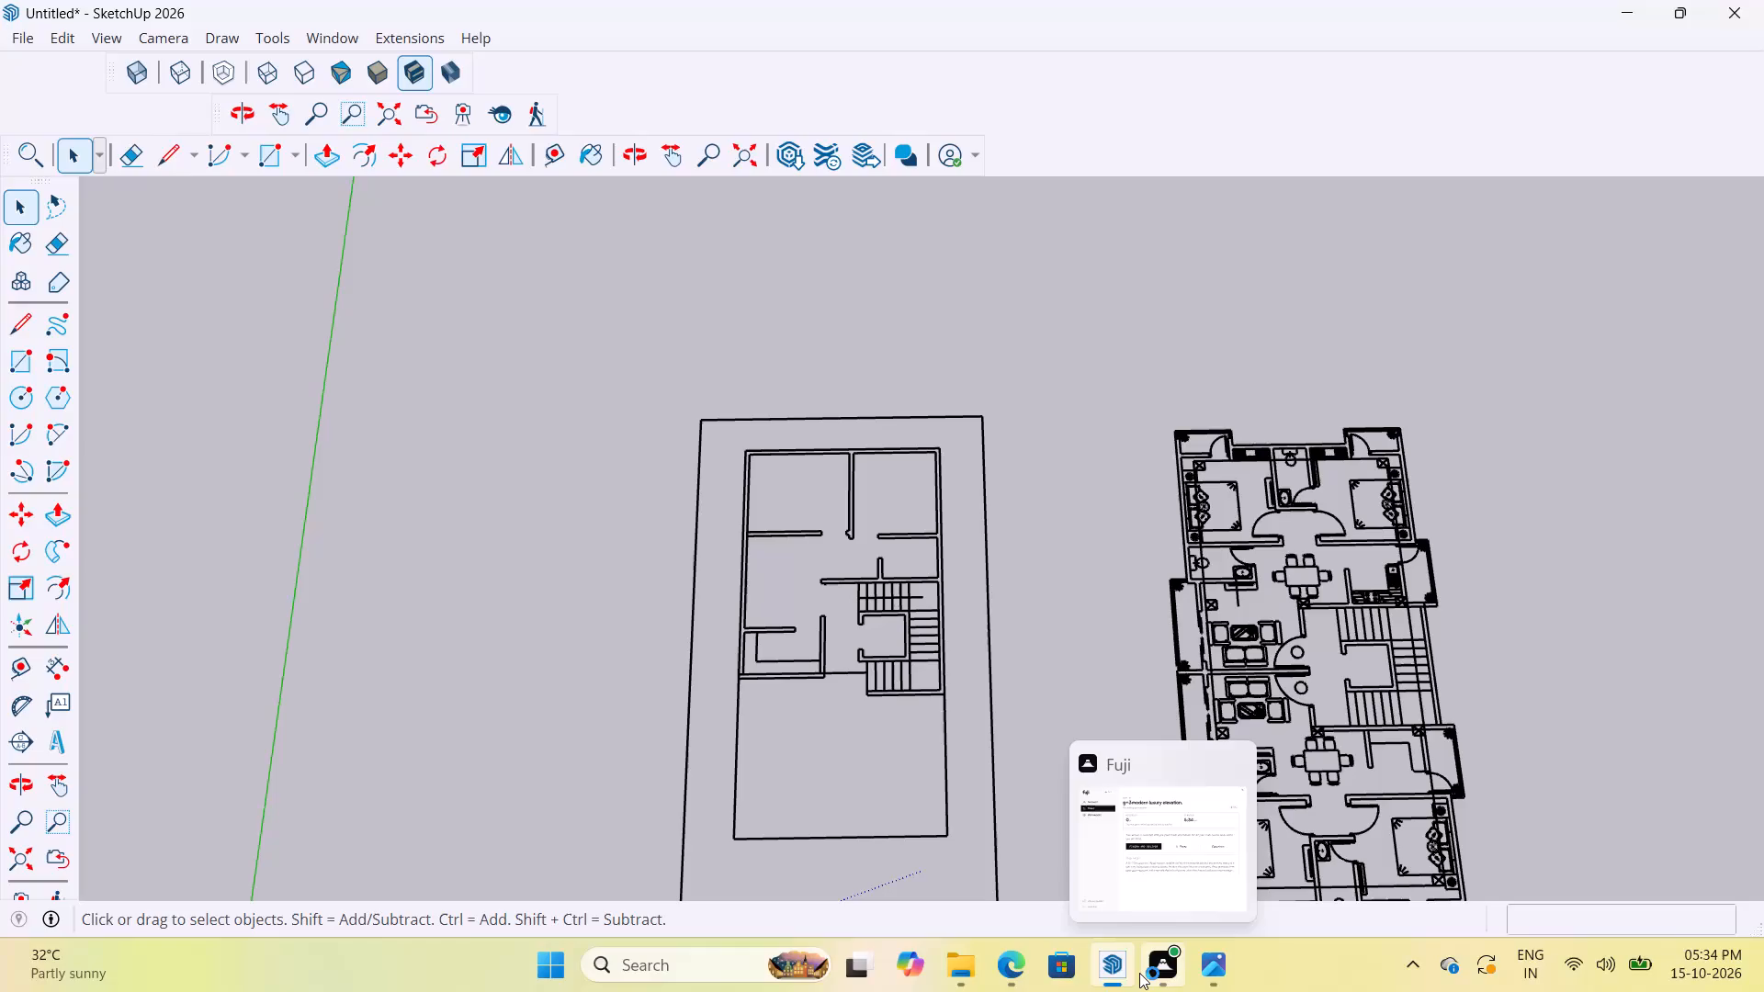
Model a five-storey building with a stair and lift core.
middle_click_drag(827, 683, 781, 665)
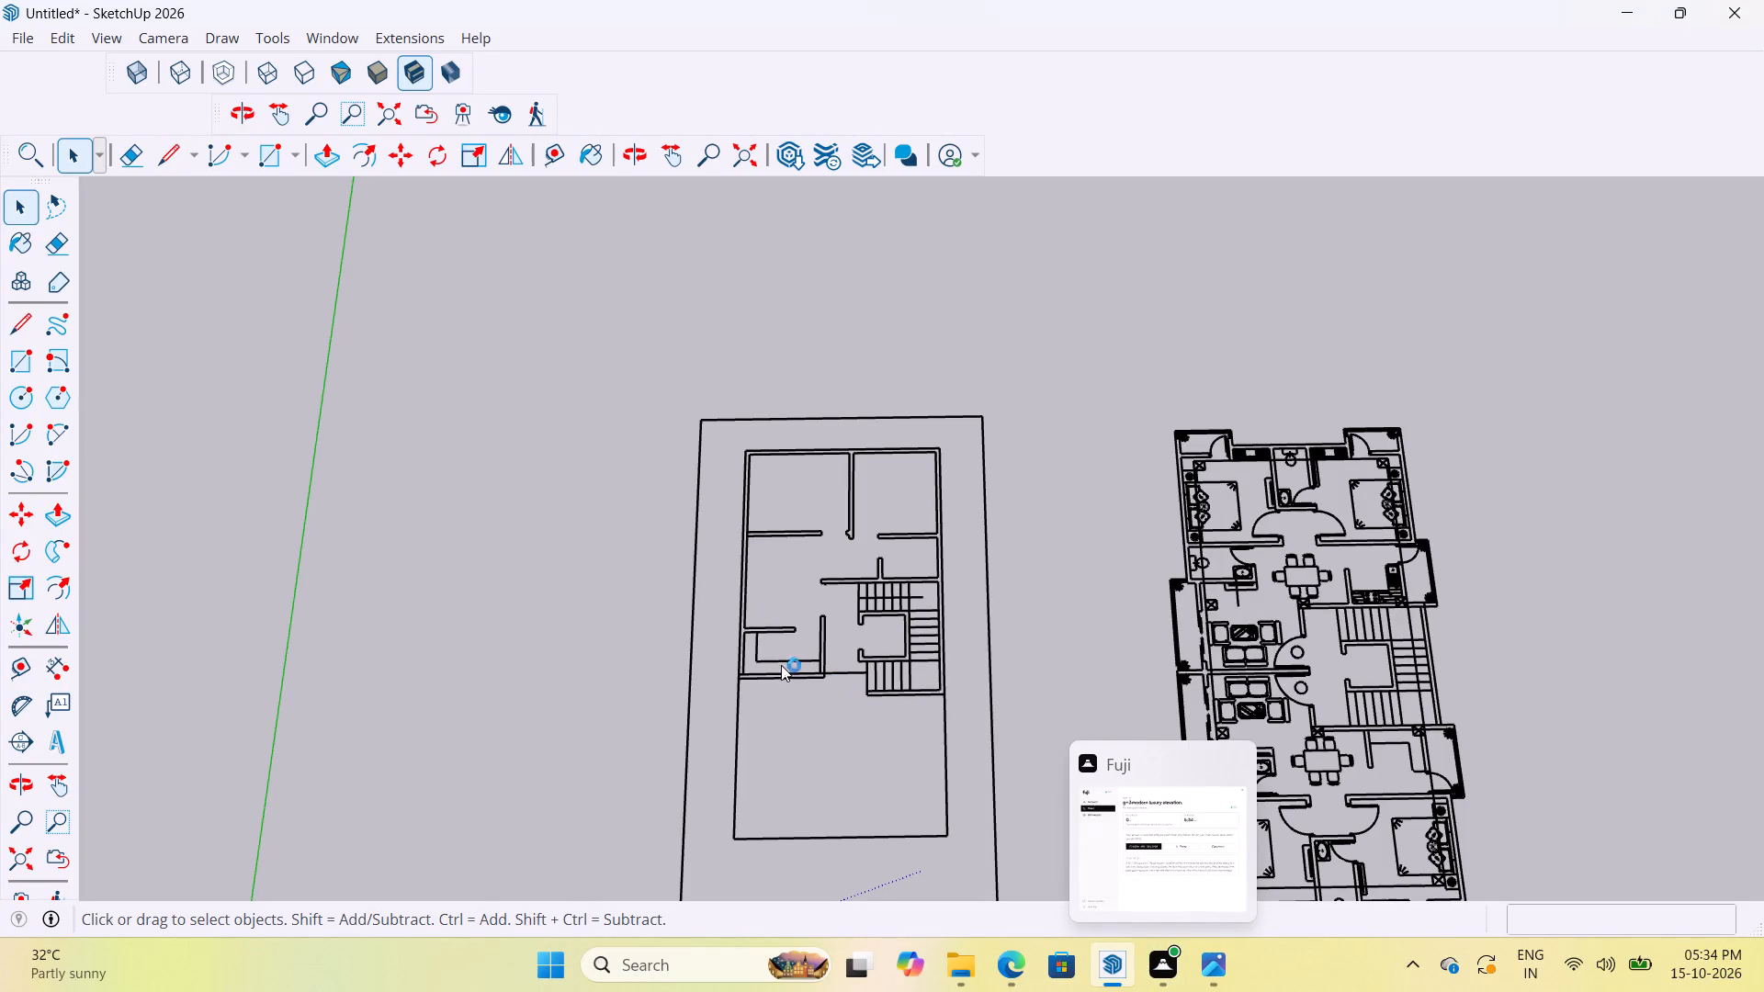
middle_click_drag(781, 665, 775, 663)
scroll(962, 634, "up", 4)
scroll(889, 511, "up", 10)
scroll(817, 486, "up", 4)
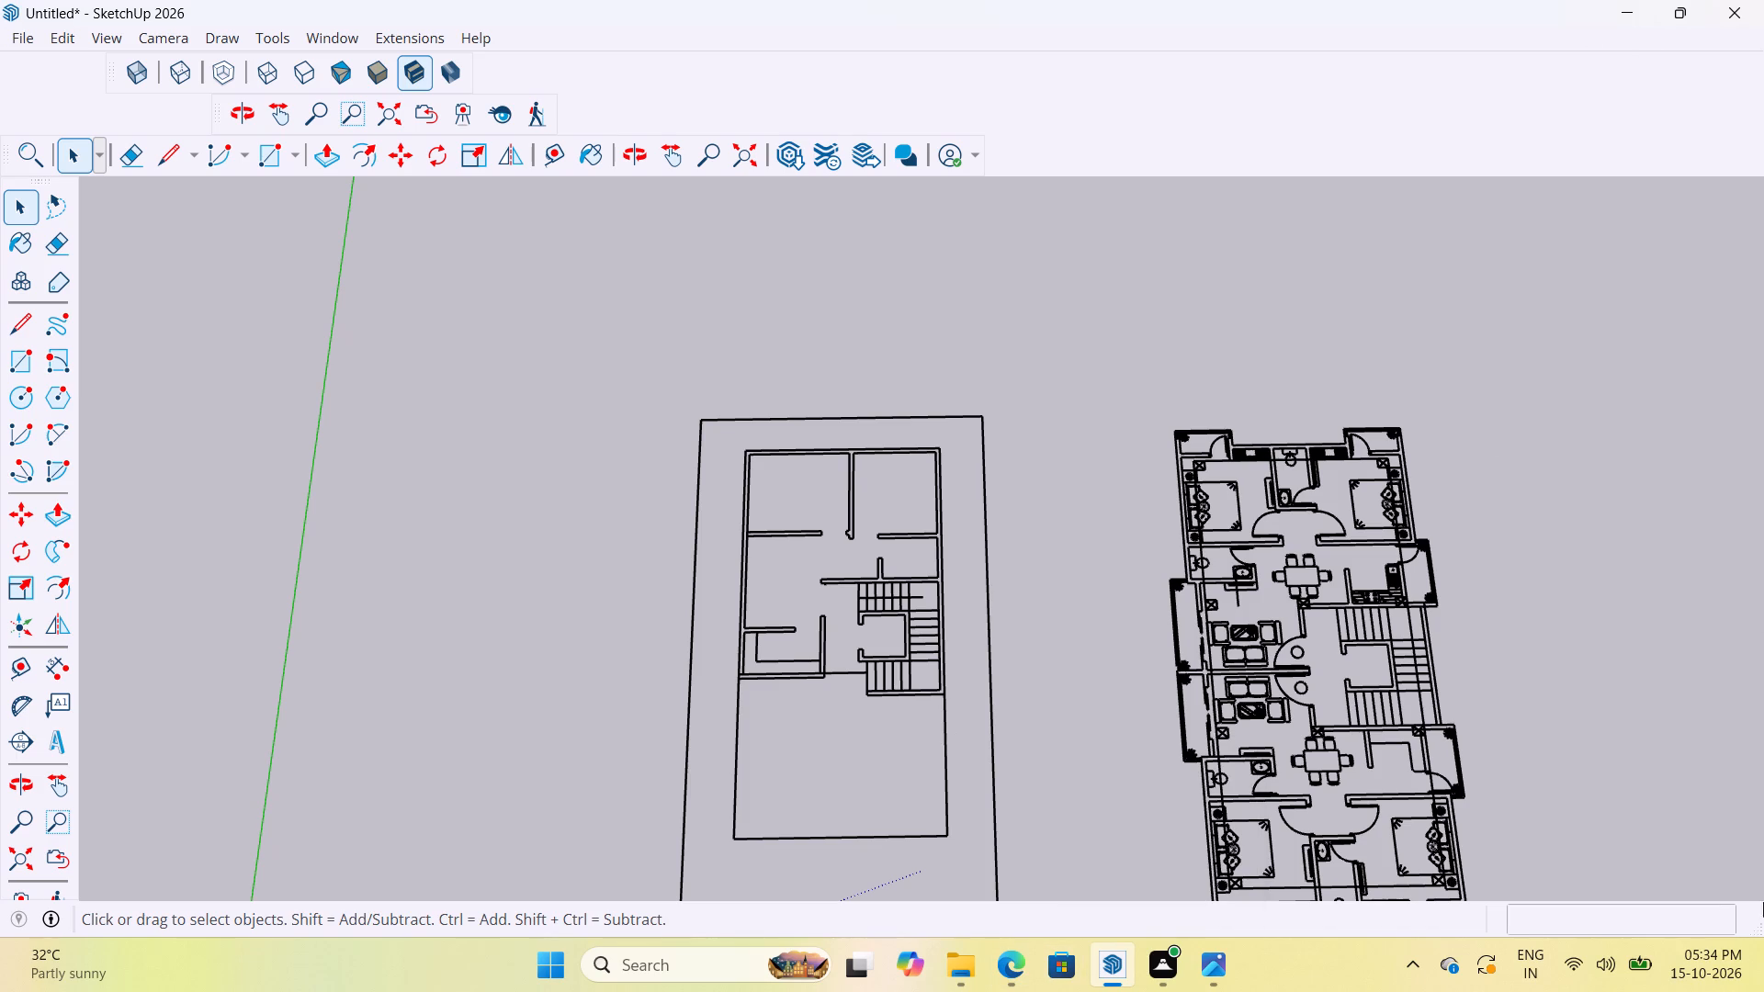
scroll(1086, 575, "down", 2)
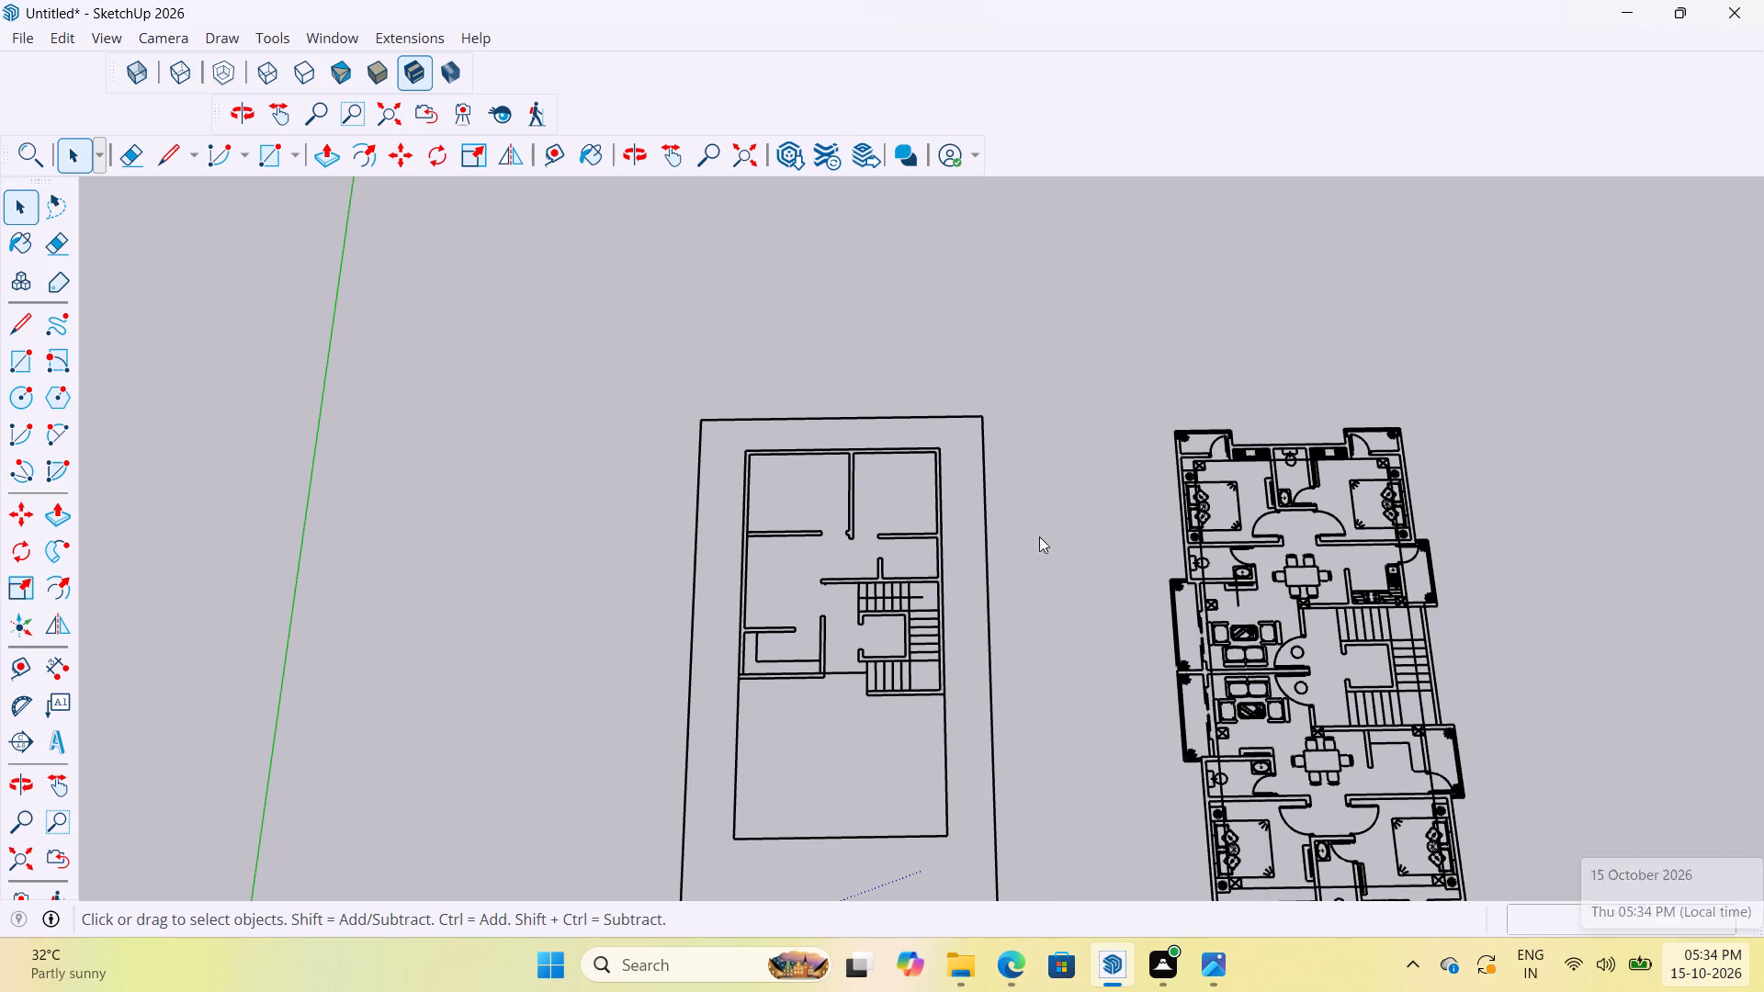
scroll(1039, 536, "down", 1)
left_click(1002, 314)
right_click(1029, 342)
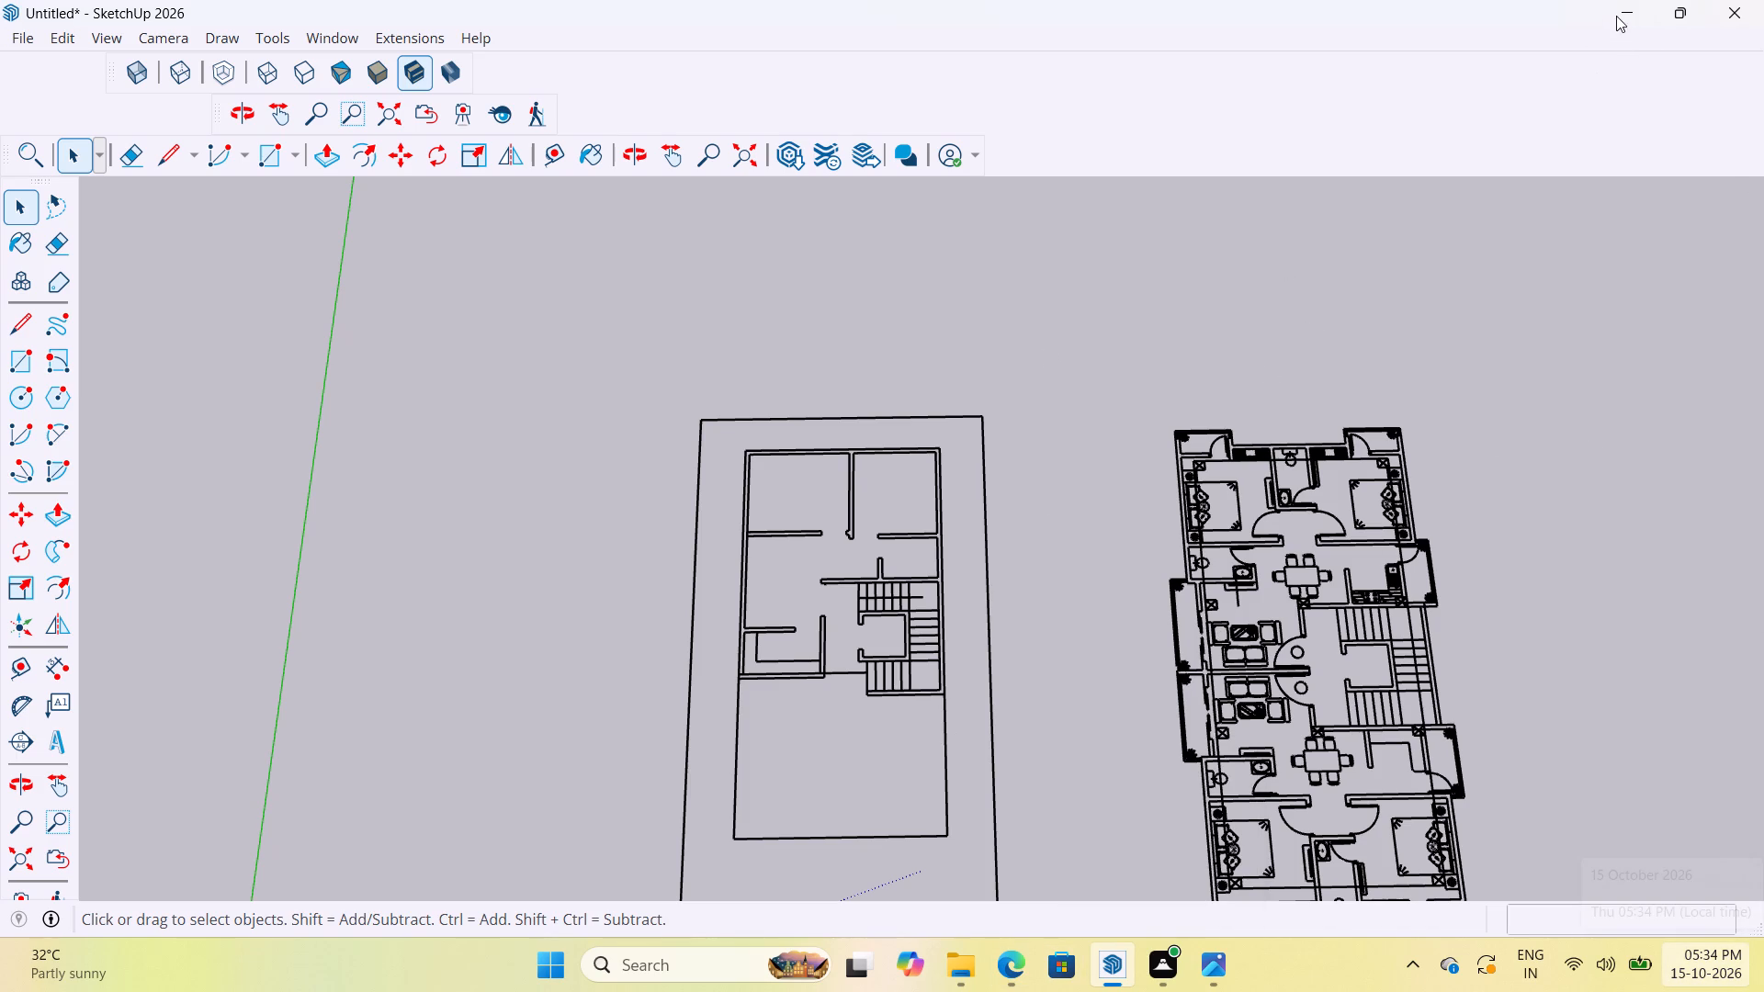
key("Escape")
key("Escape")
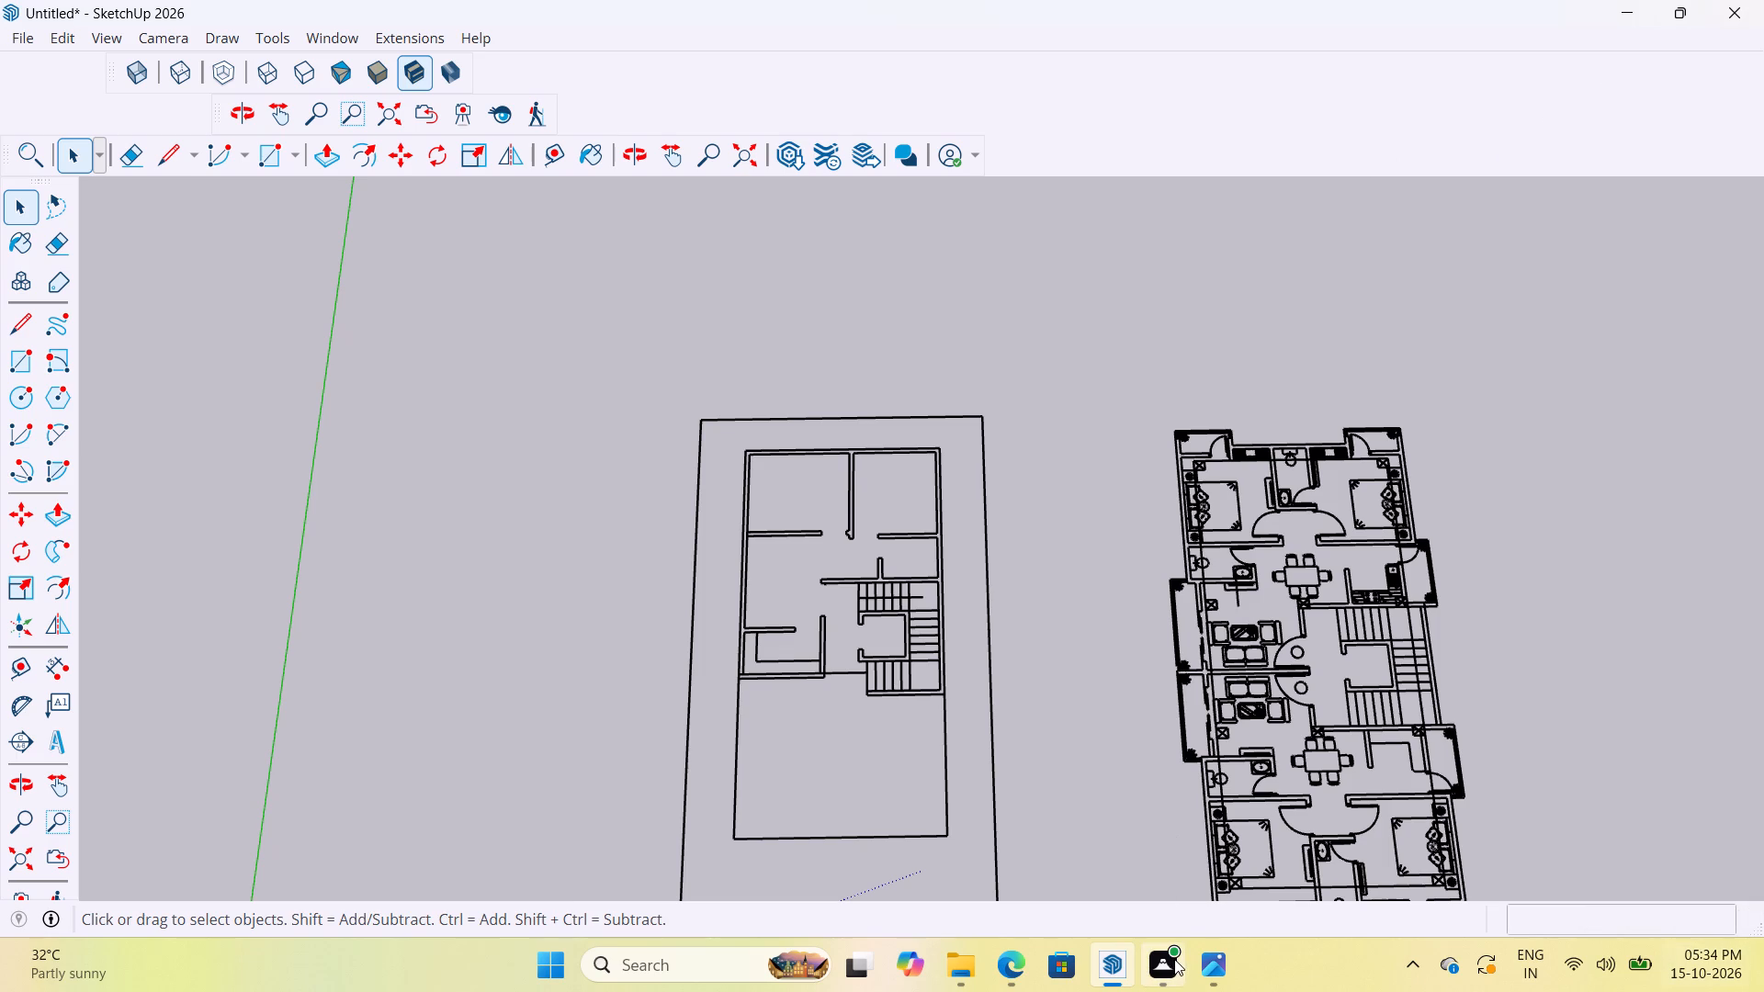
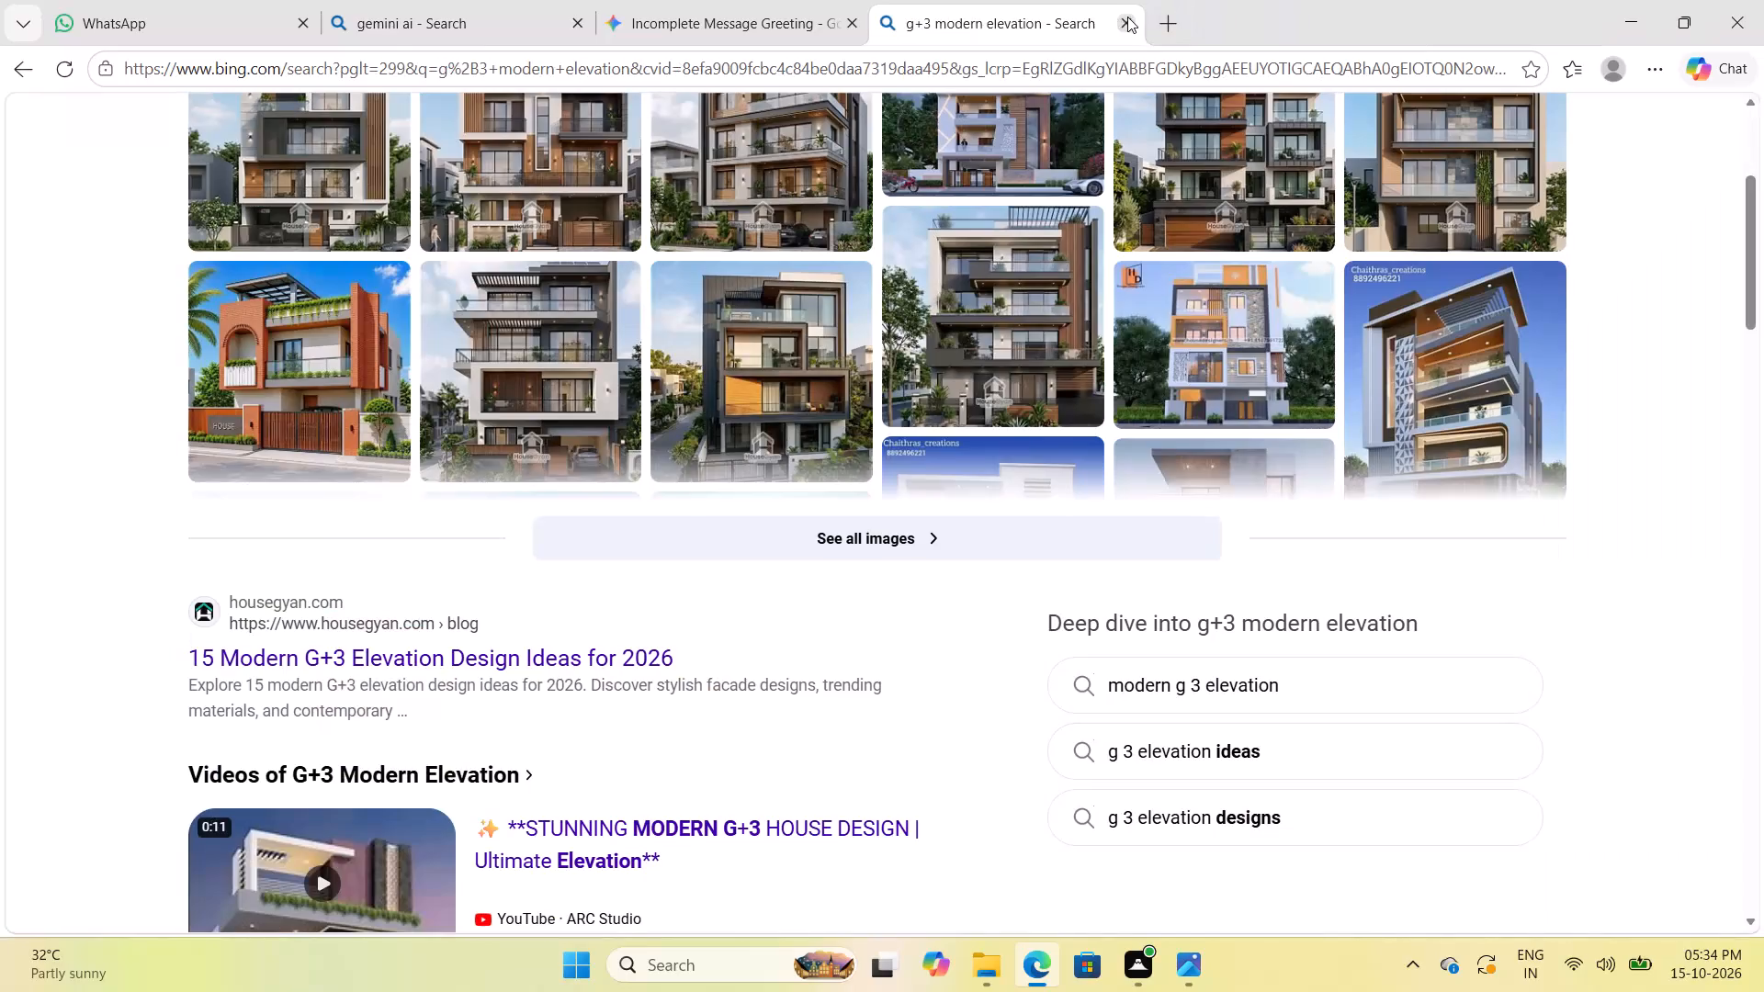
Close the browser tabs with the "g+3 modern elevation" search and the Gemini chat "Incomplete Message Greeting".
left_click(1127, 17)
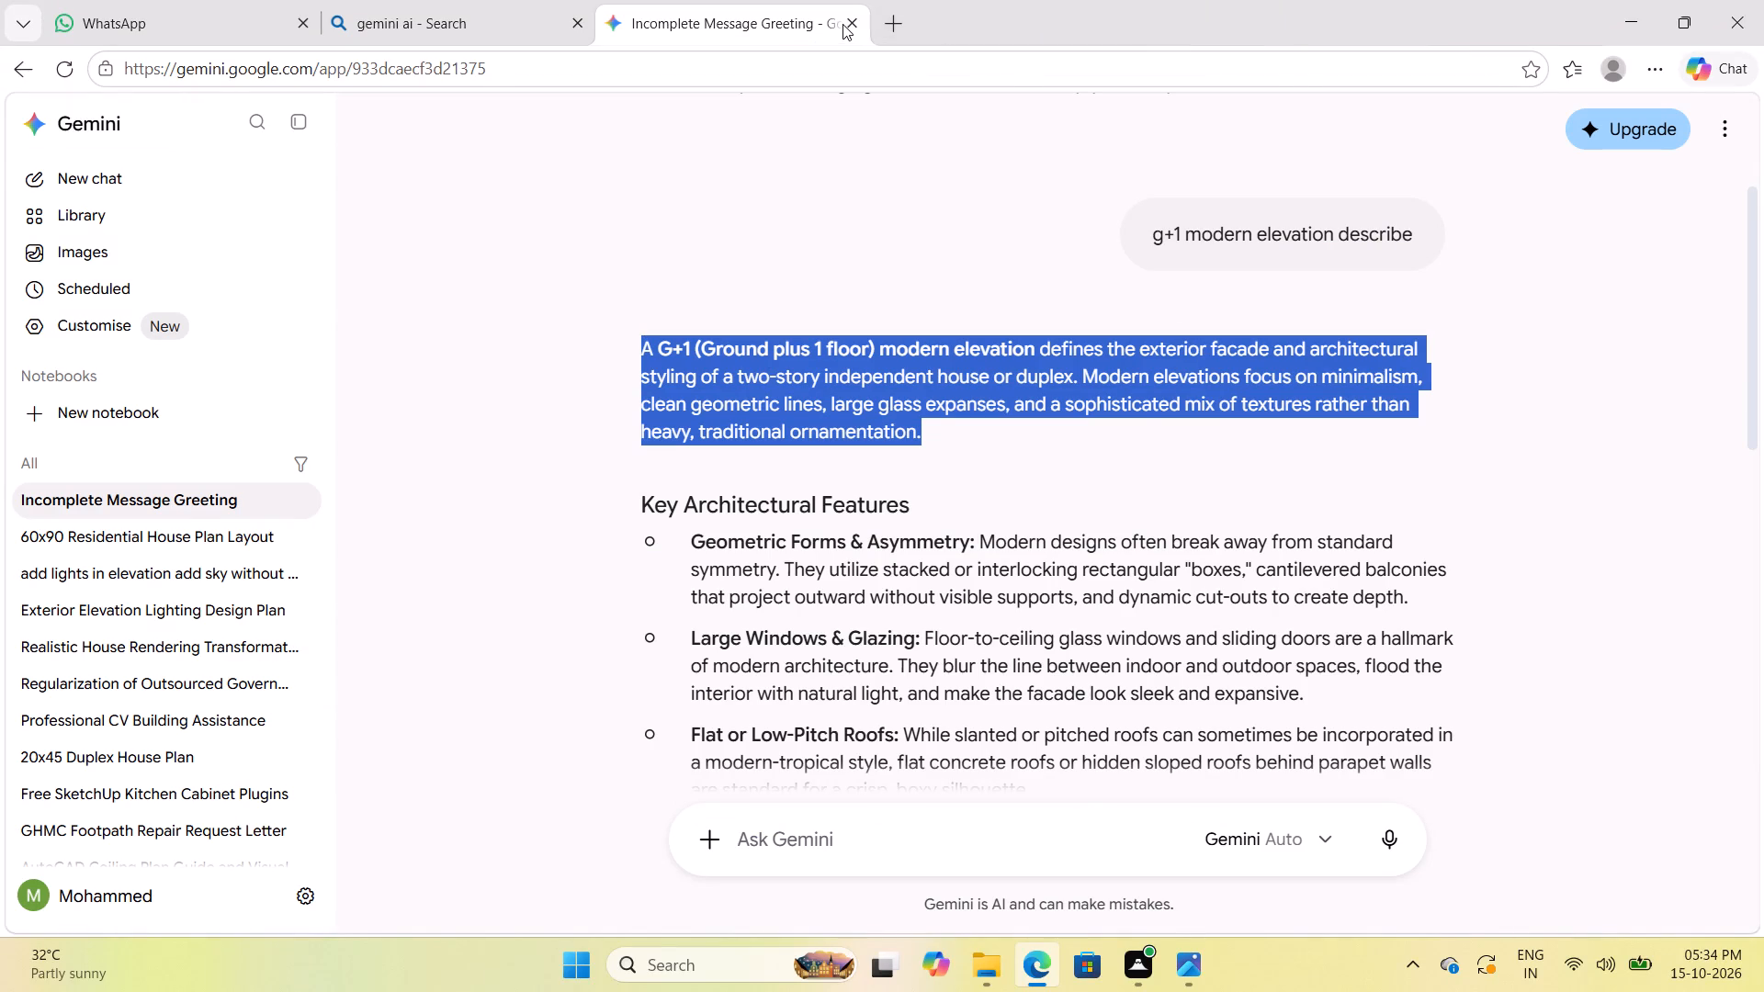
left_click(843, 23)
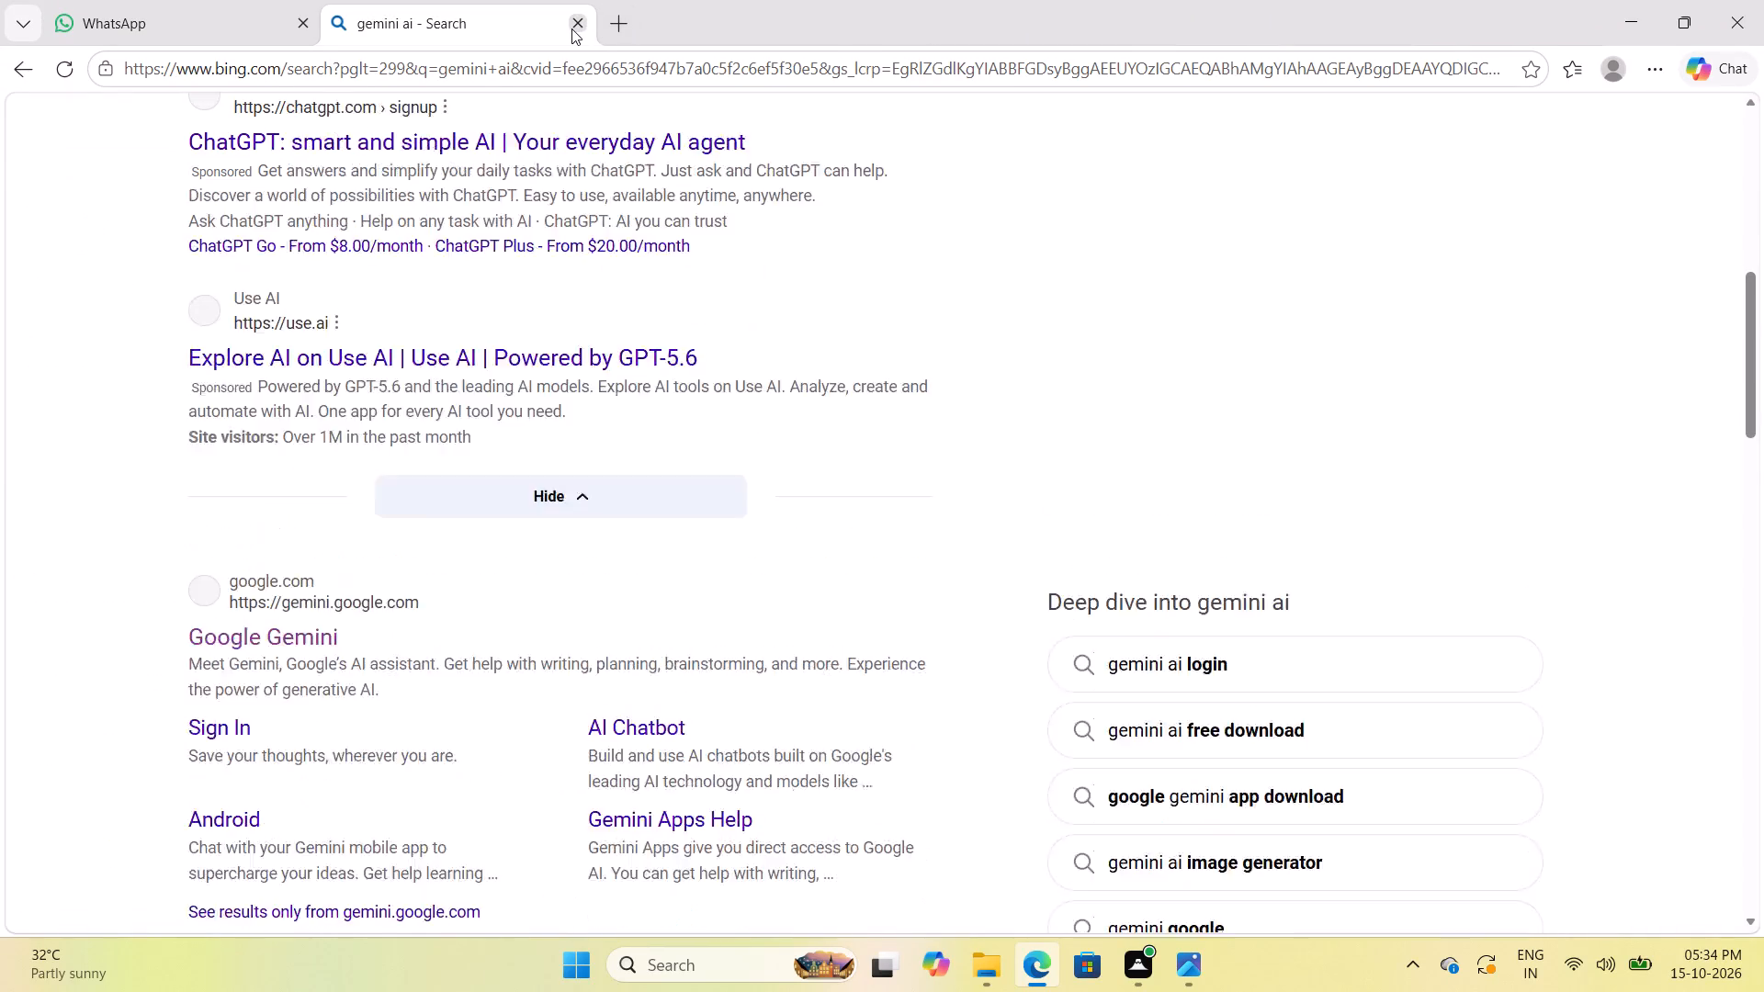
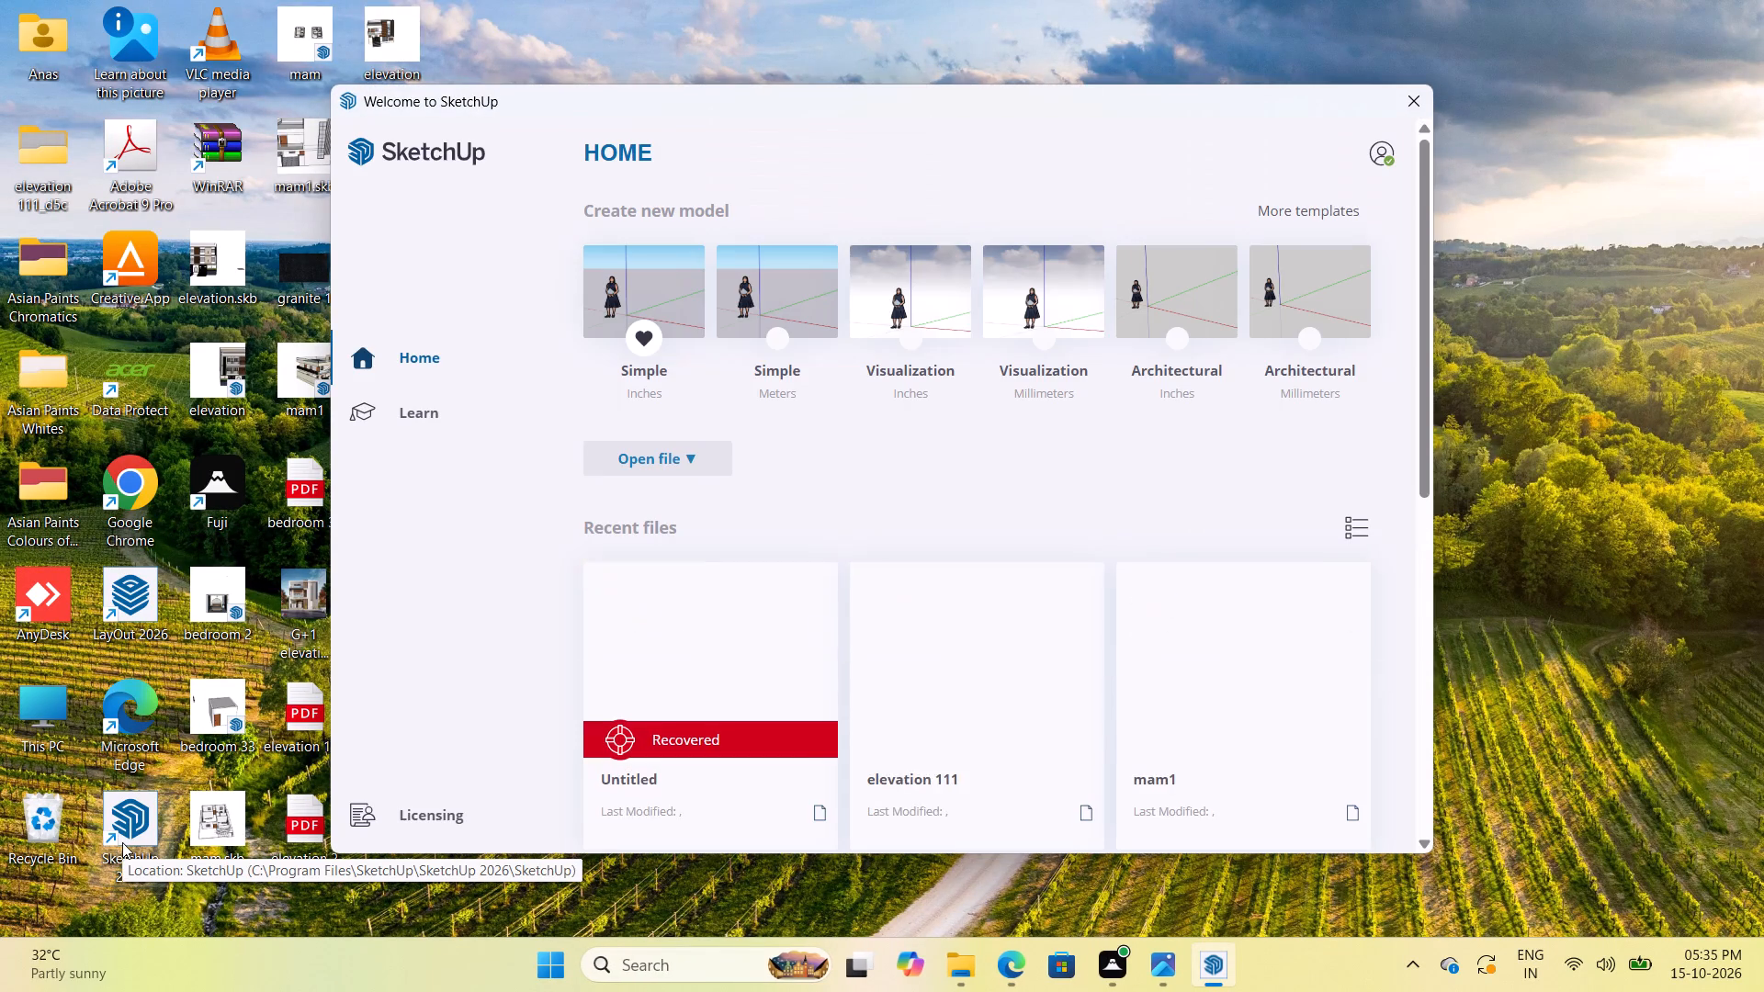
Choose the recovered "Untitled" model from the recent files.
left_click(723, 705)
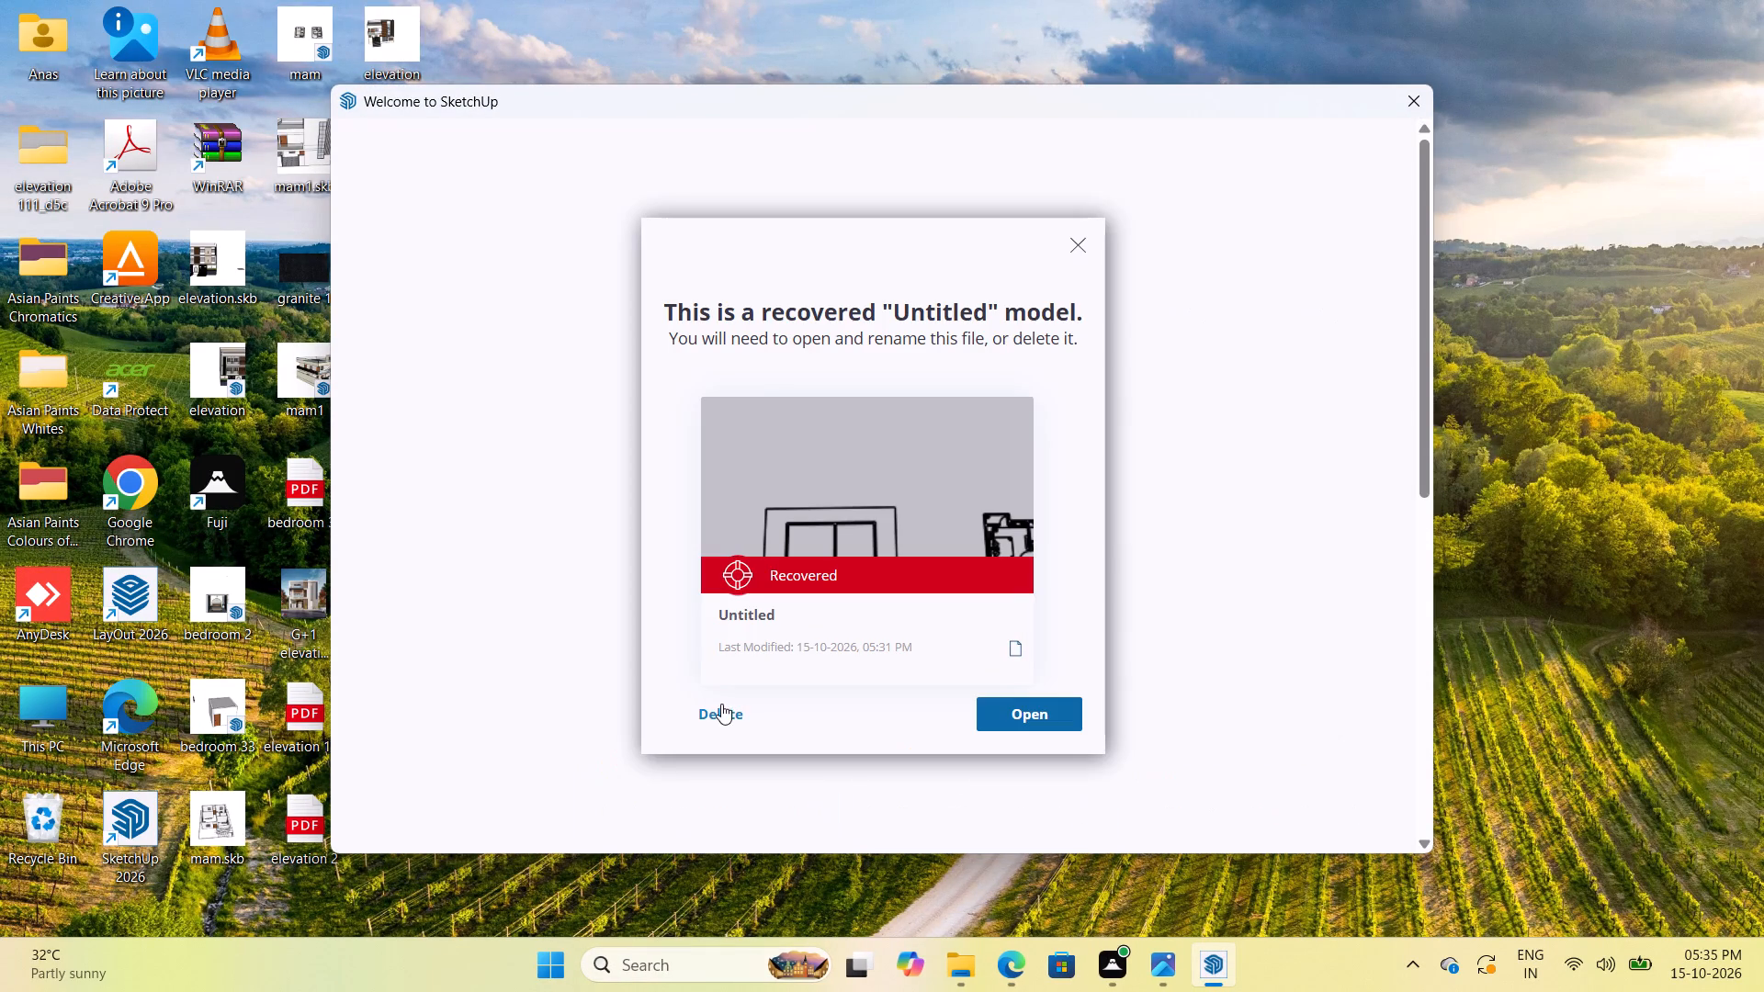
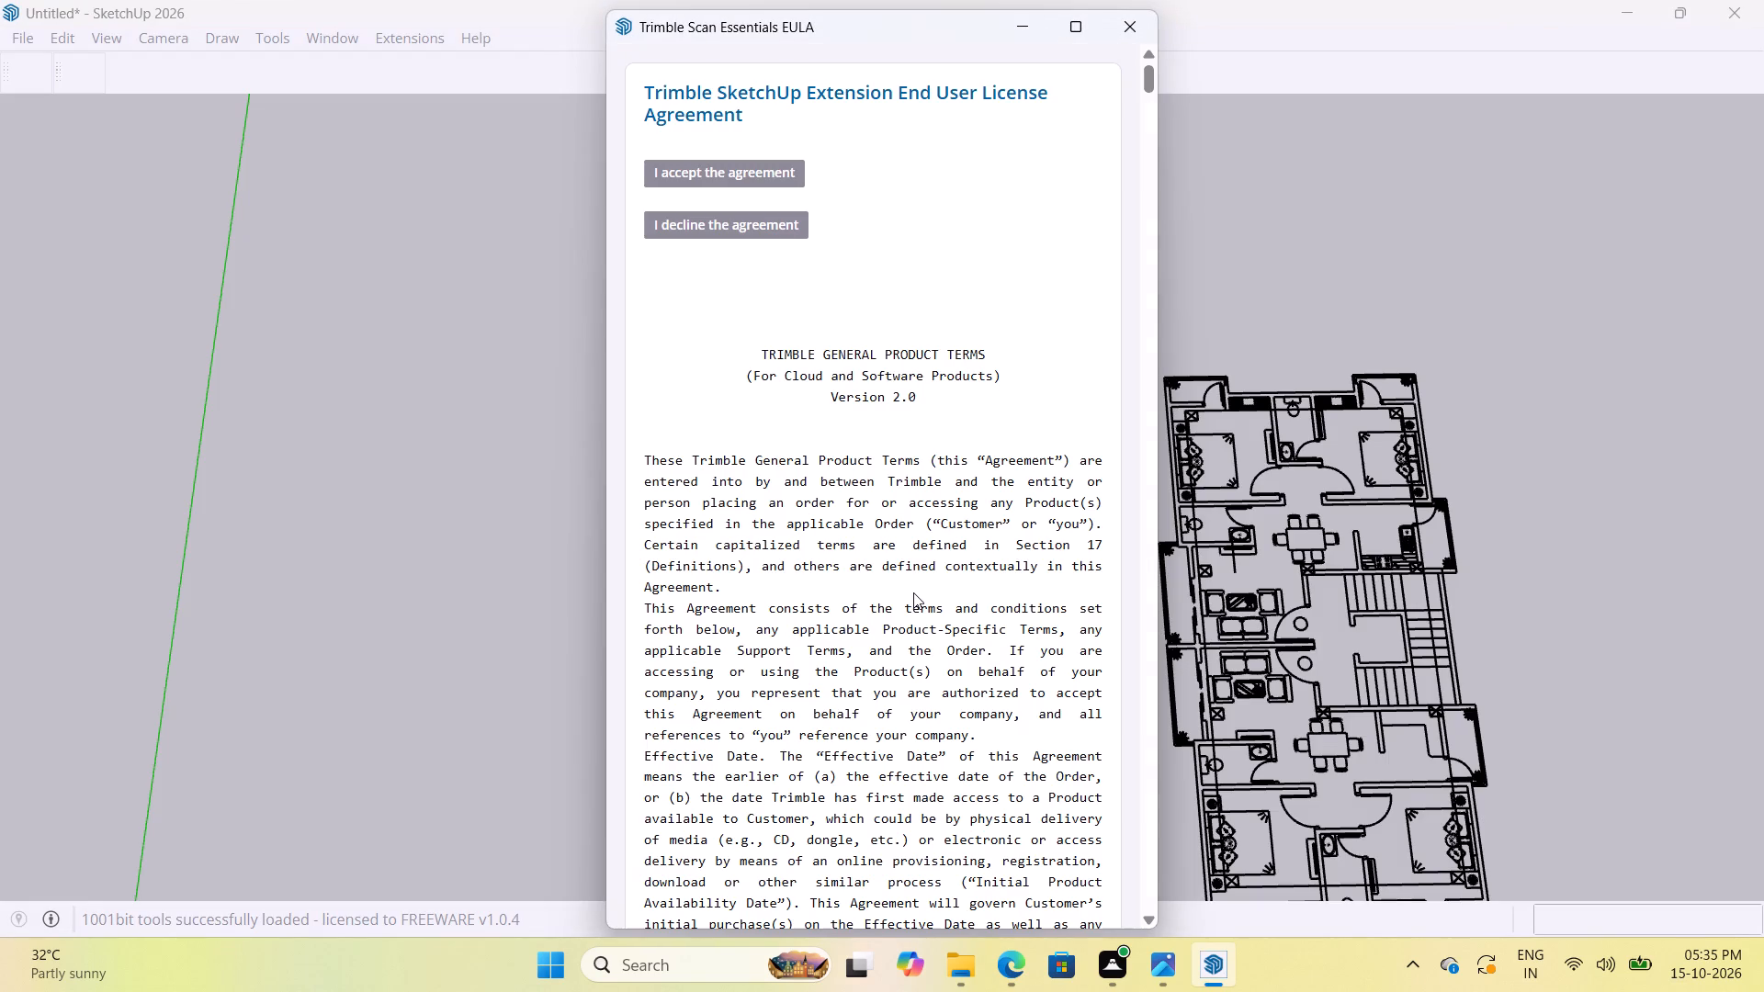
Accept the Trimble Scan Essentials license agreement and agree to install Scan Essentials for LayOut as well.
scroll(728, 188, "down", 6)
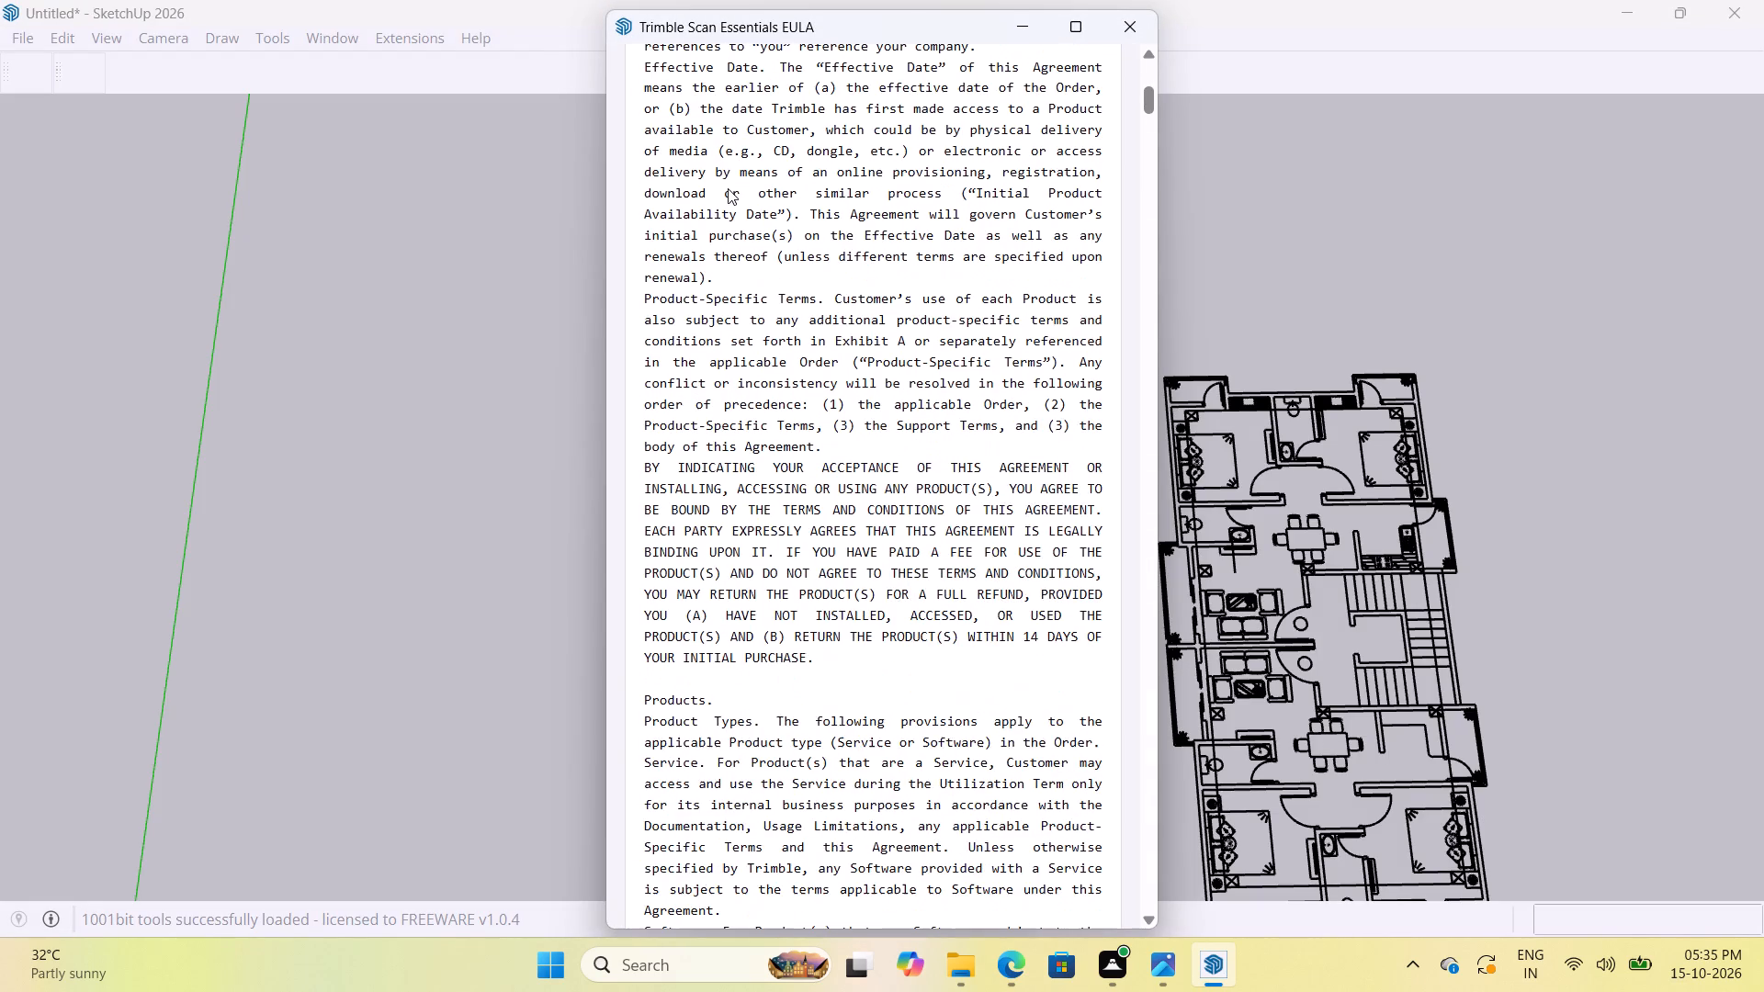
scroll(746, 231, "up", 10)
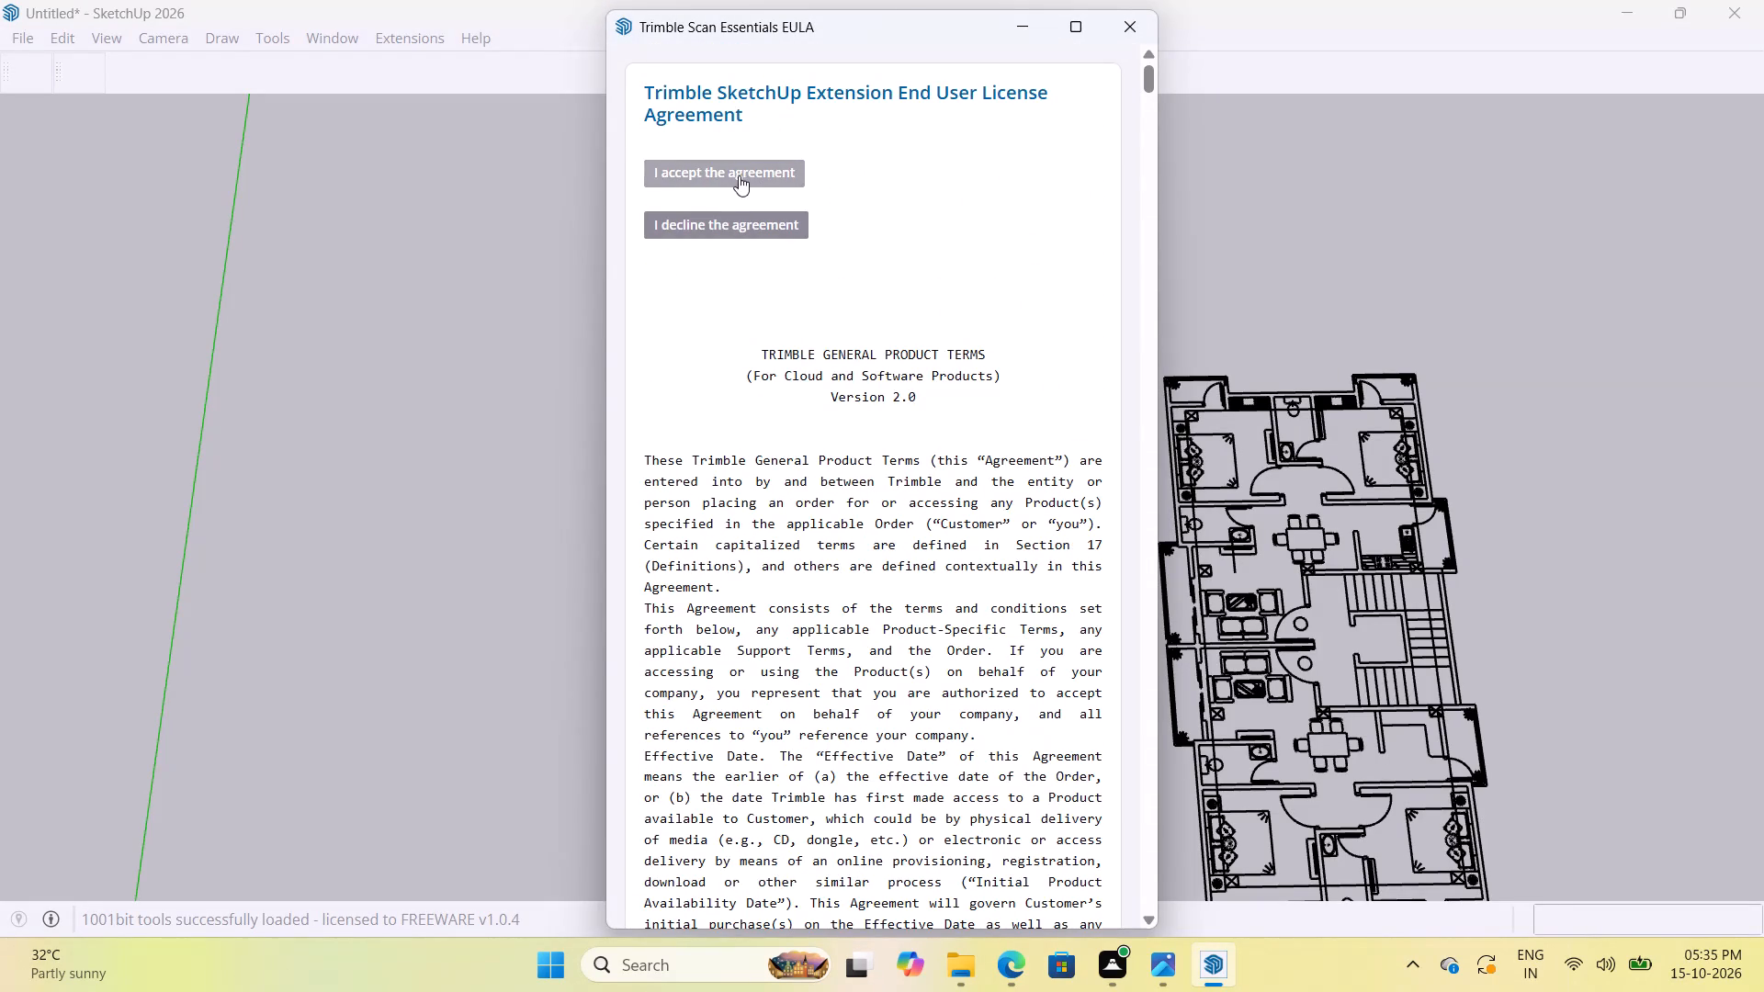
left_click(739, 175)
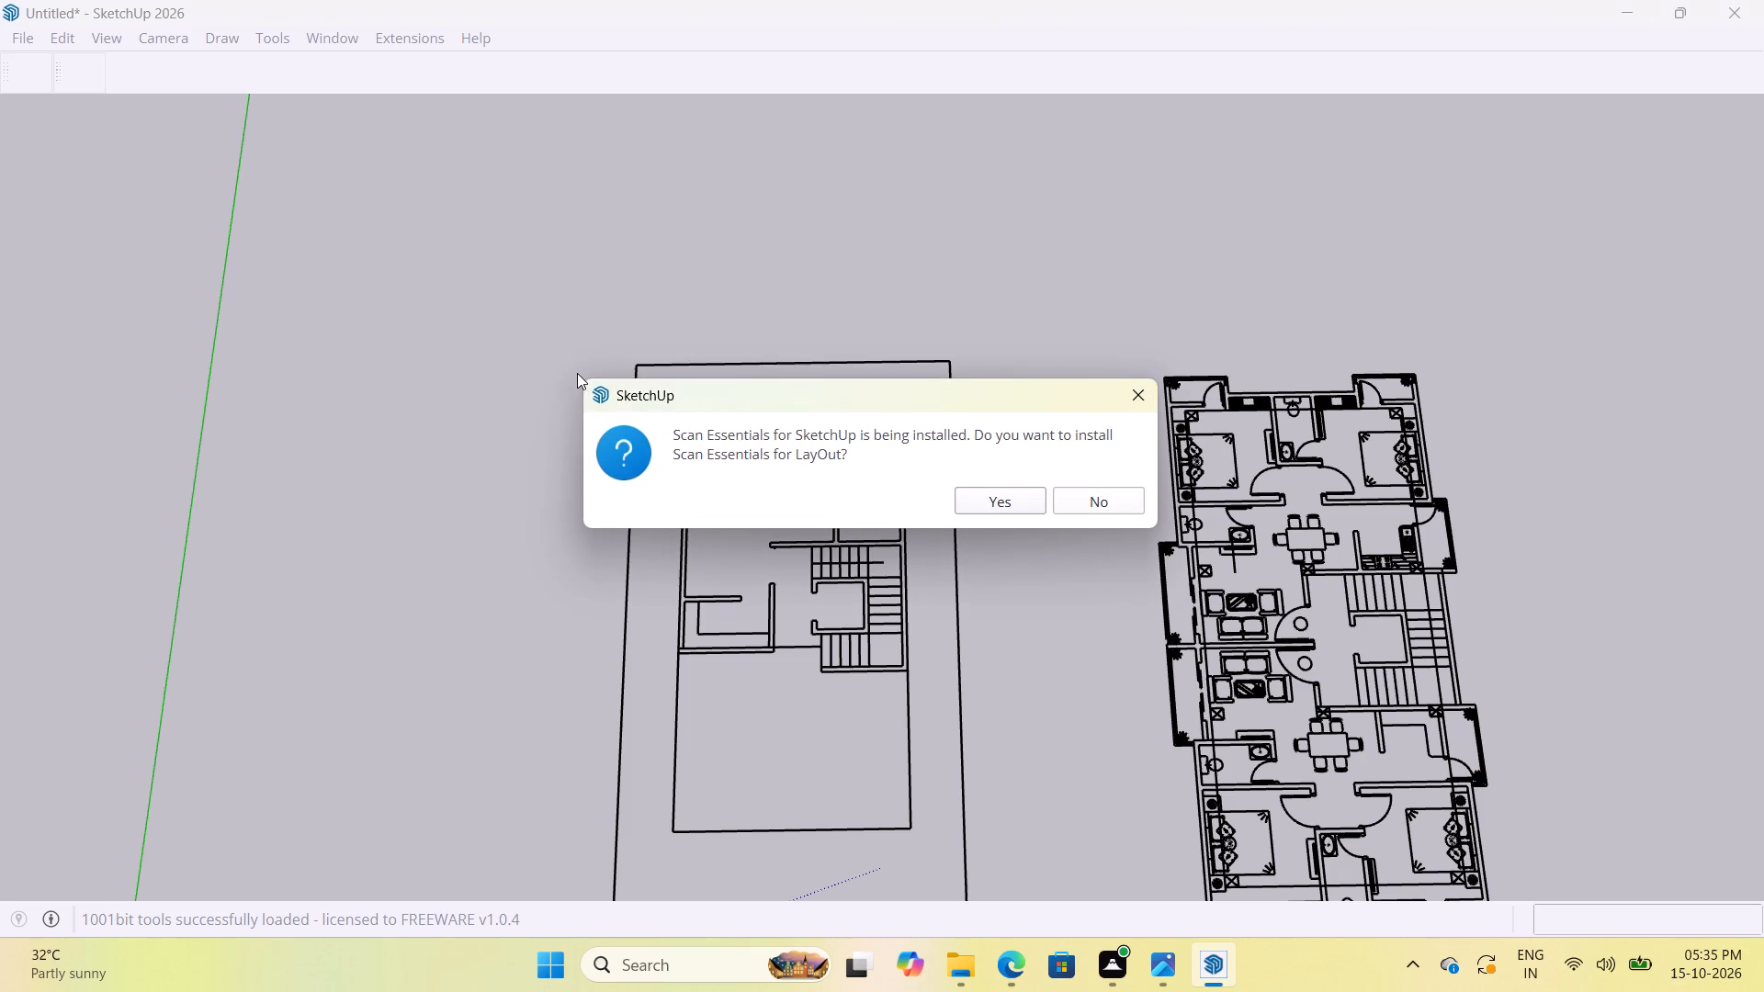
left_click(1005, 508)
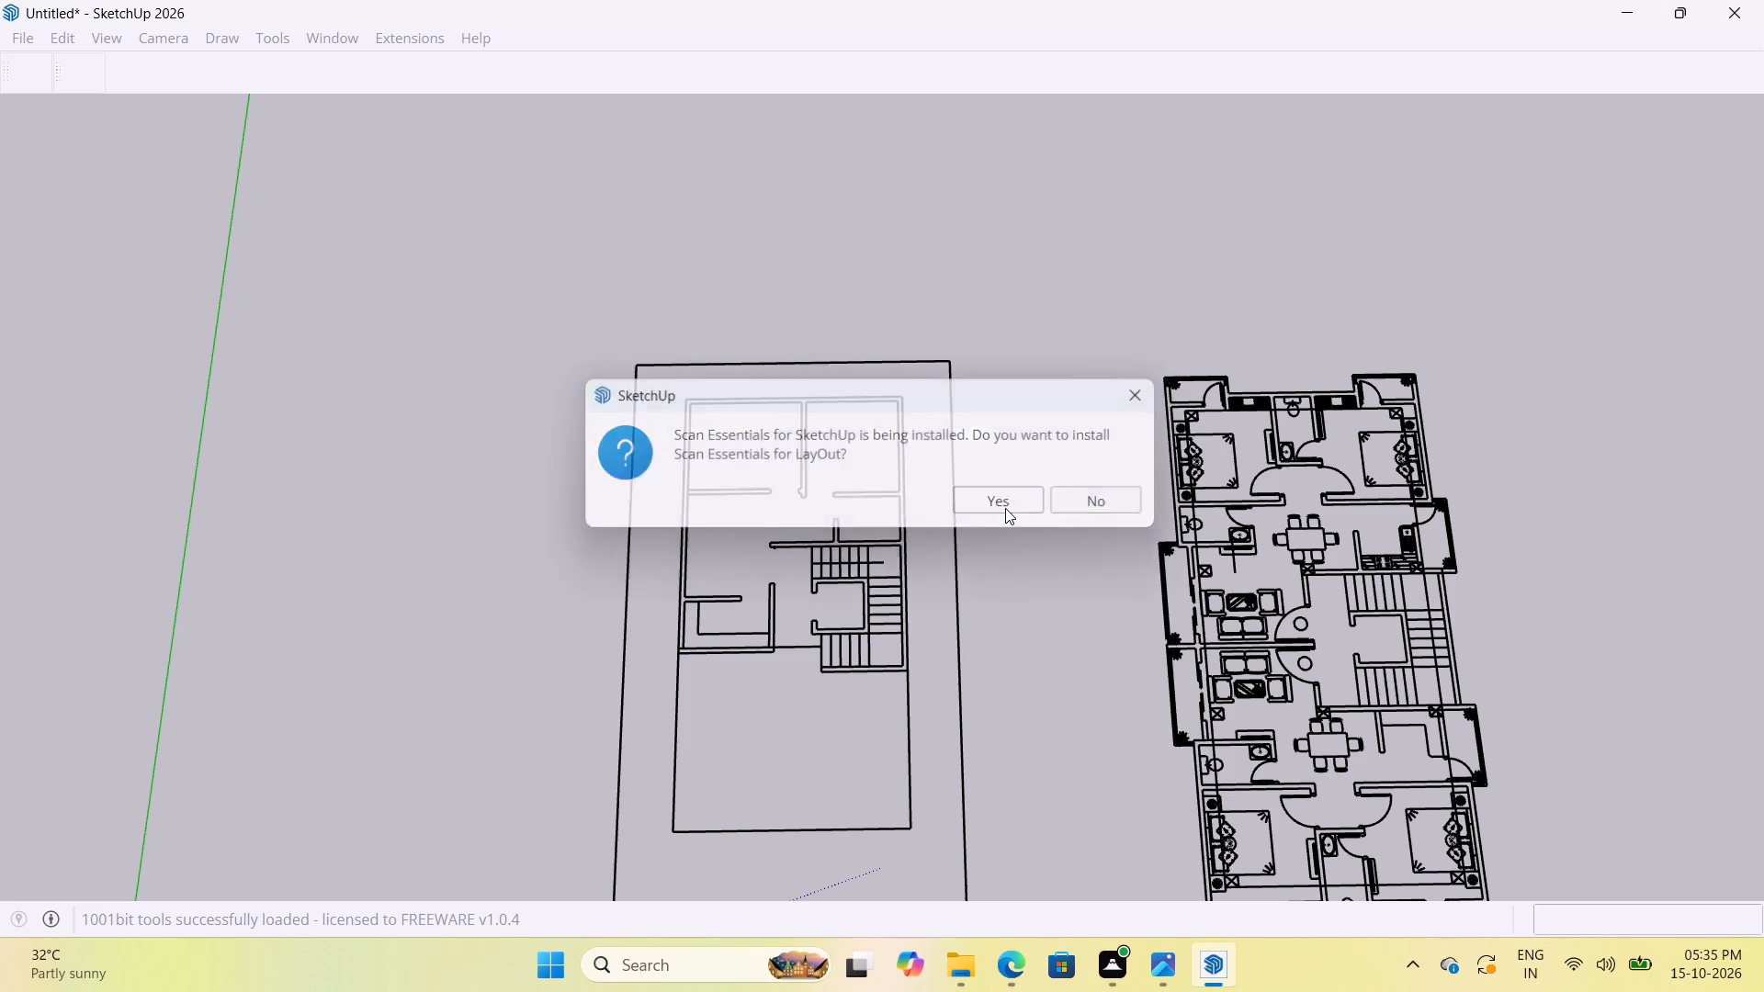
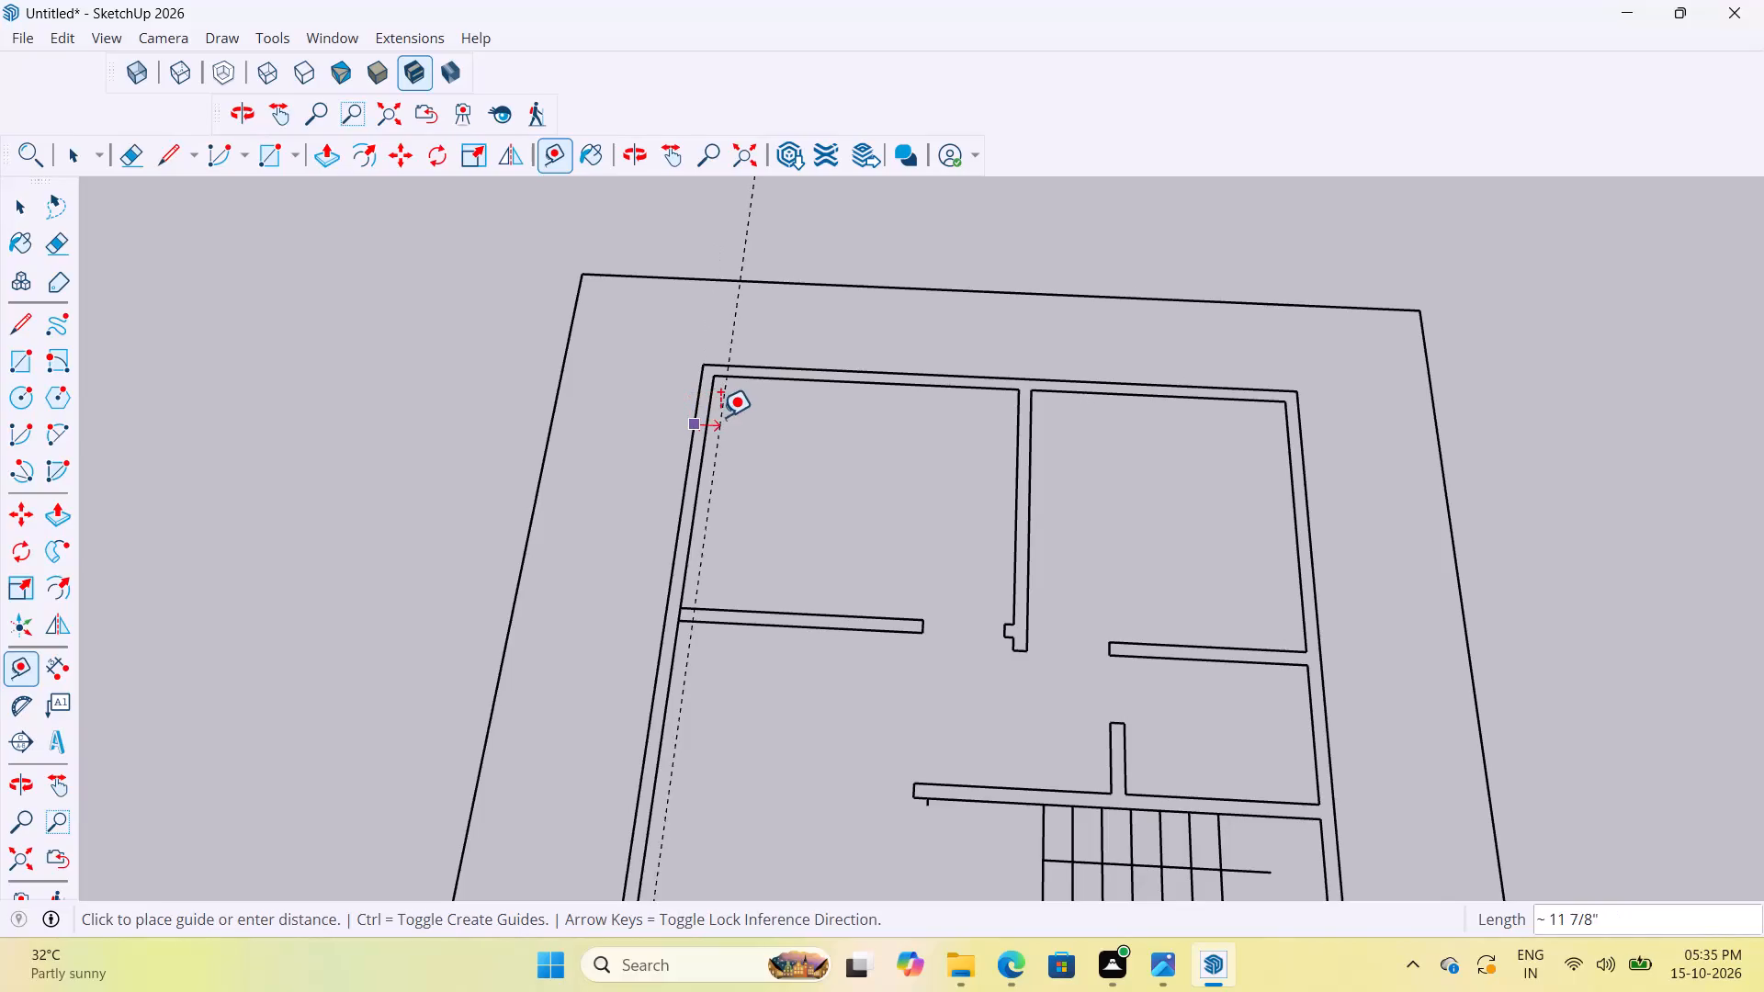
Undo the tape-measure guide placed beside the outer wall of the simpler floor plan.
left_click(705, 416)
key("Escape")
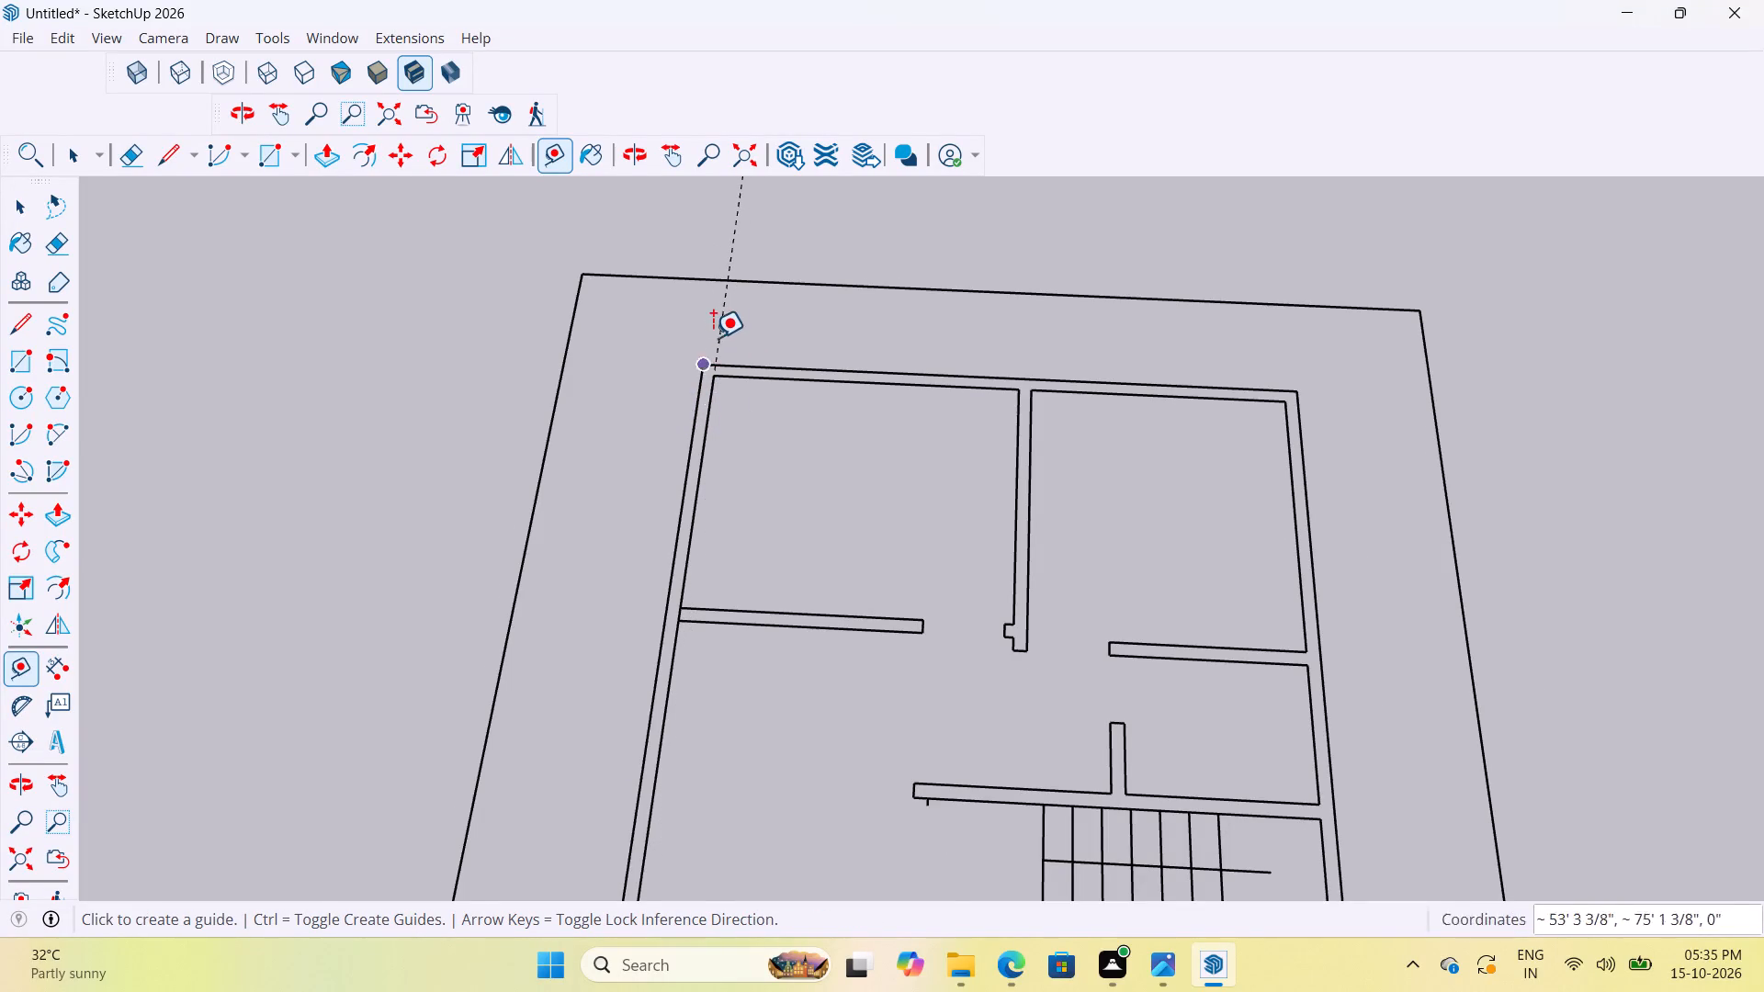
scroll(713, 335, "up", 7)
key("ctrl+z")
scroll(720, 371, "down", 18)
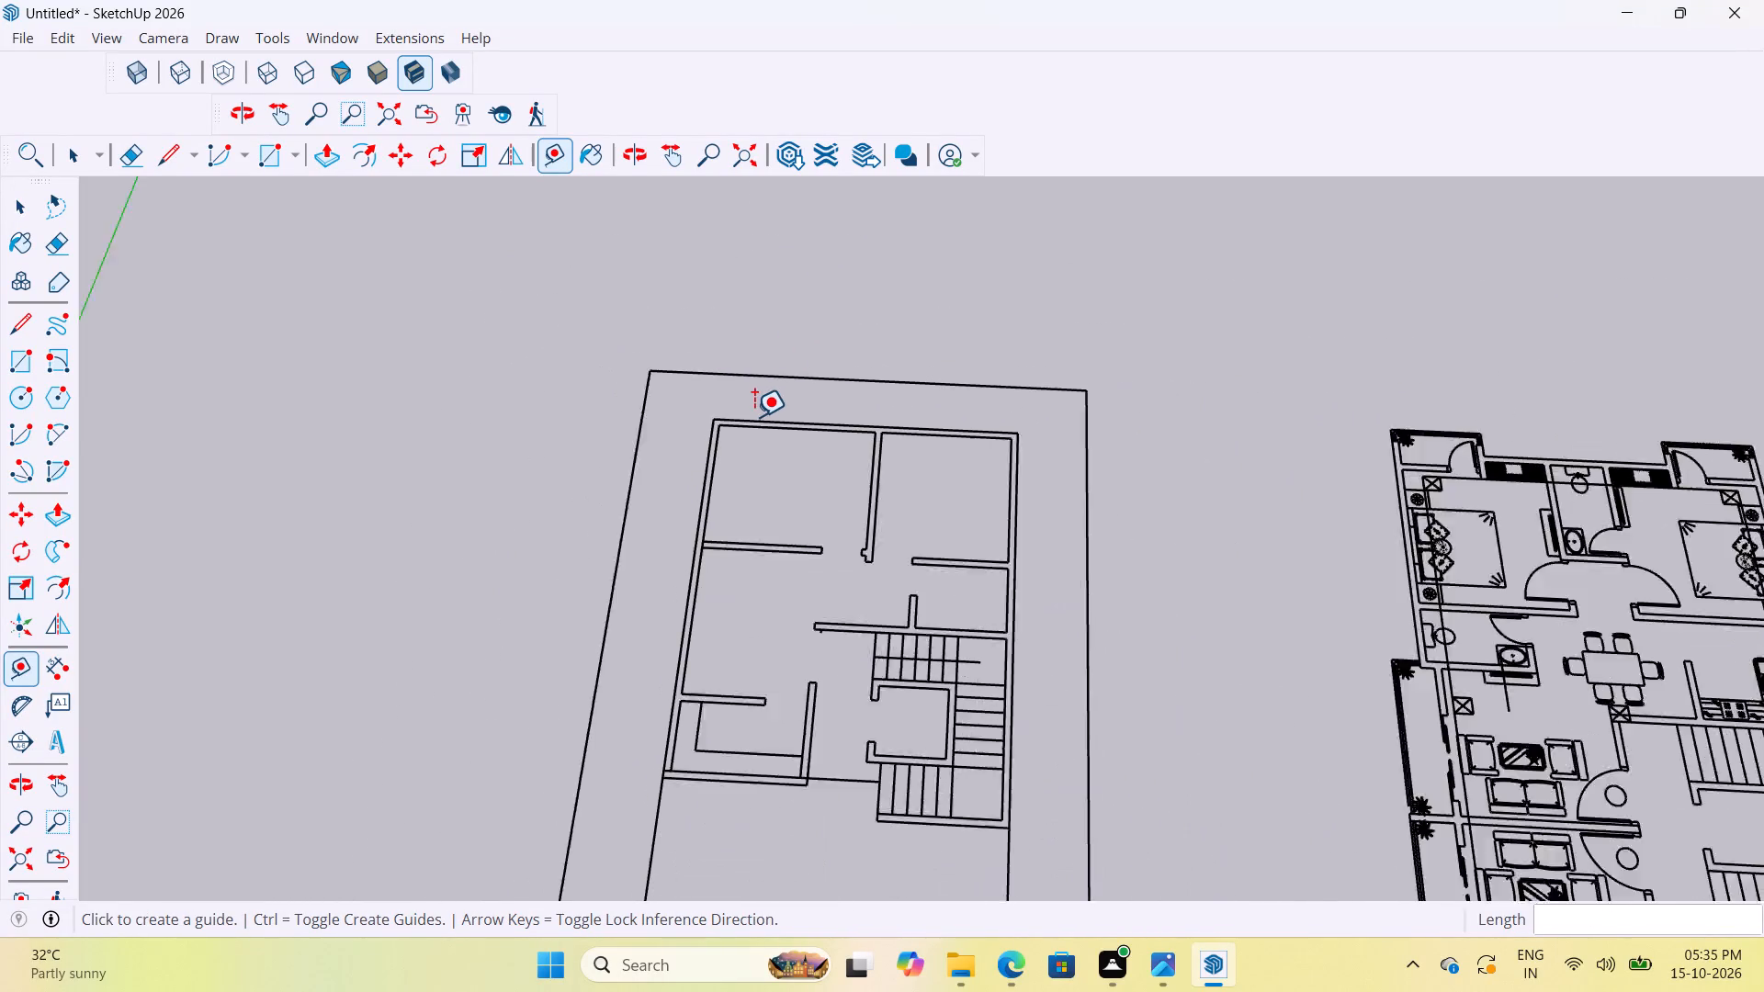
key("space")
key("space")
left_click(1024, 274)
Draw a rectangle about 6" by 1' across the wall thickness, starting from the inner wall corner of the simpler floor plan.
scroll(790, 475, "up", 5)
middle_click_drag(754, 471, 817, 508)
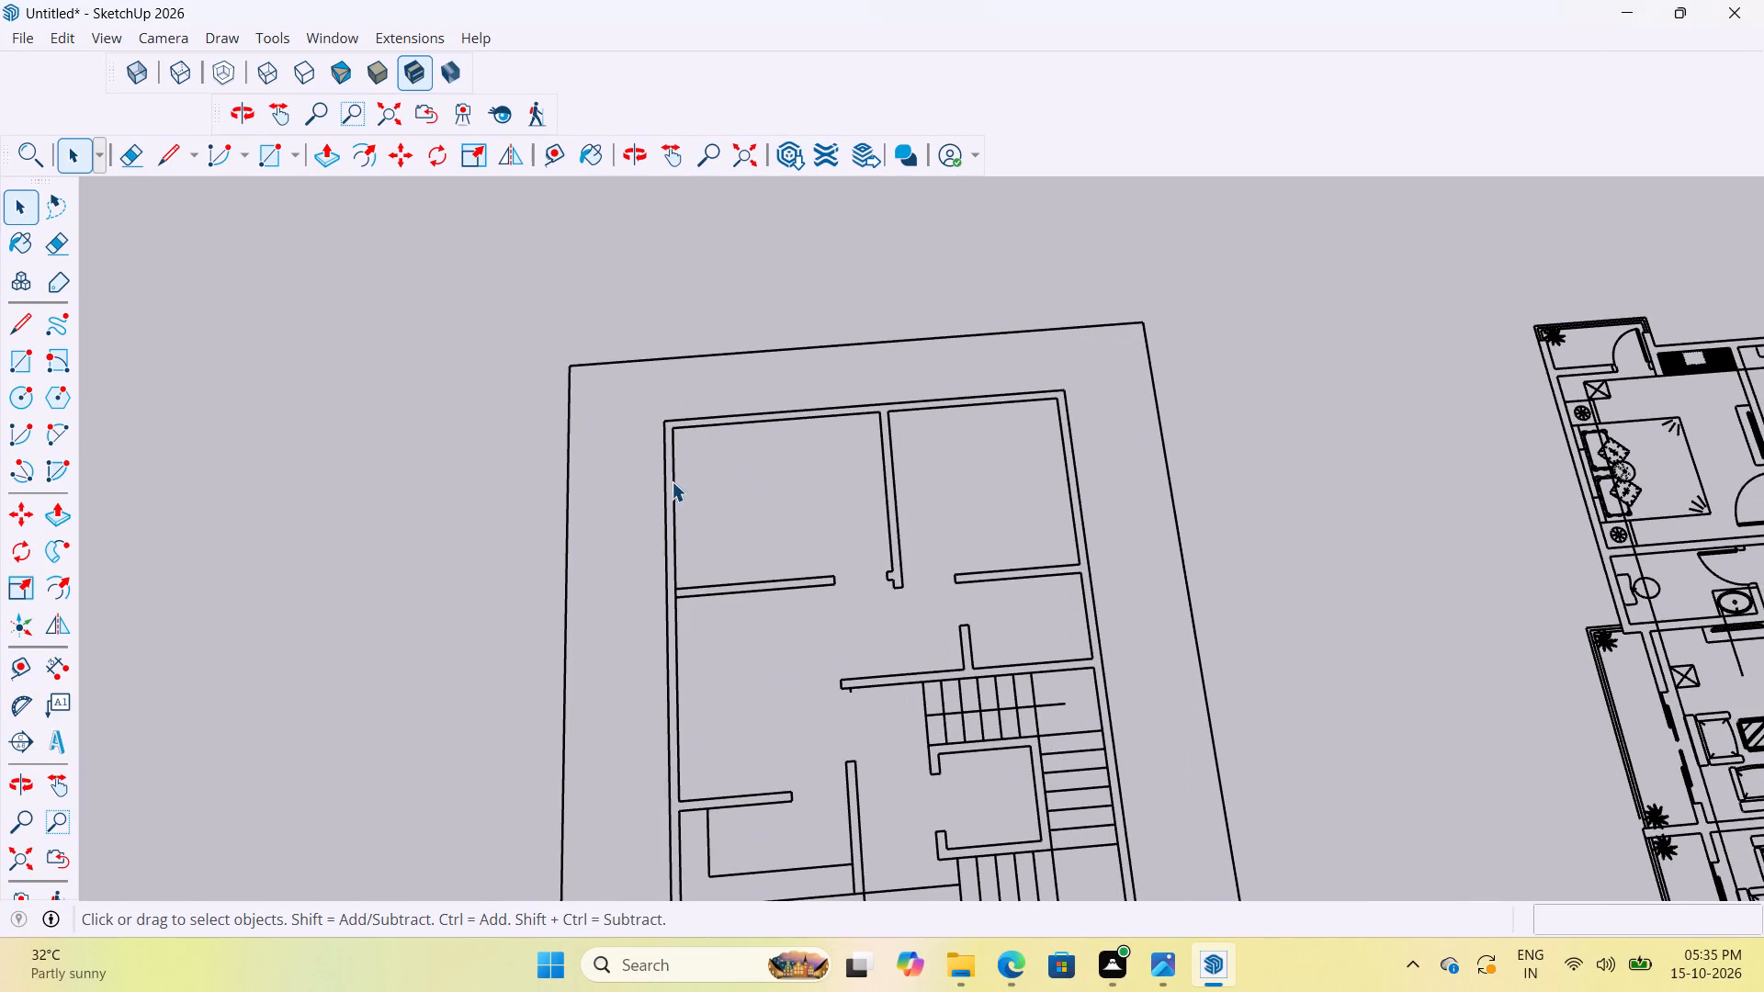
left_click(672, 481)
scroll(665, 461, "down", 6)
double_click(660, 456)
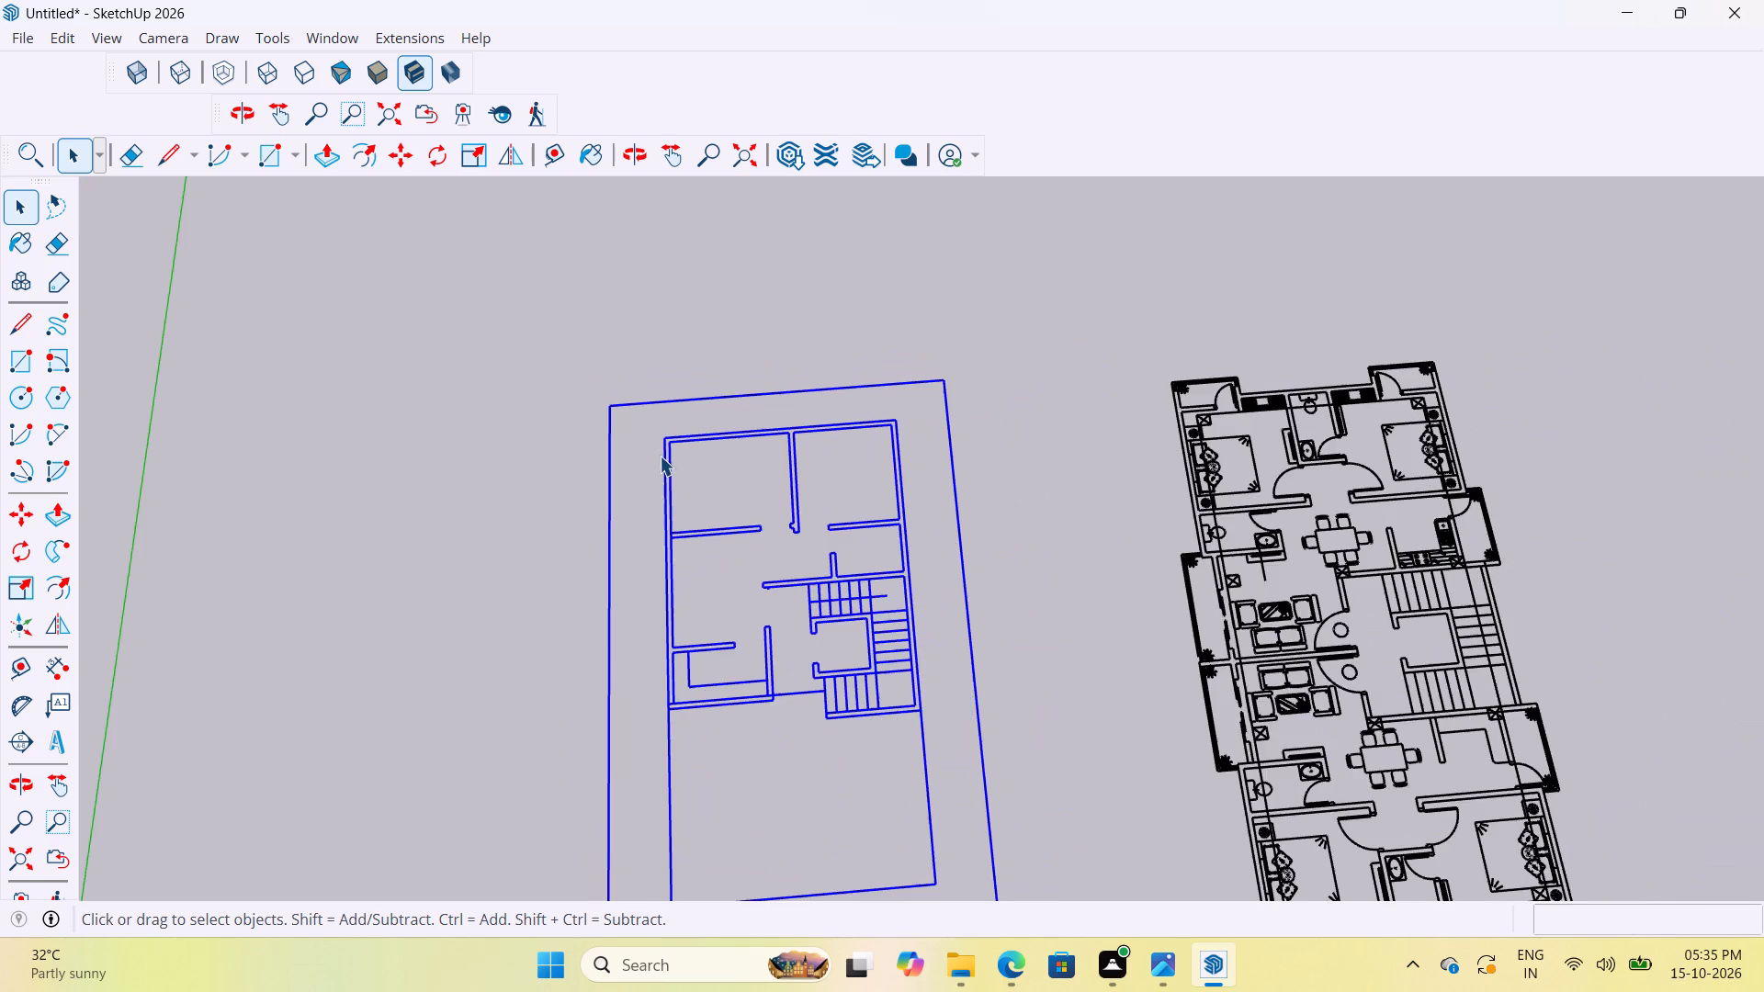
scroll(684, 491, "up", 17)
scroll(651, 423, "up", 4)
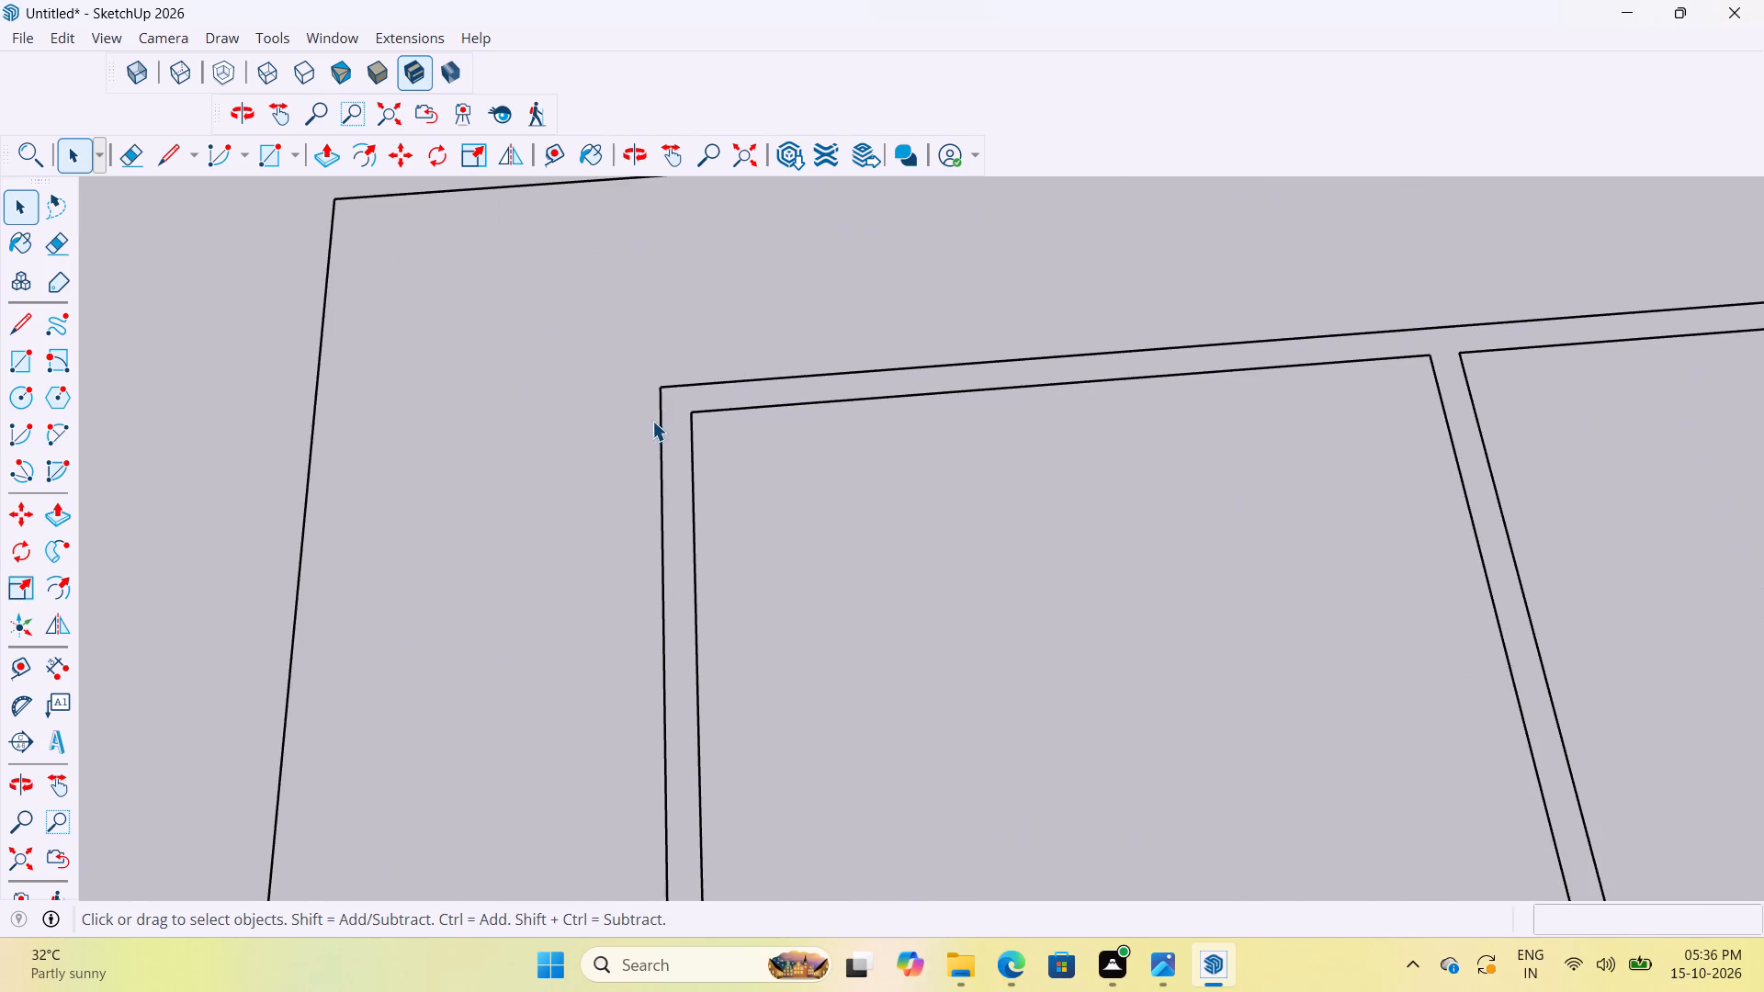
key("r")
scroll(654, 490, "up", 8)
left_click(729, 347)
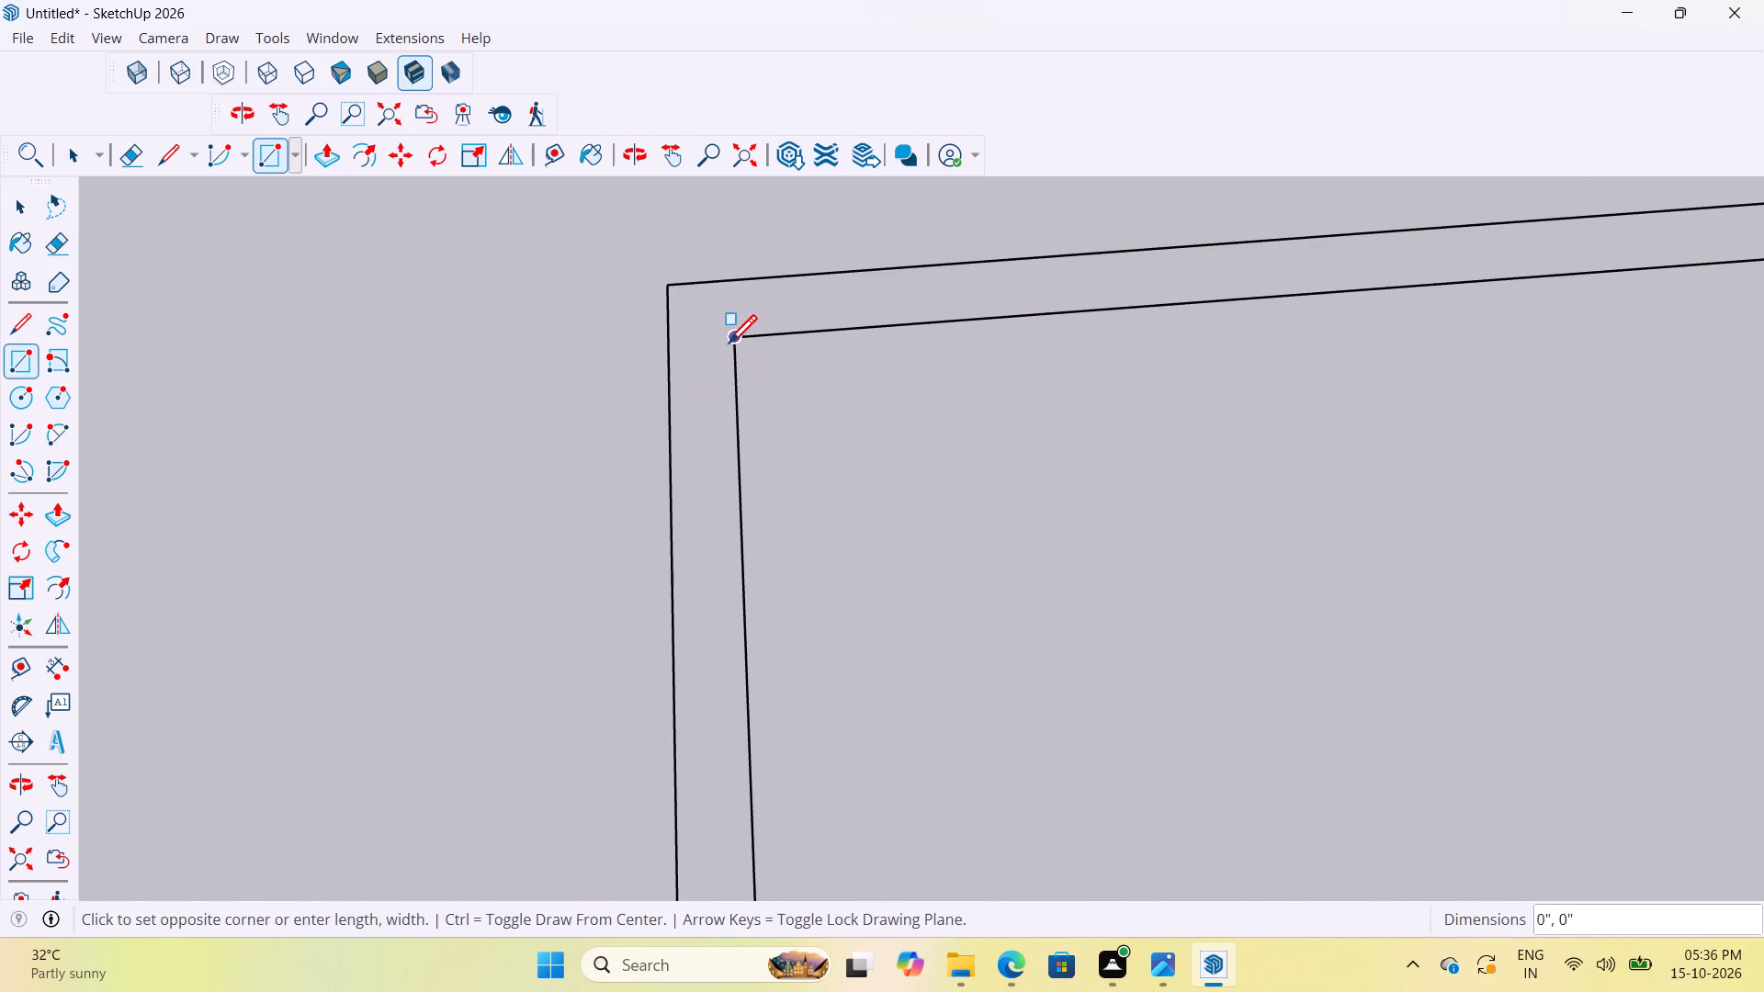
scroll(676, 578, "down", 4)
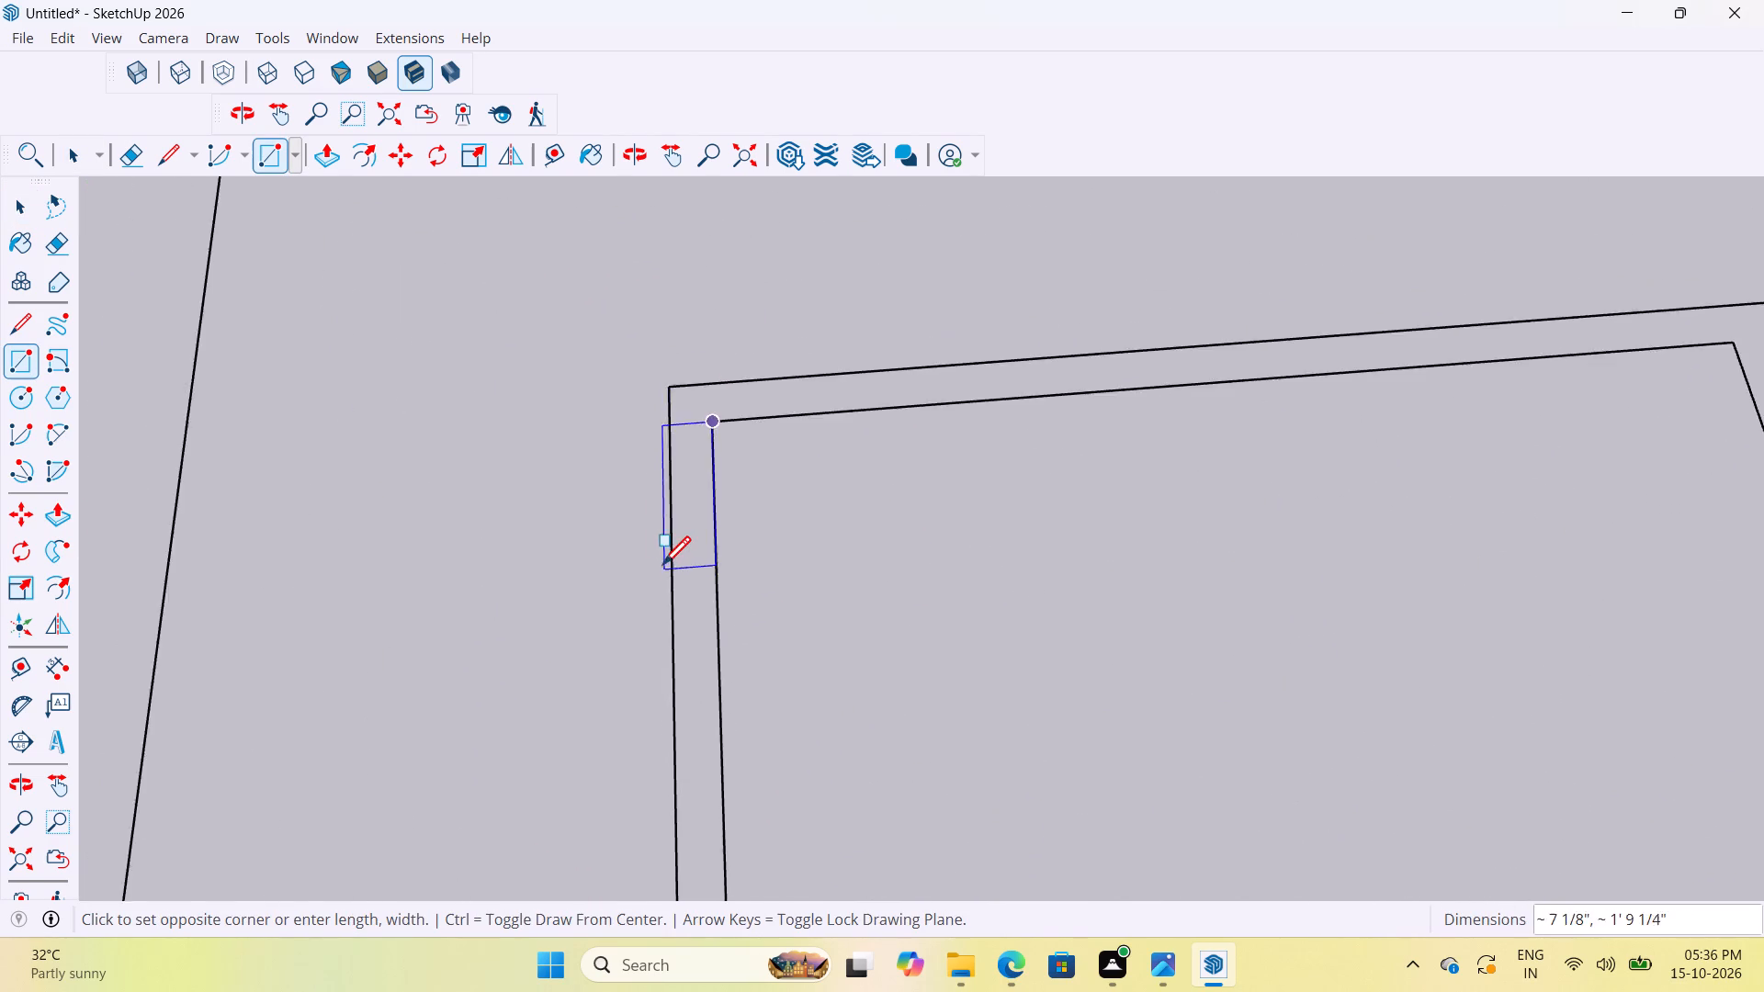
scroll(662, 568, "down", 19)
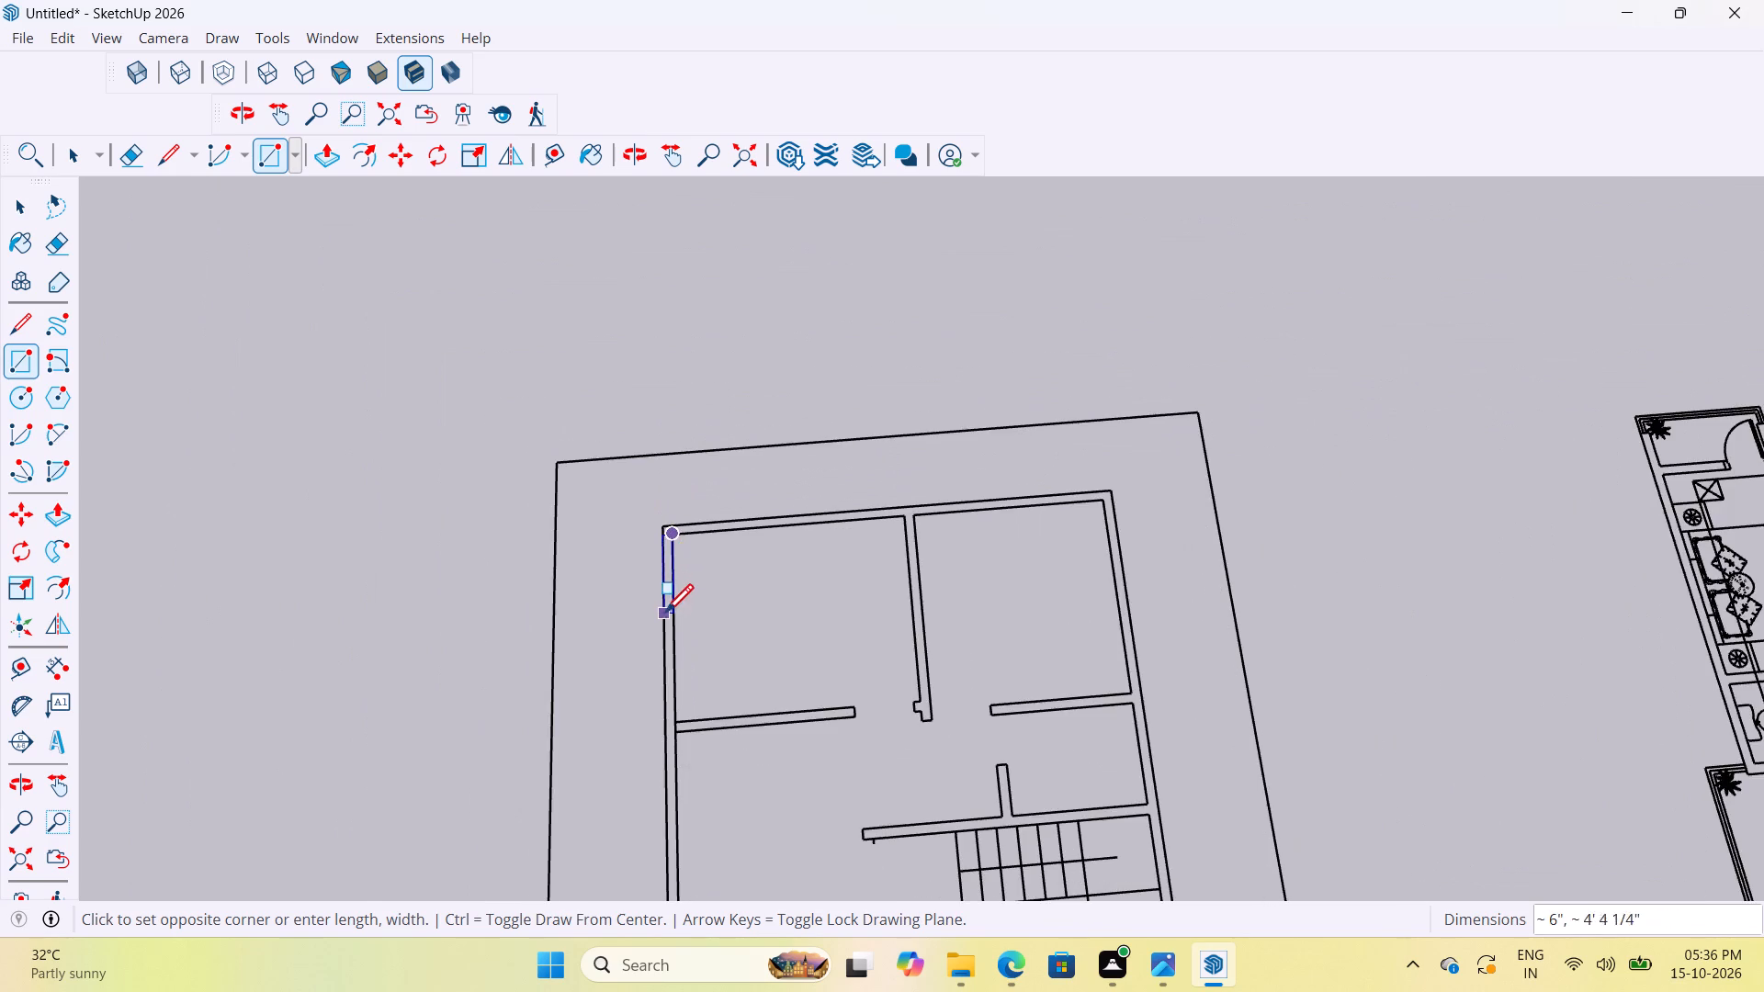
scroll(665, 615, "up", 9)
scroll(666, 471, "up", 9)
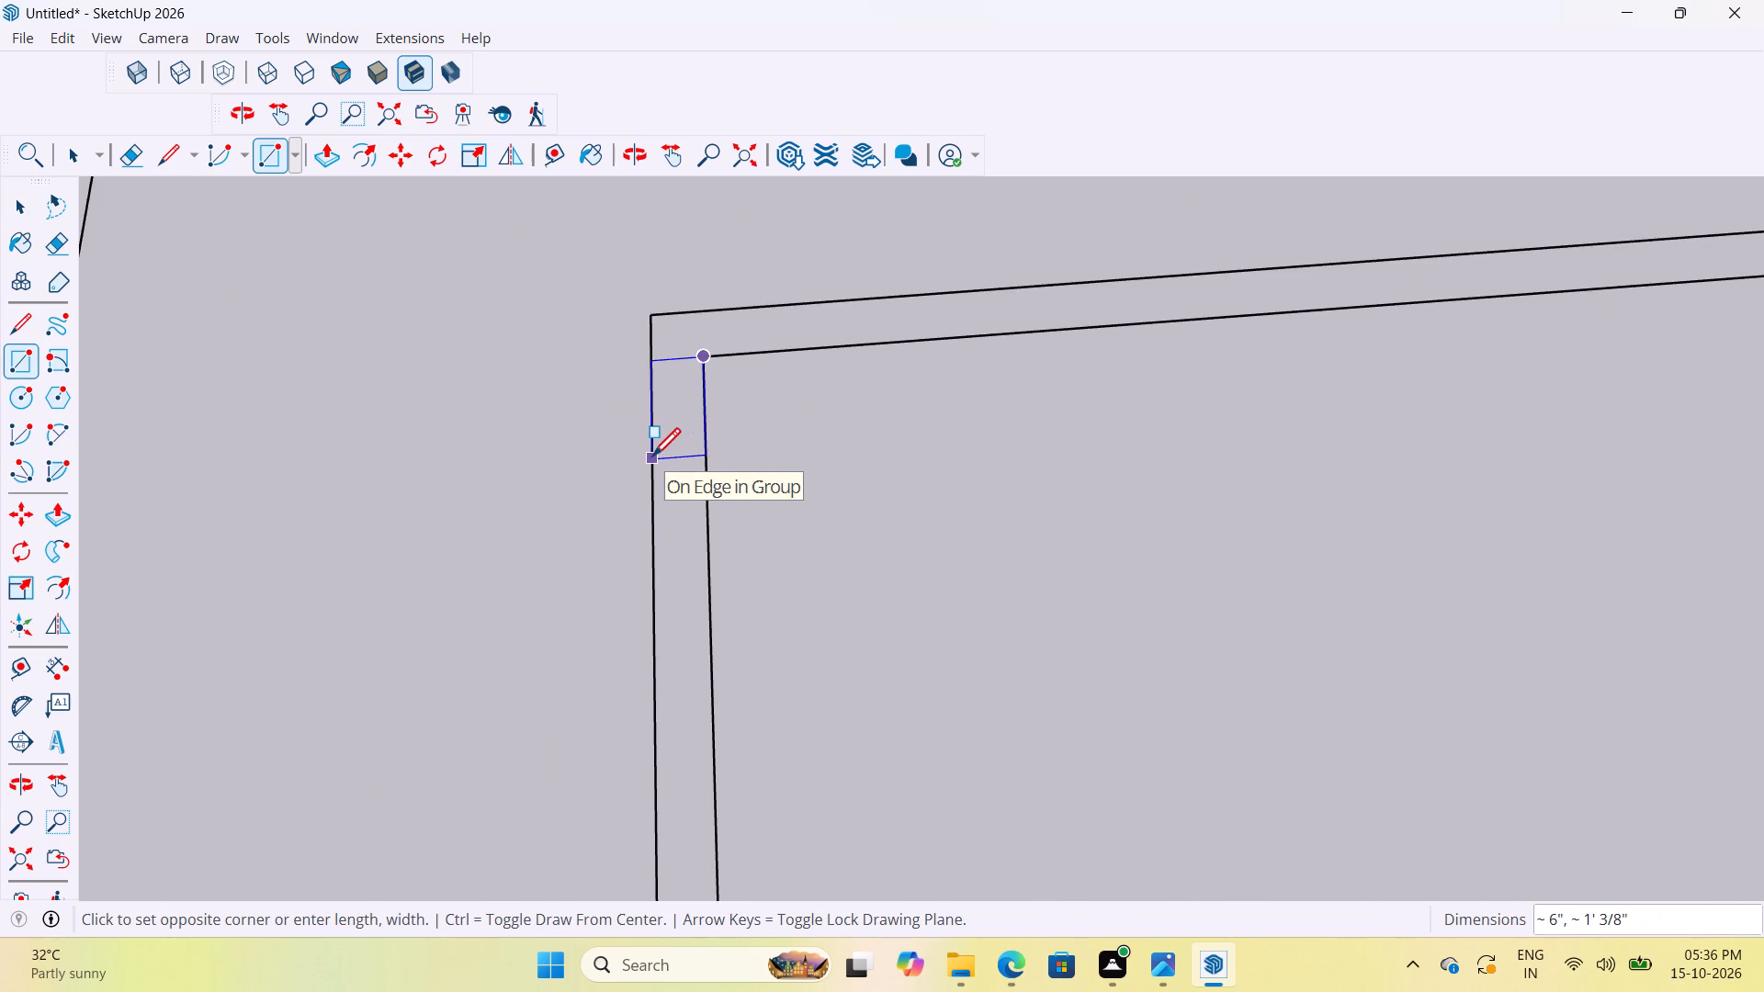
left_click(652, 459)
key("space")
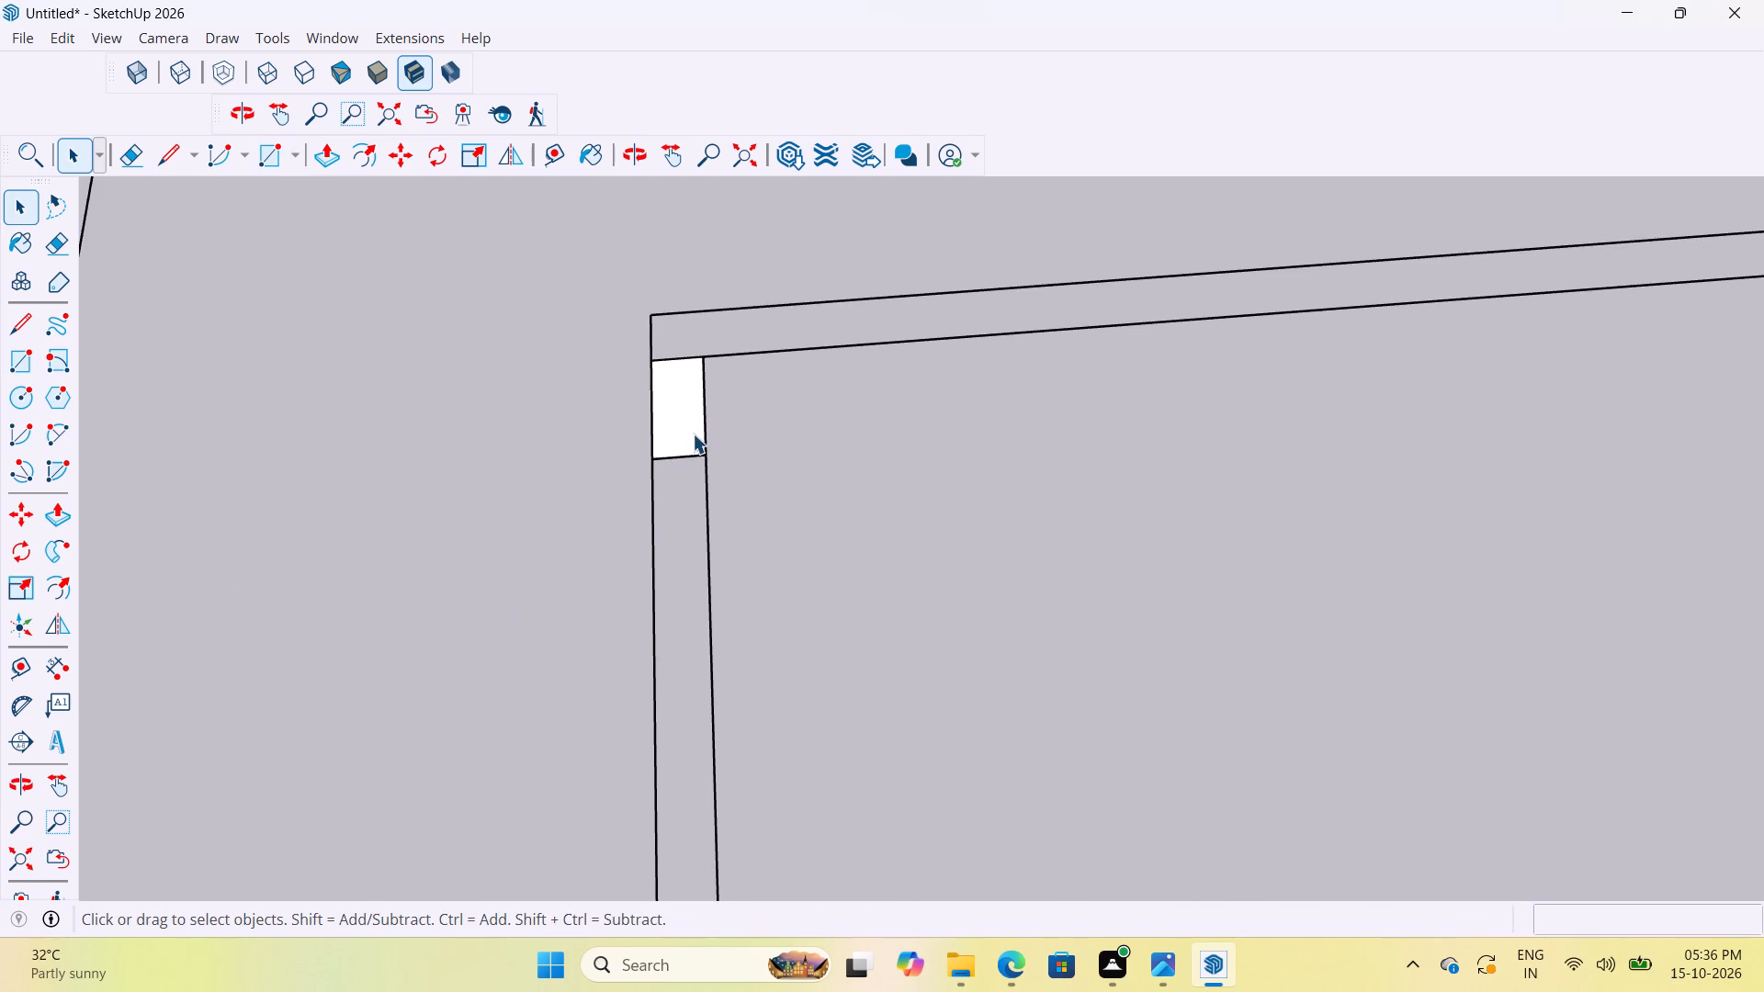
Make a group from the new corner rectangle's face and edges.
double_click(681, 417)
double_click(681, 417)
right_click(678, 415)
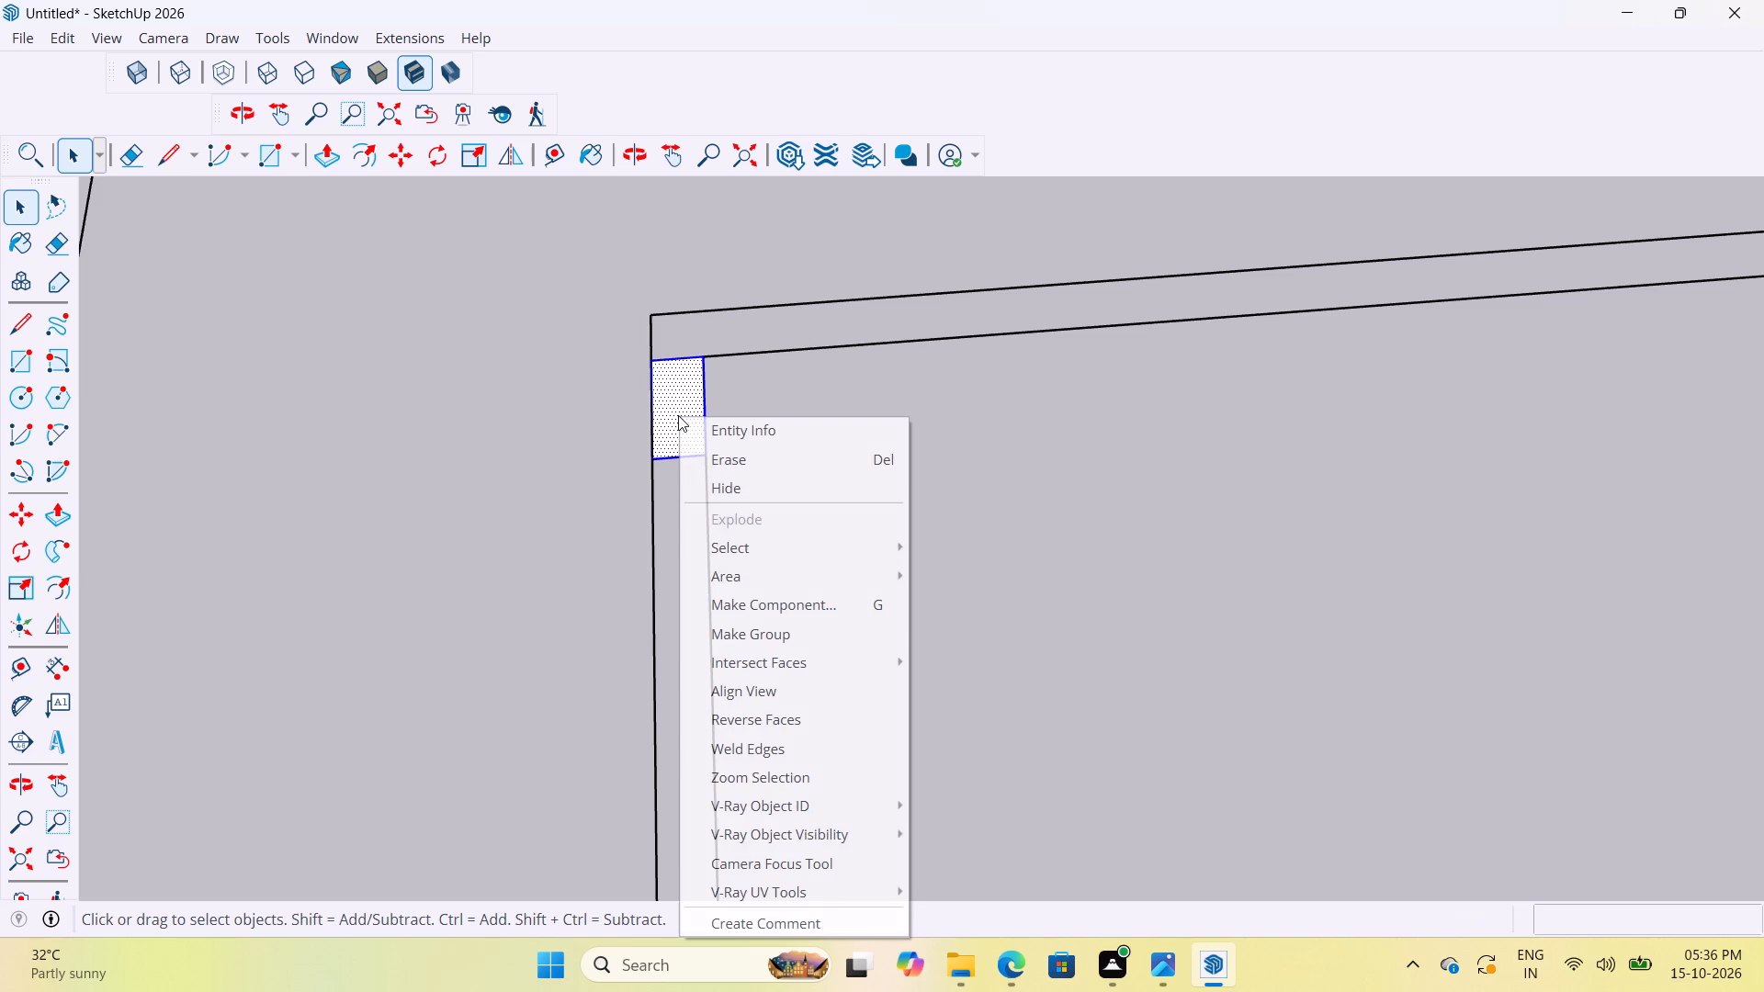
left_click(772, 623)
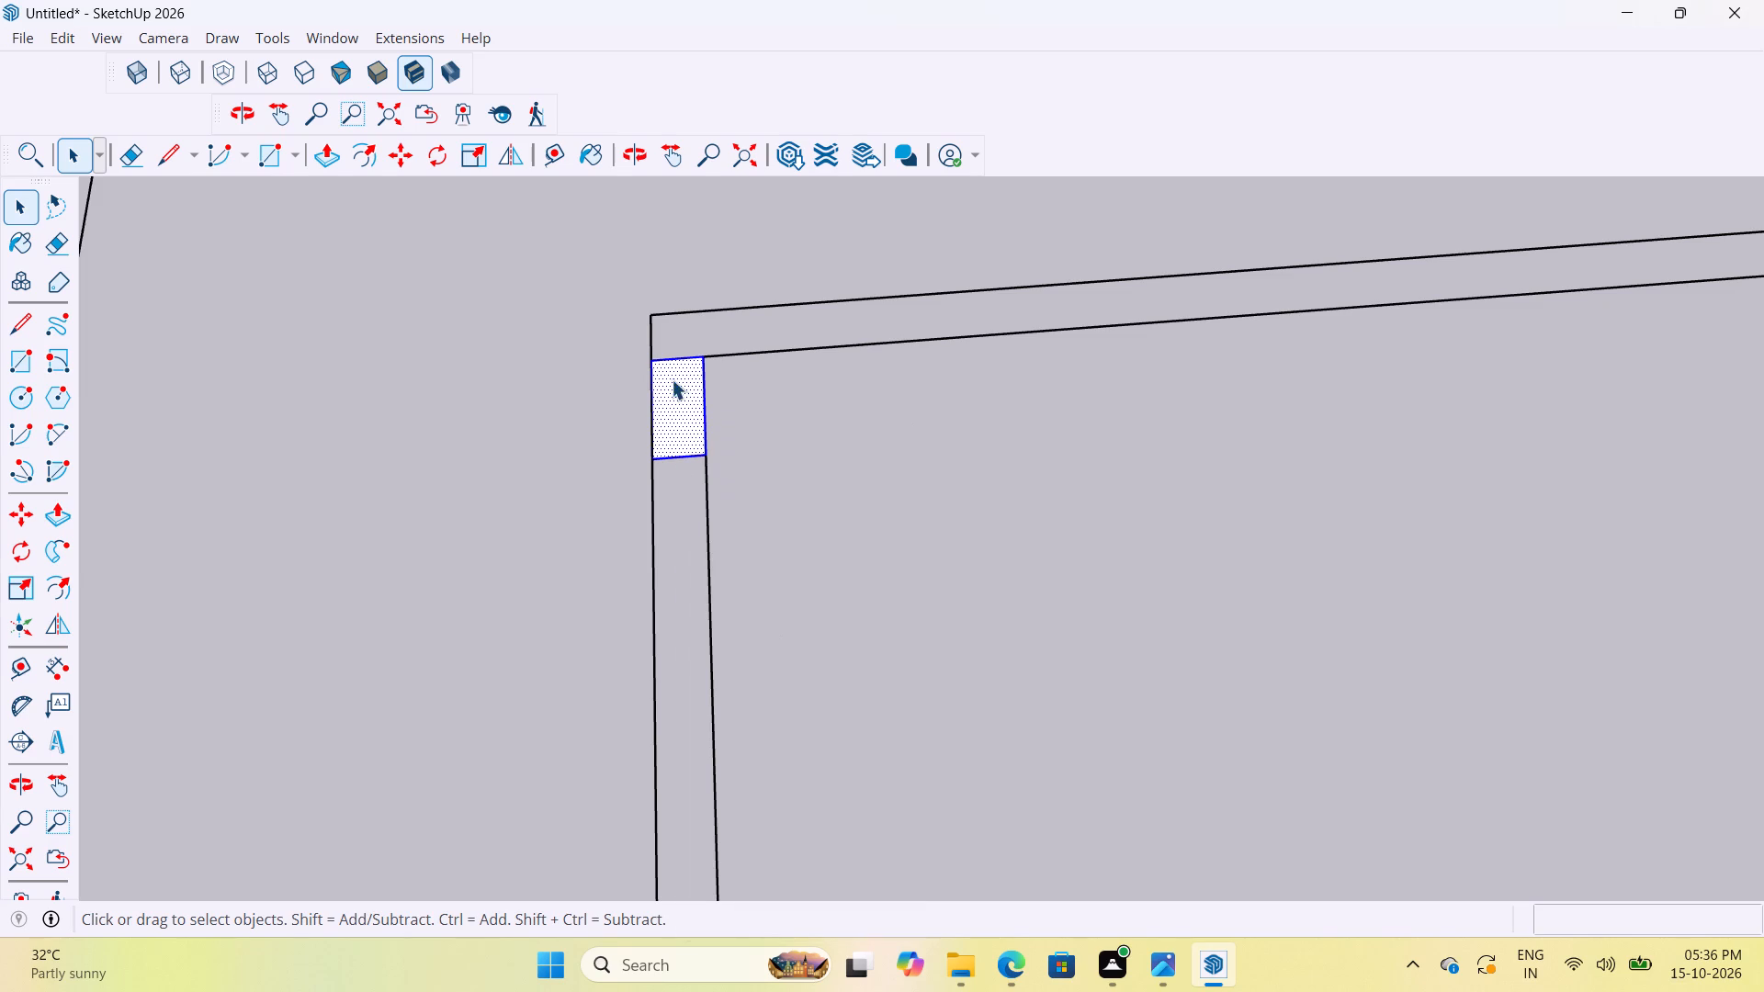
Extrude the rectangle inside its group upward by 10' with Push/Pull and leave the group.
double_click(678, 402)
key("p")
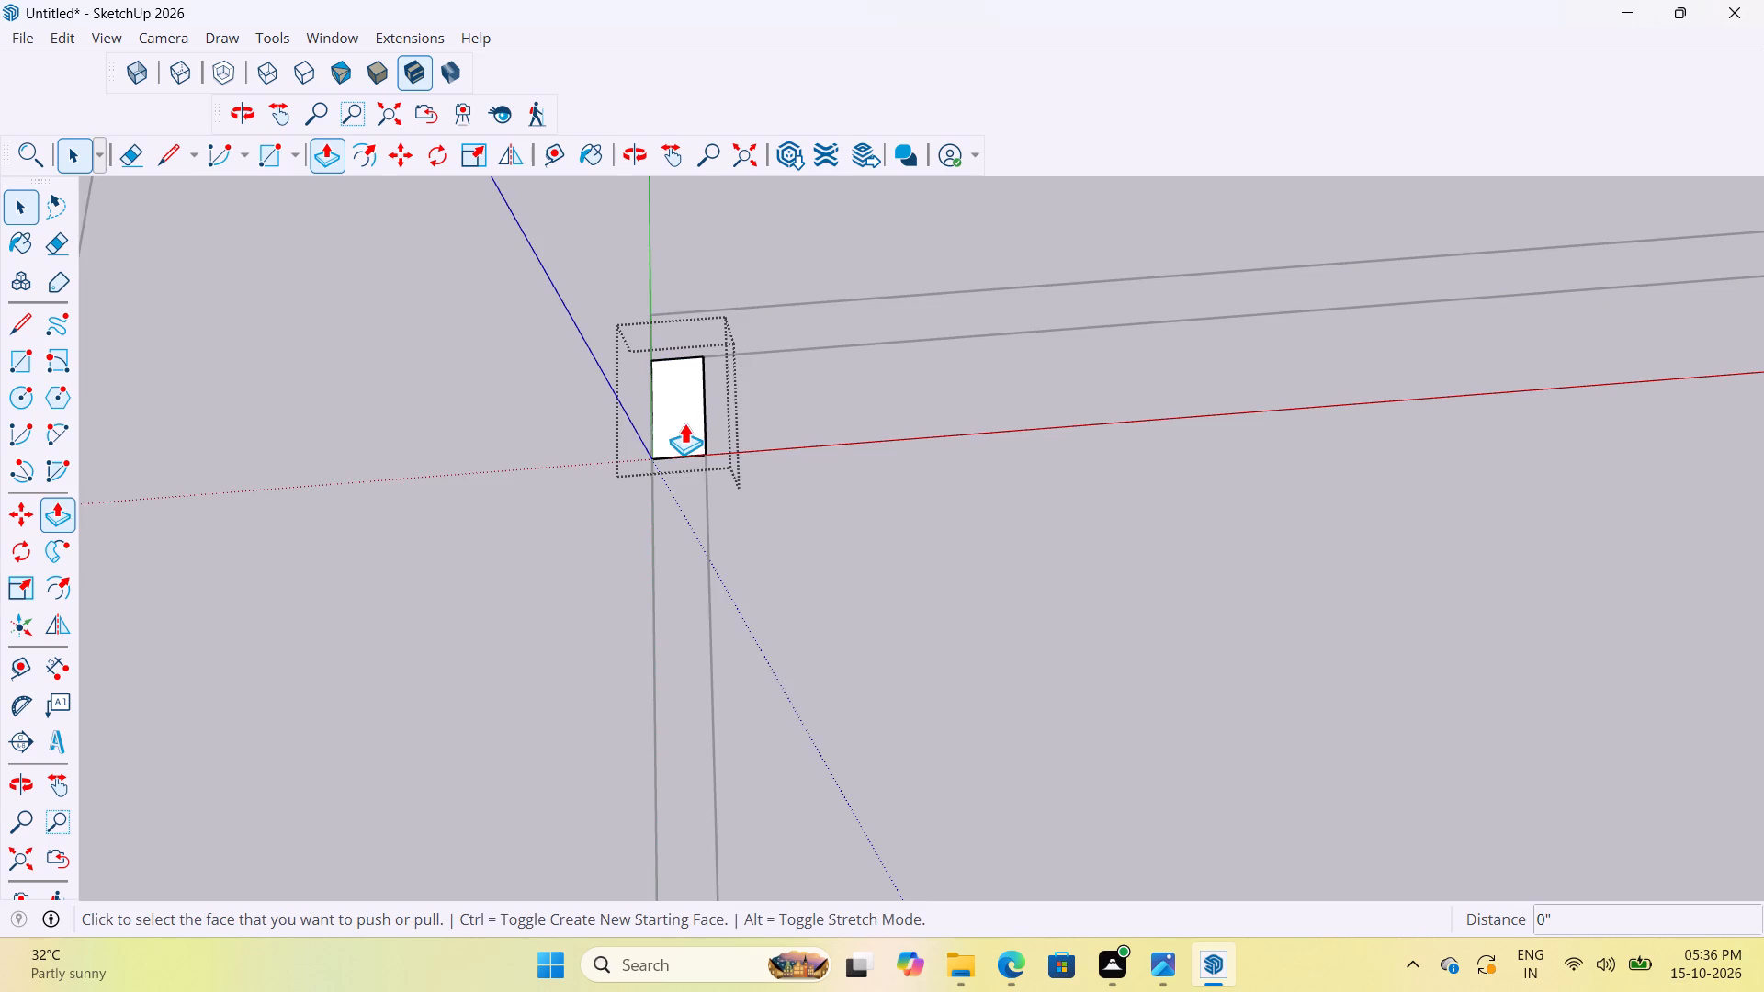
left_click(683, 423)
scroll(665, 357, "down", 15)
scroll(660, 330, "up", 6)
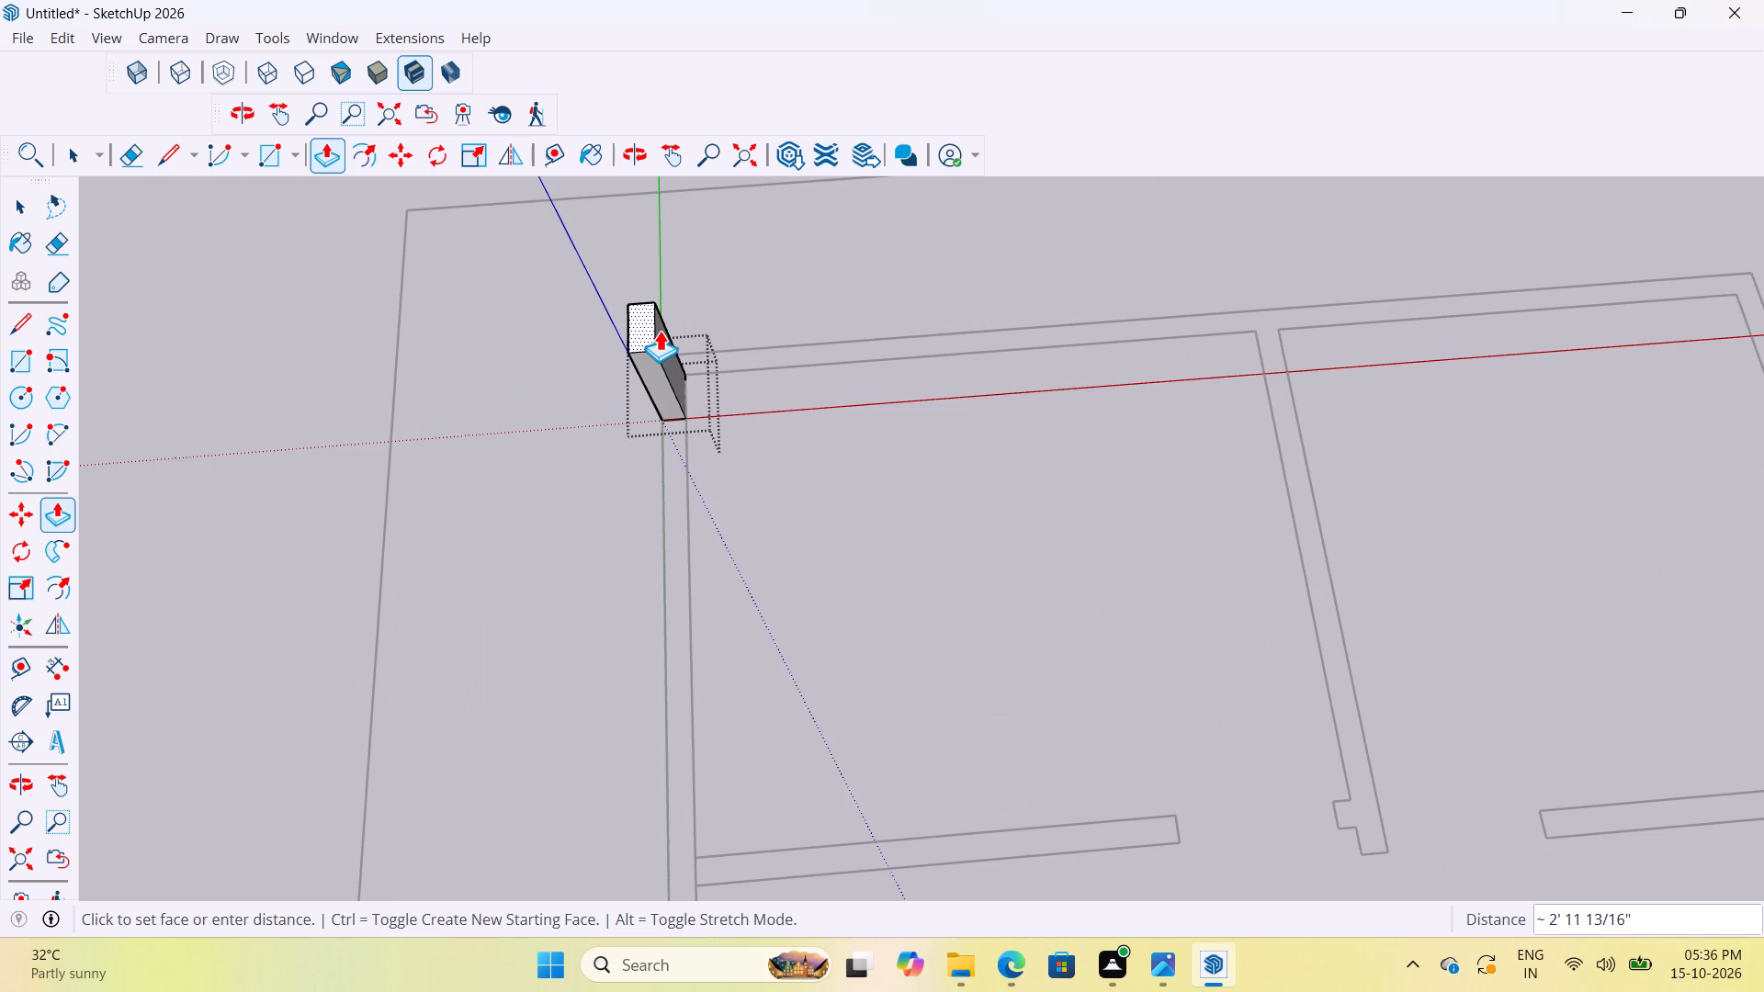
type("10'")
key("Return")
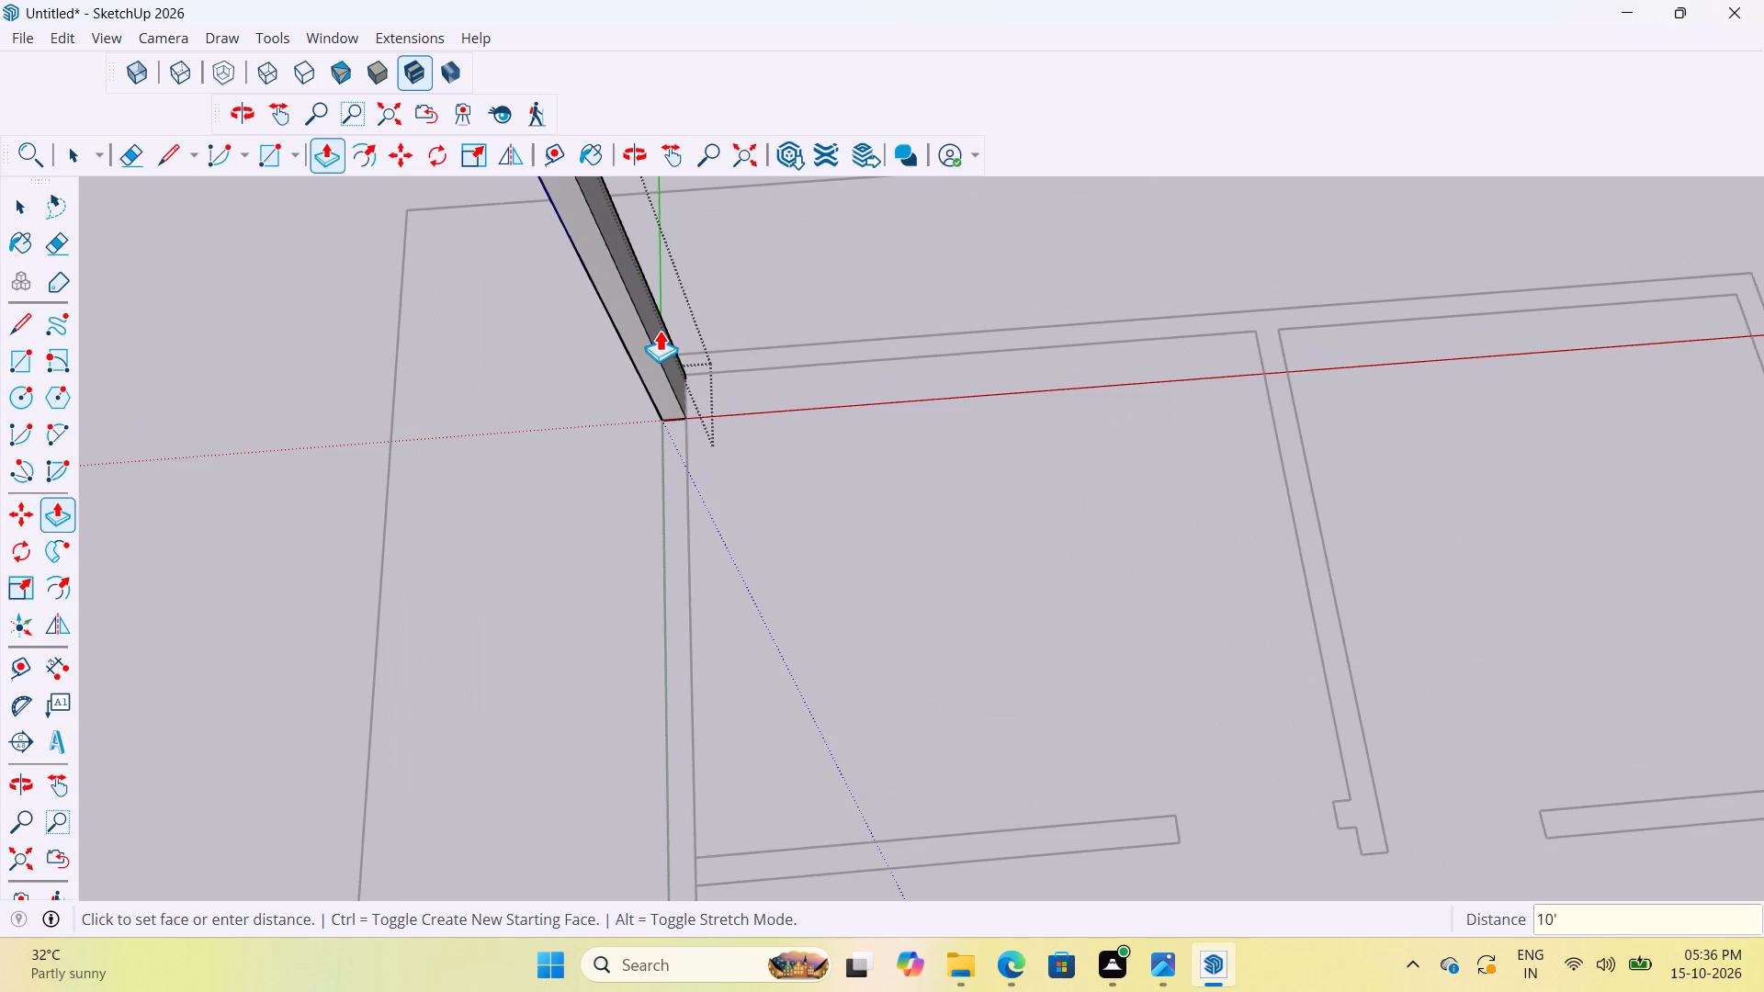
scroll(660, 331, "down", 8)
scroll(712, 398, "down", 12)
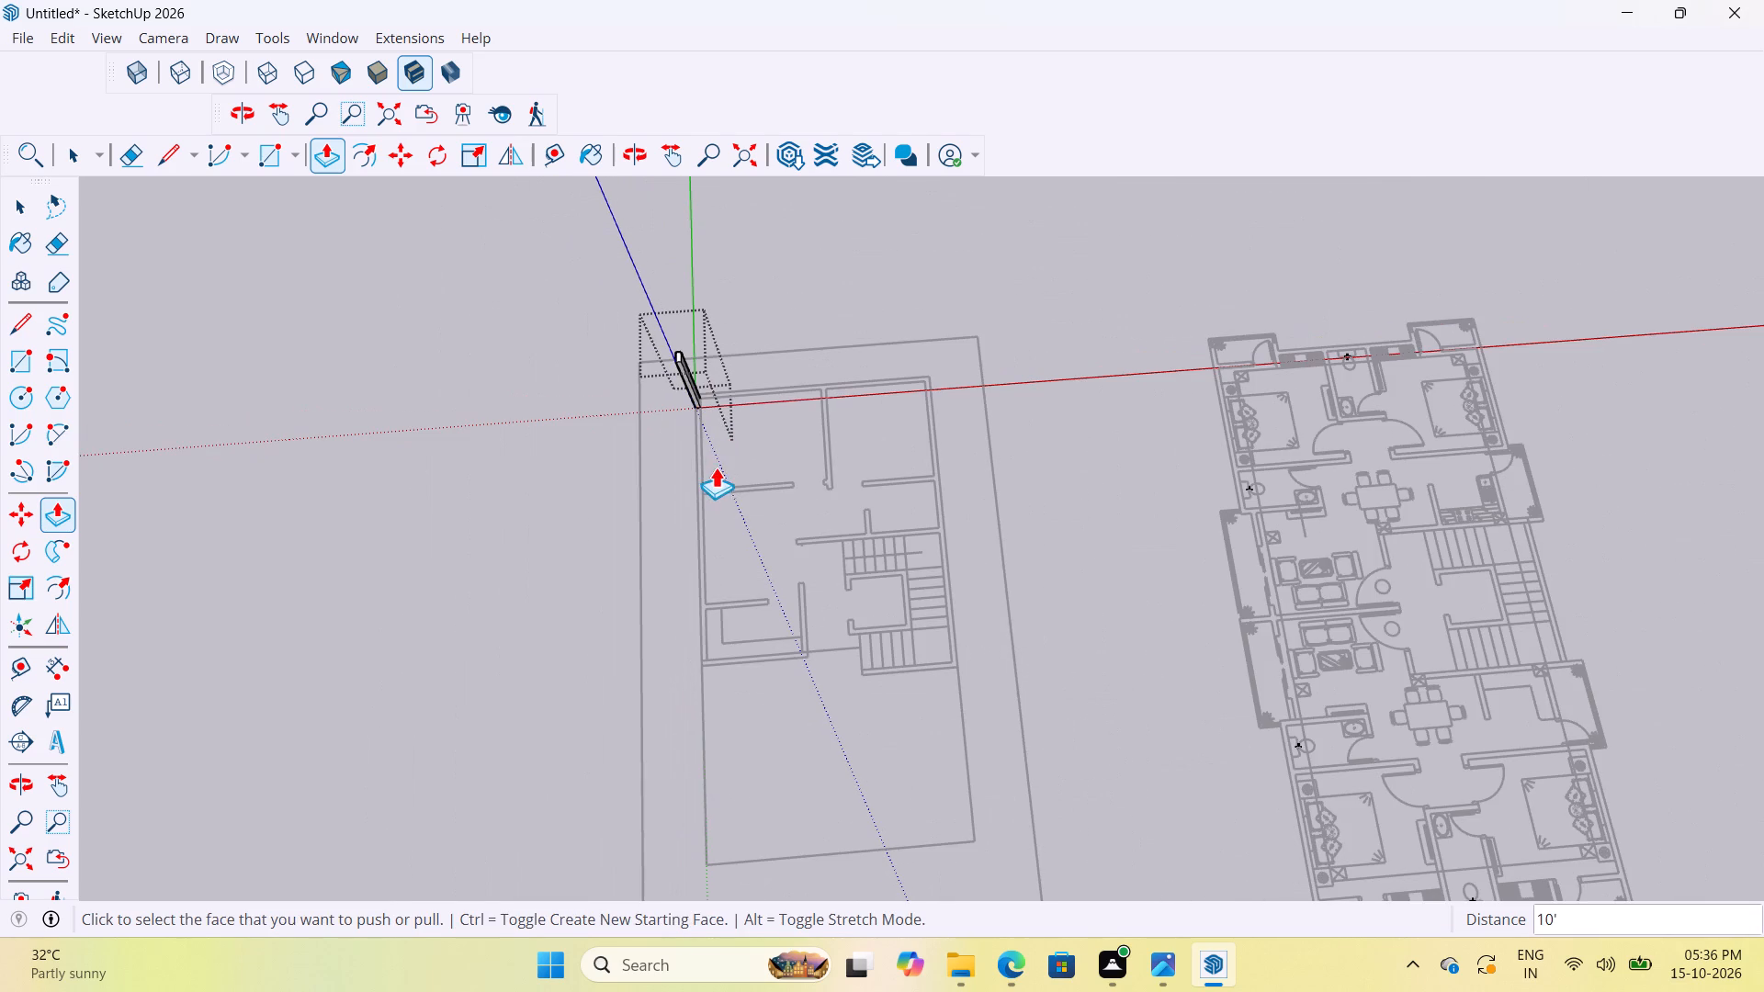
key("space")
left_click(887, 281)
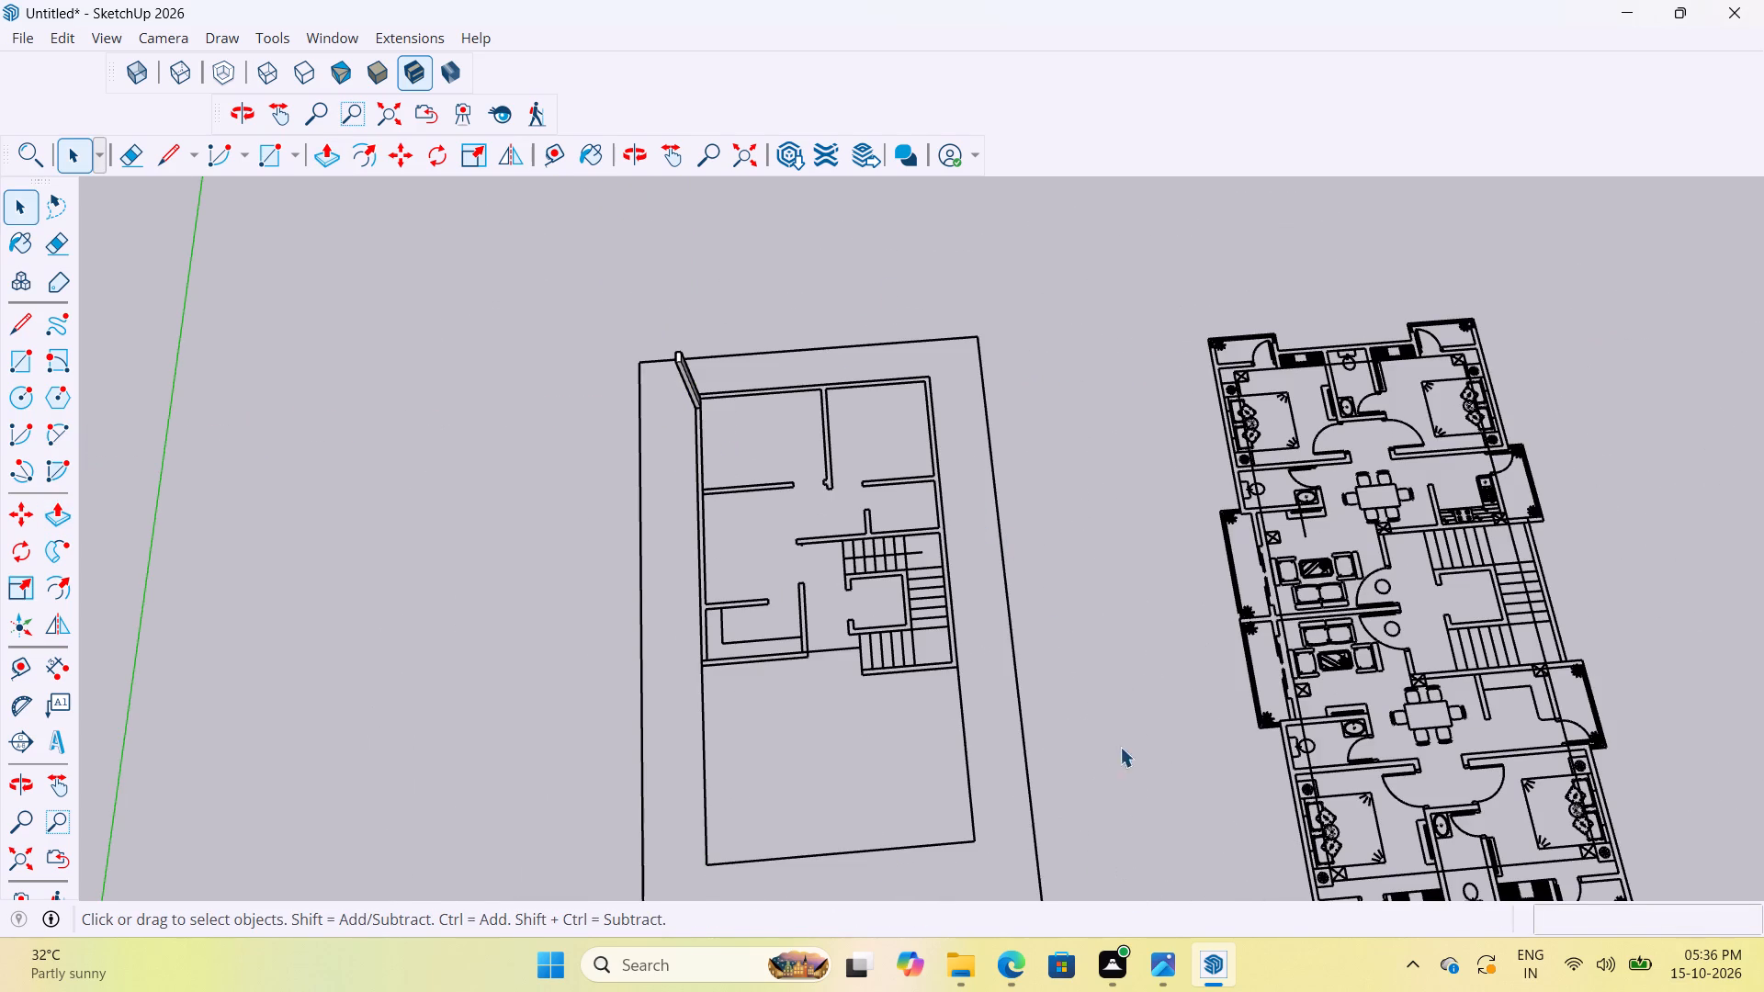
Examine the raised wall piece from several sides and compare the simple floor plan with the furnished one.
scroll(708, 353, "up", 8)
middle_click_drag(733, 434, 417, 329)
scroll(821, 238, "up", 3)
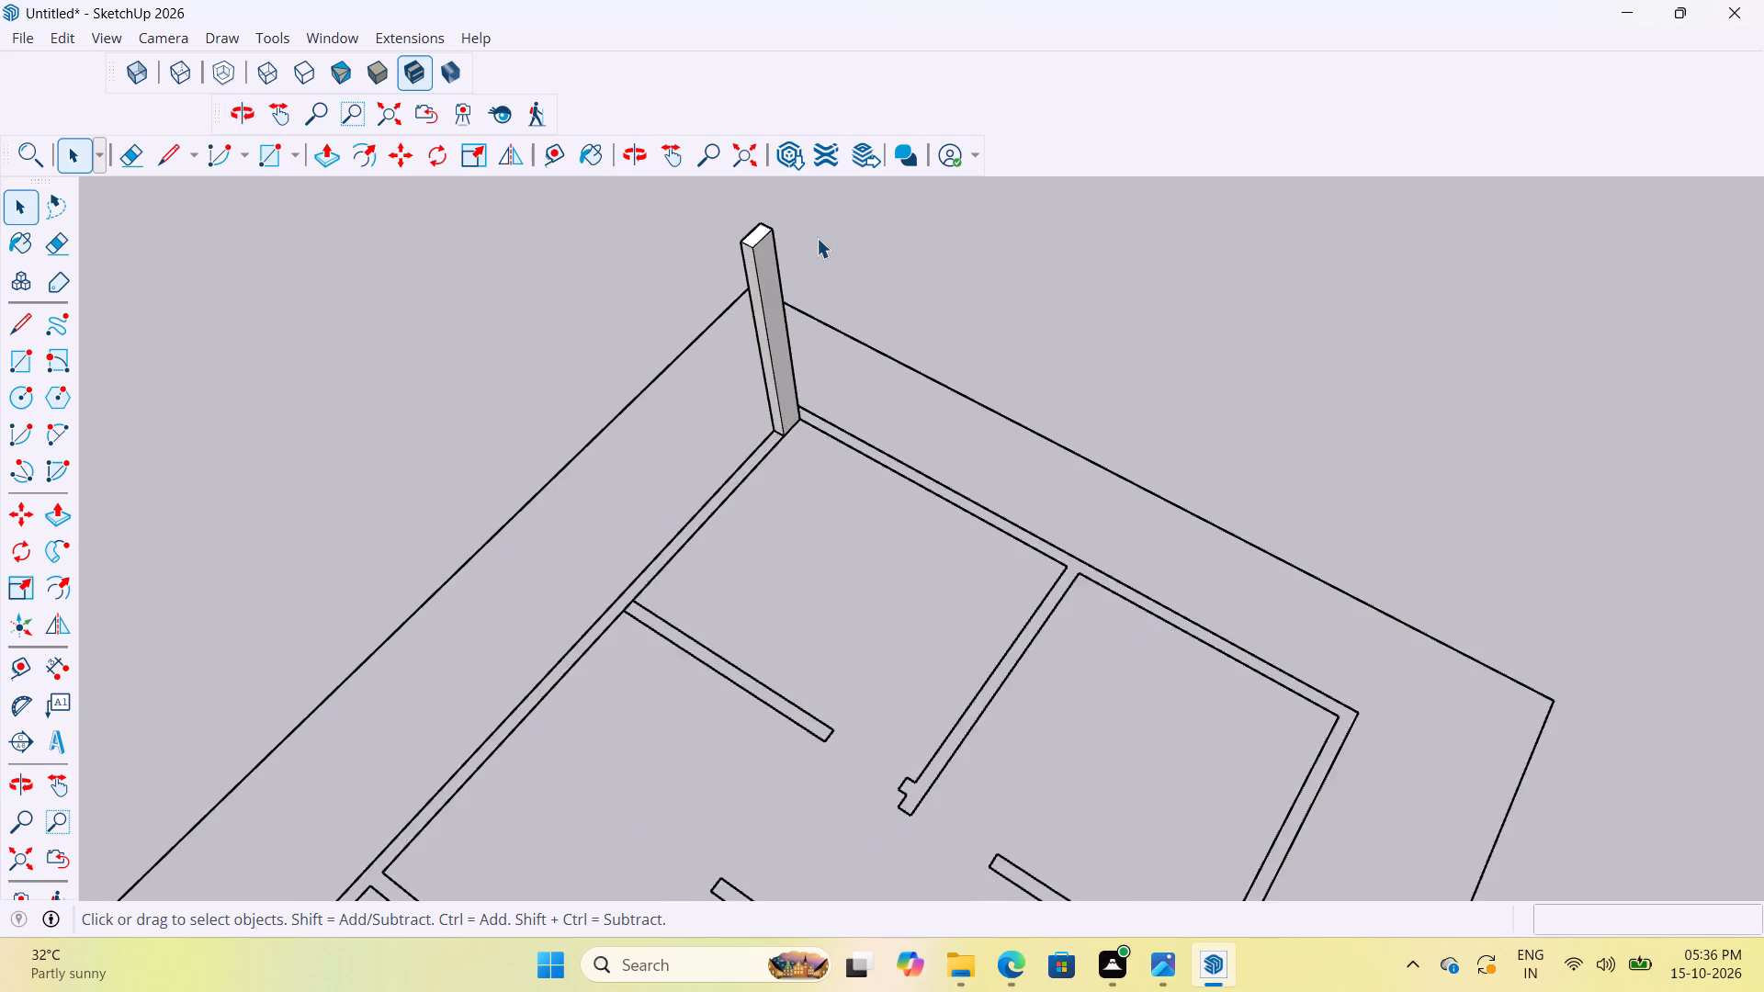
scroll(817, 238, "up", 10)
middle_click_drag(928, 407, 603, 339)
scroll(825, 413, "up", 5)
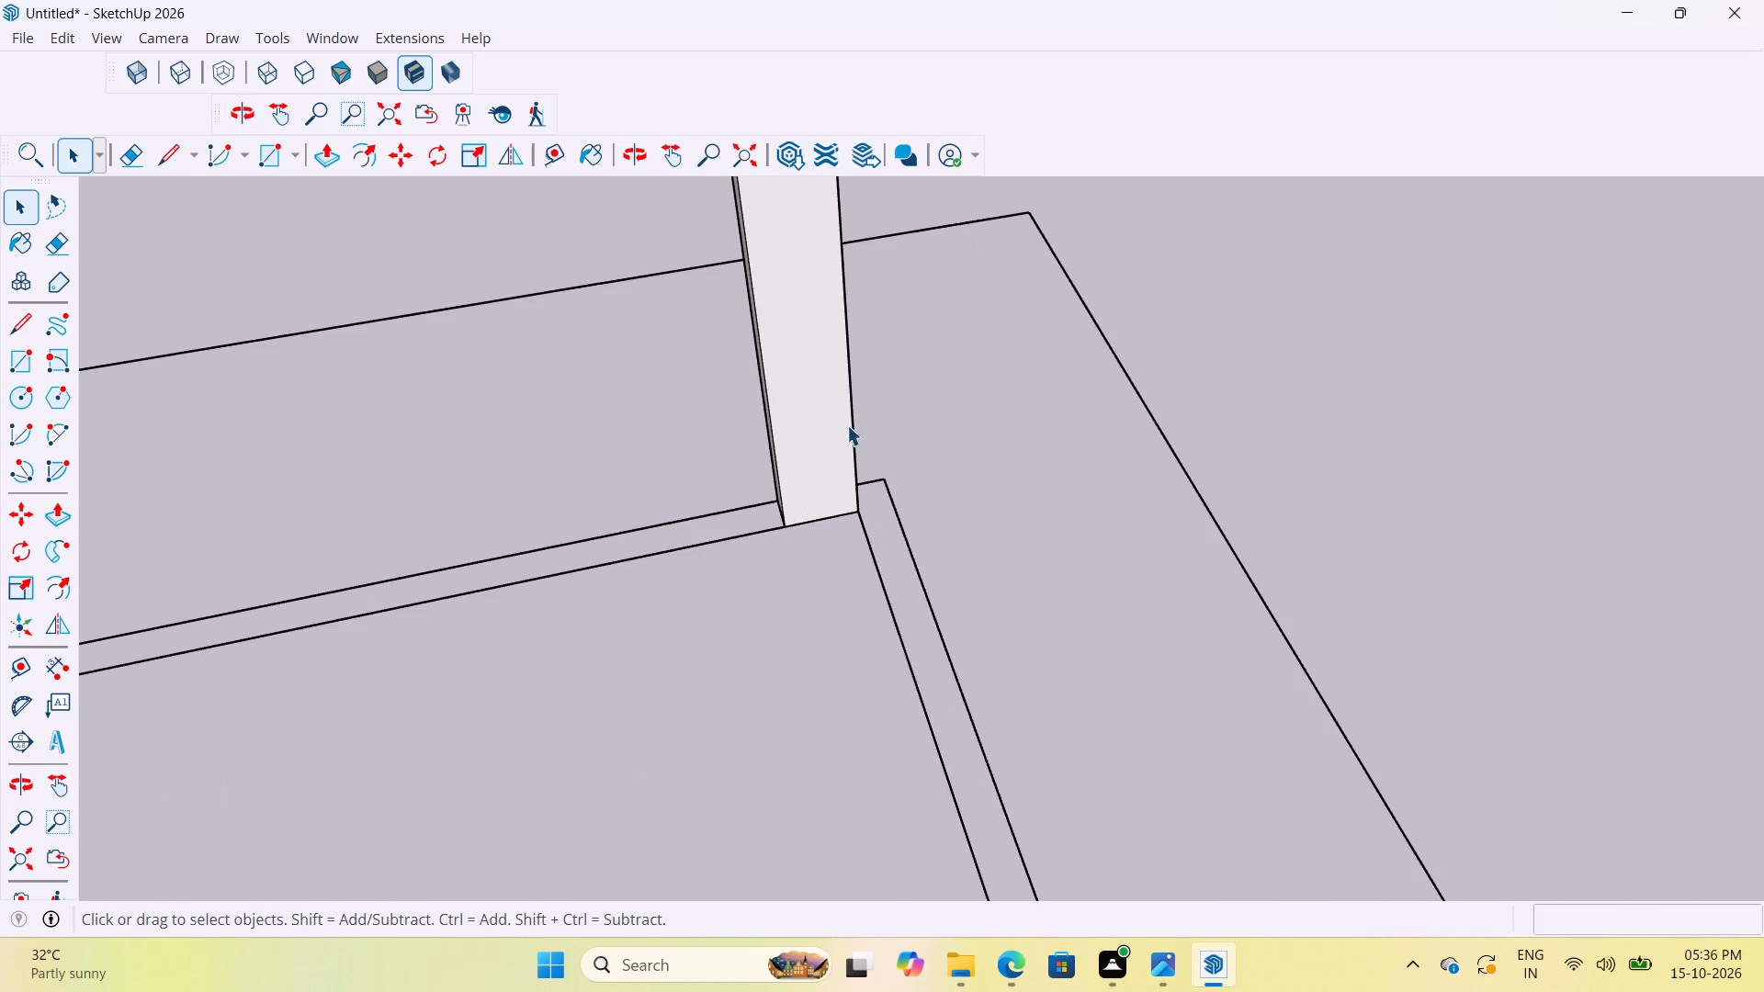
scroll(875, 411, "up", 5)
middle_click_drag(886, 430, 757, 423)
scroll(1077, 442, "down", 18)
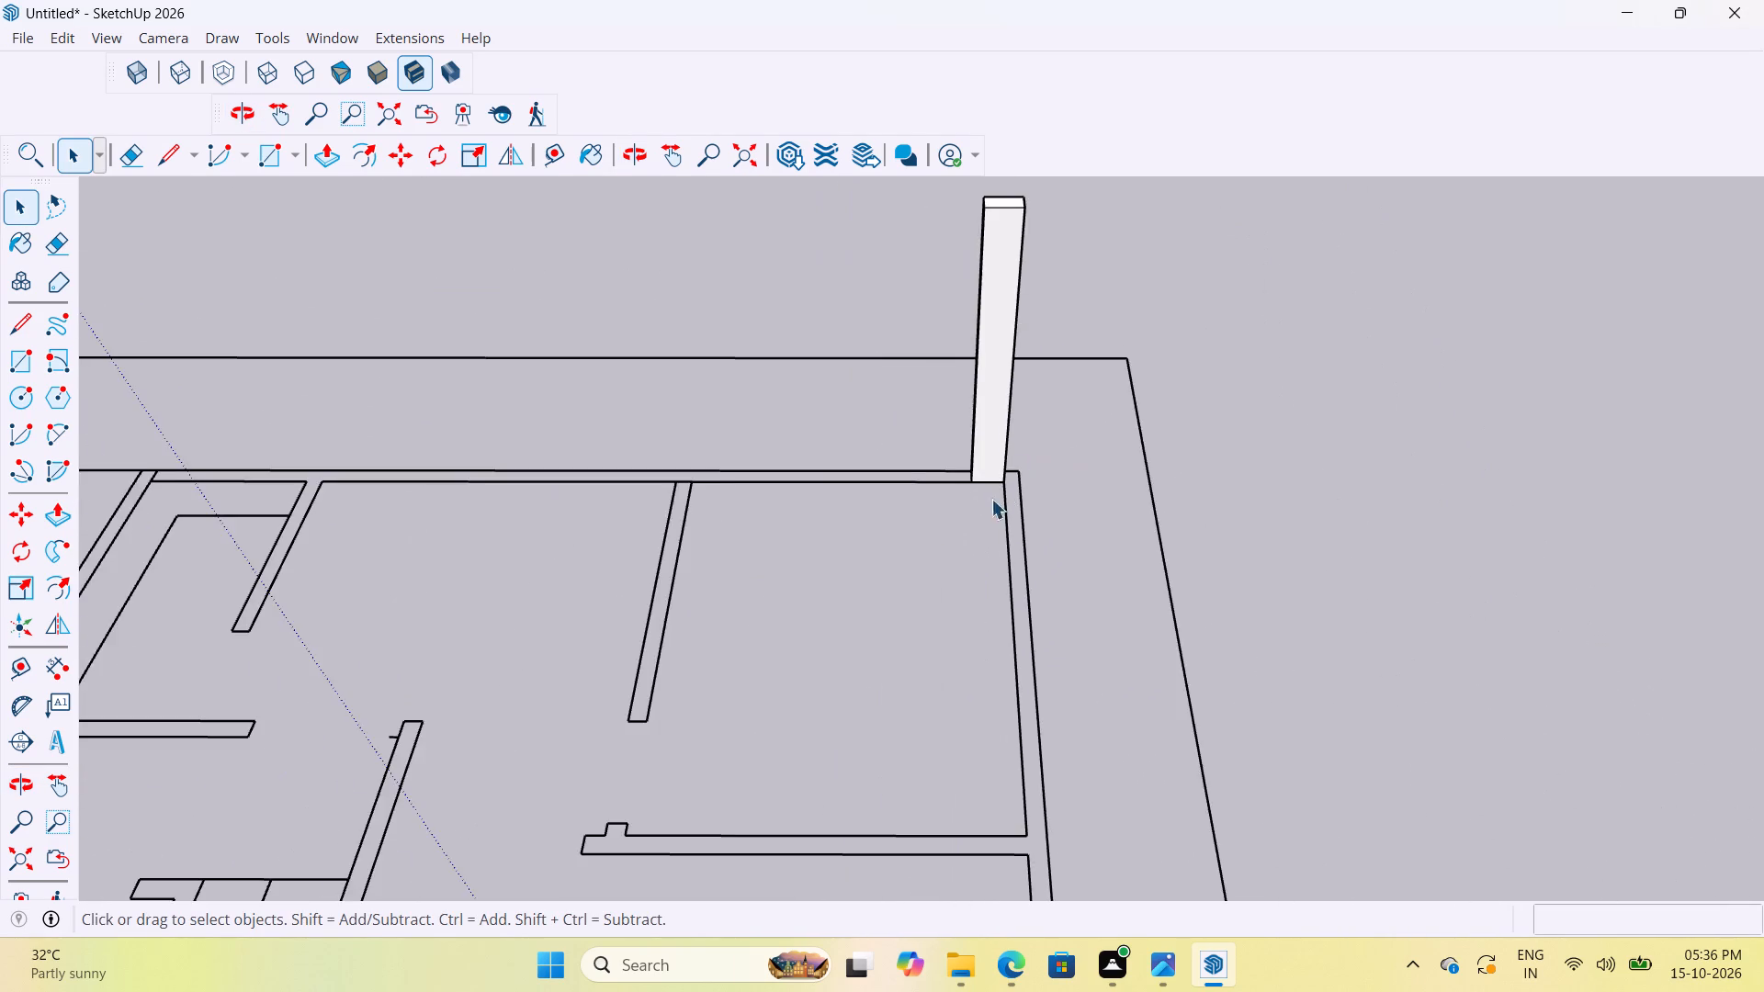
middle_click_drag(898, 672, 1538, 614)
scroll(1282, 557, "up", 5)
scroll(1136, 385, "down", 6)
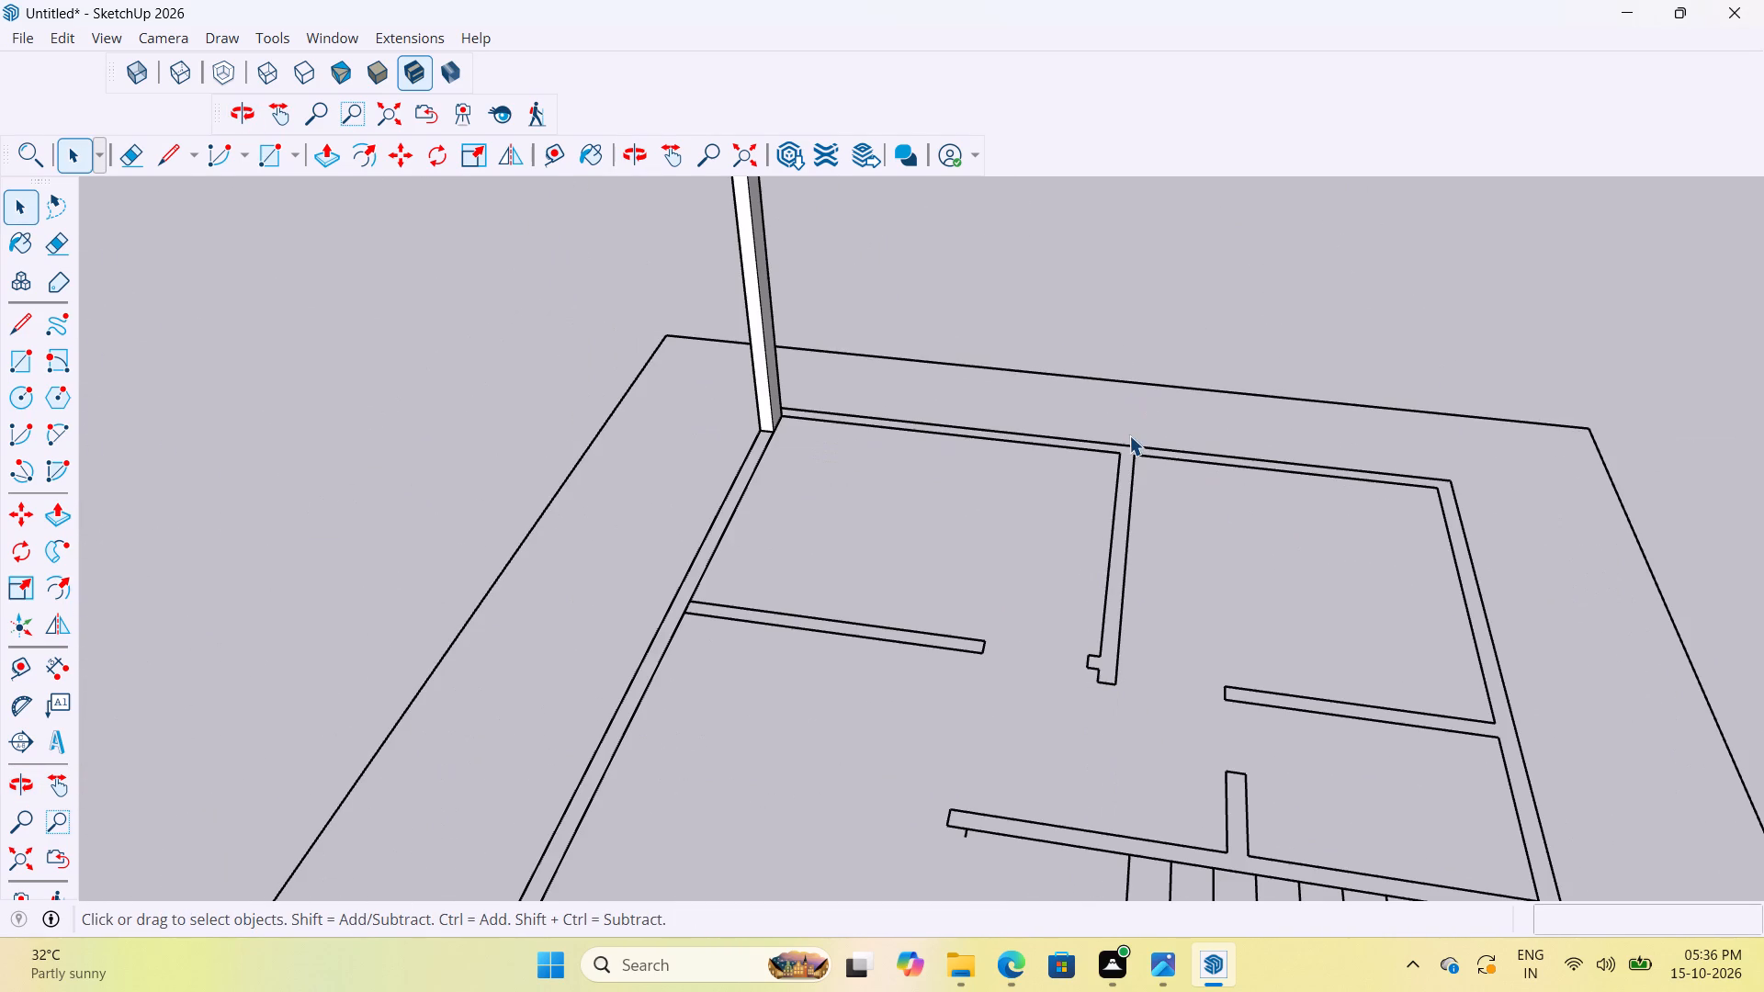
scroll(1011, 486, "down", 4)
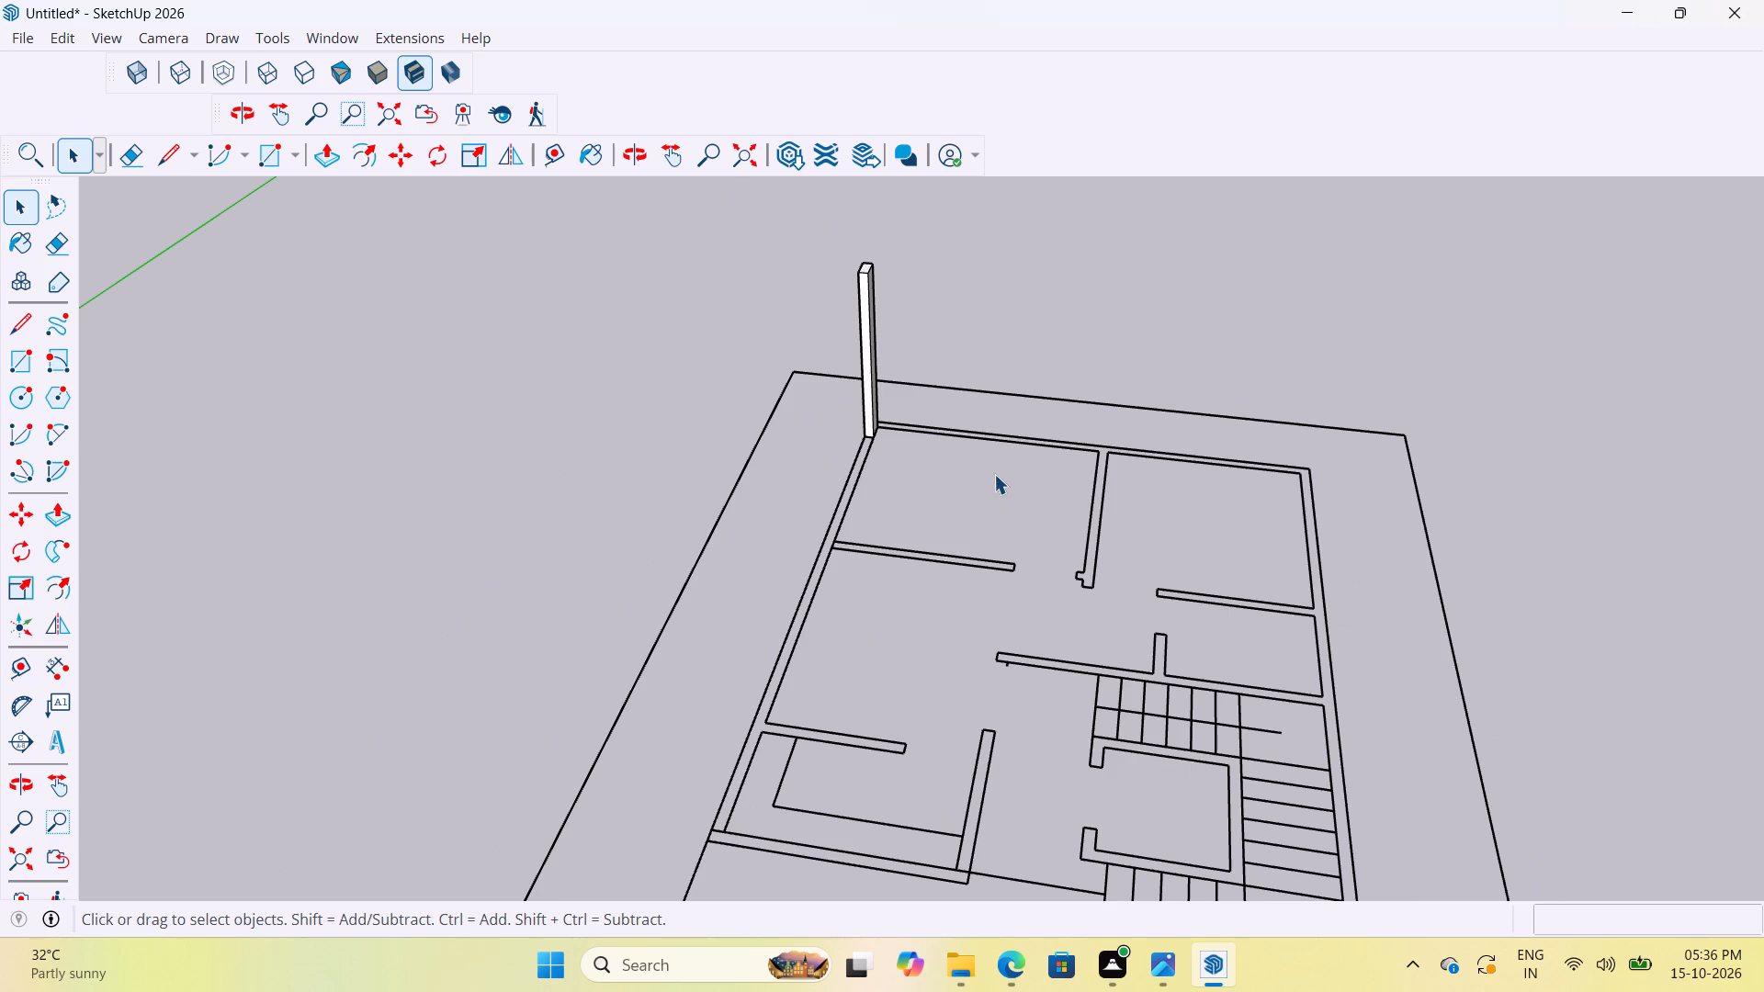
scroll(1045, 570, "down", 12)
scroll(1534, 614, "up", 5)
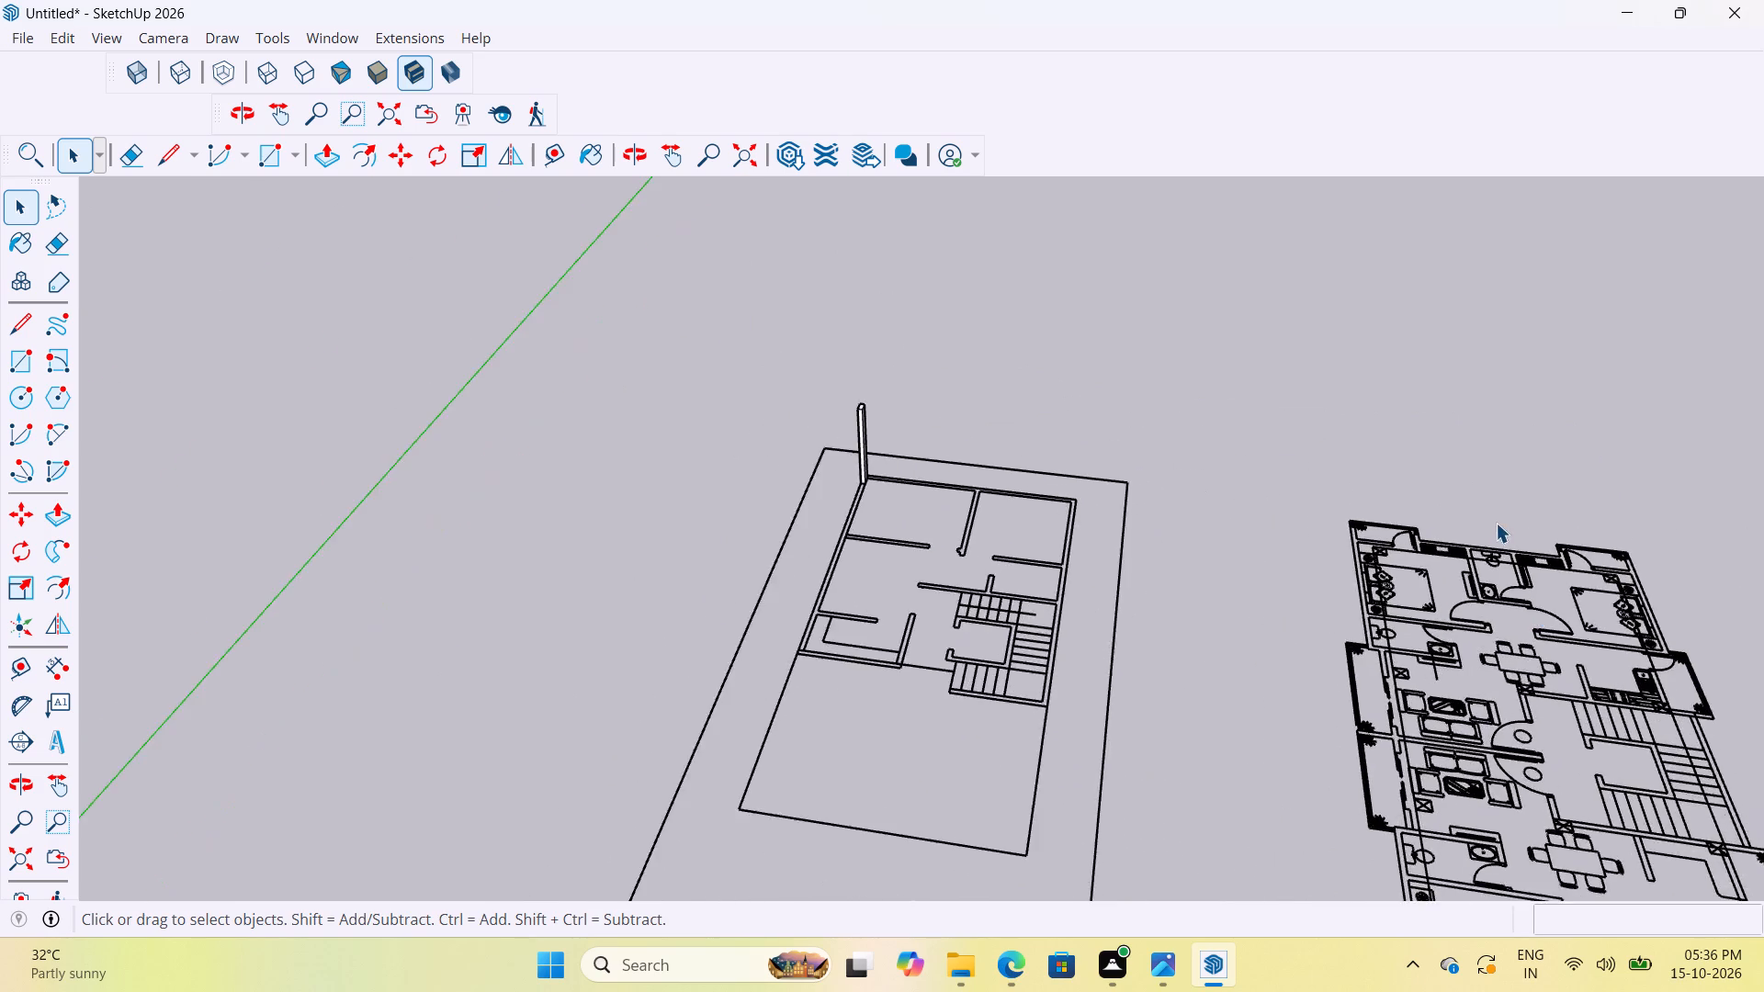
scroll(1496, 523, "up", 17)
scroll(1346, 558, "down", 5)
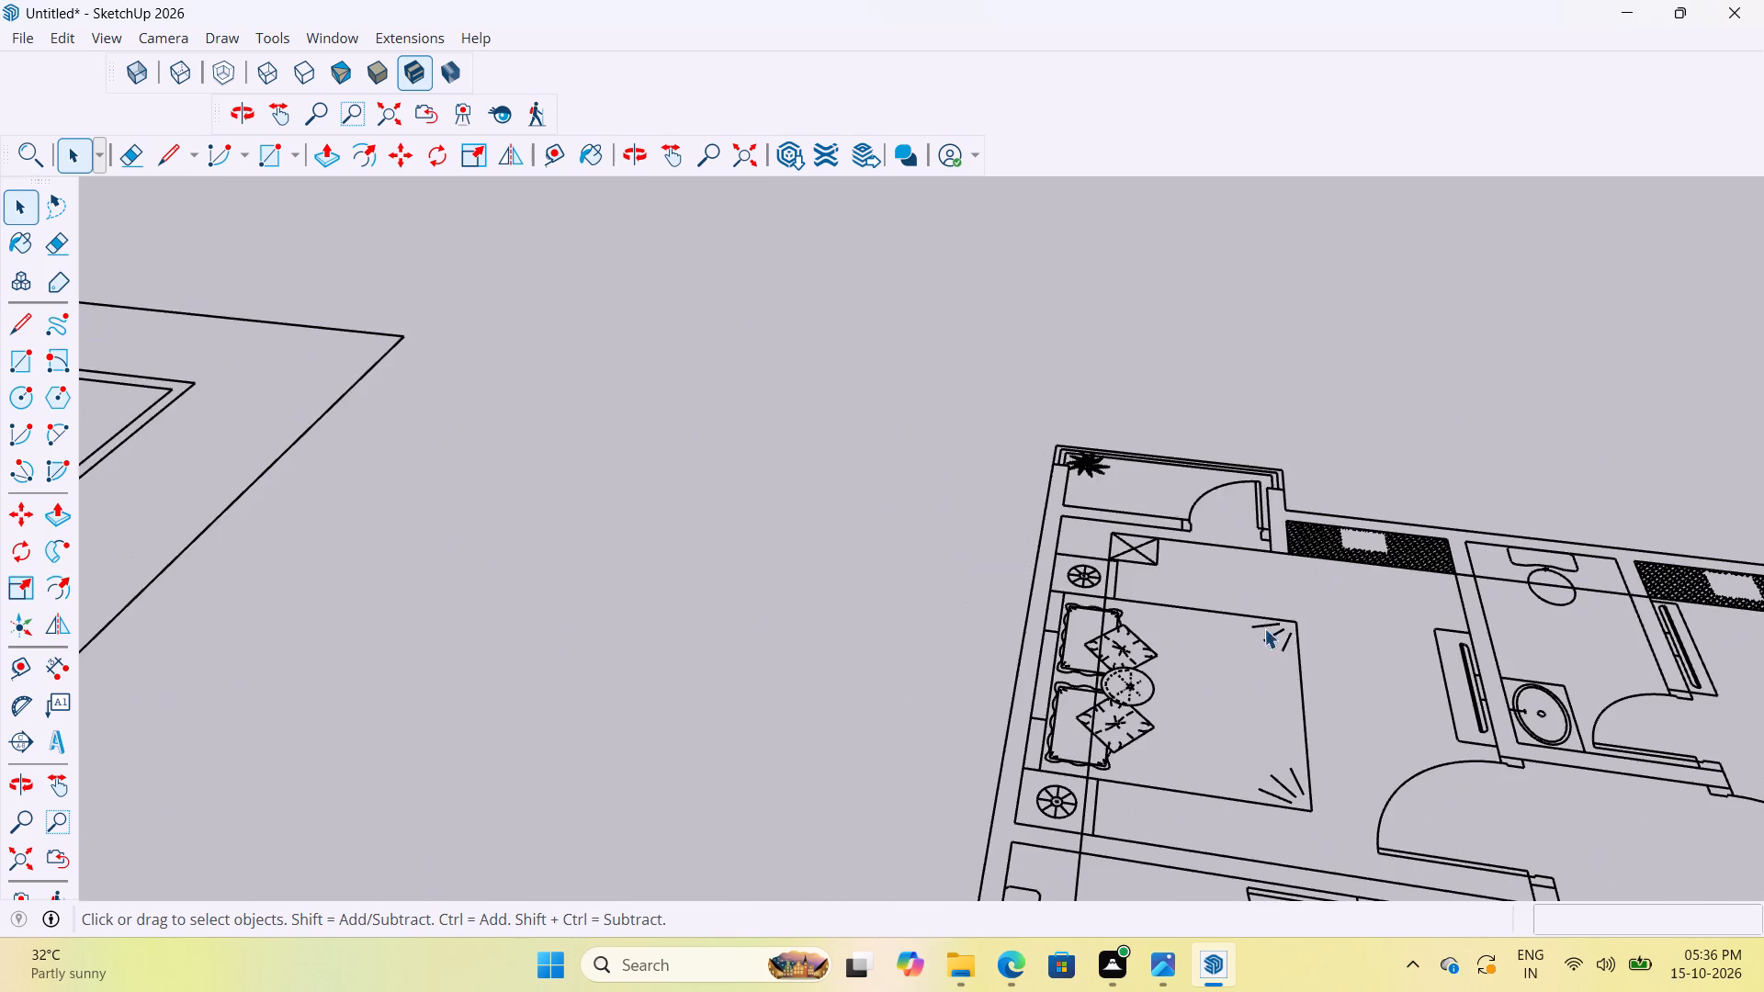
scroll(1035, 708, "up", 9)
scroll(1196, 543, "down", 19)
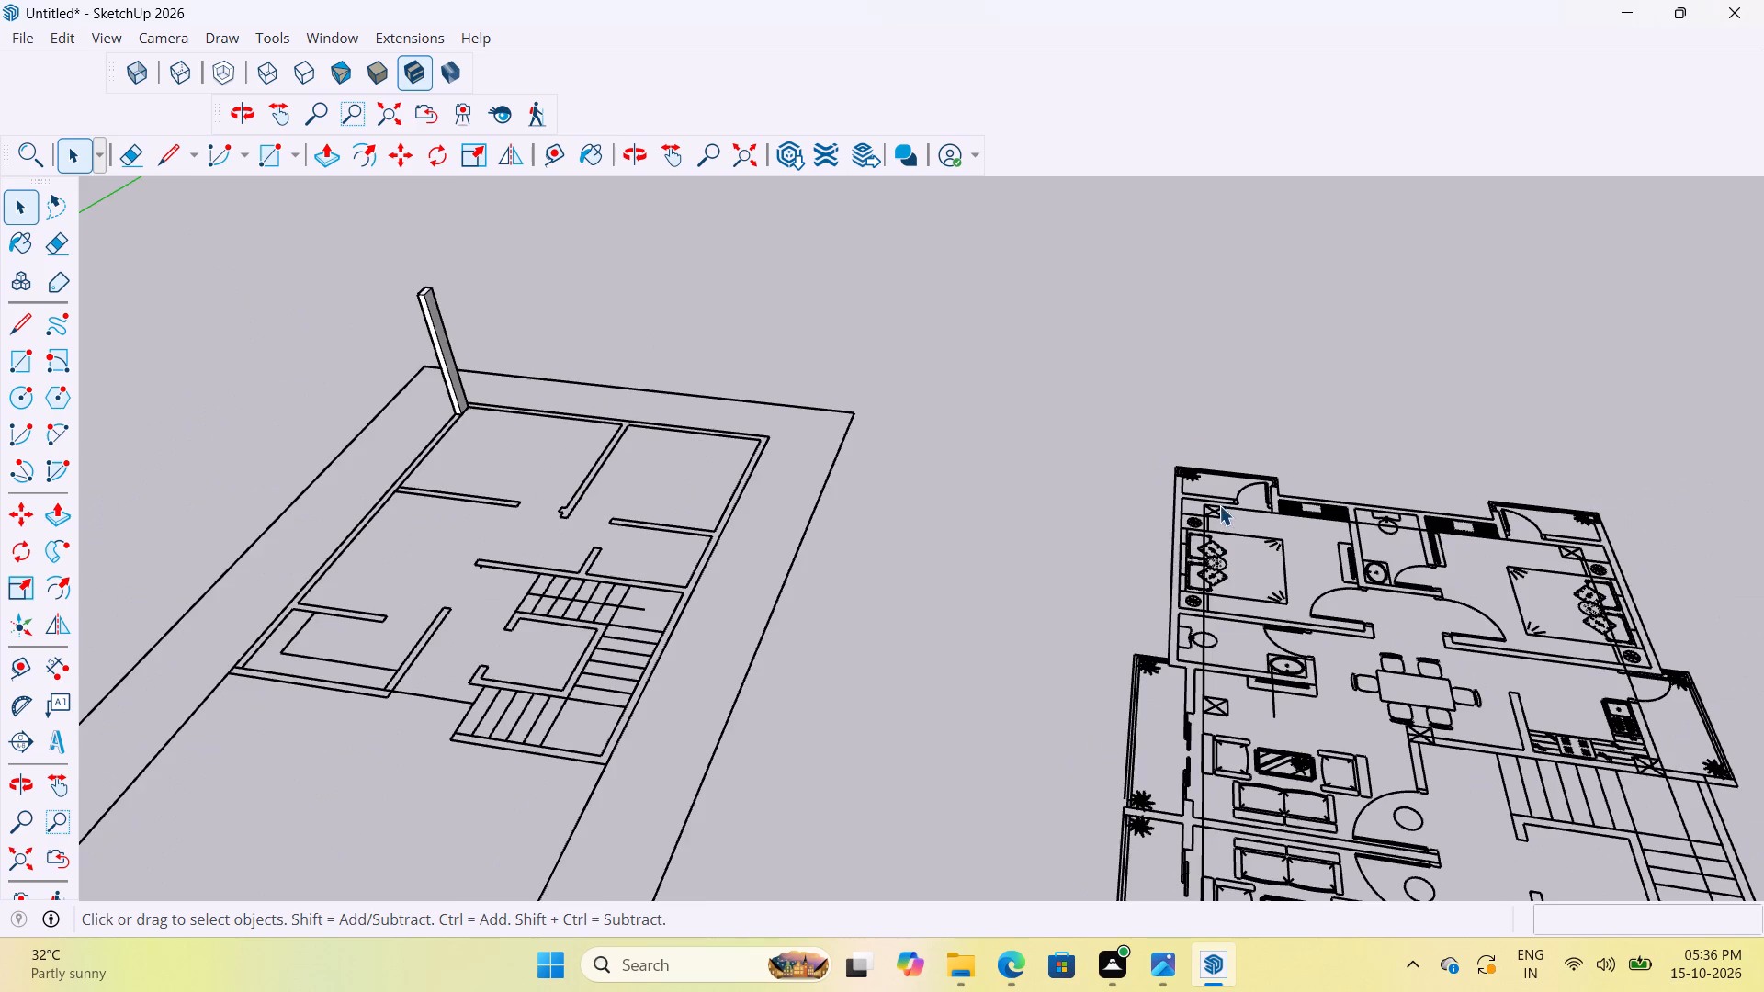
scroll(1219, 505, "down", 5)
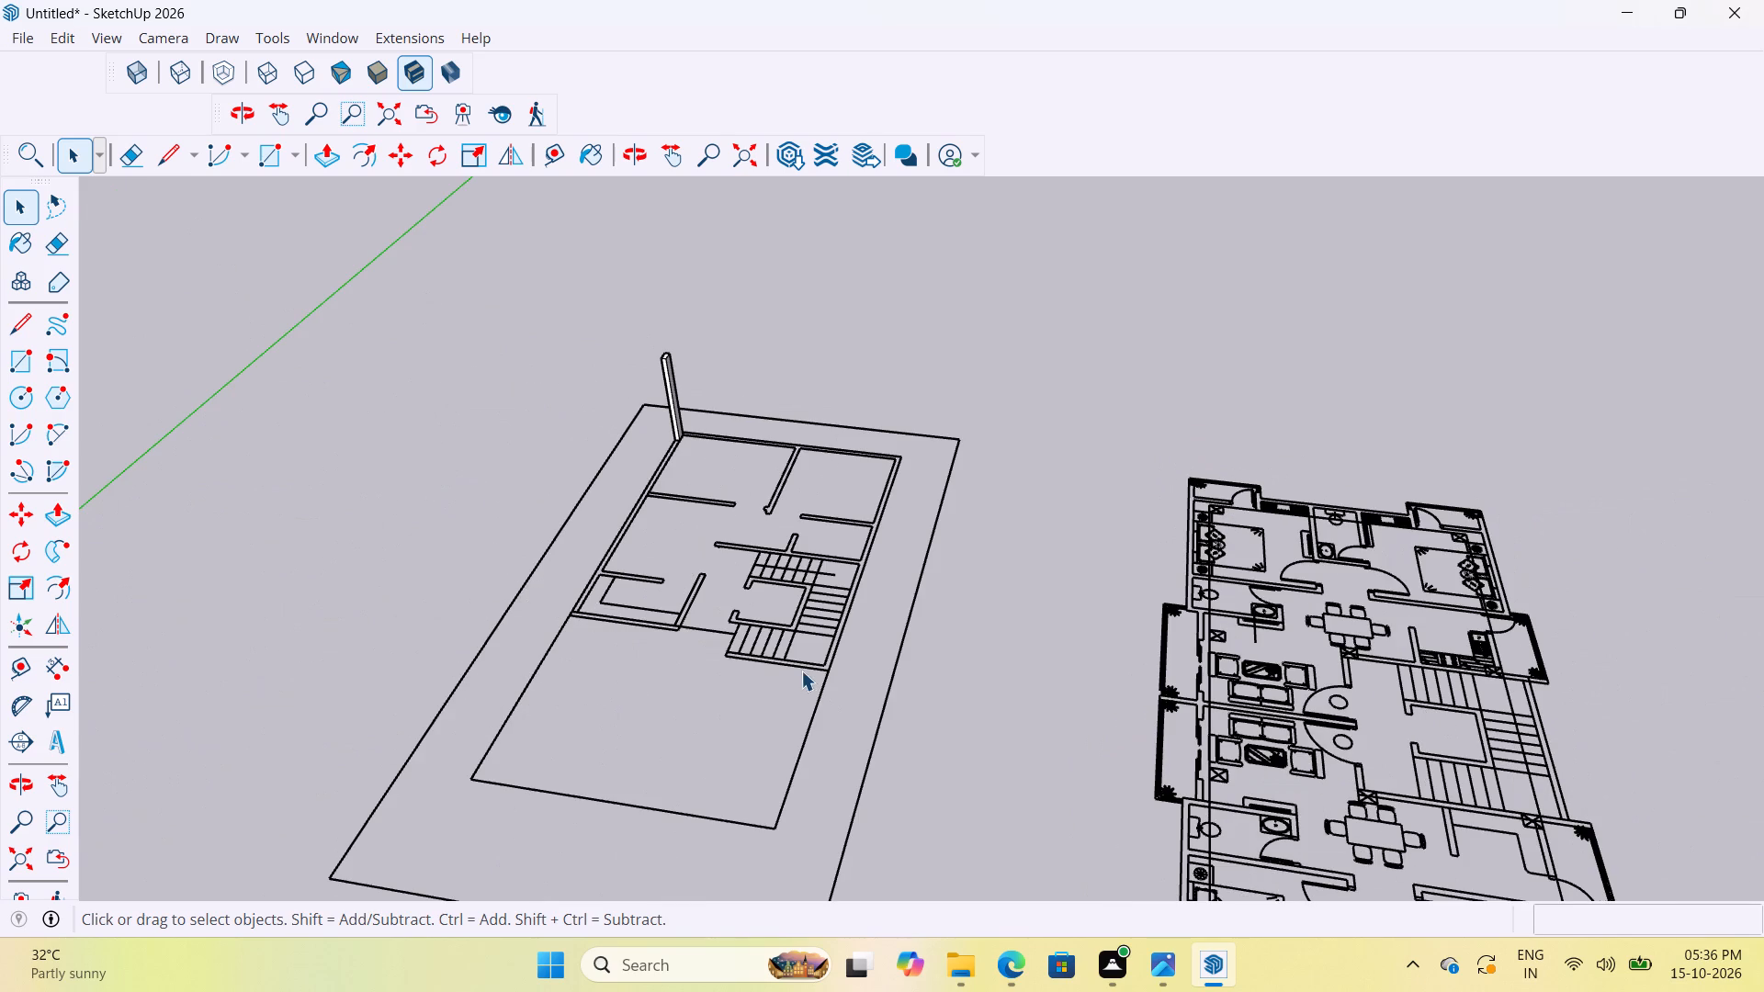
scroll(871, 513, "up", 2)
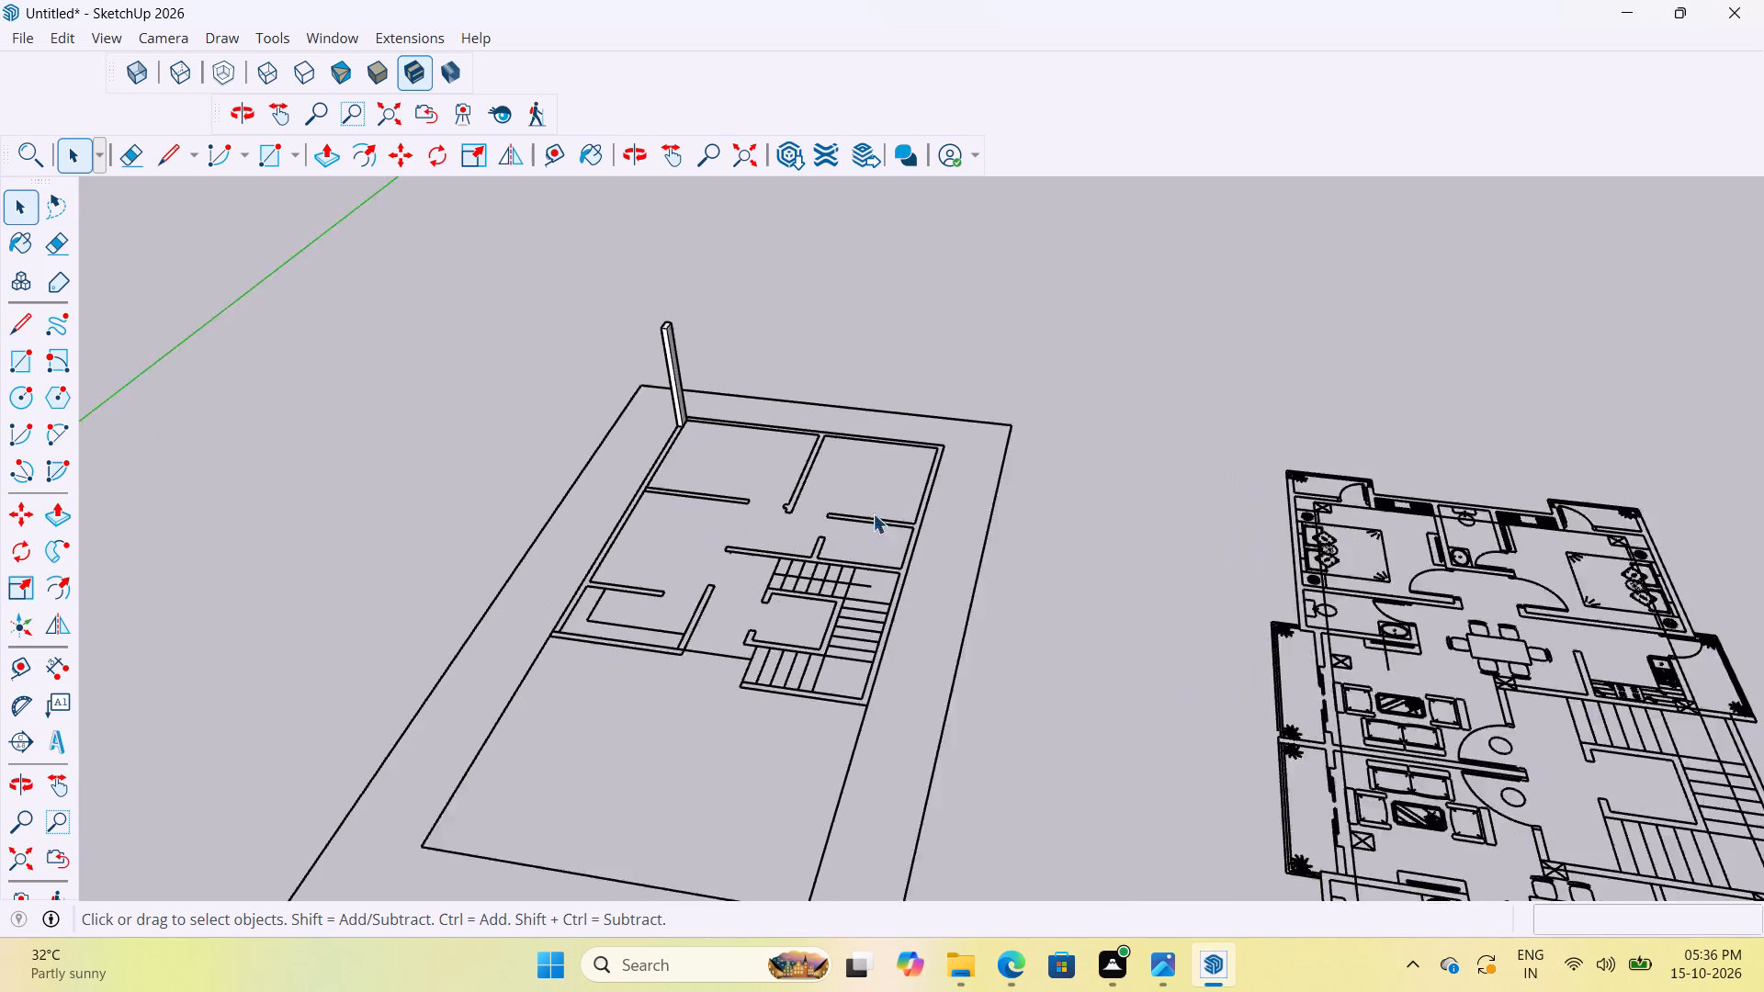
scroll(873, 513, "up", 12)
scroll(930, 518, "down", 5)
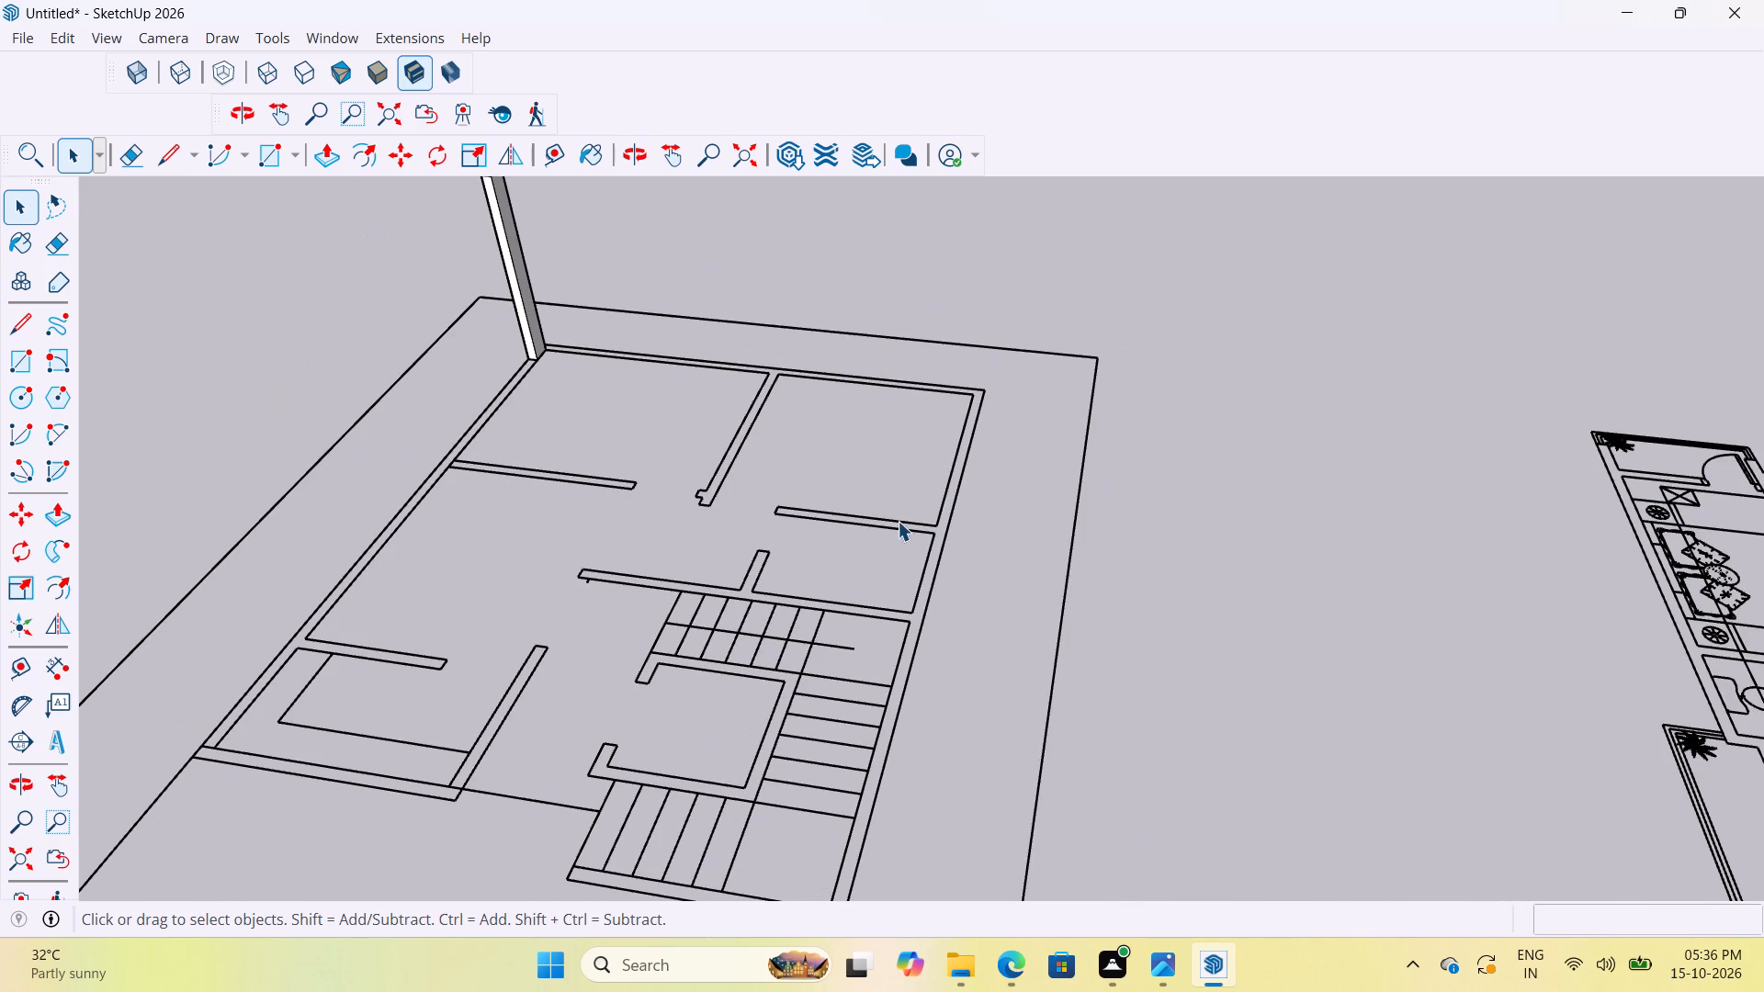
Inside the wall piece's group, extend its corner-side face about 6" to the outer wall line with Push/Pull, creating a new starting face.
scroll(524, 261, "up", 5)
middle_click_drag(590, 345, 535, 402)
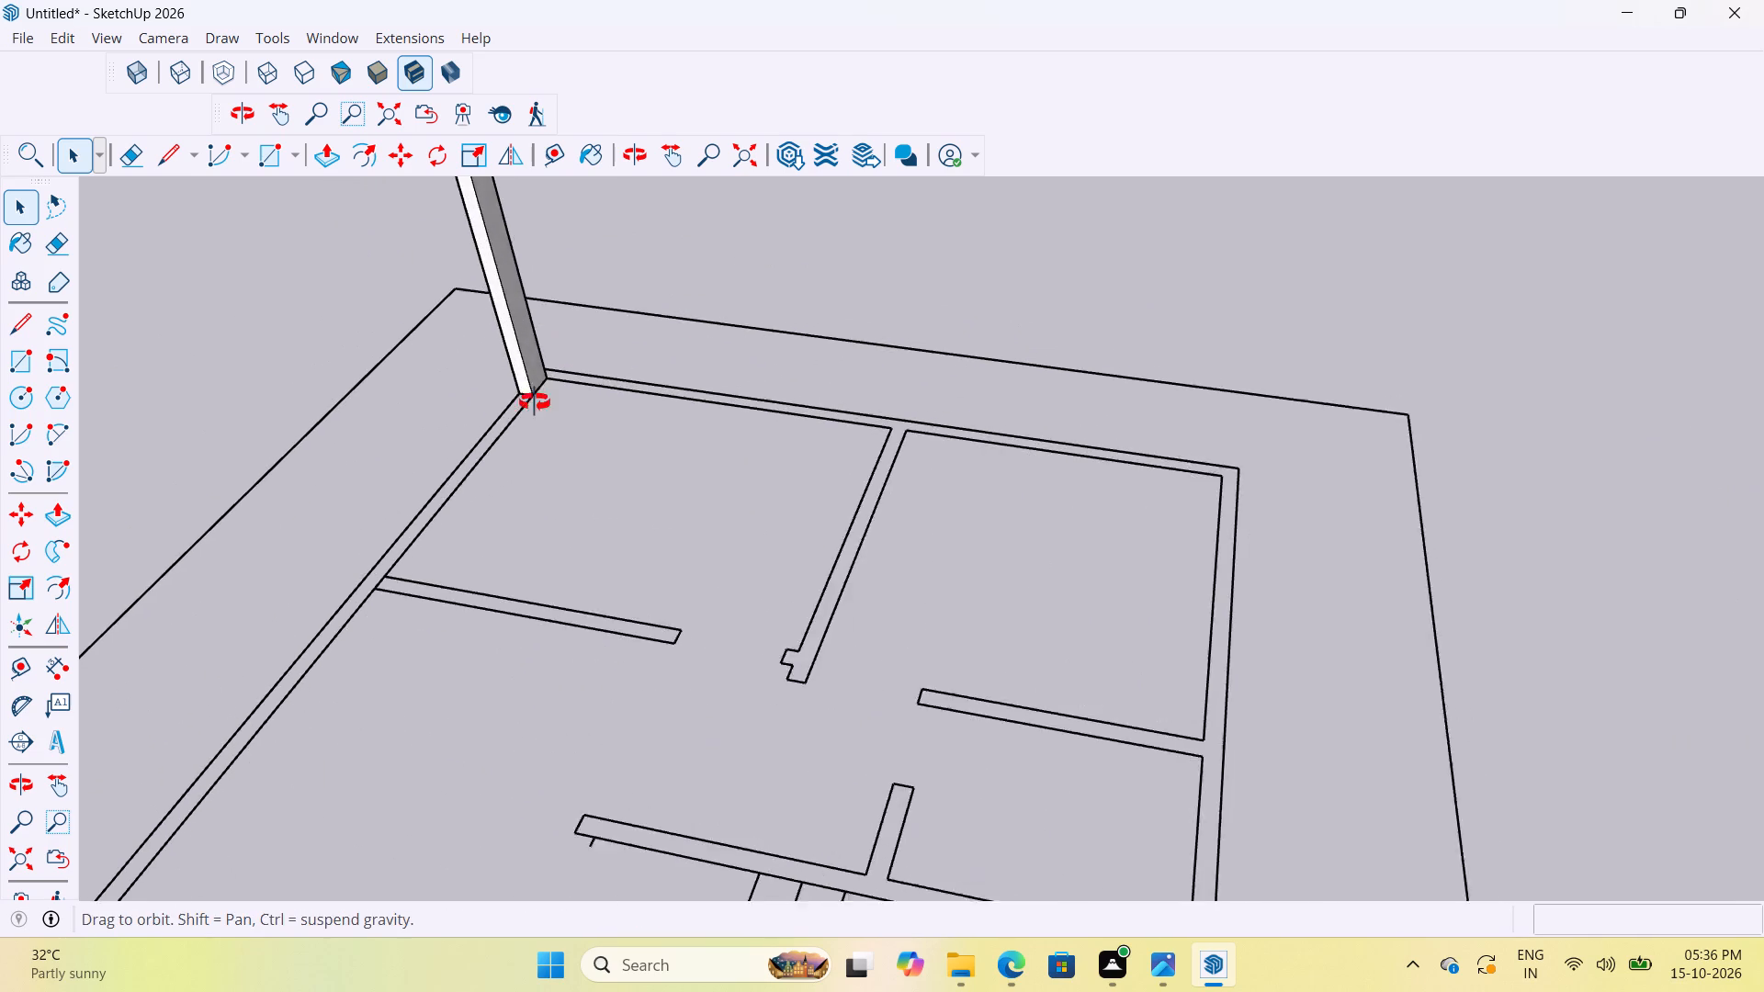
middle_click_drag(535, 402, 450, 518)
scroll(450, 520, "up", 1)
scroll(468, 666, "down", 11)
scroll(393, 483, "up", 15)
middle_click_drag(639, 408, 295, 332)
scroll(685, 341, "up", 8)
middle_click_drag(895, 409, 553, 394)
scroll(736, 405, "up", 6)
double_click(747, 428)
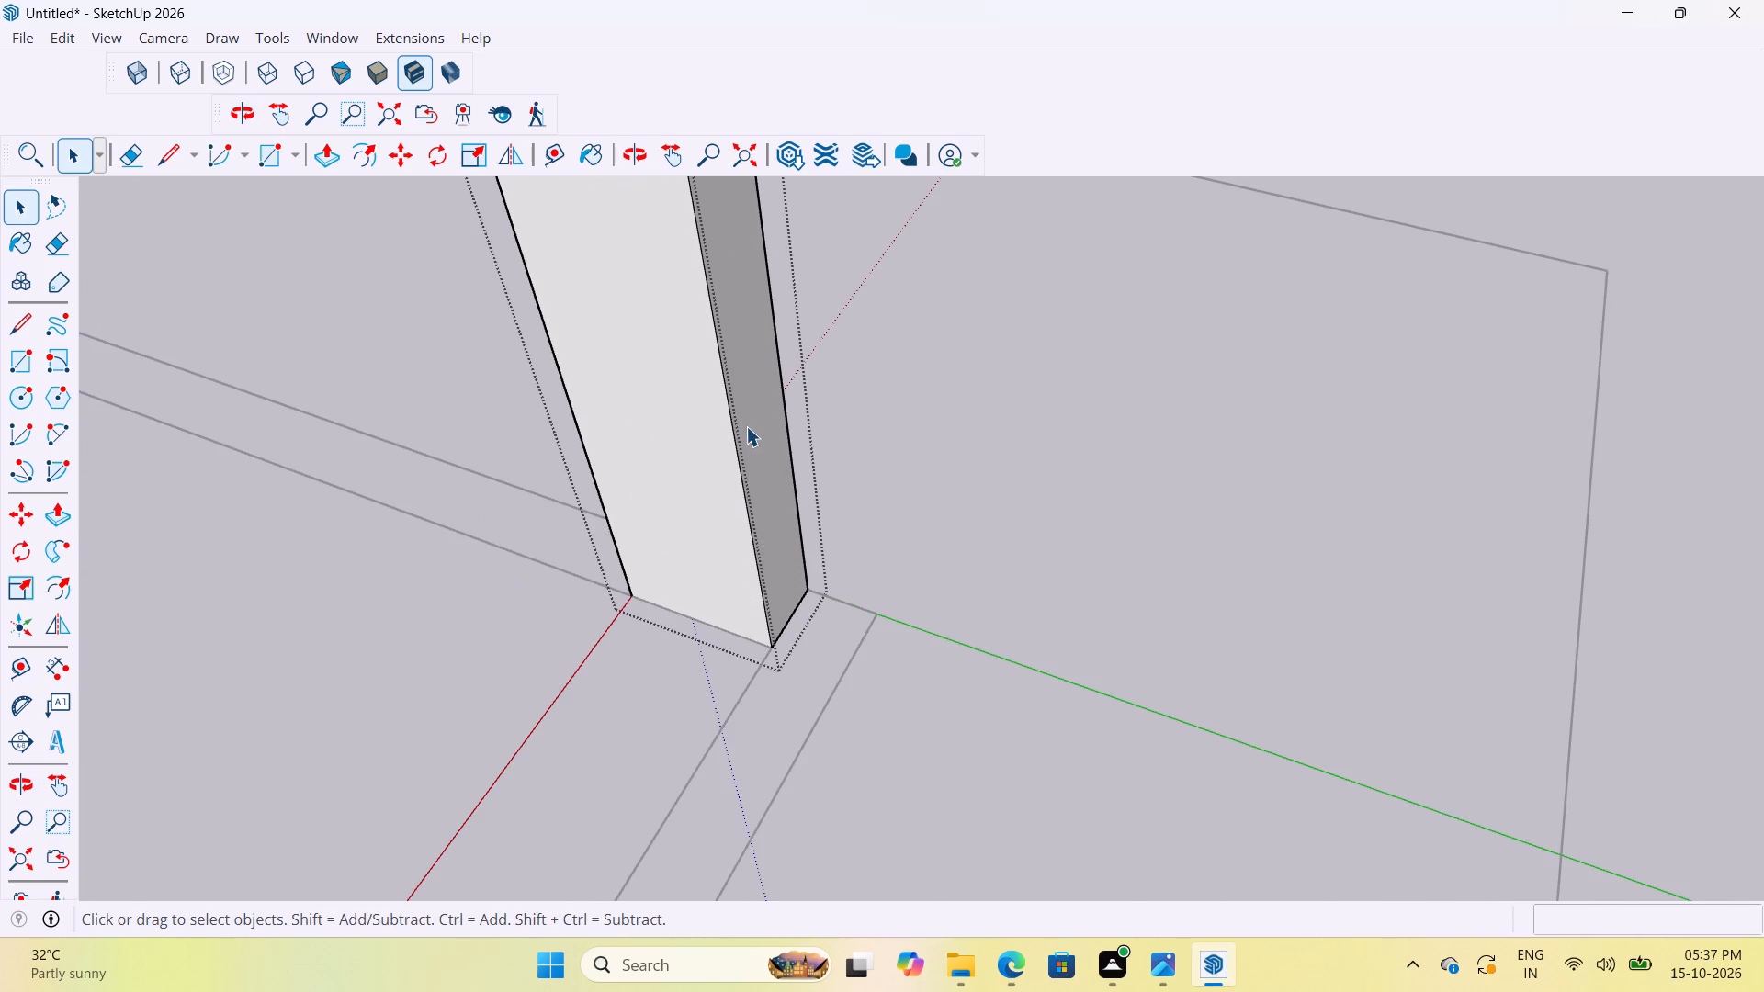
key("p")
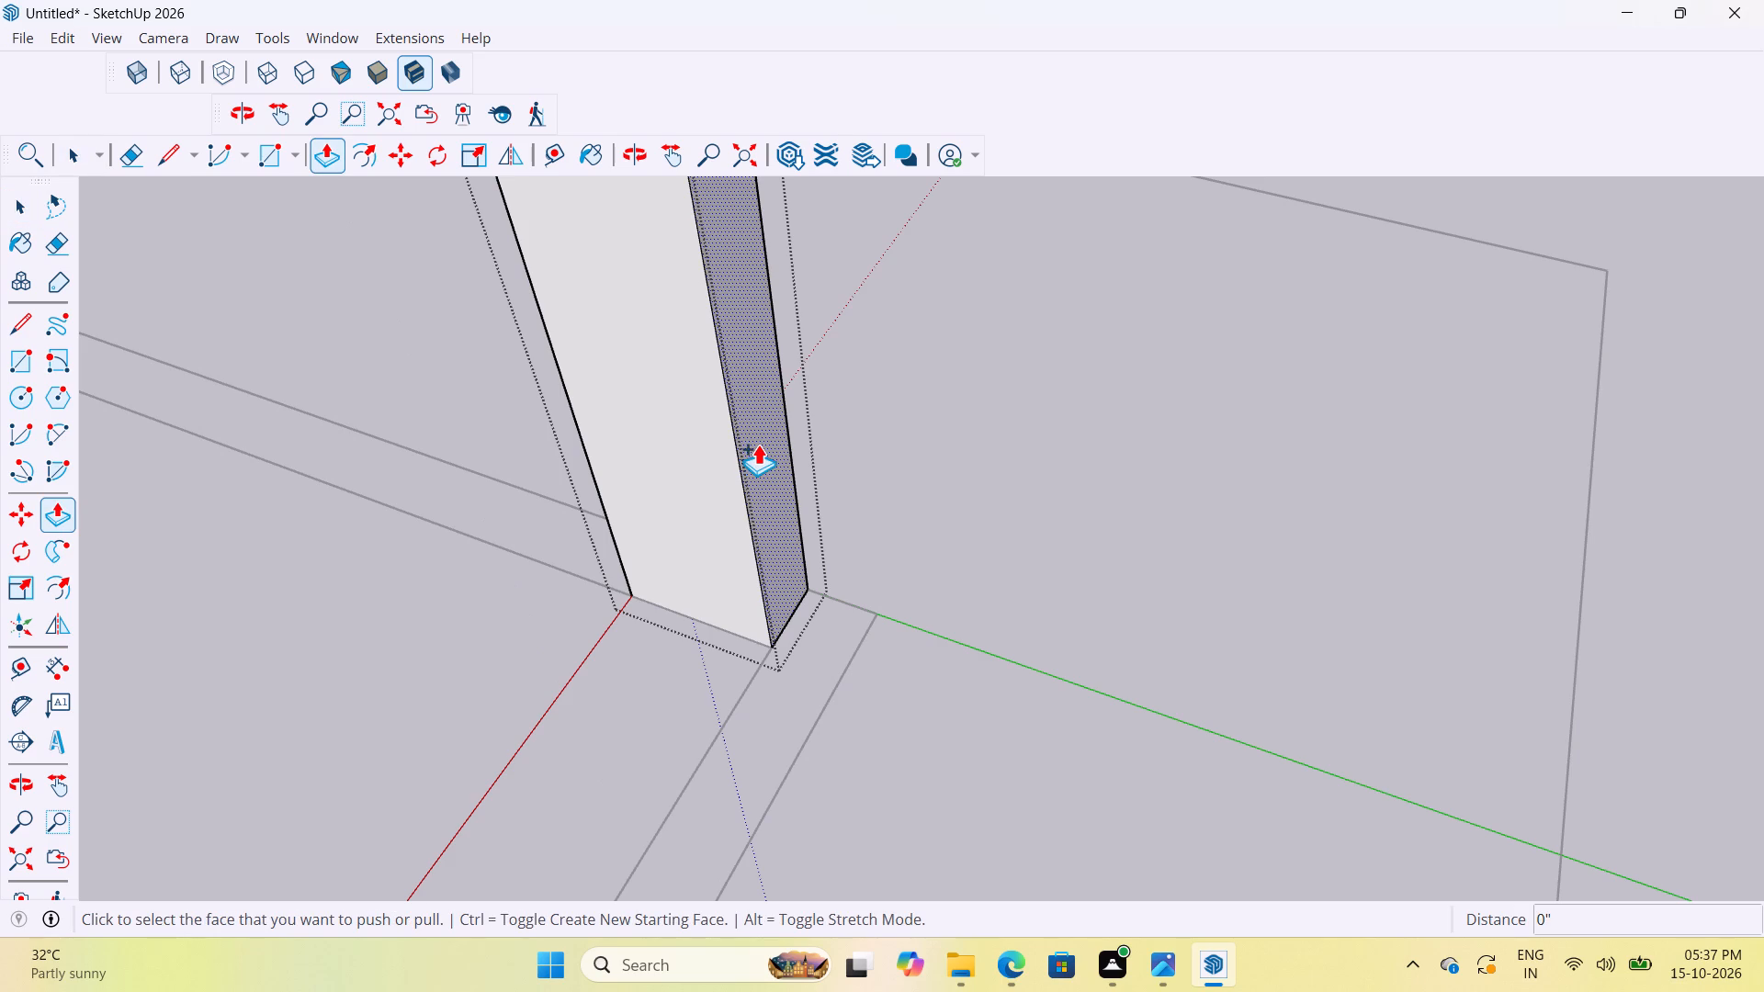
left_click(758, 444)
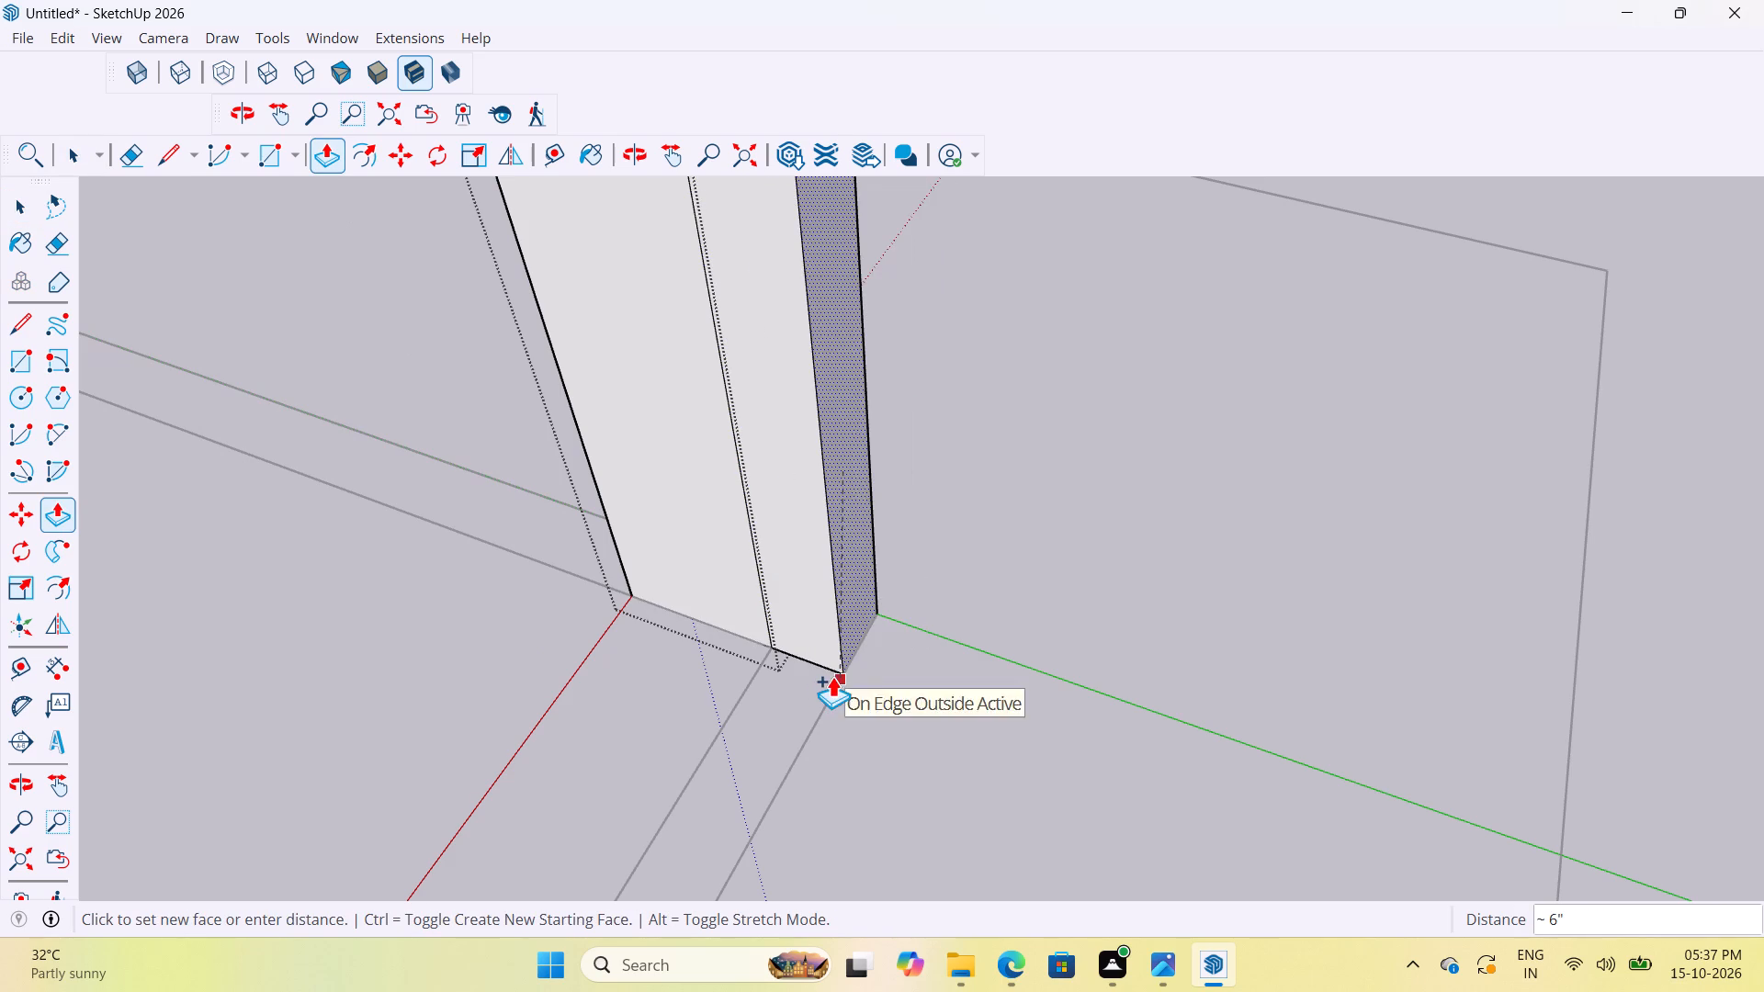
left_click(832, 676)
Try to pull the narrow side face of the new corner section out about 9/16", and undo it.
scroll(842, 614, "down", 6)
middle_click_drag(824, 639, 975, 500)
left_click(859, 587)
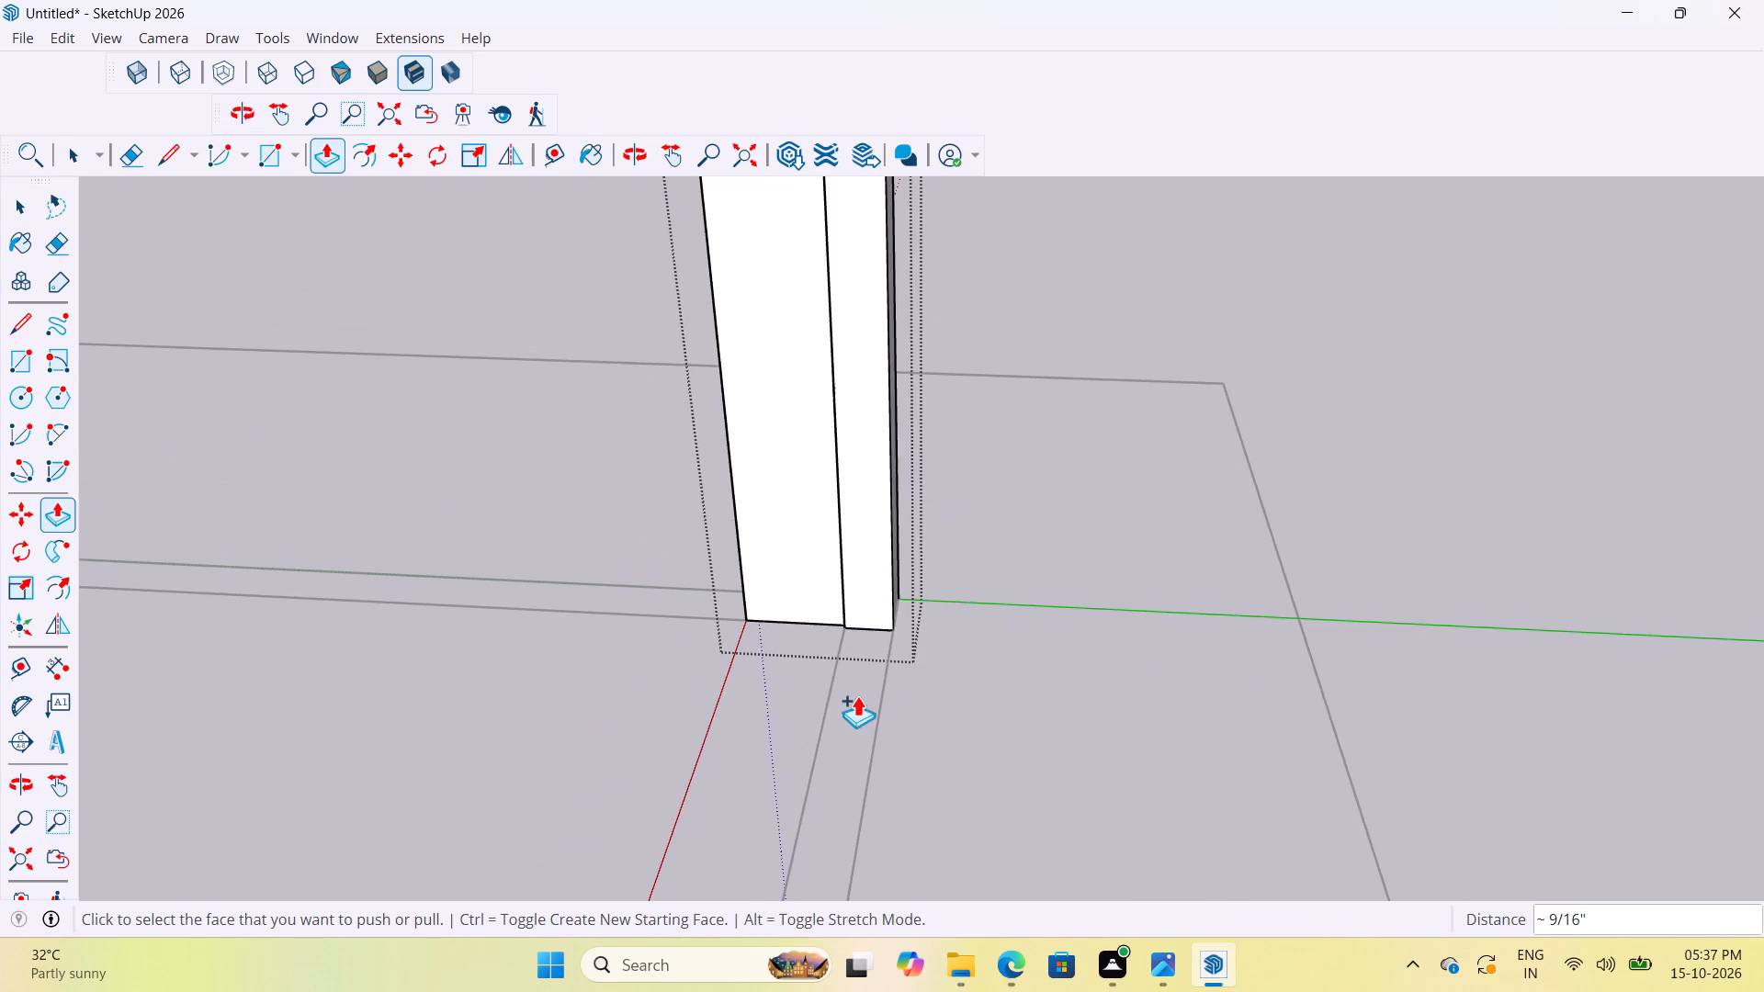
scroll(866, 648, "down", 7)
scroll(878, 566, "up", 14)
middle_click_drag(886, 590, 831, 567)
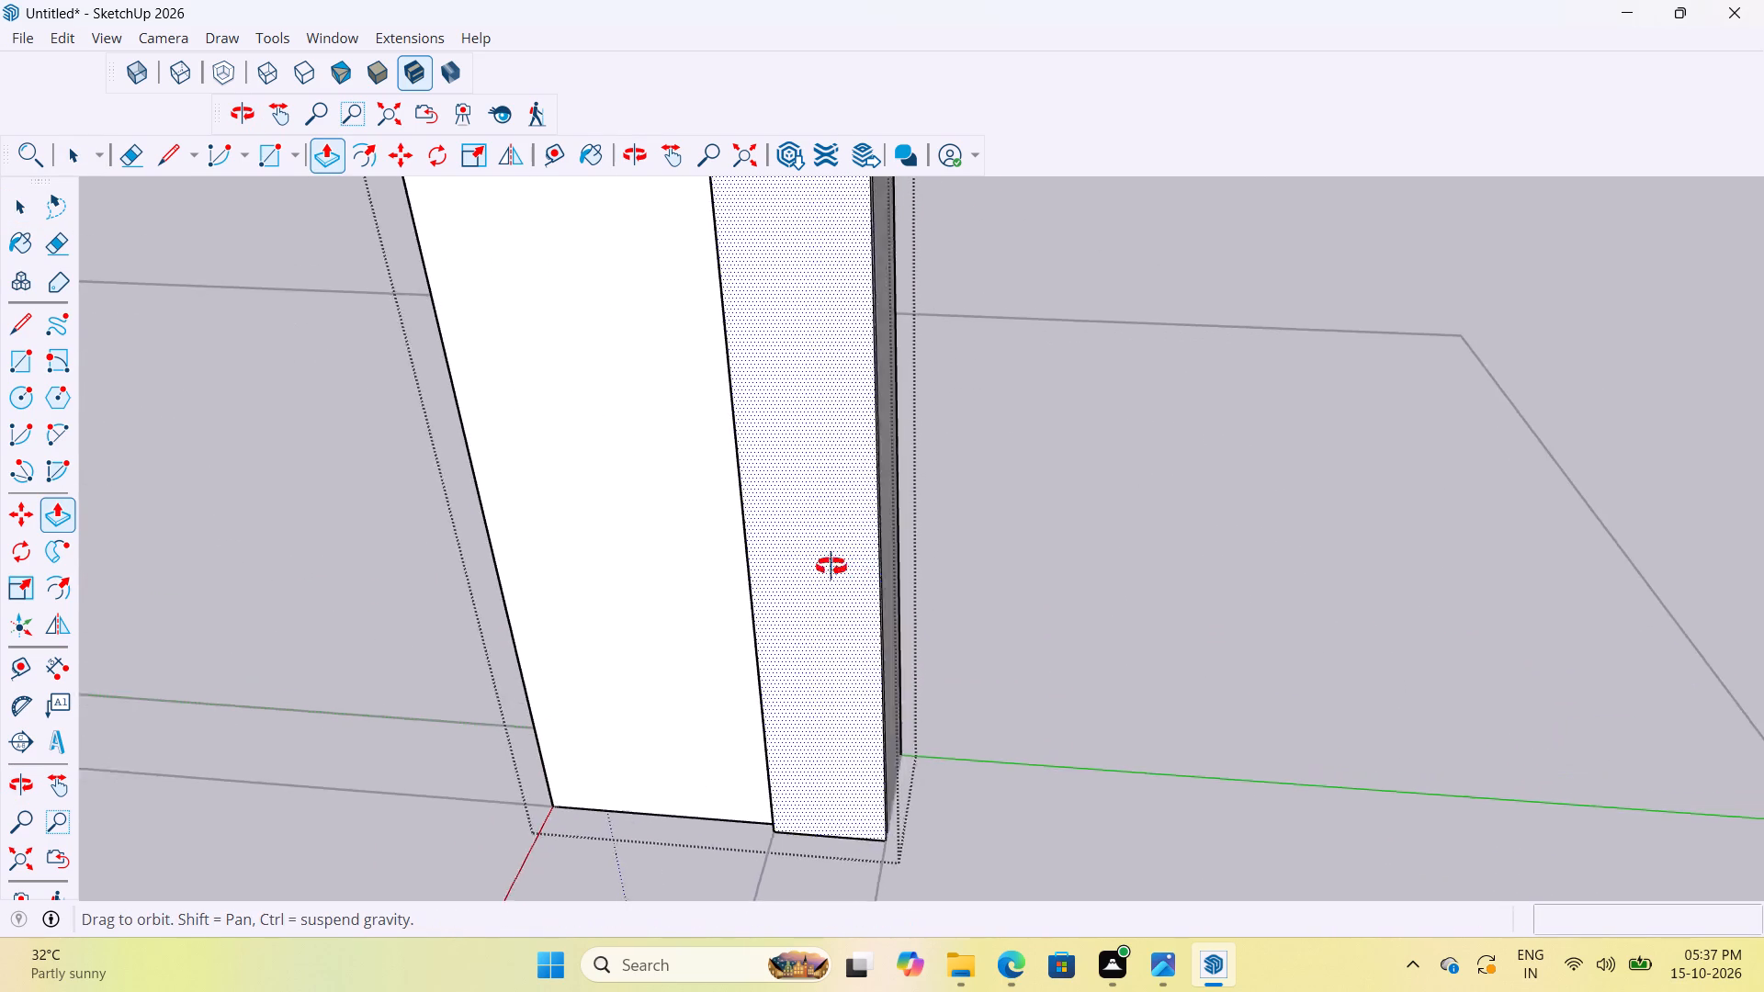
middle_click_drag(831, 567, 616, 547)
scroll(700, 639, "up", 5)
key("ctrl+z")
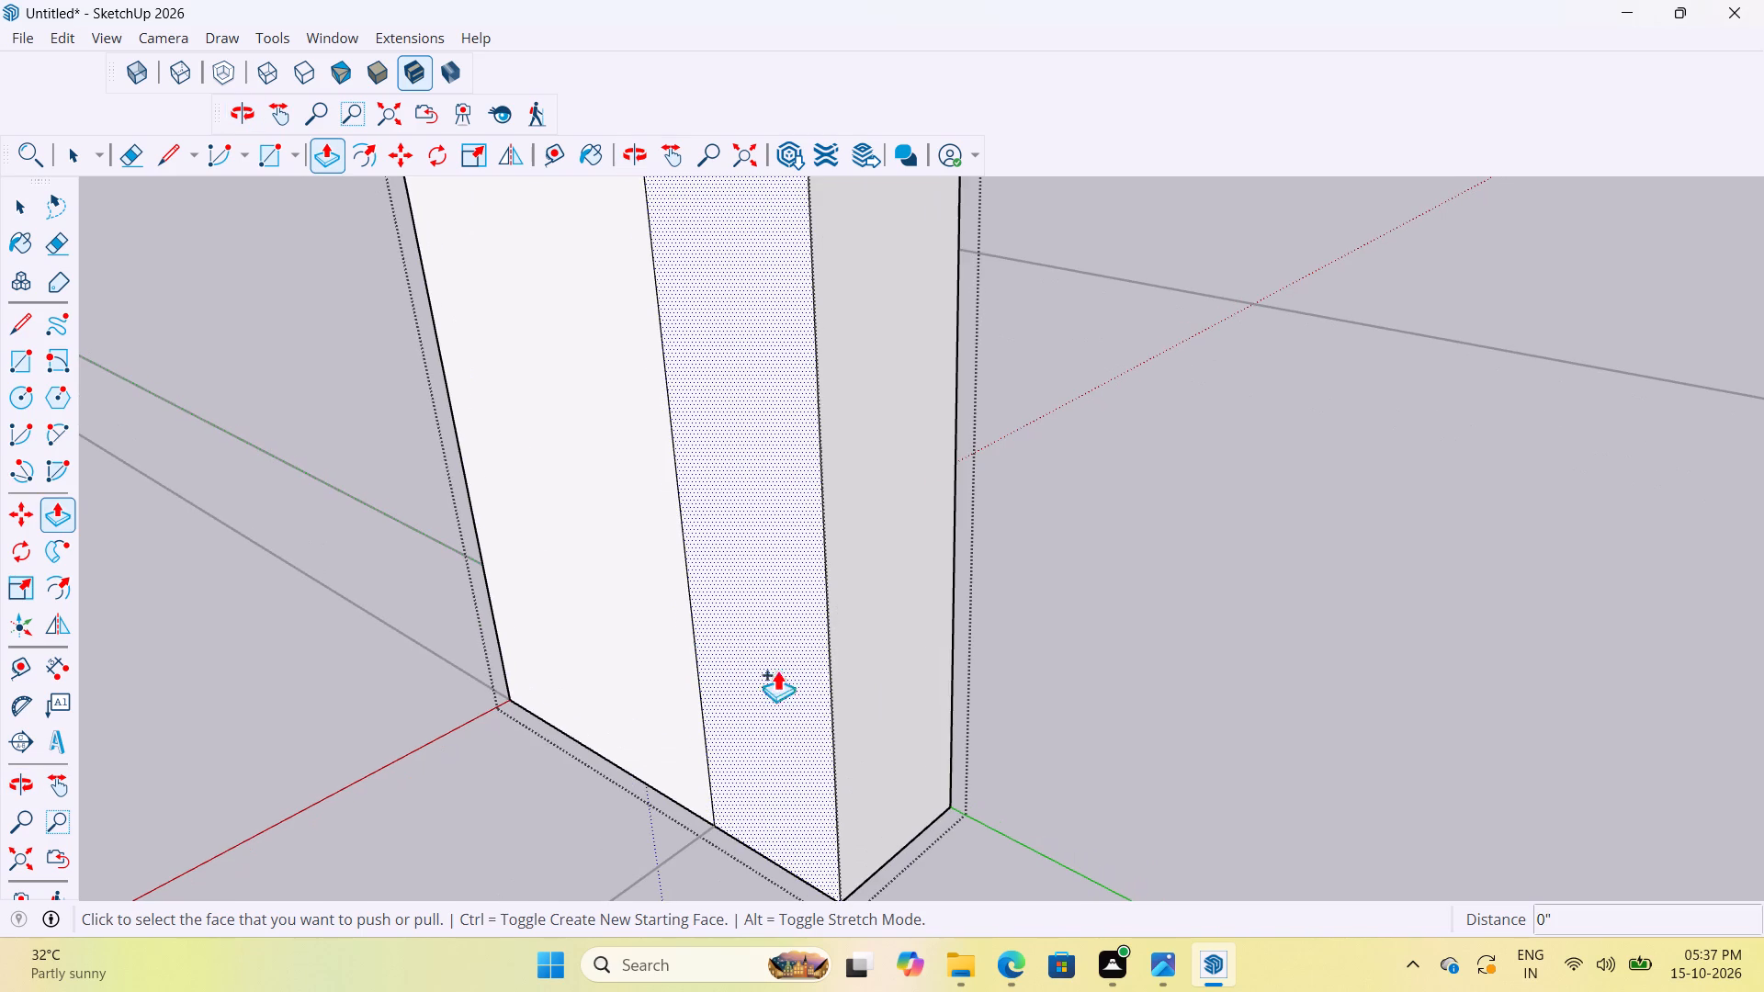
Extend the wall's side face about 12' 4 1/8" along the red axis to the first cross wall, plus a separate 6" junction section.
left_click(789, 658)
scroll(778, 671, "down", 20)
scroll(752, 650, "down", 5)
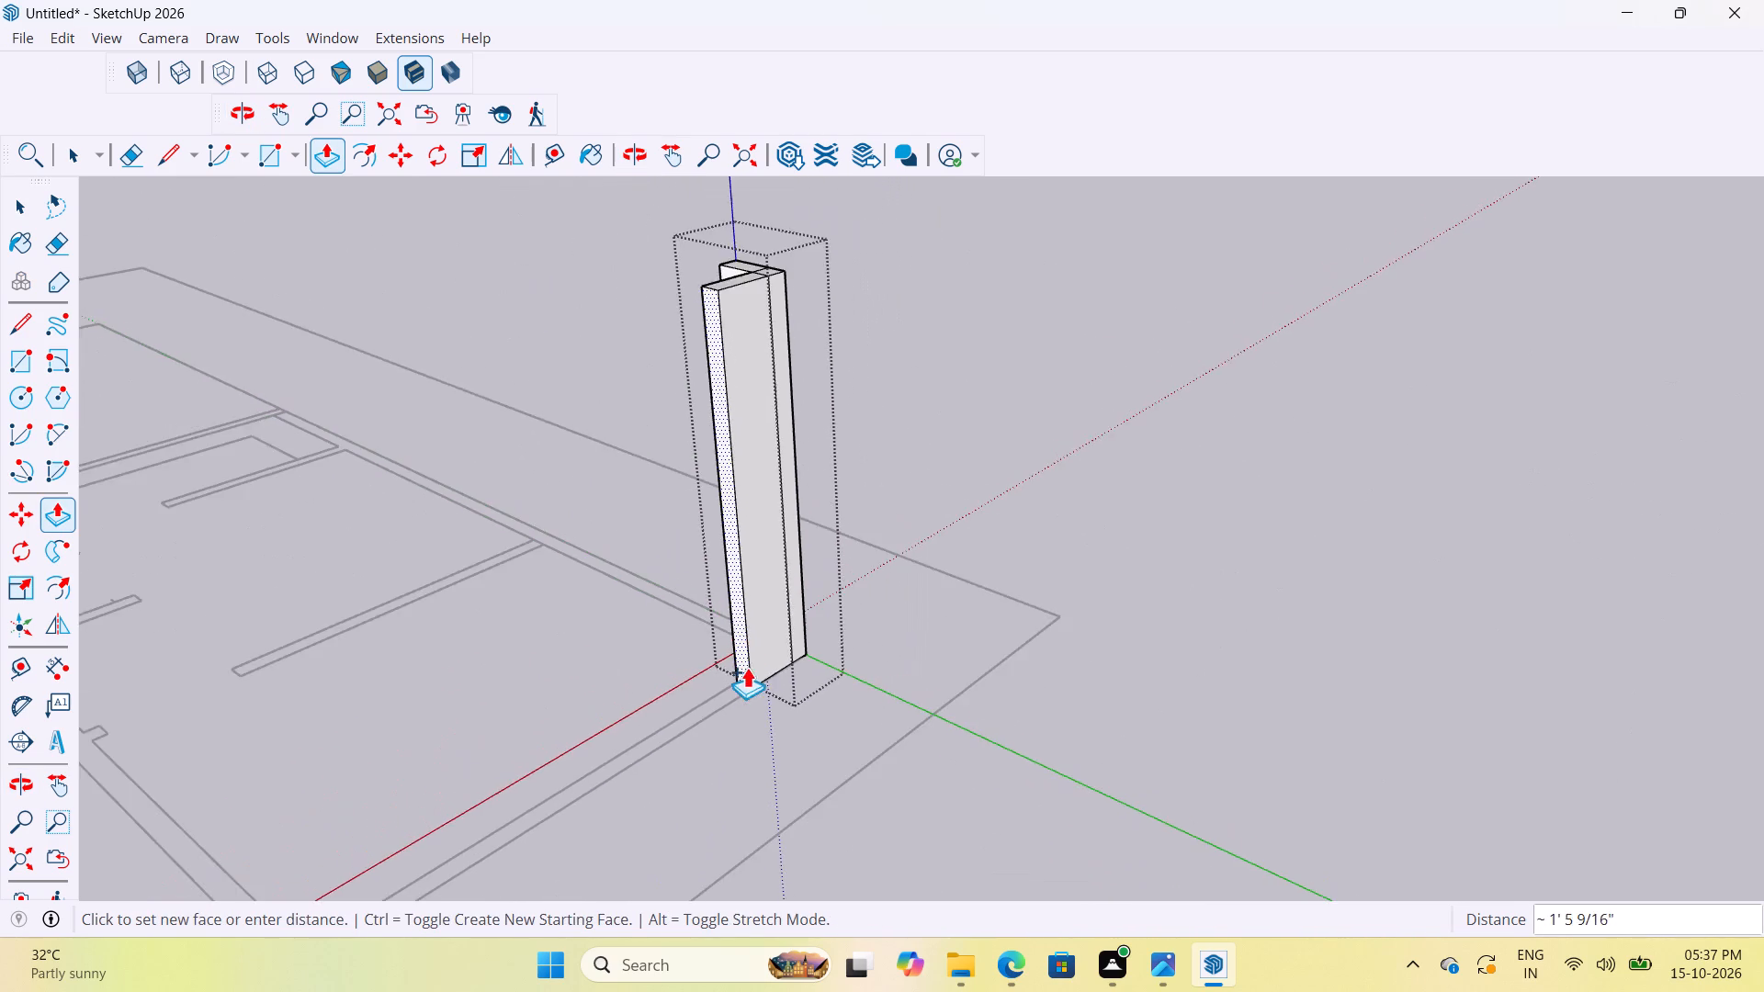
middle_click_drag(747, 667, 1594, 664)
scroll(1206, 613, "down", 11)
scroll(1315, 675, "up", 8)
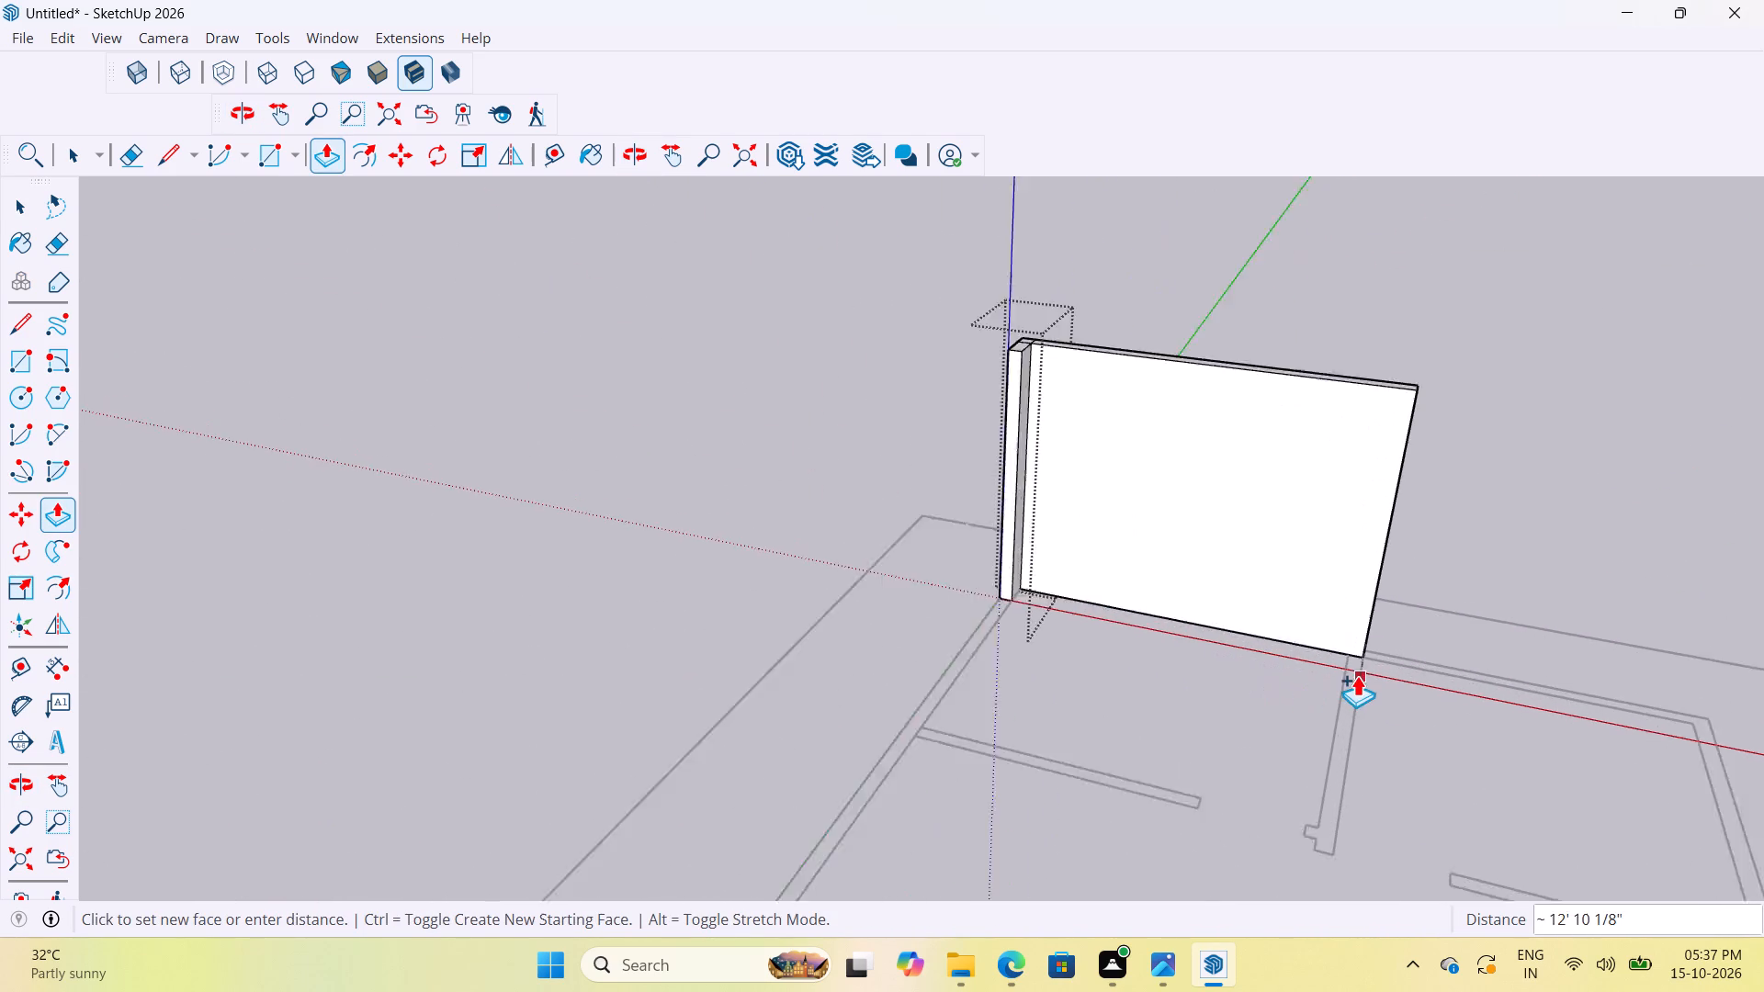
scroll(1357, 675, "up", 18)
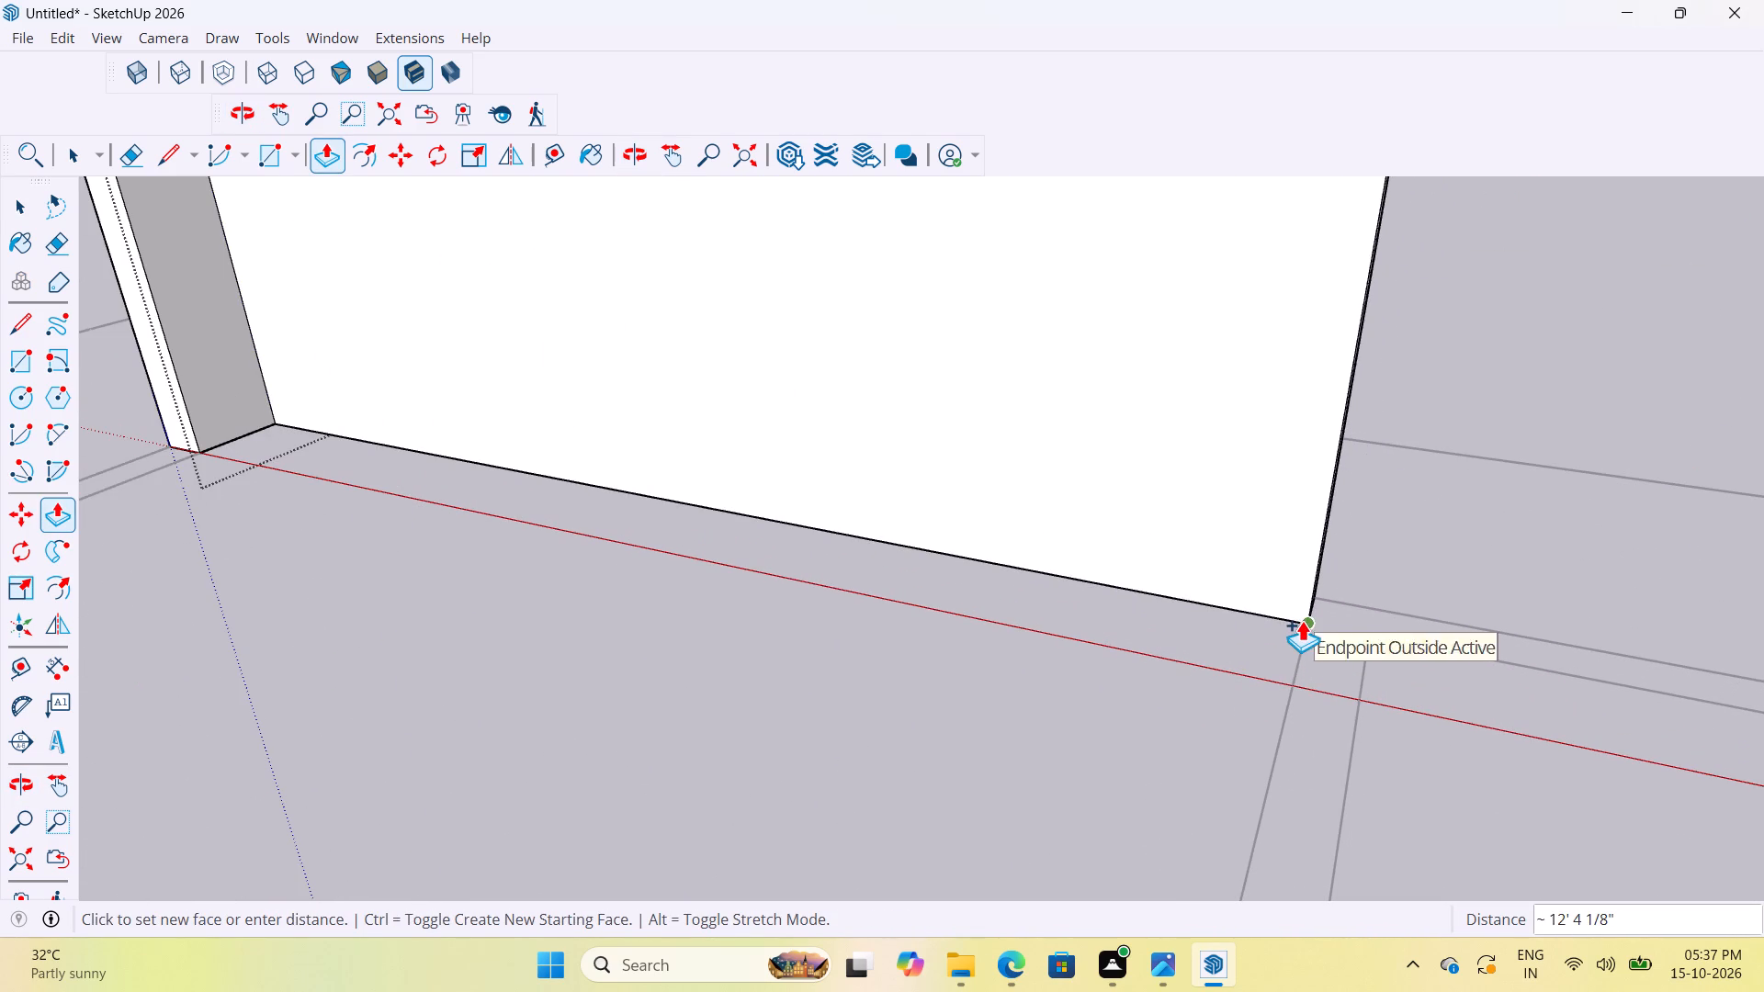
left_click(1302, 620)
scroll(1365, 612, "up", 4)
middle_click_drag(1355, 605, 1134, 607)
left_click(1337, 637)
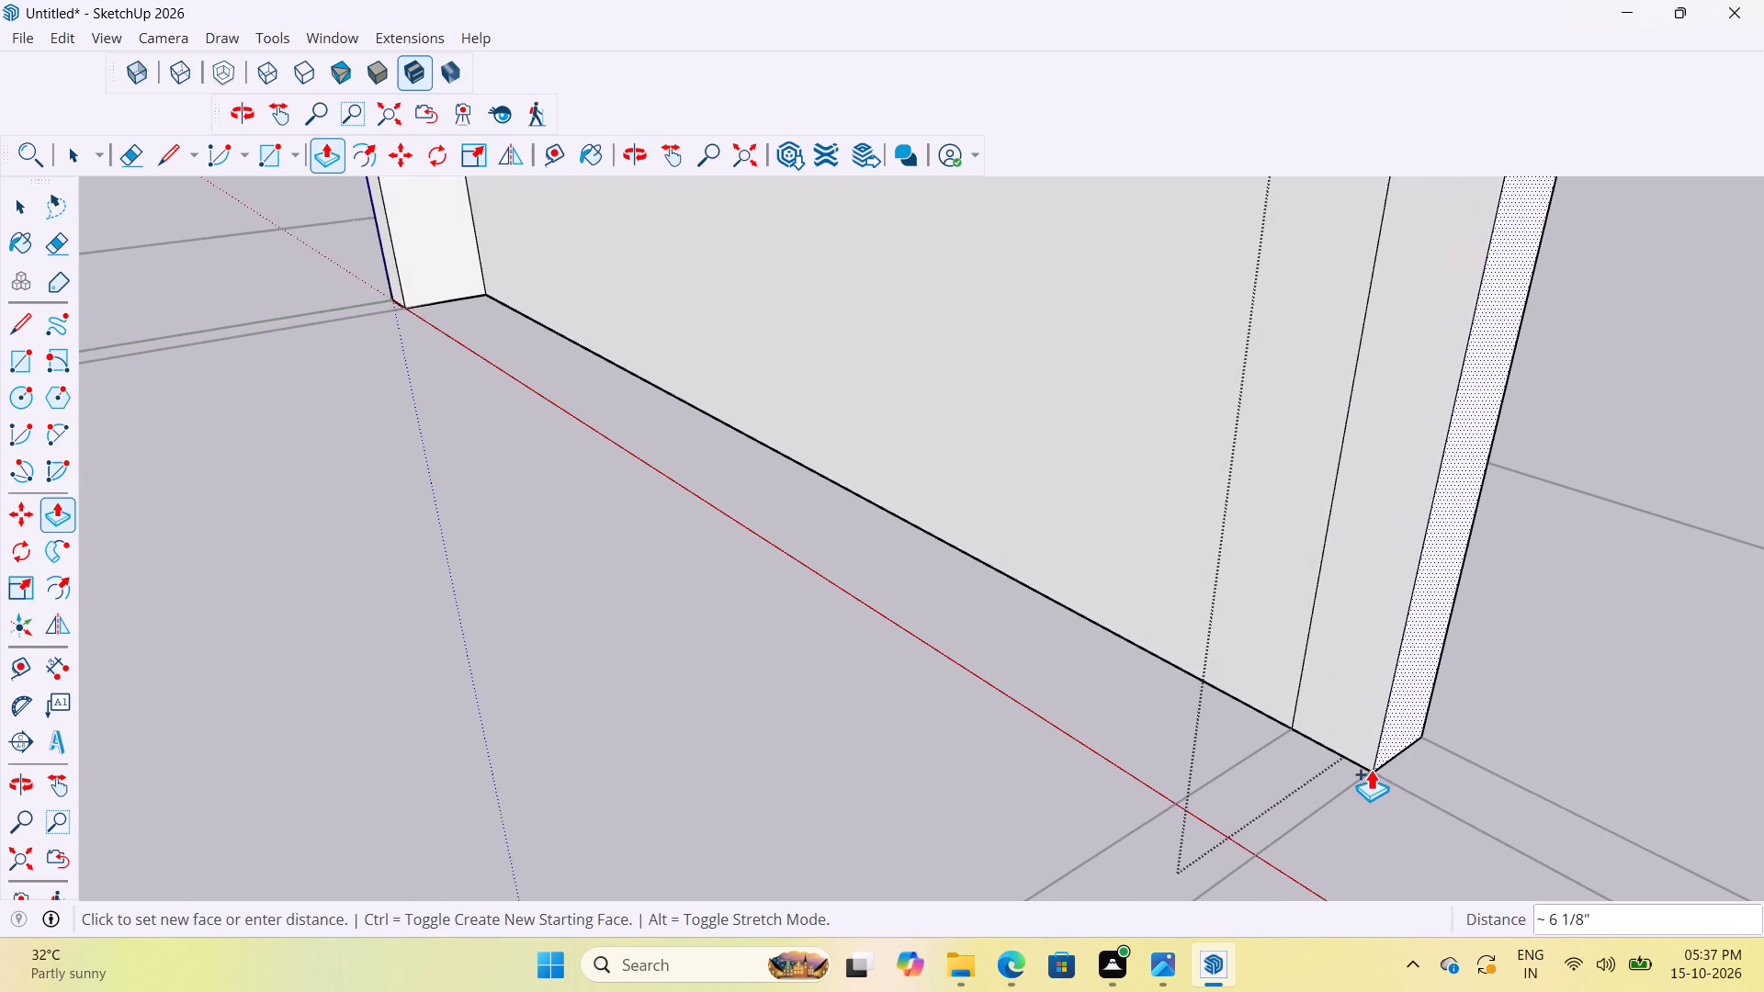
left_click(1363, 769)
Extend the wall from that junction about 10' 2" to the far corner's inner line, plus a separate corner section of about 6".
scroll(1345, 695, "down", 16)
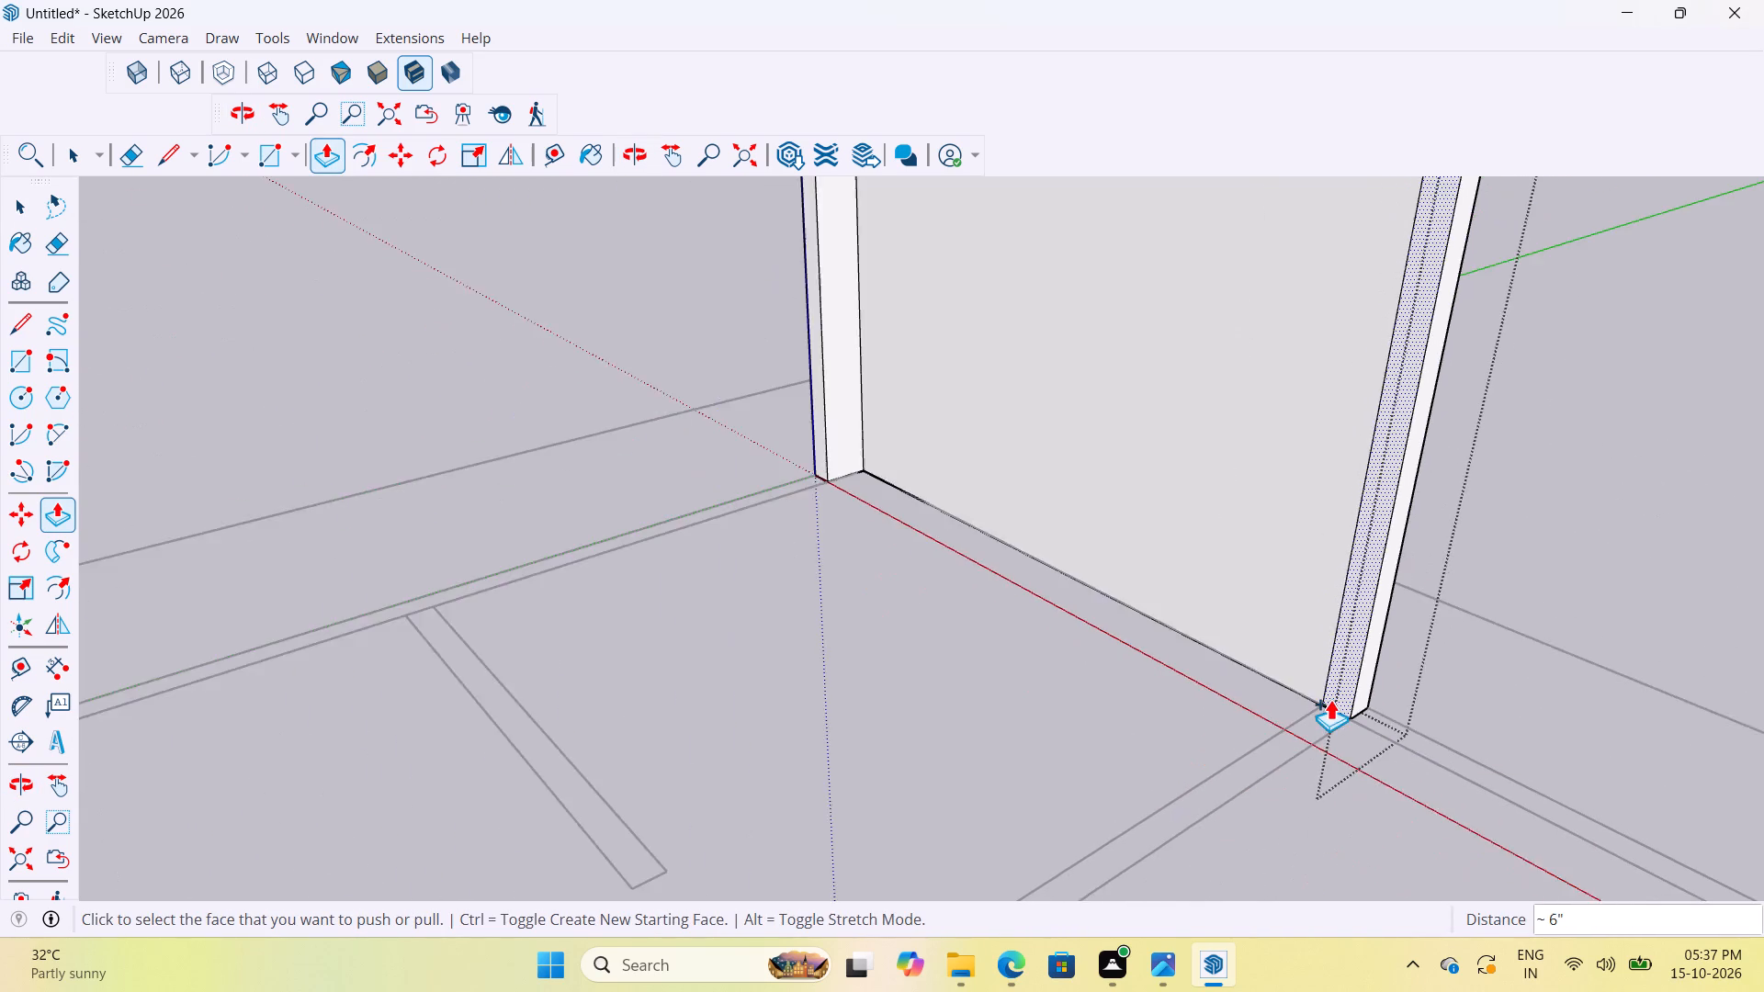
scroll(1330, 699, "down", 3)
scroll(1330, 712, "up", 11)
left_click(1378, 658)
scroll(1367, 633, "down", 5)
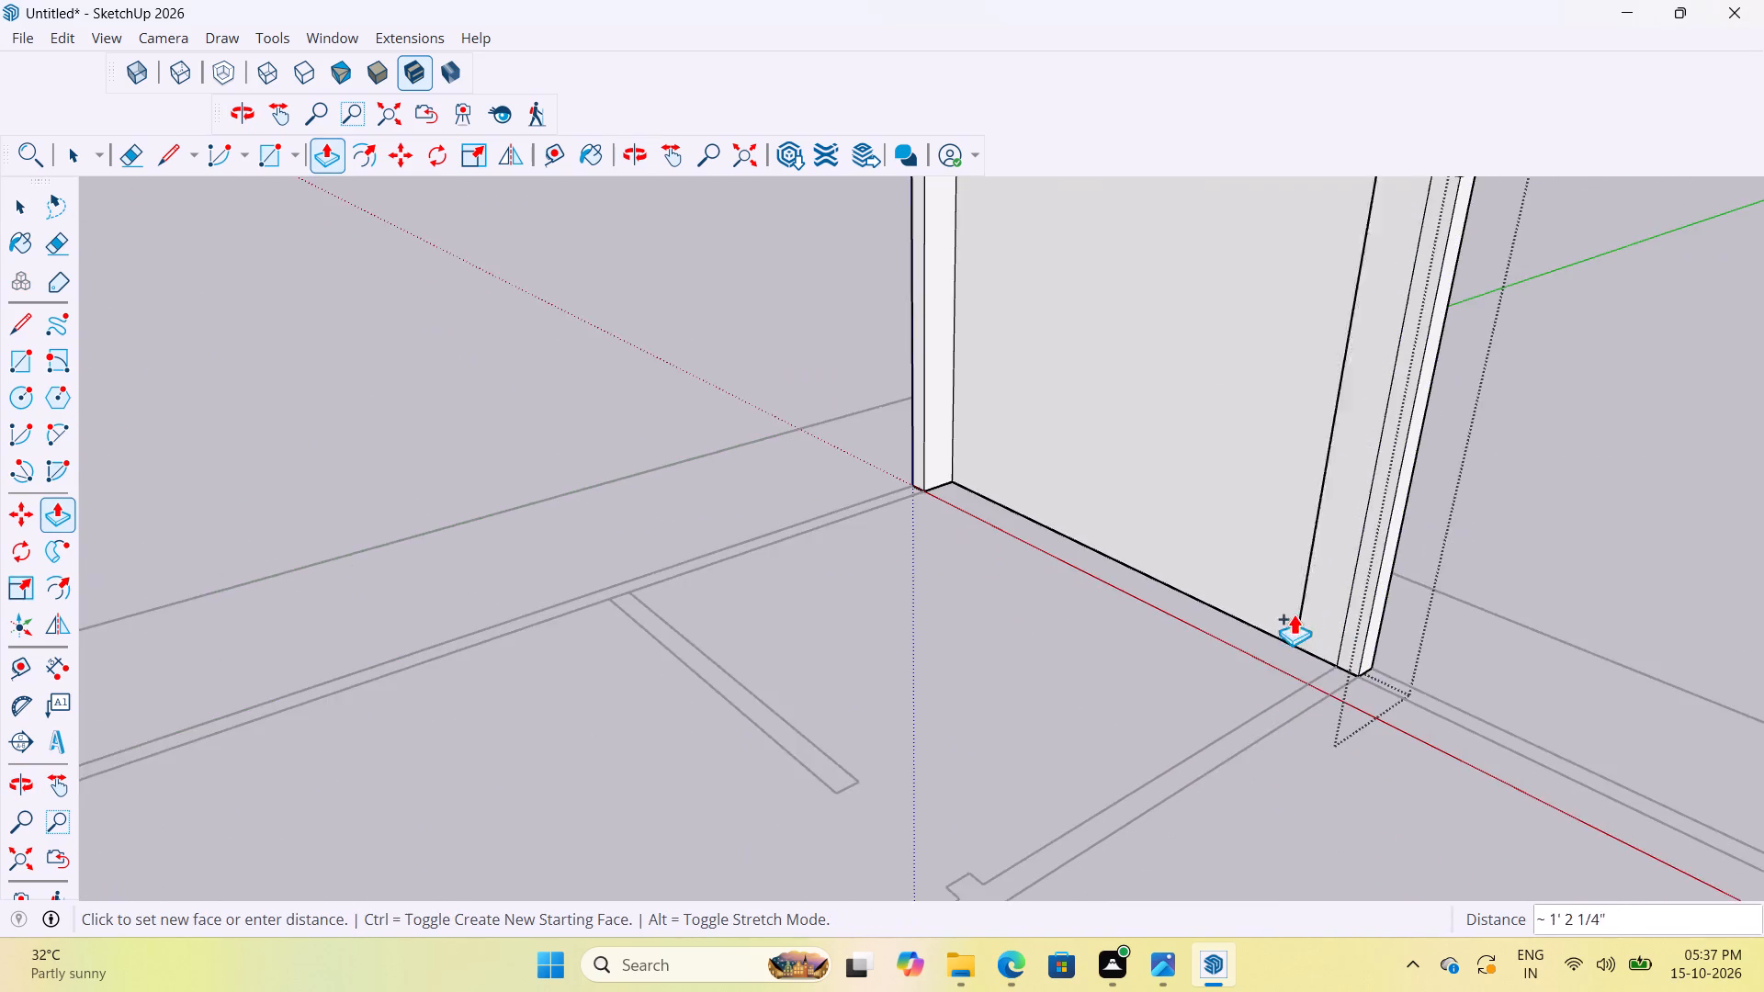
scroll(1294, 614, "down", 15)
scroll(1419, 672, "up", 20)
scroll(1419, 672, "up", 1)
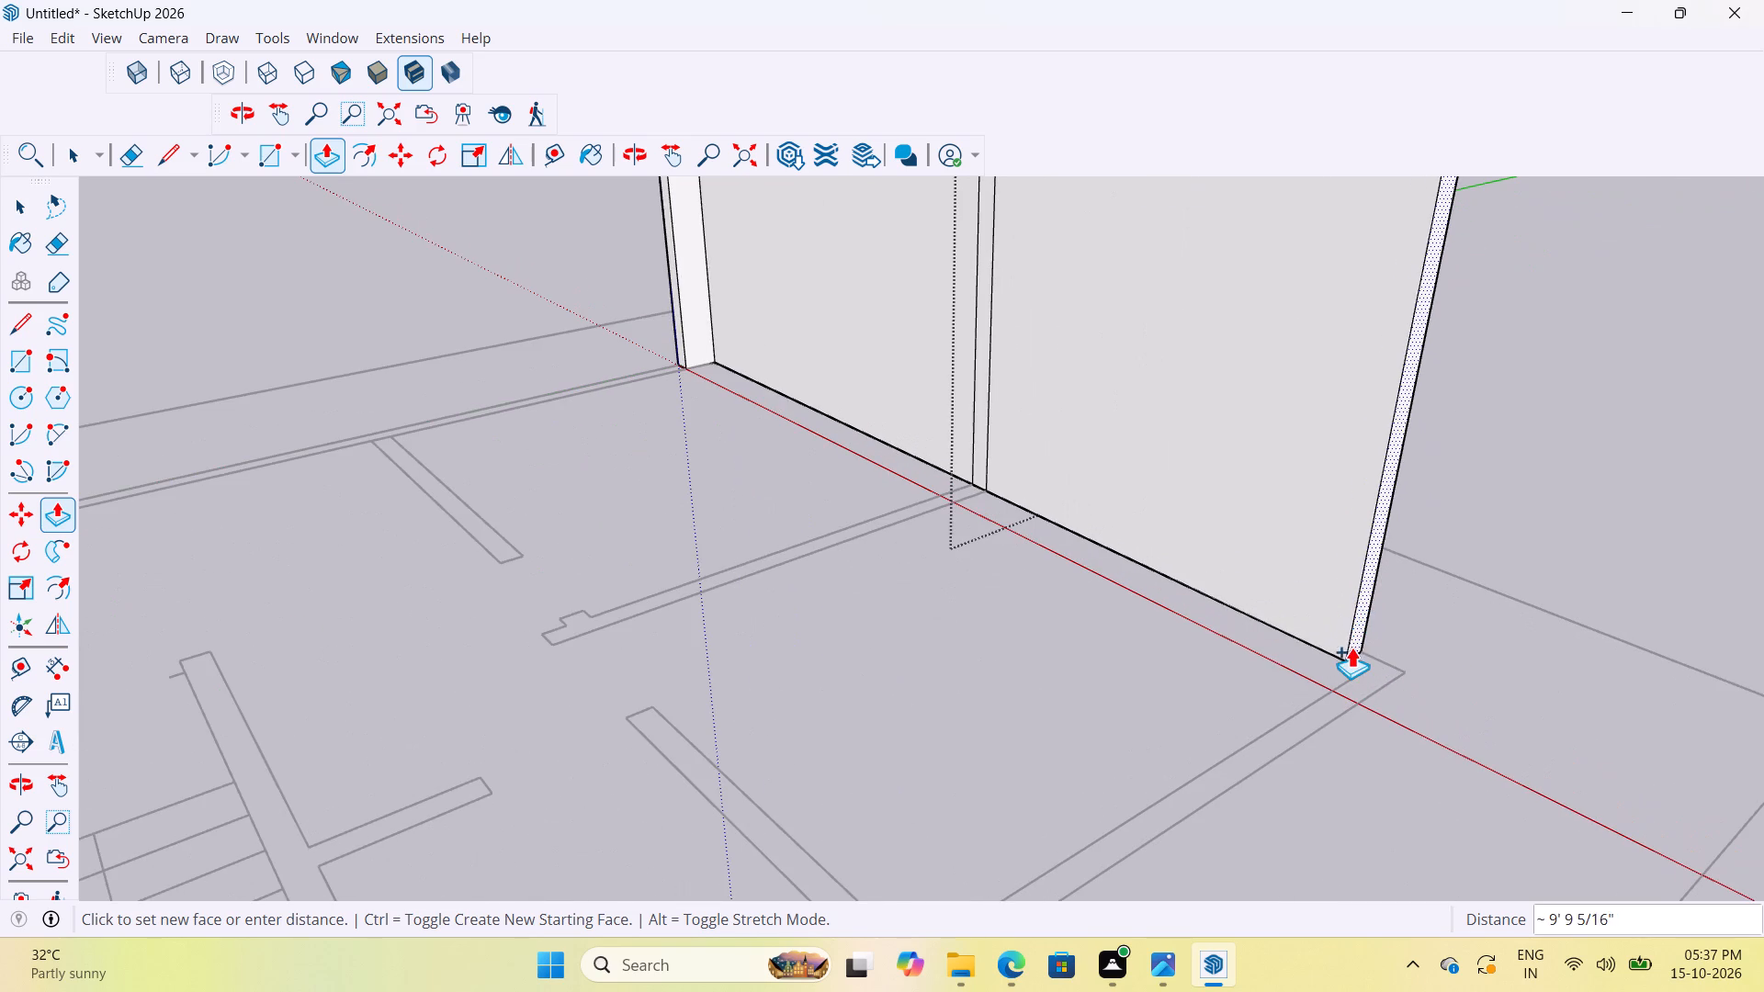
left_click(1354, 662)
scroll(1384, 648, "up", 12)
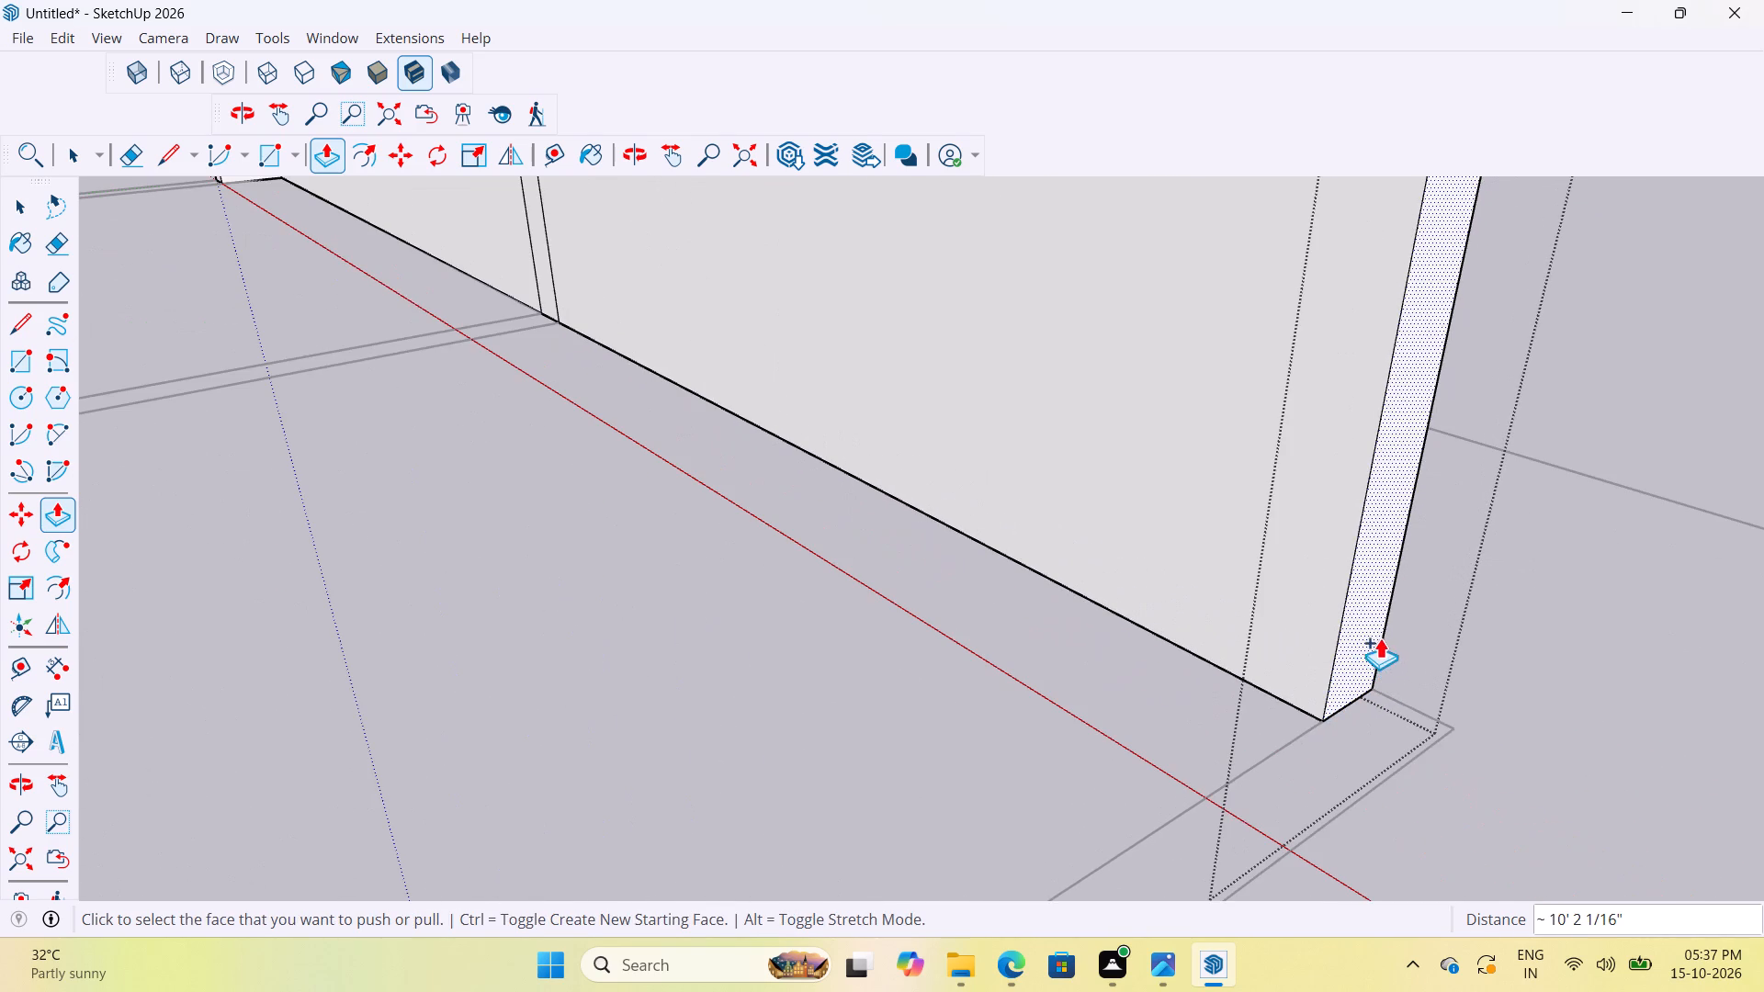
left_click(1365, 622)
scroll(1392, 766, "up", 10)
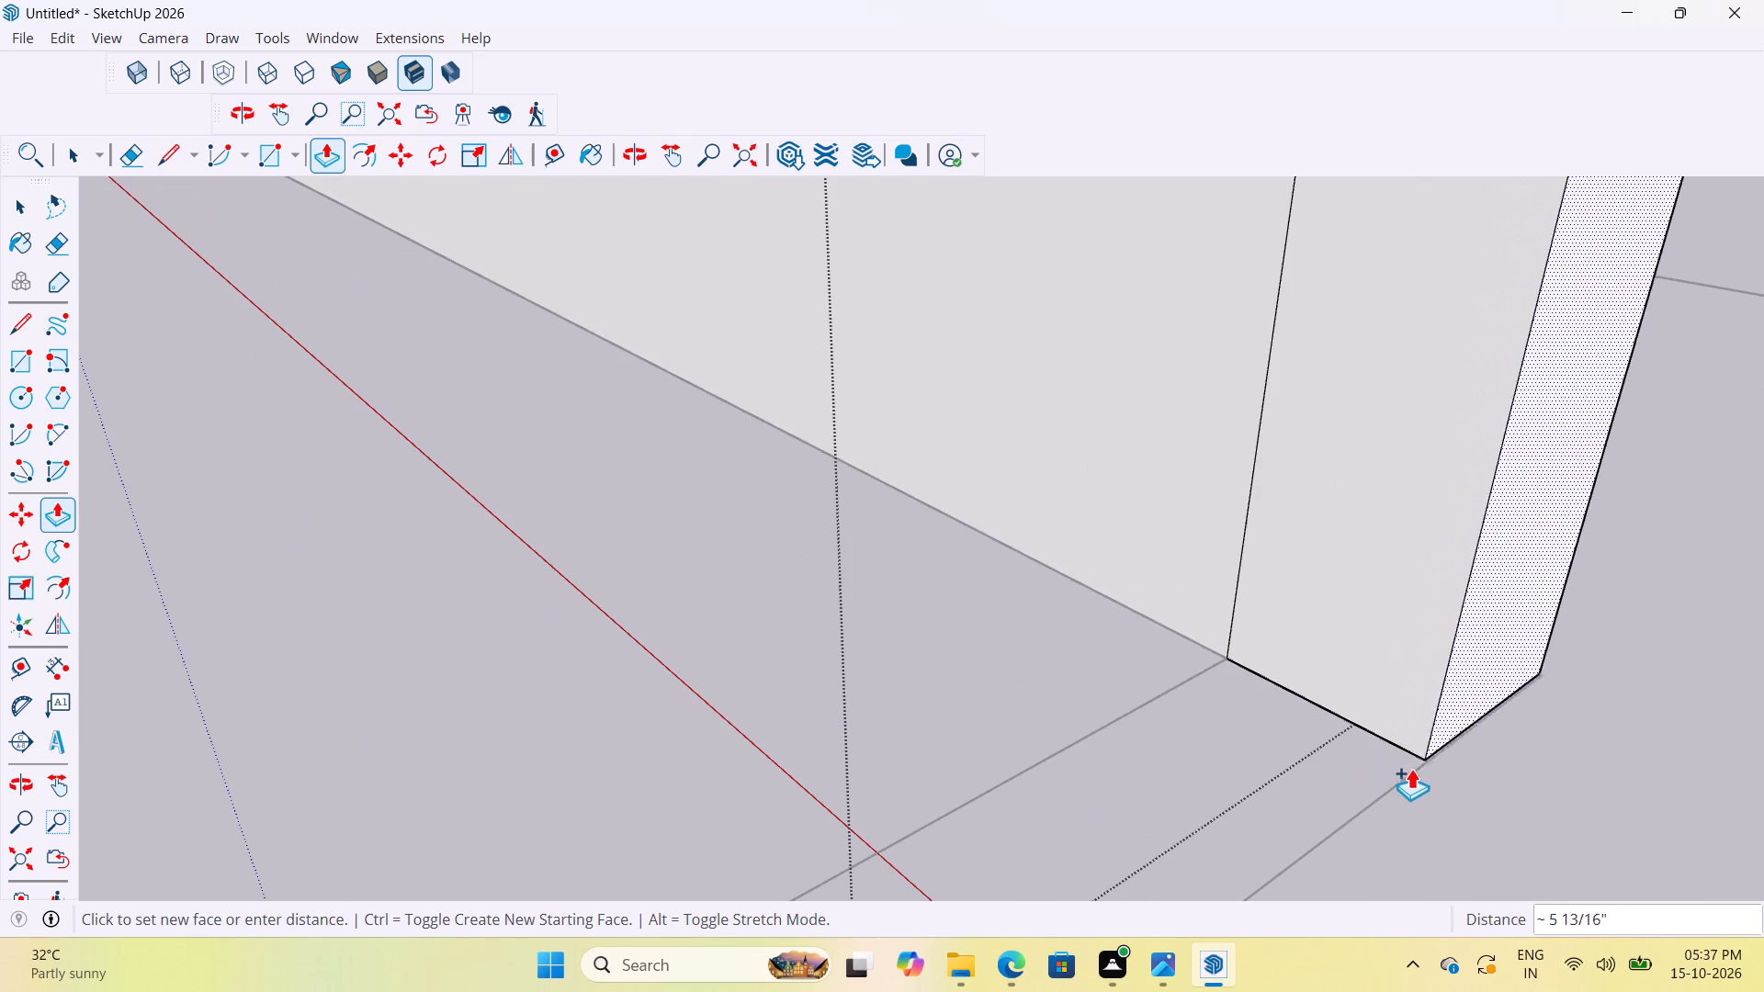
left_click(1414, 777)
Pull the far corner section's inward face about 10' 6" along the perpendicular outer wall to the interior partition, plus a separate 6" junction section.
scroll(1394, 722, "down", 6)
left_click(1406, 642)
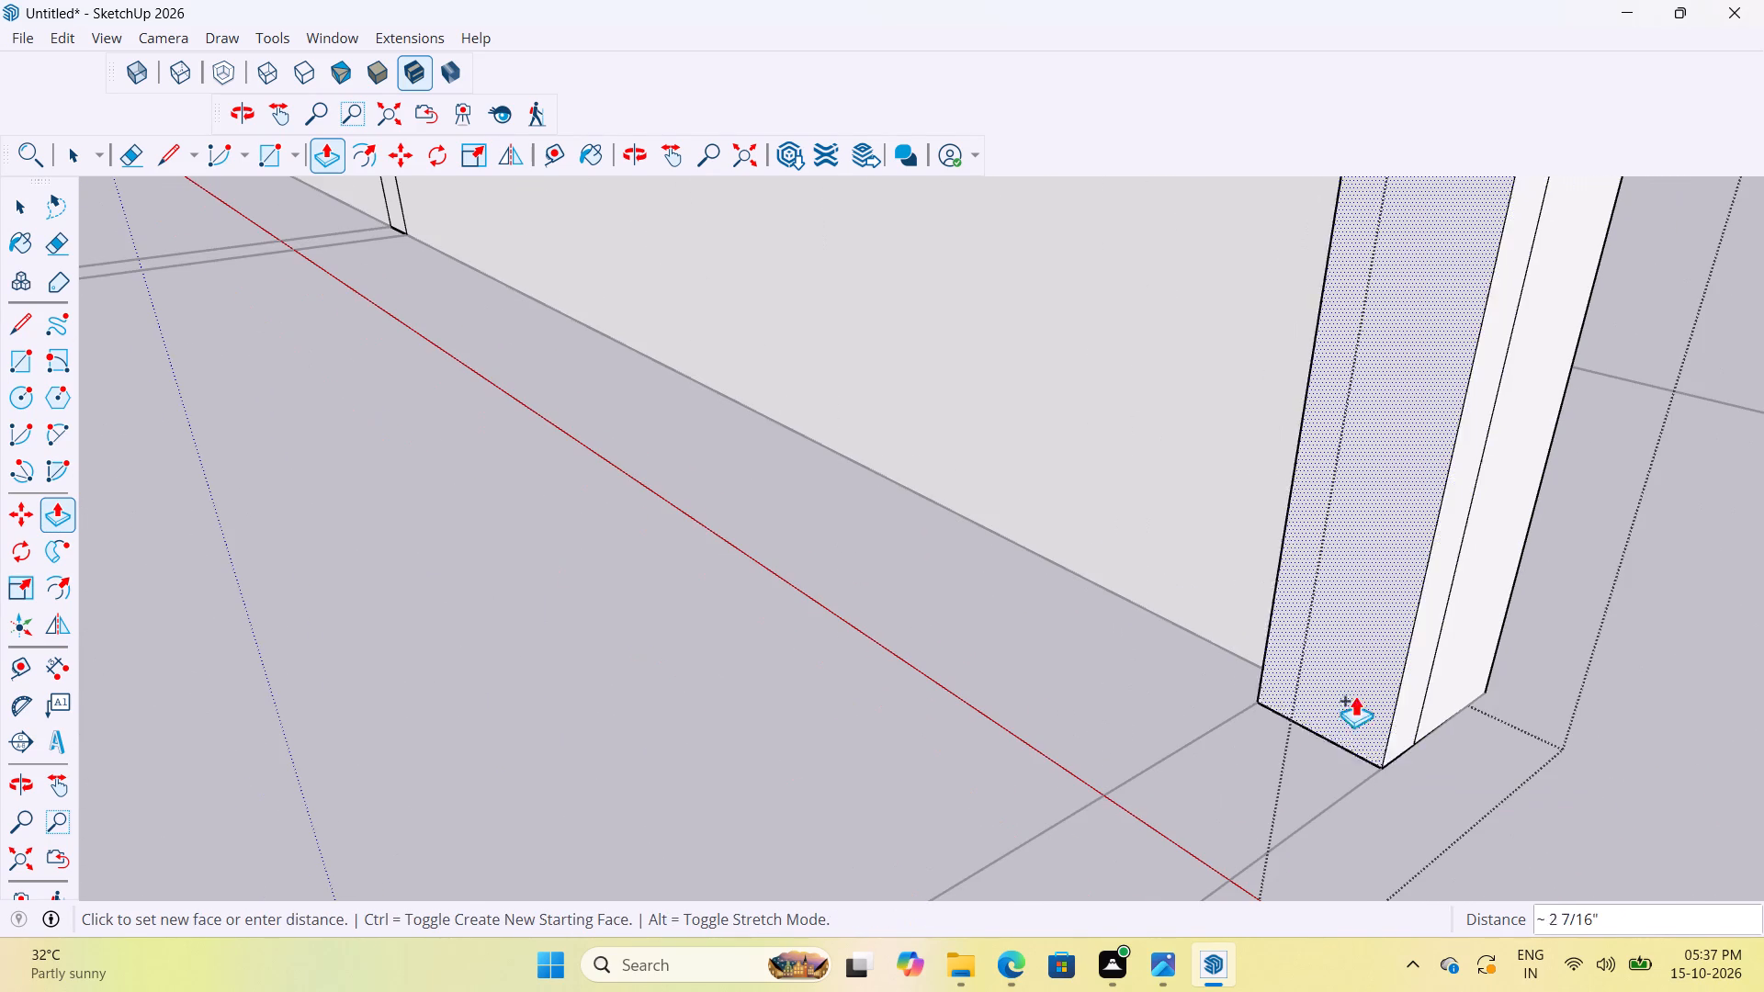
scroll(1340, 669, "down", 12)
scroll(1328, 681, "down", 19)
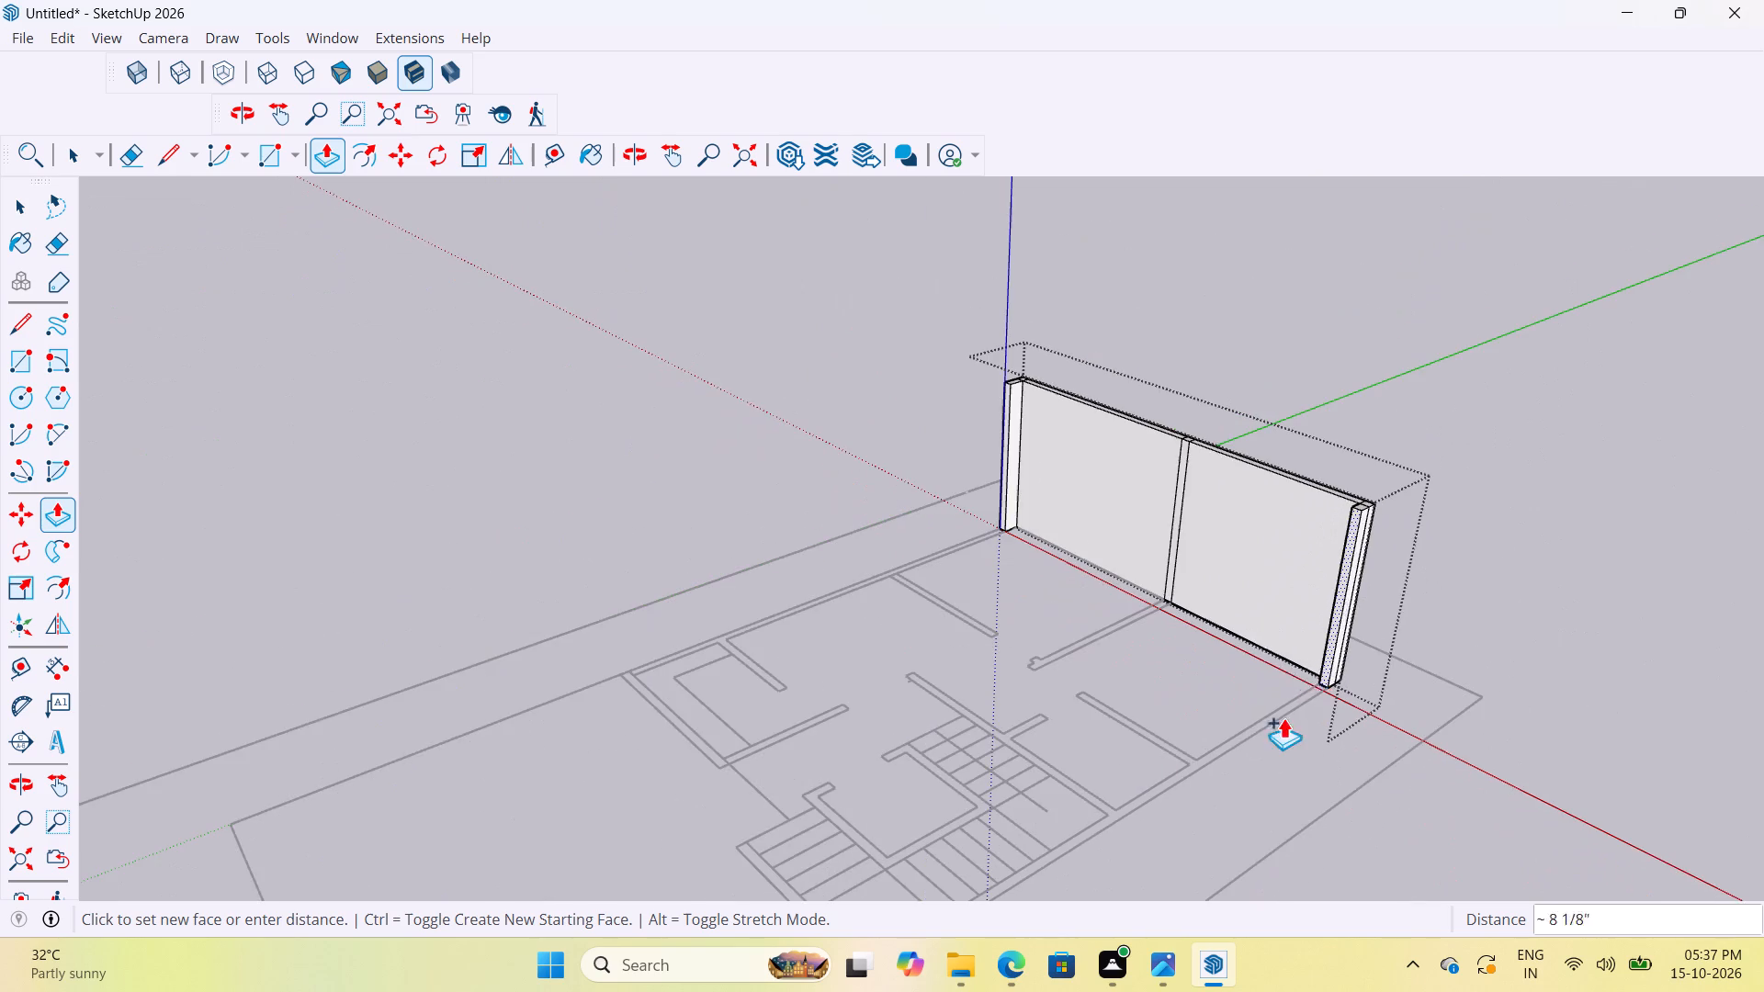
scroll(1213, 756, "up", 20)
scroll(1213, 756, "up", 1)
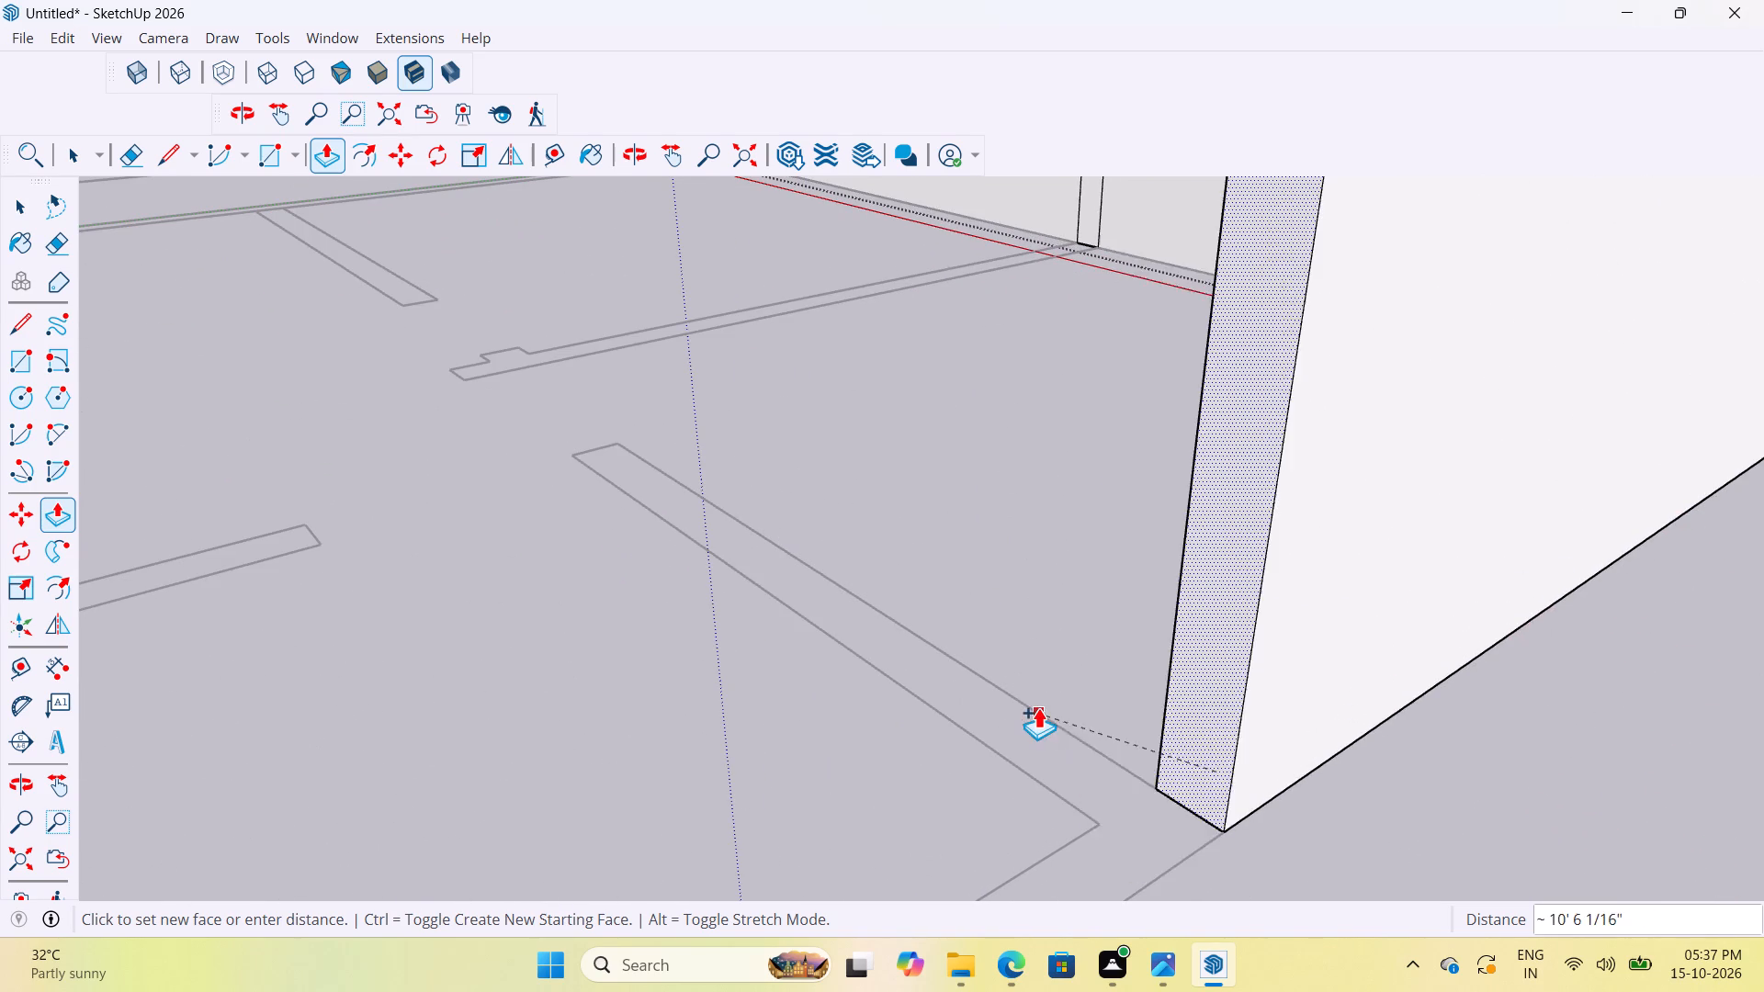
left_click(1010, 686)
scroll(1231, 826, "up", 5)
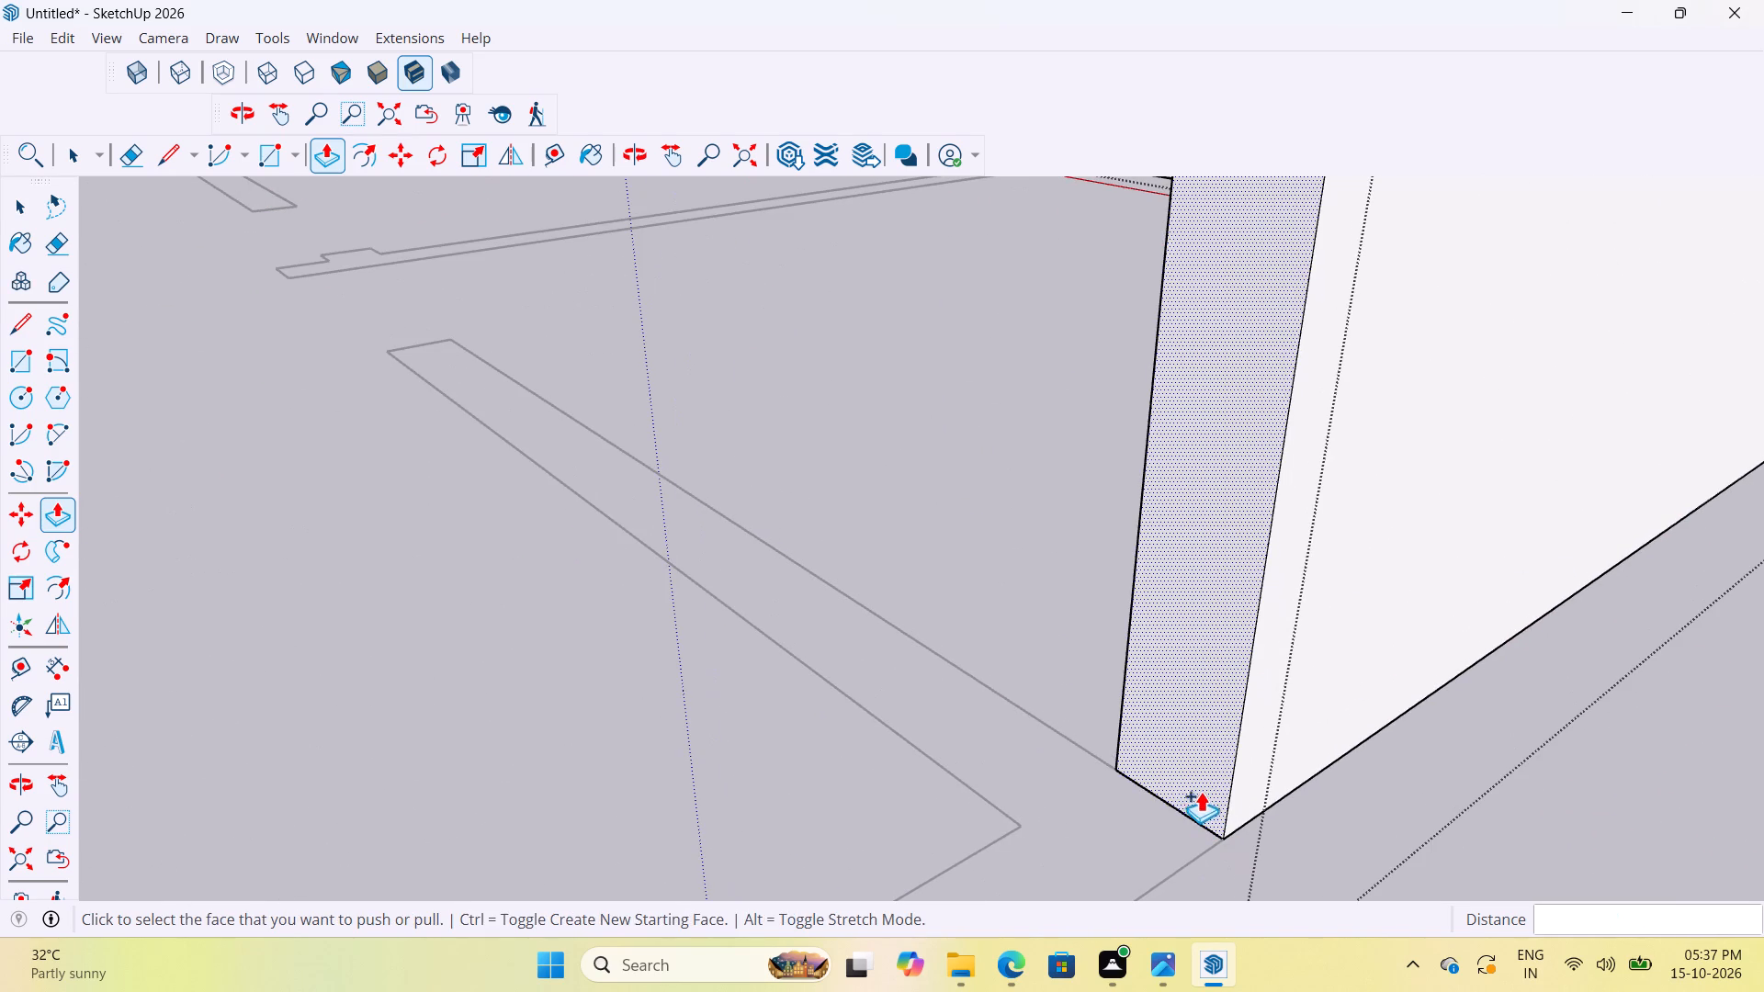
left_click(1201, 789)
left_click(863, 704)
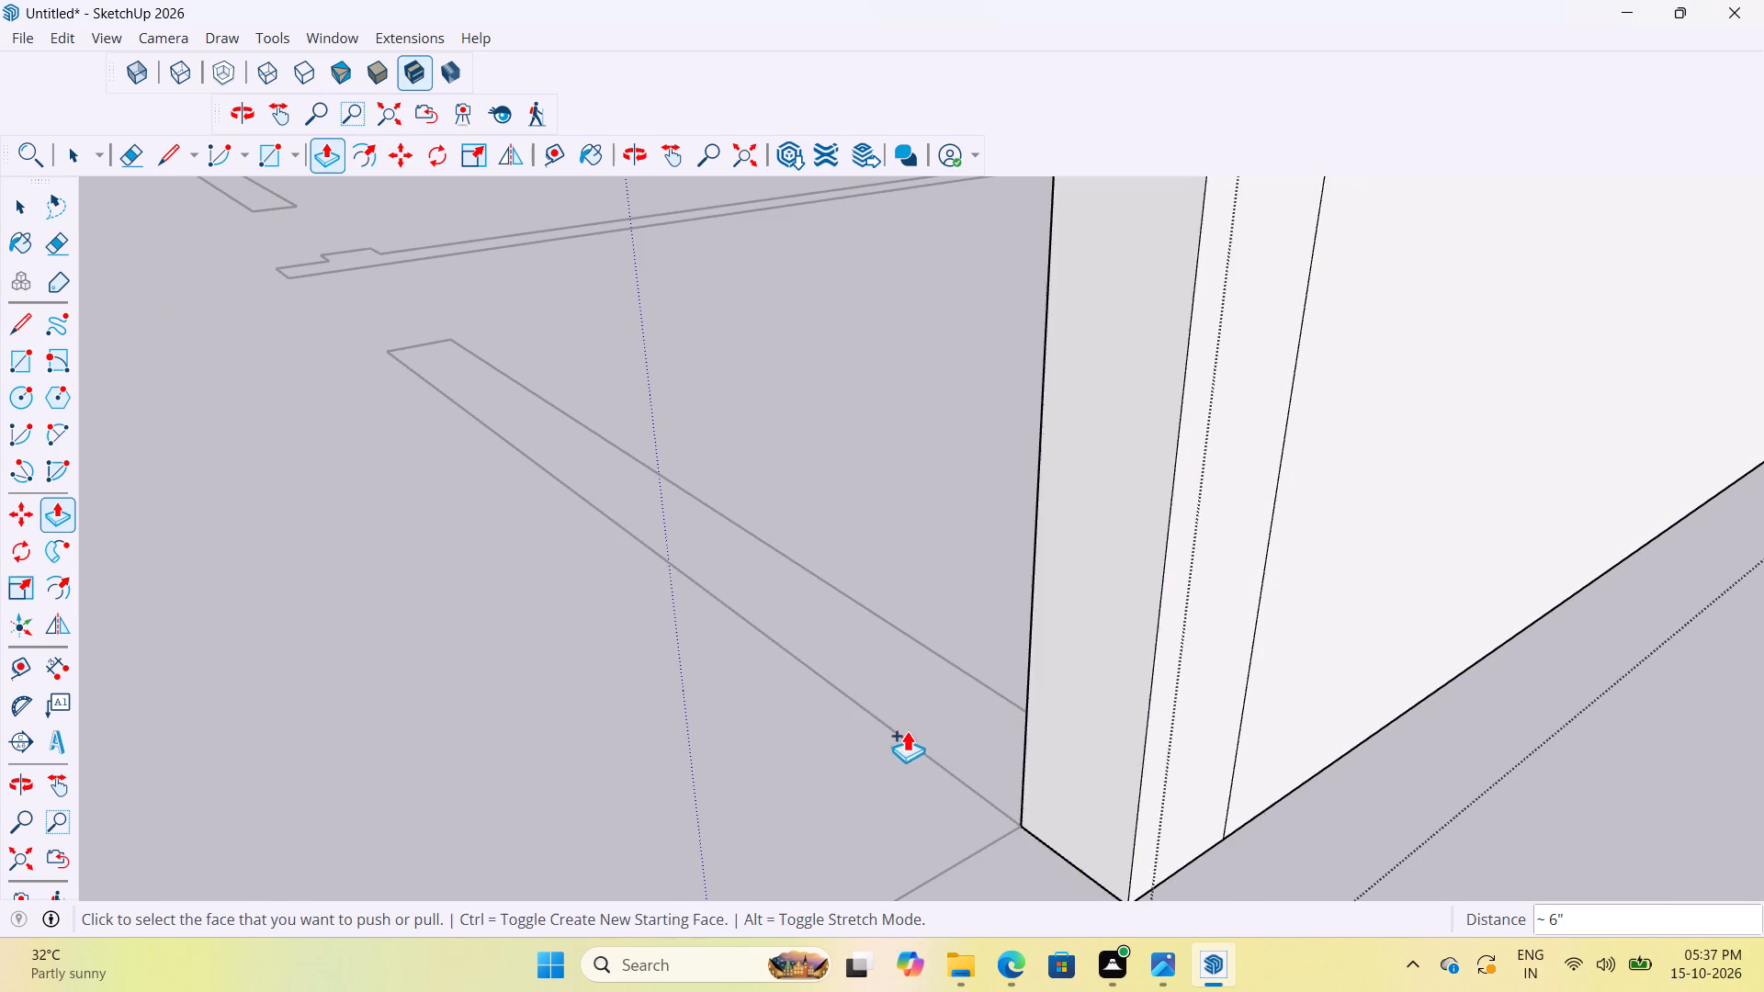
Pull the junction section's inner side face about 7' 2" along the interior partition to its free end.
scroll(932, 731, "down", 5)
middle_click_drag(962, 752, 1399, 793)
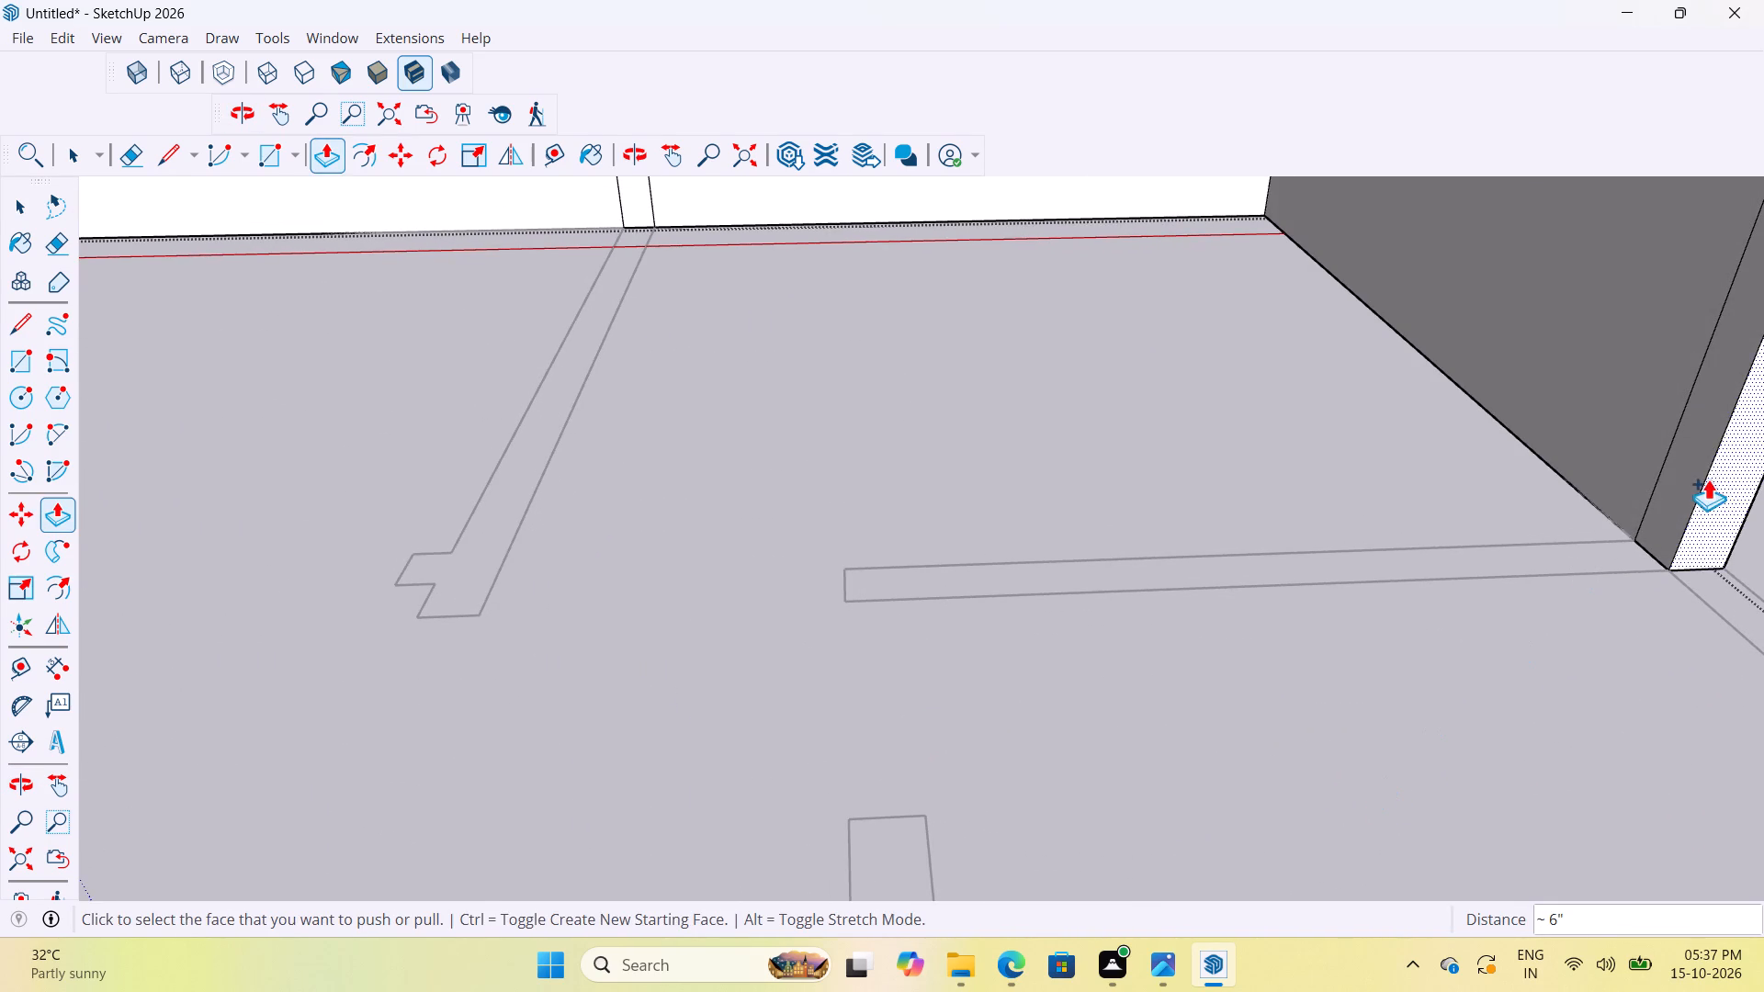
left_click(1691, 482)
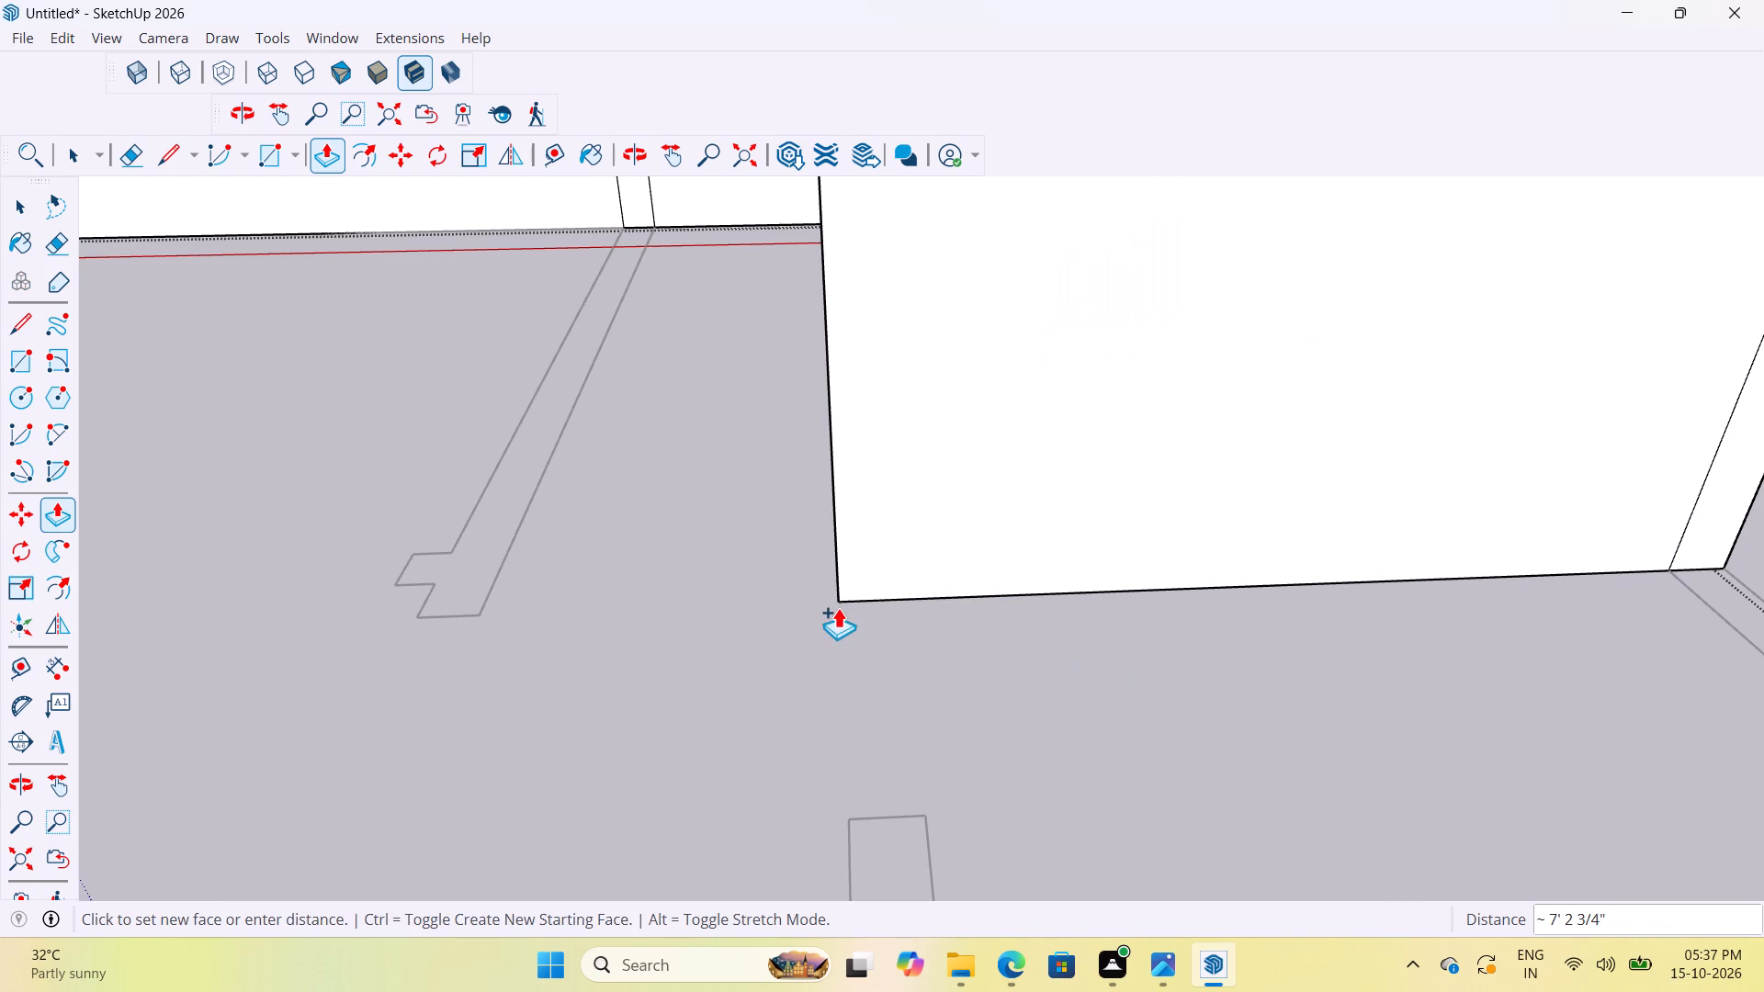
scroll(851, 603, "up", 8)
left_click(848, 597)
Extend the outer wall's end face about 5' past the partition to the wall beside the stairs, plus a separate 6" junction section.
scroll(1002, 580, "down", 11)
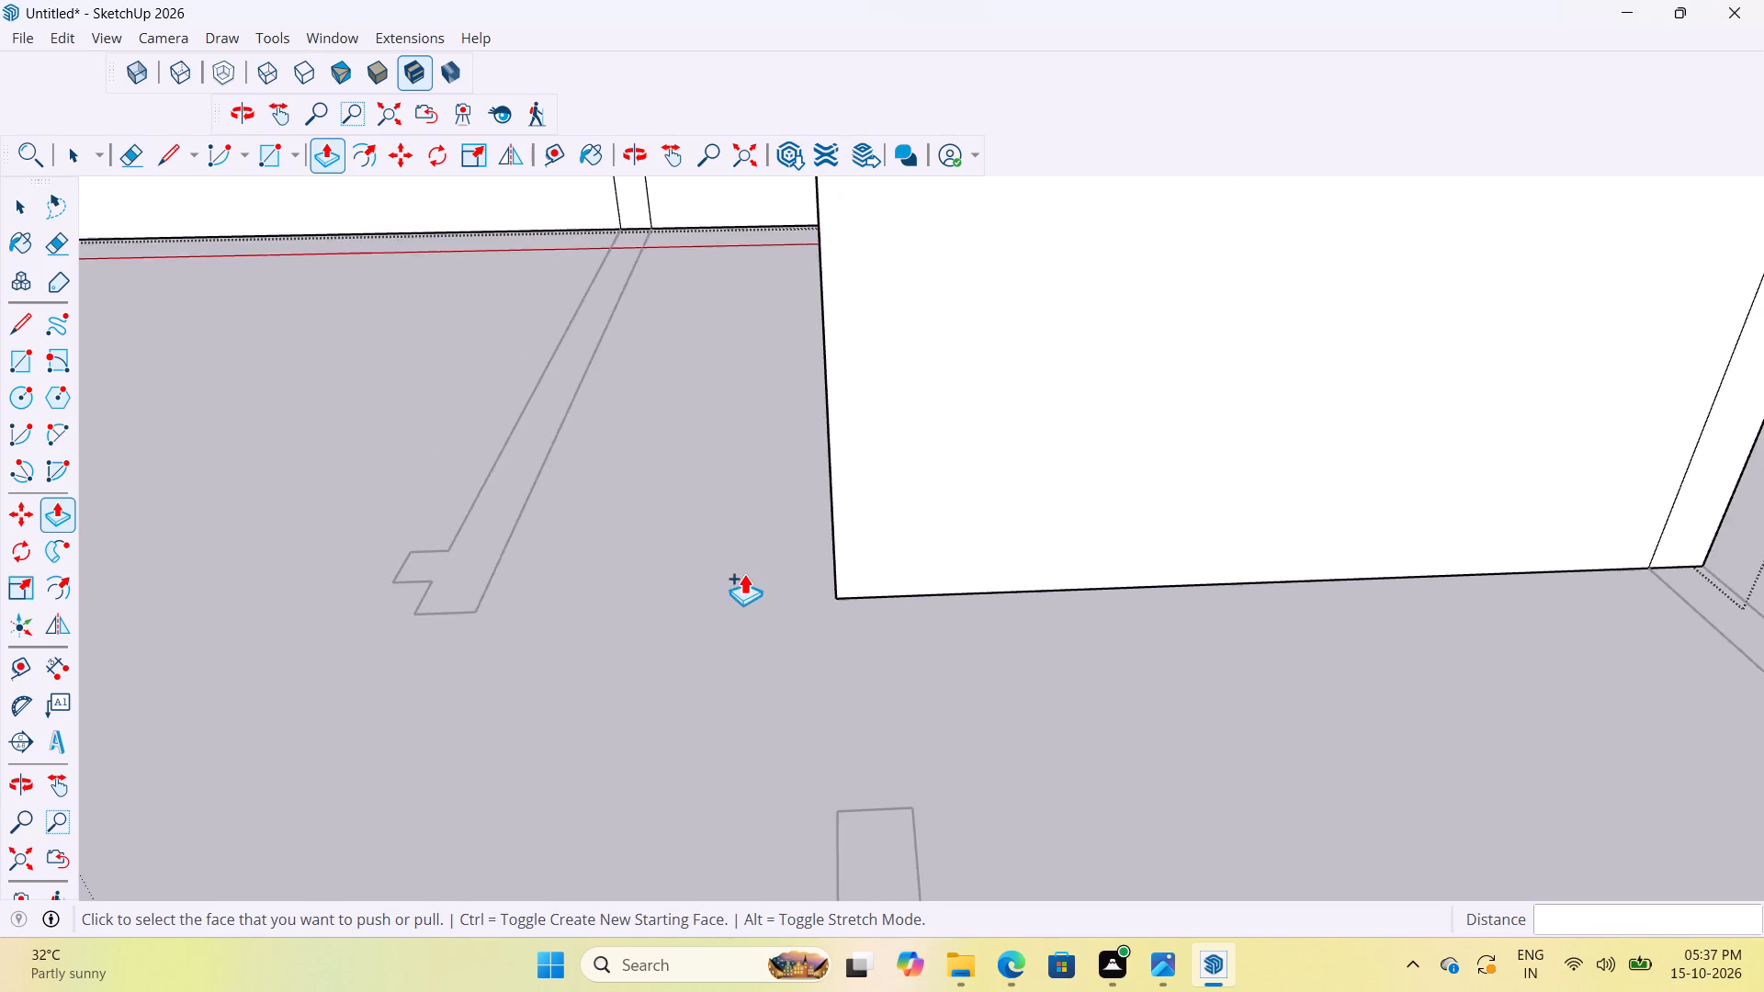
scroll(744, 573, "down", 14)
scroll(958, 650, "up", 20)
scroll(958, 650, "up", 1)
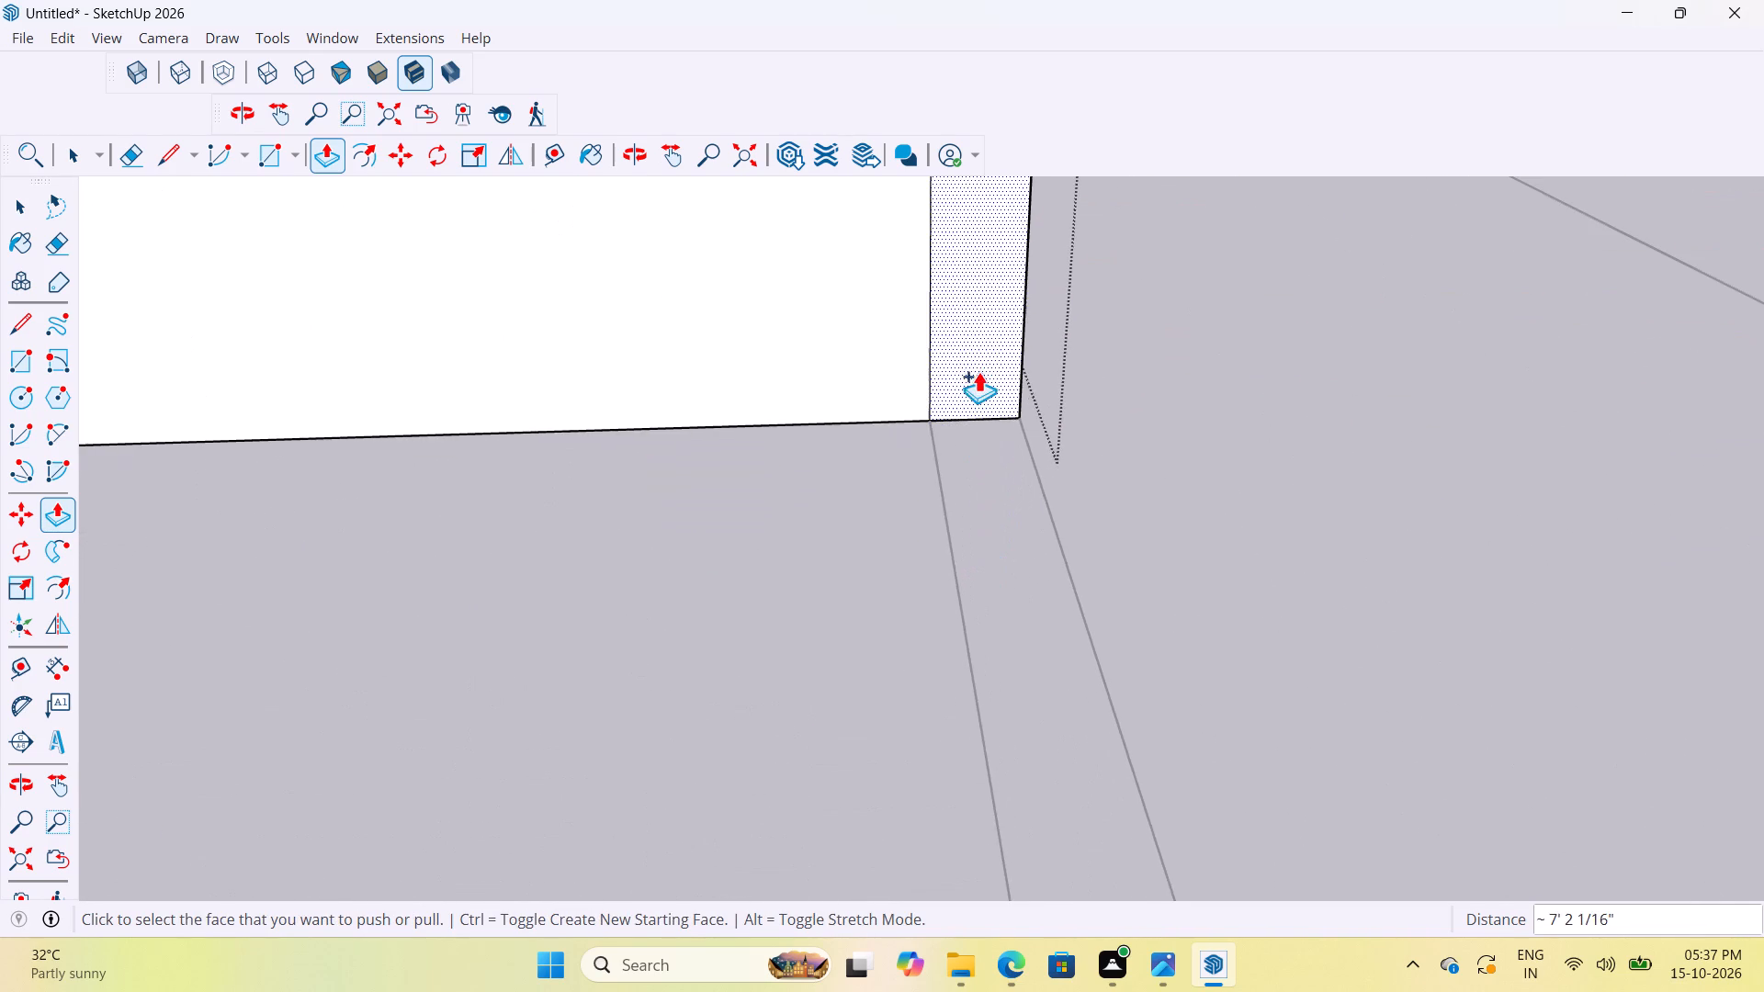
left_click(978, 343)
scroll(975, 450, "down", 12)
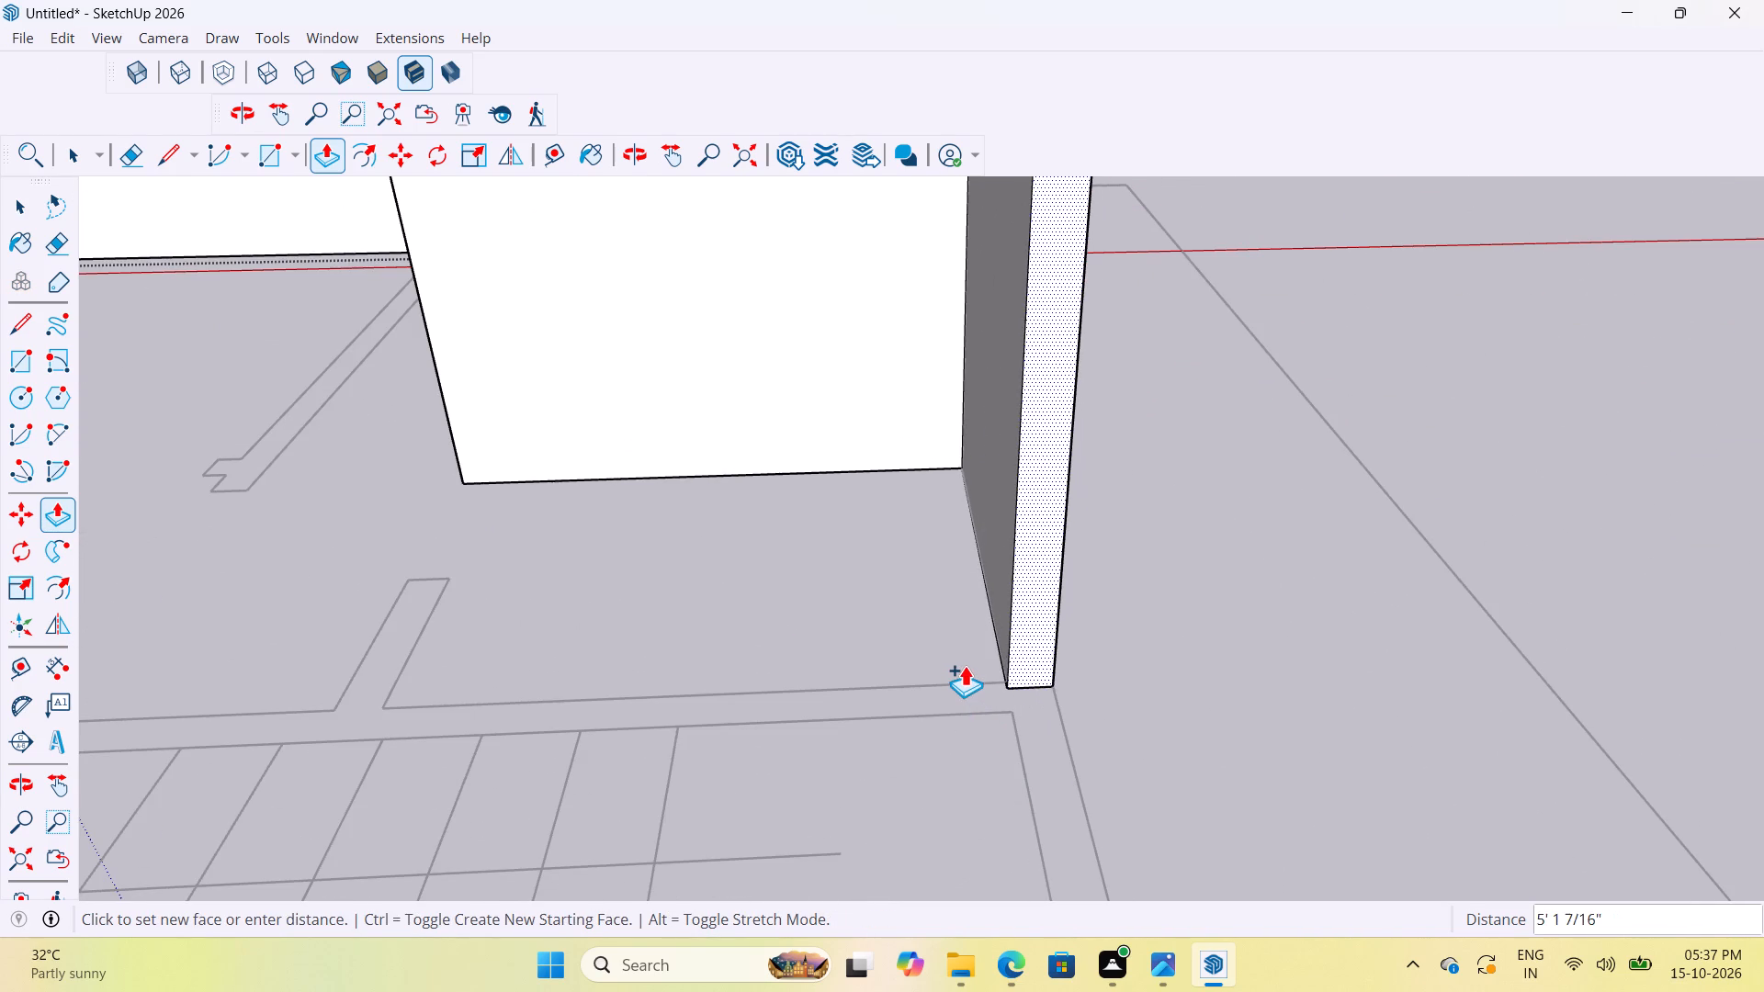
left_click(952, 684)
scroll(1040, 691, "up", 2)
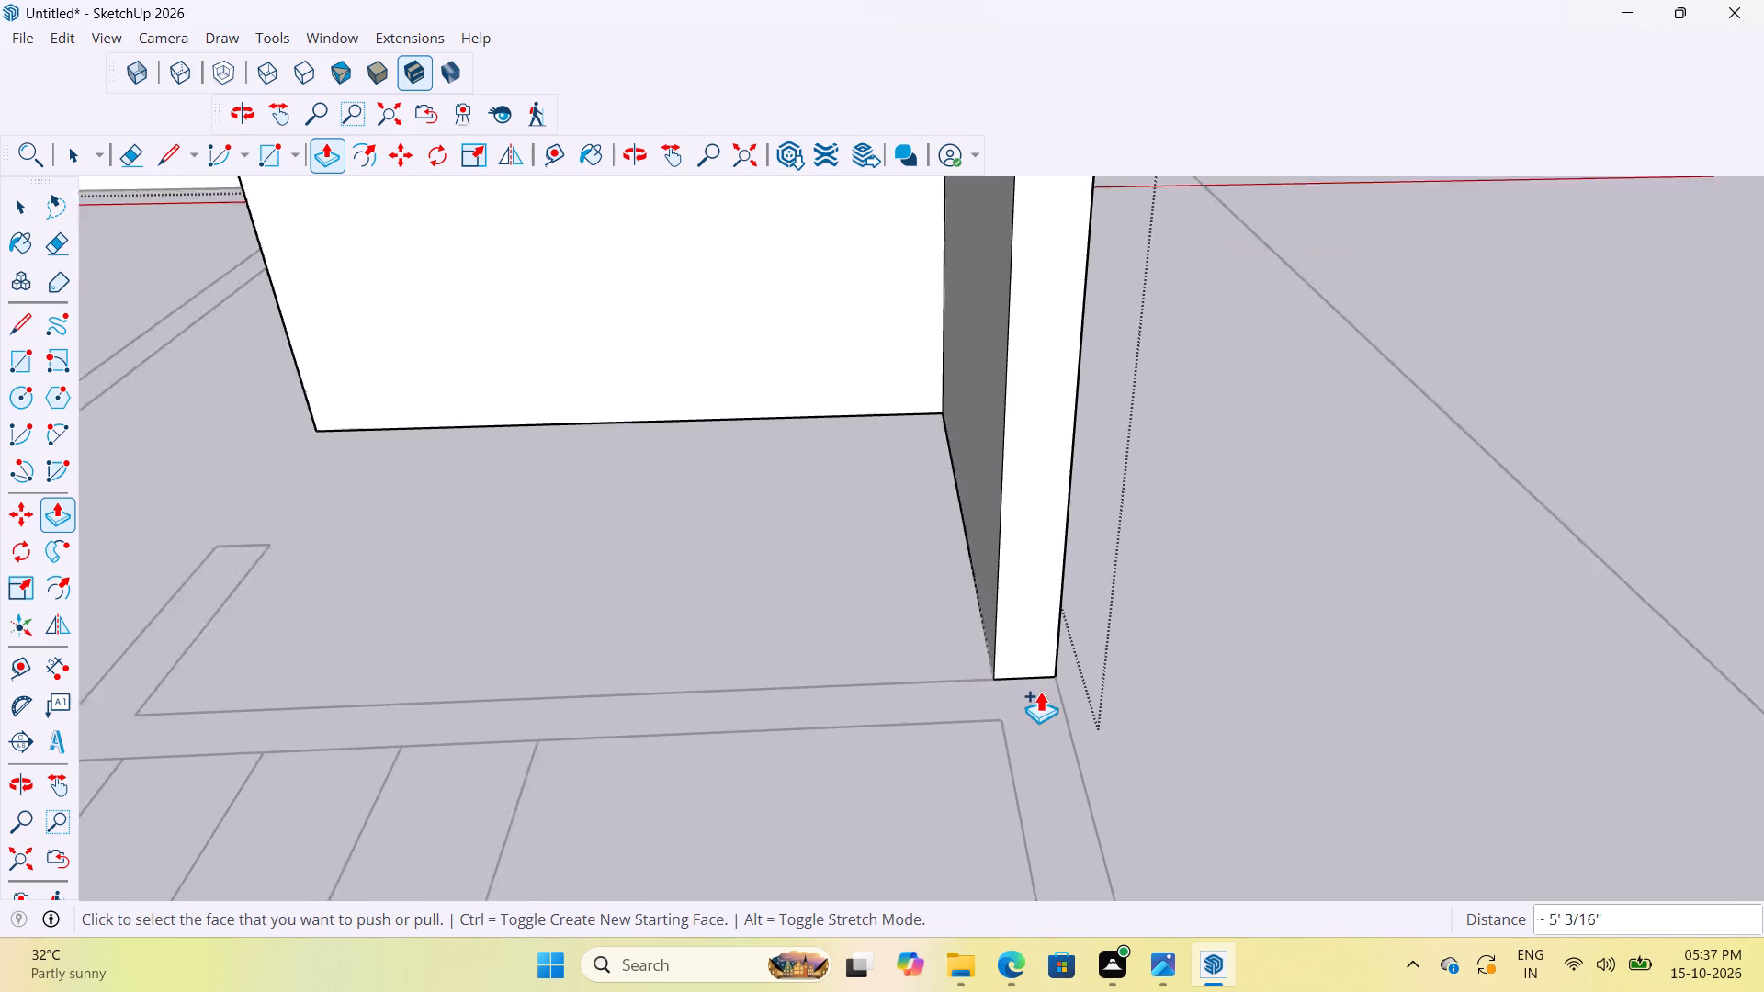
scroll(1040, 691, "up", 5)
left_click(1017, 623)
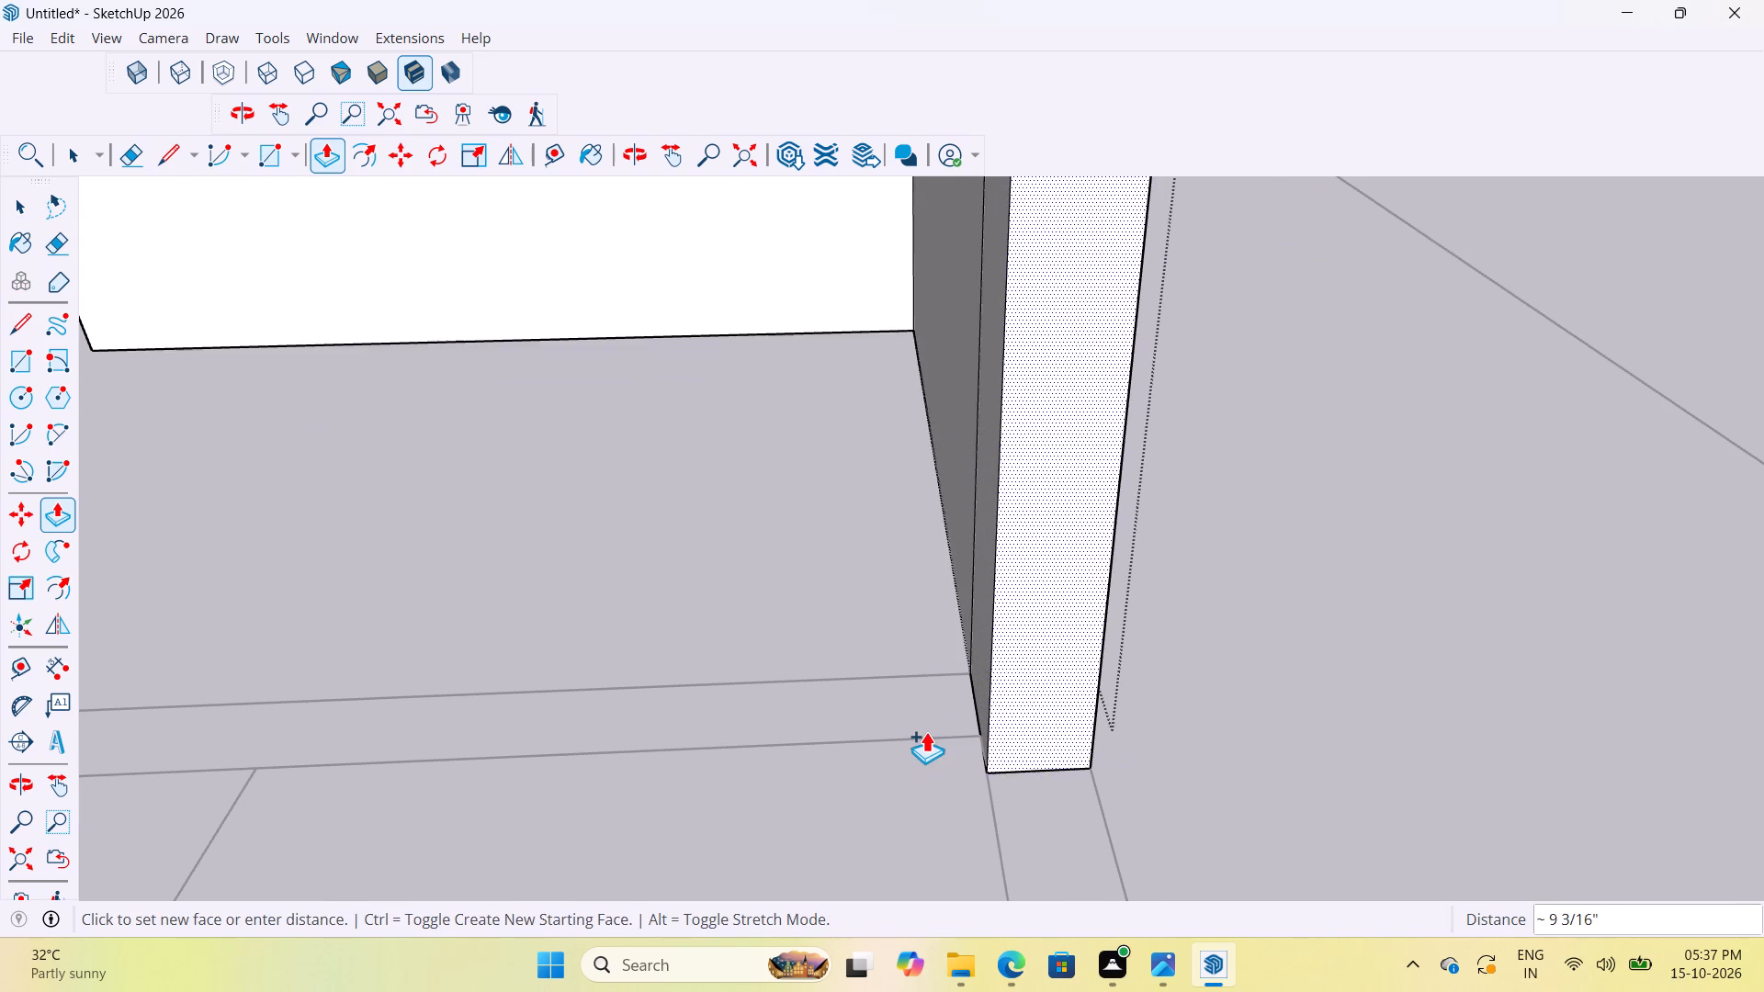
left_click(878, 742)
Extend the outer wall about 13' past the stairs to the building's end wall line, plus a separate 6" corner section.
scroll(993, 560, "down", 13)
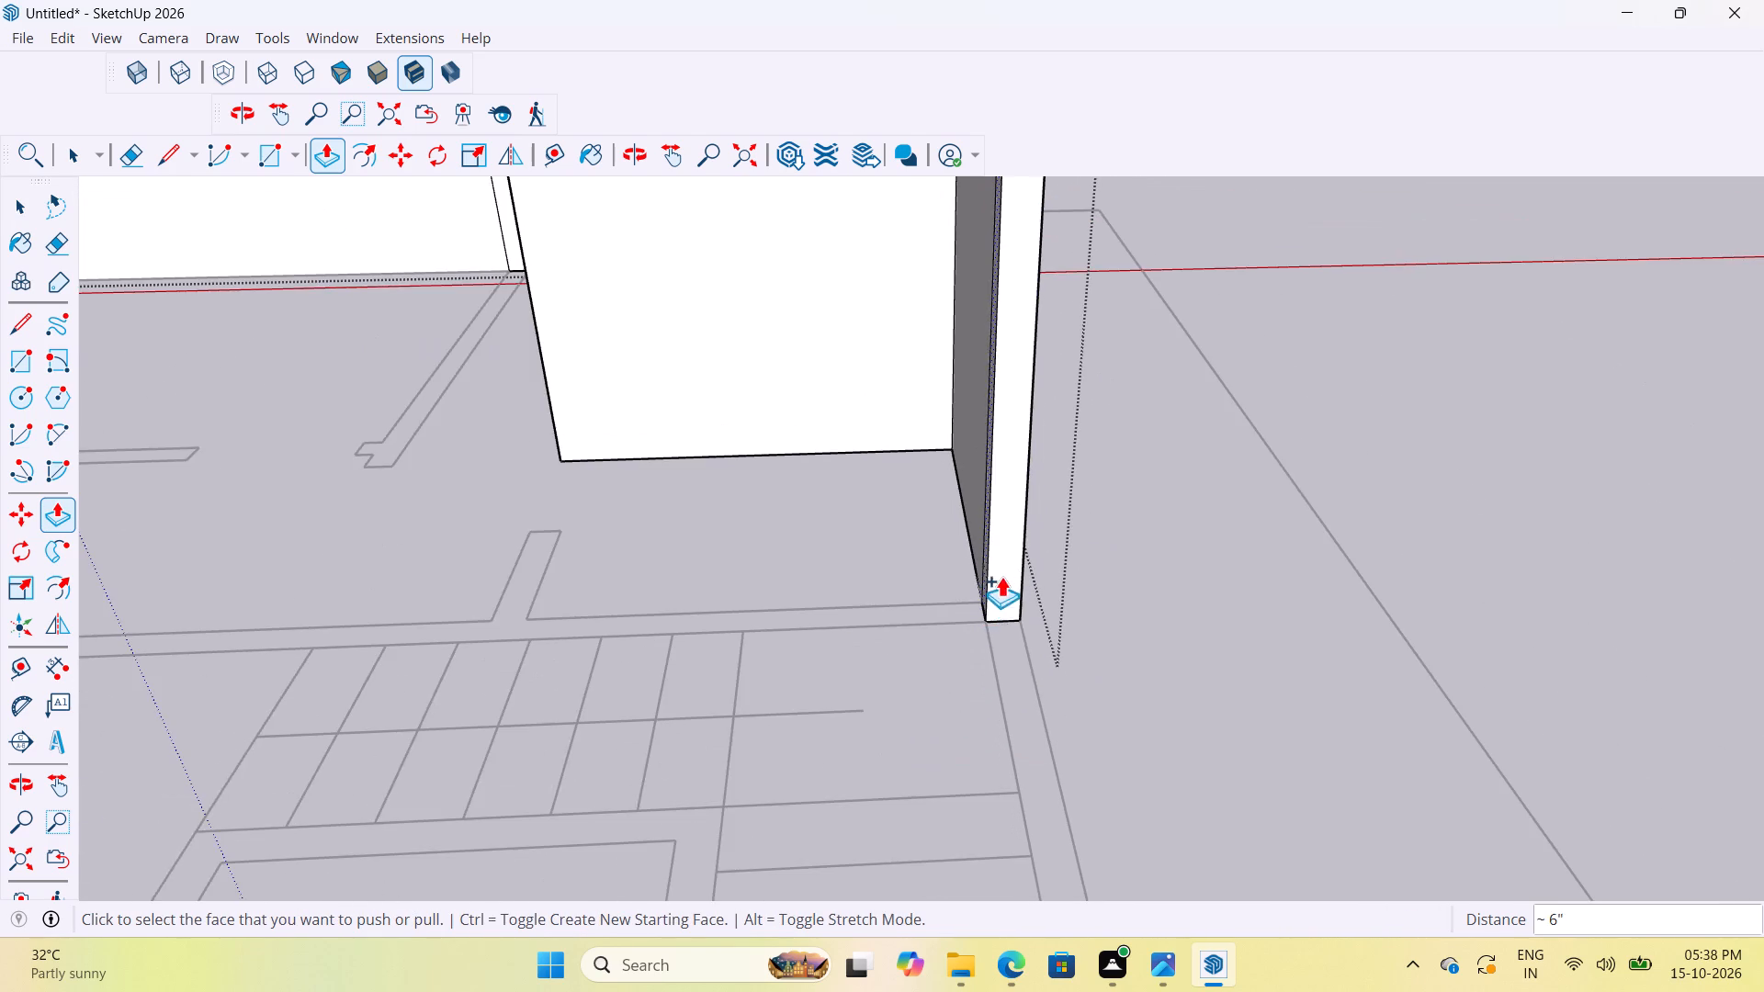
left_click(997, 564)
scroll(1018, 648, "down", 20)
scroll(1051, 755, "up", 5)
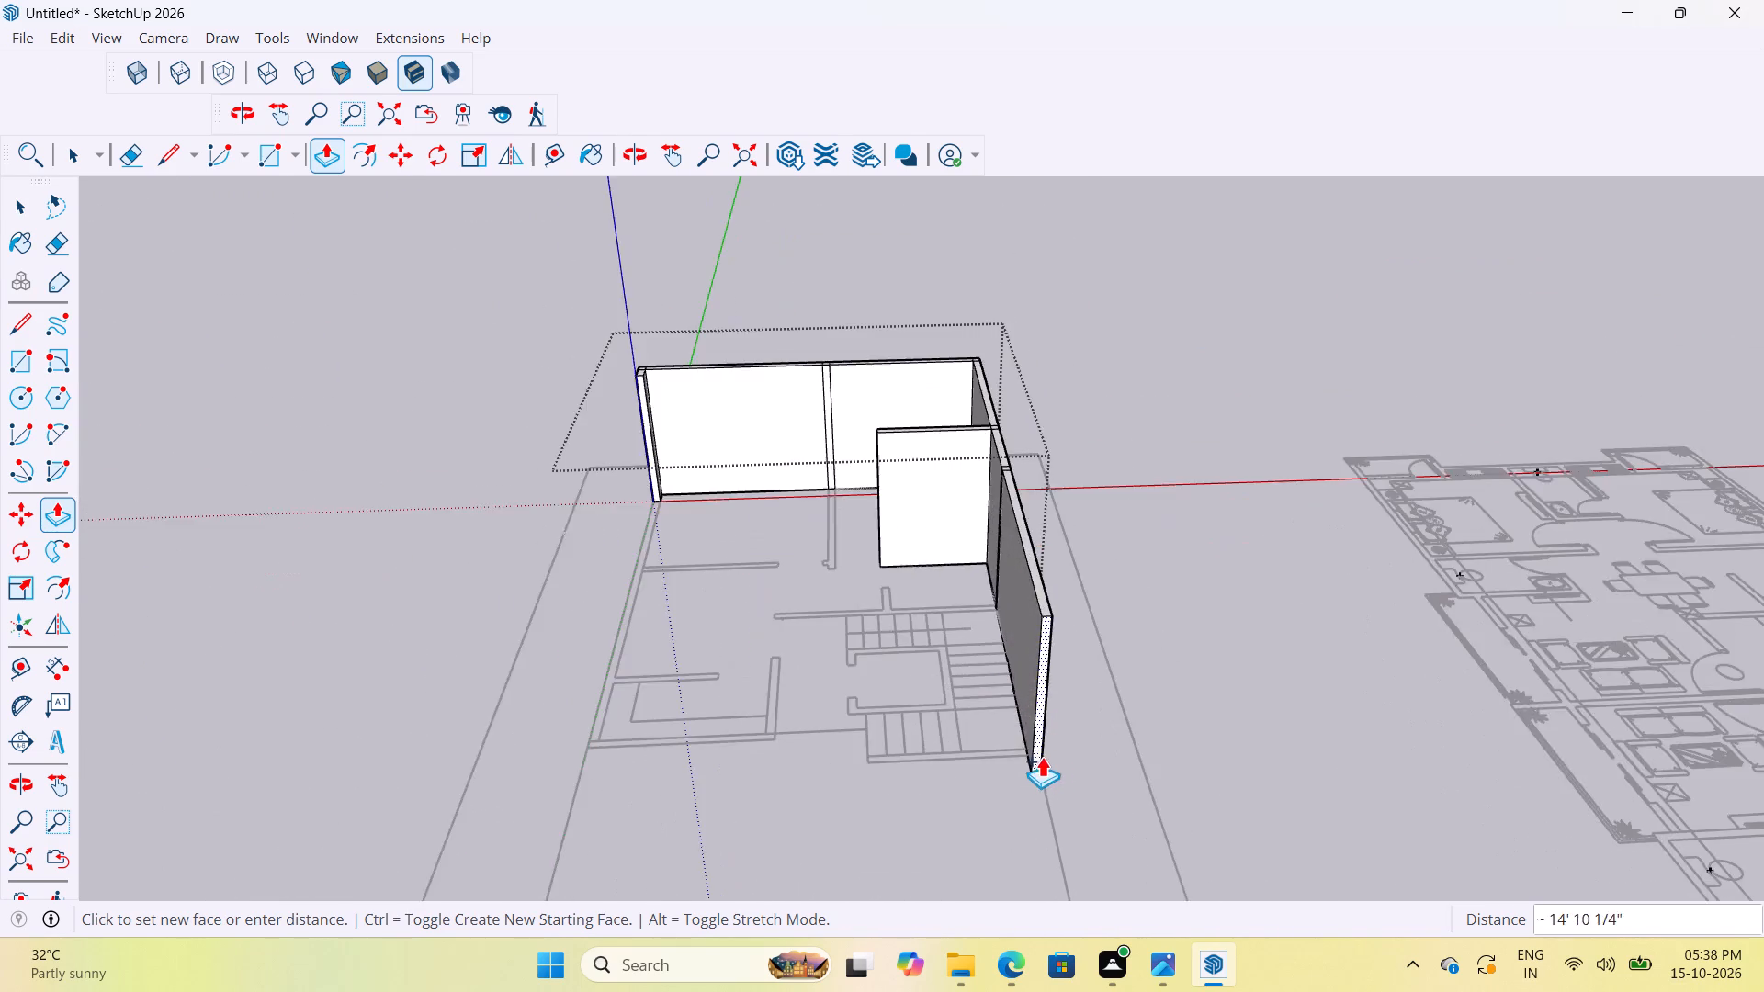
scroll(1042, 756, "up", 20)
scroll(1042, 756, "up", 1)
scroll(1043, 615, "down", 13)
middle_click_drag(1033, 665, 1068, 727)
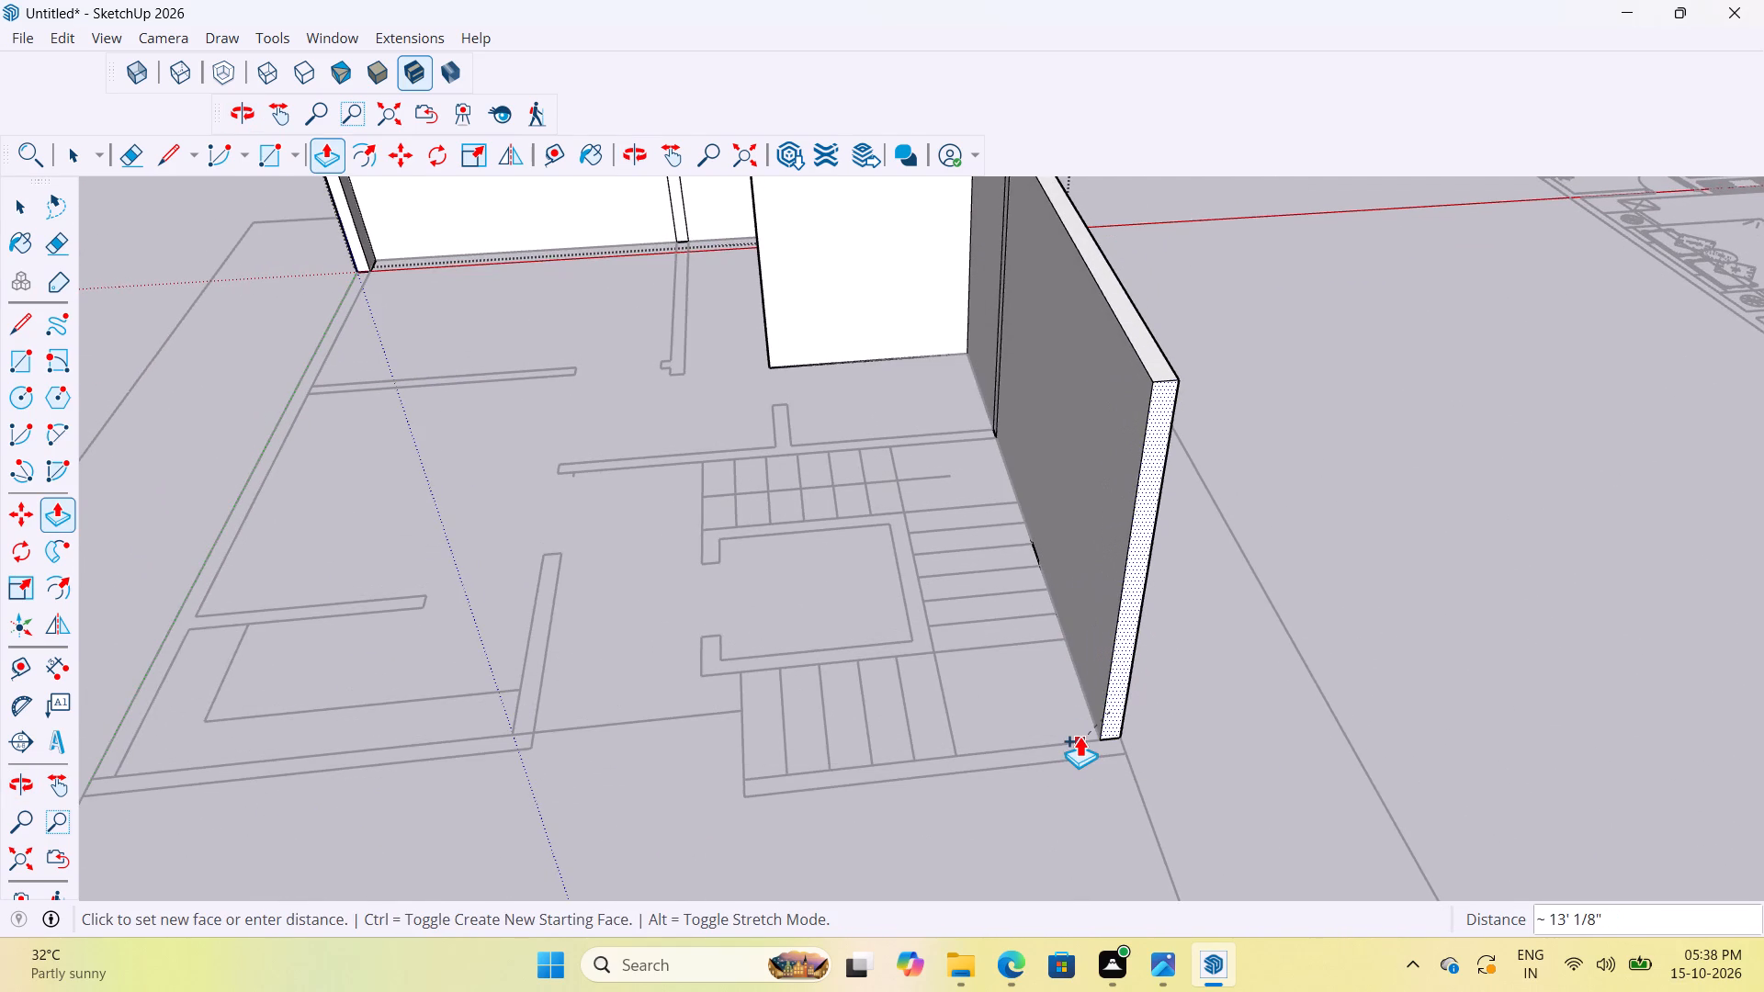
left_click(1080, 736)
scroll(1114, 759, "up", 13)
left_click(1108, 663)
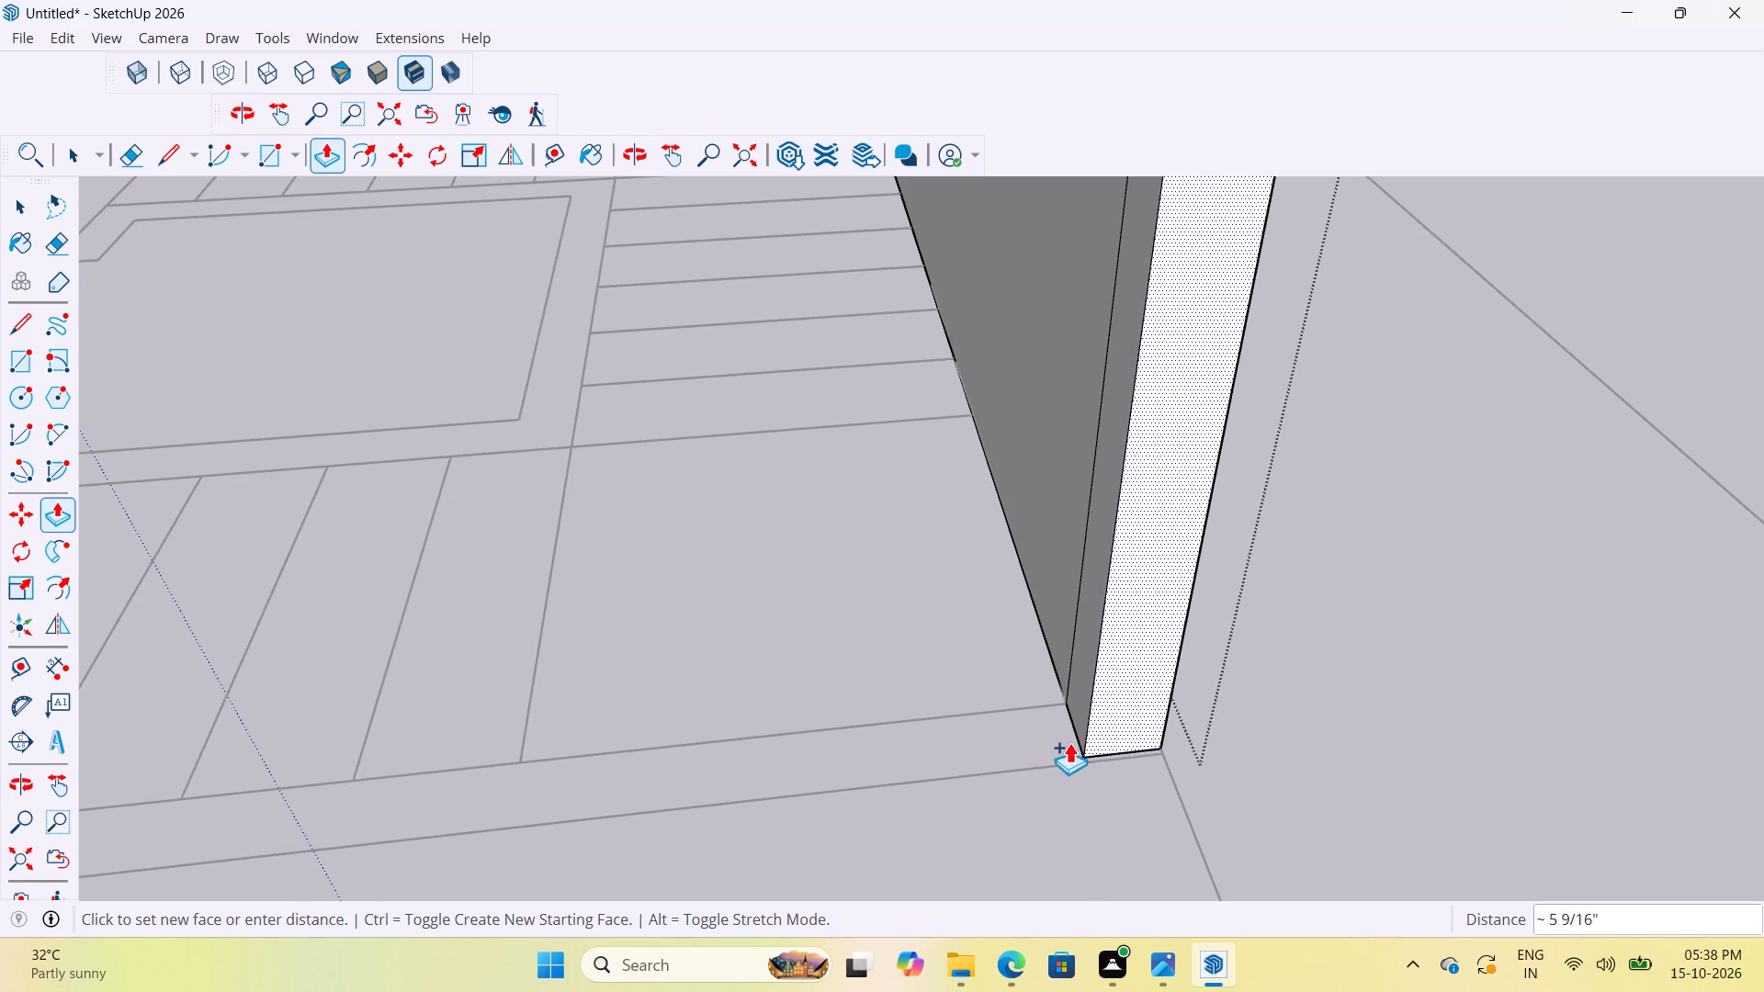
left_click(1039, 761)
Extend the outer wall's end face about 15' 11 7/8" beyond the stairs to the corner of the inner plot boundary.
scroll(1068, 678, "down", 20)
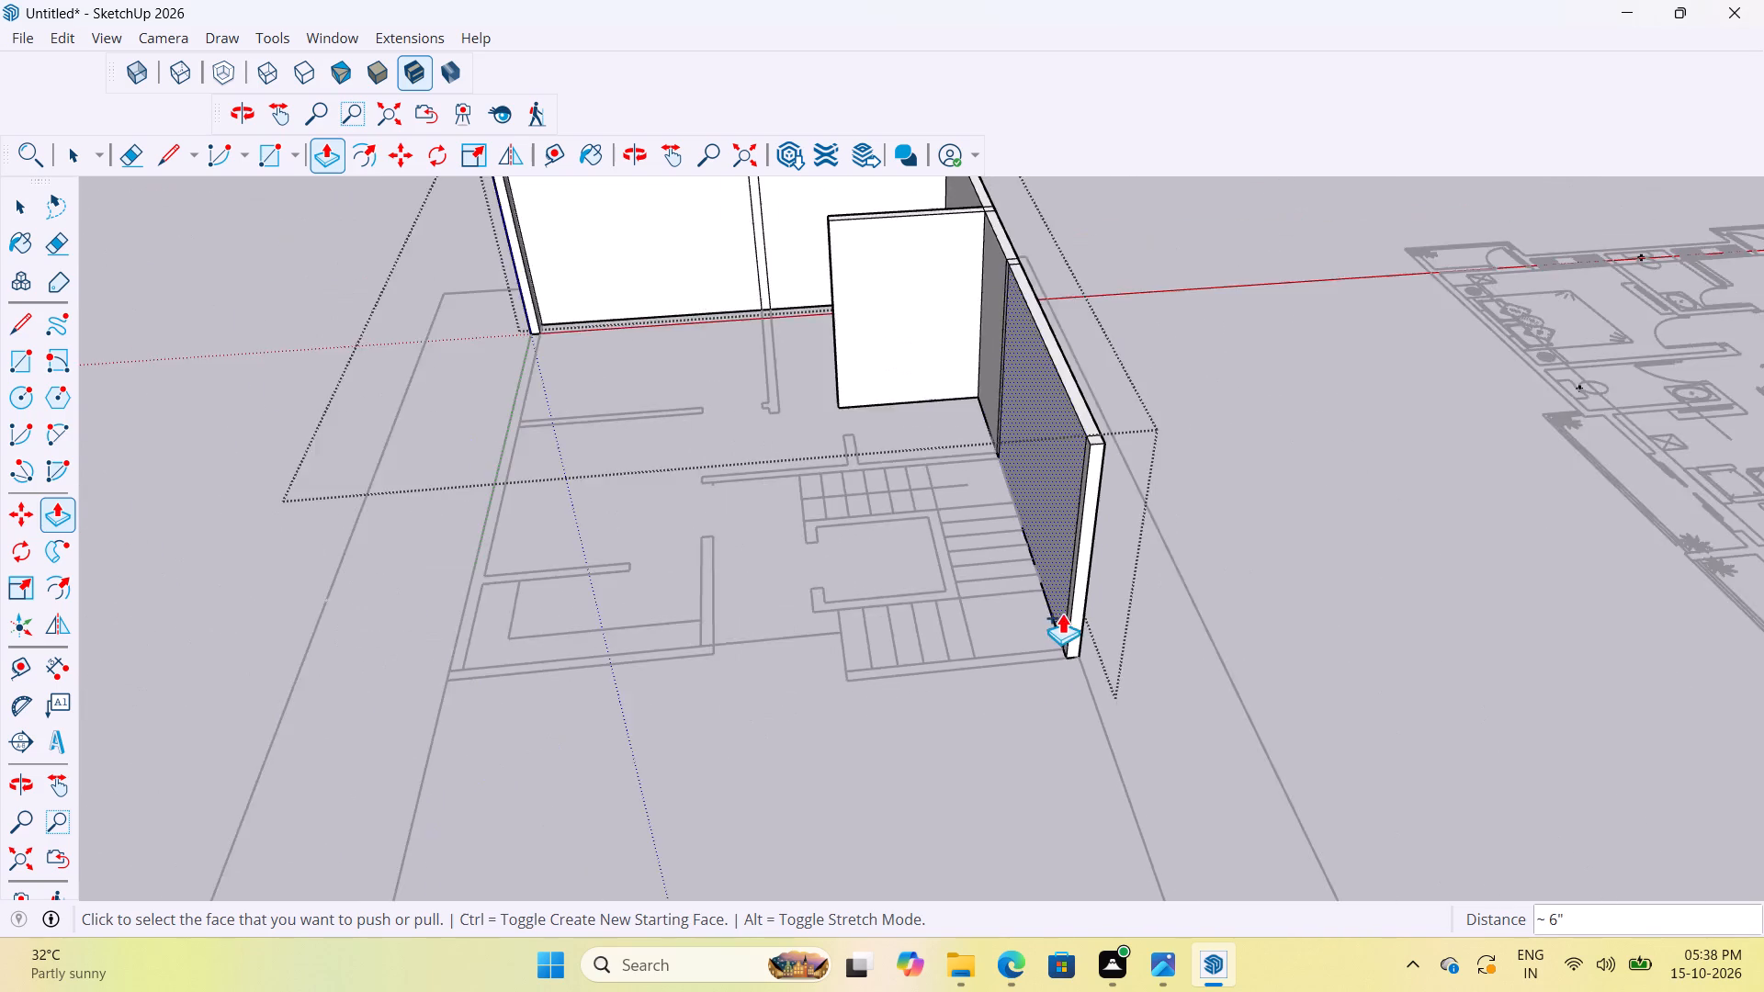
scroll(1057, 605, "down", 12)
scroll(1054, 649, "up", 19)
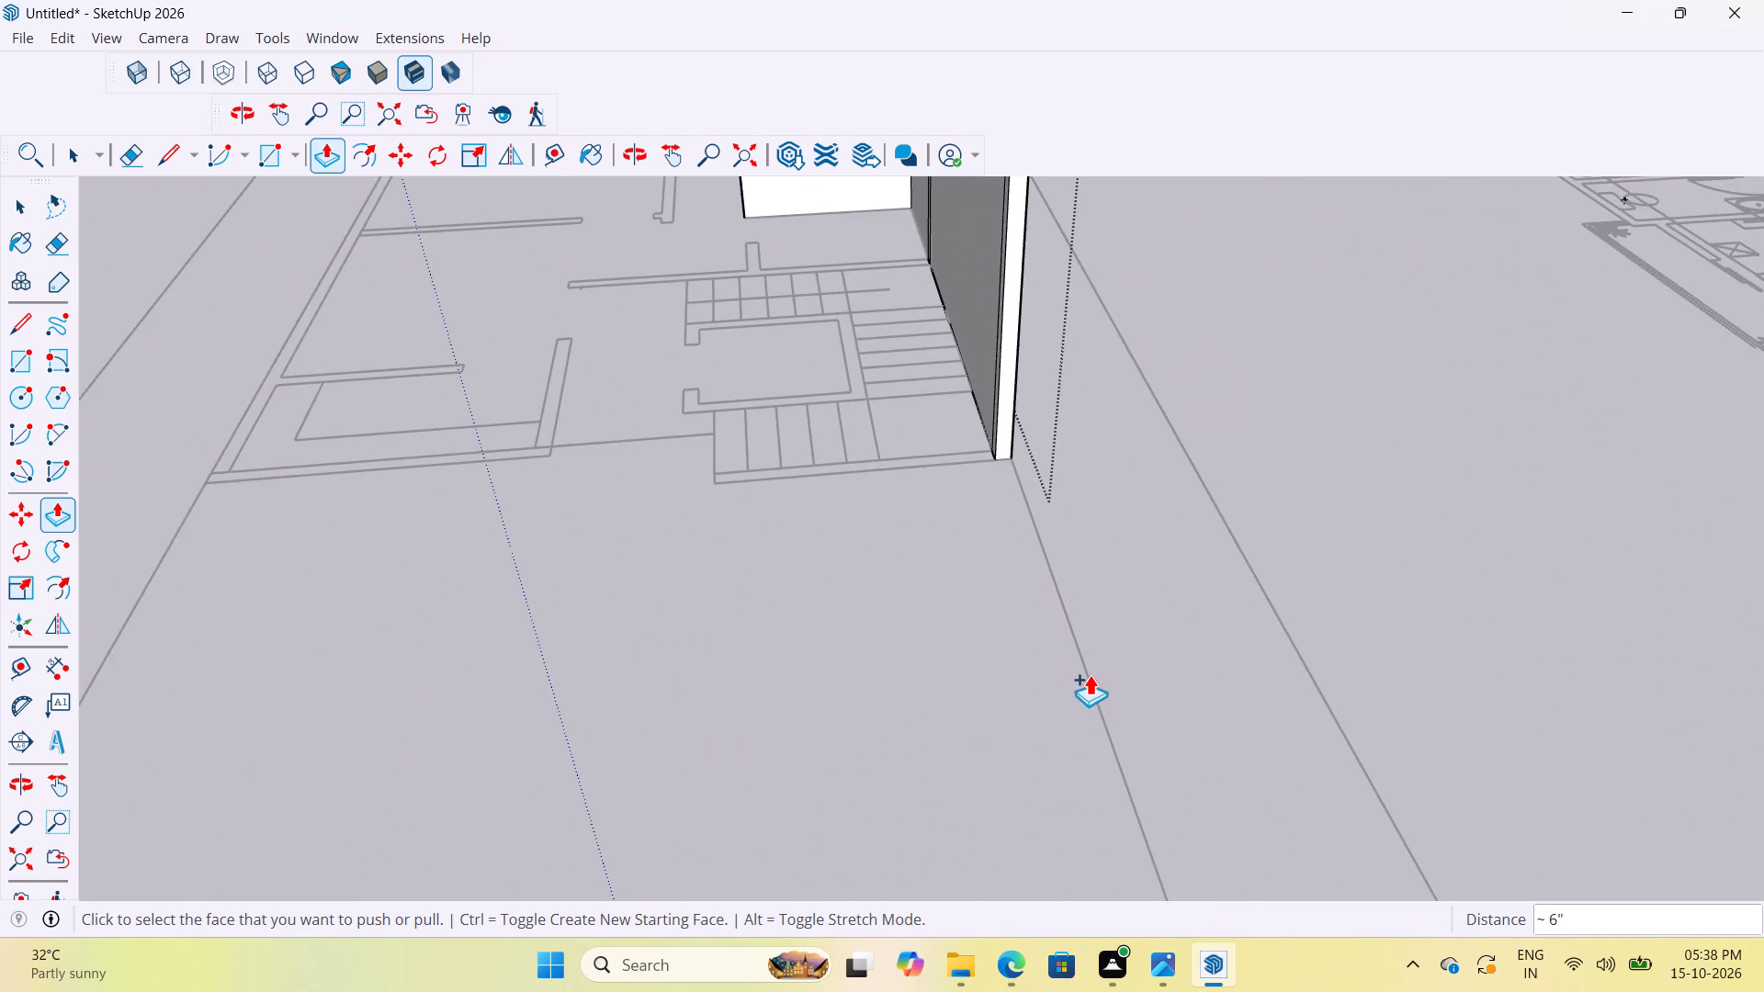
scroll(1075, 649, "up", 1)
middle_click_drag(1065, 627, 1034, 497)
scroll(1062, 464, "down", 14)
middle_click_drag(1035, 530, 1021, 633)
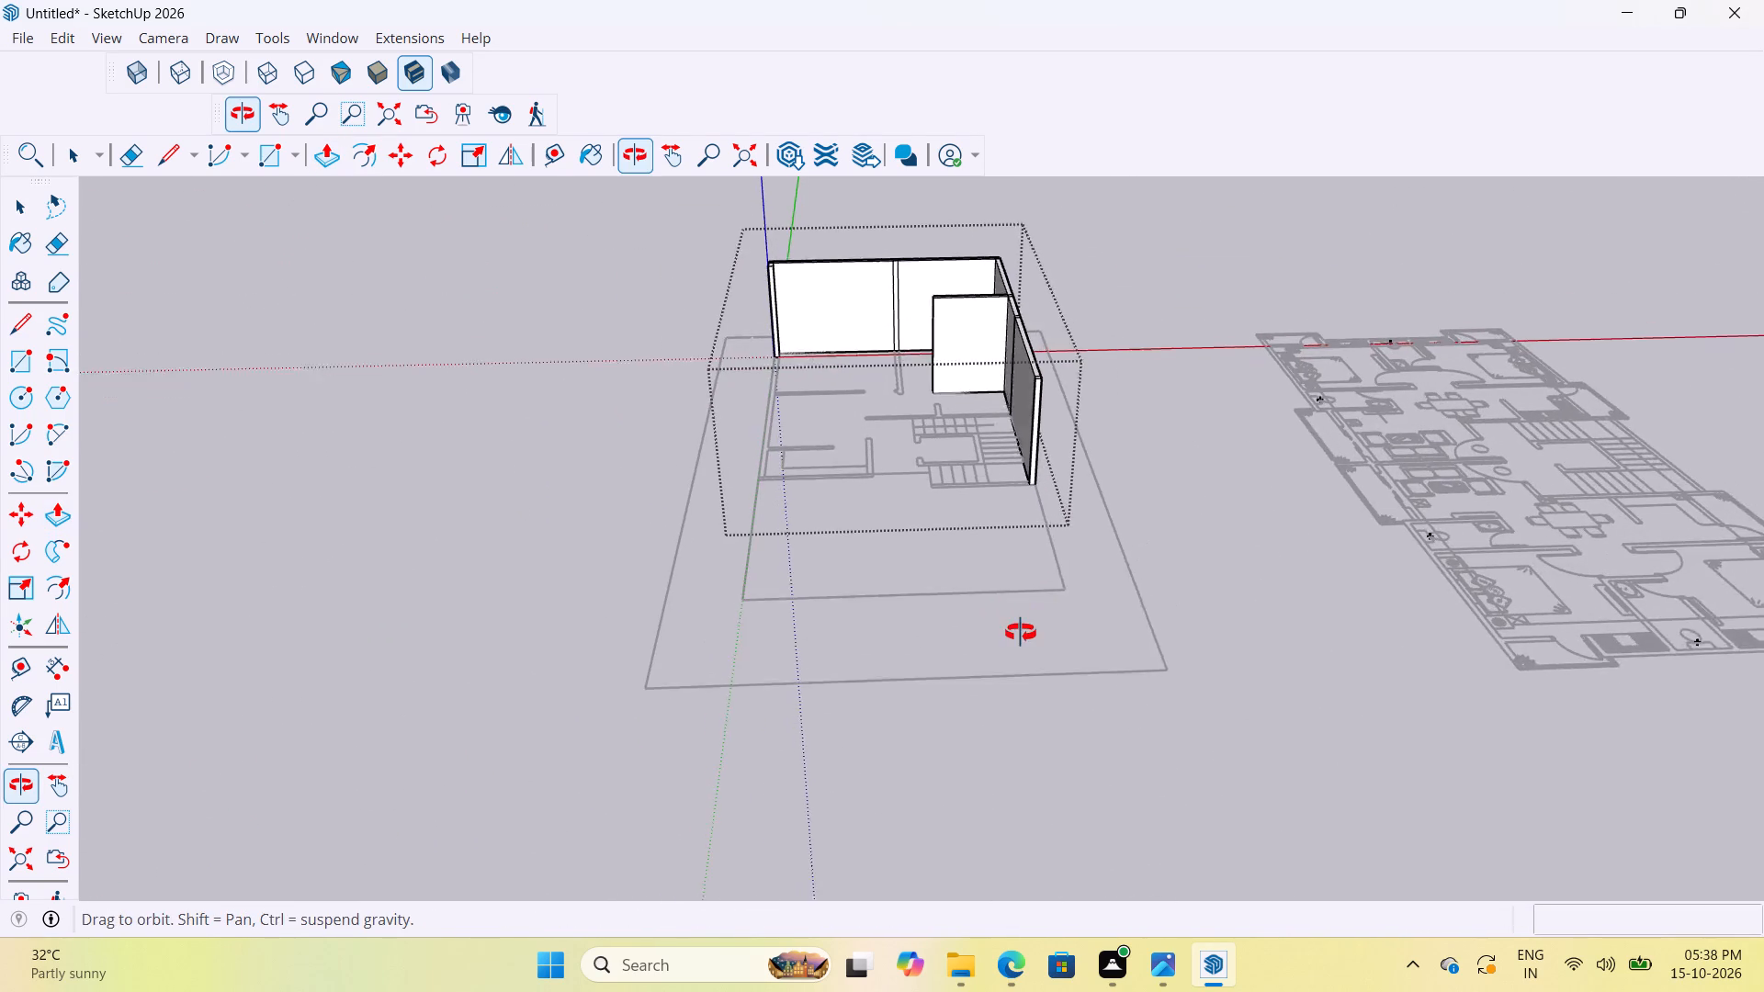
middle_click_drag(1021, 633, 1018, 653)
scroll(1033, 529, "up", 14)
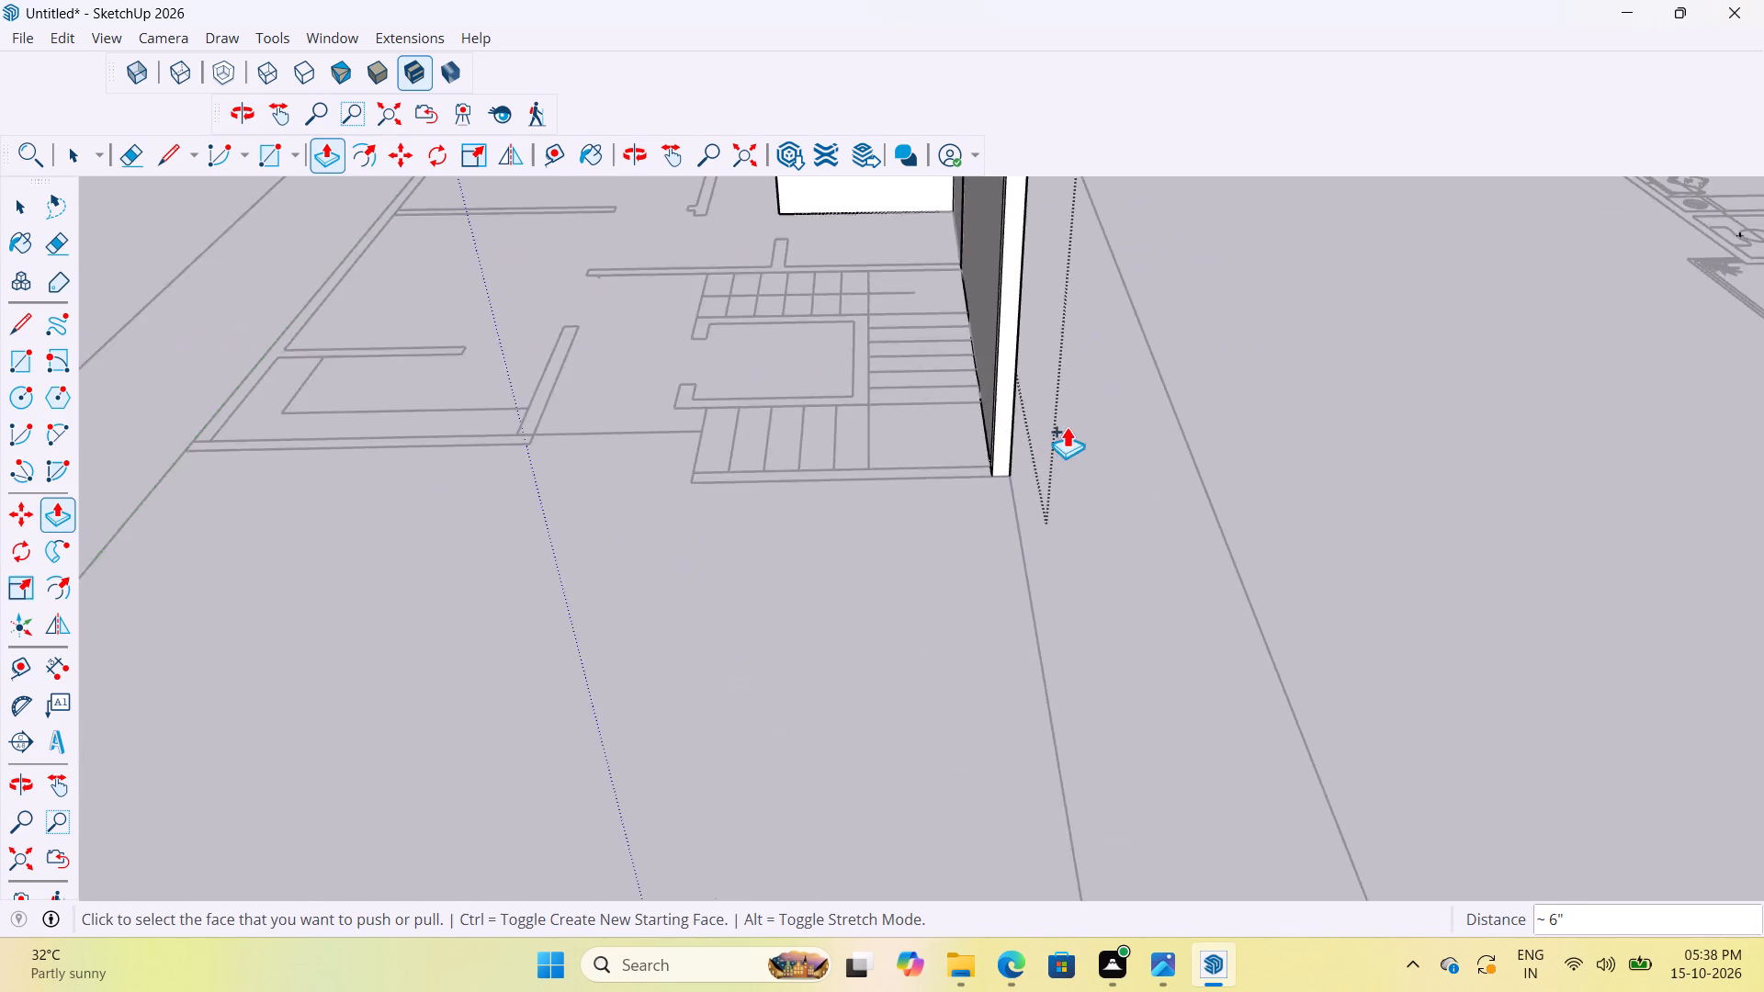
scroll(1067, 426, "up", 10)
left_click(1002, 416)
scroll(1014, 464, "down", 13)
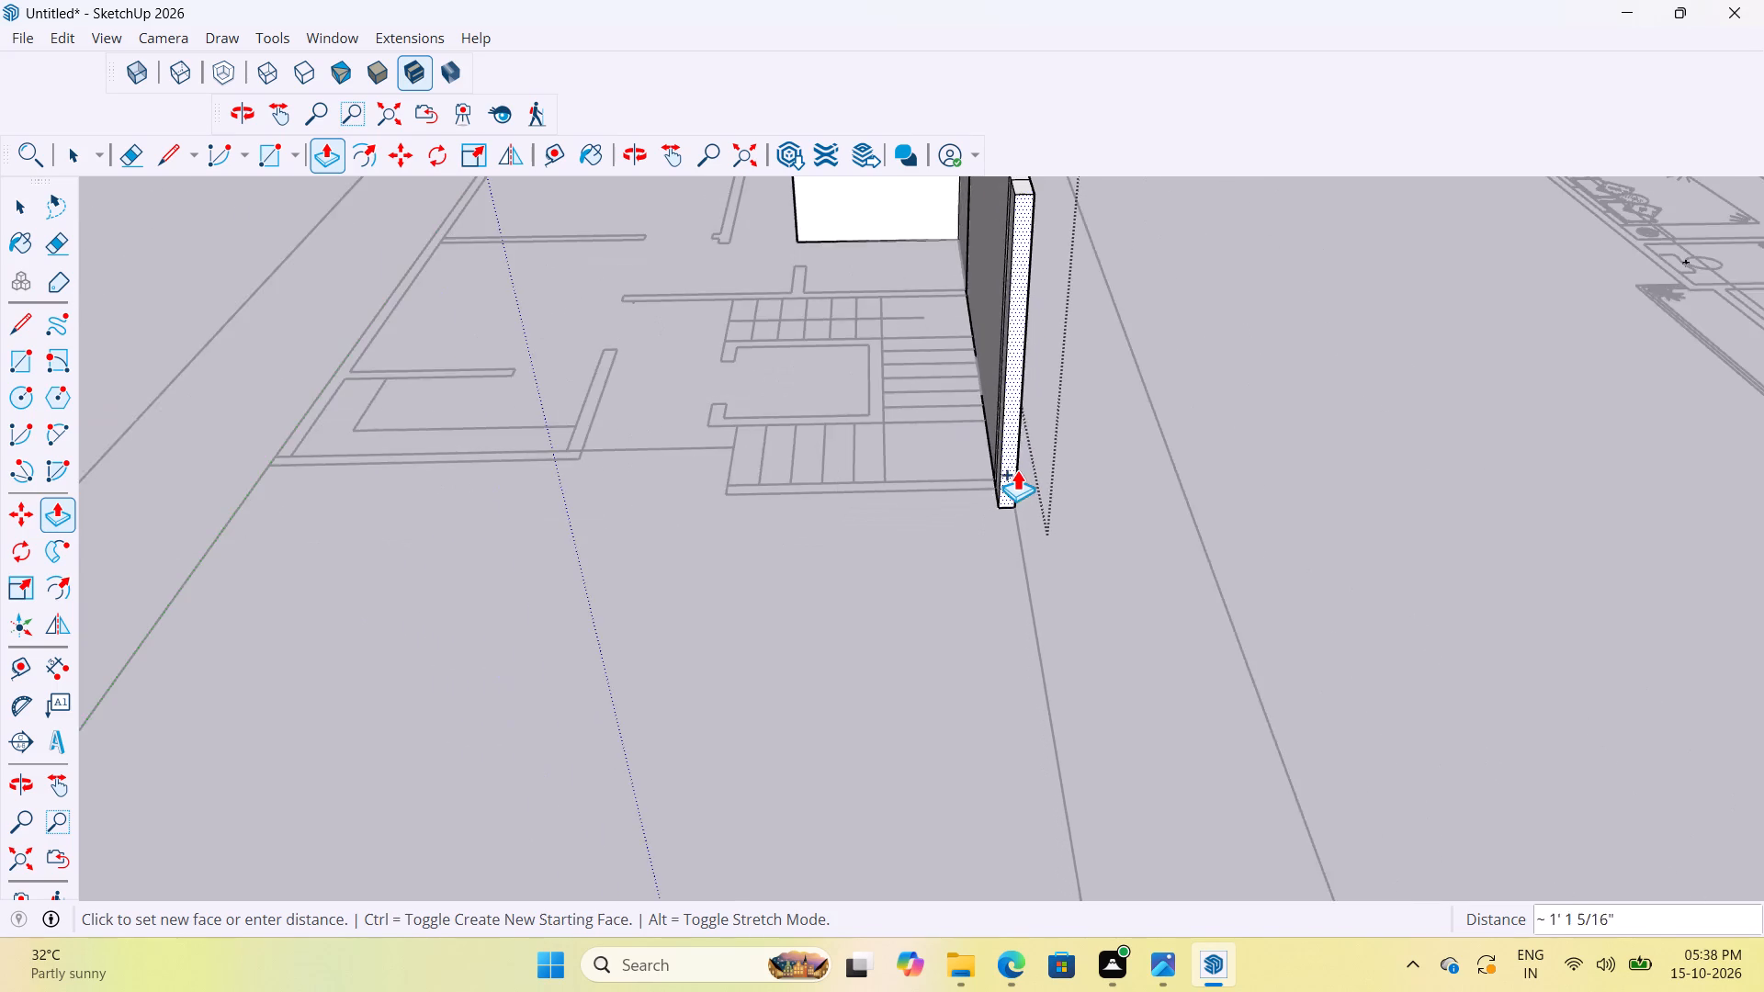
scroll(1015, 460, "down", 12)
scroll(1026, 581, "up", 10)
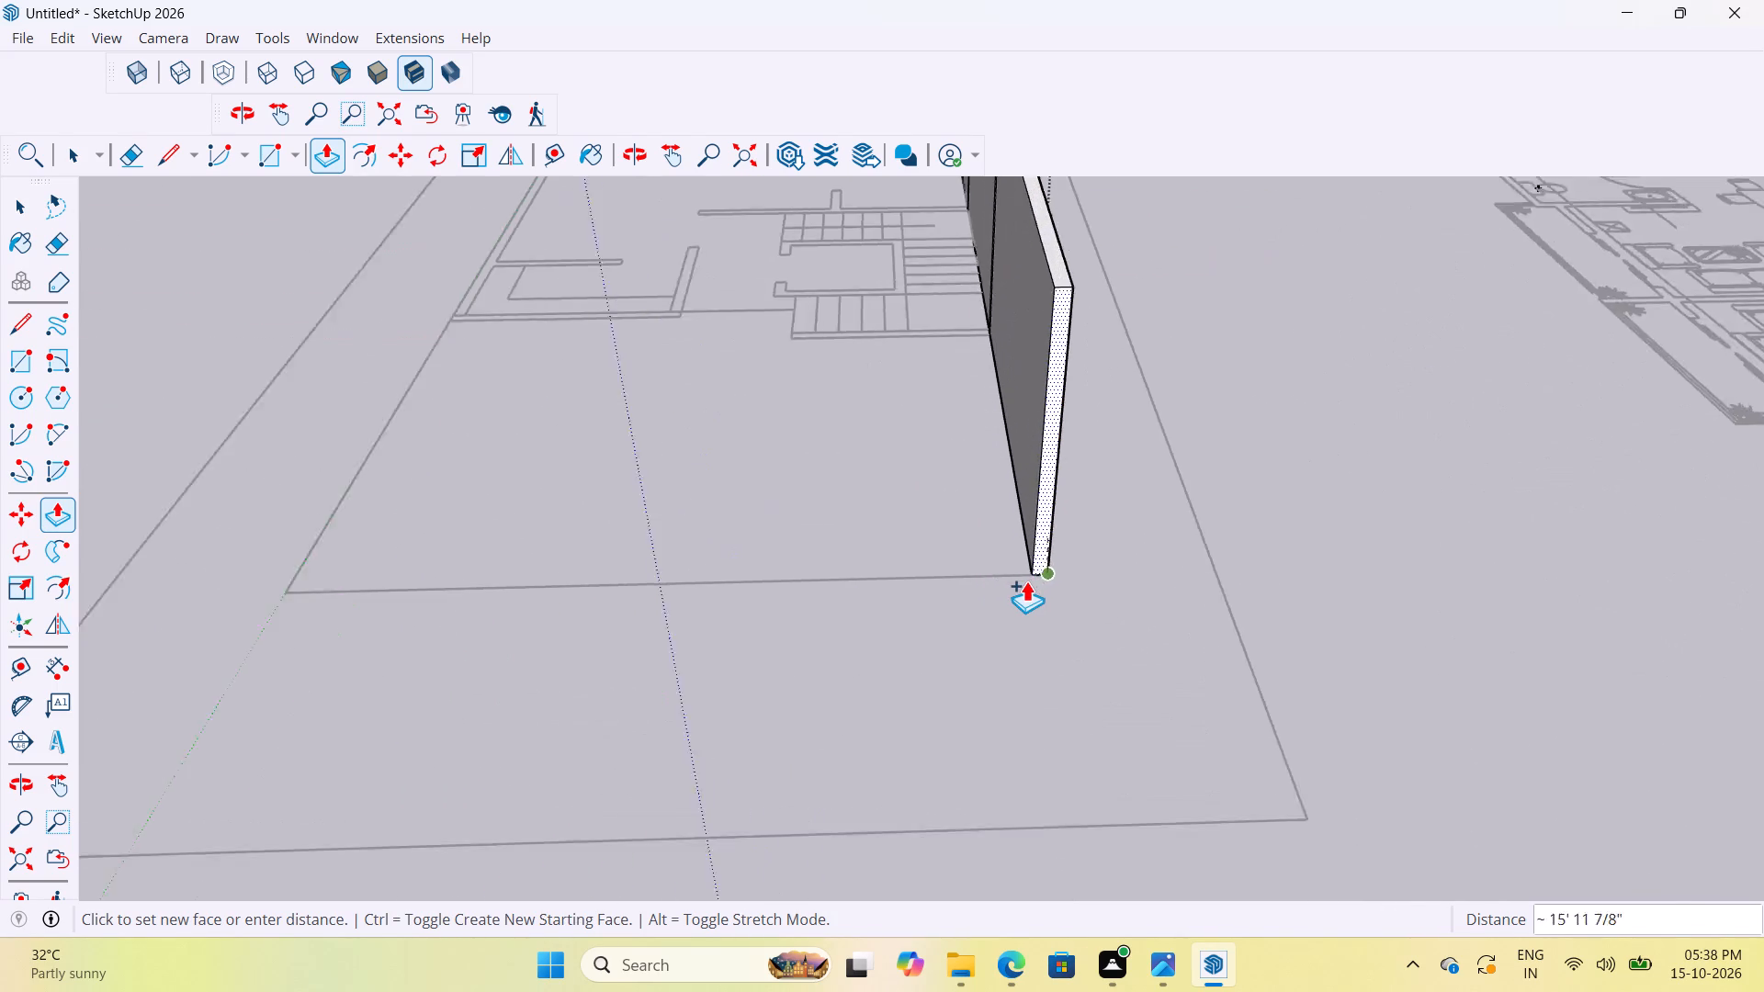
scroll(1026, 581, "up", 8)
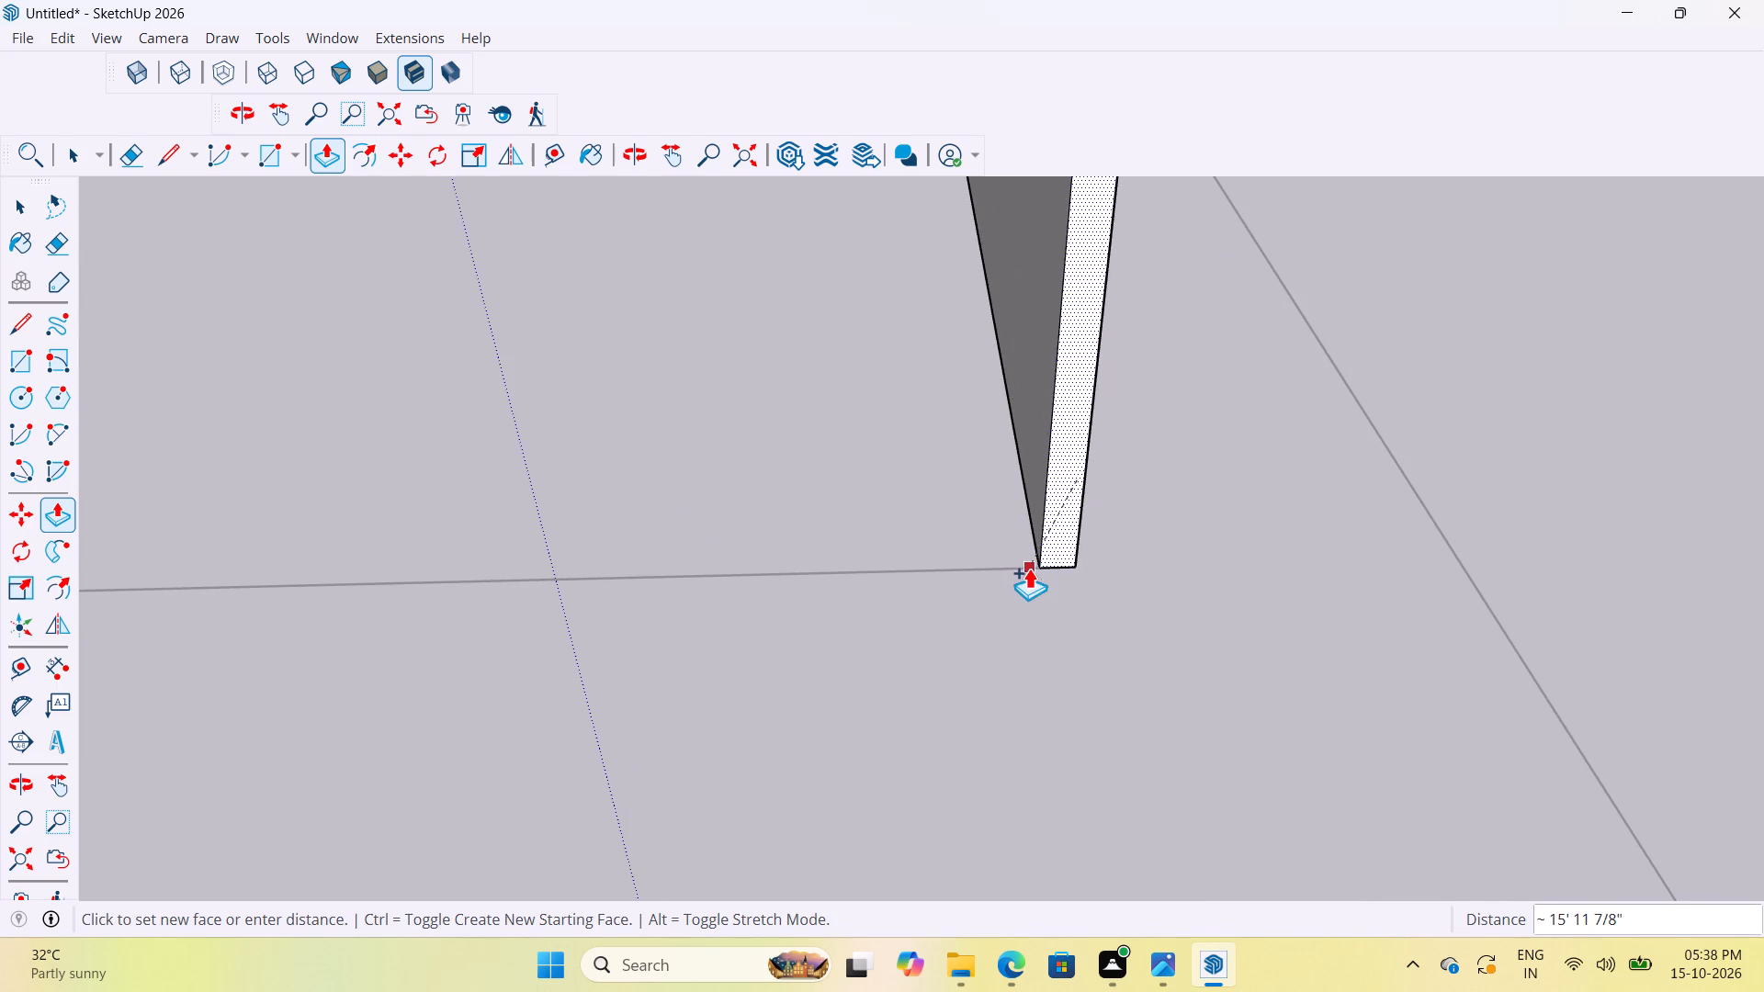
left_click(1029, 568)
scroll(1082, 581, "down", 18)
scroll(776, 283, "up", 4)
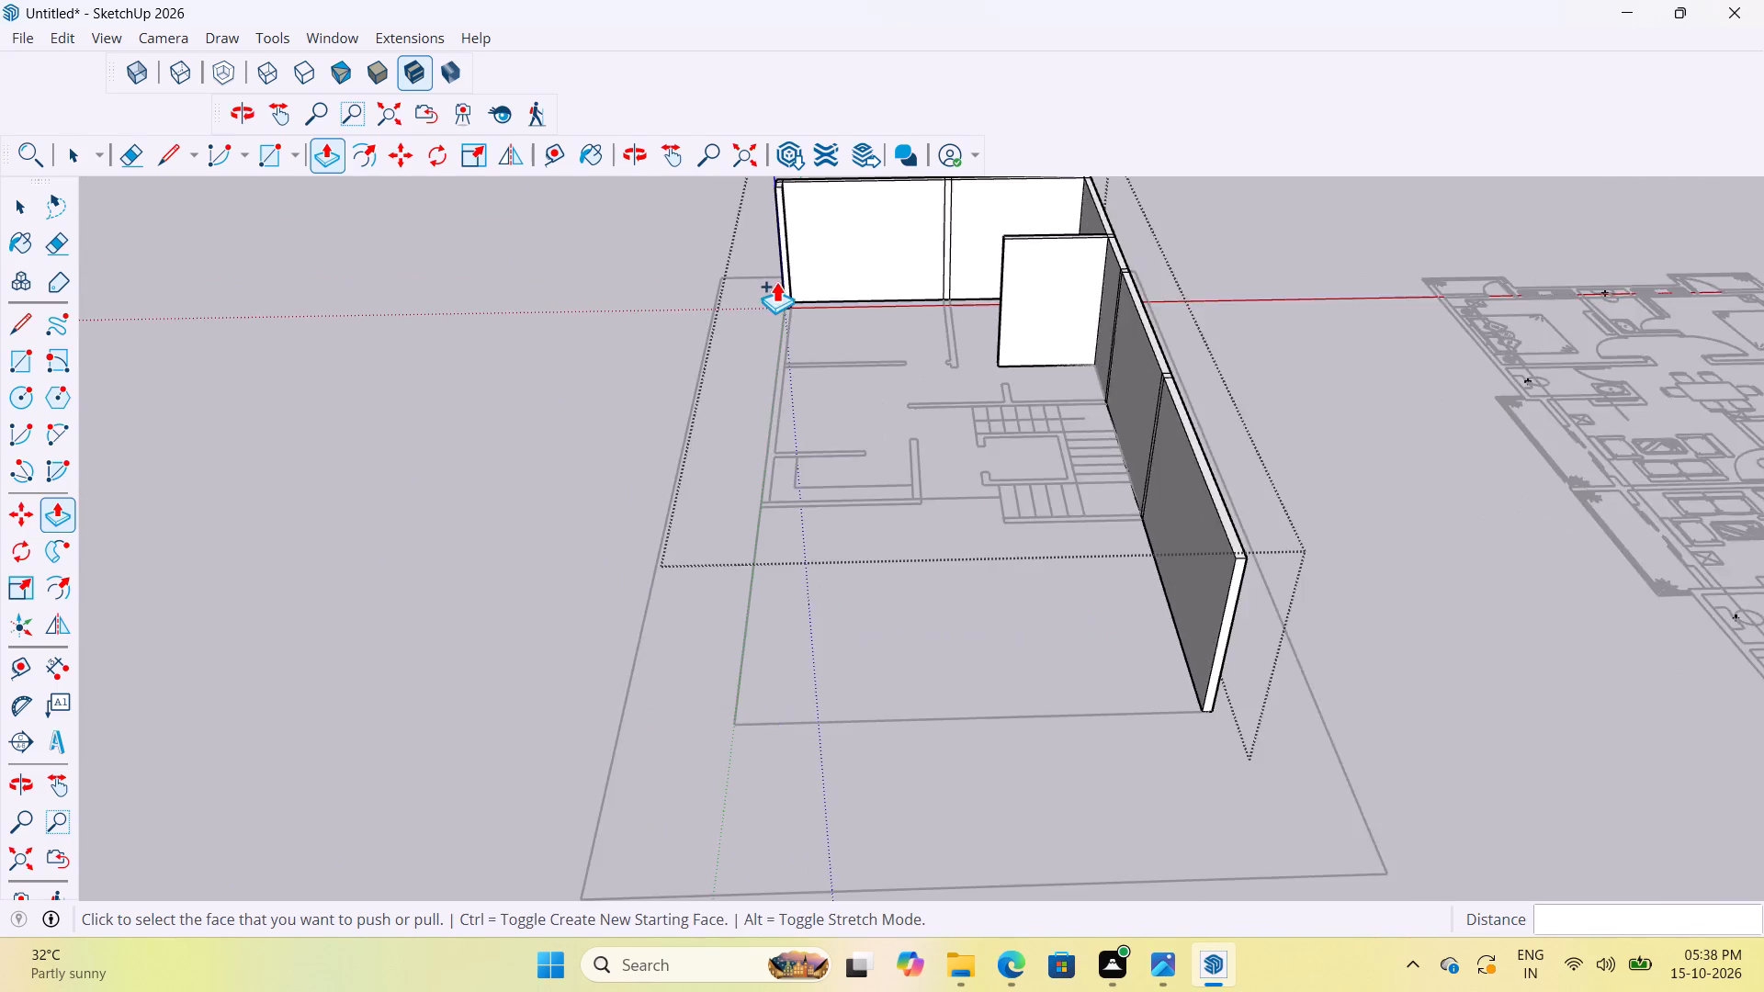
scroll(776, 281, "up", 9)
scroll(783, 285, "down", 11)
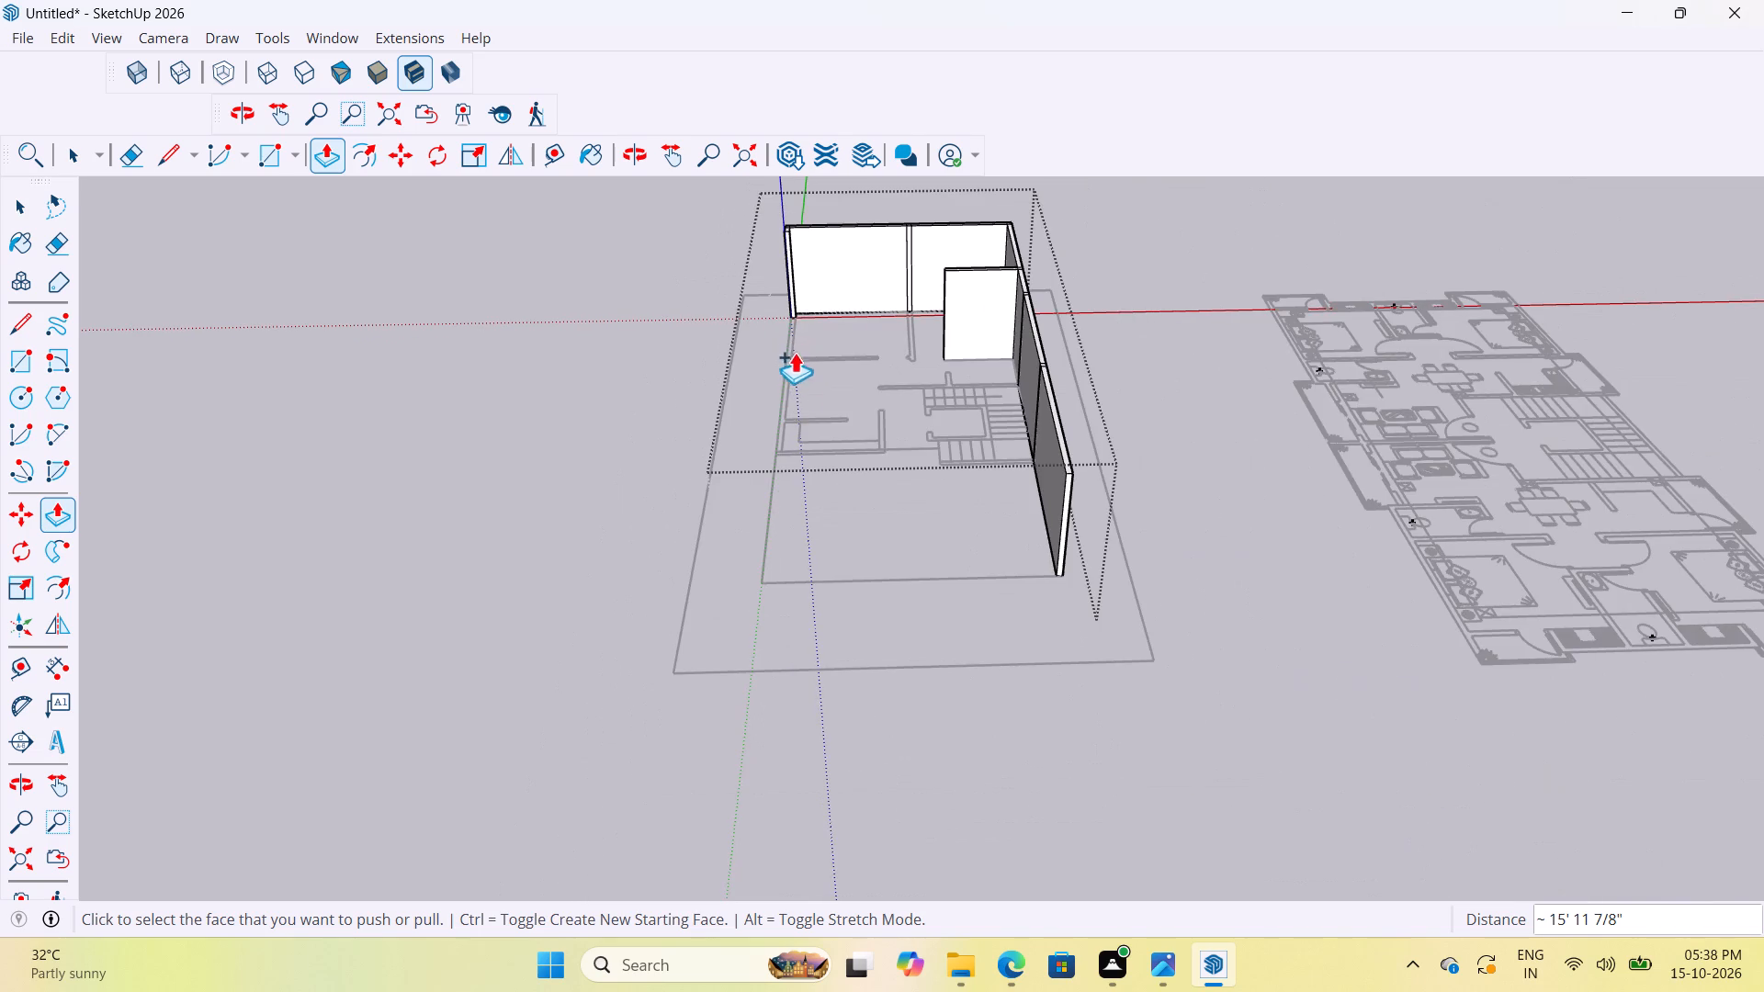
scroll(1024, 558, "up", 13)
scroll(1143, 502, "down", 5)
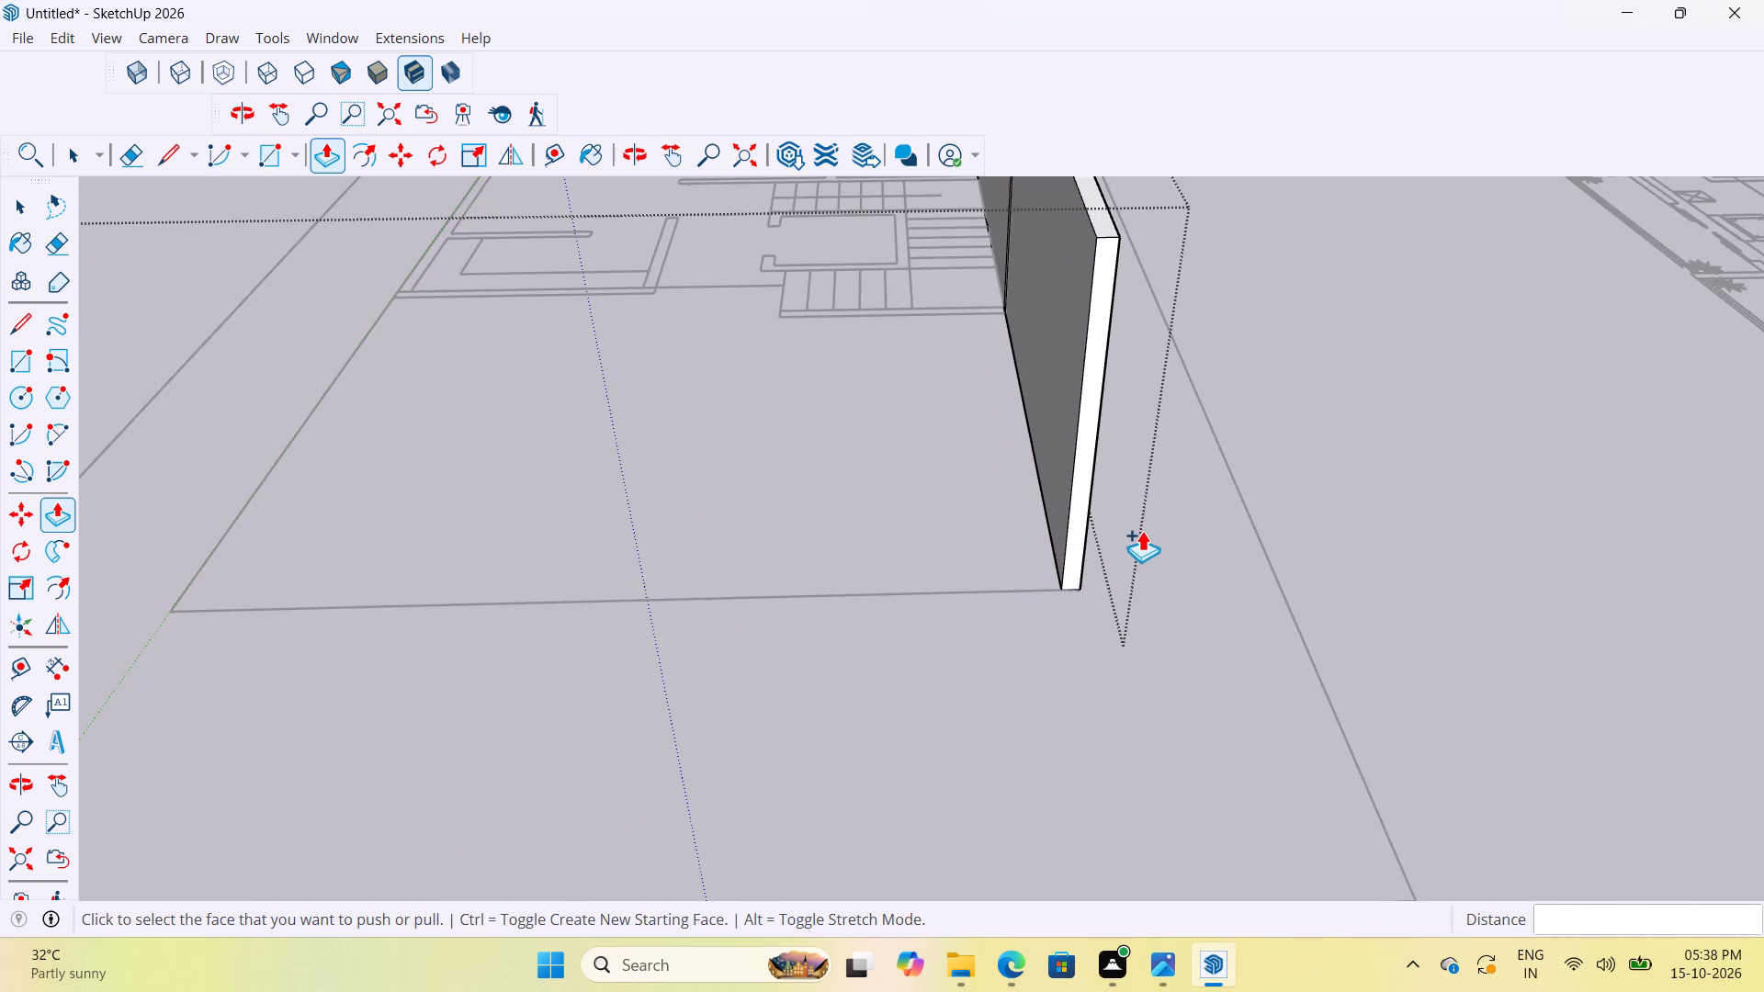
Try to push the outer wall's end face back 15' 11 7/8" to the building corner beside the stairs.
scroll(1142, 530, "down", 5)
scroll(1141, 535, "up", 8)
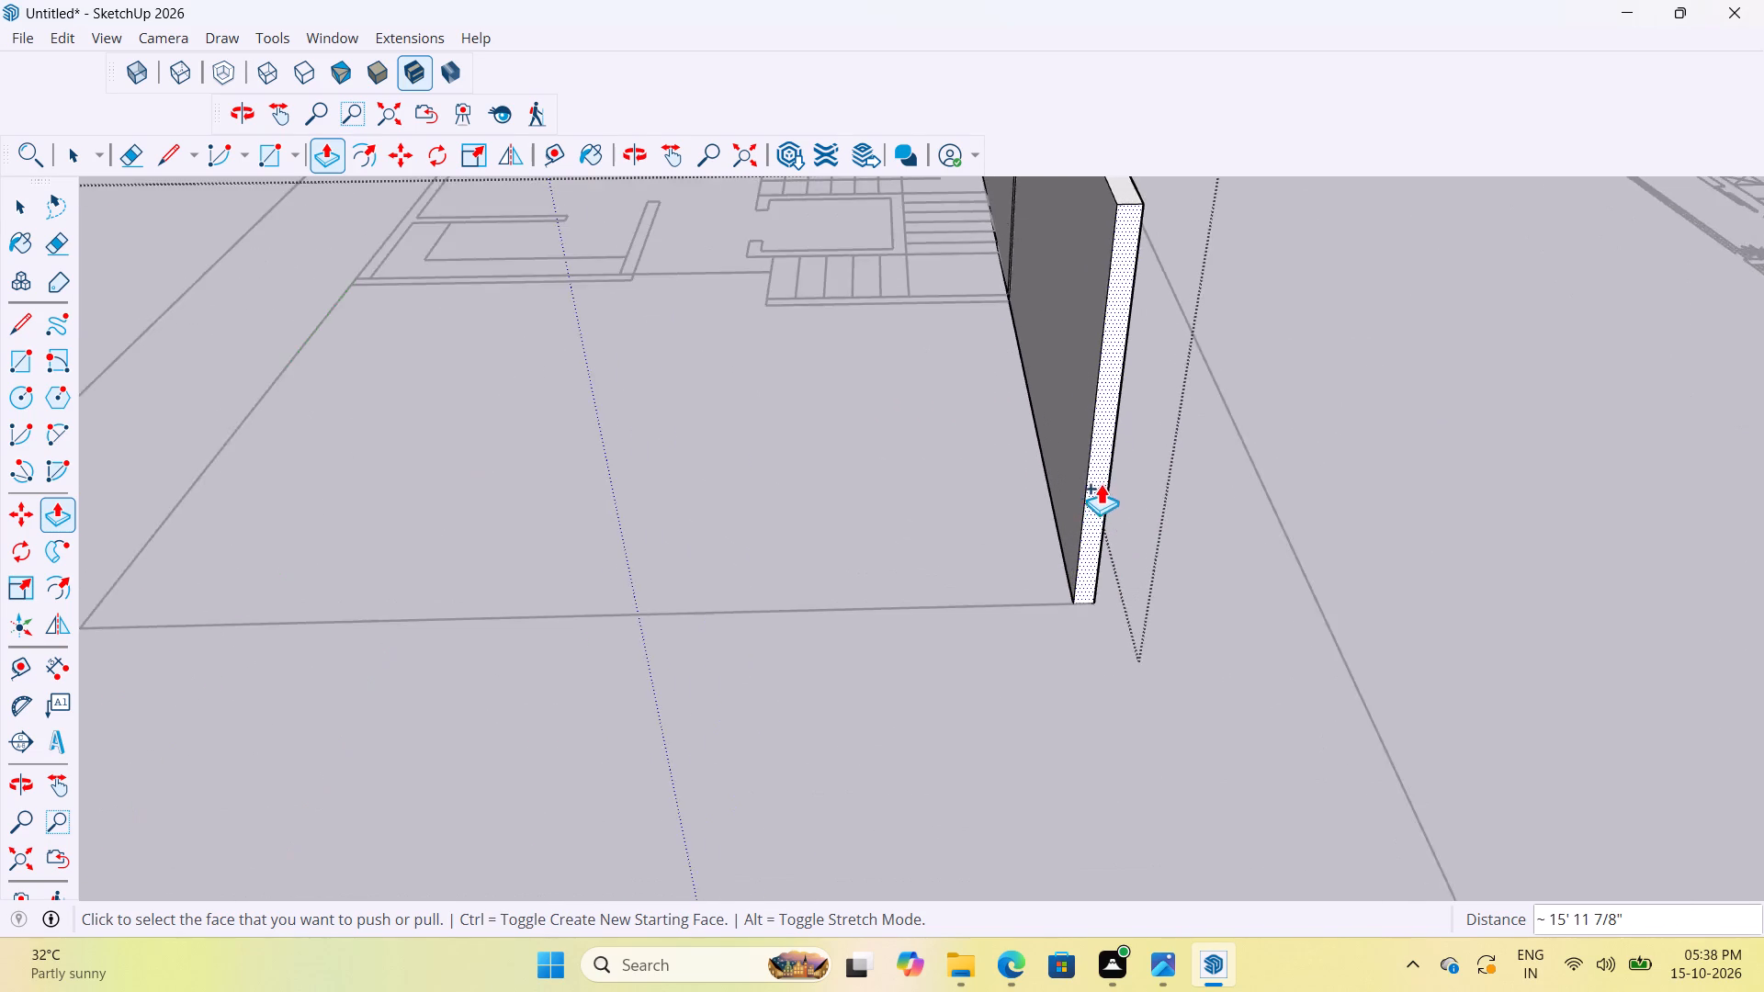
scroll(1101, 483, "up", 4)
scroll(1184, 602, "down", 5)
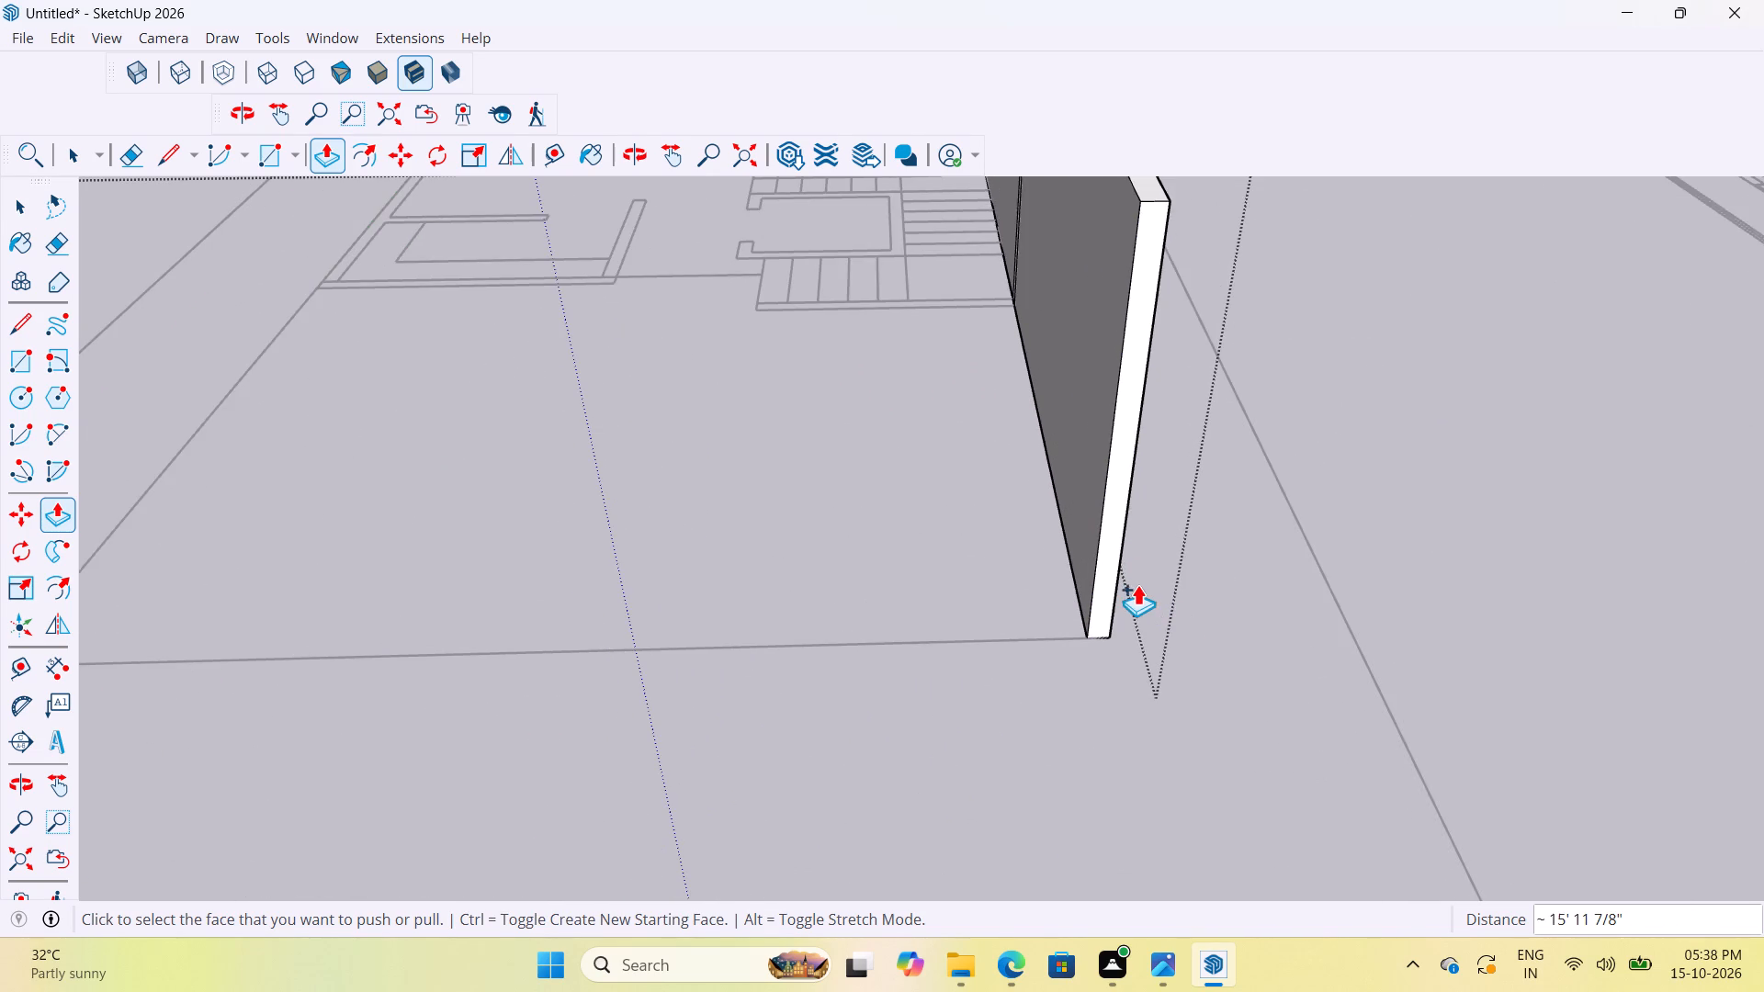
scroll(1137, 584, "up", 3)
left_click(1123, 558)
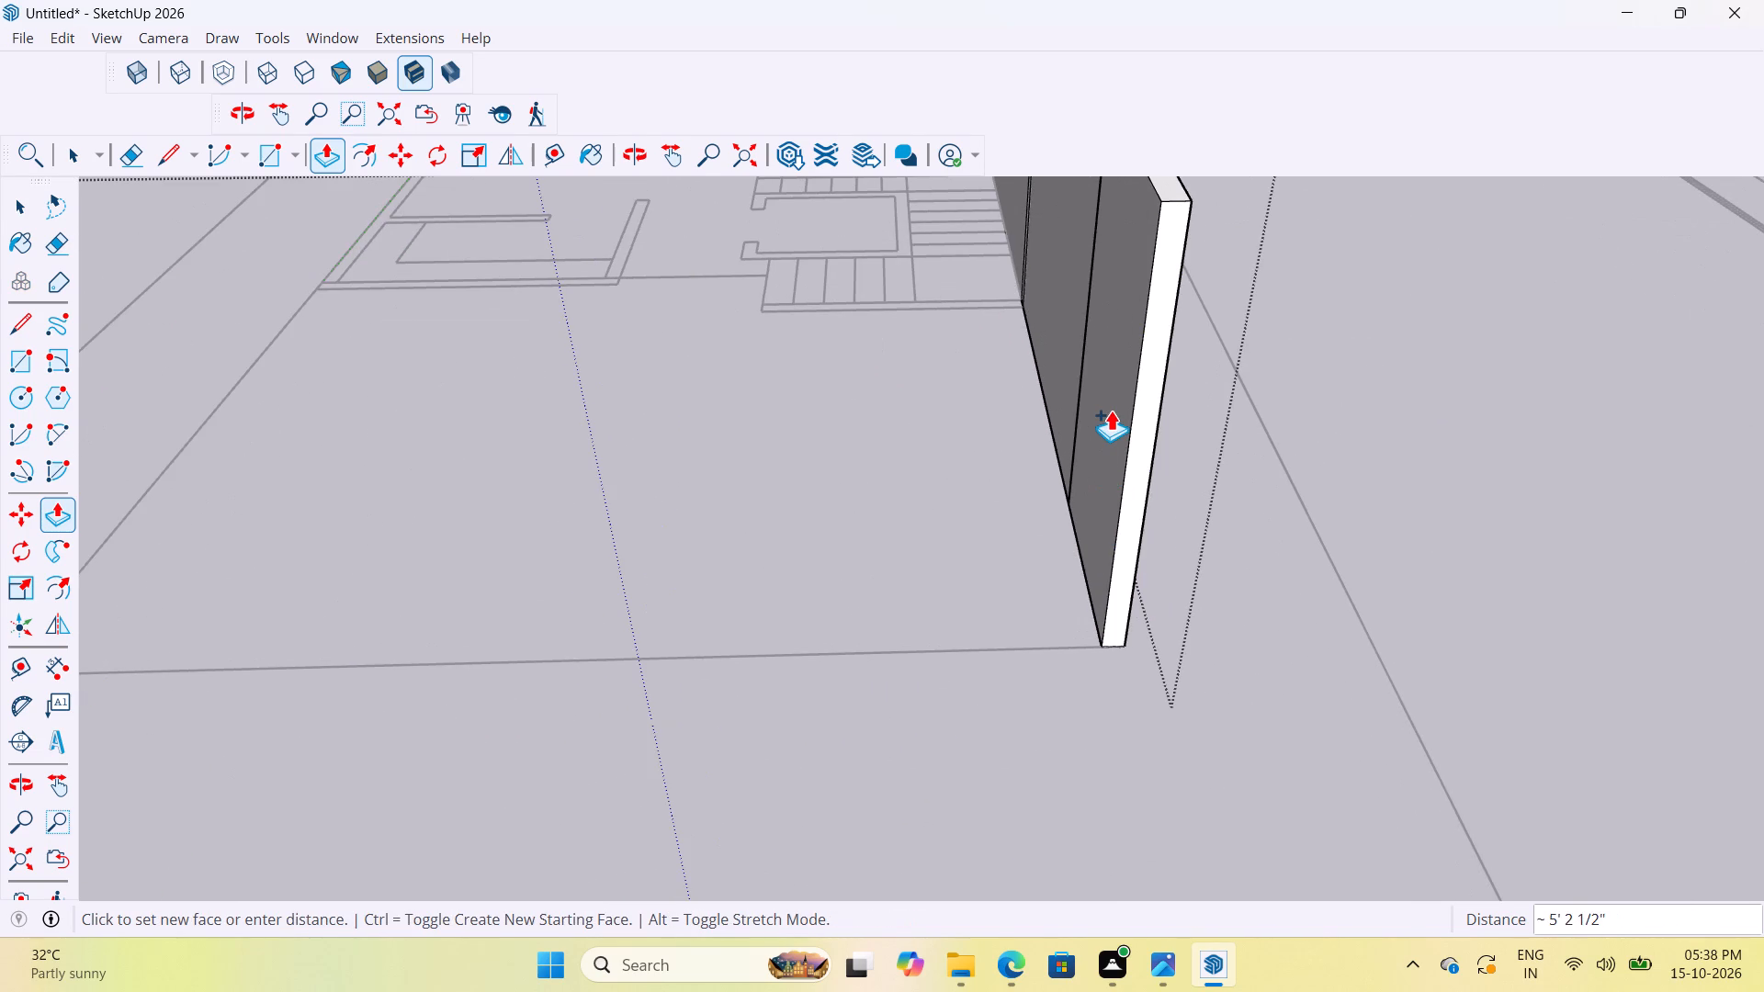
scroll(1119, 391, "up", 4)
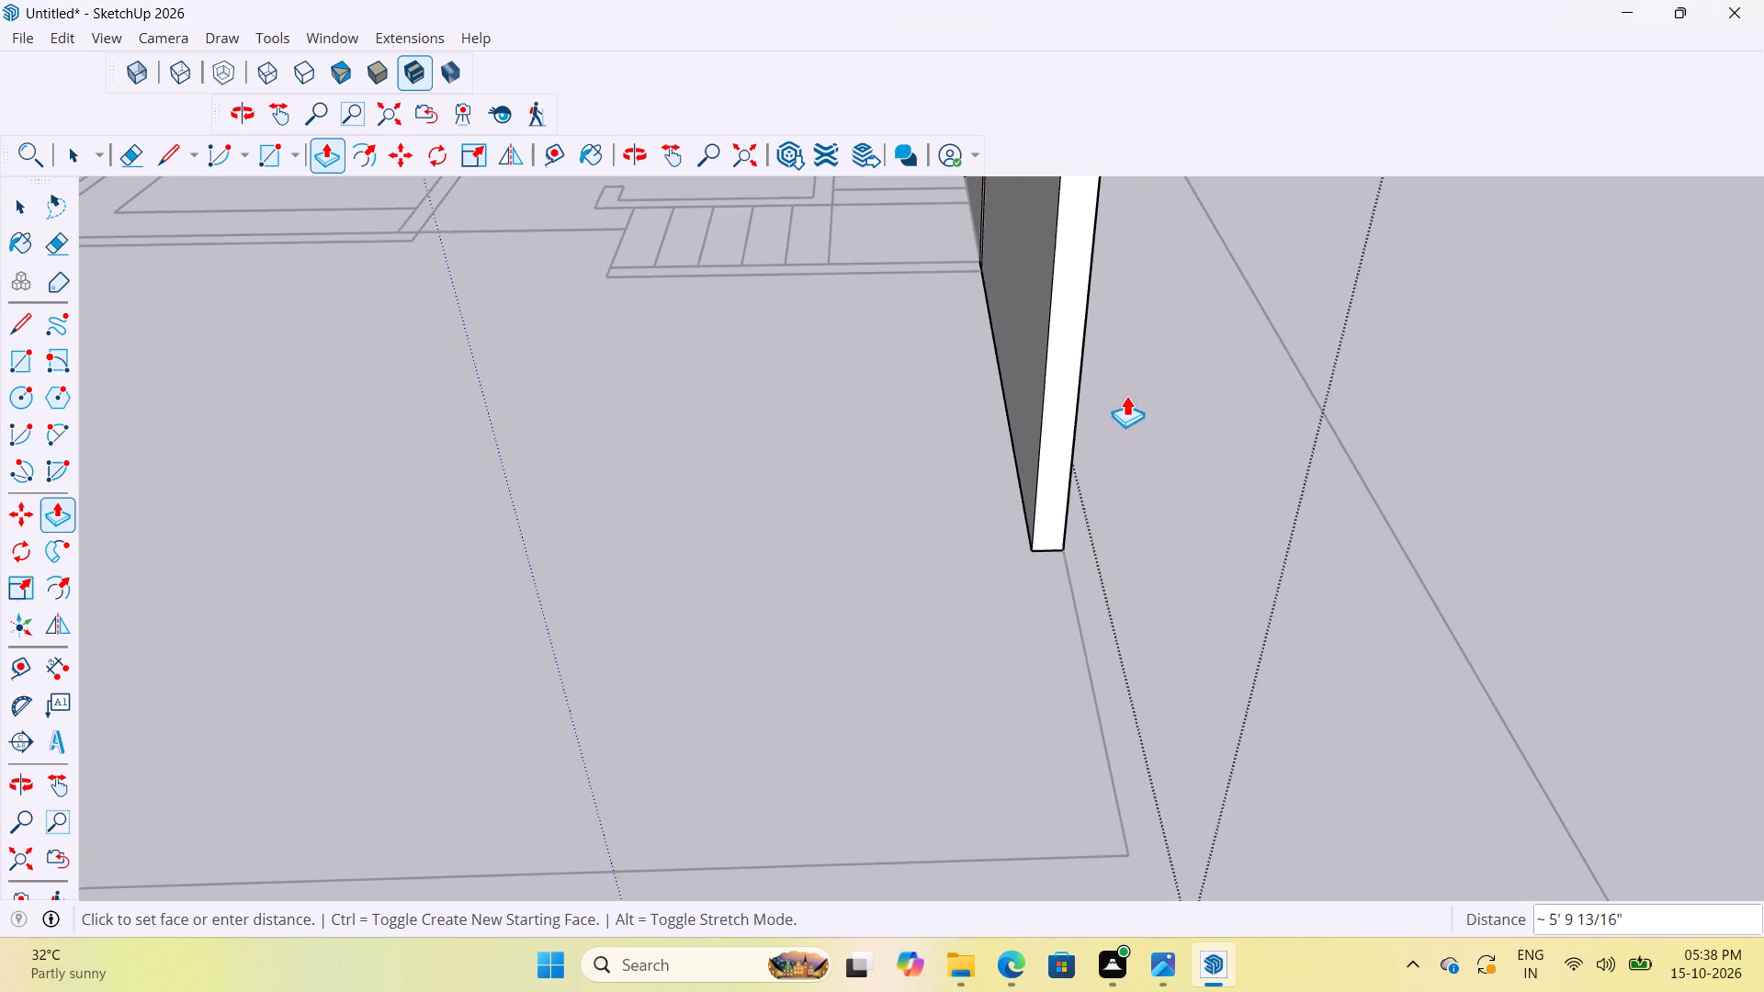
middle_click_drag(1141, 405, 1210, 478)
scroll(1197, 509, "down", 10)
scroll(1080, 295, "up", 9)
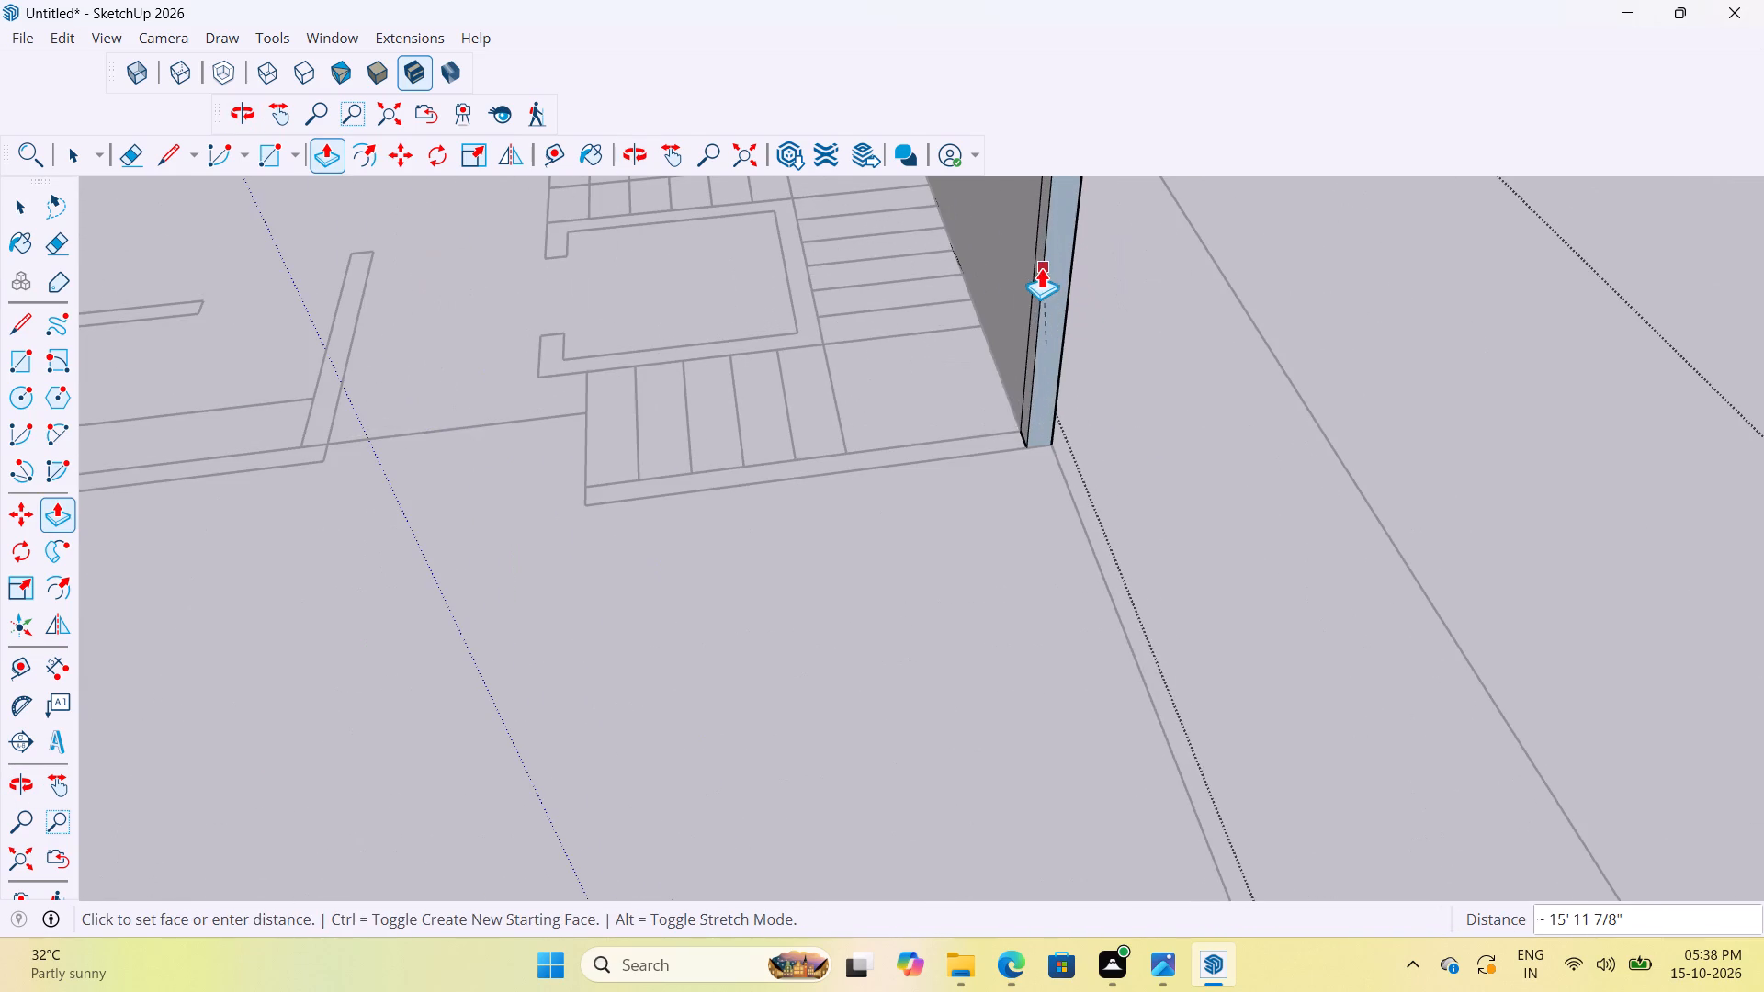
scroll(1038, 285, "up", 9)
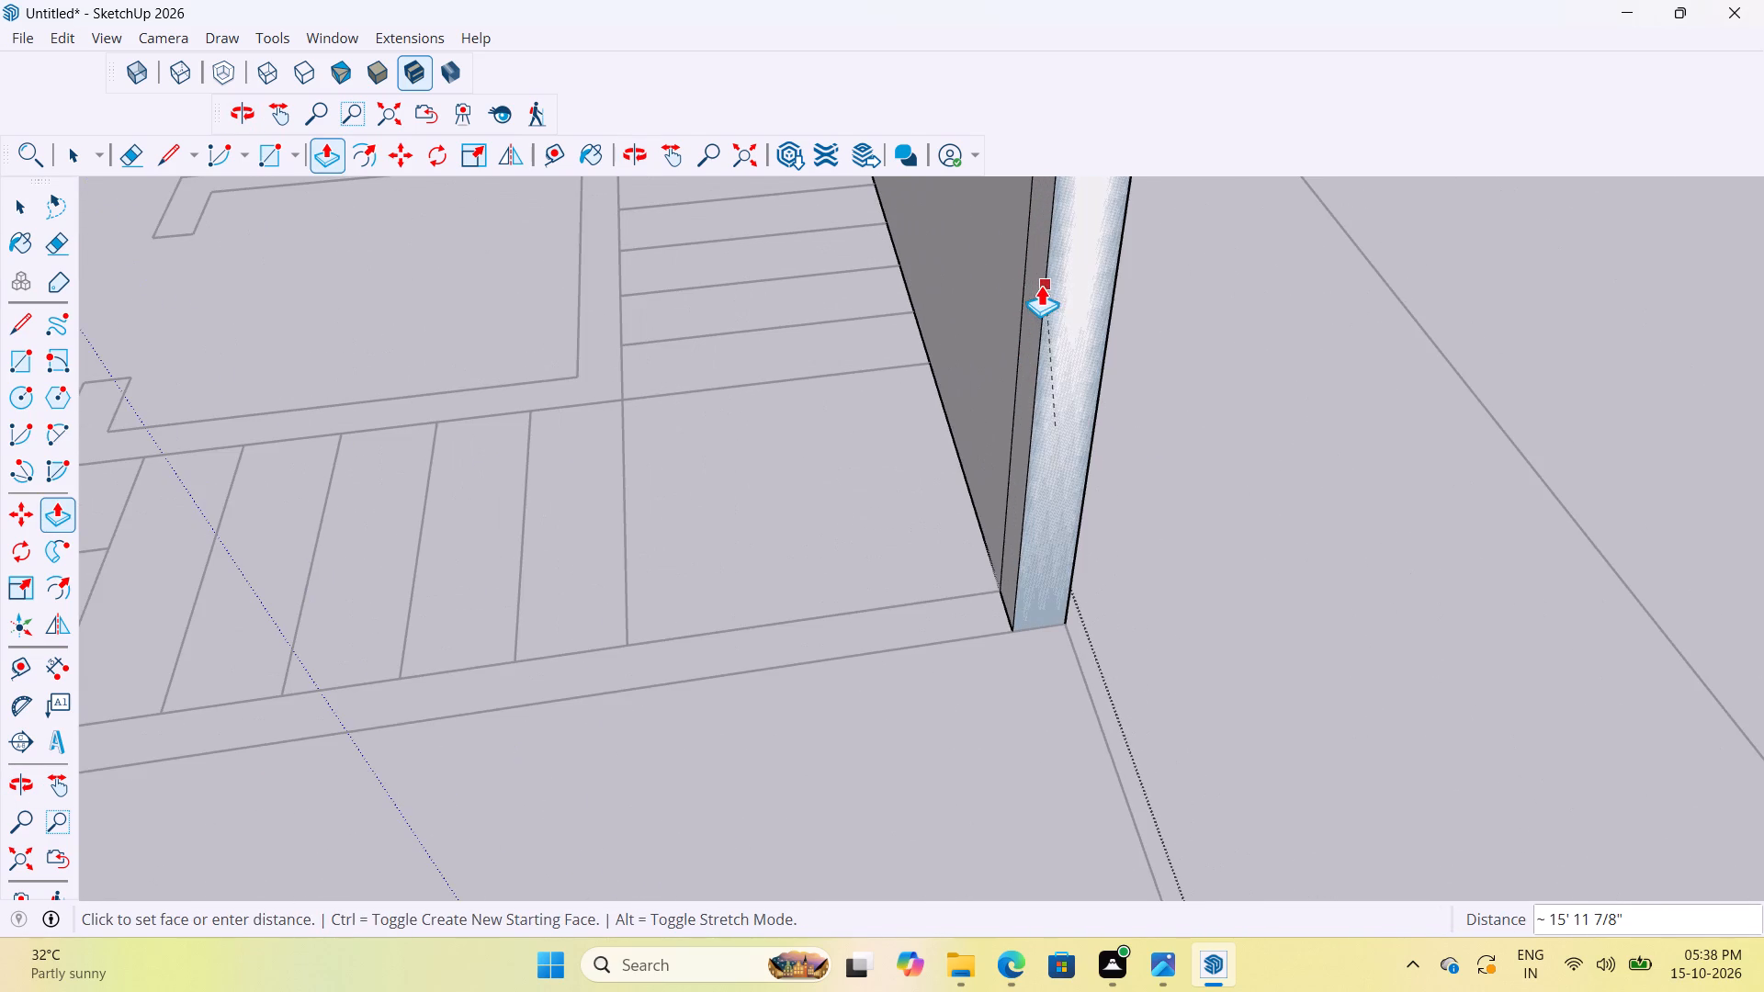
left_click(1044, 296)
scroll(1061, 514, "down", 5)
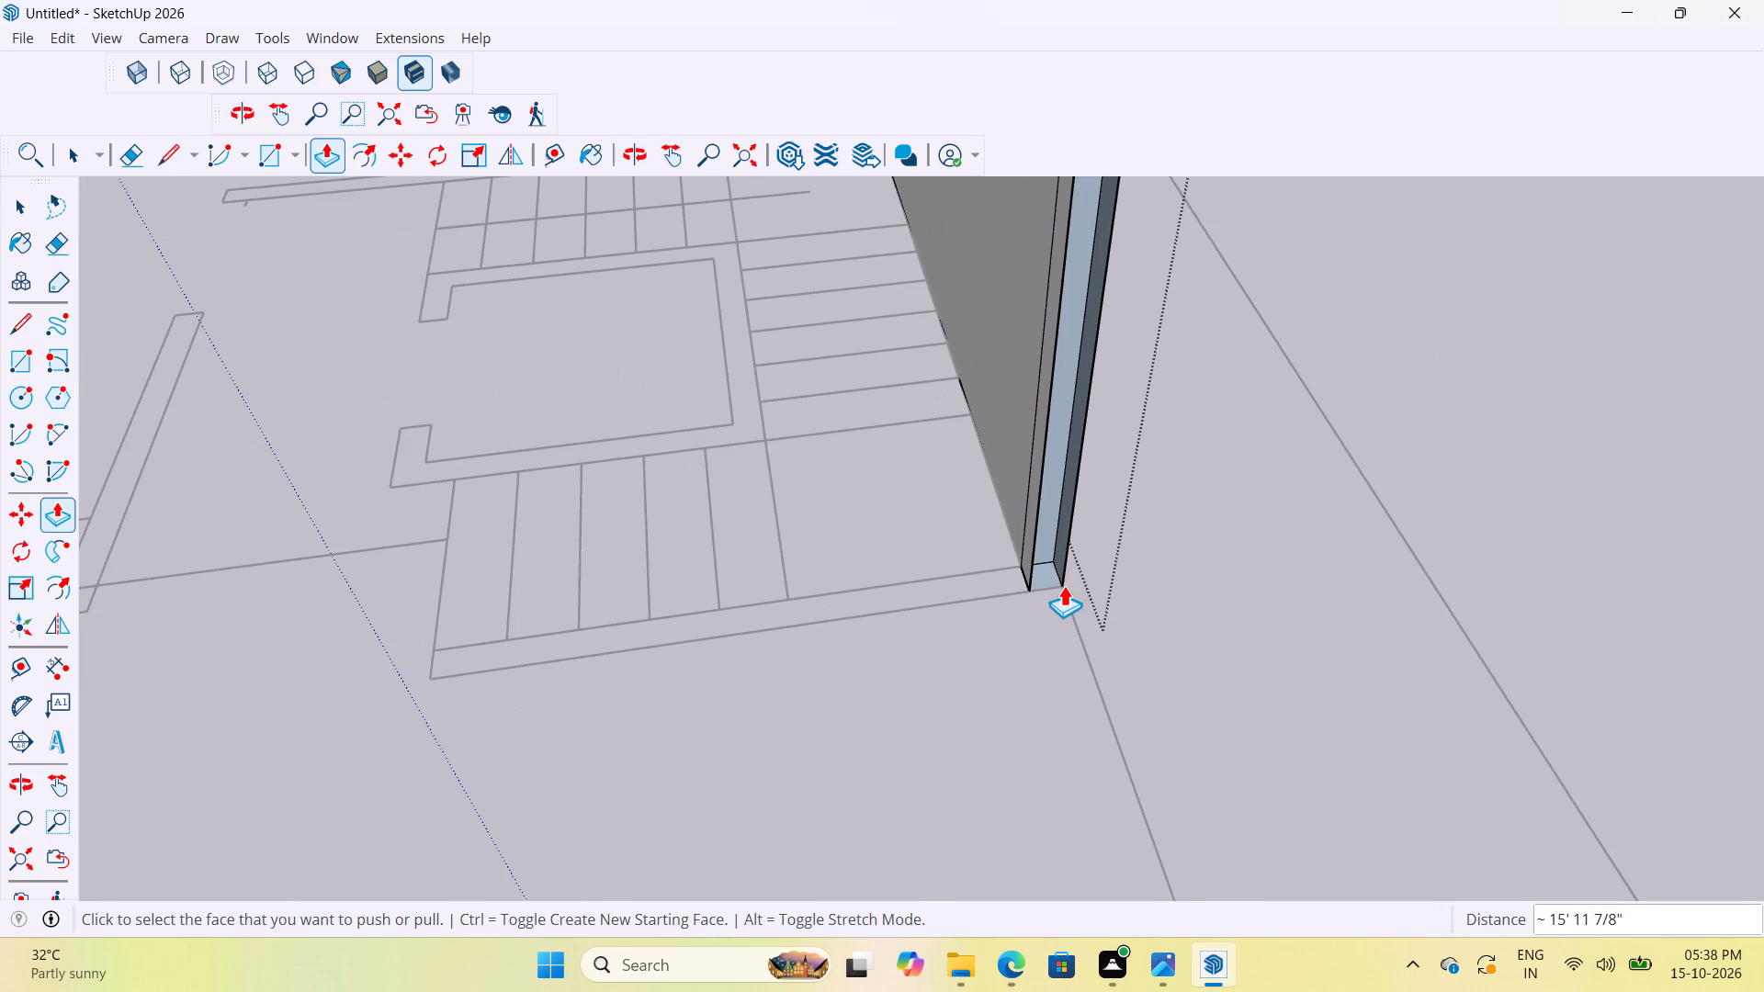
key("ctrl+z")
Undo the outer wall's extension beyond the stairs to the inner plot boundary, and close the wall group.
scroll(1032, 498, "down", 18)
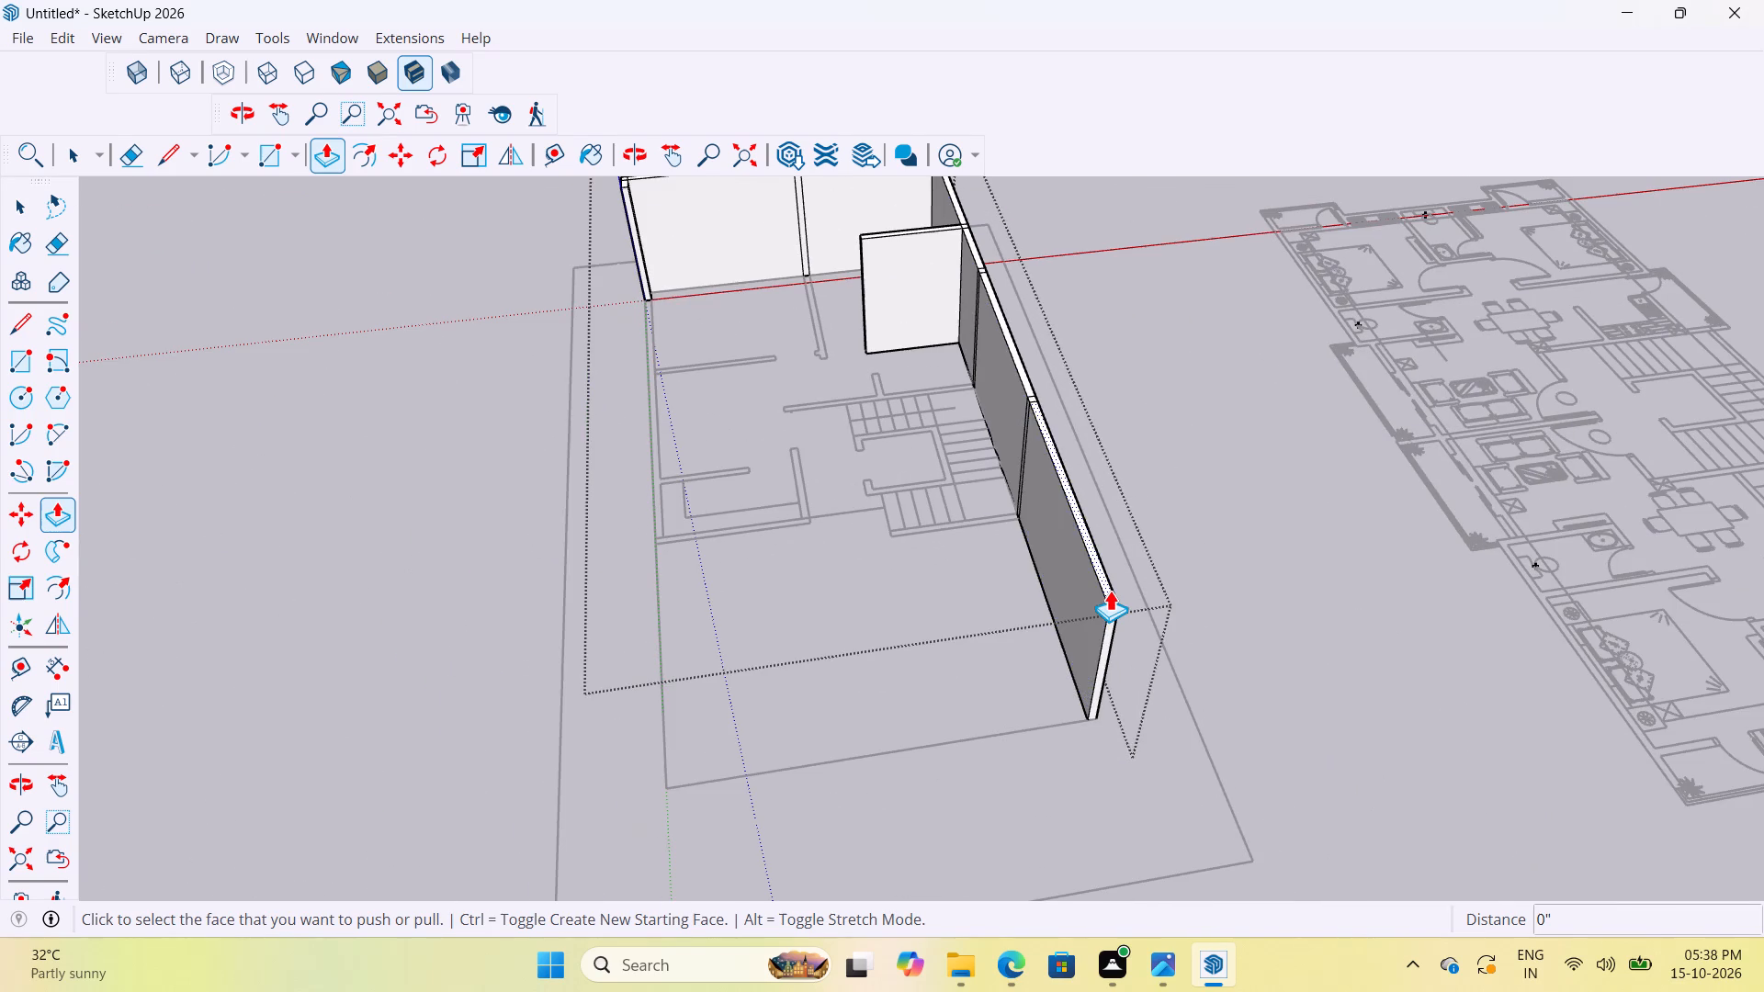
key("ctrl+z")
key("space")
left_click(1176, 493)
Reopen the wall group and pull the corner section's inner side face about 8' 6" along the building's end wall line beside the stairs.
scroll(1010, 477, "up", 10)
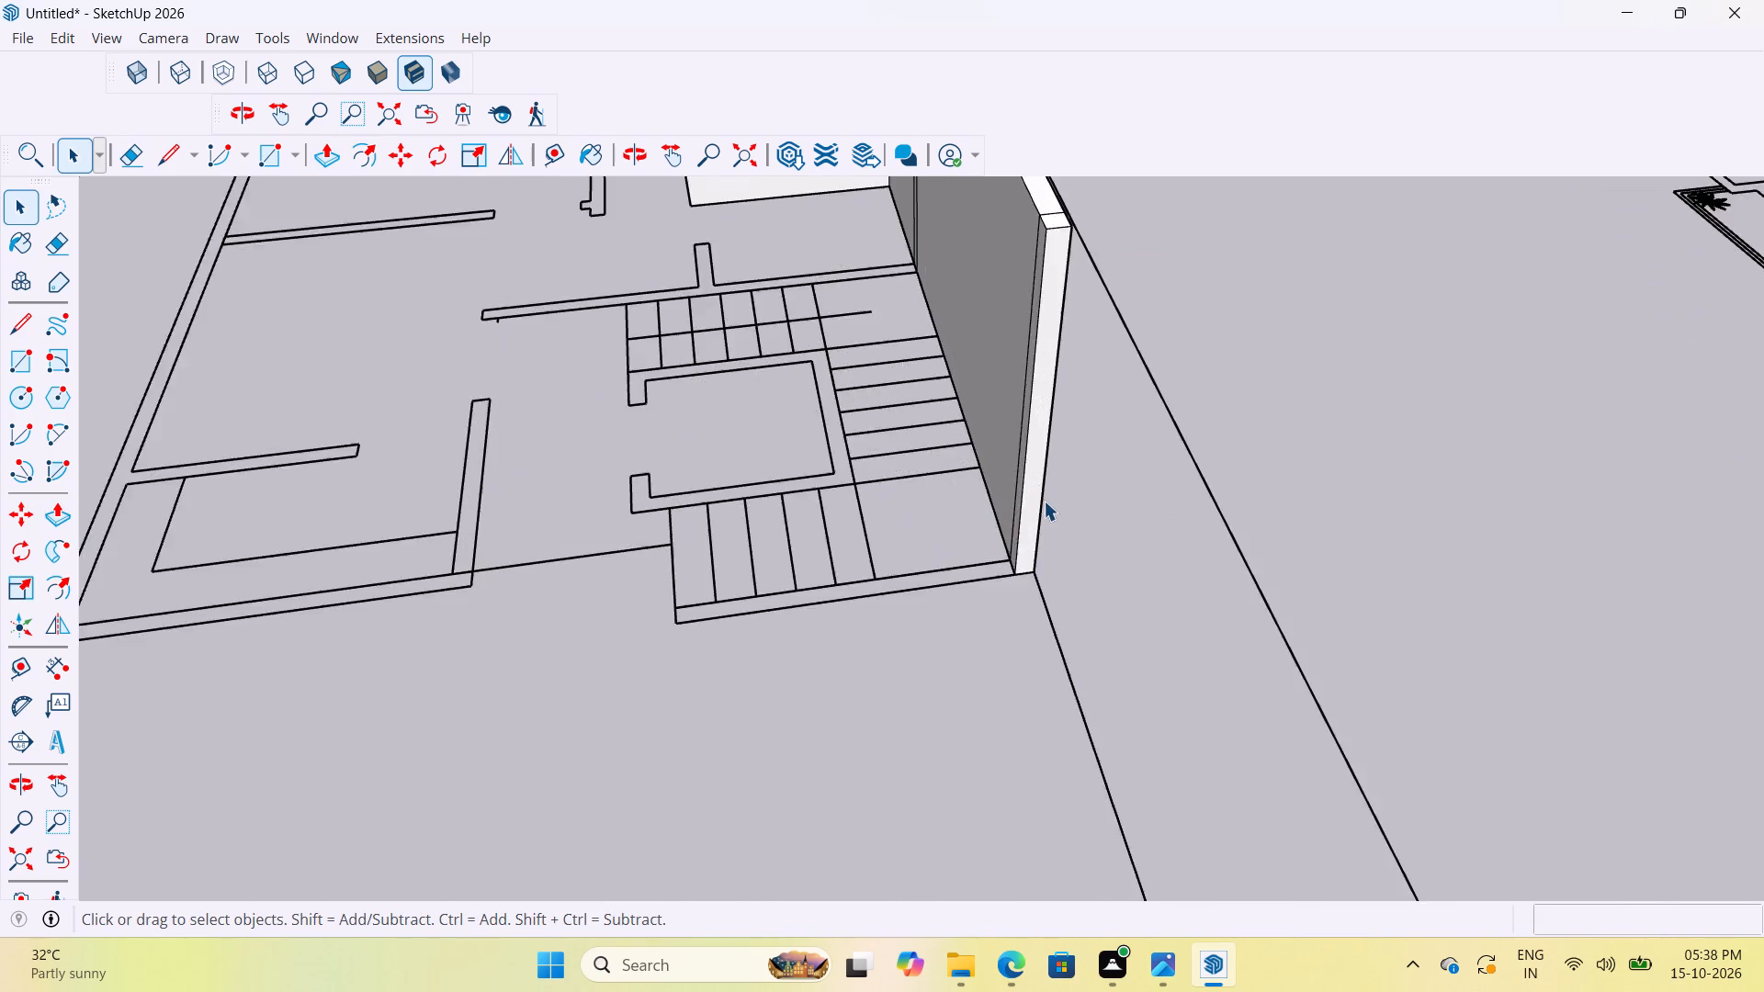
scroll(1044, 501, "up", 10)
scroll(1219, 490, "down", 13)
middle_click_drag(1157, 592, 1255, 577)
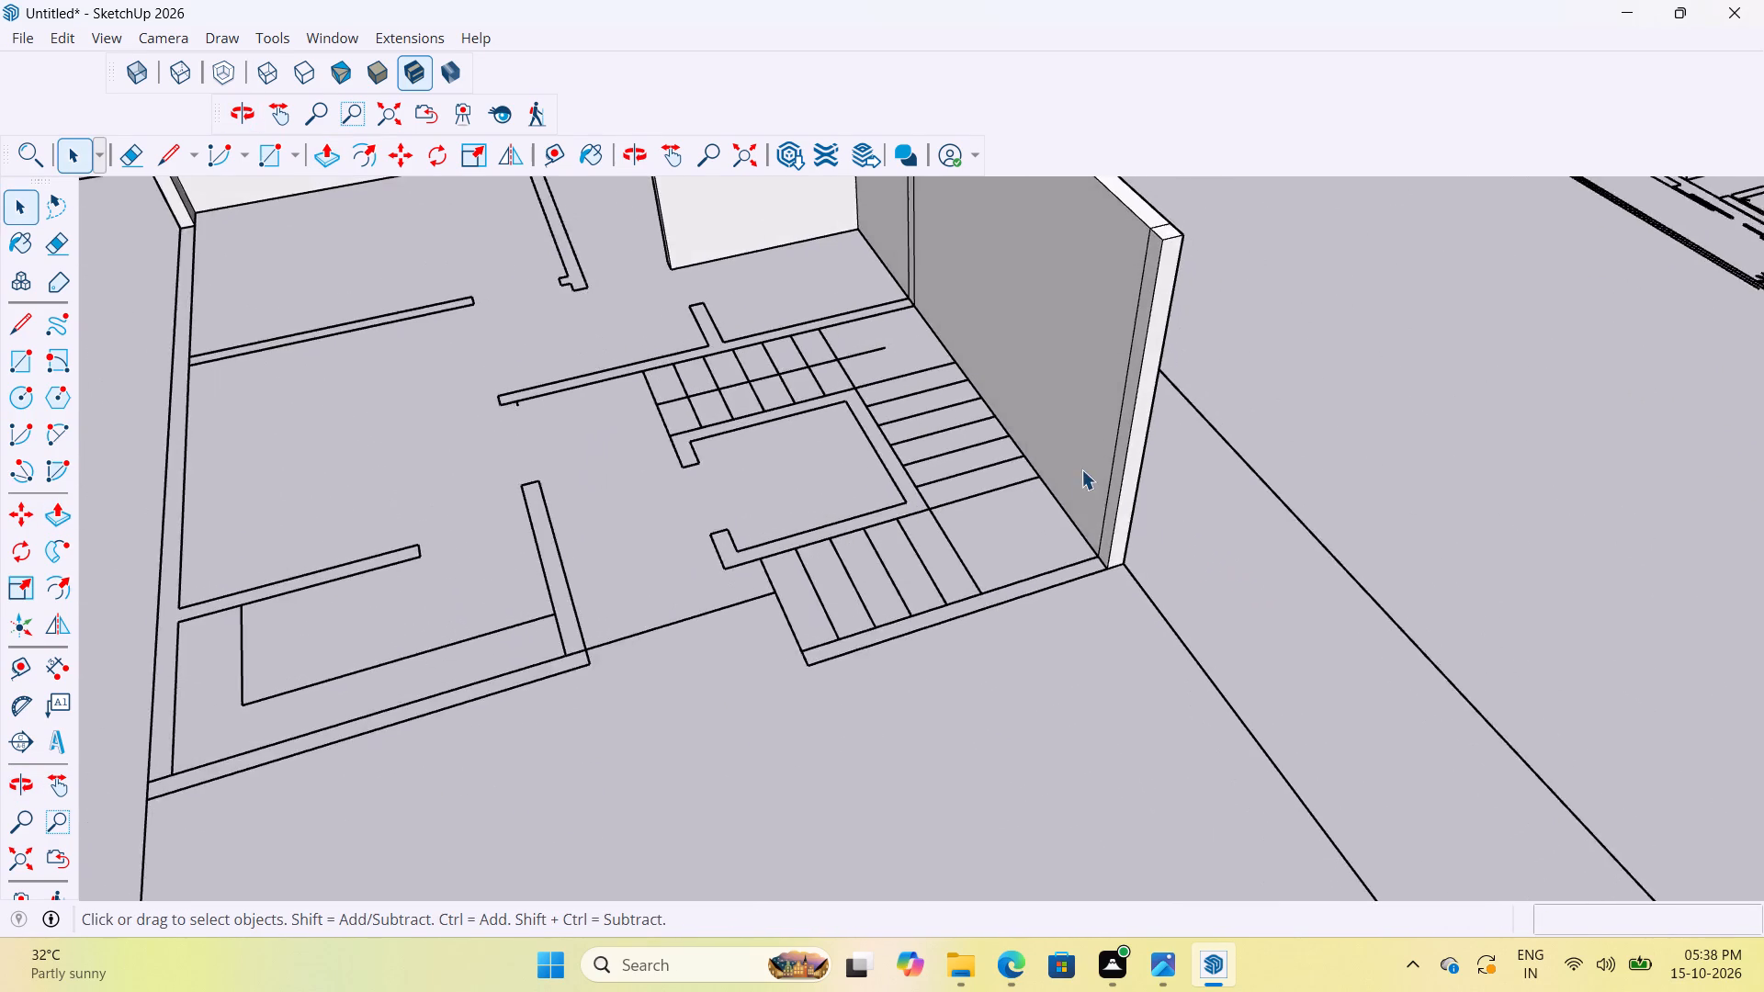
scroll(1081, 469, "up", 4)
scroll(1102, 482, "down", 2)
scroll(1122, 515, "up", 9)
key("p")
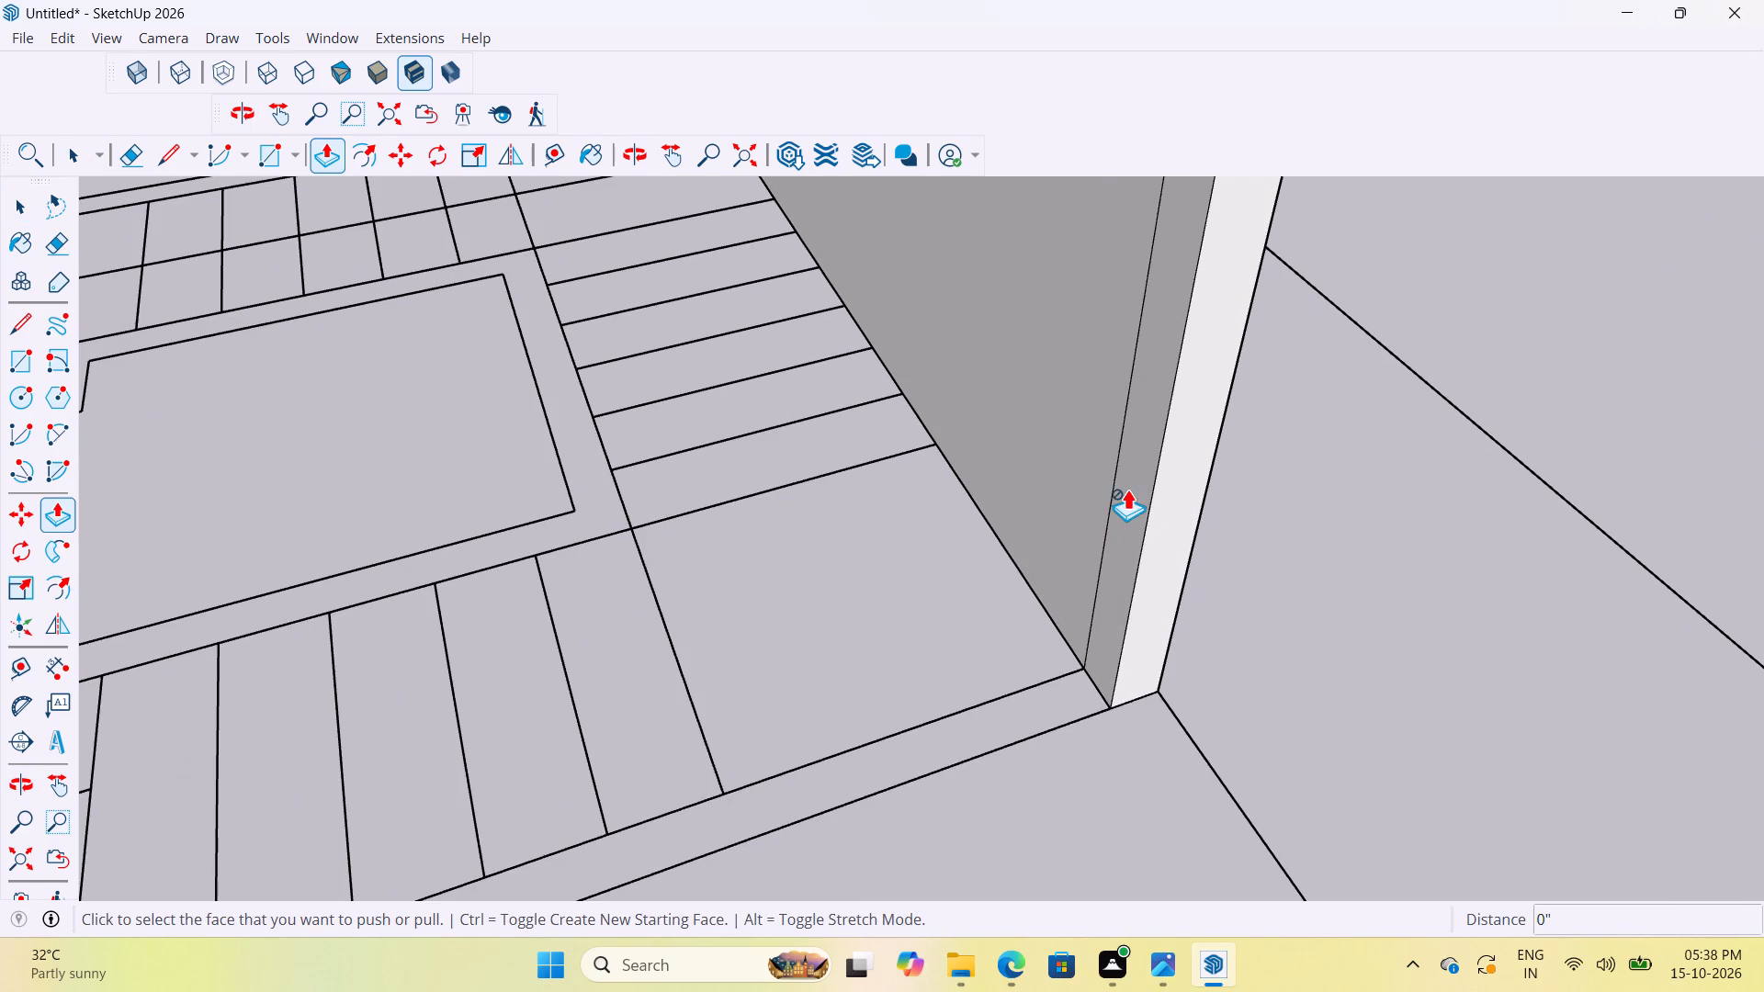
key("space")
double_click(1127, 489)
key("p")
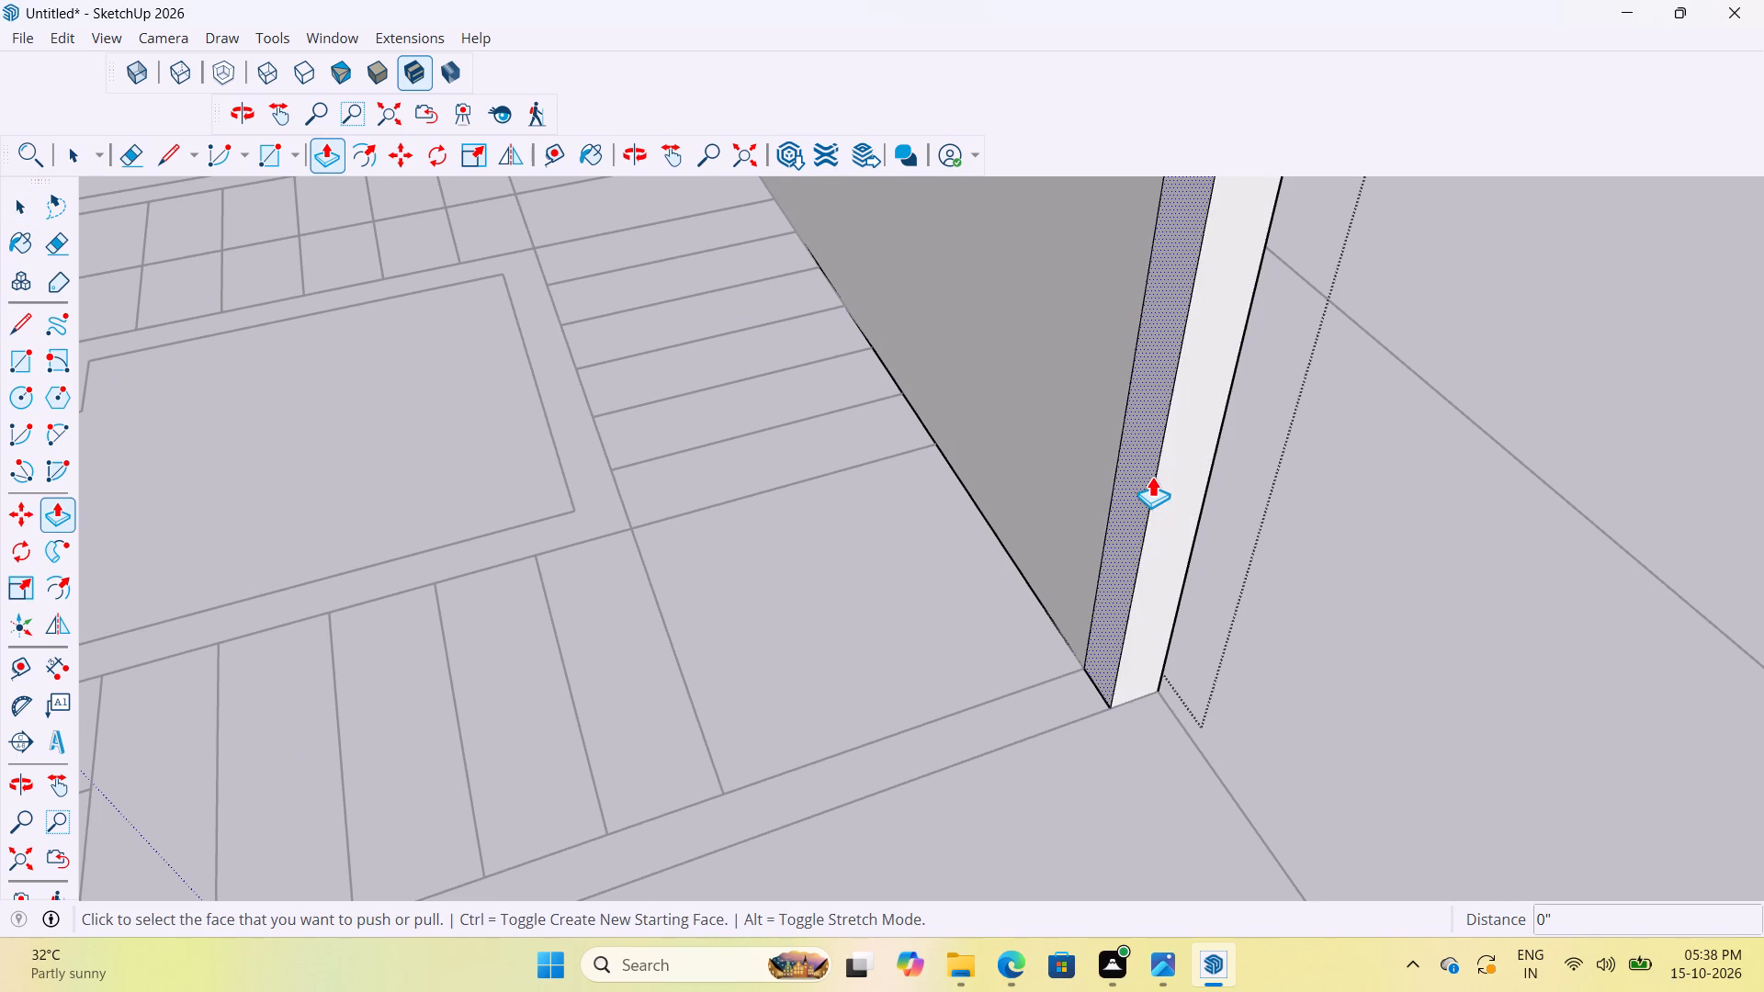
left_click(1152, 476)
scroll(1148, 475, "down", 11)
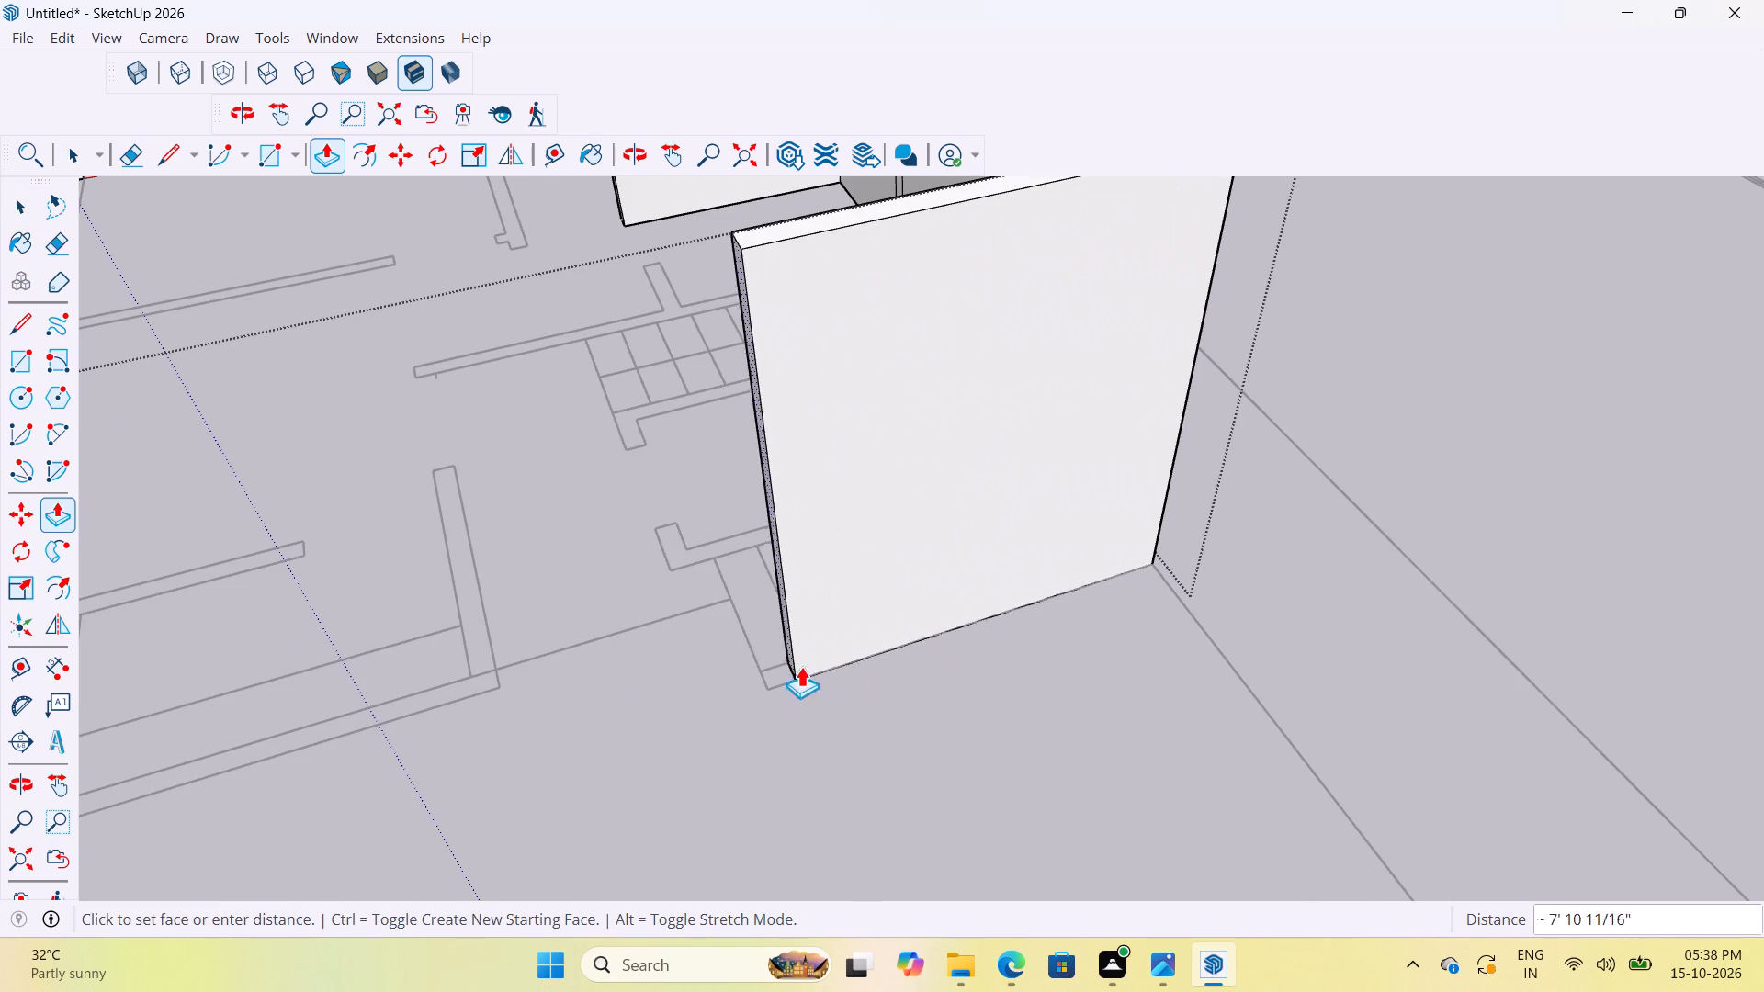
scroll(763, 682, "up", 7)
middle_click_drag(741, 665, 1327, 557)
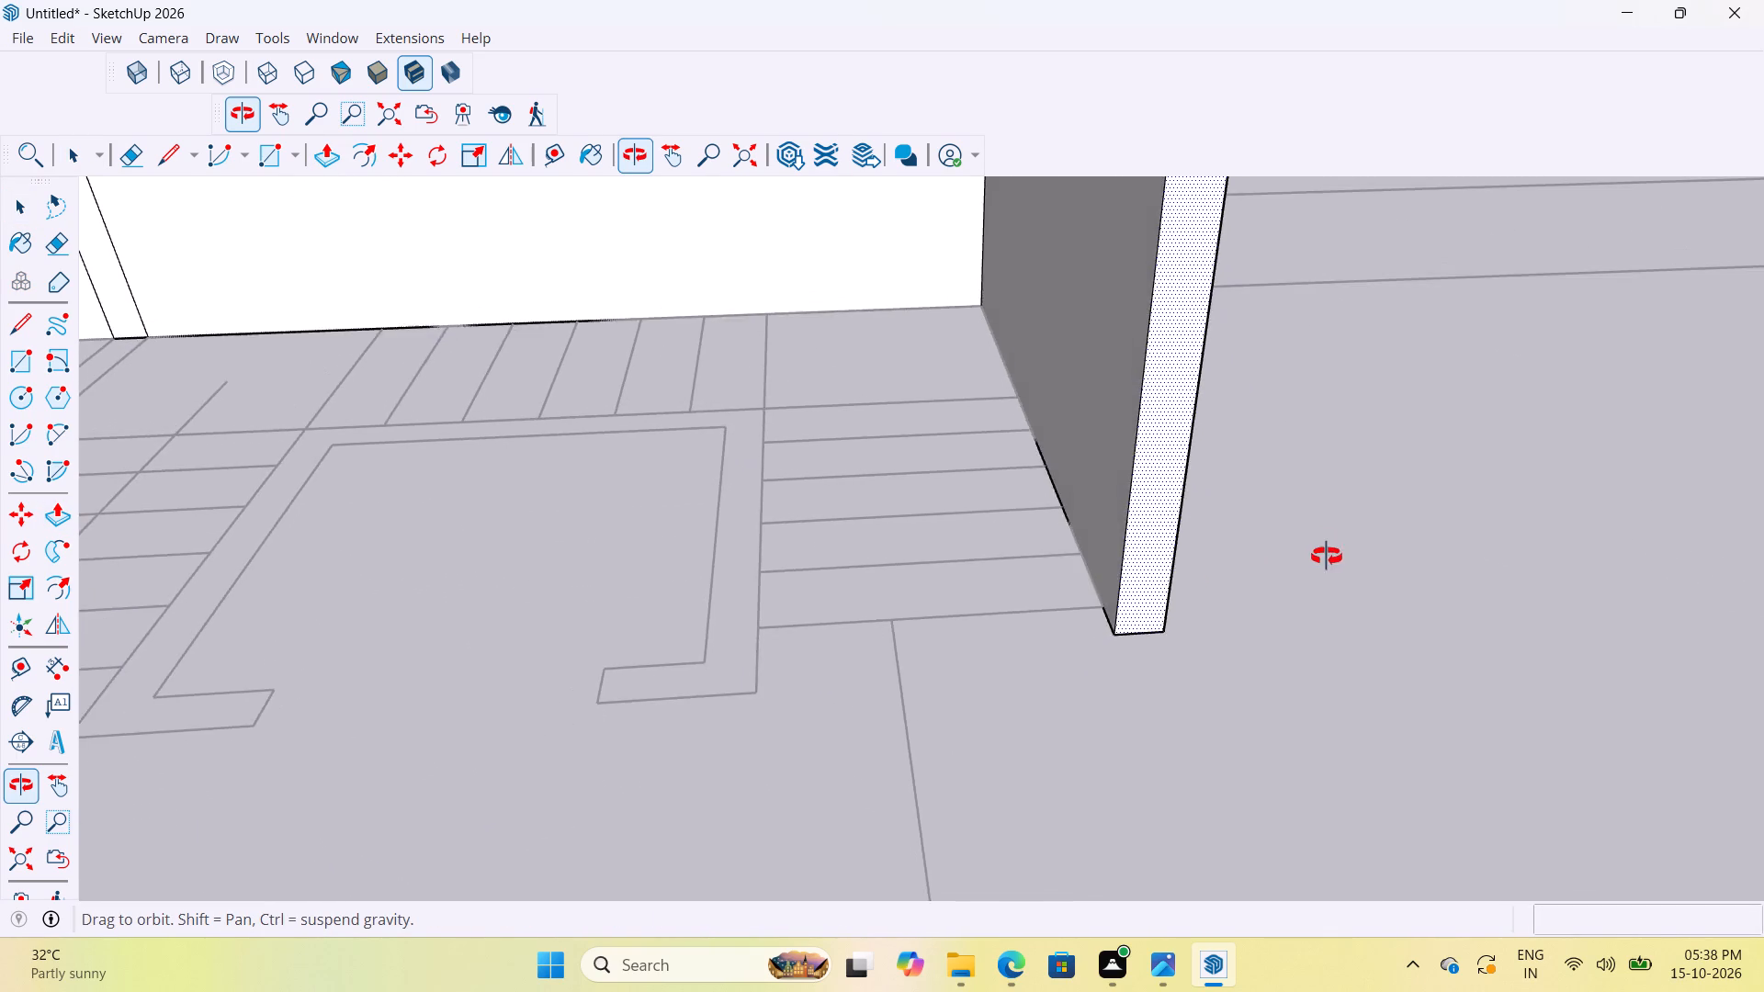
middle_click_drag(1327, 557, 1310, 610)
left_click(979, 640)
Pull the junction section's inner face on the near side of the stairs about 6' 8" along the partition to the short stub wall.
scroll(1136, 635, "down", 8)
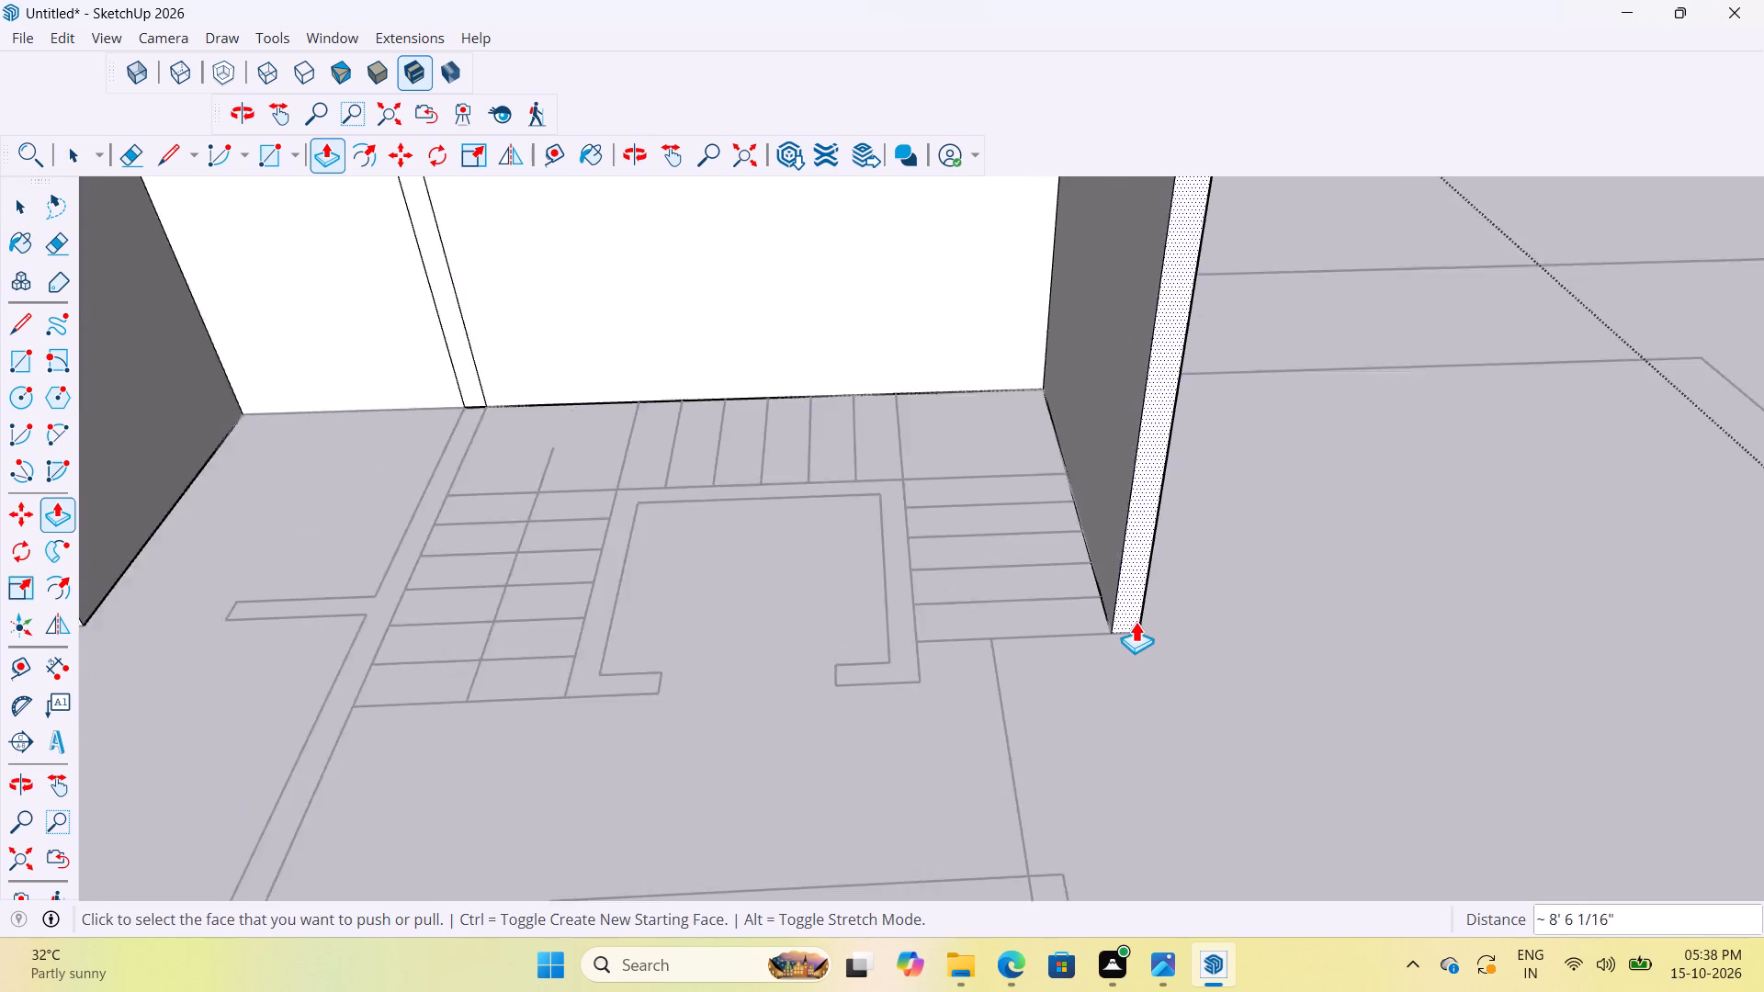
scroll(1136, 621, "down", 4)
middle_click_drag(1162, 647, 1041, 716)
scroll(825, 579, "down", 5)
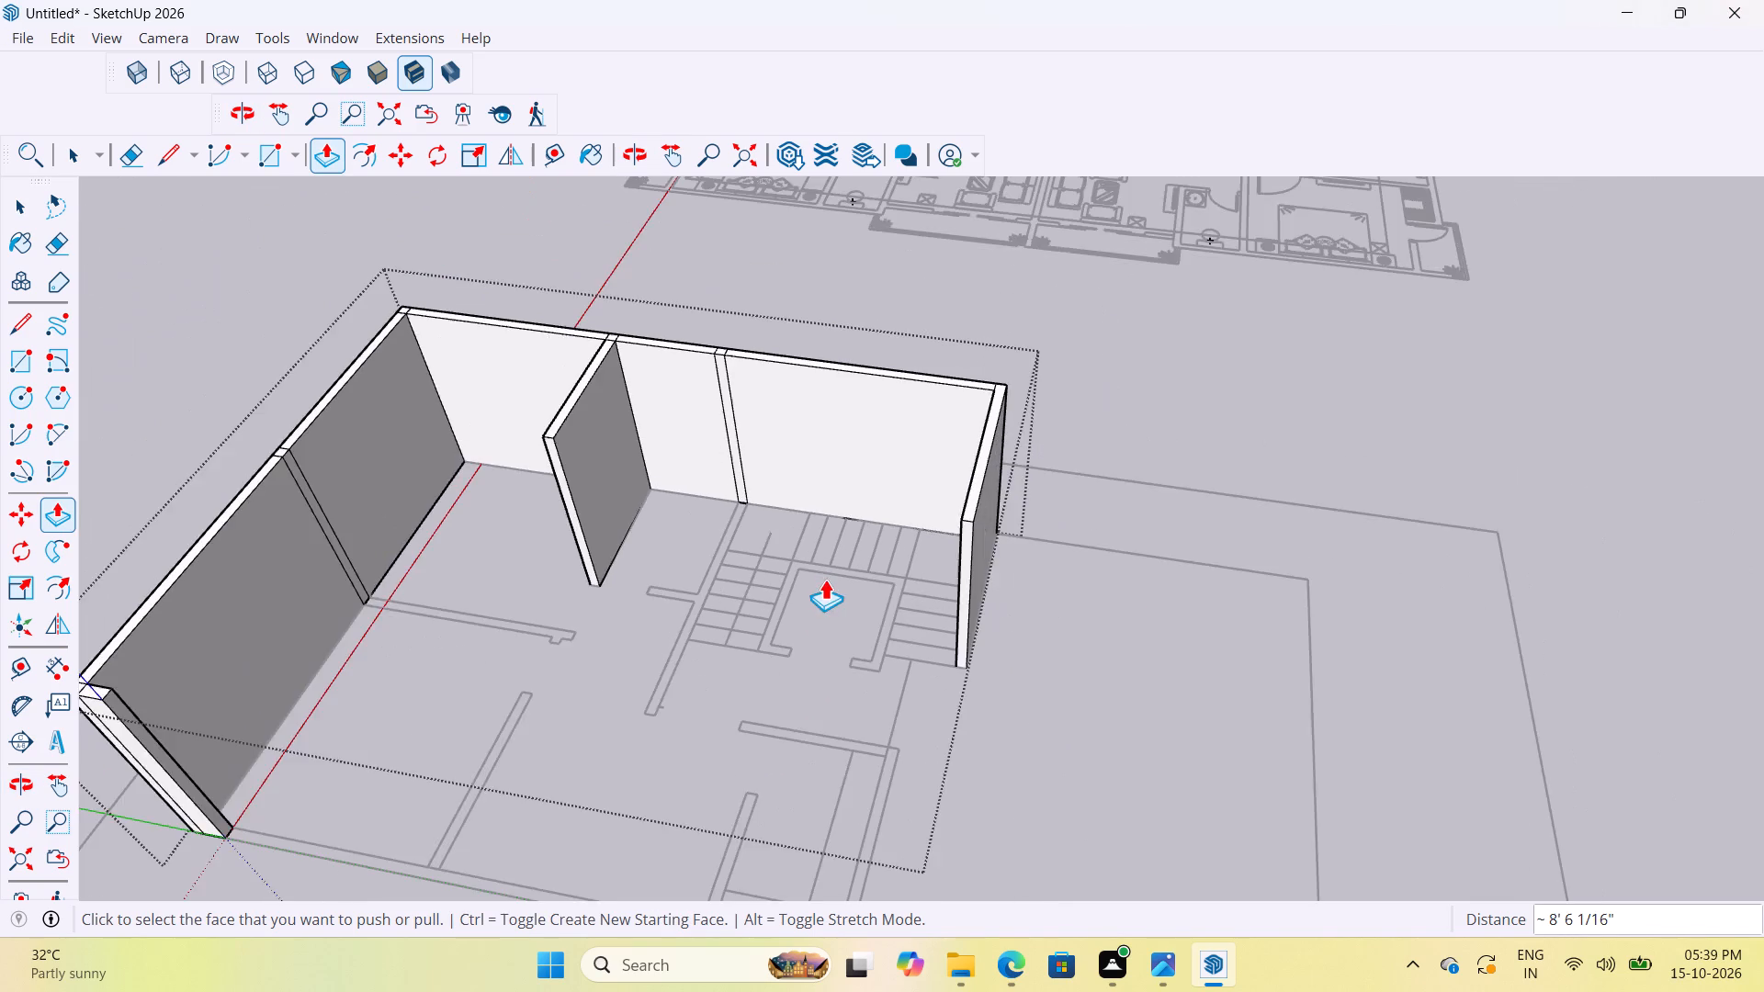
scroll(789, 685, "up", 8)
scroll(1029, 650, "down", 5)
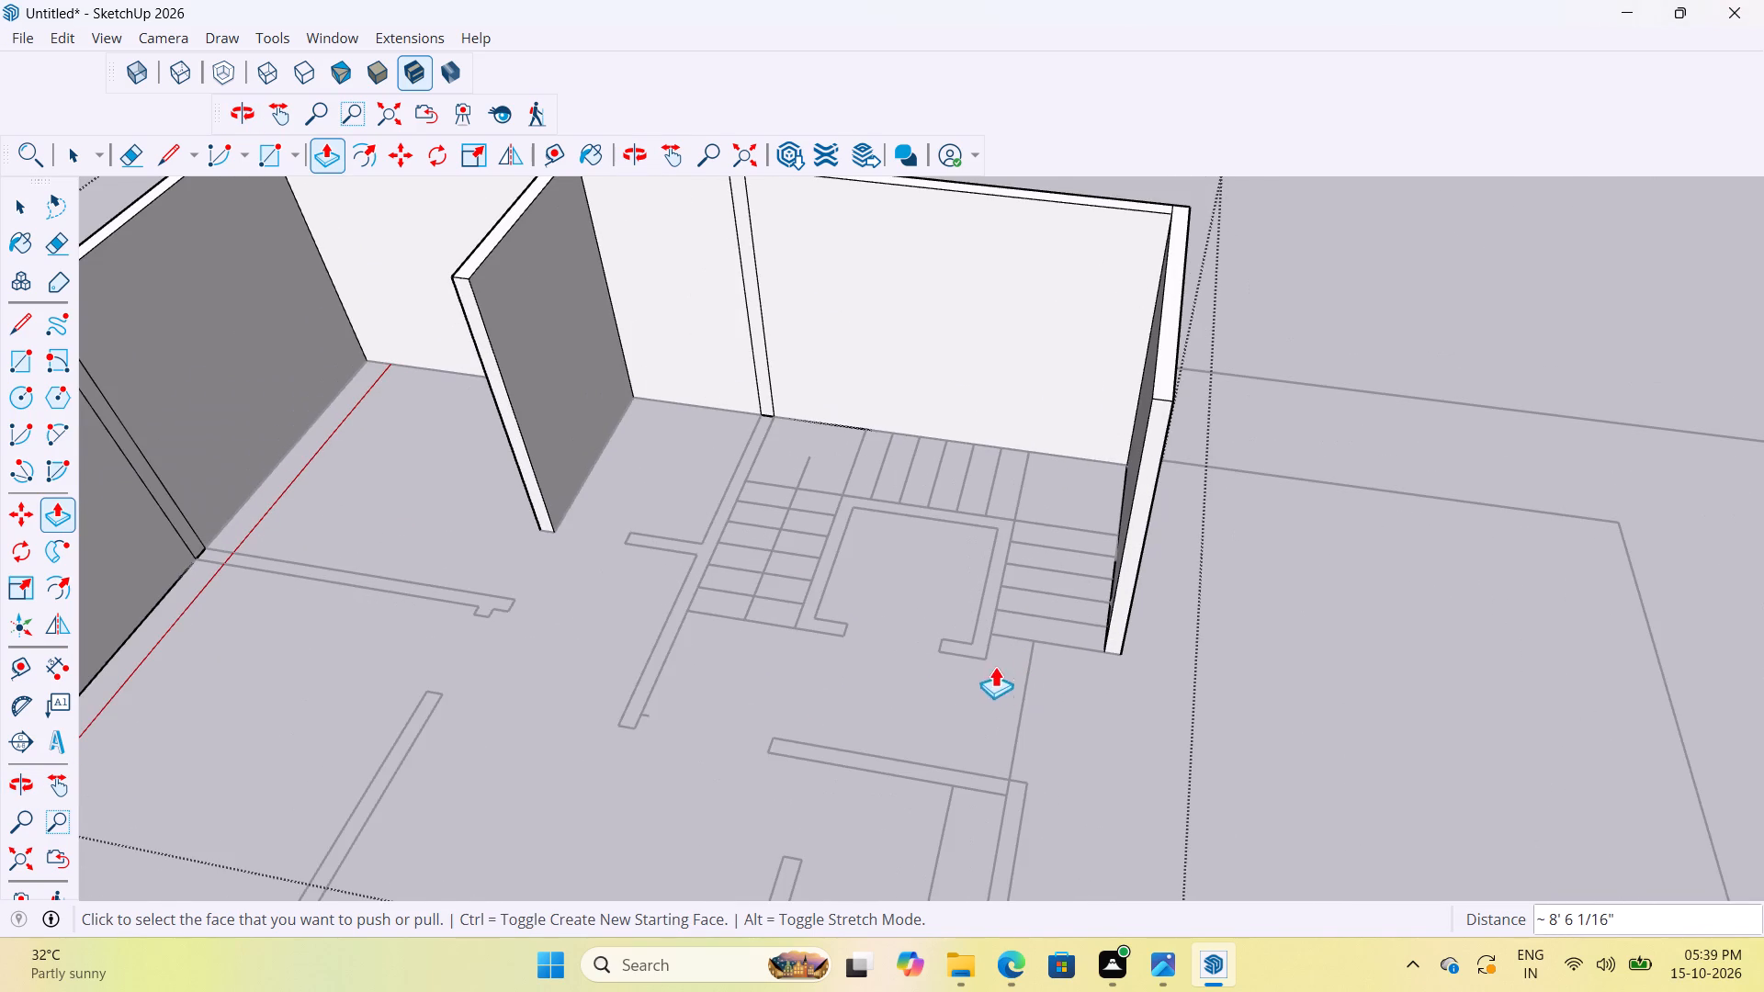
scroll(808, 408, "up", 8)
scroll(786, 420, "down", 5)
scroll(786, 425, "up", 4)
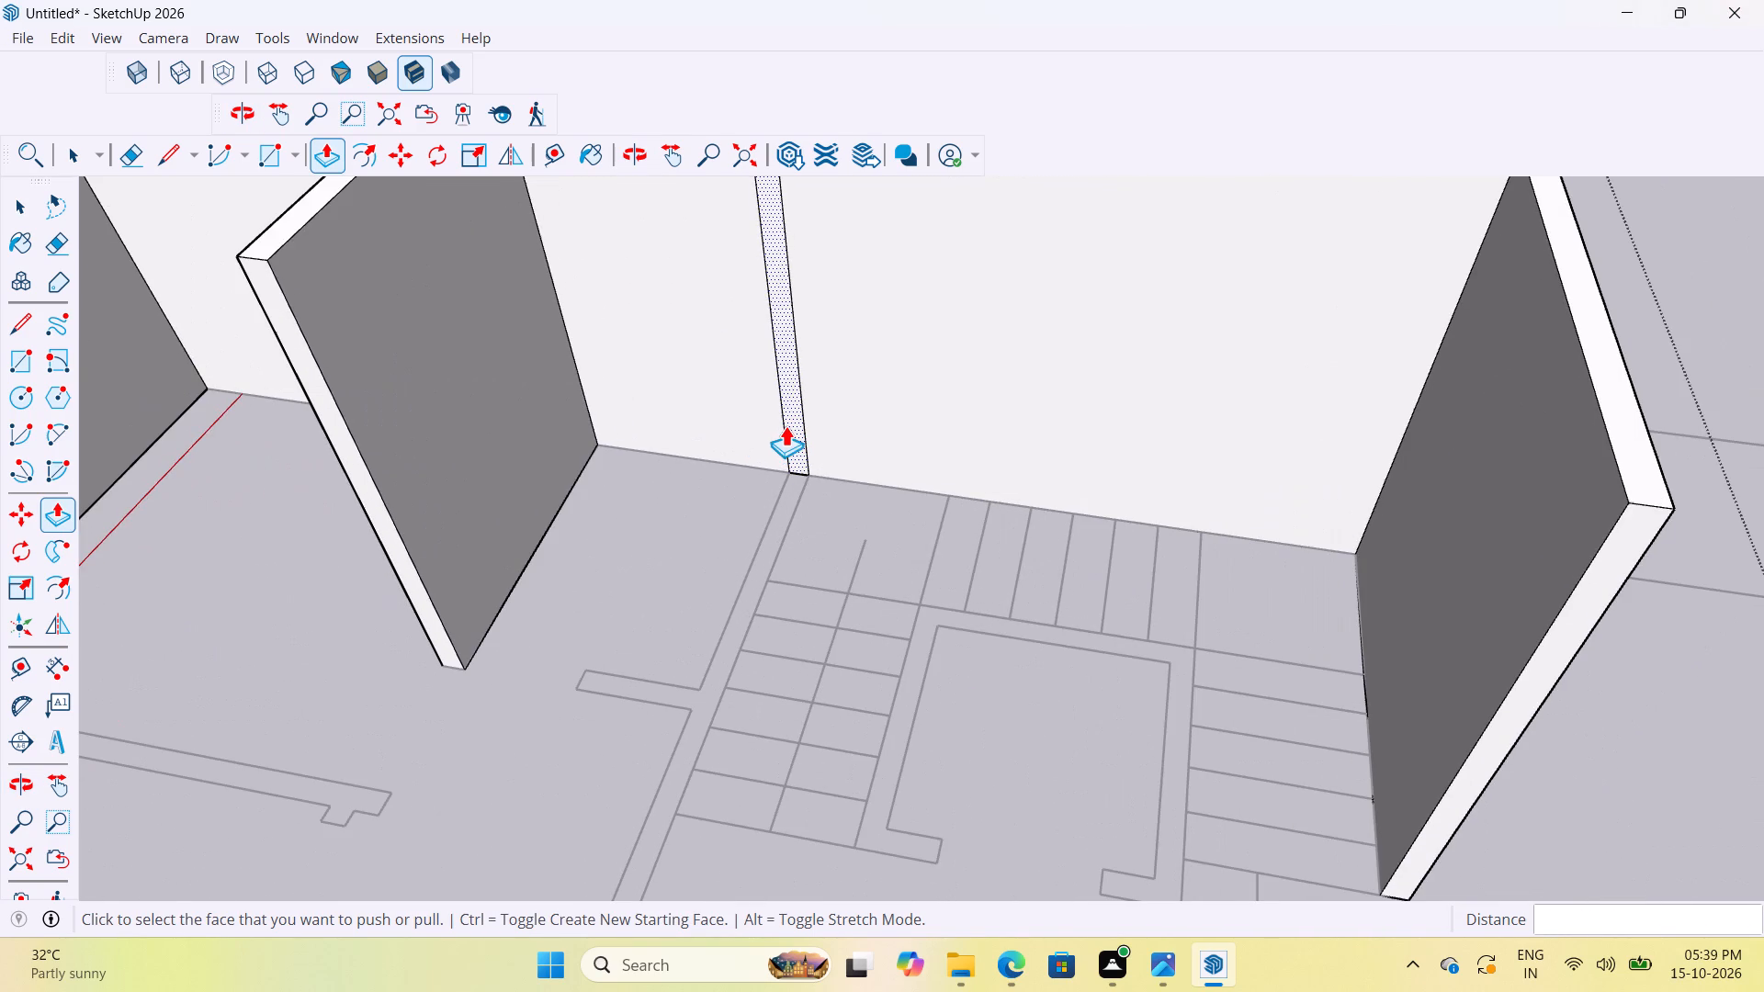
left_click(798, 432)
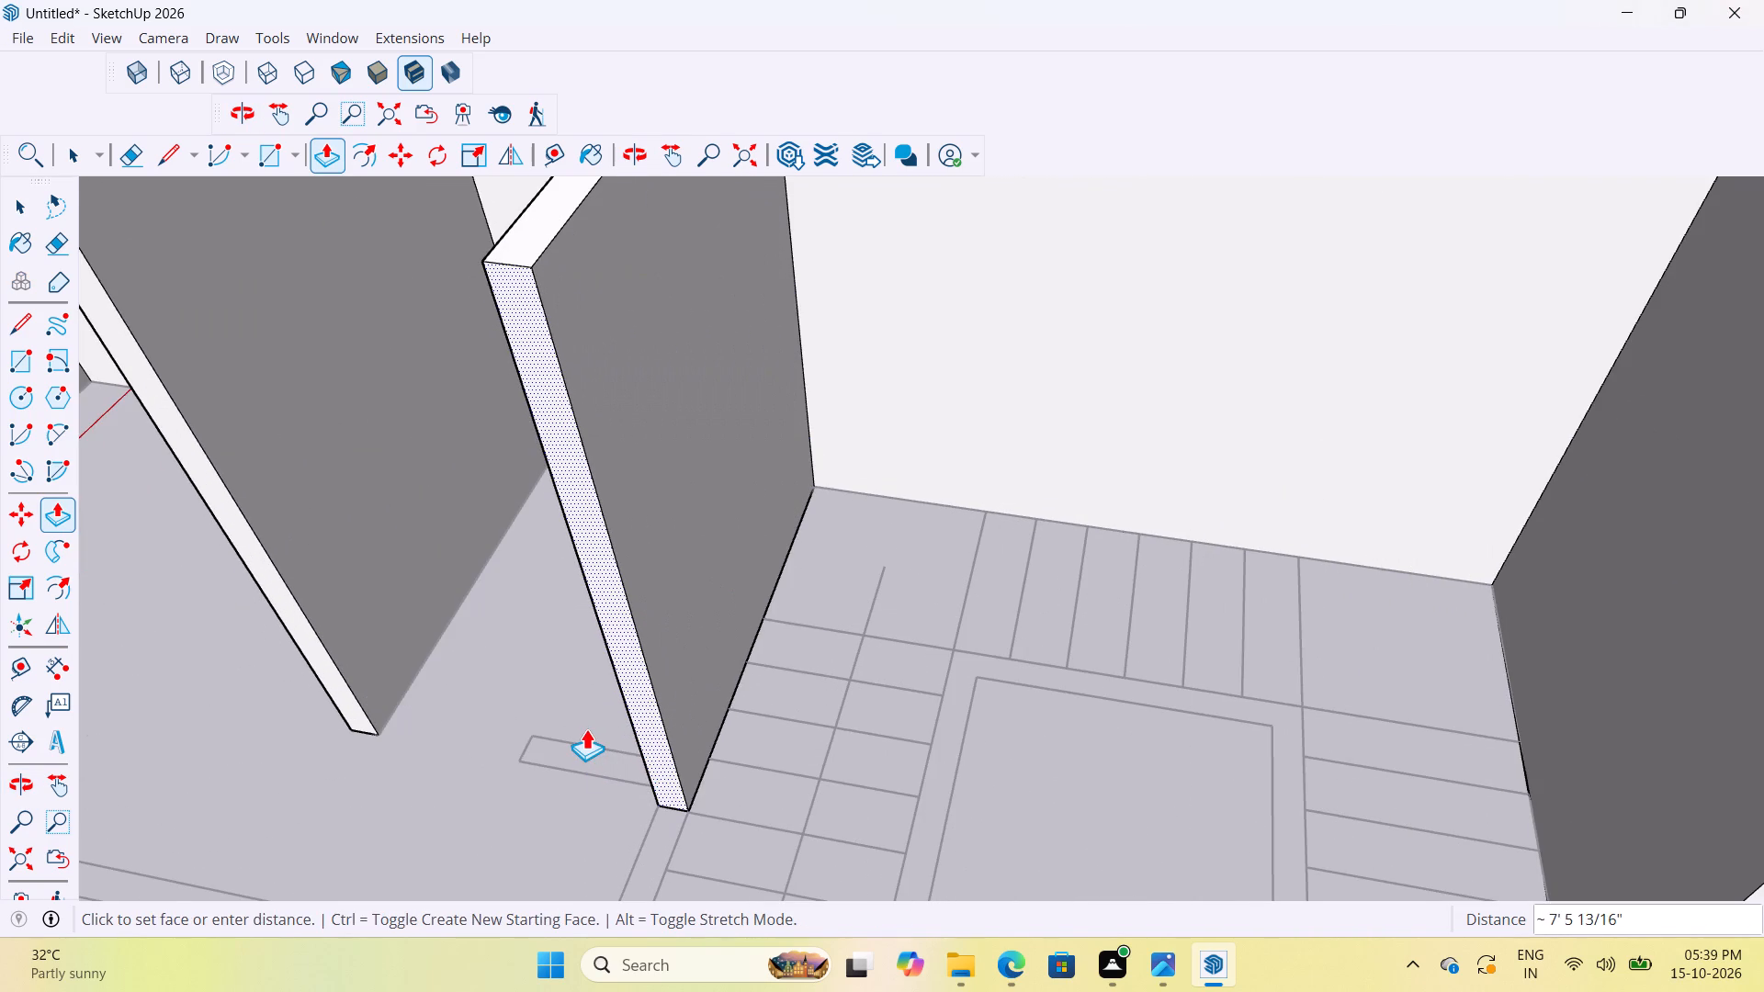
left_click(582, 742)
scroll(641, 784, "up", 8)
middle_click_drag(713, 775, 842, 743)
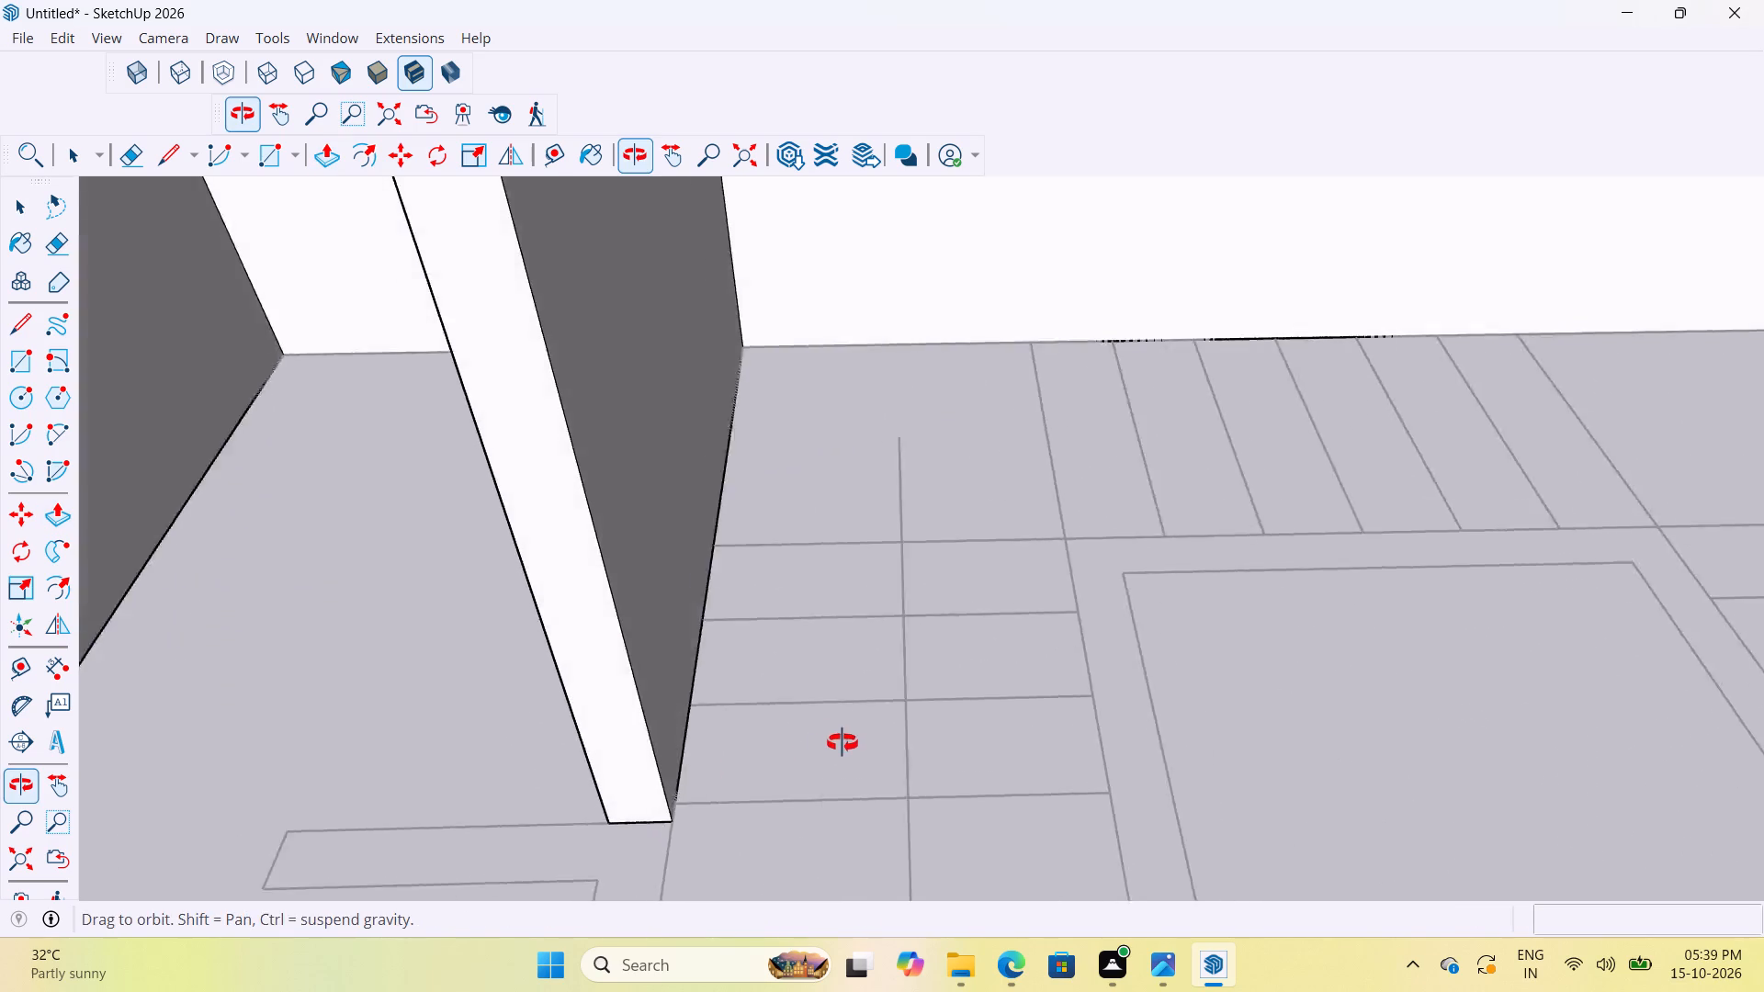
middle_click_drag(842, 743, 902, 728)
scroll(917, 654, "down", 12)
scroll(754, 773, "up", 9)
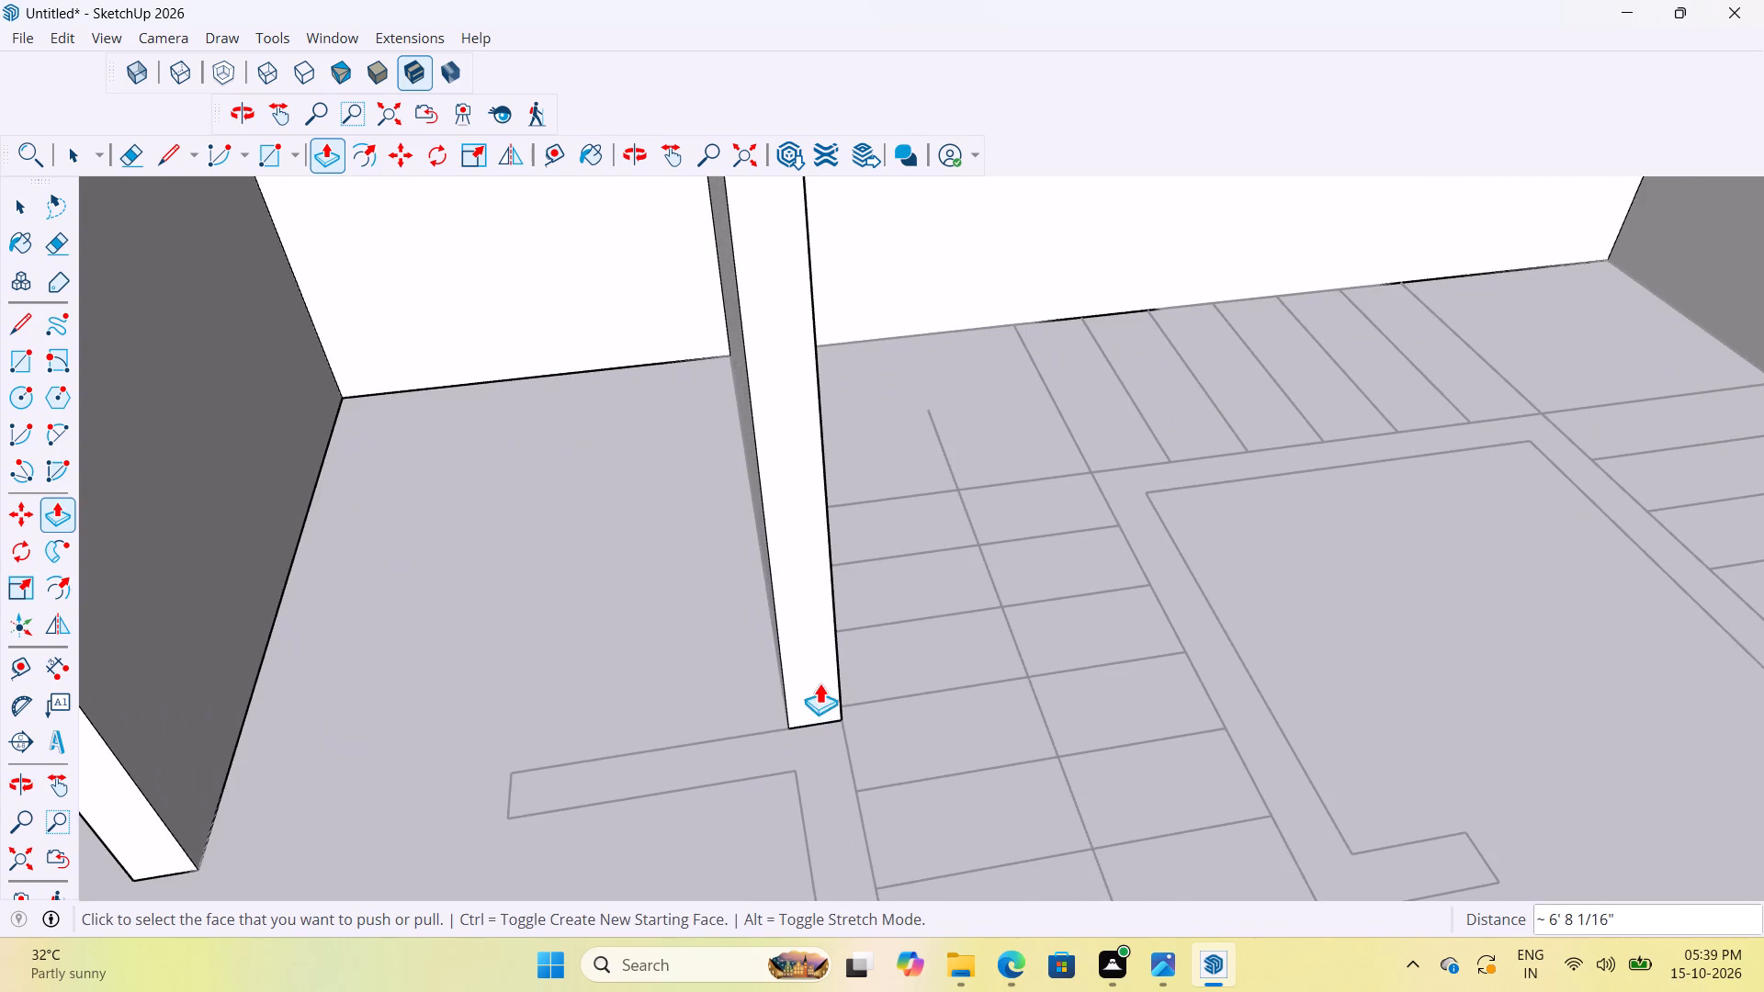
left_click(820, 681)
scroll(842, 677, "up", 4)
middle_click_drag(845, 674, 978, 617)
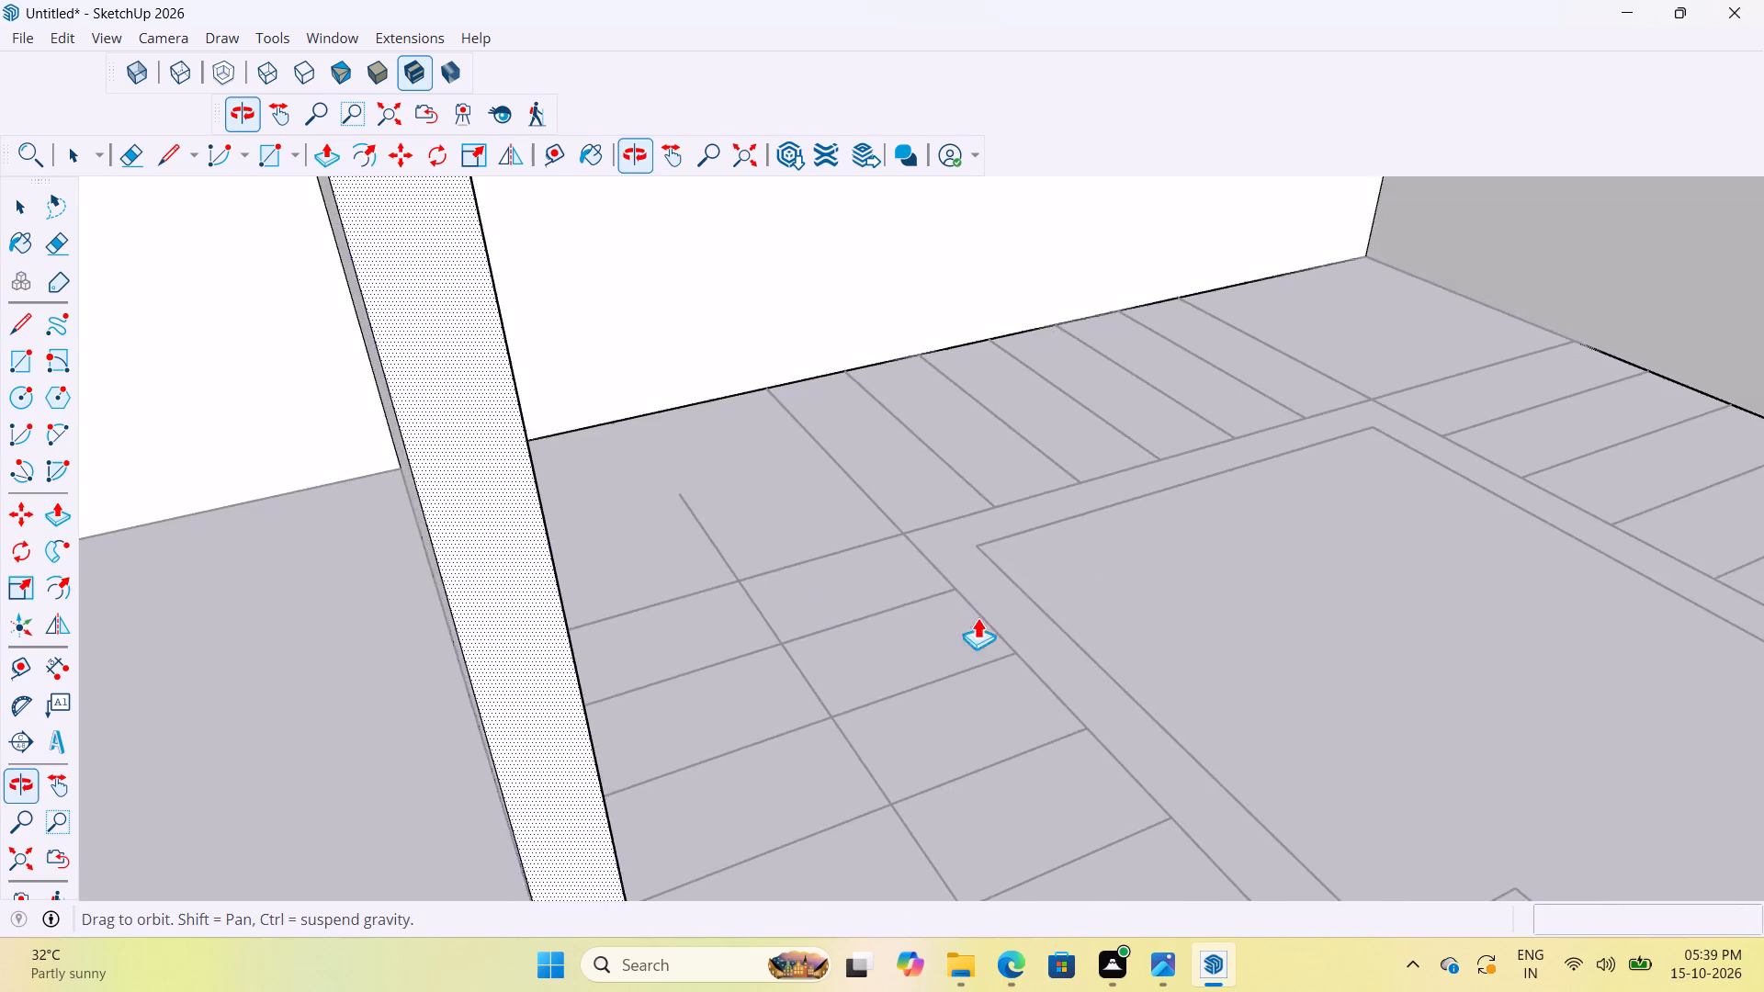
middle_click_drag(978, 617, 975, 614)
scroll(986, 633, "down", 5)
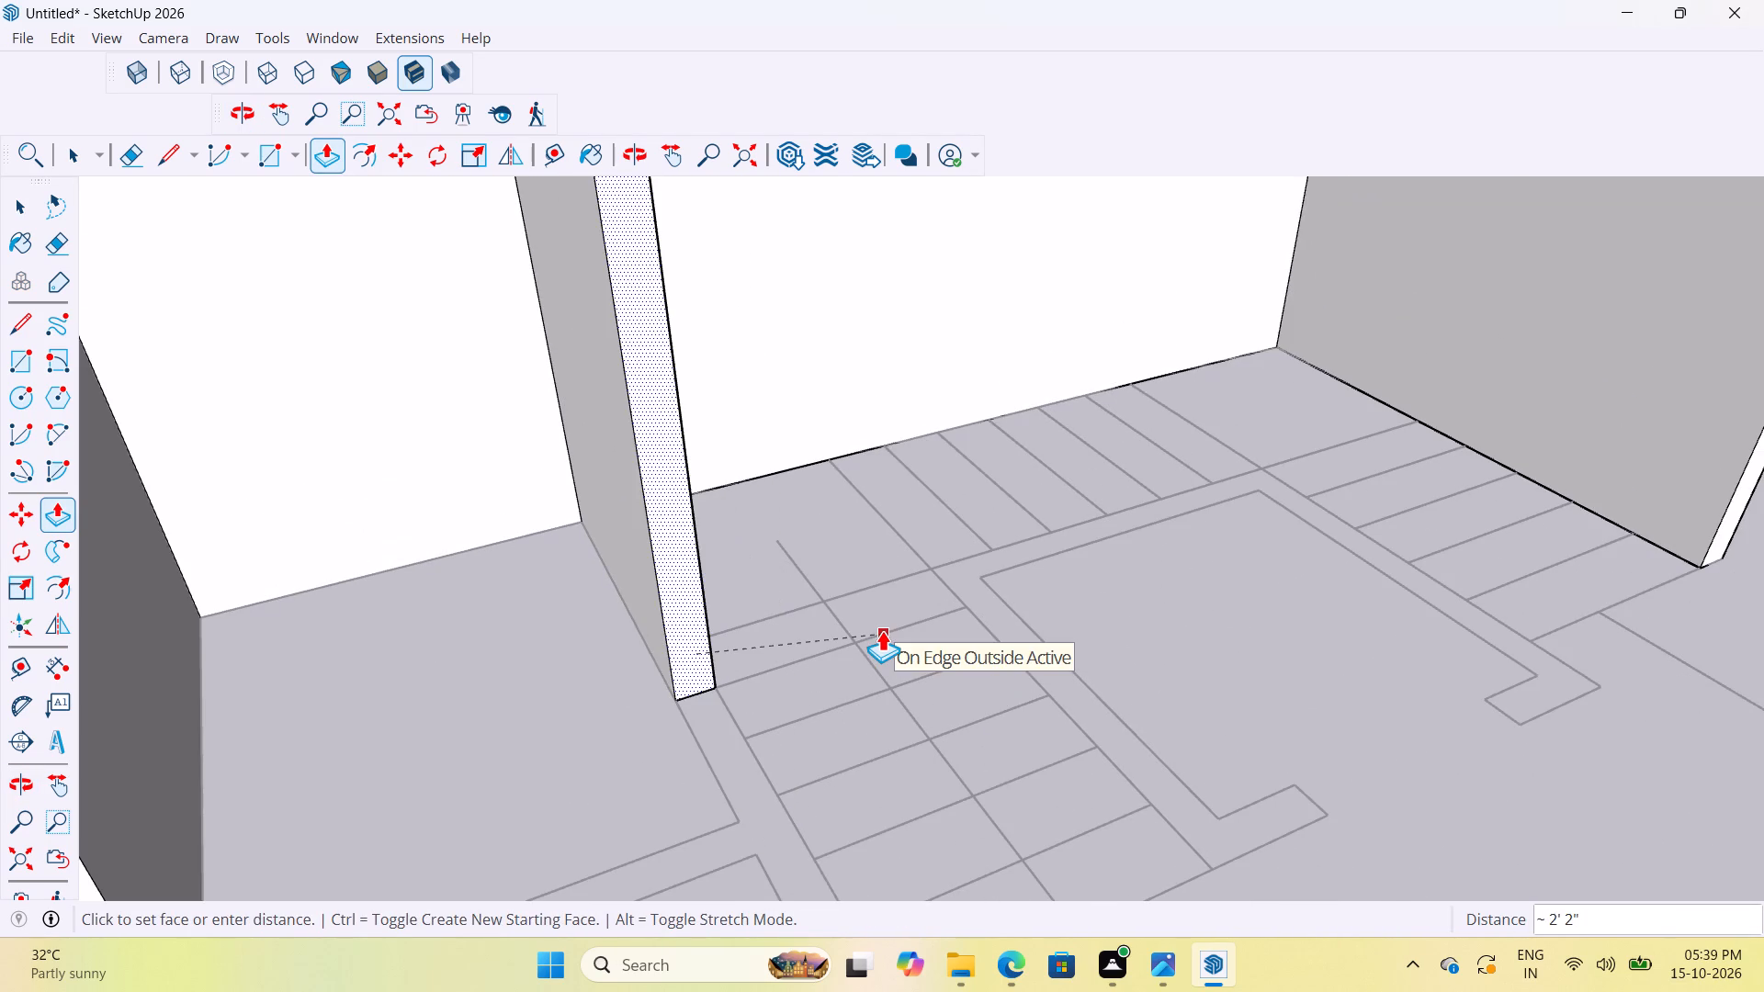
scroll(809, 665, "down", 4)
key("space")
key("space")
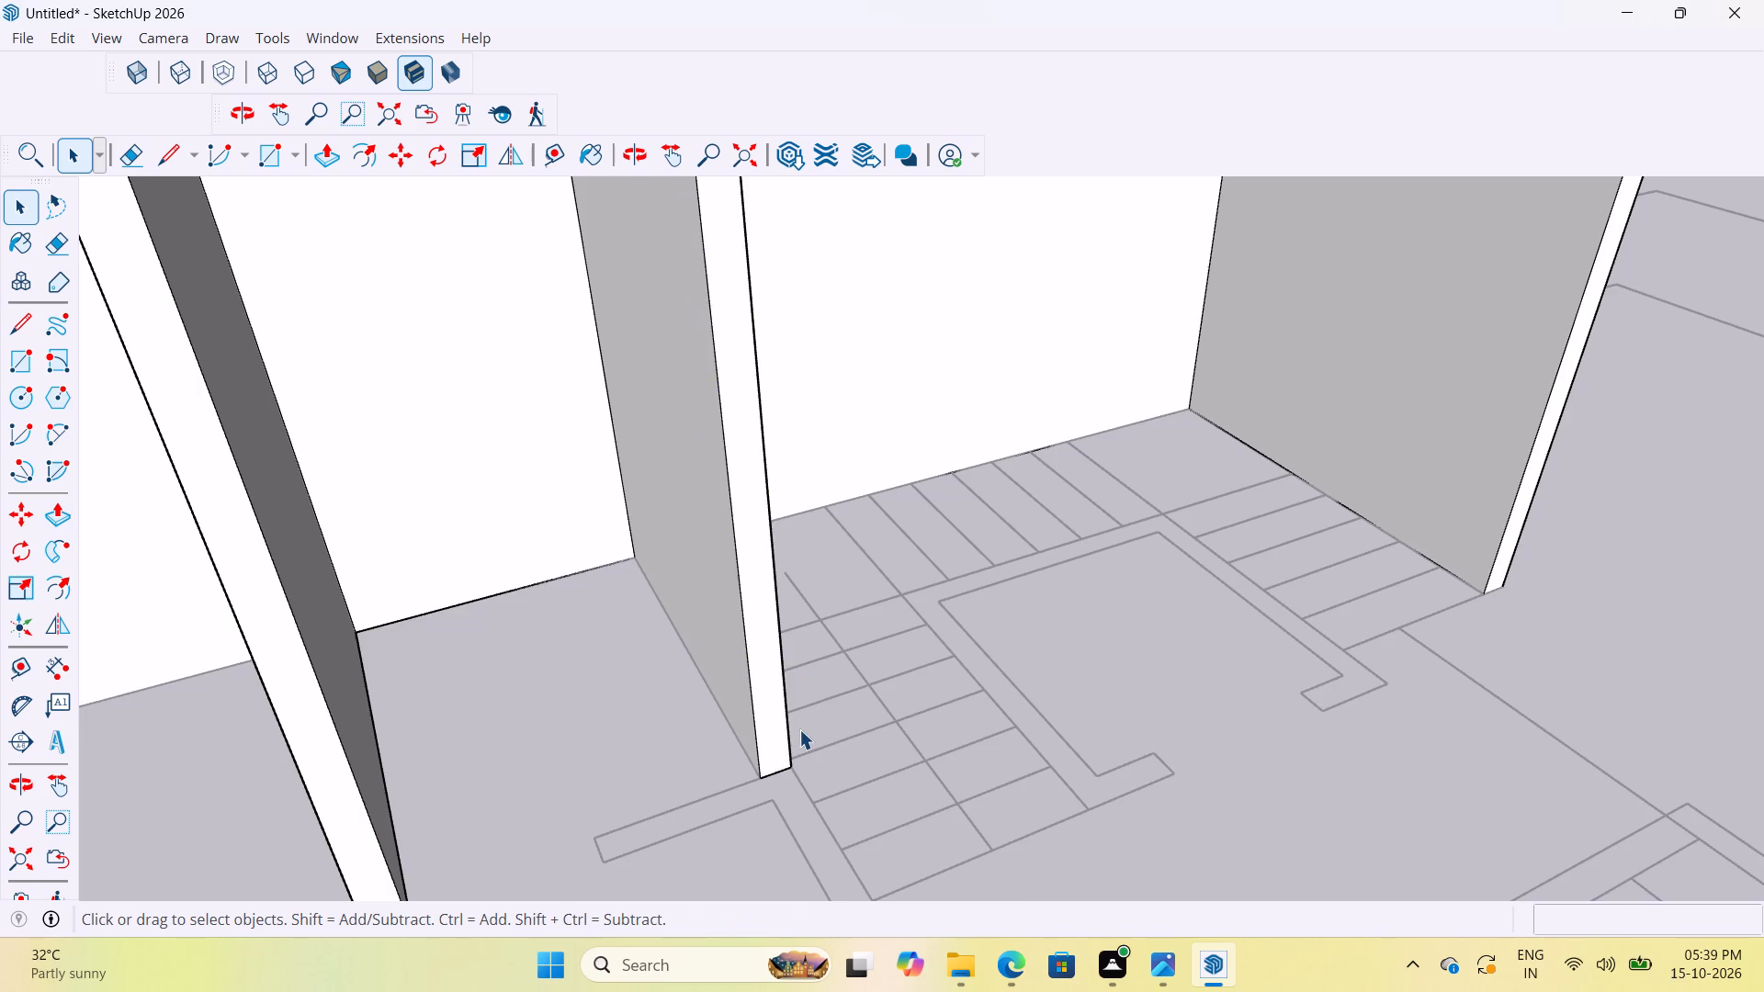
Extend the stair partition's end face by a separate junction section about 6" long where the short stub wall meets it.
scroll(799, 731, "up", 4)
key("p")
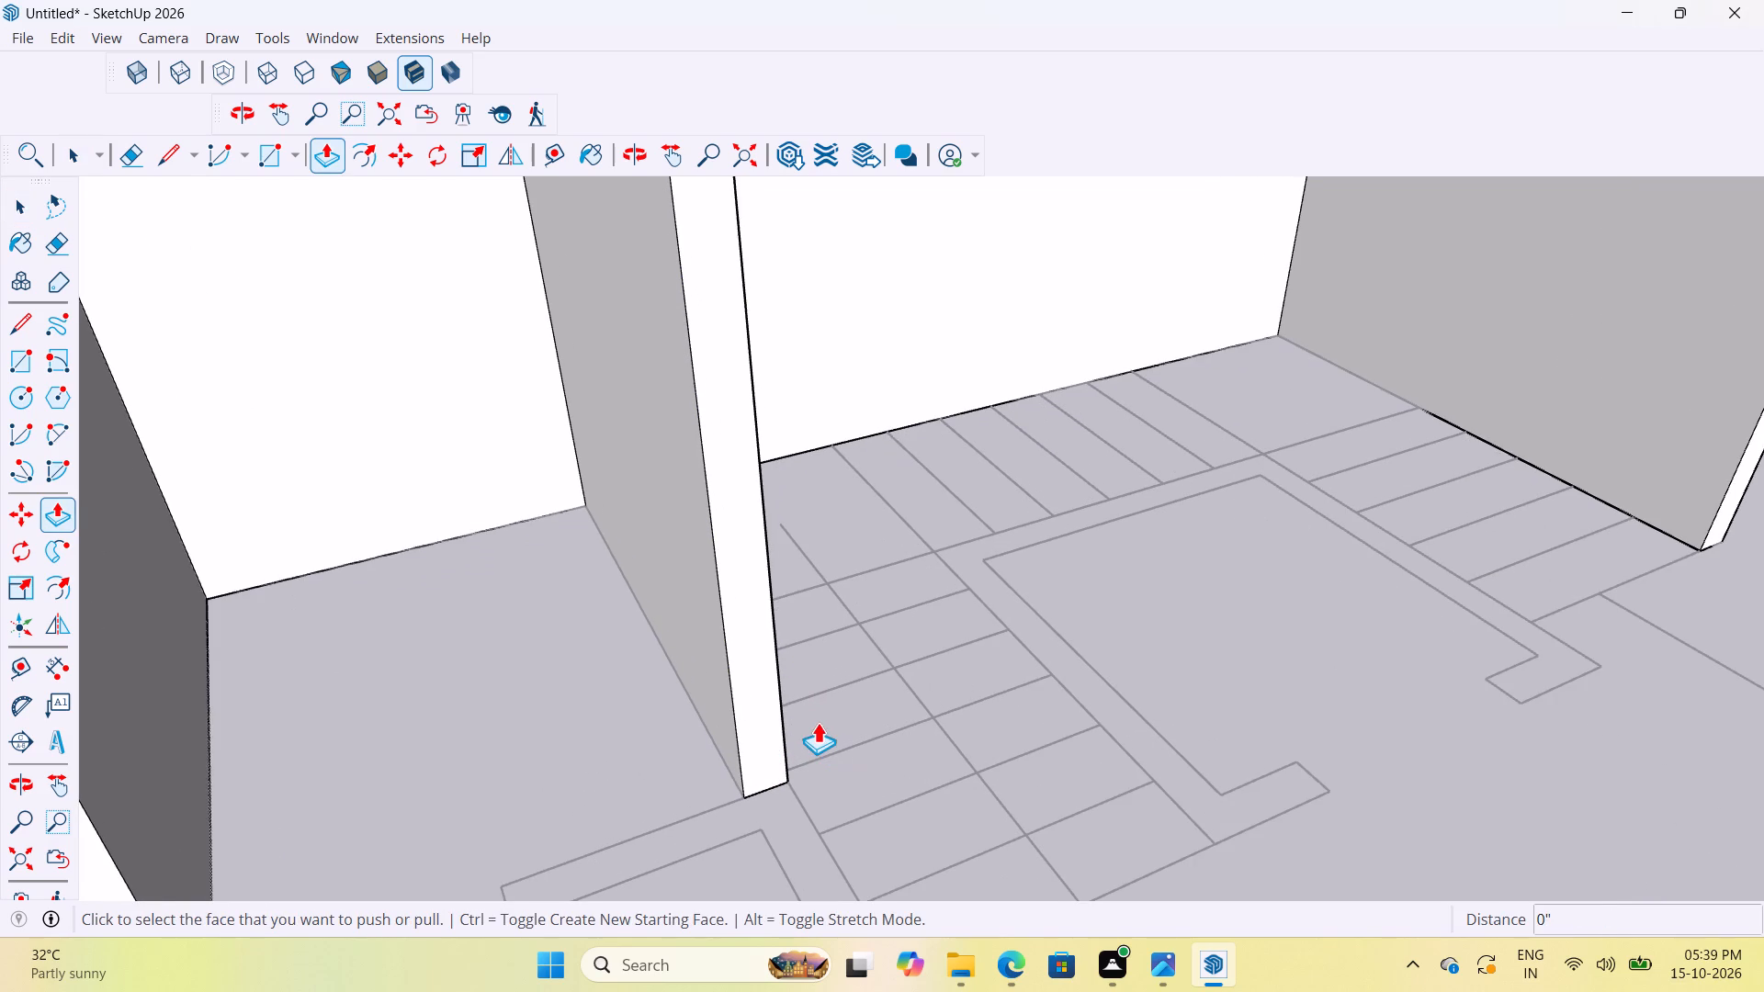
scroll(771, 738, "up", 5)
scroll(796, 633, "down", 5)
left_click(789, 698)
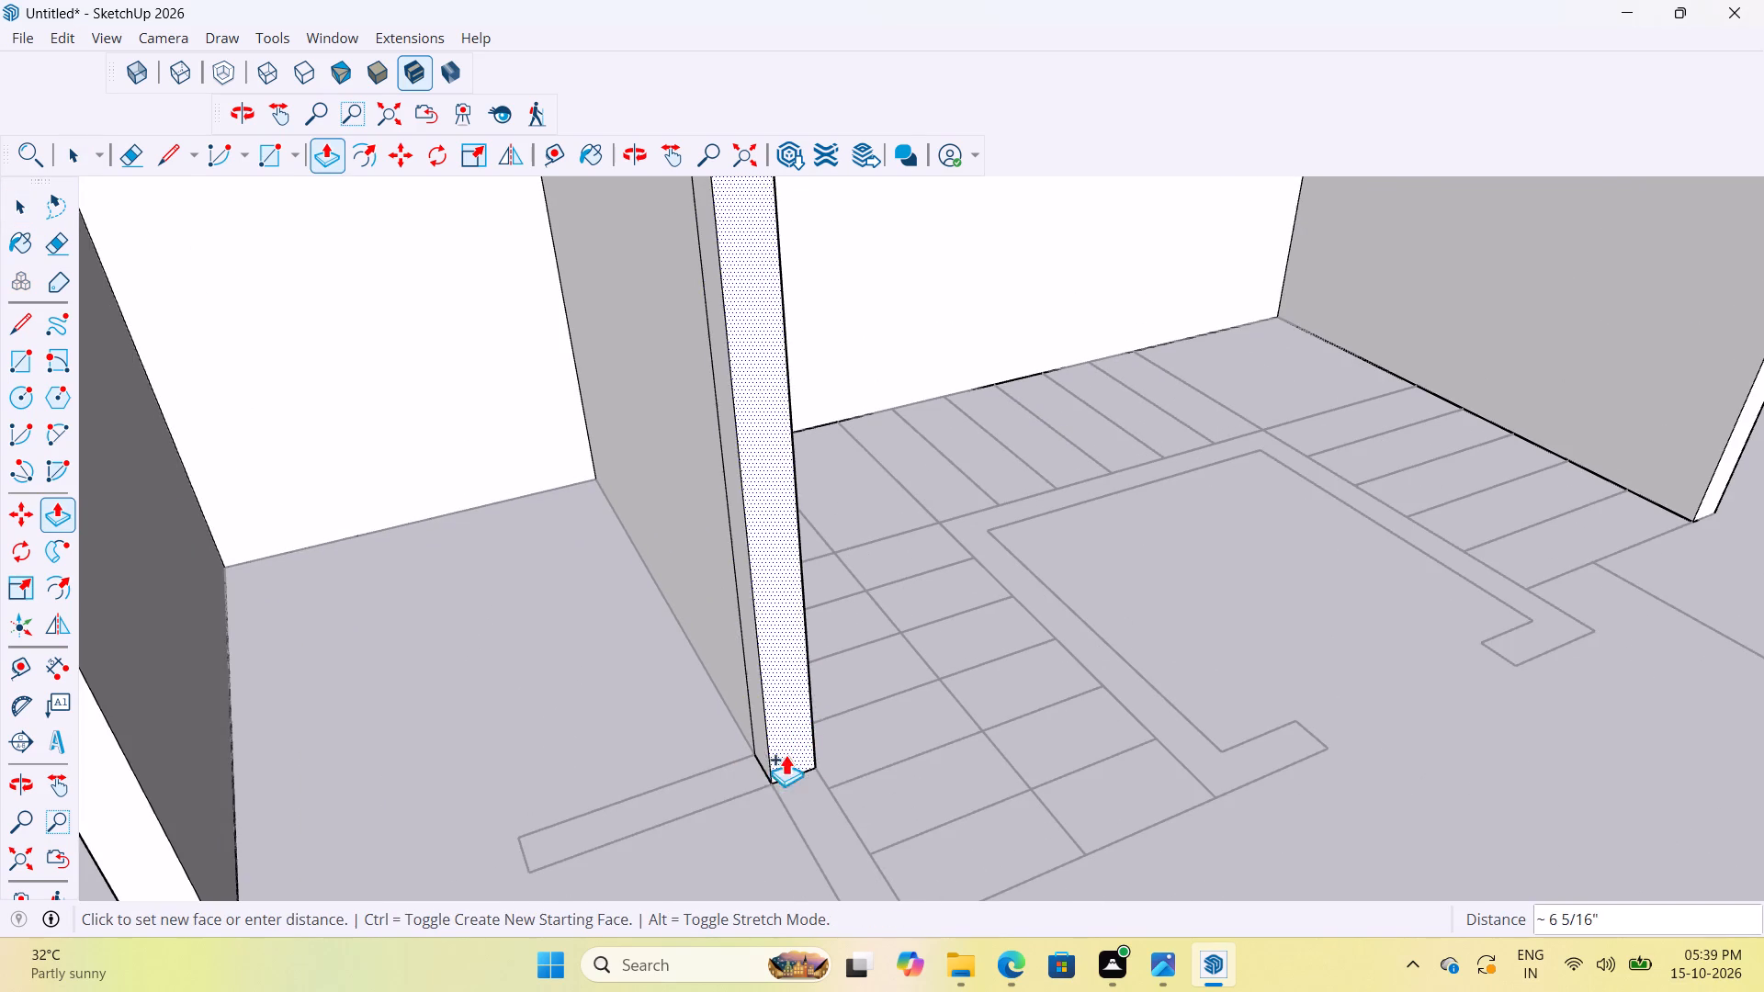
left_click(754, 785)
Pull the new junction section's side face about 2' 6" along the short stub wall to its free end.
scroll(770, 786, "up", 4)
left_click(756, 738)
scroll(716, 742, "down", 5)
left_click(514, 852)
Extend the stair partition's end face about 6' 10" past the stub wall to the partition's free end.
scroll(695, 735, "down", 6)
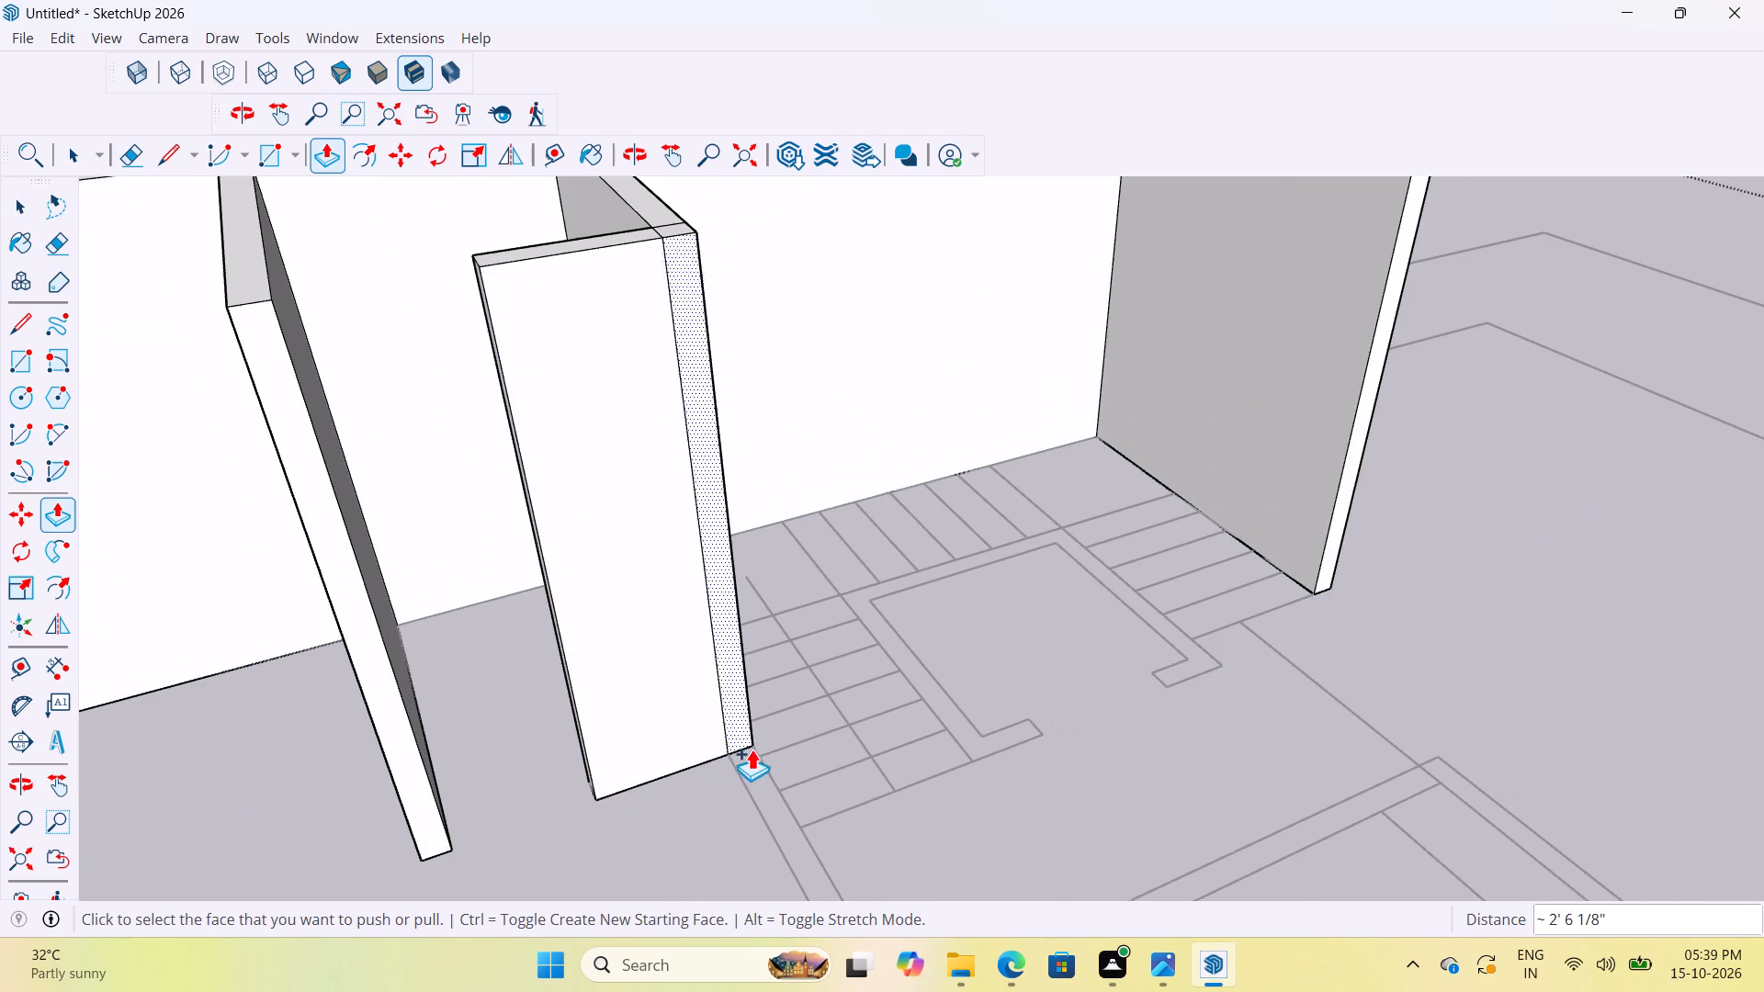
left_click(747, 718)
scroll(787, 701, "down", 2)
scroll(787, 701, "up", 1)
scroll(787, 701, "down", 13)
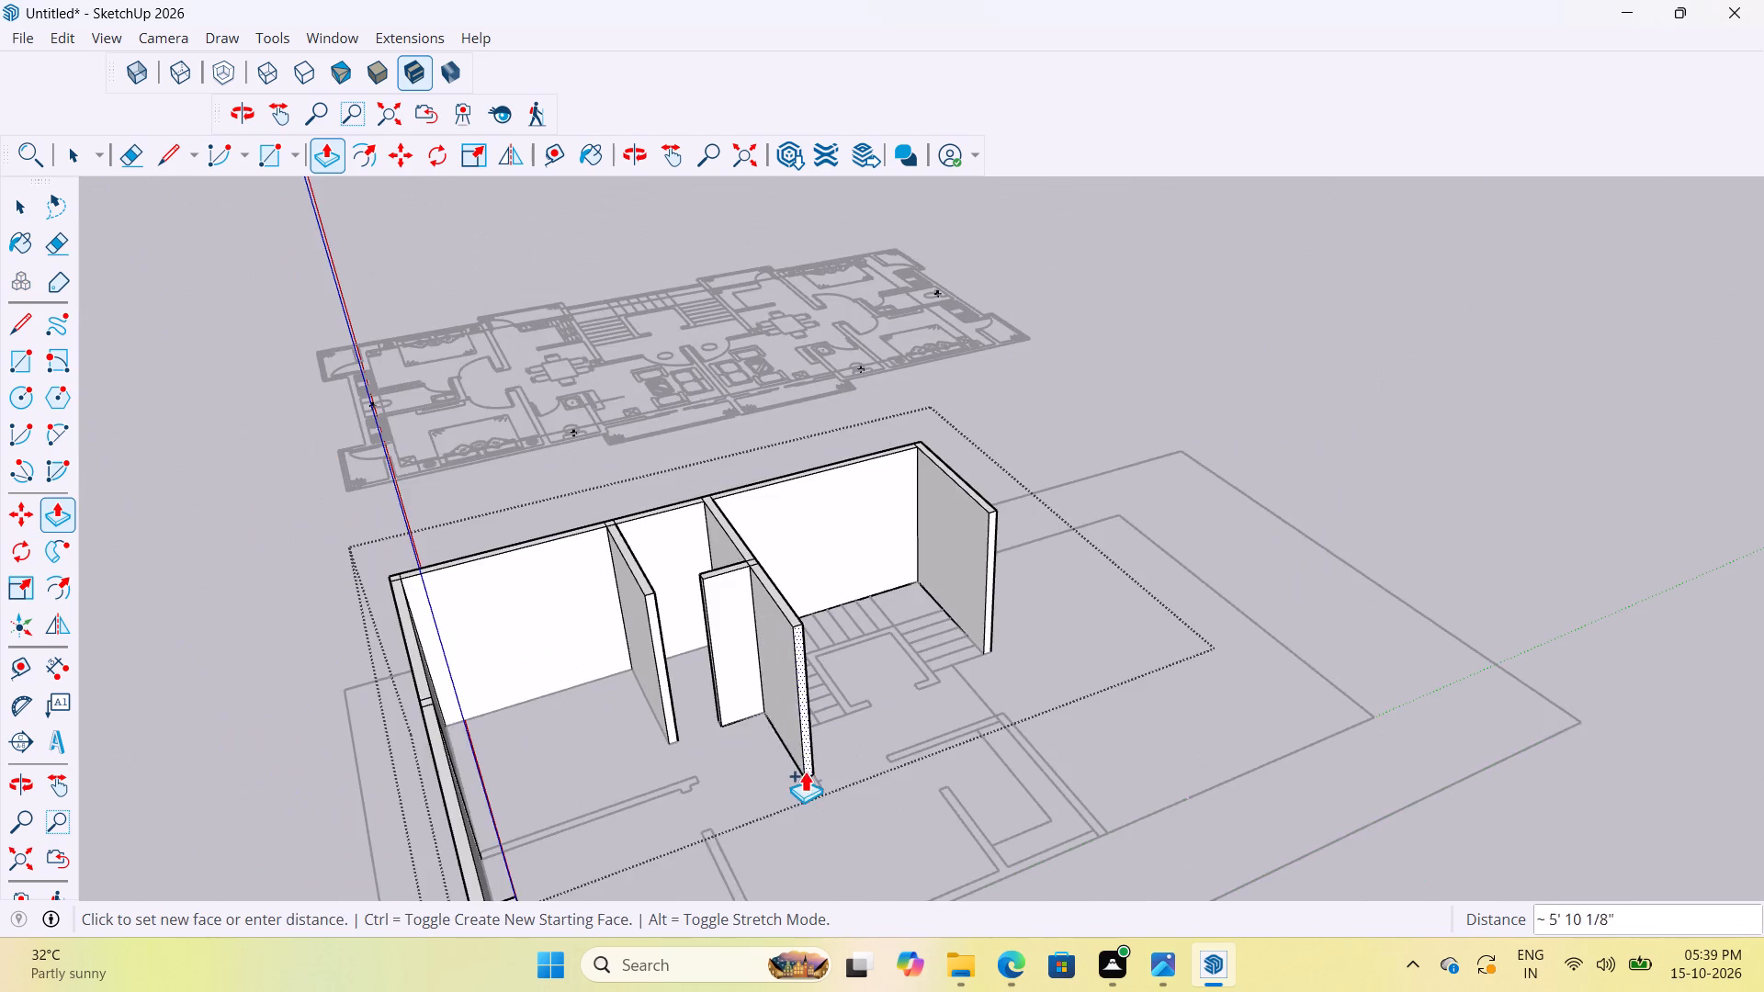
scroll(805, 771, "up", 14)
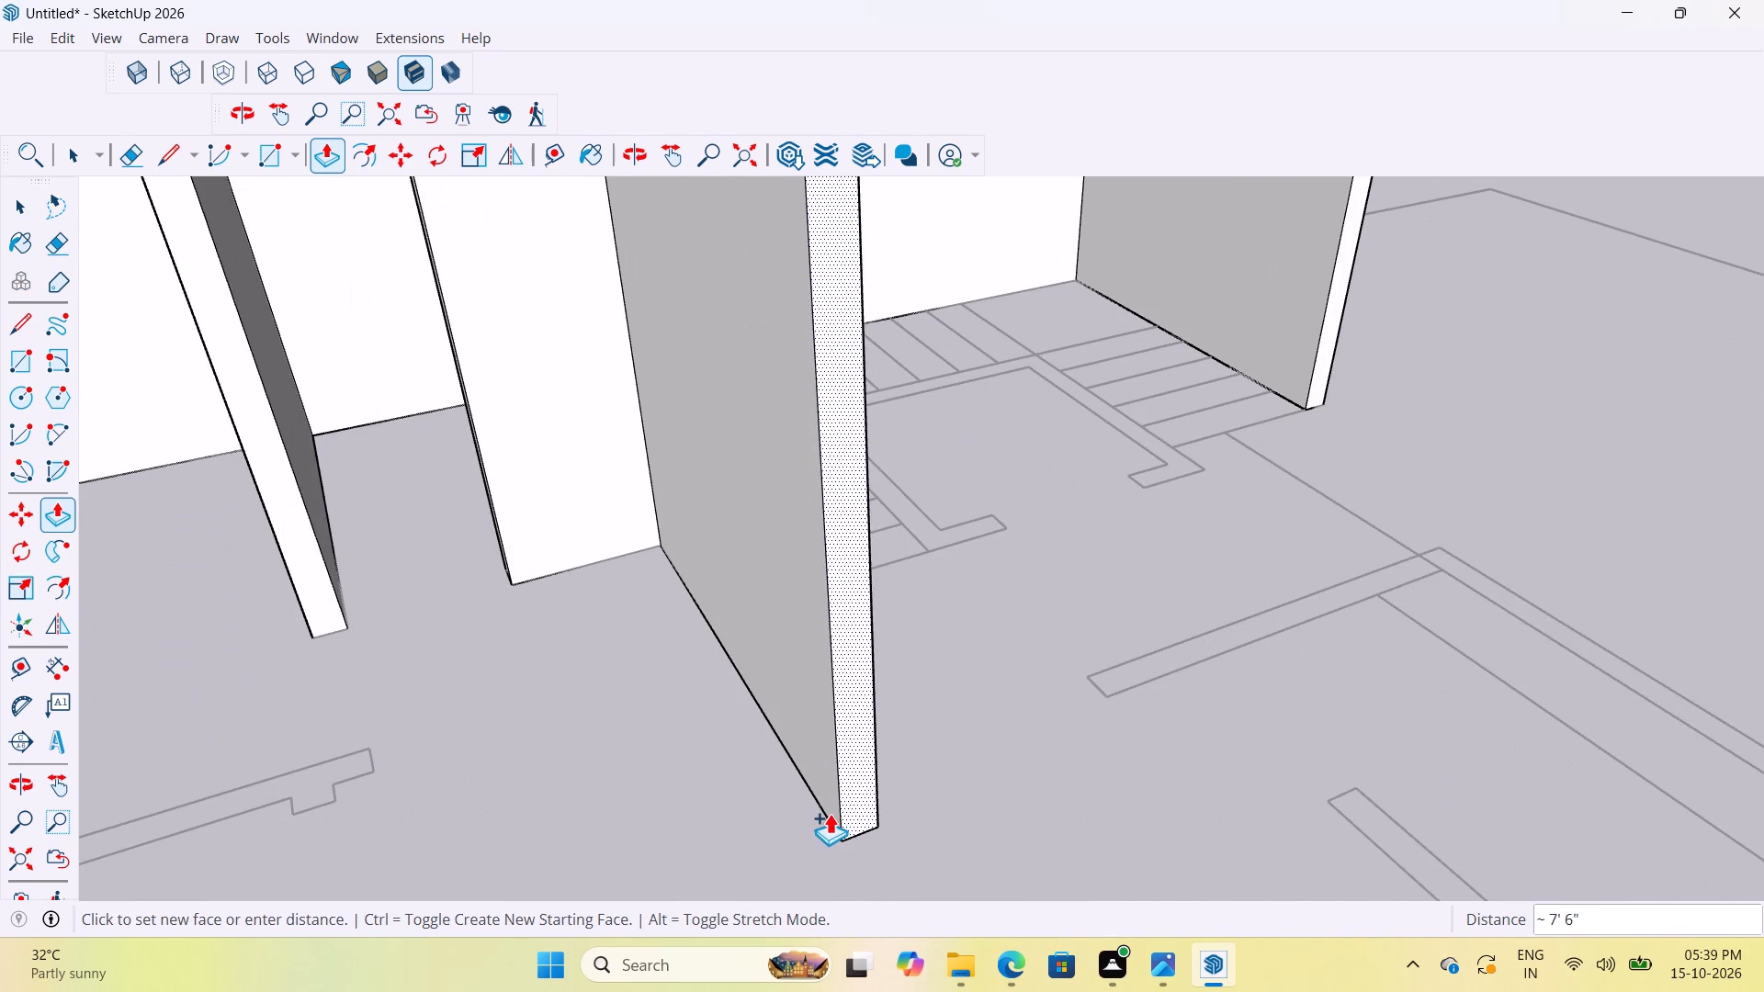
scroll(859, 772, "down", 12)
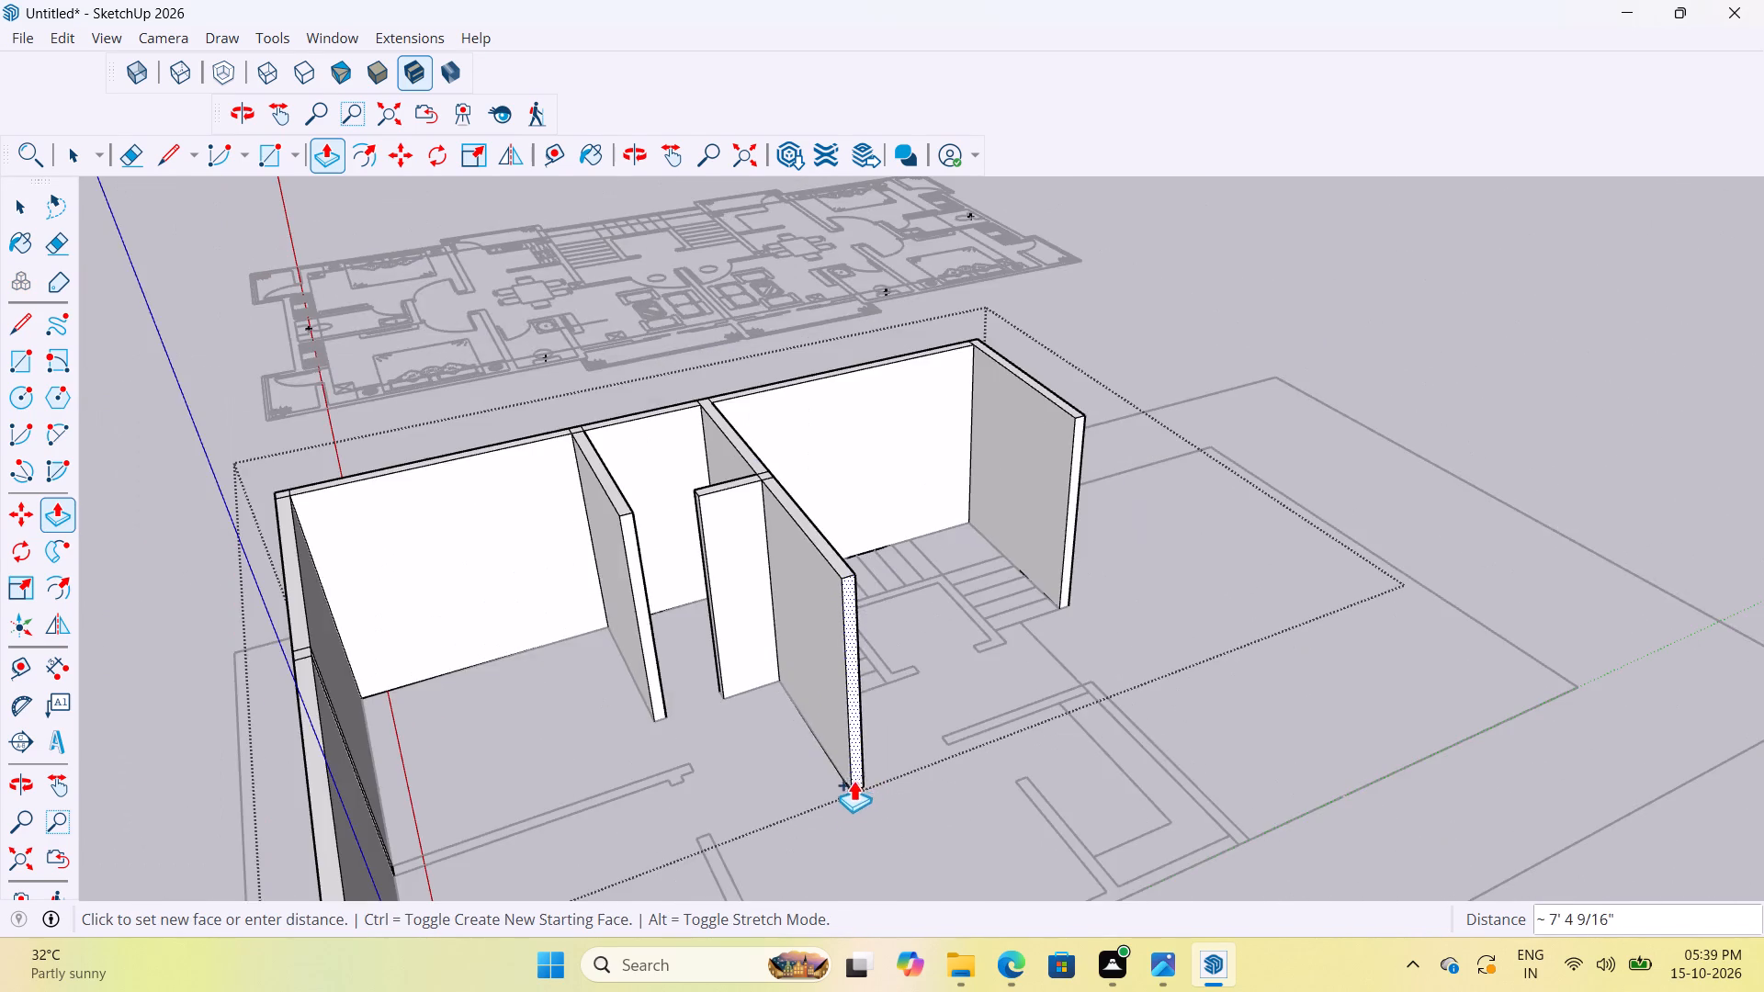
scroll(849, 806, "up", 16)
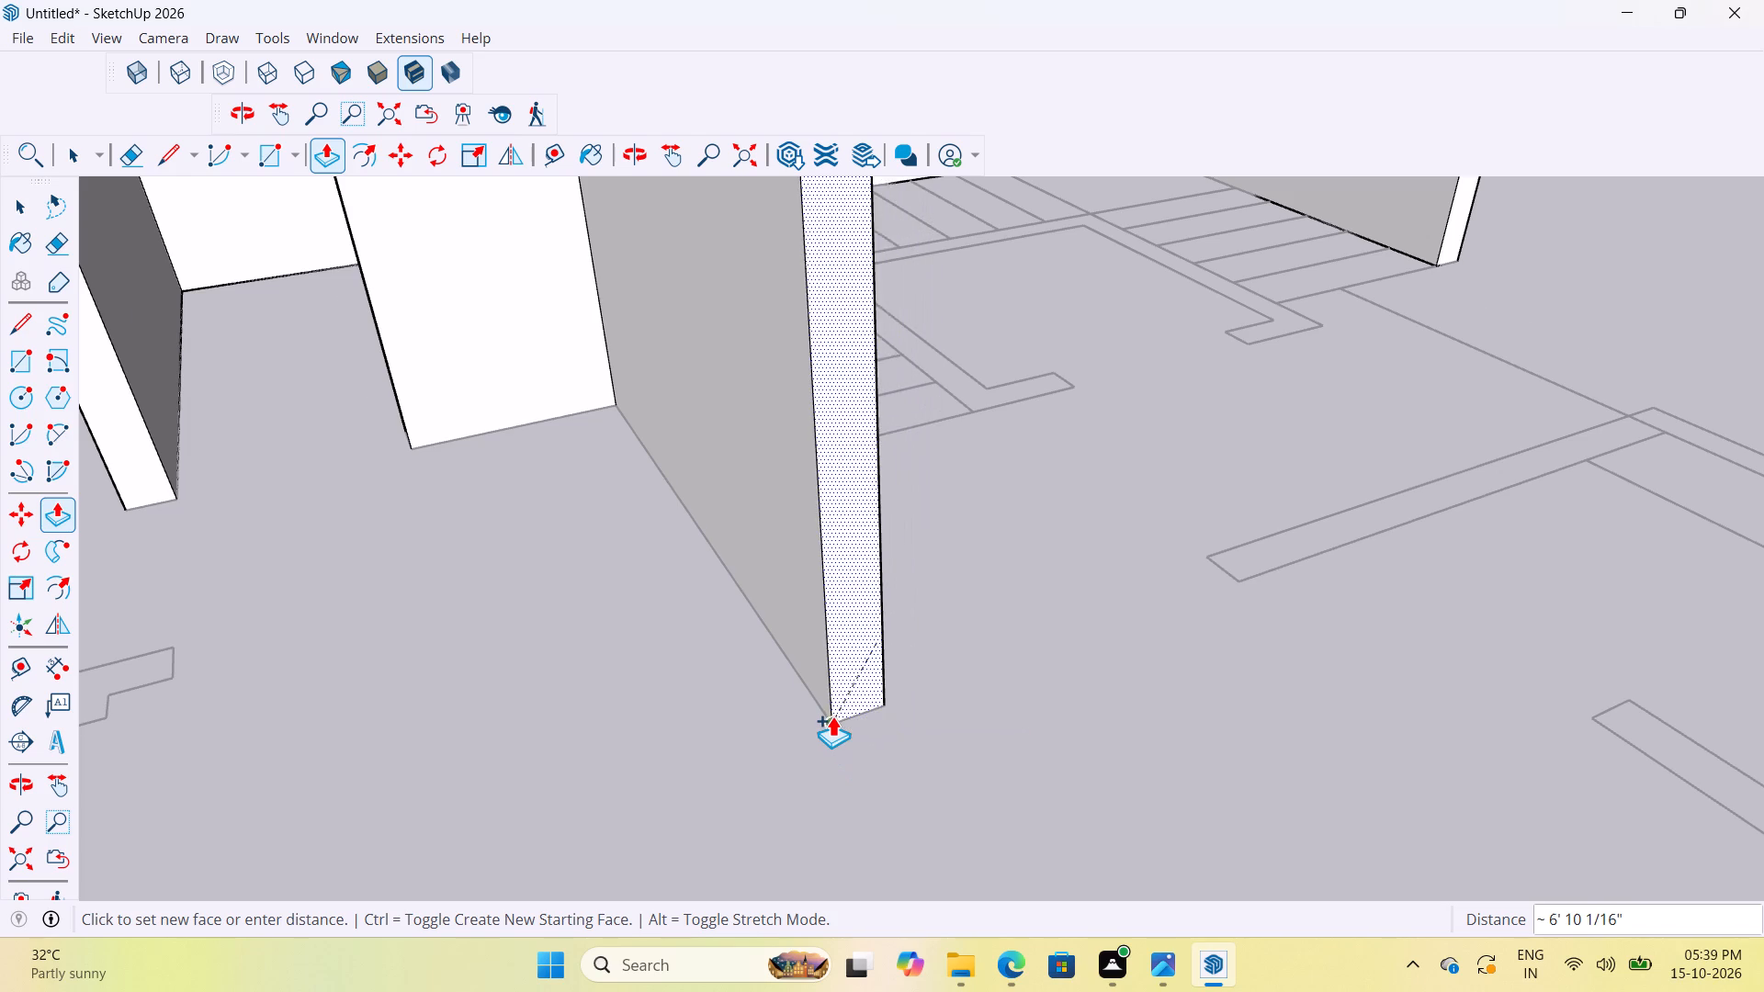
scroll(832, 716, "up", 4)
left_click(832, 716)
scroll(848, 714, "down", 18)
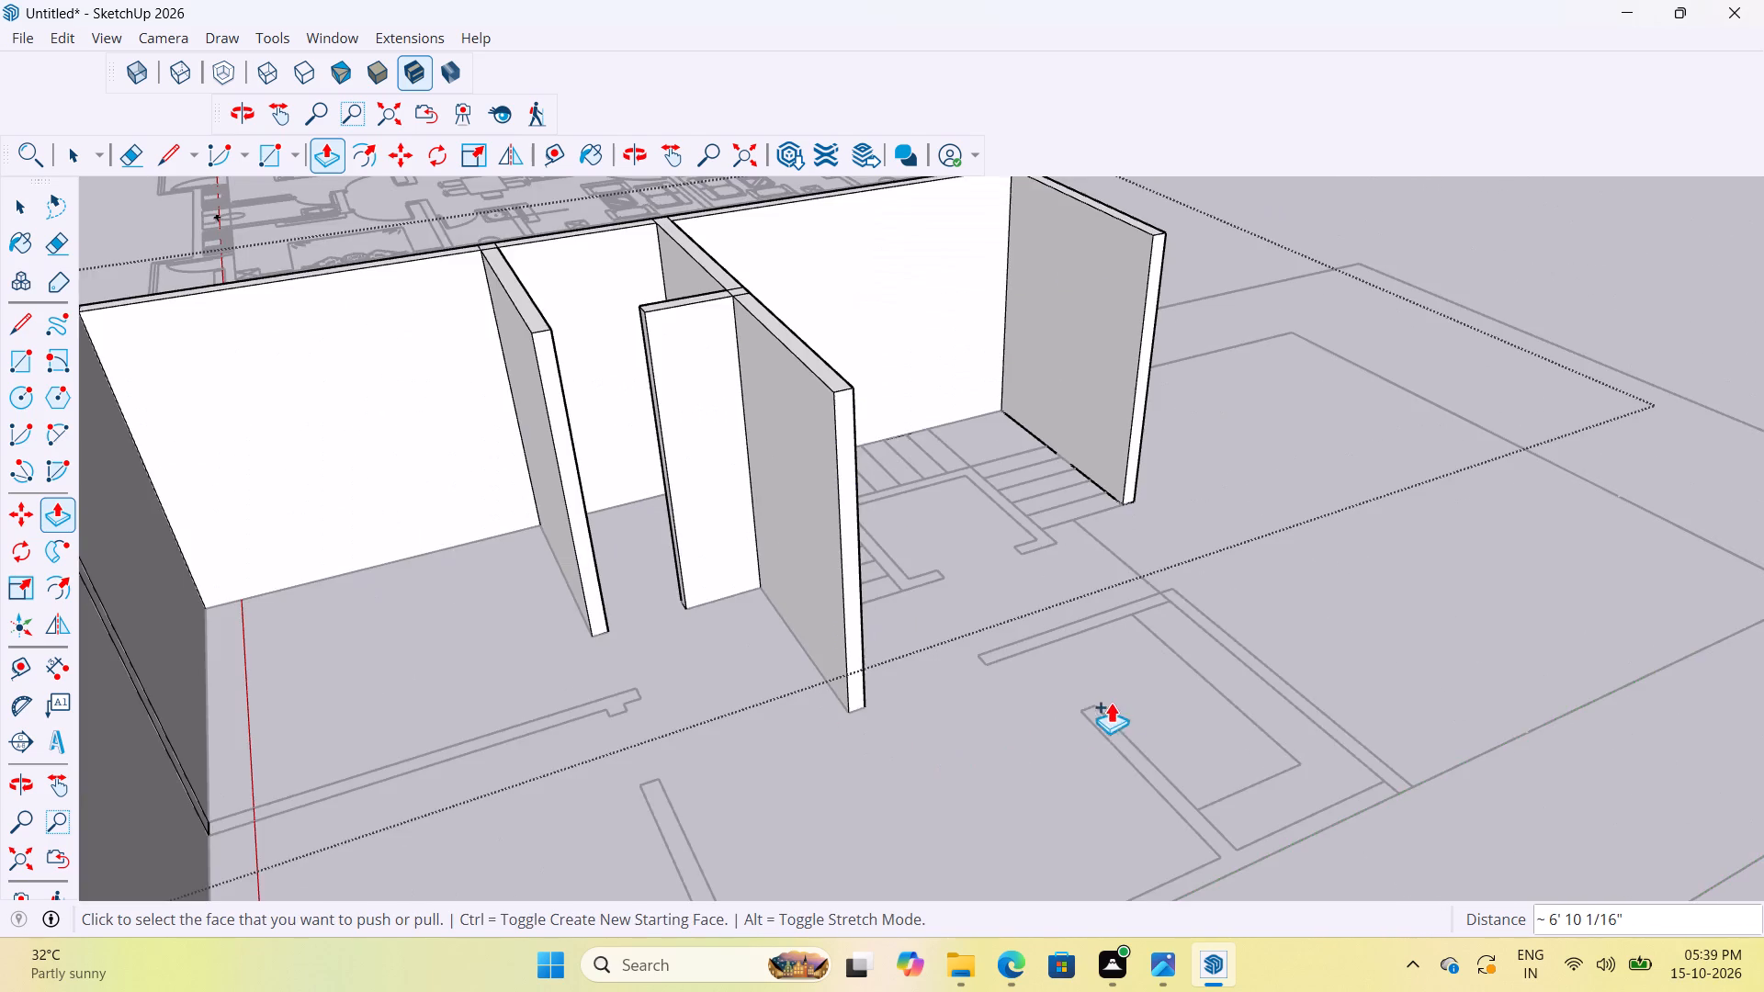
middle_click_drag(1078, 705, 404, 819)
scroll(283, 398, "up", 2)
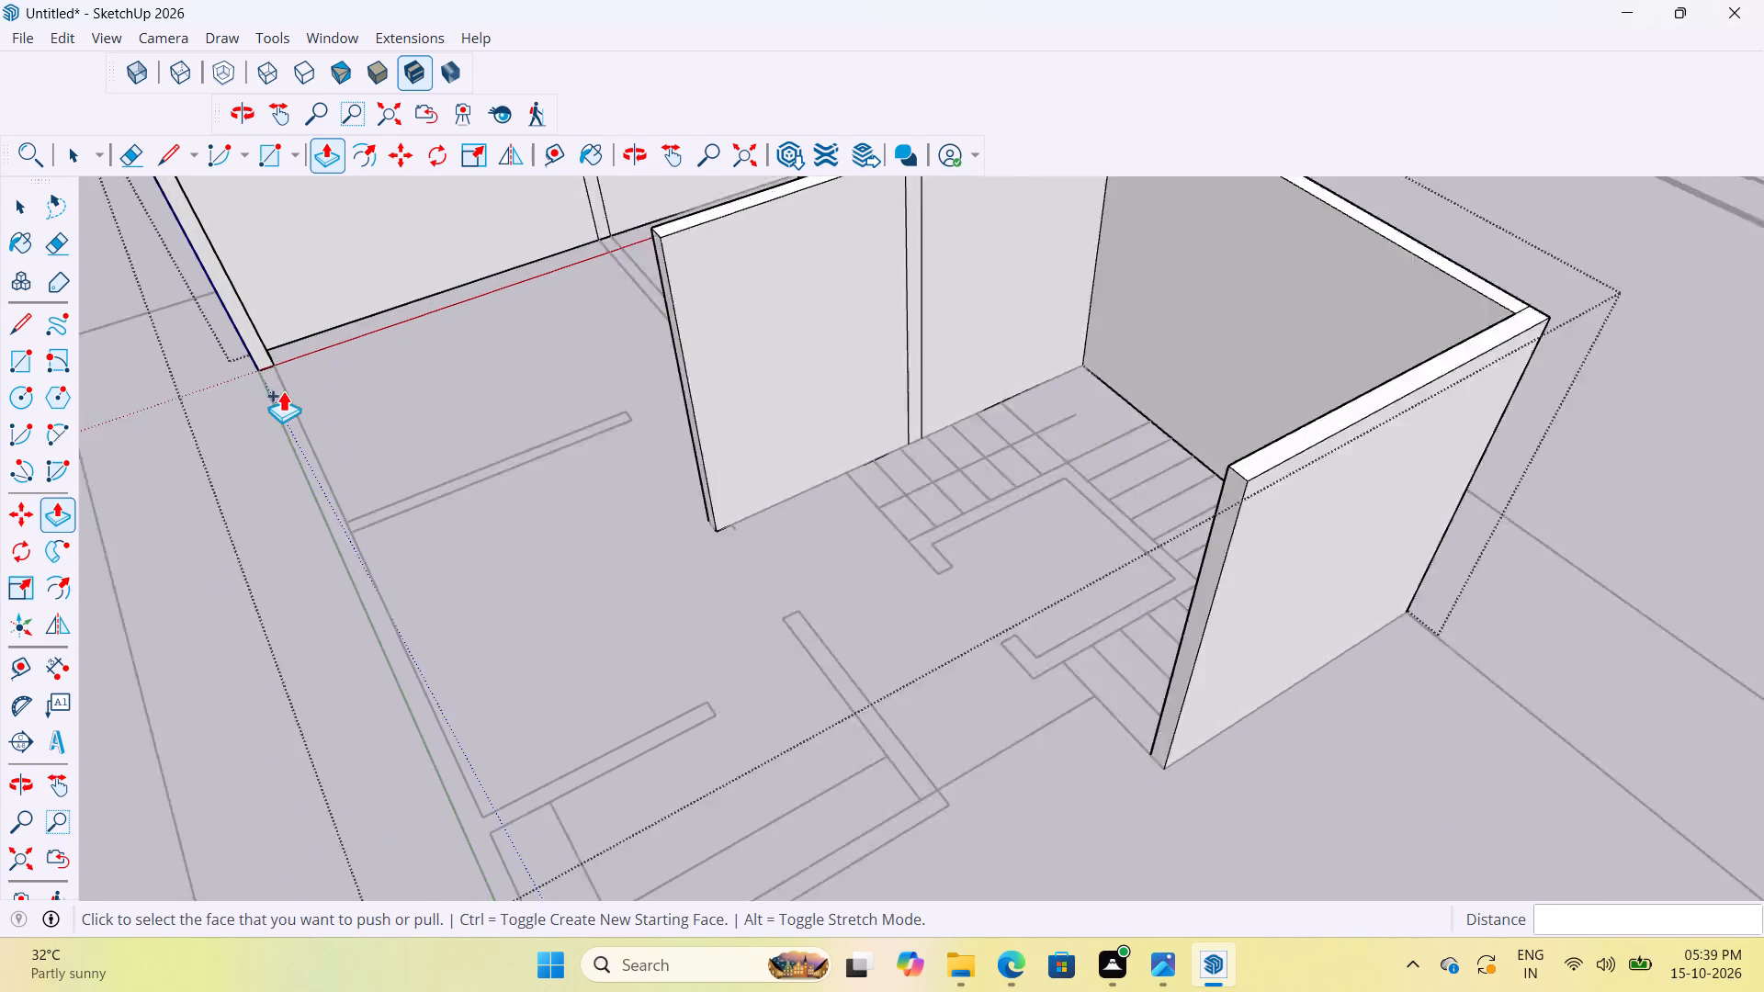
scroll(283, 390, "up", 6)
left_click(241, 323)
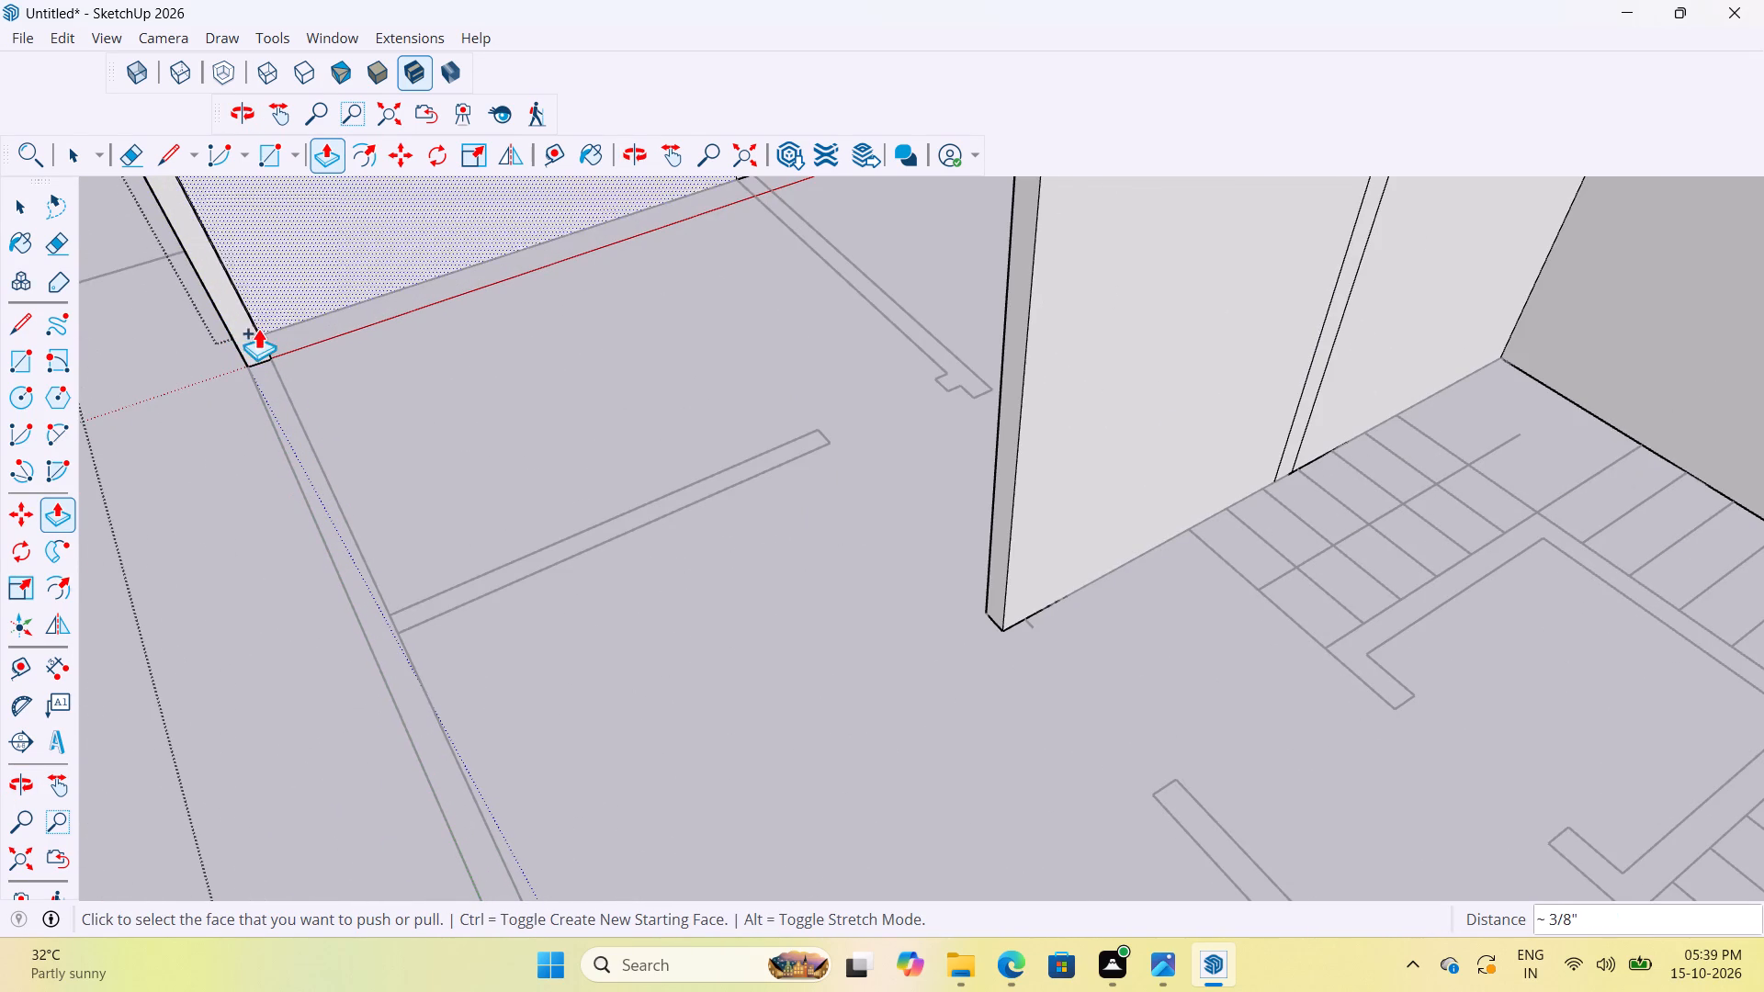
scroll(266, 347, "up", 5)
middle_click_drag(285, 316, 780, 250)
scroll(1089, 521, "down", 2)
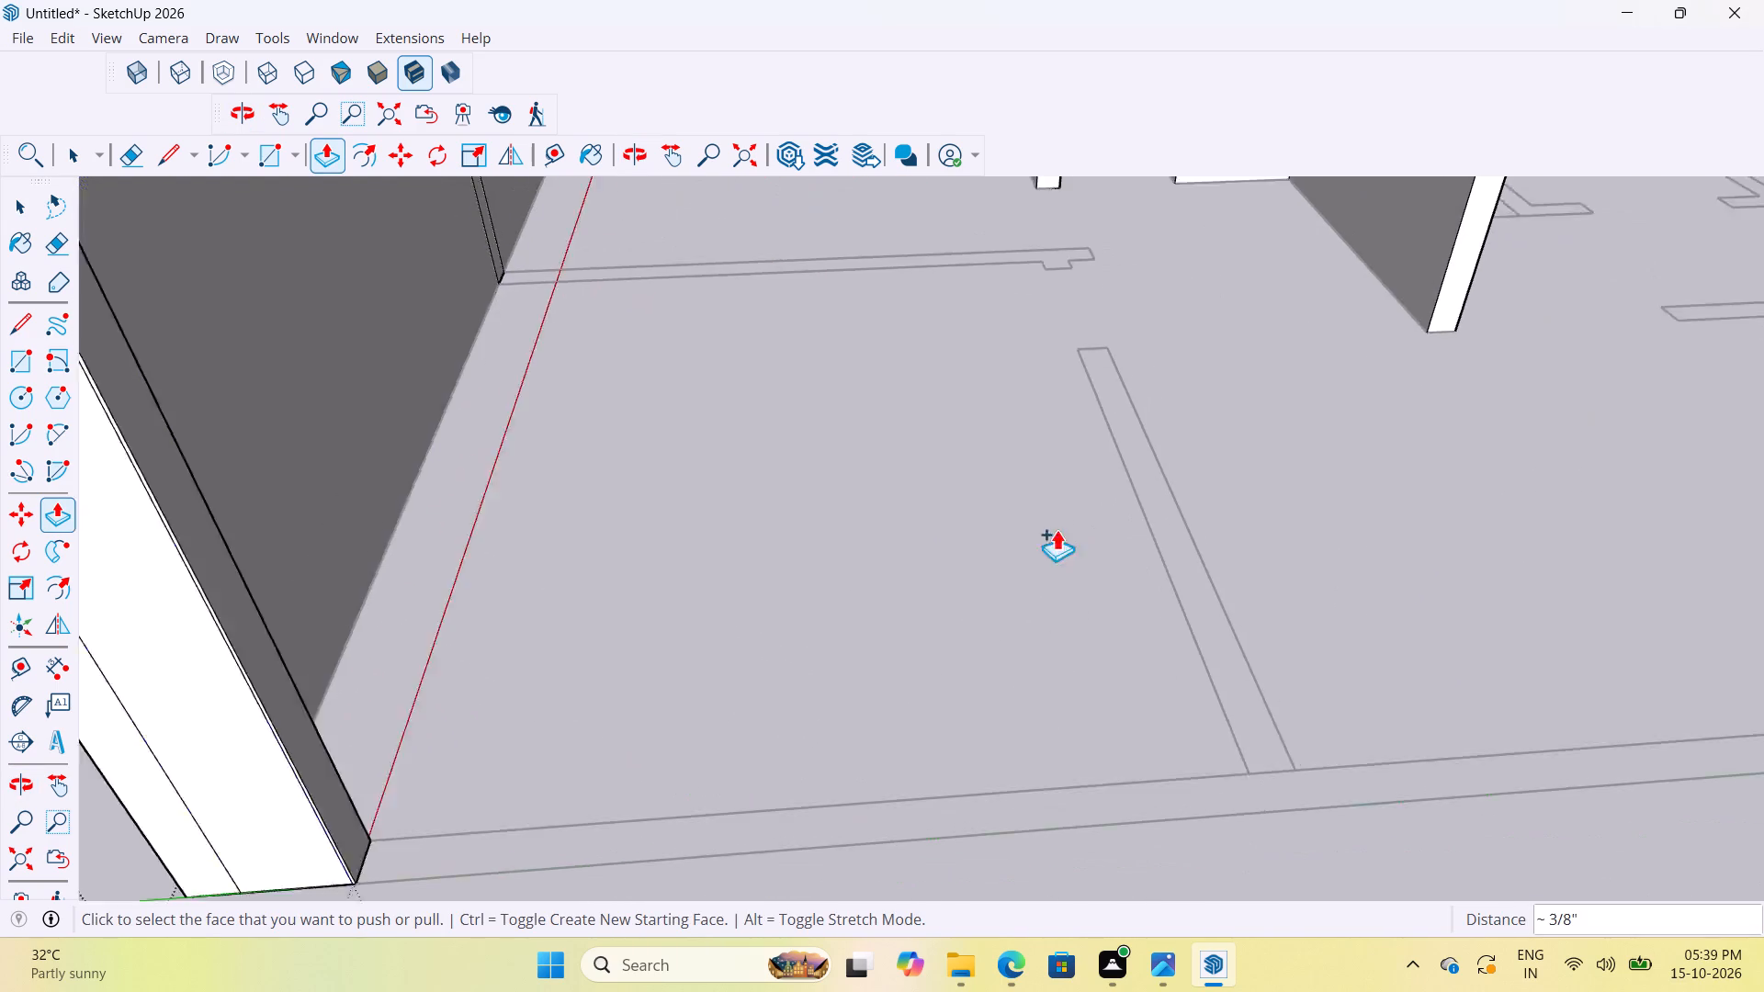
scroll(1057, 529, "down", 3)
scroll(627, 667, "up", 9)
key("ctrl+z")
Extend the end face of the outer wall at the origin corner along the green axis to the first interior wall's near edge.
scroll(615, 665, "up", 3)
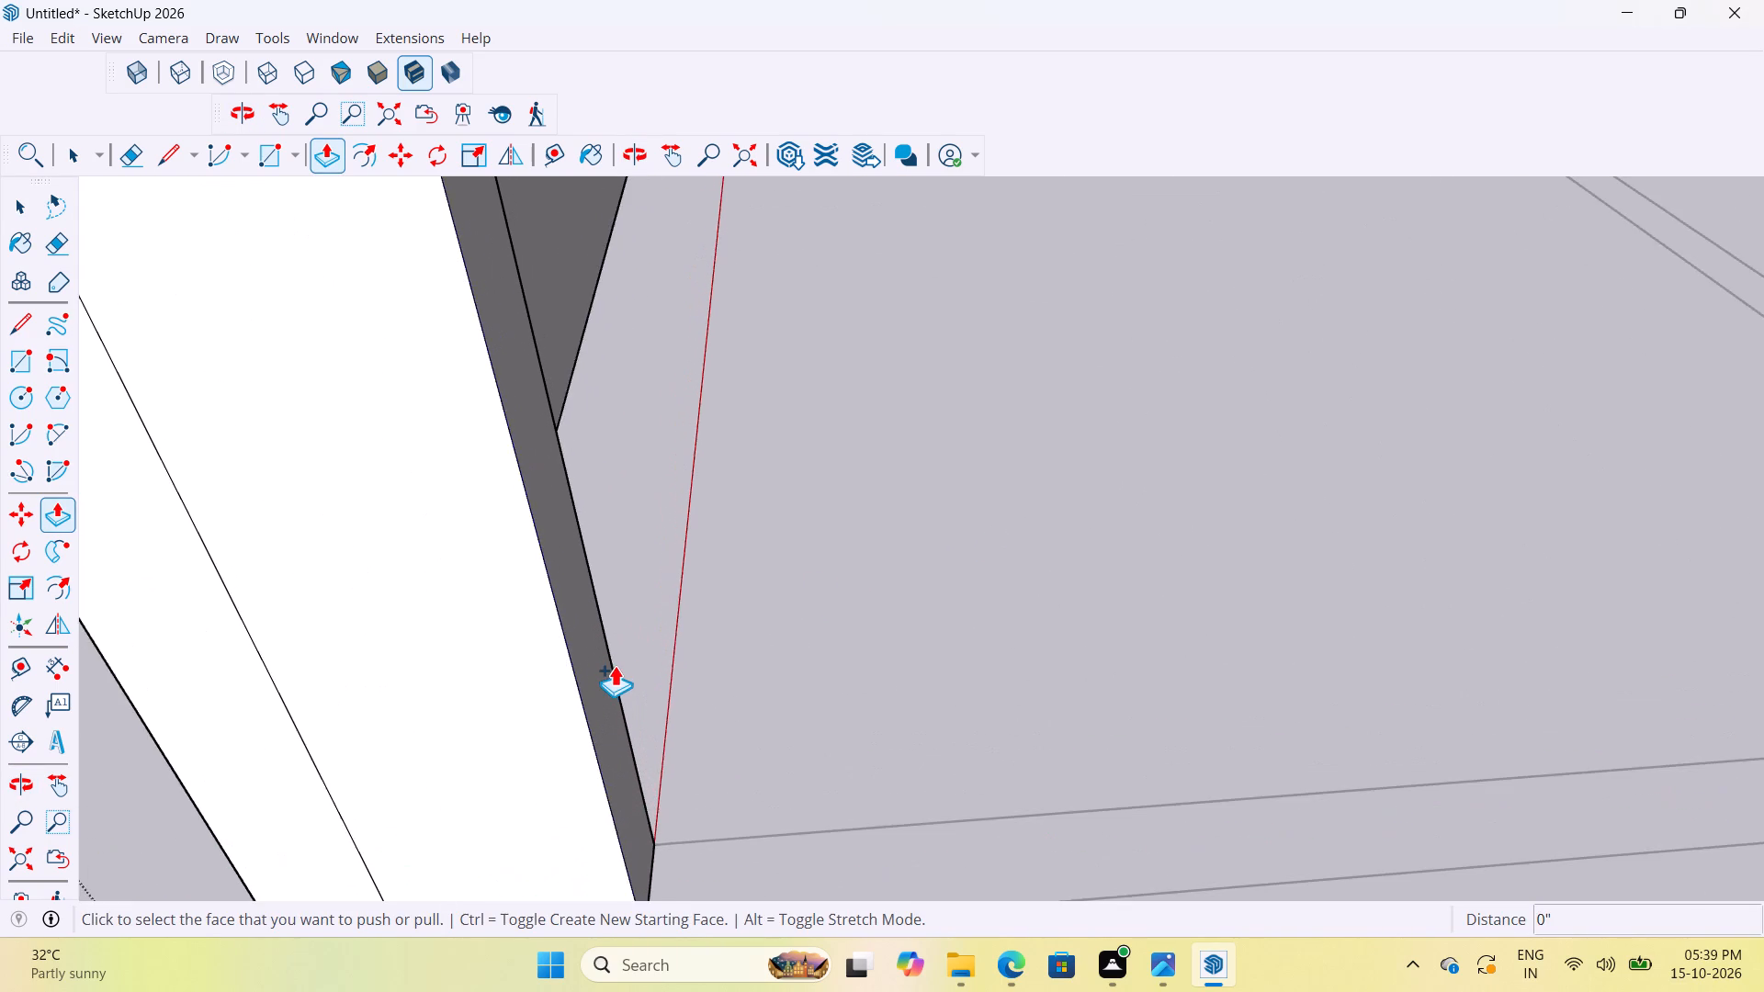
scroll(615, 665, "up", 1)
middle_click_drag(633, 701, 436, 734)
left_click(582, 635)
scroll(739, 615, "down", 3)
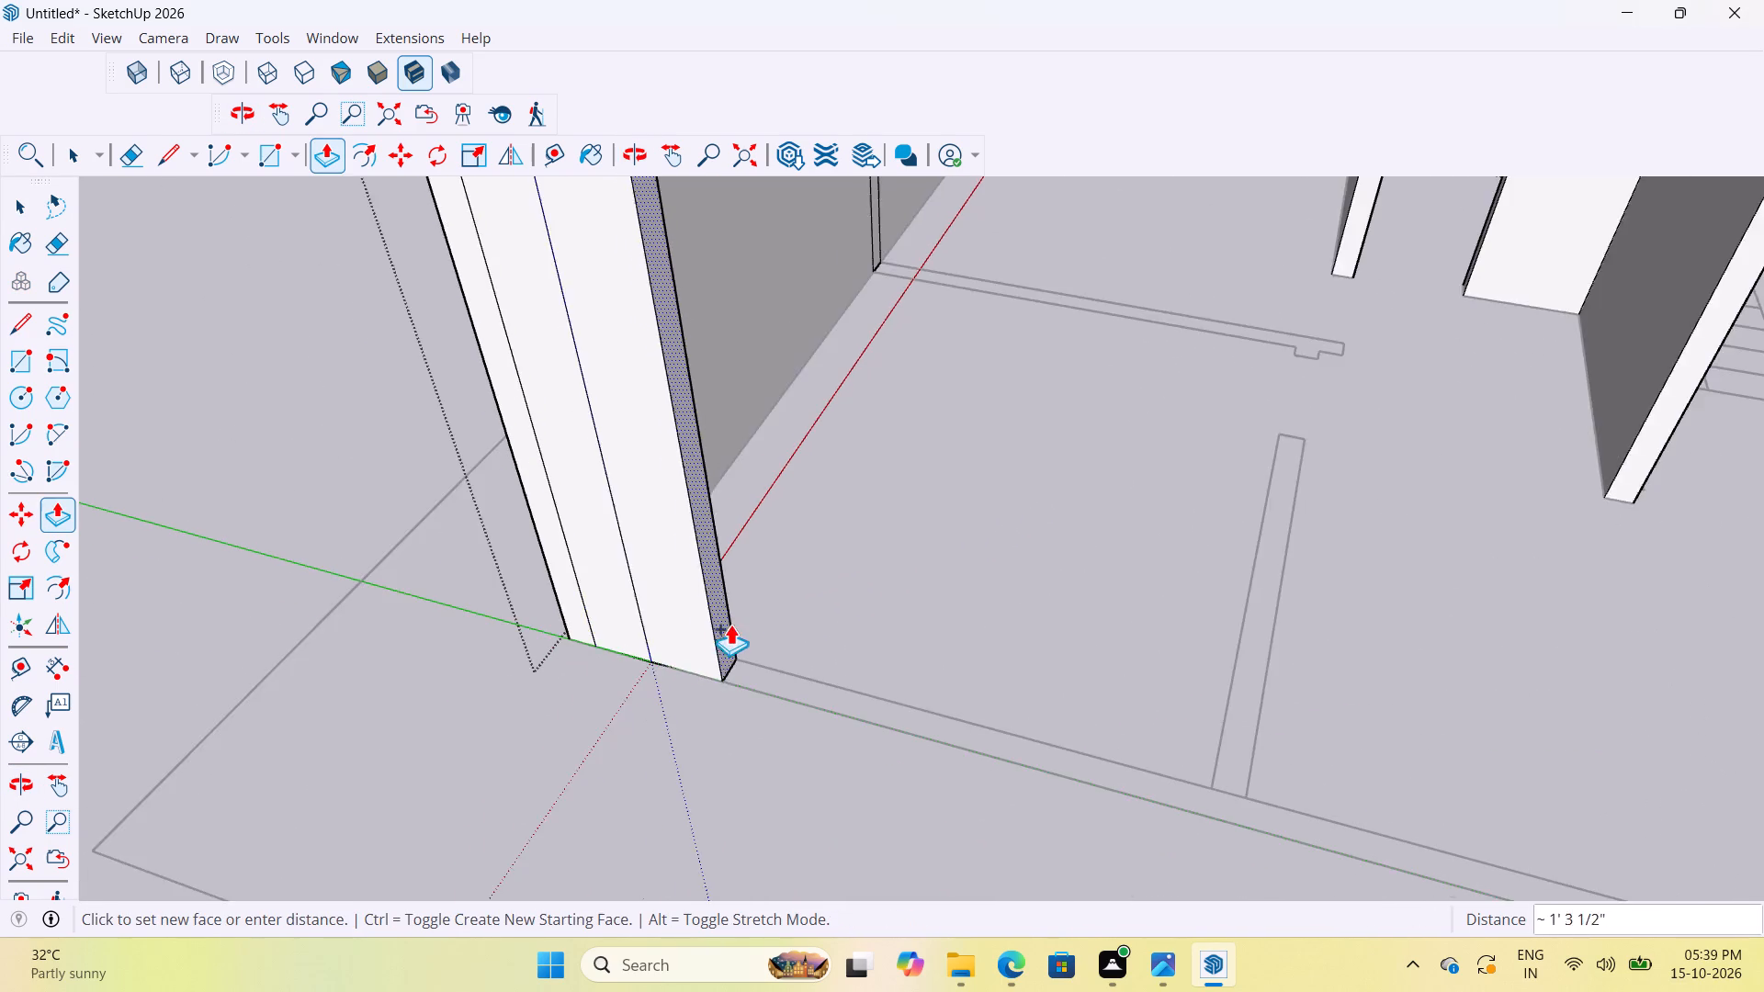
scroll(730, 624, "down", 7)
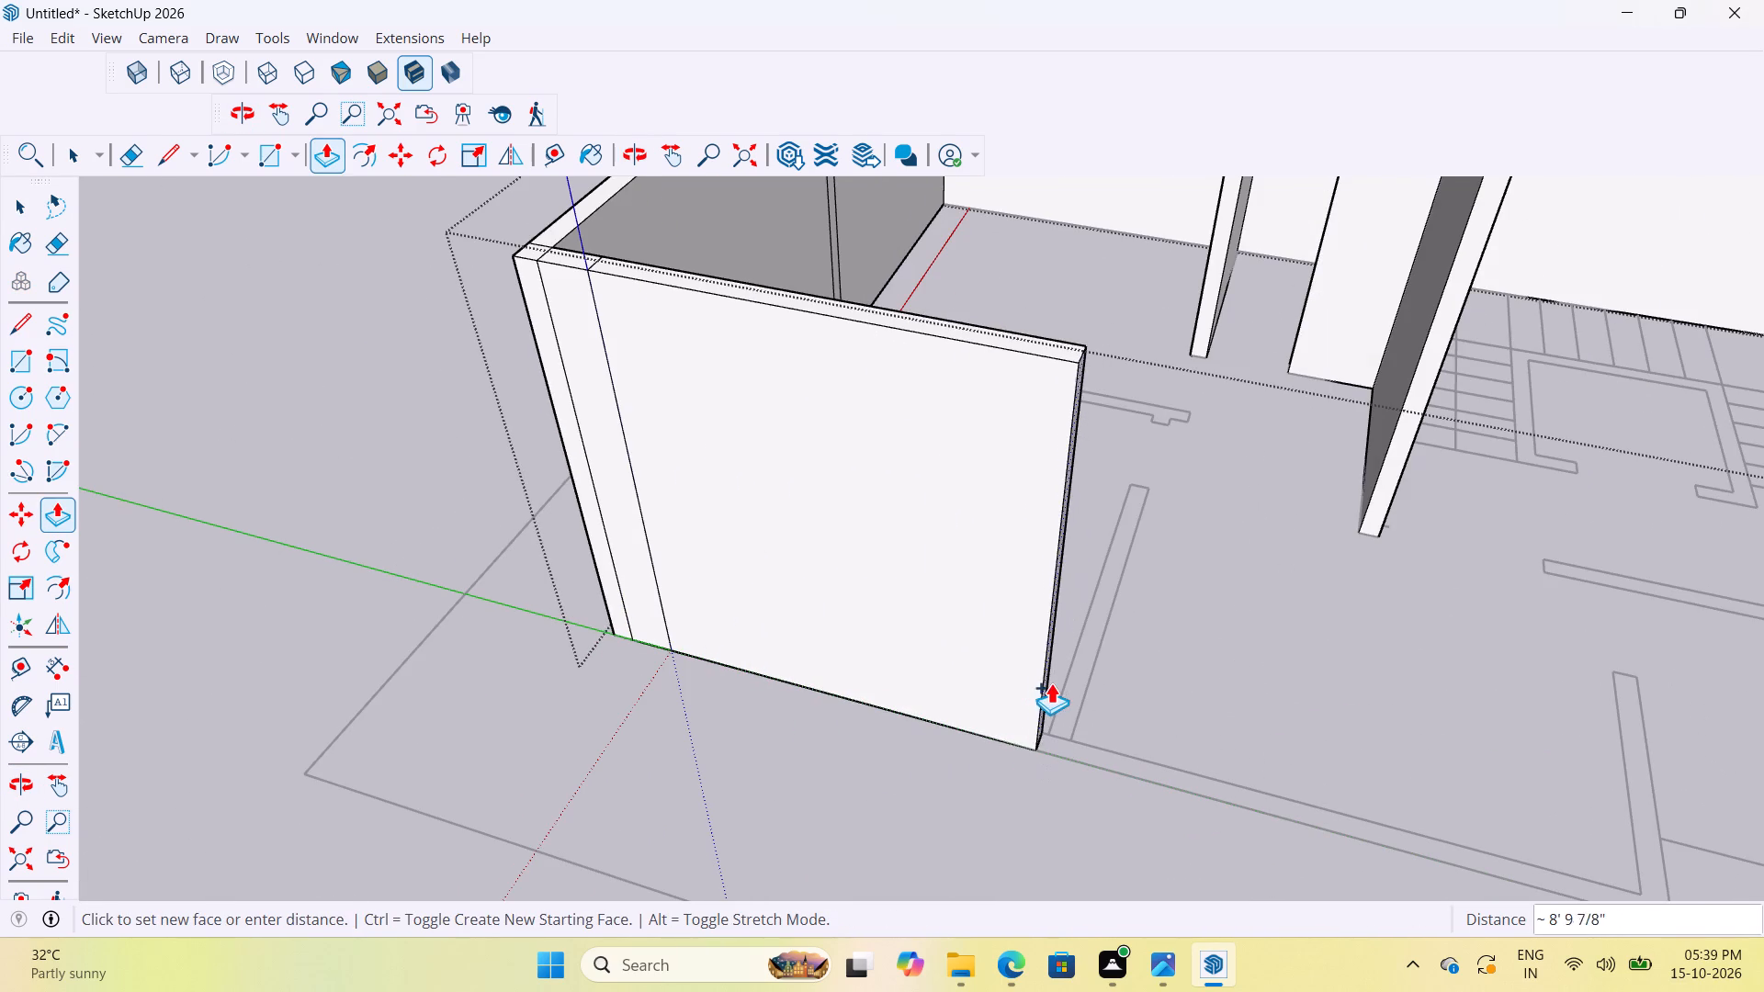
left_click(1092, 602)
Extend the outer wall's end face by a separate junction section about 6" long where the first interior wall meets it.
scroll(1094, 744, "up", 5)
middle_click_drag(1114, 744, 989, 760)
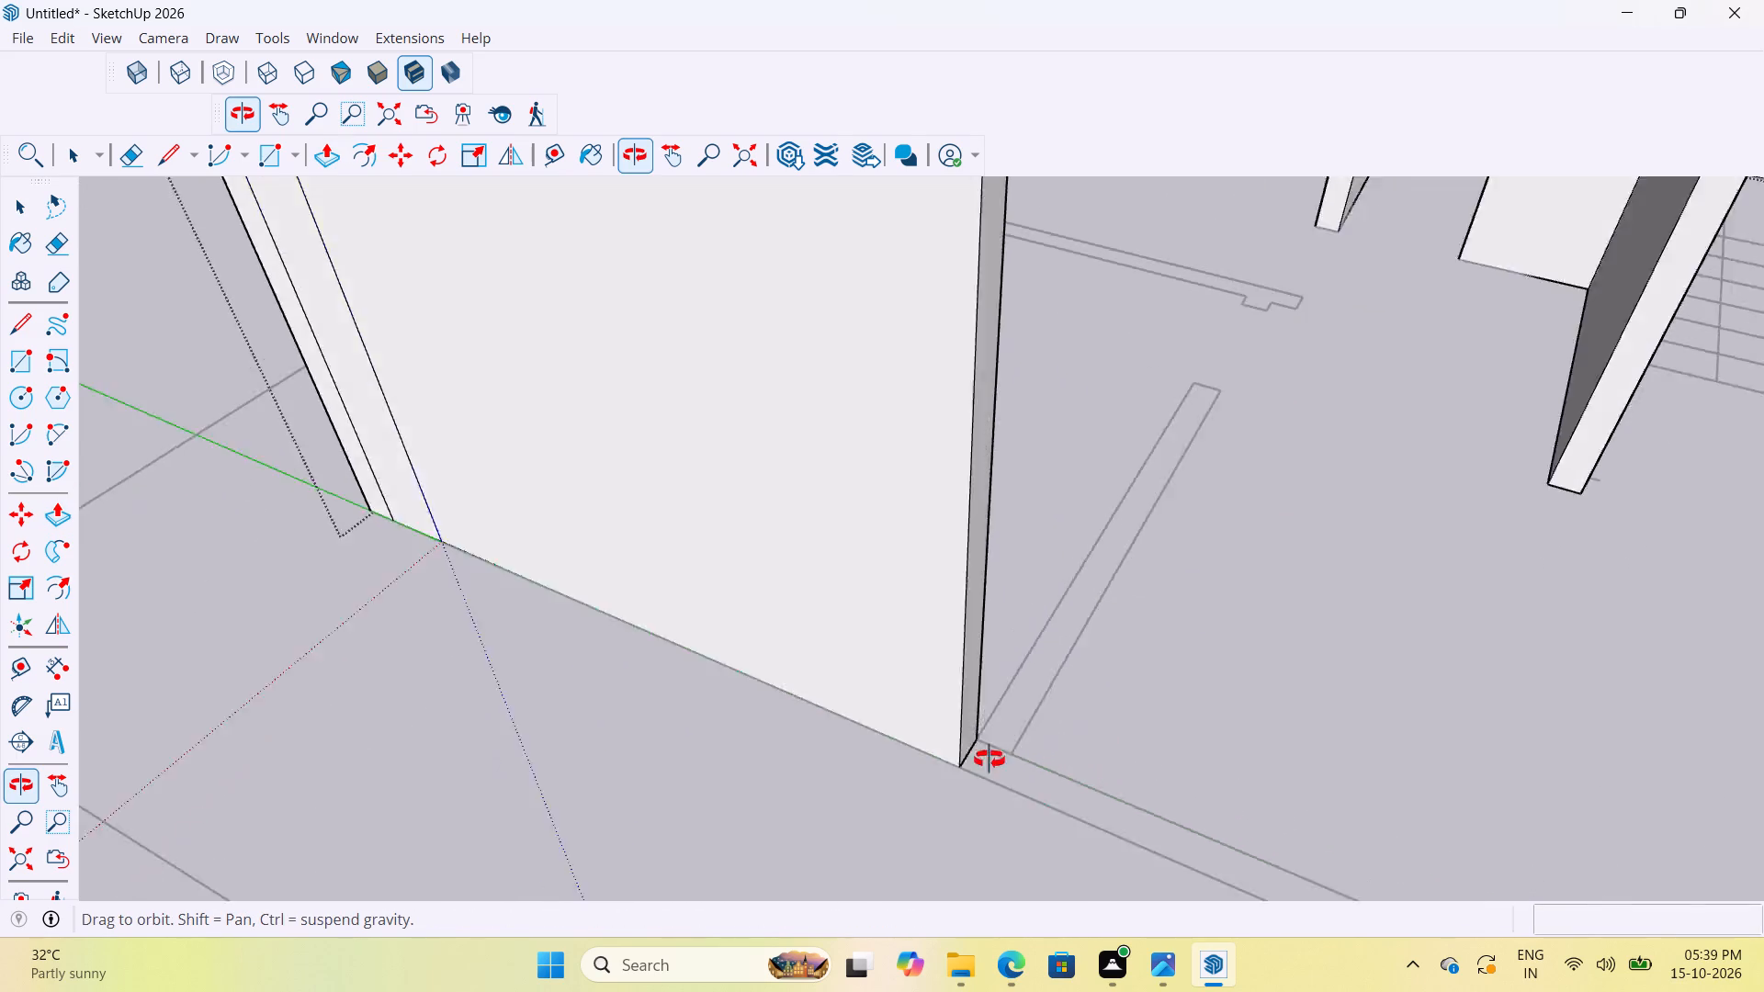
middle_click_drag(989, 760, 618, 720)
left_click(736, 659)
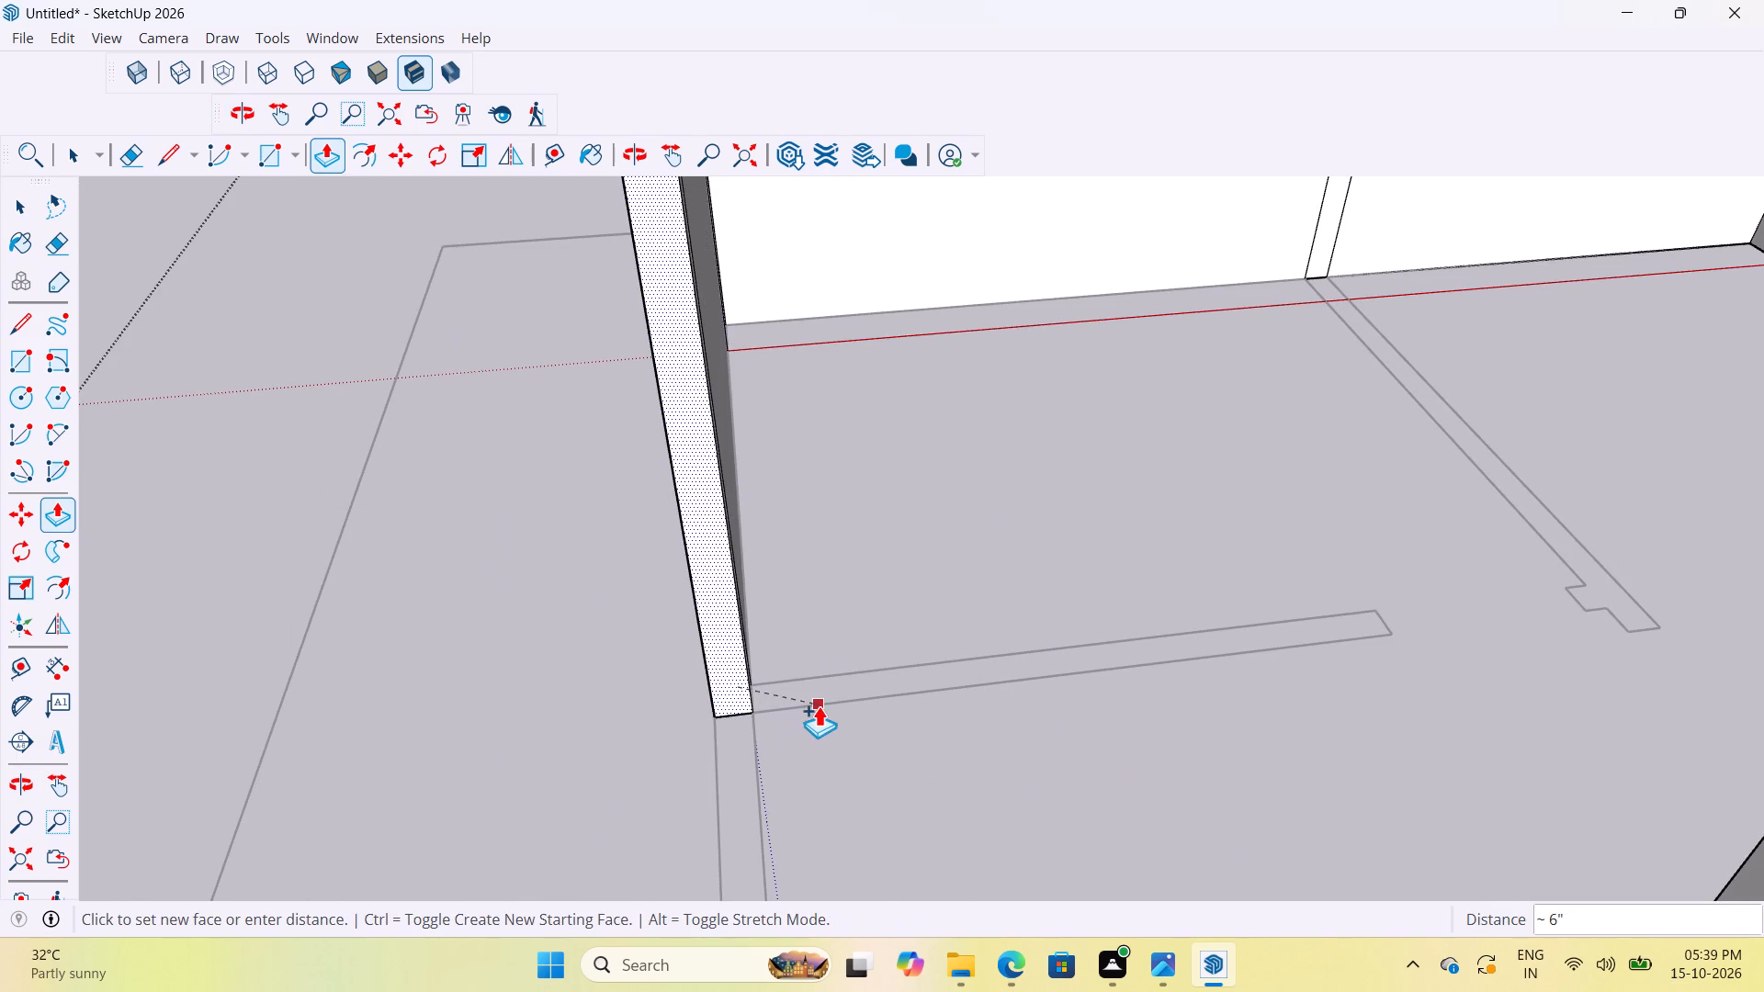
left_click(819, 705)
Pull the junction section's inner face about 9' along the first interior wall to its free end.
scroll(870, 692, "up", 5)
middle_click_drag(785, 684, 658, 687)
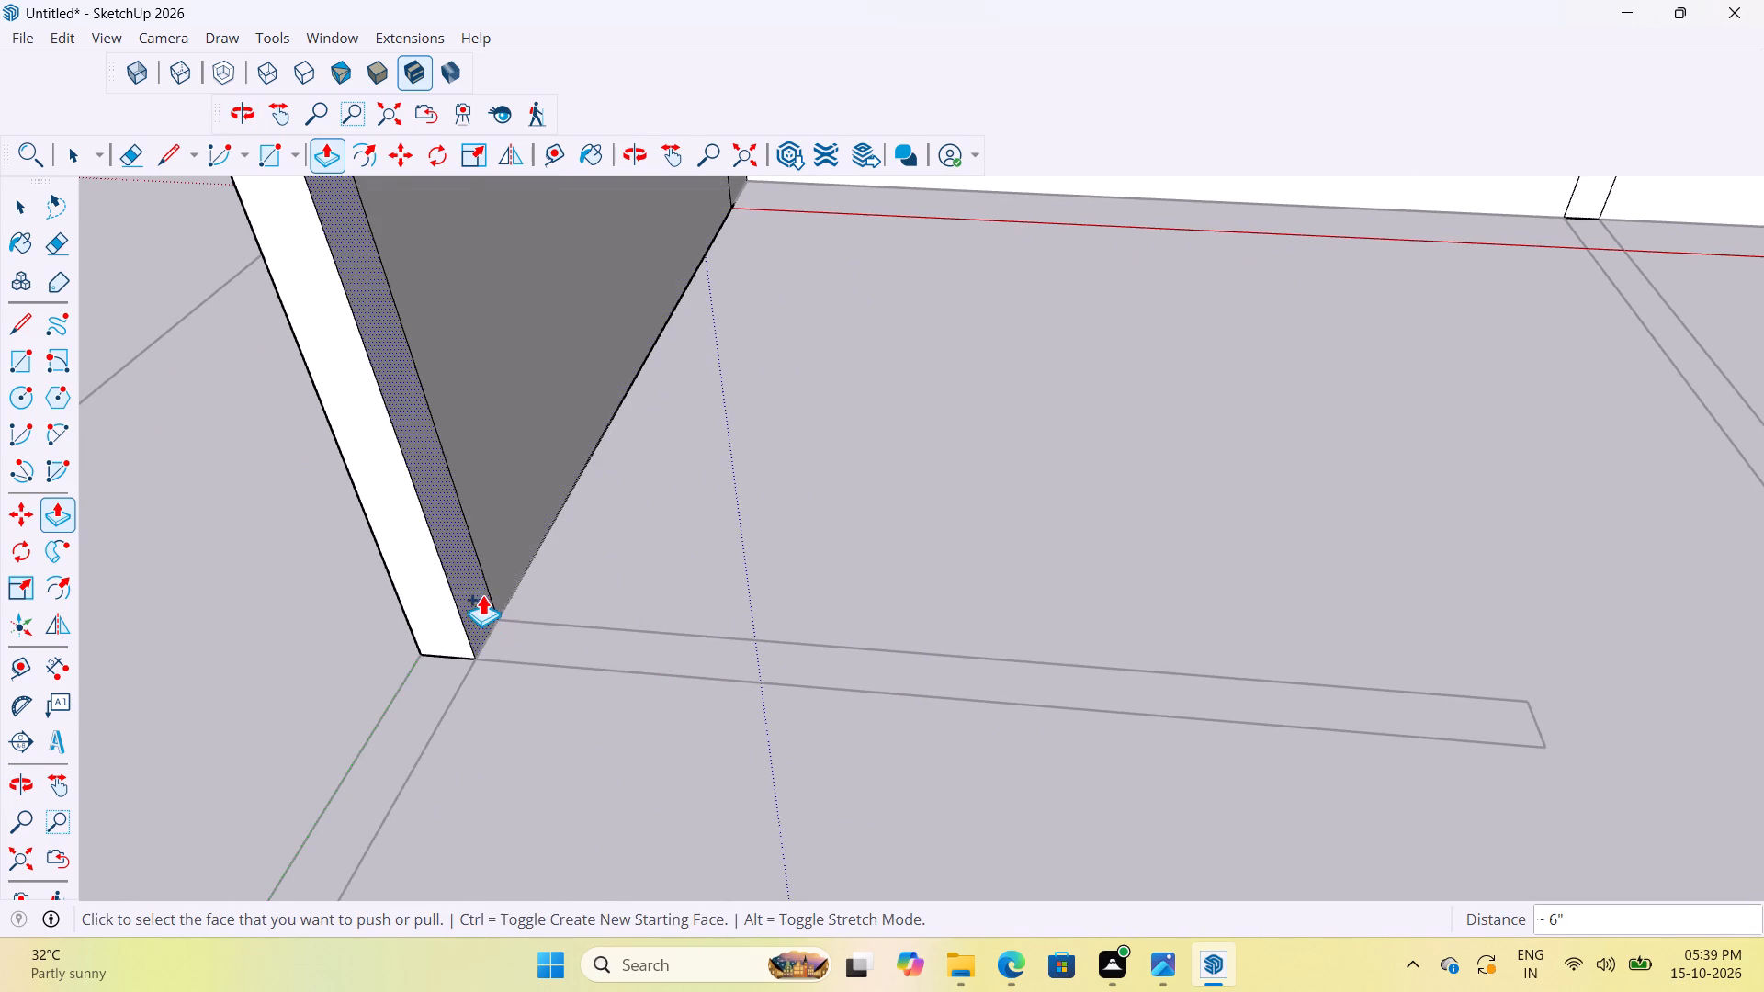
left_click(474, 594)
left_click(1545, 750)
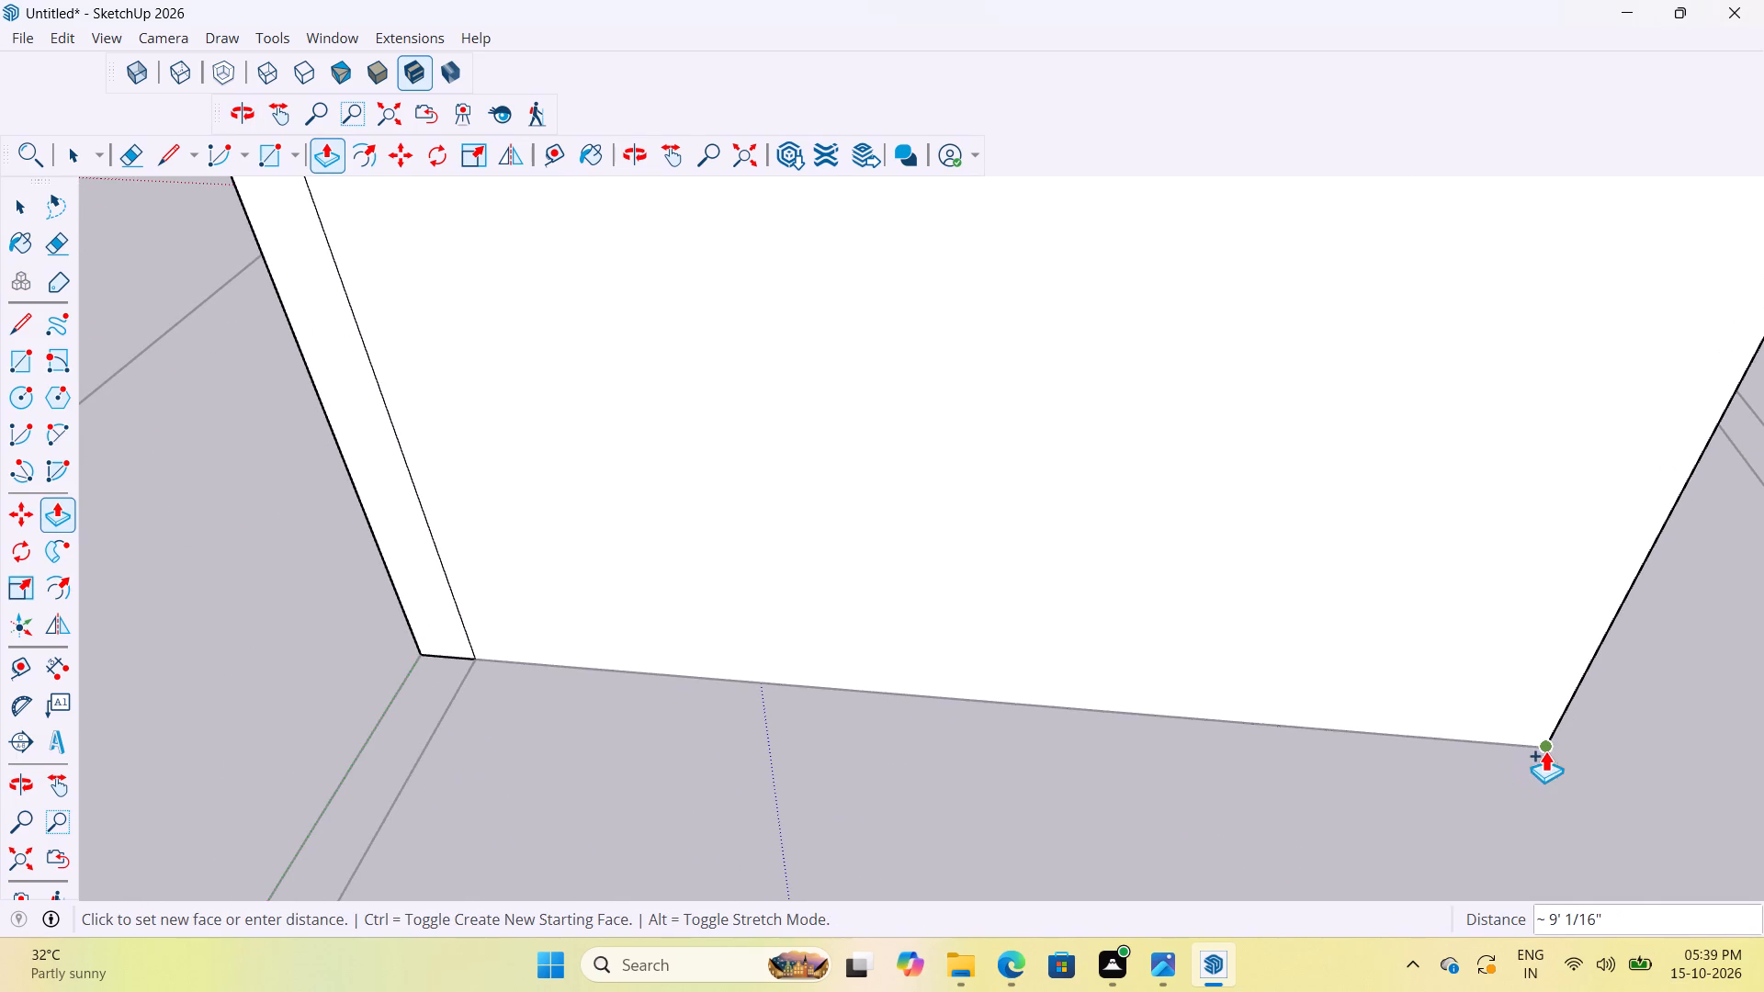
Extend the outer wall's end face about 11' 4" past the first interior wall to the second interior wall's near edge.
scroll(1256, 687, "down", 18)
scroll(1121, 666, "up", 10)
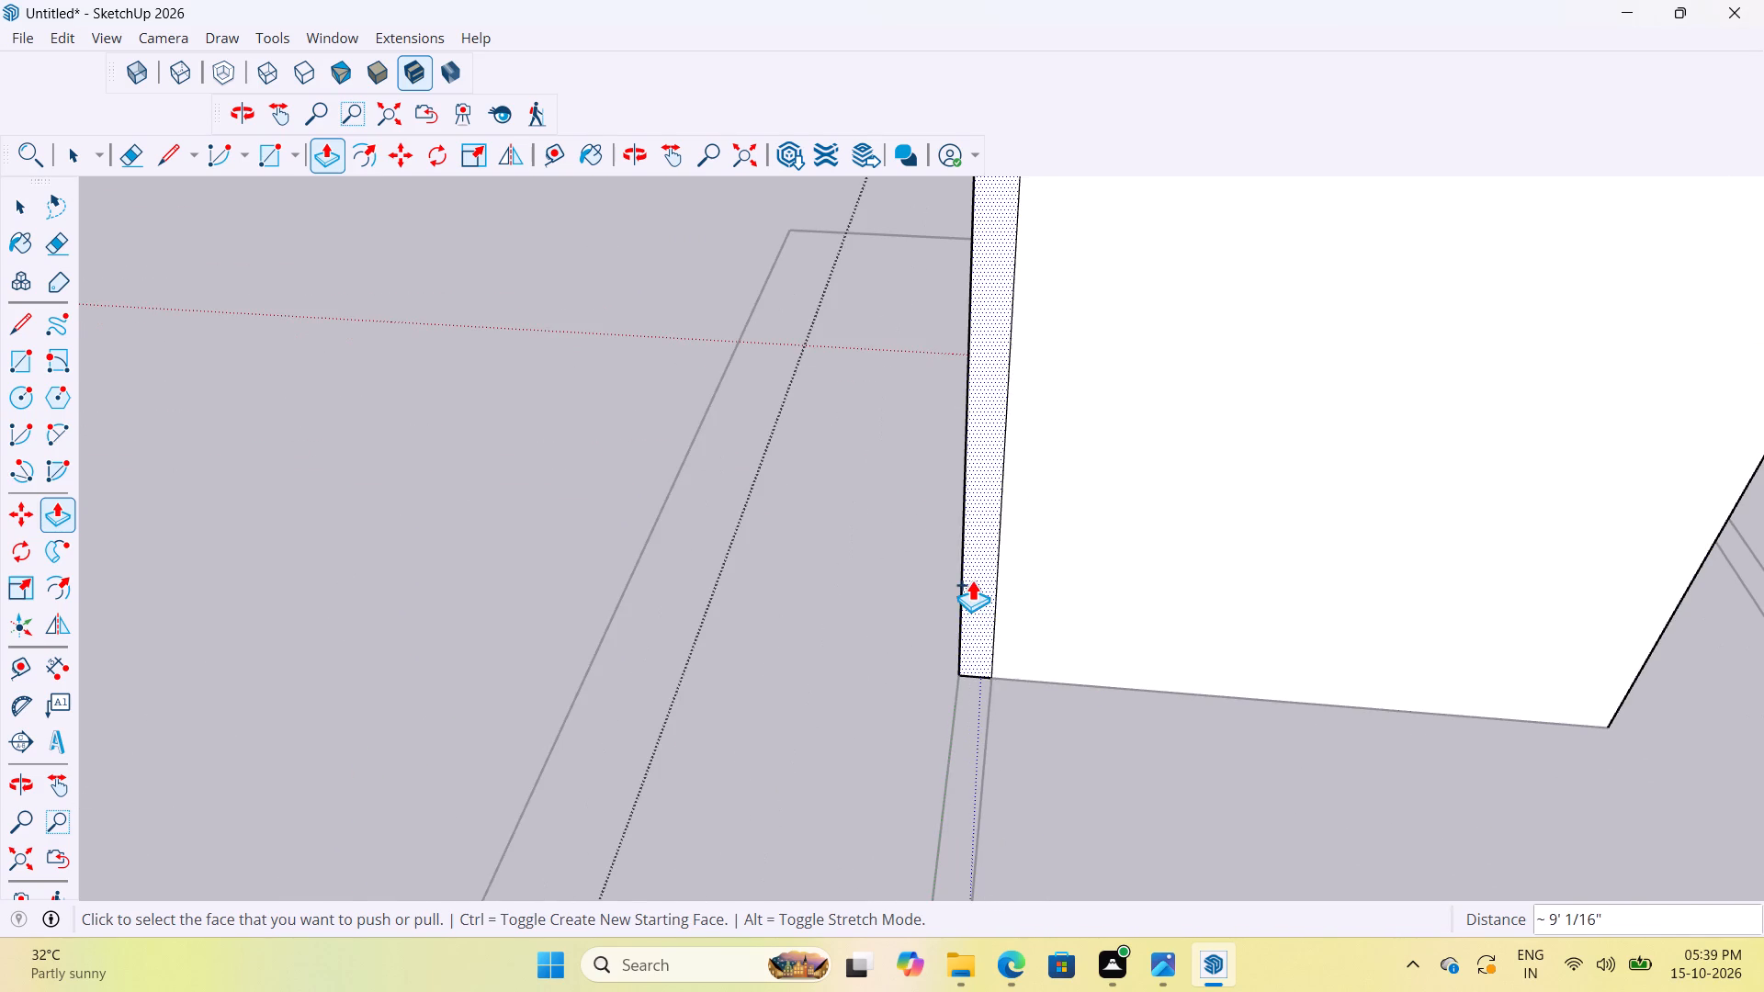
left_click(977, 580)
scroll(980, 653, "down", 16)
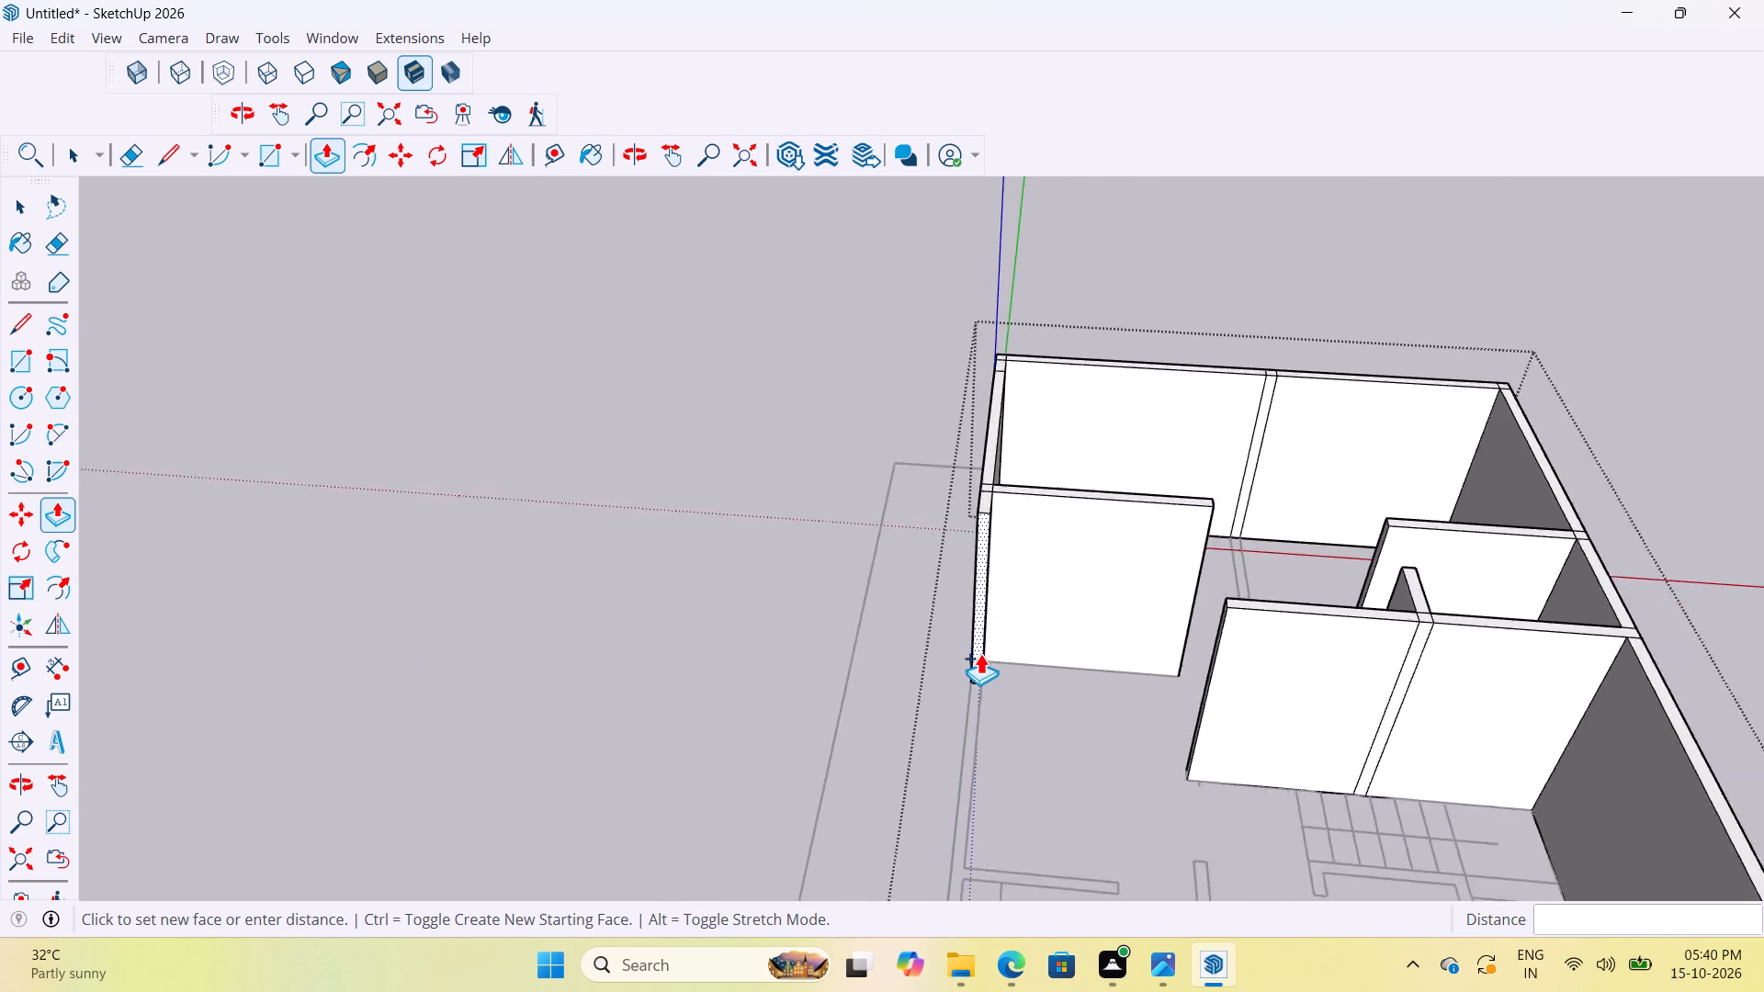
scroll(980, 653, "down", 2)
scroll(984, 796, "up", 19)
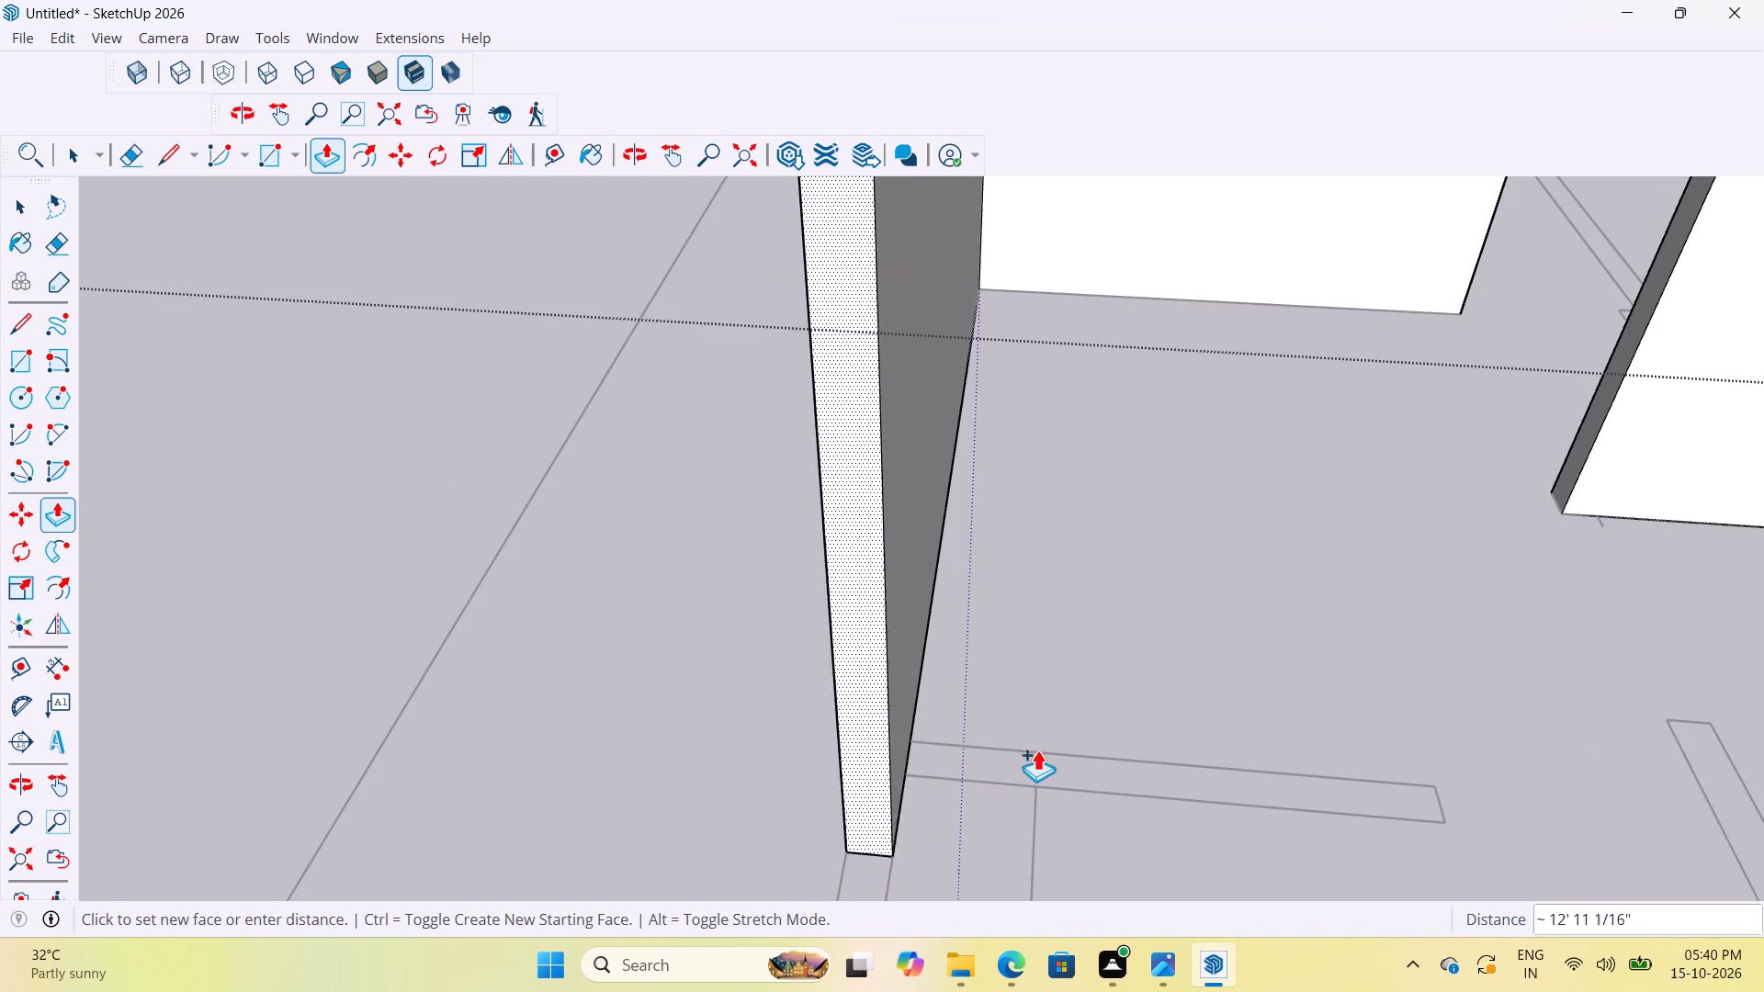
left_click(1158, 762)
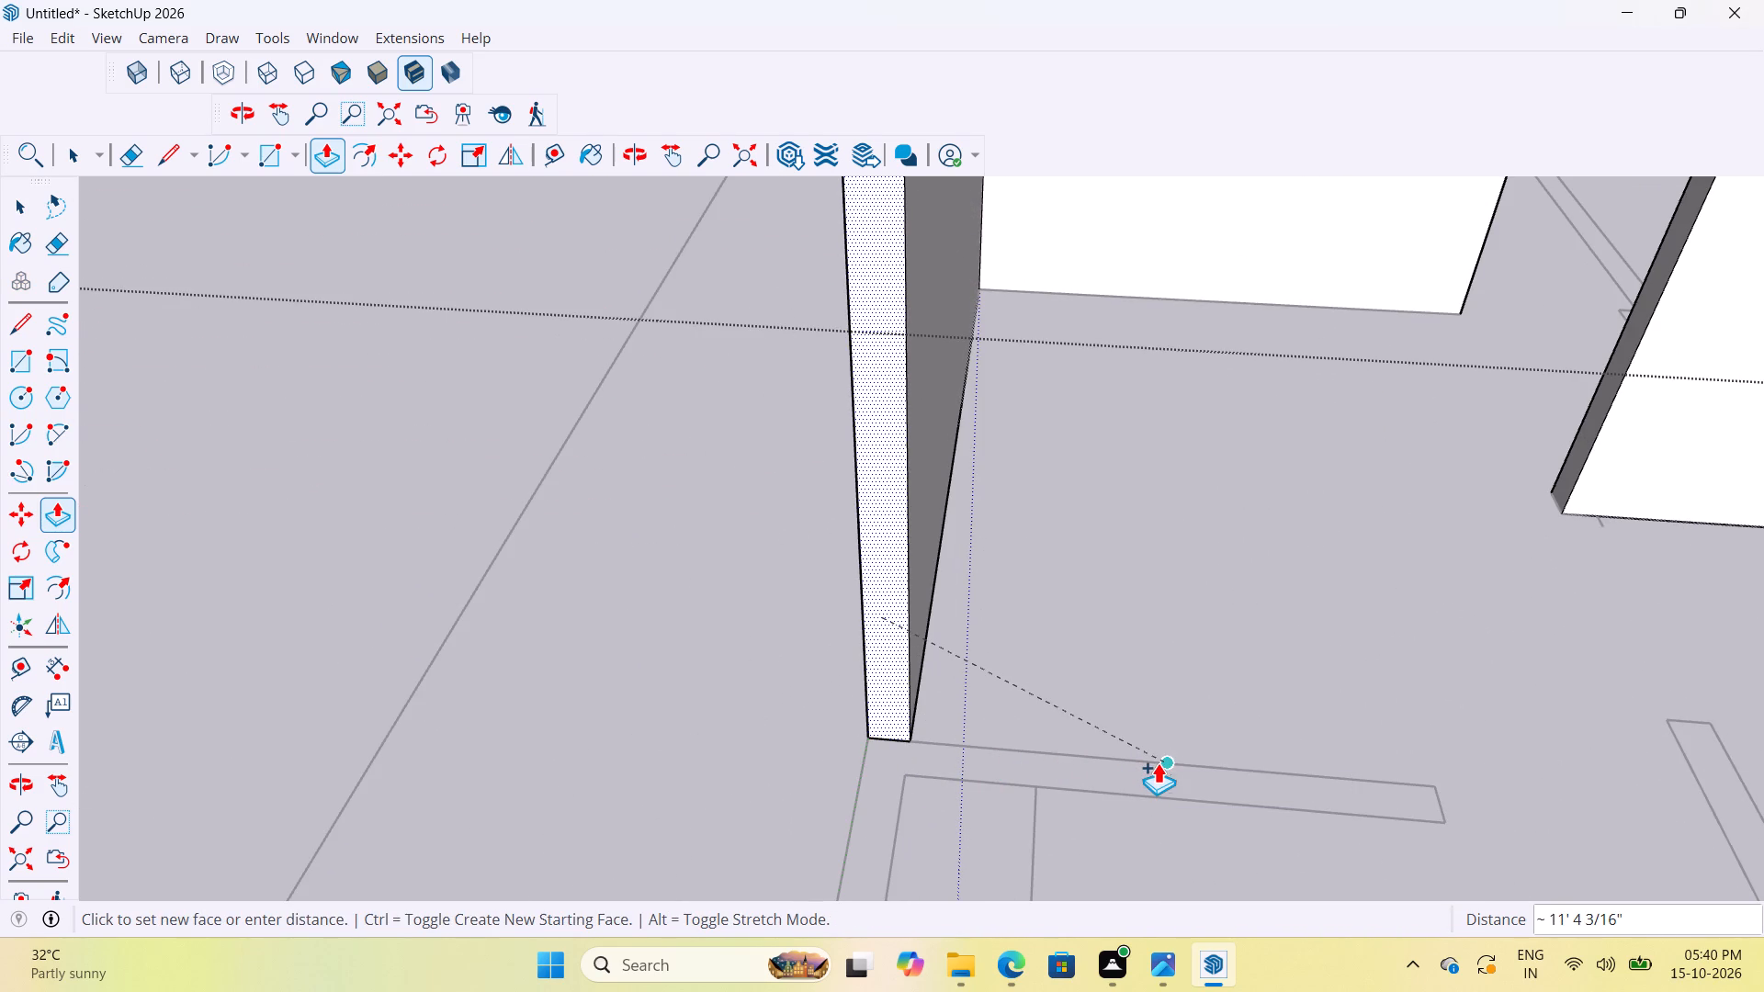
Extend the outer wall's end face by a separate junction section about 6" long where the second interior wall meets it.
left_click(890, 708)
left_click(1035, 781)
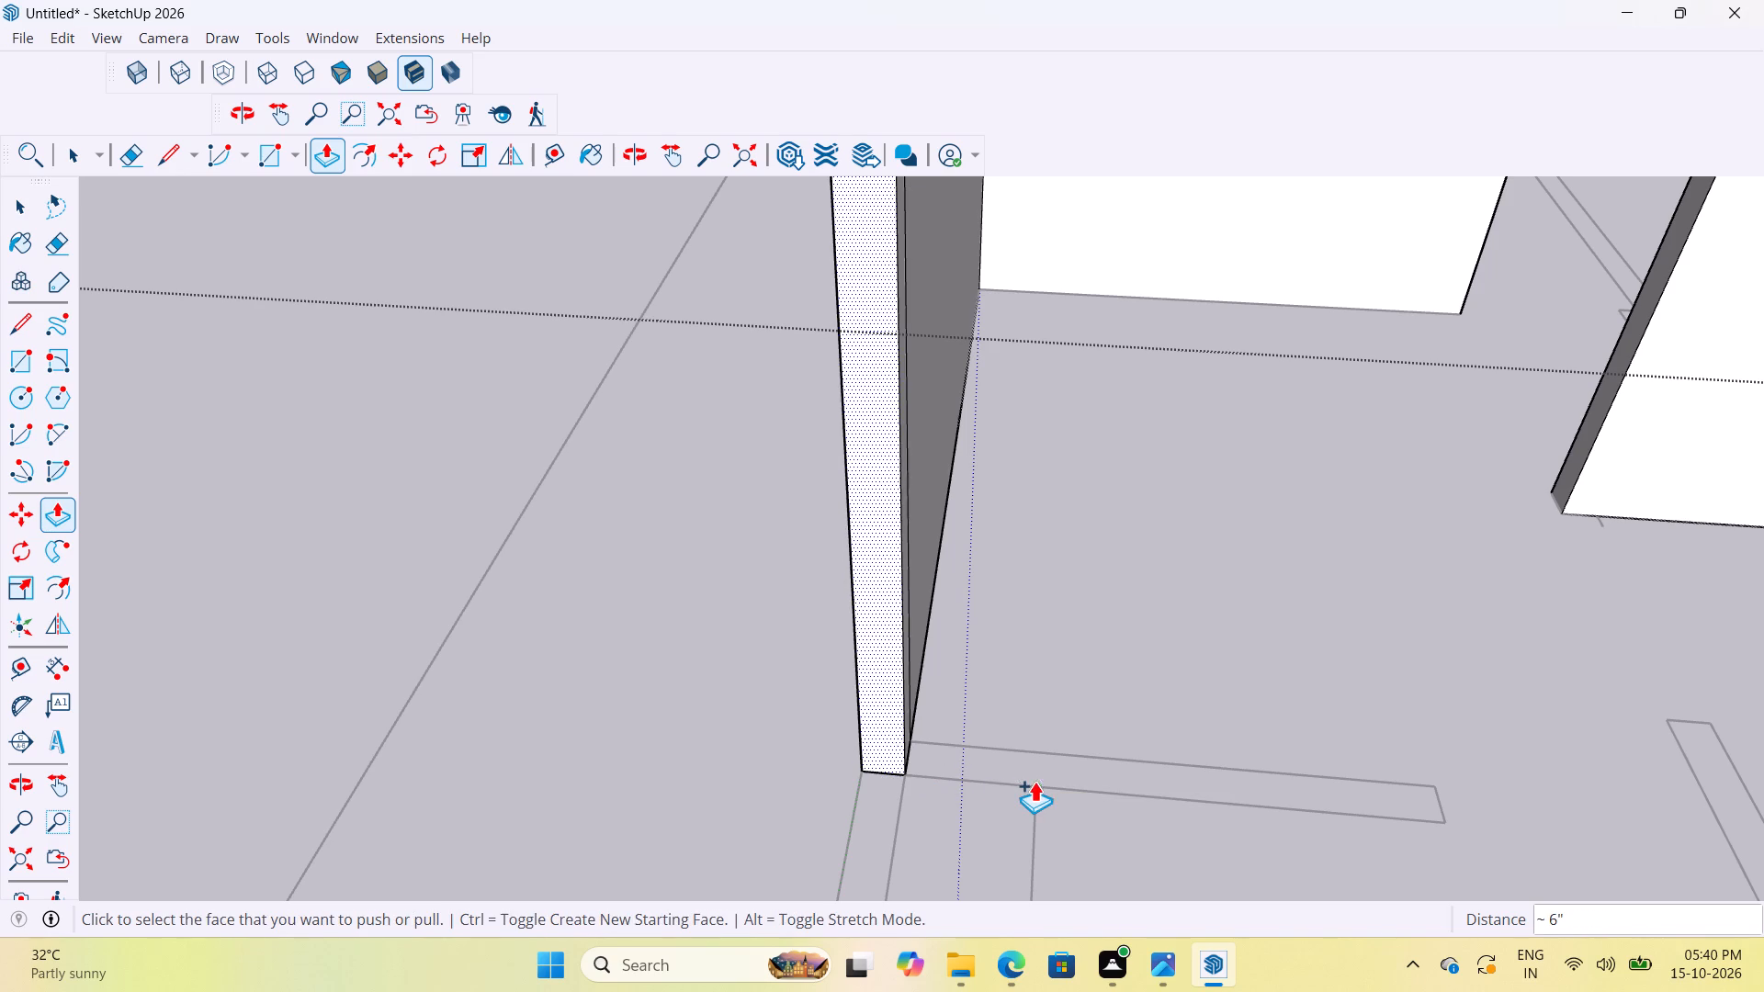
Pull the new junction section's inner face about 6' along the second interior wall to its free end.
scroll(992, 773, "up", 4)
scroll(880, 721, "up", 4)
middle_click_drag(918, 719, 844, 716)
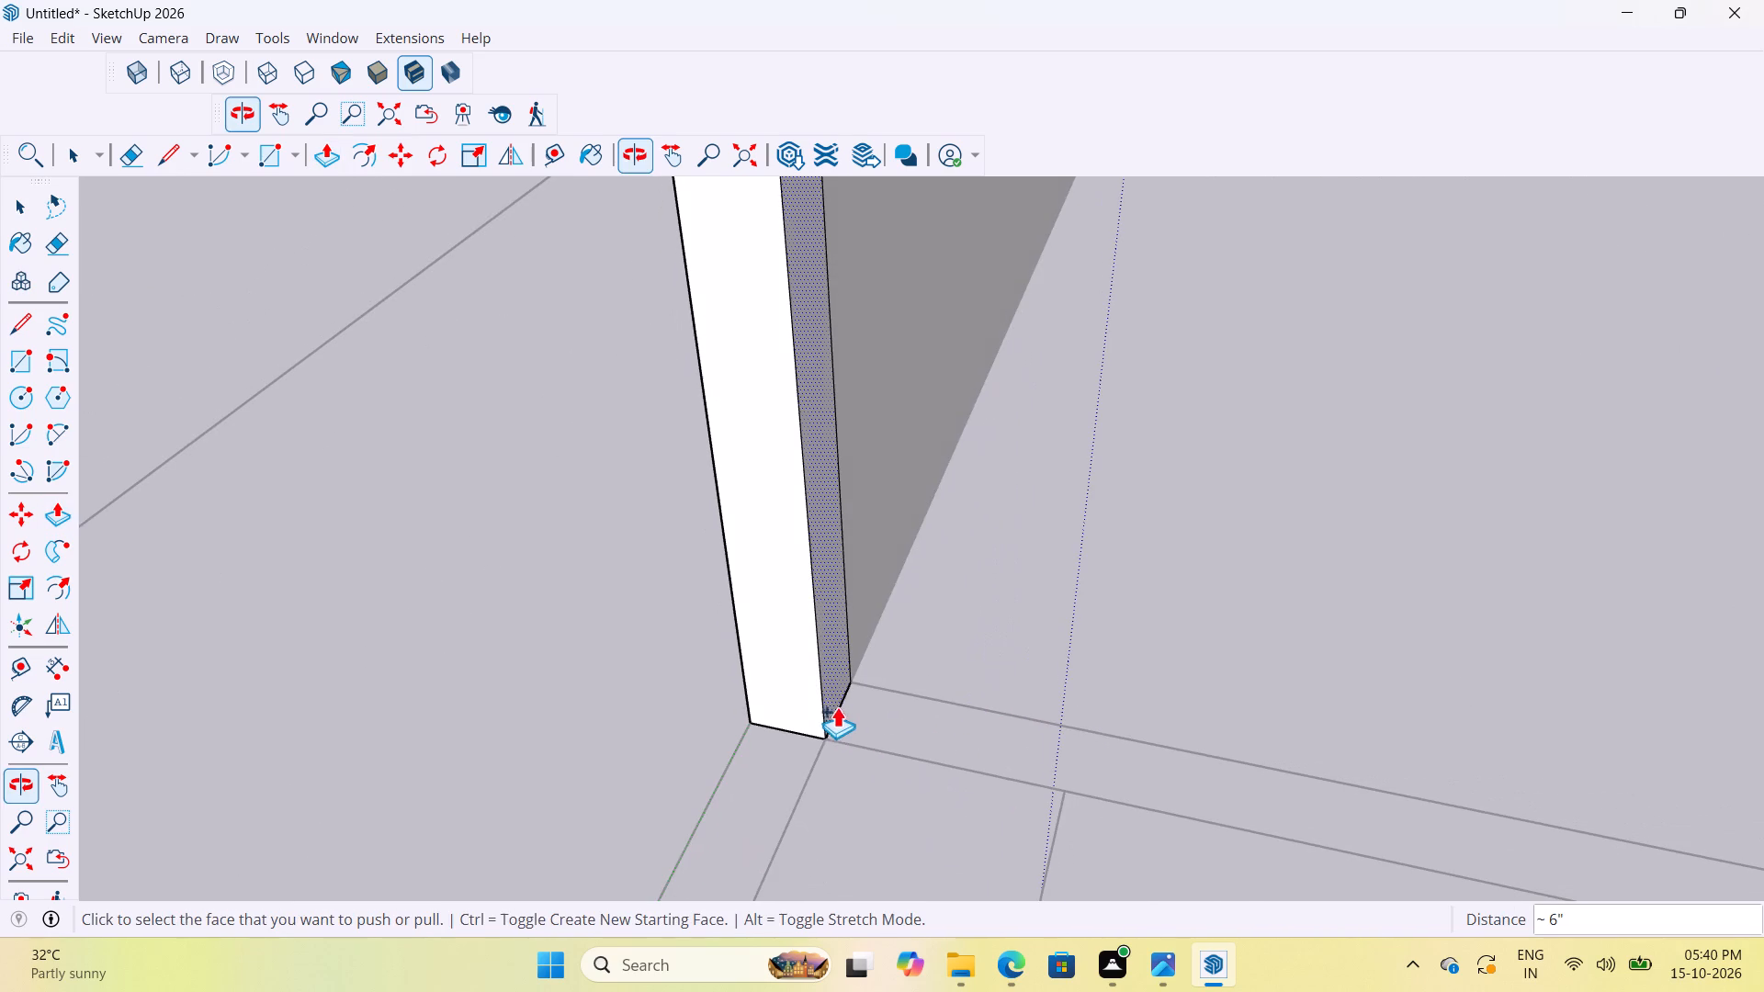
left_click(844, 681)
scroll(981, 724, "down", 10)
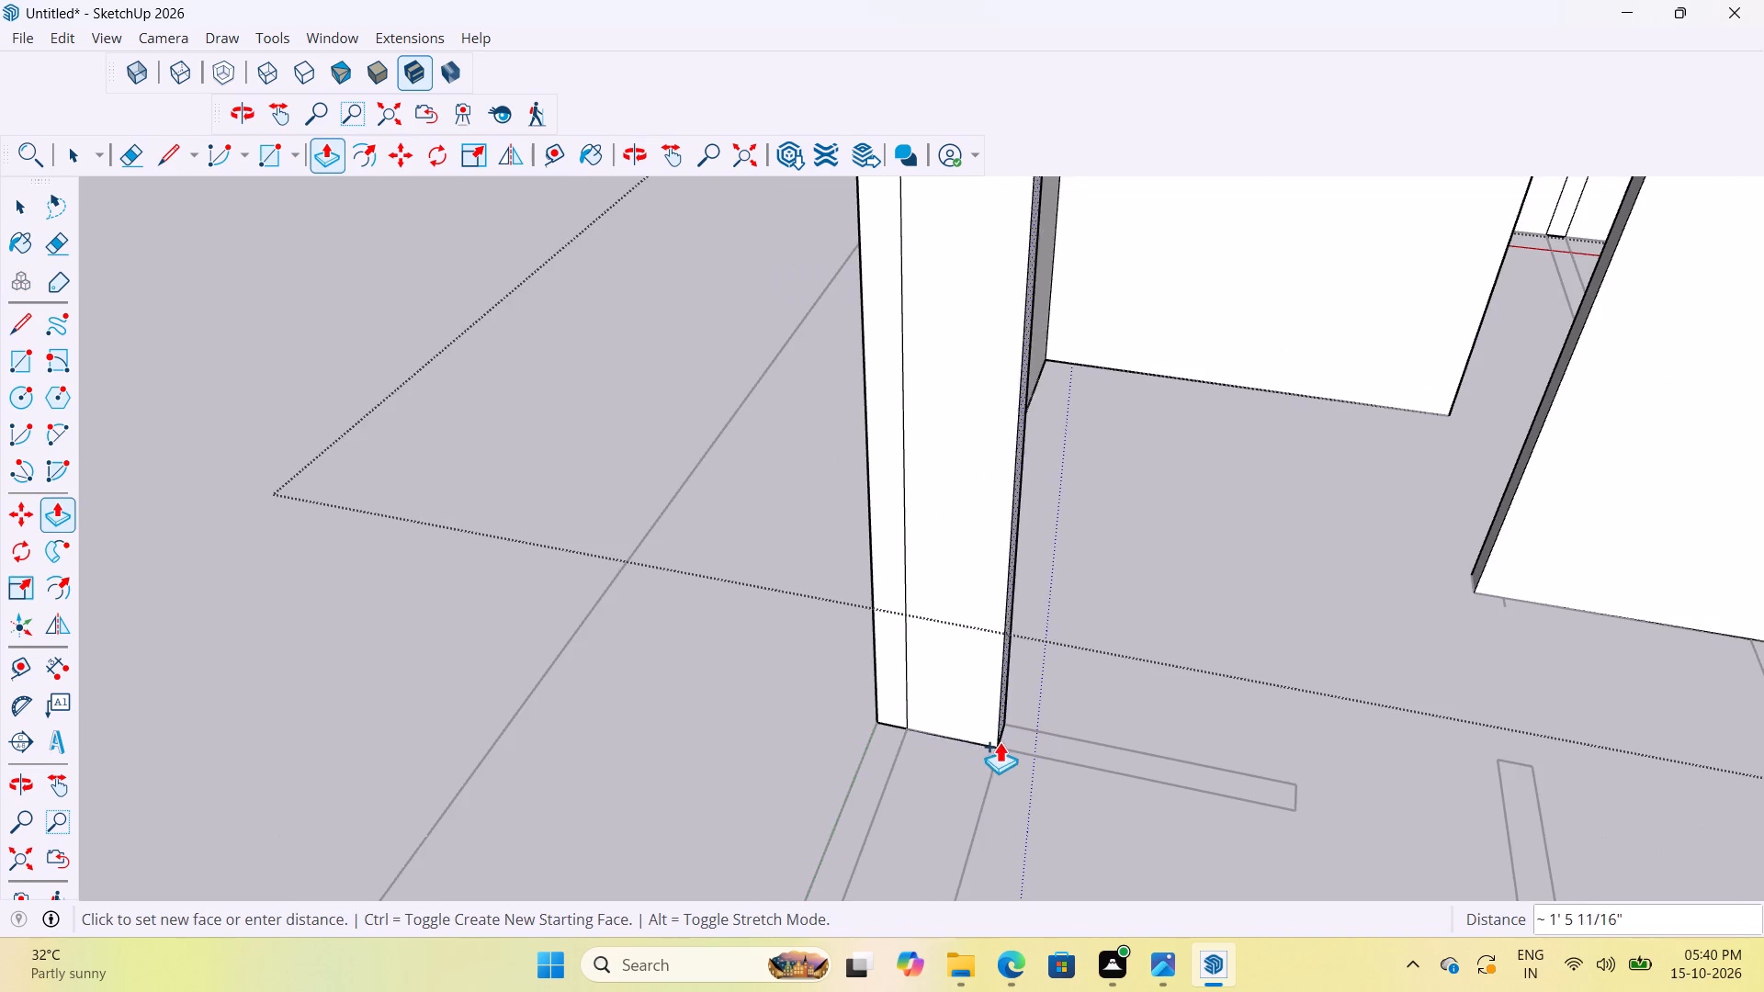
scroll(995, 698, "down", 10)
scroll(1046, 703, "up", 8)
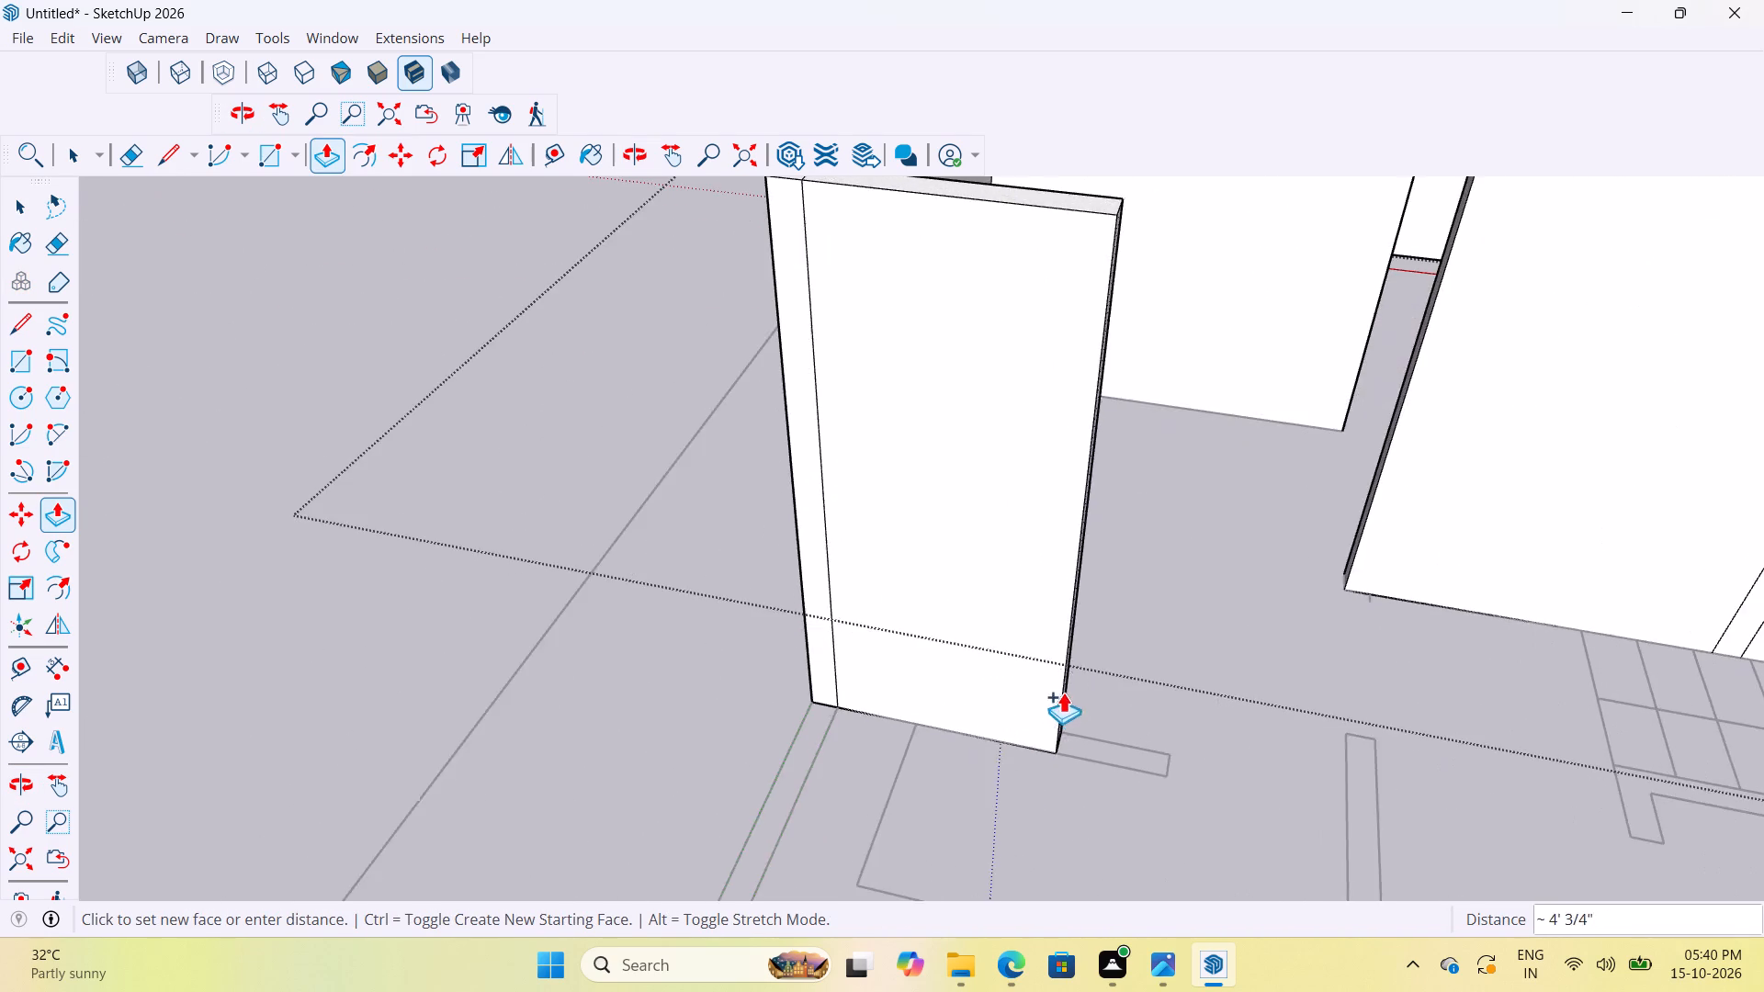
middle_click_drag(1056, 691, 1122, 724)
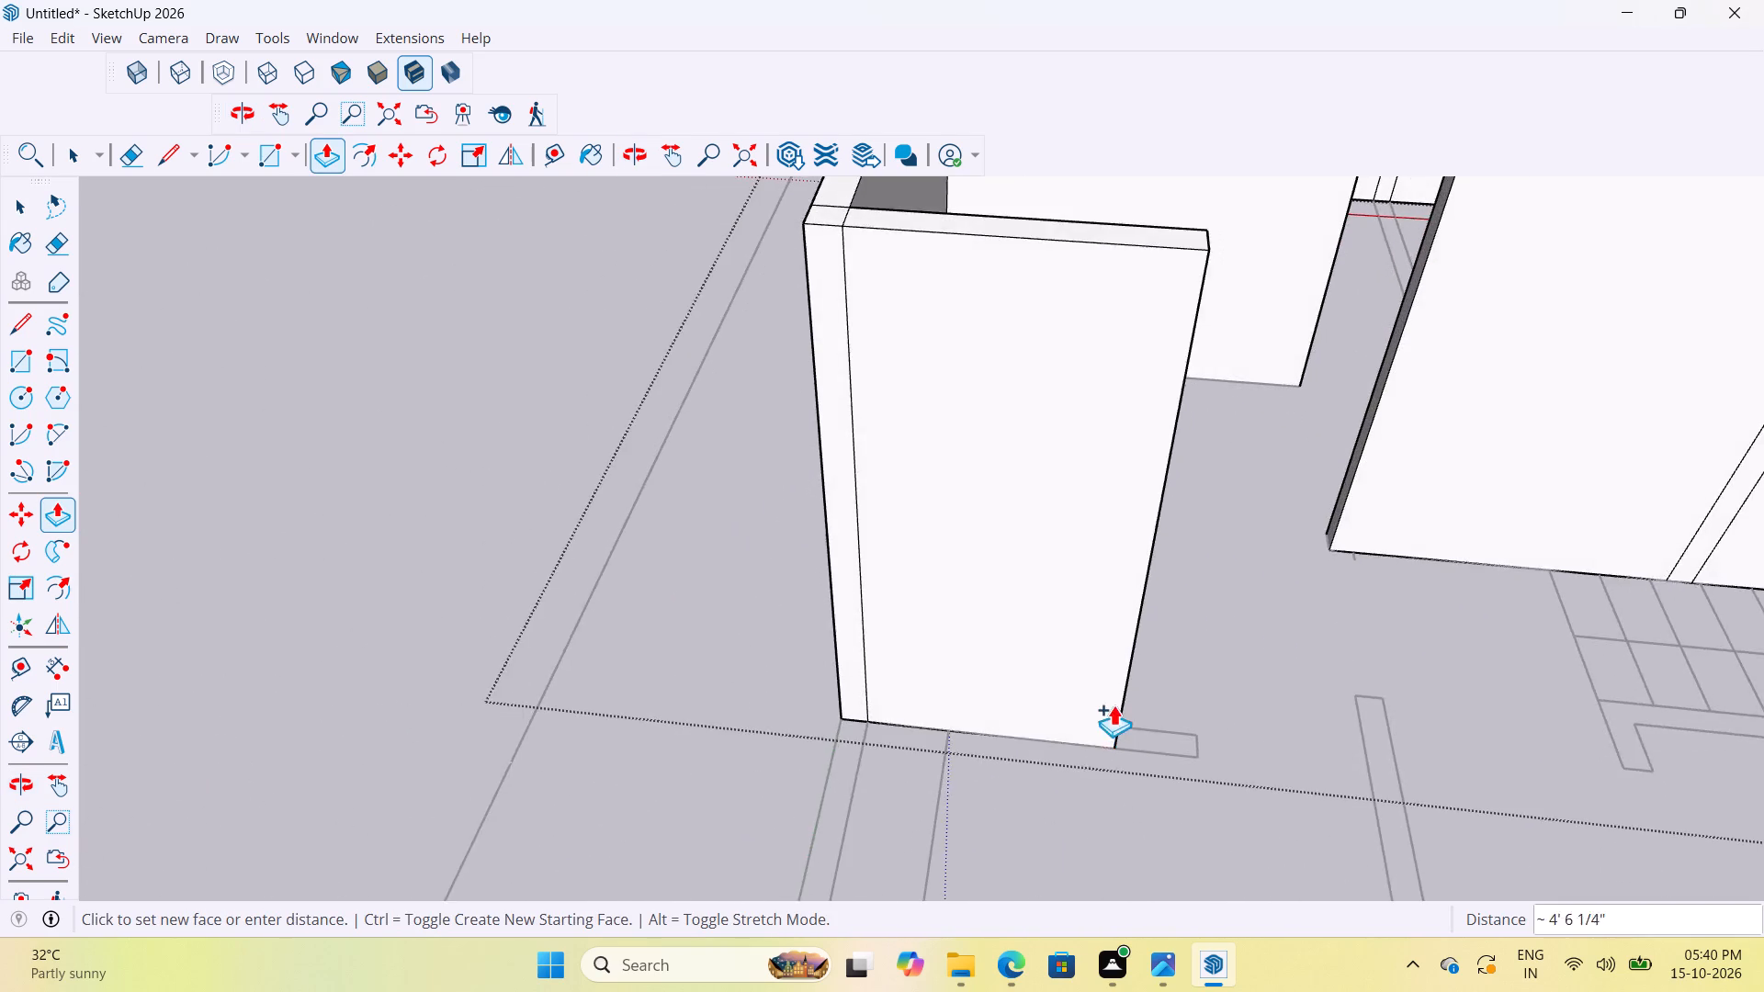
scroll(1109, 705, "down", 11)
scroll(1078, 731, "up", 7)
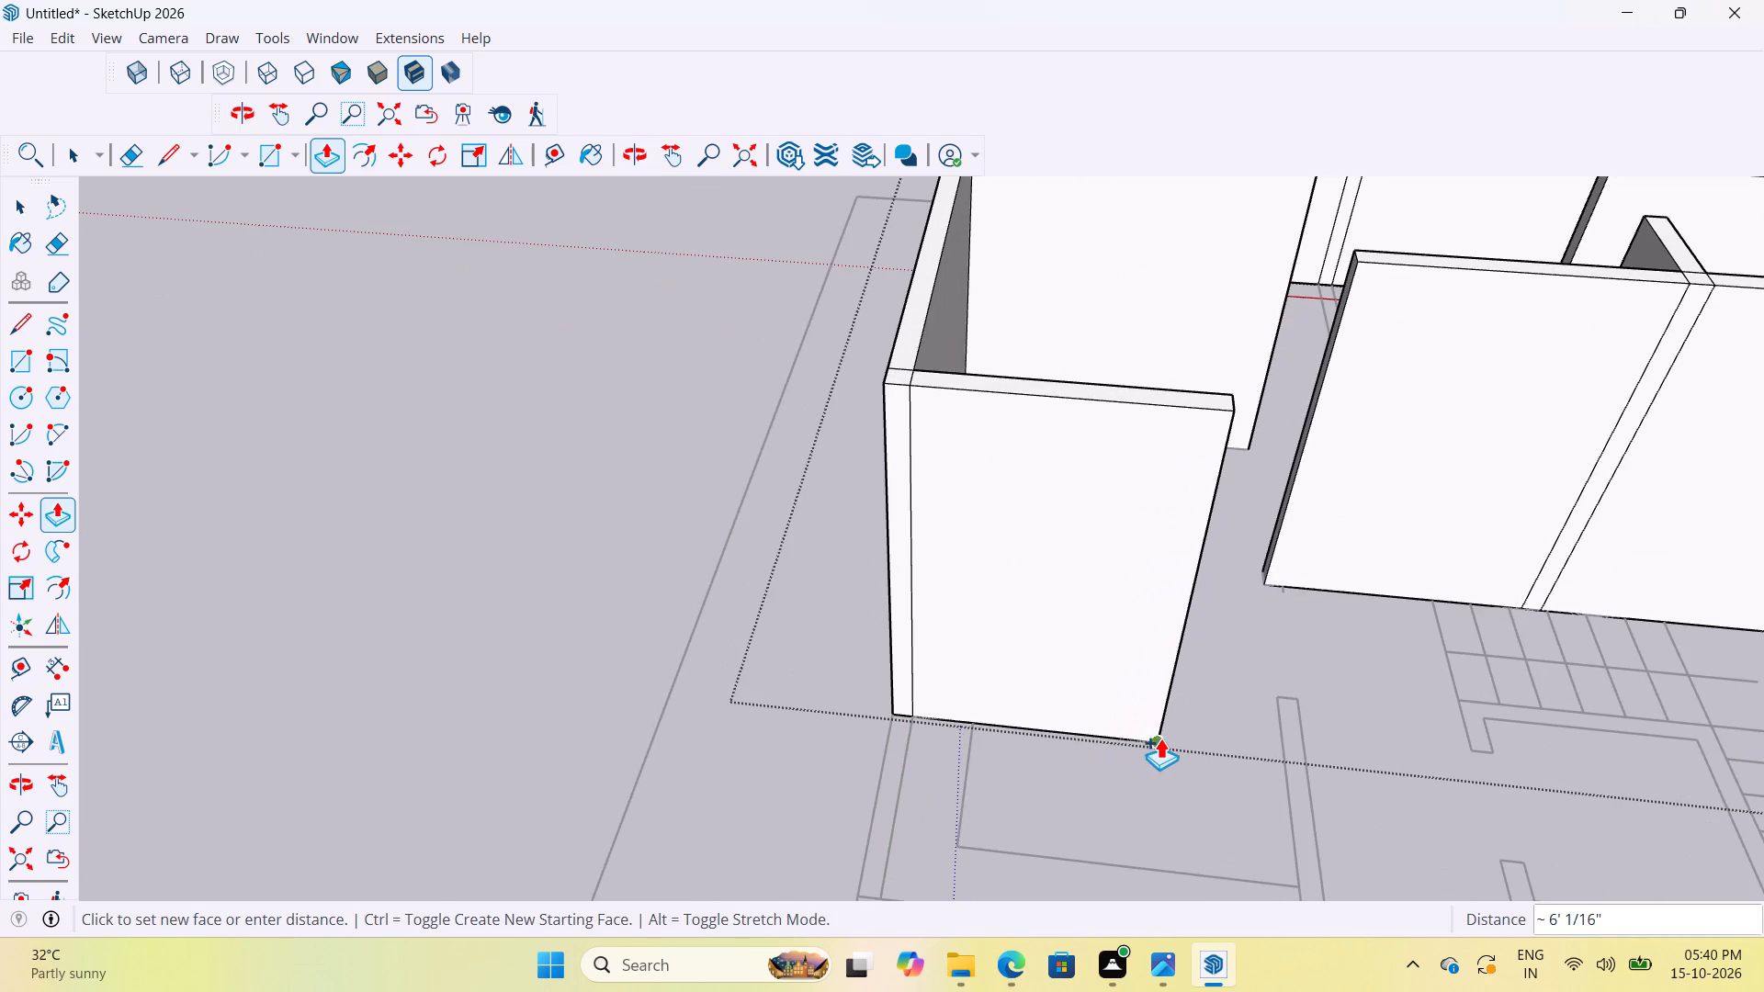
left_click(1160, 737)
Extend the outer wall's end face past the second interior wall to the near edge of the third interior wall.
scroll(1081, 745, "down", 4)
scroll(989, 779, "up", 8)
left_click(934, 629)
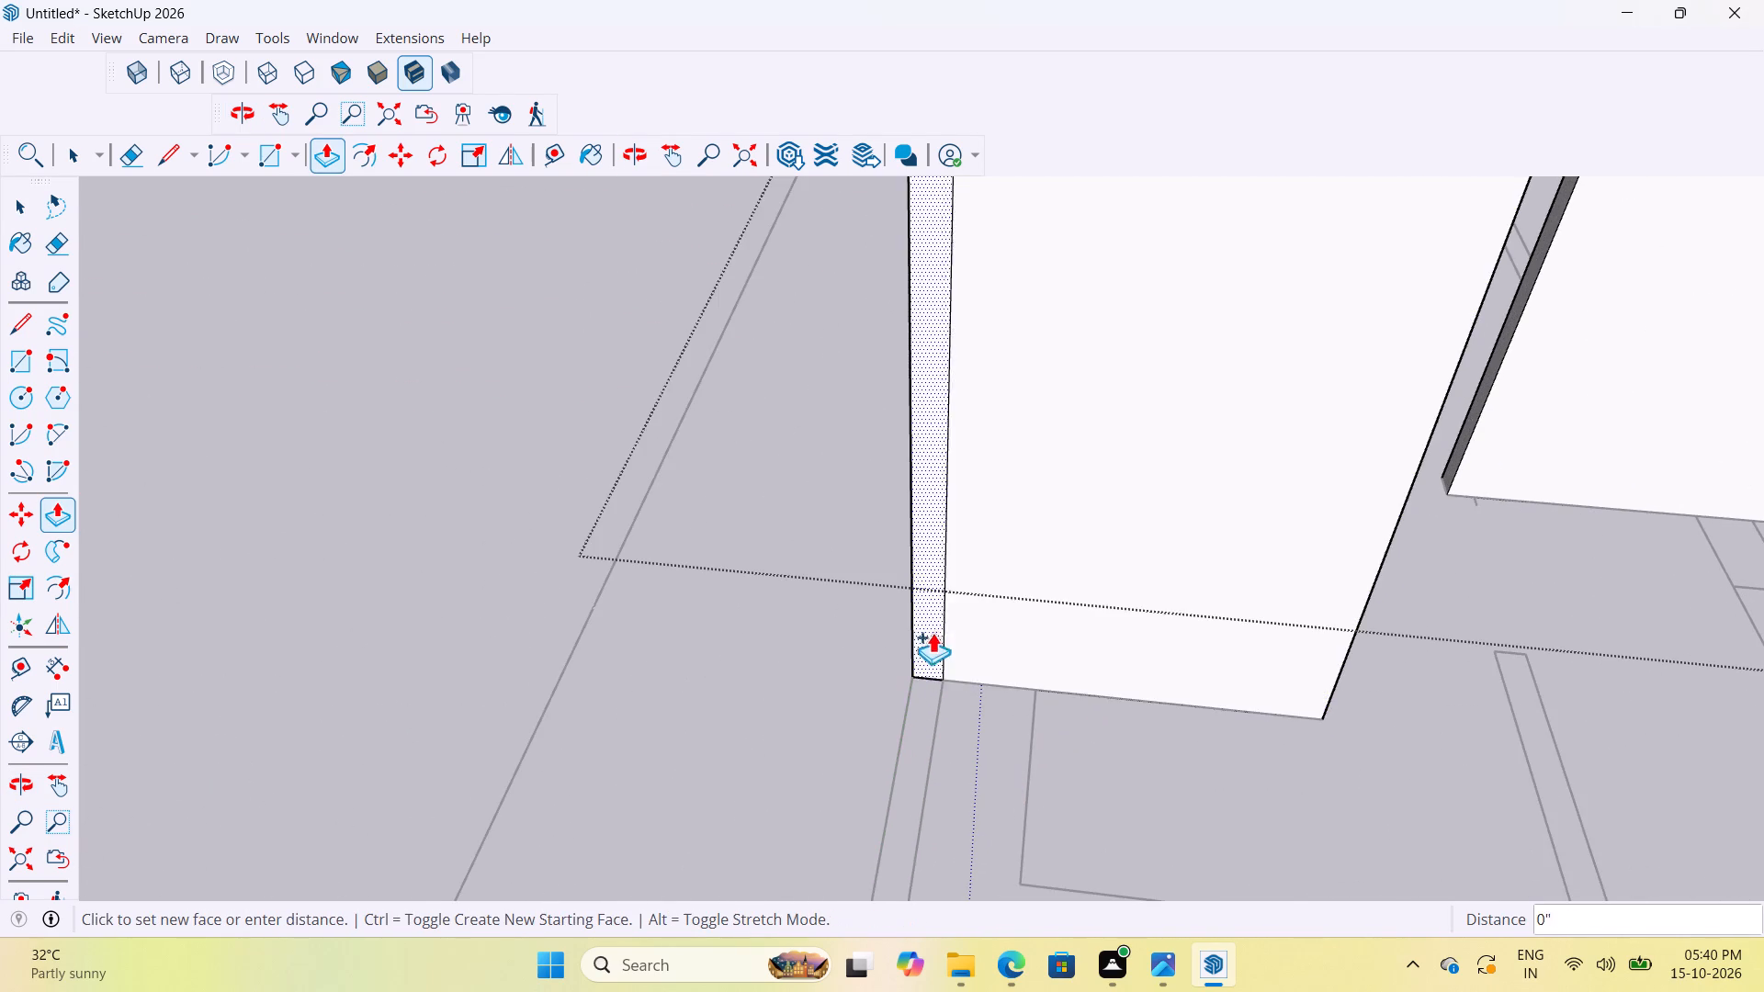
scroll(888, 770, "down", 10)
scroll(895, 840, "up", 9)
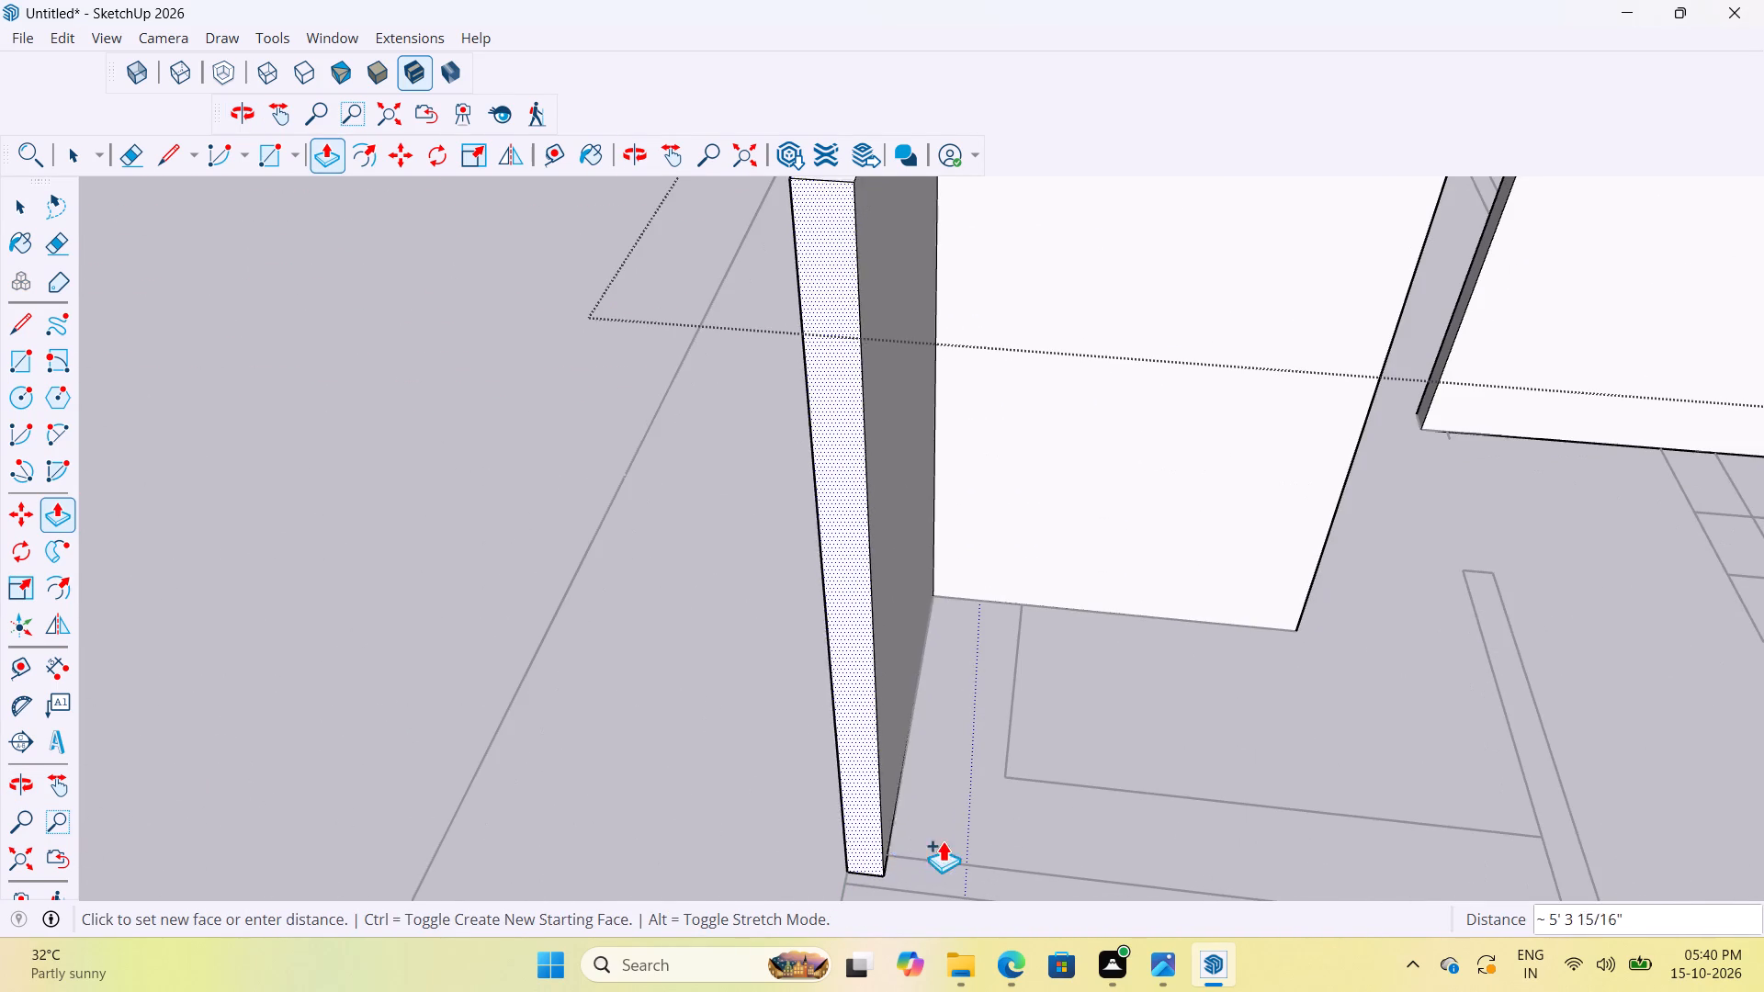
left_click(974, 860)
Extend the outer wall's end face by a separate junction section about 6" long where the third interior wall meets it.
left_click(874, 825)
scroll(887, 762, "down", 5)
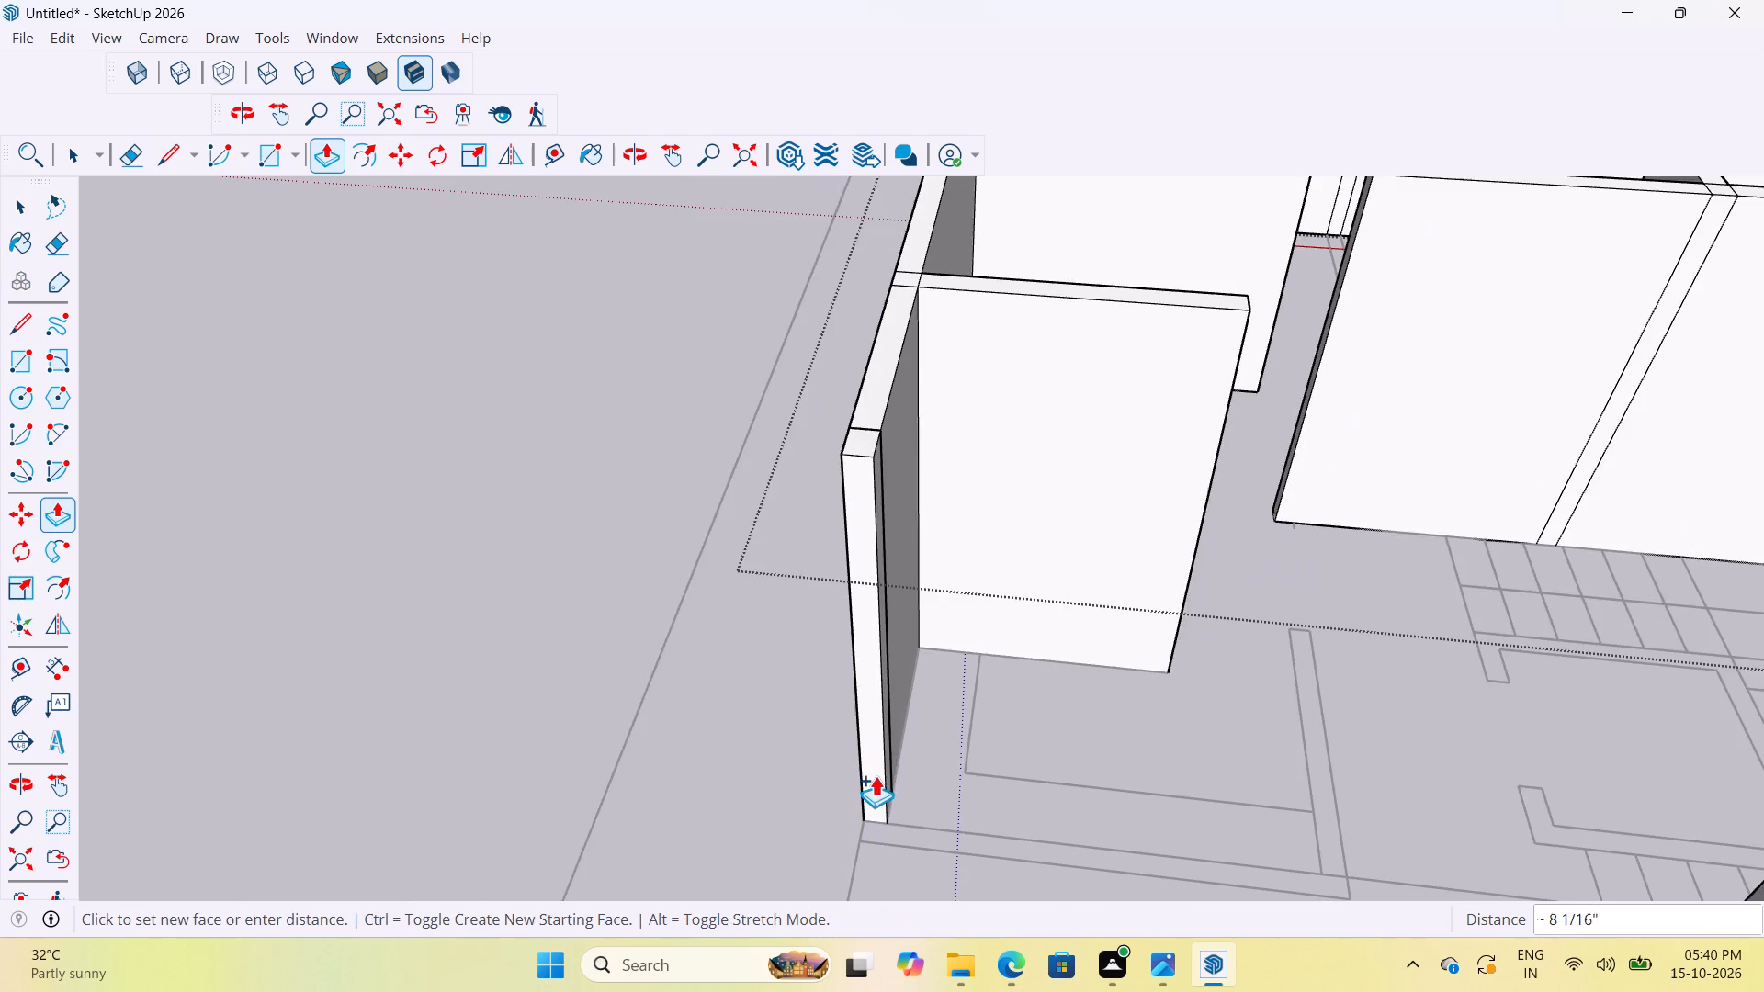
scroll(876, 777, "down", 5)
scroll(890, 830, "up", 8)
left_click(906, 821)
Pull the junction section's inner face about 9' along the third interior wall to the near edge of the perpendicular partition.
scroll(871, 798, "up", 5)
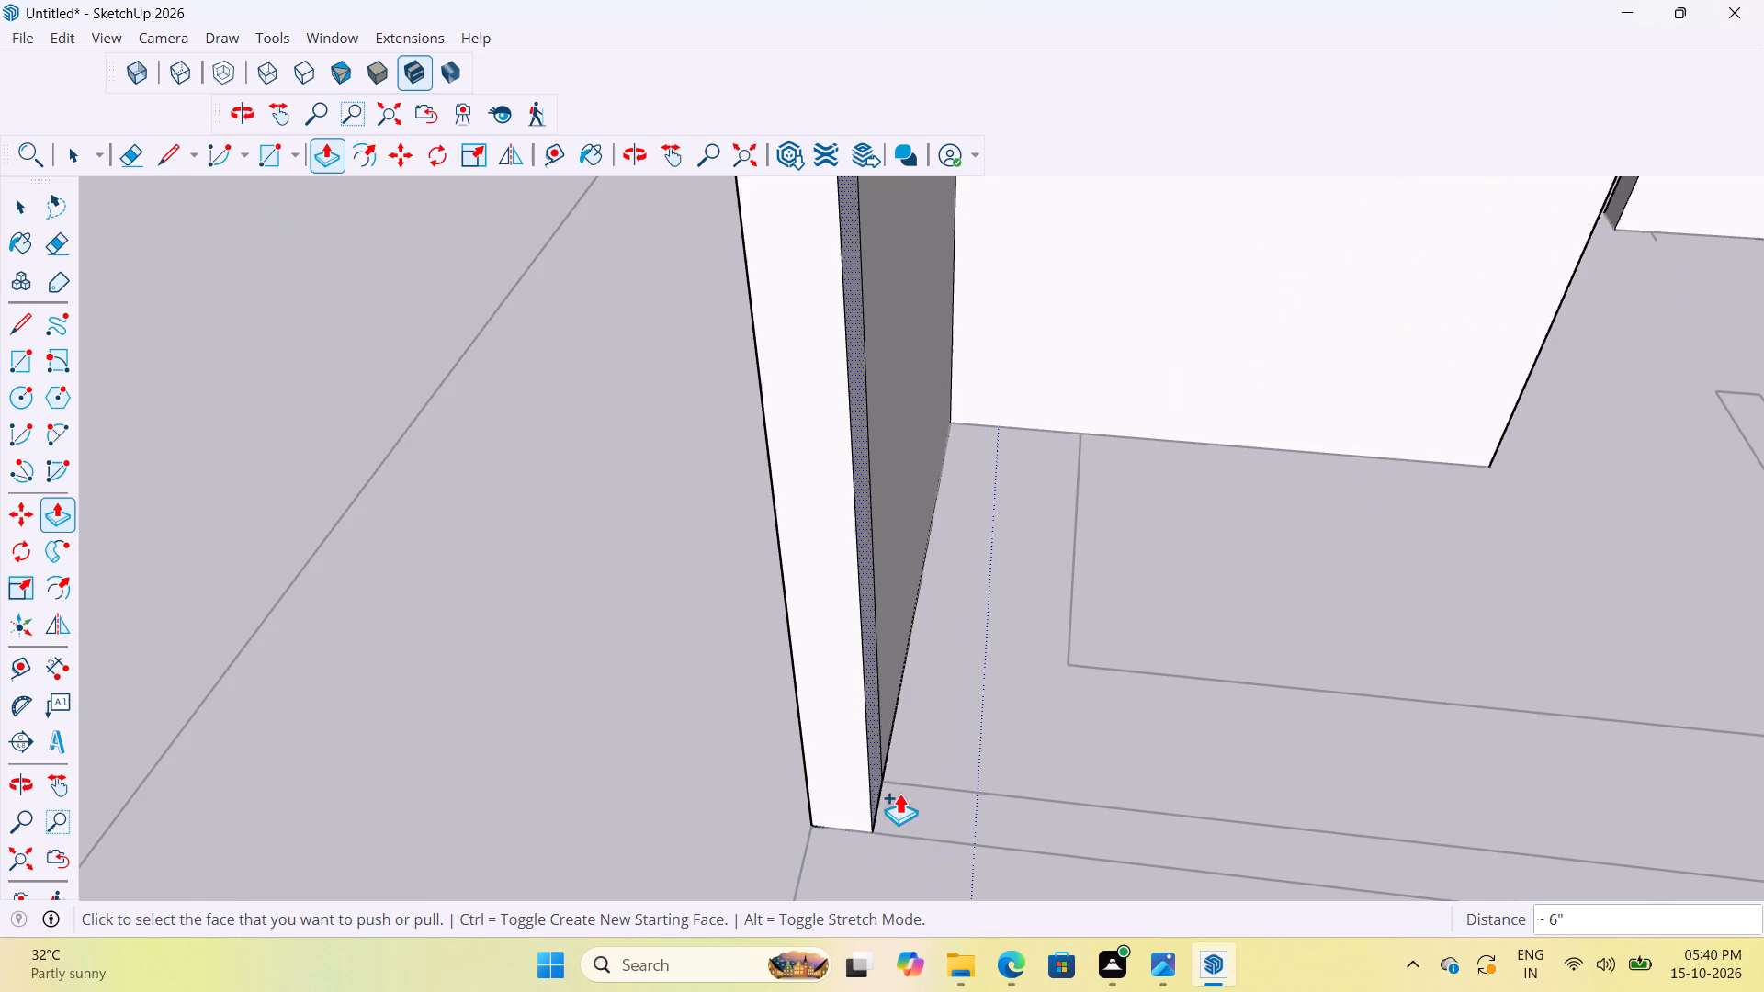
scroll(886, 772, "up", 4)
left_click(864, 755)
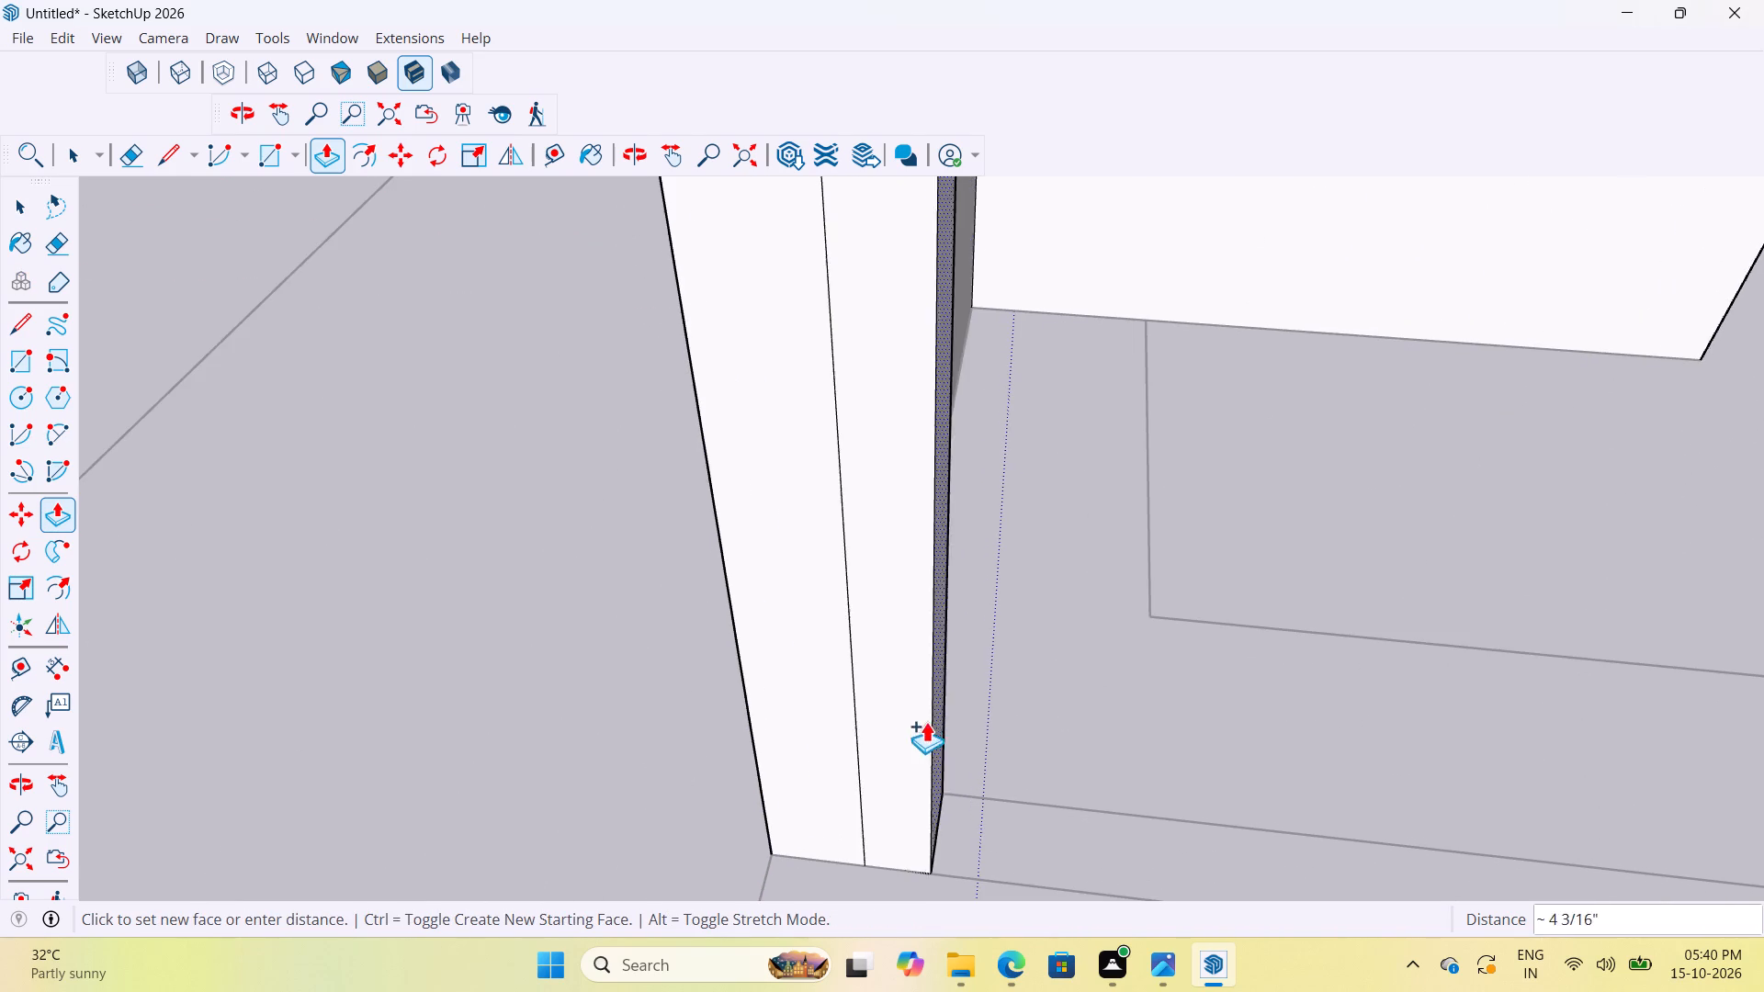
scroll(917, 713, "down", 12)
scroll(827, 673, "down", 5)
scroll(1241, 765, "up", 3)
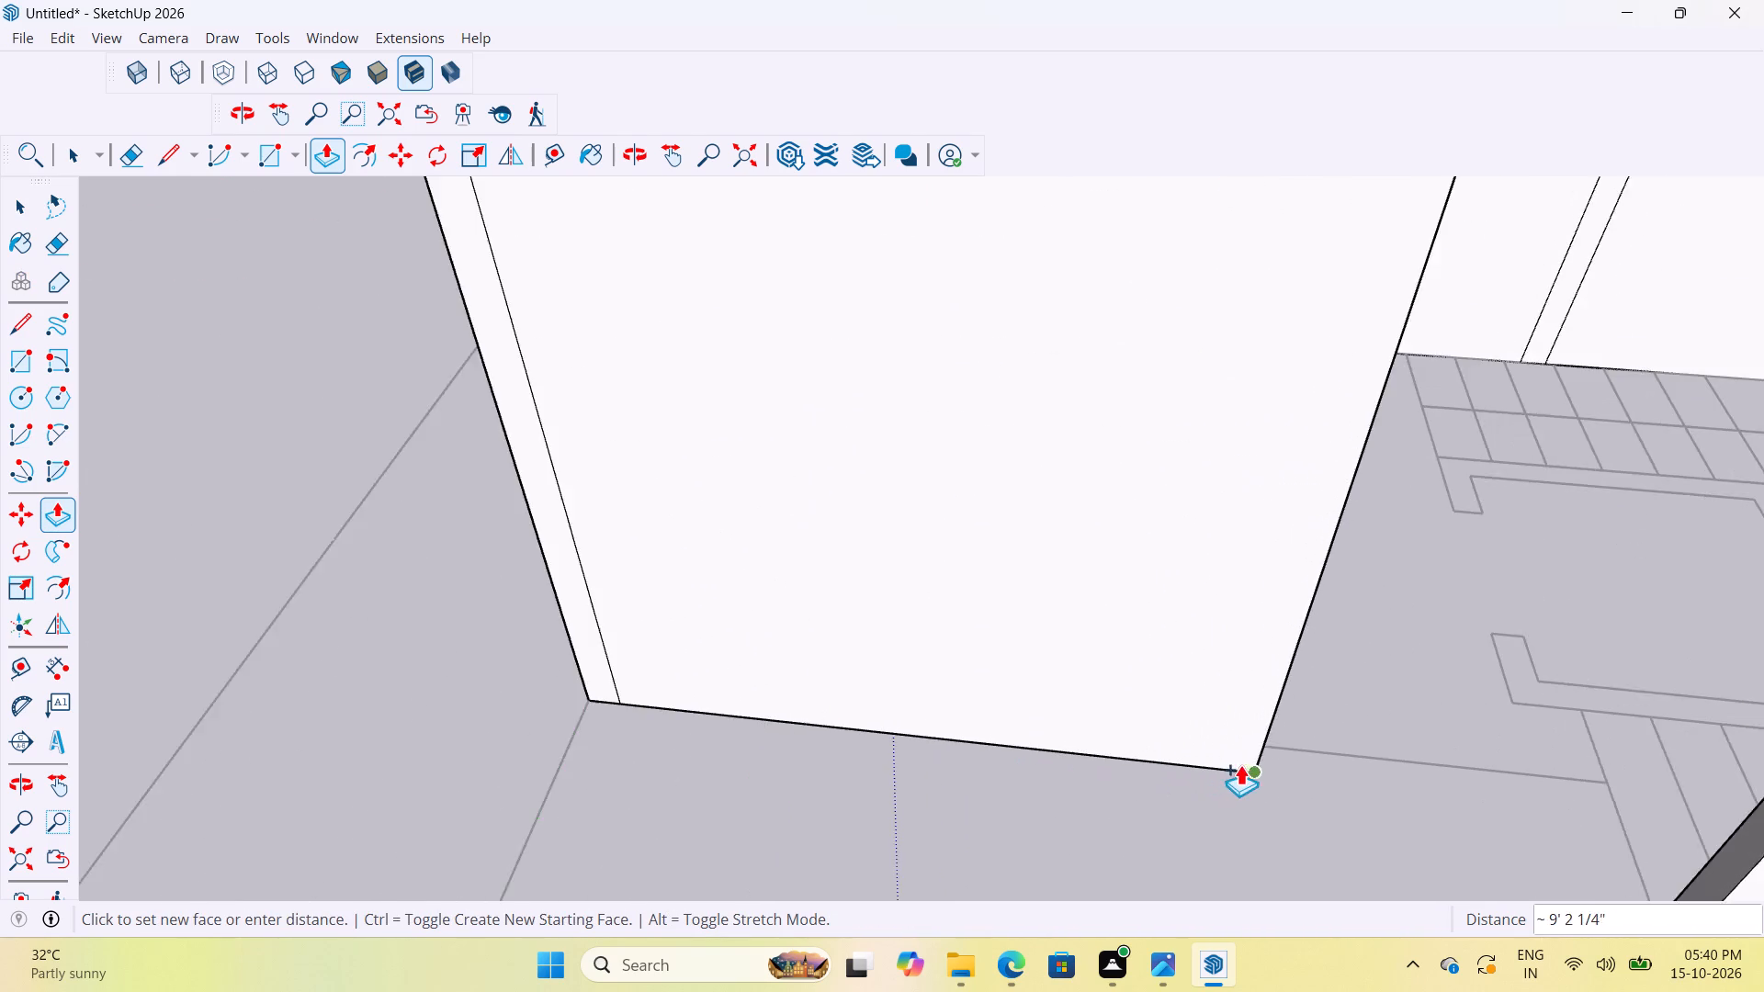
scroll(1240, 764, "up", 3)
middle_click_drag(1218, 740, 857, 678)
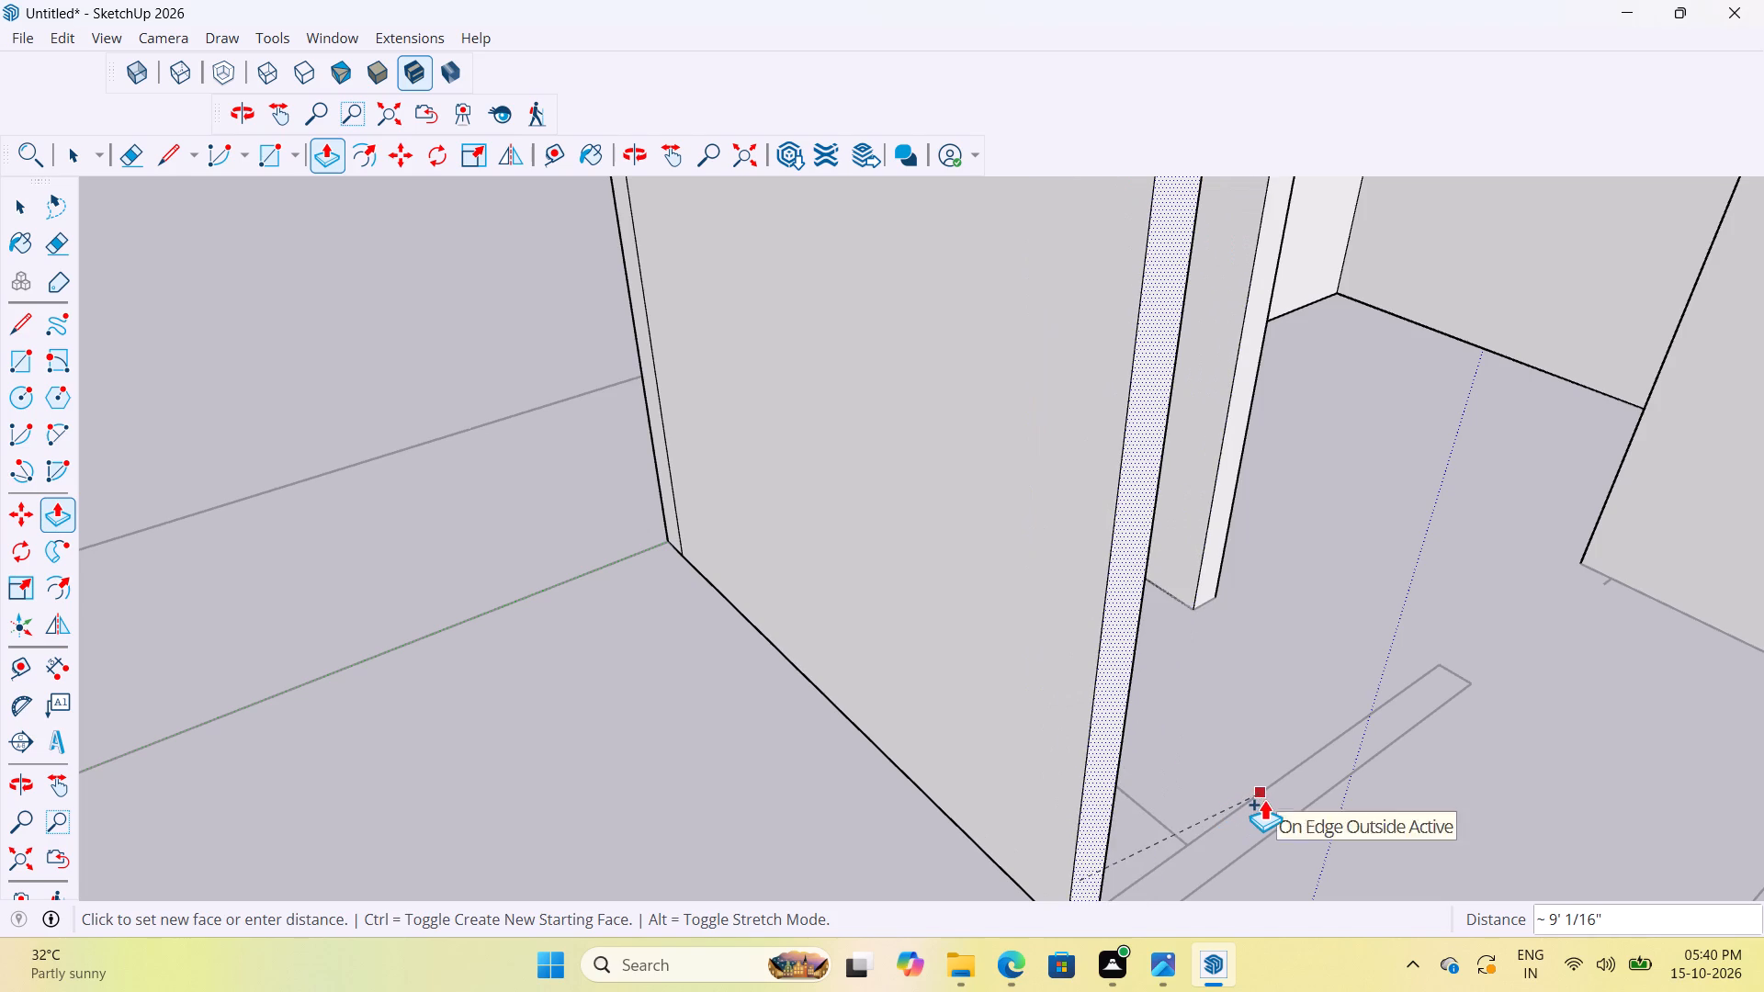
left_click(1264, 799)
Extend the third interior wall's end face by a separate junction section about 6" long where the perpendicular partition meets it.
scroll(1161, 752, "down", 6)
middle_click_drag(1138, 797, 863, 820)
scroll(718, 888, "up", 2)
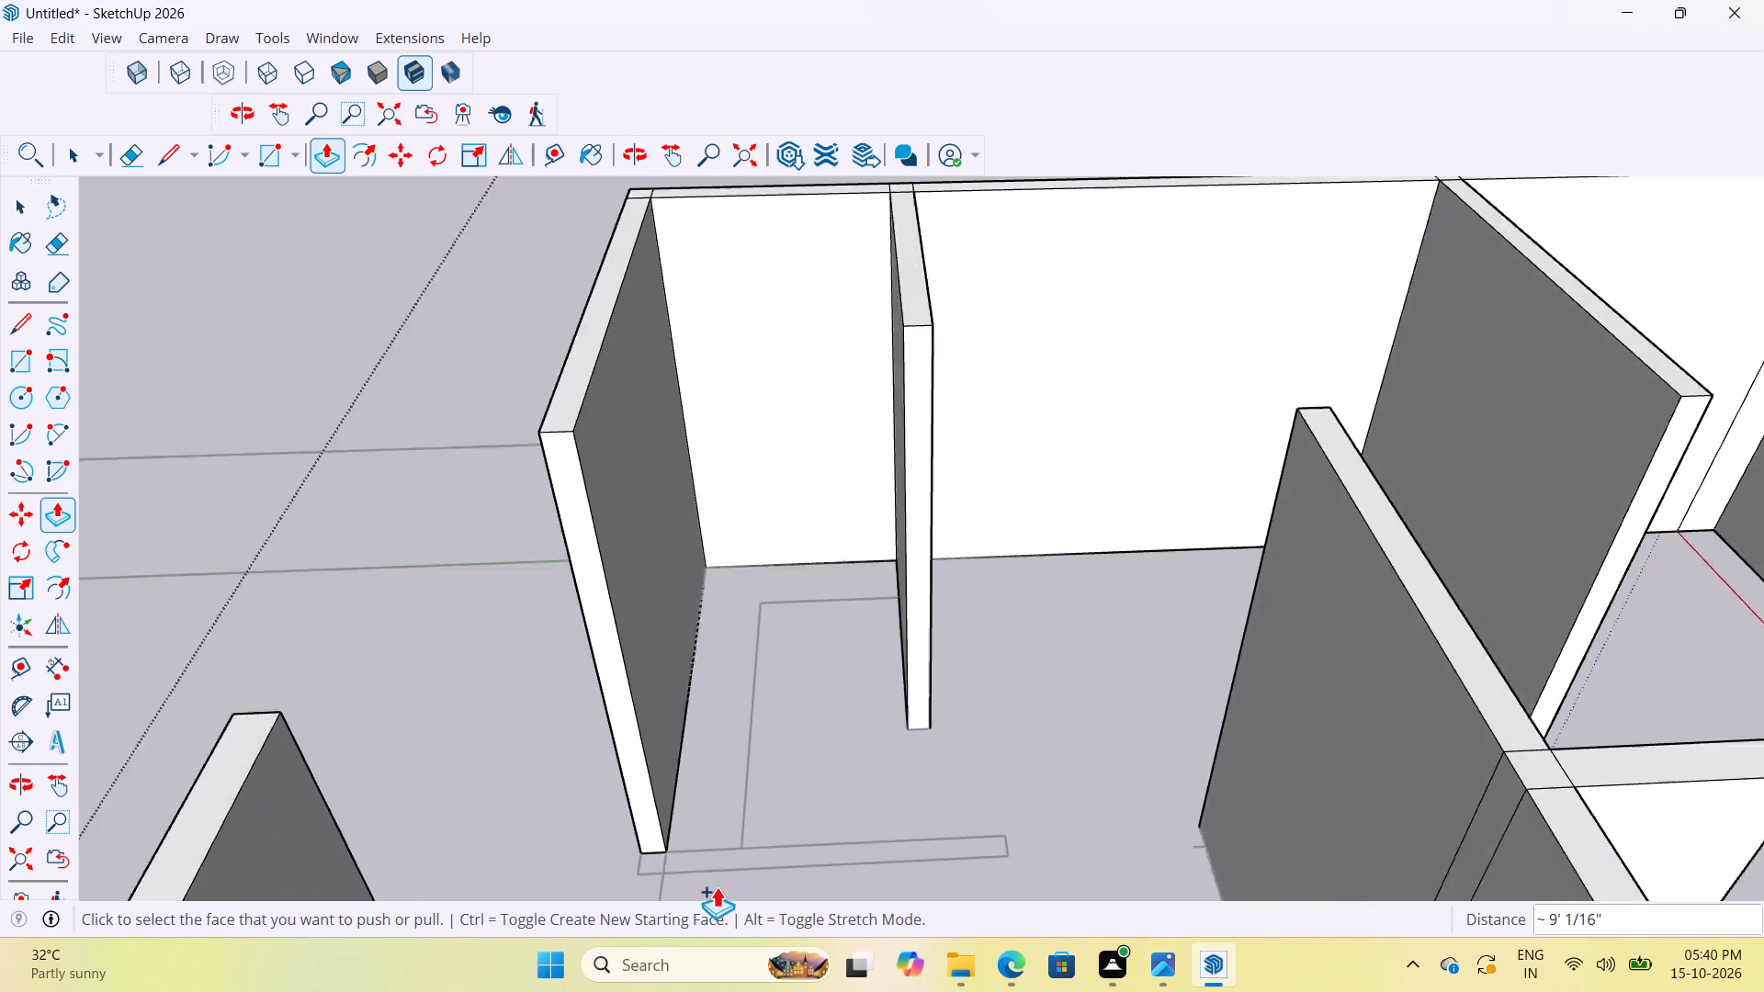
scroll(717, 886, "up", 6)
scroll(628, 746, "down", 5)
scroll(634, 862, "up", 2)
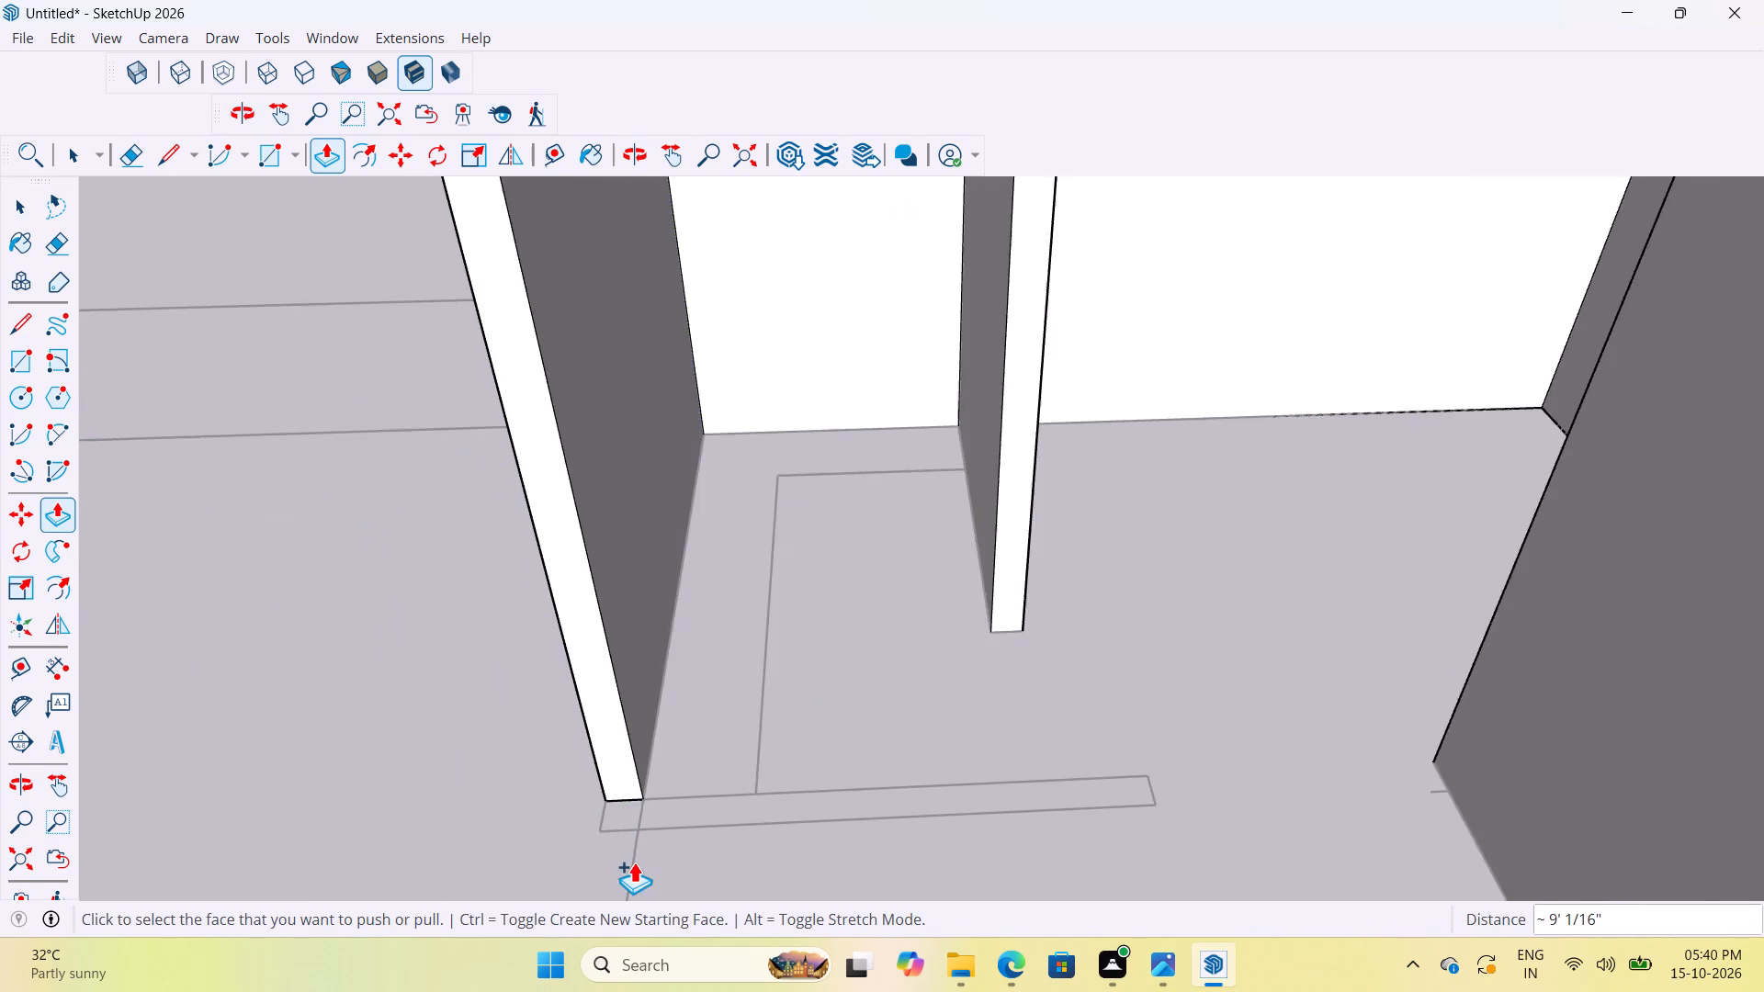
scroll(634, 862, "up", 7)
left_click(635, 733)
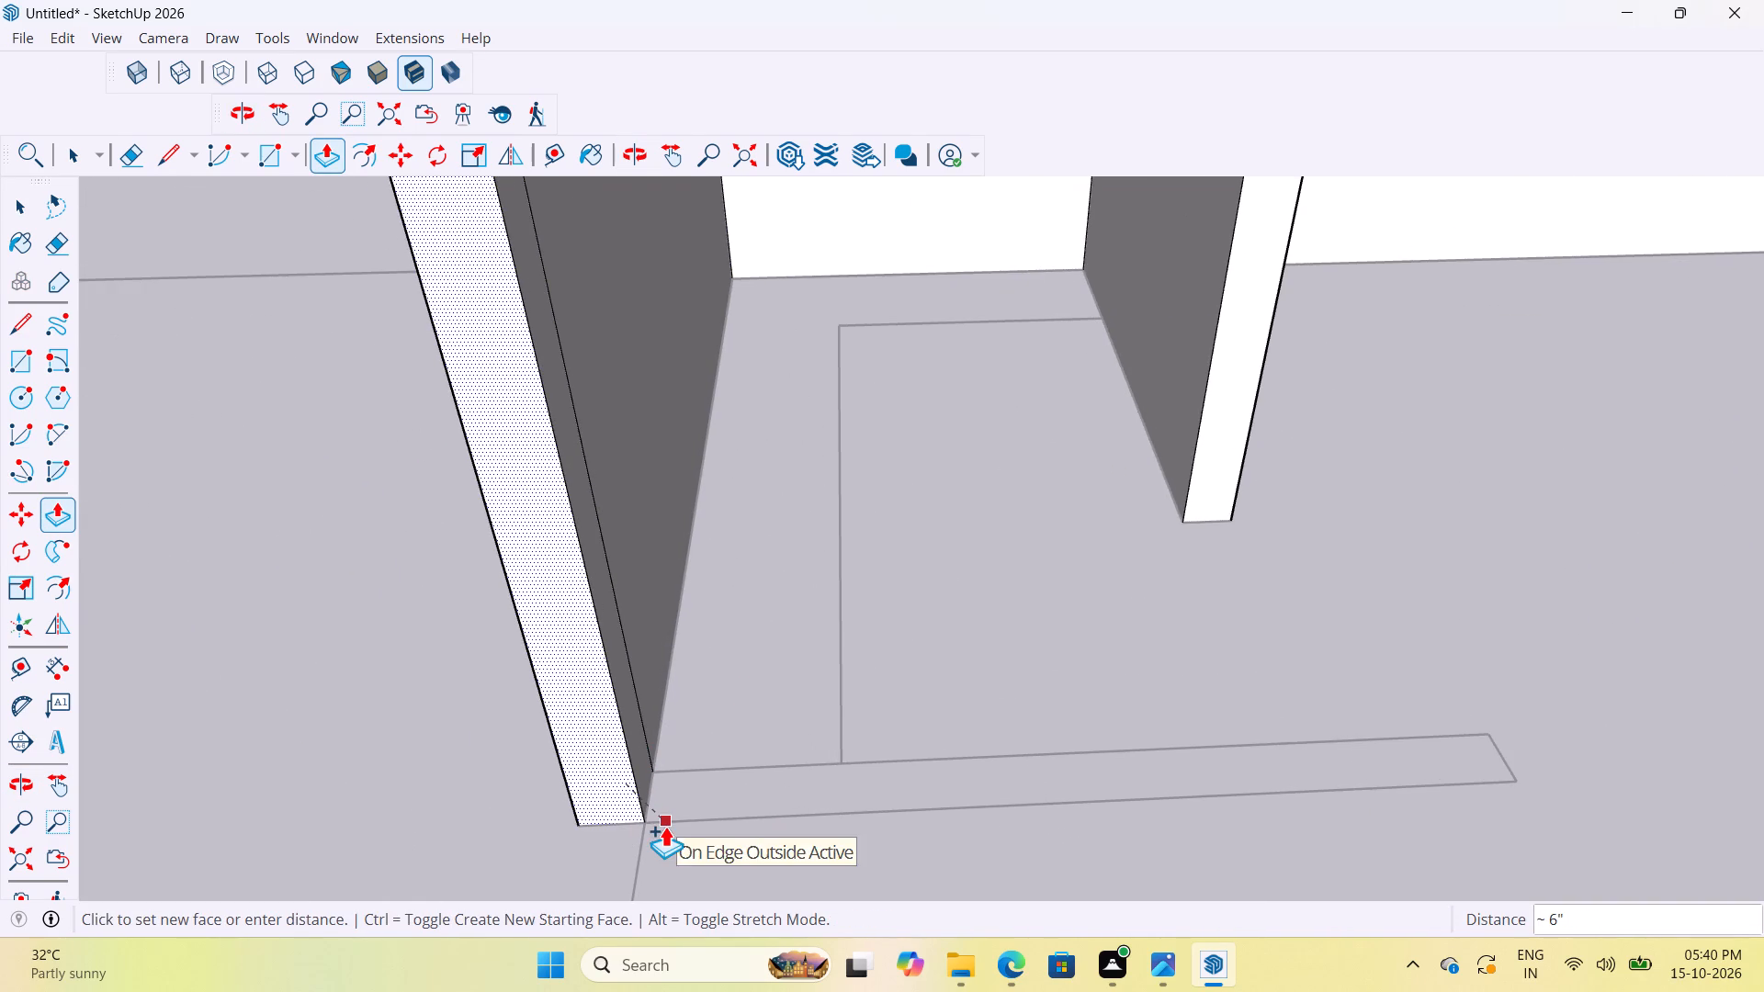
left_click(665, 826)
Pull the new junction section's side face about 6' 10" along the perpendicular partition to its free end.
scroll(660, 783, "up", 4)
left_click(639, 771)
scroll(822, 768, "down", 10)
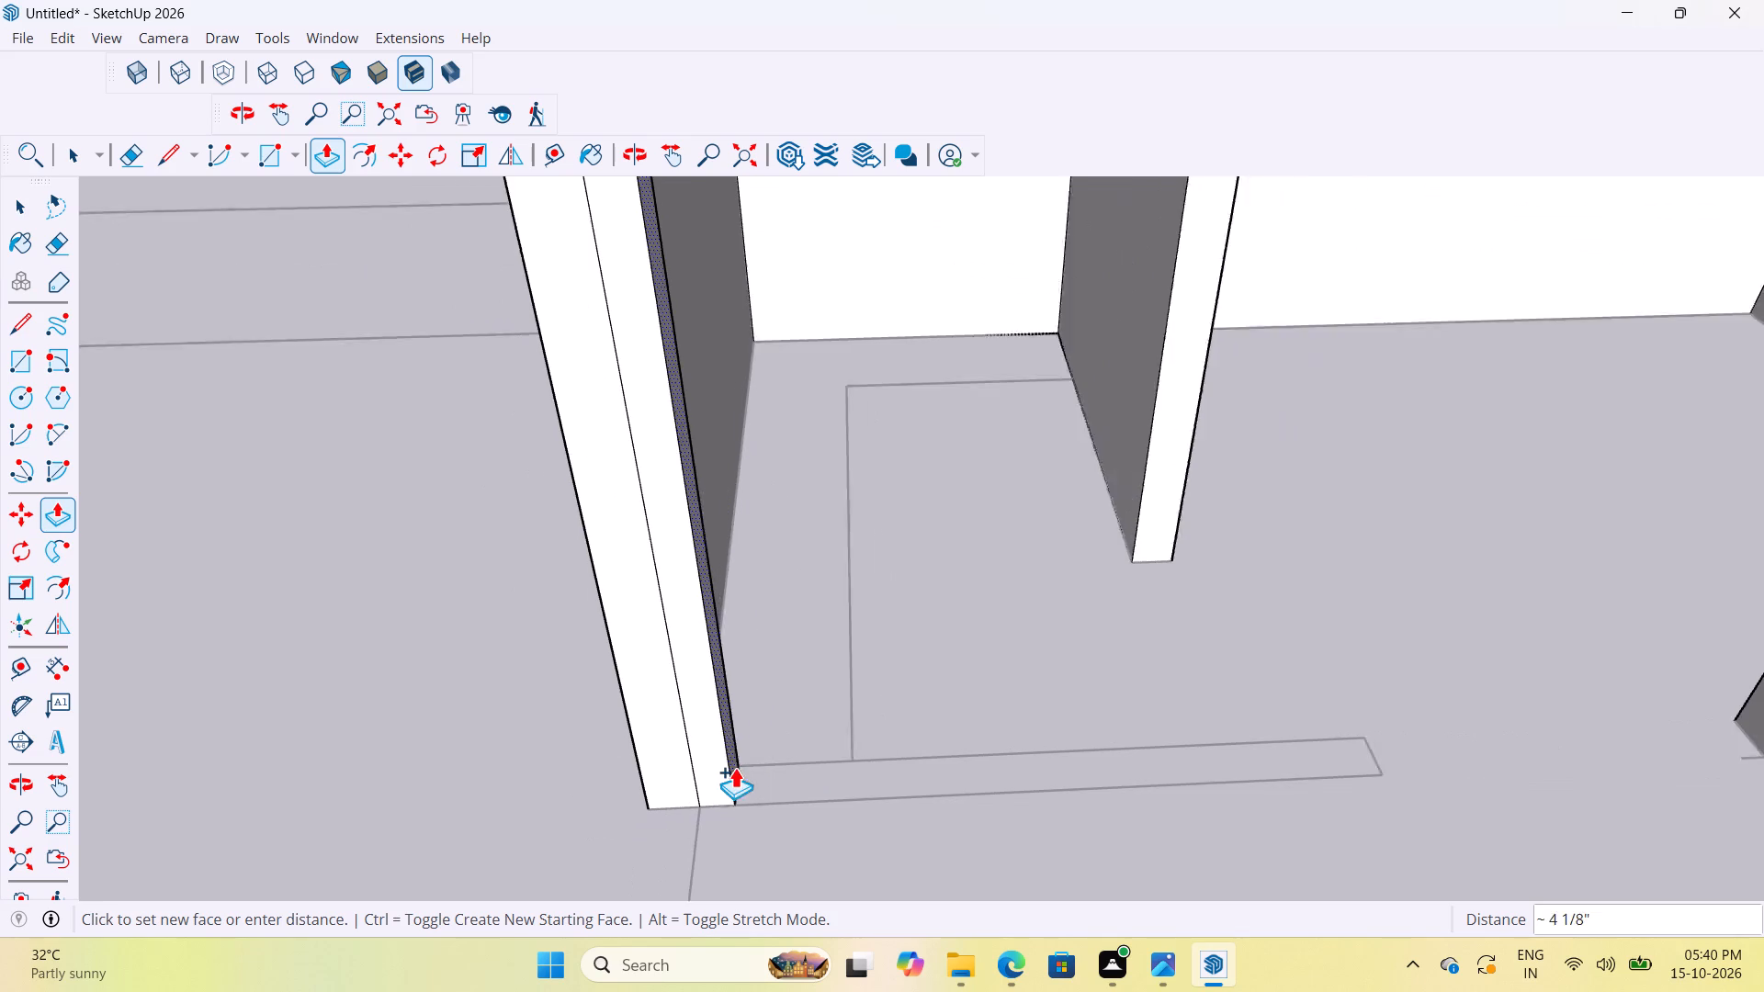
scroll(1275, 764, "up", 4)
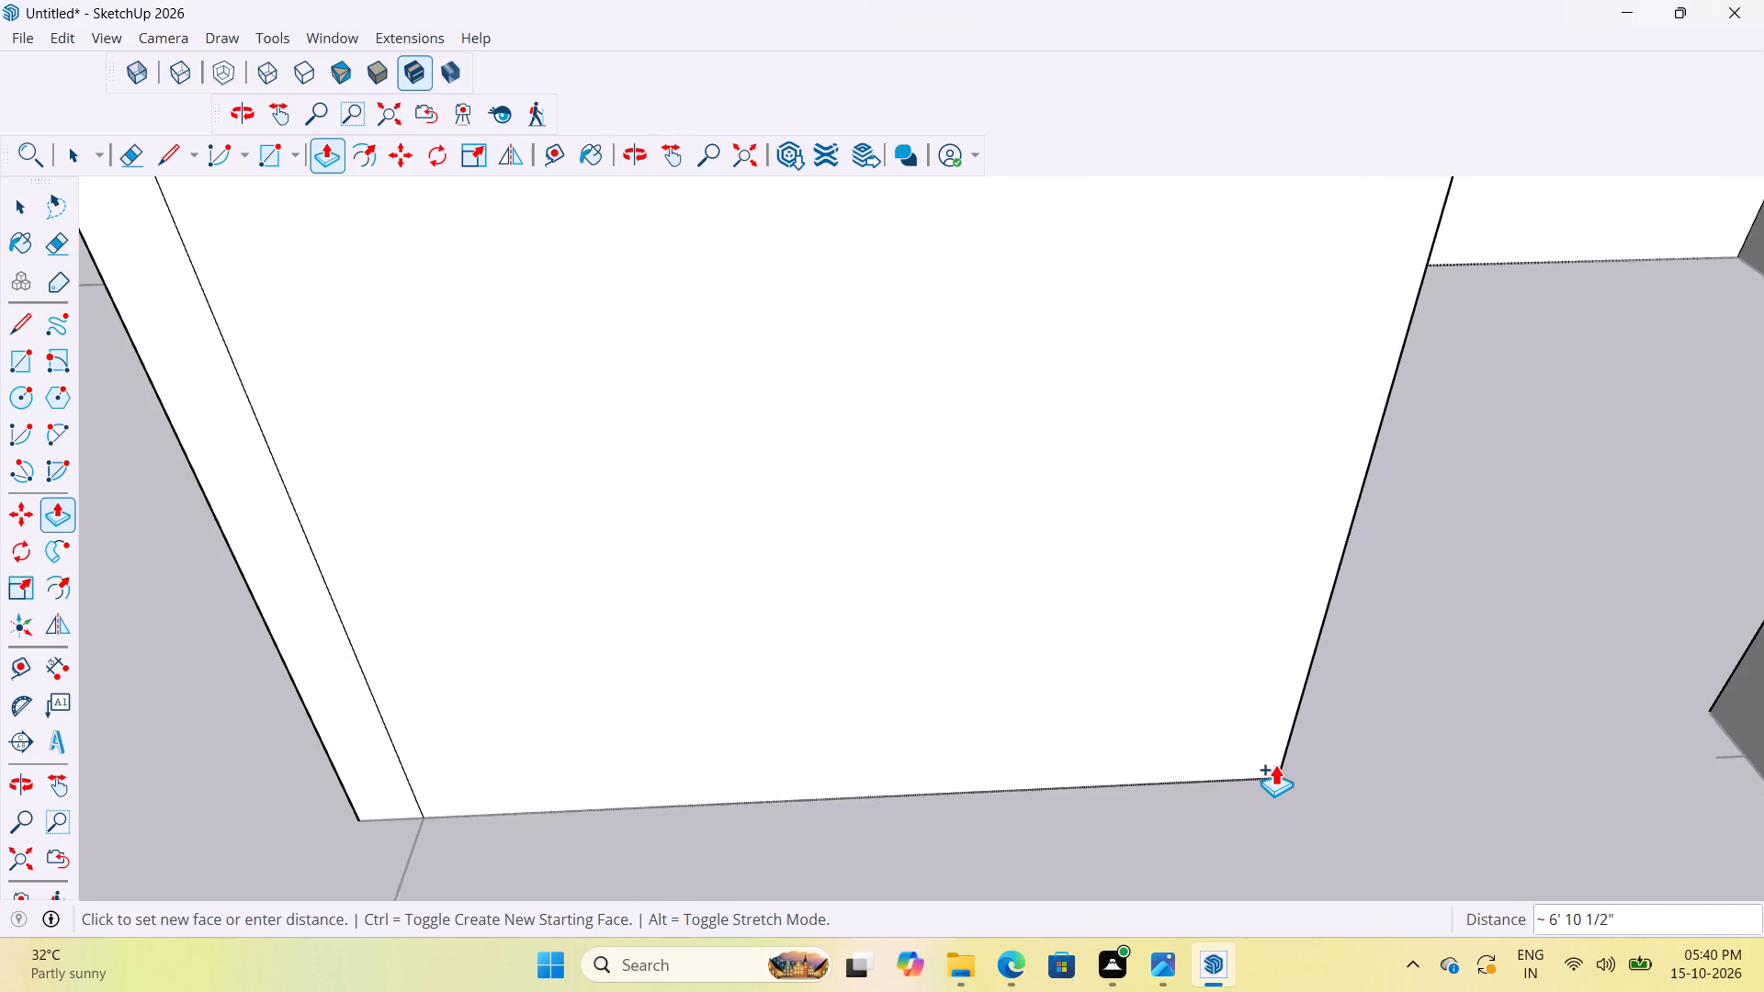
middle_click_drag(1266, 757, 1033, 727)
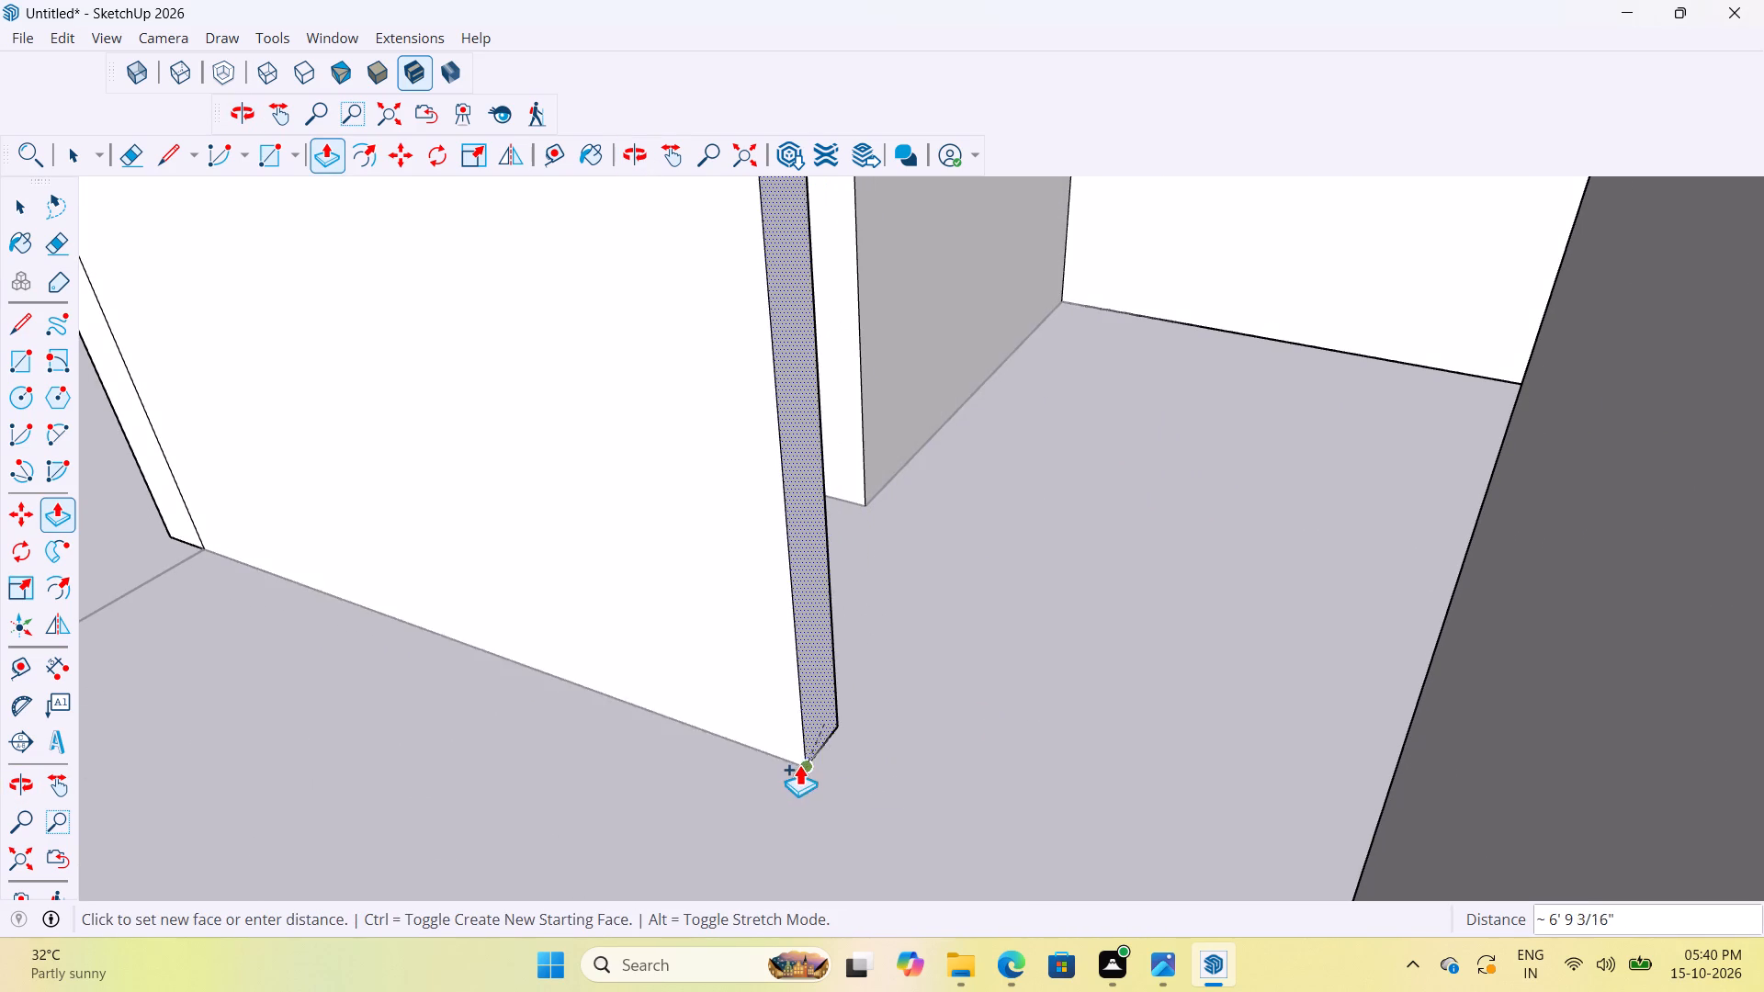
left_click(810, 765)
scroll(864, 771, "down", 13)
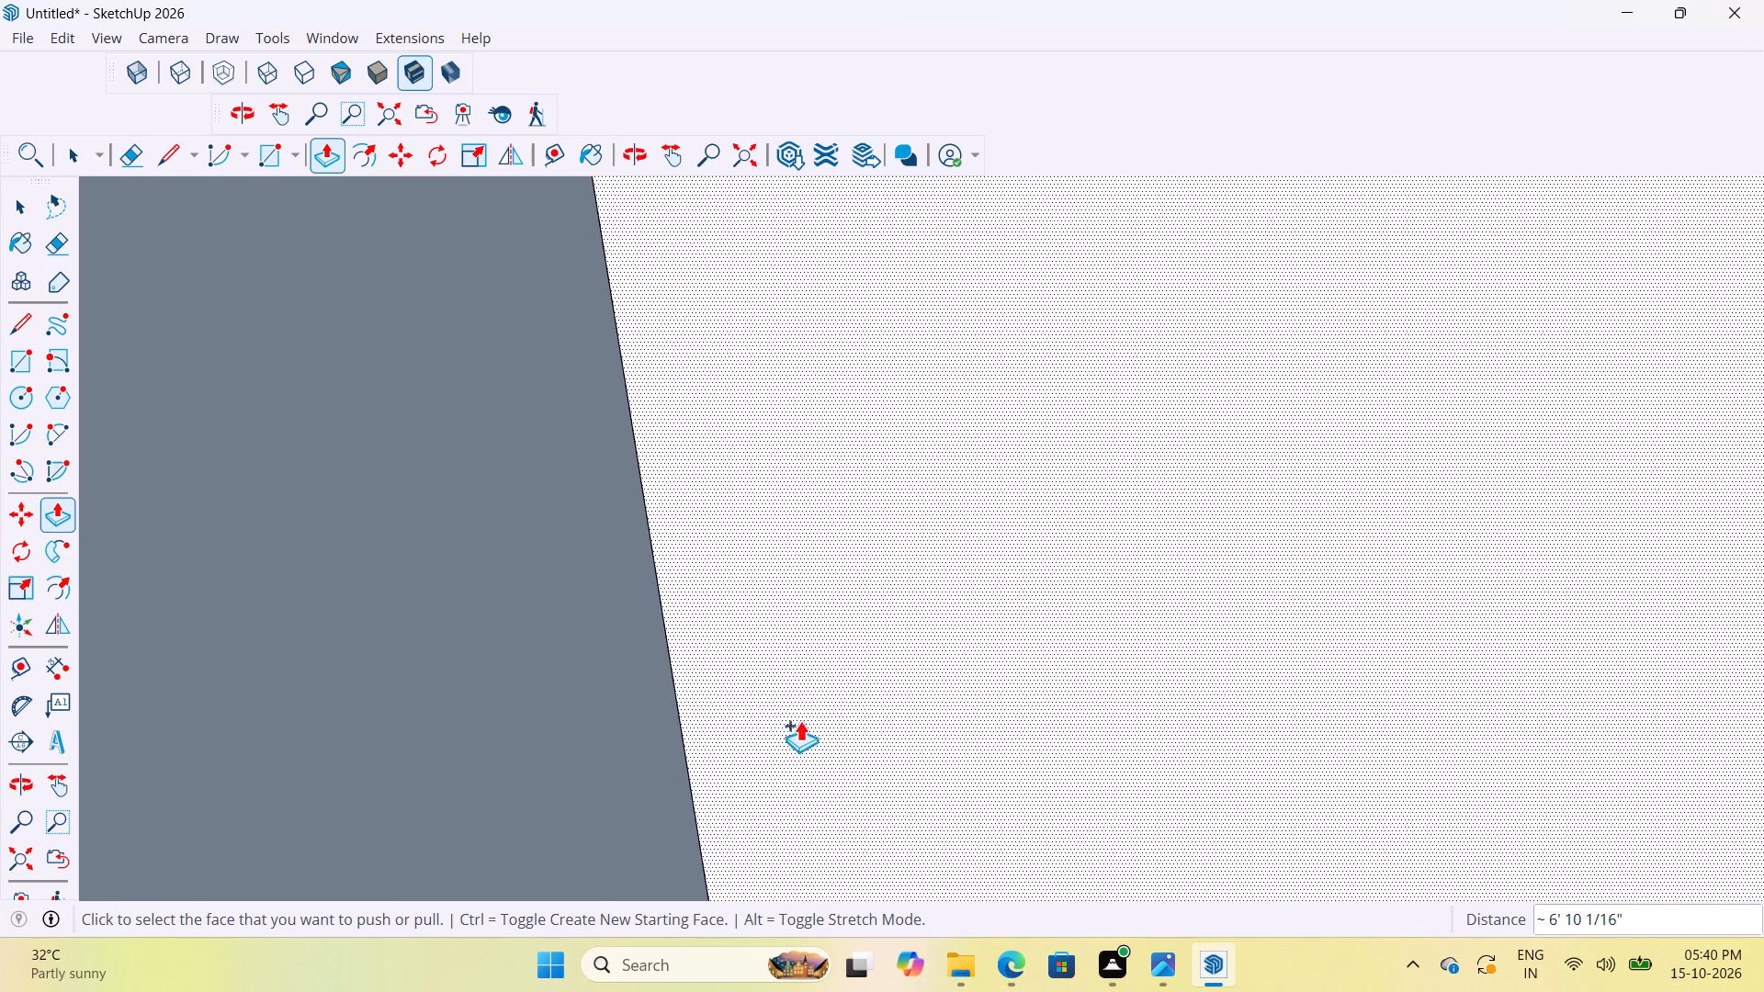
Leave the wall group and examine the modelled walls and remaining plan lines around the staircase and central partition.
scroll(793, 692, "down", 12)
scroll(682, 281, "down", 19)
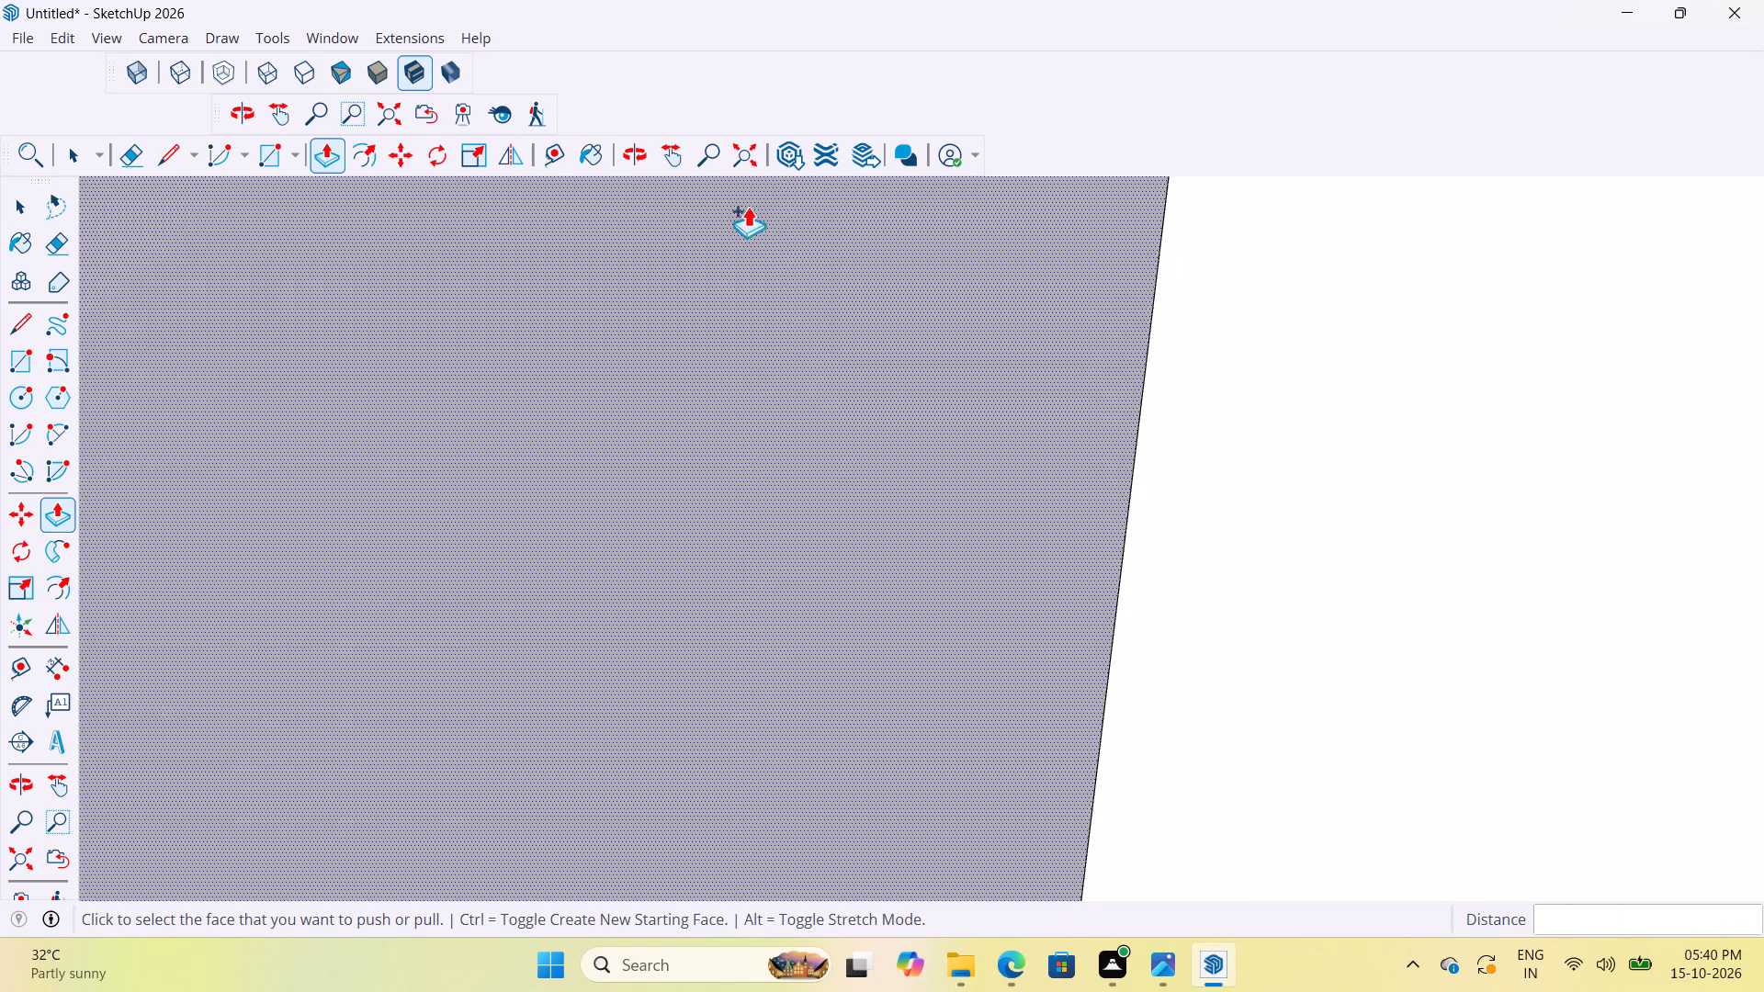
left_click(755, 152)
scroll(809, 451, "down", 6)
scroll(967, 495, "up", 5)
key("space")
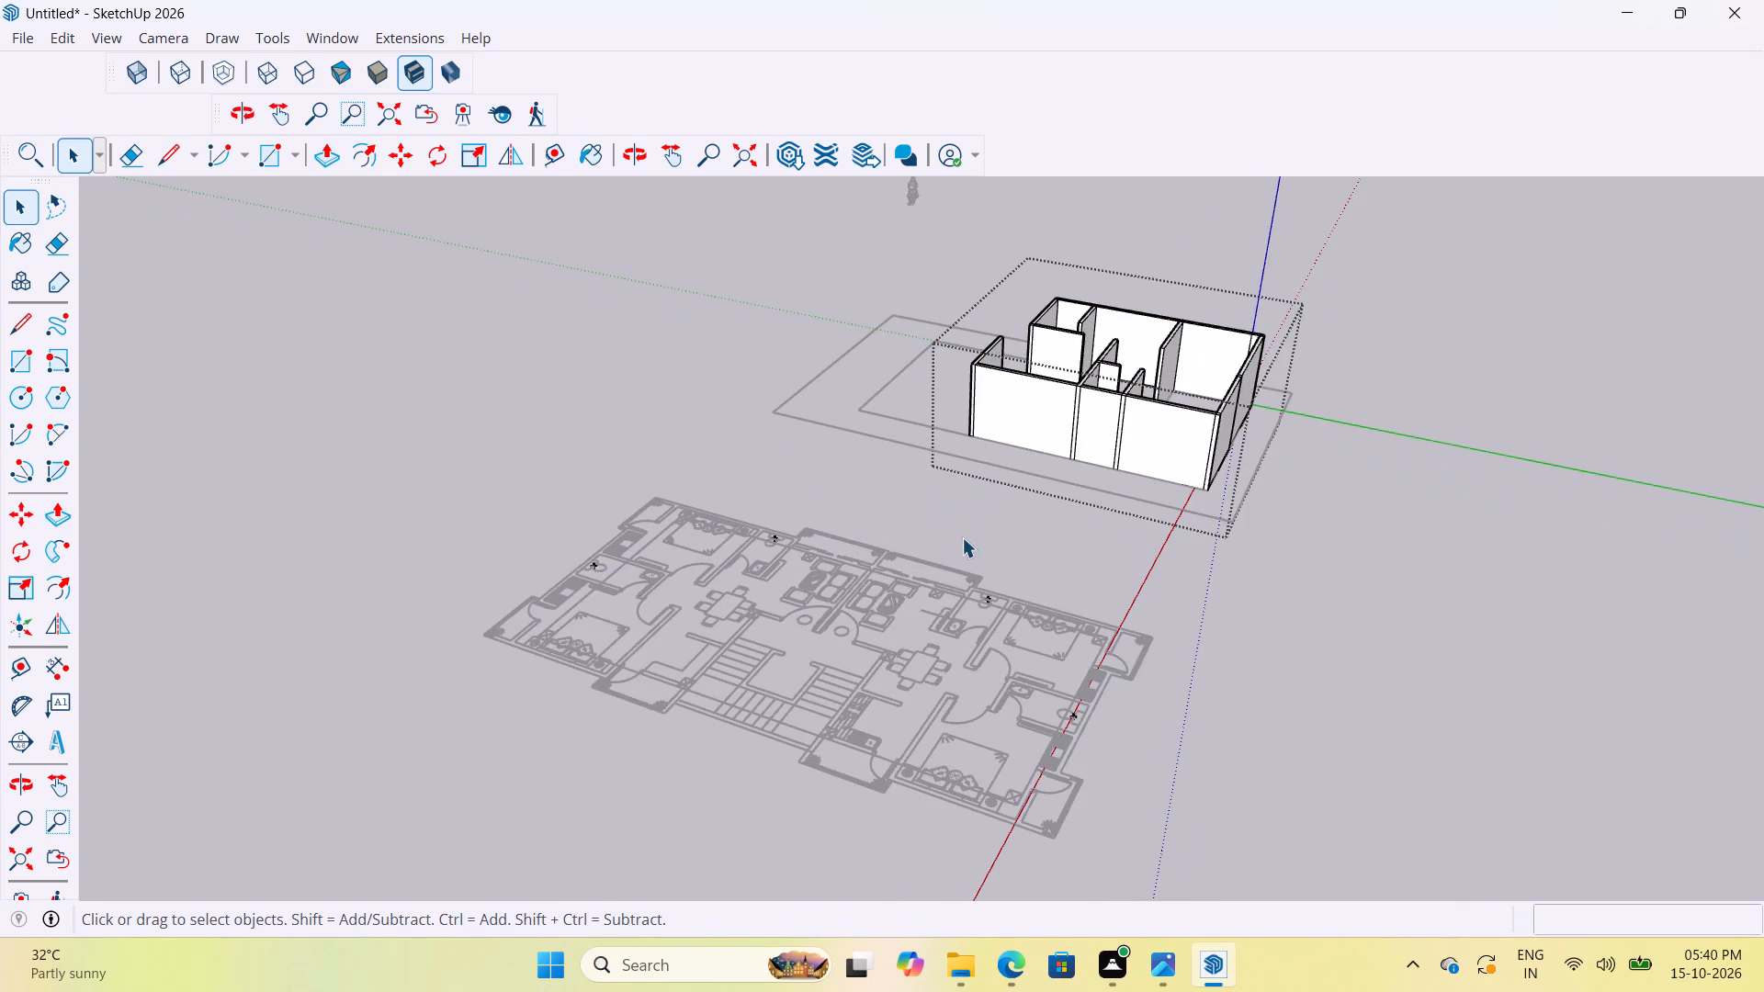
left_click(962, 537)
scroll(998, 439, "up", 1)
scroll(998, 438, "down", 1)
middle_click_drag(998, 438, 1763, 532)
scroll(785, 300, "up", 7)
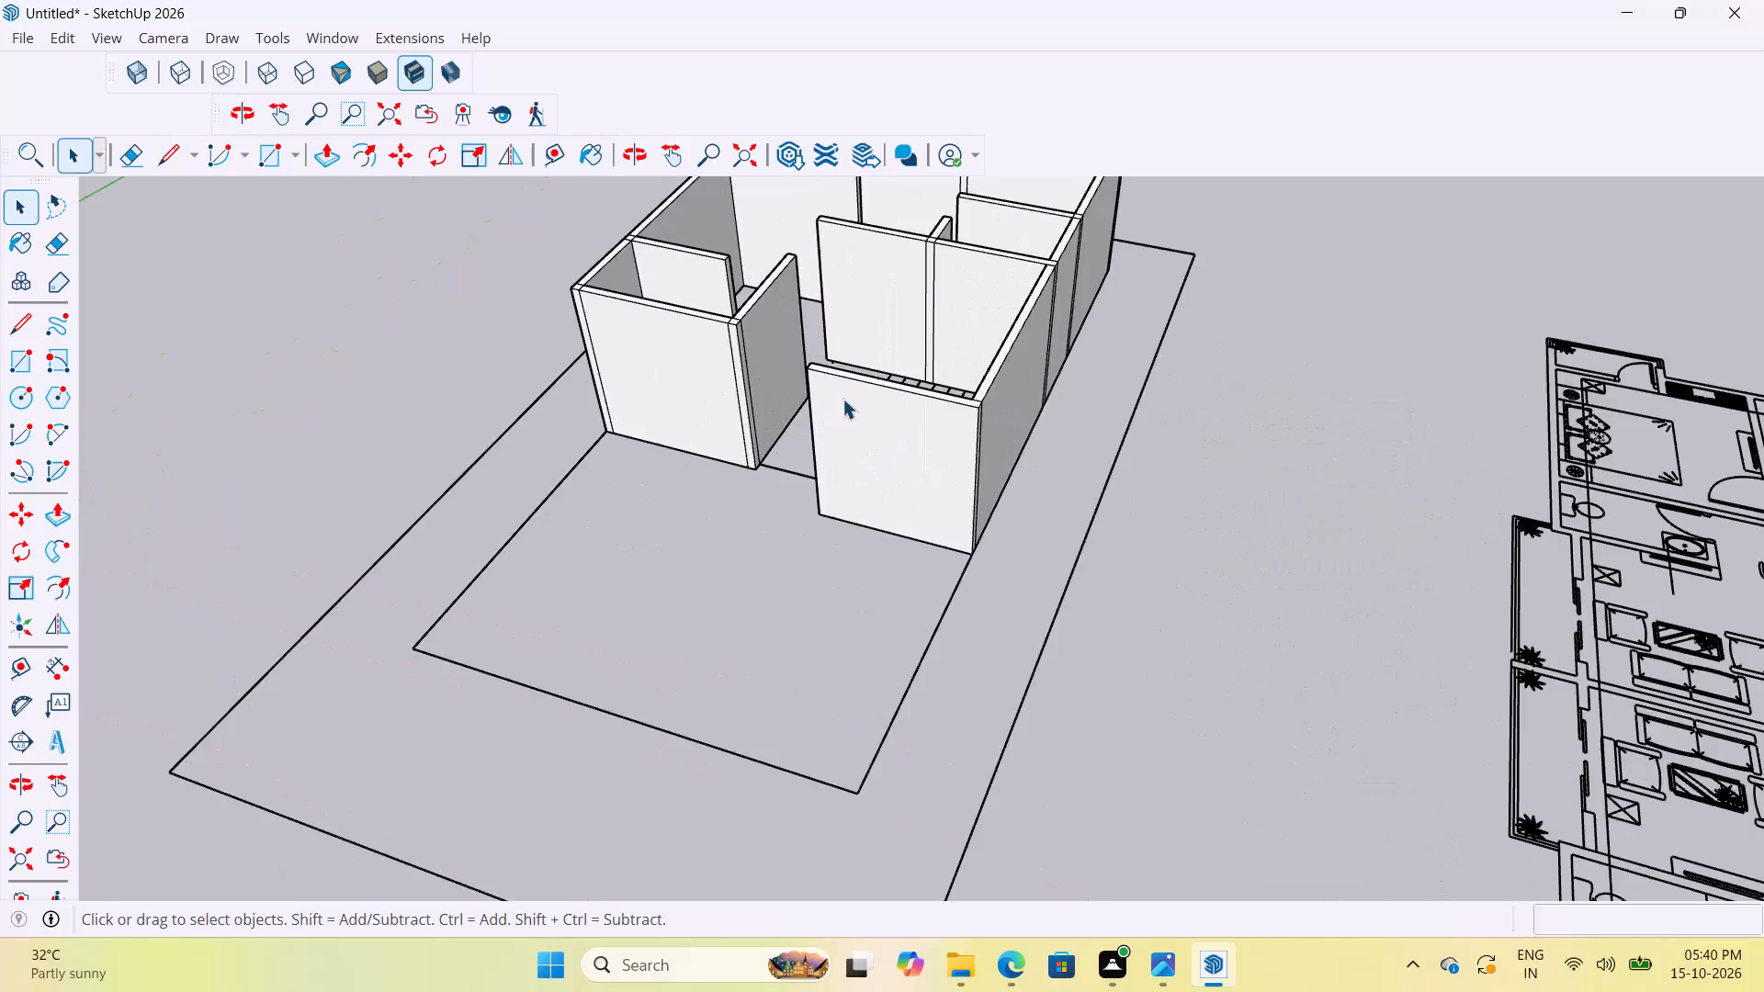
scroll(842, 399, "up", 3)
middle_click_drag(844, 384, 1011, 625)
scroll(872, 472, "up", 6)
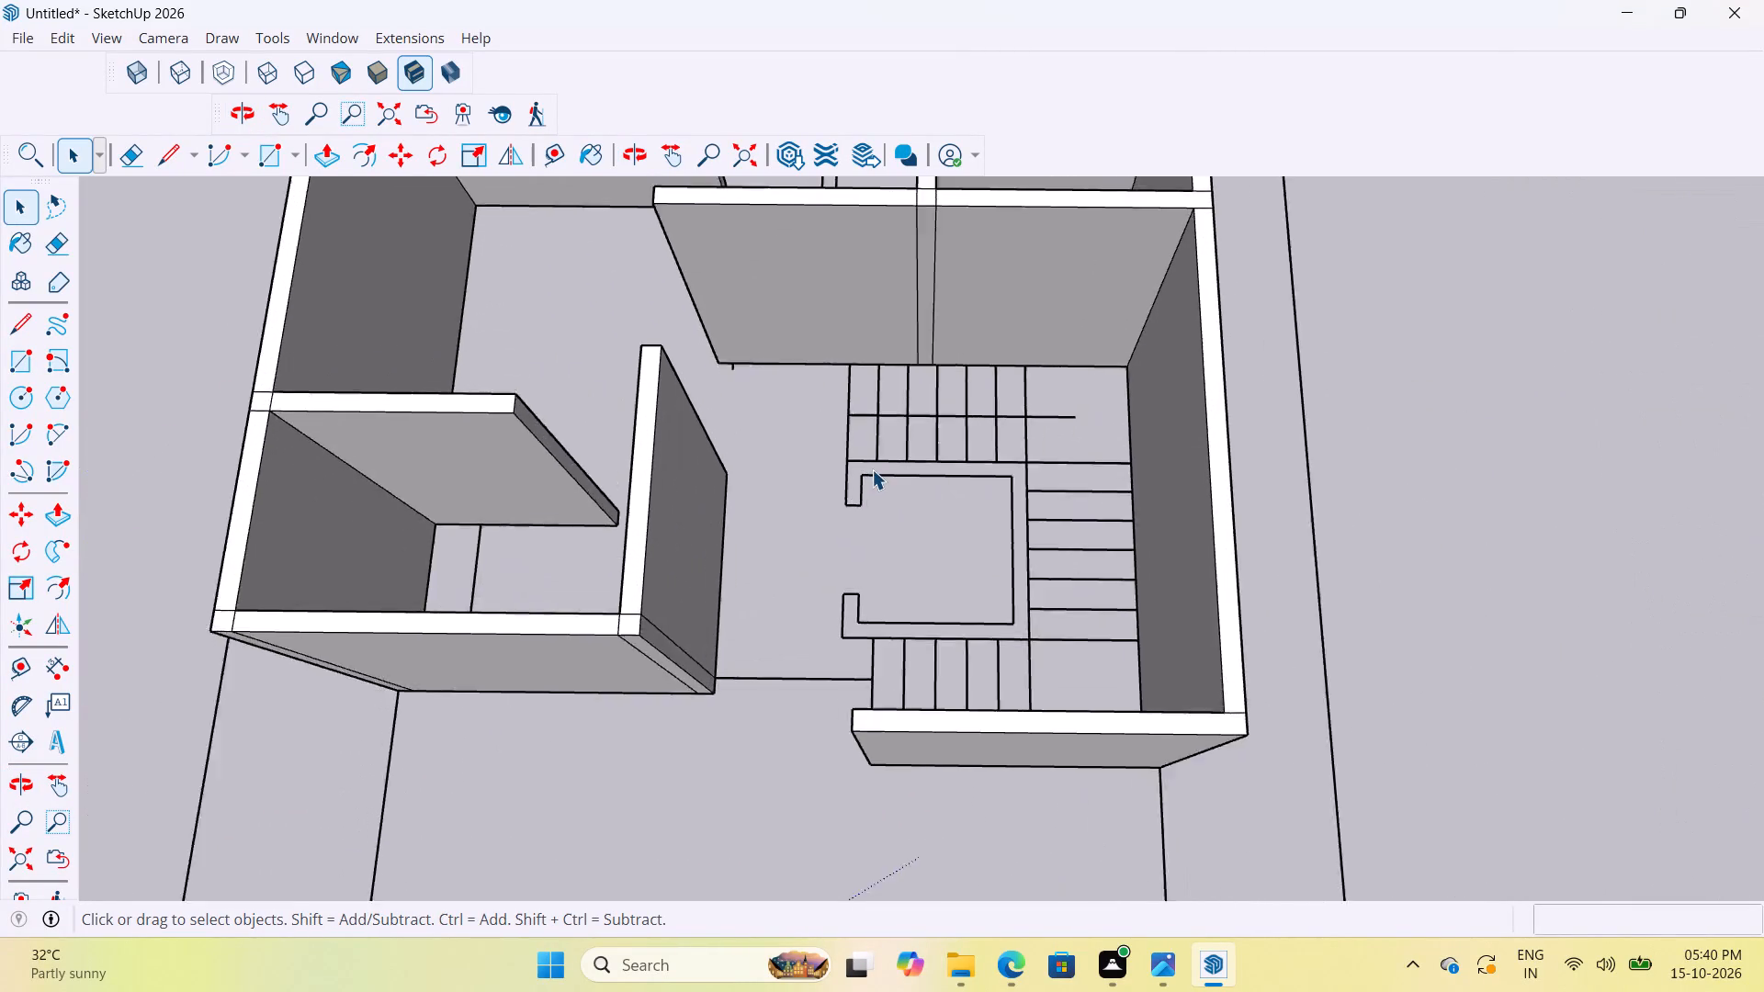
scroll(872, 469, "up", 7)
scroll(872, 469, "down", 6)
scroll(718, 322, "up", 12)
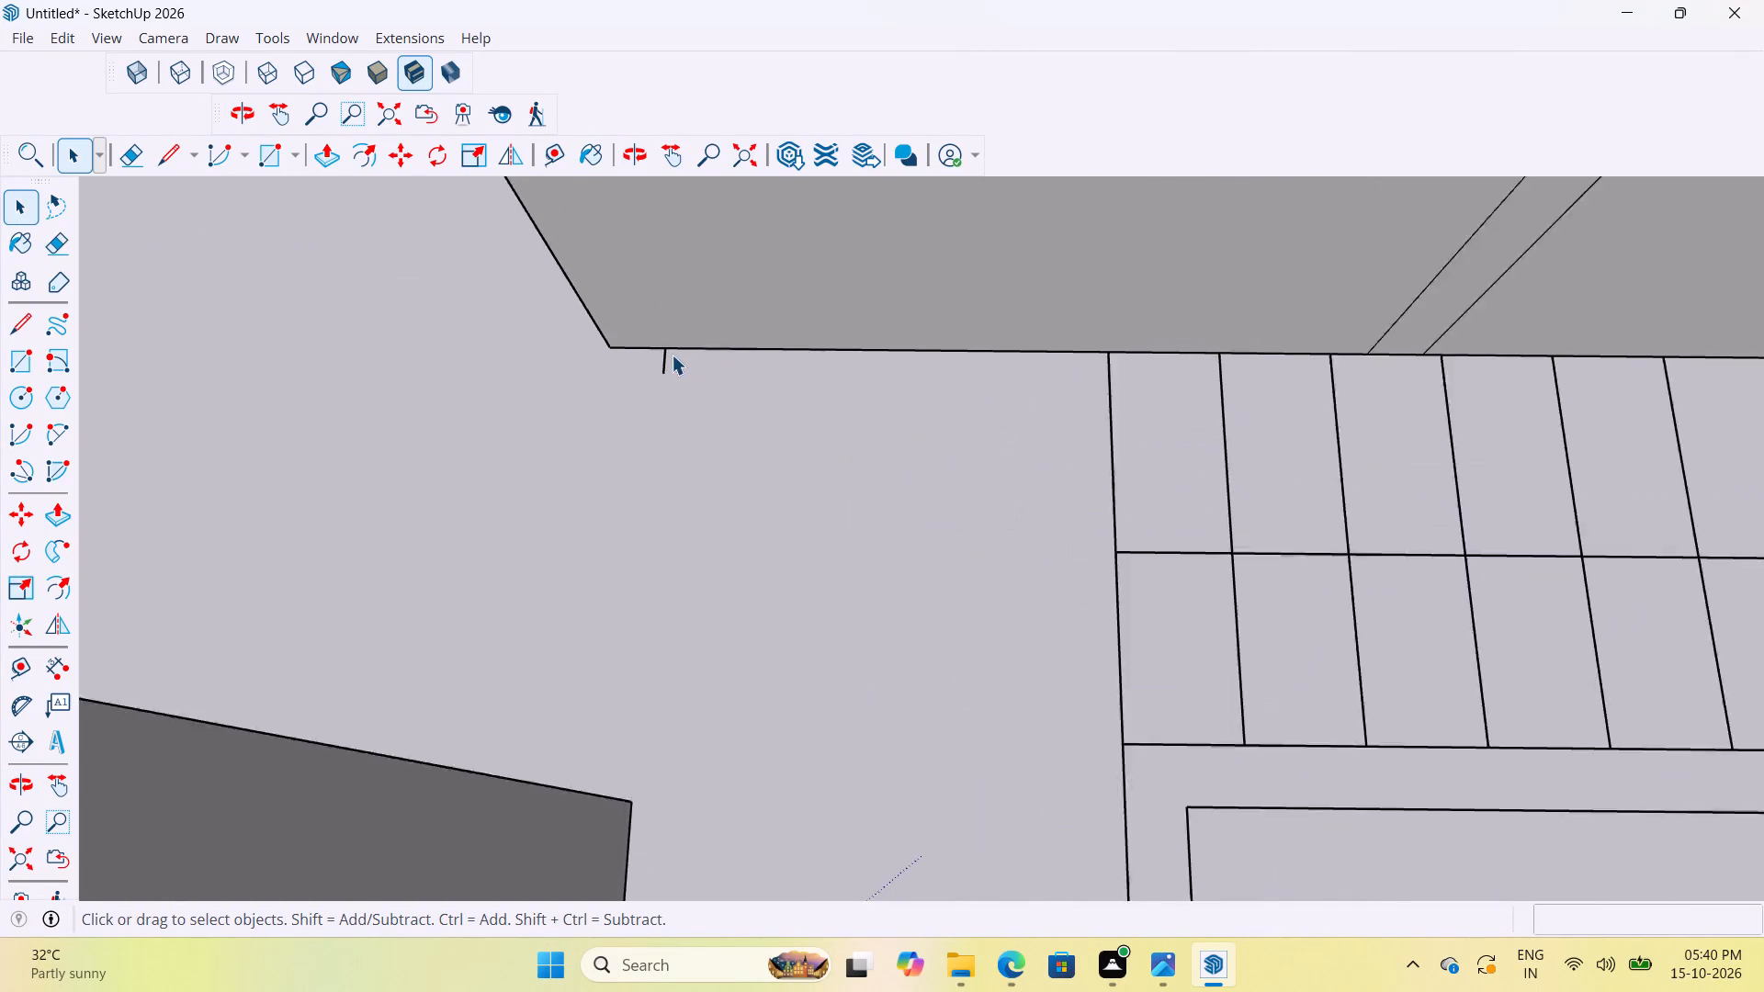
scroll(672, 355, "up", 4)
left_click(659, 378)
scroll(659, 378, "up", 4)
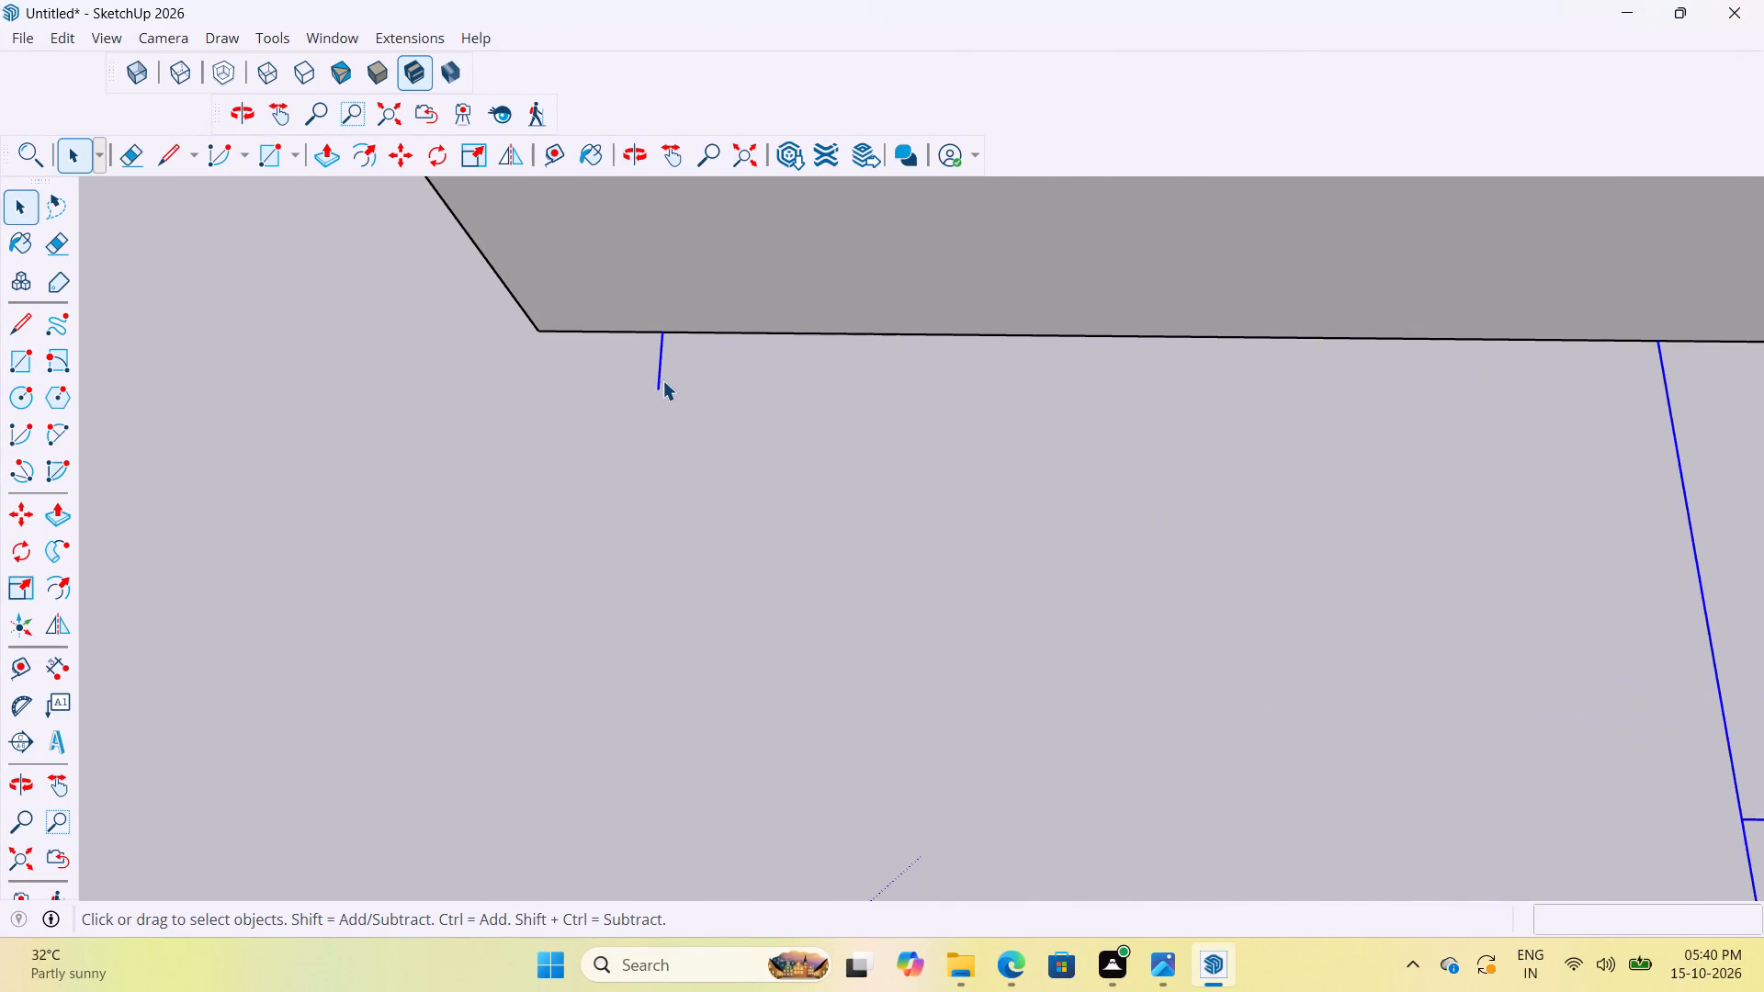
scroll(668, 400, "down", 13)
scroll(675, 415, "down", 14)
scroll(677, 403, "down", 7)
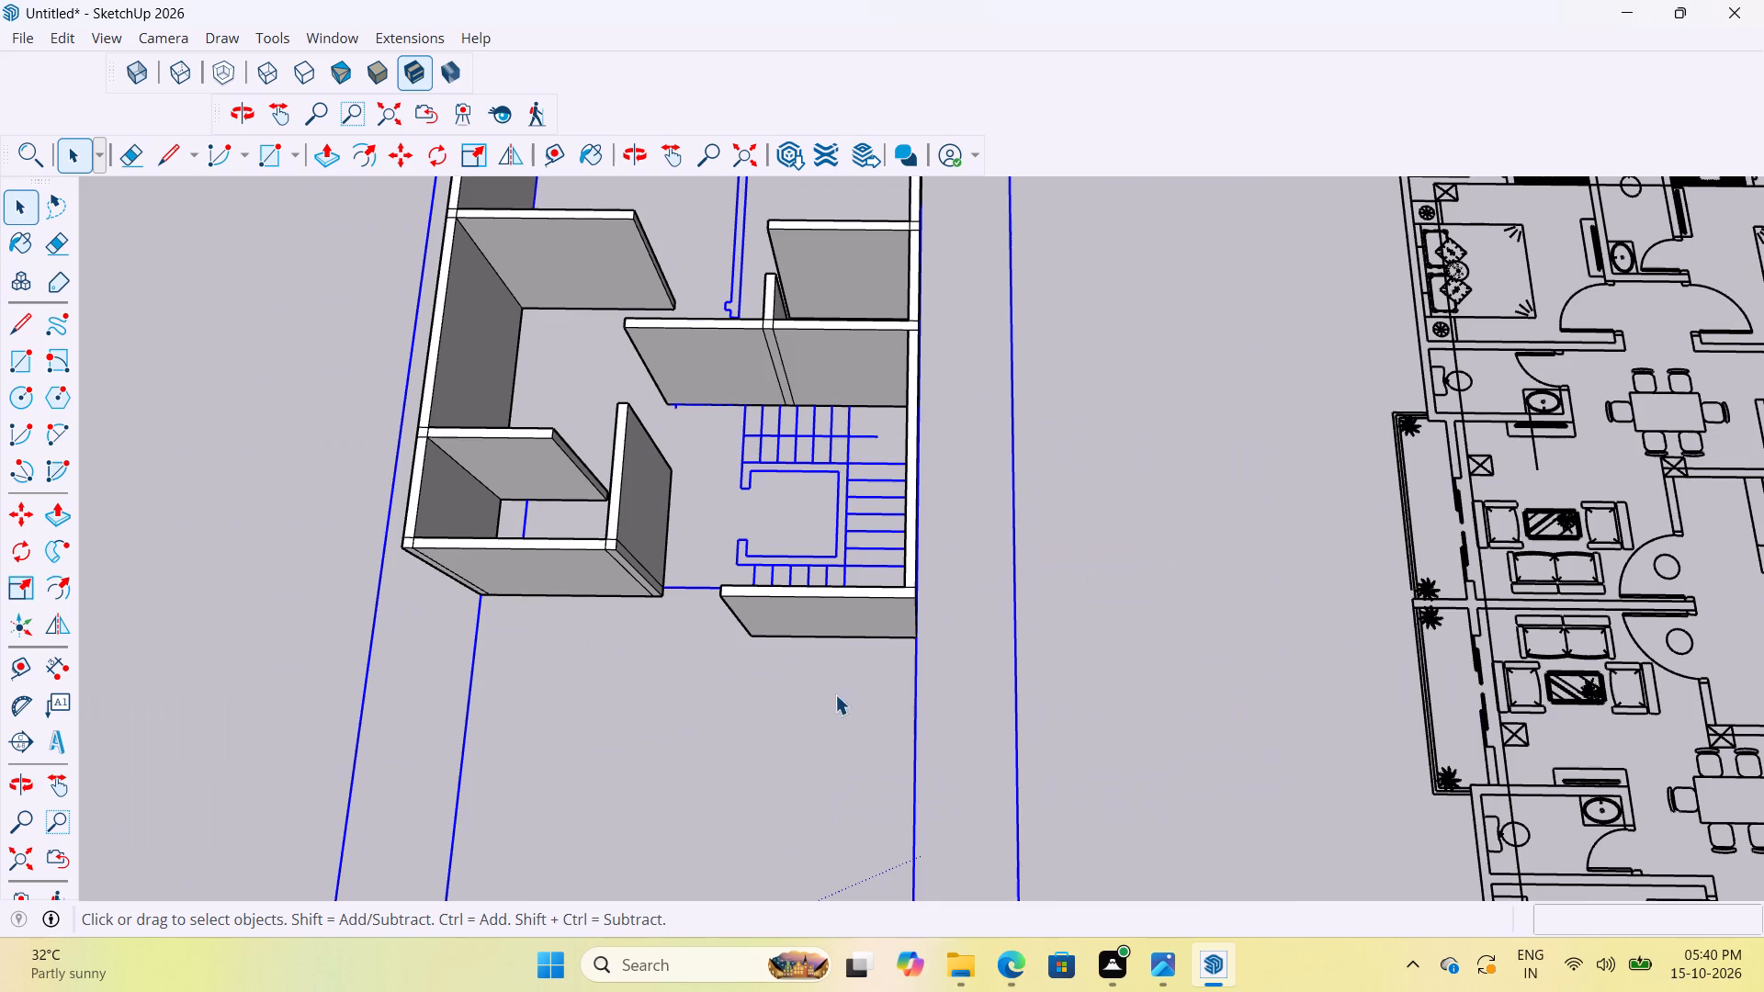
scroll(807, 671, "down", 13)
left_click(910, 560)
scroll(781, 591, "up", 9)
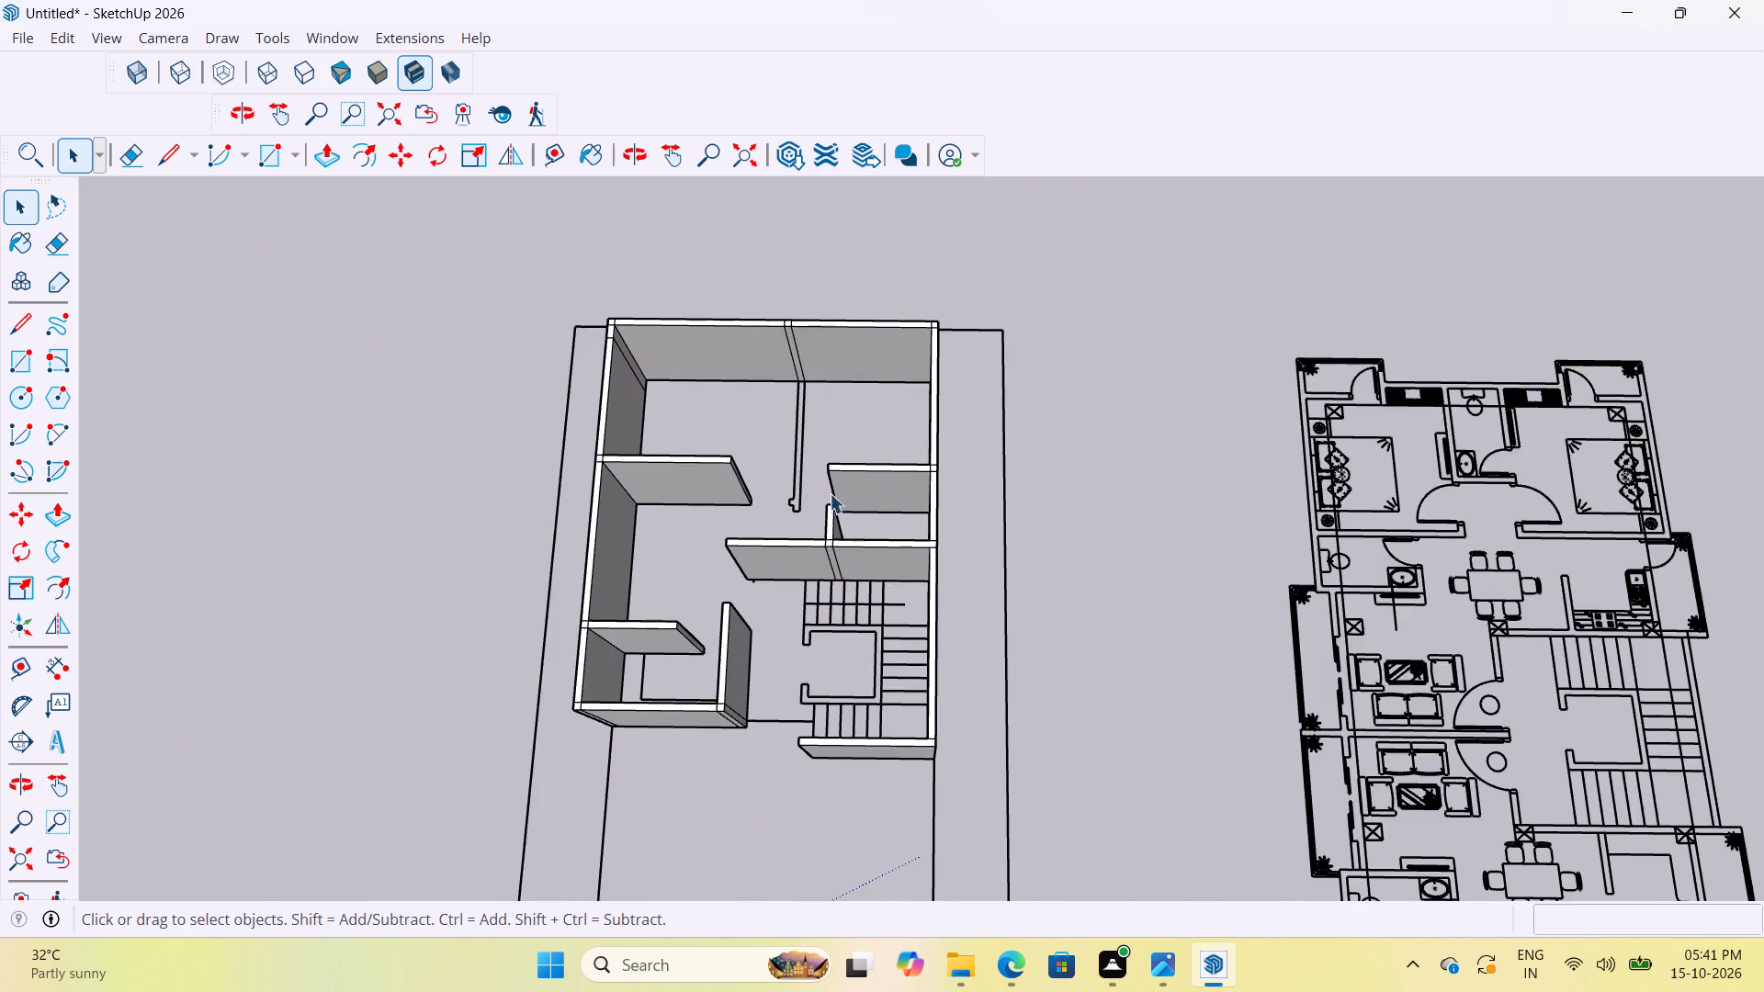
scroll(749, 509, "up", 6)
middle_click_drag(768, 399, 800, 267)
left_click(776, 355)
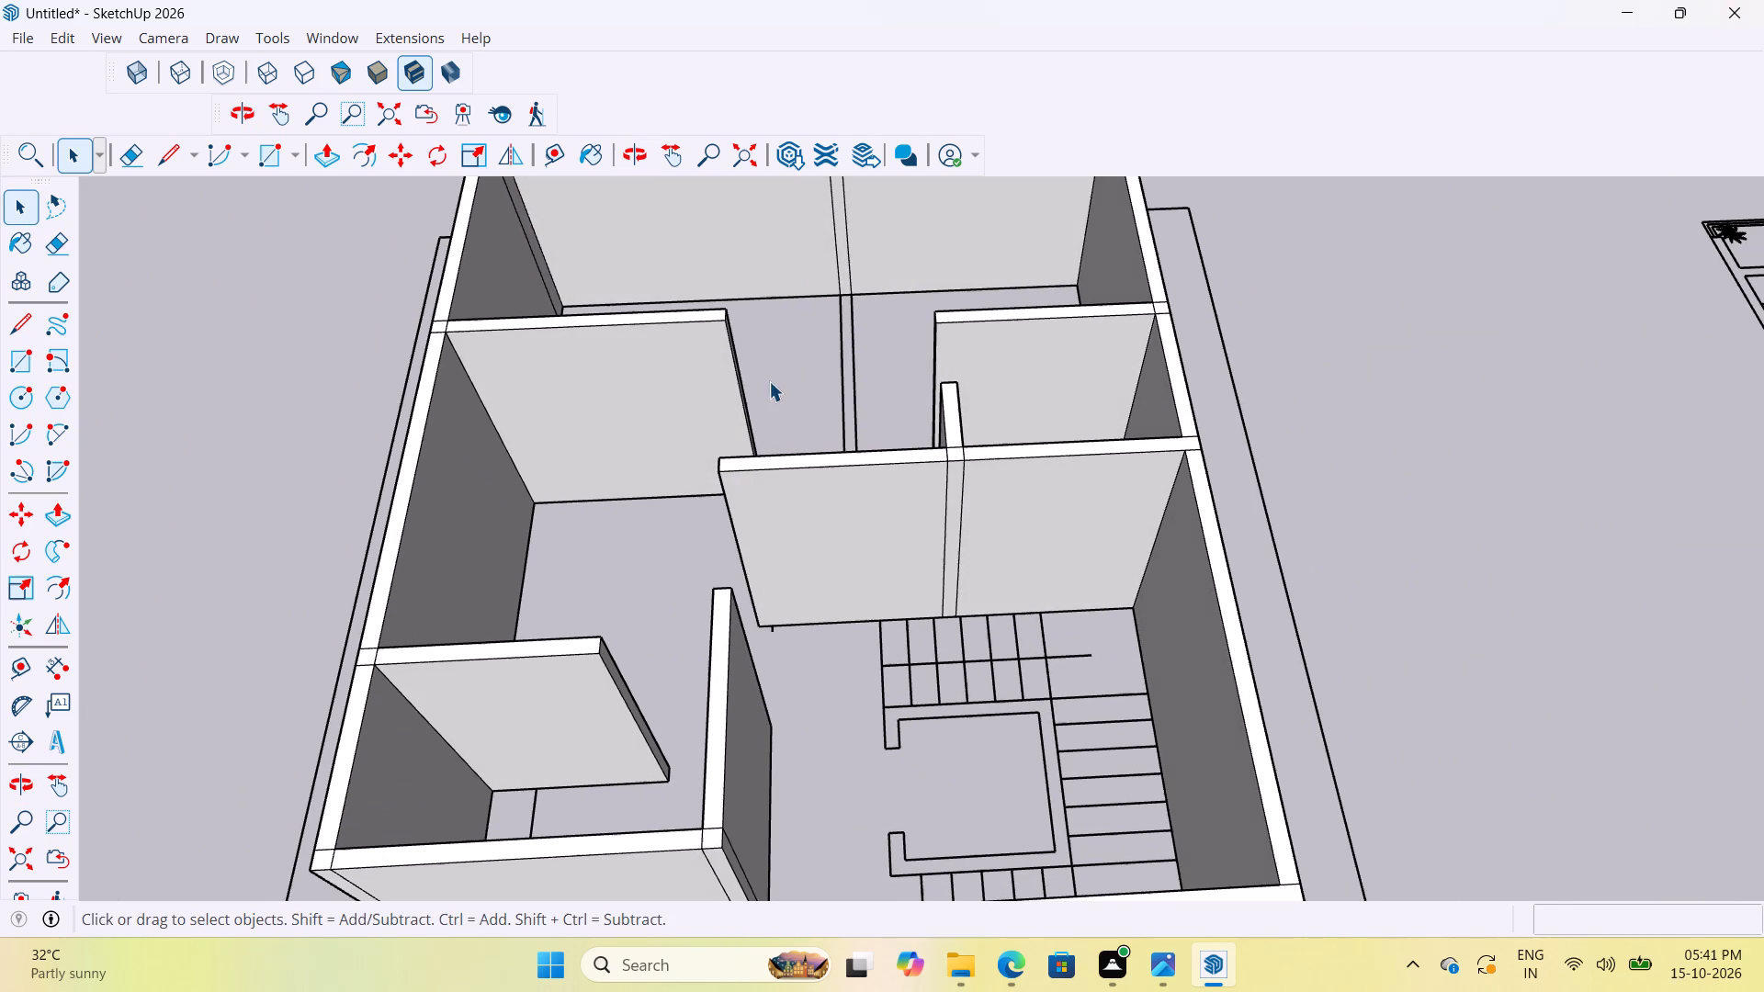
left_click(786, 407)
scroll(809, 426, "down", 6)
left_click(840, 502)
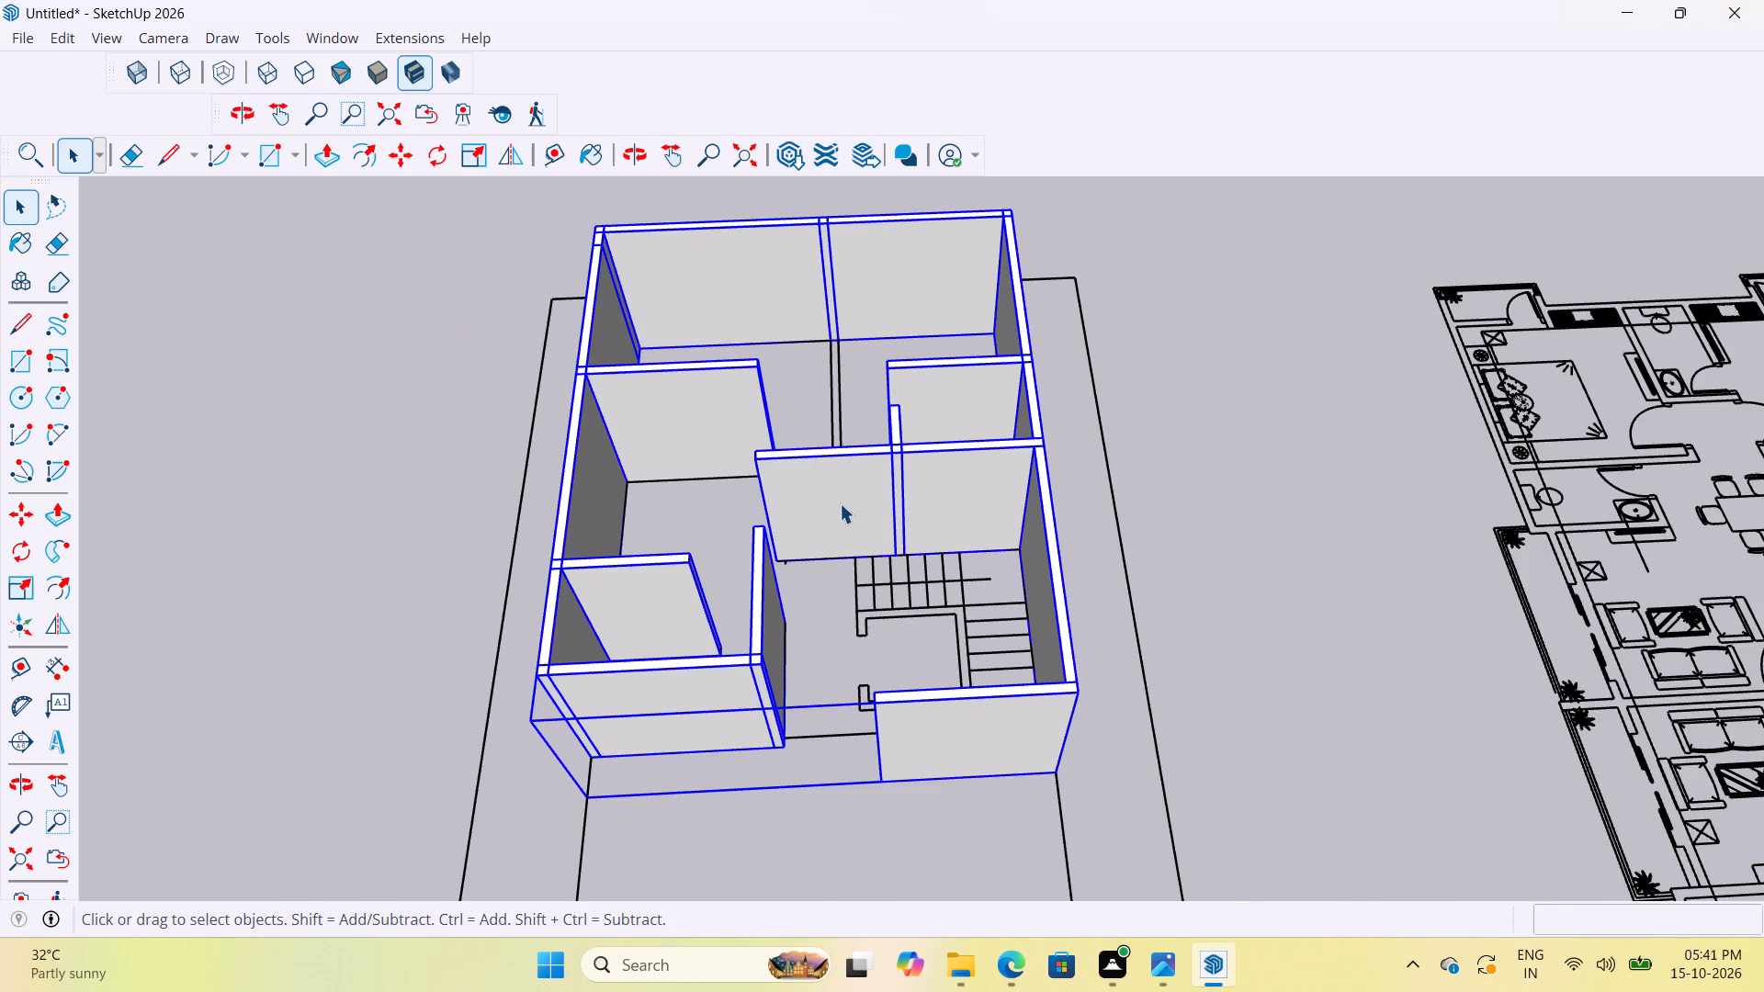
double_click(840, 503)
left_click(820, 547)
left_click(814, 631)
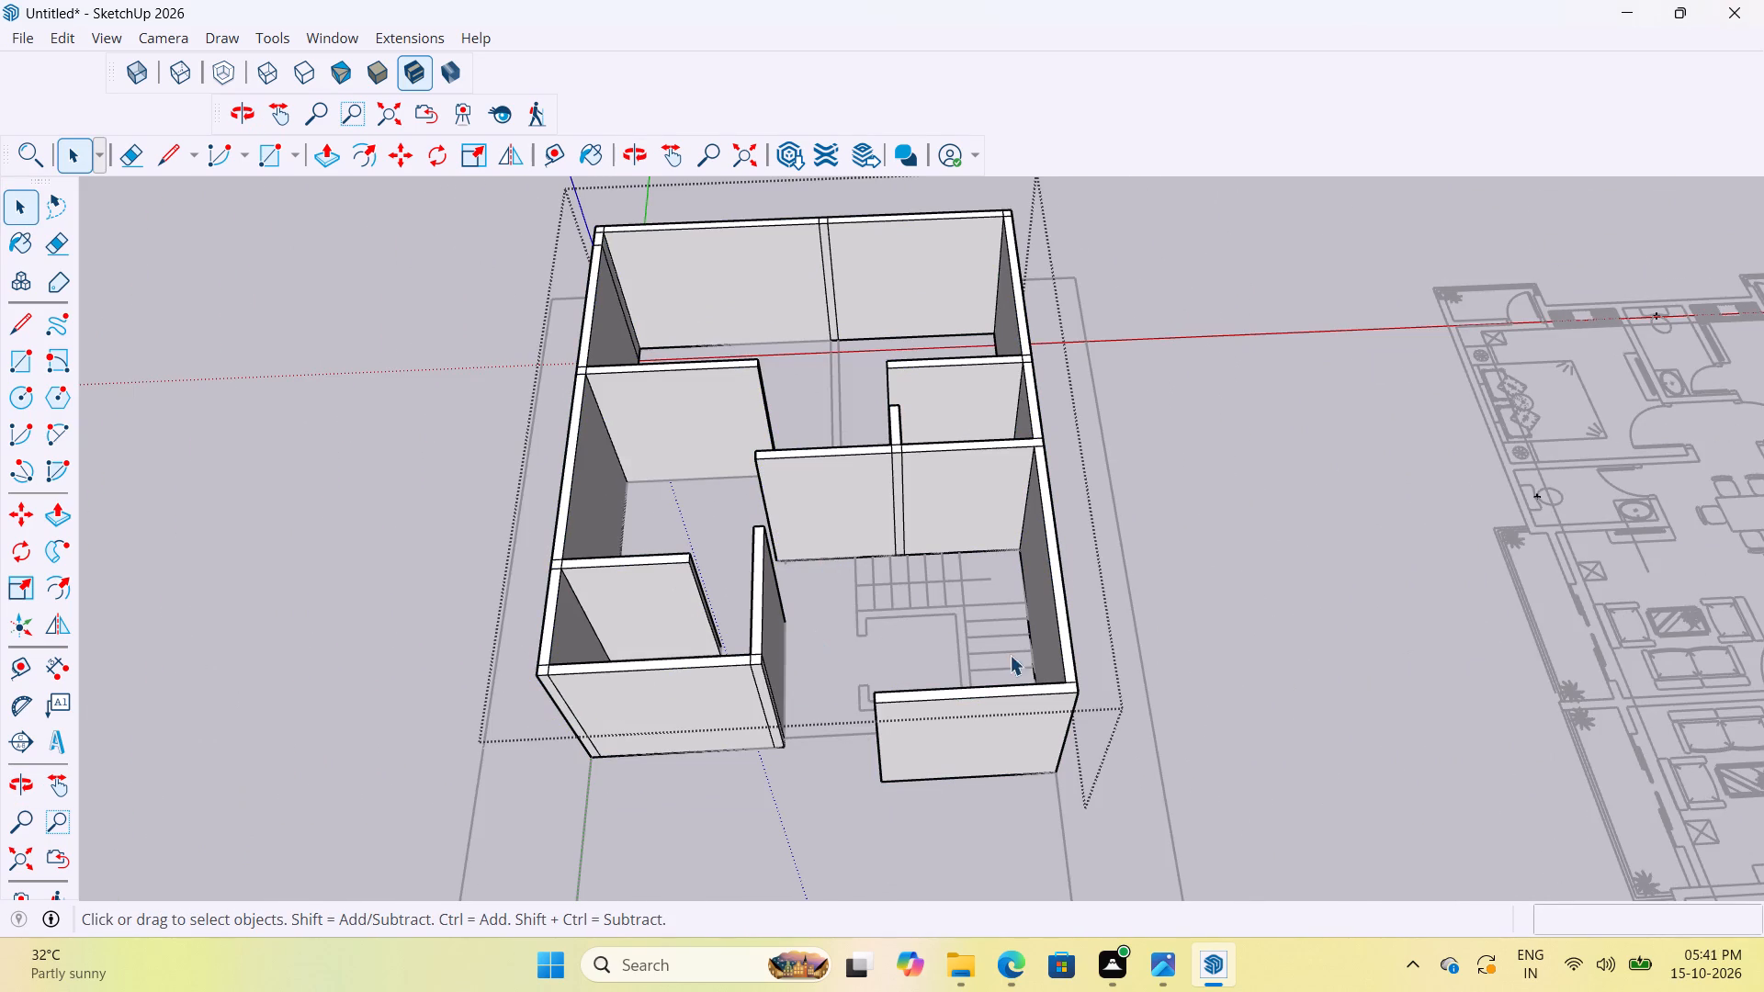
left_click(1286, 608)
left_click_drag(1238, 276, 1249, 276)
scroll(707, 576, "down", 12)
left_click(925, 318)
In the wall group, pull the back wall's narrow junction strip about 10' along the central partition outline to its small side projection.
scroll(689, 492, "up", 7)
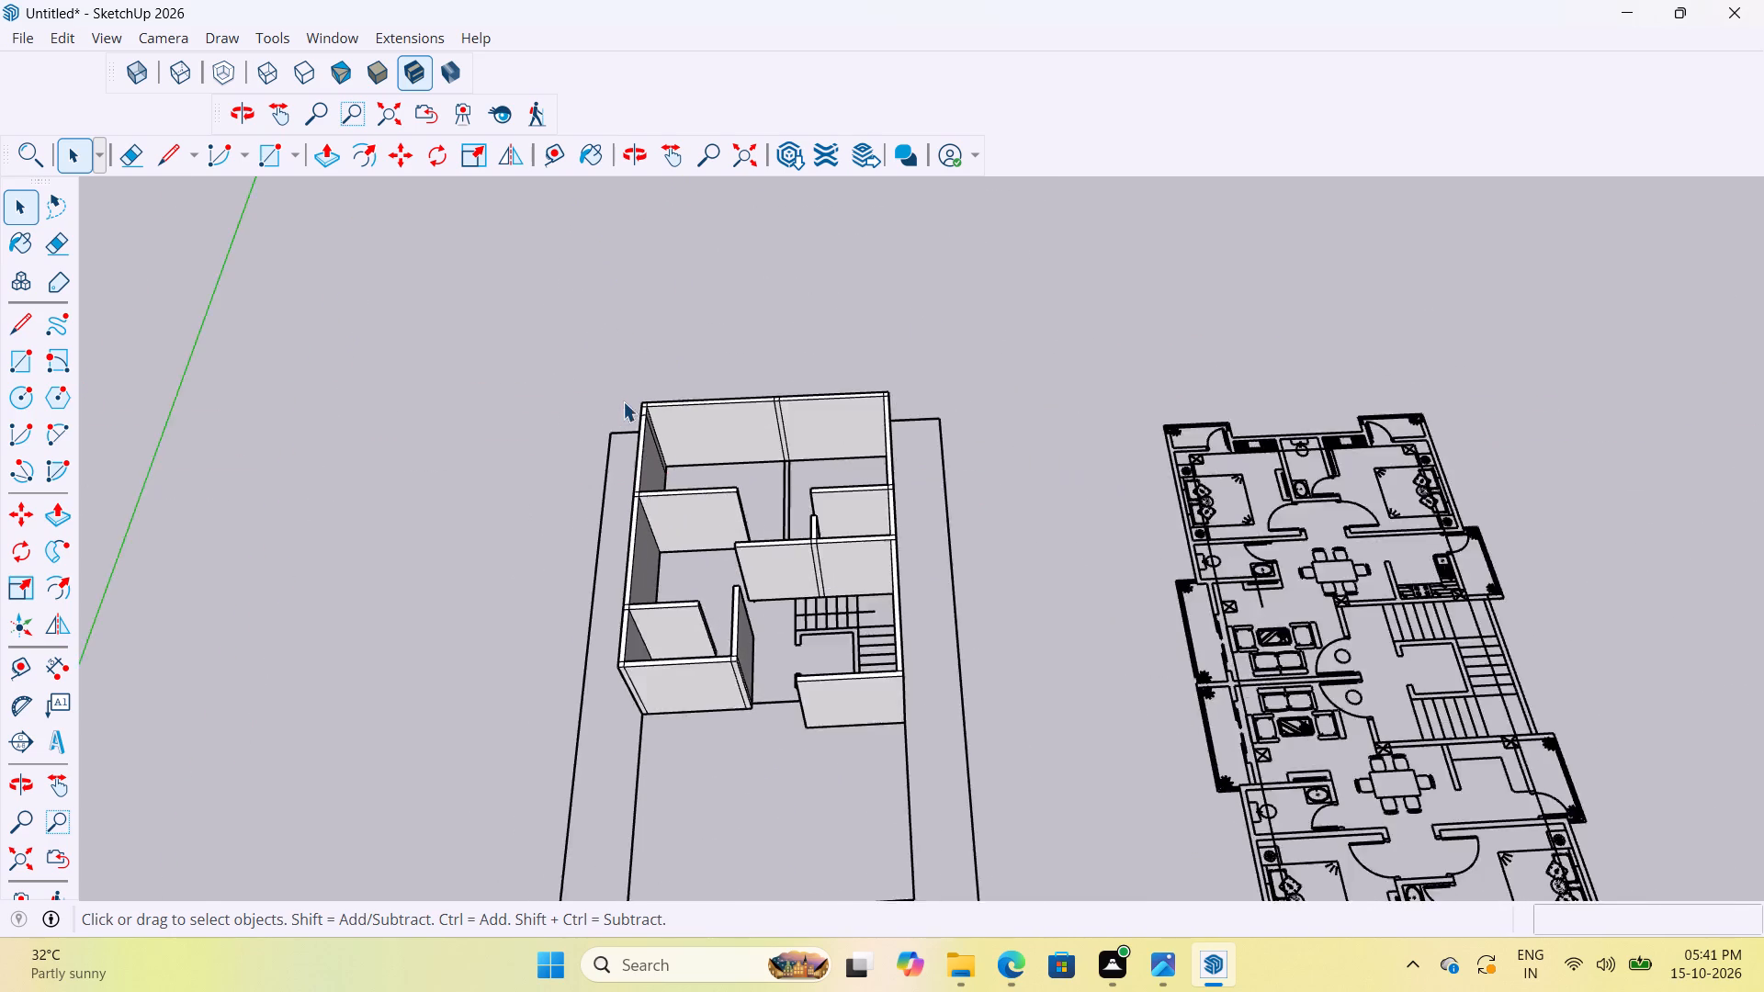
scroll(623, 401, "up", 2)
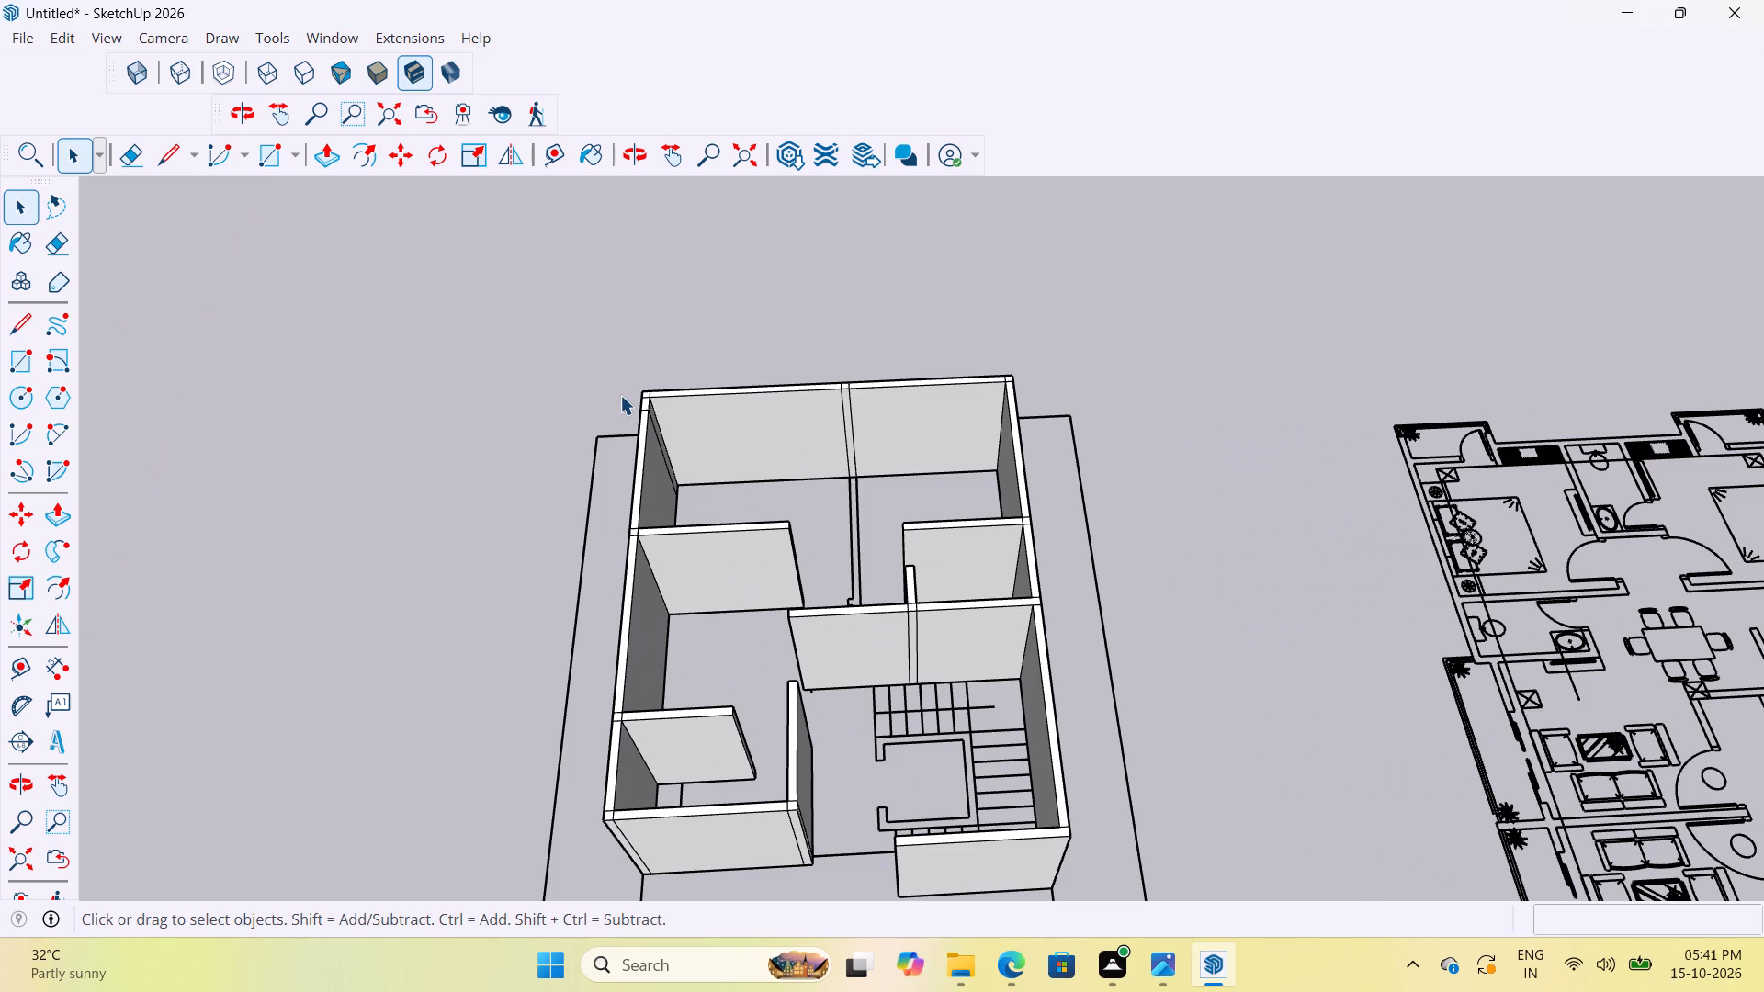
scroll(835, 566, "up", 20)
scroll(835, 566, "up", 1)
scroll(888, 401, "down", 8)
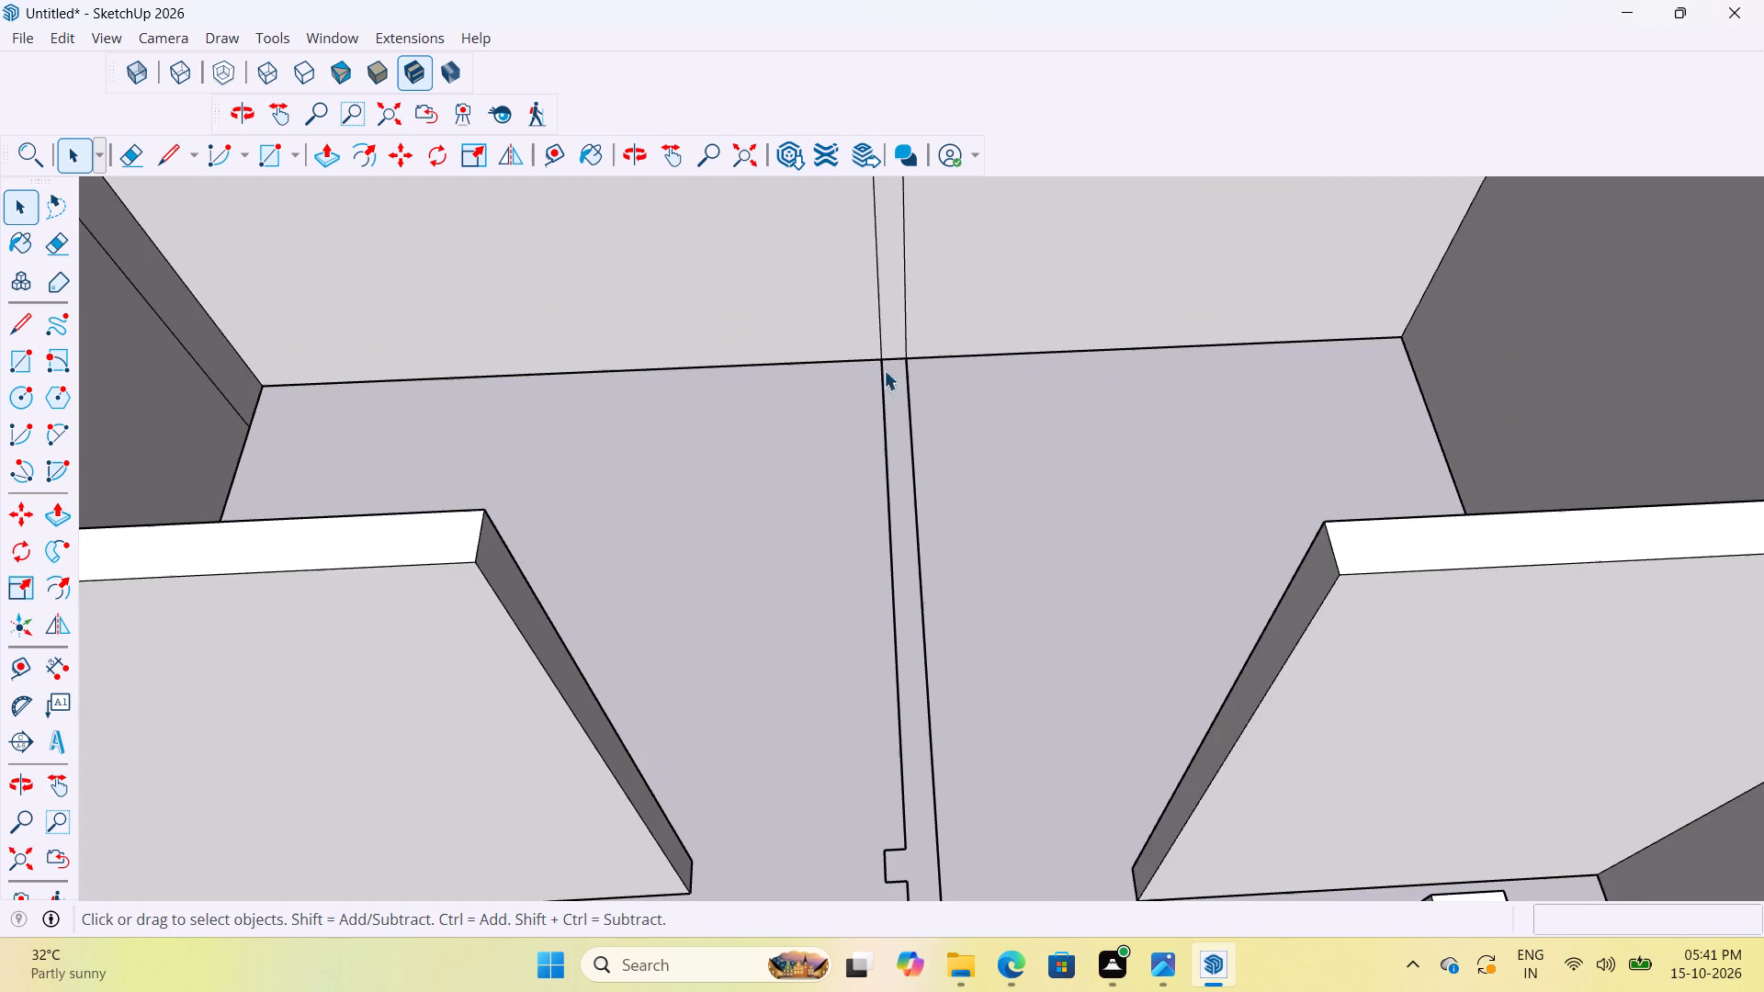
scroll(897, 434, "down", 3)
double_click(893, 274)
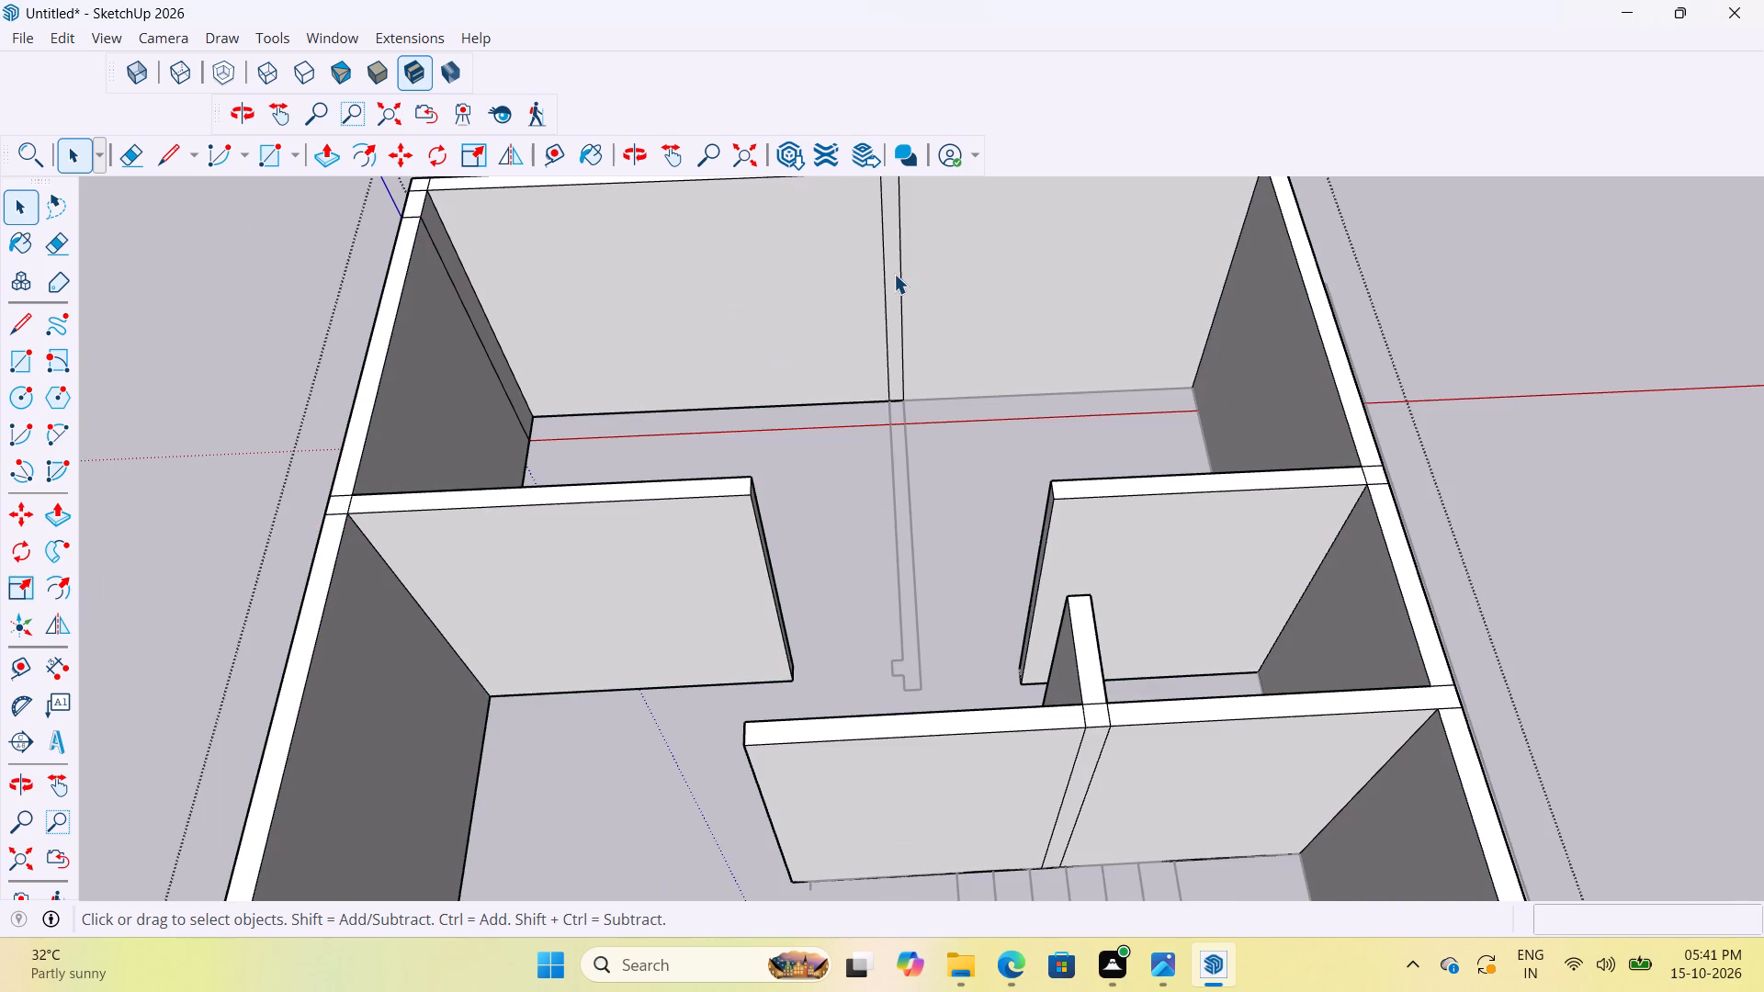
key("p")
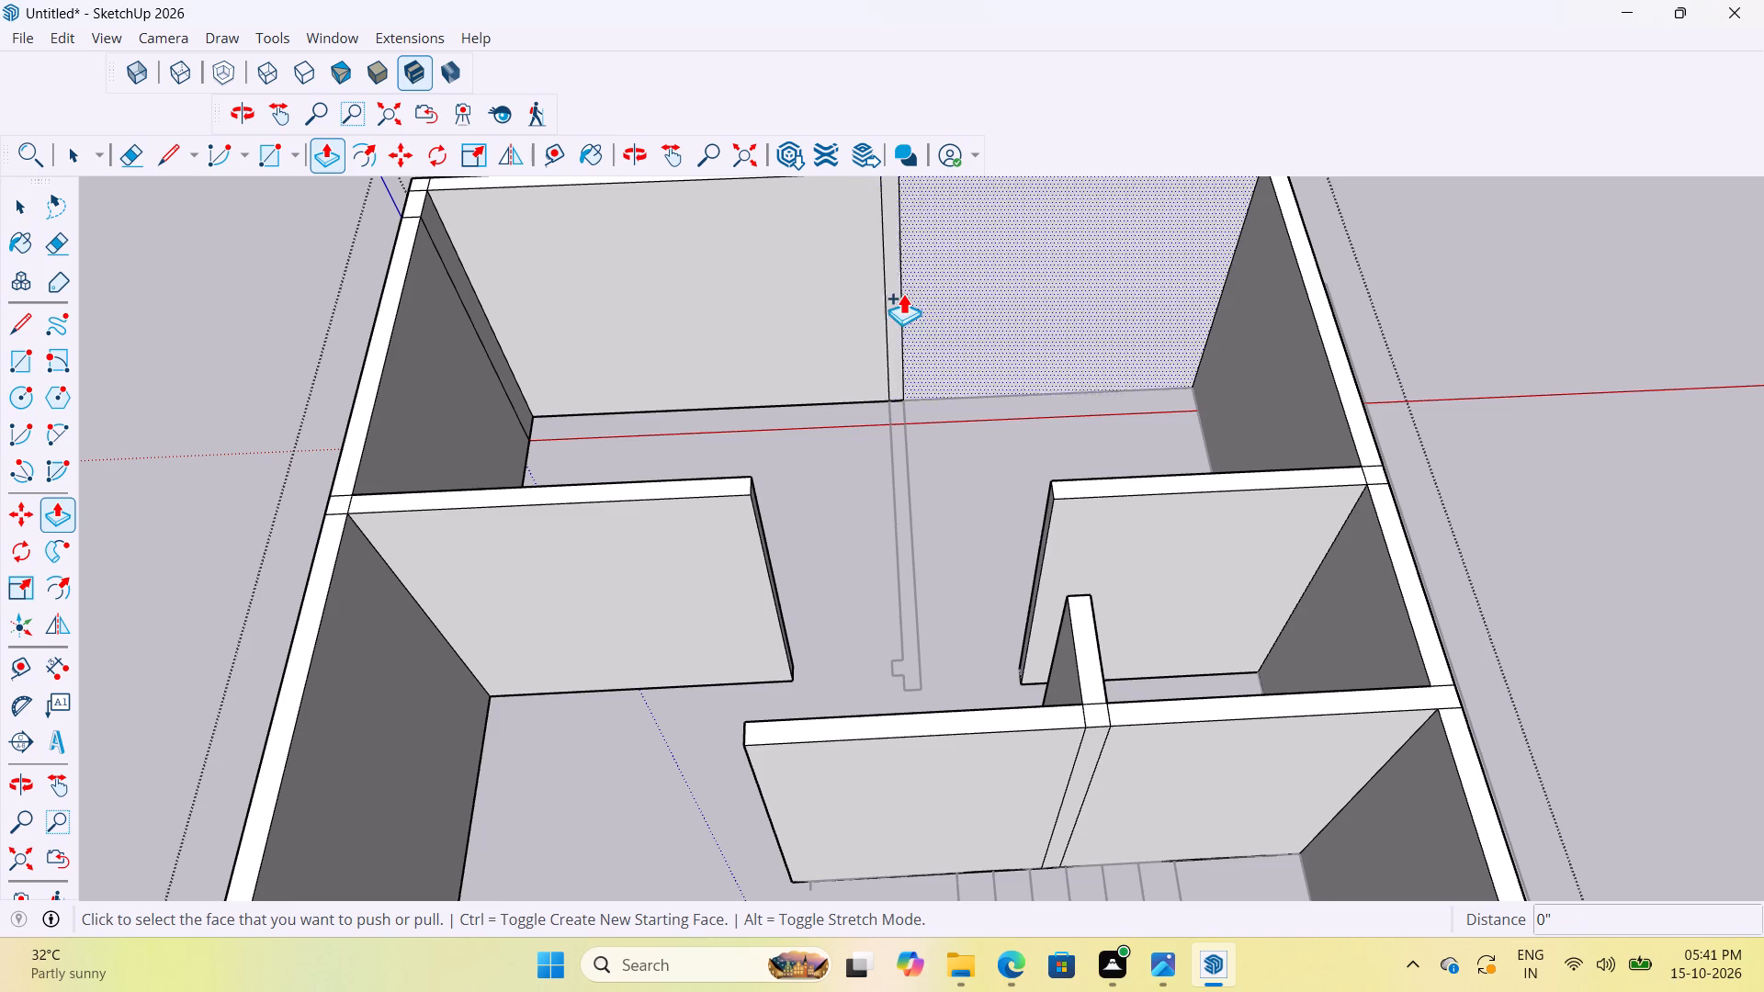
left_click(893, 269)
scroll(900, 319, "up", 3)
scroll(899, 319, "down", 6)
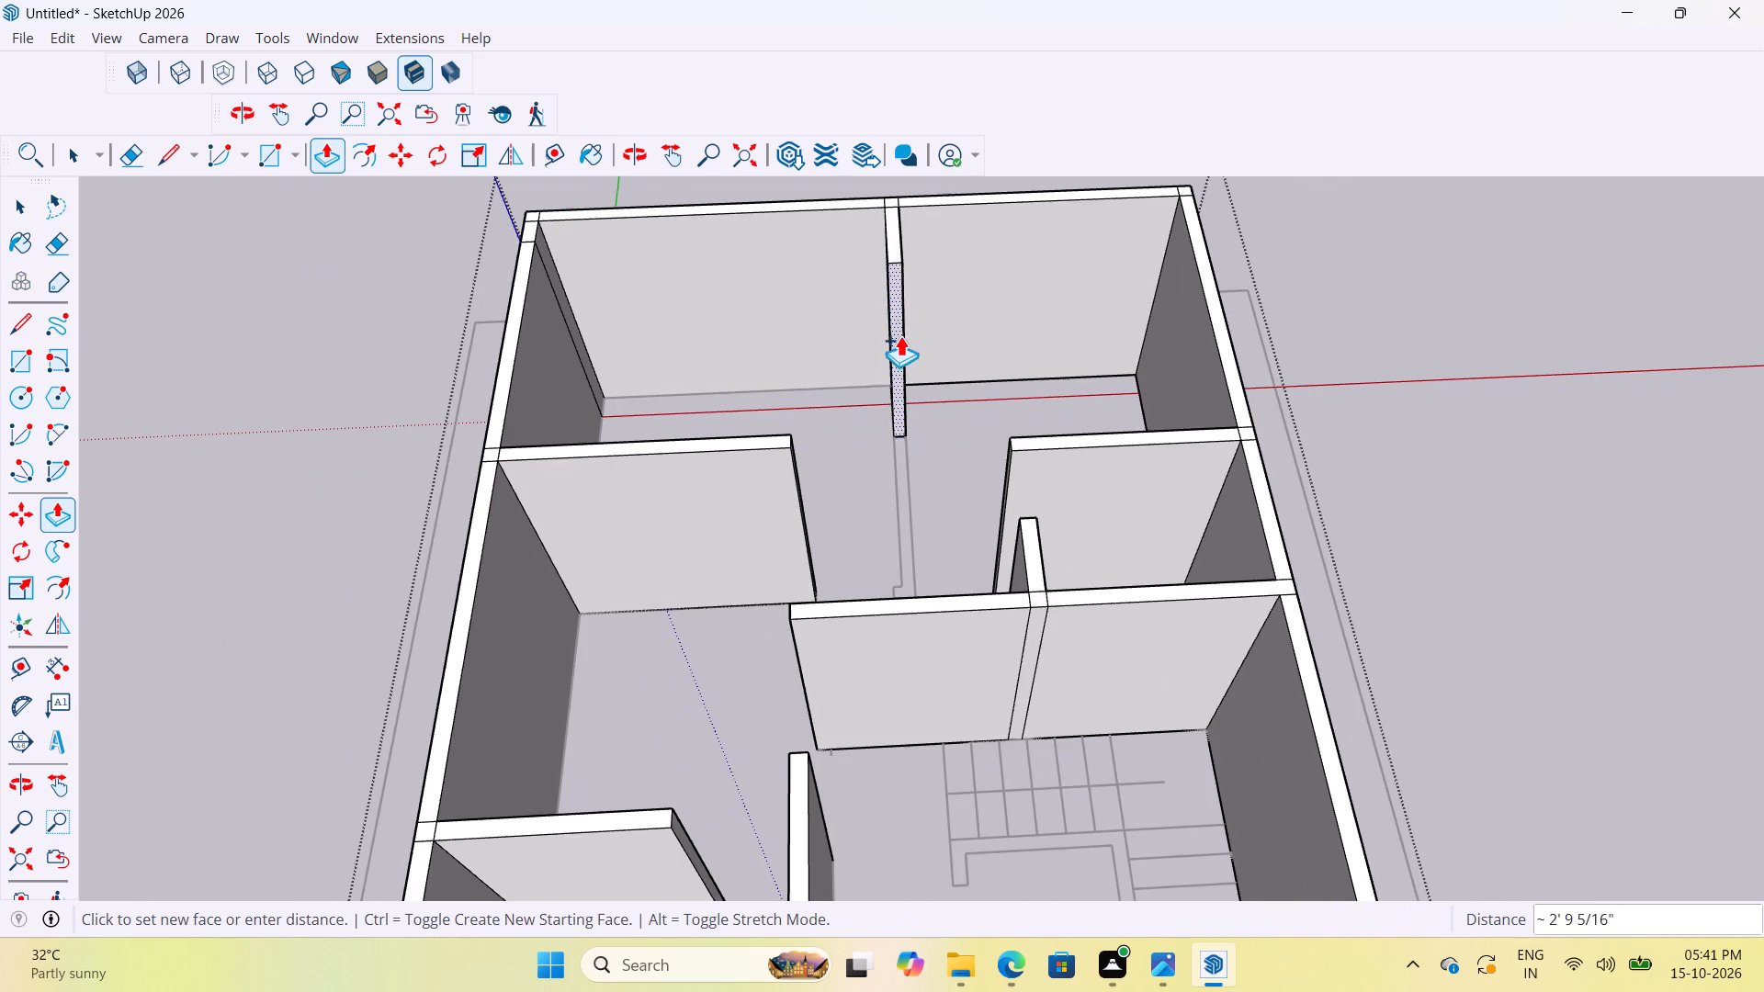
scroll(918, 491, "up", 5)
middle_click_drag(974, 524, 1095, 497)
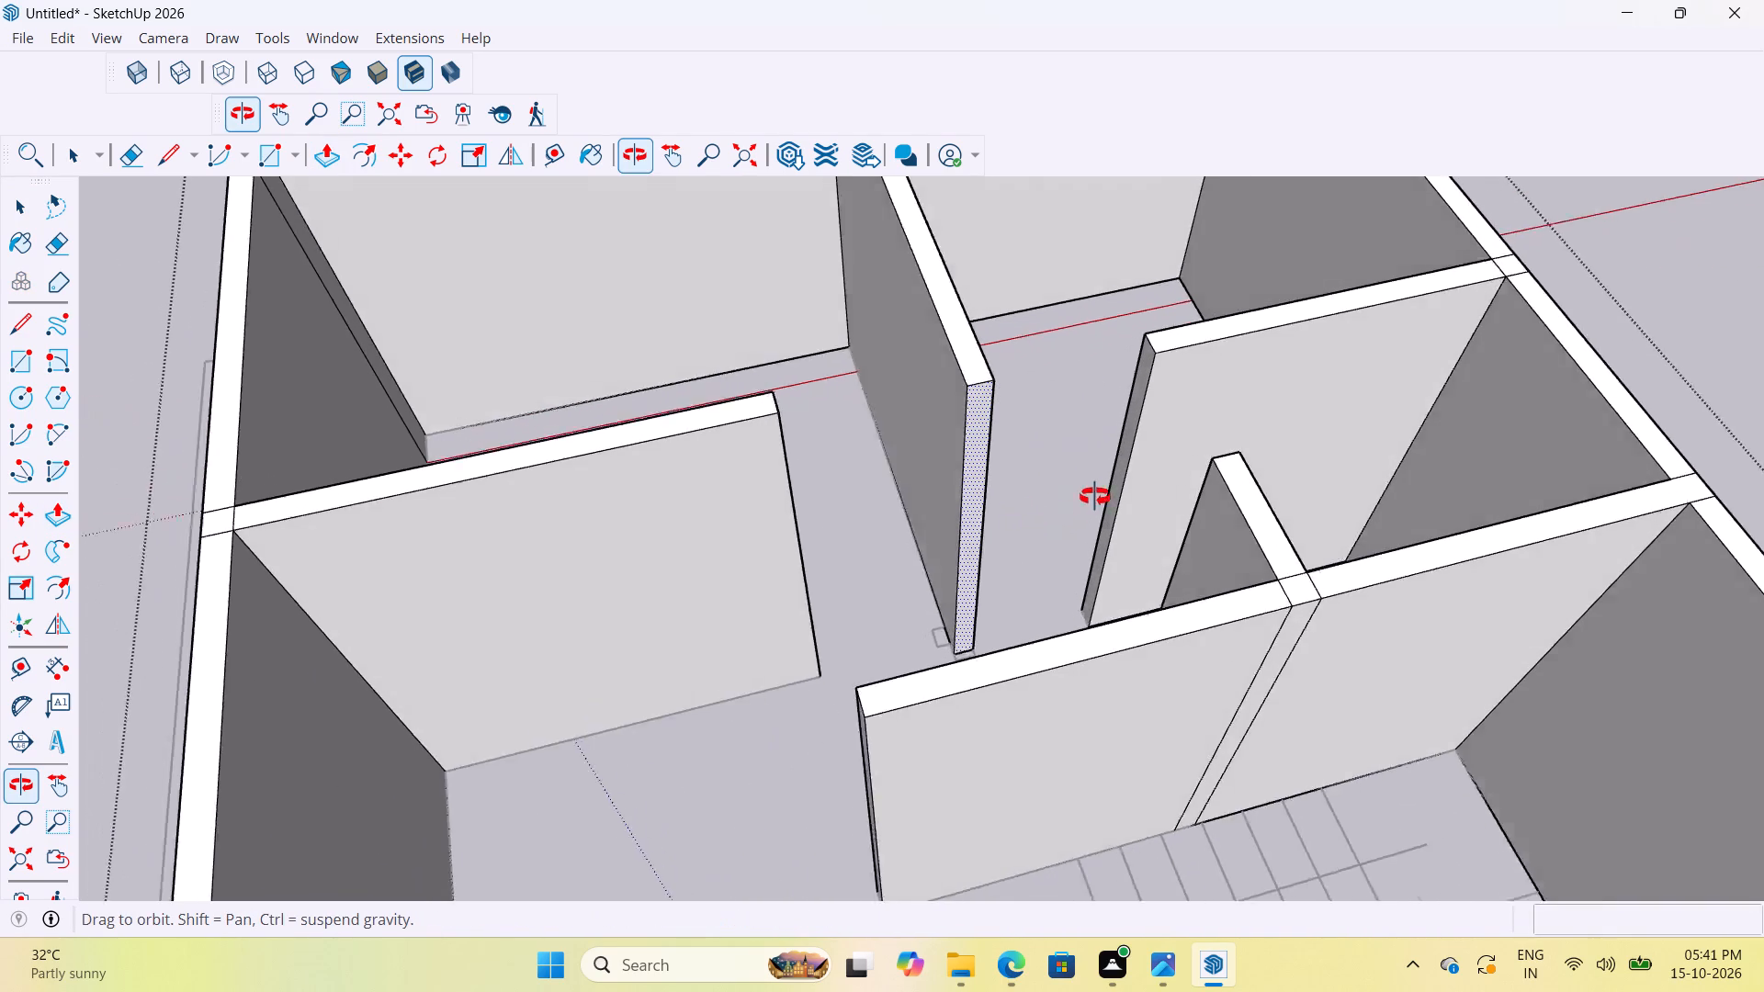
middle_click_drag(1095, 497, 1136, 502)
scroll(1136, 502, "up", 1)
scroll(958, 637, "up", 9)
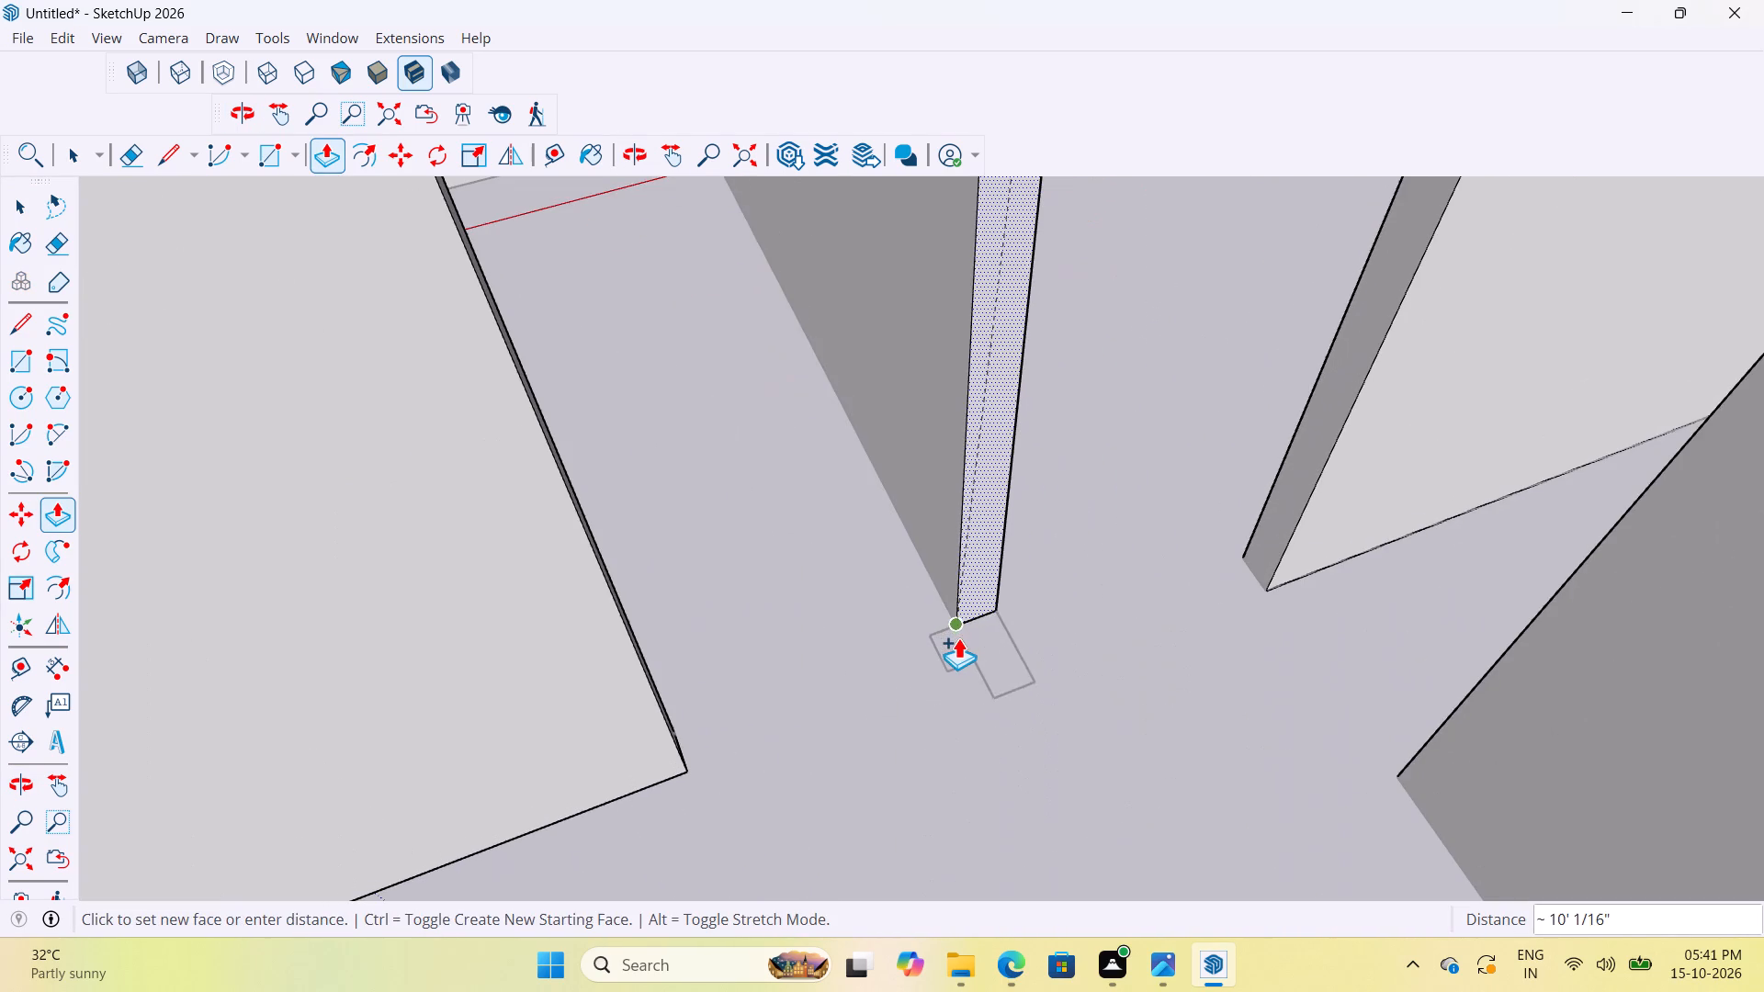
left_click(943, 634)
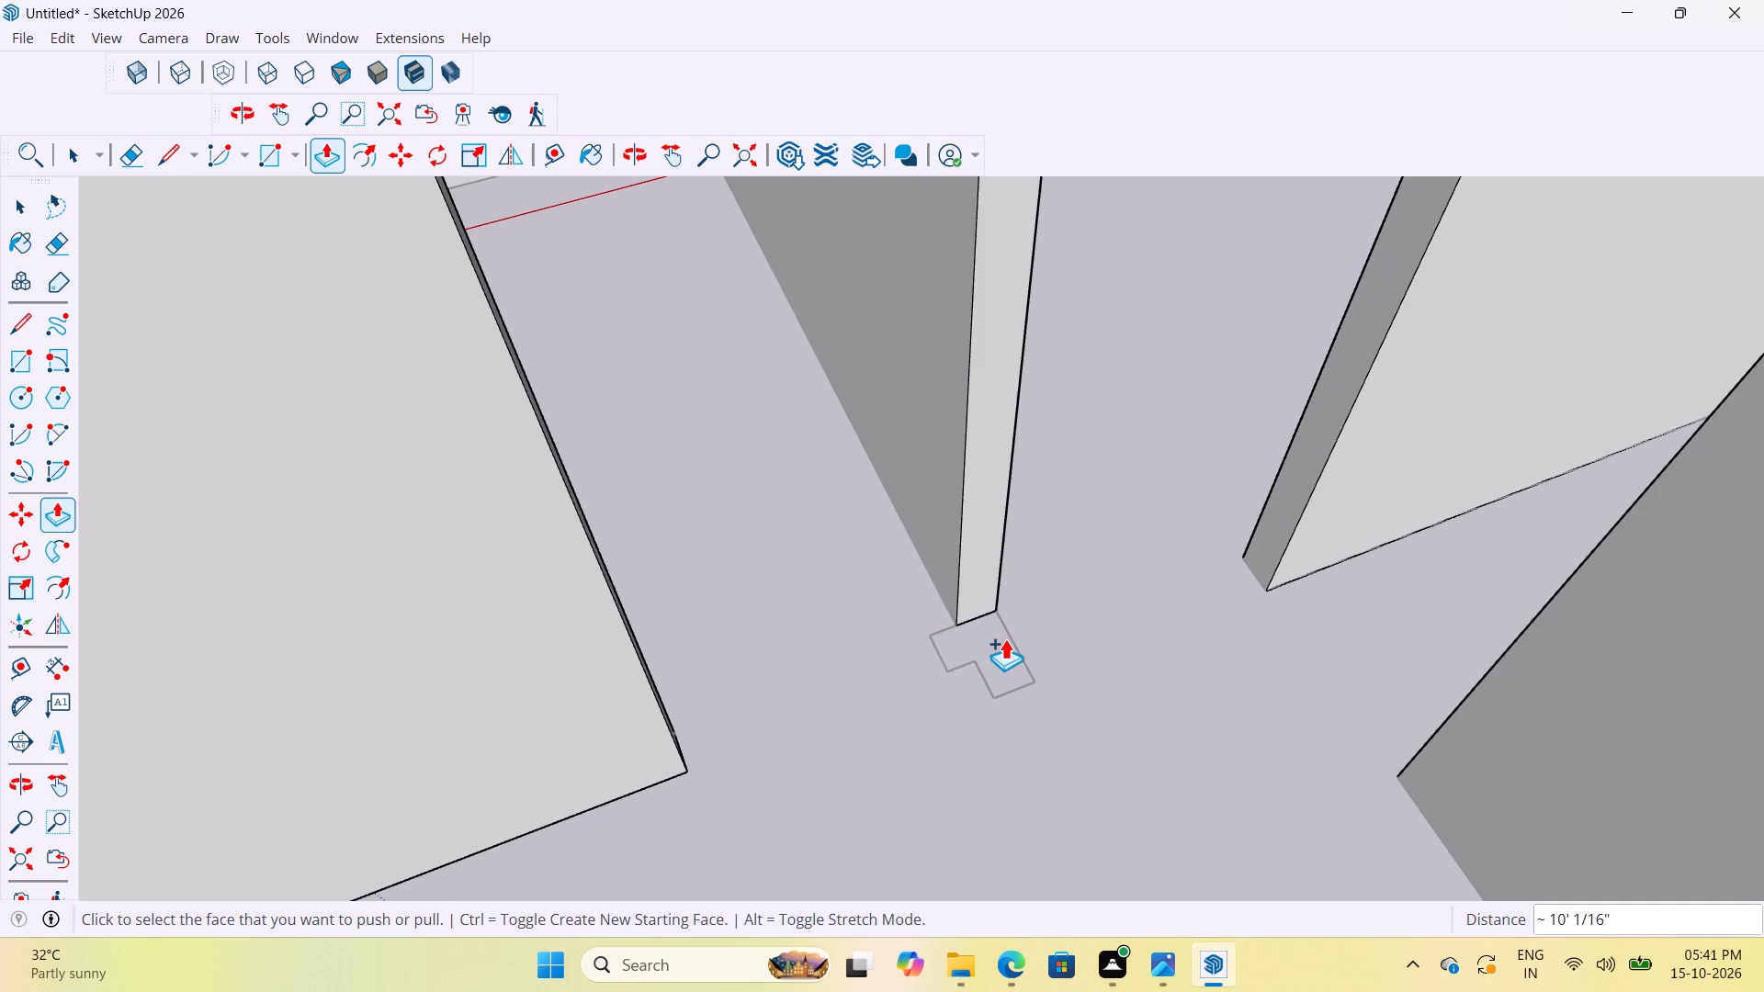
Extend the central partition's end face by a separate section about 6" long, to the far edge of the side projection.
scroll(996, 615, "up", 4)
left_click(973, 584)
left_click(955, 693)
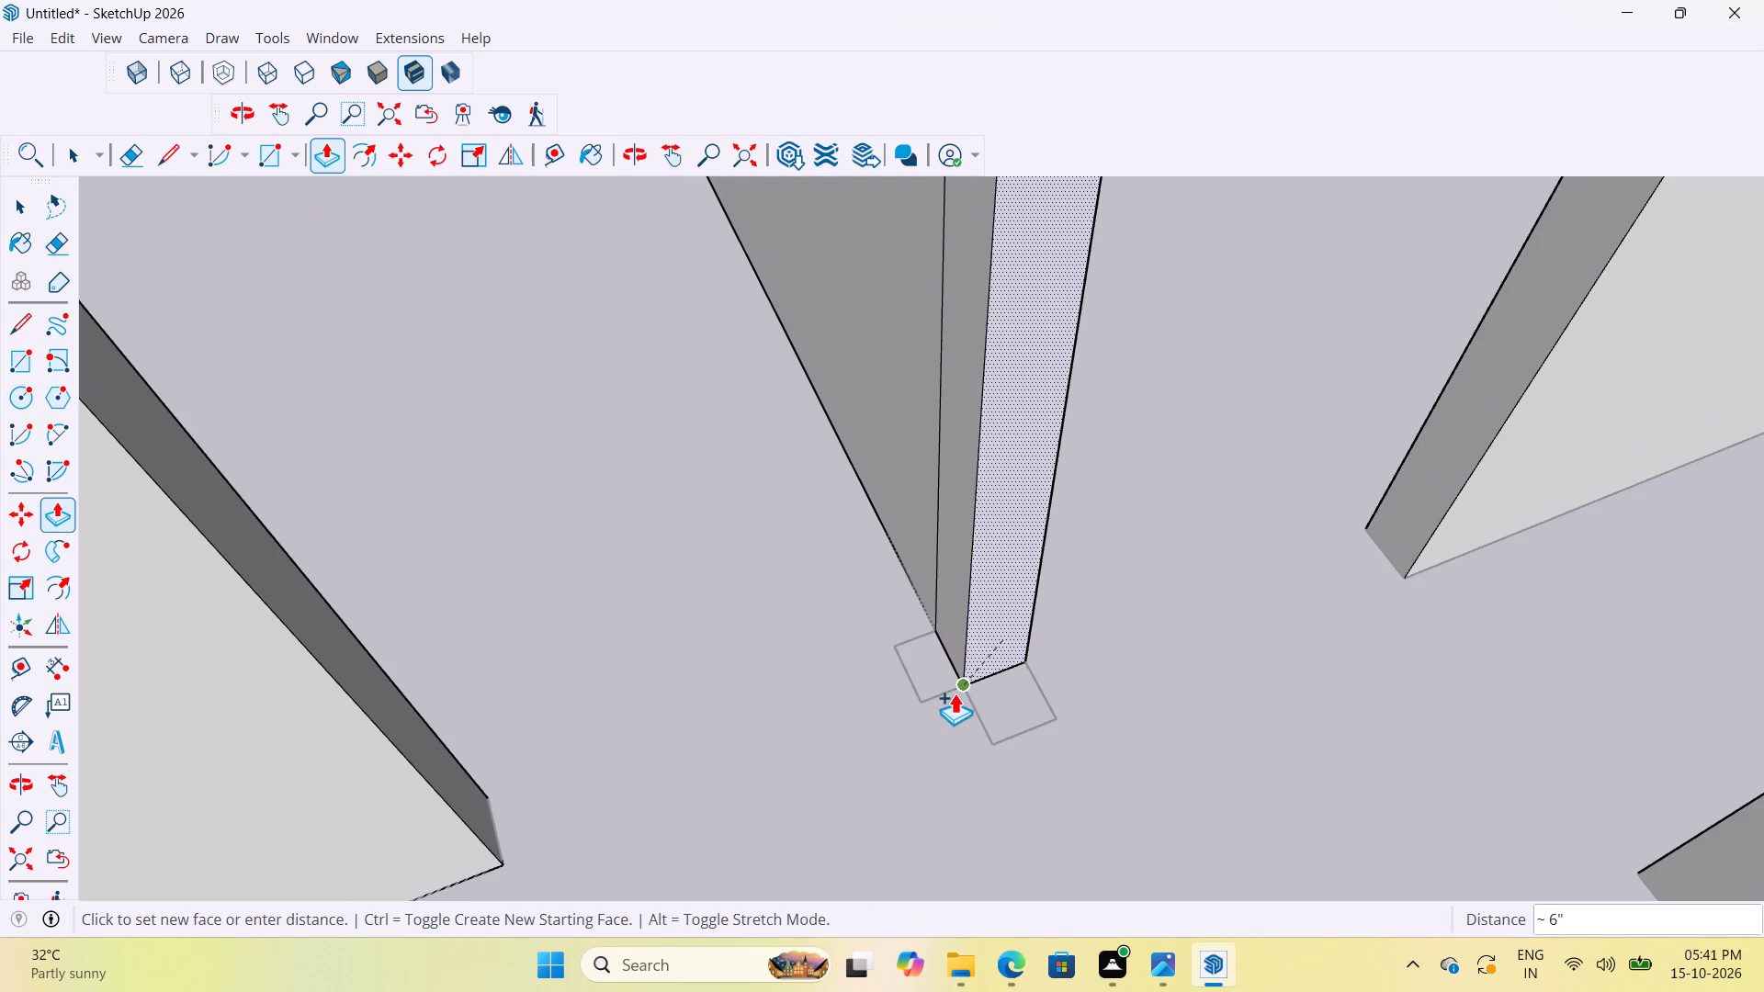
Pull the new section's side face out about 4" to fill the small side projection on the plan.
left_click(961, 639)
left_click(922, 704)
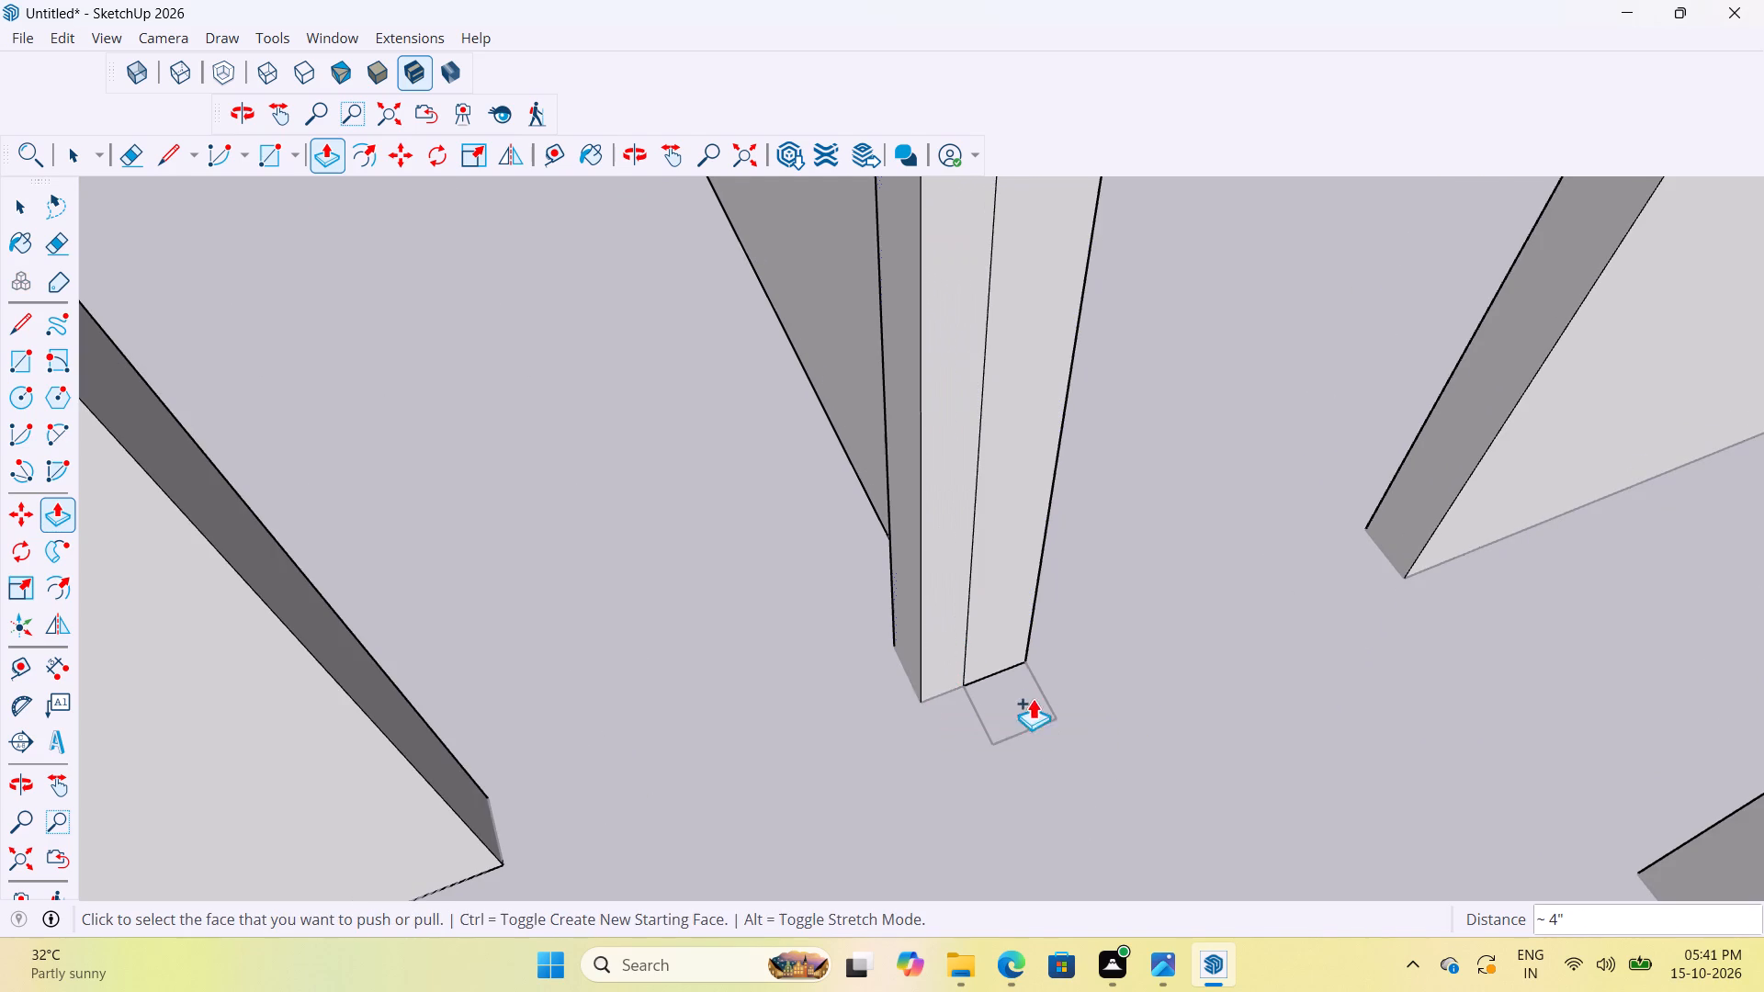
Extend the central partition's end face about 6" to the end of its plan outline and close the wall group.
left_click(1001, 634)
left_click(994, 747)
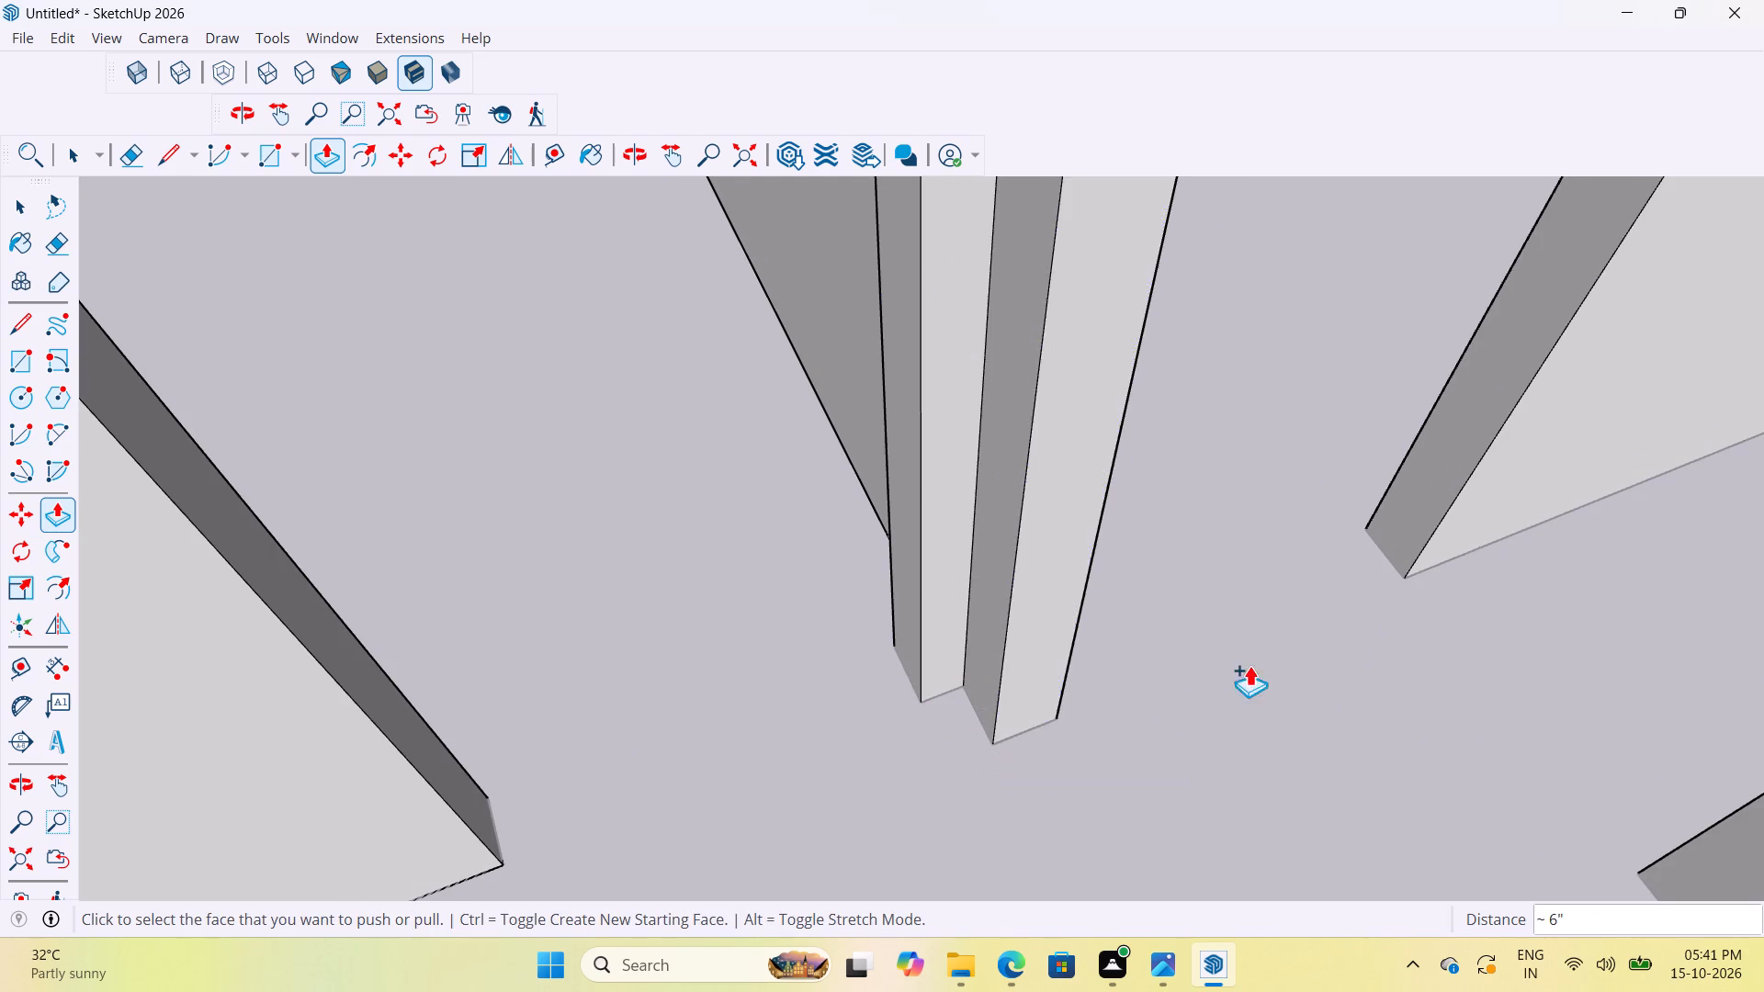
scroll(1109, 663, "down", 20)
scroll(1109, 663, "down", 6)
middle_click_drag(1158, 649, 796, 667)
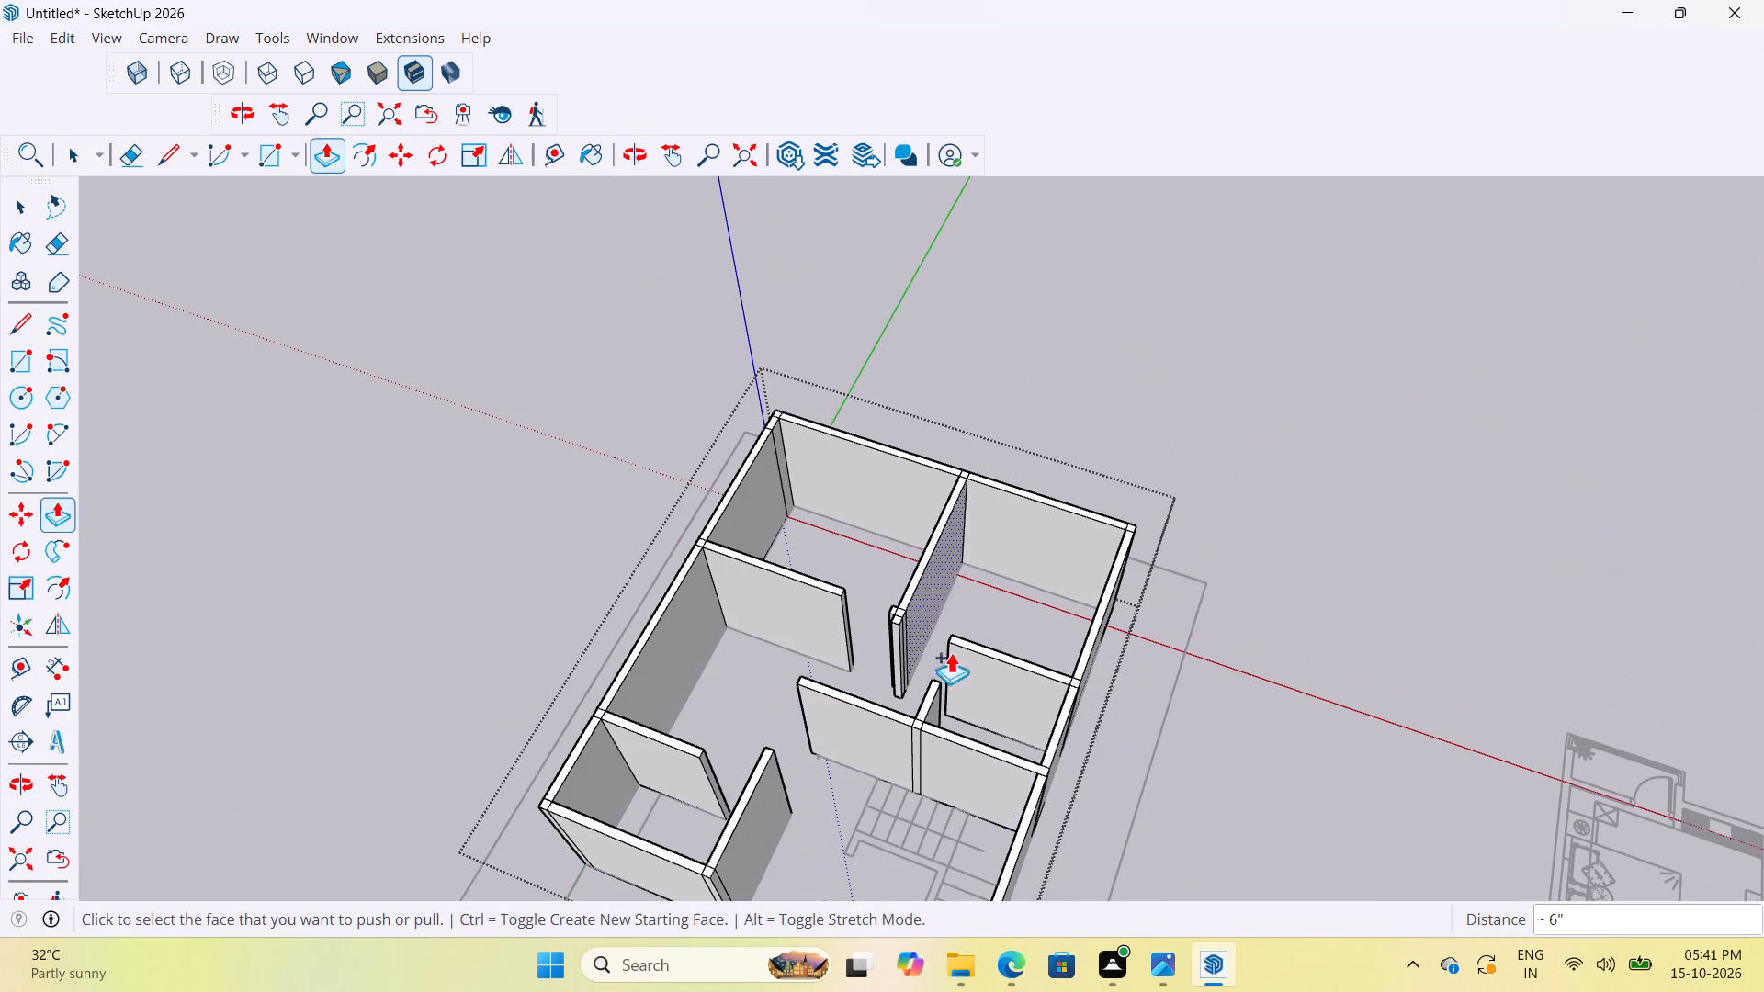
key("space")
left_click_drag(1276, 421, 1288, 427)
left_click(1373, 381)
left_click_drag(1361, 333, 1371, 333)
scroll(1278, 425, "down", 5)
middle_click_drag(1117, 545, 1211, 551)
left_click_drag(1365, 332, 1374, 332)
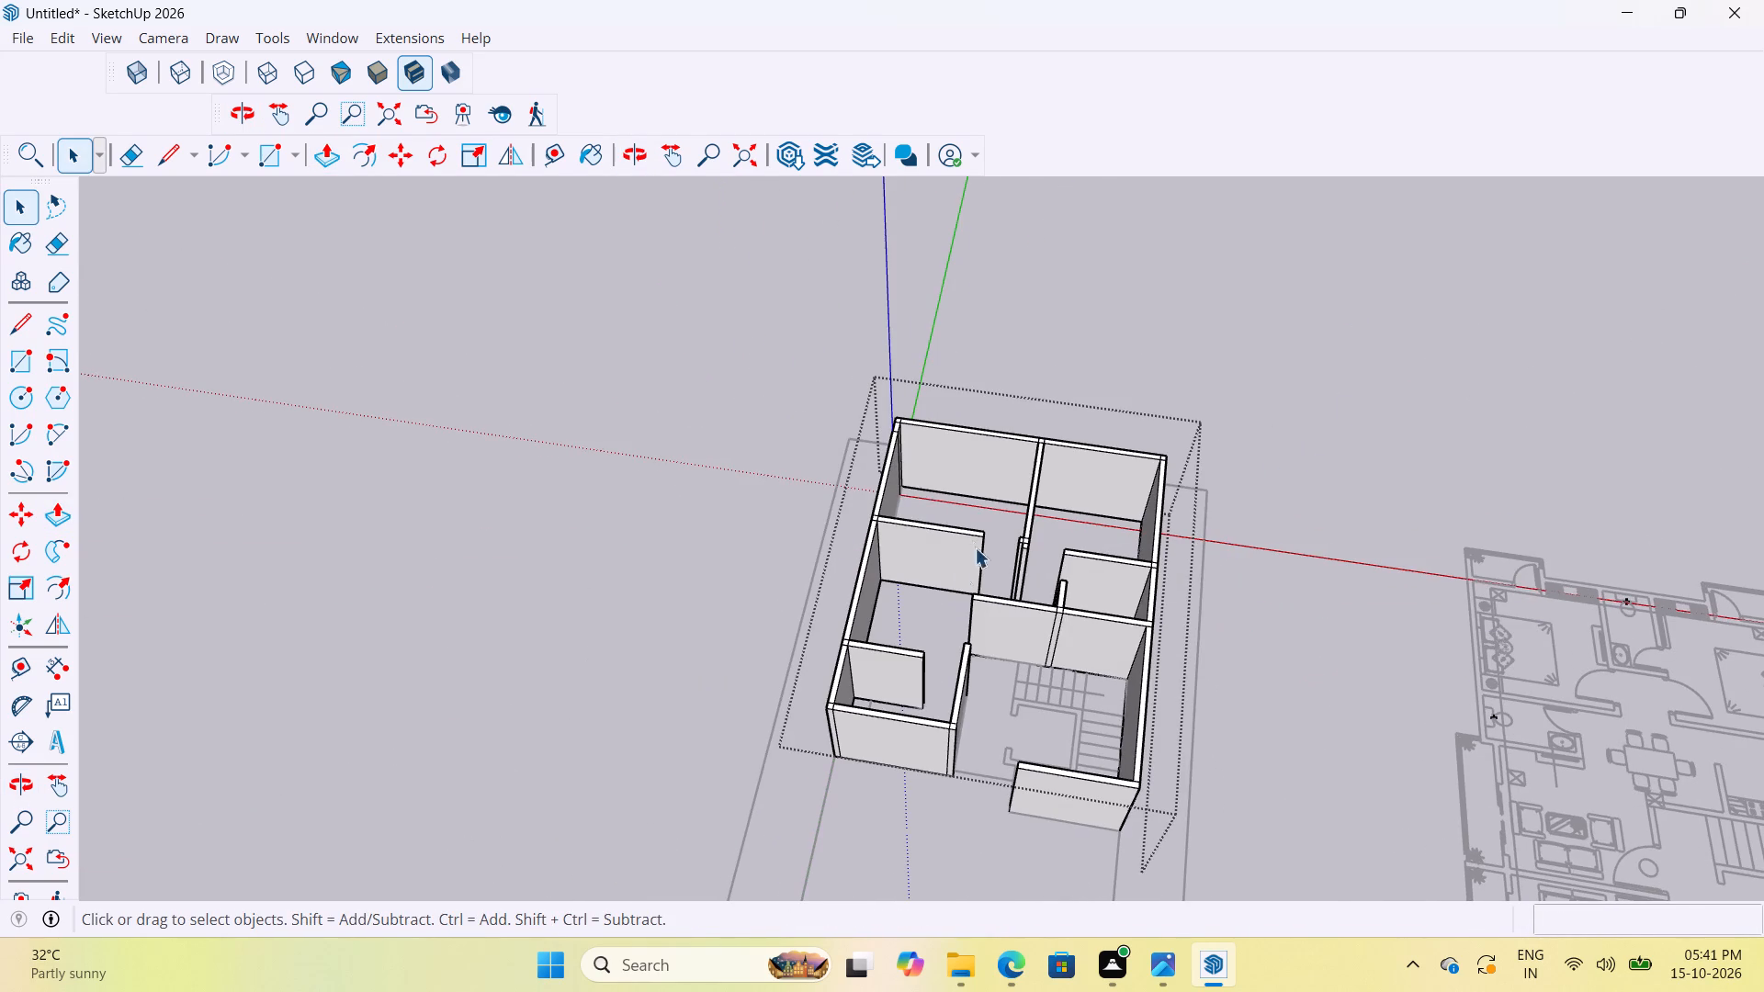
scroll(972, 541, "down", 5)
left_click_drag(1348, 337, 1358, 338)
left_click(1316, 315)
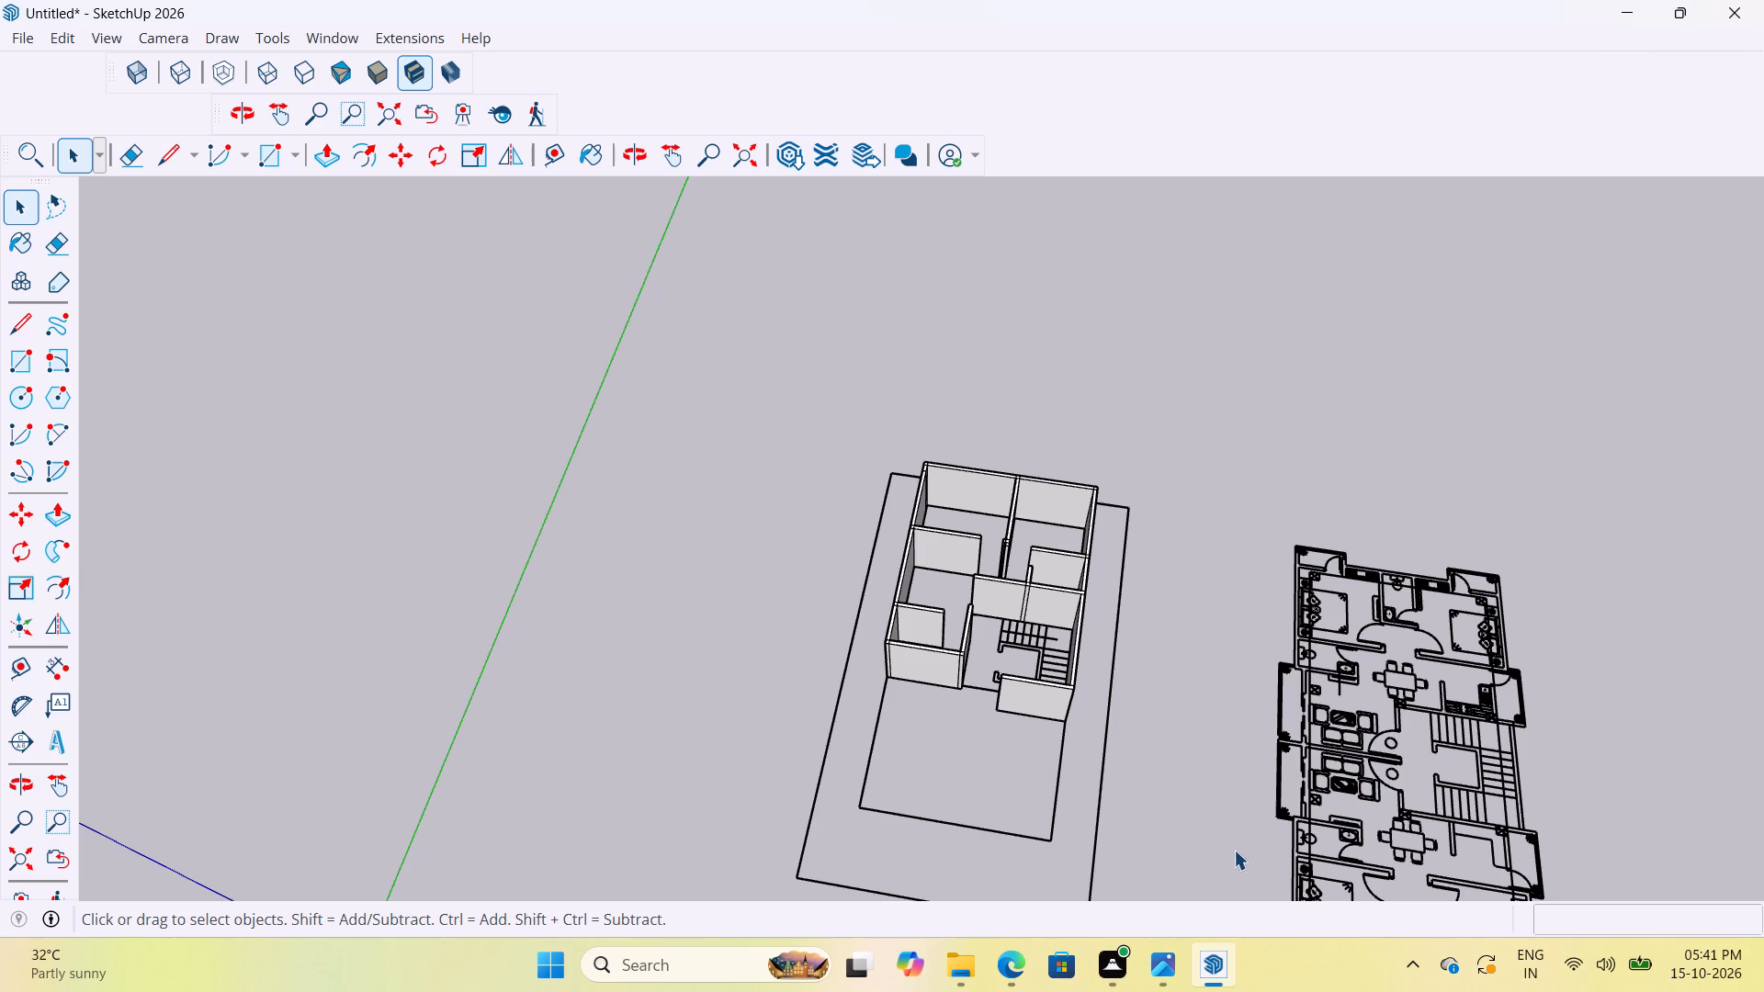
Examine the central partition's stepped end and the staircase outline between the walls.
scroll(1053, 501, "up", 10)
scroll(1048, 108, "down", 5)
scroll(924, 421, "down", 4)
scroll(961, 576, "up", 18)
middle_click_drag(1022, 533, 1129, 517)
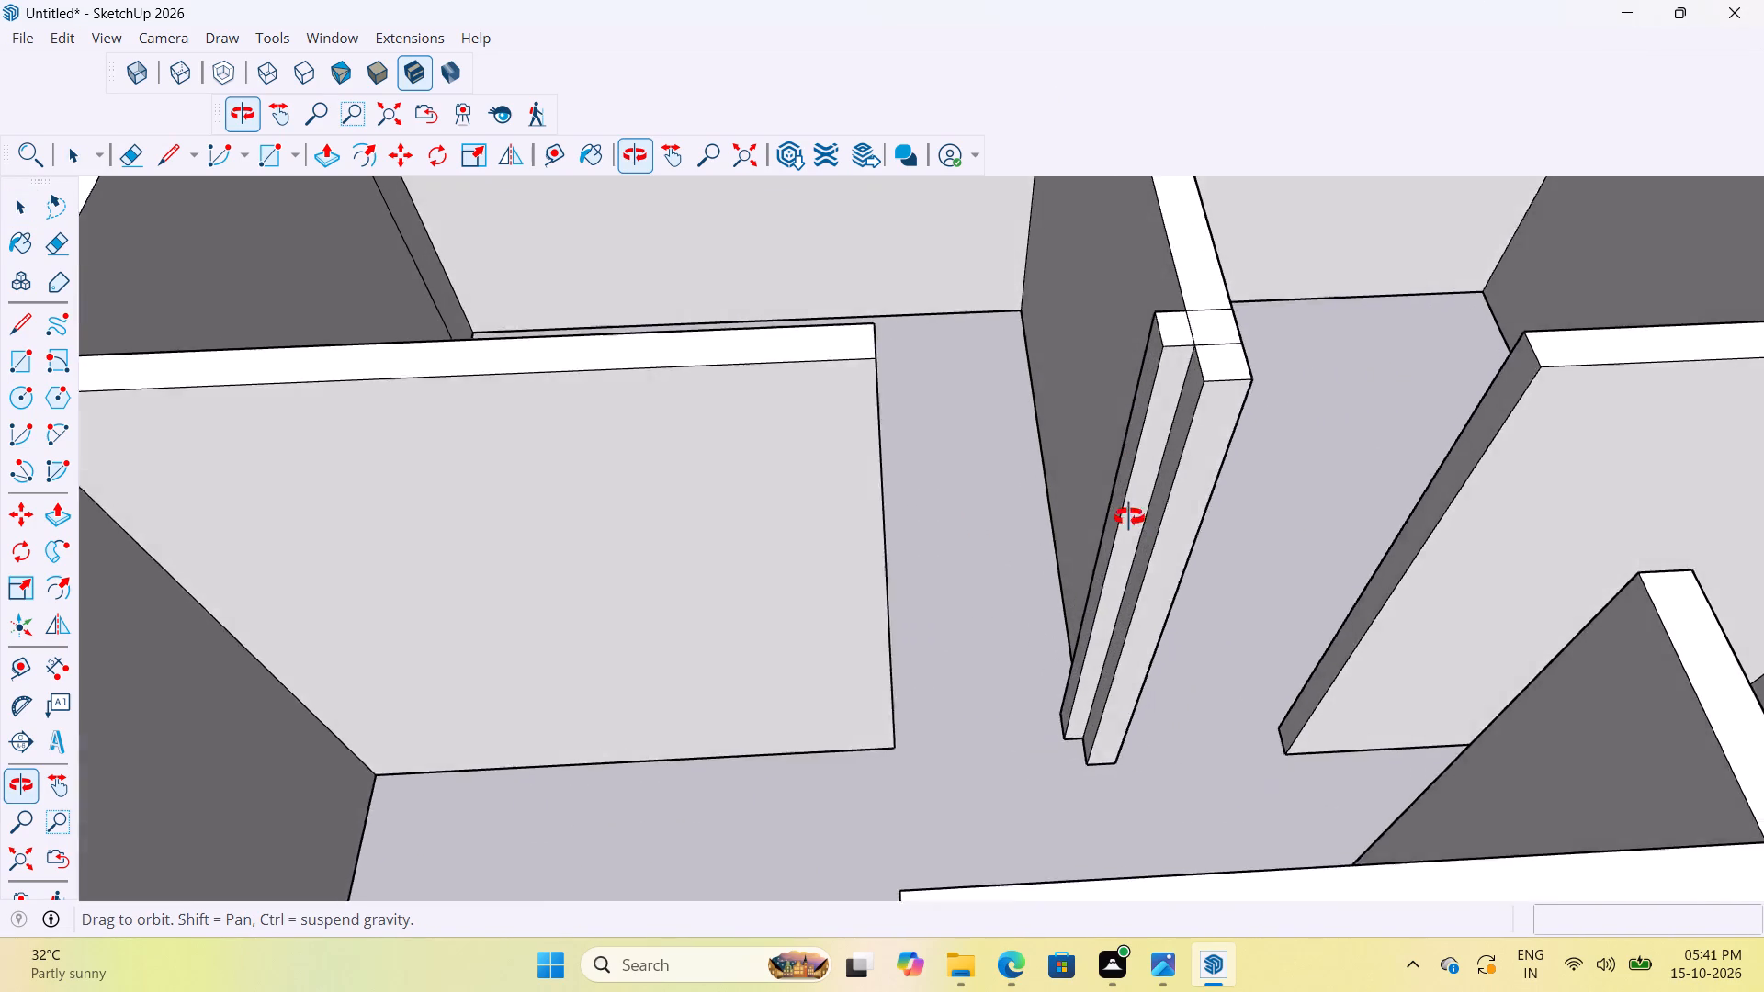
middle_click_drag(1129, 517, 1100, 531)
scroll(933, 490, "down", 14)
scroll(881, 460, "down", 8)
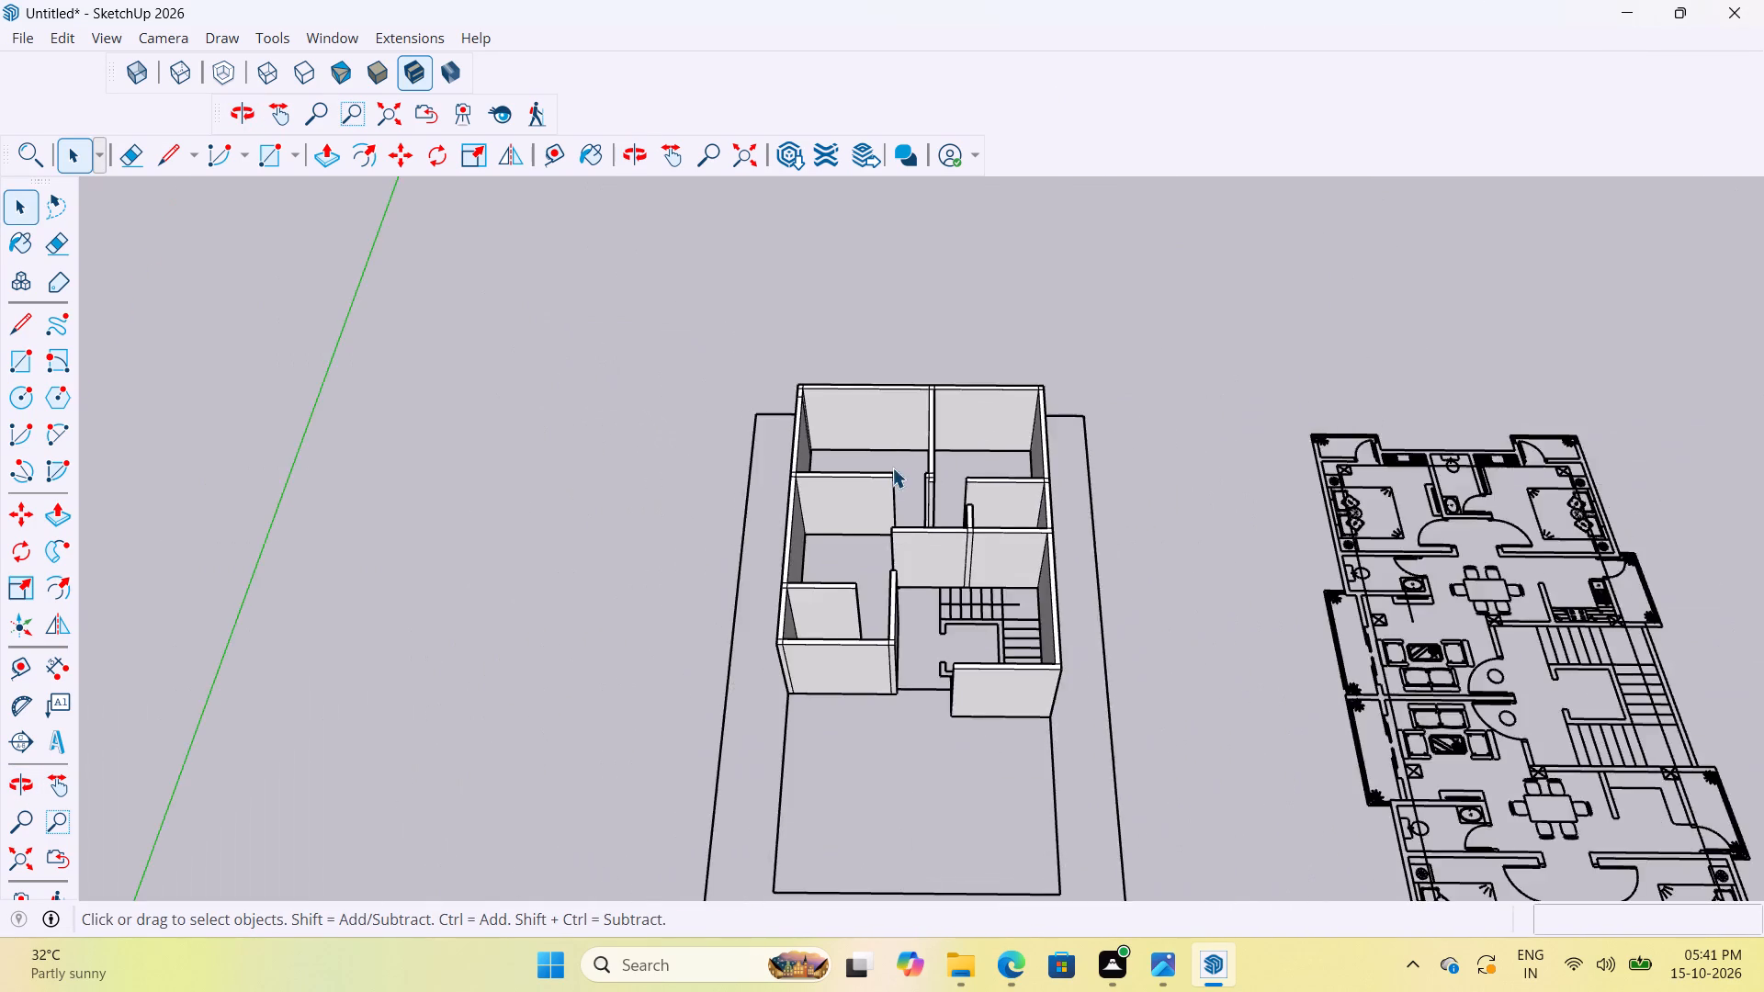
scroll(911, 549, "up", 10)
scroll(867, 463, "down", 13)
scroll(893, 572, "up", 11)
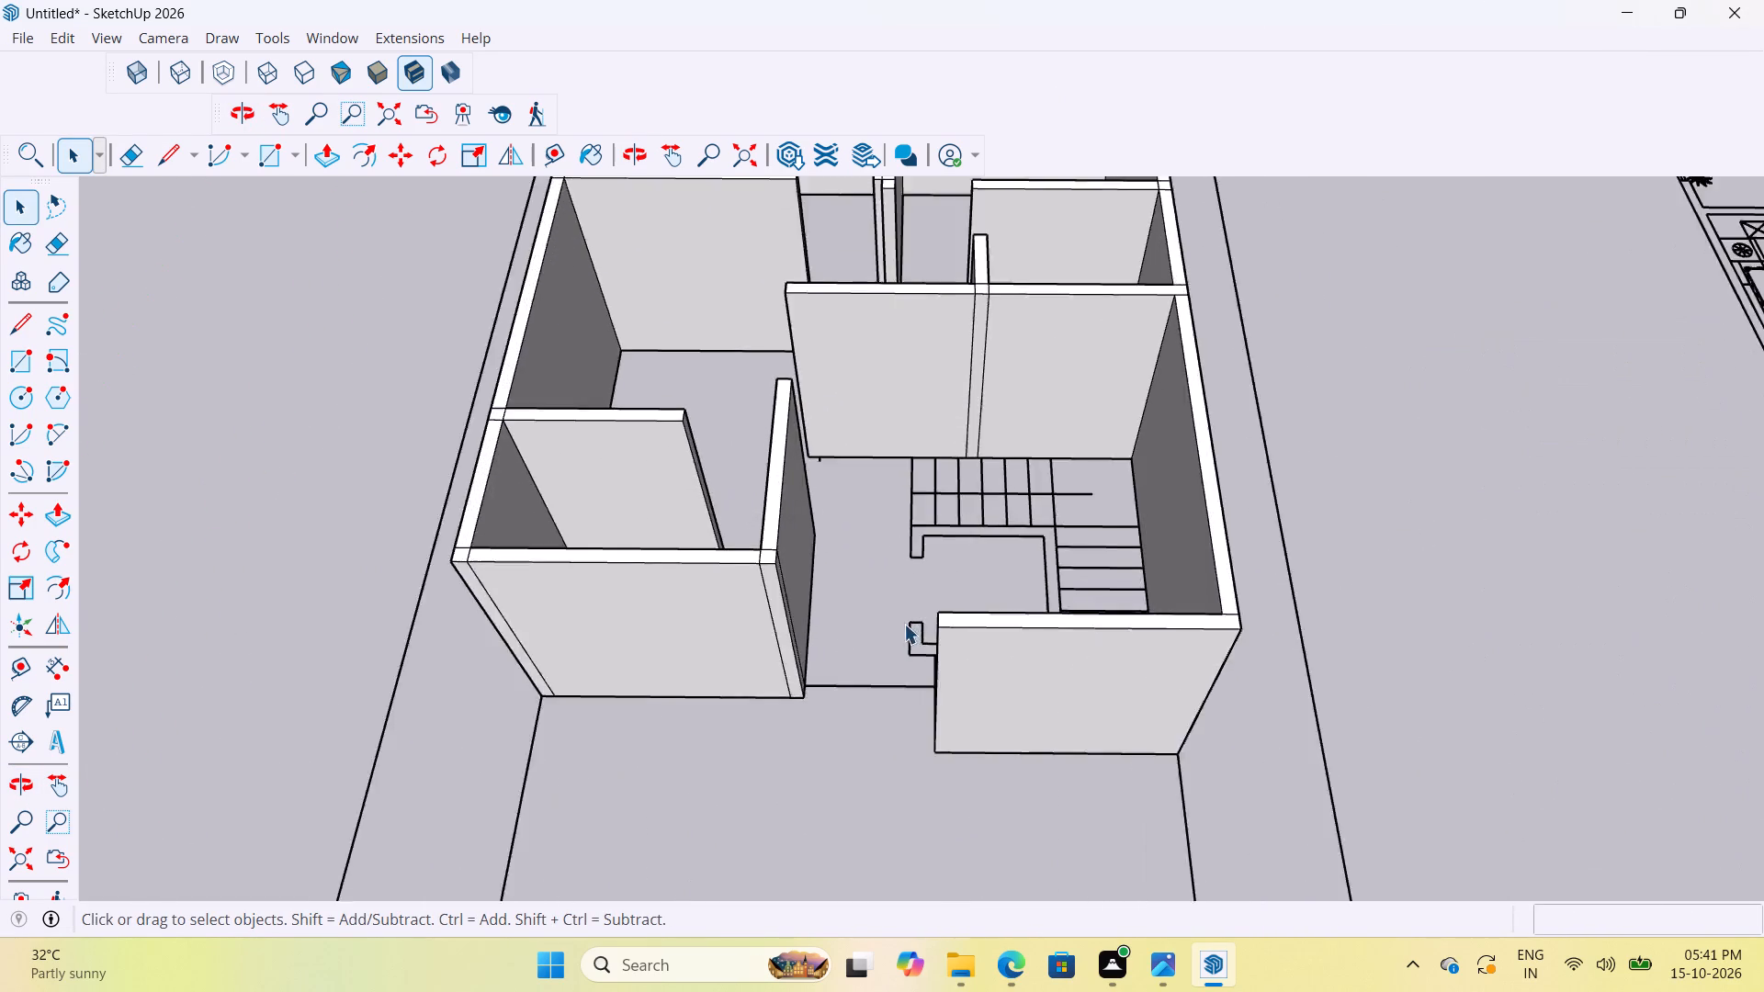
scroll(904, 624, "up", 6)
middle_click_drag(903, 623, 1051, 559)
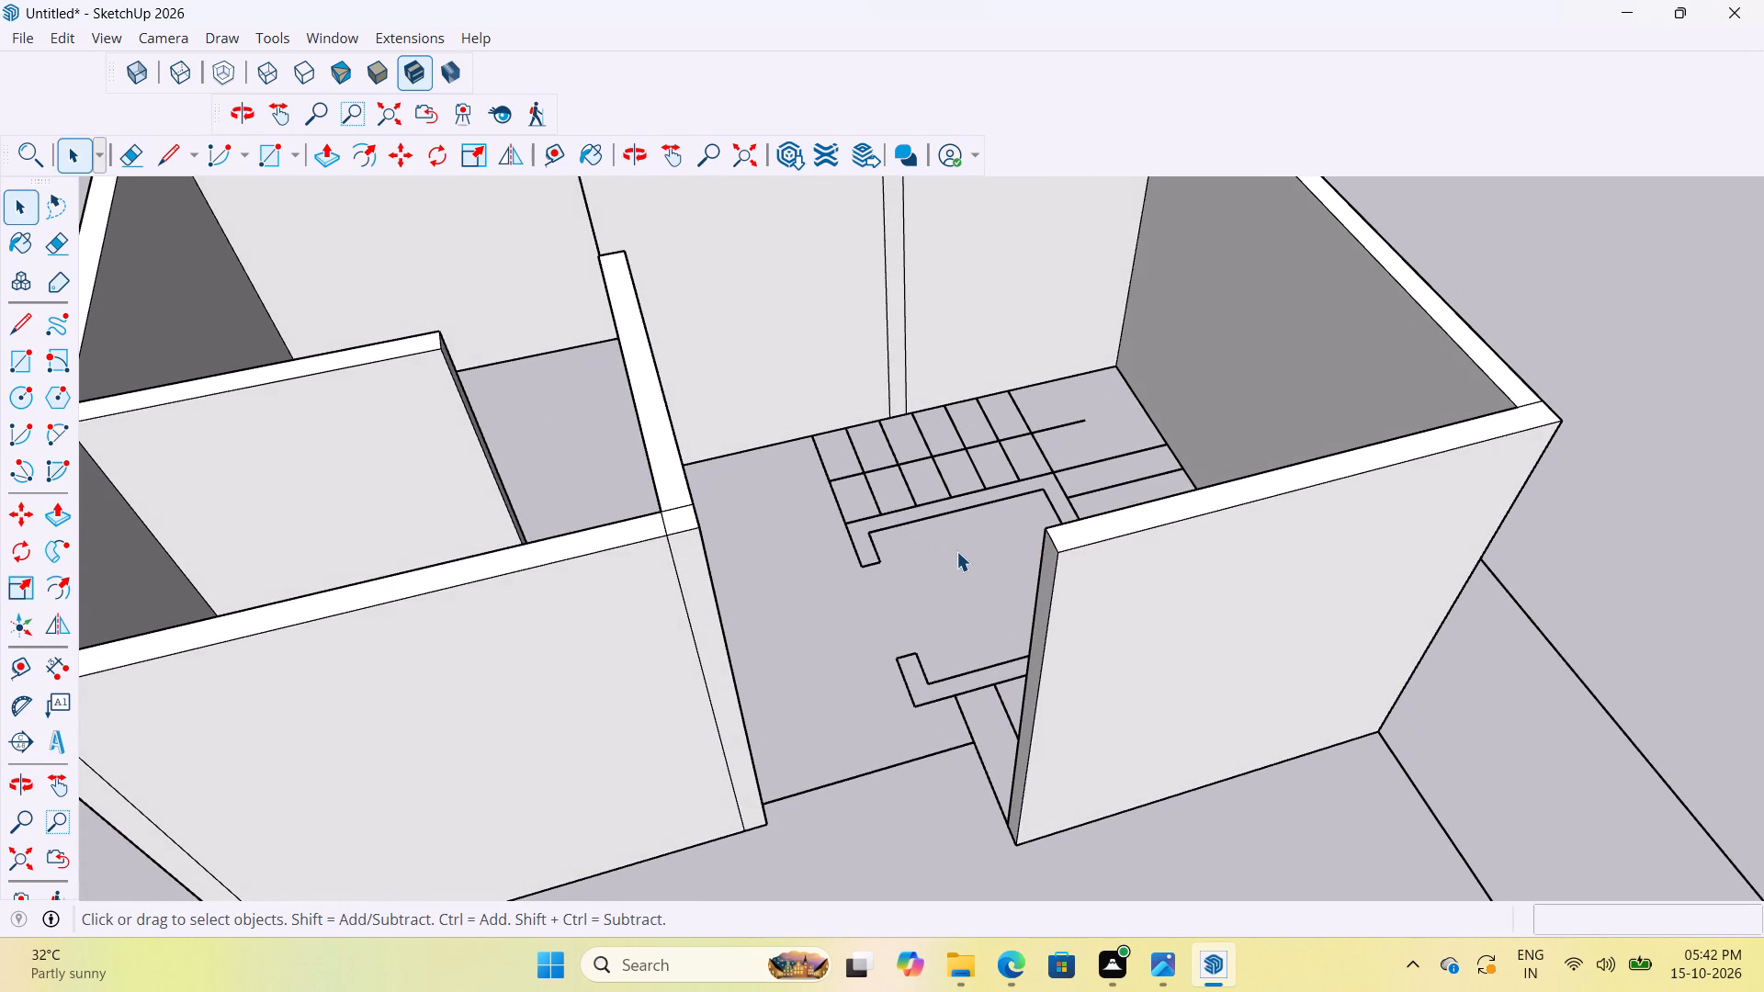
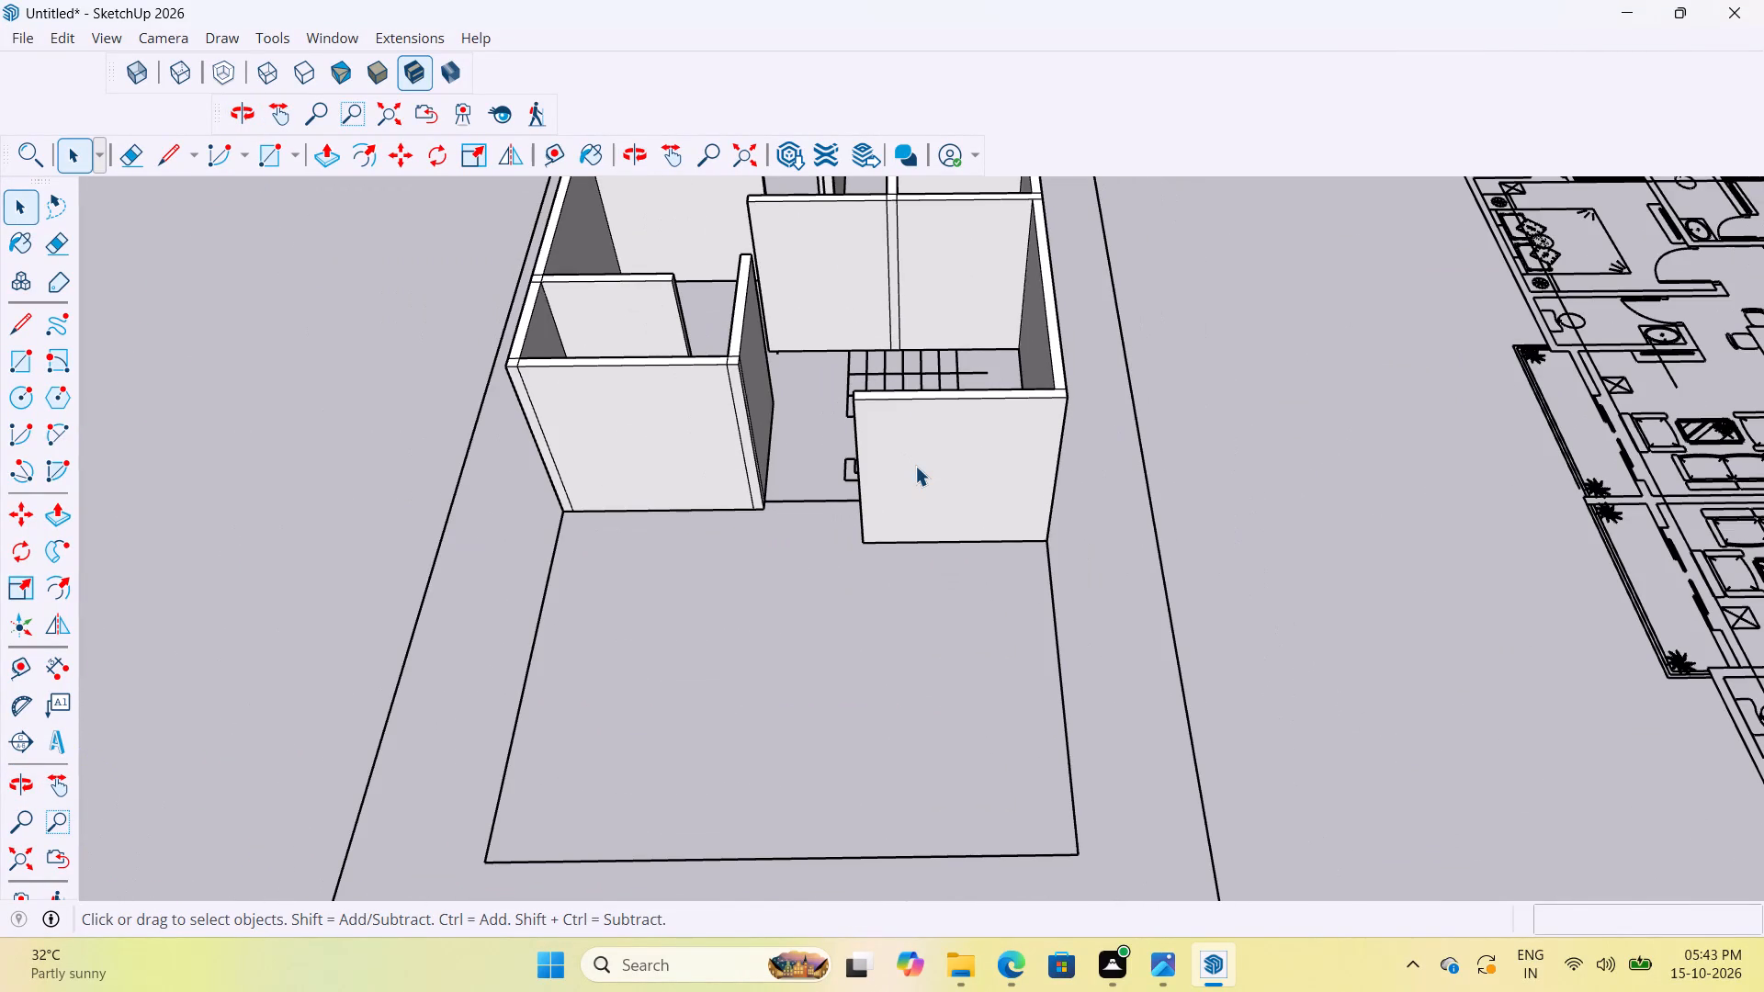
Examine the raised walls from several angles alongside the detailed reference floor plan.
scroll(915, 466, "down", 6)
scroll(915, 466, "up", 5)
scroll(882, 482, "down", 6)
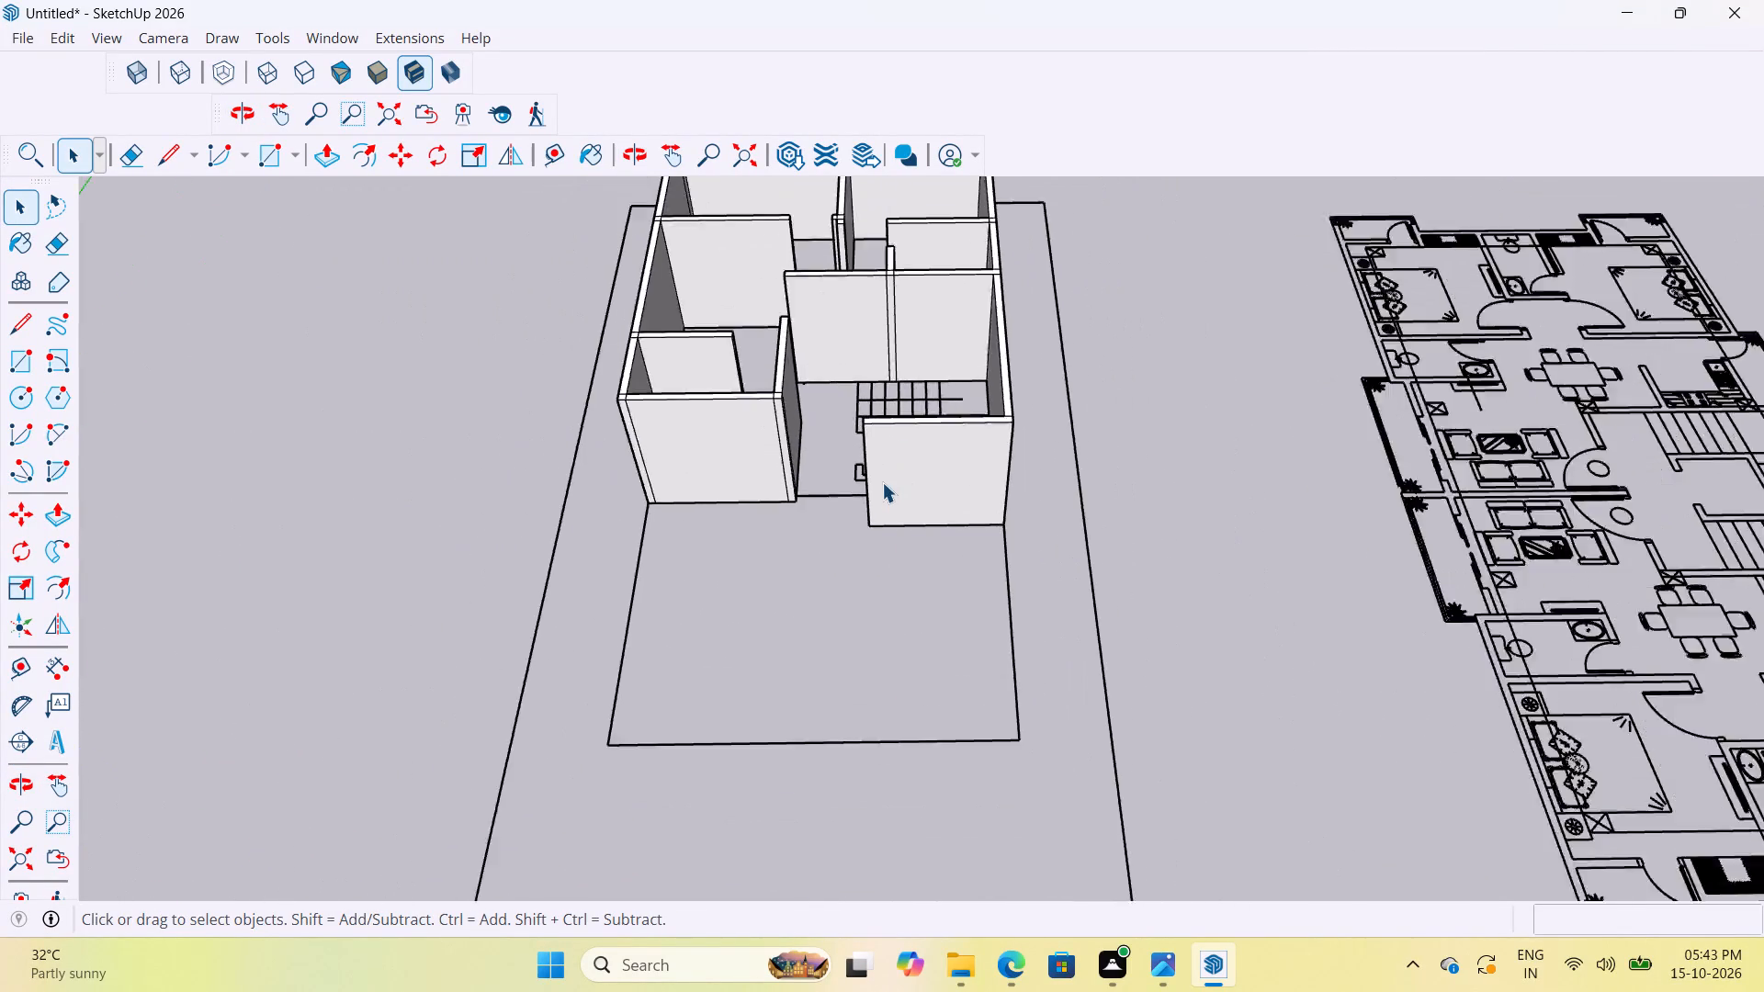
scroll(882, 482, "down", 6)
middle_click_drag(1078, 483, 1054, 588)
scroll(876, 540, "up", 10)
scroll(875, 540, "down", 6)
scroll(887, 558, "up", 9)
scroll(889, 562, "down", 6)
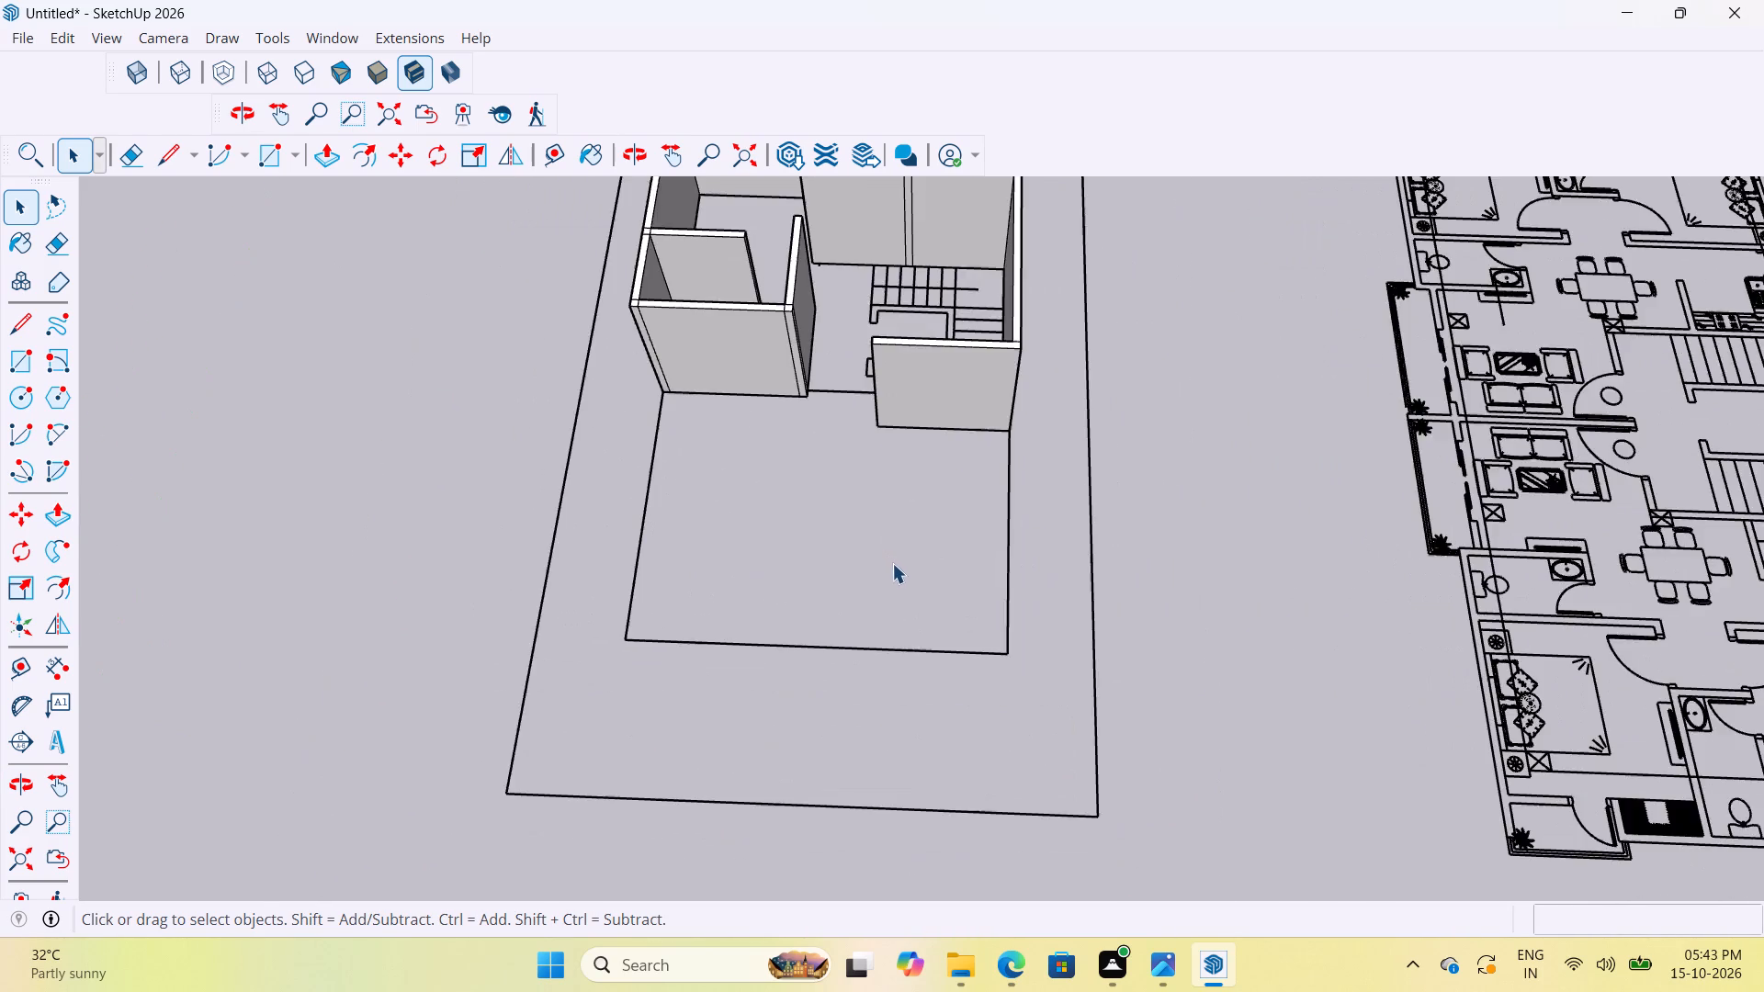
scroll(898, 556, "down", 6)
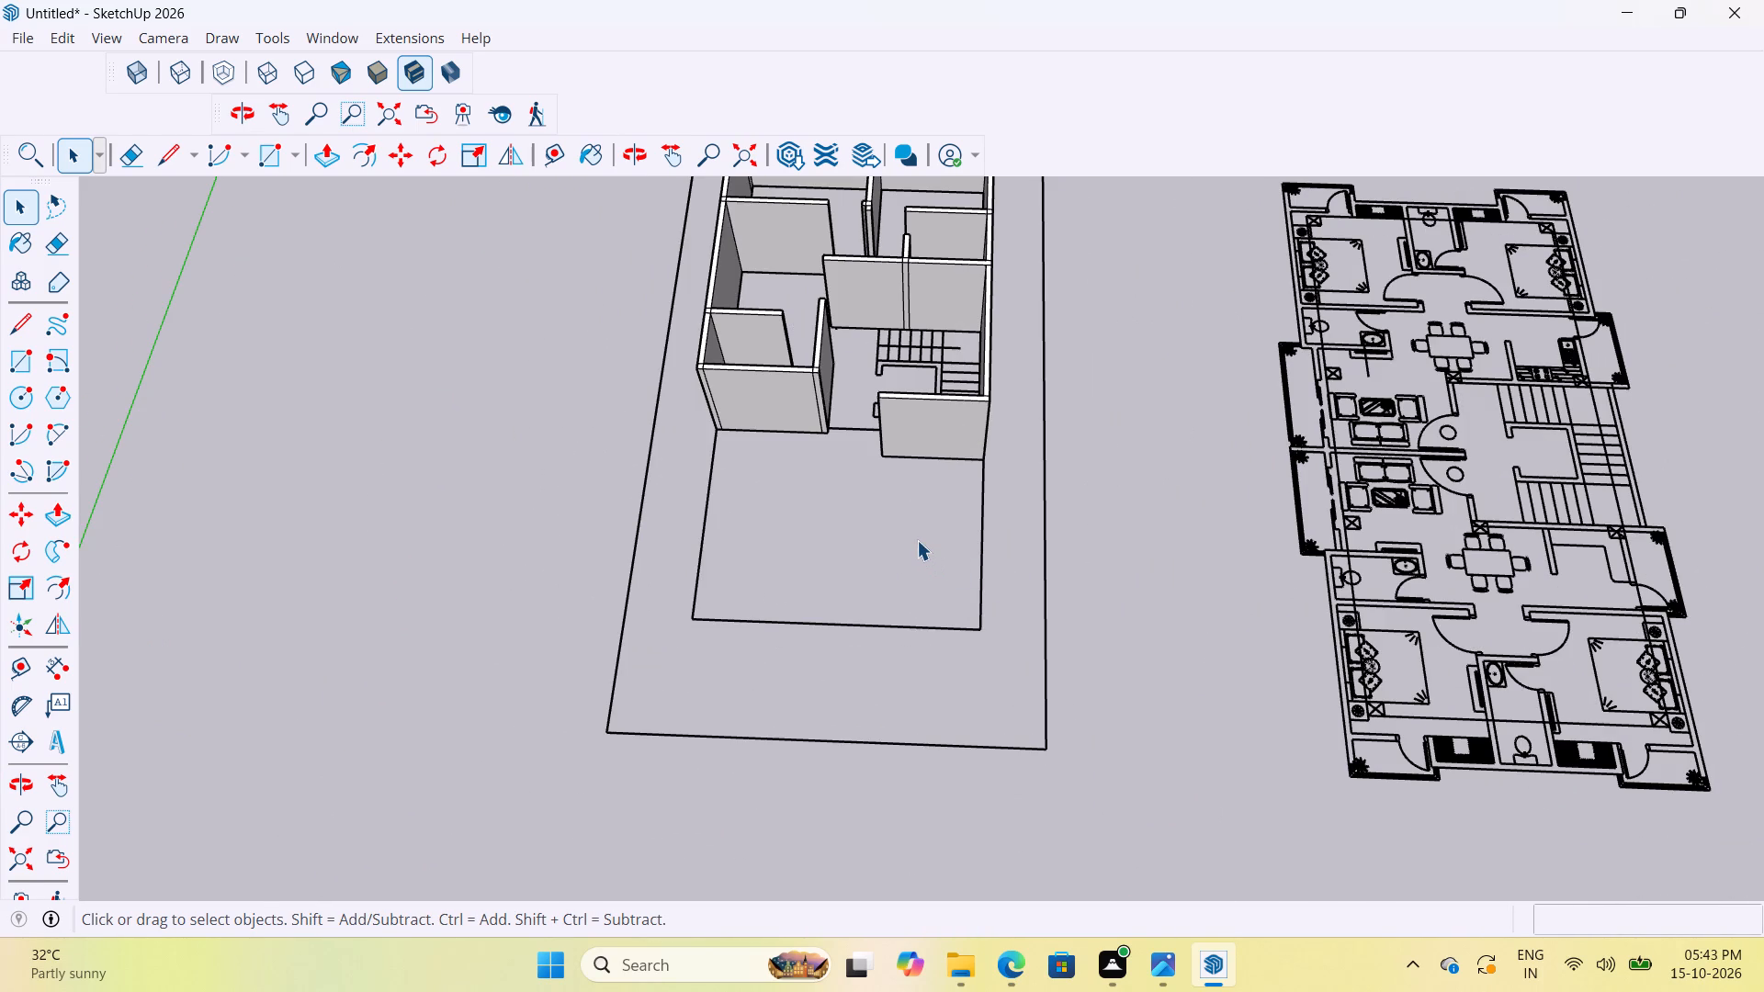
scroll(752, 470, "up", 9)
scroll(934, 511, "down", 12)
middle_click_drag(908, 511, 922, 439)
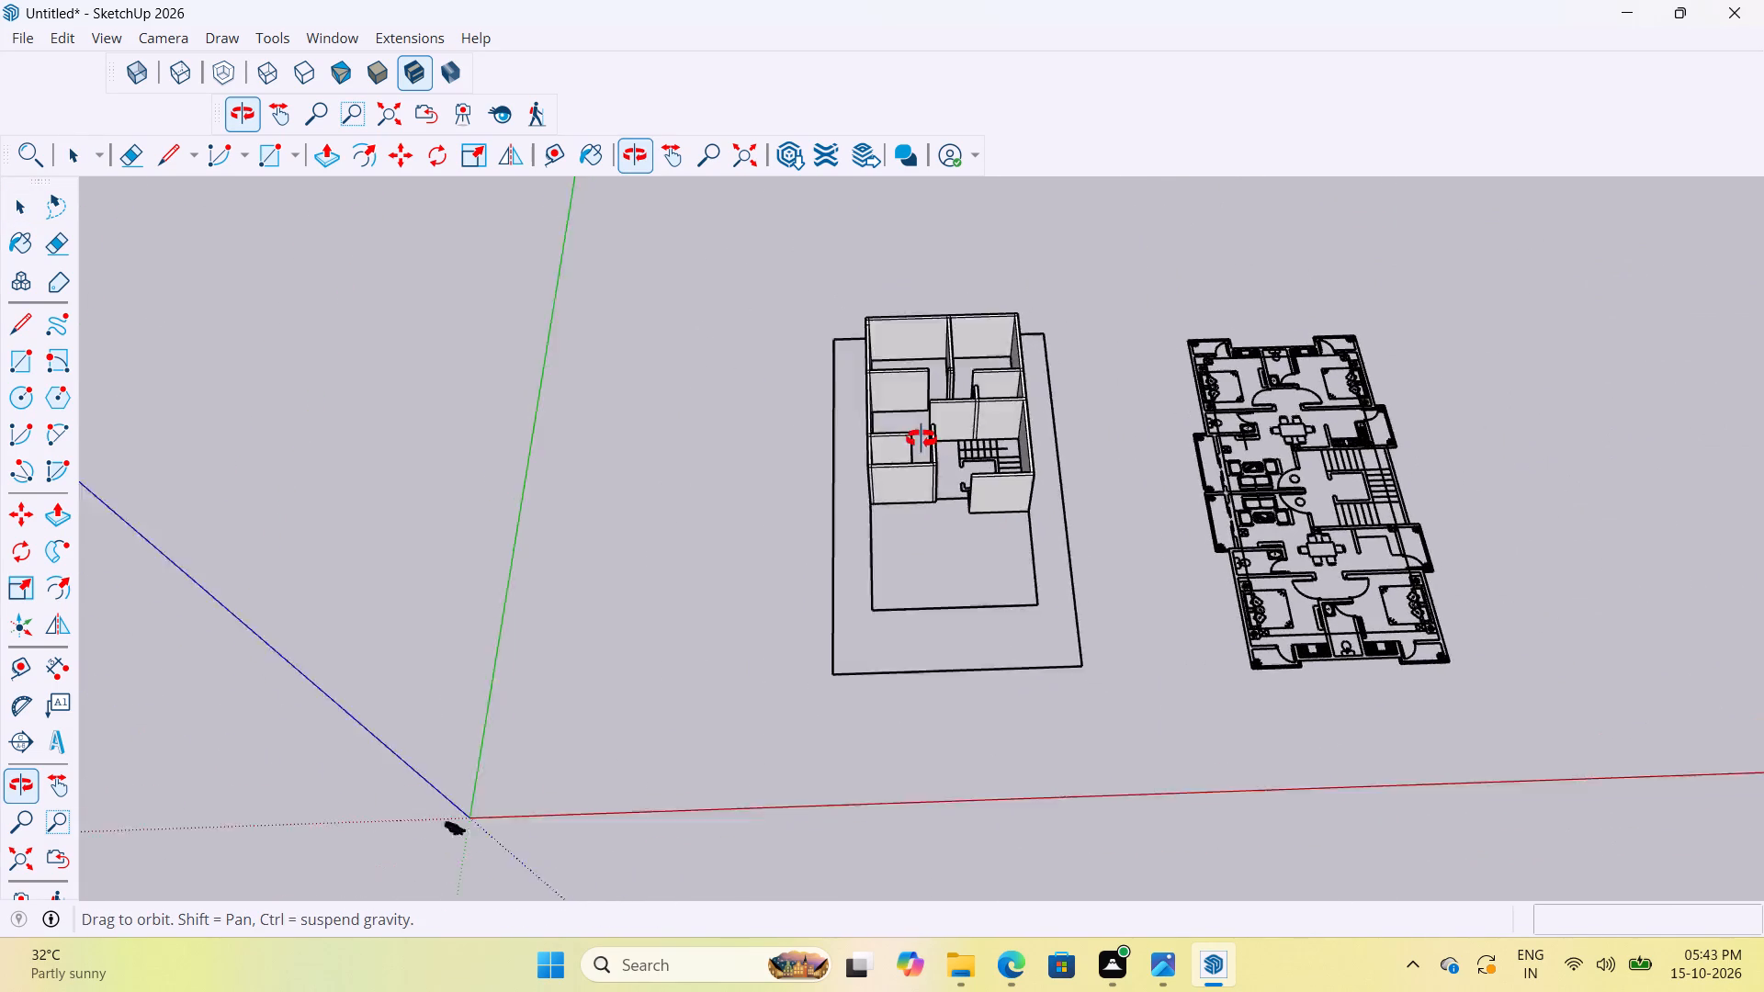
middle_click_drag(922, 439, 857, 535)
scroll(888, 424, "down", 1)
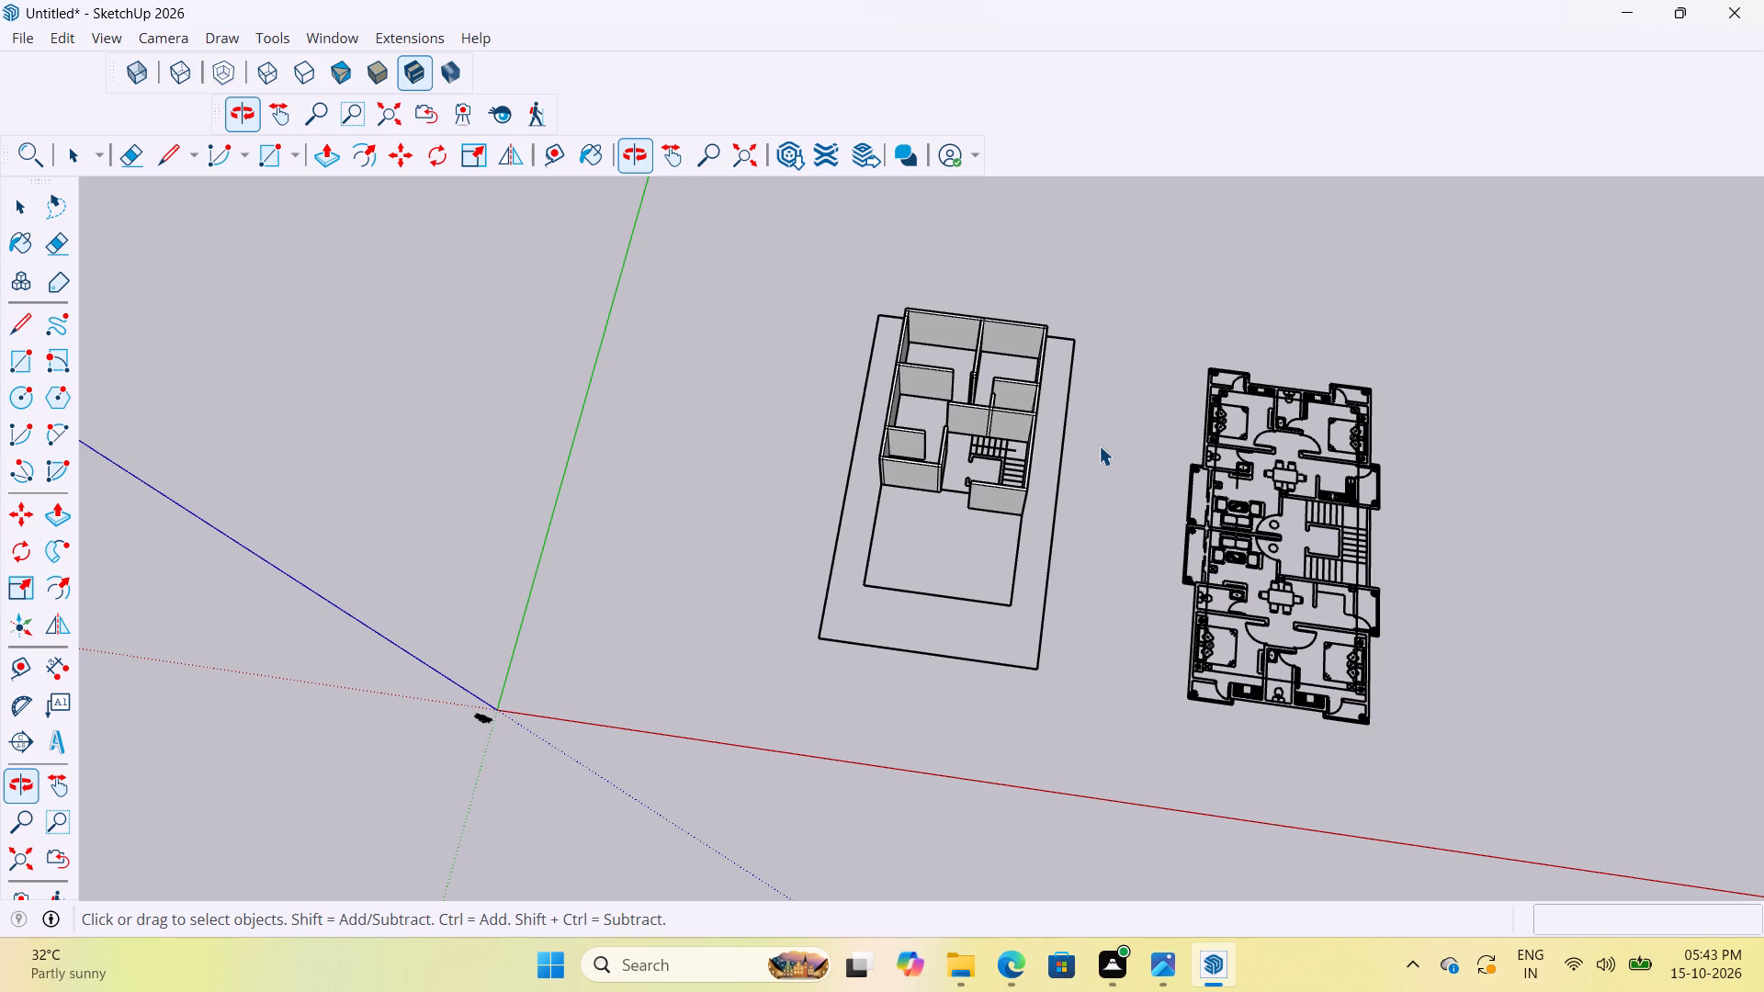
left_click(1098, 319)
scroll(1289, 437, "up", 3)
scroll(1092, 418, "up", 3)
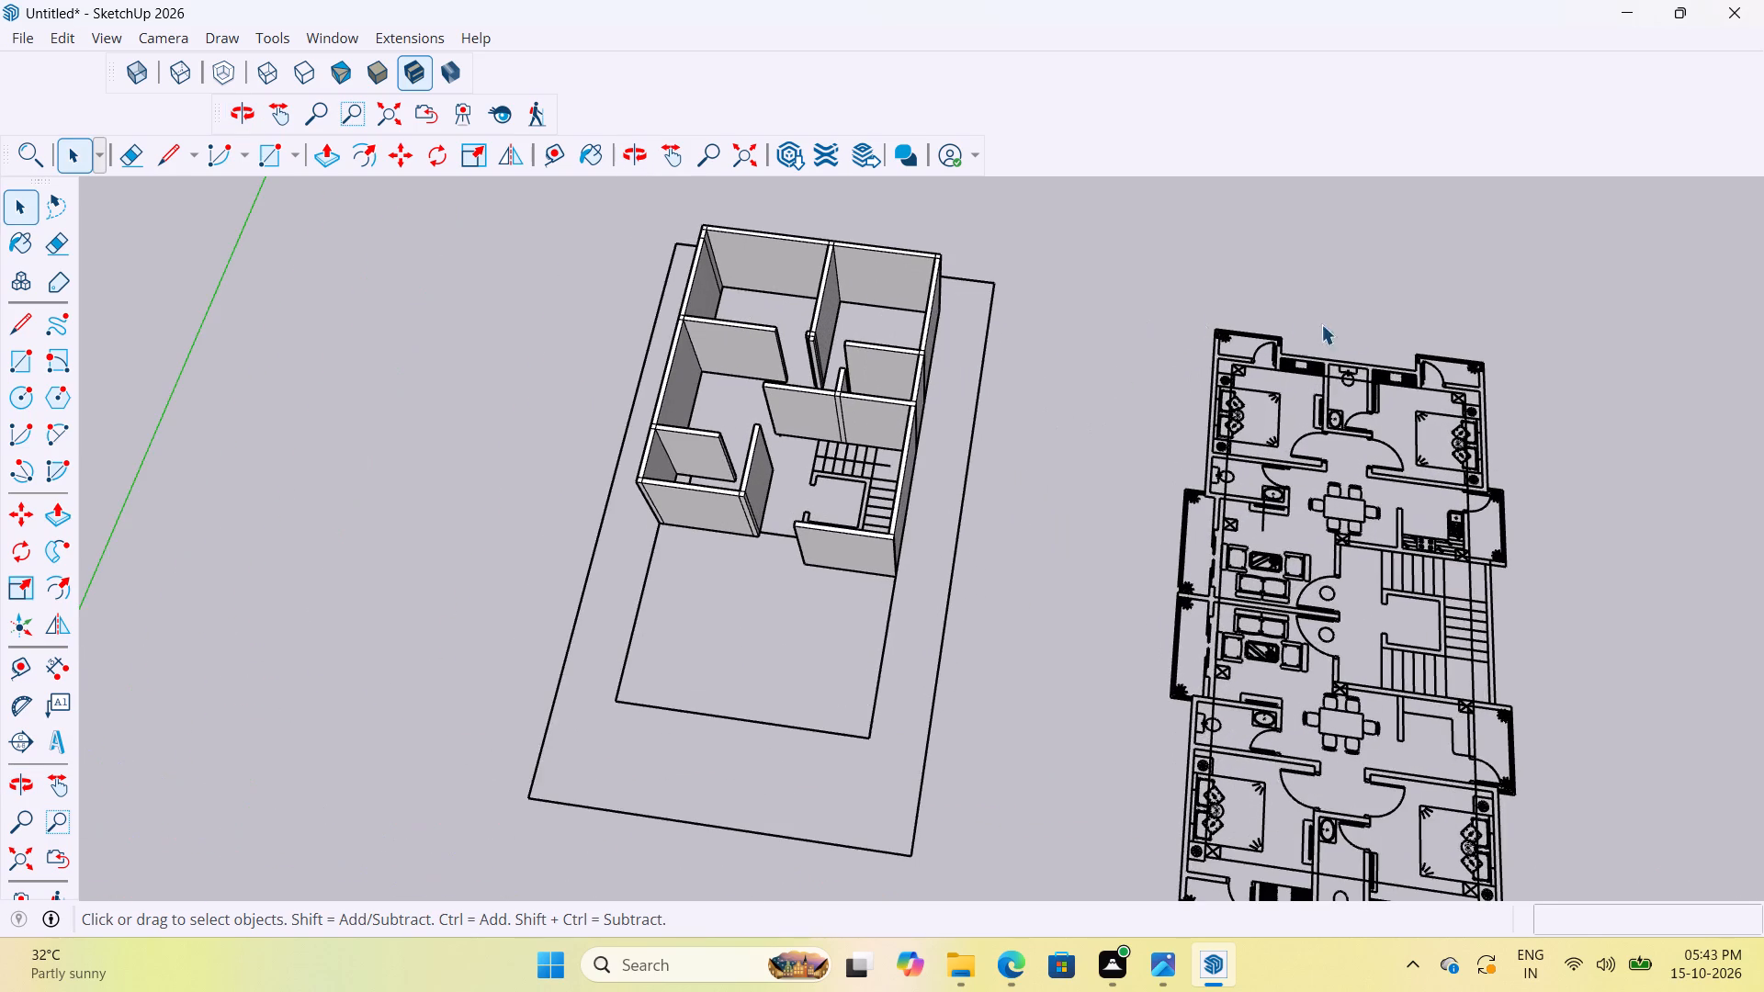
scroll(1382, 350, "down", 5)
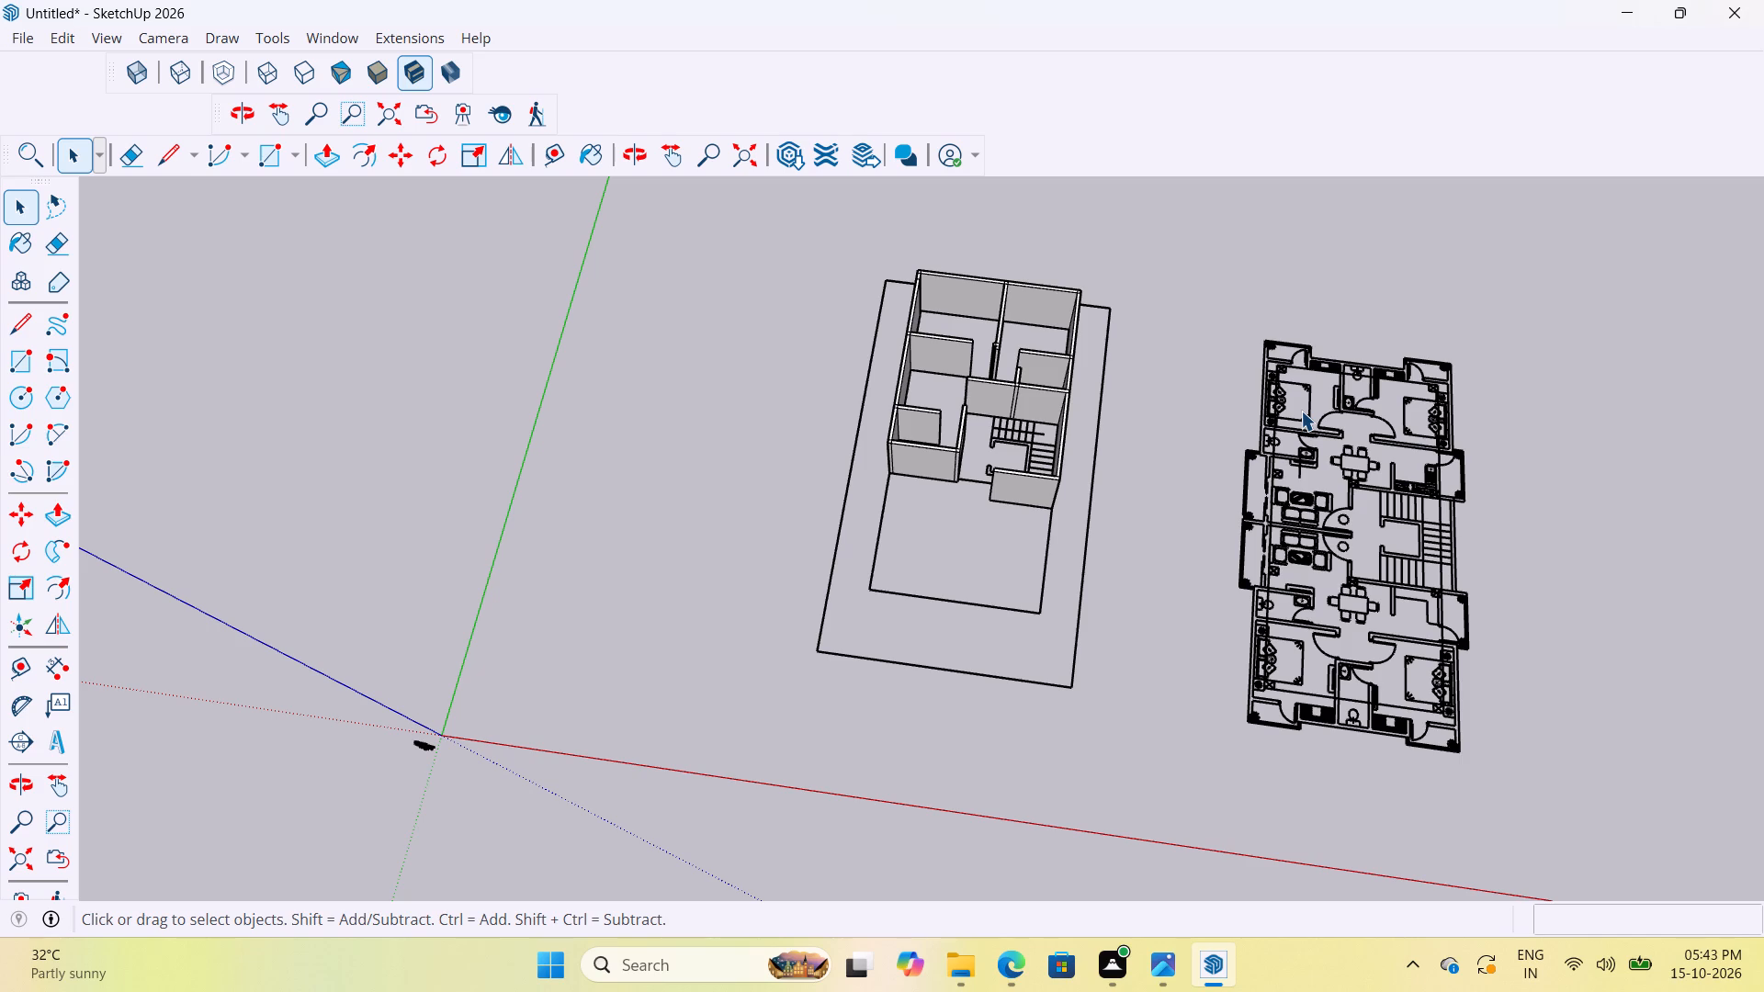
scroll(1274, 400, "up", 7)
scroll(1445, 546, "down", 5)
scroll(1155, 321, "up", 6)
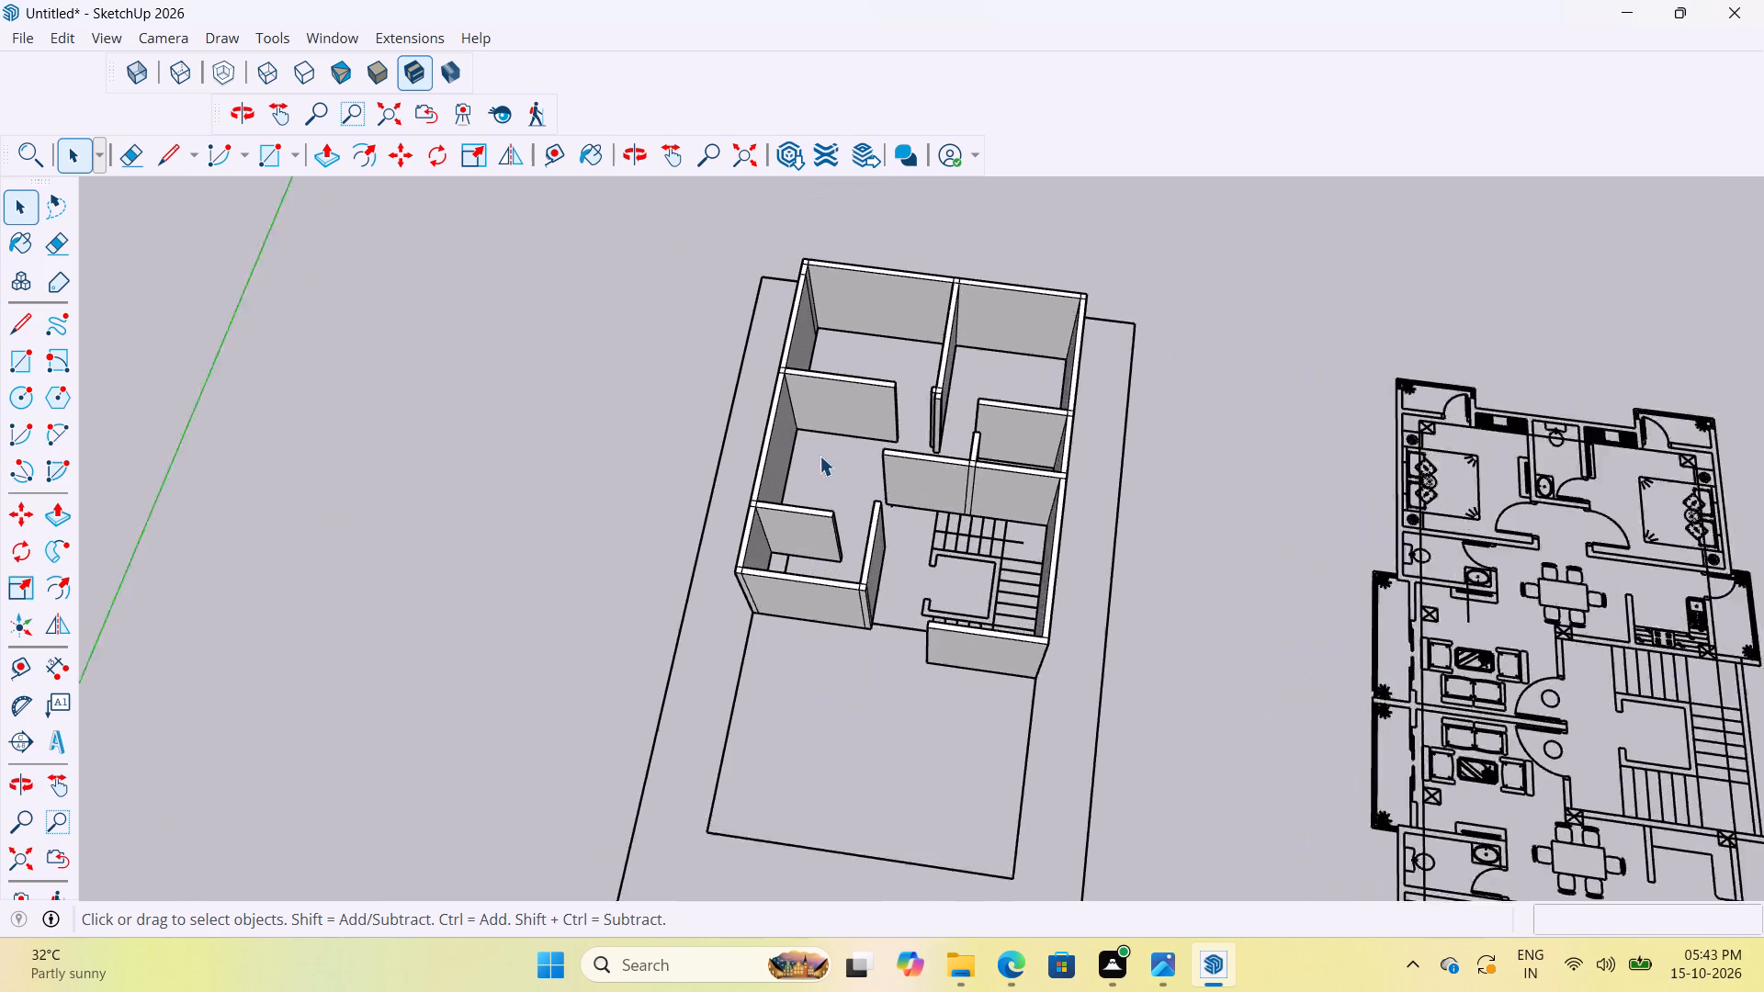
In the wall group, draw a rectangle about 6" by 3' bridging the partition top to the central partition's side projection; delete the extra face closing off the room.
scroll(820, 456, "up", 10)
middle_click_drag(1065, 407, 1094, 351)
scroll(1039, 234, "up", 5)
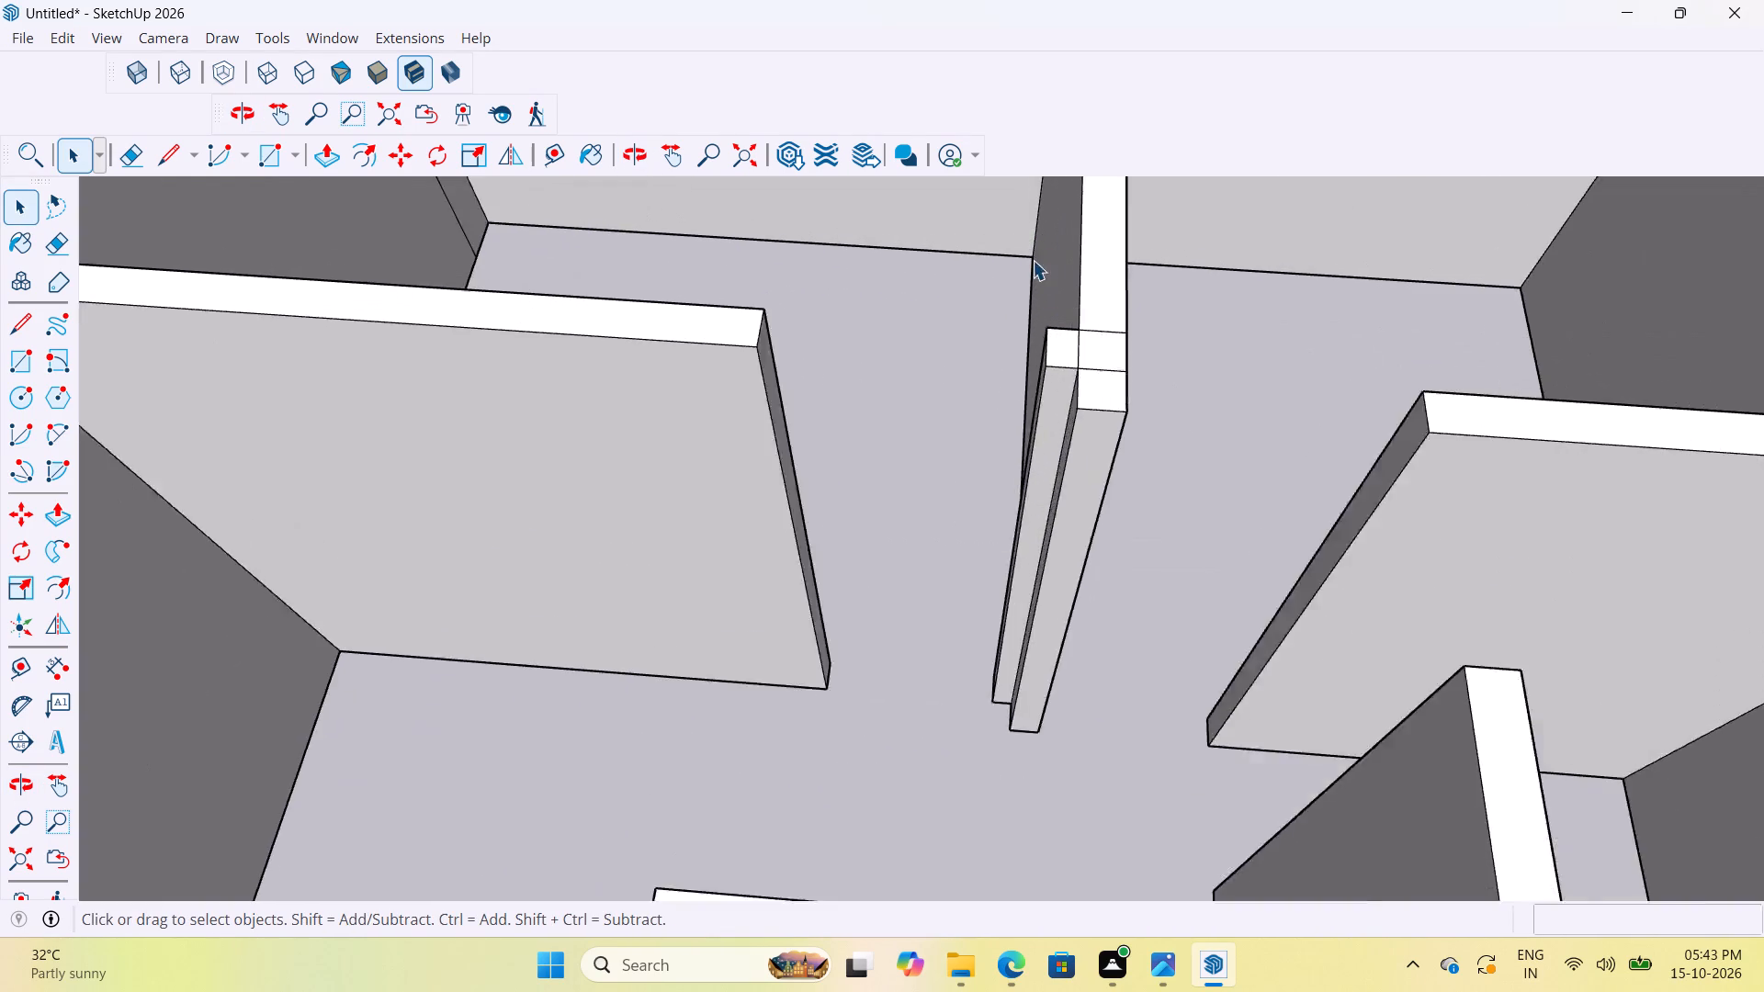
scroll(1033, 260, "up", 4)
scroll(984, 387, "down", 11)
middle_click_drag(896, 545, 899, 581)
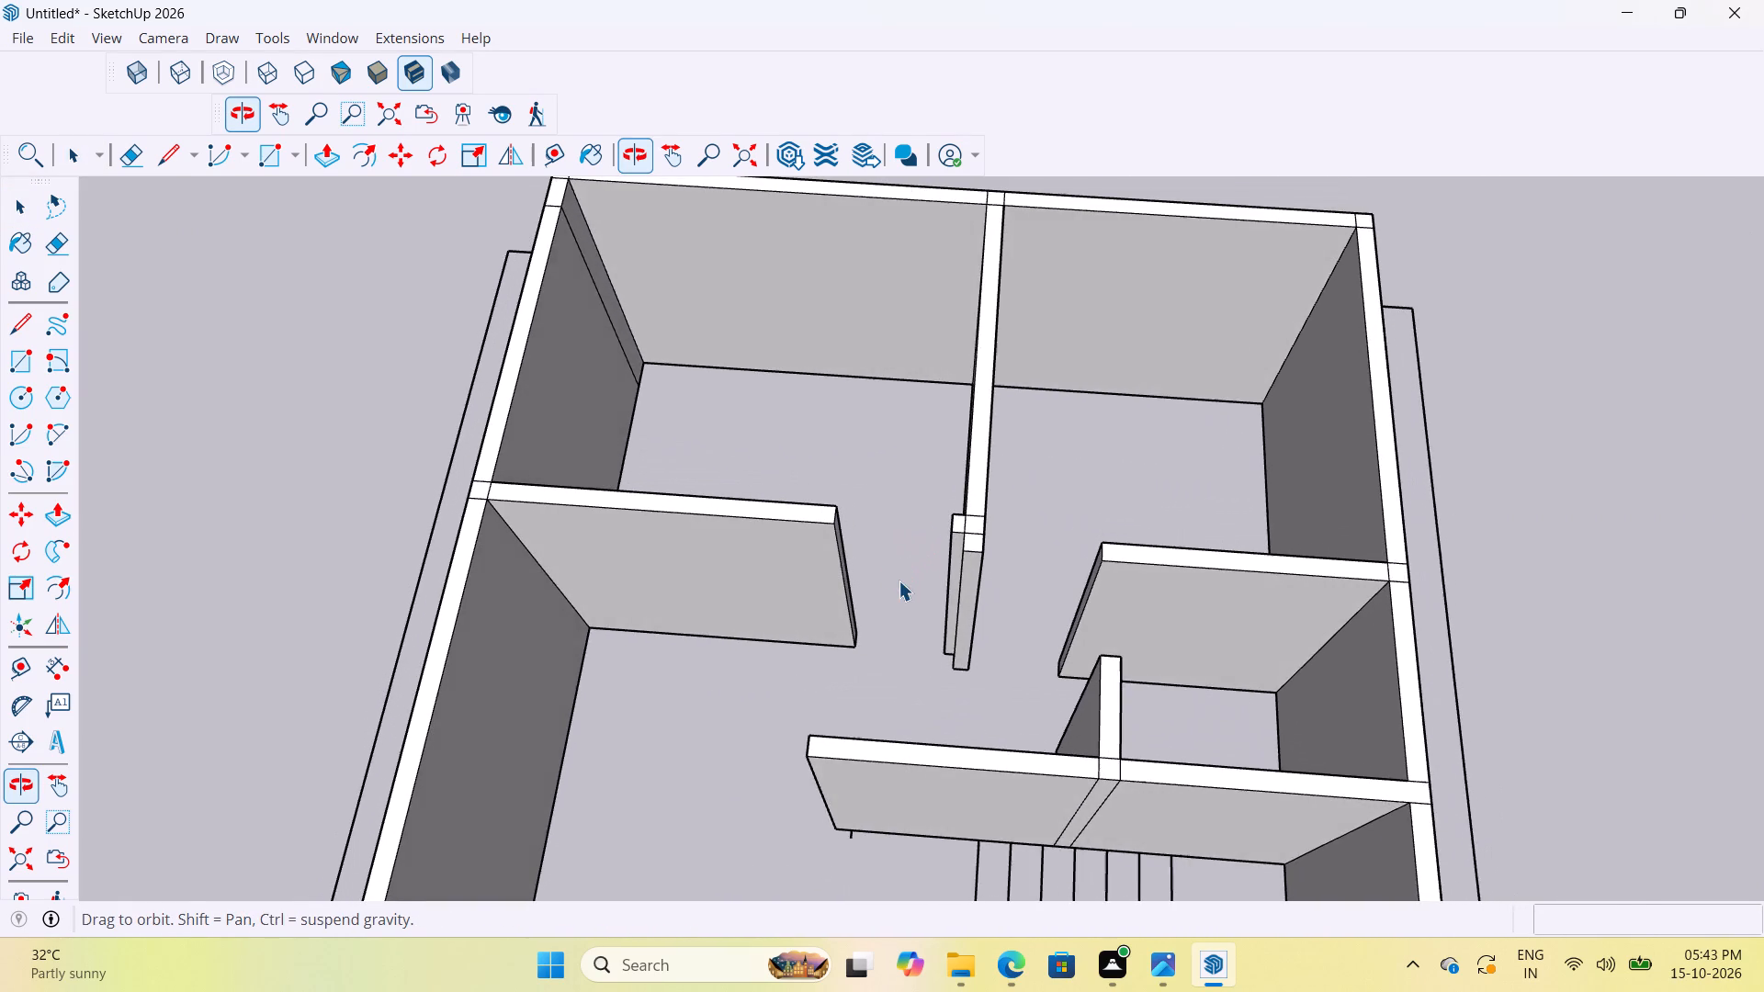
scroll(891, 568, "up", 7)
key("r")
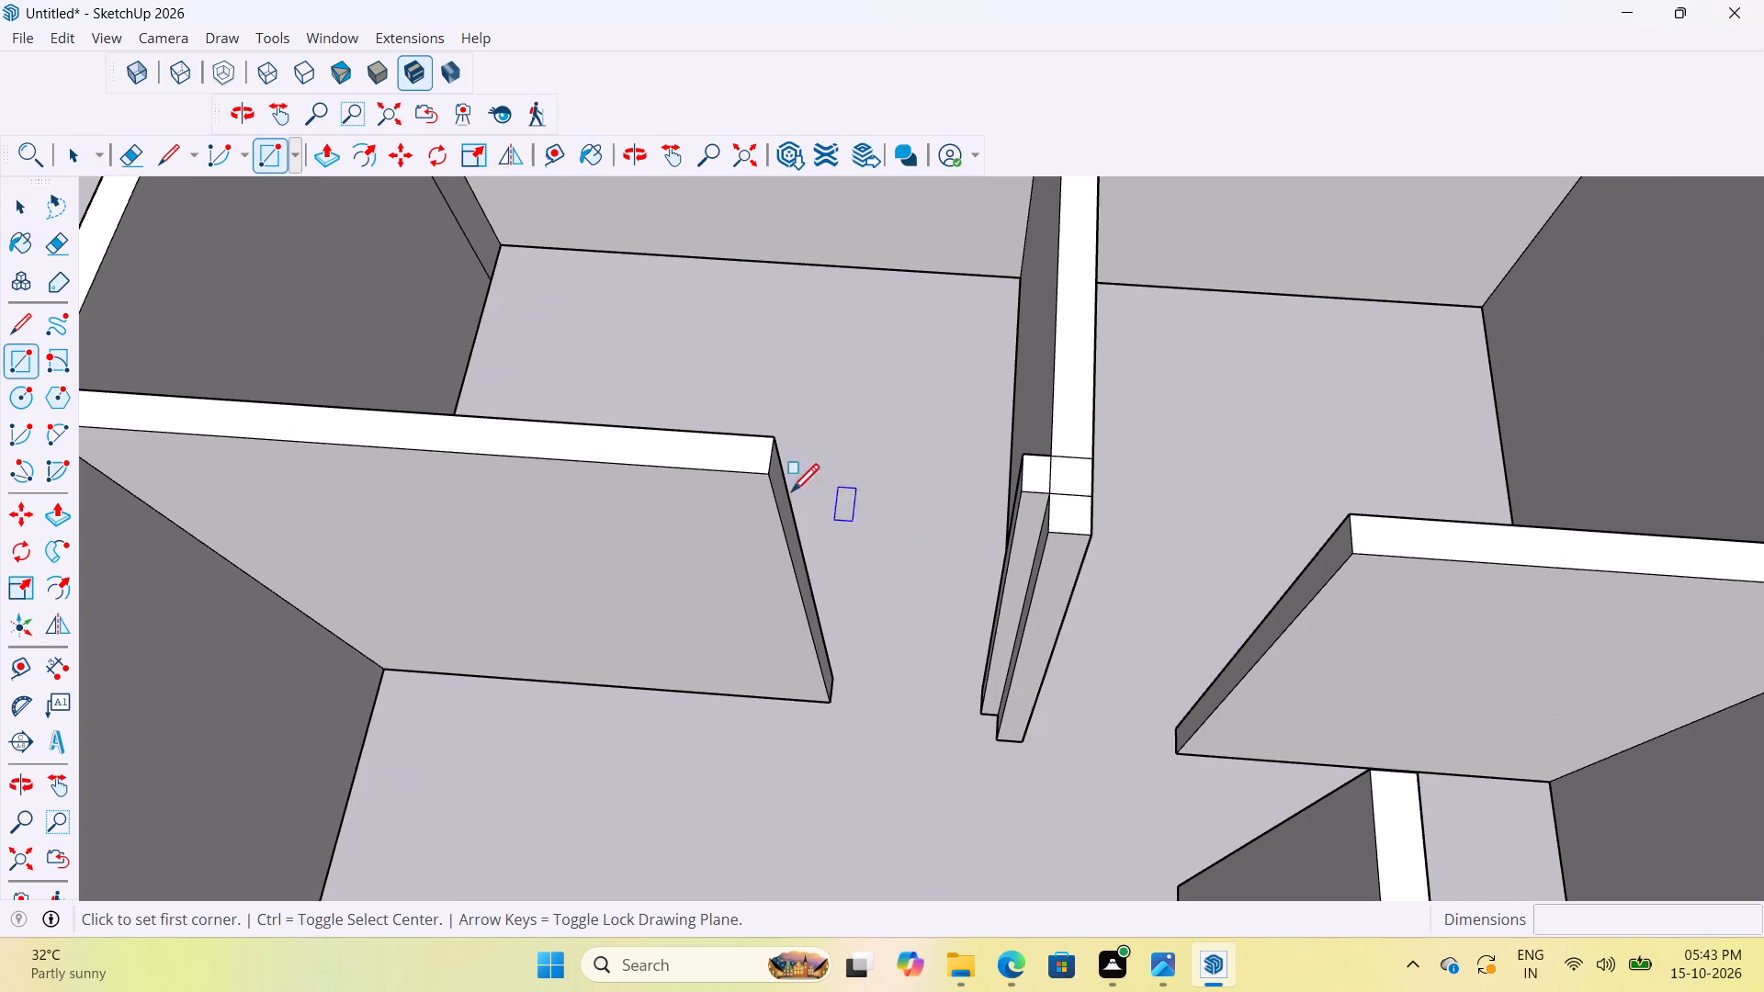
key("space")
double_click(743, 468)
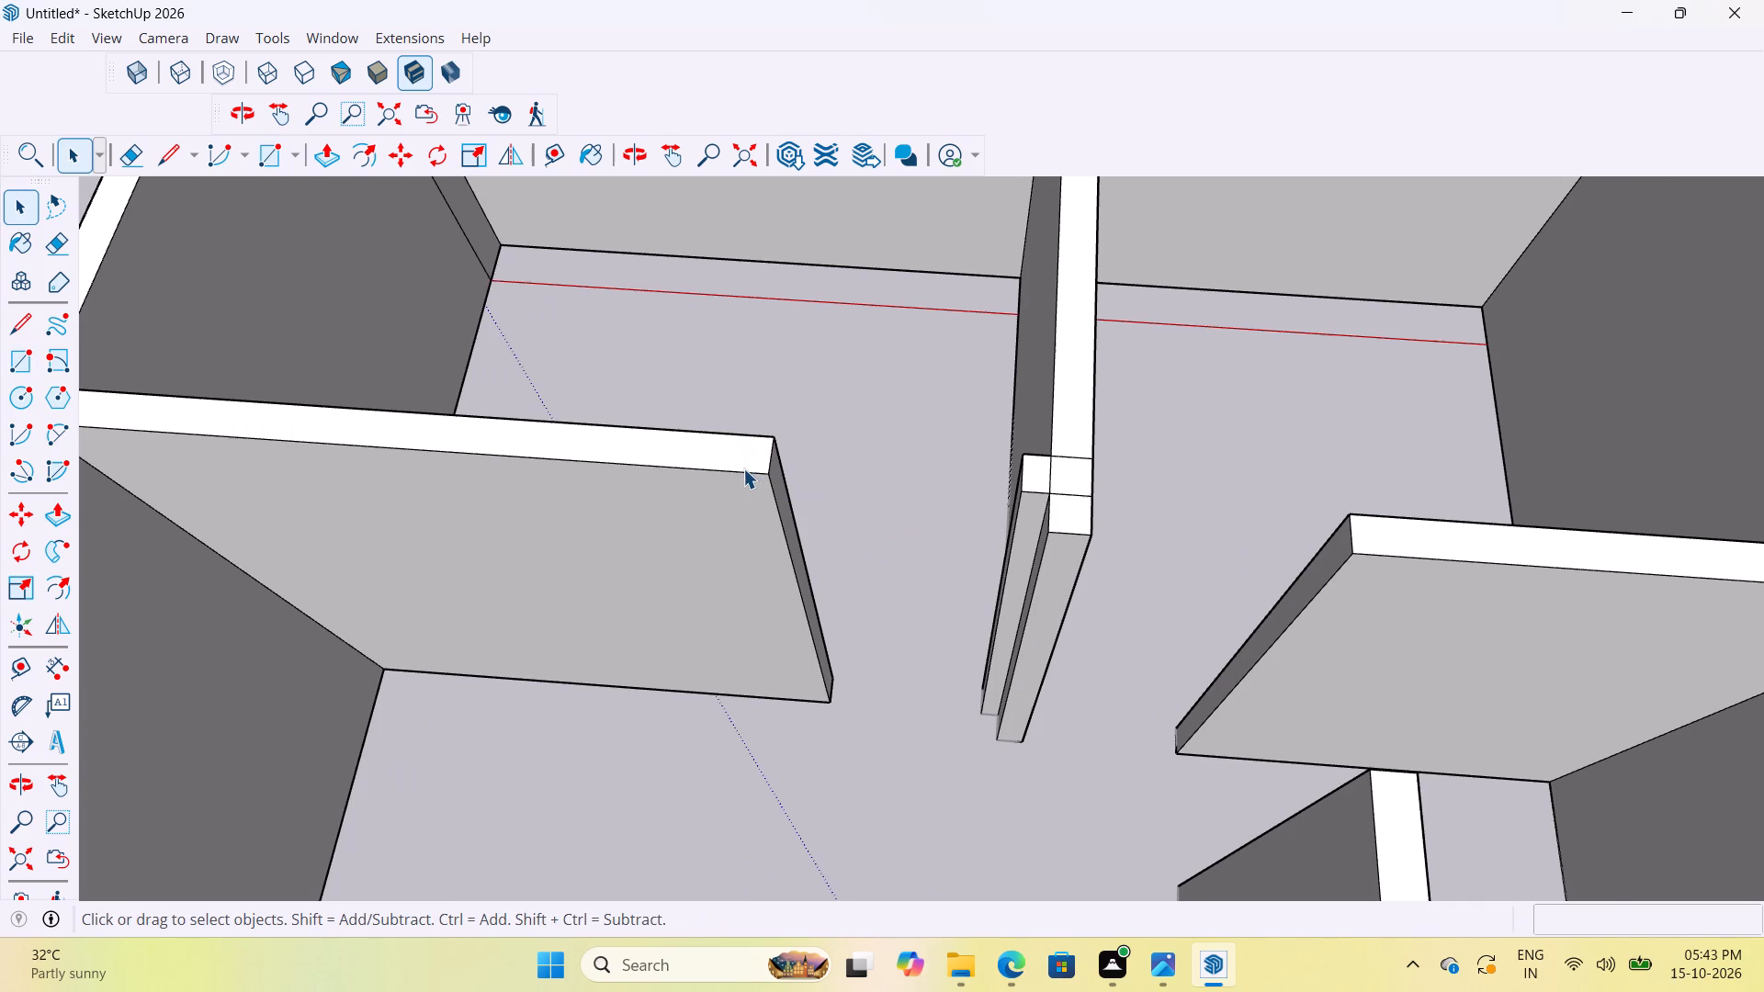
key("r")
left_click(771, 473)
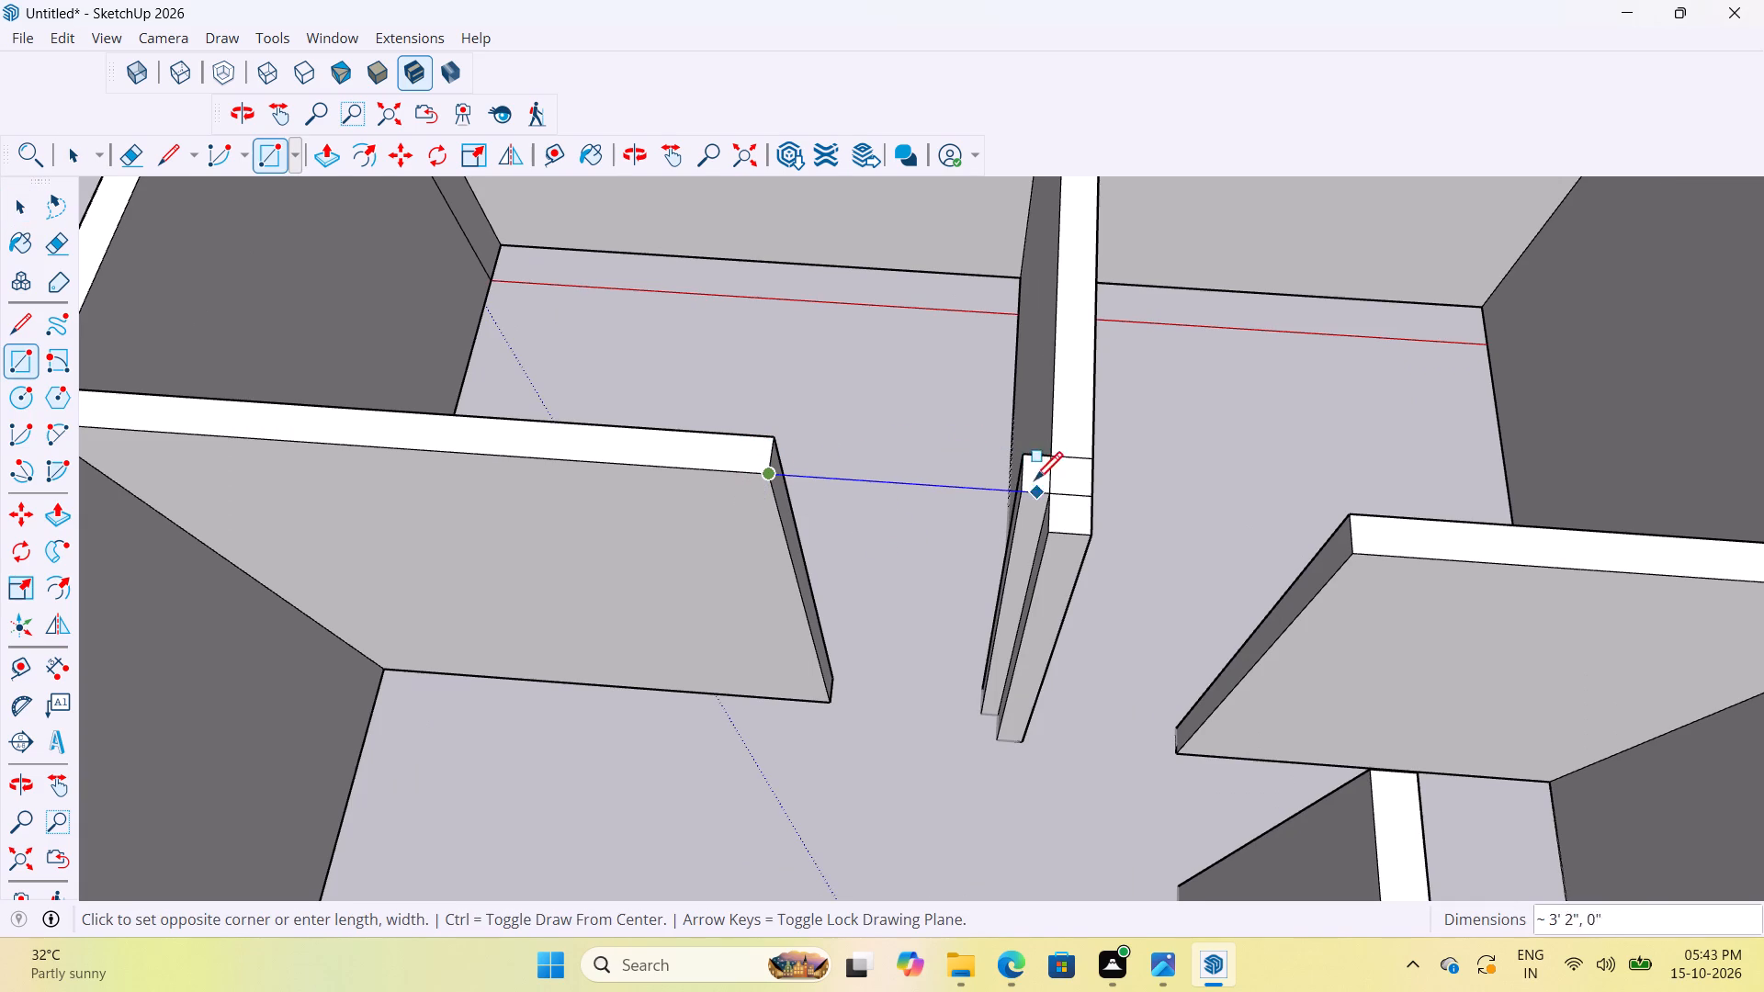
left_click(1020, 459)
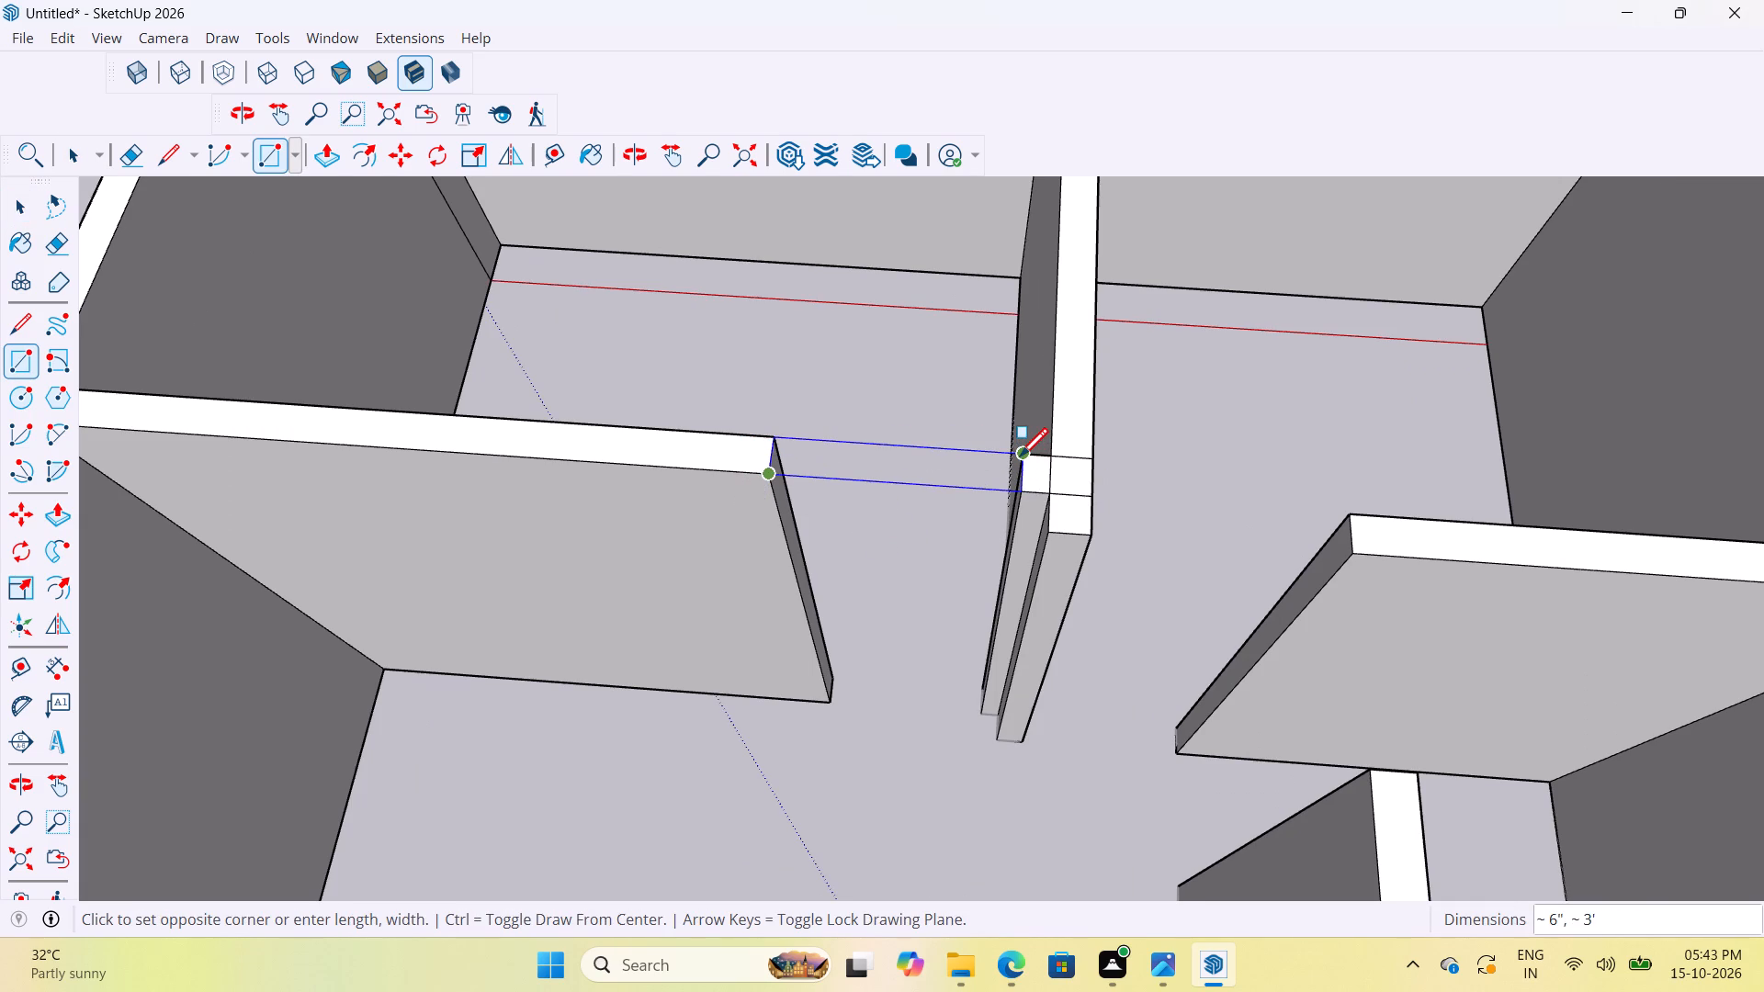
key("space")
left_click(958, 398)
key("Delete")
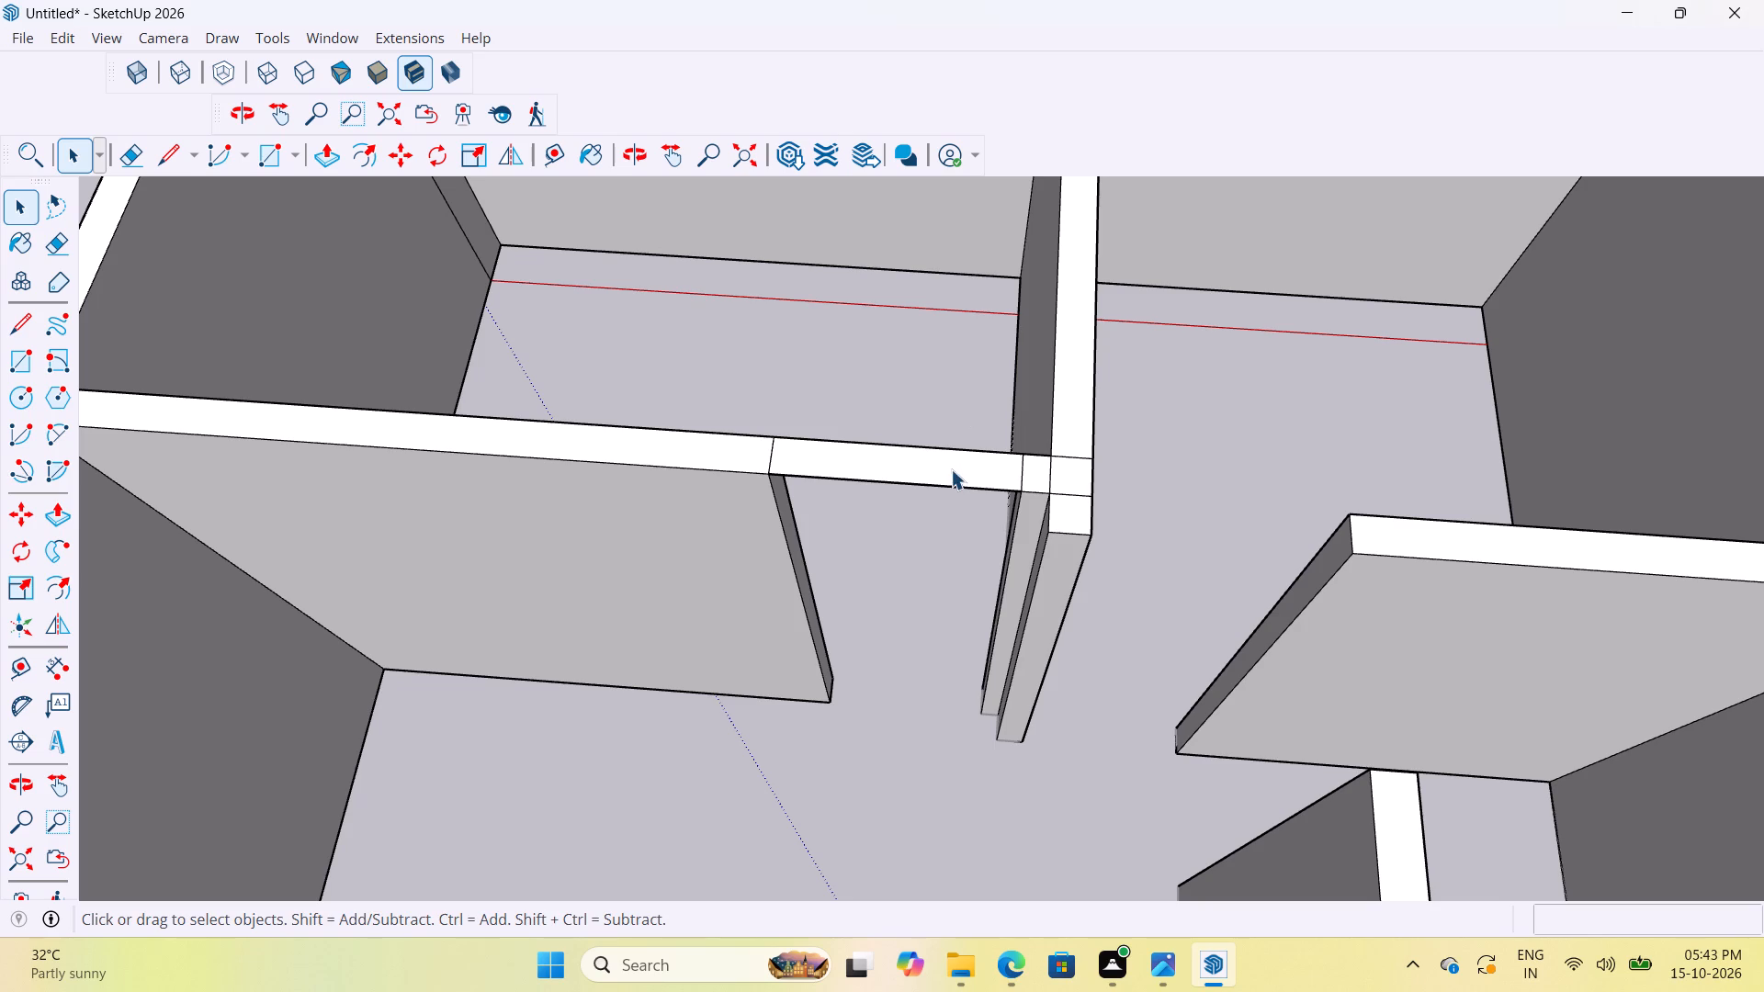
Push/Pull the bridging rectangle down 3' to form the wall section above the door opening.
key("p")
left_click(940, 465)
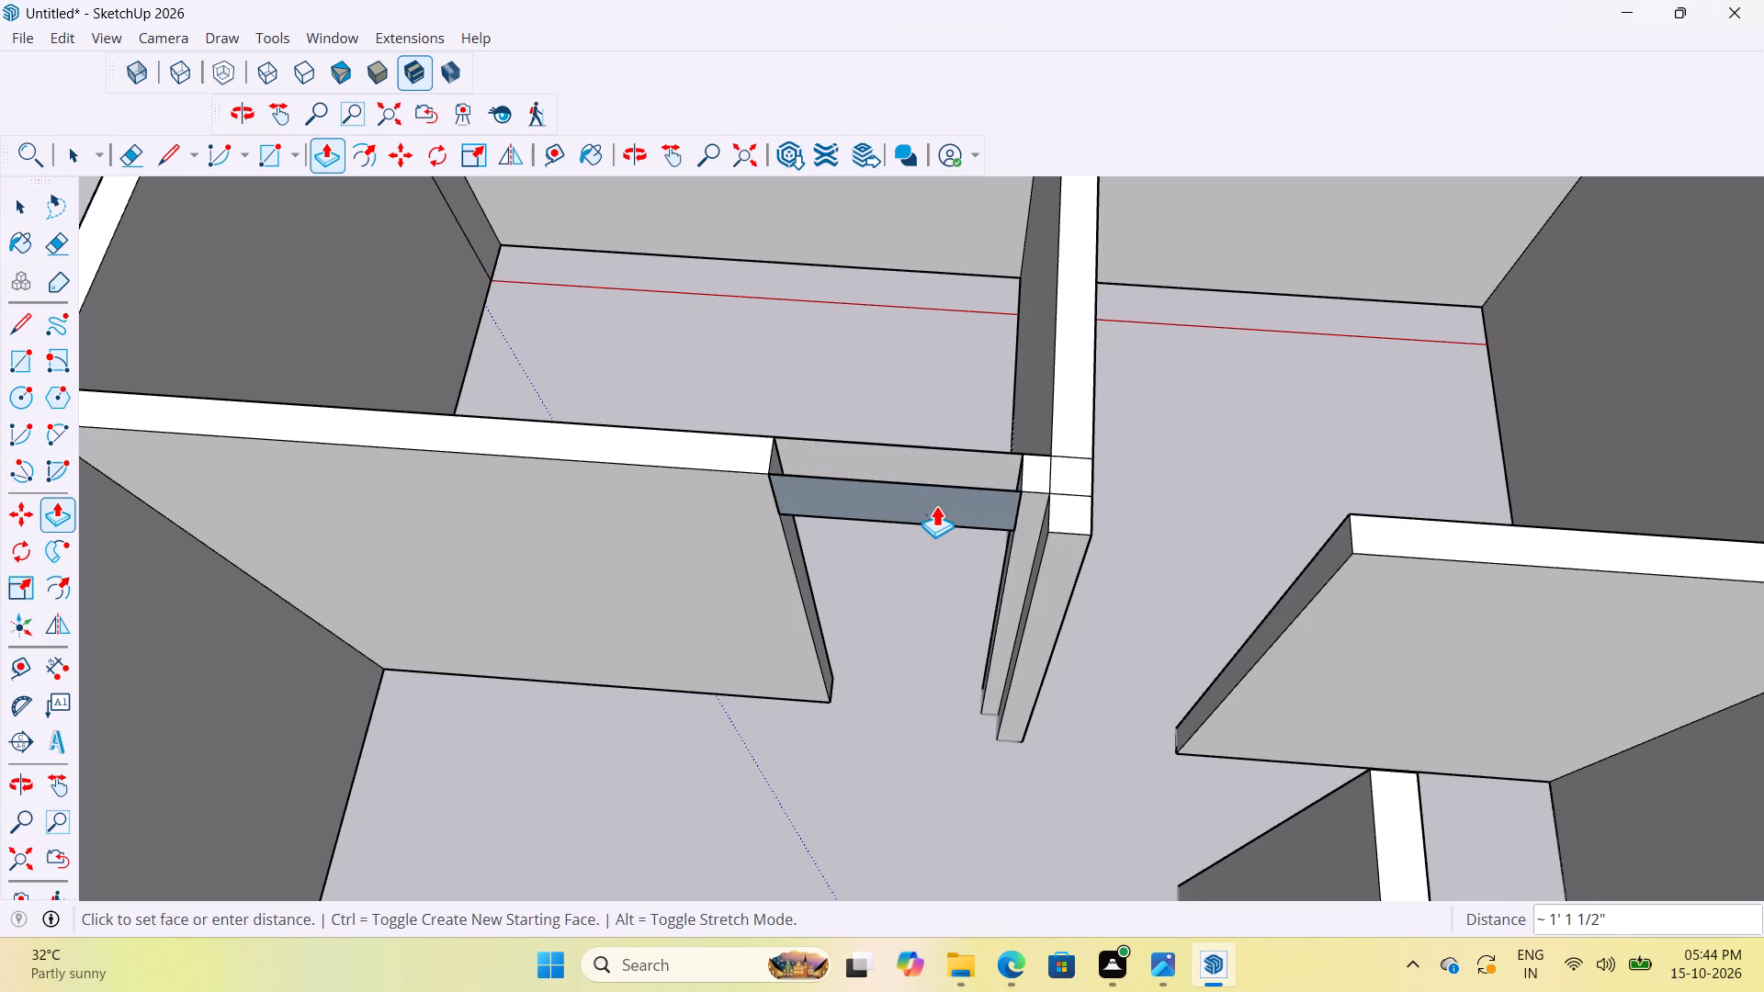
scroll(936, 543, "up", 4)
middle_click_drag(932, 541, 980, 425)
scroll(980, 425, "up", 1)
scroll(980, 425, "down", 5)
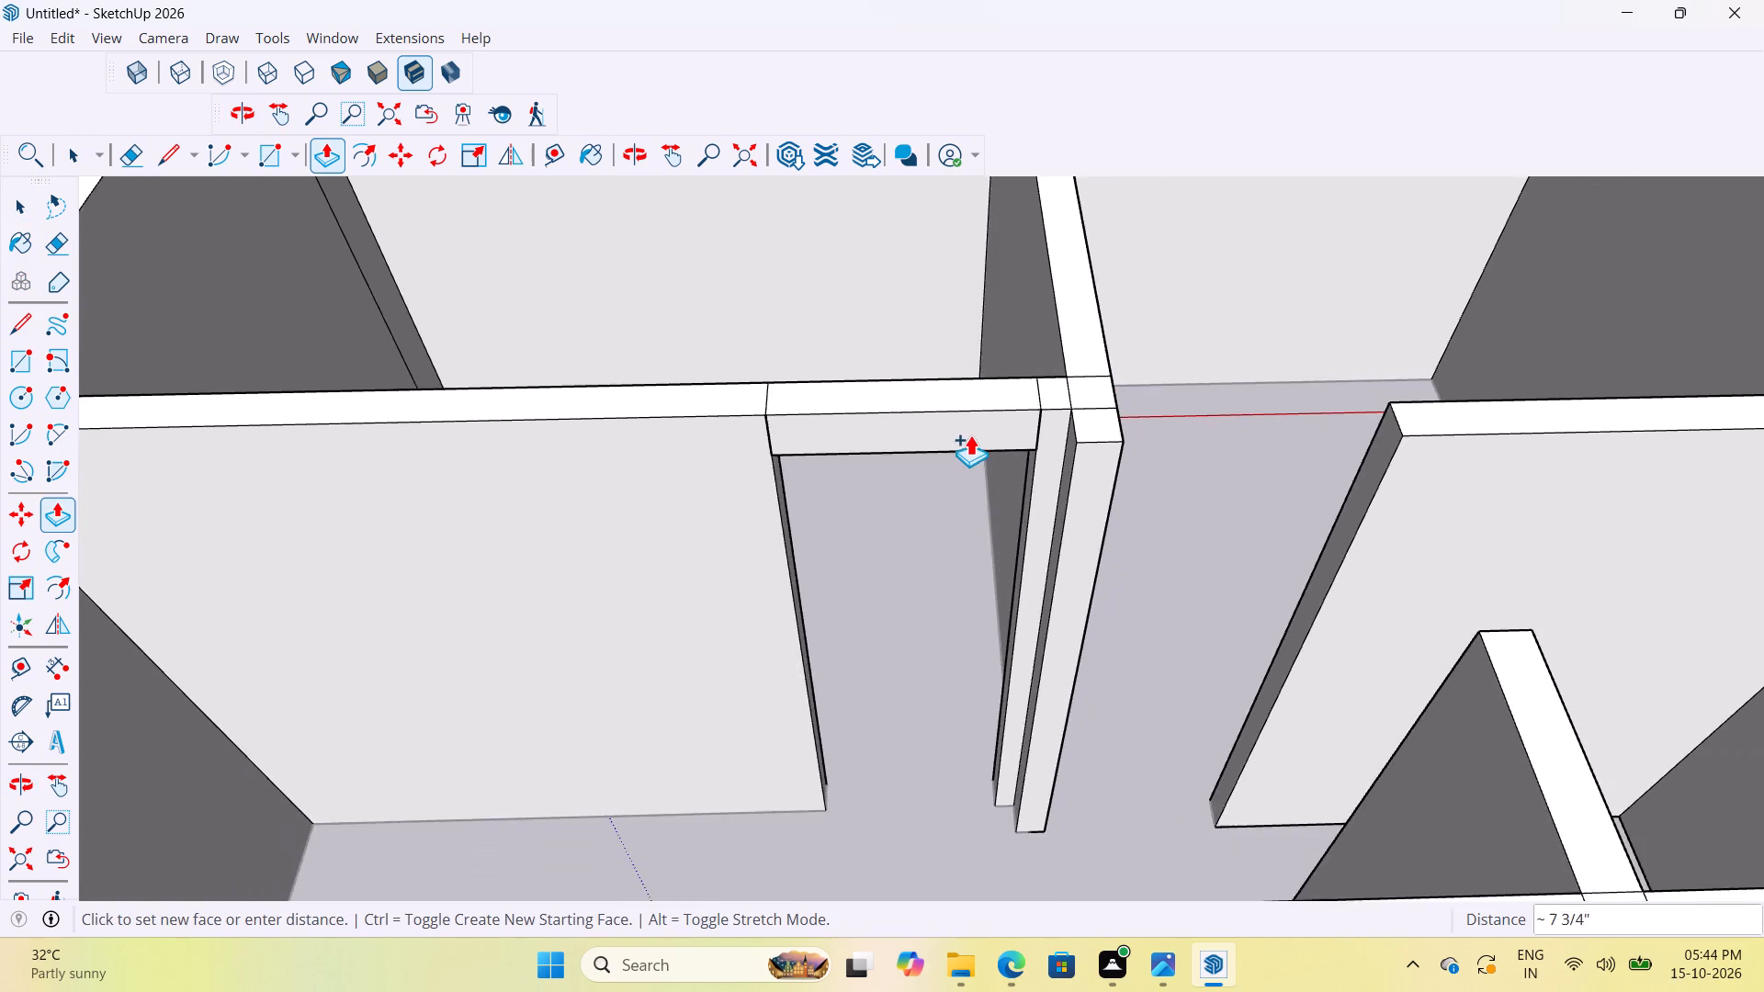
scroll(970, 435, "down", 4)
scroll(962, 517, "up", 4)
middle_click_drag(955, 514, 980, 464)
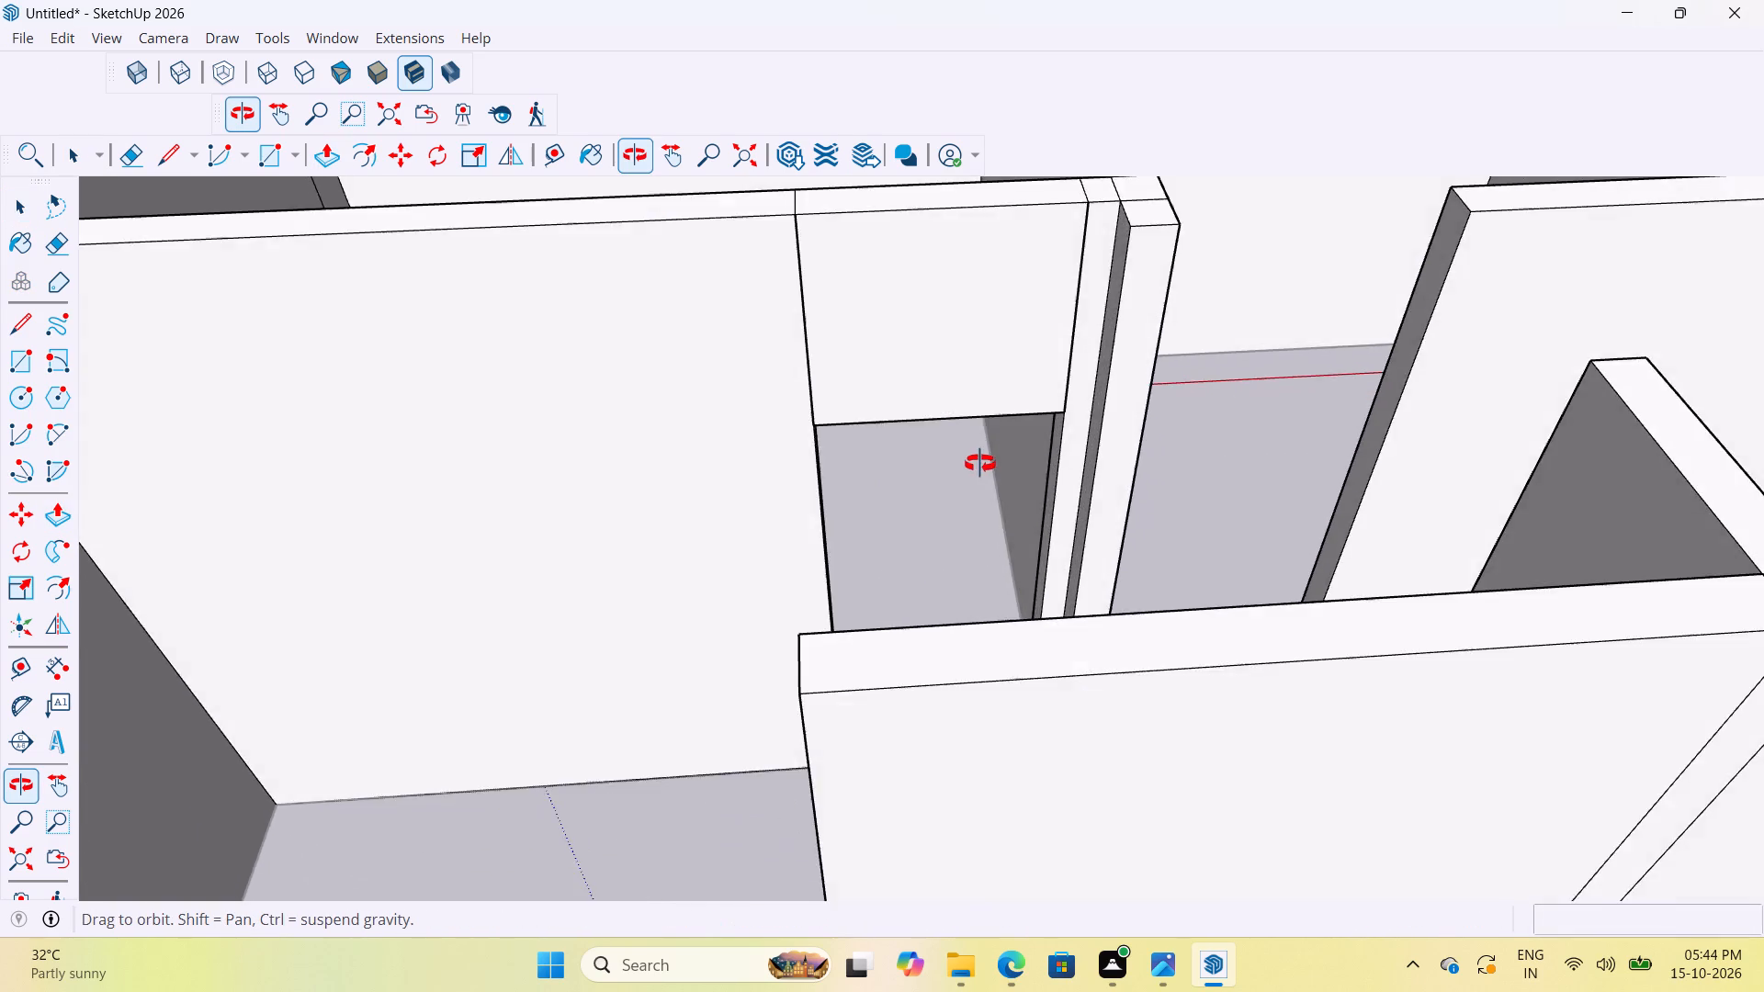
middle_click_drag(980, 464, 996, 503)
type("3'")
key("Return")
scroll(986, 453, "down", 4)
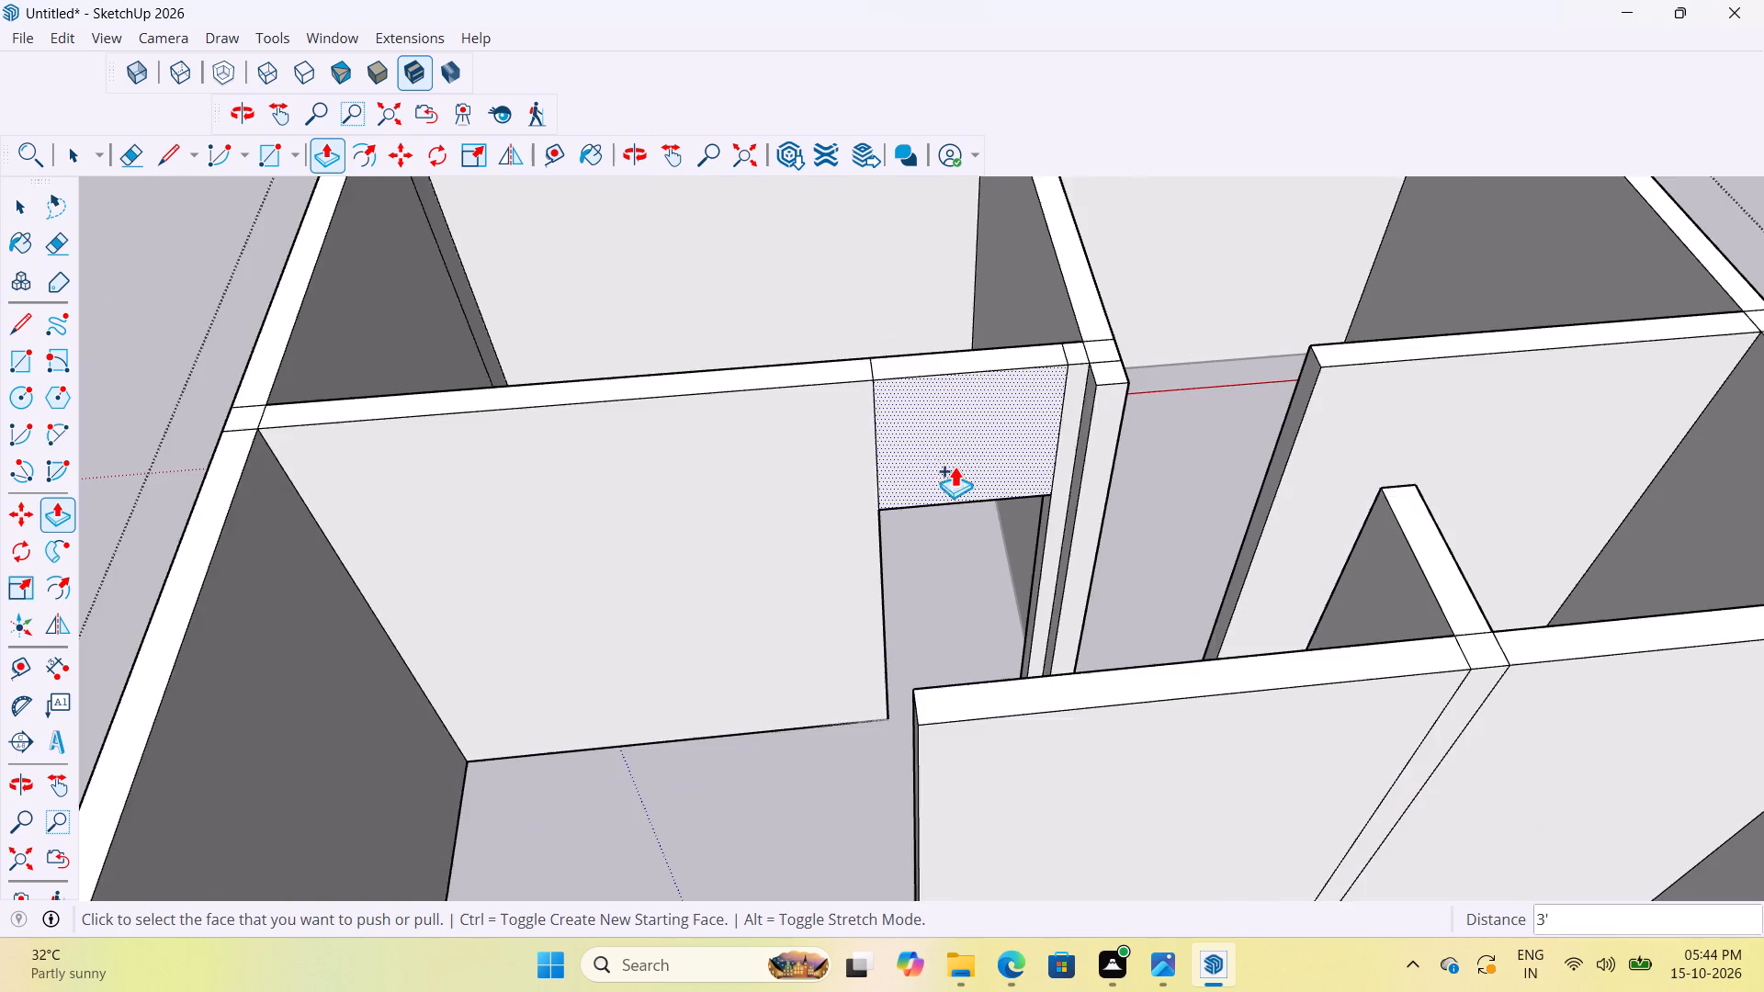
scroll(935, 454, "down", 18)
scroll(1063, 519, "up", 9)
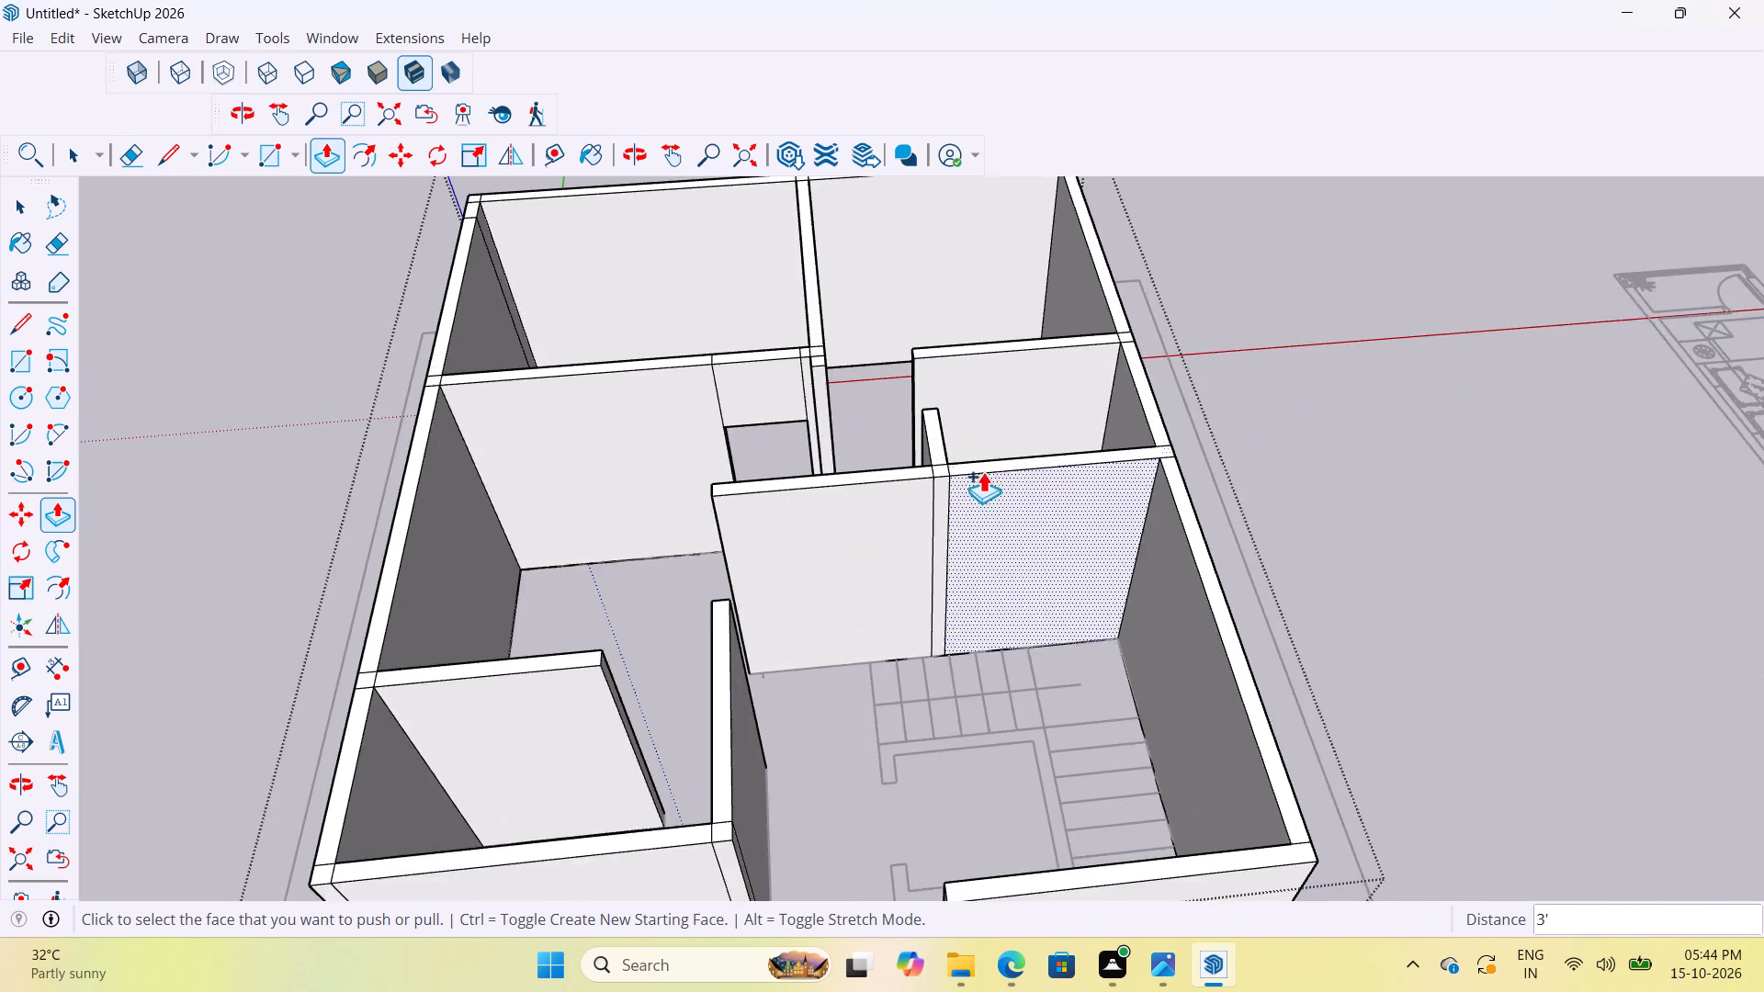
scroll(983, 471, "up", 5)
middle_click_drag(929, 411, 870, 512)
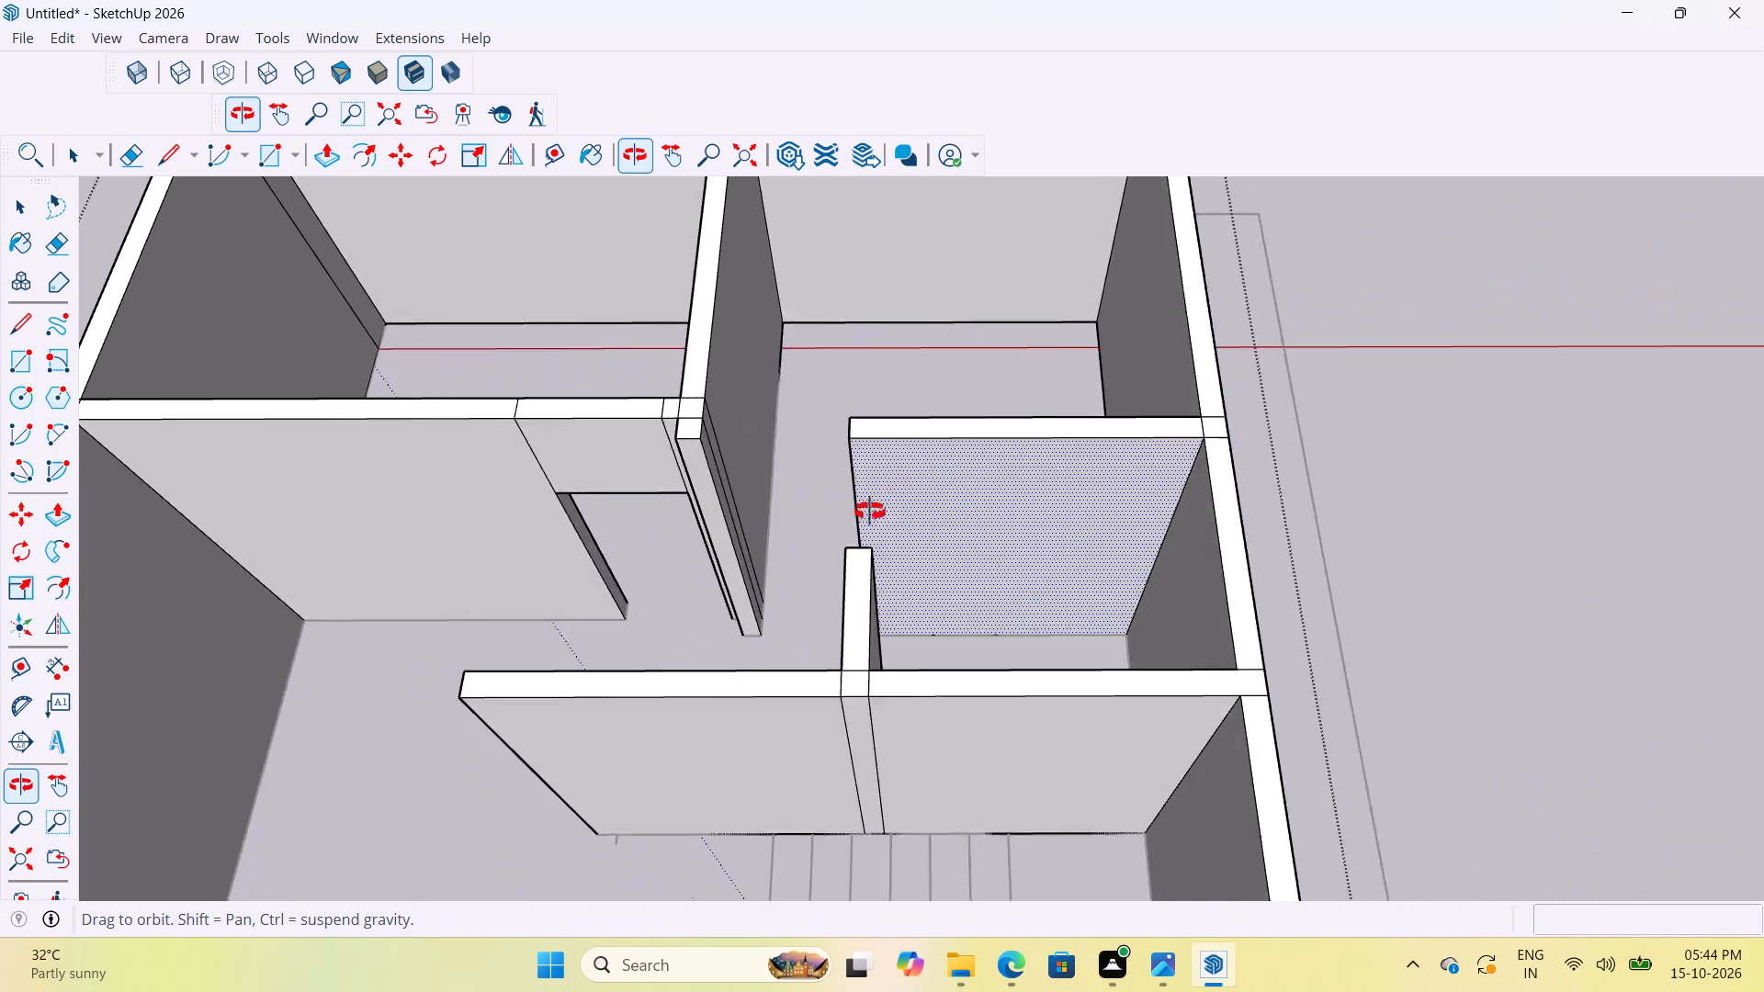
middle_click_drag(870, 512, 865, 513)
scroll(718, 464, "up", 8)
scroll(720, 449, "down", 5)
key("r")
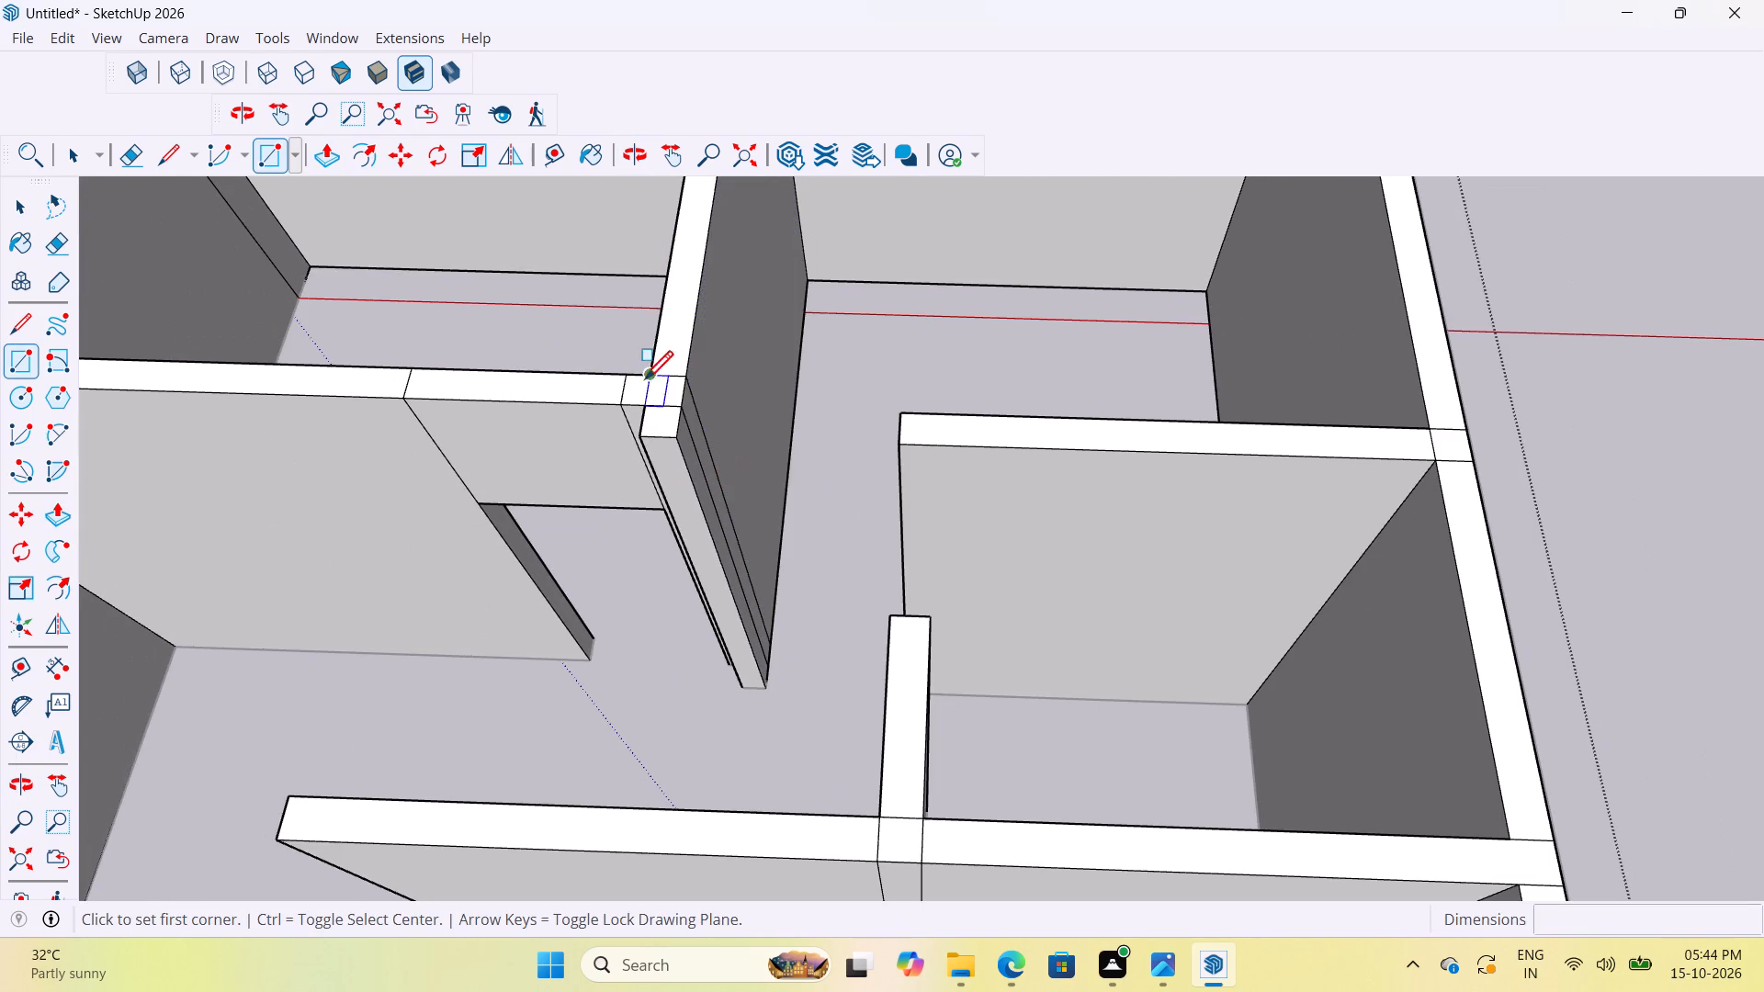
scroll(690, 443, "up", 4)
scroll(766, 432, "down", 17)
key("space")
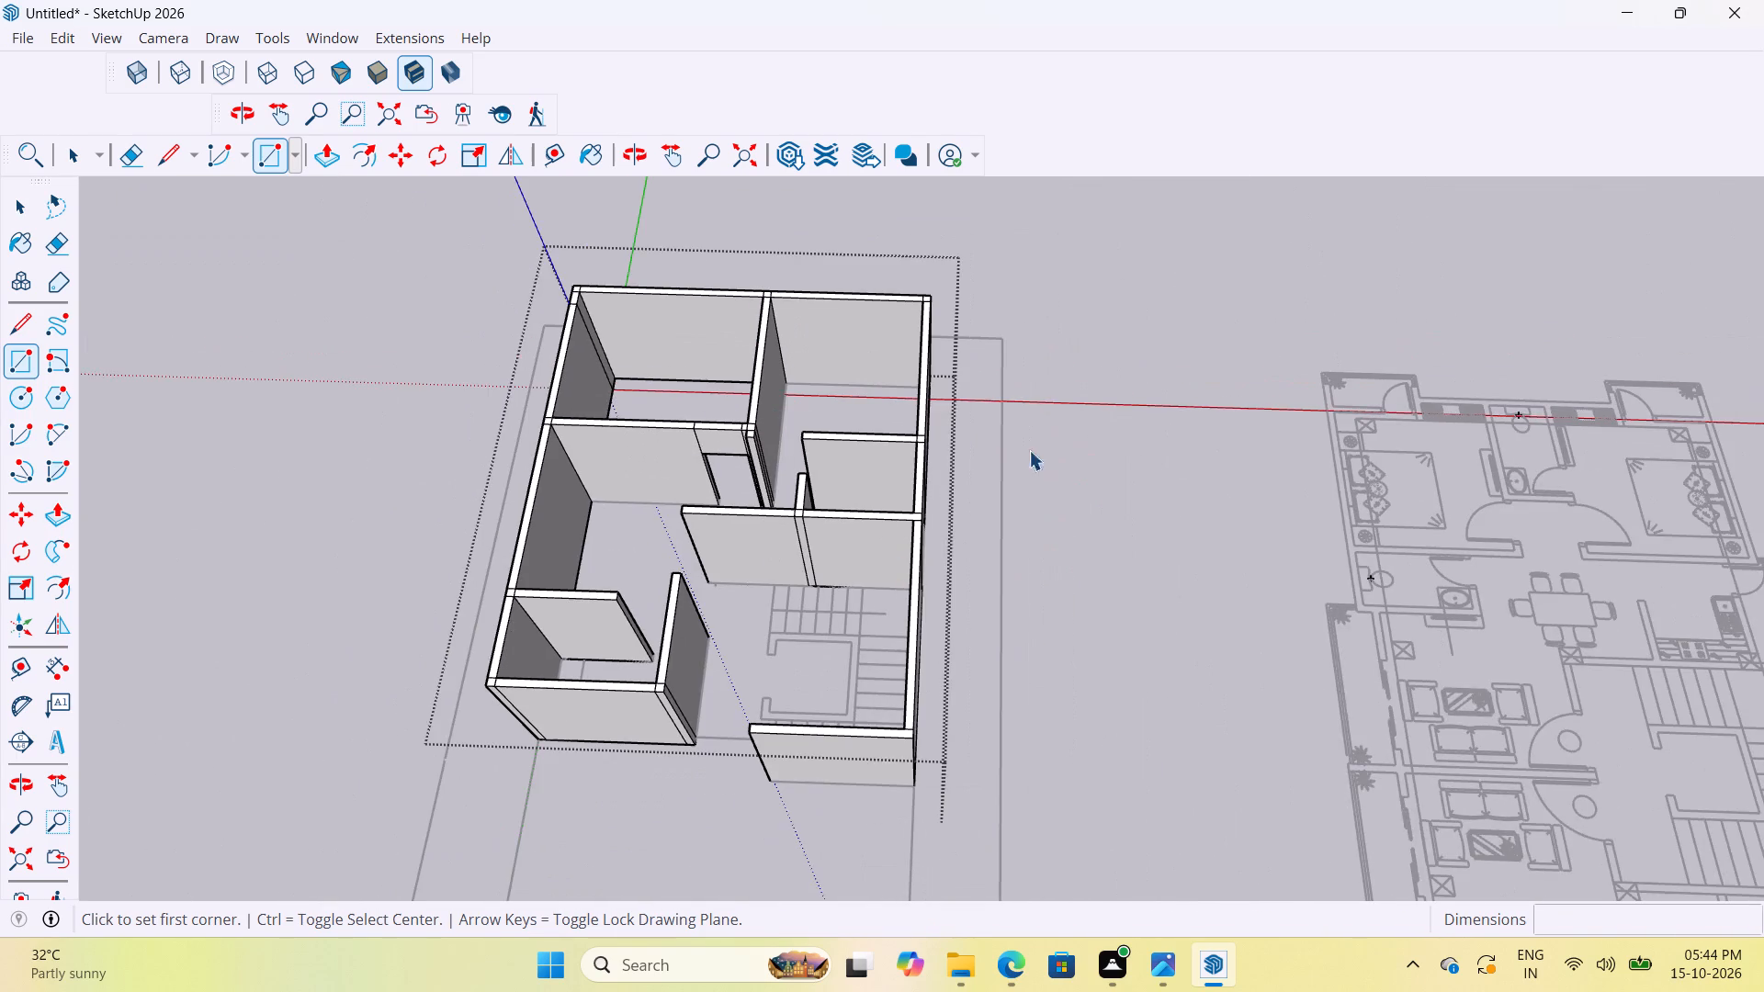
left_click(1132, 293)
In the wall group, draw a rectangle about 6" by 3' bridging the opposite partition to the central partition's end; delete the extra face closing off the room.
scroll(819, 469, "up", 4)
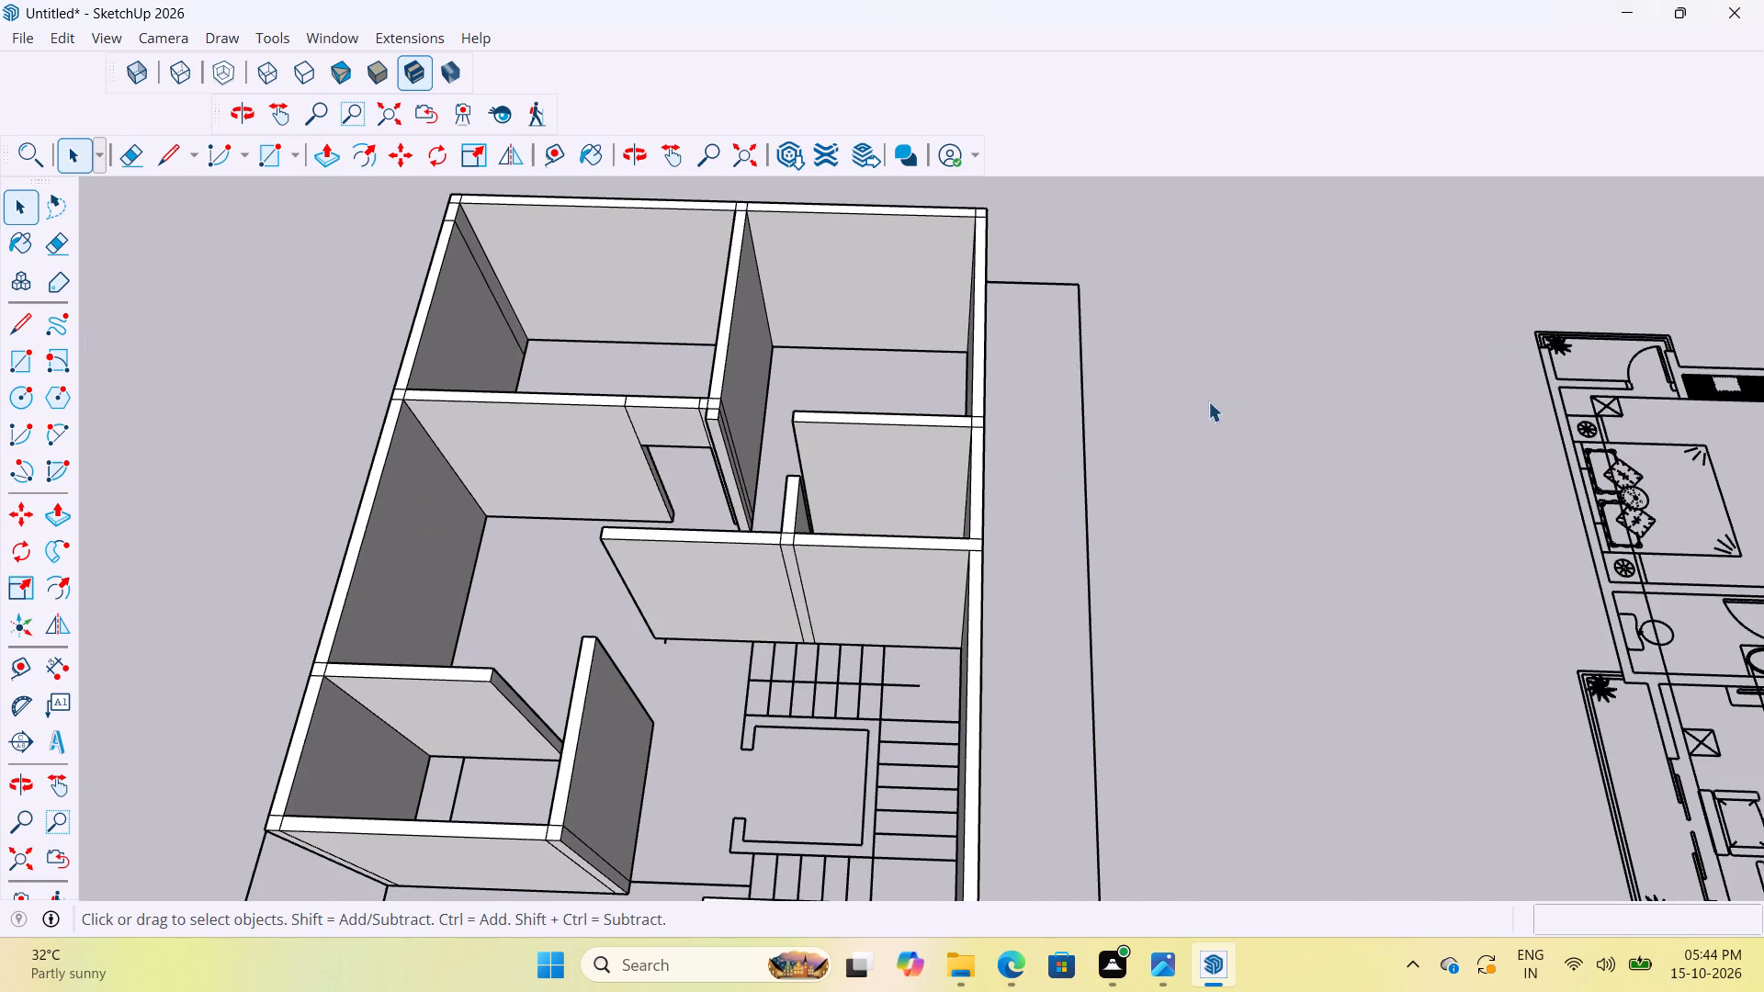
scroll(648, 405, "up", 12)
scroll(963, 451, "up", 3)
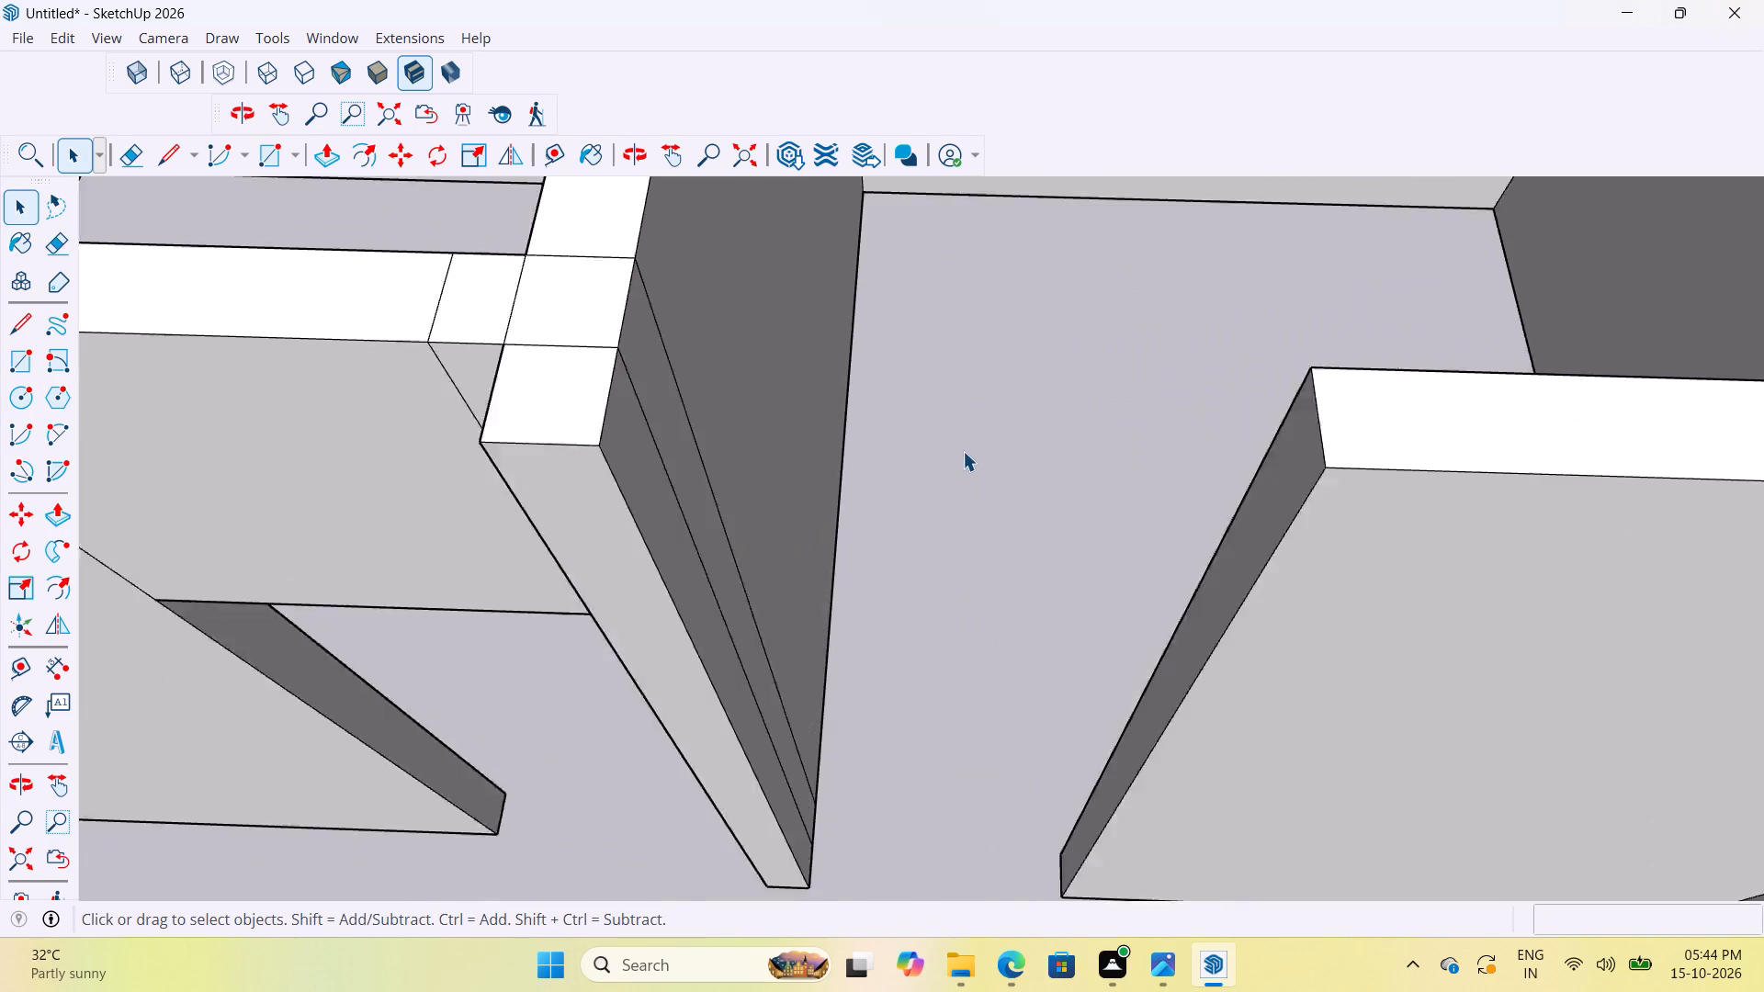
scroll(963, 451, "up", 2)
middle_click_drag(956, 443, 956, 432)
scroll(960, 435, "down", 13)
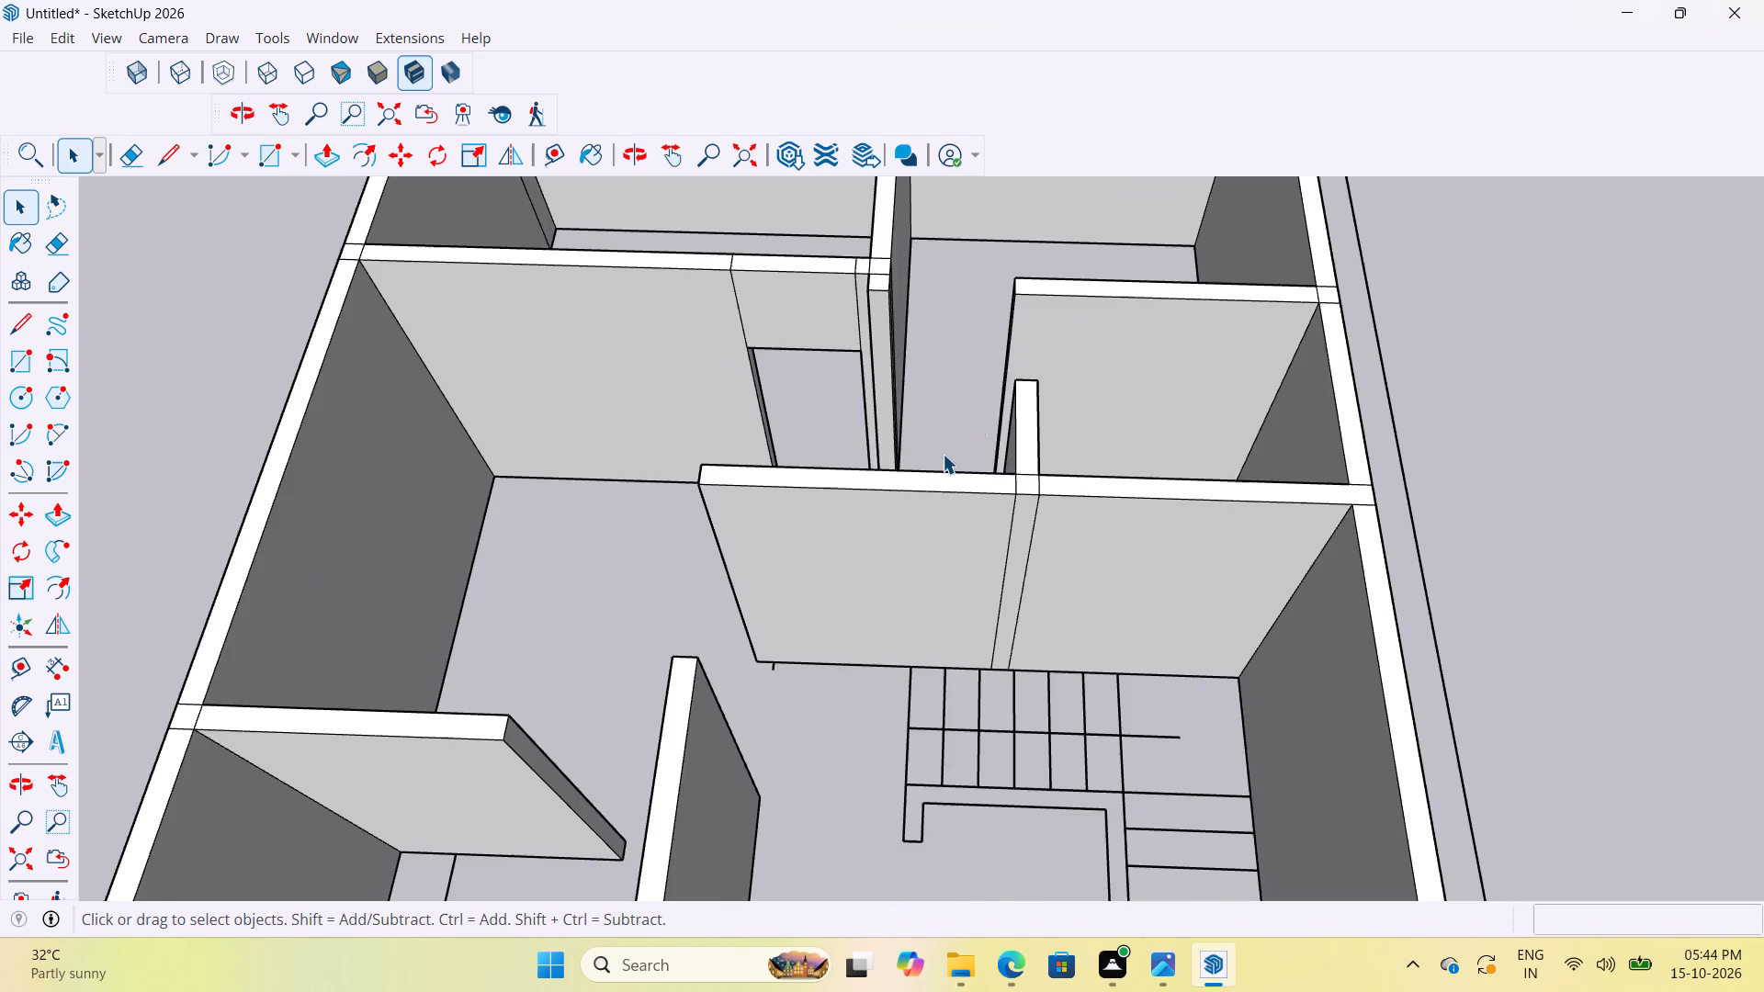
middle_click_drag(1019, 387, 1014, 480)
scroll(966, 413, "up", 8)
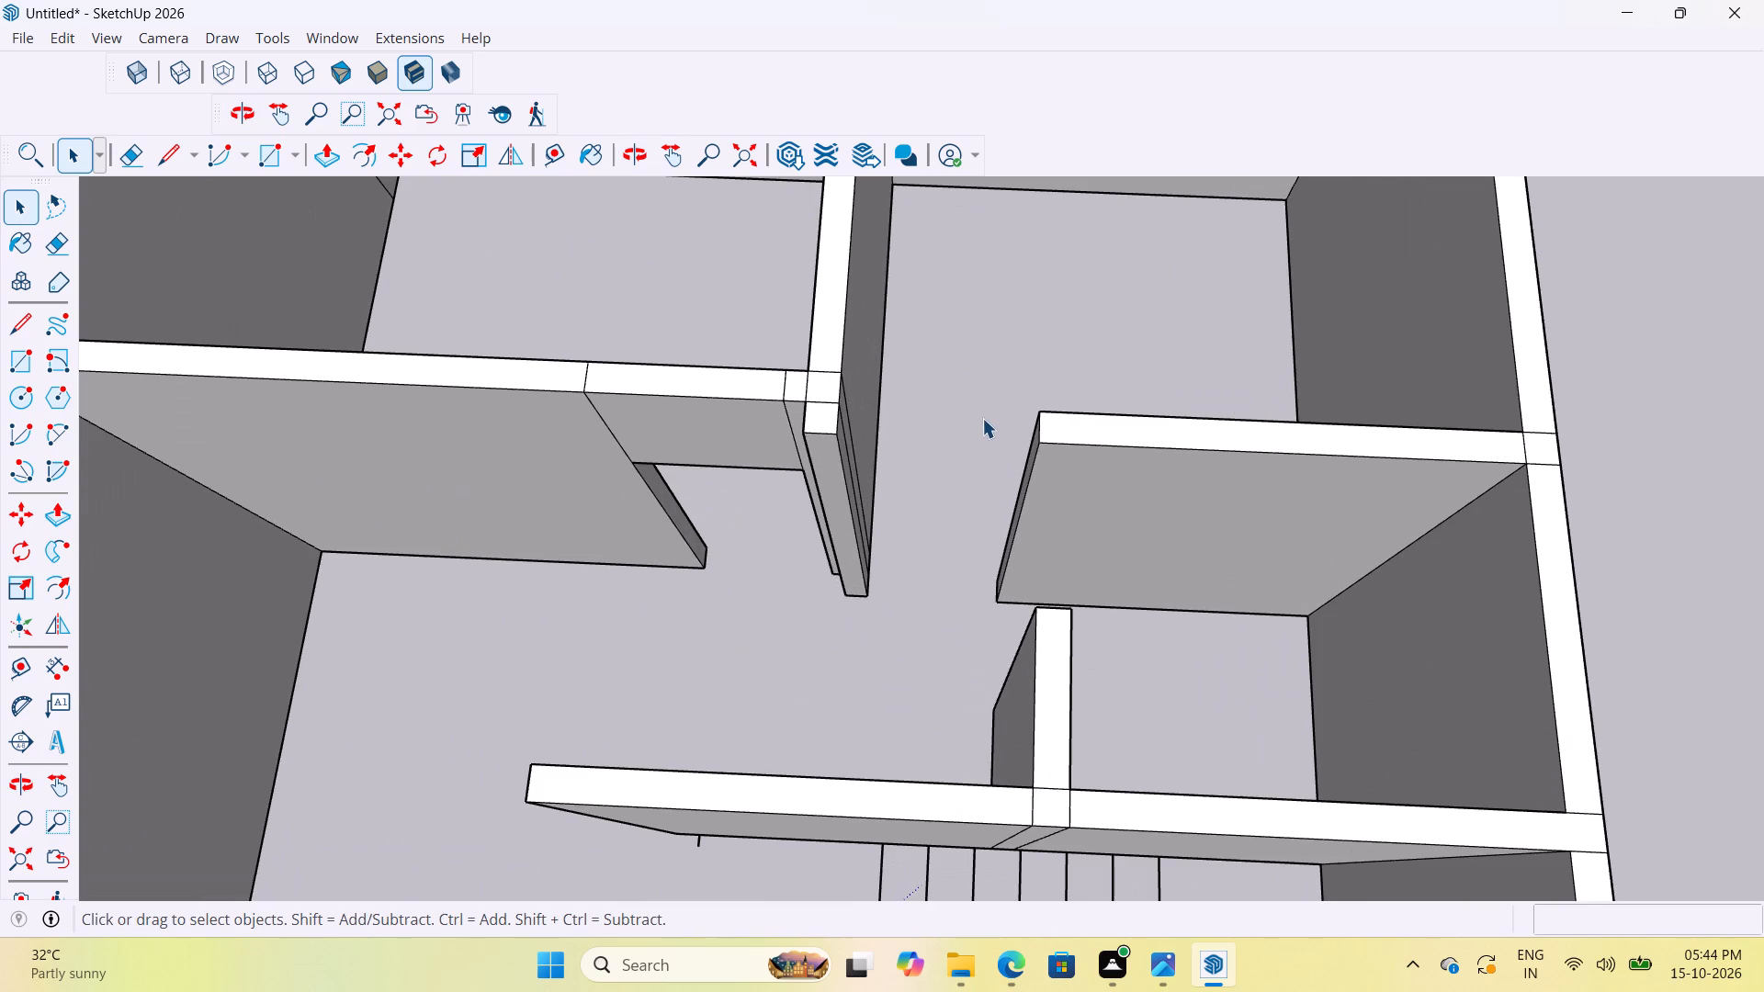
double_click(1062, 438)
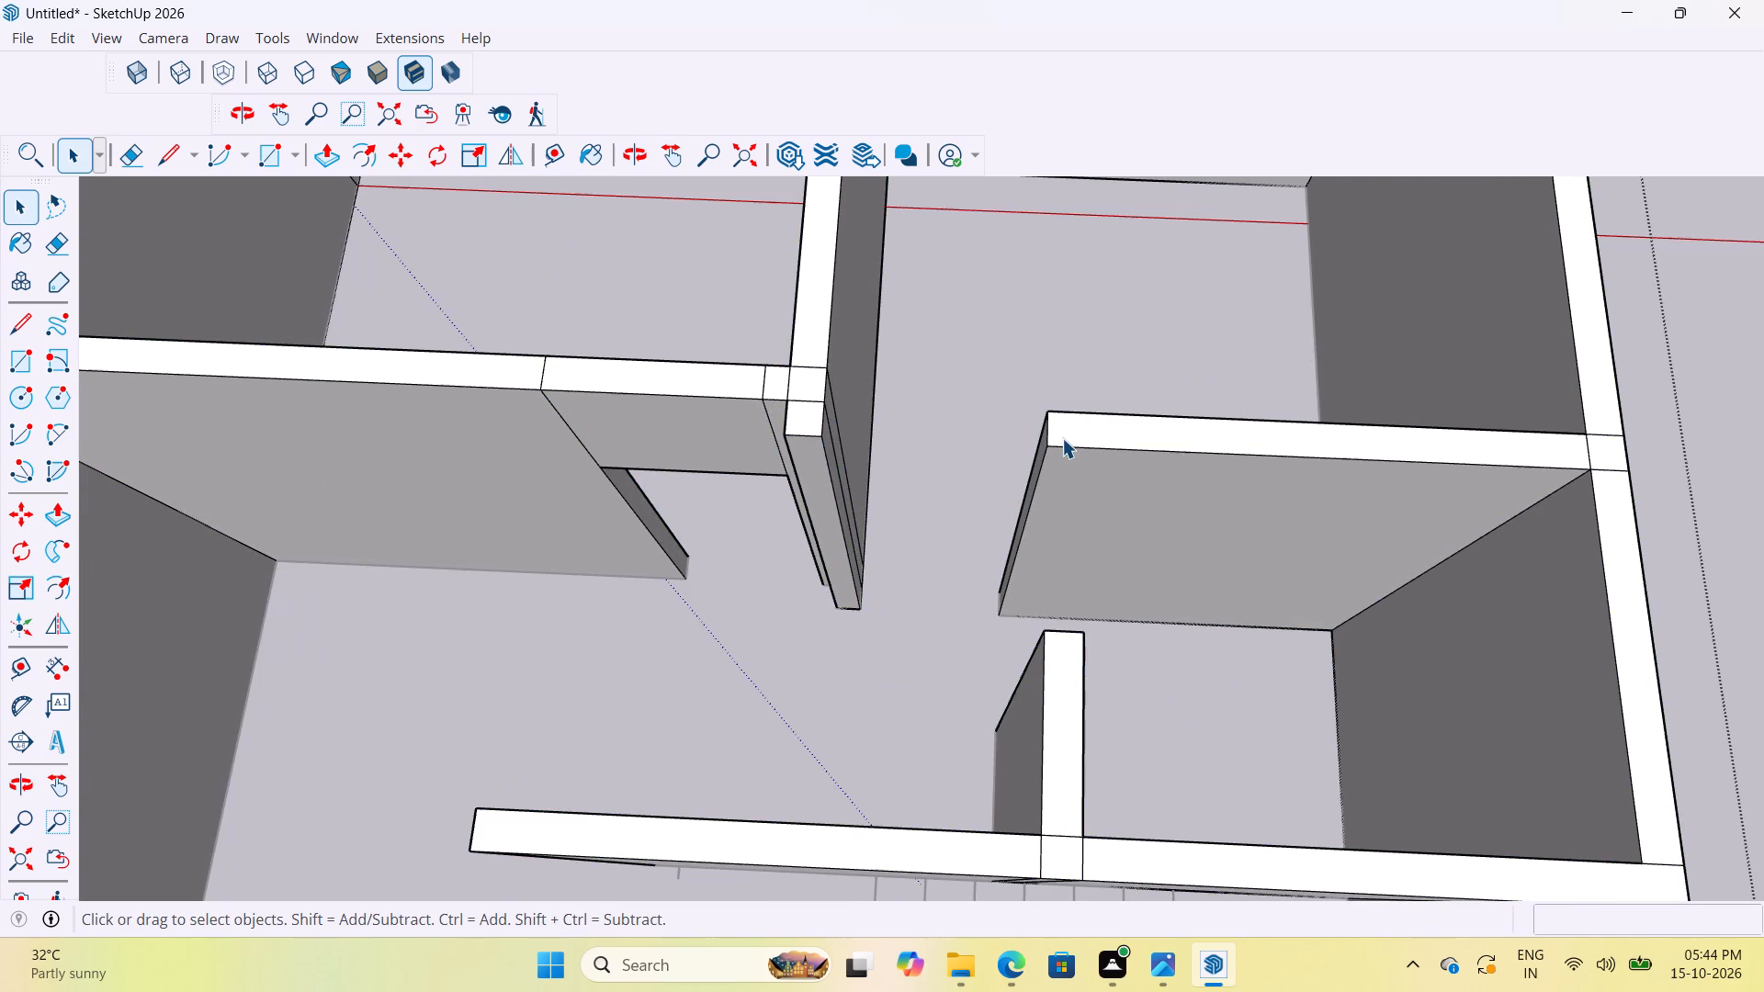
key("r")
scroll(1046, 452, "up", 5)
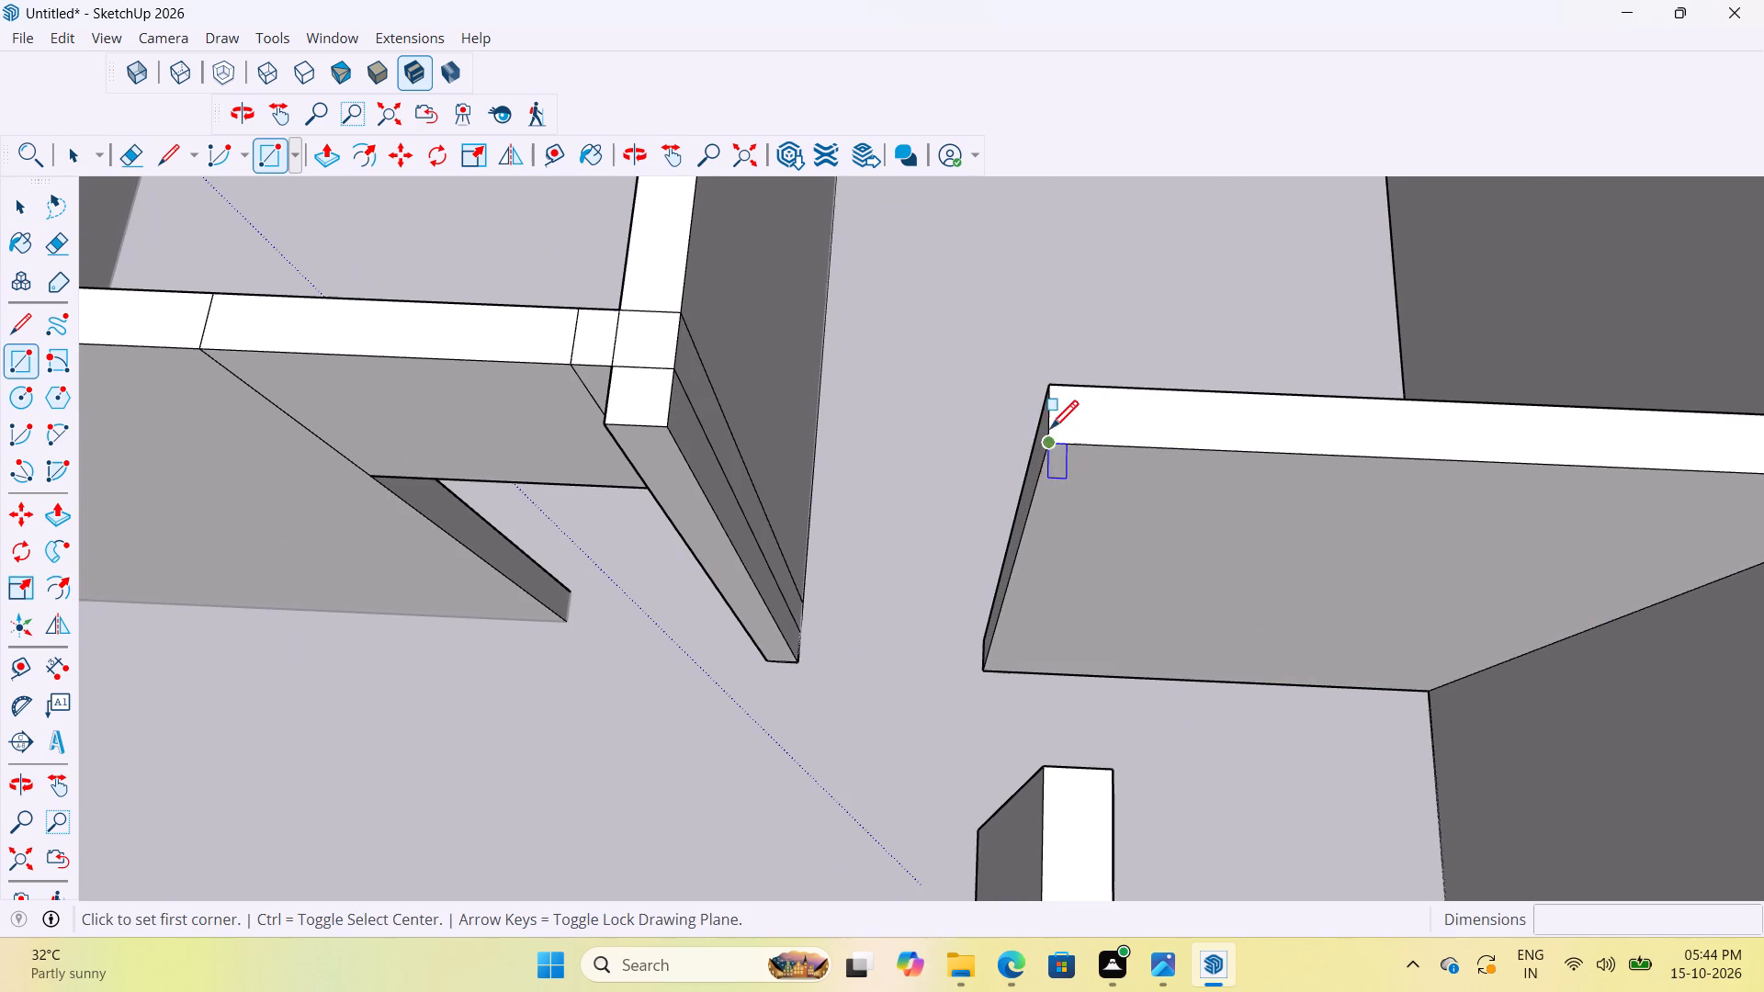
left_click(1048, 387)
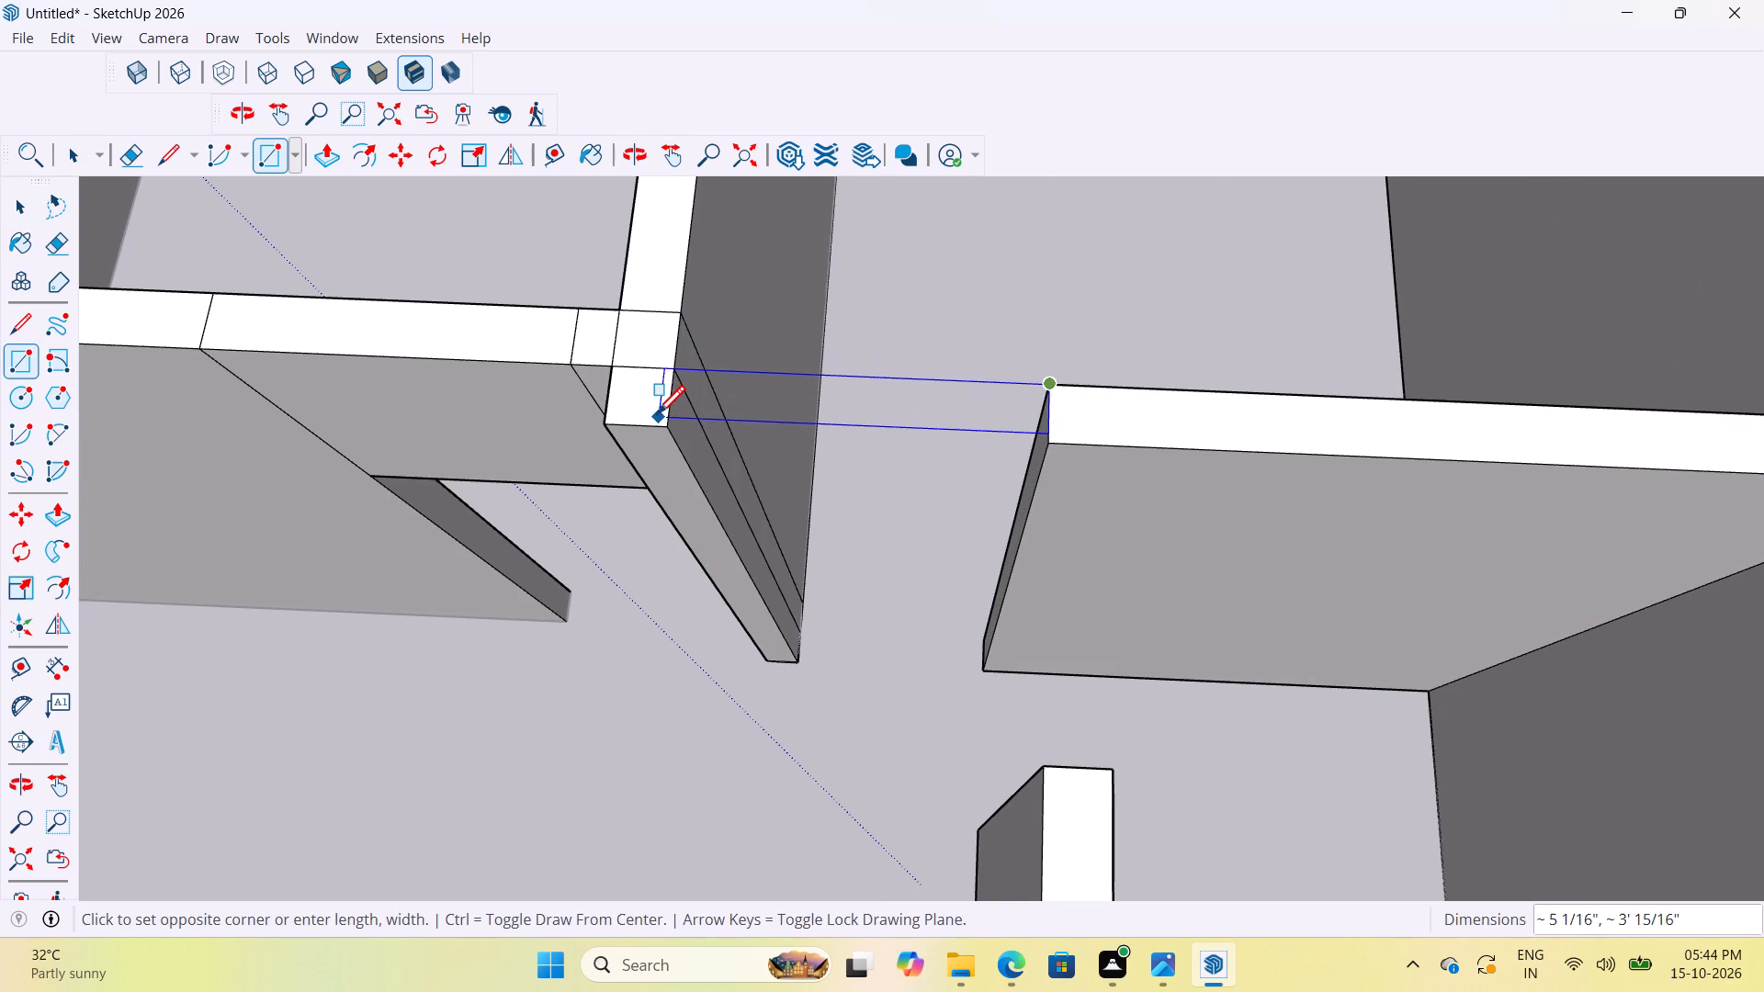
left_click(669, 430)
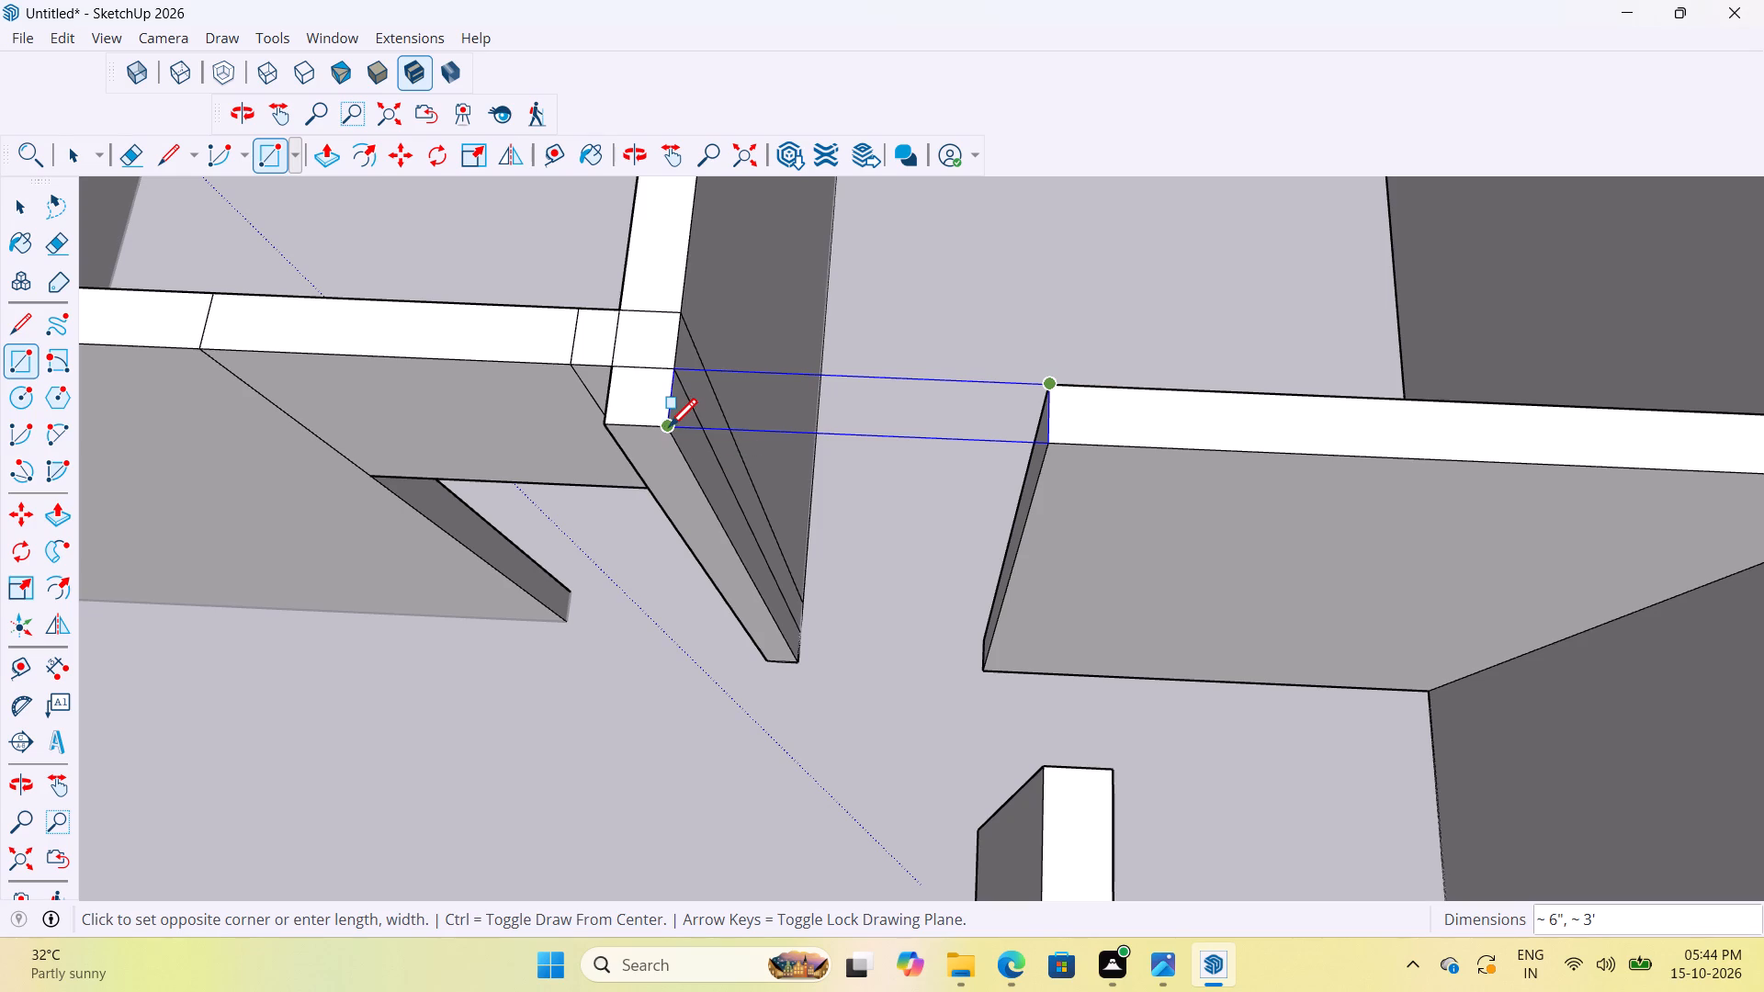
key("space")
key("space")
left_click(930, 298)
key("Delete")
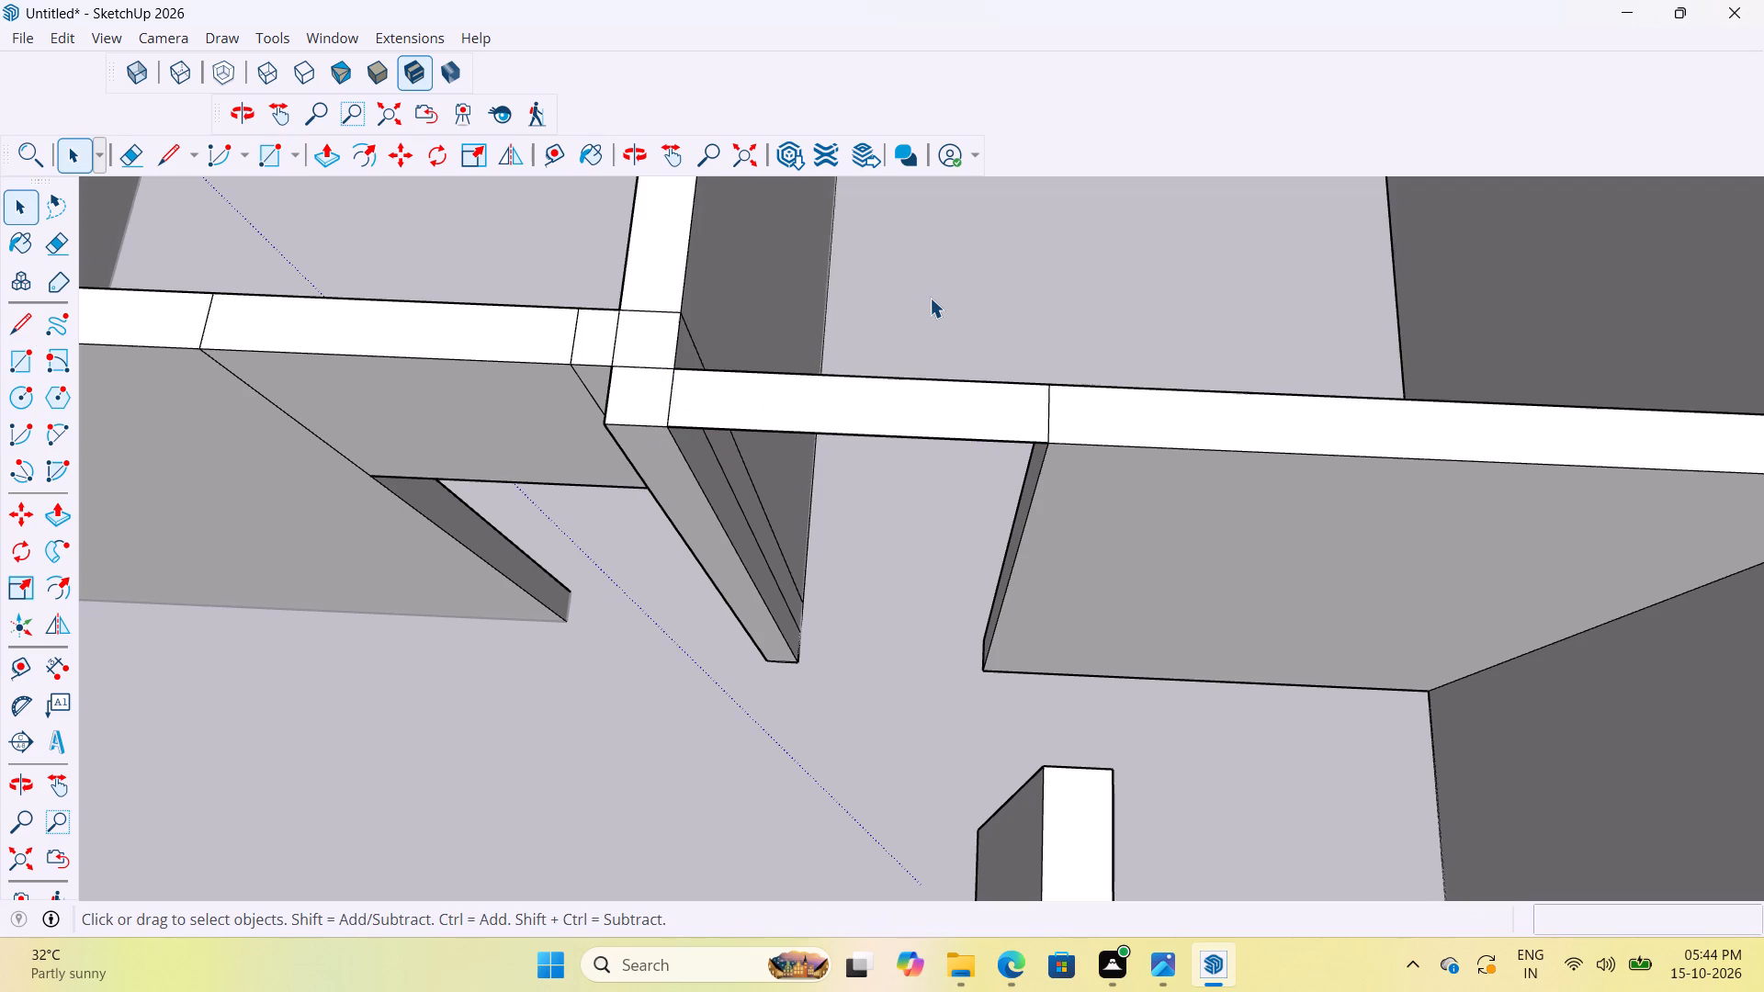
Push/Pull the second bridging rectangle down 3' to form the wall above that door opening and close the wall group.
key("p")
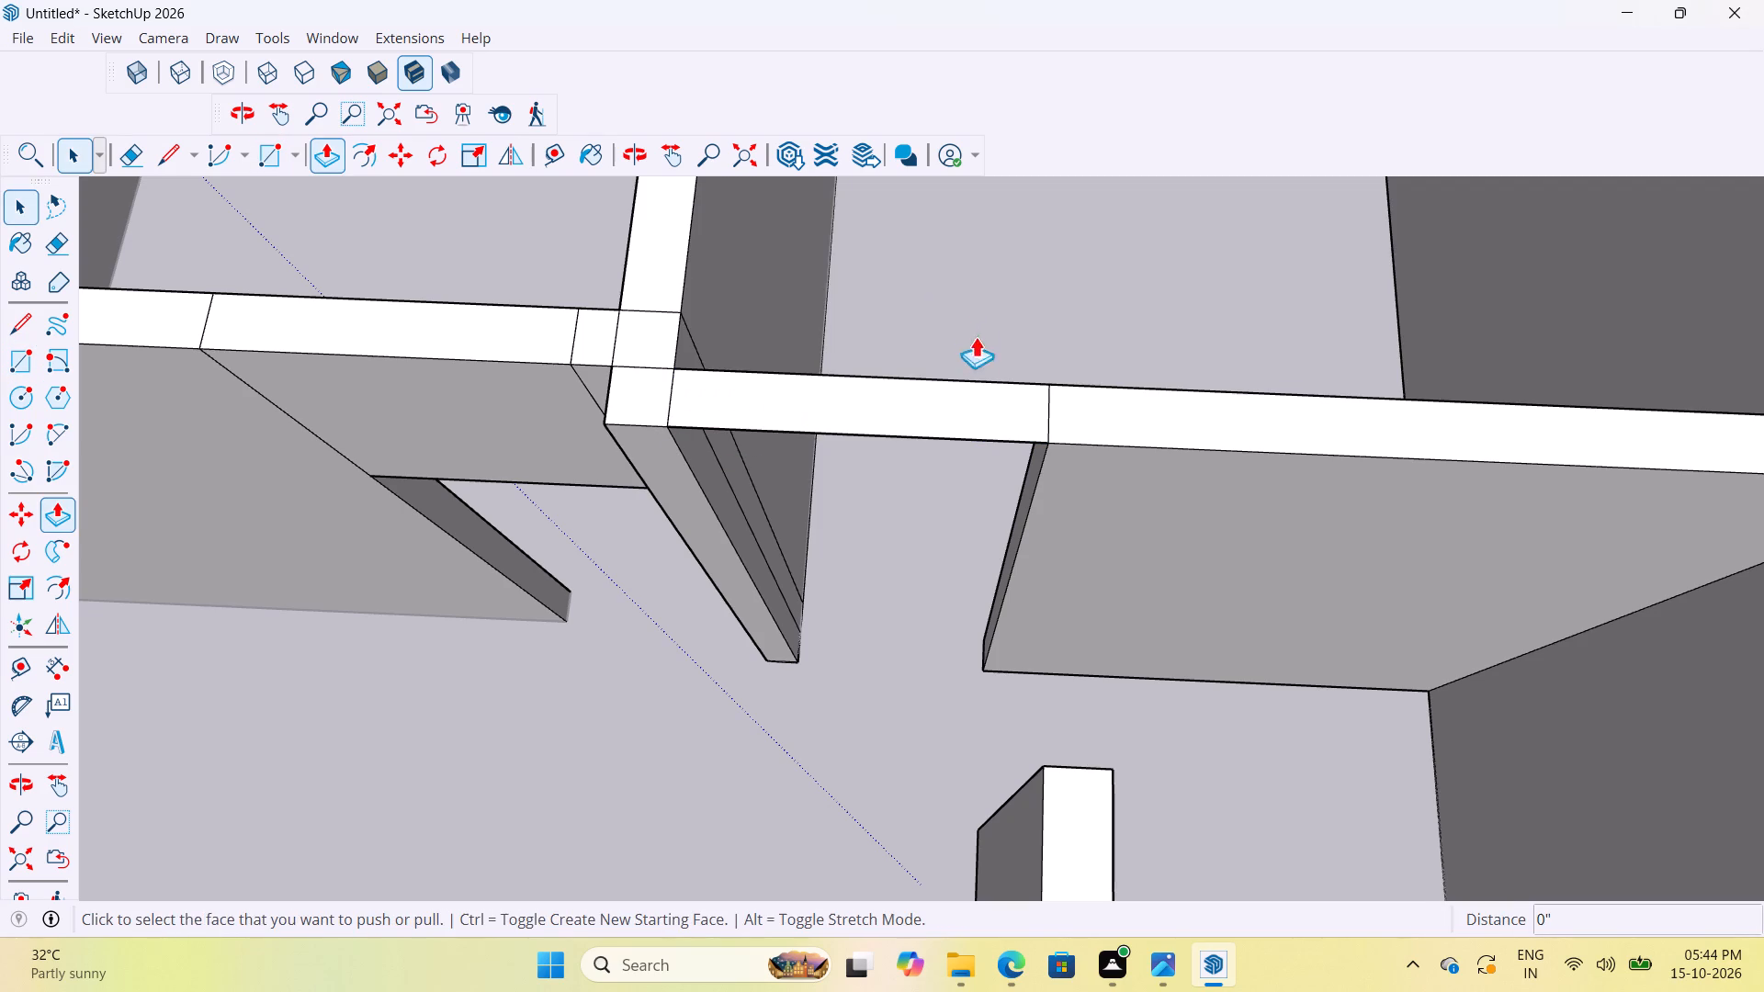
left_click(958, 415)
scroll(950, 494, "up", 4)
middle_click_drag(947, 490, 964, 412)
type("3'")
key("Return")
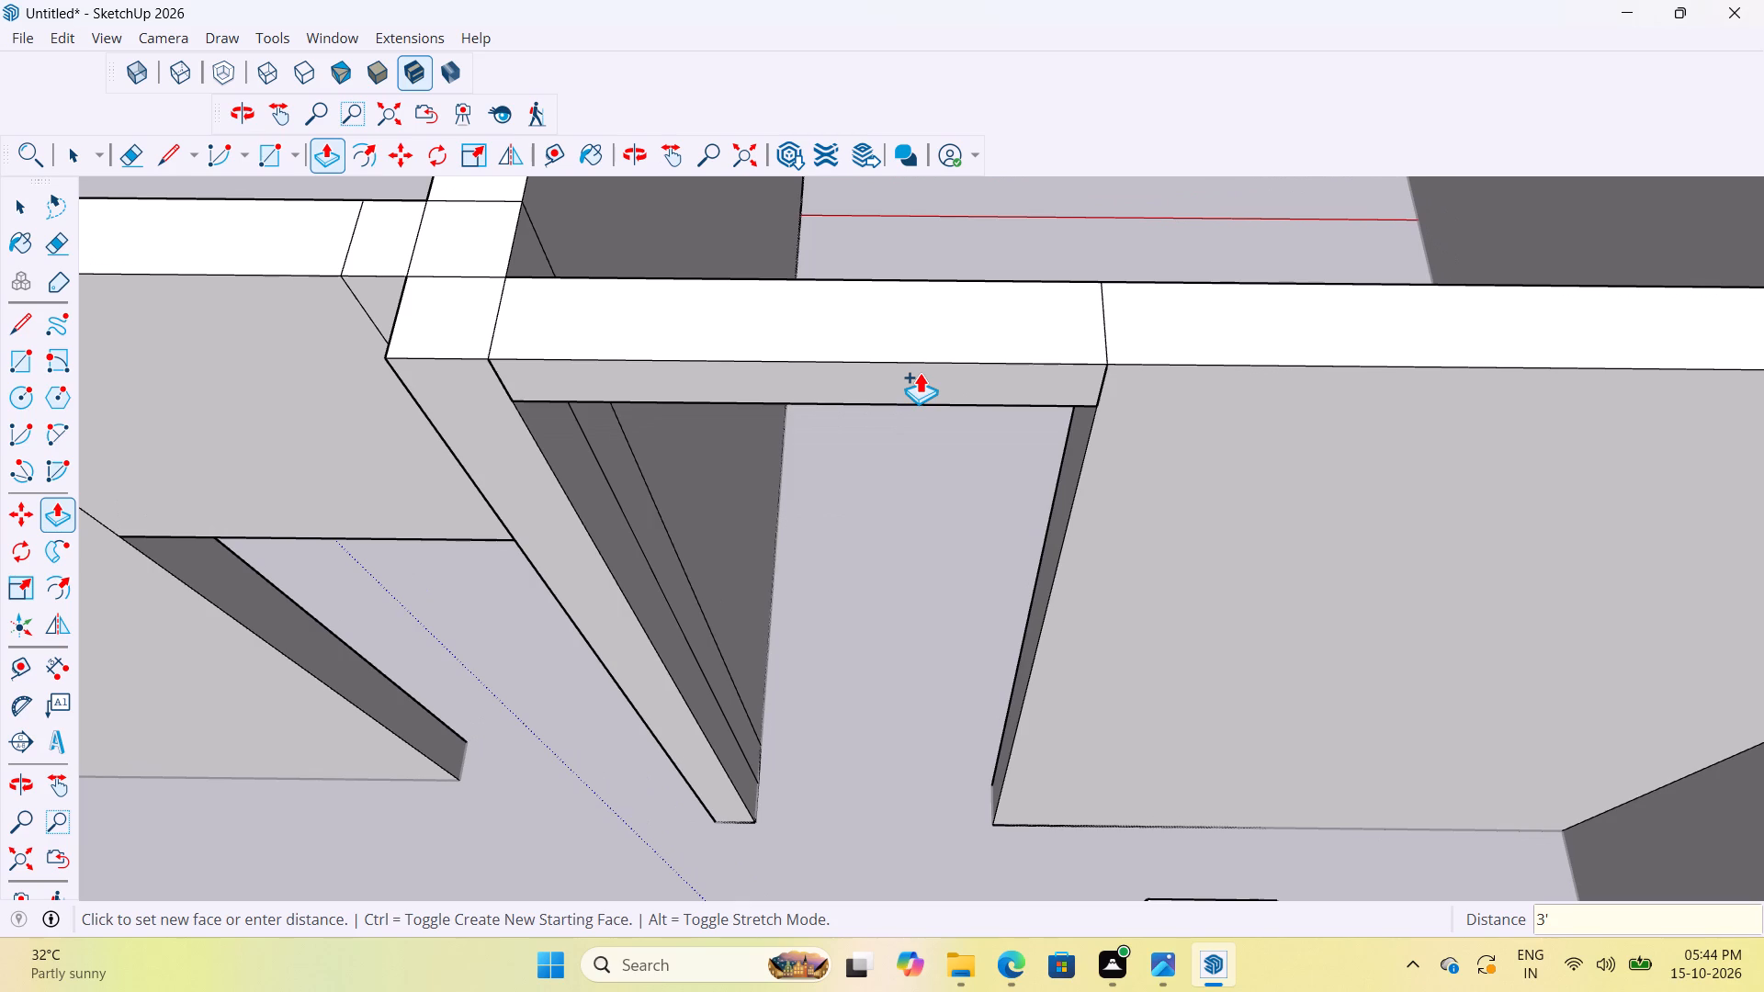
scroll(1025, 434, "down", 16)
middle_click_drag(821, 359, 1306, 331)
key("space")
left_click(1284, 288)
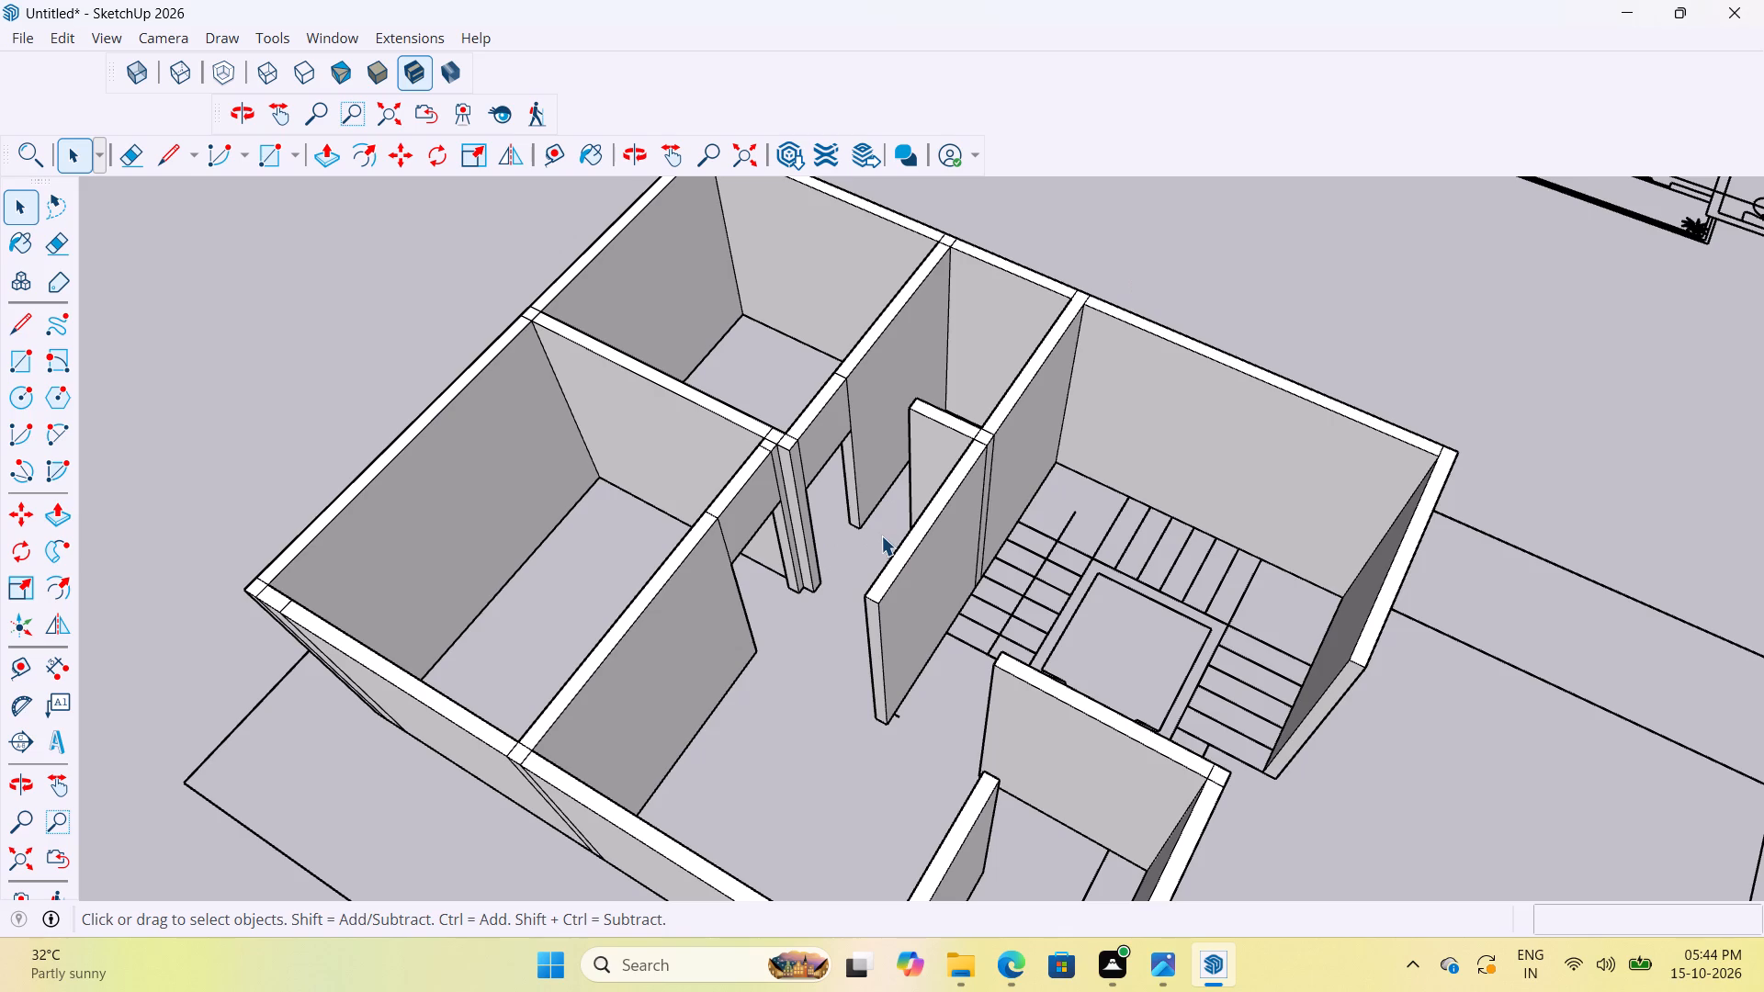
In the wall group, draw a rectangle bridging the short stub wall behind the staircase to the facing partition; delete the extra face closing off the room.
scroll(918, 447, "up", 4)
middle_click_drag(901, 415, 1240, 480)
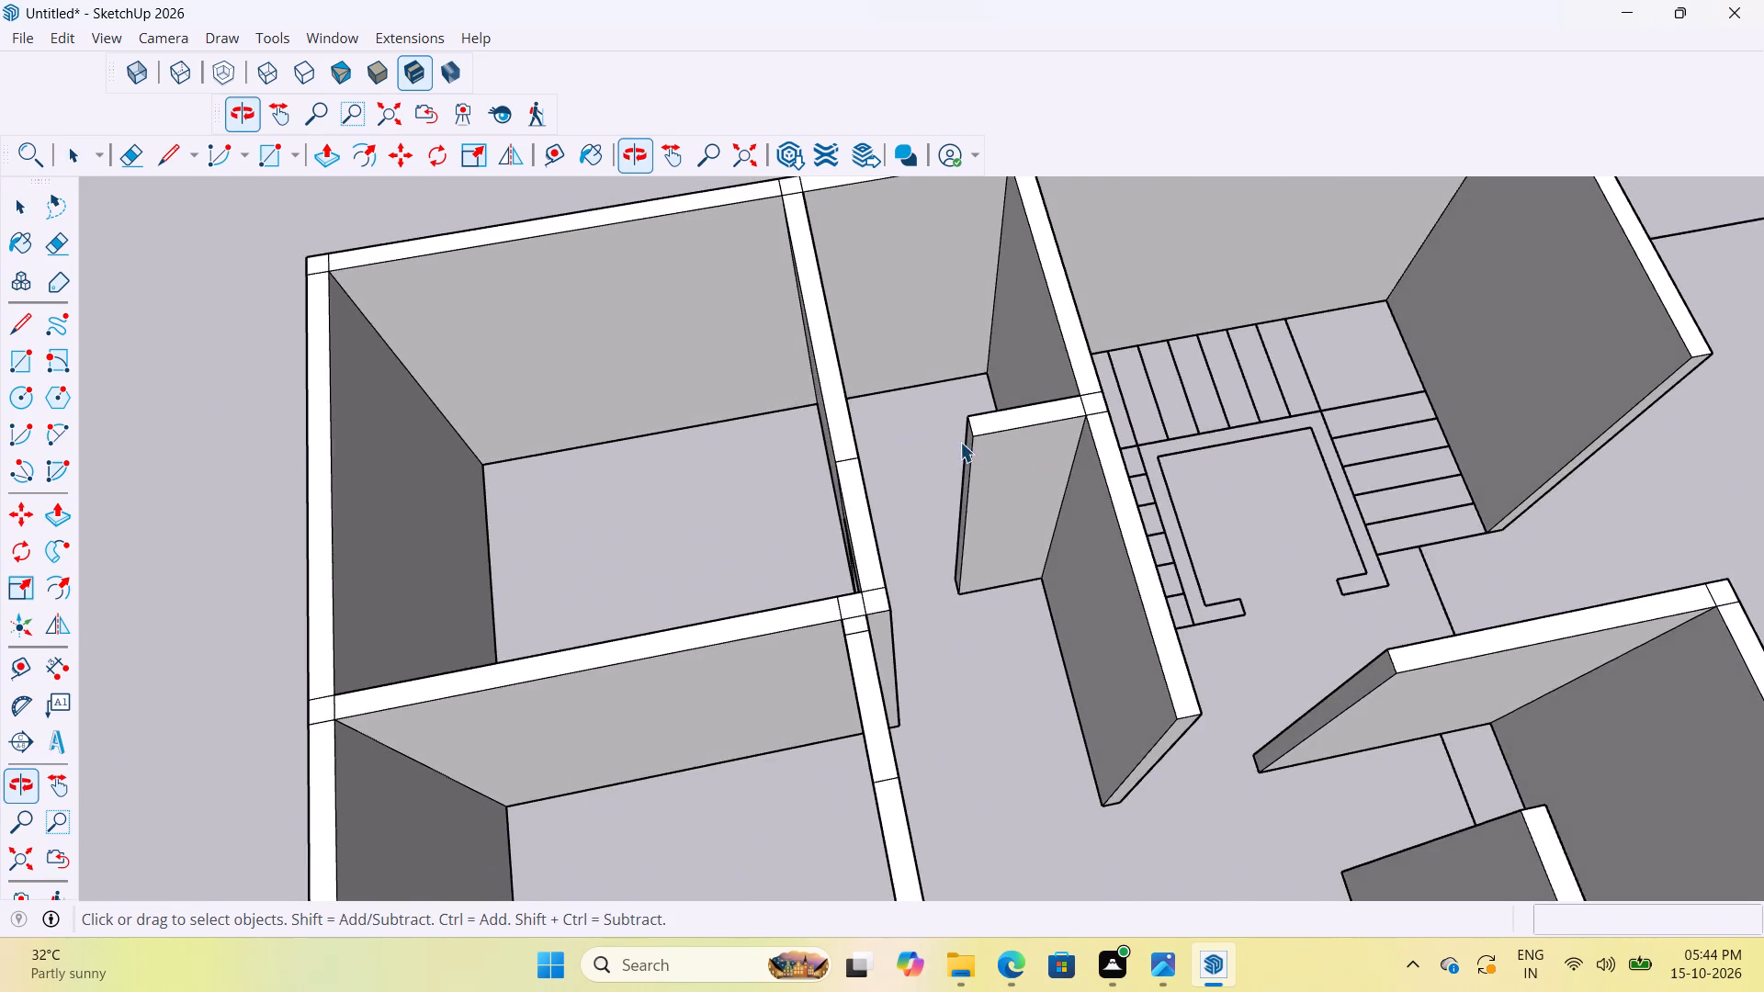
scroll(960, 442, "up", 7)
double_click(1003, 425)
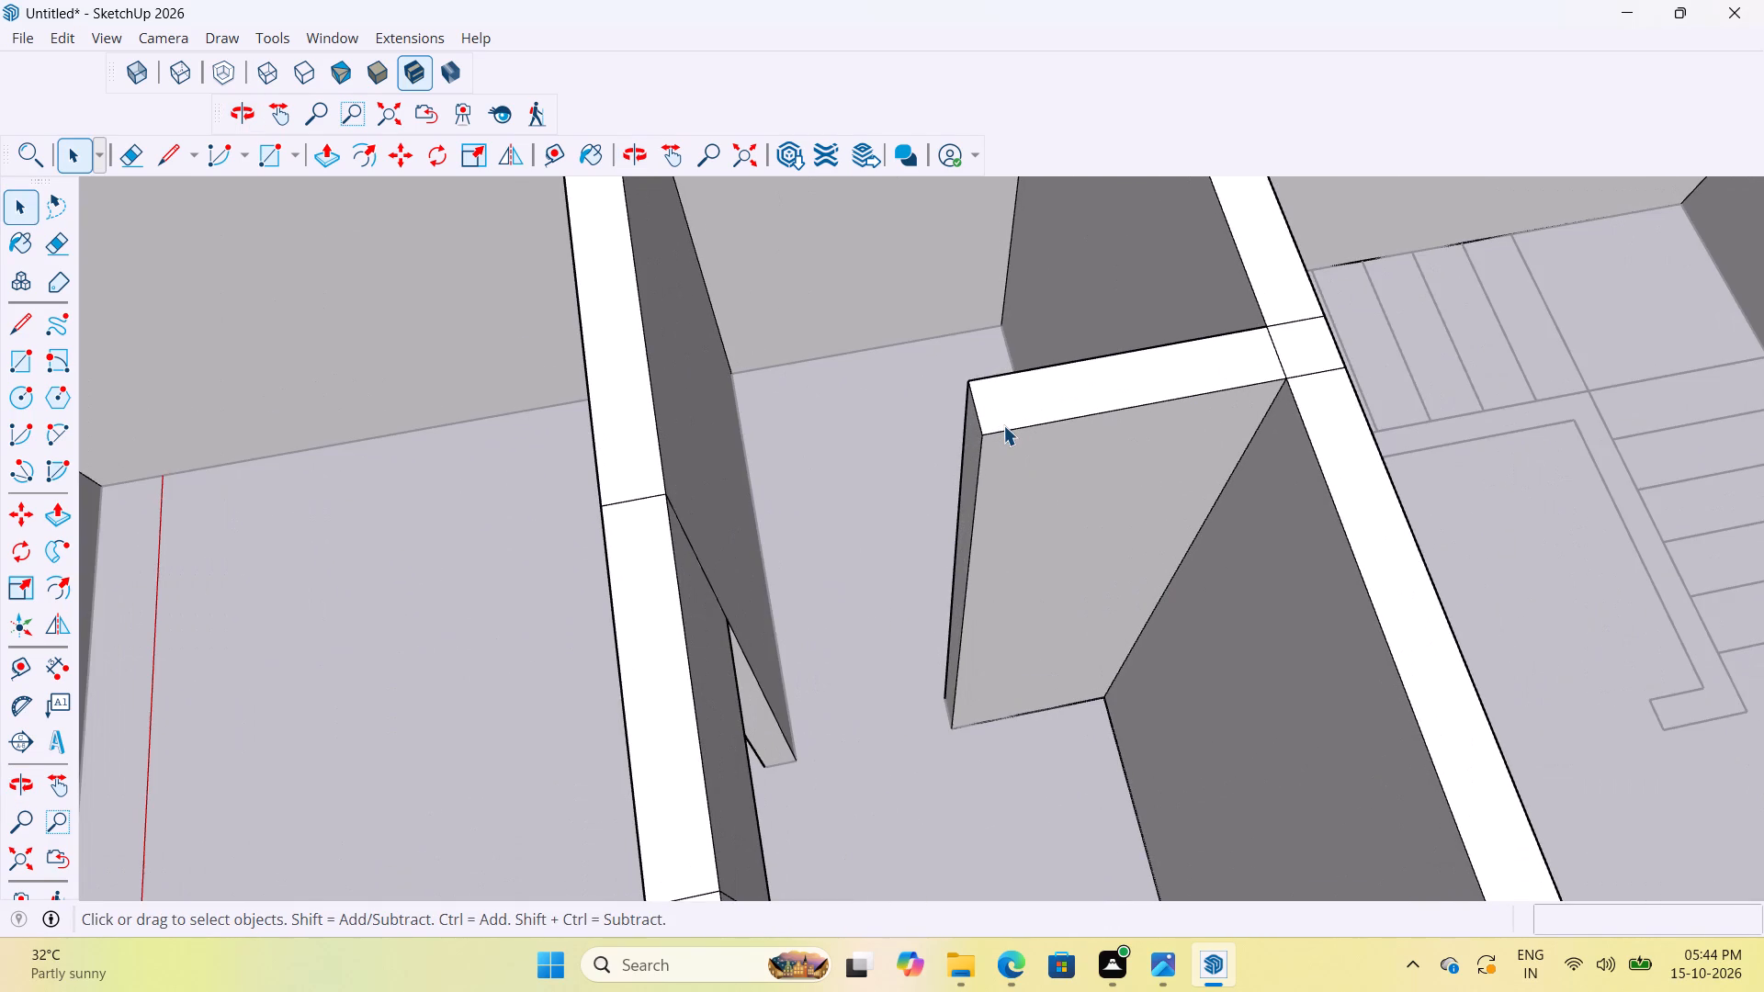
key("r")
left_click(973, 383)
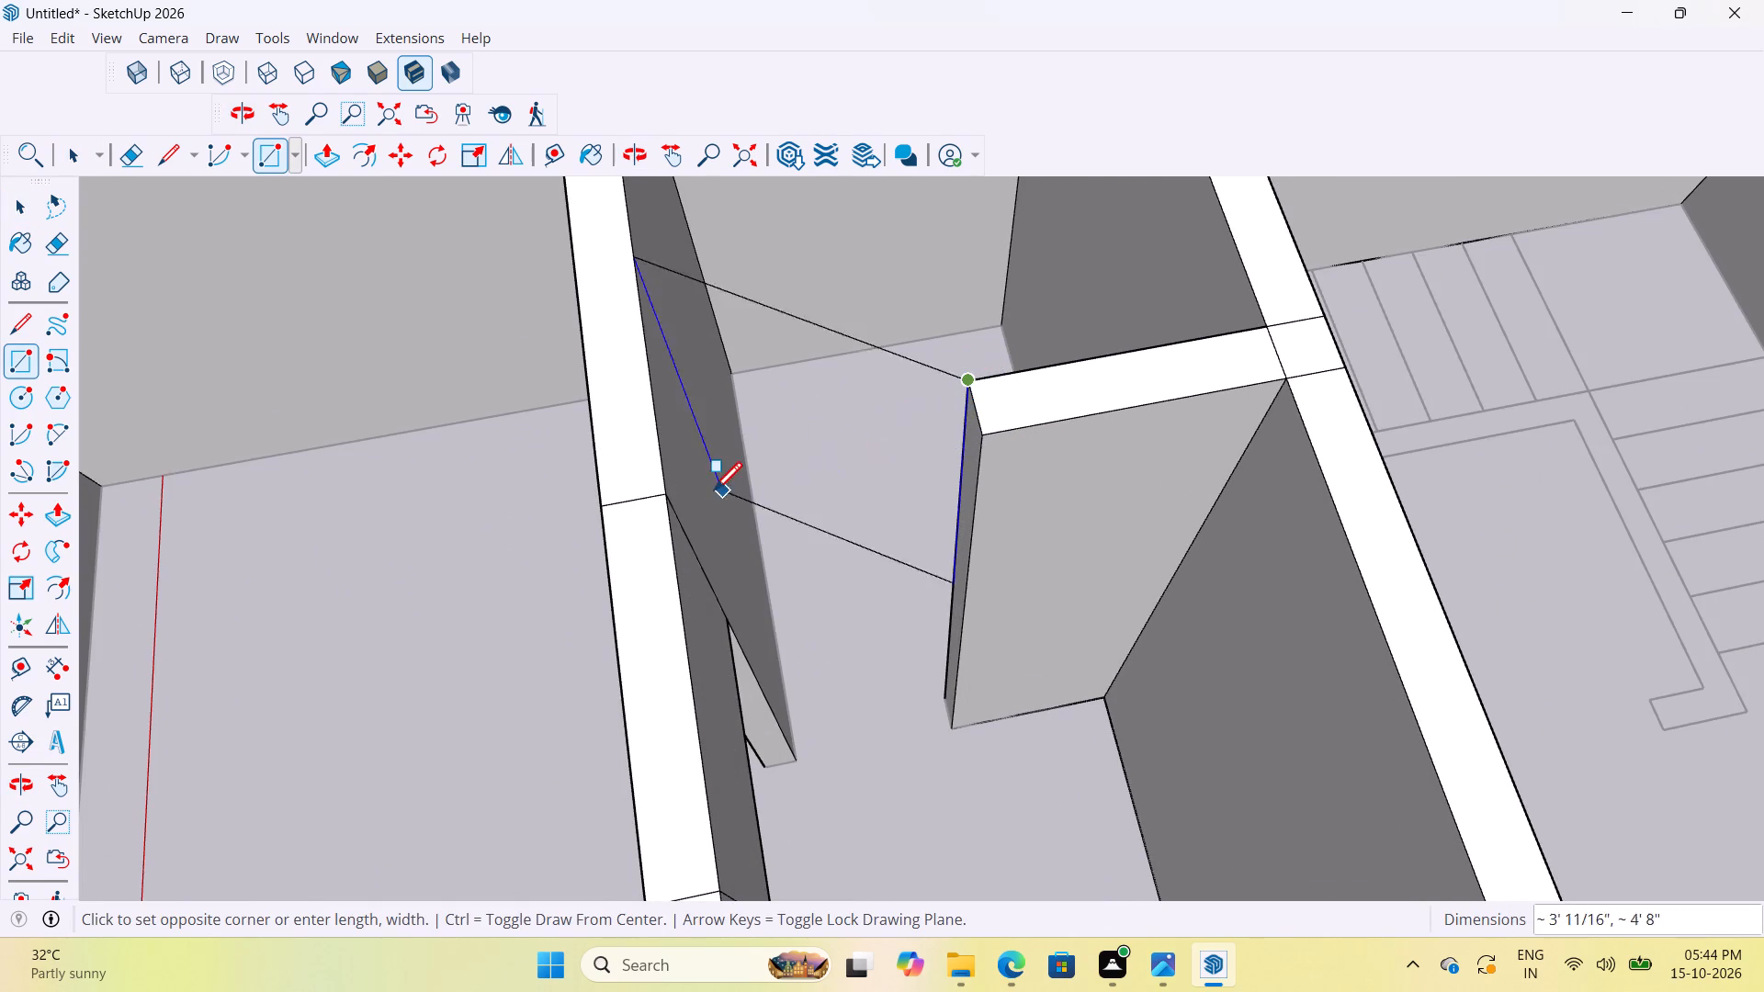
left_click(662, 500)
key("space")
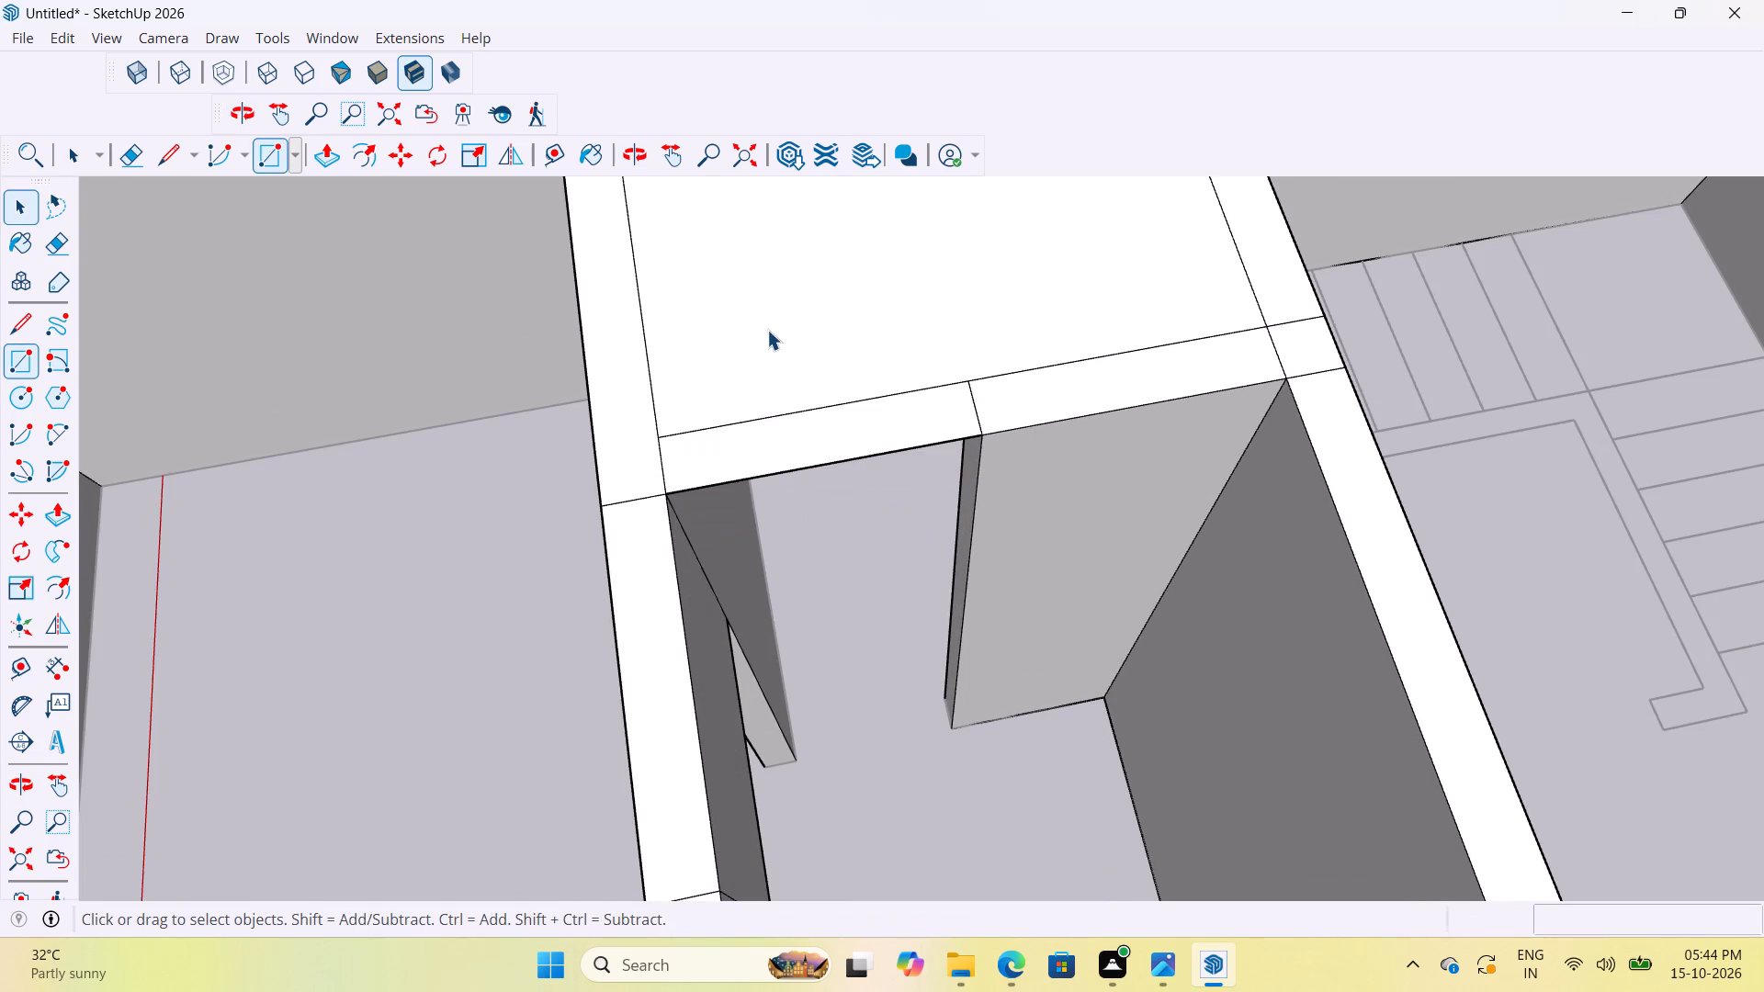
left_click(771, 330)
key("Delete")
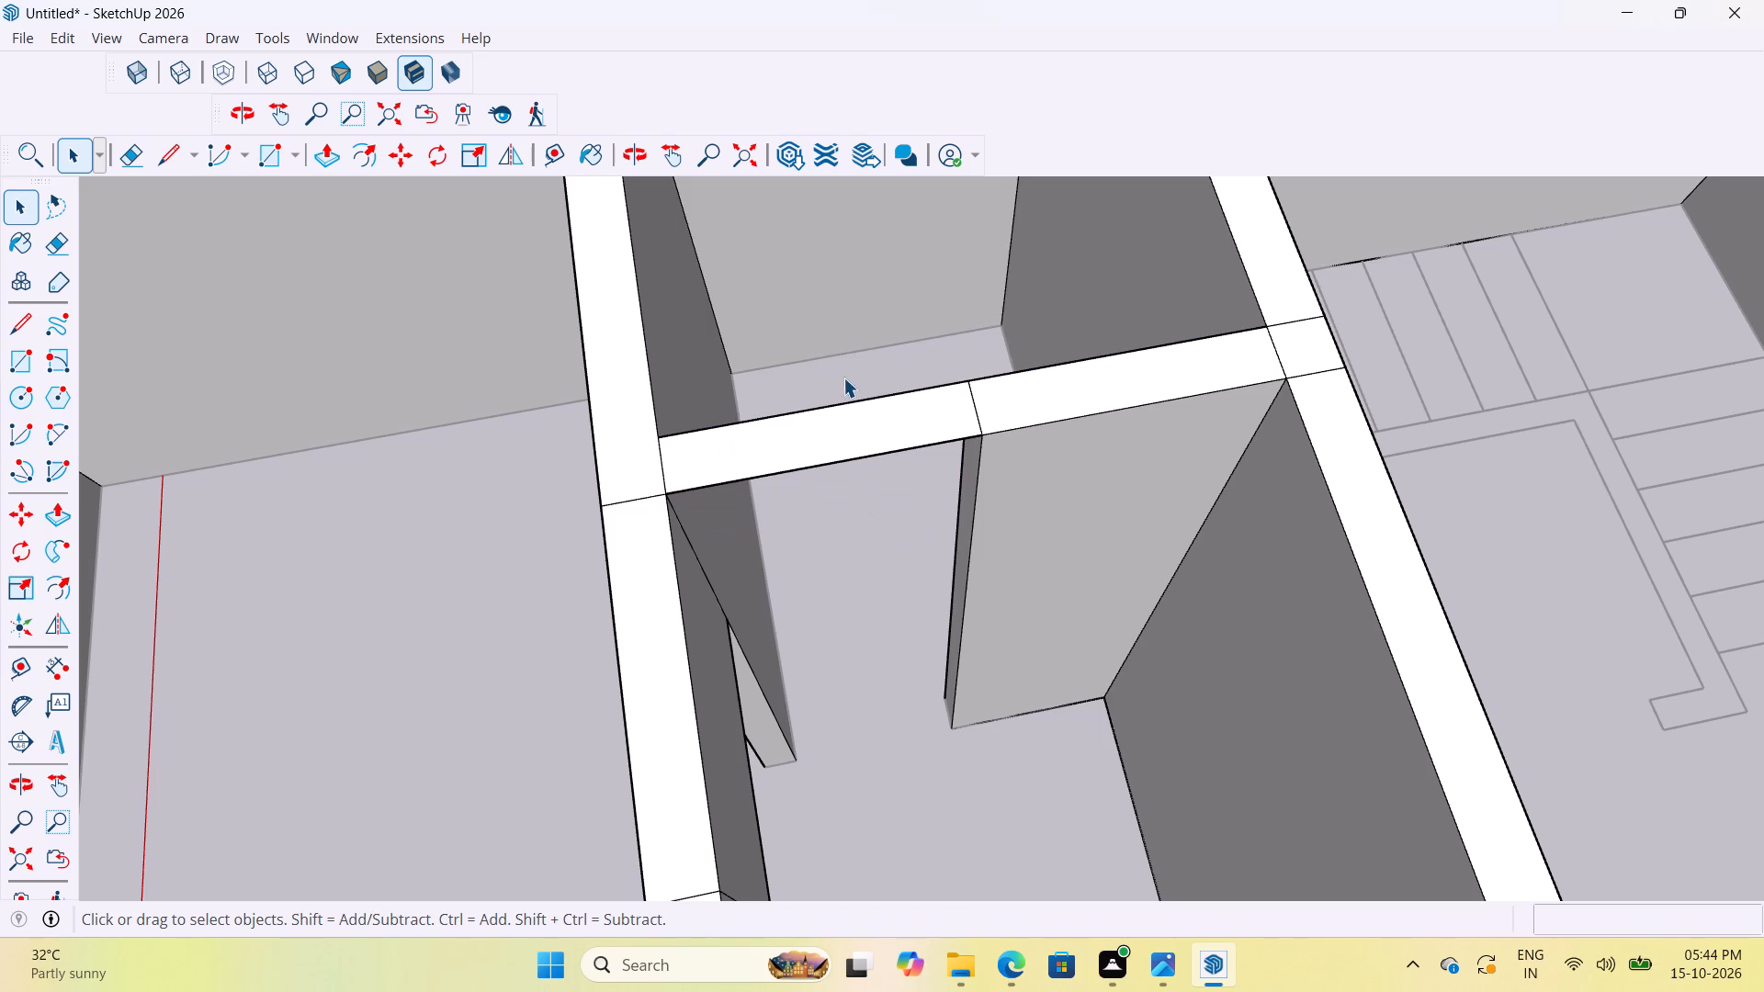
Push/Pull the bridging rectangle down 3' to form the wall section above the door opening, and close the wall group.
key("p")
left_click(871, 415)
scroll(876, 494, "up", 3)
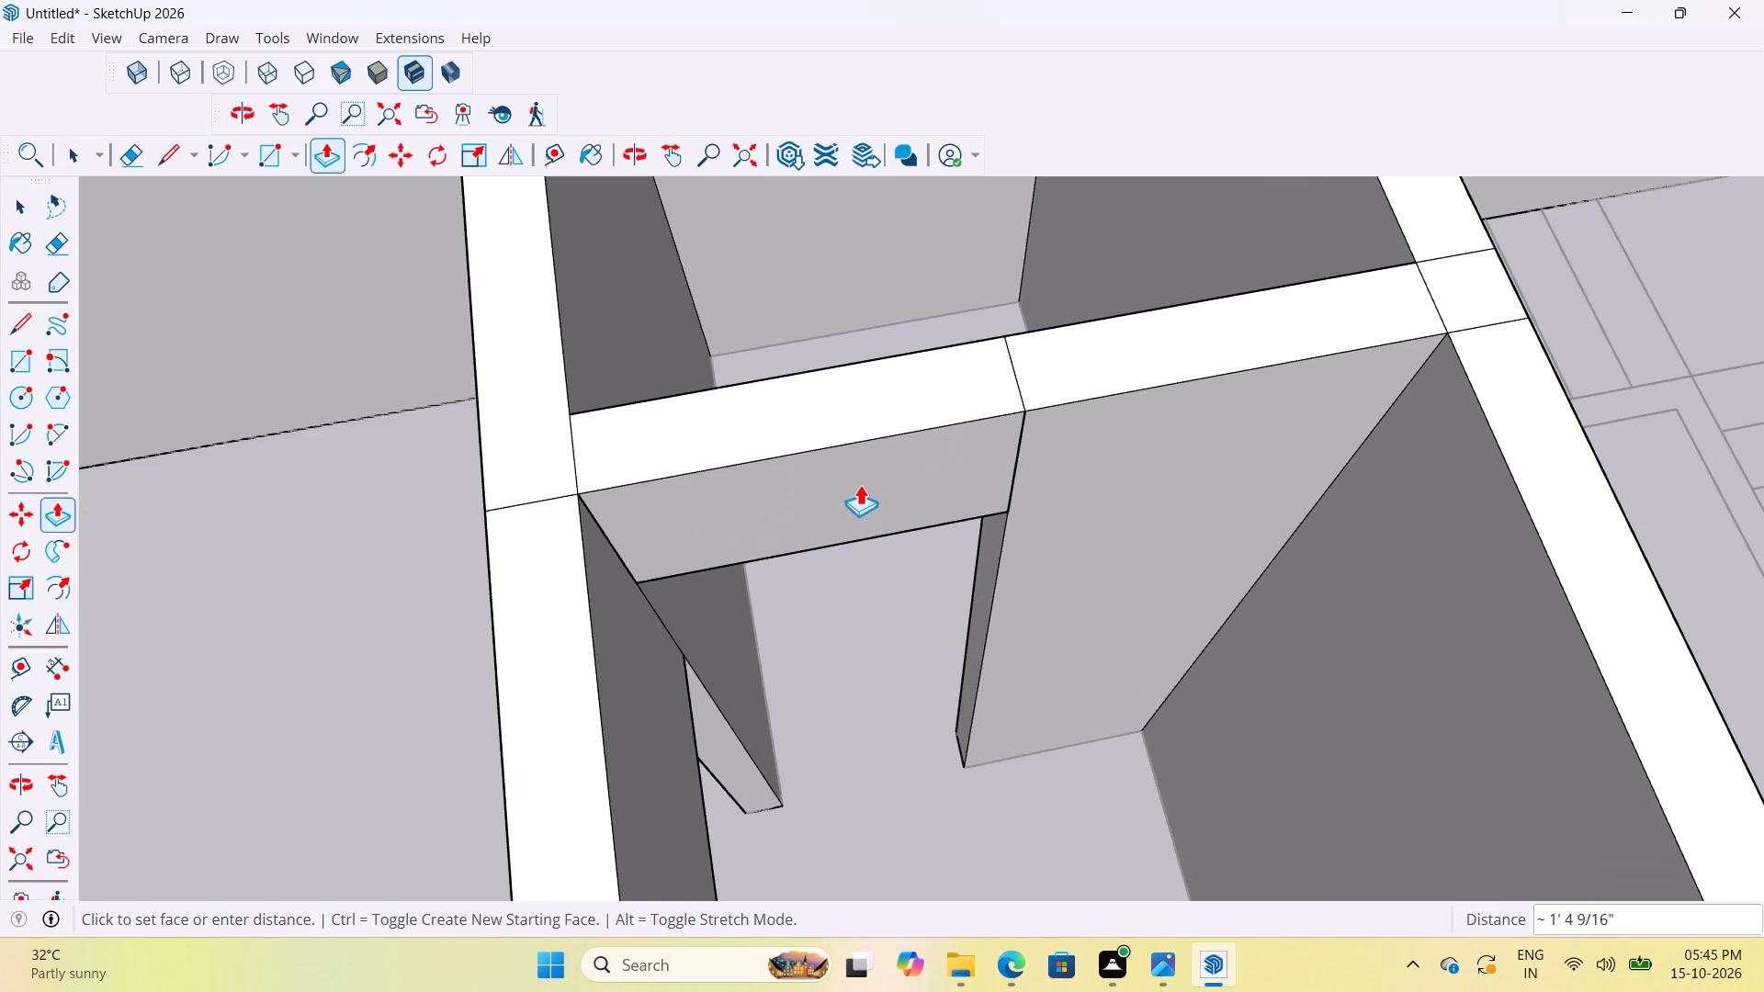
middle_click_drag(862, 486, 791, 517)
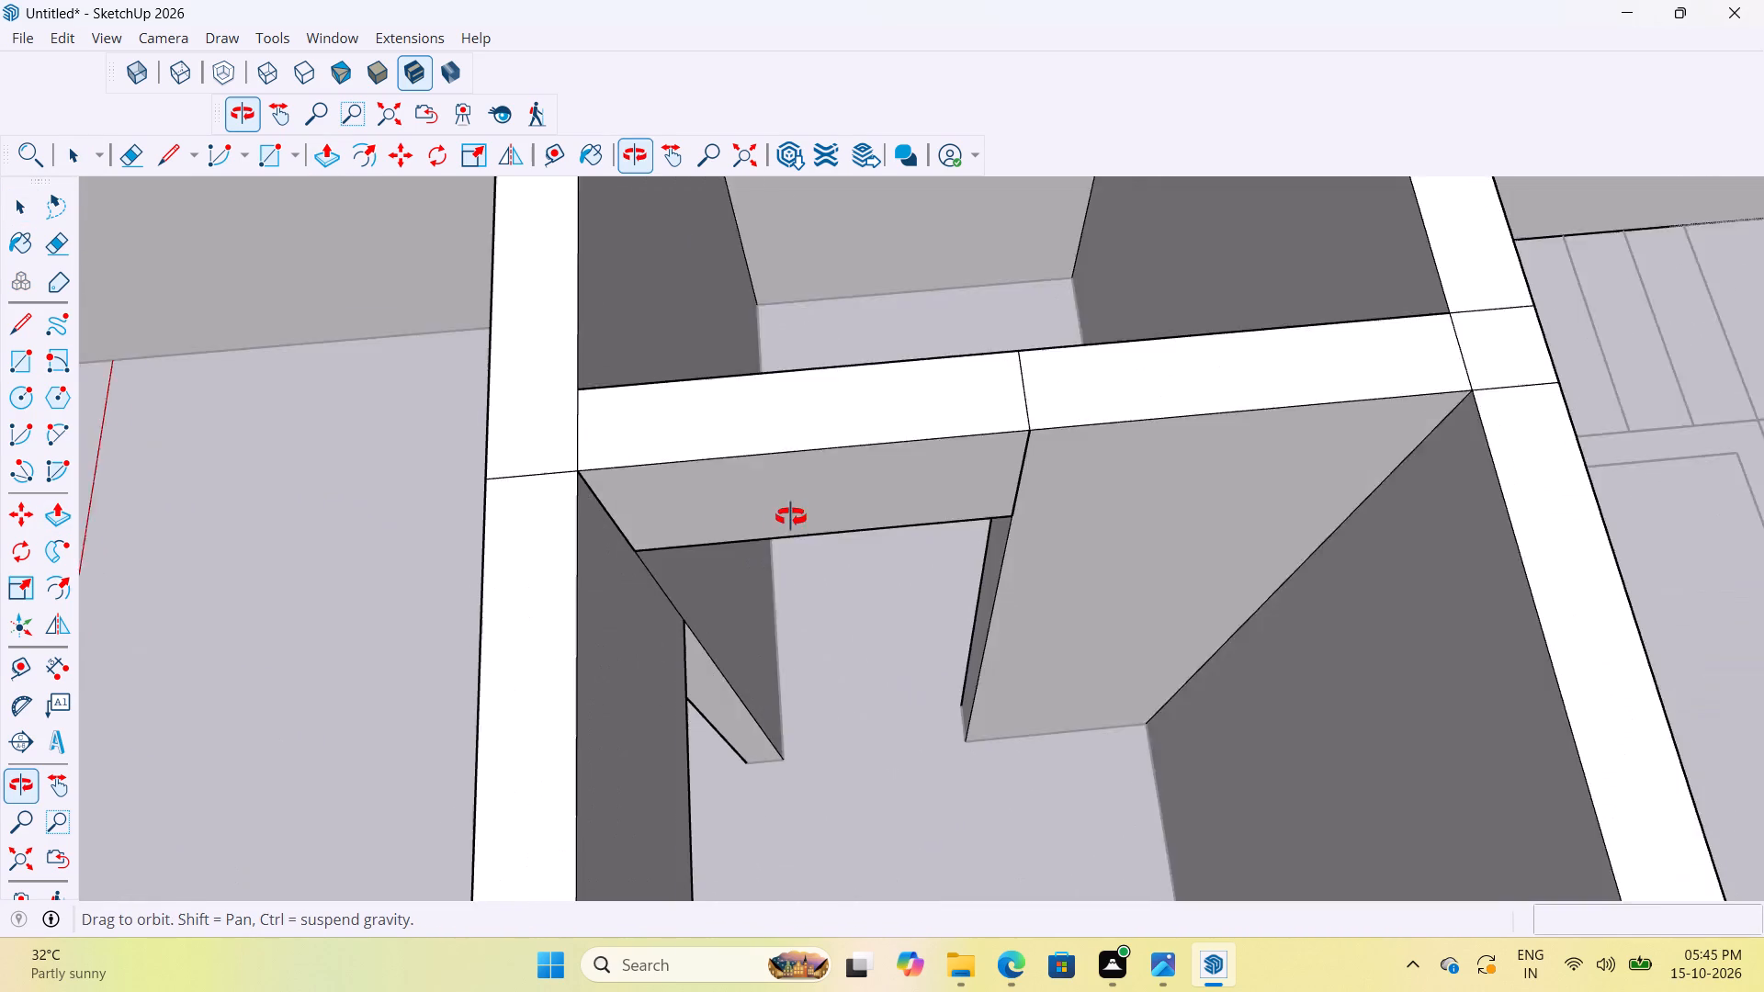
middle_click_drag(791, 517, 782, 517)
scroll(814, 573, "up", 4)
middle_click_drag(787, 540, 815, 411)
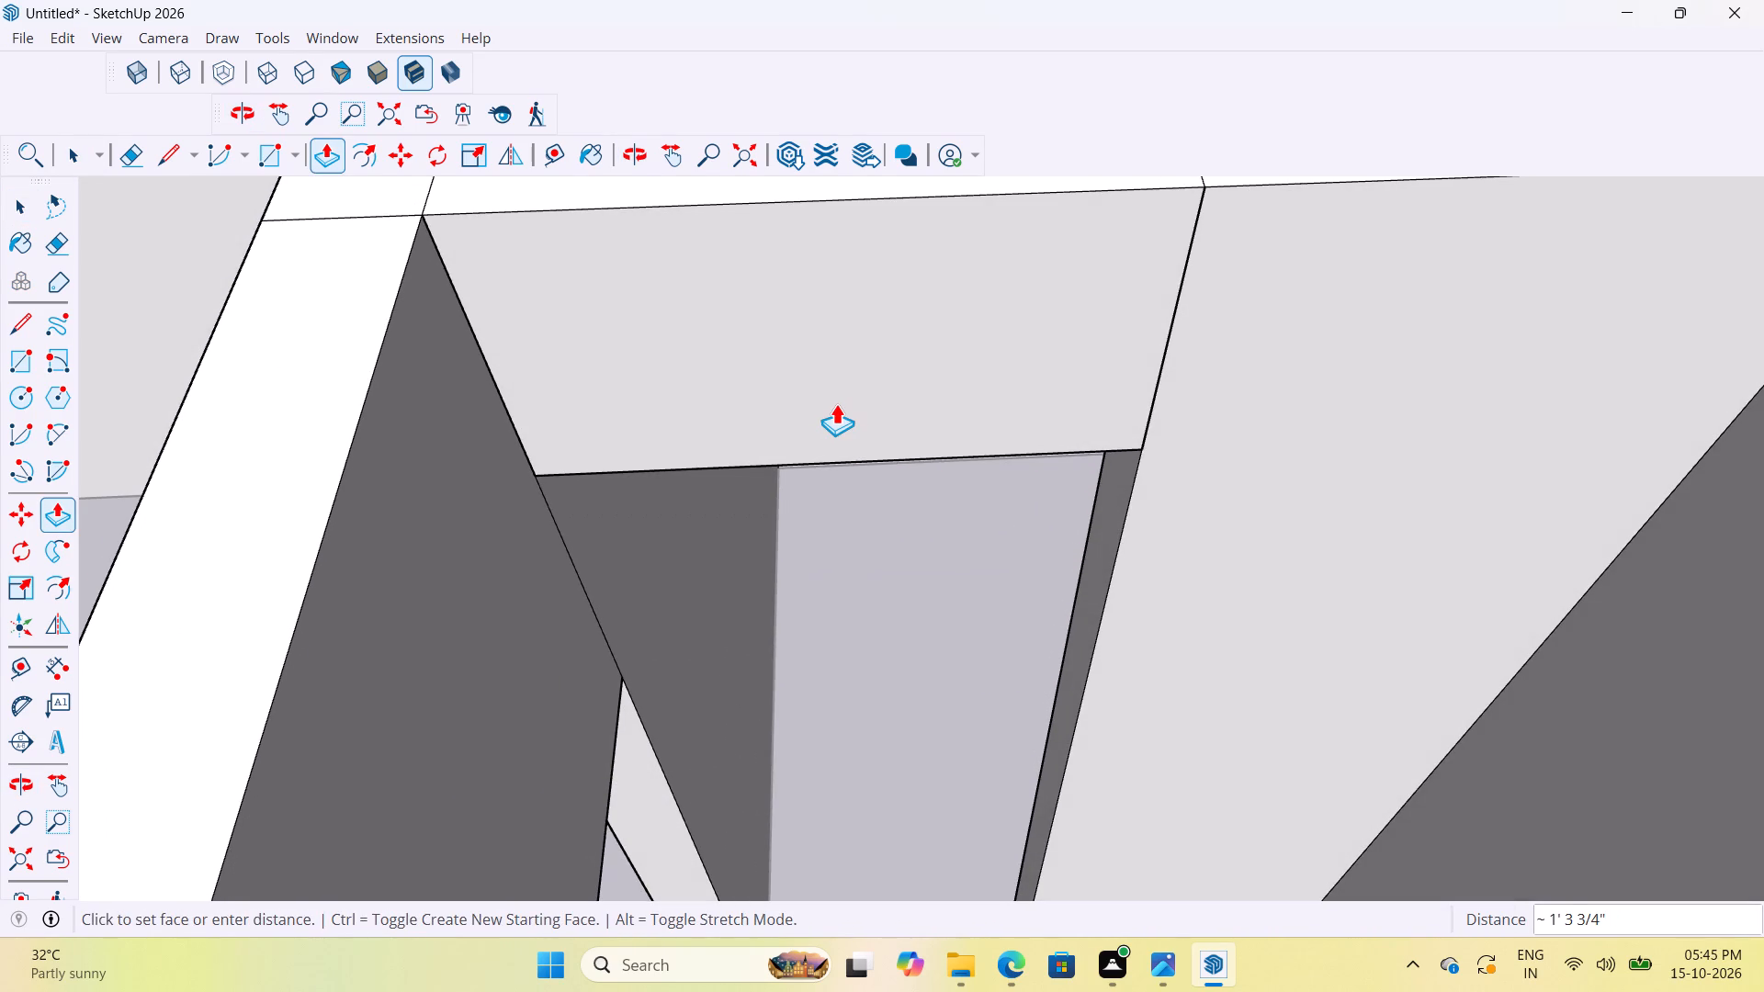
type("3'")
key("Return")
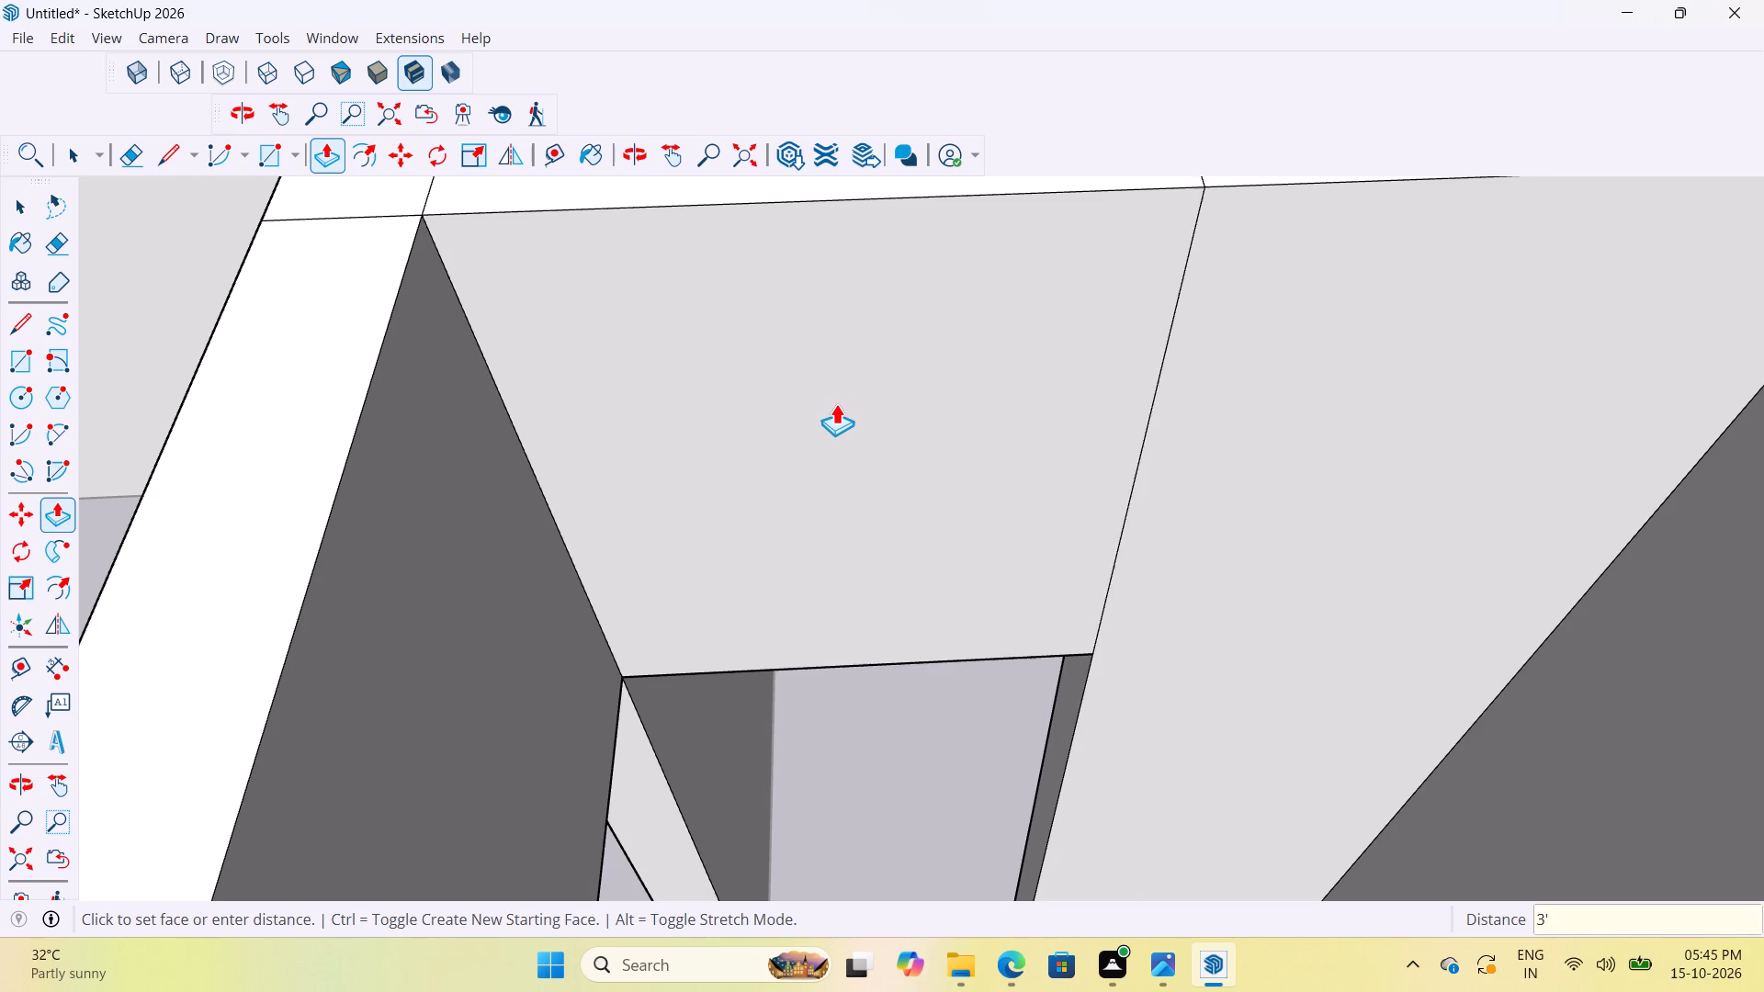
scroll(1138, 545, "down", 19)
middle_click_drag(1136, 577, 822, 527)
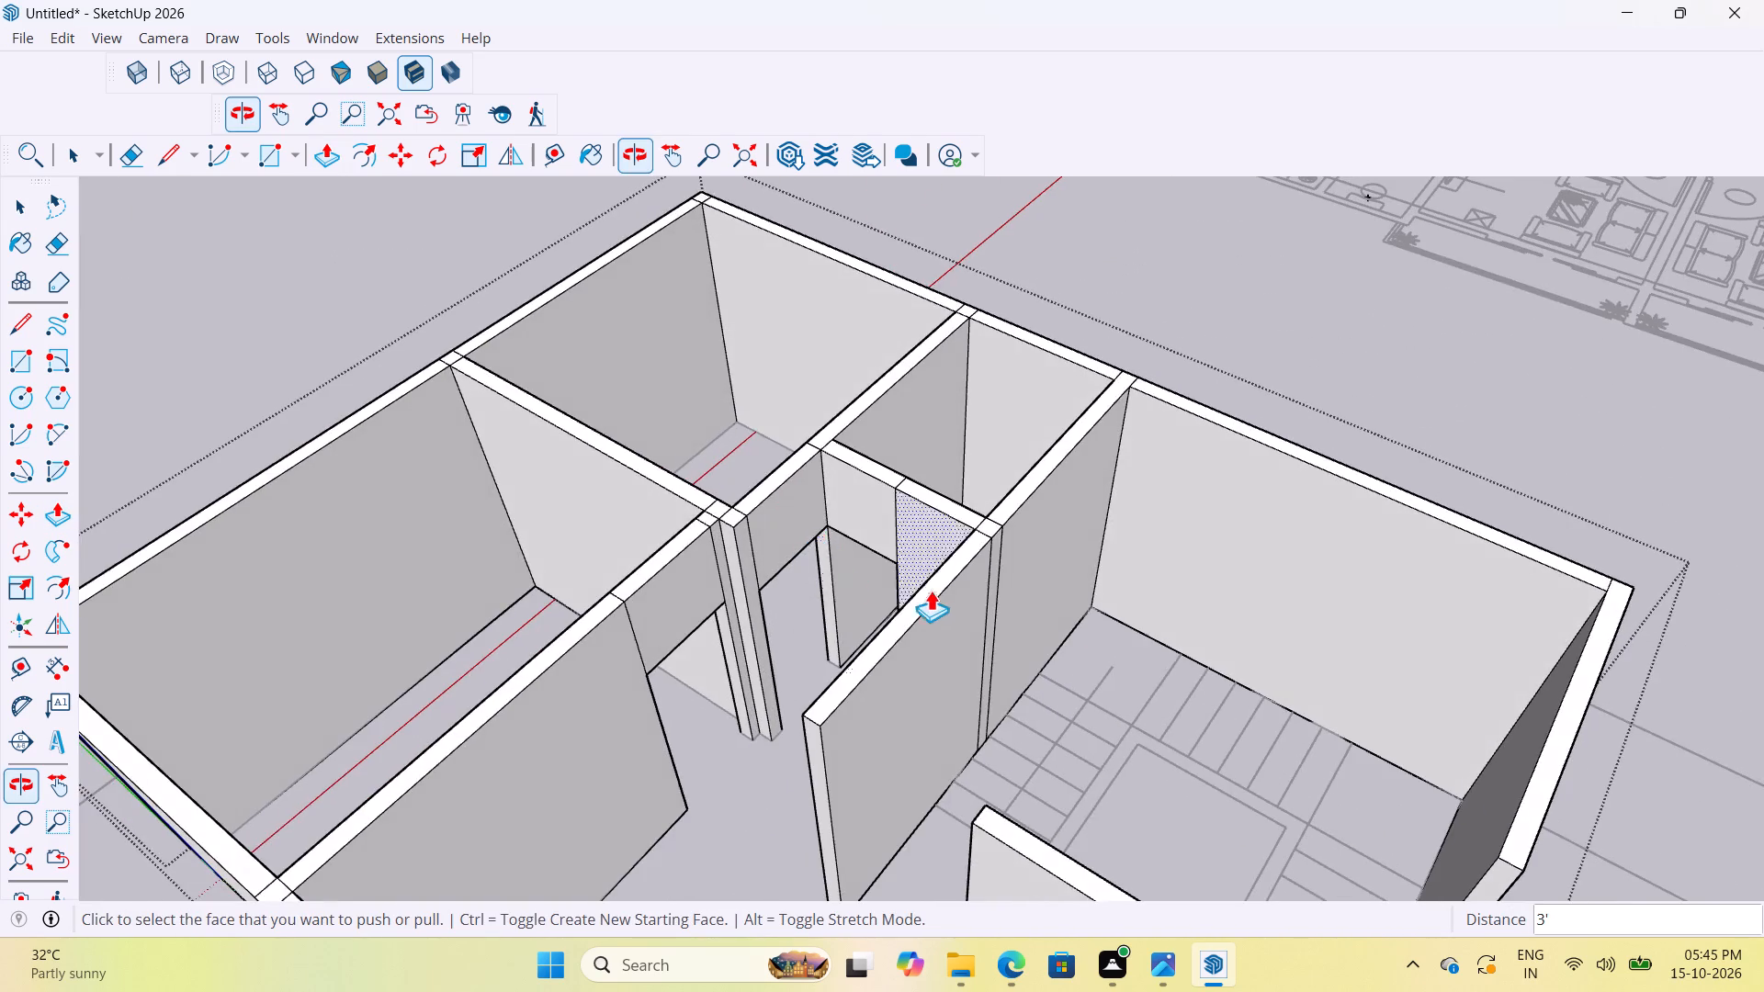
scroll(933, 592, "down", 6)
key("space")
left_click(1124, 370)
Examine the wall model from several sides alongside the furnished floor plan to find the remaining door openings.
middle_click_drag(1285, 602, 883, 670)
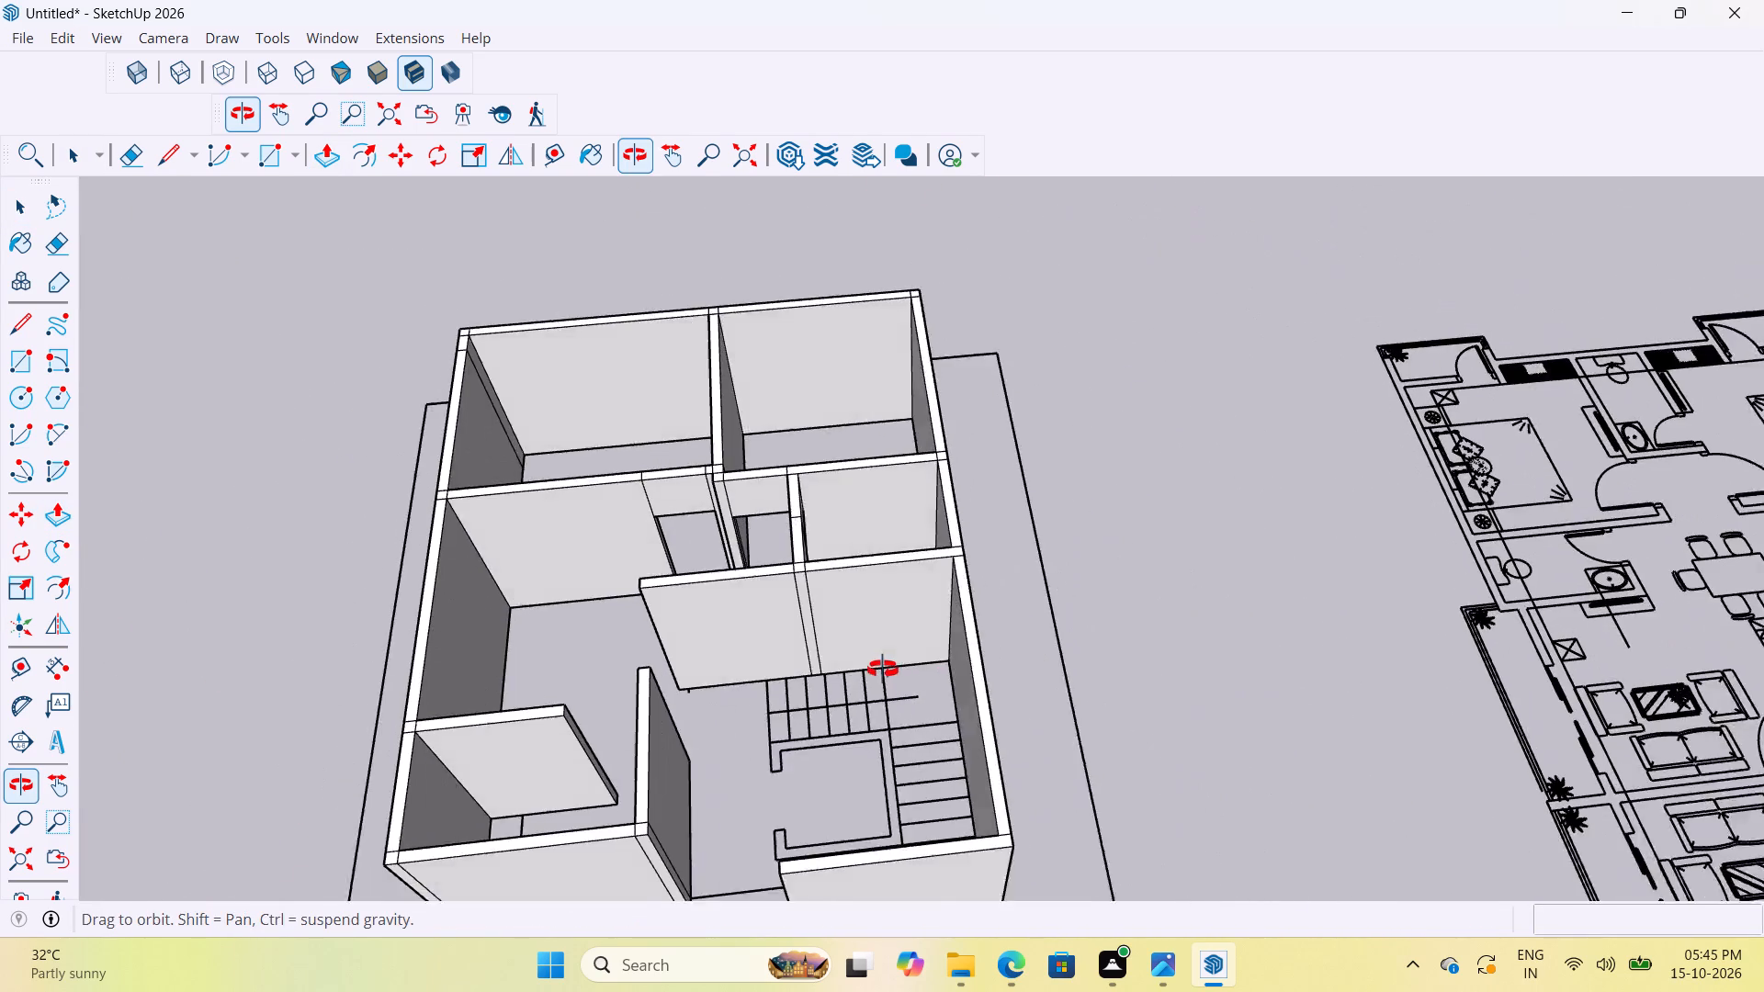
middle_click_drag(883, 670, 855, 666)
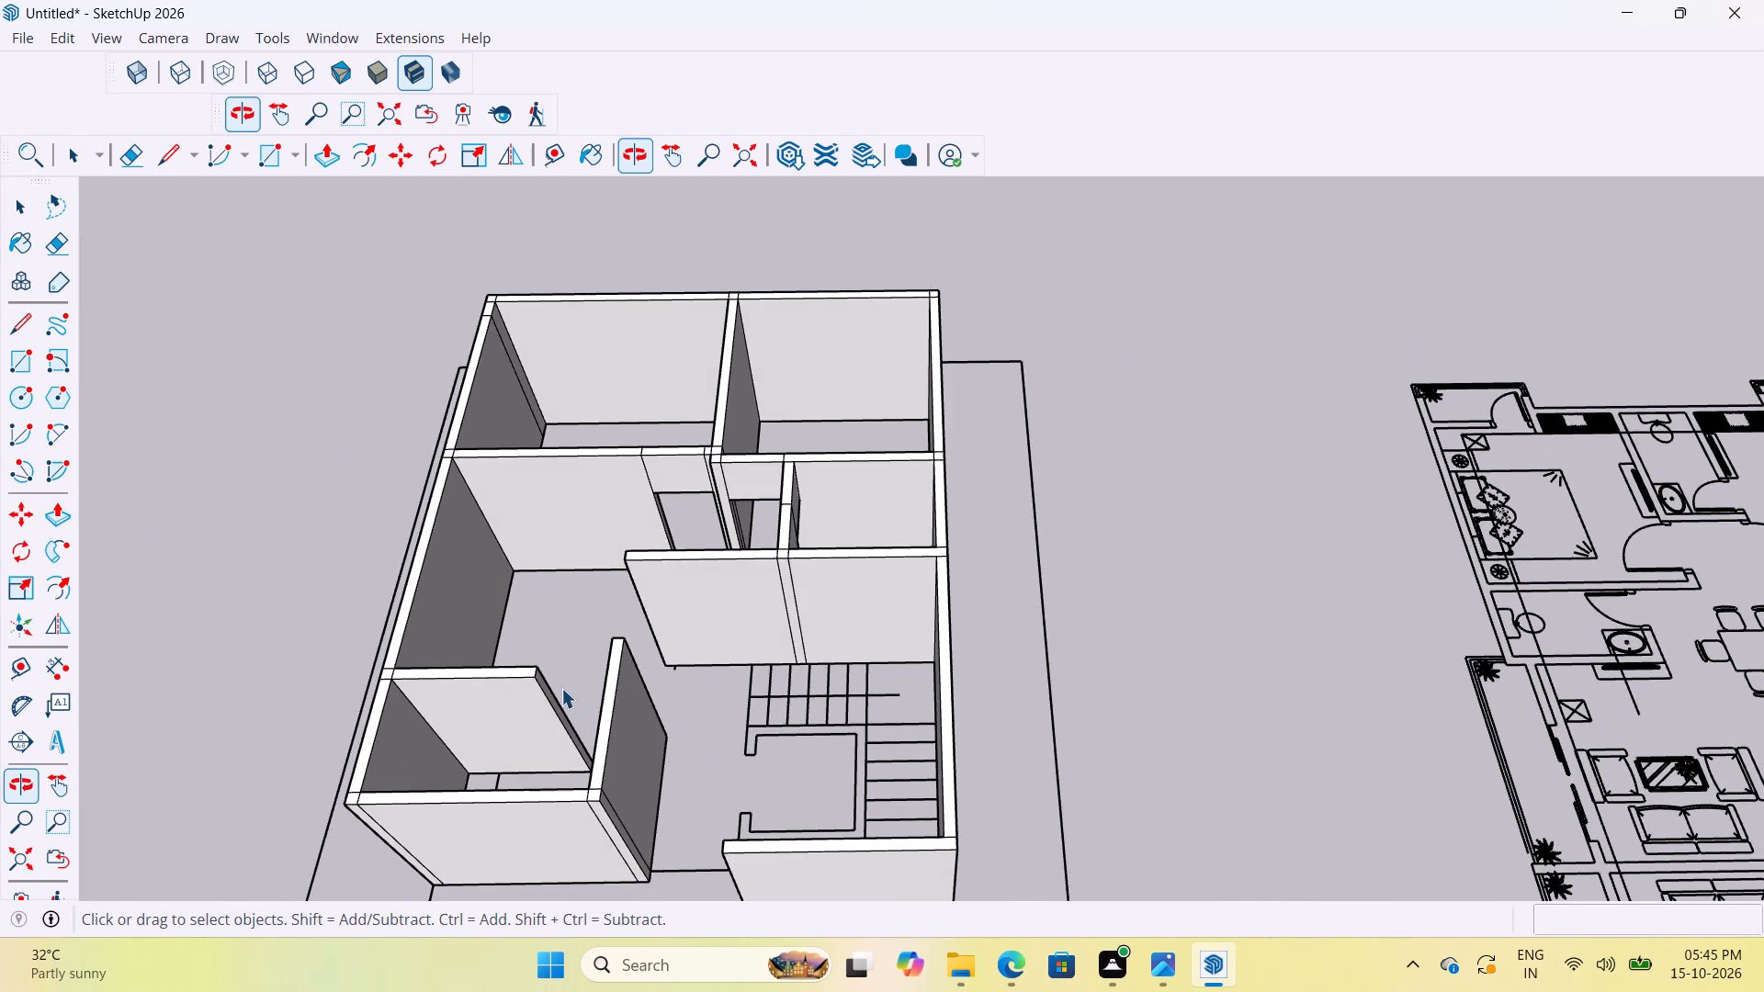
scroll(534, 761, "up", 3)
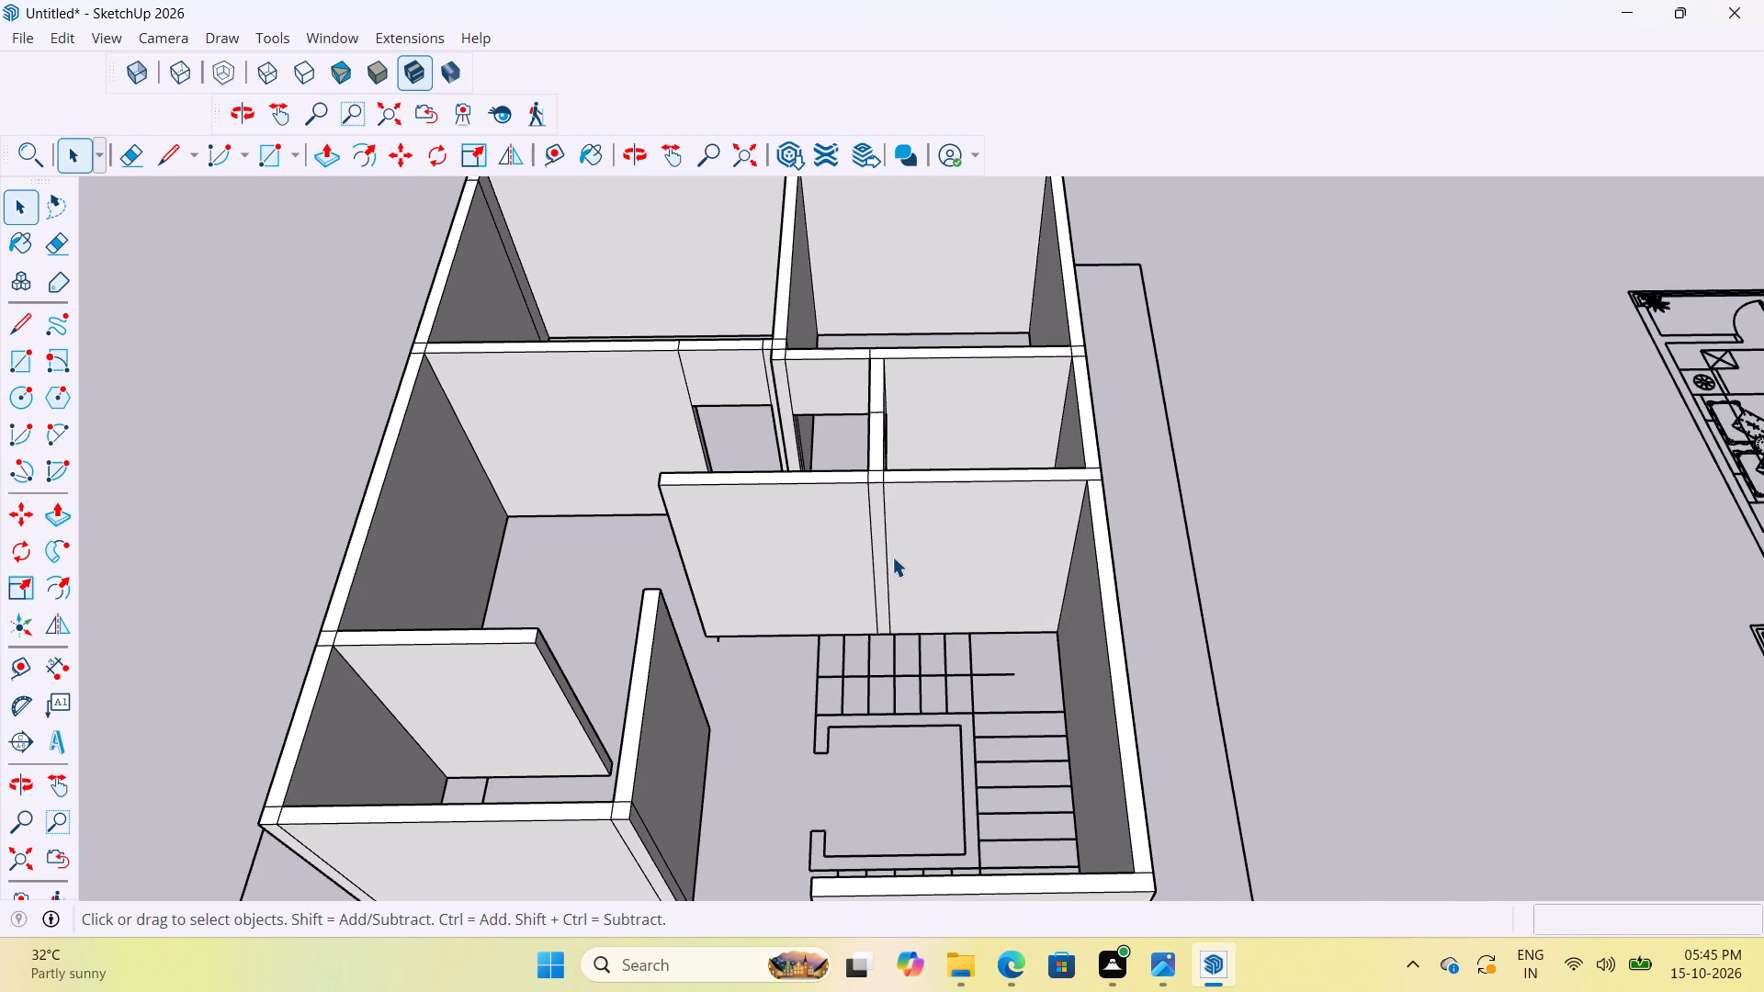
scroll(887, 553, "up", 3)
scroll(899, 648, "down", 6)
middle_click_drag(840, 557, 1240, 601)
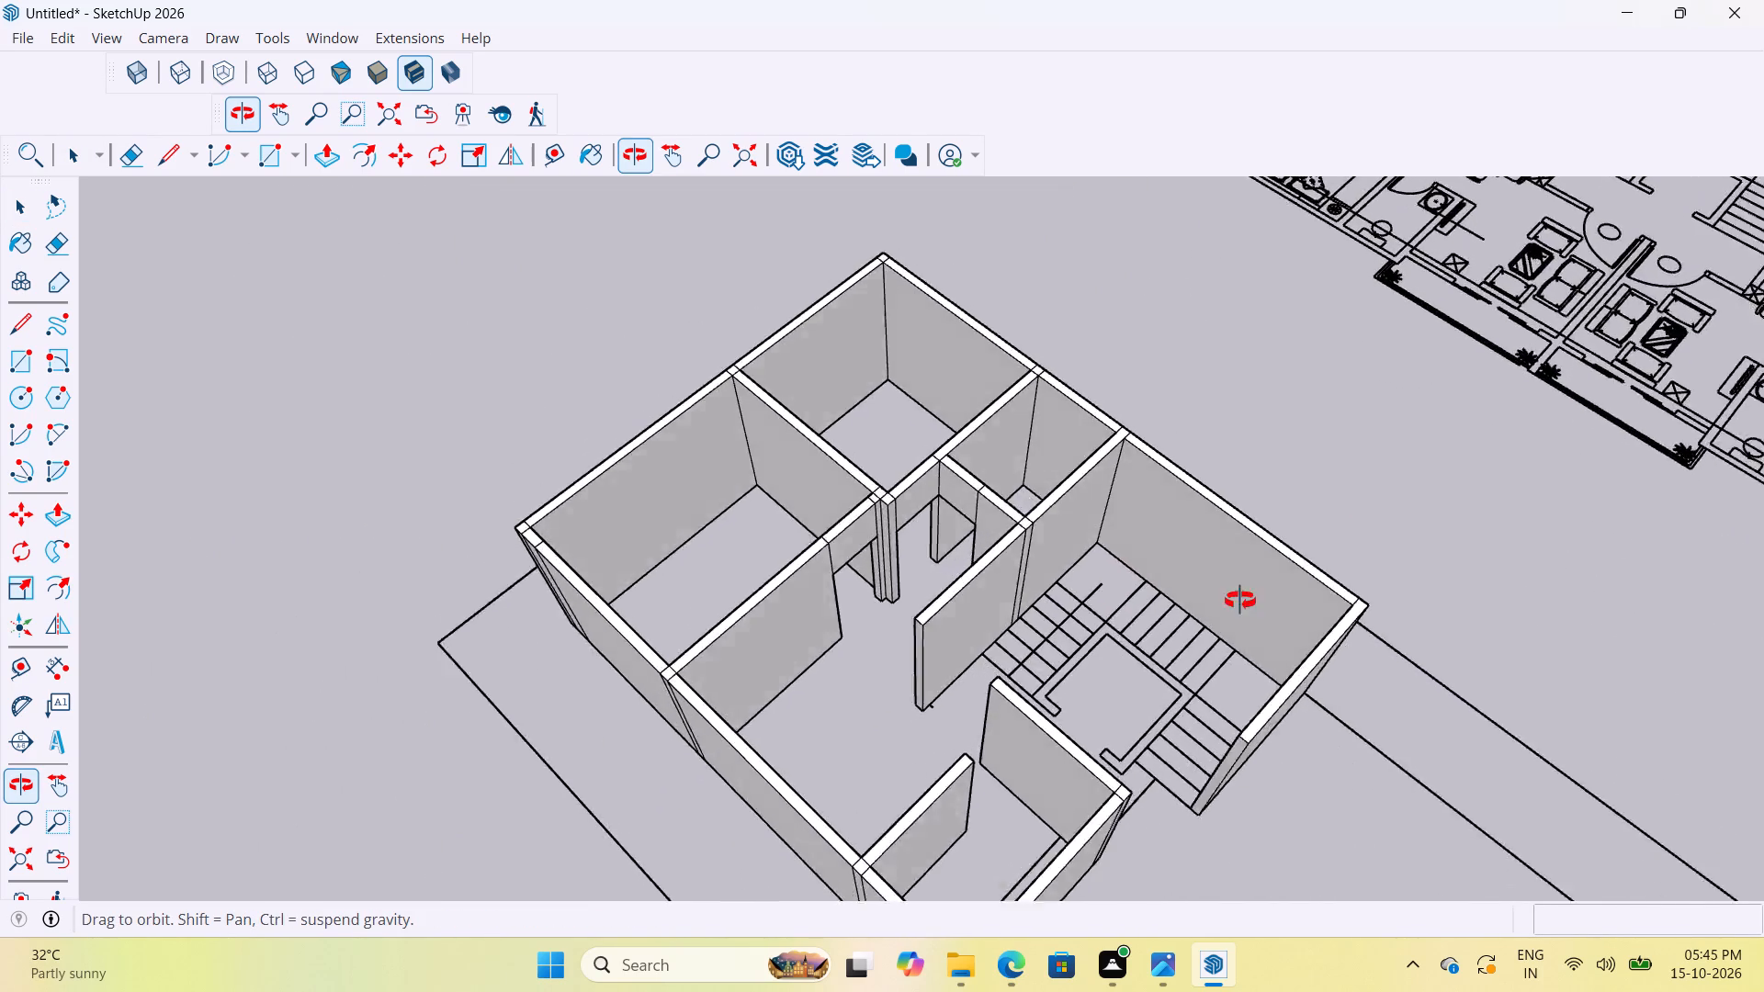
middle_click_drag(1240, 601, 783, 626)
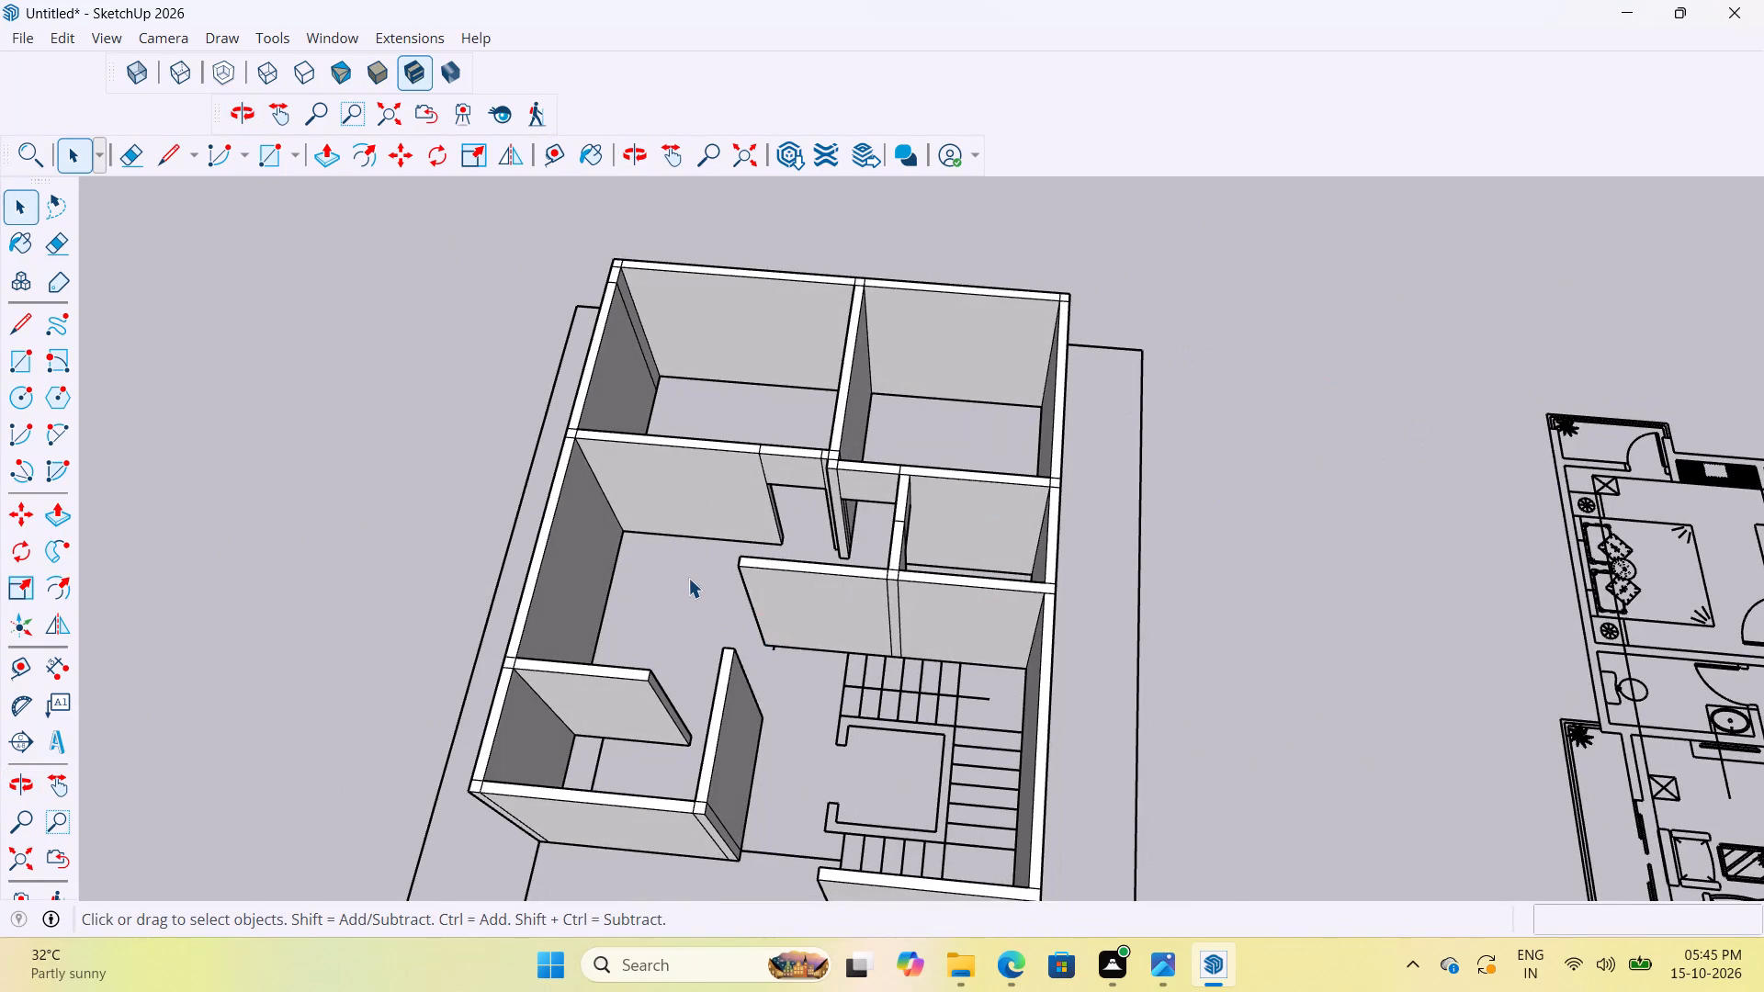
scroll(816, 621, "down", 5)
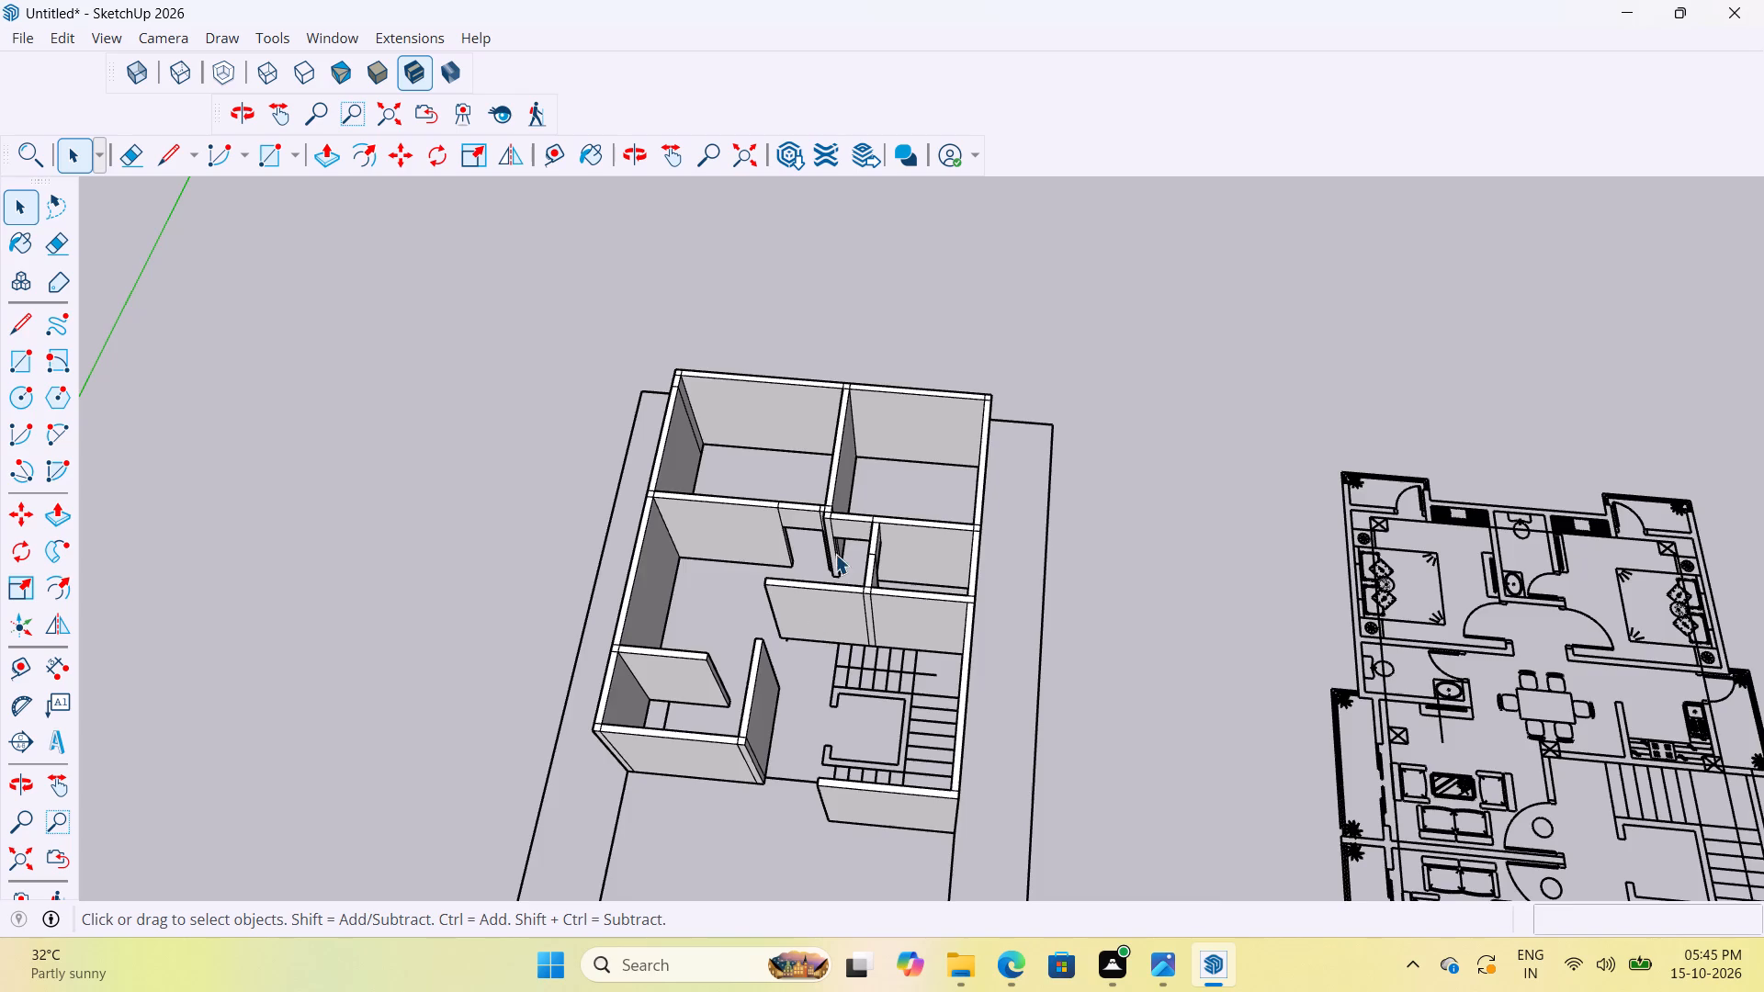
scroll(835, 554, "down", 5)
scroll(789, 637, "up", 5)
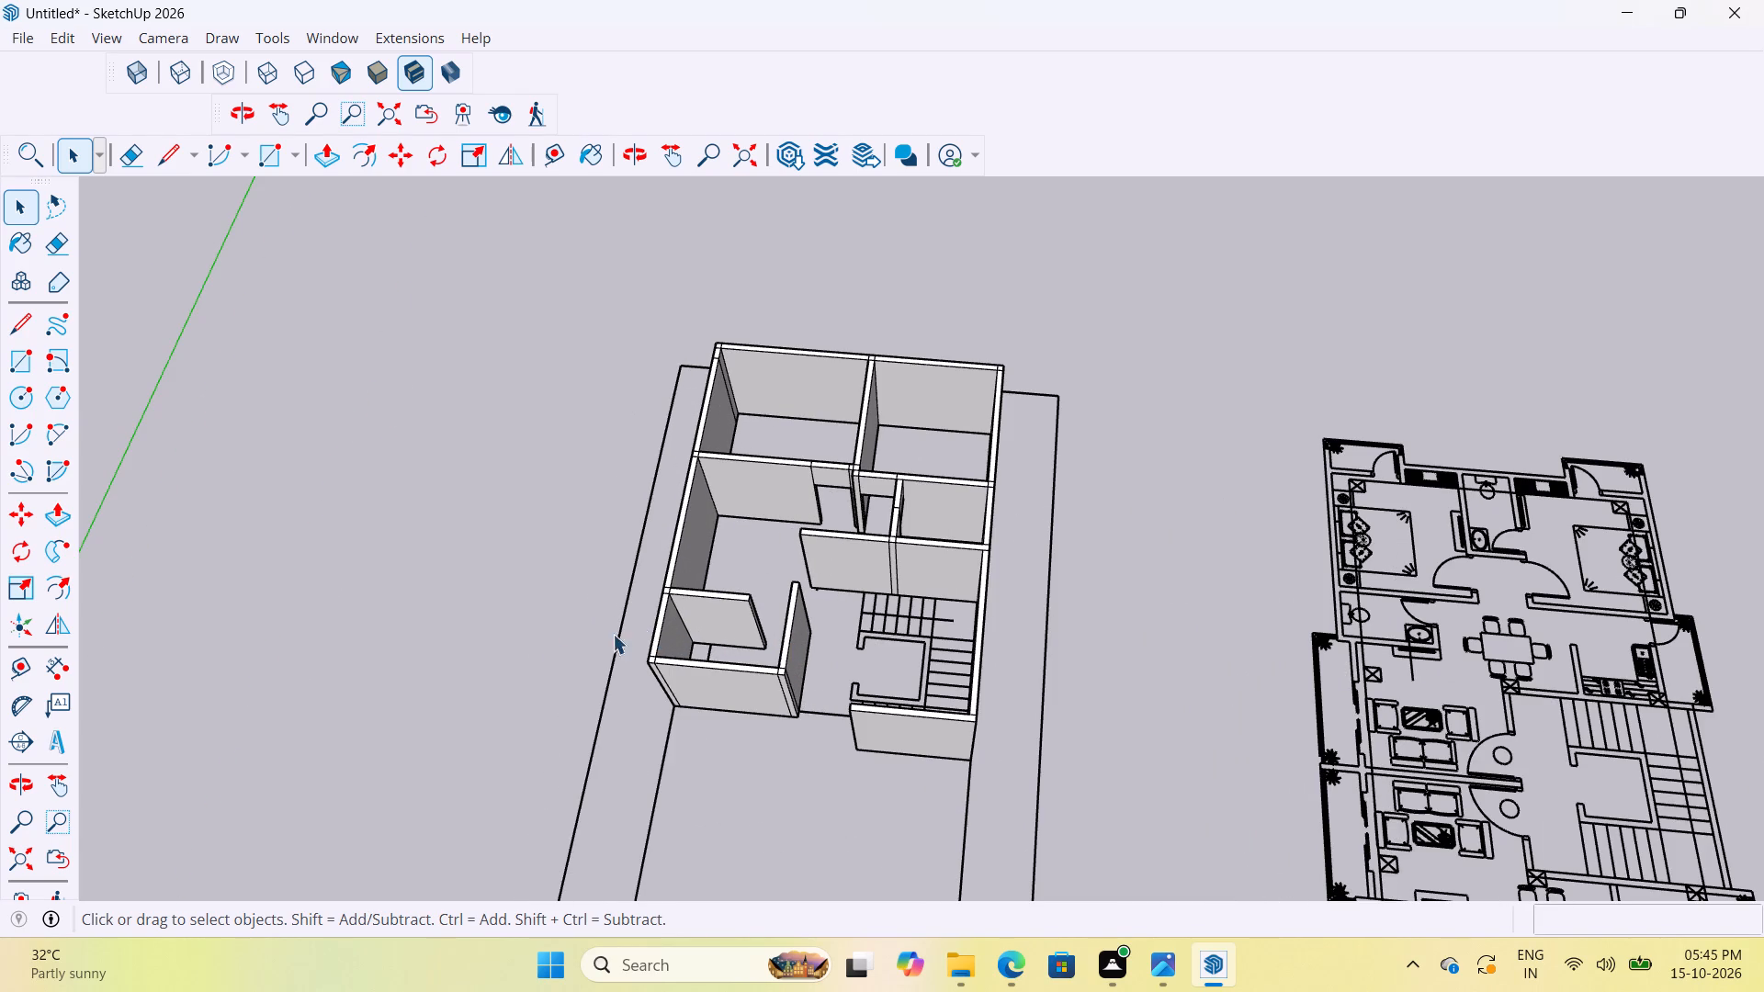
scroll(530, 585, "up", 10)
middle_click_drag(991, 563, 537, 521)
scroll(691, 546, "up", 3)
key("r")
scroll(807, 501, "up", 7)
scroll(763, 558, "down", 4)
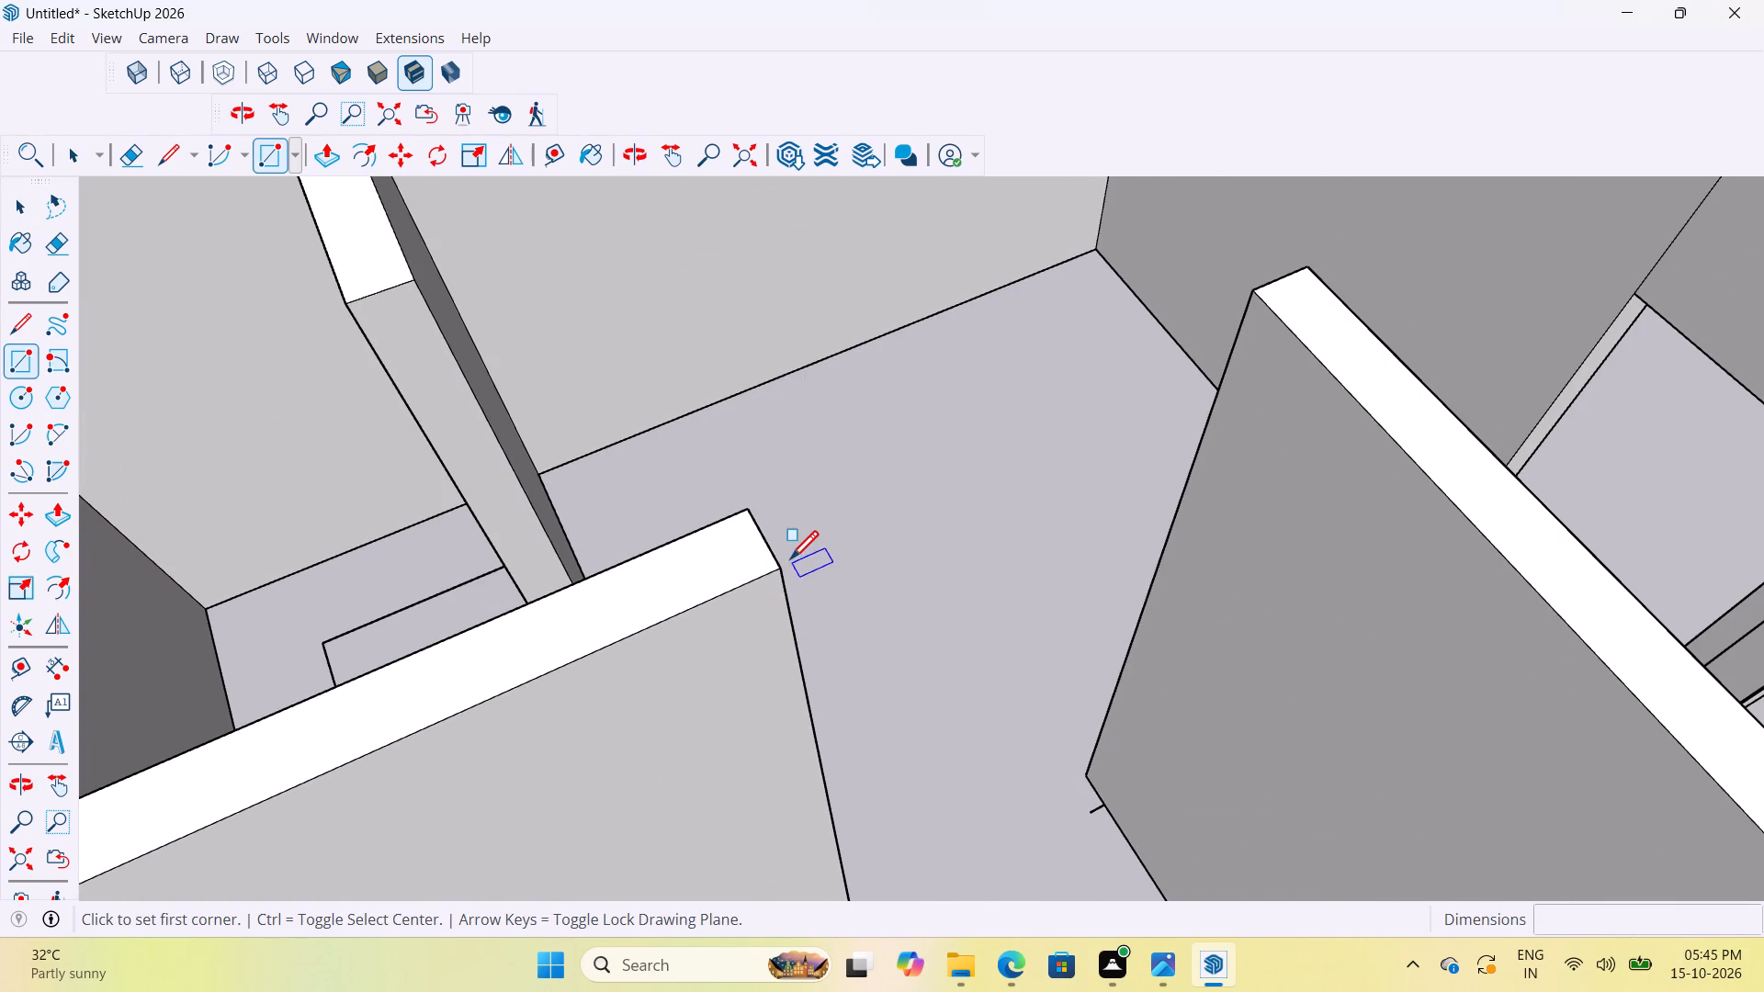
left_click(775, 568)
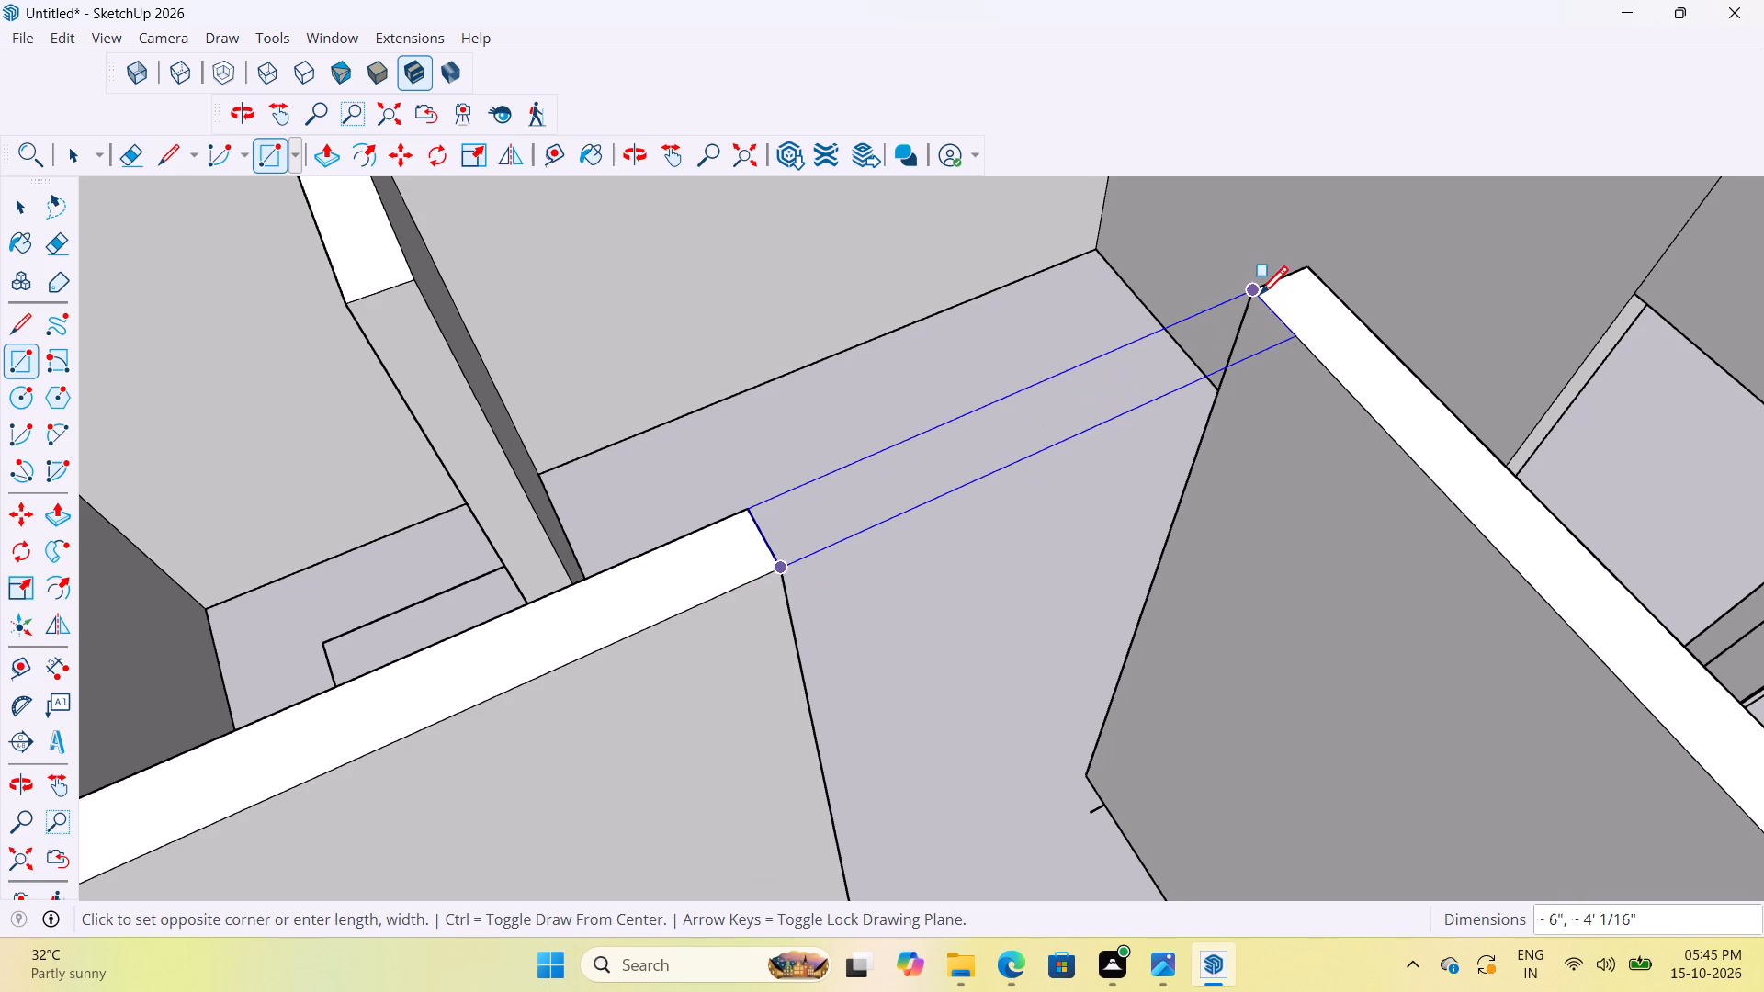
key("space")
In the wall group, draw a rectangle about 6" by 4' bridging the entry-side partition's end to the staircase partition's free end; delete the extra enclosing face.
double_click(776, 538)
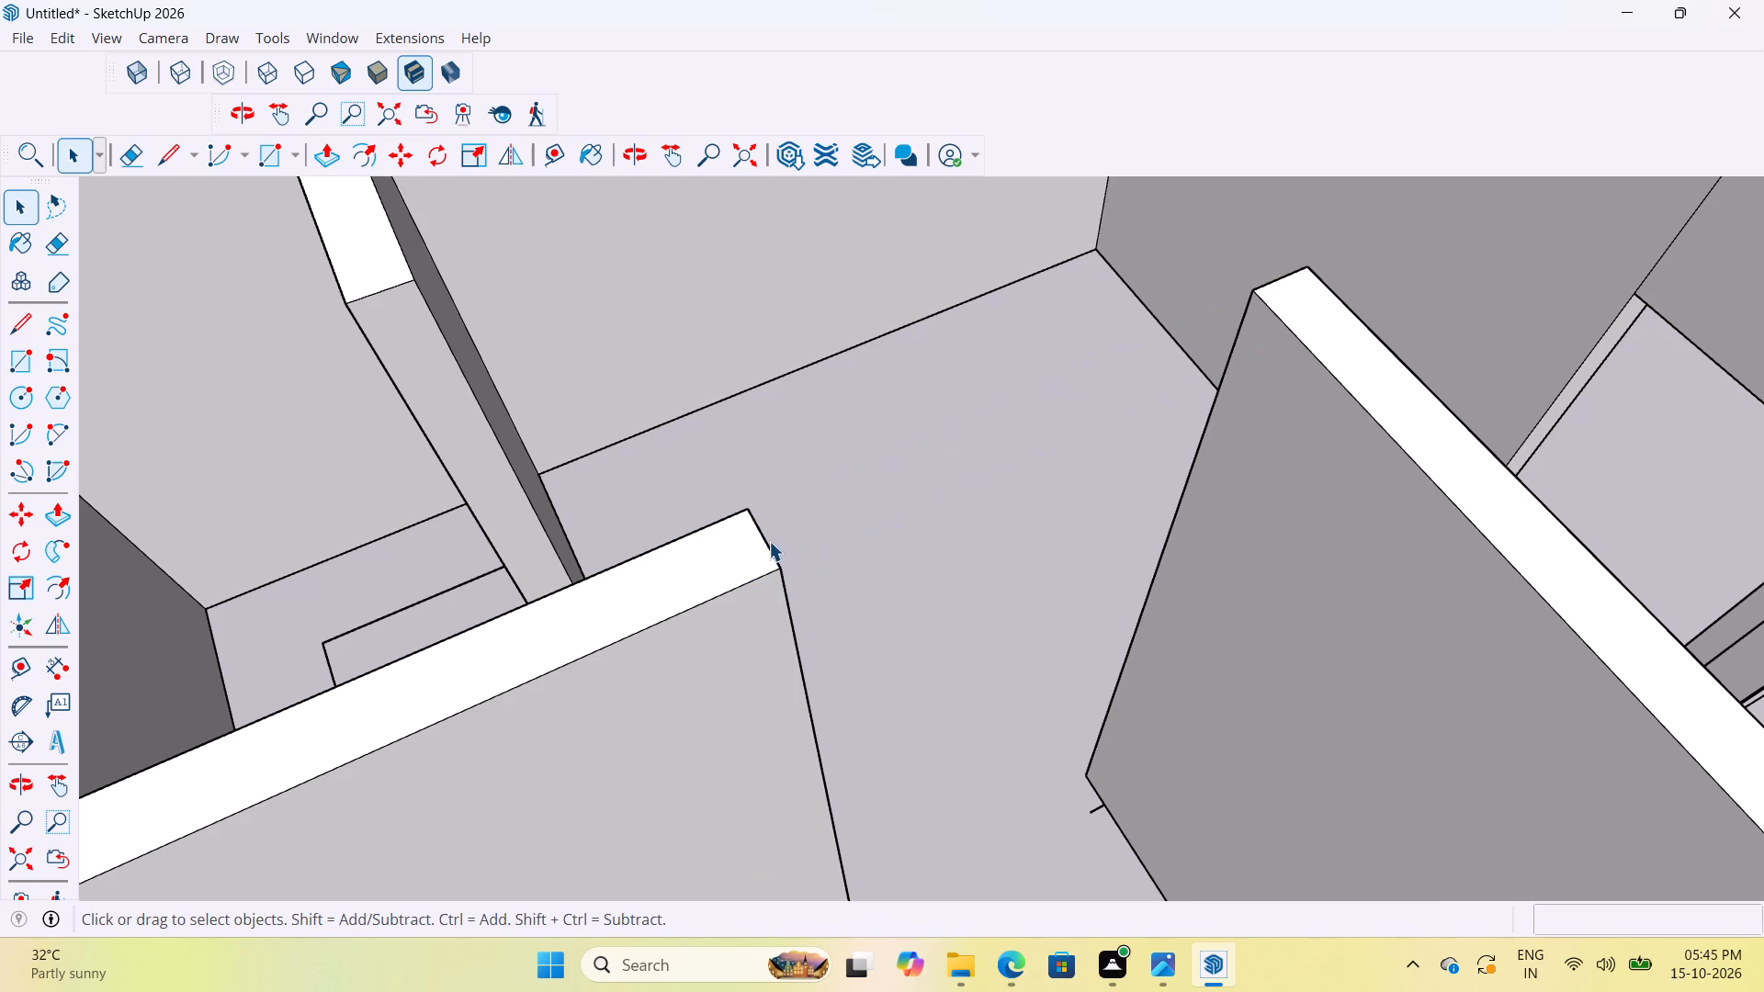
double_click(772, 542)
double_click(775, 566)
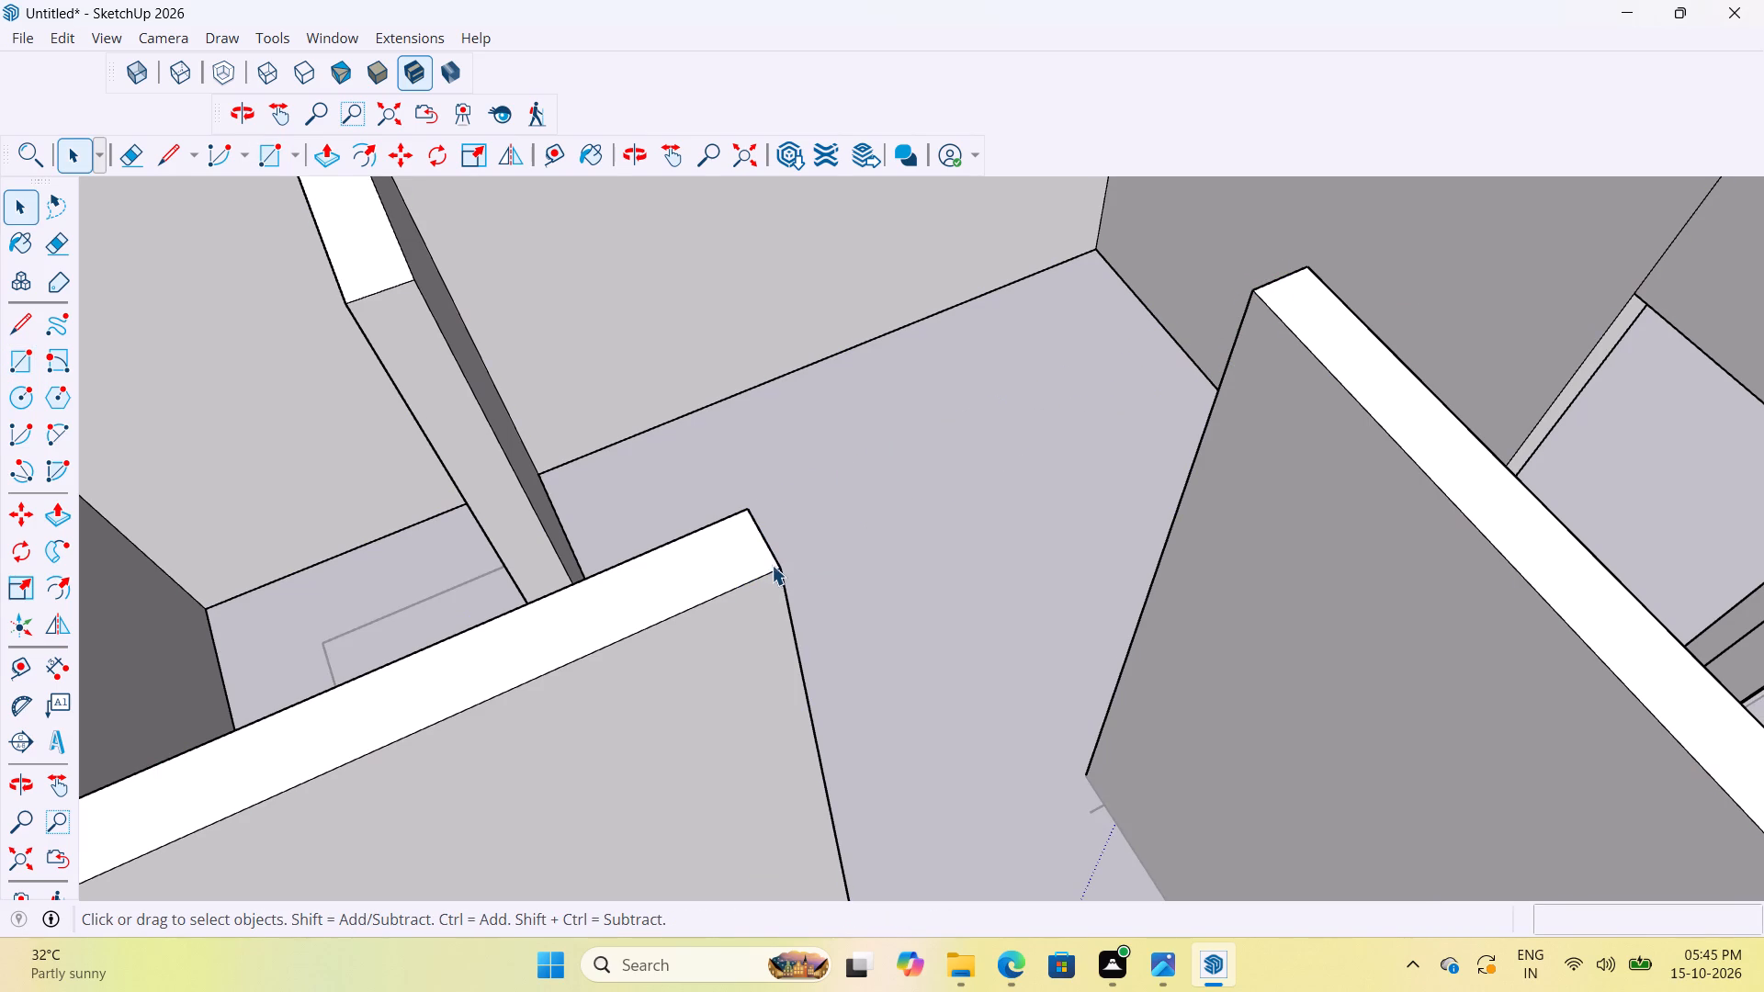
key("r")
left_click(783, 569)
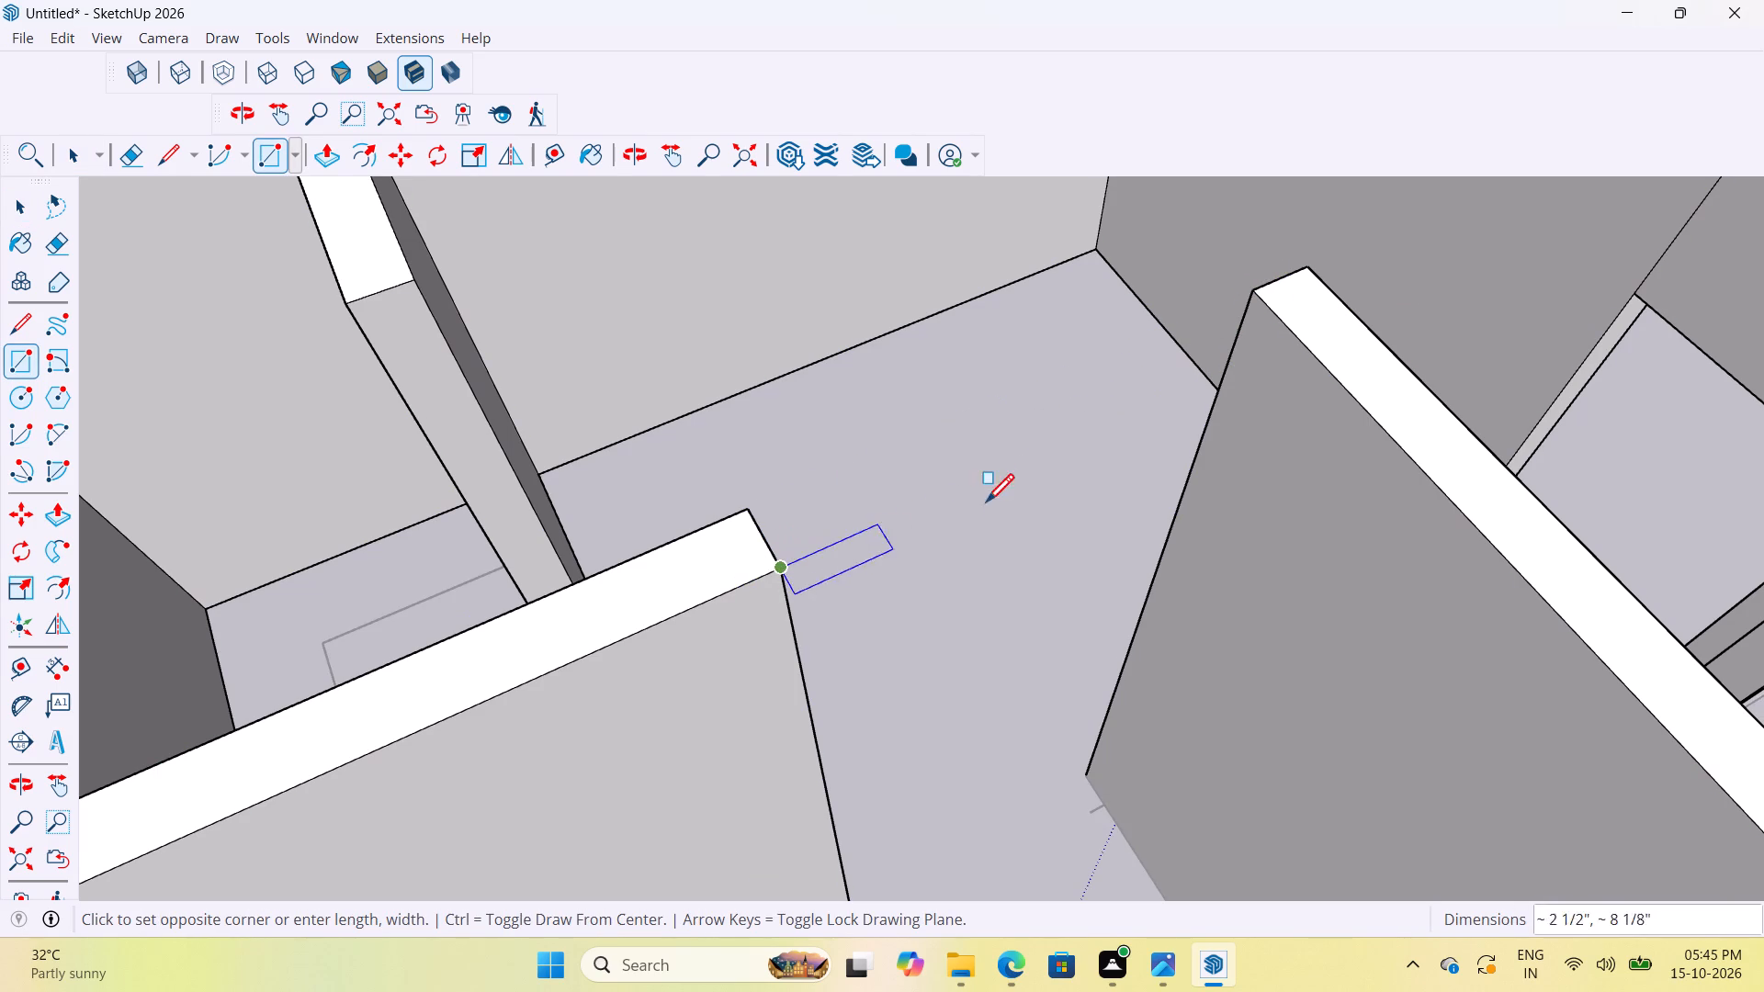
left_click(1255, 291)
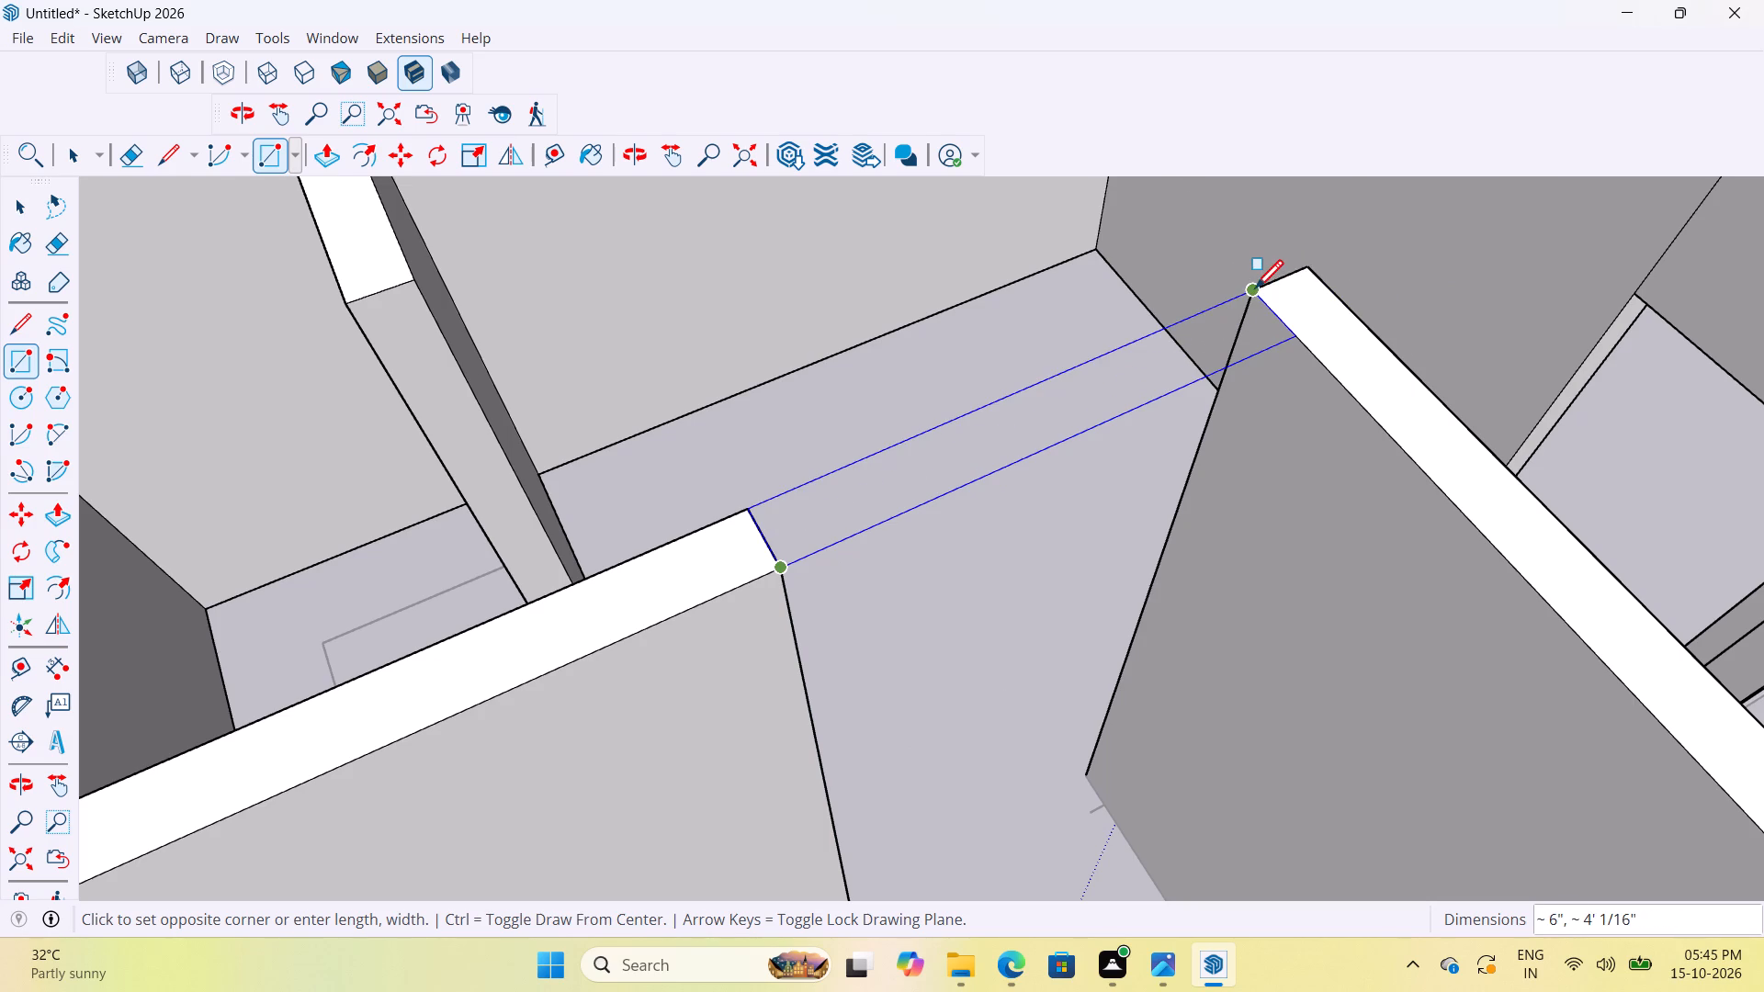
key("space")
left_click(1049, 301)
key("Delete")
Push/Pull the new bridging rectangle down 3' to form the wall section above the opening beside the staircase.
scroll(1057, 351, "down", 2)
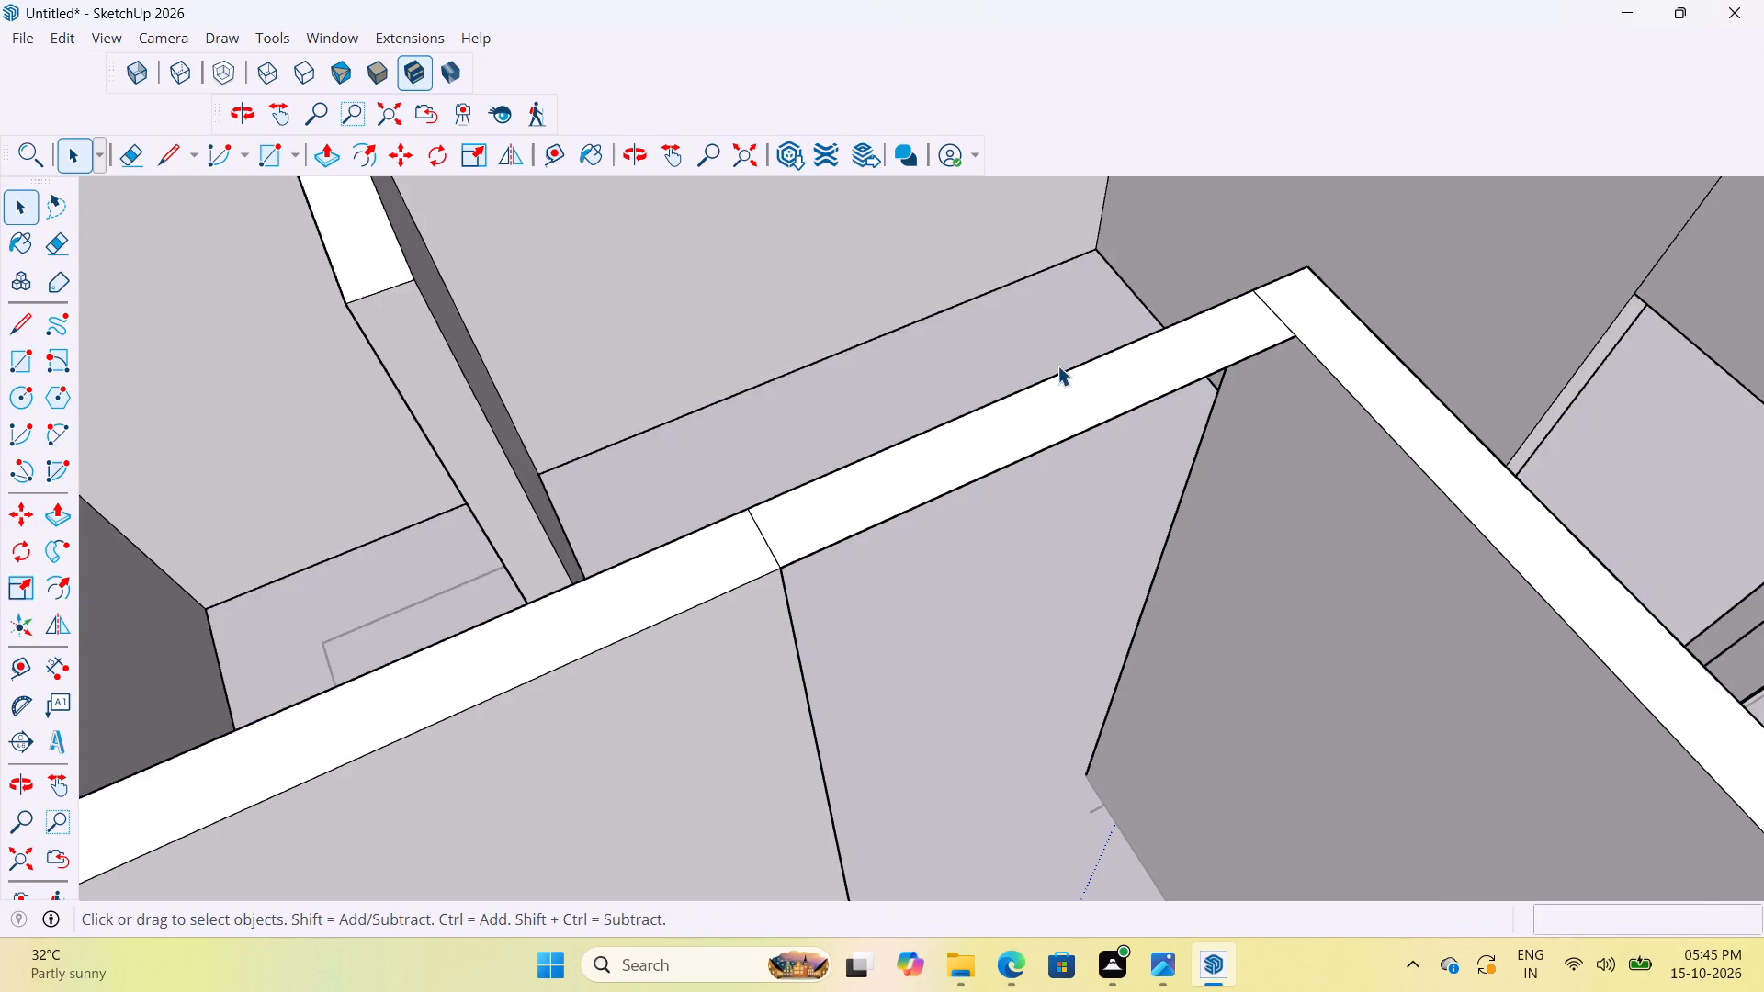
scroll(1057, 366, "down", 4)
key("p")
left_click(1032, 395)
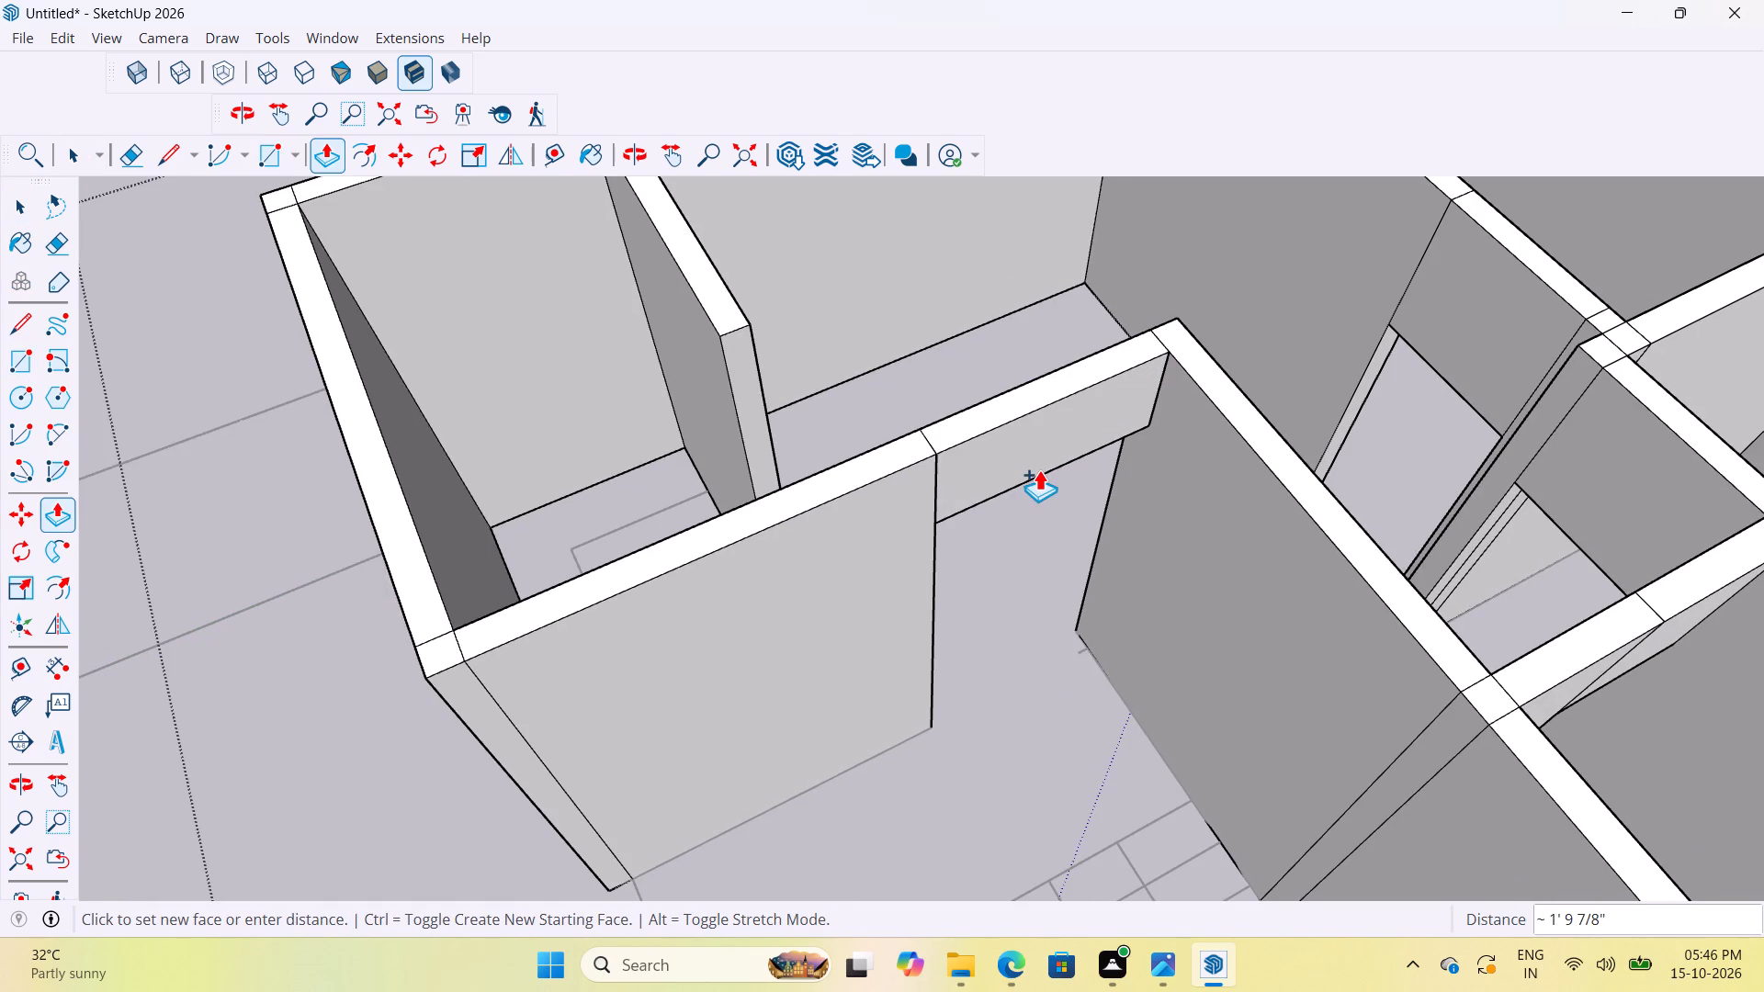
type("3'")
key("Return")
Examine the wall model from all sides to check the door openings and wall sections above them, and close the wall group.
scroll(1039, 469, "down", 7)
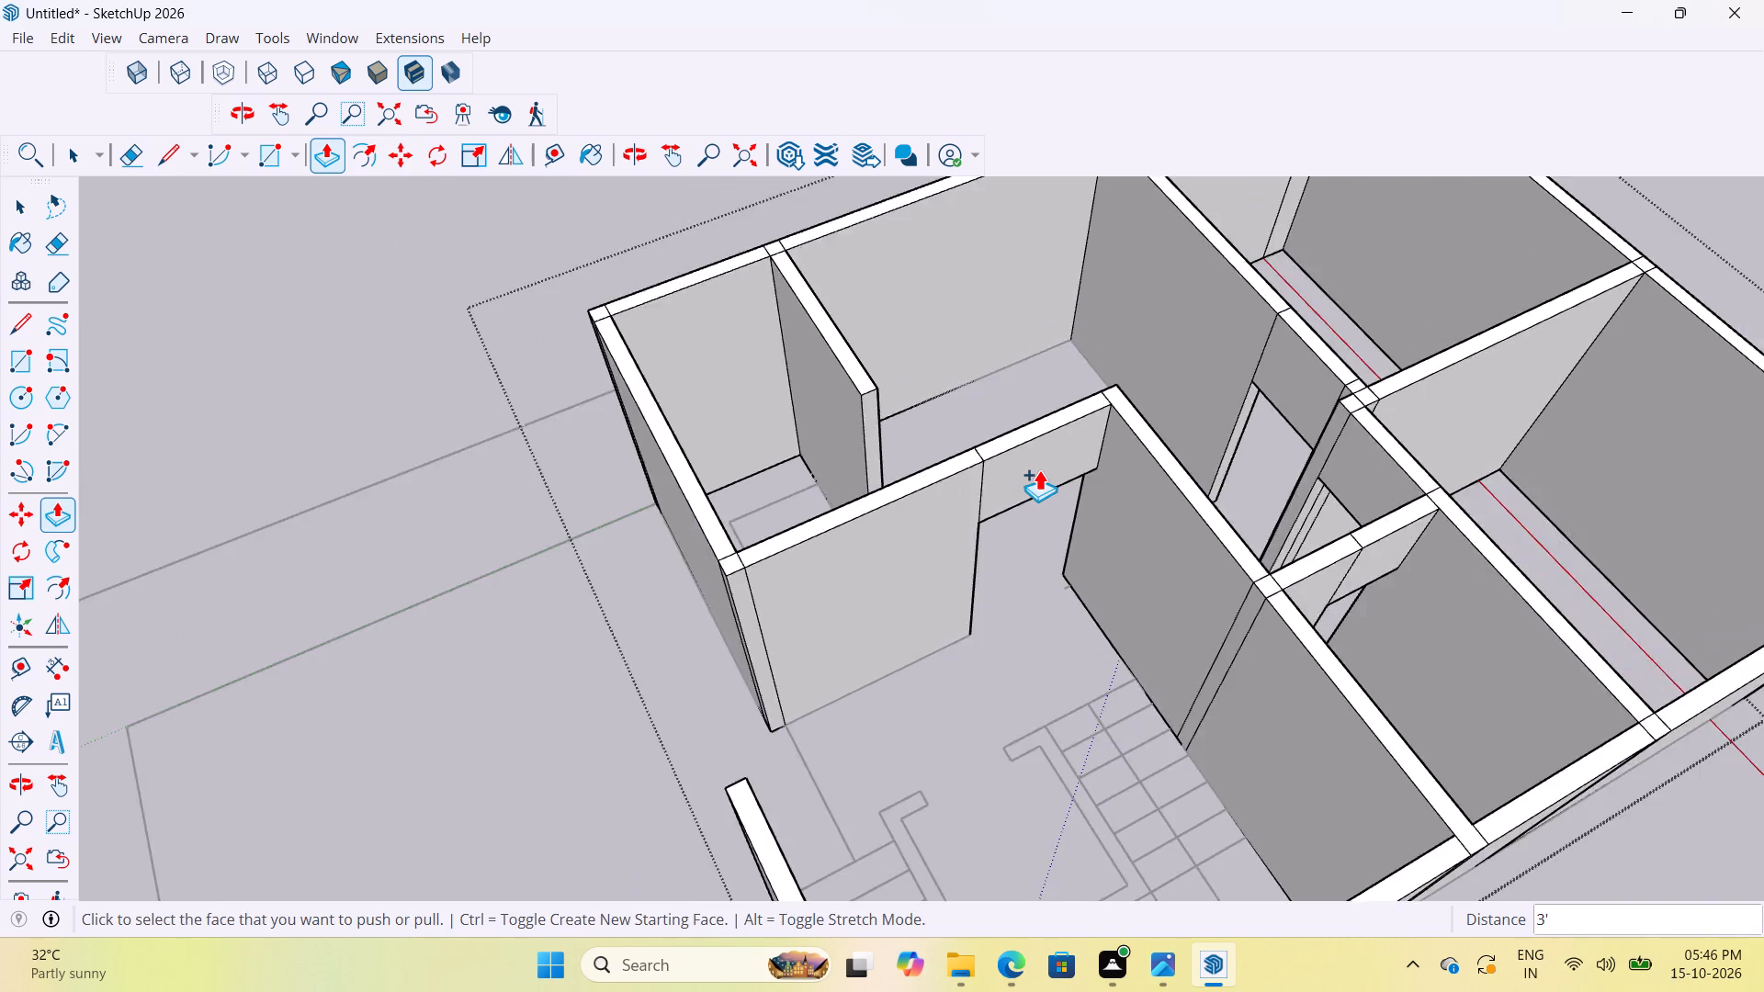
scroll(1039, 469, "down", 5)
scroll(1032, 574, "up", 1)
middle_click_drag(1032, 573, 1255, 511)
scroll(1061, 540, "up", 4)
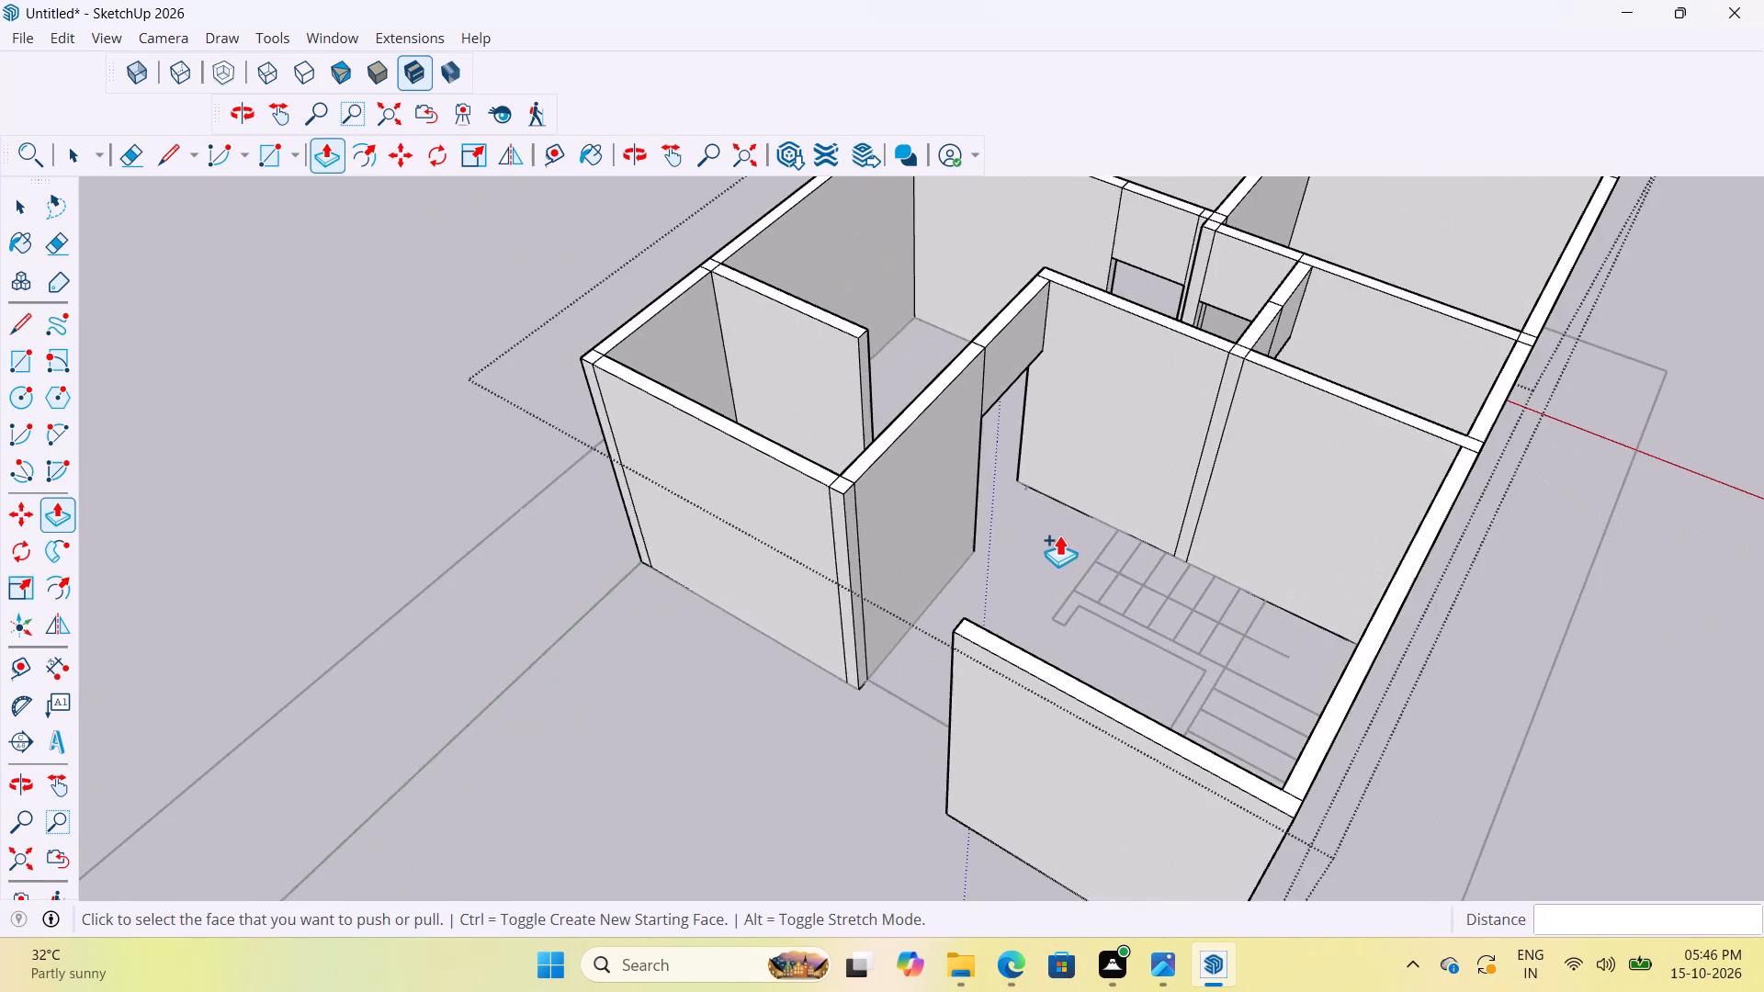
middle_click_drag(1059, 535, 1250, 559)
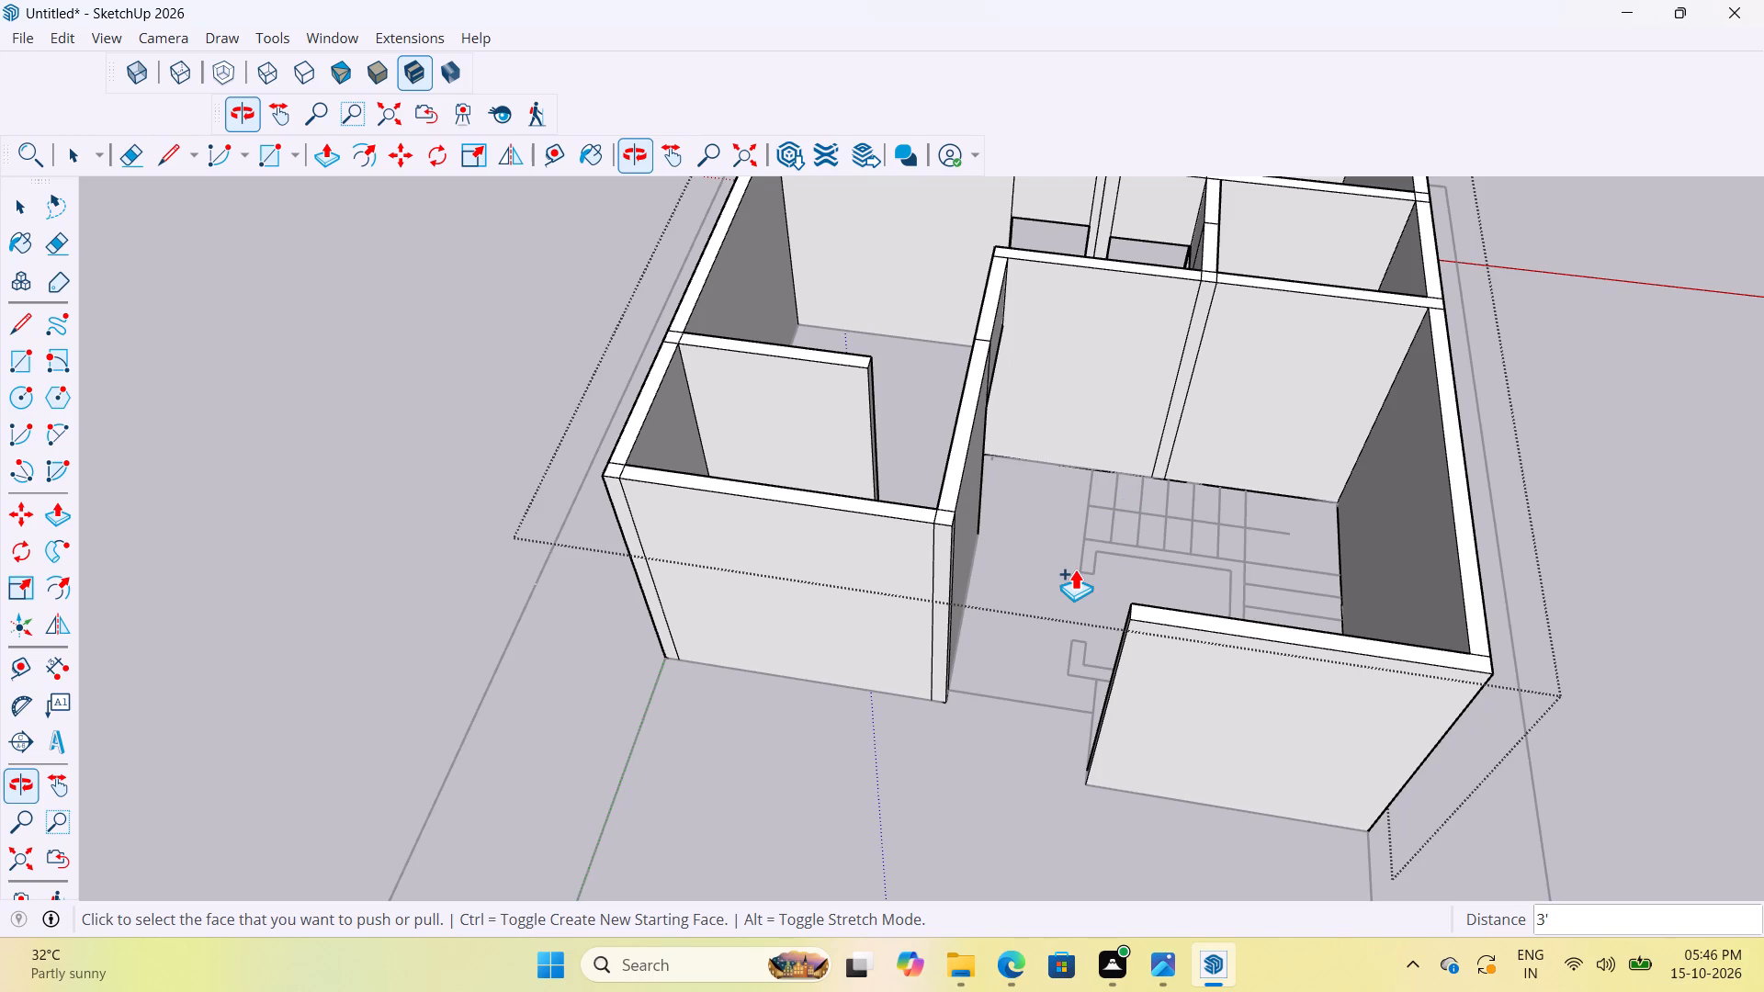
scroll(1075, 569, "down", 4)
scroll(1156, 292, "up", 7)
middle_click_drag(1202, 400, 1589, 445)
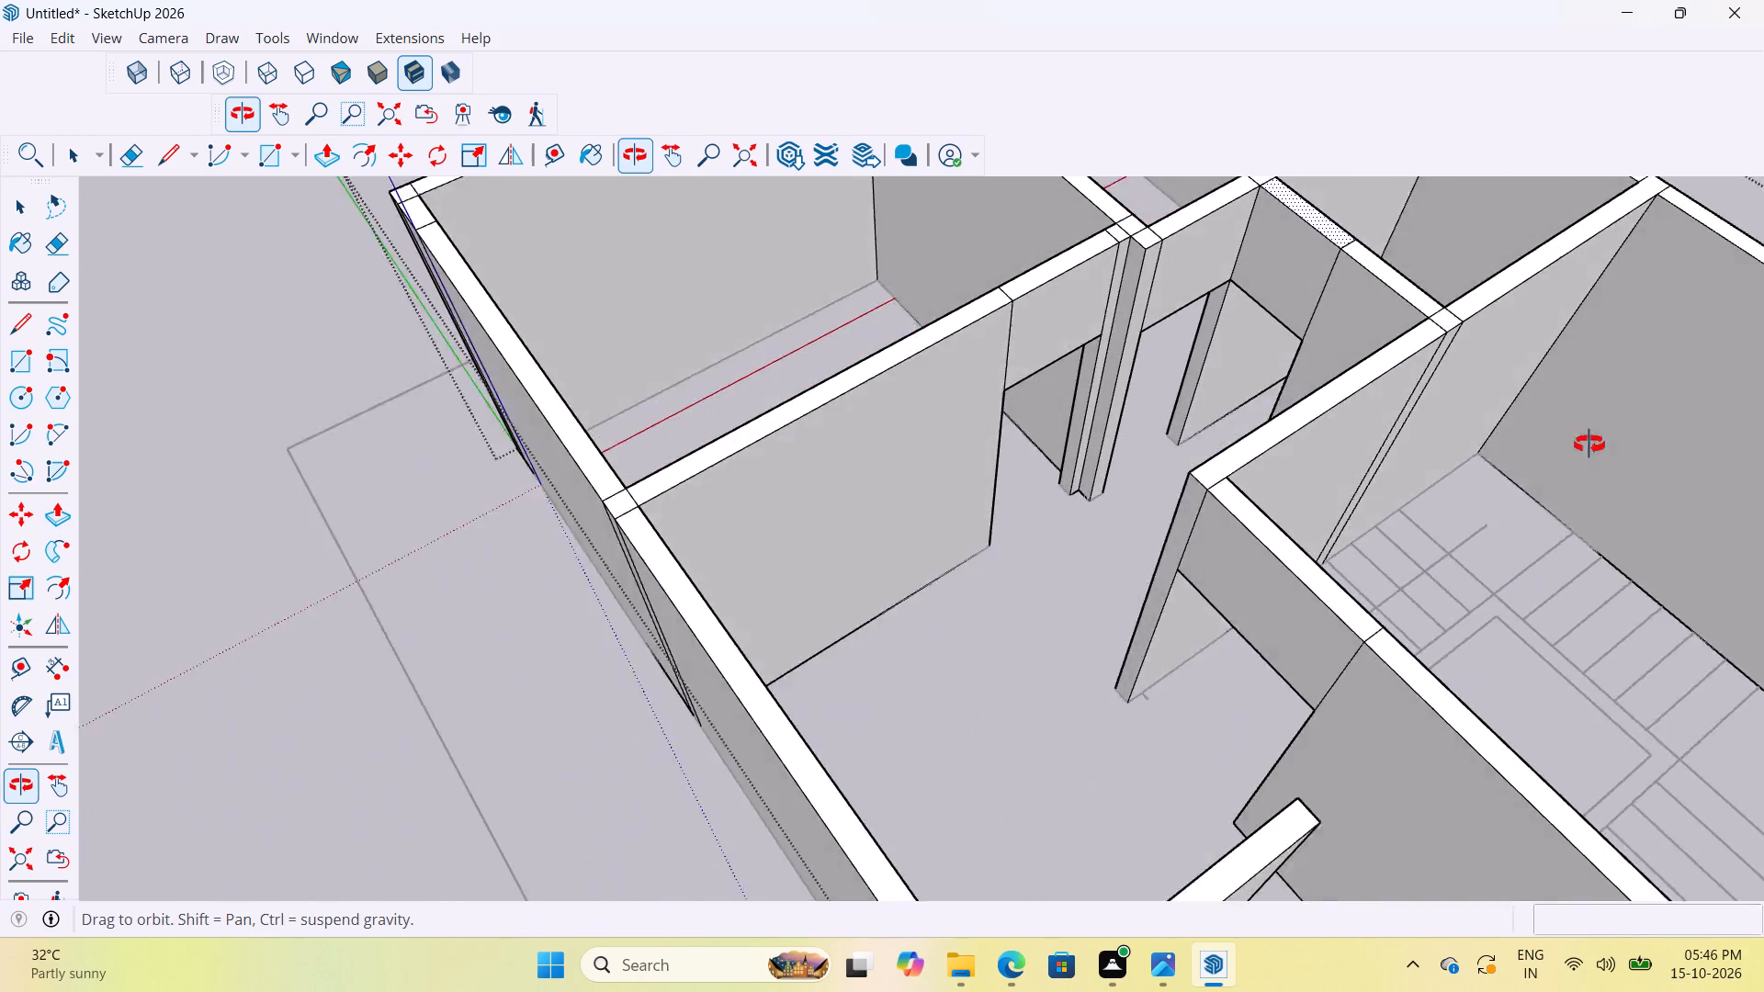
middle_click_drag(1589, 445, 1448, 479)
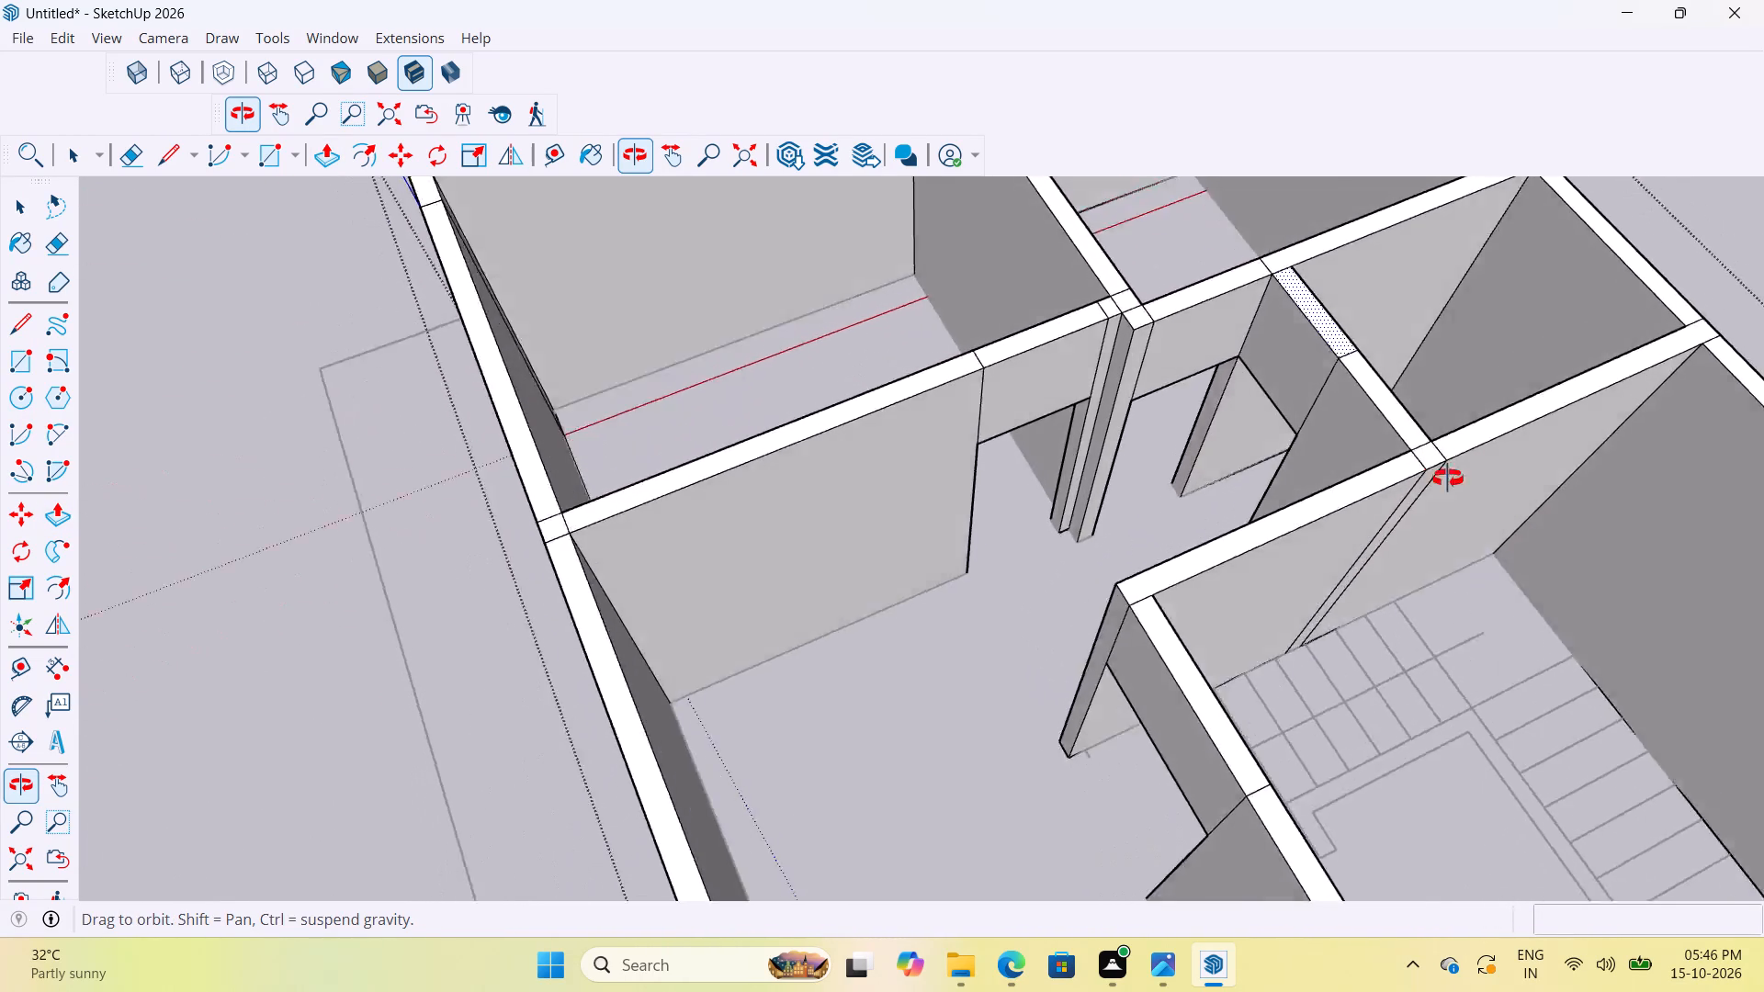
middle_click_drag(1448, 479, 950, 460)
scroll(950, 460, "down", 9)
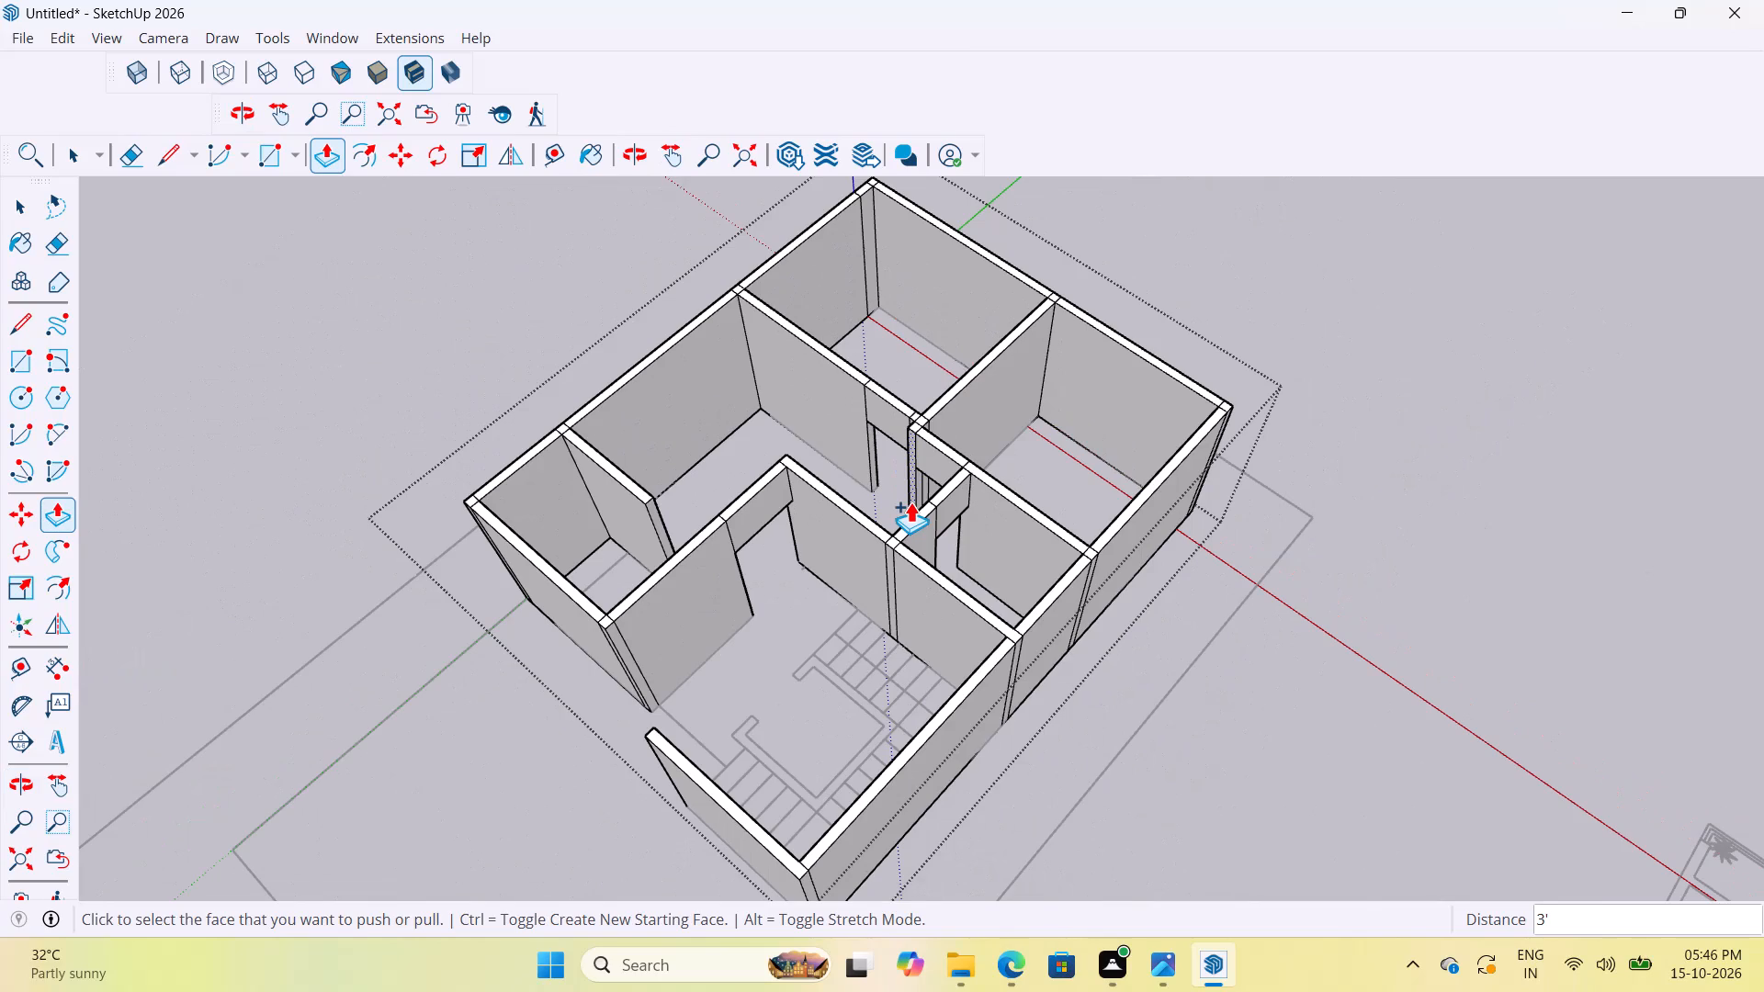
scroll(962, 473, "down", 5)
scroll(1034, 495, "down", 6)
key("space")
left_click(1227, 446)
Compare the wall model with the furnished floor plan, examining the plan's door openings and staircase area closely.
scroll(972, 613, "up", 3)
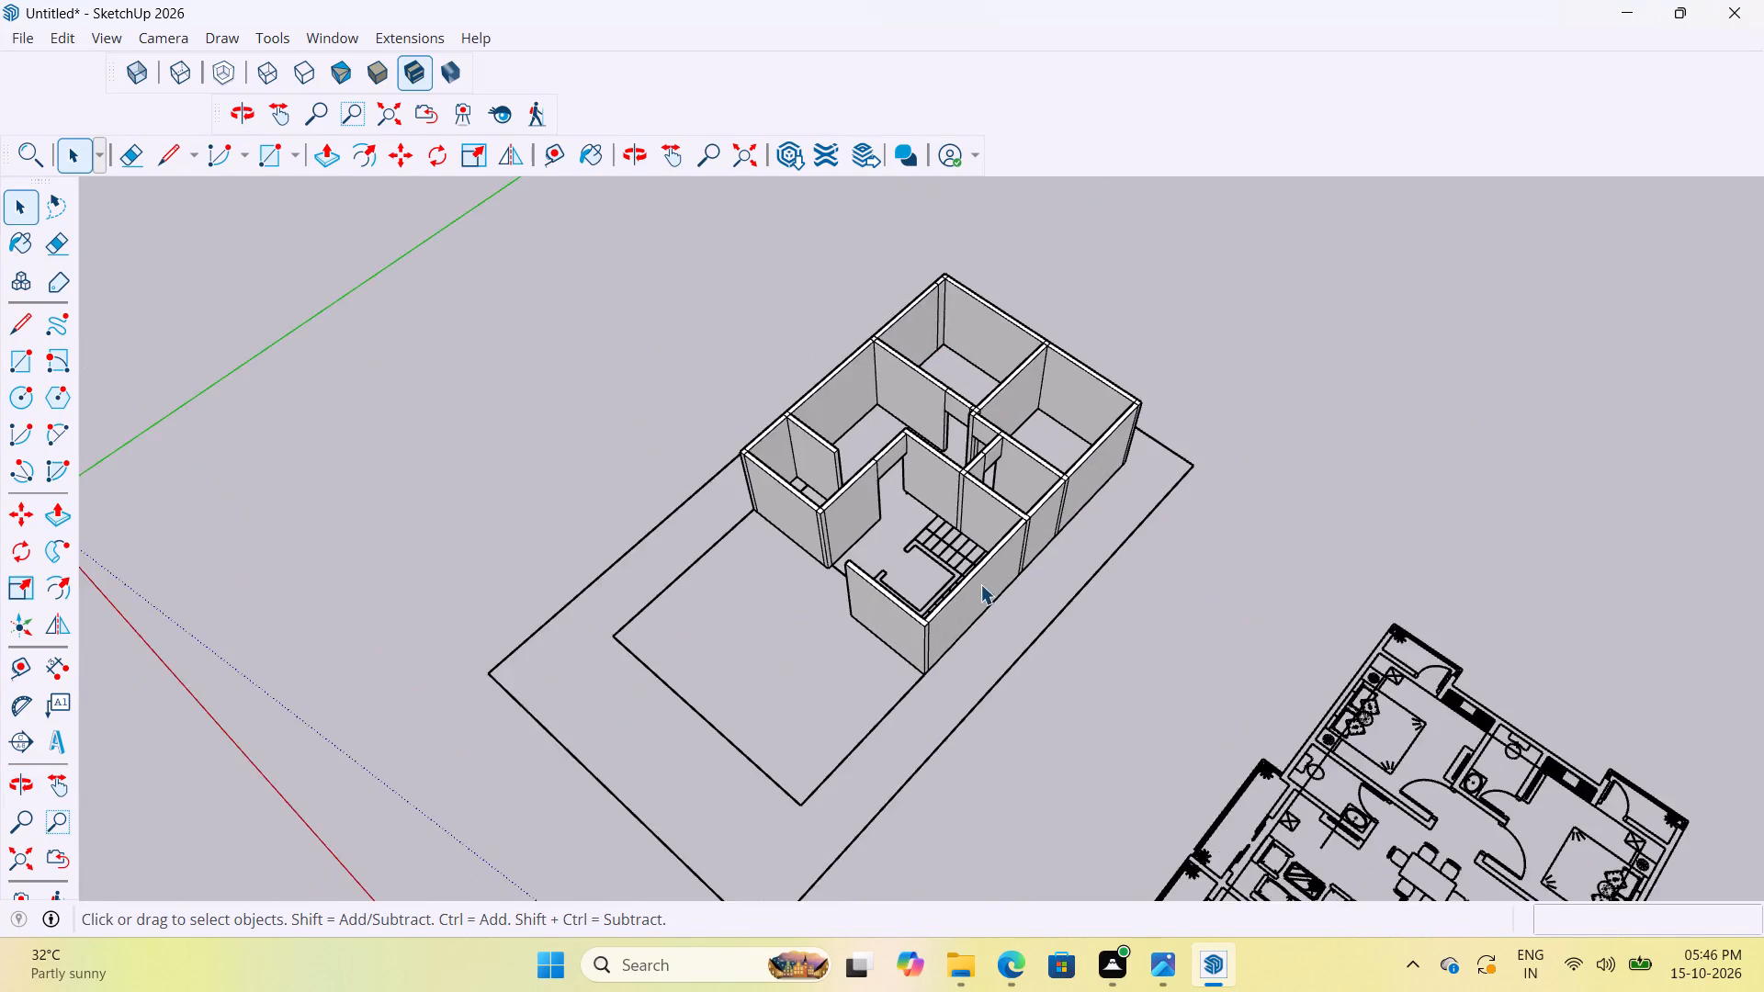
scroll(980, 584, "up", 1)
middle_click_drag(980, 584, 1123, 525)
scroll(811, 524, "down", 6)
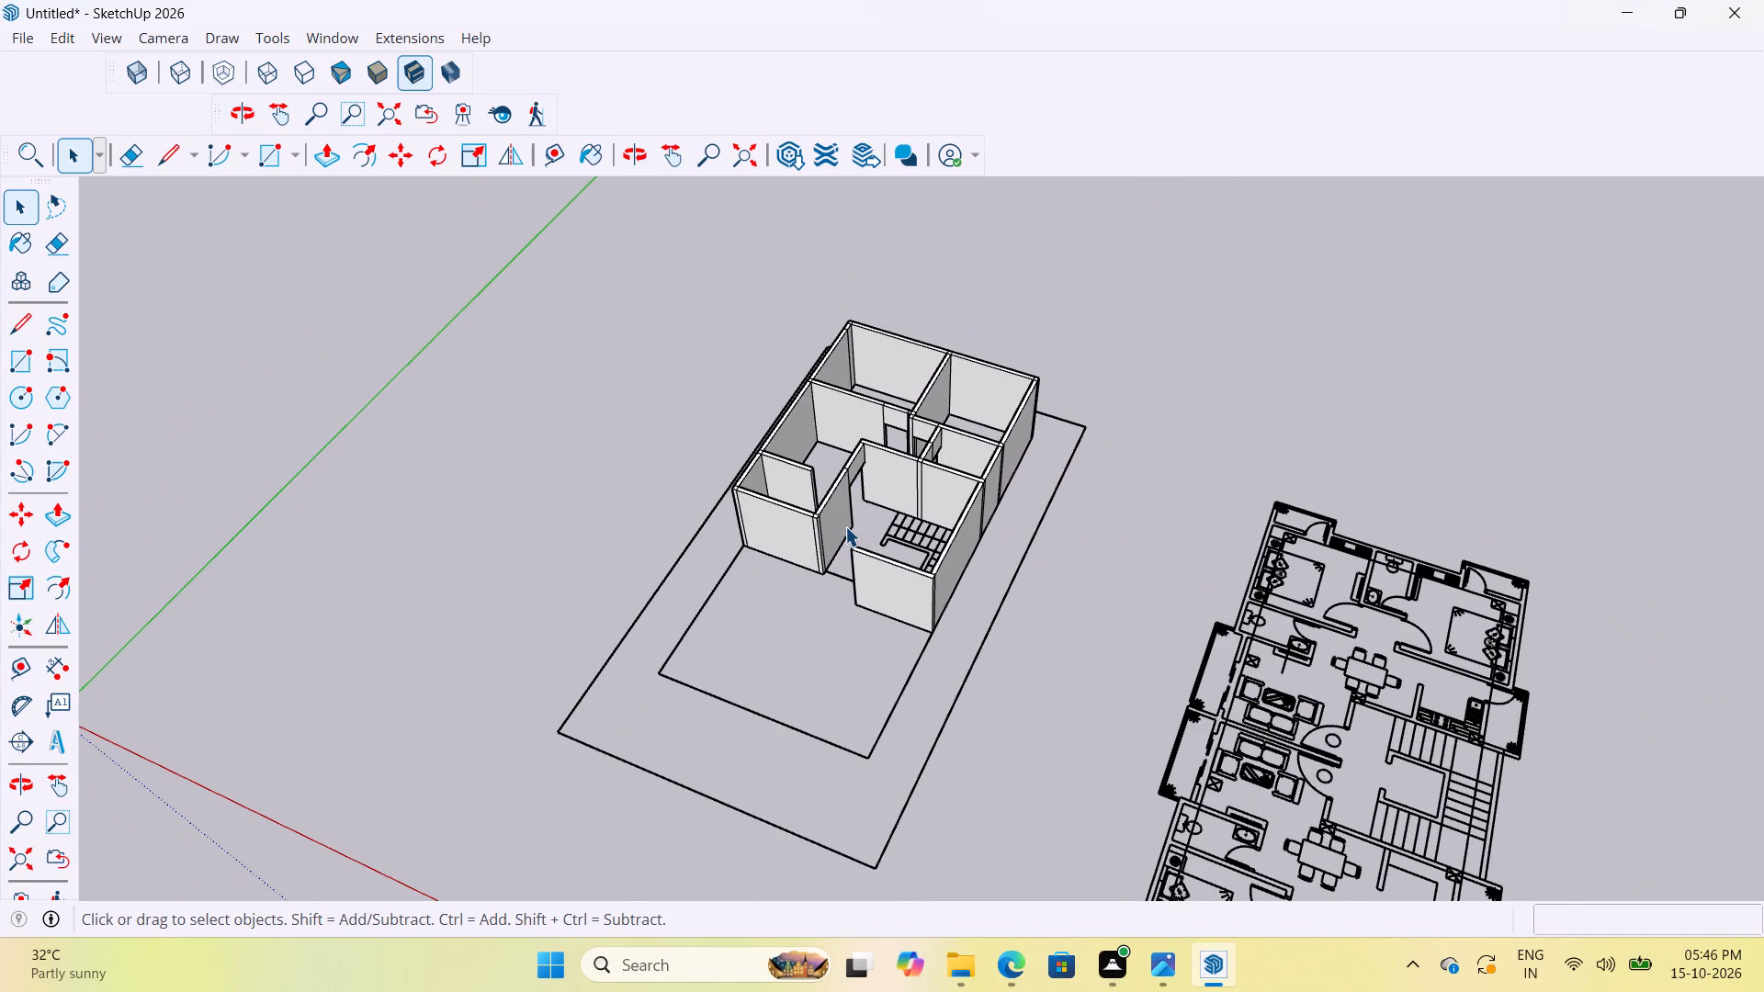
scroll(1087, 474, "down", 4)
scroll(1223, 702, "up", 6)
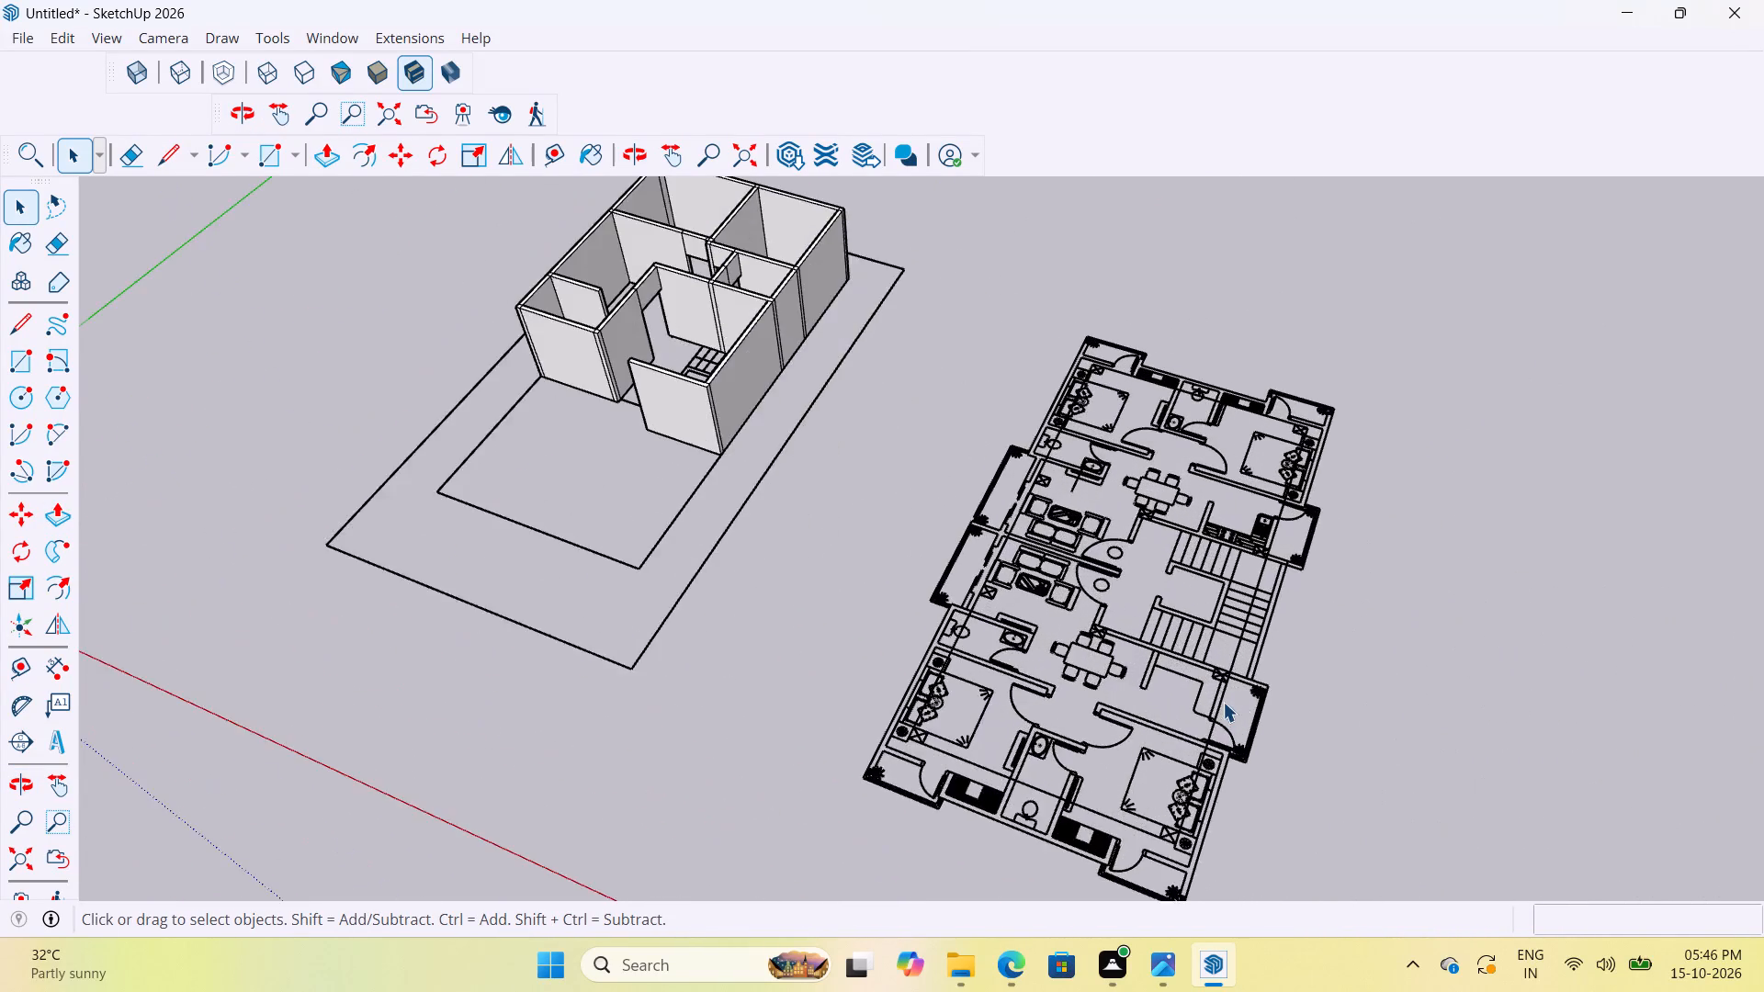
scroll(1223, 702, "up", 11)
scroll(1202, 603, "down", 5)
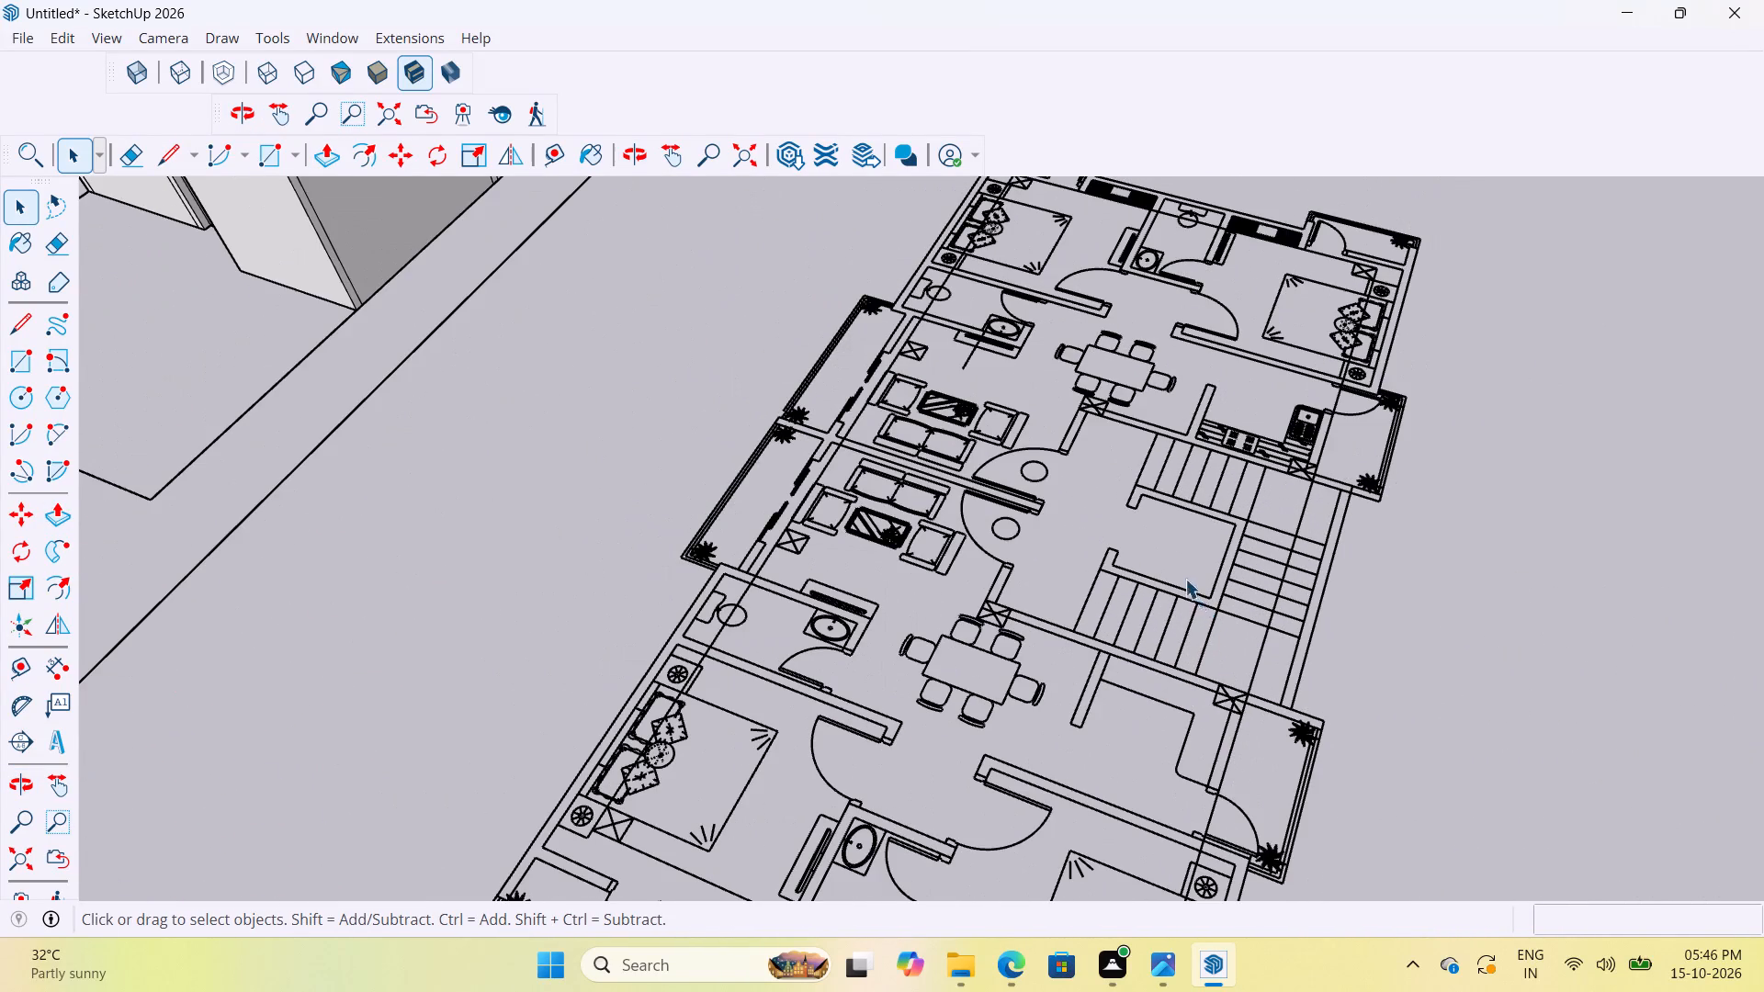
Examine the wall model's entry opening and staircase area from several sides and compare them with the furnished floor plan.
scroll(1180, 574, "down", 12)
scroll(870, 445, "up", 10)
middle_click_drag(874, 446, 915, 445)
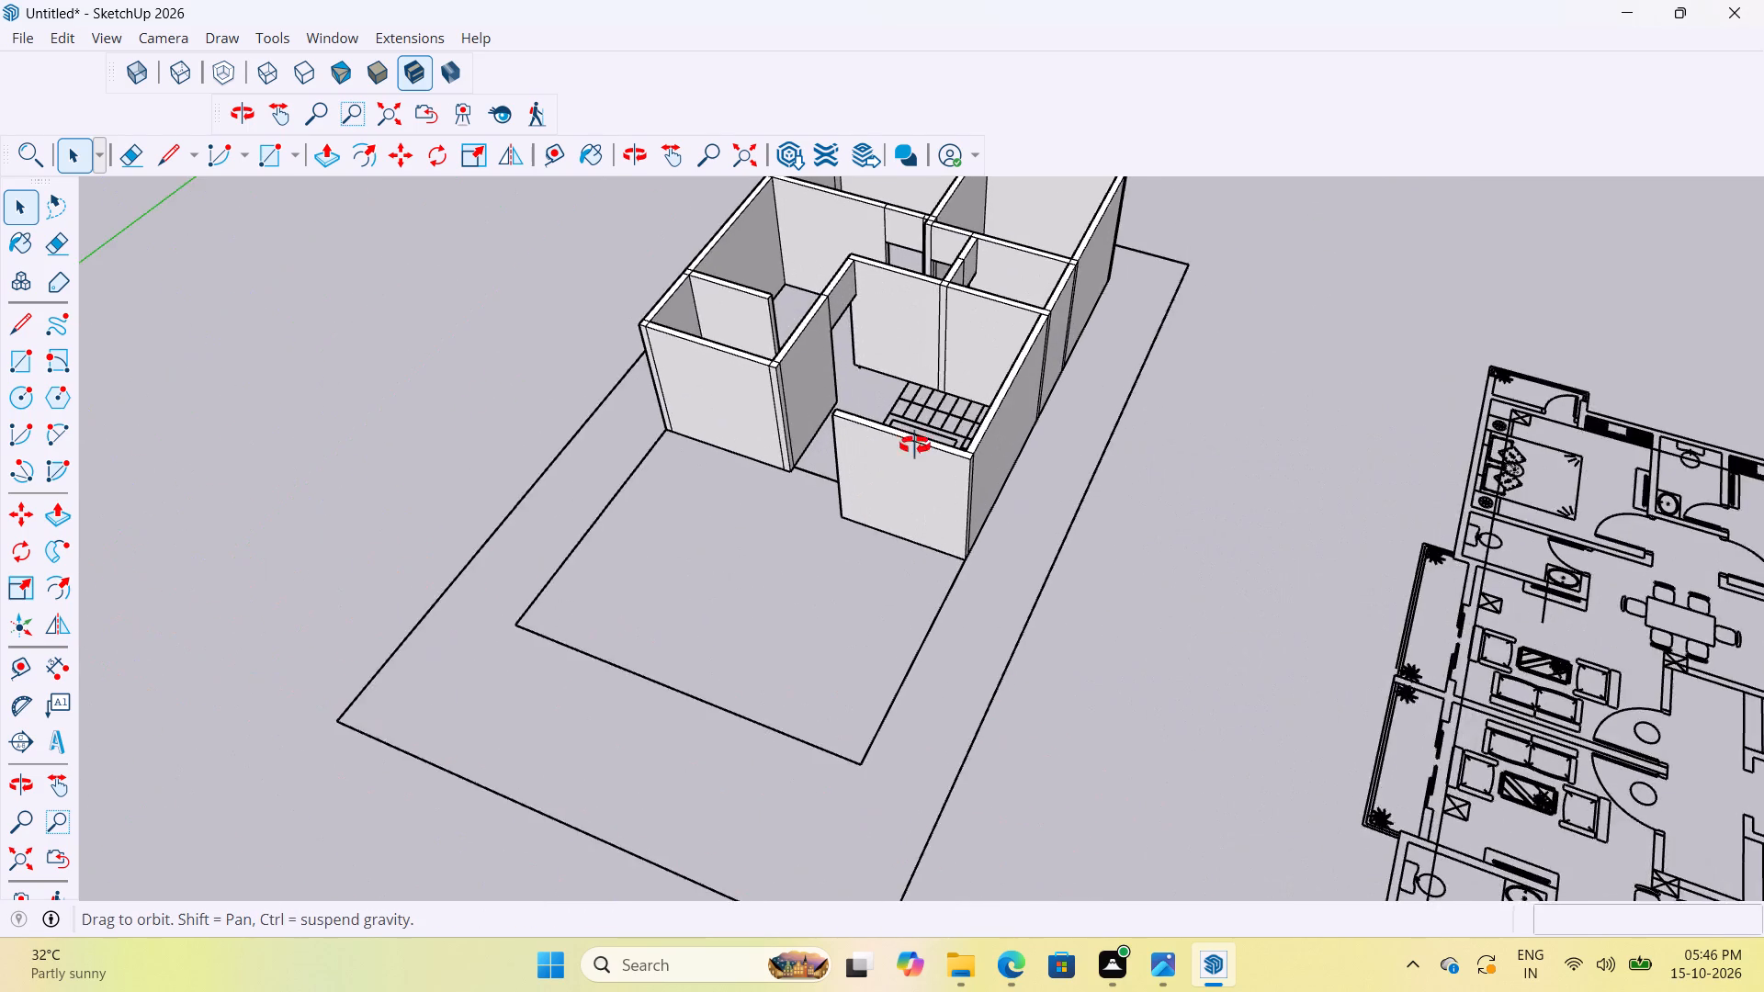
middle_click_drag(915, 445, 1481, 424)
scroll(980, 480, "up", 5)
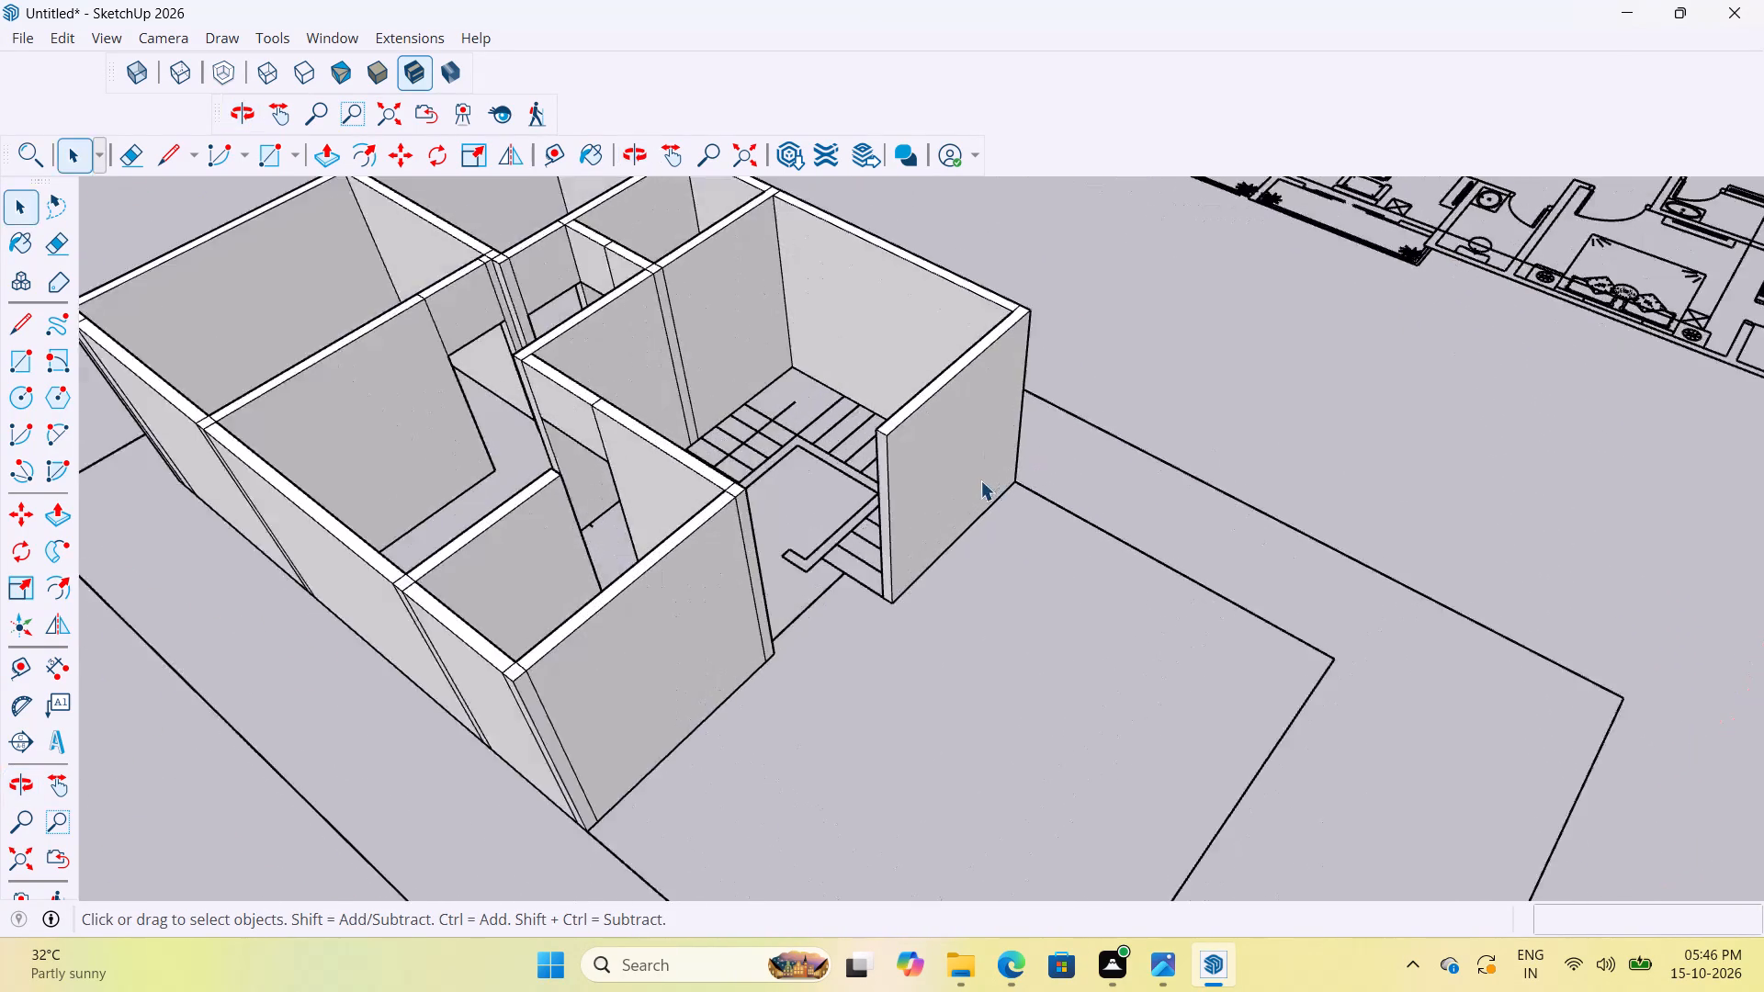
scroll(980, 480, "up", 3)
middle_click_drag(1105, 543, 718, 558)
scroll(717, 558, "up", 1)
scroll(719, 561, "down", 12)
scroll(732, 531, "up", 3)
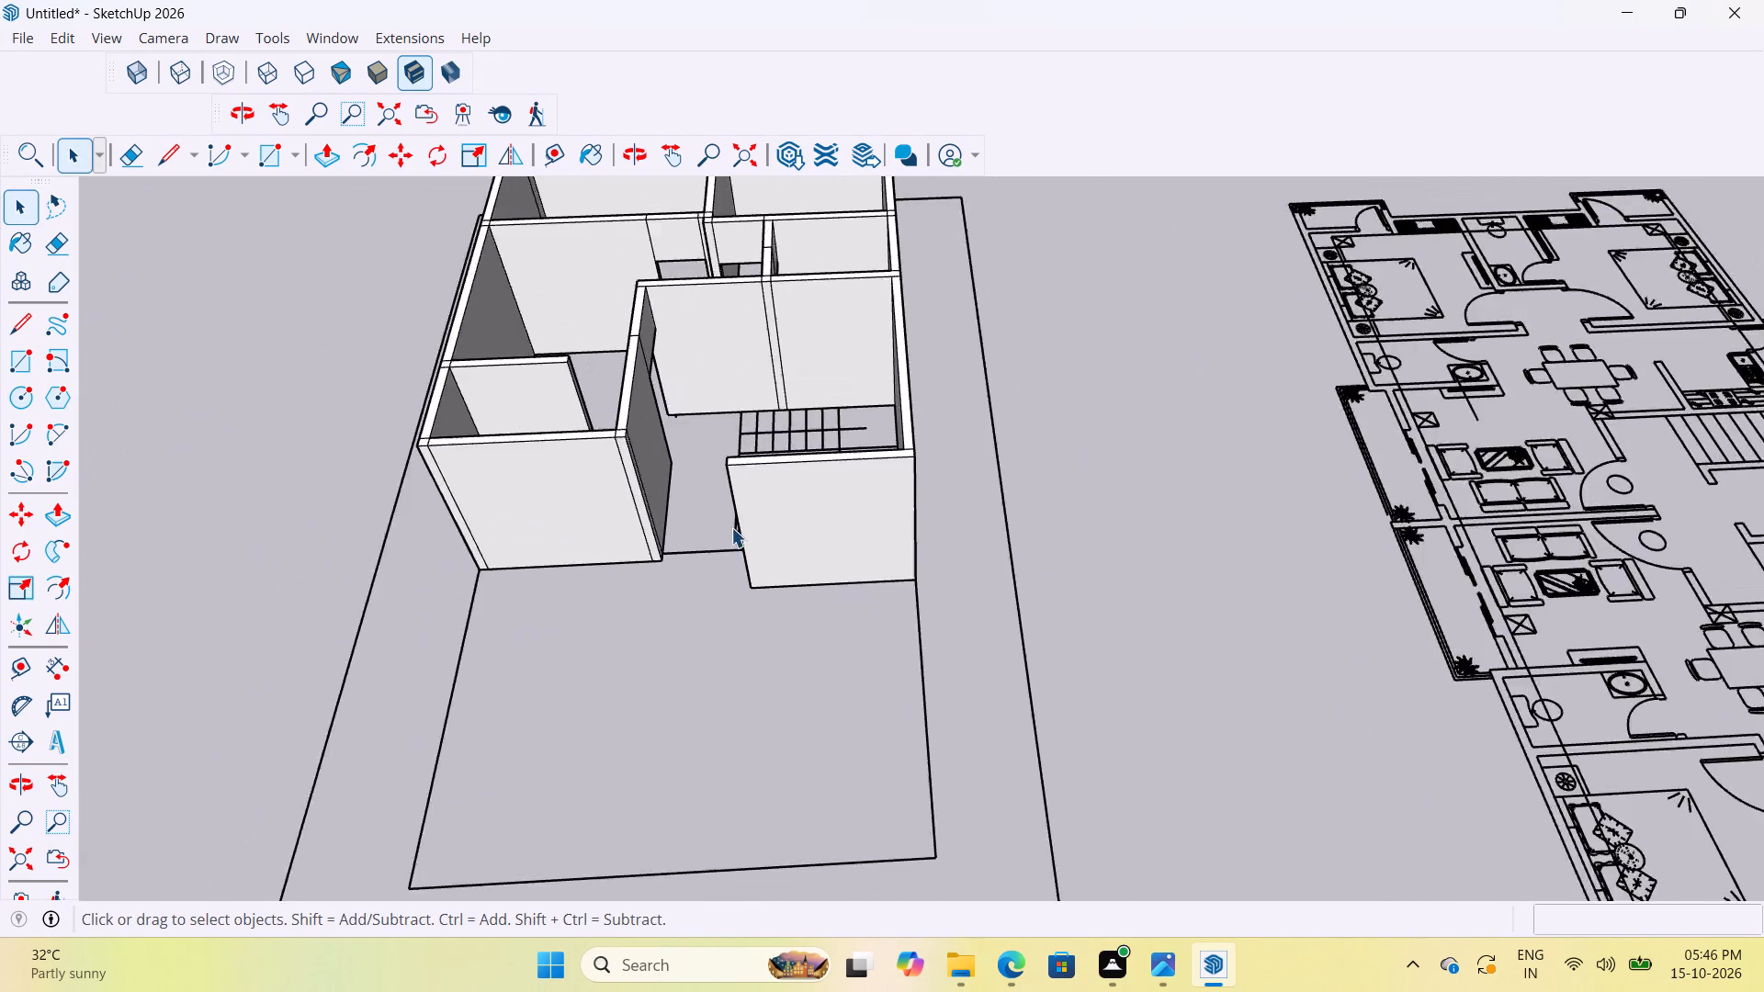
scroll(731, 527, "up", 7)
middle_click_drag(740, 516, 1172, 471)
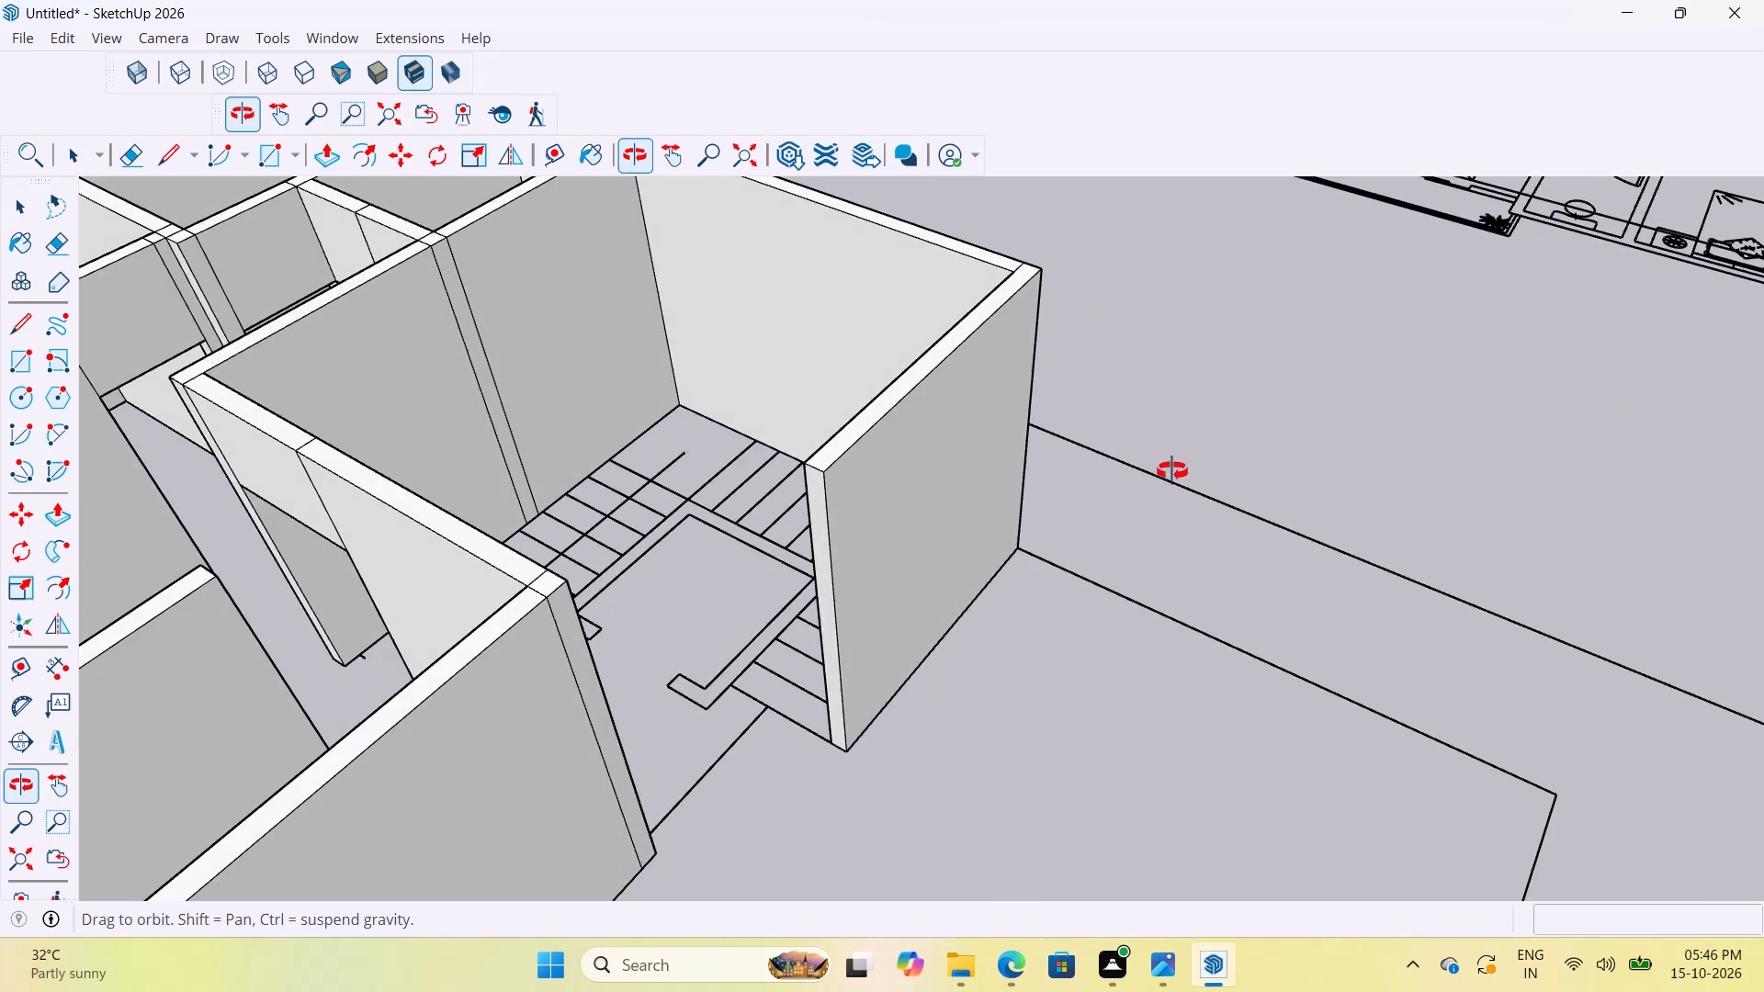
middle_click_drag(1172, 471, 923, 556)
scroll(1172, 471, "down", 1)
scroll(501, 592, "down", 6)
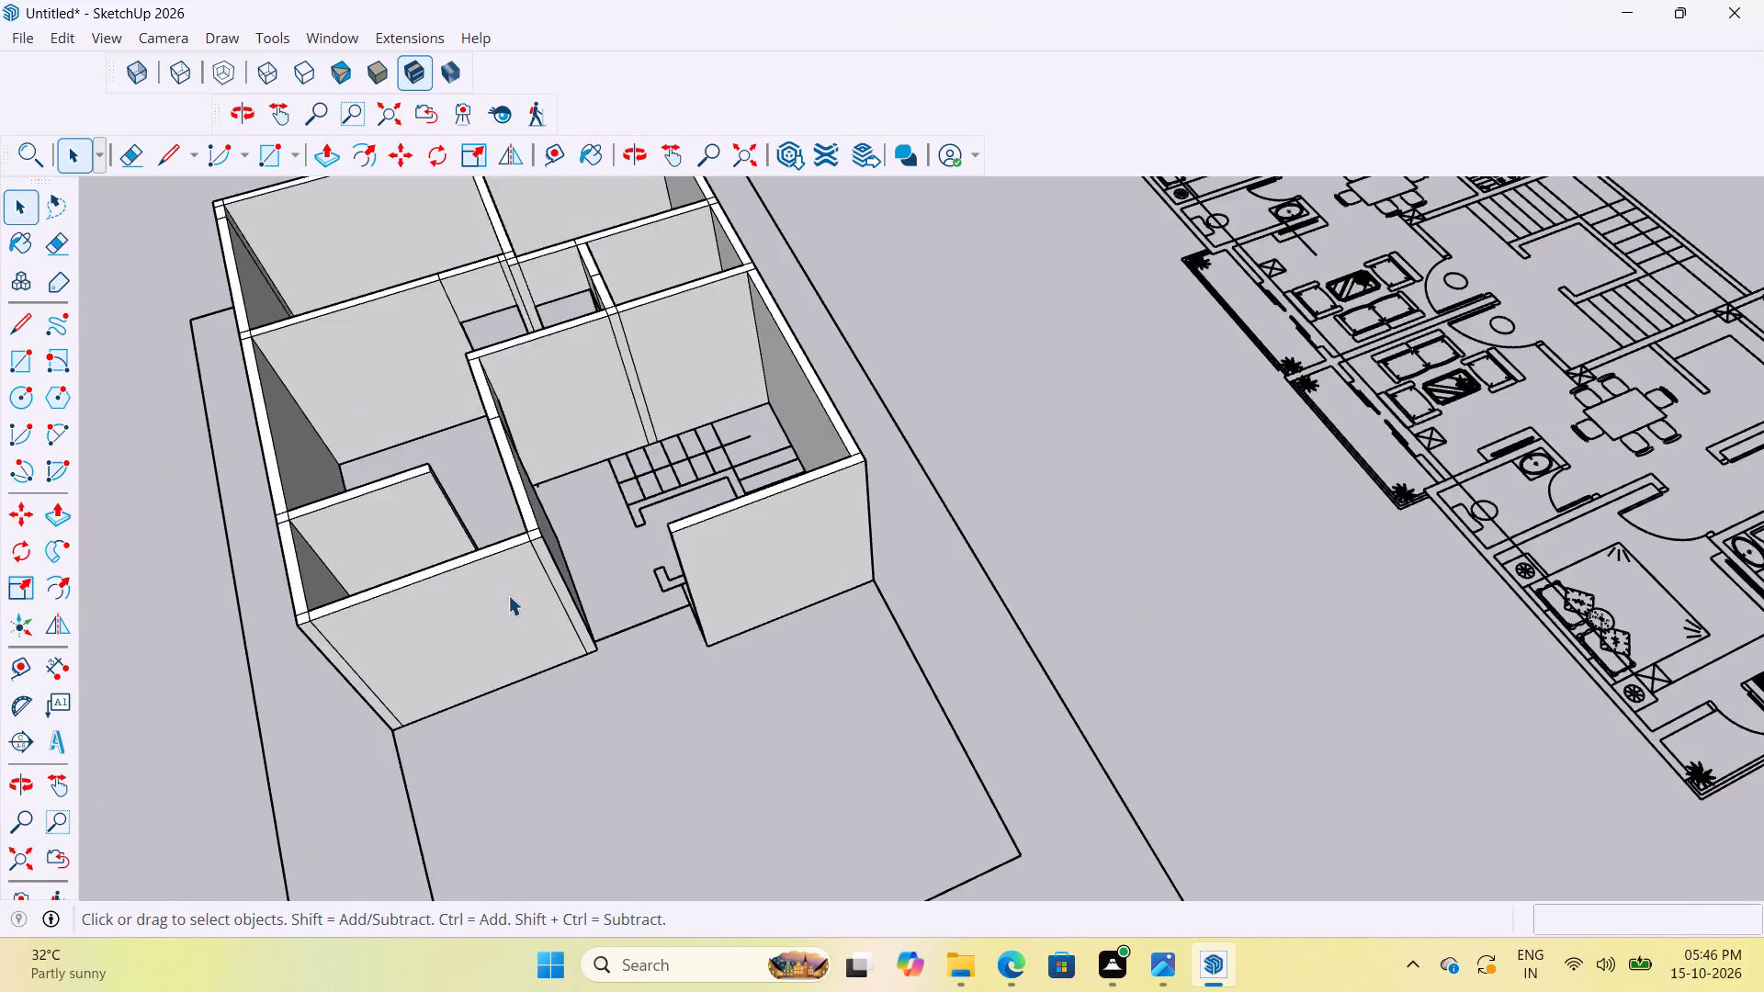
scroll(517, 595, "down", 6)
scroll(988, 488, "up", 8)
middle_click_drag(1211, 570, 1101, 570)
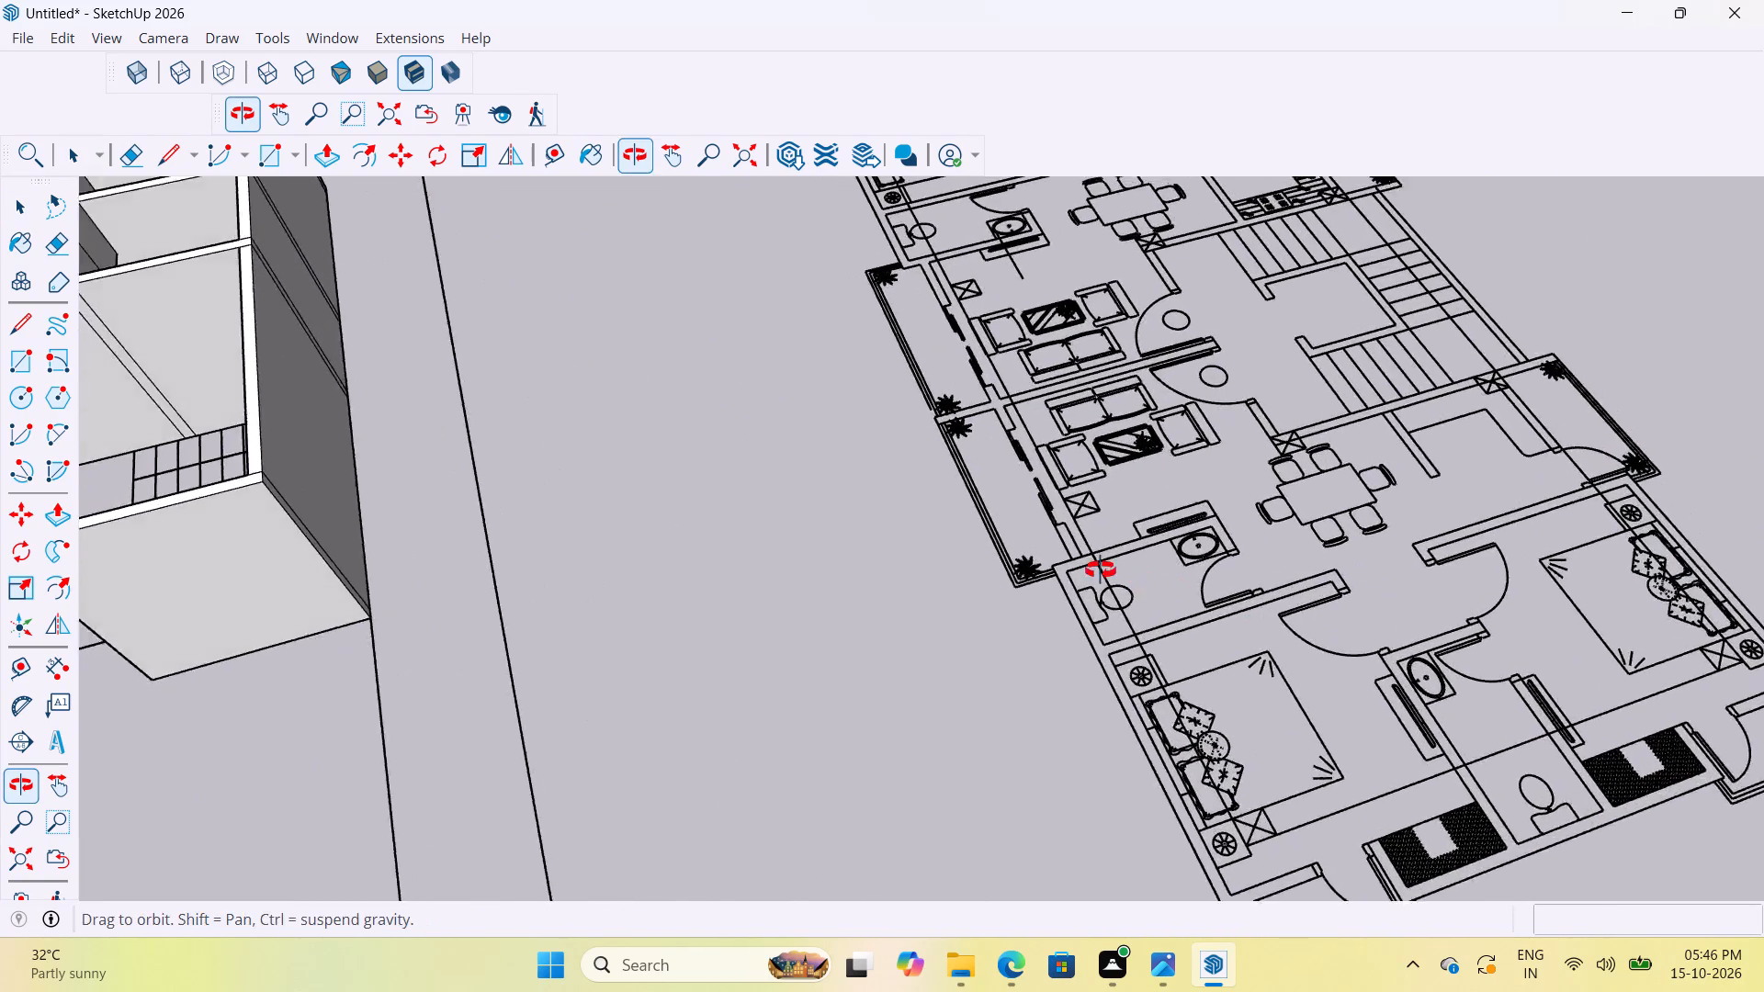
middle_click_drag(1101, 570, 929, 570)
scroll(867, 575, "down", 12)
scroll(714, 430, "up", 10)
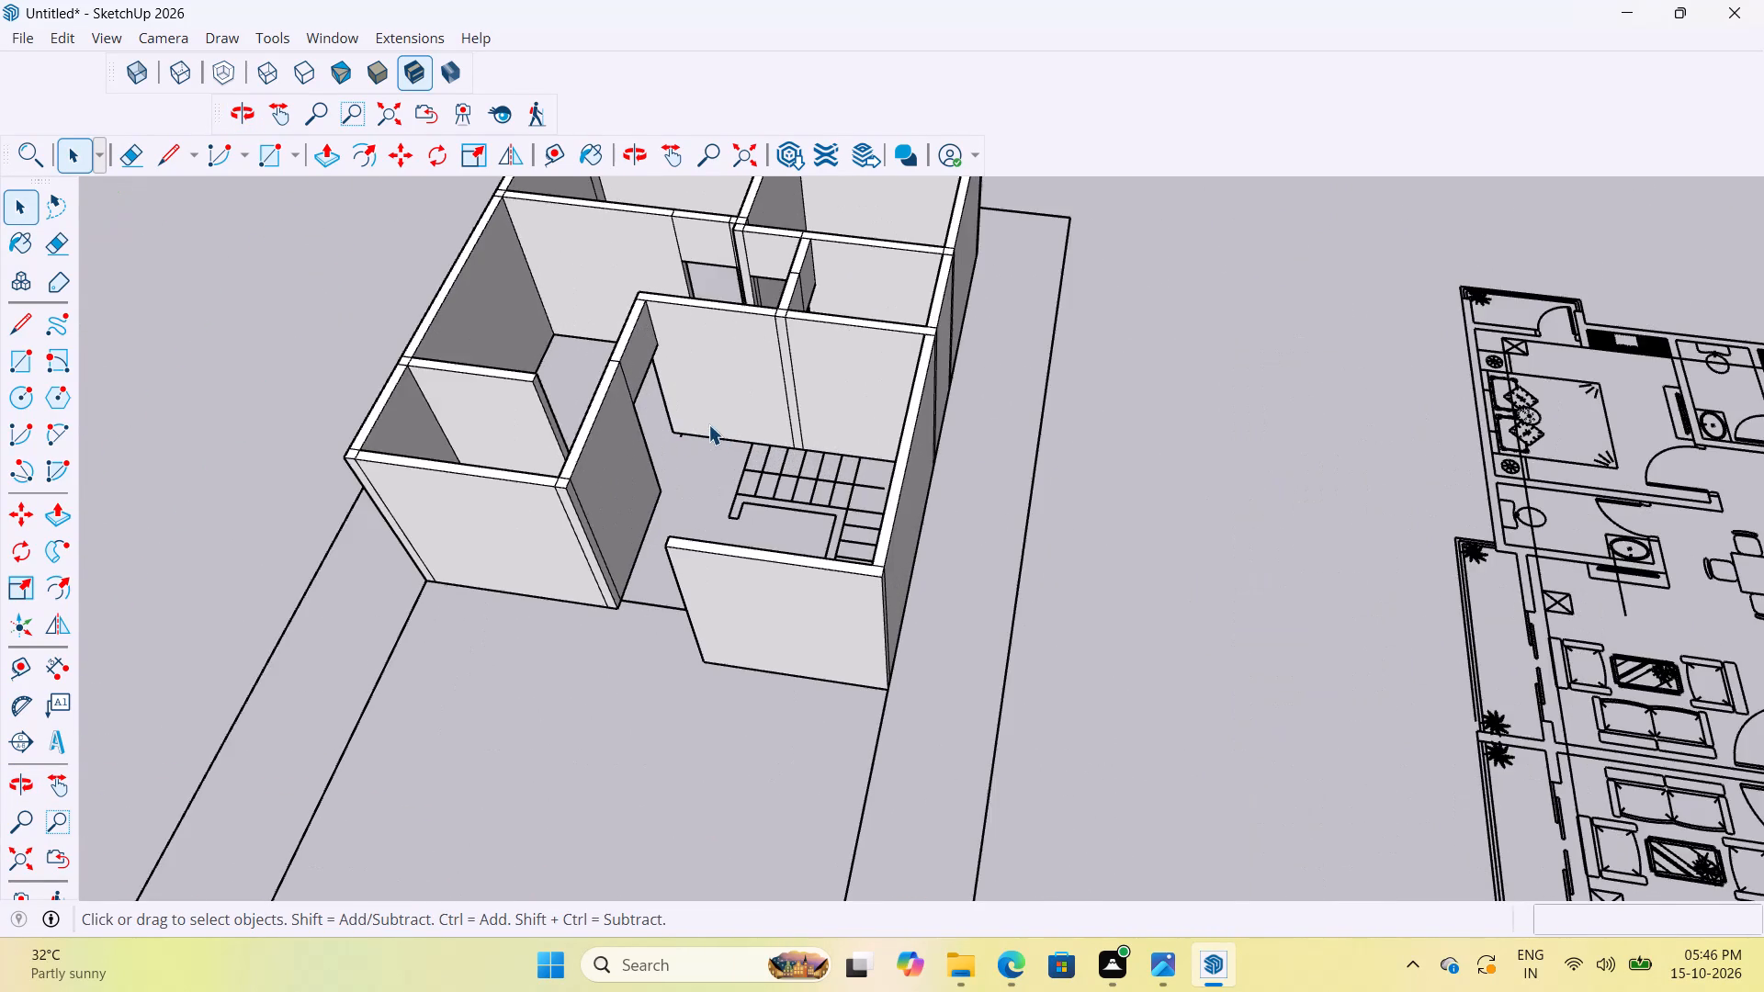
scroll(707, 434, "down", 6)
scroll(729, 497, "up", 9)
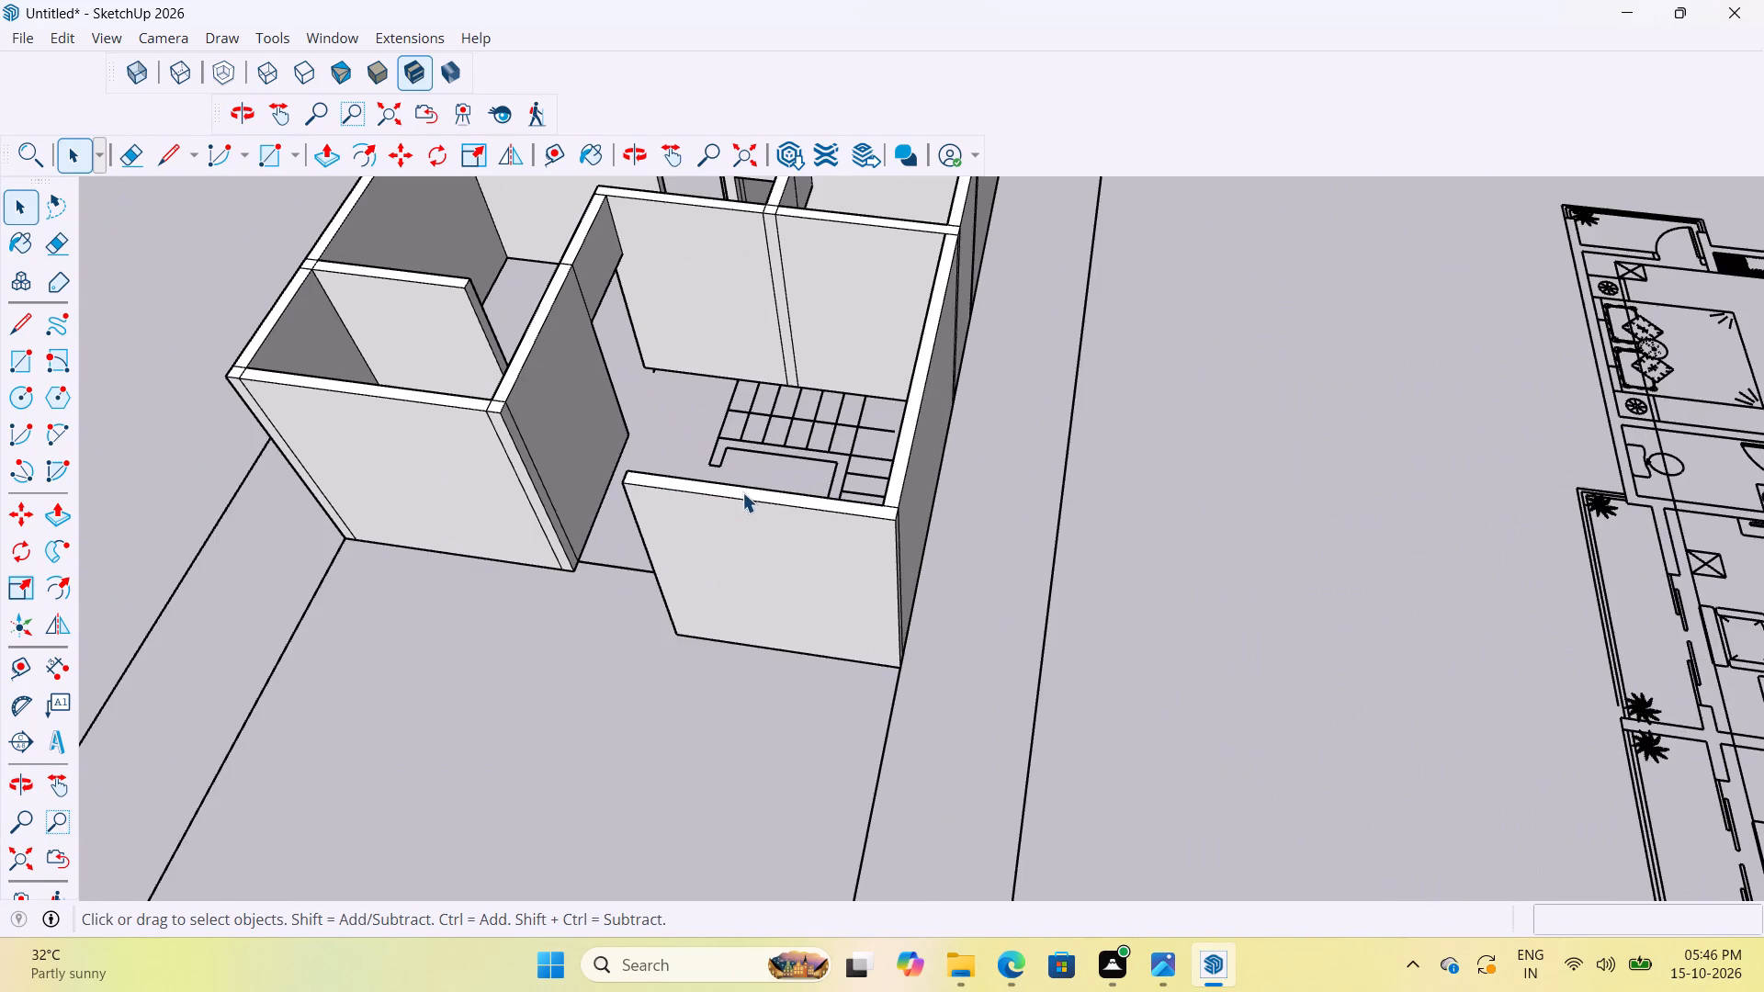
scroll(762, 481, "up", 5)
scroll(767, 466, "down", 6)
scroll(783, 470, "up", 1)
middle_click_drag(783, 470, 1007, 494)
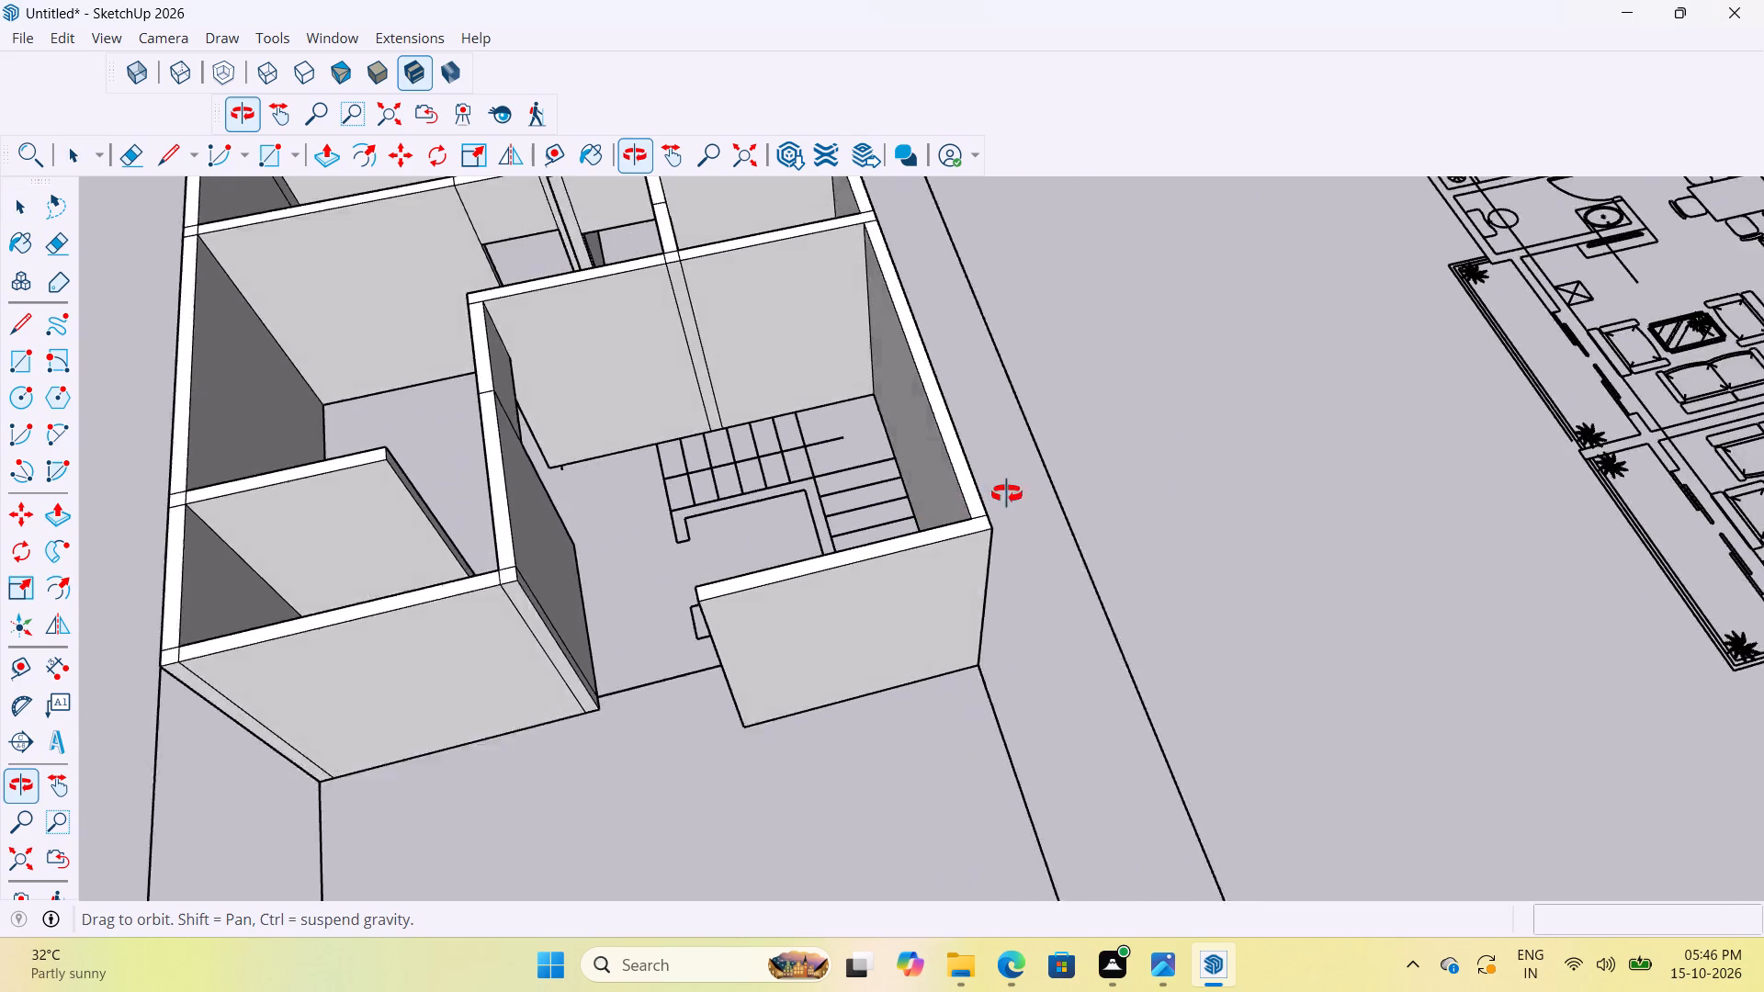
middle_click_drag(1007, 494, 1049, 502)
scroll(848, 596, "down", 5)
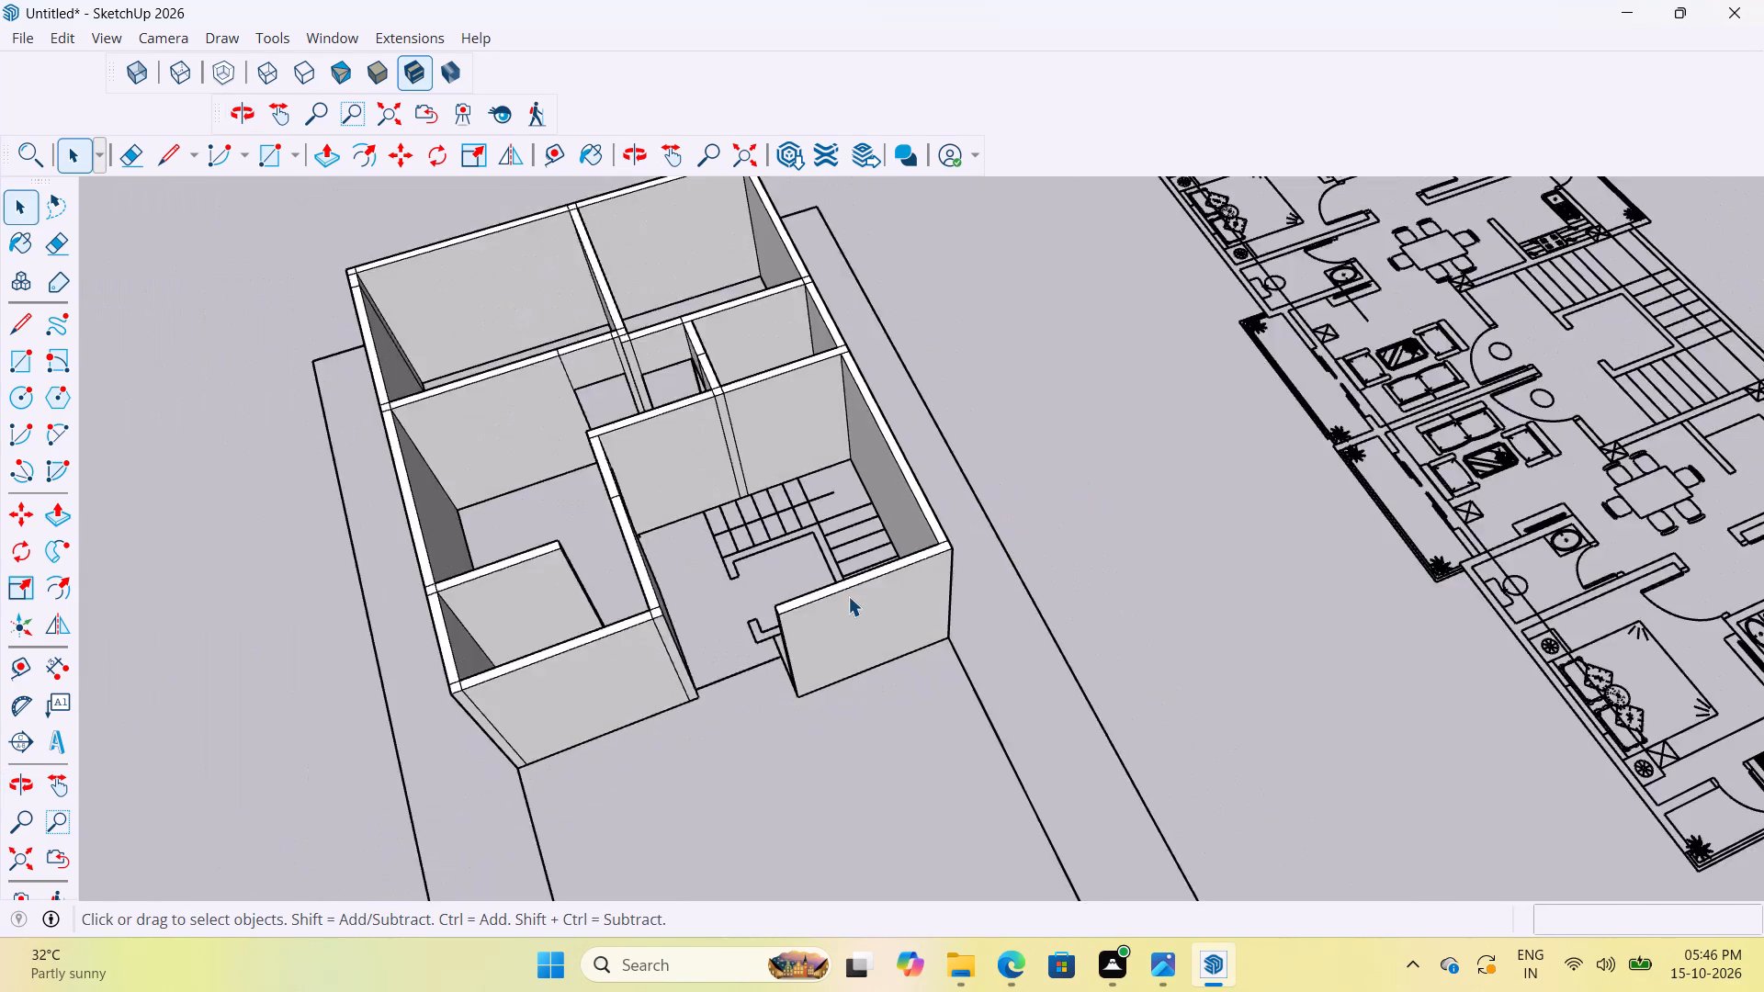
scroll(848, 596, "down", 13)
middle_click_drag(1195, 580, 897, 630)
scroll(883, 633, "up", 3)
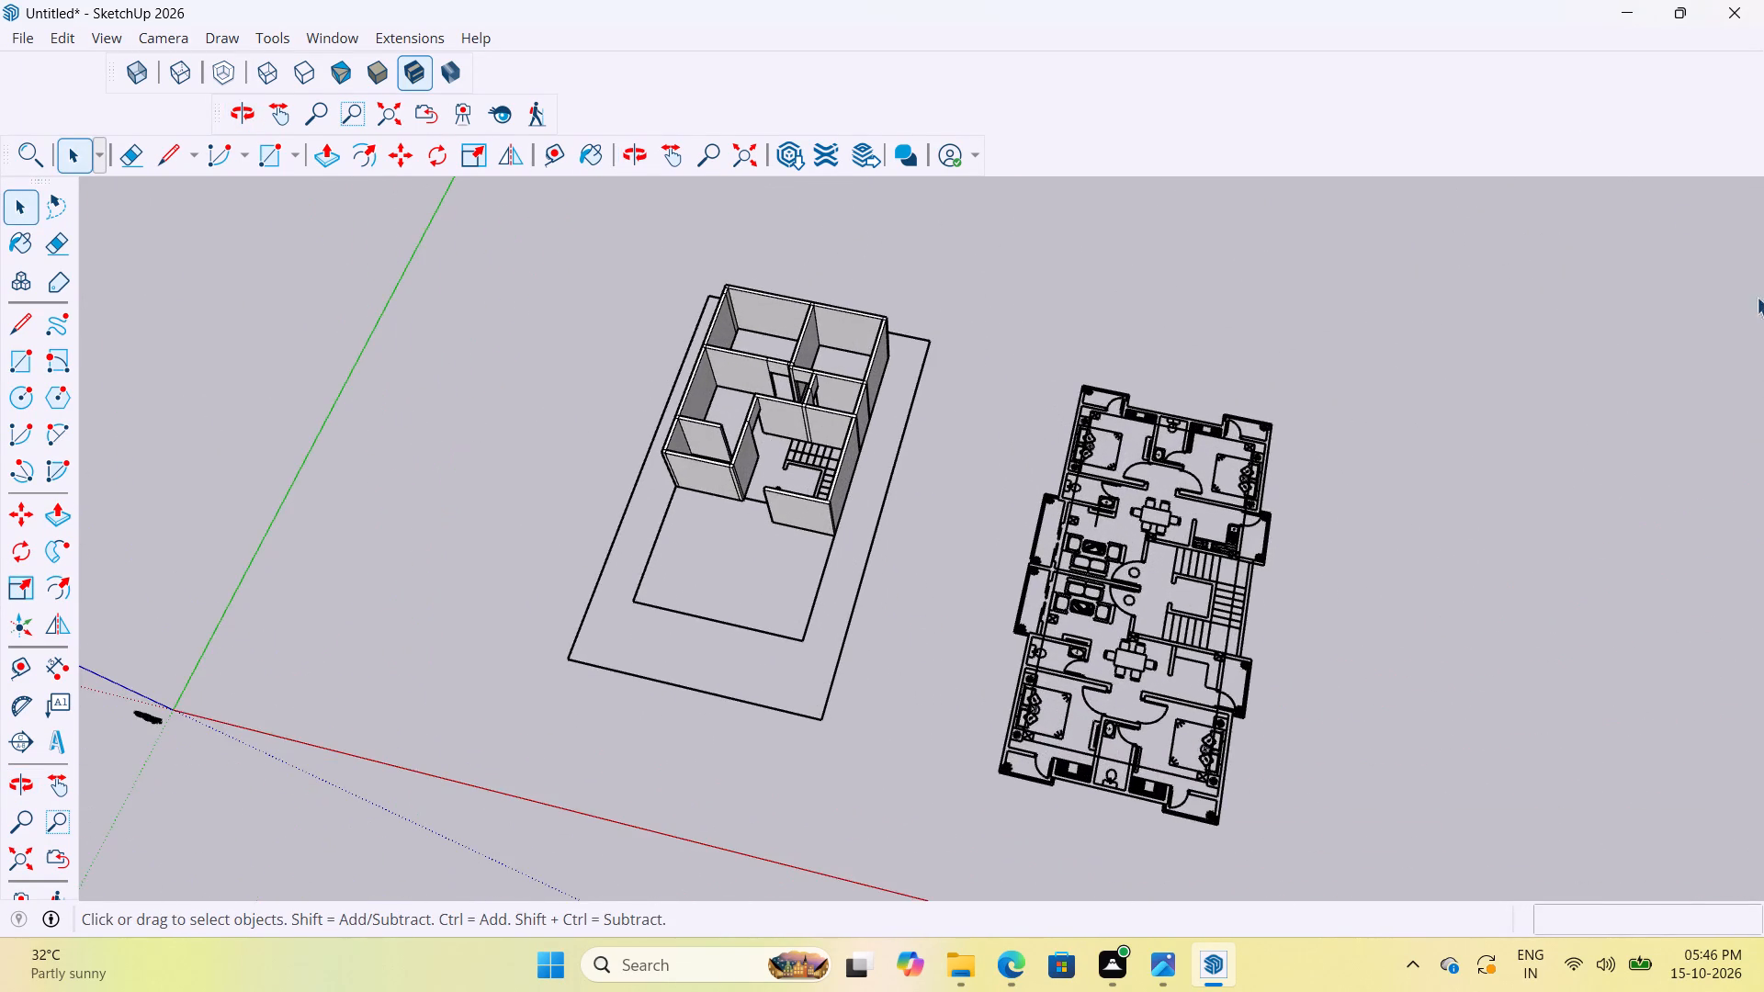
In the furnished floor plan's group, measure the parapet thickness at the corner balcony with the potted plant beside the bedroom.
scroll(1317, 345, "up", 9)
scroll(1023, 277, "down", 6)
scroll(1054, 448, "up", 8)
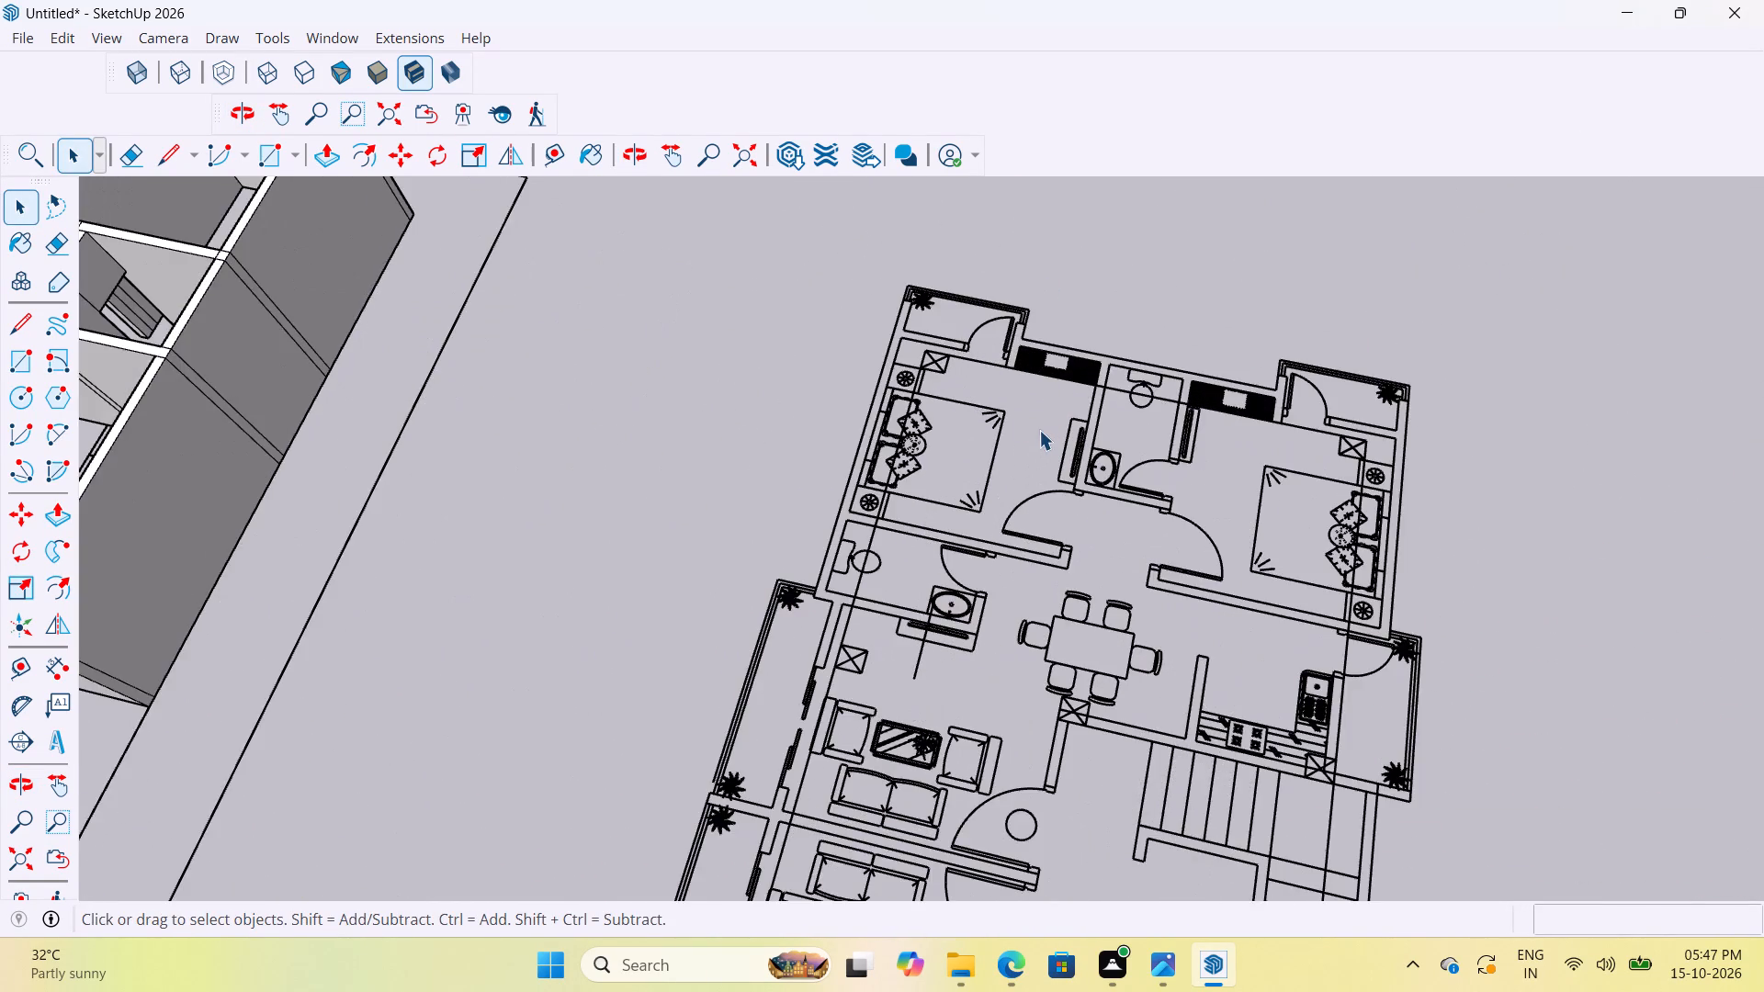
middle_click_drag(1039, 430, 1181, 372)
scroll(1026, 324, "up", 18)
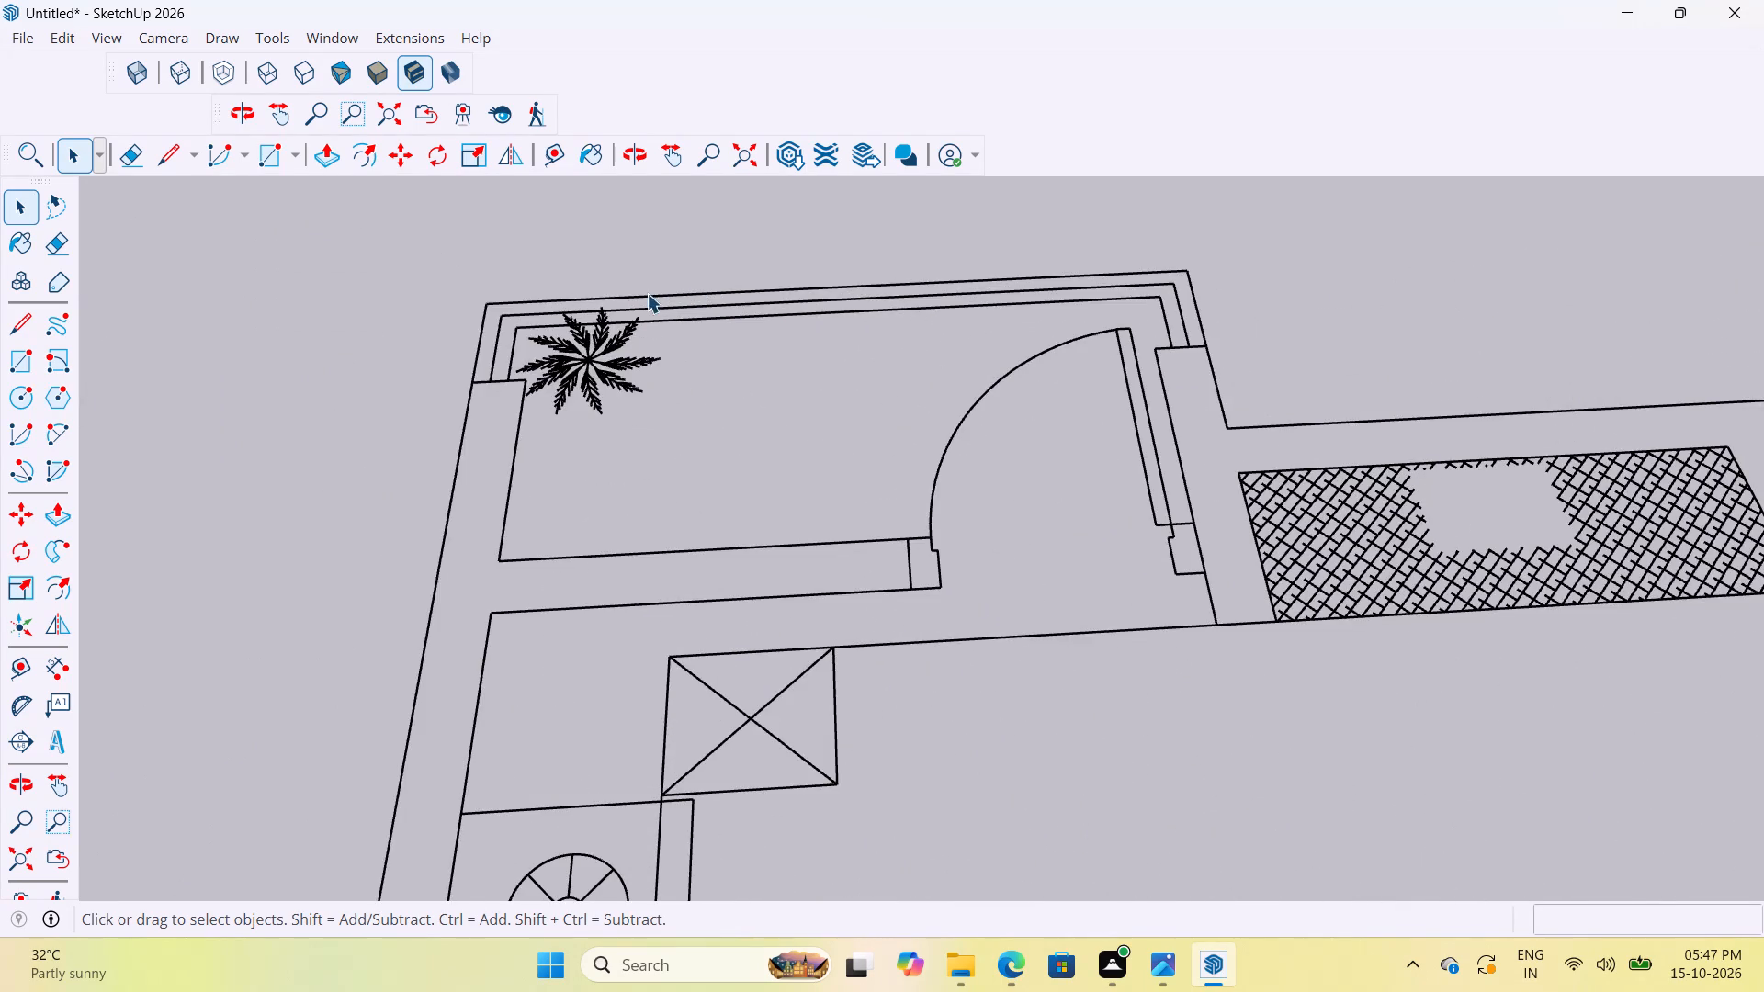
scroll(804, 311, "down", 6)
double_click(728, 310)
scroll(645, 344, "up", 3)
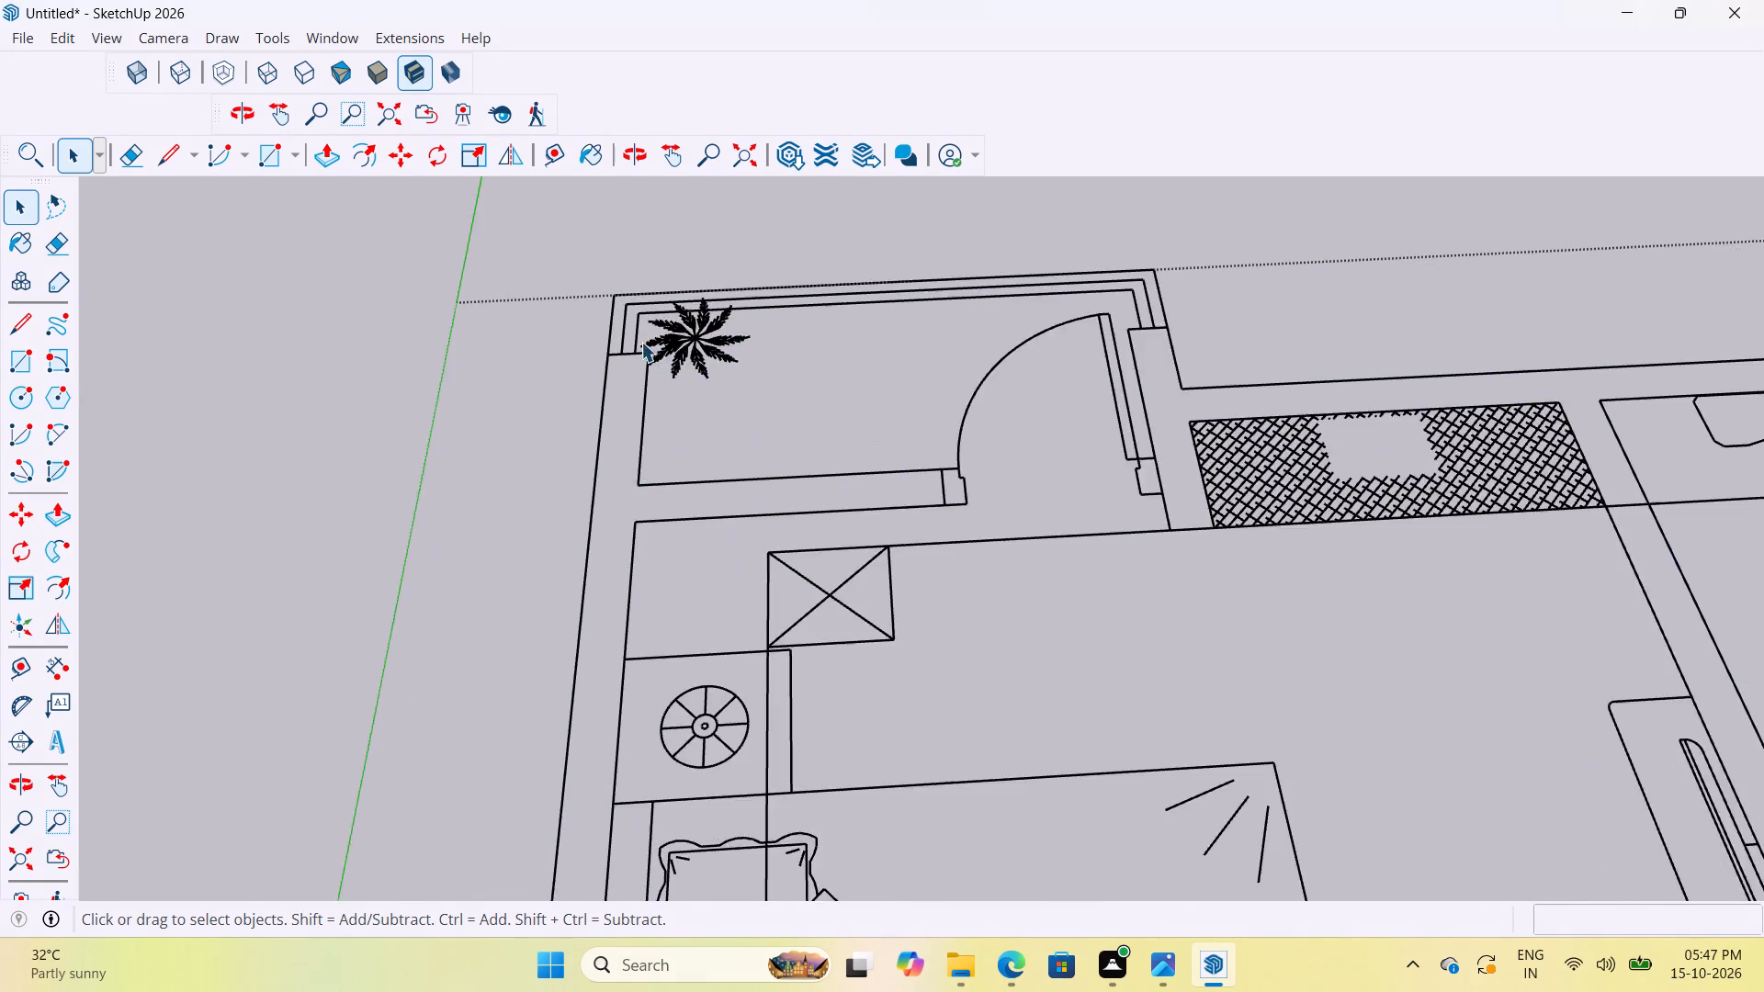
scroll(641, 342, "up", 6)
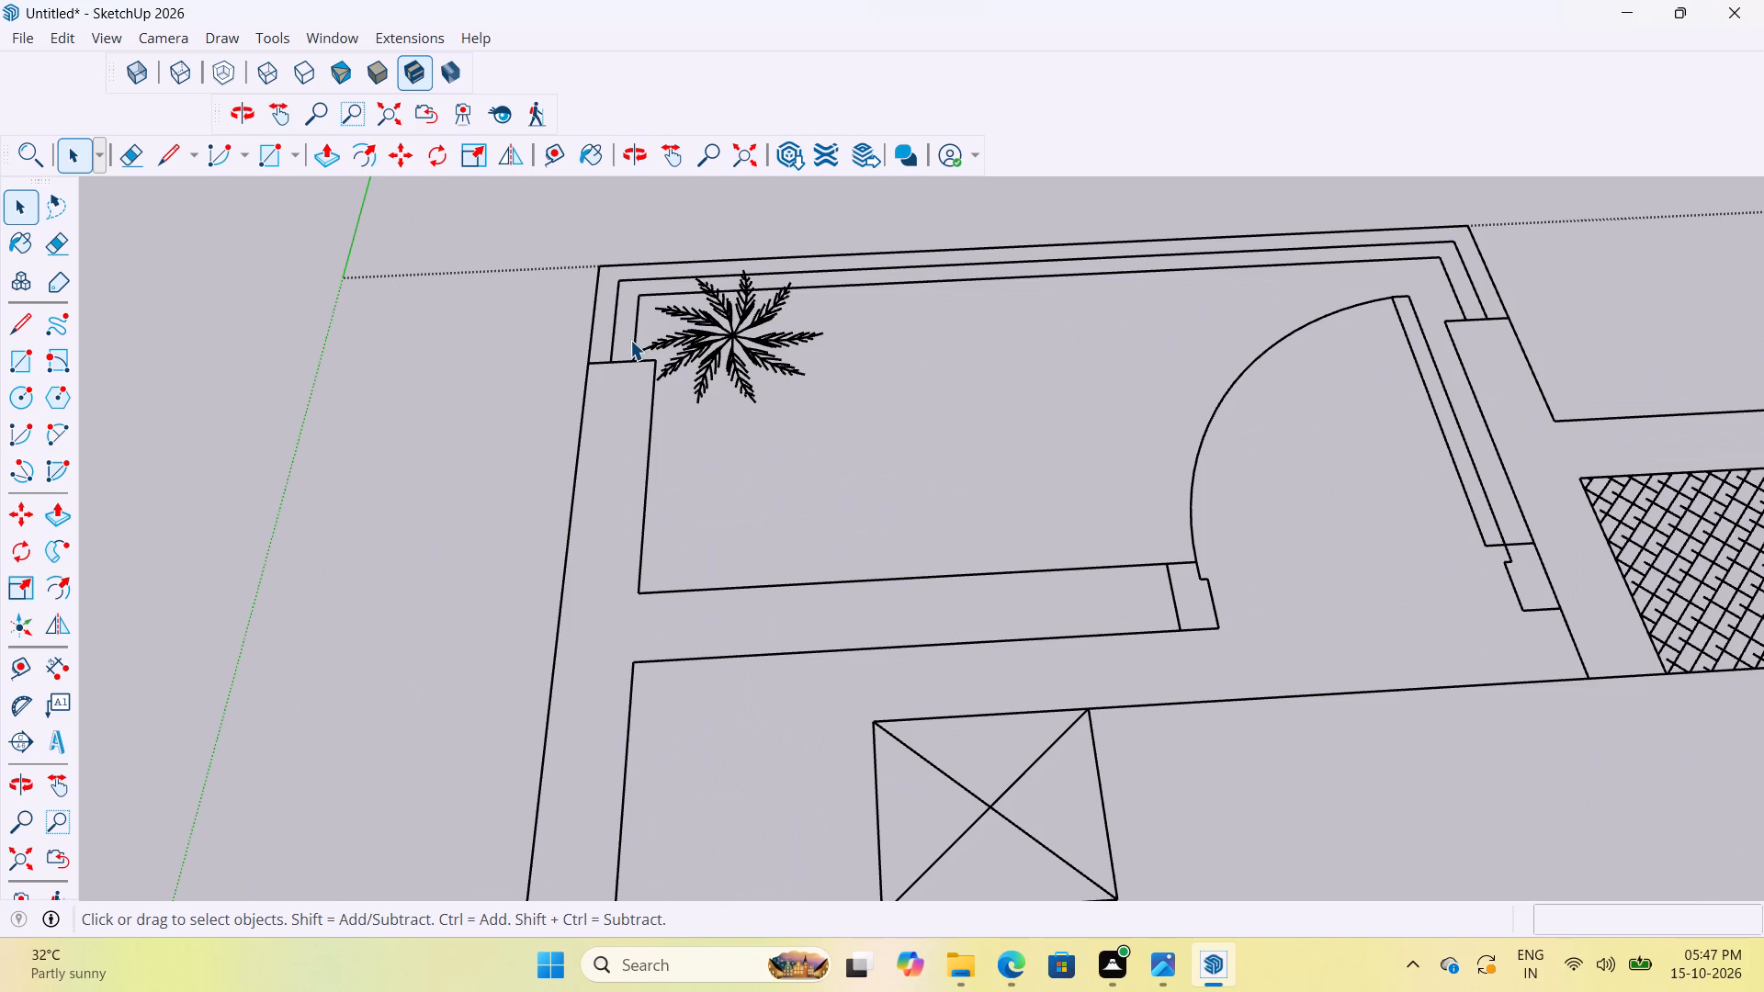
scroll(664, 451, "down", 4)
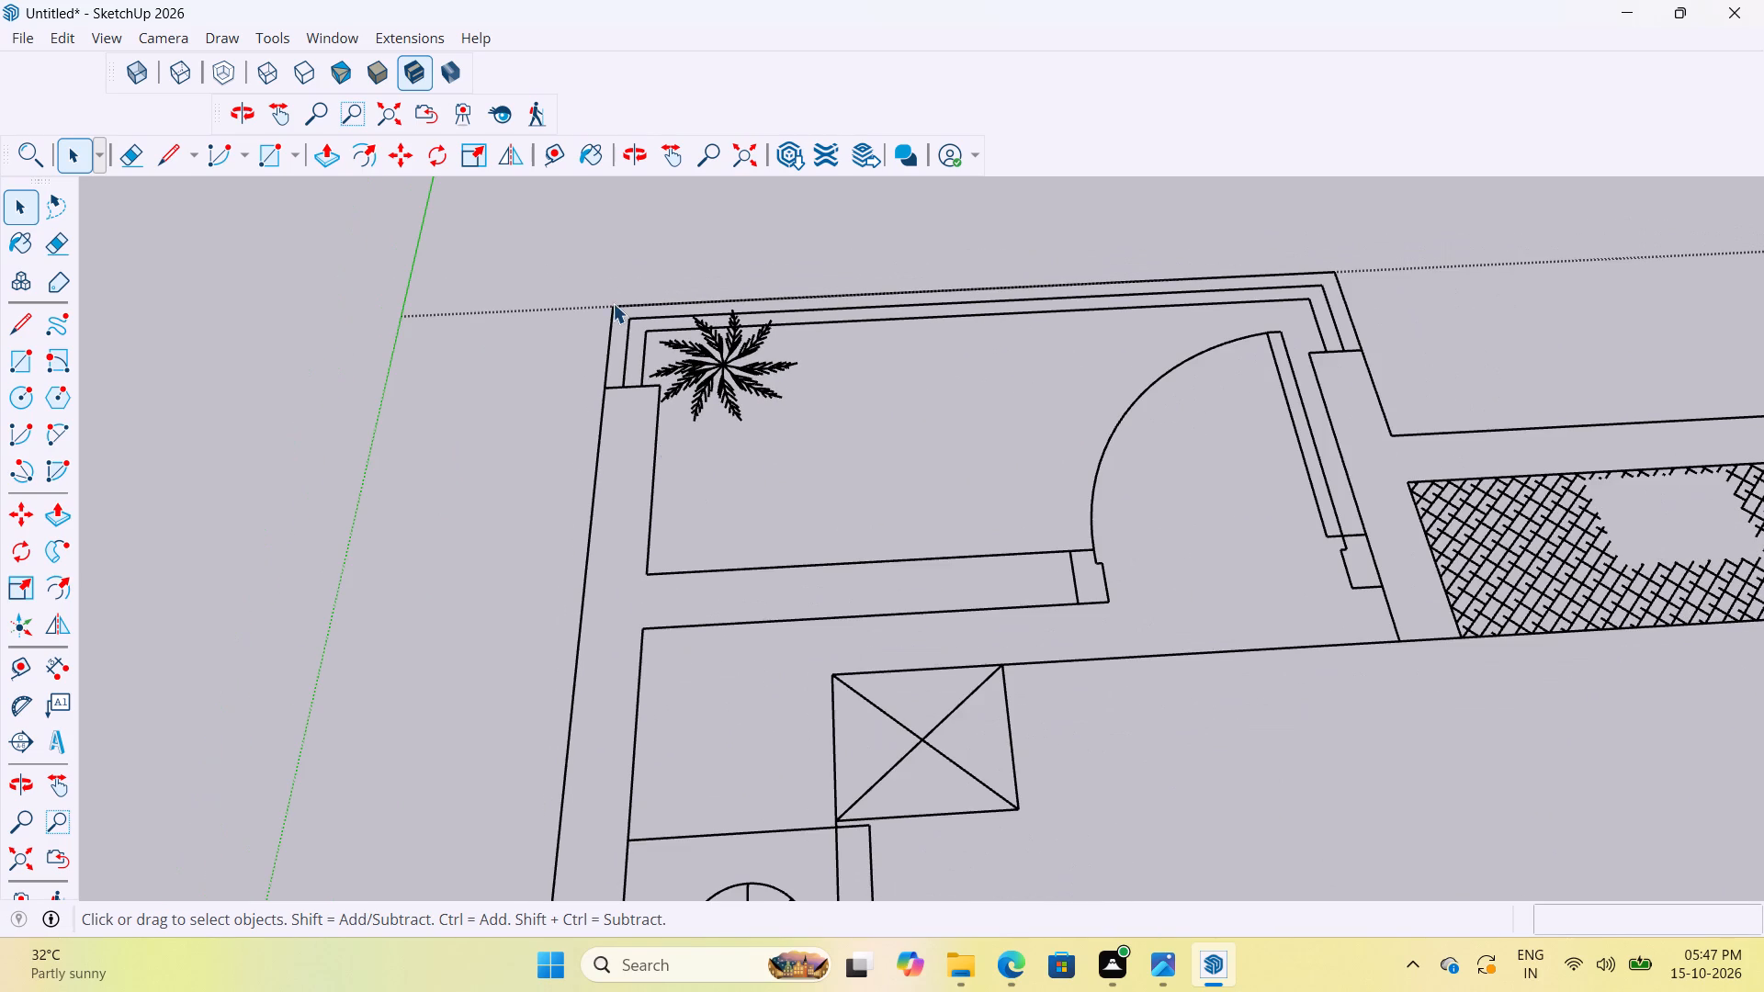
scroll(613, 303, "up", 18)
key("t")
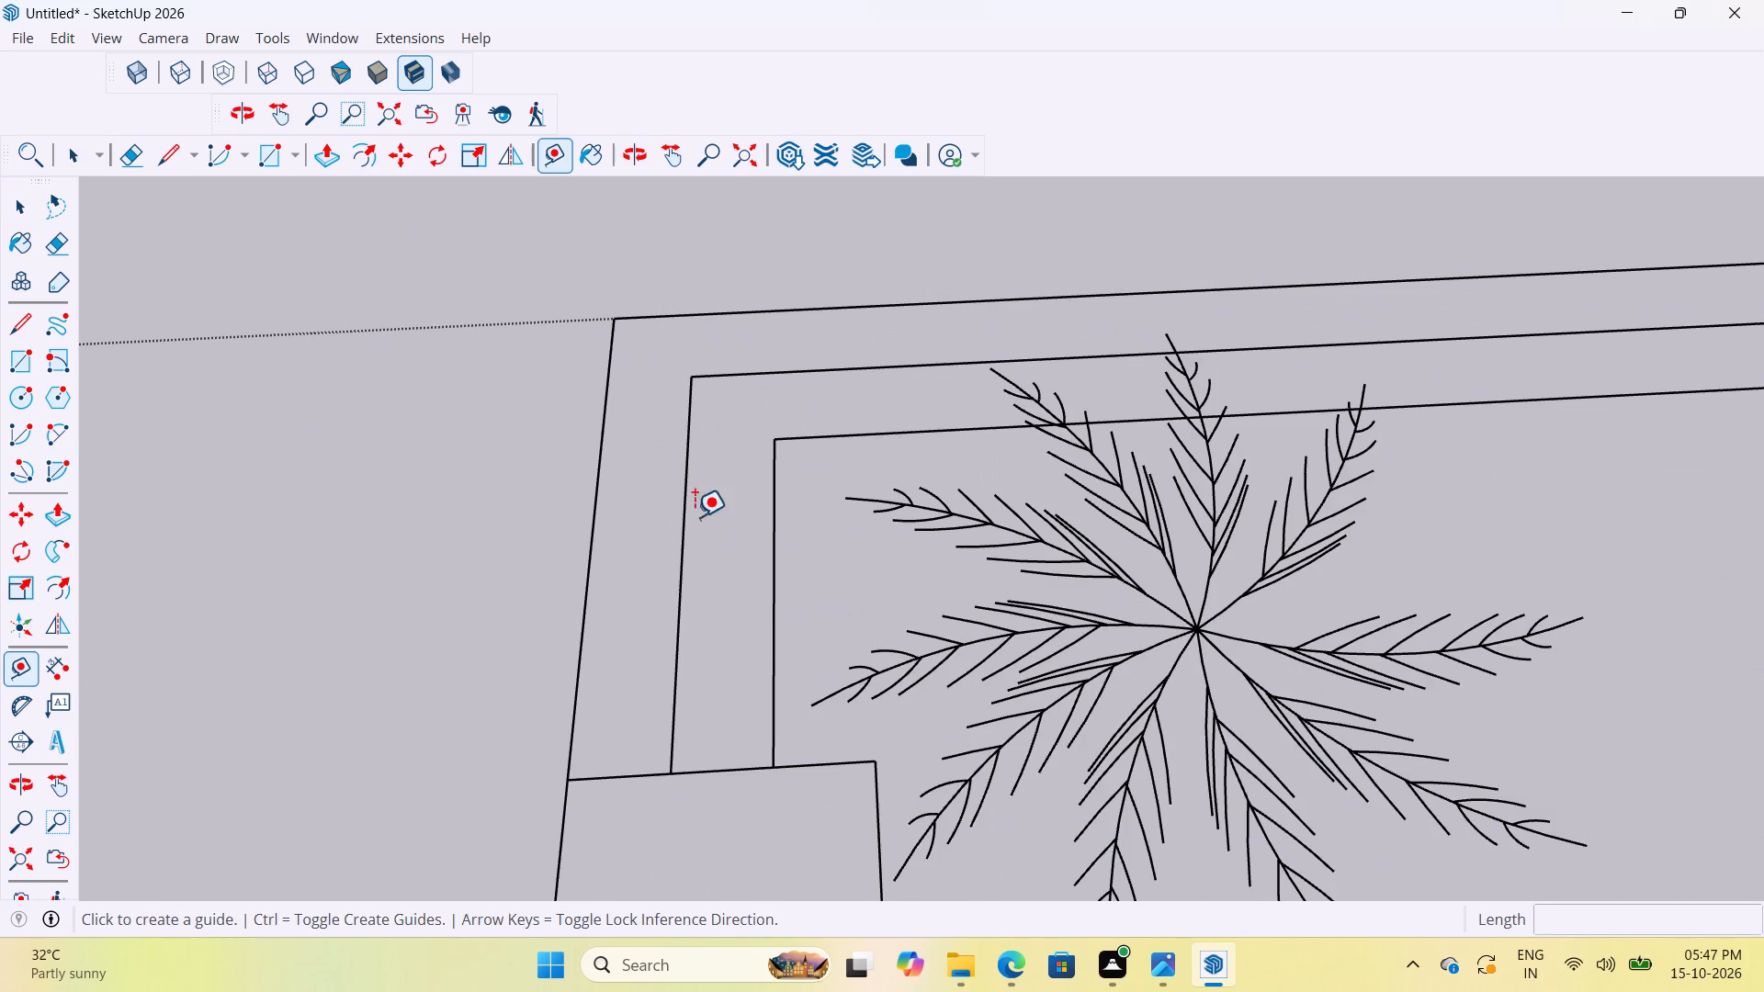
left_click(588, 481)
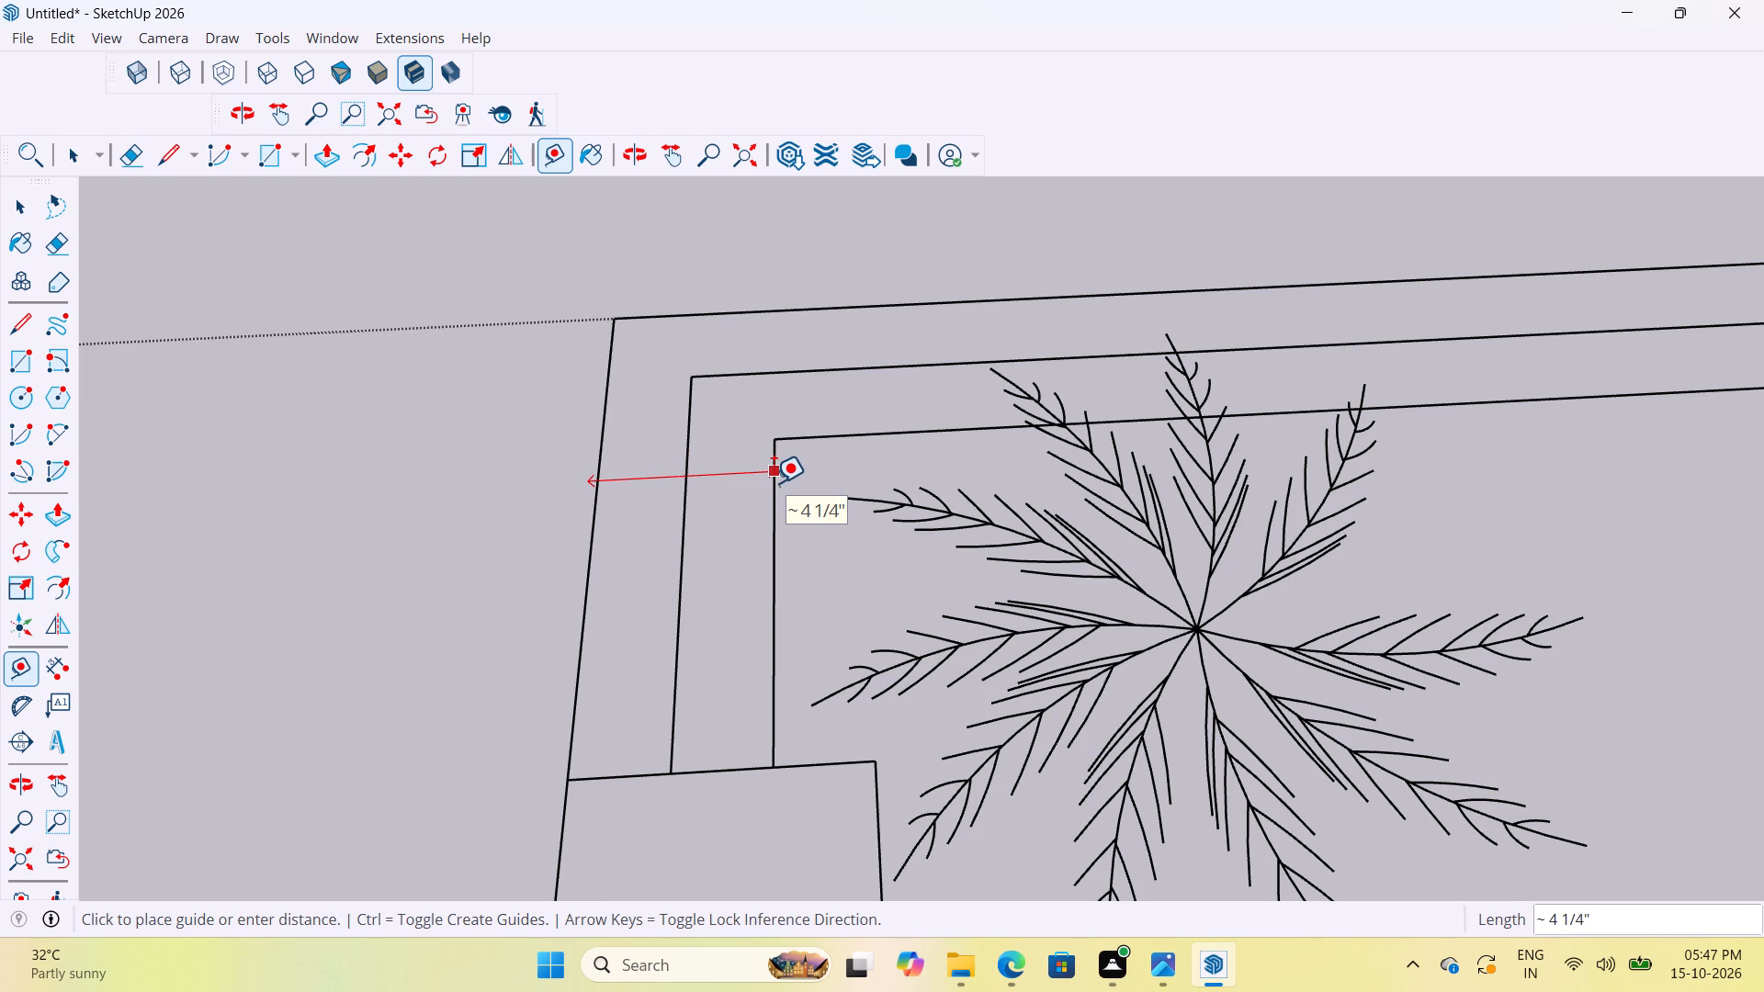
key("space")
Measure the short side of the corner balcony's parapet, from the wall end to the parapet's outer line.
scroll(699, 501, "down", 6)
middle_click_drag(759, 473, 708, 579)
scroll(679, 579, "down", 9)
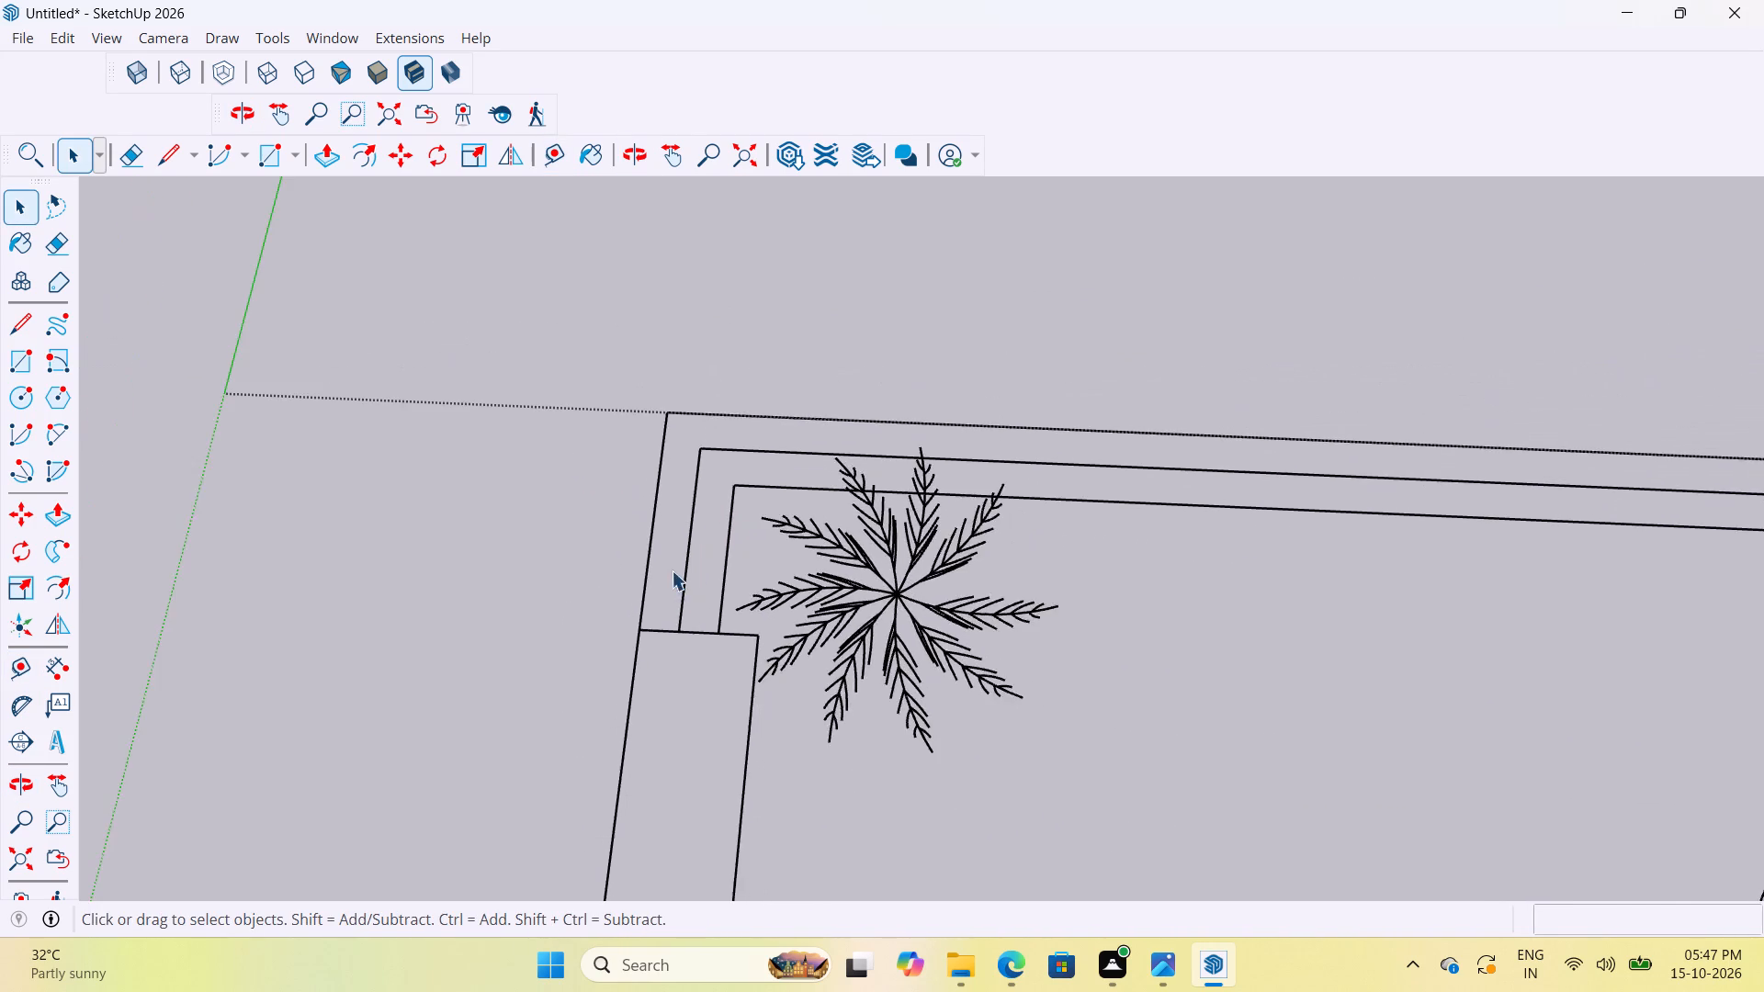
scroll(672, 570, "down", 4)
key("t")
left_click(641, 710)
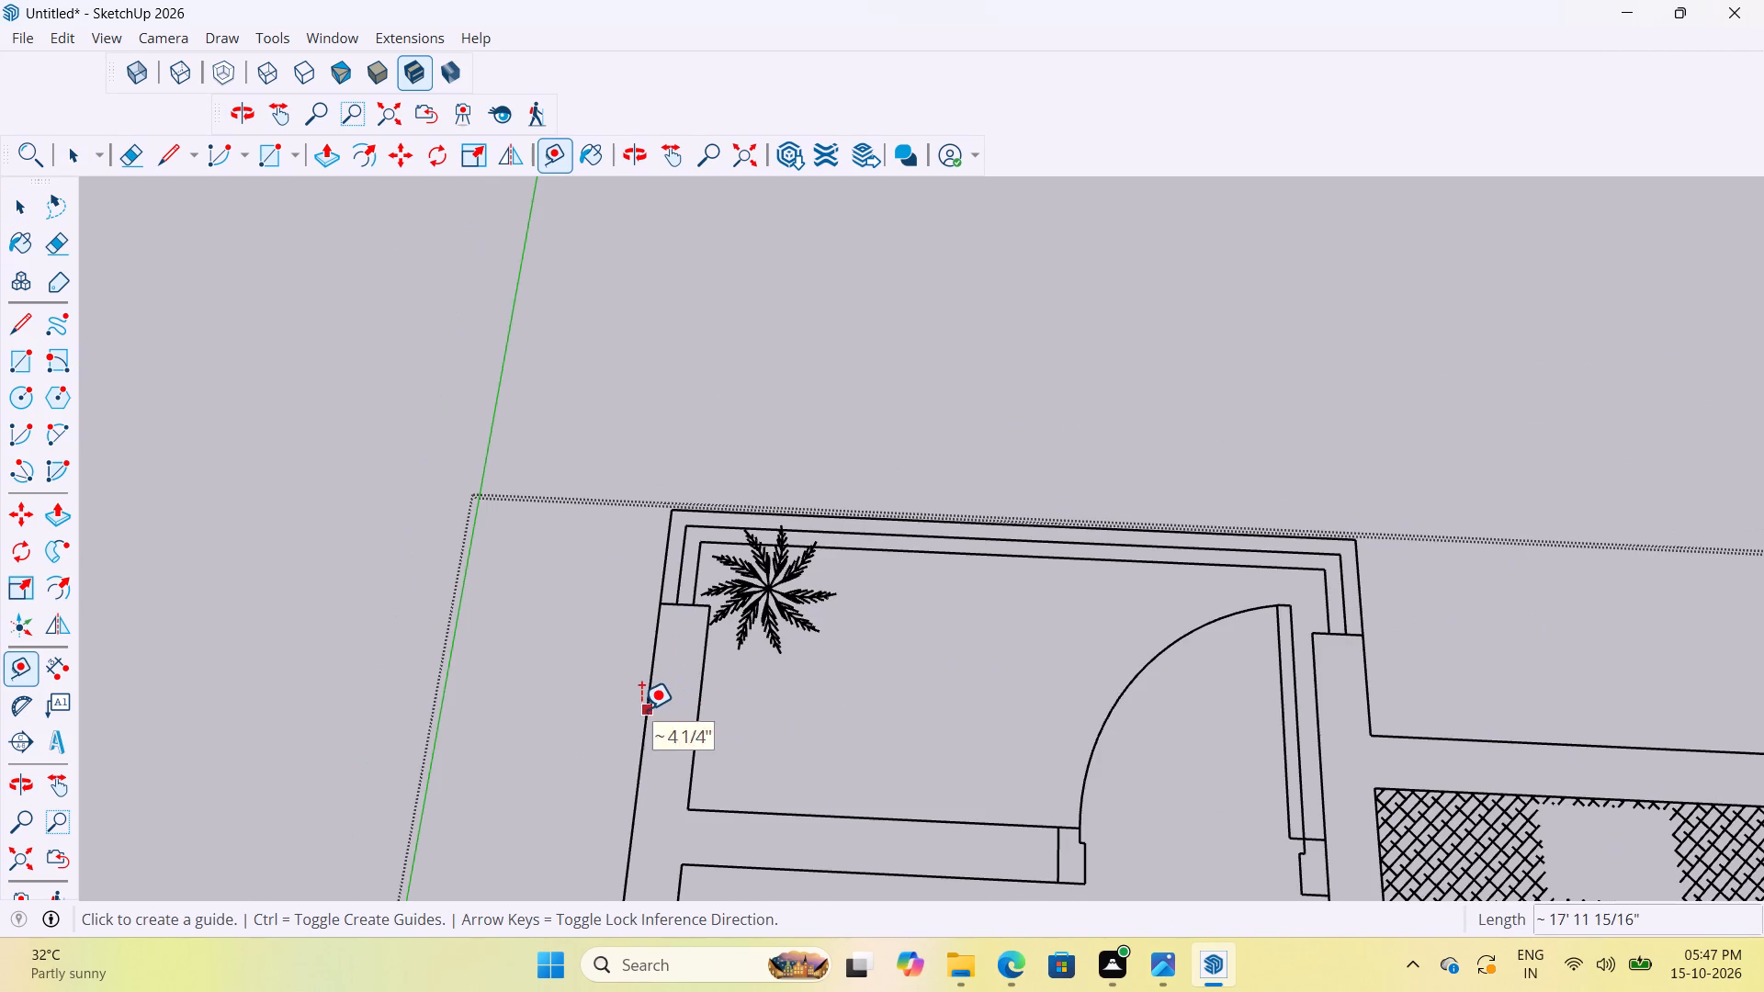
key("space")
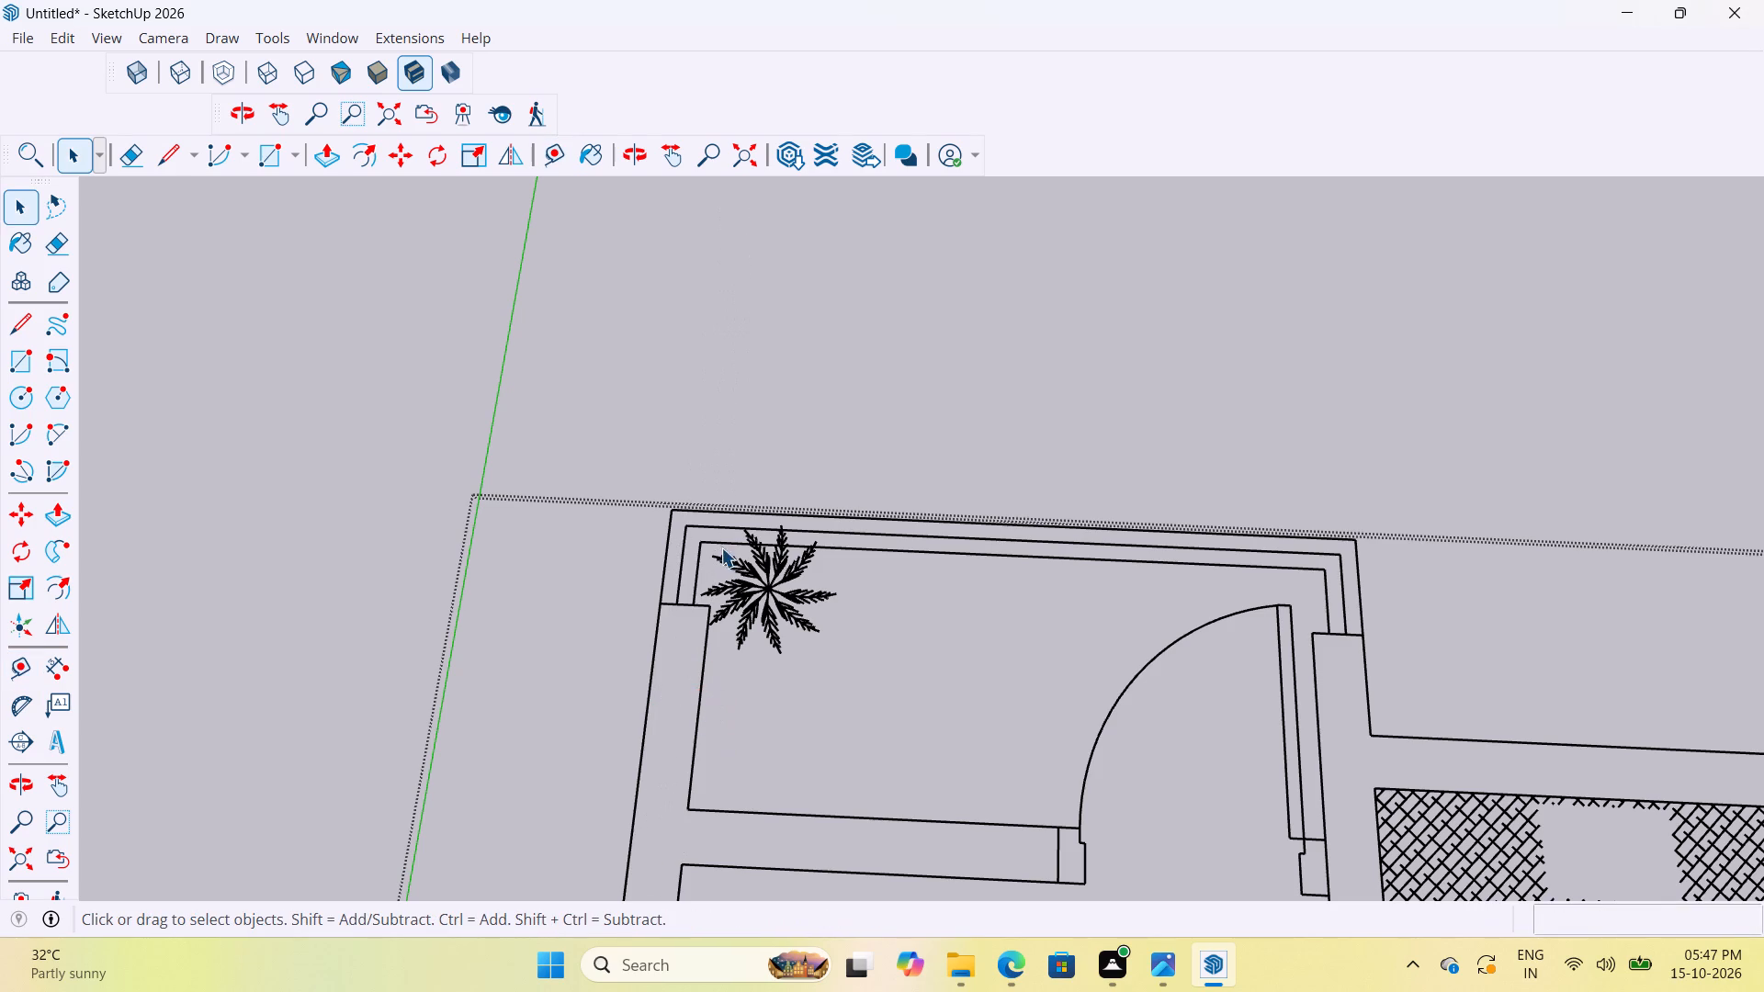
scroll(717, 541, "up", 6)
scroll(717, 541, "down", 7)
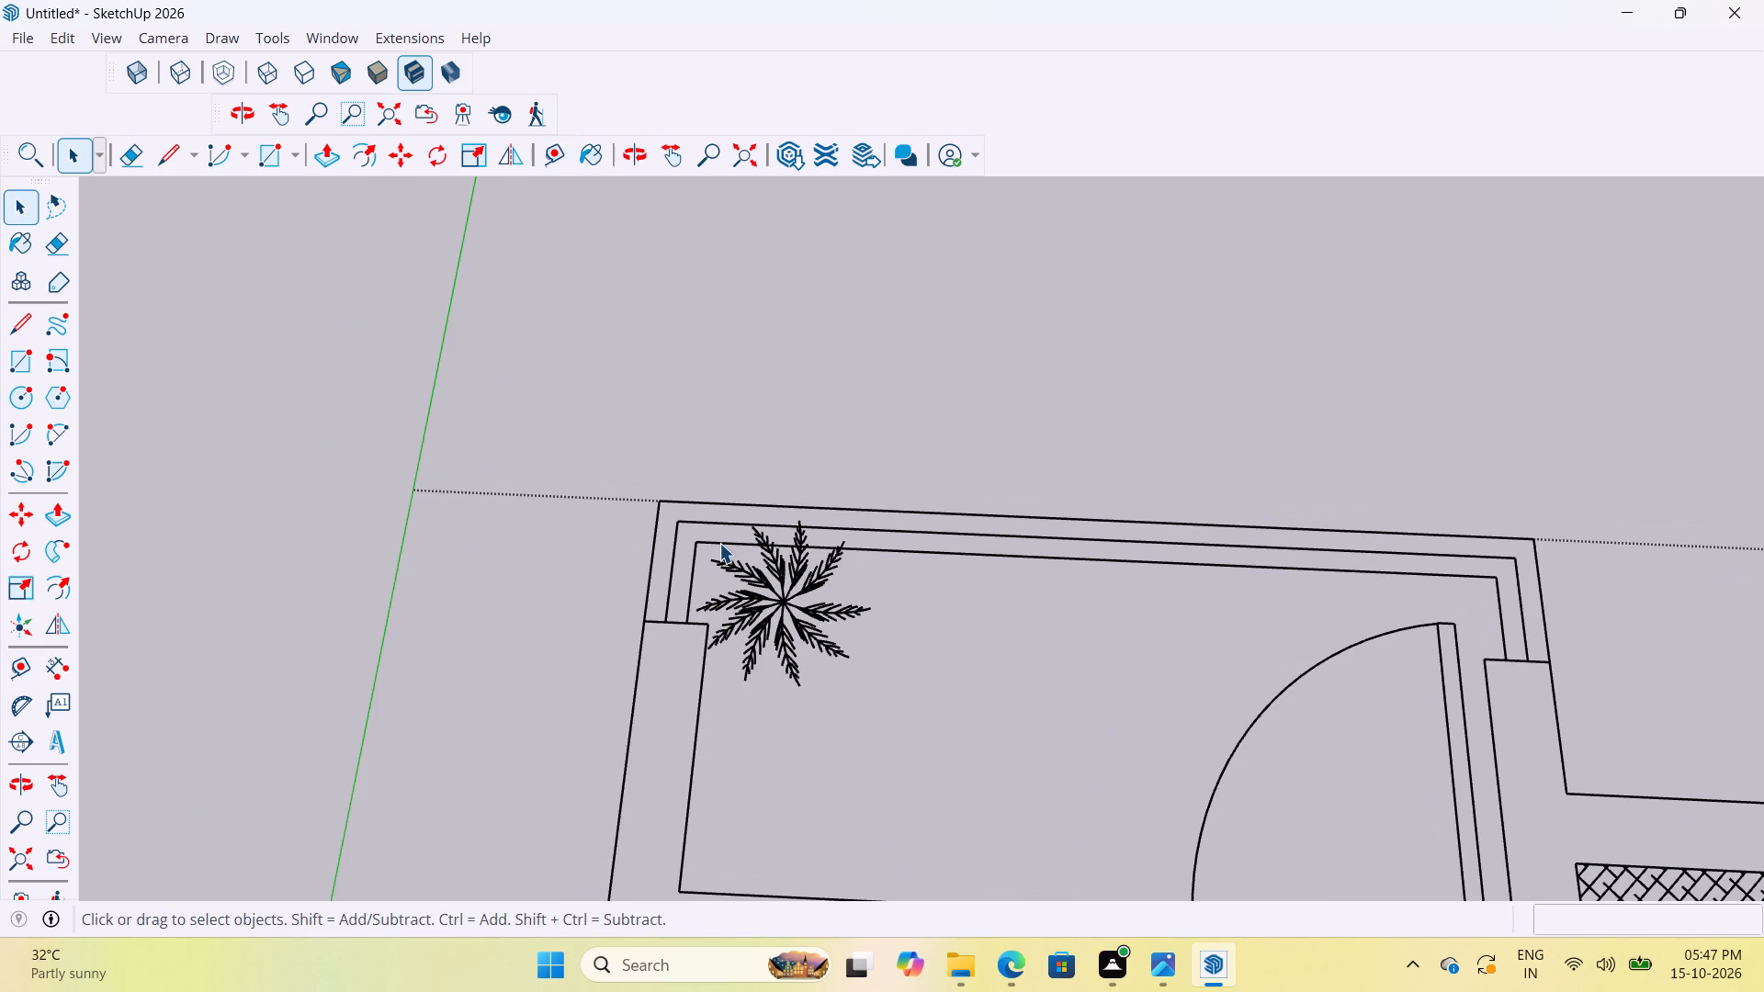
scroll(719, 543, "up", 10)
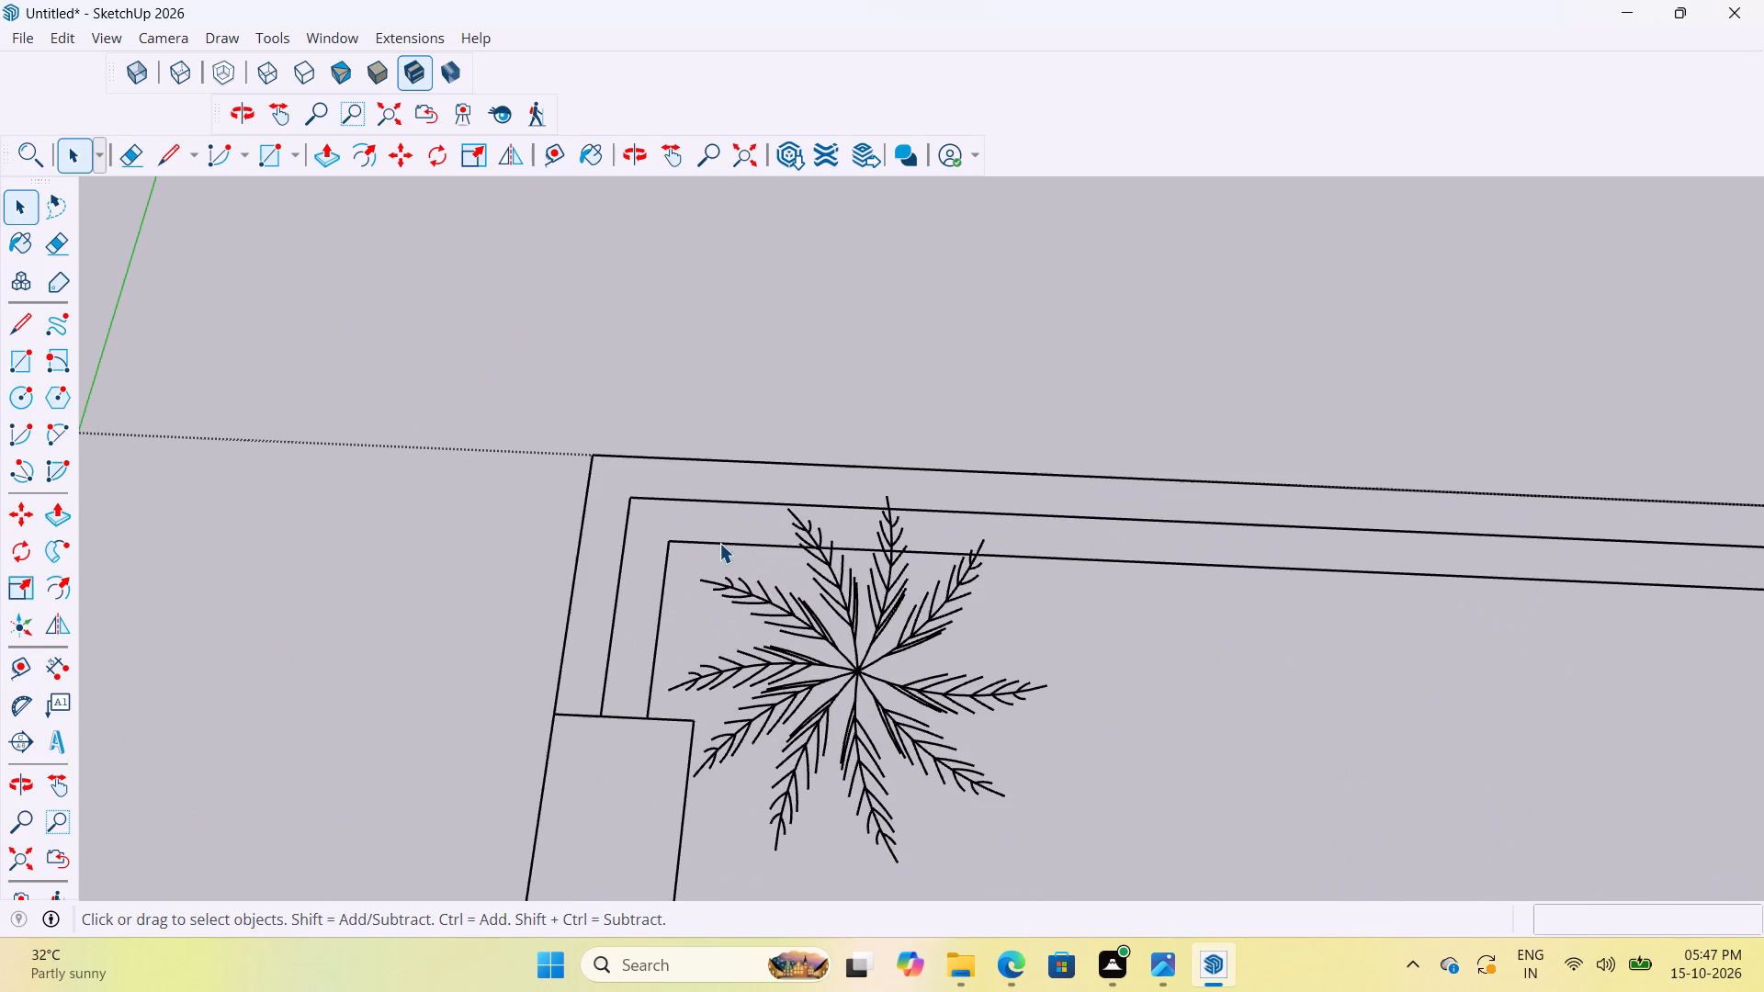
key("t")
left_click(619, 719)
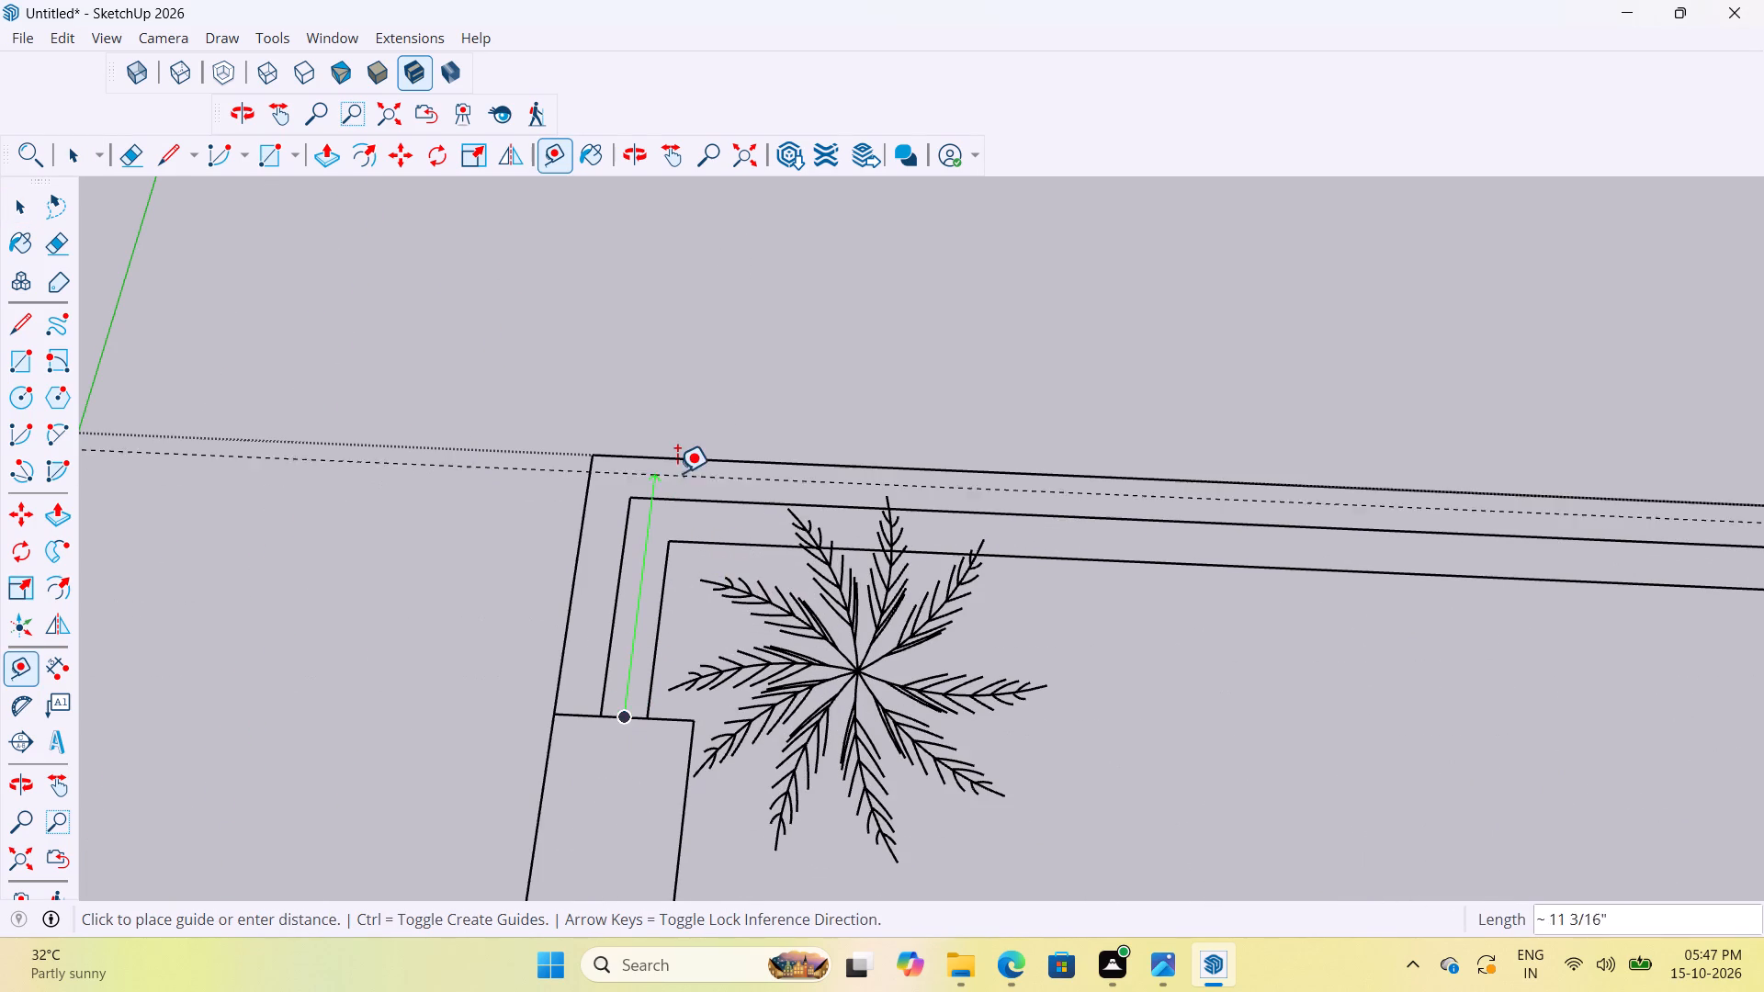
key("space")
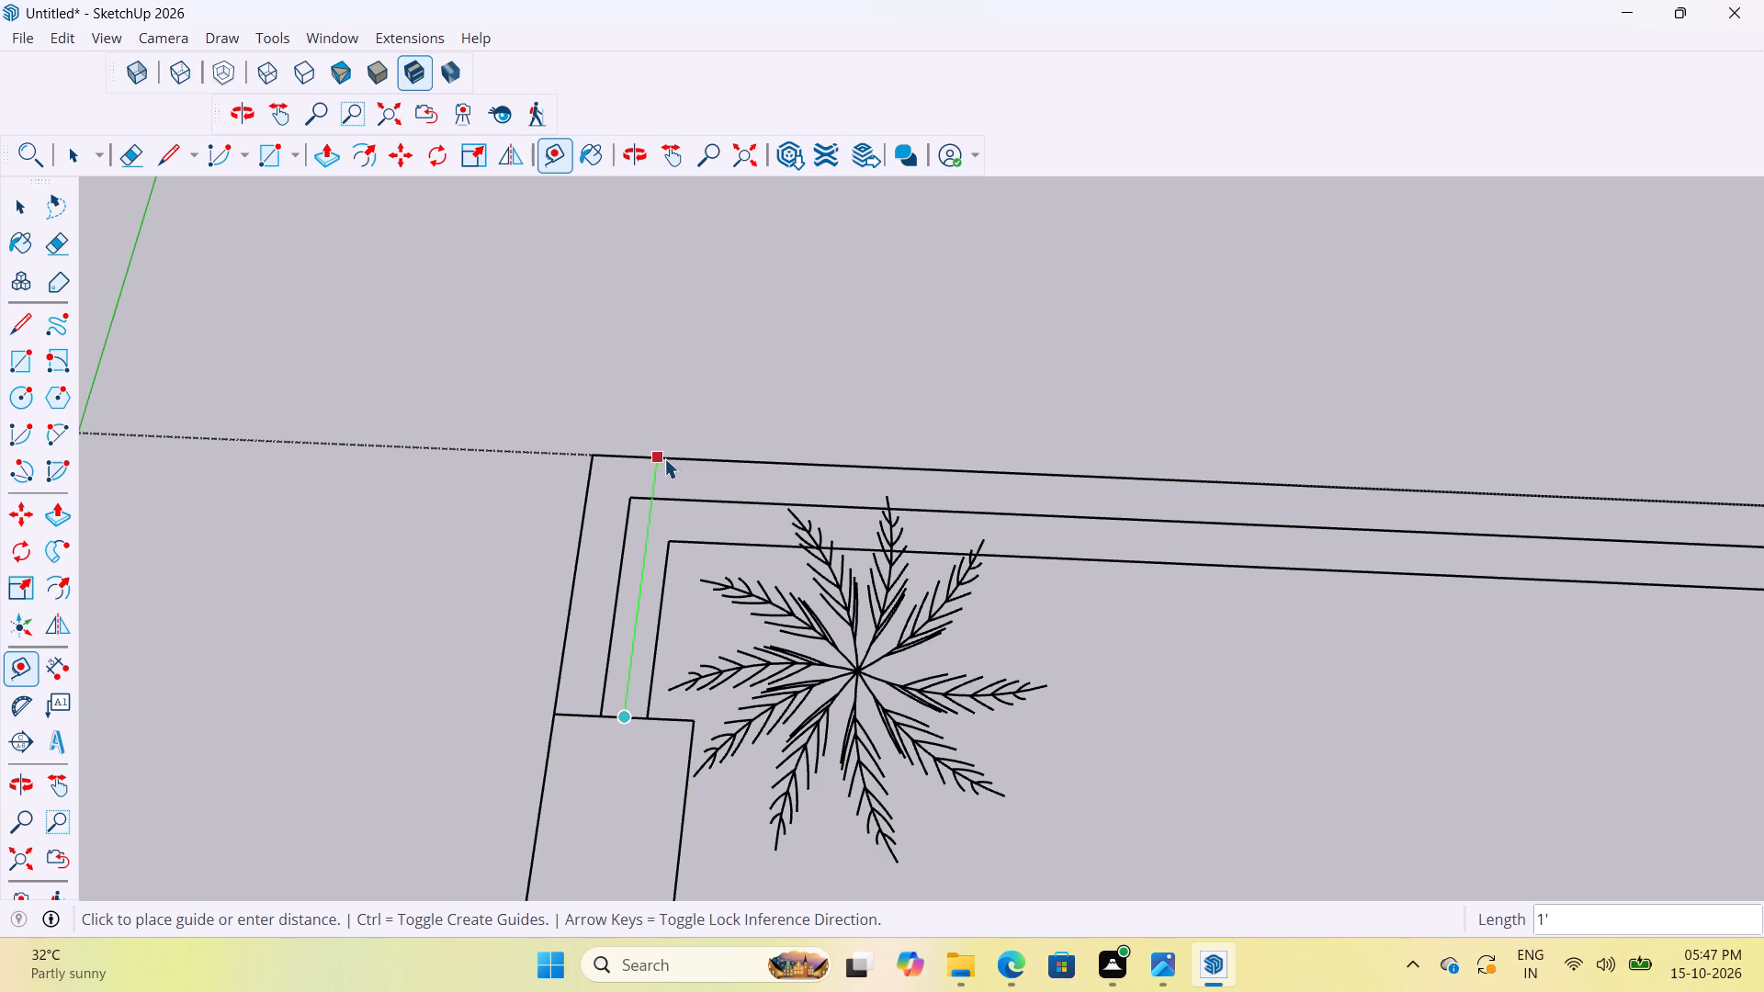
Measure the corner balcony's parapet thickness again, from its outer line straight across to the innermost line.
scroll(661, 565, "up", 1)
middle_click_drag(661, 565, 751, 527)
key("t")
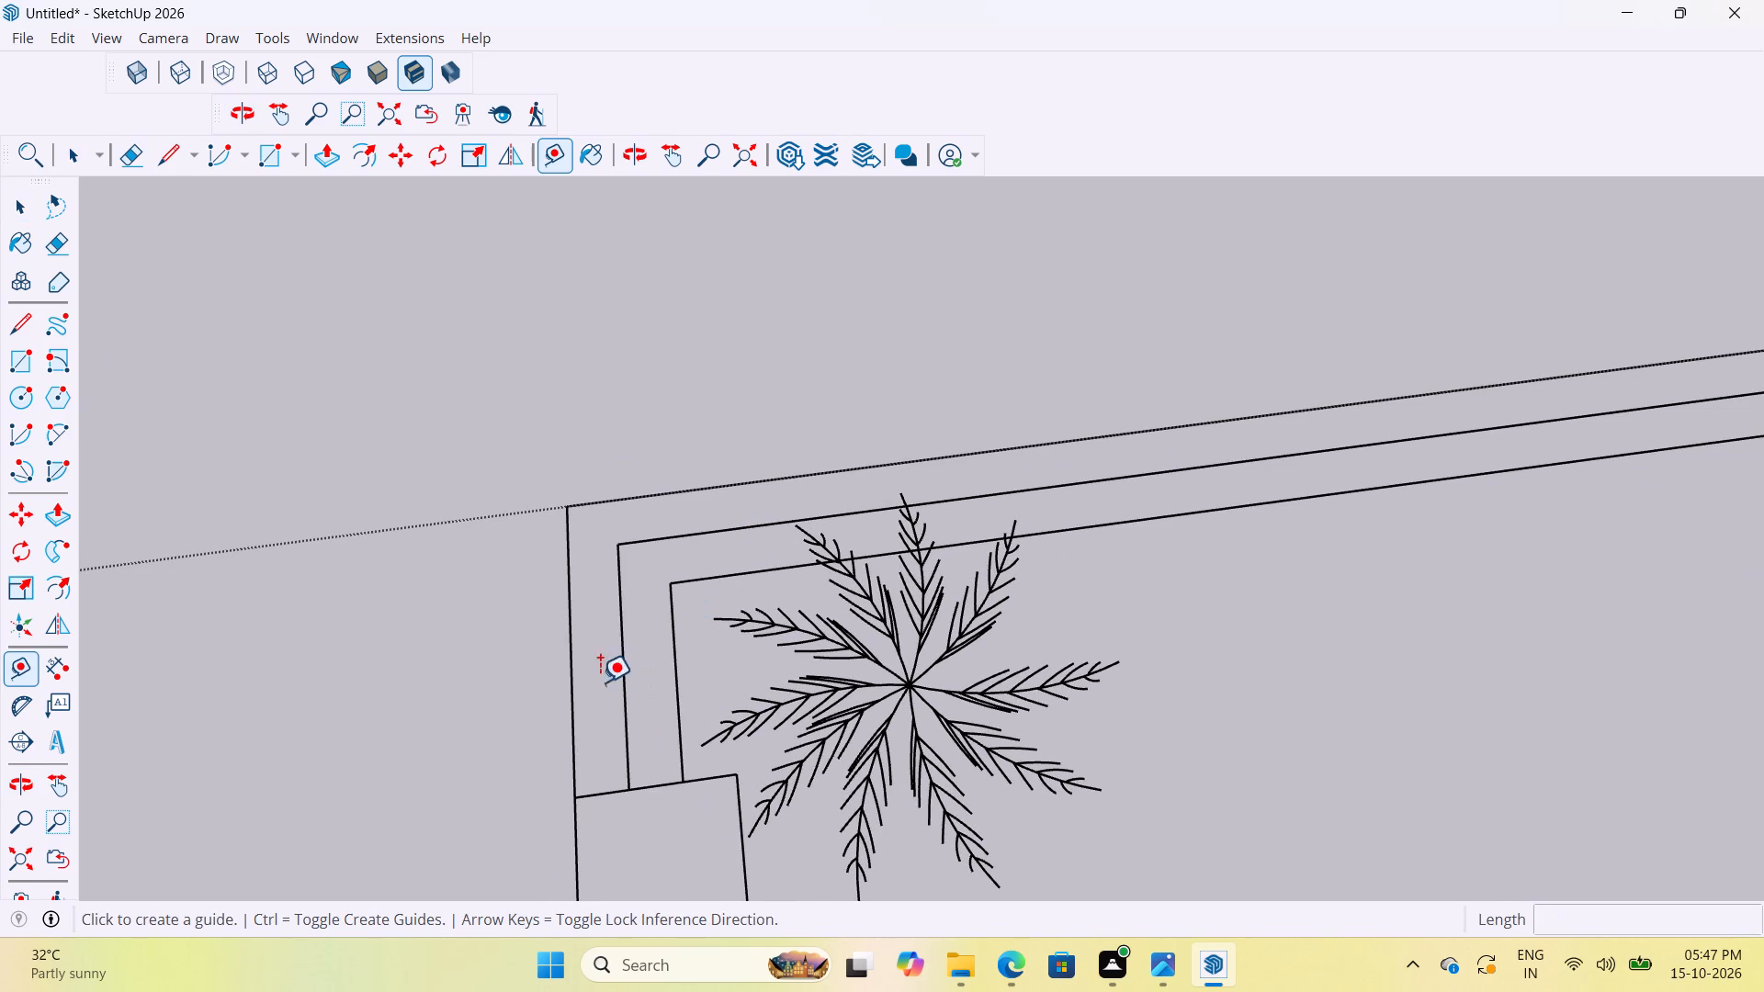
left_click(568, 715)
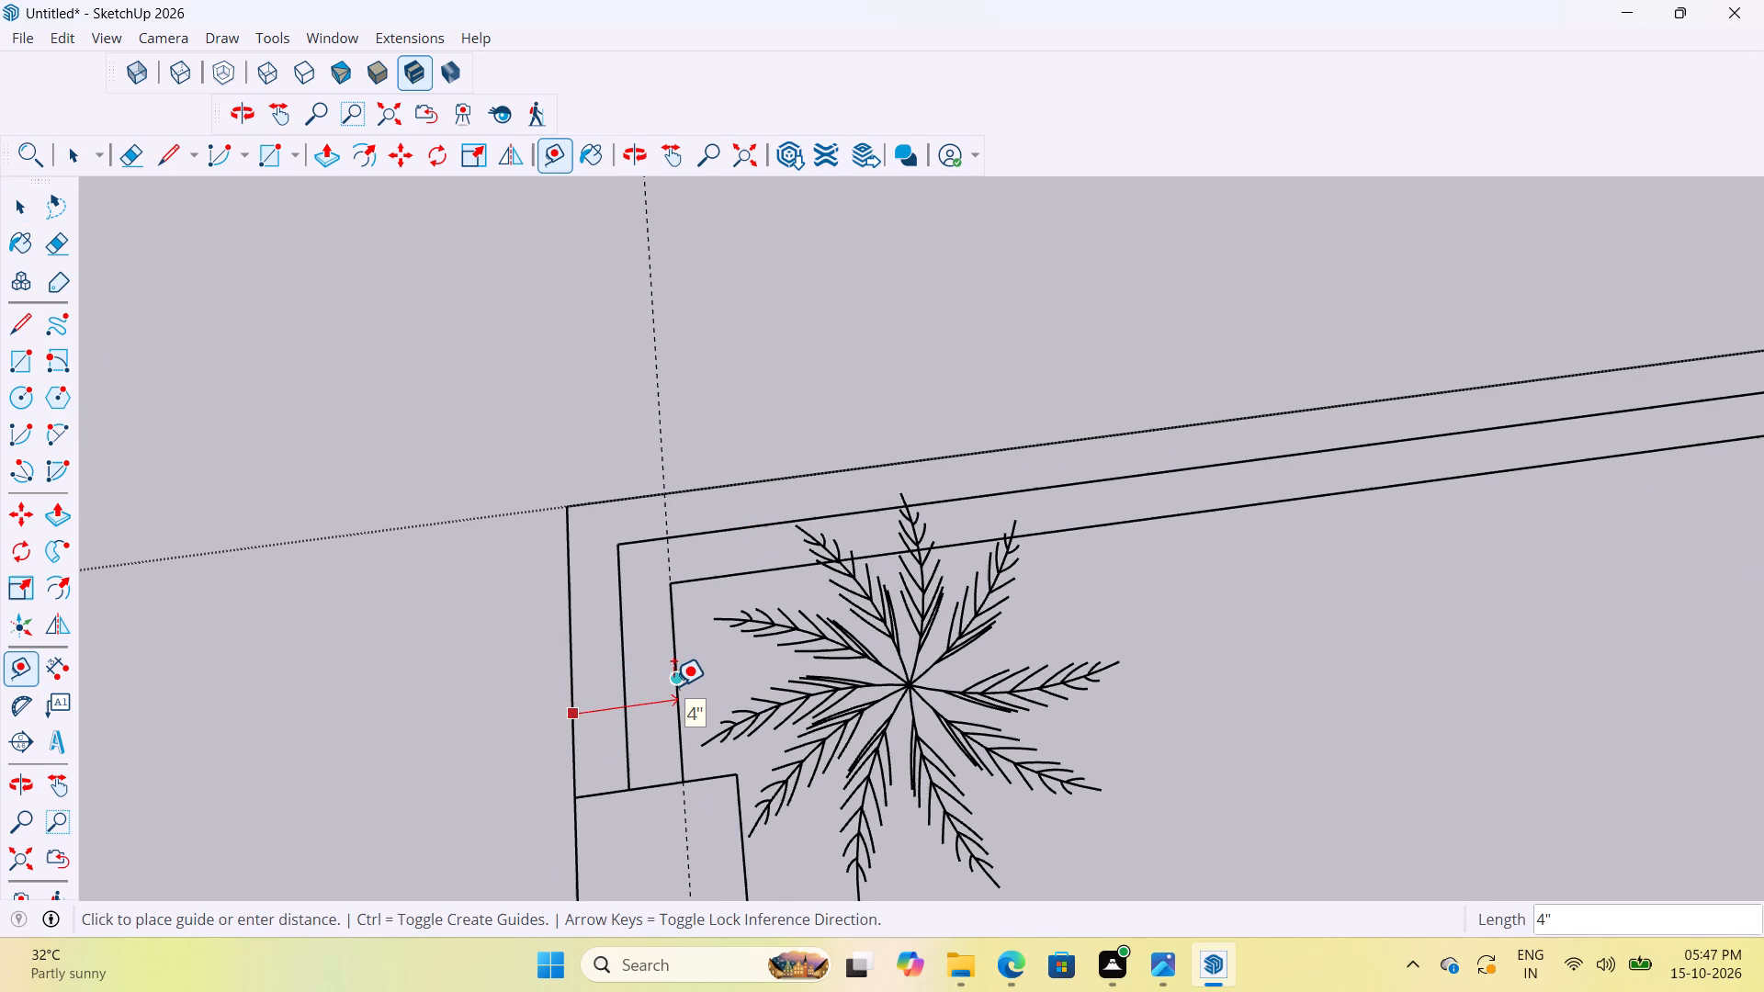
key("space")
scroll(673, 686, "down", 14)
middle_click_drag(769, 711, 724, 677)
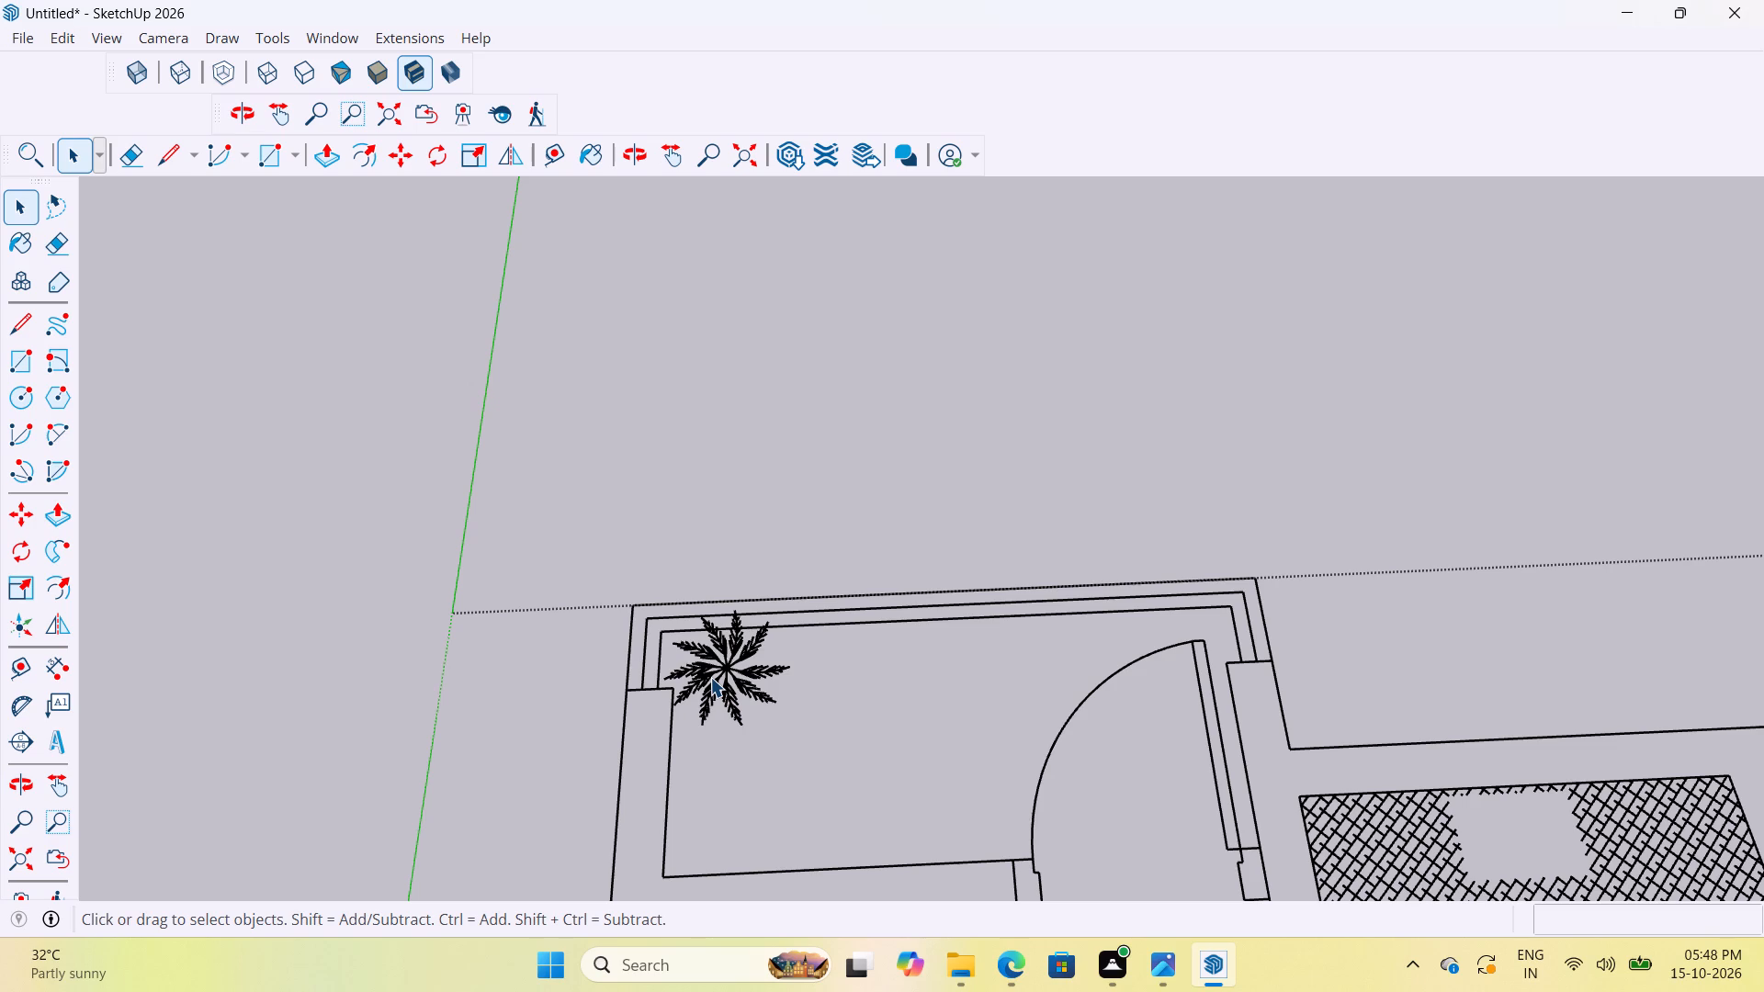
Examine the furnished floor plan's corner balcony and bedroom walls, and compare the plan with the 3D wall model.
scroll(757, 570, "down", 12)
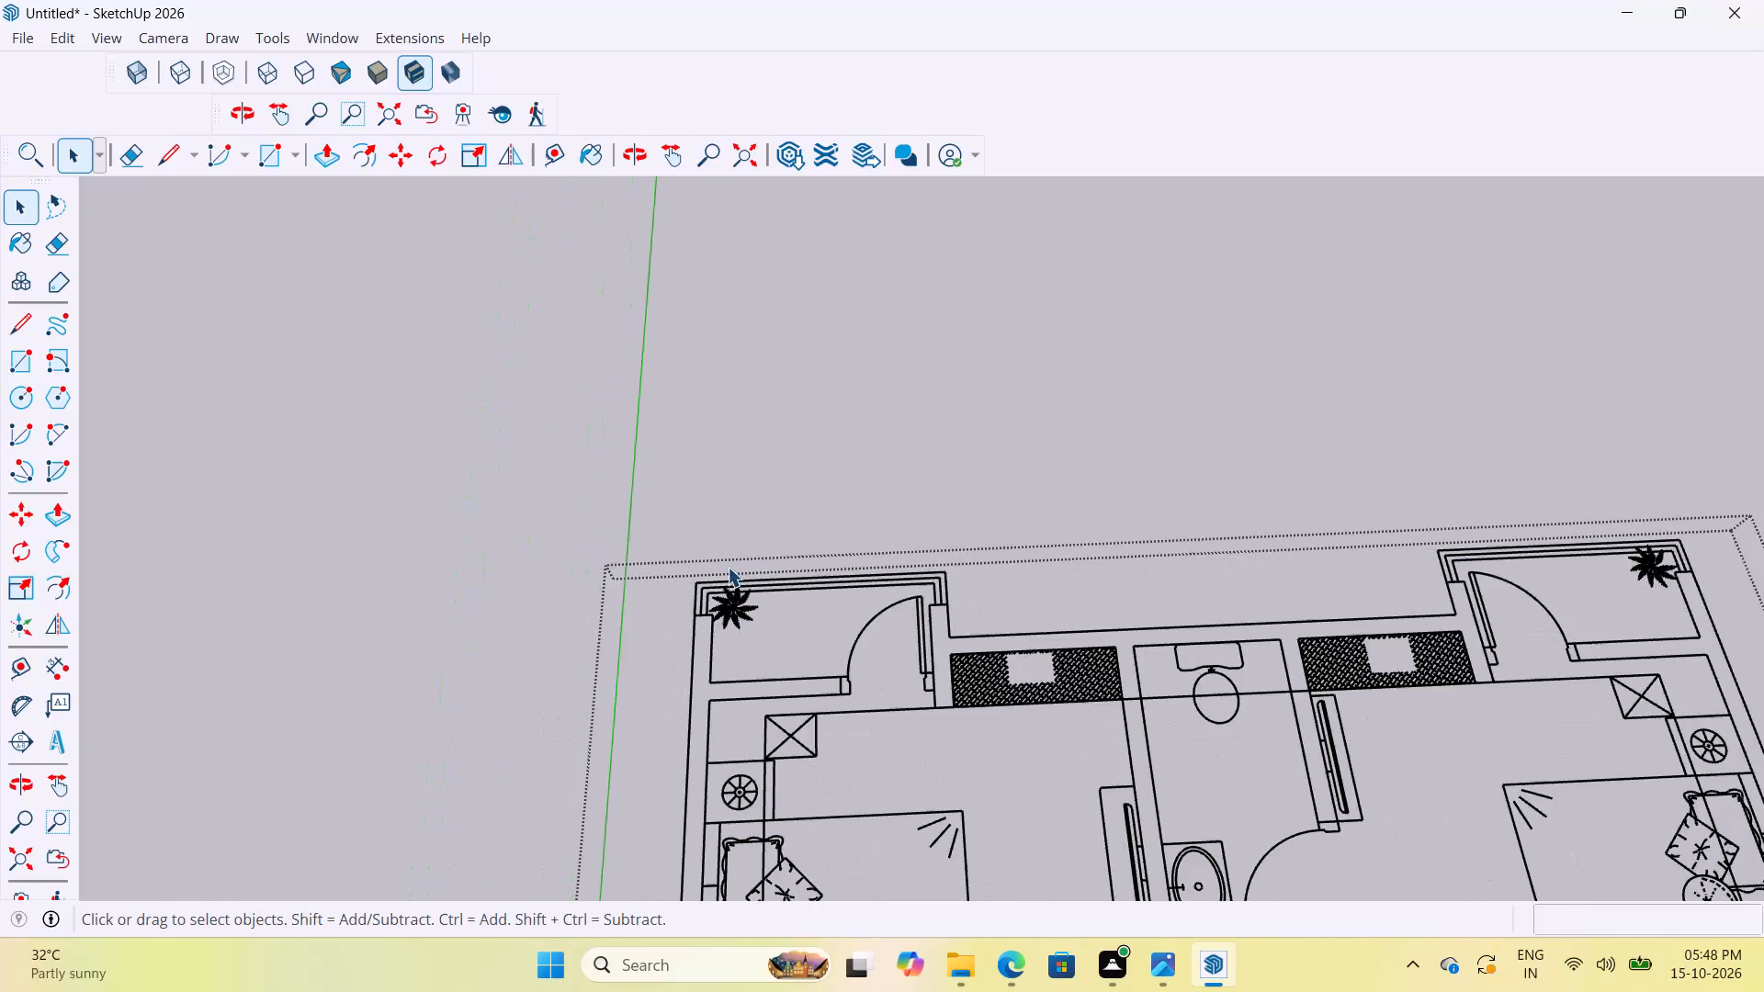
scroll(728, 567, "down", 13)
left_click(1274, 509)
scroll(850, 659, "up", 11)
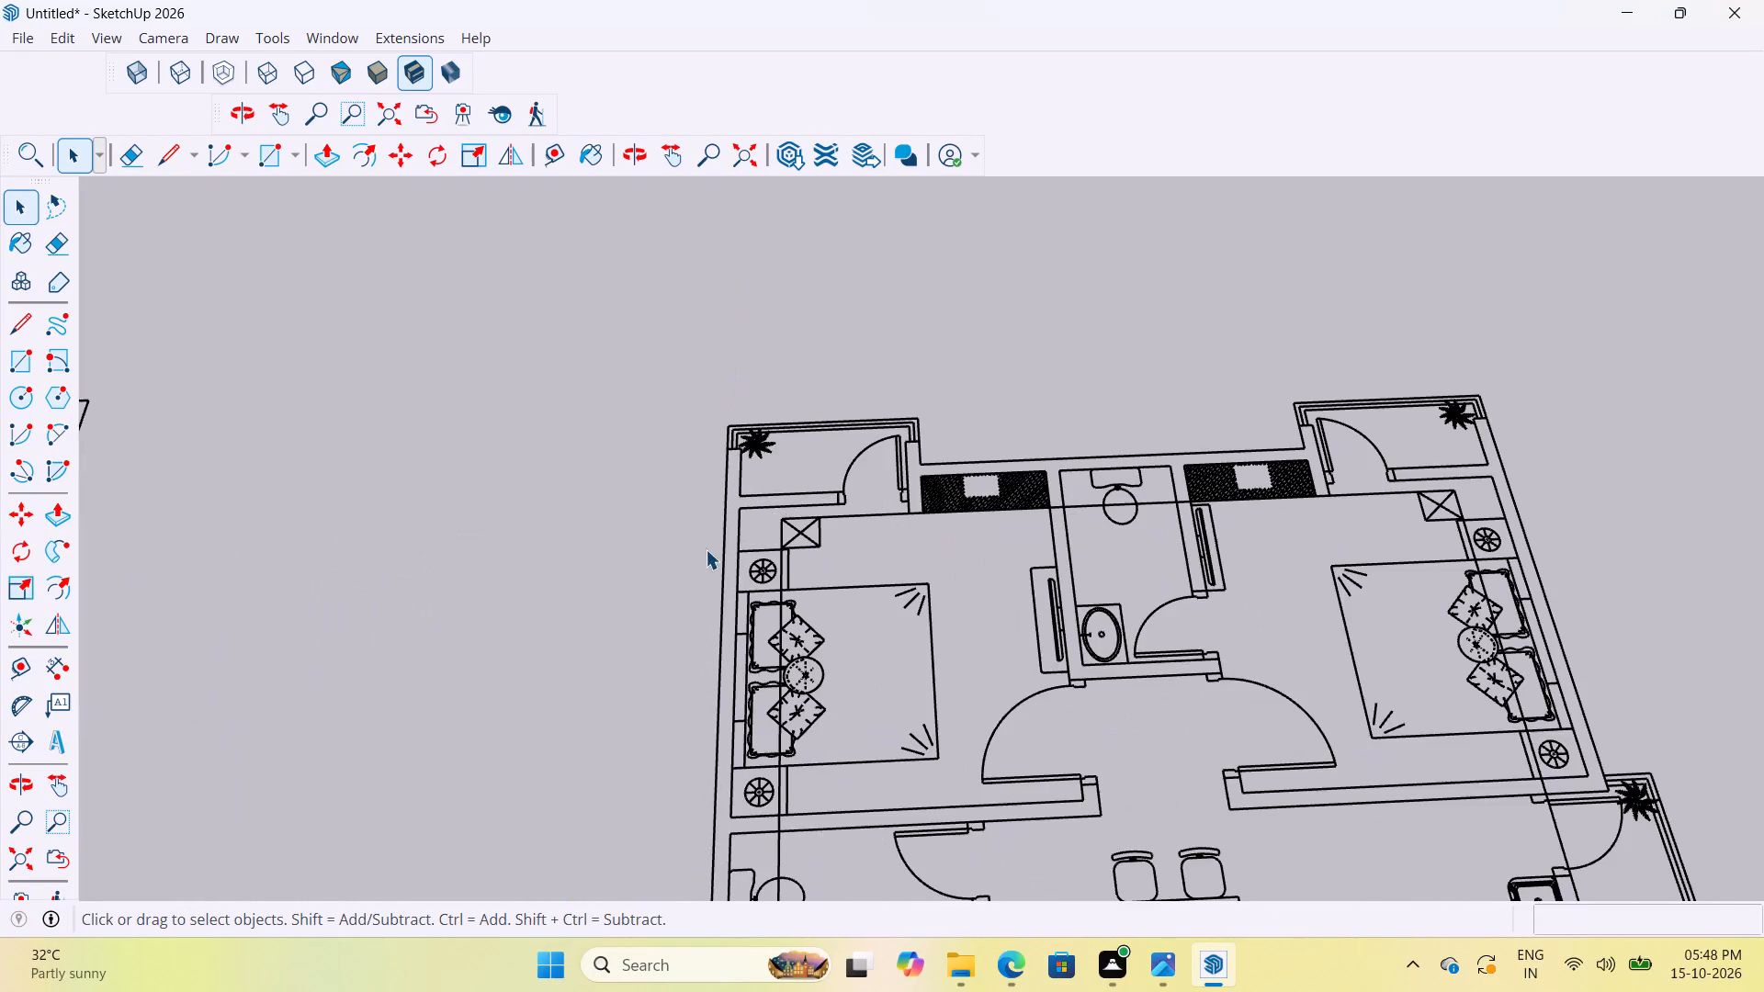
scroll(773, 490, "up", 4)
double_click(721, 505)
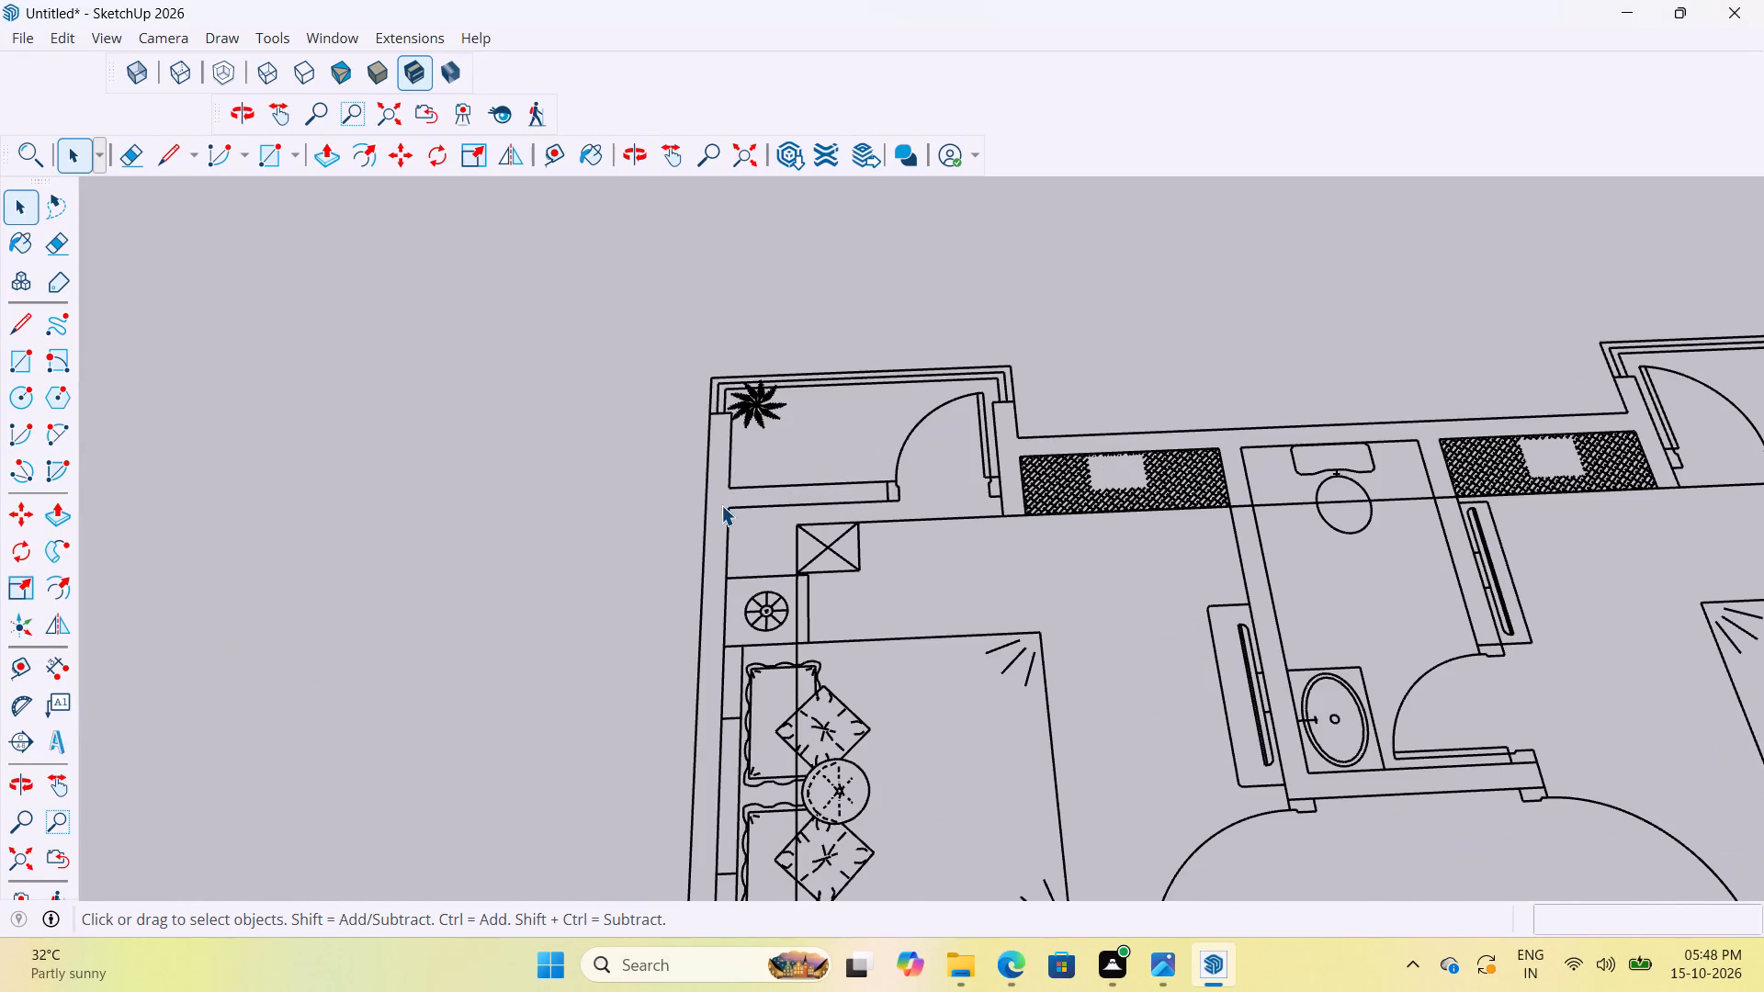
scroll(910, 372, "down", 19)
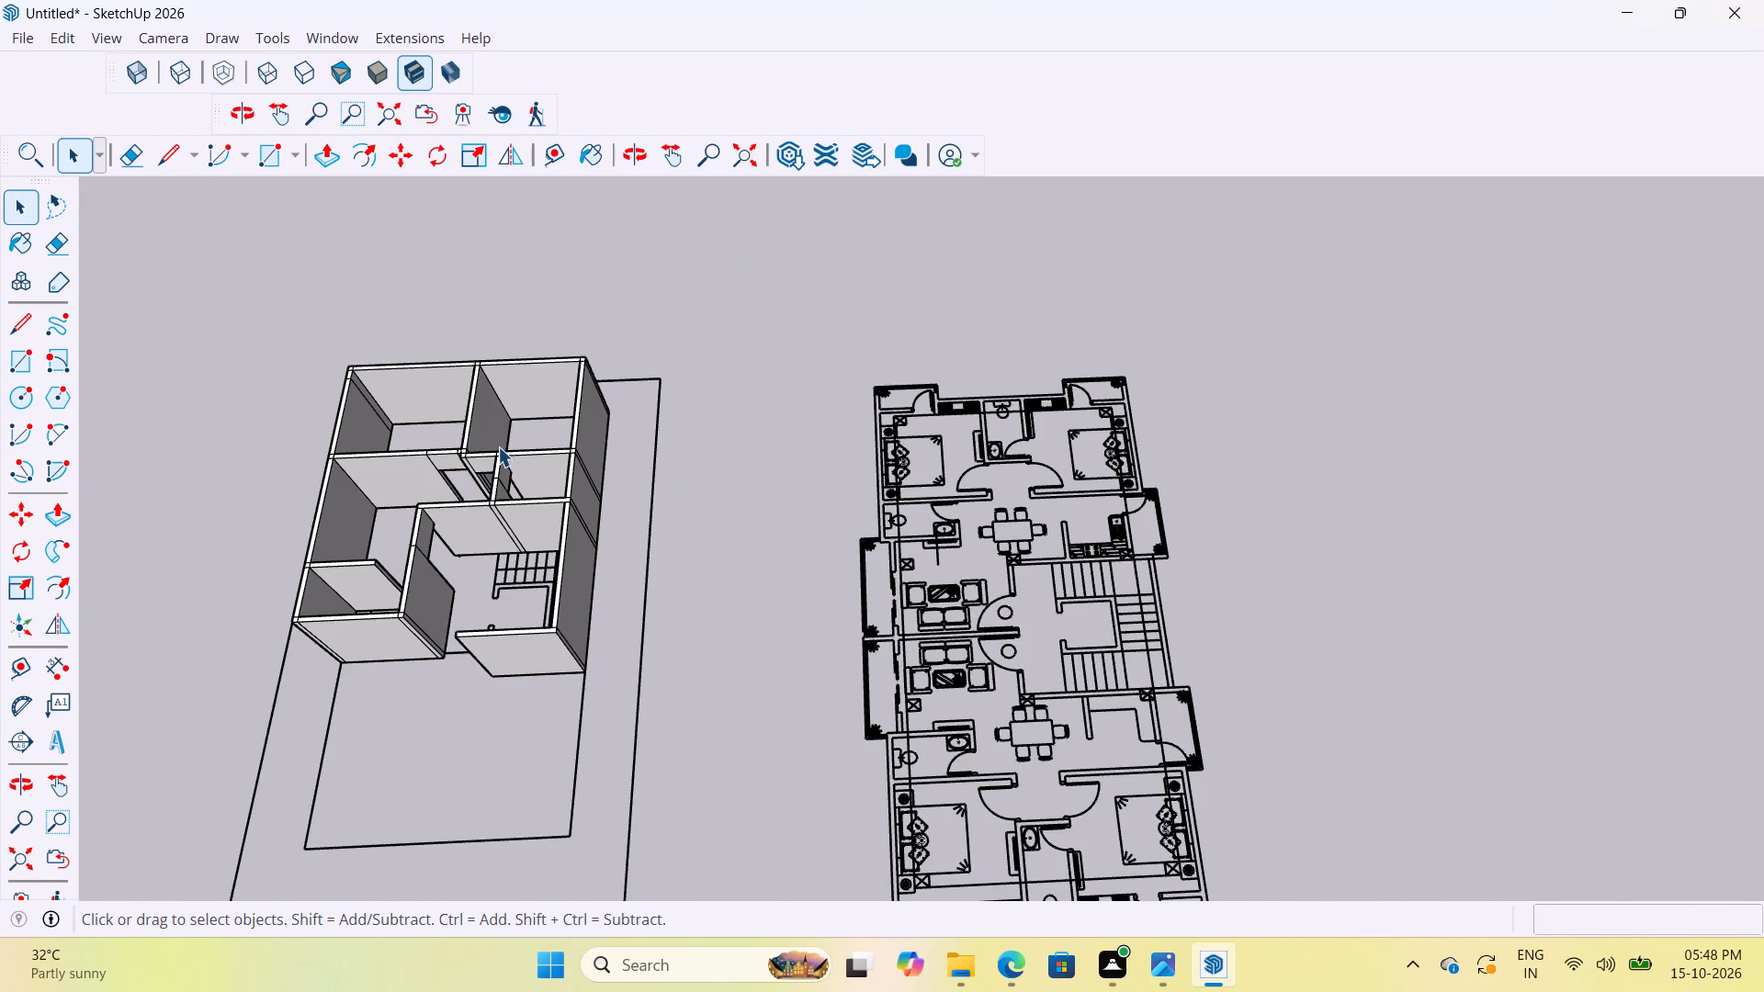
left_click(498, 446)
left_click(719, 513)
scroll(949, 407, "up", 8)
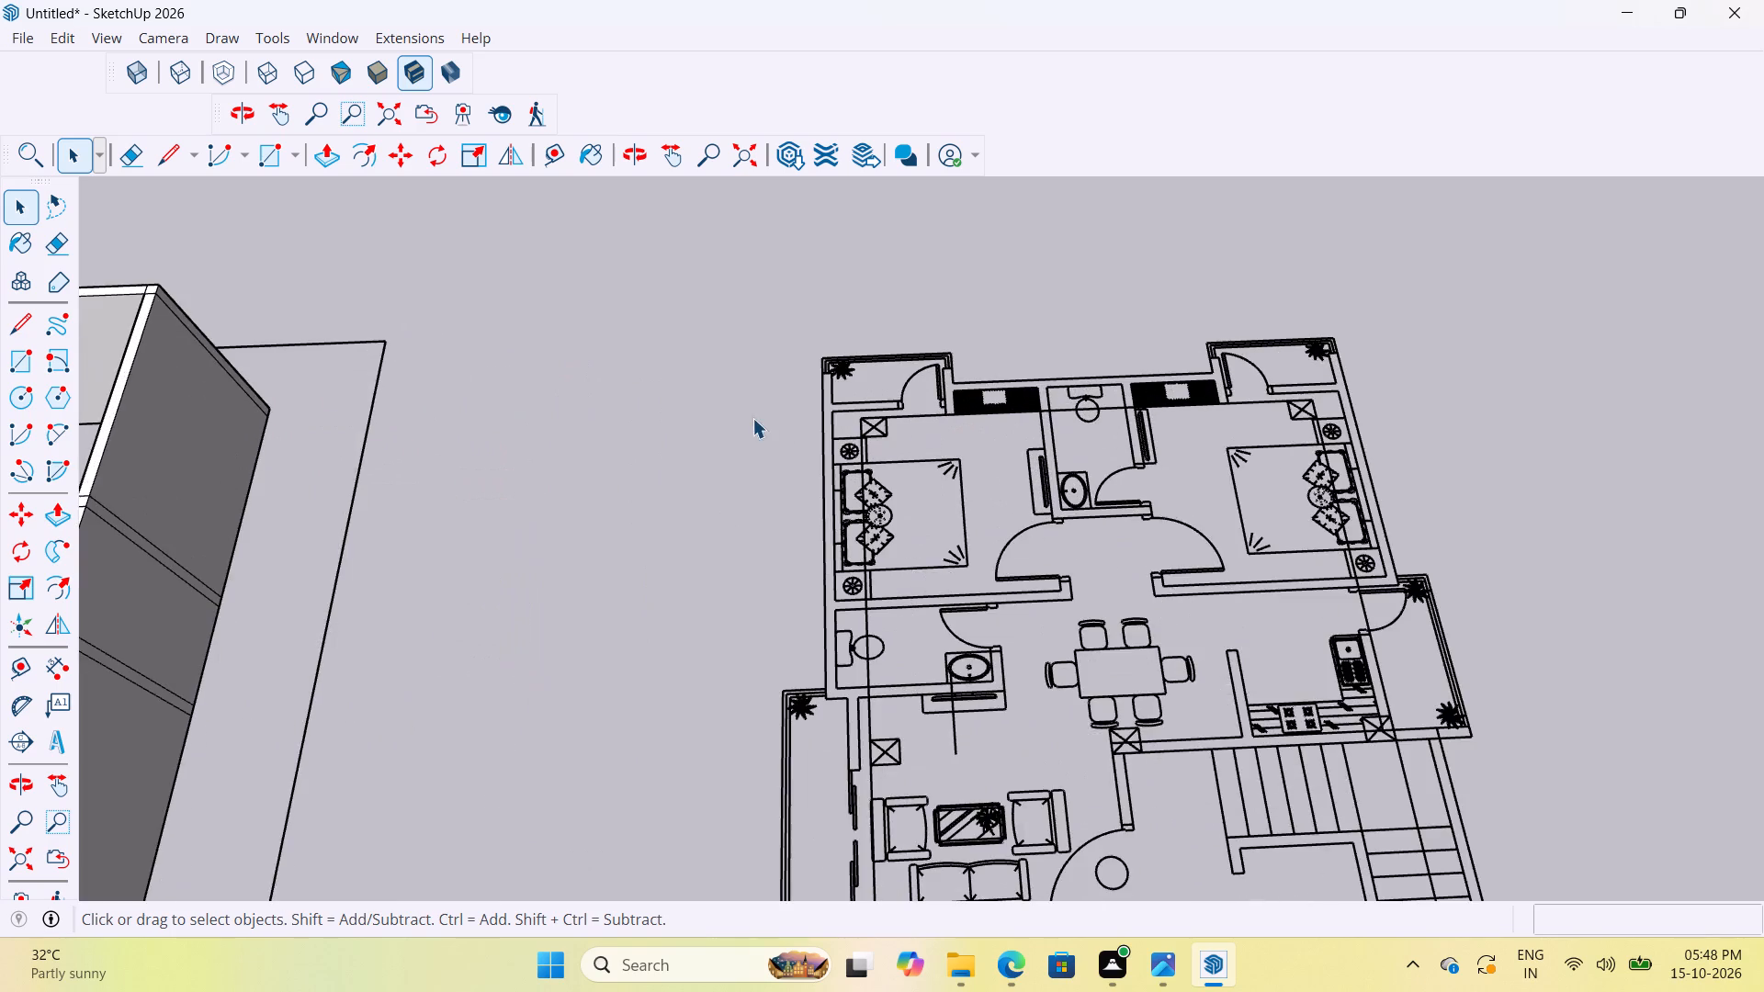
left_click(752, 417)
scroll(855, 443, "up", 15)
scroll(805, 352, "down", 7)
middle_click_drag(927, 470, 845, 559)
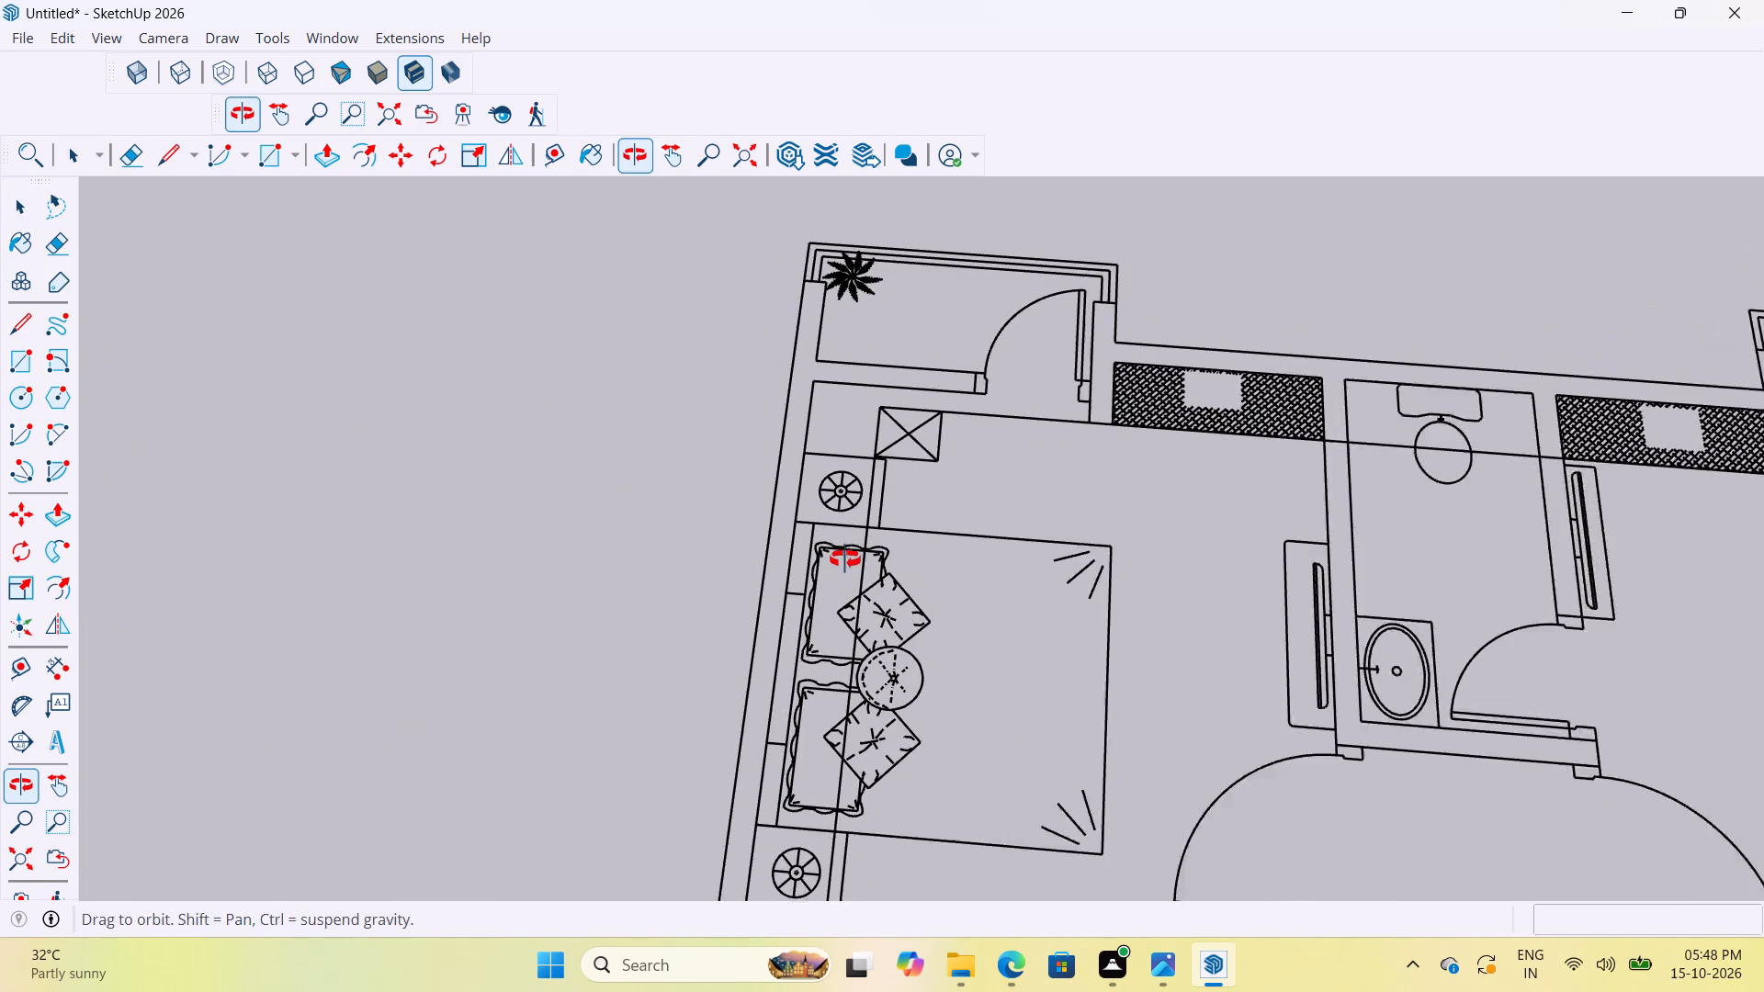
middle_click_drag(845, 559, 844, 560)
scroll(700, 563, "up", 4)
middle_click_drag(931, 535, 1183, 531)
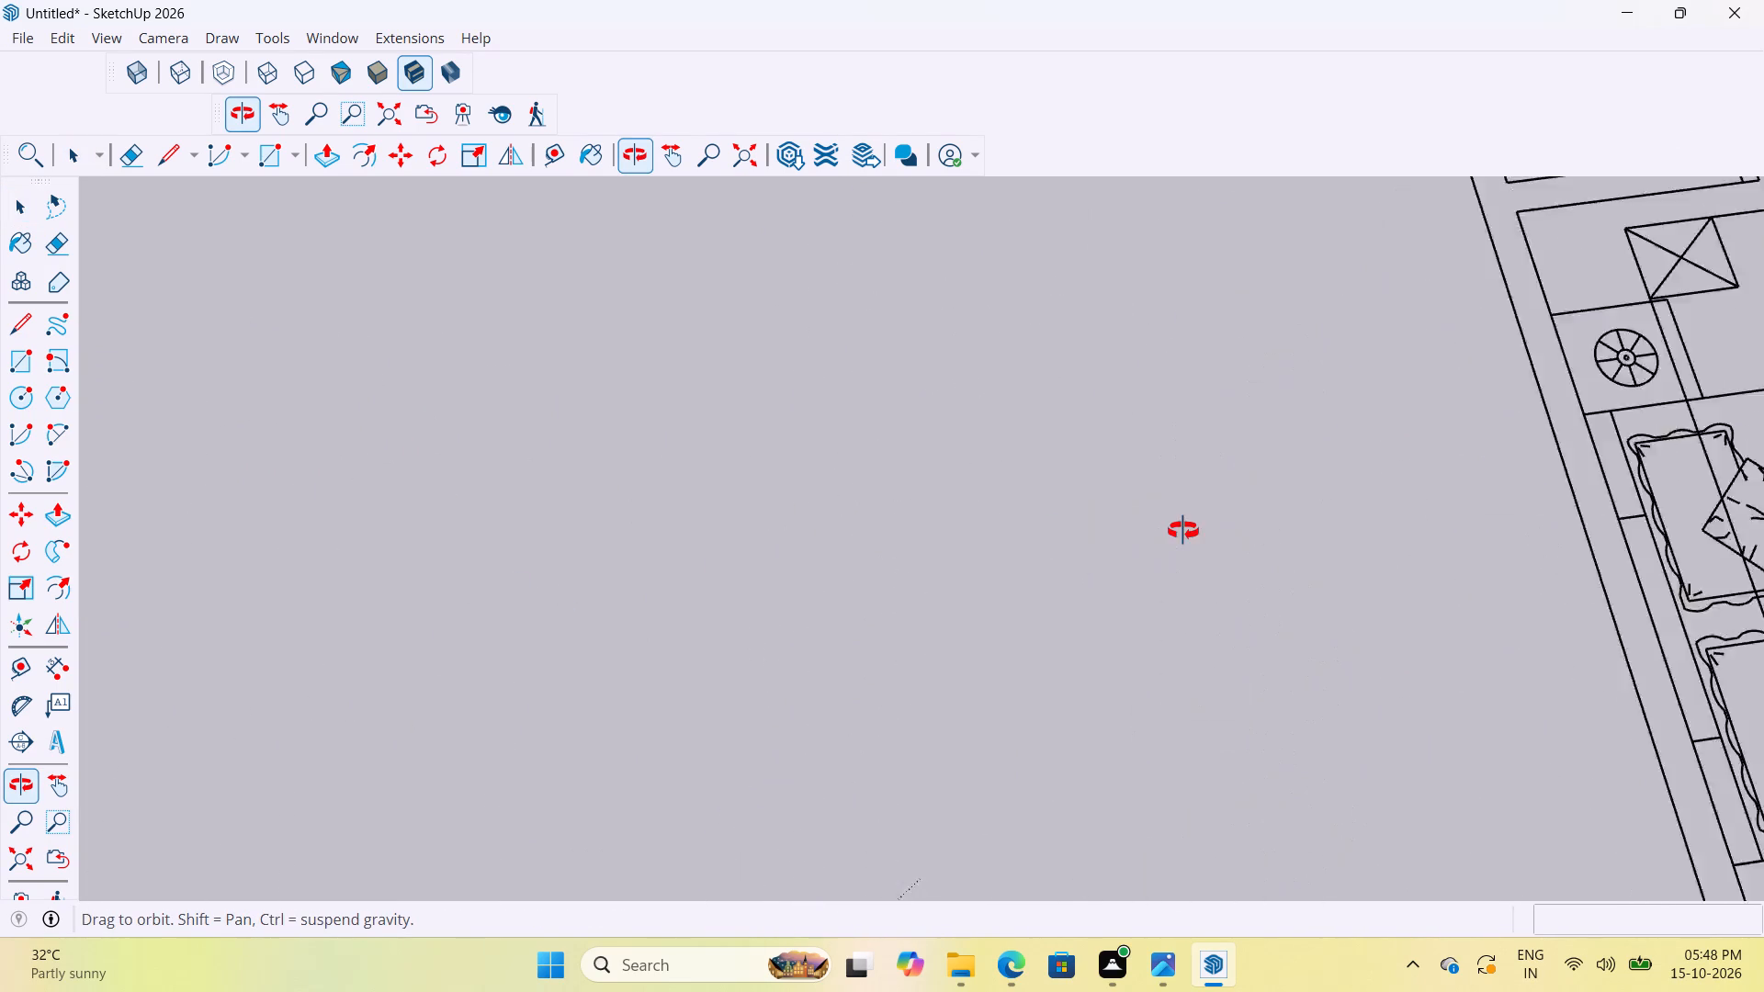
middle_click_drag(1183, 531, 1014, 536)
scroll(436, 596, "down", 12)
scroll(749, 560, "up", 4)
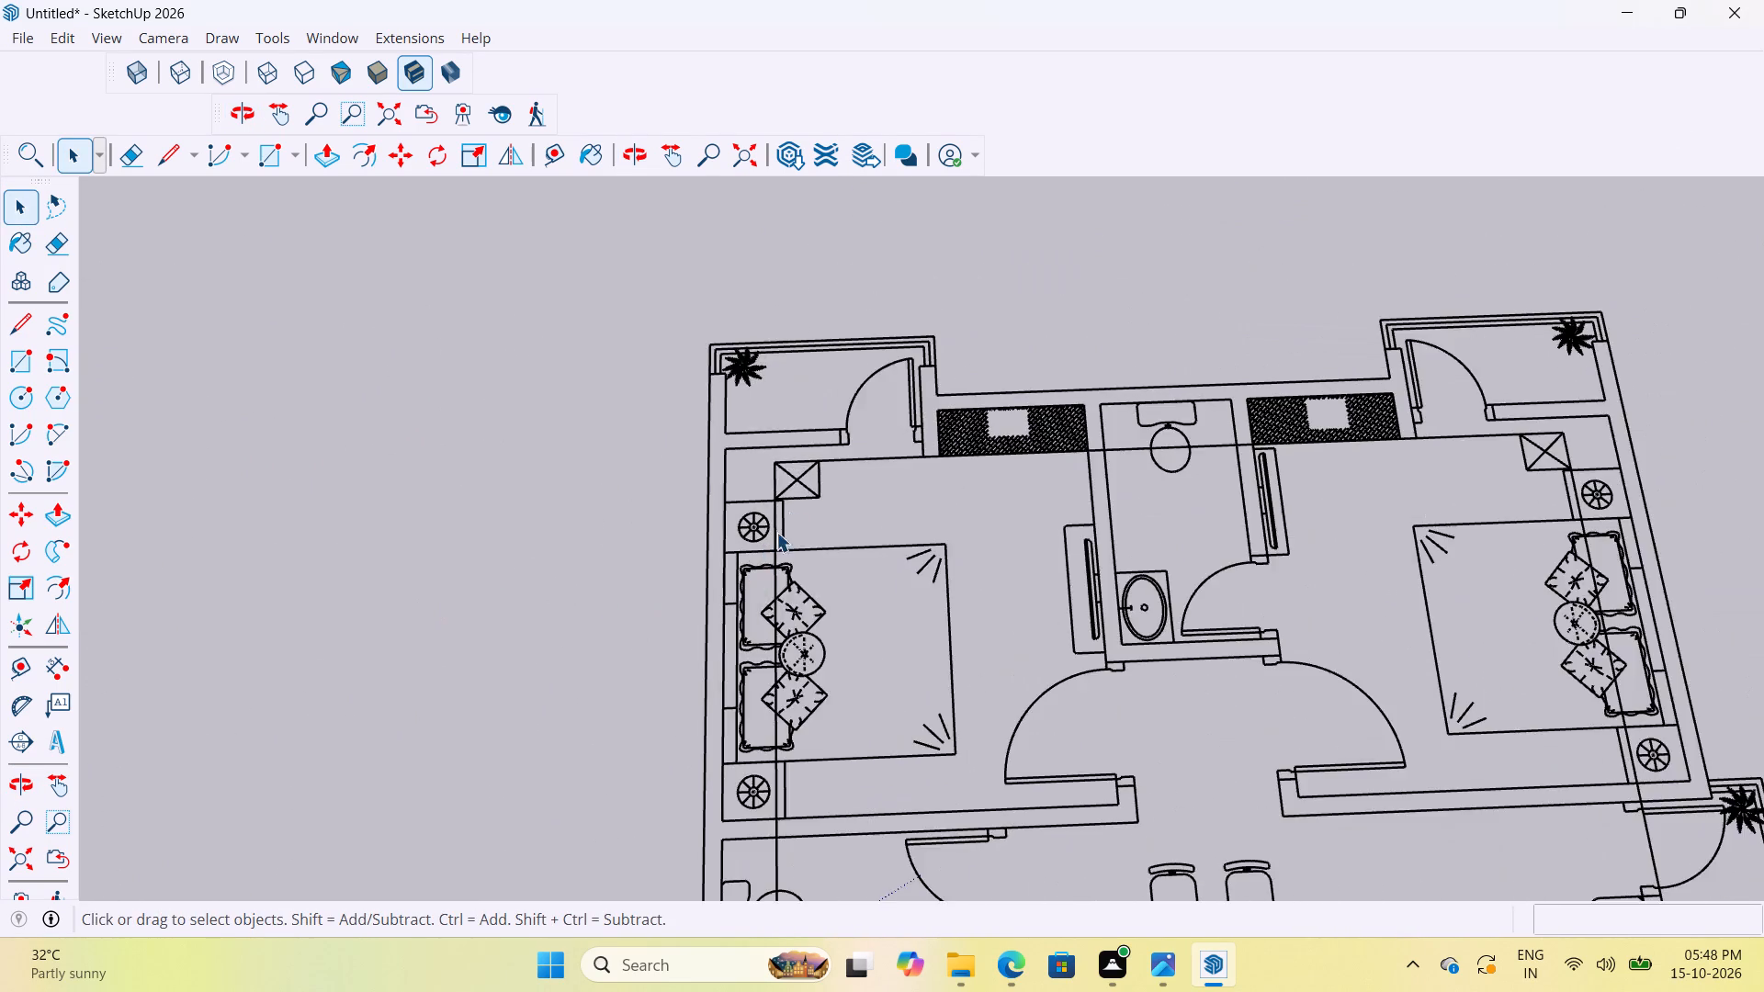
scroll(775, 463, "up", 13)
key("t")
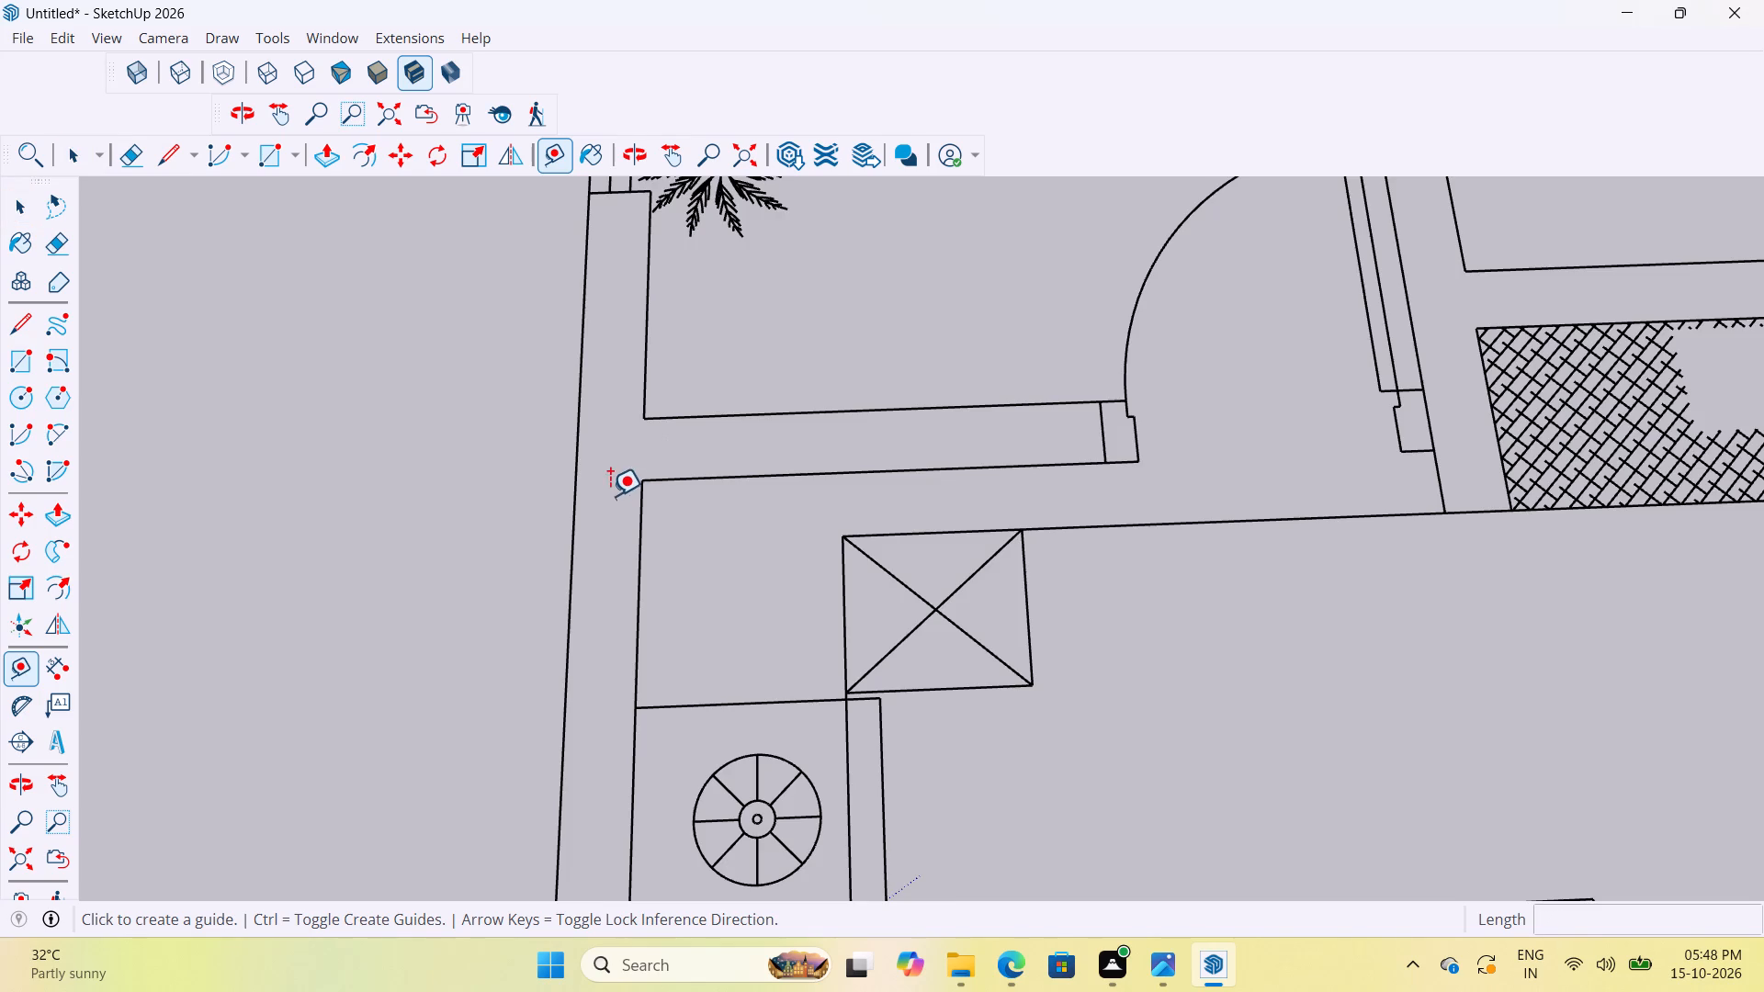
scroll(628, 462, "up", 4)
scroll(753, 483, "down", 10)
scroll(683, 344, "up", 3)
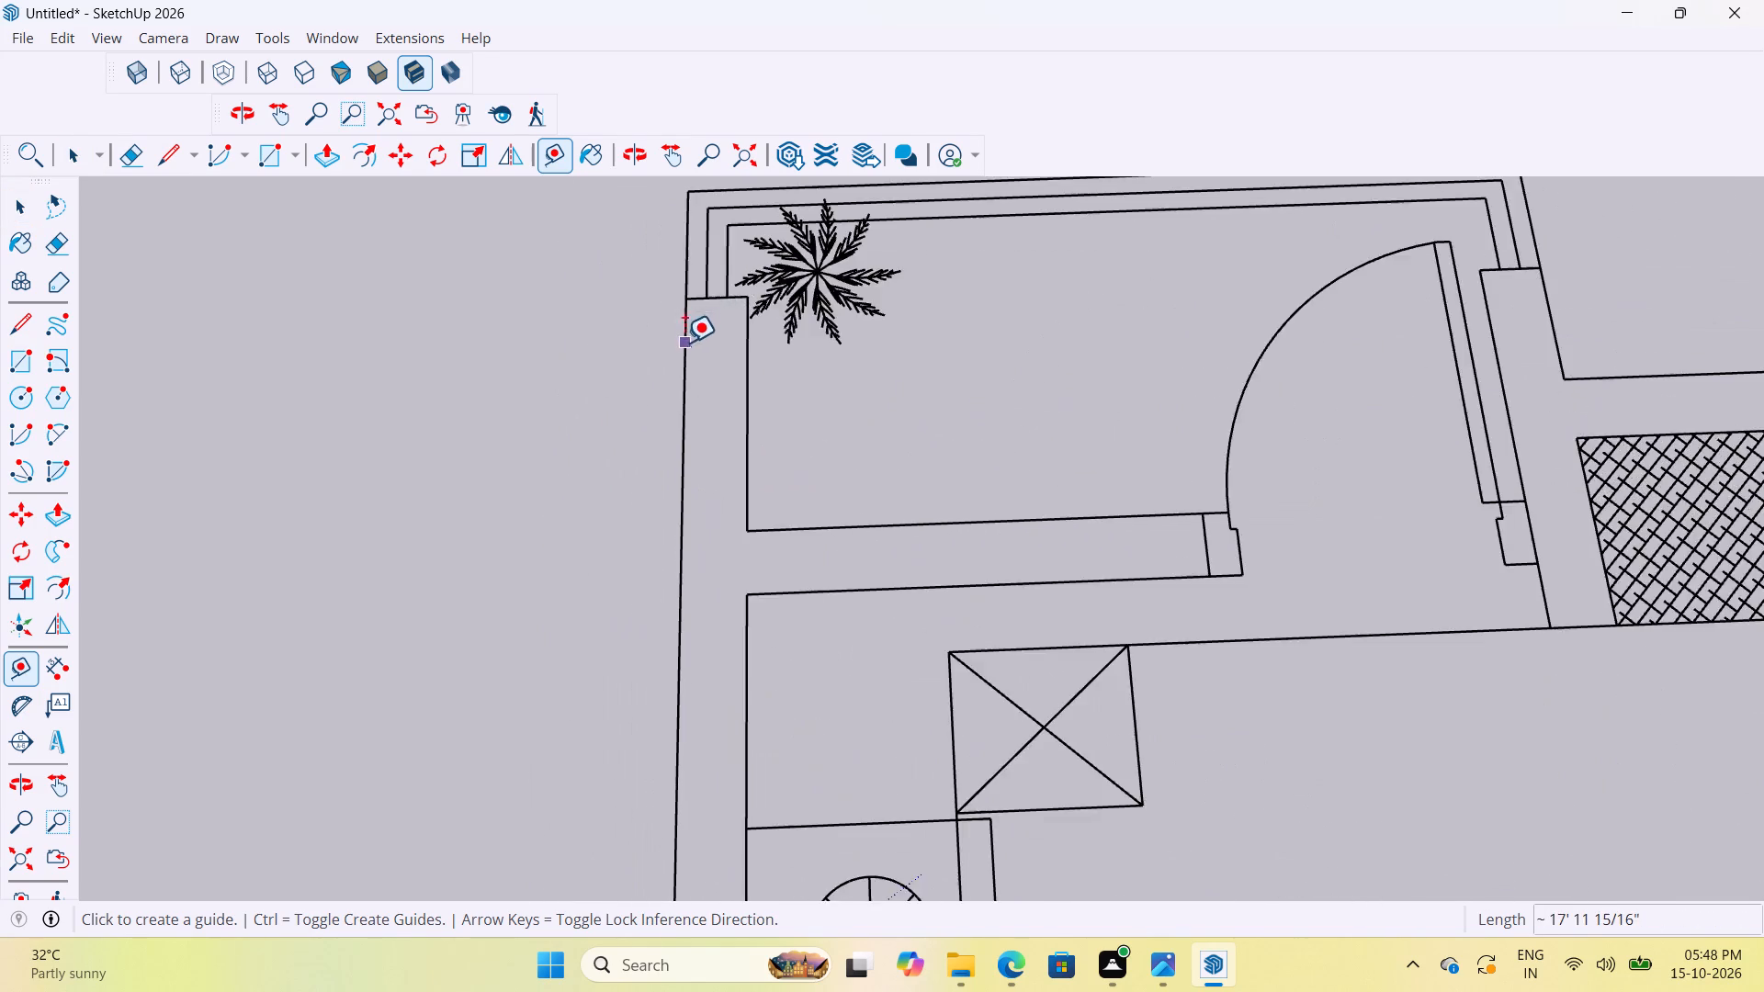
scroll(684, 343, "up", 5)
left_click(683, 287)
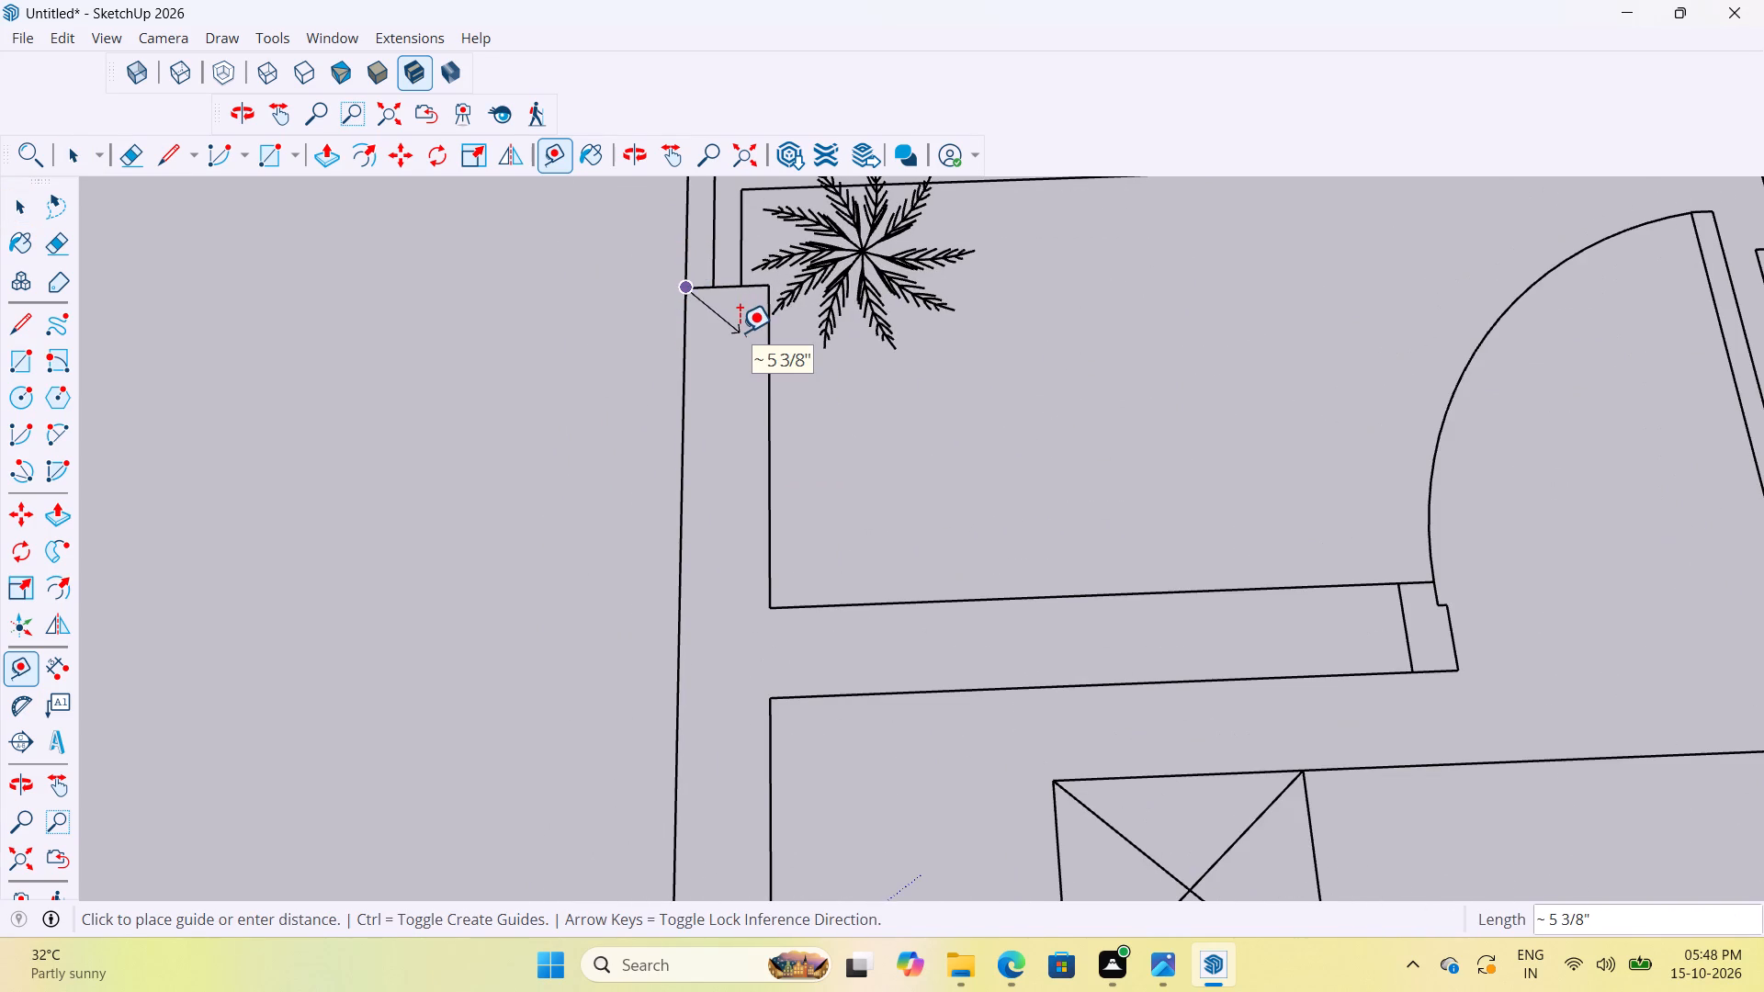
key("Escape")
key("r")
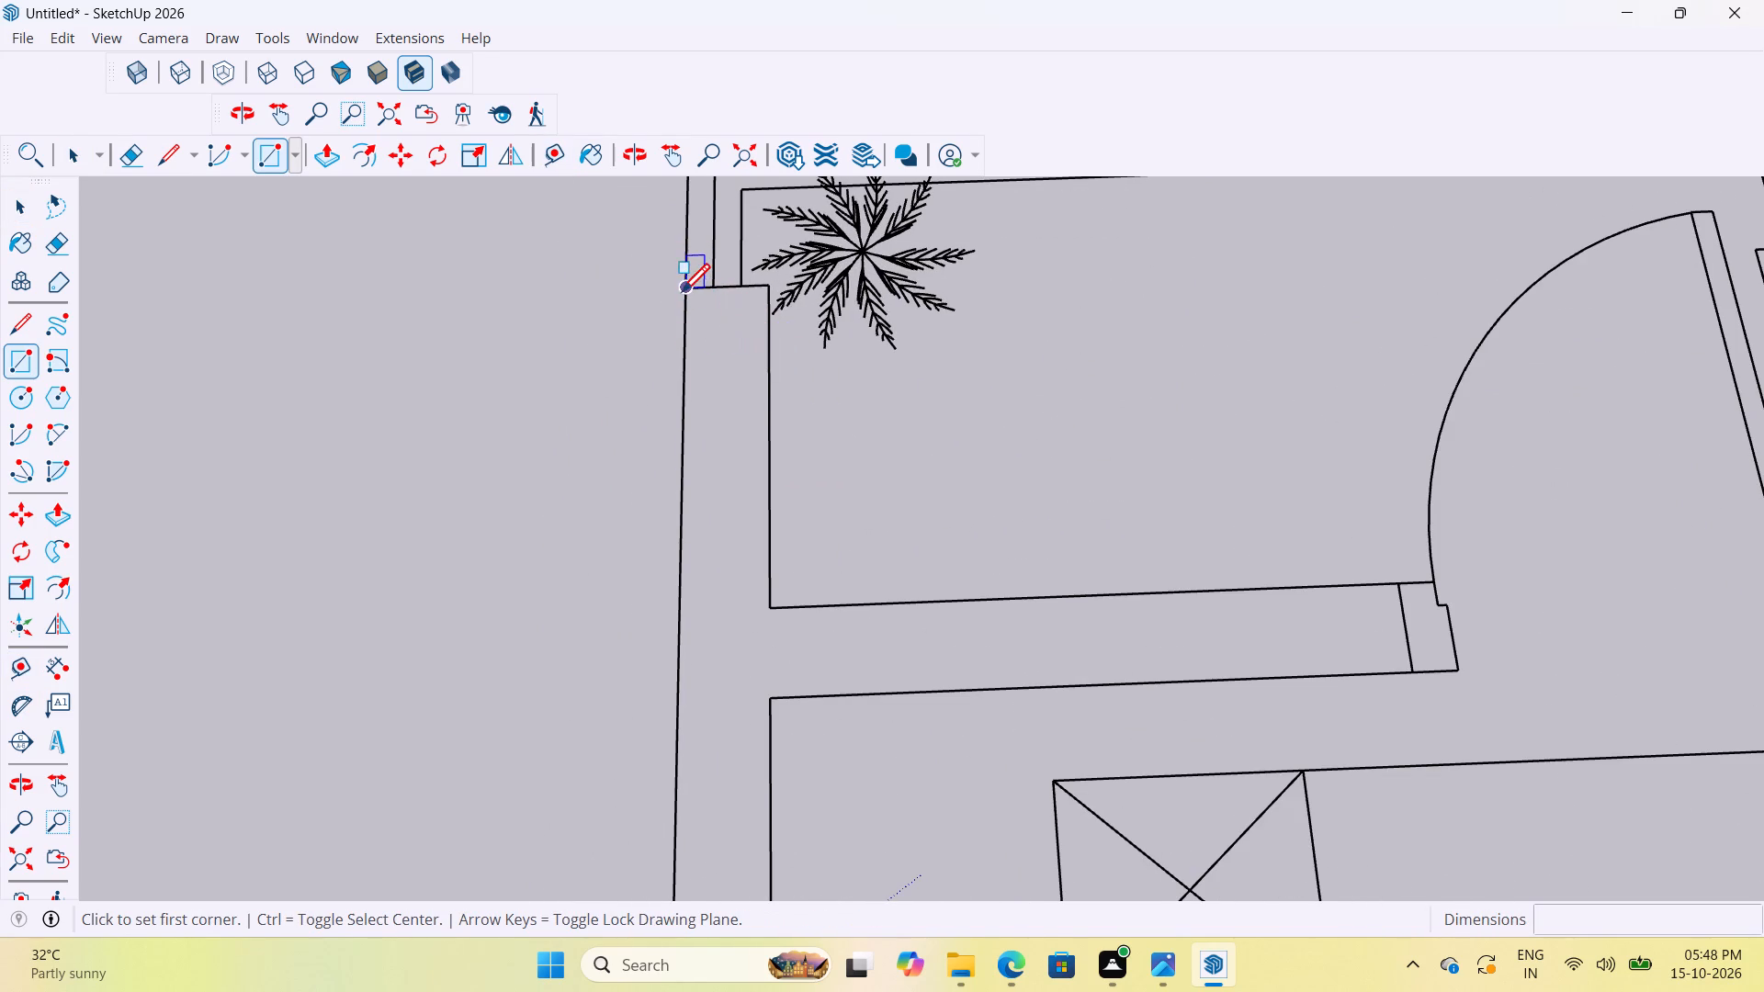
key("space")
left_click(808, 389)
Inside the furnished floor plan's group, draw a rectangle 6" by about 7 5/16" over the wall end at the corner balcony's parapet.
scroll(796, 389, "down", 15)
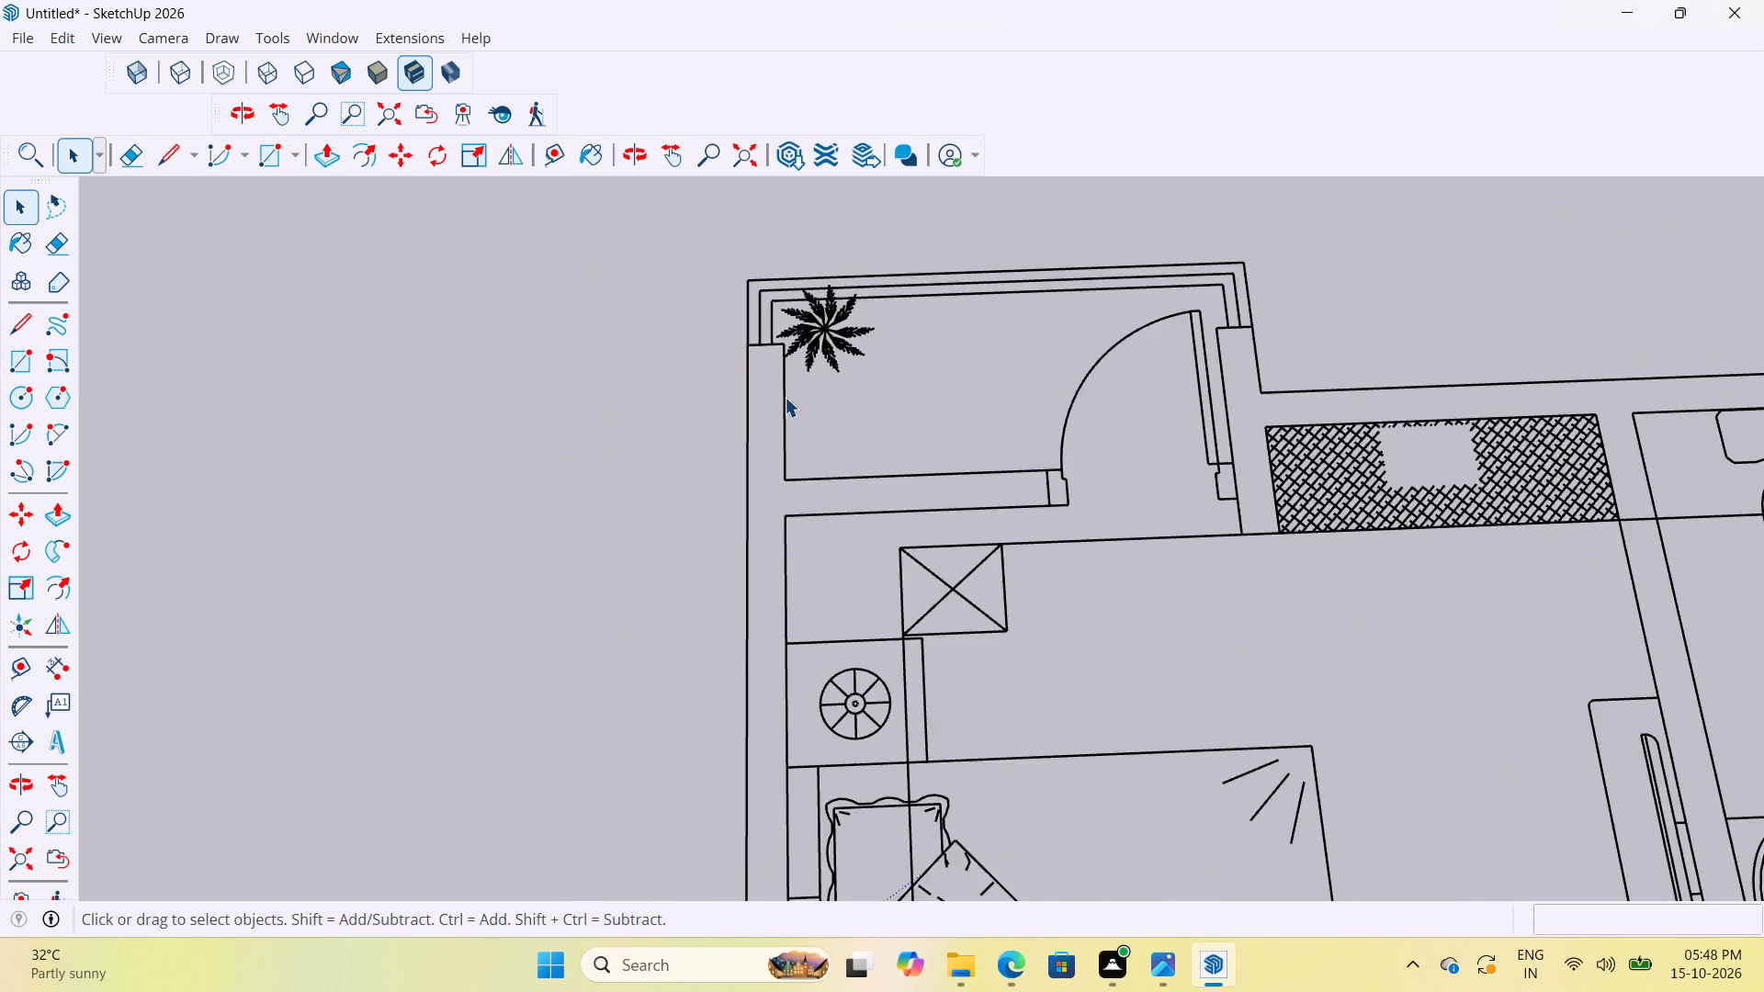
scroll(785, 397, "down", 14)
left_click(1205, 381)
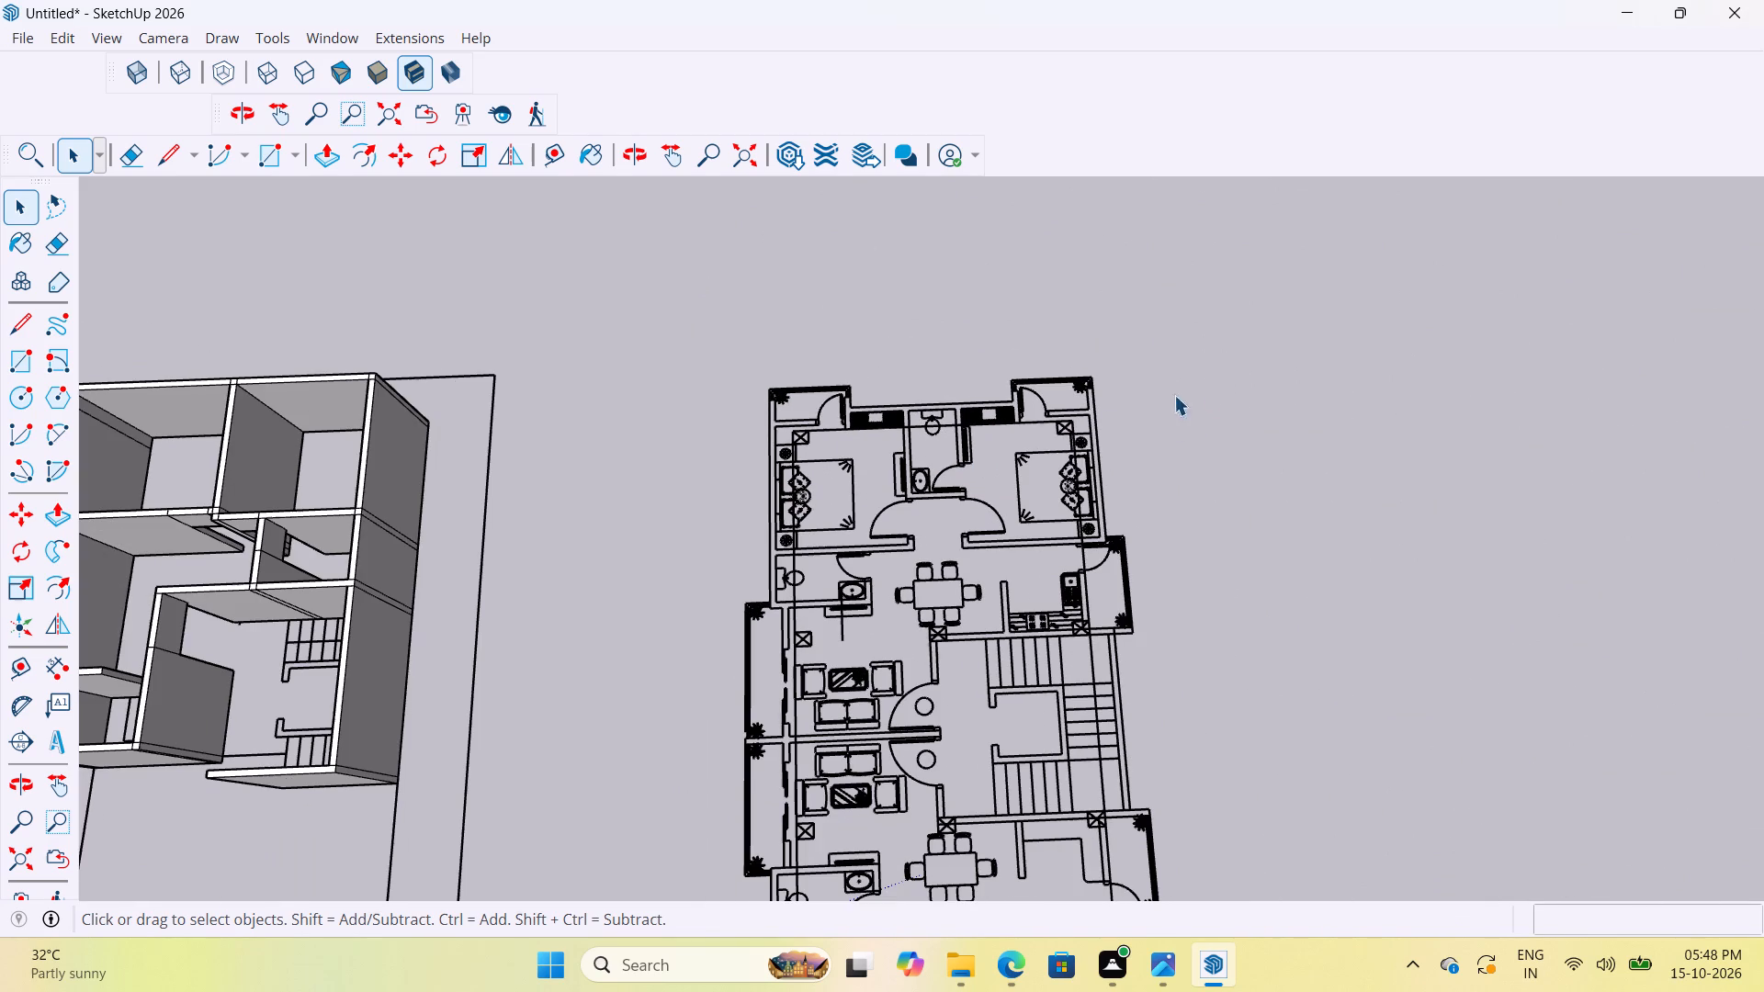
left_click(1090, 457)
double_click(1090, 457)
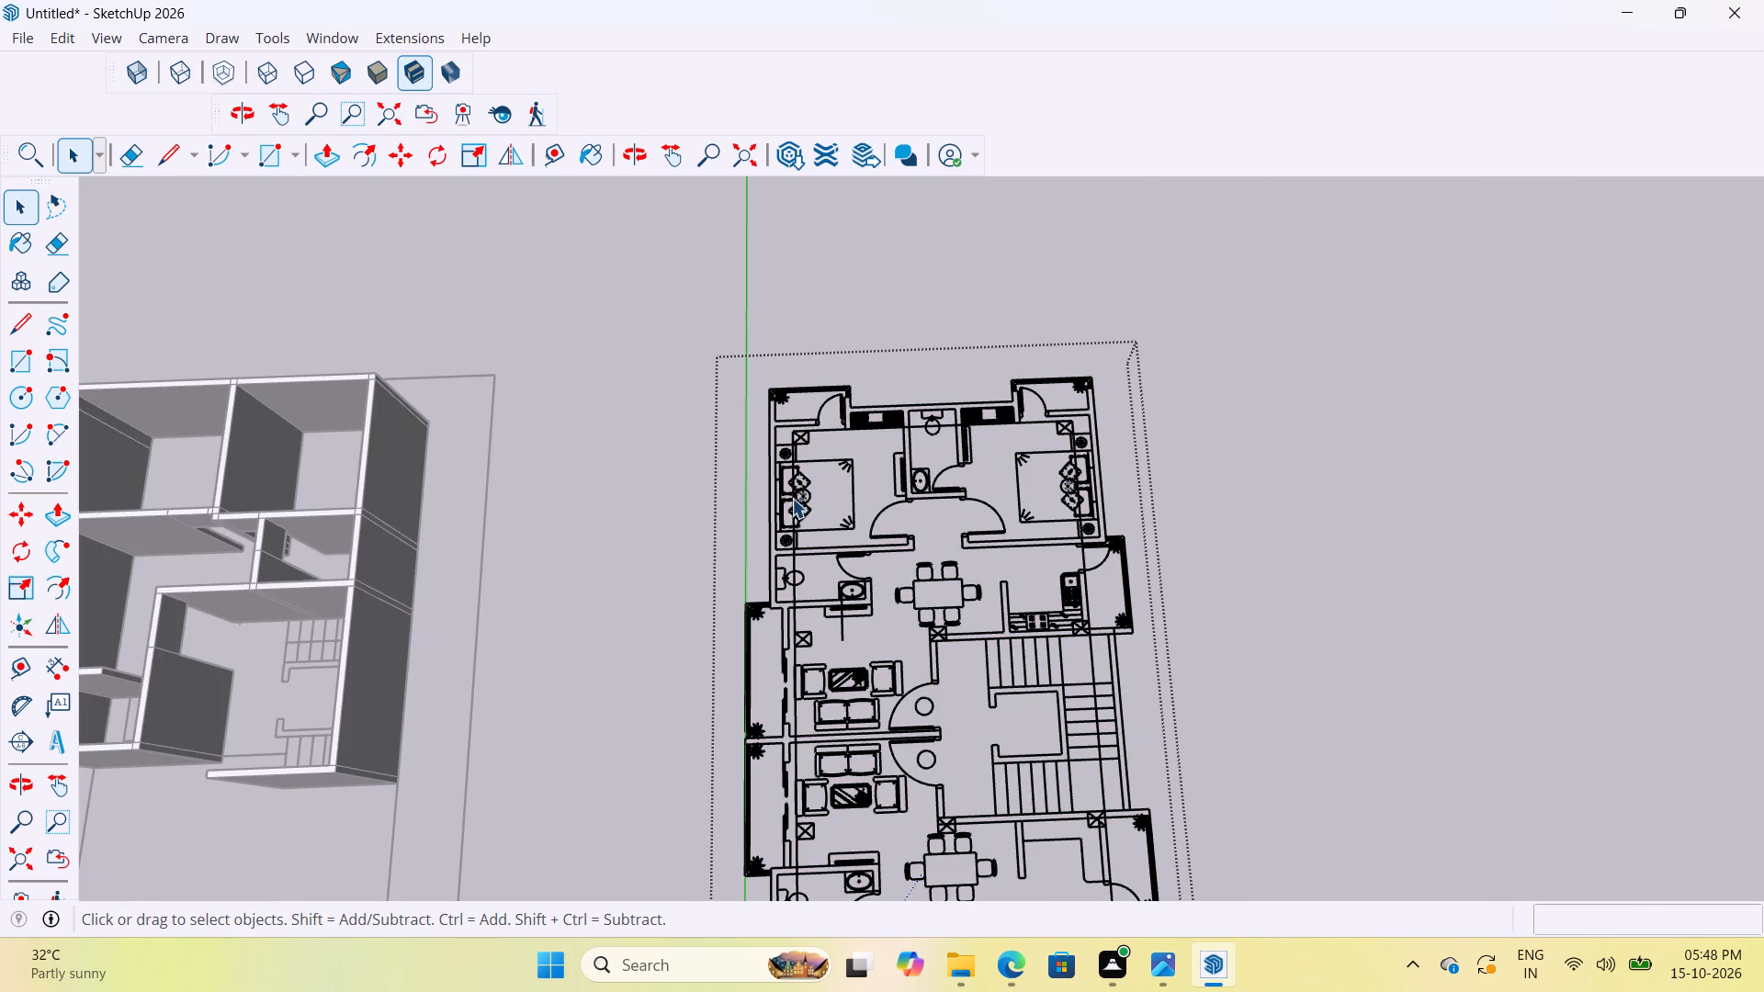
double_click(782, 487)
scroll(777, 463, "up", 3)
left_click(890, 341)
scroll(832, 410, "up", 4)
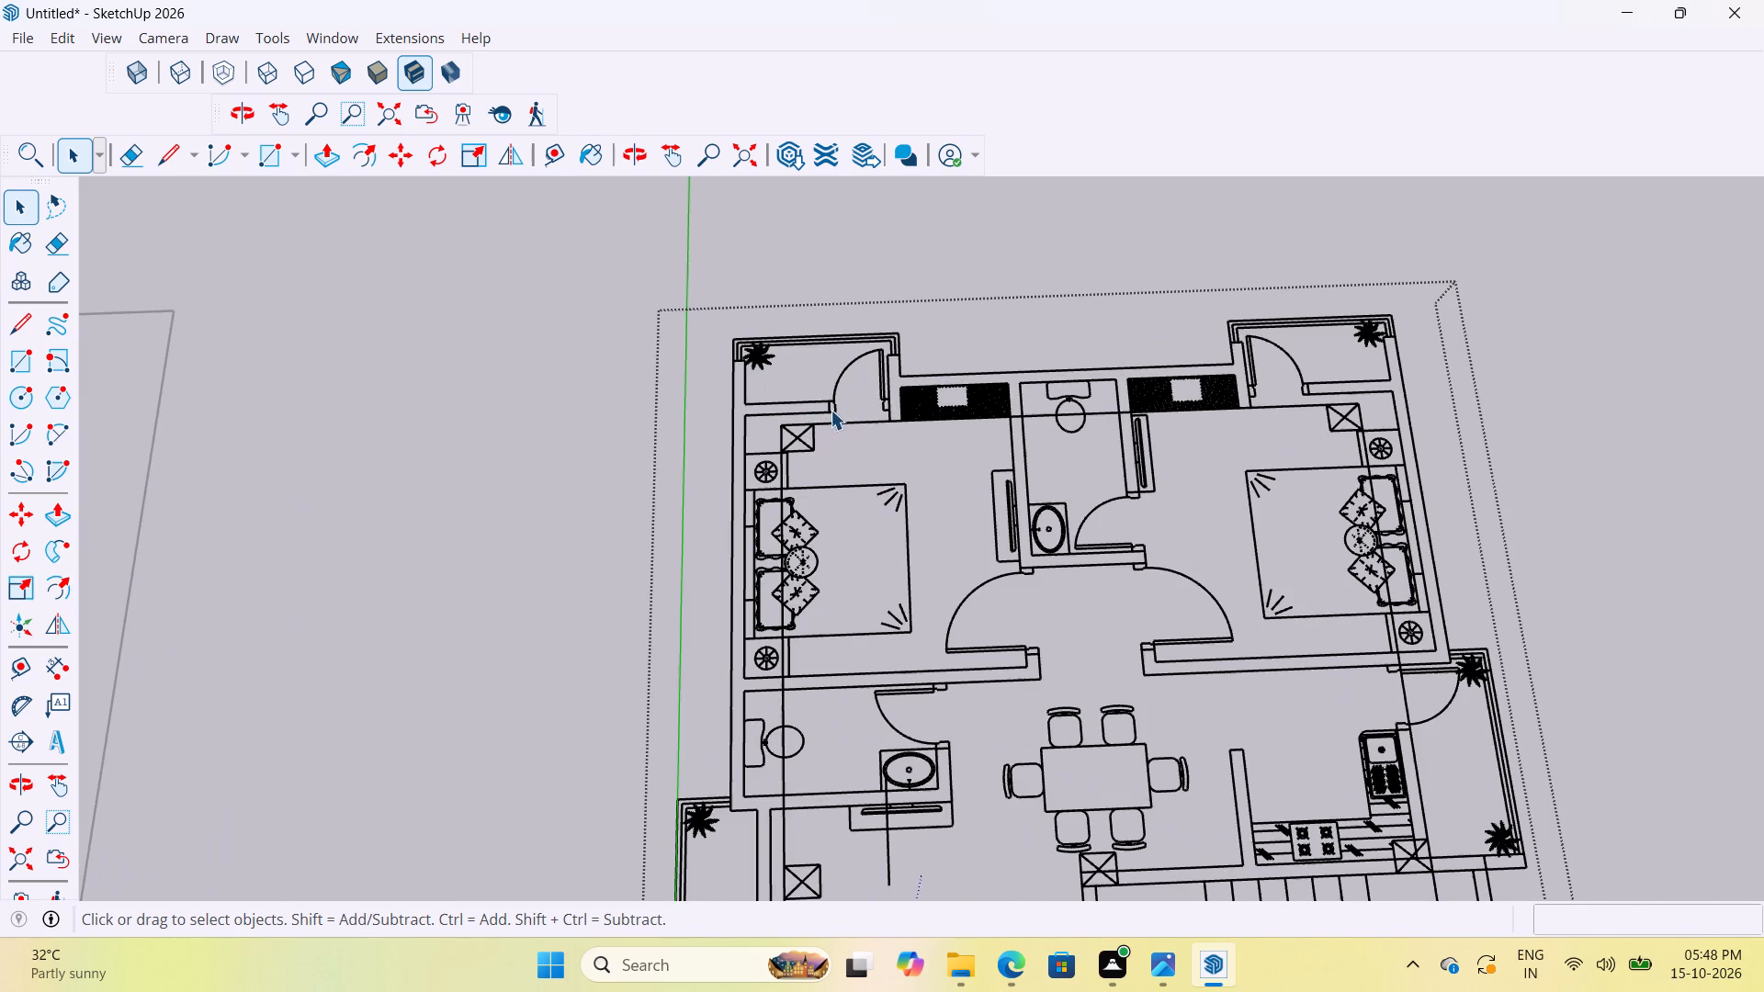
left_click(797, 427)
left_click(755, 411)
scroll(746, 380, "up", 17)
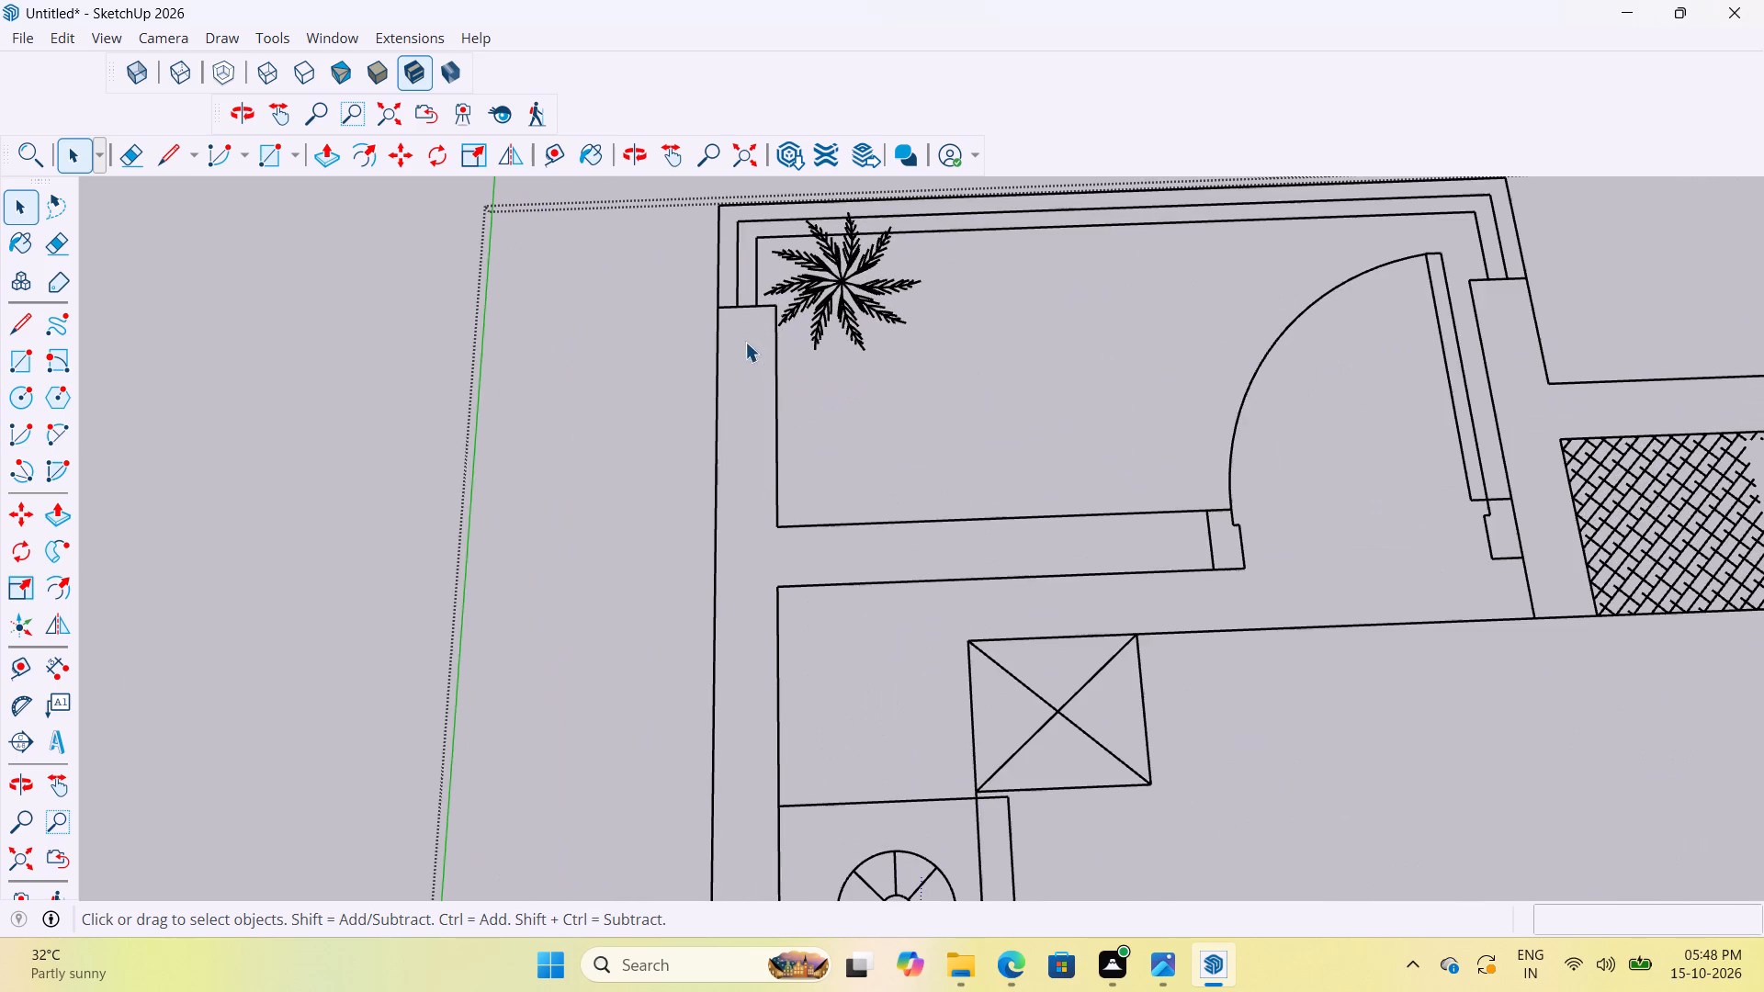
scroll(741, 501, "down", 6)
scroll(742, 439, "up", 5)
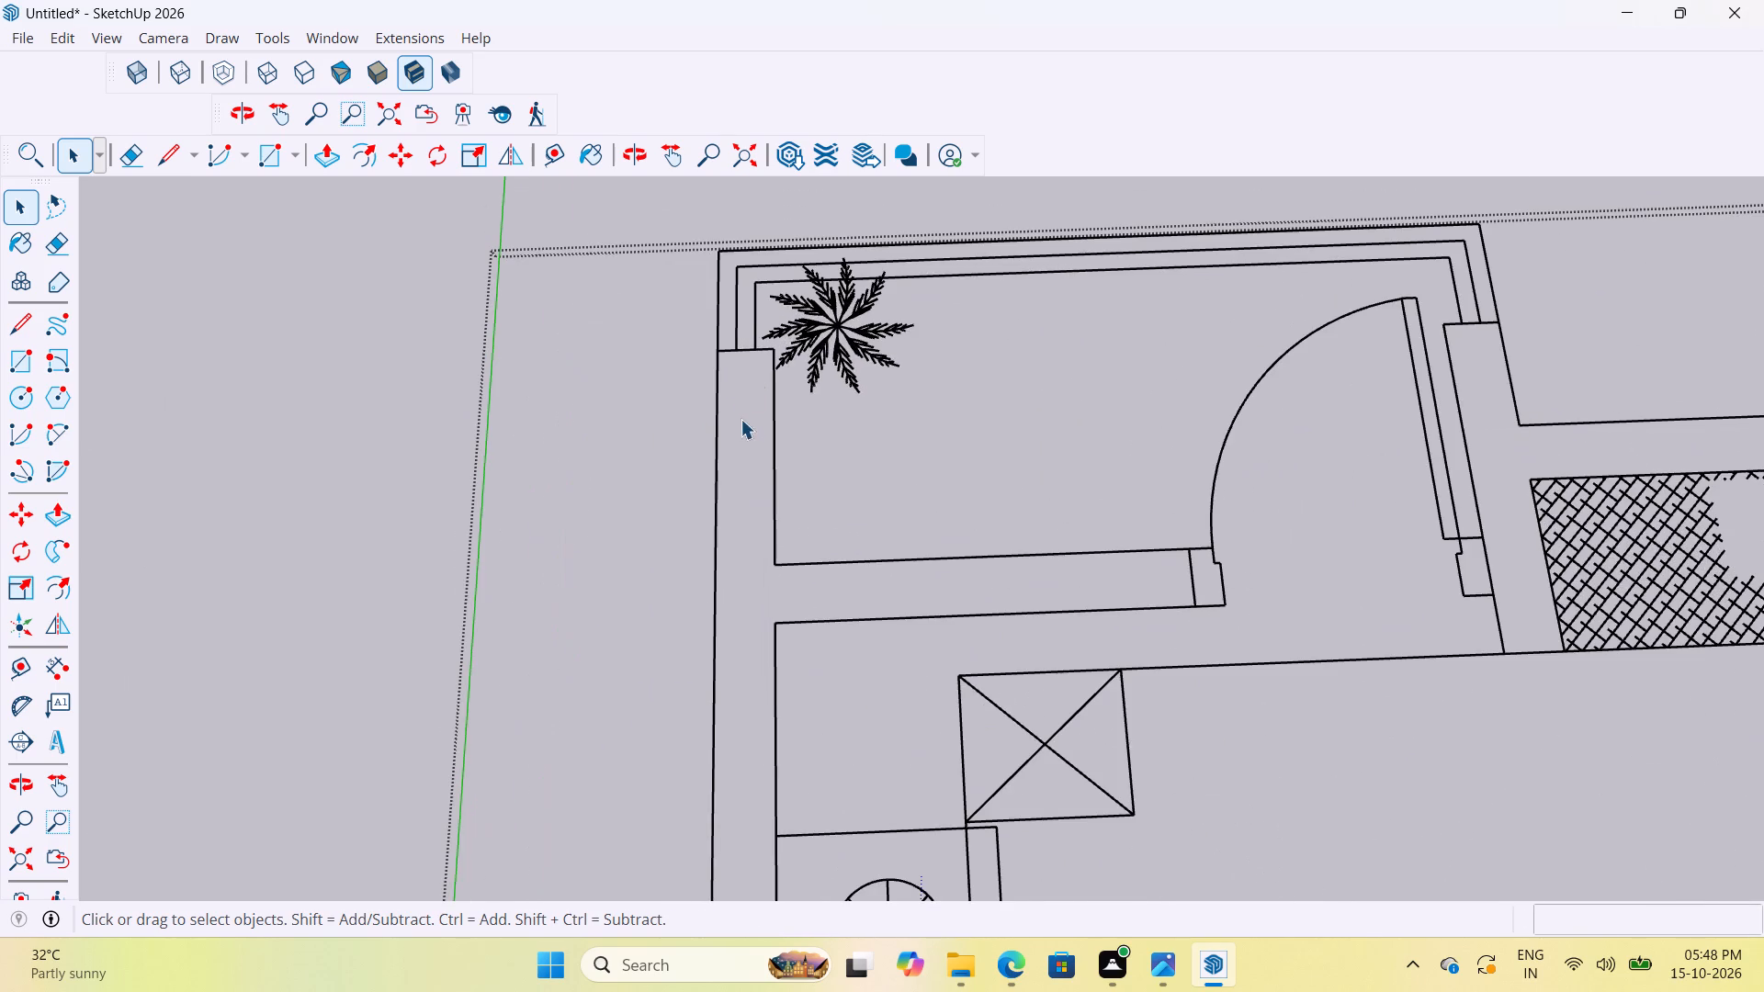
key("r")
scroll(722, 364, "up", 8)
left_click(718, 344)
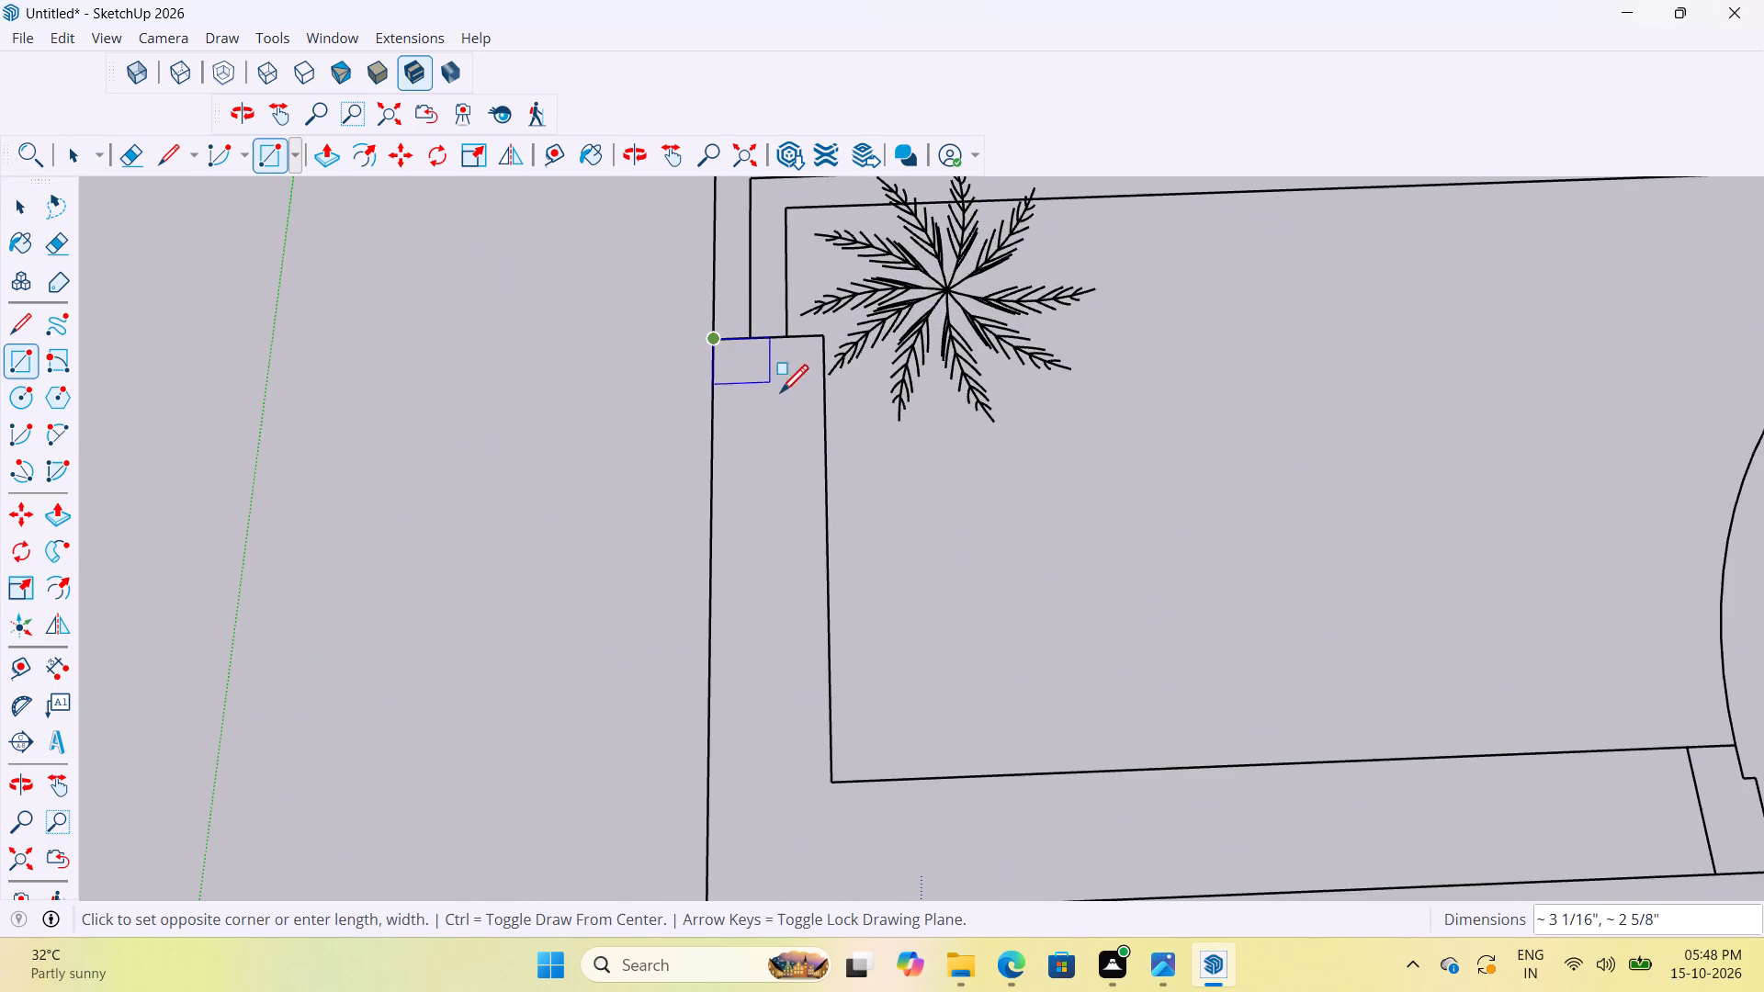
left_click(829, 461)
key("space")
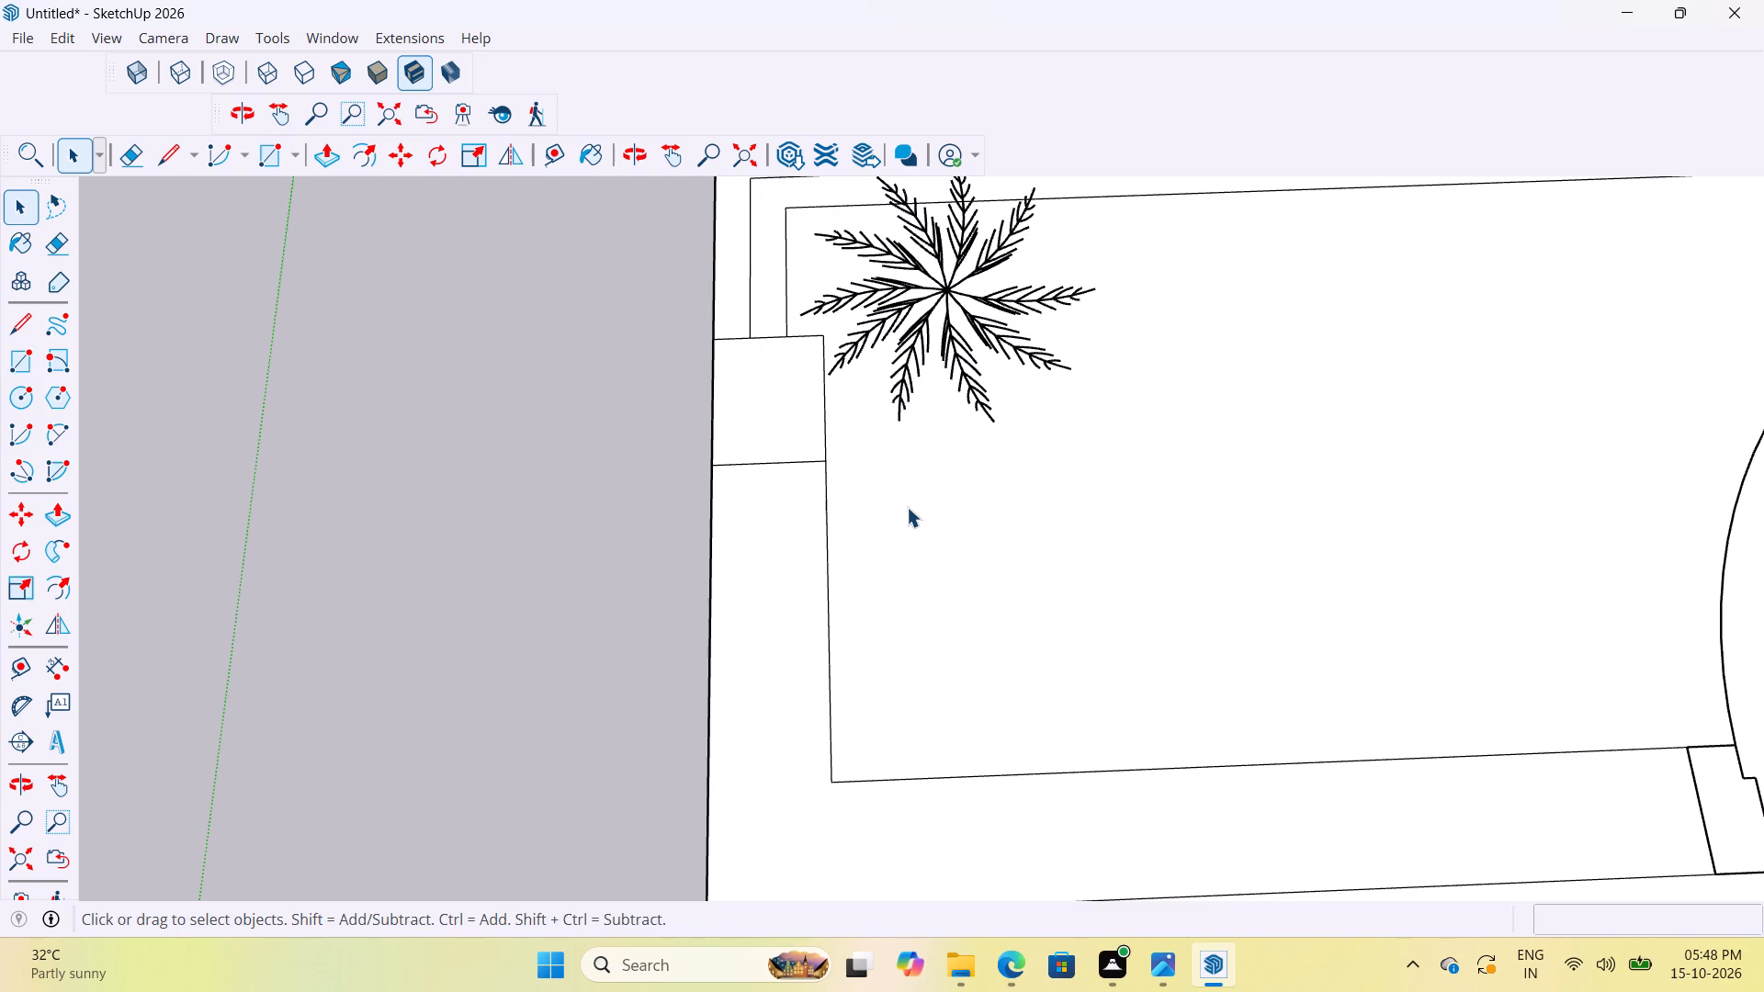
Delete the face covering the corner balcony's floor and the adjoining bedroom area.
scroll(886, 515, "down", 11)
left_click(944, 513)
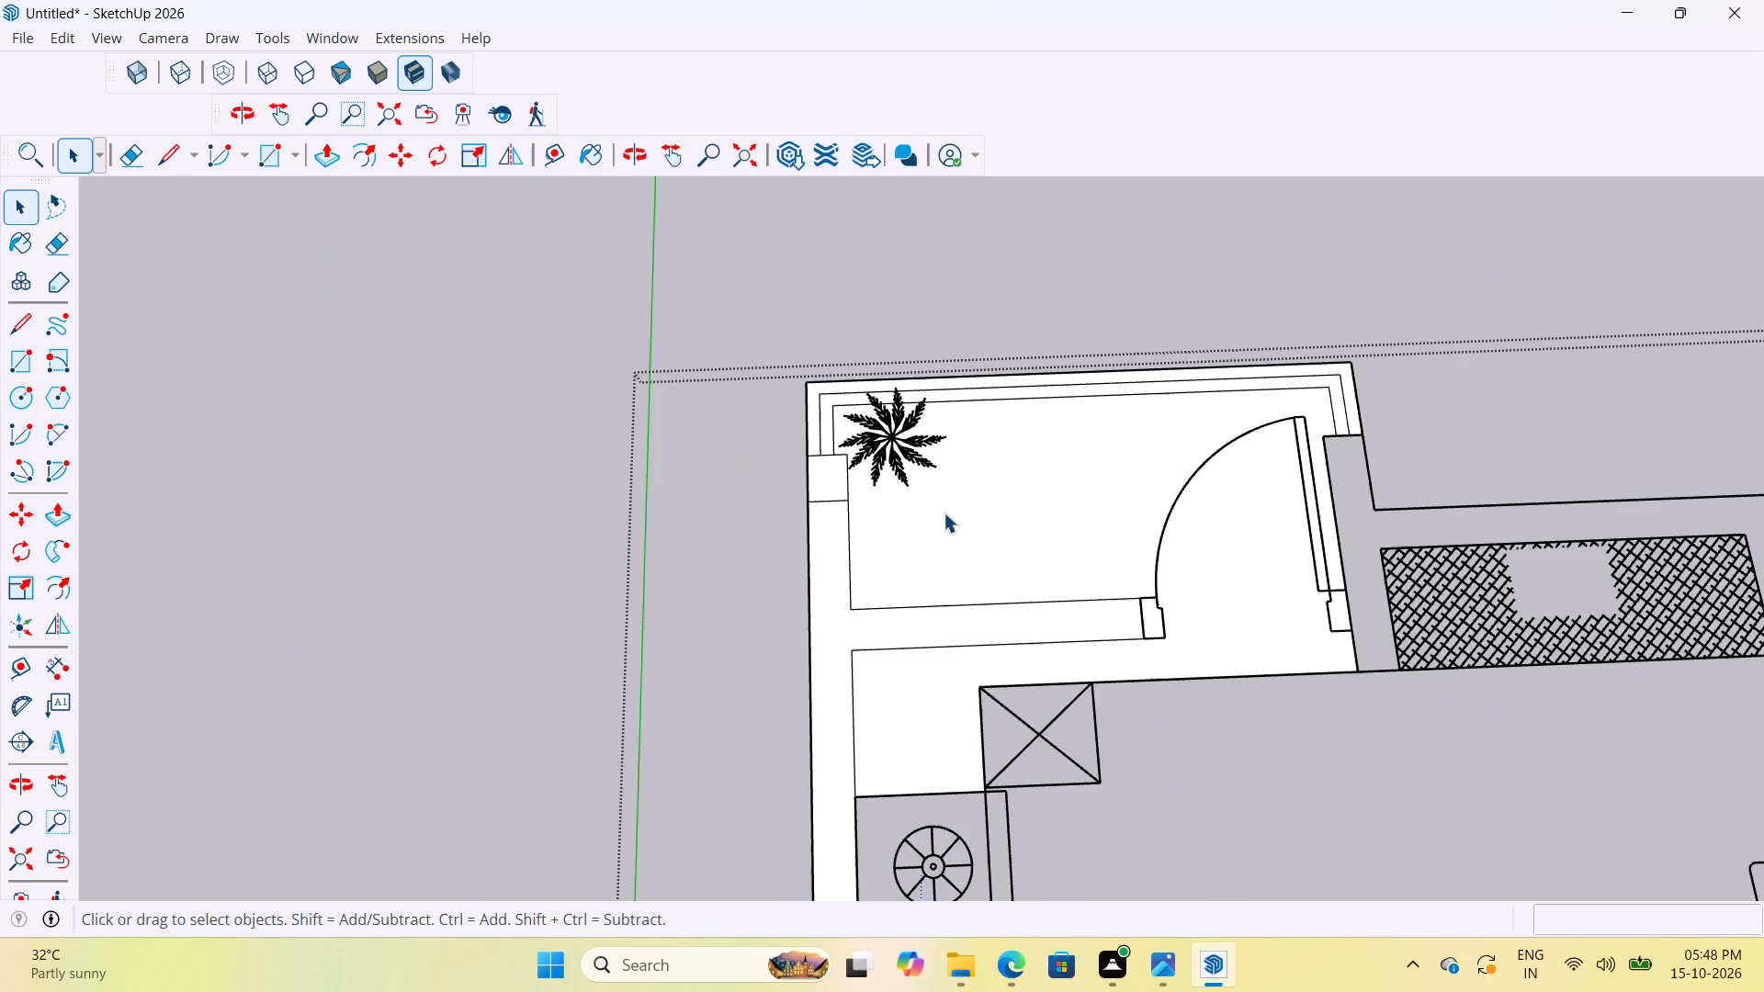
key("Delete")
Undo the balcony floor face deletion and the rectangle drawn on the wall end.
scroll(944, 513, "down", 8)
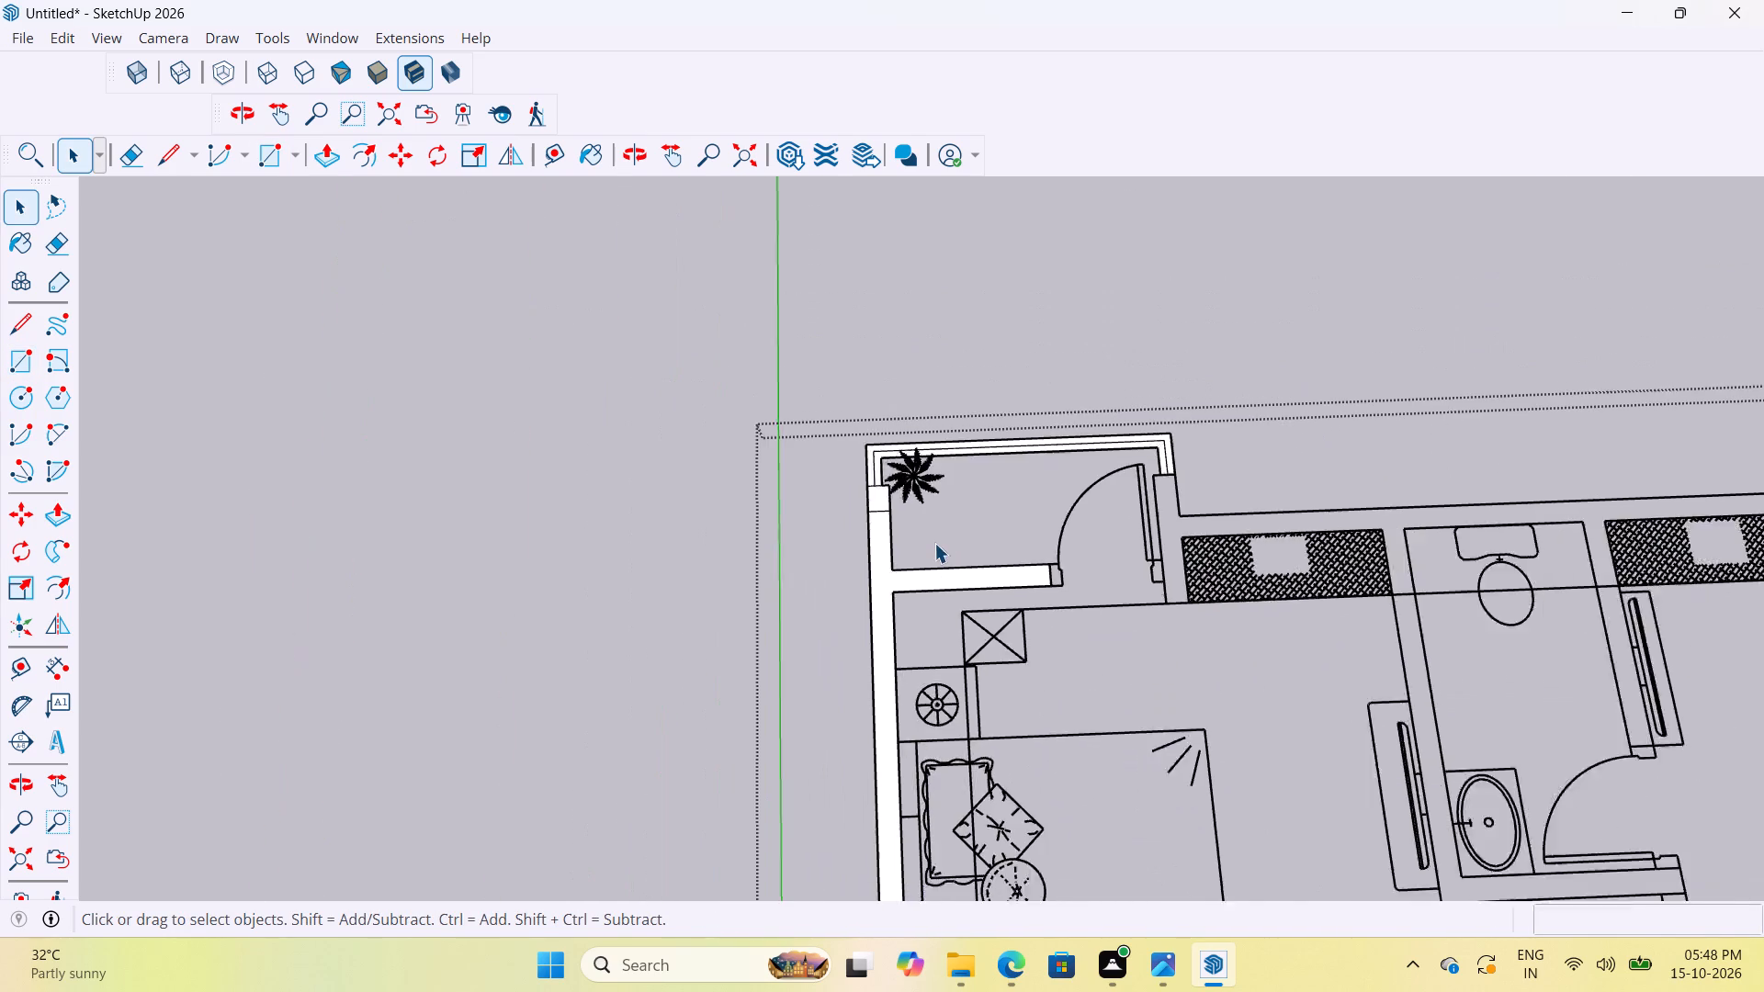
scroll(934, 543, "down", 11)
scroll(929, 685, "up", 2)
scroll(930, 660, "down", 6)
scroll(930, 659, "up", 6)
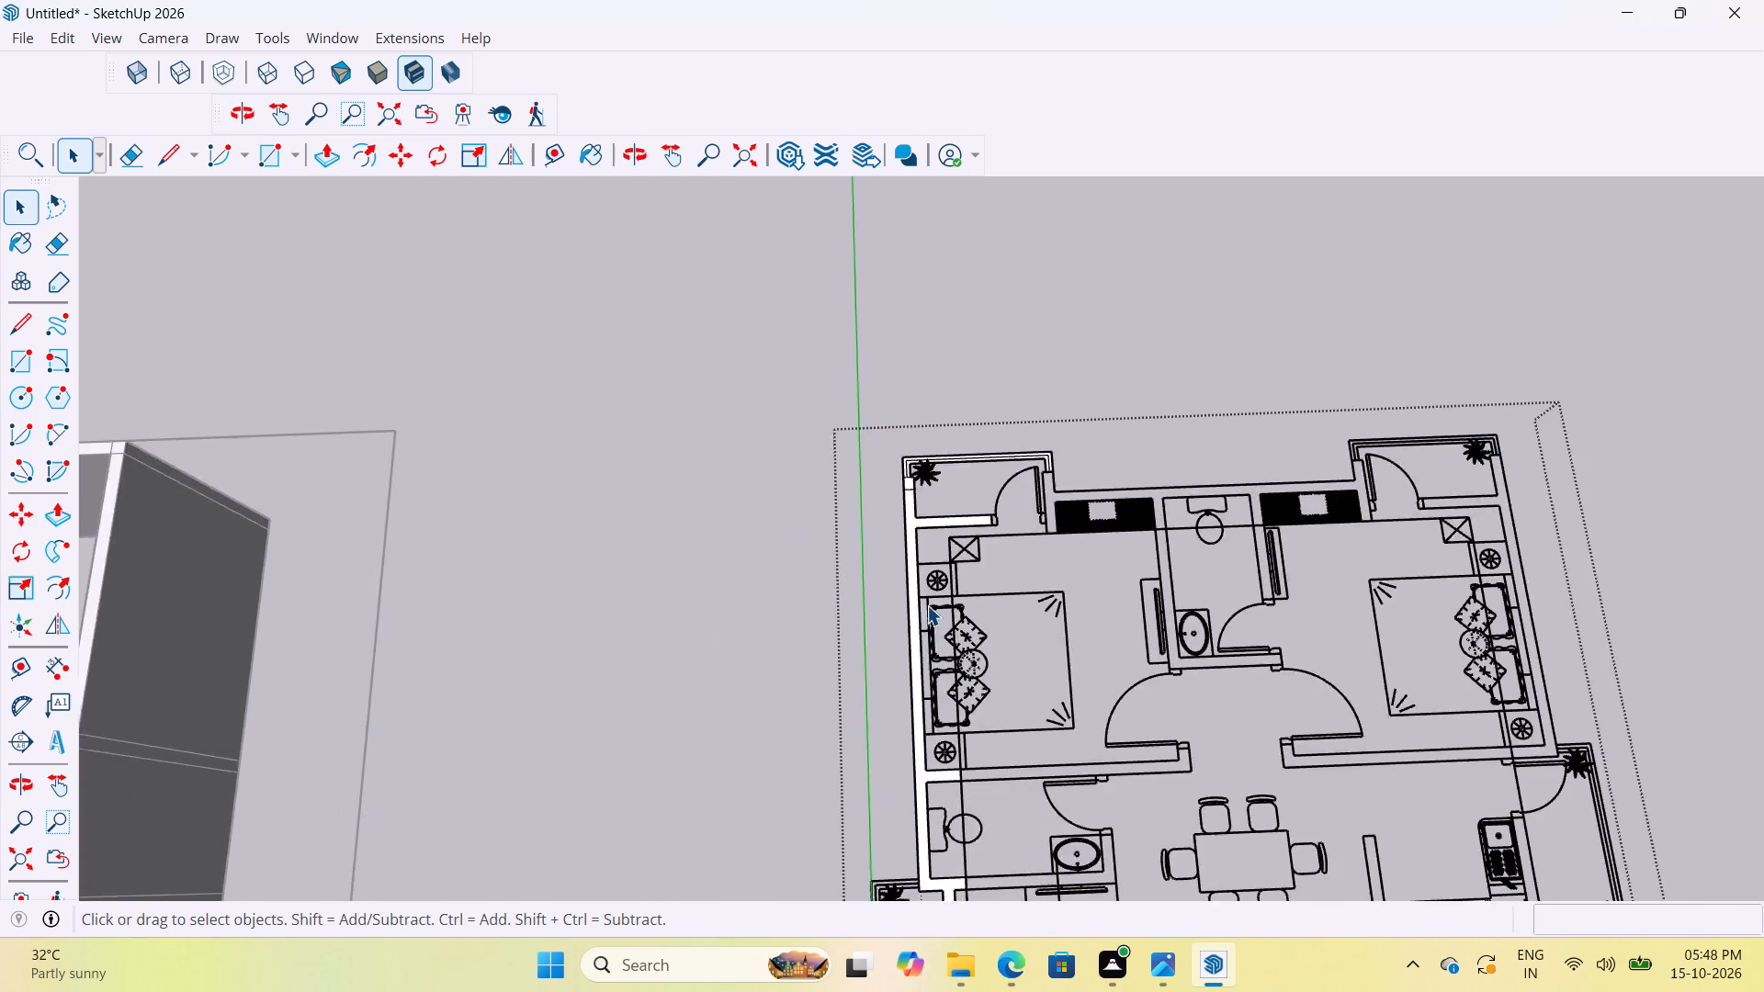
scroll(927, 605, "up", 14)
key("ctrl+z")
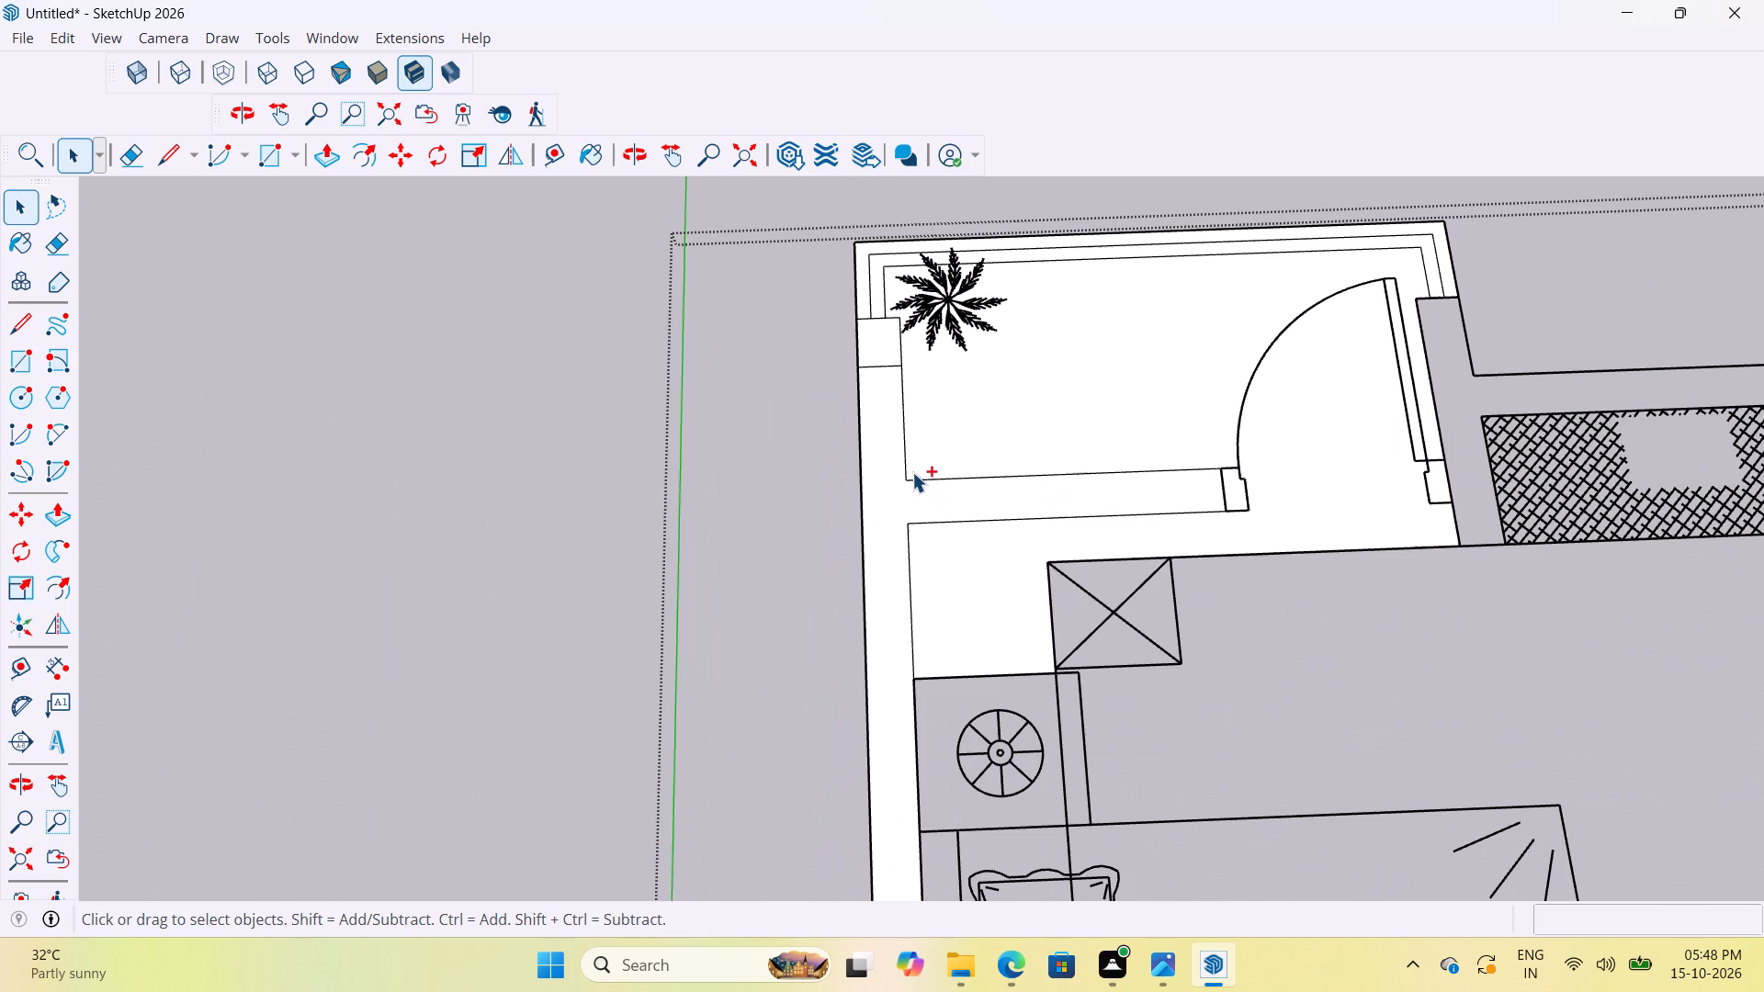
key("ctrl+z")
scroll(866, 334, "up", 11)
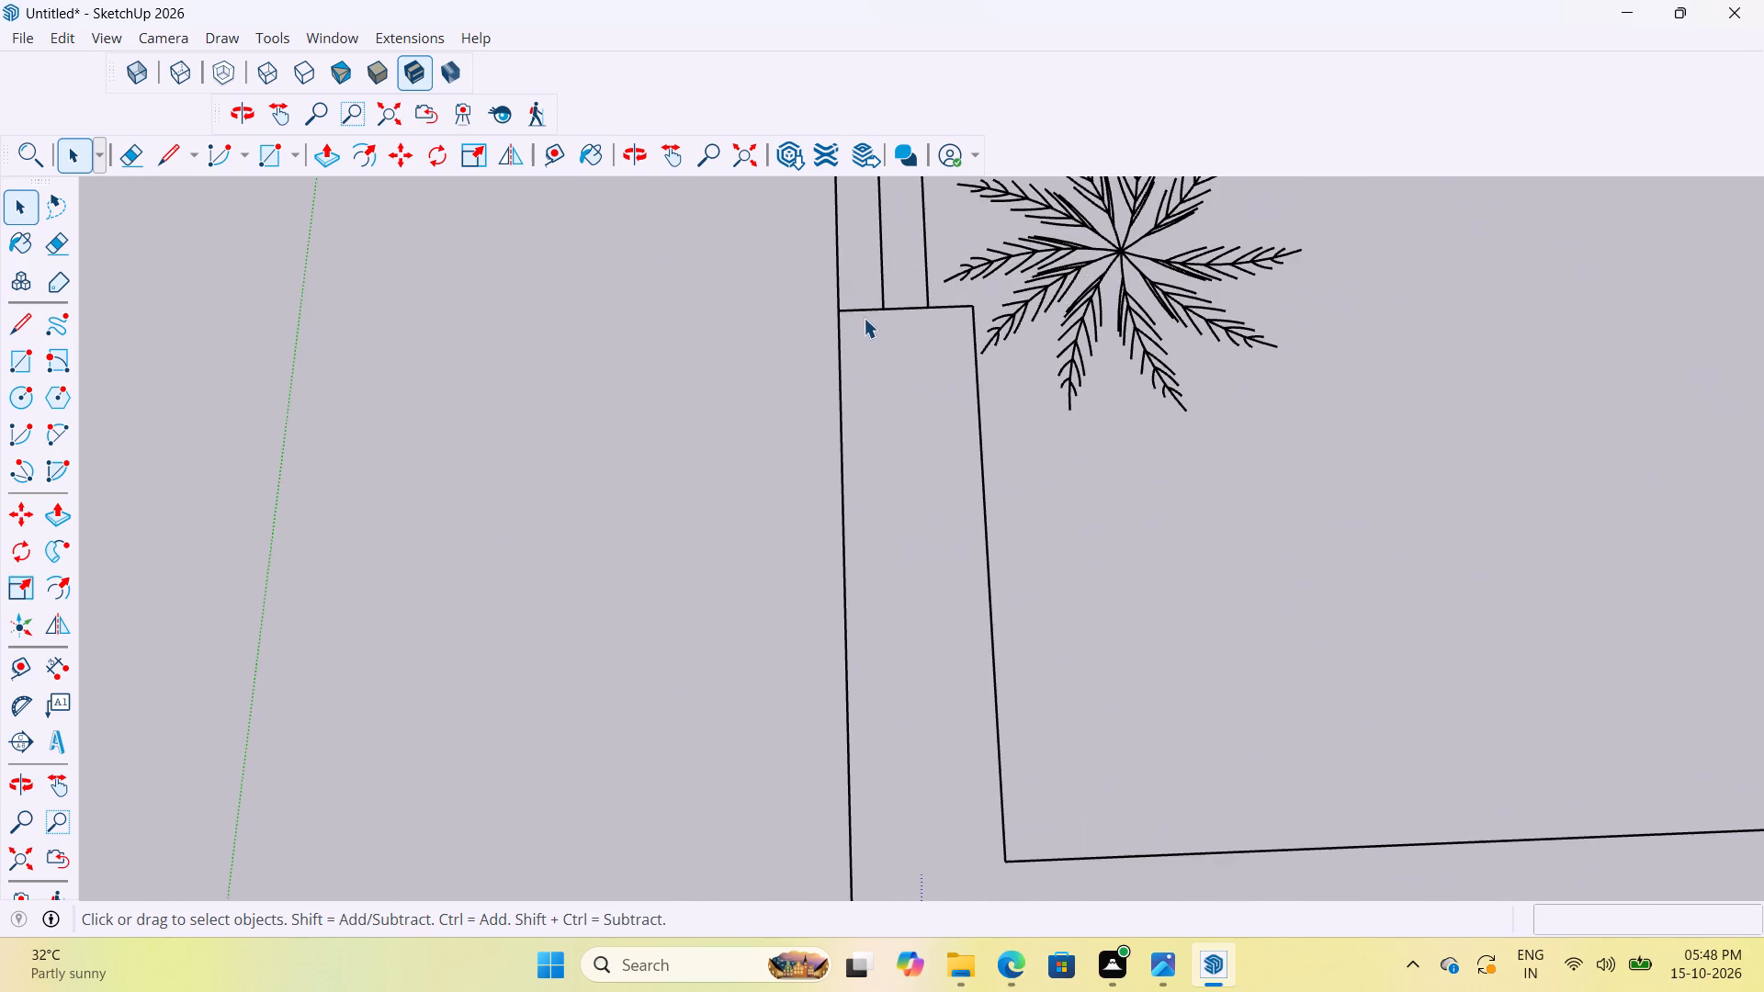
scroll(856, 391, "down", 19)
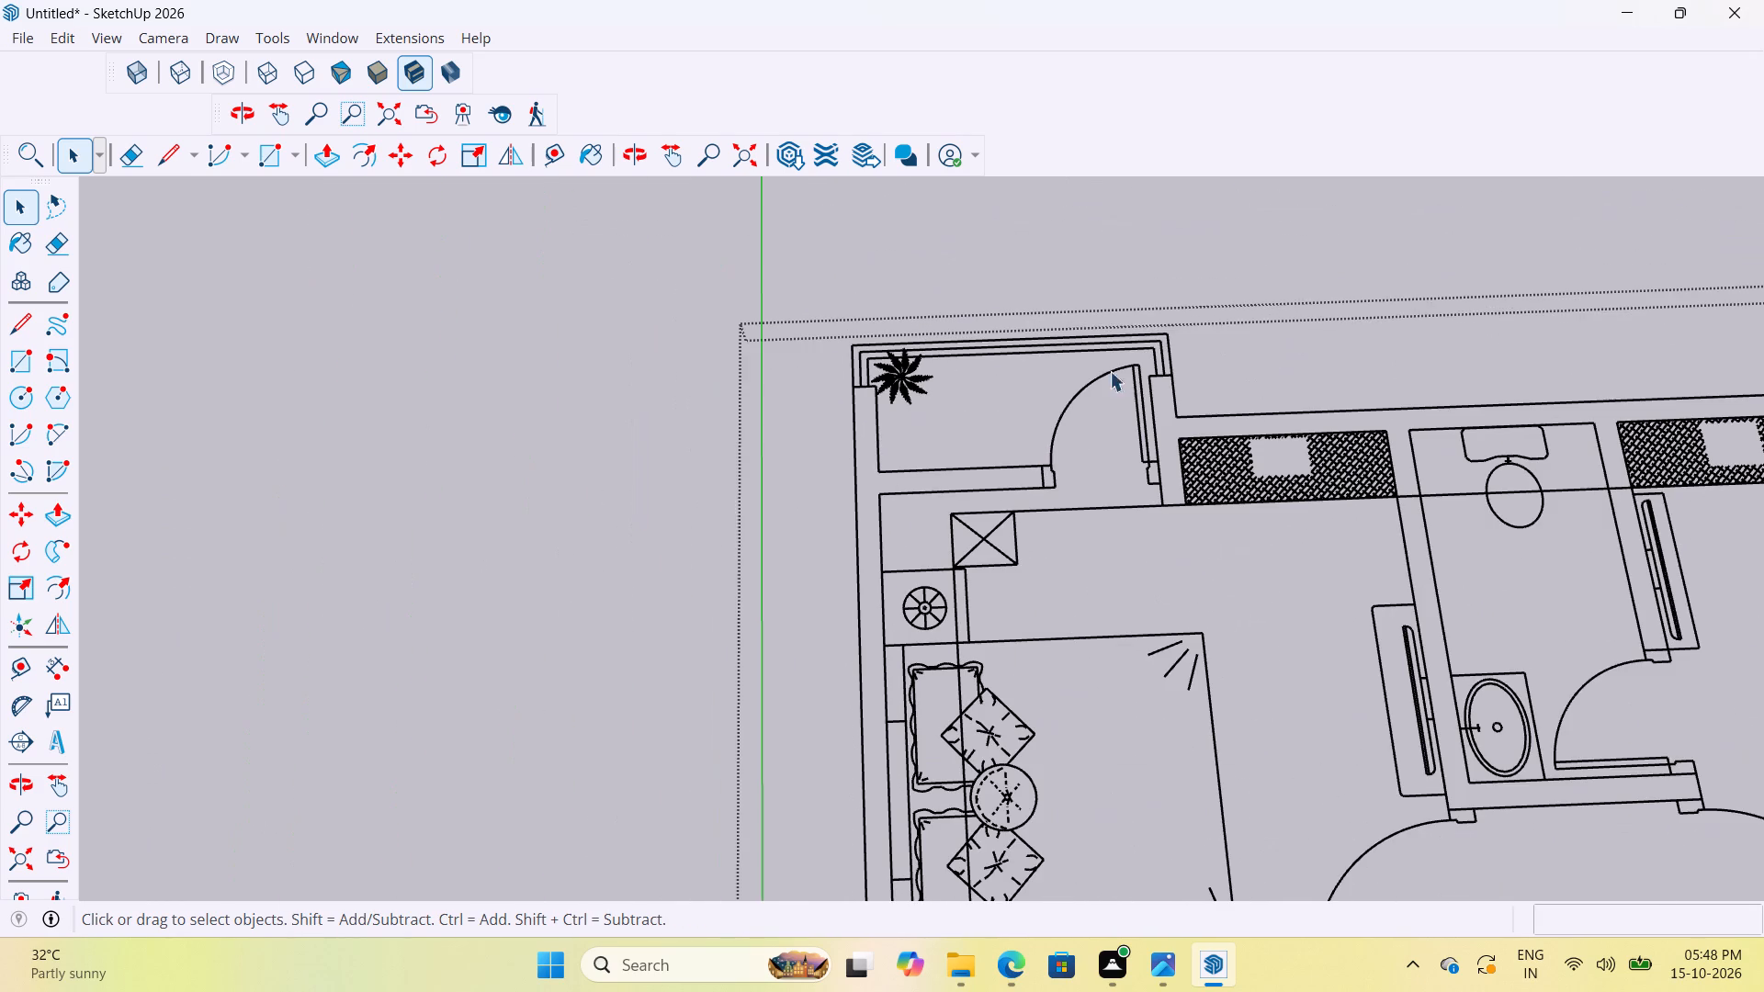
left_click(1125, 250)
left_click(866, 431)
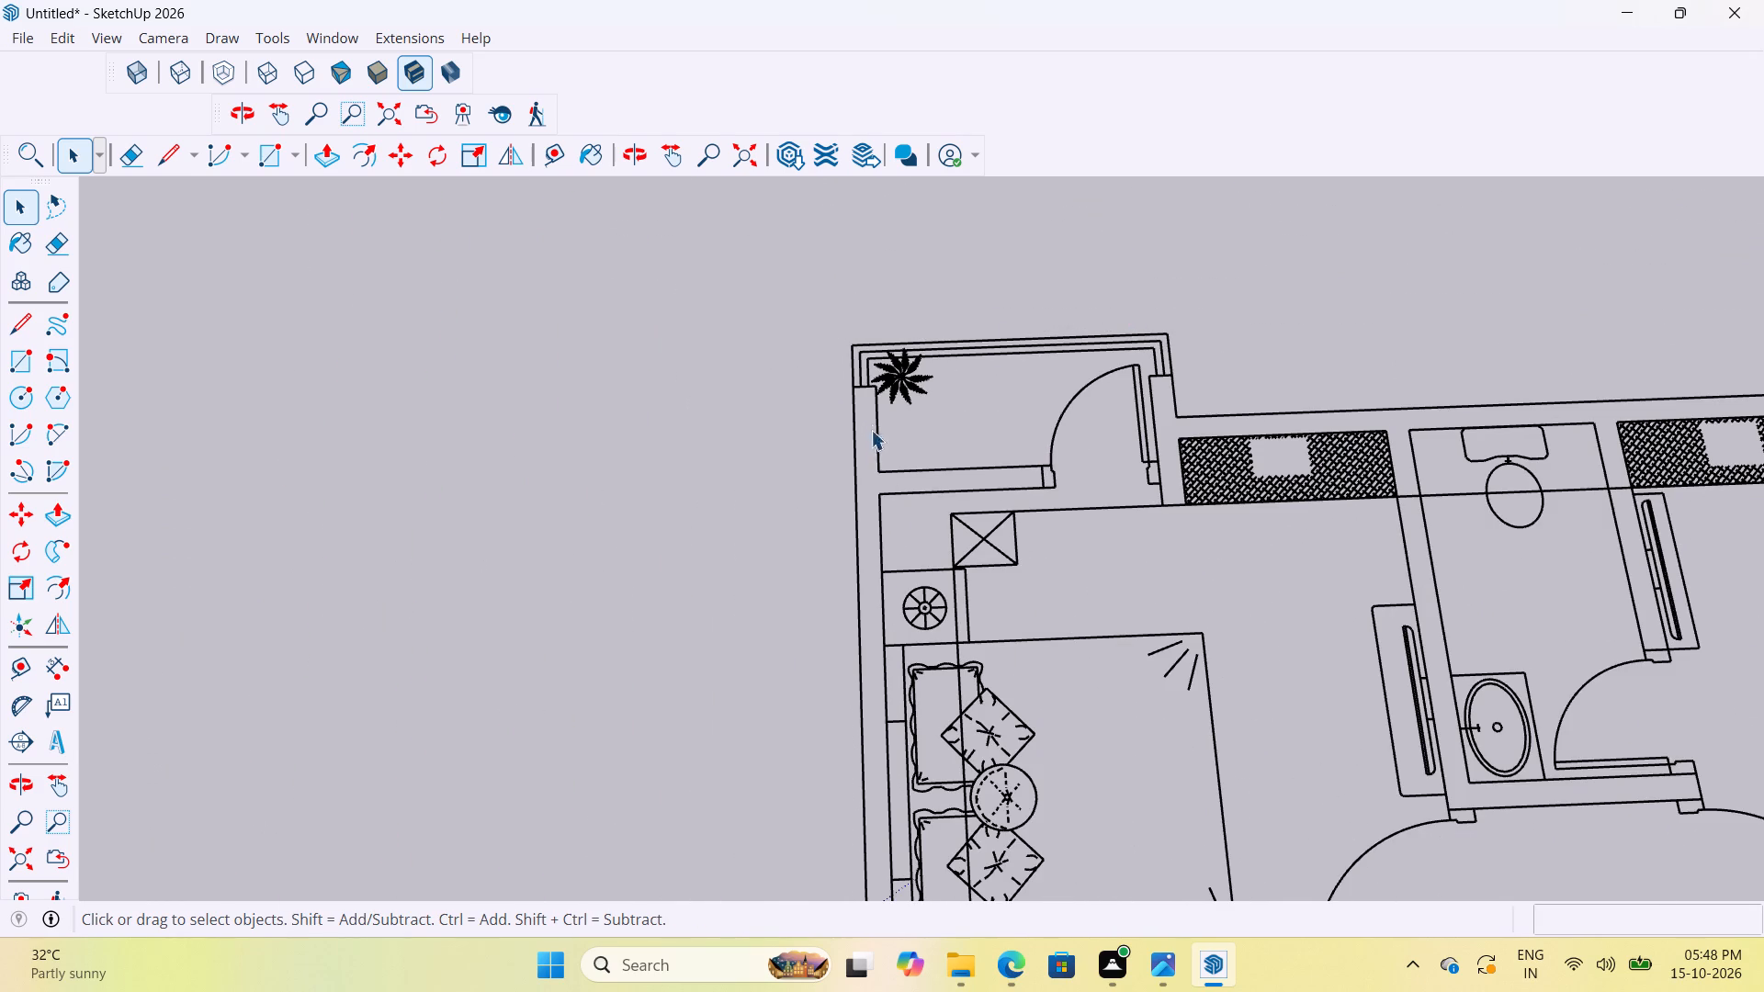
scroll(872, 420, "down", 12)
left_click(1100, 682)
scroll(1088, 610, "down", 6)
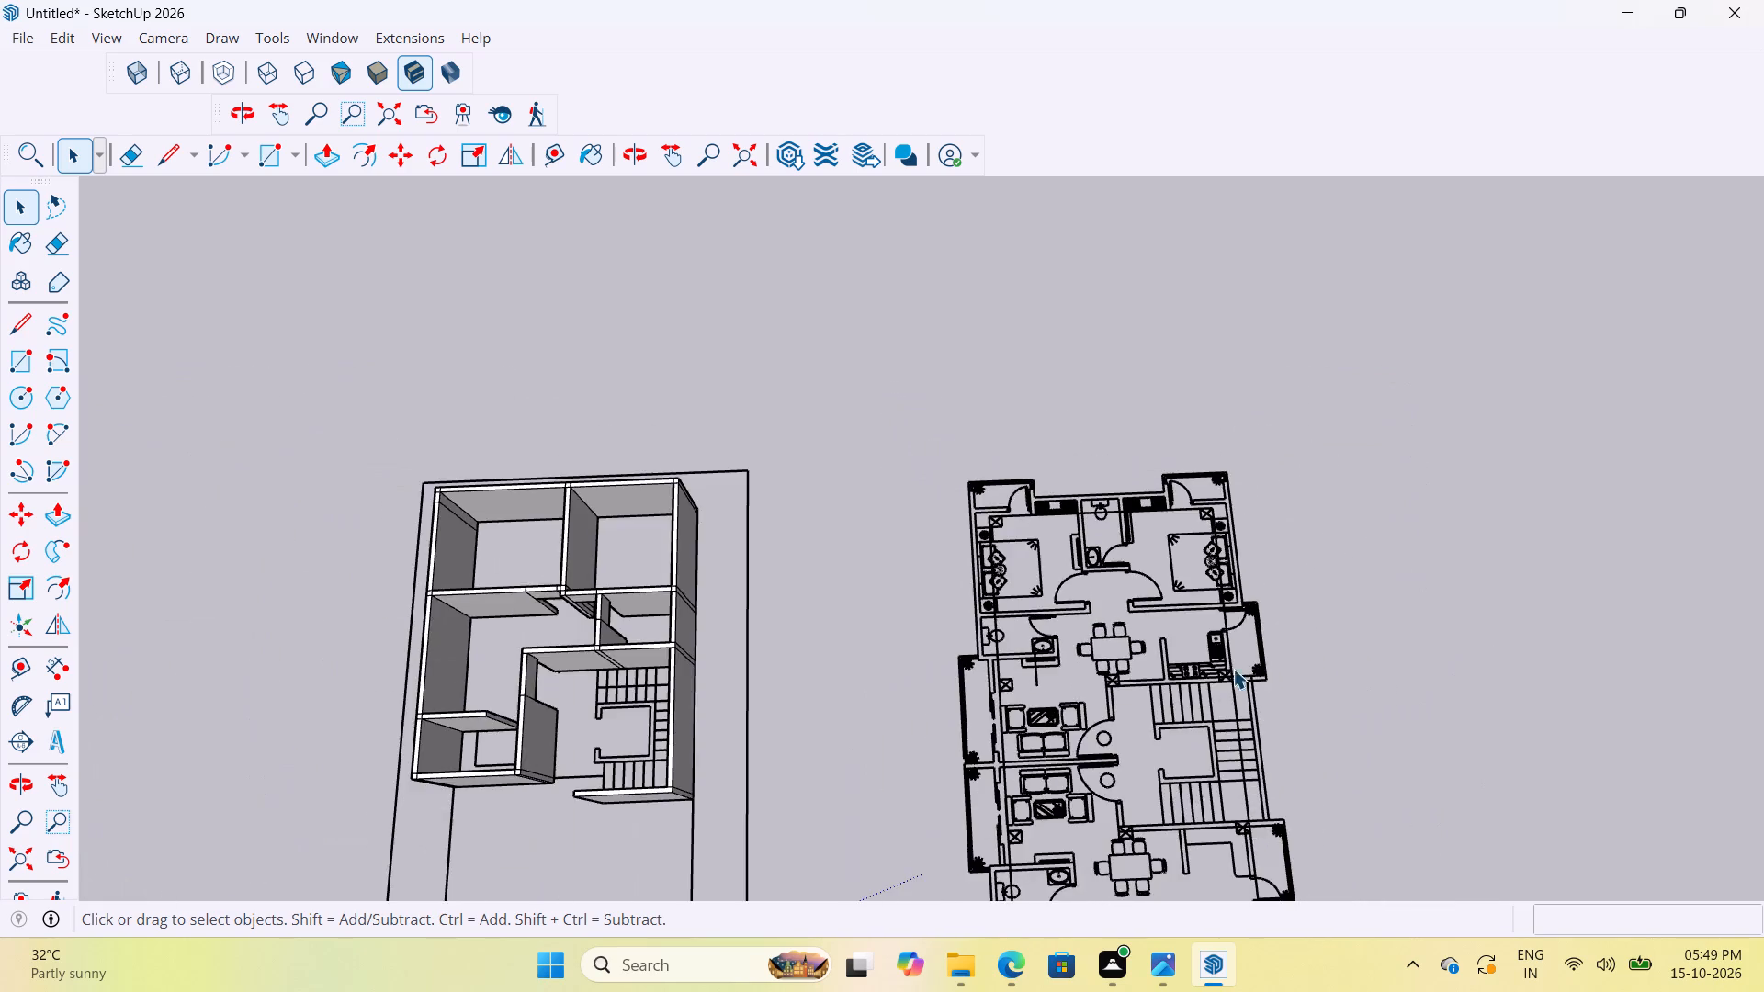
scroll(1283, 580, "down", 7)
Reopen the floor plan's group and draw a rectangle 6" by about 7 3/4" over the wall end at the corner balcony's parapet.
middle_click_drag(1368, 655, 1298, 651)
scroll(1199, 649, "up", 4)
left_click(1250, 643)
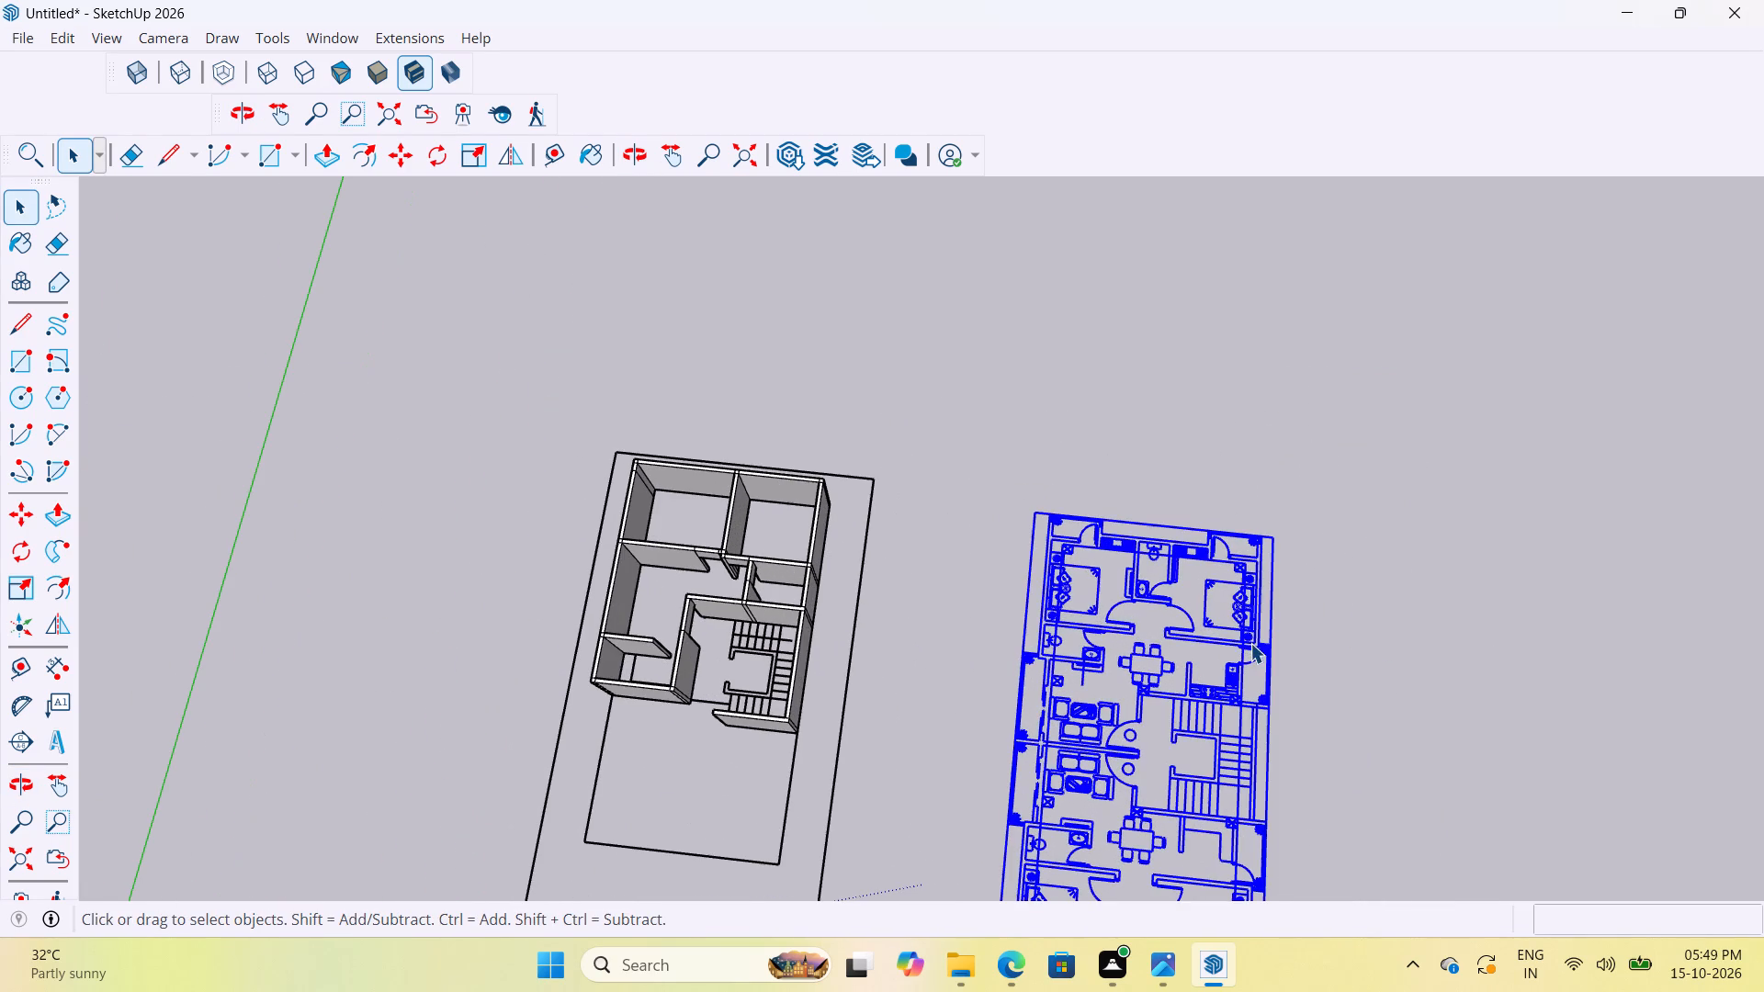
double_click(1241, 641)
scroll(1021, 510, "up", 3)
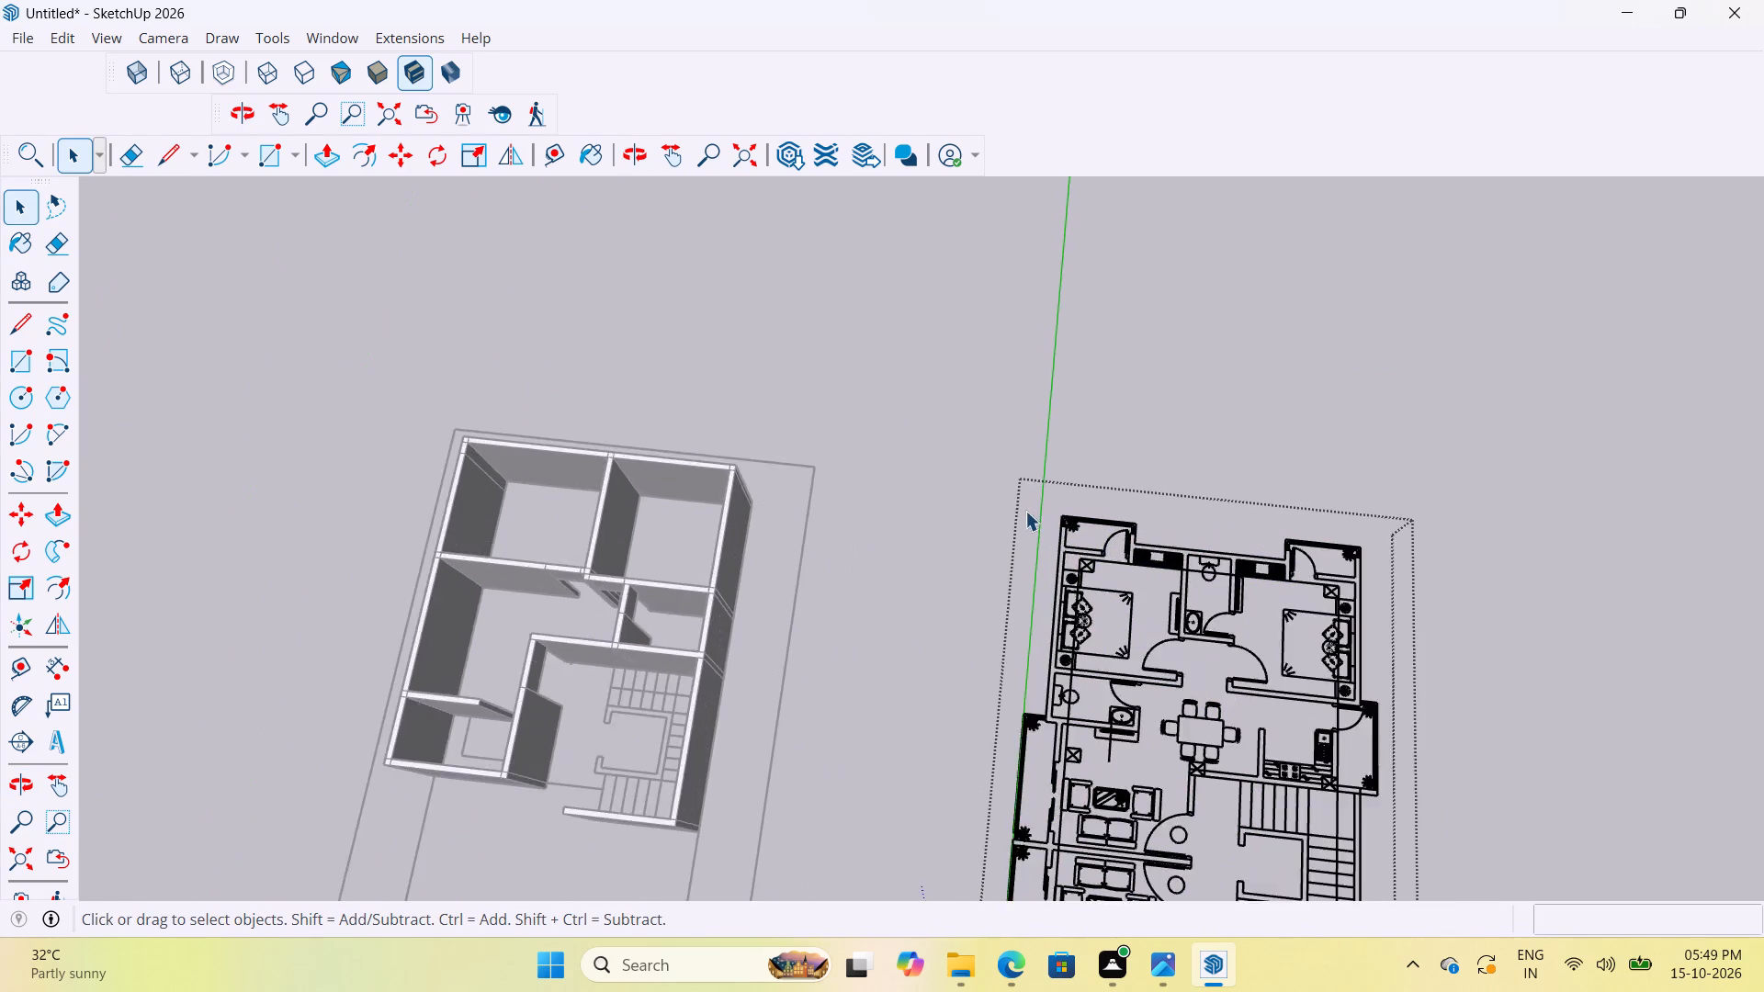
scroll(1025, 511, "up", 20)
scroll(1025, 511, "up", 11)
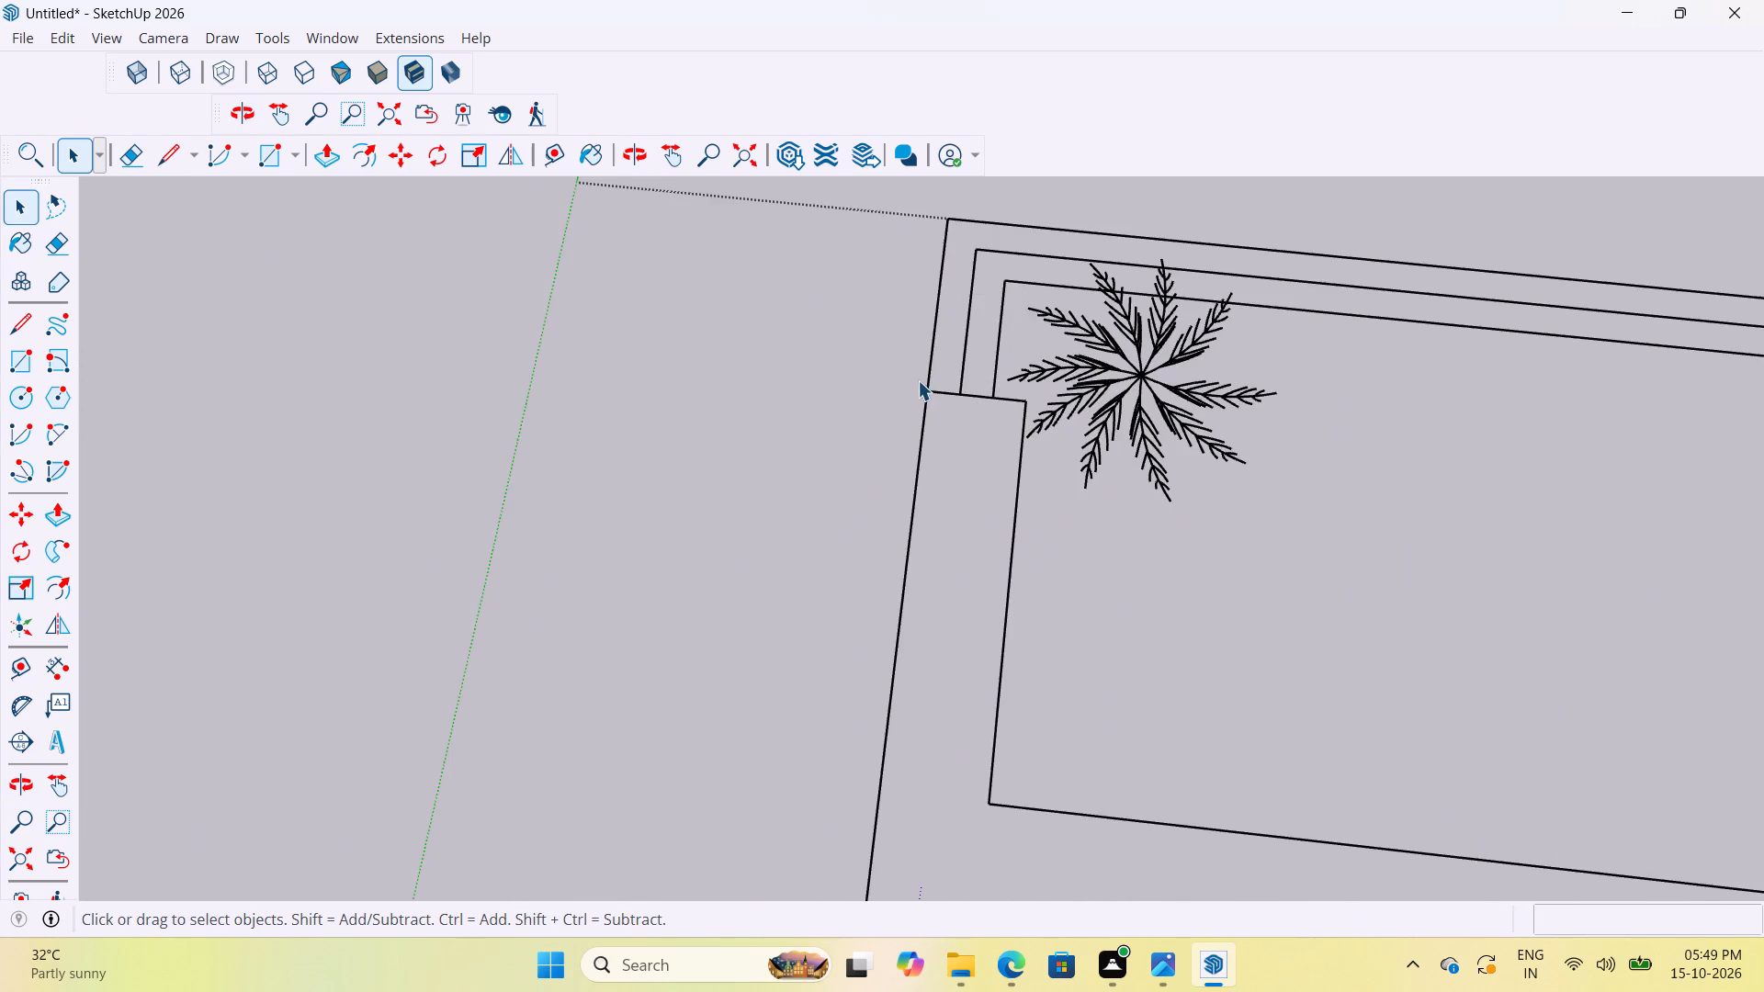
scroll(922, 384, "down", 6)
middle_click_drag(932, 568, 977, 573)
scroll(940, 474, "up", 4)
key("r")
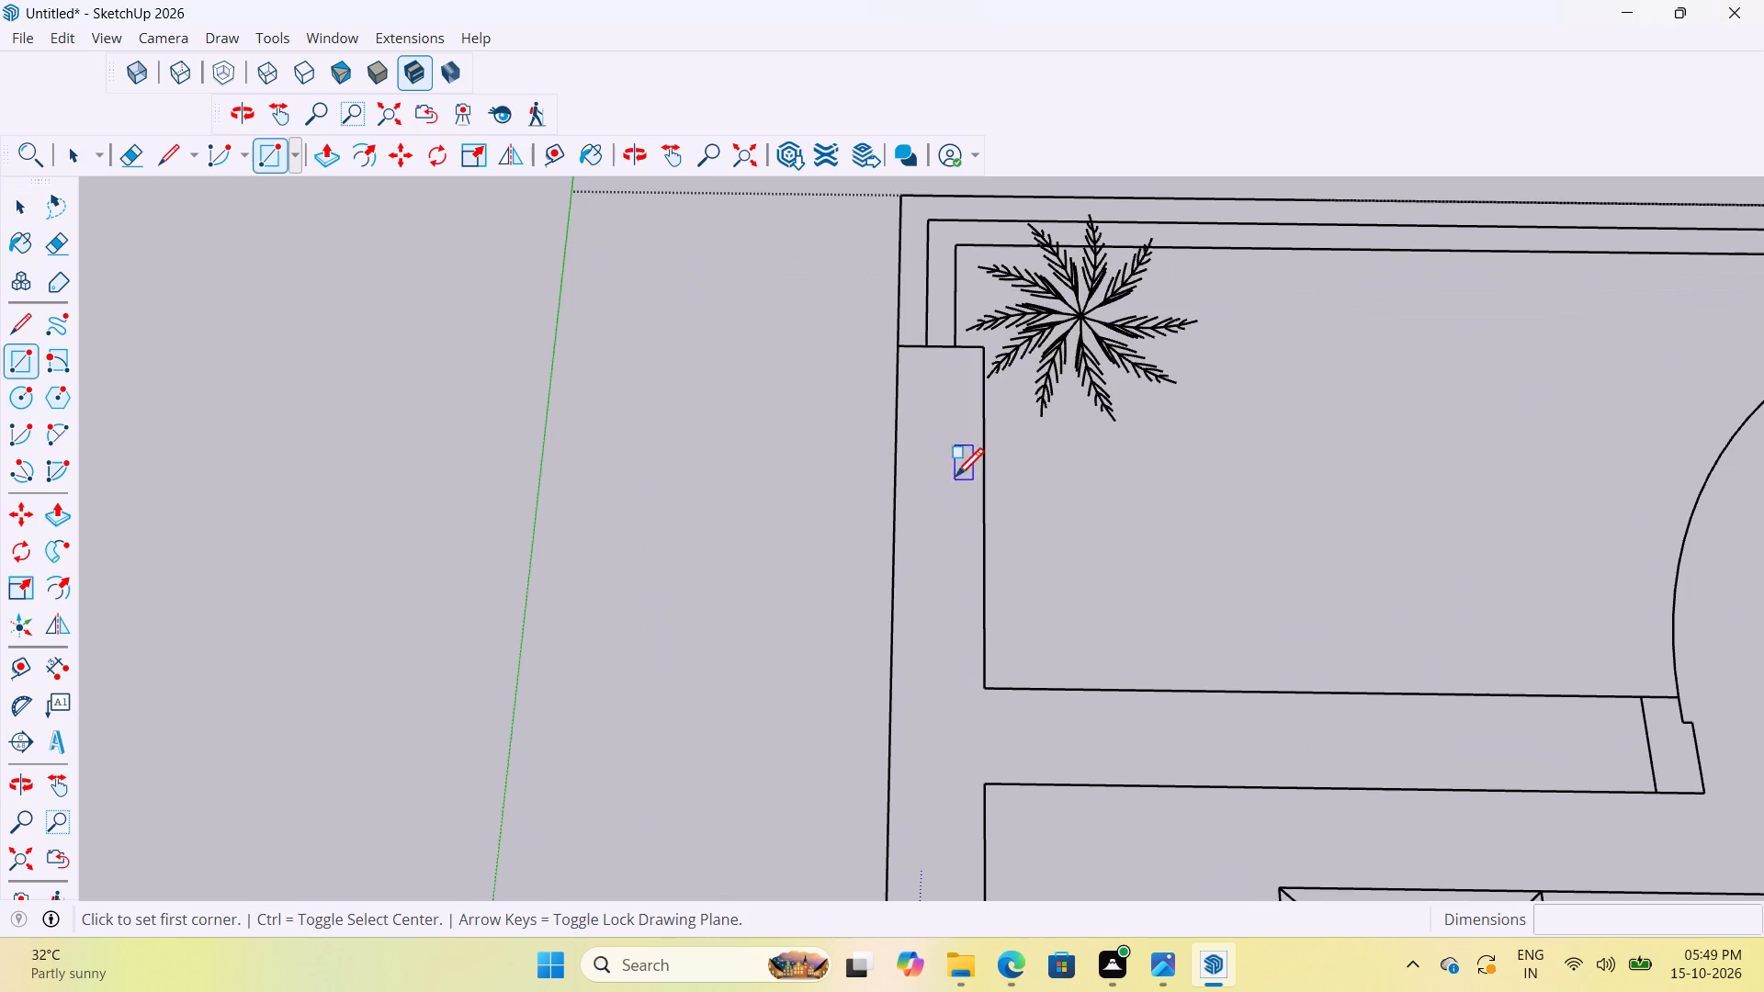
left_click(895, 356)
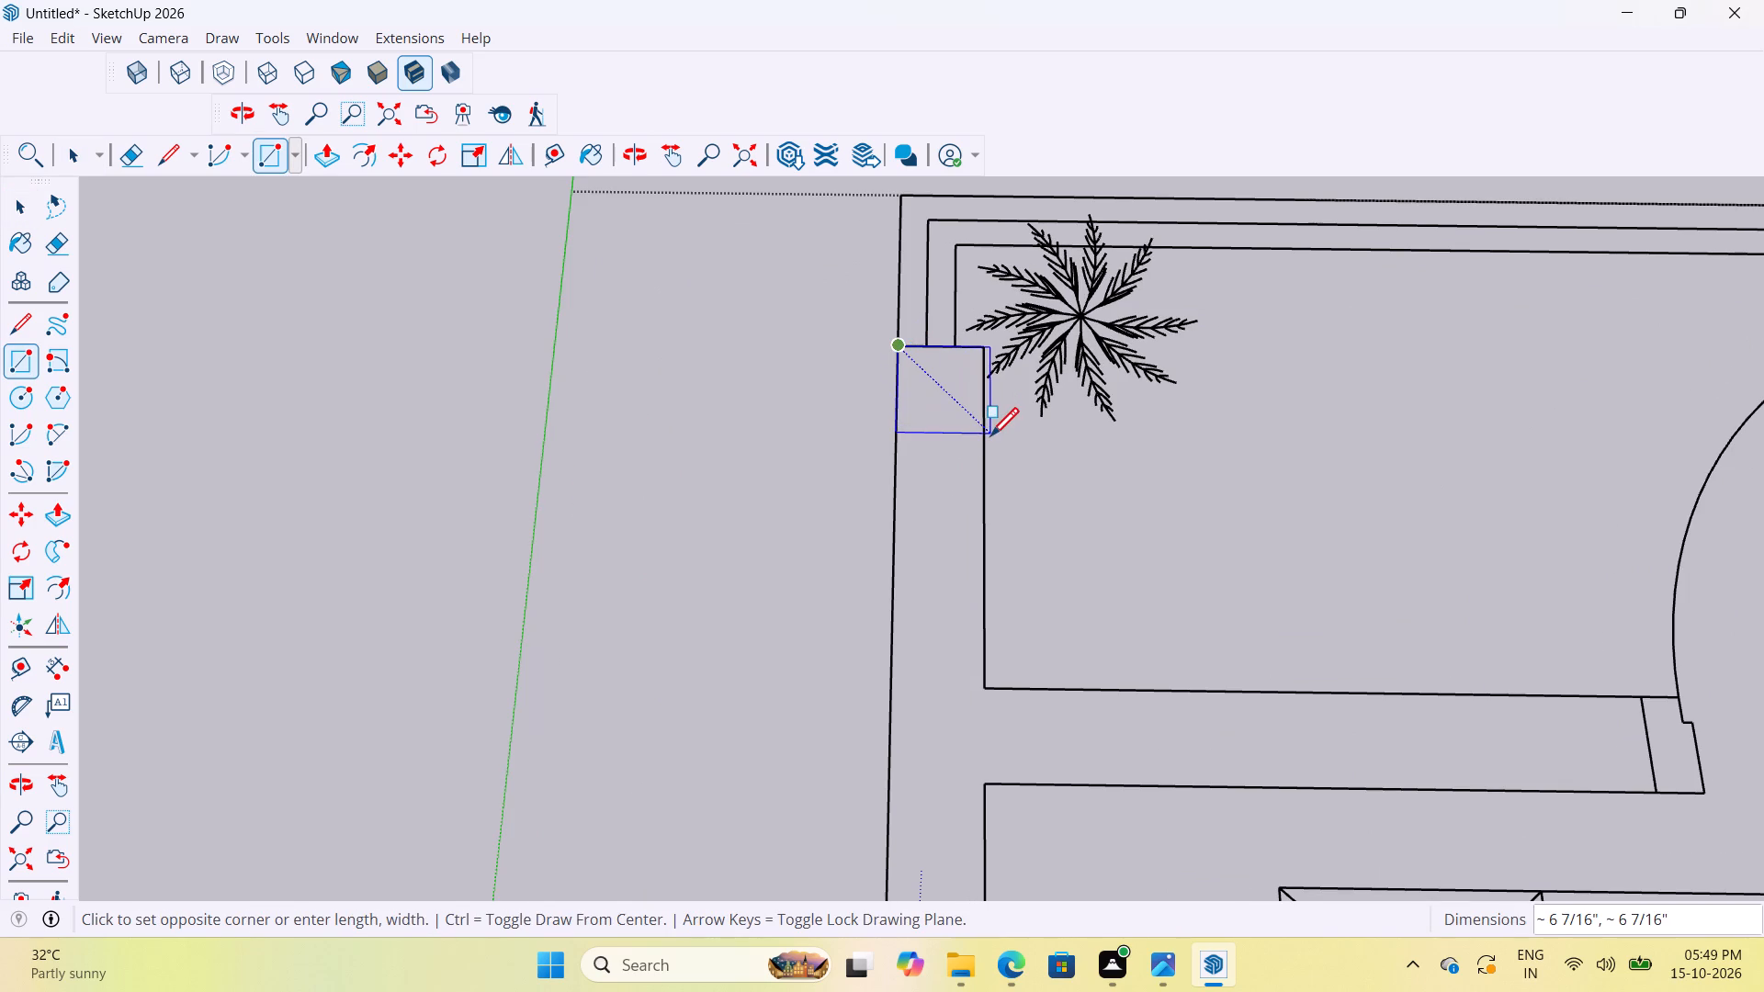
left_click(986, 451)
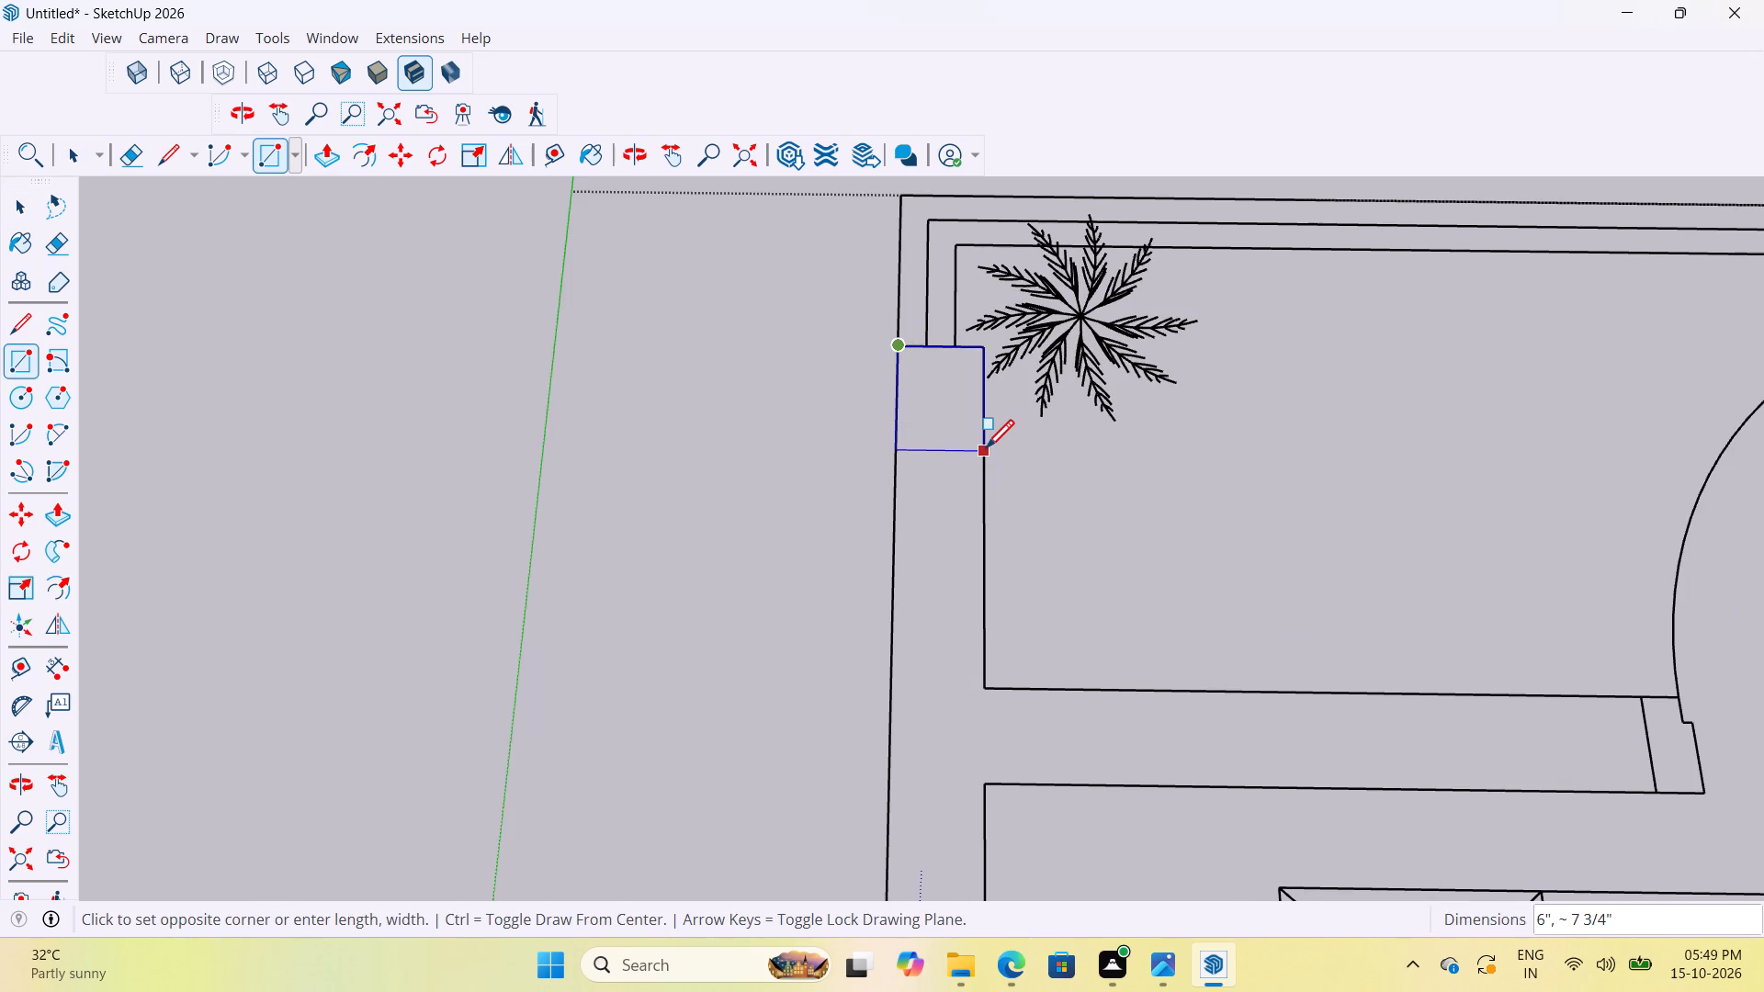
Delete the balcony floor, outer wall and both parapet faces around the corner balcony, keeping only the drawn rectangle's face.
key("space")
left_click(1083, 535)
key("Delete")
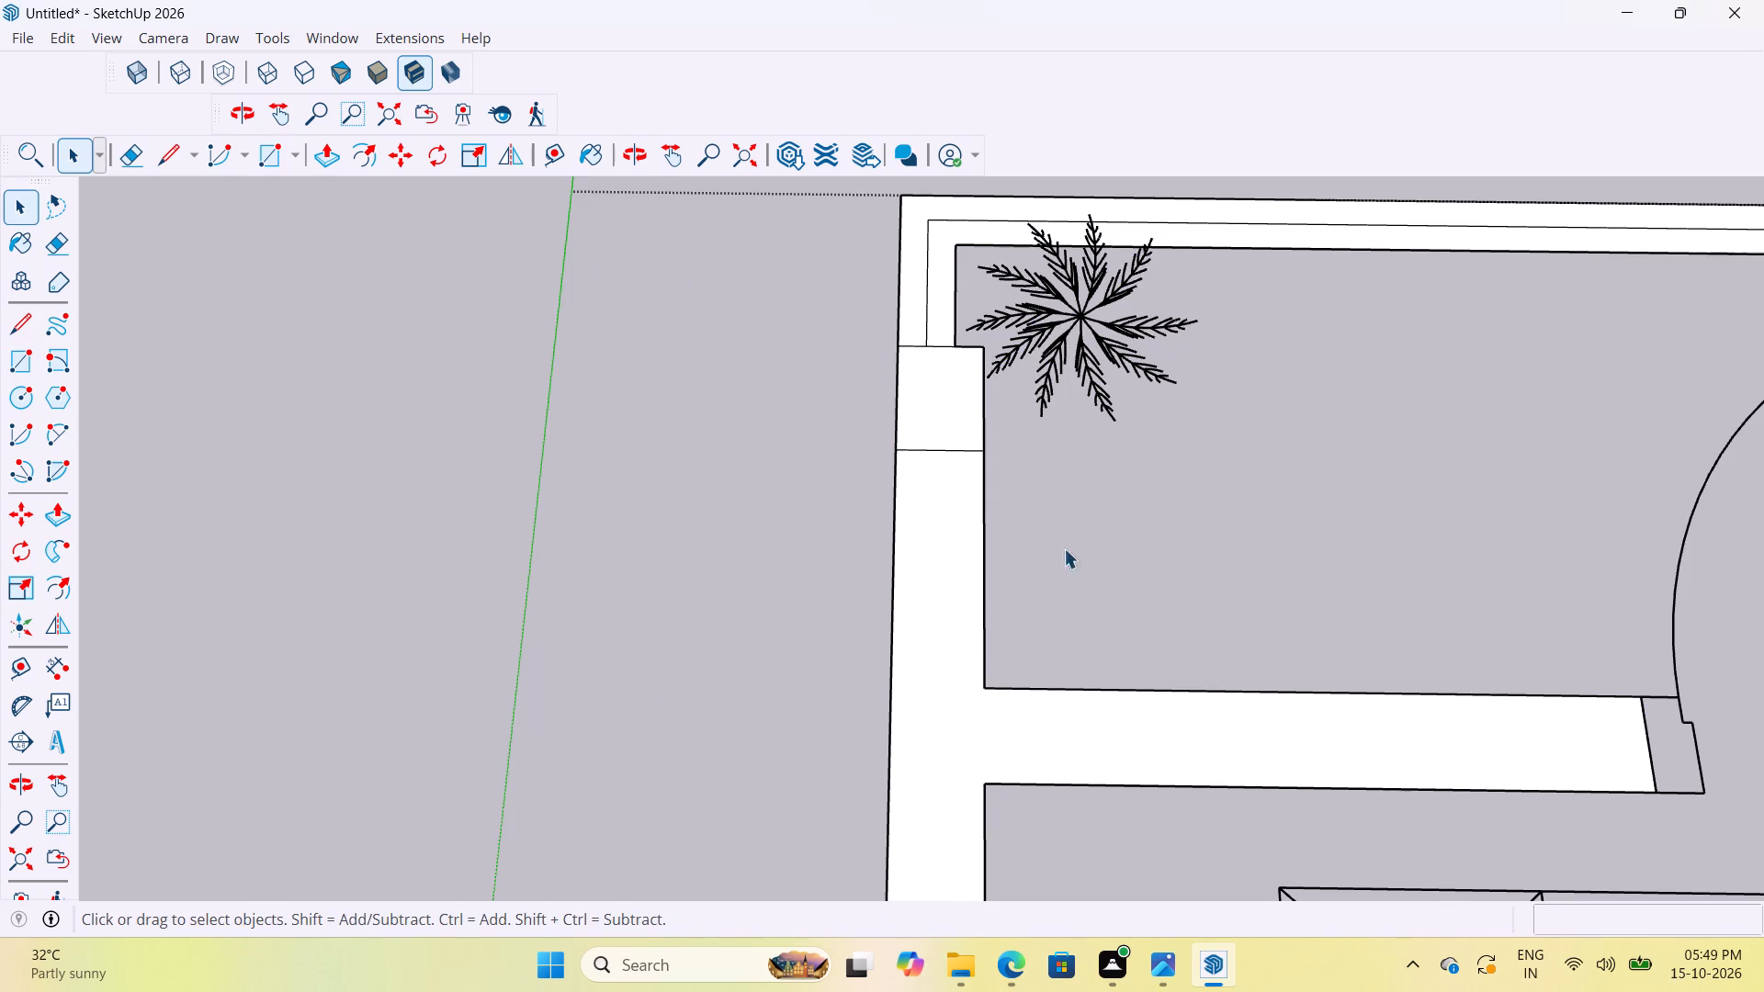
left_click(942, 618)
key("Delete")
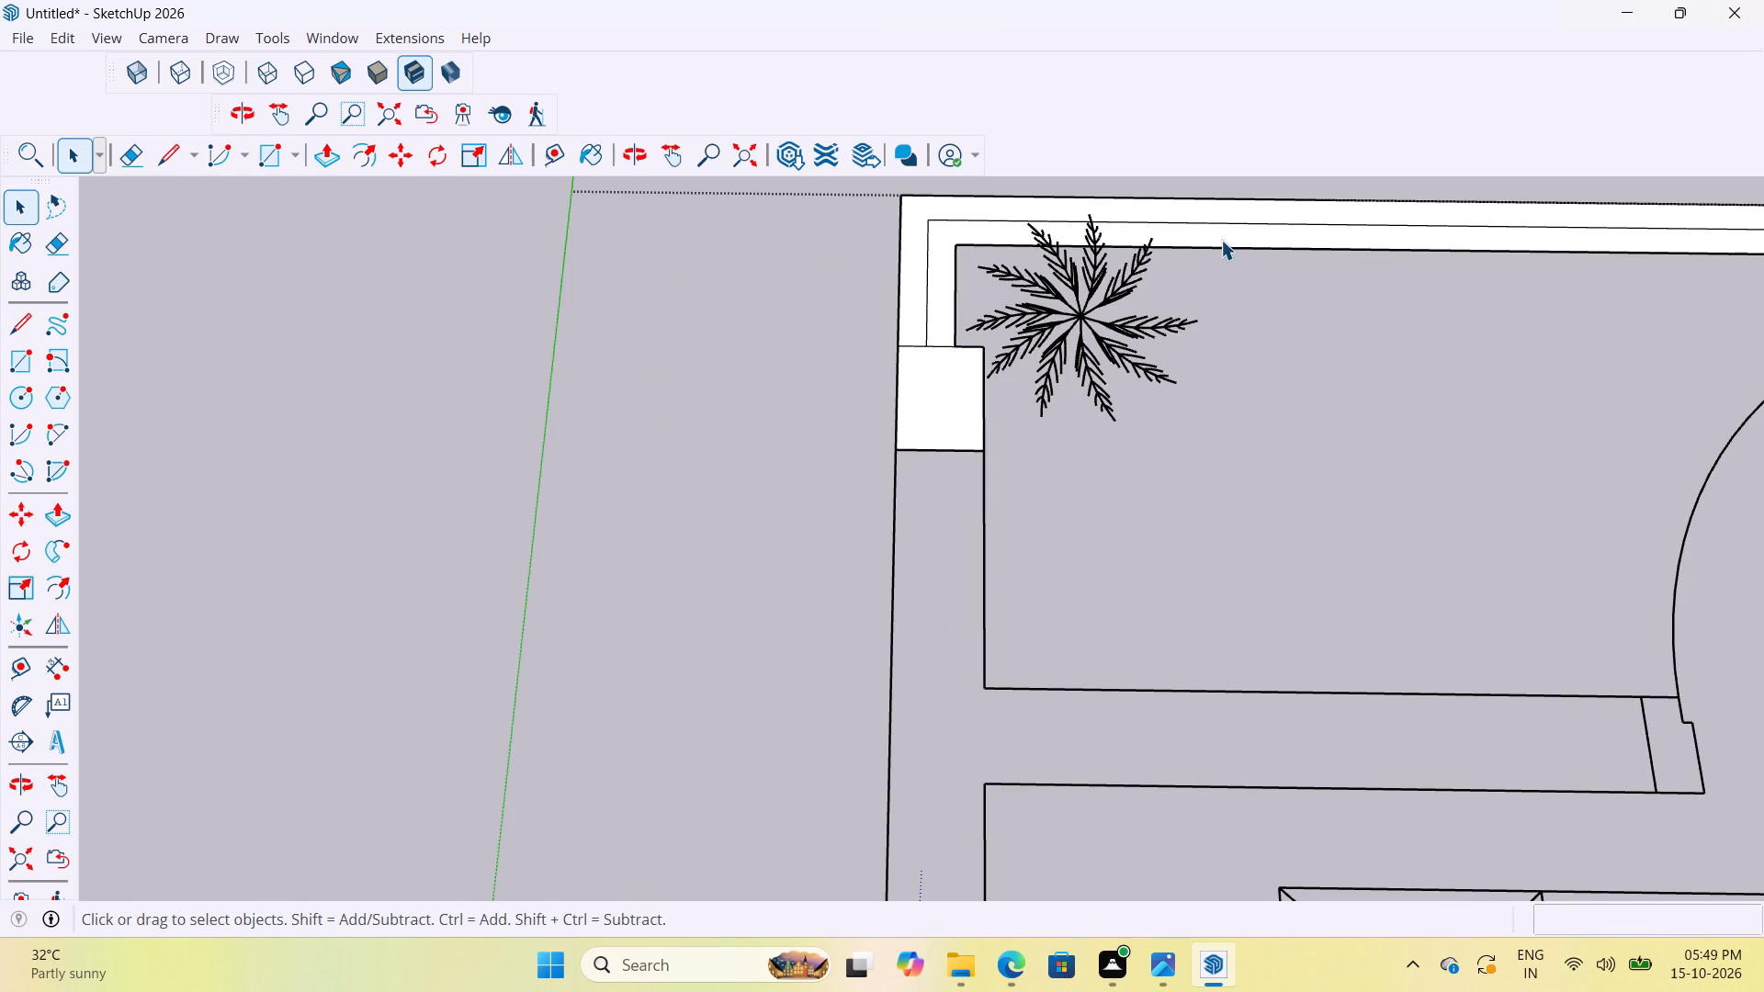
left_click(1224, 233)
key("Delete")
left_click(1248, 211)
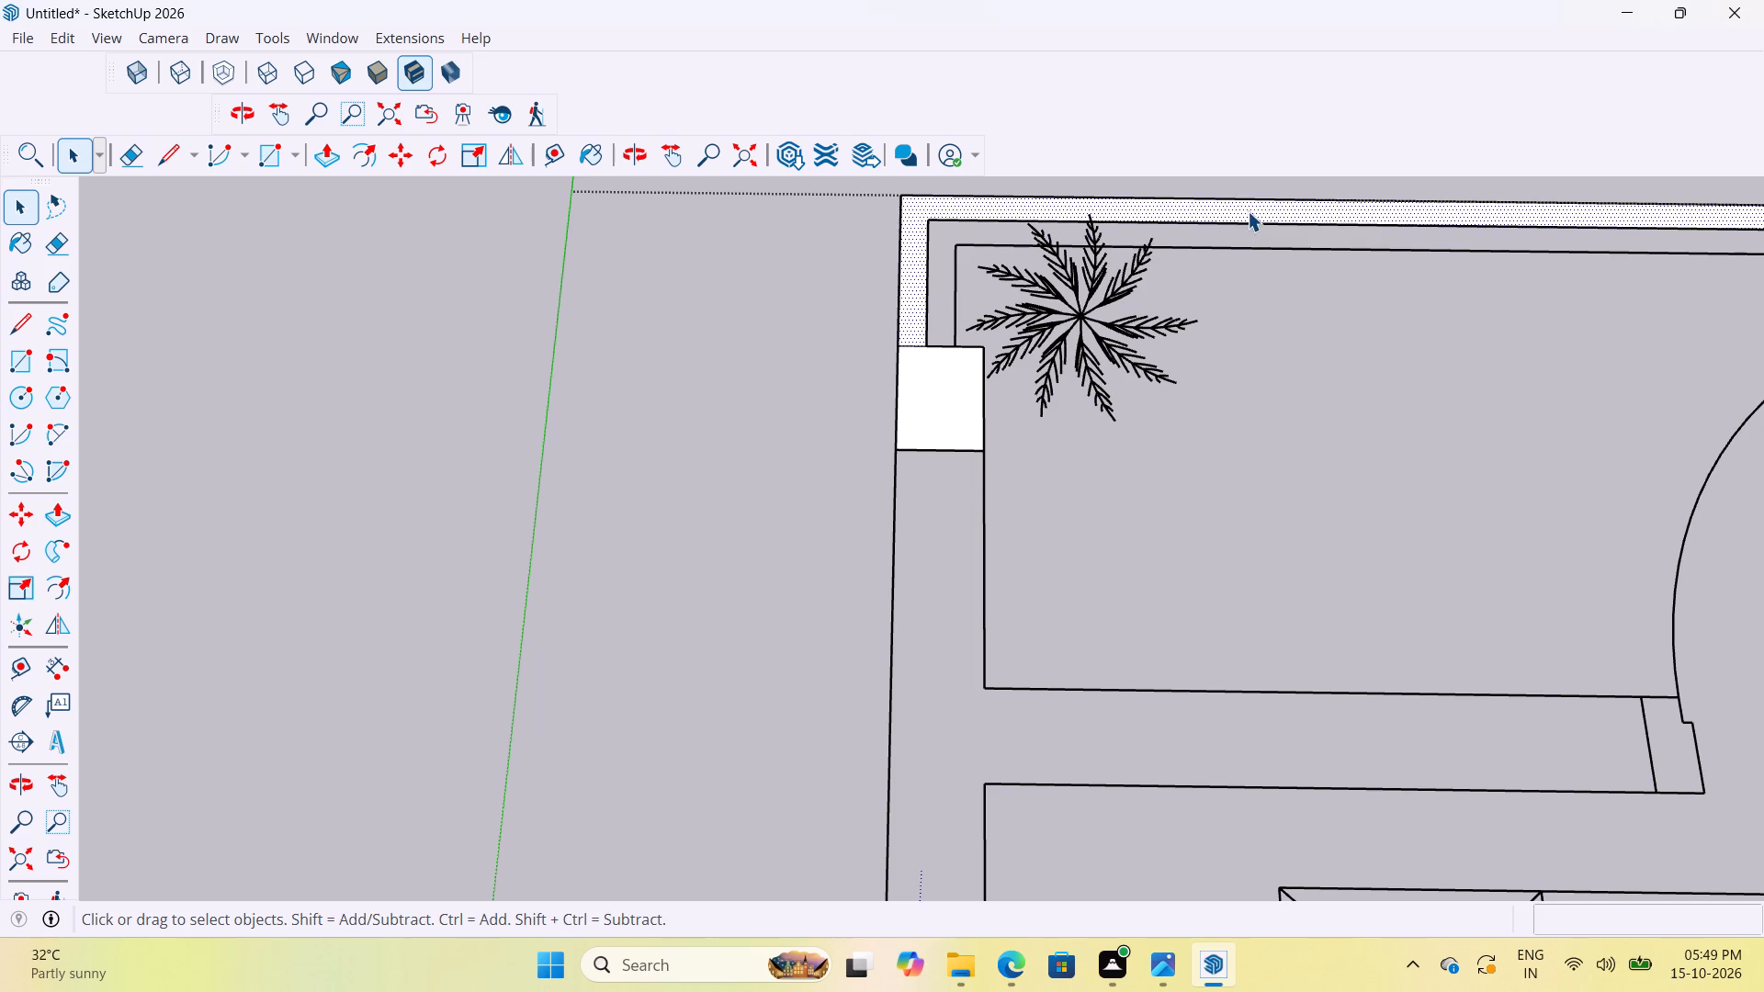
key("Delete")
Make the rectangle at the corner balcony's wall end, with its edges, into its own group.
scroll(965, 464, "up", 7)
middle_click_drag(968, 450, 948, 411)
scroll(950, 411, "down", 5)
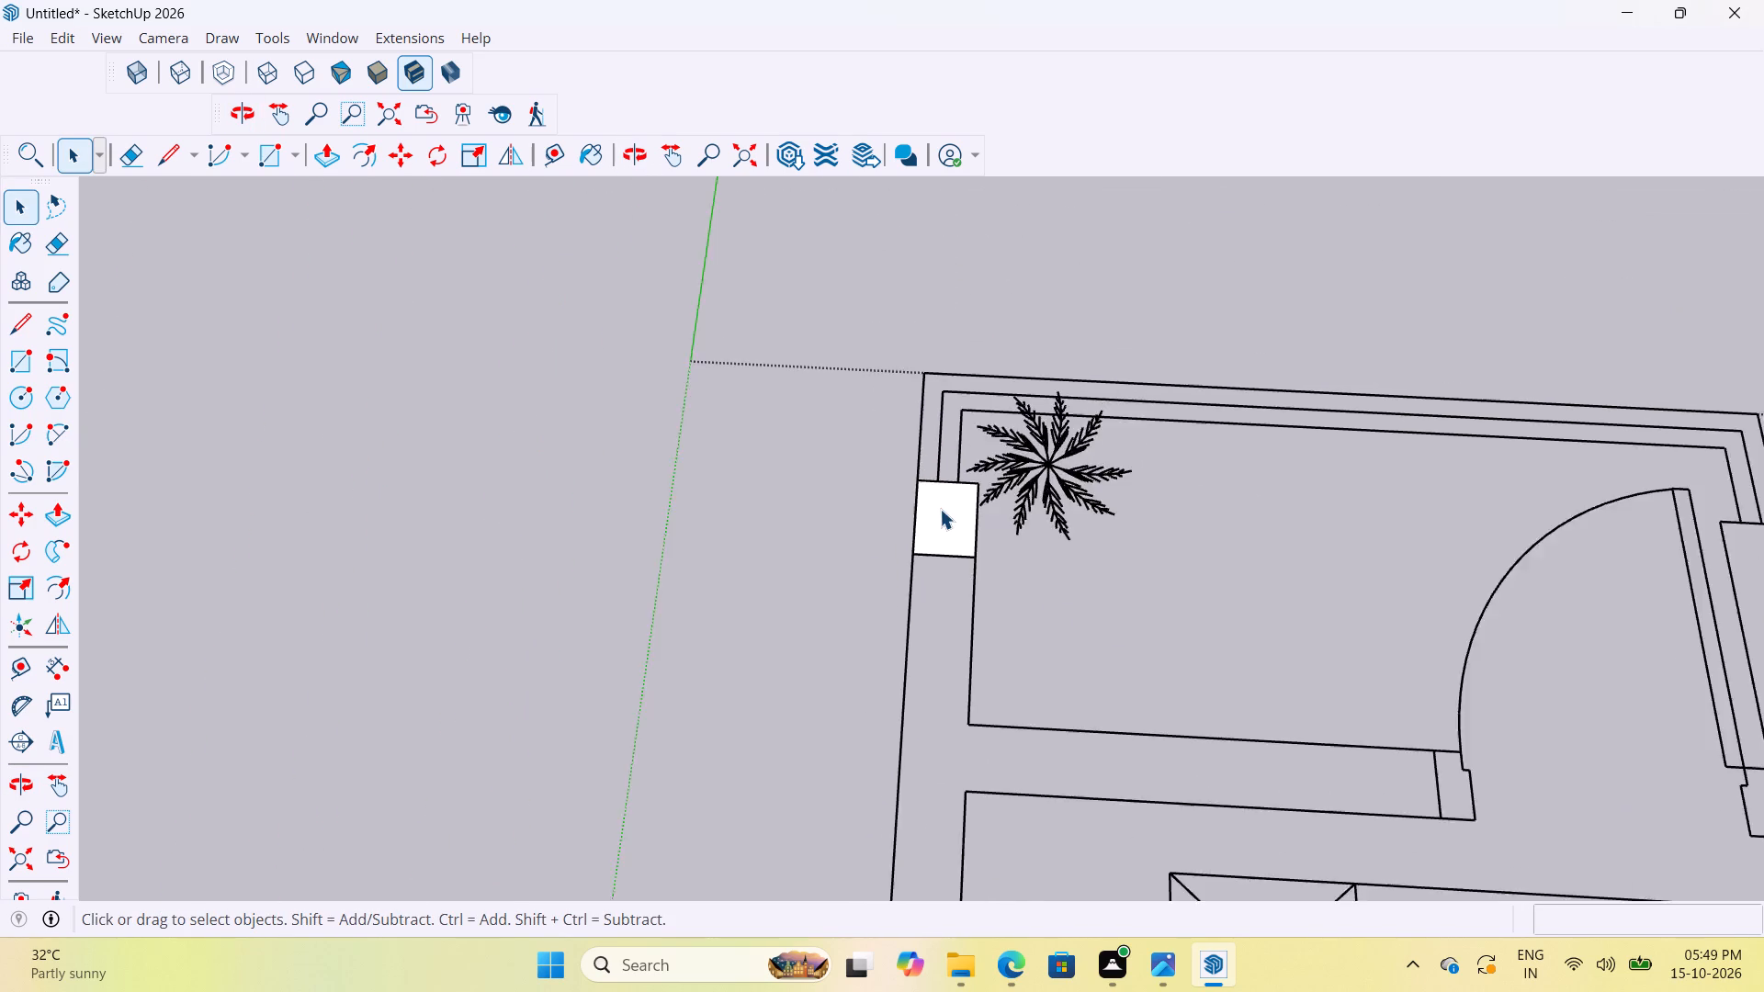
scroll(941, 516, "up", 9)
double_click(934, 511)
right_click(919, 500)
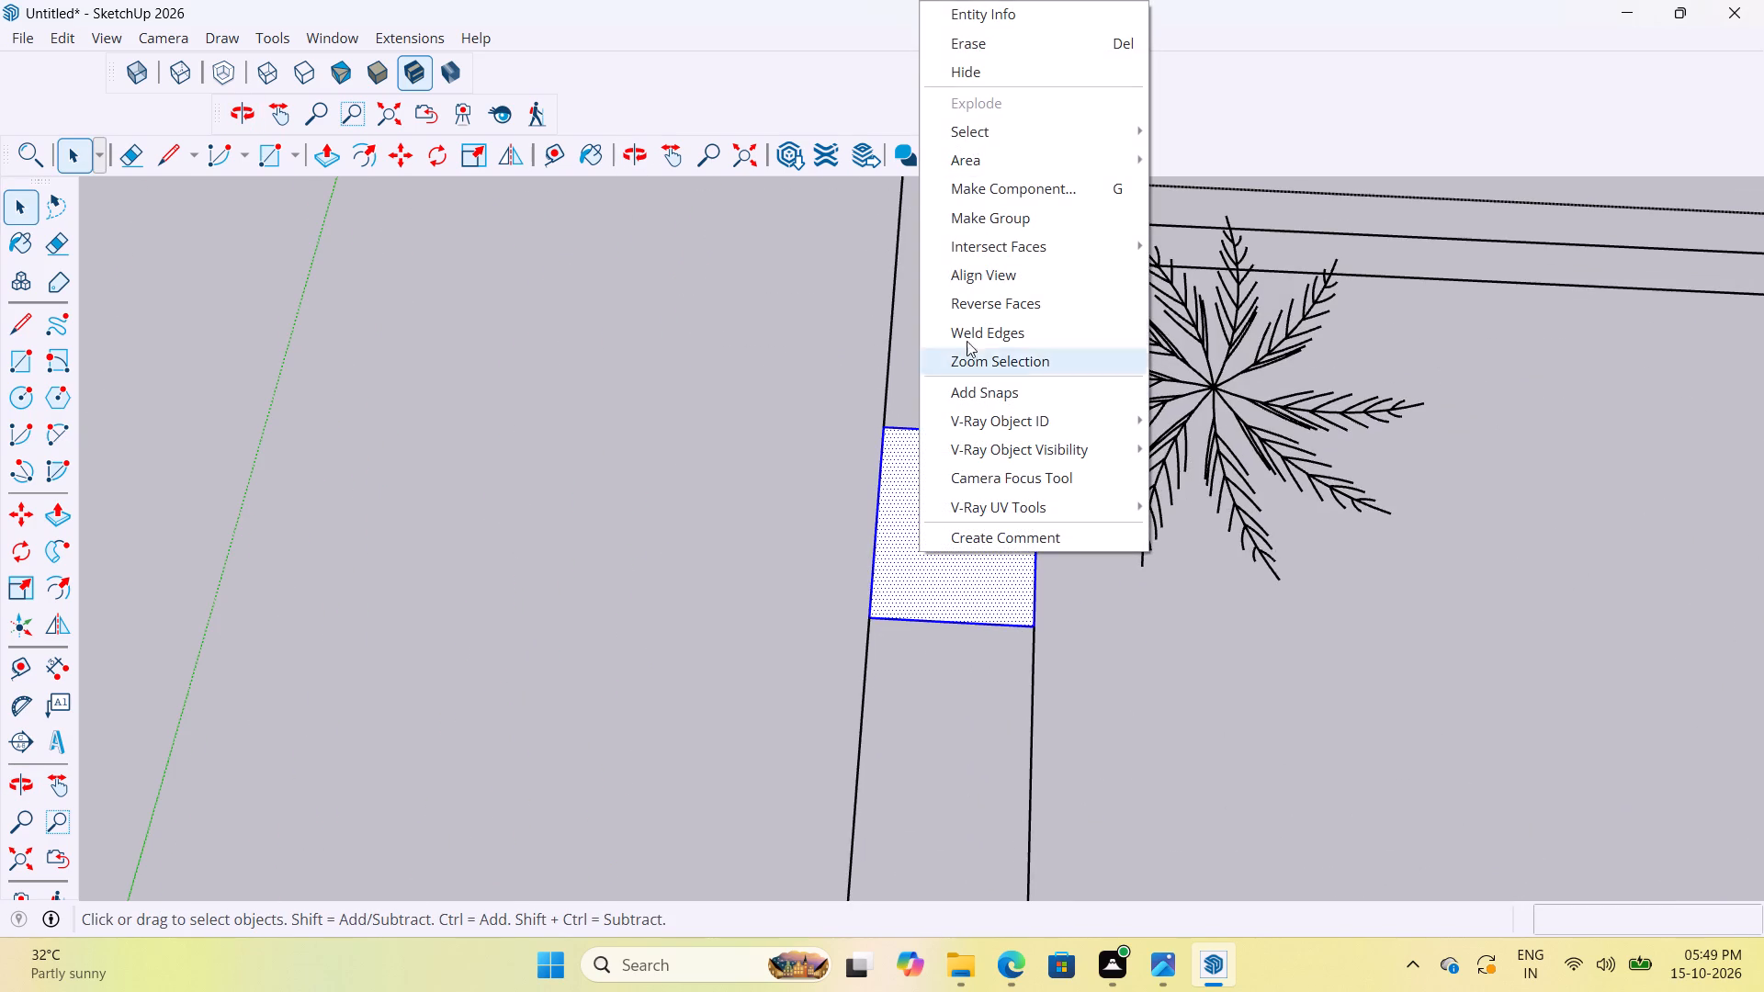
left_click(1001, 218)
Extrude the face inside the new rectangle group upward by 10', and exit the wall and floor plan groups.
double_click(953, 562)
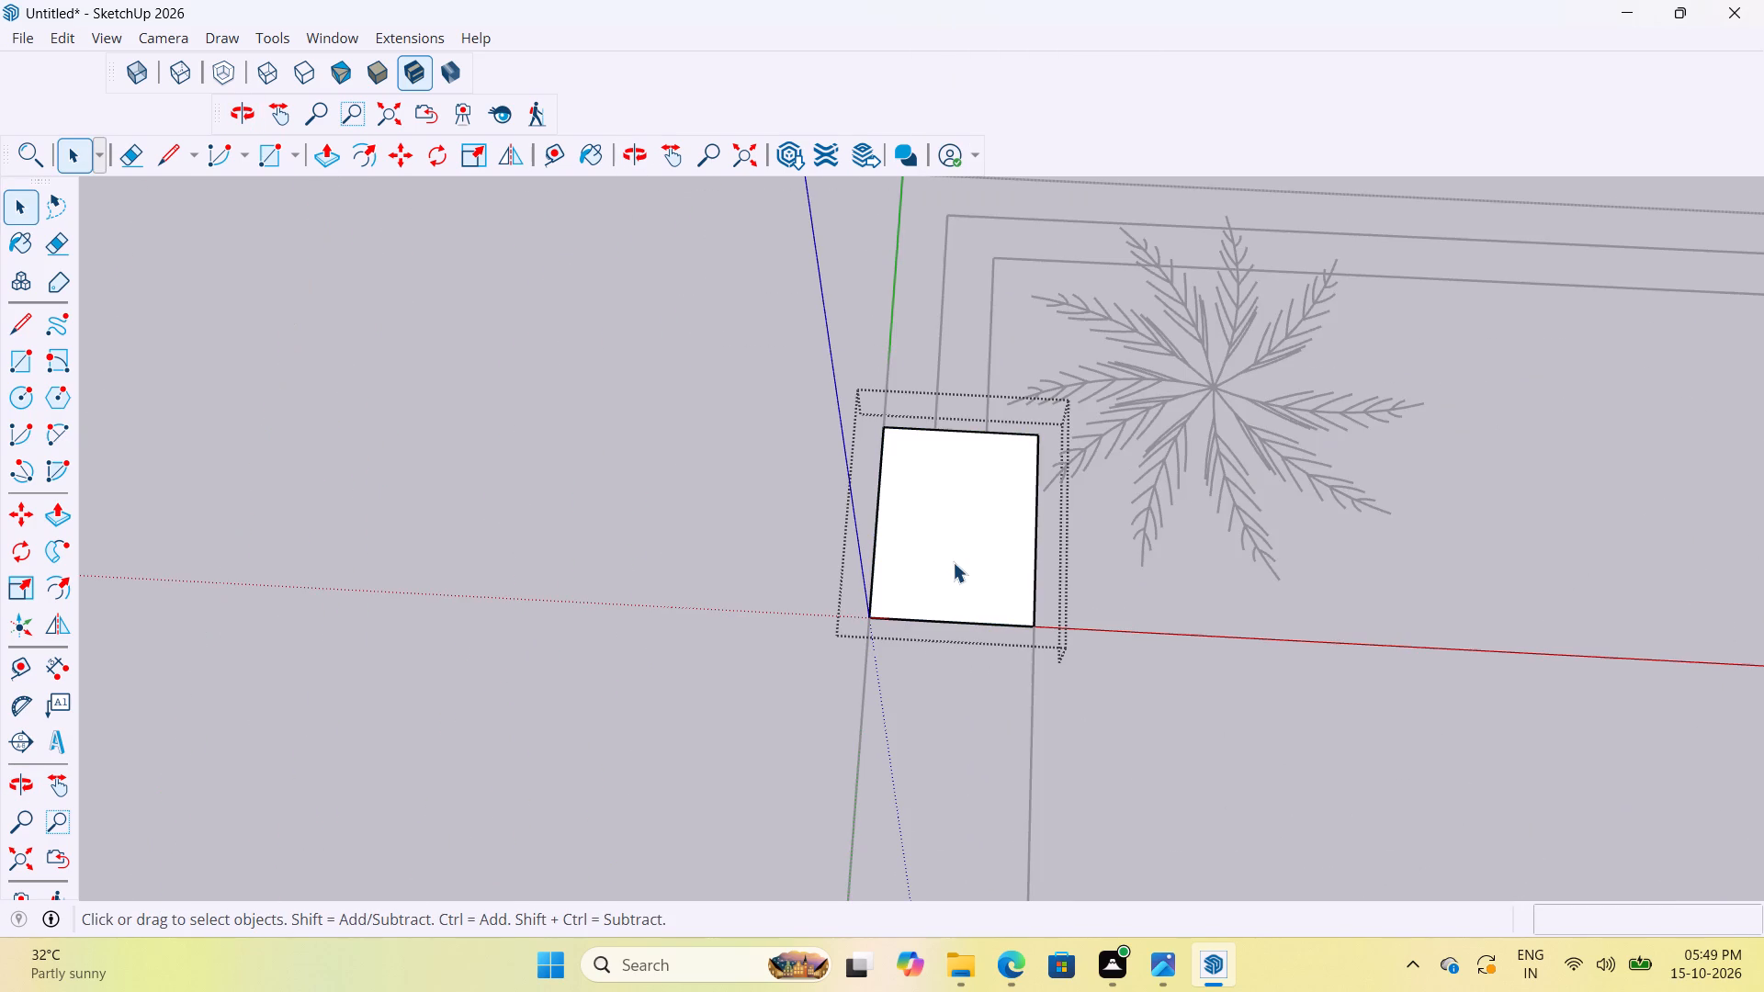
key("p")
left_click(984, 560)
scroll(994, 447, "down", 18)
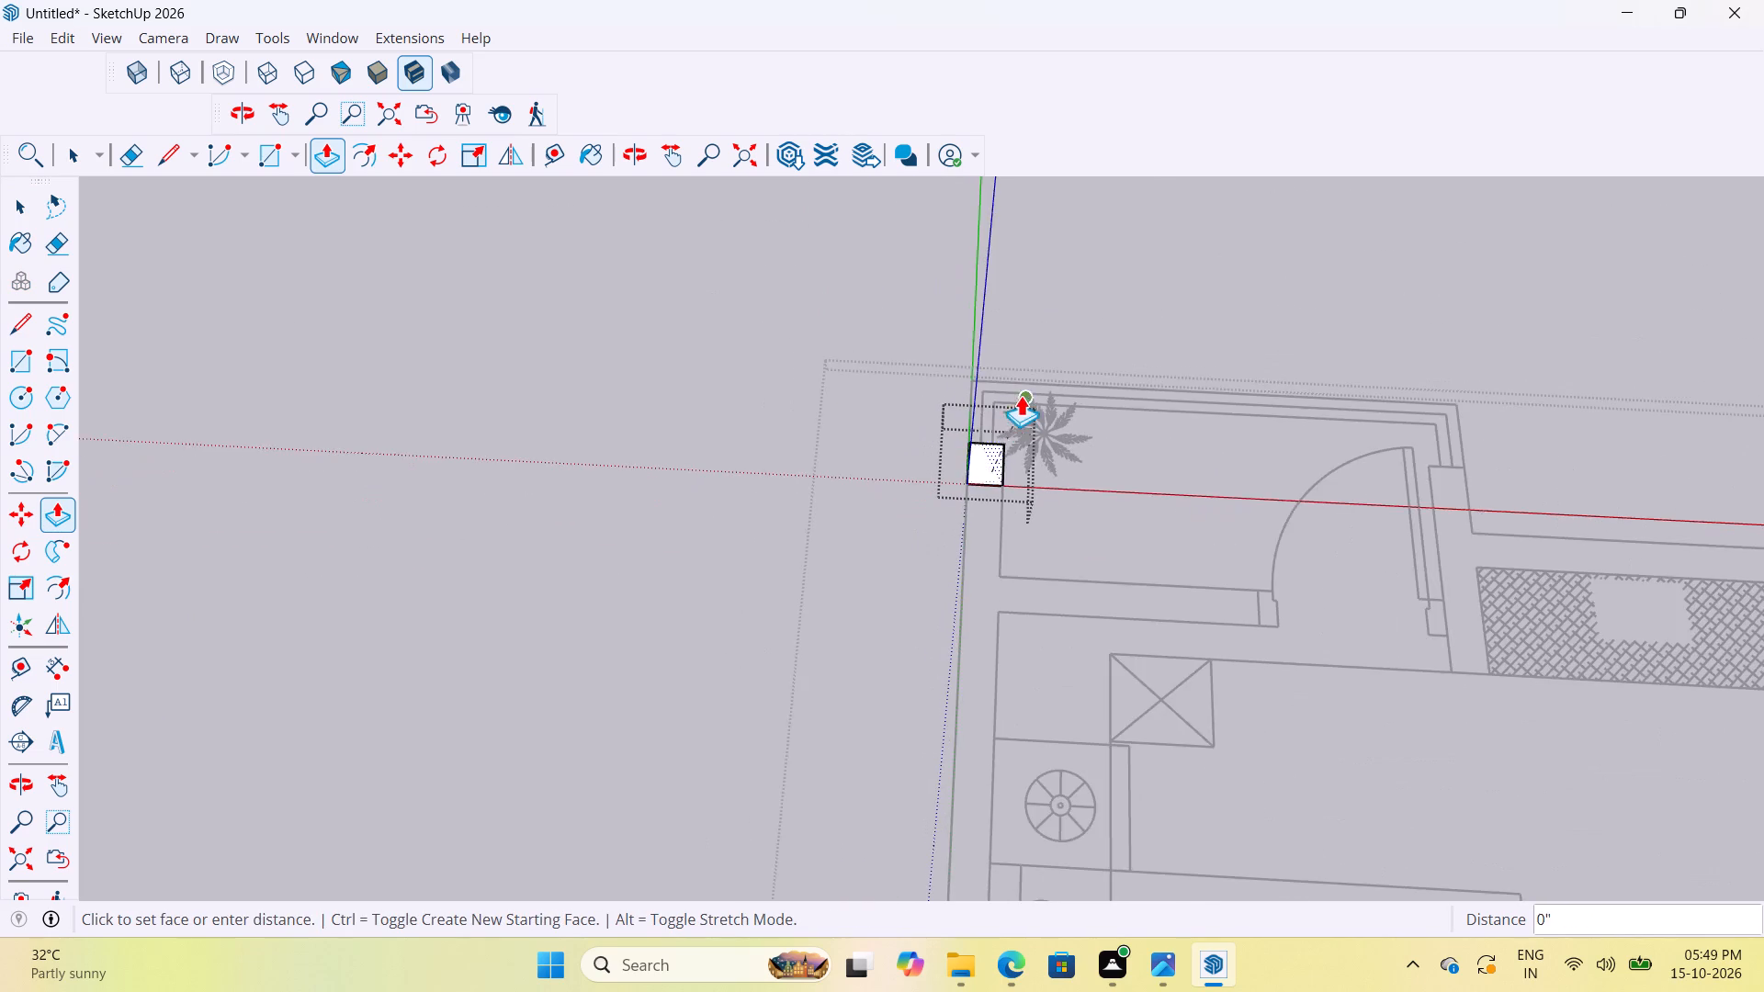
scroll(1019, 369, "up", 3)
type("10'")
key("Return")
scroll(732, 304, "down", 15)
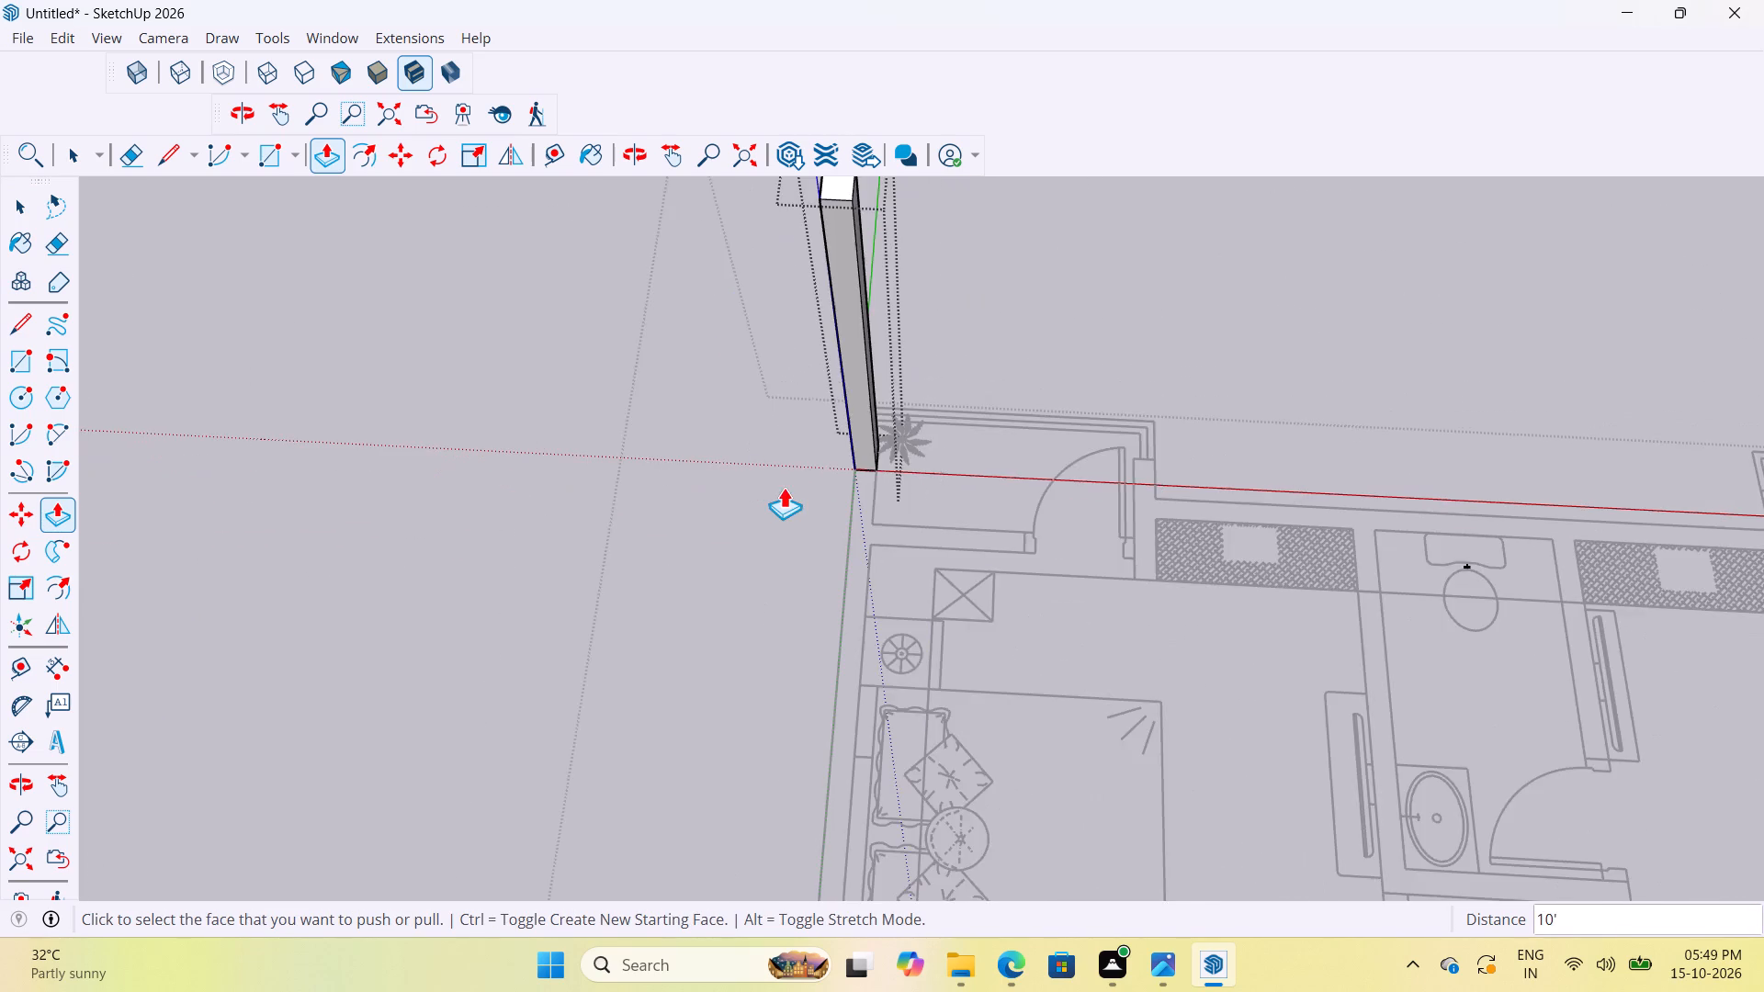
scroll(784, 487, "down", 20)
scroll(784, 487, "down", 1)
key("space")
left_click(640, 359)
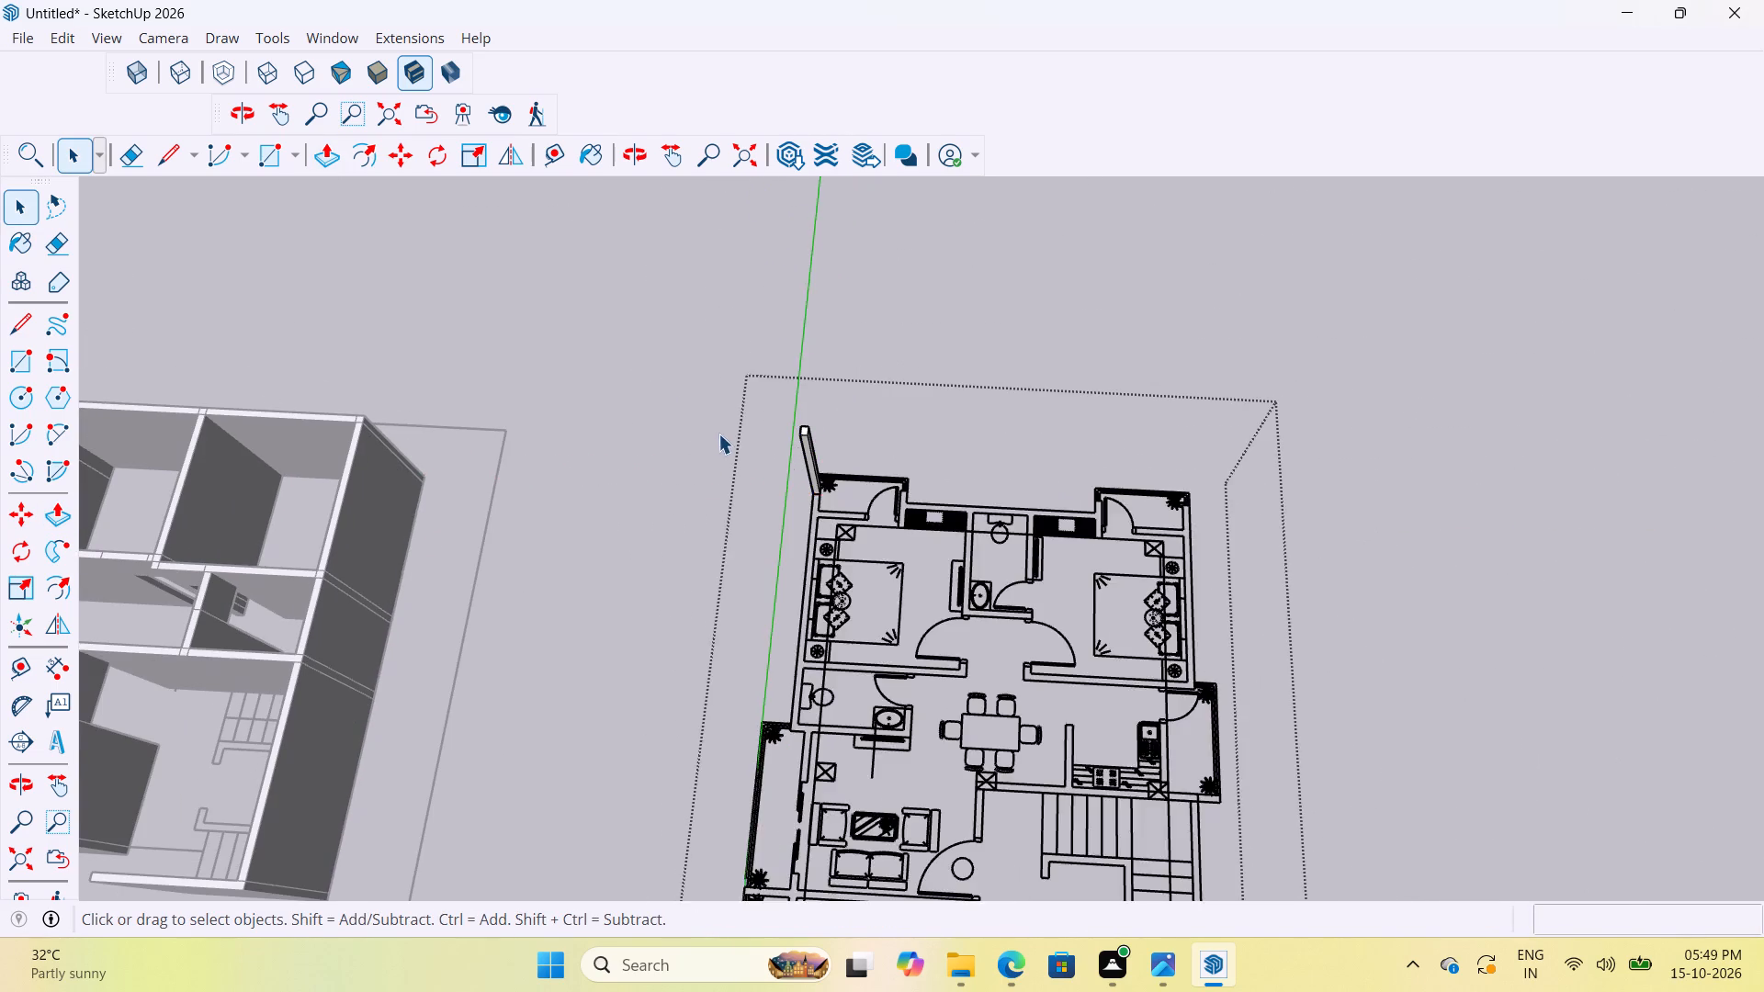
scroll(724, 436, "up", 10)
middle_click_drag(919, 488, 938, 367)
scroll(770, 462, "down", 6)
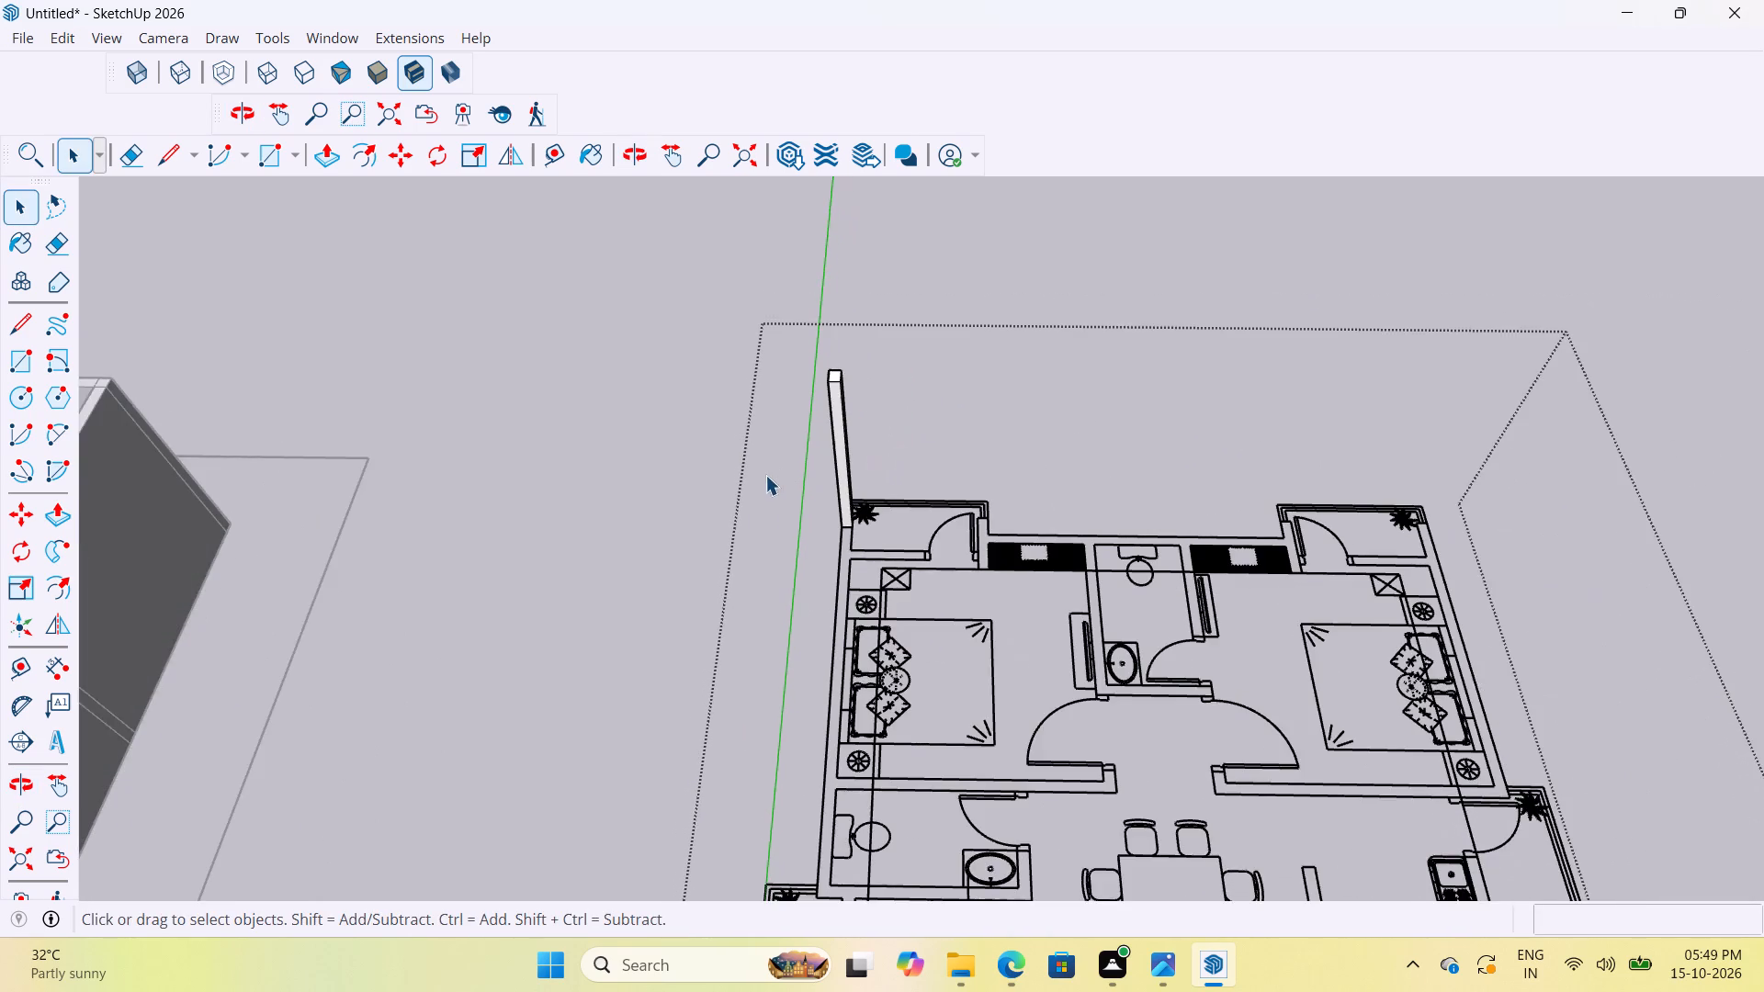
middle_click_drag(841, 585, 842, 471)
left_click(1078, 242)
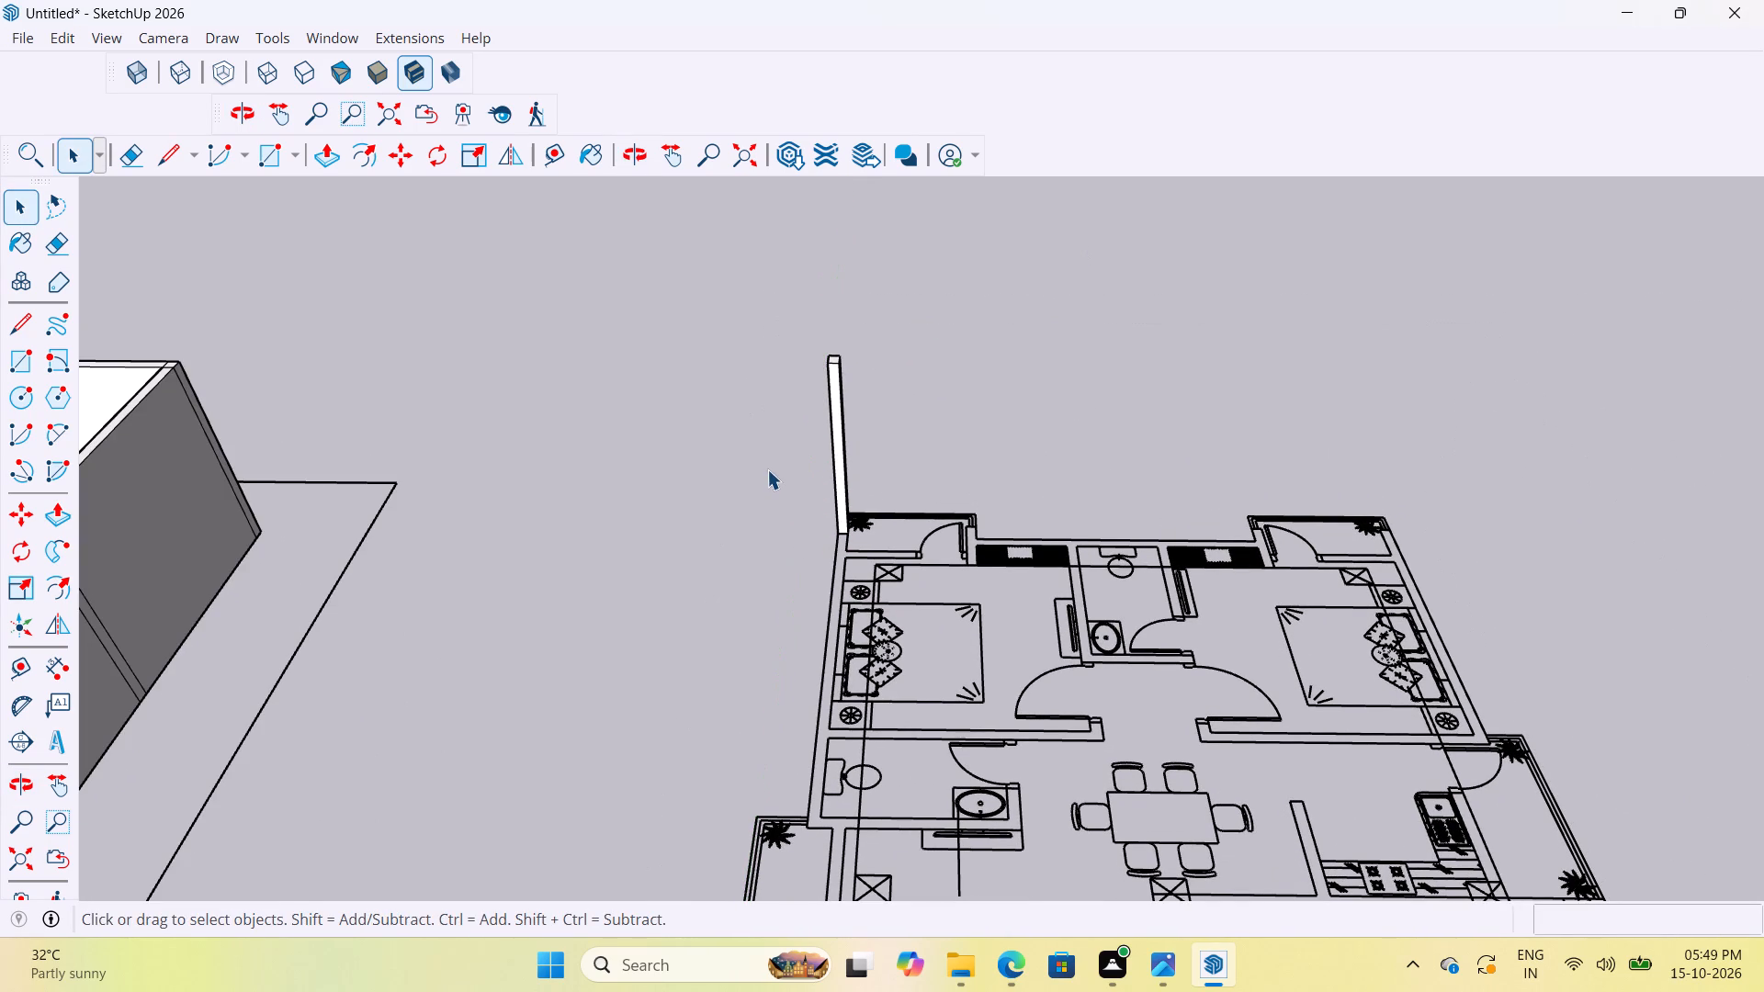
Inside the wall group, extend the wall along the balcony about 1' 4 3/16" to the bedroom partition, plus another 6" across its thickness.
scroll(859, 498, "up", 9)
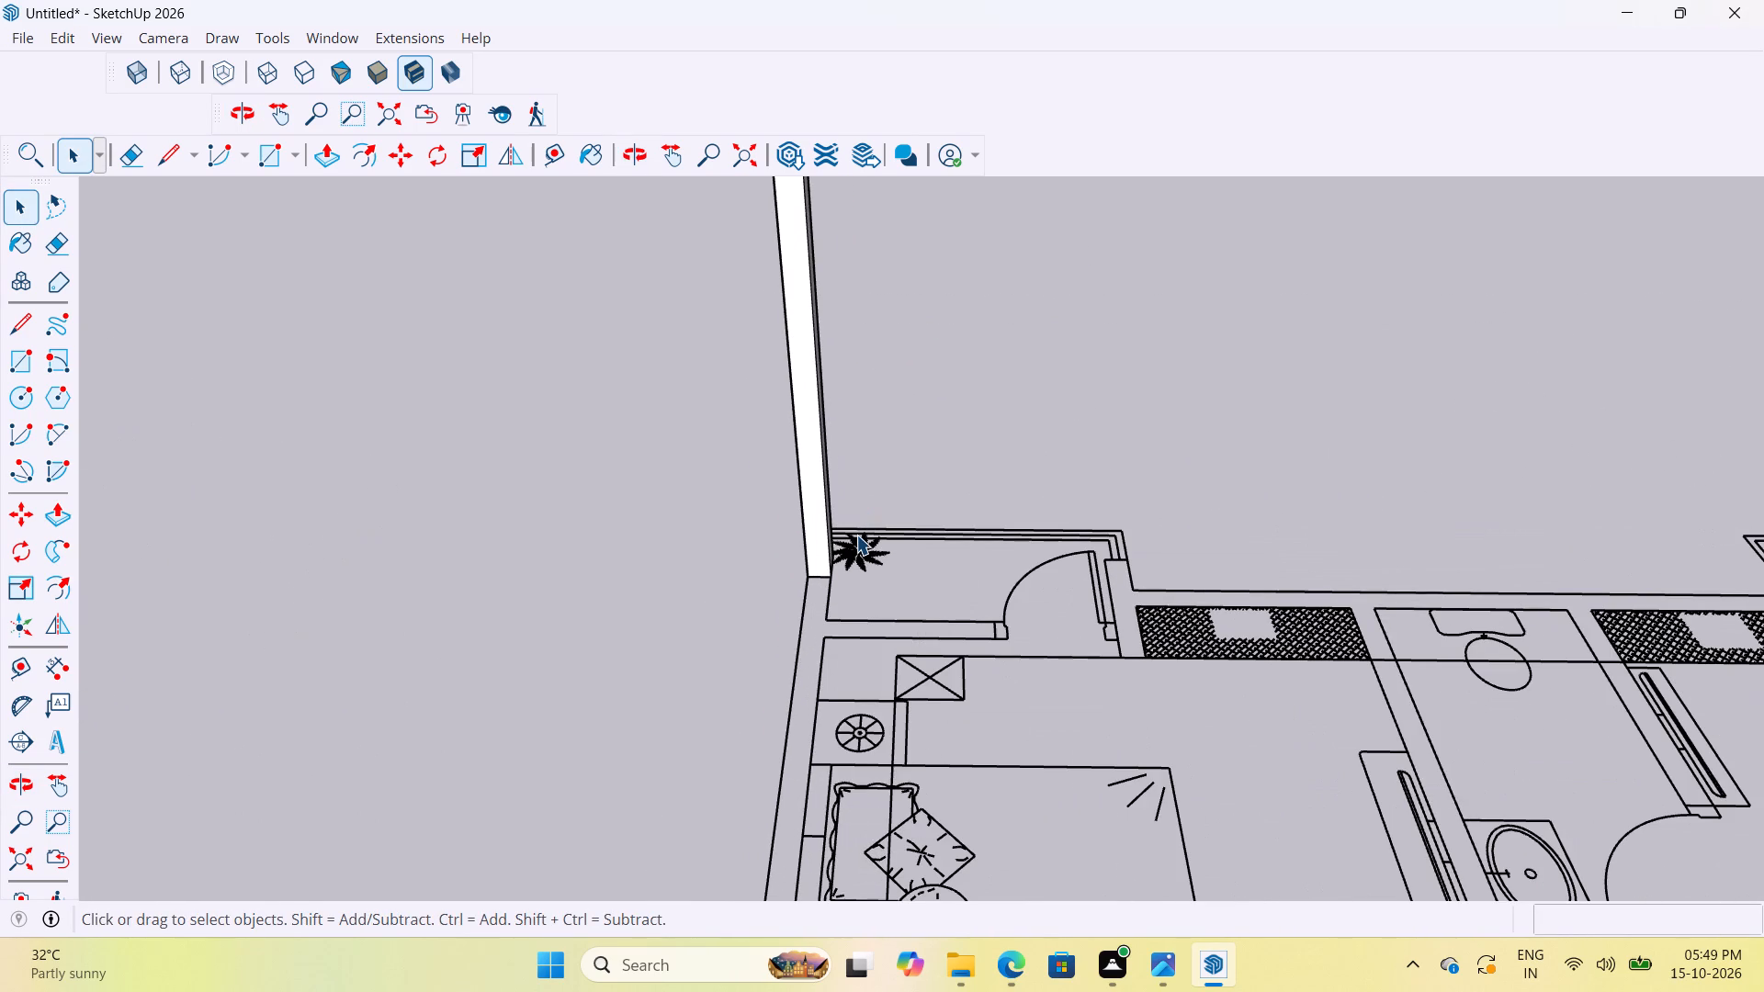
scroll(856, 510, "up", 3)
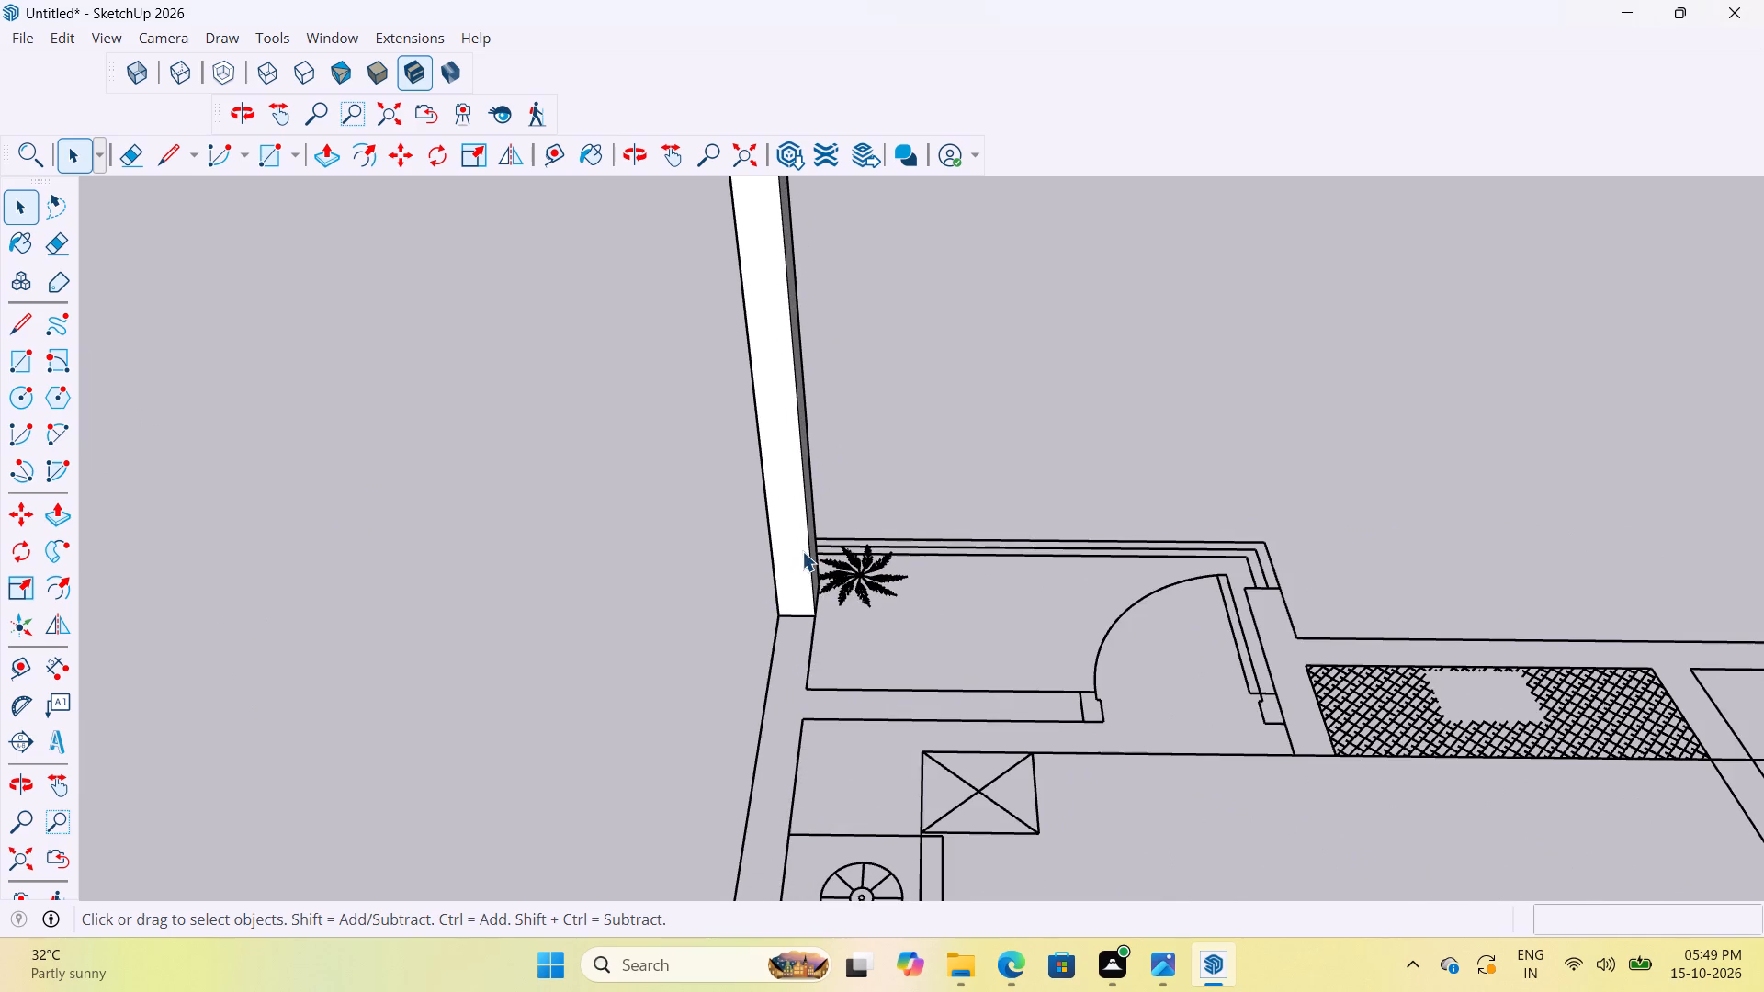
double_click(794, 543)
key("p")
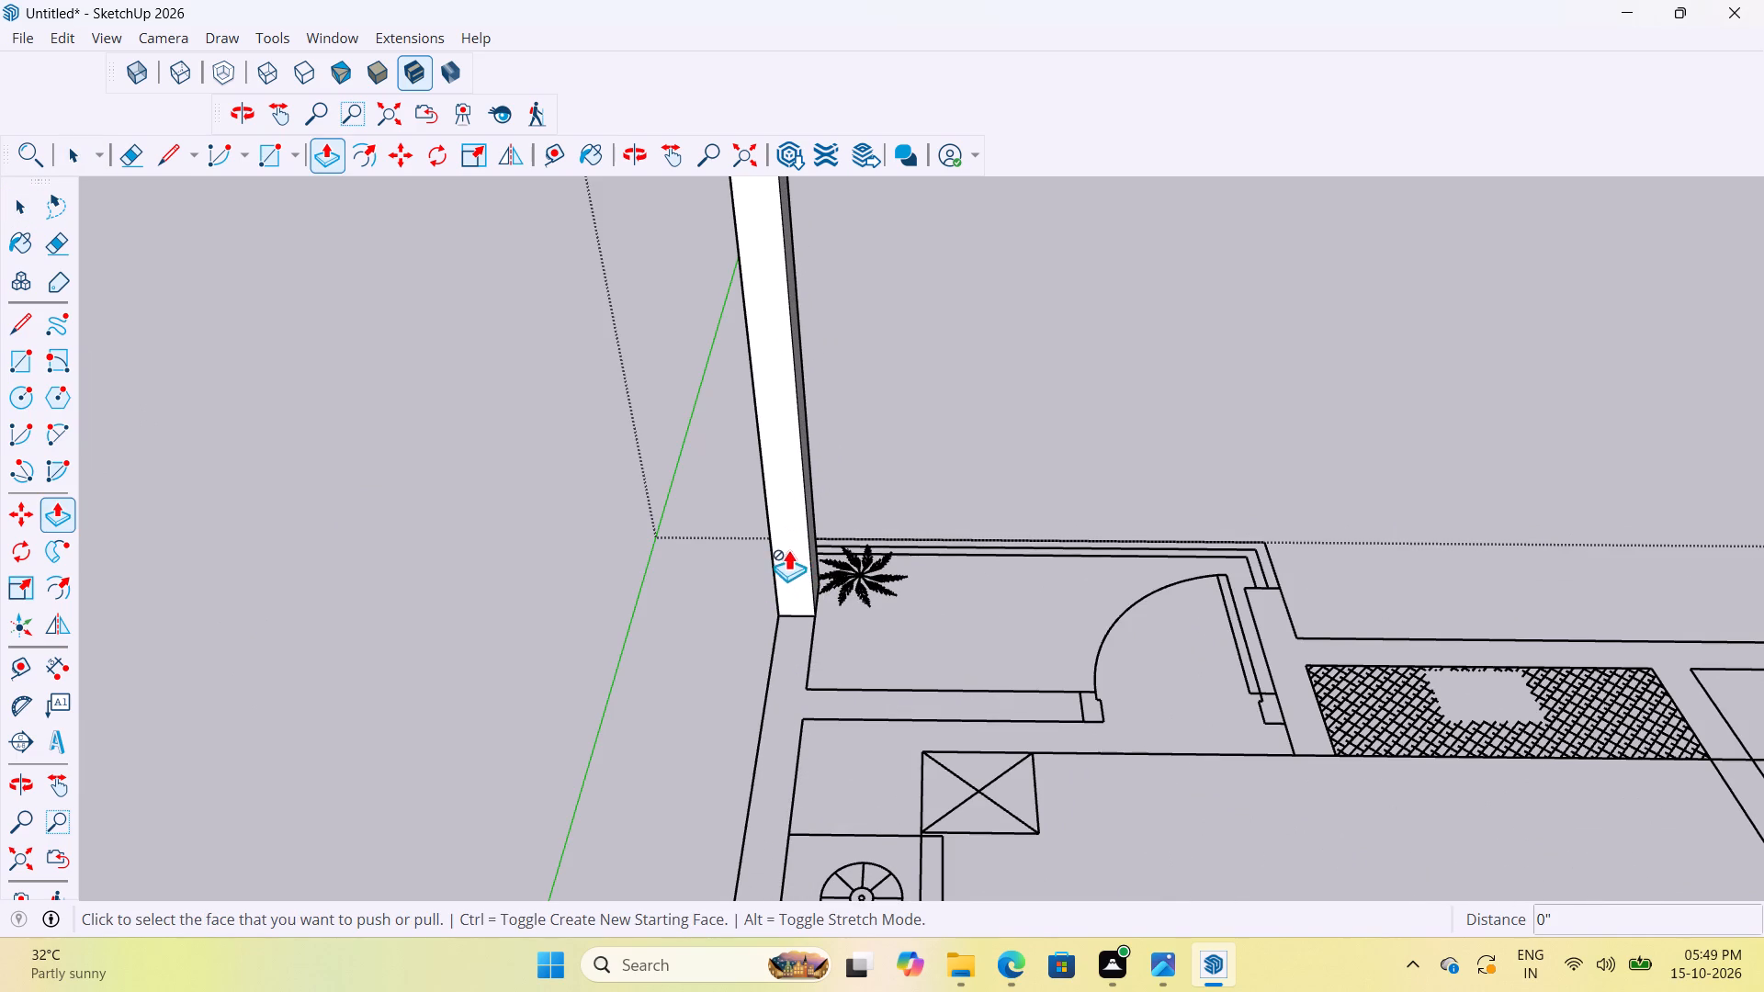
key("space")
double_click(777, 520)
key("p")
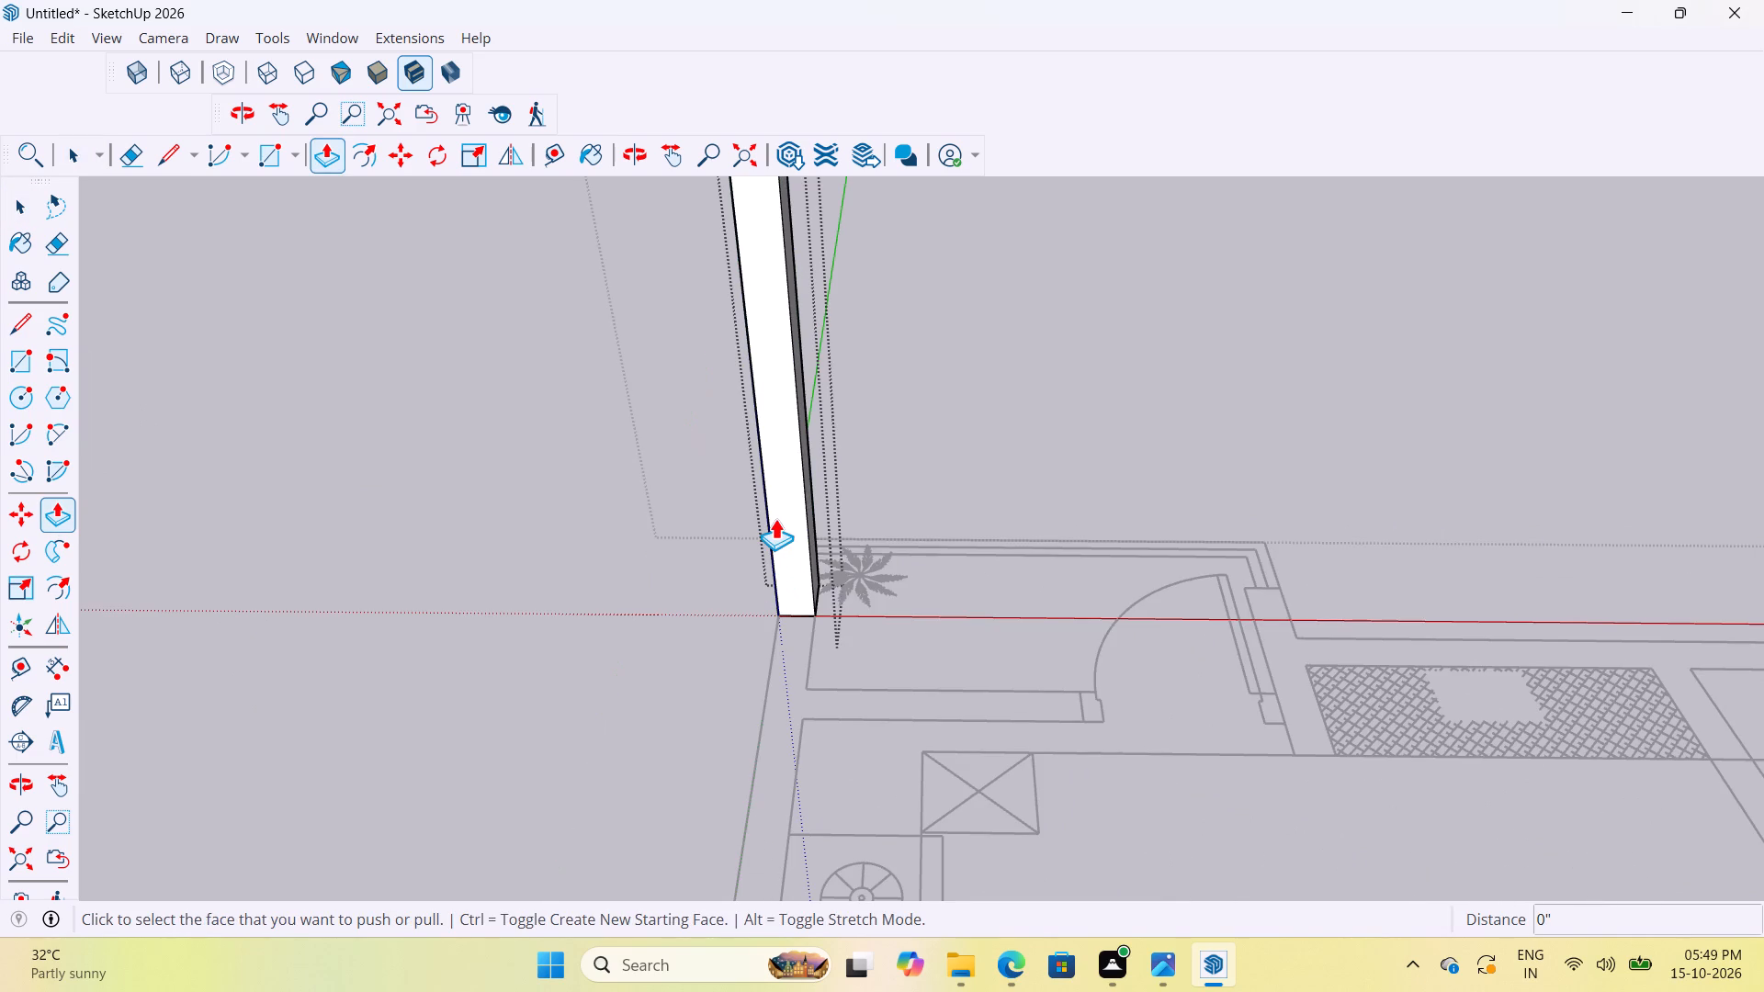
left_click(786, 515)
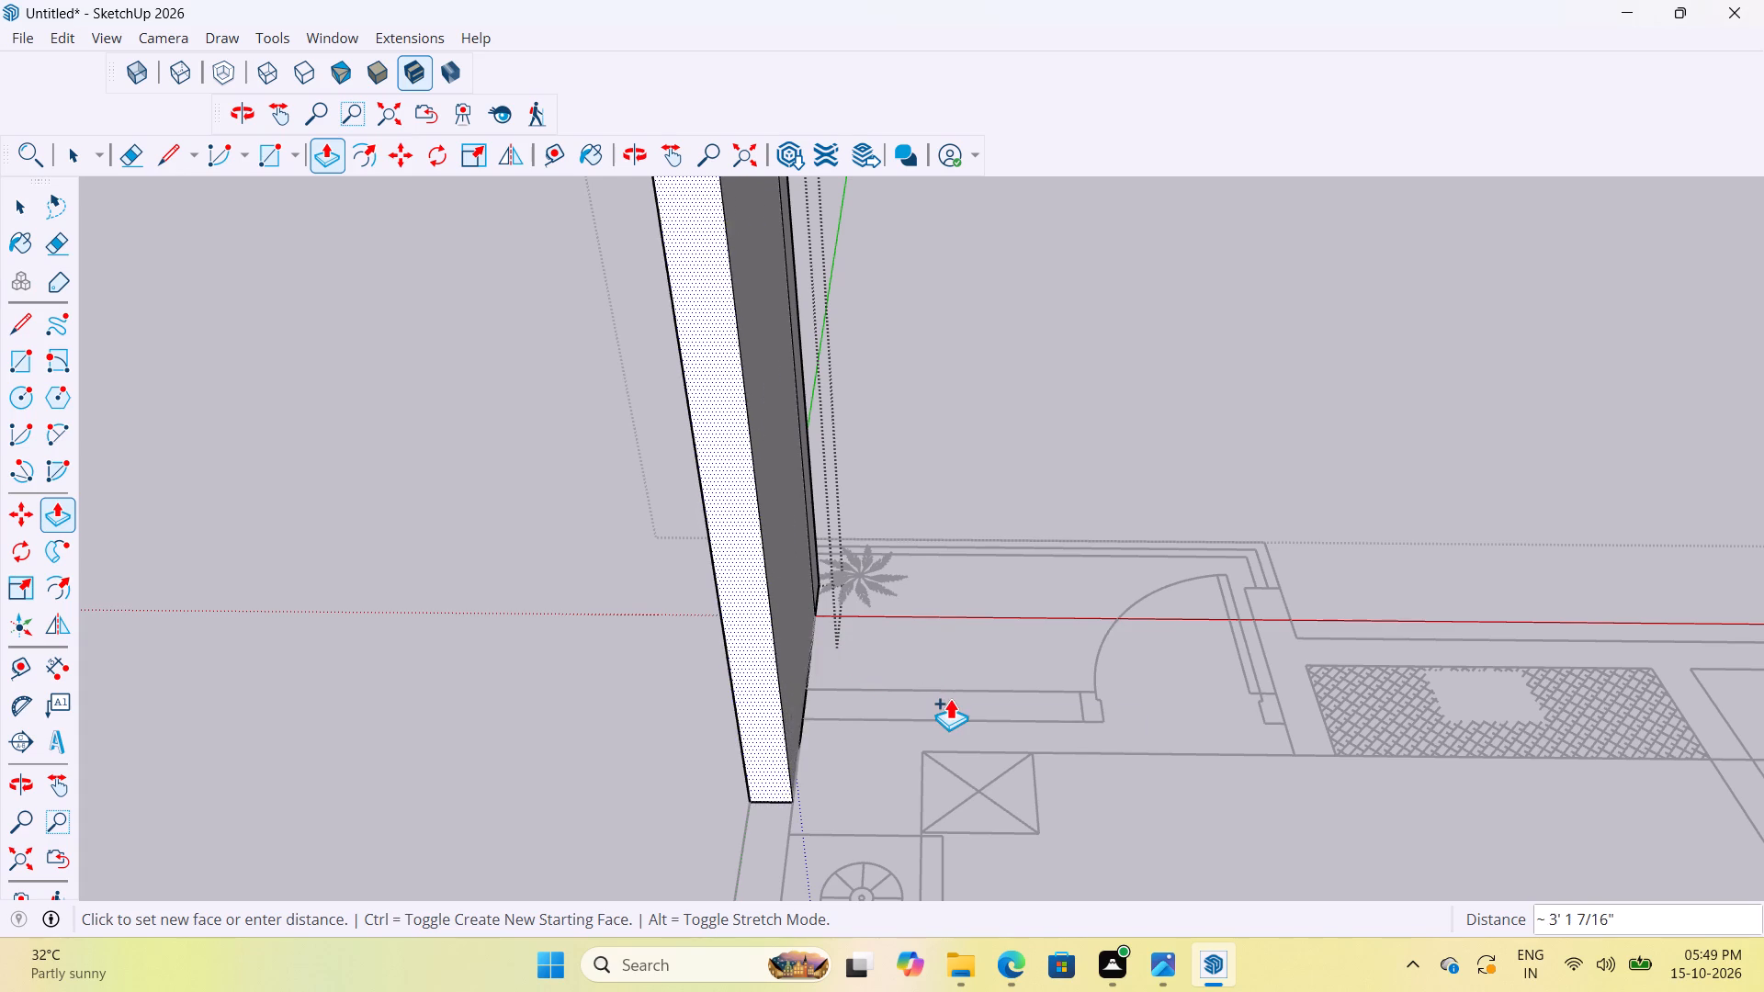
left_click(968, 688)
scroll(856, 695, "up", 9)
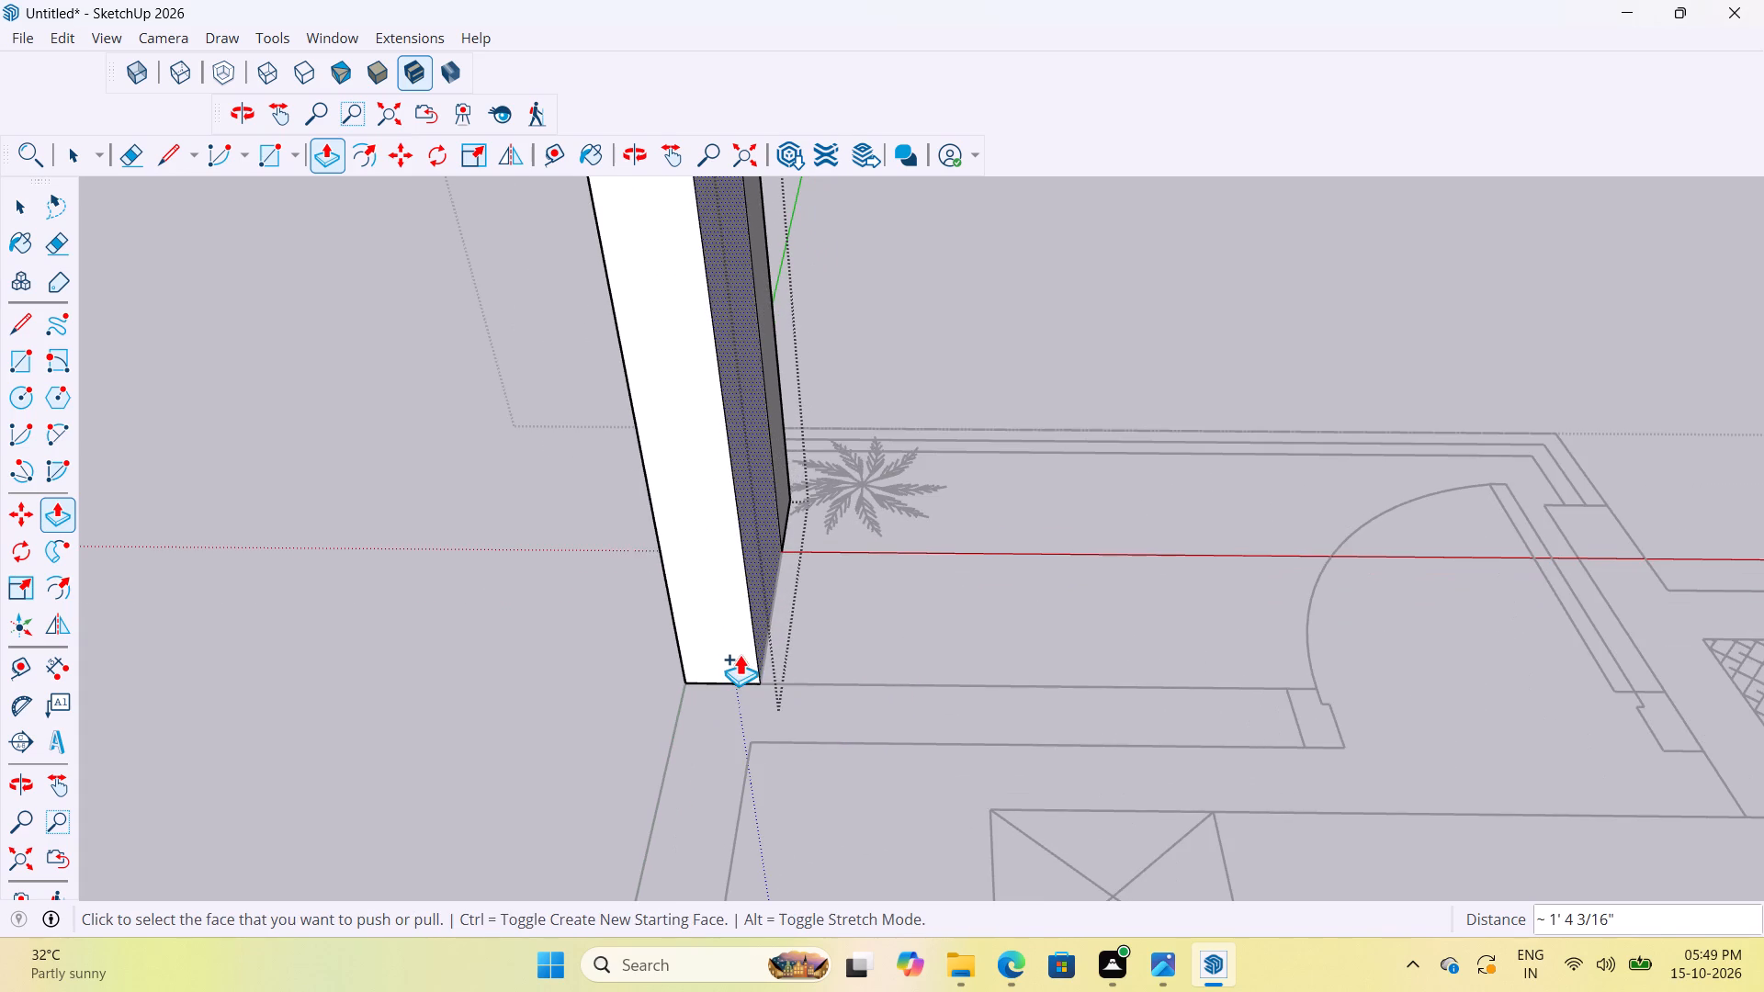
left_click(740, 654)
left_click(954, 743)
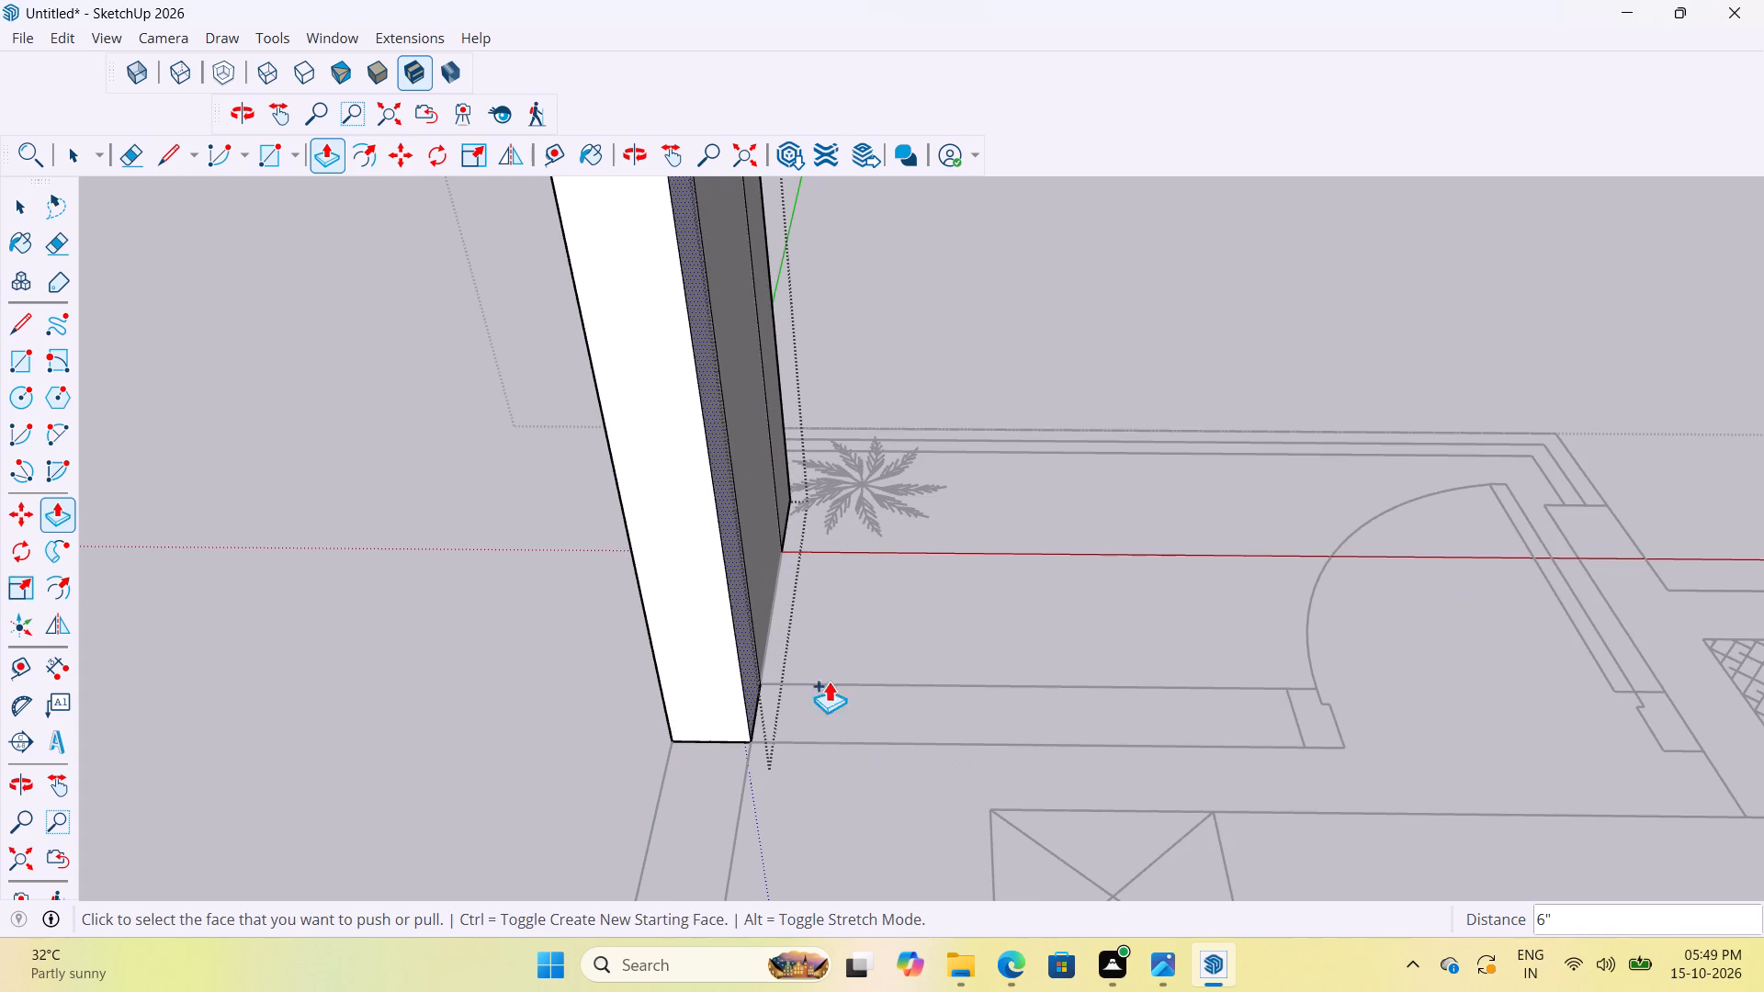
Extrude the 6" wide side strip 3' 6" along the balcony-bedroom partition to the balcony door opening.
scroll(759, 685, "up", 4)
middle_click_drag(756, 684, 678, 697)
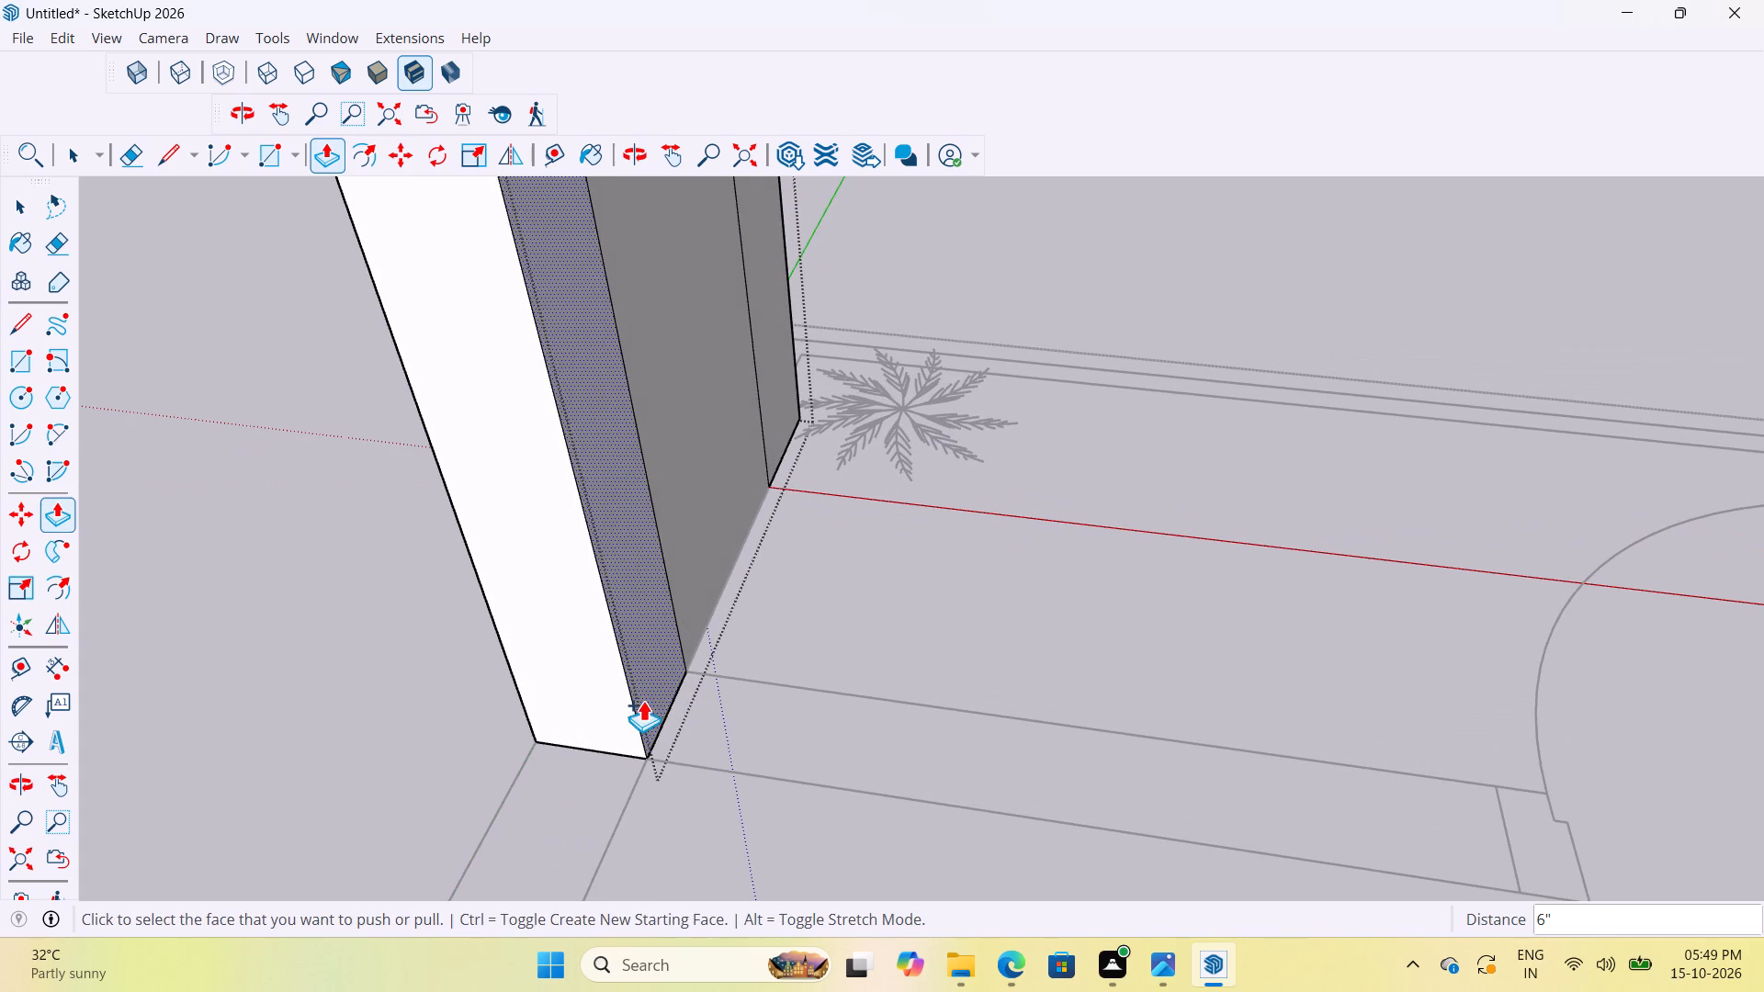
left_click(653, 694)
scroll(752, 618, "down", 10)
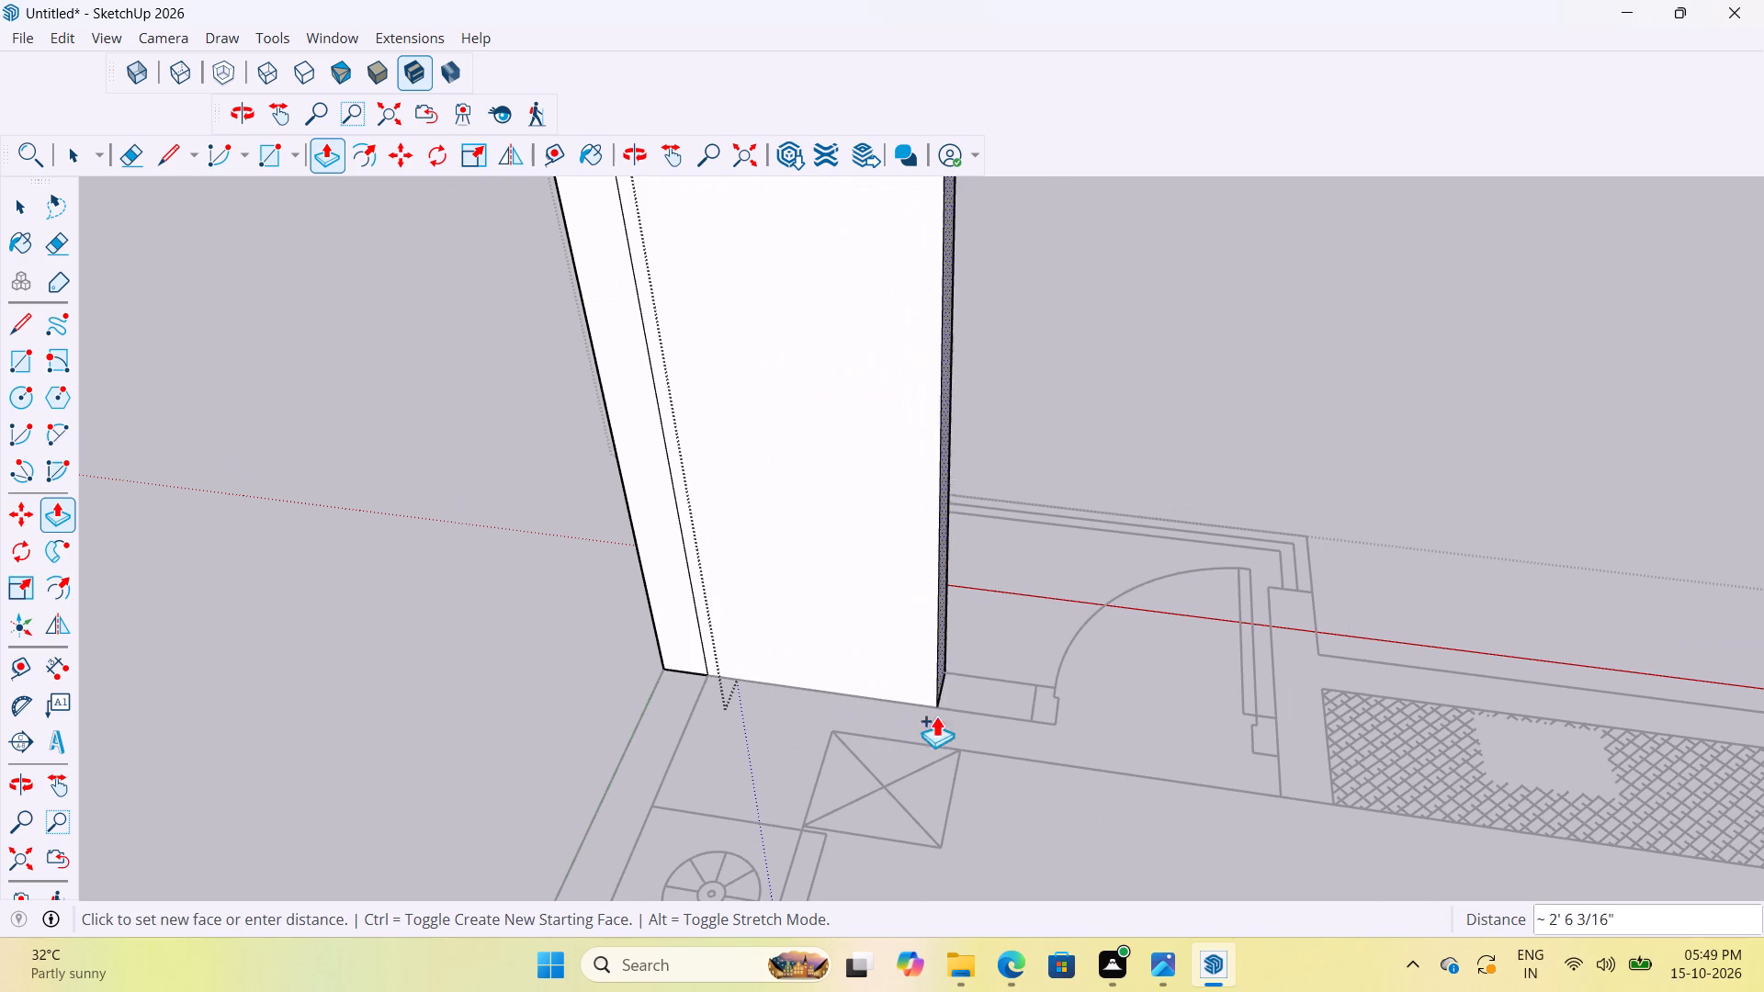
scroll(1029, 709, "up", 4)
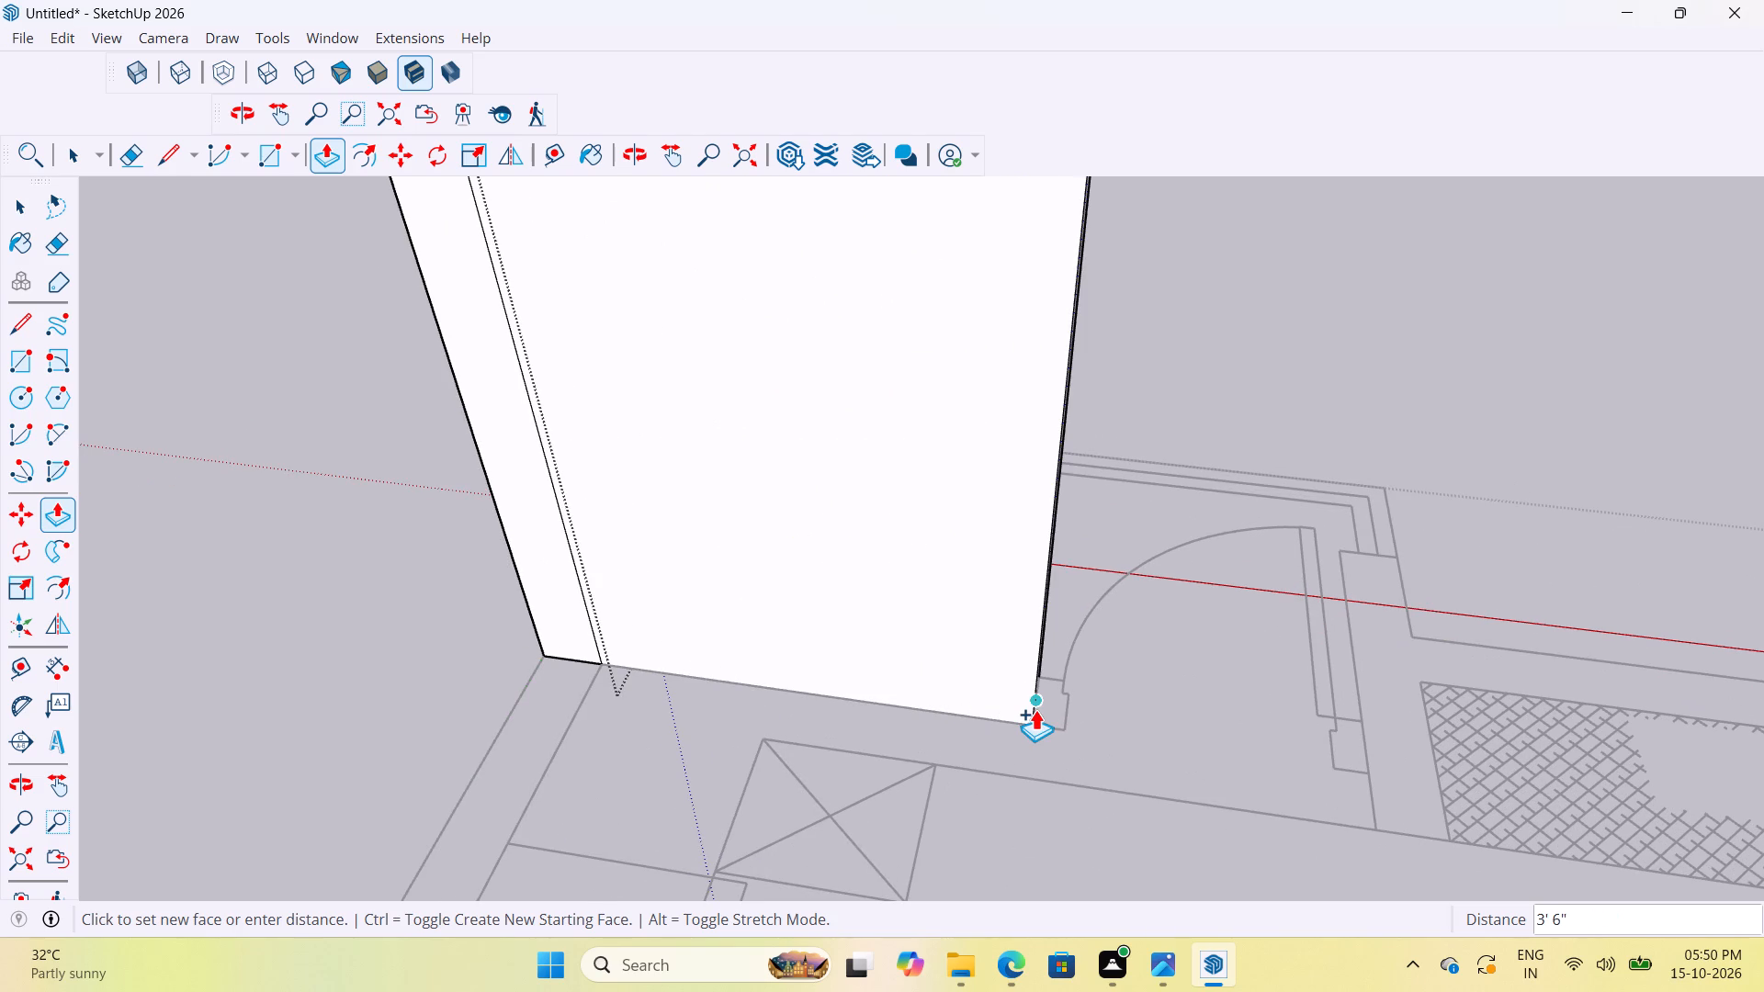
left_click(1035, 709)
Extend the outer wall's end face about 7' 10 9/16" along the bedroom's outer wall line, past the partition junction.
scroll(815, 698, "down", 11)
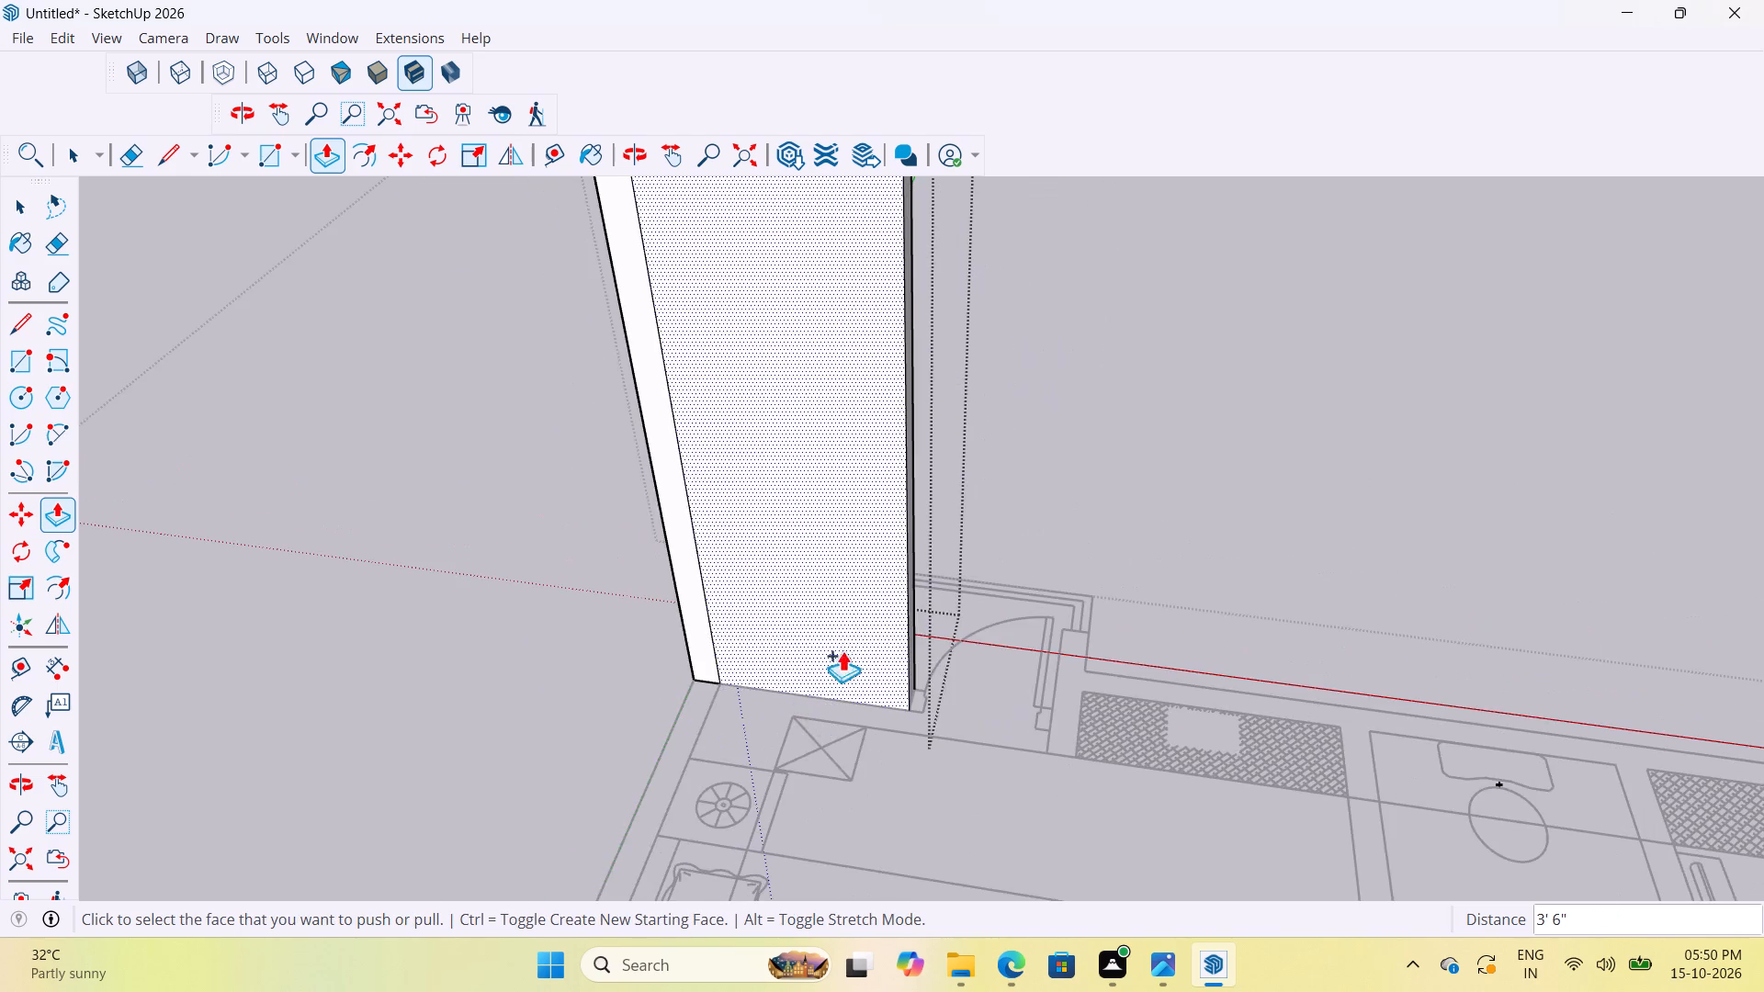
scroll(871, 625, "down", 7)
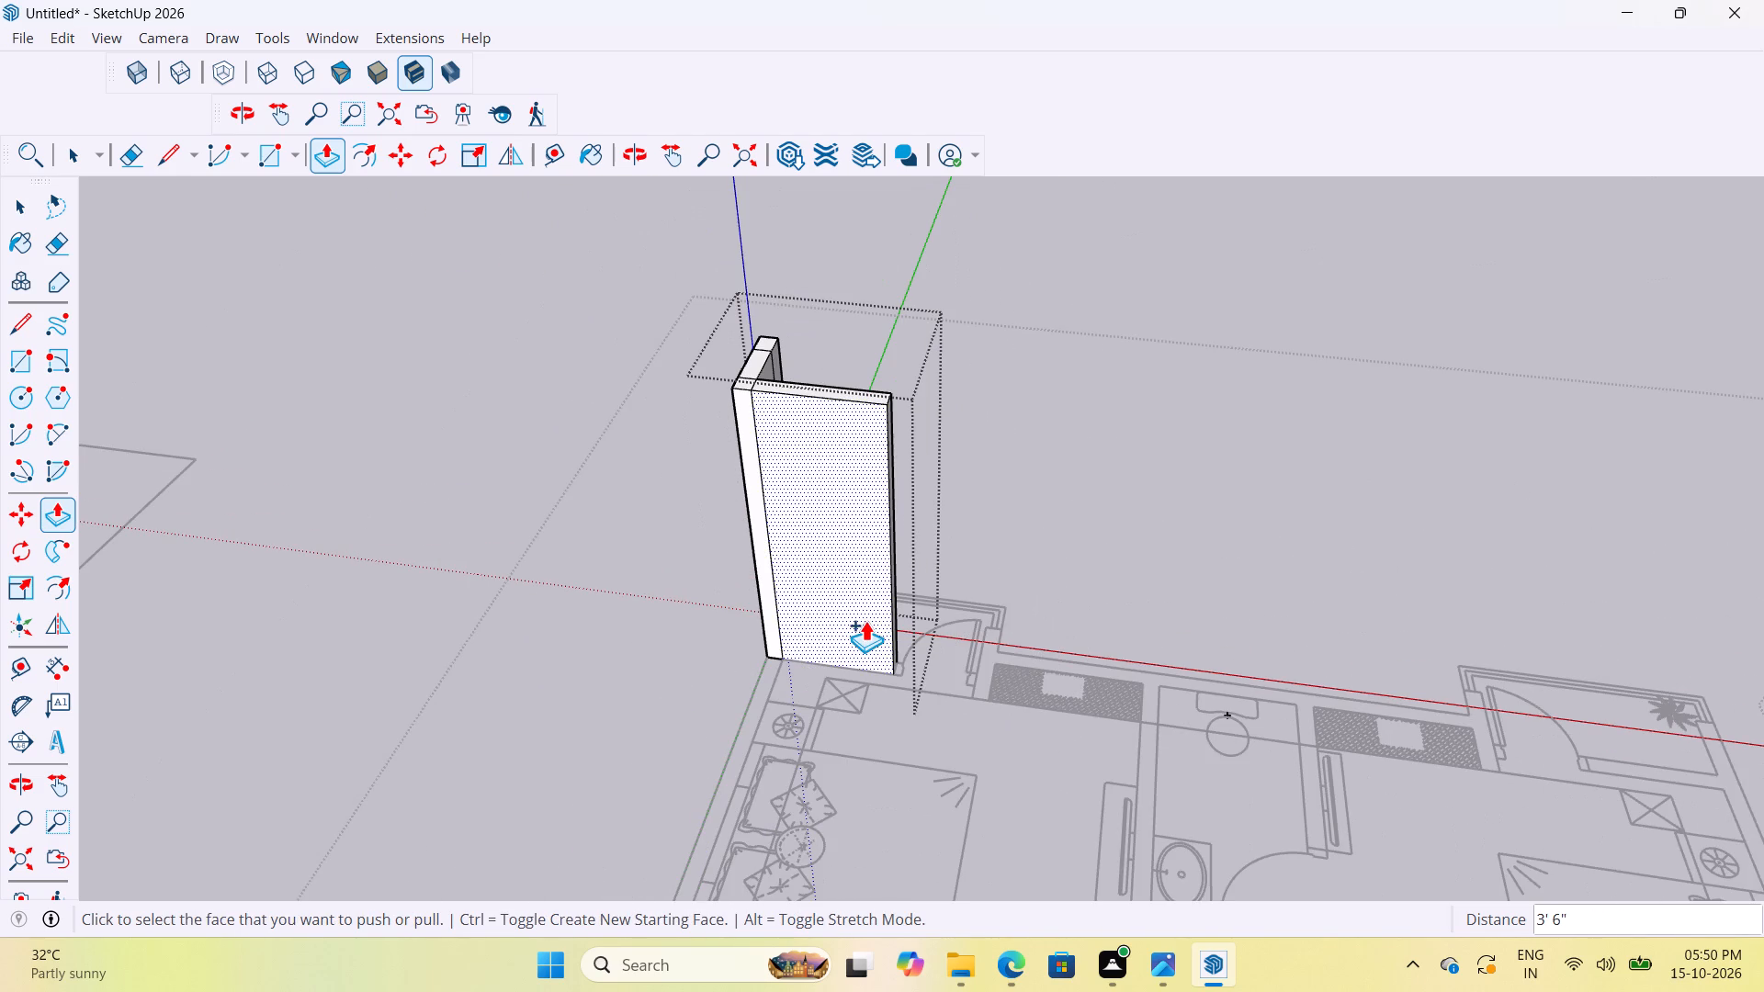
scroll(865, 620, "down", 5)
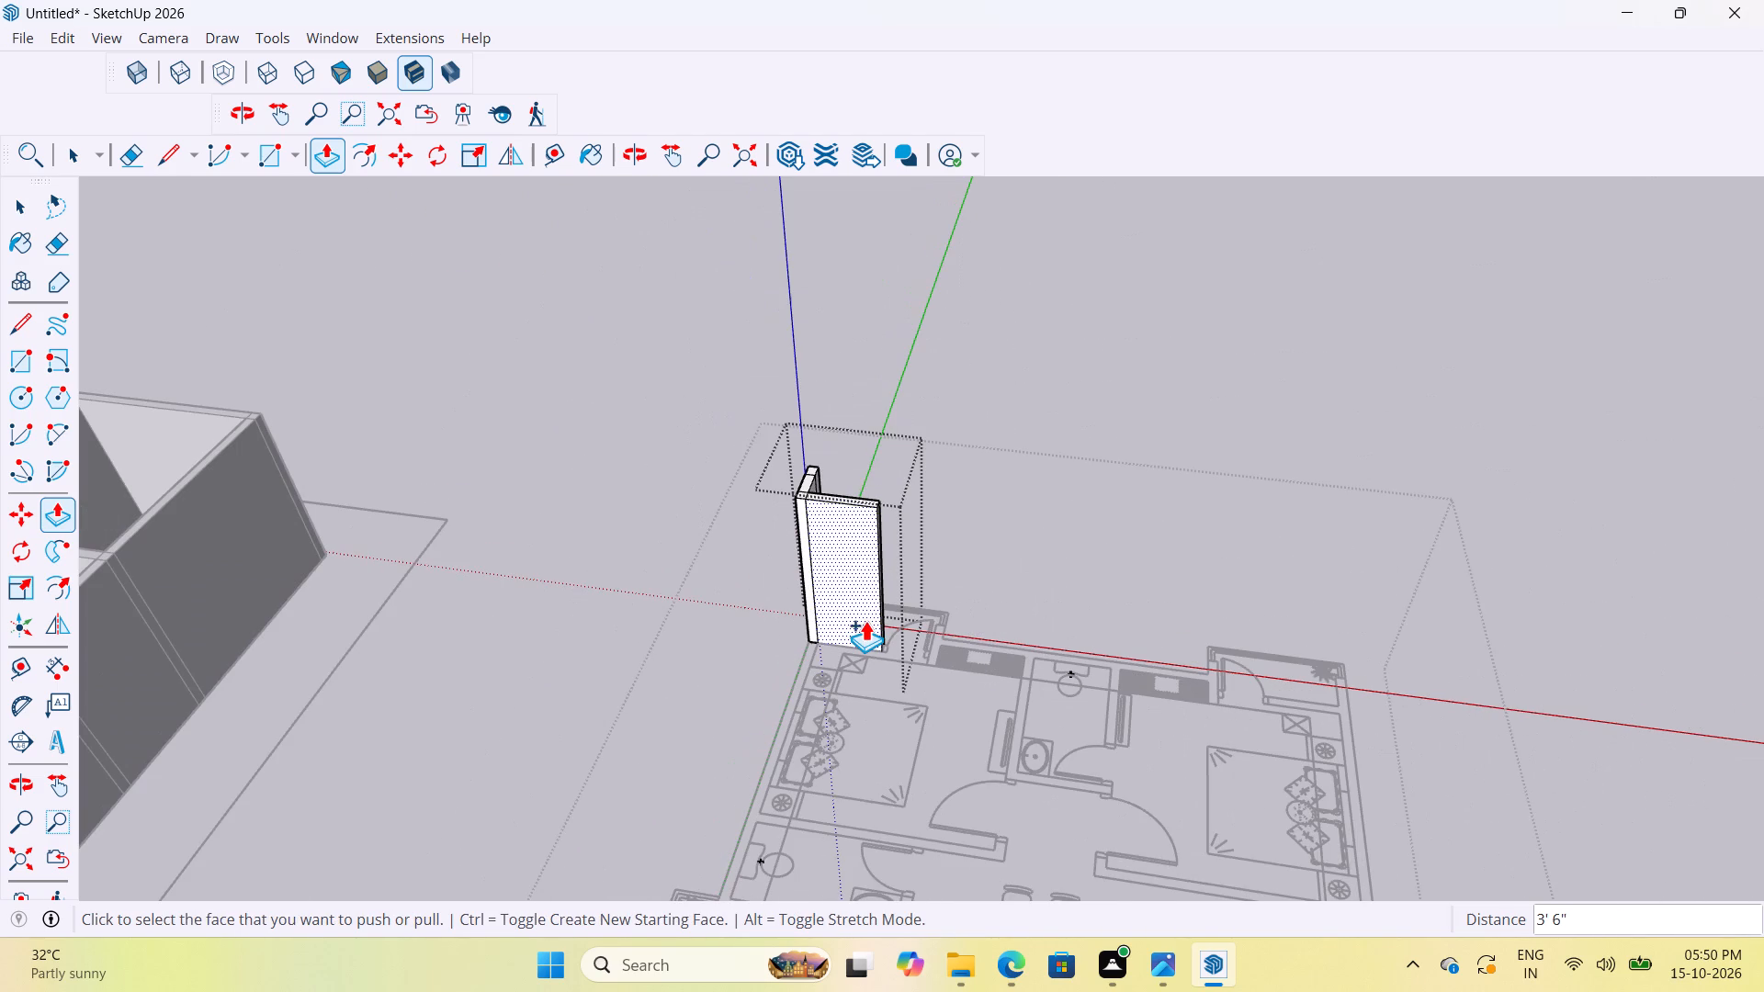
scroll(865, 620, "down", 6)
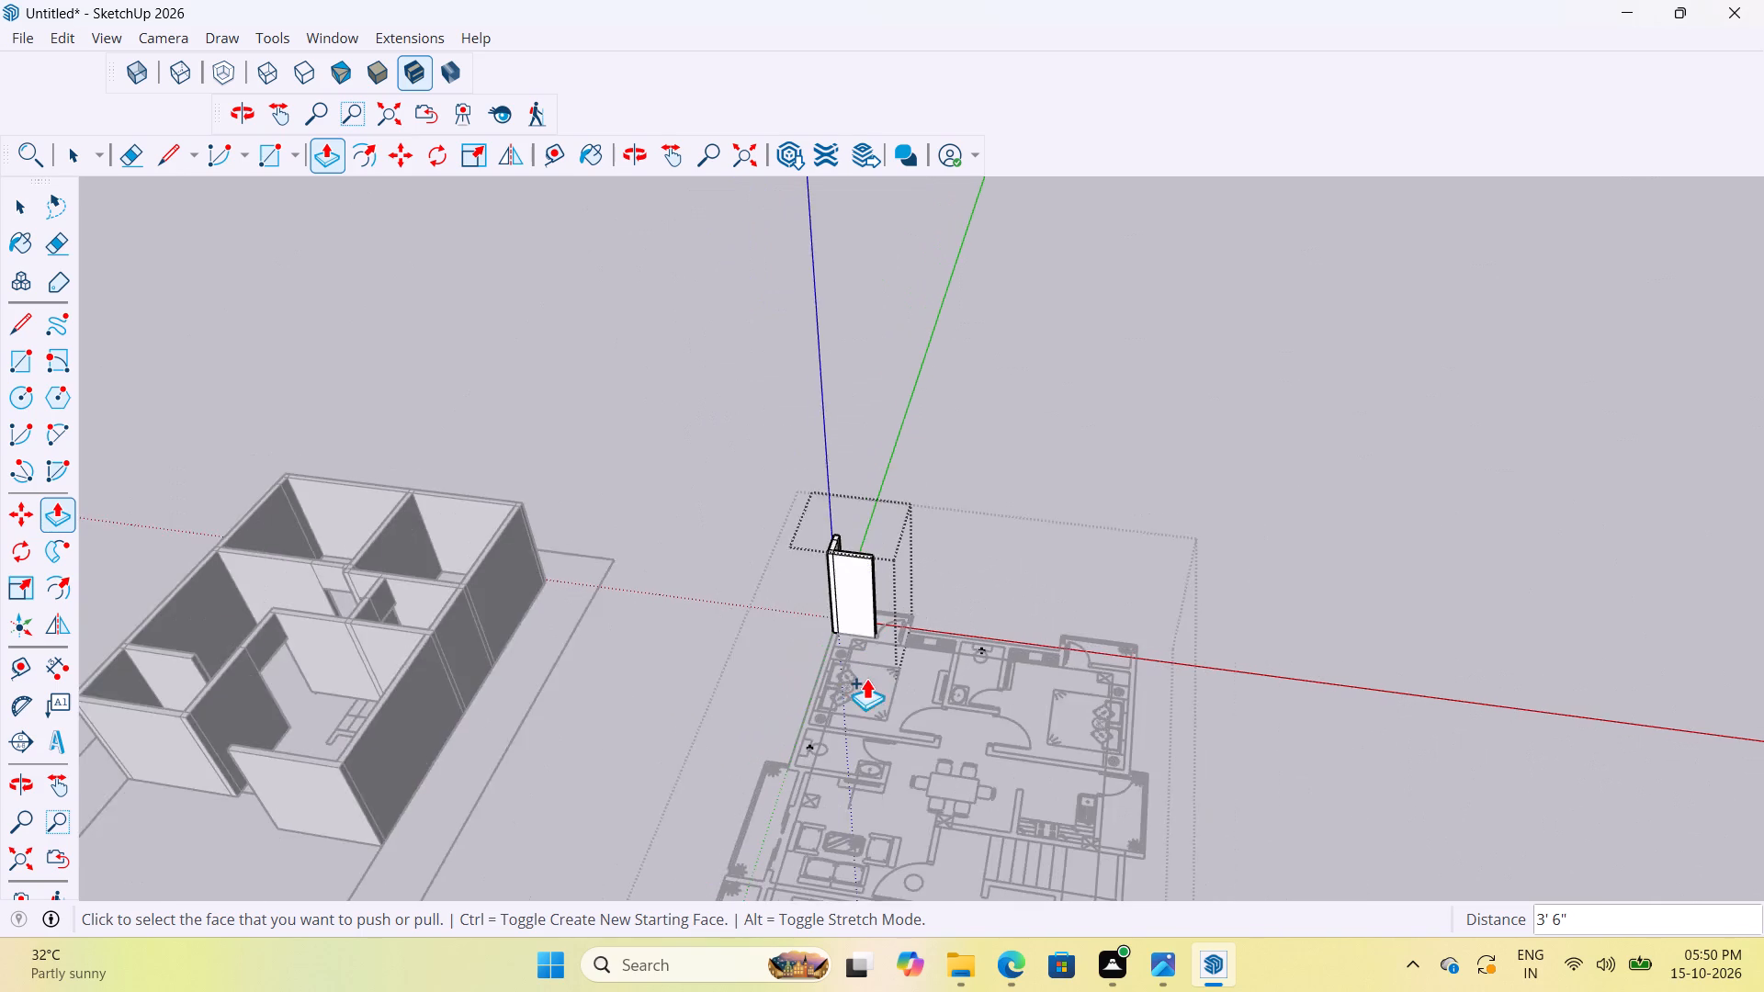
scroll(866, 678, "up", 20)
left_click(771, 490)
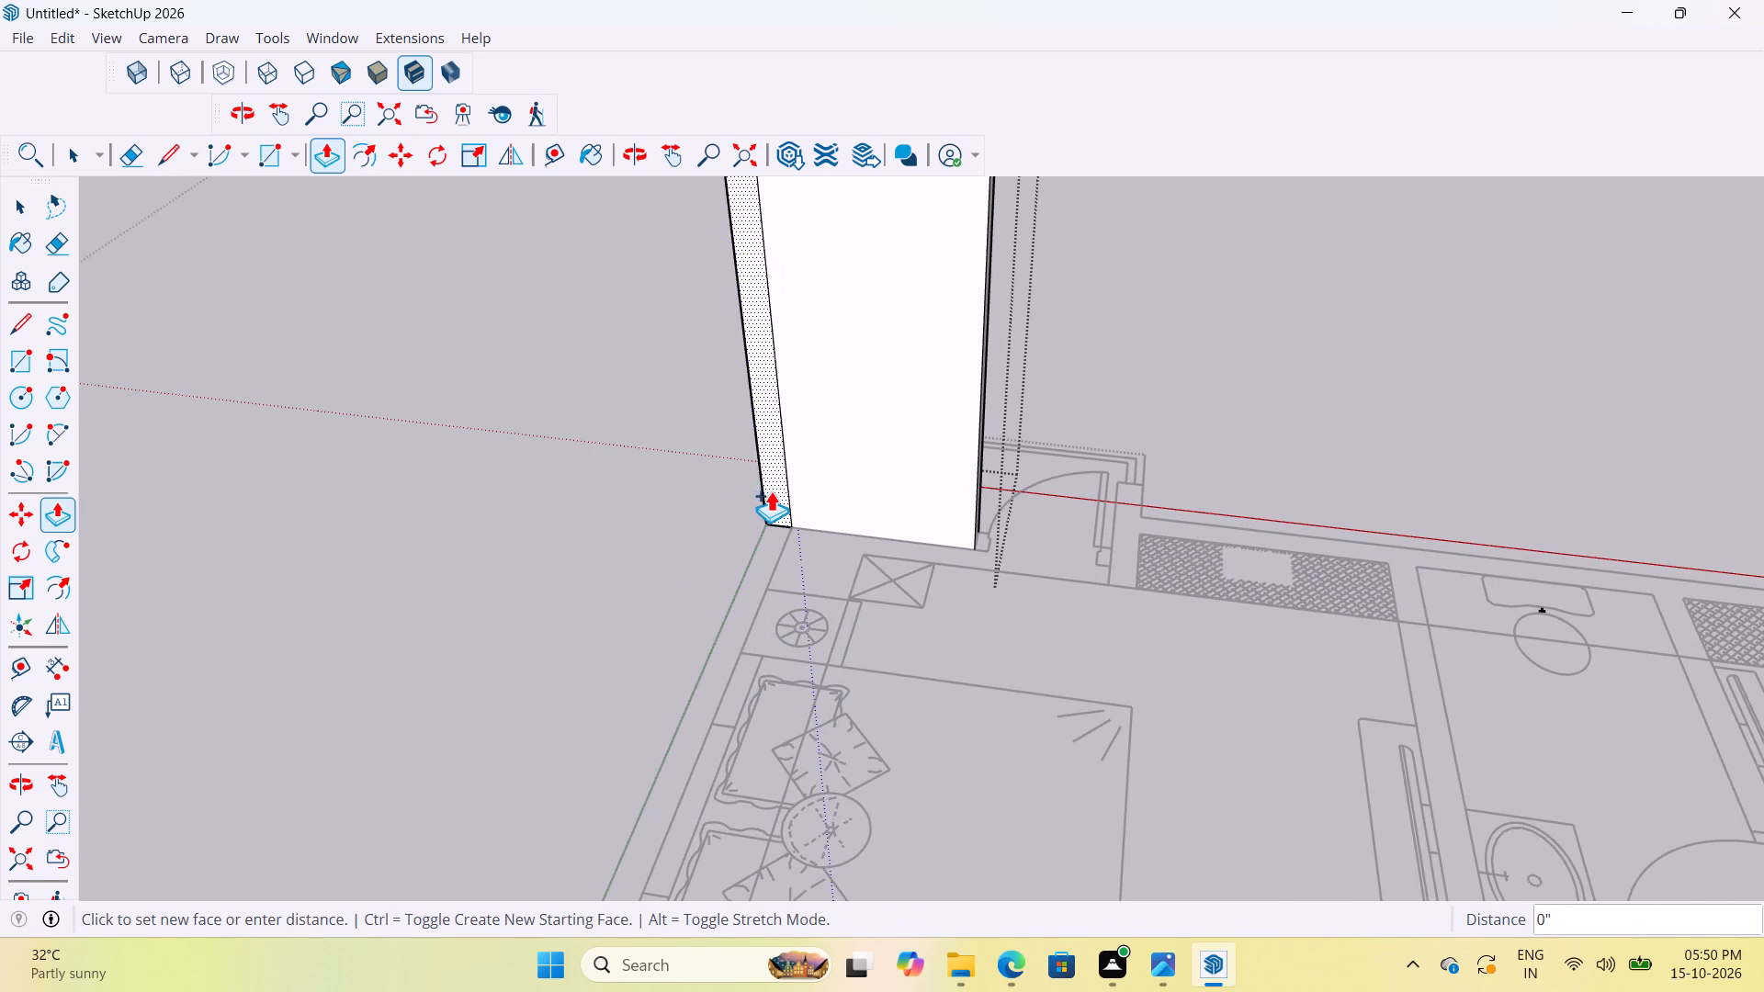
scroll(755, 525, "down", 11)
scroll(723, 621, "up", 5)
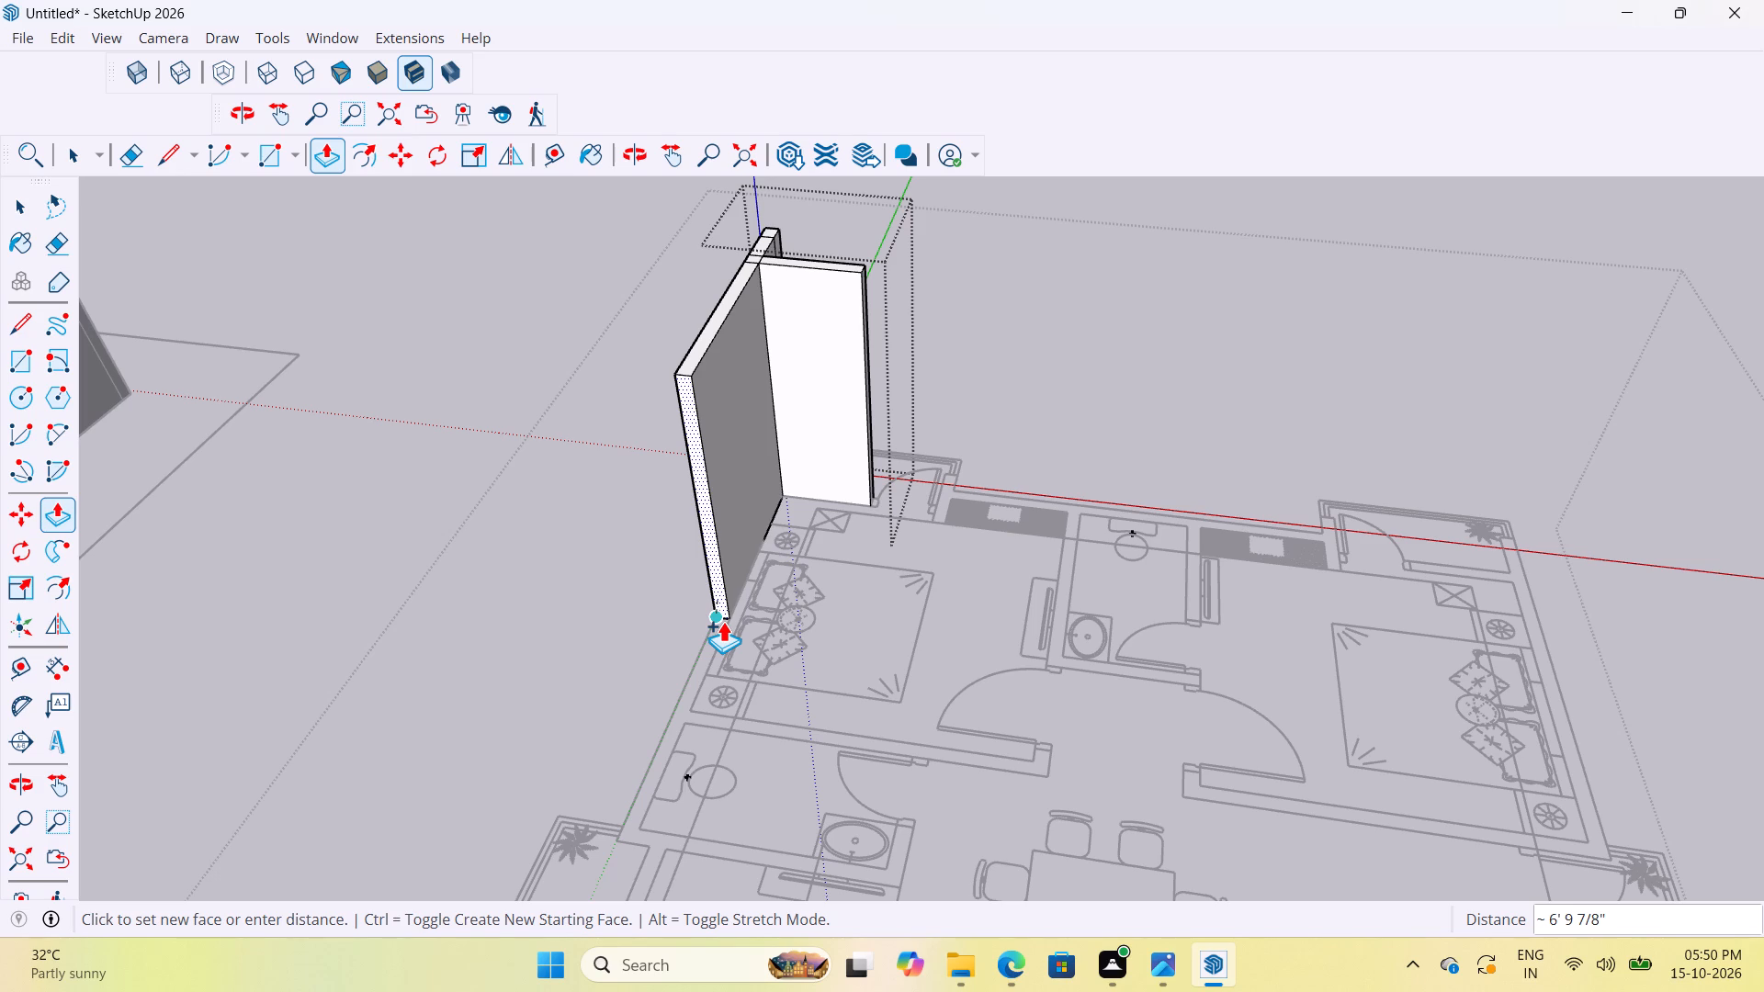
scroll(723, 621, "down", 4)
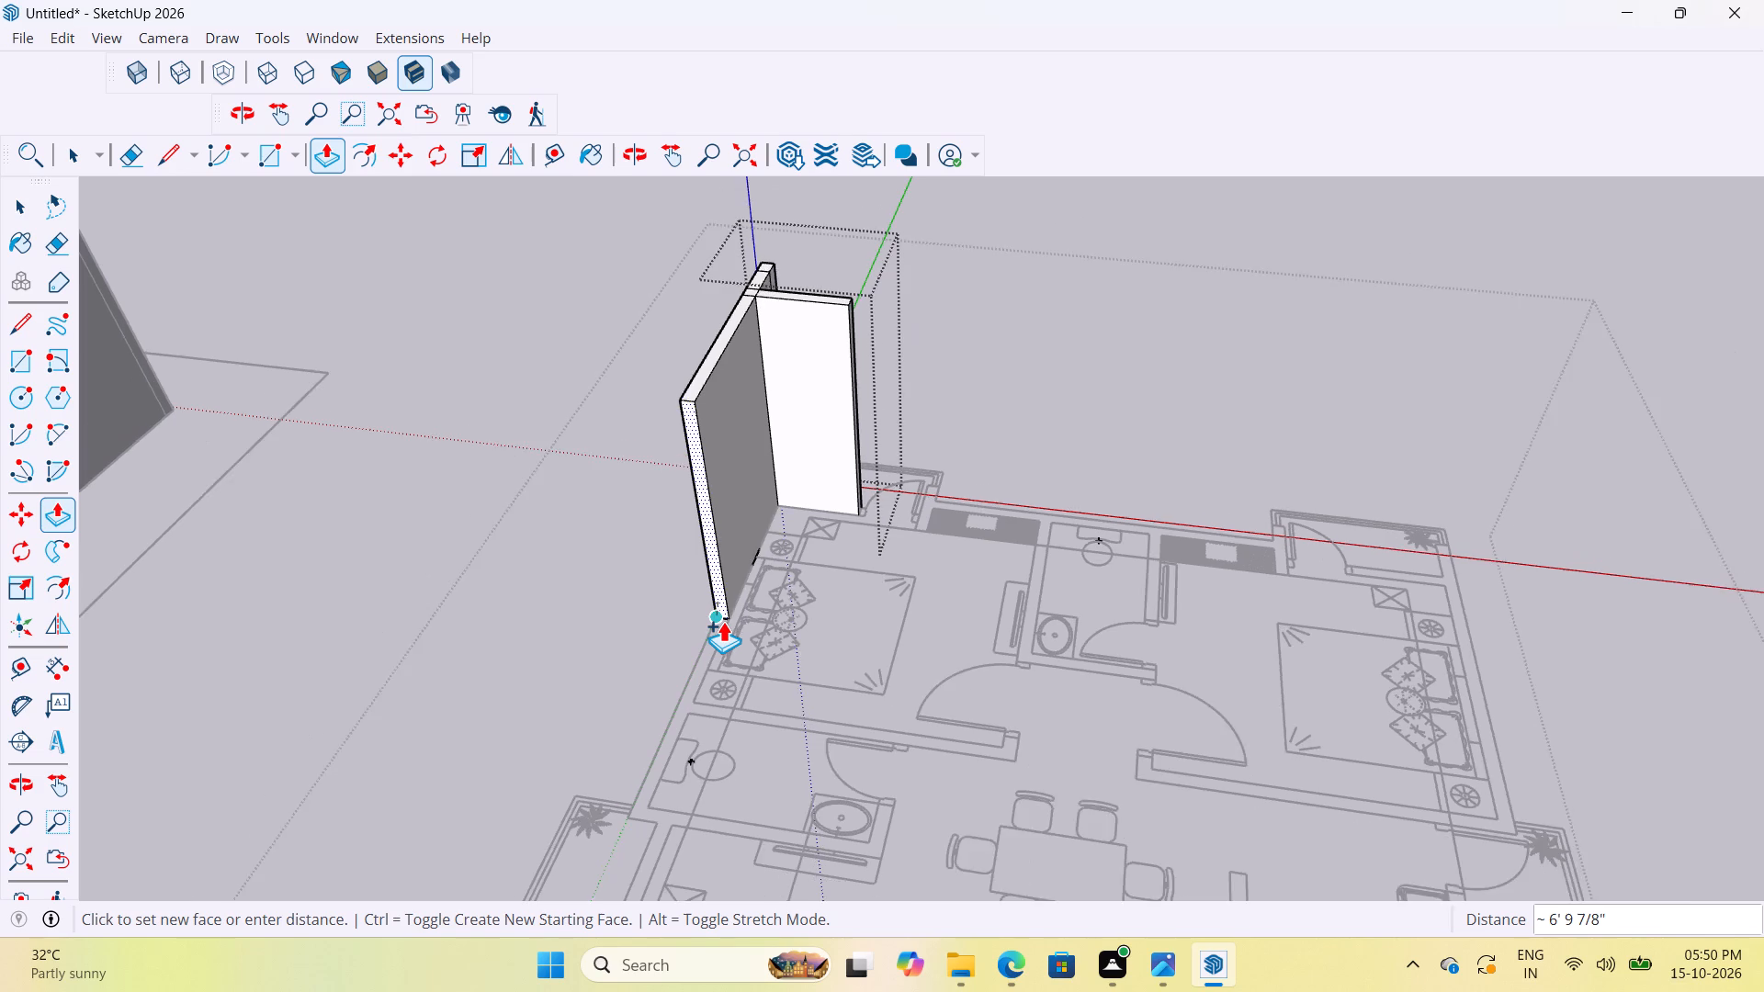
scroll(723, 621, "up", 11)
scroll(736, 659, "up", 10)
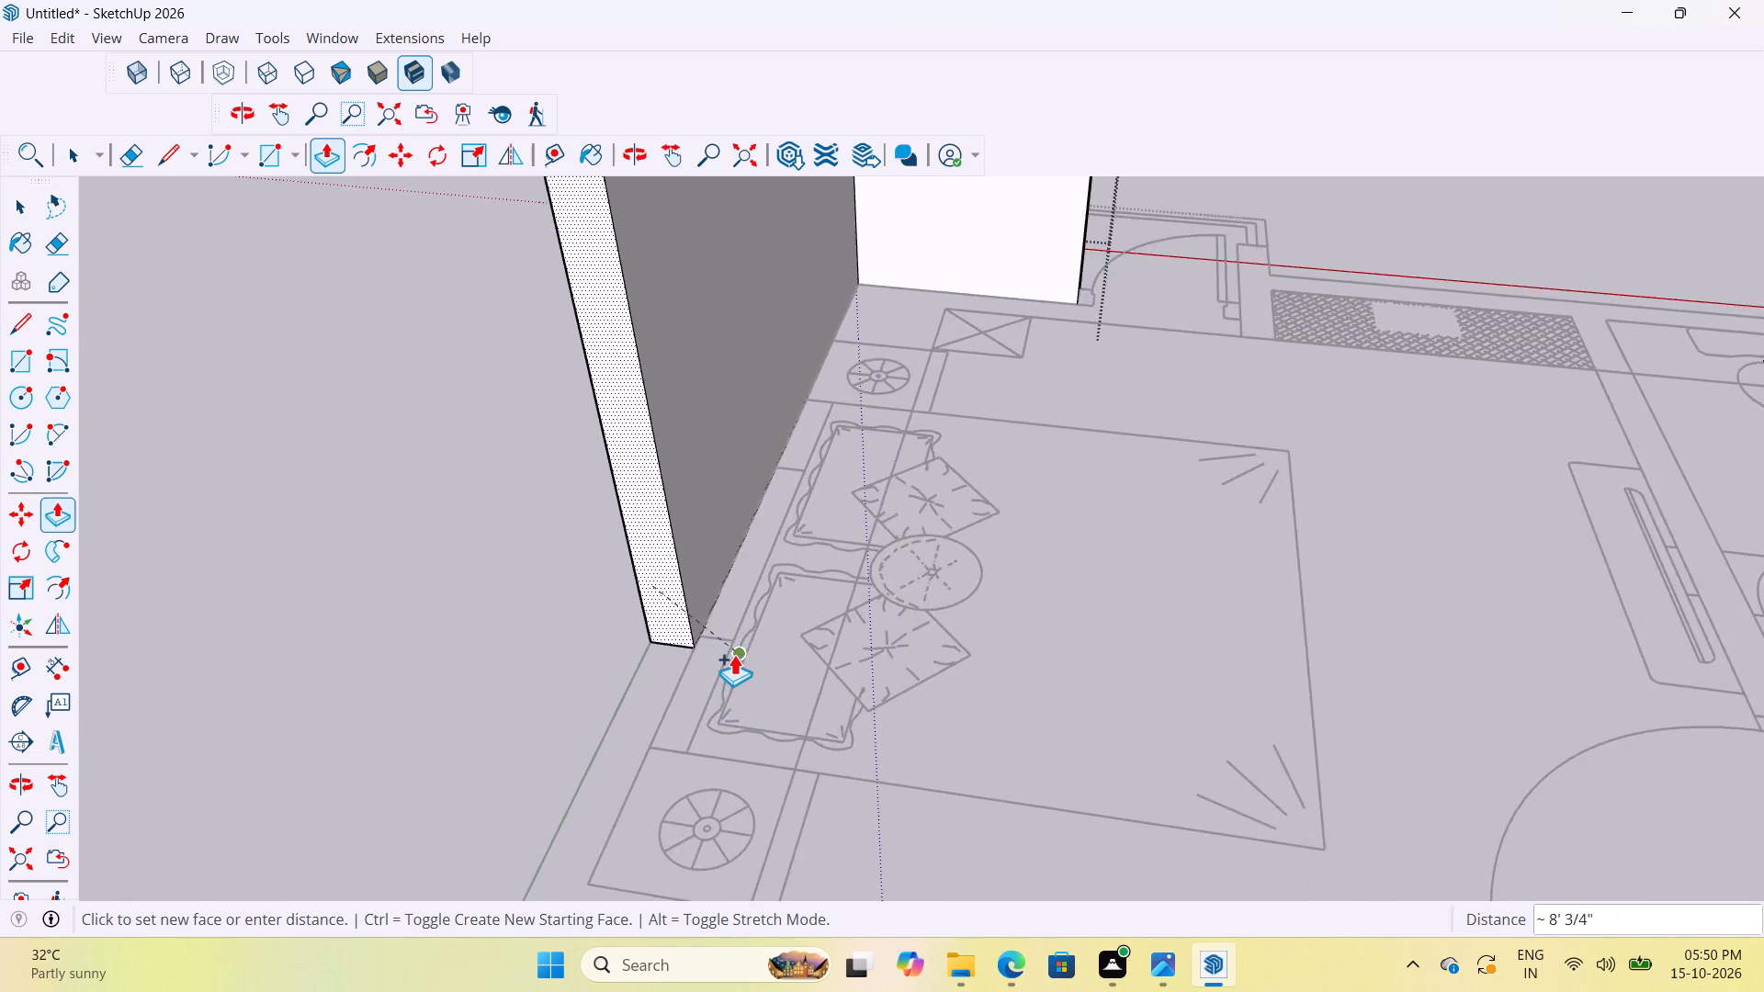
scroll(734, 654, "up", 4)
left_click(720, 631)
scroll(719, 631, "down", 12)
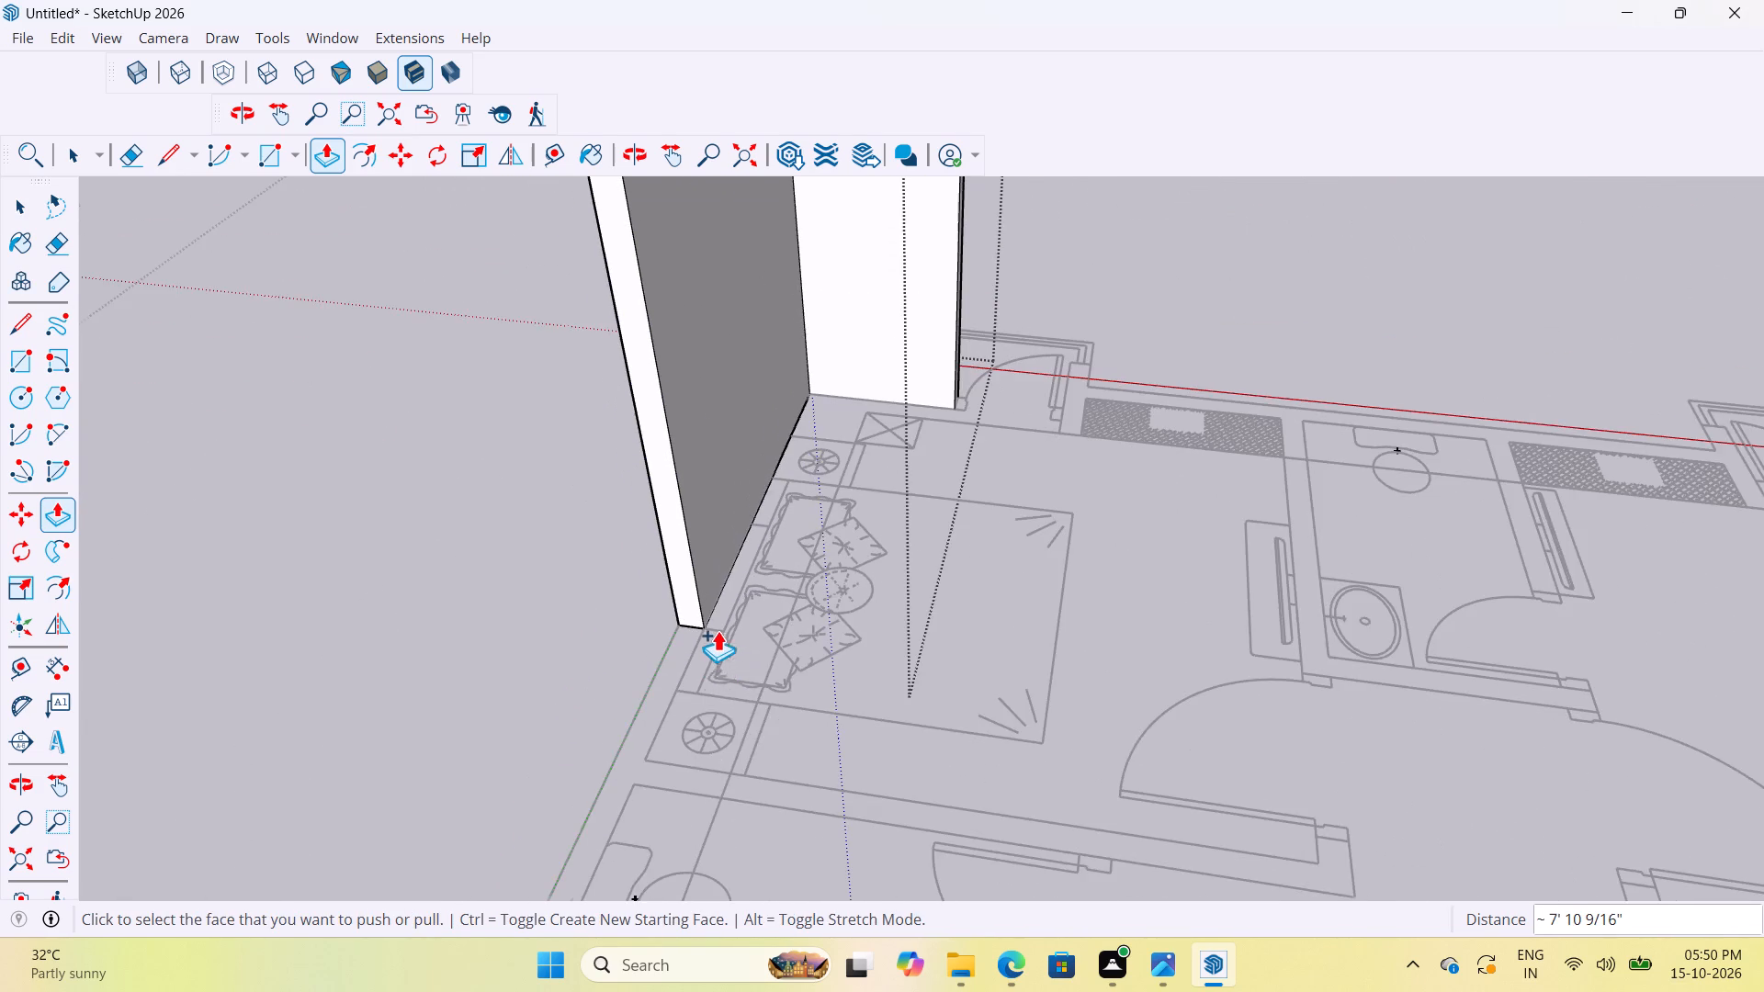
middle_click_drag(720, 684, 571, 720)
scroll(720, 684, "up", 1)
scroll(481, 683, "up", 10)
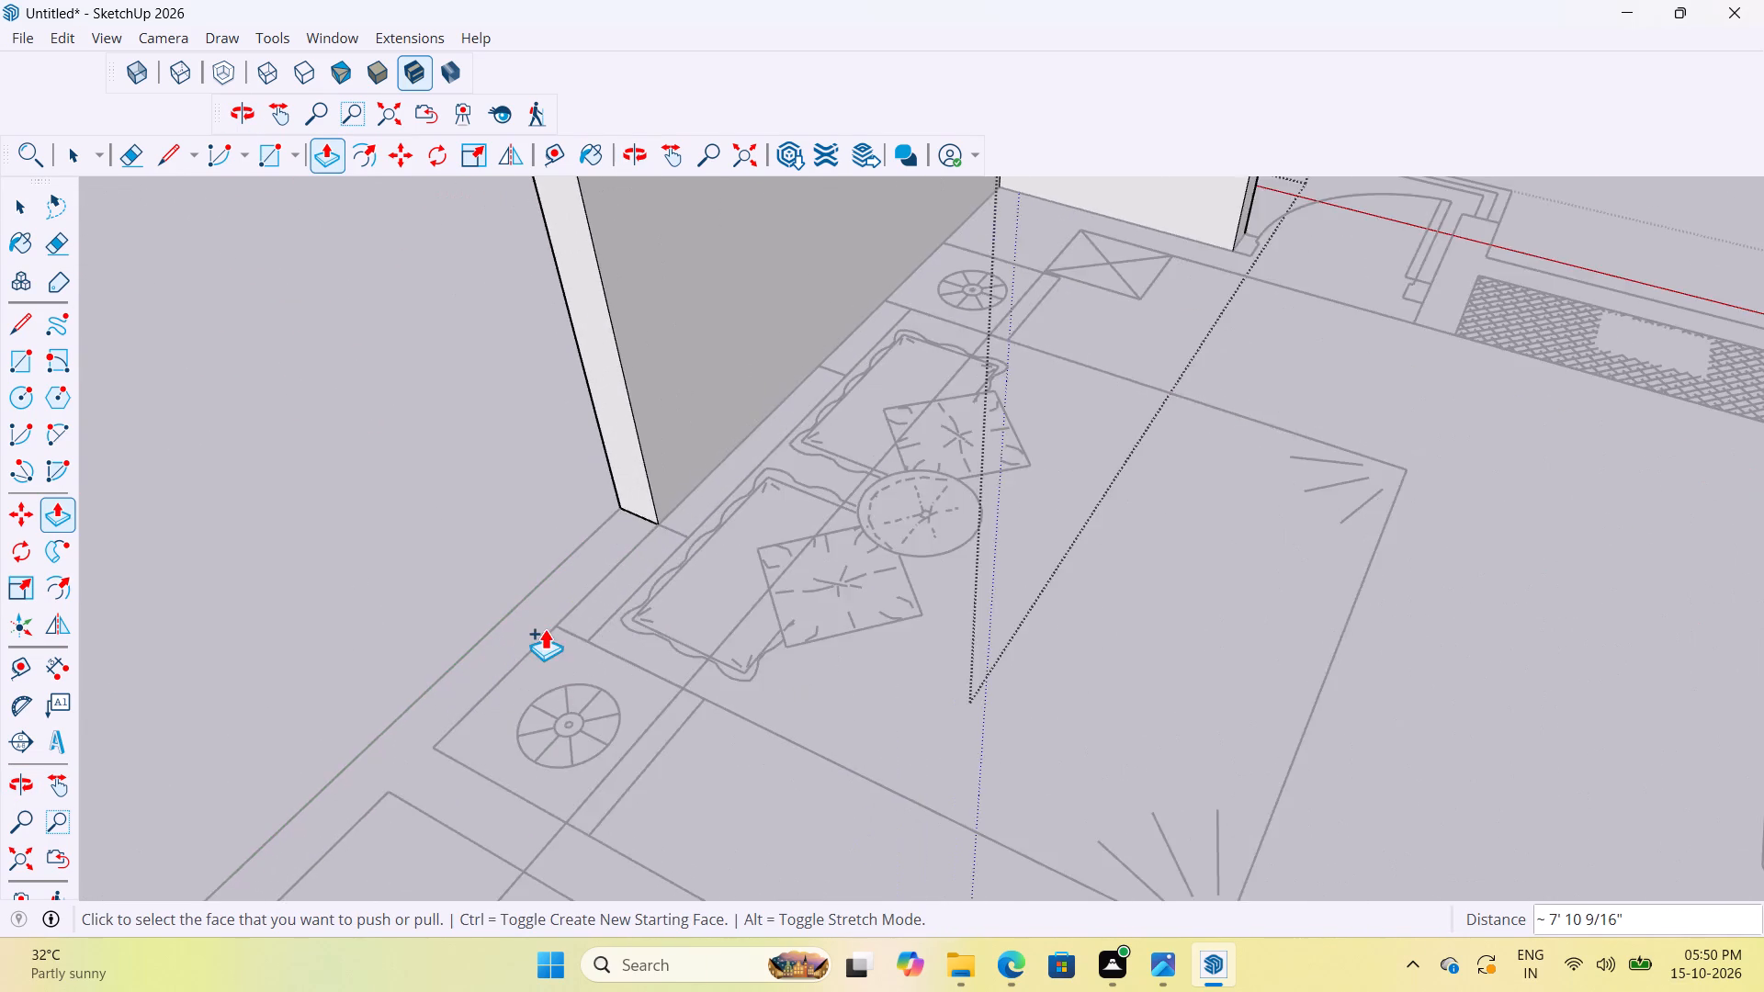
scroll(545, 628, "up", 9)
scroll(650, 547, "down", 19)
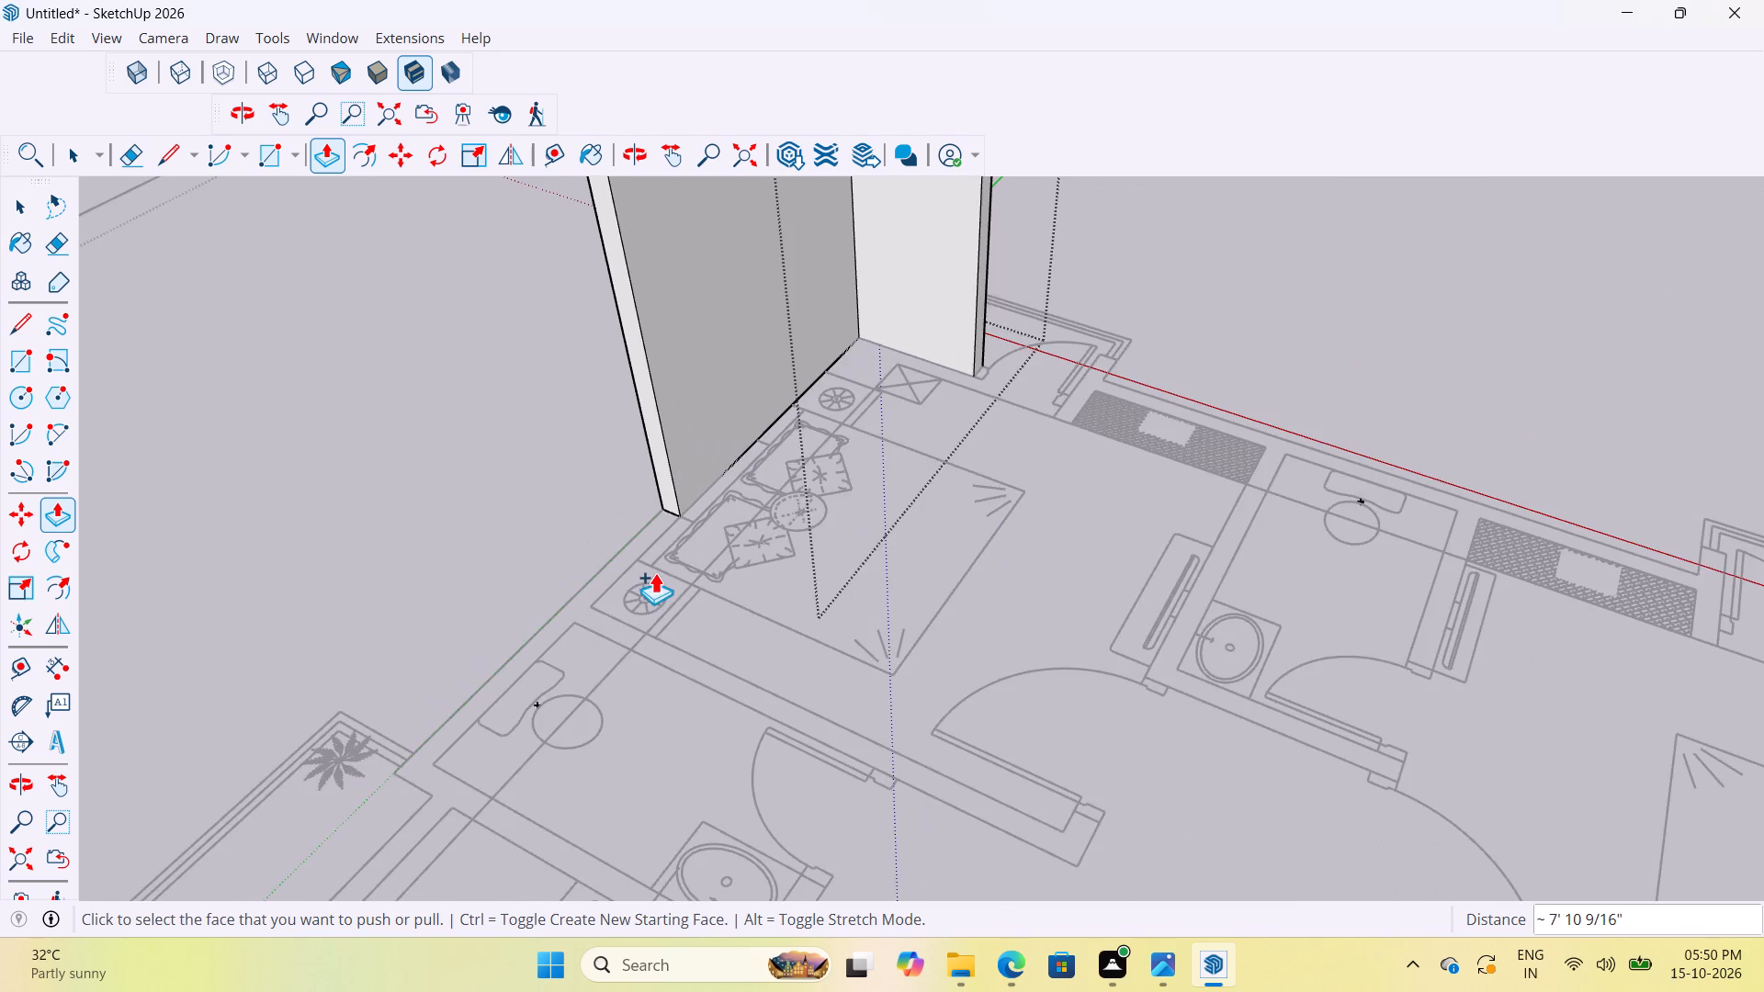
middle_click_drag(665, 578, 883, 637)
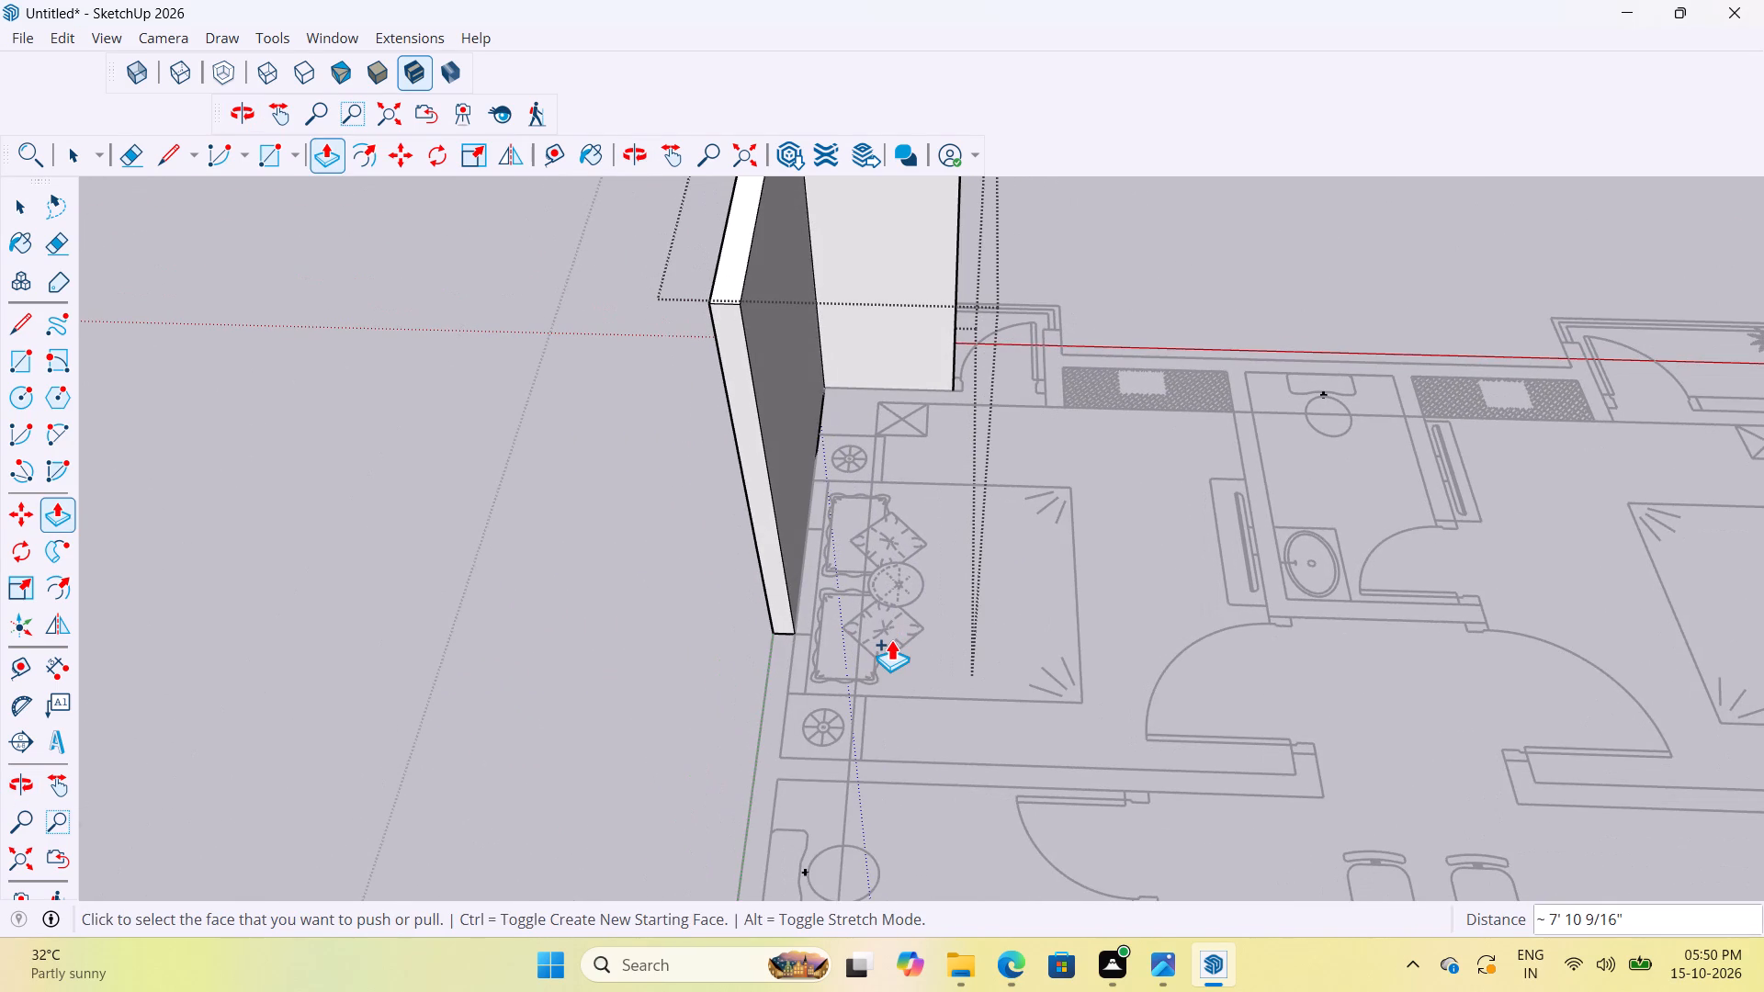
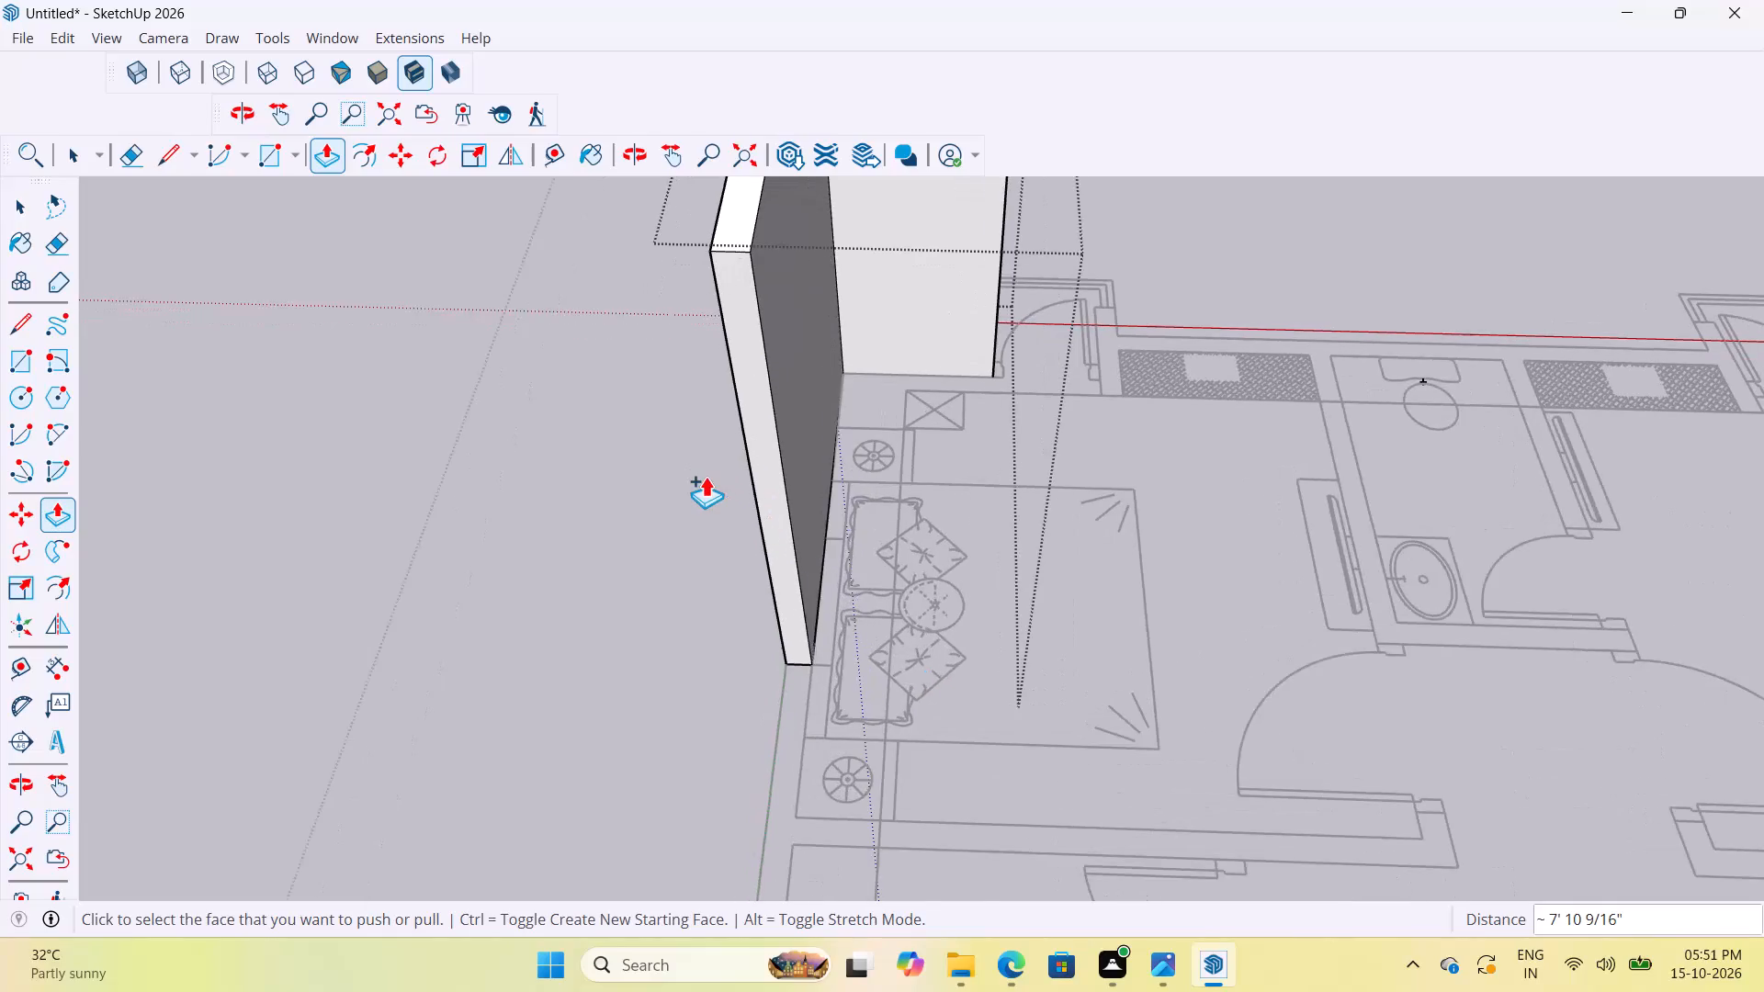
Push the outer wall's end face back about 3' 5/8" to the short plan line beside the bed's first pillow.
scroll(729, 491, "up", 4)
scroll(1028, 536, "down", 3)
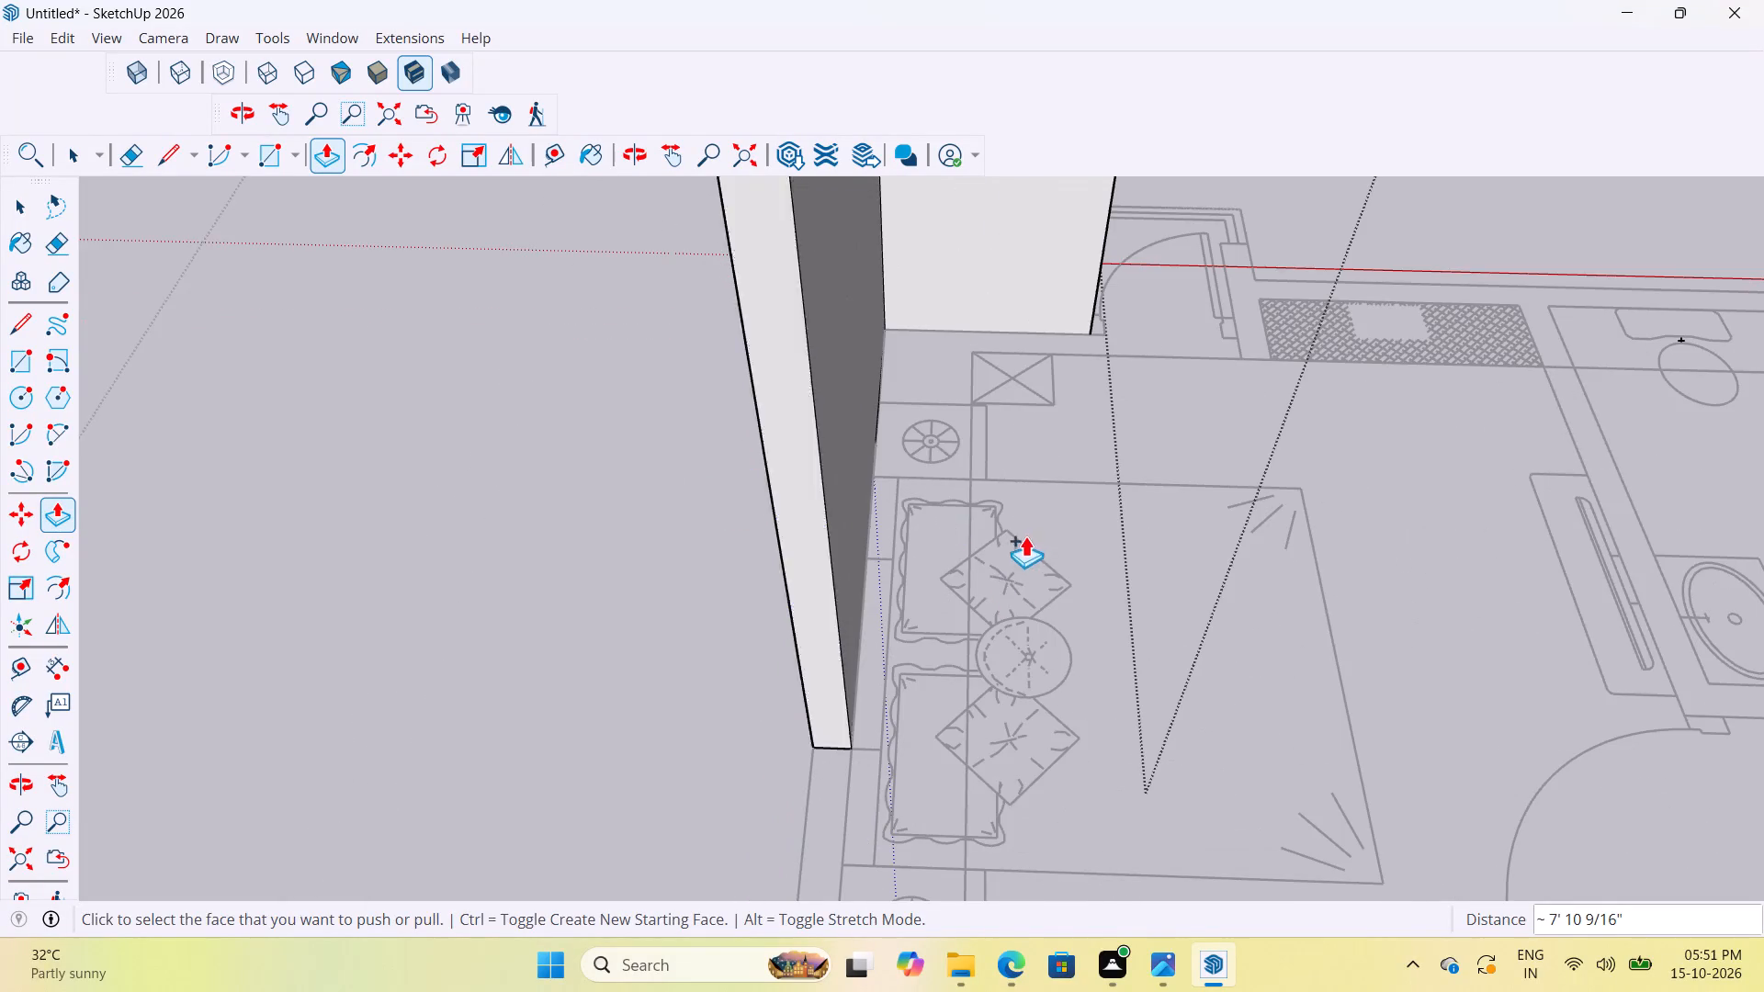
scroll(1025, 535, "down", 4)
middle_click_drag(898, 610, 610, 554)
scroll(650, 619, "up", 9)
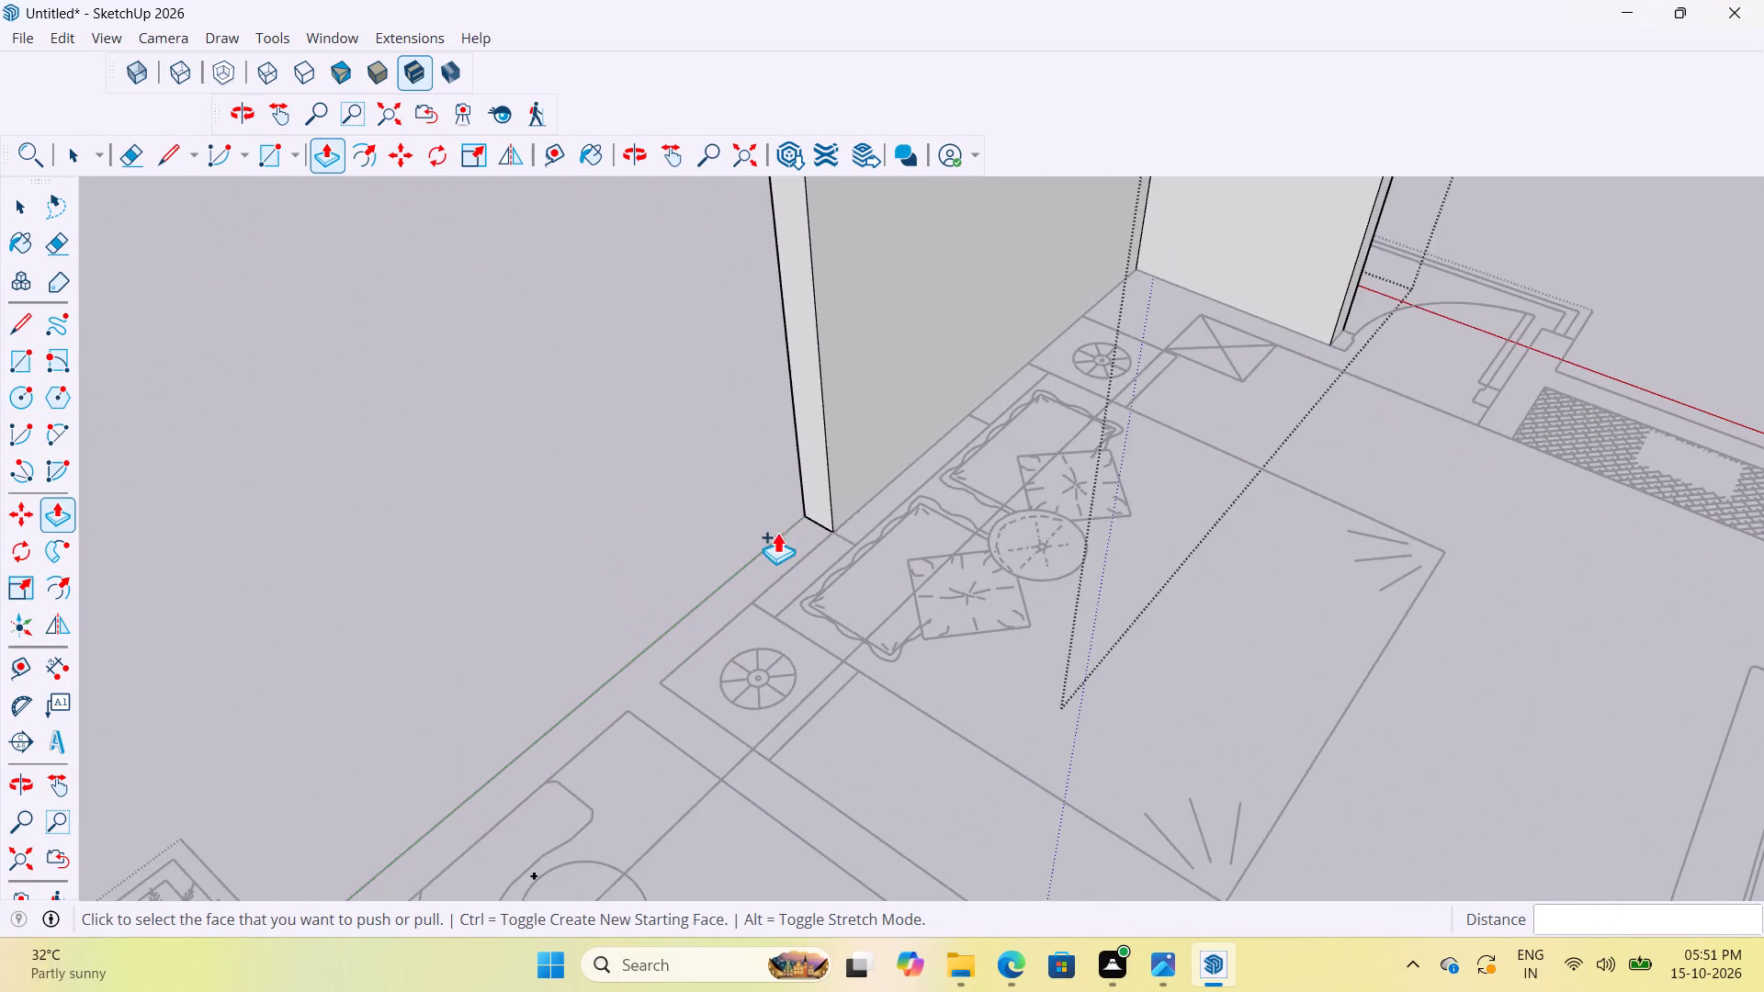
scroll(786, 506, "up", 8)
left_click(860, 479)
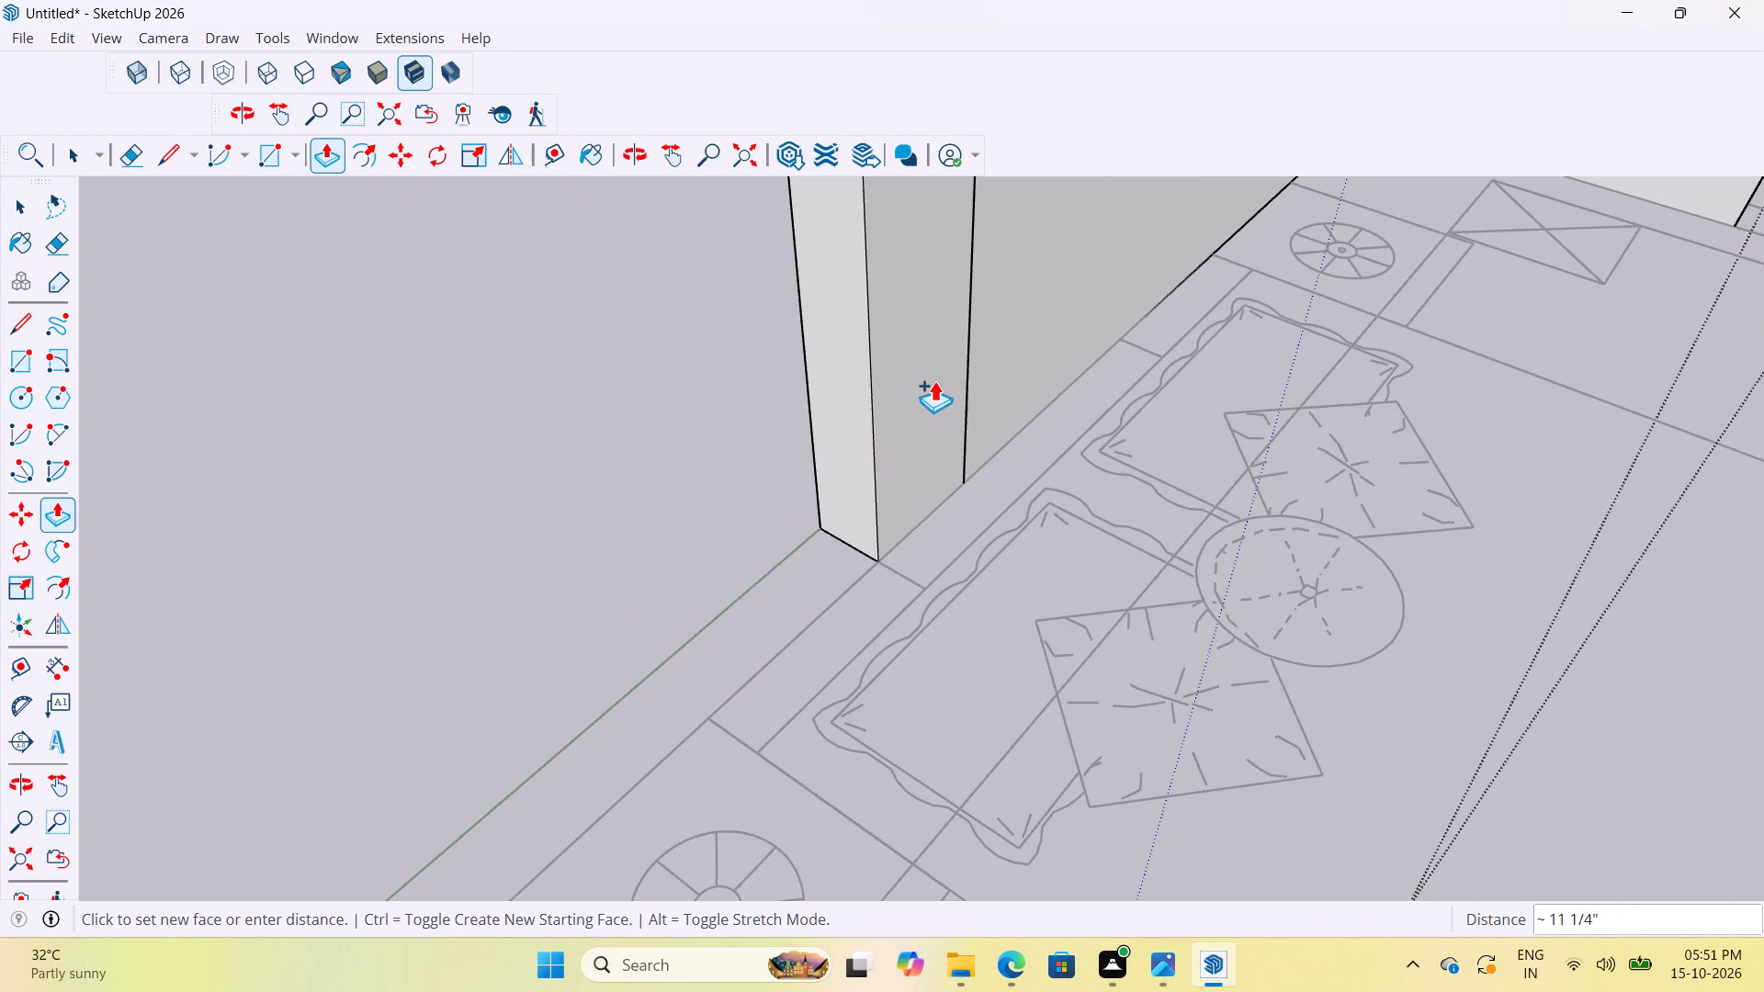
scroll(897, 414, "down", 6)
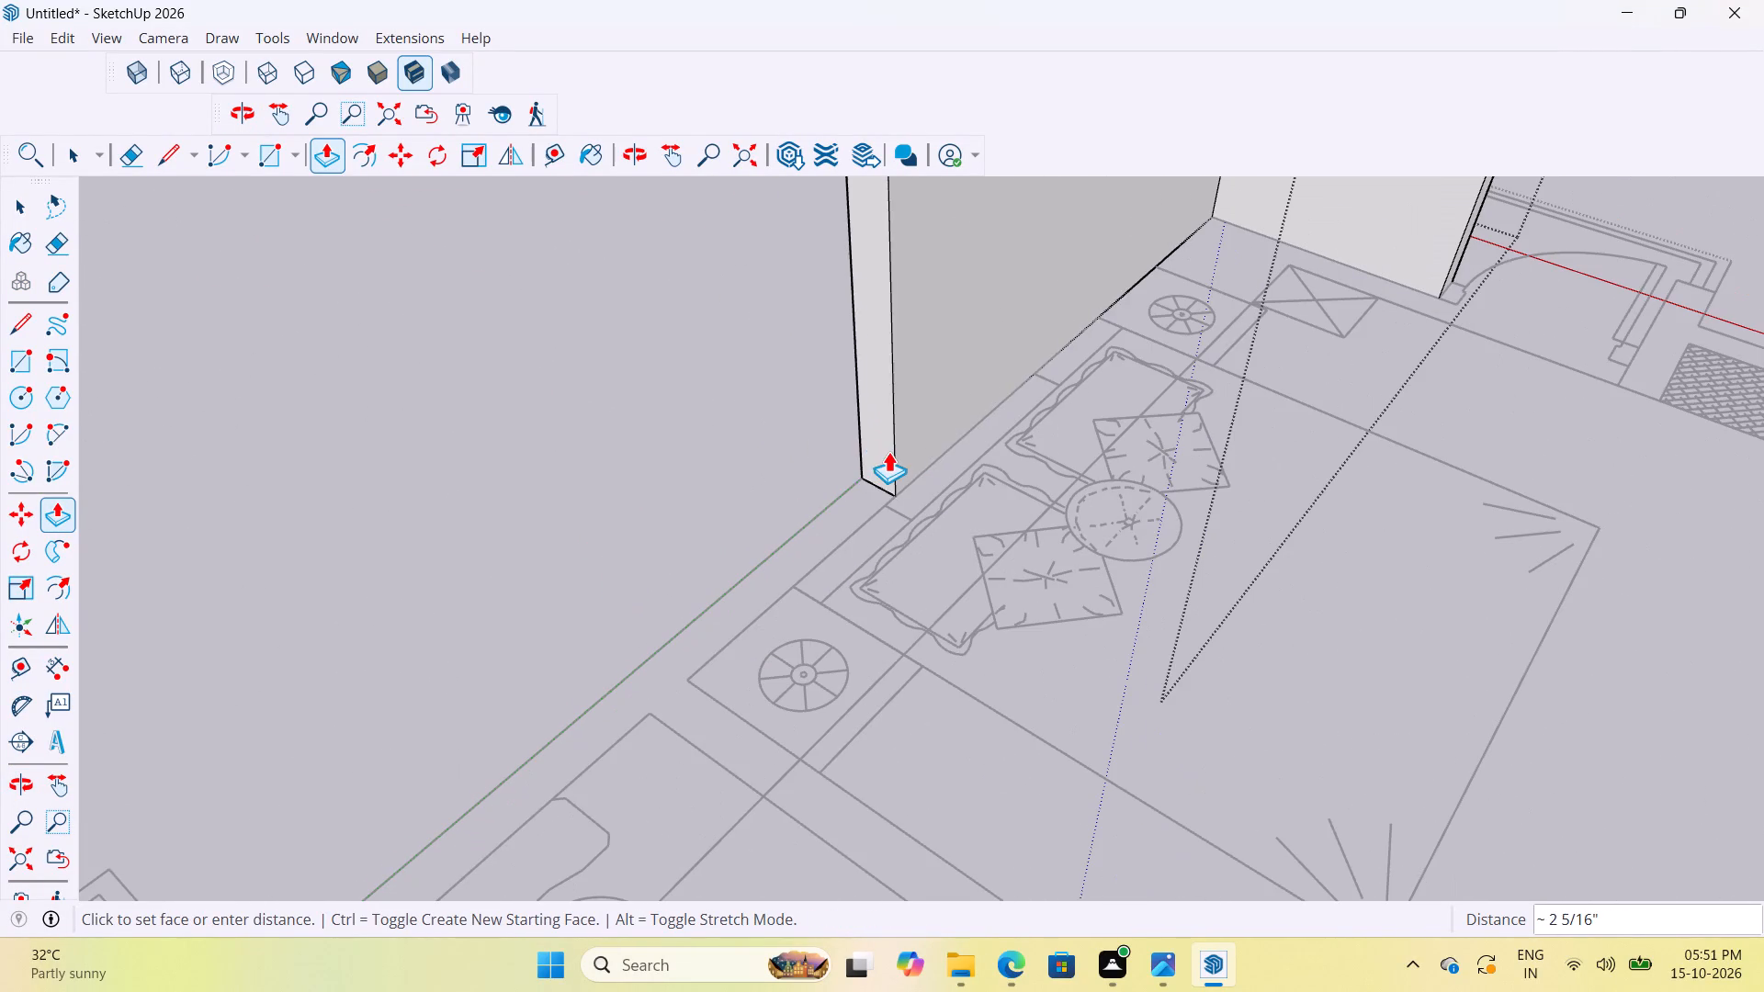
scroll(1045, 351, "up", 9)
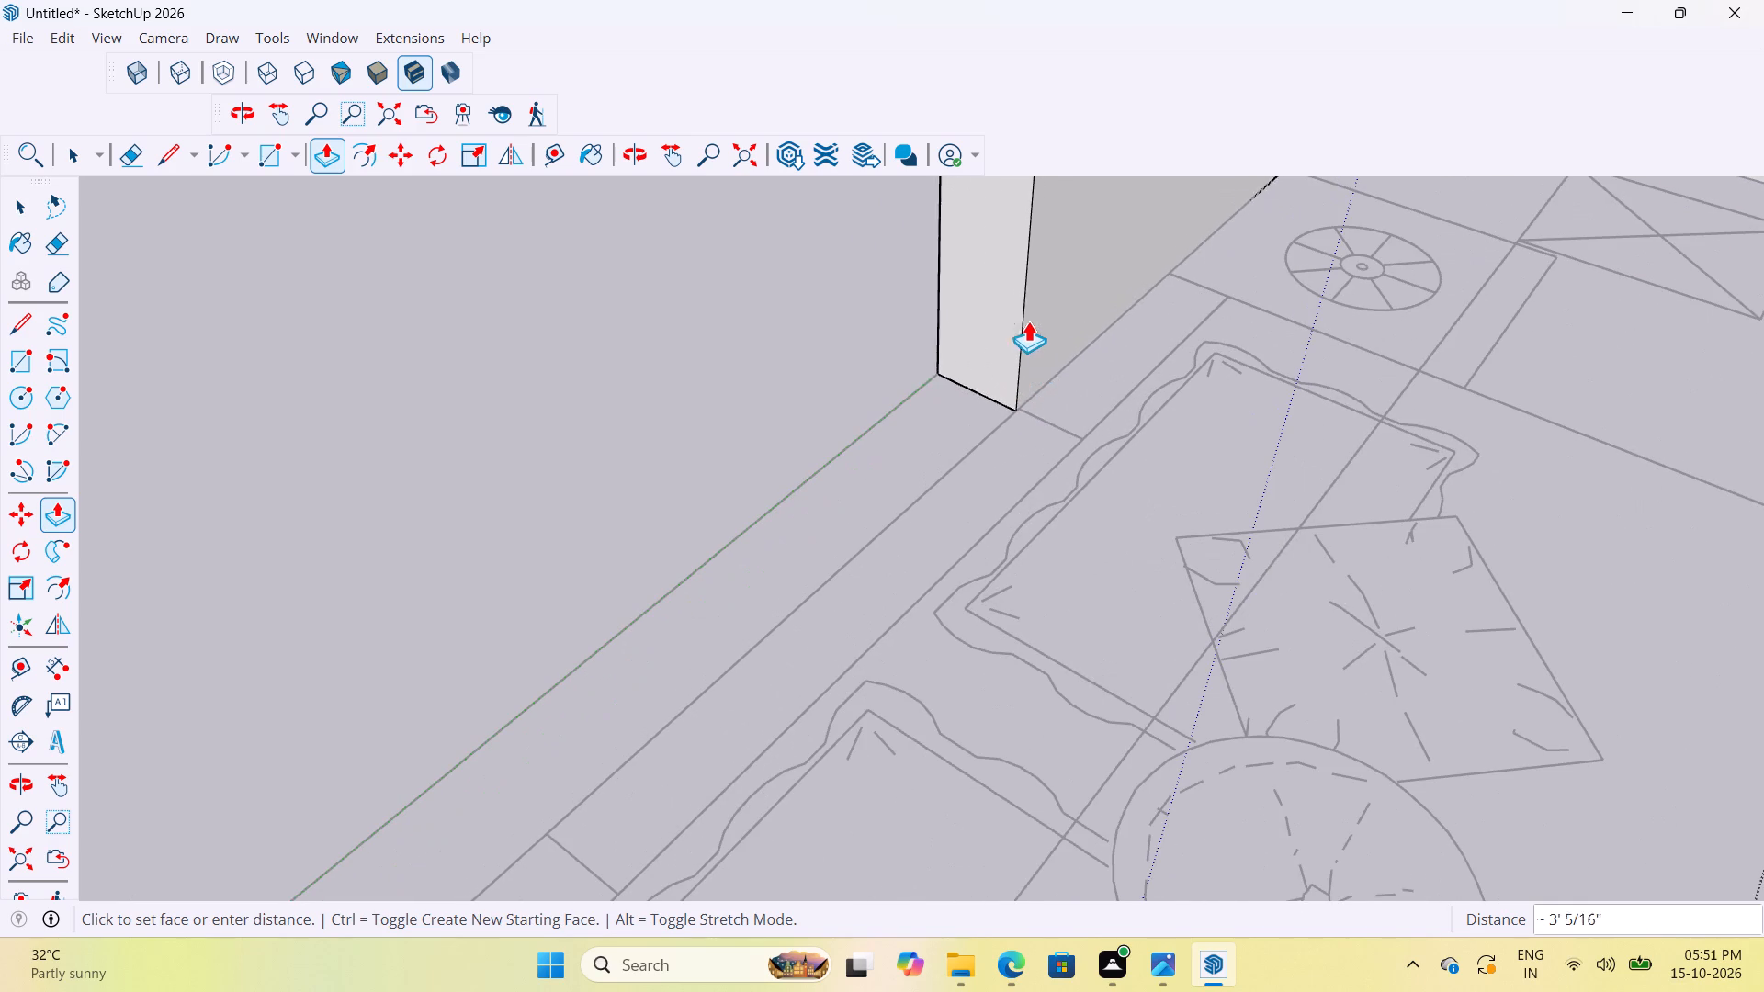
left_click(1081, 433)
Extend the outer wall's end face about 3' 5/8" to the short plan line beside the bed's second pillow.
scroll(934, 364, "down", 9)
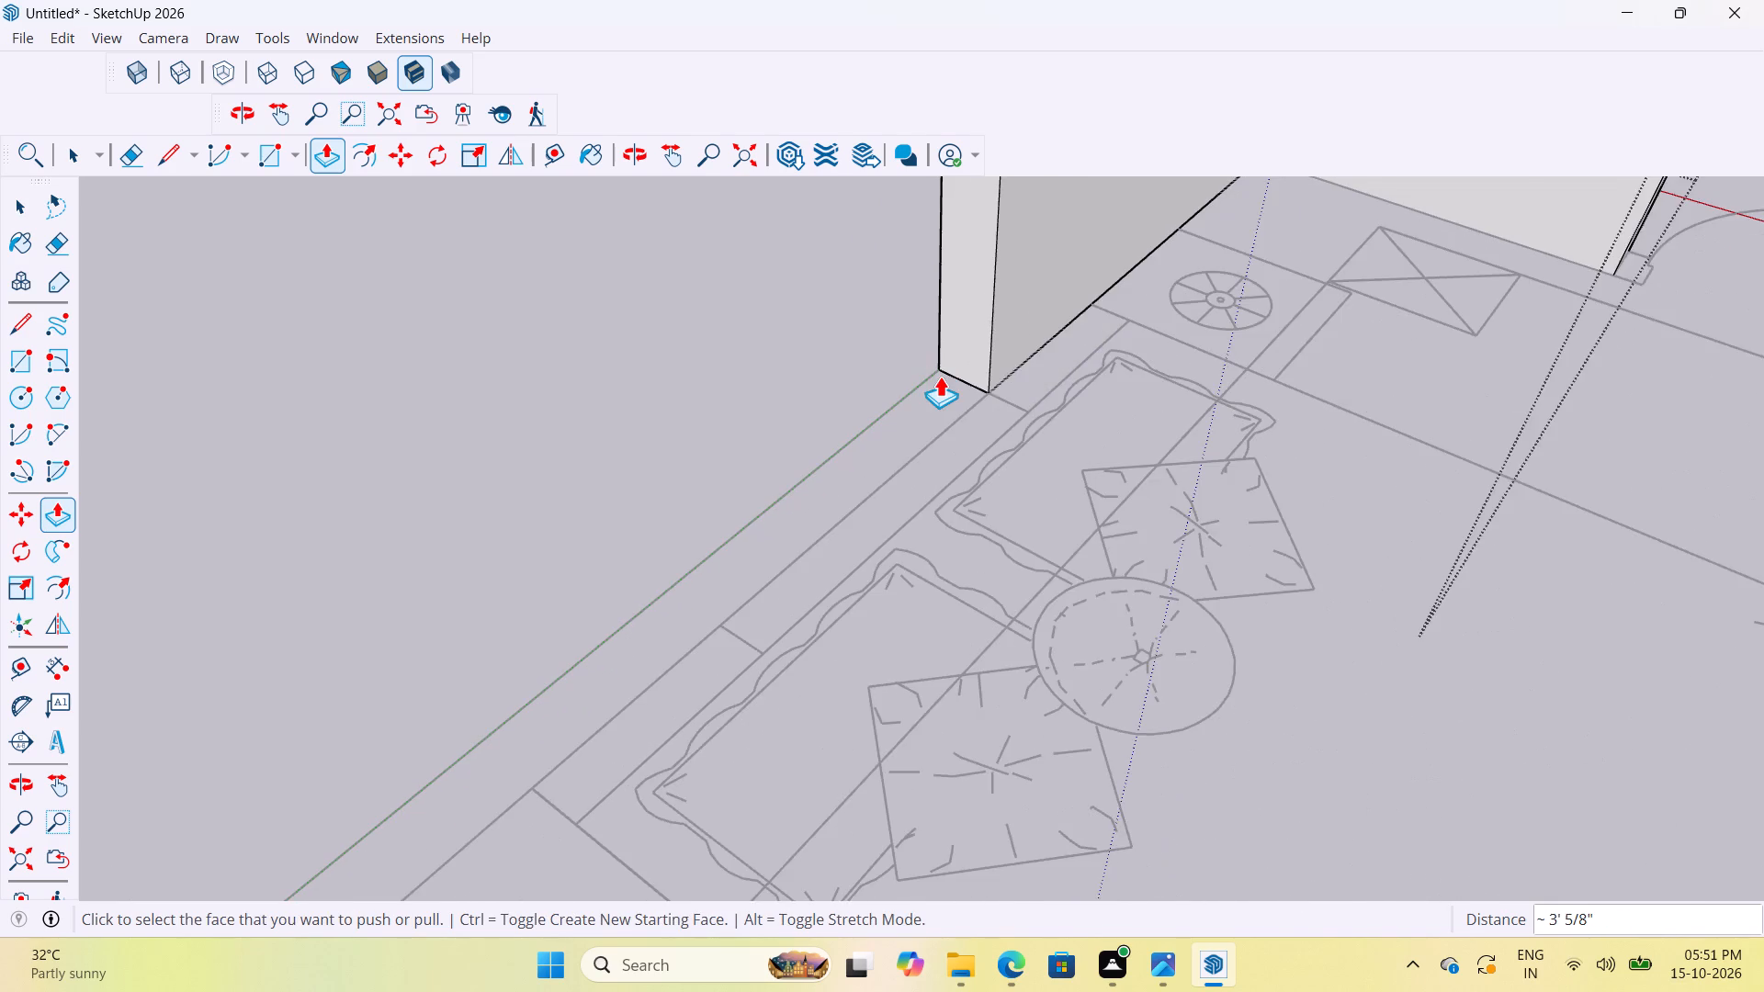
scroll(940, 376, "down", 3)
middle_click_drag(940, 425, 1074, 455)
scroll(886, 332, "up", 4)
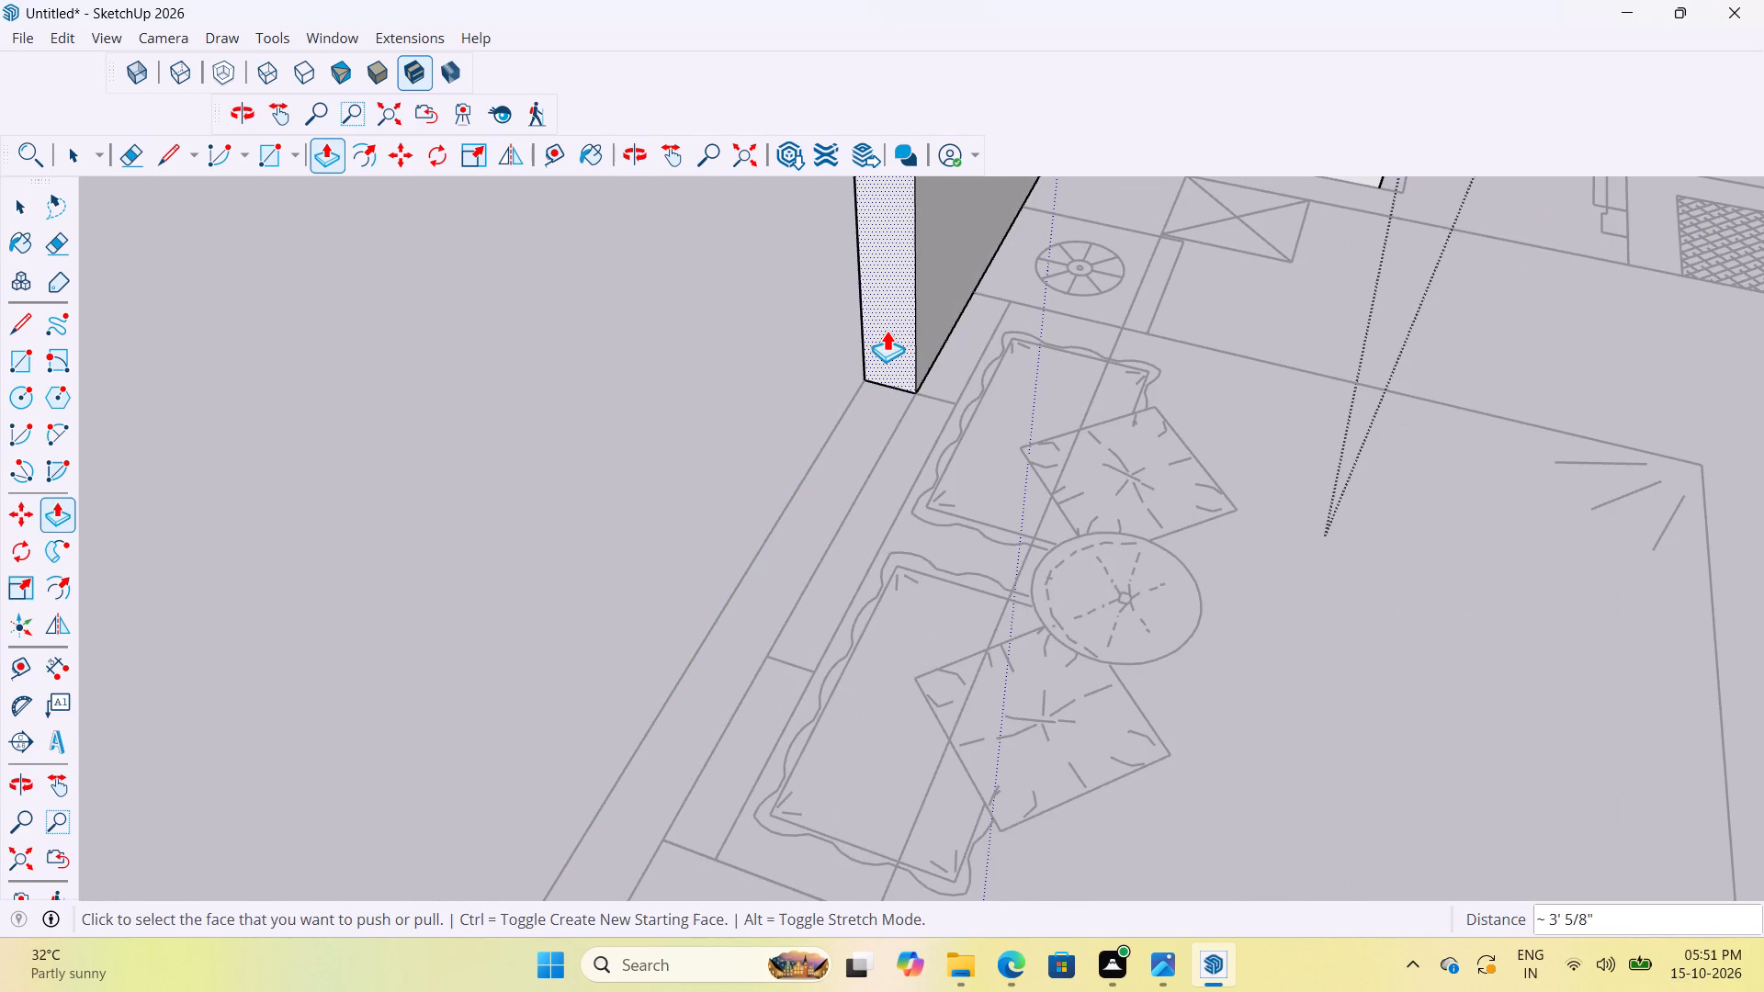
key("p")
left_click(901, 310)
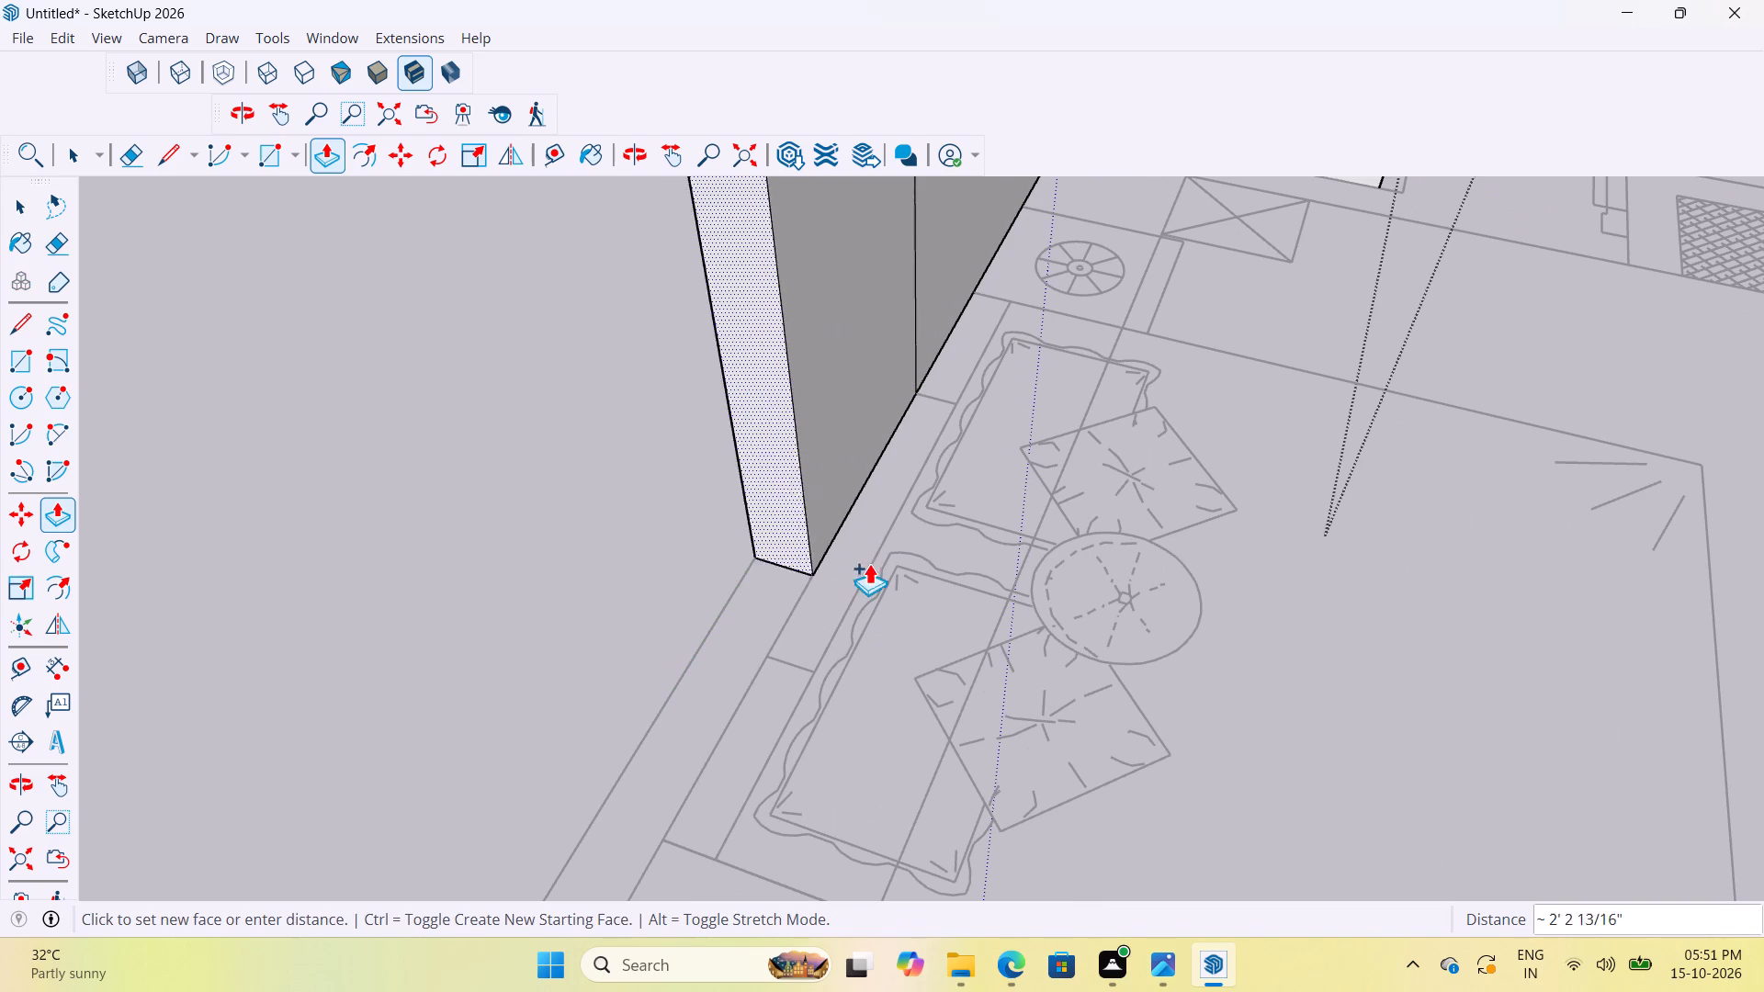
left_click(817, 668)
Extend the outer wall about 3' 1 7/16" past the nightstand to the bedroom-bathroom partition, plus another 6" across its thickness.
scroll(919, 459, "down", 7)
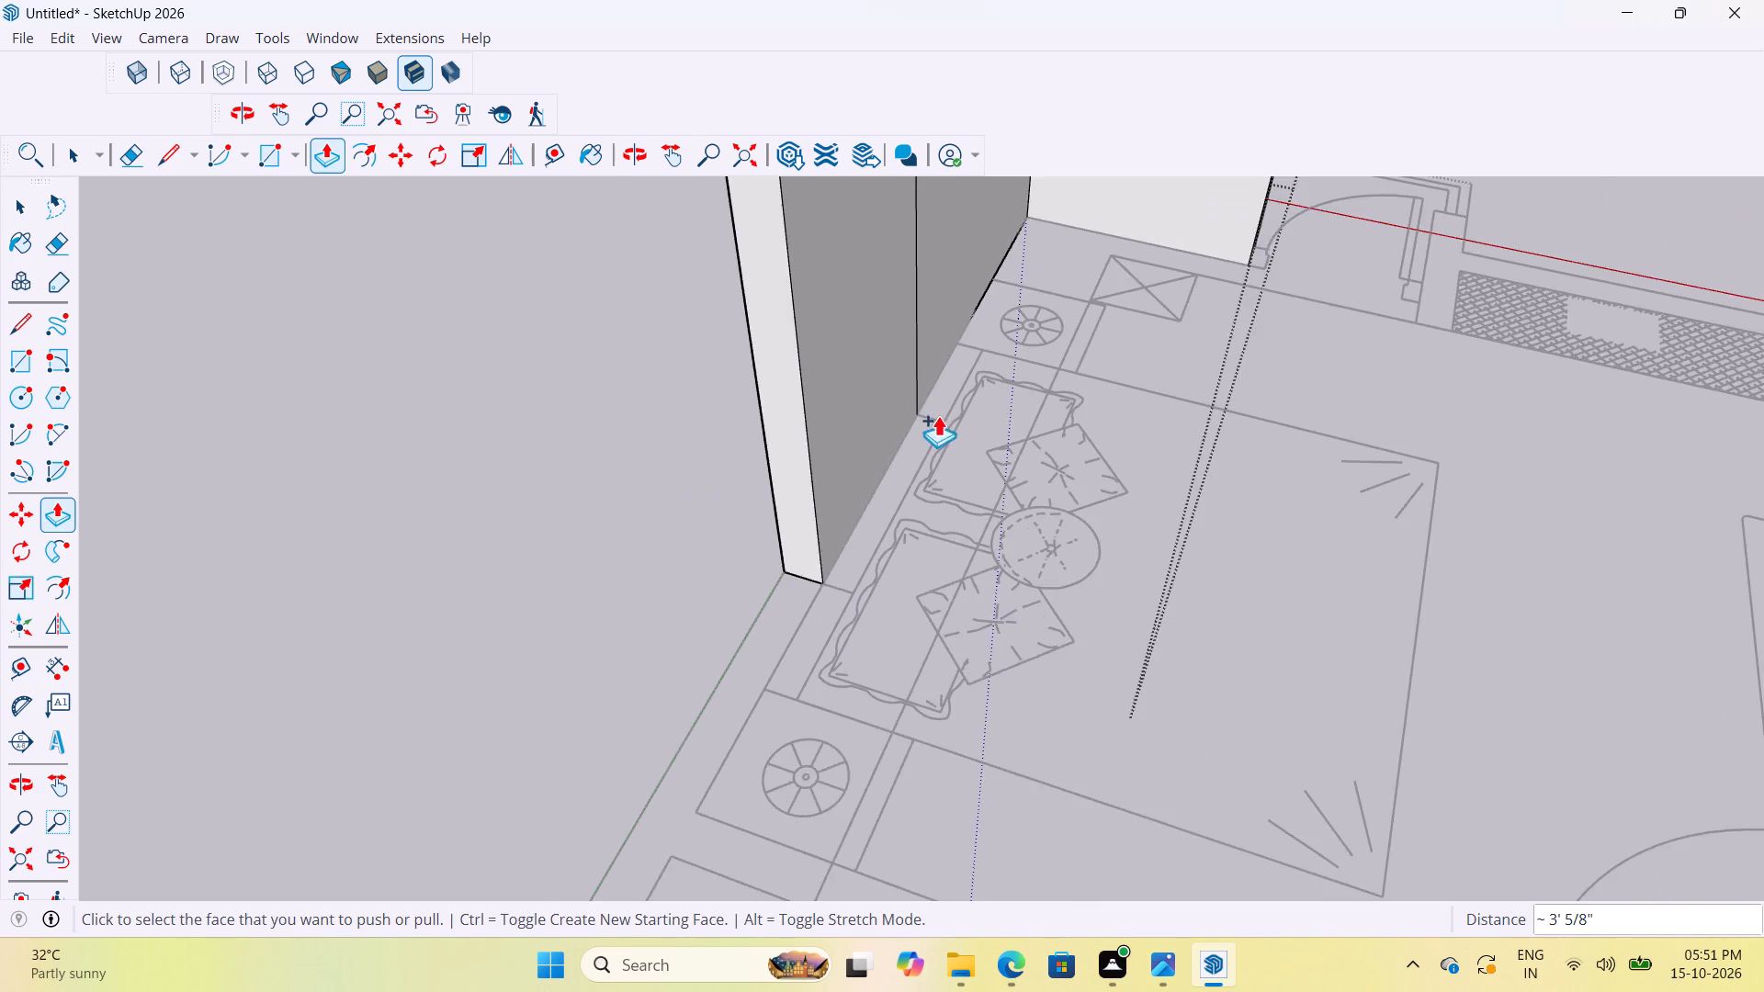
scroll(938, 415, "down", 5)
scroll(884, 645, "up", 9)
left_click(858, 294)
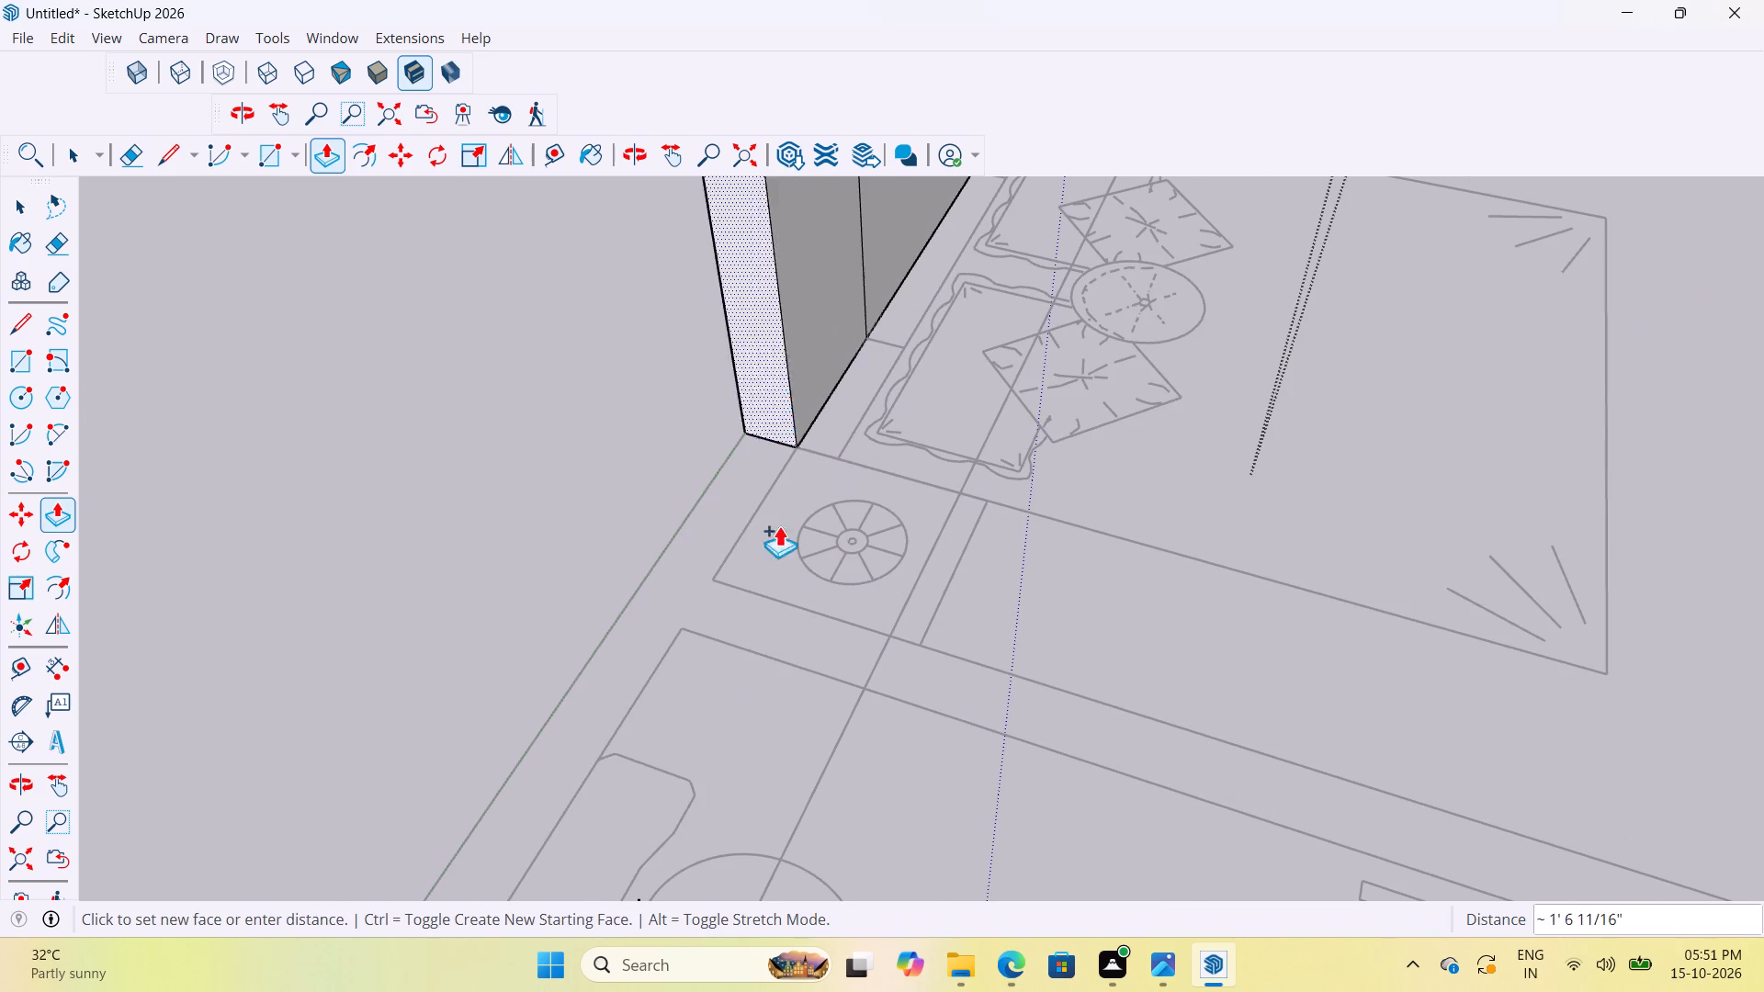
left_click(815, 605)
scroll(853, 468, "down", 12)
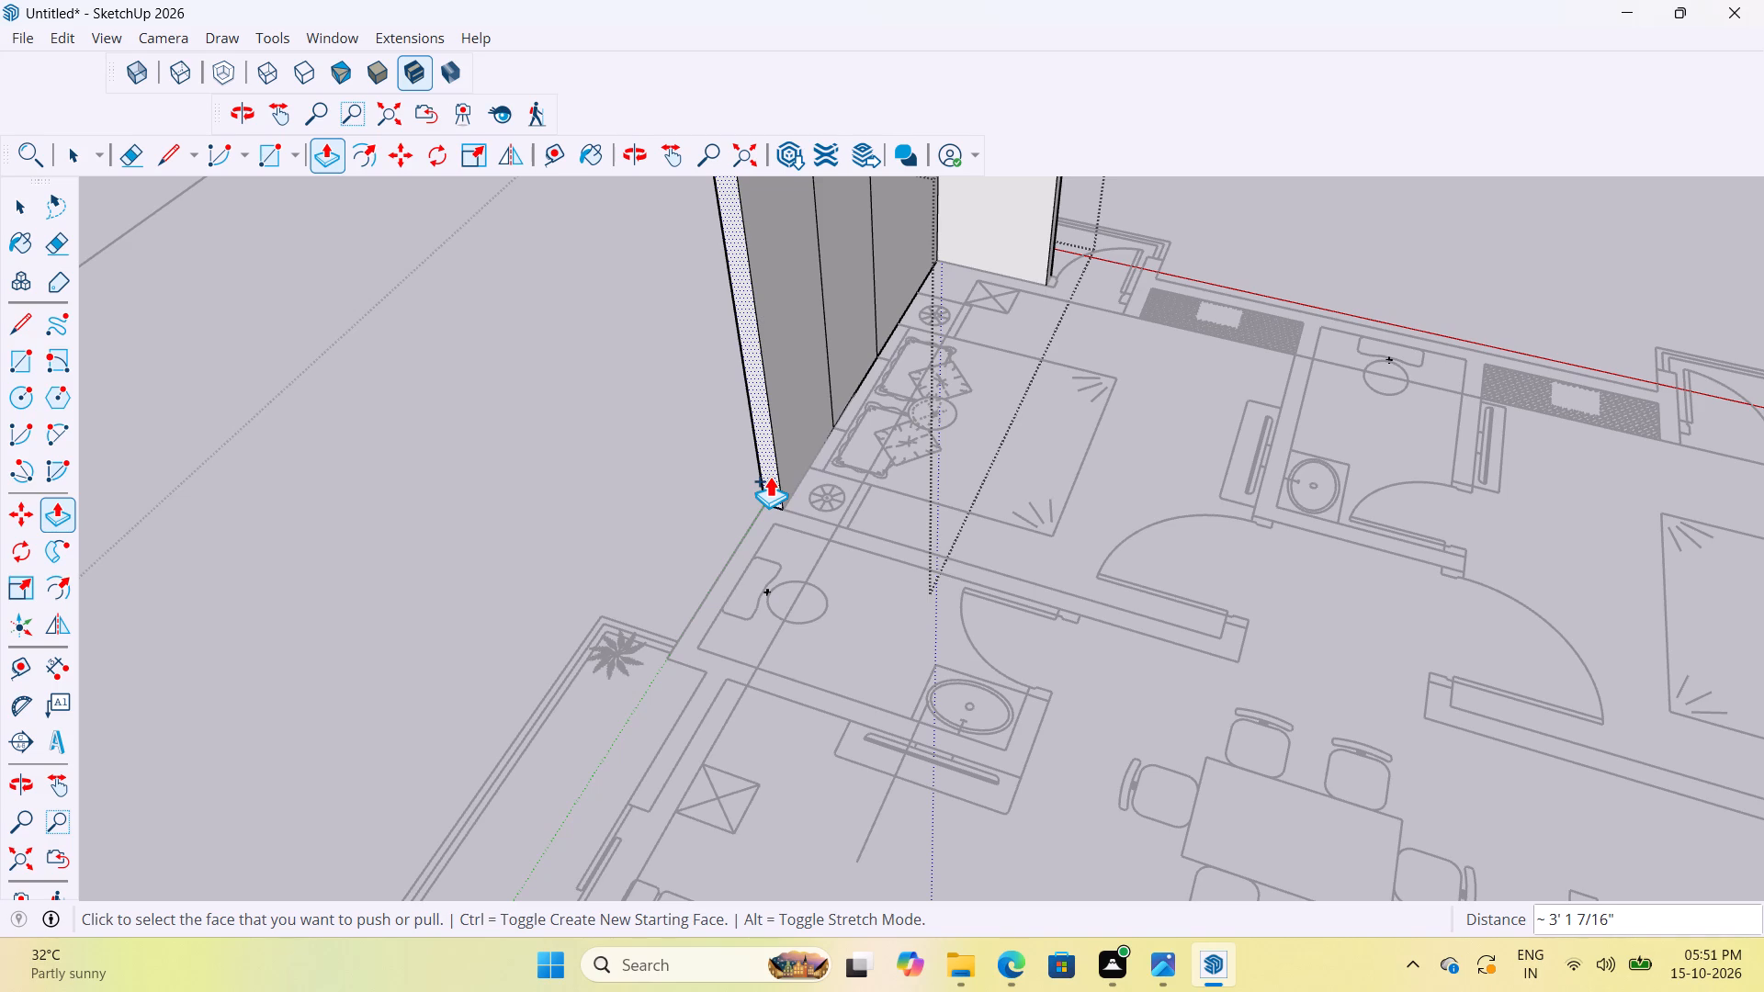
scroll(792, 506, "up", 19)
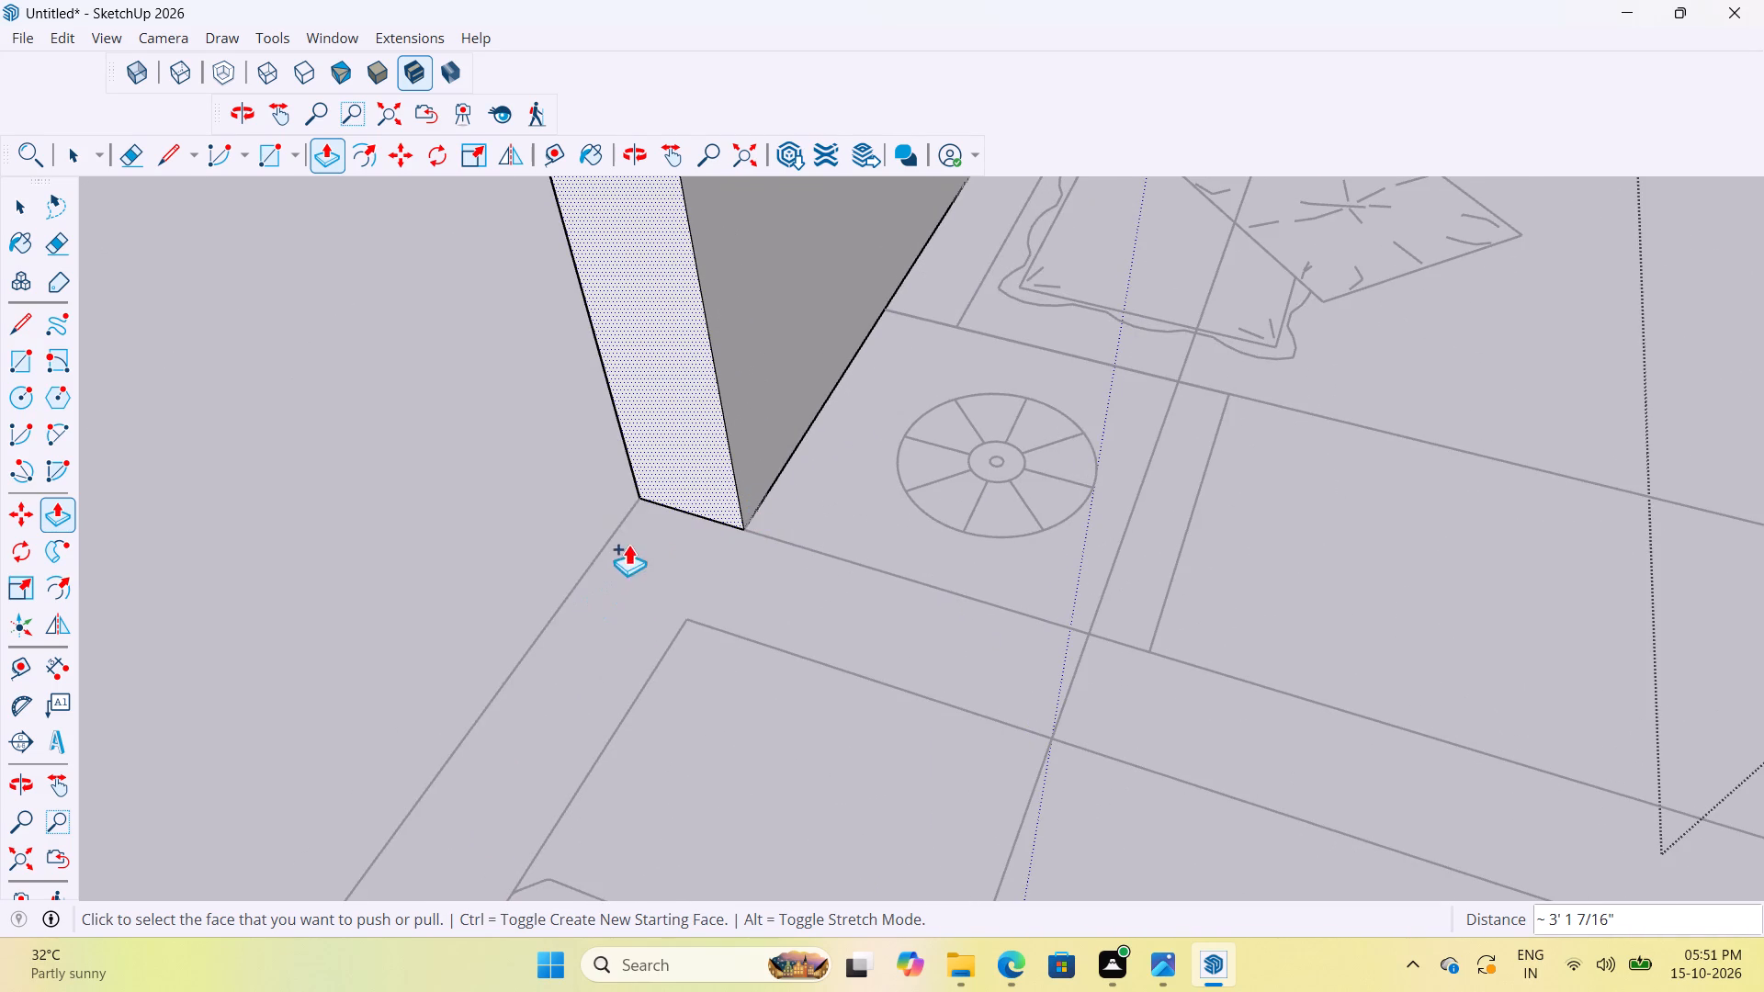
scroll(701, 494, "down", 6)
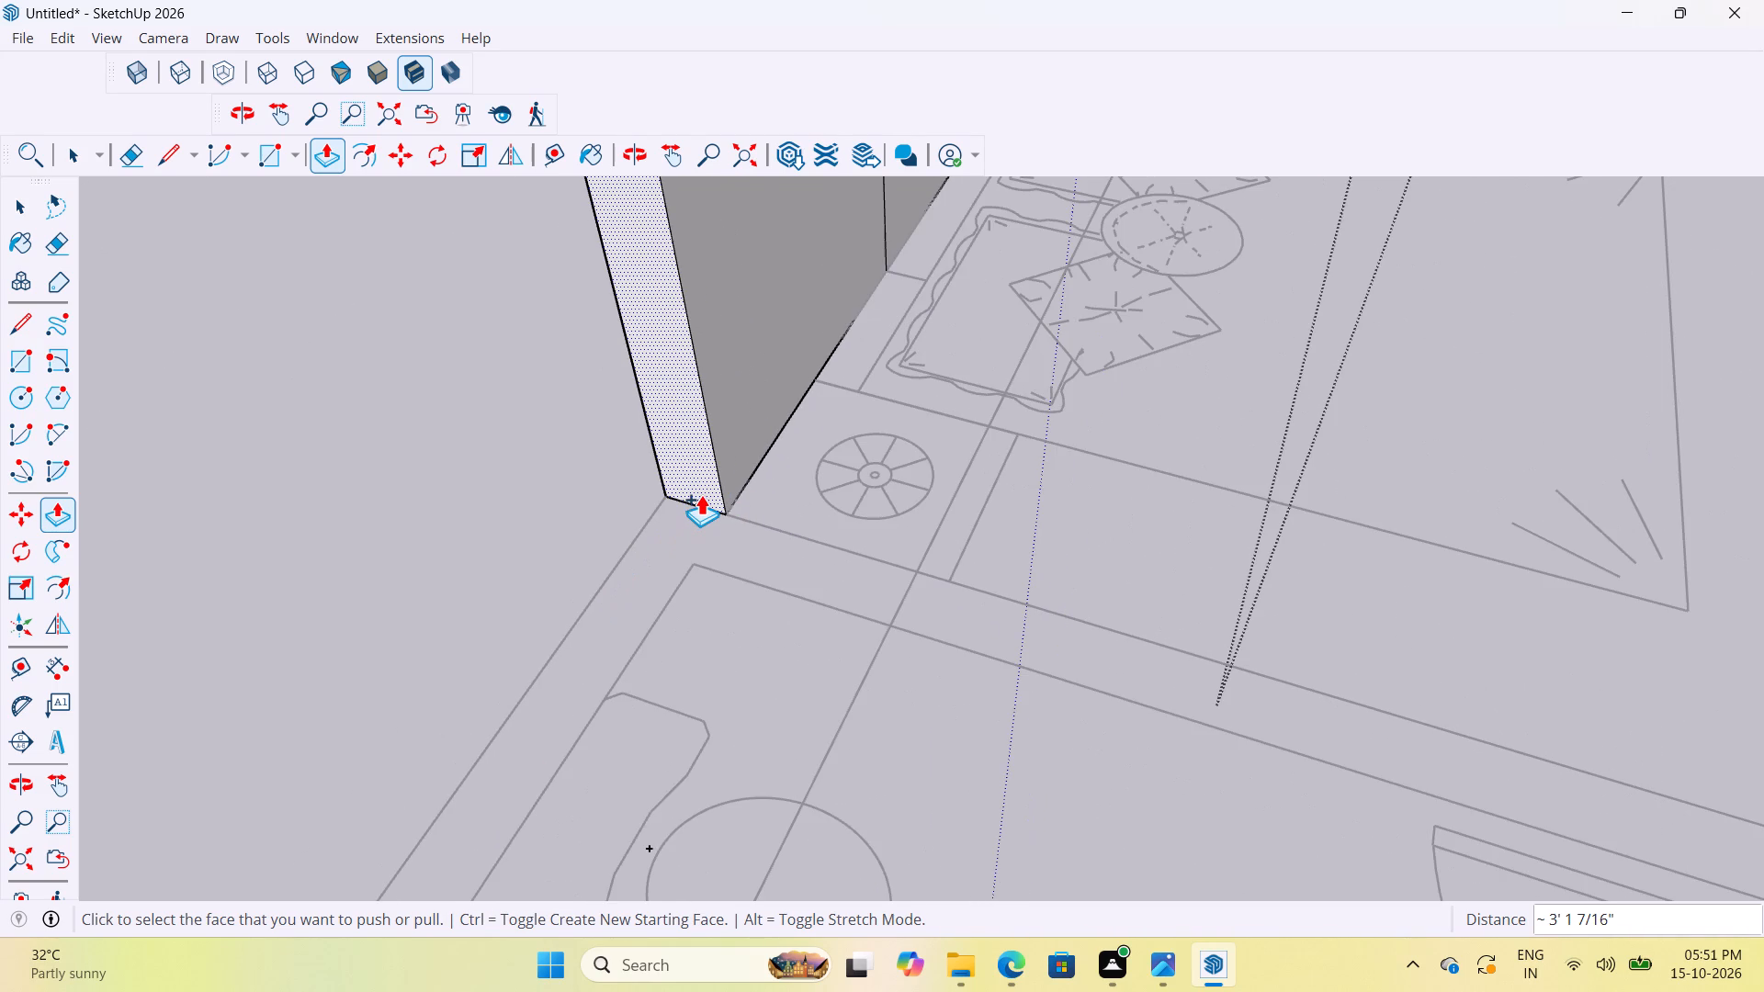
left_click(706, 490)
left_click(713, 570)
Extrude the 6" wide inner side strip 11' along the bedroom-bathroom partition, plus another 6" at its far end.
scroll(792, 539, "down", 5)
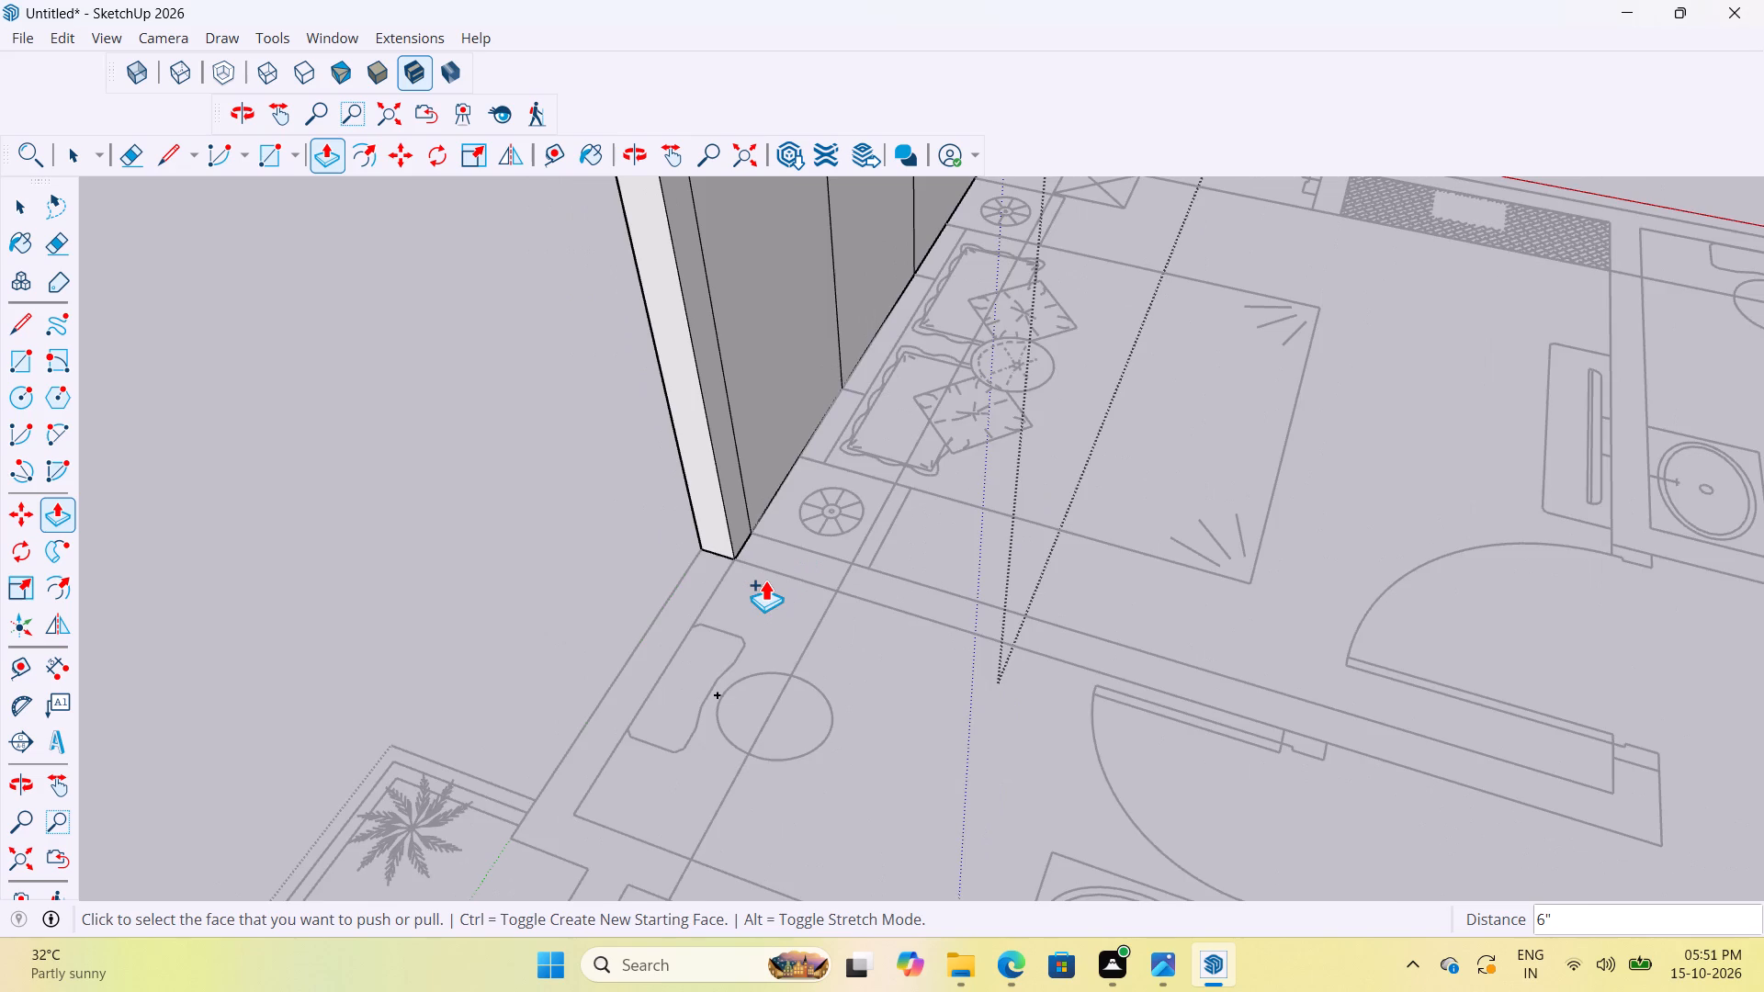
scroll(765, 580, "down", 8)
scroll(782, 491, "up", 8)
scroll(795, 513, "down", 13)
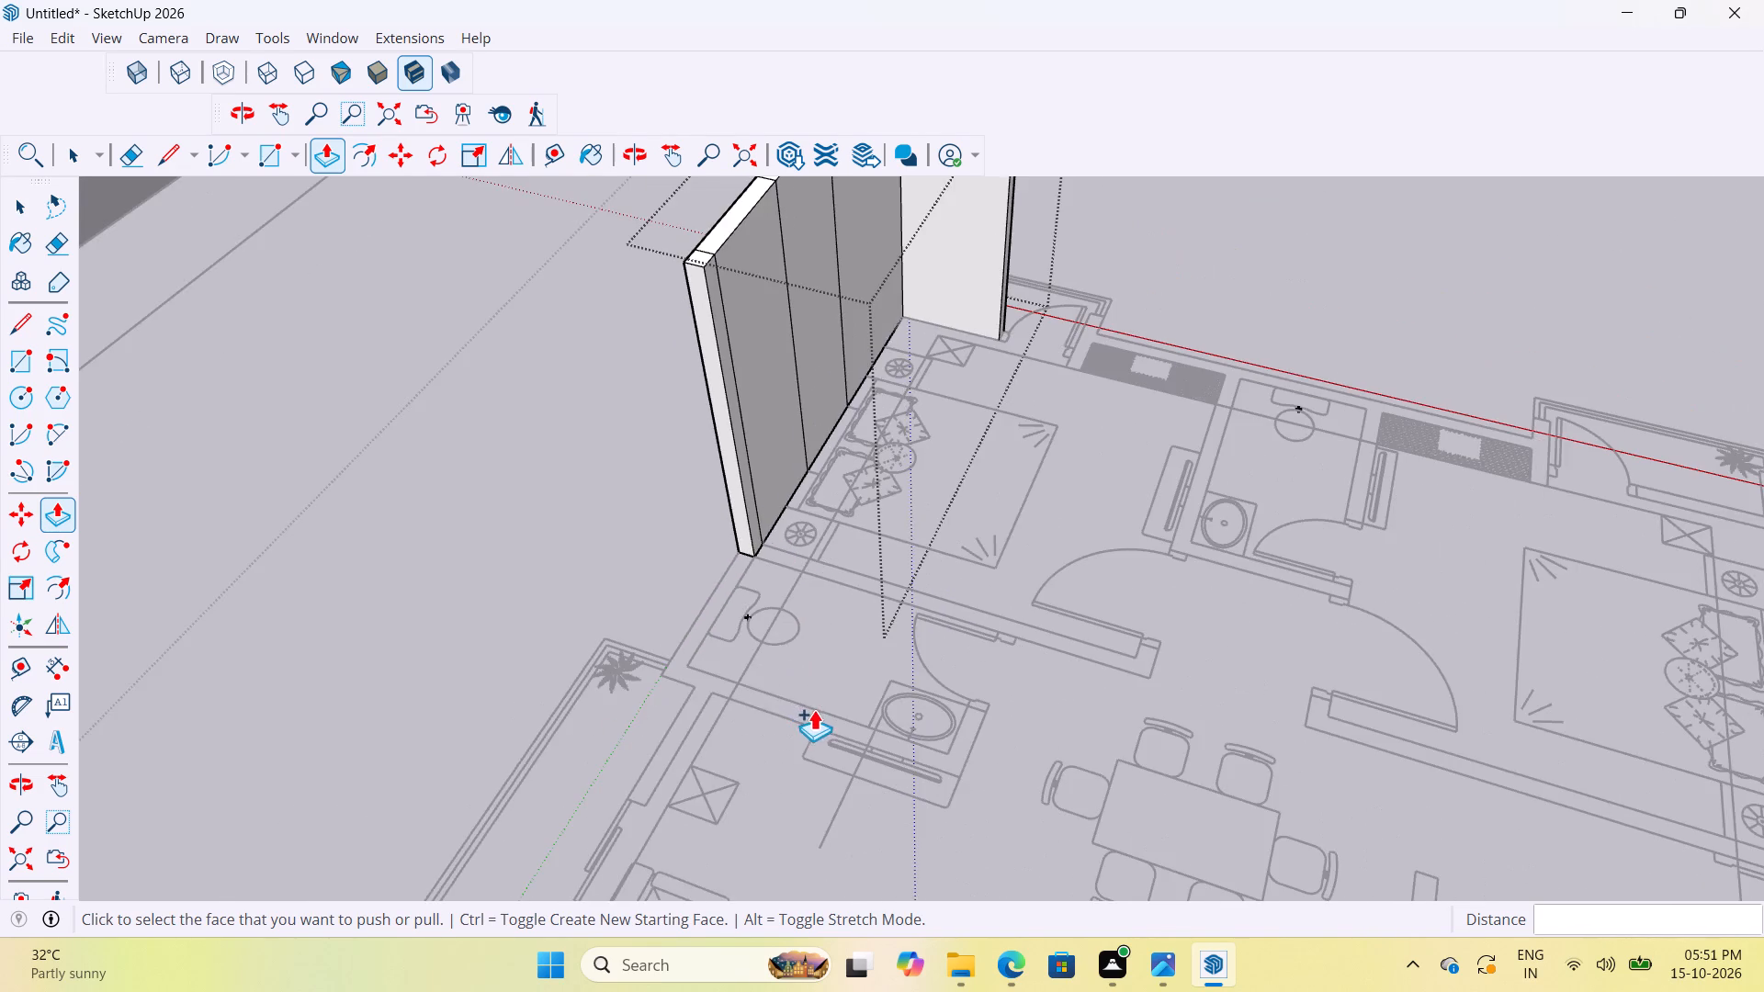
middle_click_drag(819, 711, 1027, 775)
scroll(972, 603, "up", 8)
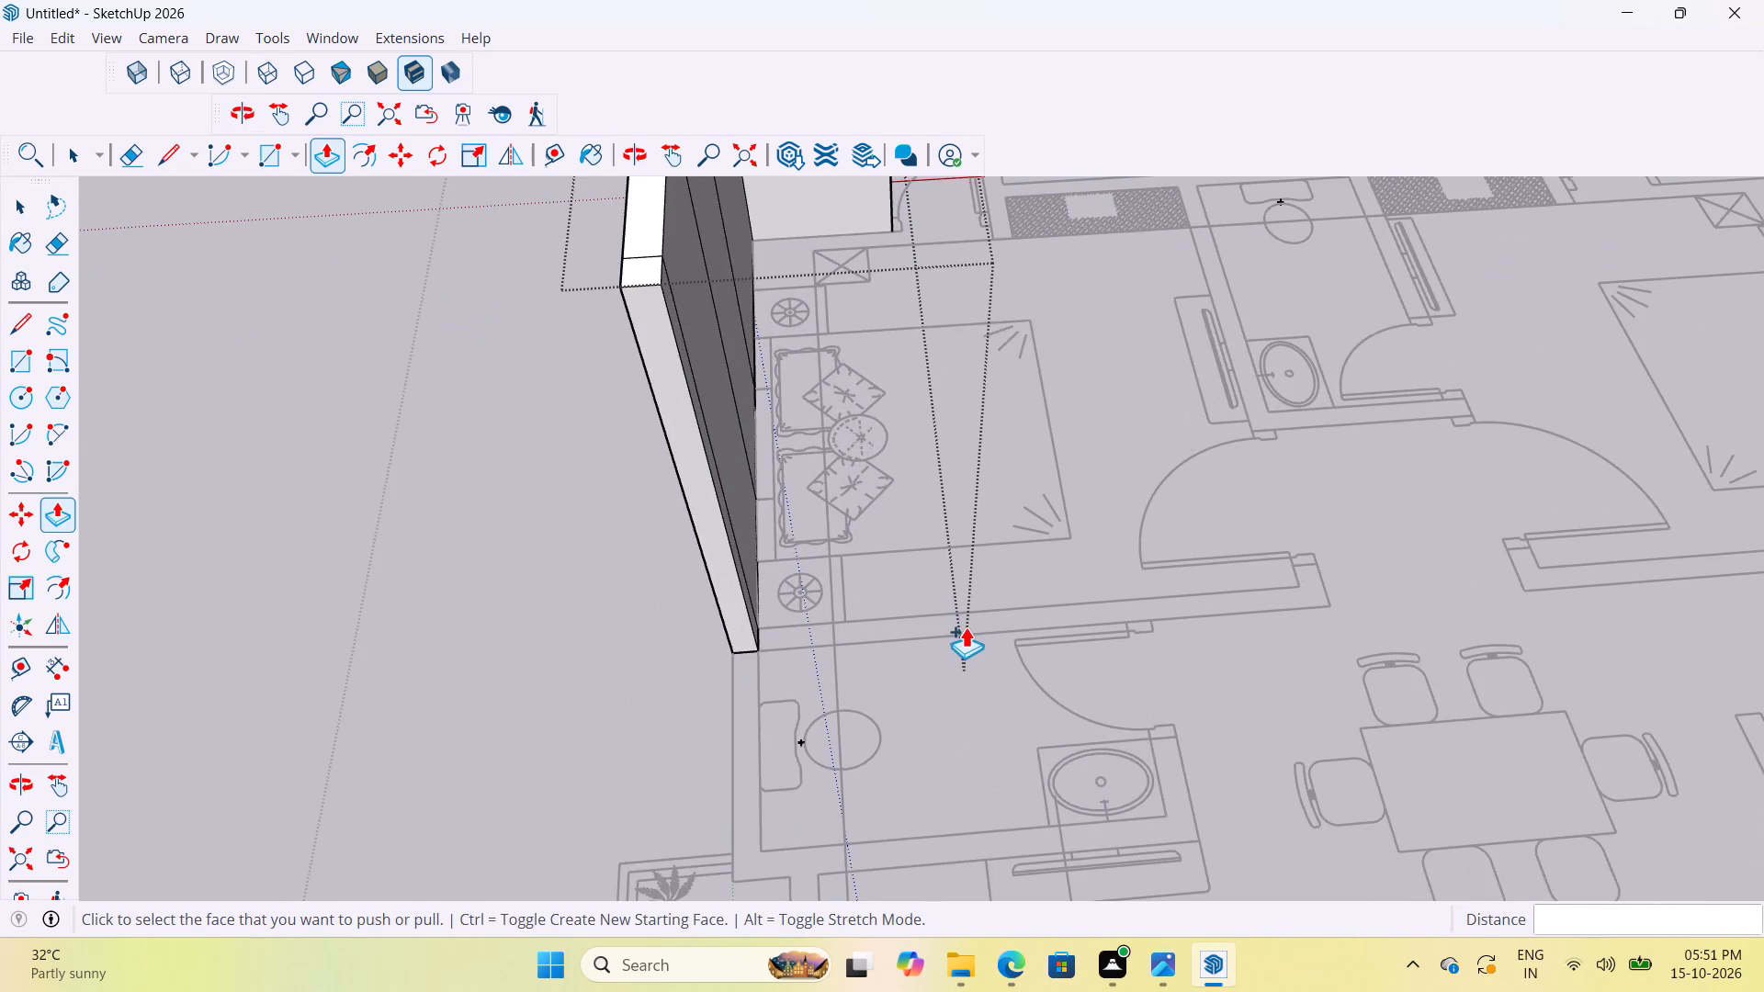
middle_click_drag(939, 621, 618, 574)
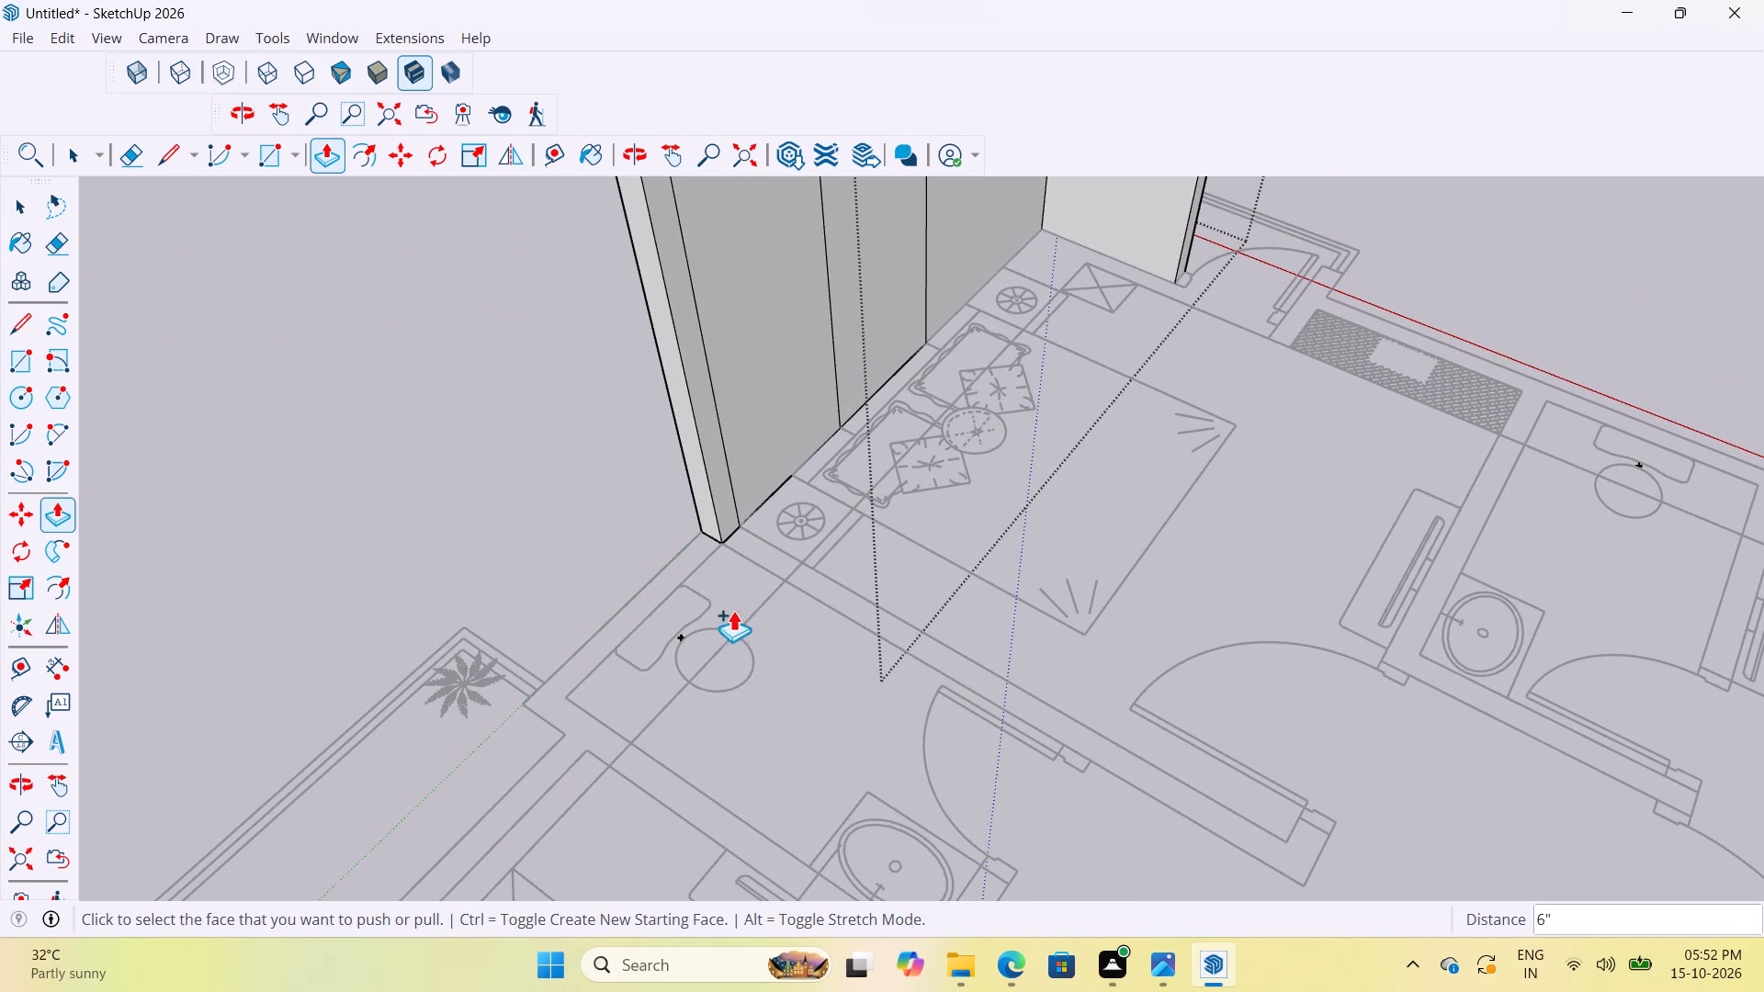
scroll(754, 528, "up", 13)
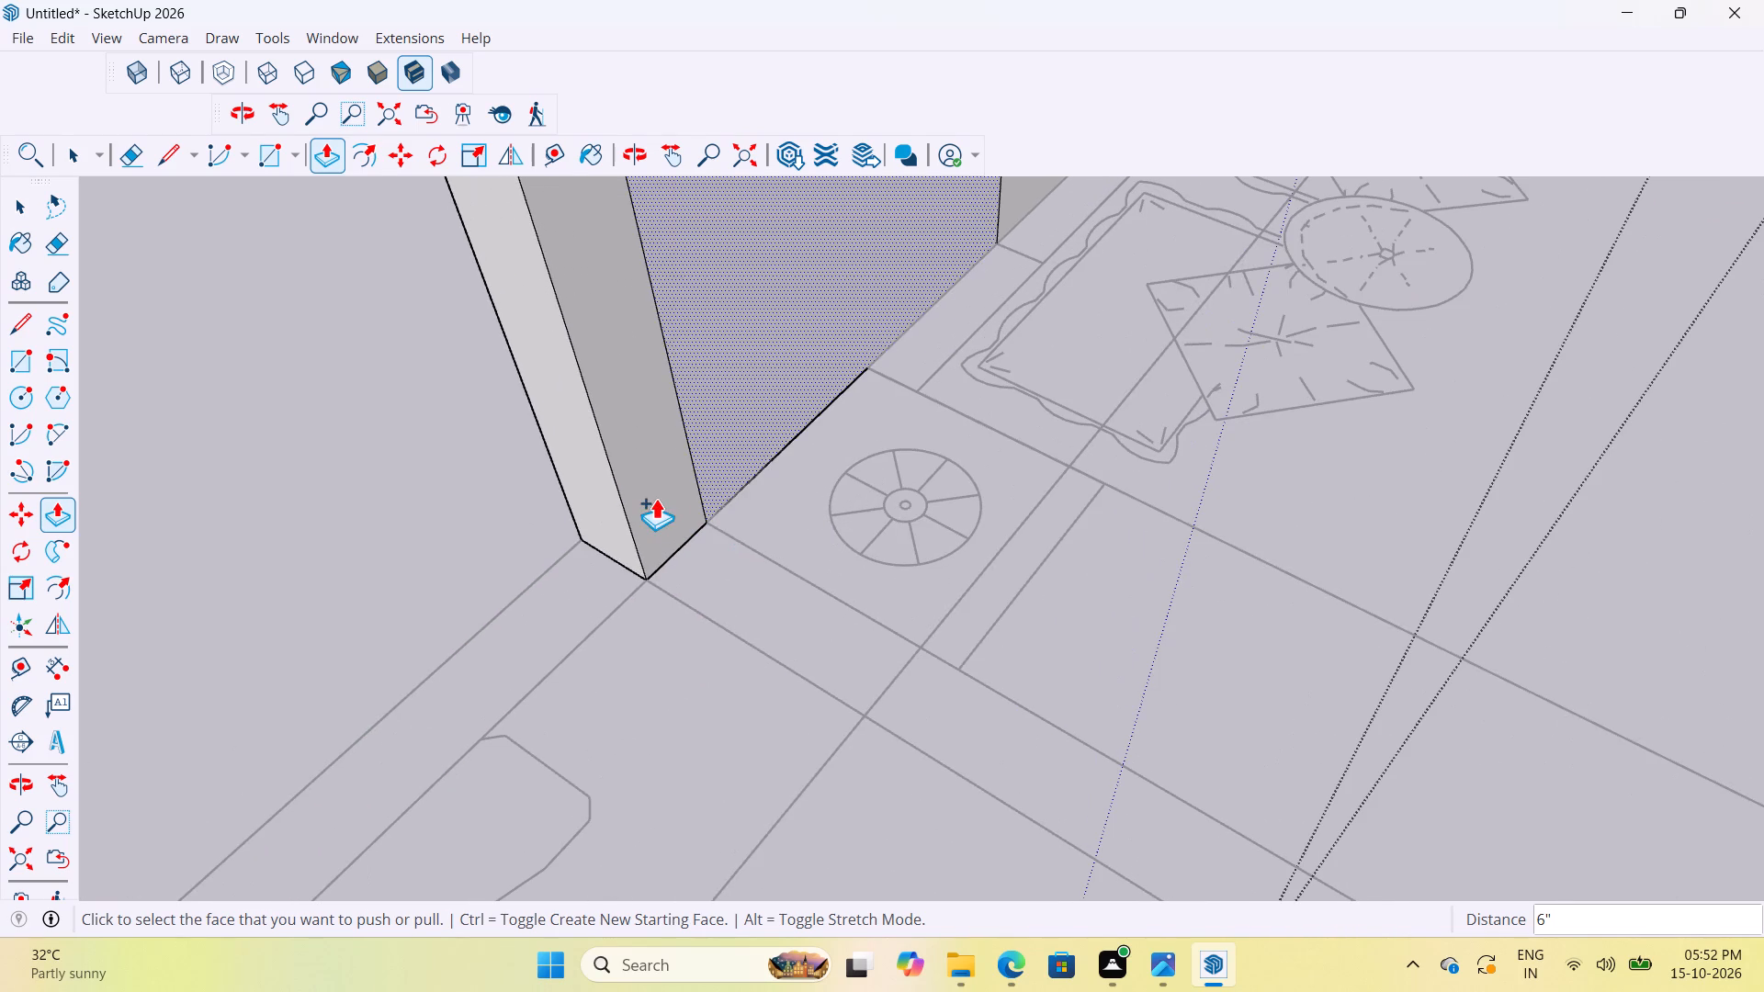
left_click(655, 496)
scroll(810, 613, "down", 18)
scroll(798, 600, "up", 9)
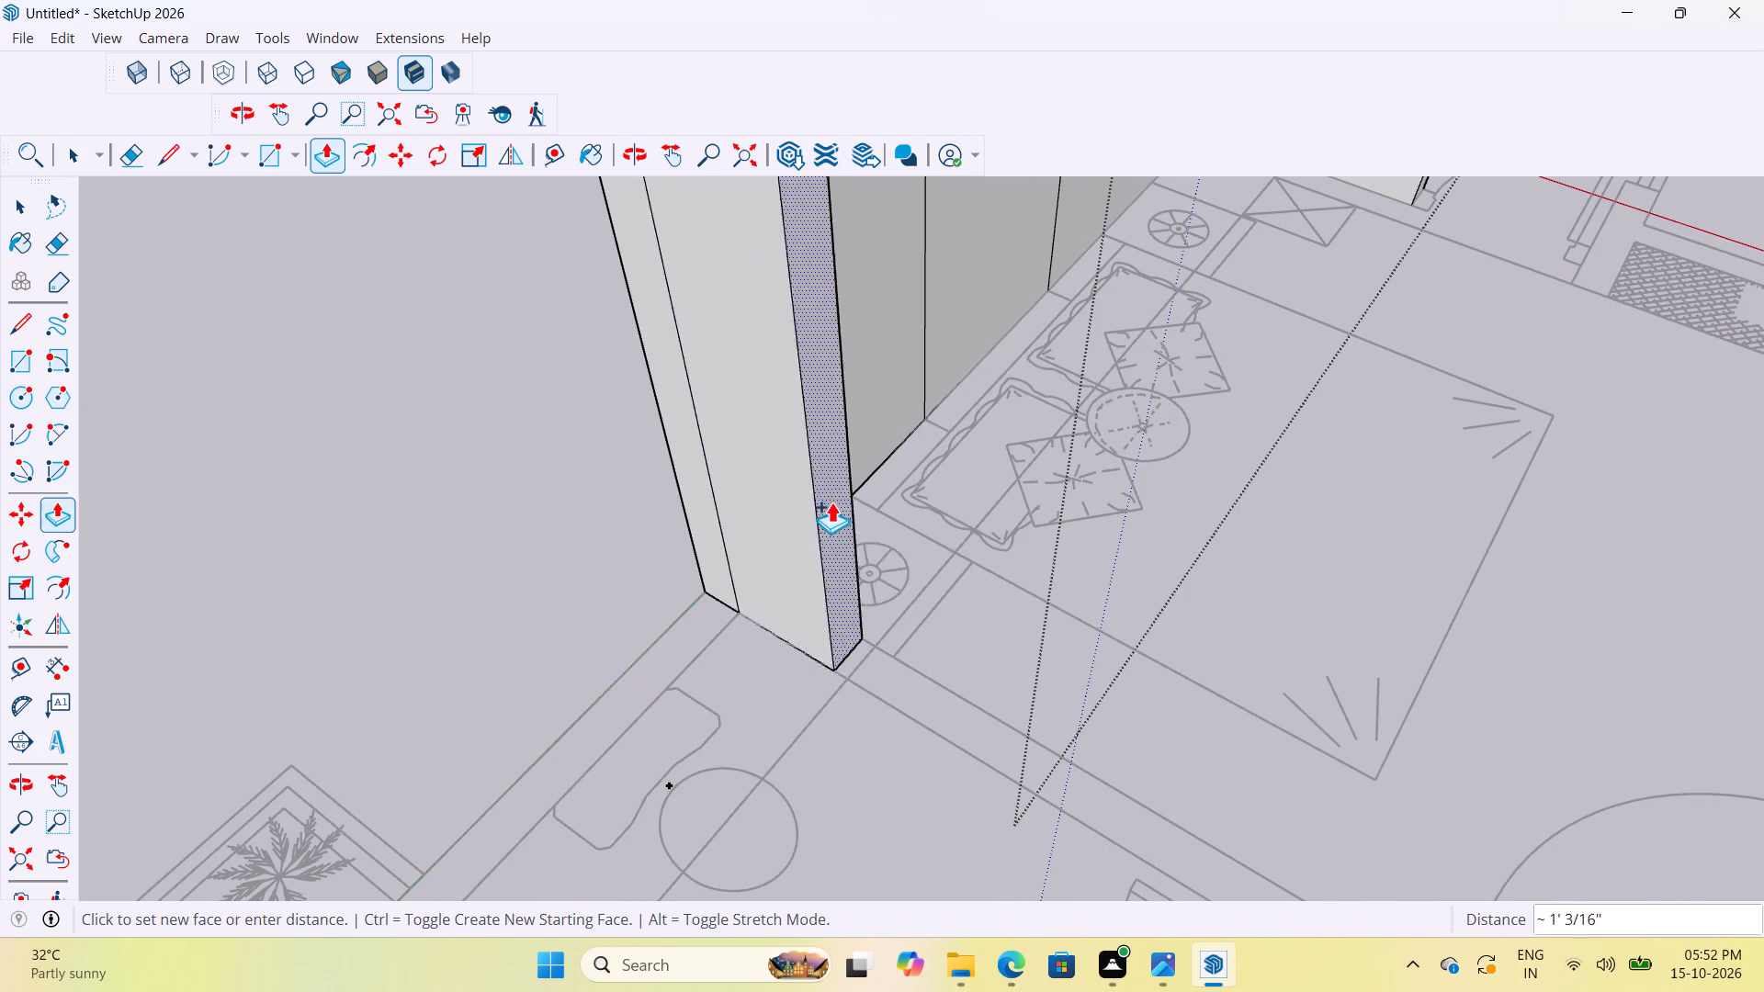
scroll(825, 499, "down", 11)
scroll(1096, 713, "up", 9)
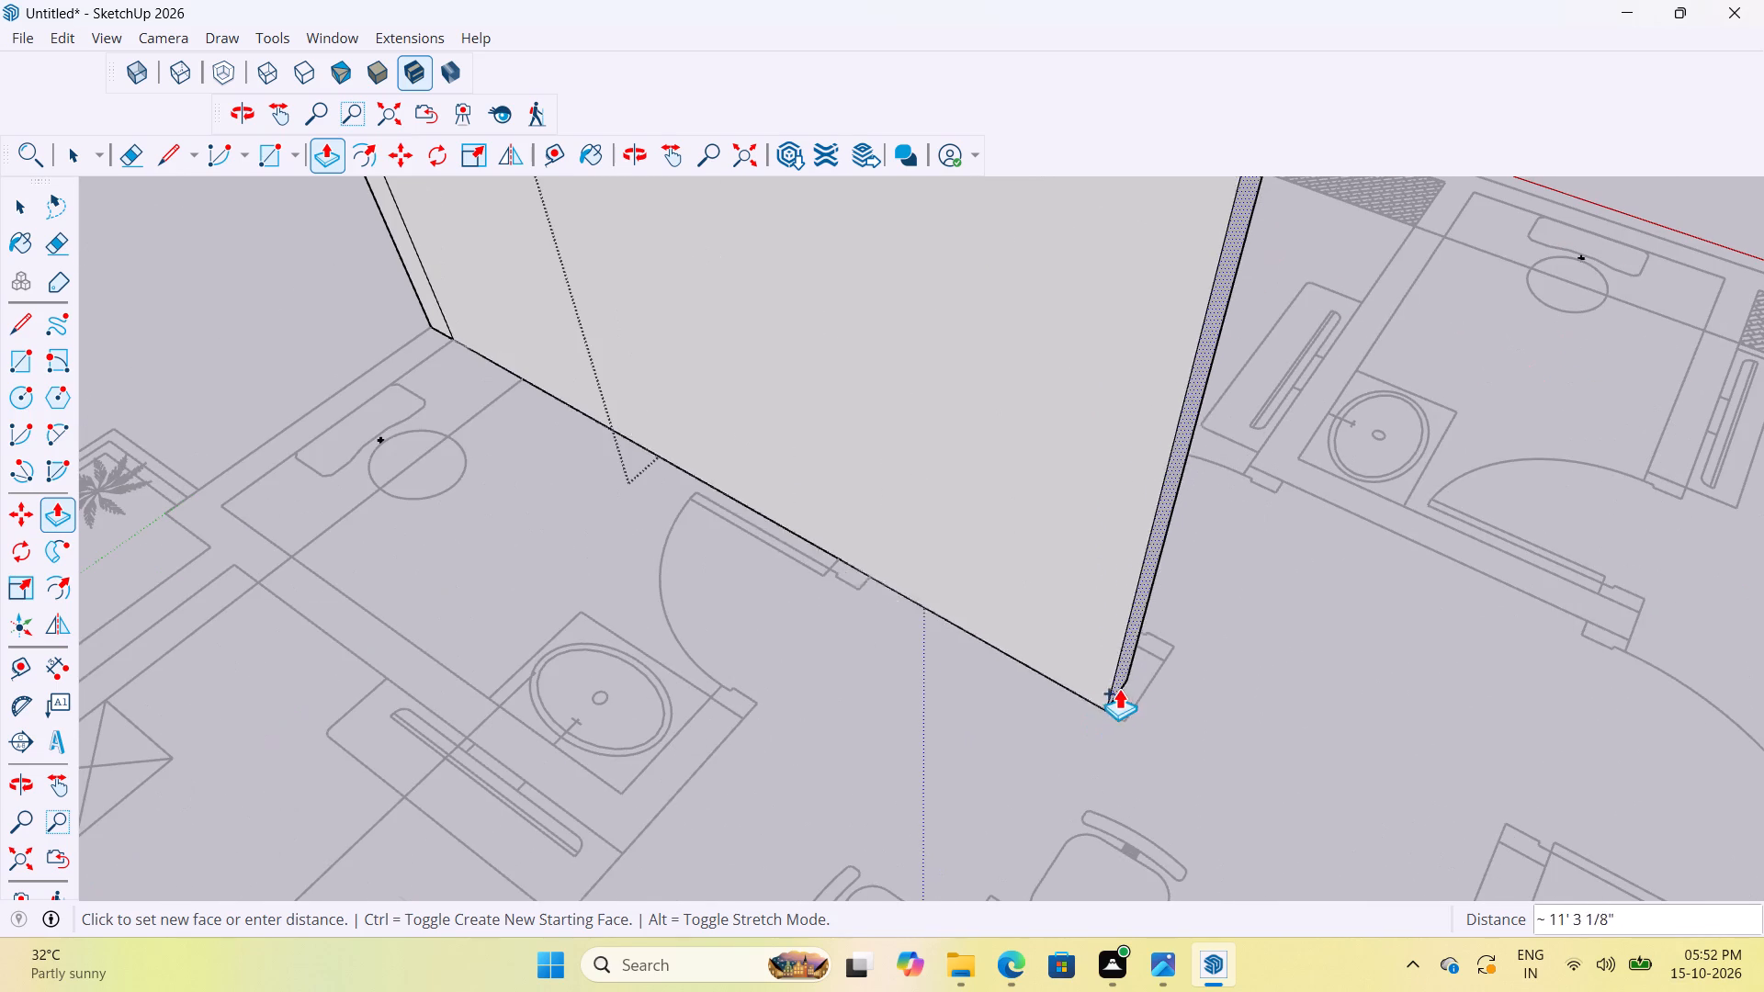
left_click(1131, 644)
scroll(1135, 666, "up", 2)
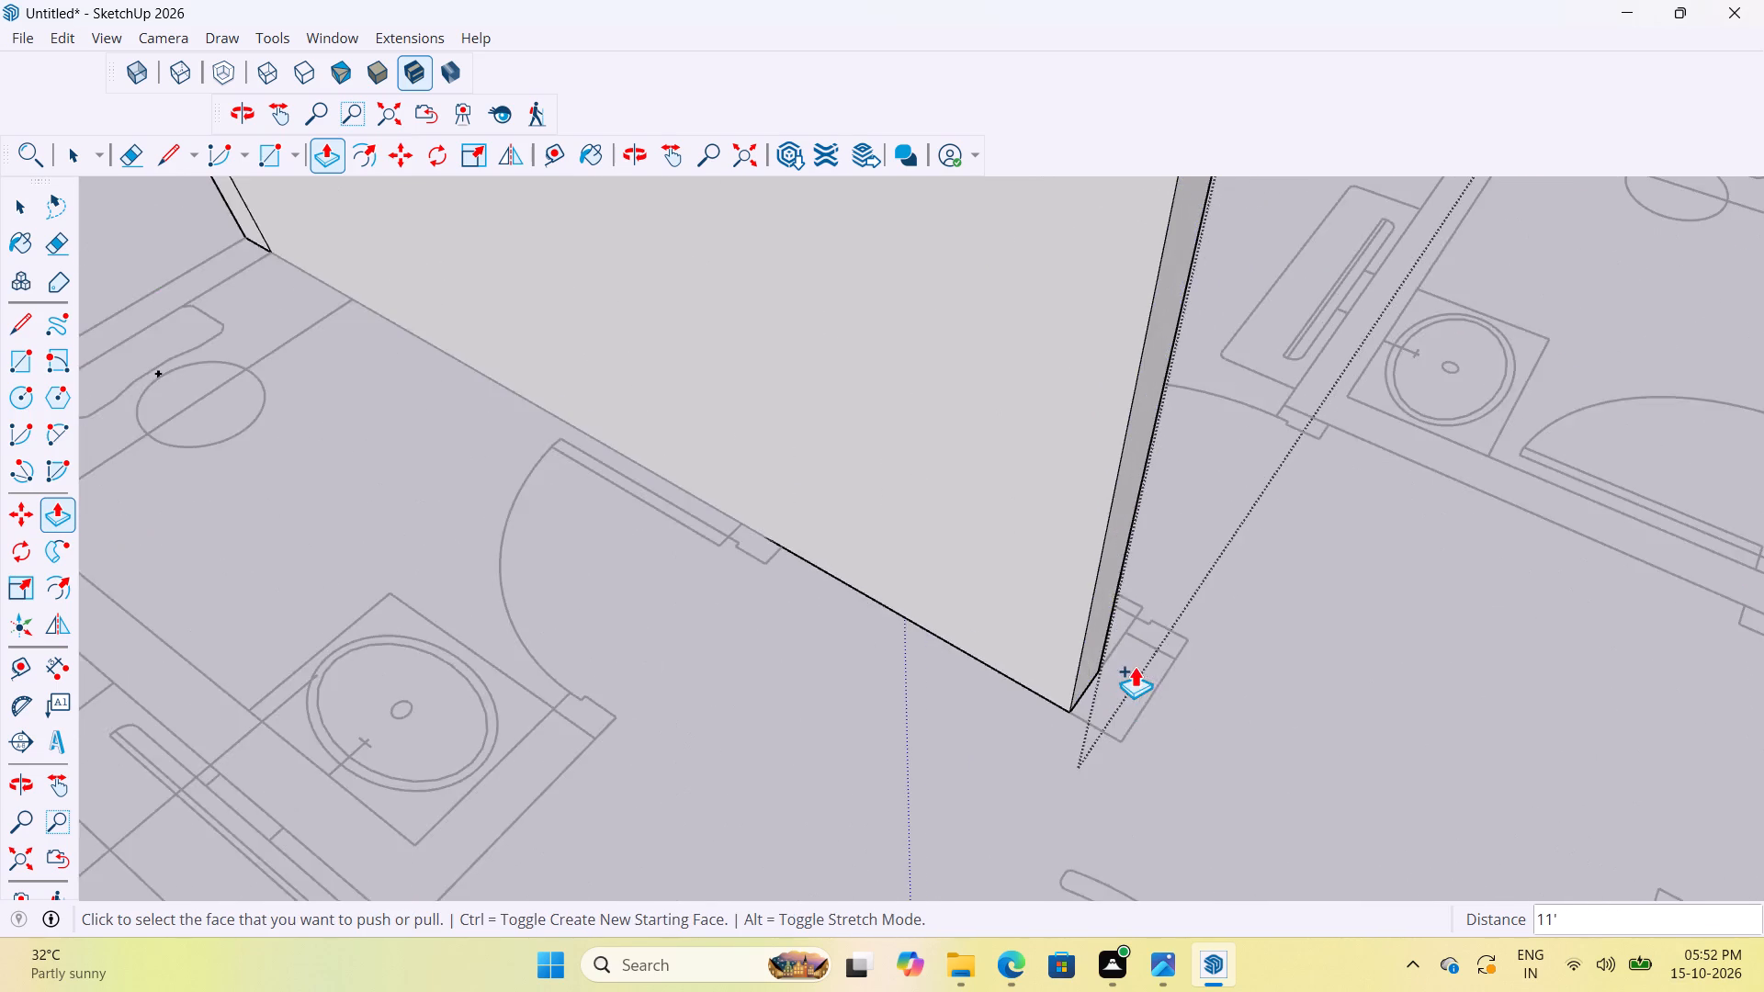
scroll(1135, 666, "up", 5)
left_click(1081, 664)
left_click(1123, 774)
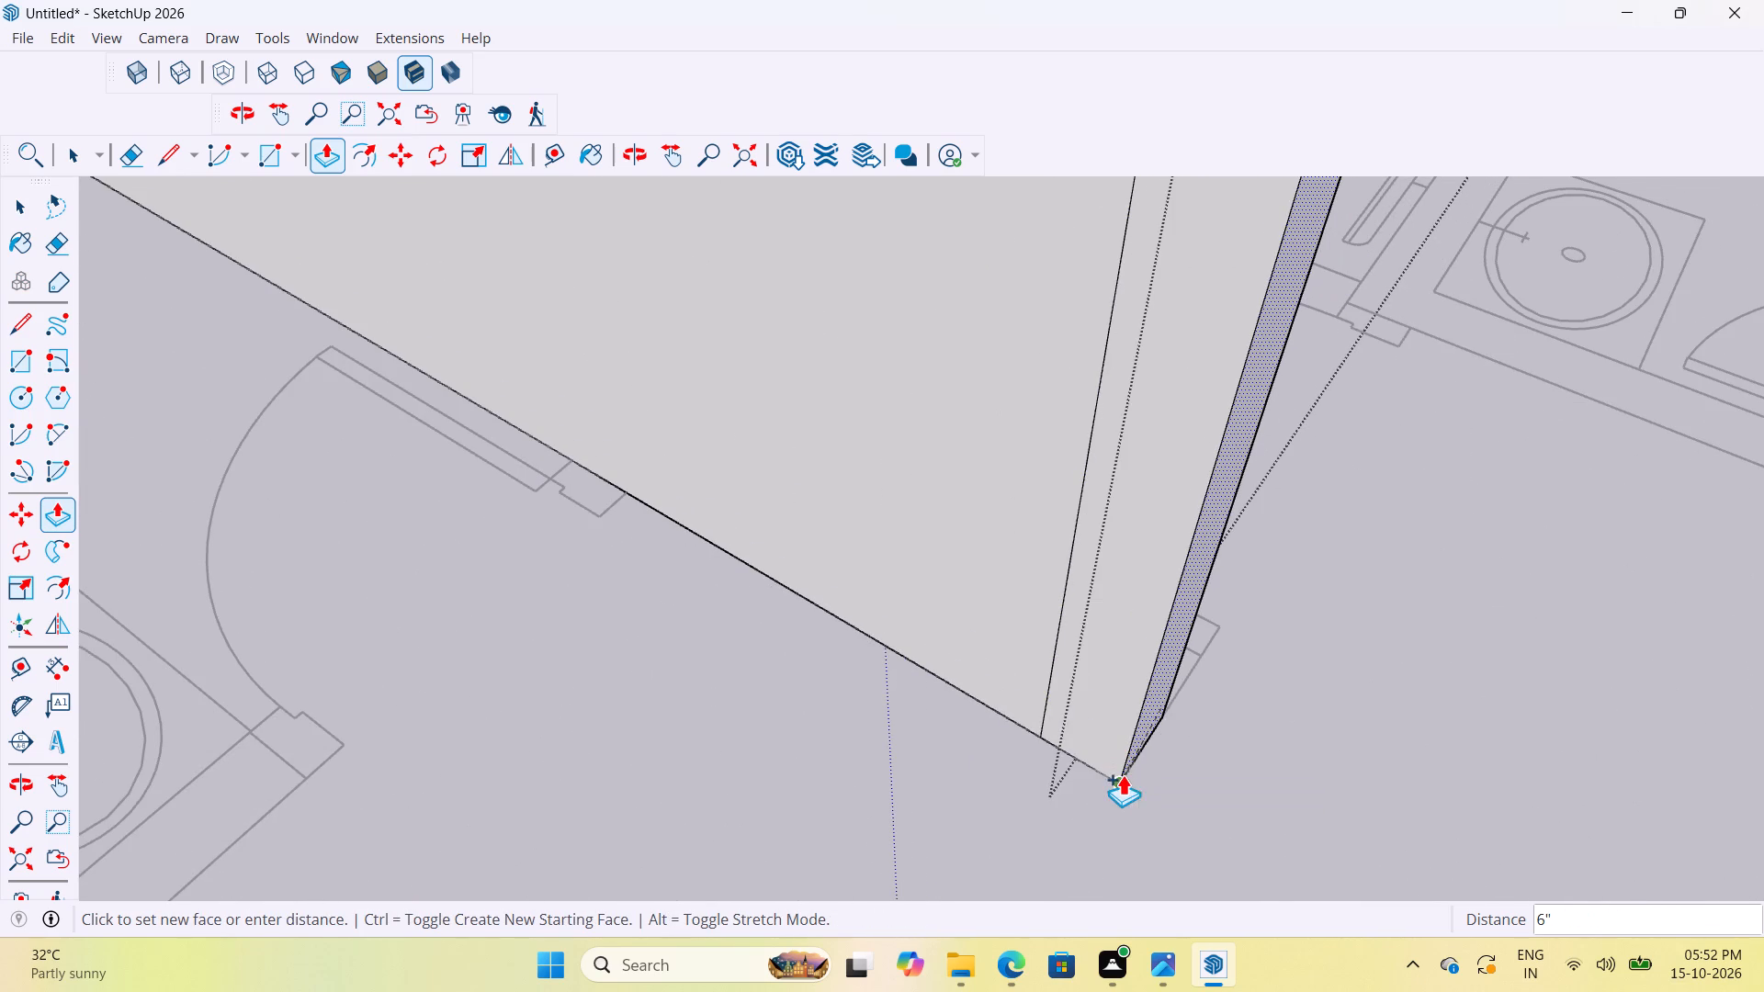
Extrude the 6" wide side strip at the partition's far end 6" toward the bedroom door opening, and exit the wall group.
scroll(1210, 754, "up", 1)
middle_click_drag(1170, 742, 584, 622)
scroll(1150, 734, "down", 1)
scroll(808, 554, "down", 5)
scroll(966, 764, "up", 6)
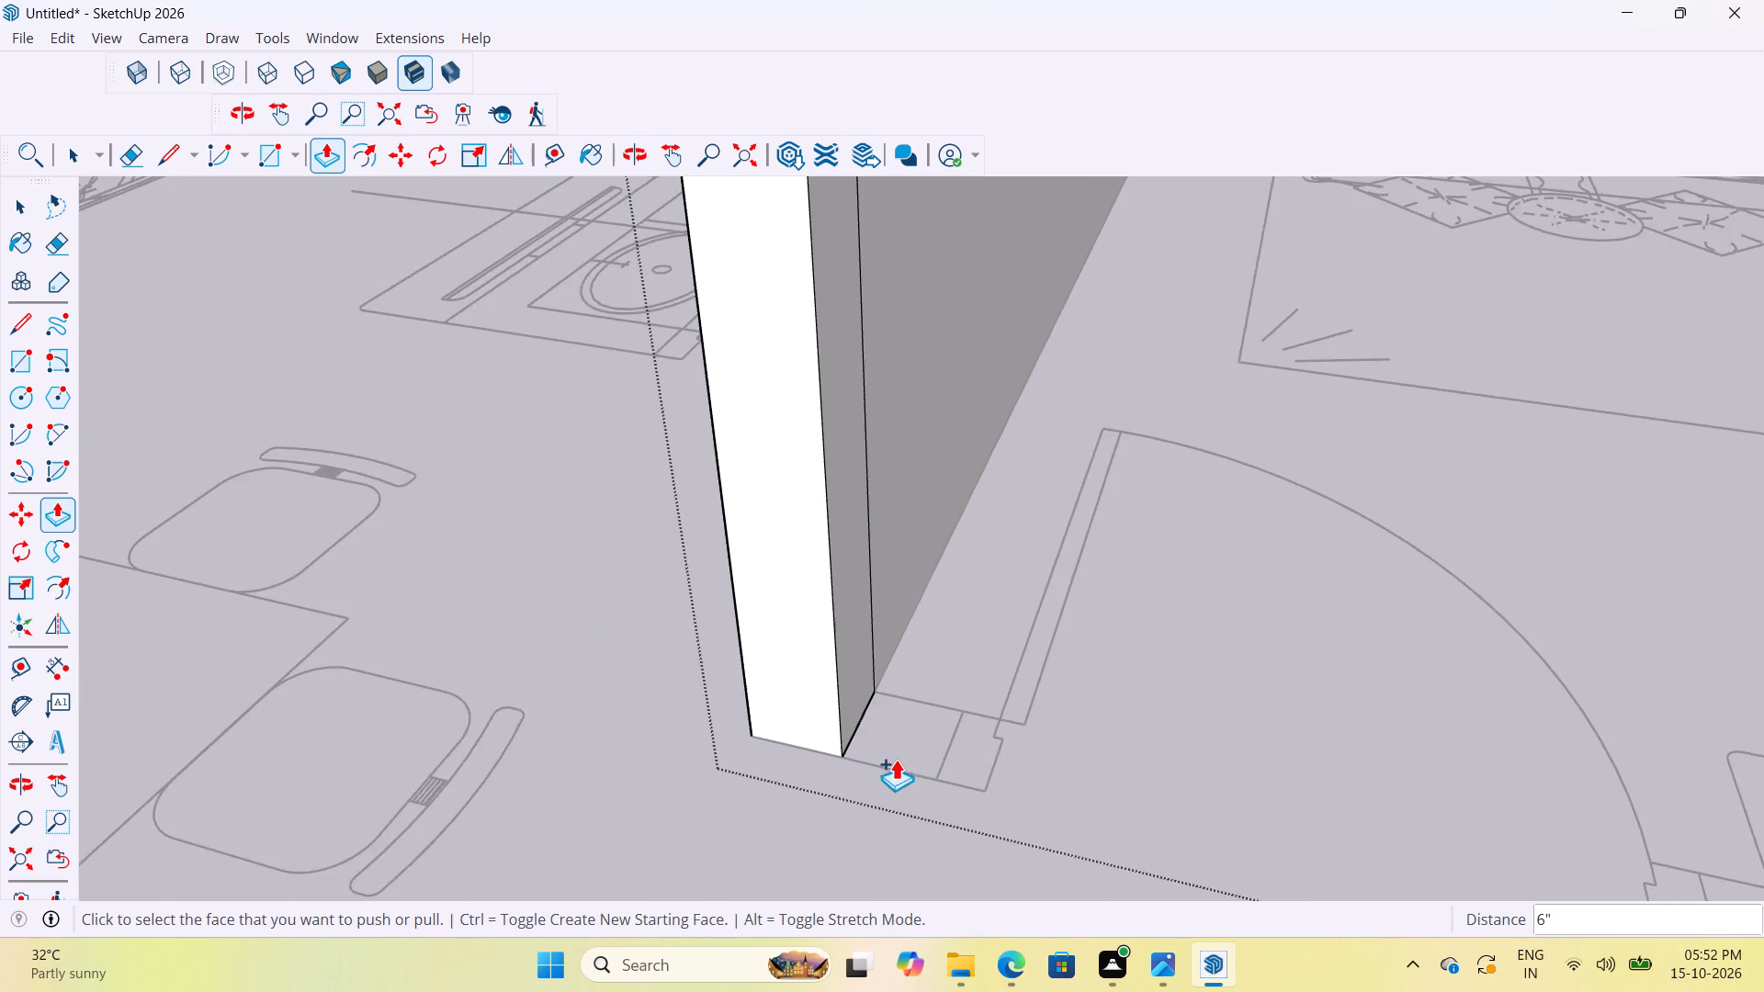
scroll(896, 759, "up", 3)
left_click(832, 688)
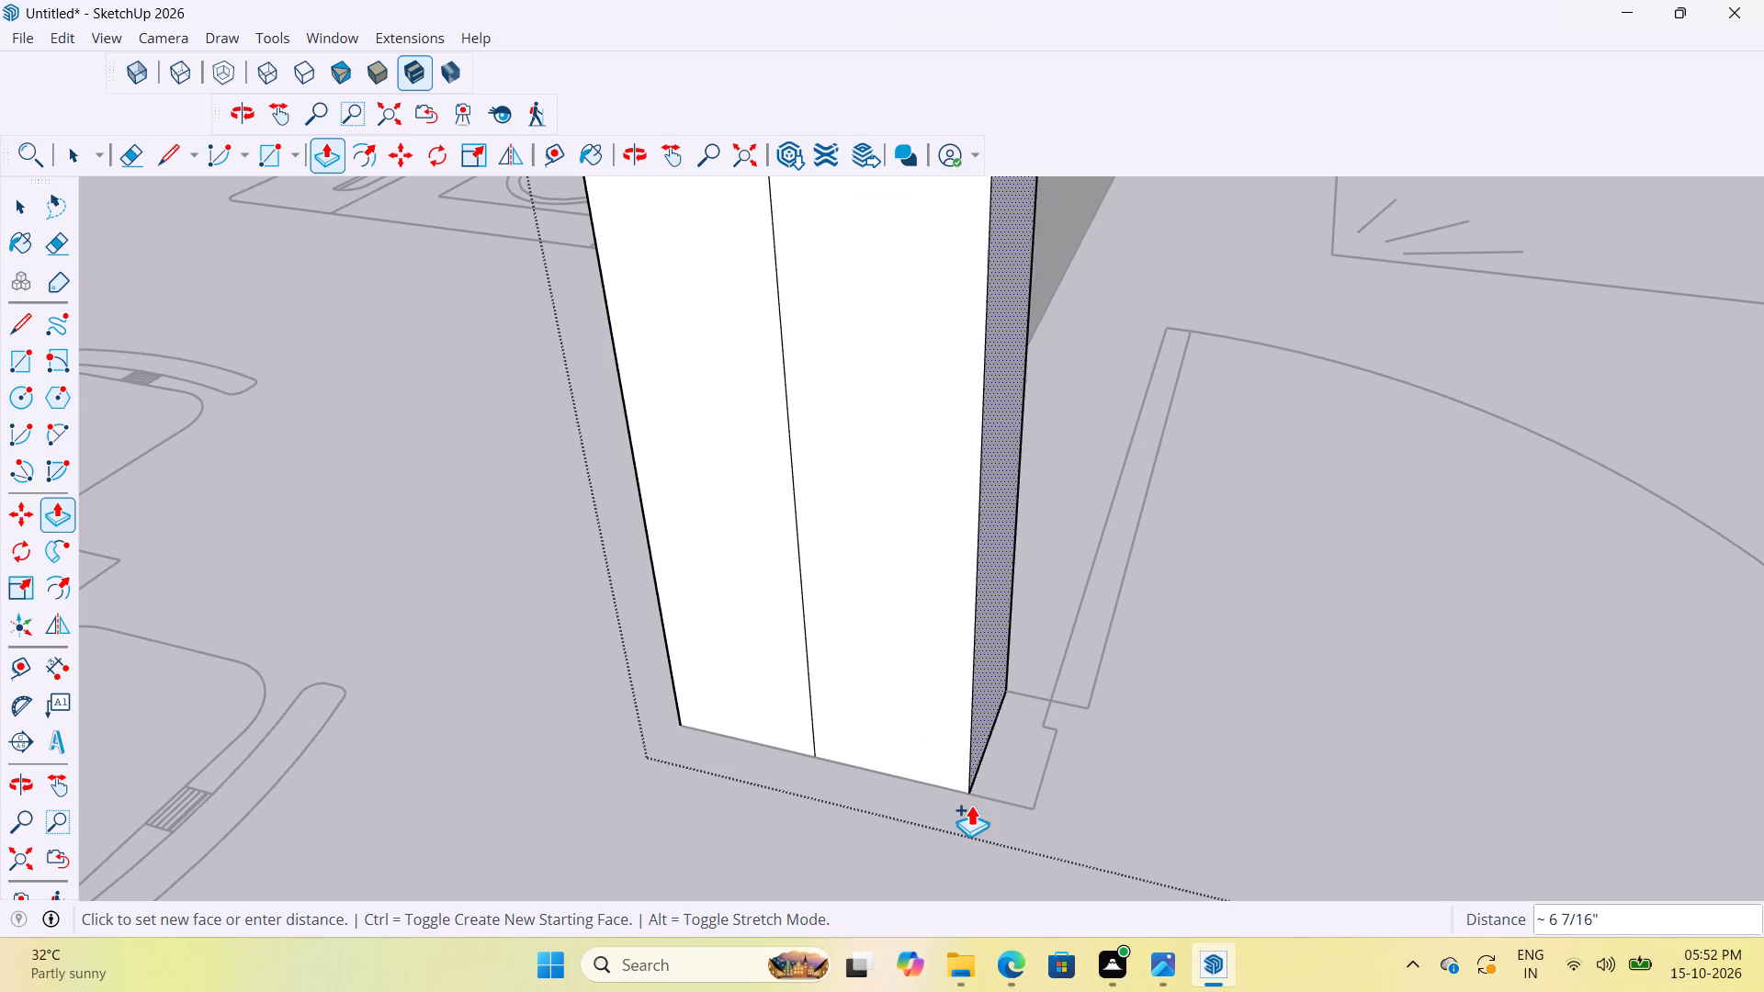
left_click(966, 798)
scroll(890, 673, "down", 20)
scroll(890, 673, "down", 2)
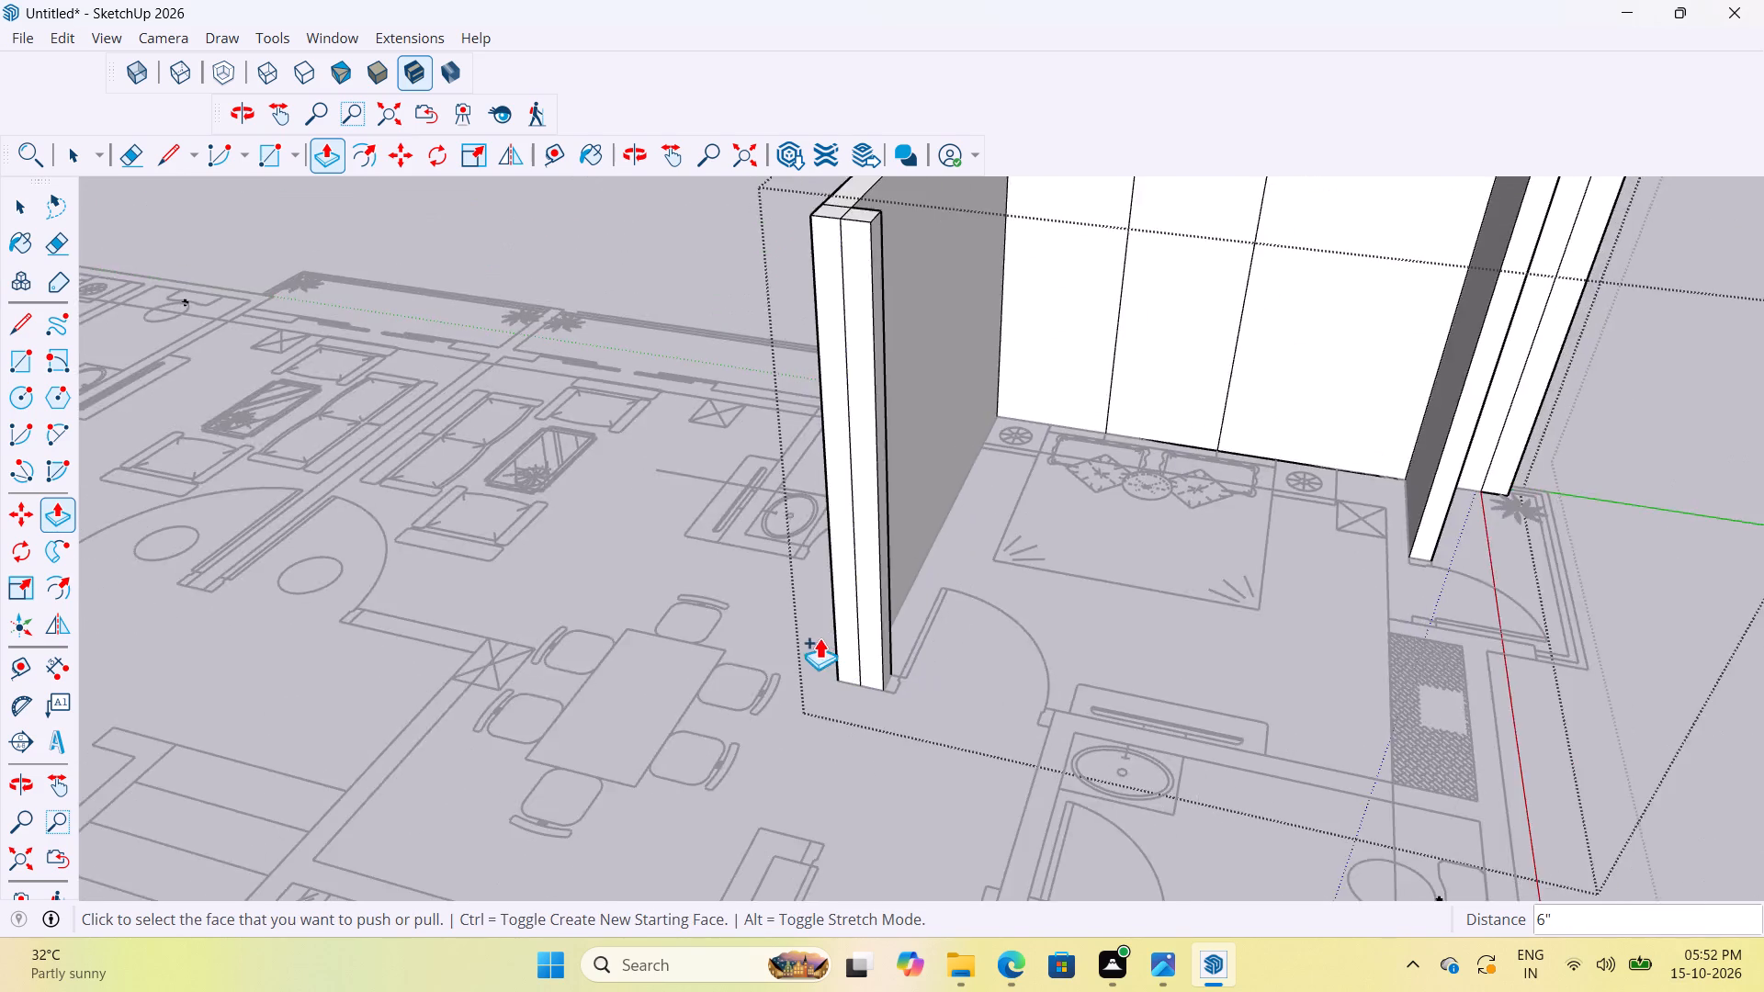
scroll(820, 637, "down", 12)
middle_click_drag(813, 700, 1405, 760)
scroll(1190, 504, "down", 10)
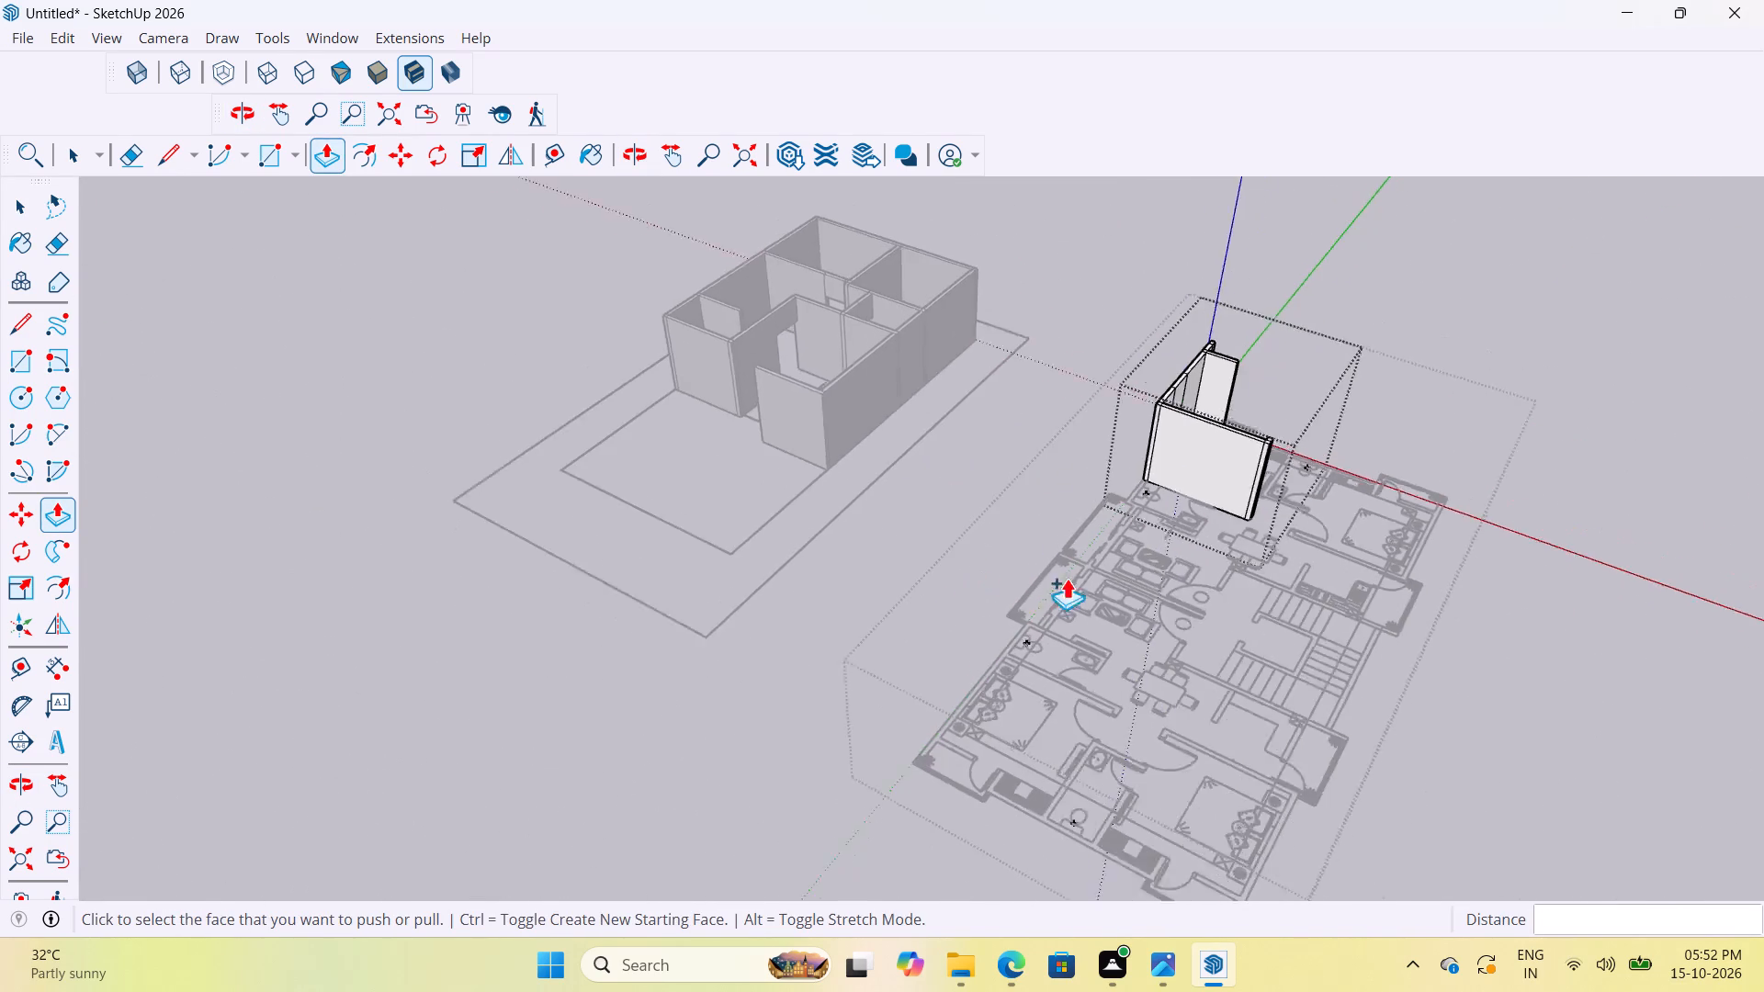
scroll(1327, 435, "up", 14)
middle_click_drag(1244, 457, 1023, 610)
scroll(1211, 682, "up", 6)
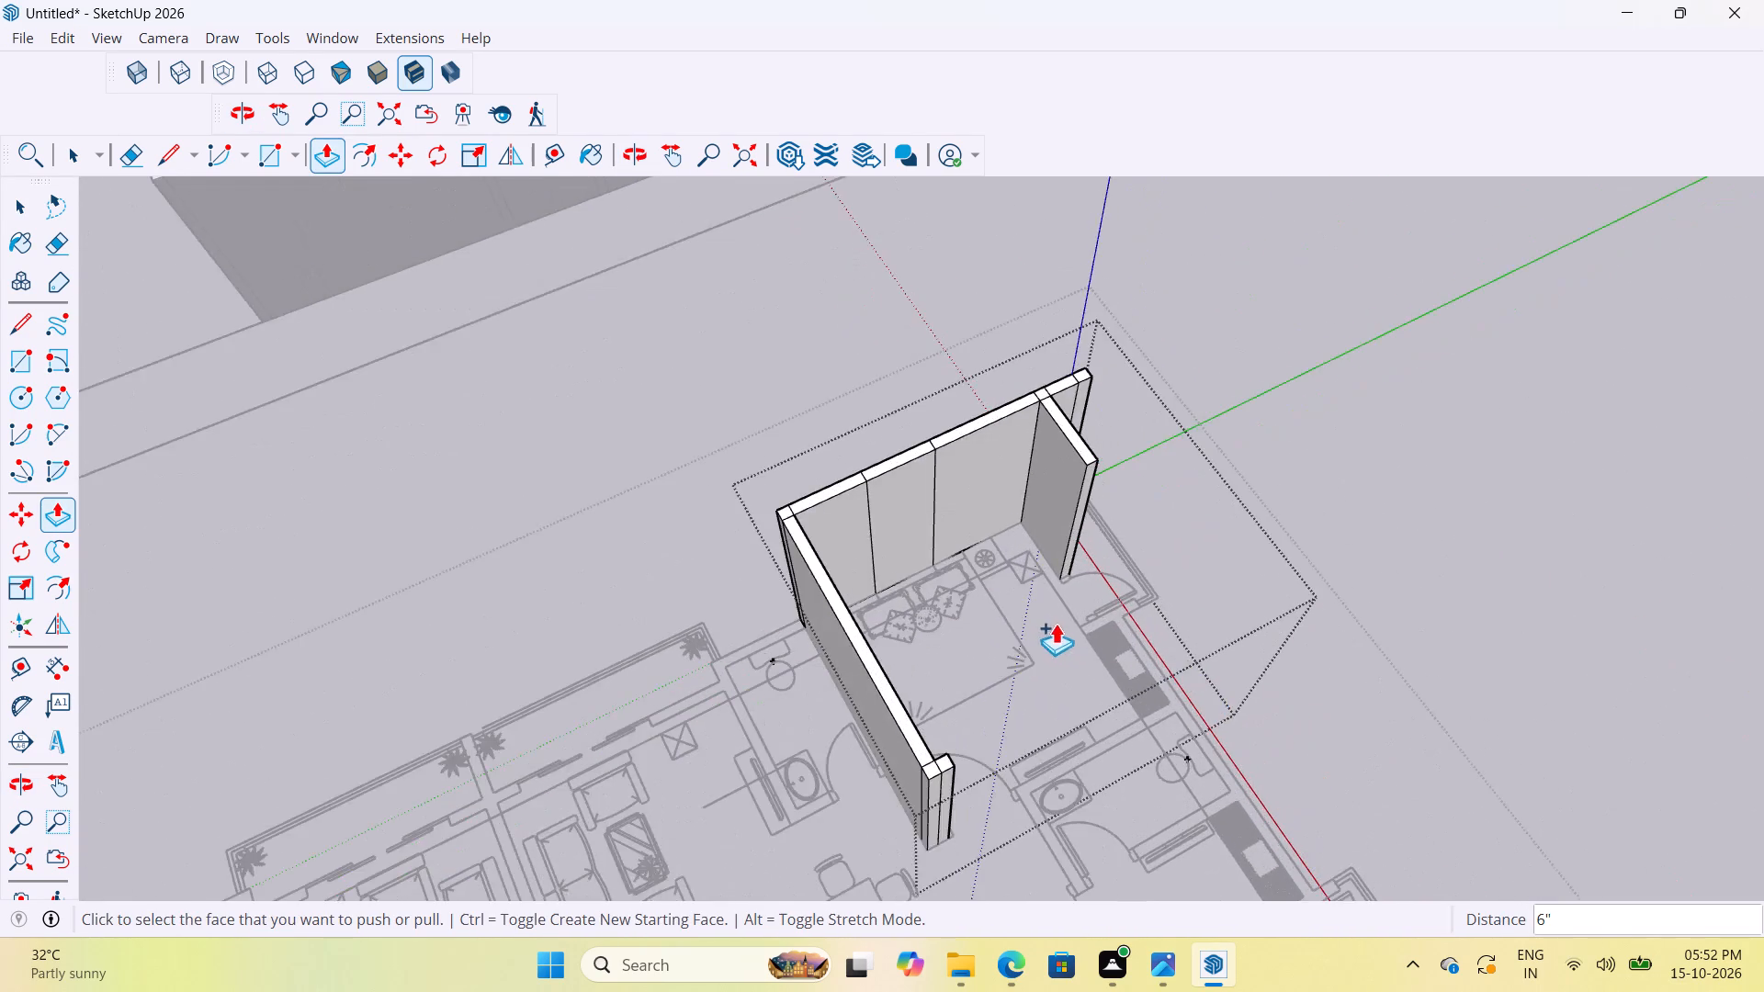
scroll(1056, 623, "up", 10)
scroll(1010, 478, "down", 19)
scroll(763, 648, "up", 4)
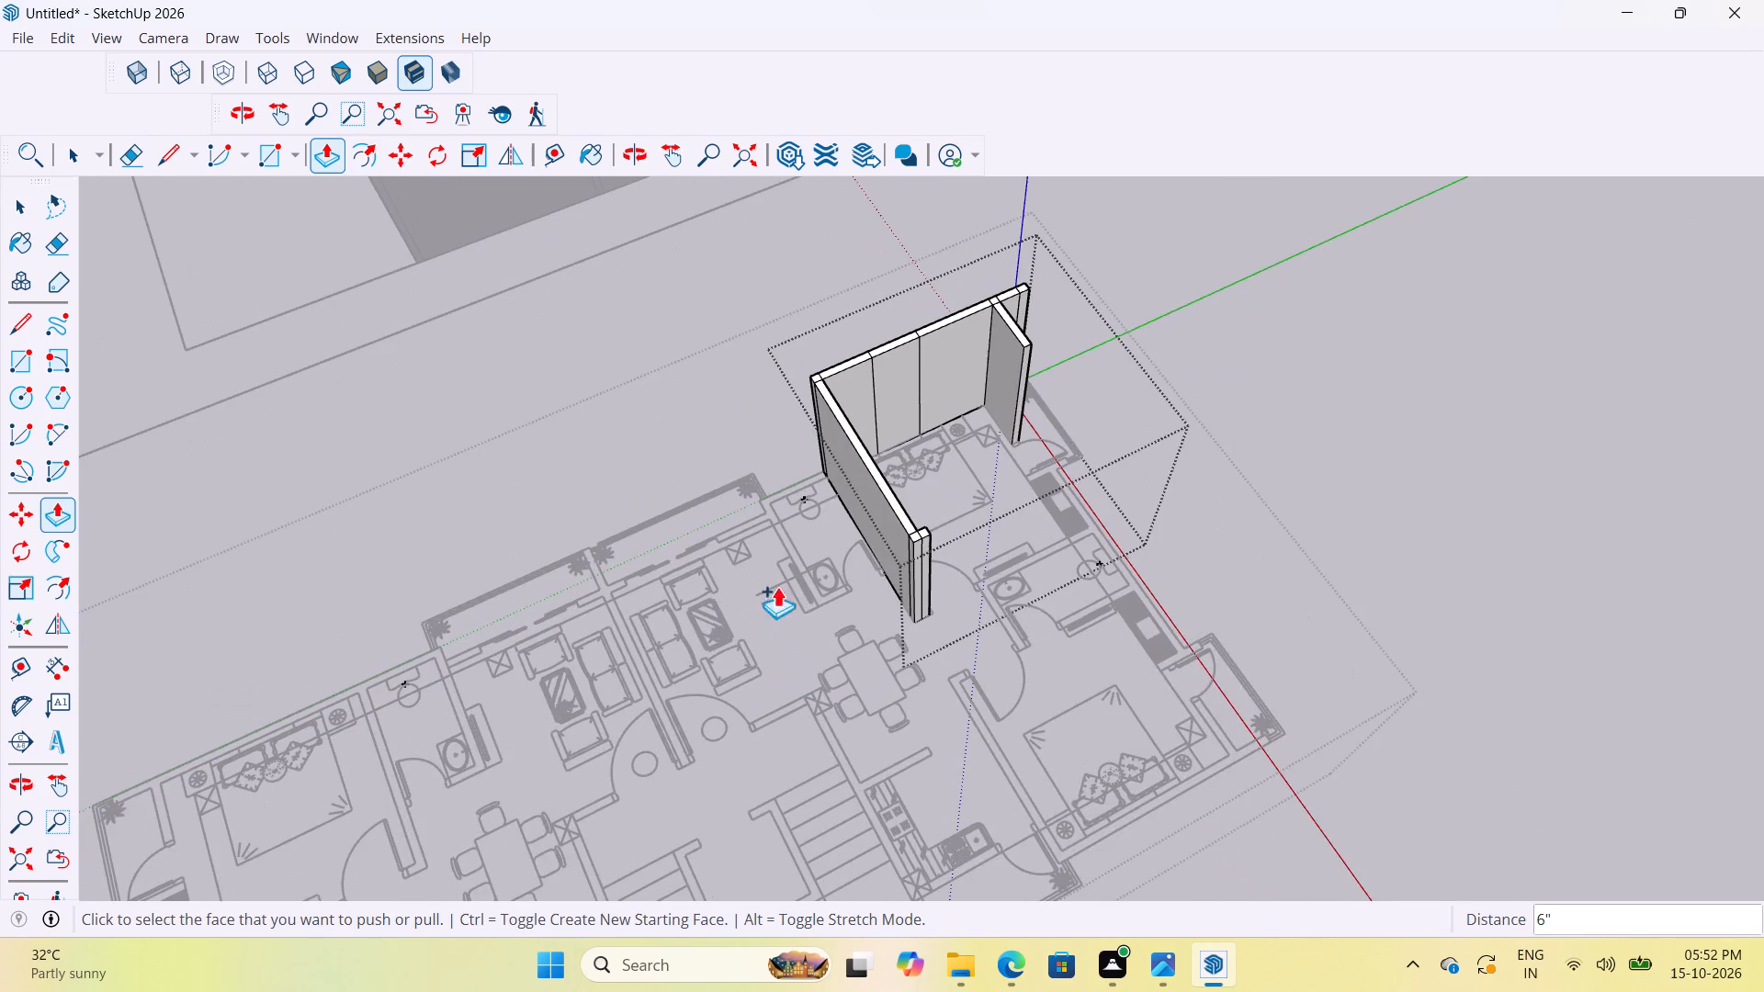
key("space")
left_click(1393, 396)
Inside the wall group, extend the outer wall's 6" wide end strip 4' along the bathroom's outer wall line to its far partition.
scroll(873, 580, "up", 8)
middle_click_drag(798, 413, 1091, 373)
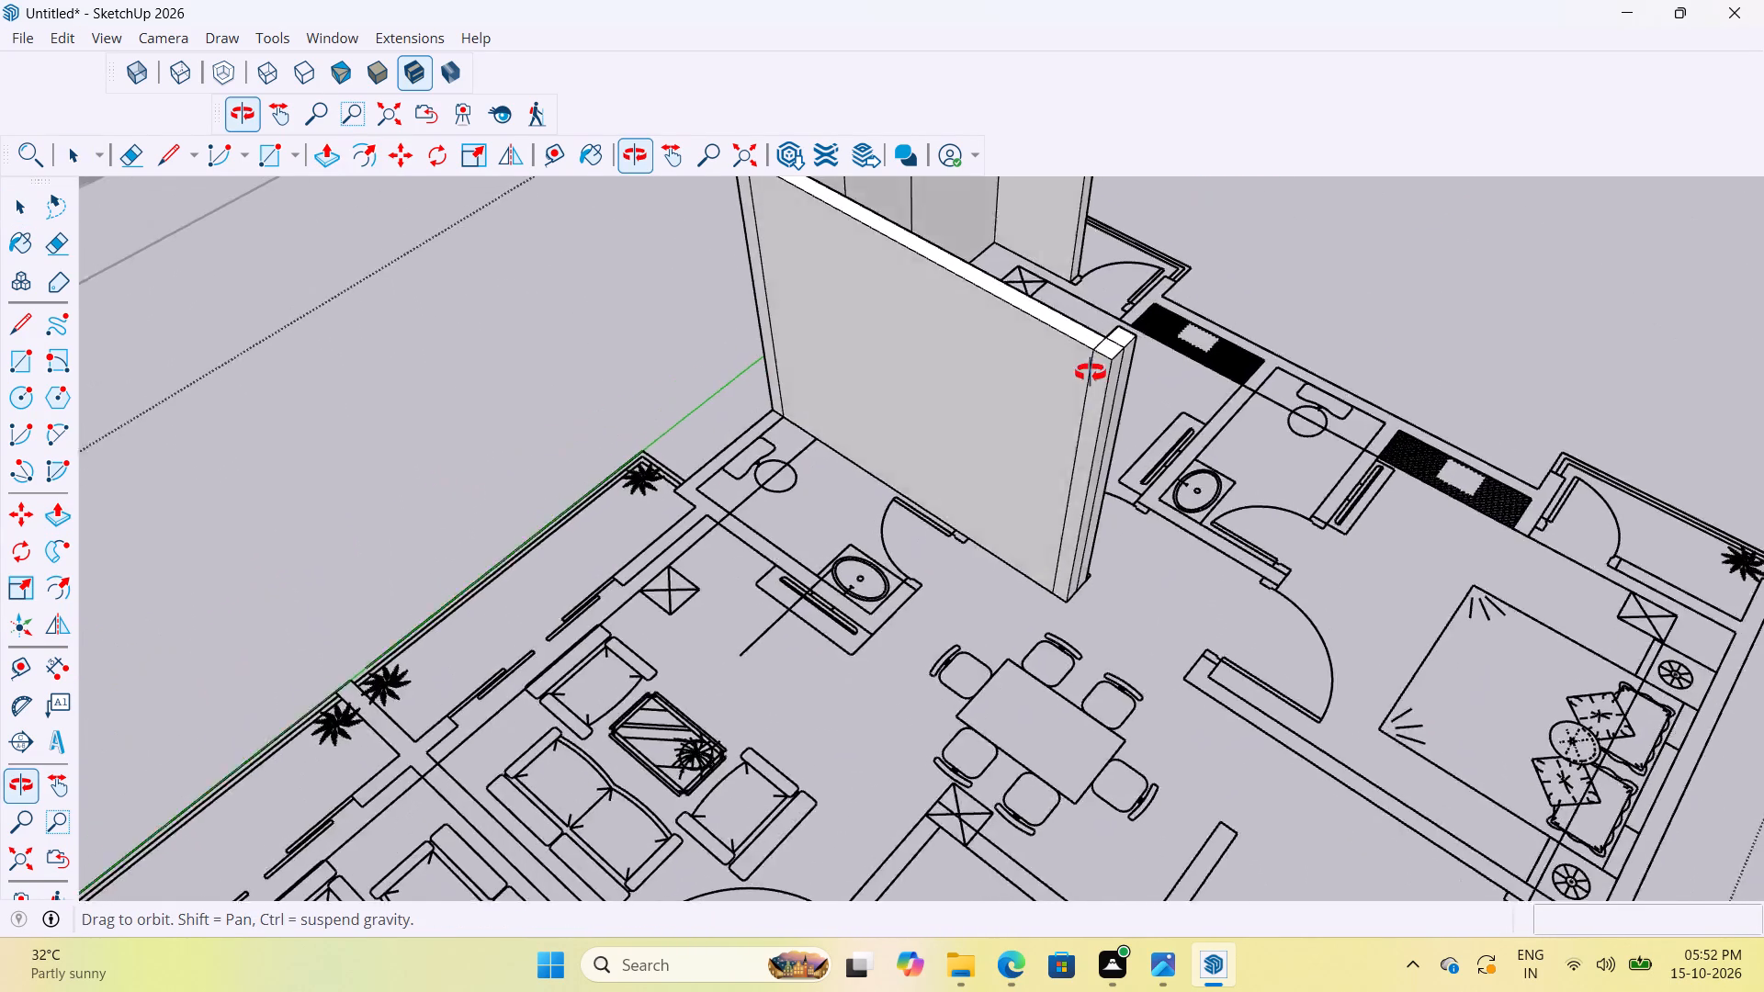
middle_click_drag(1091, 373, 1276, 402)
scroll(868, 500, "up", 7)
scroll(1251, 522, "down", 6)
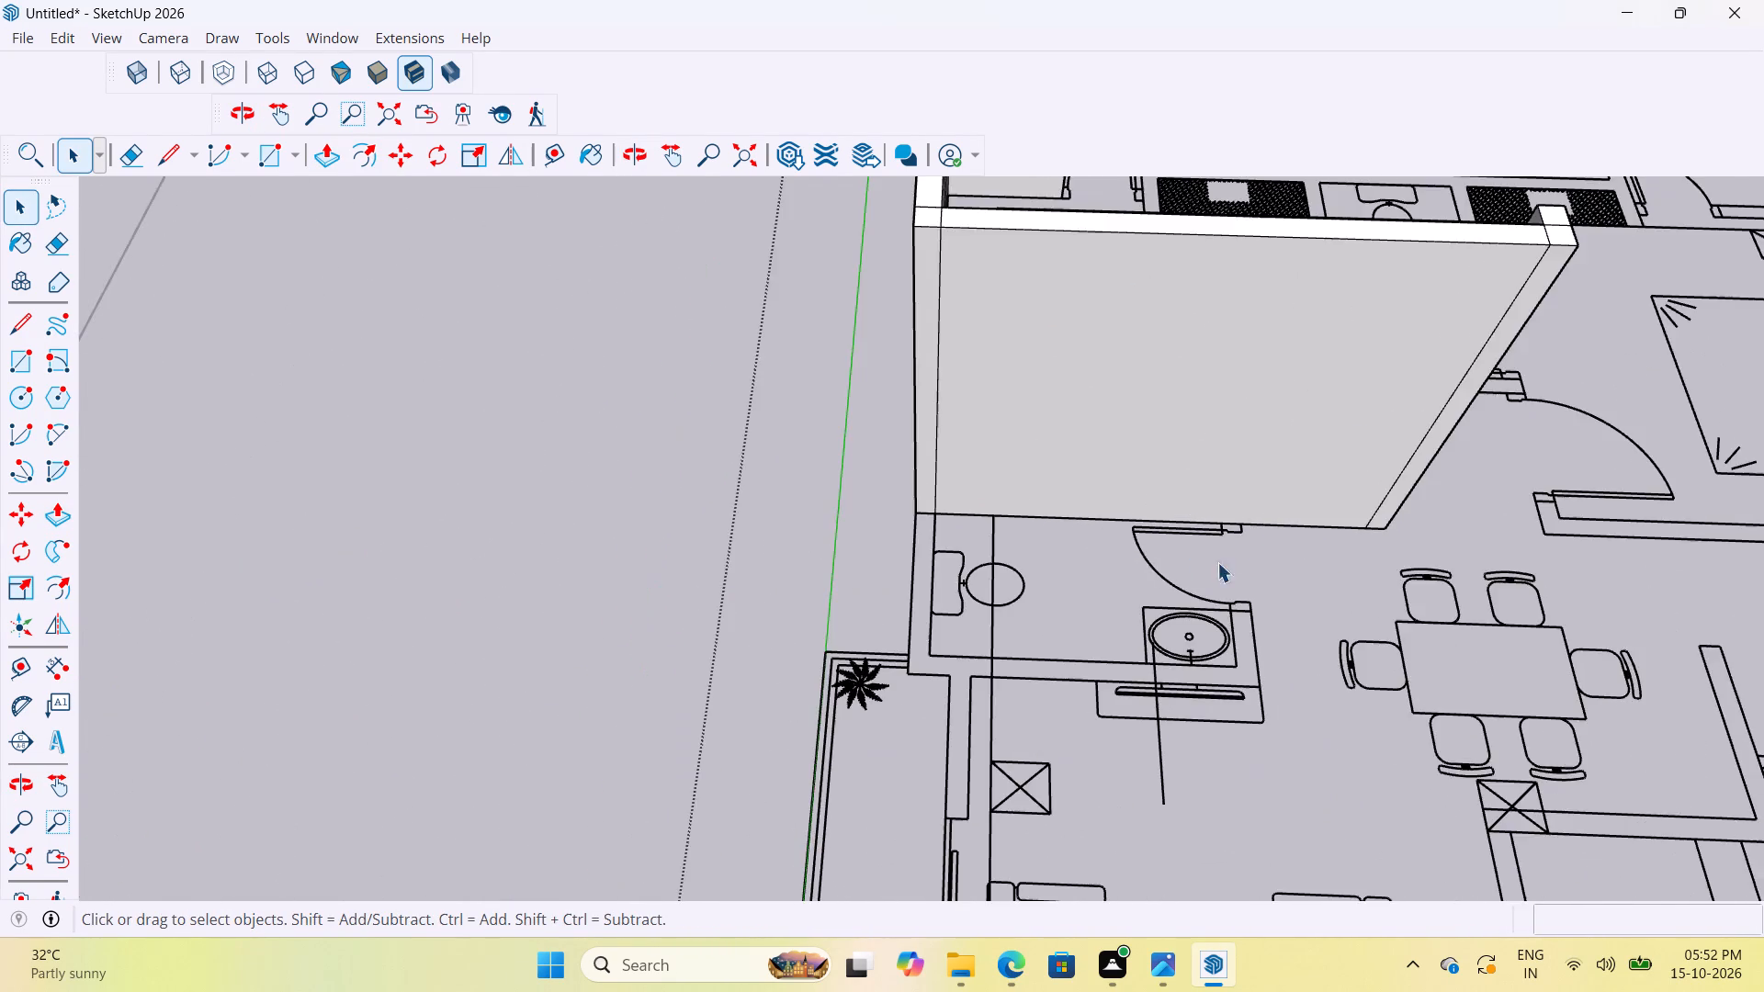
scroll(1084, 532, "down", 6)
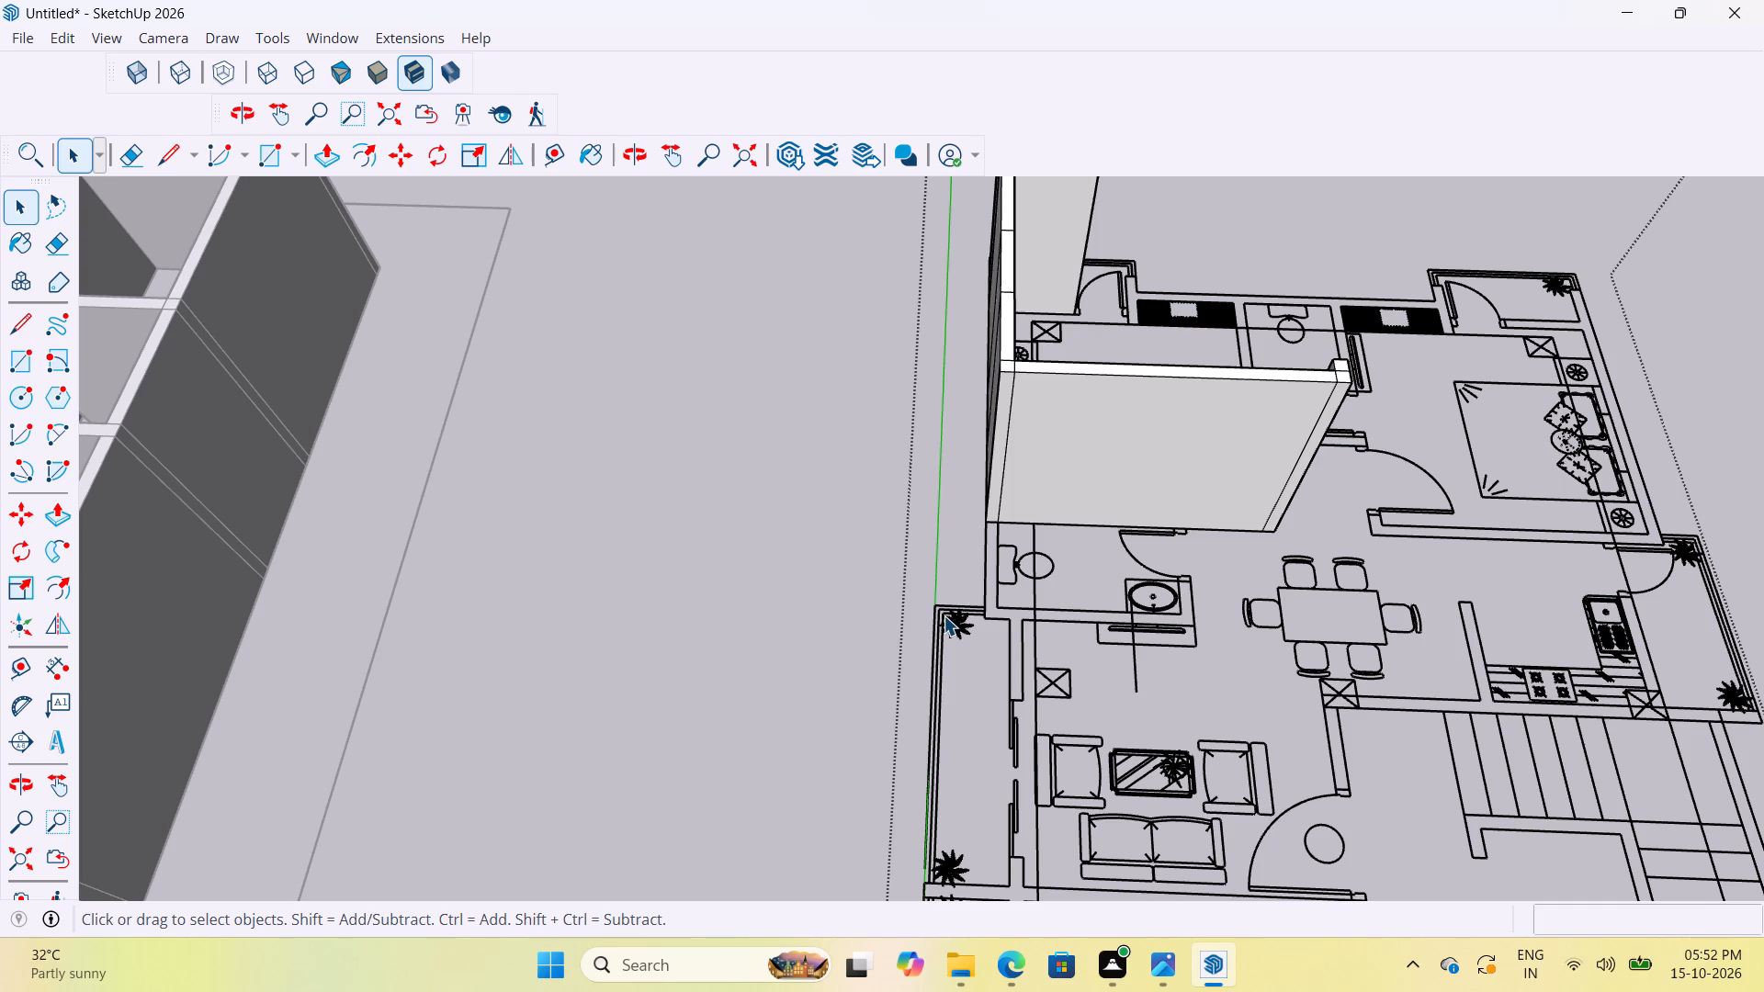
scroll(1205, 616, "up", 4)
scroll(922, 445, "up", 5)
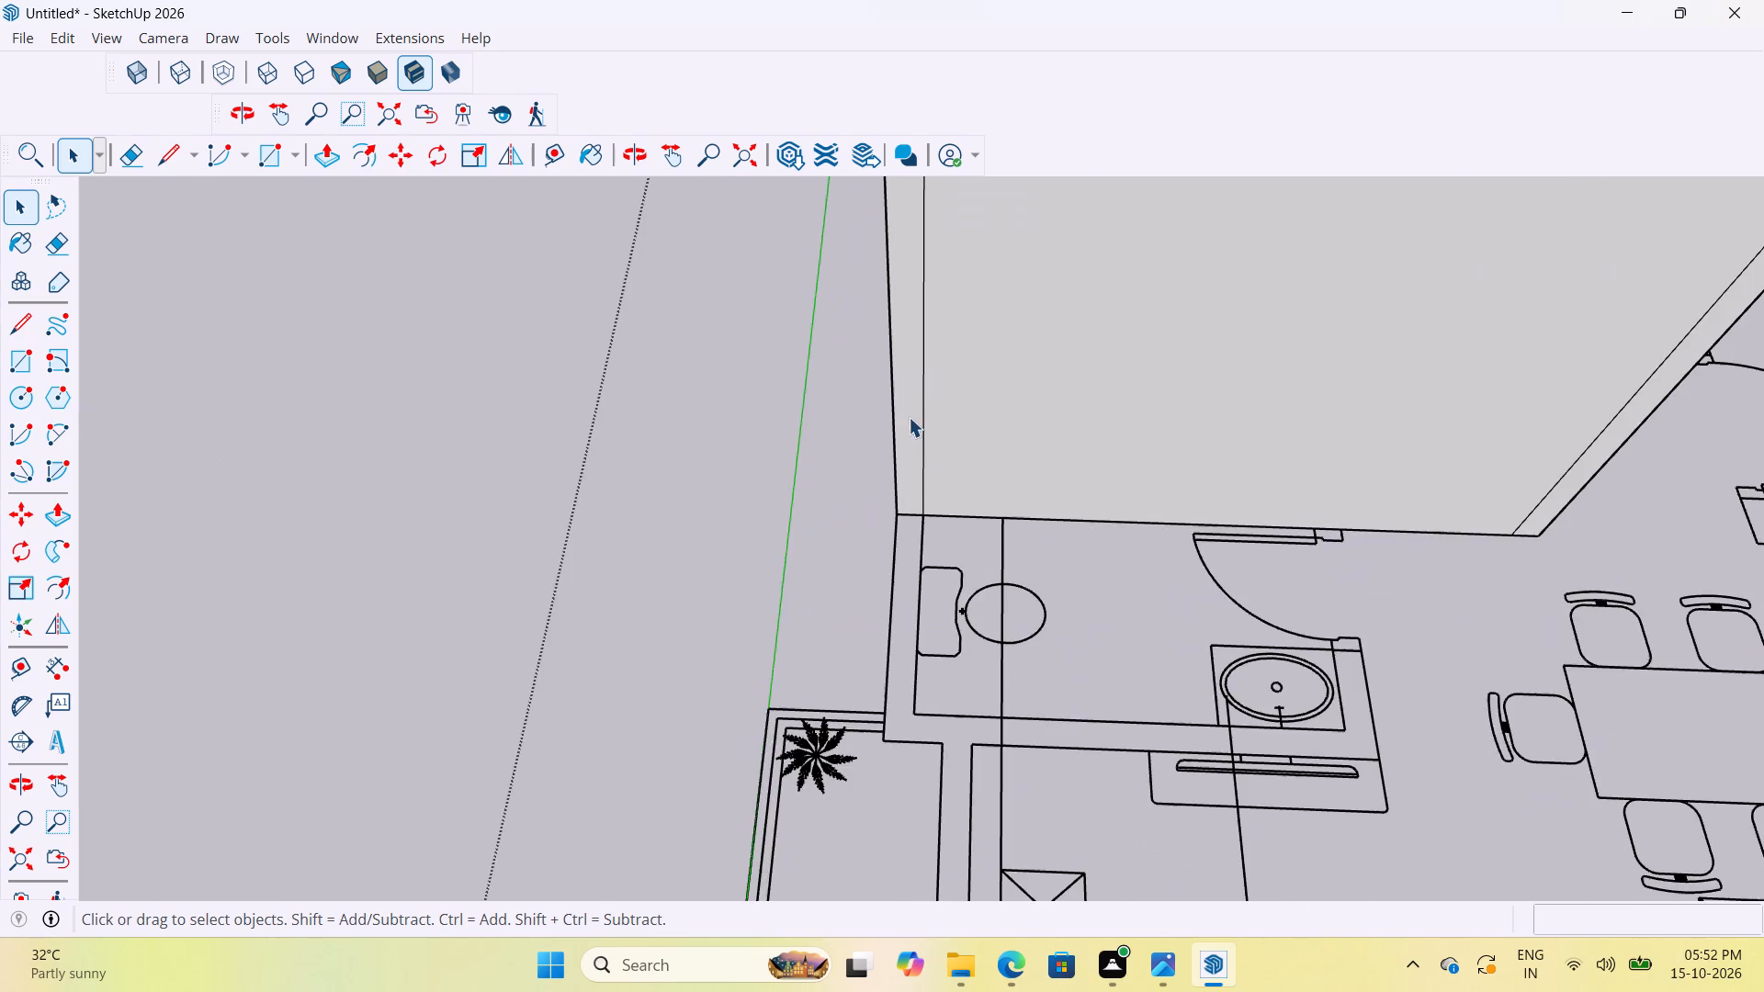
double_click(910, 401)
key("p")
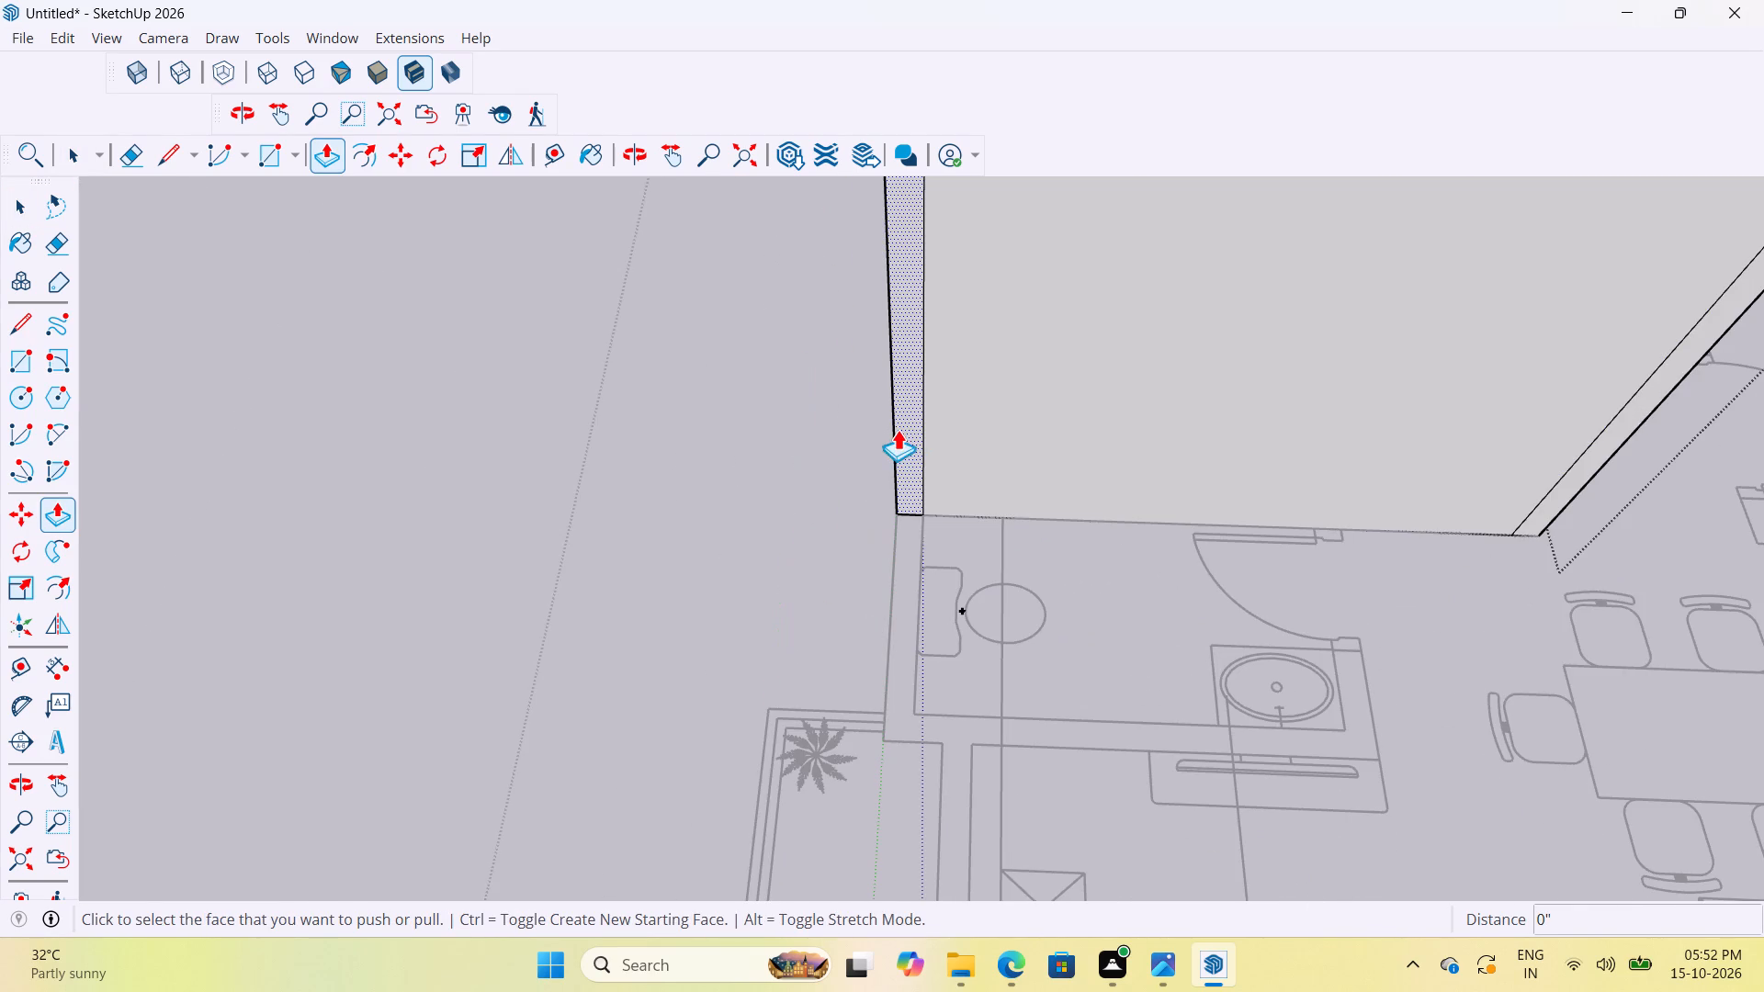
left_click(912, 441)
left_click(986, 716)
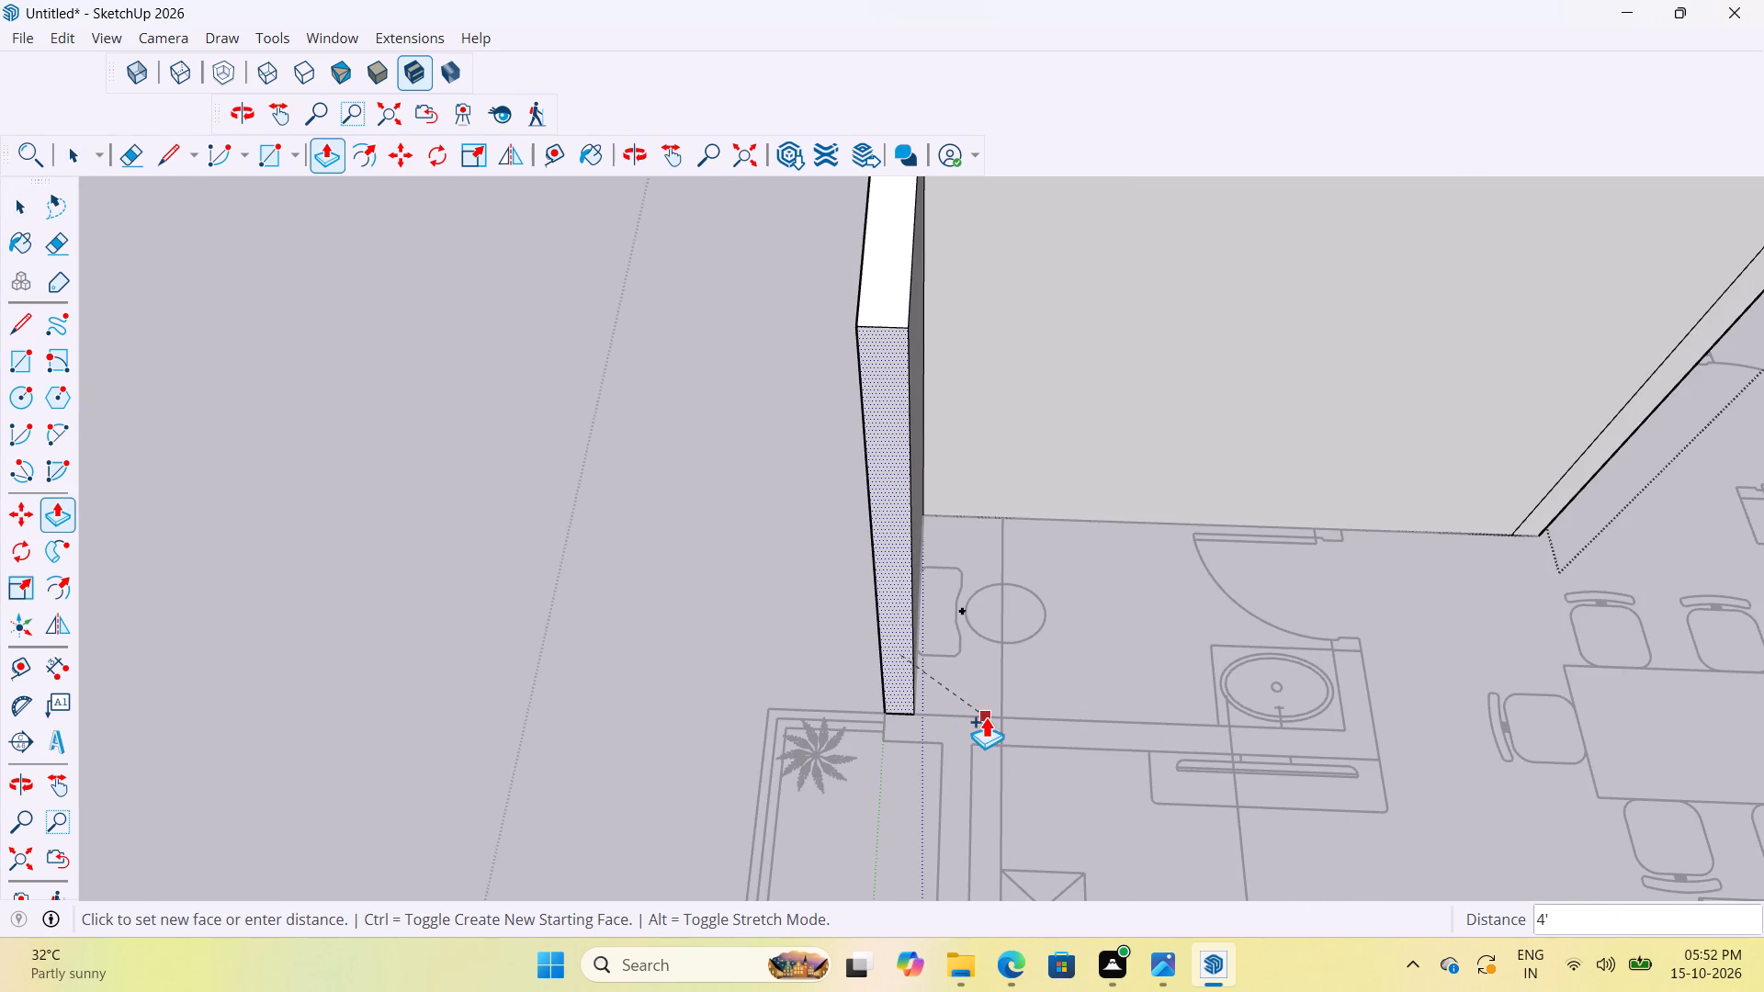
Extend the outer wall's 6" wide end strip another 6" across the thickness of the bathroom's far partition.
scroll(923, 768, "up", 7)
left_click(893, 626)
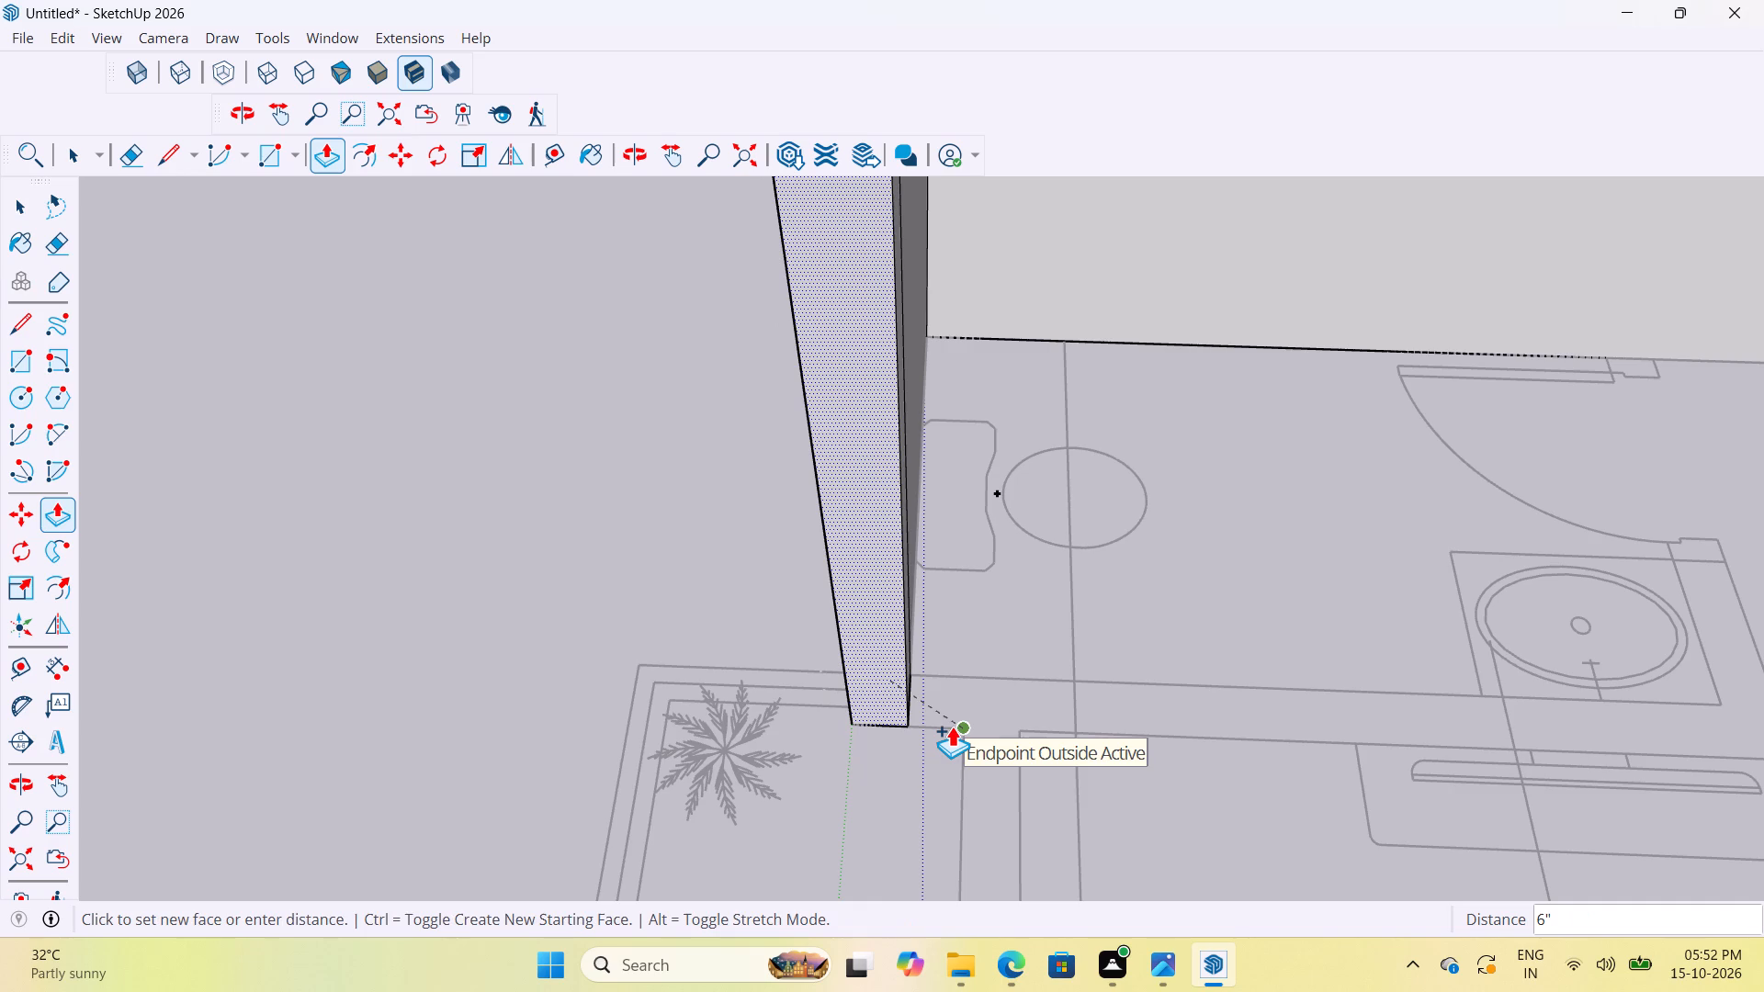
left_click(952, 726)
Extrude the 6" wide inner side strip at the outer wall's end 6", plus another 6", along the bathroom's far partition.
scroll(954, 725, "up", 5)
middle_click_drag(1040, 716, 899, 668)
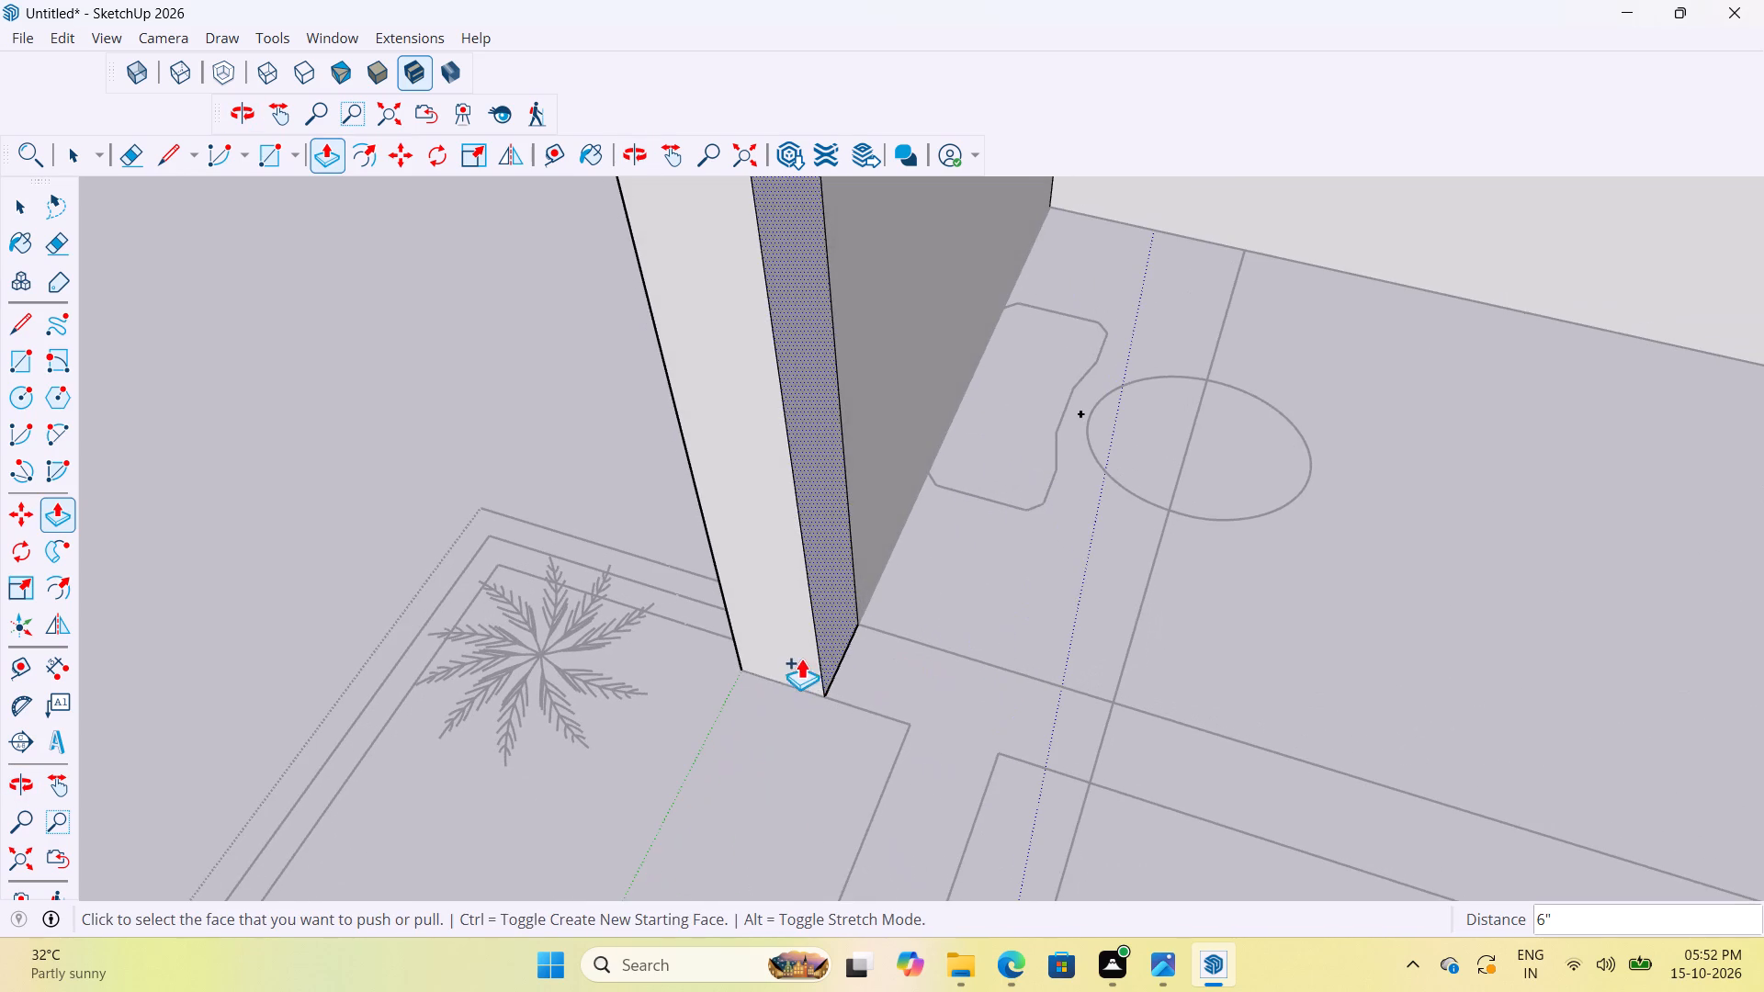
left_click(832, 620)
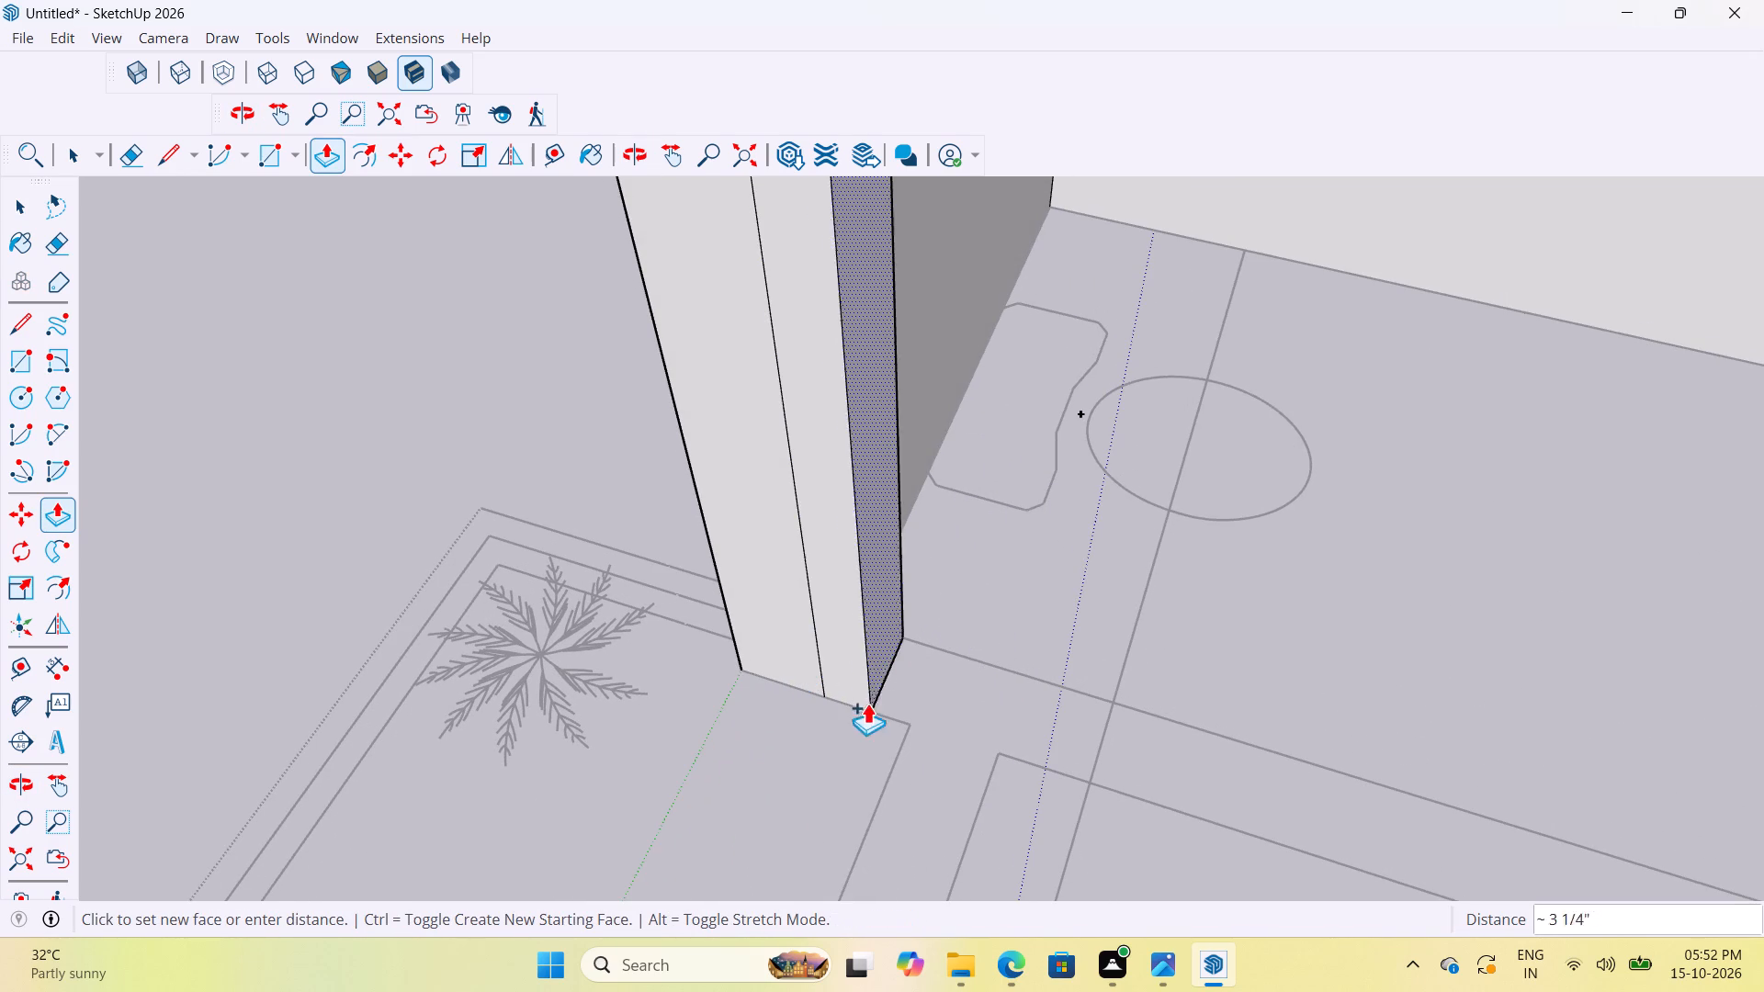
left_click(898, 724)
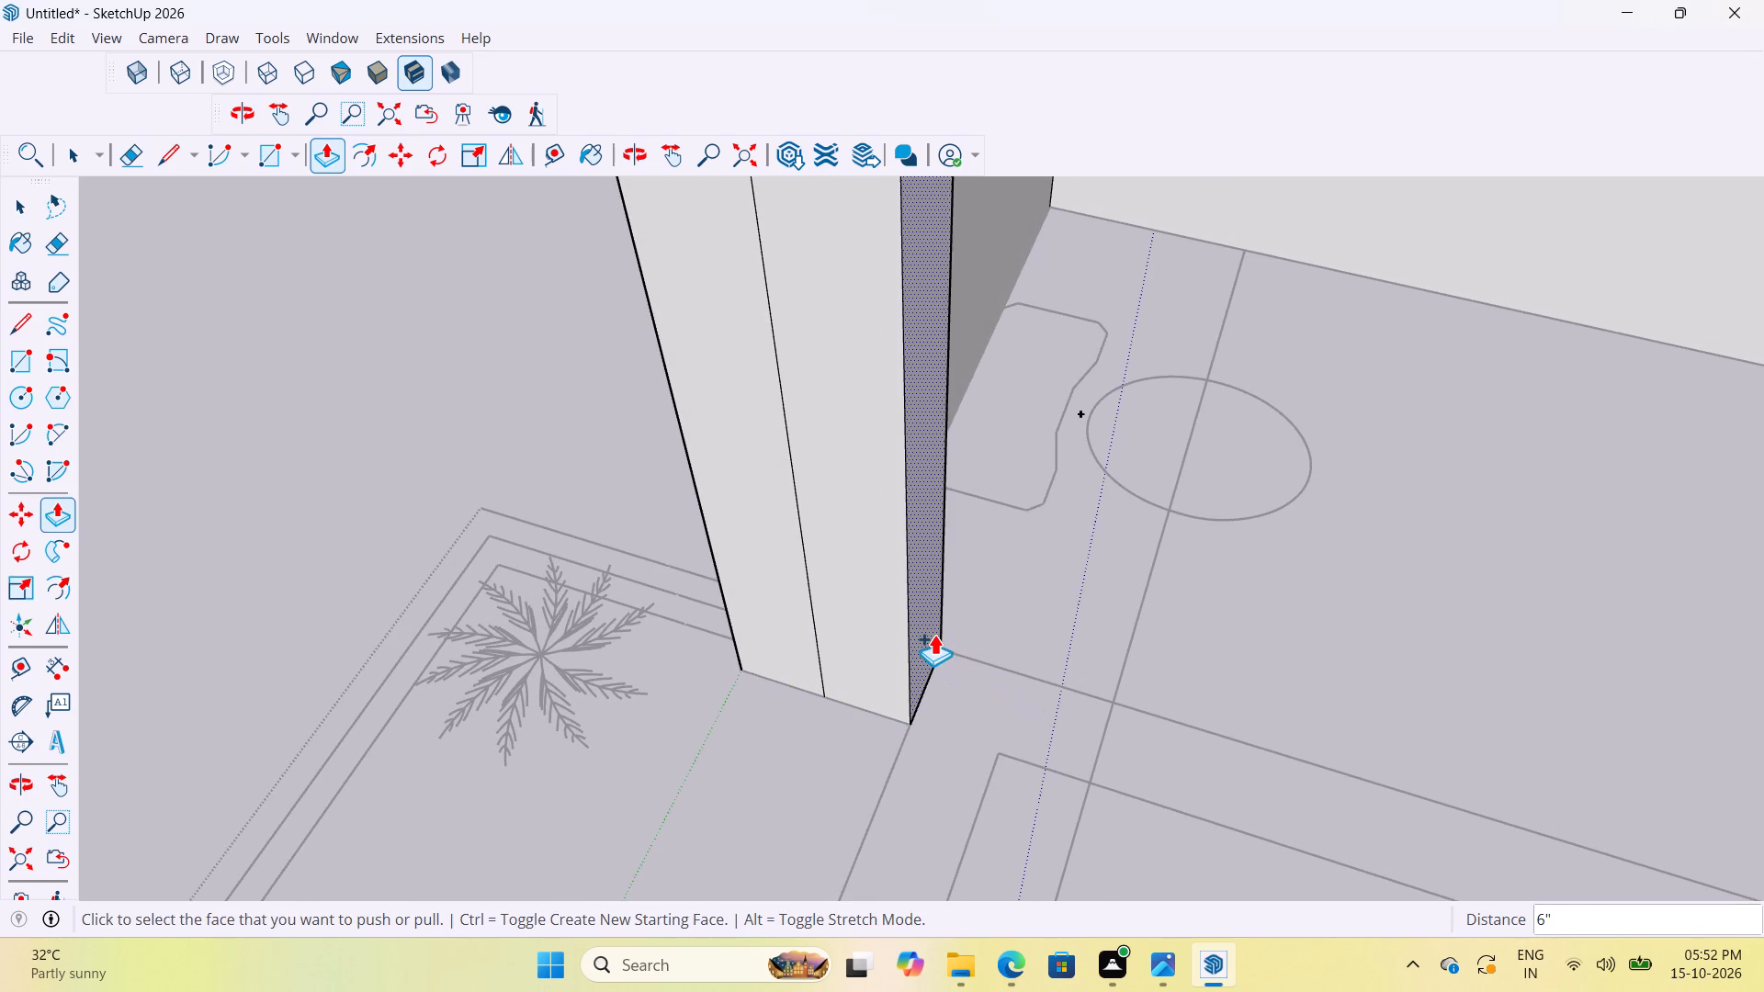
left_click(925, 620)
left_click(1002, 760)
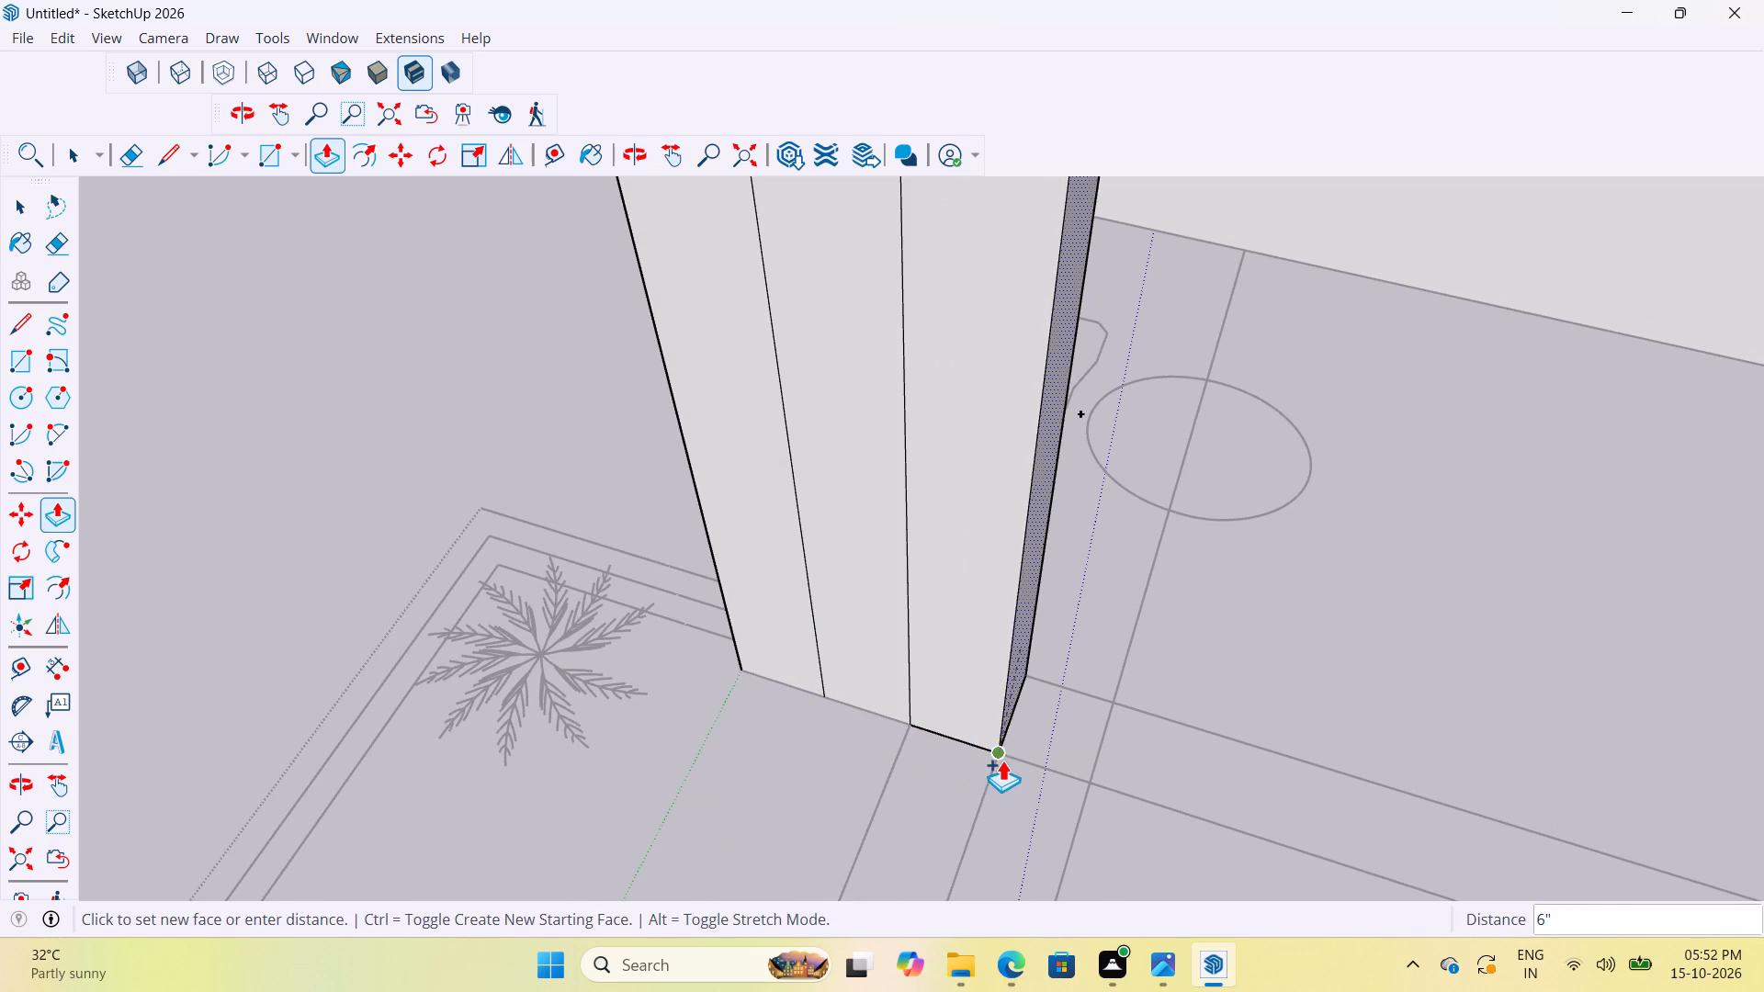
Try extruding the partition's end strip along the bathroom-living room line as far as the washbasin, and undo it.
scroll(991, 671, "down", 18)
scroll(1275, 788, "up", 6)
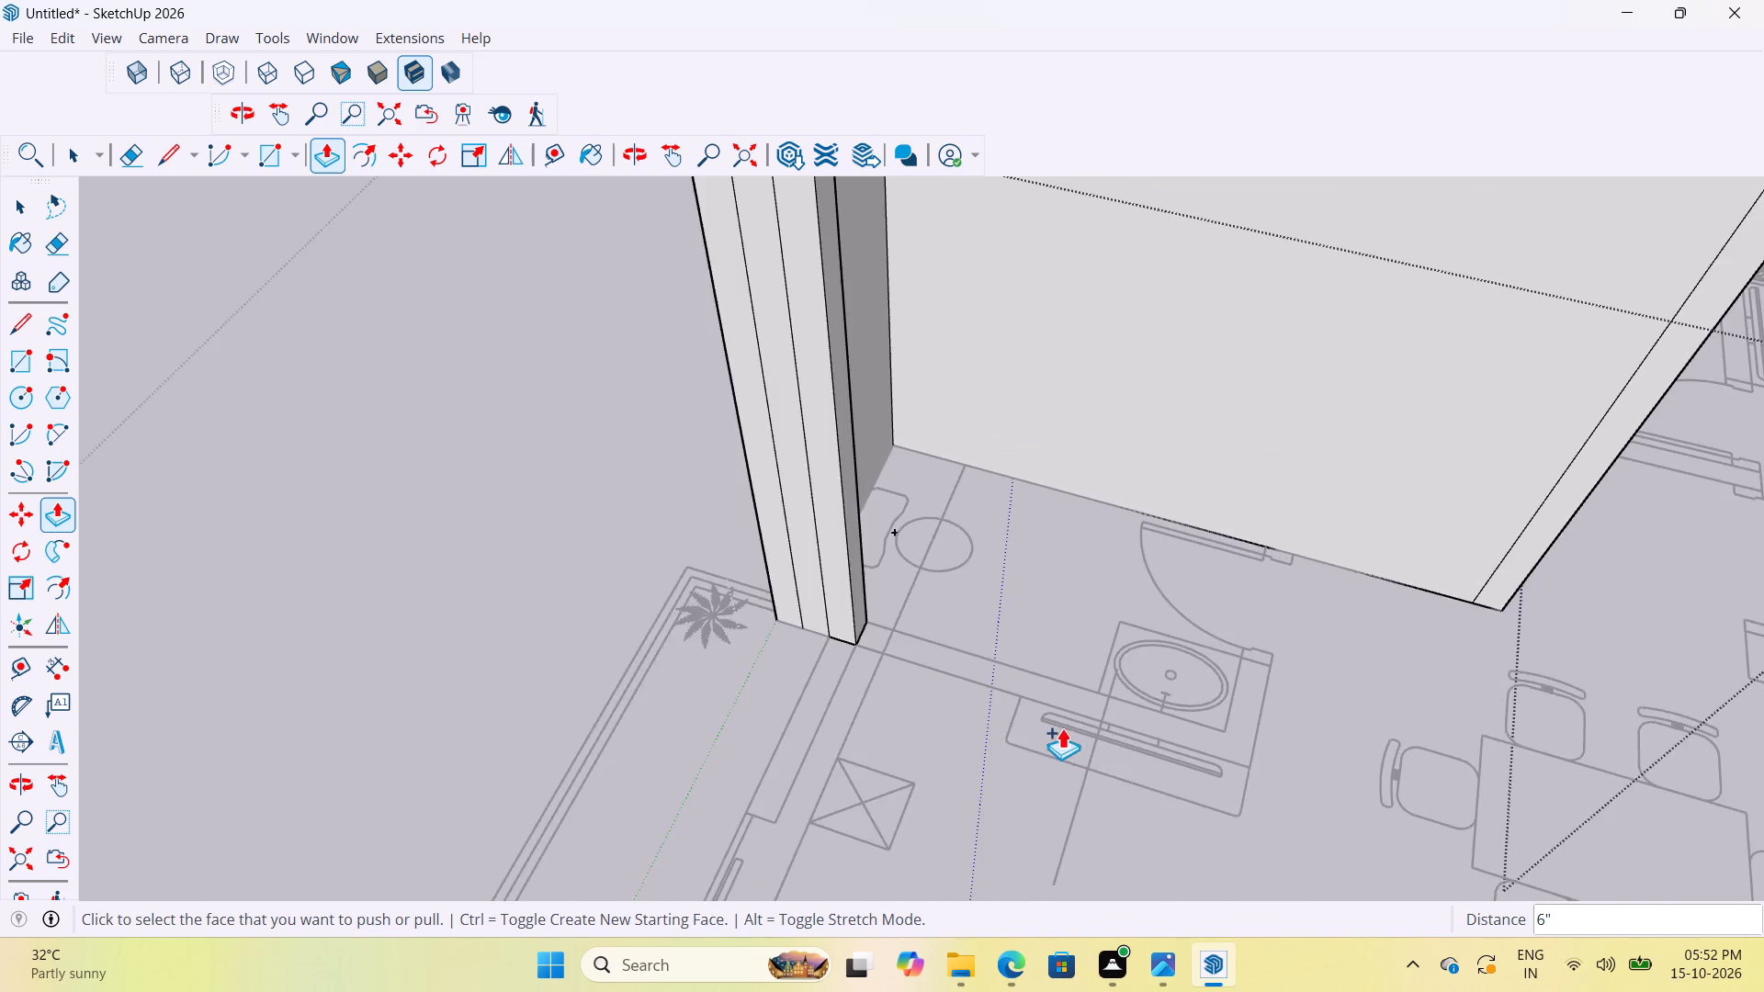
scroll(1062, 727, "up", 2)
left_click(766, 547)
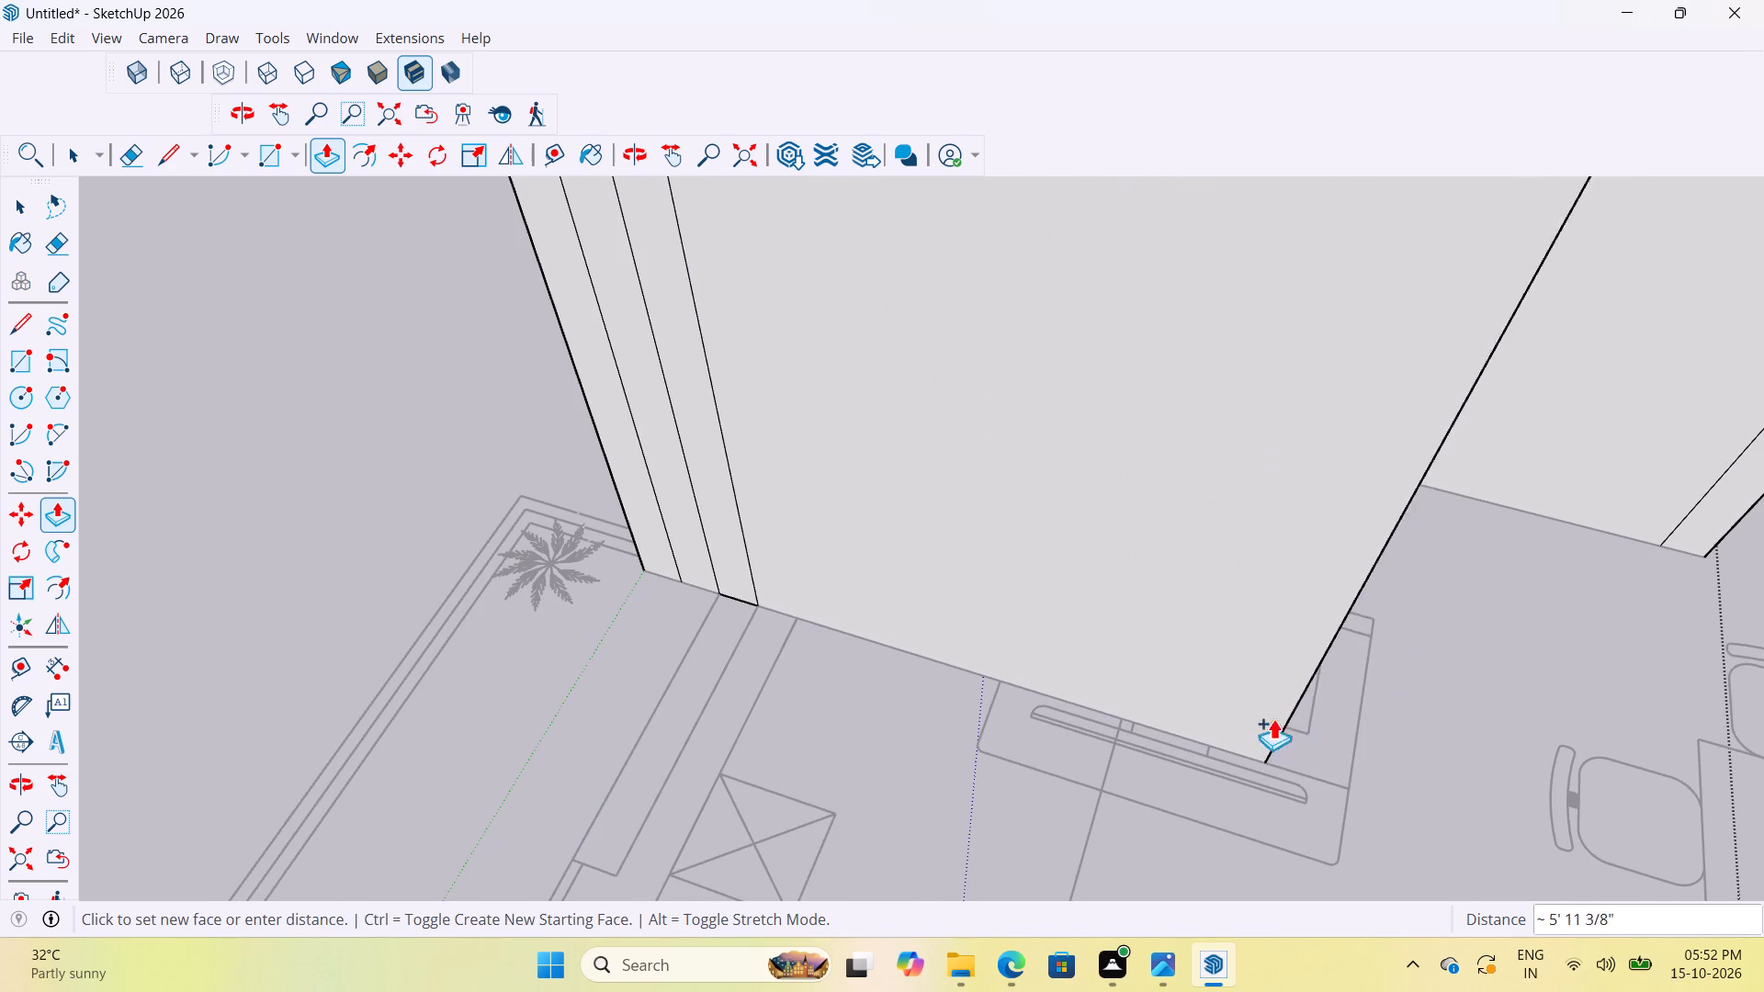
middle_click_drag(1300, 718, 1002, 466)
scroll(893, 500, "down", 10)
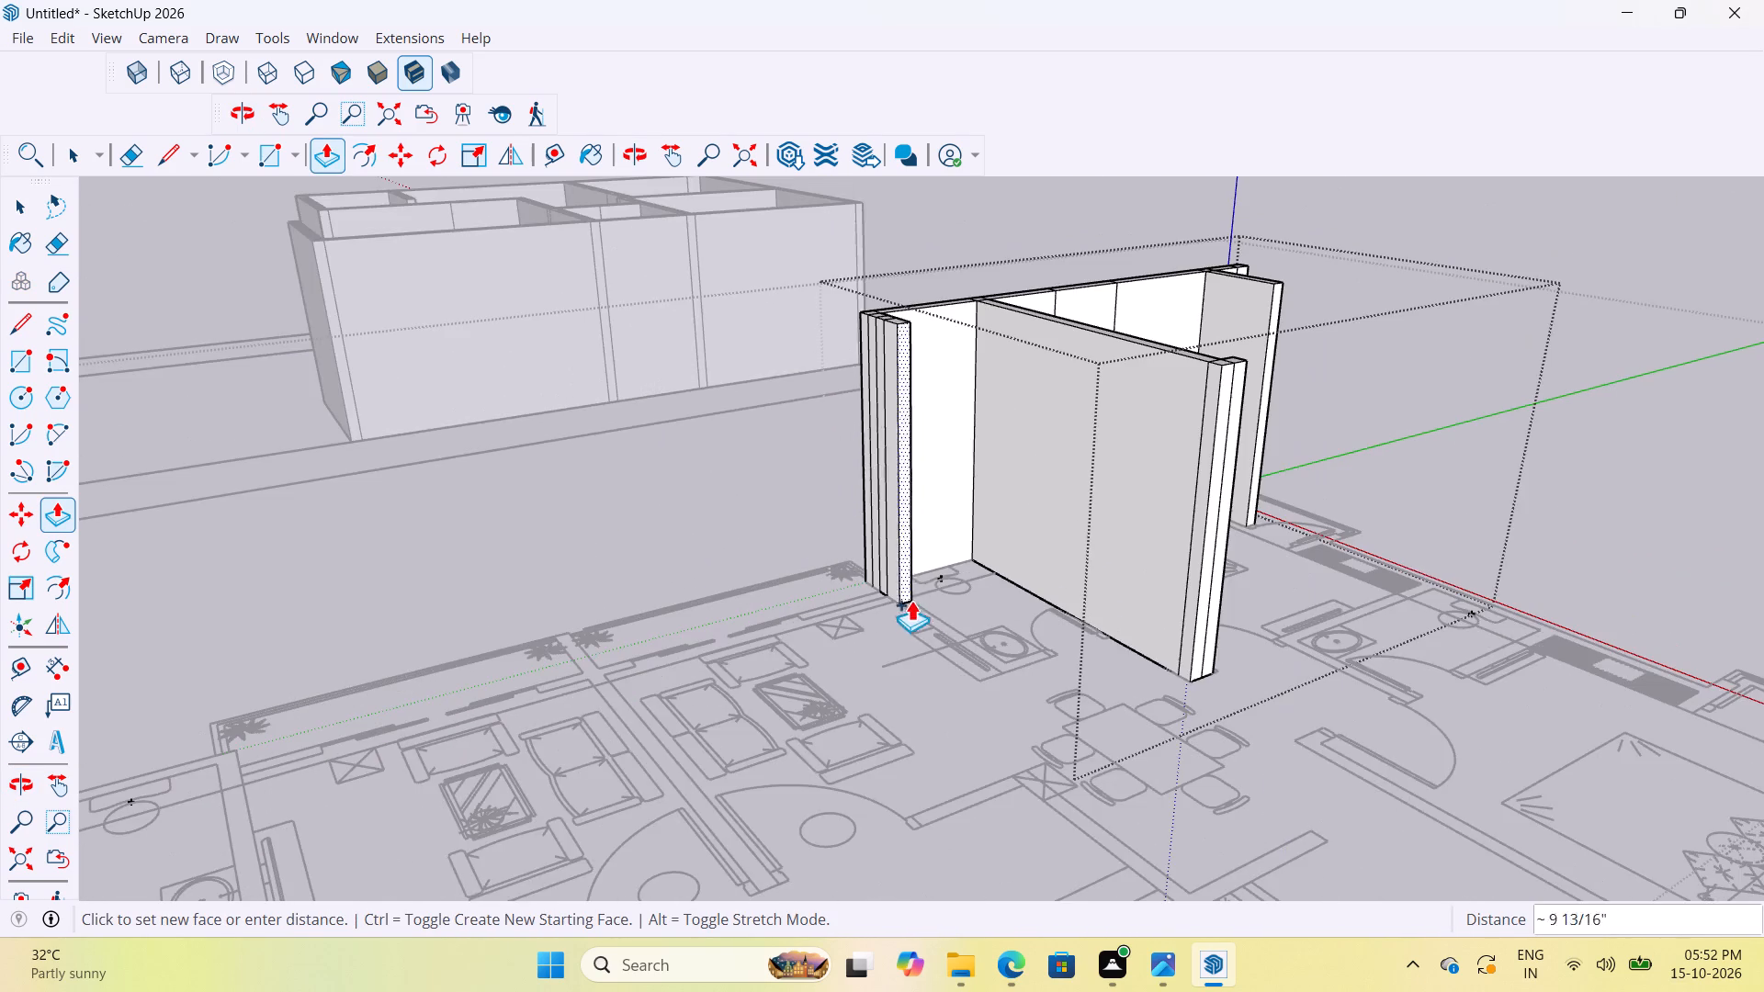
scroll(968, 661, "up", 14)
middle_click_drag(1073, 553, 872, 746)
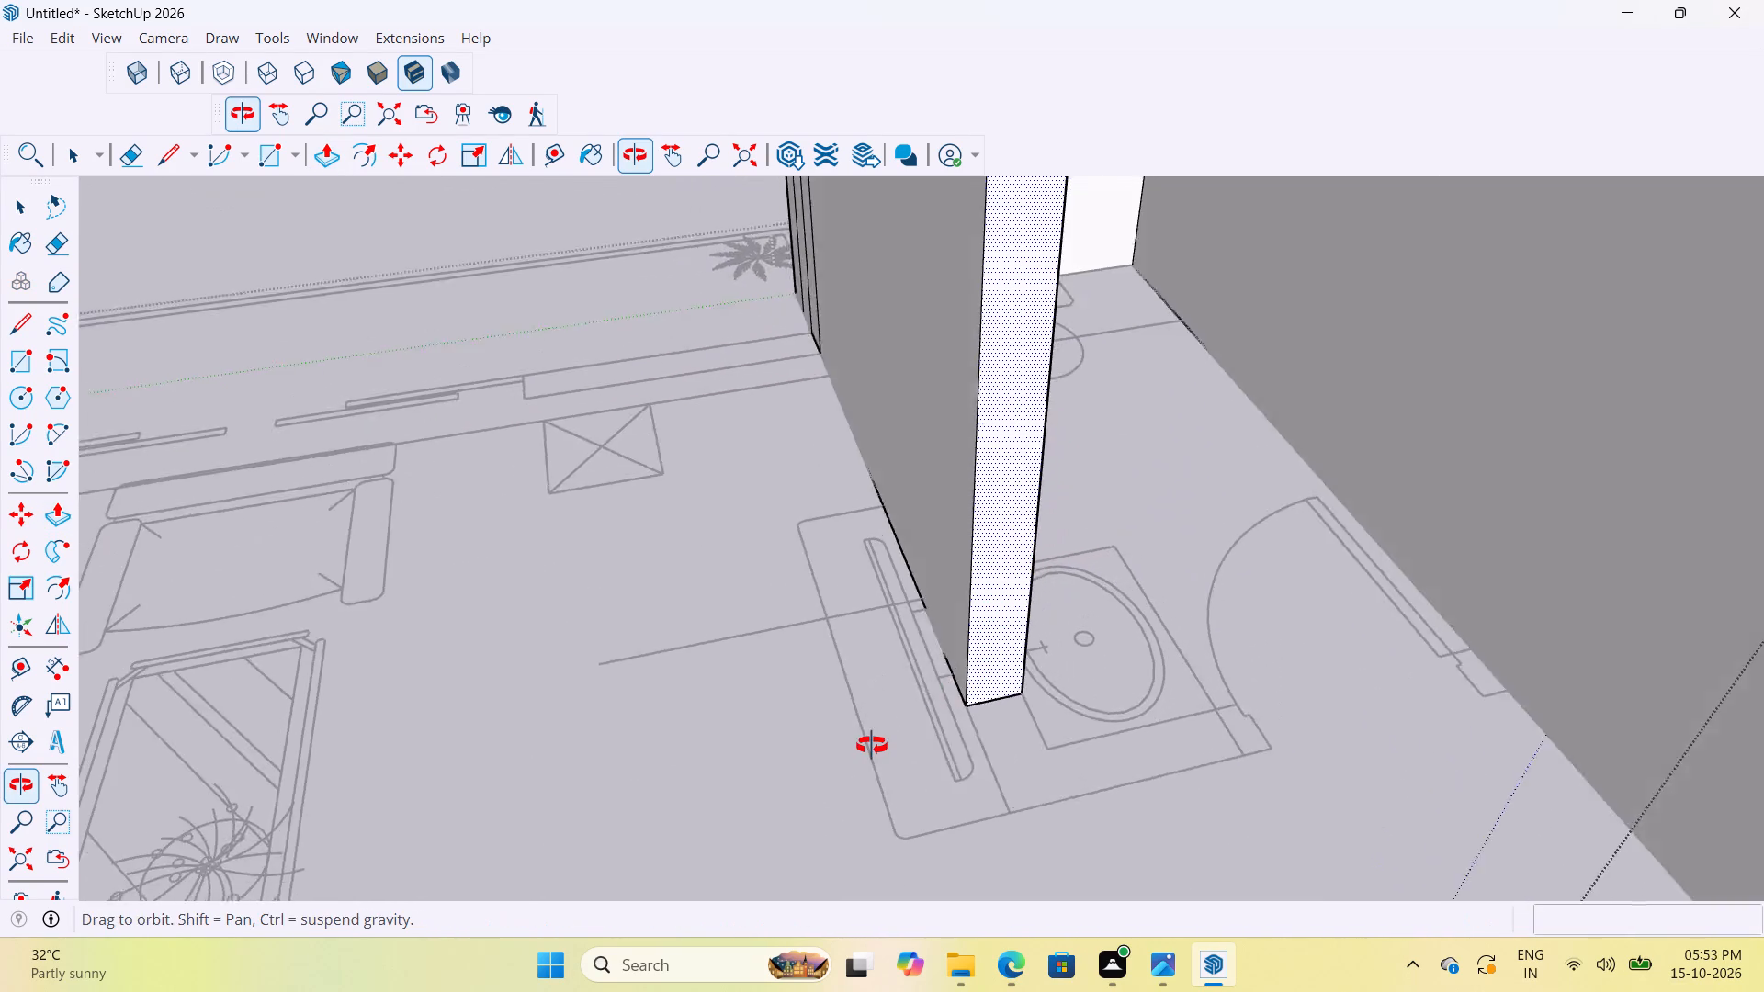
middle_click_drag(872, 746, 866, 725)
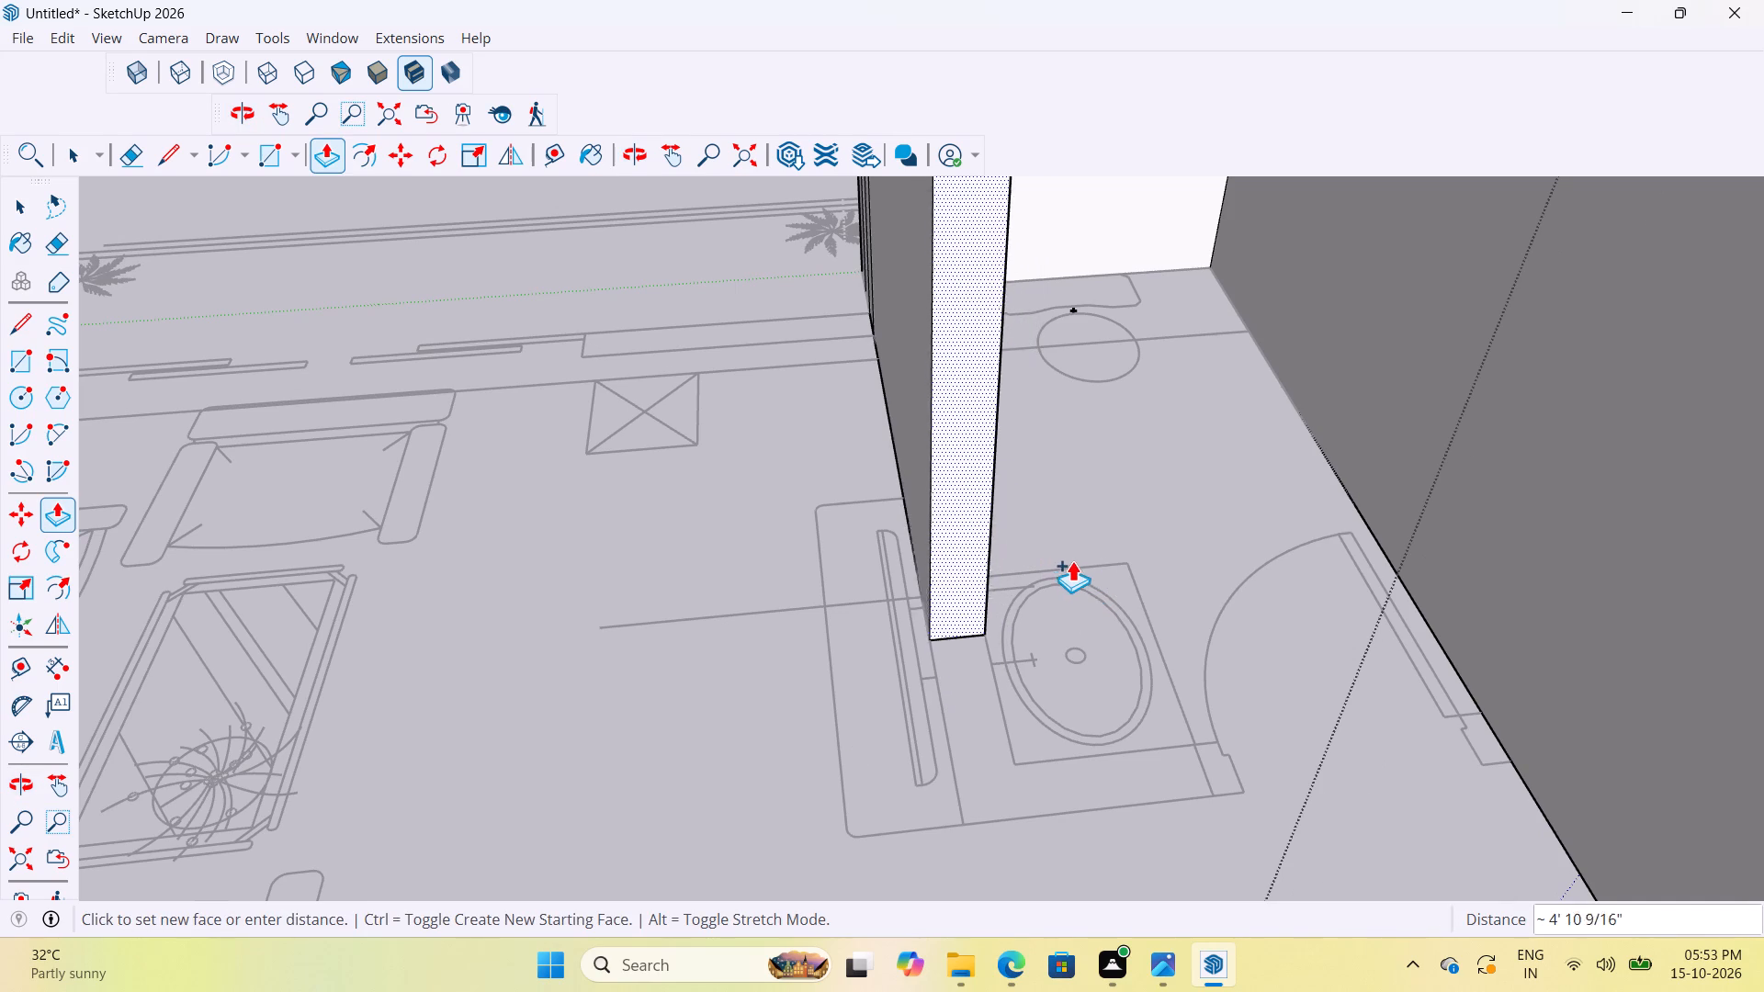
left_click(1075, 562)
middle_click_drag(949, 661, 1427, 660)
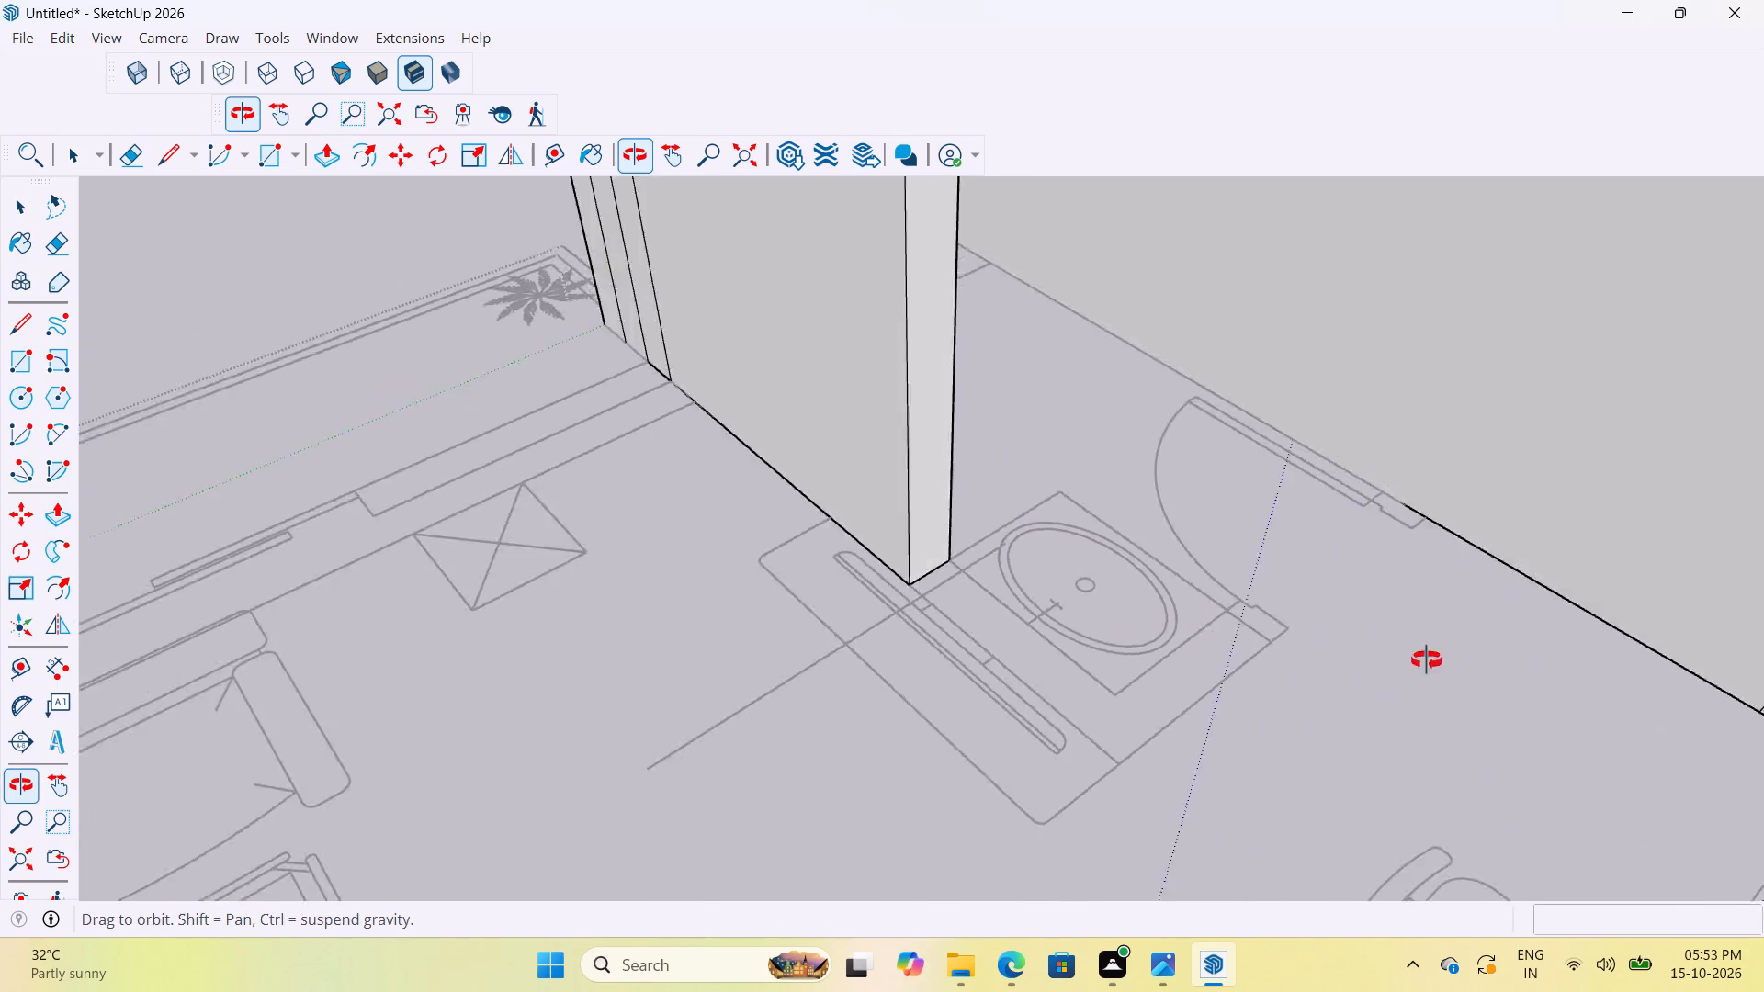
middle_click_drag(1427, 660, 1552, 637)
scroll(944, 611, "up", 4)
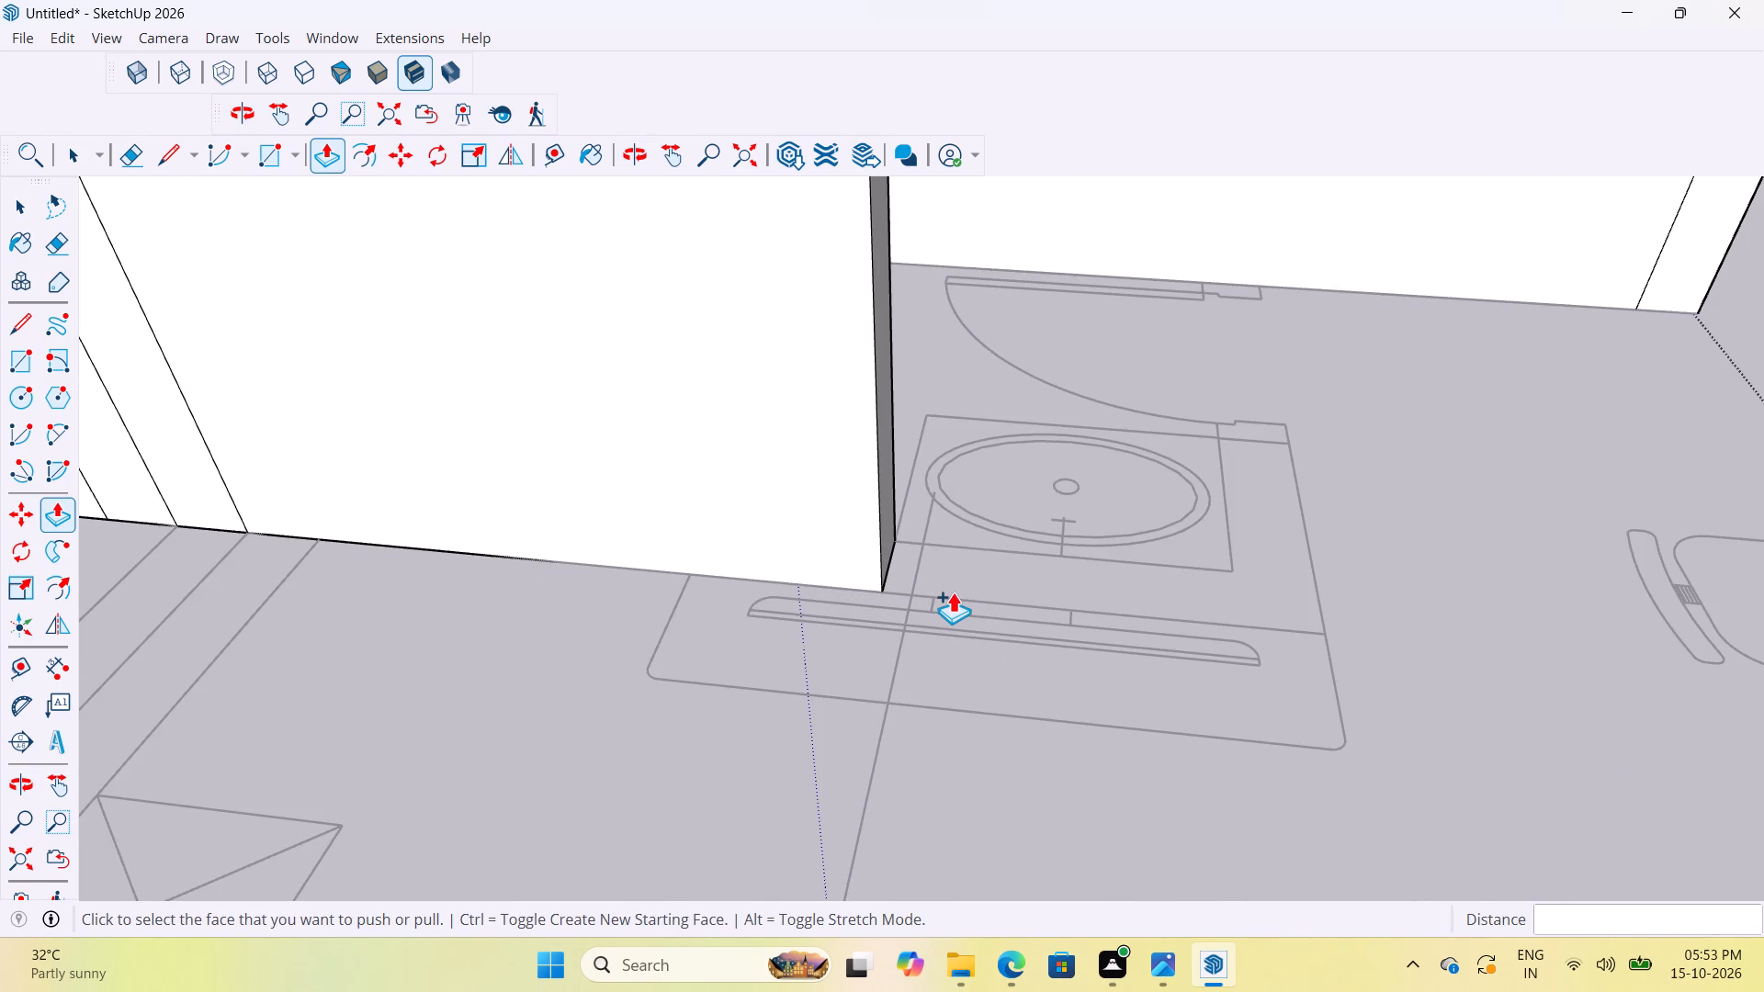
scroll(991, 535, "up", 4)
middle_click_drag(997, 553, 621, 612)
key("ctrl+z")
Extrude the partition's end strip 6' 4" along the bathroom-living room line, plus another 6" at its far end.
scroll(650, 630, "down", 11)
scroll(648, 621, "up", 3)
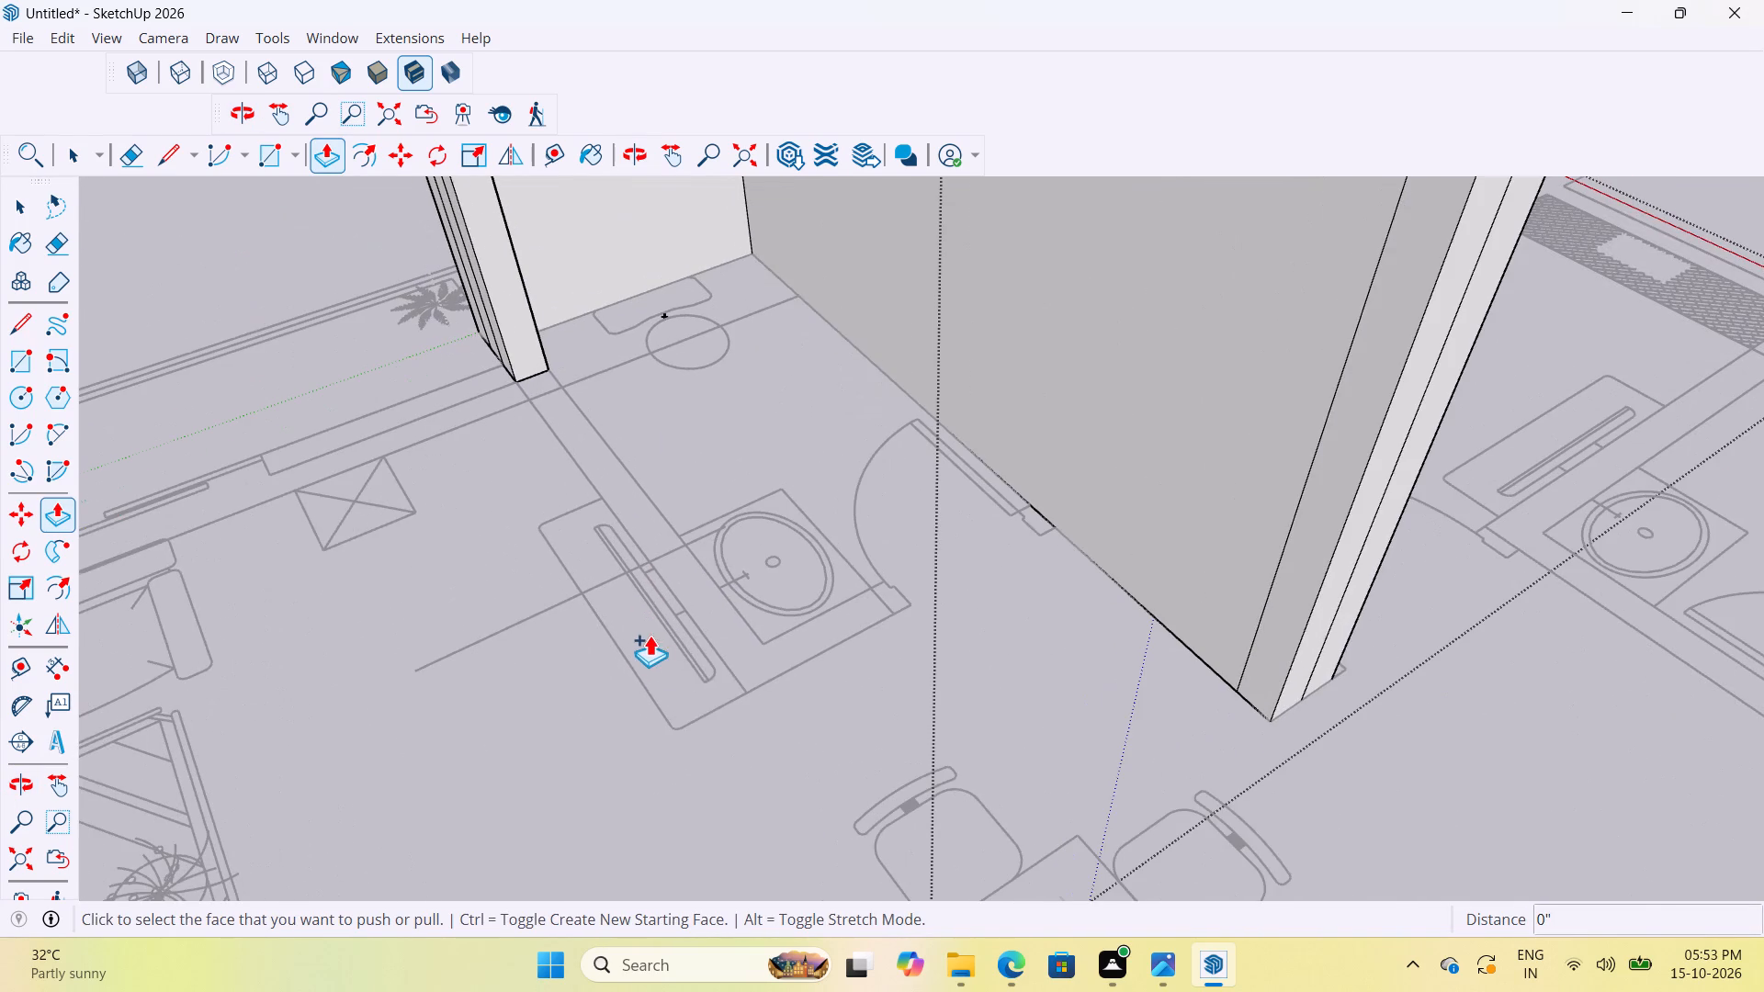
scroll(650, 635, "up", 1)
left_click(514, 323)
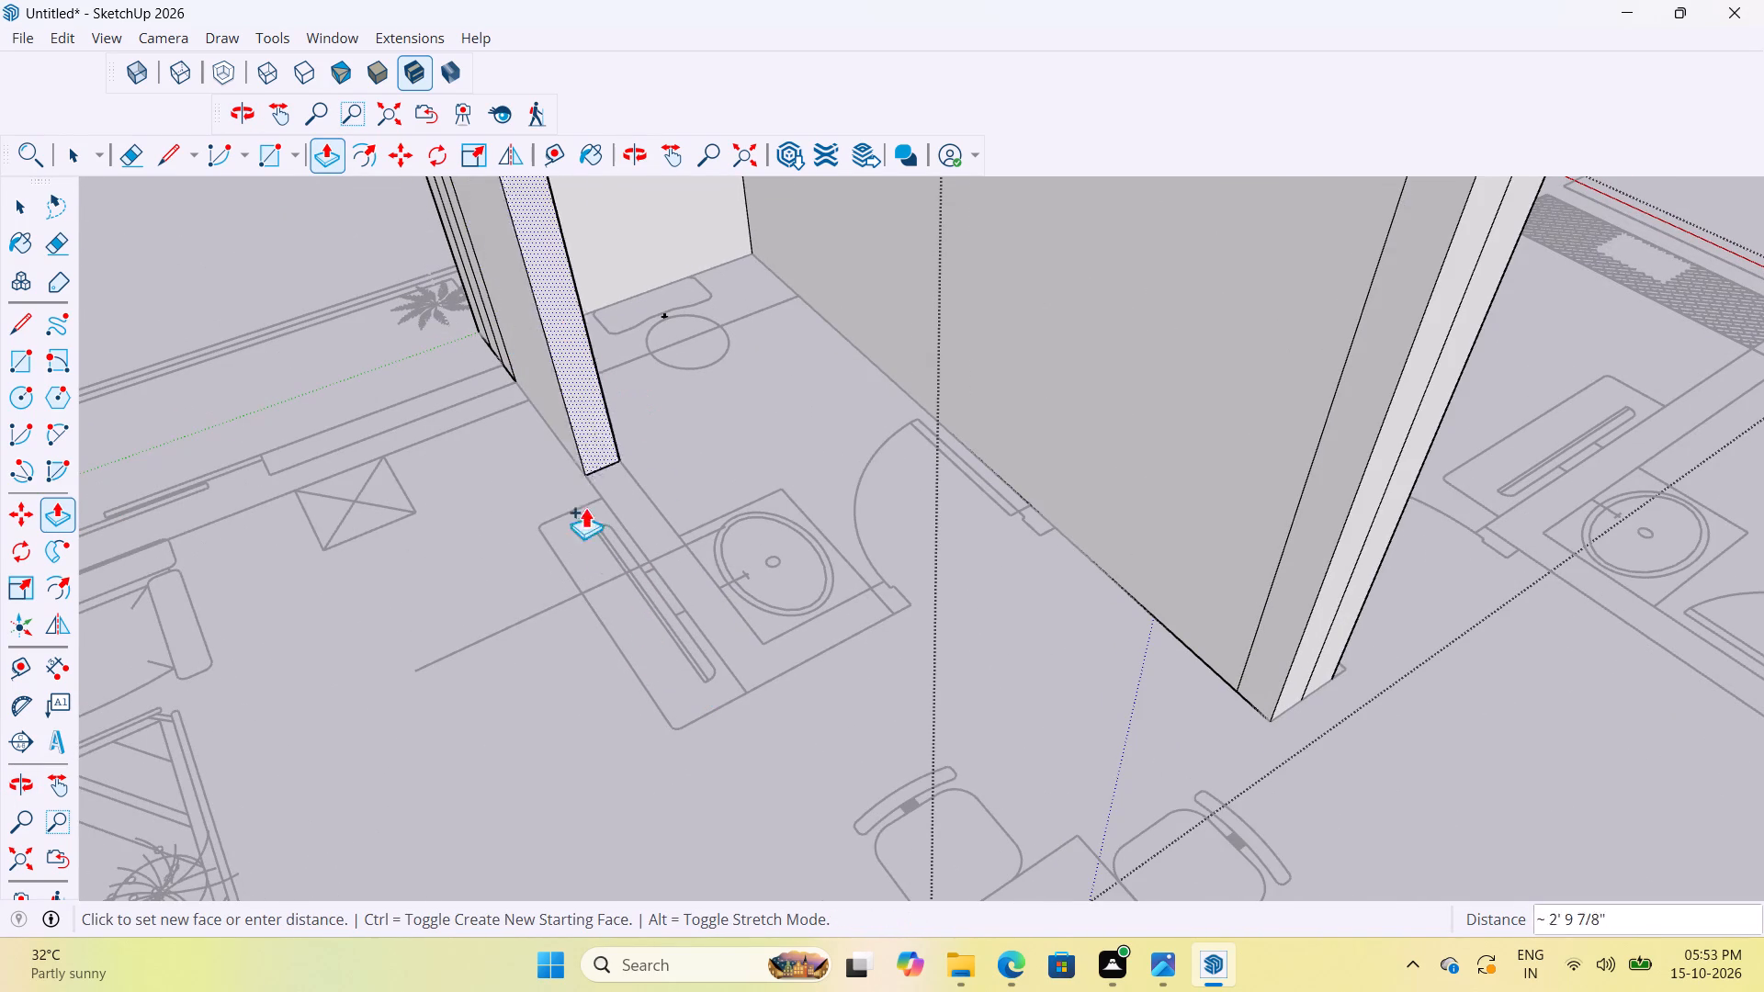
left_click(832, 608)
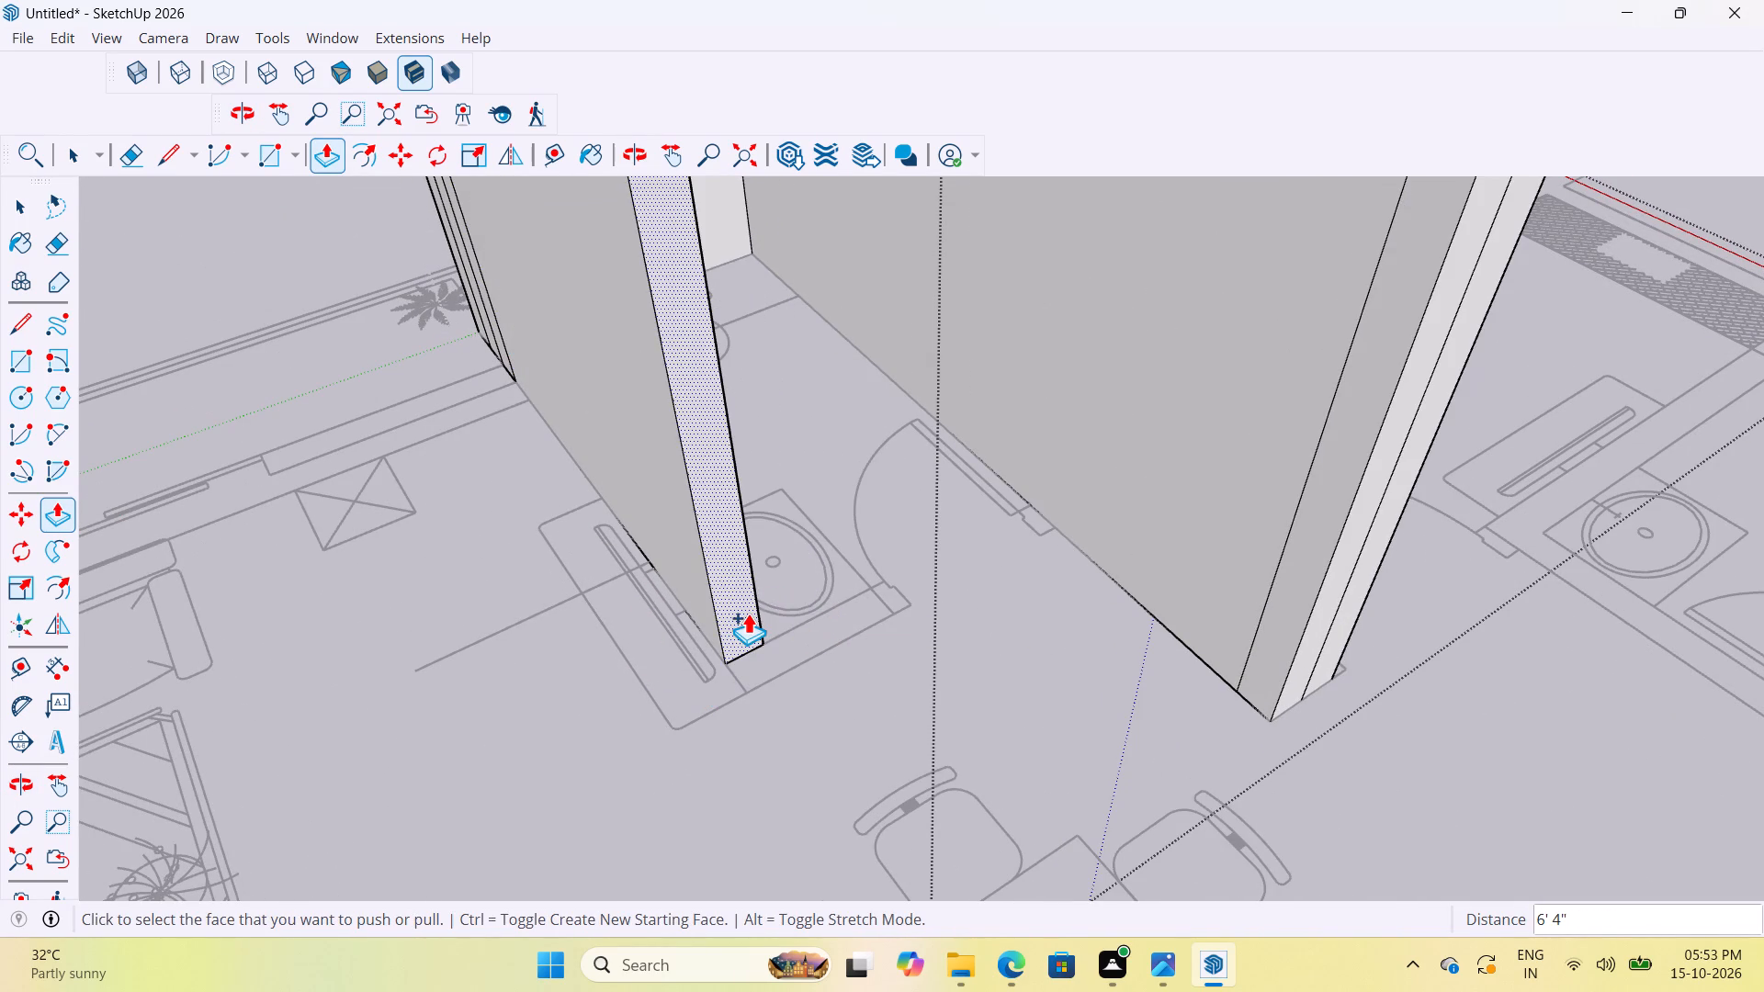
left_click(748, 613)
left_click(810, 653)
Extrude the 6" wide side strip at the partition's far end 1' 6" toward the bathroom door opening, and exit the wall group.
scroll(809, 638, "up", 4)
middle_click_drag(929, 580, 924, 580)
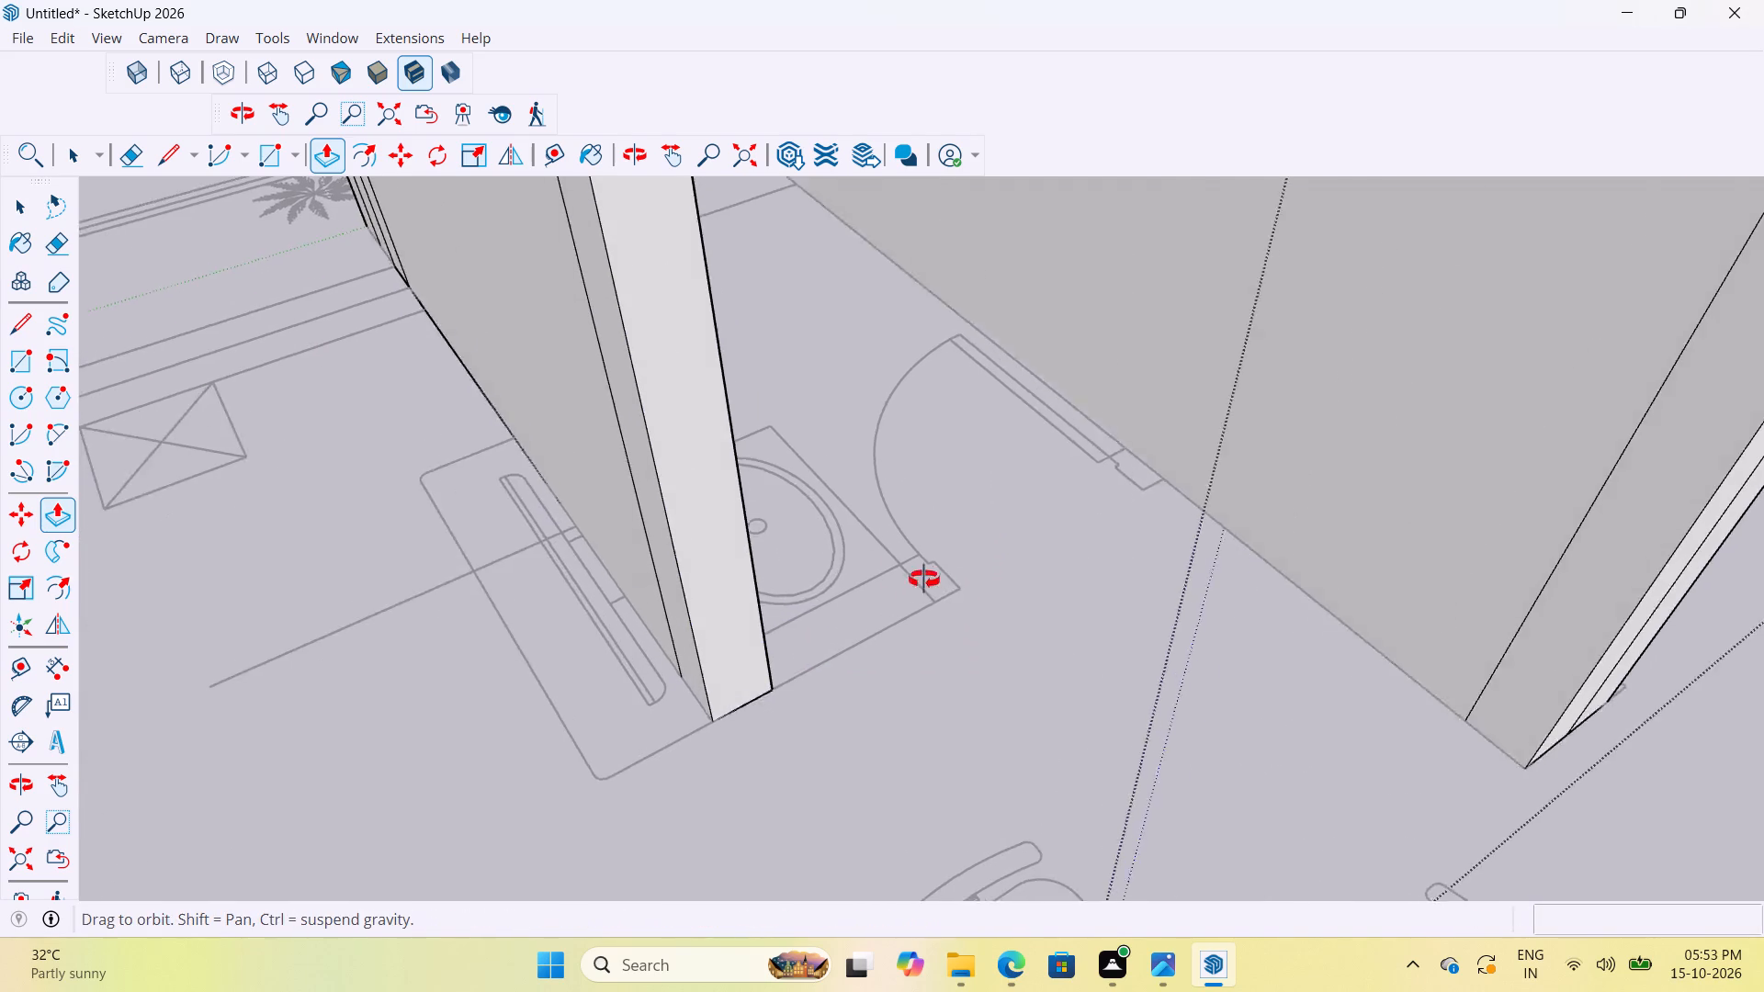
middle_click_drag(924, 580, 672, 594)
scroll(817, 560, "up", 7)
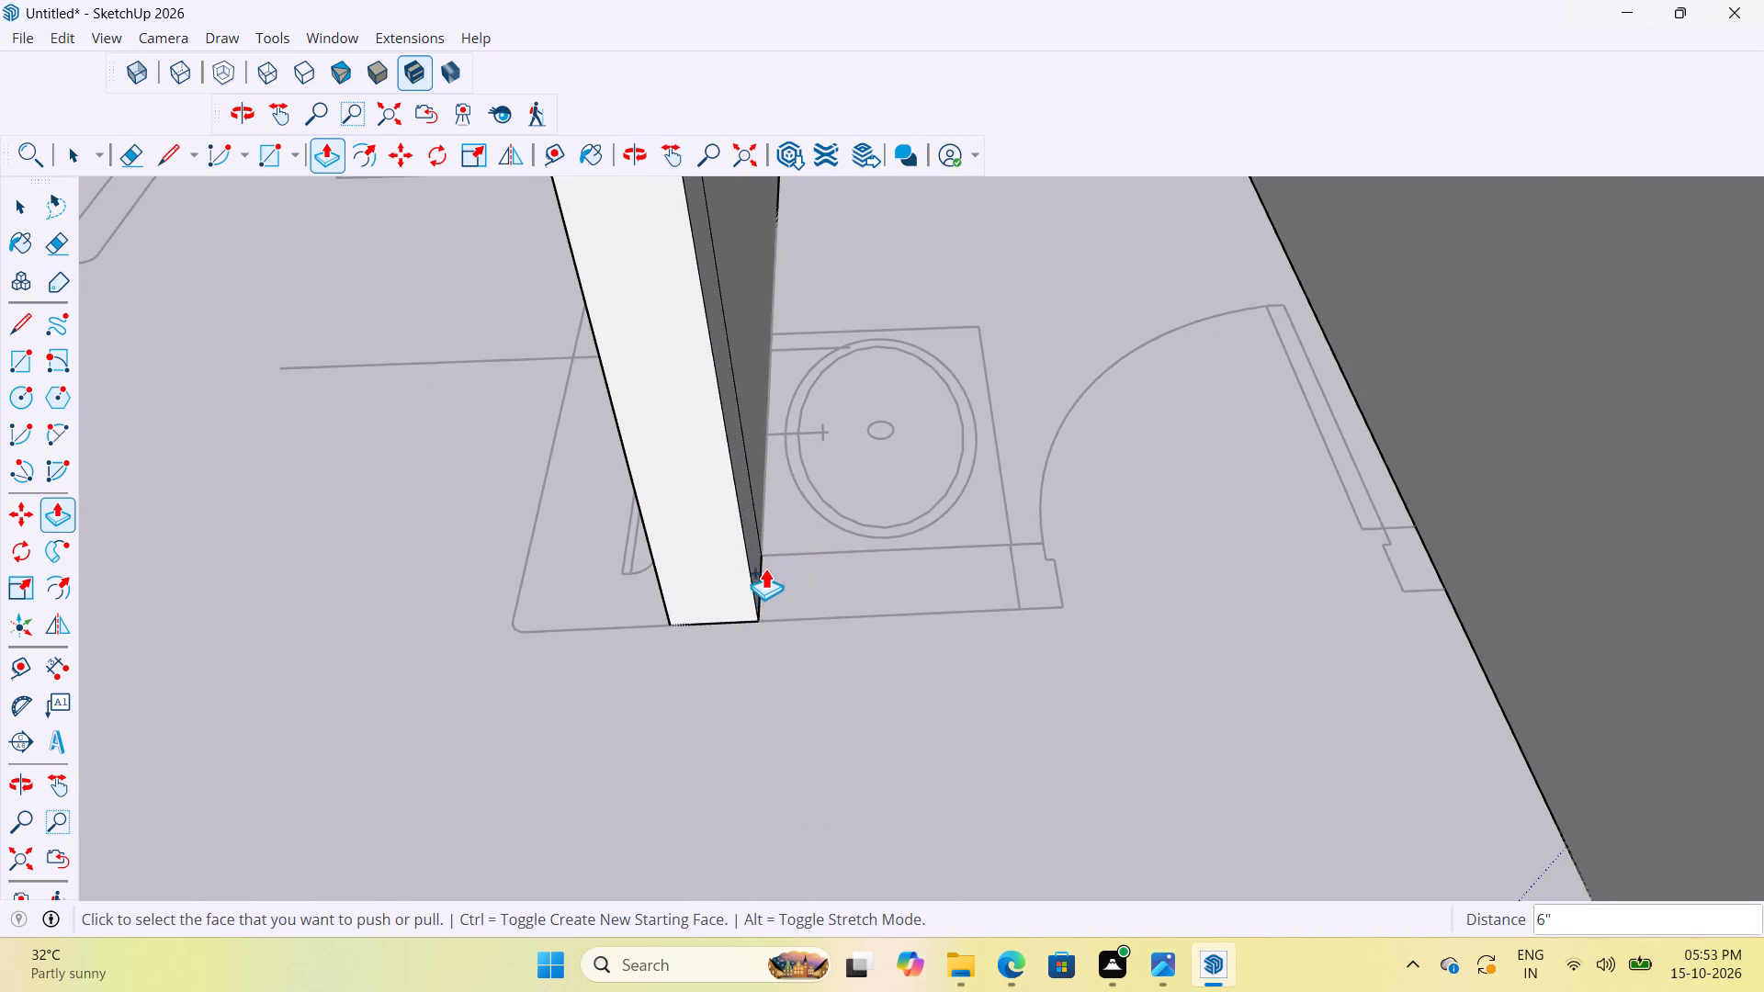
scroll(765, 568, "up", 8)
left_click(725, 579)
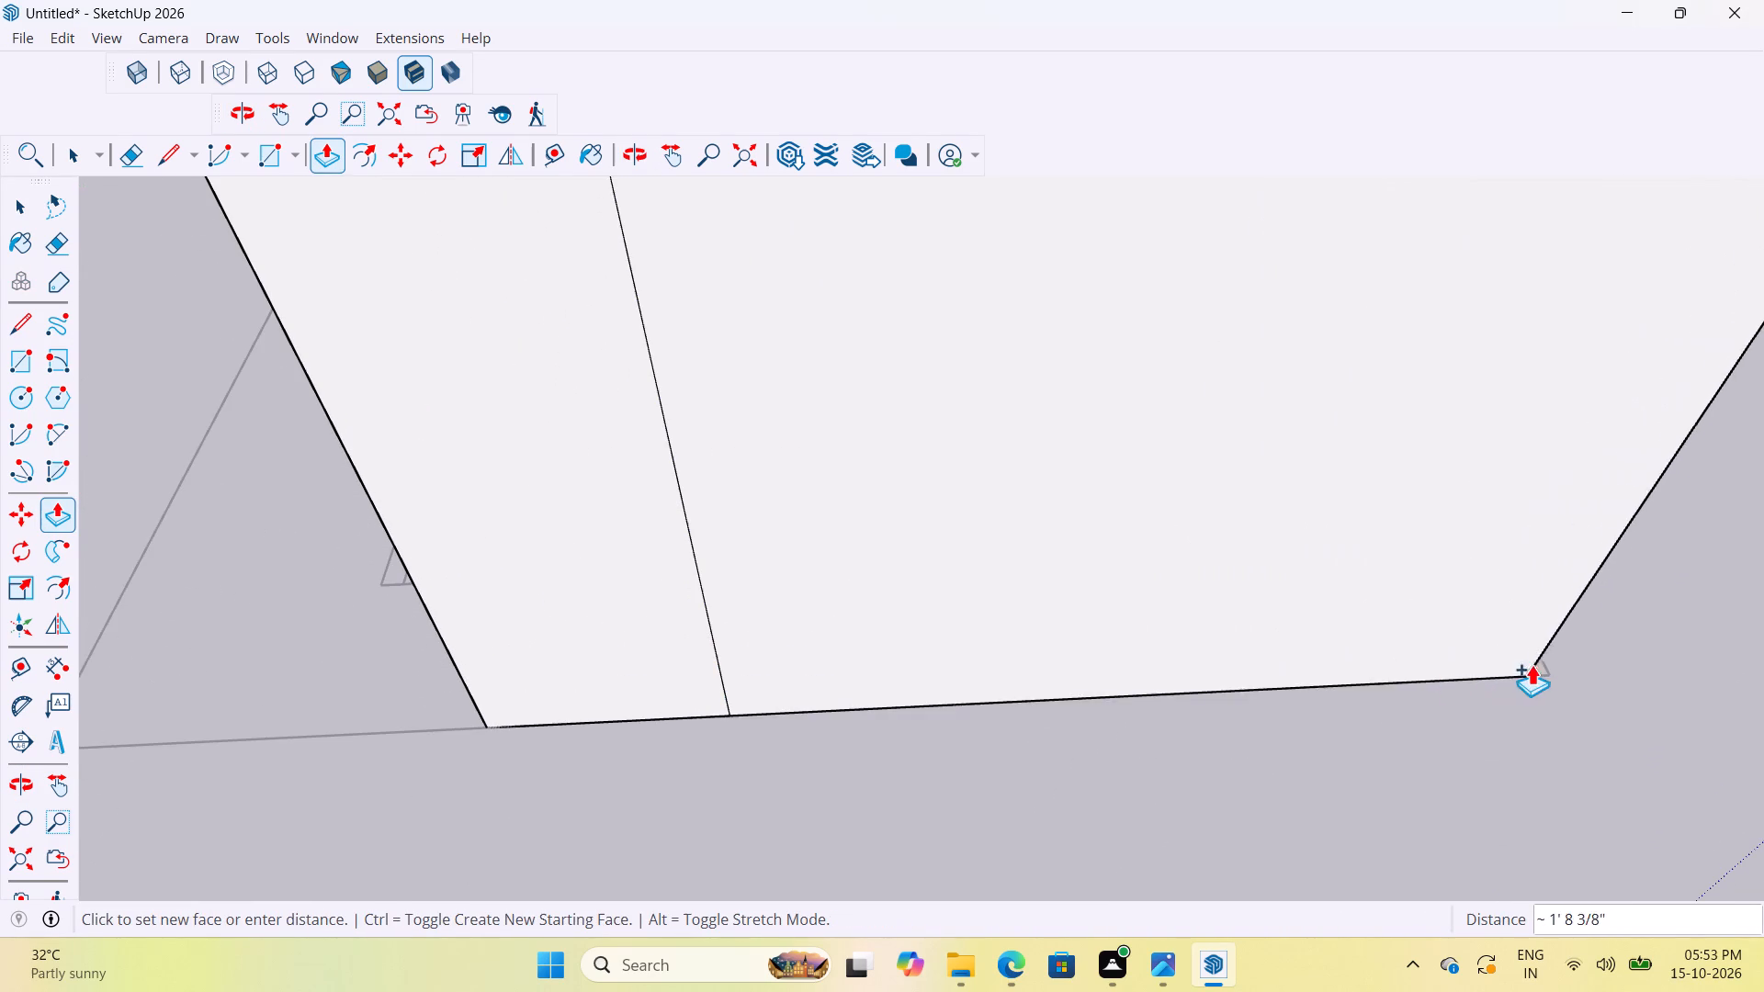
middle_click_drag(1454, 631, 1081, 514)
scroll(1052, 518, "down", 10)
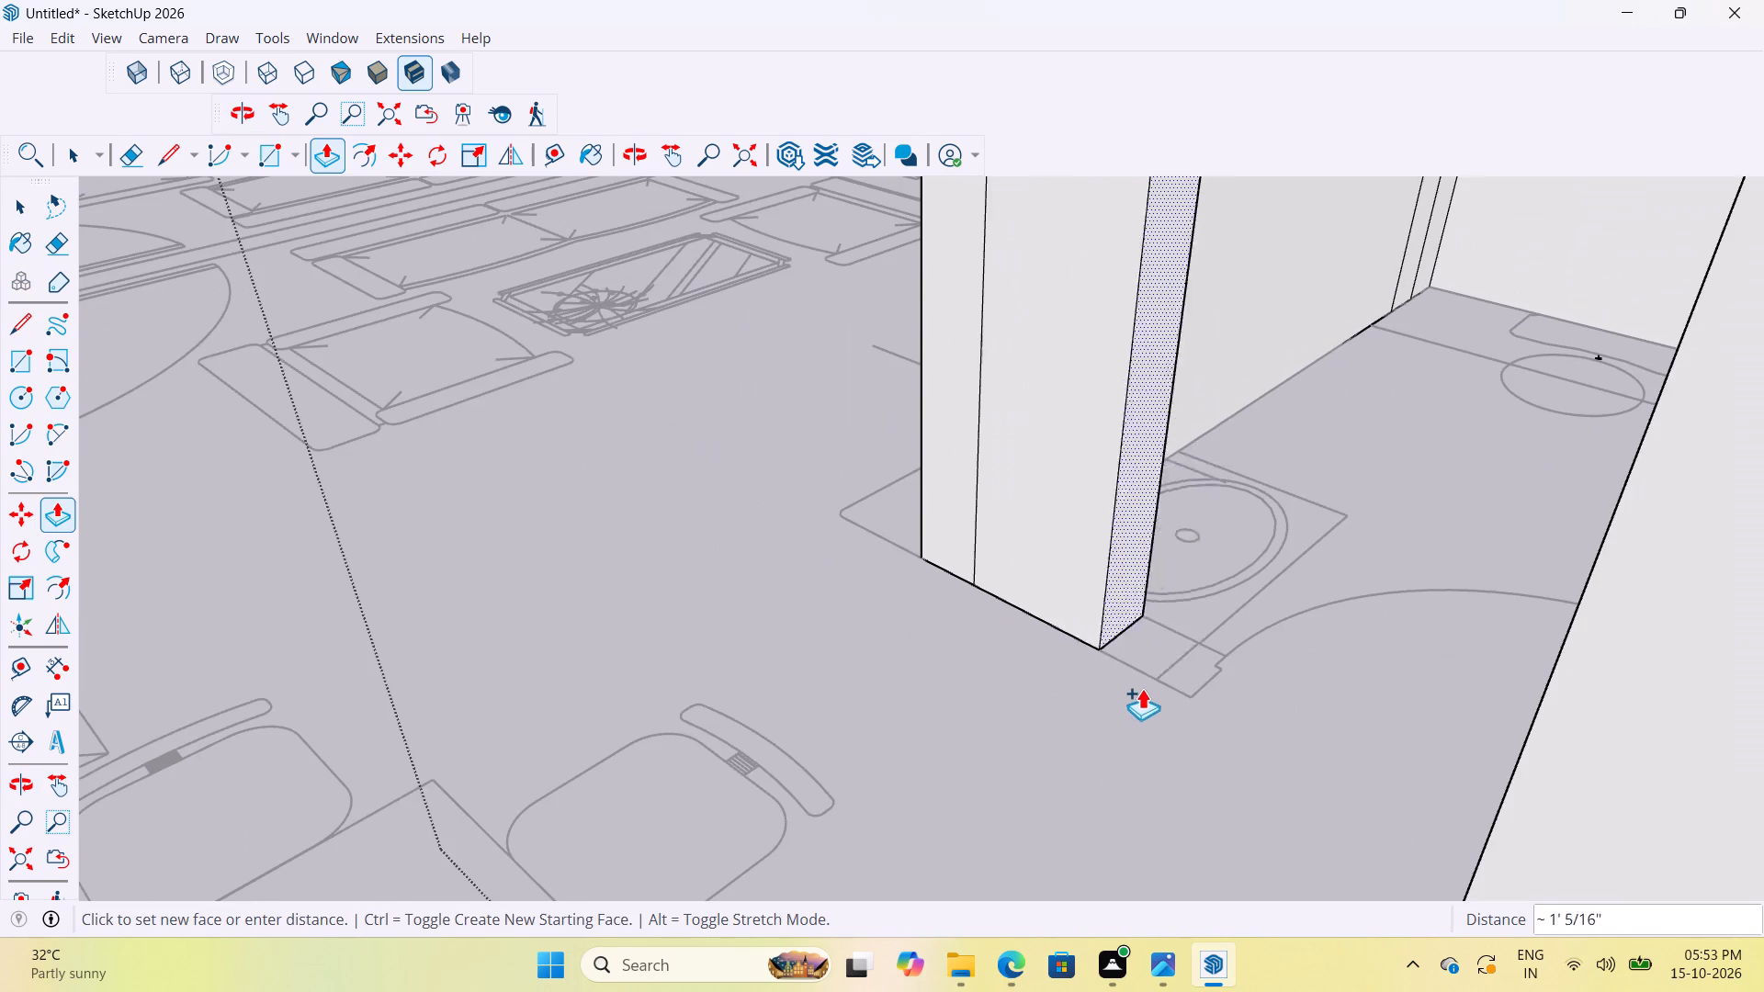
left_click(1148, 676)
scroll(1120, 633, "down", 12)
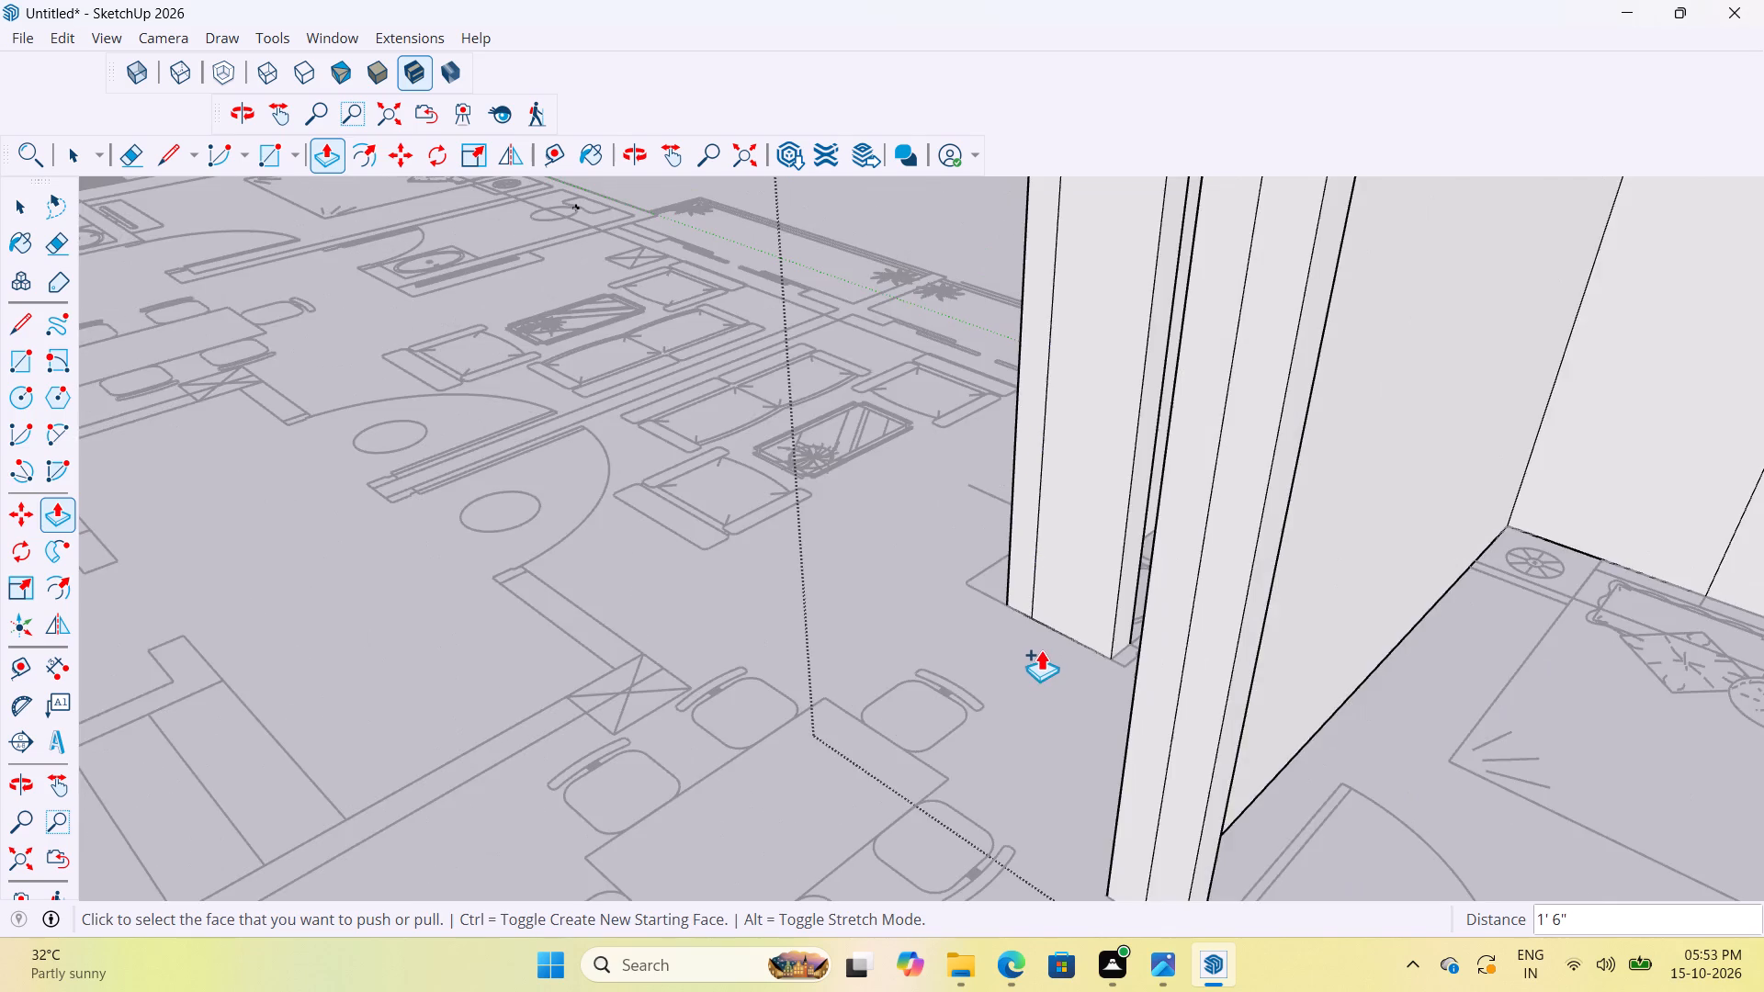
middle_click_drag(1063, 661, 1512, 792)
scroll(1163, 693, "down", 20)
scroll(1163, 693, "down", 6)
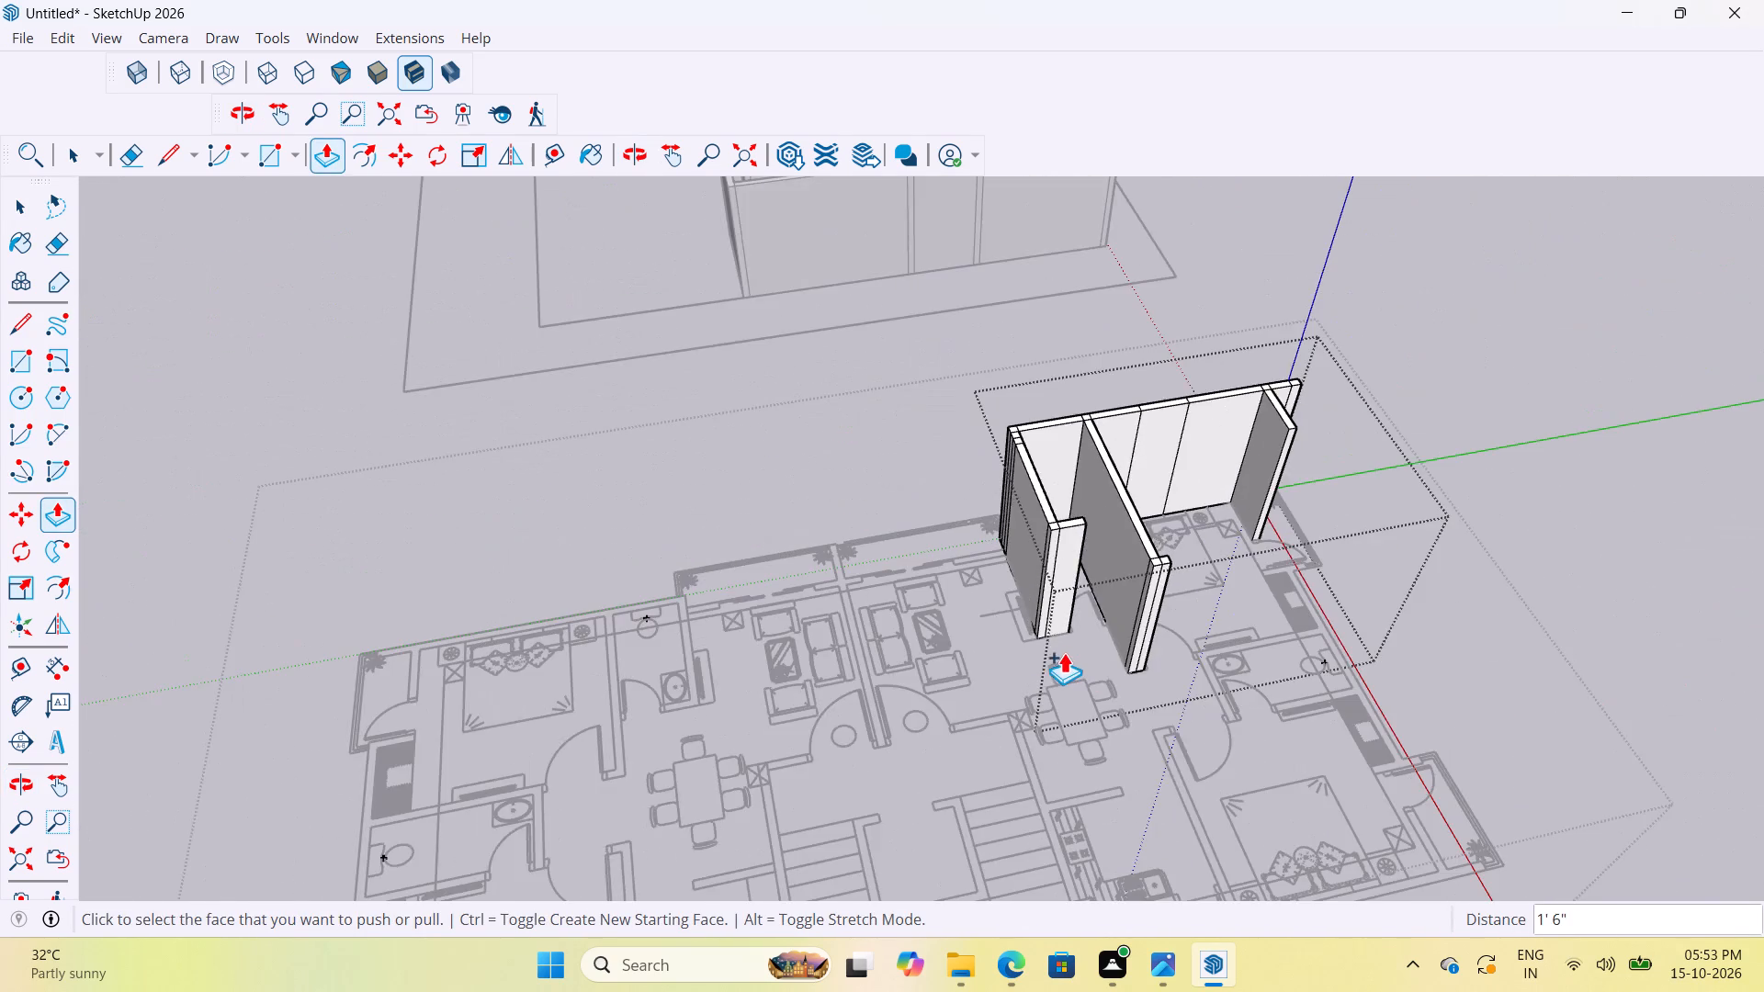
middle_click_drag(1051, 656, 1330, 666)
key("space")
left_click(1600, 265)
Measure the width of the bed in the bedroom between its two long edges.
scroll(1182, 445, "up", 3)
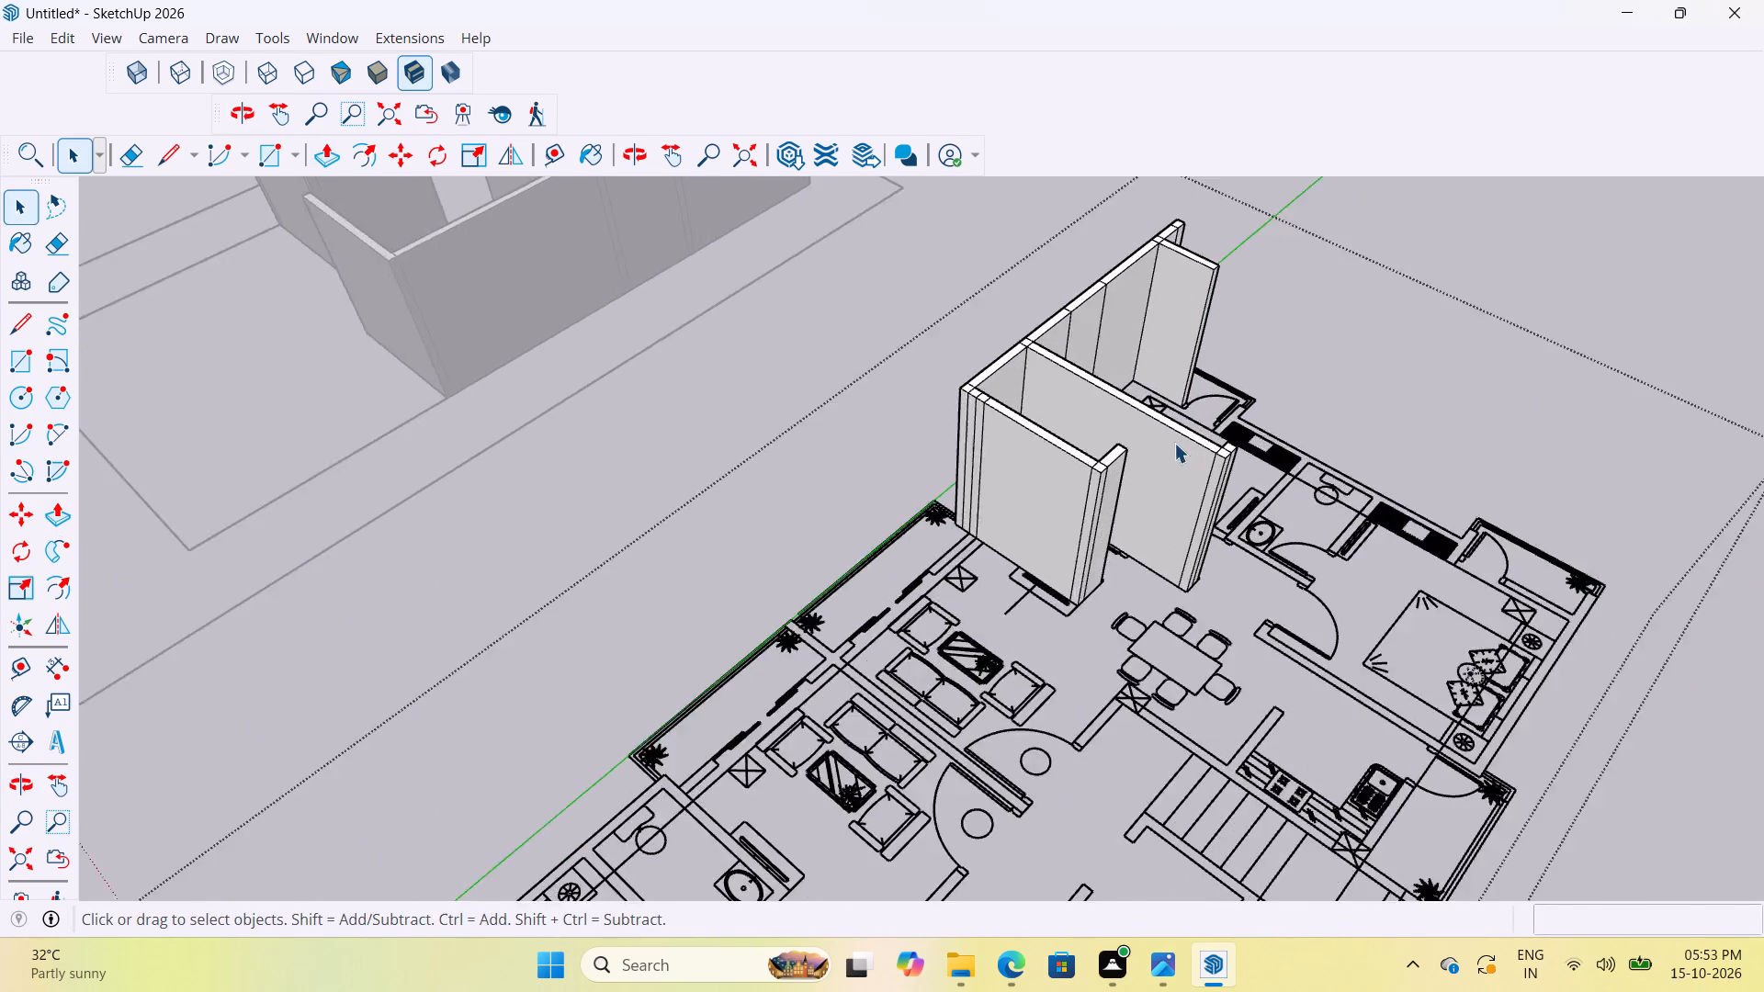
scroll(1174, 443, "up", 8)
middle_click_drag(1122, 468, 836, 527)
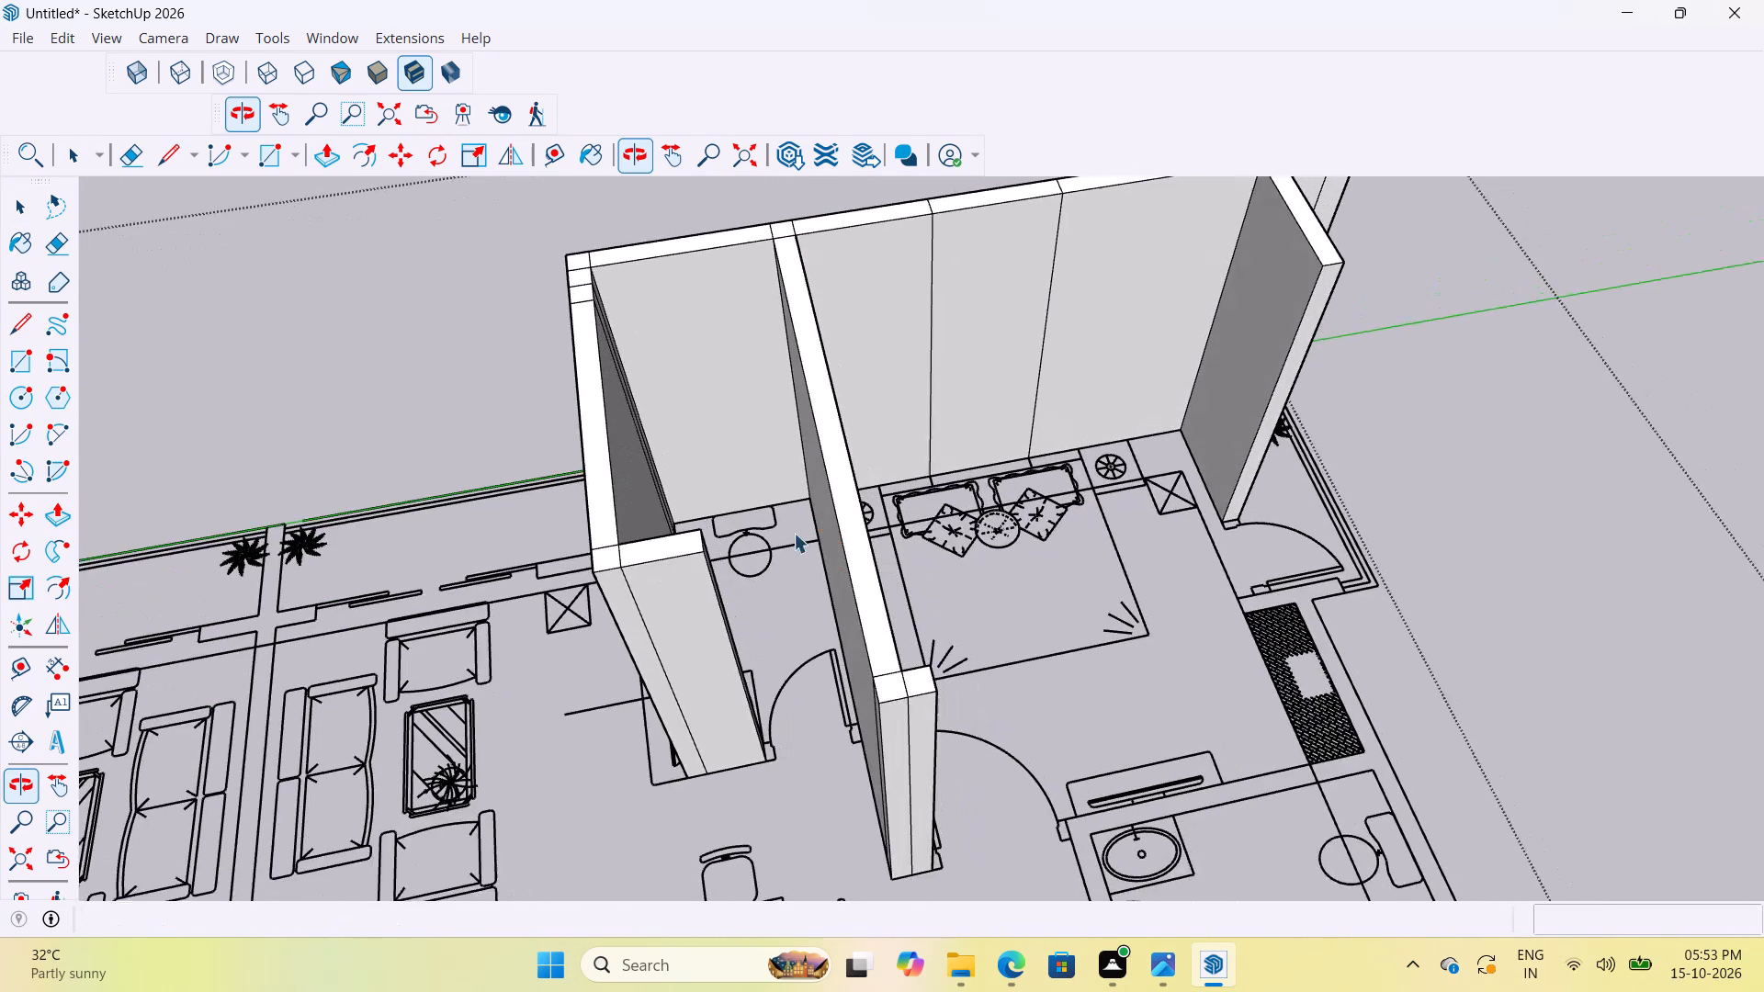
scroll(1007, 585, "up", 4)
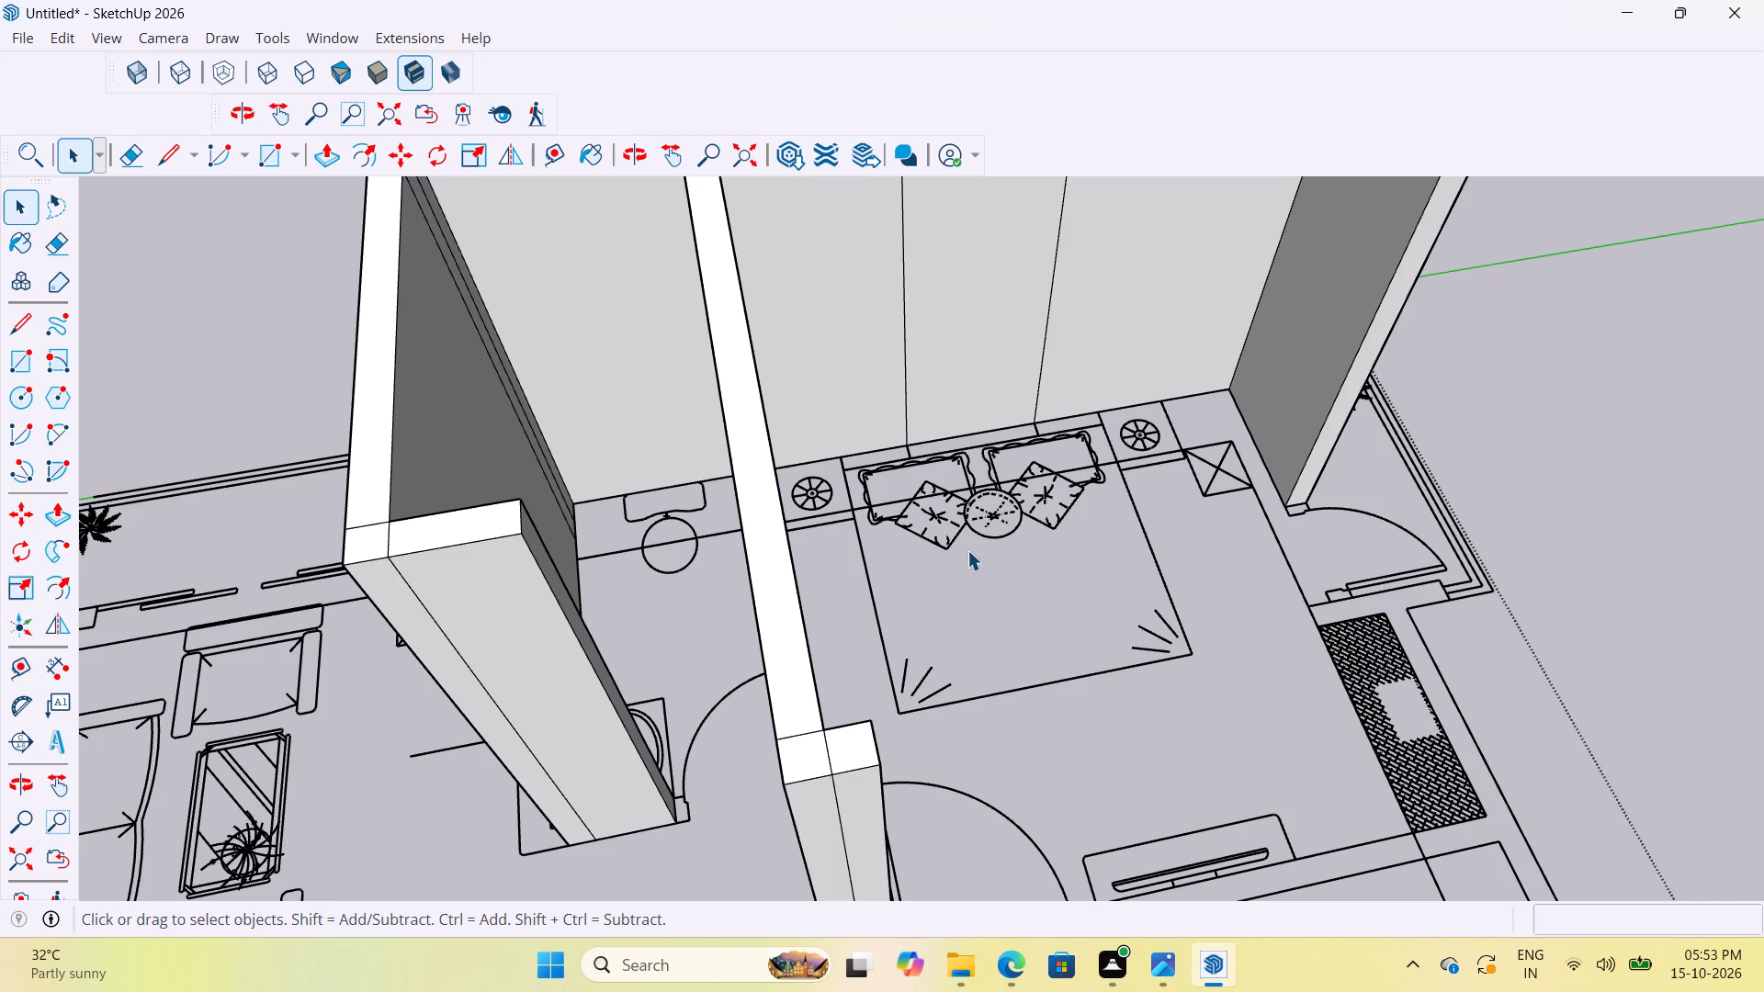
key("t")
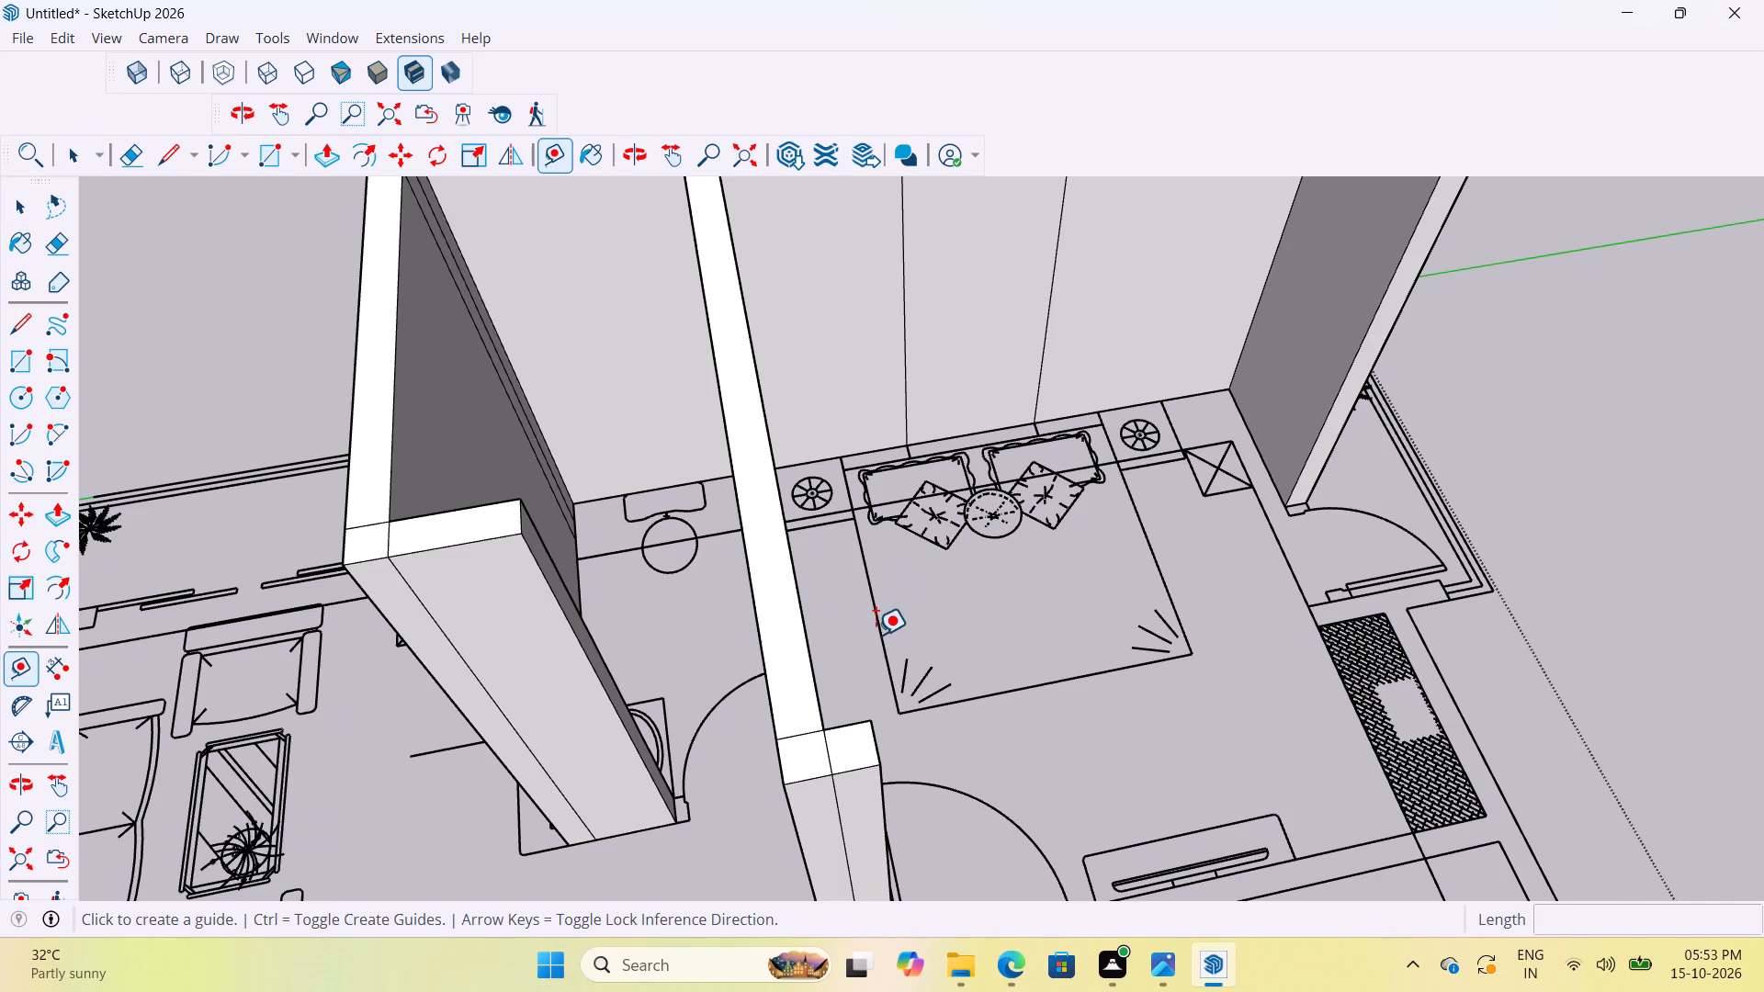
left_click(876, 636)
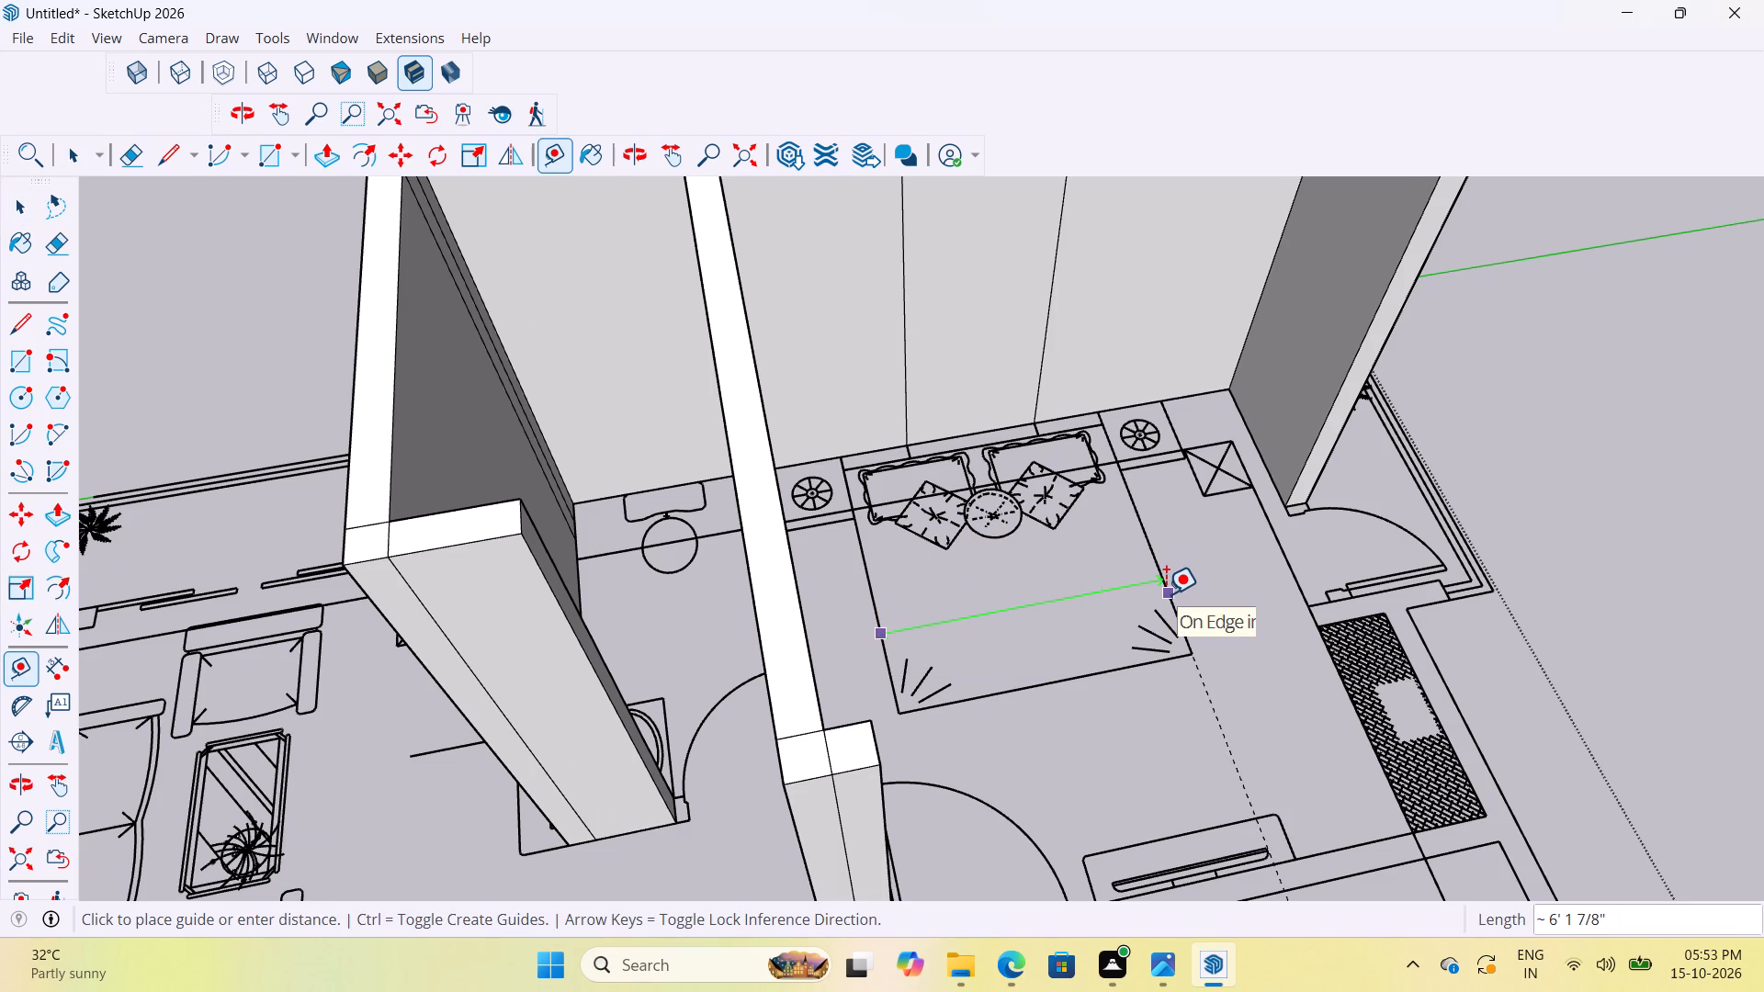
key("space")
Examine the modelled bedroom and bathroom walls against the floor plan linework.
scroll(1073, 523, "down", 11)
scroll(1045, 536, "up", 3)
middle_click_drag(1262, 576, 1690, 559)
scroll(1175, 585, "down", 6)
scroll(960, 699, "up", 4)
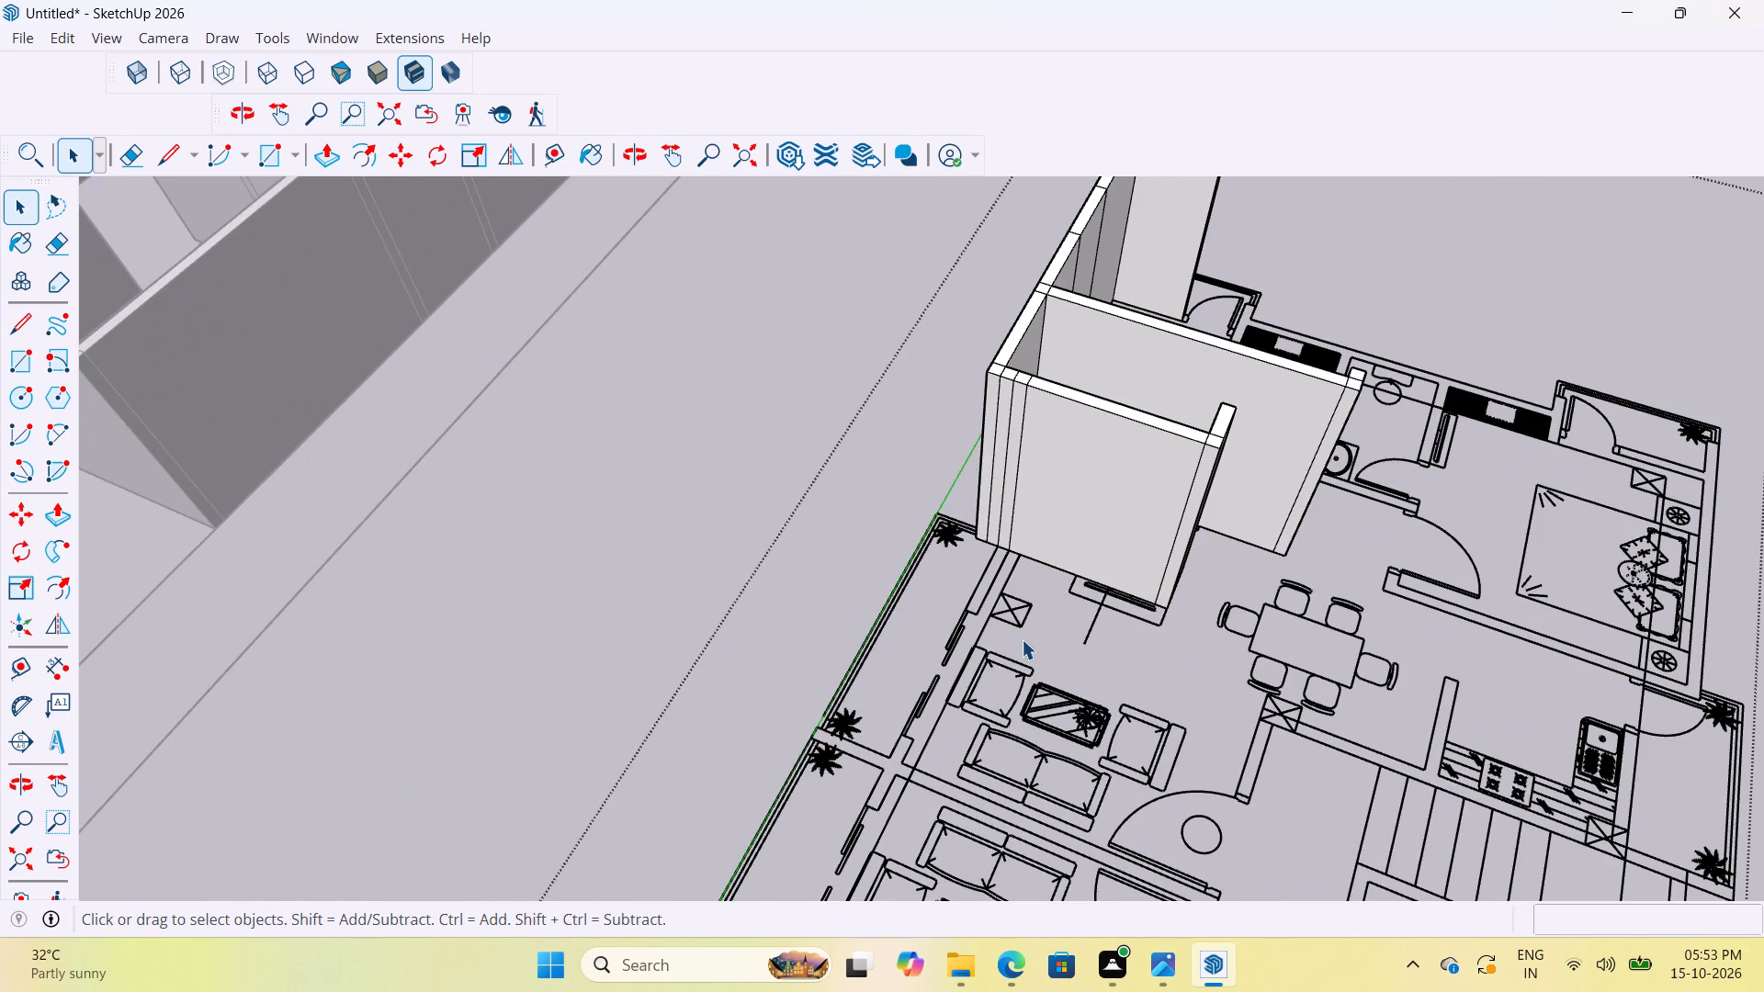
scroll(1022, 639, "down", 5)
scroll(1104, 437, "up", 2)
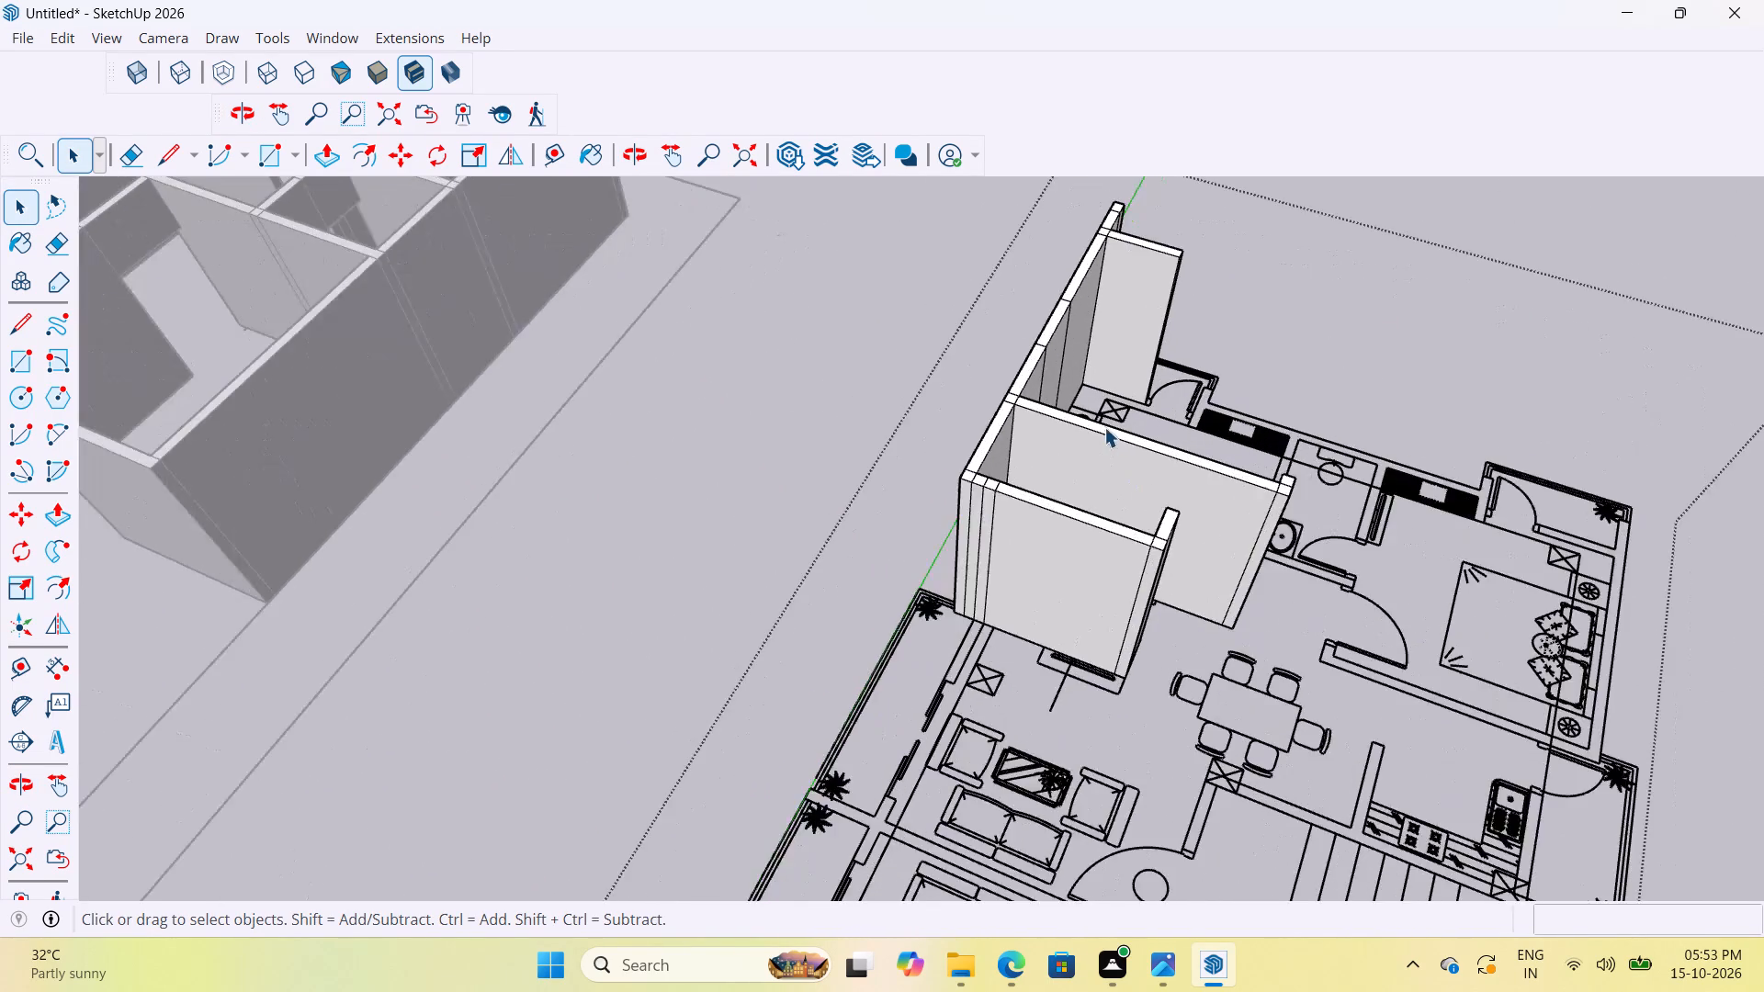
scroll(1104, 427, "up", 7)
middle_click_drag(1106, 485, 655, 481)
scroll(661, 475, "up", 9)
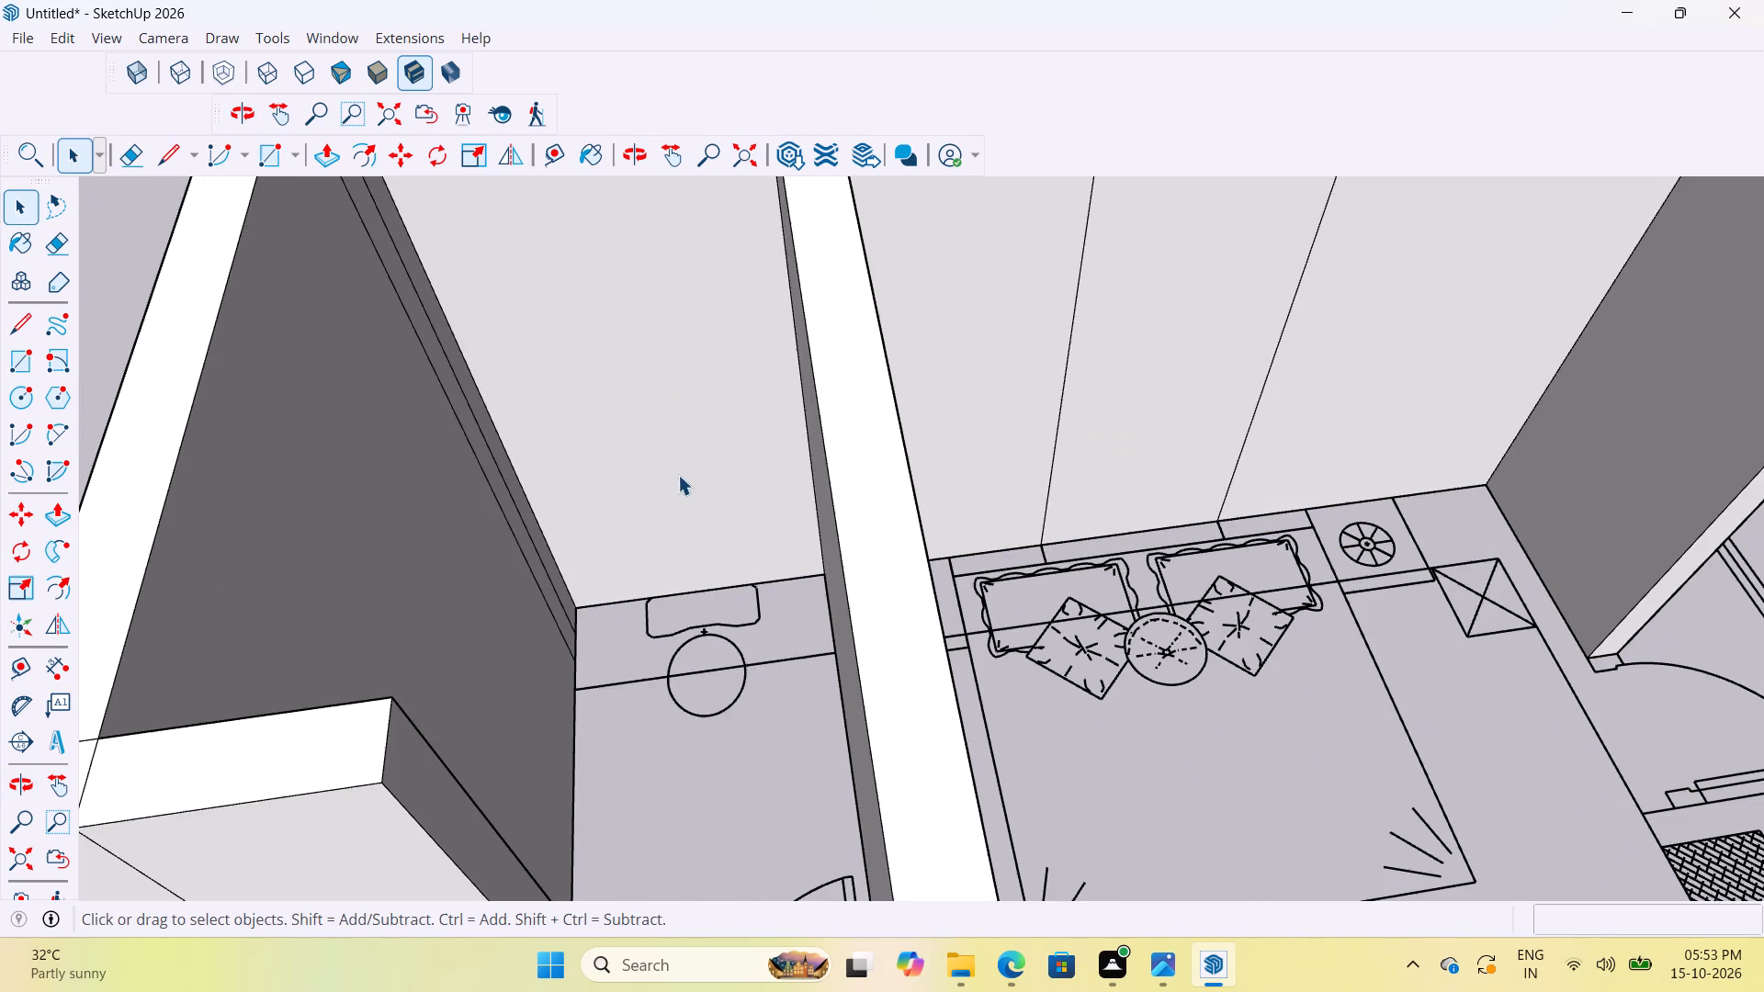
scroll(846, 544, "up", 9)
scroll(1063, 587, "down", 12)
scroll(1057, 622, "down", 19)
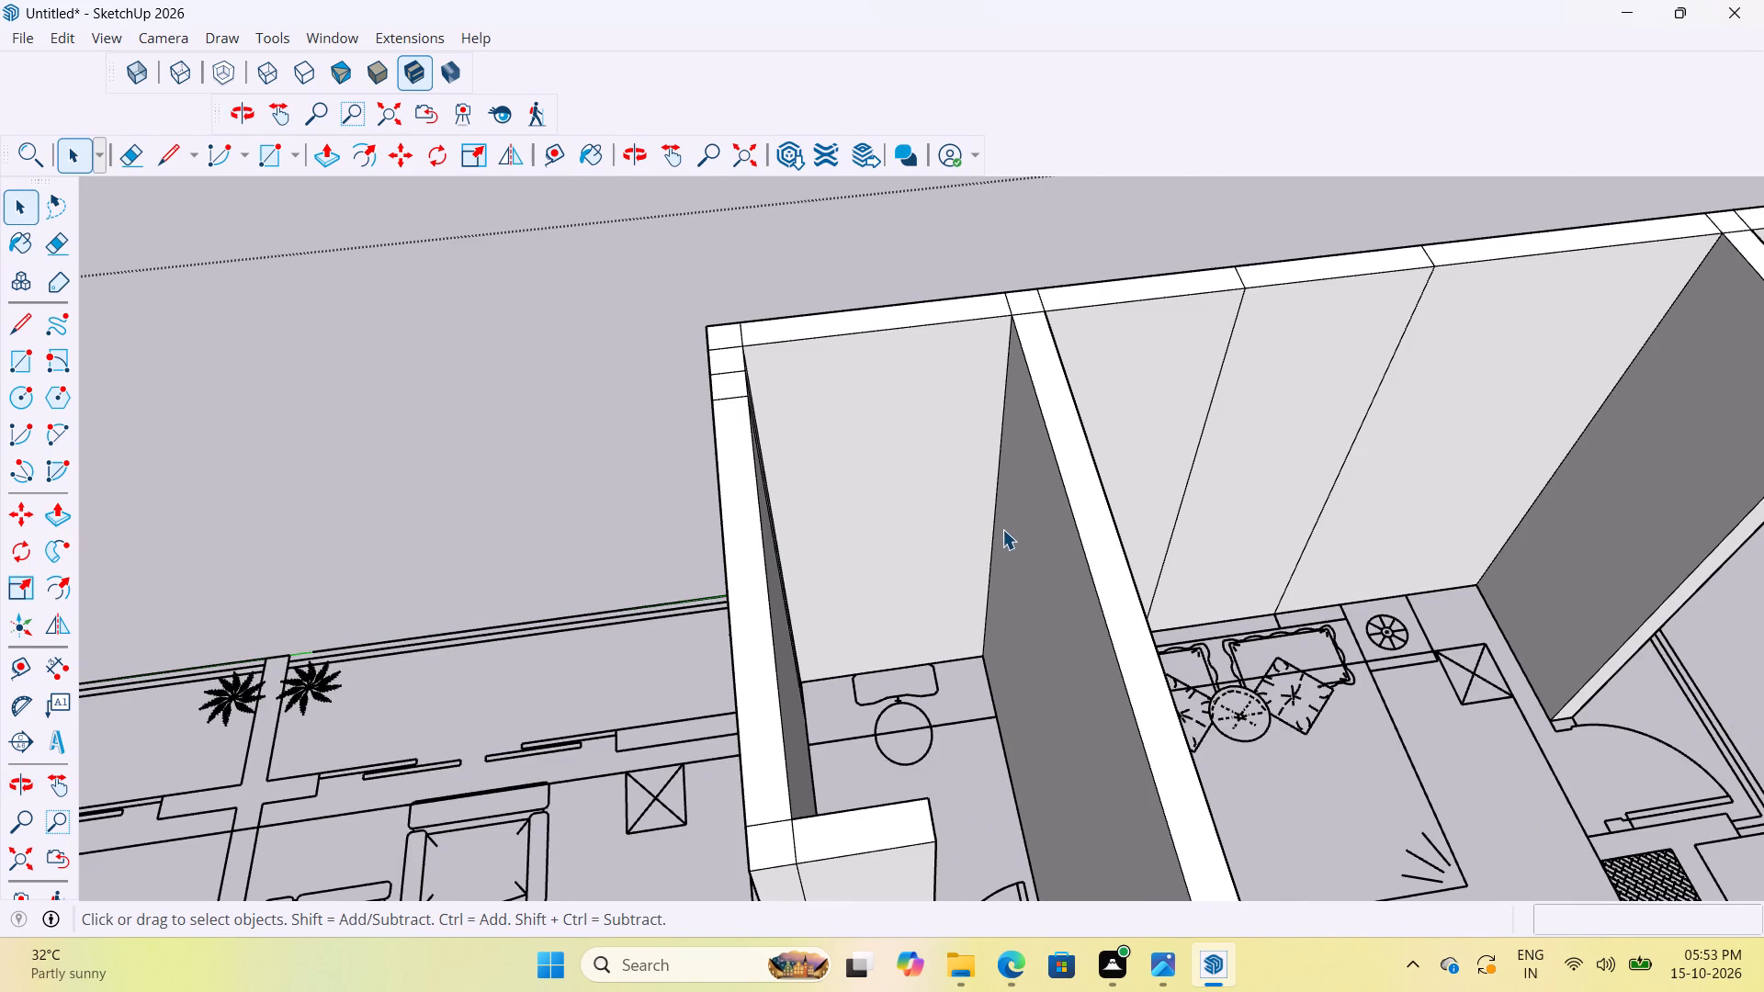
Open the wall group and measure the bathroom's clear width between the partition and the opposite side wall.
double_click(998, 524)
left_click(998, 524)
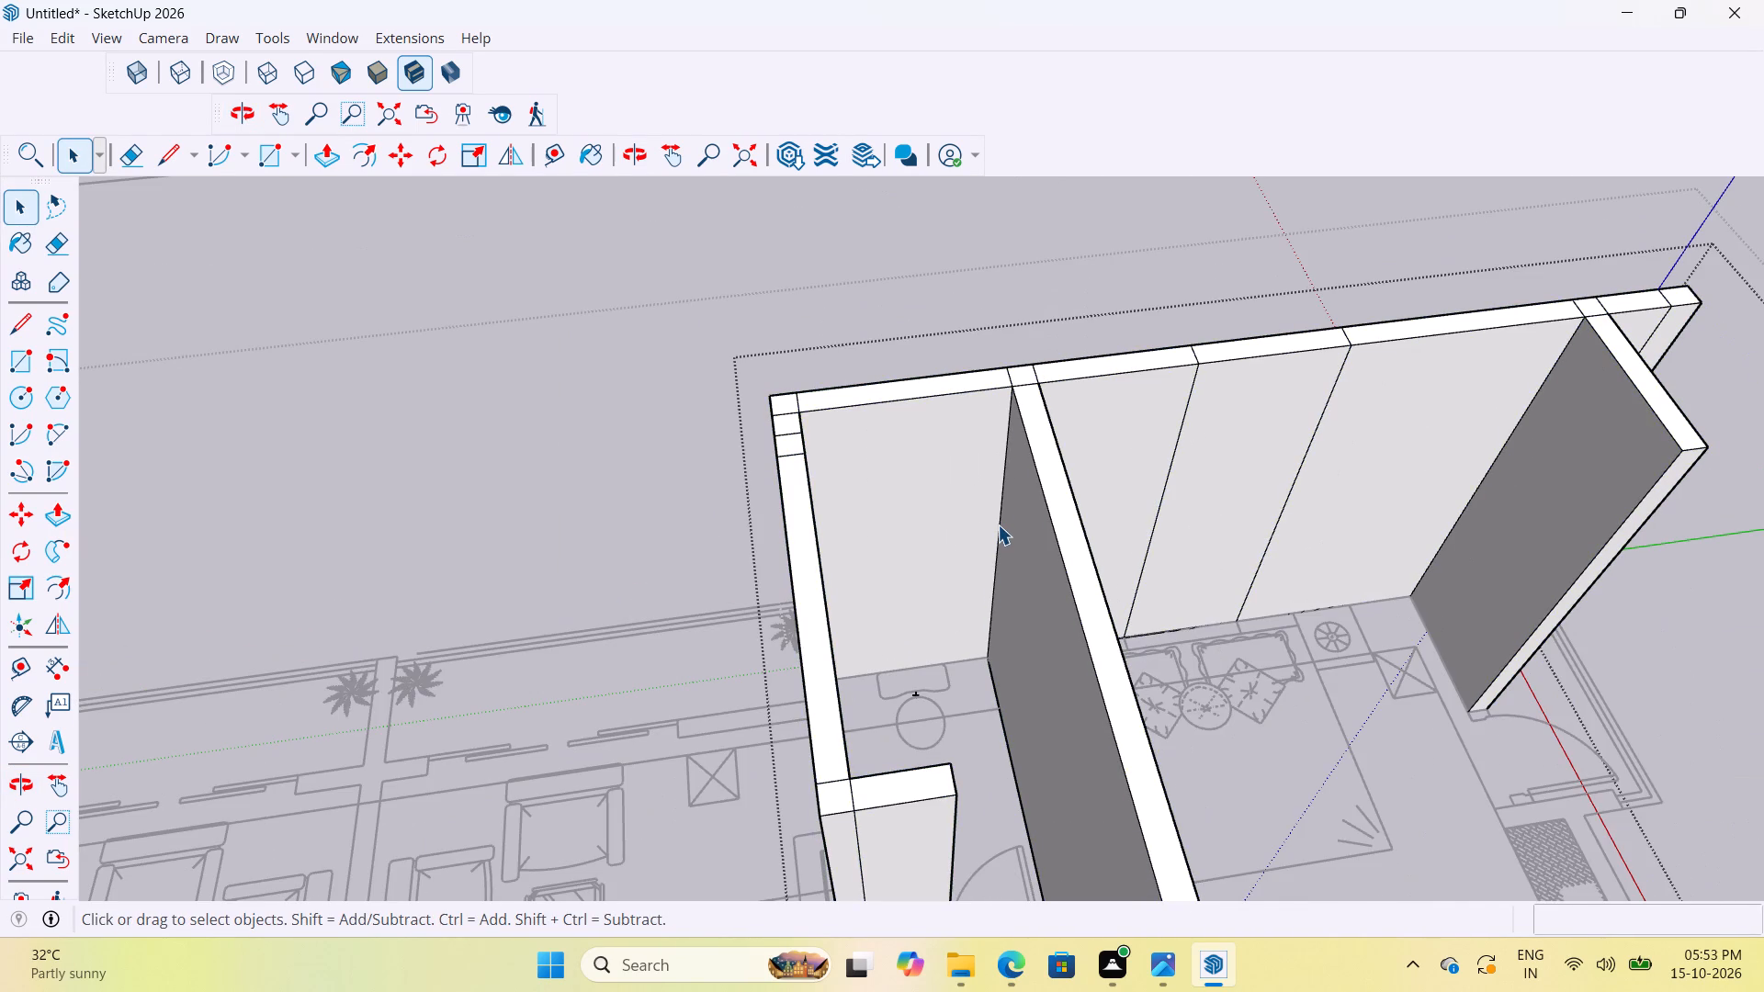
double_click(998, 524)
scroll(944, 538, "down", 3)
left_click(934, 332)
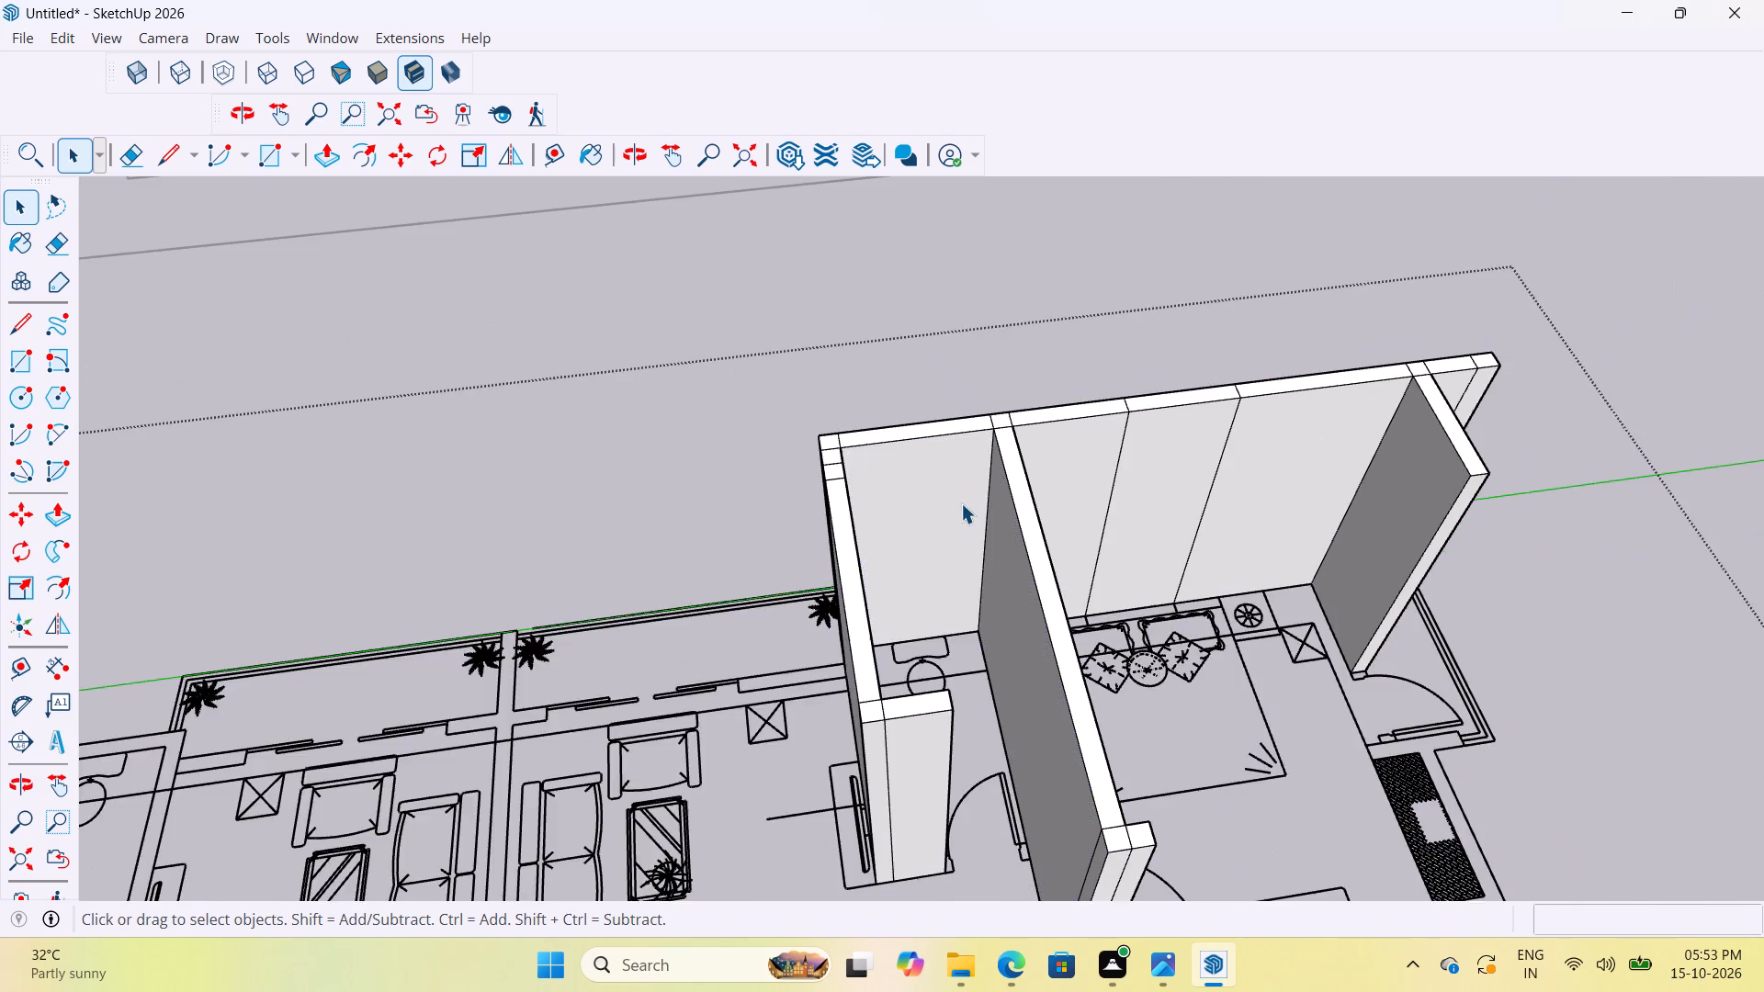
scroll(961, 503, "up", 4)
double_click(959, 503)
key("t")
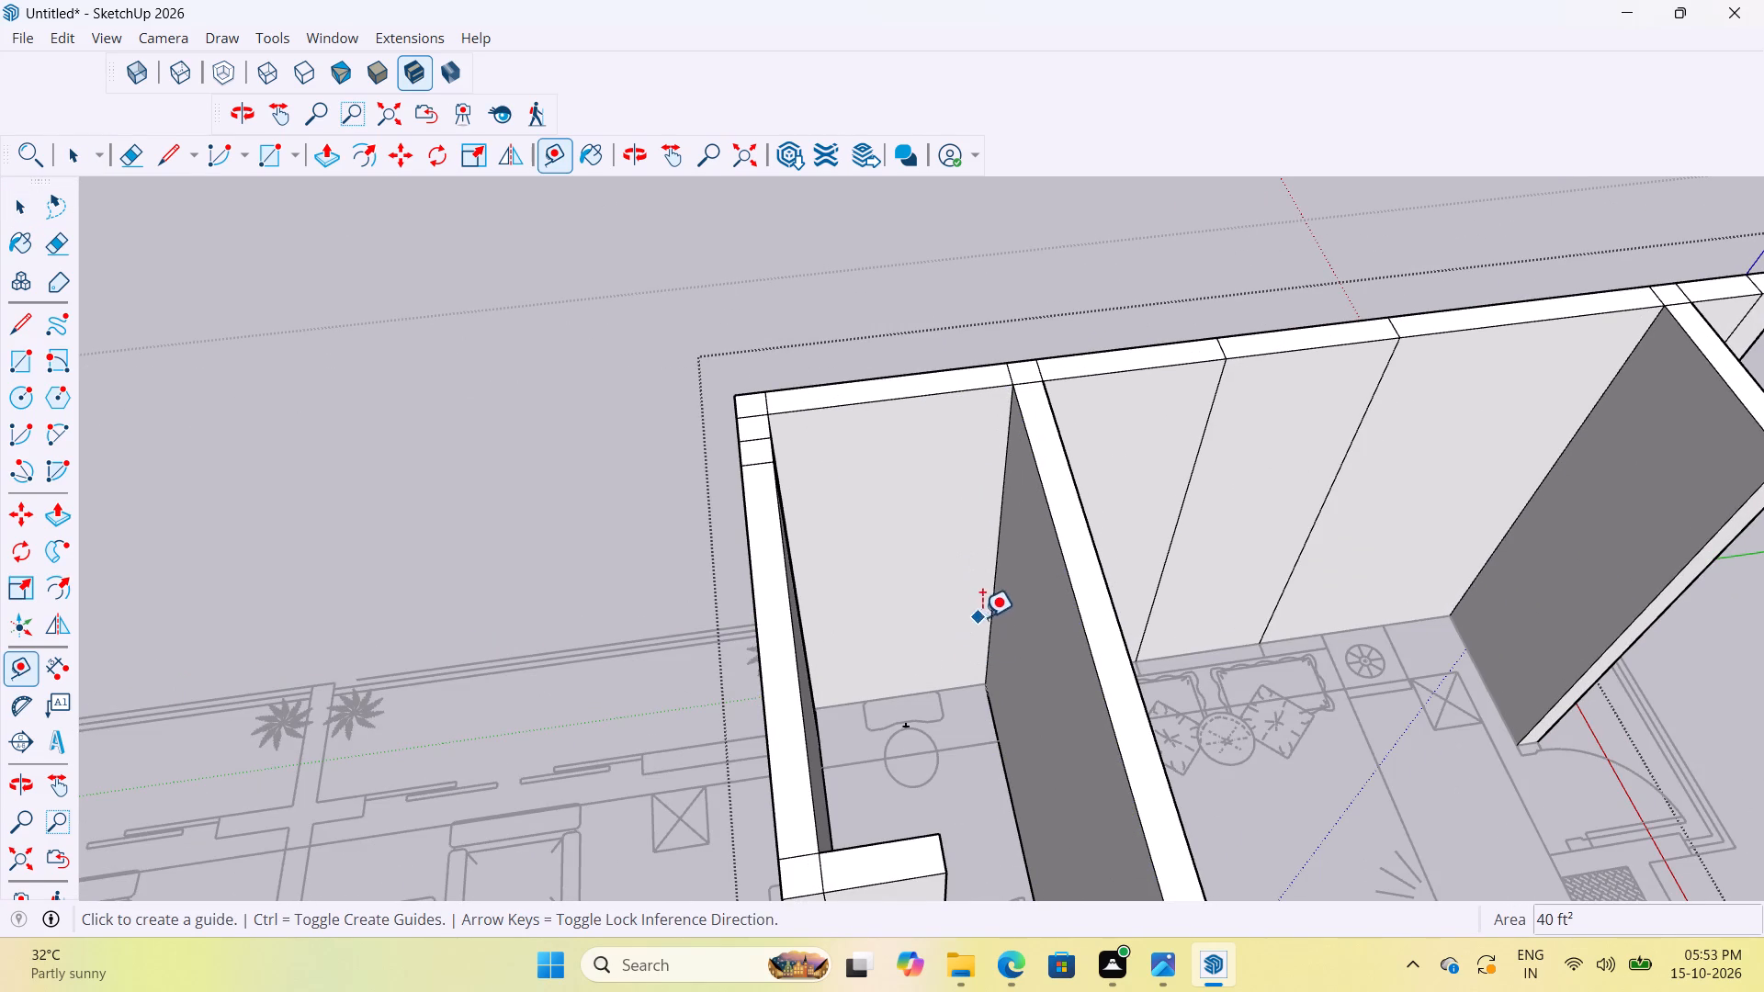
left_click(989, 614)
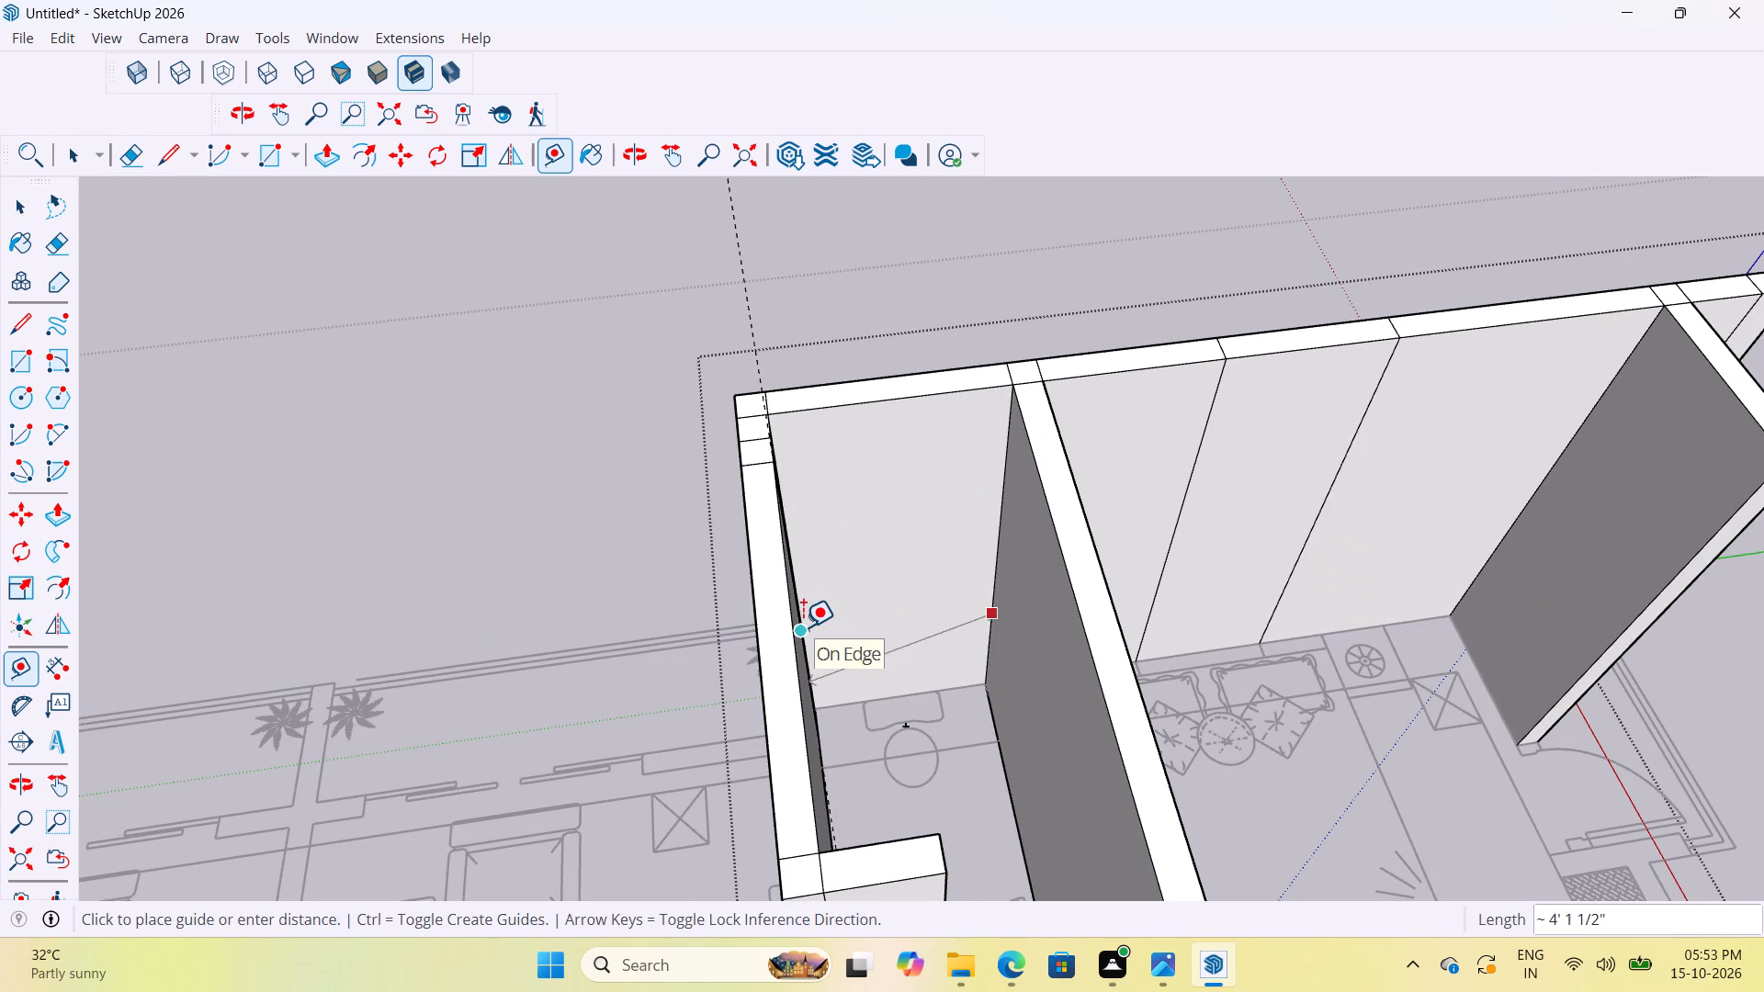
key("space")
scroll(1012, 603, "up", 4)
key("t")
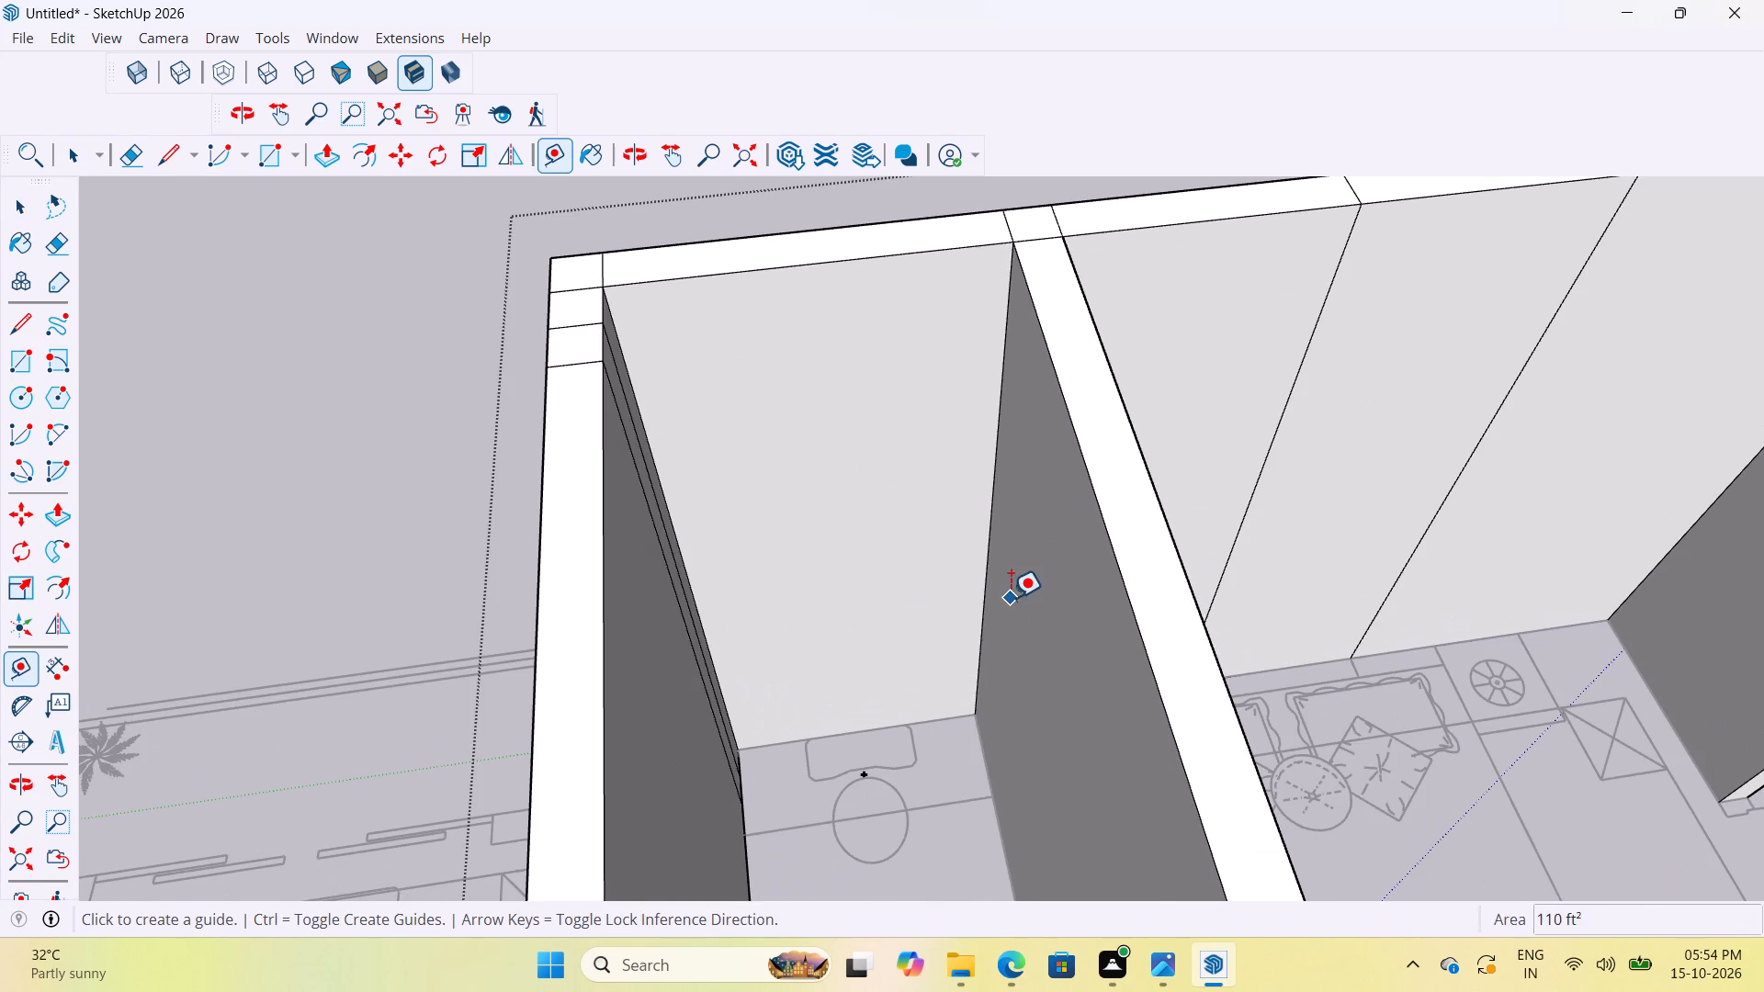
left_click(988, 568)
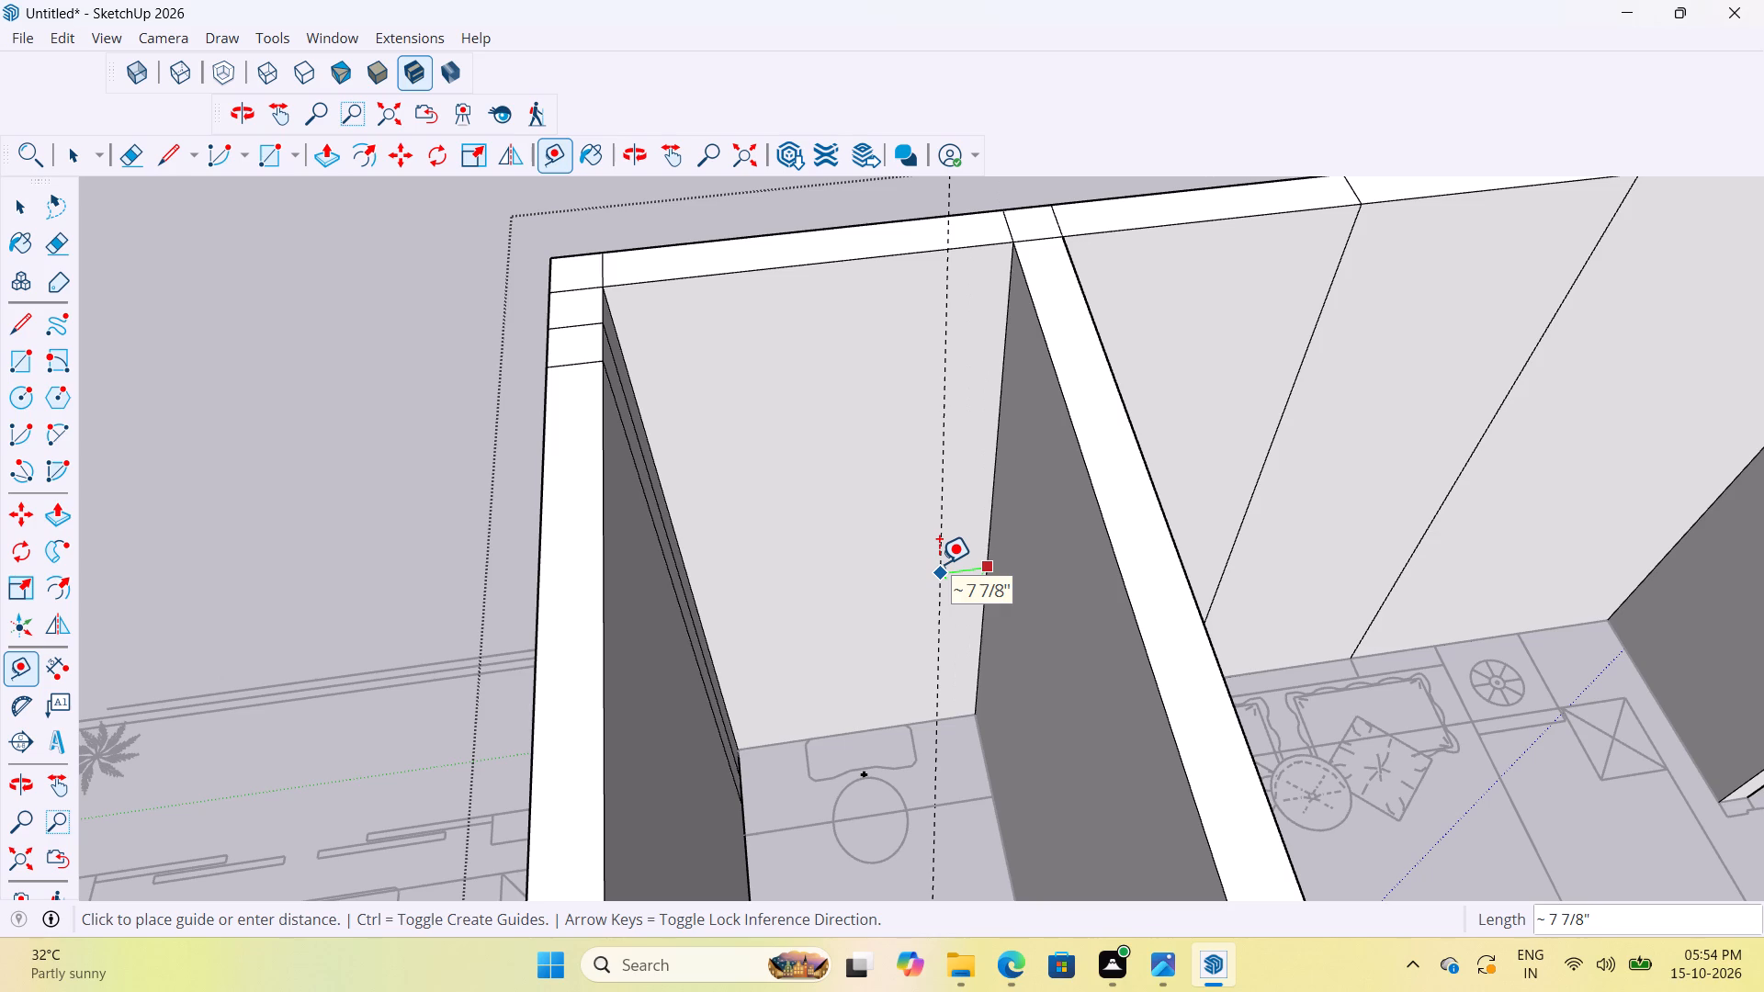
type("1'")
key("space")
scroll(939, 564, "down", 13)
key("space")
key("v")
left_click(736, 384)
Examine the outer faces, balcony corner and free ends of the bathroom walls against the balcony and living room linework.
scroll(767, 585, "up", 7)
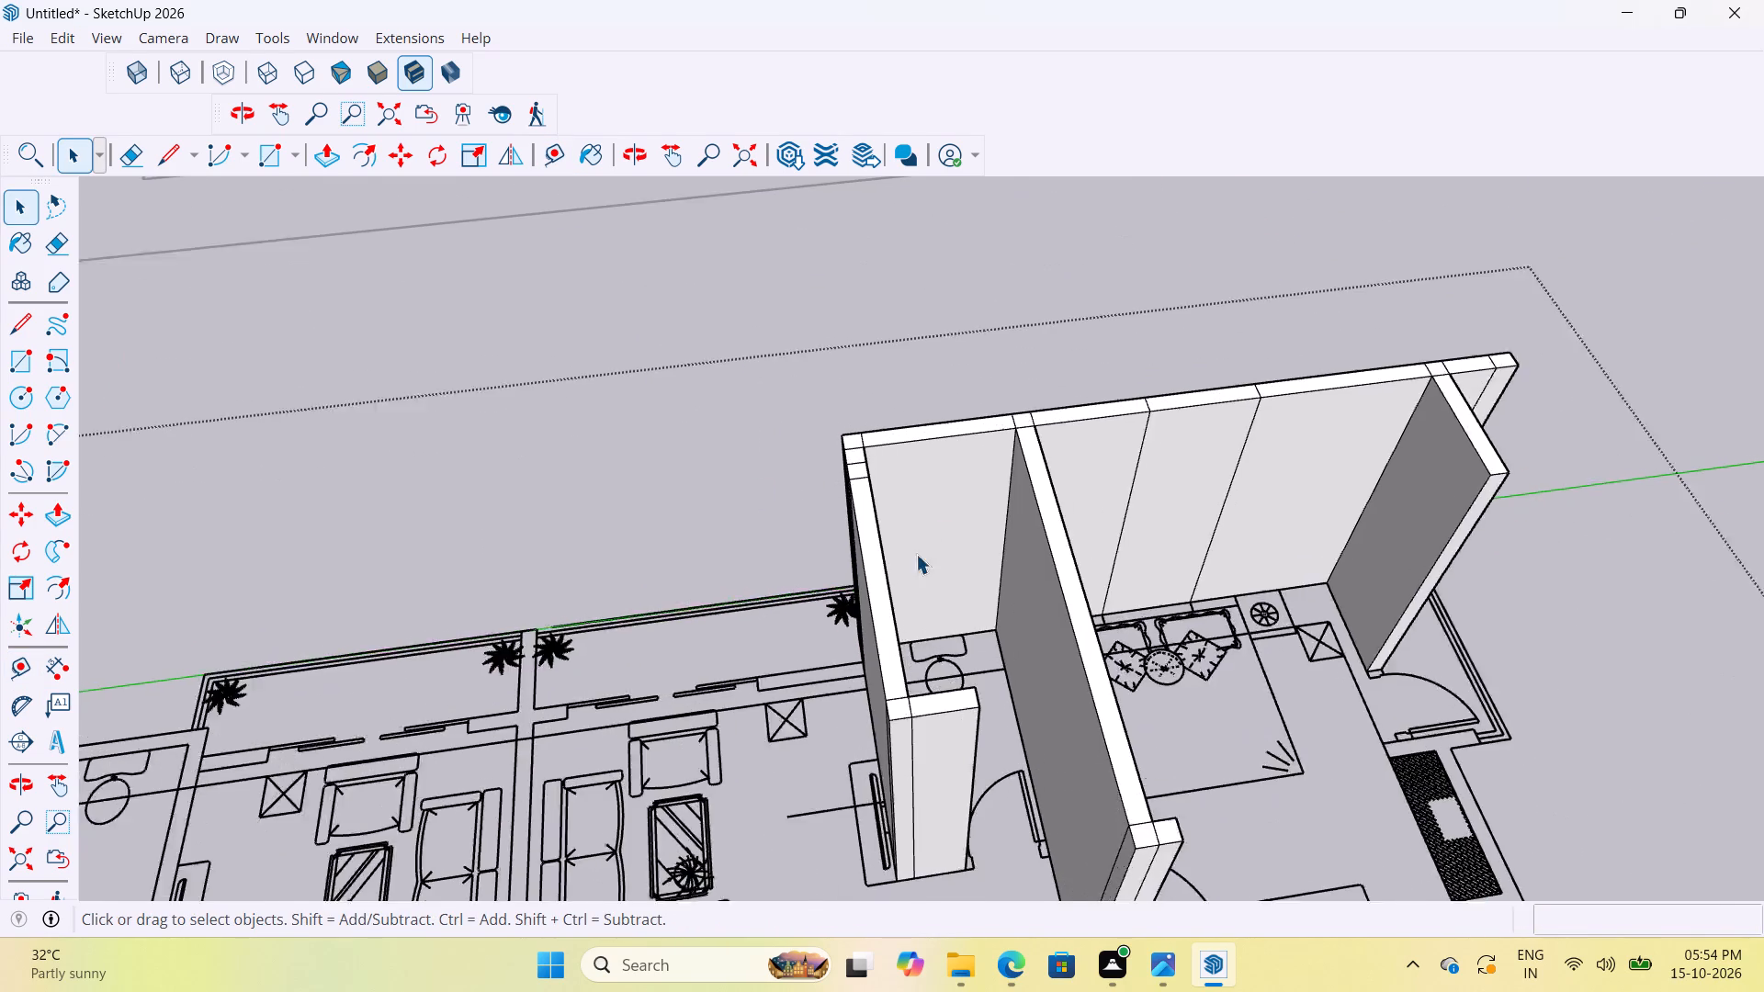
scroll(916, 554, "up", 2)
scroll(1024, 409, "up", 4)
scroll(886, 329, "up", 3)
middle_click_drag(797, 446, 1407, 417)
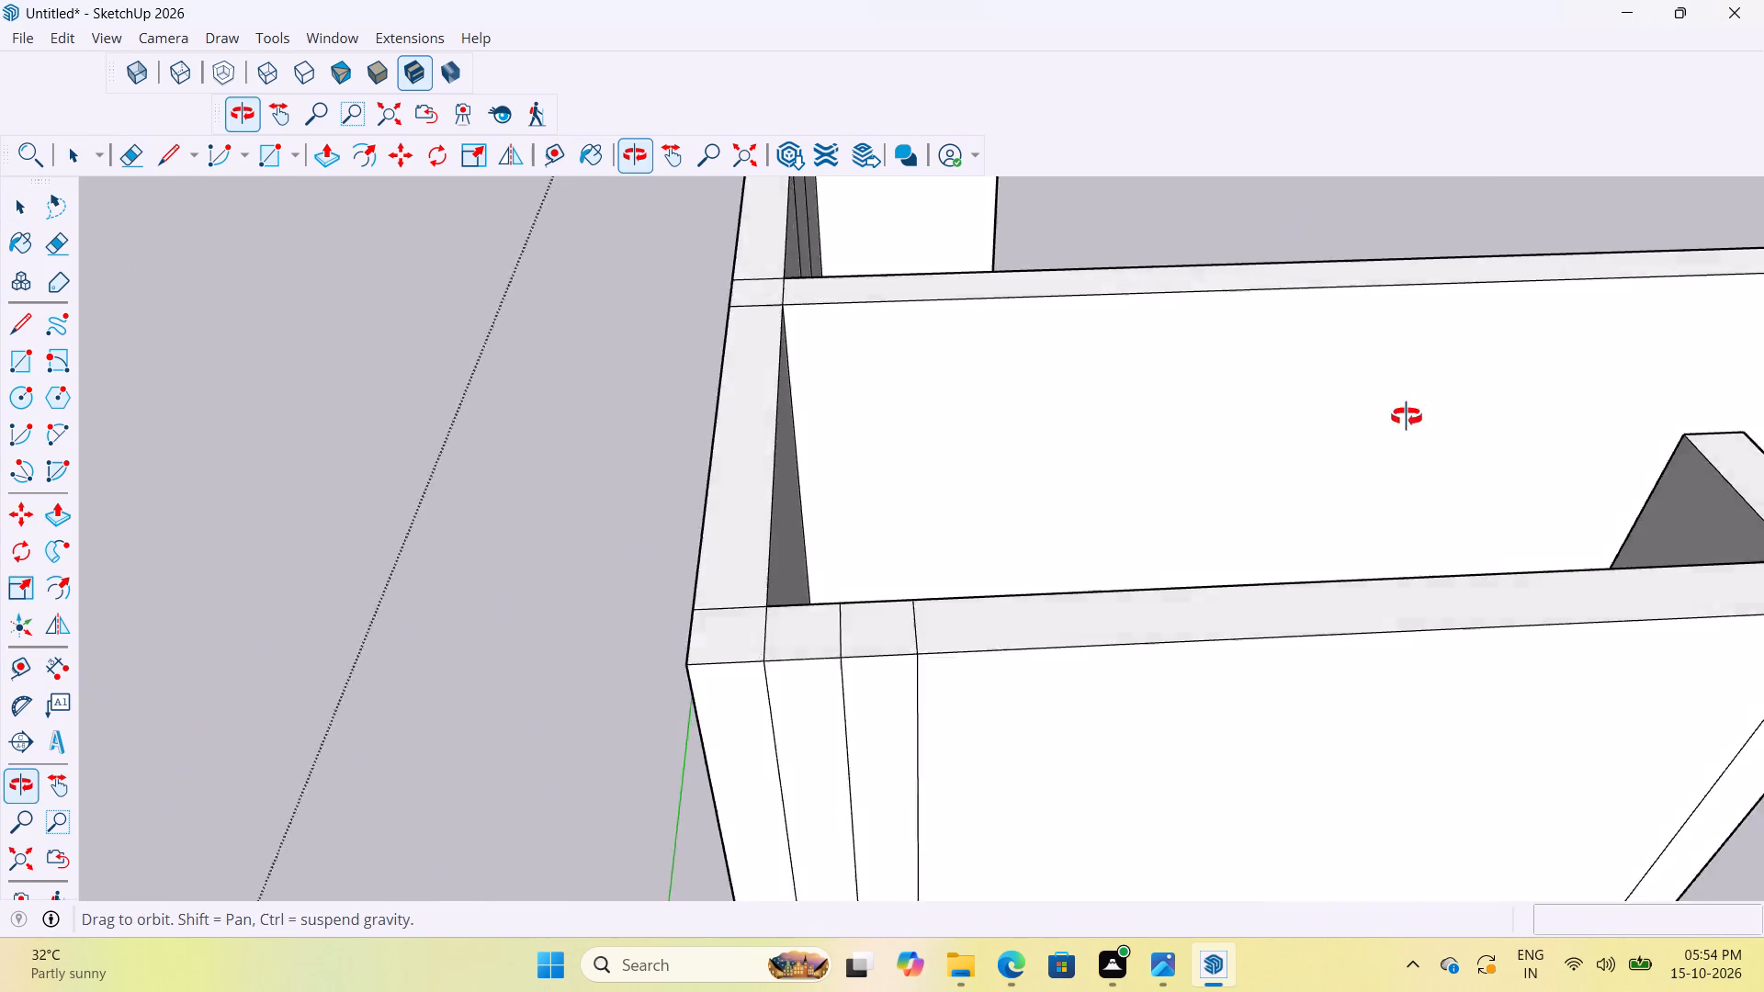
middle_click_drag(1407, 417, 854, 520)
scroll(1107, 479, "down", 5)
scroll(1046, 568, "down", 12)
scroll(1196, 539, "up", 2)
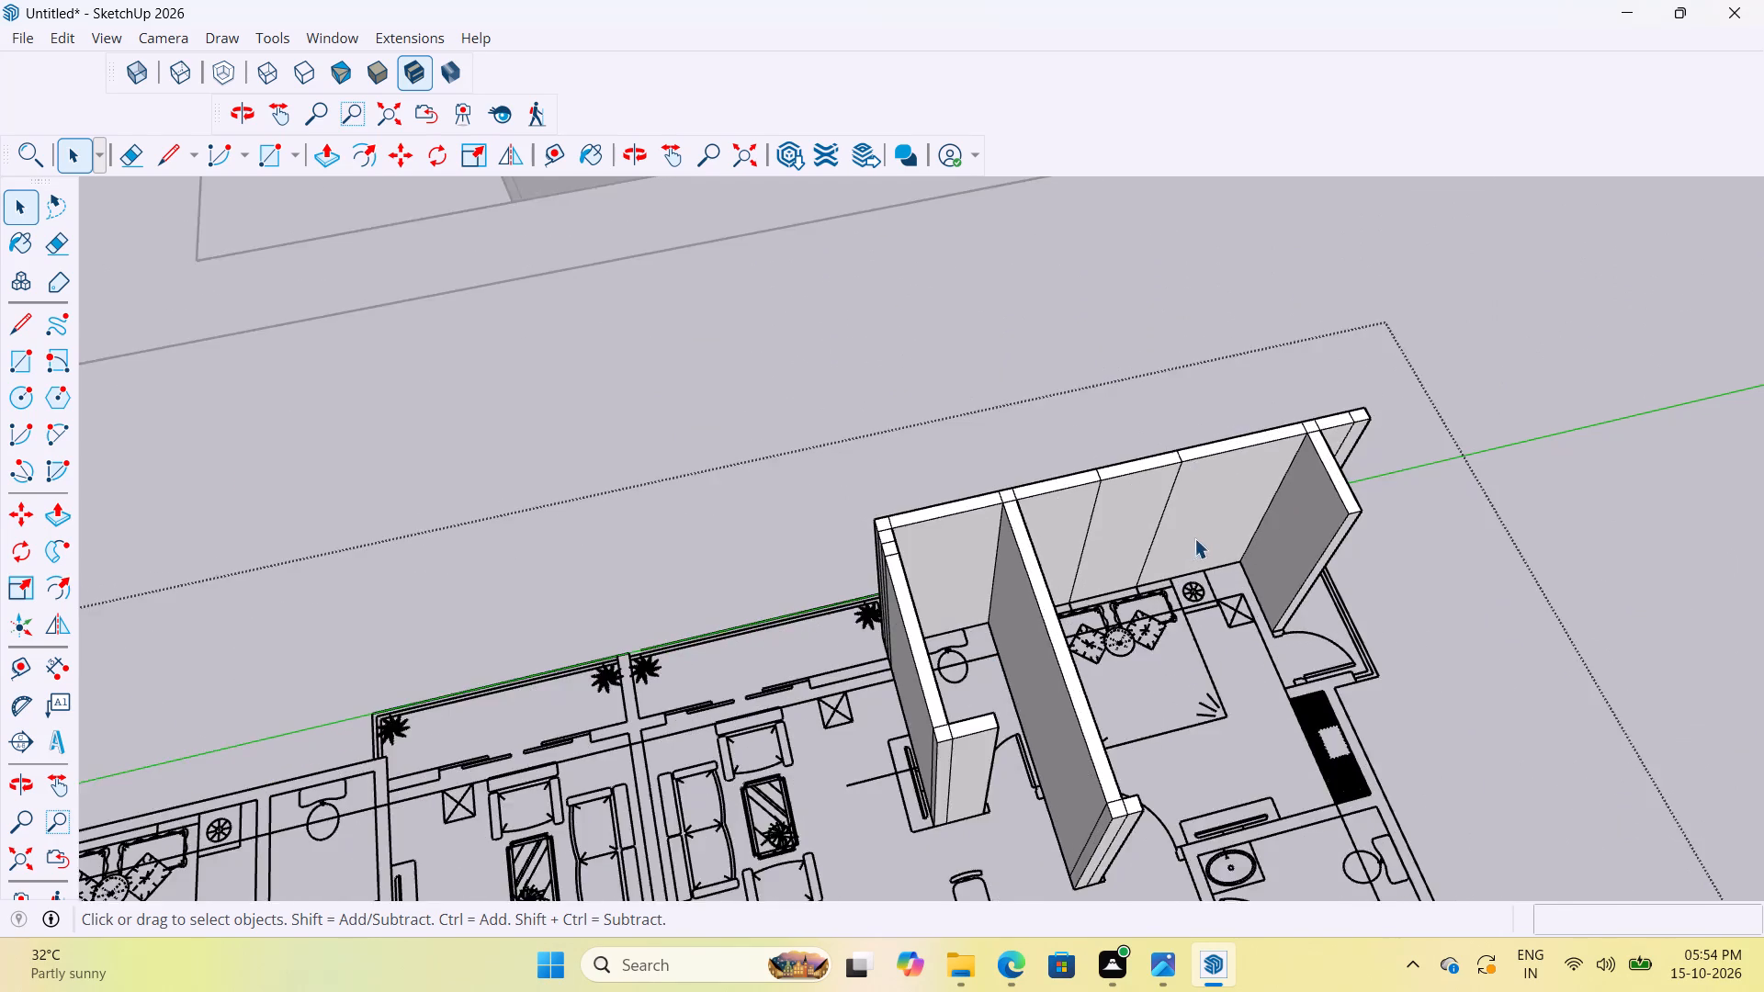
scroll(1194, 538, "up", 2)
middle_click_drag(1090, 601, 1529, 533)
scroll(1247, 647, "up", 7)
scroll(852, 434, "down", 6)
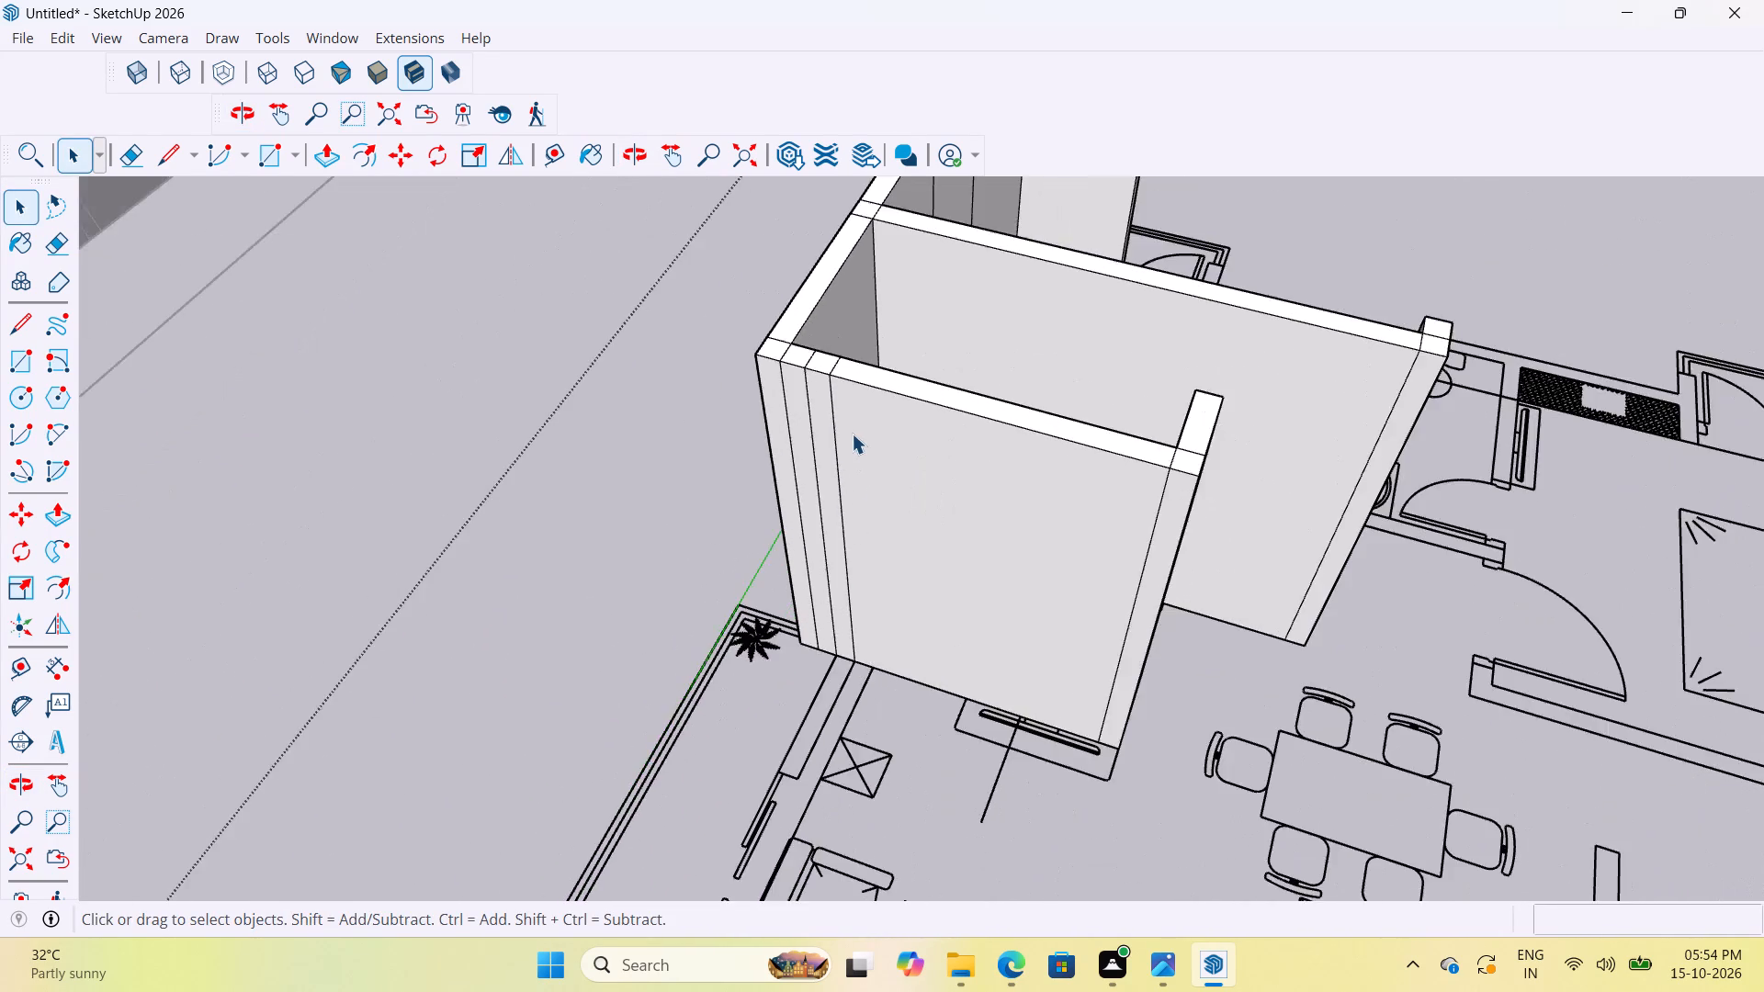
scroll(852, 434, "down", 7)
scroll(835, 539, "up", 6)
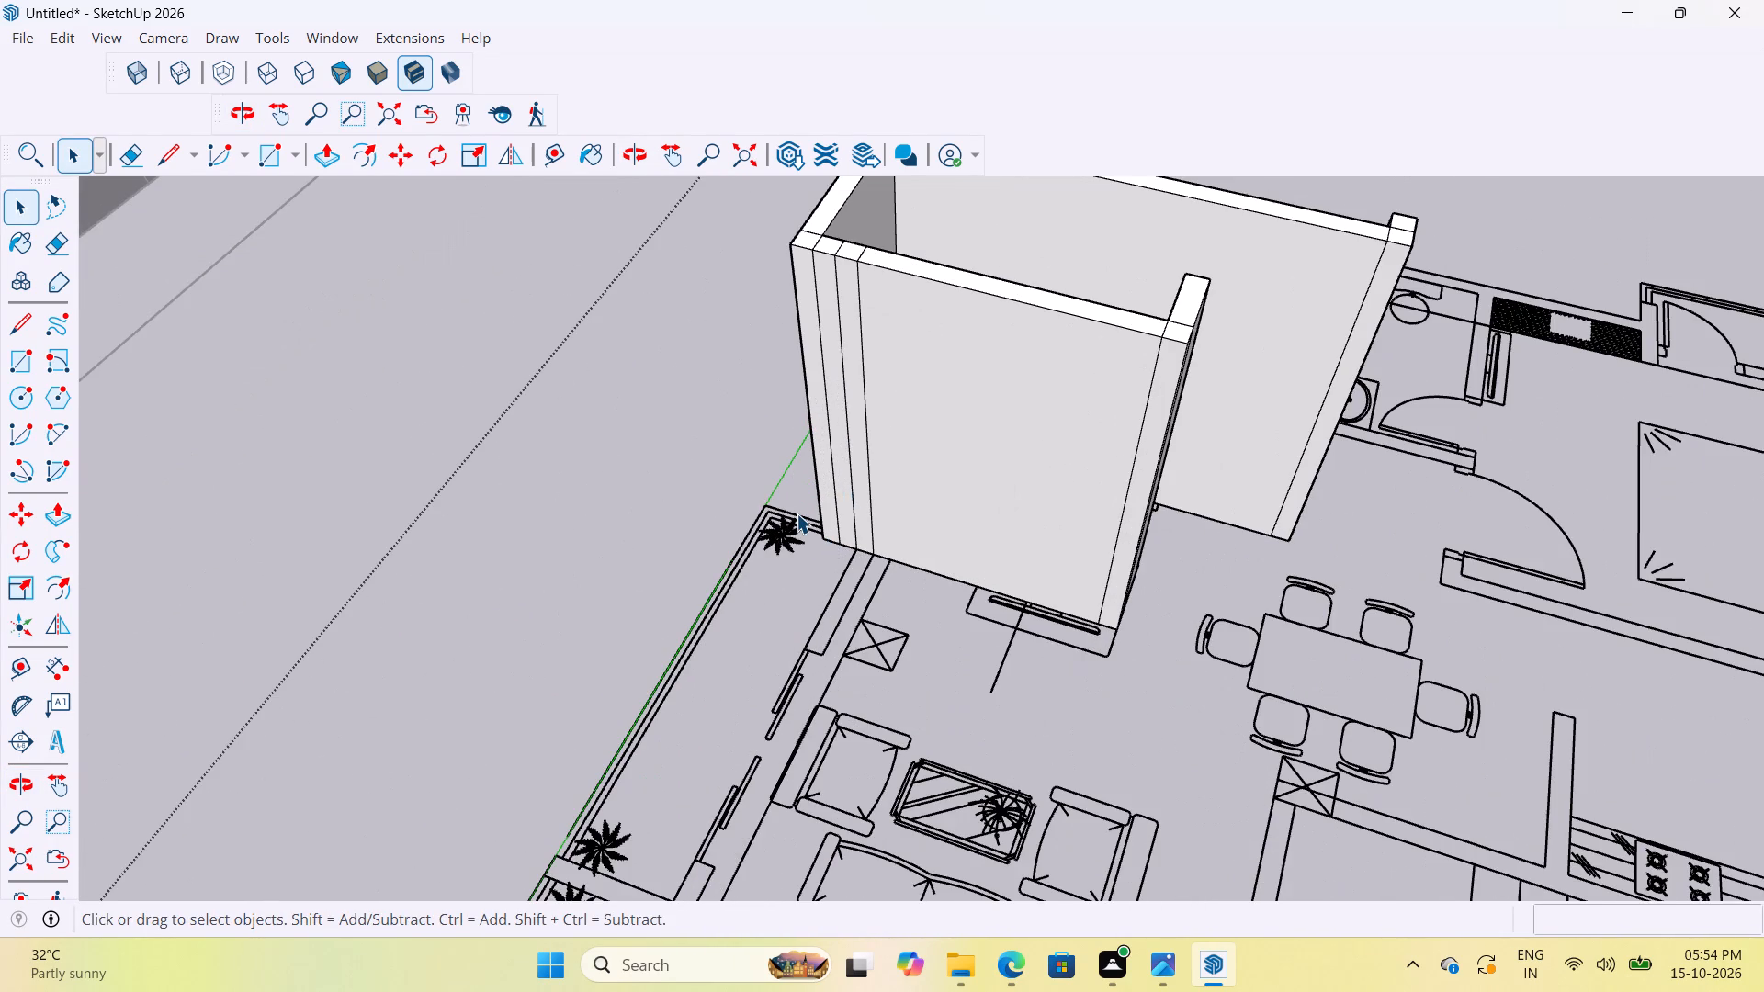
scroll(733, 547, "up", 4)
middle_click_drag(783, 517, 1022, 490)
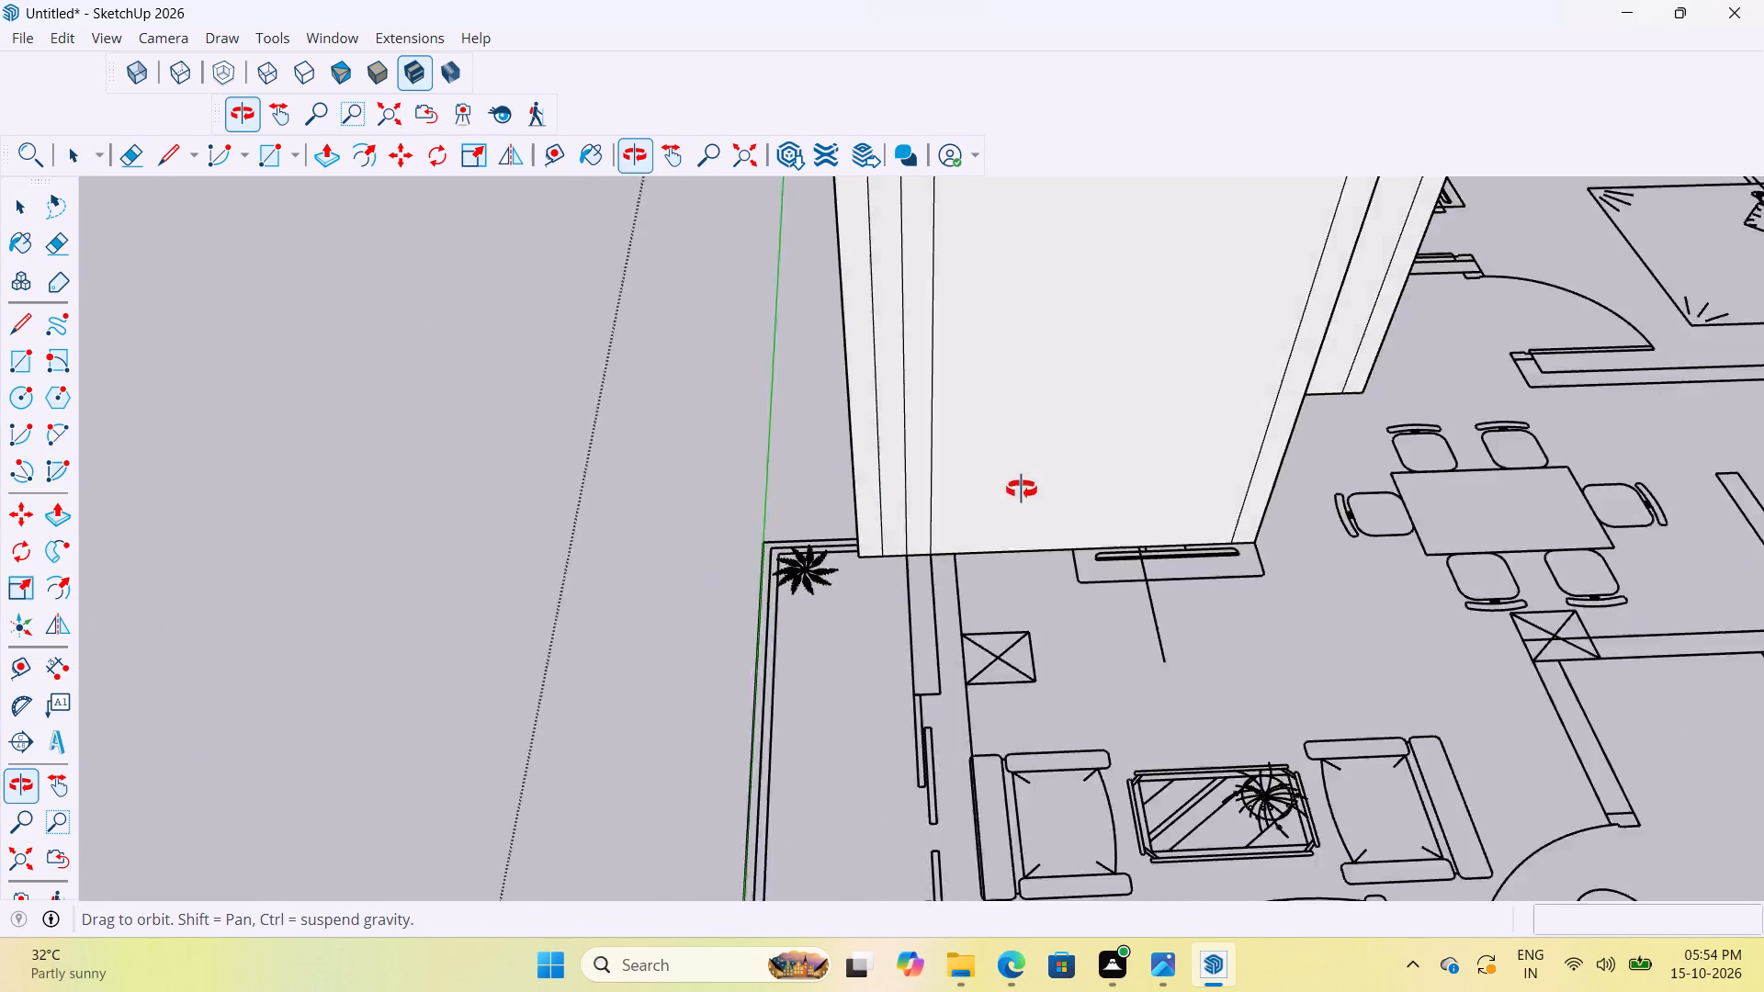
middle_click_drag(1022, 490, 1170, 502)
scroll(636, 643, "up", 4)
scroll(950, 517, "up", 8)
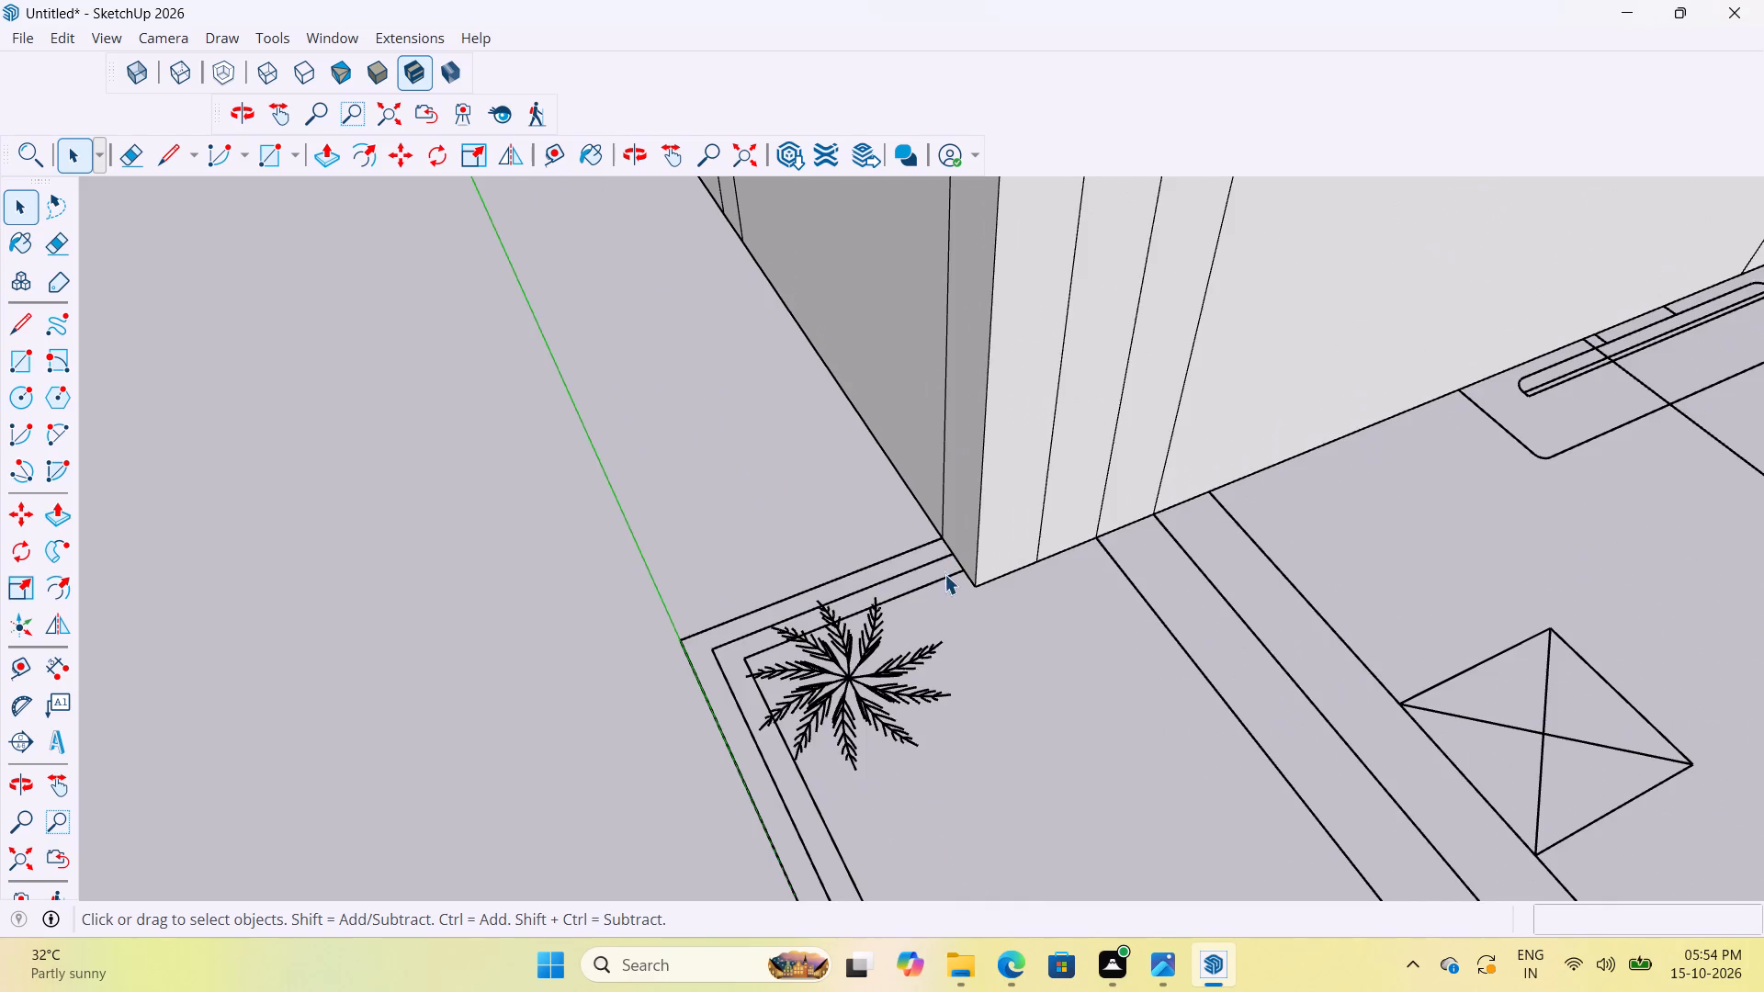
scroll(949, 582, "up", 6)
middle_click_drag(958, 560, 981, 406)
scroll(972, 487, "down", 17)
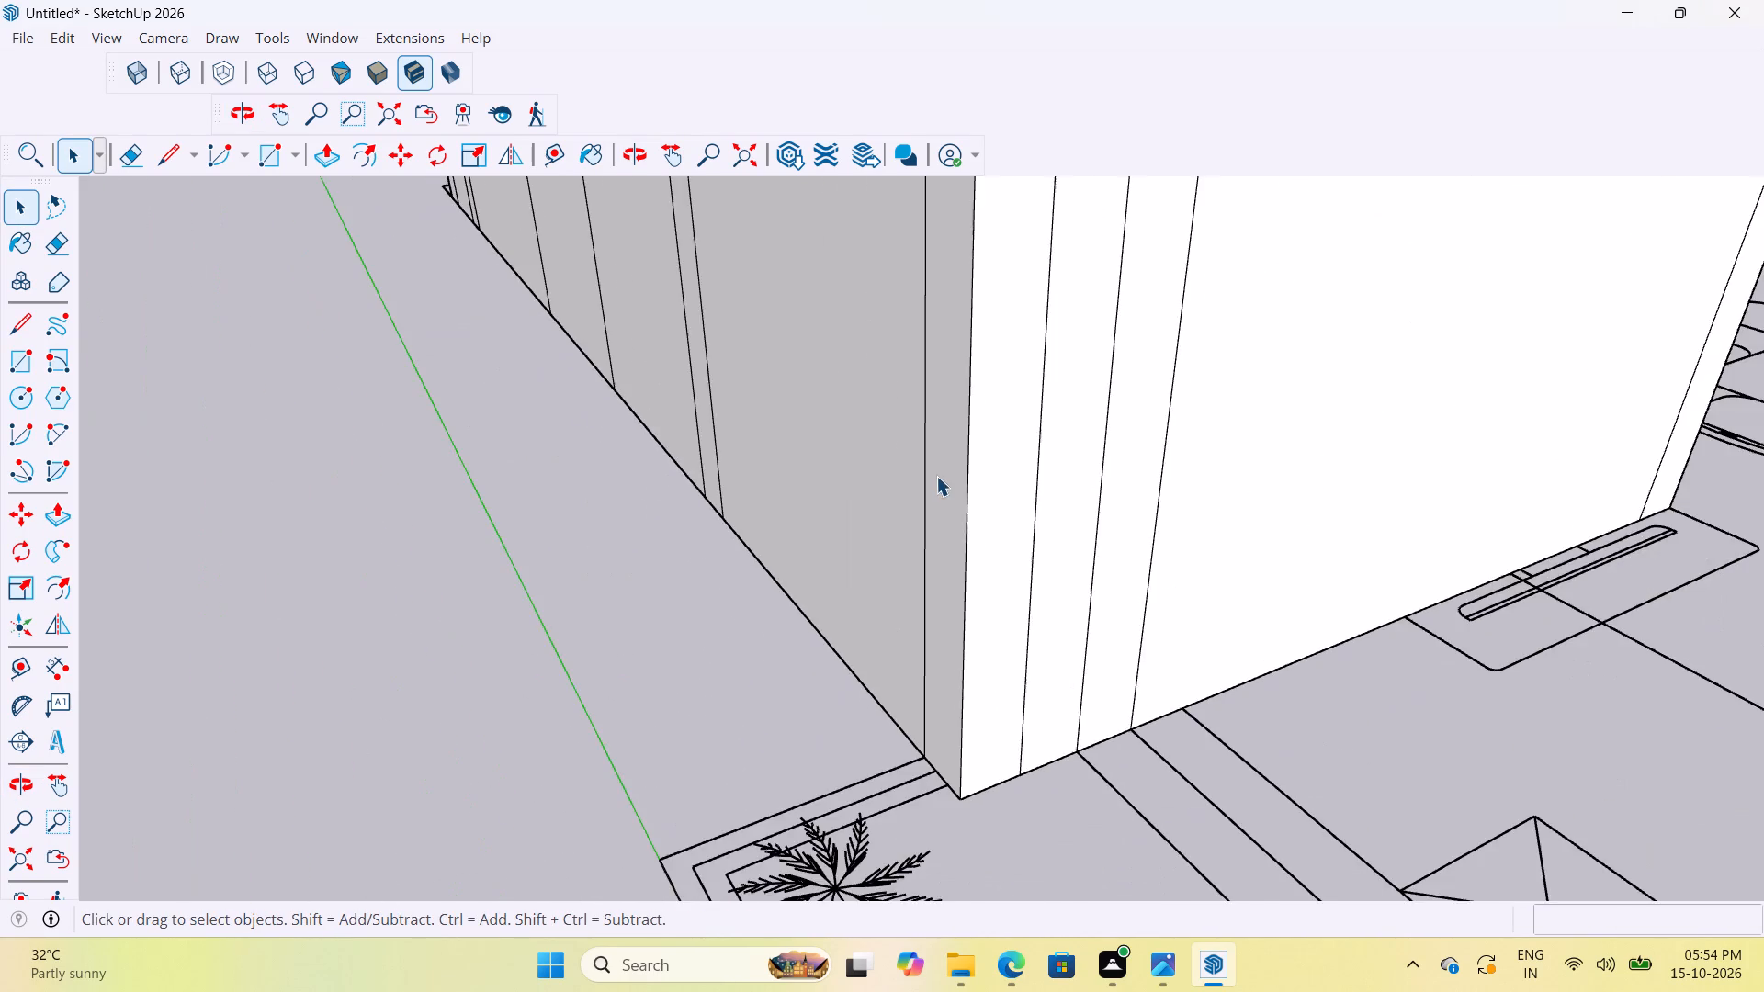
scroll(936, 476, "down", 8)
middle_click_drag(955, 671, 939, 622)
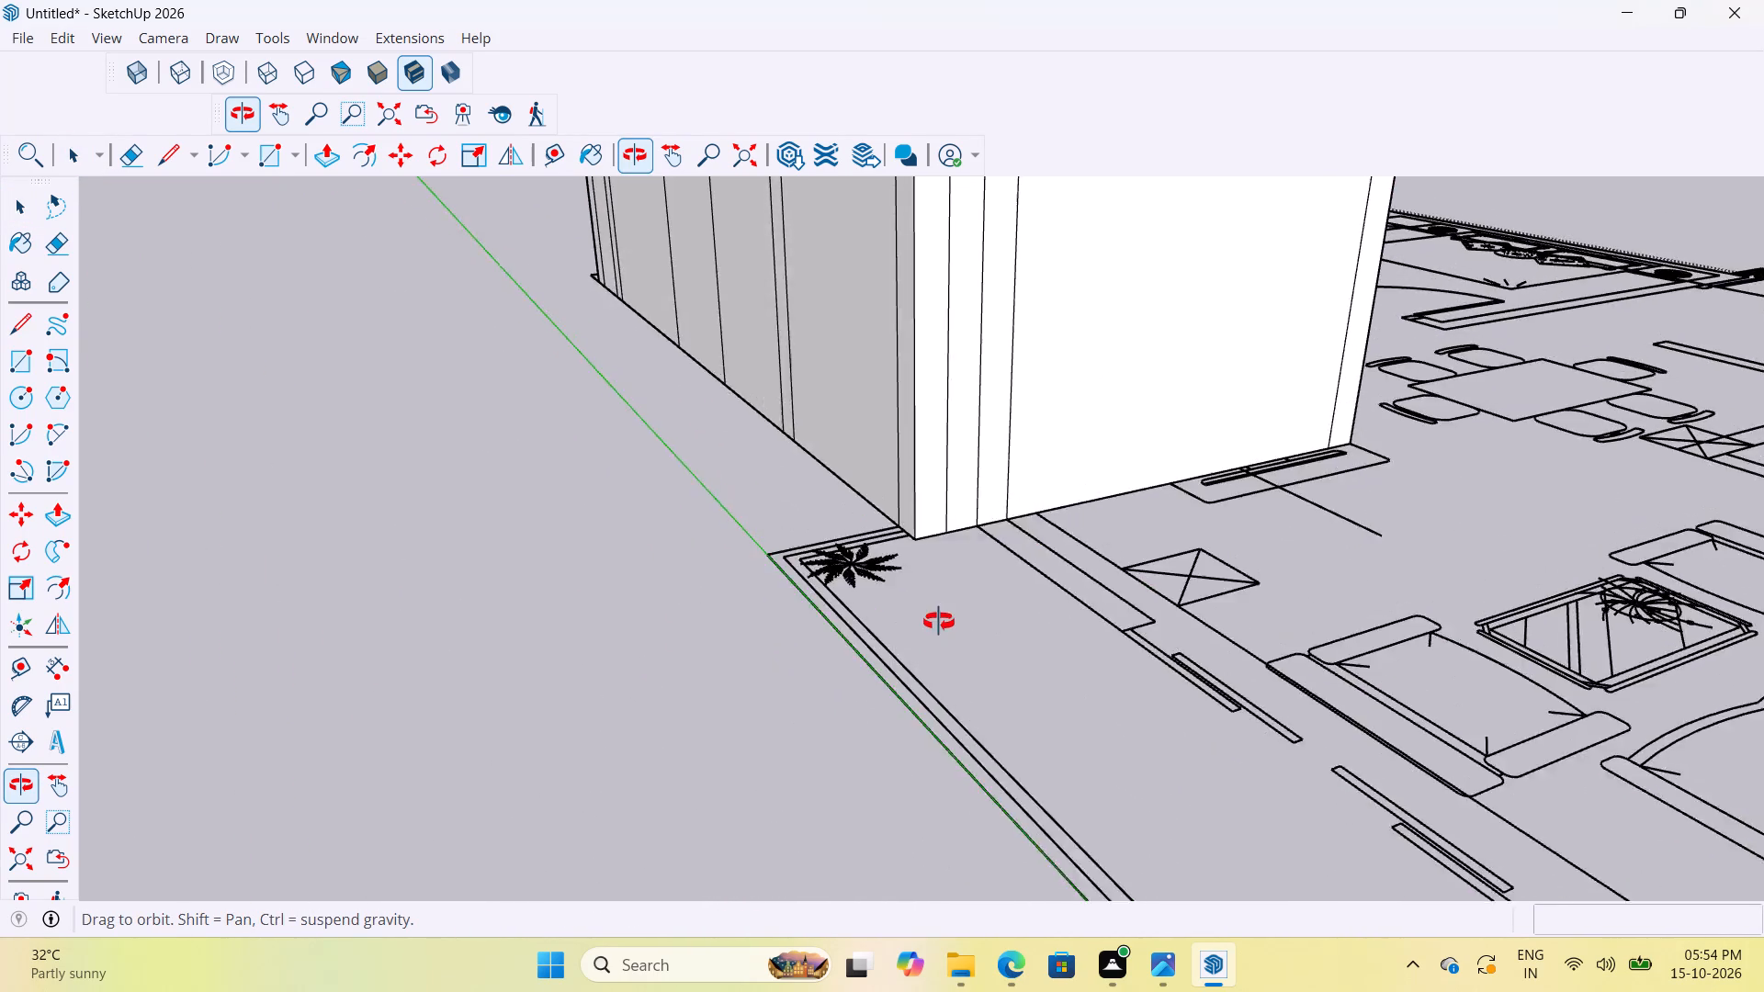
middle_click_drag(939, 622, 400, 760)
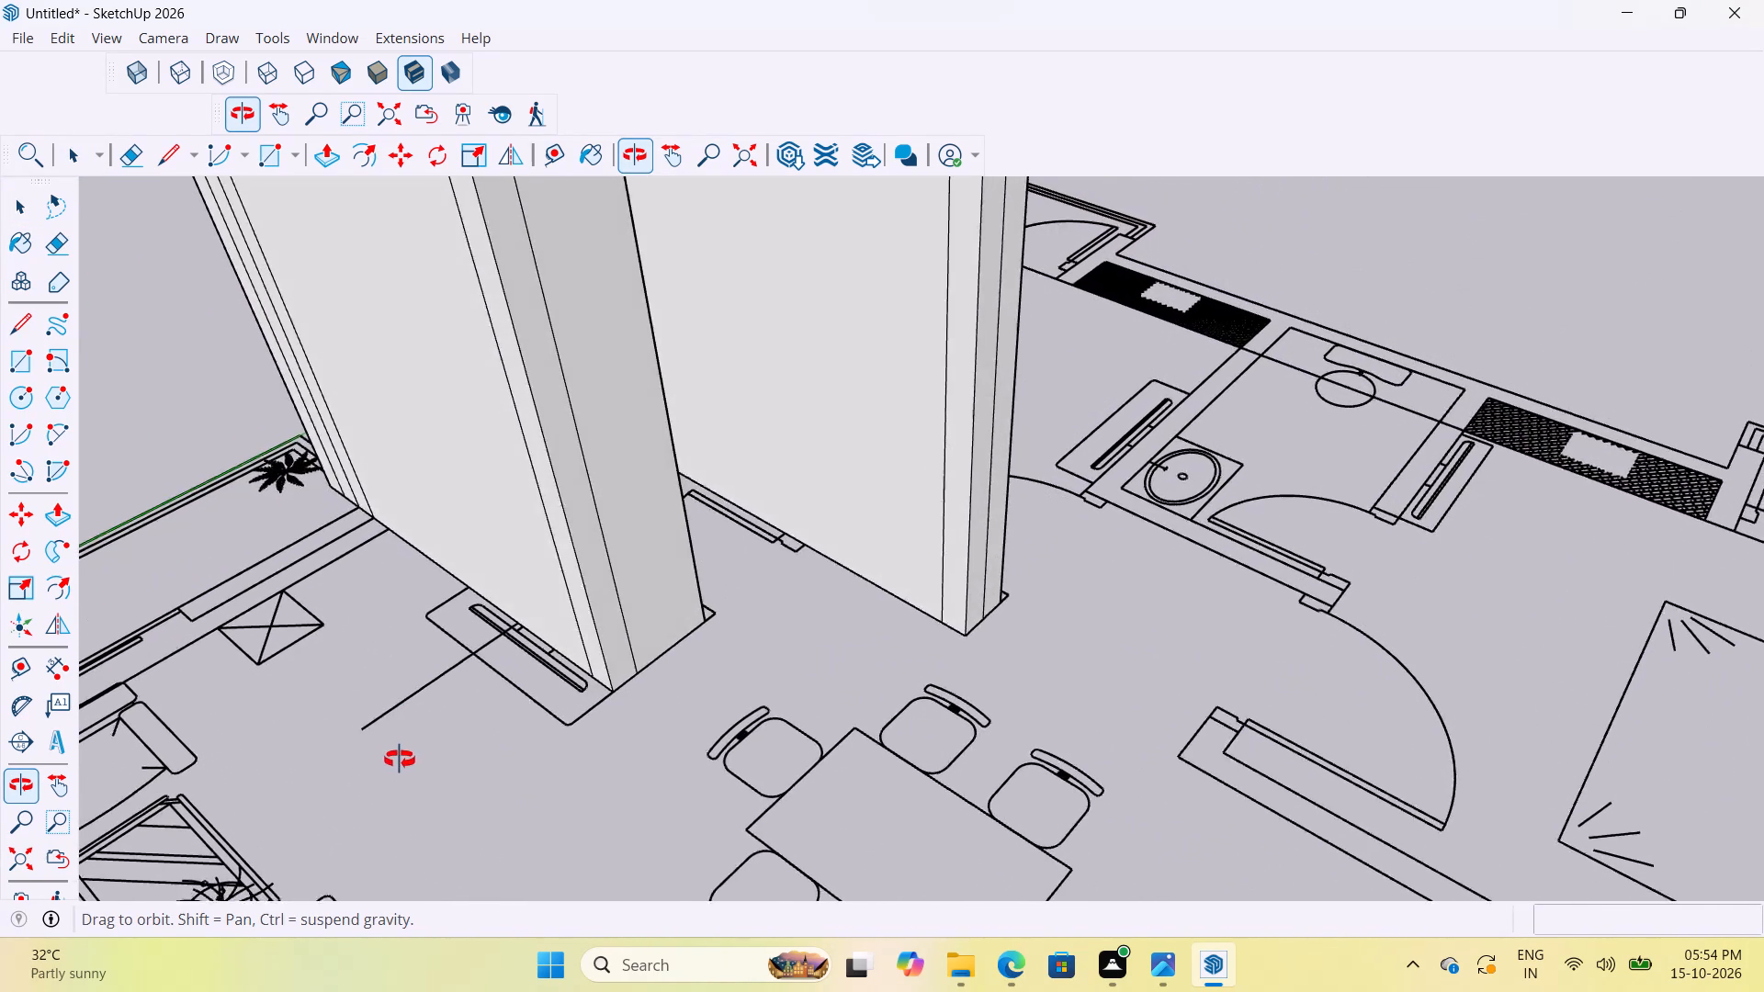
middle_click_drag(400, 760, 394, 760)
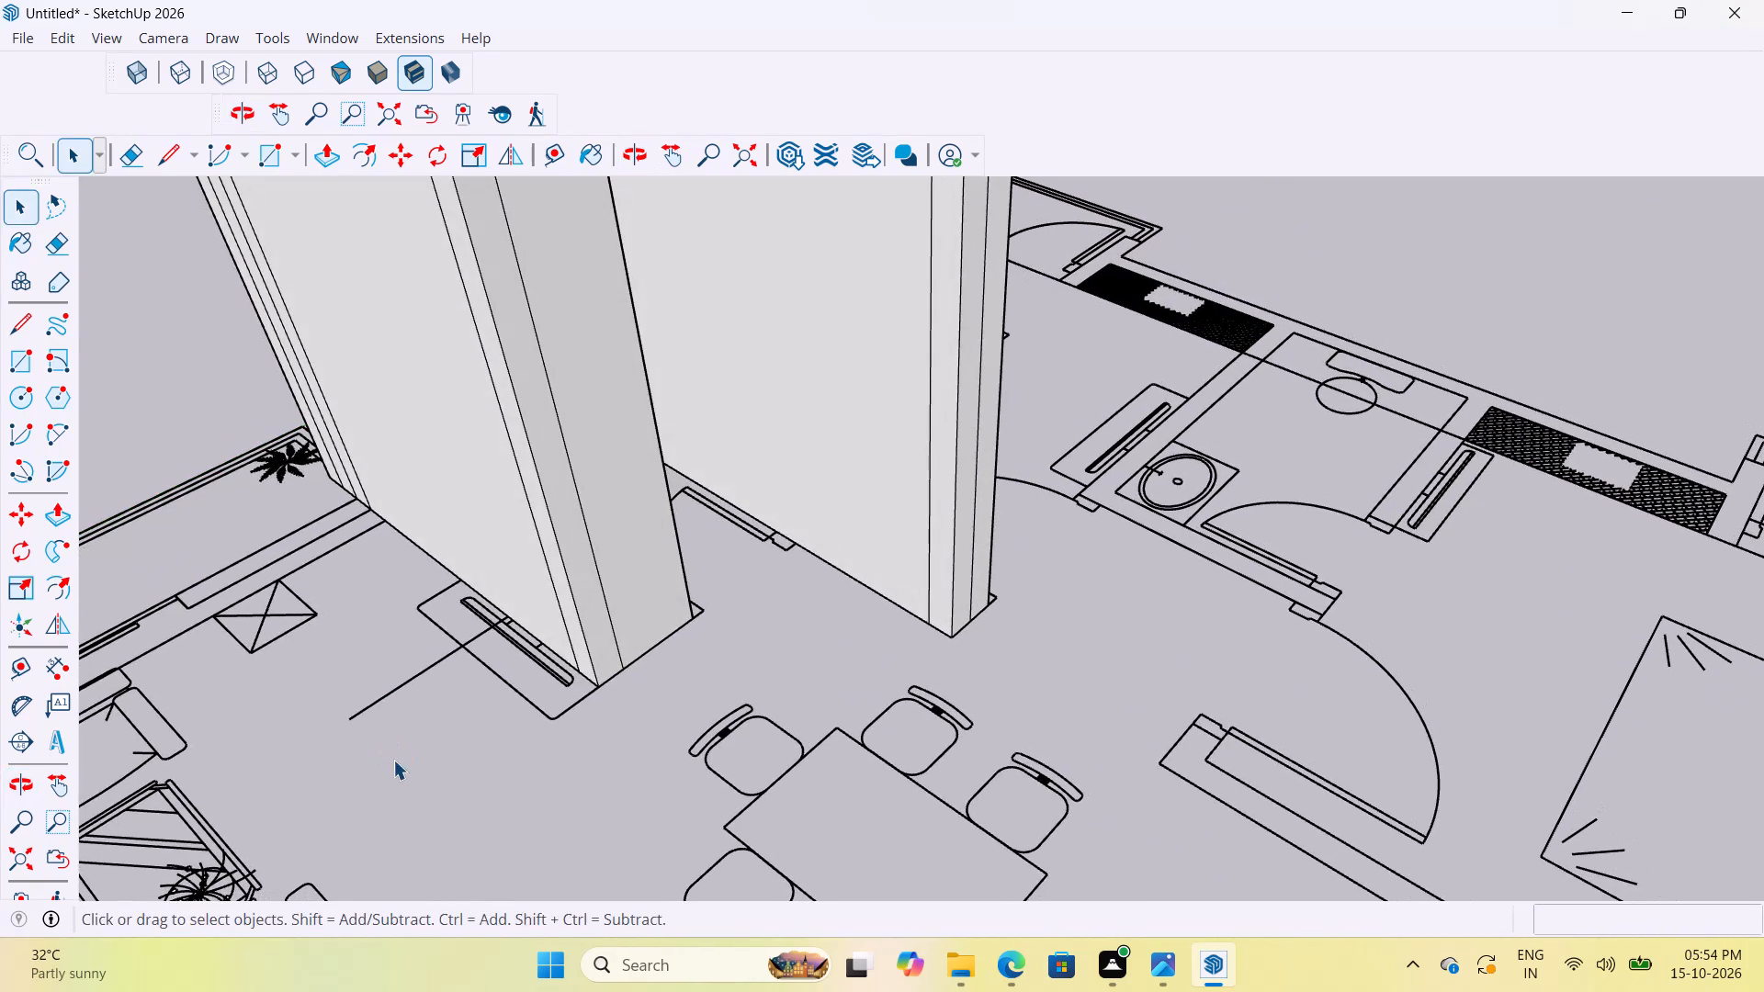
scroll(826, 391, "down", 2)
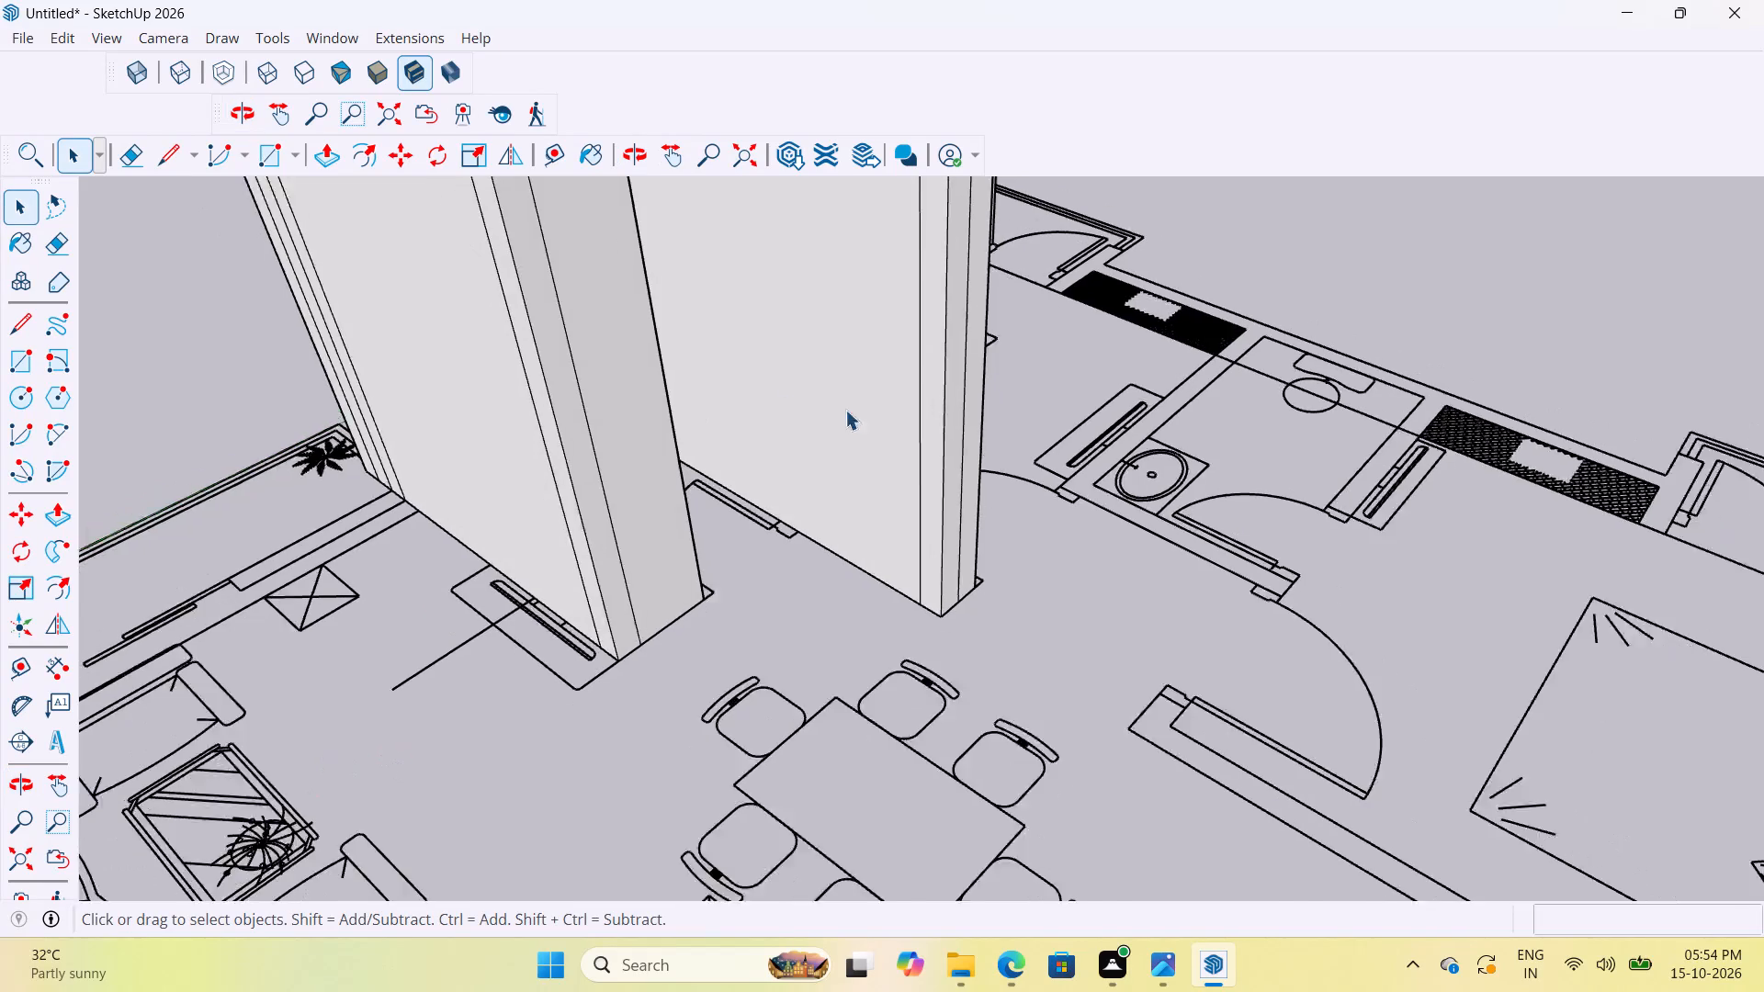
scroll(845, 410, "down", 10)
middle_click_drag(554, 497, 970, 465)
Measure the distance between the balcony parapet's outer and inner lines beside the bathroom wall corner.
scroll(773, 579, "up", 9)
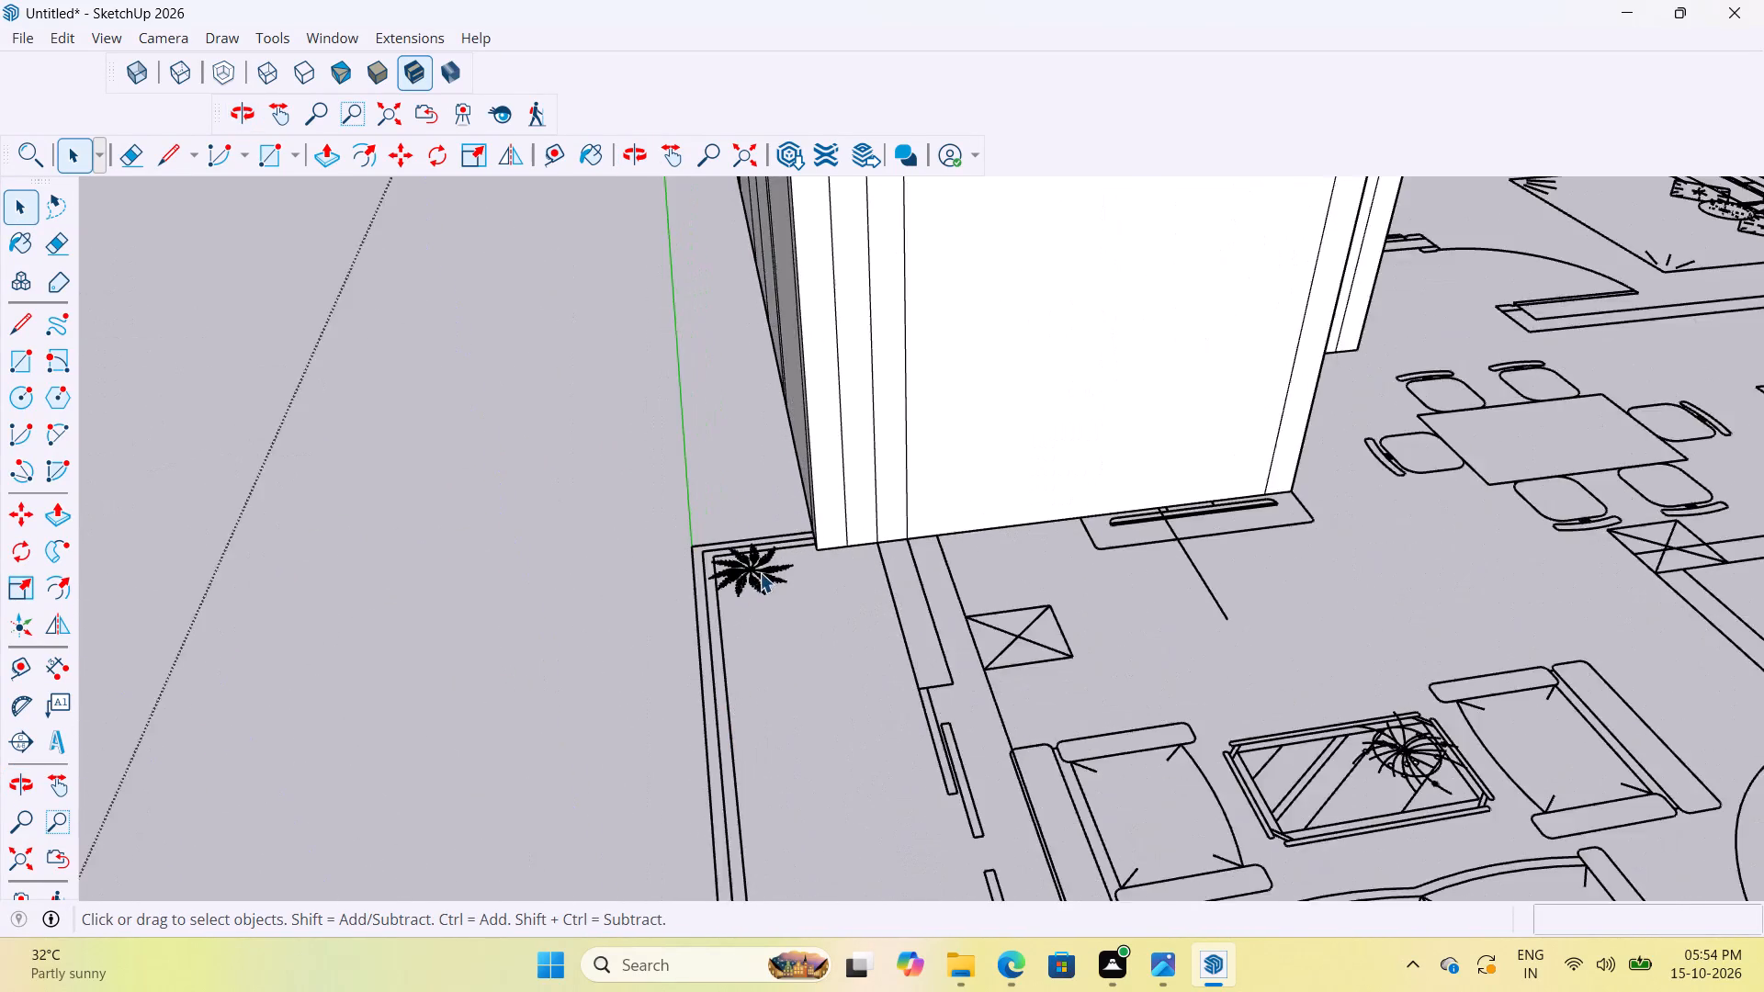
scroll(760, 572, "up", 20)
scroll(760, 572, "up", 3)
key("t")
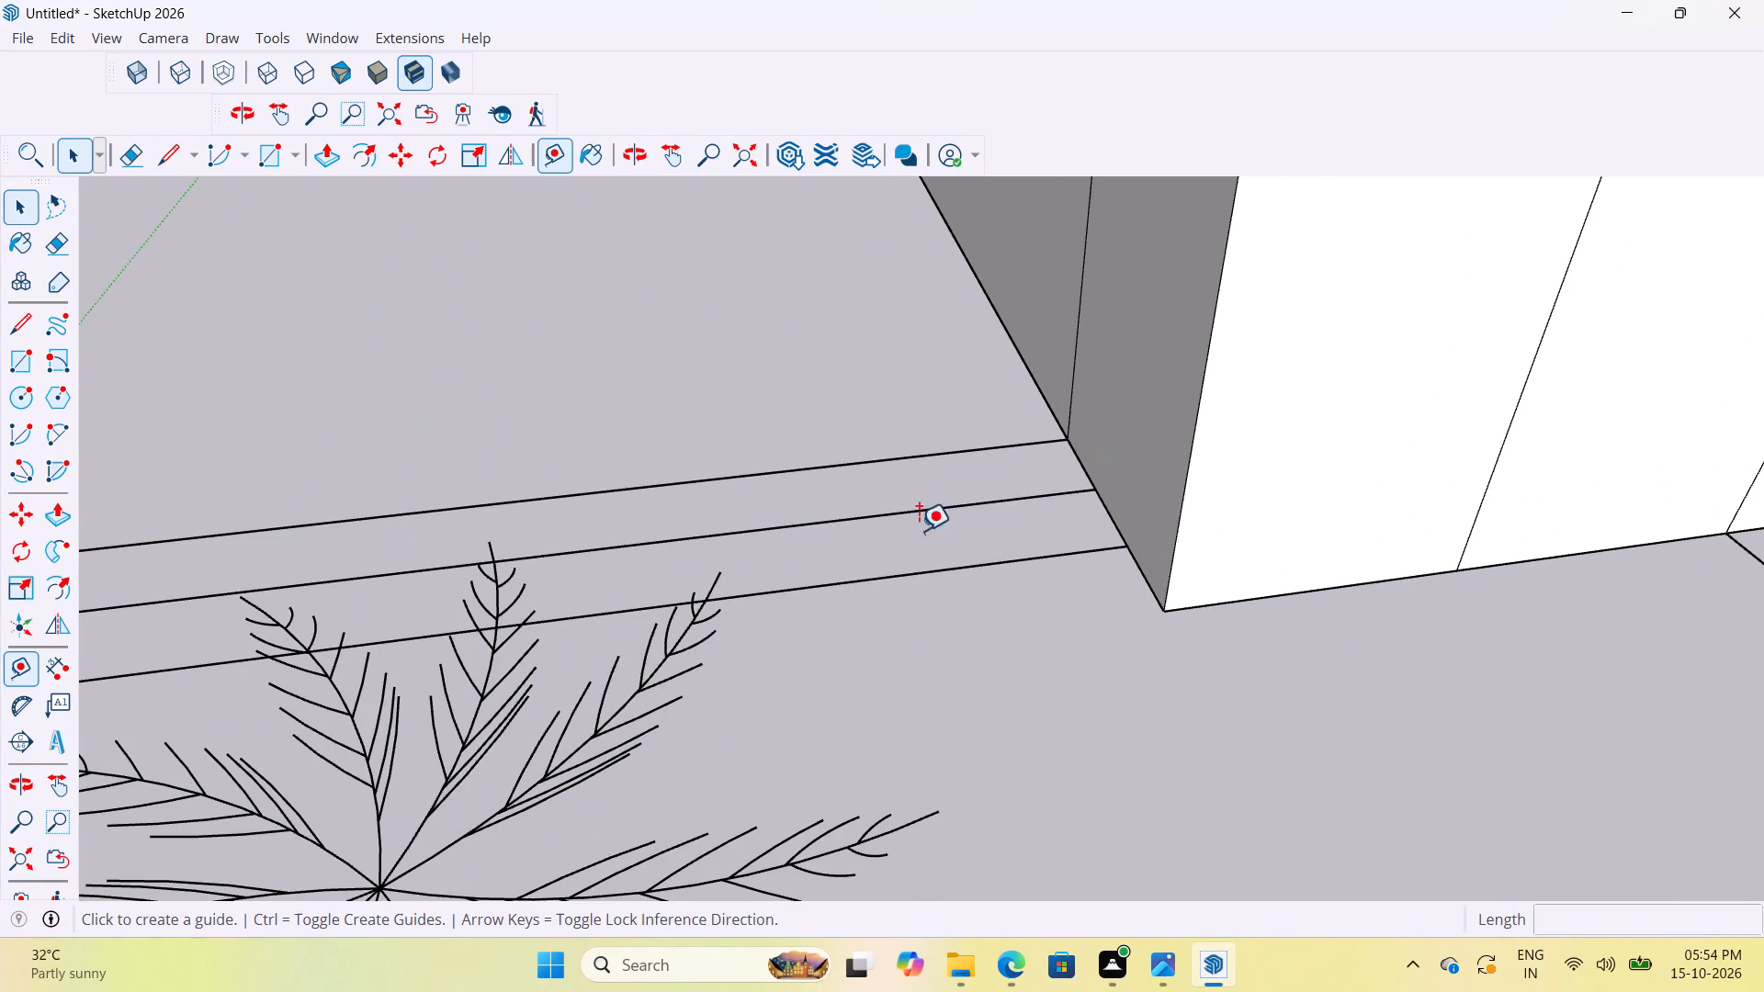
left_click(958, 449)
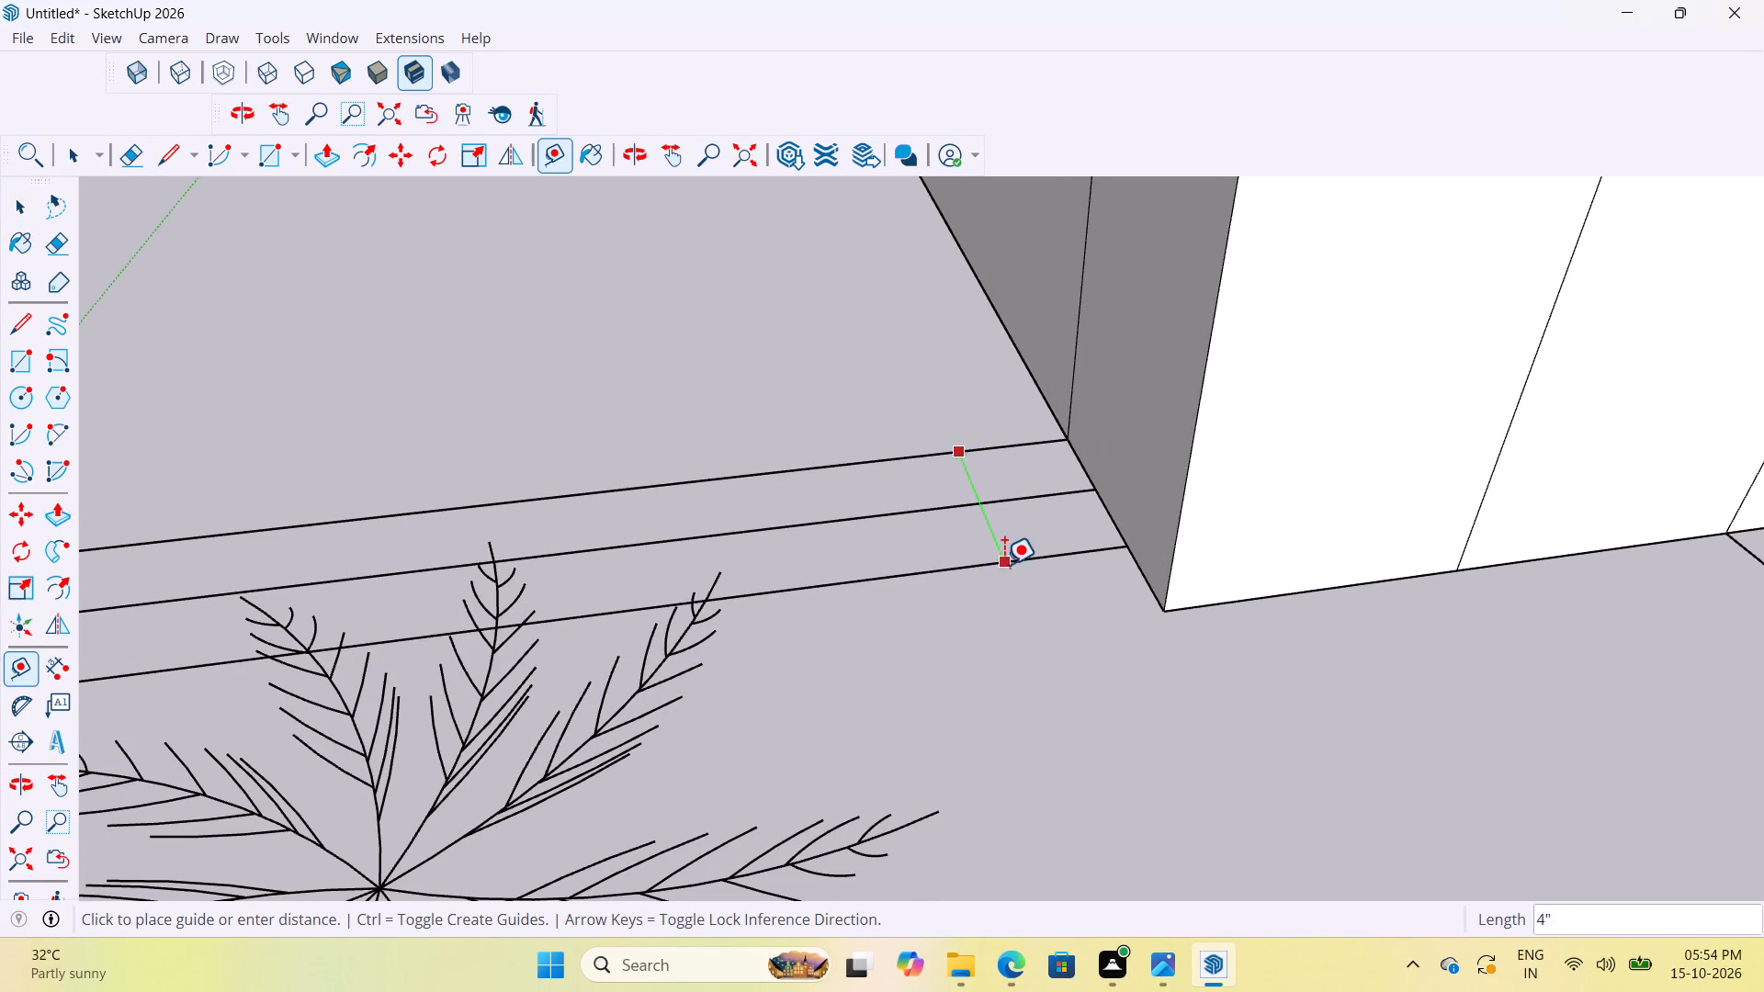
key("space")
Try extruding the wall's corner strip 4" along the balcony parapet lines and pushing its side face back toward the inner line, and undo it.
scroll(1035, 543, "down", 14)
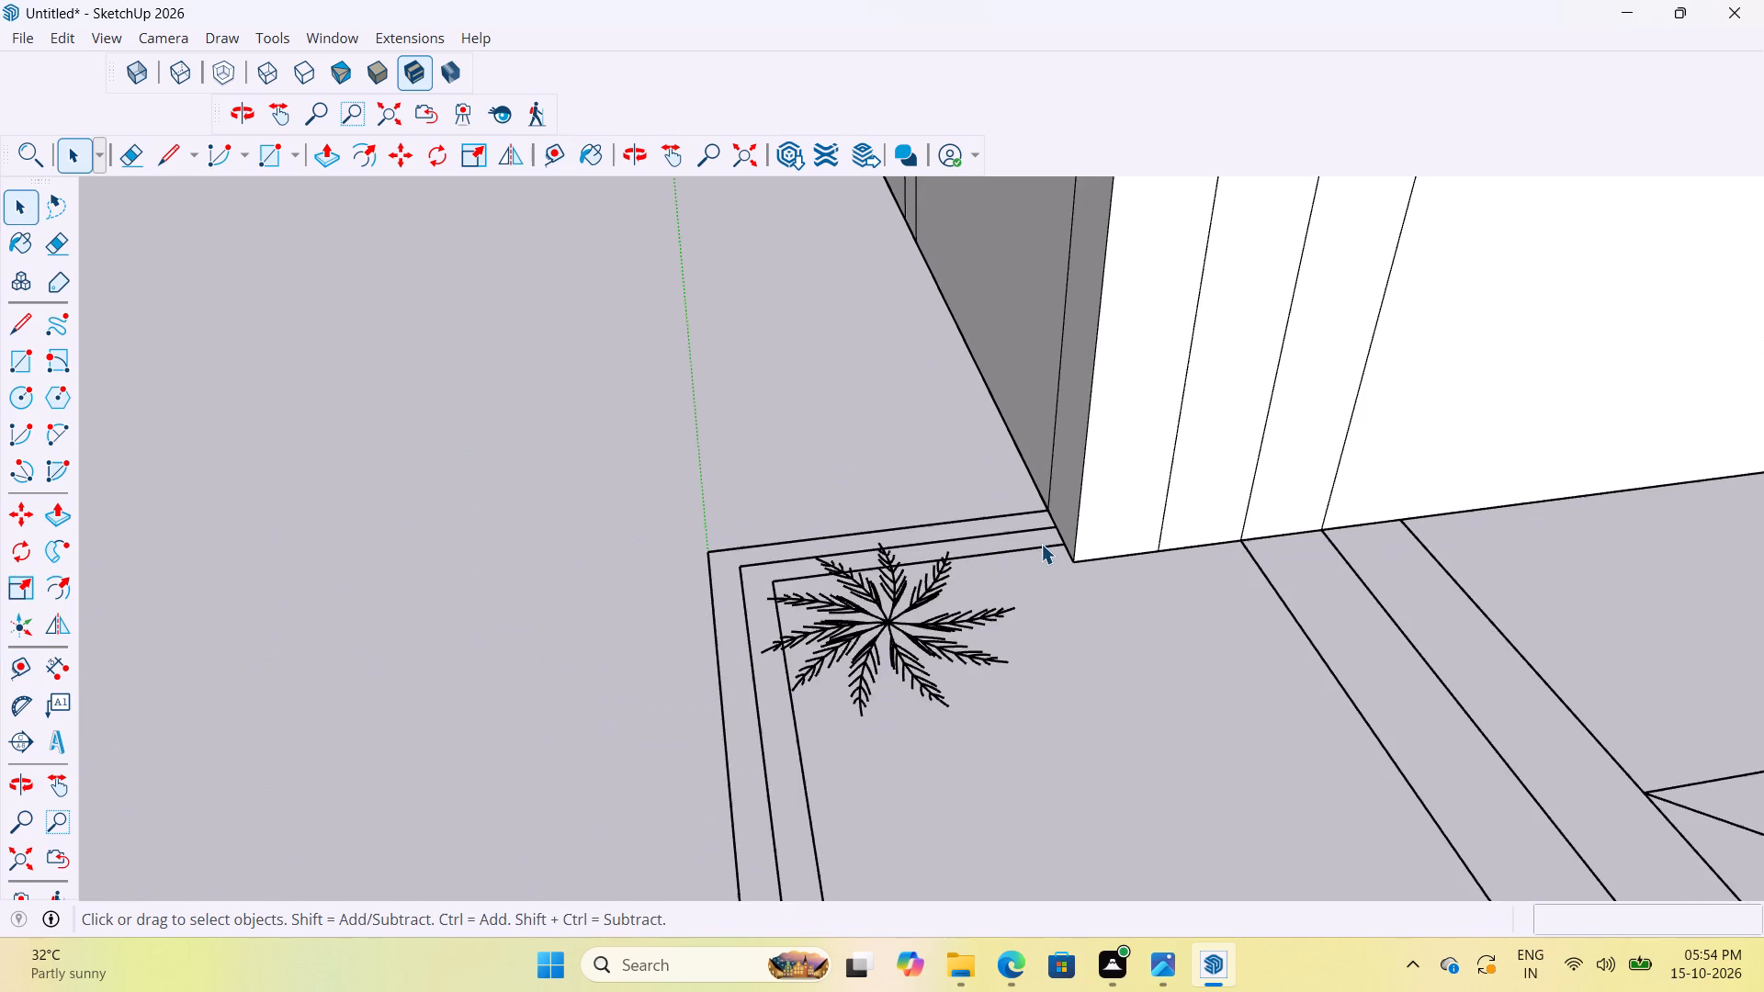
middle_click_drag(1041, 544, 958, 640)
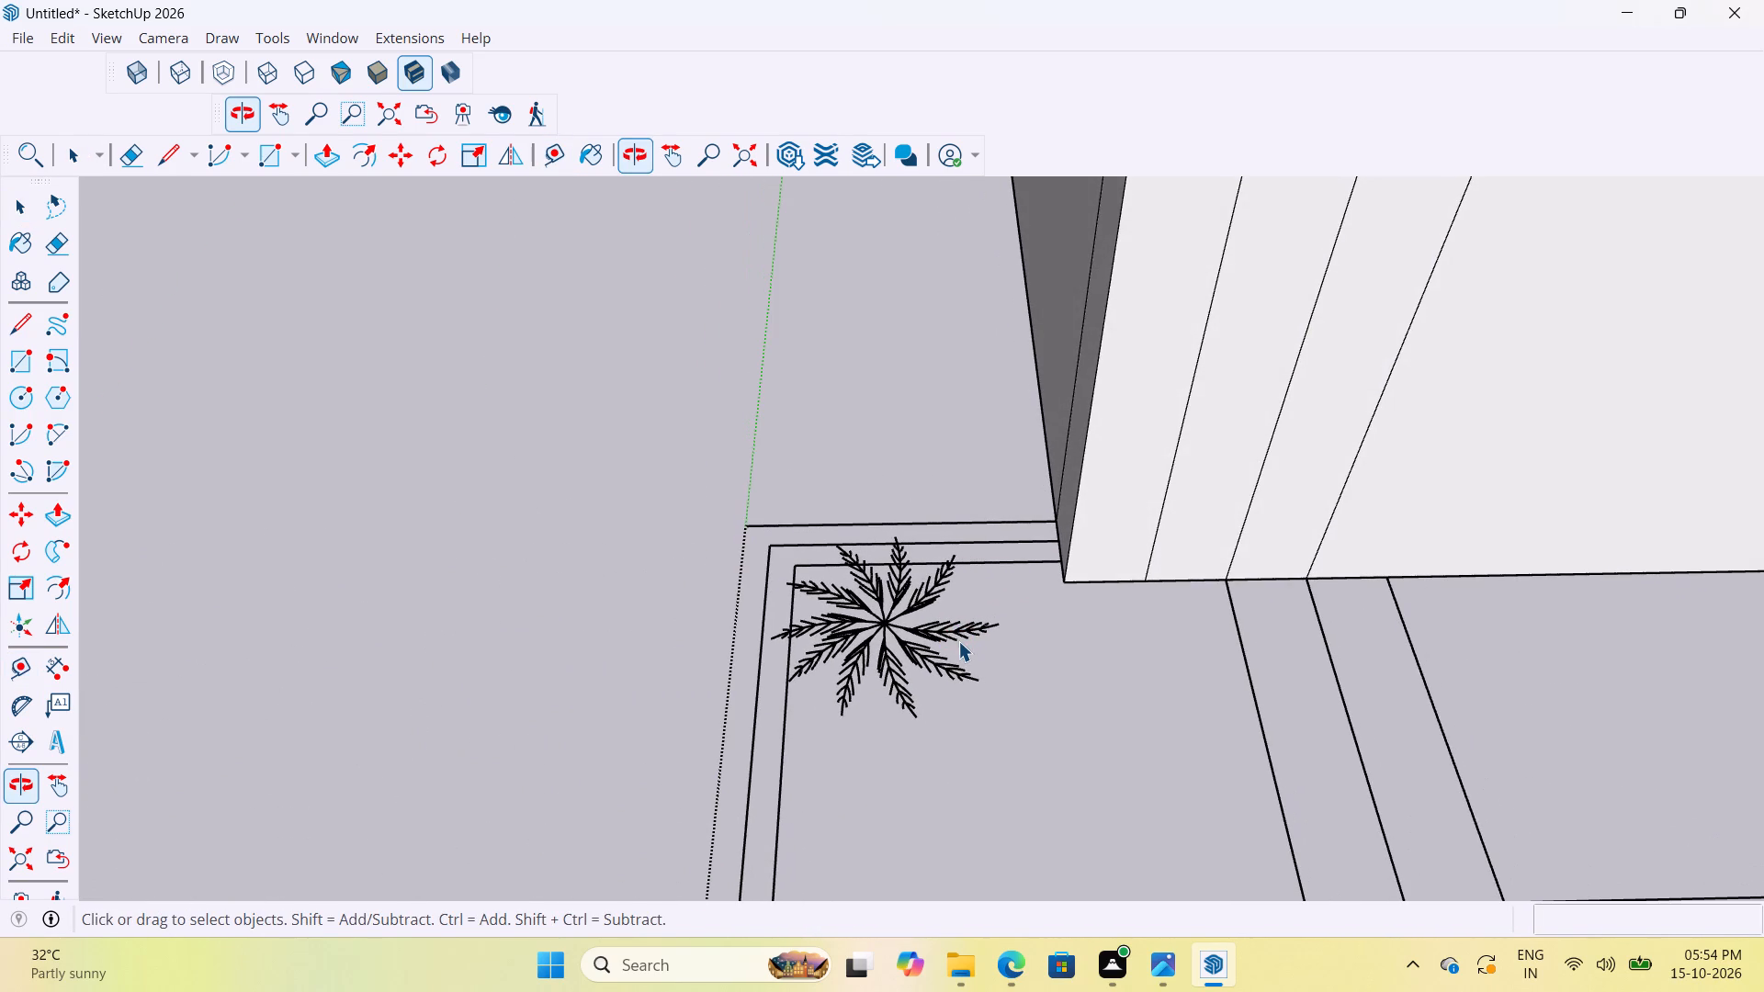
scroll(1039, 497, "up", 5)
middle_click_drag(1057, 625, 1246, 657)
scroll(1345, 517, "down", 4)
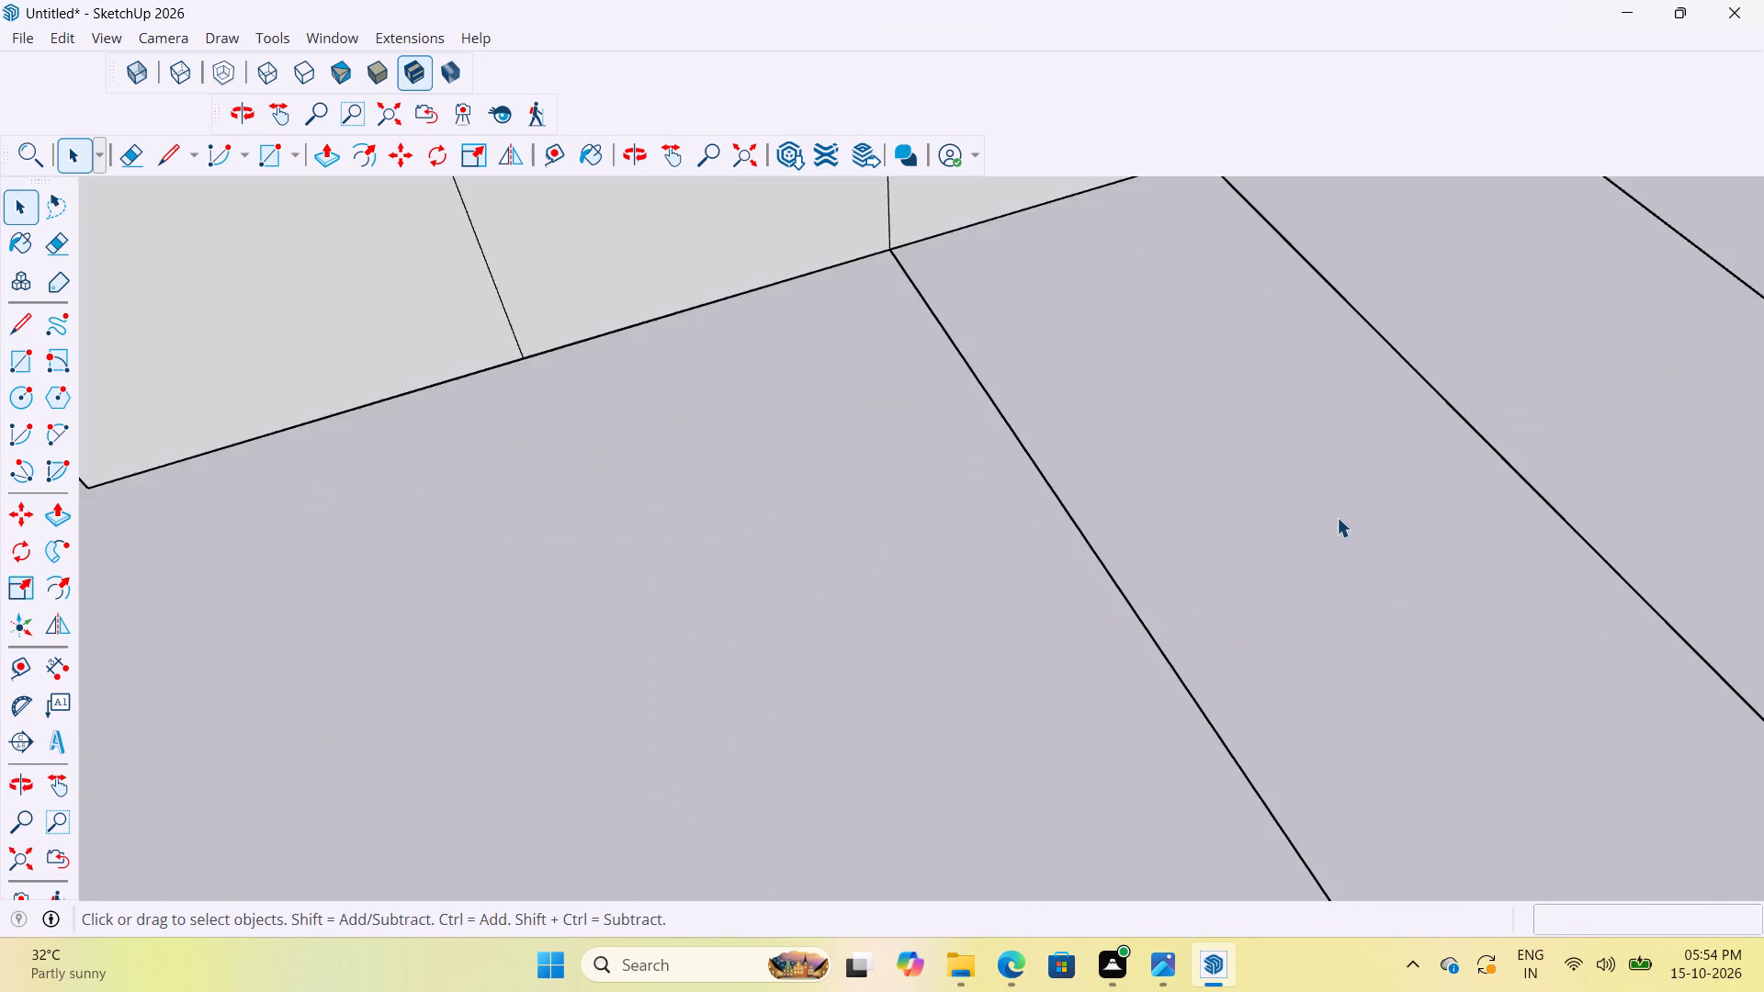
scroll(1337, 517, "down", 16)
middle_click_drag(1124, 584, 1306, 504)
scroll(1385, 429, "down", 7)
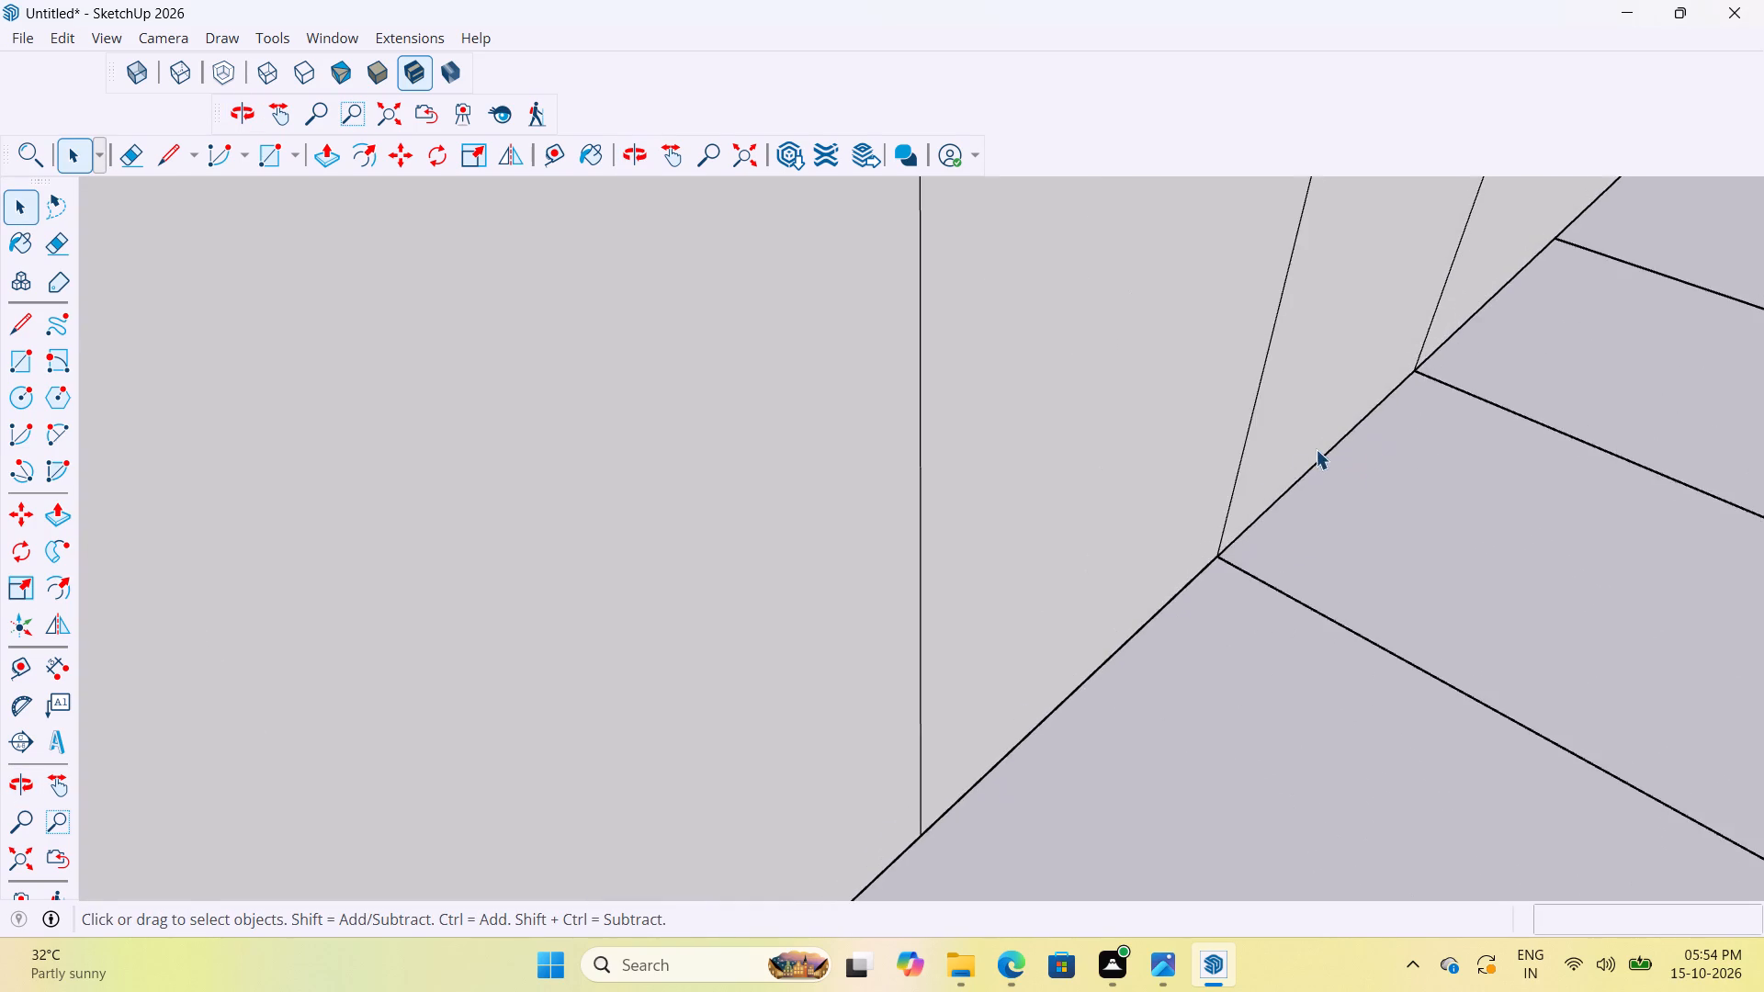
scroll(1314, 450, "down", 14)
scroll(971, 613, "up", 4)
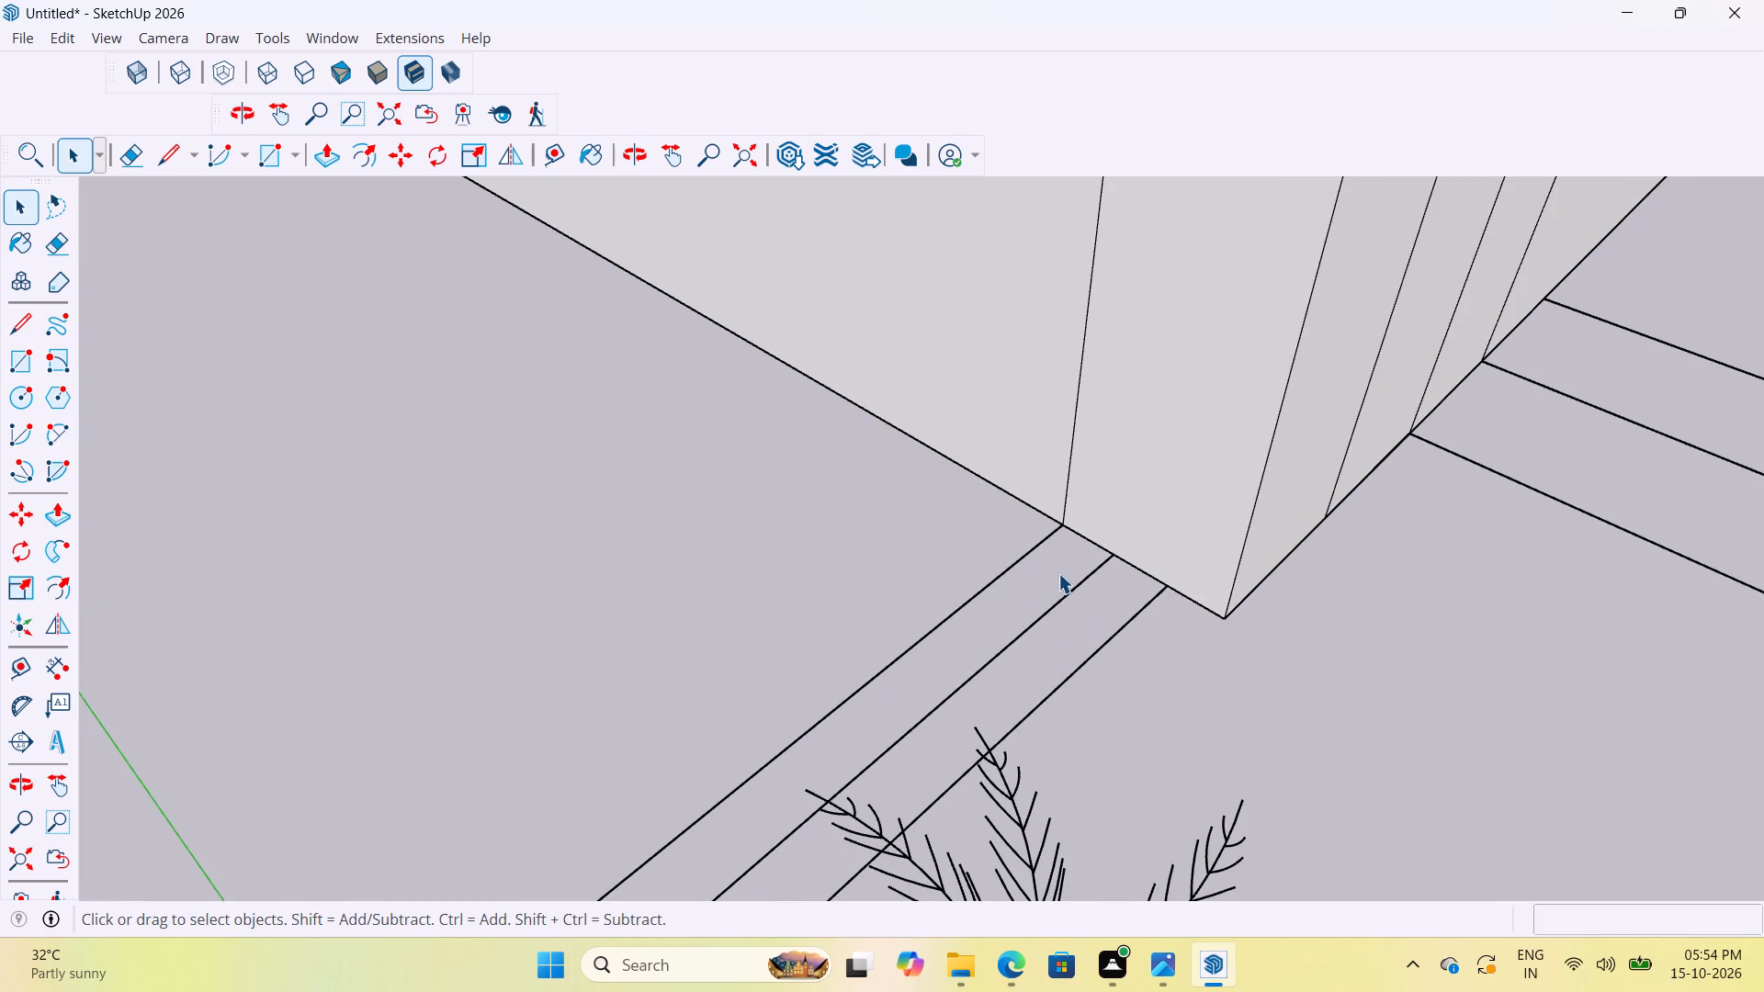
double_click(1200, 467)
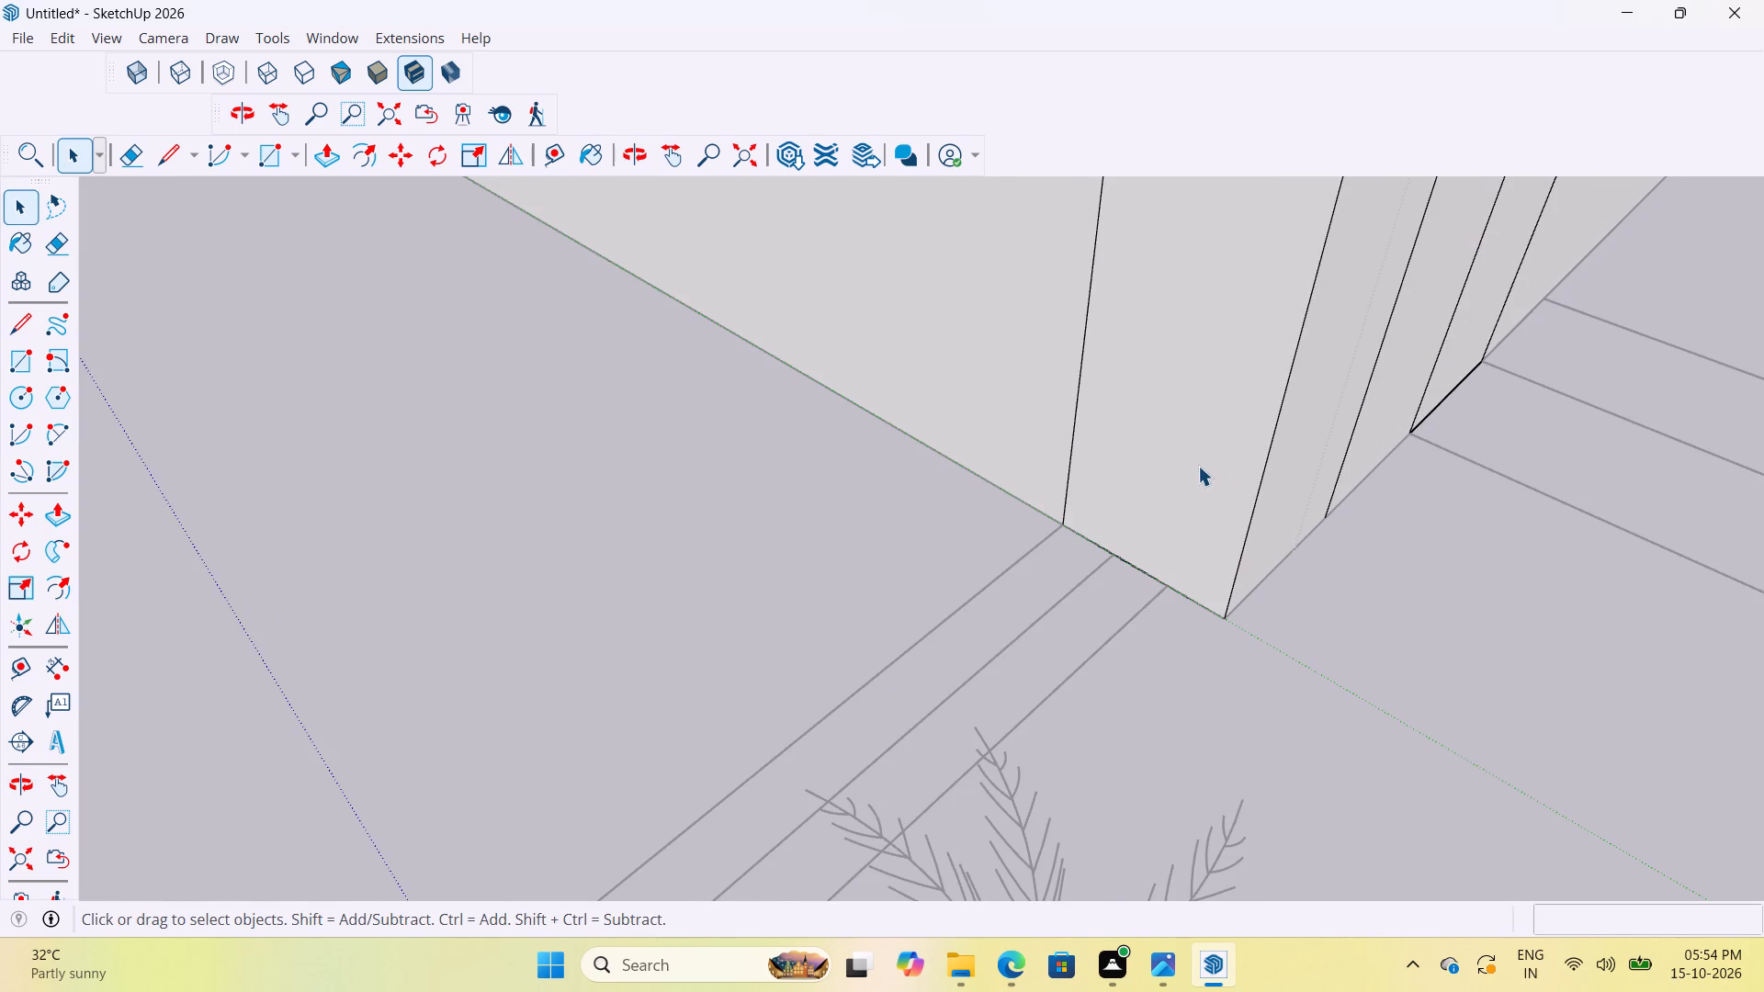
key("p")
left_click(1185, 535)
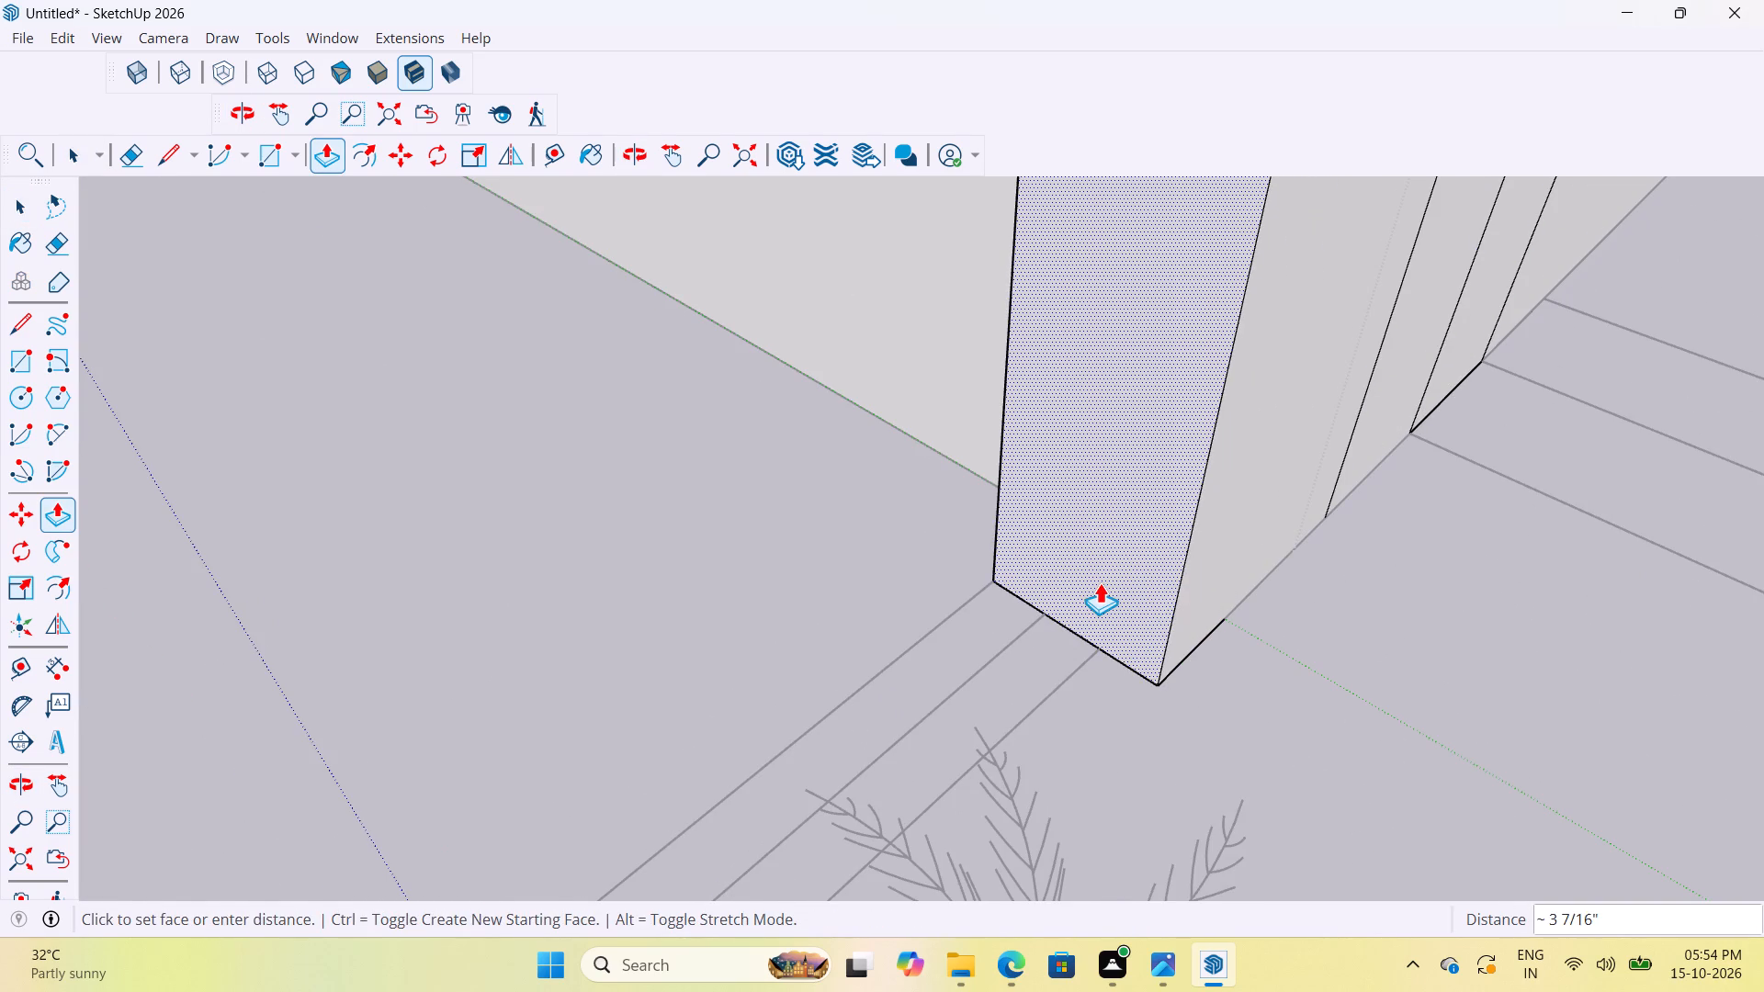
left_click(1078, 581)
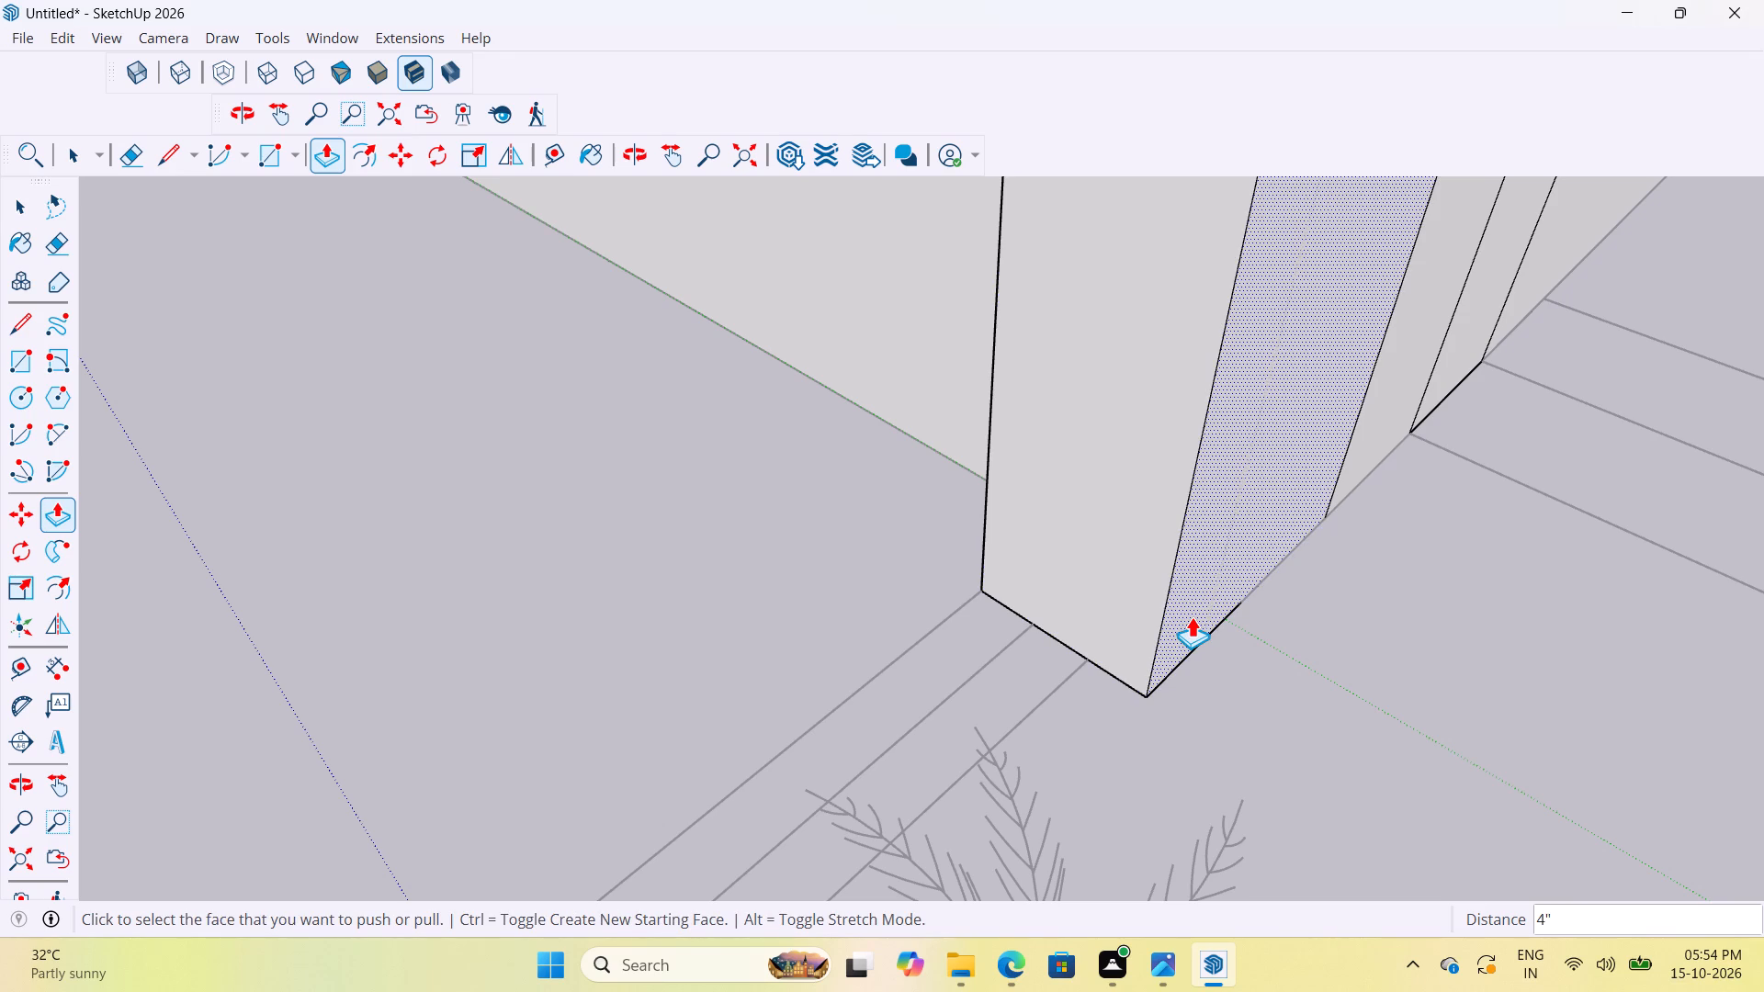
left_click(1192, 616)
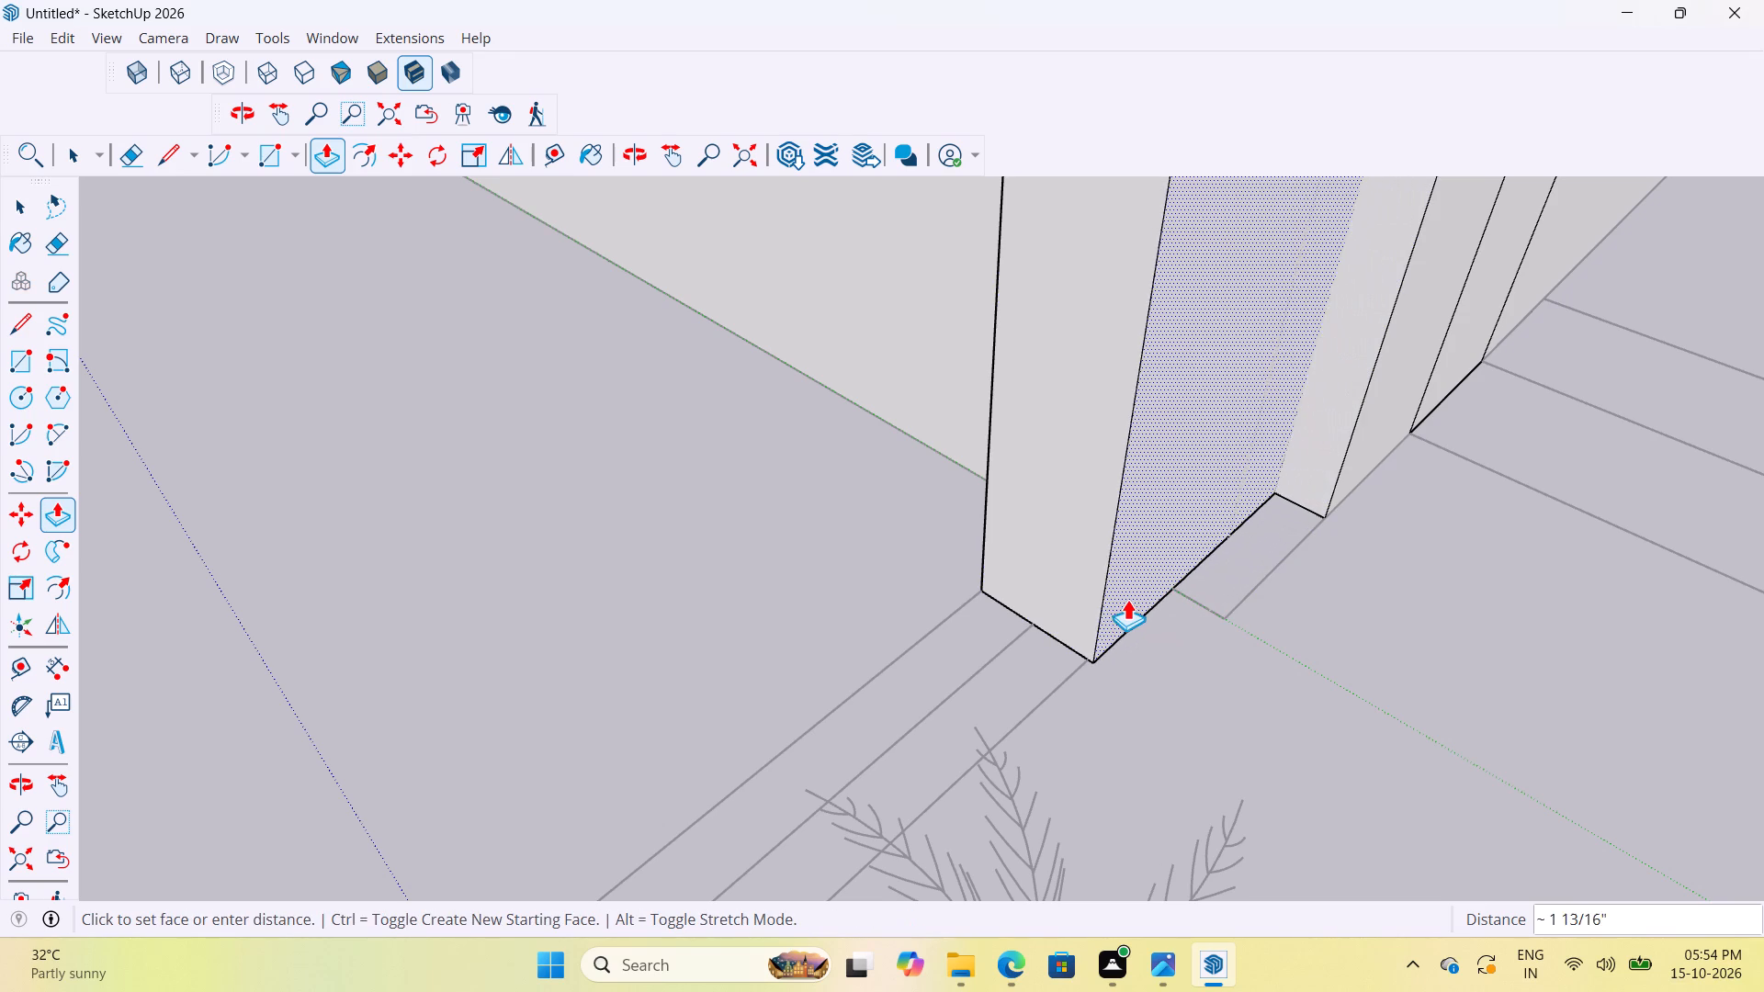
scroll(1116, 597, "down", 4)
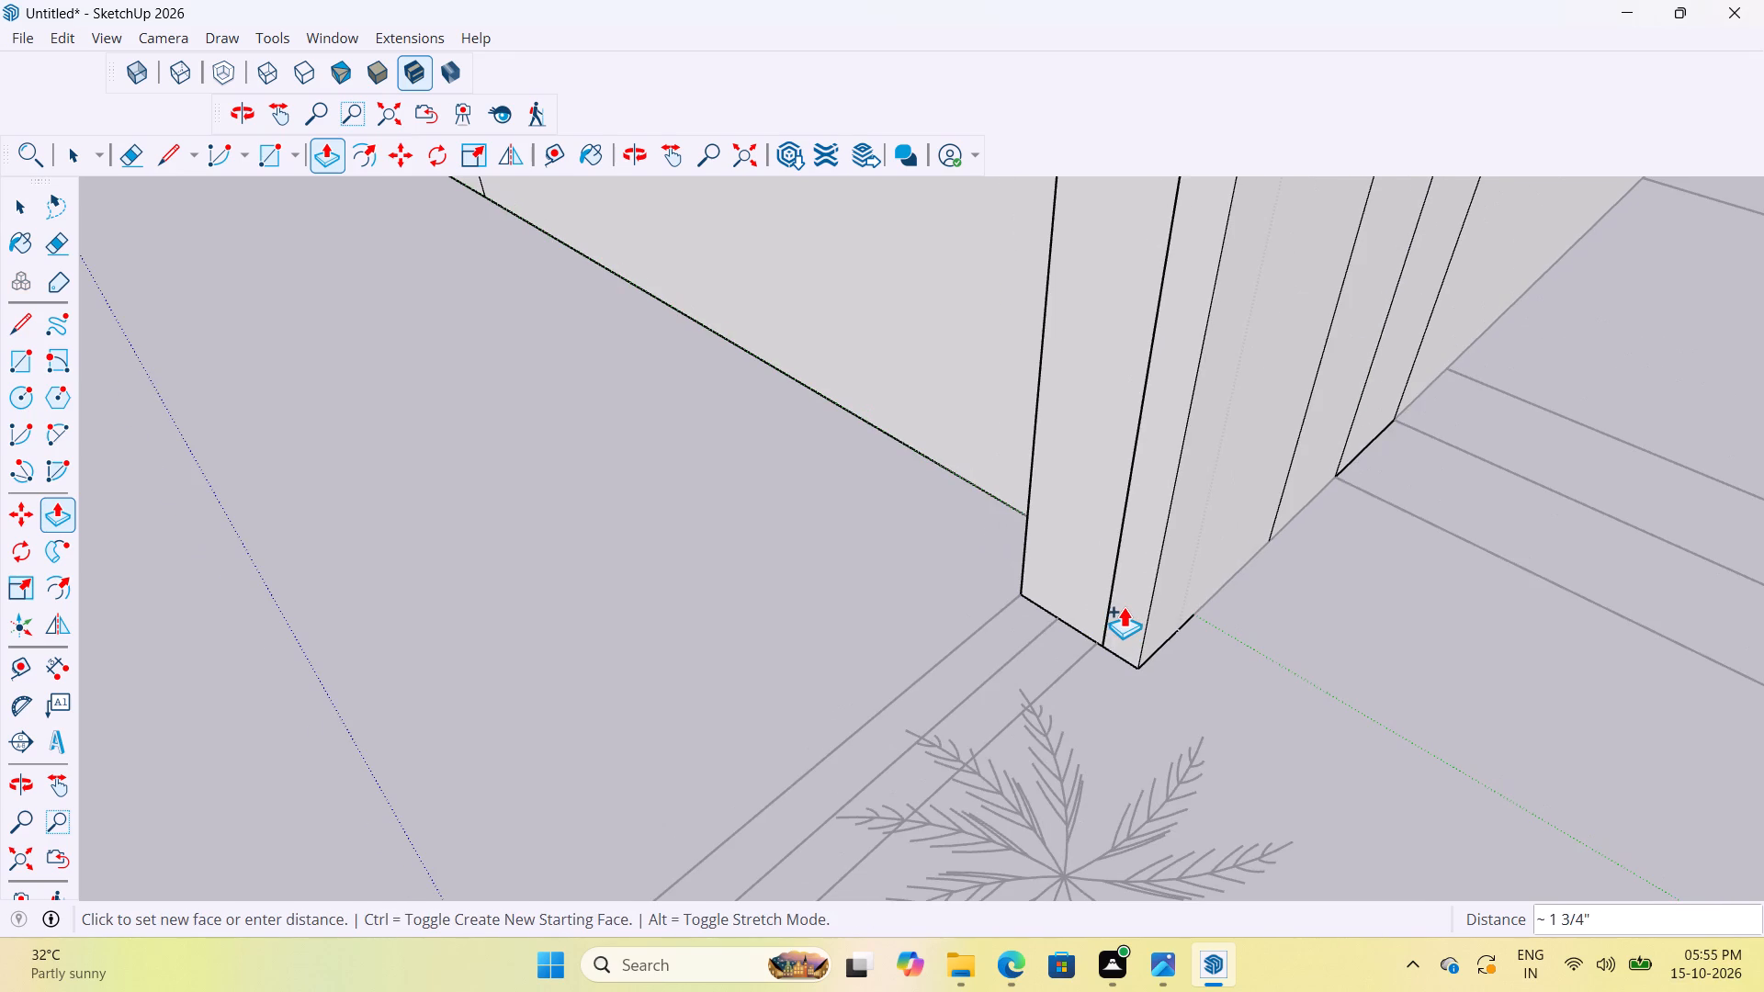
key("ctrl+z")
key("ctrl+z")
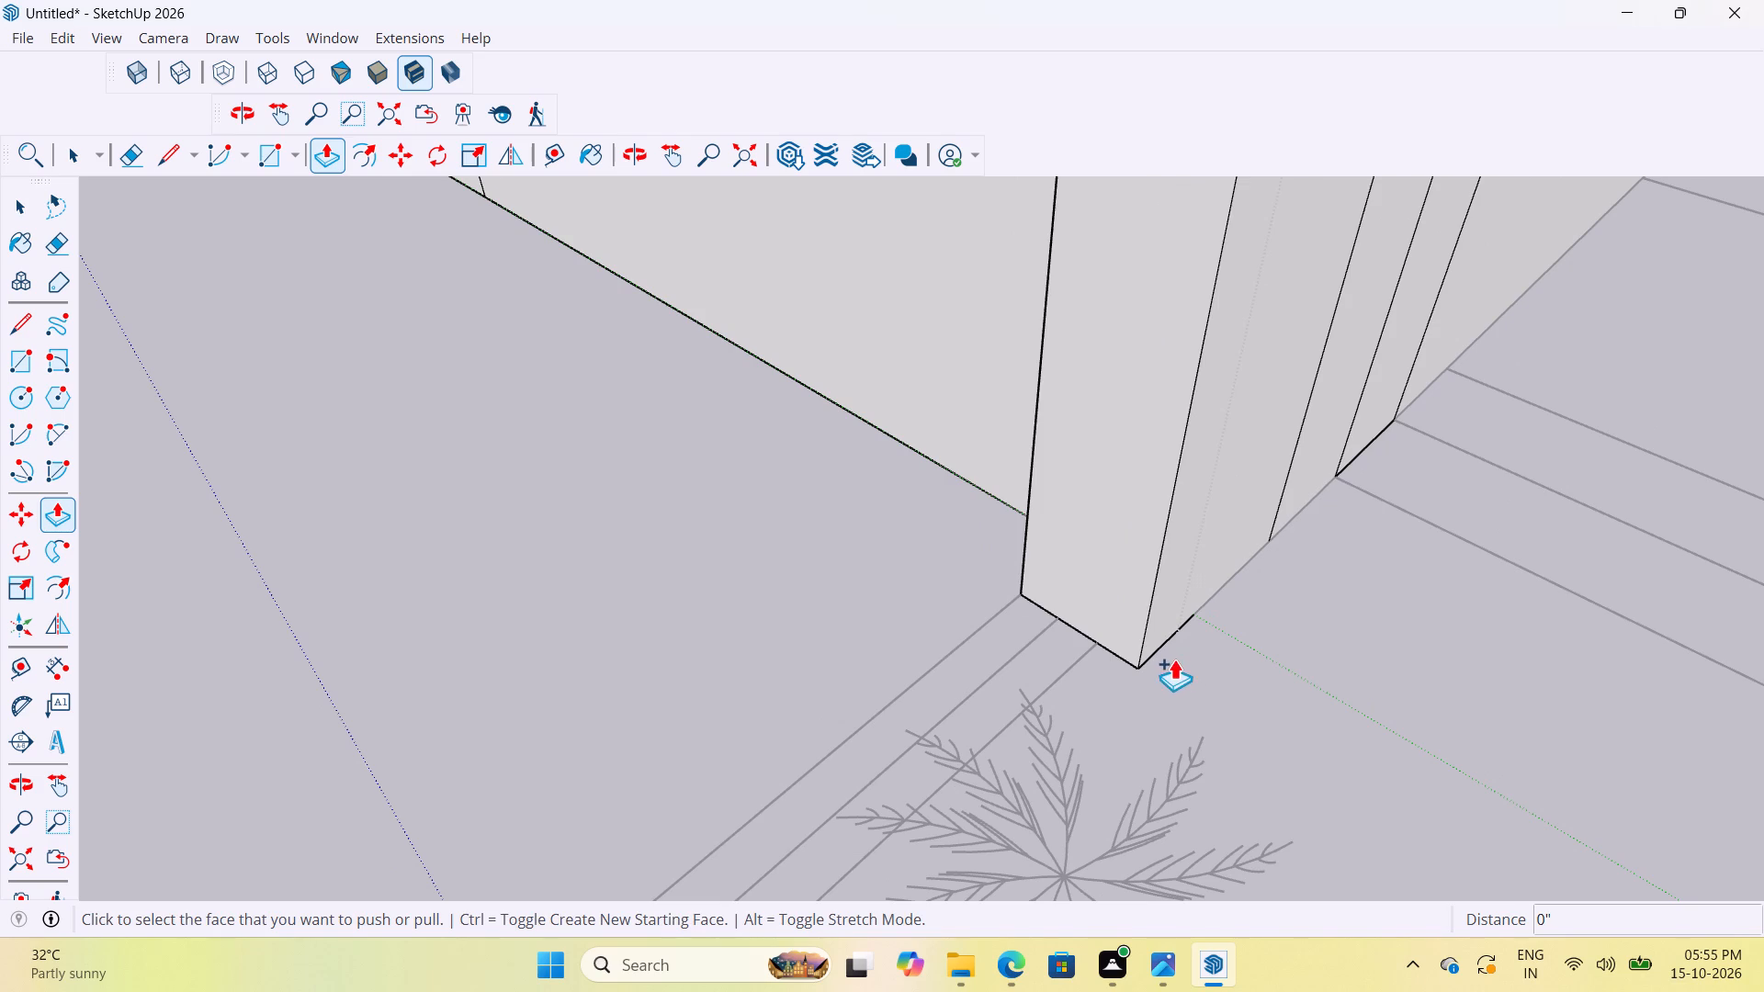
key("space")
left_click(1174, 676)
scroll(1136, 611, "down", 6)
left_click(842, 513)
Draw a rectangle about 2 5/8" by 4" across the balcony parapet lines against the bathroom wall corner and group it.
scroll(1069, 604, "down", 4)
scroll(1116, 602, "up", 4)
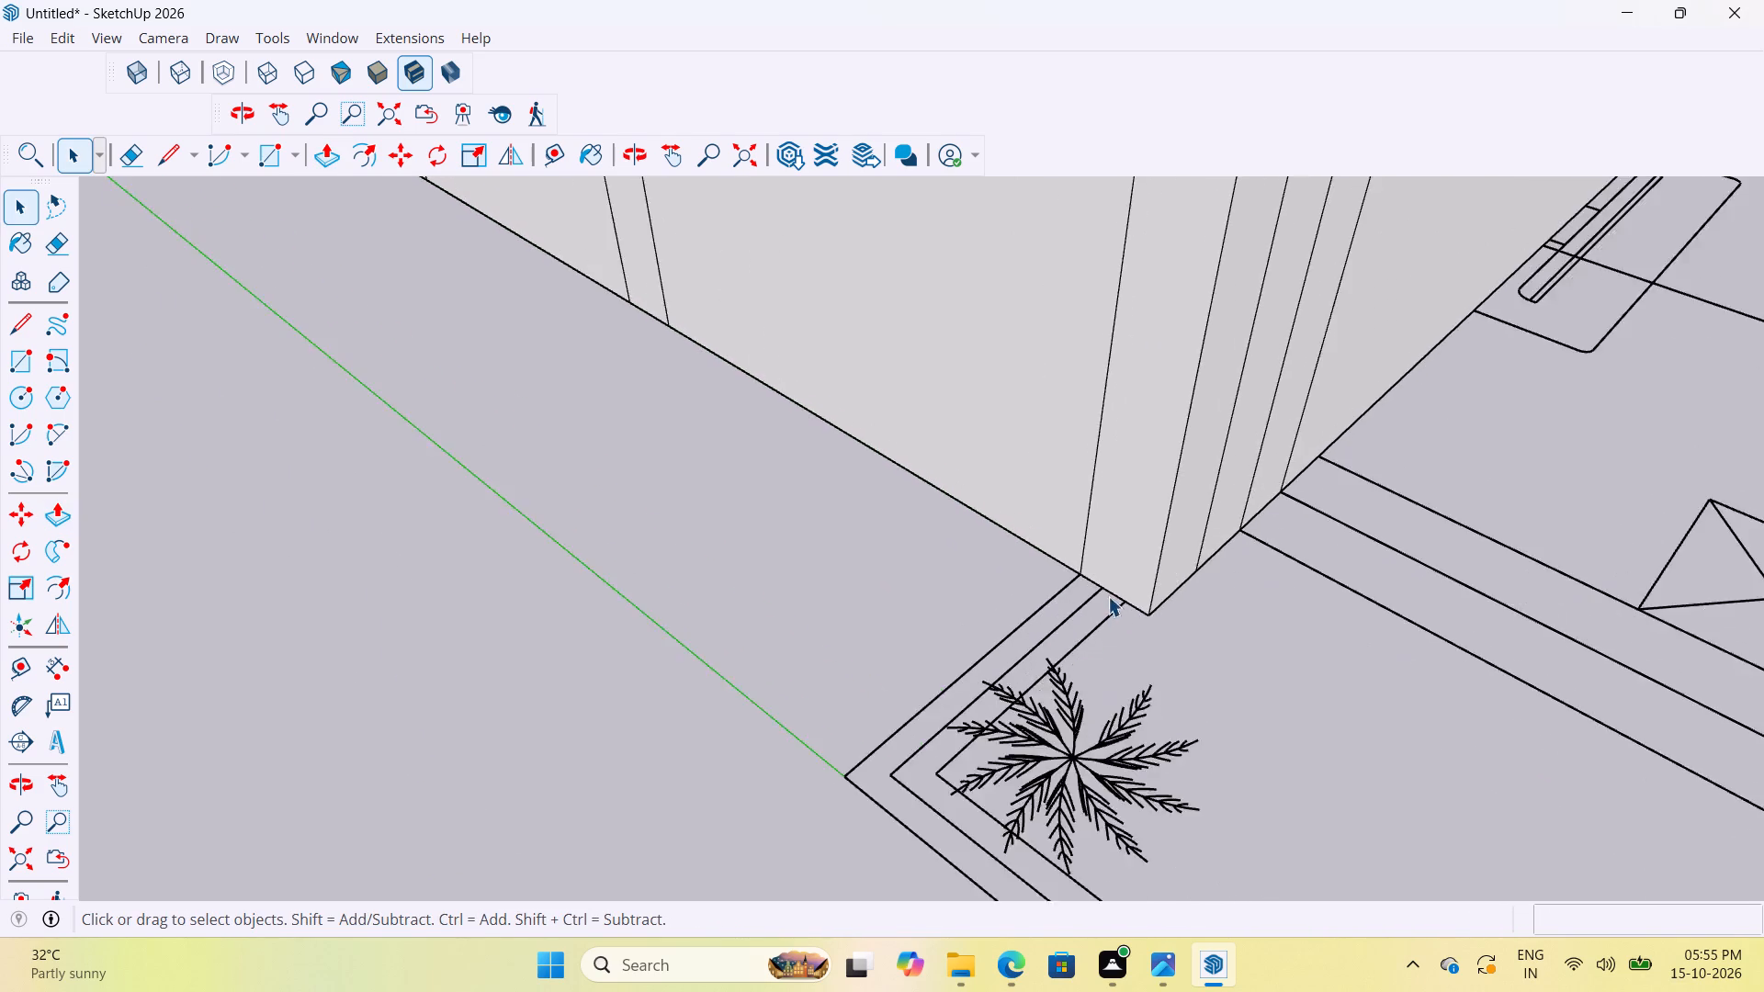
scroll(1108, 596, "up", 9)
double_click(1201, 516)
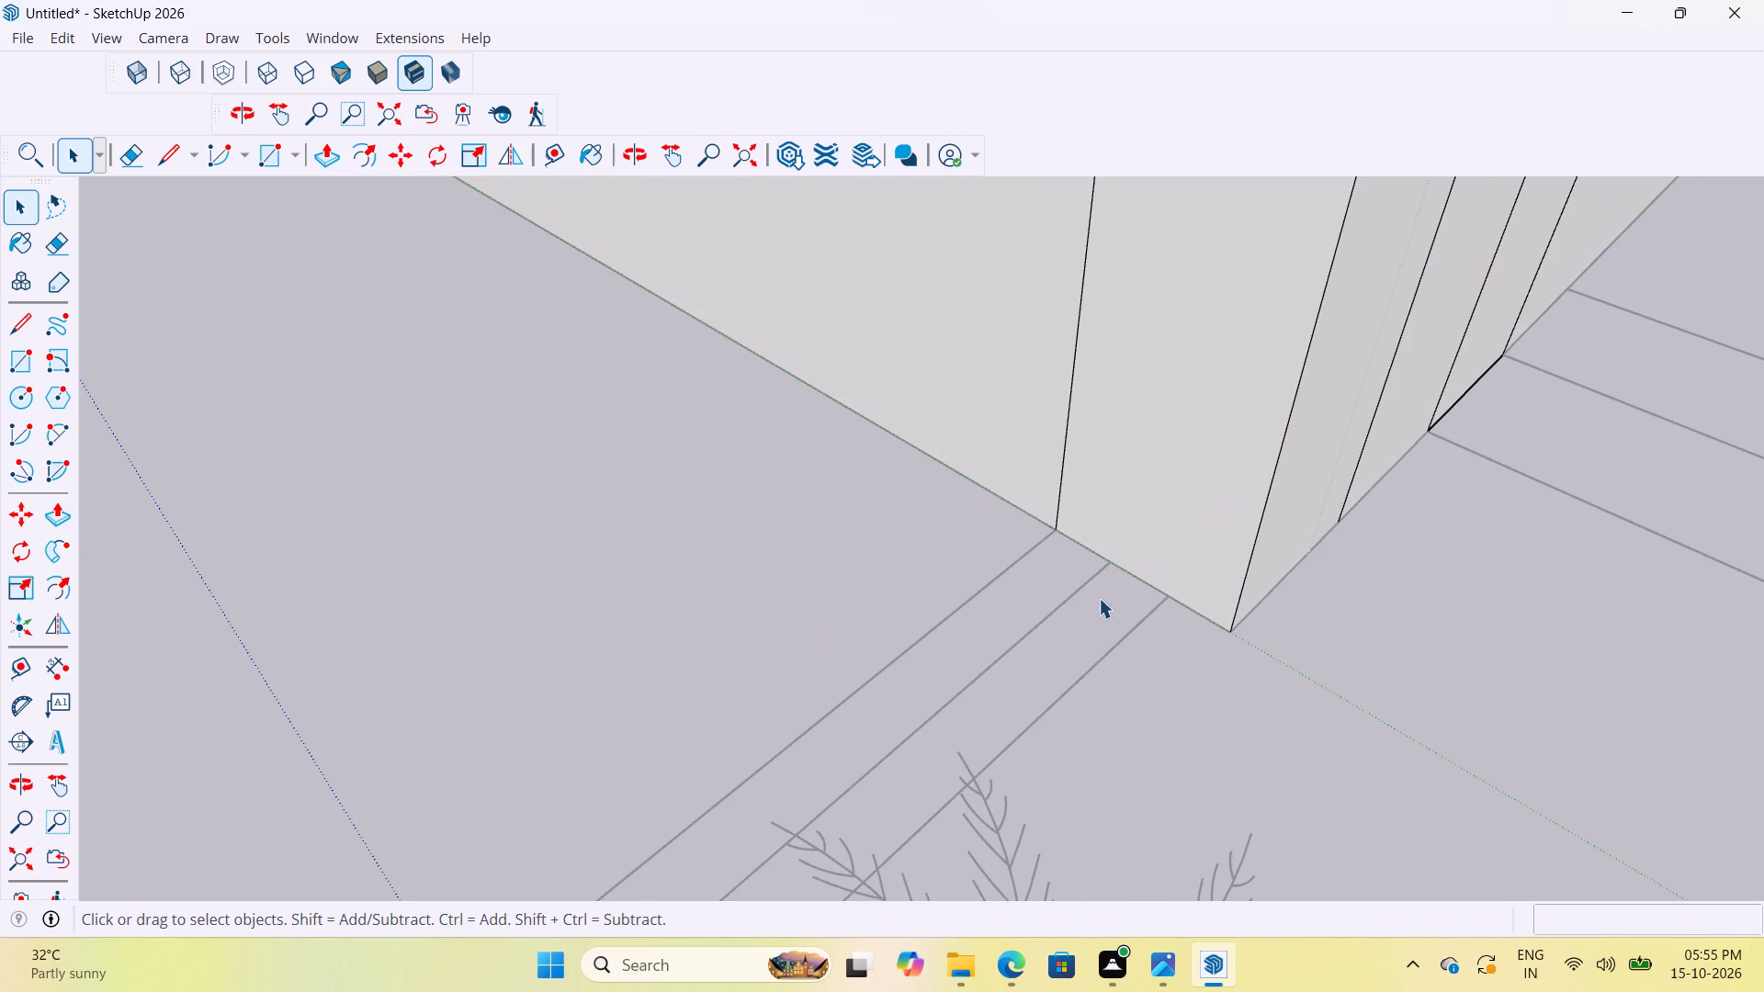
left_click(1139, 673)
middle_click_drag(1131, 642, 1334, 675)
scroll(1351, 543, "up", 12)
key("r")
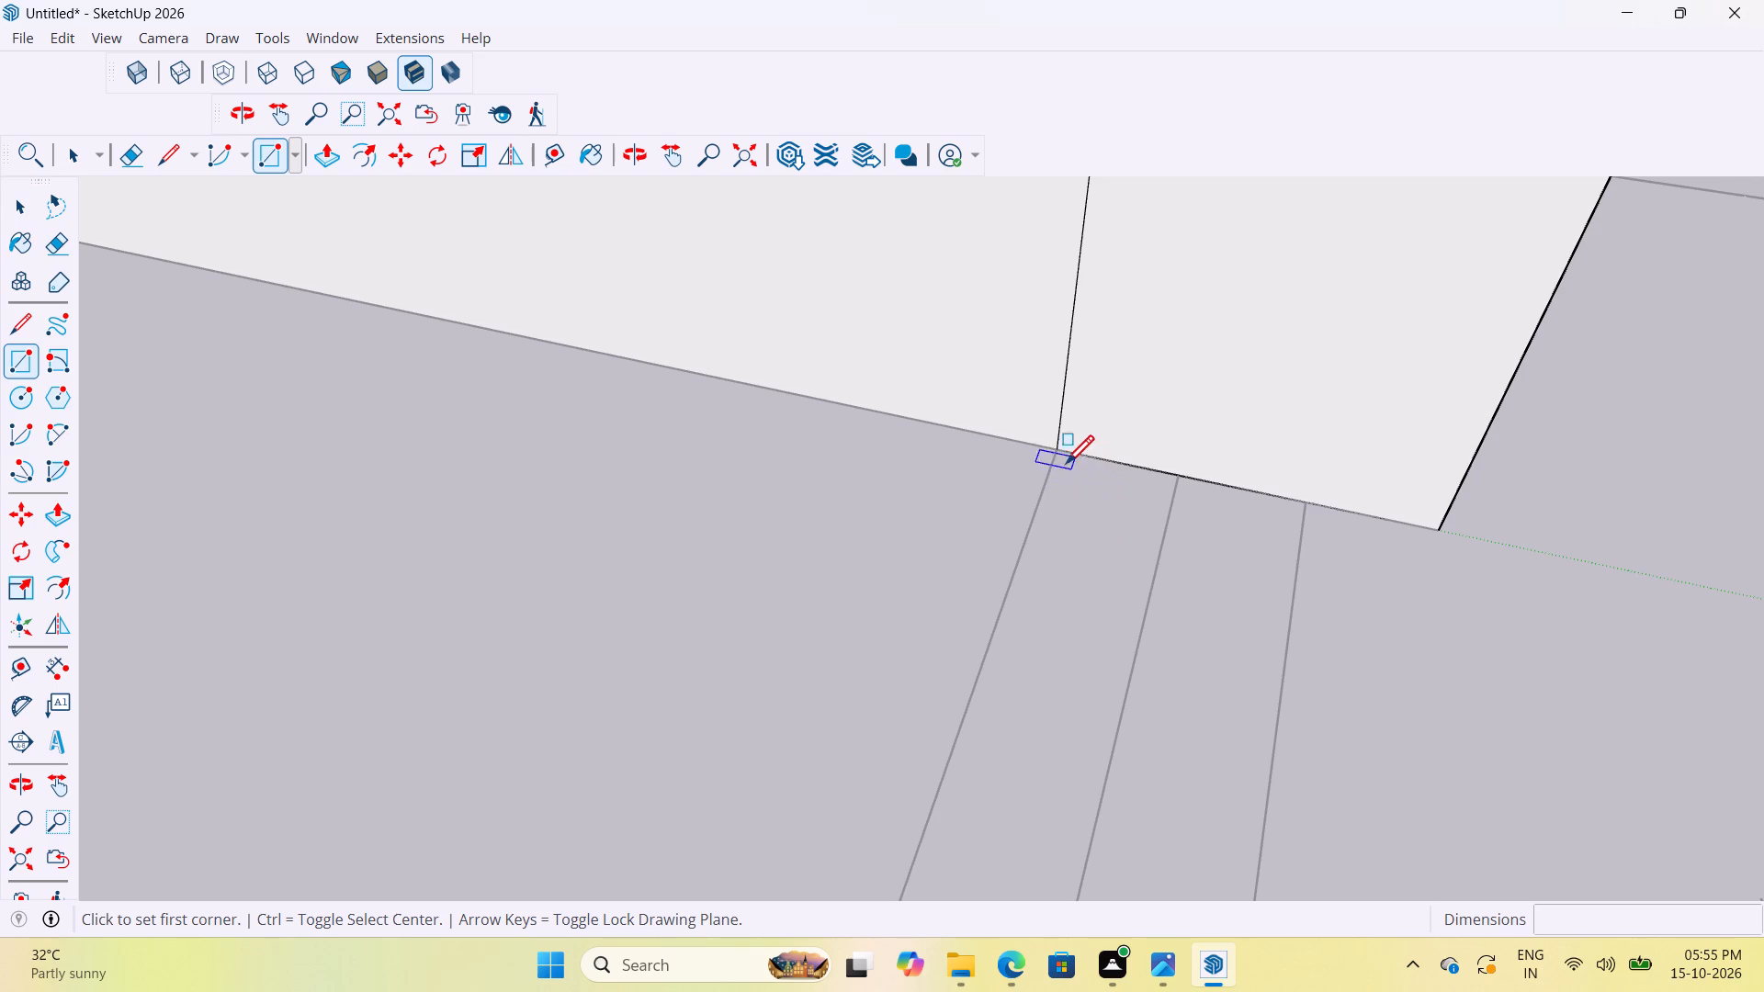
left_click(1057, 455)
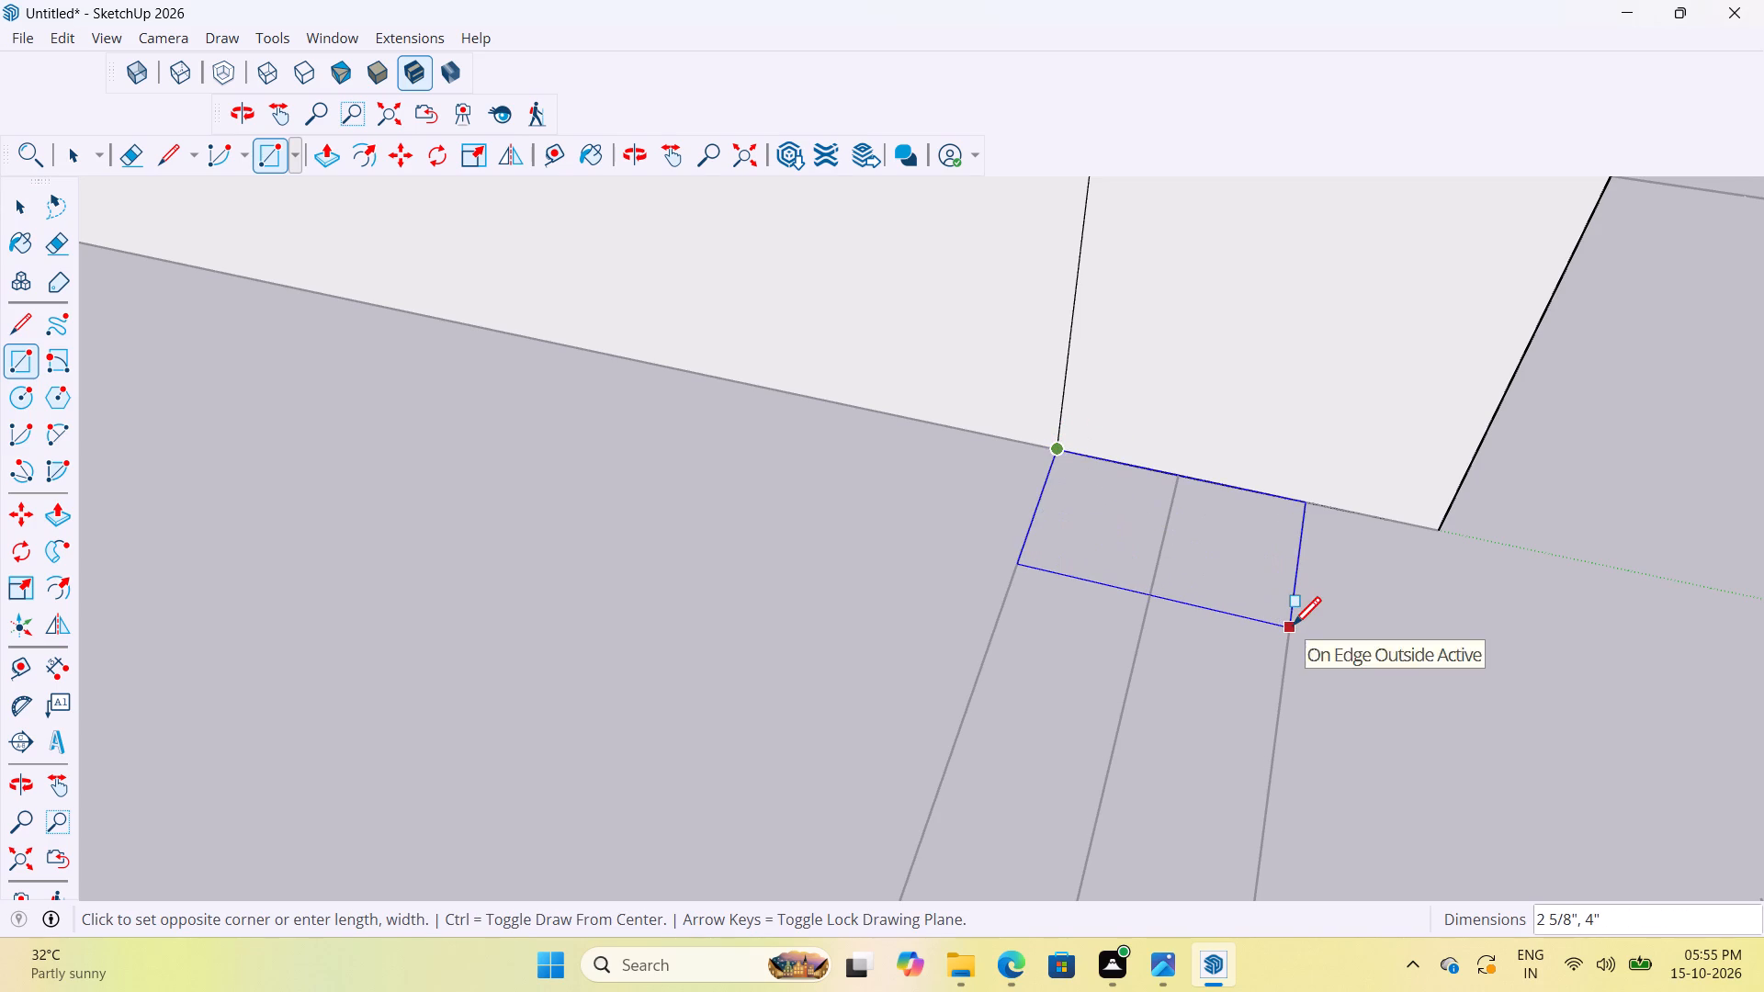
left_click(1293, 628)
key("space")
double_click(1198, 593)
right_click(1206, 580)
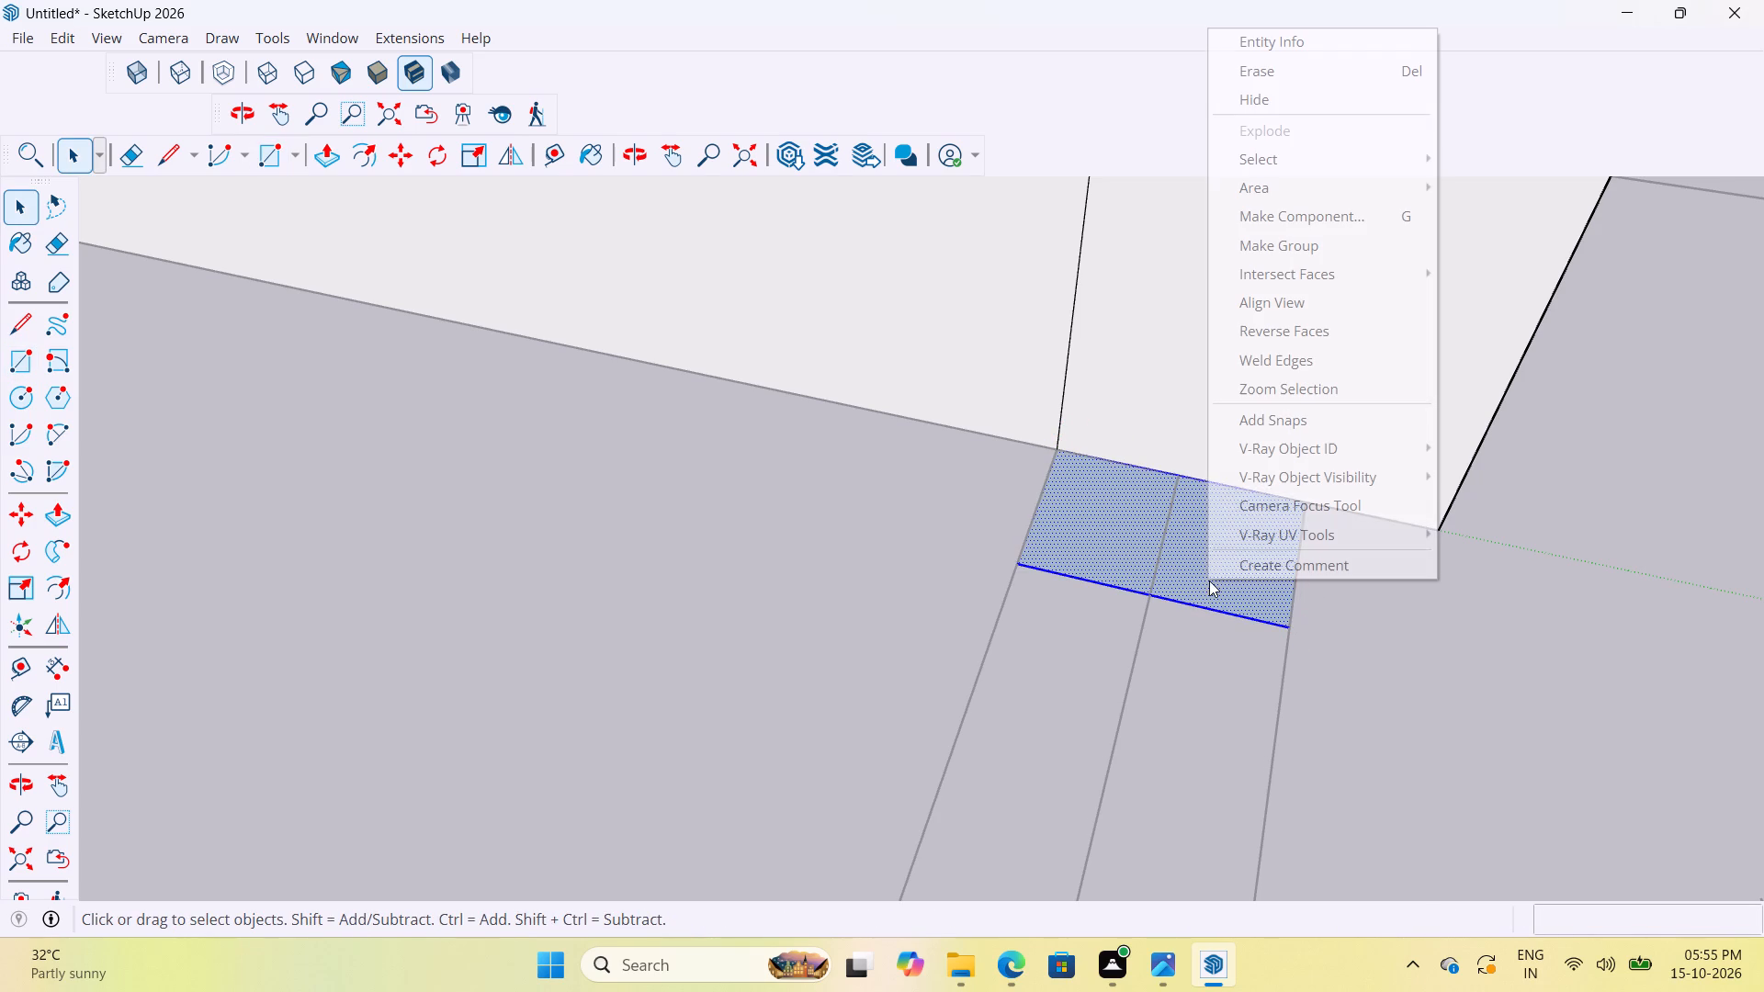
left_click(1291, 263)
left_click(1305, 248)
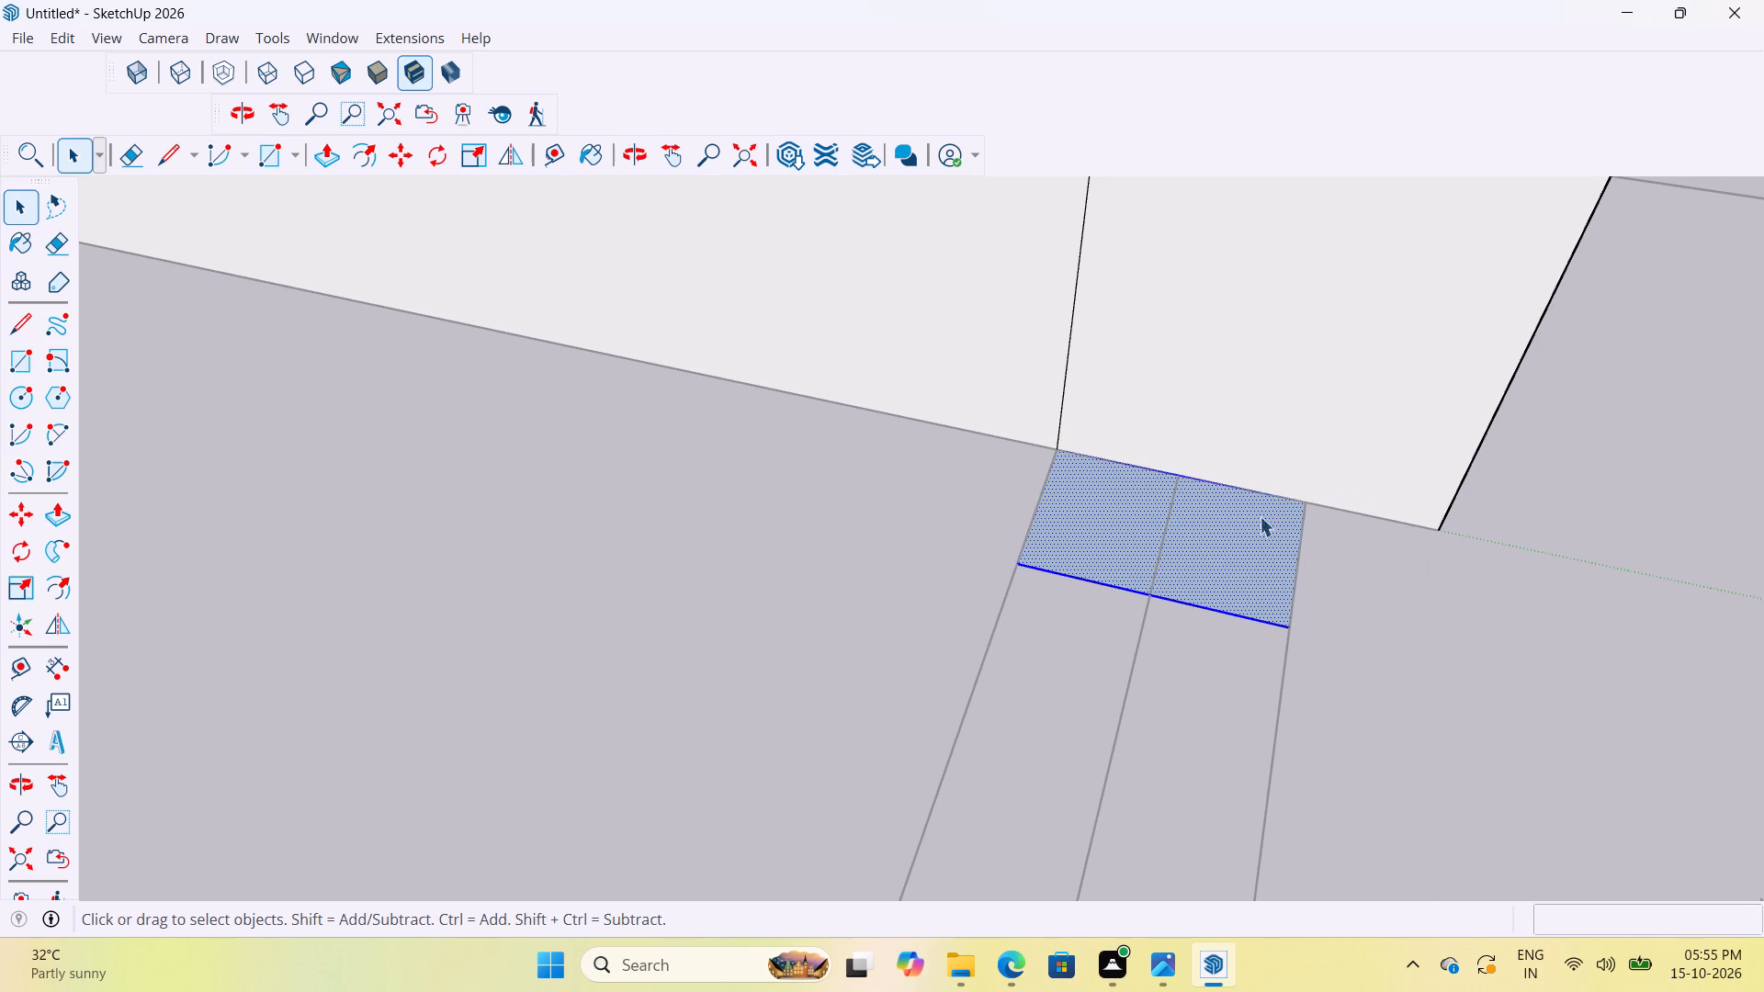
Open the new parapet group and extrude its rectangle to a height of 3'.
double_click(1245, 545)
key("p")
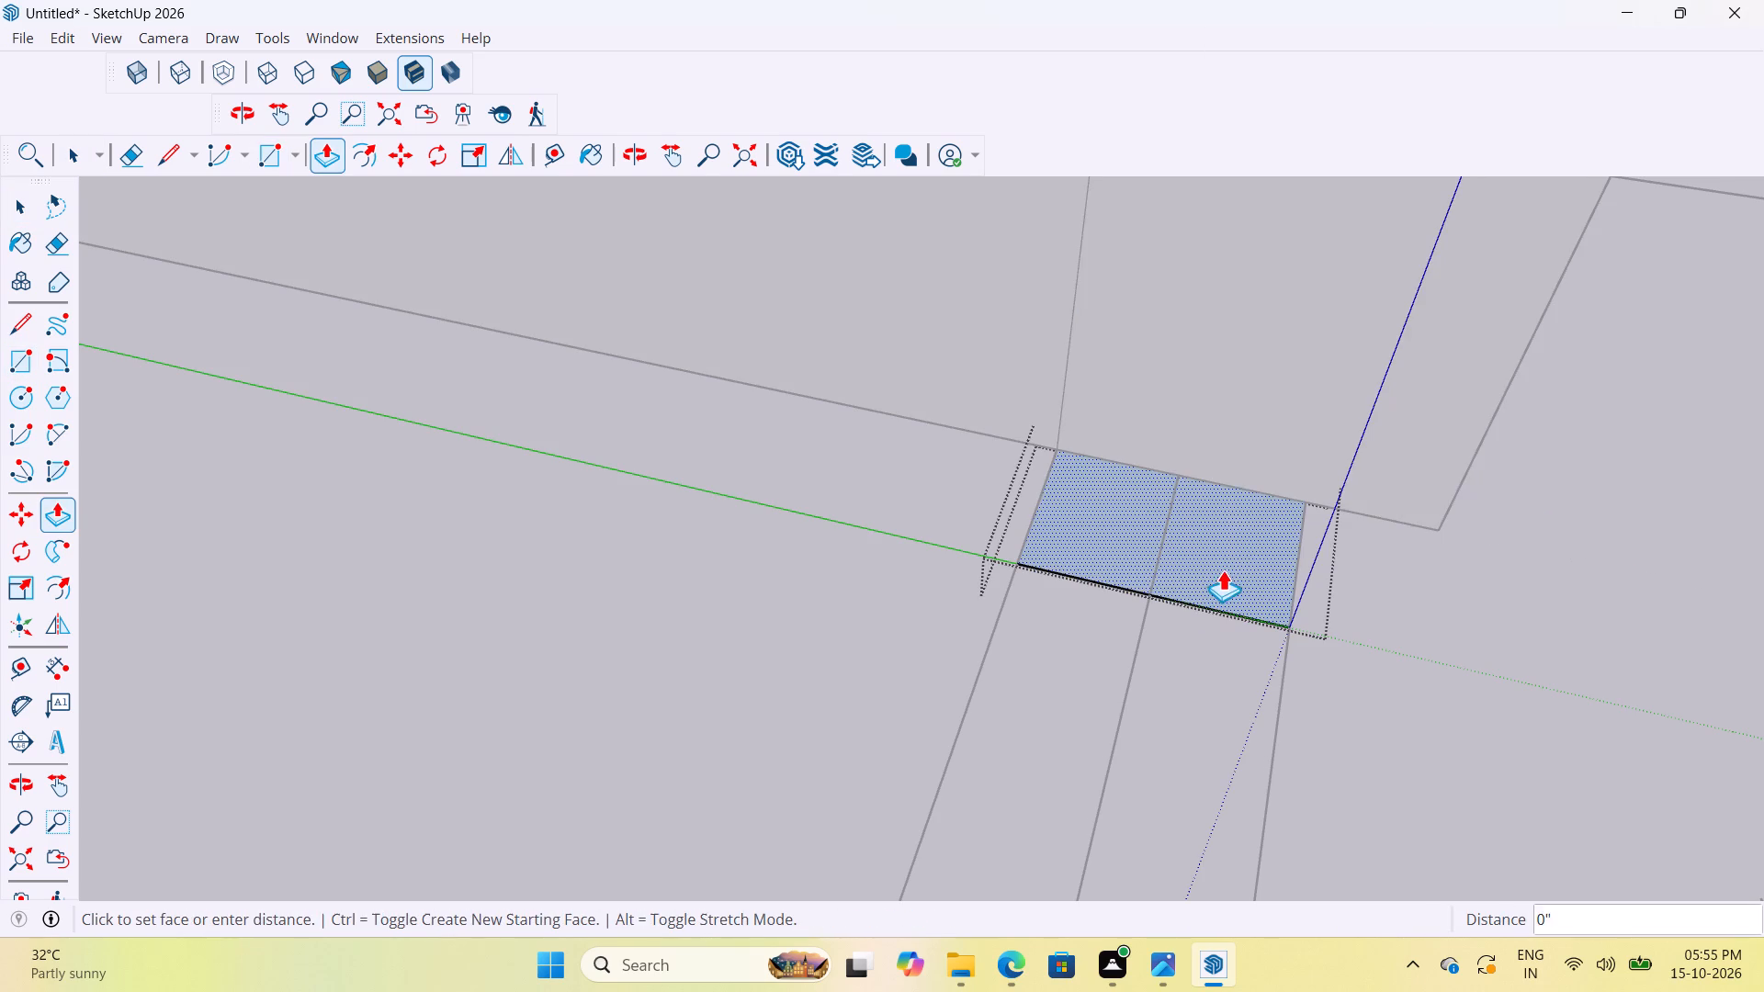
left_click(1223, 569)
scroll(1205, 455, "down", 18)
scroll(1102, 482, "down", 18)
scroll(1105, 482, "down", 6)
scroll(1121, 362, "up", 8)
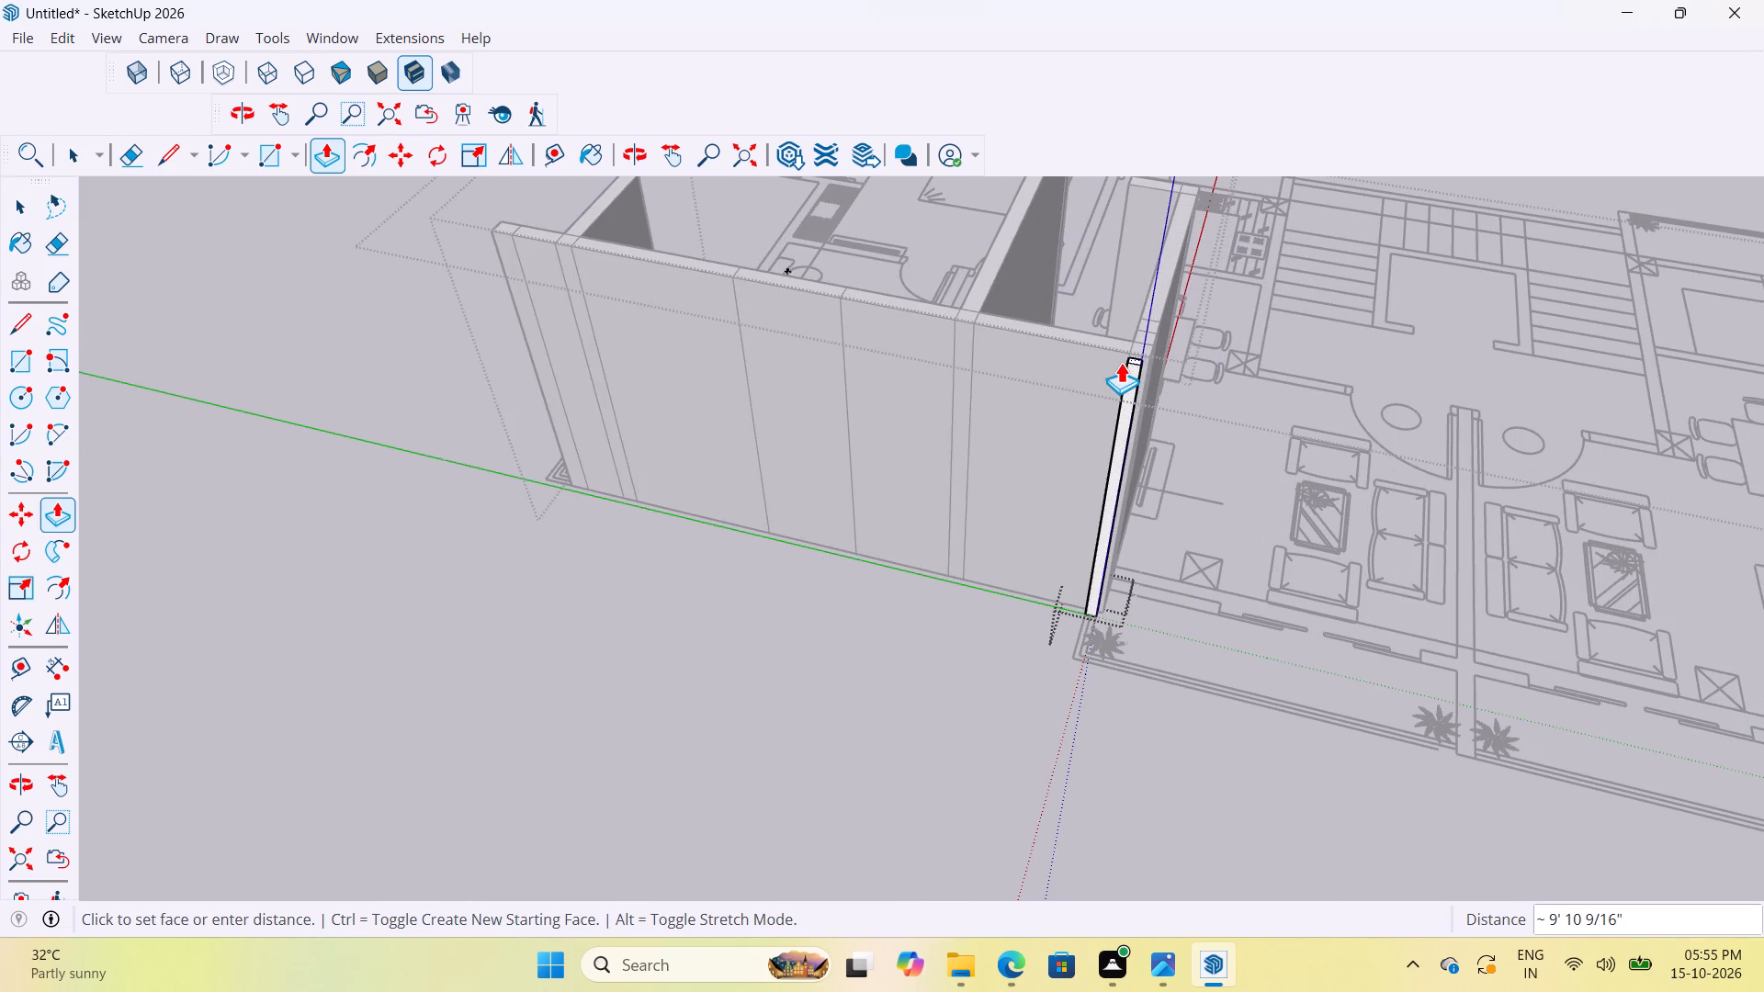
type("10")
key("BackSpace")
scroll(1094, 534, "up", 3)
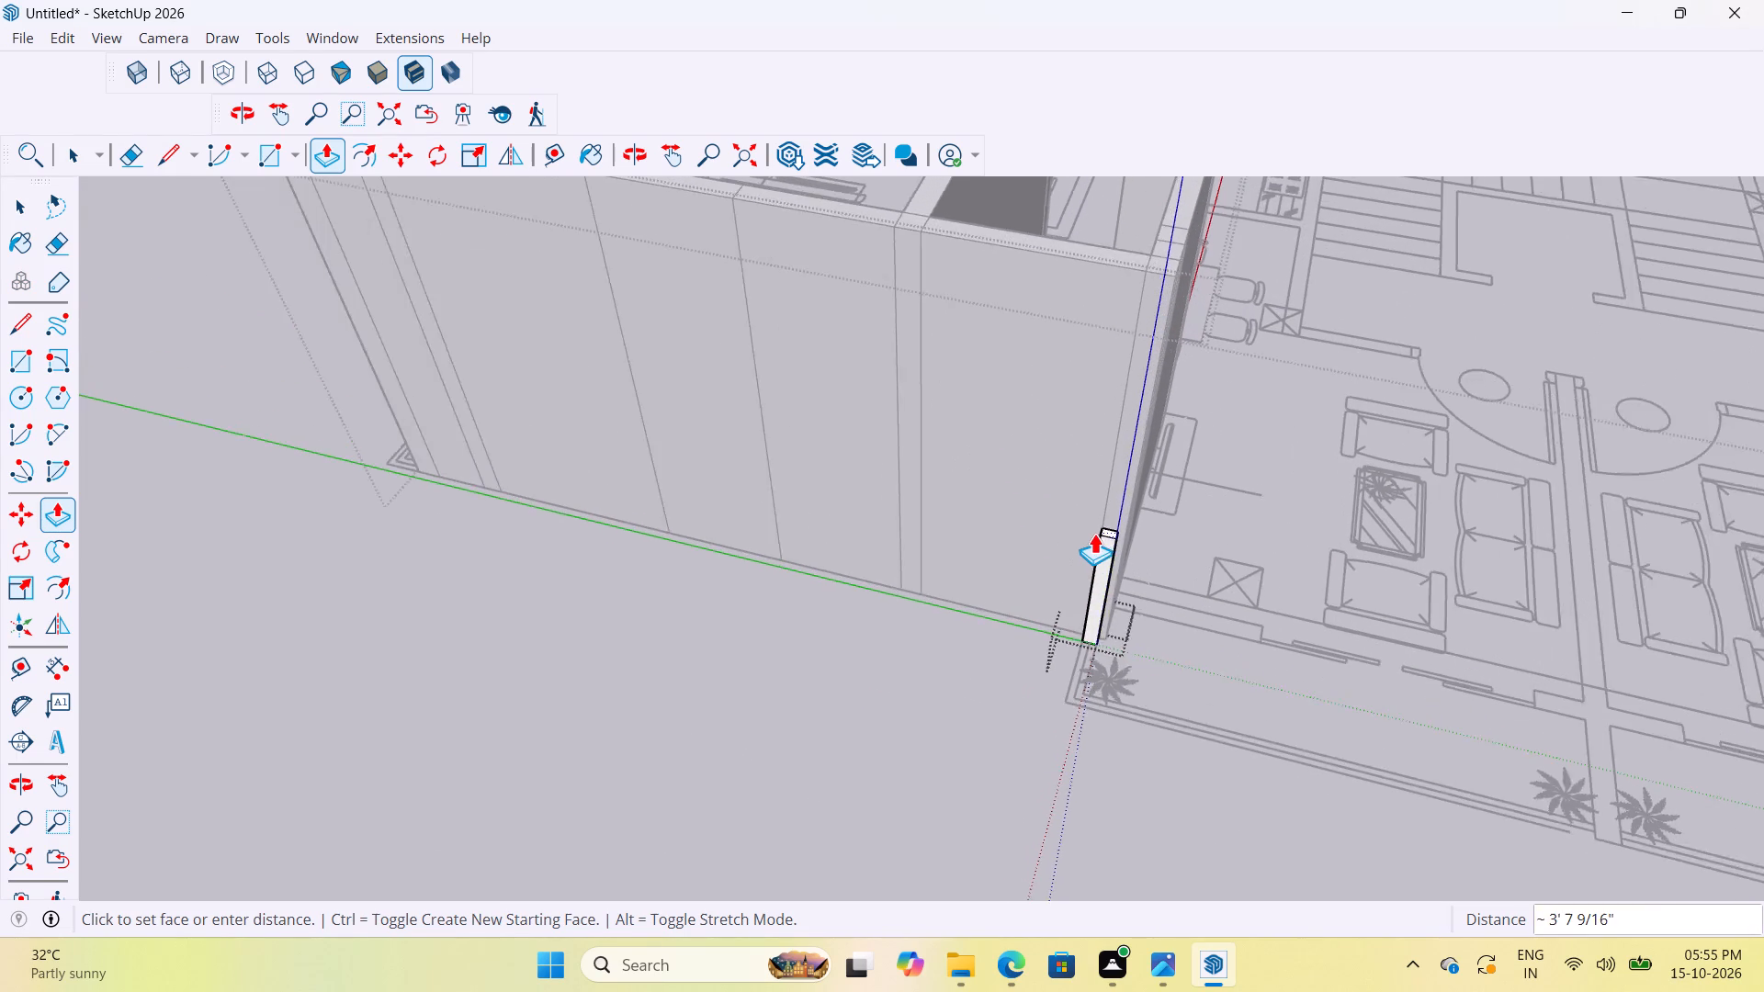
scroll(1094, 533, "up", 5)
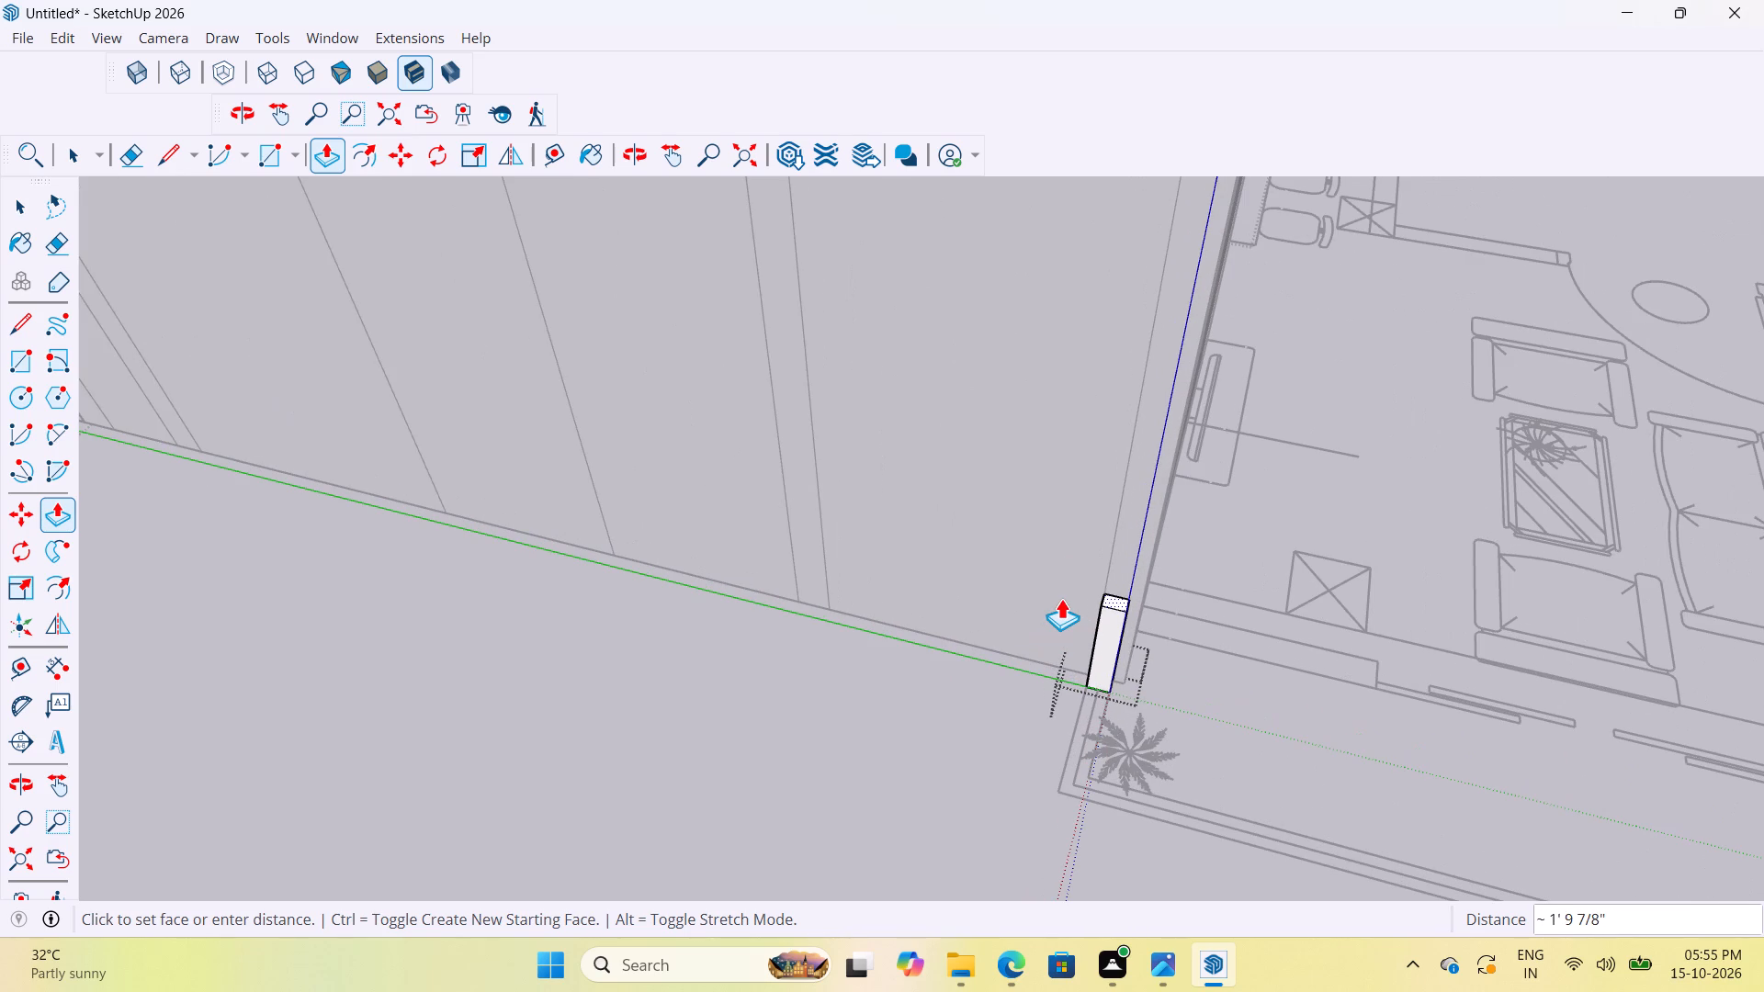
type("3'")
key("Return")
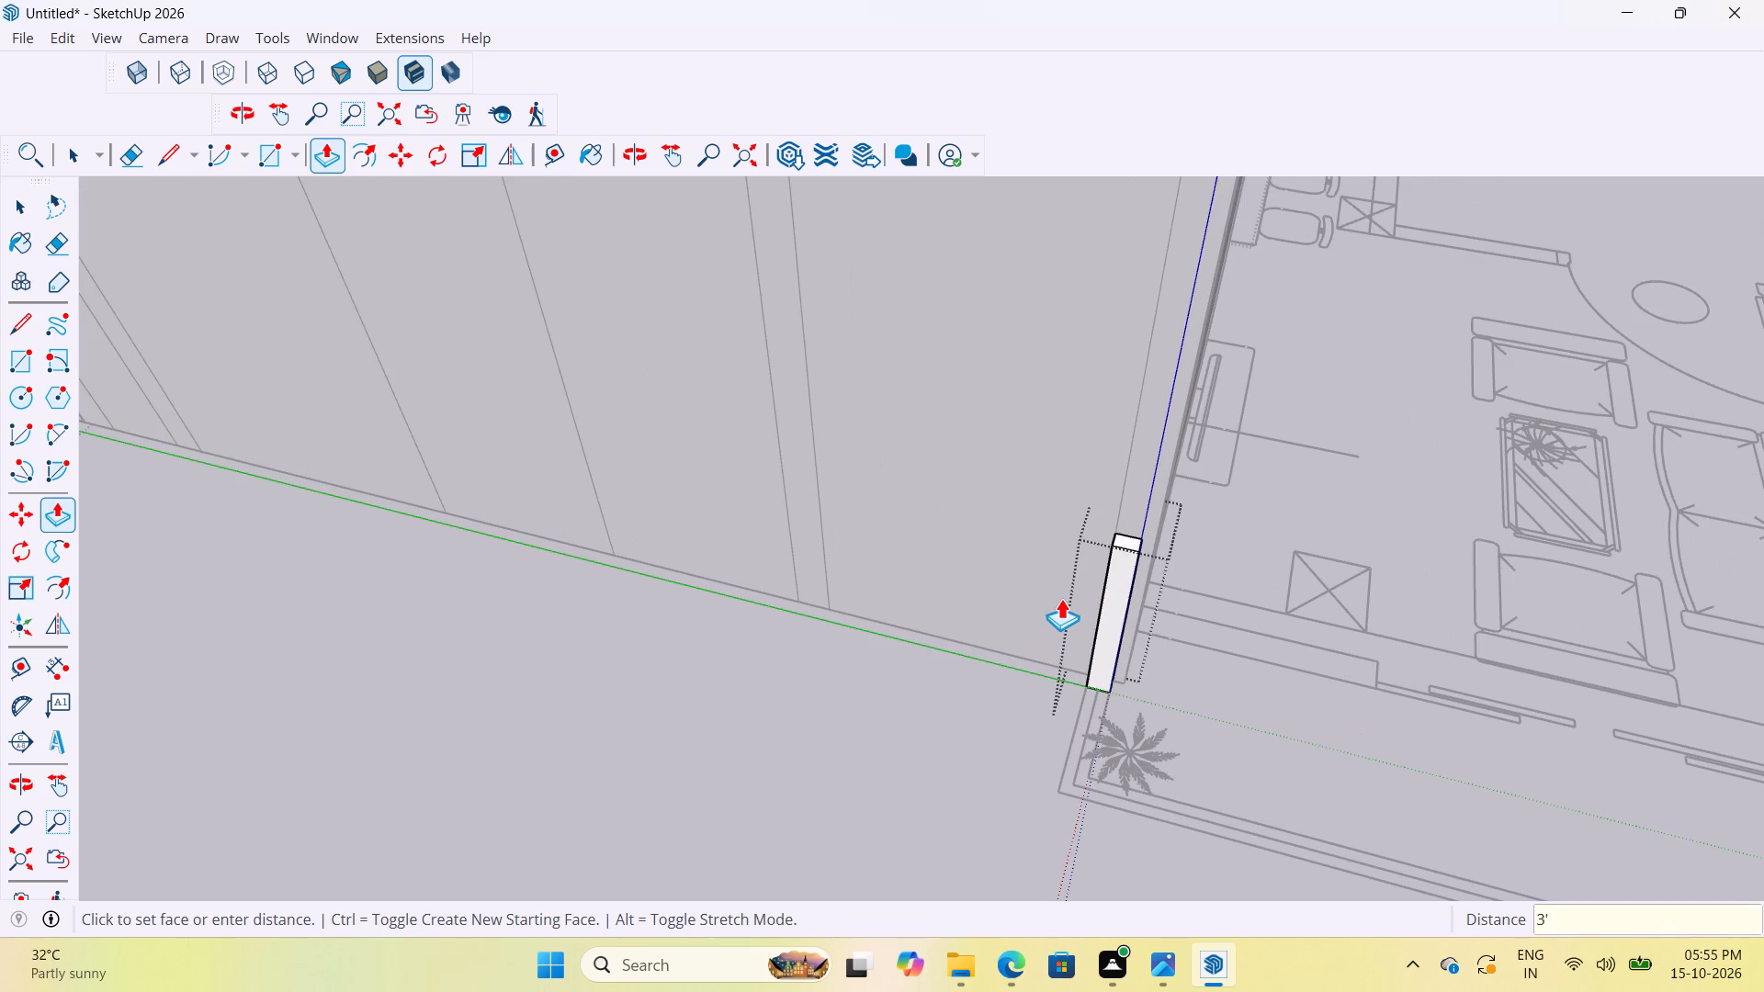
key("Escape")
key("space")
left_click(955, 741)
Reopen the parapet group and extend its end face about 1' 5 3/8" to the parapet's inner corner on the plan.
scroll(1107, 721, "up", 4)
middle_click_drag(1159, 666, 1061, 644)
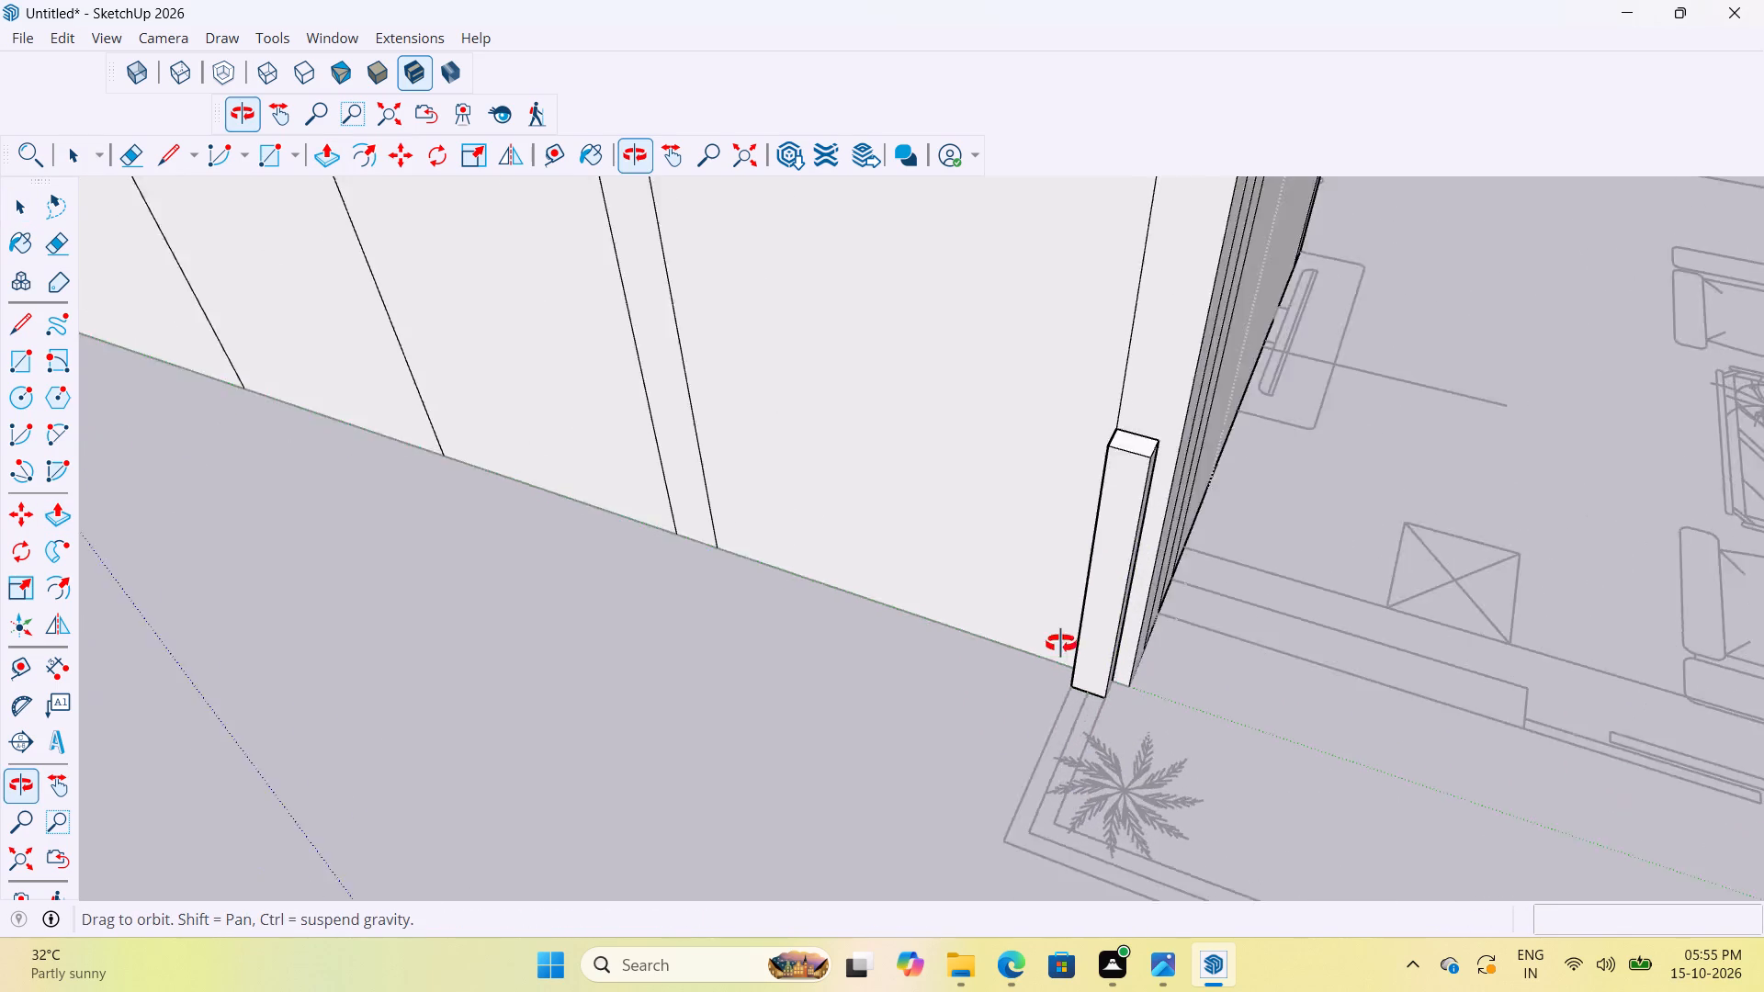
middle_click_drag(1061, 644, 790, 597)
scroll(903, 753, "up", 7)
double_click(1069, 635)
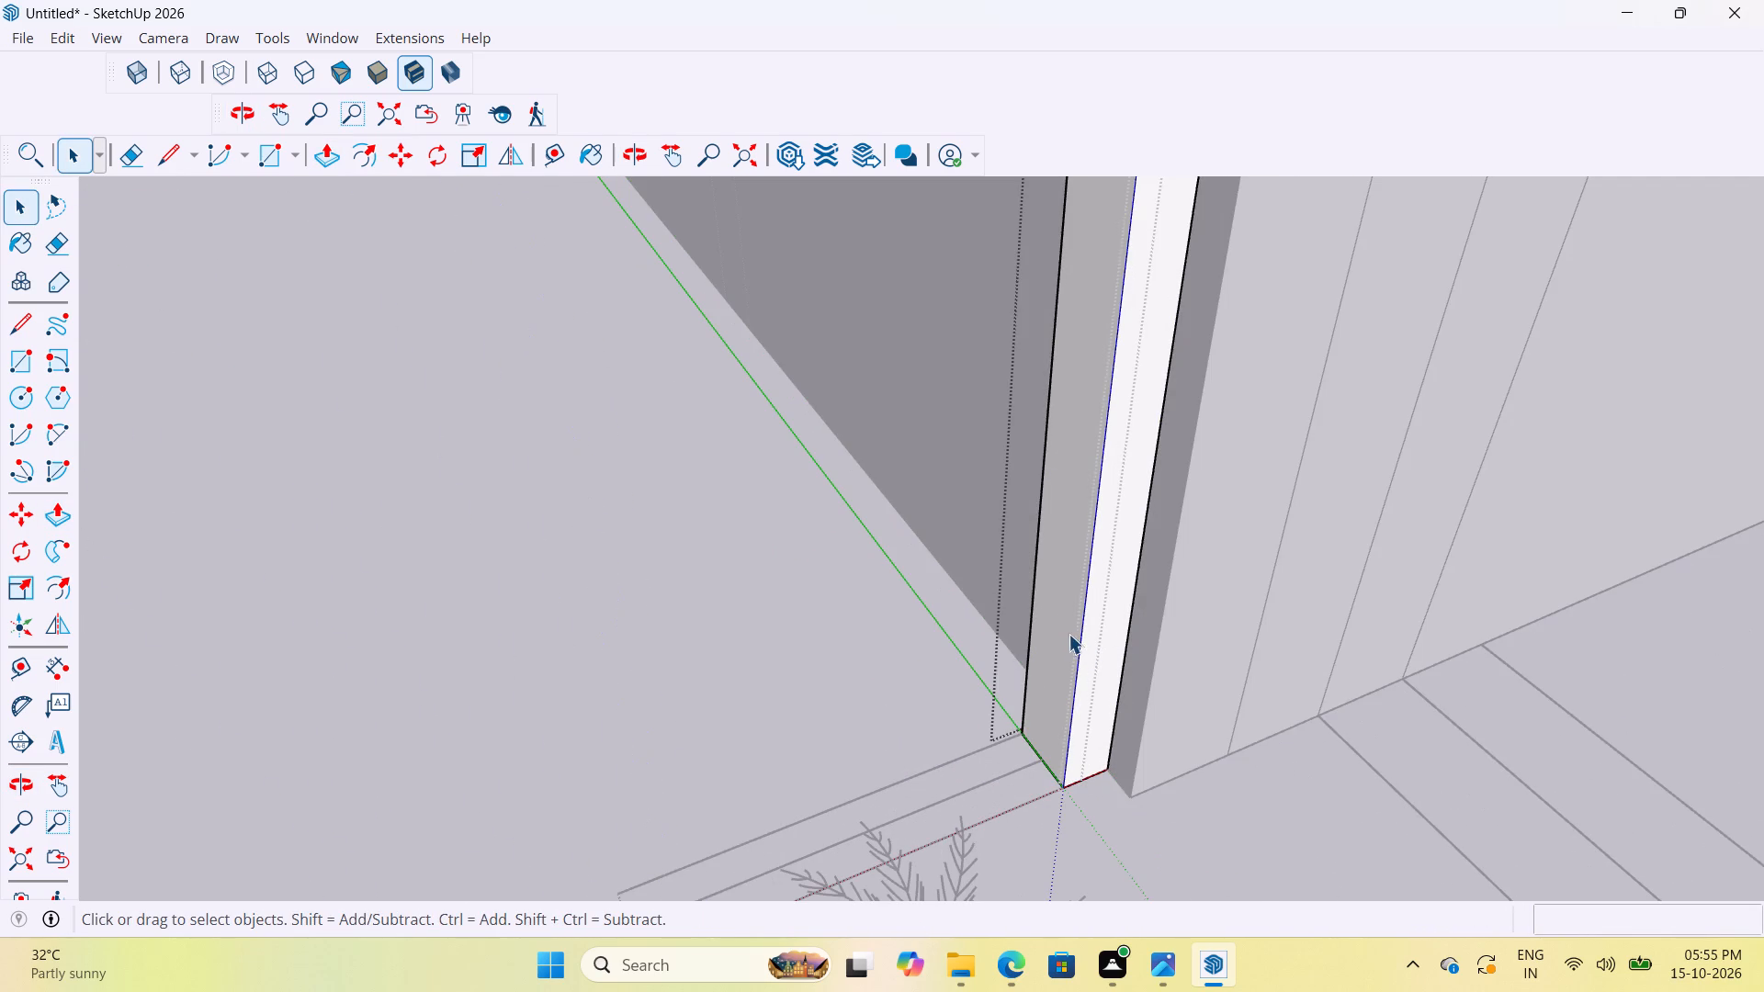
key("p")
left_click(1057, 621)
scroll(1044, 624, "down", 11)
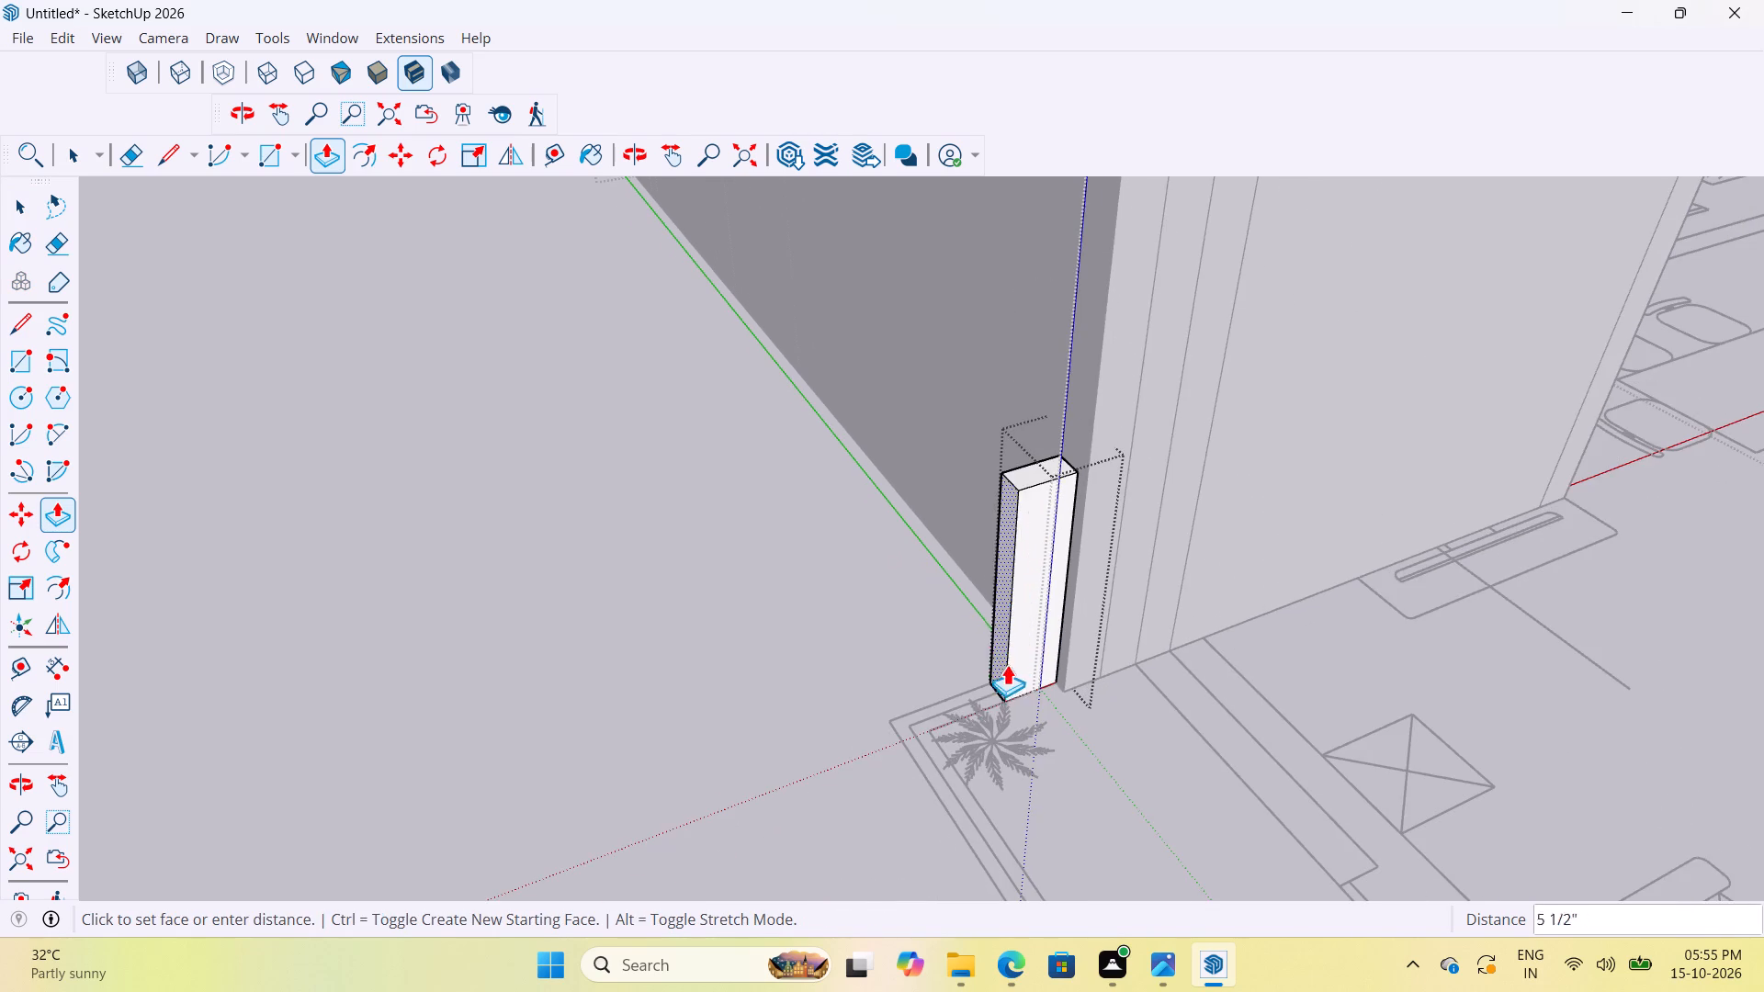
scroll(958, 707, "up", 8)
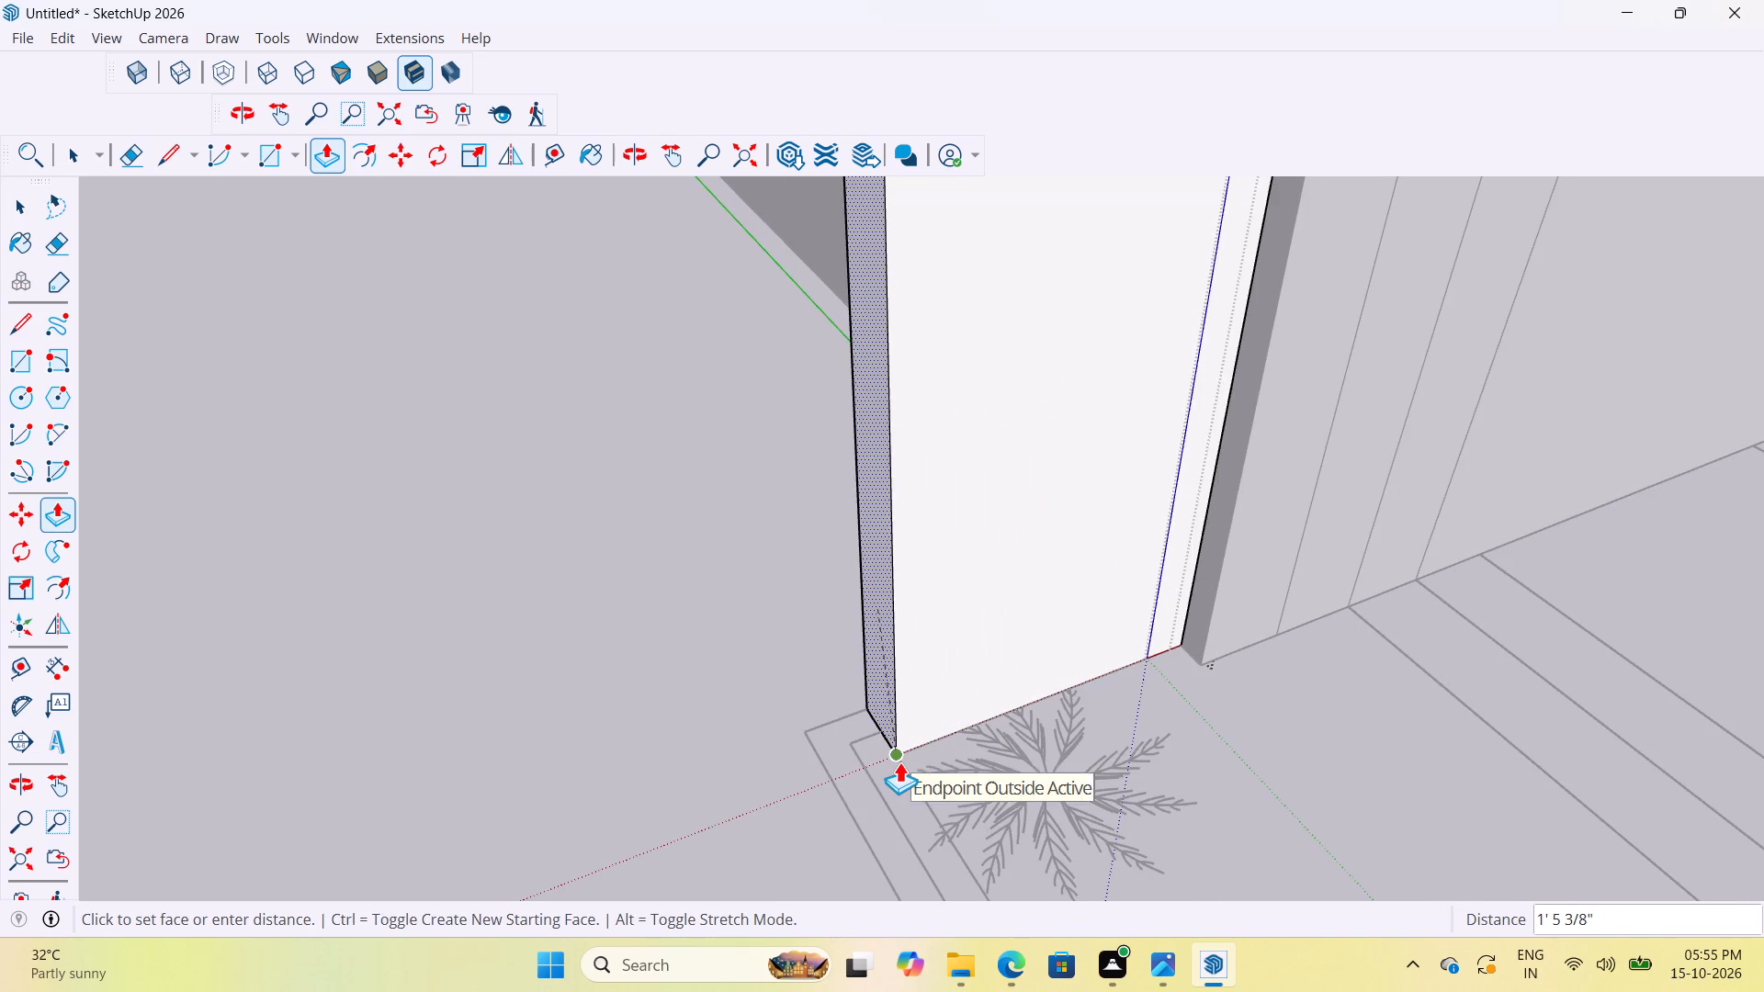
left_click(899, 761)
Extrude the parapet's end face as a new section about 4 1/8" to the outer parapet line at the balcony corner.
scroll(857, 766, "up", 6)
left_click(899, 705)
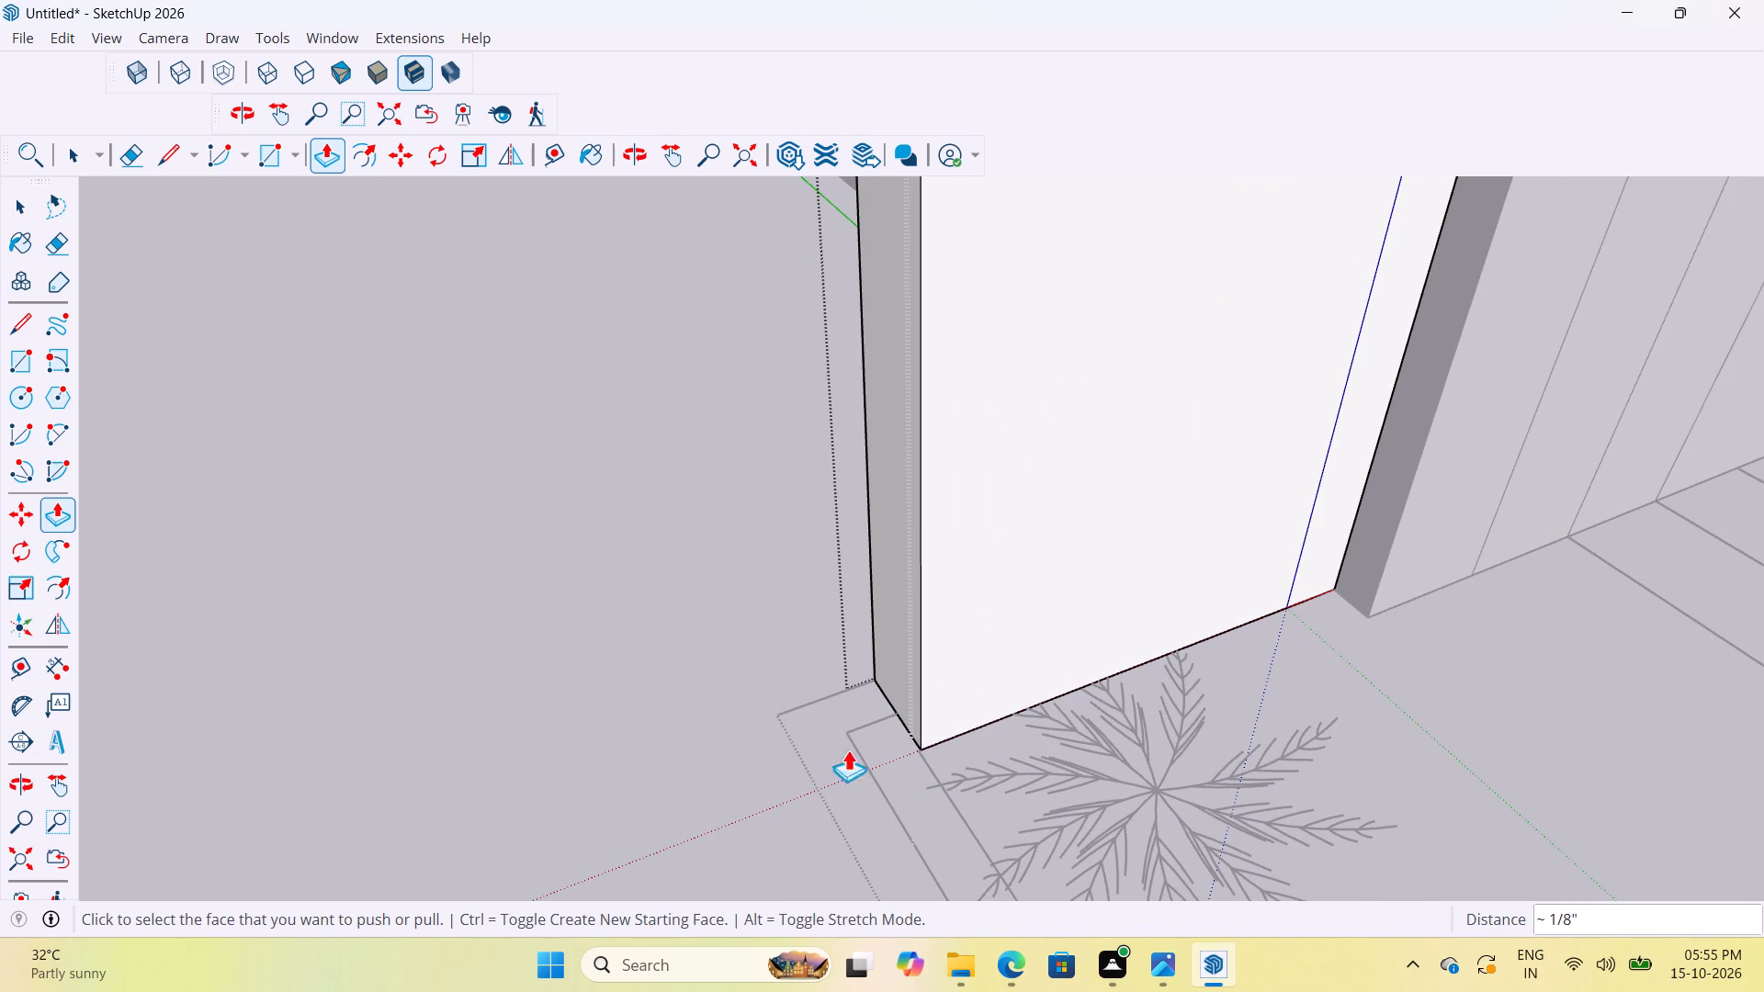
scroll(870, 711, "up", 1)
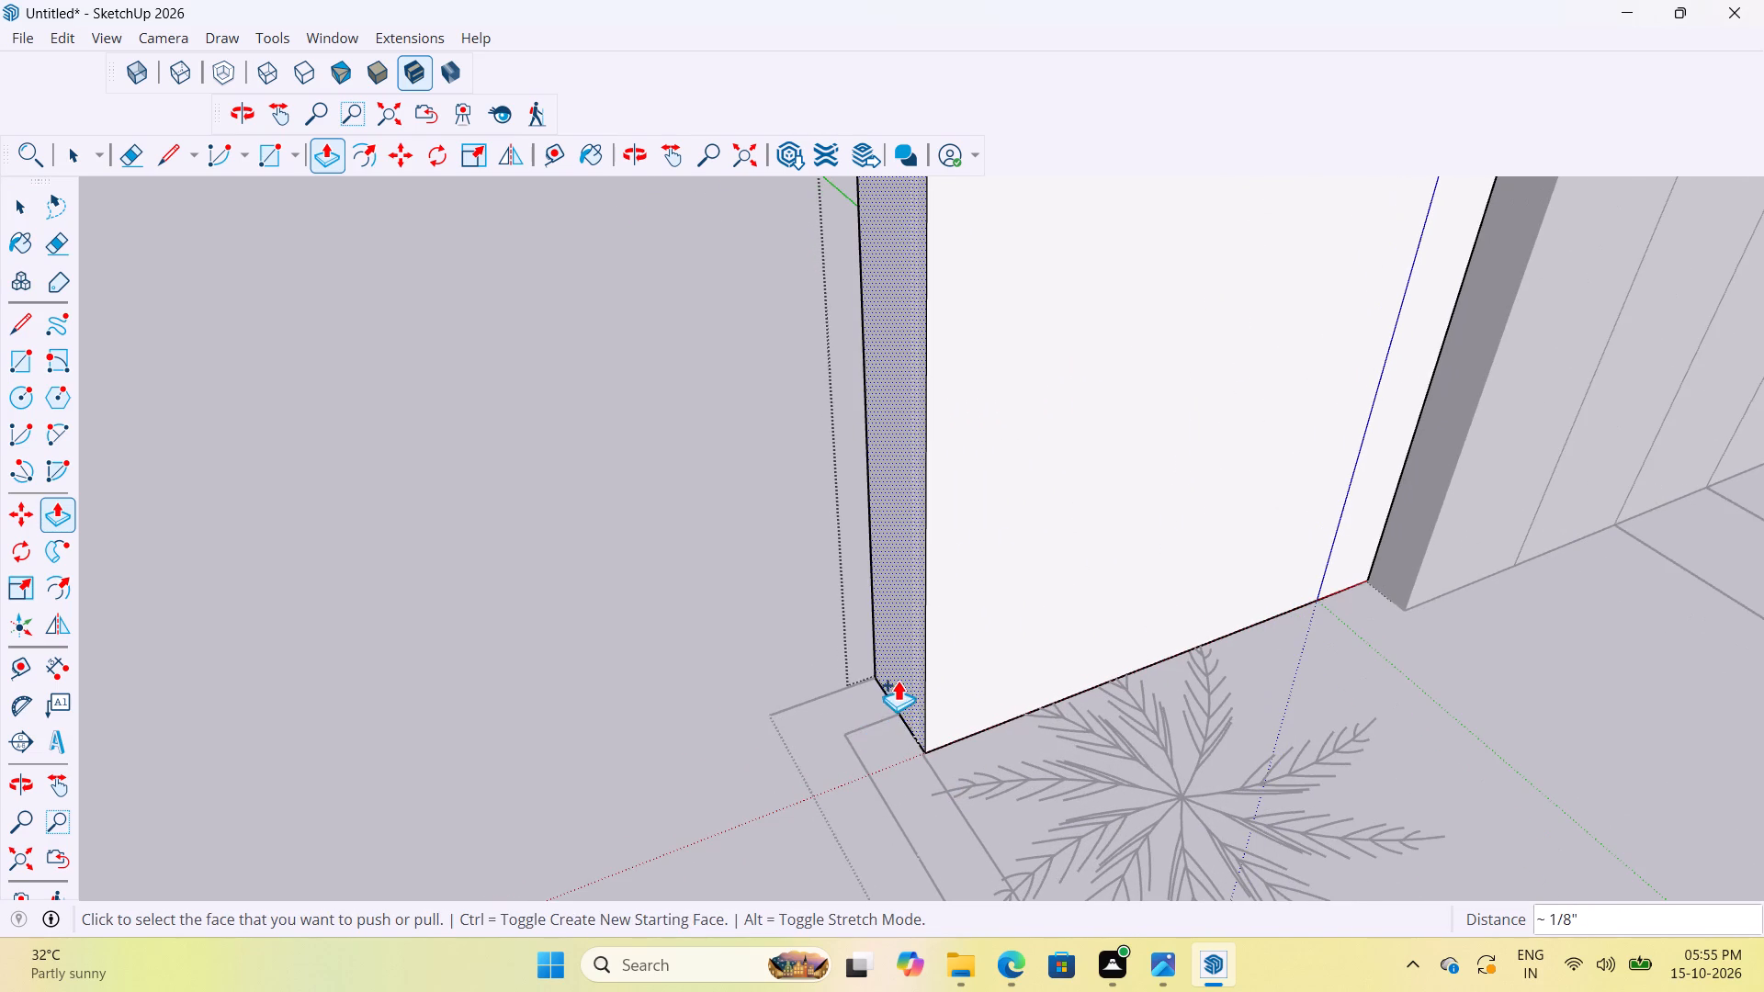
left_click(899, 680)
scroll(818, 791, "up", 4)
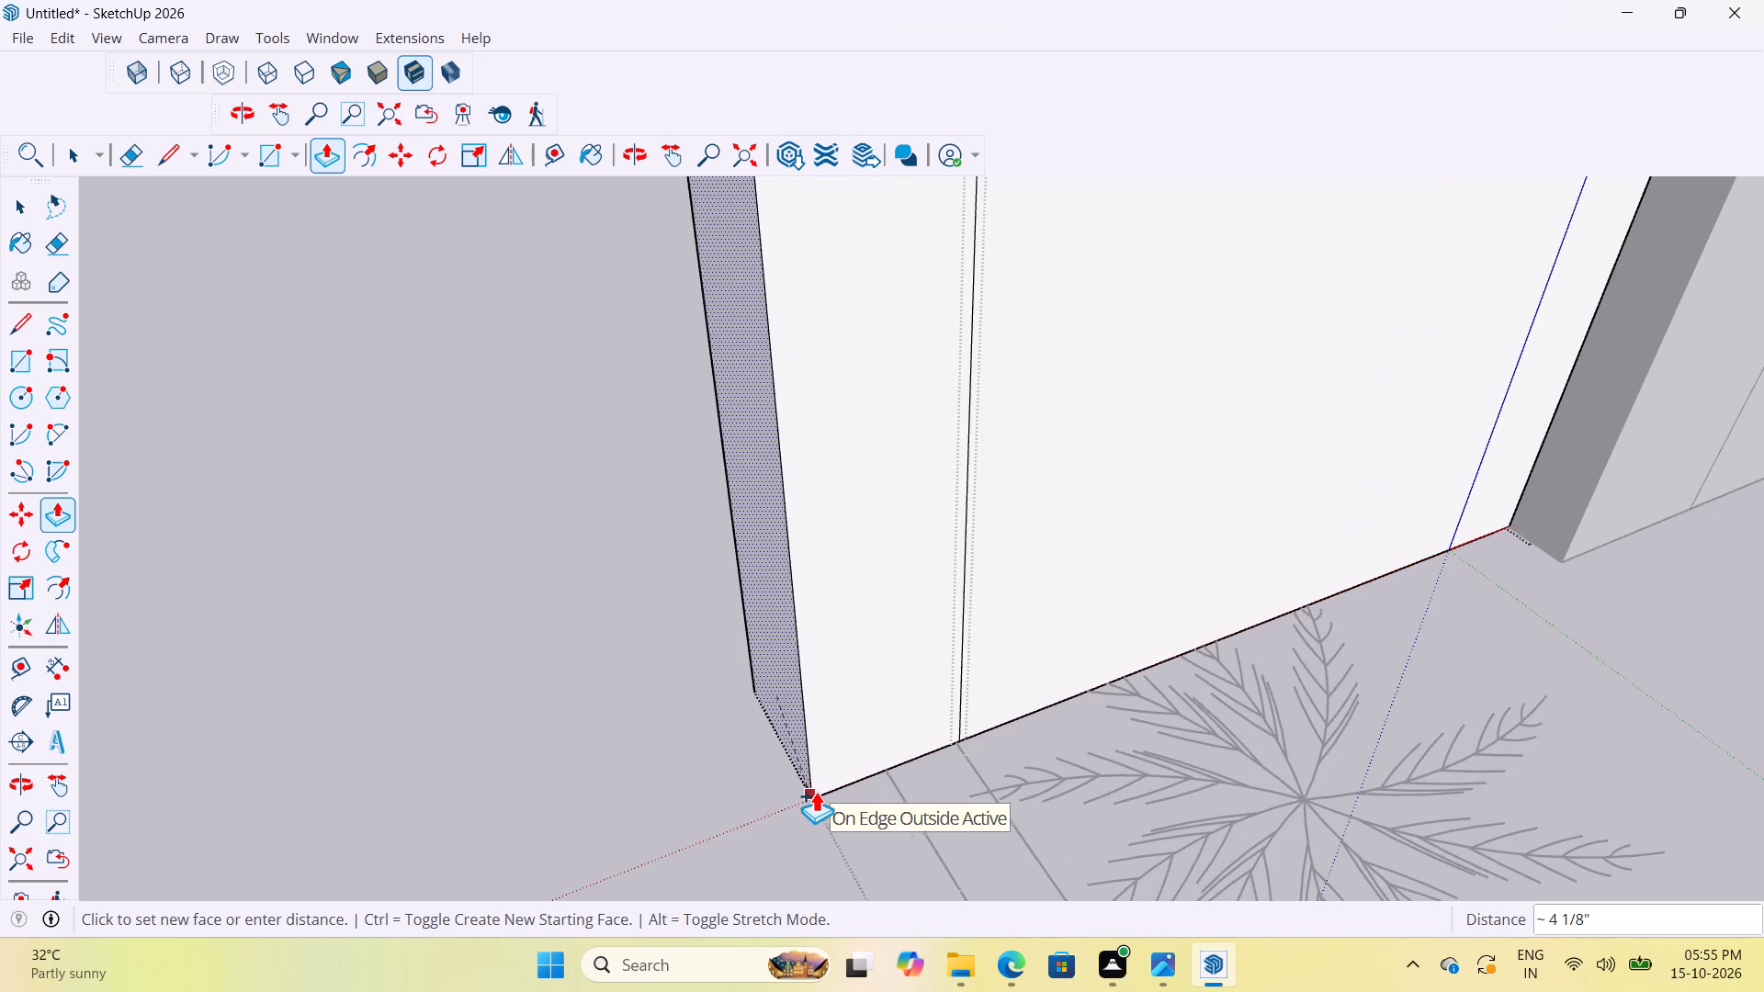
scroll(932, 706, "up", 4)
middle_click_drag(932, 705, 1038, 659)
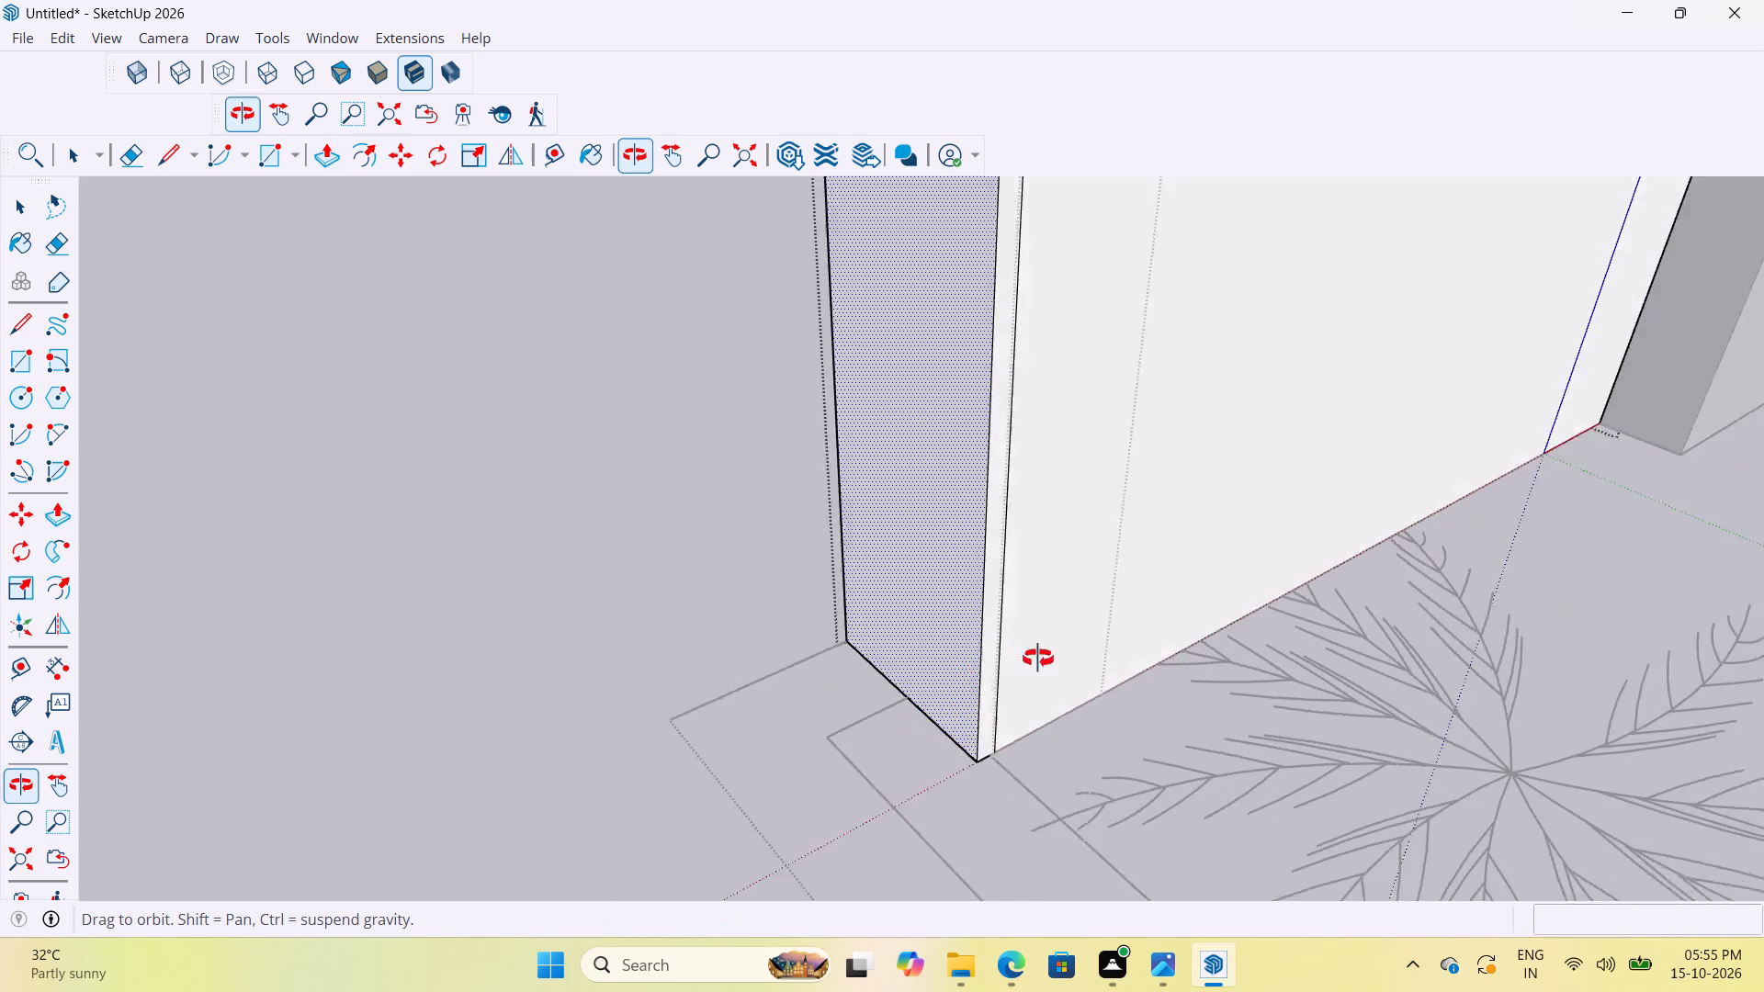
middle_click_drag(1038, 659, 1076, 657)
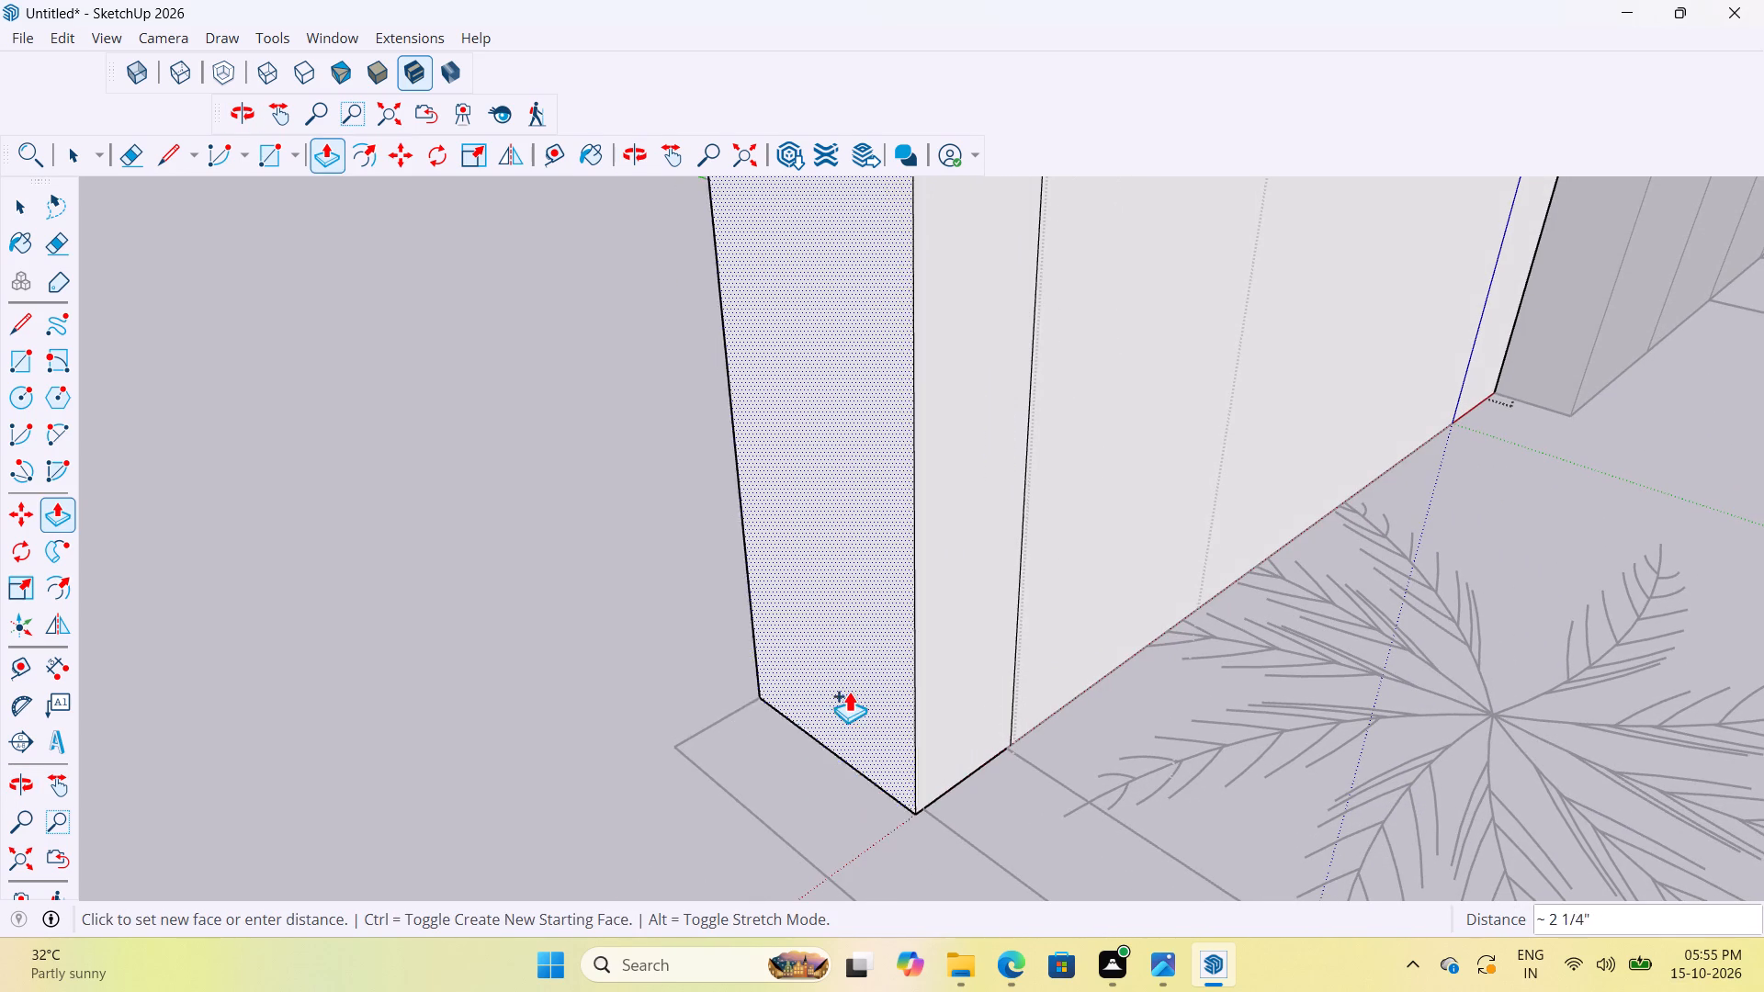
scroll(849, 691, "down", 8)
left_click(901, 822)
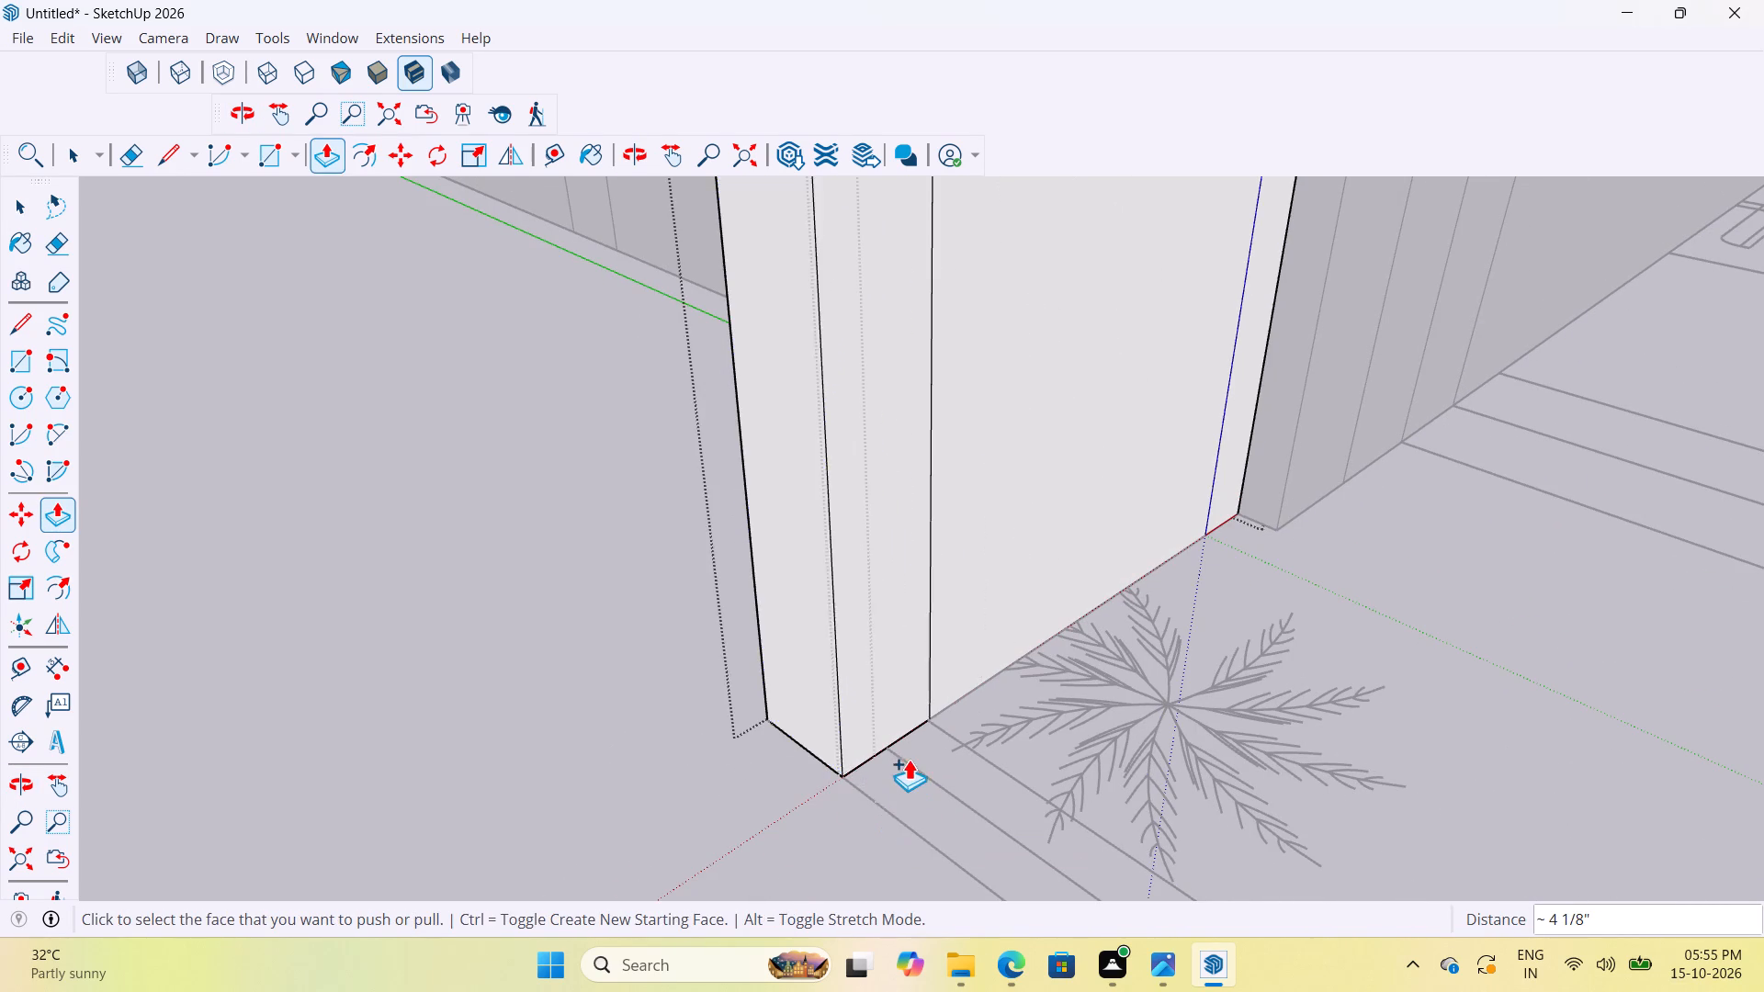
Extrude the corner strip about 10' 7 13/16" along the balcony's front parapet lines to the dividing wall between the two balconies.
scroll(904, 746, "down", 5)
middle_click_drag(931, 753, 673, 719)
scroll(870, 761, "down", 11)
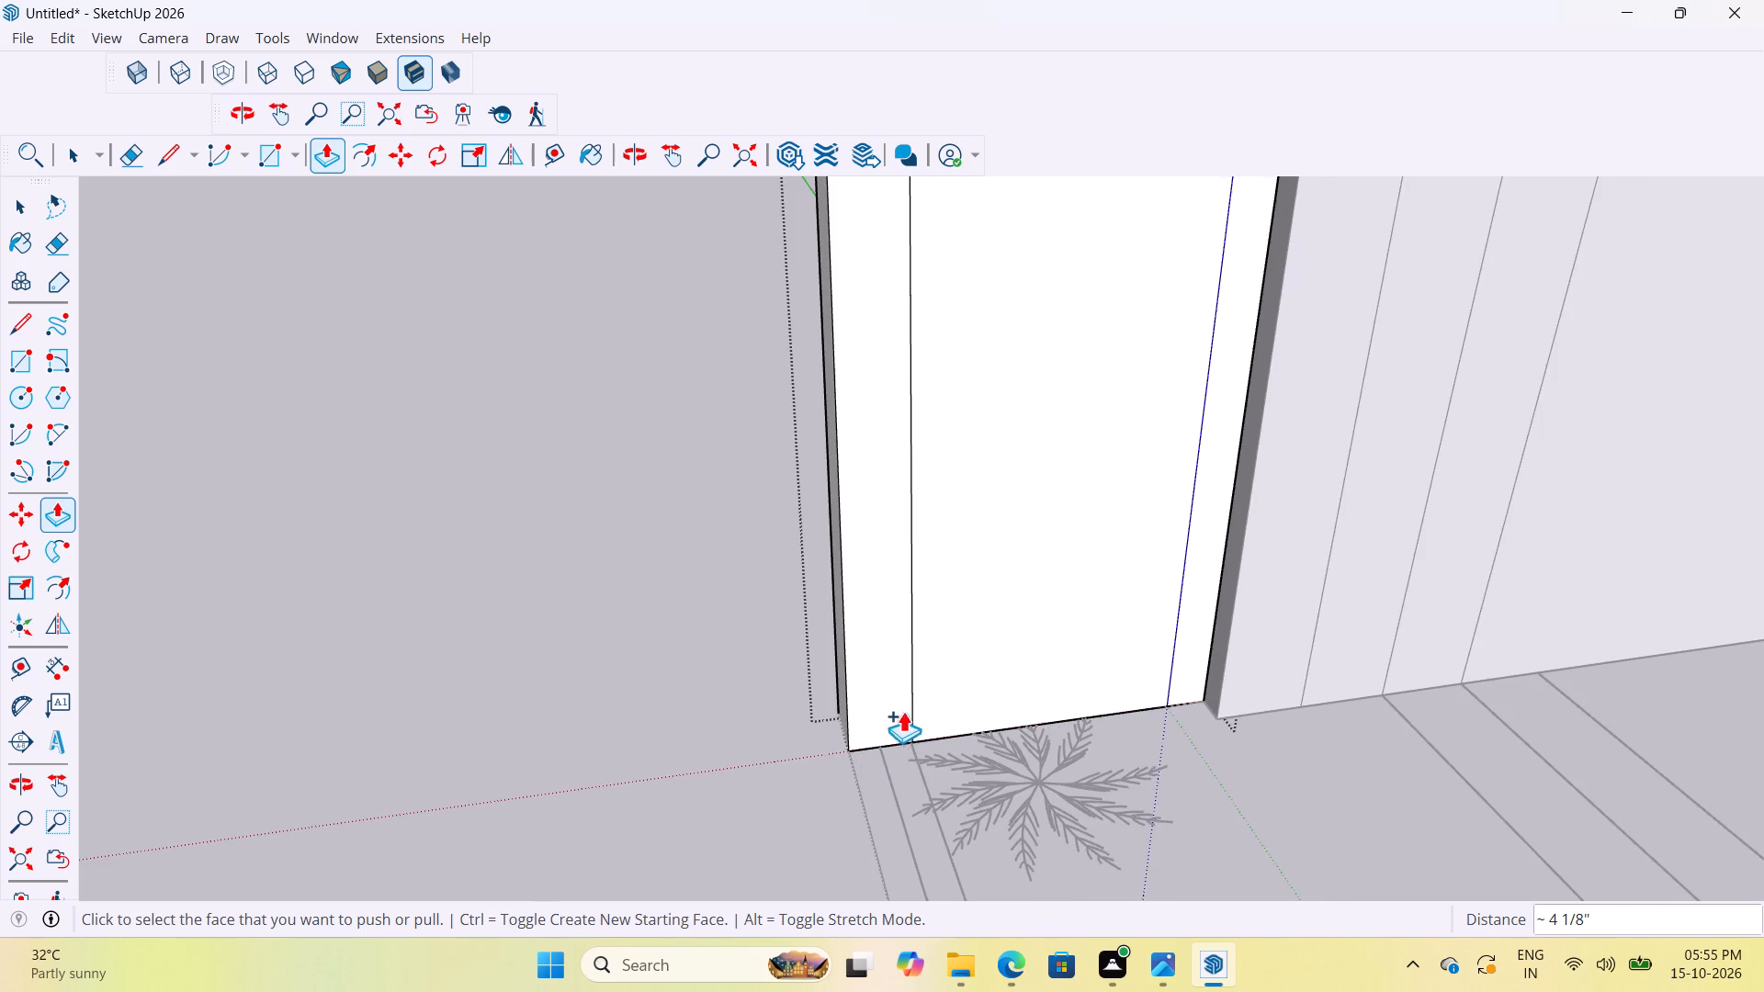
scroll(926, 628, "down", 11)
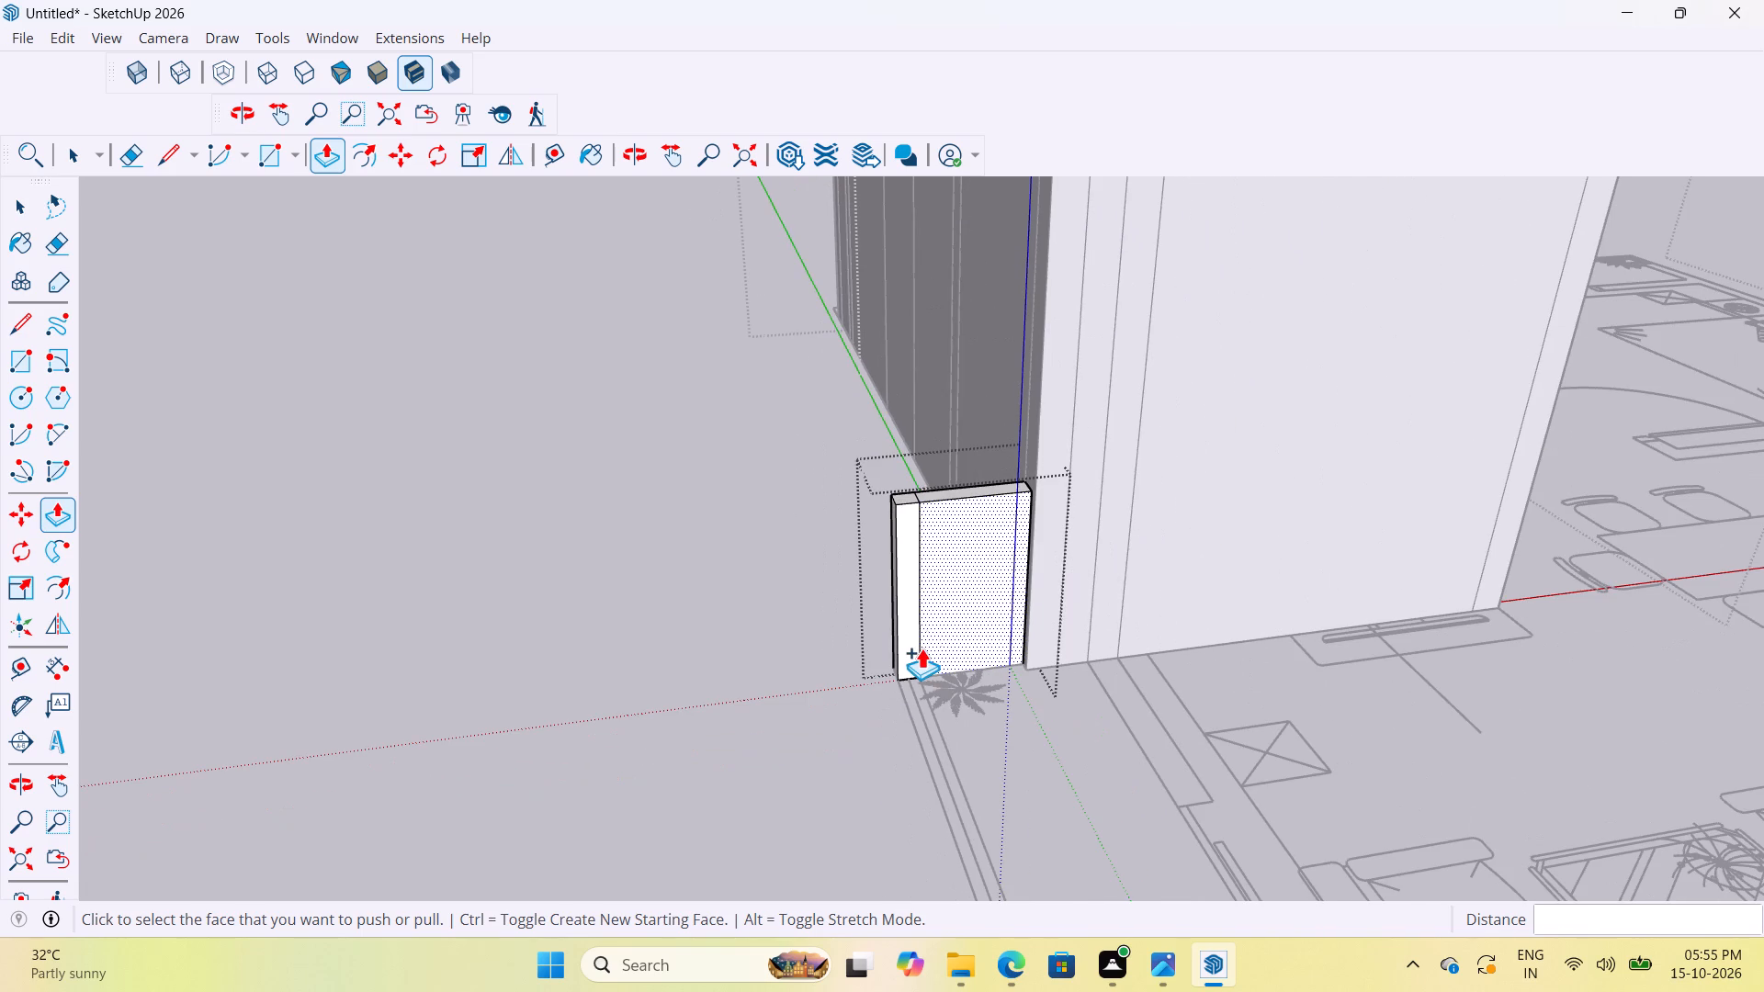
scroll(924, 624, "down", 11)
scroll(949, 748, "up", 4)
scroll(926, 603, "up", 14)
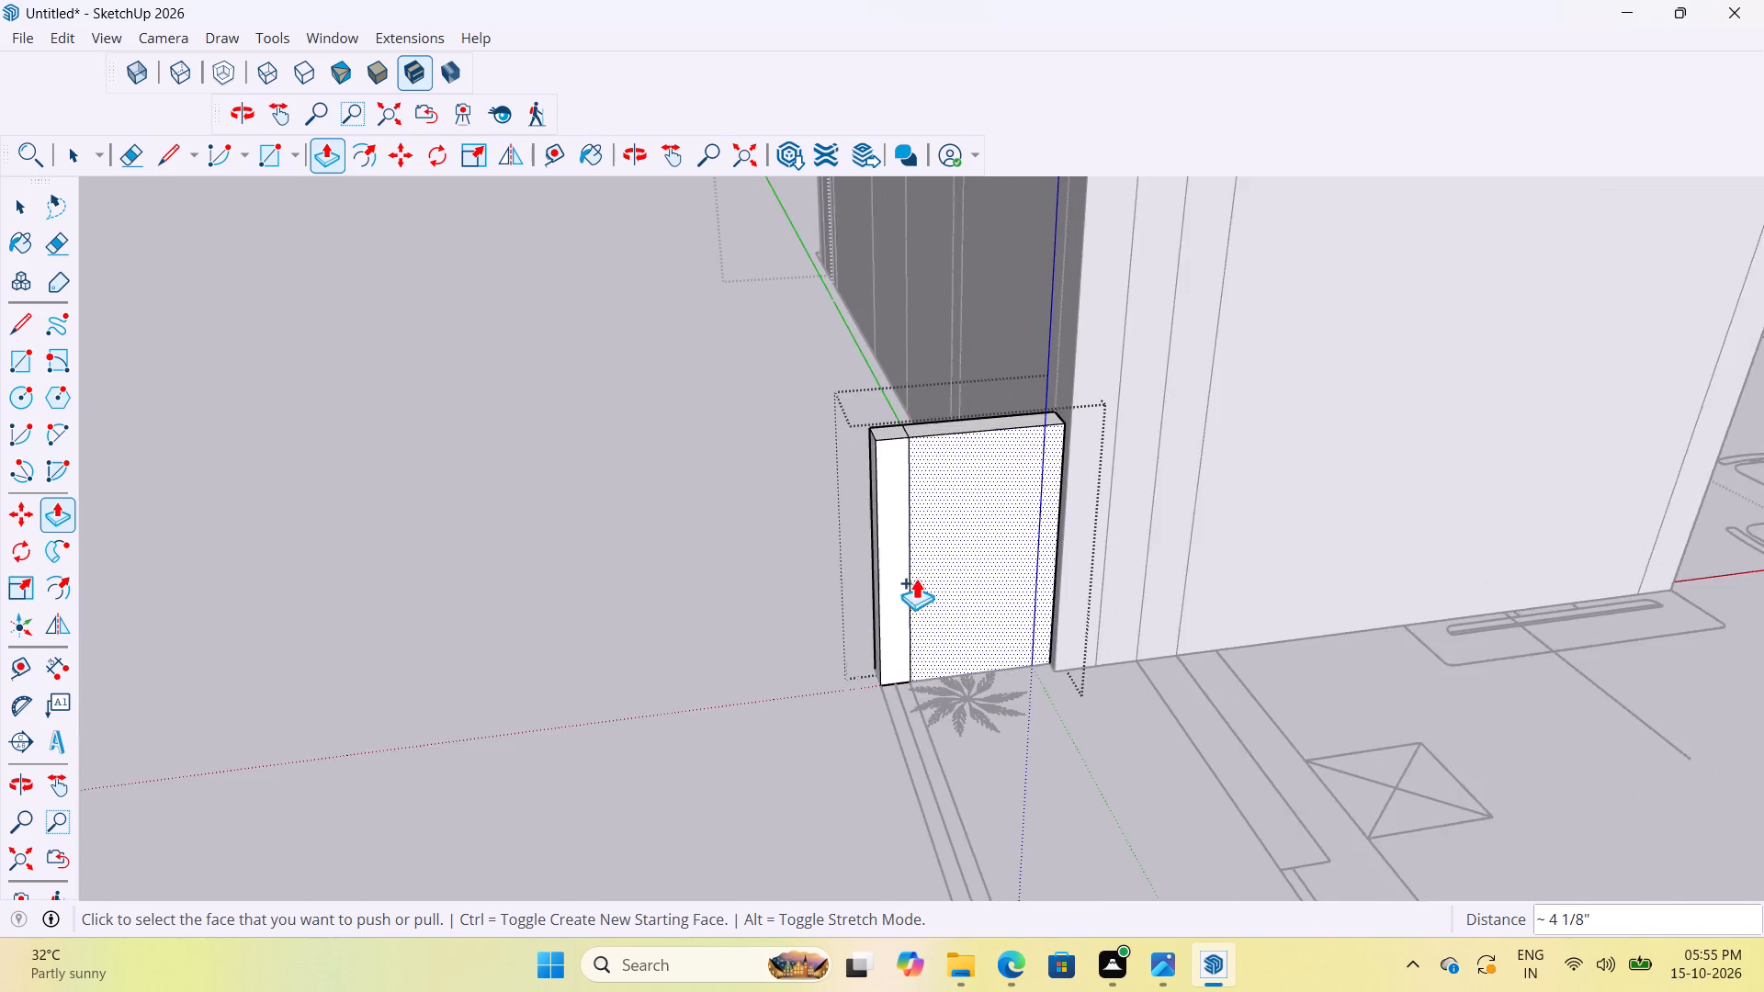
left_click(898, 543)
scroll(928, 660, "down", 20)
scroll(928, 660, "down", 4)
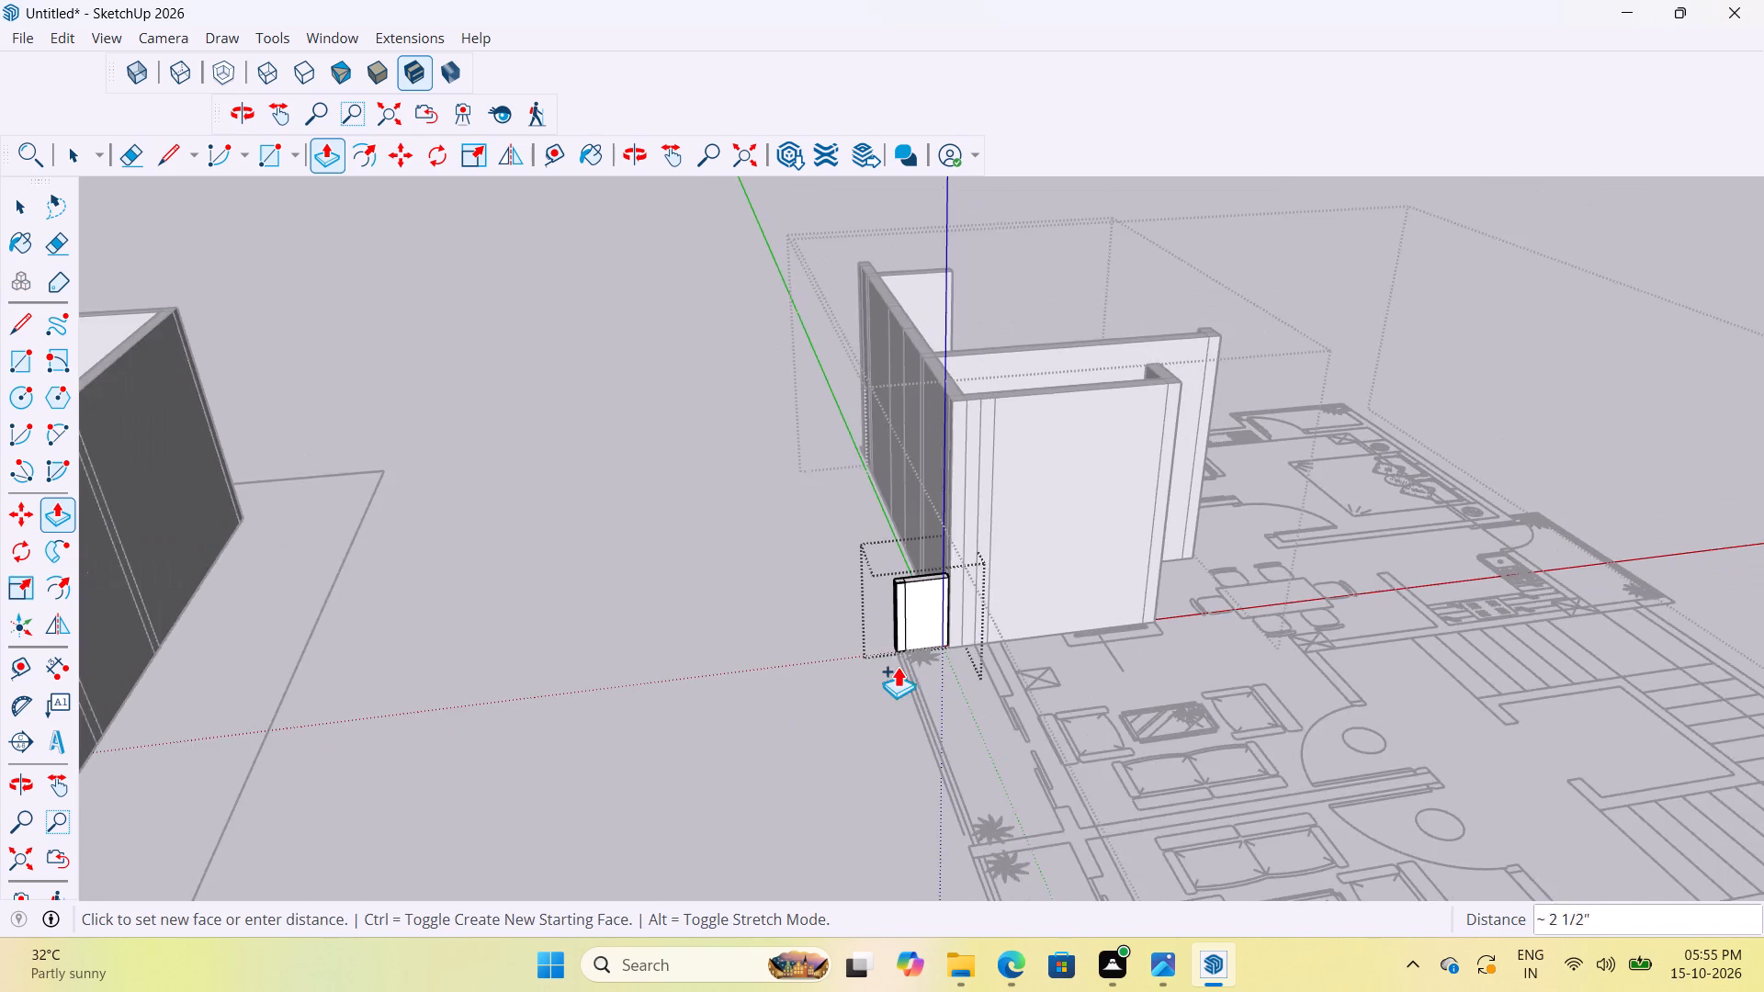
scroll(898, 666, "down", 7)
scroll(970, 794, "up", 11)
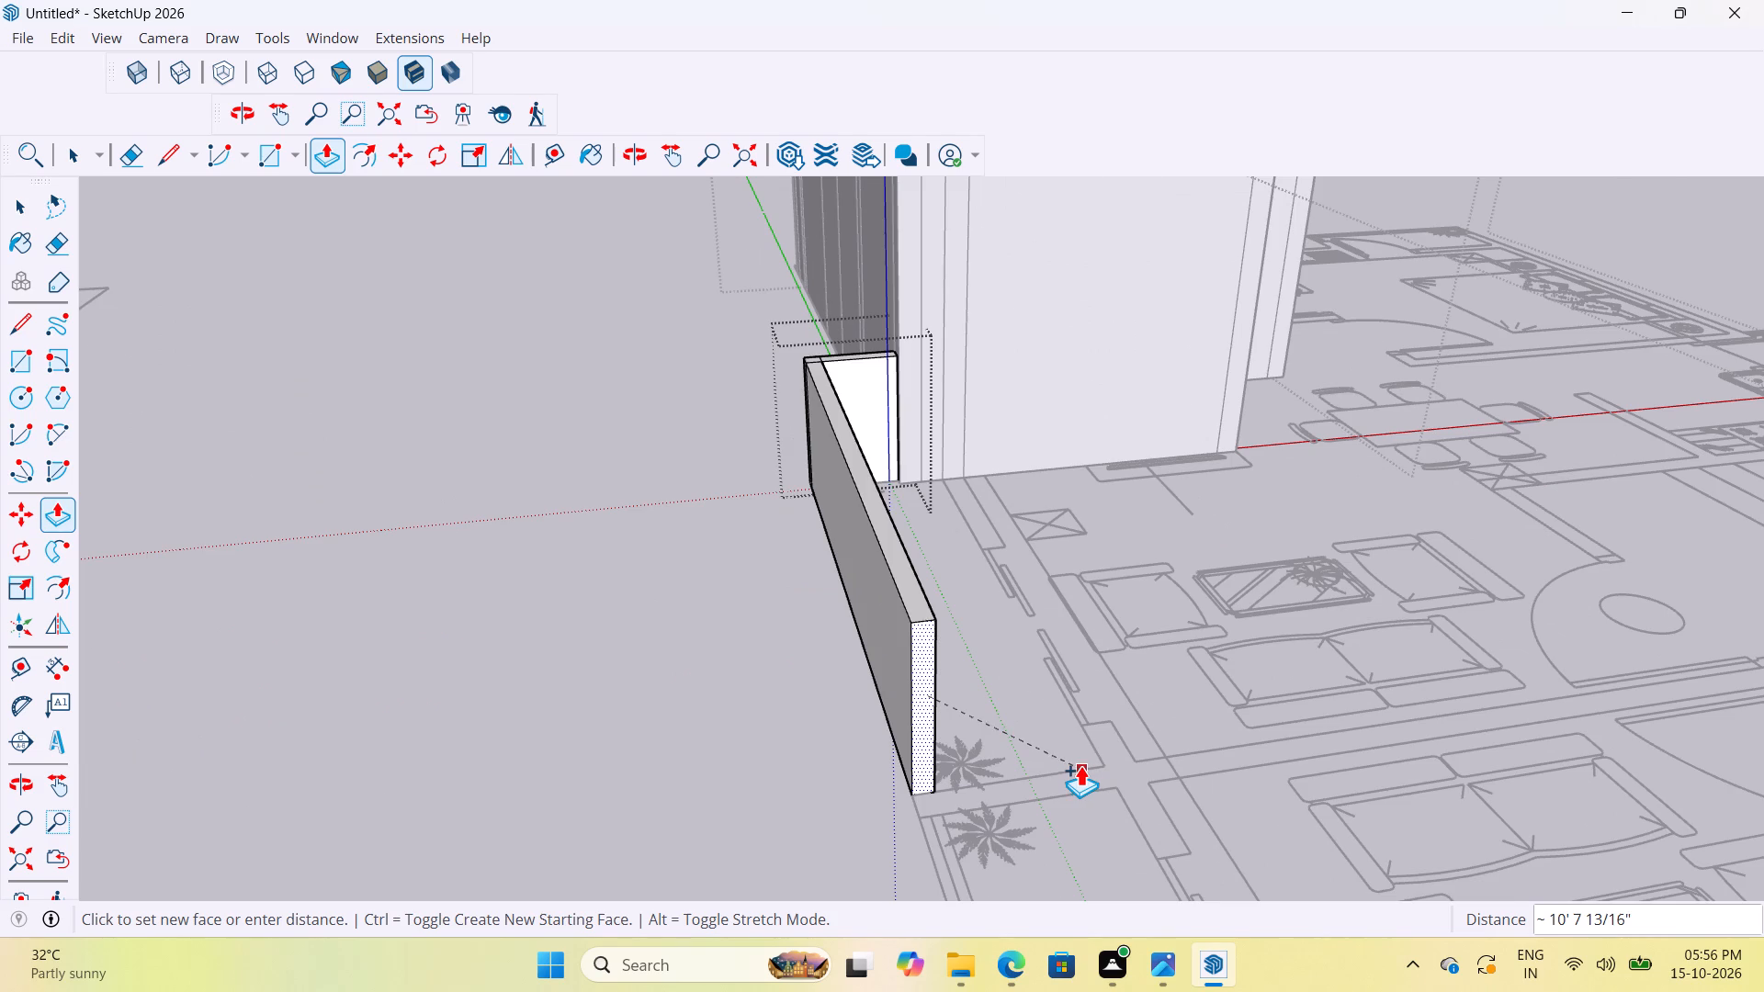
scroll(1076, 763, "up", 8)
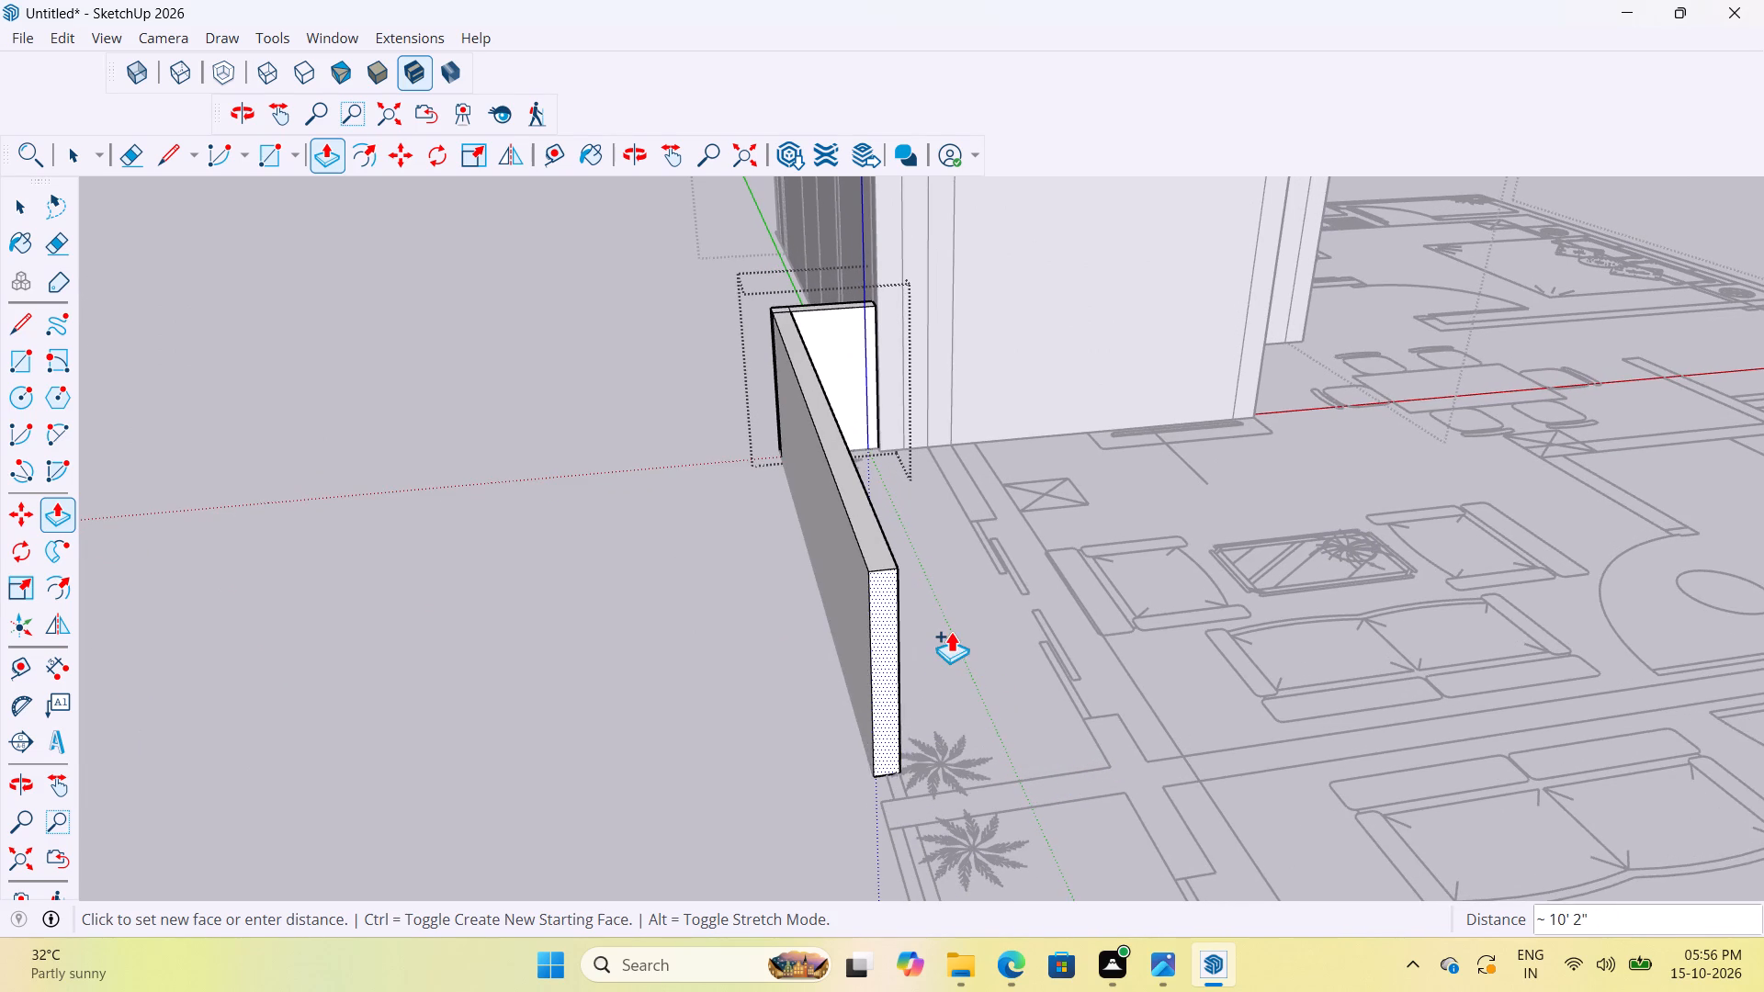
scroll(937, 588, "up", 8)
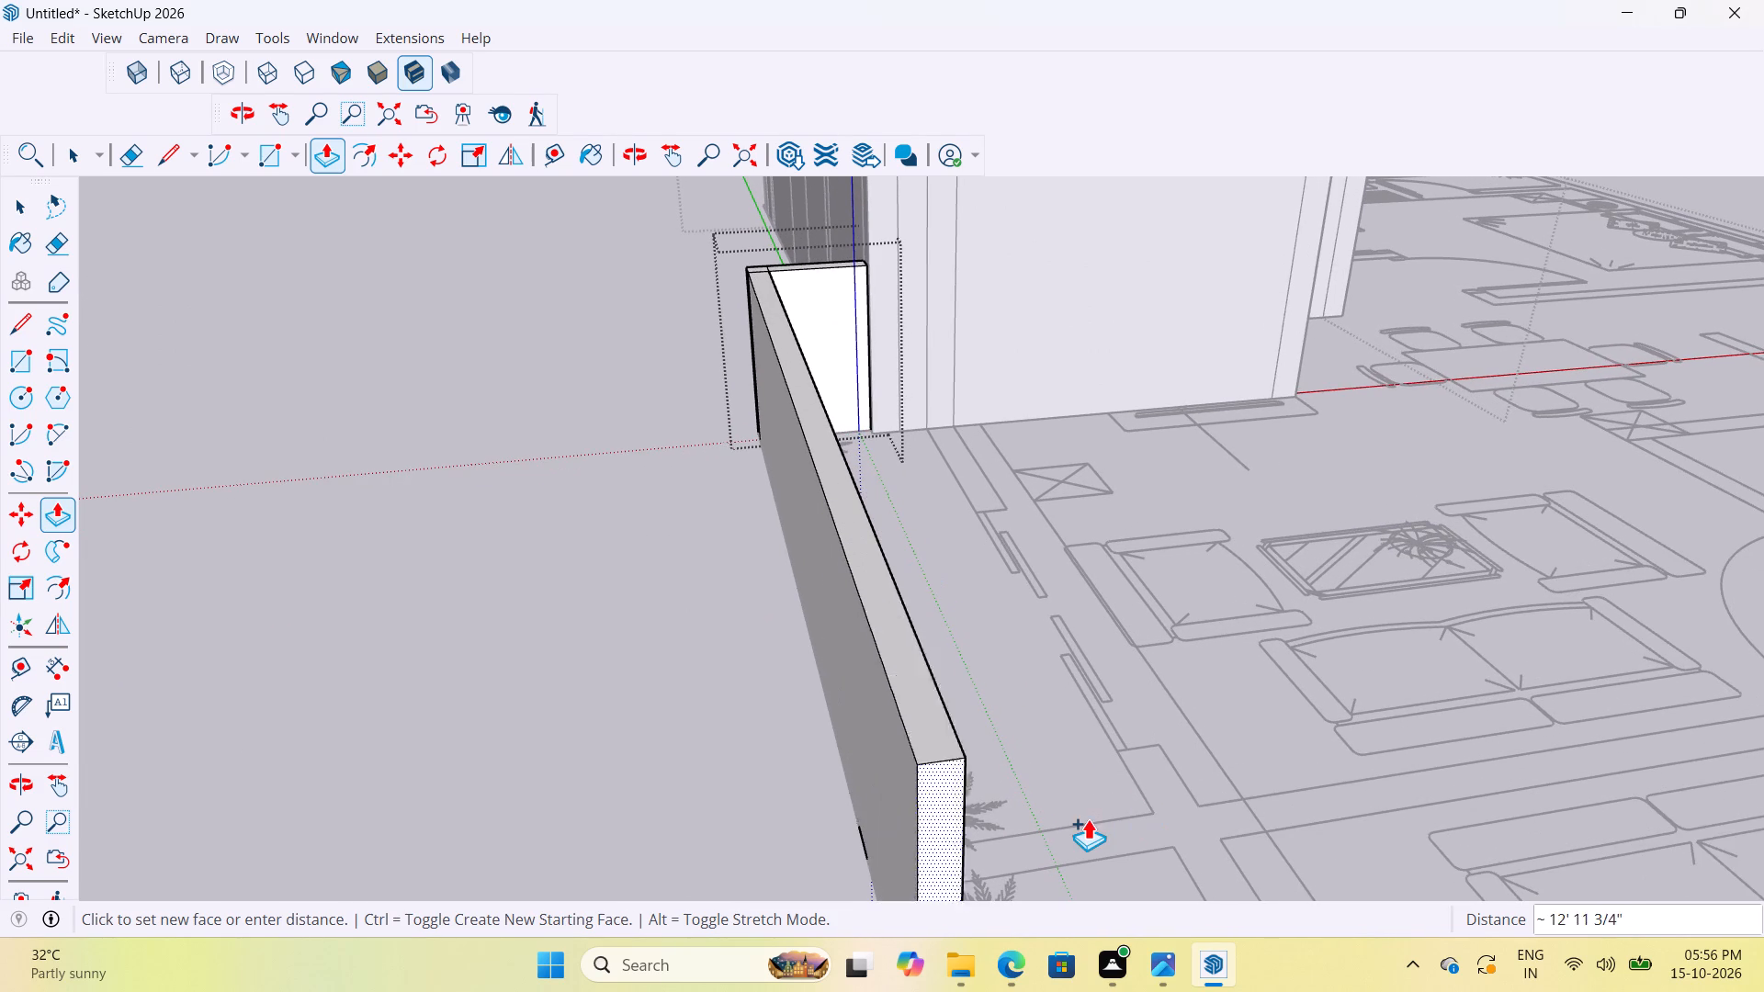
left_click(1088, 818)
Extrude the front parapet's end face as a new section about 5 5/8" across the thickness of the balcony dividing wall.
scroll(915, 713, "down", 5)
middle_click_drag(1042, 792, 903, 778)
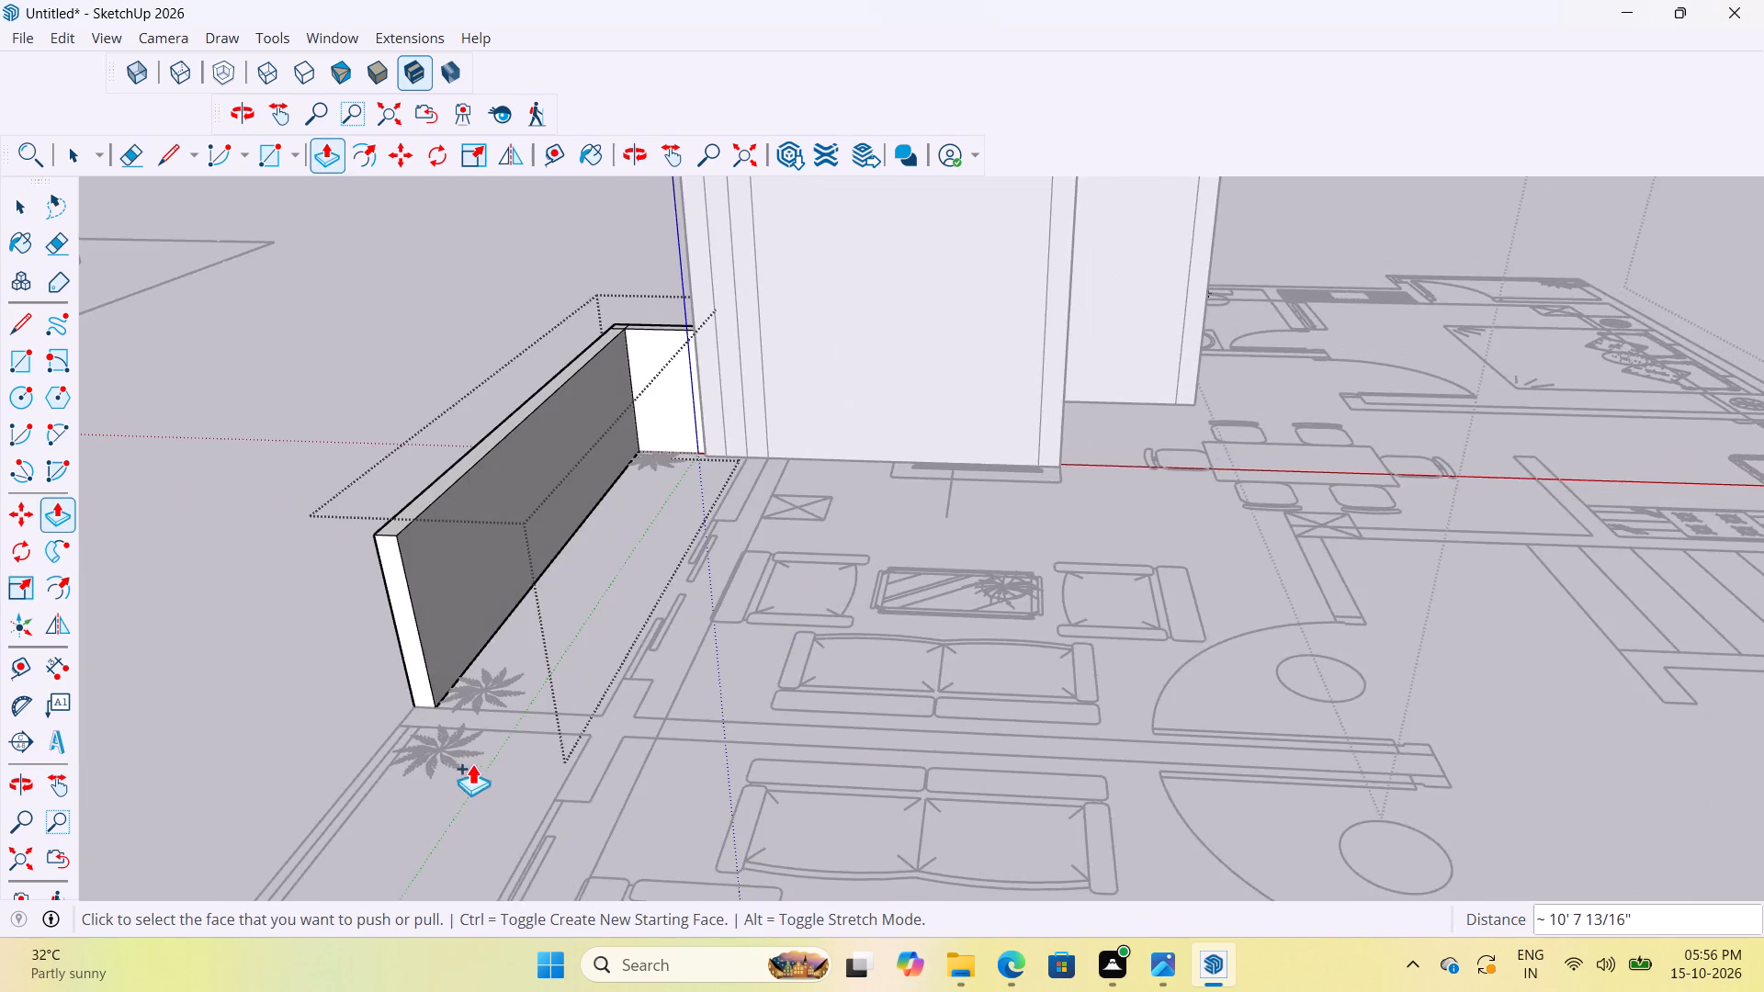
scroll(466, 753, "up", 13)
middle_click_drag(419, 692, 570, 682)
scroll(622, 624, "down", 6)
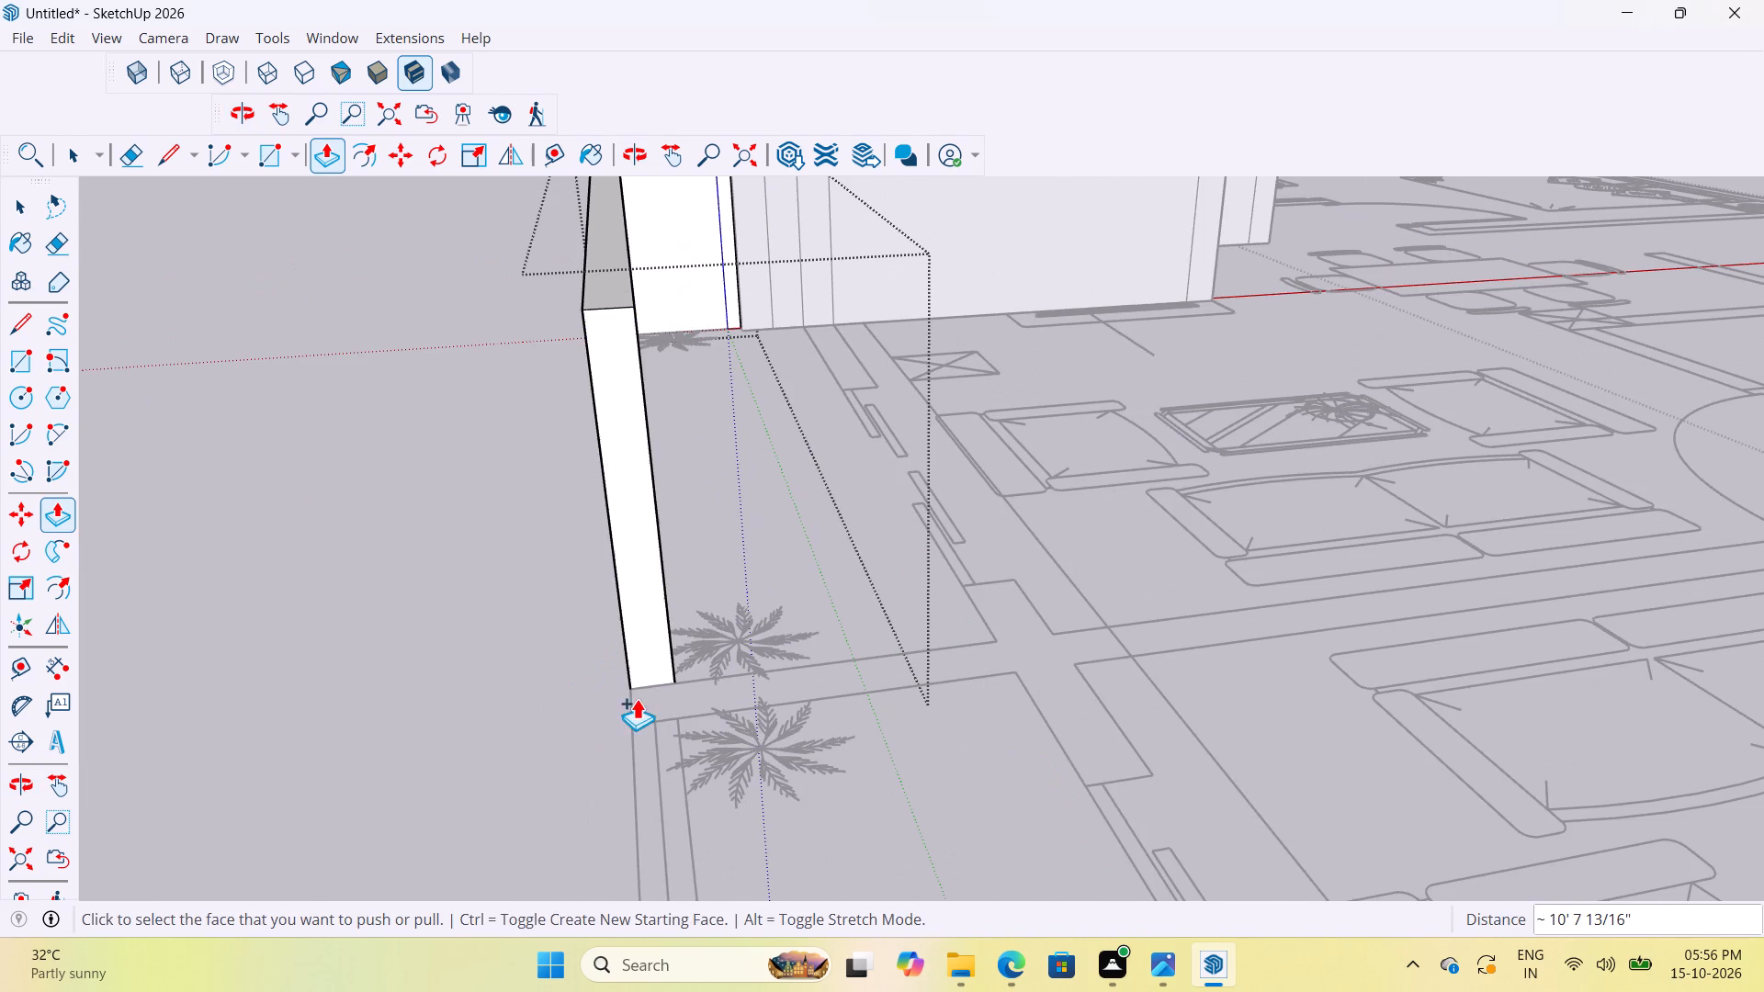
left_click(653, 669)
left_click(727, 705)
Extrude the new section's inner side face about 2' 7 7/8" along the dividing wall lines toward the living room.
middle_click_drag(865, 716, 696, 779)
scroll(595, 723, "up", 5)
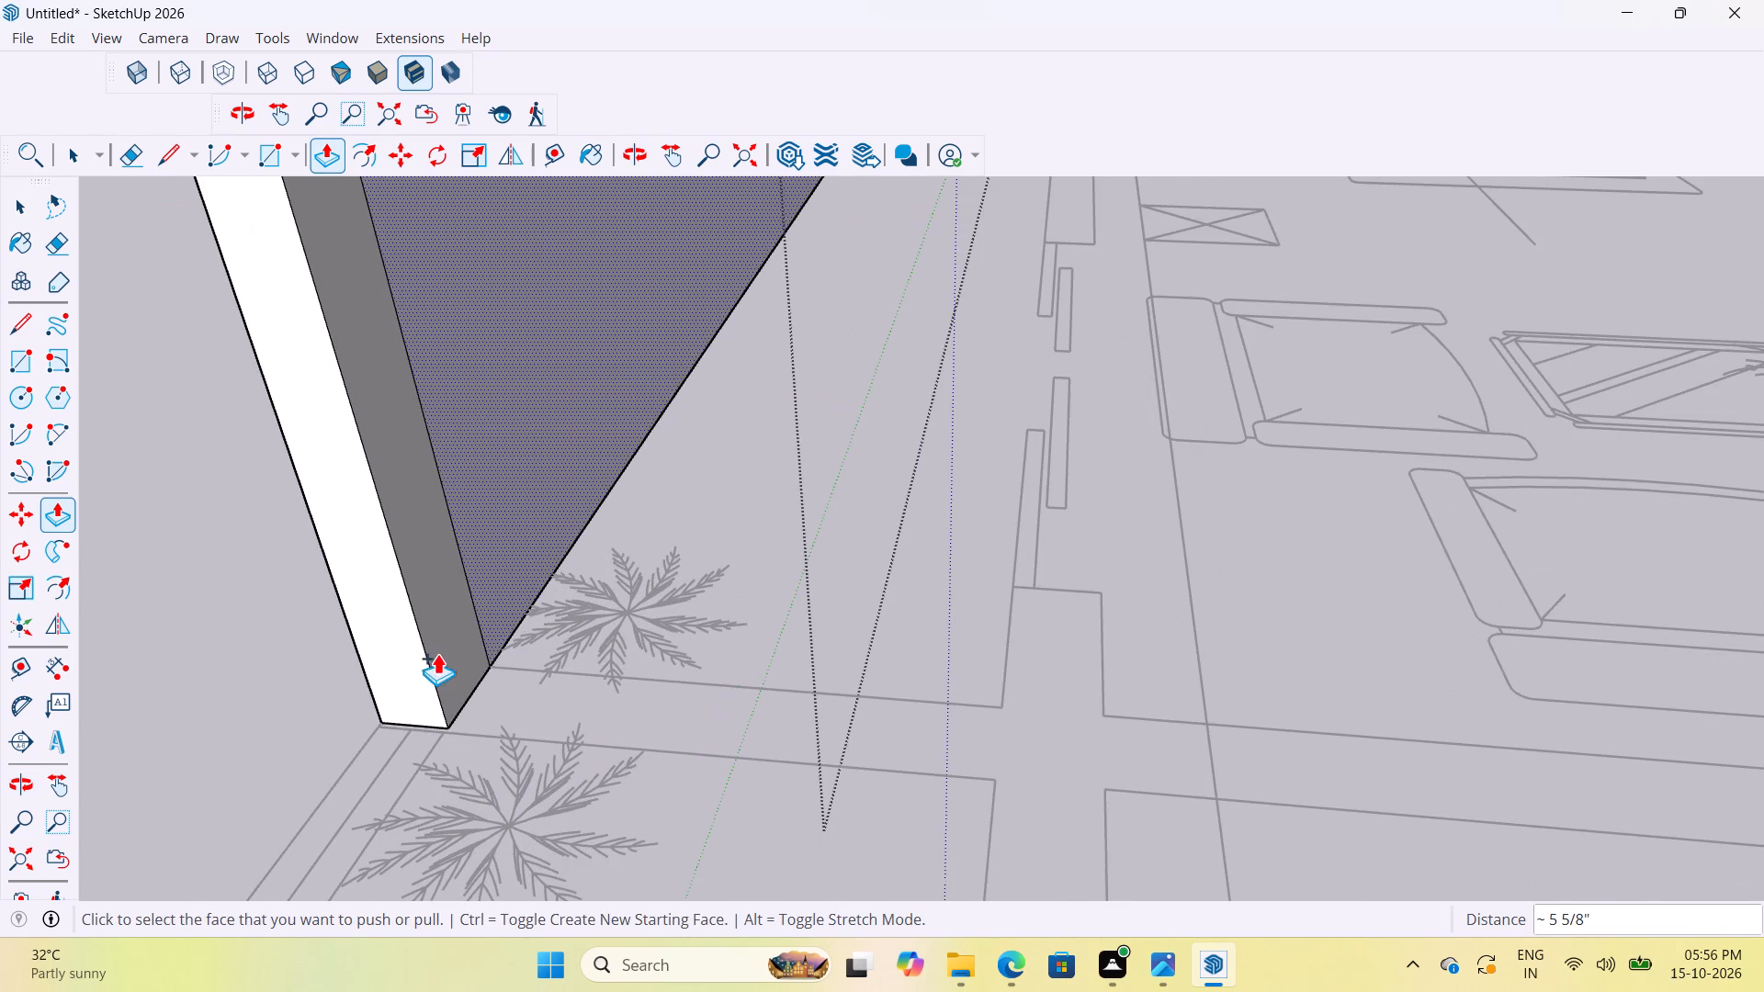
left_click(451, 664)
middle_click_drag(989, 707, 910, 712)
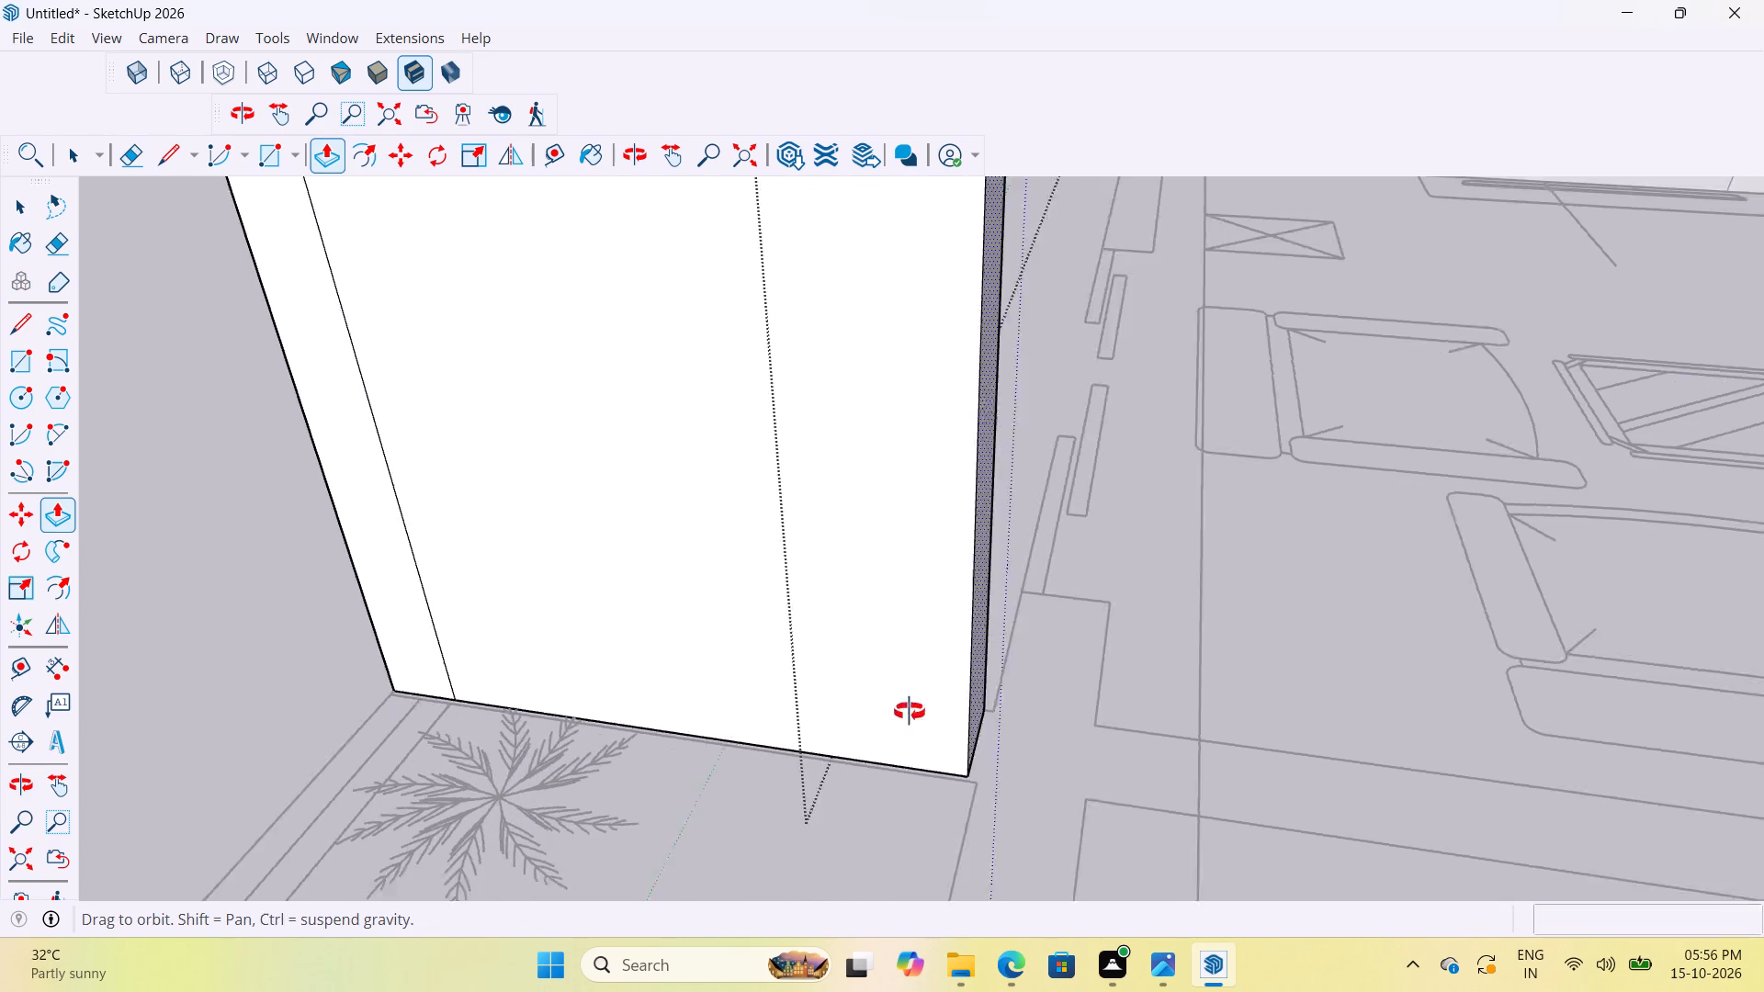
middle_click_drag(910, 712, 696, 773)
left_click(1015, 665)
scroll(869, 760, "down", 4)
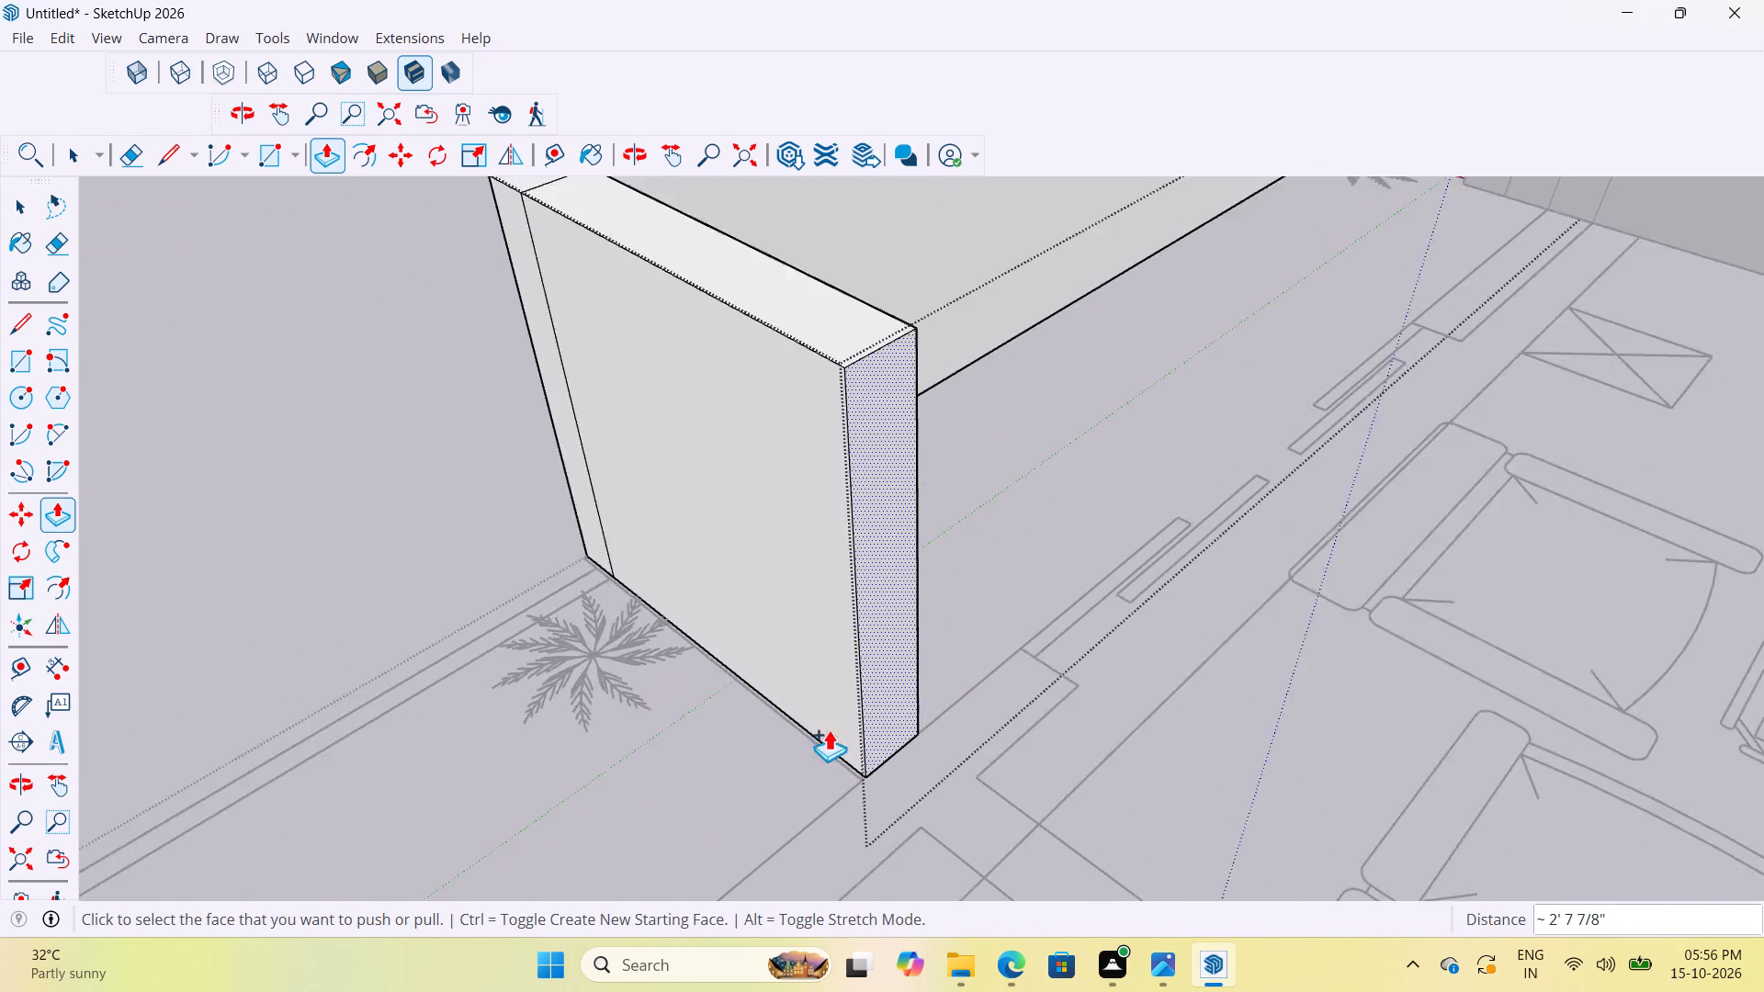
scroll(829, 729, "down", 14)
middle_click_drag(915, 788, 966, 802)
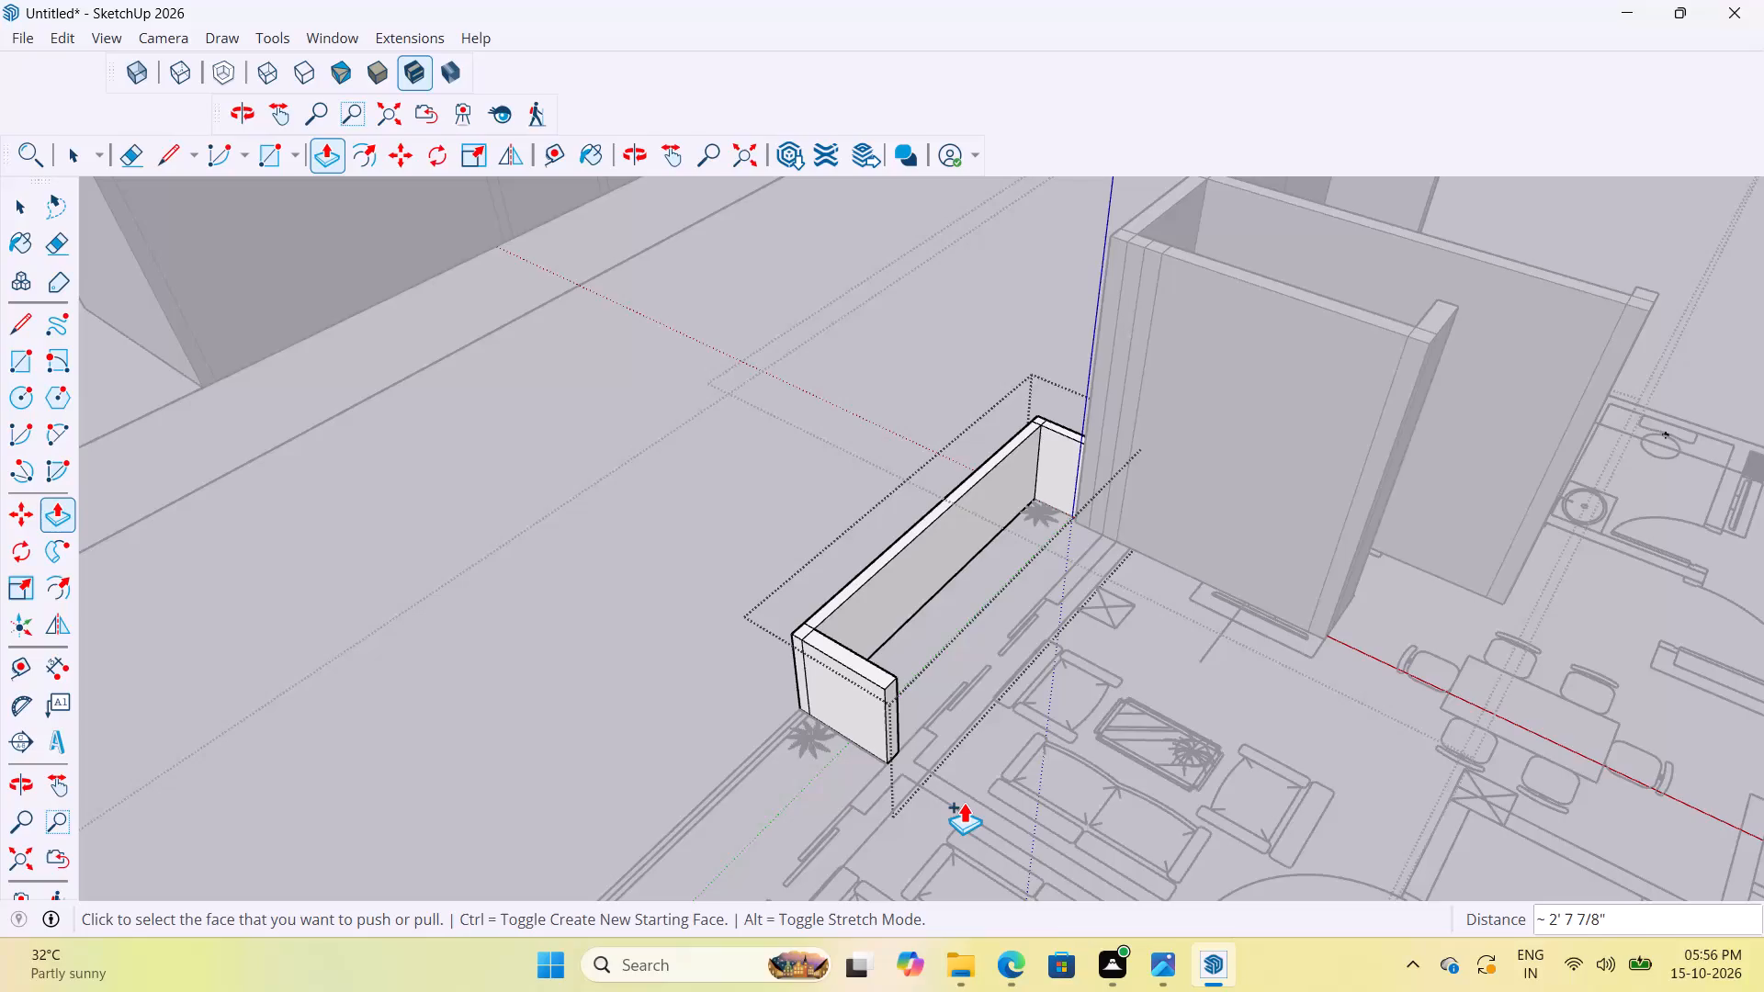
Extrude the end face of the balcony dividing parapet as a new section about 6" toward the living room, across the door wall's thickness.
scroll(895, 674, "up", 4)
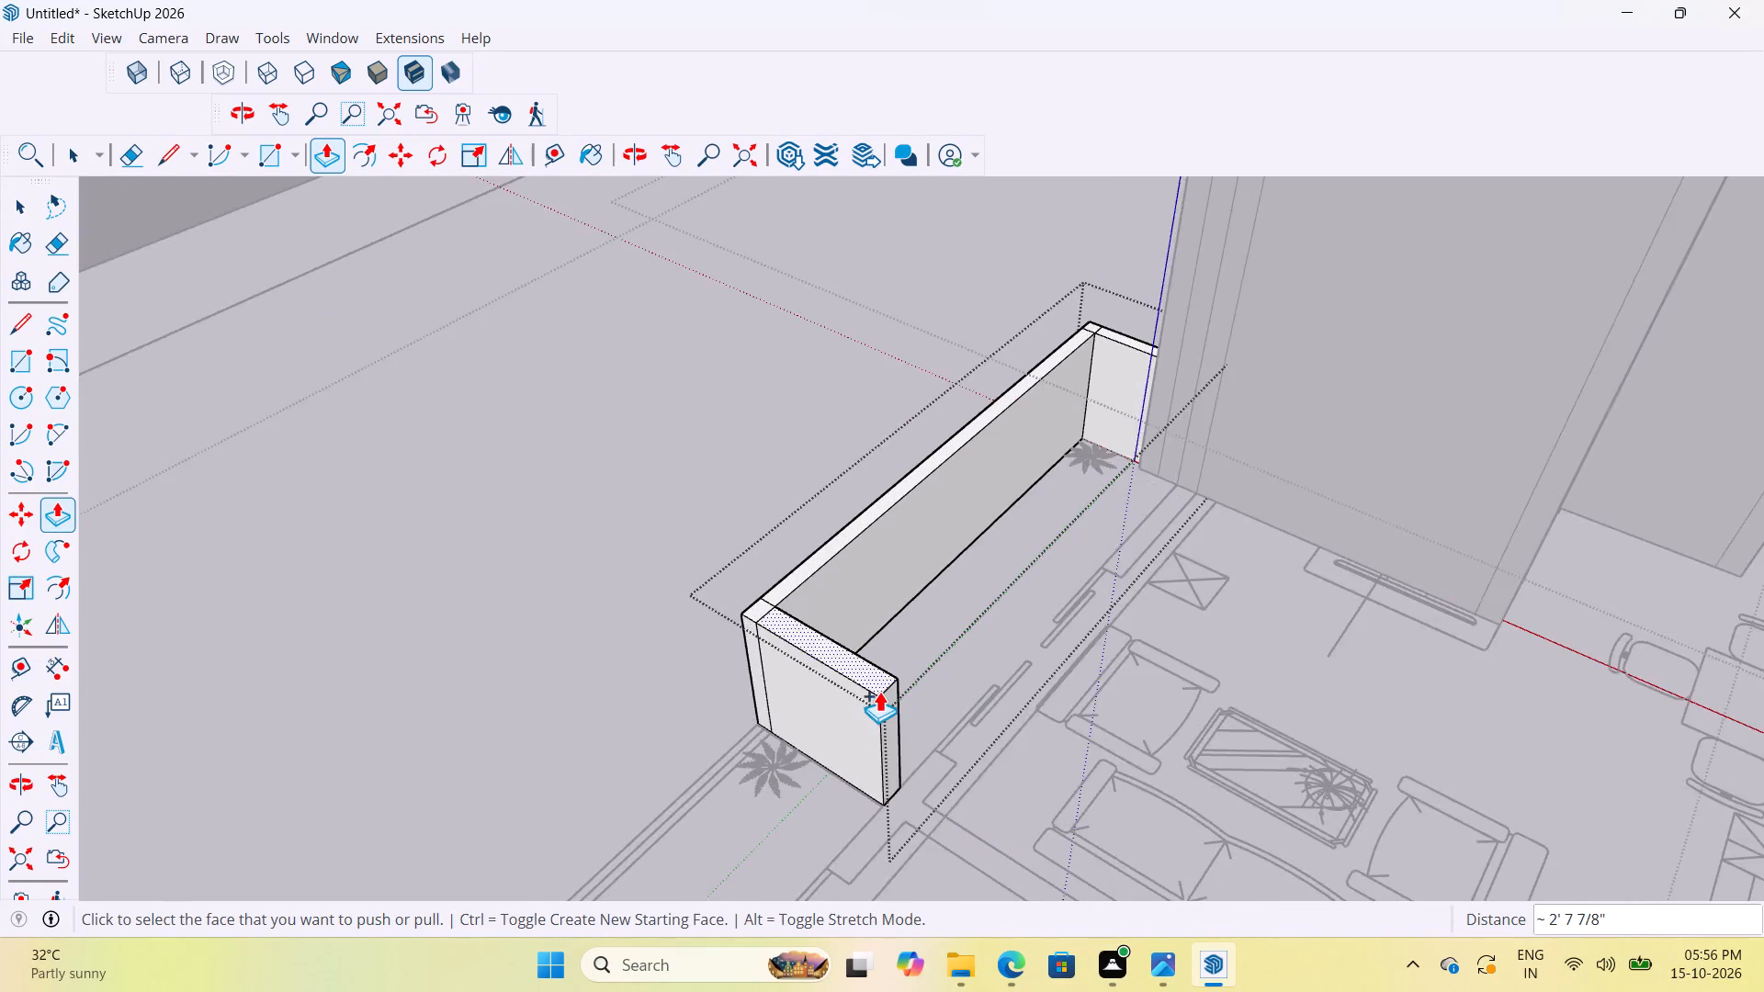
scroll(879, 691, "up", 4)
middle_click_drag(954, 805, 1058, 869)
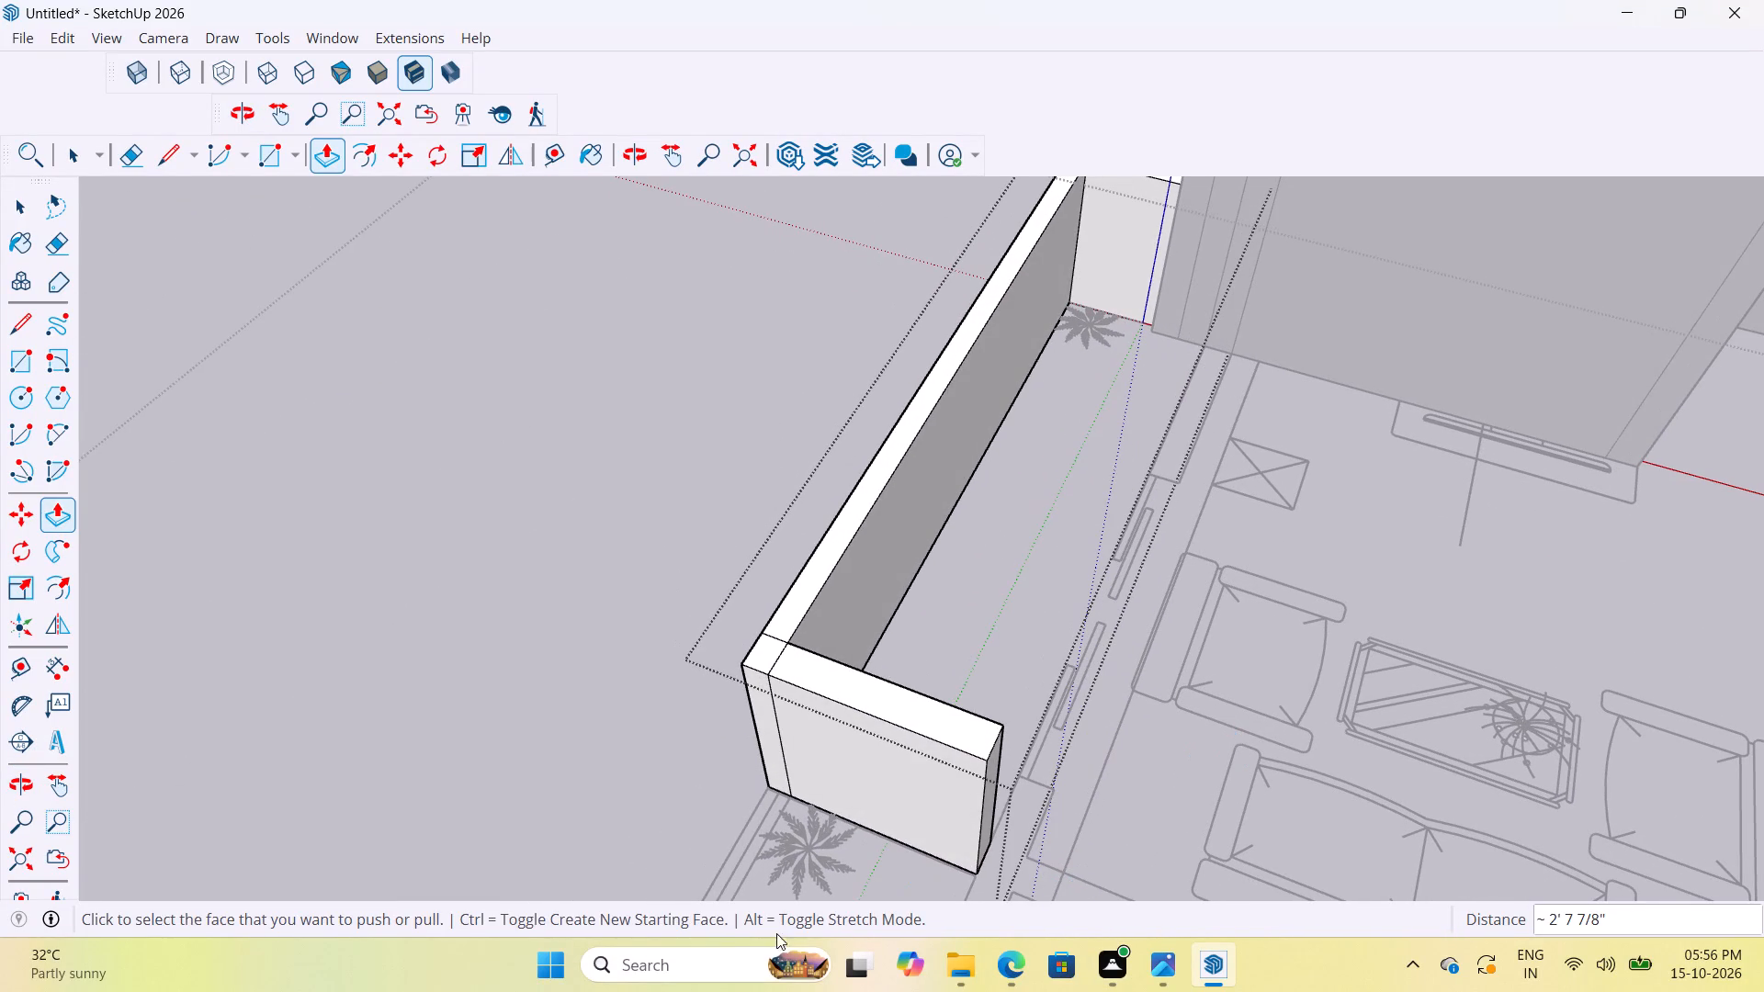
scroll(797, 921, "up", 4)
scroll(973, 797, "up", 7)
scroll(1055, 630, "down", 10)
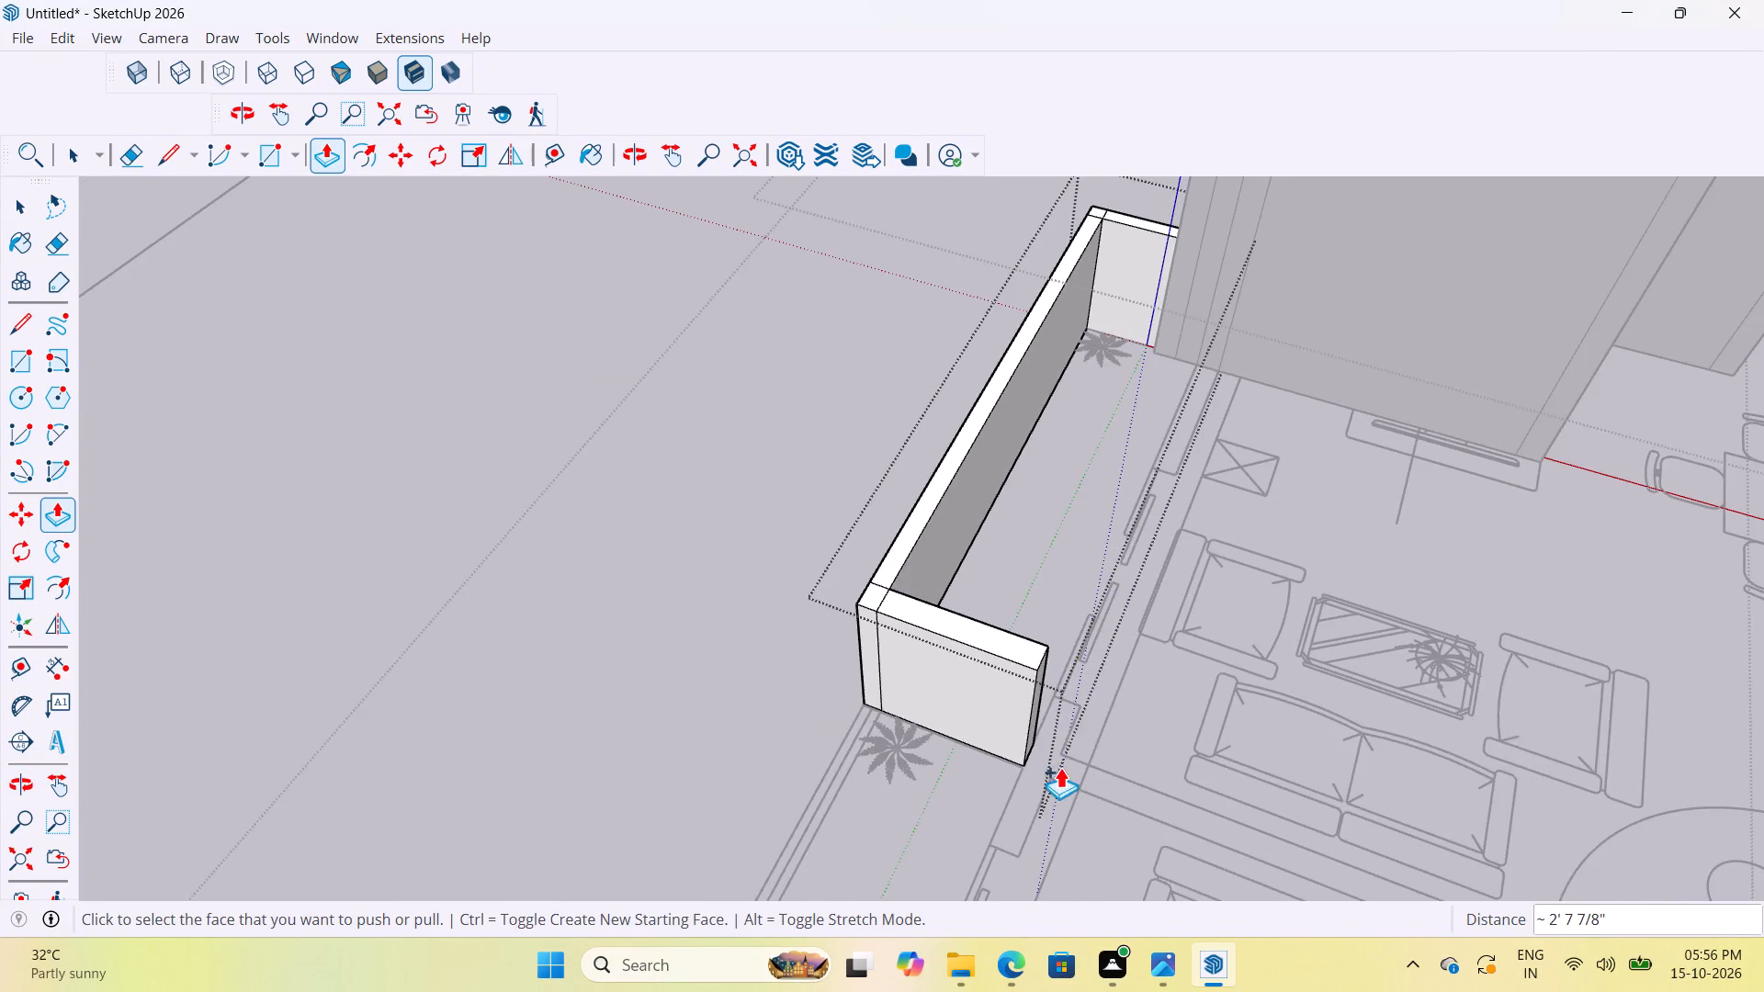
middle_click_drag(958, 748, 766, 693)
scroll(972, 828, "up", 14)
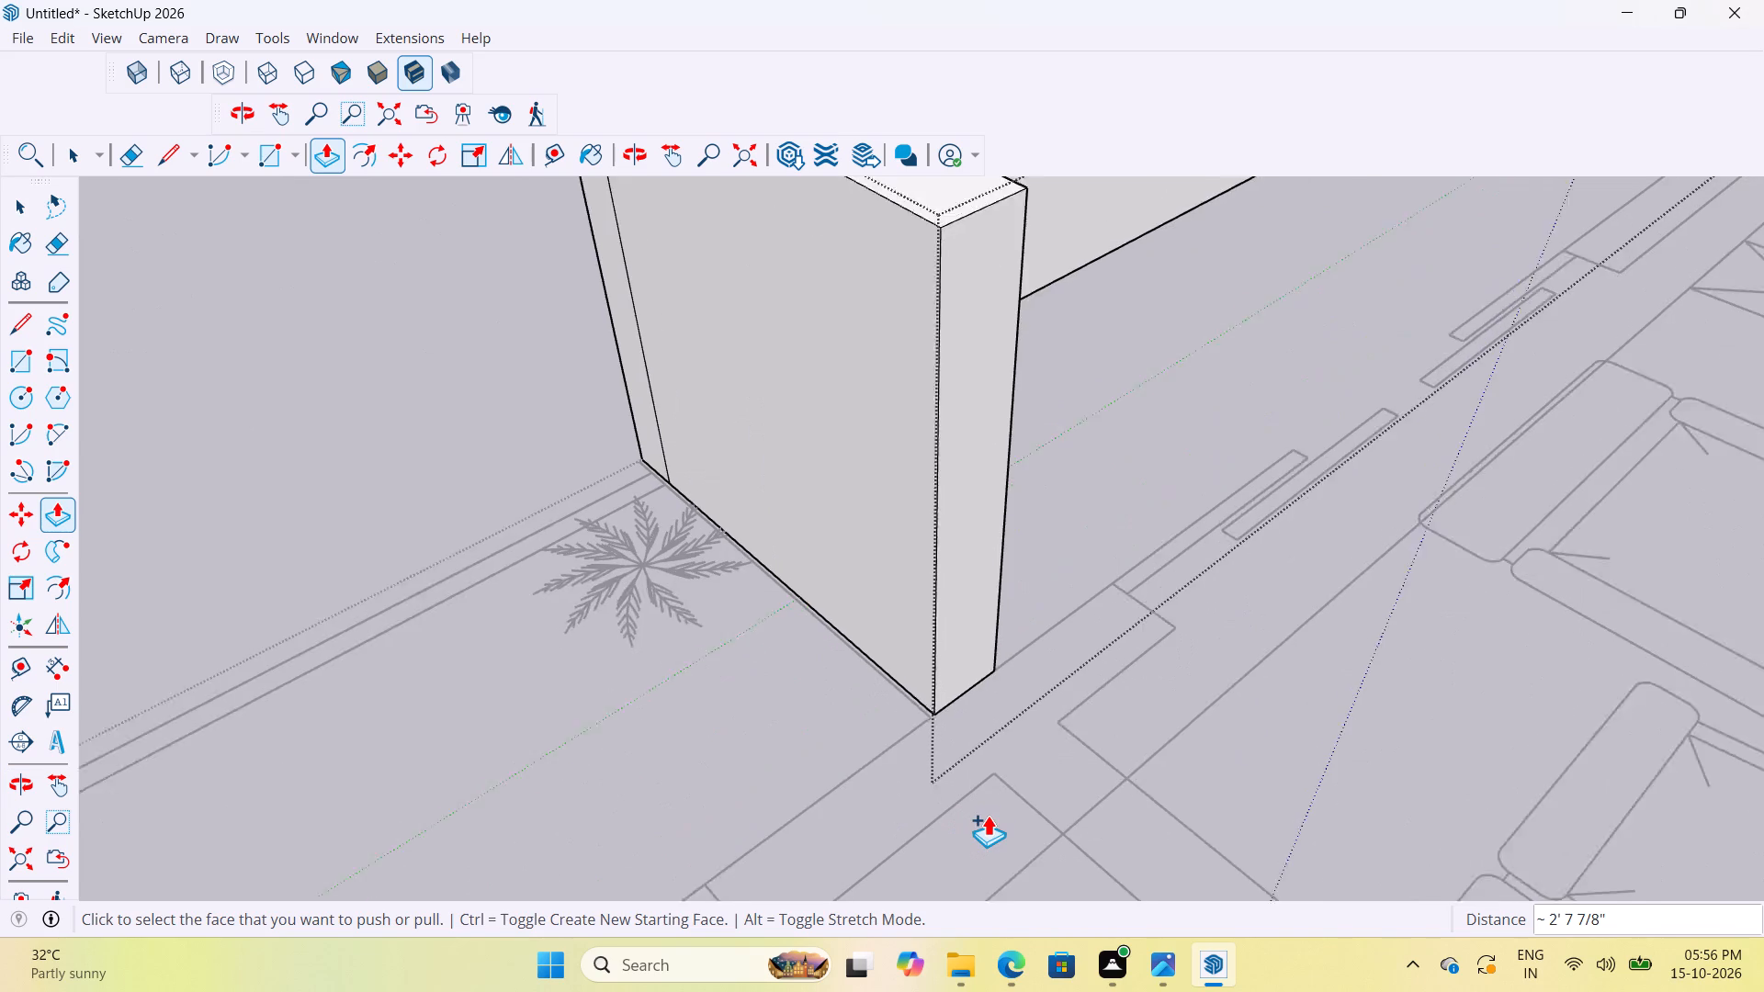
scroll(988, 815, "up", 2)
left_click(978, 599)
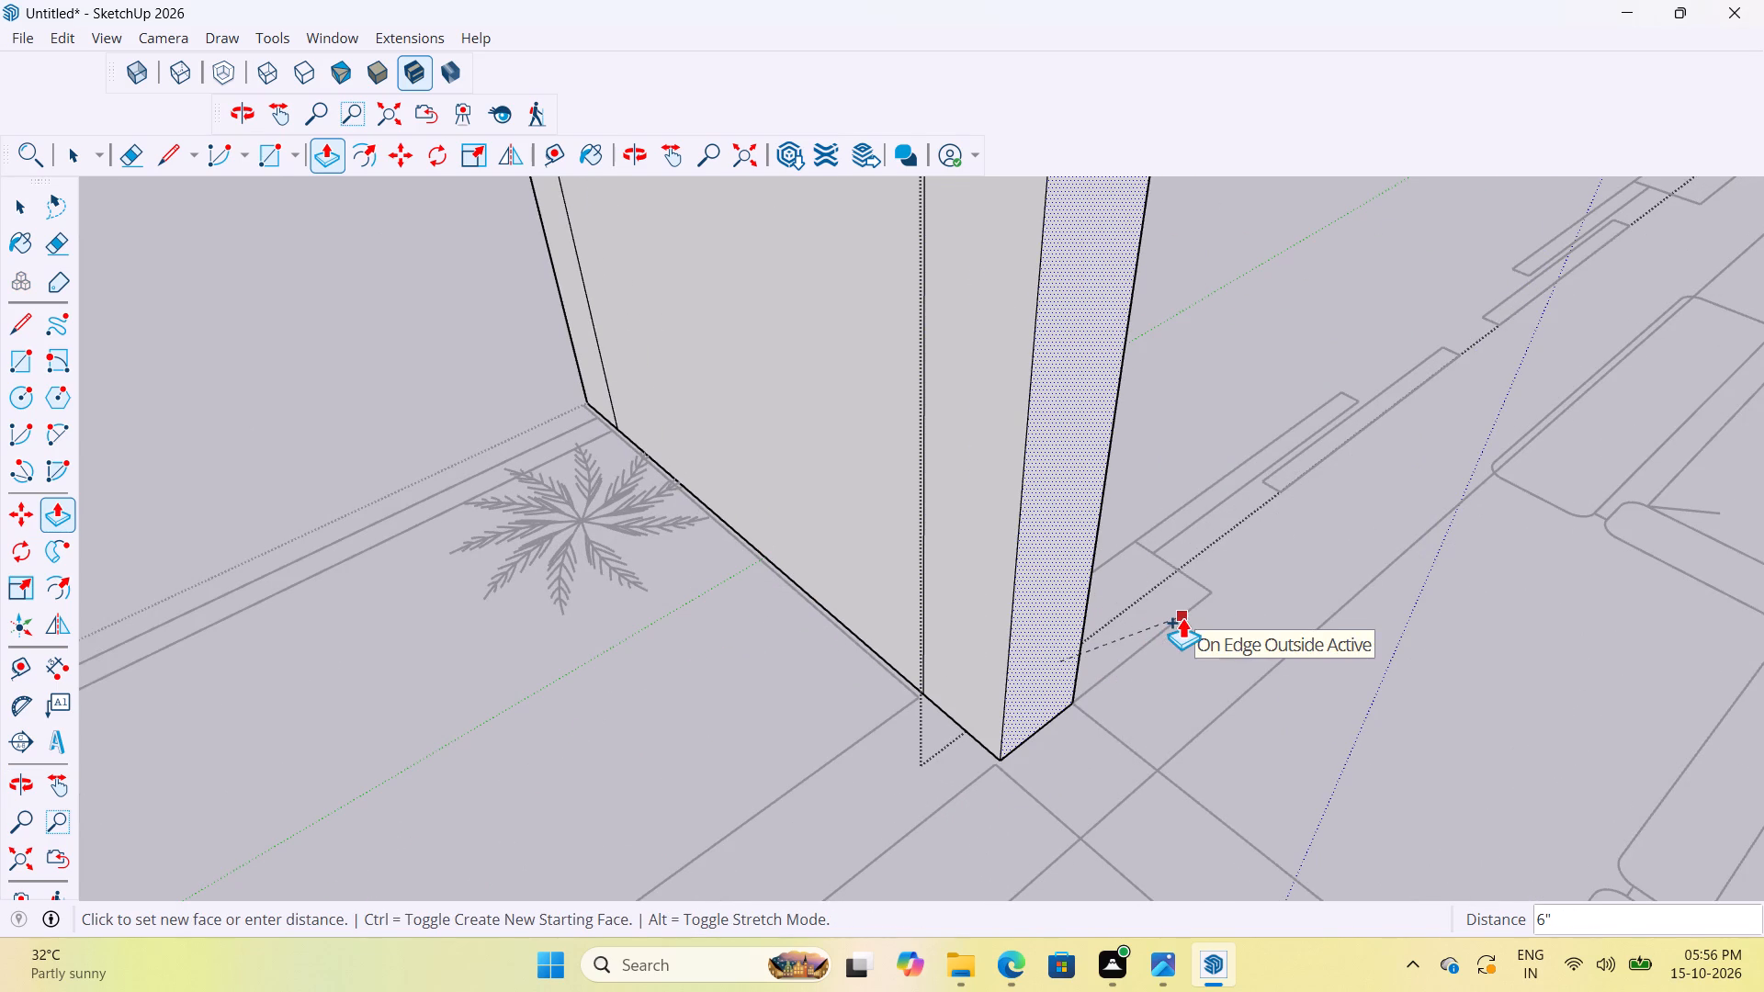
left_click(1179, 620)
Extrude the new section's side face about 1' 1 5/16" along the wall stub lines toward the first balcony's sliding door.
middle_click_drag(1174, 624, 360, 587)
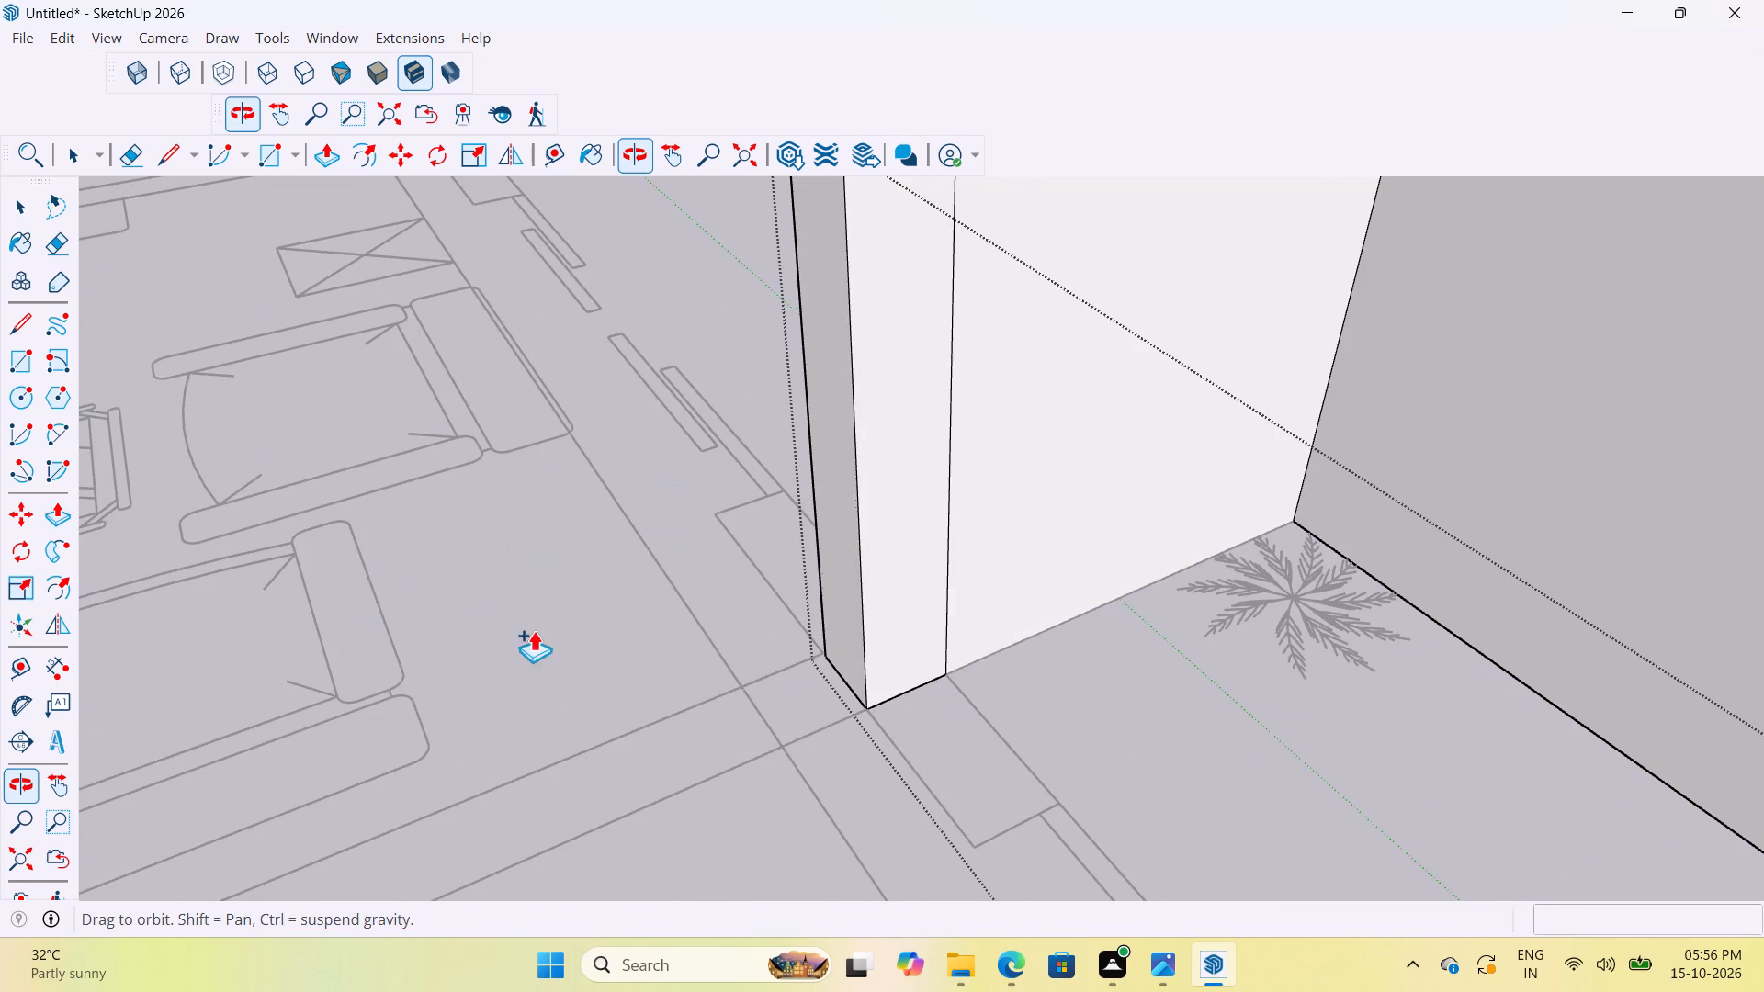
left_click(931, 636)
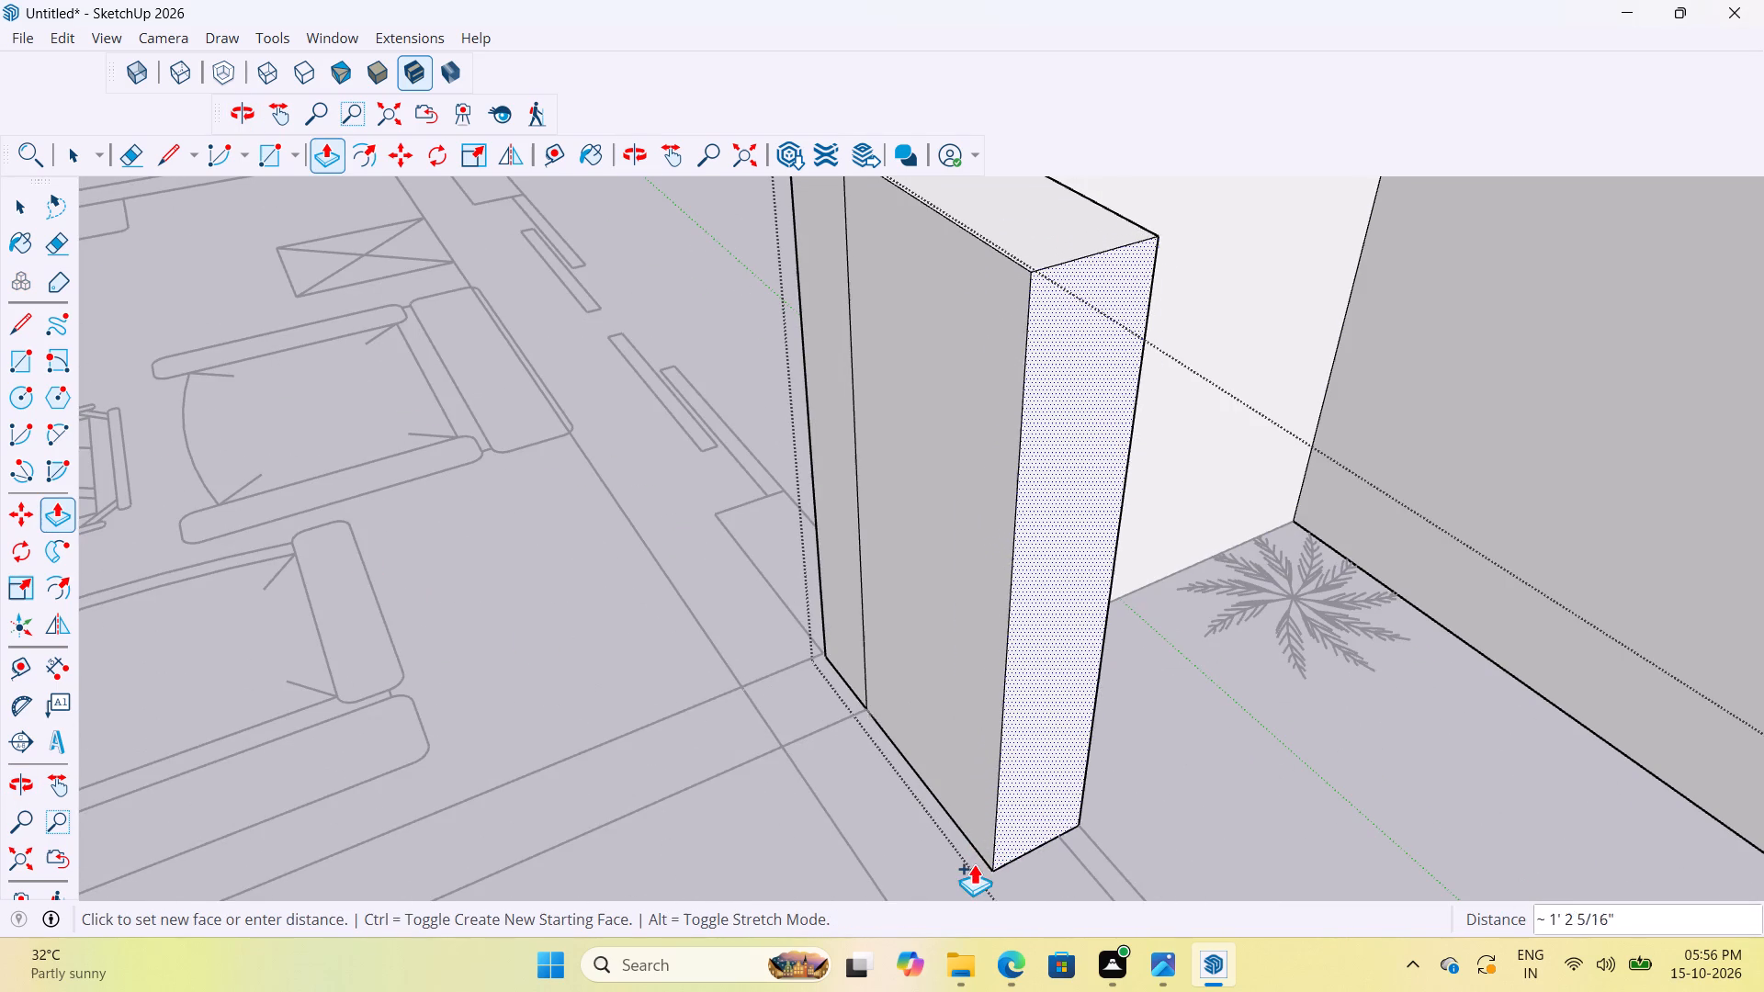
left_click(983, 838)
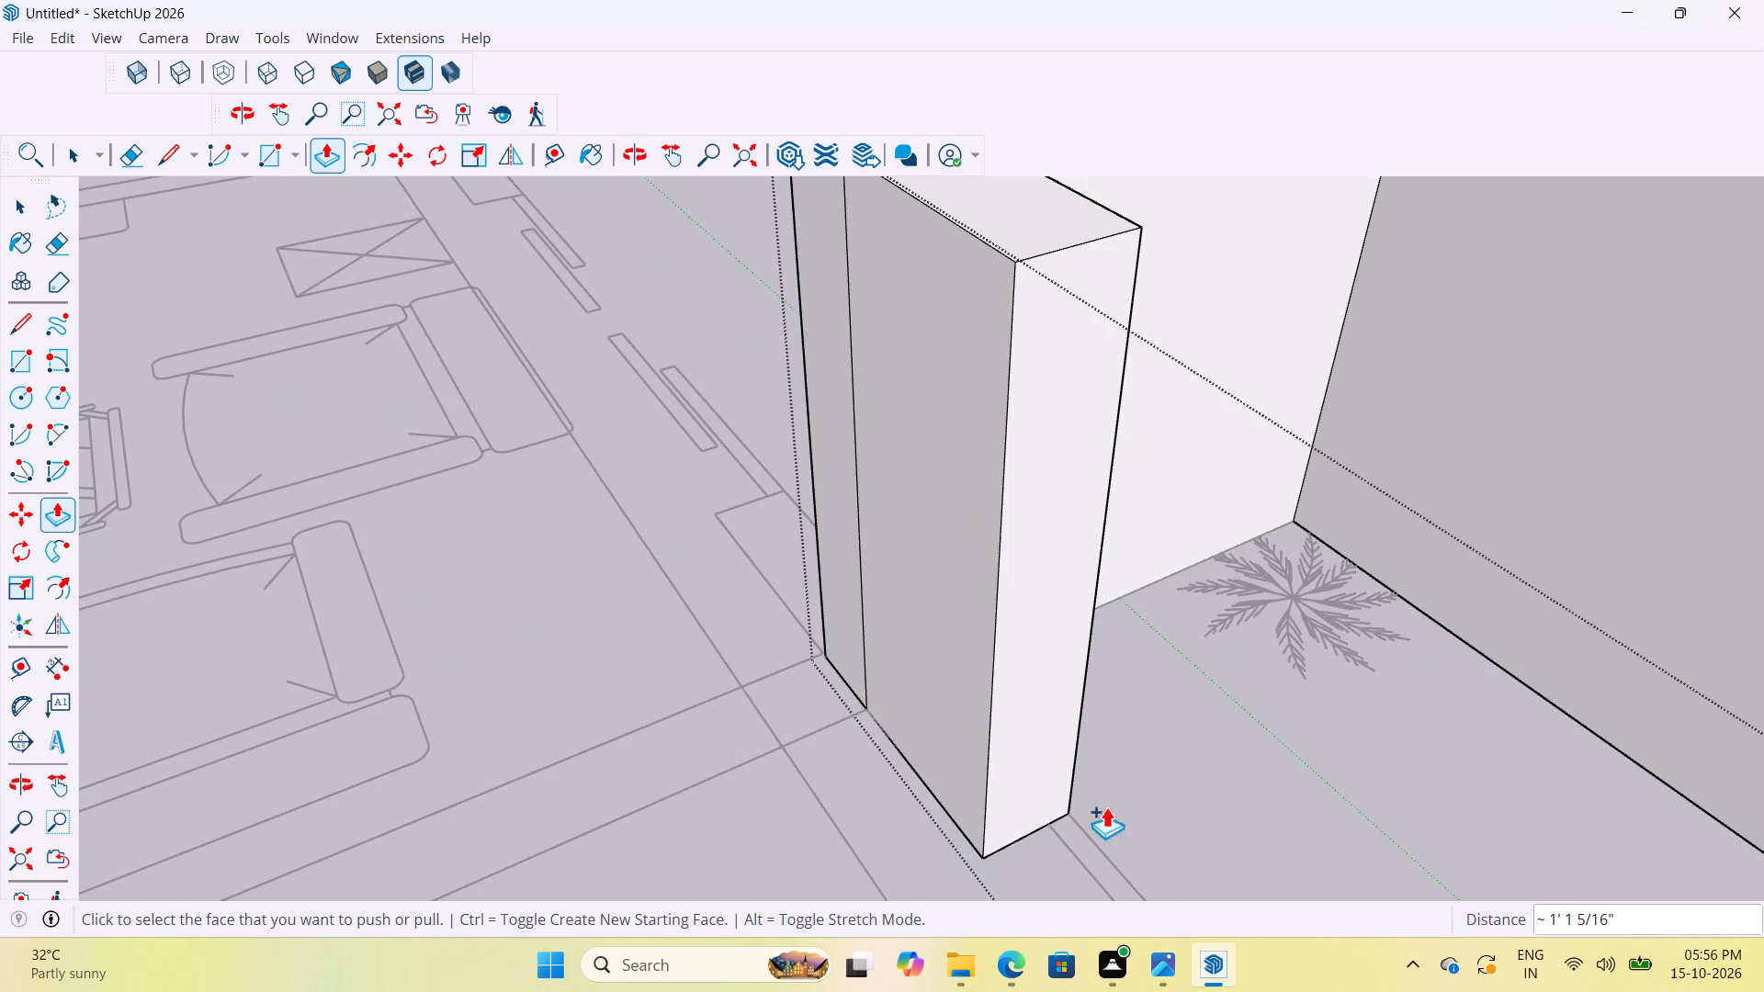
Extrude the section's opposite side face about 1' 6 9/16" along the wall stub toward the neighbouring balcony's sliding door and leave Push/Pull.
middle_click_drag(1080, 788, 949, 650)
scroll(1025, 698, "down", 9)
scroll(1044, 824, "up", 10)
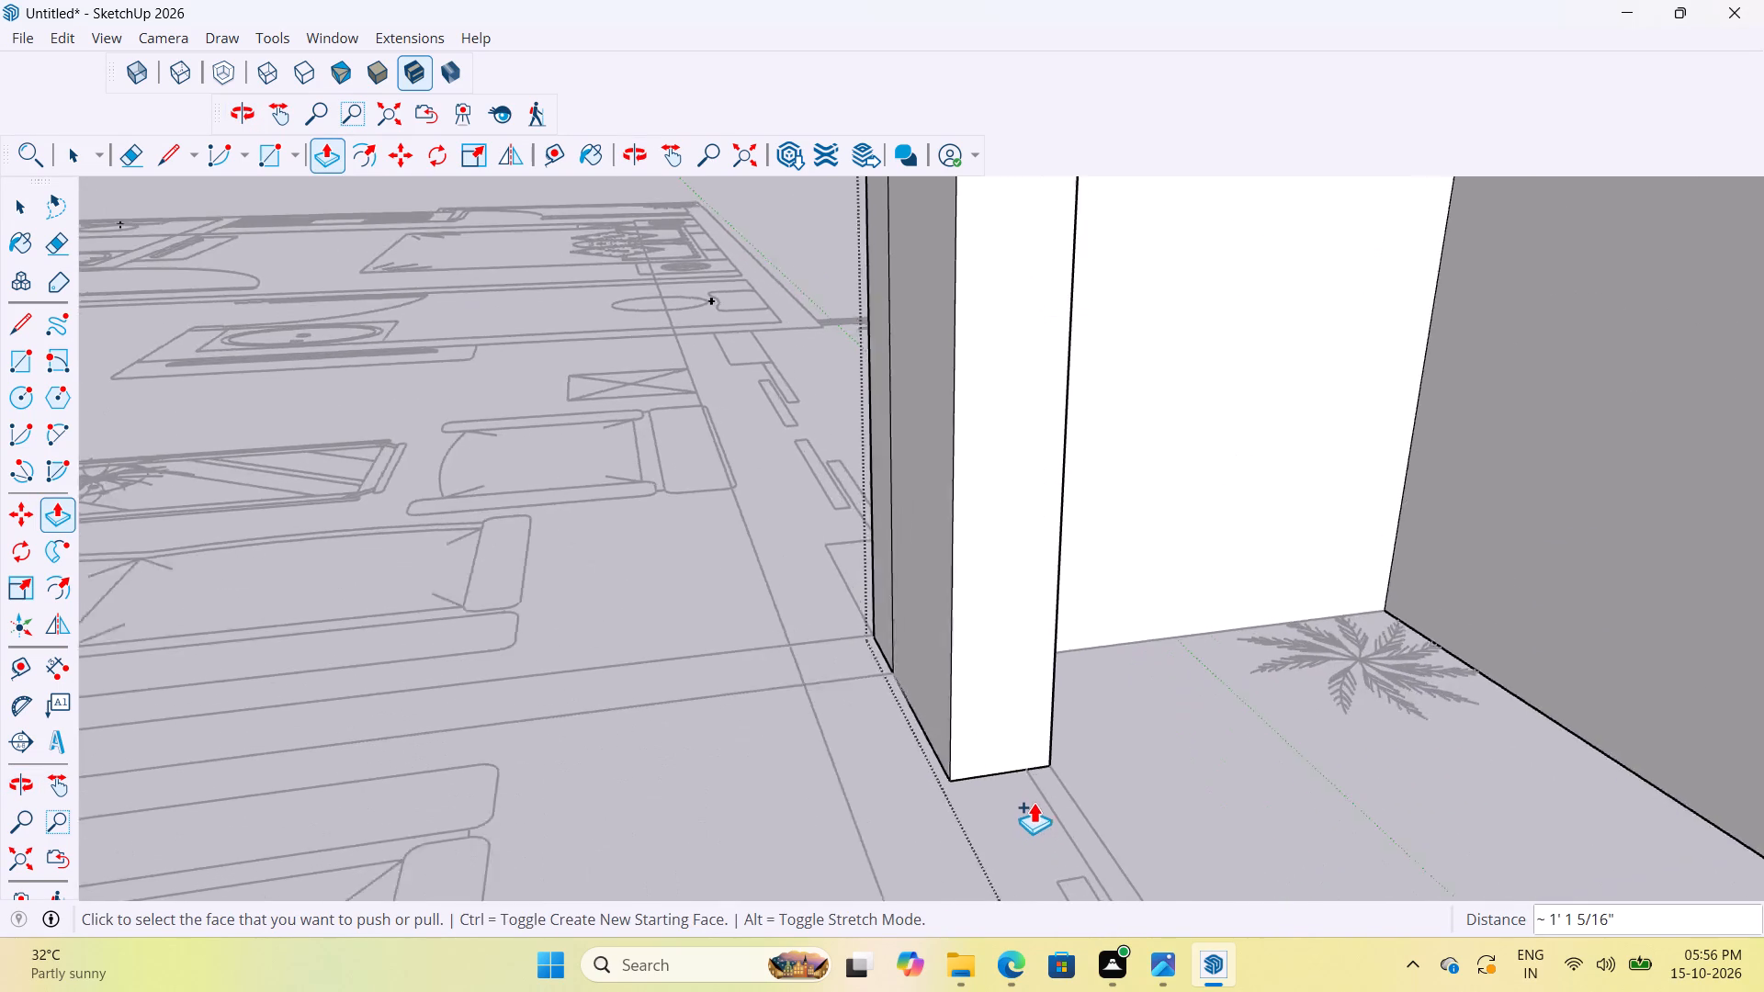
scroll(1034, 802, "up", 5)
middle_click_drag(1032, 764, 1453, 936)
scroll(1392, 760, "down", 11)
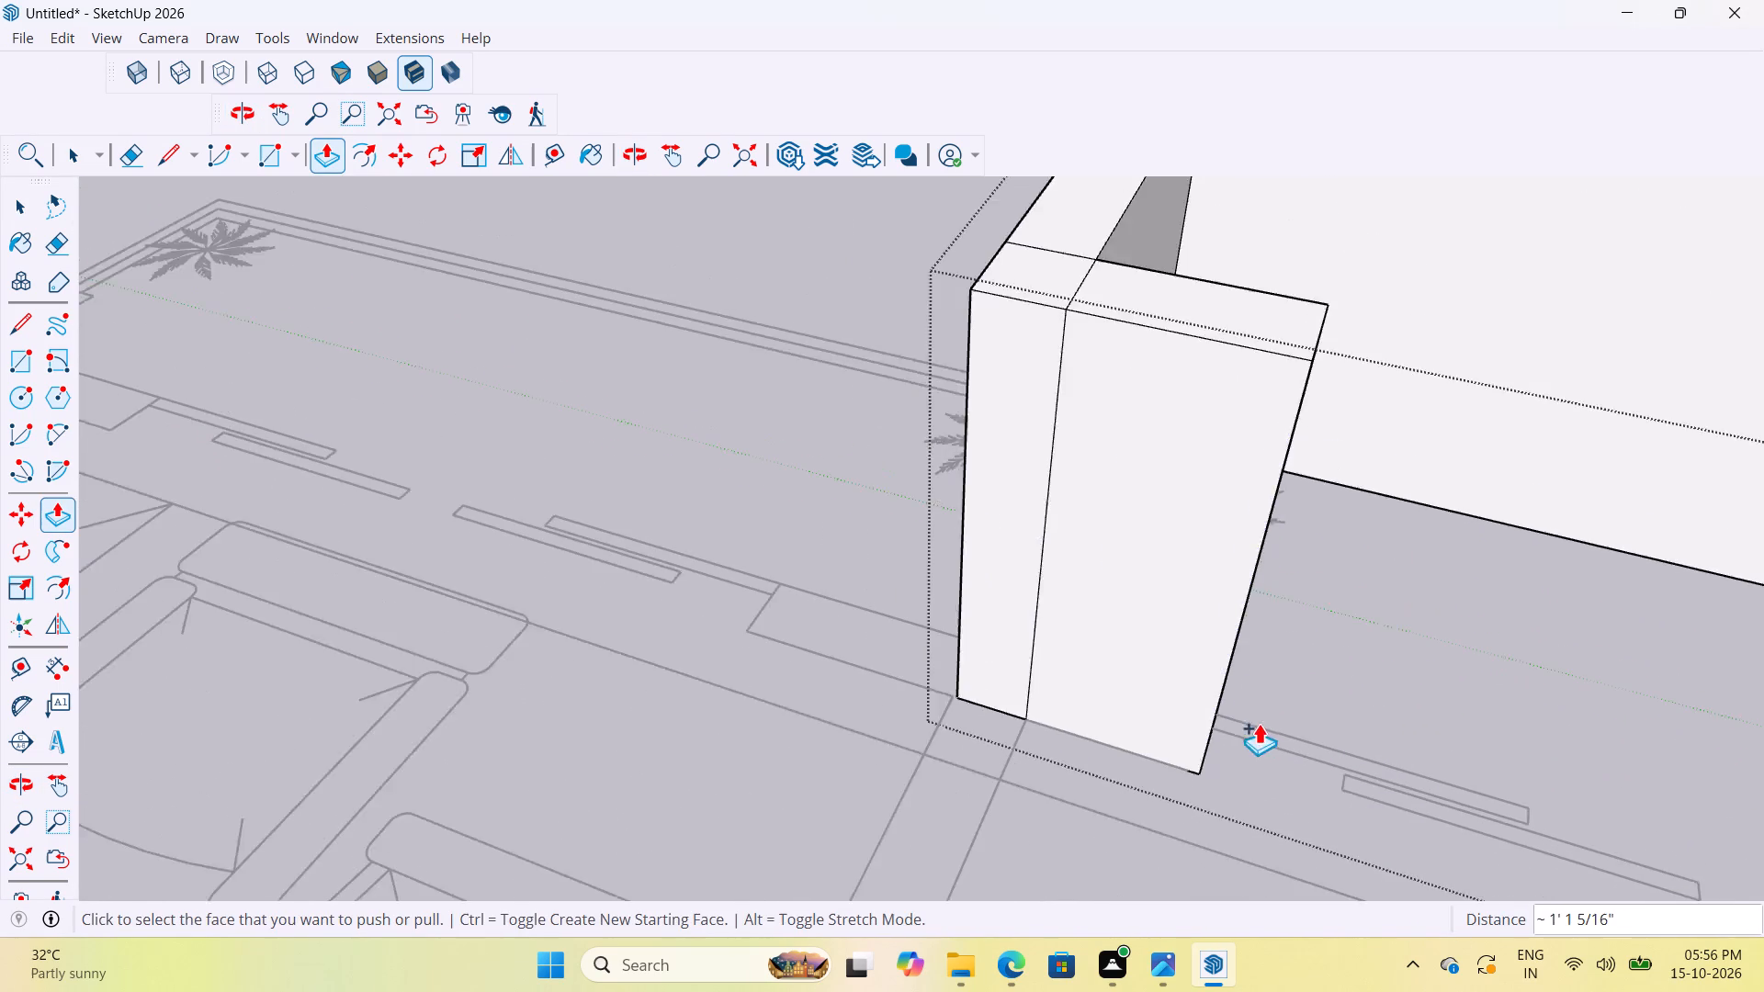
scroll(1259, 723, "down", 1)
middle_click_drag(1131, 684, 1565, 746)
scroll(1140, 670, "up", 4)
left_click(1045, 502)
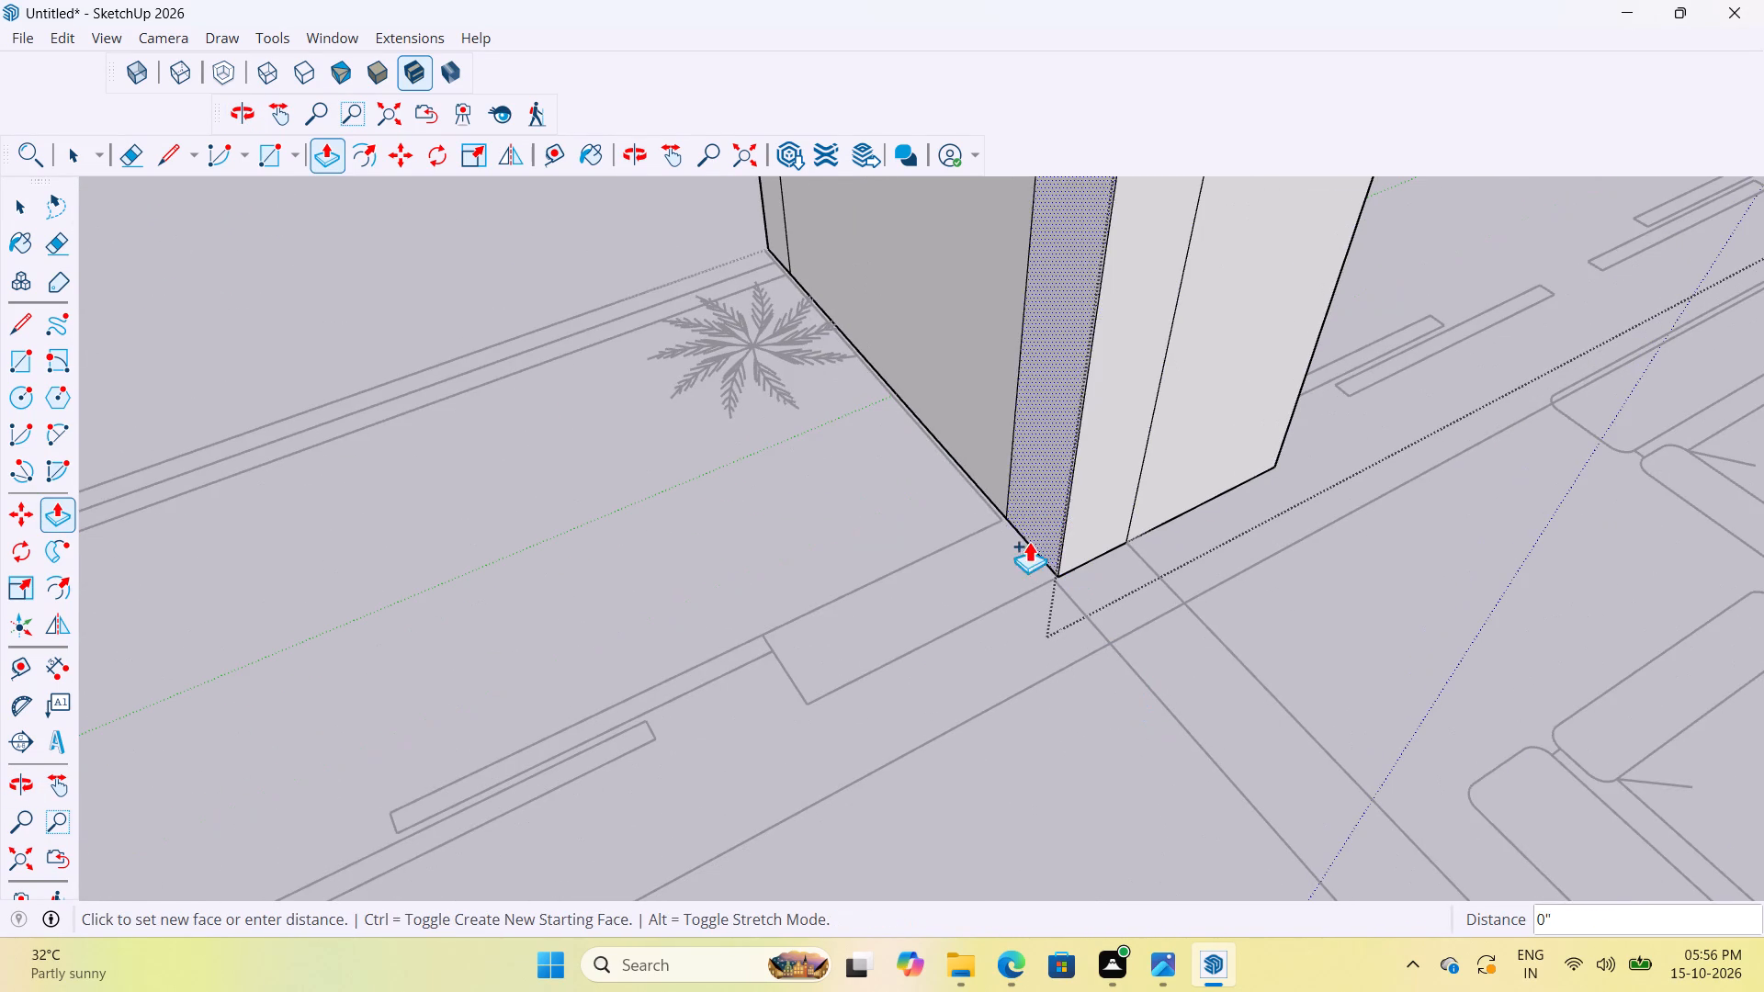
left_click(804, 705)
scroll(1014, 672, "down", 5)
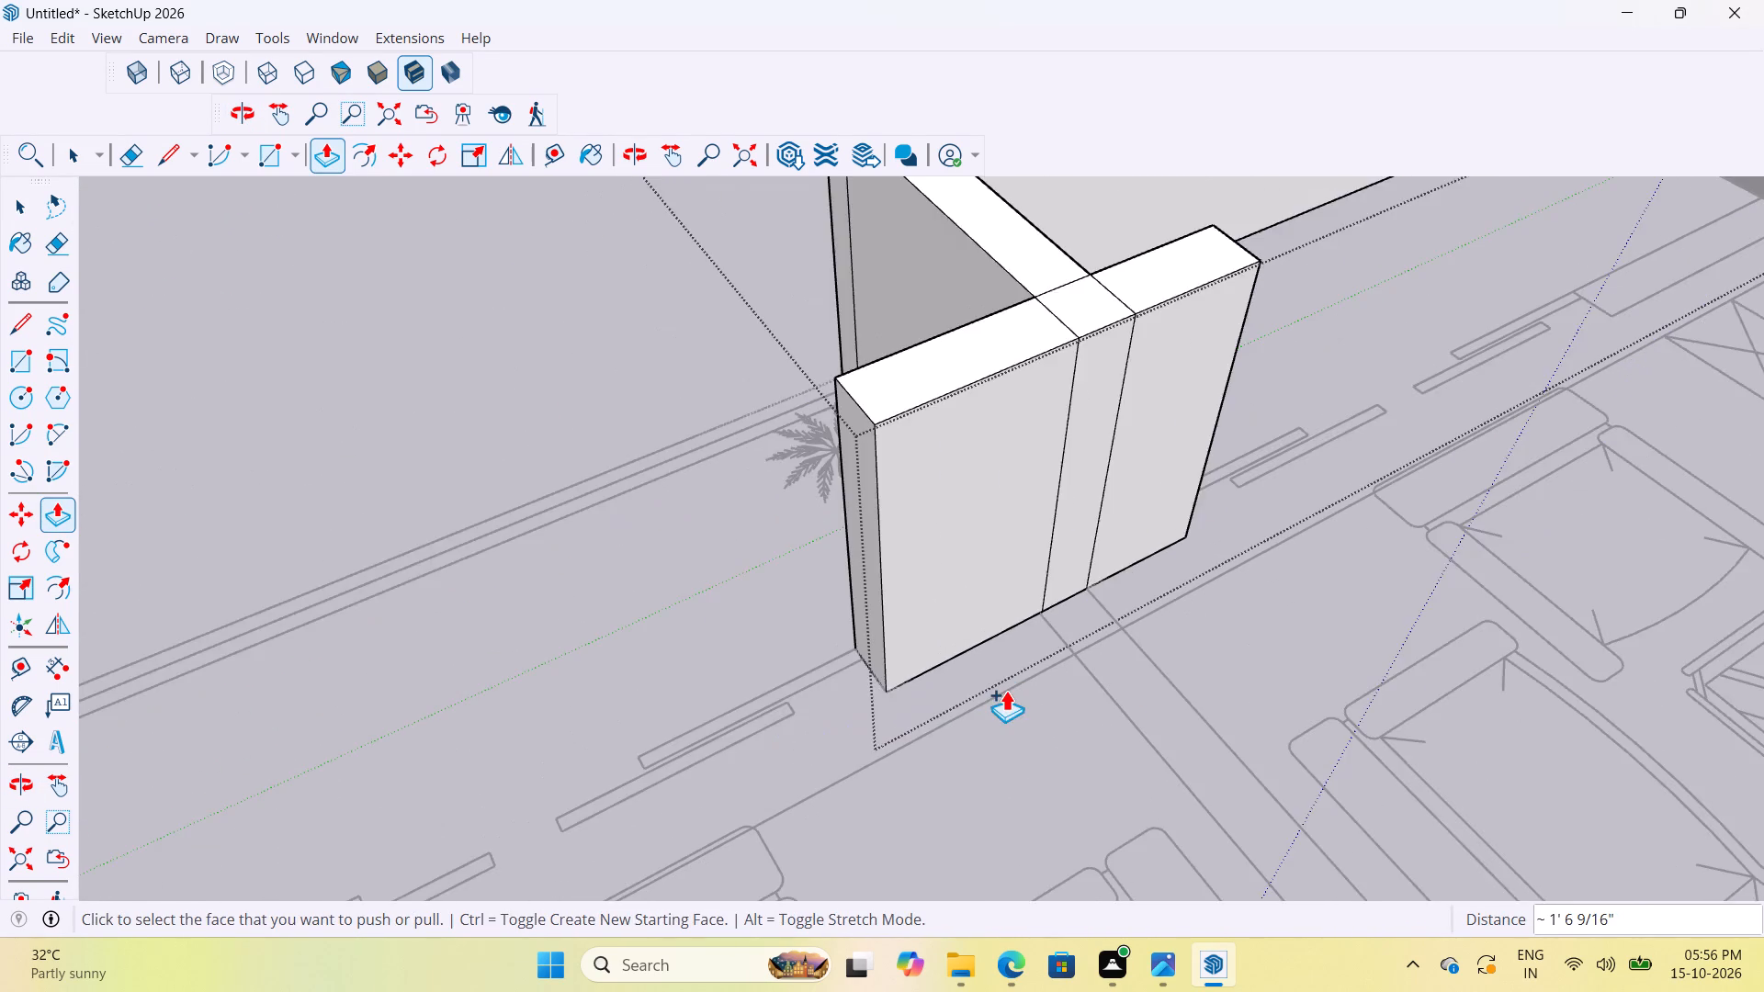
scroll(1006, 690, "down", 14)
key("space")
left_click(829, 496)
Extrude the narrow face strip on the tall living room side wall about 3' 5 5/16" along the balcony wall lines to the sliding door.
scroll(923, 621, "up", 4)
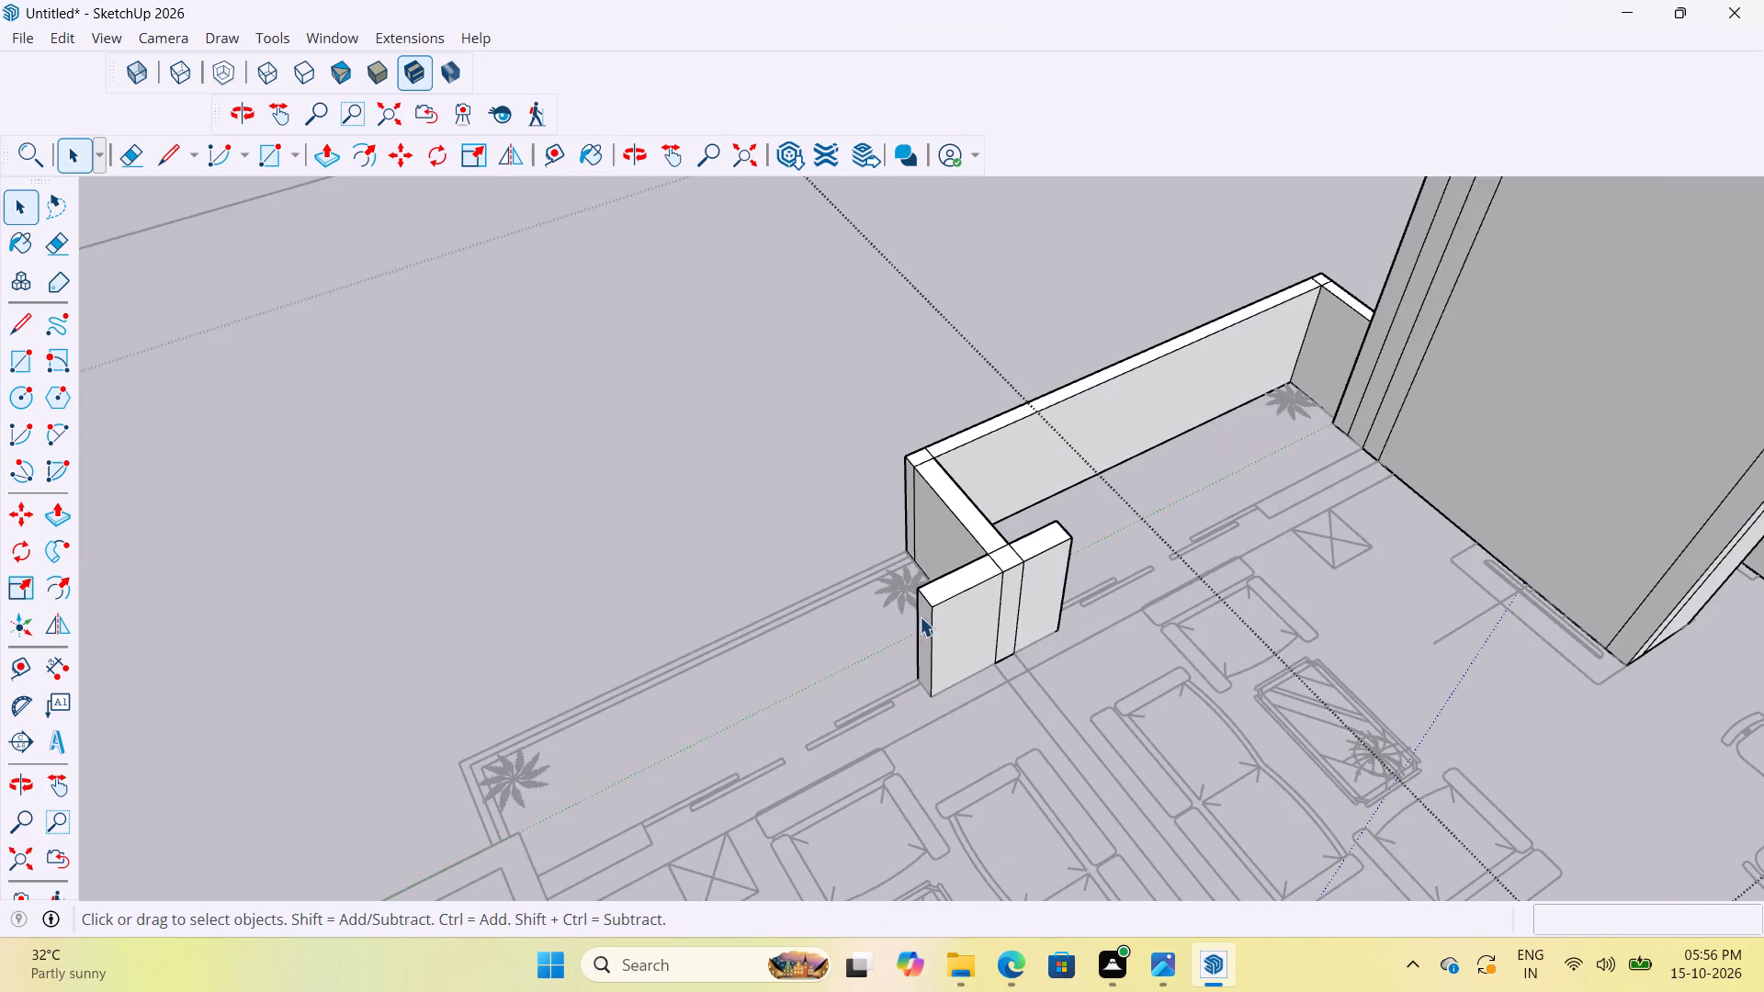
middle_click_drag(934, 614, 1352, 569)
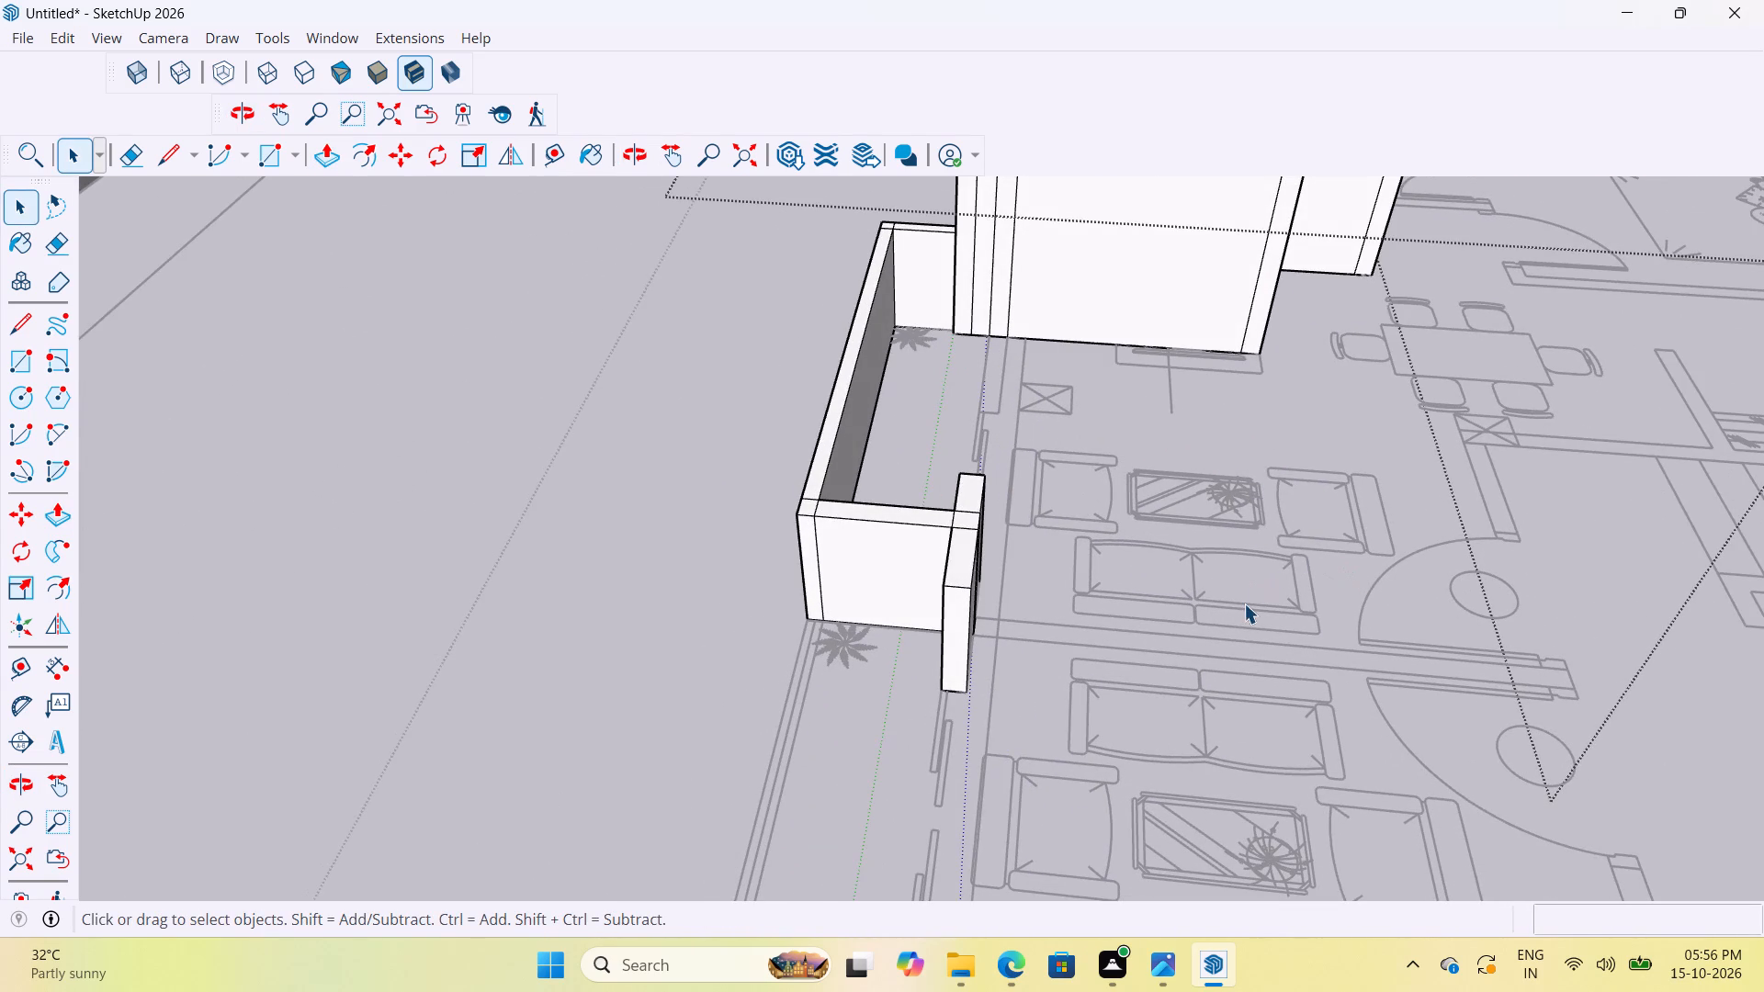
scroll(1327, 589, "up", 3)
scroll(929, 391, "up", 6)
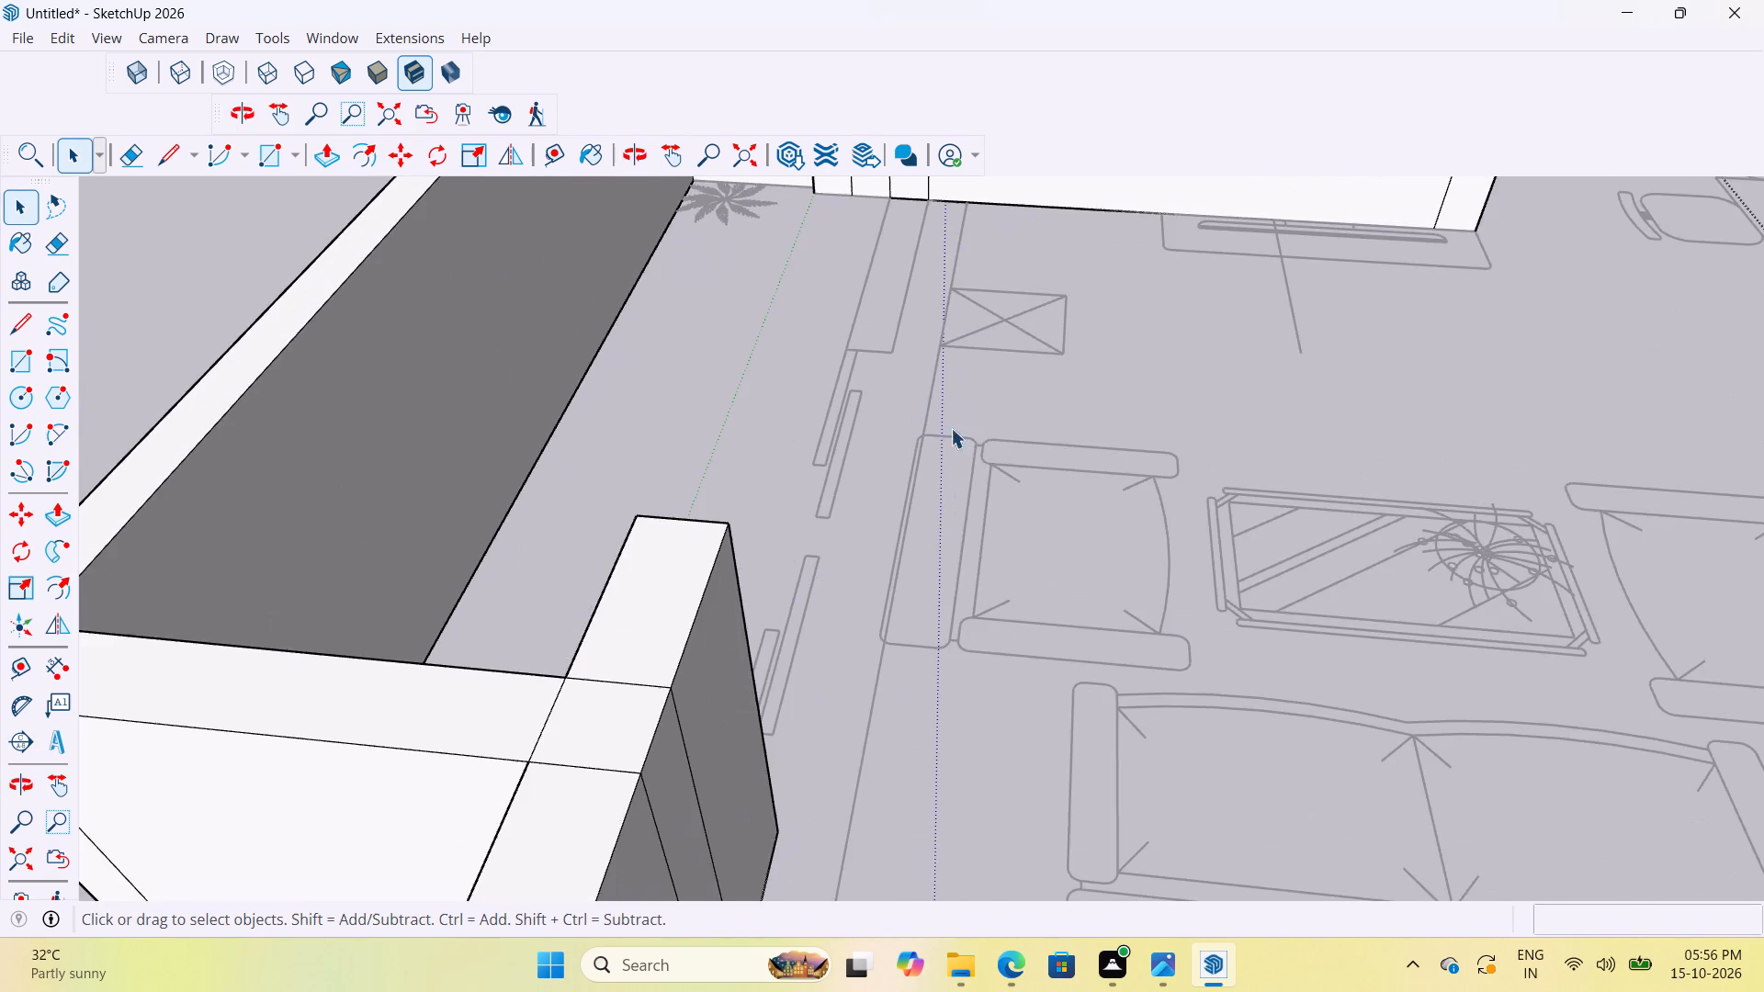
middle_click_drag(907, 474, 467, 572)
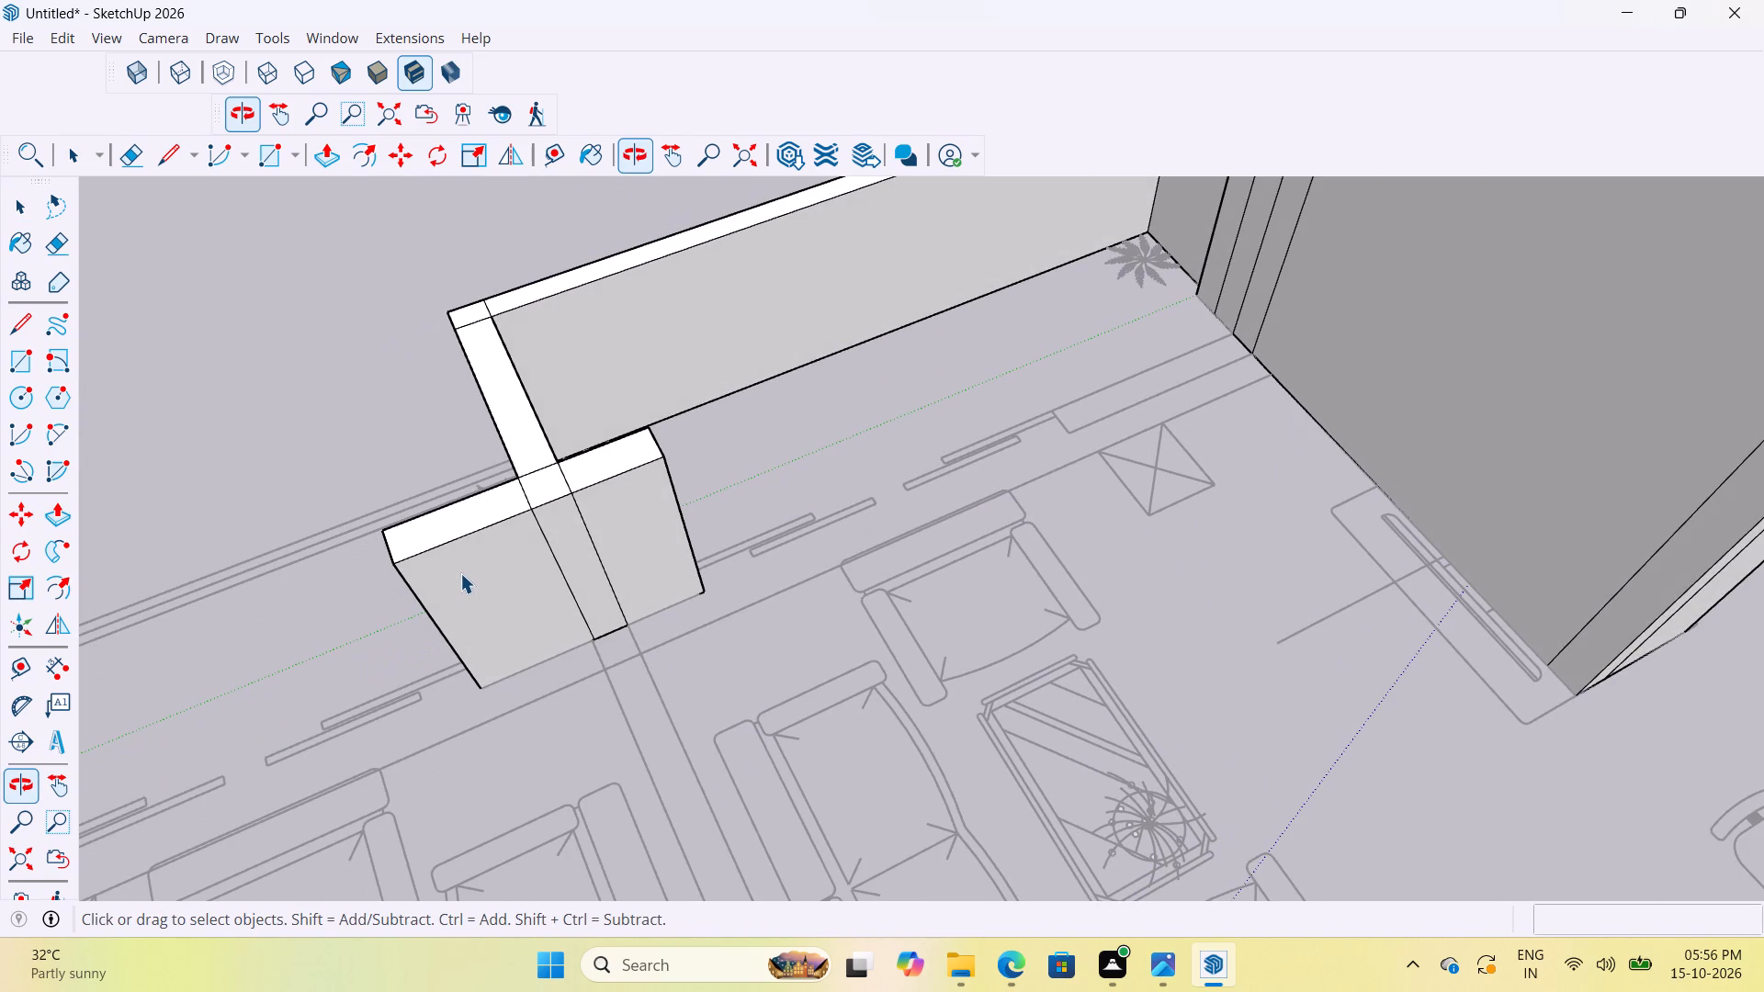
scroll(488, 590, "down", 4)
scroll(669, 562, "up", 2)
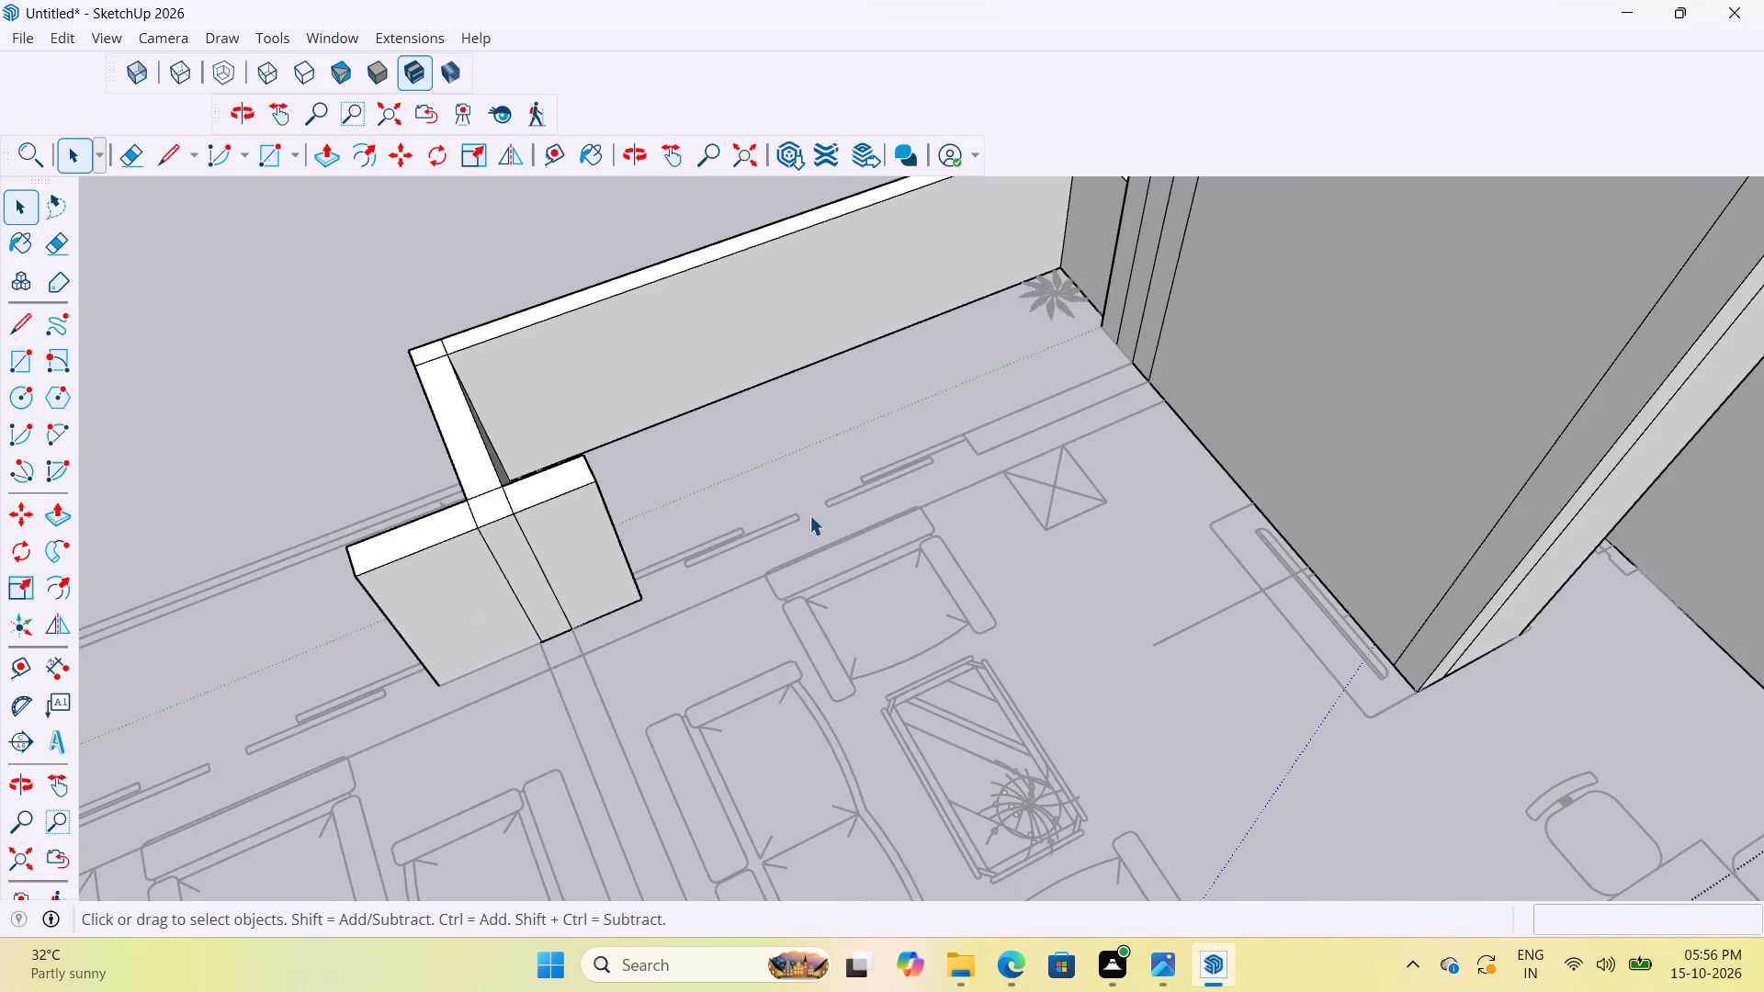
scroll(1189, 331, "up", 4)
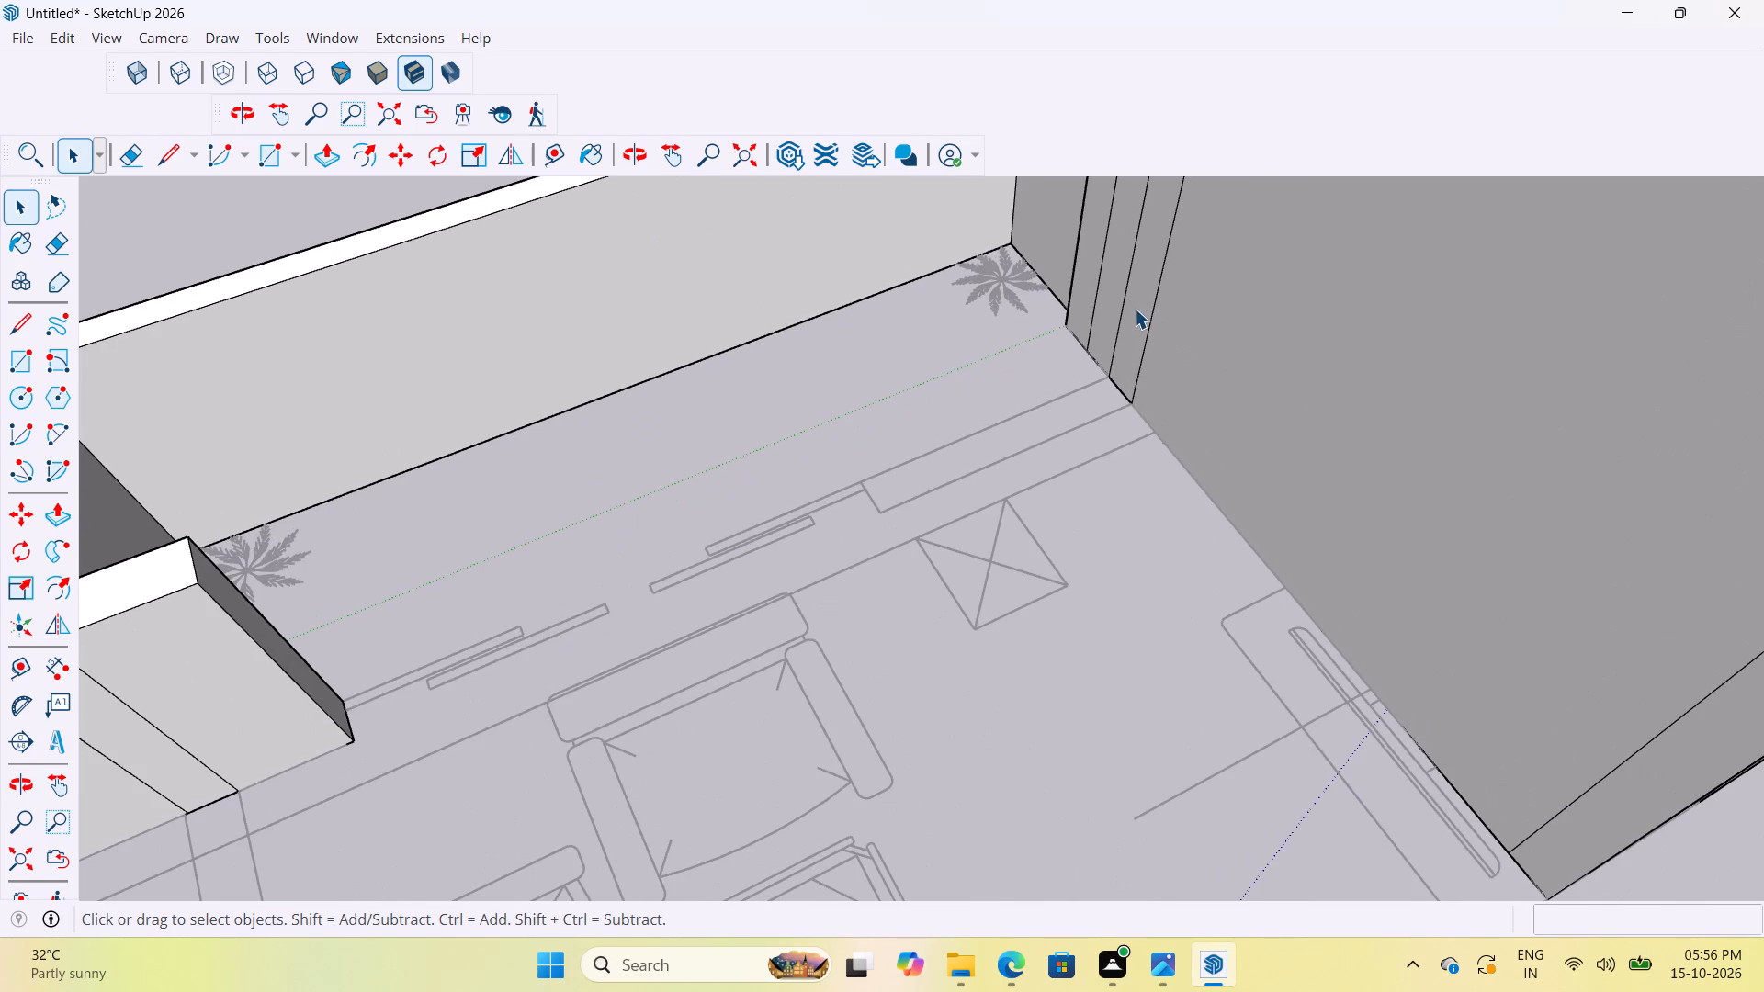
scroll(1131, 244, "up", 6)
scroll(1153, 432, "down", 4)
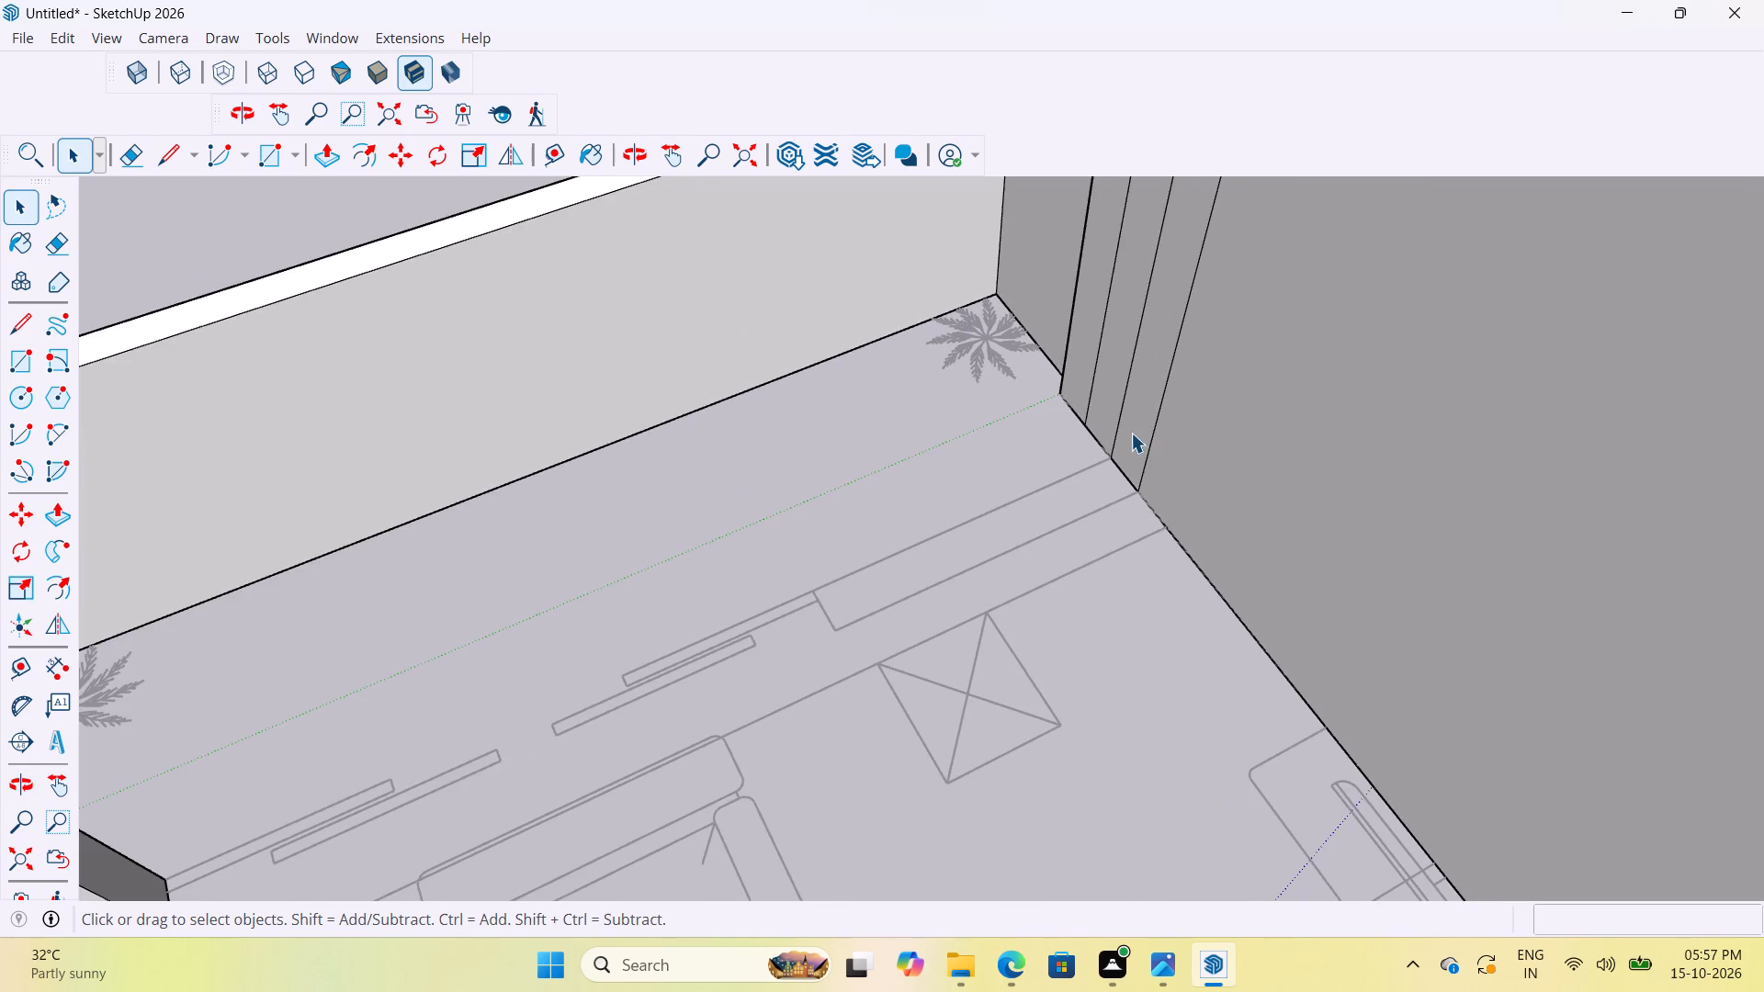
middle_click_drag(1151, 444, 1319, 434)
double_click(1106, 318)
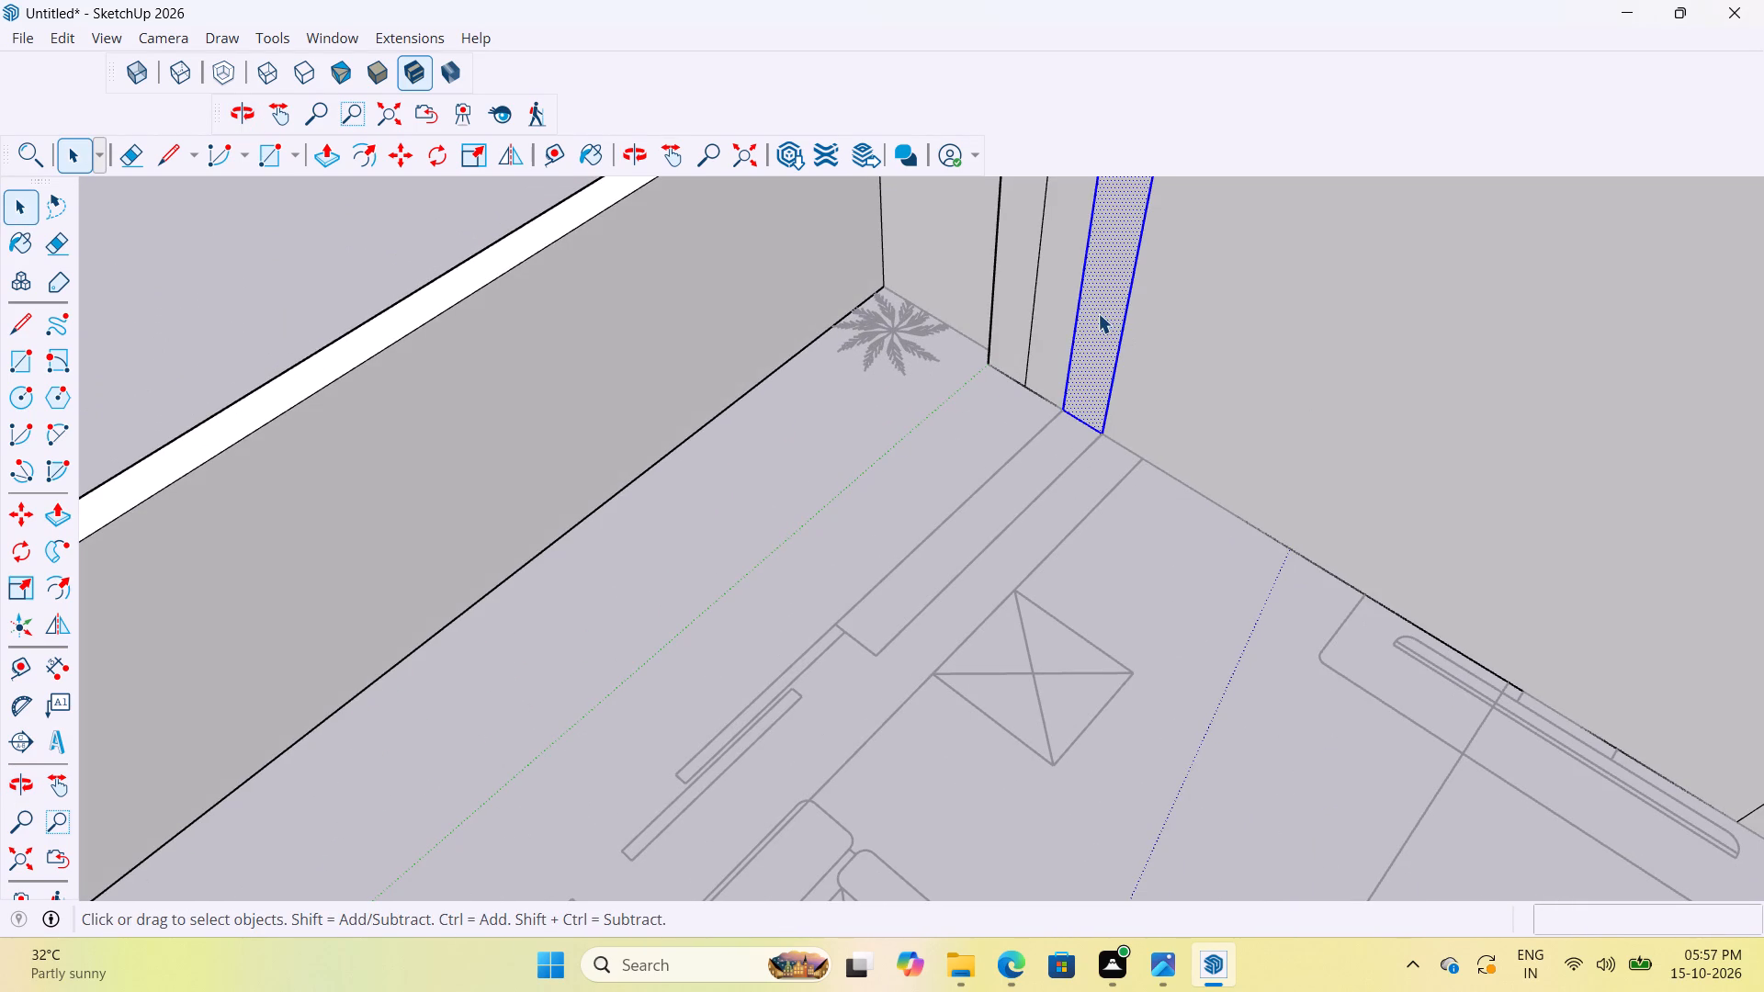
key("p")
left_click(1097, 344)
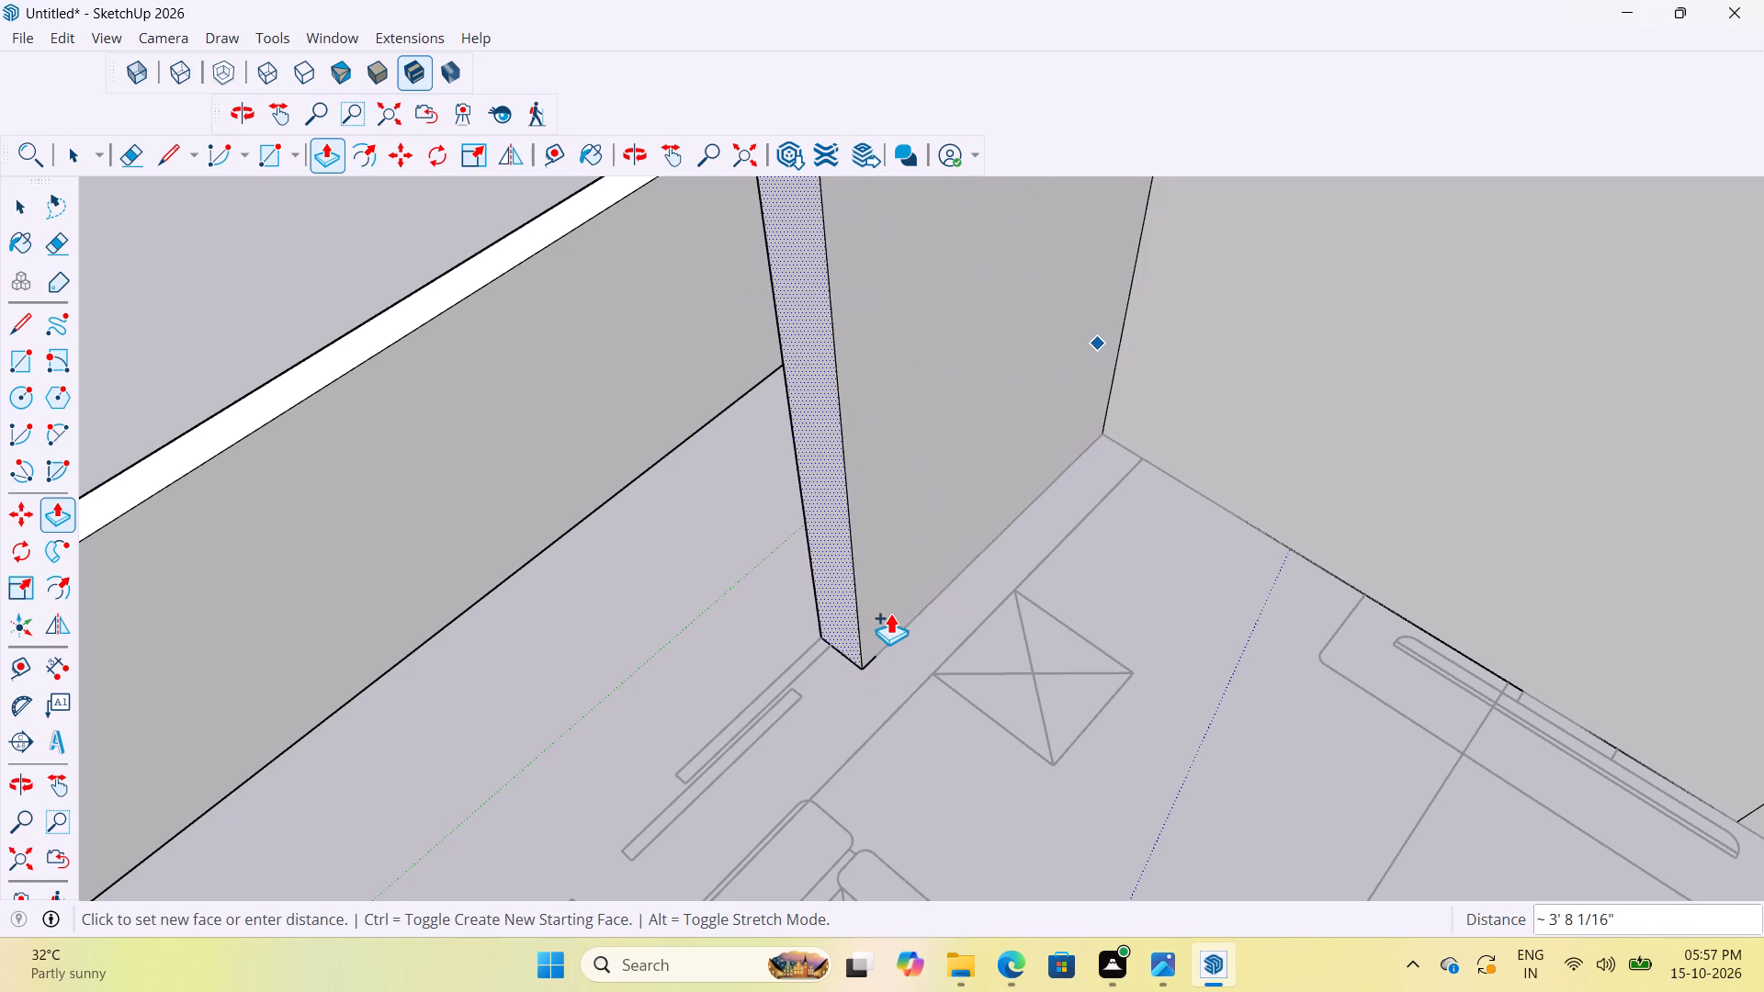
middle_click_drag(907, 605, 1284, 558)
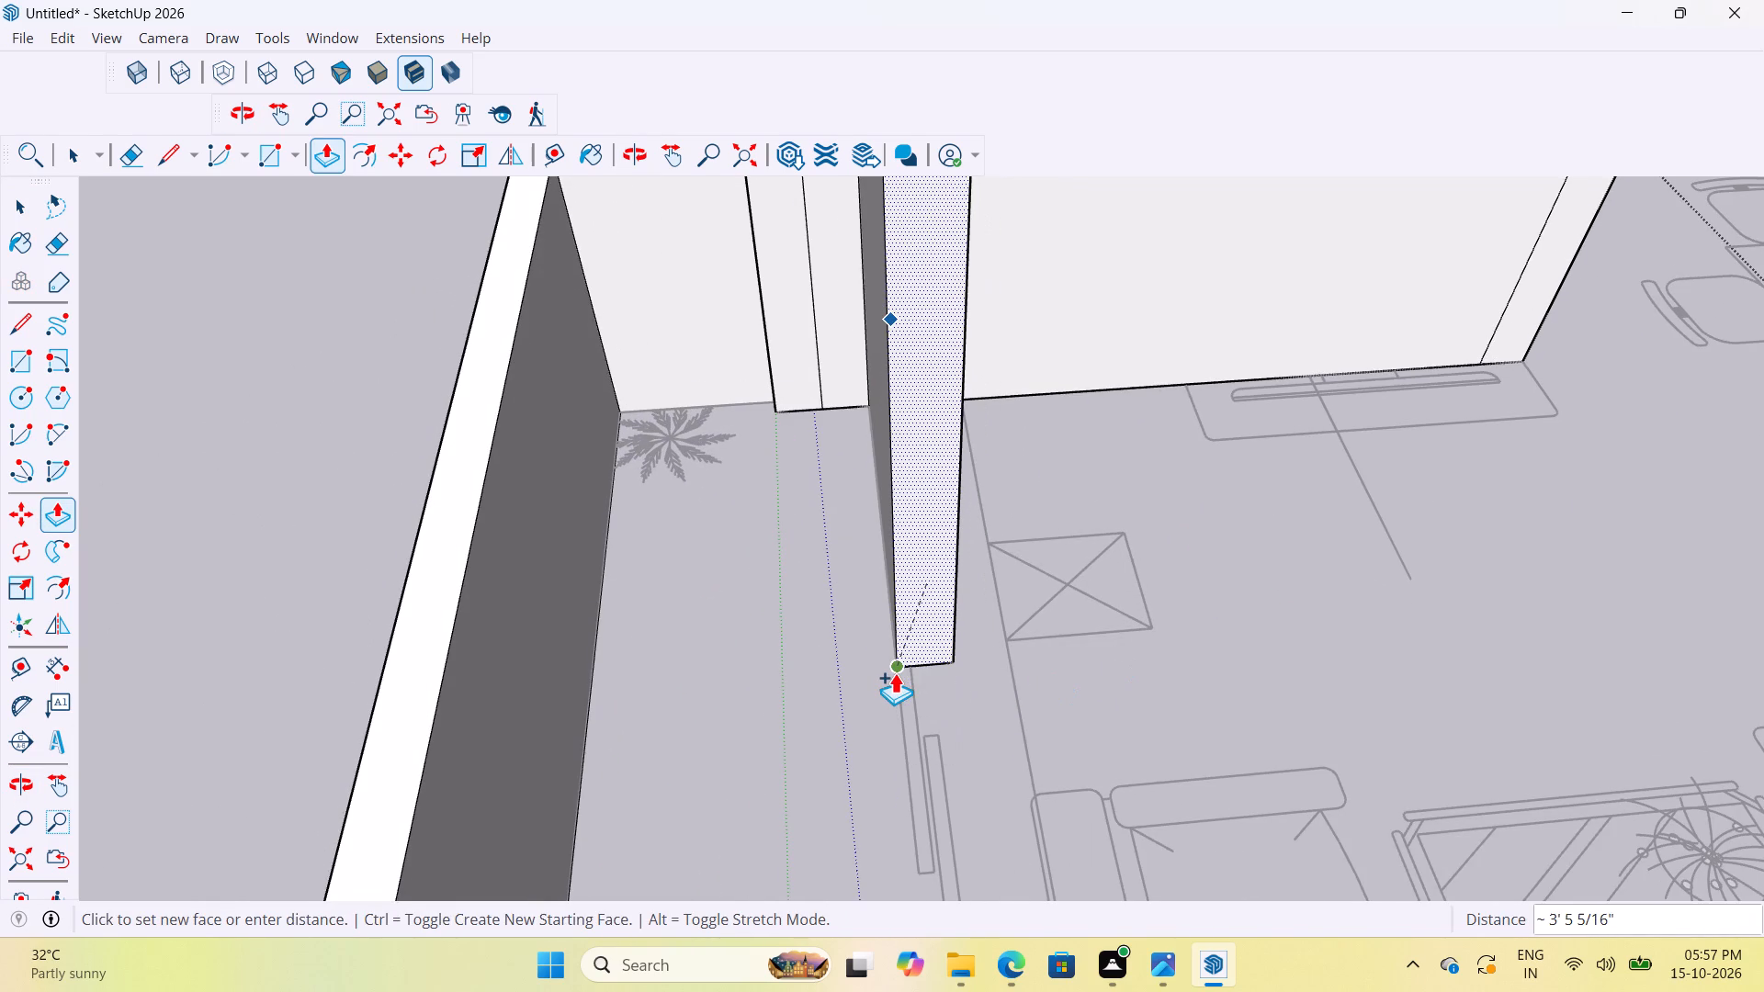
left_click(894, 671)
scroll(1010, 698, "down", 11)
middle_click_drag(1041, 723, 802, 707)
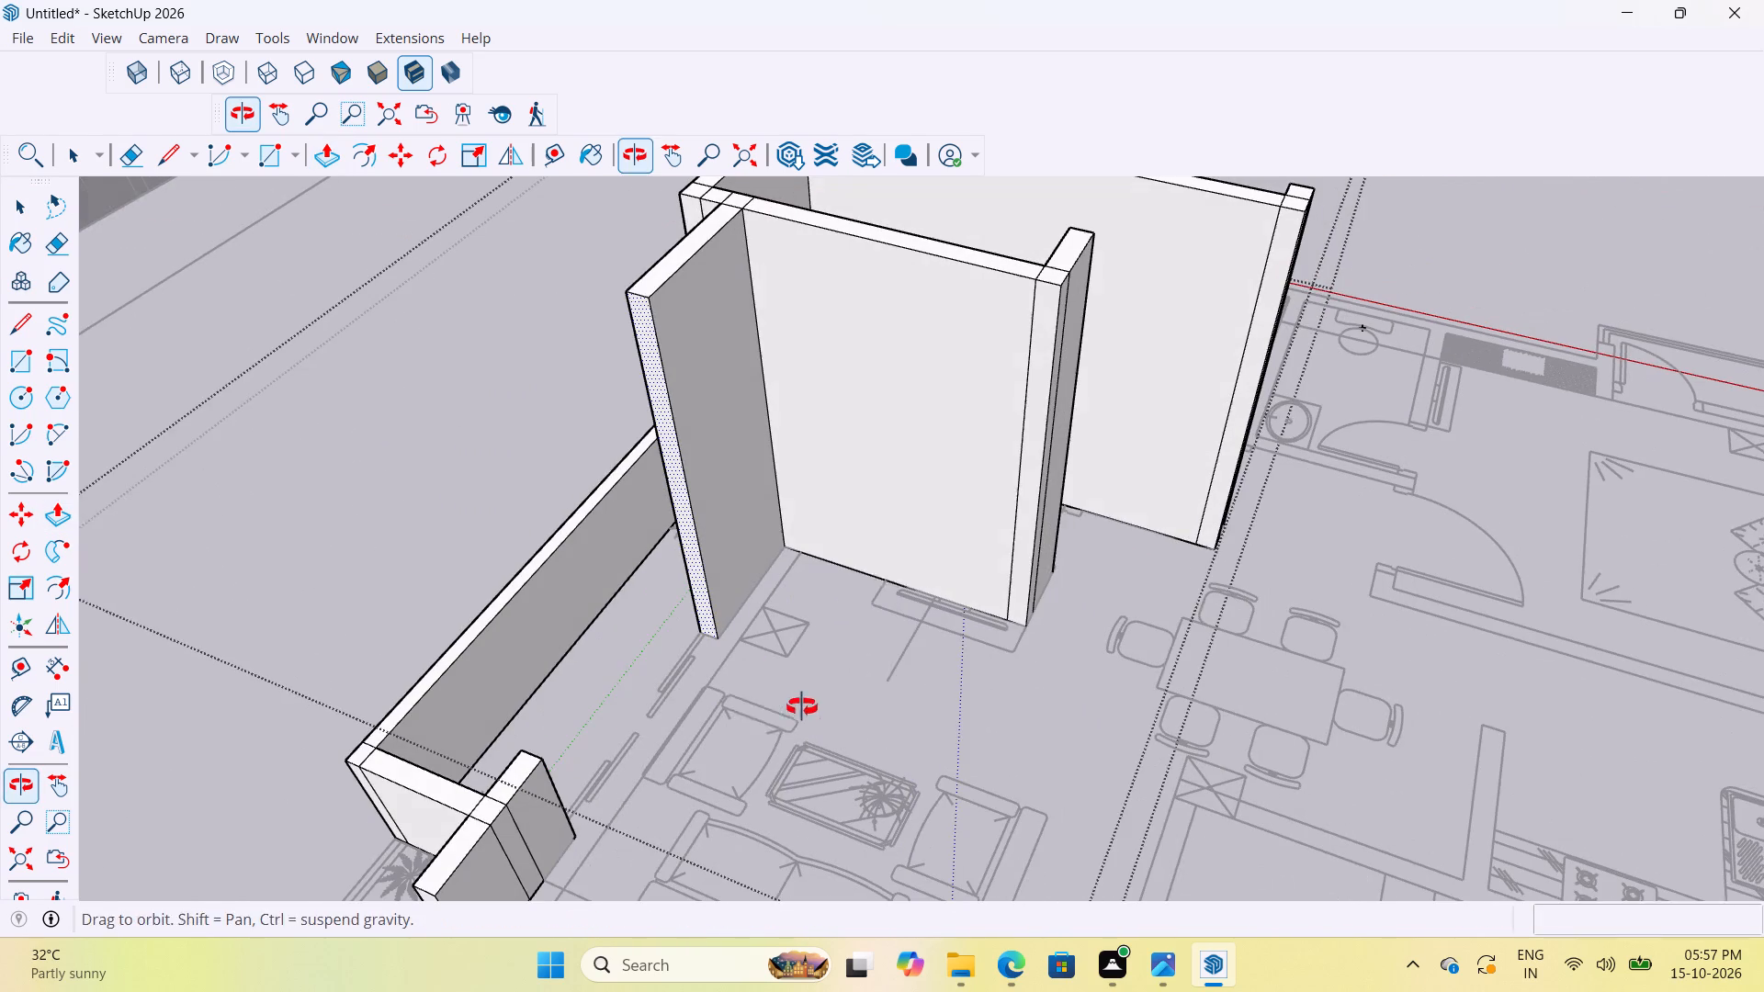
middle_click_drag(802, 707, 801, 707)
key("space")
left_click(497, 424)
scroll(497, 424, "up", 5)
middle_click_drag(538, 440, 761, 495)
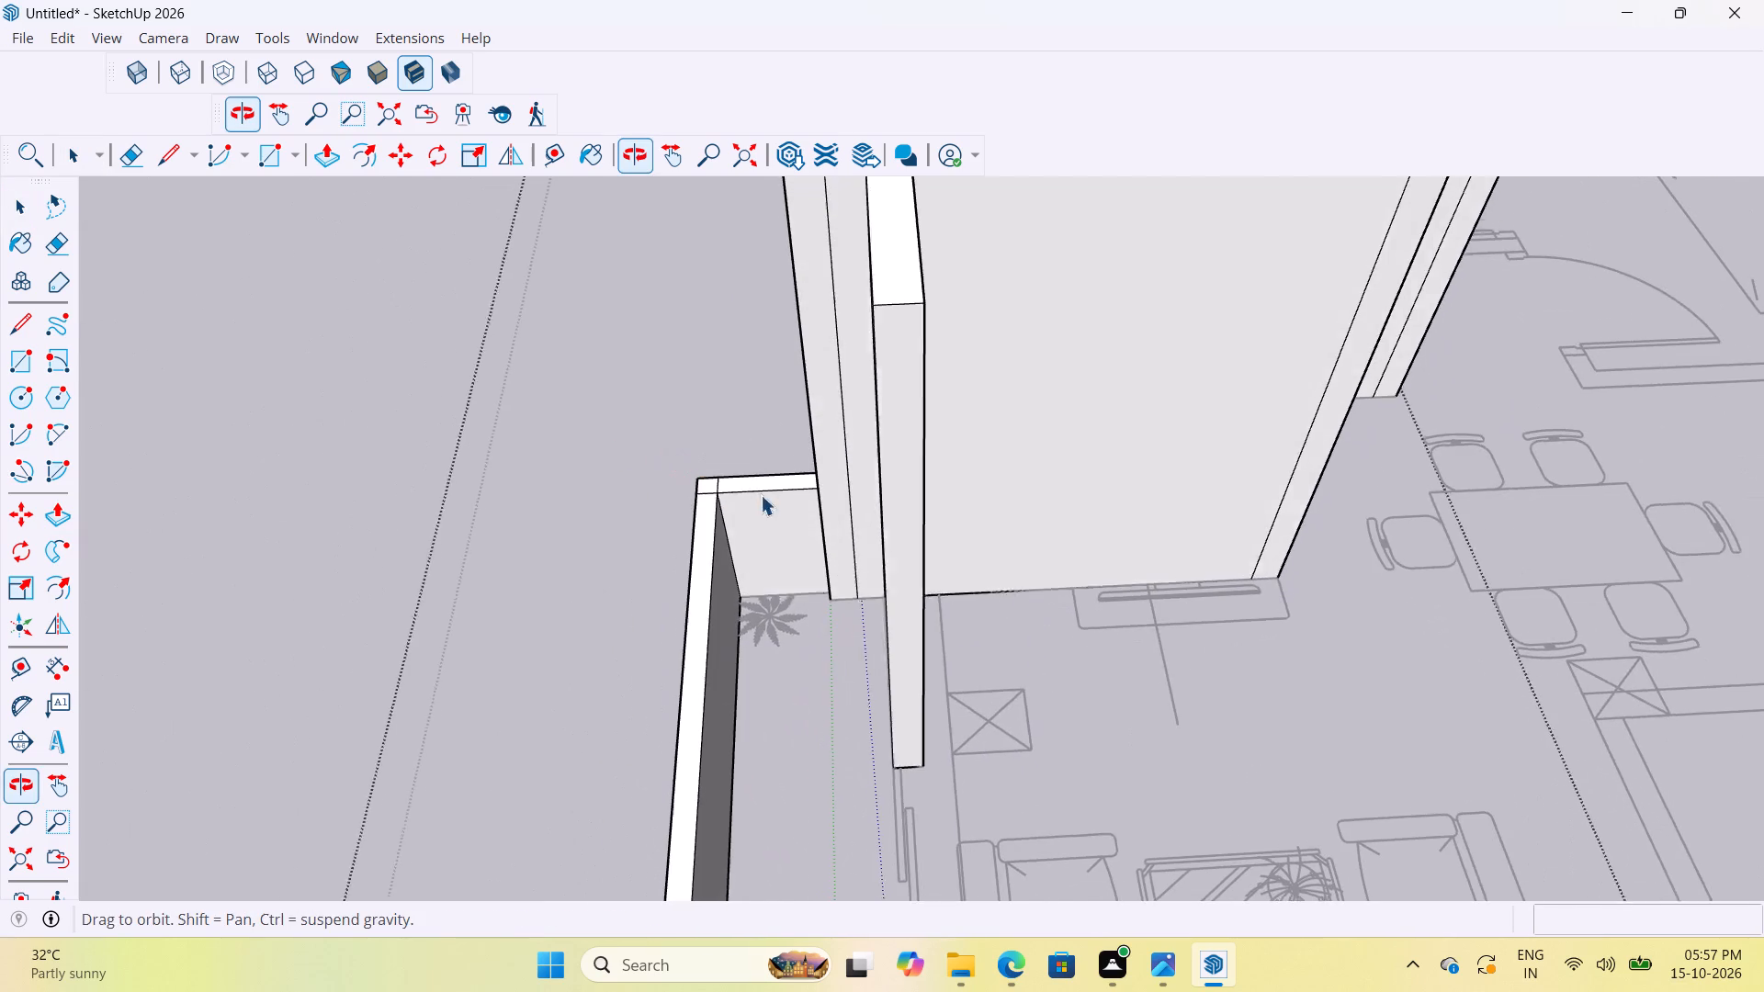
middle_click_drag(761, 495, 761, 494)
scroll(580, 463, "down", 20)
left_click(421, 370)
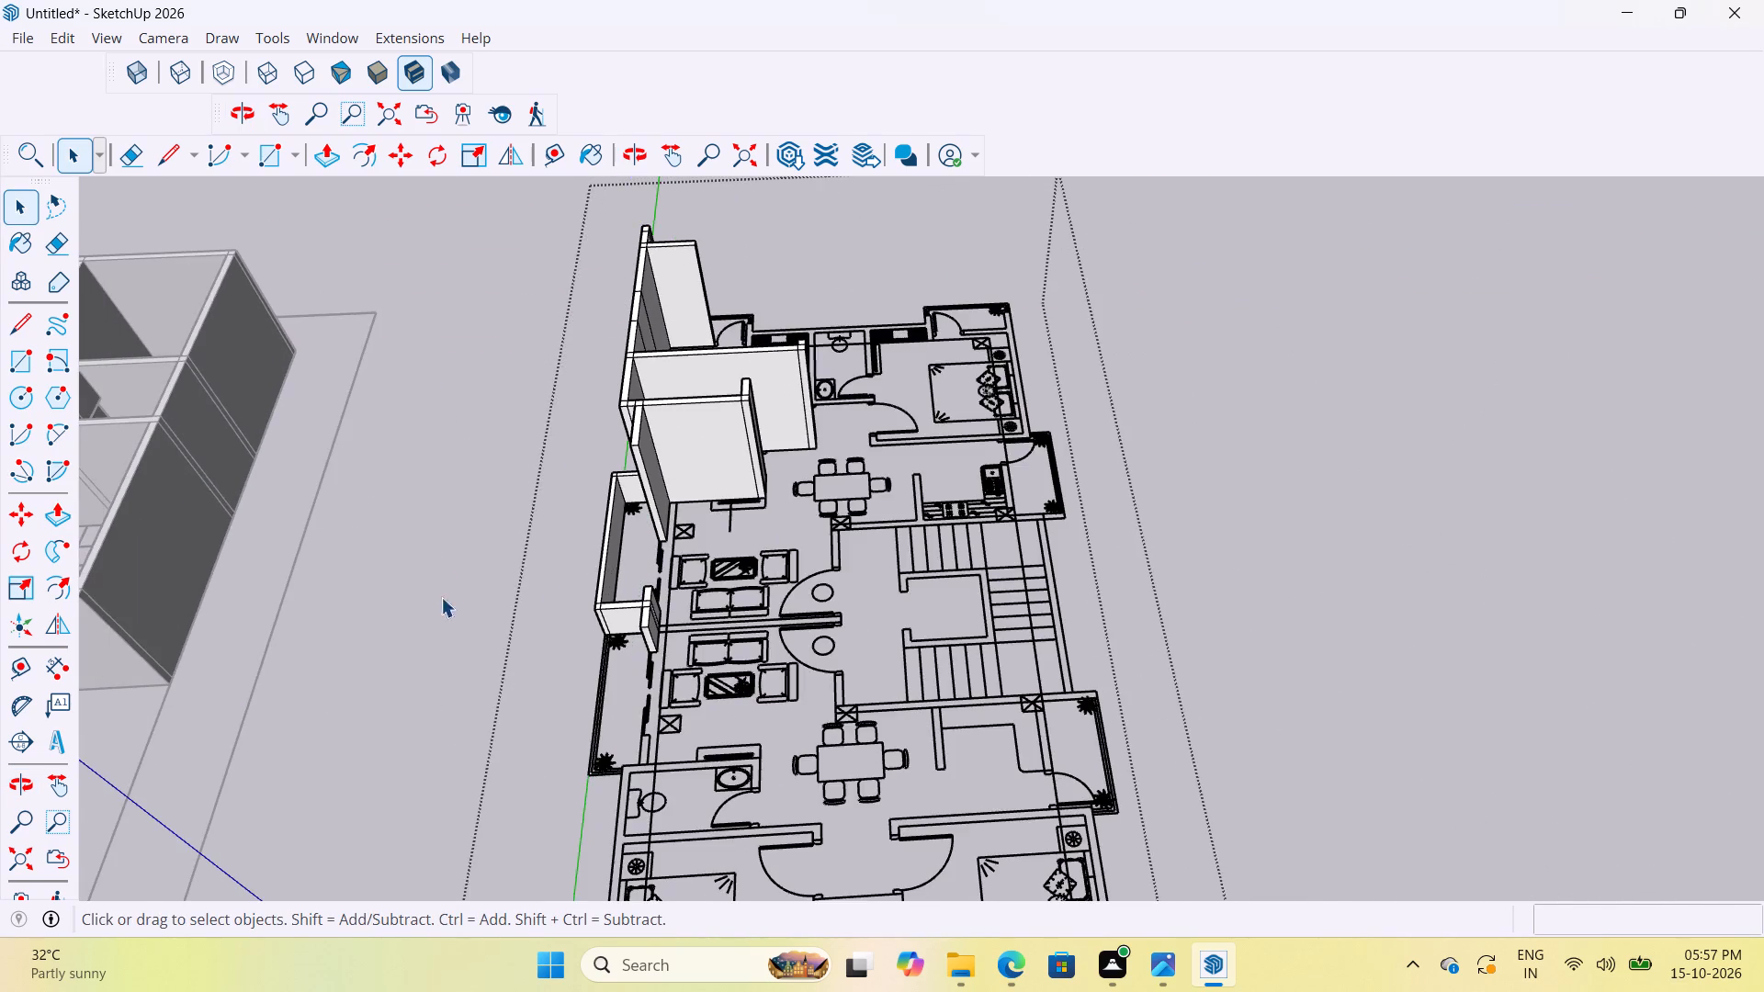
Examine the modelled walls and the floor plan around the bedroom balcony, the building's outer side and the neighbouring flat's balcony.
scroll(724, 384, "up", 4)
scroll(789, 419, "down", 5)
scroll(780, 299, "up", 8)
middle_click_drag(757, 302, 808, 389)
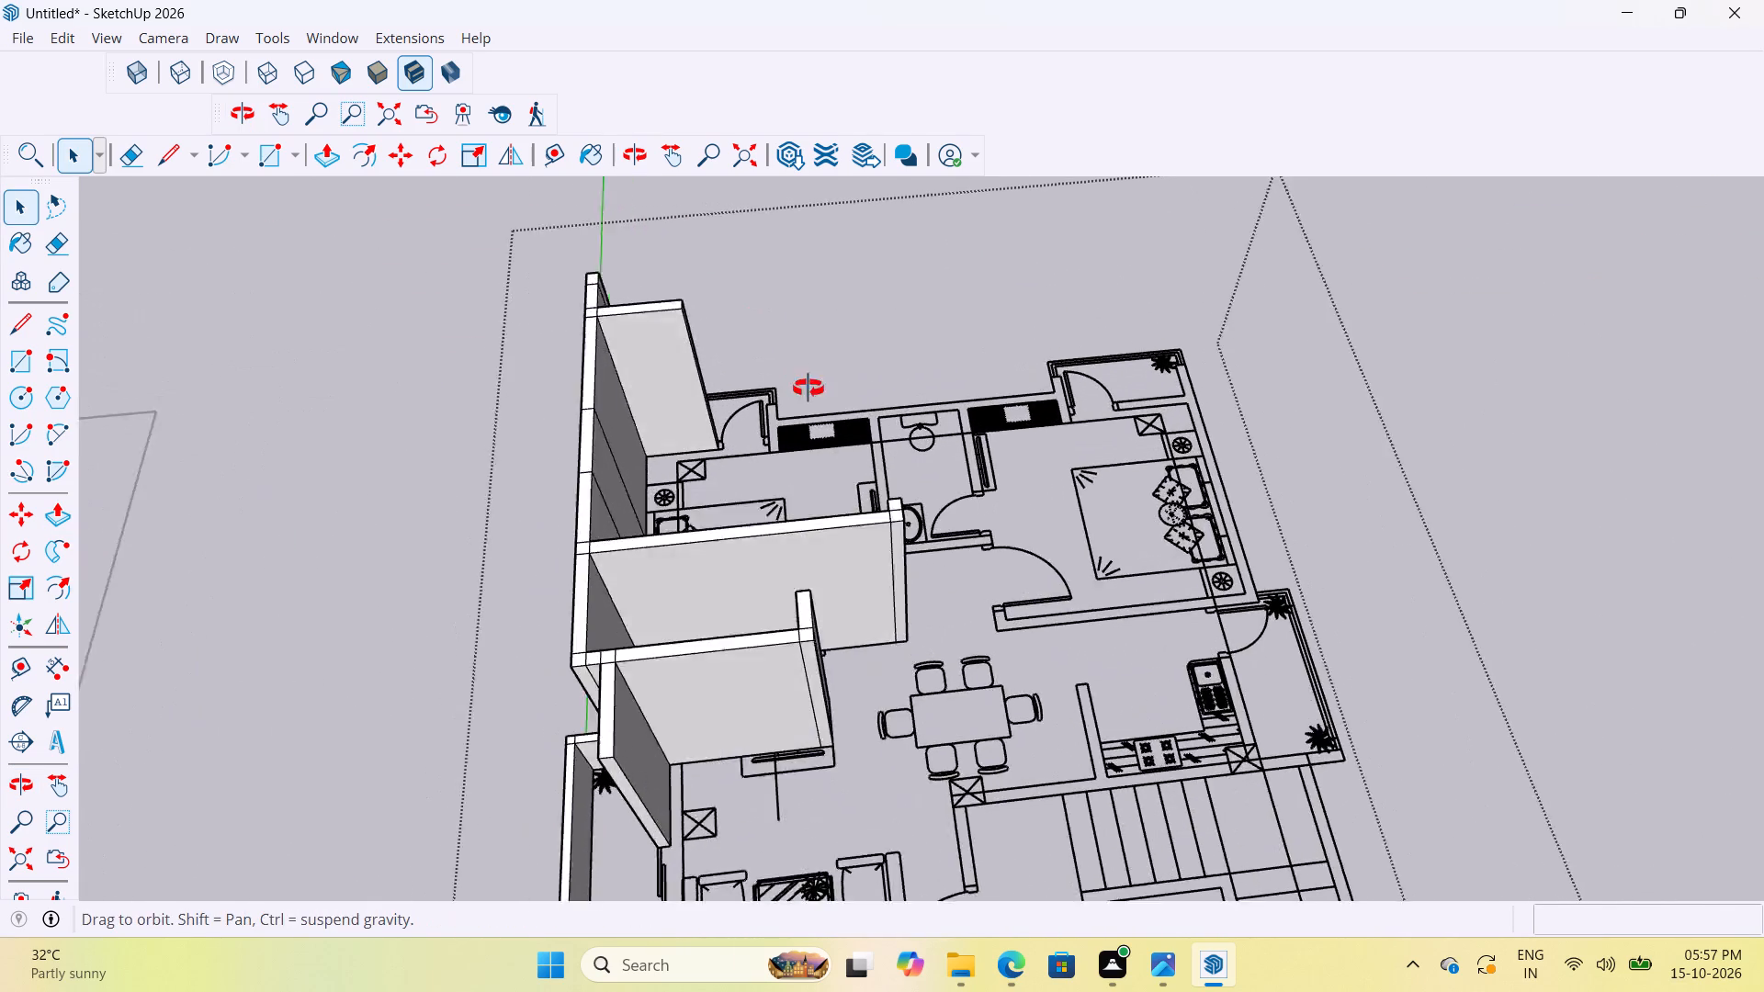
middle_click_drag(808, 389, 940, 498)
scroll(734, 426, "up", 20)
scroll(734, 426, "up", 2)
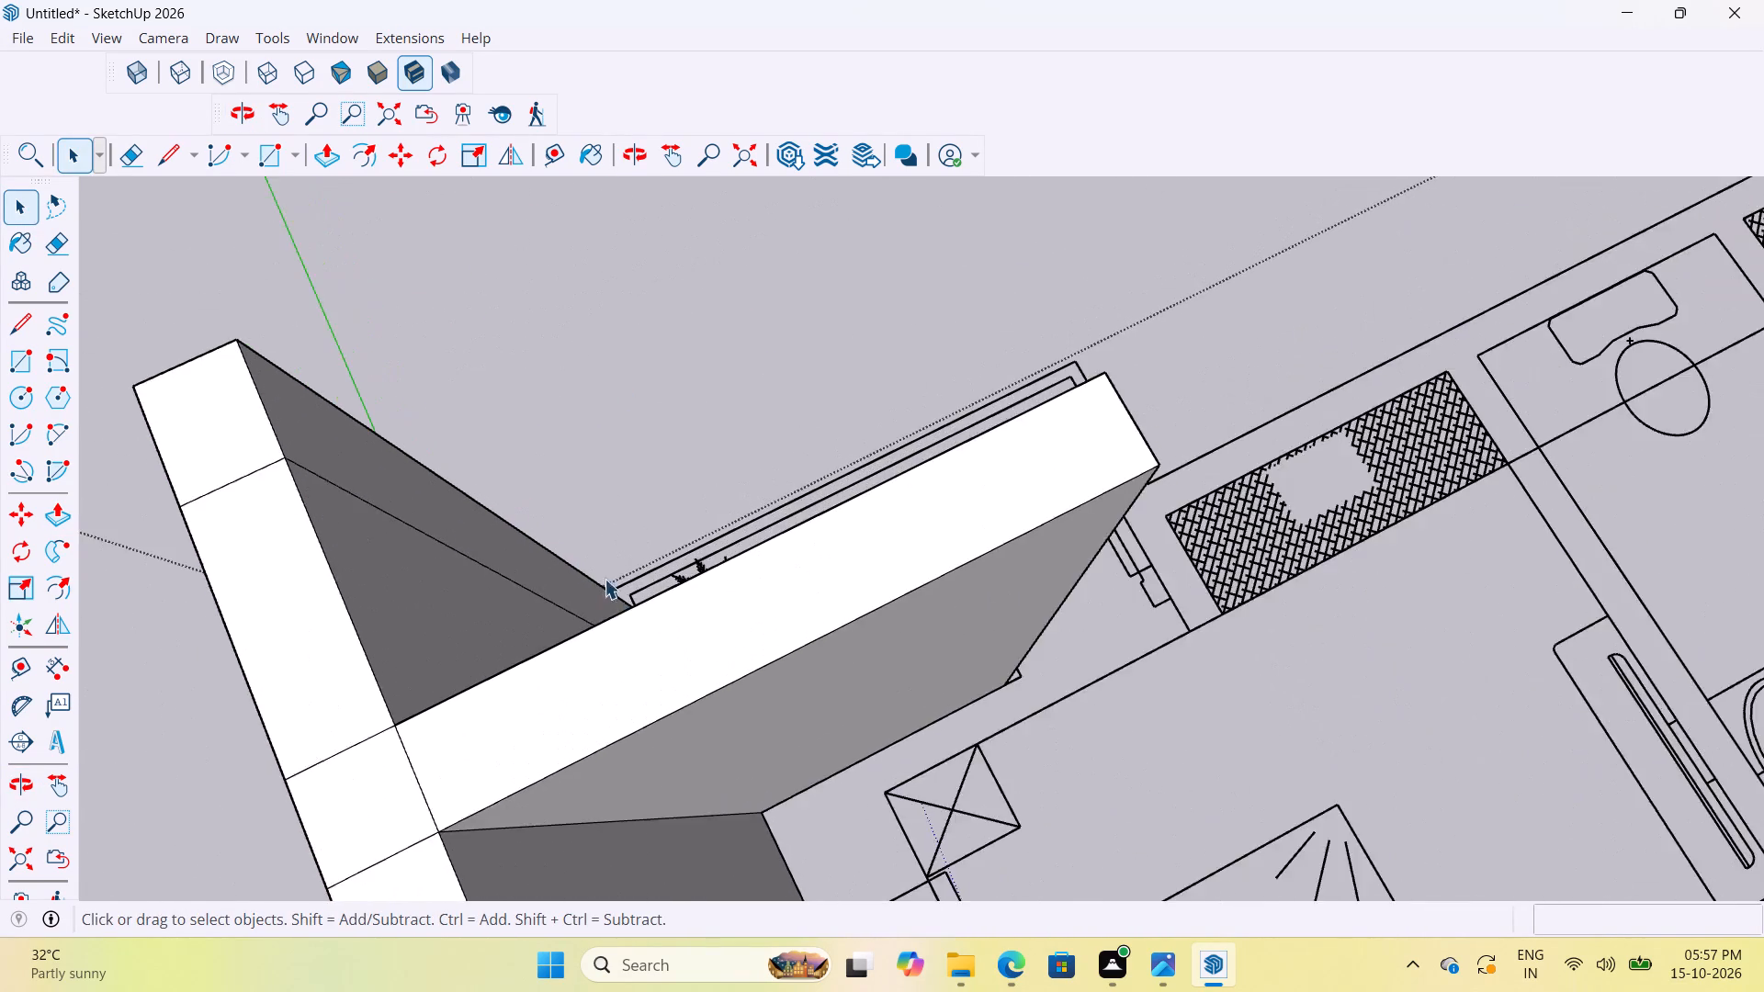
scroll(605, 579, "up", 4)
middle_click_drag(662, 588, 416, 661)
scroll(550, 716, "down", 12)
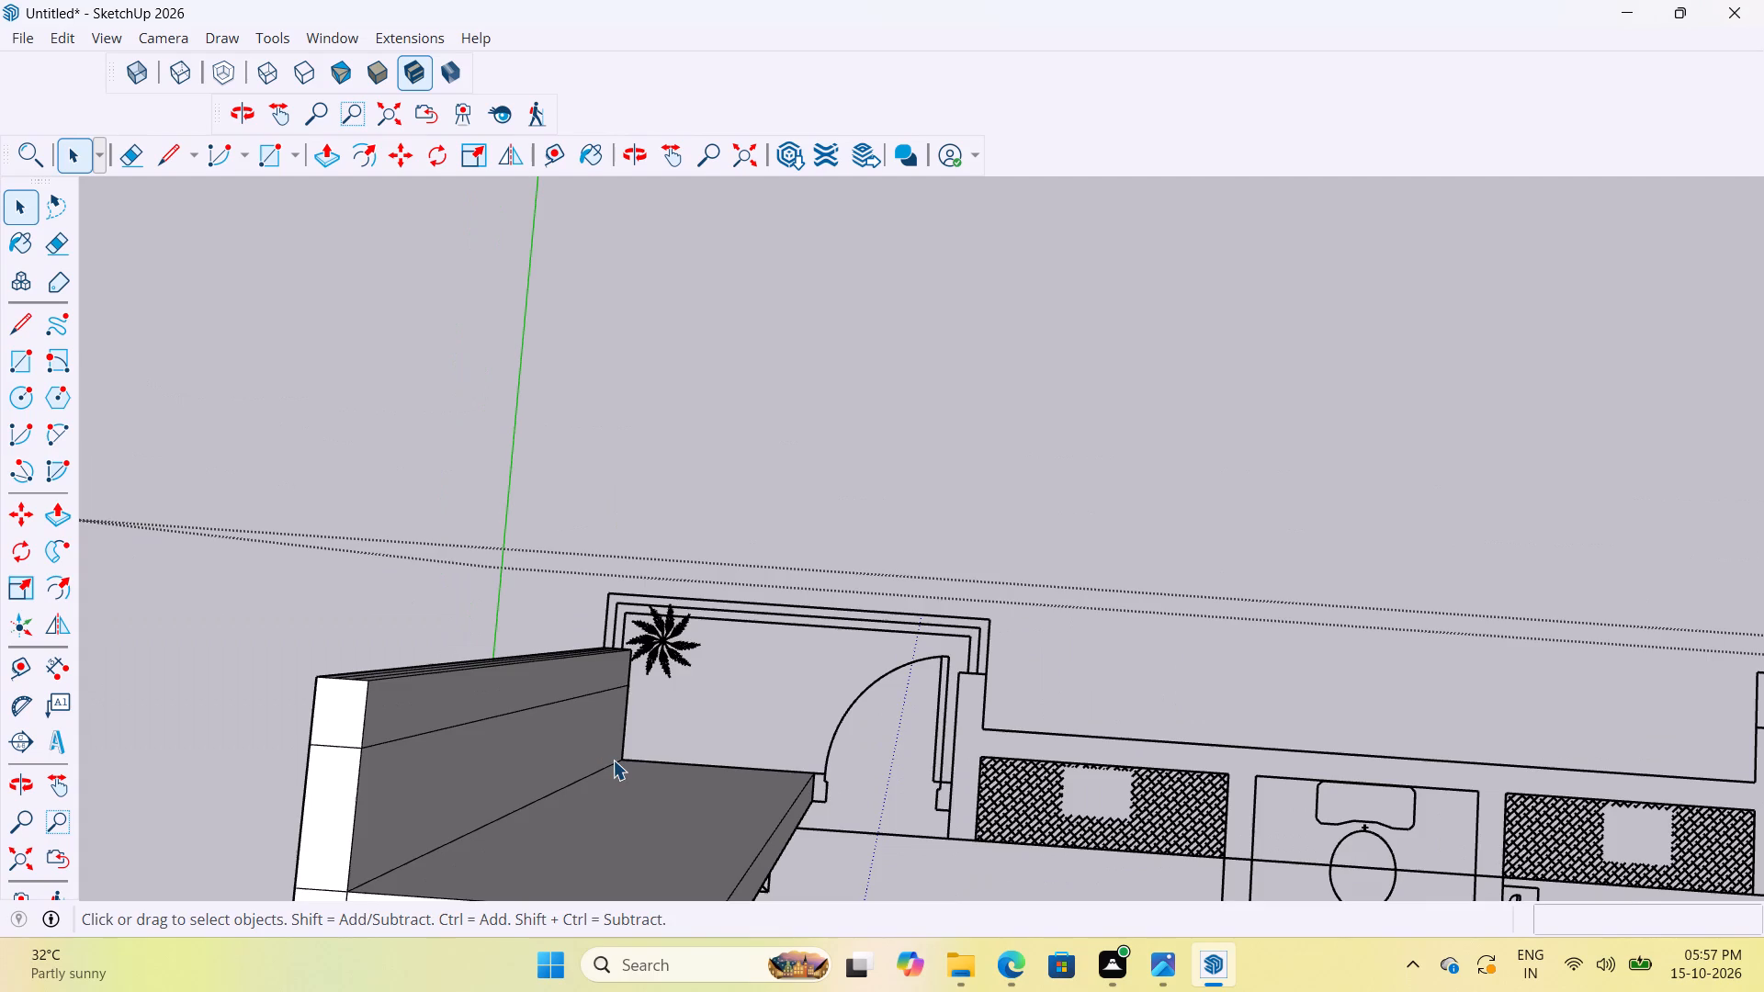
middle_click_drag(944, 772, 384, 640)
scroll(1032, 536, "down", 13)
middle_click_drag(795, 698, 876, 633)
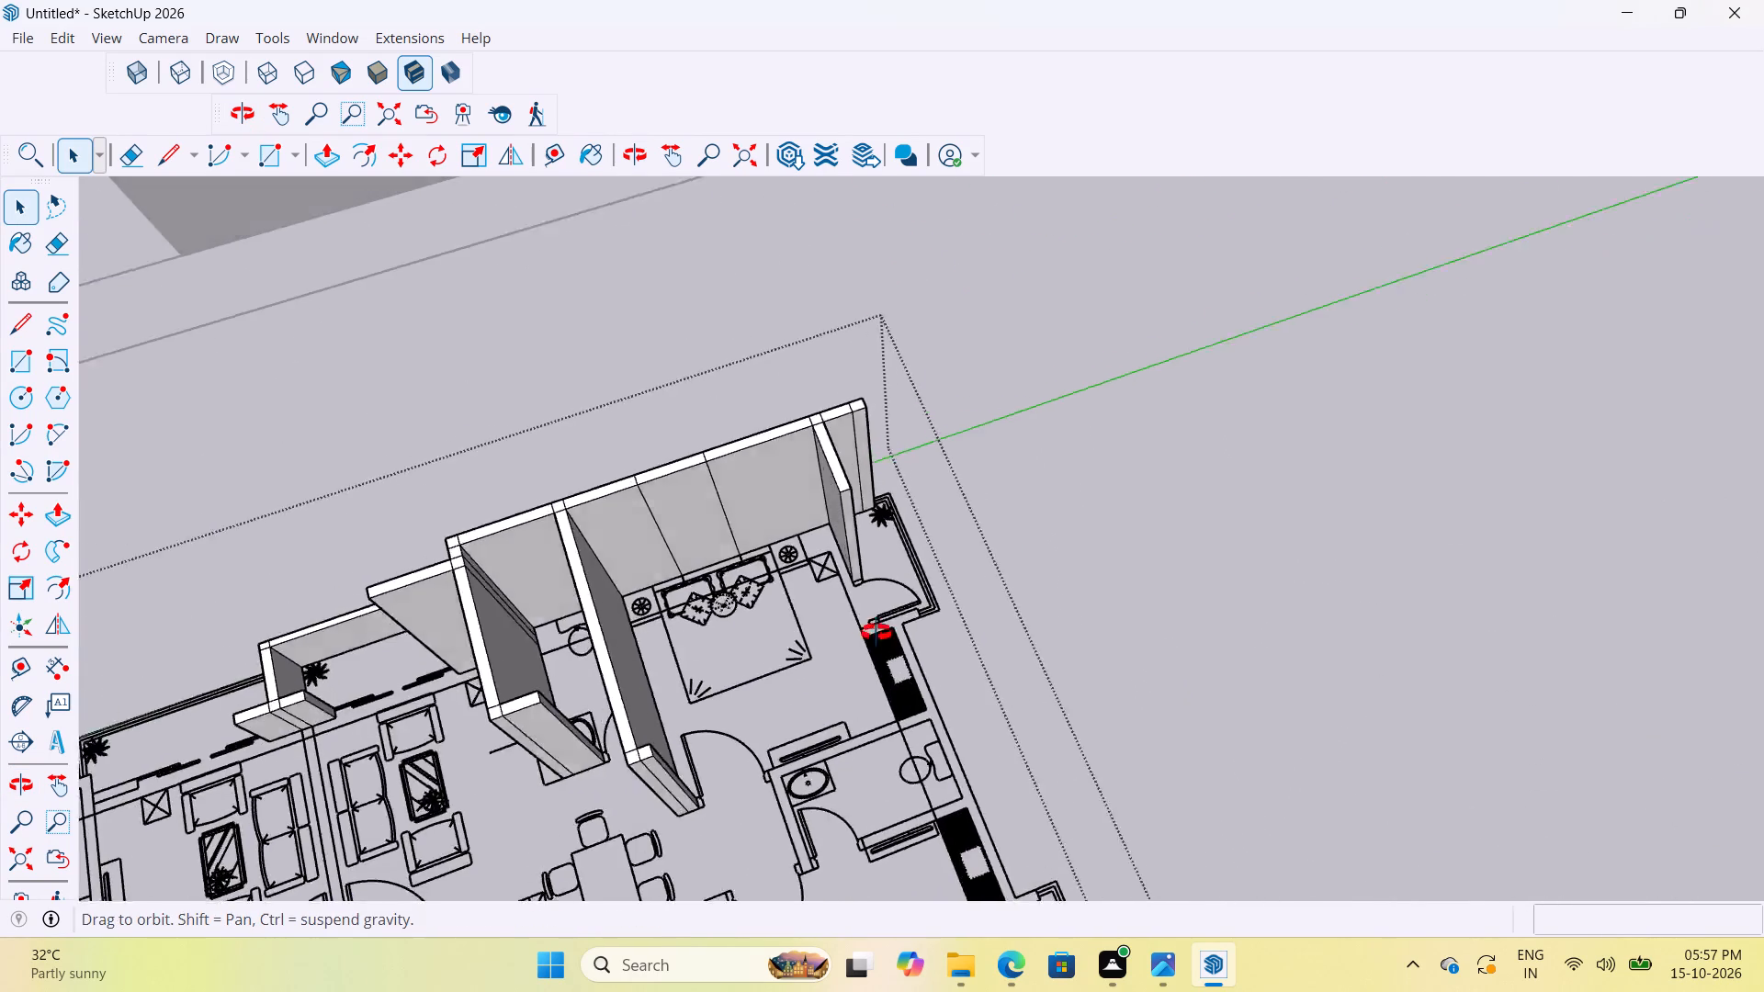
middle_click_drag(876, 633, 1296, 490)
scroll(1110, 465, "down", 11)
scroll(921, 701, "up", 11)
scroll(977, 737, "down", 13)
scroll(891, 770, "up", 9)
scroll(786, 511, "down", 14)
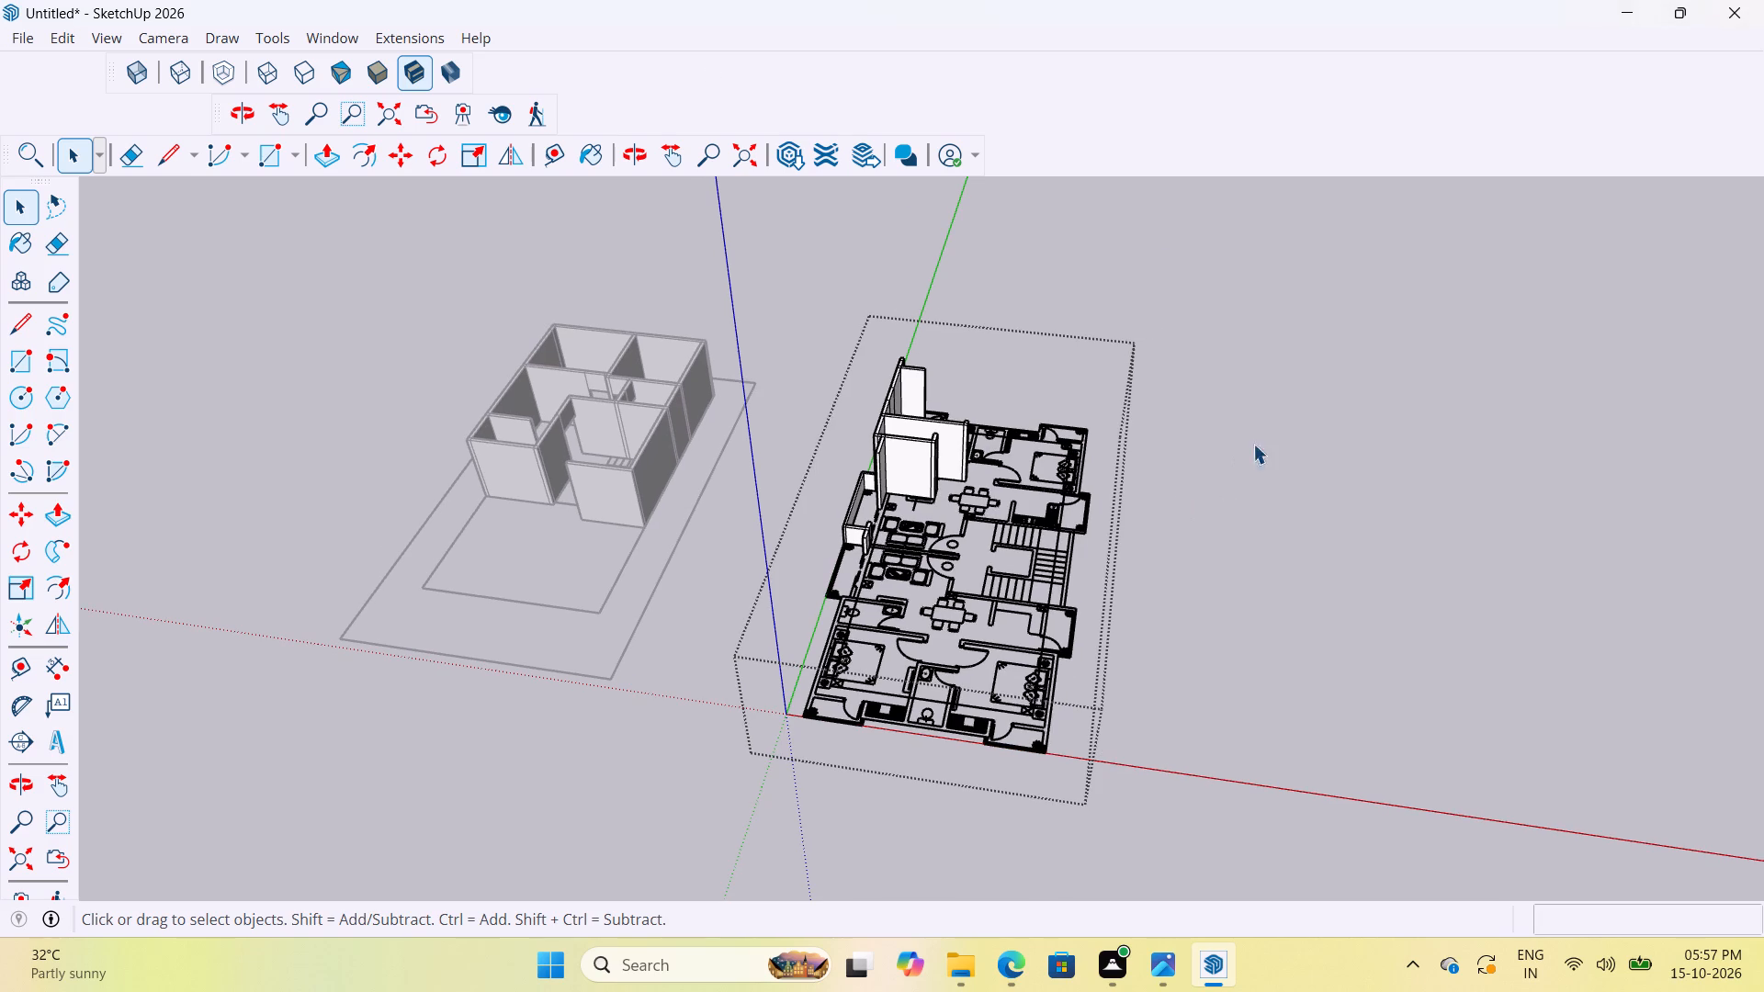
scroll(989, 608, "up", 9)
left_click(1354, 373)
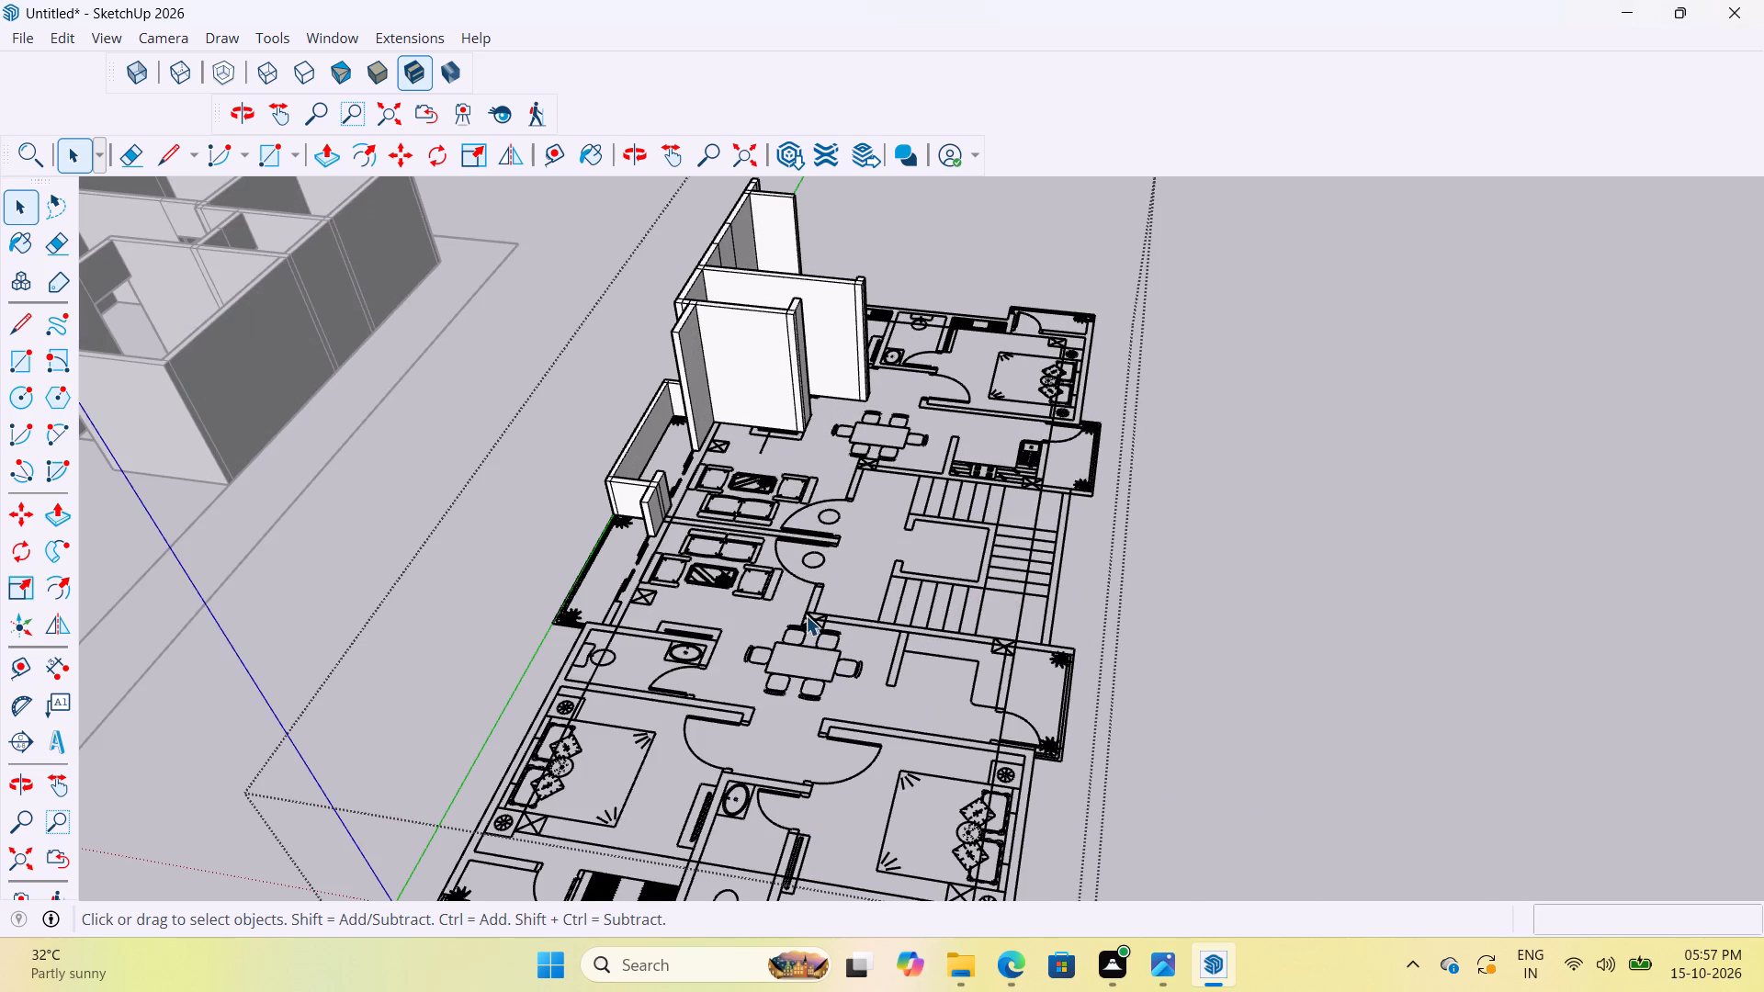
scroll(1180, 503, "down", 5)
scroll(789, 642, "up", 19)
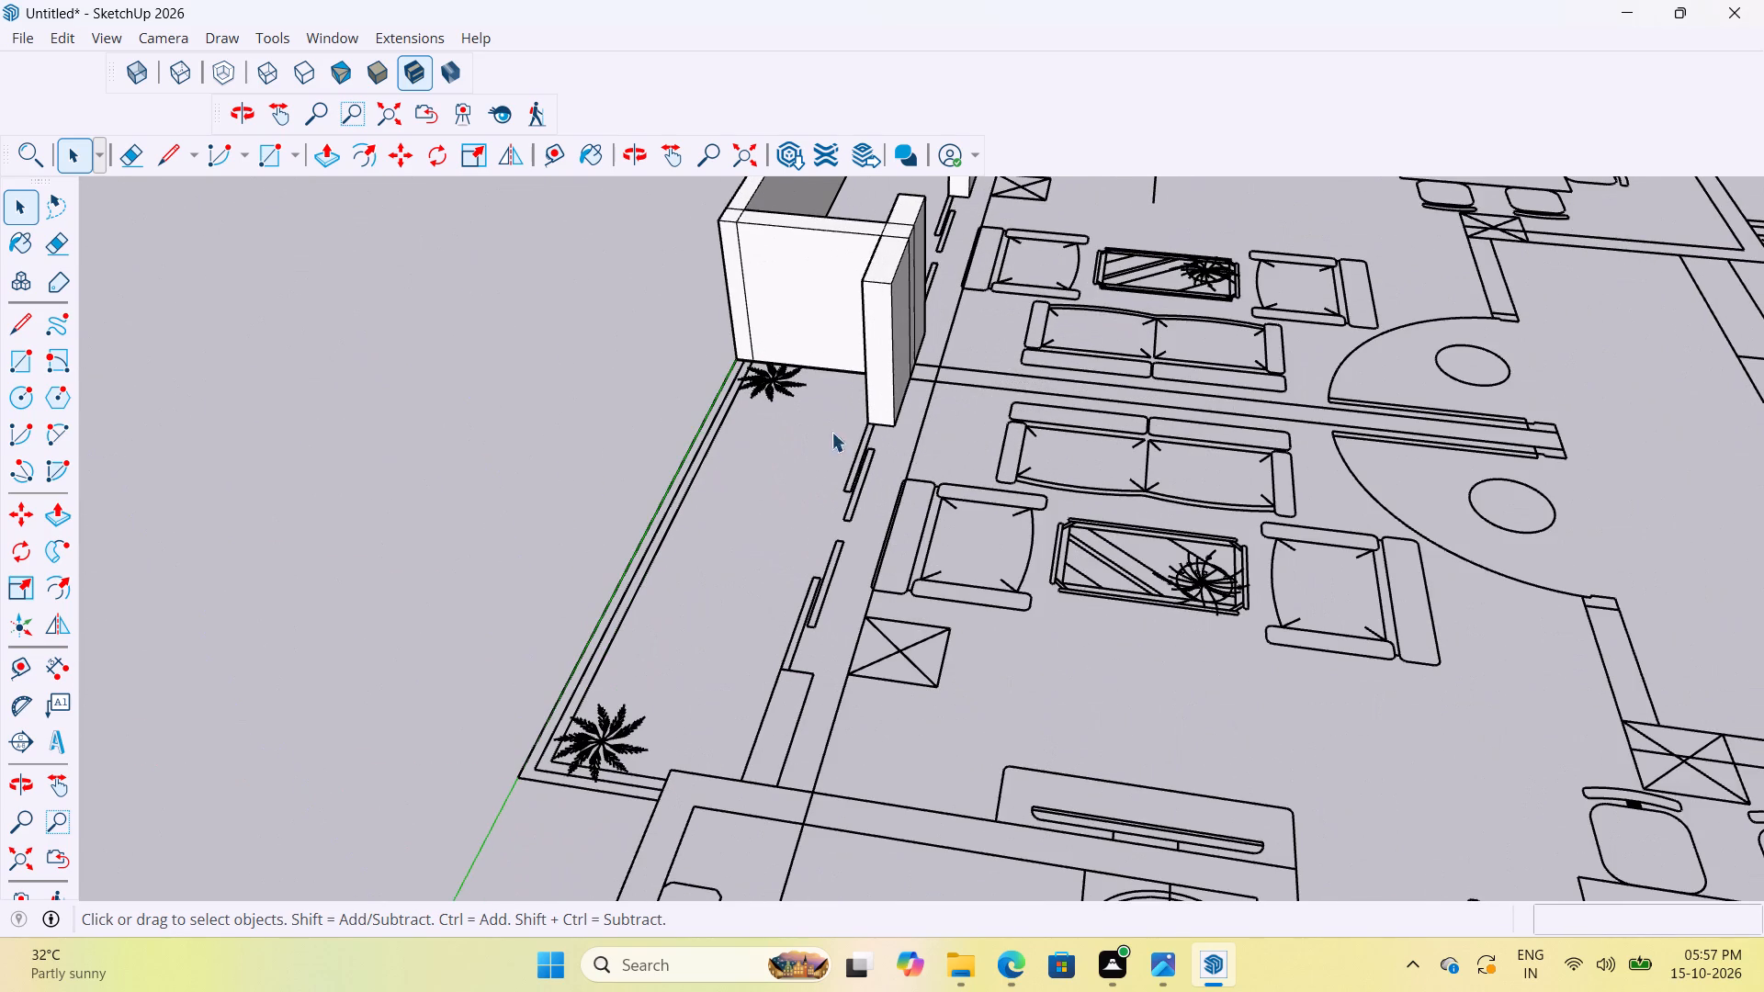
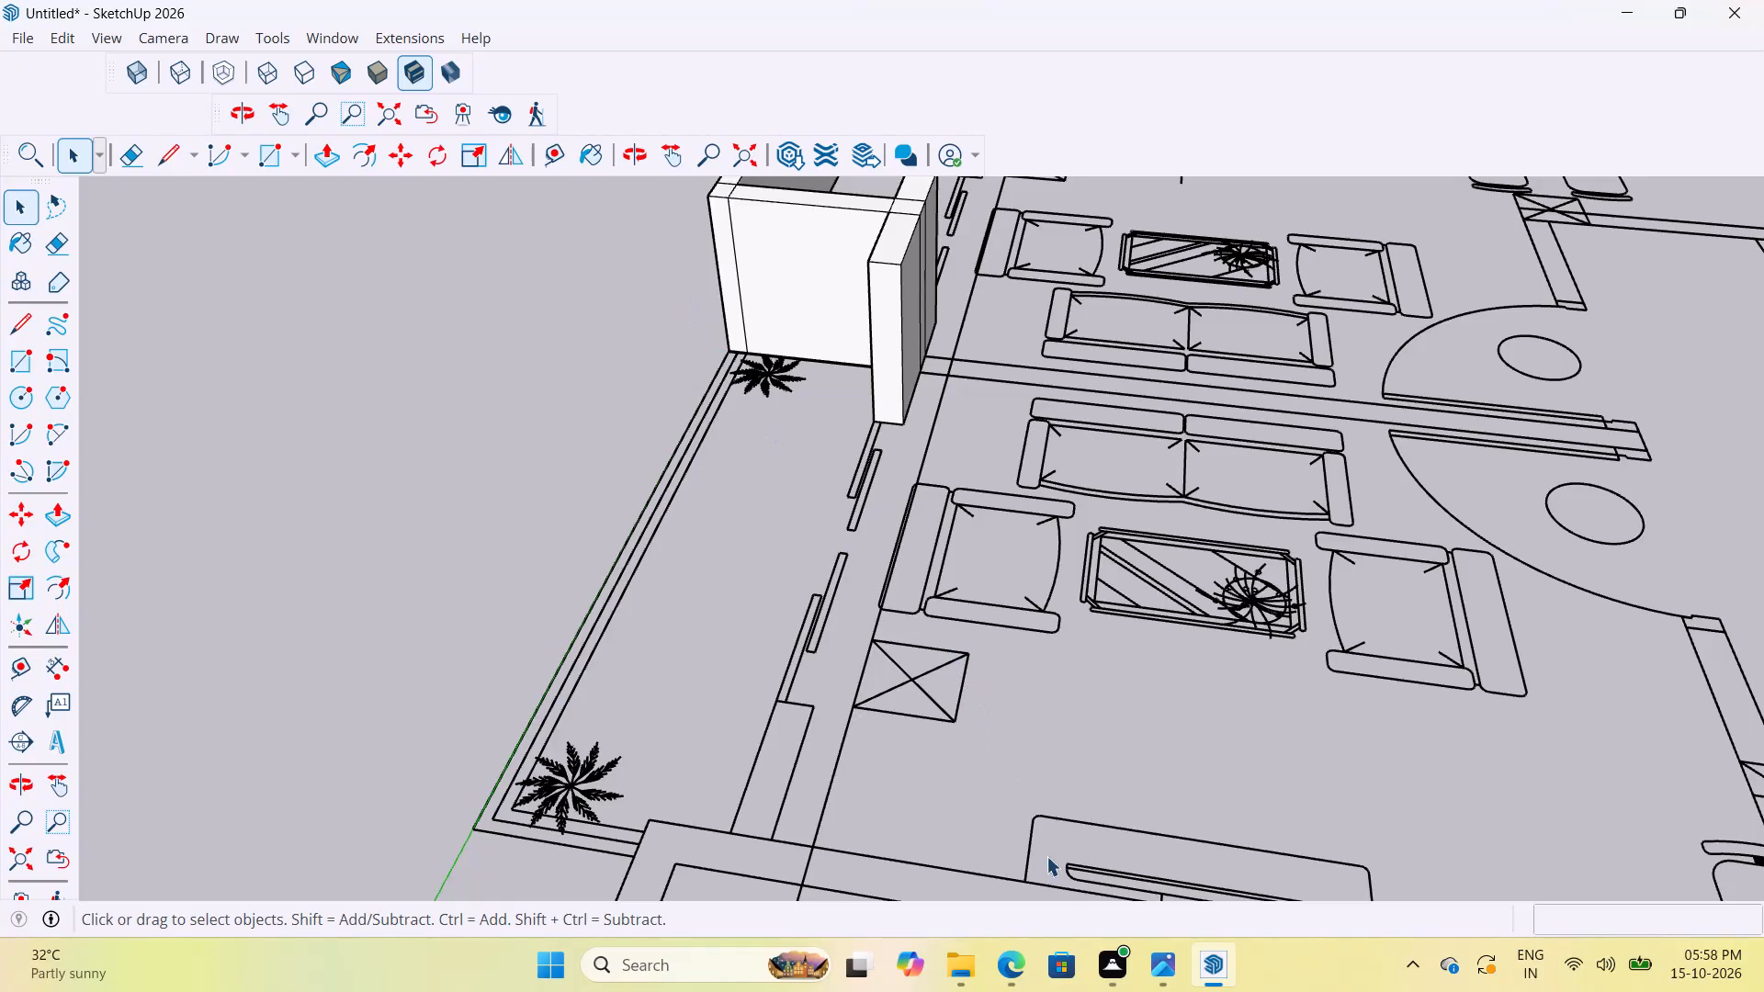
Examine the balcony parapet, the wall stubs and the sliding door lines between the two flats' living rooms.
scroll(757, 398, "up", 6)
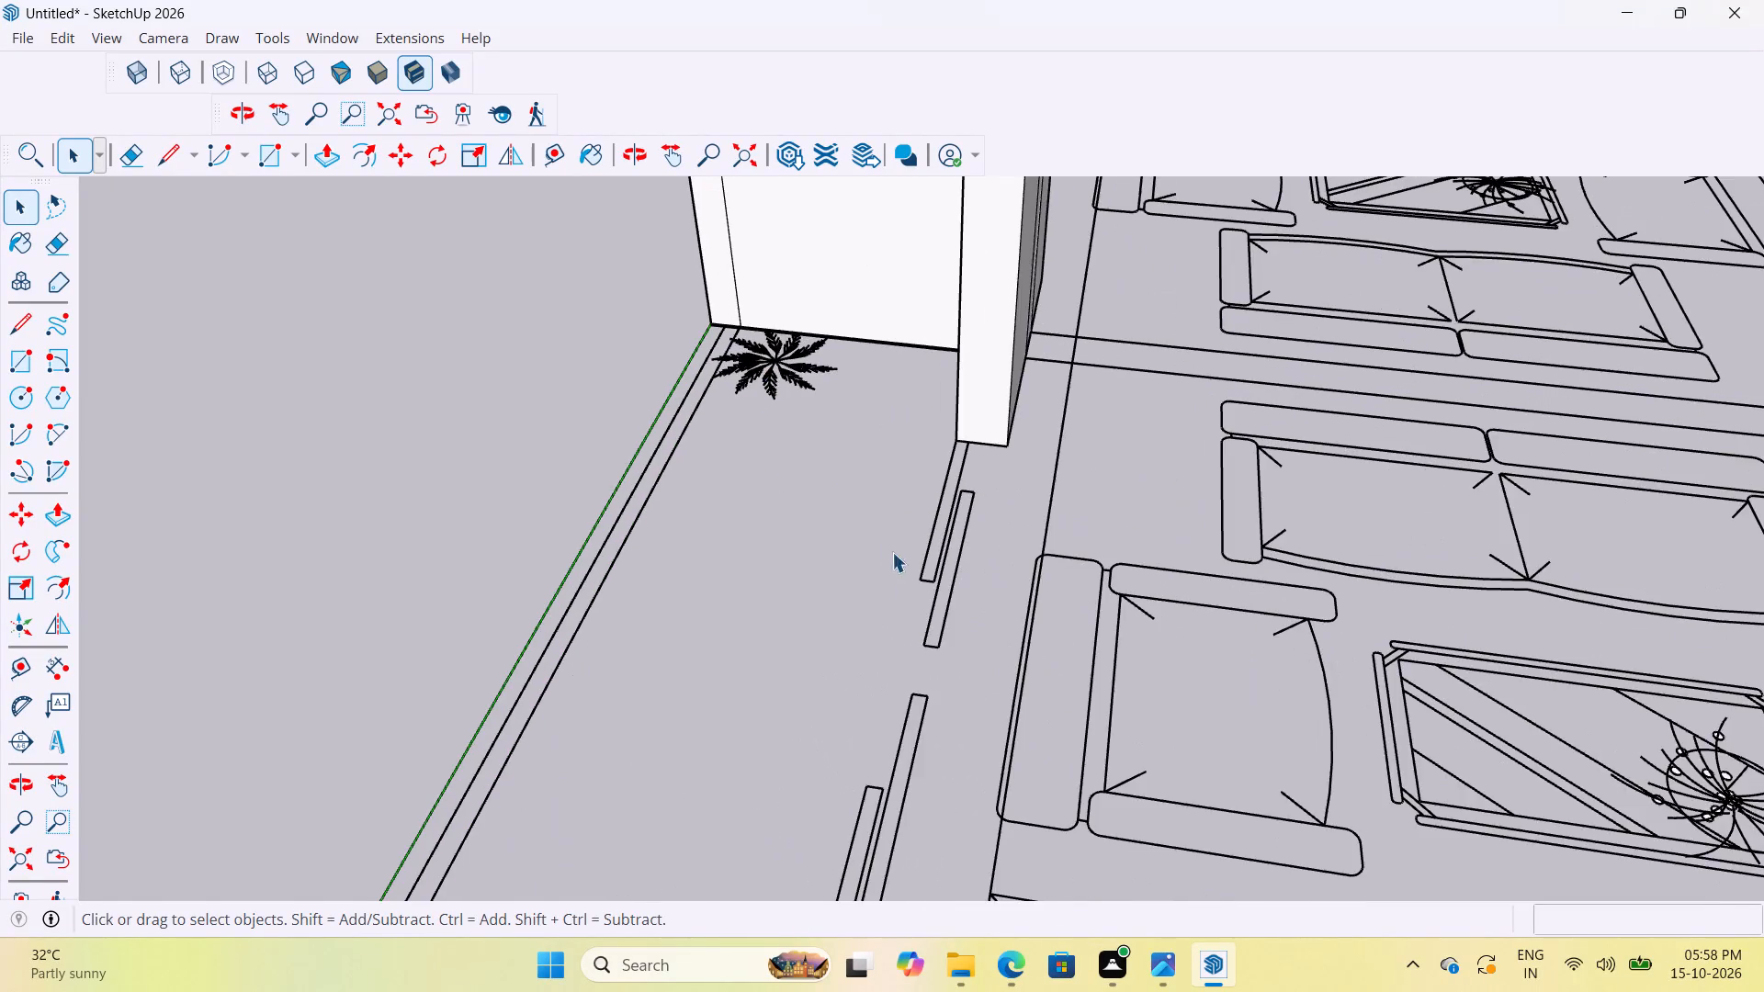
scroll(895, 568, "down", 5)
middle_click_drag(893, 502, 1038, 485)
scroll(766, 460, "up", 4)
scroll(995, 507, "down", 6)
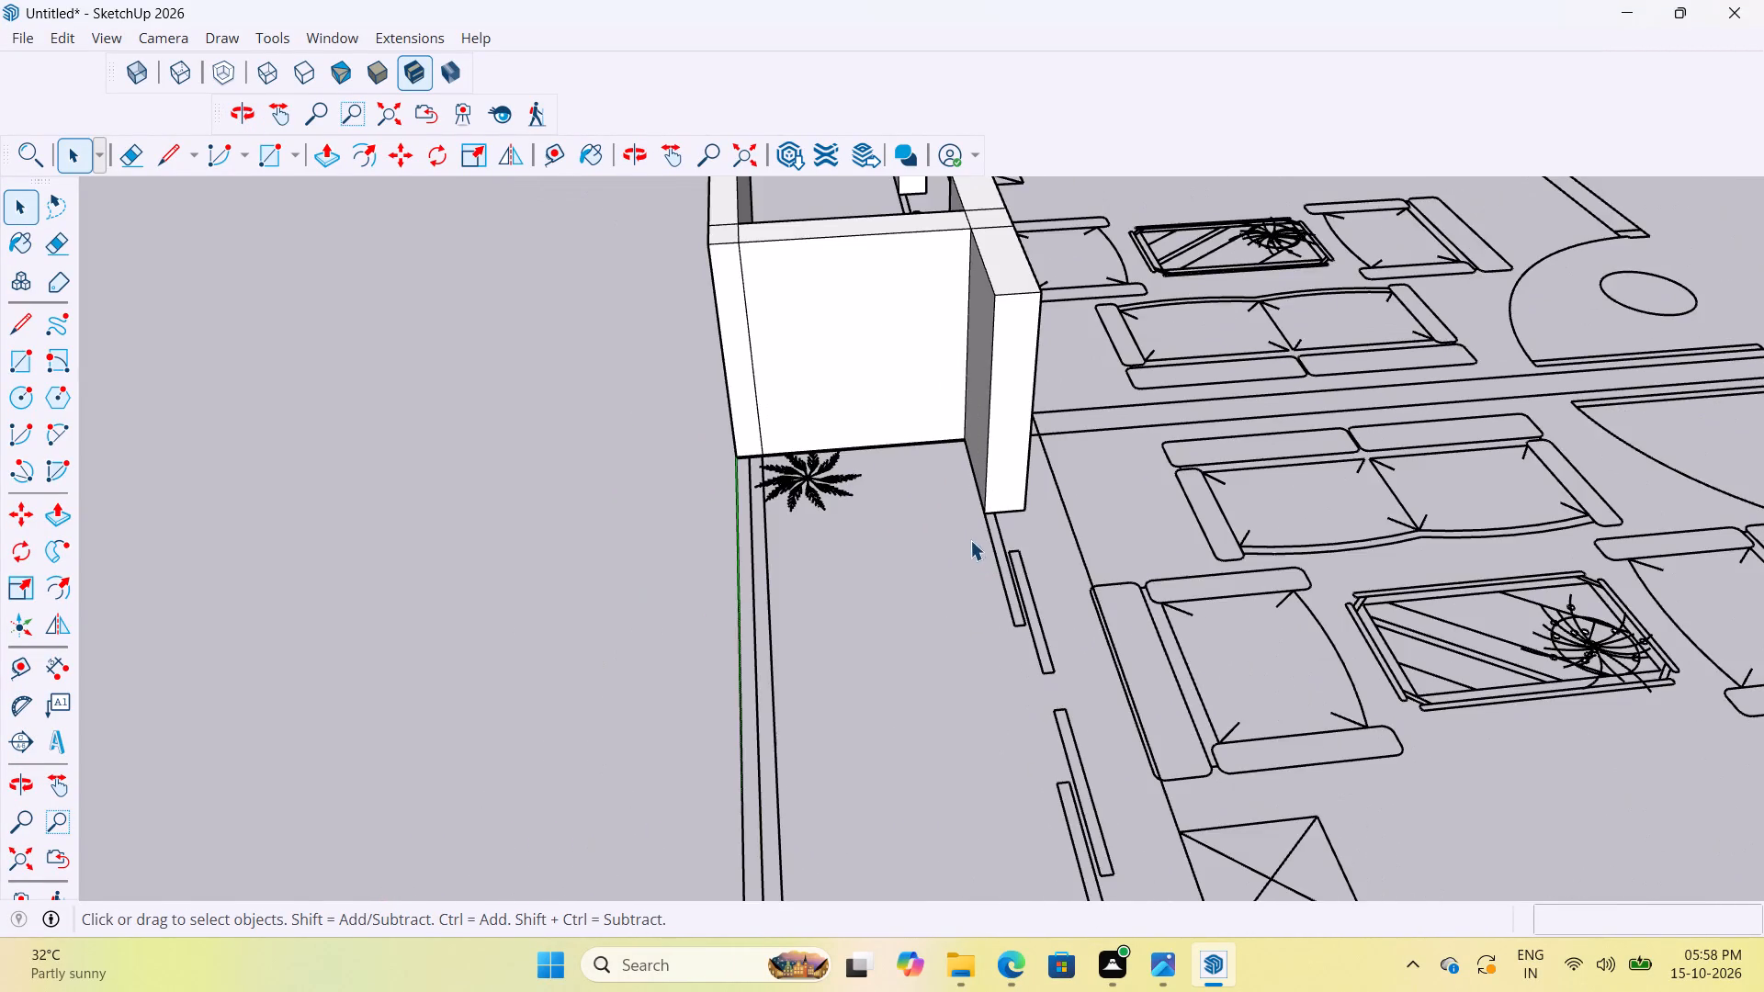
scroll(942, 464, "up", 6)
scroll(1004, 596, "down", 7)
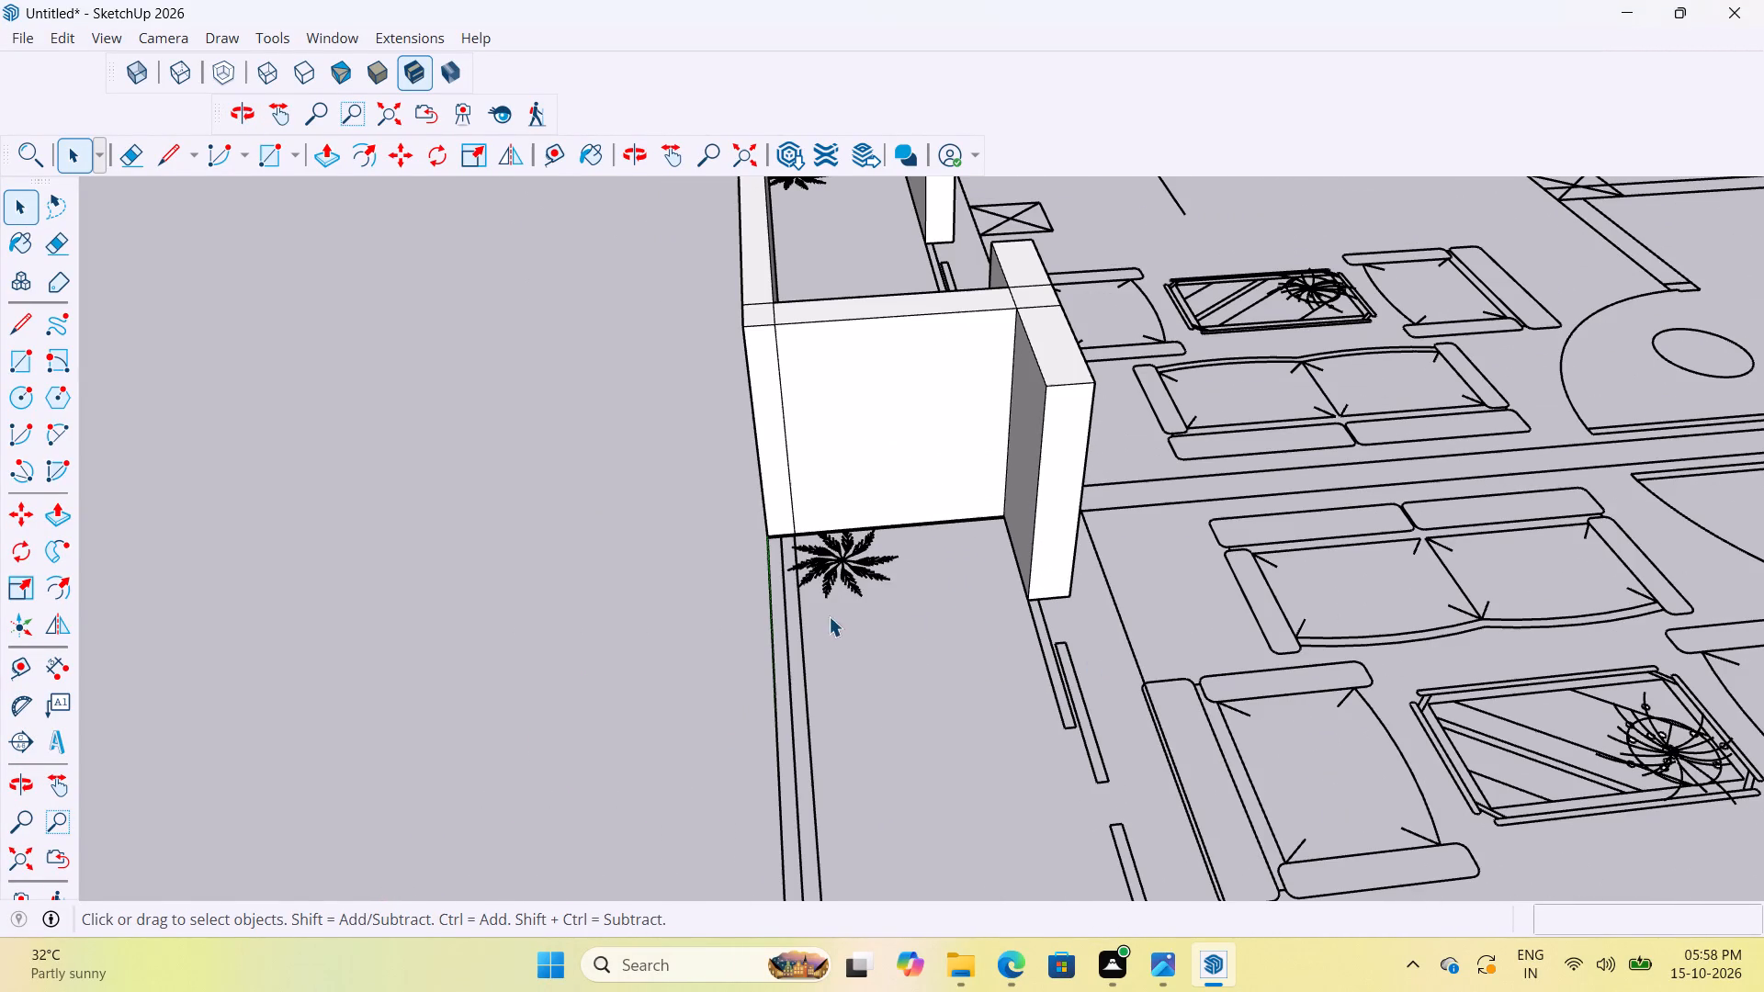
scroll(842, 492, "down", 5)
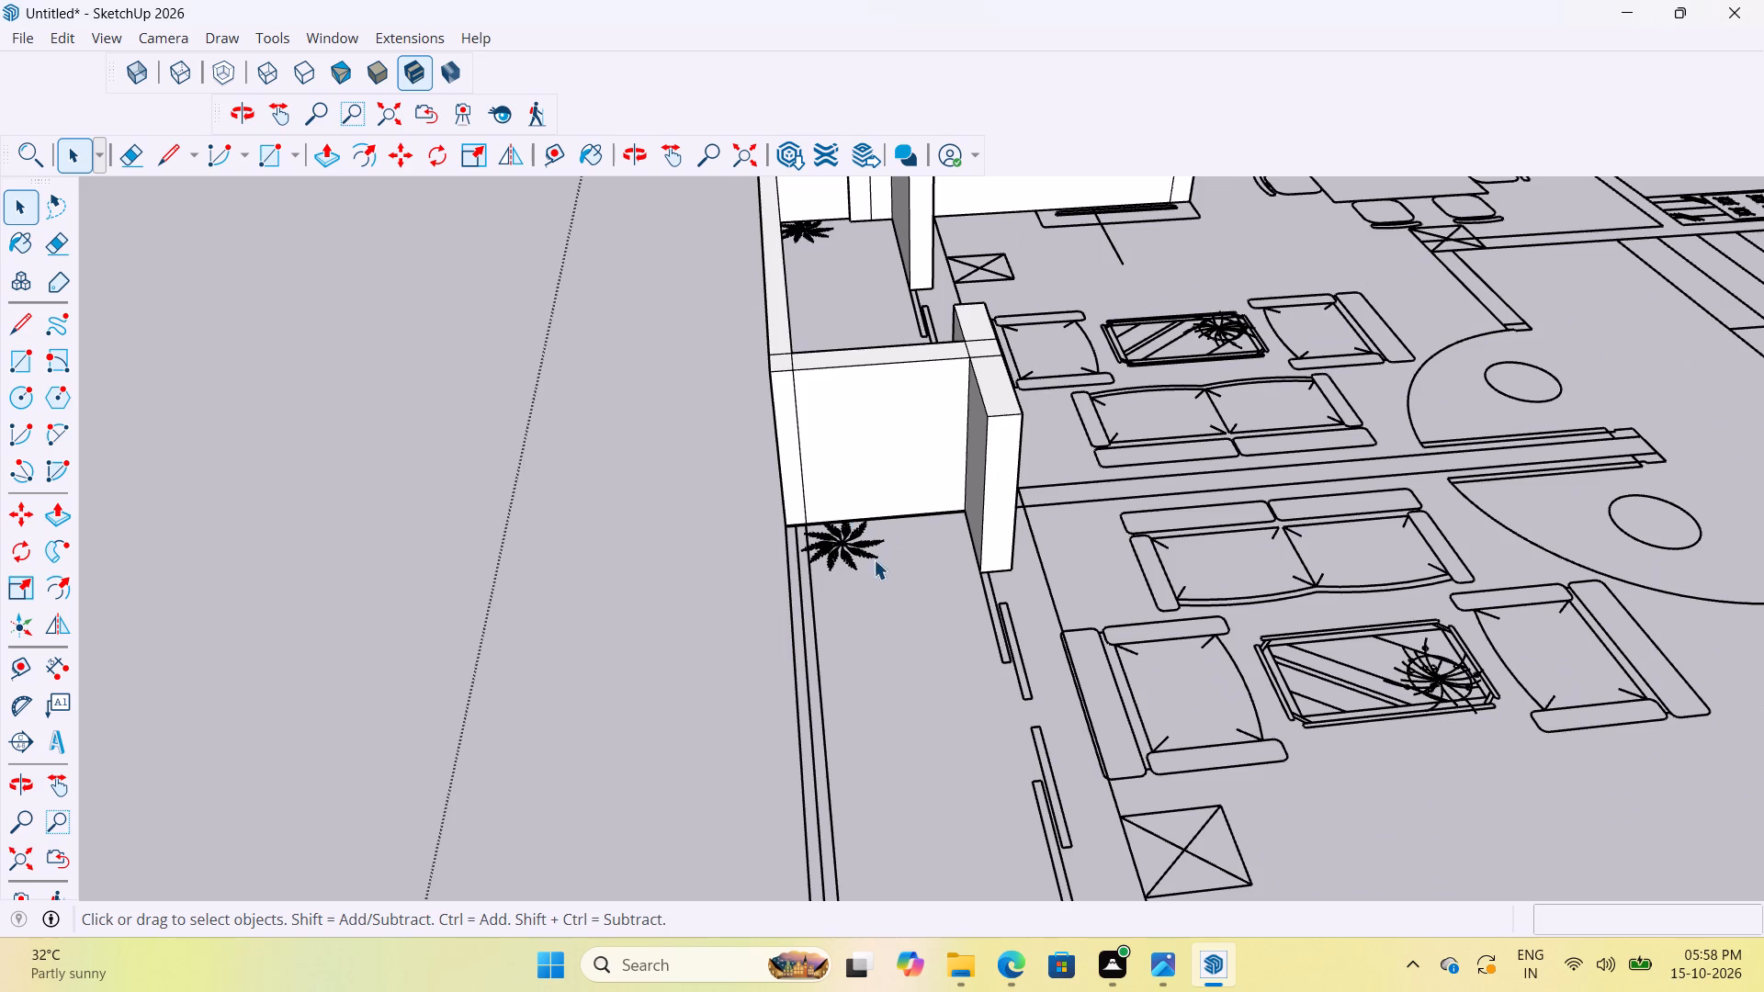
scroll(928, 654, "down", 6)
middle_click_drag(1166, 534, 940, 542)
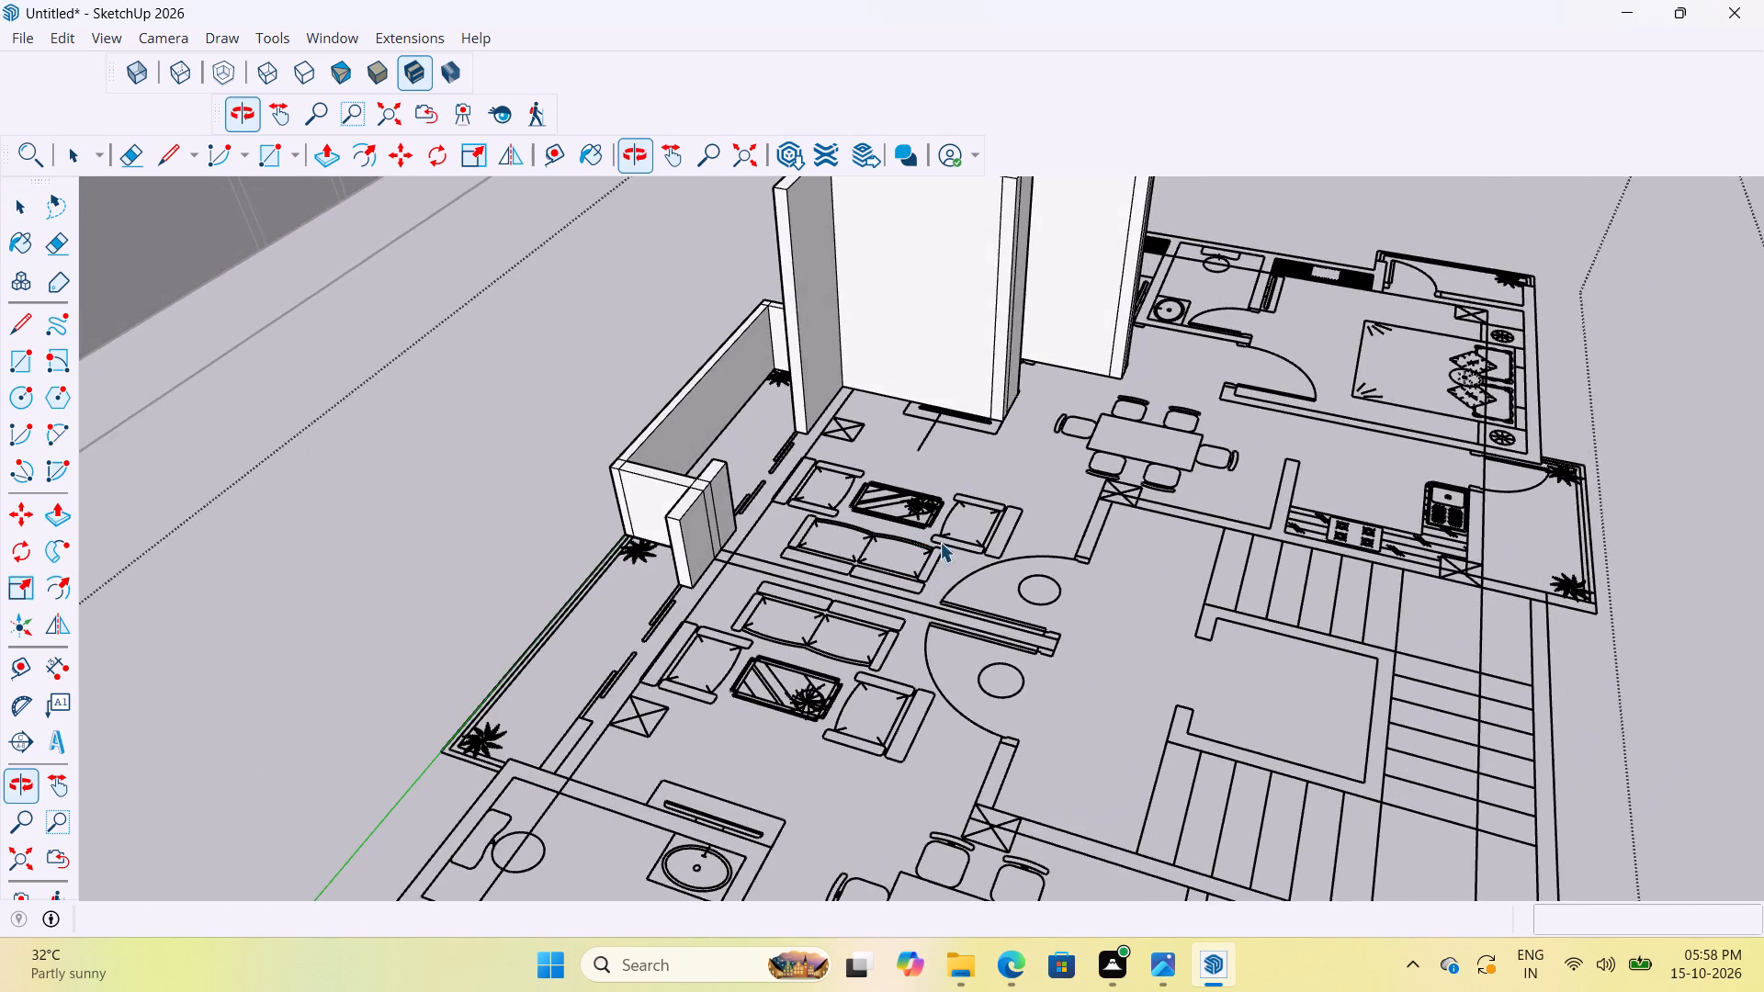
scroll(724, 426, "up", 8)
scroll(811, 455, "down", 6)
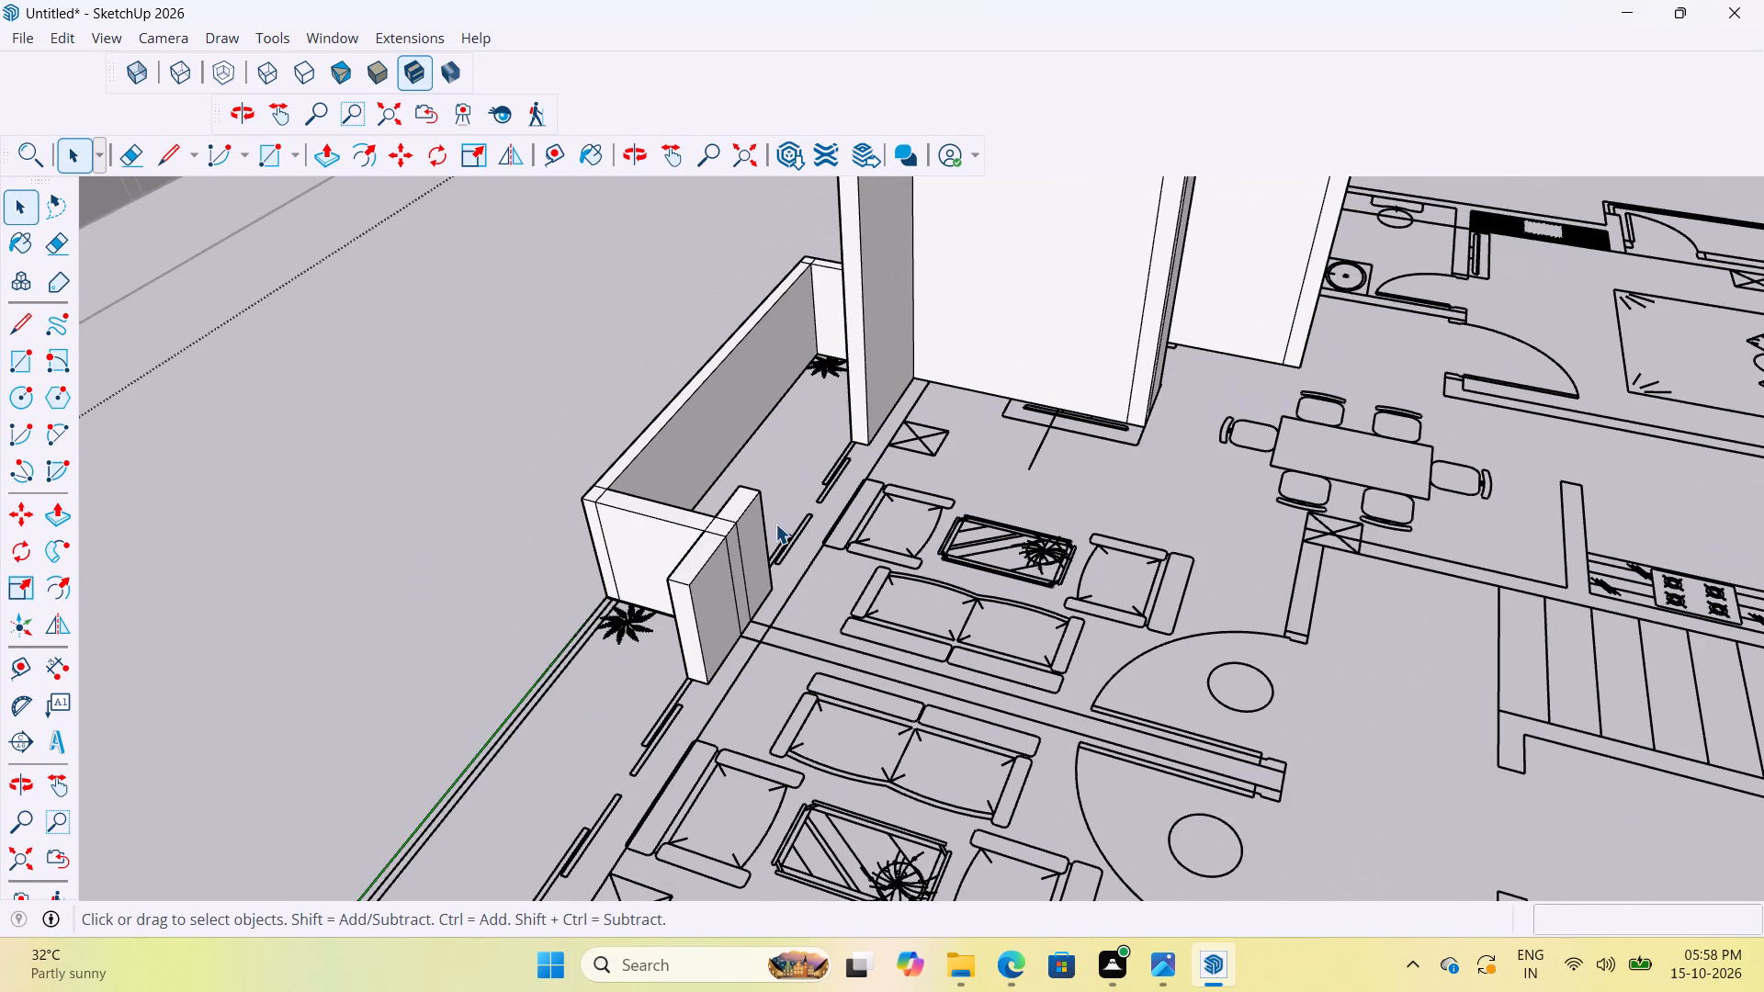
scroll(713, 494, "up", 5)
scroll(853, 536, "down", 7)
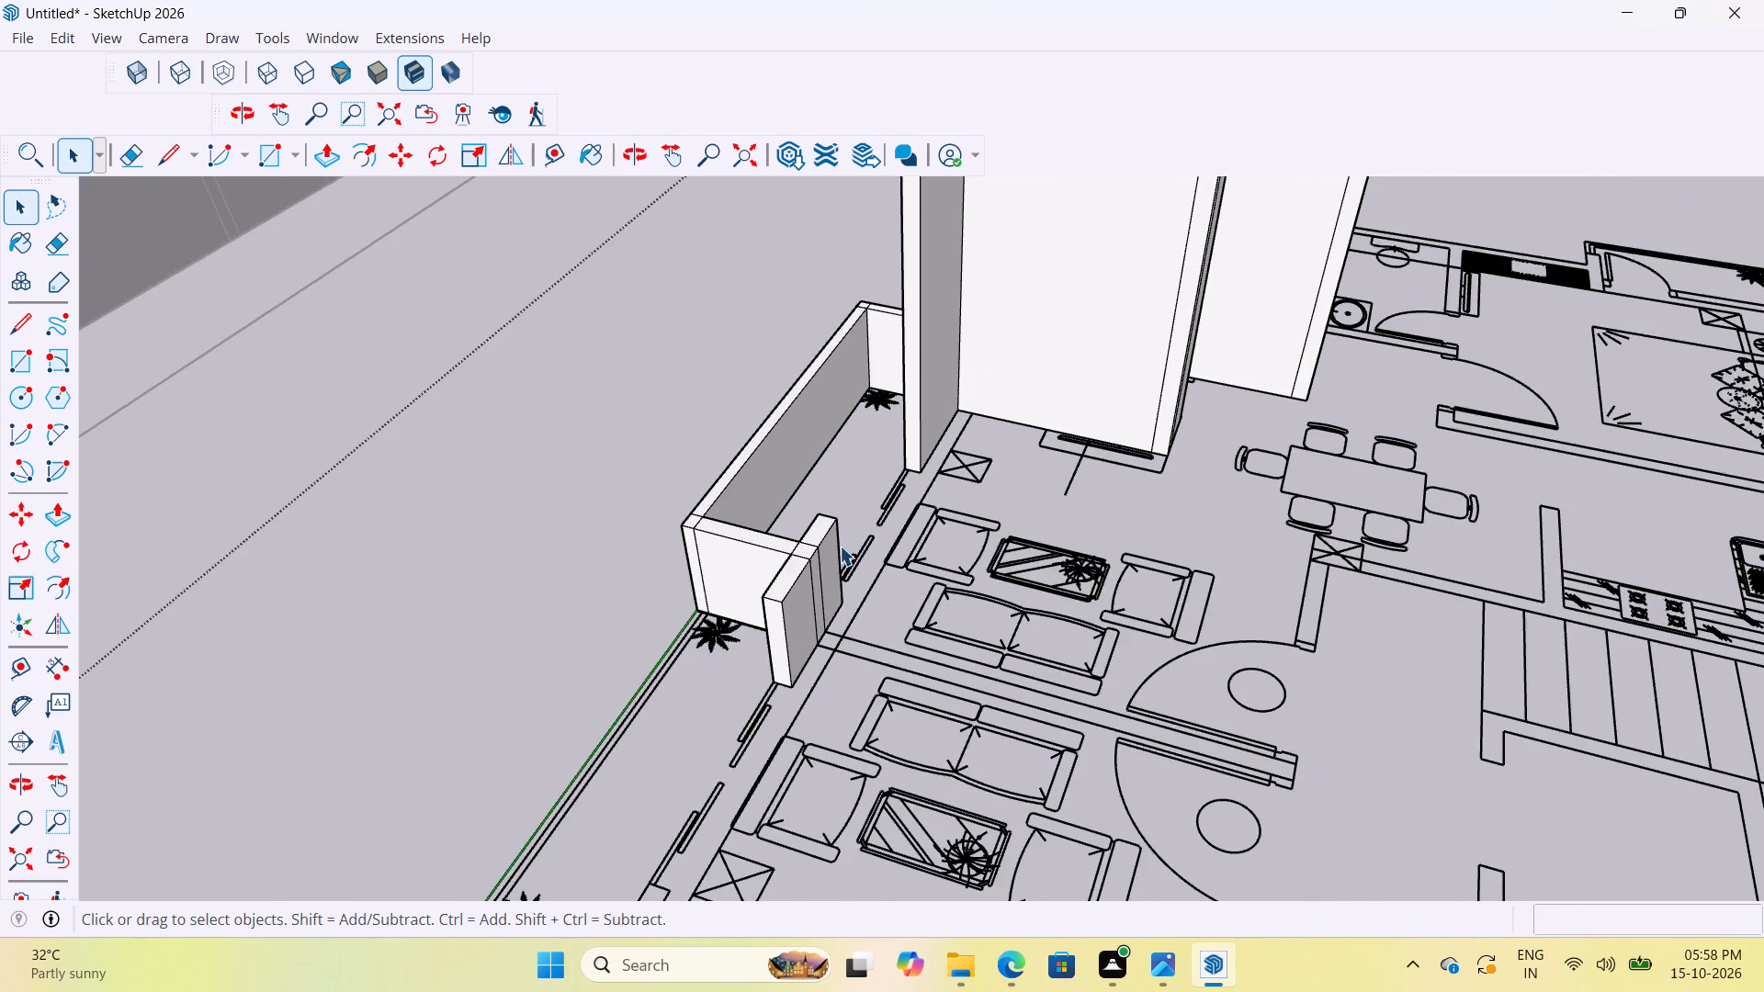
scroll(840, 546, "up", 9)
scroll(836, 544, "down", 4)
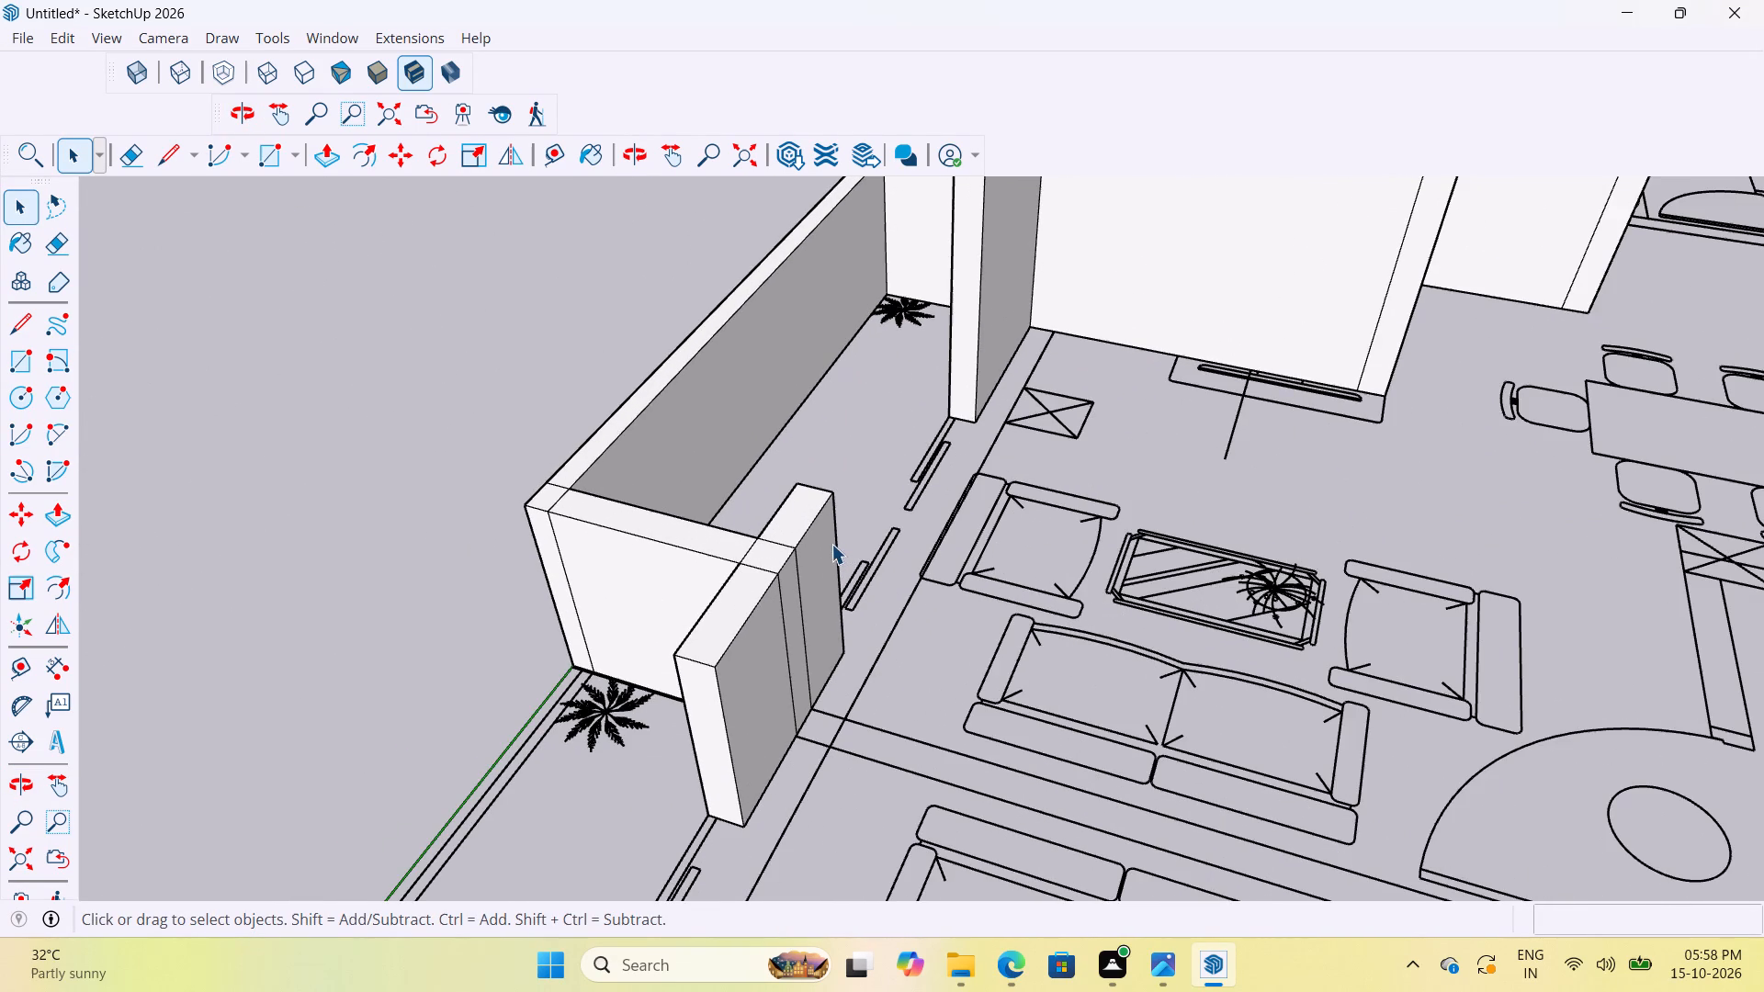
scroll(820, 564, "down", 13)
scroll(838, 553, "up", 13)
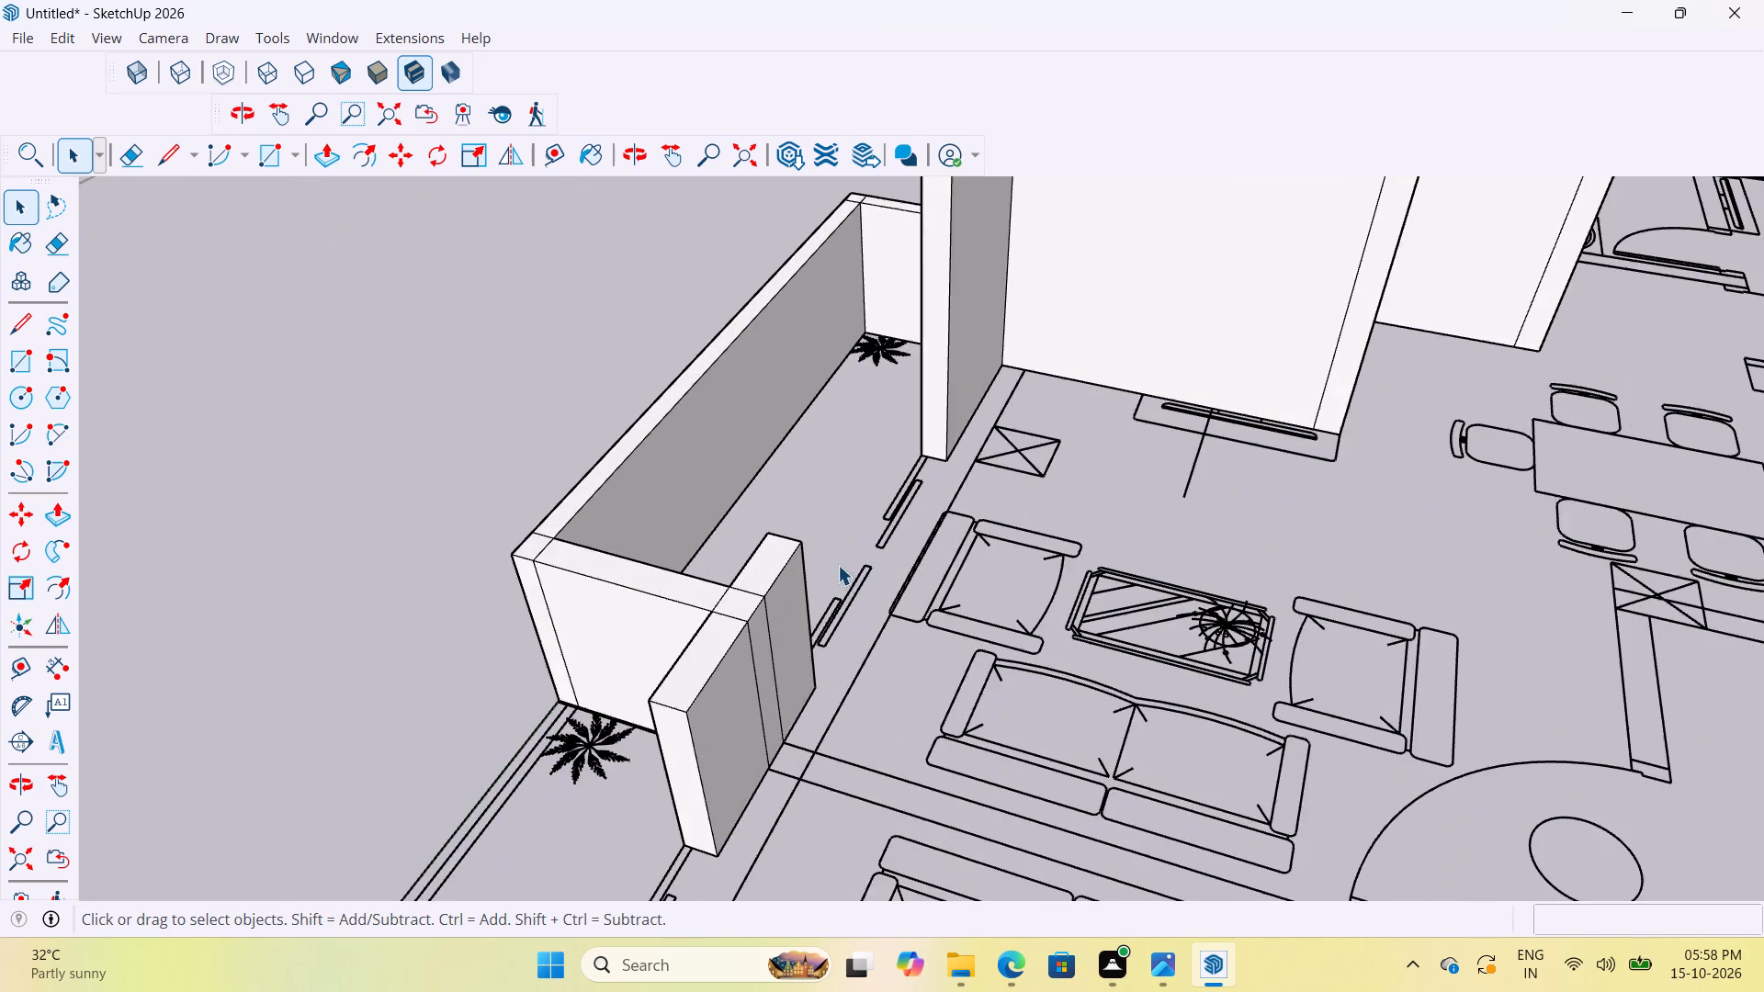
scroll(766, 569, "up", 10)
scroll(764, 570, "down", 6)
scroll(767, 679, "down", 6)
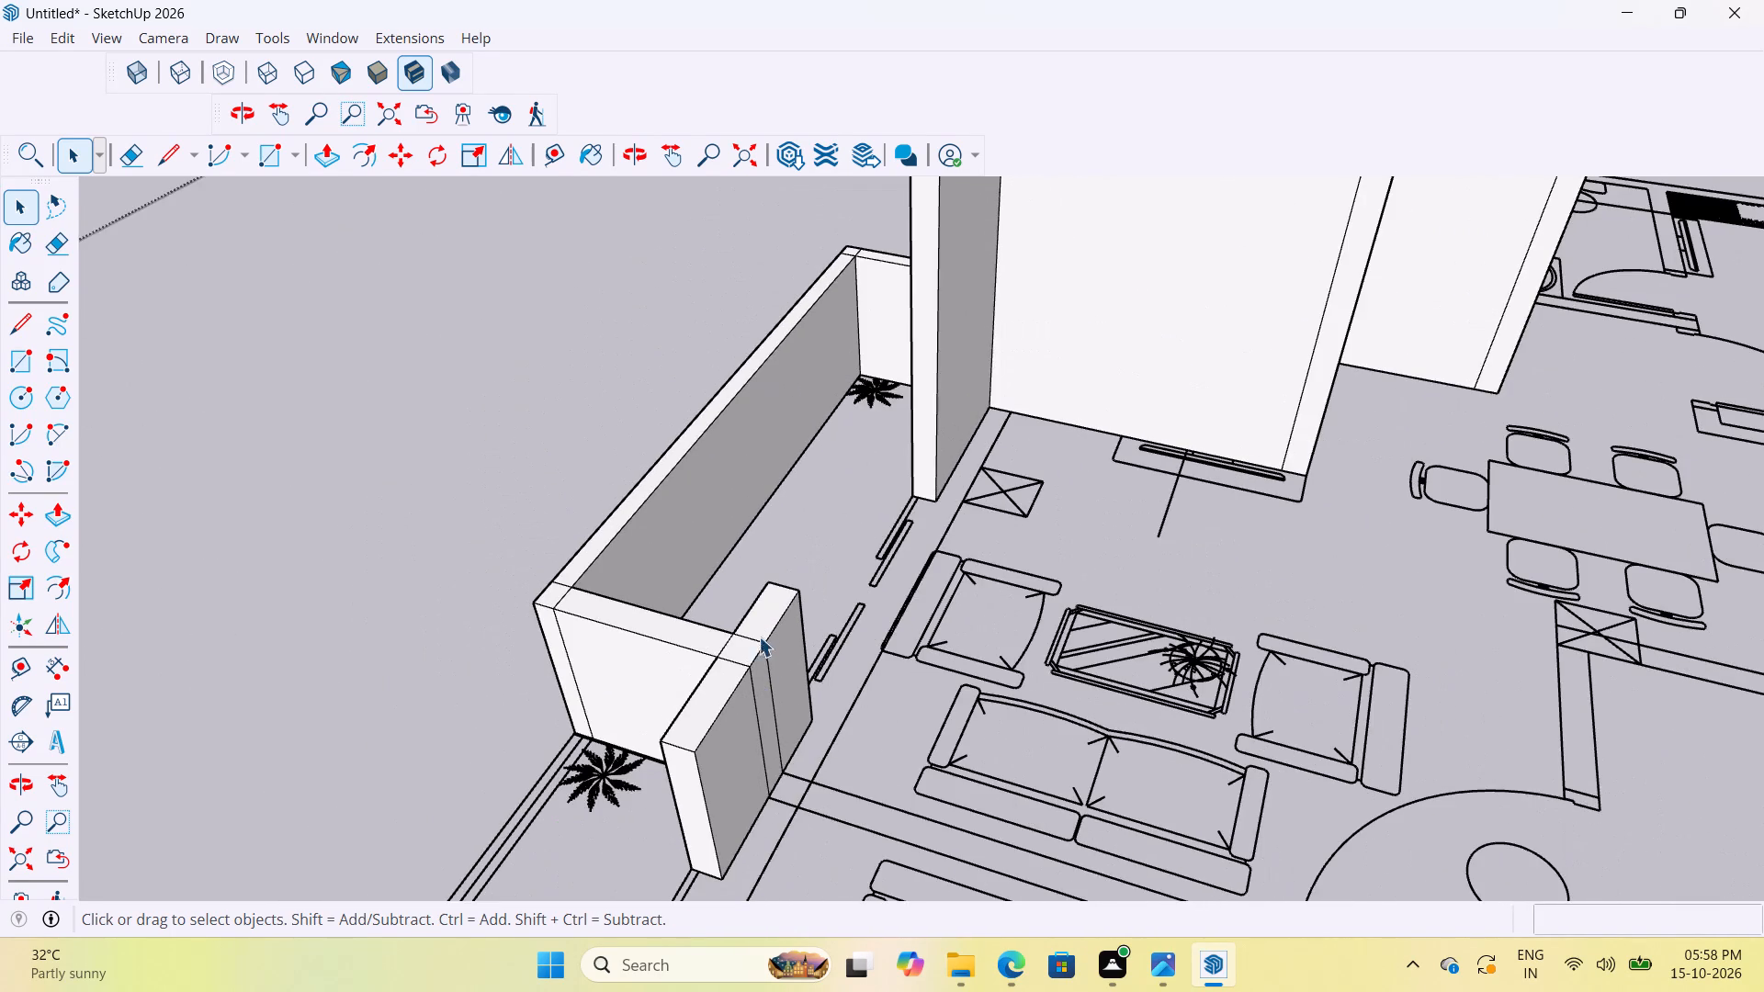
middle_click_drag(763, 628, 1351, 572)
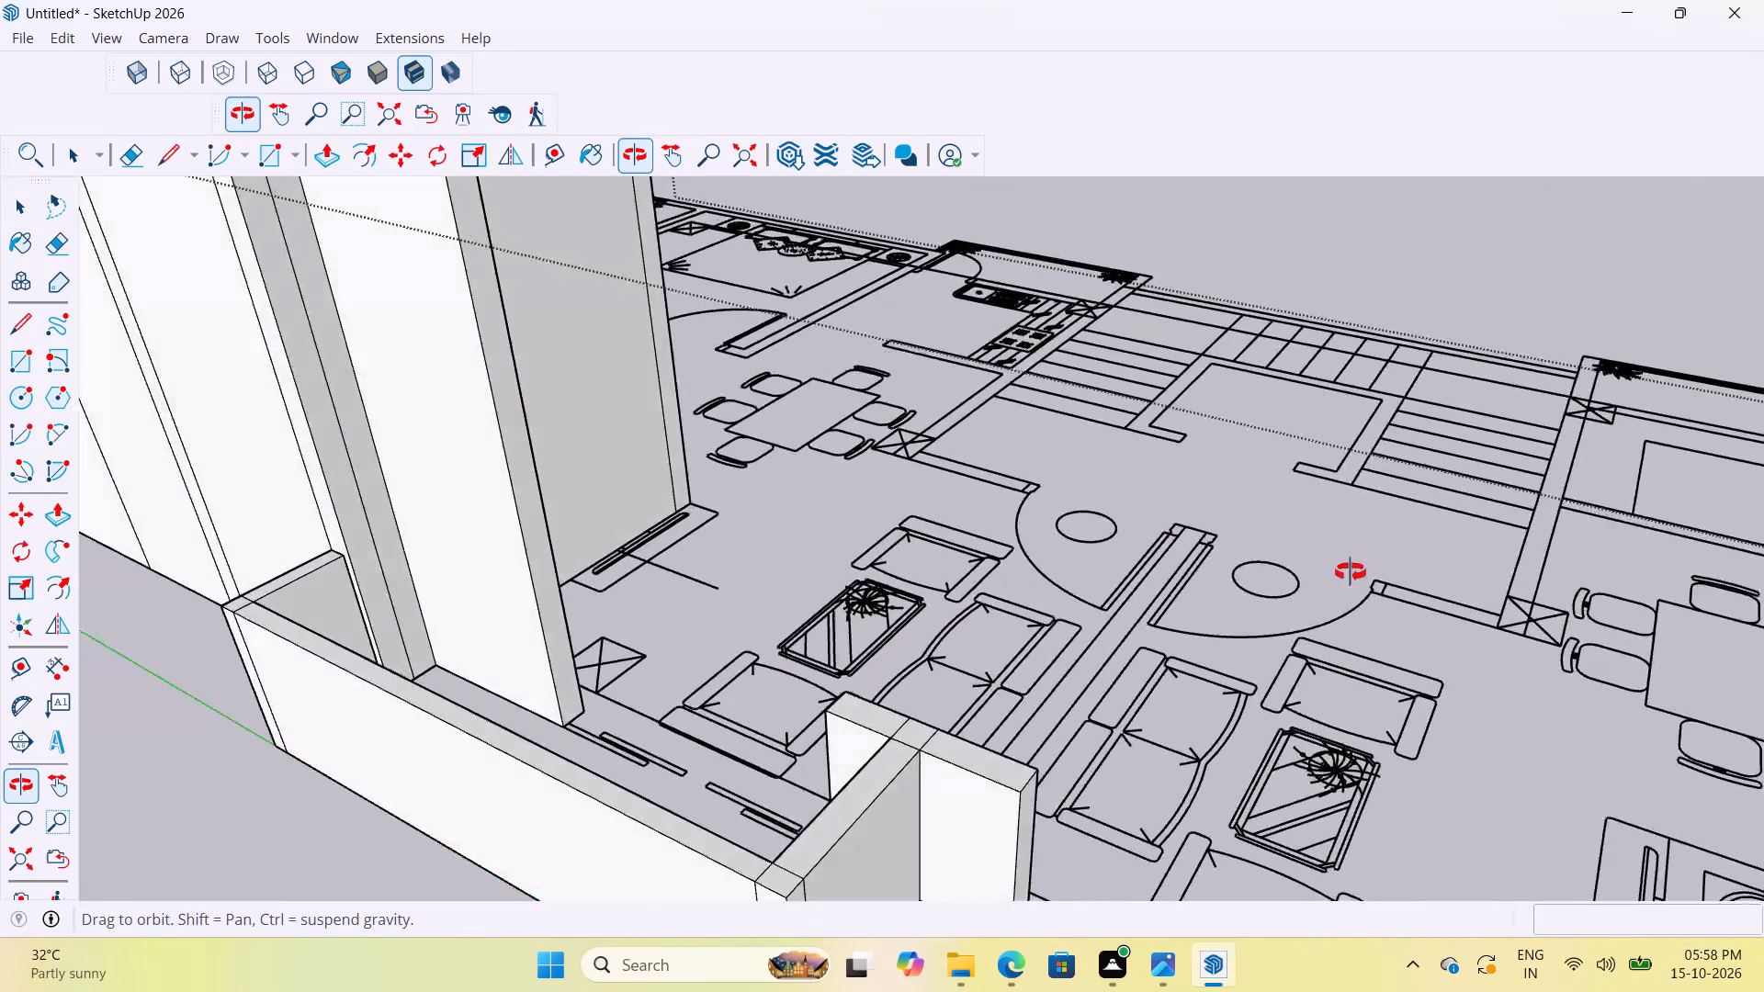
middle_click_drag(1351, 572, 687, 588)
Raise the top face of the wall stub beside the first balcony's sliding door 7' to the tall wall's height and leave group editing.
scroll(743, 587, "up", 8)
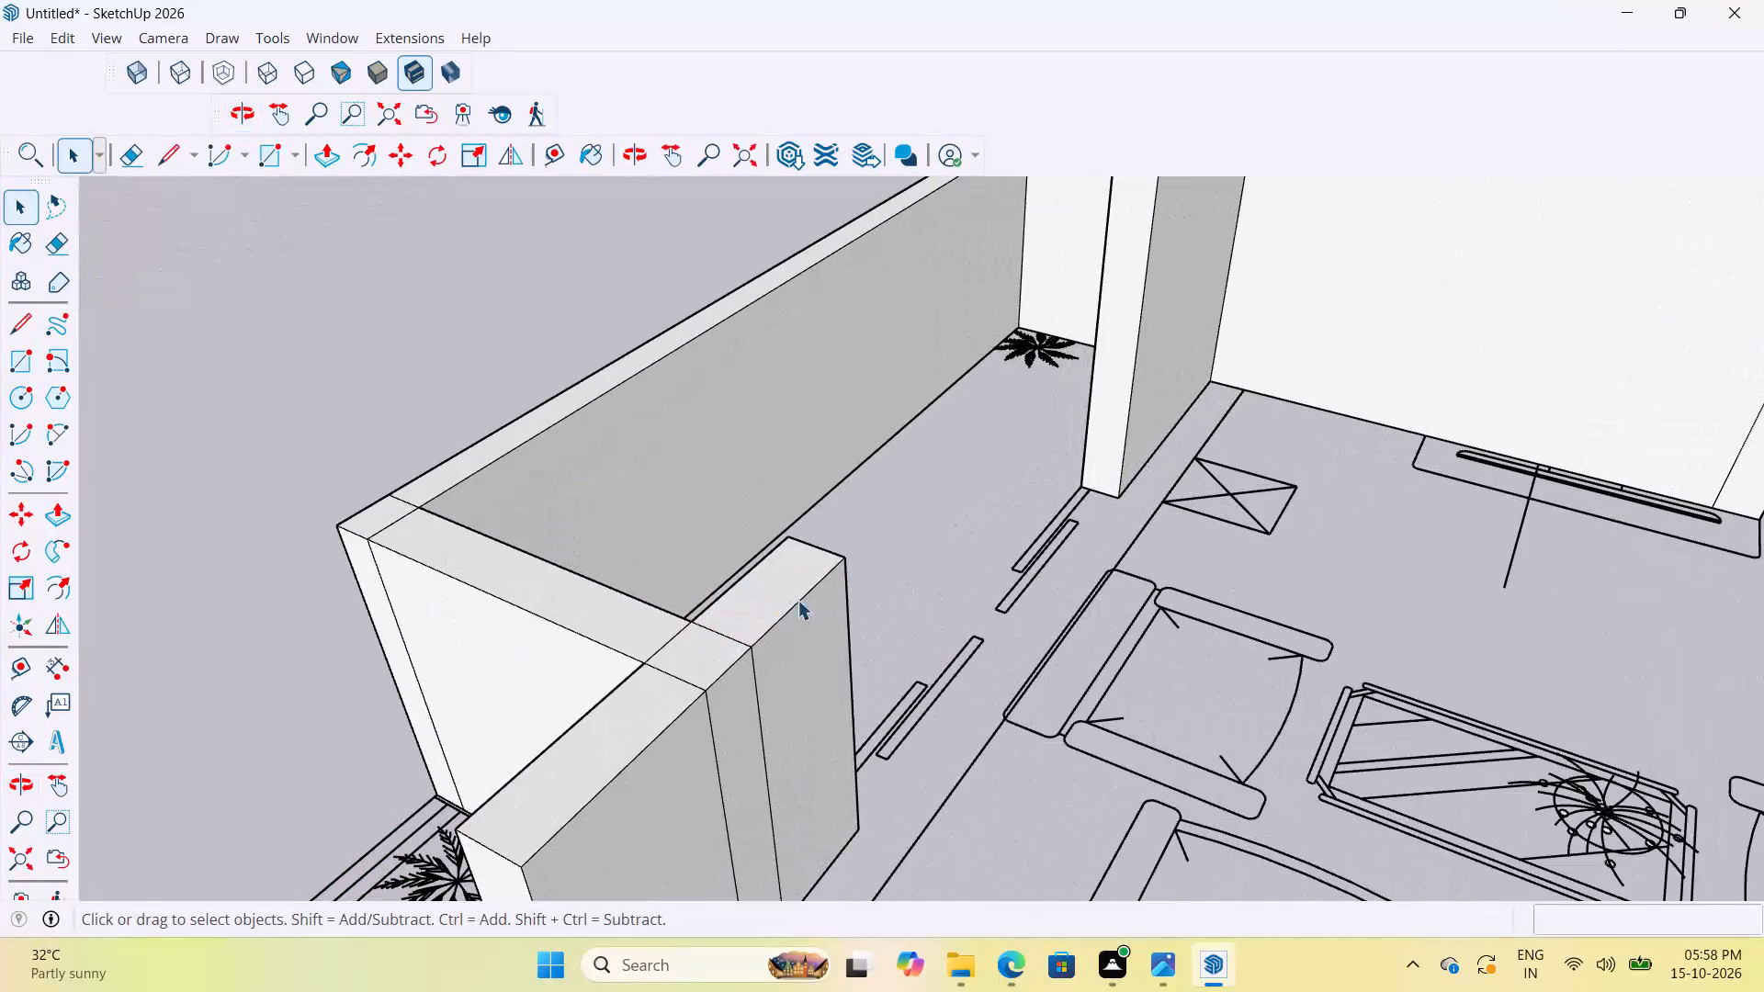
double_click(787, 594)
key("p")
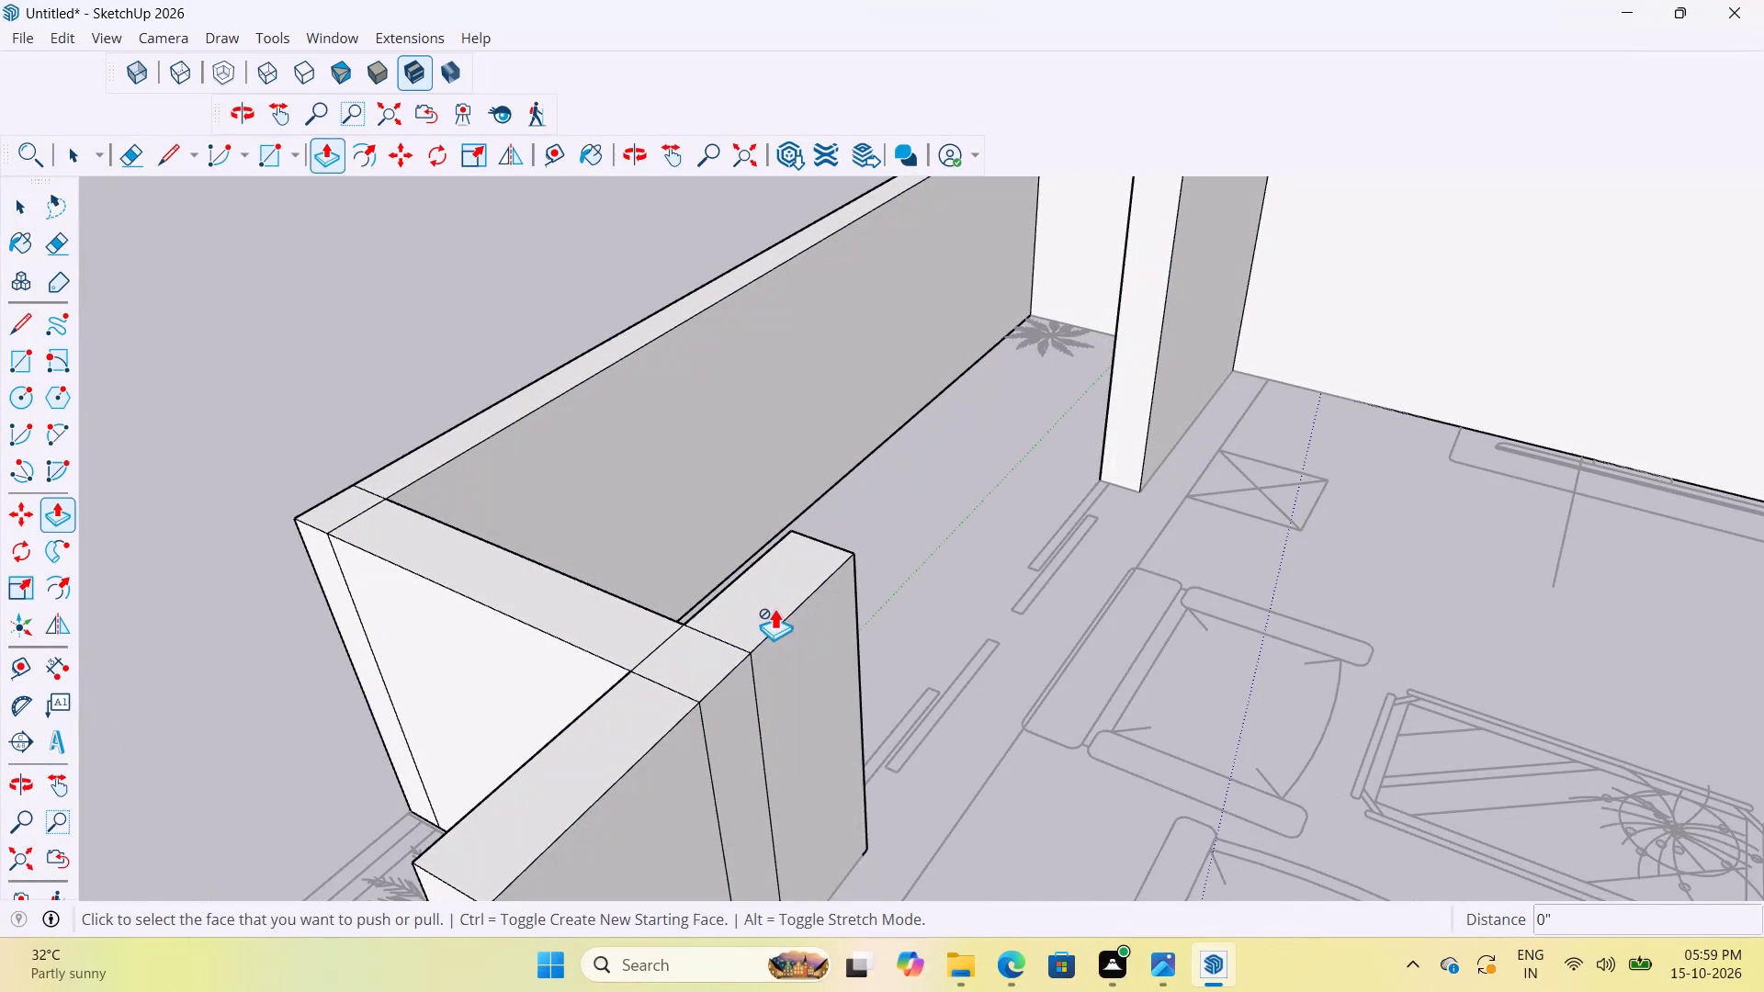
key("space")
double_click(782, 582)
key("p")
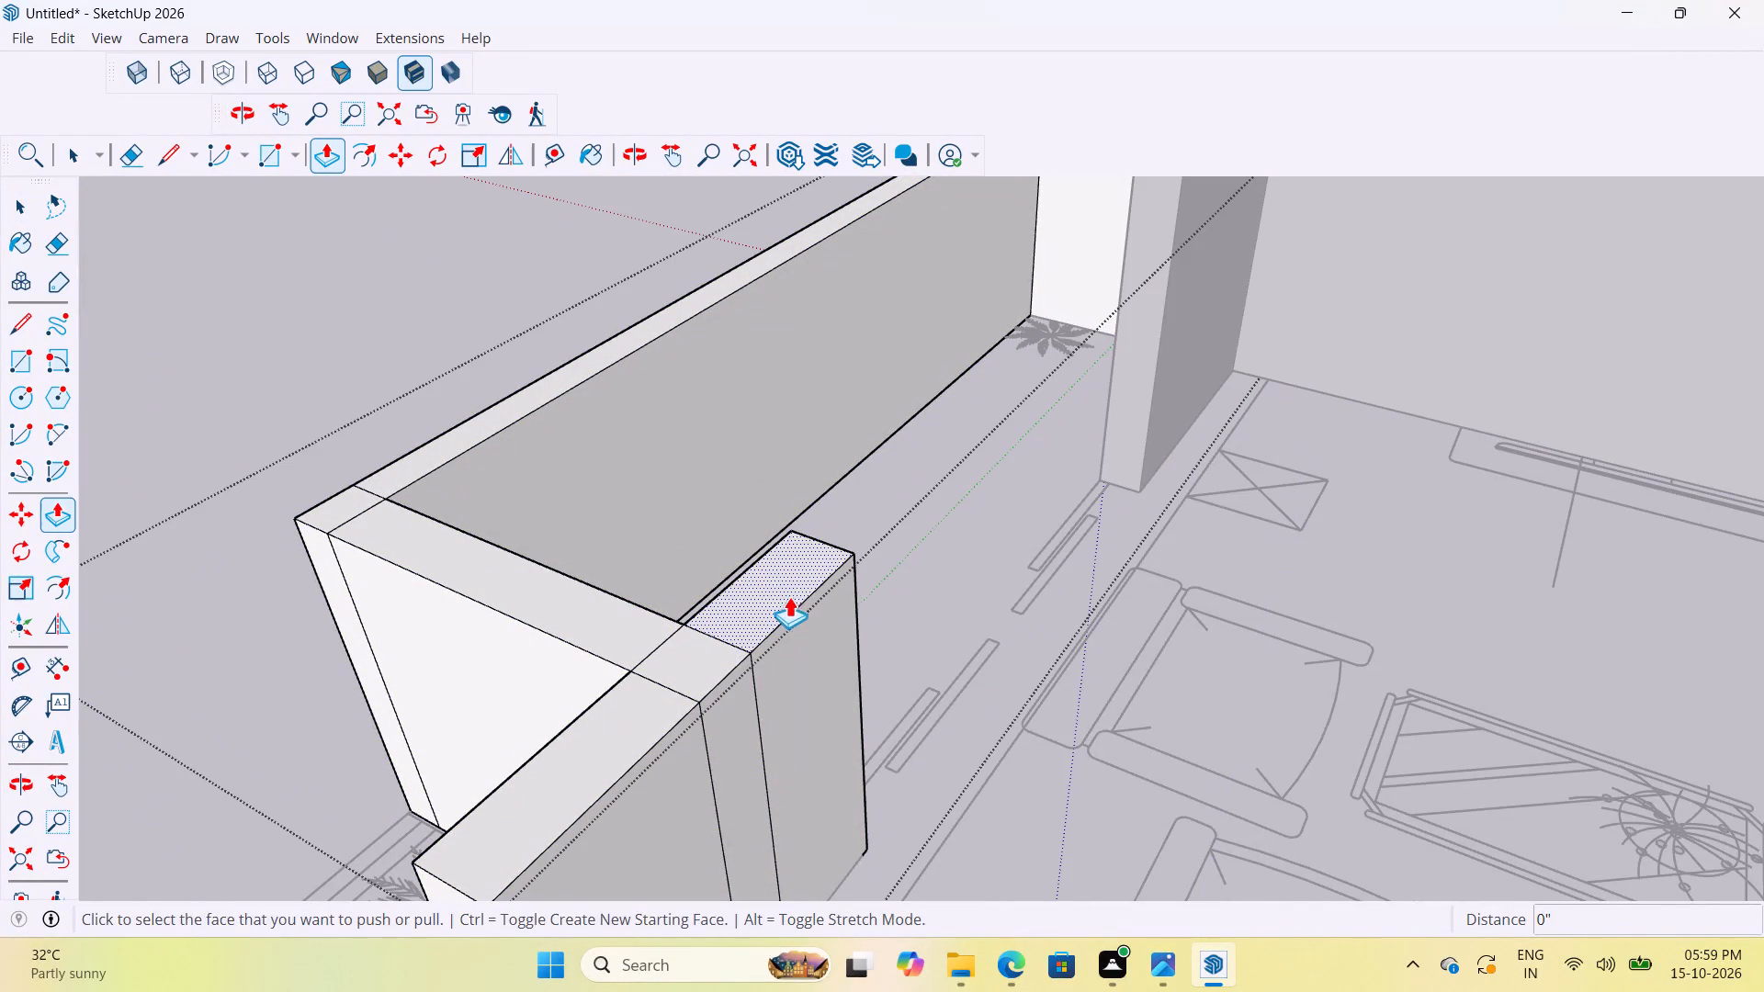
left_click(789, 593)
scroll(780, 572, "down", 18)
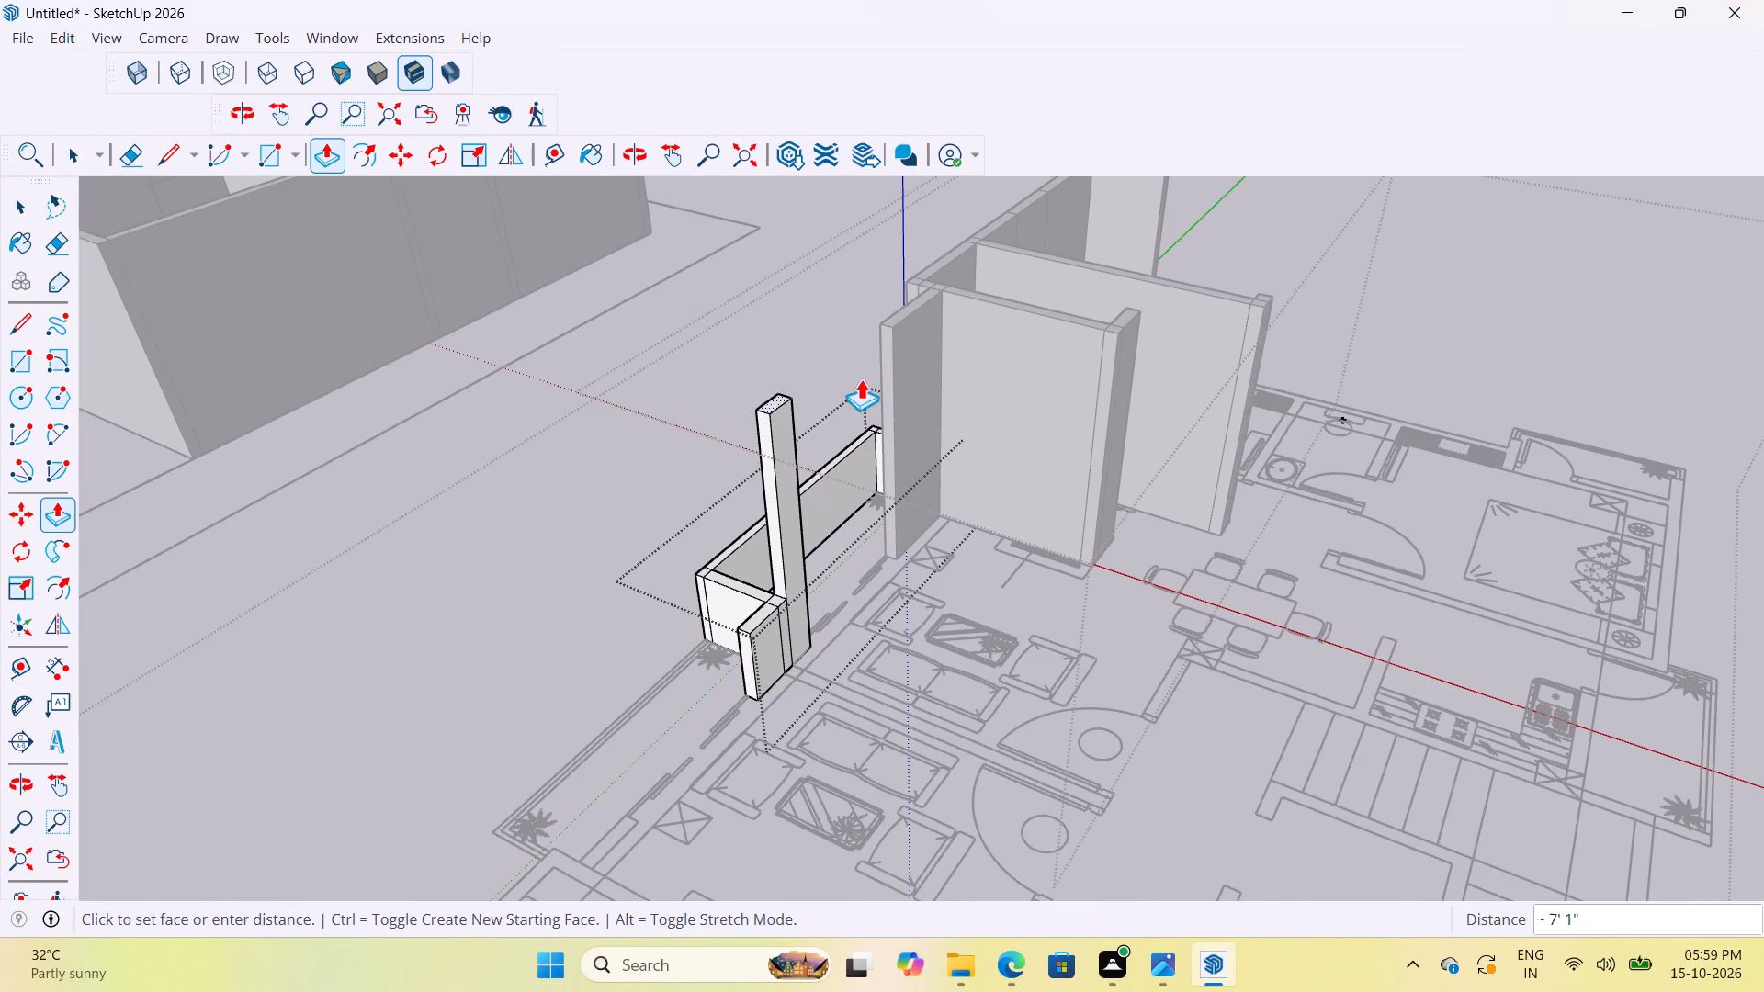
scroll(893, 330, "up", 11)
left_click(894, 328)
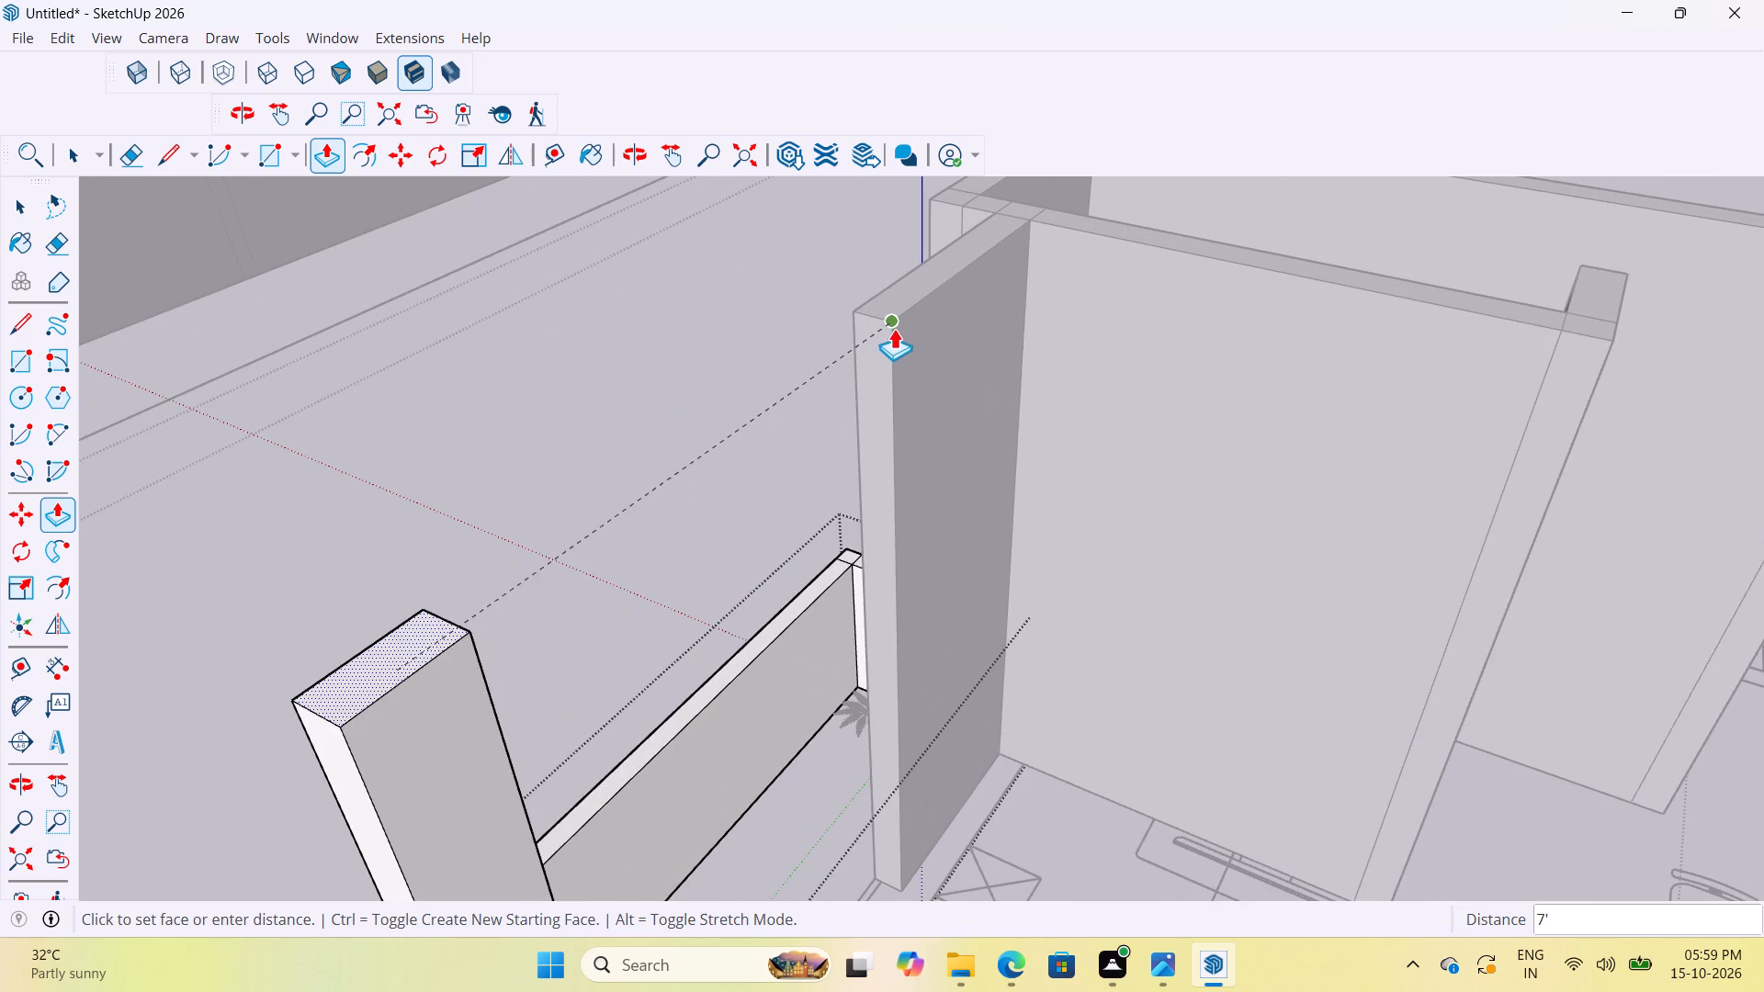
scroll(873, 513, "down", 11)
key("space")
left_click(616, 524)
scroll(691, 681, "up", 4)
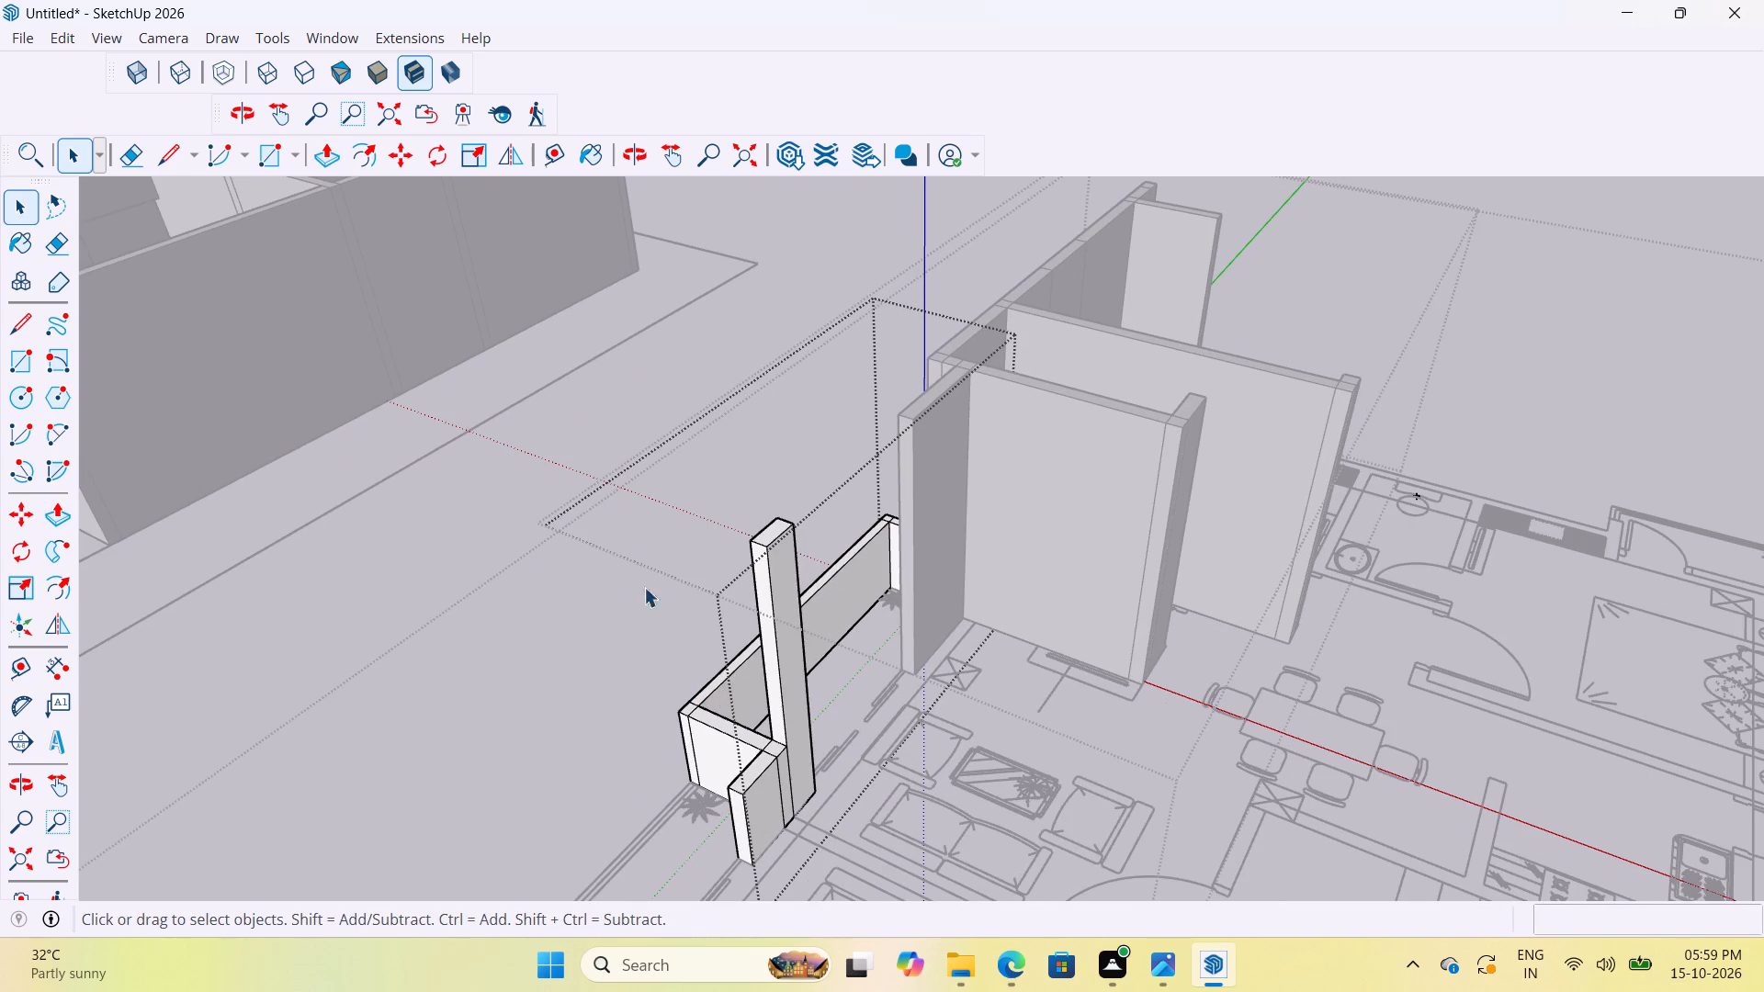
left_click(588, 371)
middle_click_drag(686, 467, 871, 502)
scroll(688, 468, "down", 1)
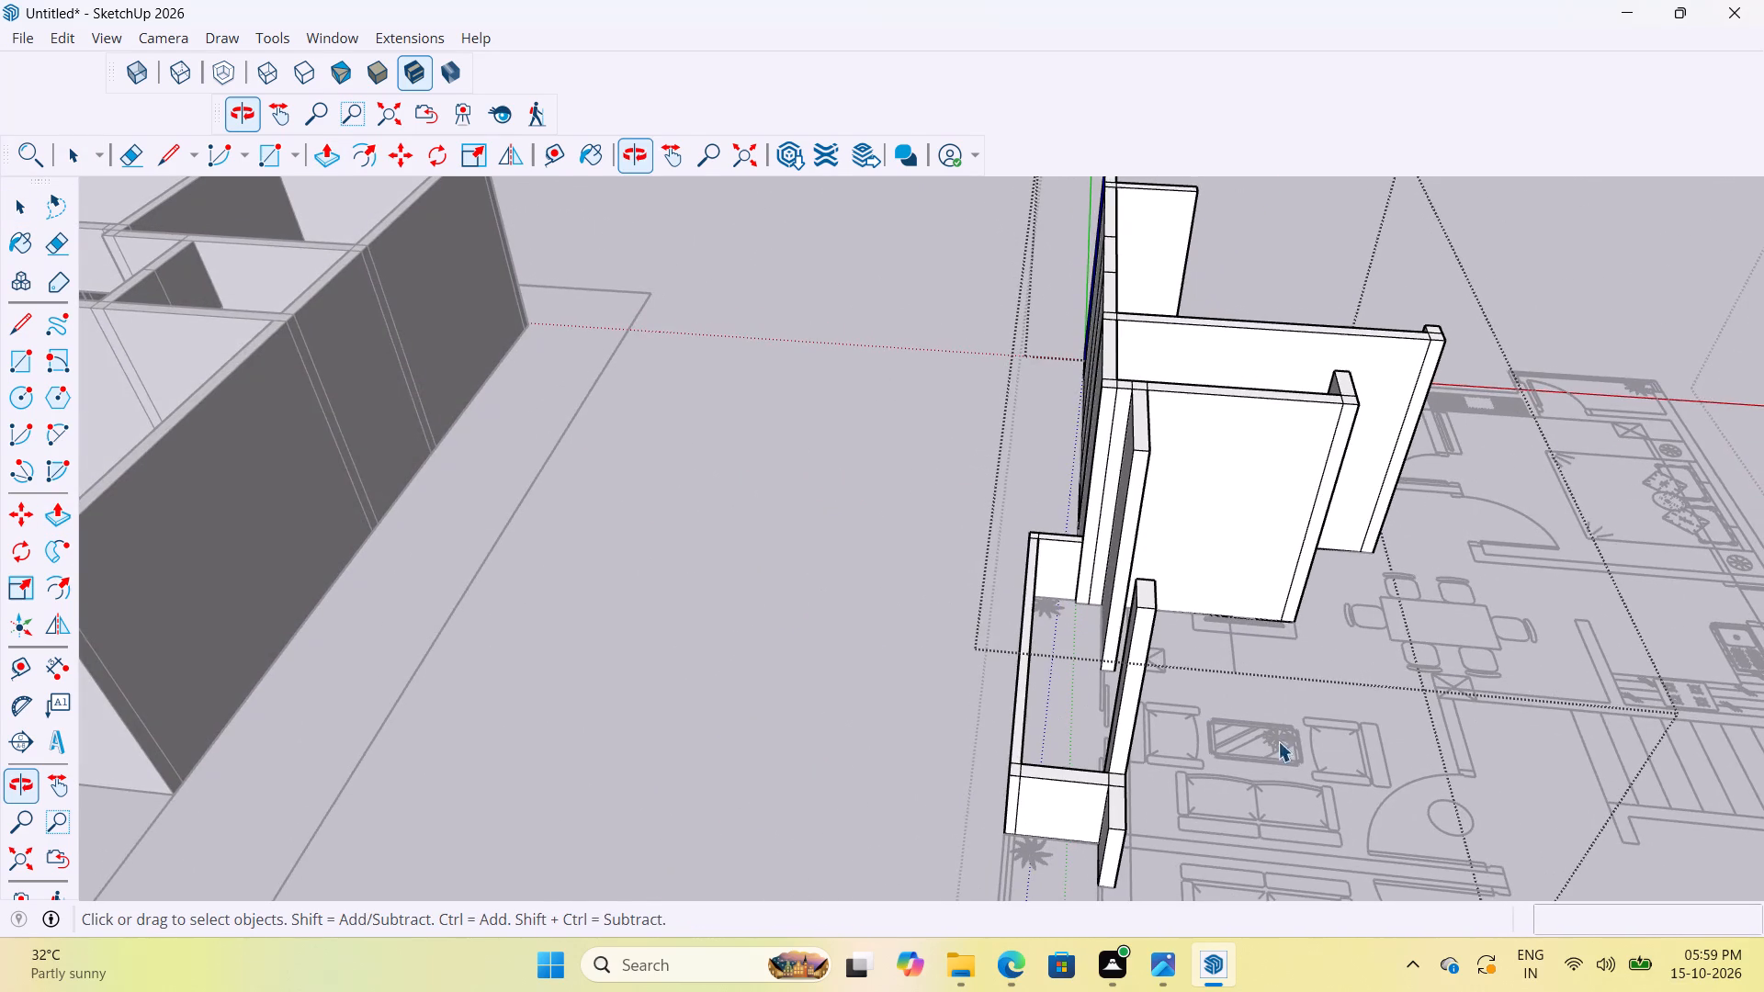
scroll(1172, 807, "up", 9)
middle_click_drag(1103, 766, 700, 760)
scroll(700, 760, "down", 12)
left_click(1312, 373)
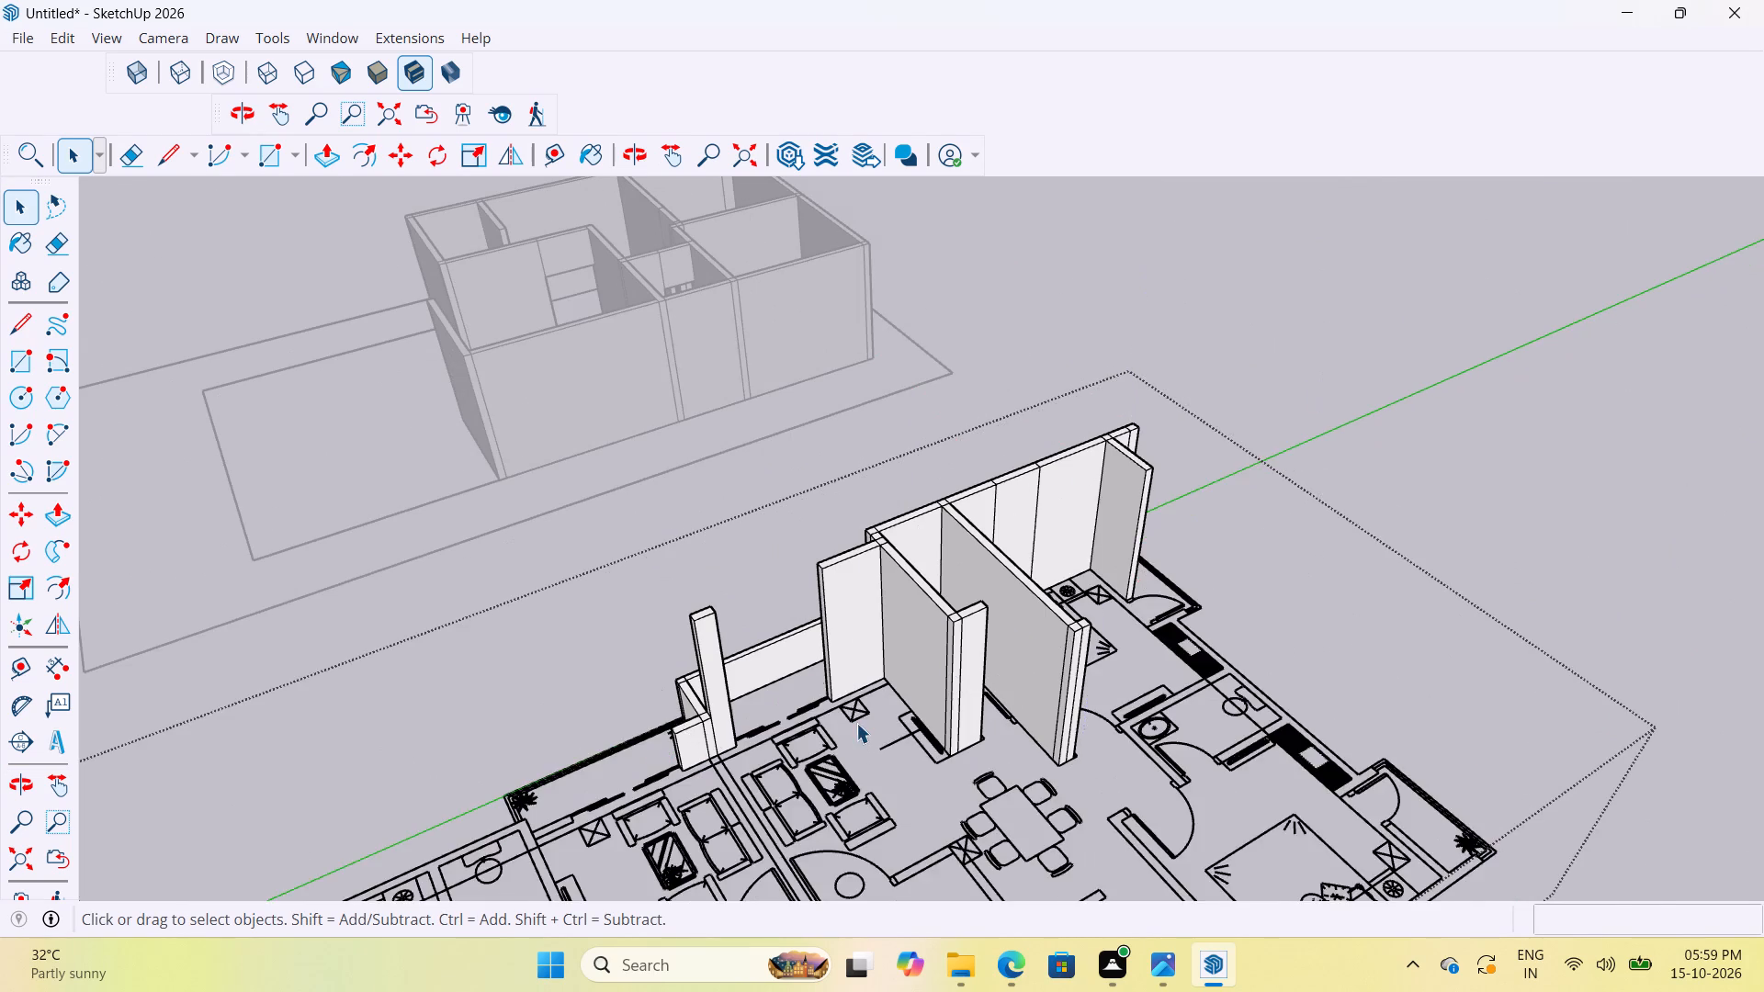
Examine where the party wall lines between the two living rooms meet the wall stubs at the balcony.
scroll(856, 723, "up", 6)
middle_click_drag(836, 652, 1010, 640)
scroll(1006, 641, "down", 11)
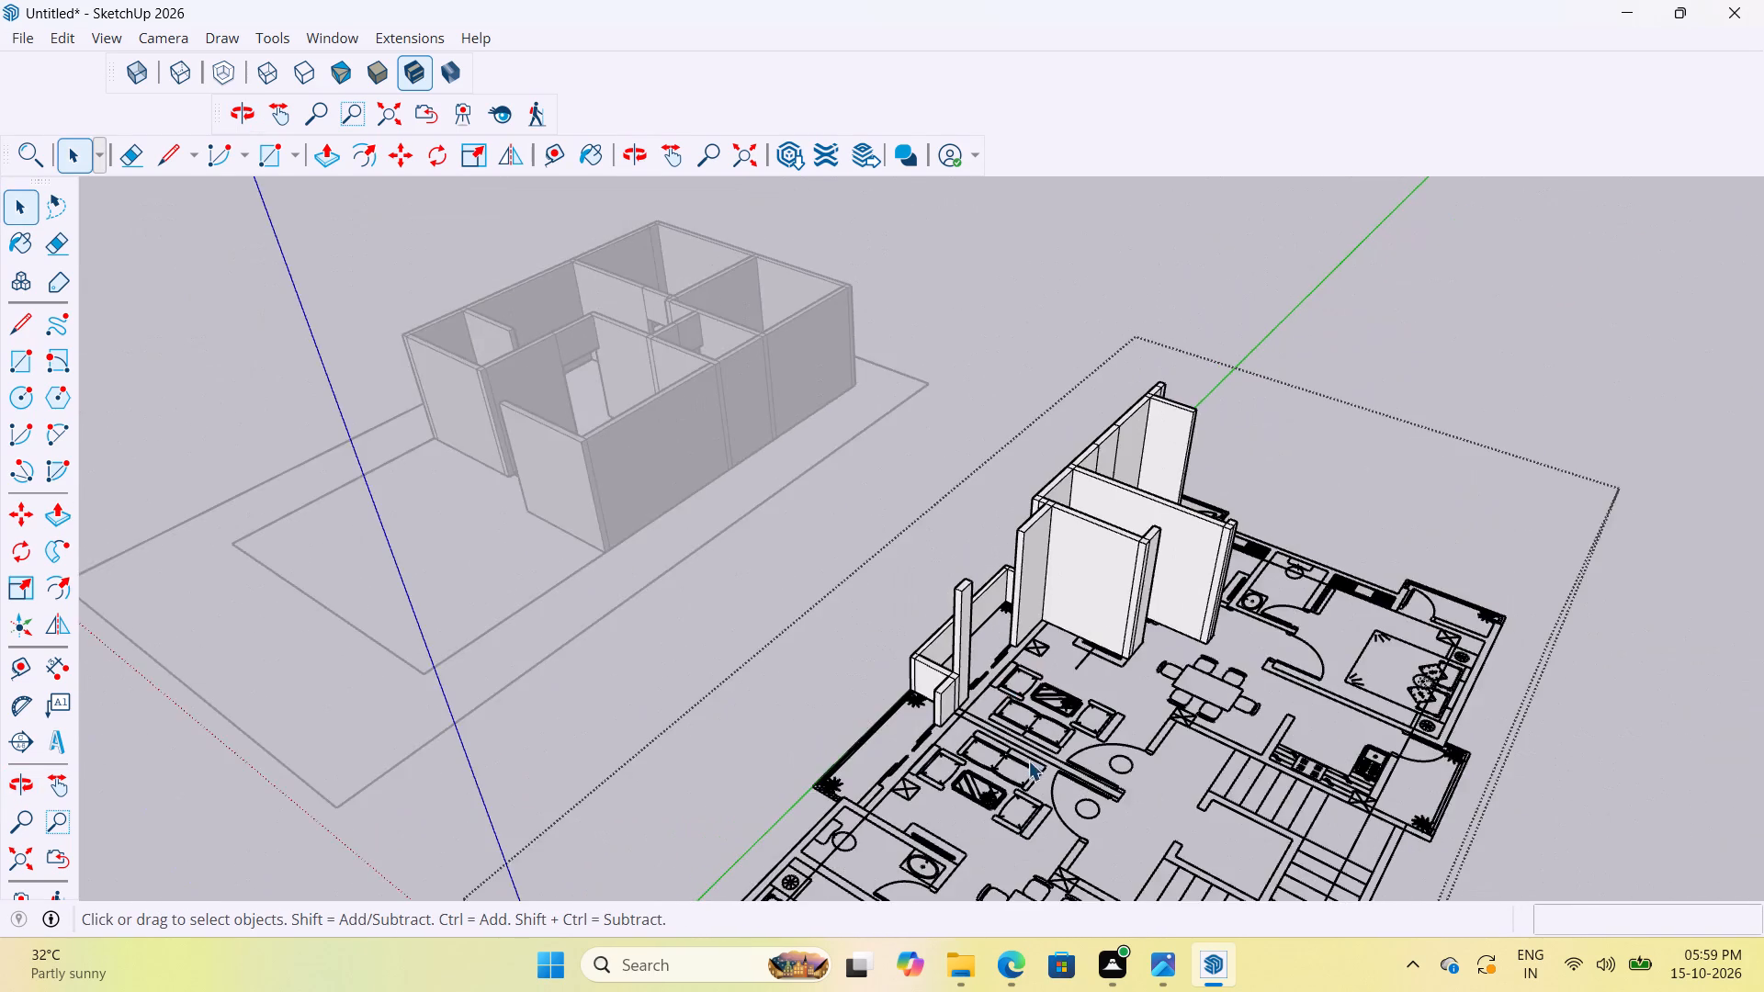
scroll(1028, 761, "up", 13)
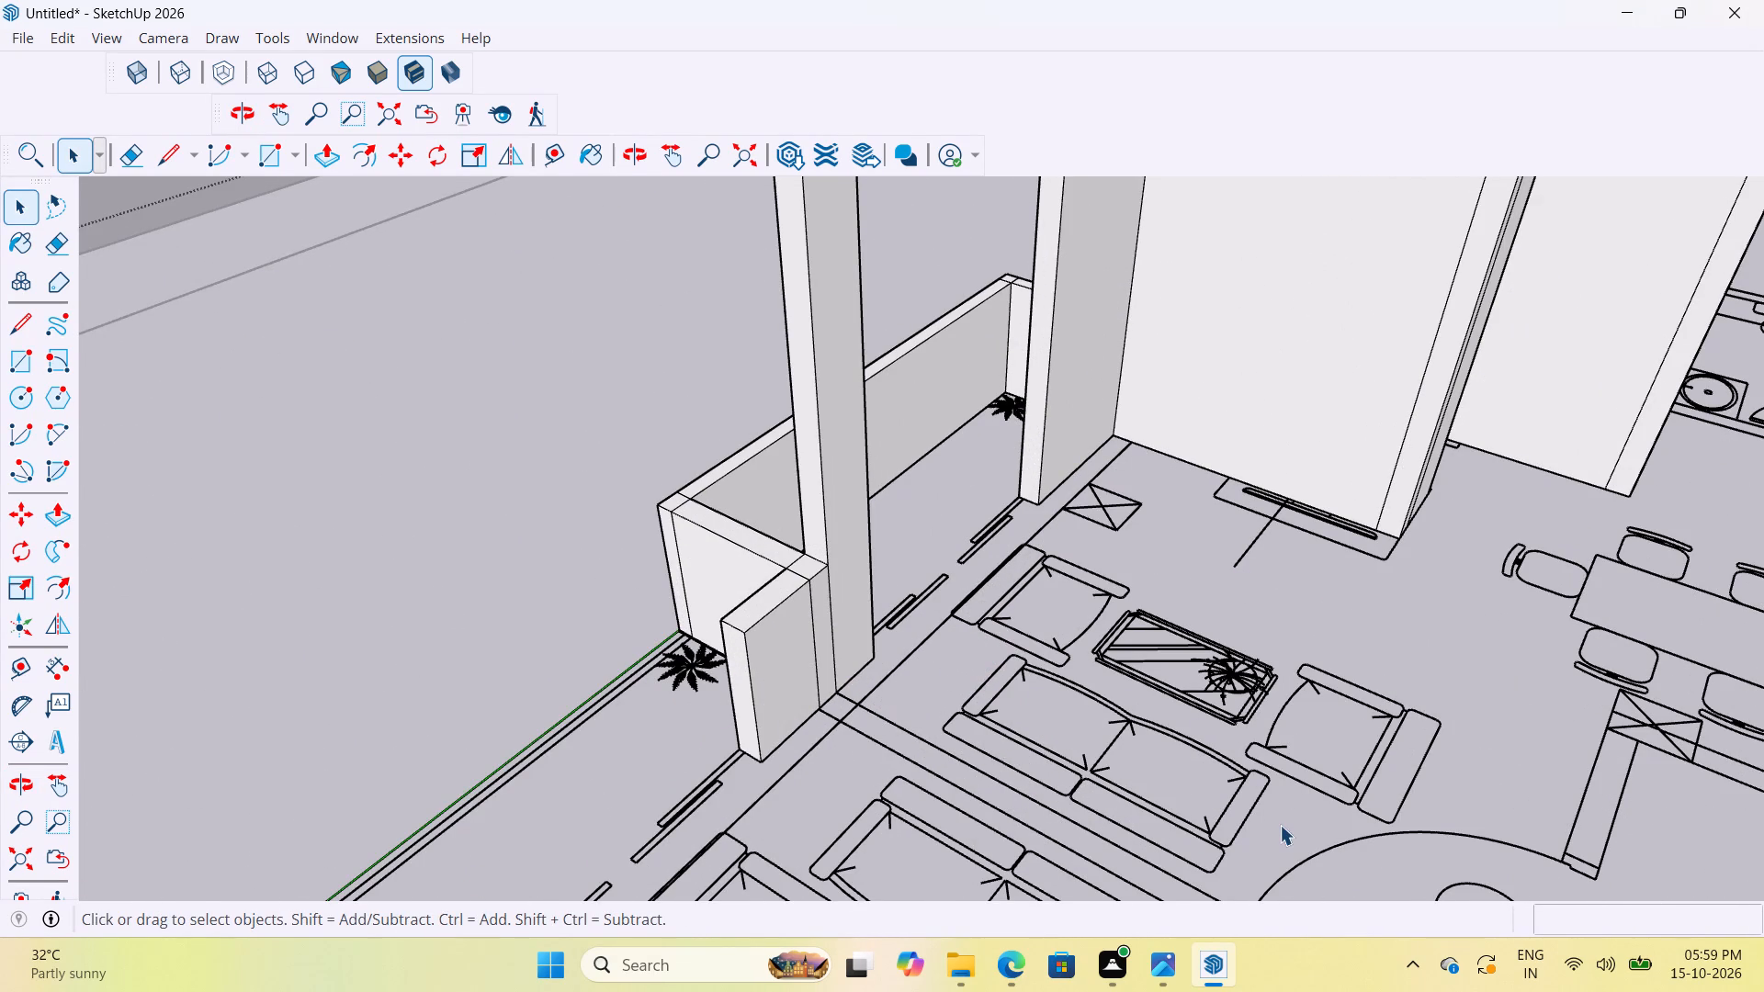
scroll(913, 723, "up", 4)
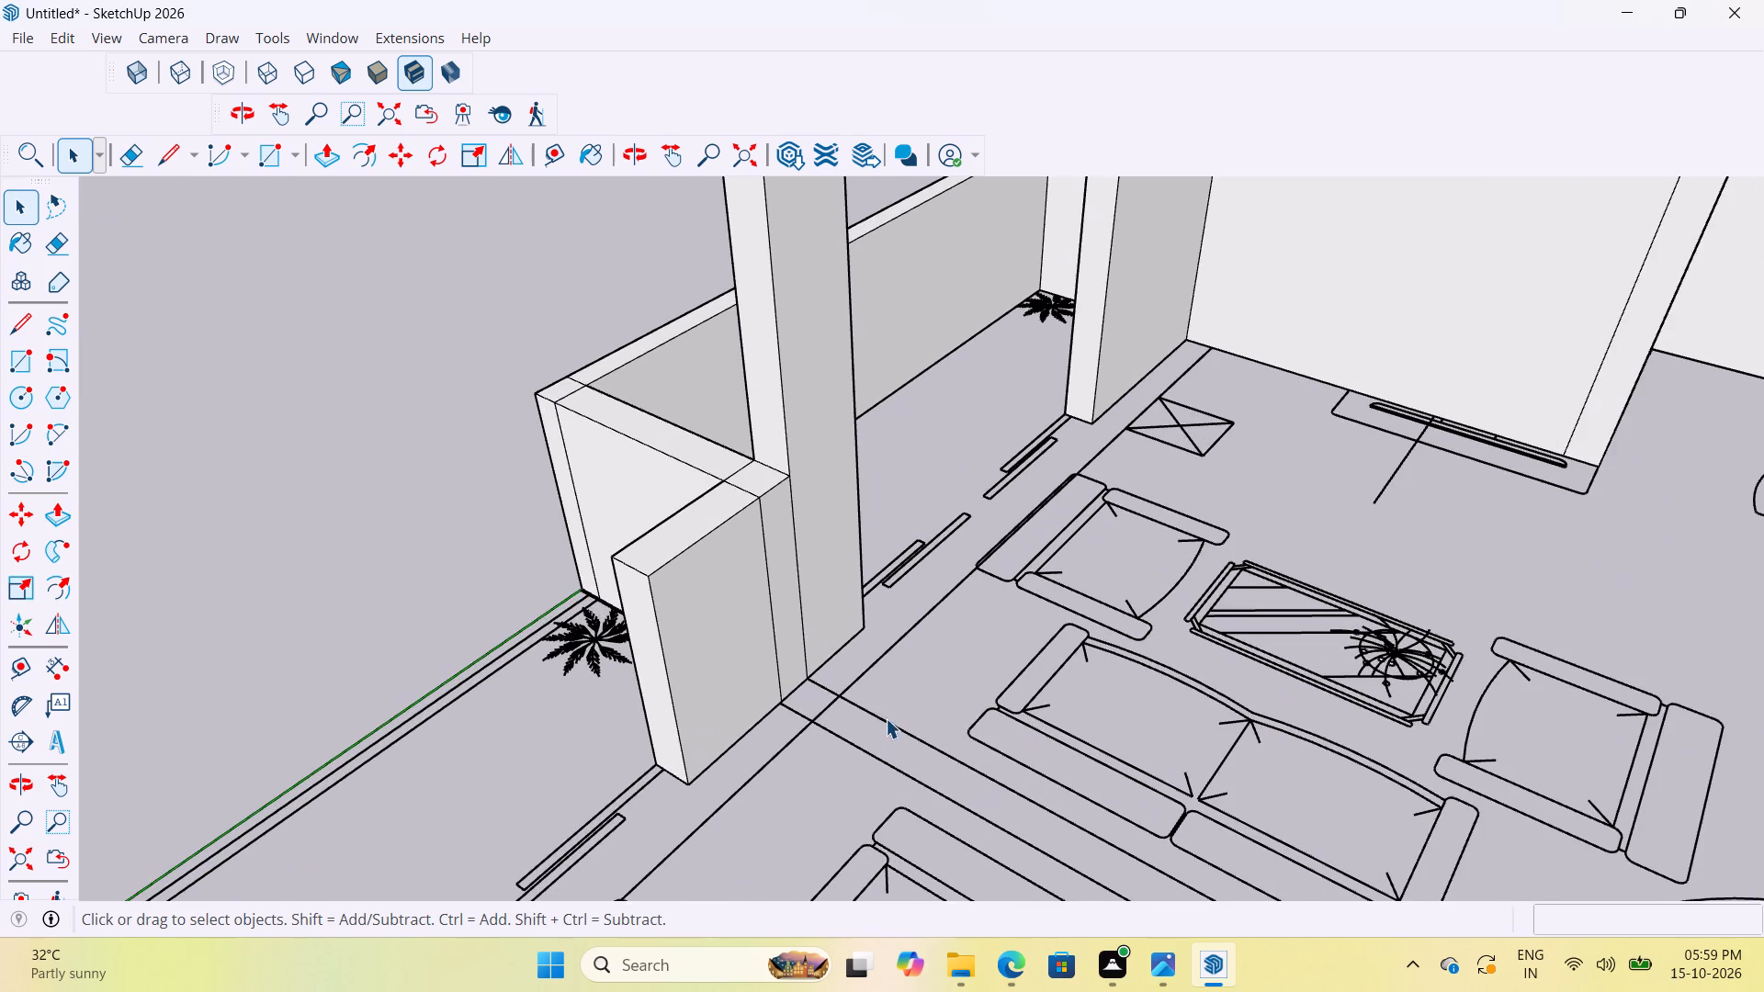
scroll(809, 692, "up", 7)
middle_click_drag(827, 702, 939, 762)
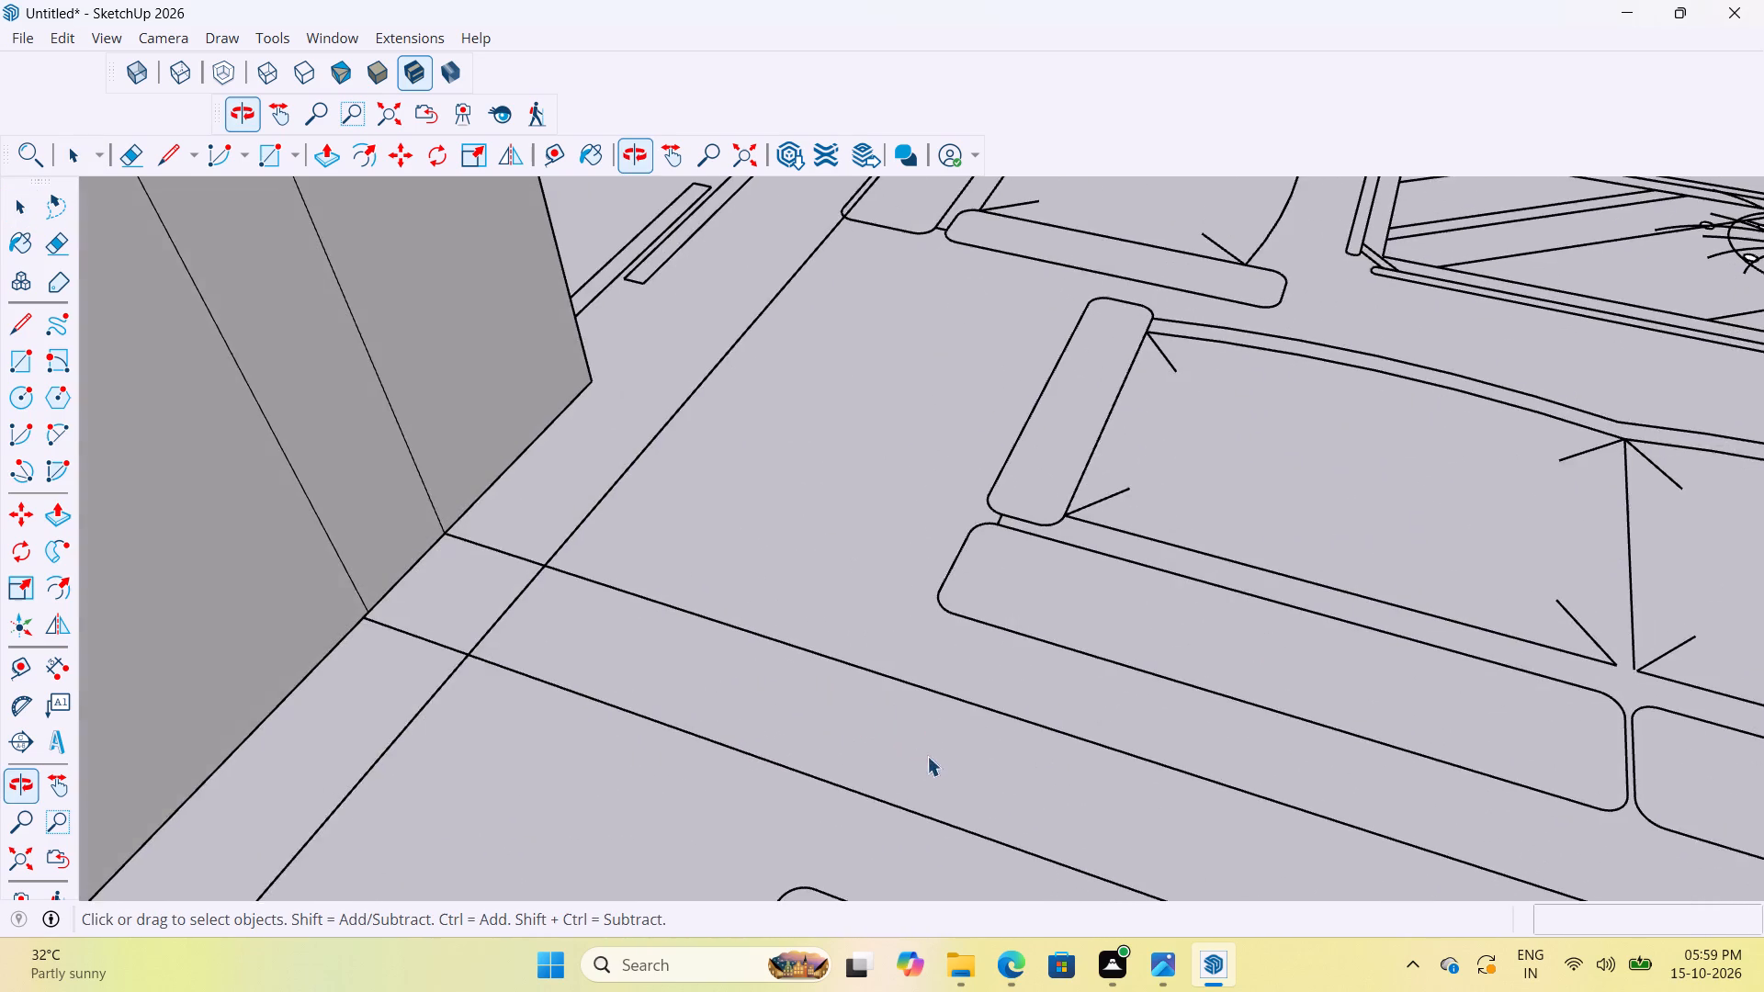
scroll(788, 704, "down", 5)
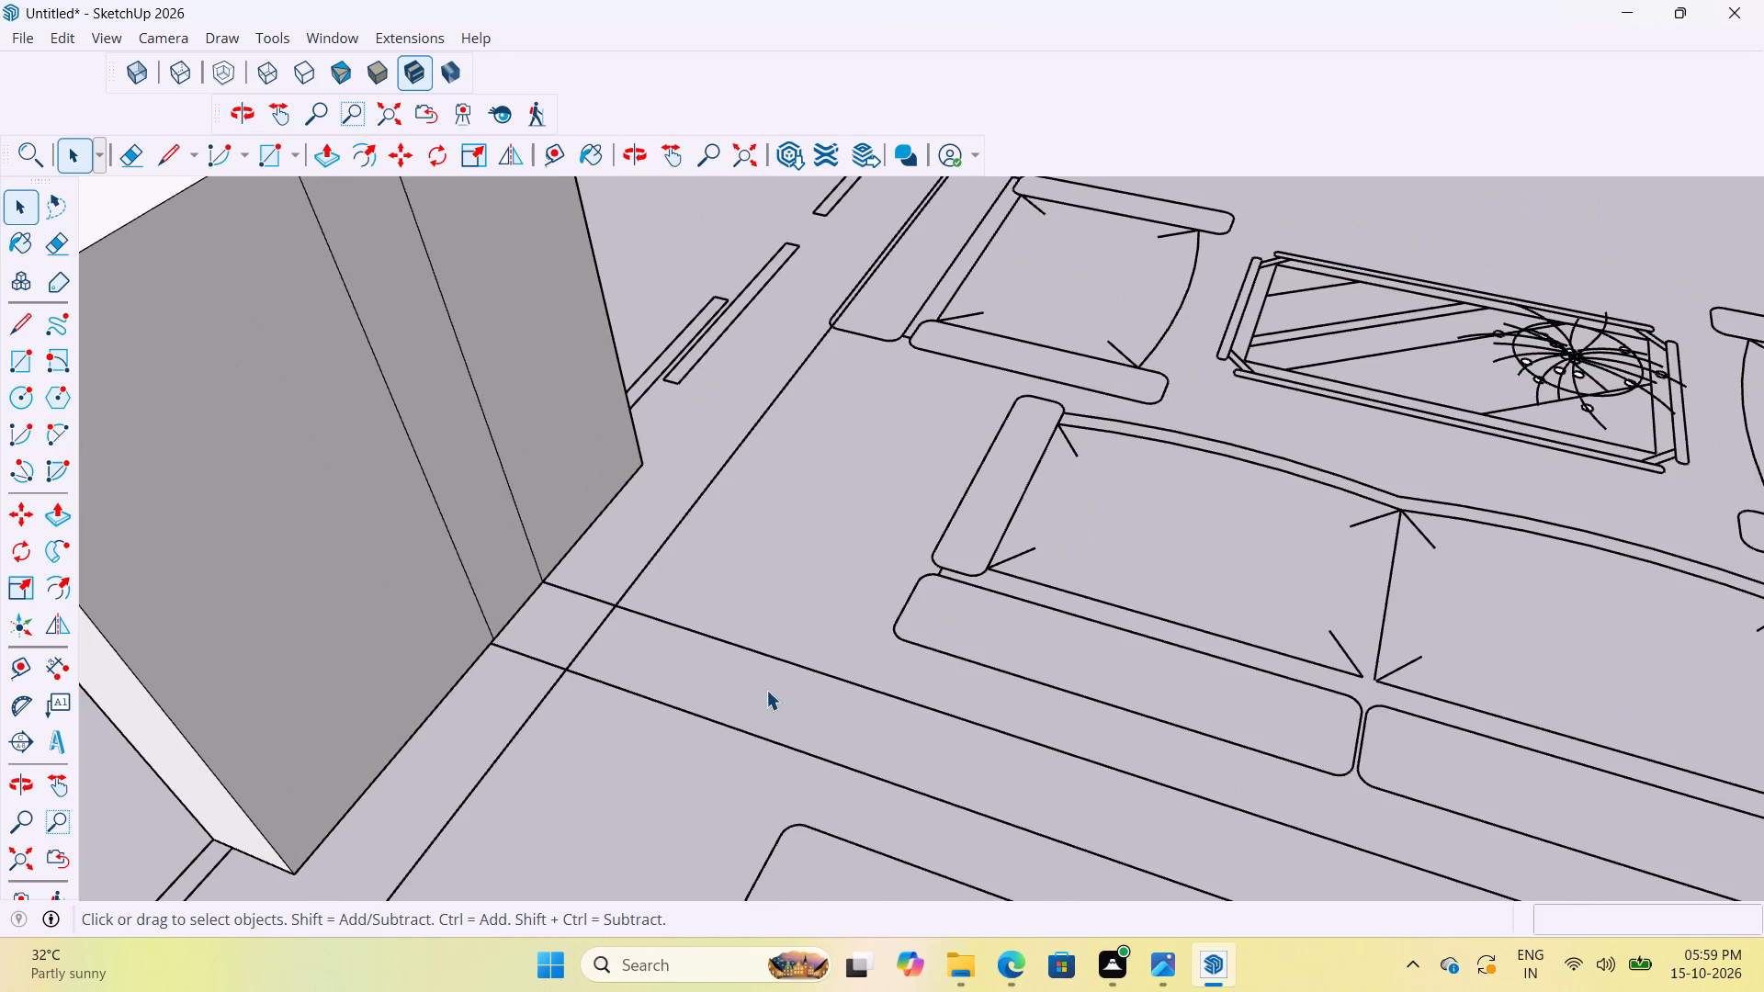
scroll(668, 492, "up", 7)
scroll(717, 557, "down", 1)
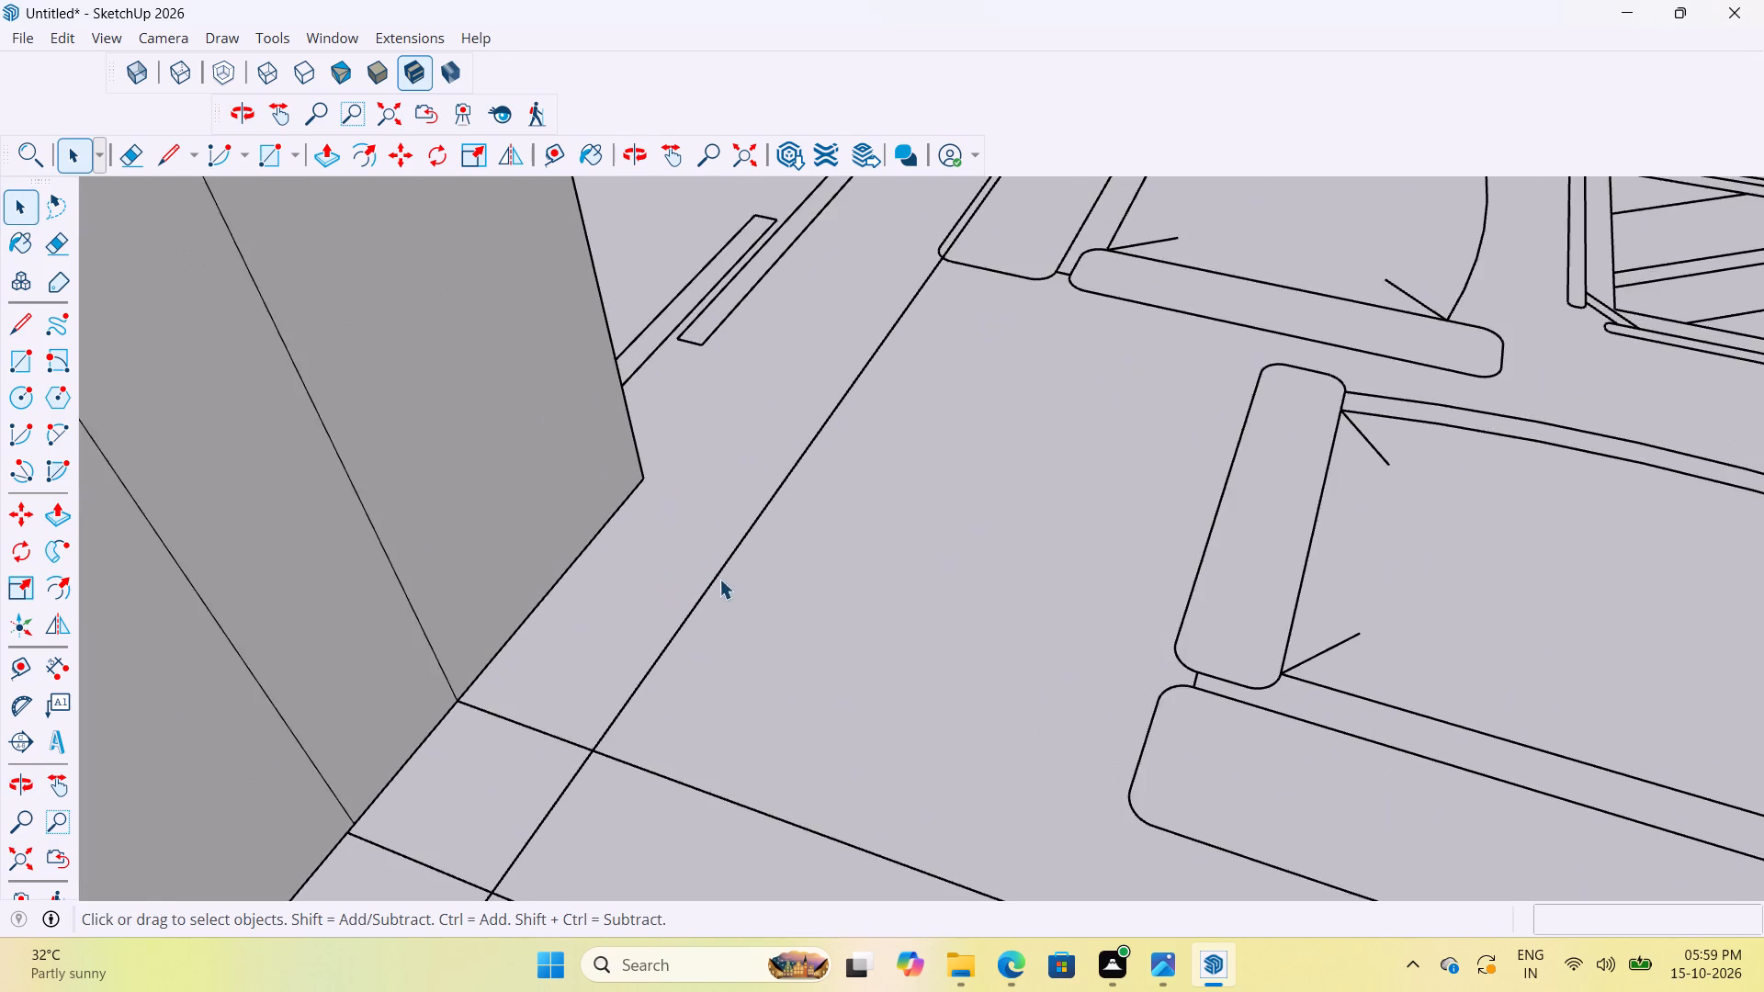
scroll(745, 603, "down", 10)
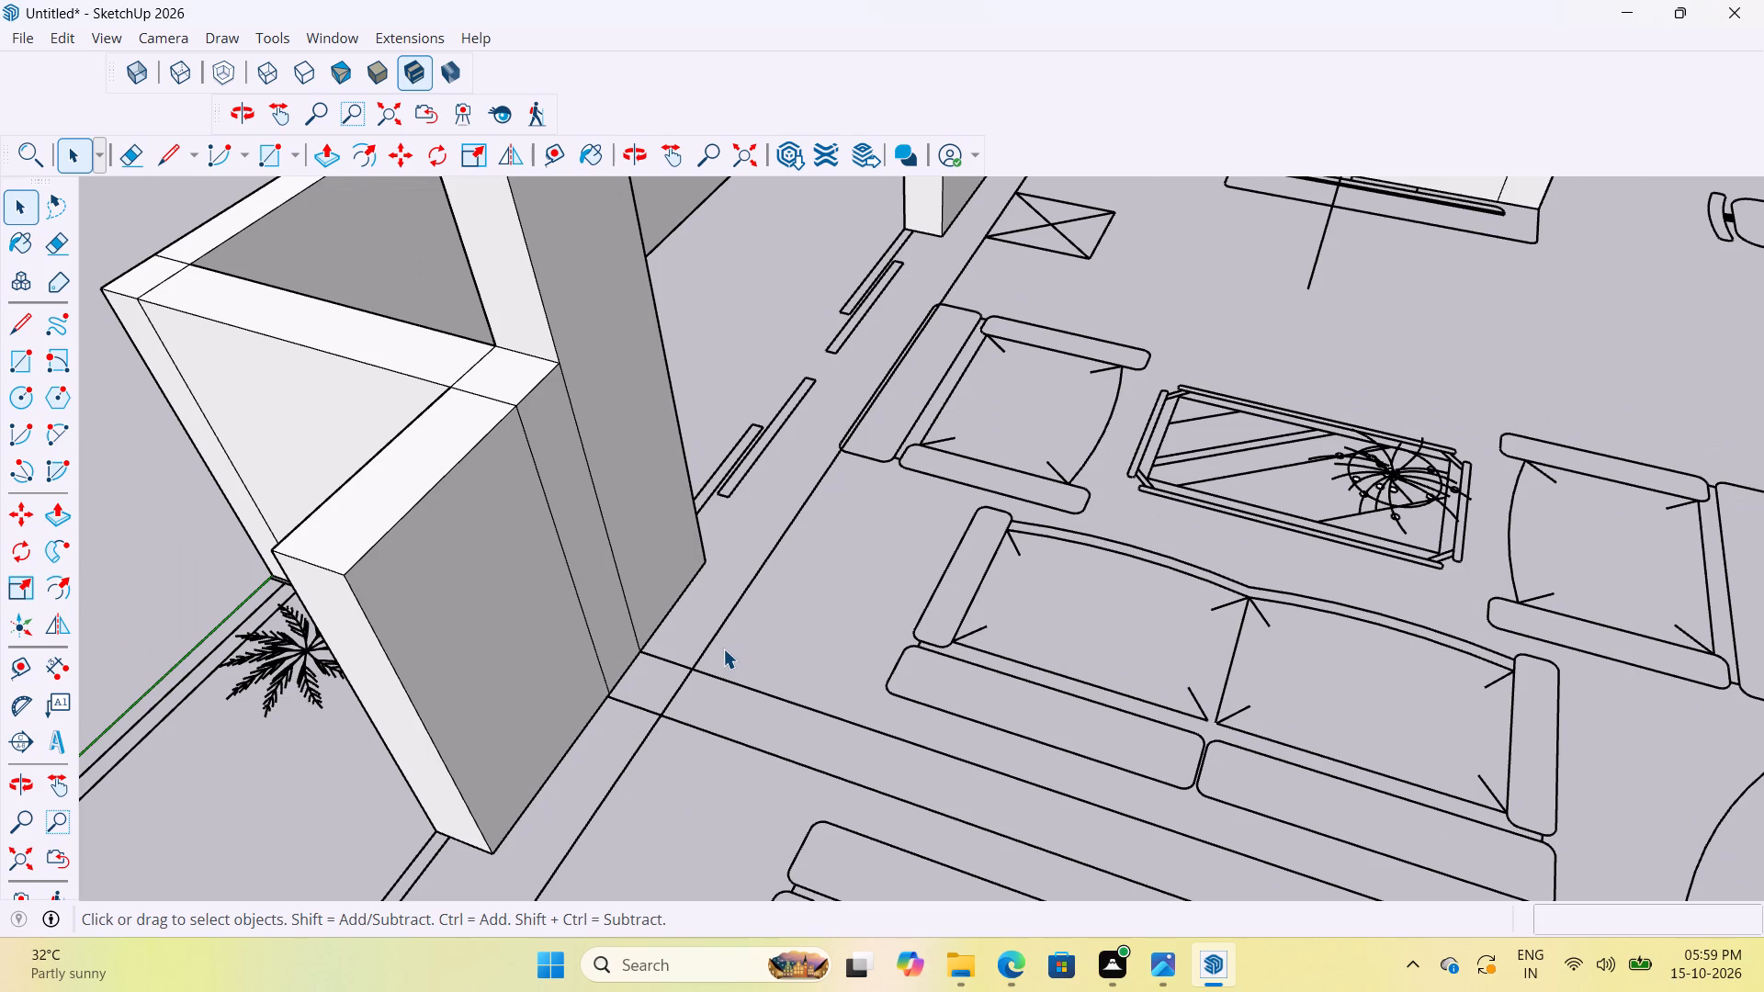
scroll(685, 661, "down", 5)
scroll(639, 664, "up", 8)
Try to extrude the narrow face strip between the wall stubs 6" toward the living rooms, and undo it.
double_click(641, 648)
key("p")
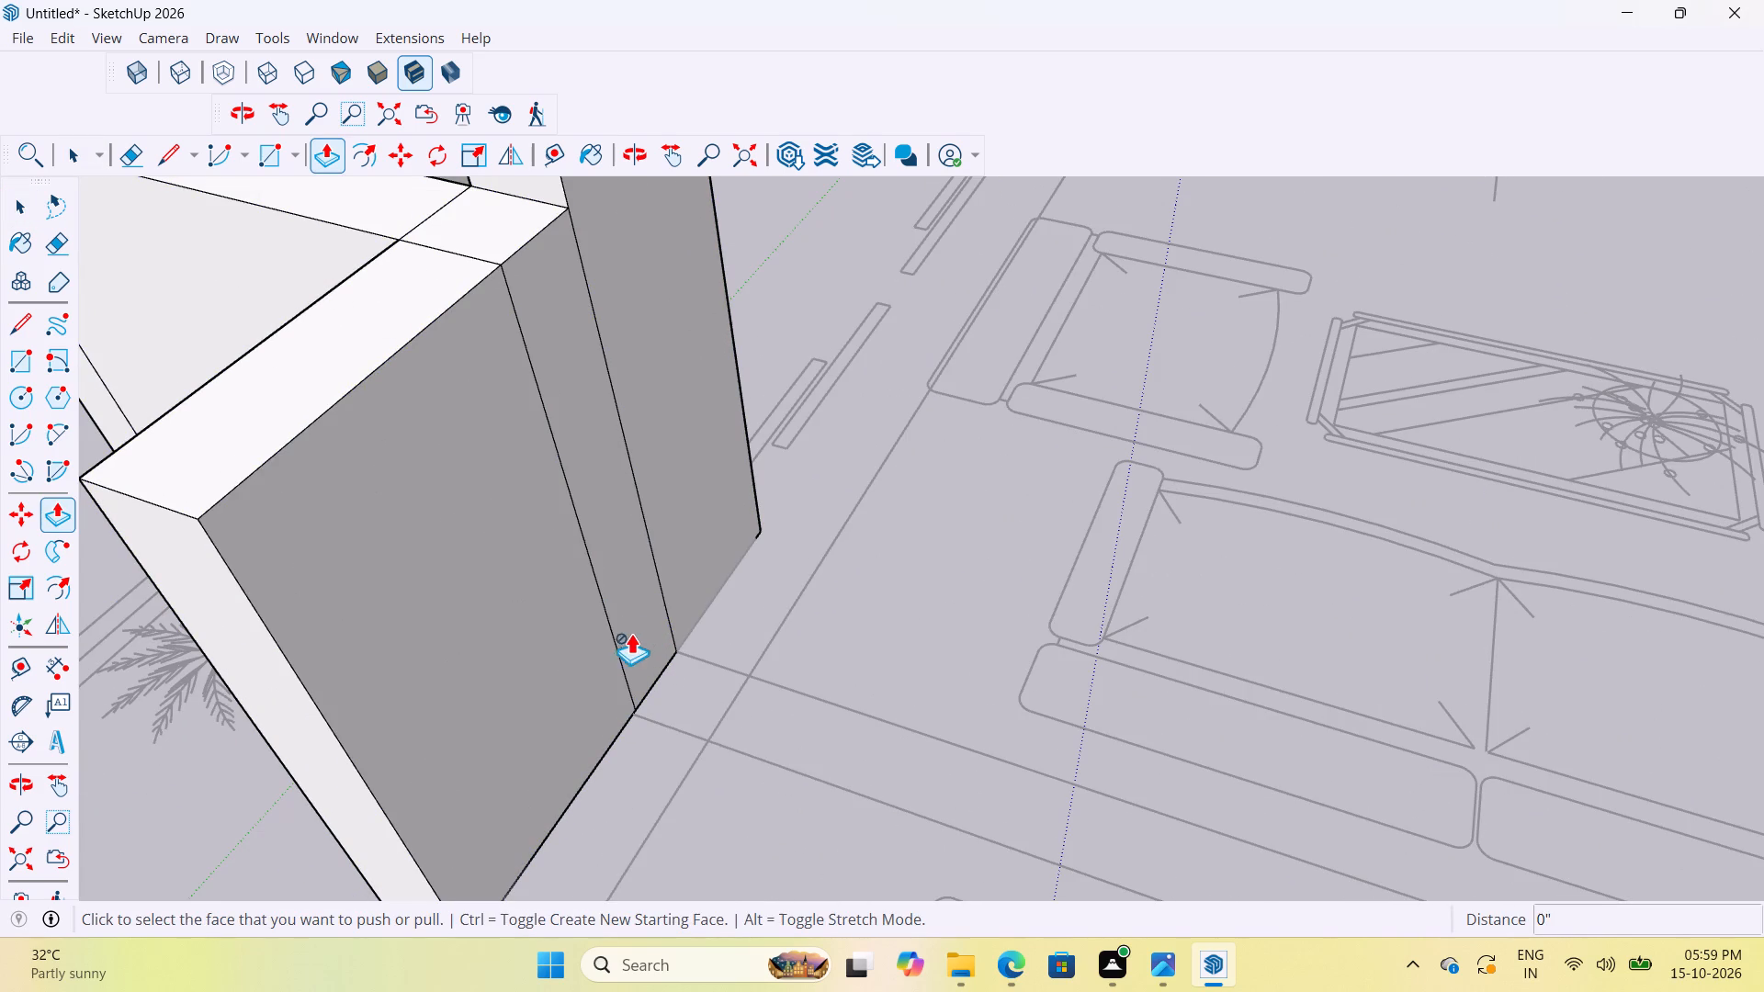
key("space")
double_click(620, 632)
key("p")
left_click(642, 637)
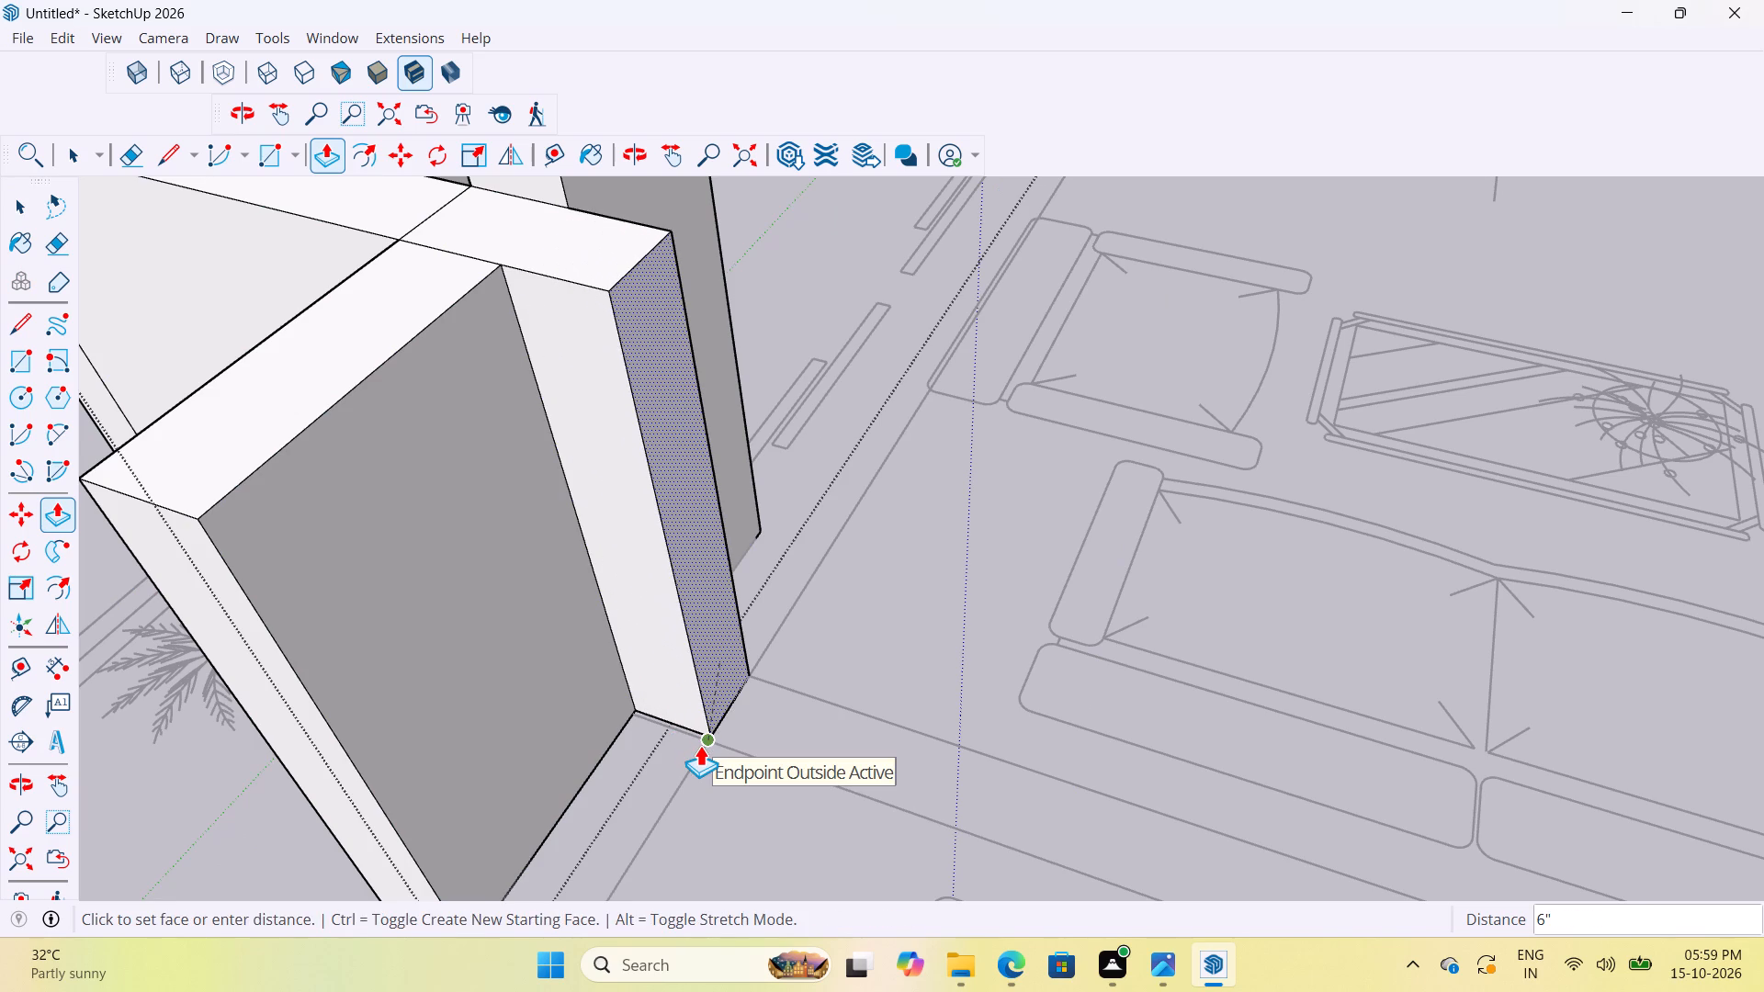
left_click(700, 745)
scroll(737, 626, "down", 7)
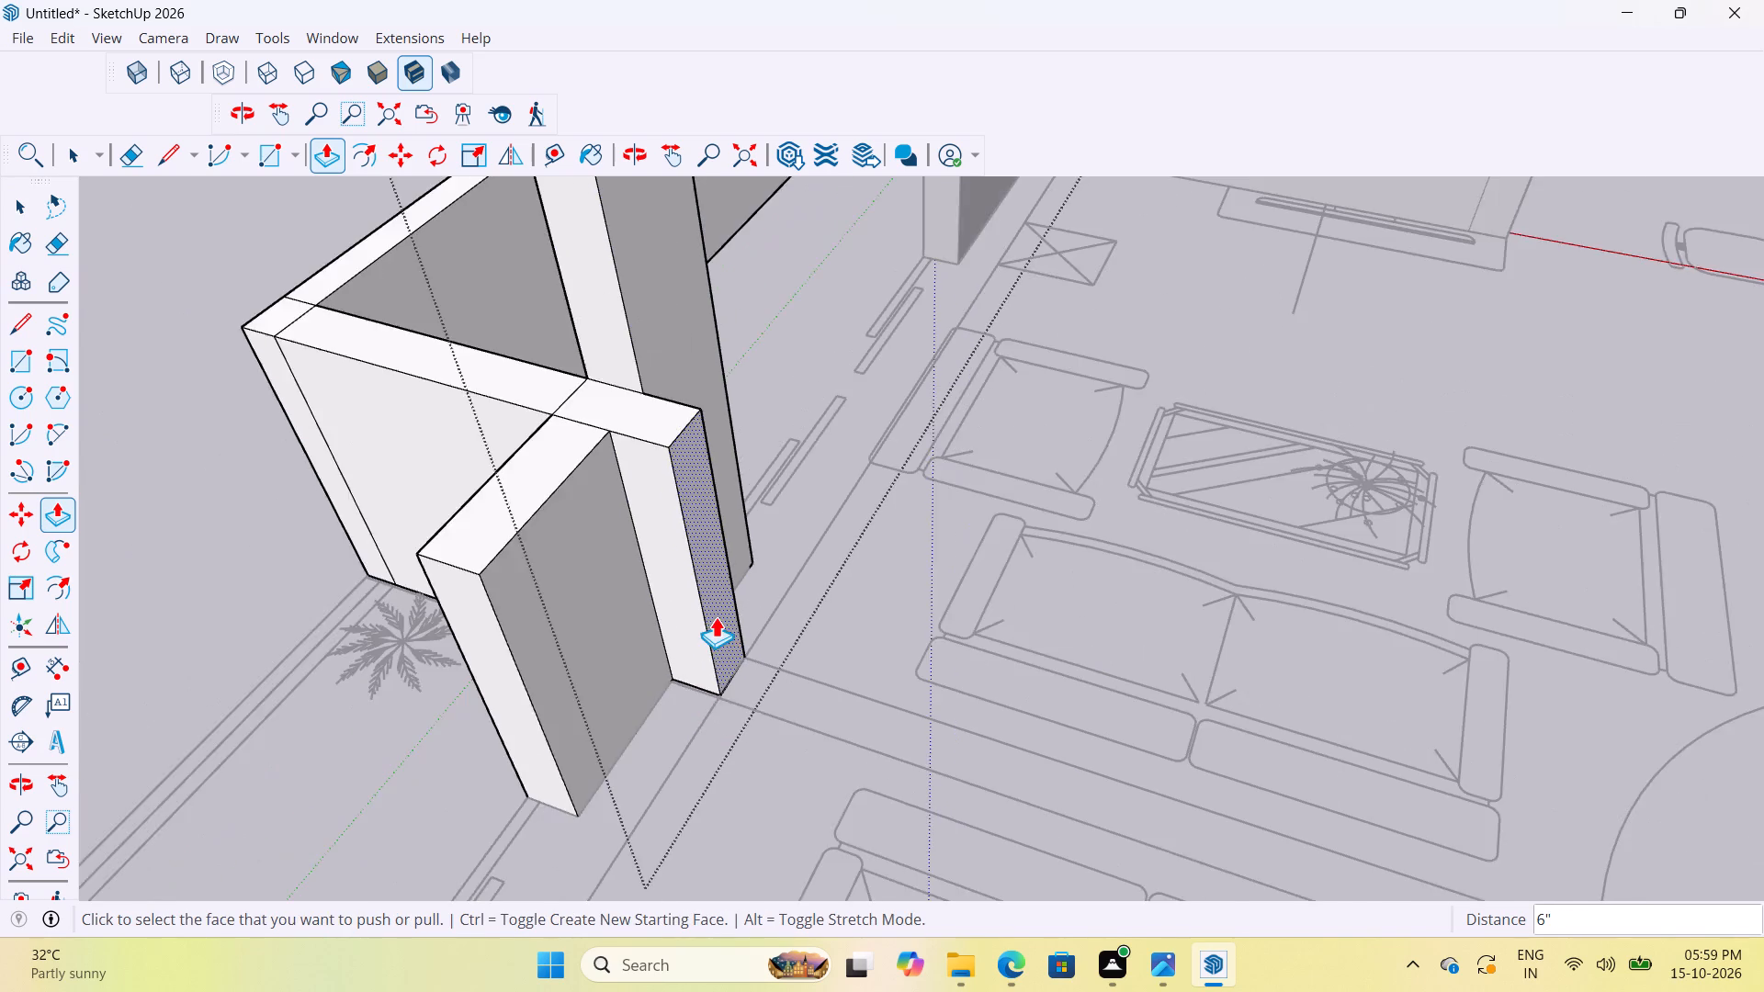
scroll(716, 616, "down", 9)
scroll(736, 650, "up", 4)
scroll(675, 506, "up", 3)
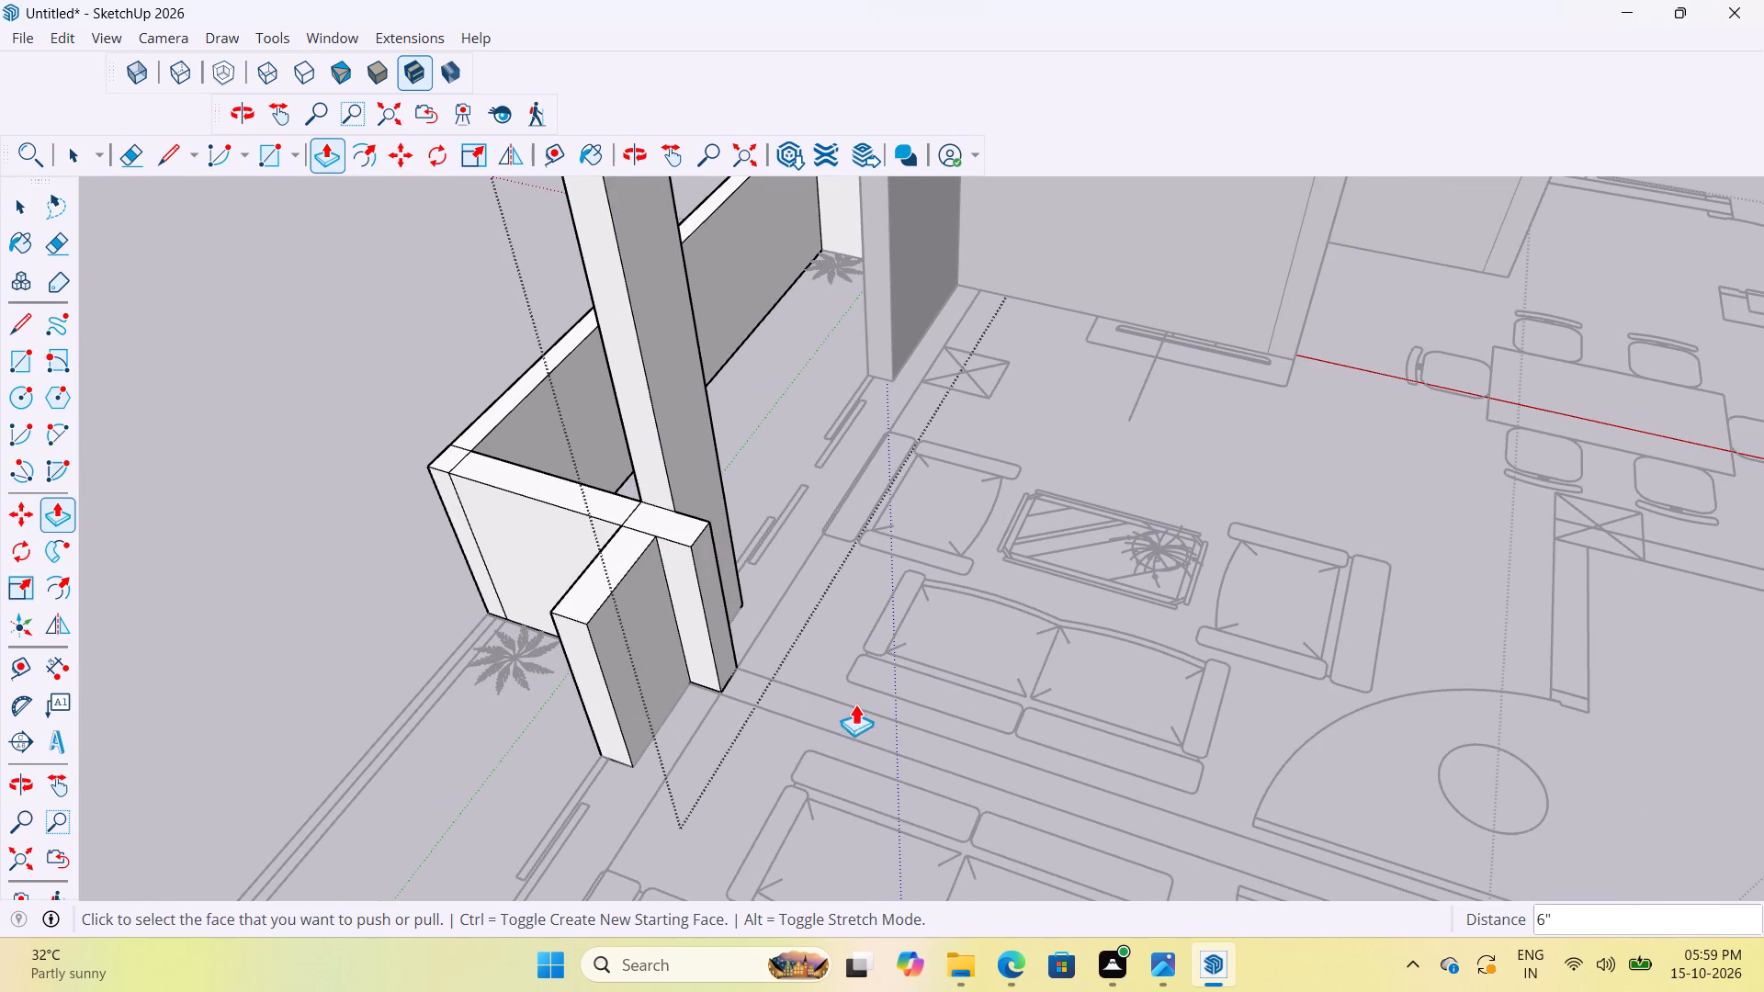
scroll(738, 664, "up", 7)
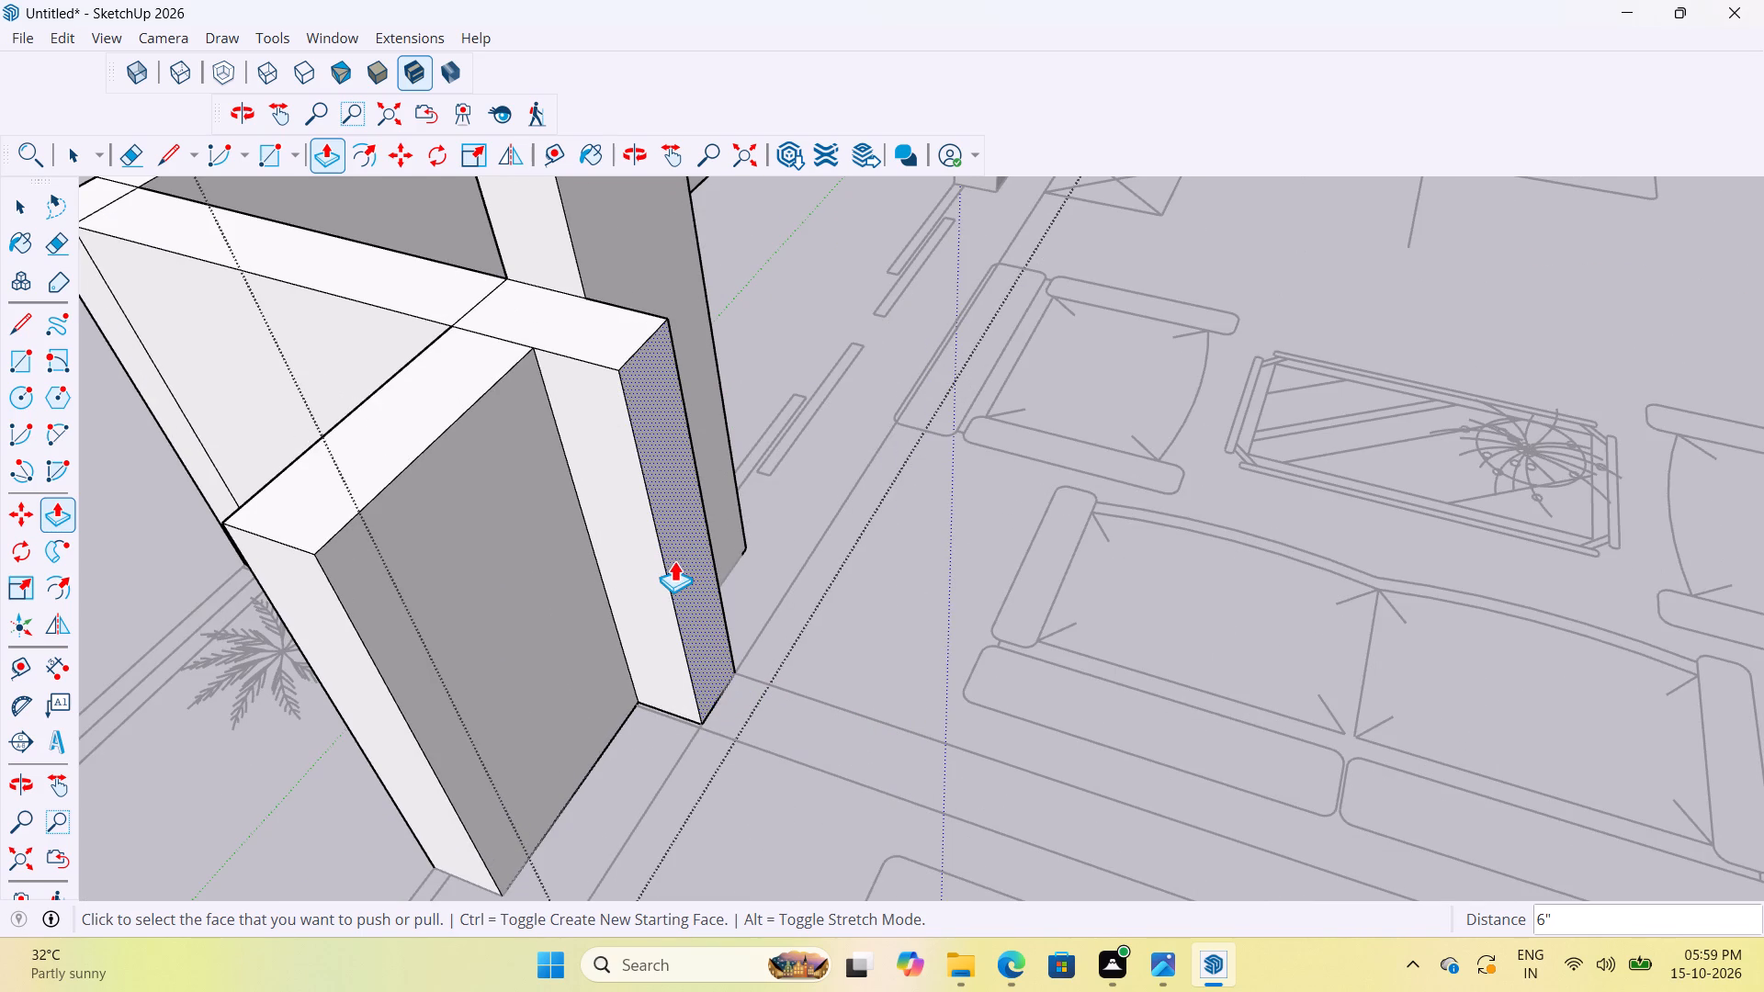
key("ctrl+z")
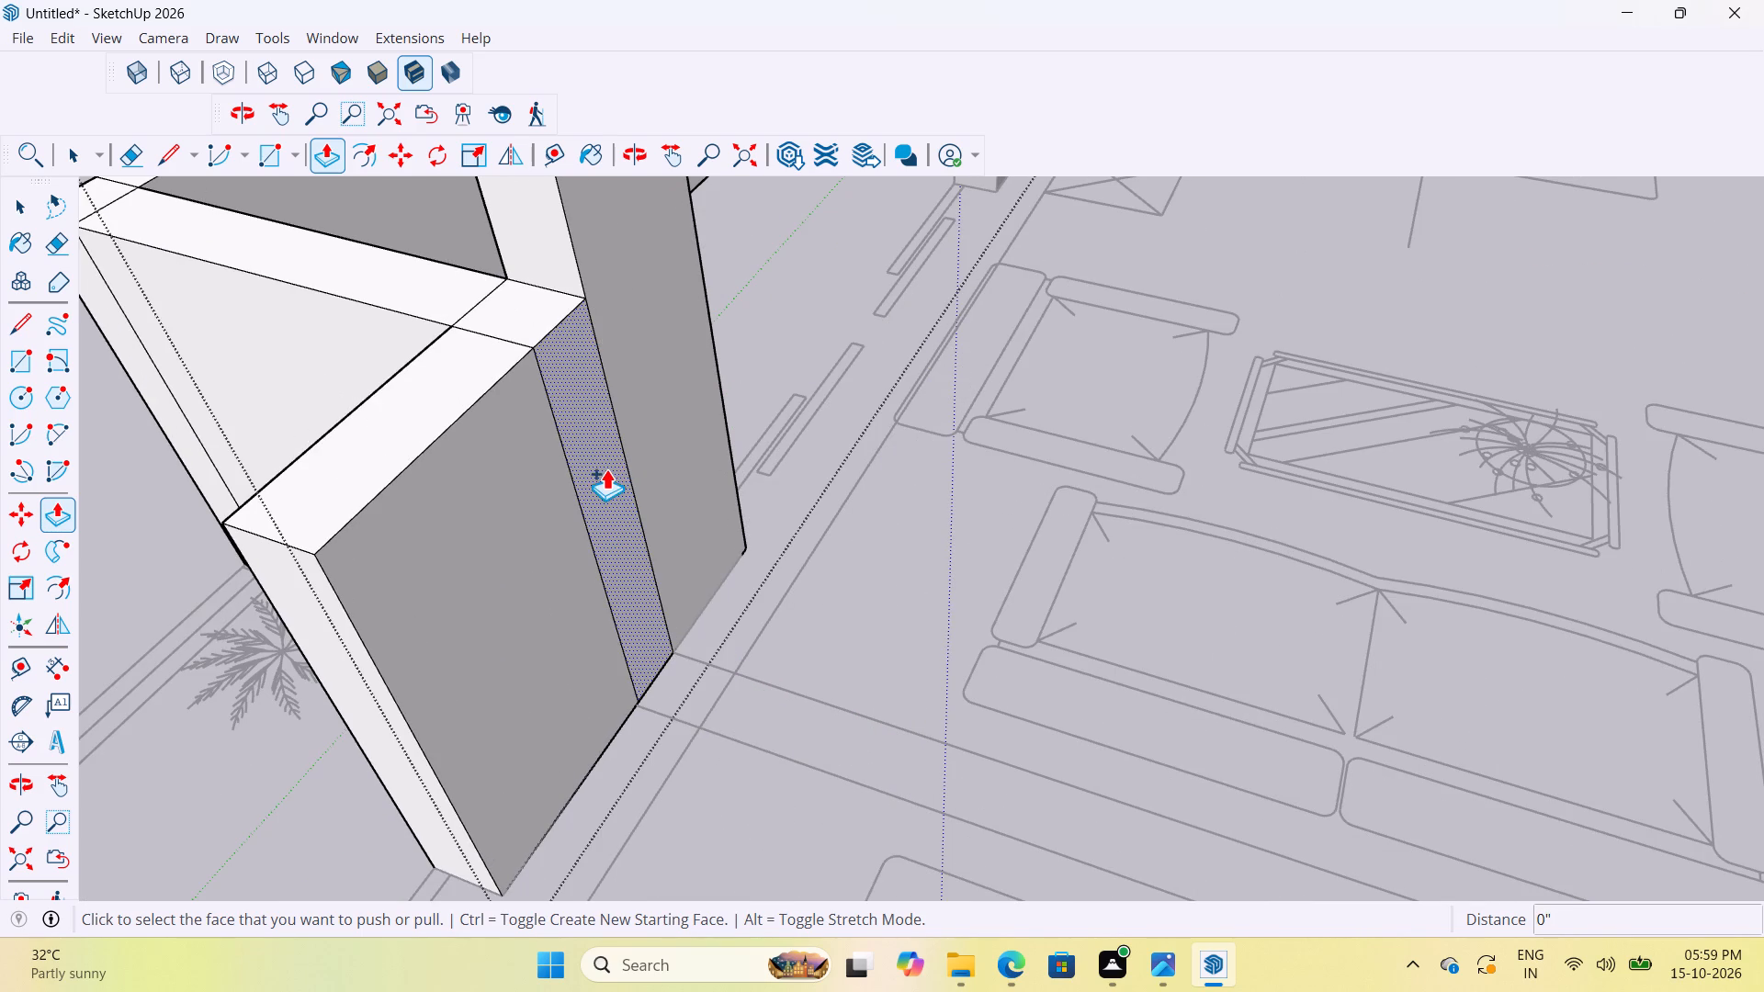
Extrude the narrow face strip between the balcony wall stubs 12' along the party wall lines between the two living rooms, and leave group editing.
left_click(605, 467)
scroll(689, 490, "down", 11)
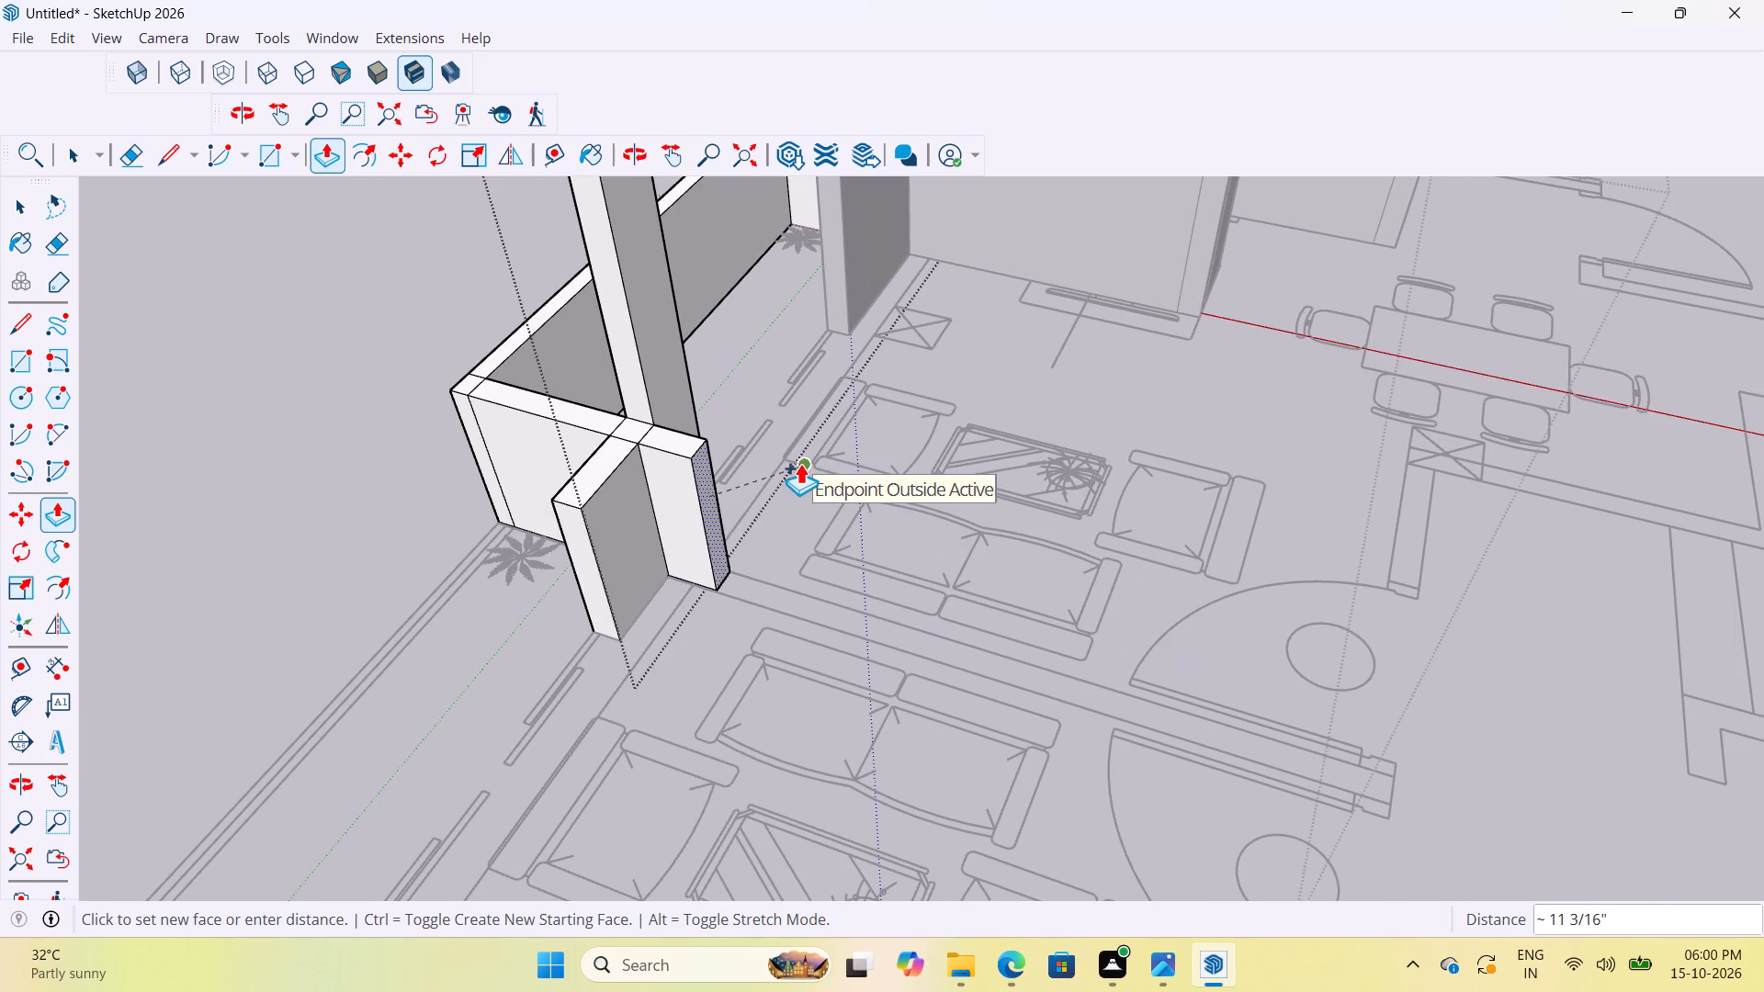
scroll(1383, 726, "up", 1)
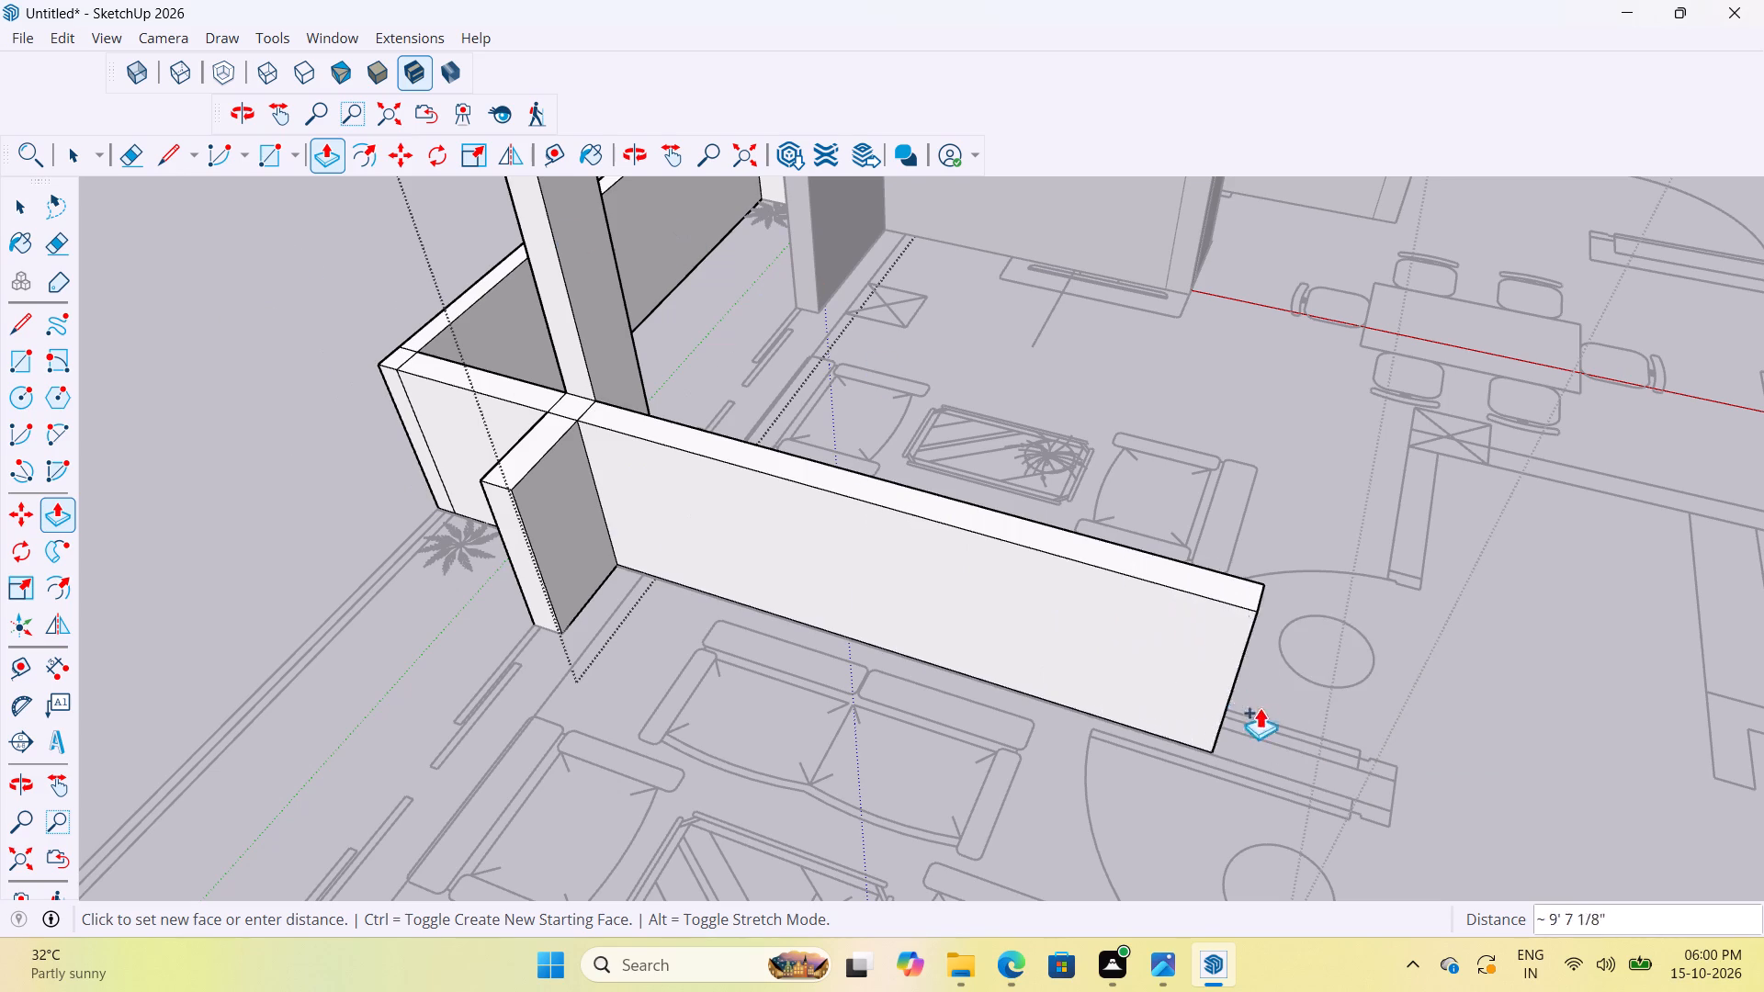
scroll(971, 678, "down", 10)
scroll(1087, 719, "up", 17)
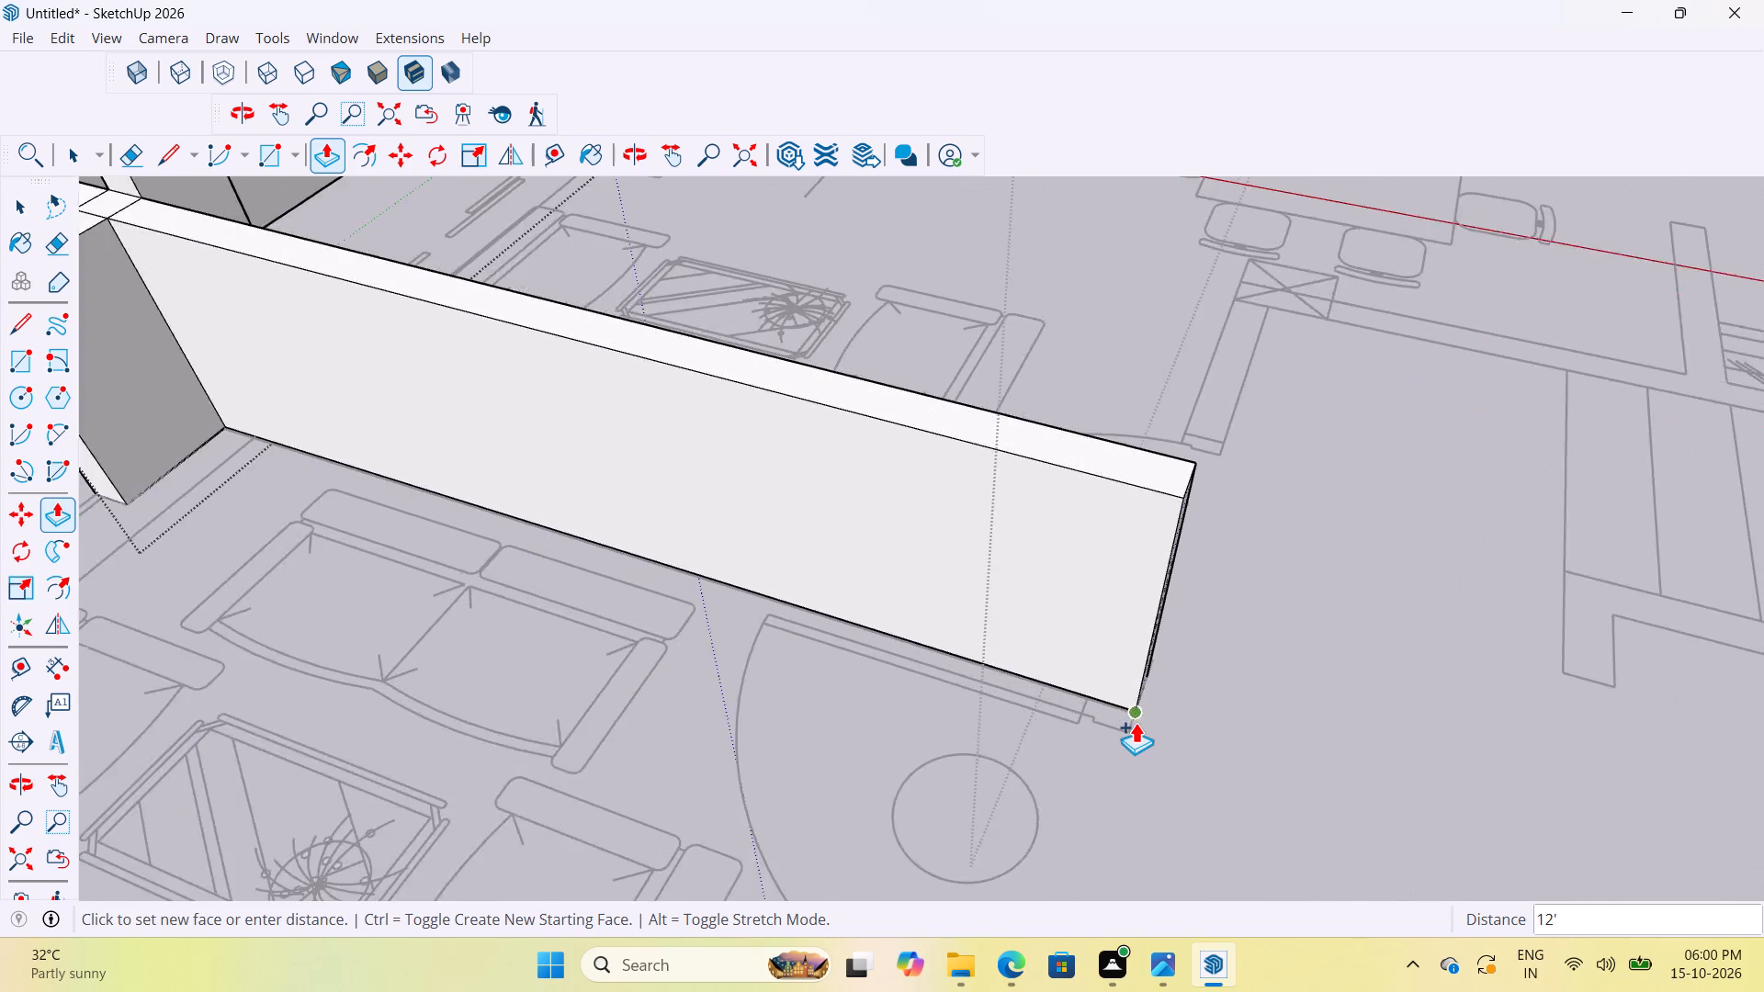
scroll(1136, 722, "up", 7)
left_click(1136, 701)
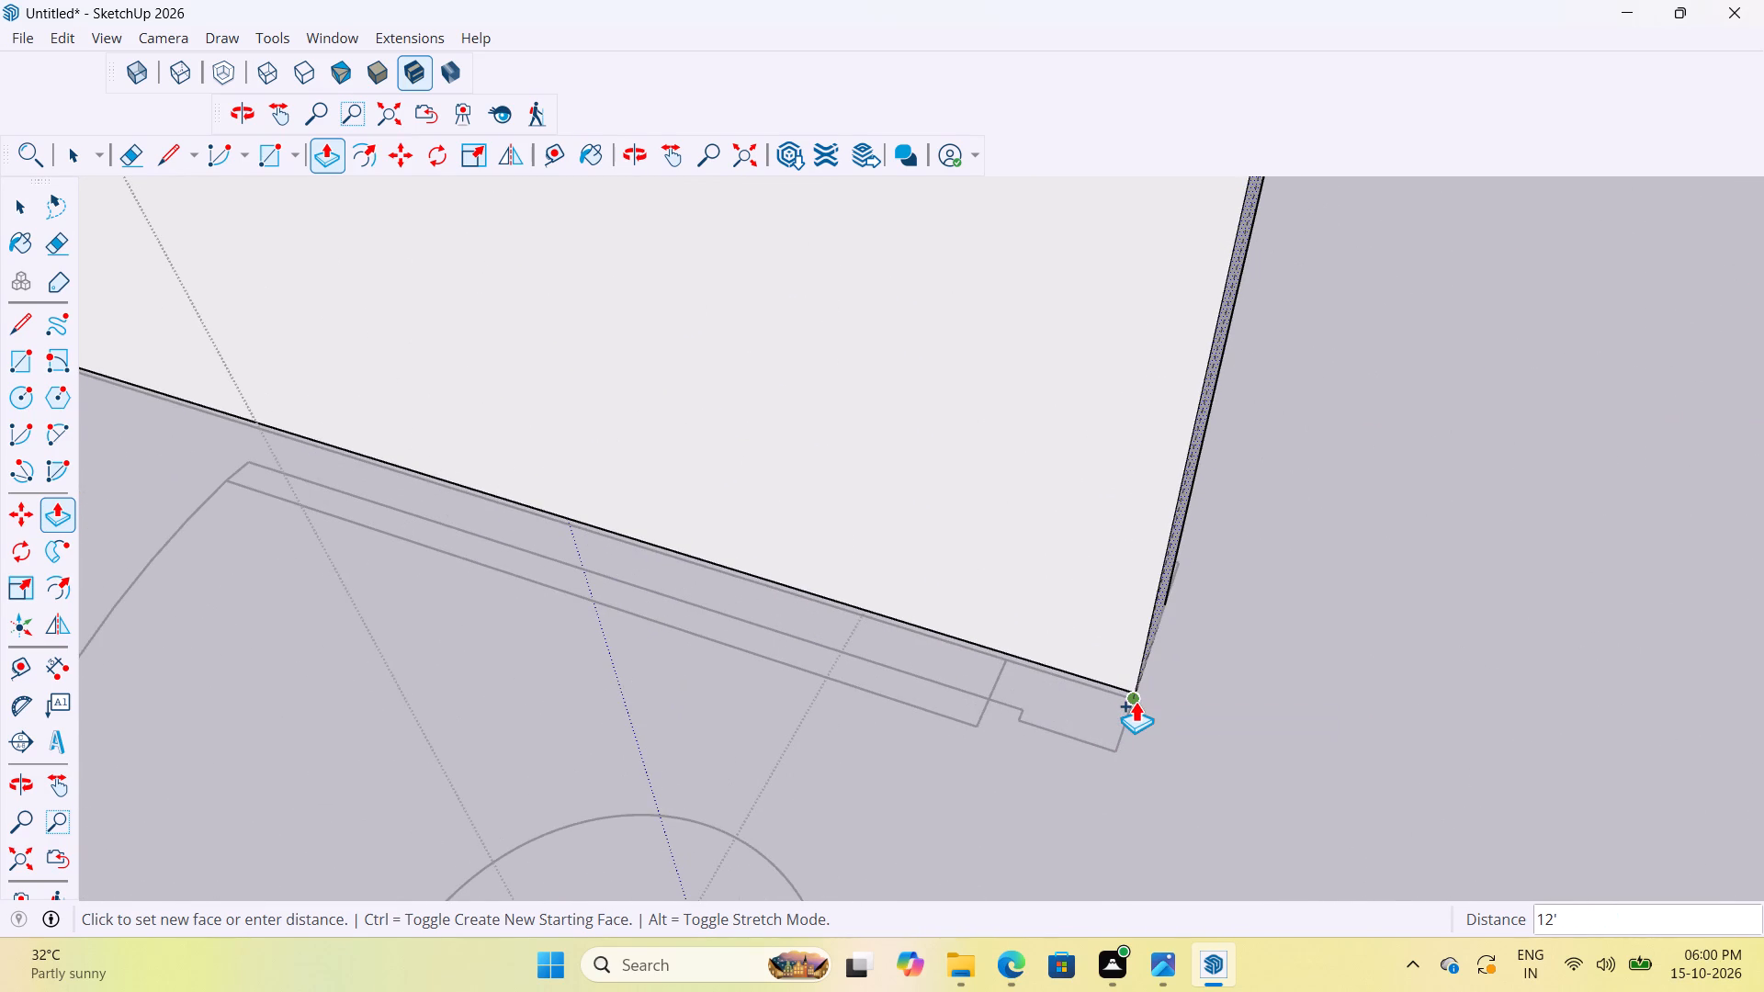
scroll(1133, 701, "down", 11)
scroll(1312, 802, "down", 1)
middle_click_drag(1275, 781, 1049, 701)
scroll(1078, 828, "up", 6)
scroll(1098, 798, "down", 19)
key("space")
key("space")
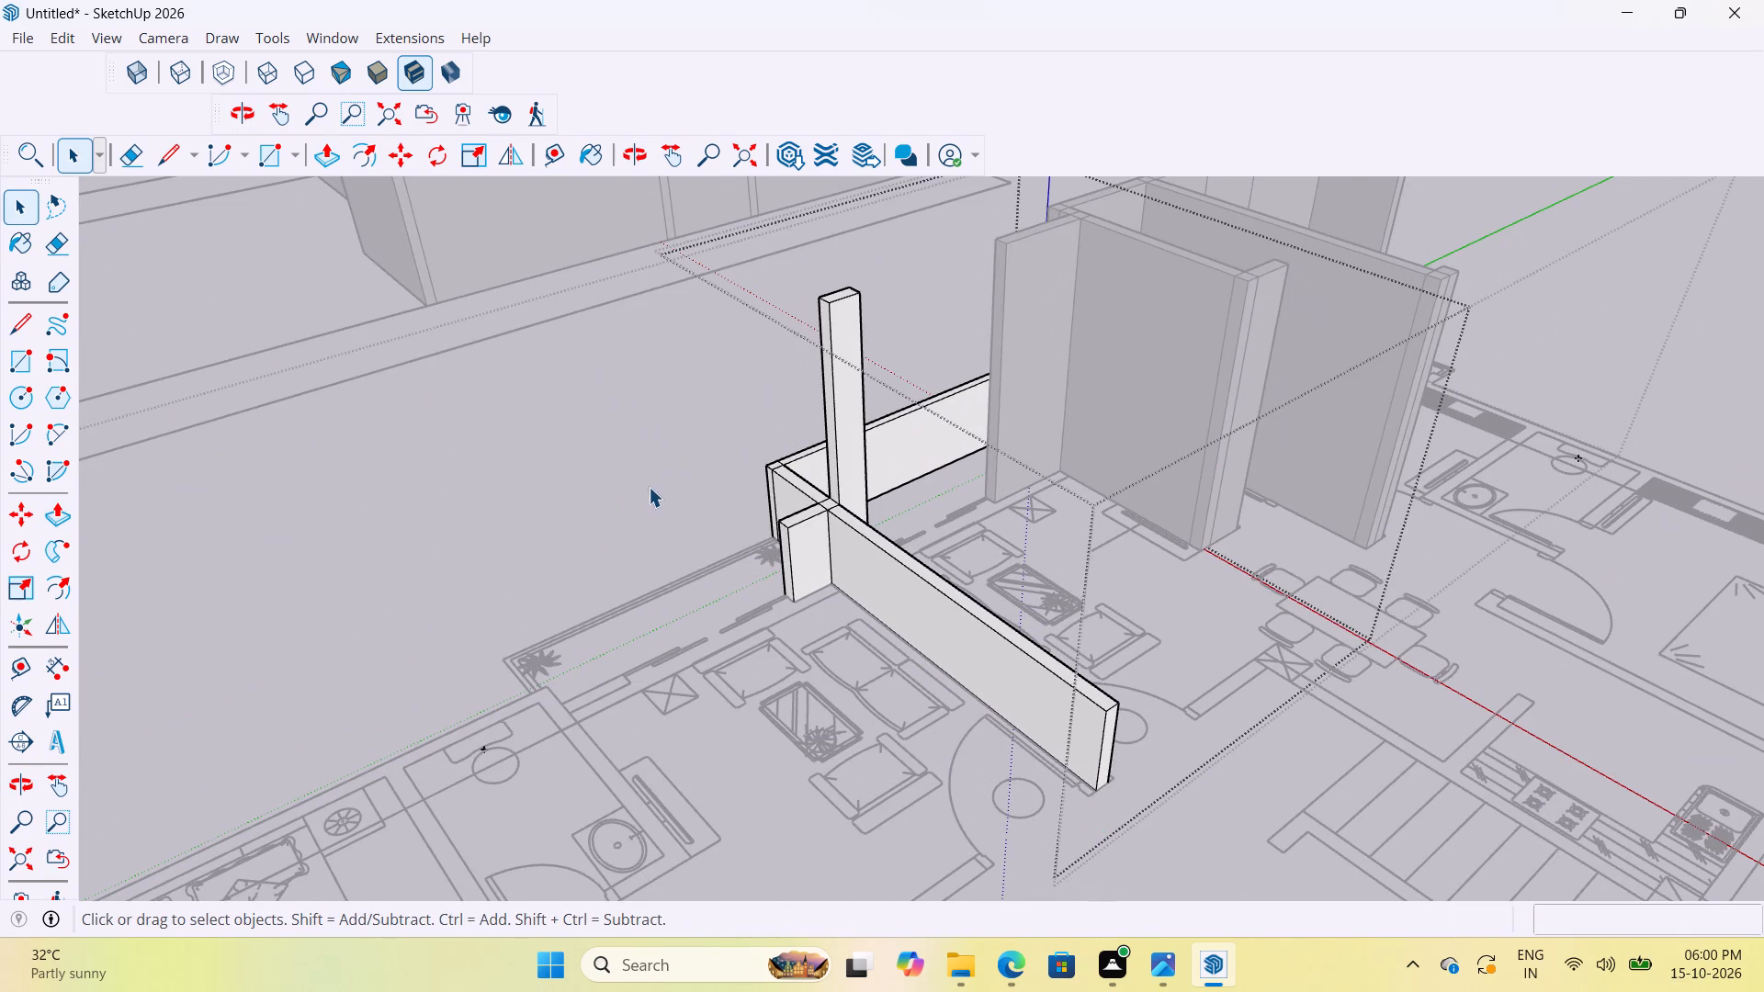
left_click(649, 487)
Close the enclosing wall group so that the floor plan linework is open for editing.
scroll(1073, 650, "up", 8)
scroll(839, 385, "down", 13)
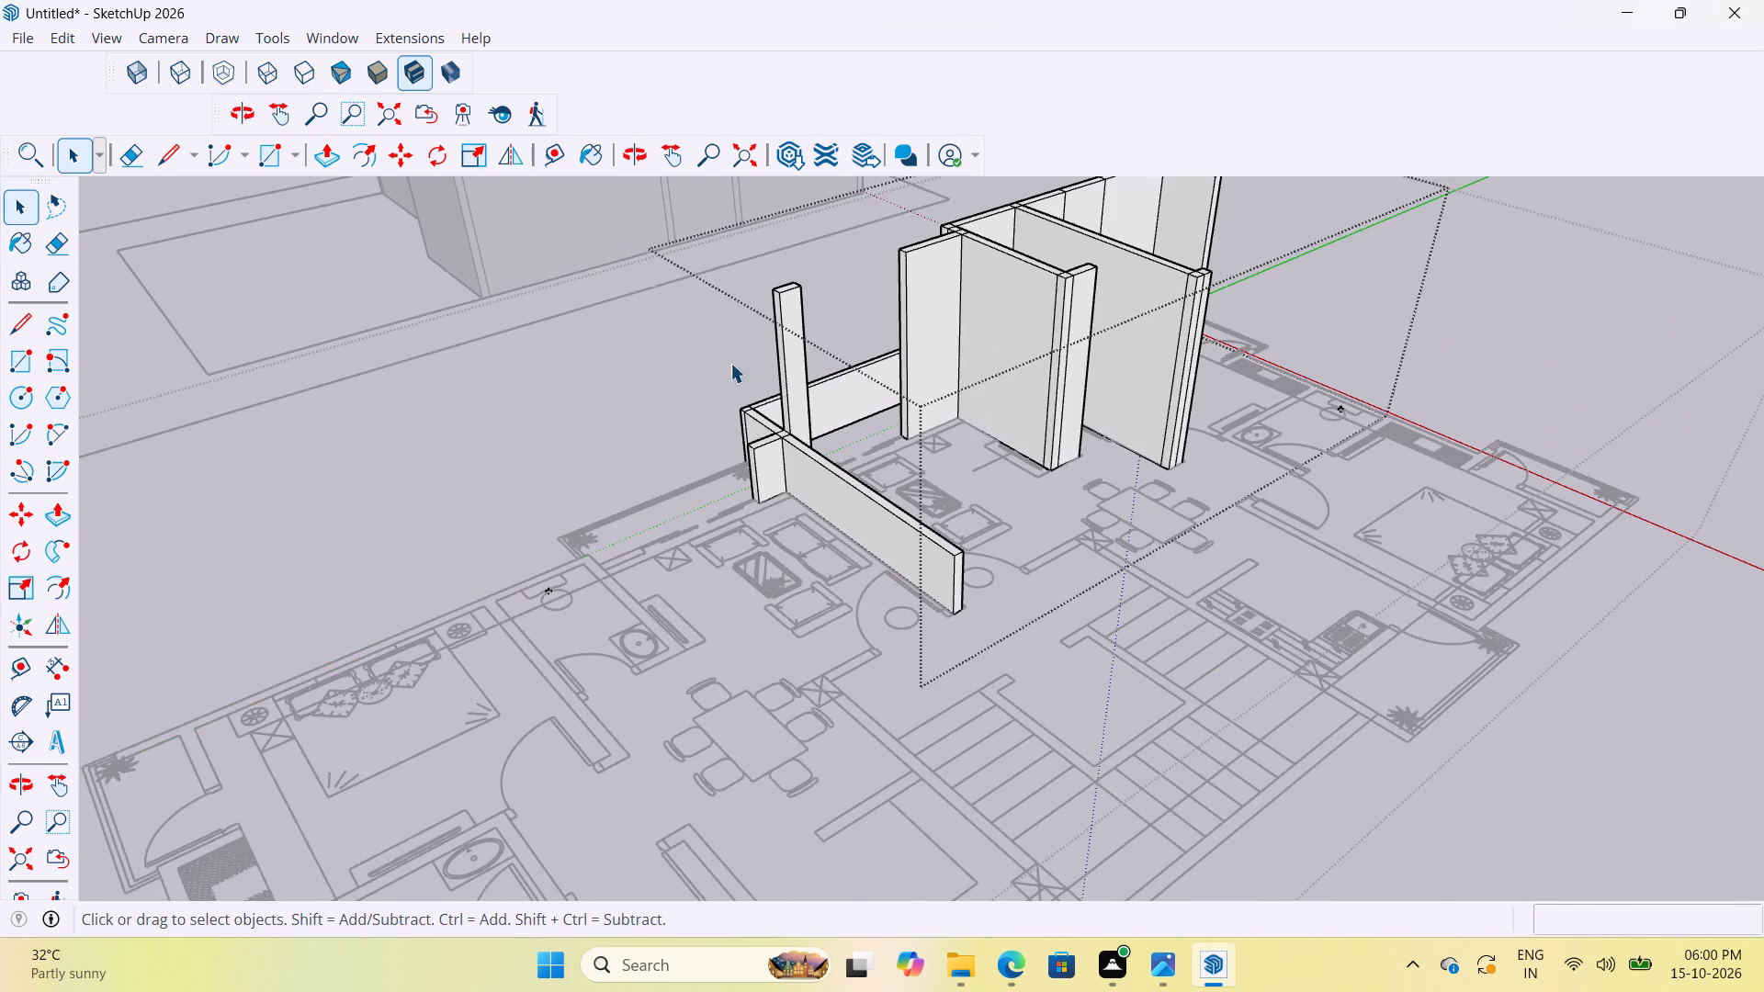
scroll(715, 344, "up", 8)
left_click(715, 359)
scroll(865, 529, "up", 10)
left_click(526, 319)
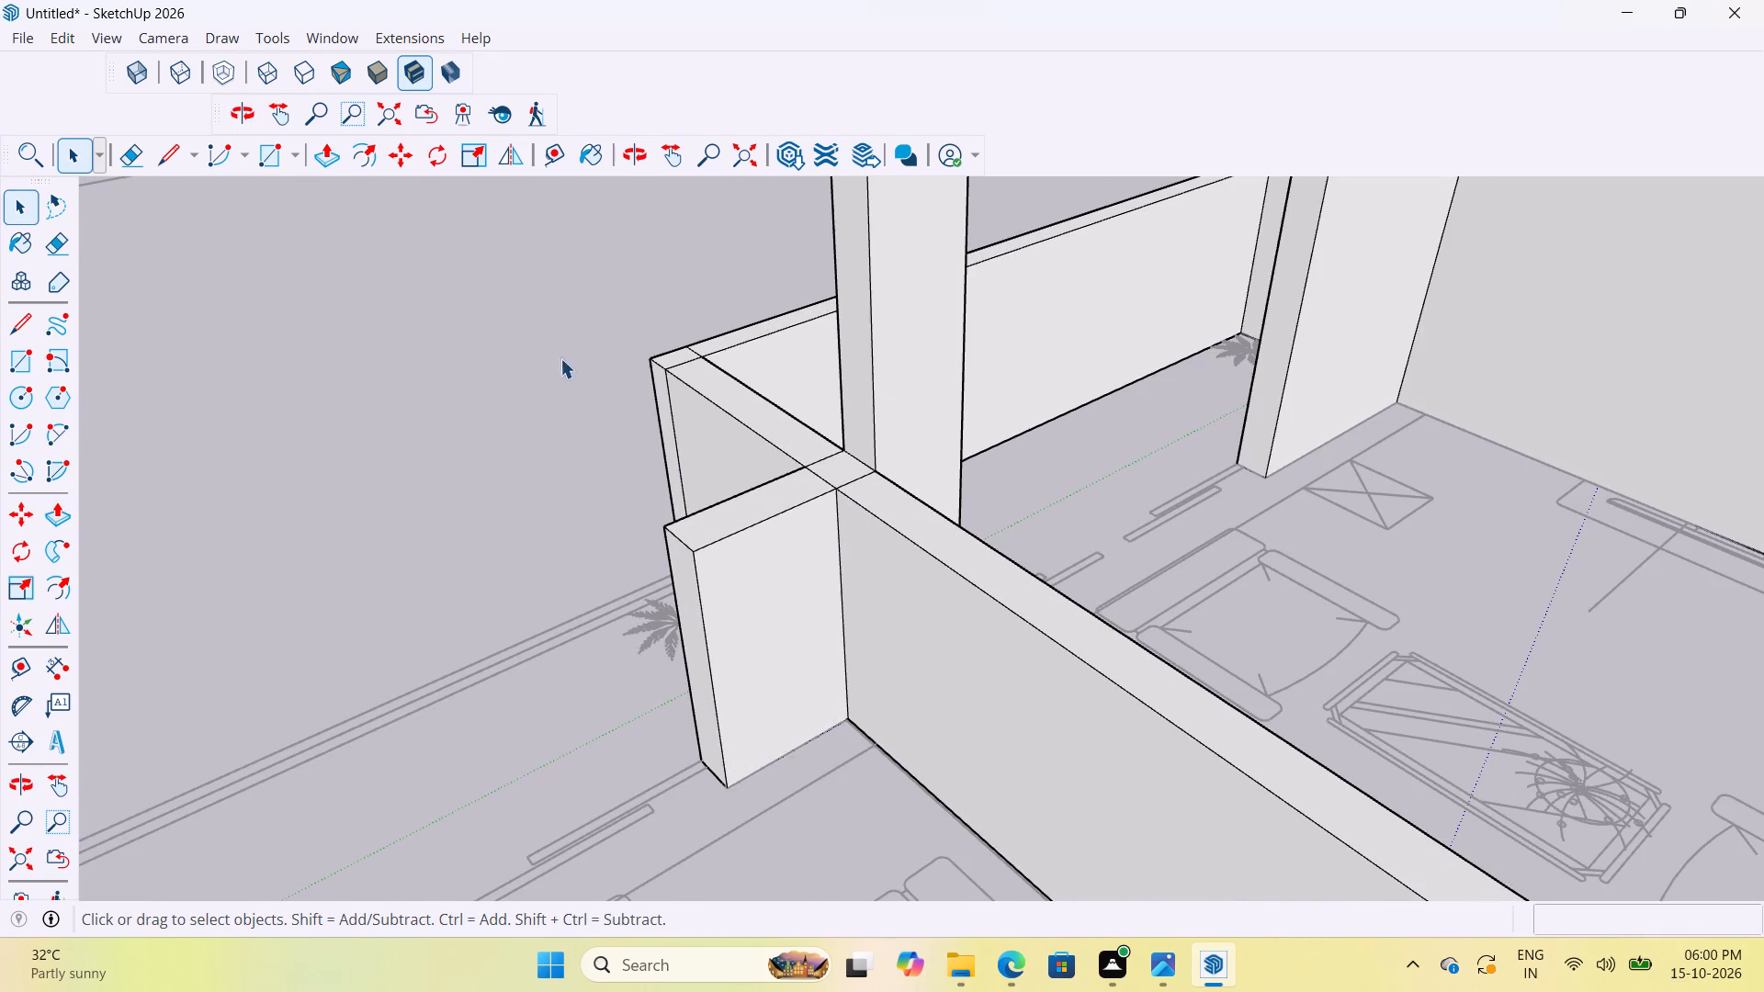
scroll(668, 416, "down", 20)
scroll(668, 416, "down", 1)
middle_click_drag(657, 594, 841, 665)
scroll(841, 665, "up", 5)
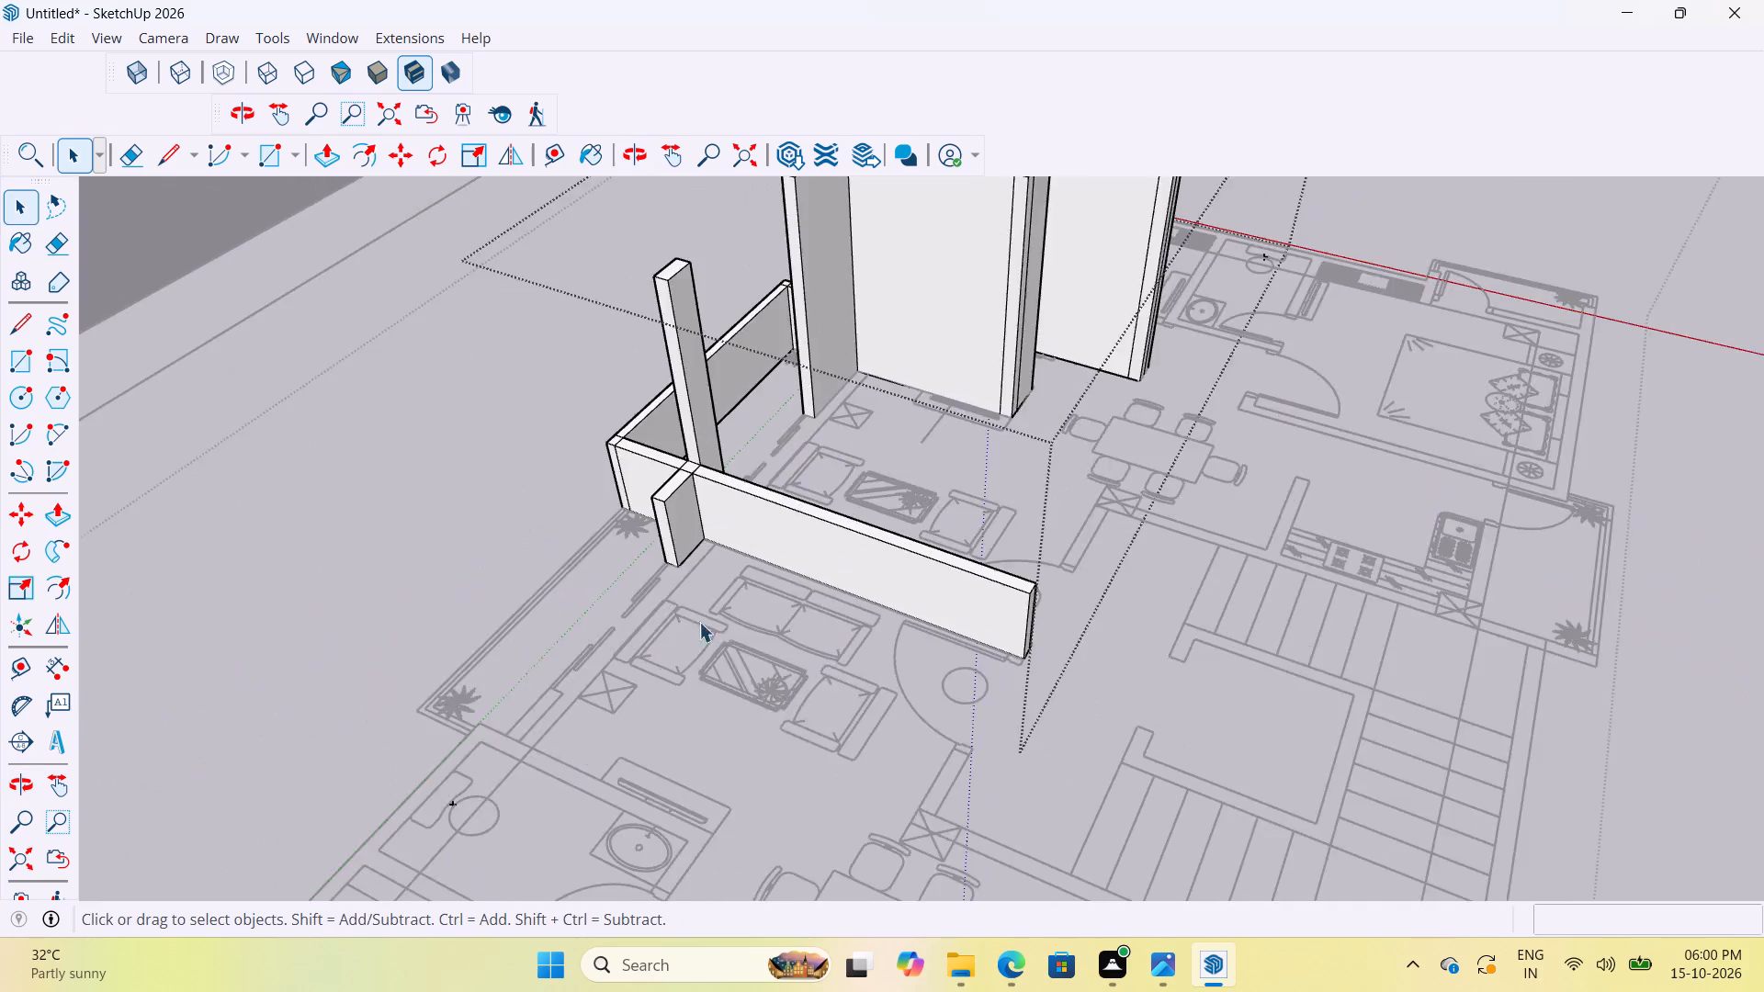
scroll(699, 622, "up", 10)
scroll(724, 616, "down", 6)
scroll(825, 616, "down", 7)
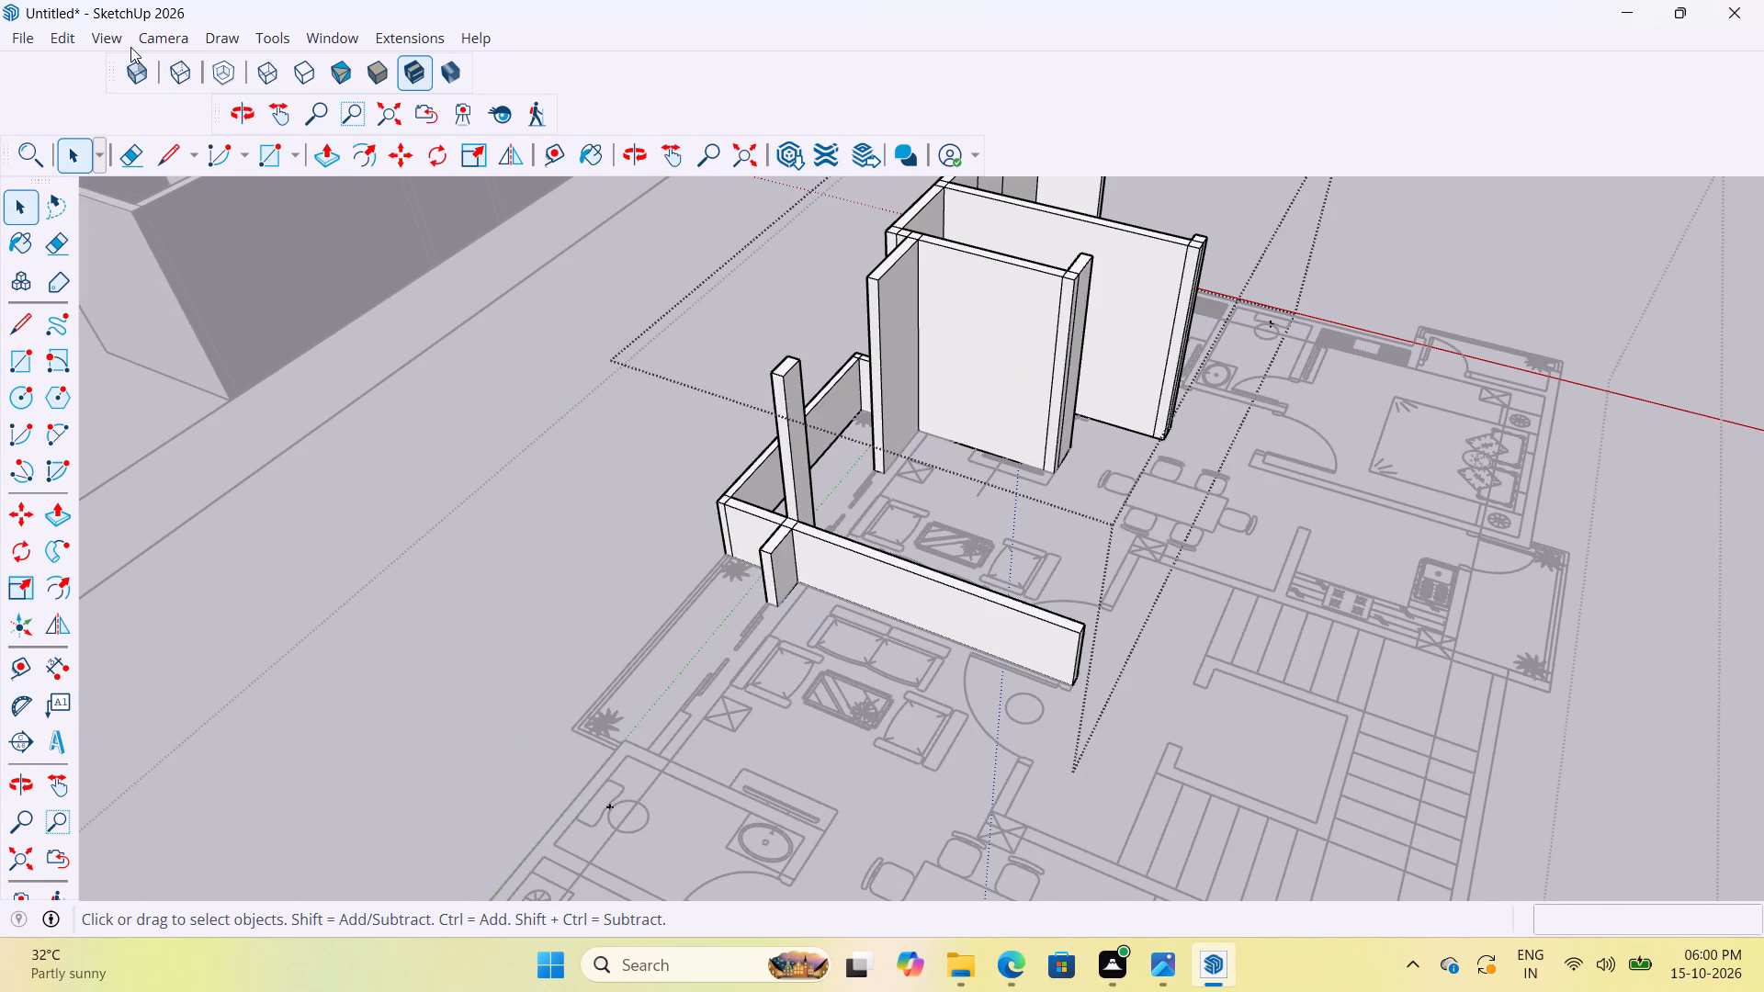
scroll(1121, 558, "up", 8)
scroll(1106, 564, "down", 11)
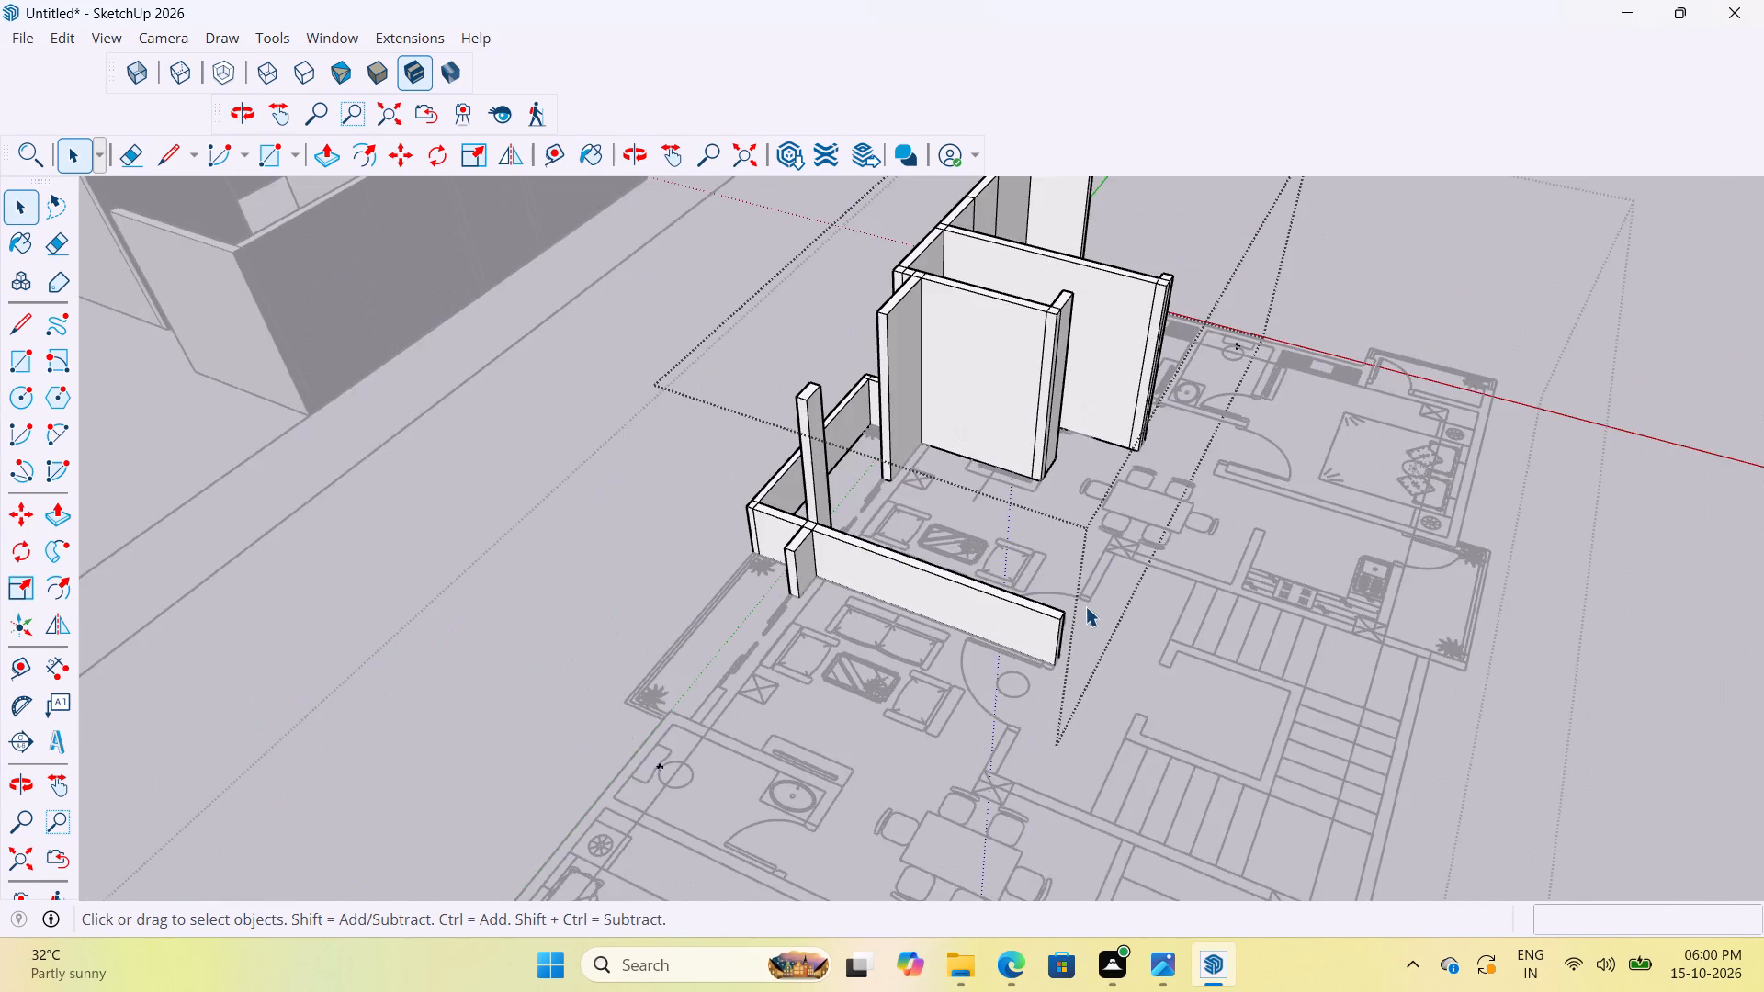
scroll(838, 562, "up", 2)
left_click(566, 519)
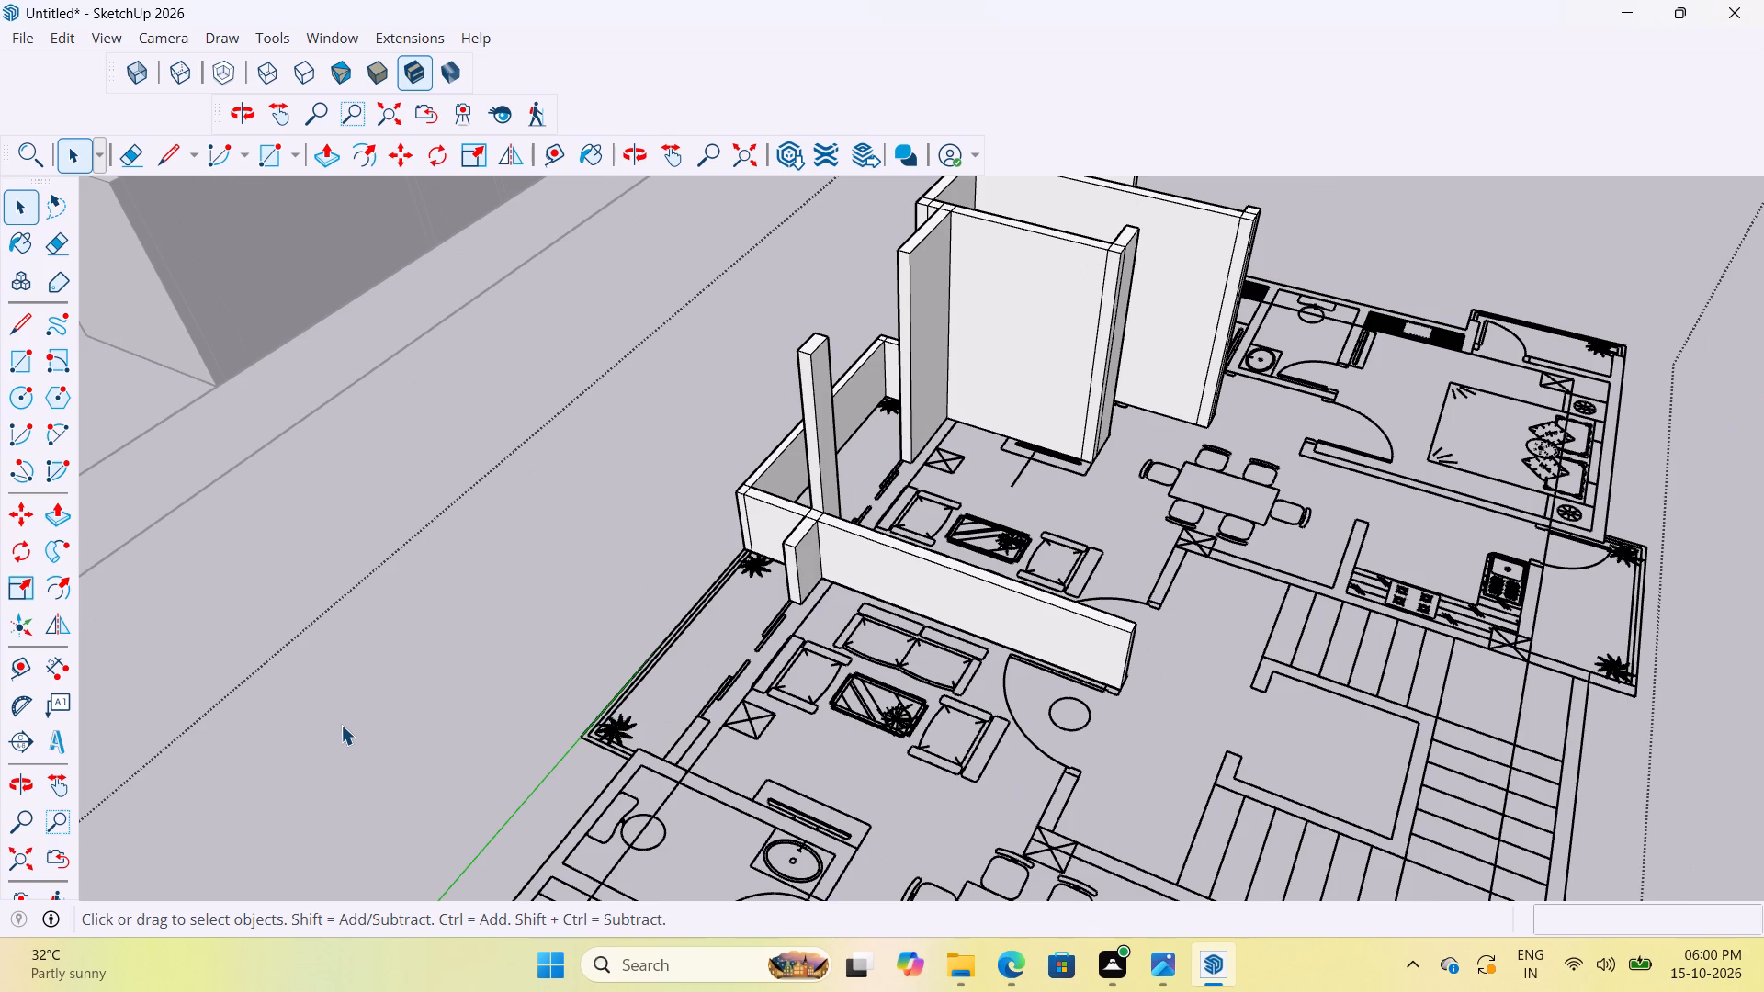
Examine the plan lines around the balcony sliding doors and wall stubs from the living room side.
scroll(674, 633, "up", 7)
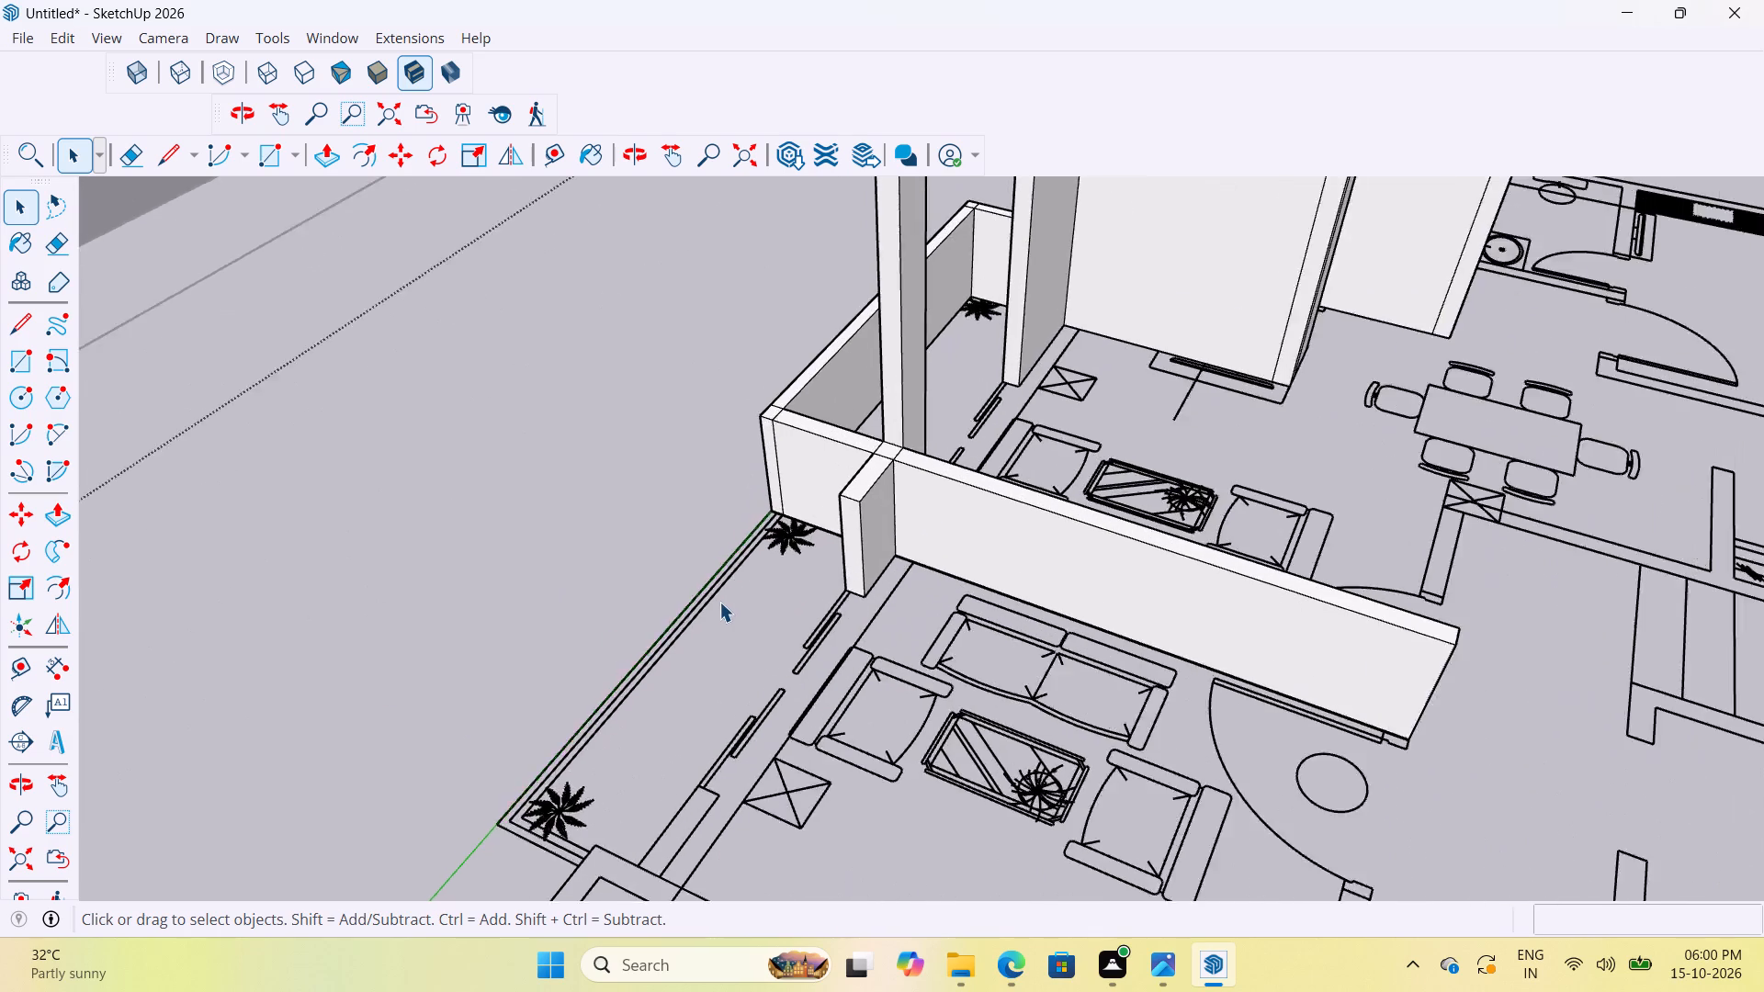
scroll(719, 602, "up", 1)
scroll(814, 525, "up", 8)
scroll(999, 530, "down", 7)
scroll(798, 693, "down", 11)
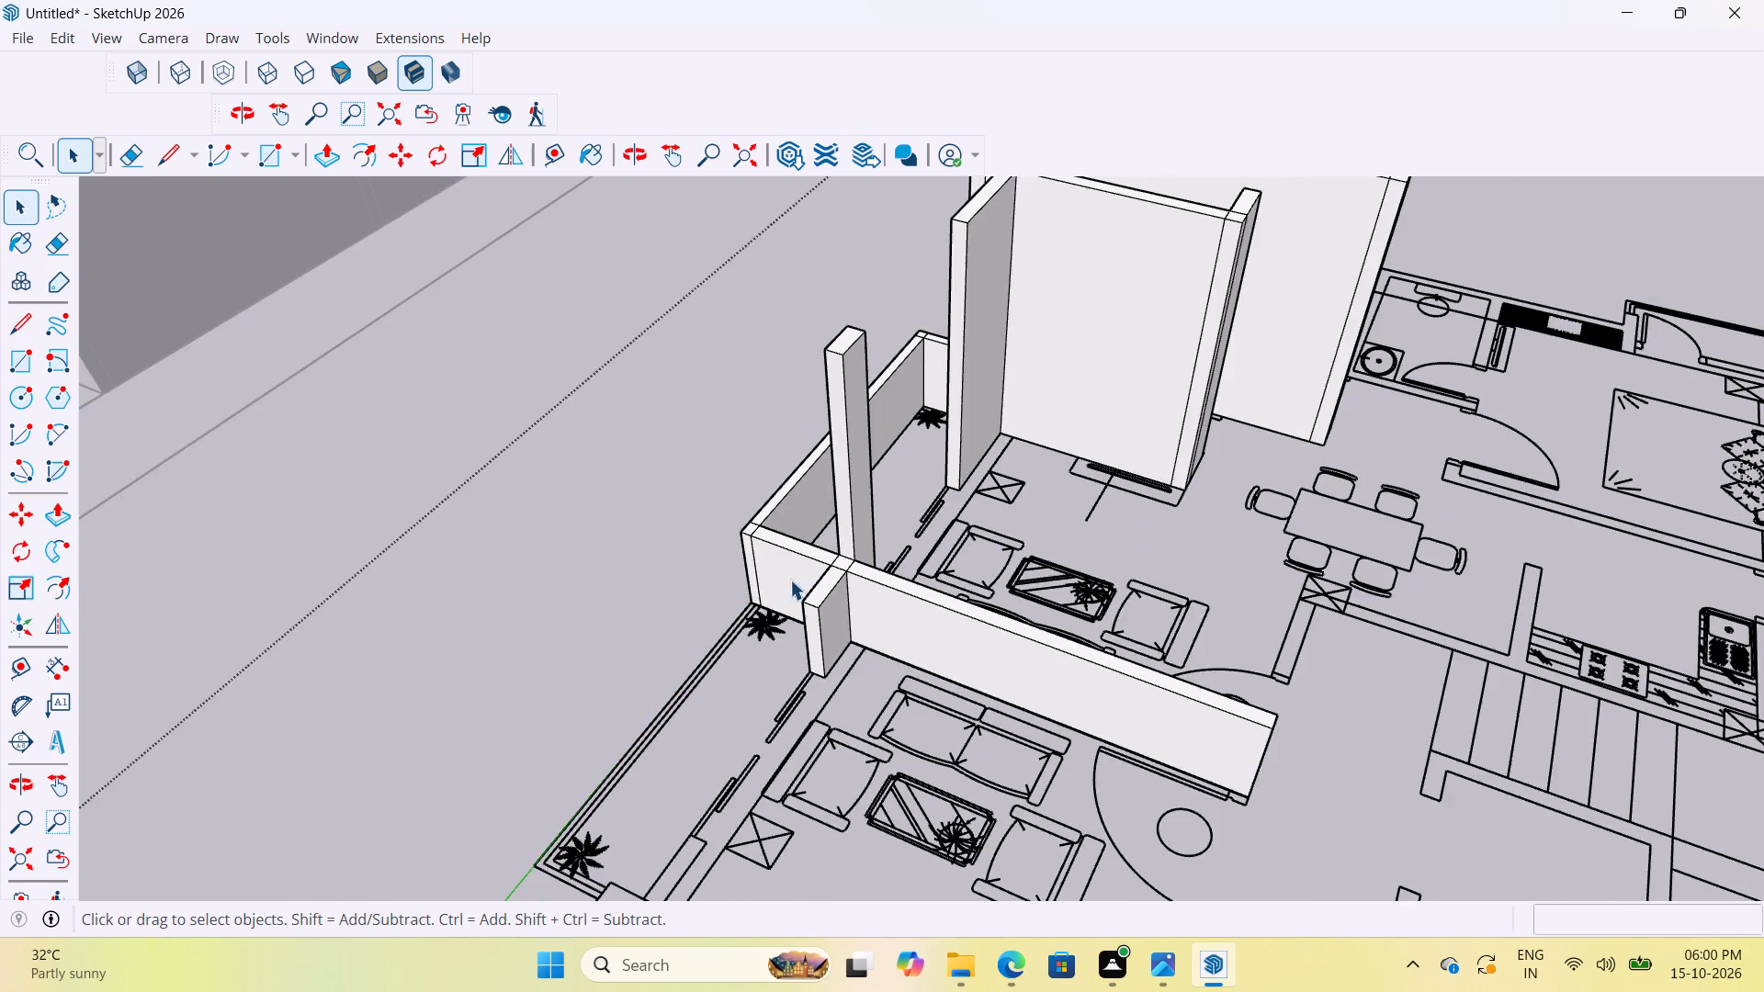
scroll(865, 490, "up", 13)
middle_click_drag(1020, 555, 506, 634)
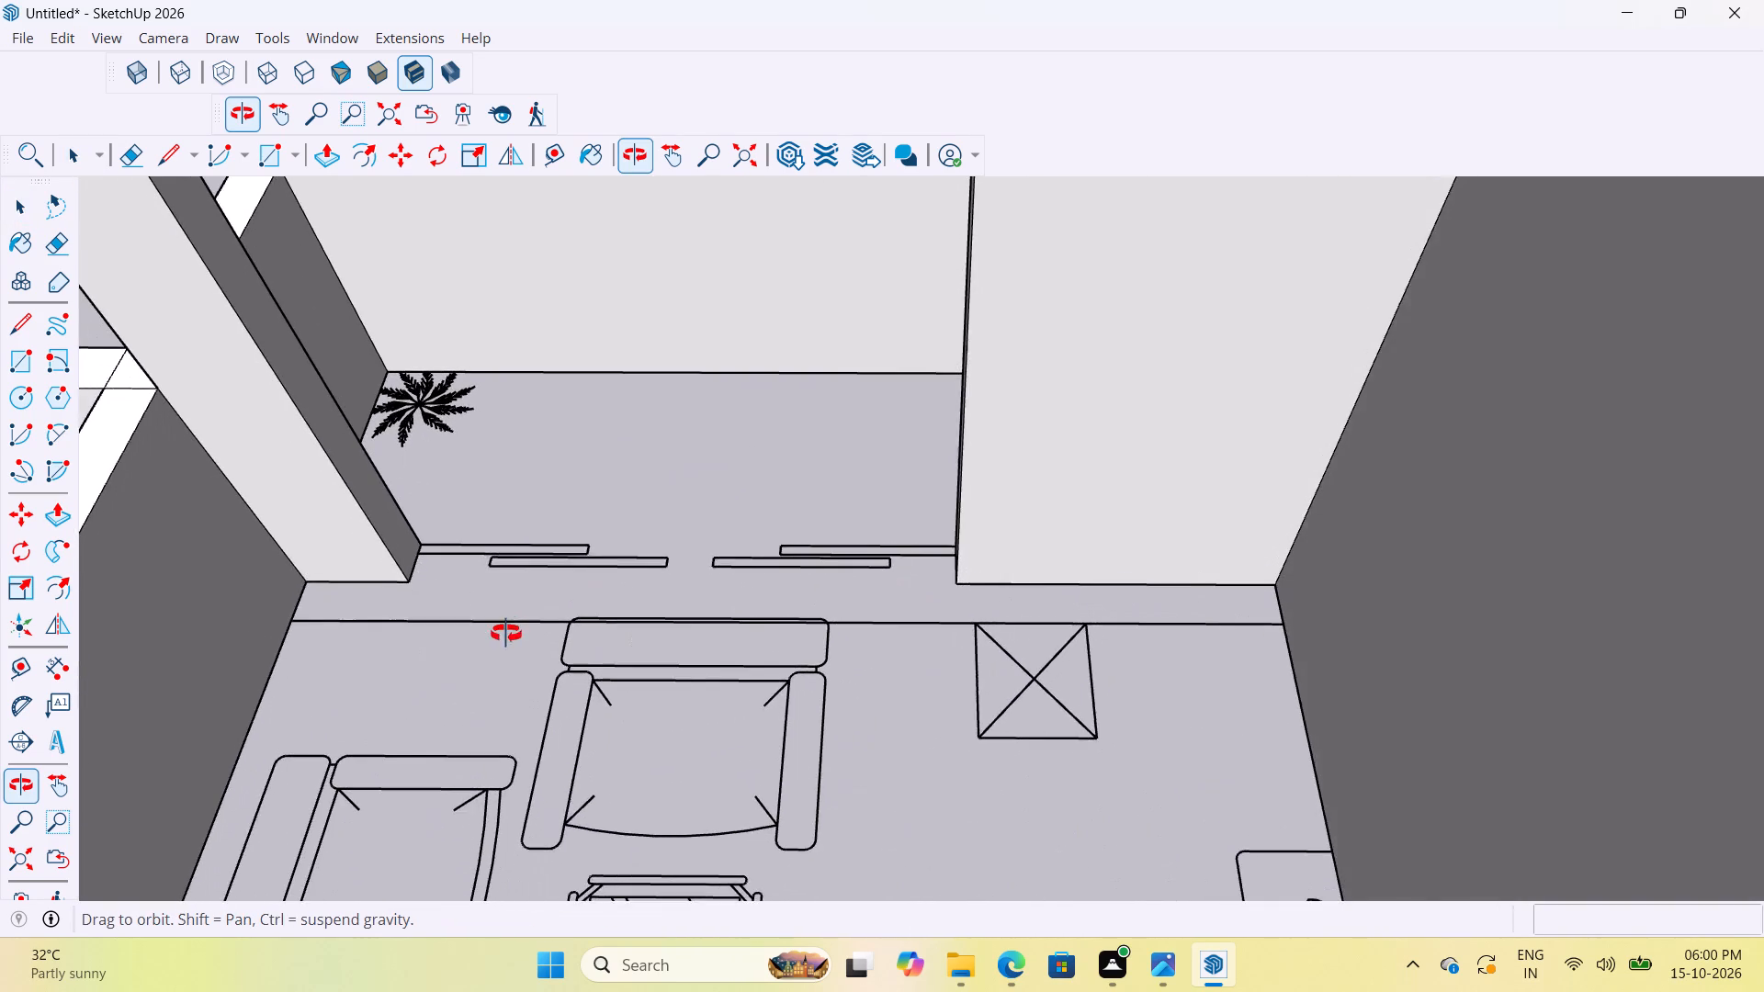
middle_click_drag(506, 634, 504, 634)
scroll(504, 634, "up", 1)
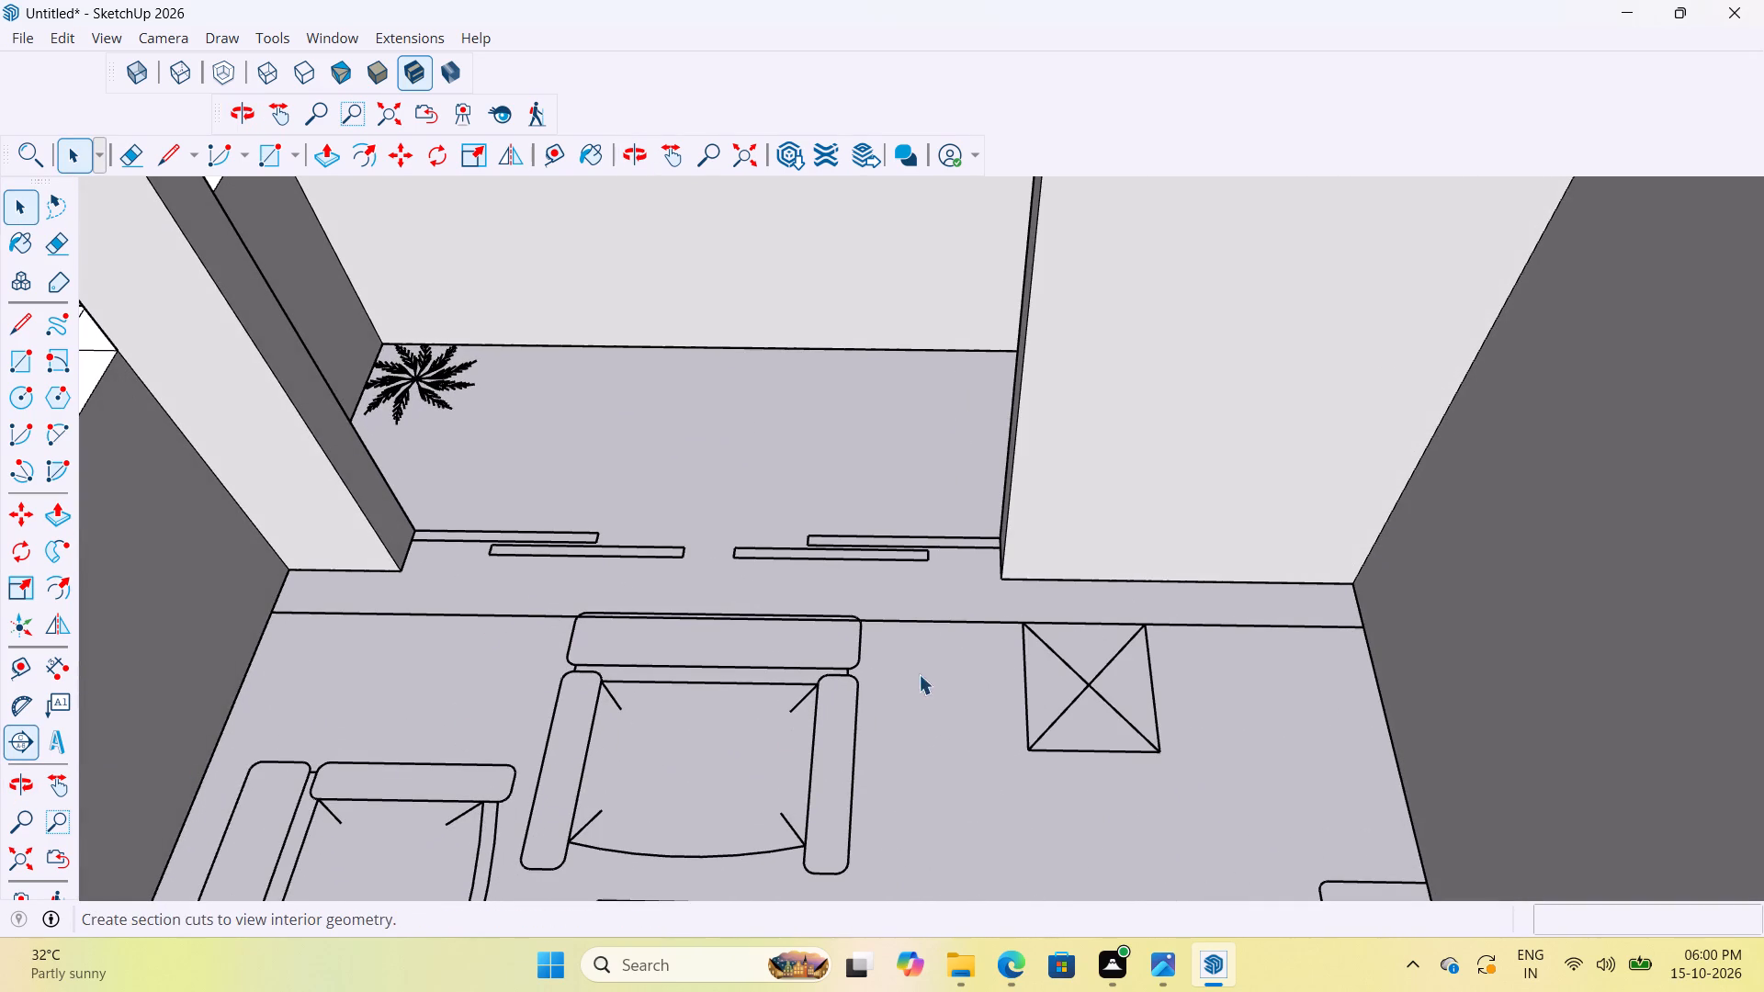
scroll(844, 609, "down", 10)
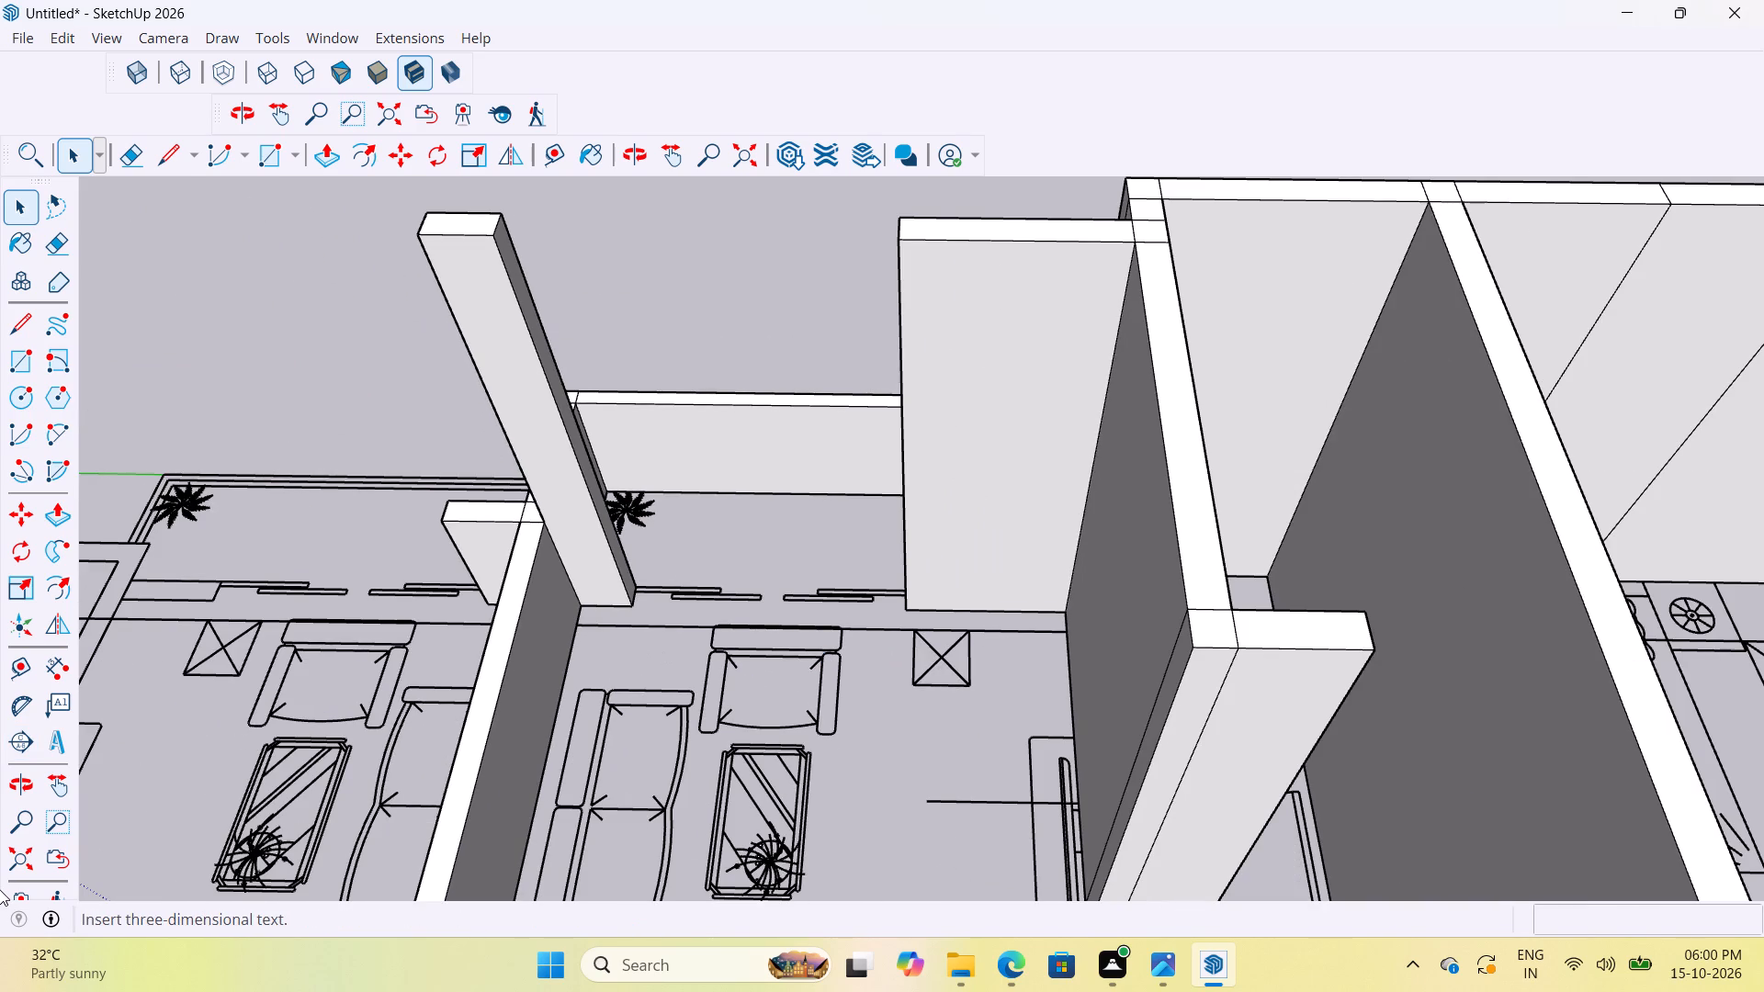
scroll(178, 684, "down", 5)
scroll(391, 649, "up", 6)
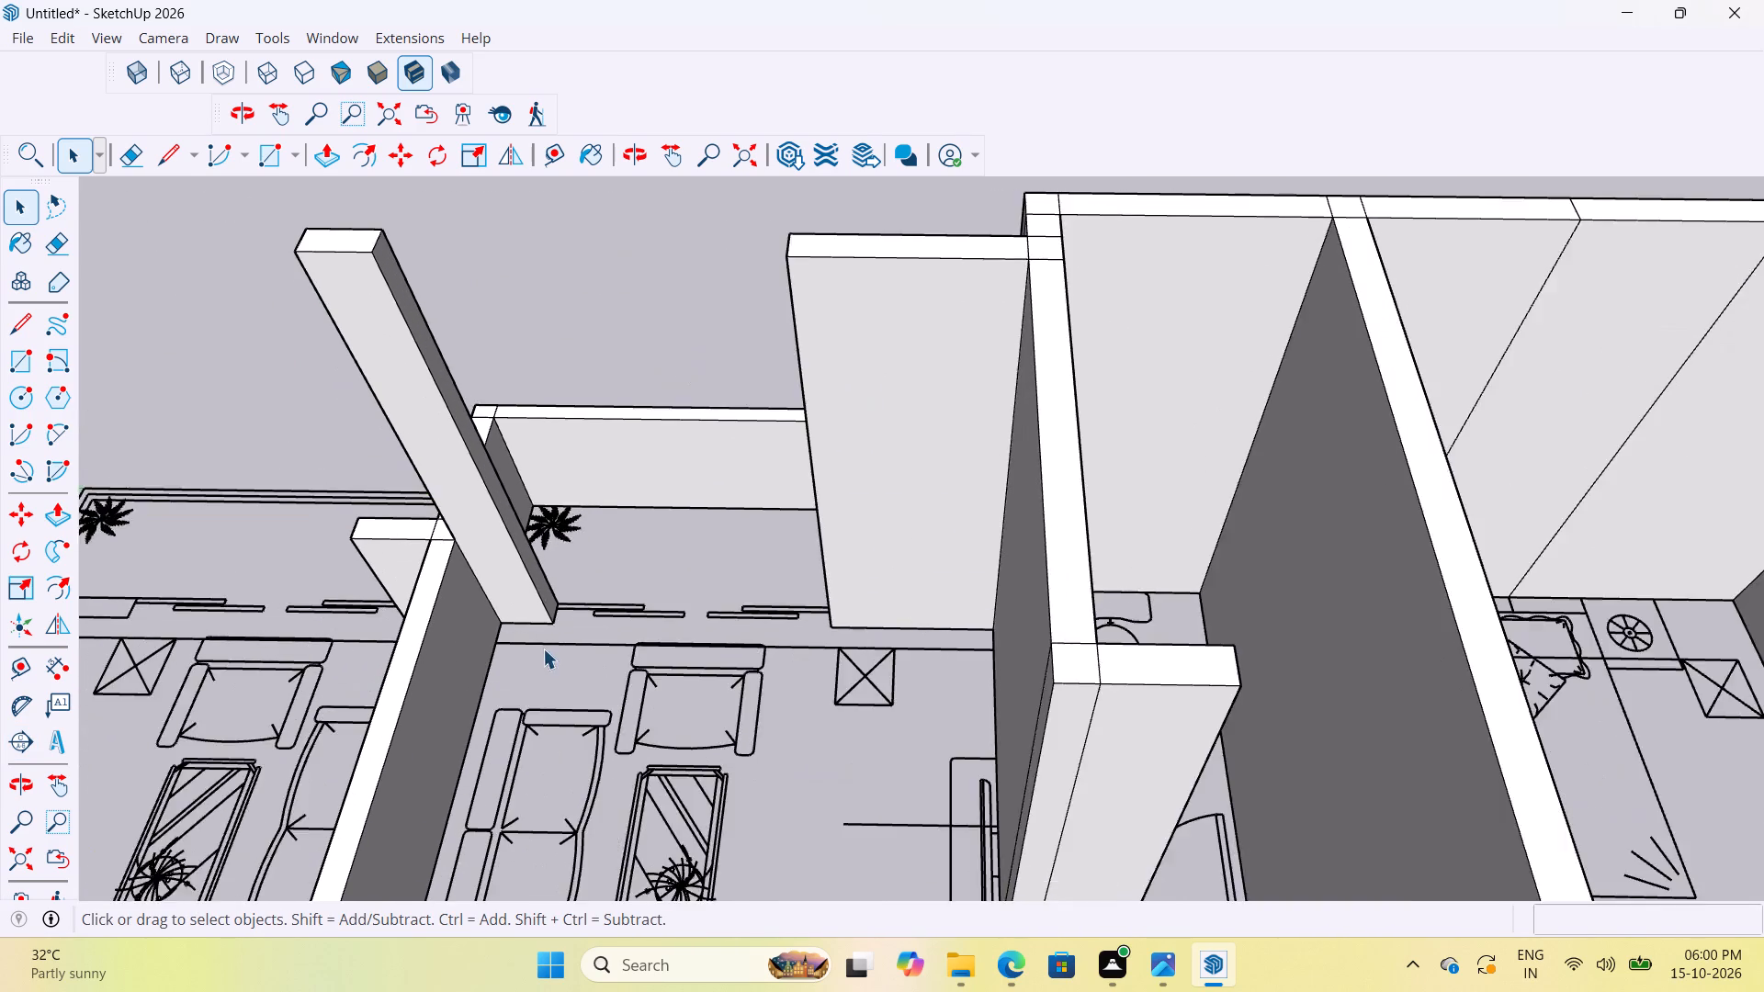
Delete the stray line crossing the first living room's floor just inside the balcony sliding door.
scroll(543, 648, "up", 3)
double_click(609, 645)
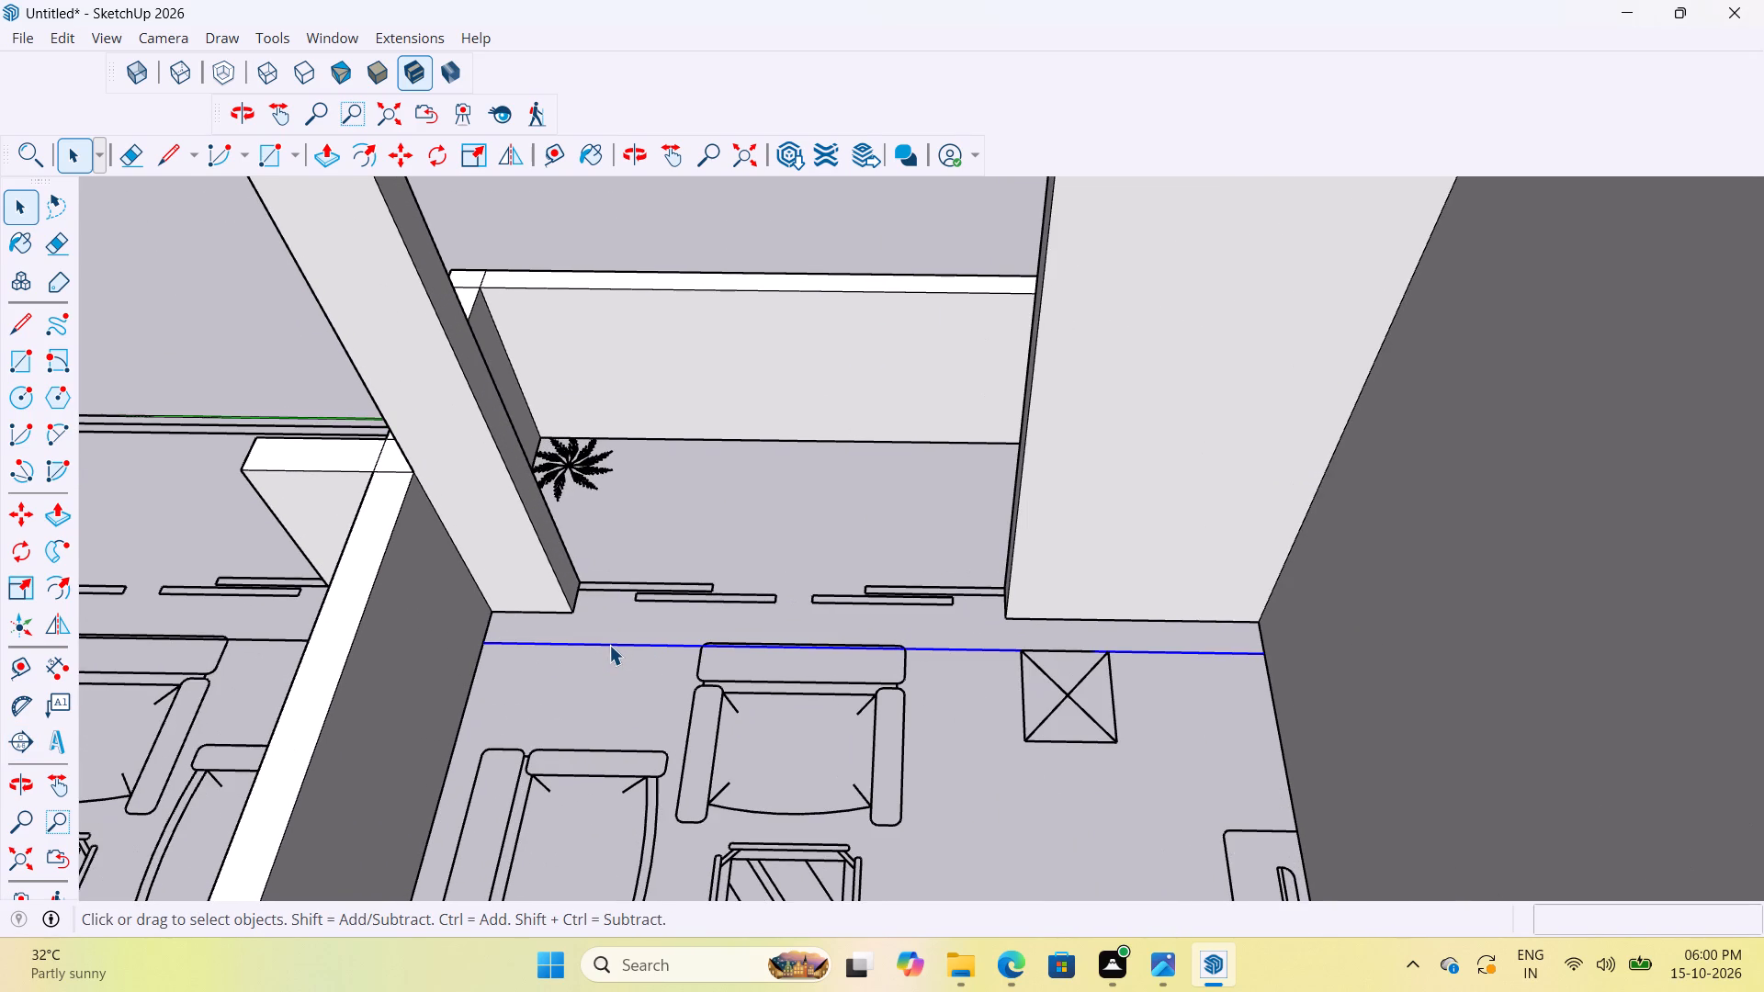
scroll(615, 648, "down", 13)
scroll(610, 663, "up", 4)
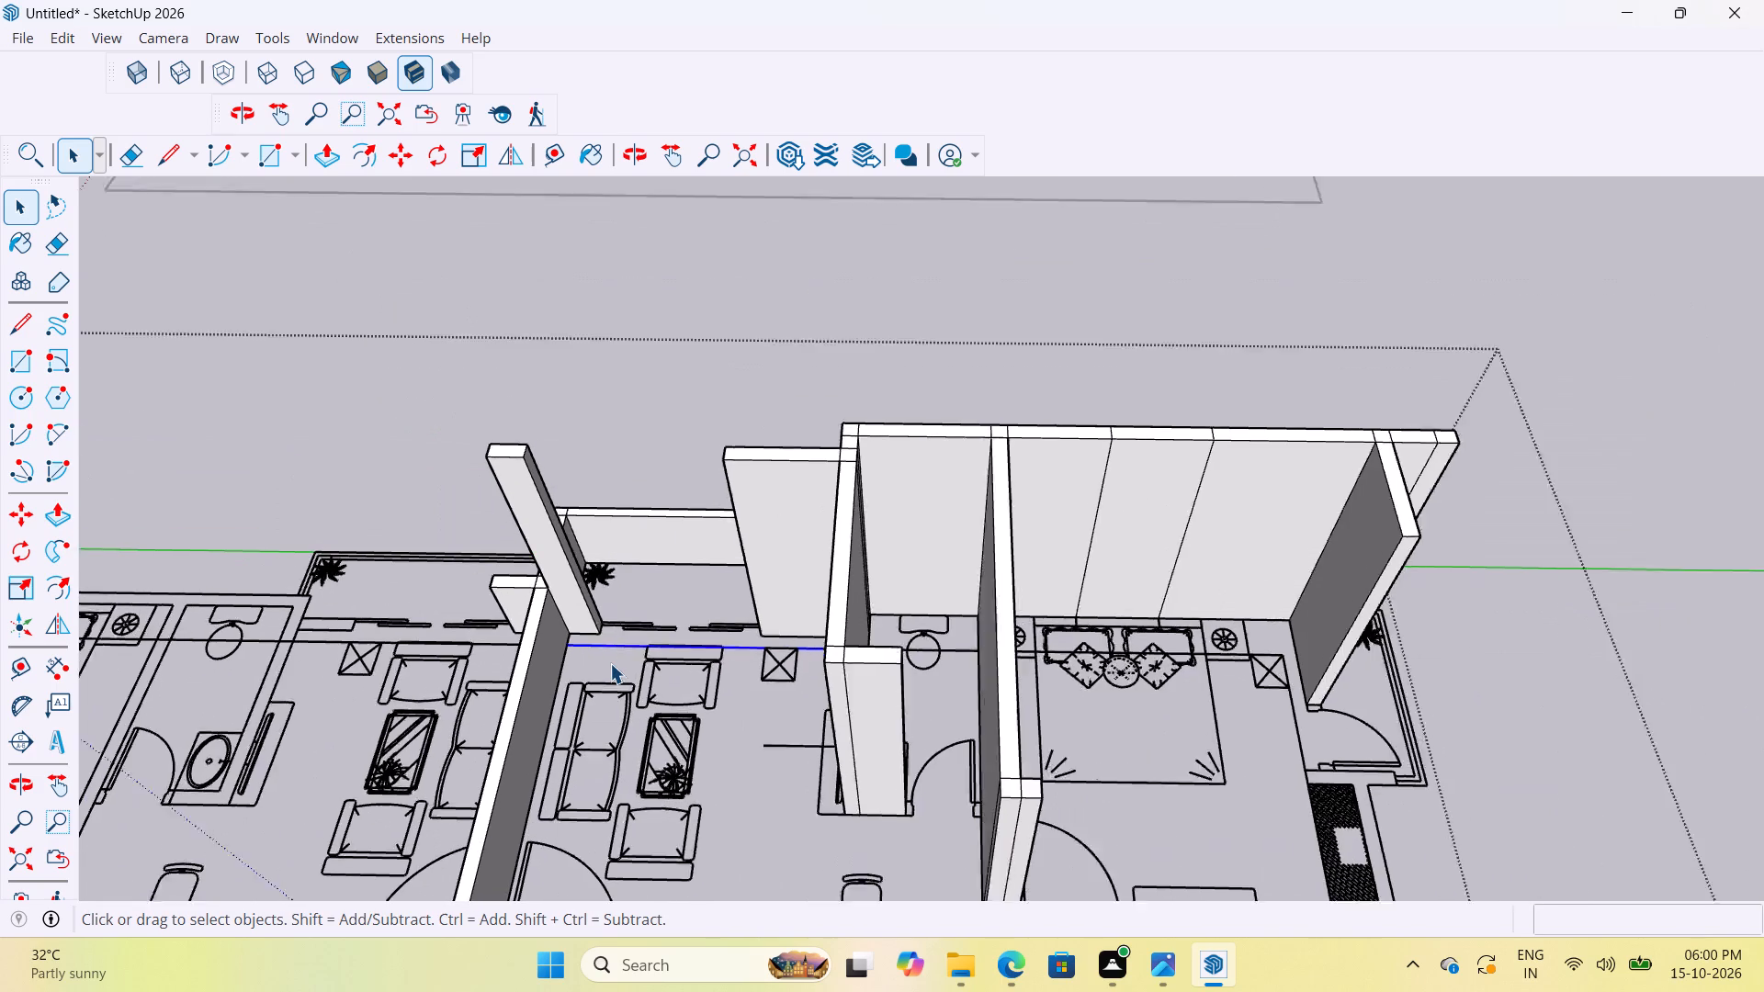
scroll(610, 663, "up", 2)
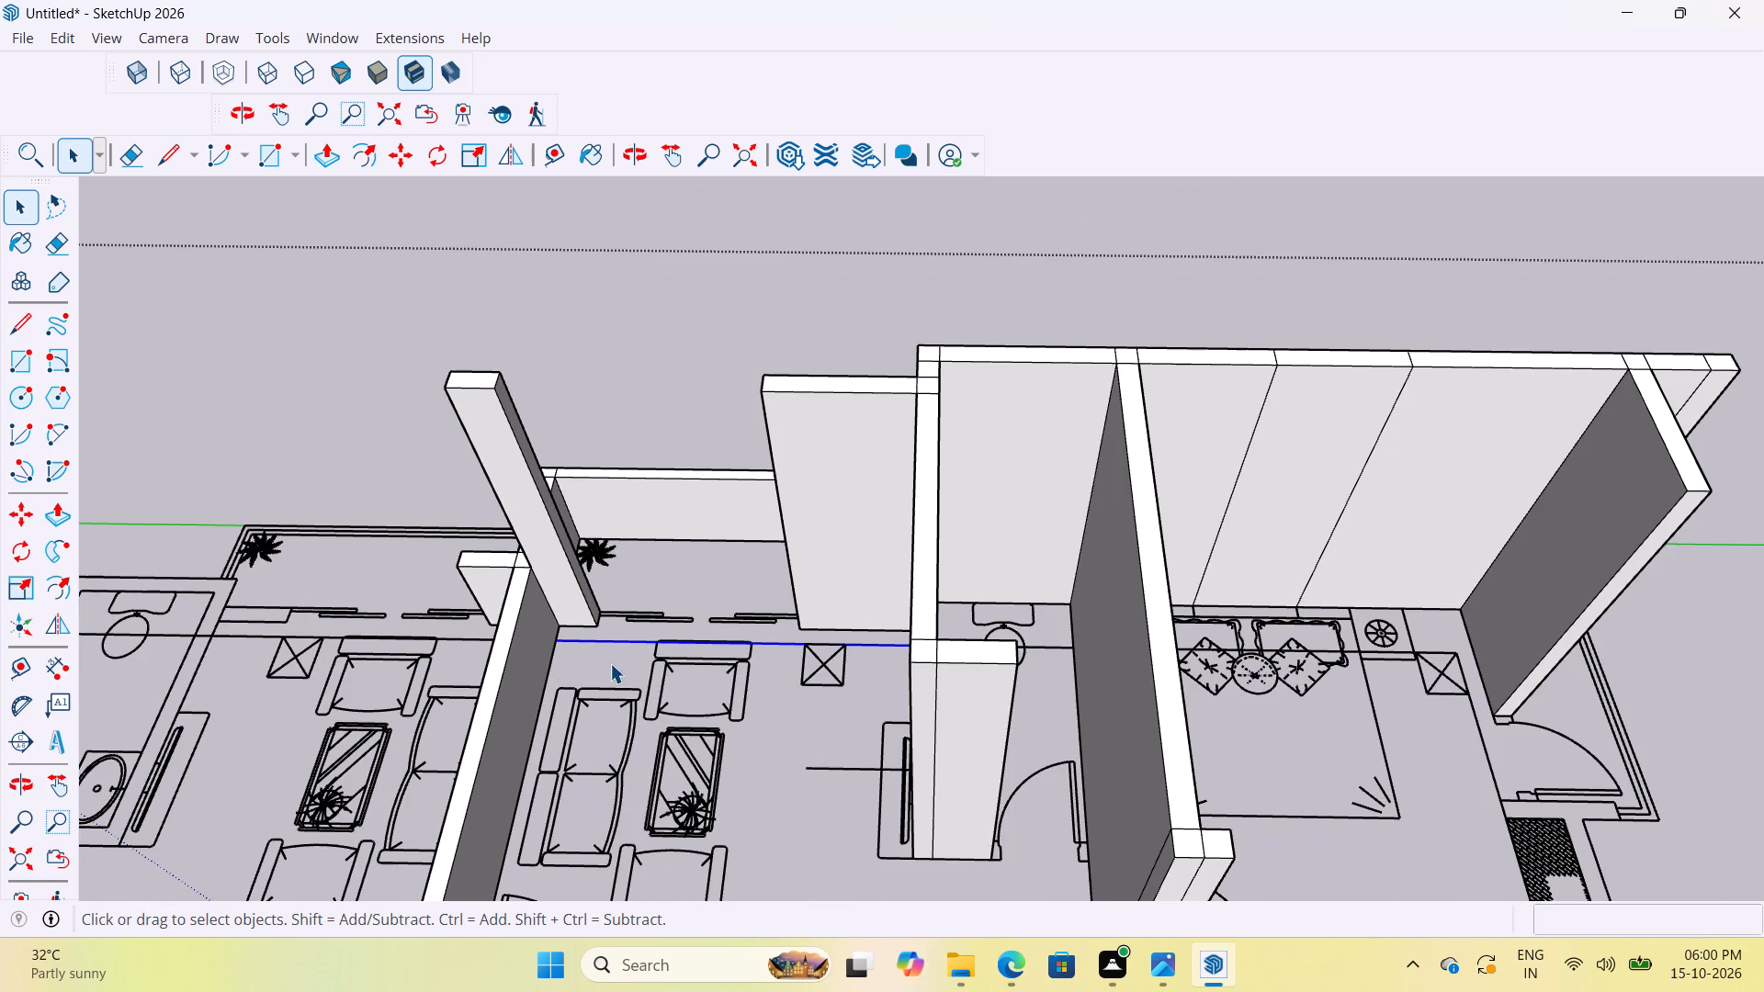
key("Delete")
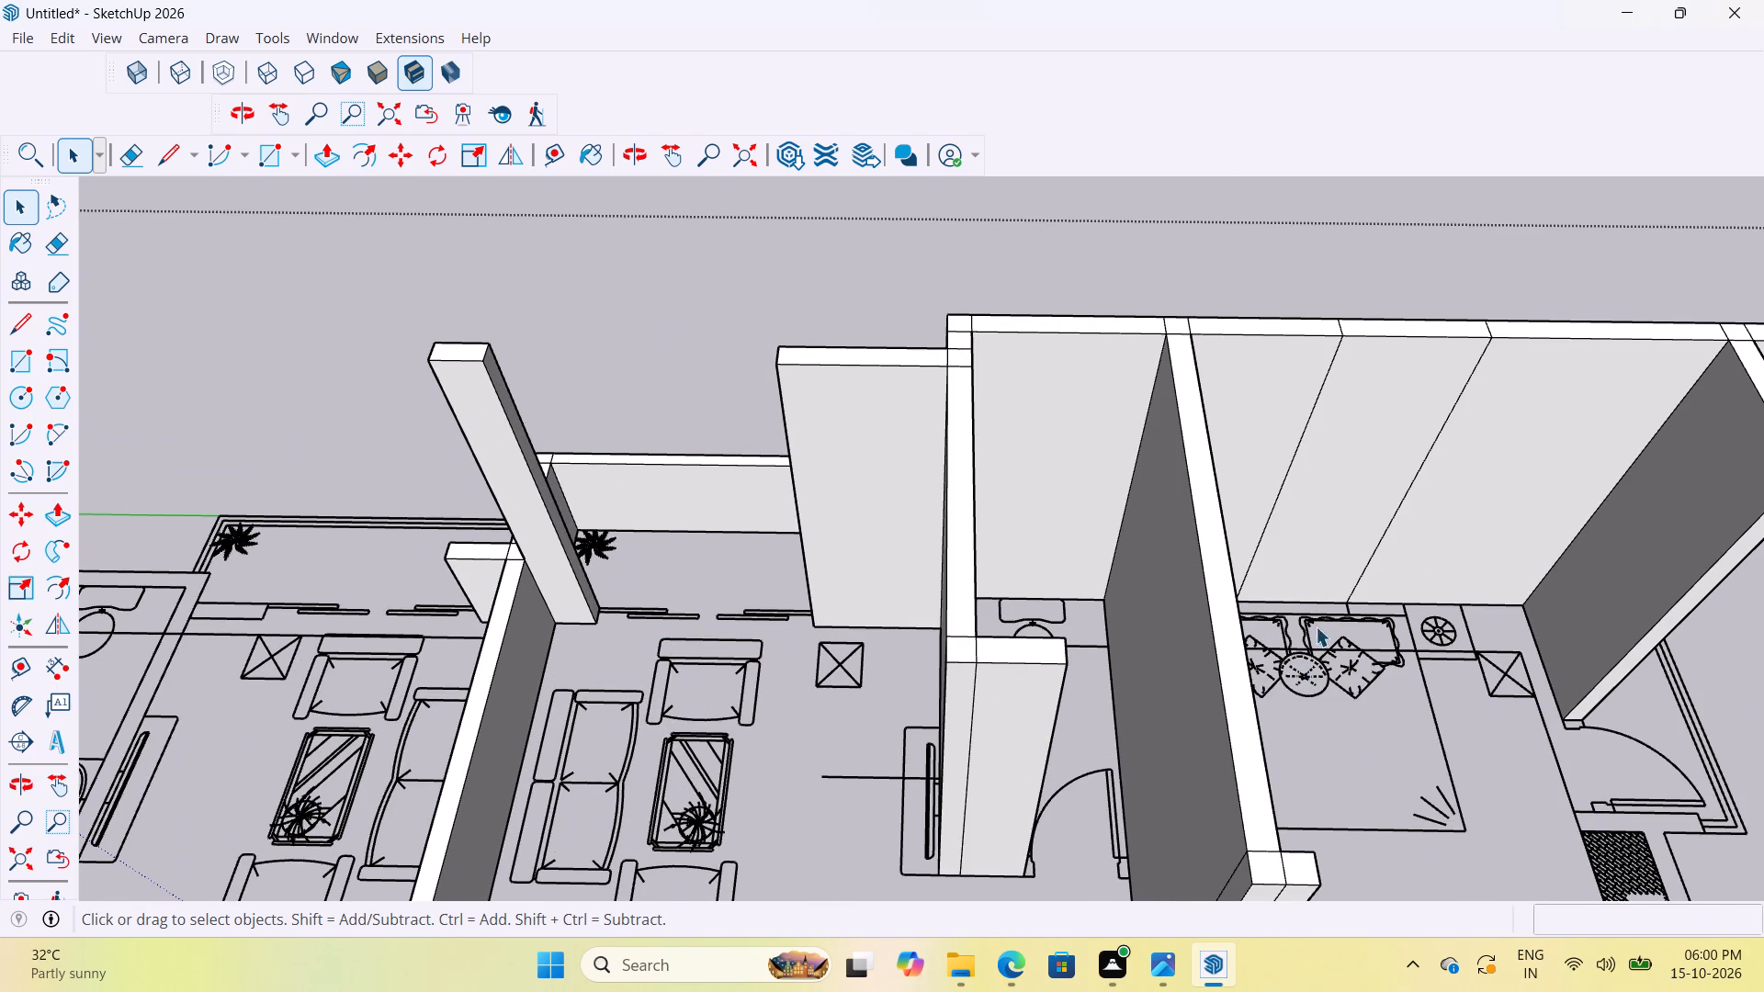
Delete the stray line crossing the WC in the bathroom beside the first living room.
scroll(1234, 607, "up", 2)
scroll(1099, 625, "up", 5)
scroll(1076, 718, "down", 5)
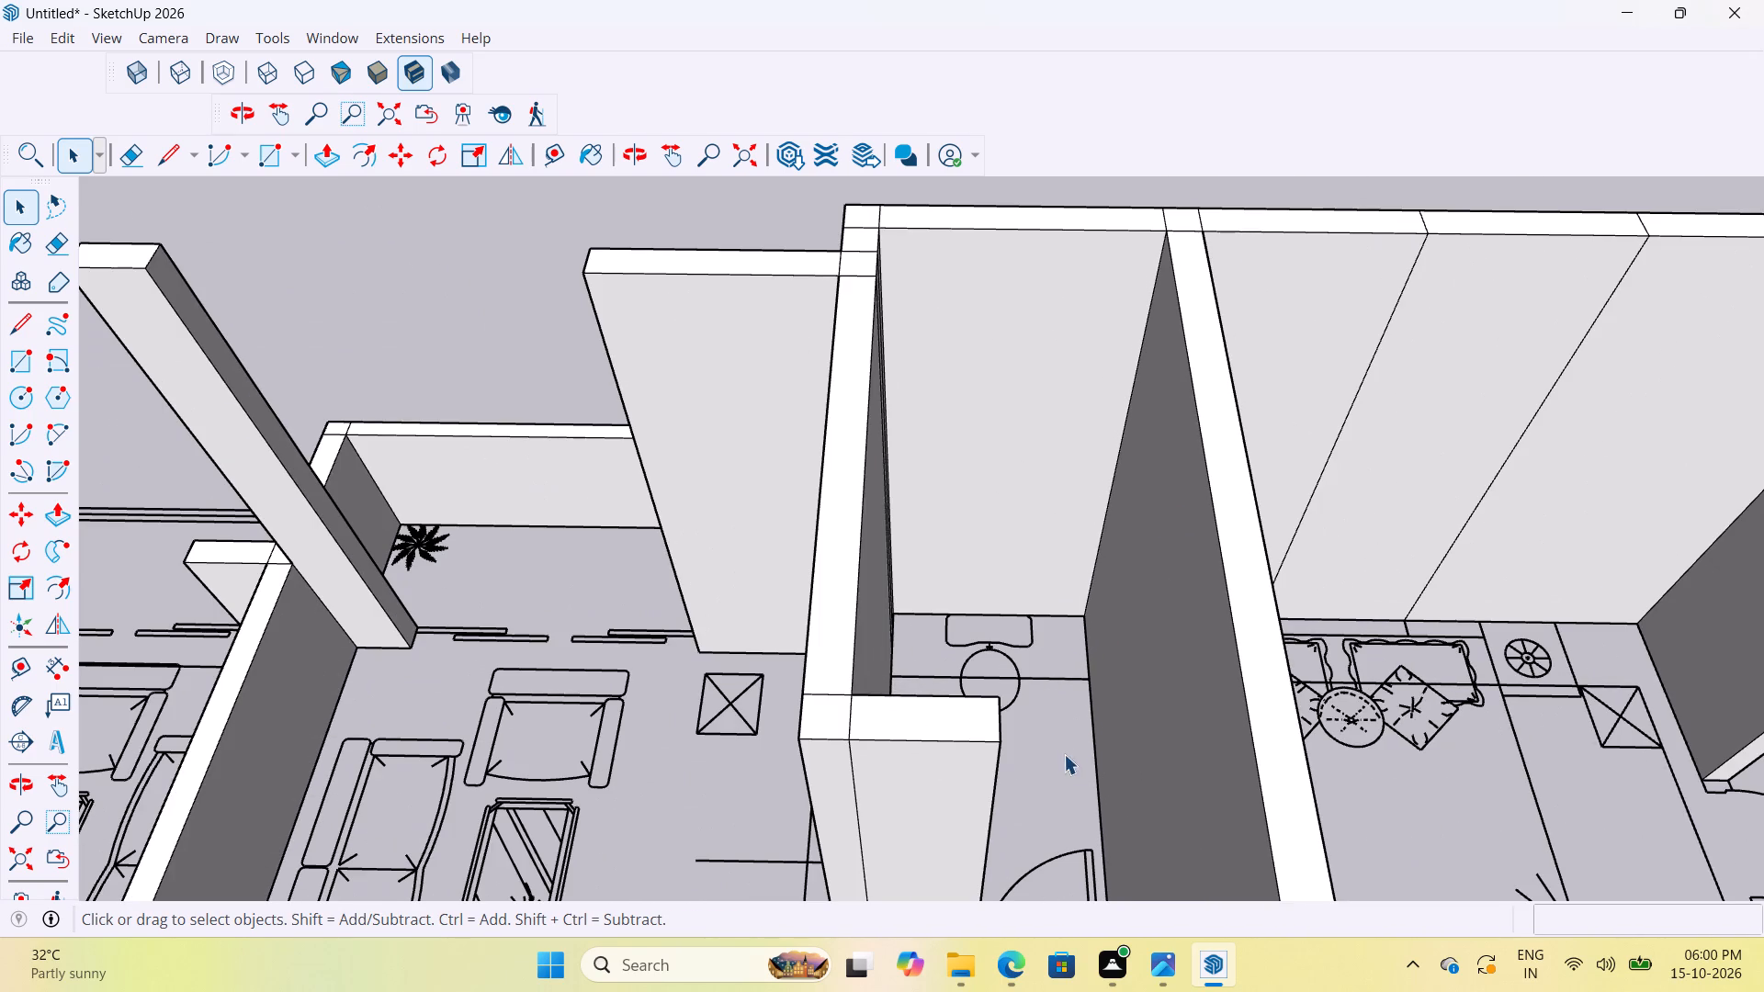
scroll(1055, 792, "down", 4)
scroll(1041, 679, "up", 6)
left_click(1067, 715)
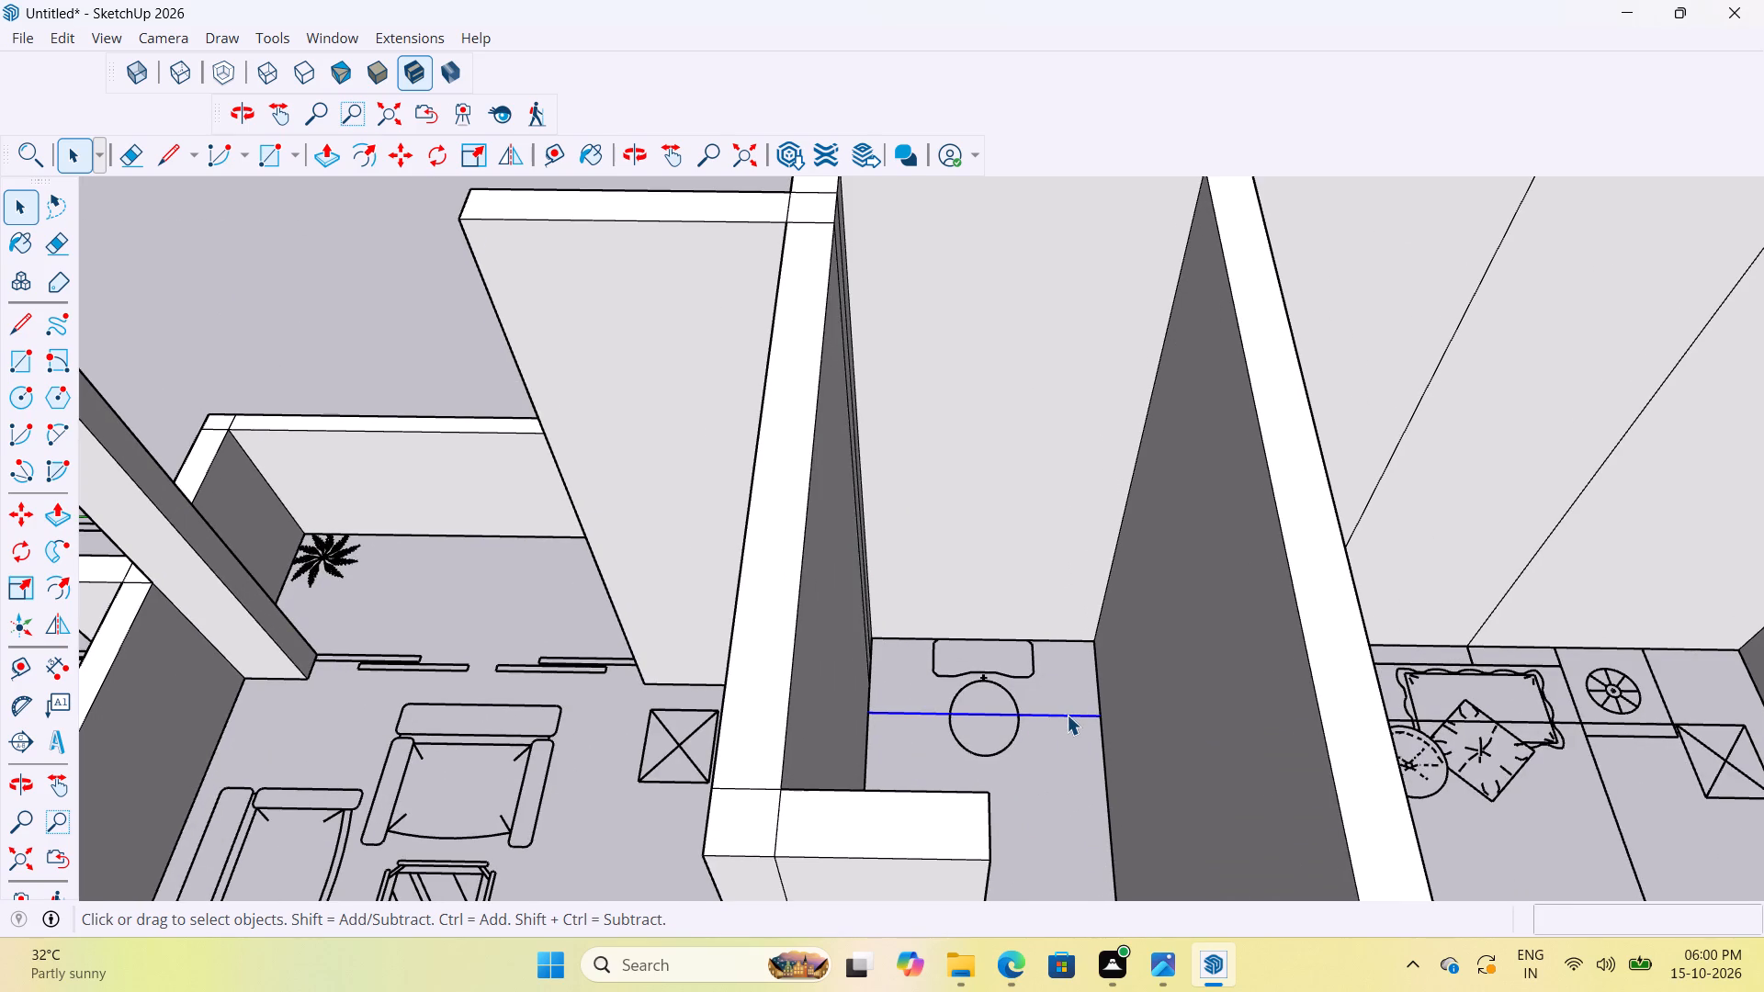
key("Delete")
Delete the stray line crossing the second flat's living room just inside its balcony sliding door.
scroll(1058, 708, "down", 14)
scroll(669, 731, "up", 4)
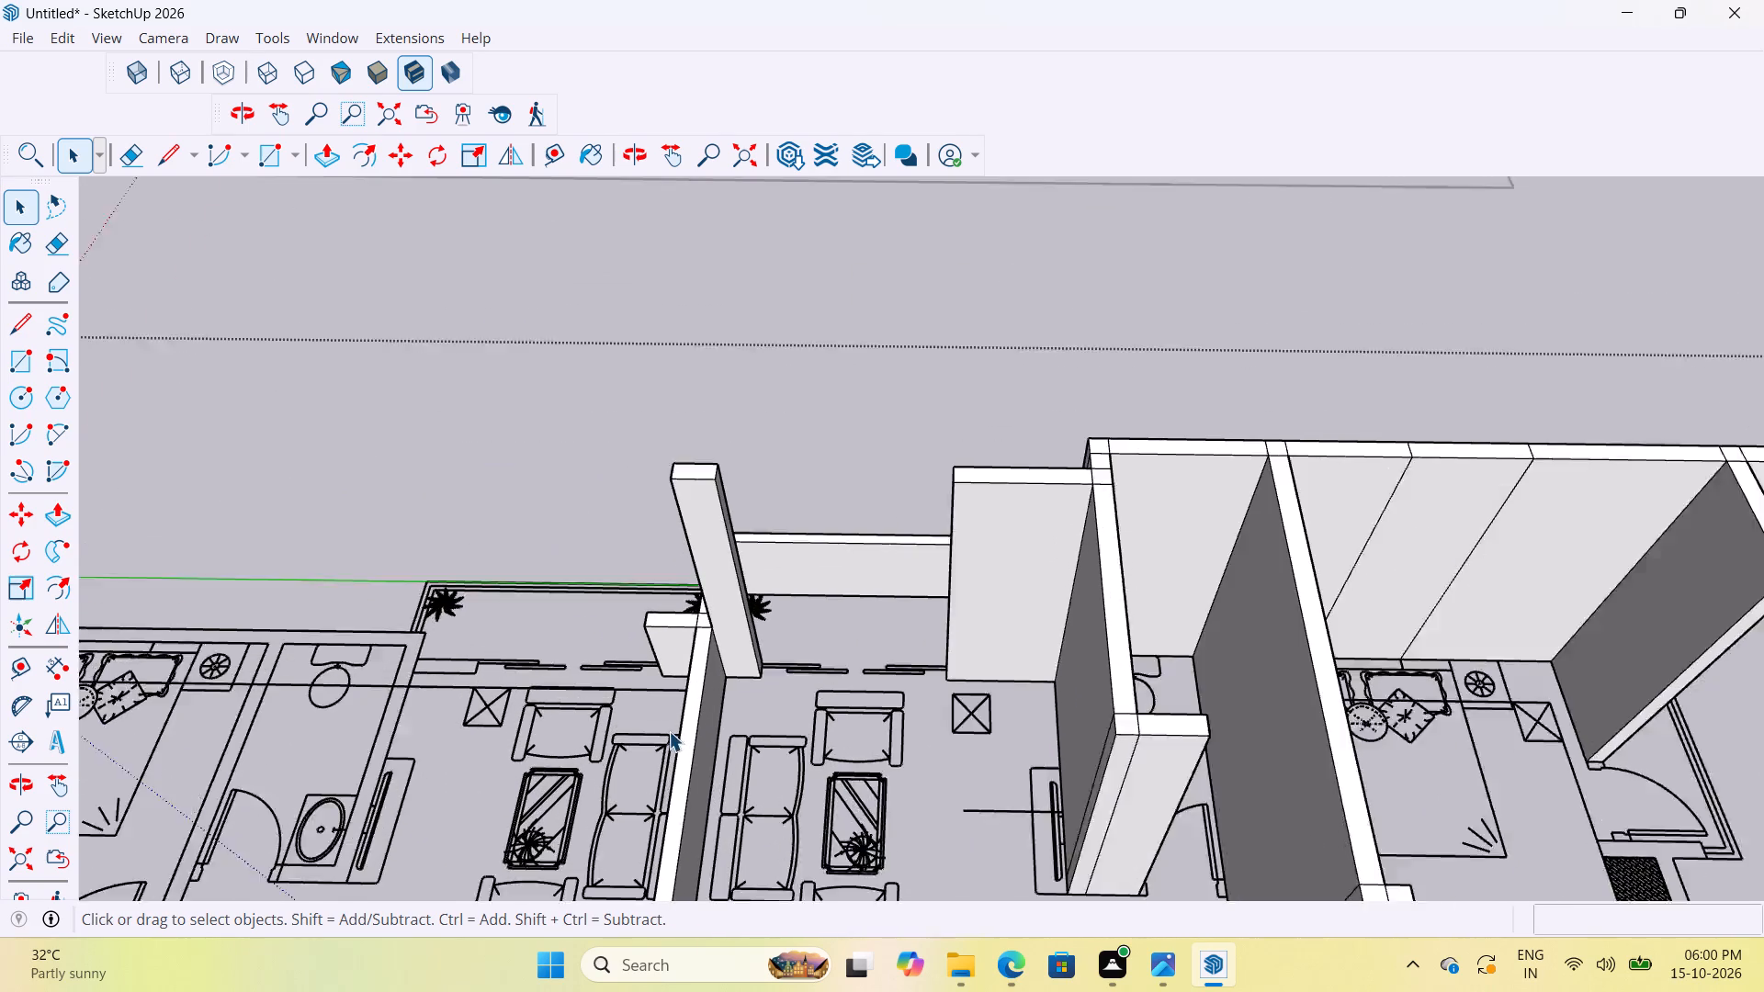
scroll(669, 731, "up", 1)
scroll(1039, 554, "down", 6)
scroll(740, 634, "up", 7)
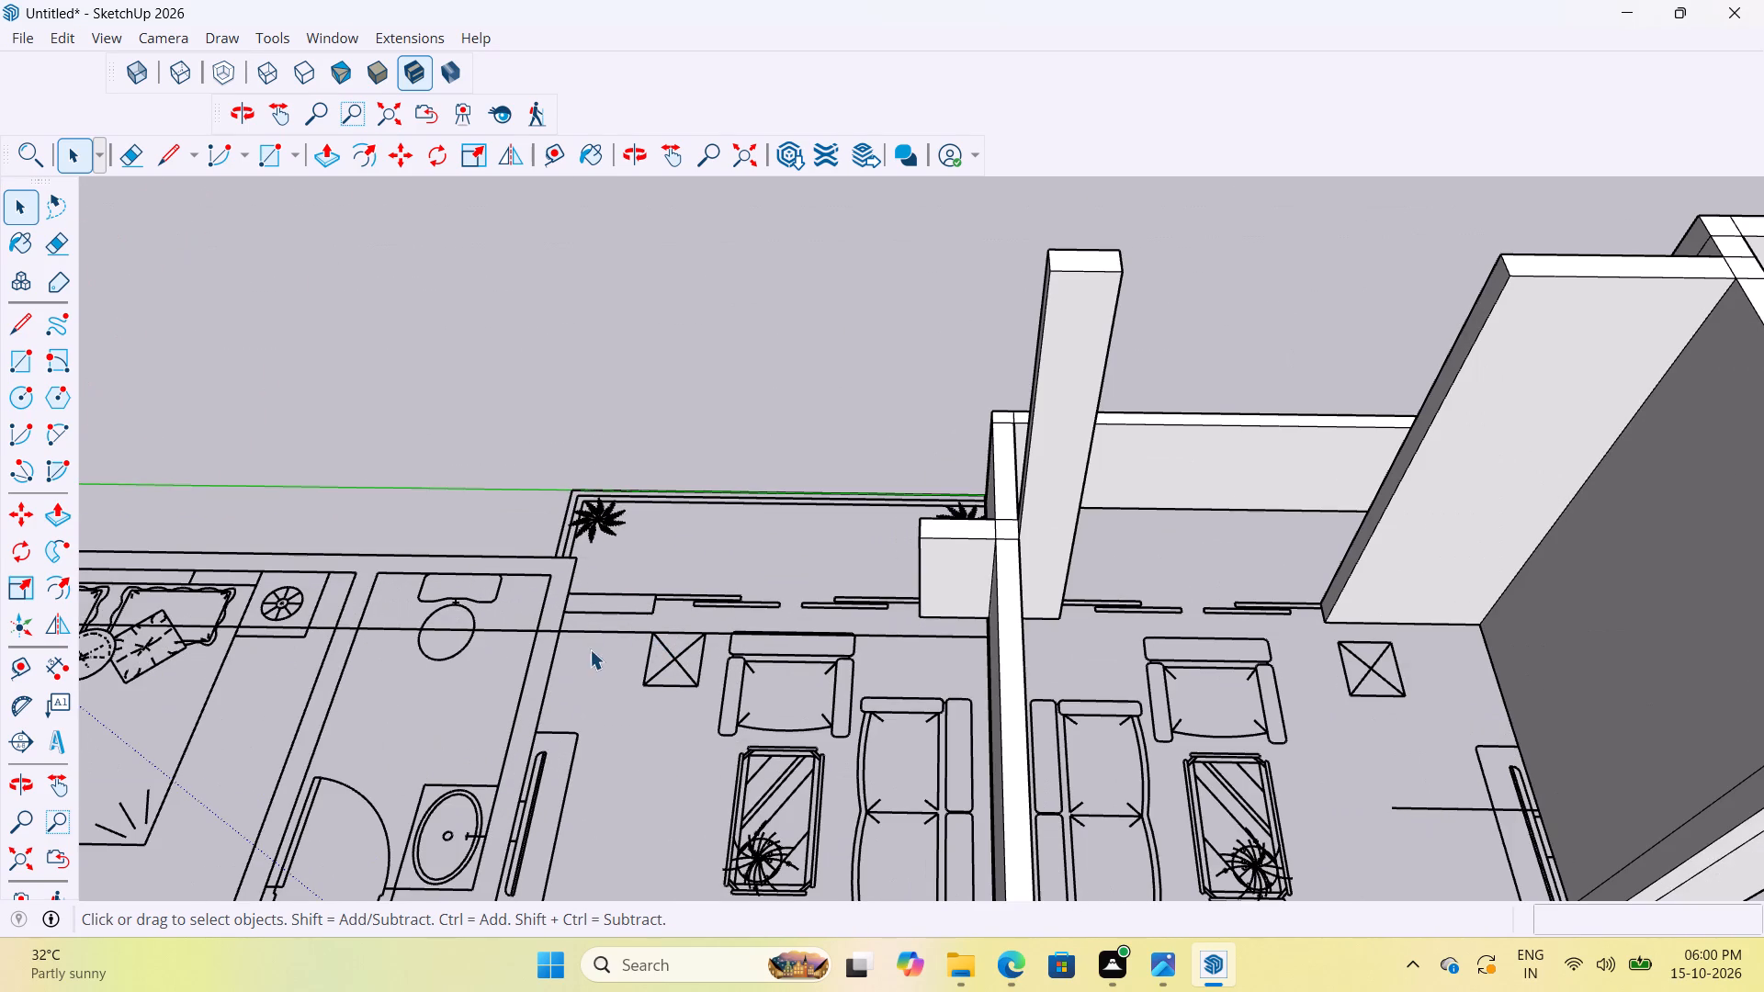
left_click(619, 629)
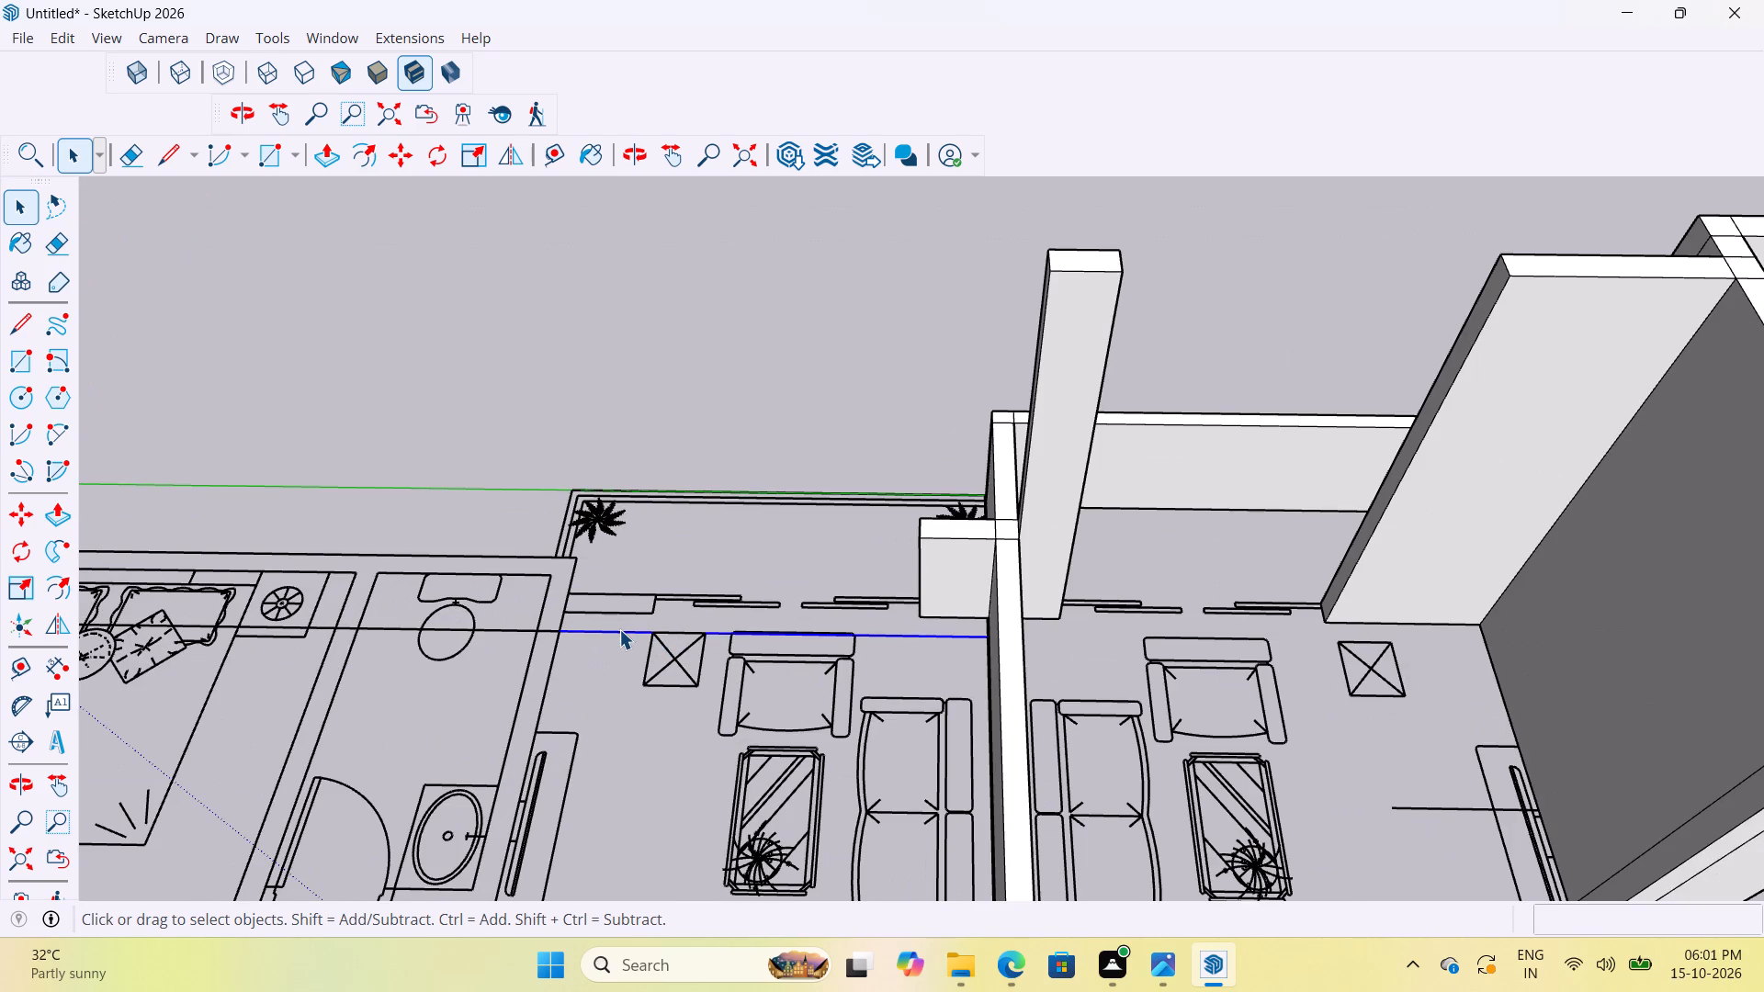
key("Delete")
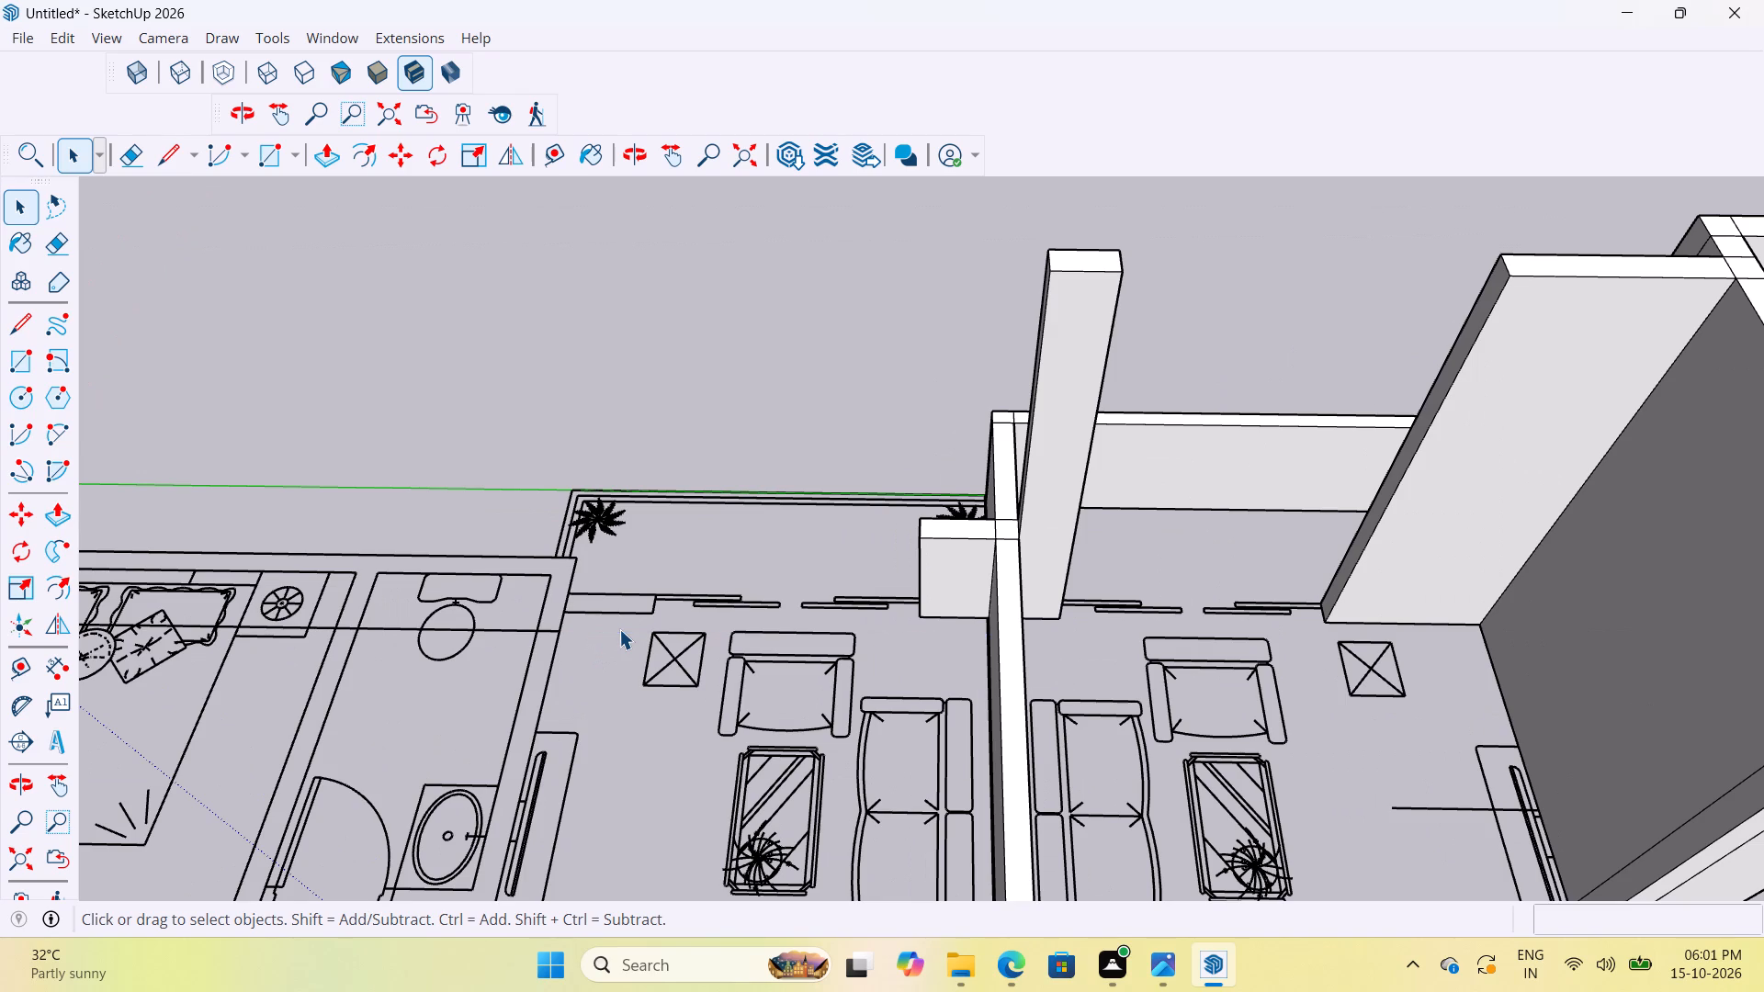
Delete the stray line segments crossing the second flat's WC, the gap beside the bedside table, and the wall between bathroom and bedroom.
scroll(653, 648, "down", 5)
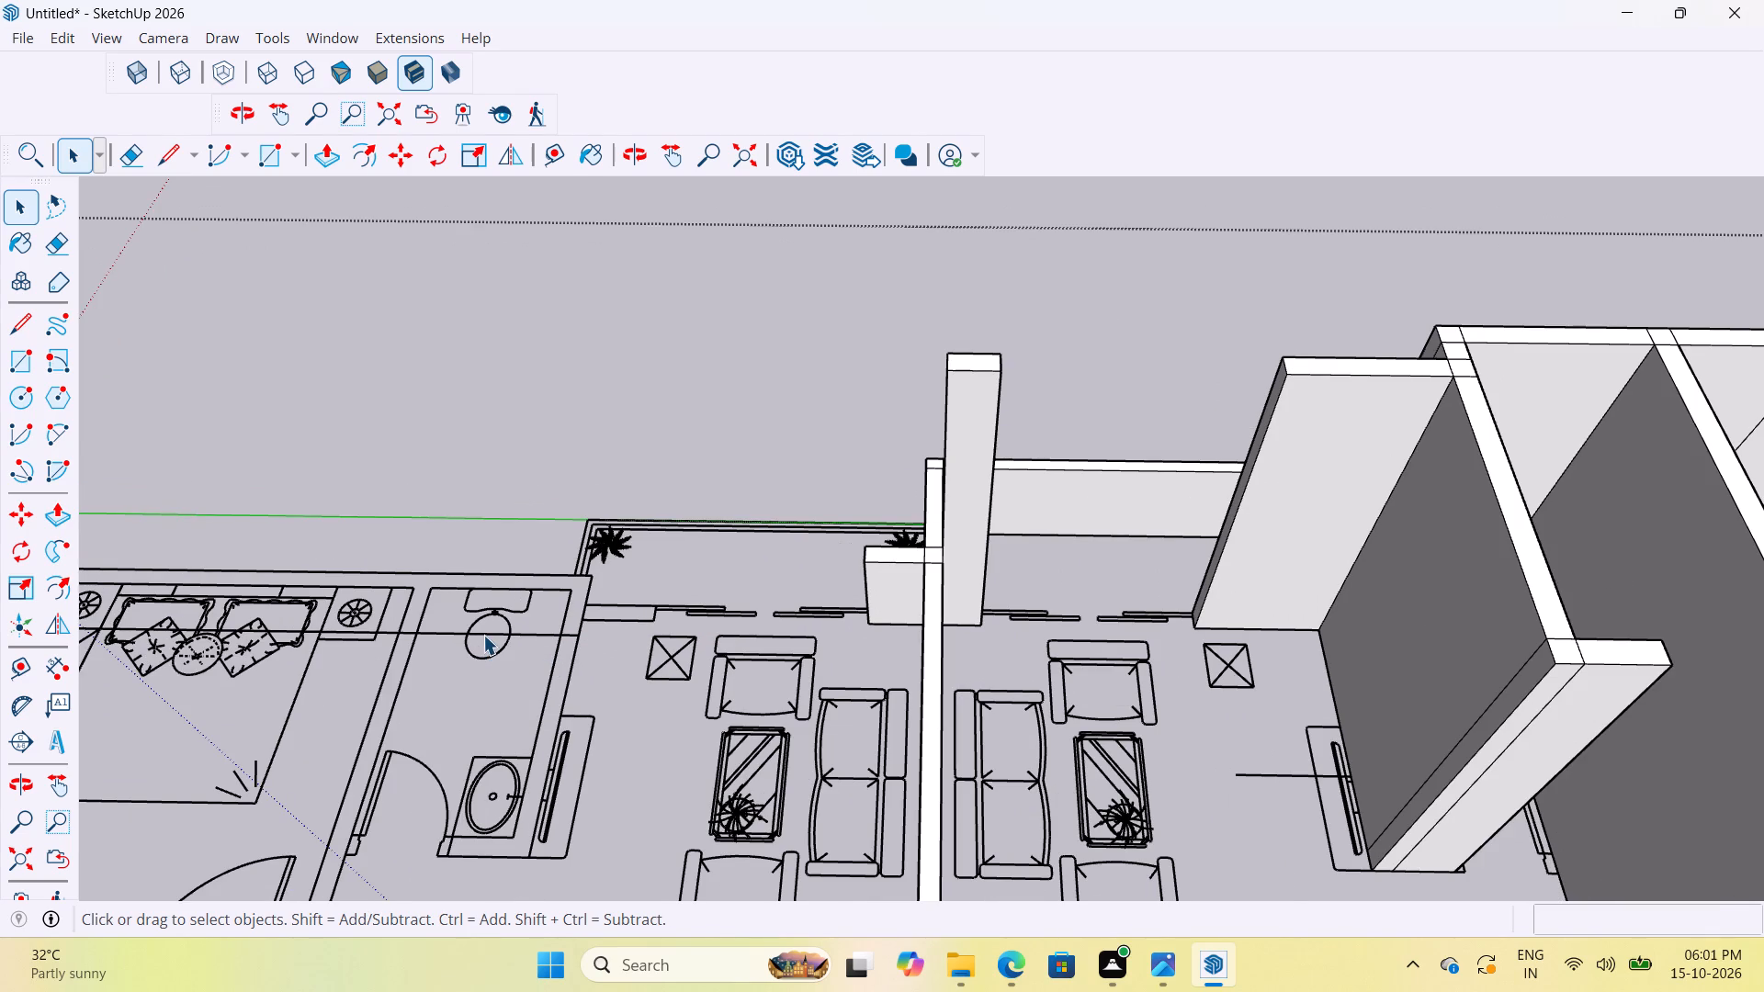
left_click(483, 635)
key("Delete")
scroll(379, 627, "up", 9)
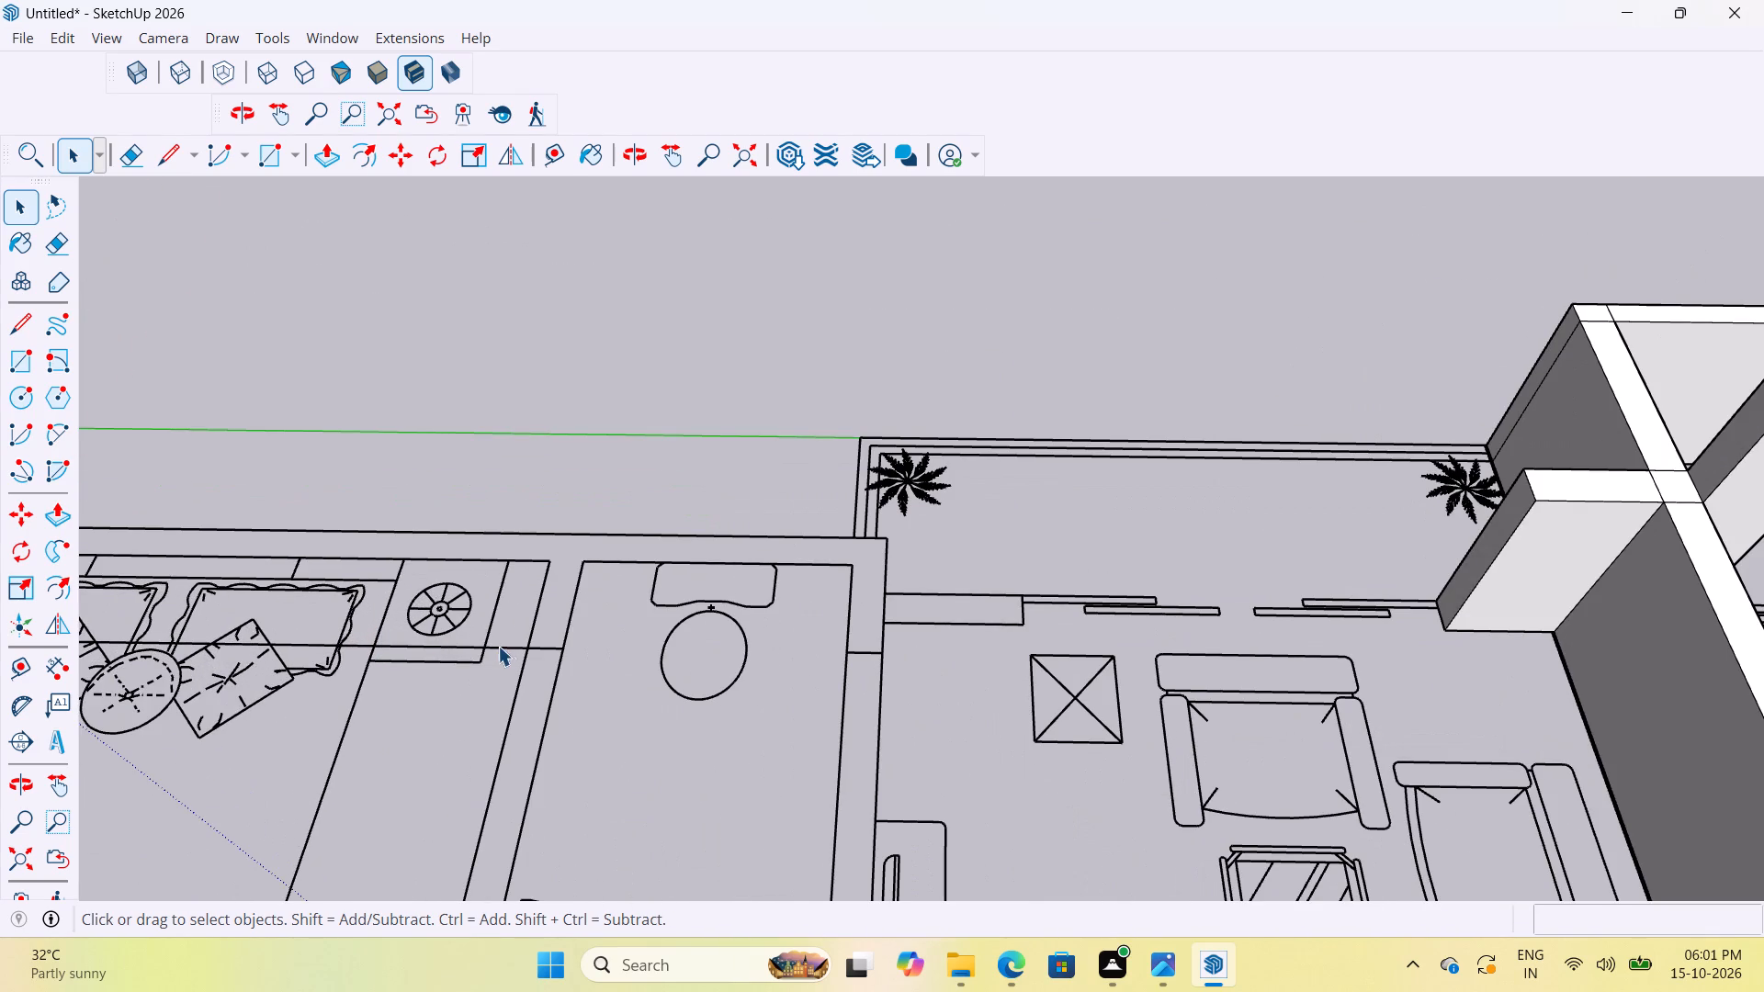
left_click(506, 646)
key("Delete")
scroll(902, 557, "down", 13)
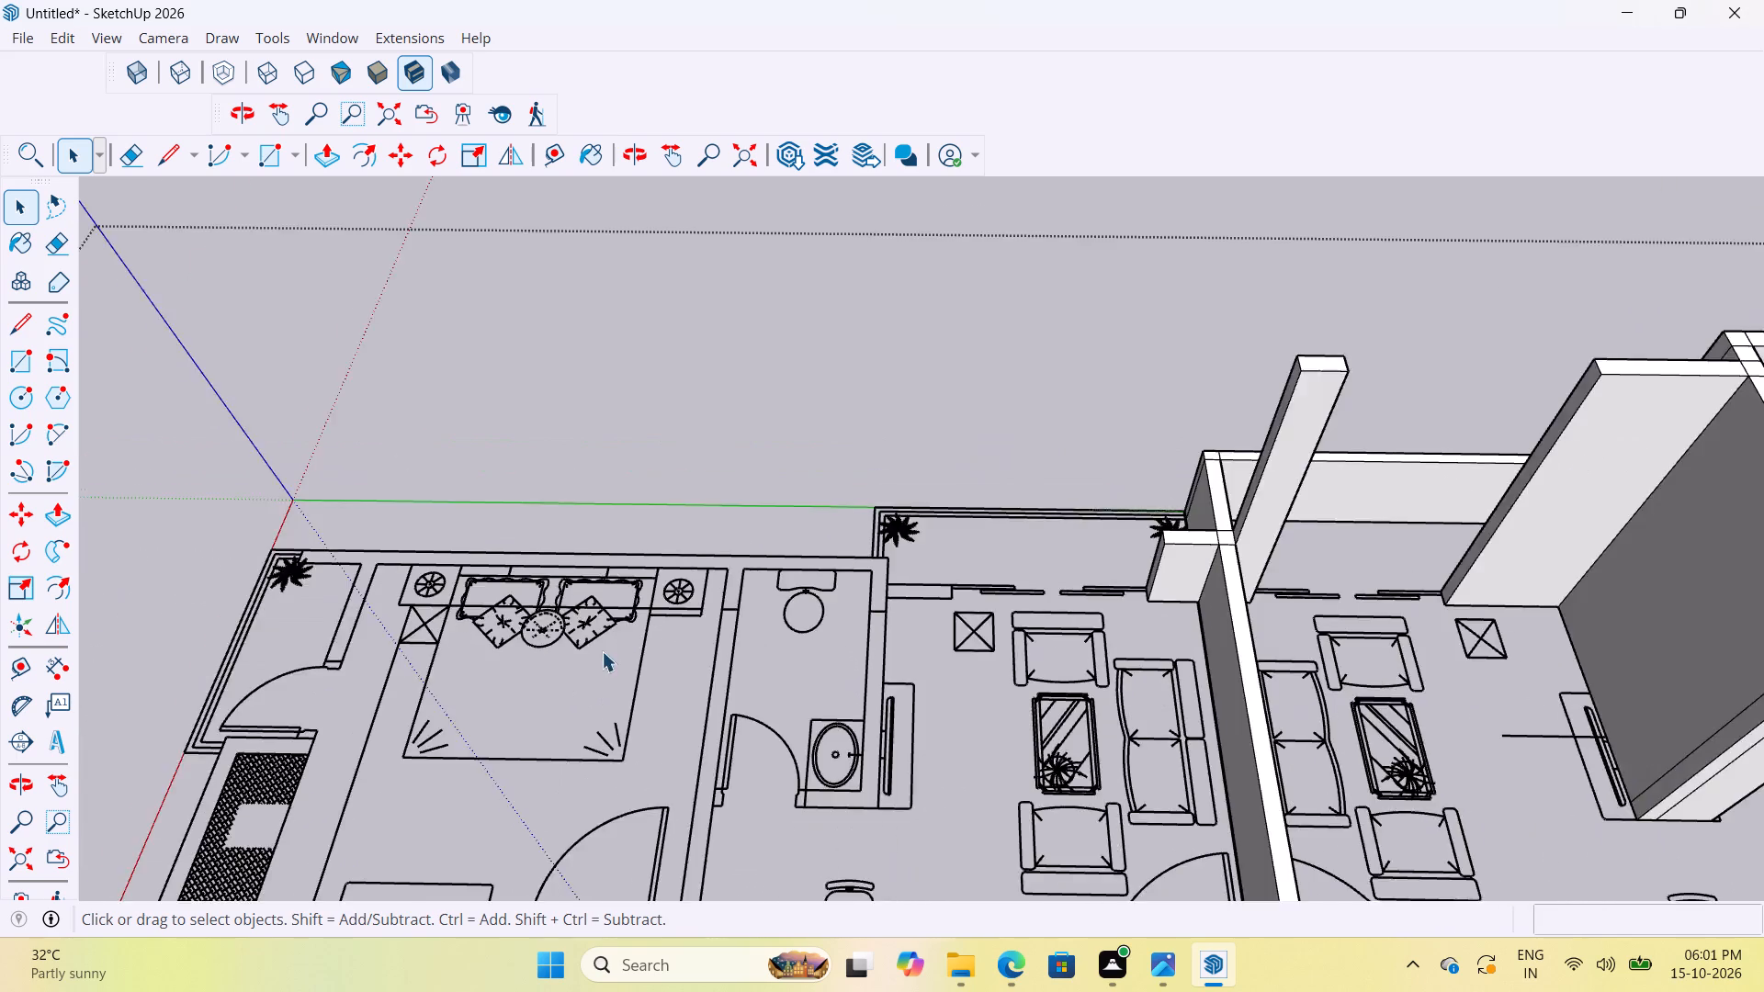
scroll(602, 651, "up", 15)
left_click(804, 592)
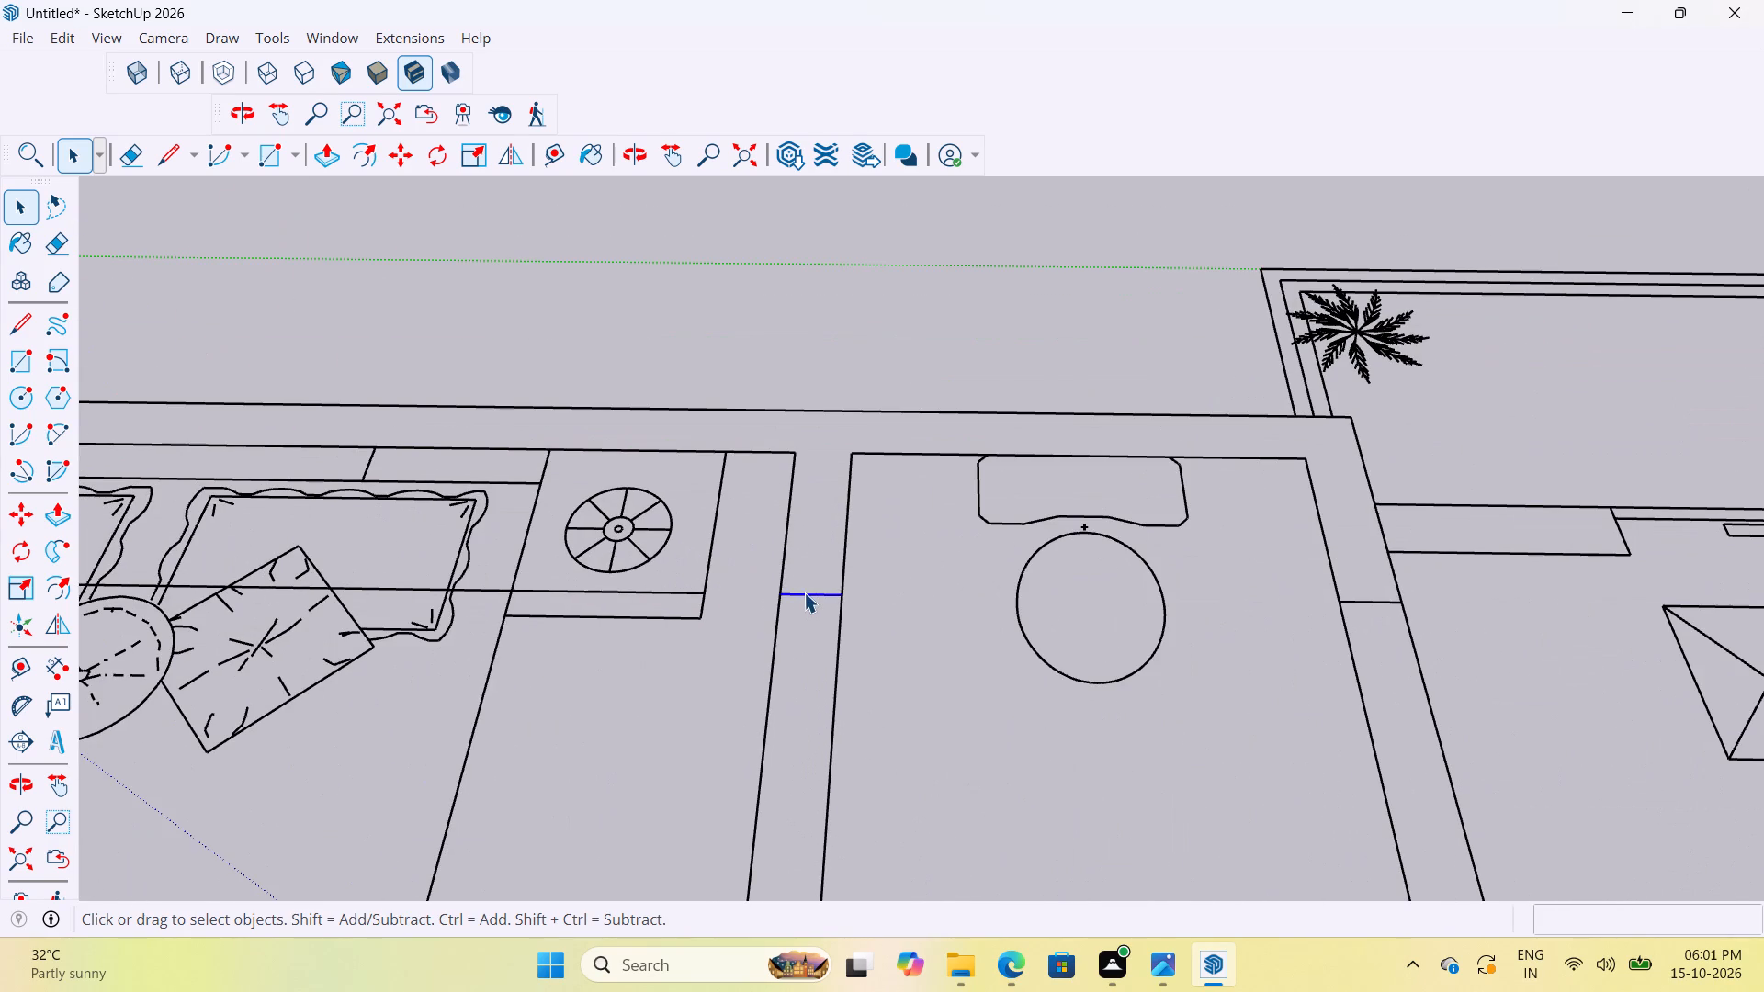
key("Delete")
Delete the stray line crossing the bed pillows in the second flat's bedroom.
scroll(1077, 532, "down", 12)
scroll(794, 562, "up", 10)
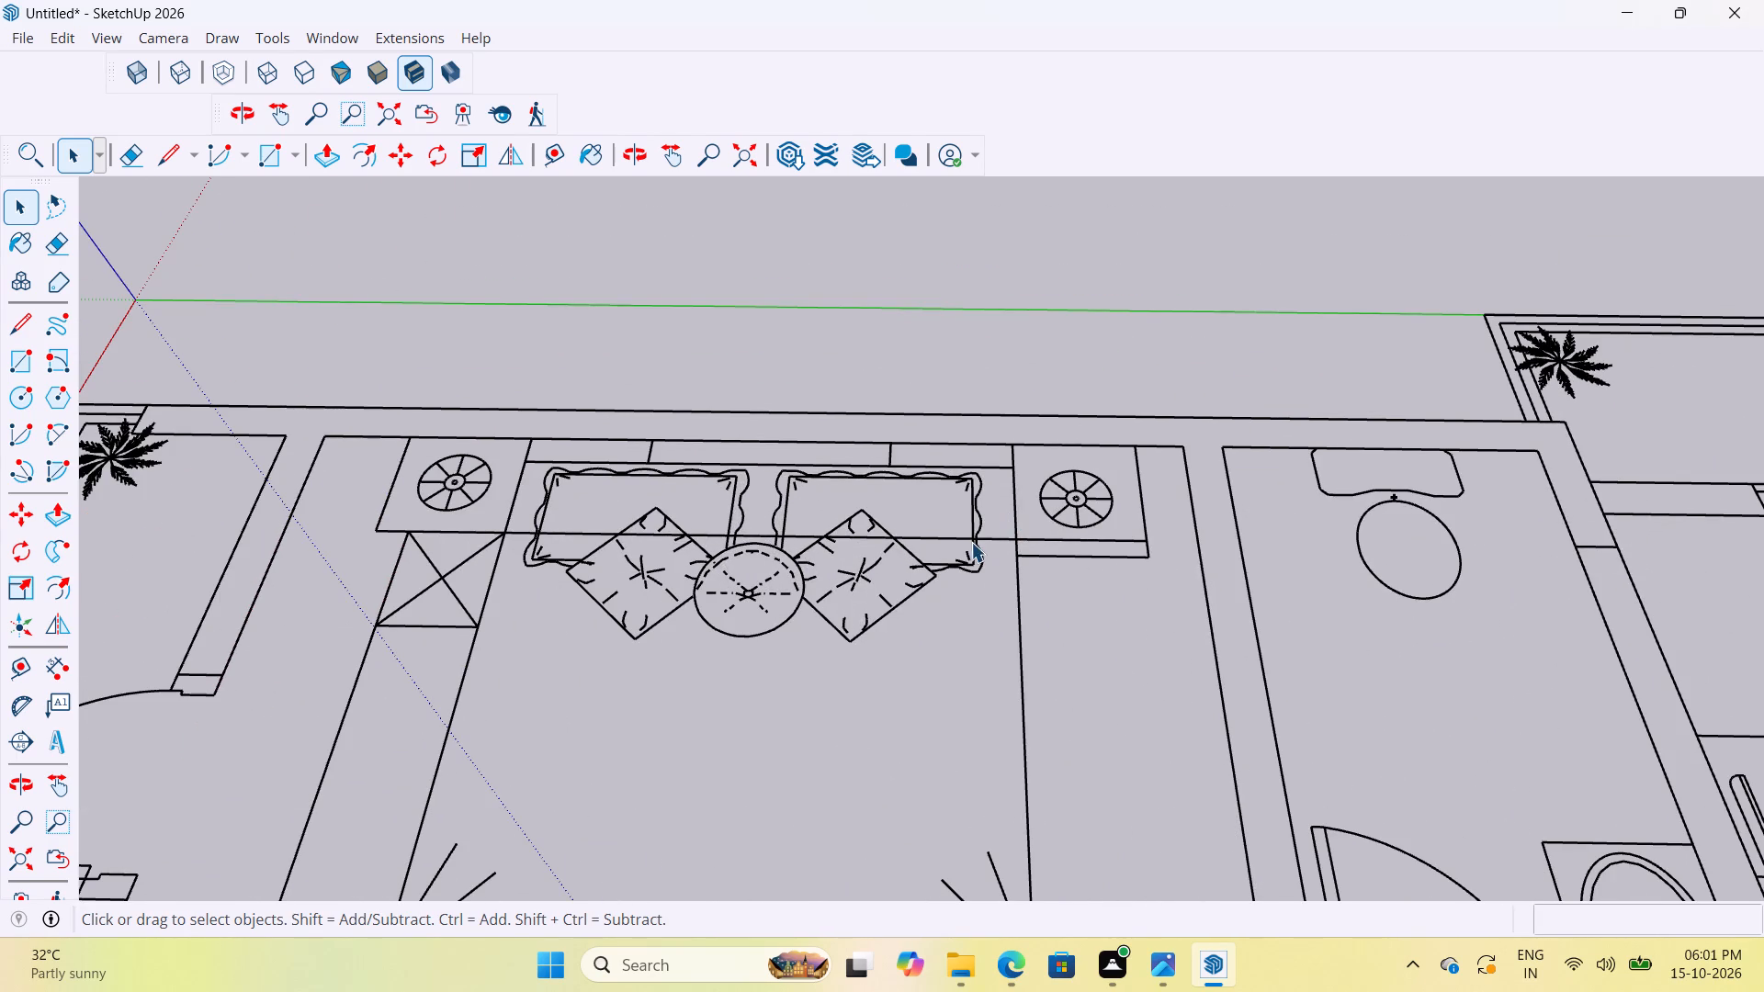
left_click(1000, 535)
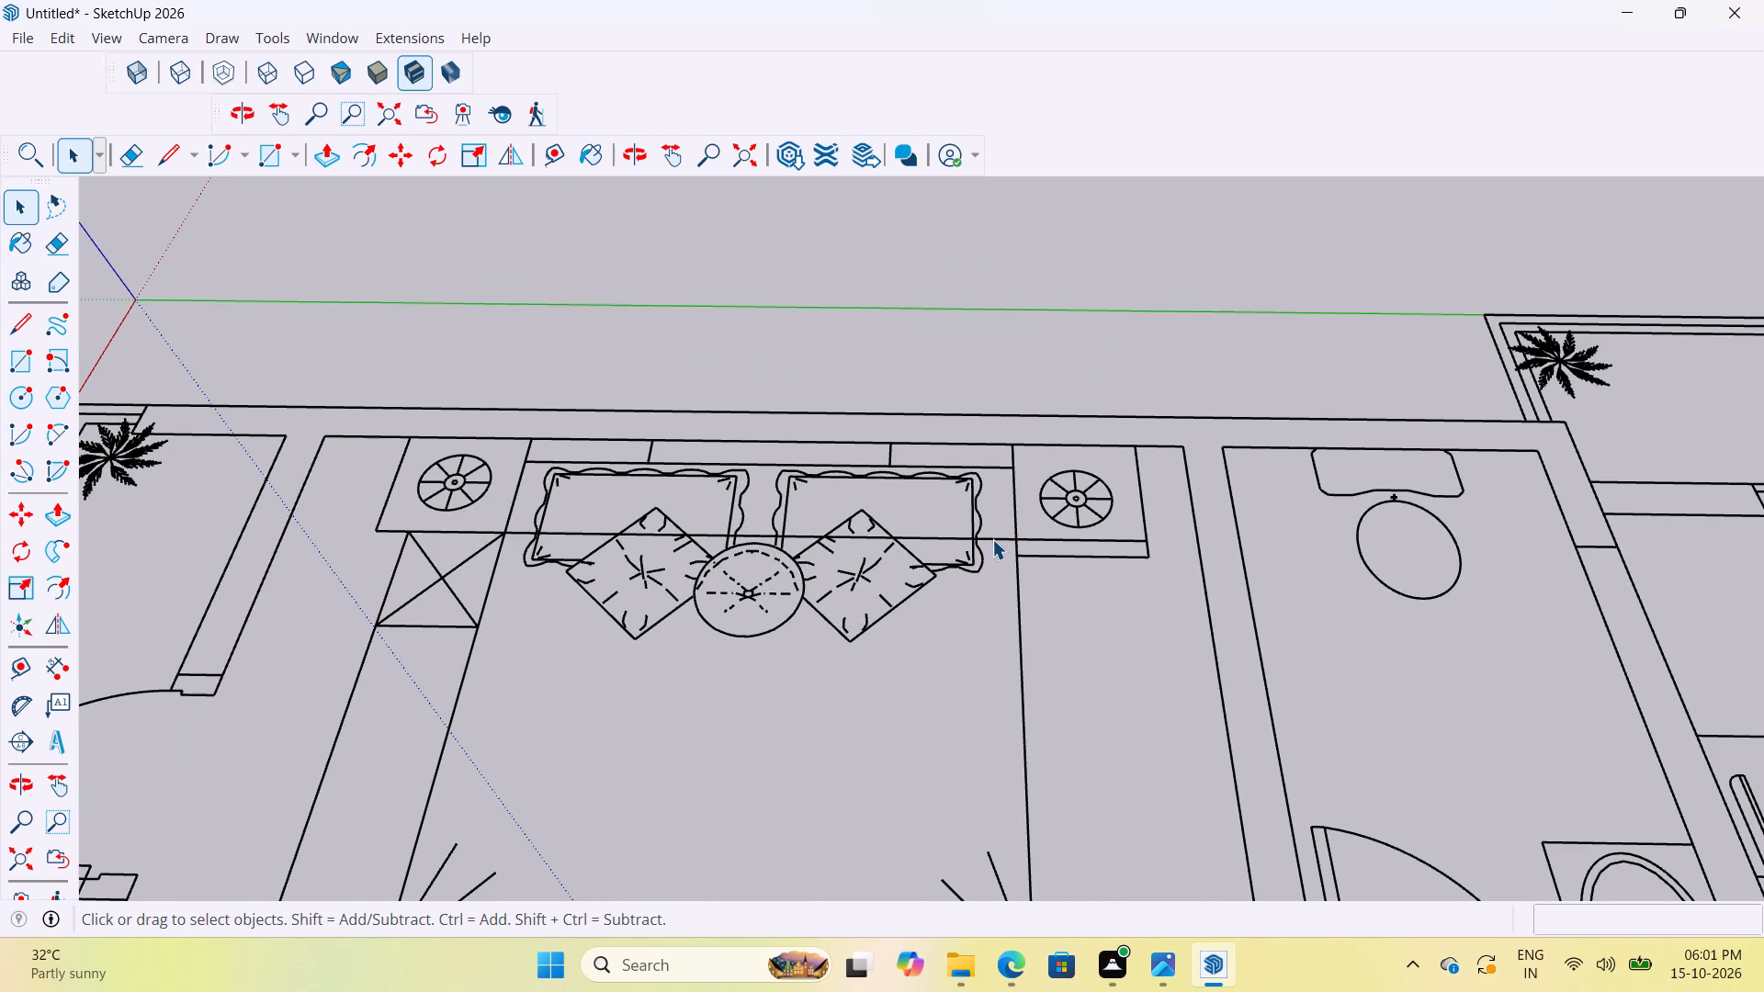
left_click(992, 539)
key("Delete")
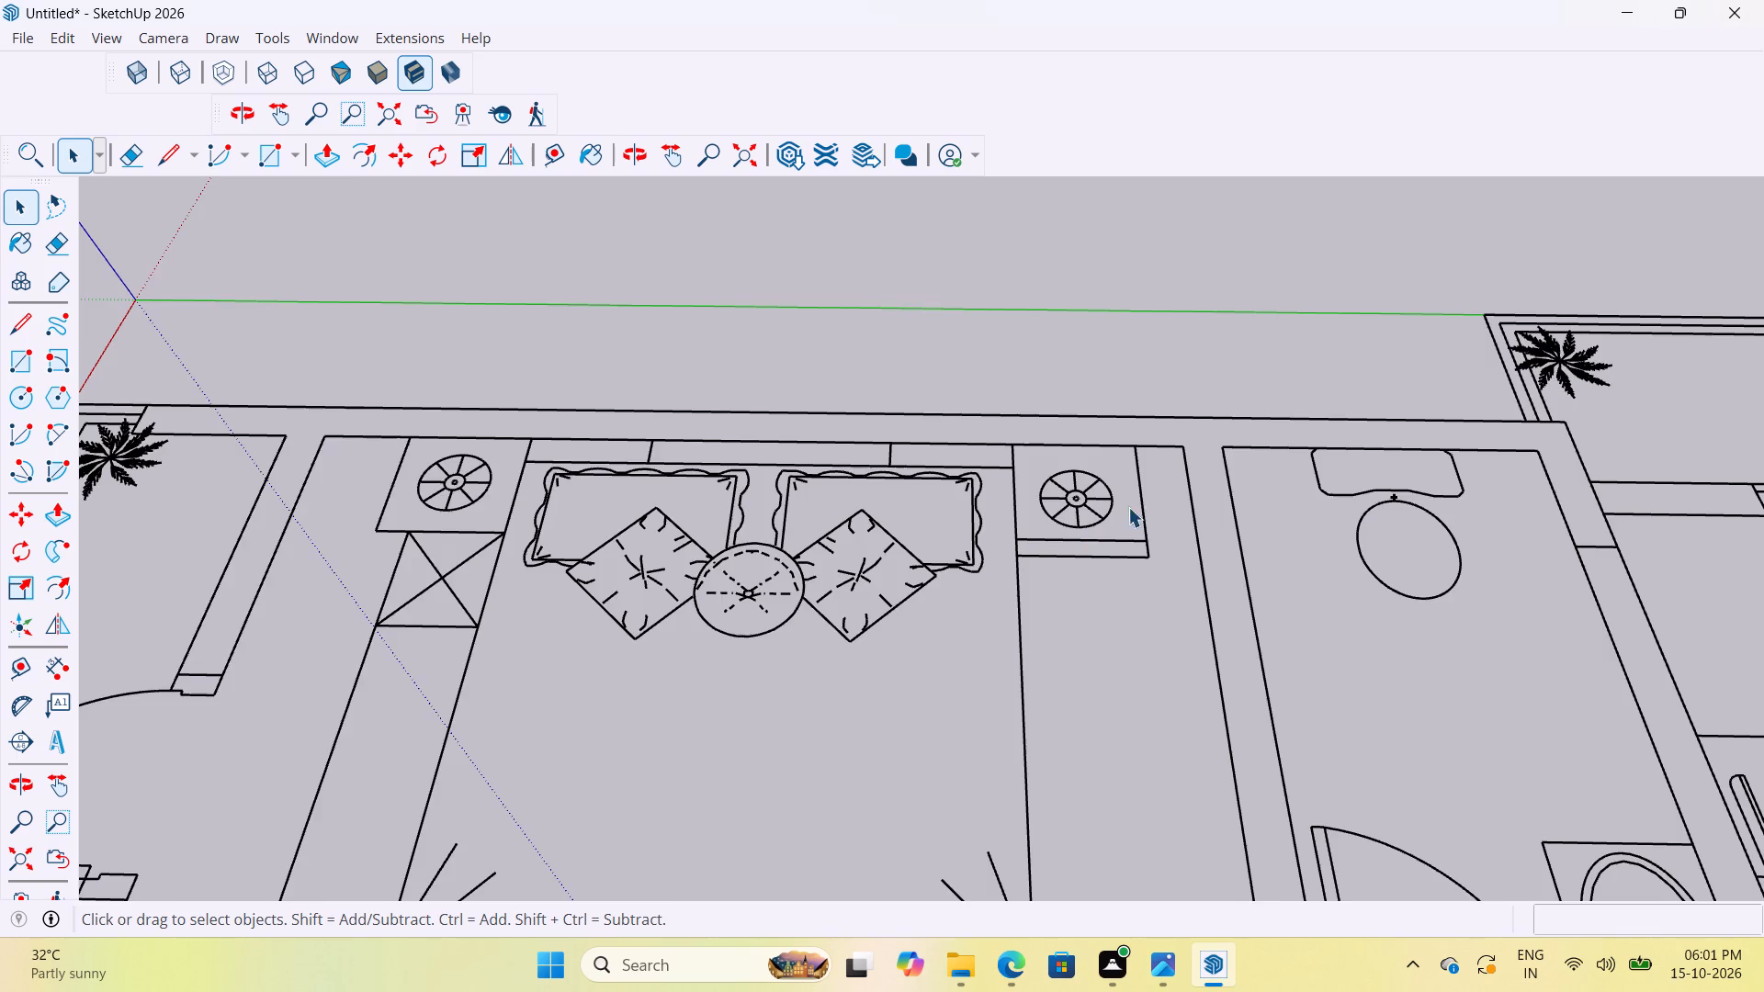
Delete the stray line running beside the bed in the second flat's other bedroom, from the wardrobe side to the crossed column box.
scroll(1131, 509, "down", 12)
scroll(812, 558, "down", 14)
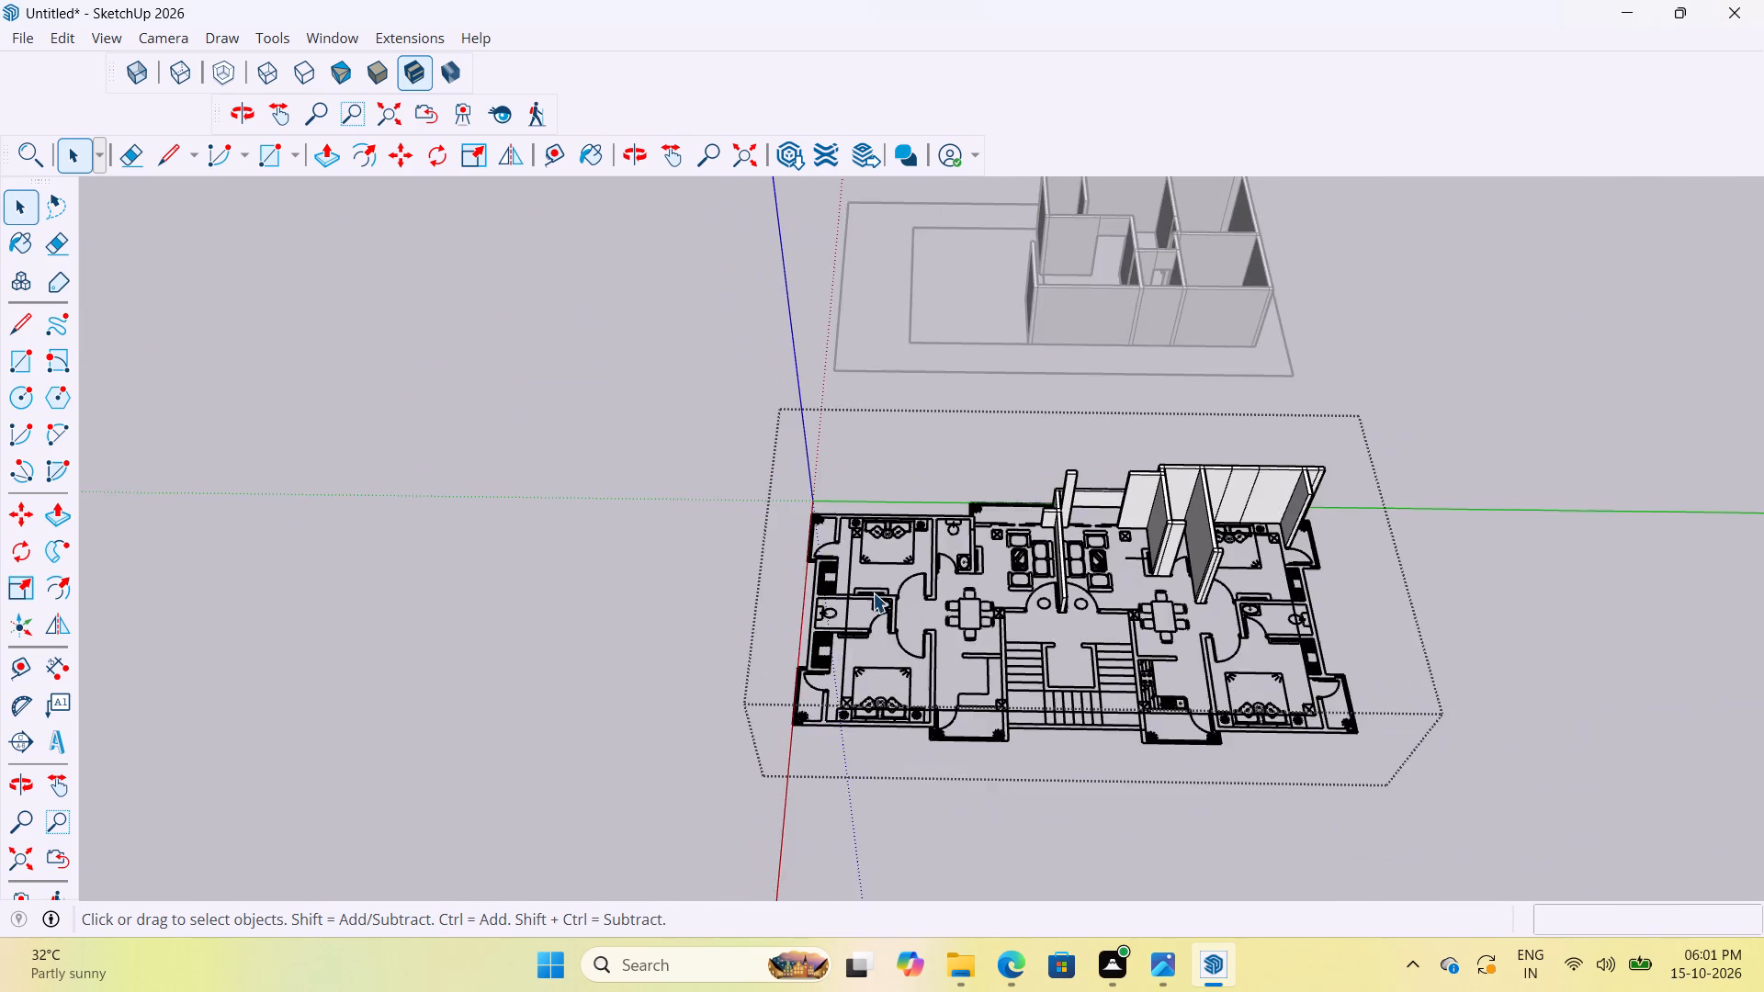
scroll(873, 592, "up", 10)
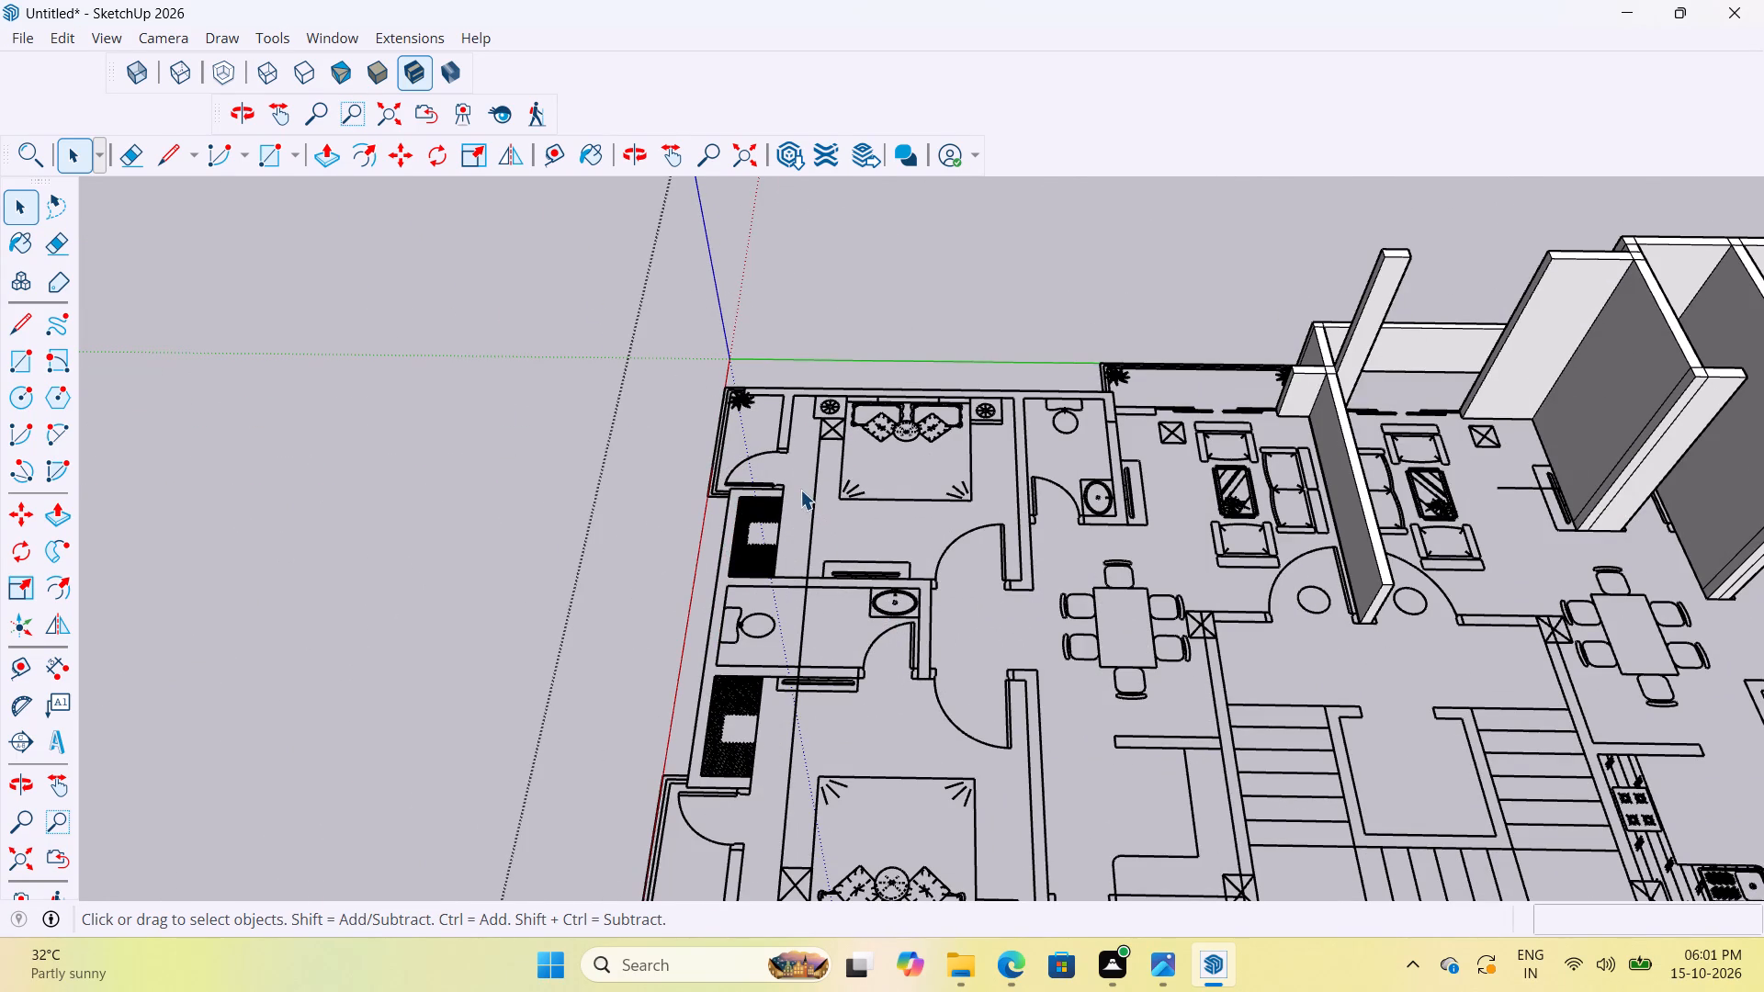
scroll(797, 455, "down", 4)
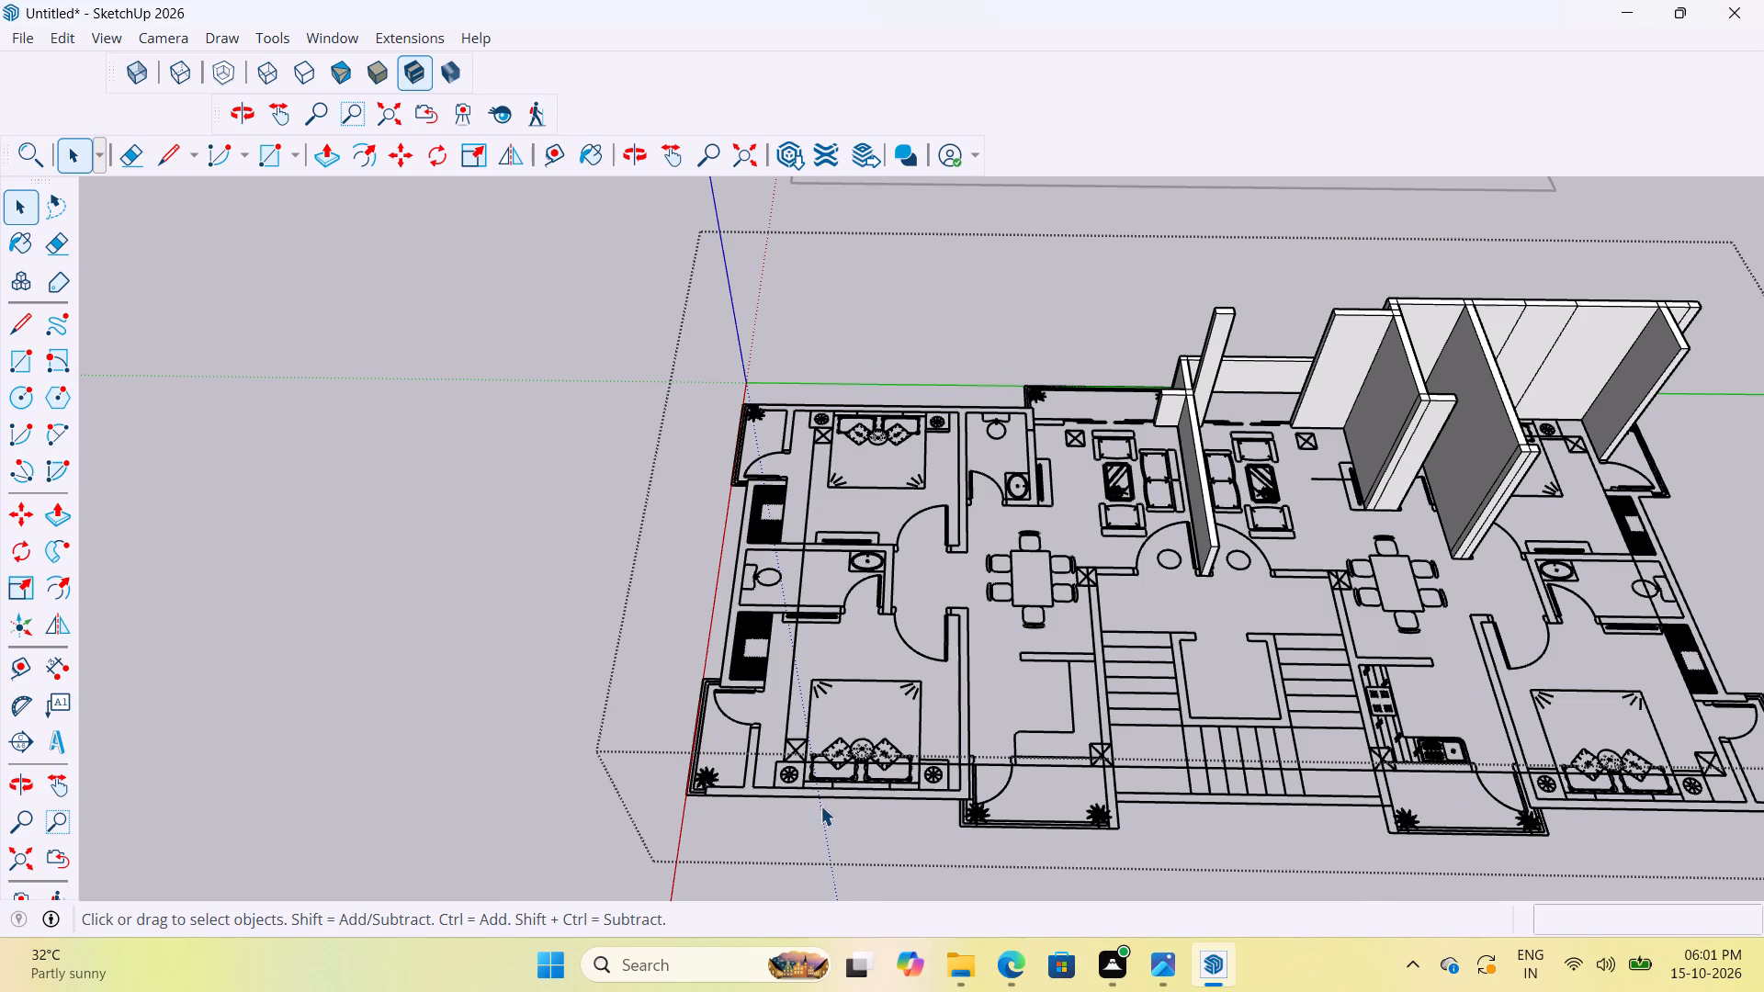
scroll(818, 783, "up", 12)
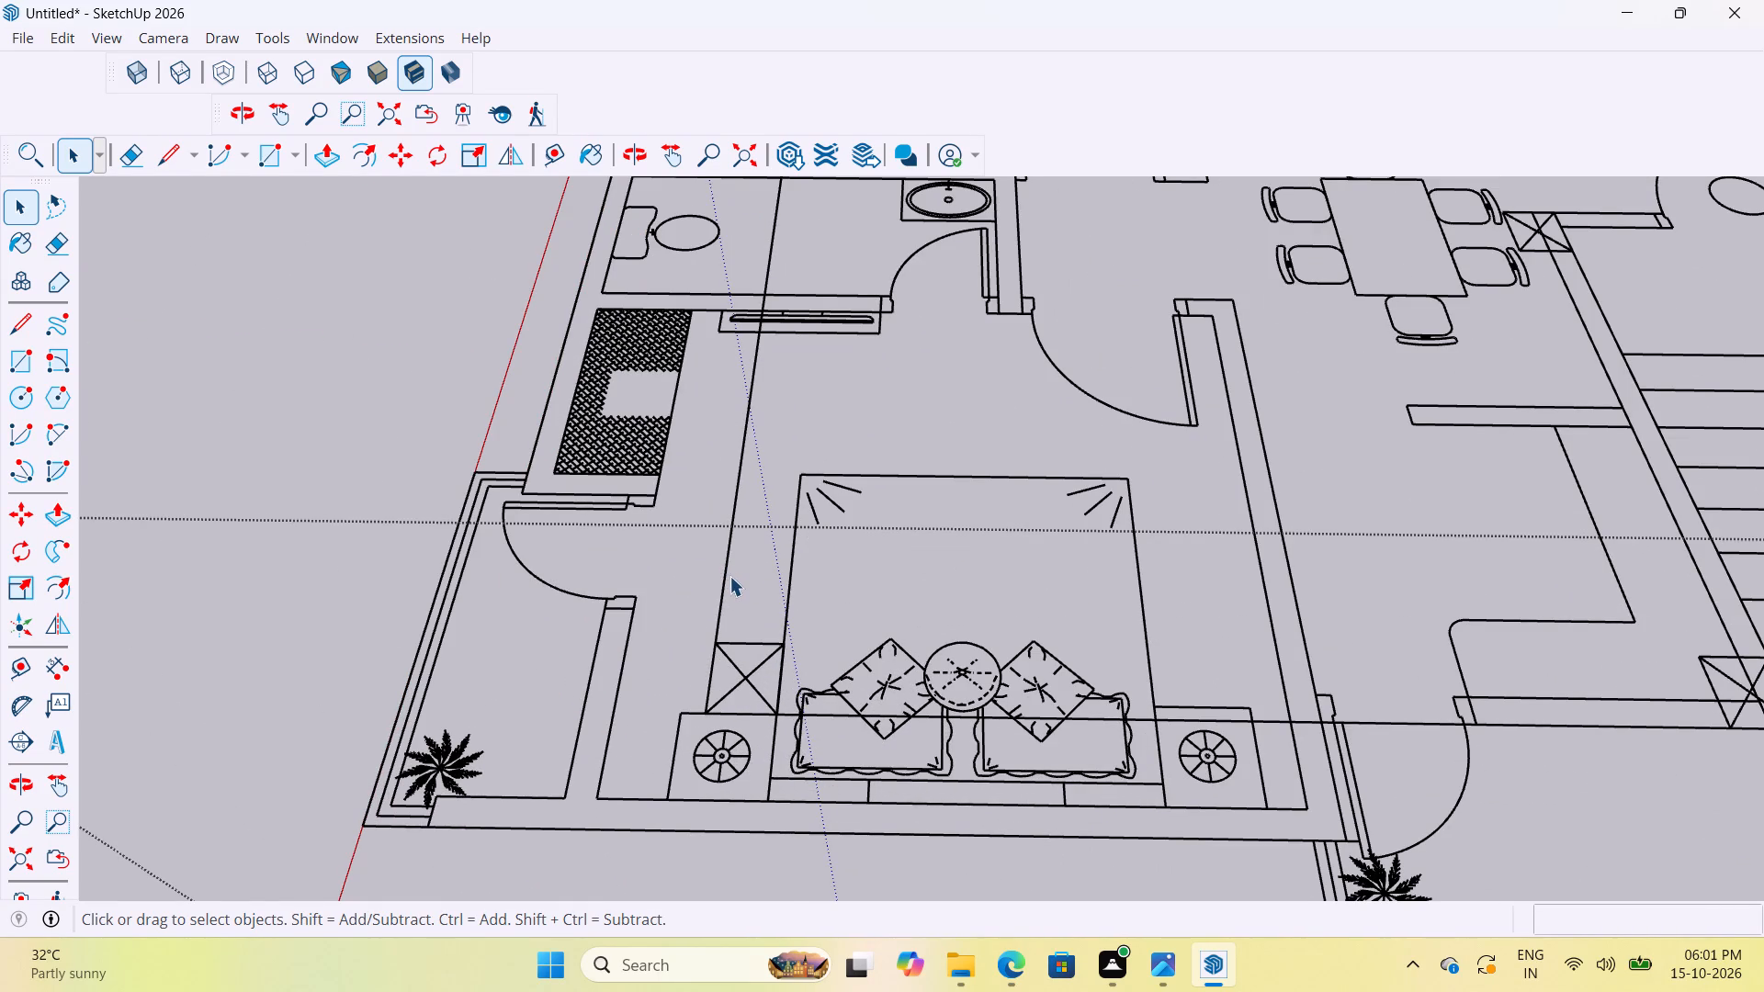
left_click(726, 571)
key("Delete")
Delete the stray line segments crossing the two stair landings on either side of the middle flight.
scroll(688, 602, "down", 11)
scroll(923, 749, "up", 13)
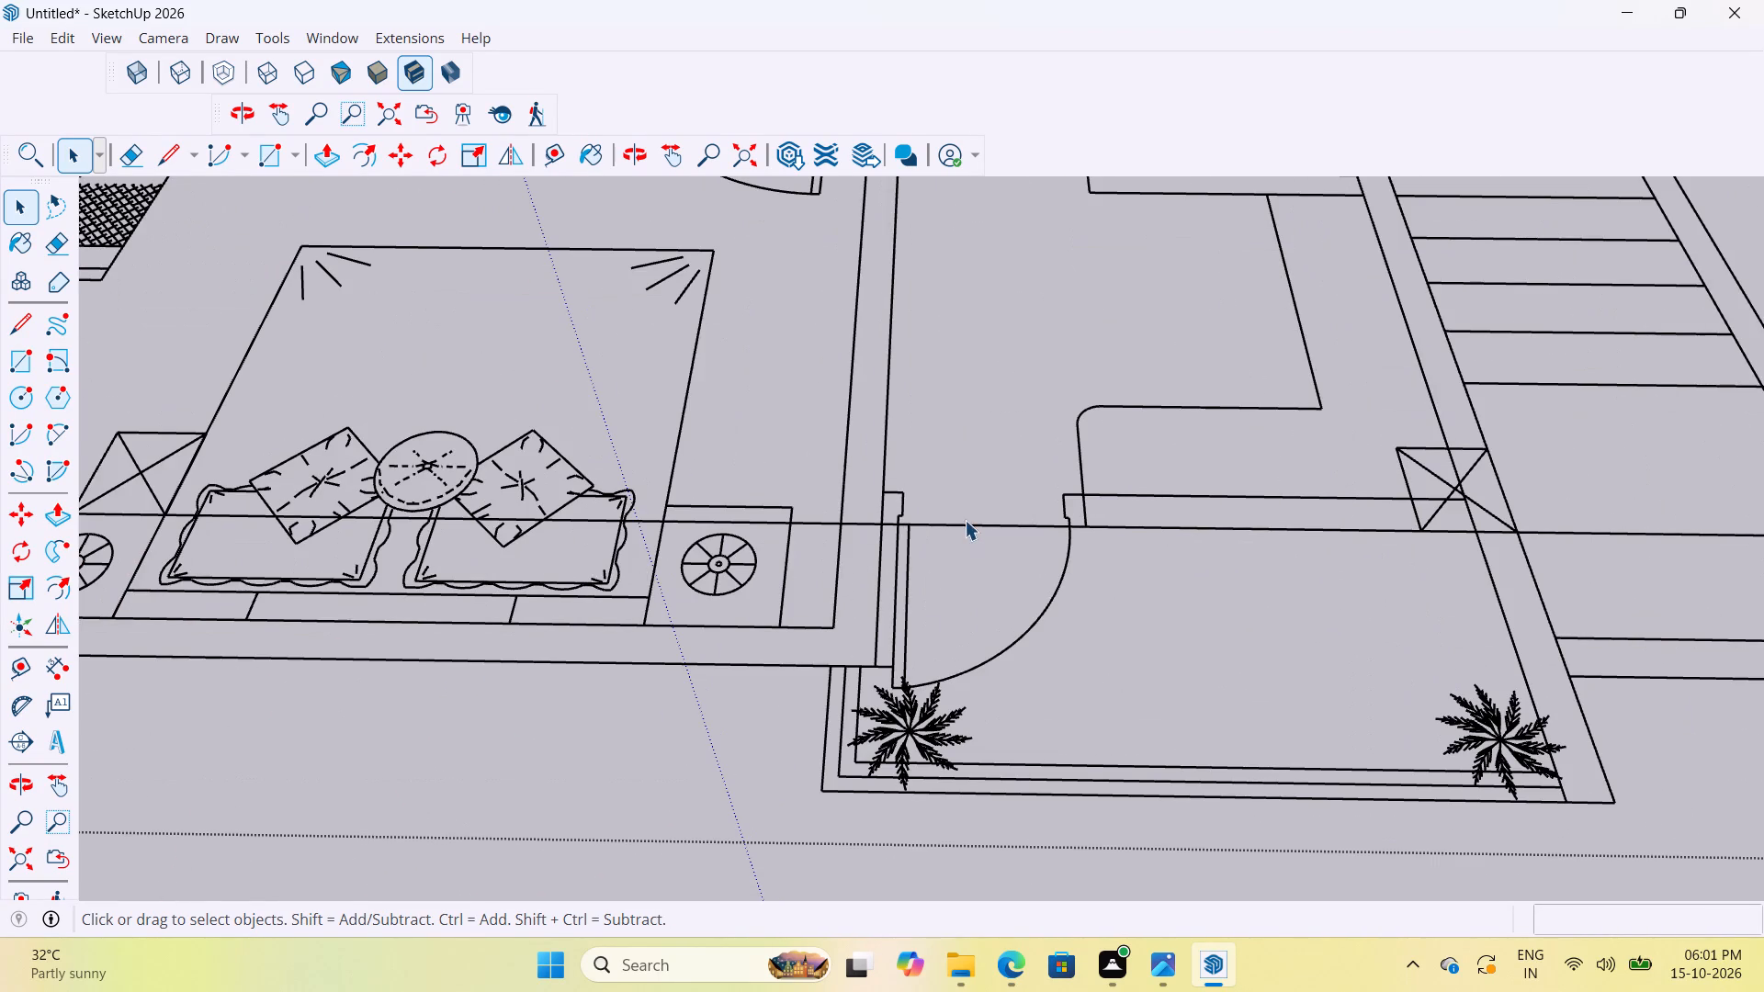
left_click(963, 527)
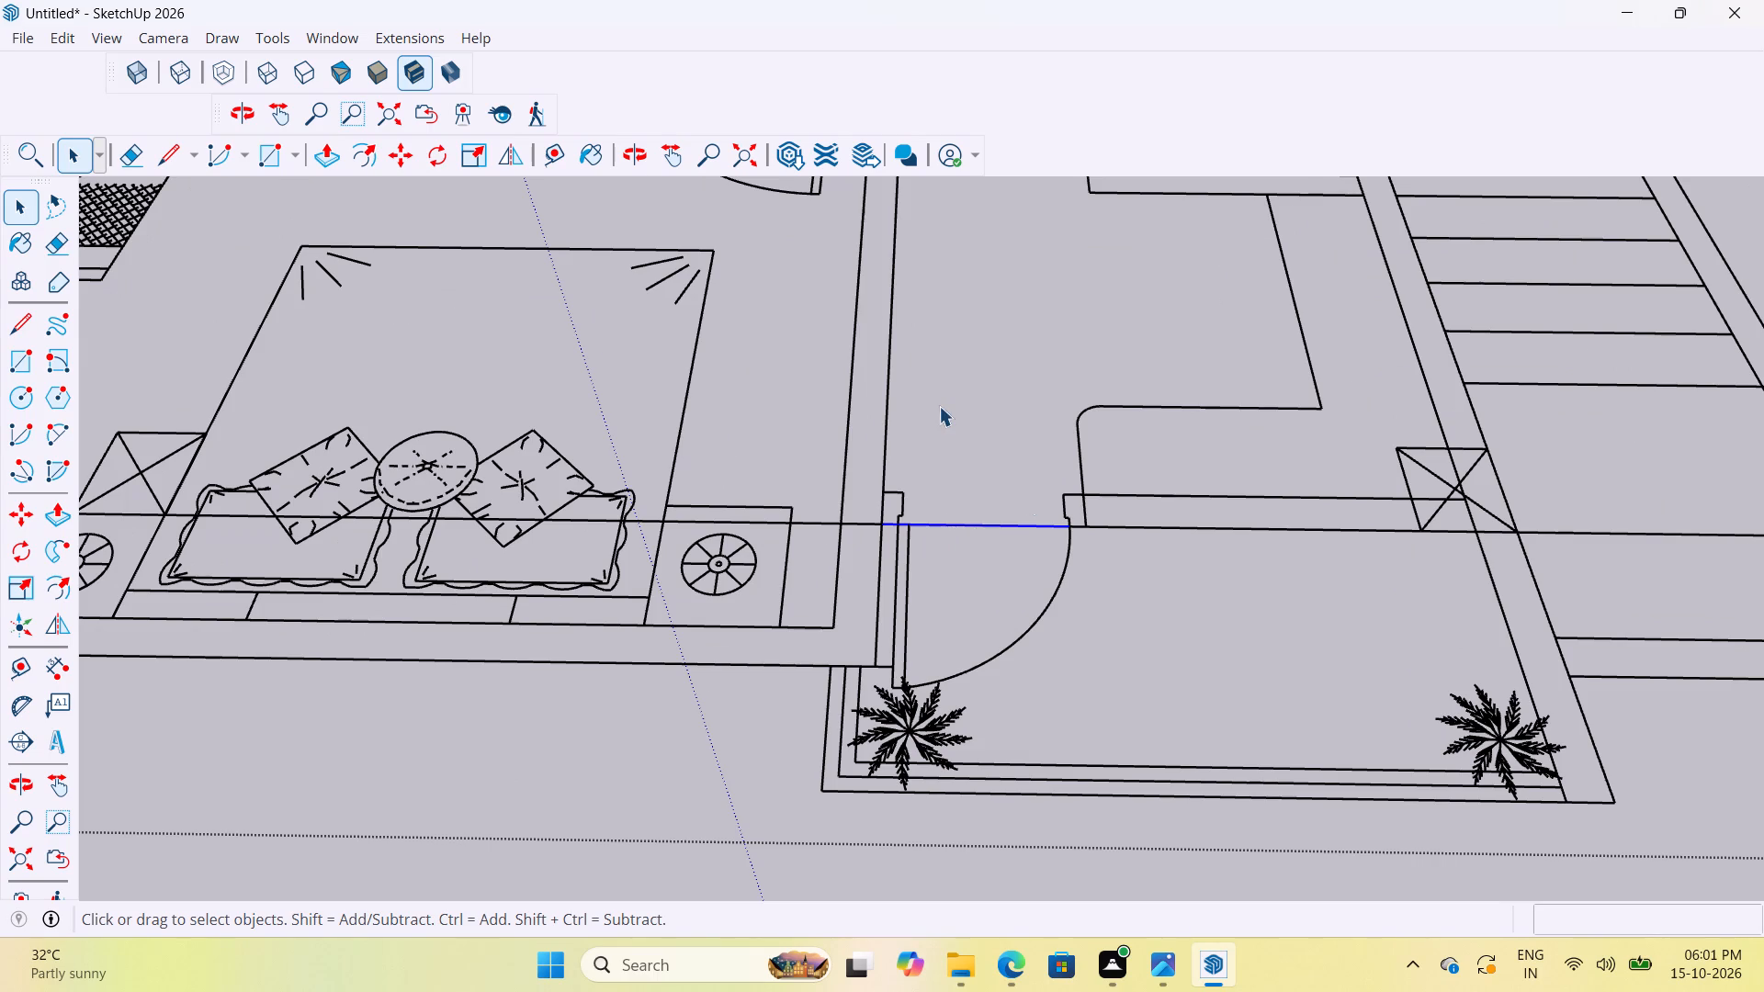
left_click(939, 406)
scroll(818, 550, "down", 17)
scroll(1255, 658, "up", 8)
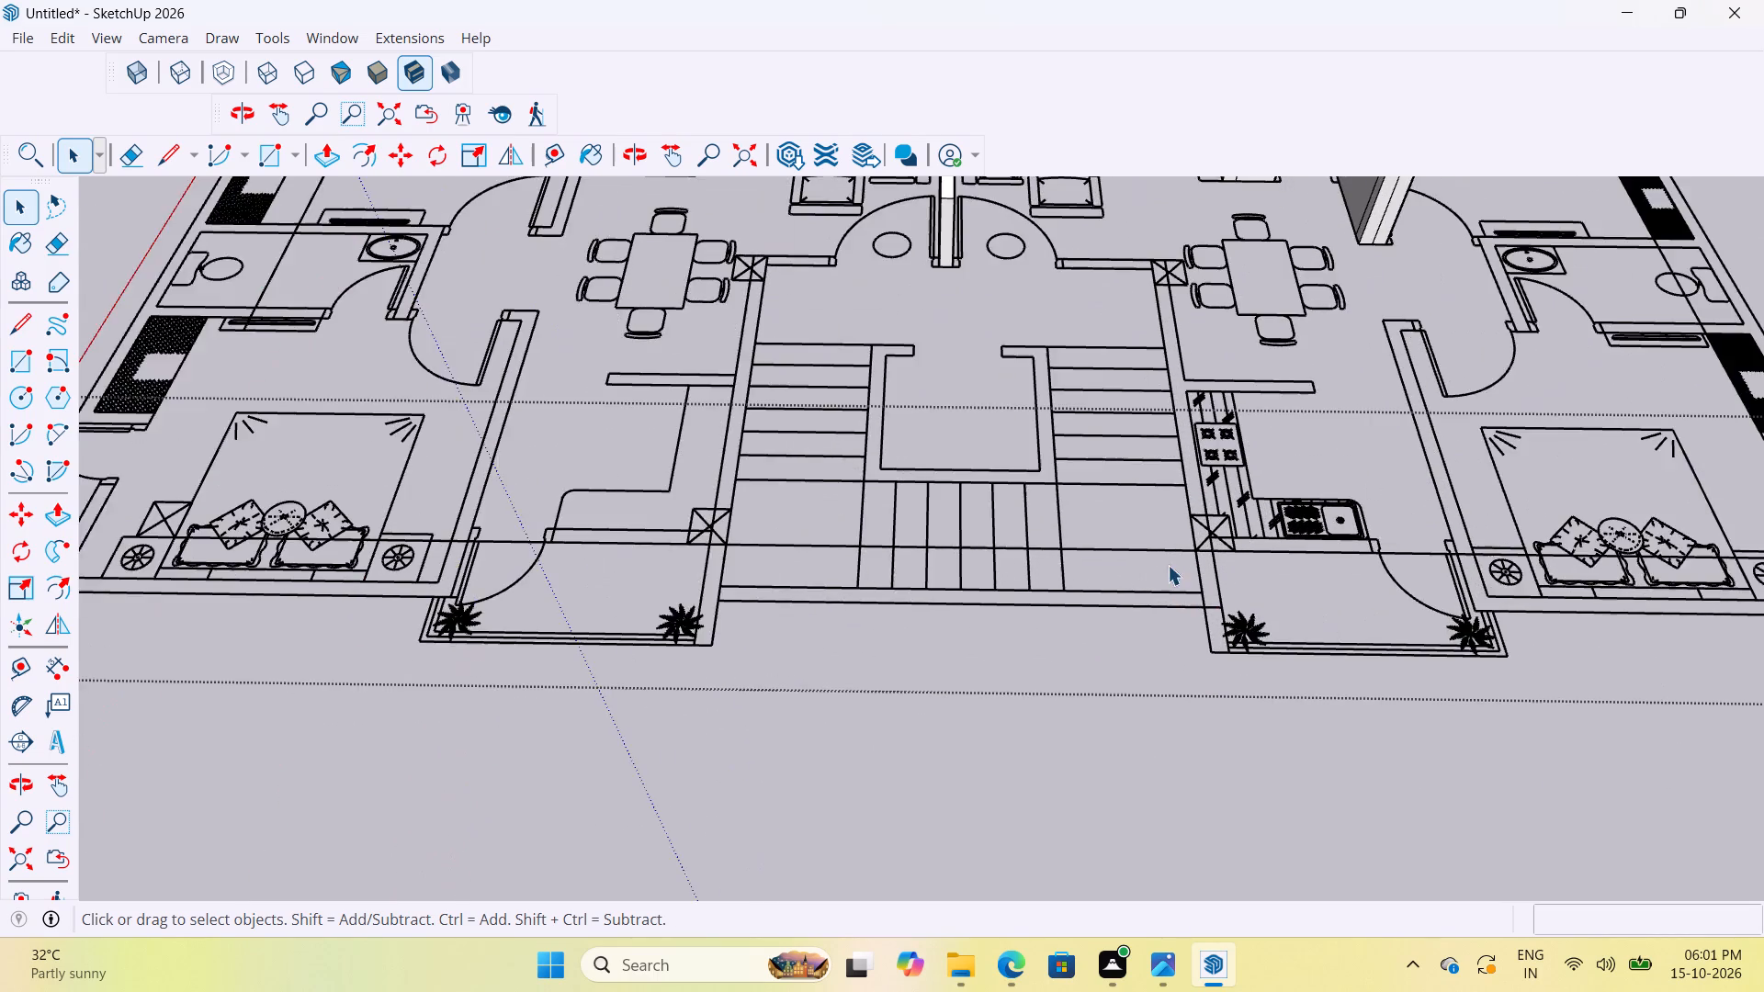
middle_click_drag(1165, 563, 1185, 660)
left_click(1111, 553)
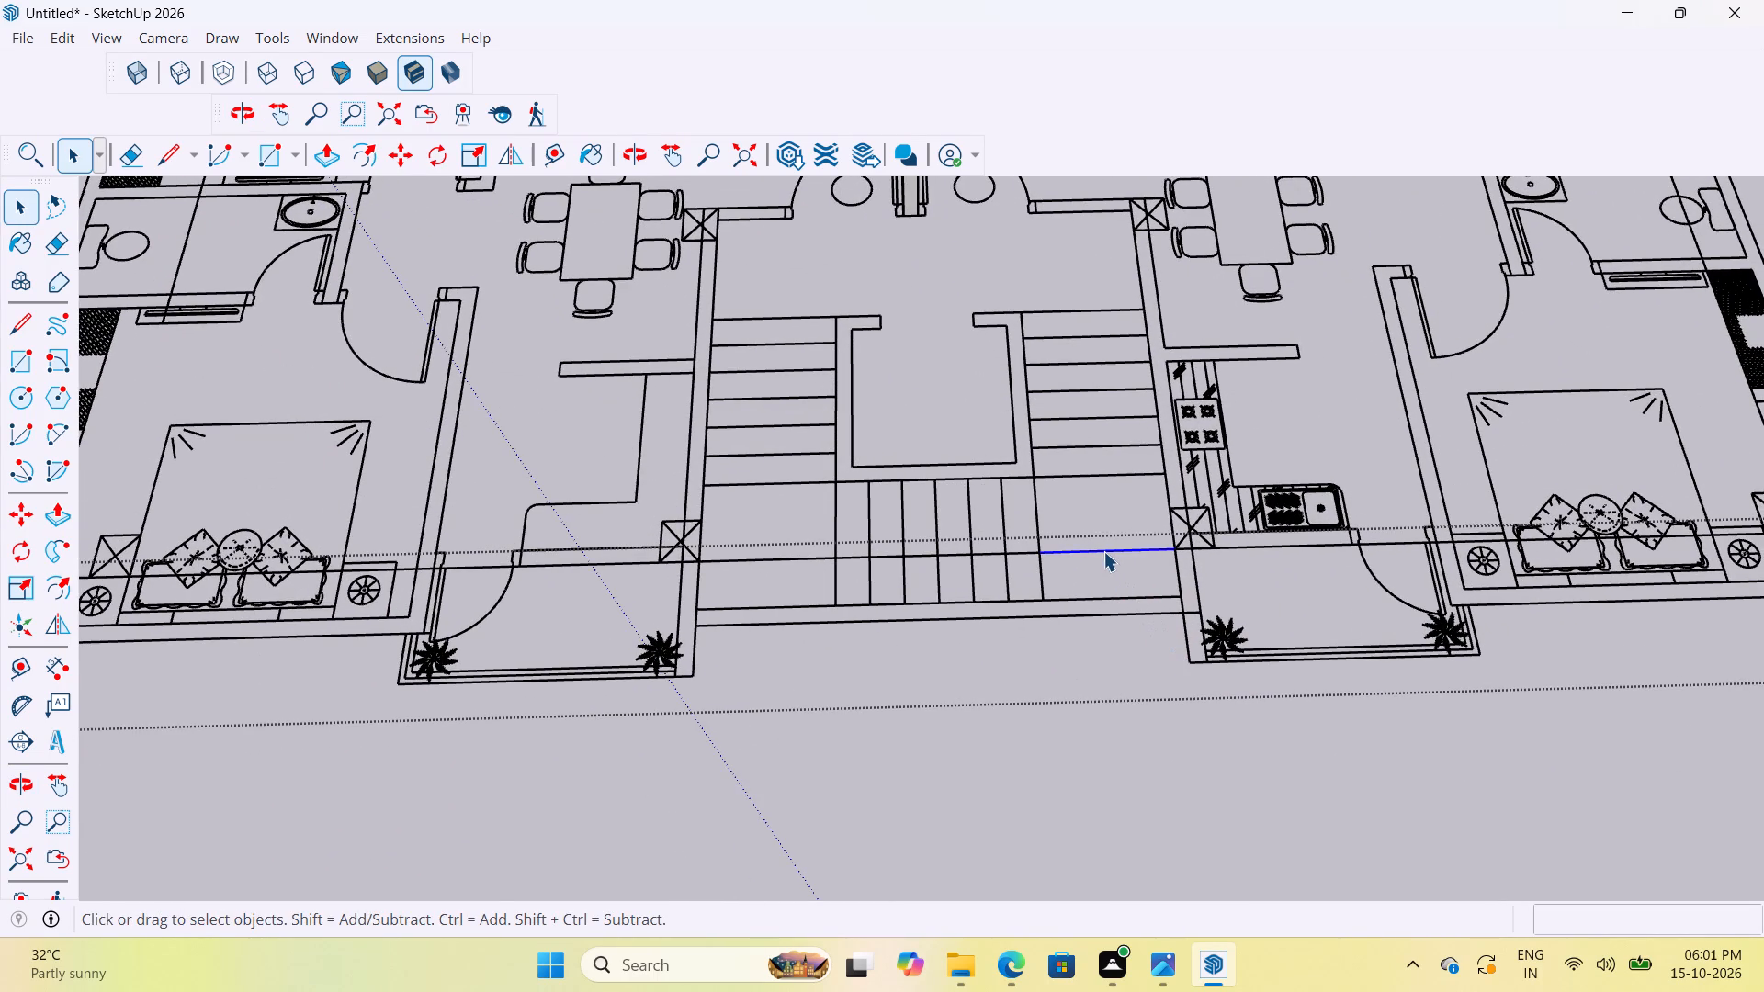
key("Delete")
scroll(764, 564, "up", 4)
left_click(775, 557)
key("Delete")
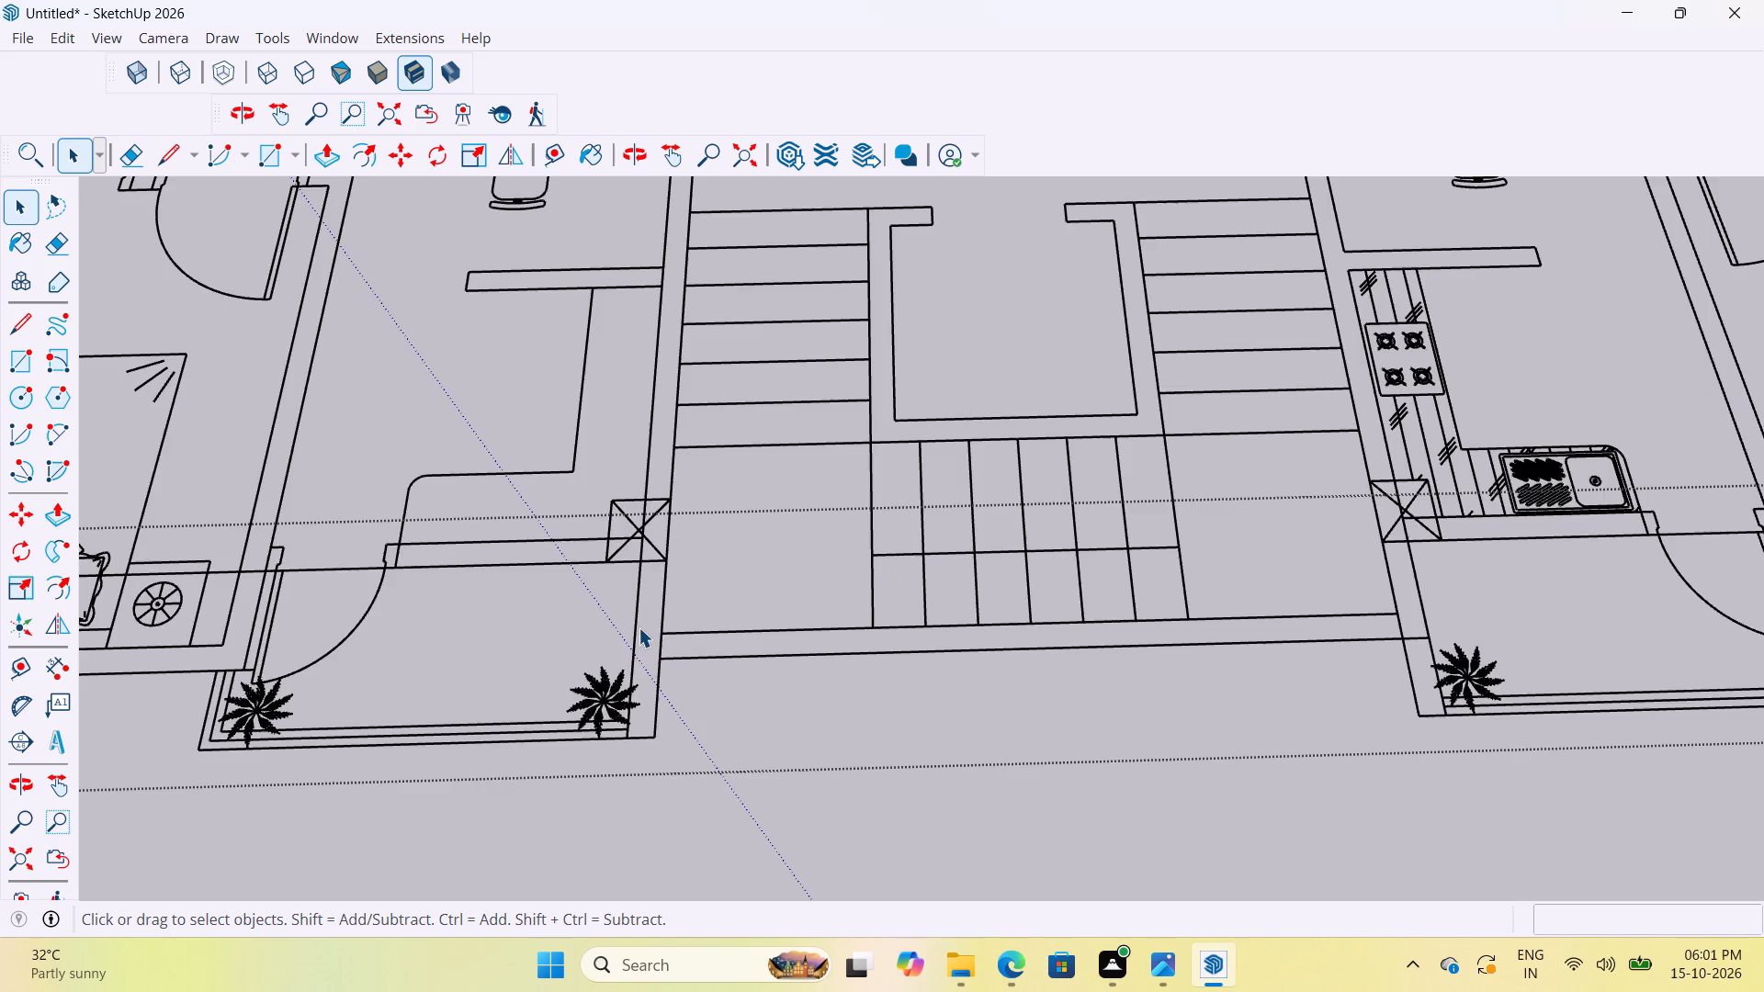
Delete the six stray line segments crossing the treads of the staircase's middle flight.
scroll(652, 636, "down", 6)
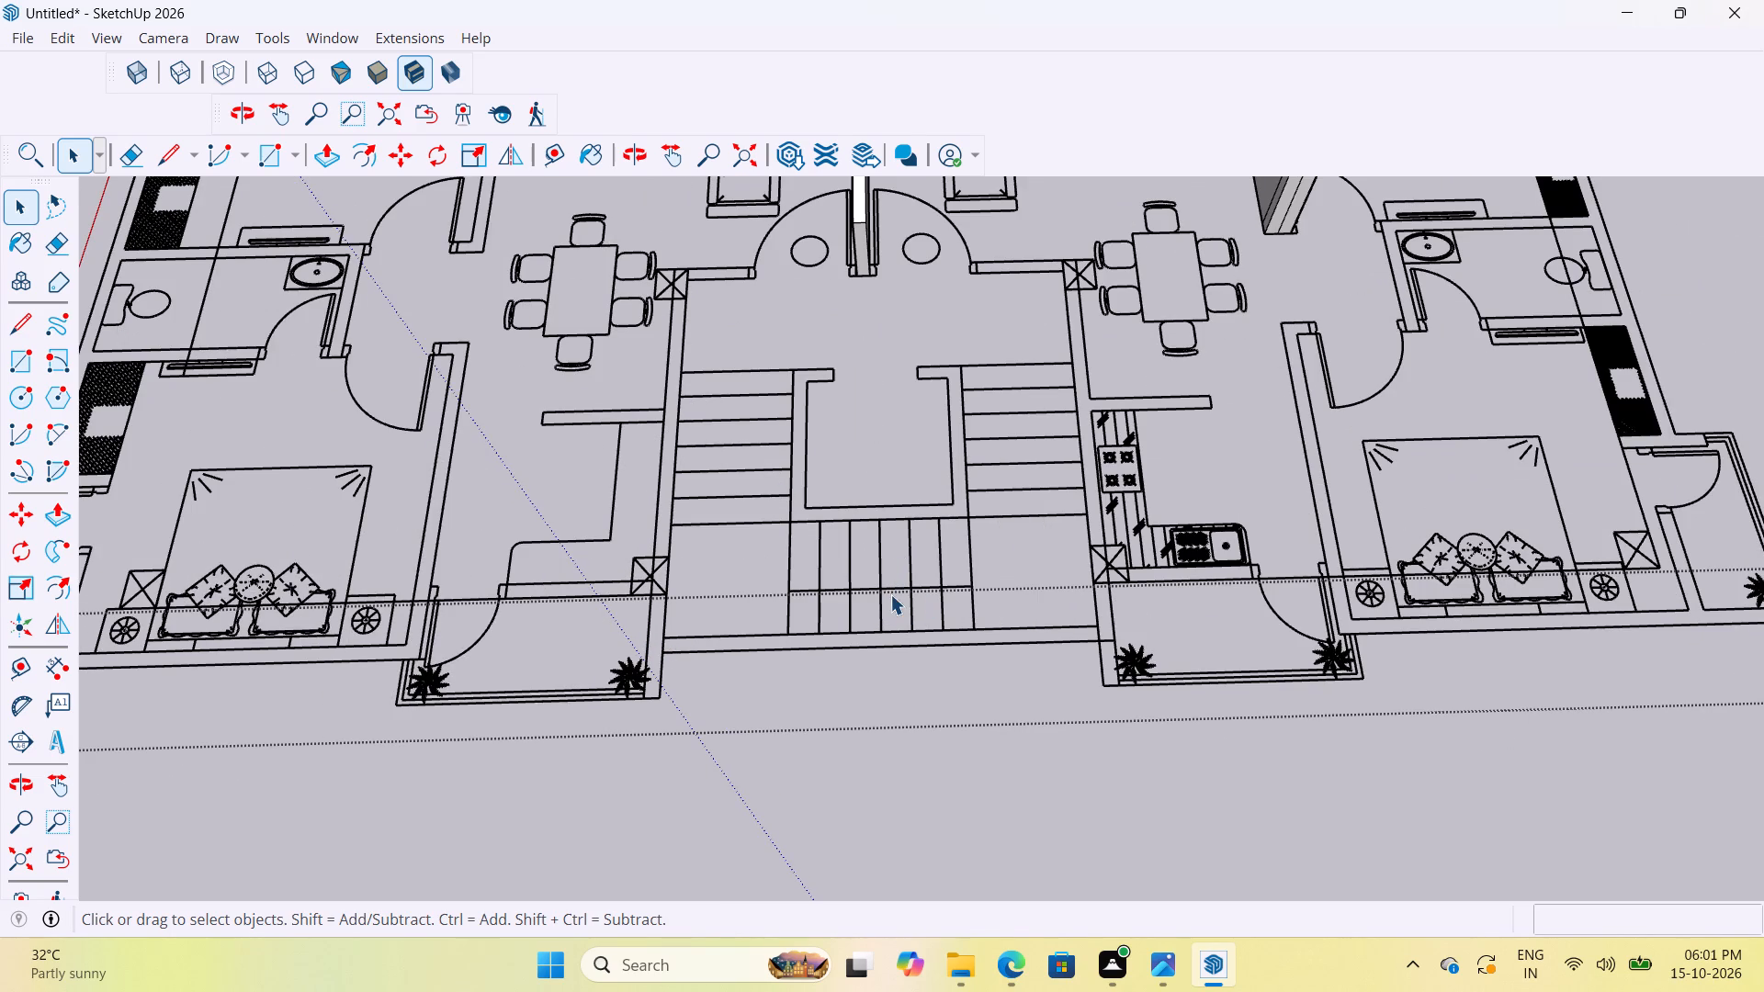
scroll(881, 594, "up", 8)
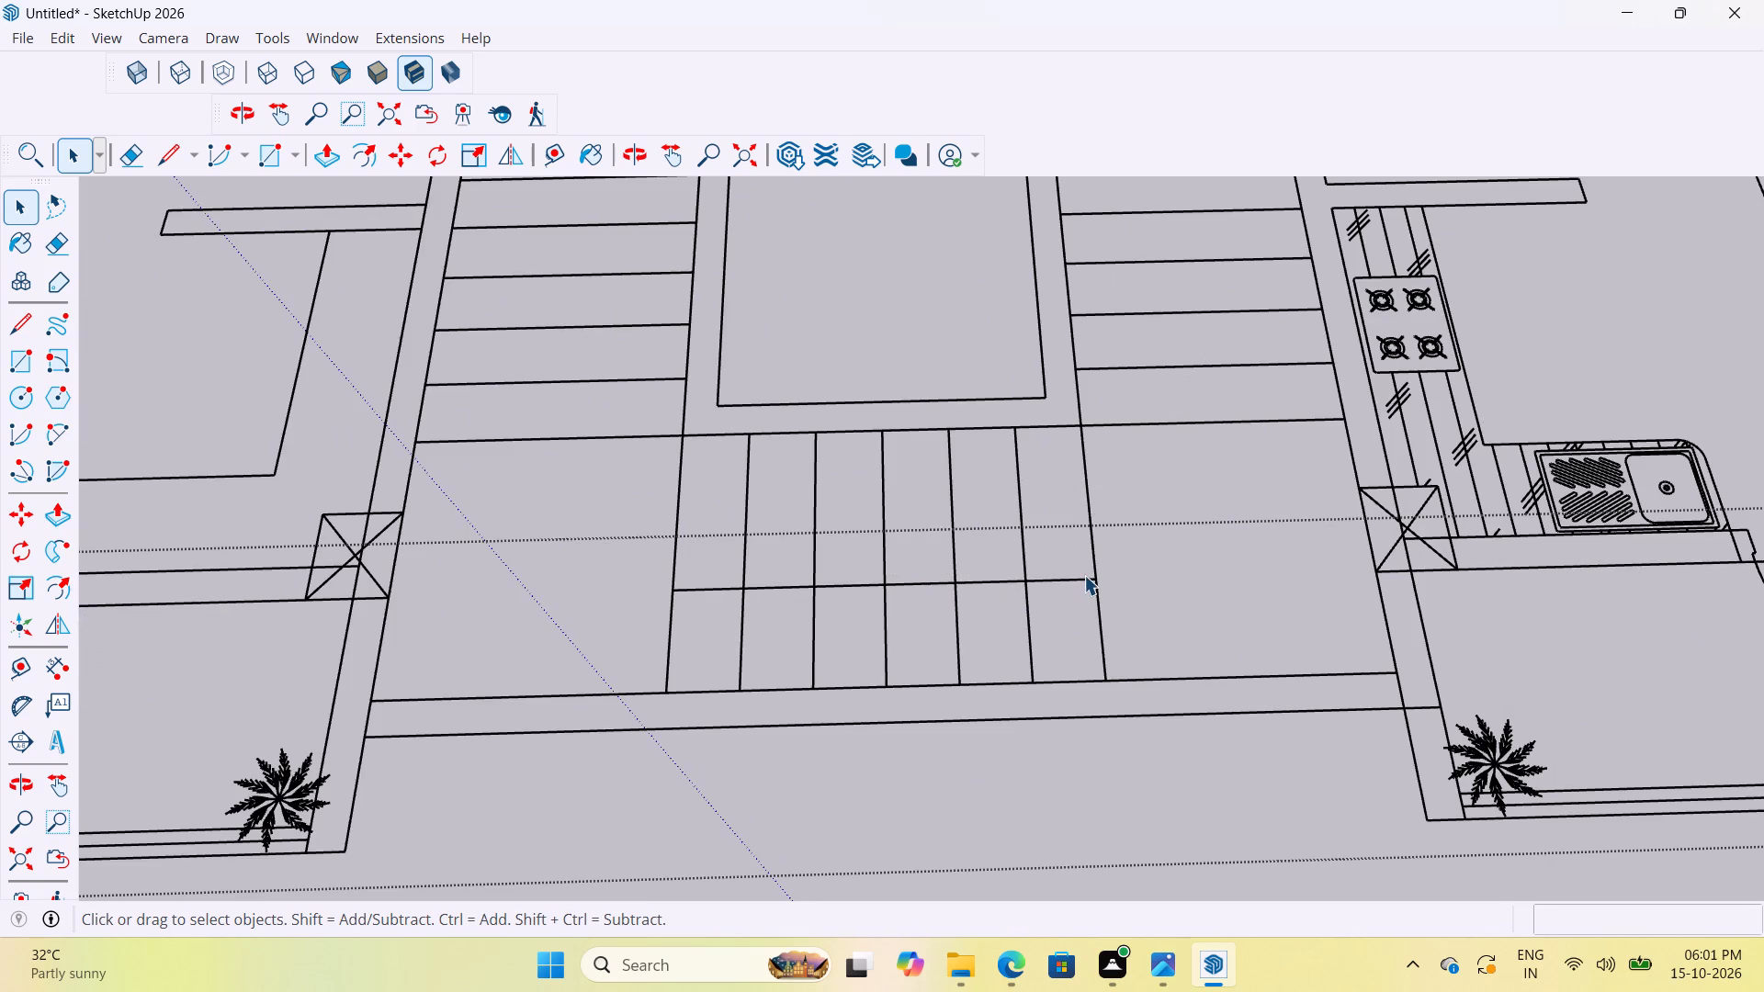
scroll(741, 598, "up", 4)
left_click(722, 582)
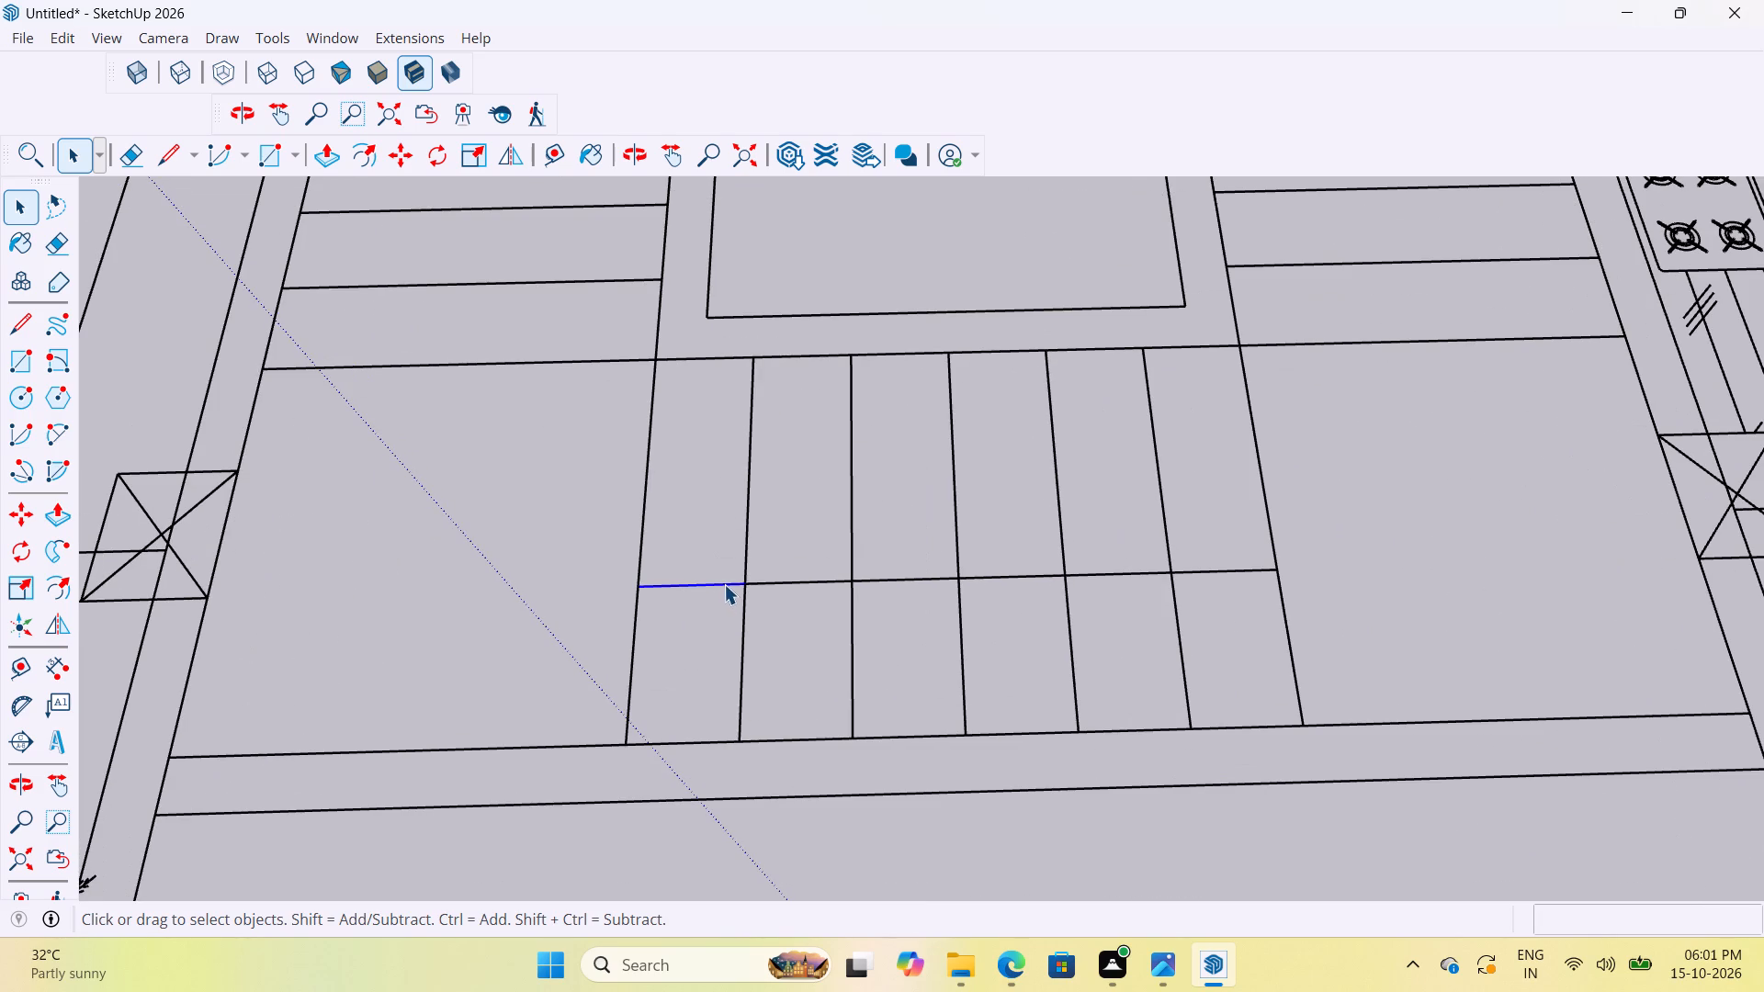
key("Delete")
left_click(797, 583)
key("Delete")
left_click(896, 581)
key("Delete")
left_click(1005, 577)
key("Delete")
left_click(1105, 572)
key("Delete")
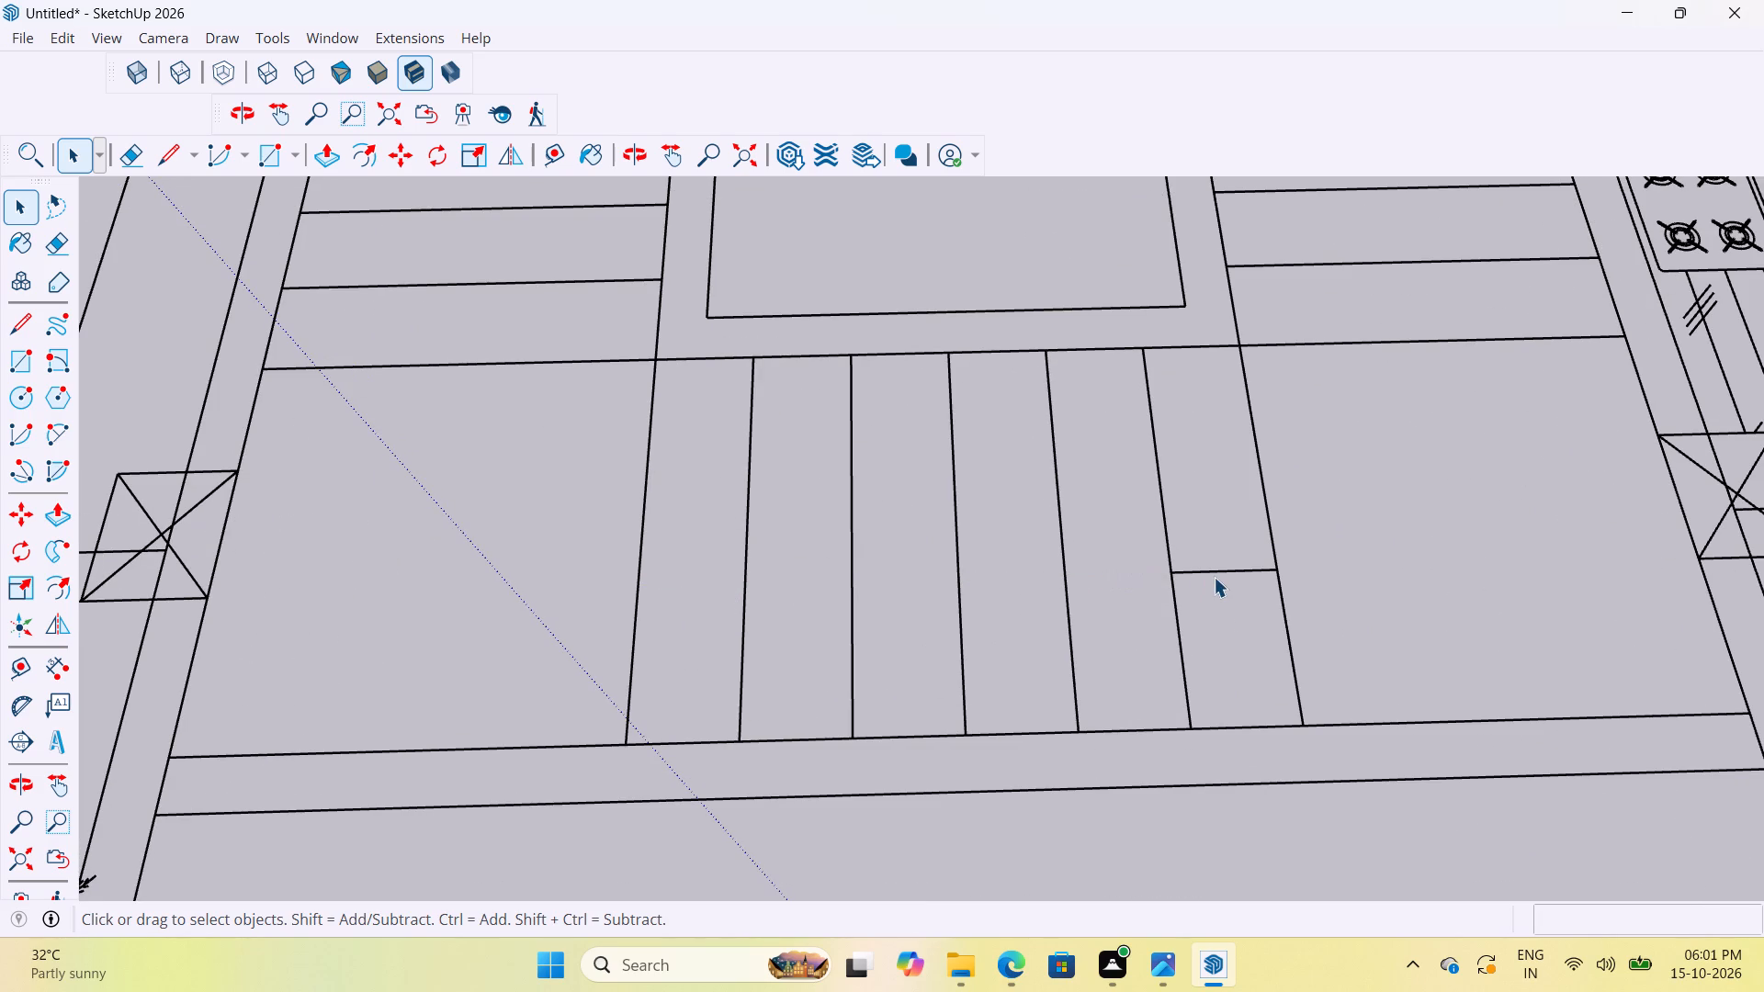
left_click(1216, 567)
key("Delete")
scroll(1220, 563, "down", 7)
left_click(1227, 566)
key("Delete")
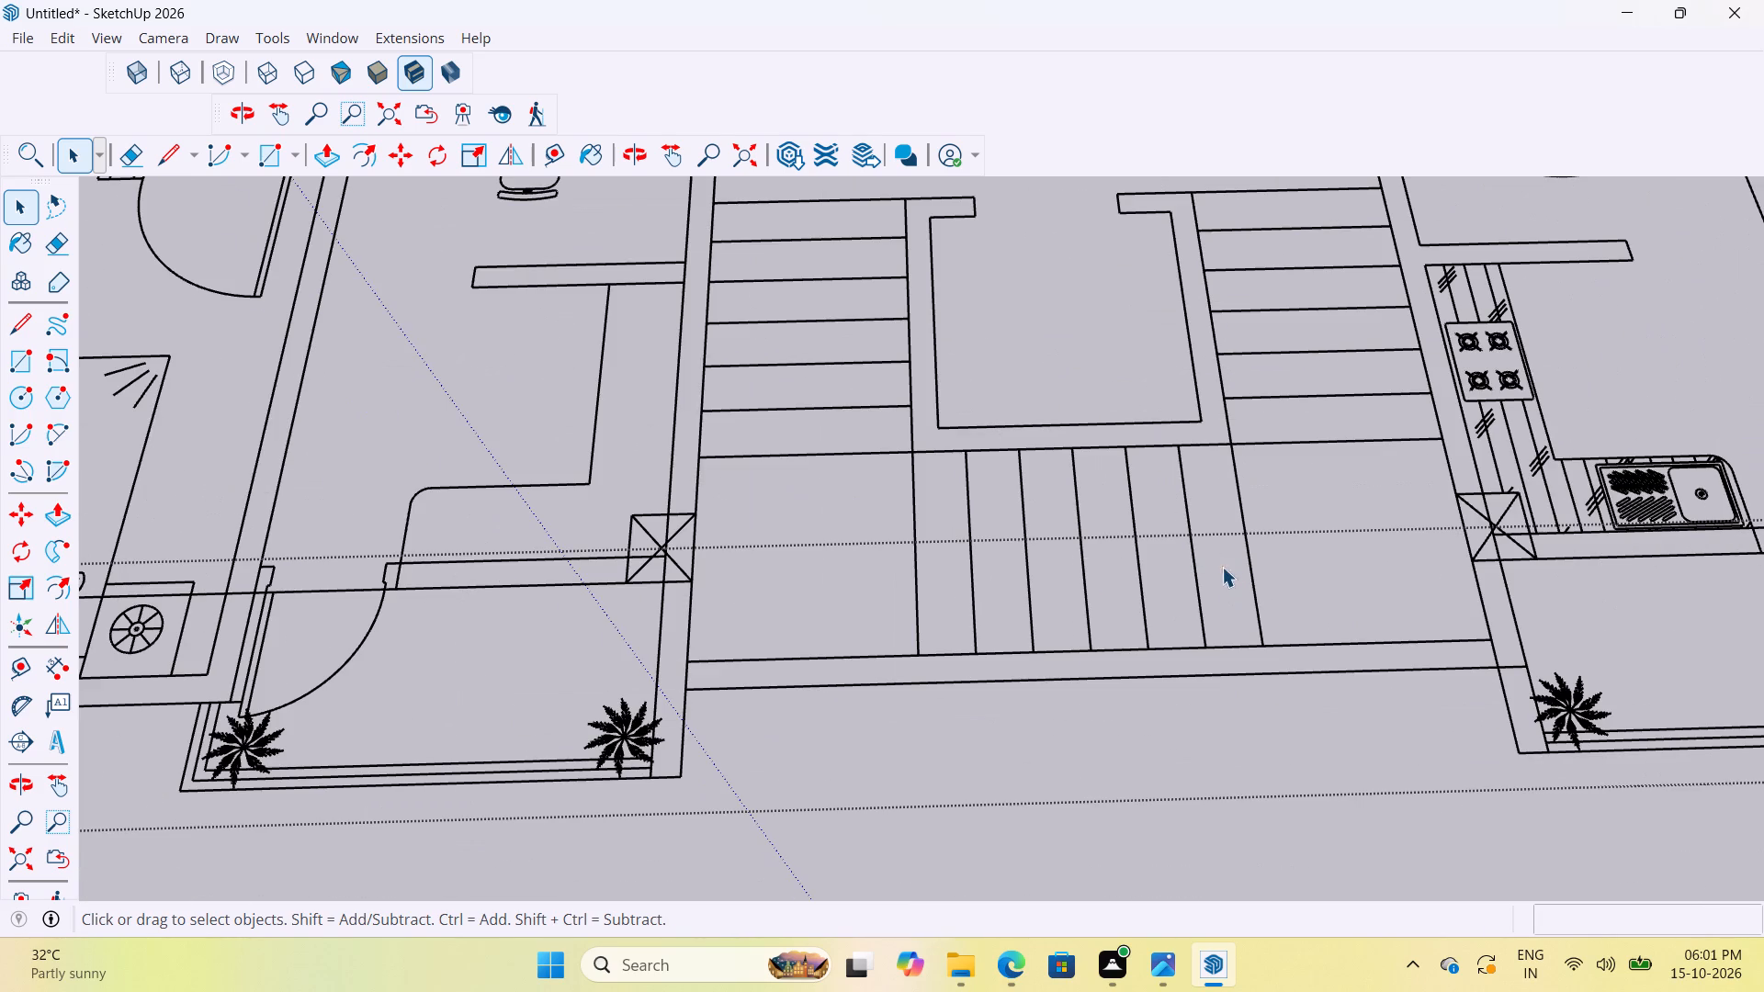
Delete the stray line across the balcony door opening beside the staircase in the second flat.
scroll(532, 598, "down", 6)
scroll(460, 635, "up", 5)
left_click(364, 580)
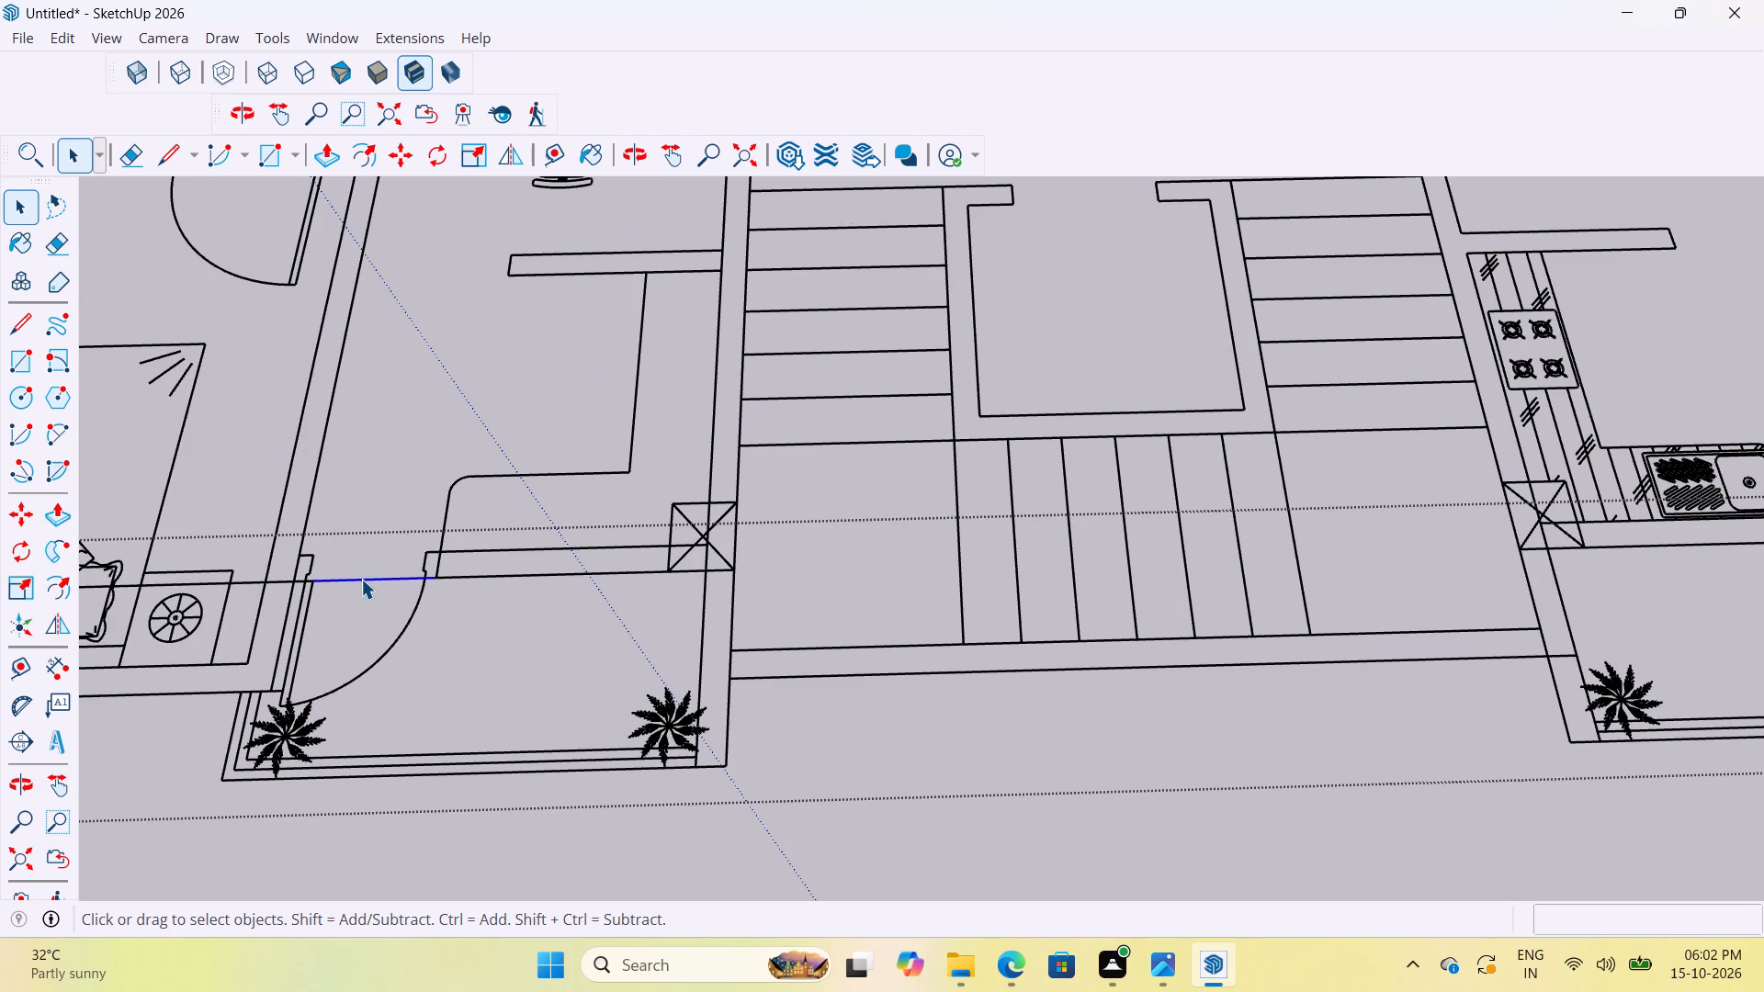
key("Delete")
Delete the stray line crossing the bed pillows in the second flat's bedroom next to that balcony.
scroll(514, 569, "up", 4)
scroll(888, 518, "down", 13)
scroll(636, 535, "up", 9)
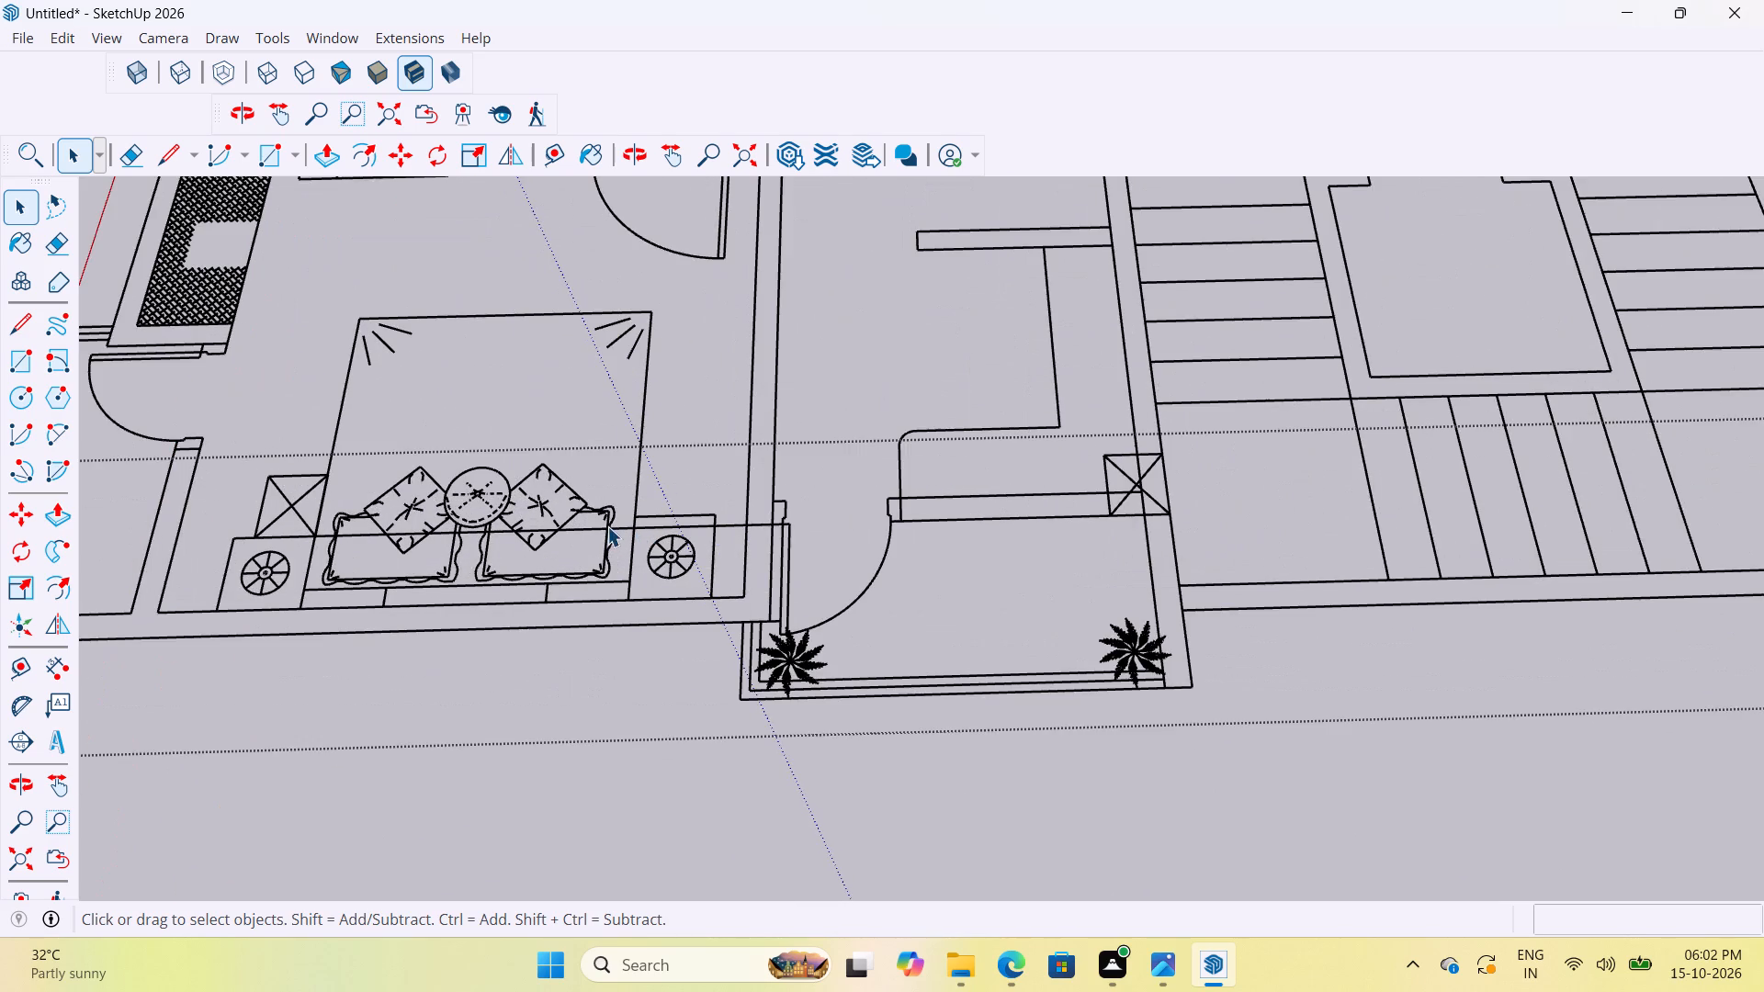
left_click(610, 527)
key("Delete")
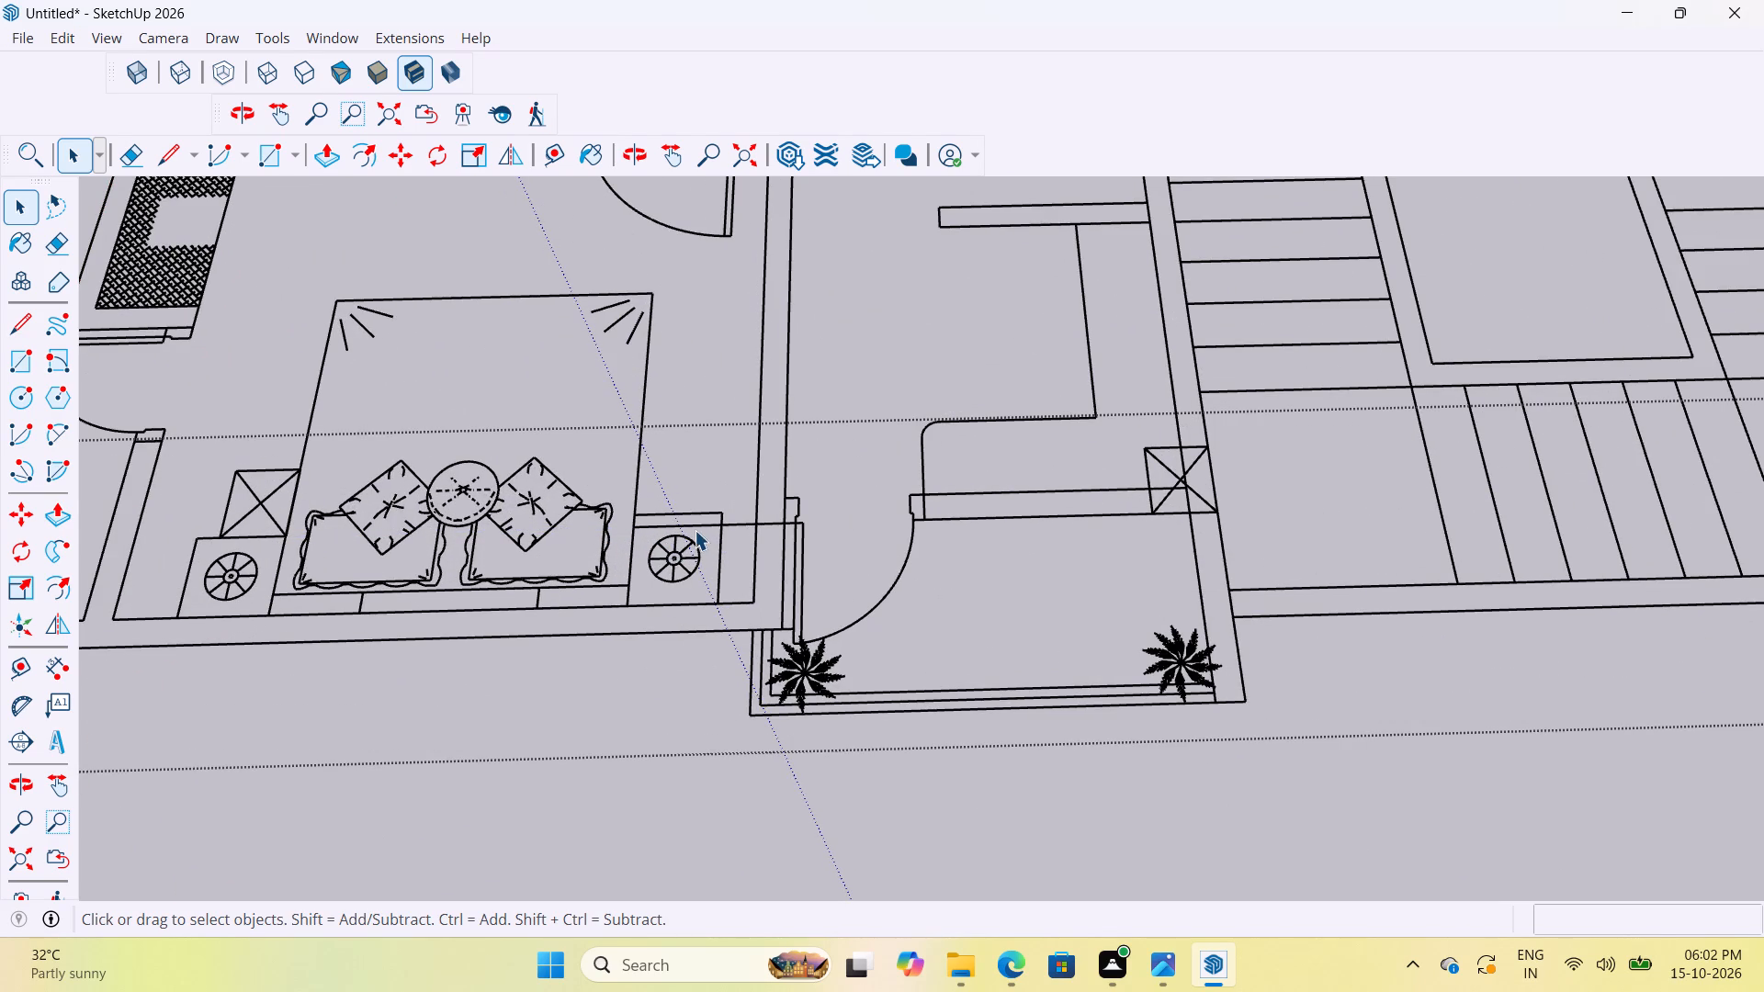
Delete the line across the first flat's kitchen balcony door opening and the one along the balcony side of the sink wall.
scroll(873, 499, "down", 13)
scroll(800, 554, "down", 6)
scroll(1060, 597, "up", 13)
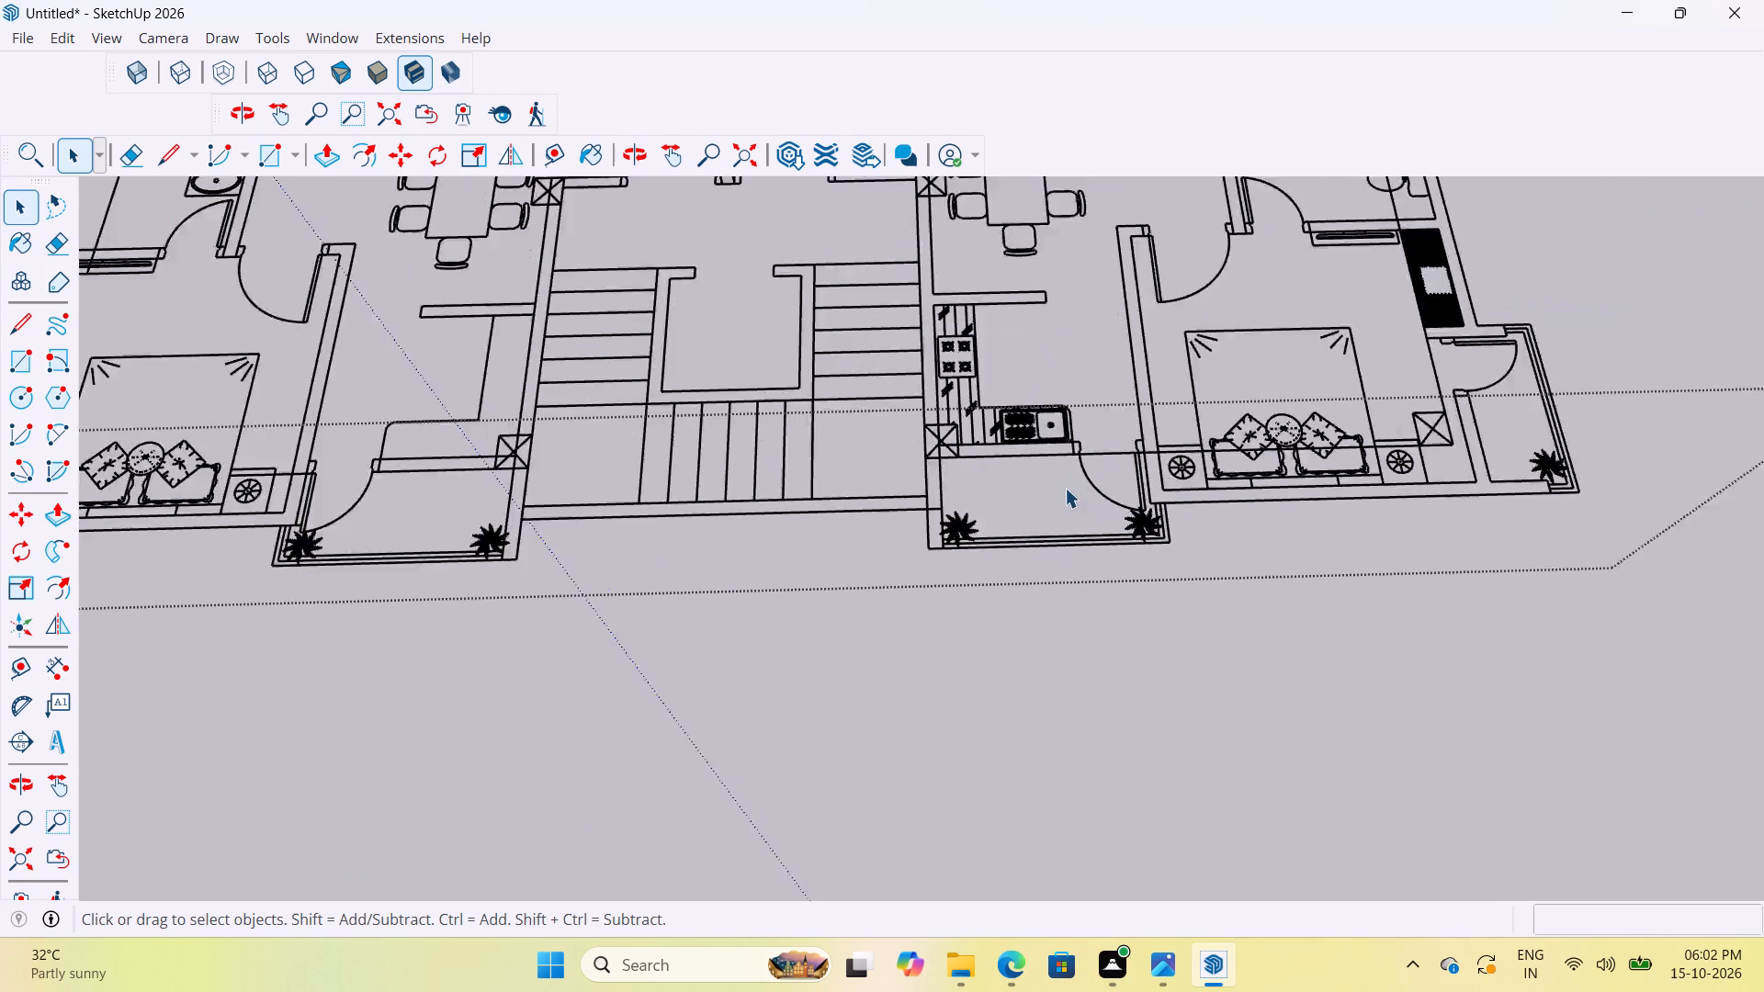
scroll(1065, 488, "up", 7)
left_click(1131, 439)
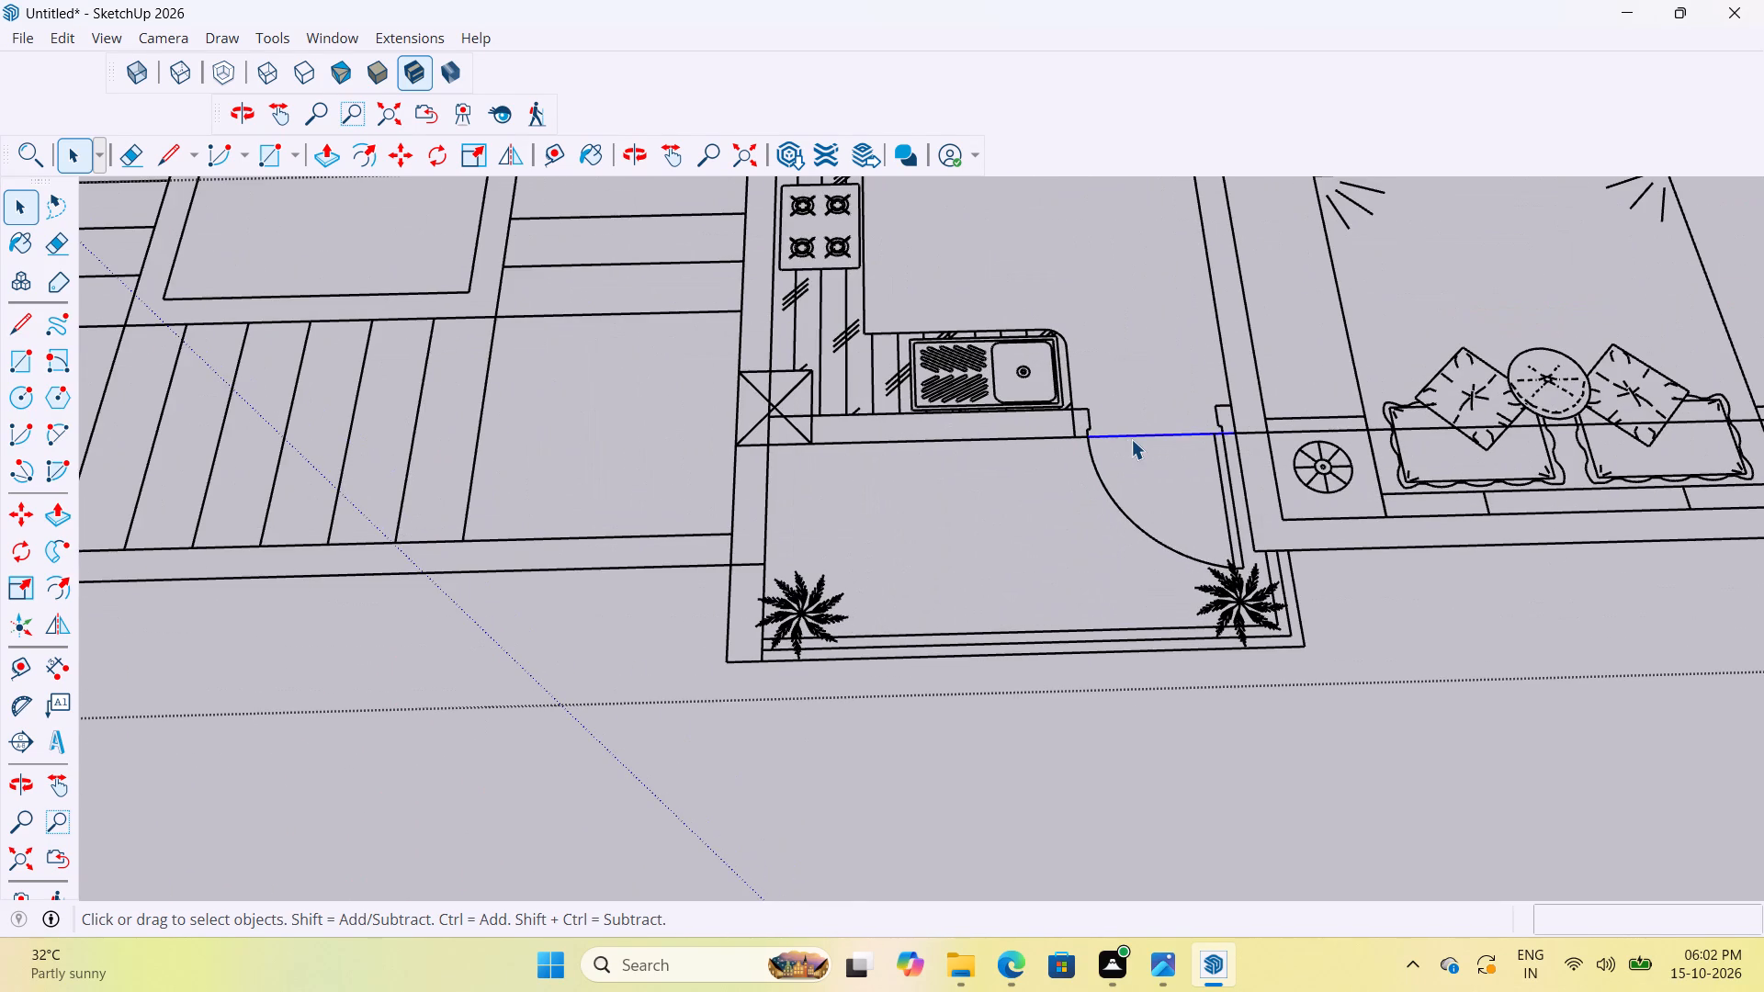
key("Delete")
left_click(997, 442)
key("Delete")
Delete the stray line crossing the bed pillows in the first flat's bedroom beside the kitchen balcony.
scroll(874, 511, "down", 5)
scroll(1202, 460, "up", 6)
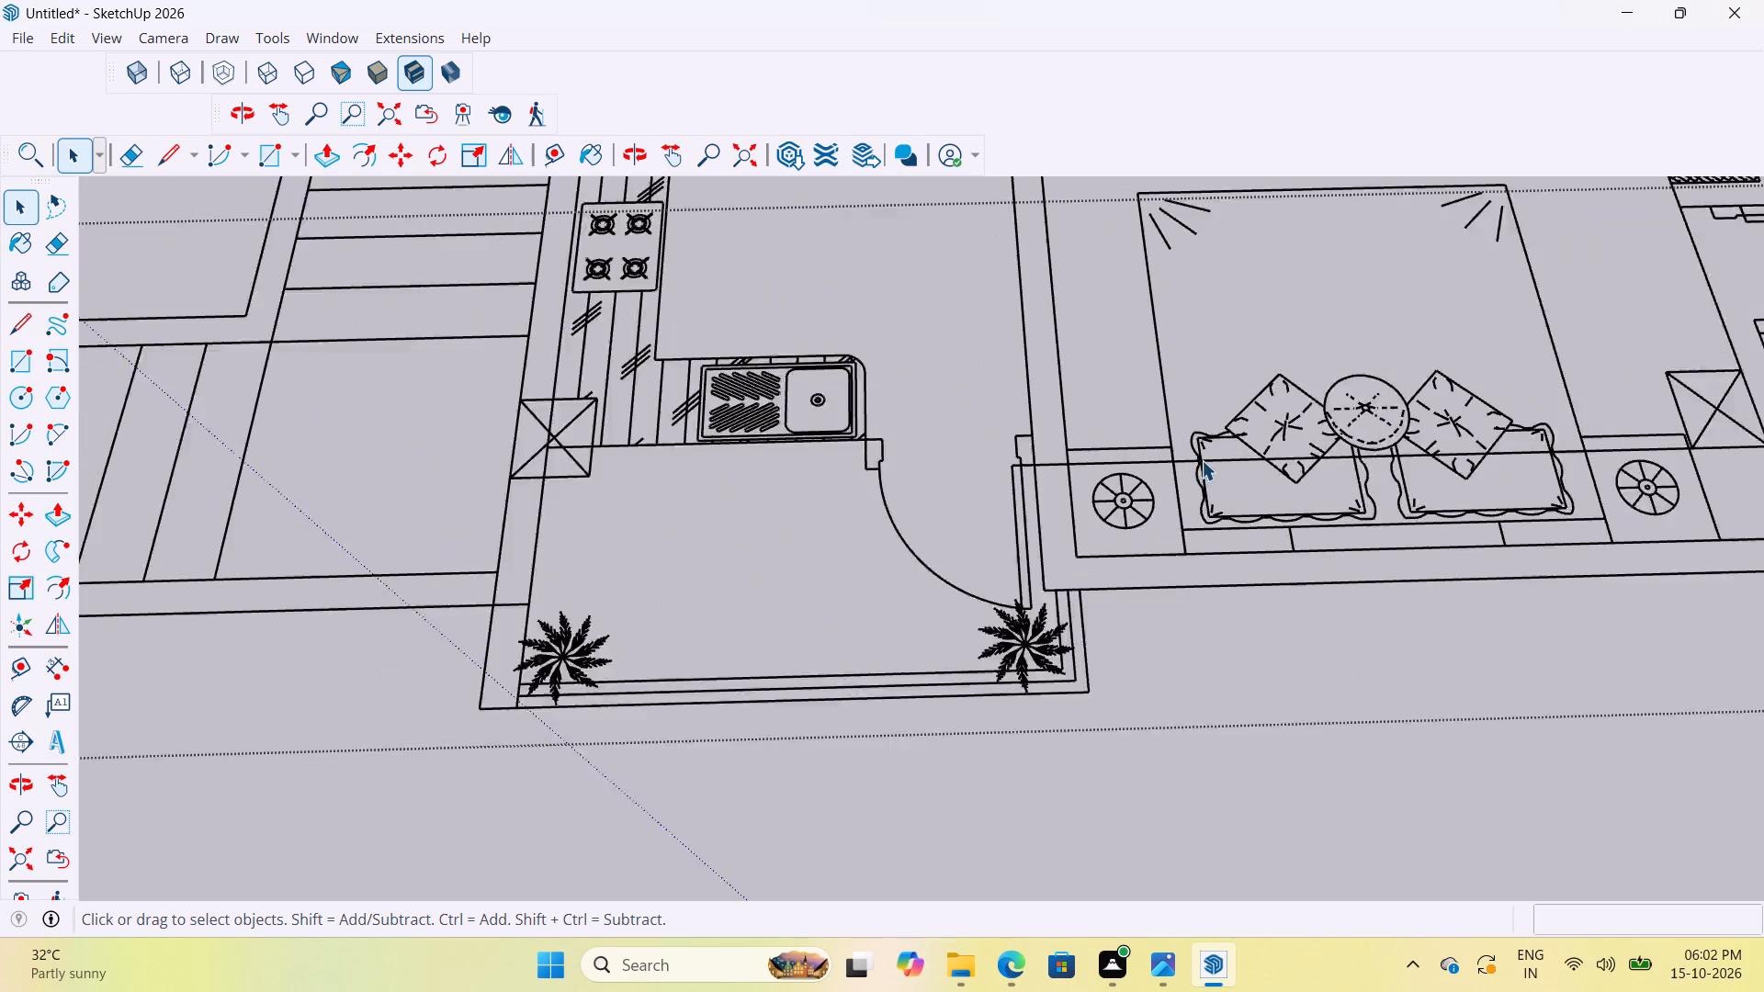
scroll(1202, 460, "up", 2)
left_click(1184, 461)
key("Delete")
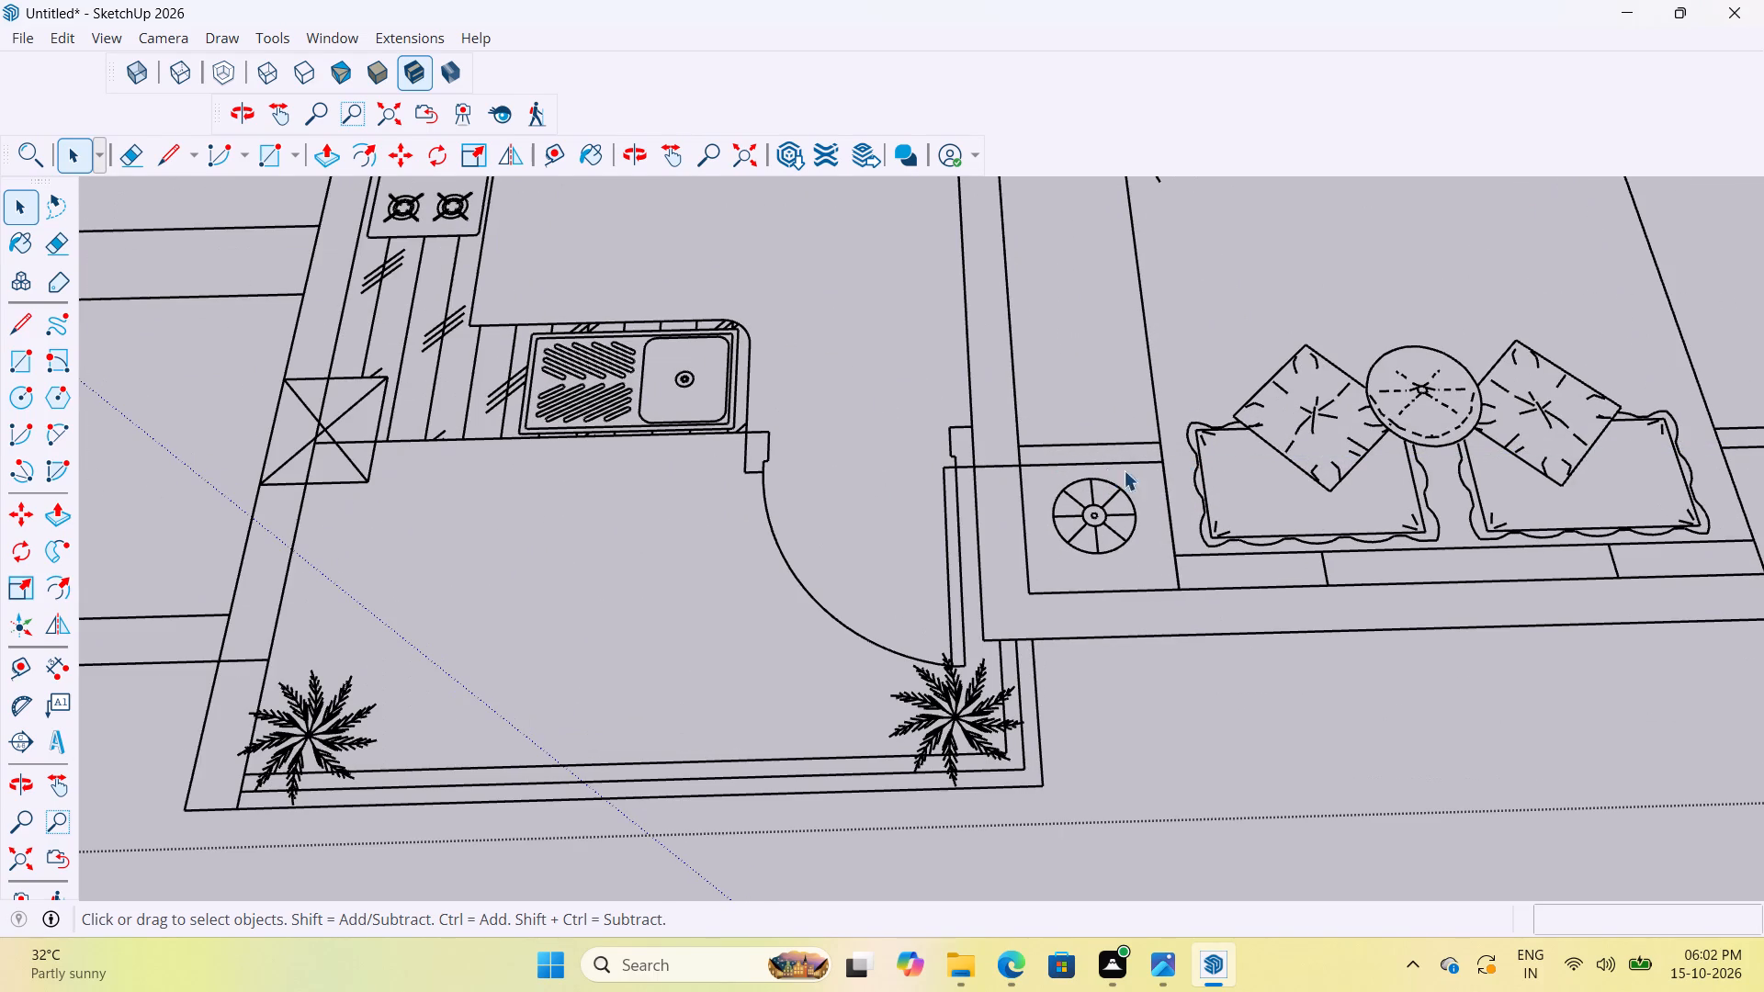
Delete the stray line sticking out from the TV unit in the first flat's living room.
scroll(899, 528, "down", 13)
scroll(1260, 505, "up", 11)
scroll(1243, 454, "down", 4)
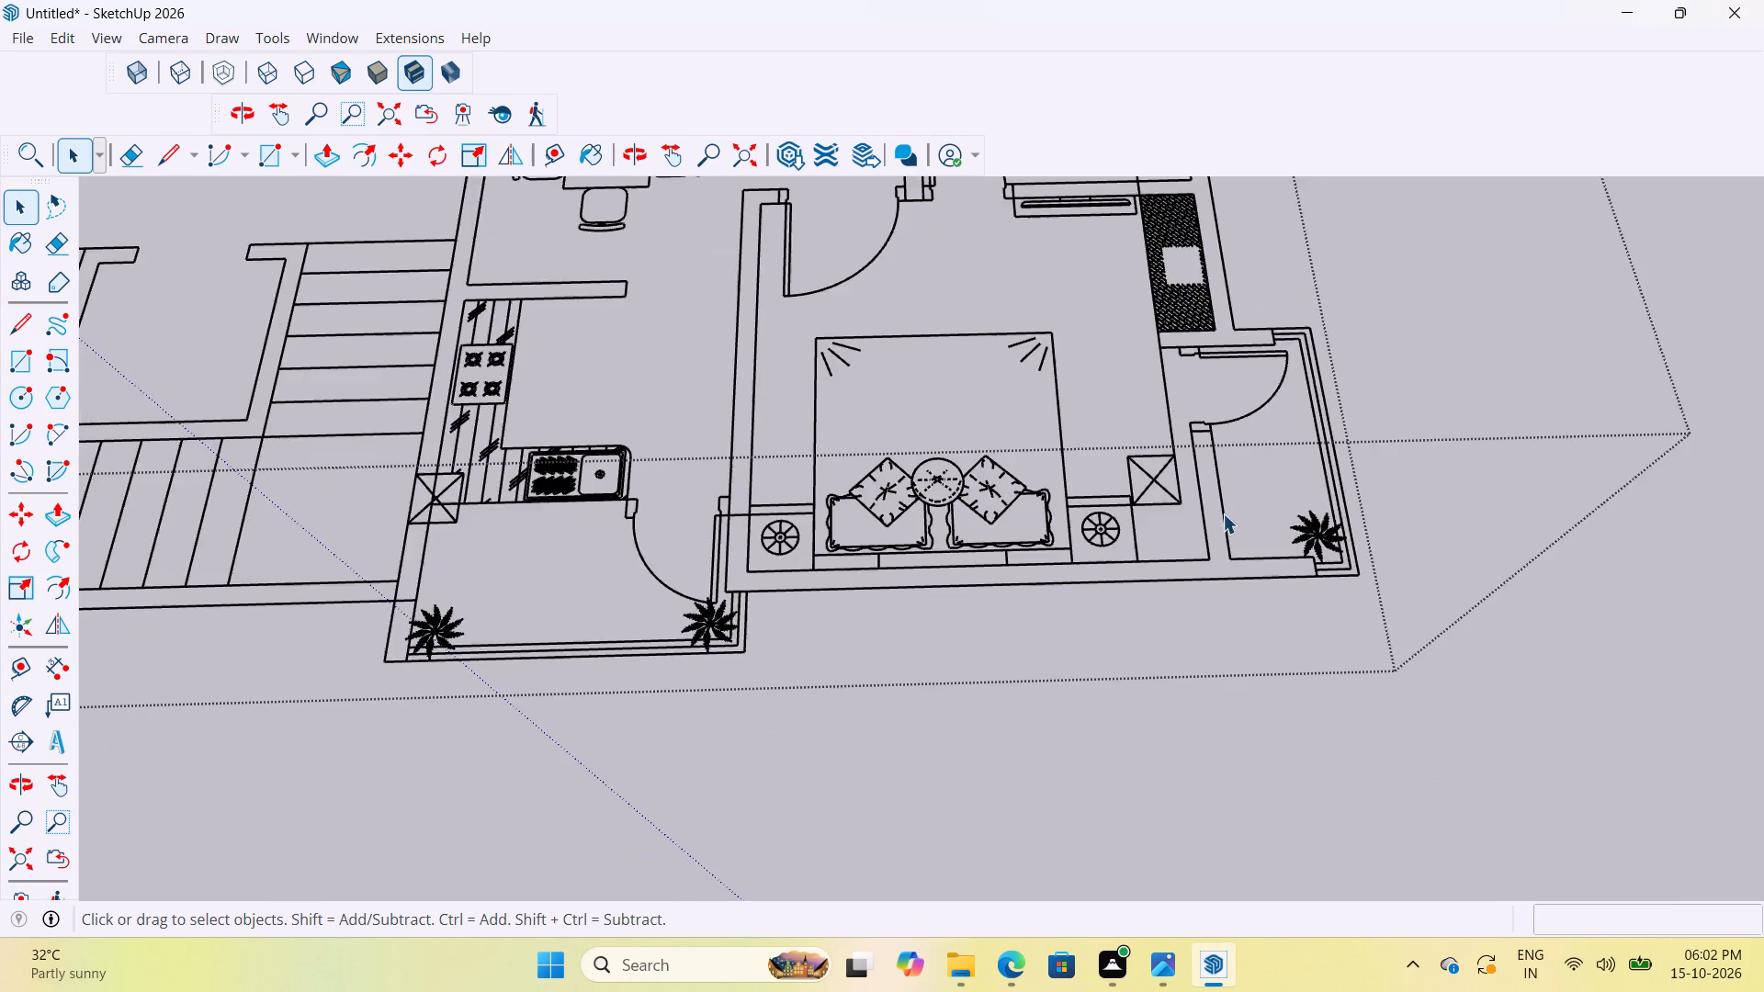
scroll(1223, 513, "down", 16)
left_click(1220, 474)
scroll(802, 423, "up", 9)
scroll(698, 409, "up", 1)
middle_click_drag(698, 409, 821, 408)
scroll(871, 409, "up", 9)
scroll(842, 436, "down", 5)
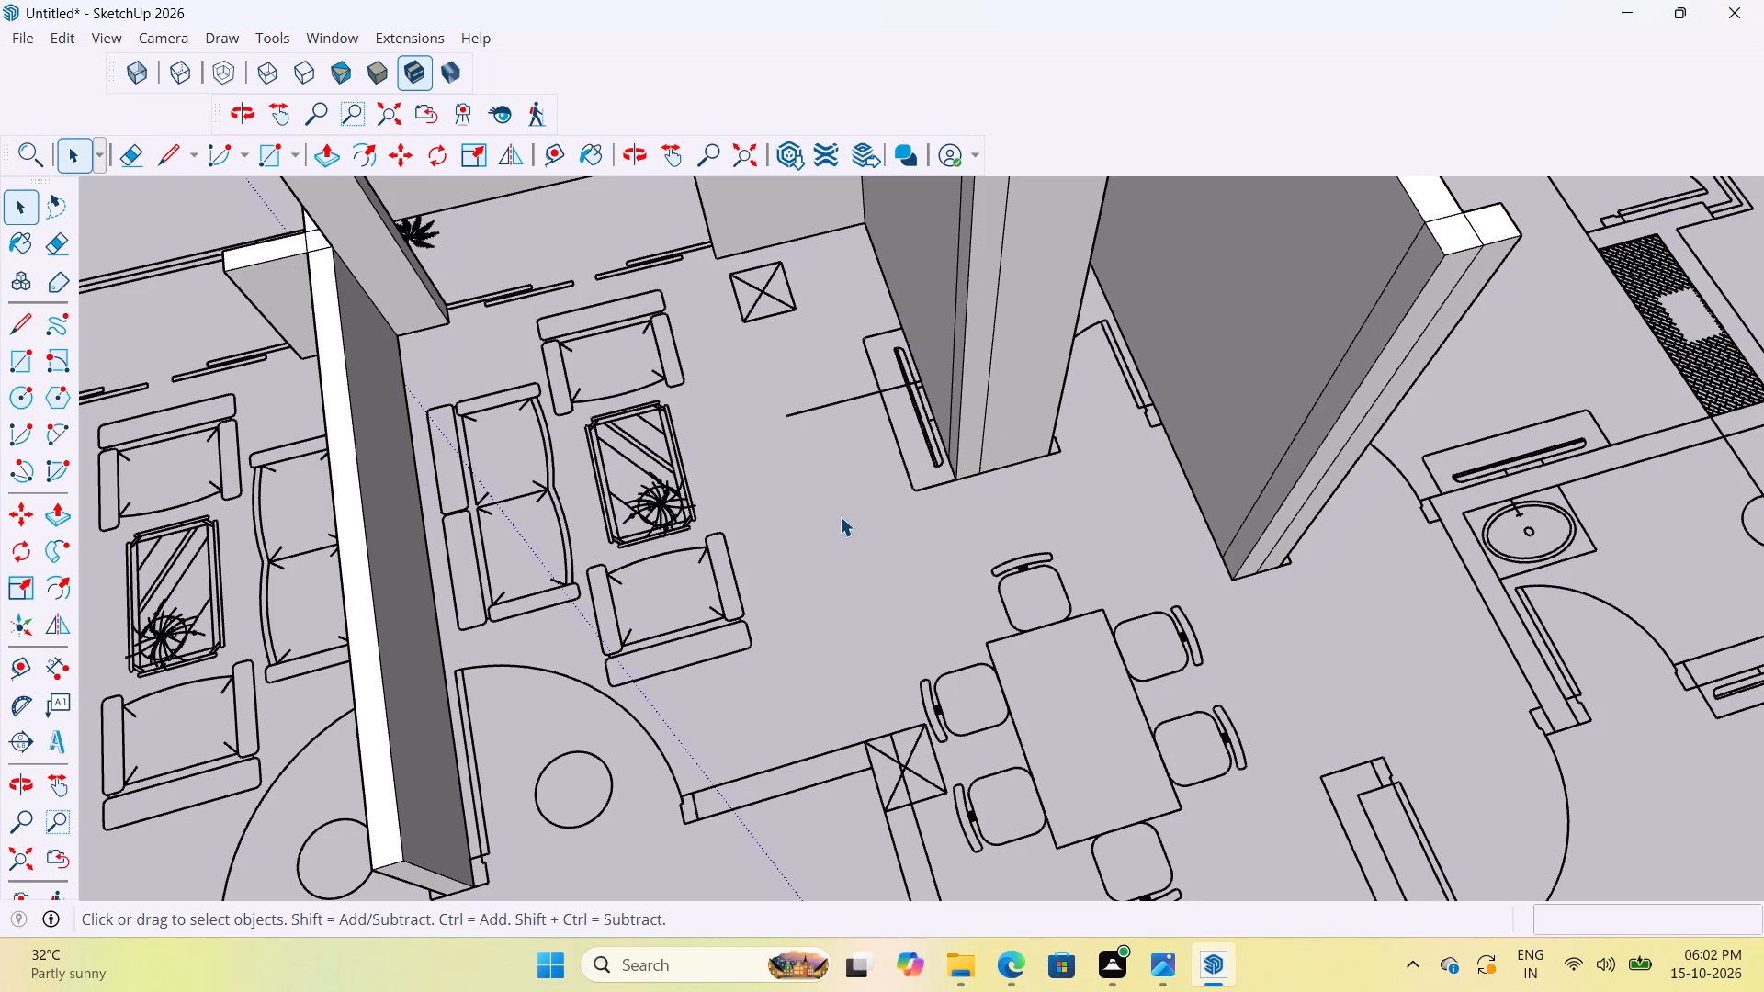
left_click(834, 403)
double_click(834, 403)
left_click(842, 401)
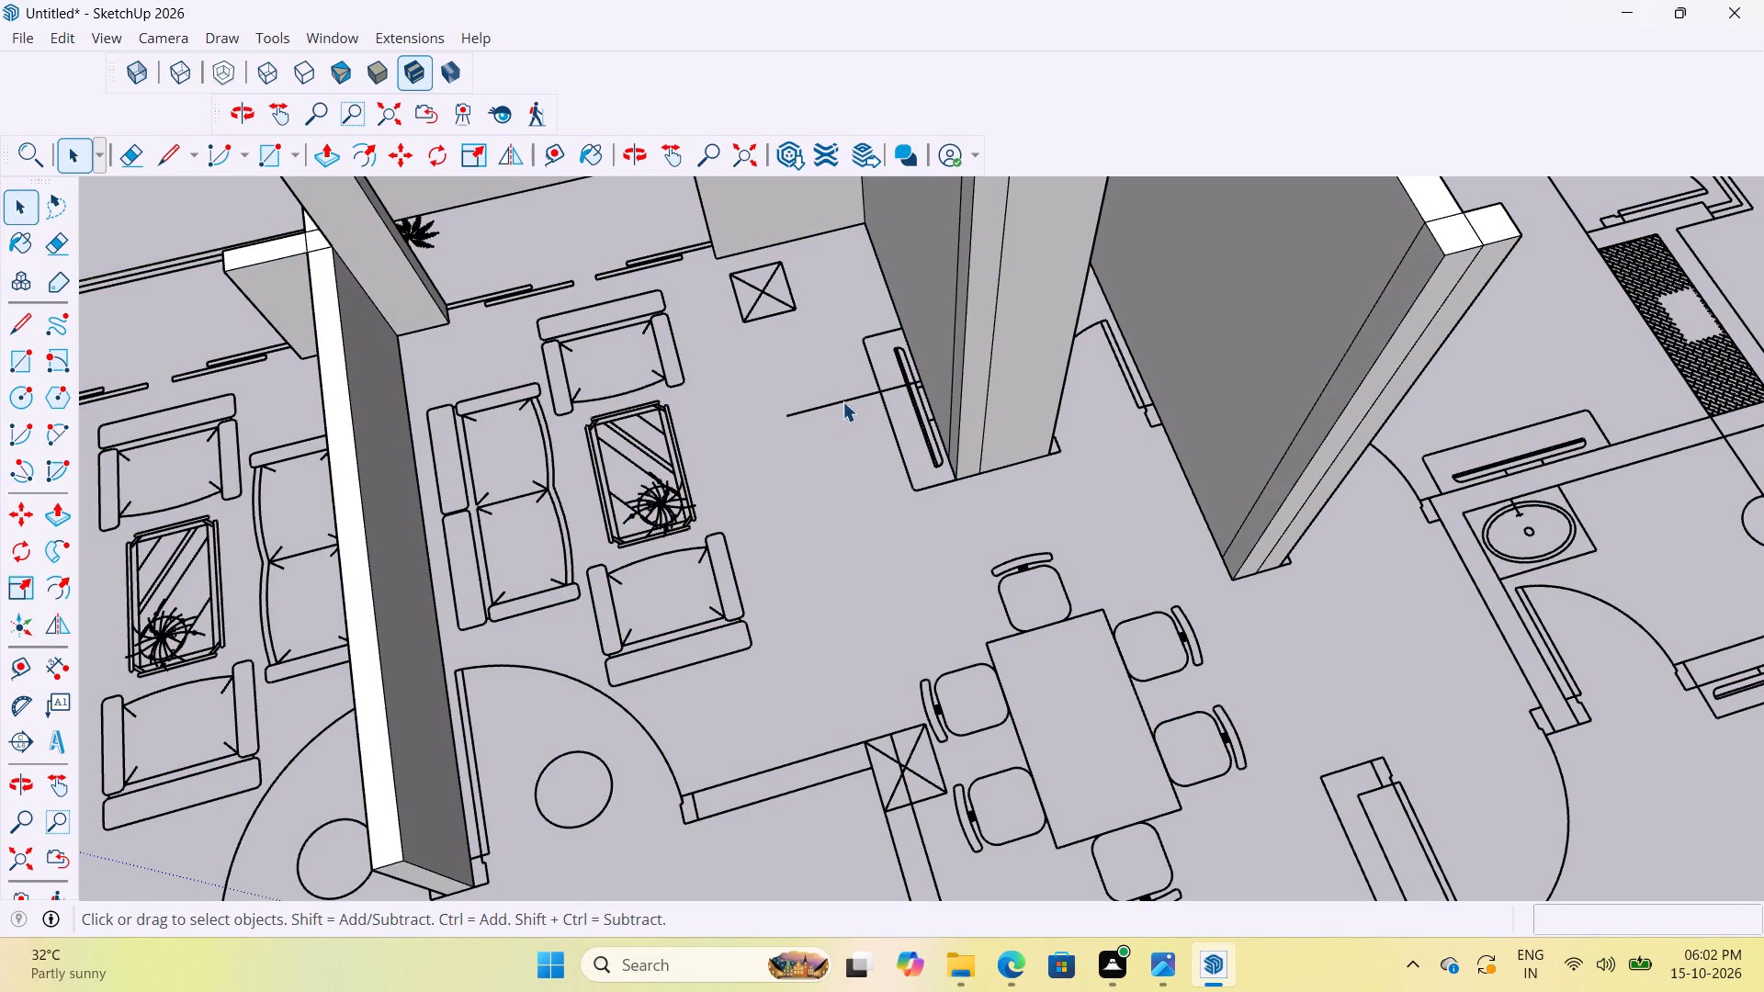
key("Delete")
Open the wall group and push/pull the parapet end about 9' 8 9/16" along the second flat's living-room balcony.
scroll(854, 419, "down", 20)
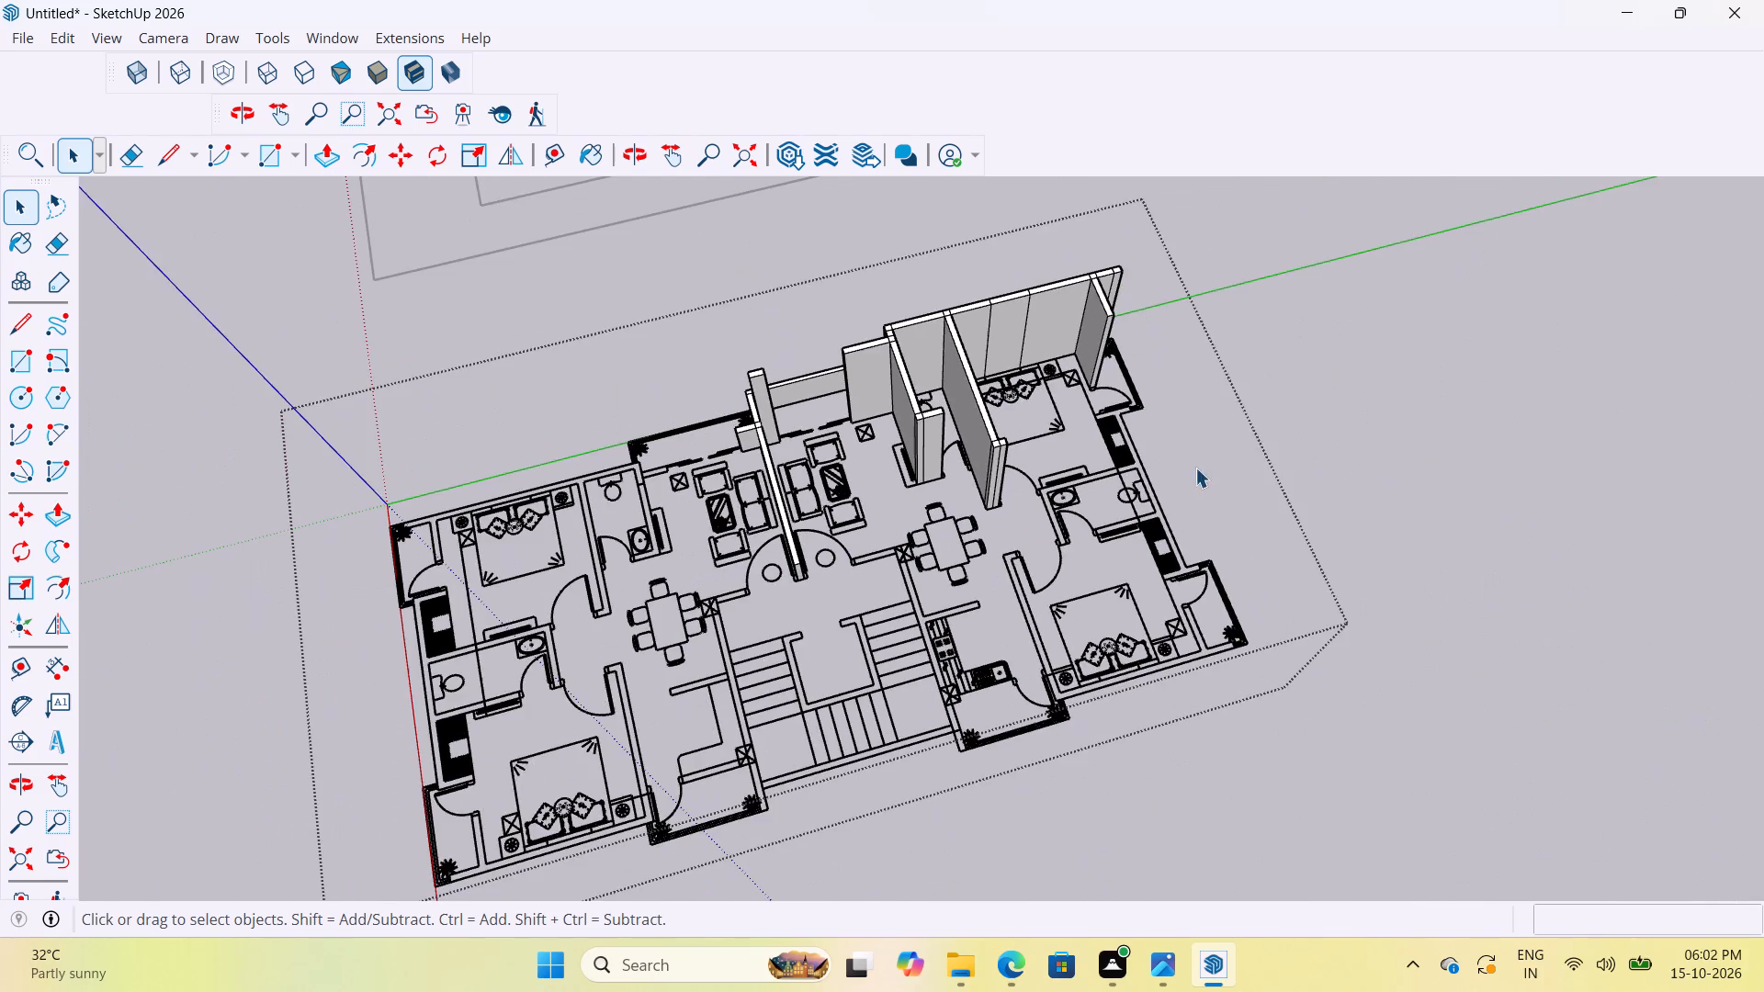
left_click(1351, 366)
scroll(679, 406, "up", 15)
scroll(973, 349, "down", 7)
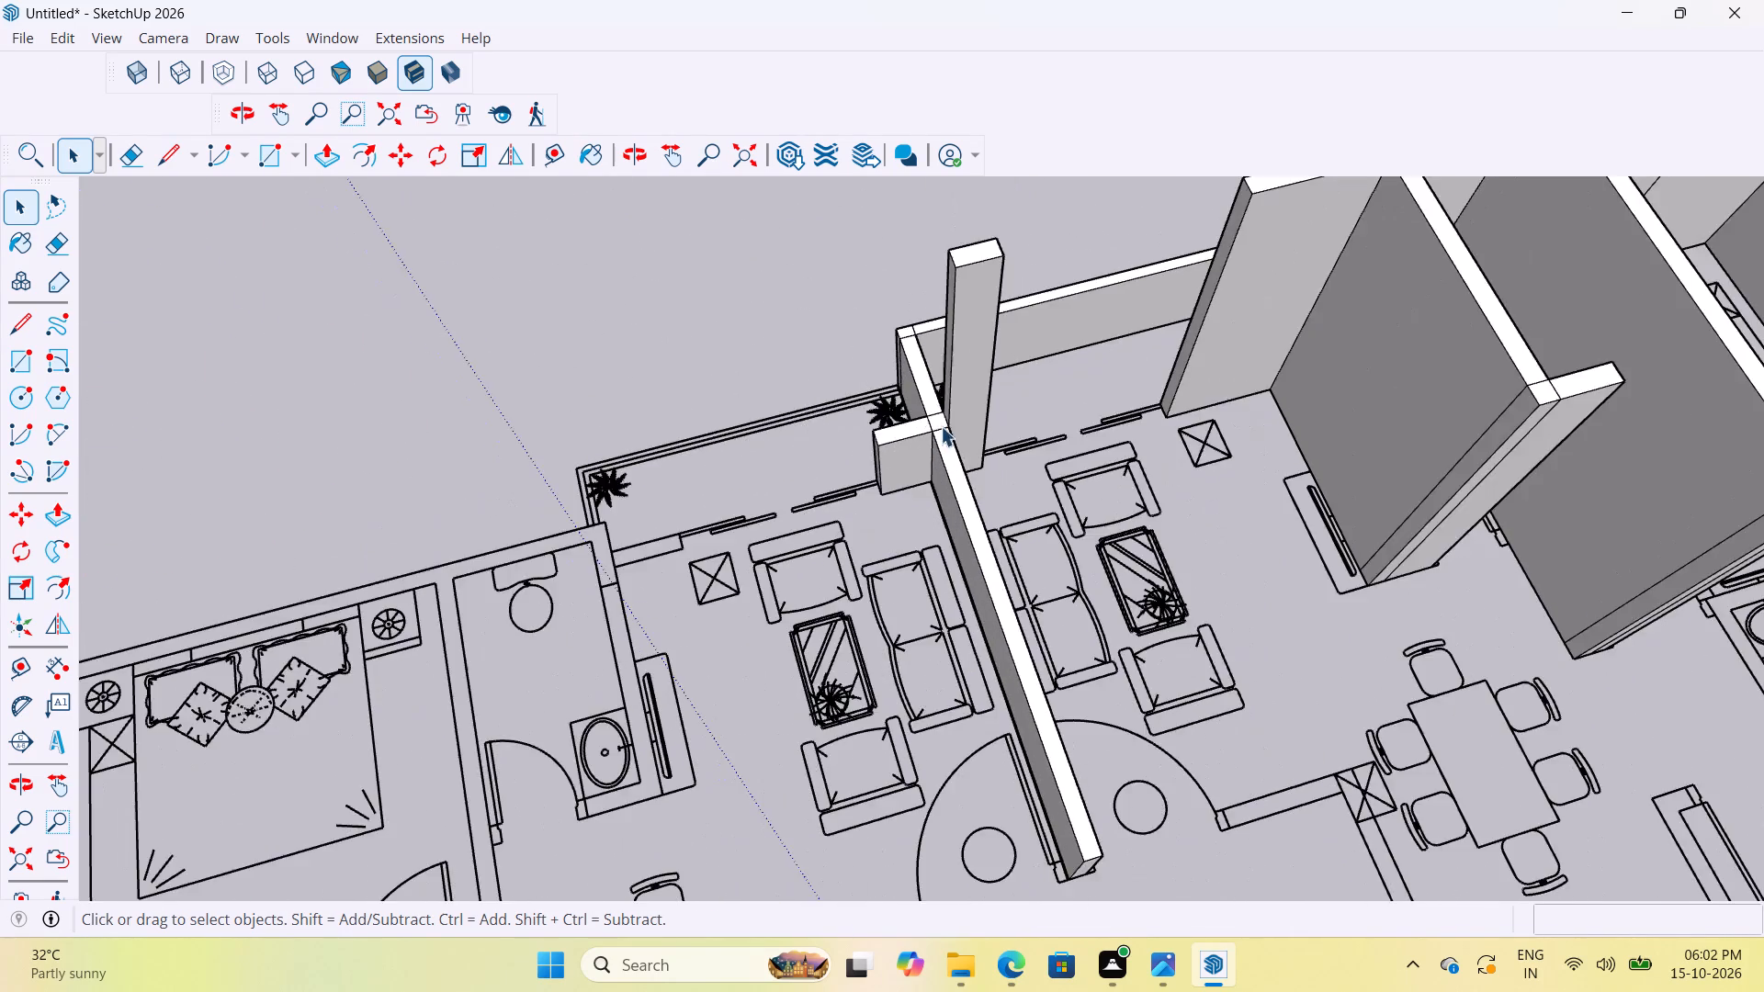
scroll(926, 439, "down", 7)
scroll(876, 488, "up", 14)
middle_click_drag(932, 395, 1019, 393)
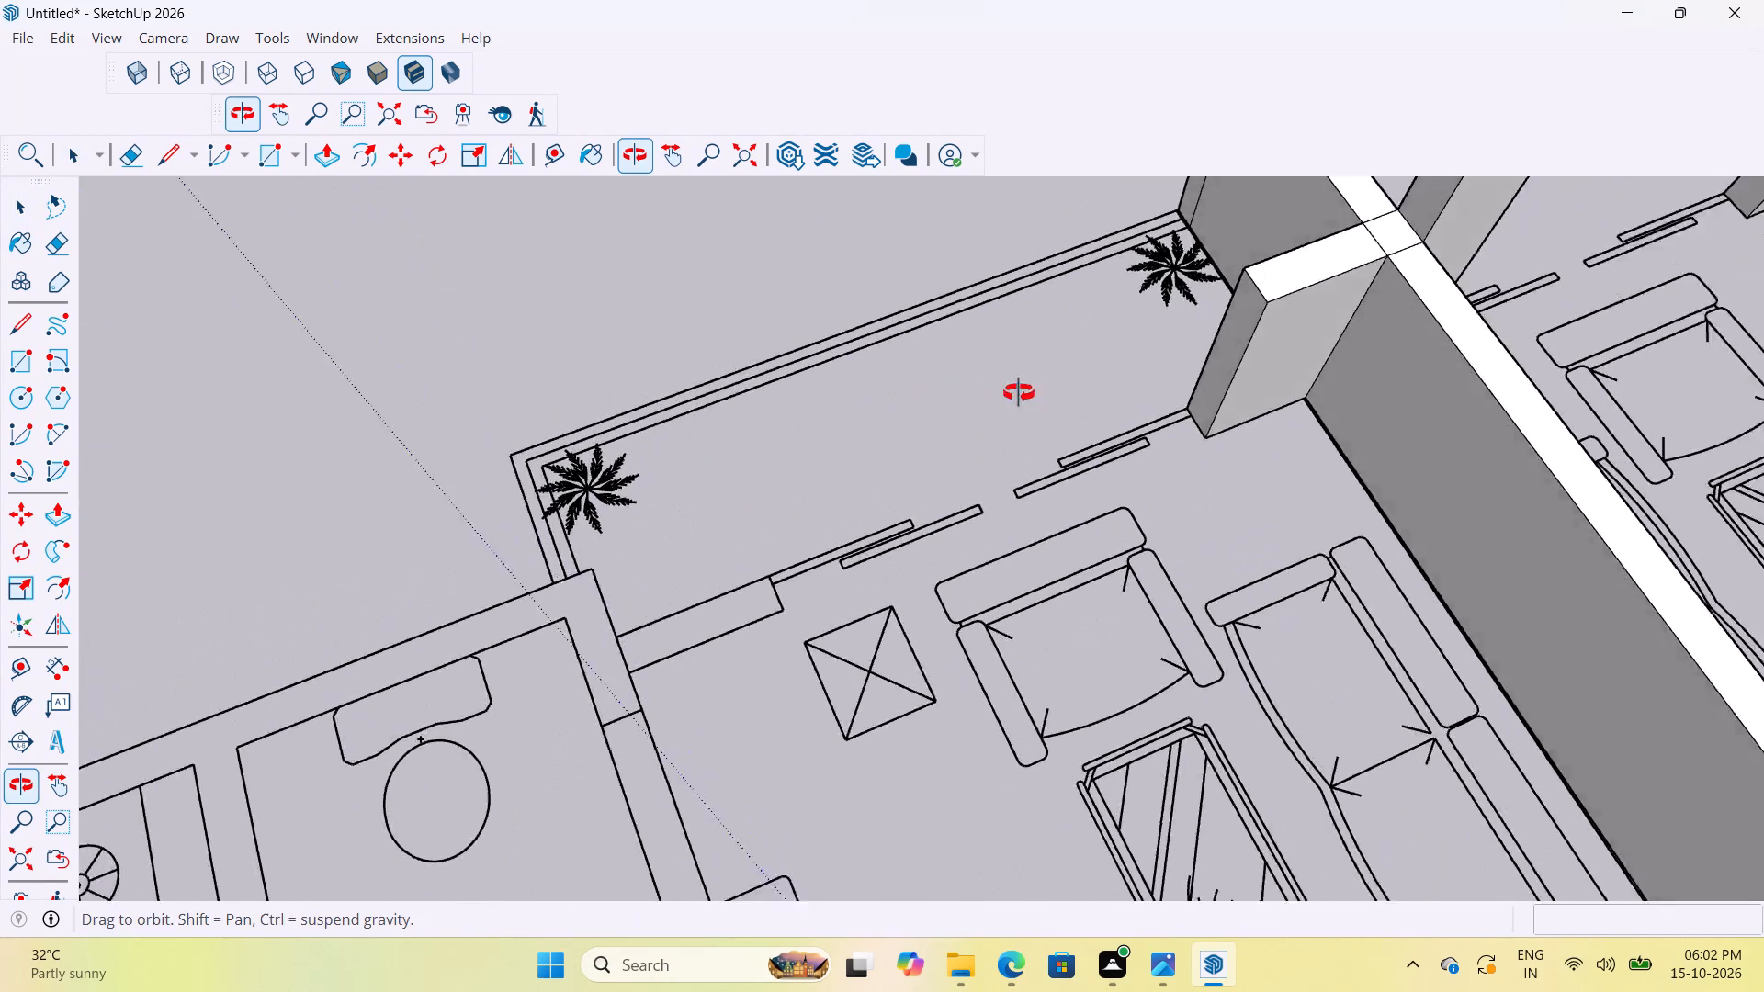
middle_click_drag(1019, 393, 1192, 402)
scroll(1043, 499, "down", 12)
scroll(1014, 410, "up", 10)
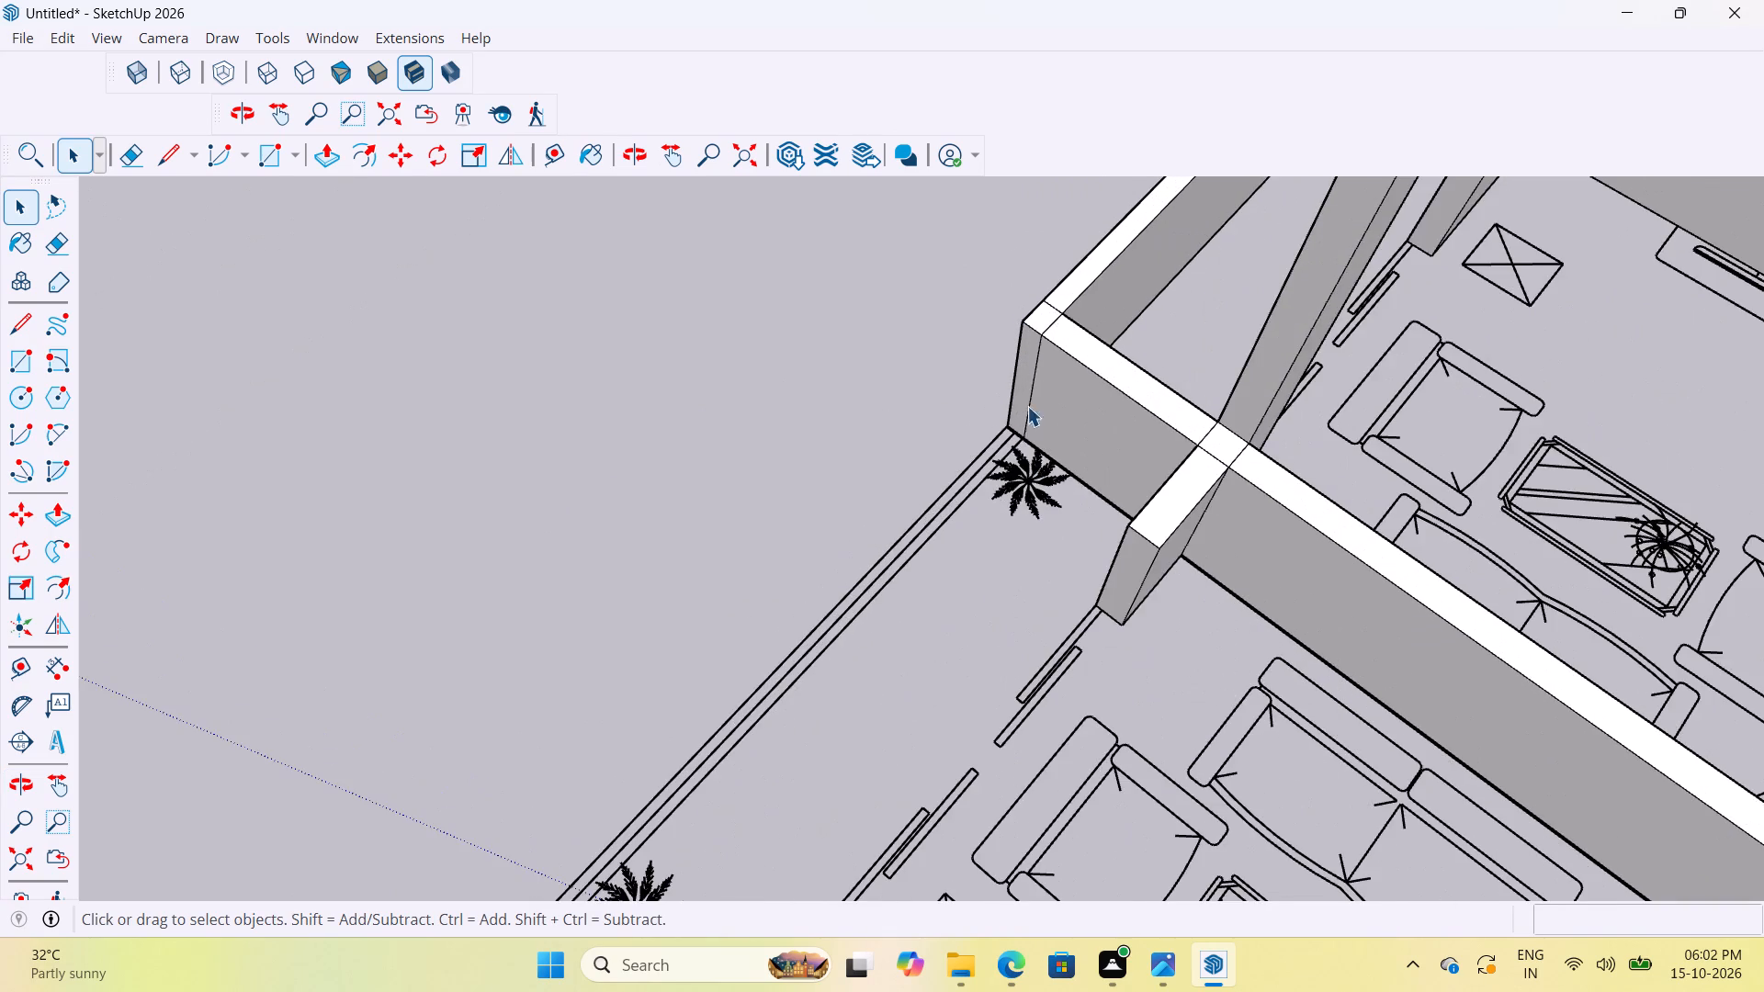
middle_click_drag(1041, 378, 1284, 233)
scroll(1046, 411, "down", 6)
scroll(983, 441, "up", 10)
left_click(984, 390)
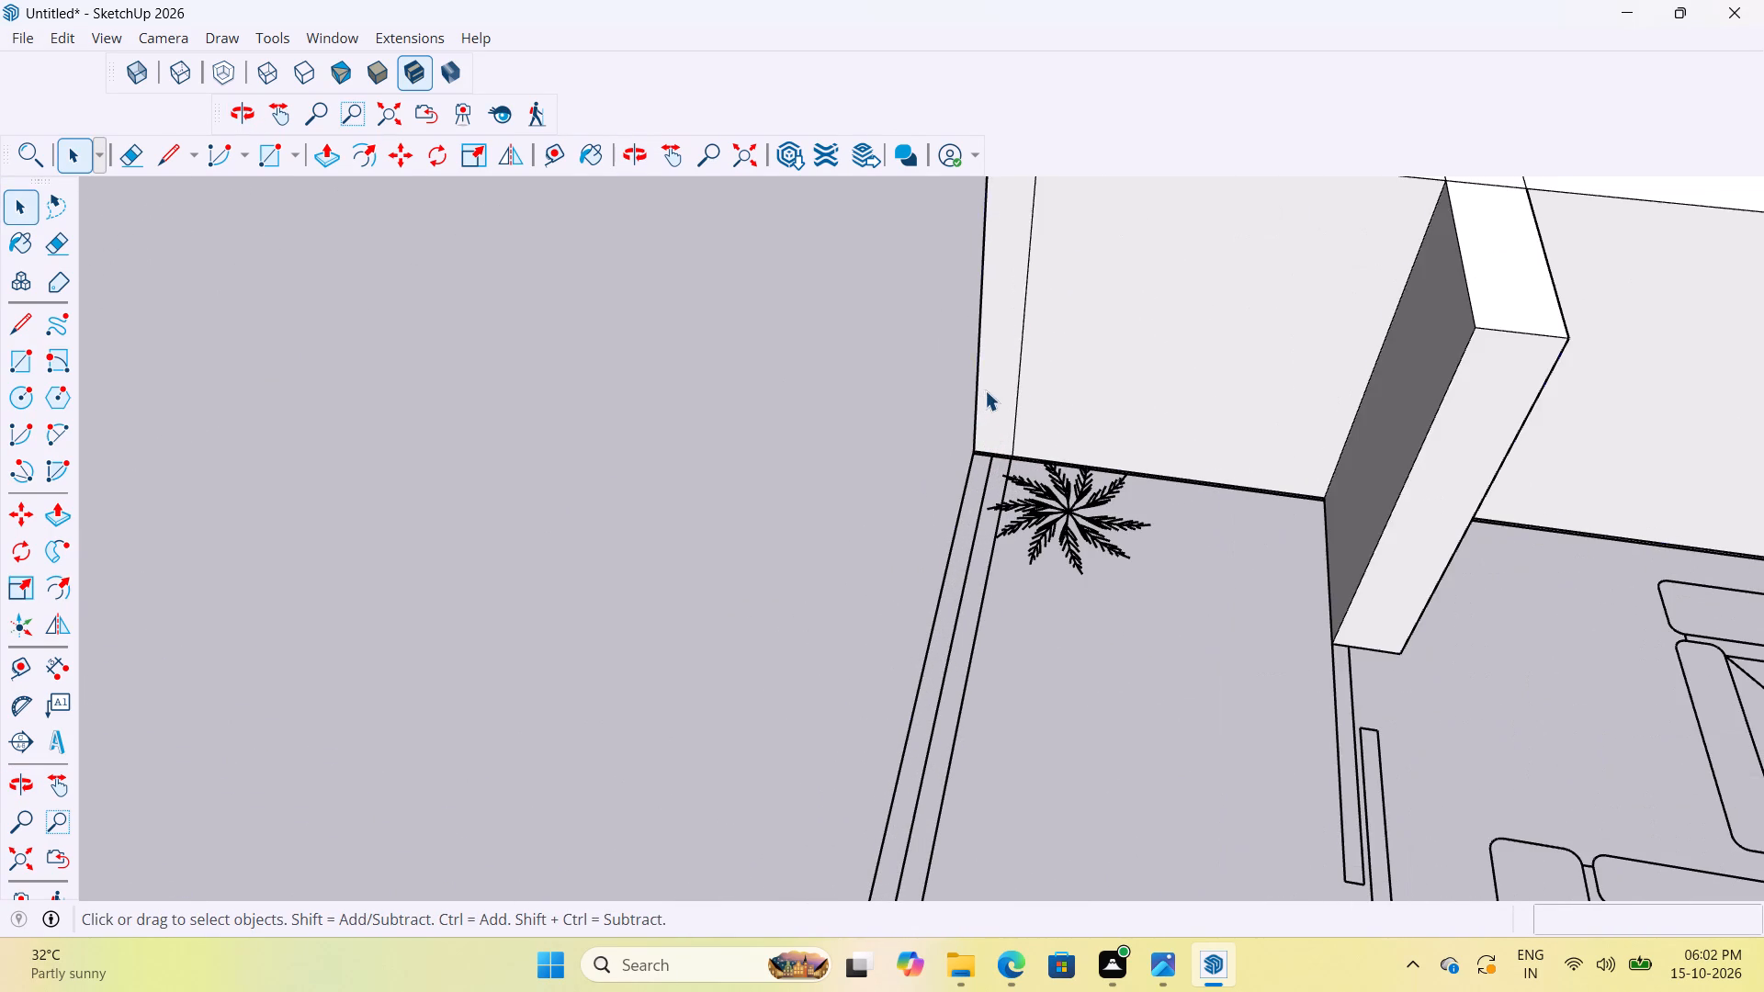
double_click(982, 380)
left_click(992, 380)
left_click(998, 378)
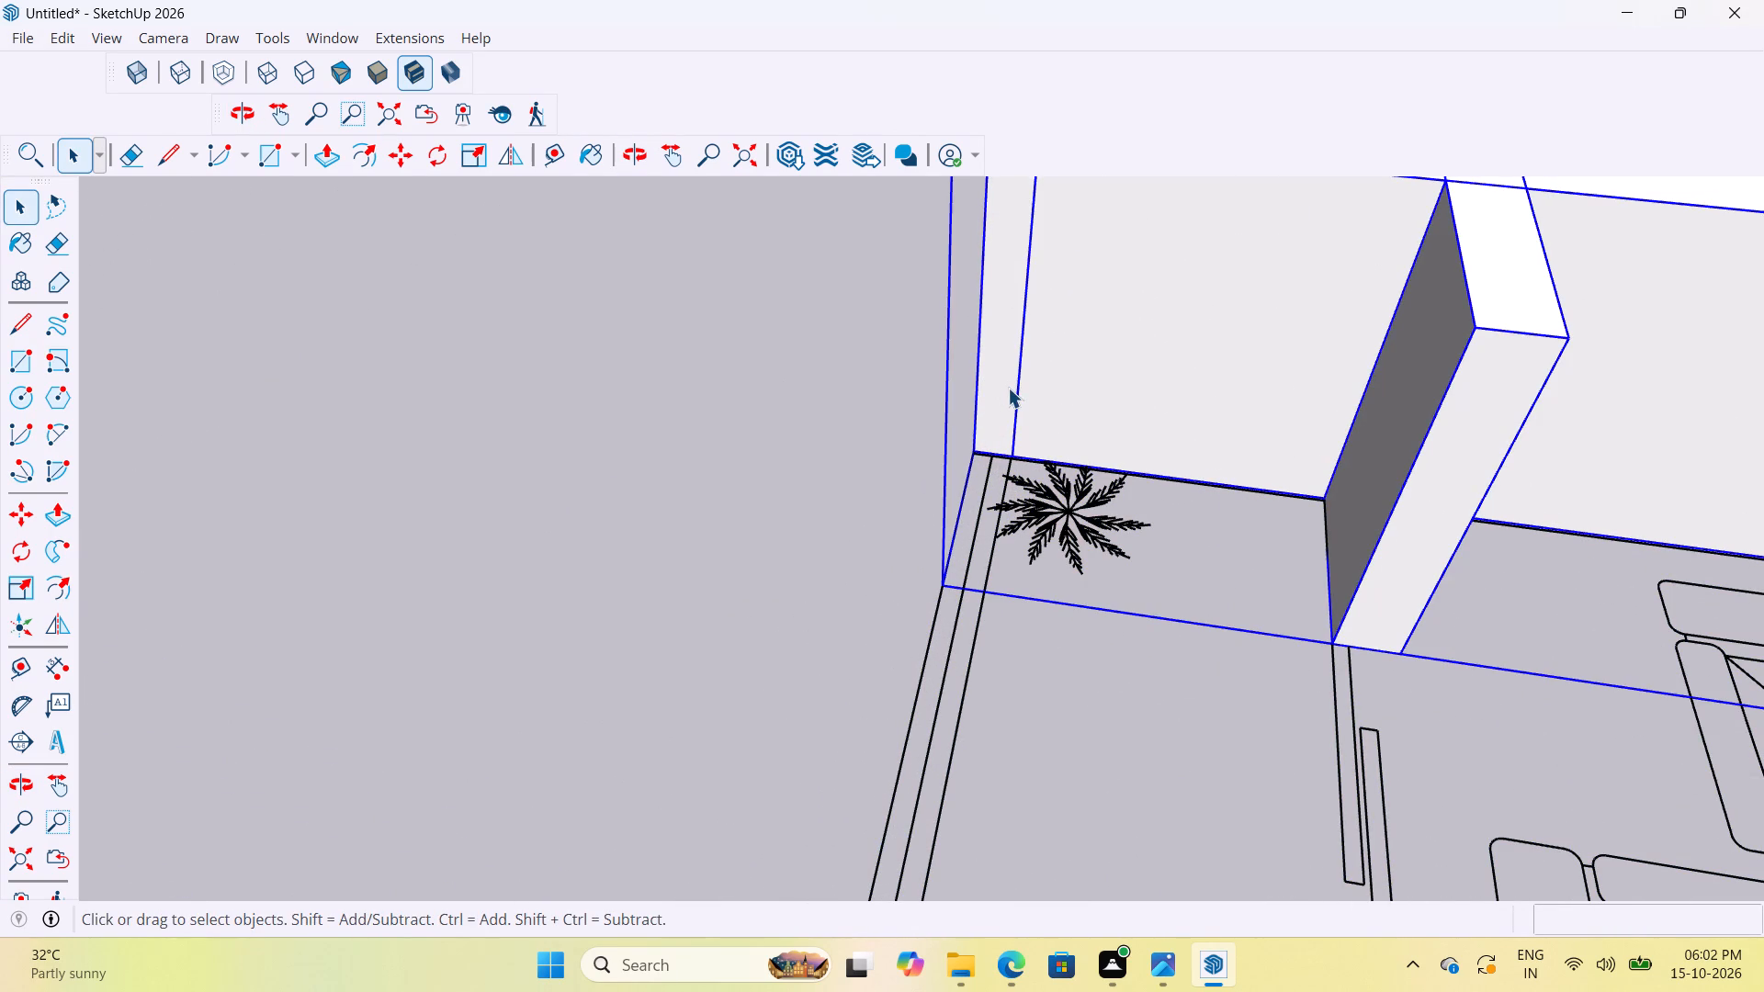
double_click(1008, 388)
left_click(1011, 368)
double_click(1005, 365)
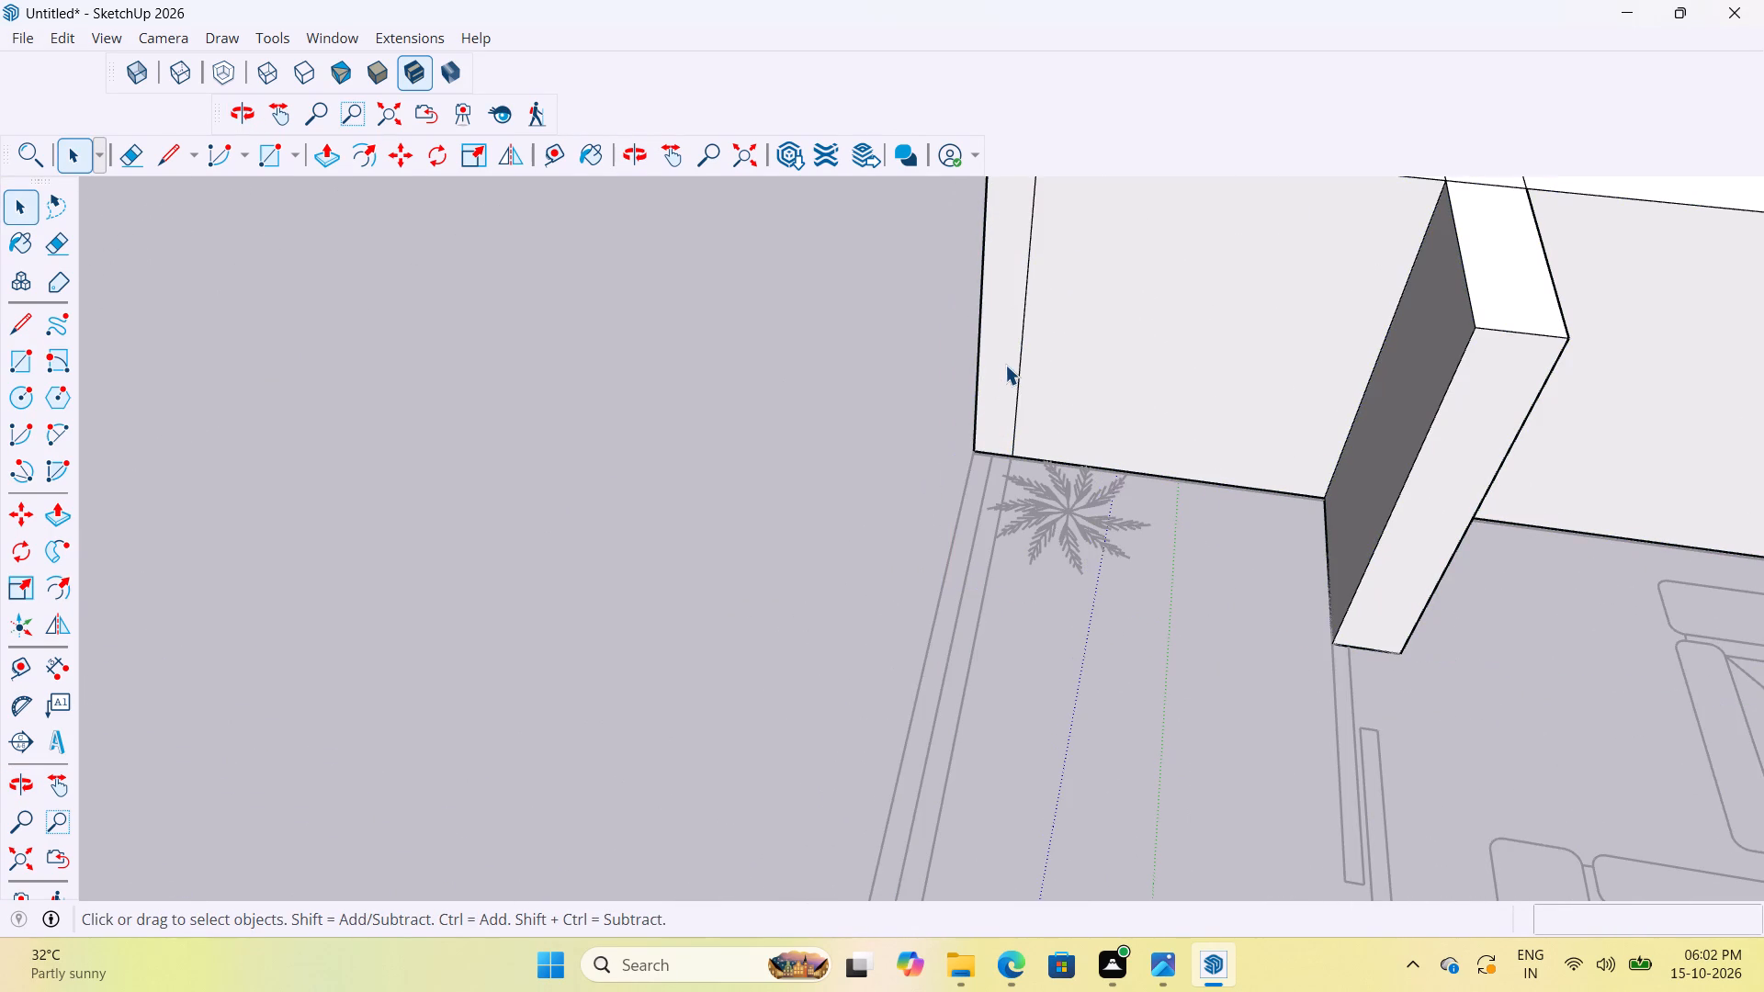
key("p")
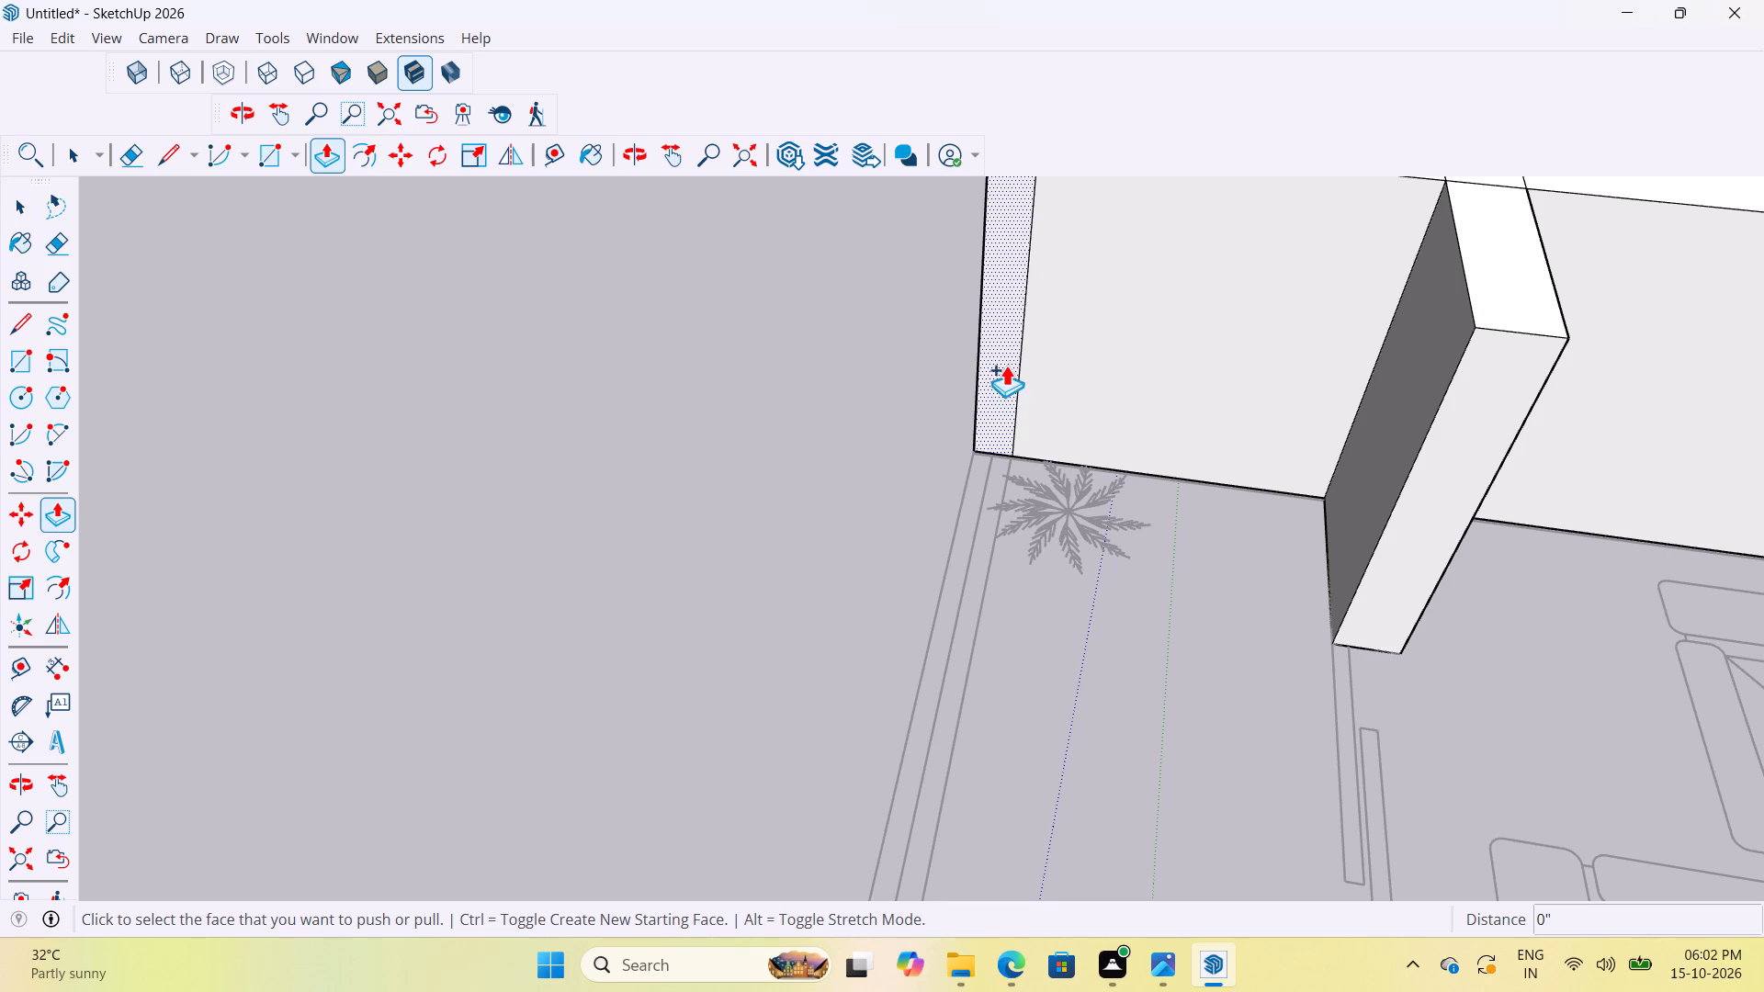
left_click(1006, 365)
scroll(989, 442, "down", 18)
scroll(972, 629, "up", 5)
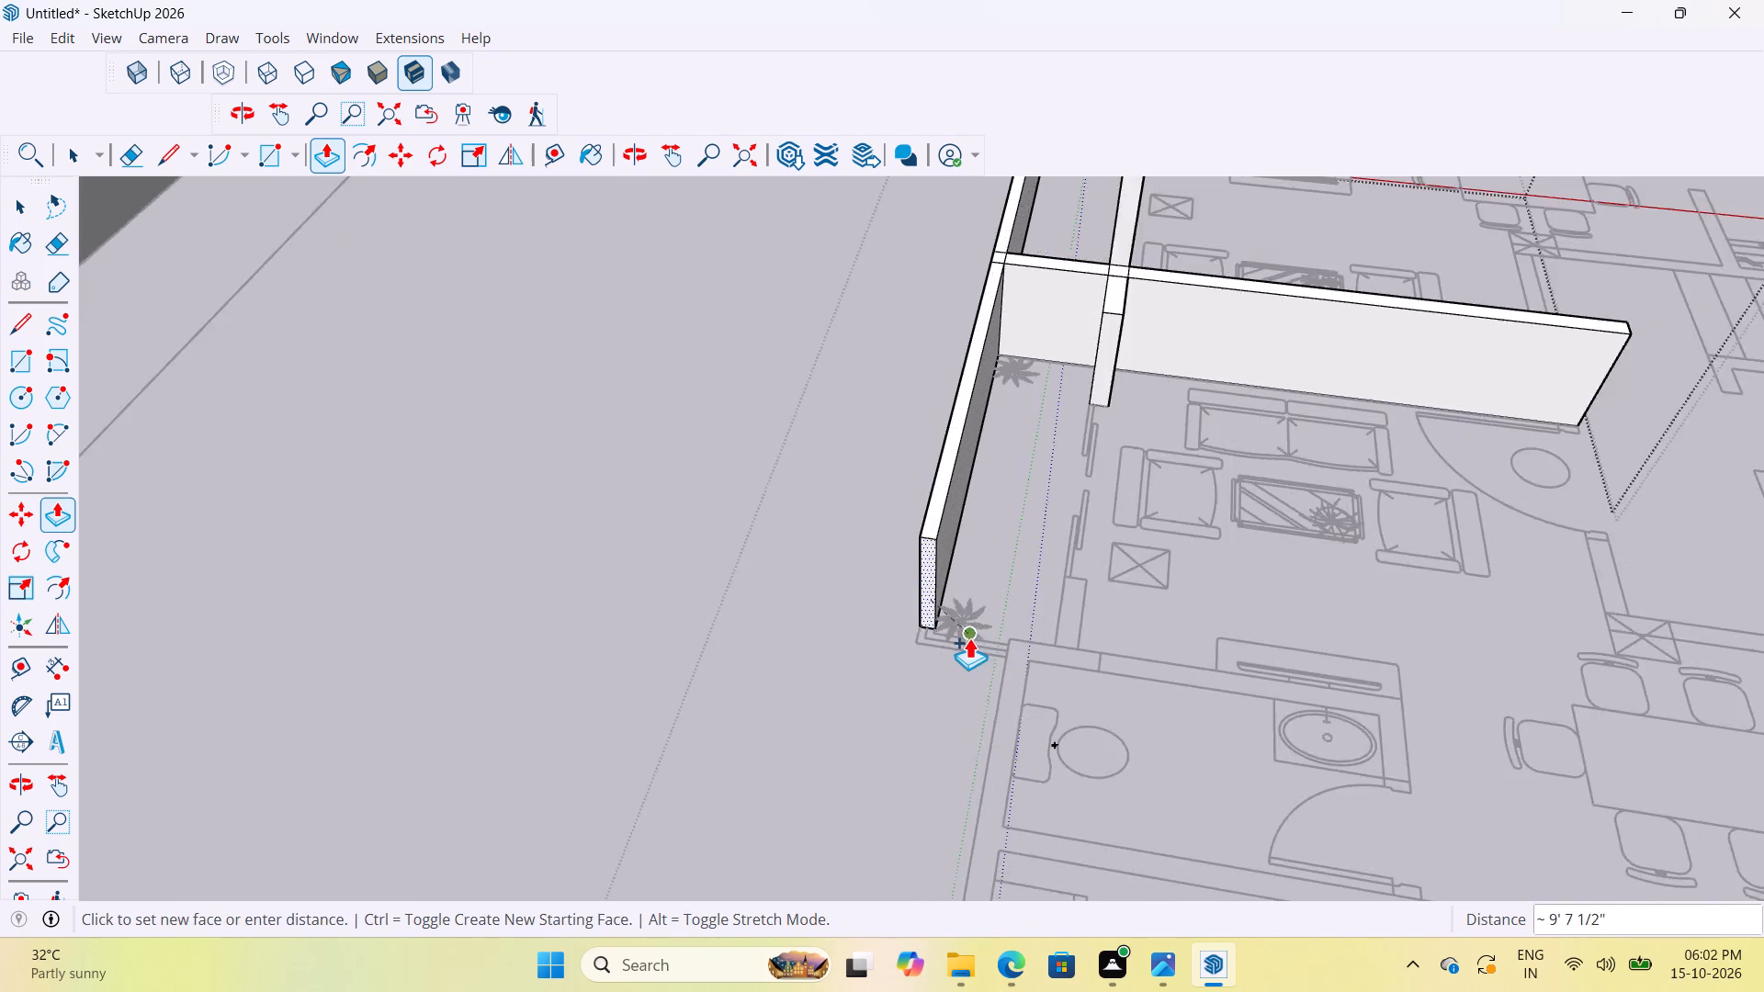
scroll(969, 637, "up", 11)
left_click(1029, 639)
Extend the parapet end another 4" to the outer corner of the second flat's balcony.
scroll(761, 611, "up", 3)
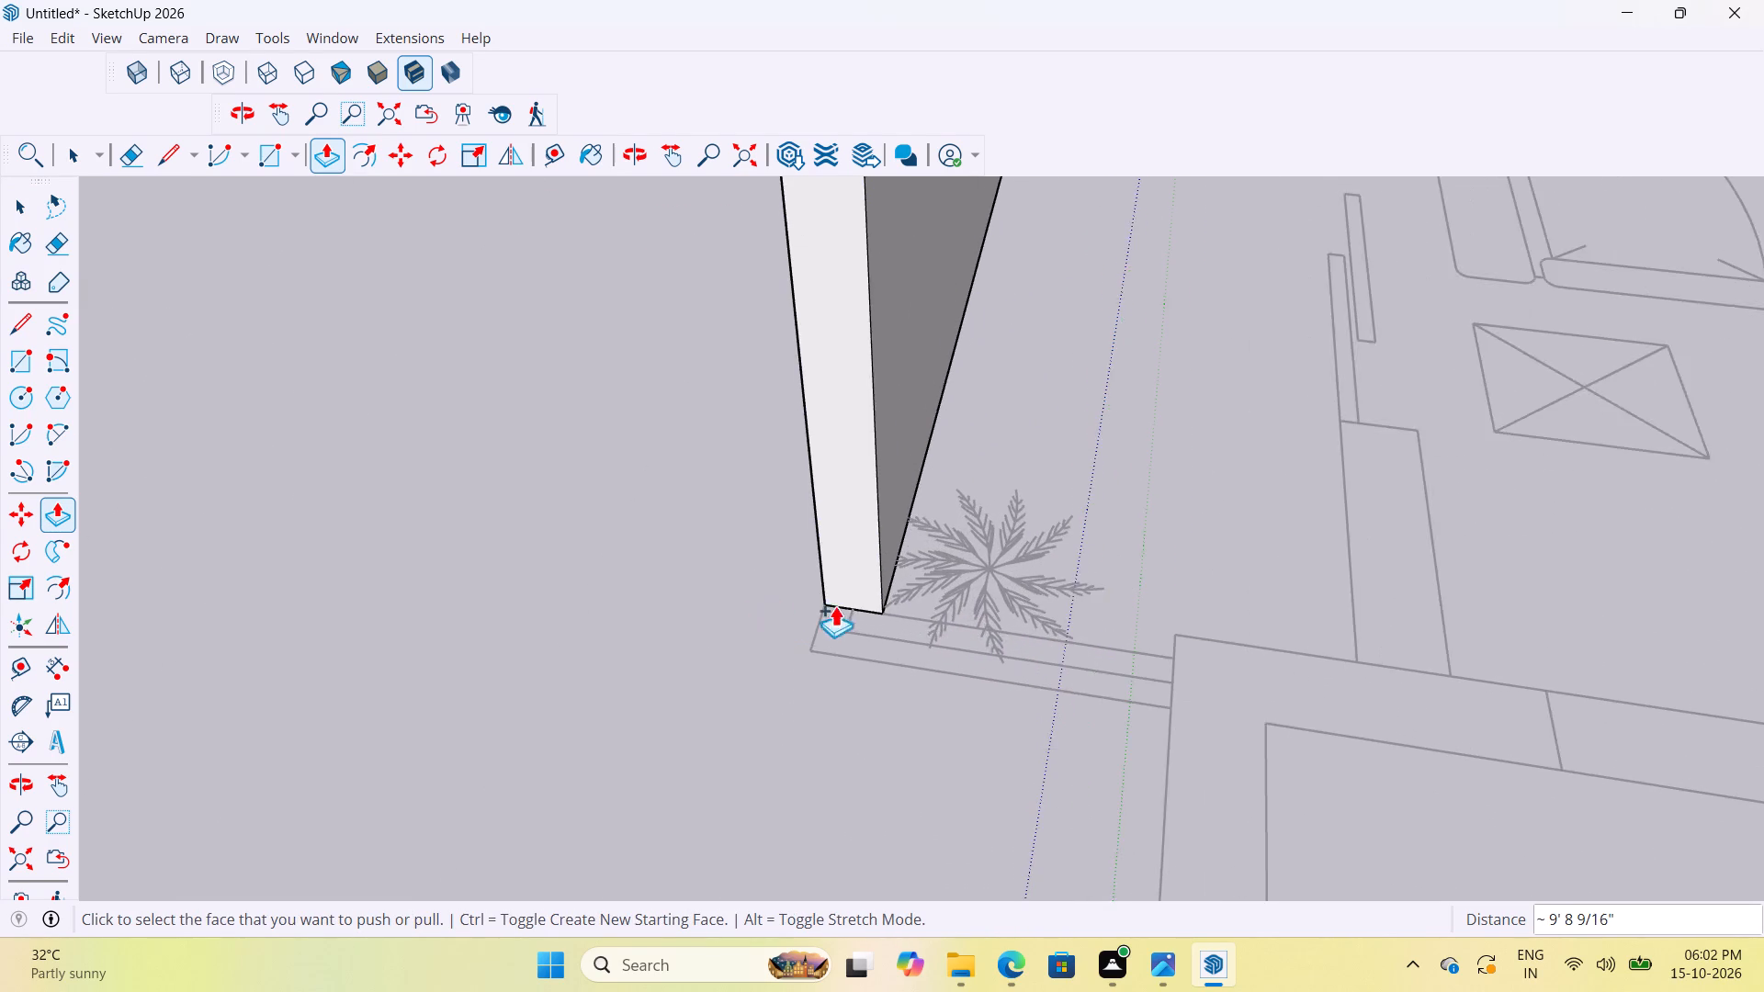
scroll(871, 601, "up", 4)
middle_click_drag(872, 592, 964, 510)
left_click(882, 538)
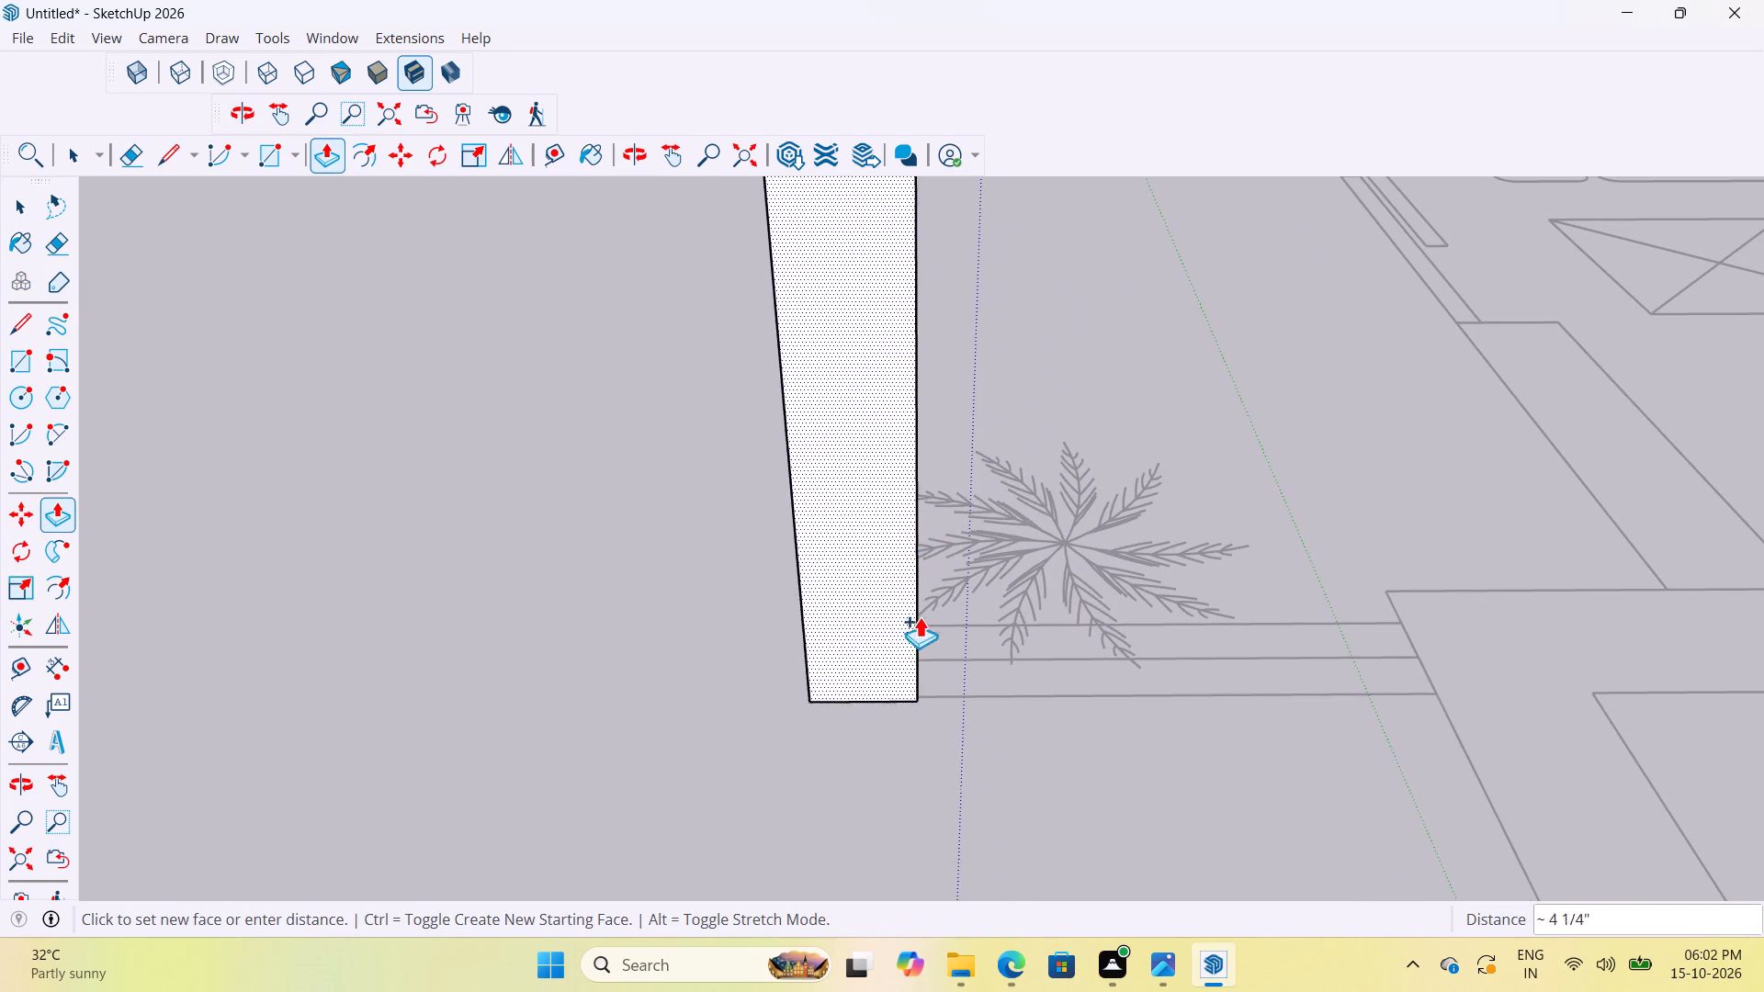
left_click(978, 703)
Pull the inner face of the 4" corner segment about 1' 7 7/8" along the balcony's short side to the toilet's outer wall.
middle_click_drag(972, 687, 853, 664)
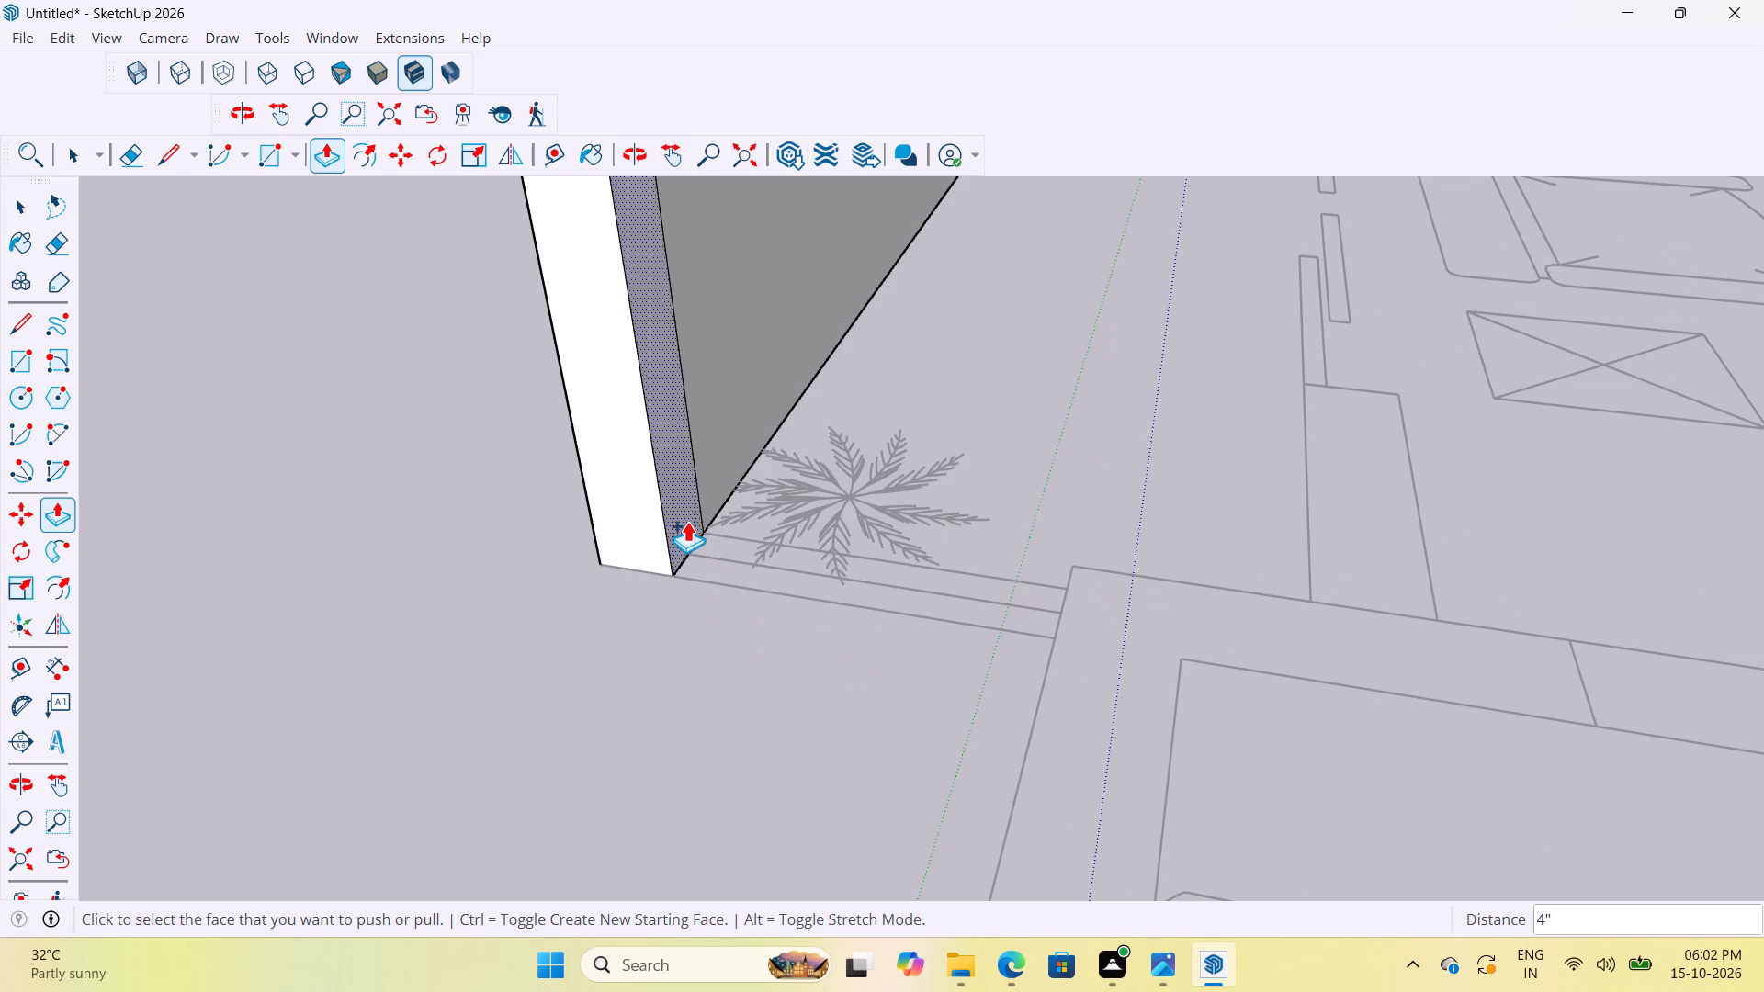
left_click(687, 519)
left_click(1048, 631)
scroll(1061, 641, "down", 5)
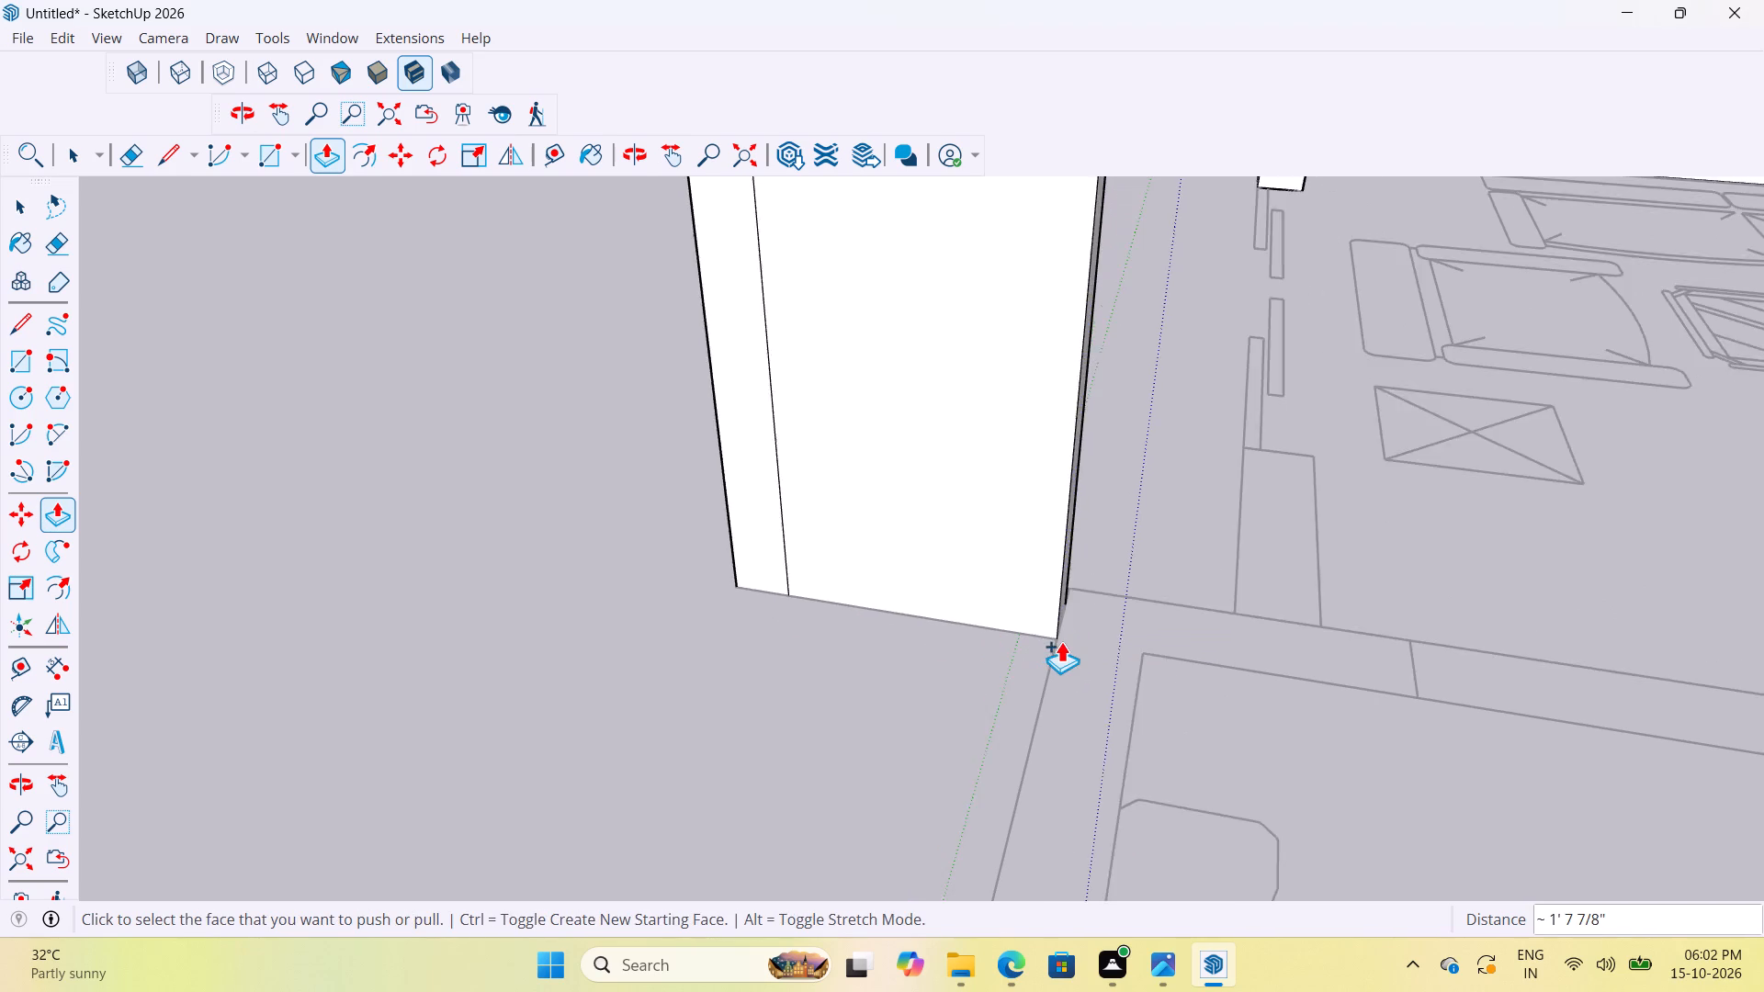
Extend the end of the short parapet 6" across the thickness of the toilet's outer wall.
scroll(1061, 641, "down", 14)
scroll(1171, 693, "up", 10)
middle_click_drag(1017, 627, 899, 686)
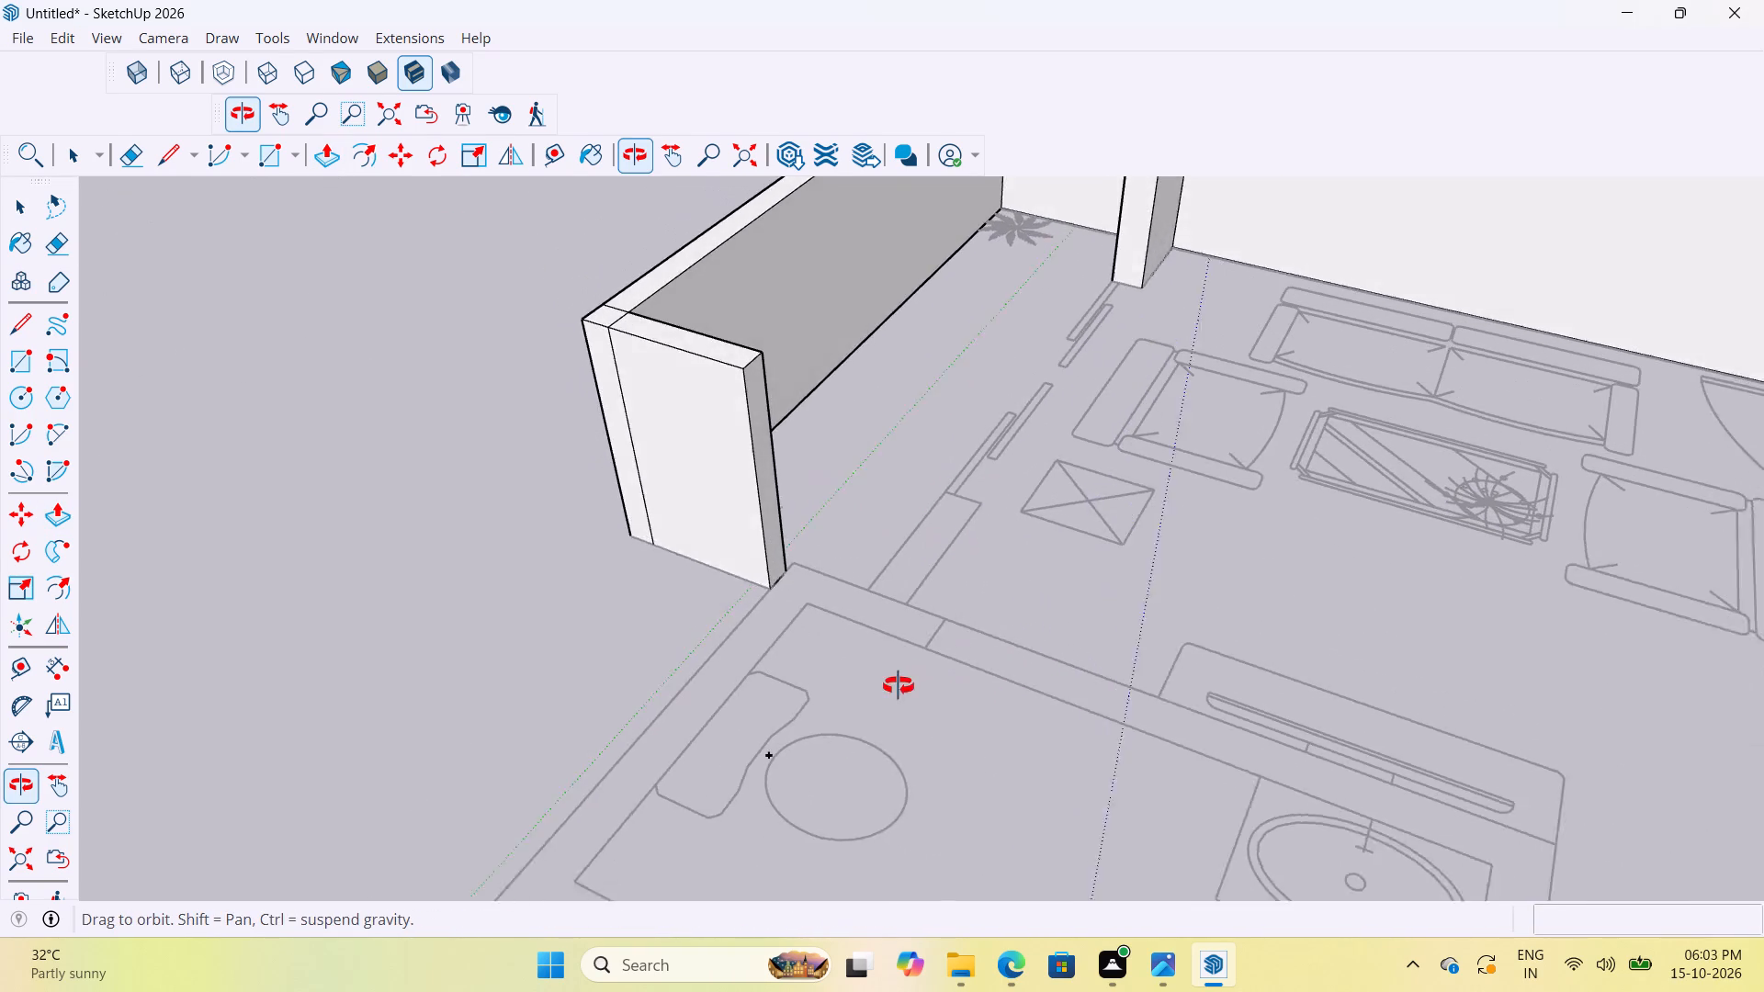
middle_click_drag(899, 686, 886, 698)
scroll(841, 648, "up", 8)
scroll(844, 637, "down", 4)
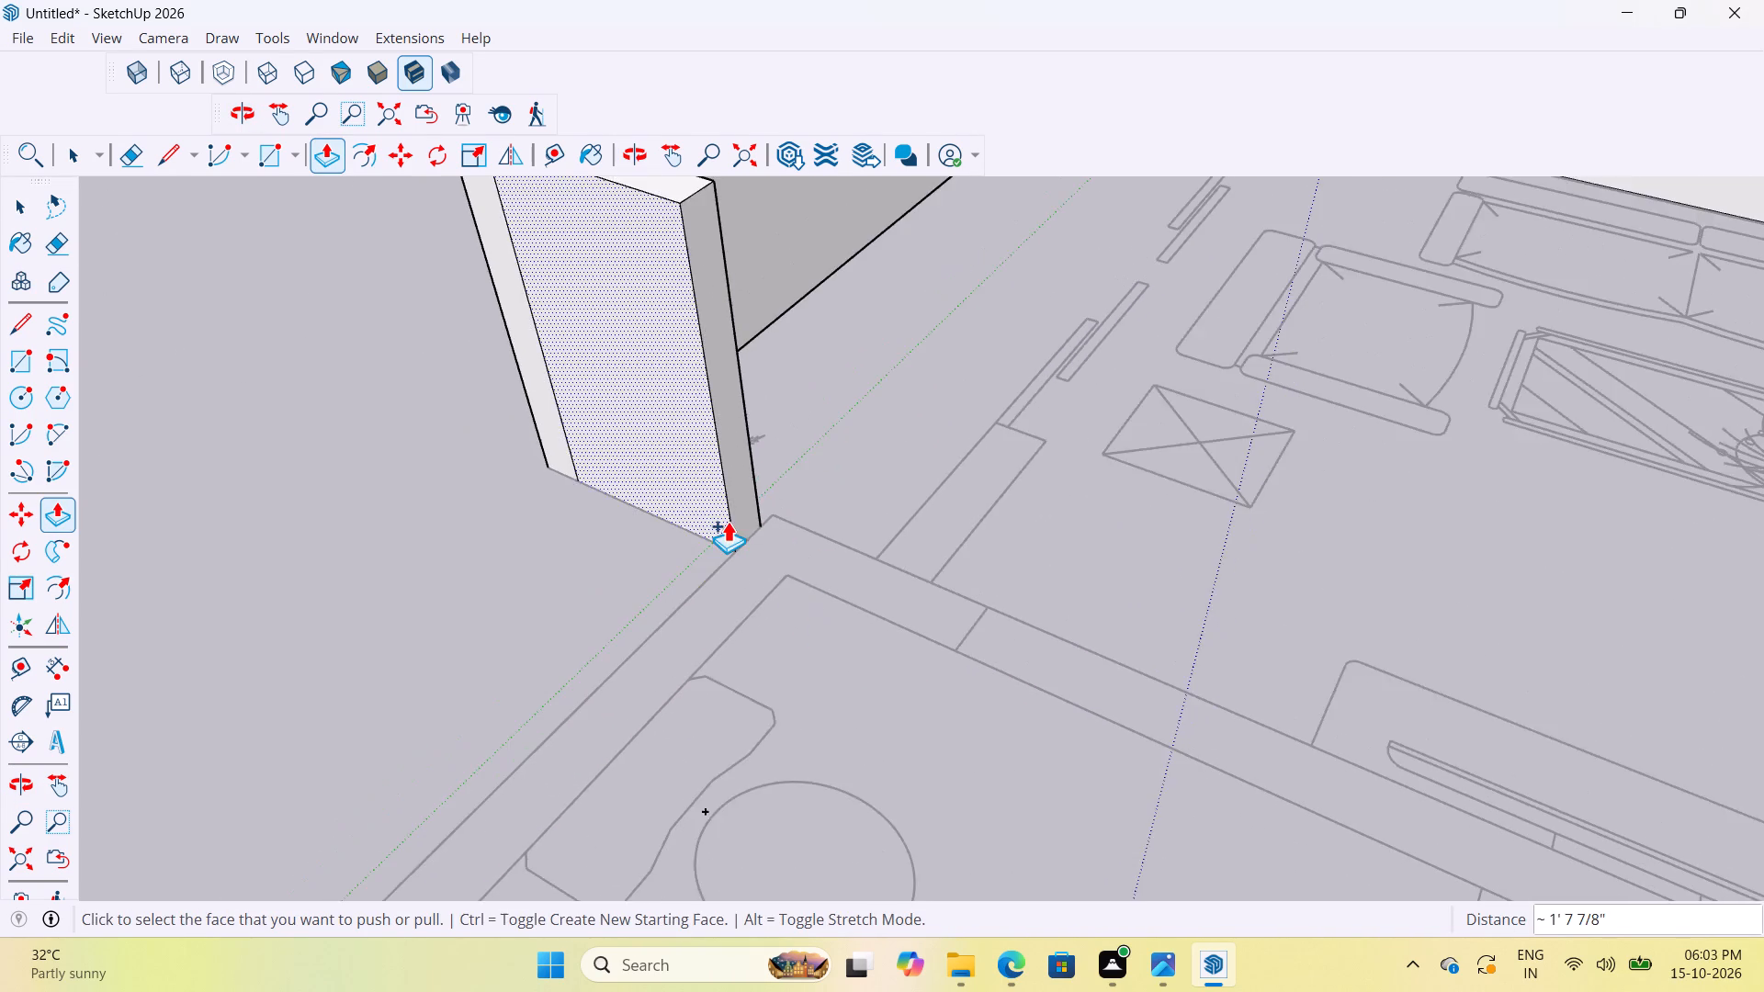
scroll(729, 517, "up", 4)
left_click(765, 513)
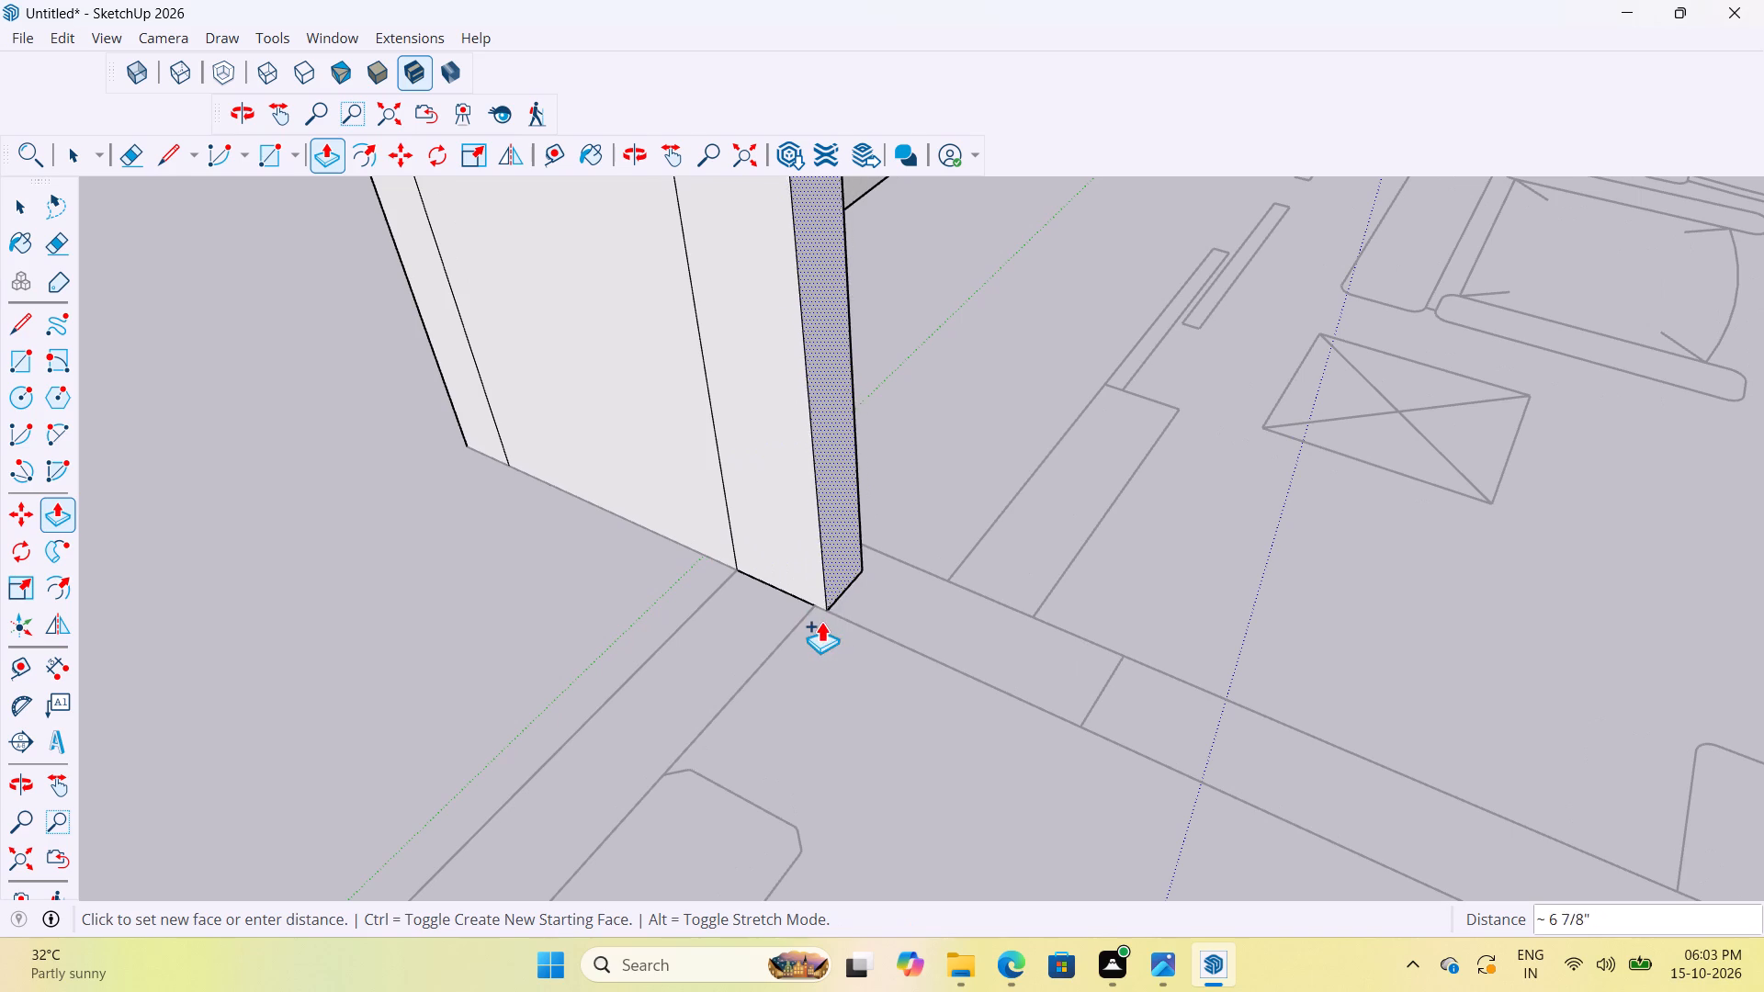
left_click(814, 611)
Thicken the 6" segment about 2" on its balcony side to match the planned wall, and delete the seam edge on its end face.
scroll(862, 617, "up", 4)
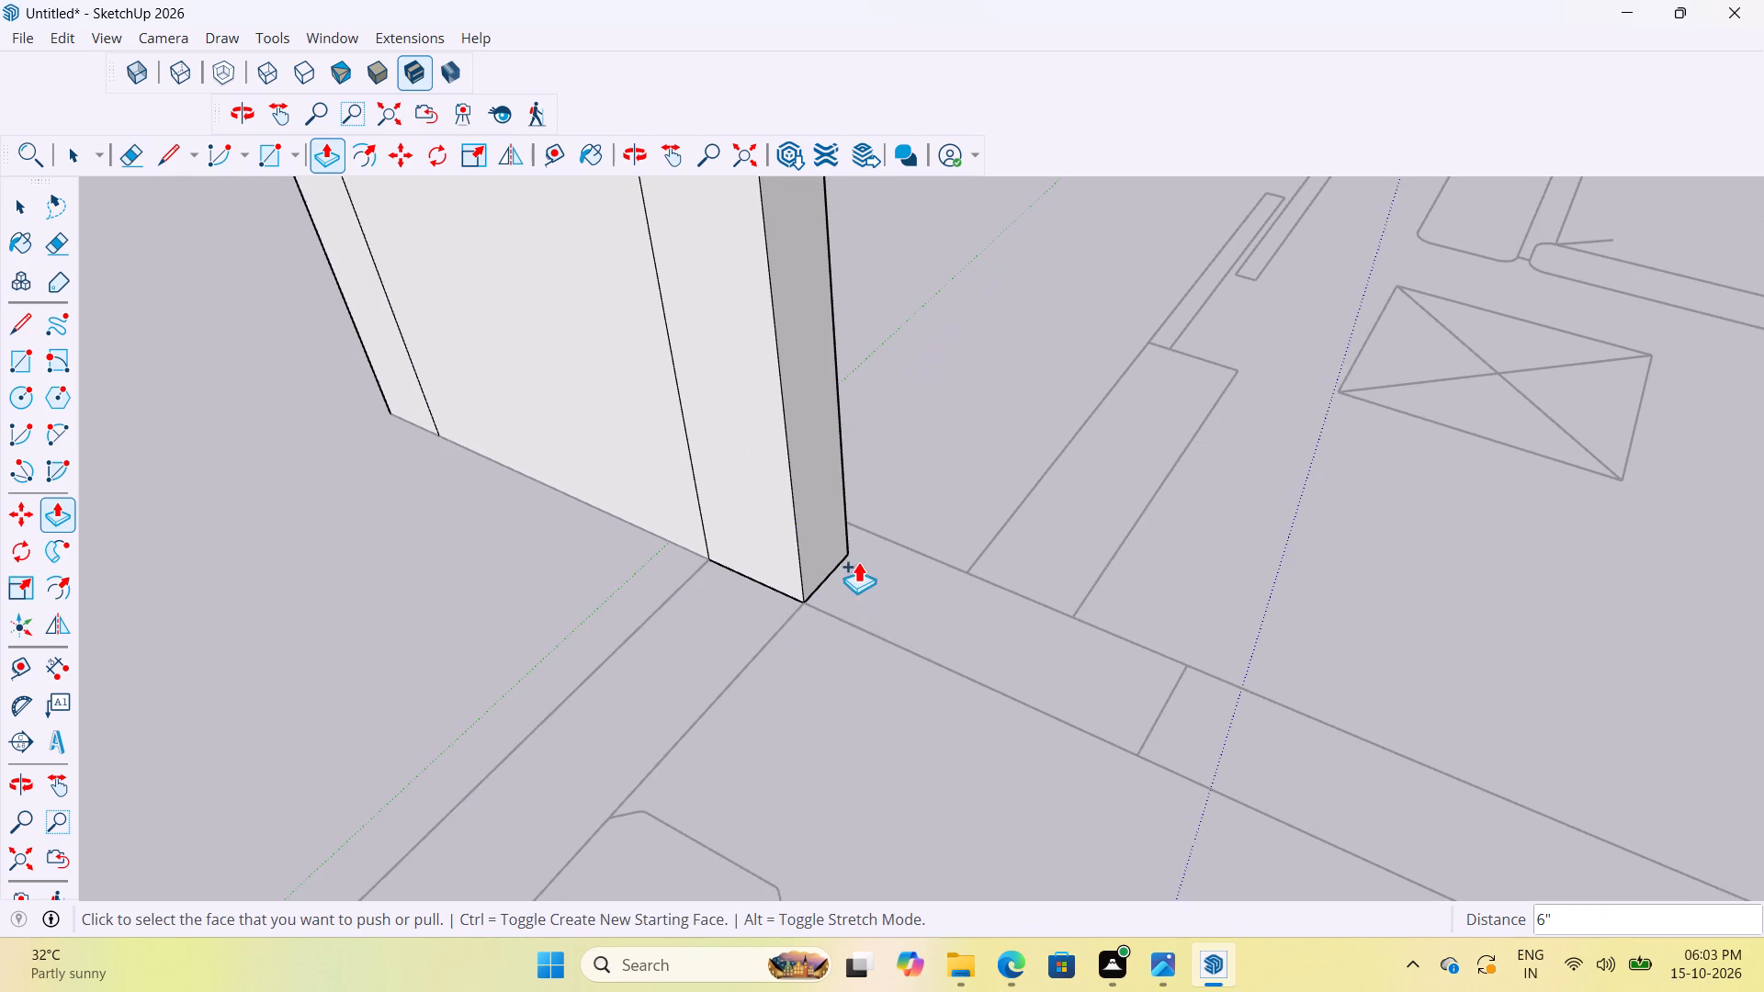
middle_click_drag(858, 561, 327, 550)
scroll(920, 470, "up", 8)
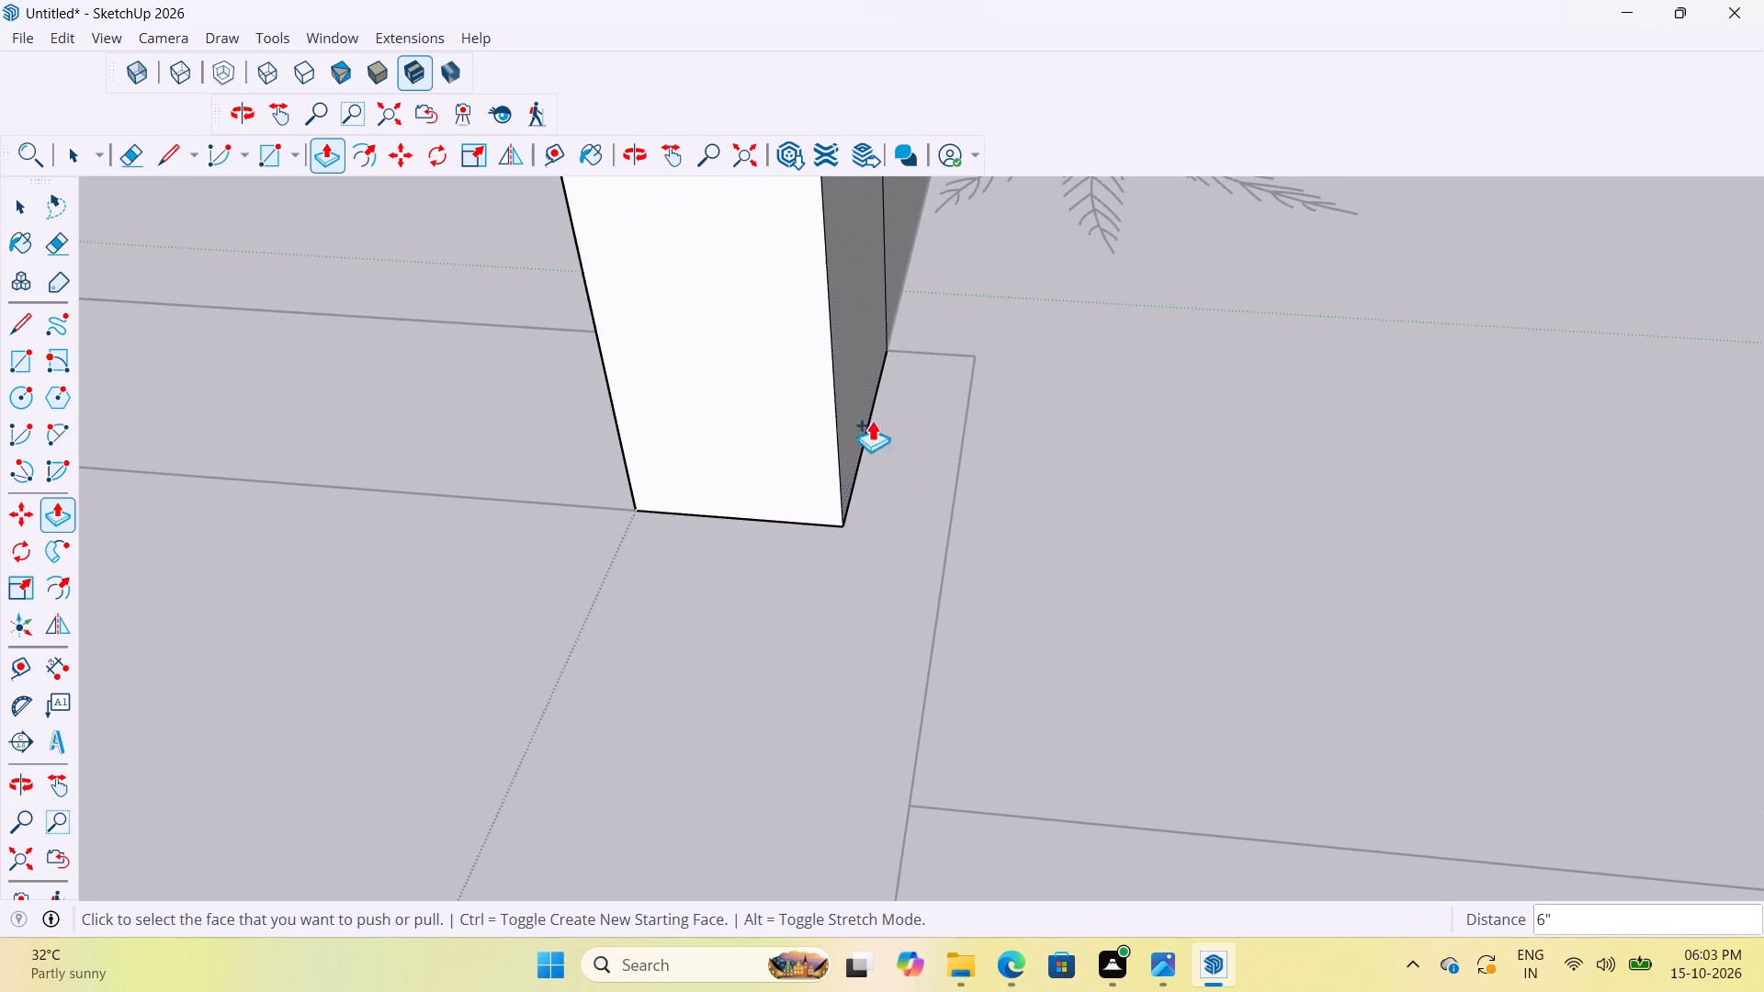
left_click(842, 401)
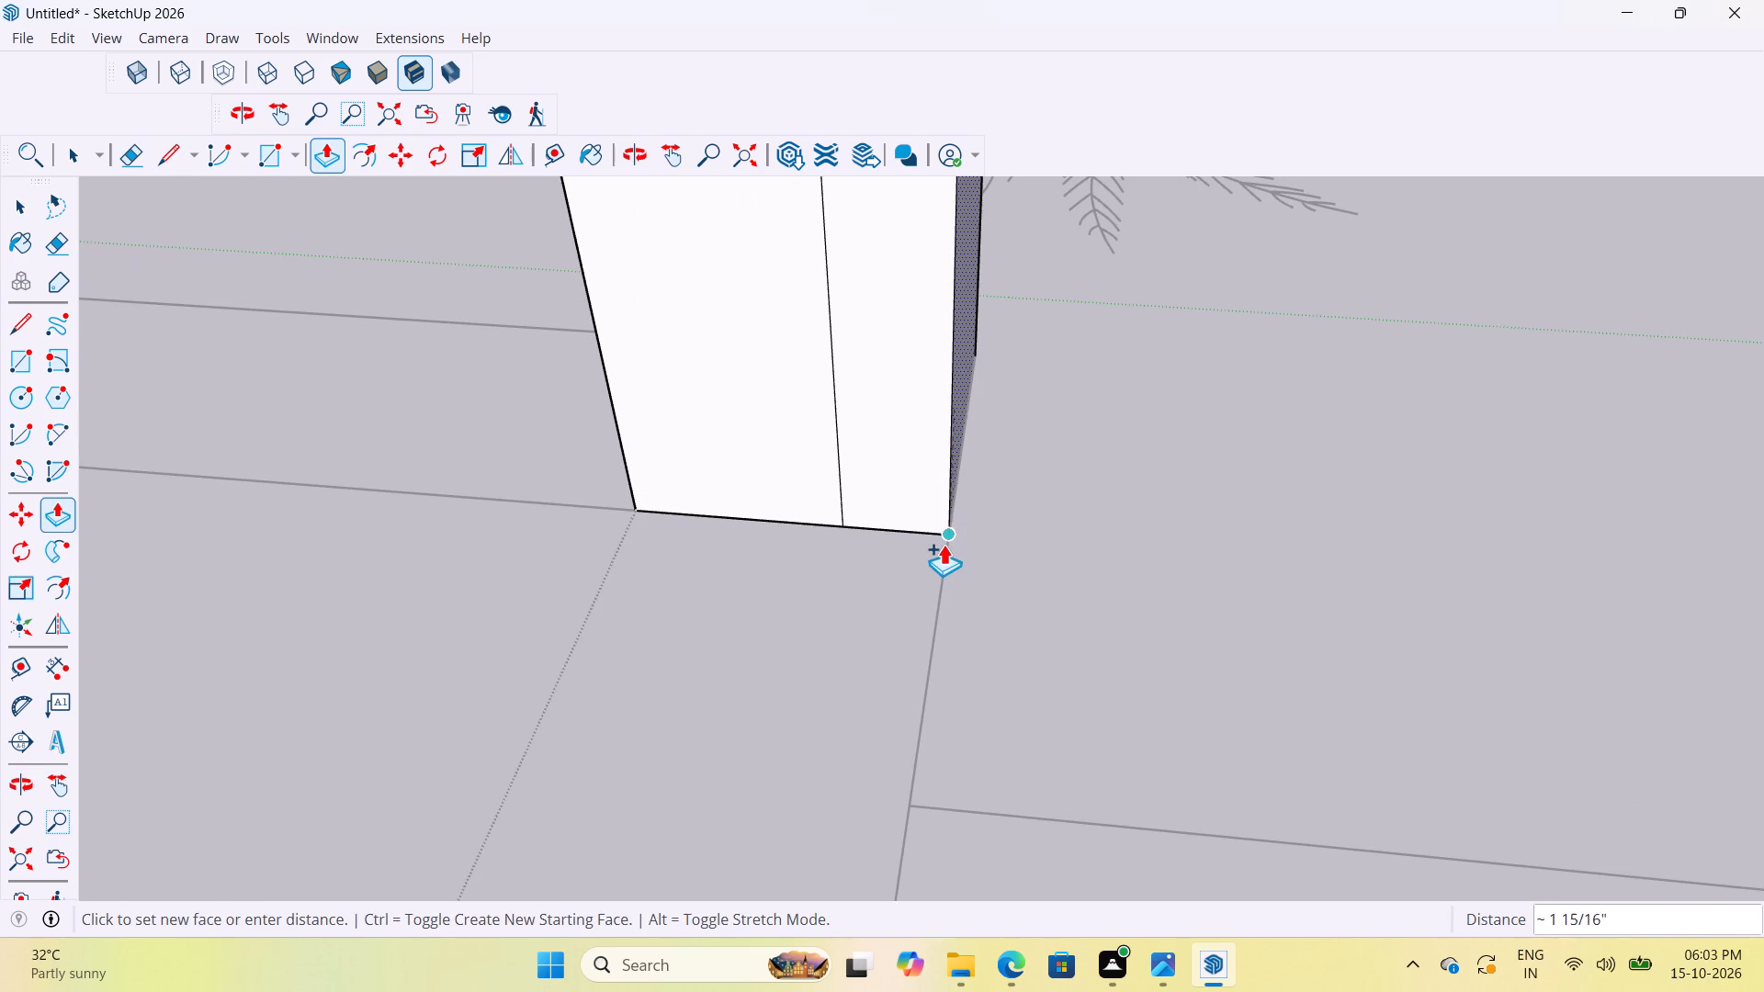
left_click(944, 546)
scroll(947, 529, "down", 19)
key("space")
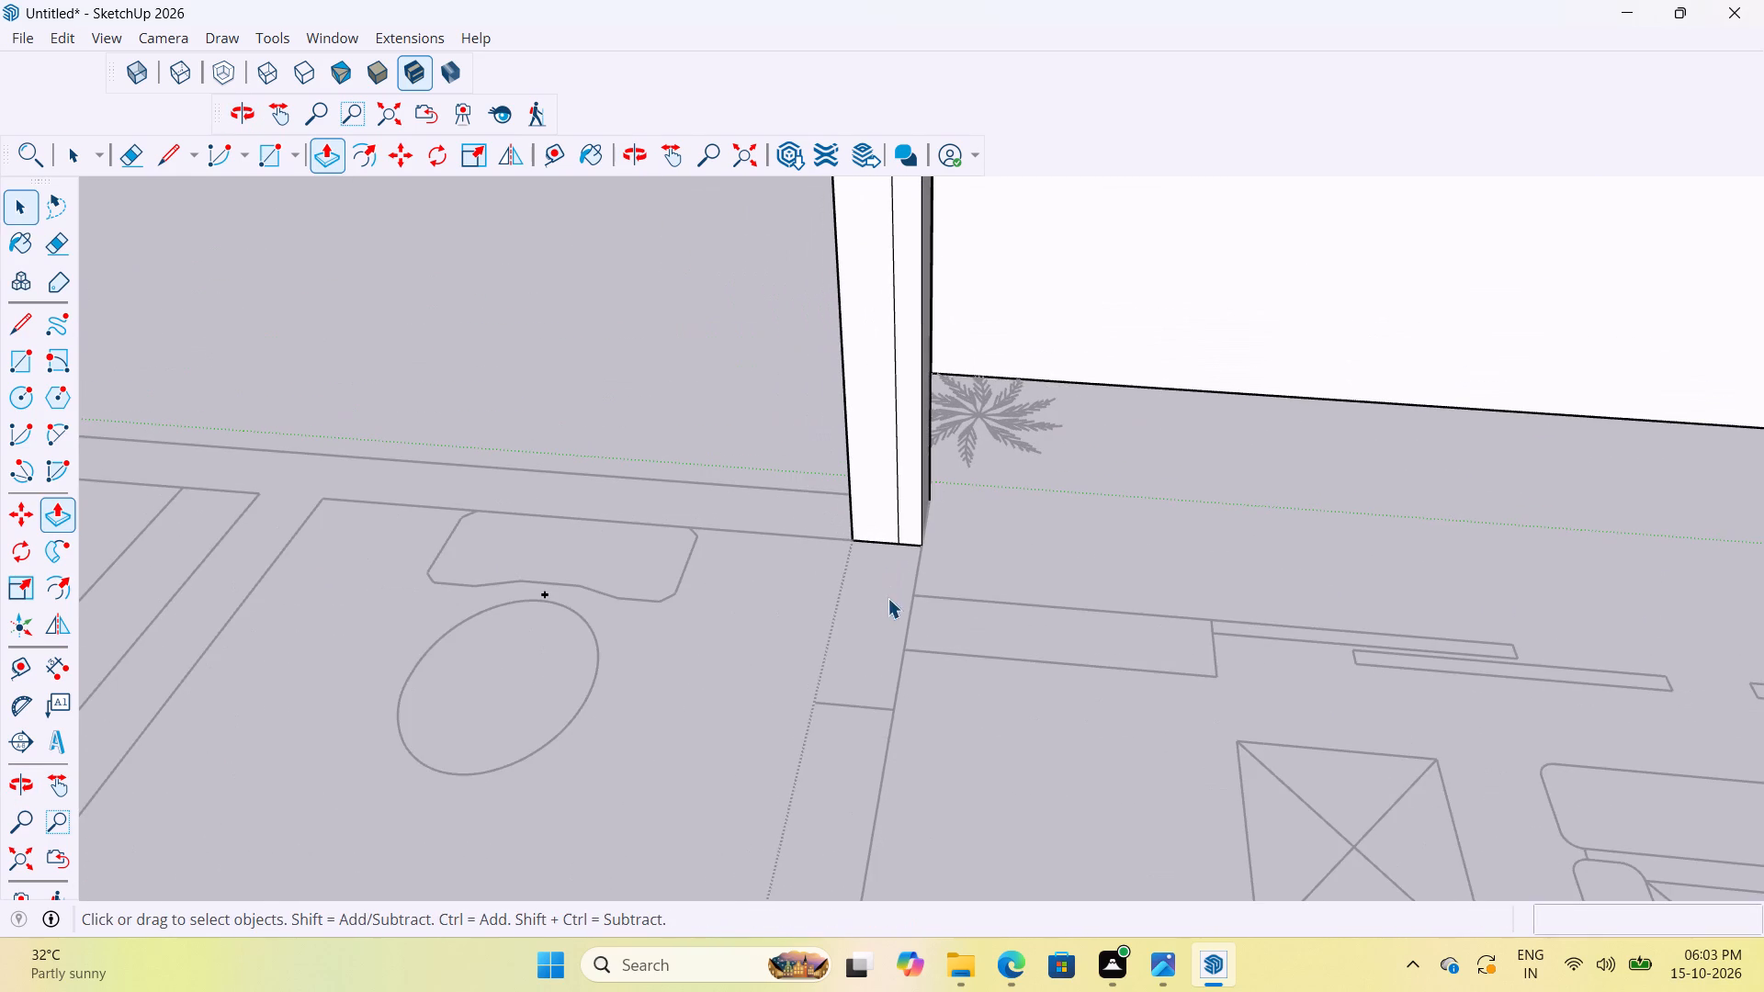
left_click(896, 401)
key("Delete")
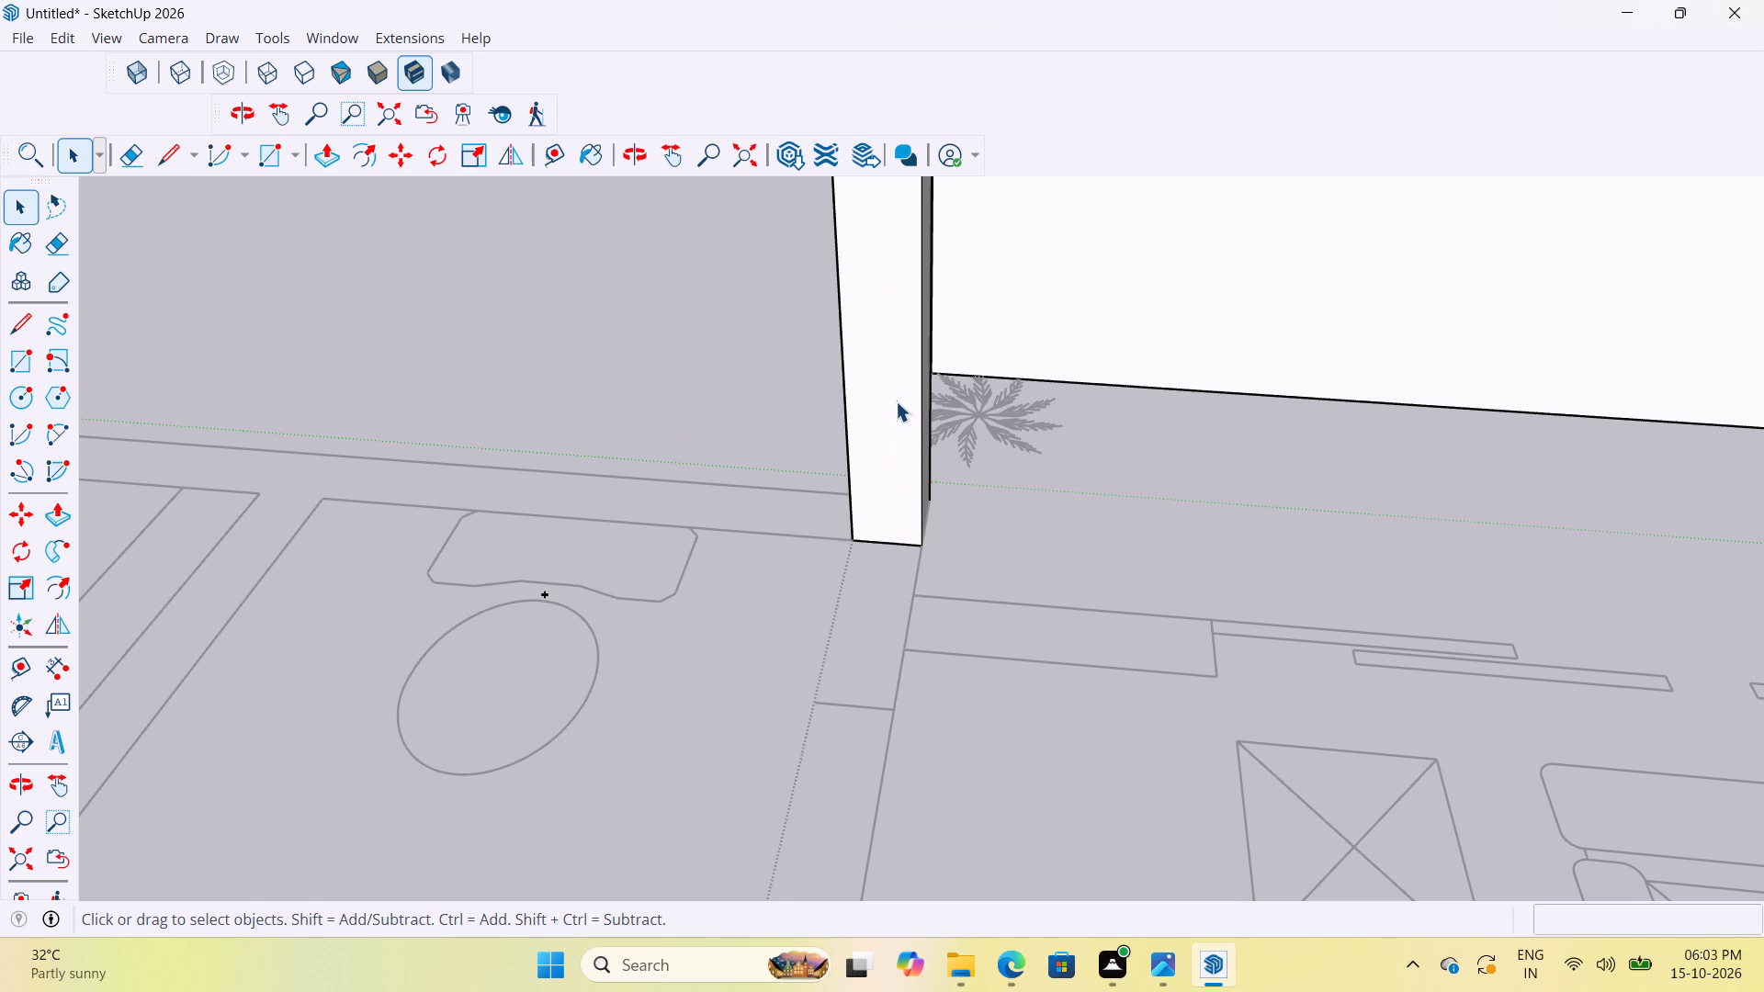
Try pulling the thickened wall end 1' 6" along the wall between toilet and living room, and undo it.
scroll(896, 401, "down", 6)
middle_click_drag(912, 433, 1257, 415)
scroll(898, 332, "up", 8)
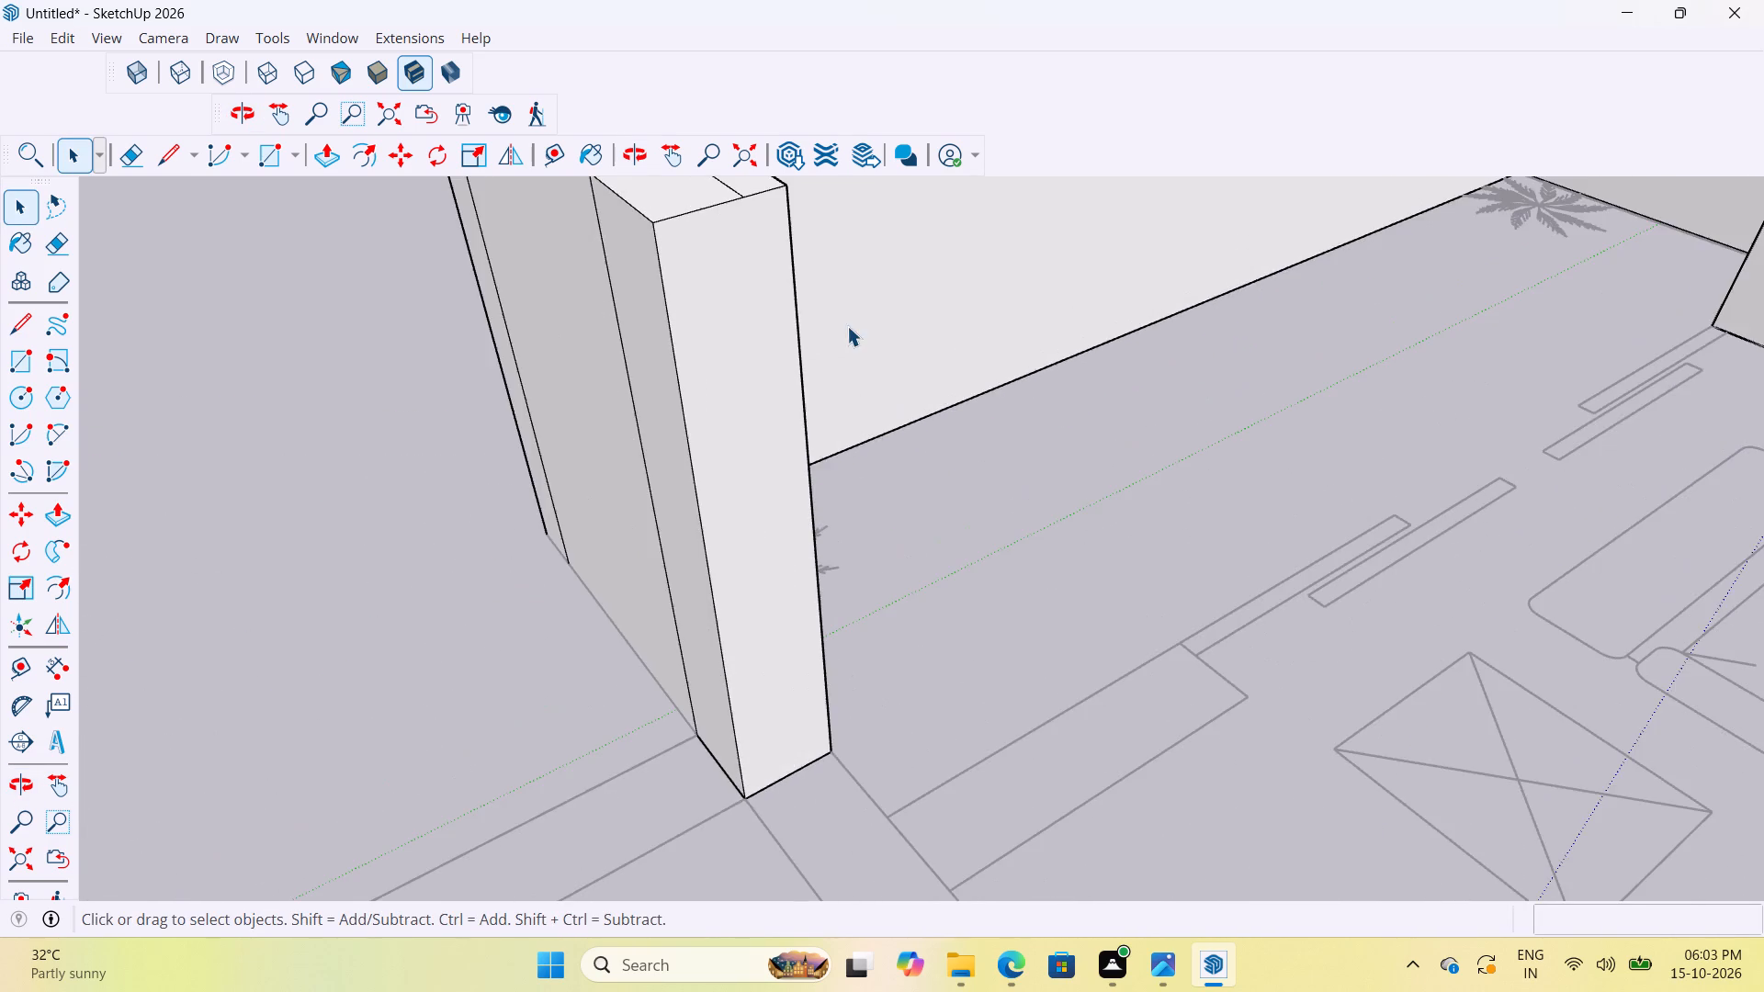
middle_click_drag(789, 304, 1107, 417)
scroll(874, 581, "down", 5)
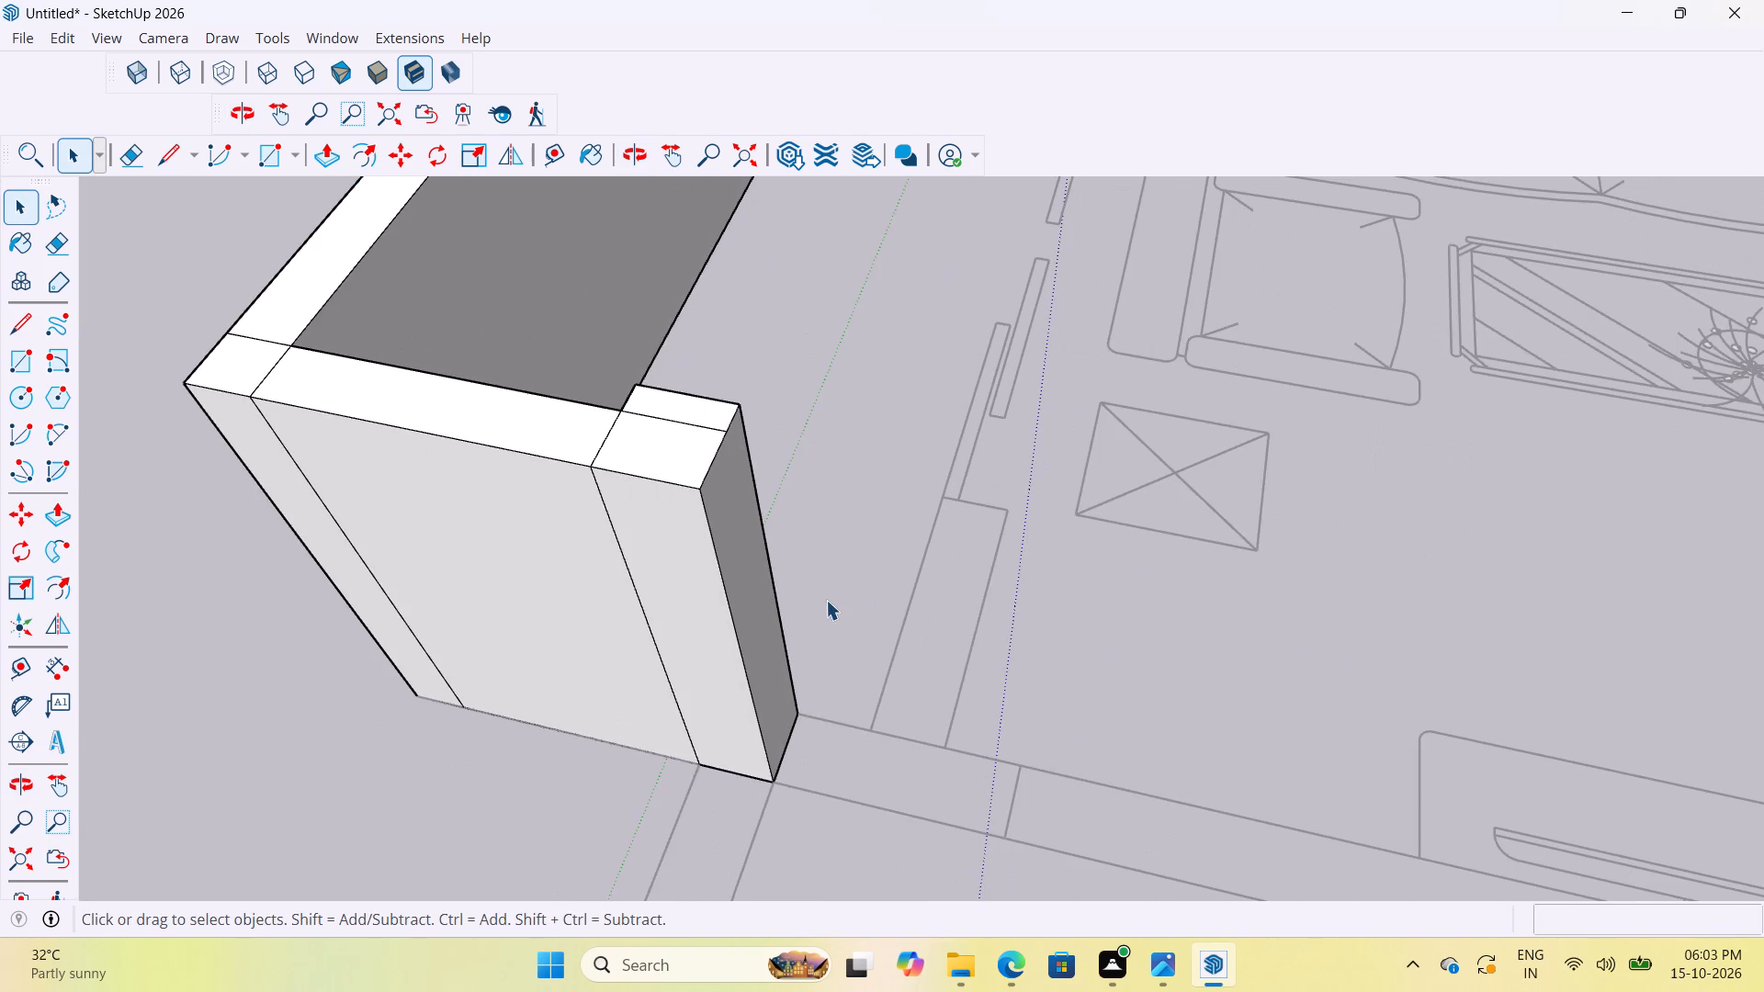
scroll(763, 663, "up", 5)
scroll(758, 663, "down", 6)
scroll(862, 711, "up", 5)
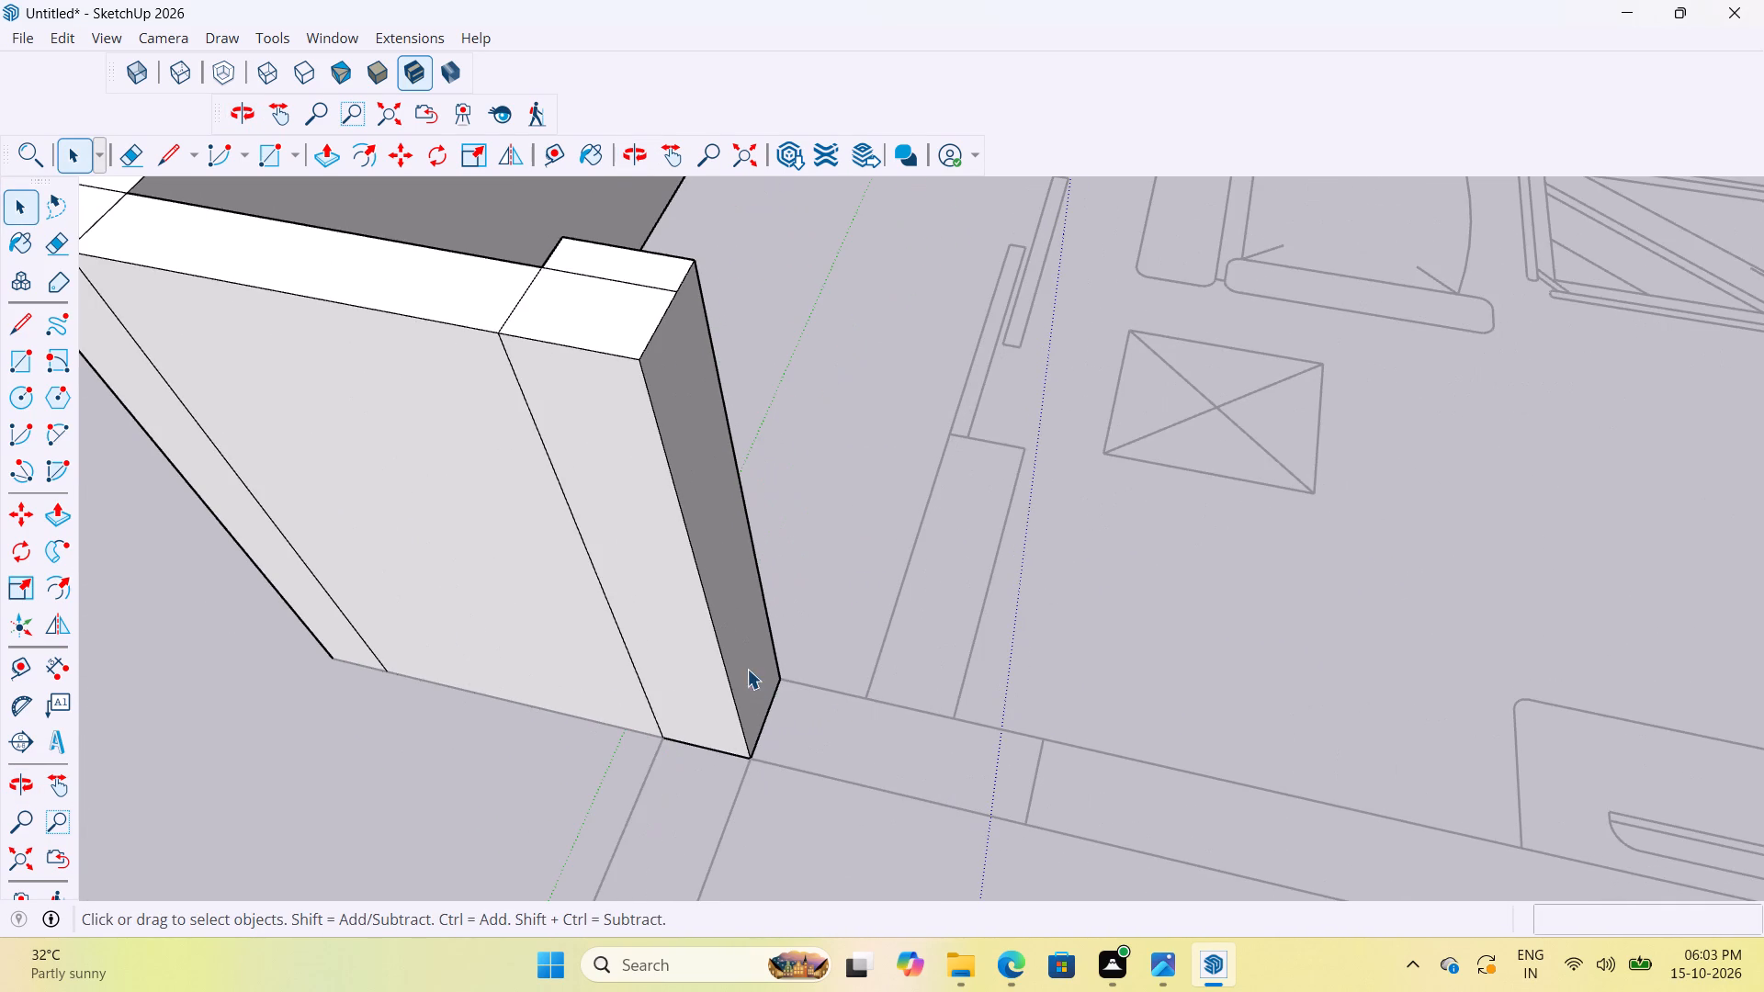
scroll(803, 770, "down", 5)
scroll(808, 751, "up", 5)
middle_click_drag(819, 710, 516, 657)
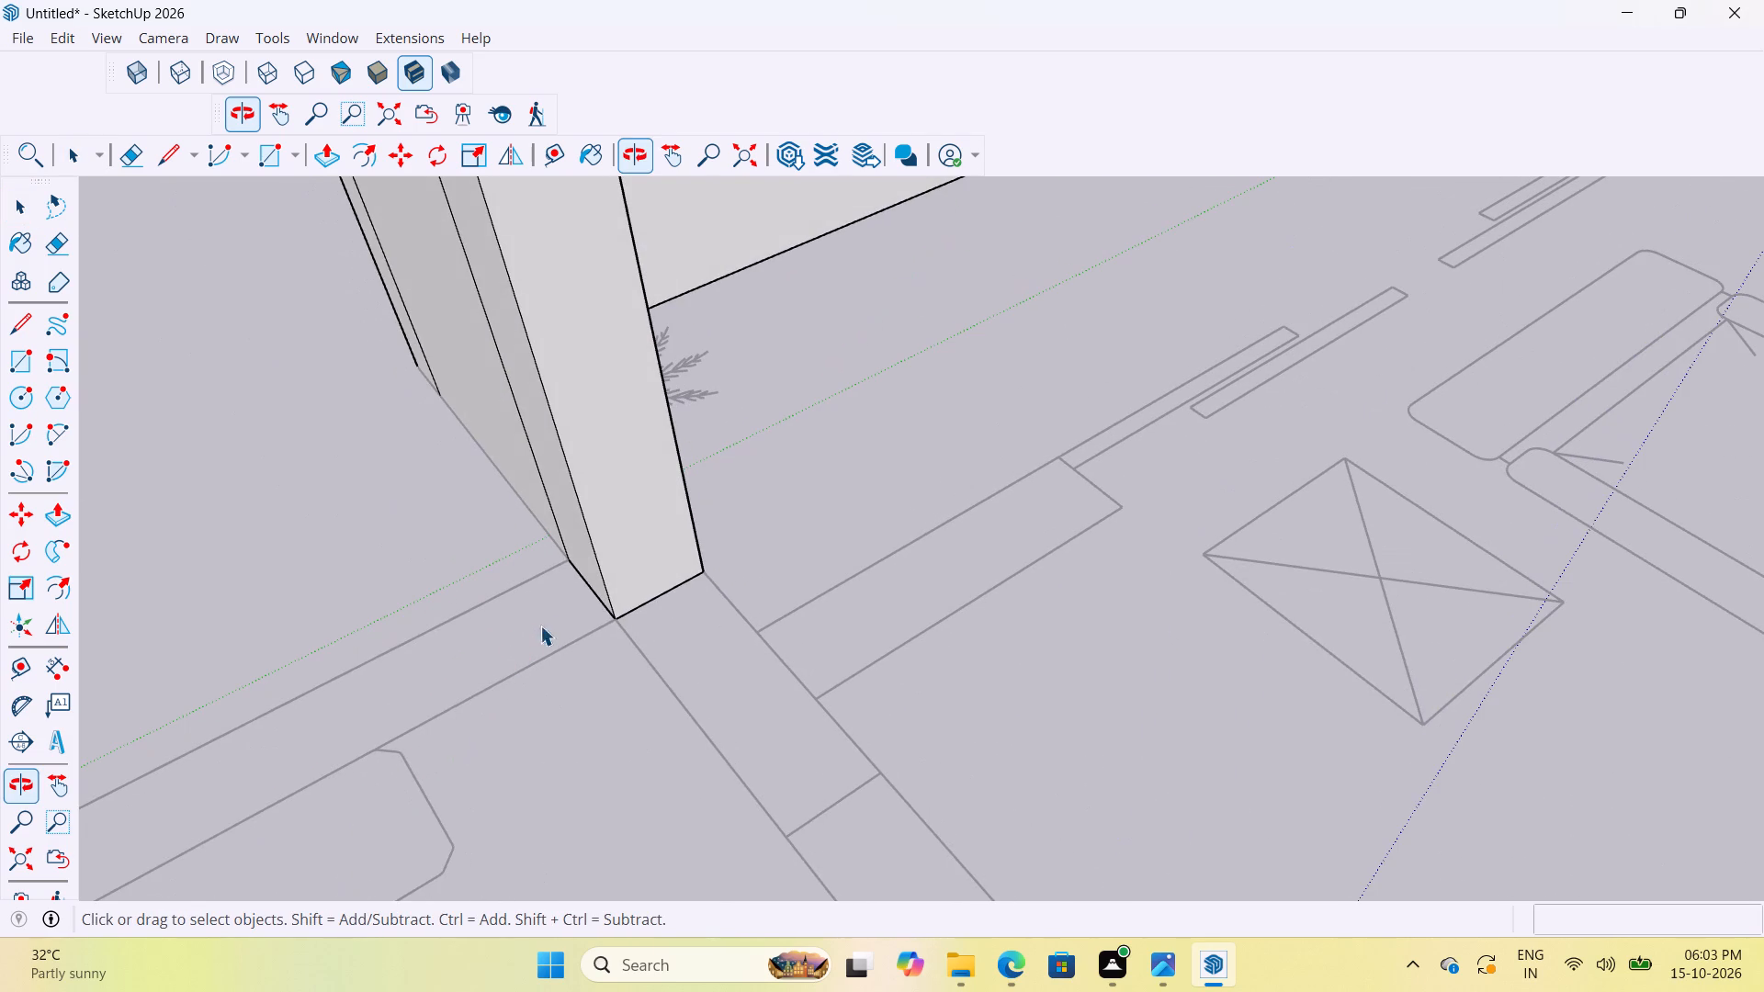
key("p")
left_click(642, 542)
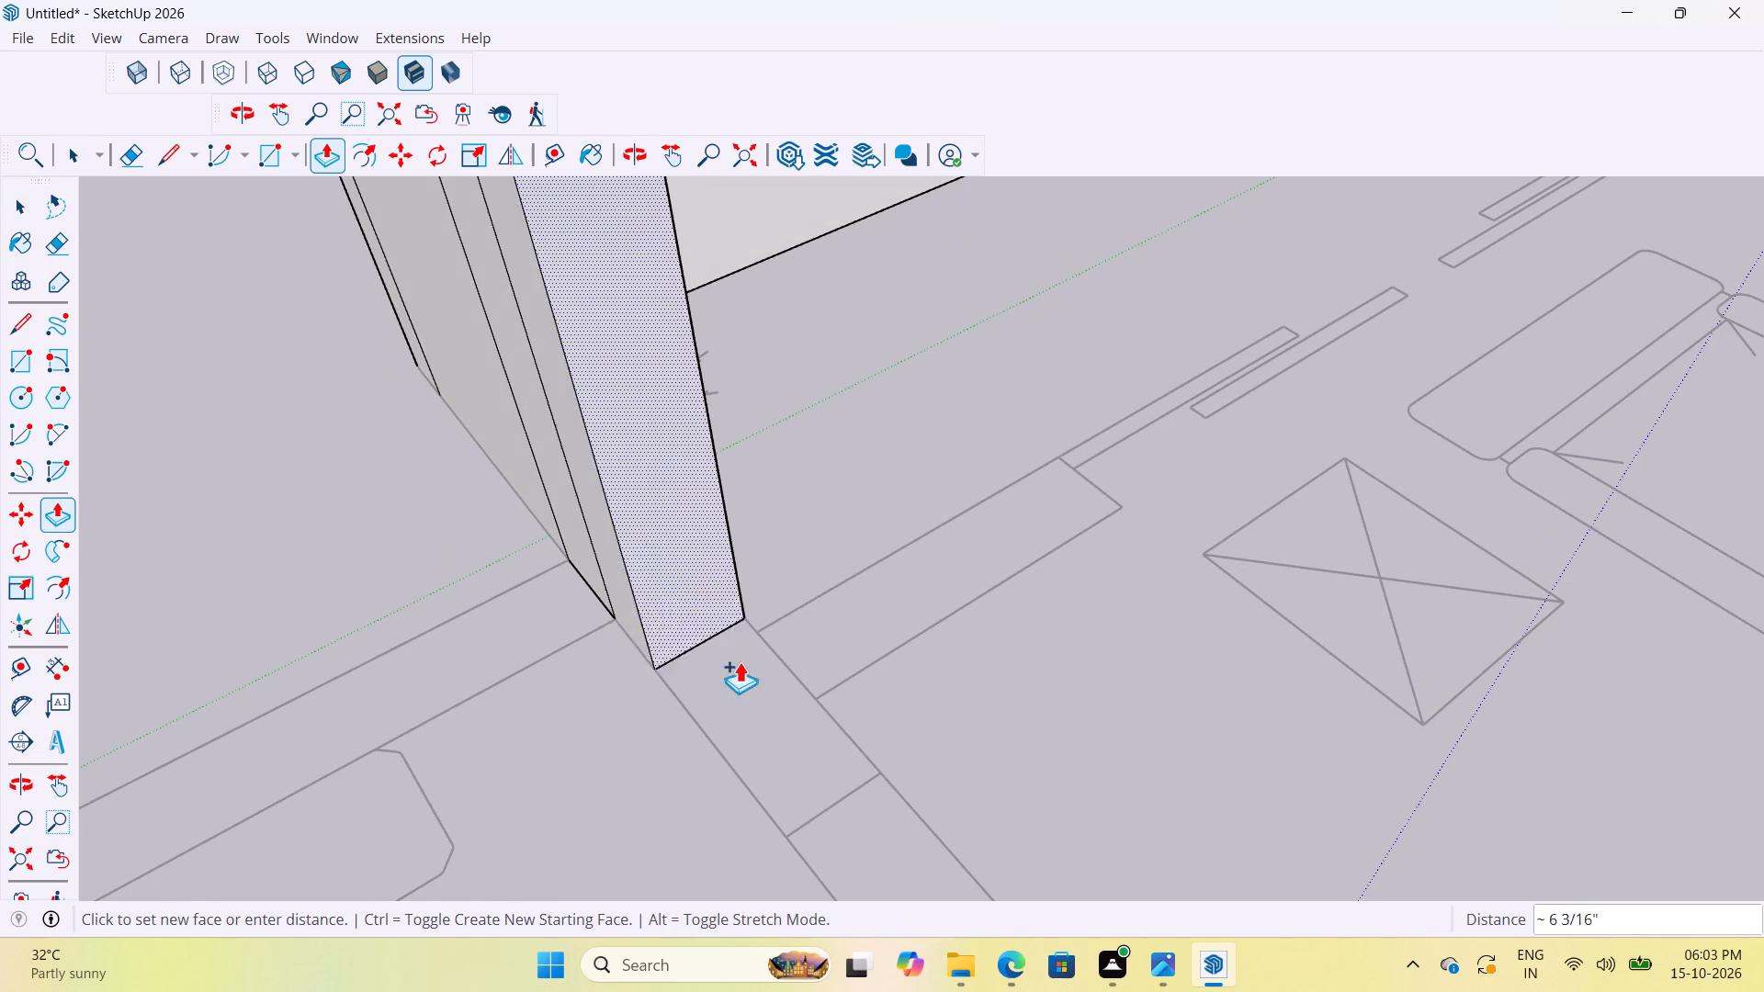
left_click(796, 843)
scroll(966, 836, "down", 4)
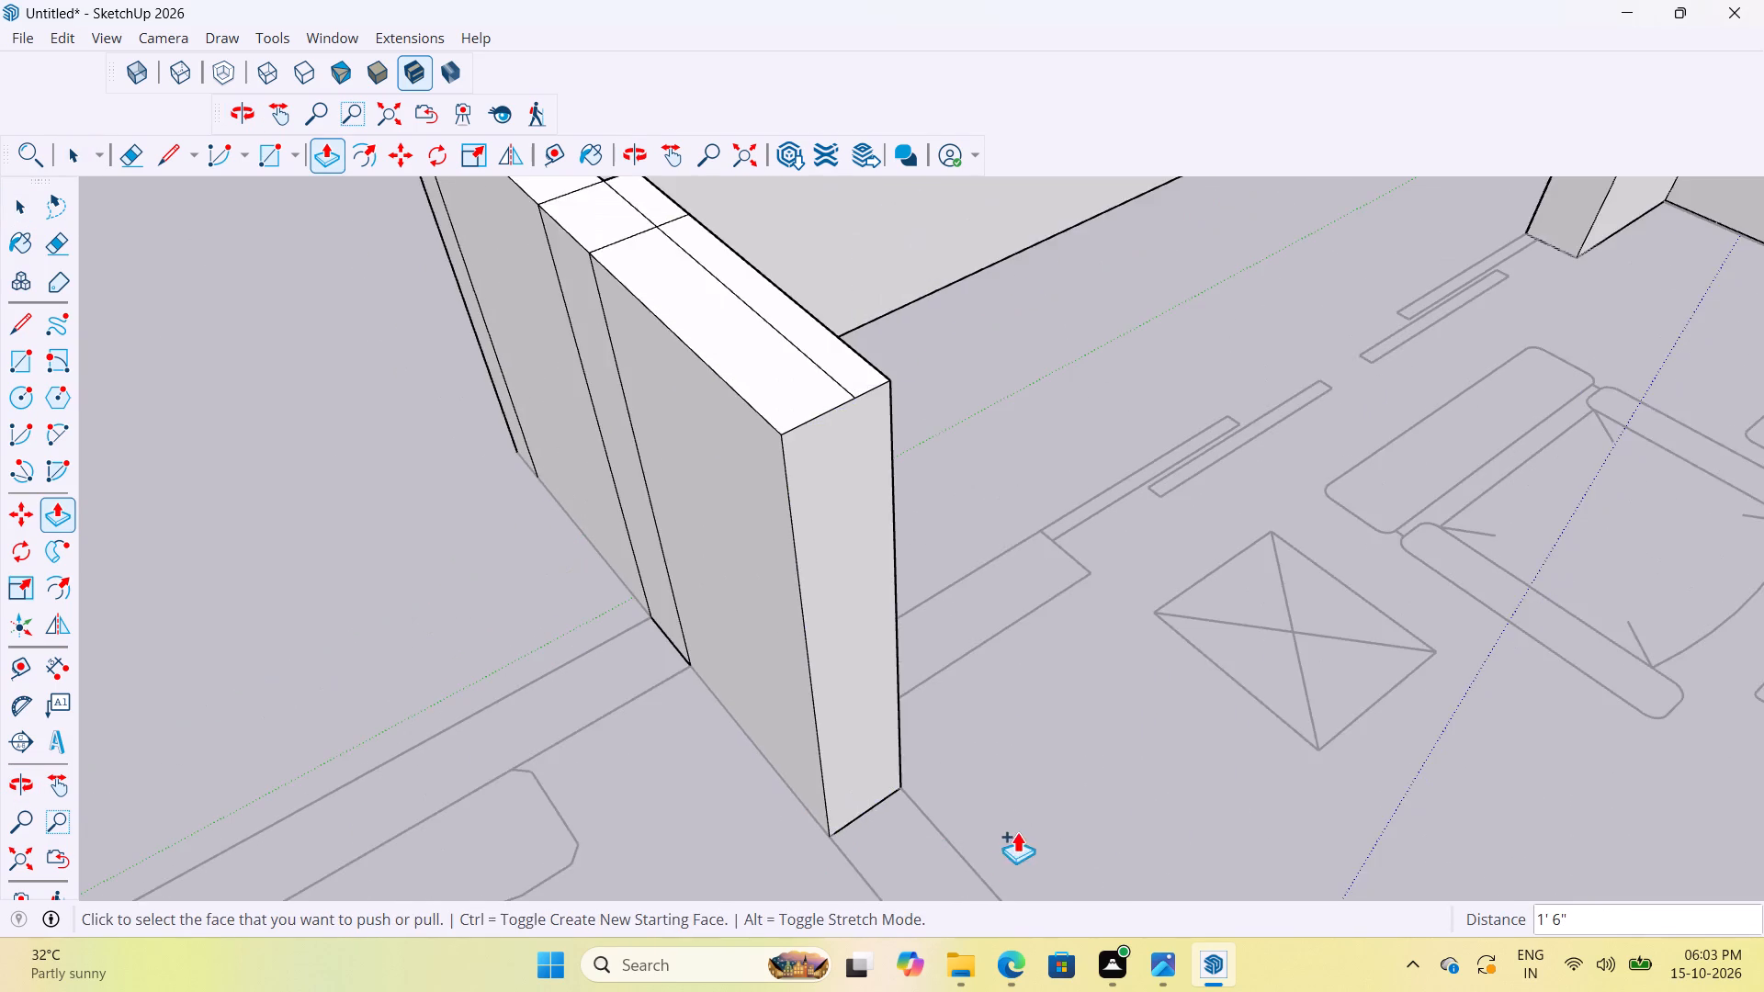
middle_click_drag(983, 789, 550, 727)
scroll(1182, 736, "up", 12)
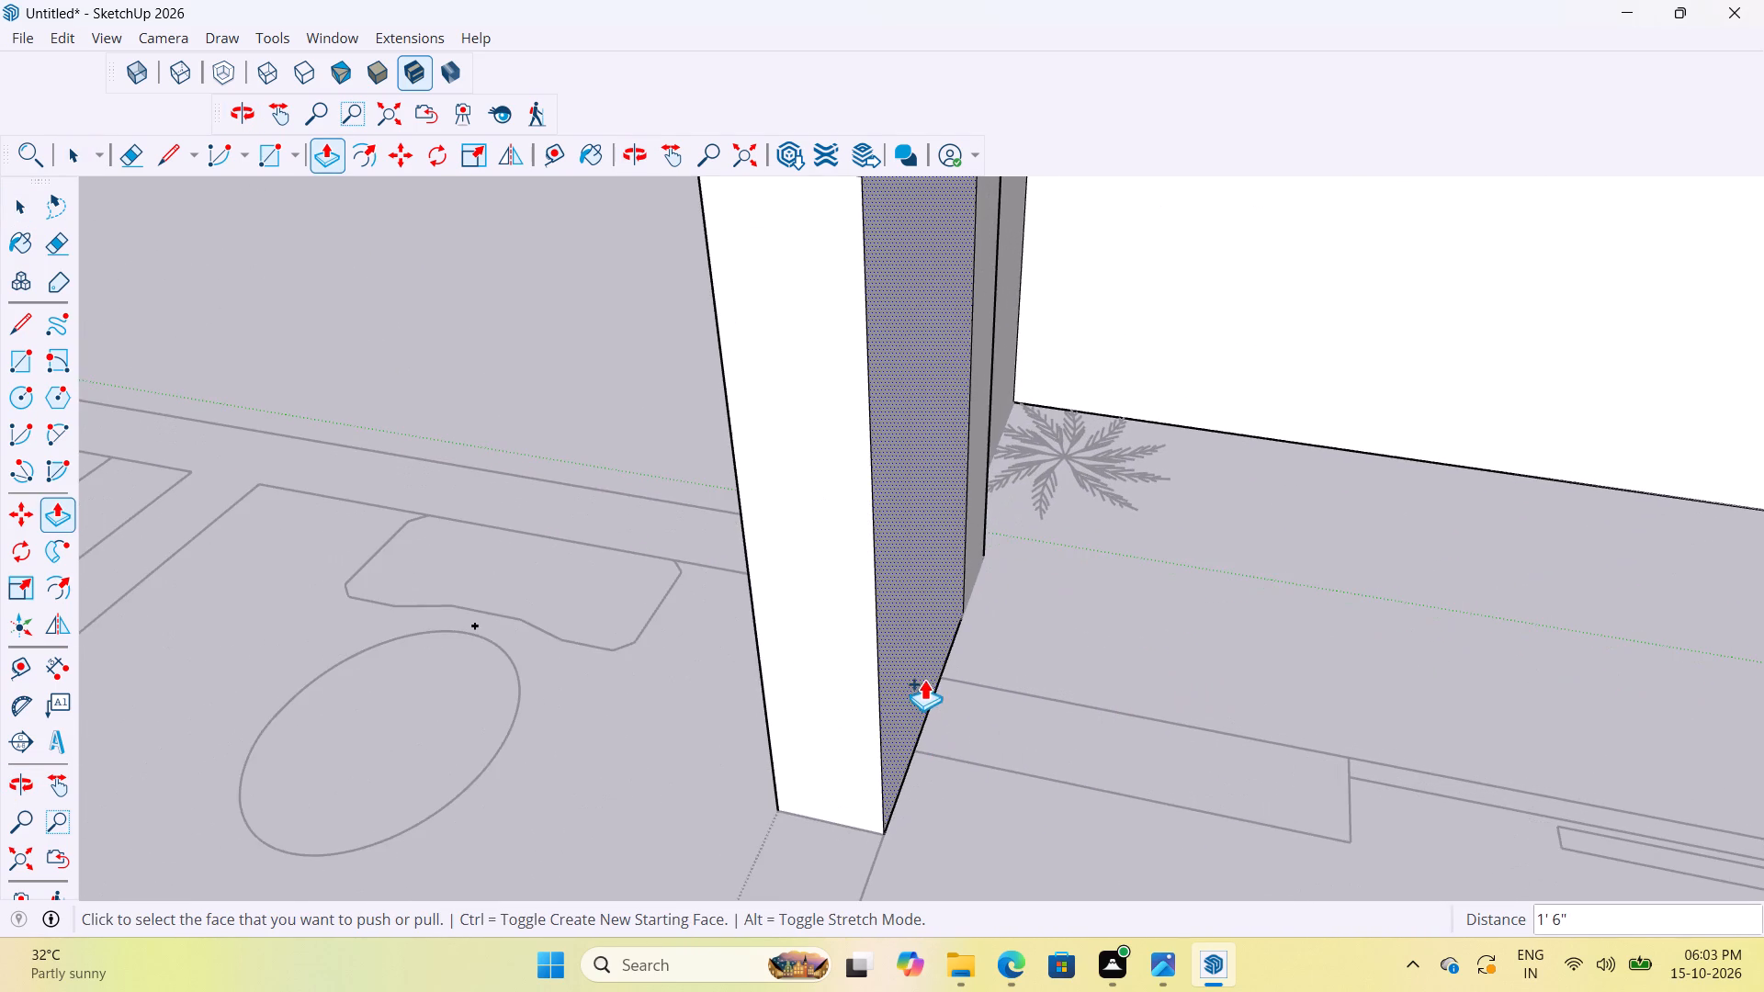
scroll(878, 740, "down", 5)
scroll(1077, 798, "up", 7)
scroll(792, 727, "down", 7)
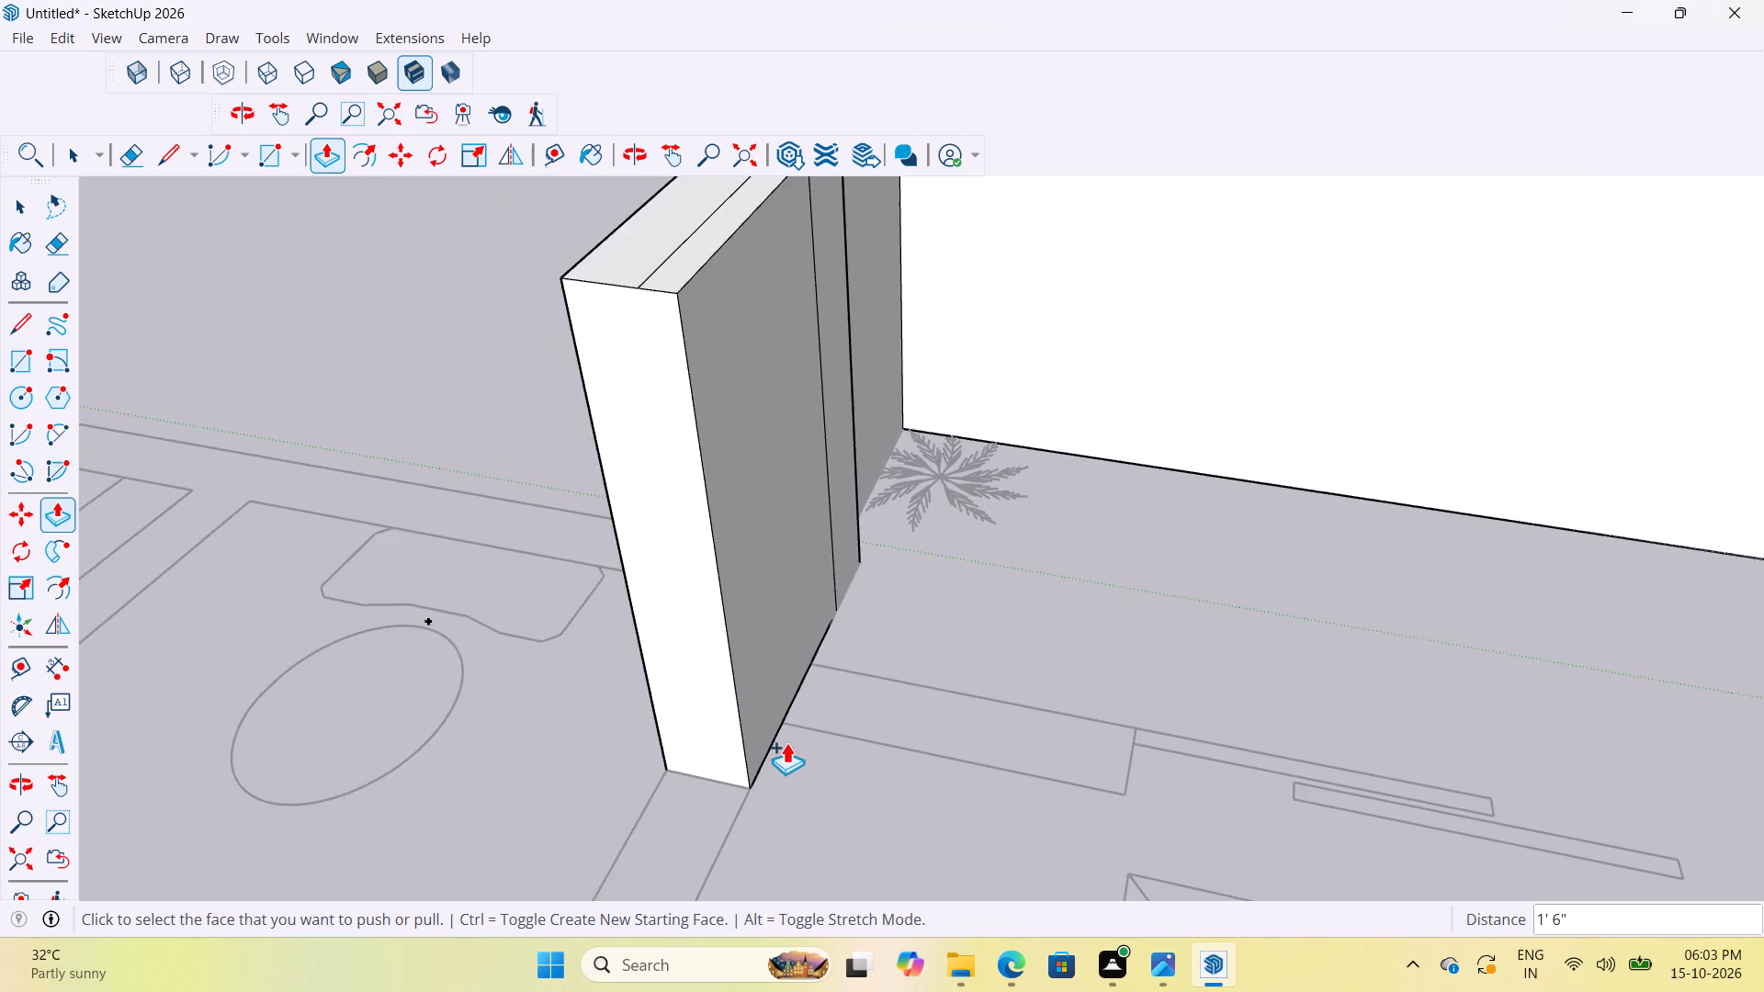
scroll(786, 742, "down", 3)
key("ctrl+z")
Extend the thickened wall end in two 6" segments, to the outer and the inner face line of the balcony door wall.
scroll(826, 682, "up", 6)
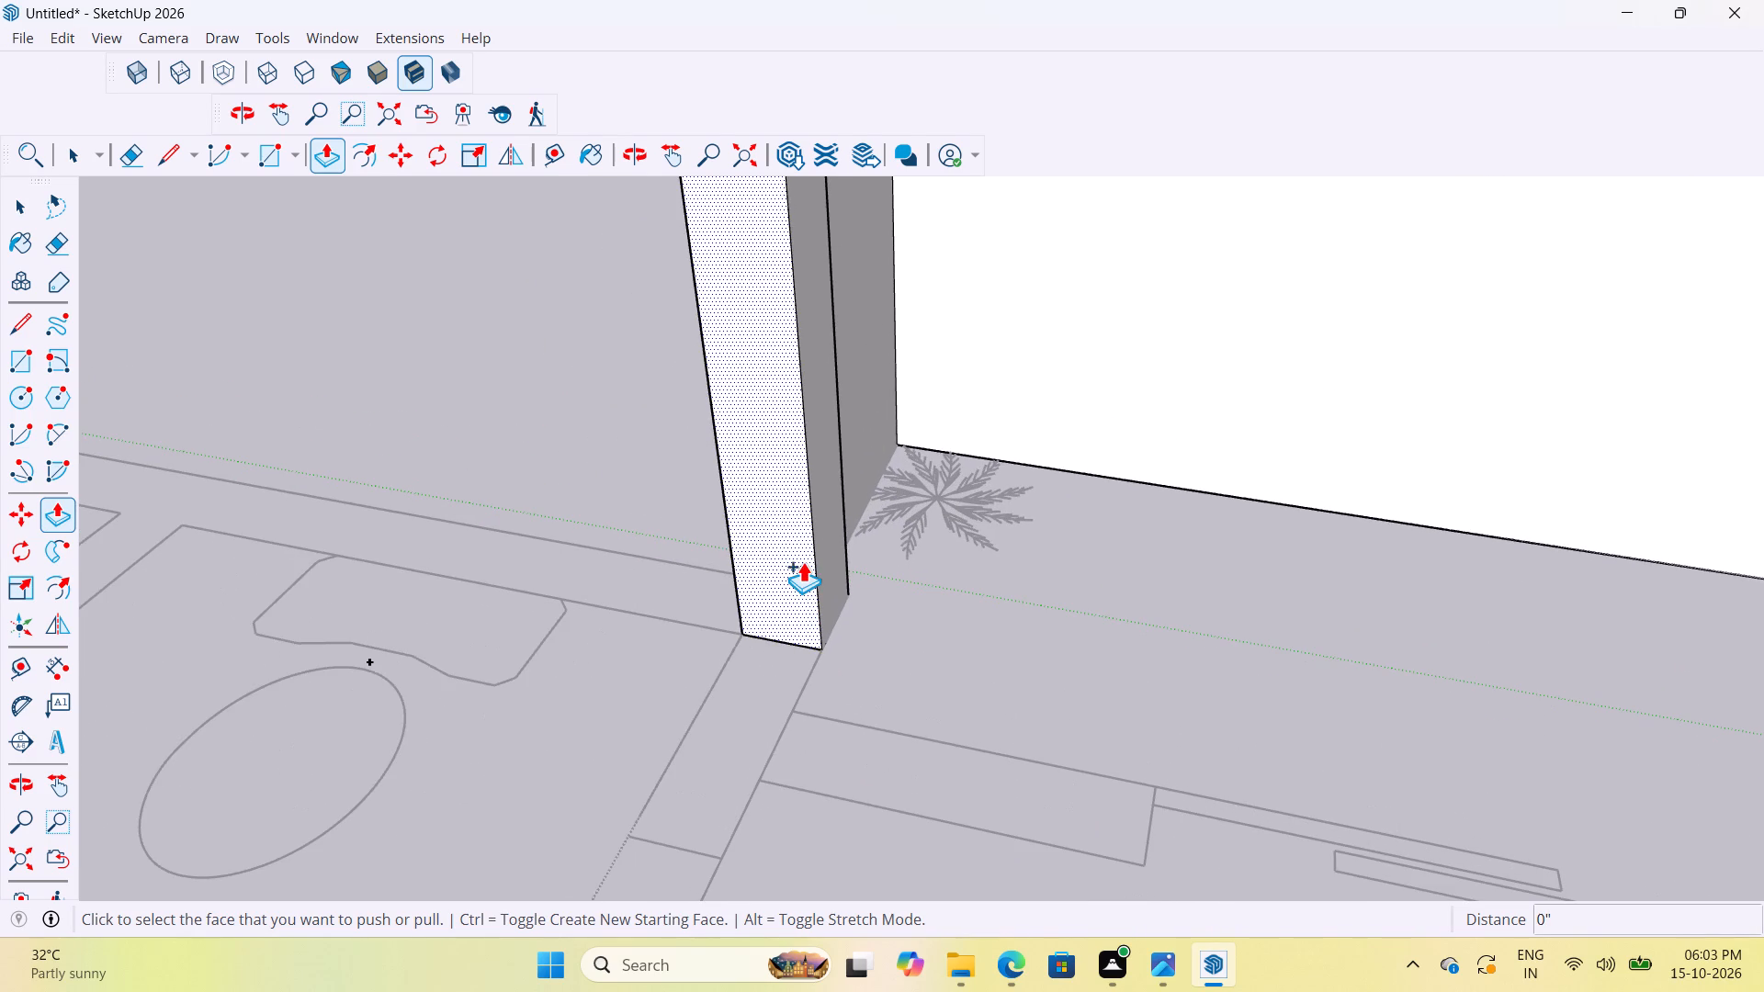
scroll(800, 557, "up", 4)
scroll(800, 558, "down", 5)
left_click(802, 581)
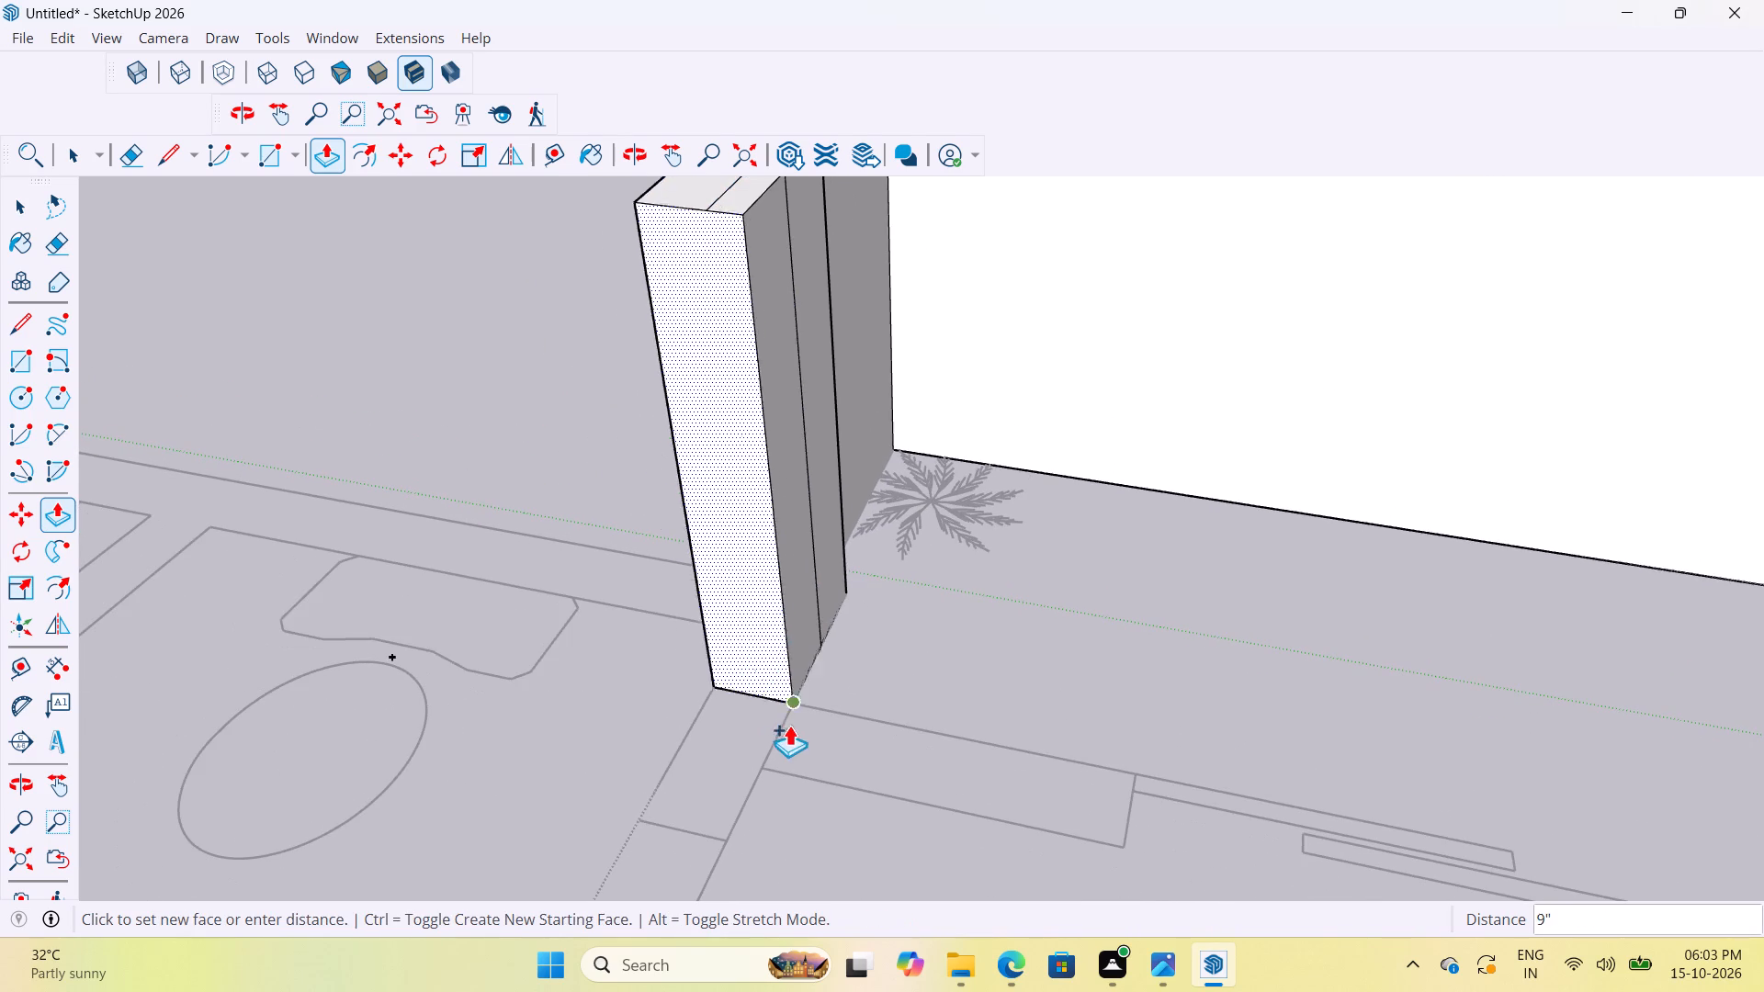
left_click(870, 714)
scroll(759, 776, "up", 7)
scroll(828, 626, "down", 3)
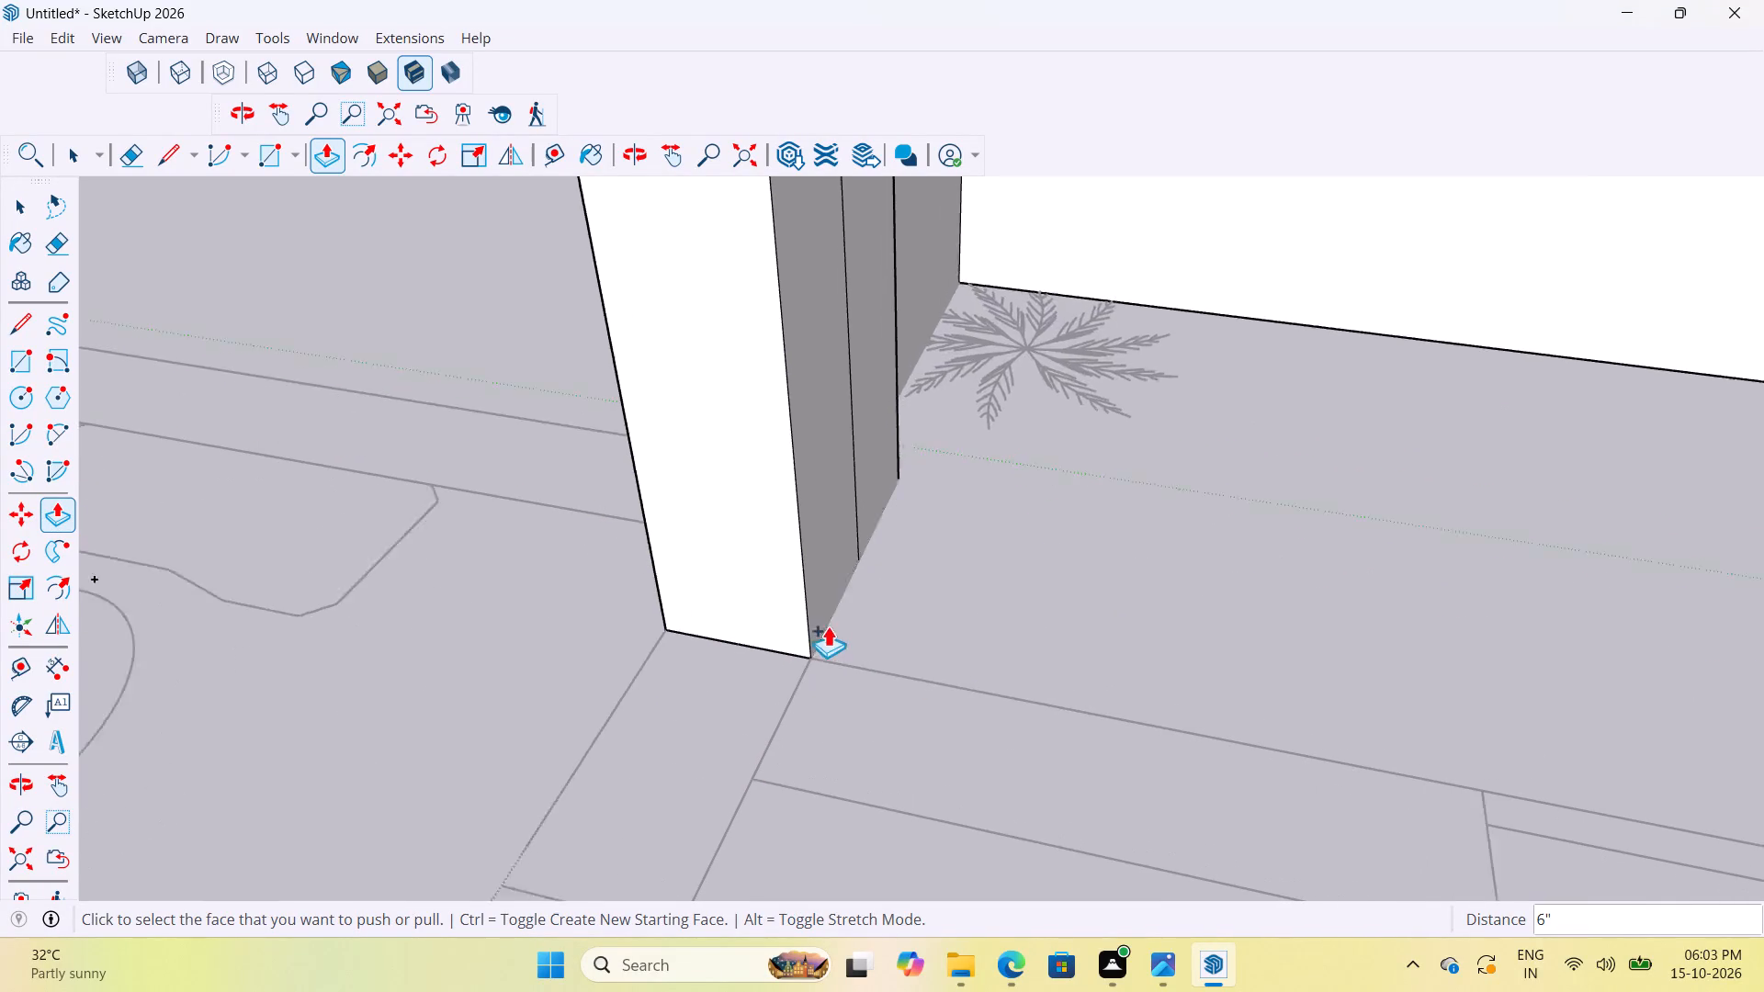
scroll(828, 626, "down", 3)
left_click(790, 587)
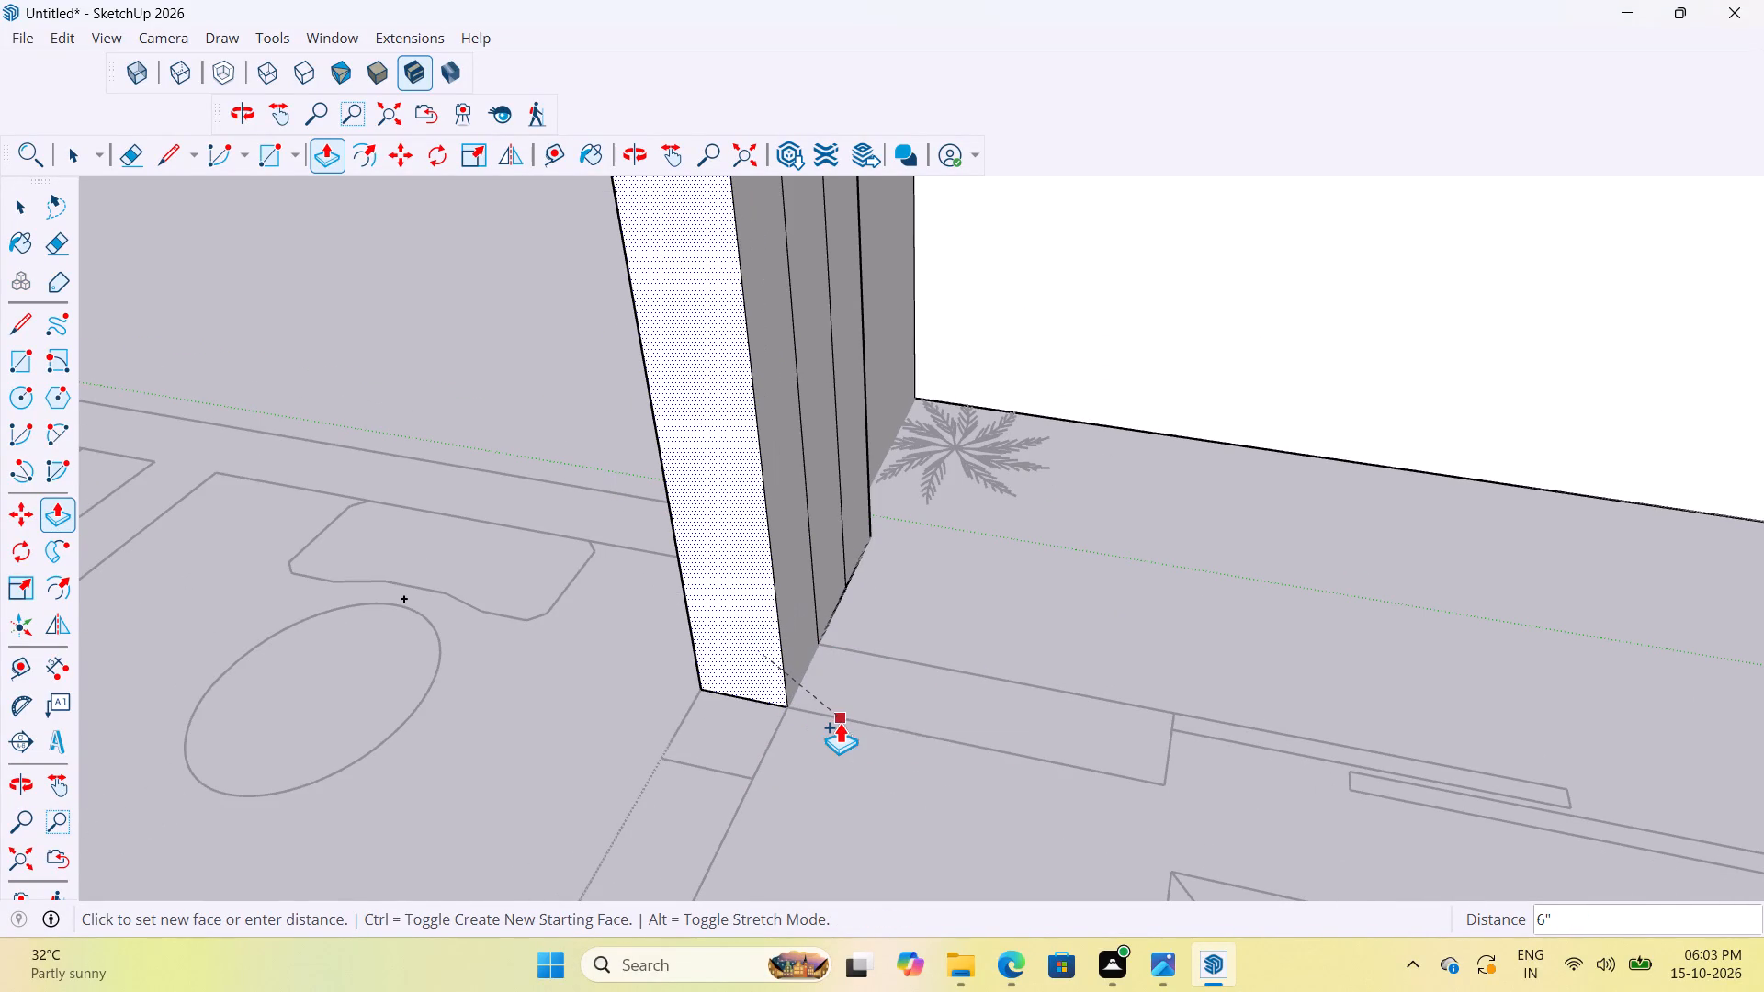
left_click(840, 722)
Pull the side face of the last 6" segment 2' along the short wall stub to the balcony's sliding door.
scroll(891, 695, "up", 4)
left_click(752, 639)
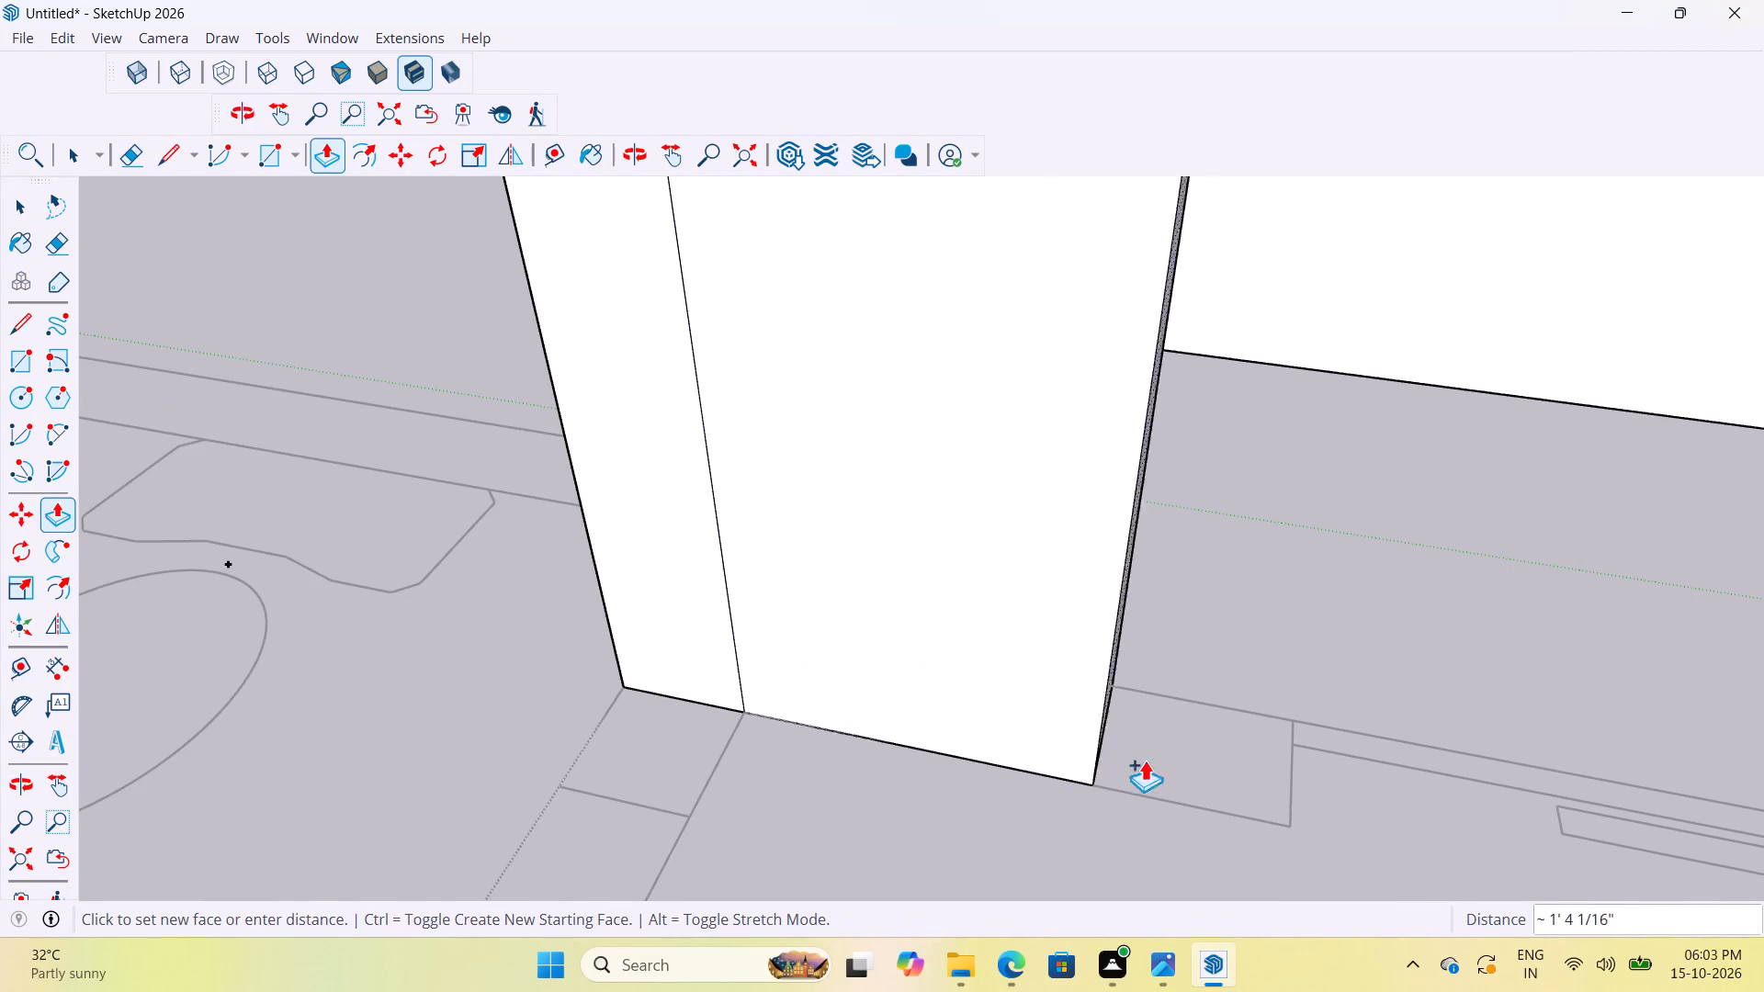
left_click(1293, 828)
scroll(1065, 803, "down", 10)
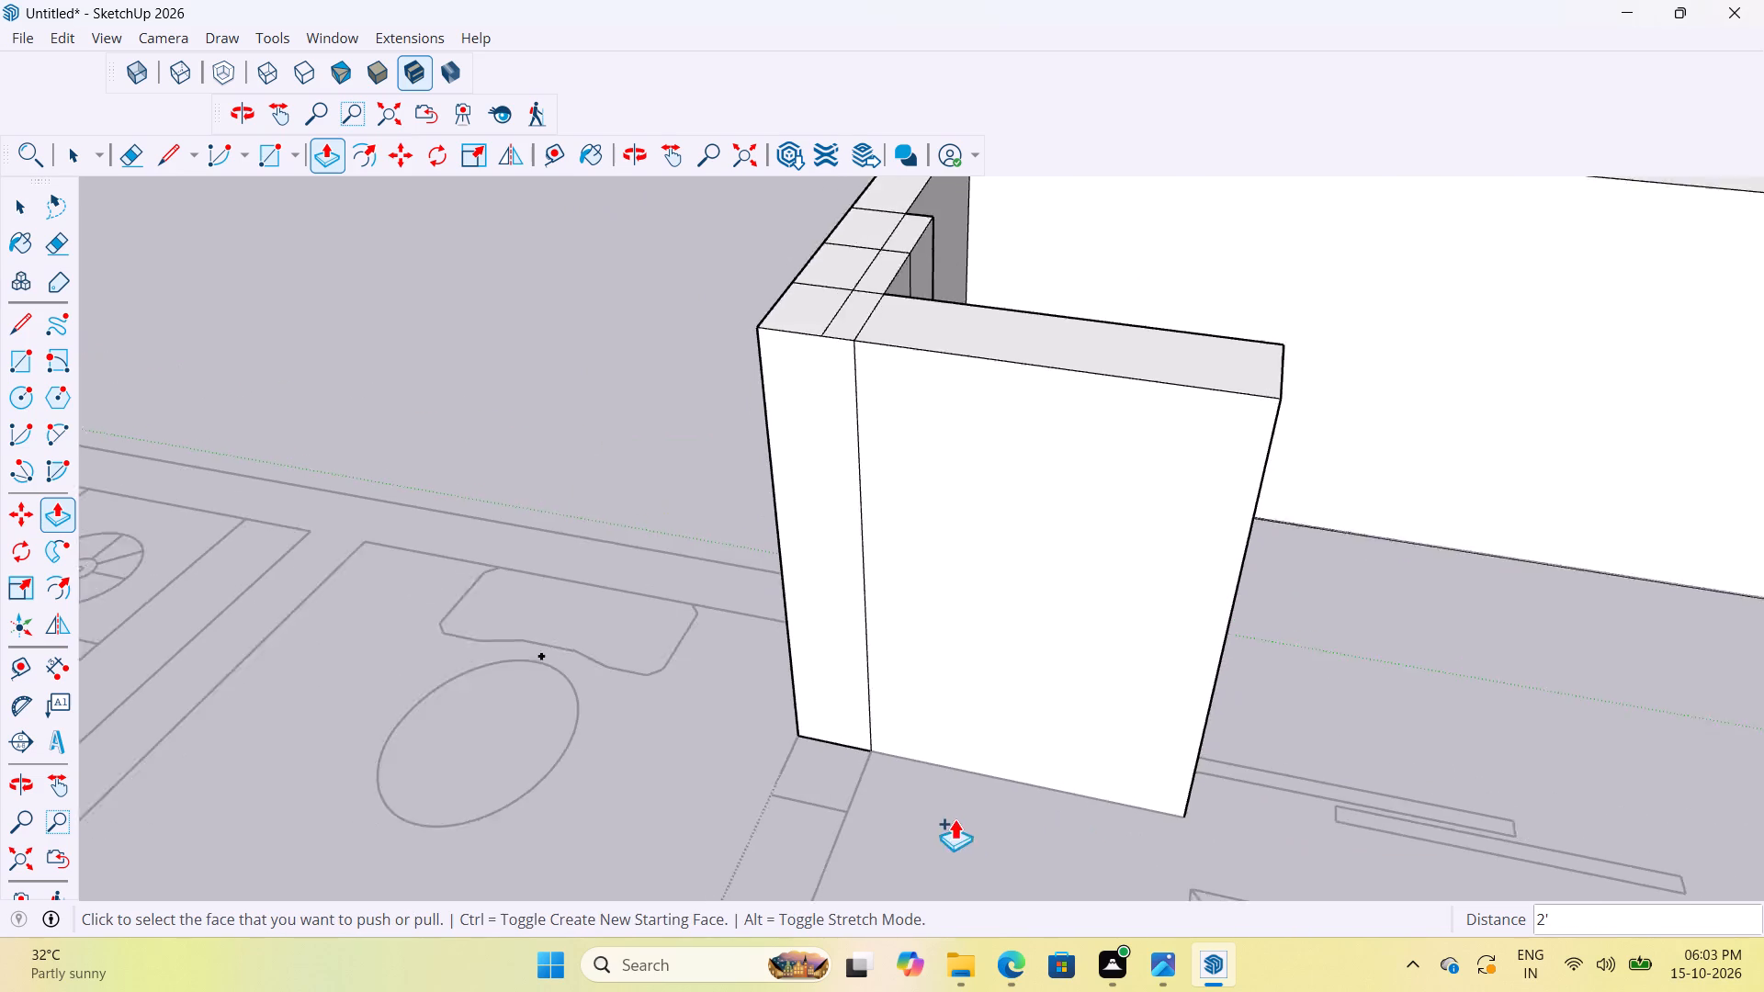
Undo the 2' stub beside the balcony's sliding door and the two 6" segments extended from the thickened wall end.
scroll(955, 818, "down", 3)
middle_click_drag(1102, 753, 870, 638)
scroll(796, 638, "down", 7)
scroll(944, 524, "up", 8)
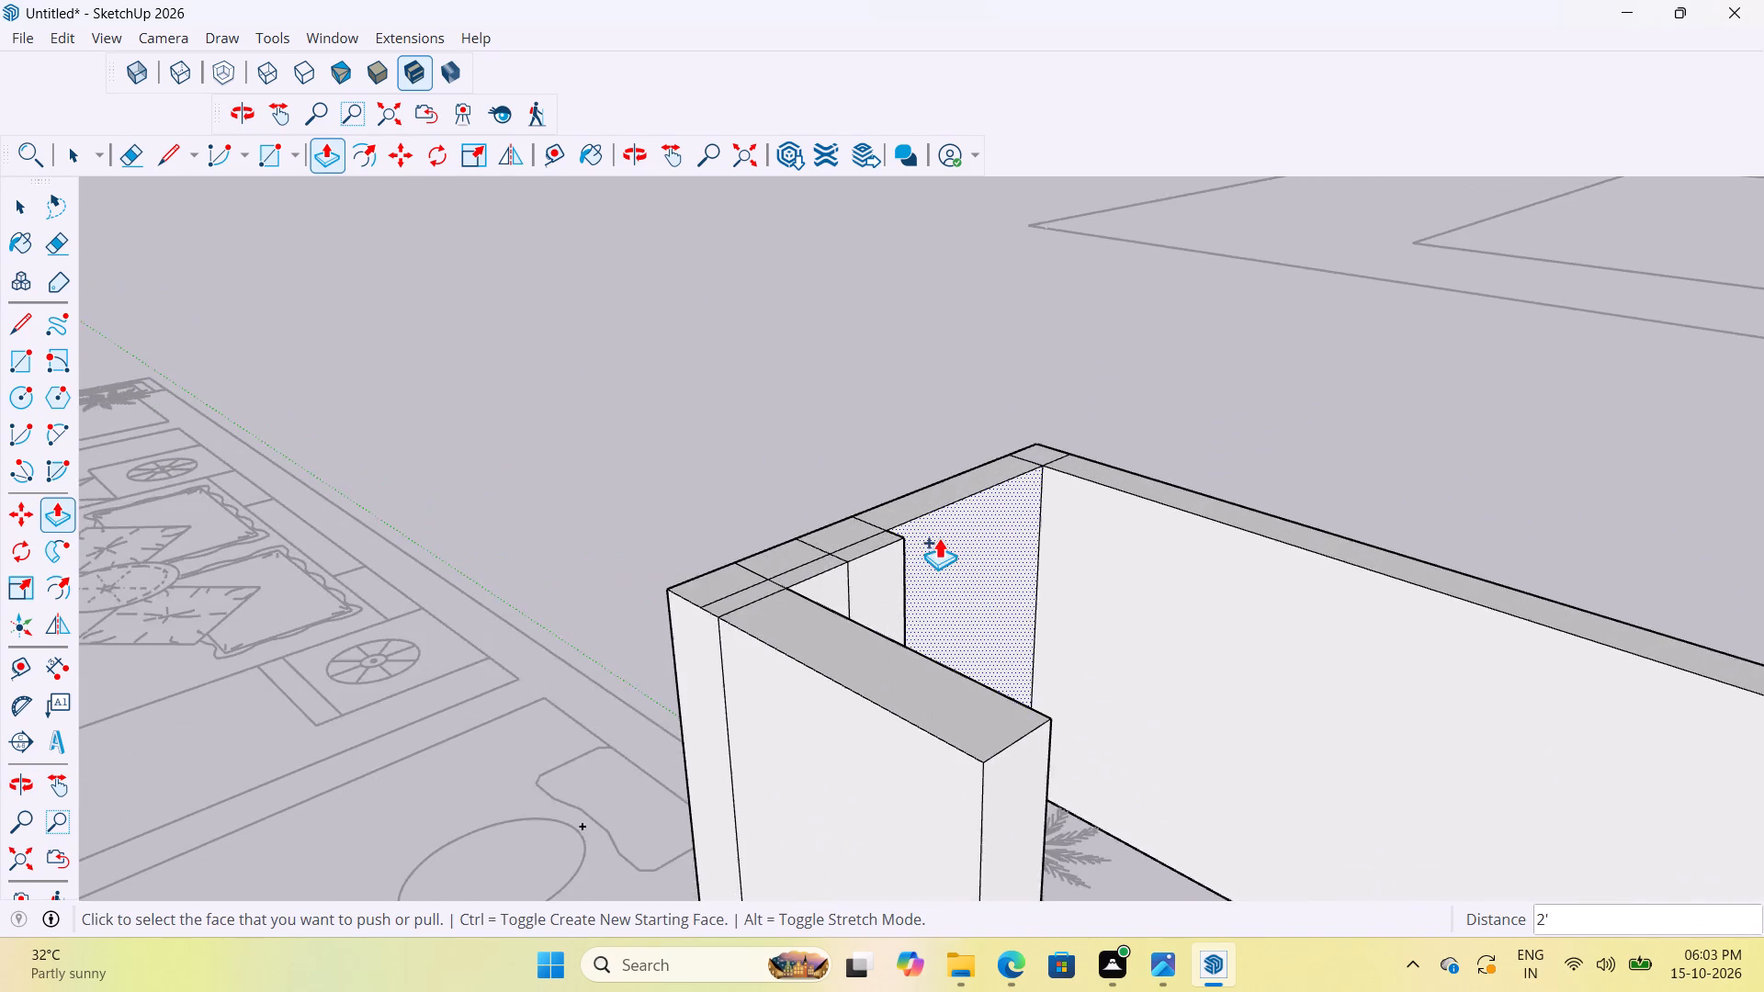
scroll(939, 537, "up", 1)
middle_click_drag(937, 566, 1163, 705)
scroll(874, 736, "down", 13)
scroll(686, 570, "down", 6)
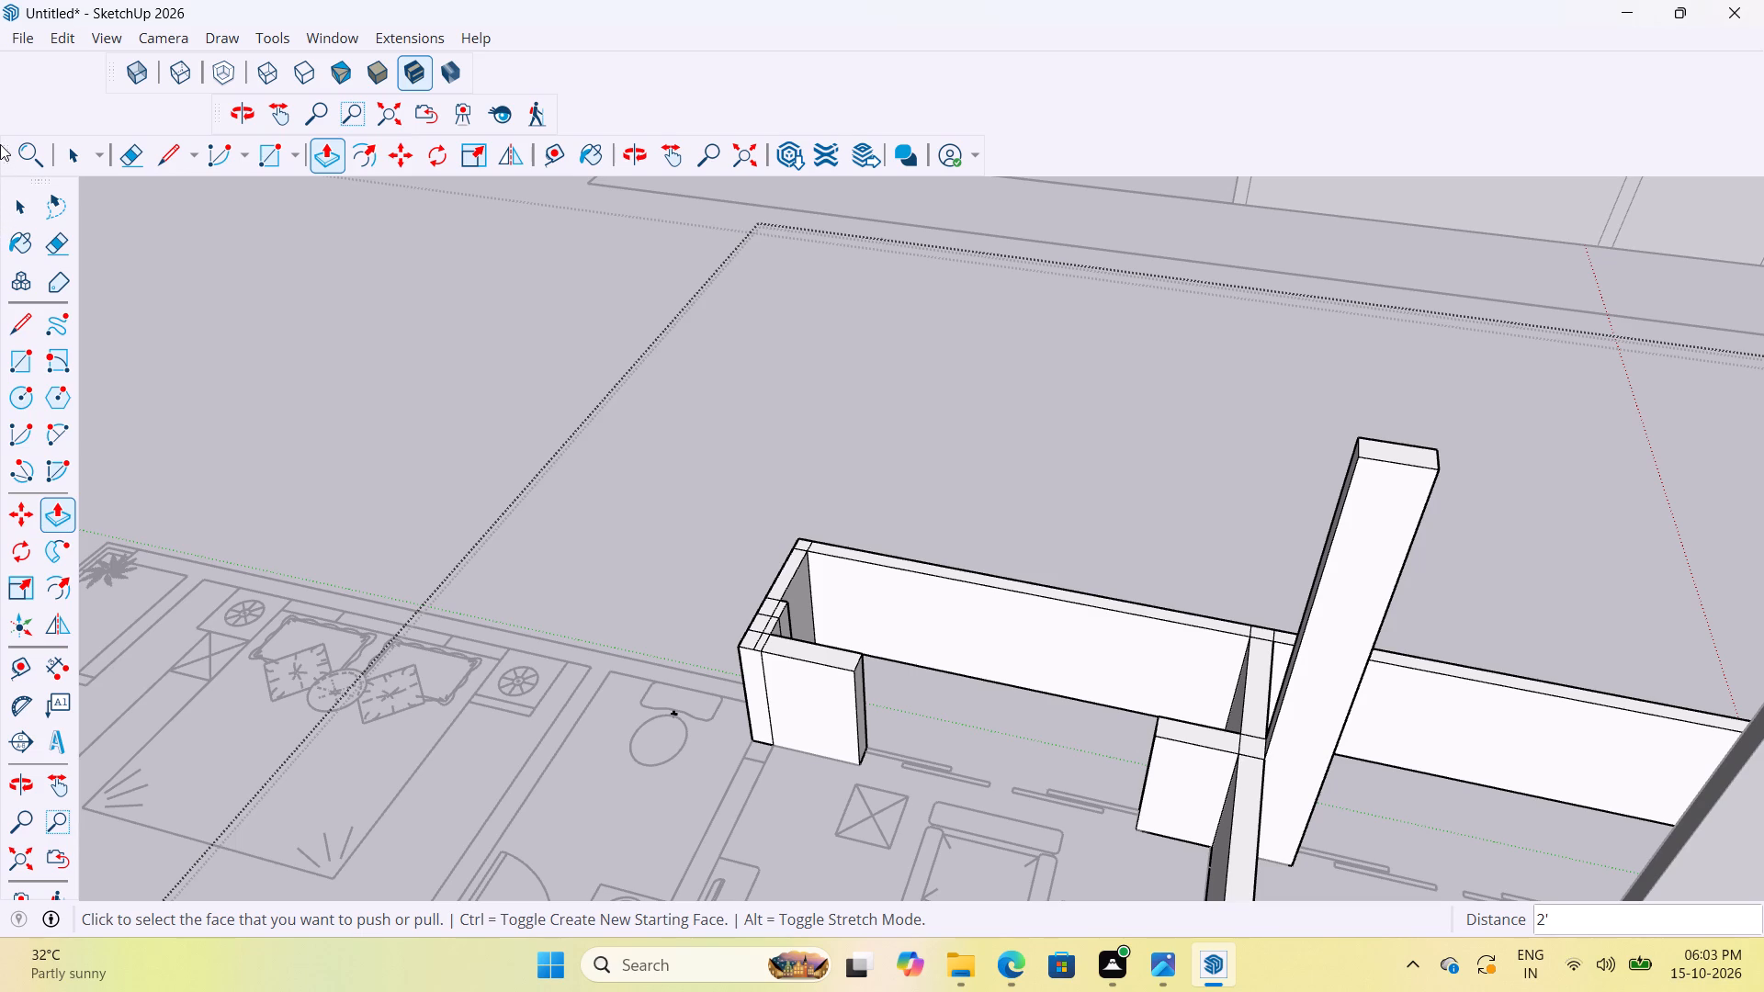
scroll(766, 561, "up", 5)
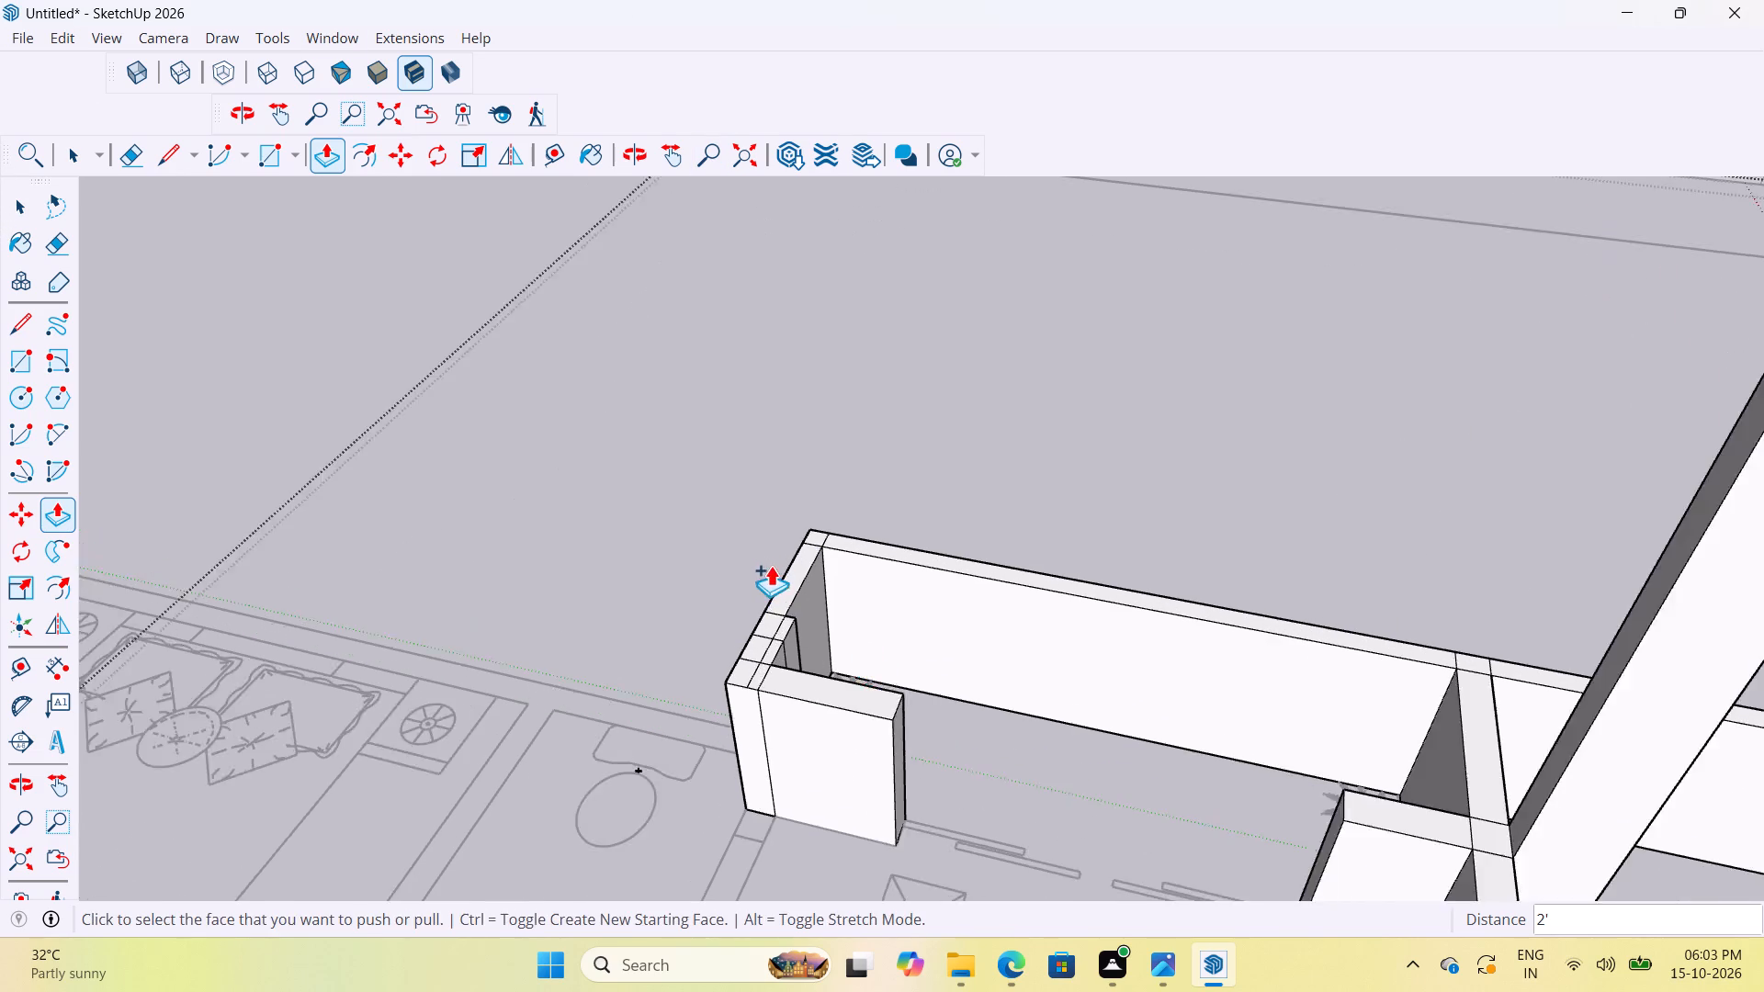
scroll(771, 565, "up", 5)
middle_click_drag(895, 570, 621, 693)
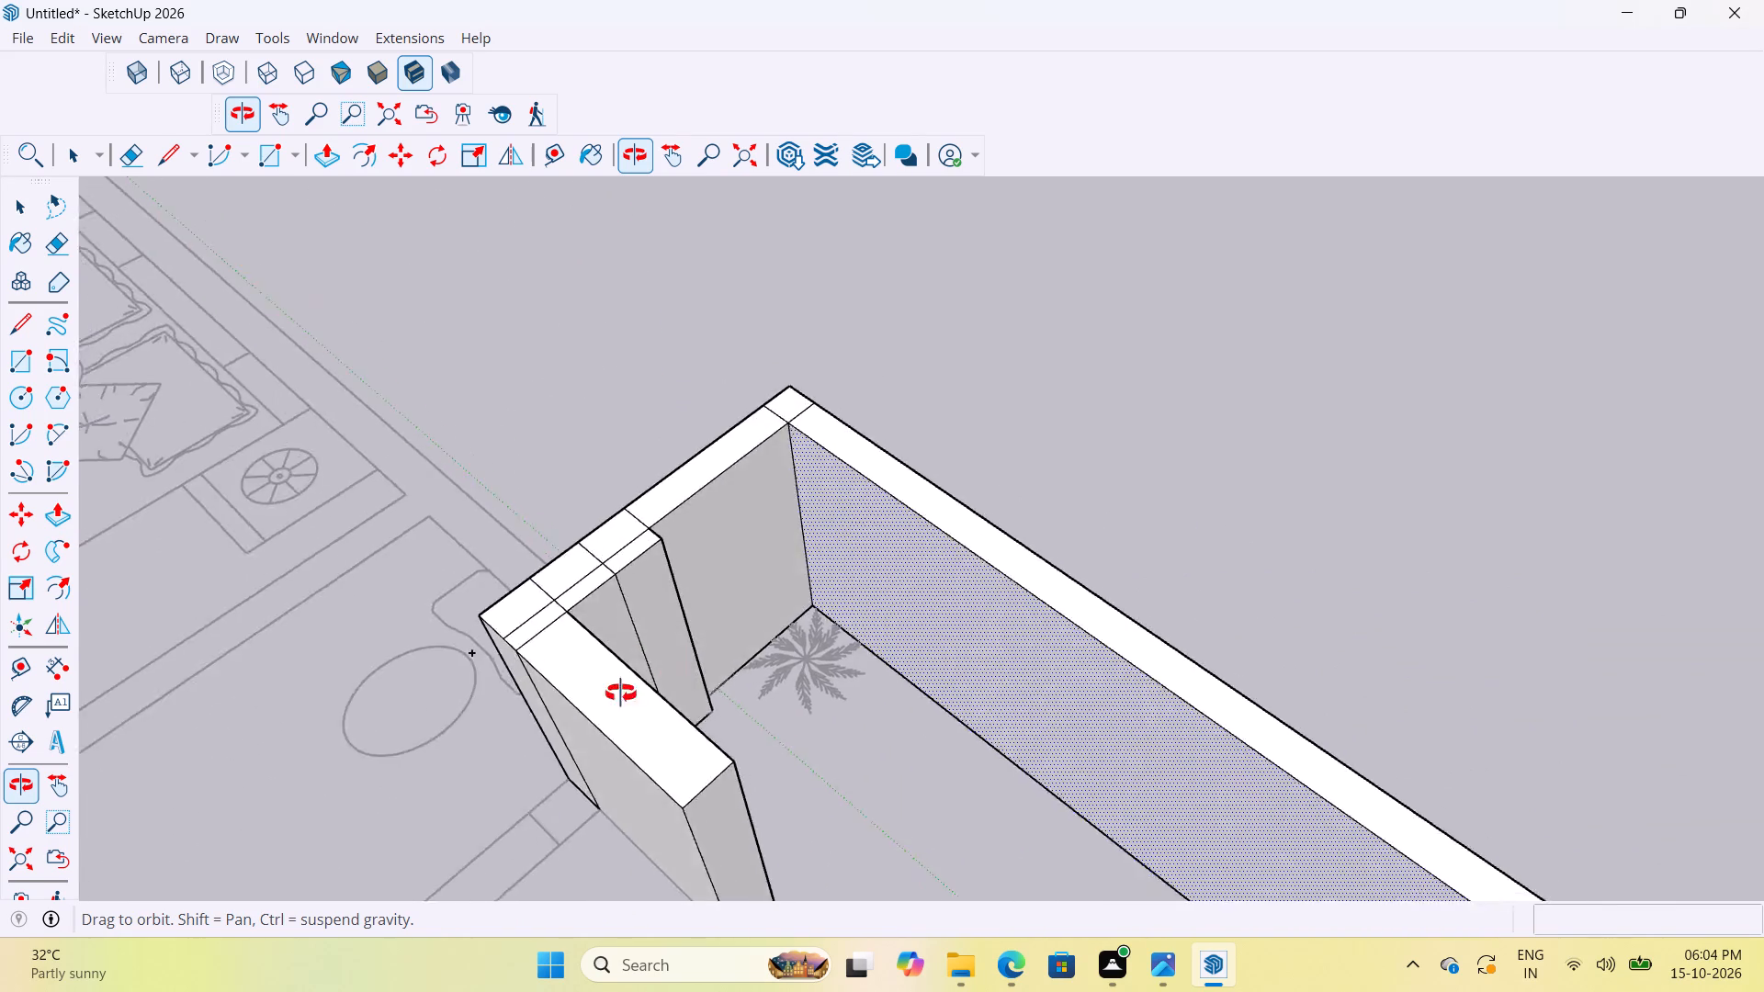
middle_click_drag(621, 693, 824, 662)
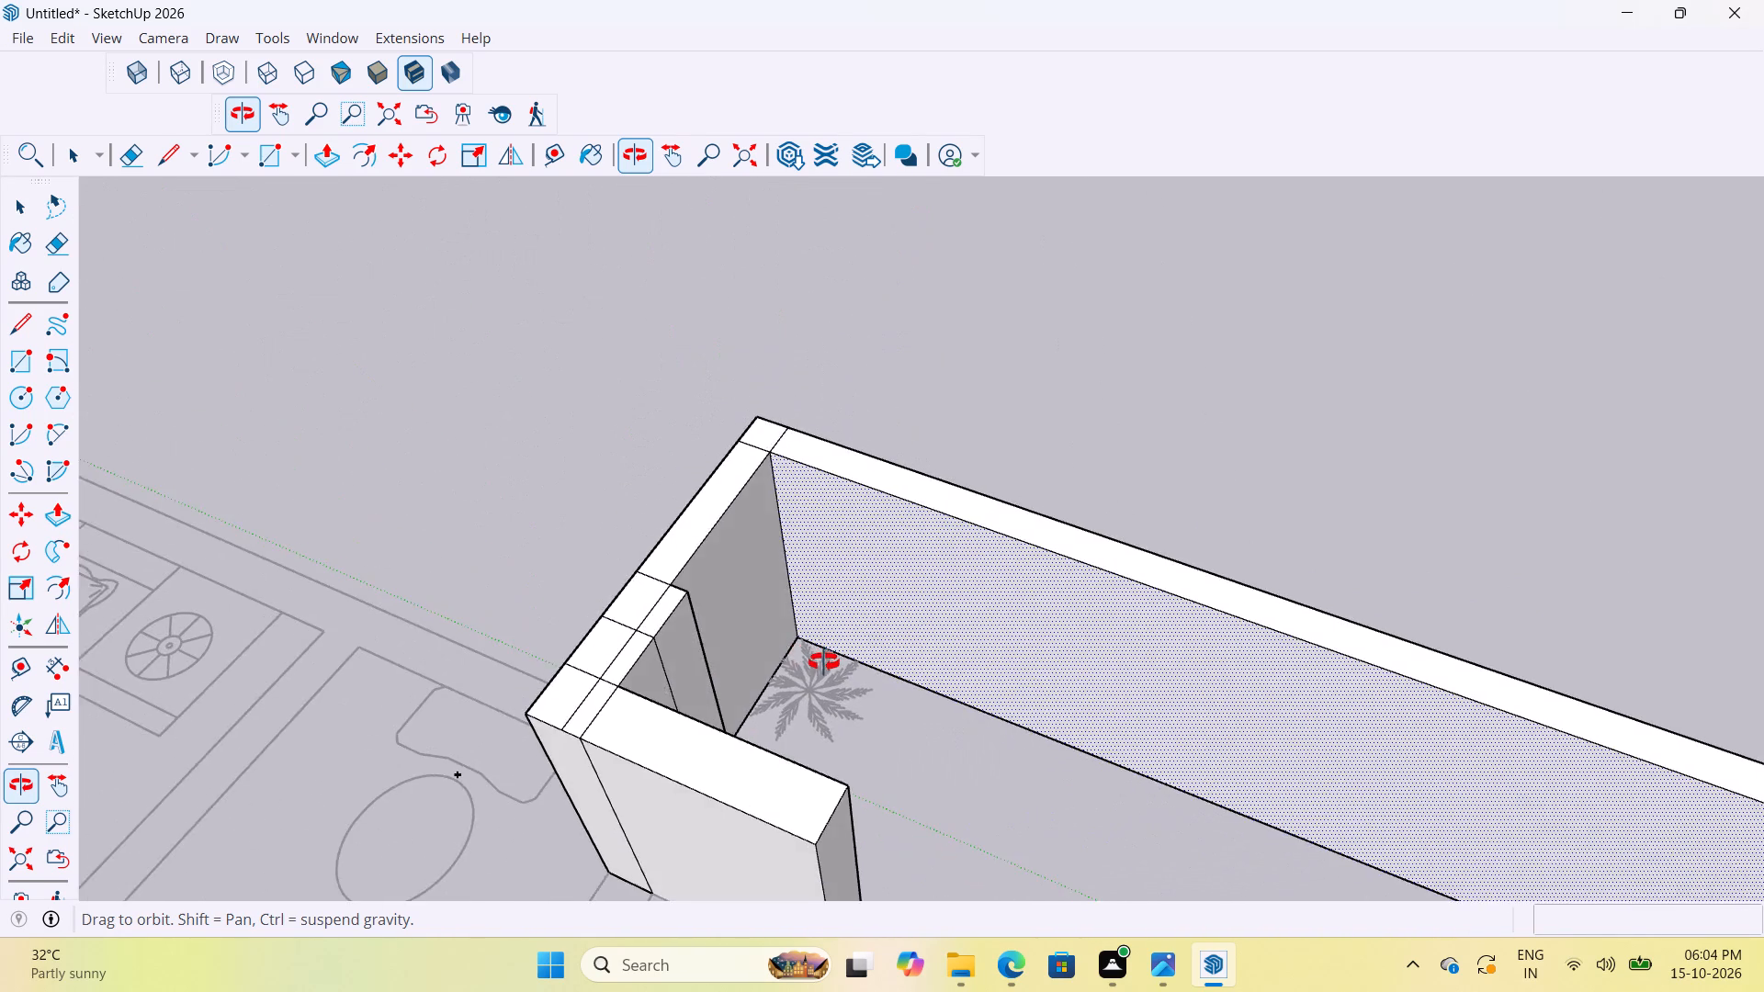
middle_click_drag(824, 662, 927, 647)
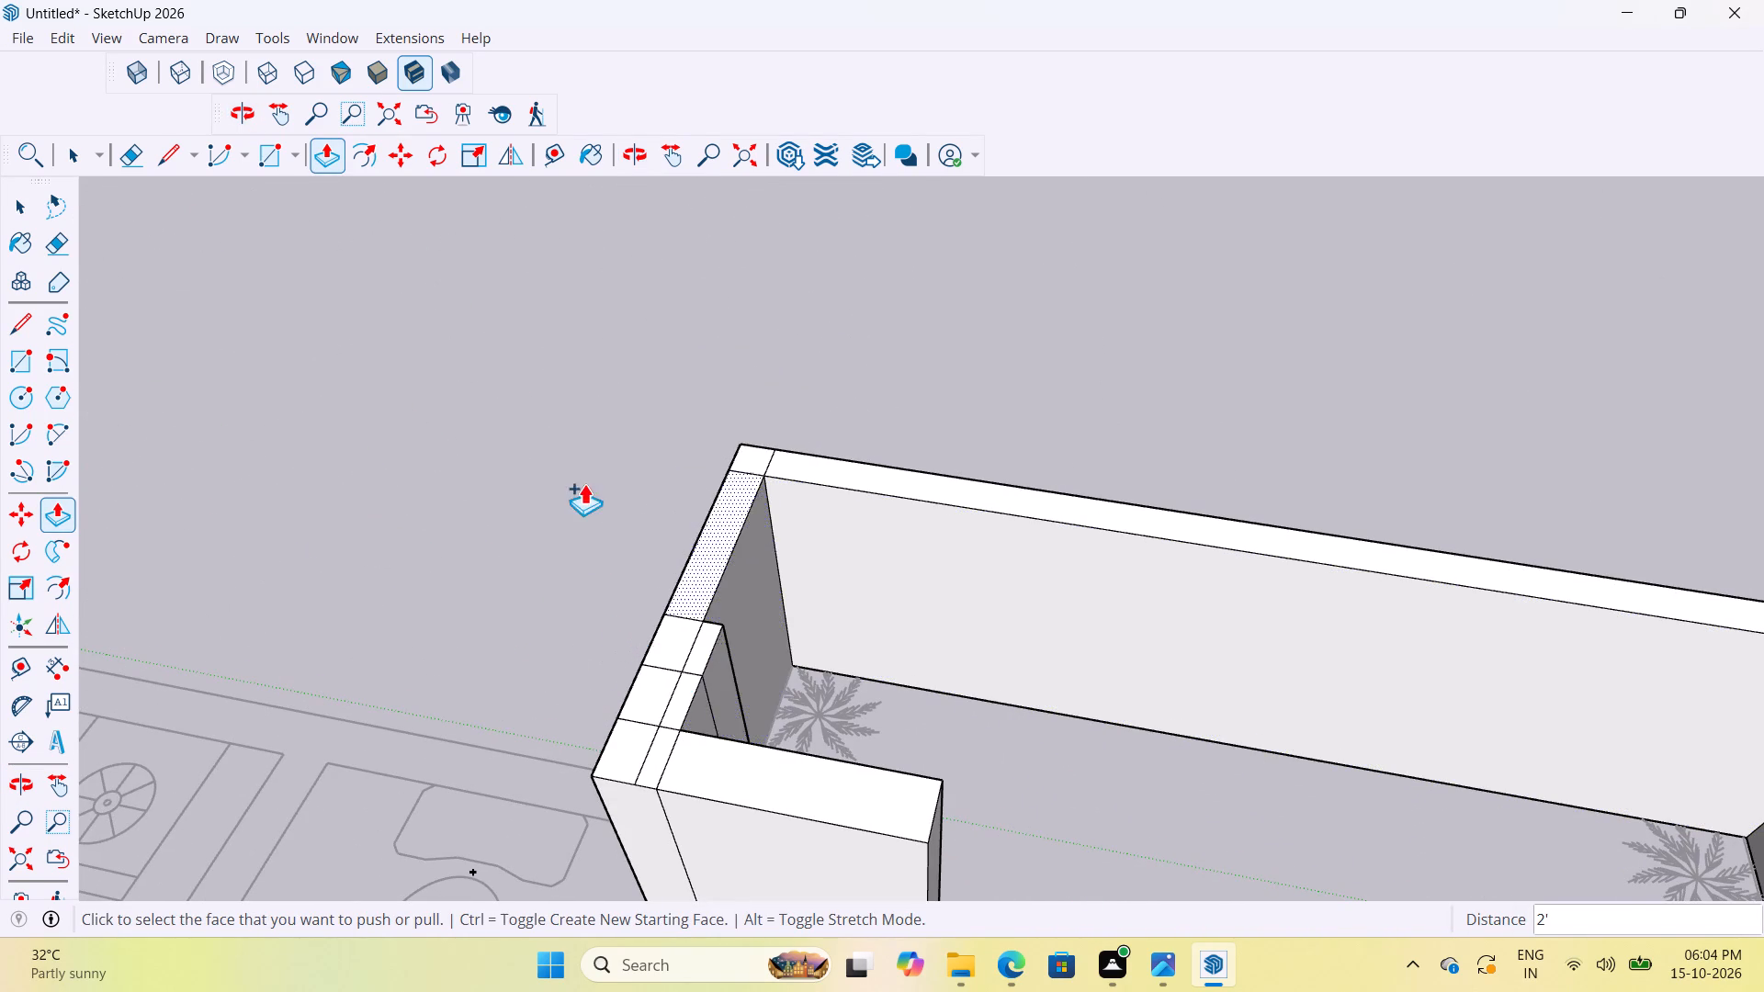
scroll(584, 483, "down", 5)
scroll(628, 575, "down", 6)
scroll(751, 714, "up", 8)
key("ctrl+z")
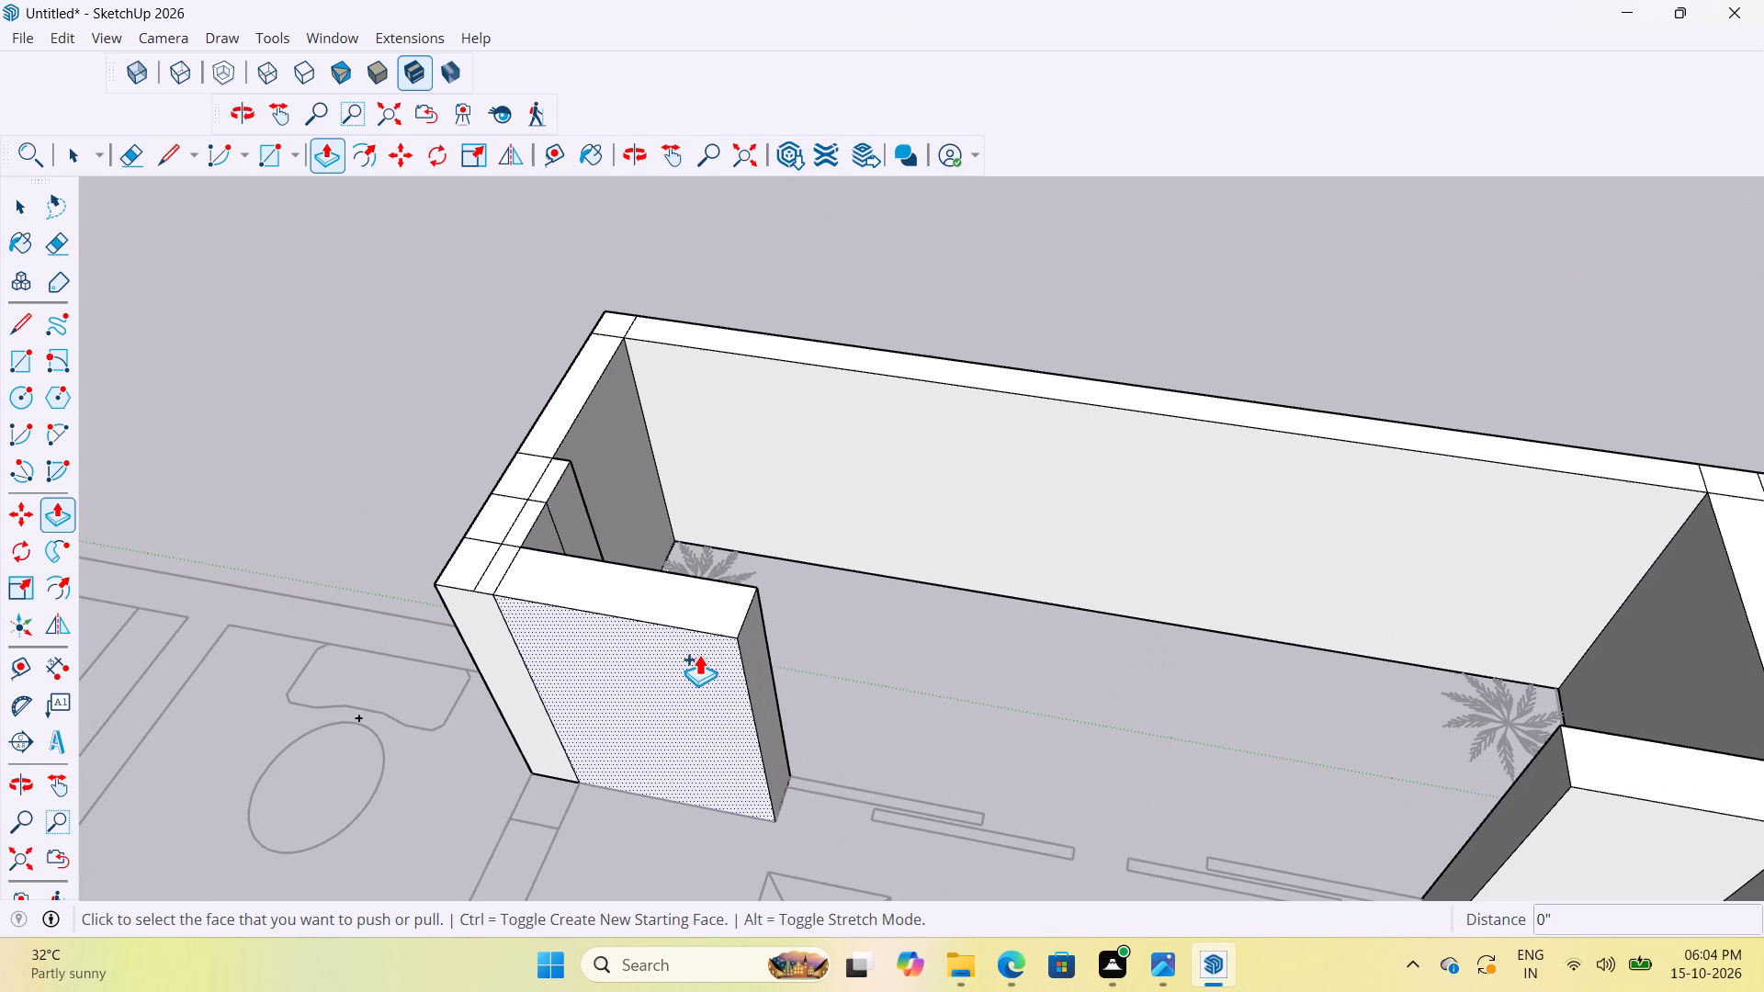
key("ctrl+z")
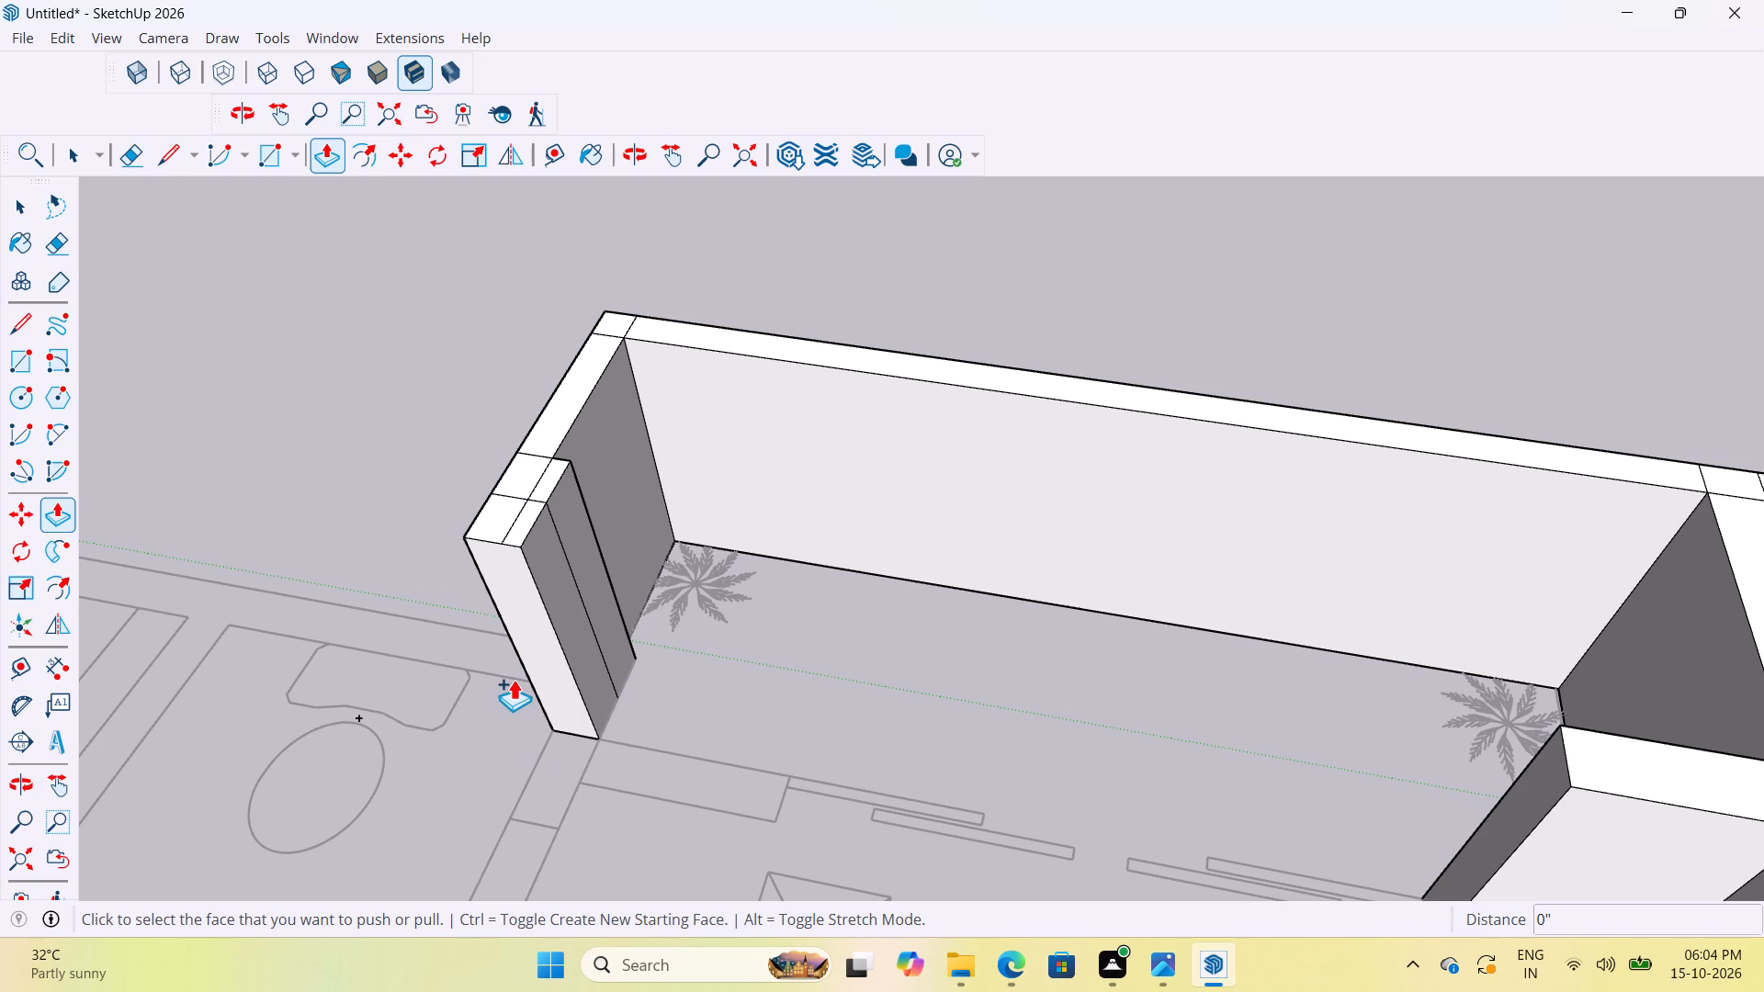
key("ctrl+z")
Pull the toilet-side face of the thickened wall end 4' along the toilet's outer wall, to the toilet's far corner.
scroll(581, 675, "up", 5)
middle_click_drag(629, 637, 1096, 620)
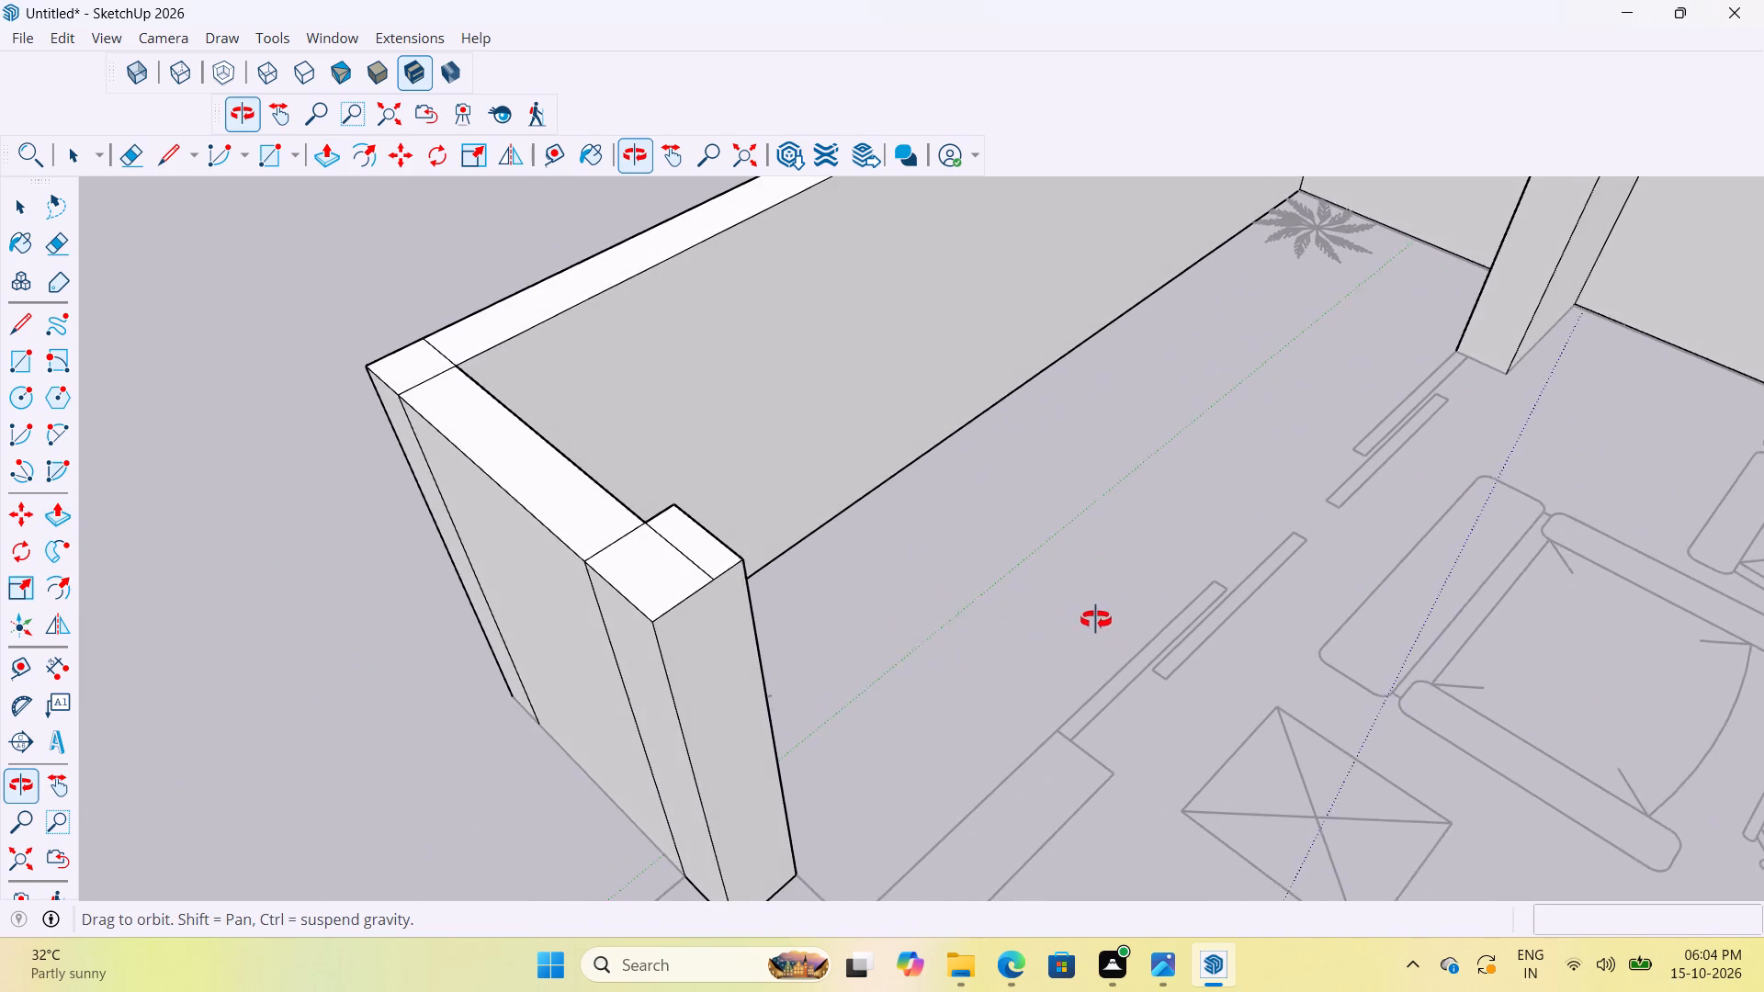
middle_click_drag(1096, 620, 1084, 618)
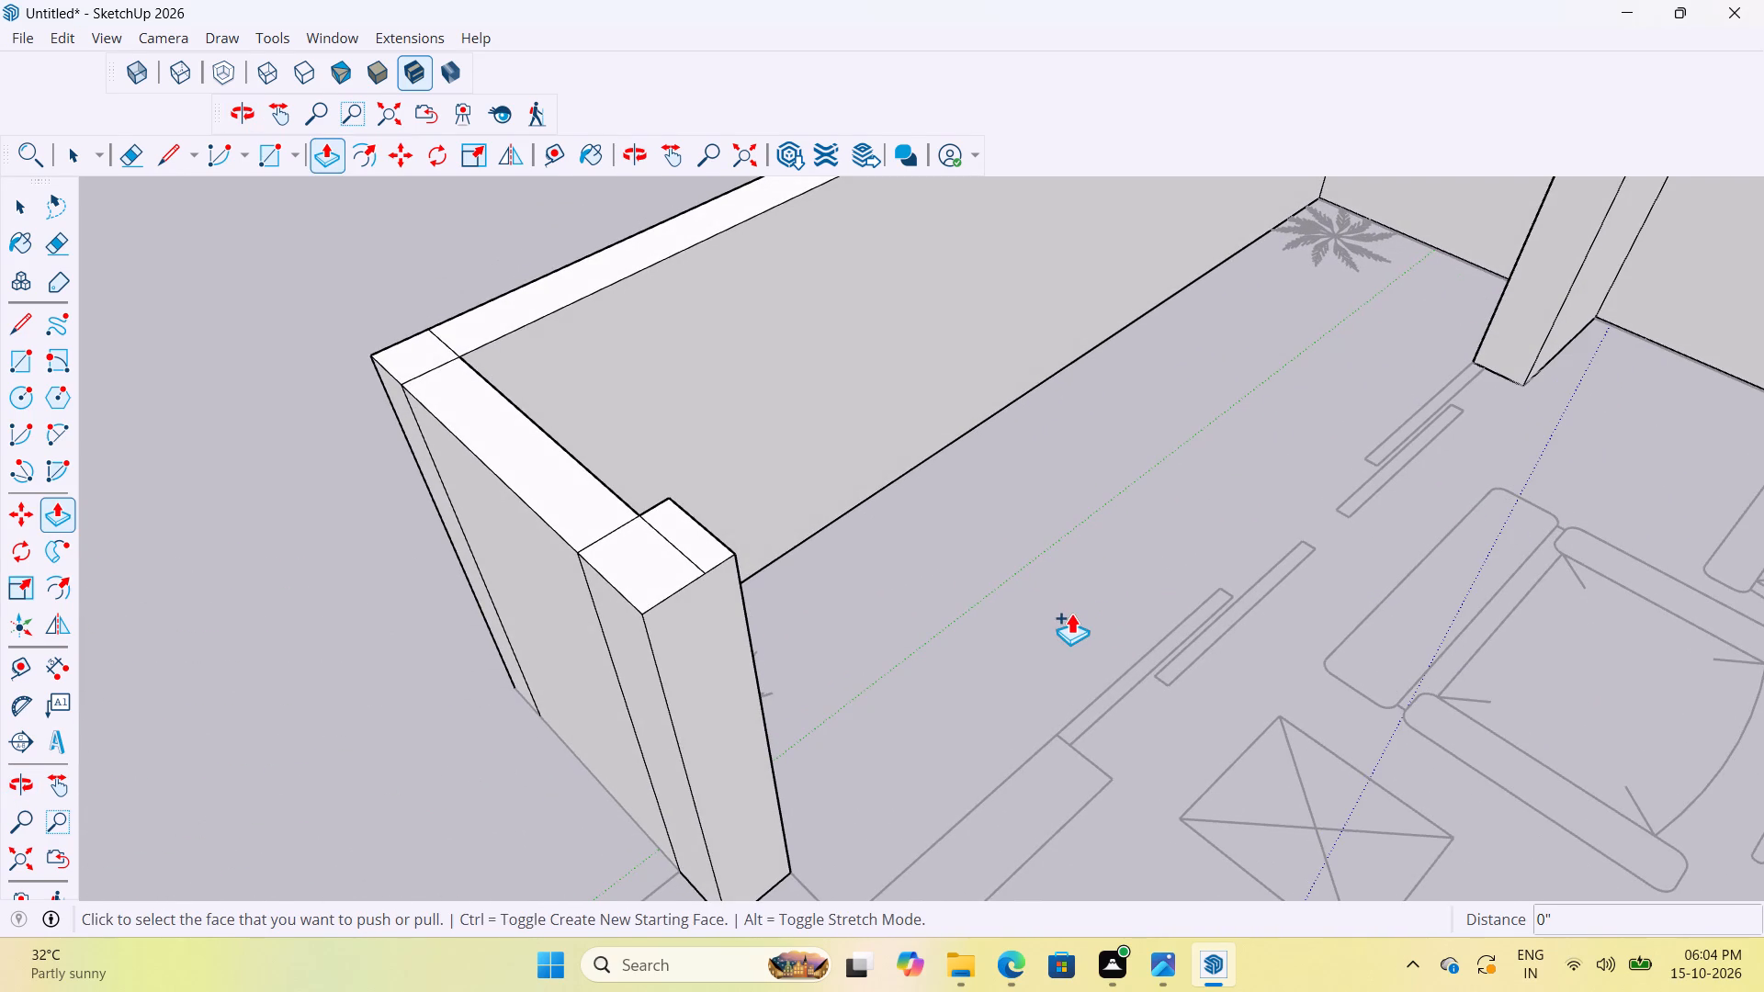
scroll(1077, 568, "down", 9)
scroll(978, 671, "up", 9)
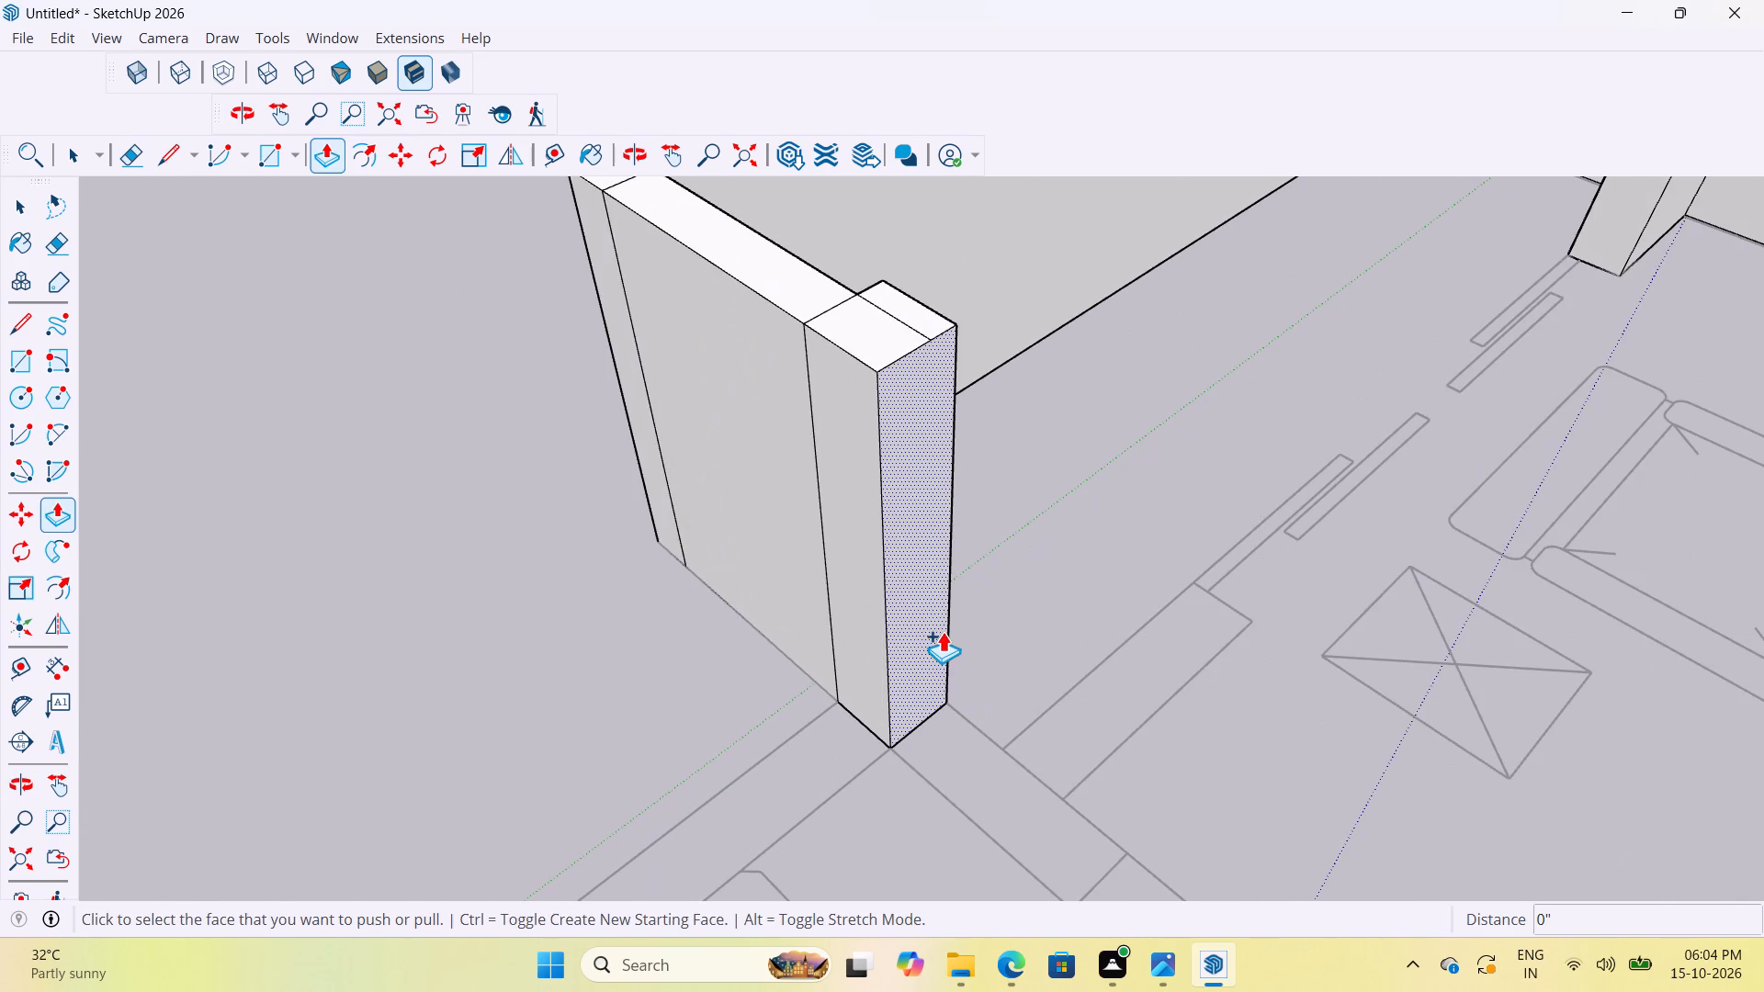
scroll(889, 684, "up", 4)
scroll(907, 702, "down", 5)
middle_click_drag(973, 757, 544, 705)
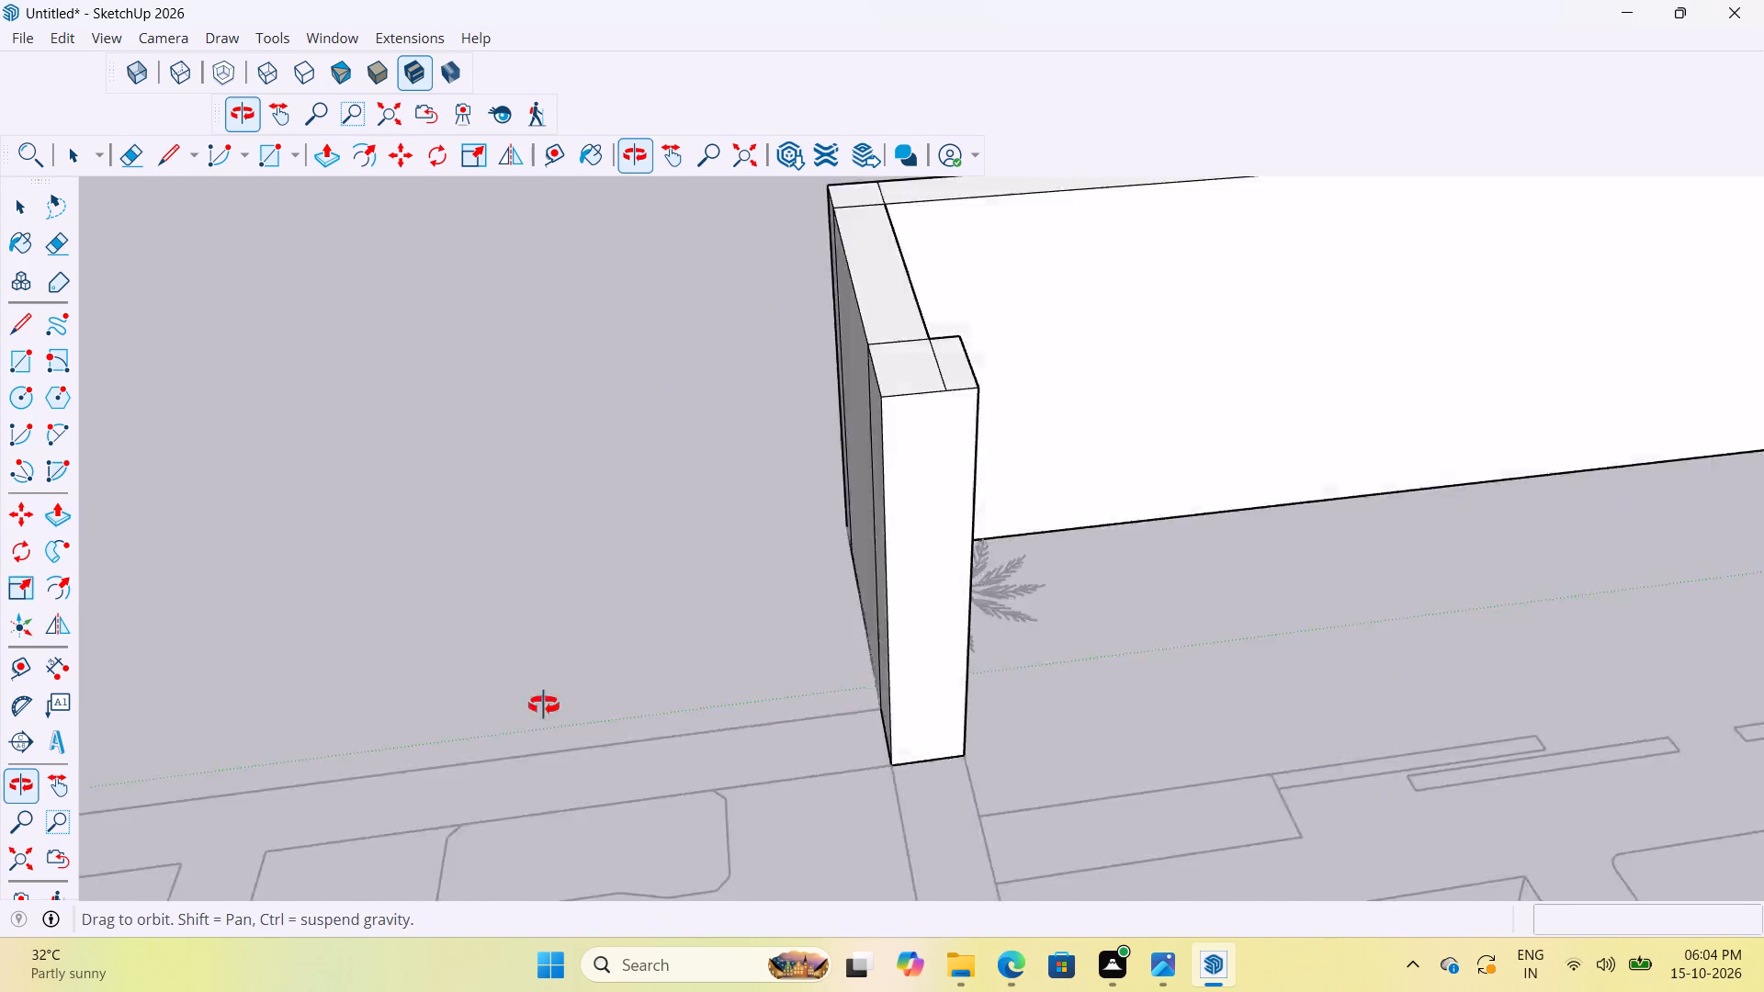
middle_click_drag(544, 705, 364, 704)
scroll(864, 669, "up", 8)
middle_click_drag(1001, 648, 802, 610)
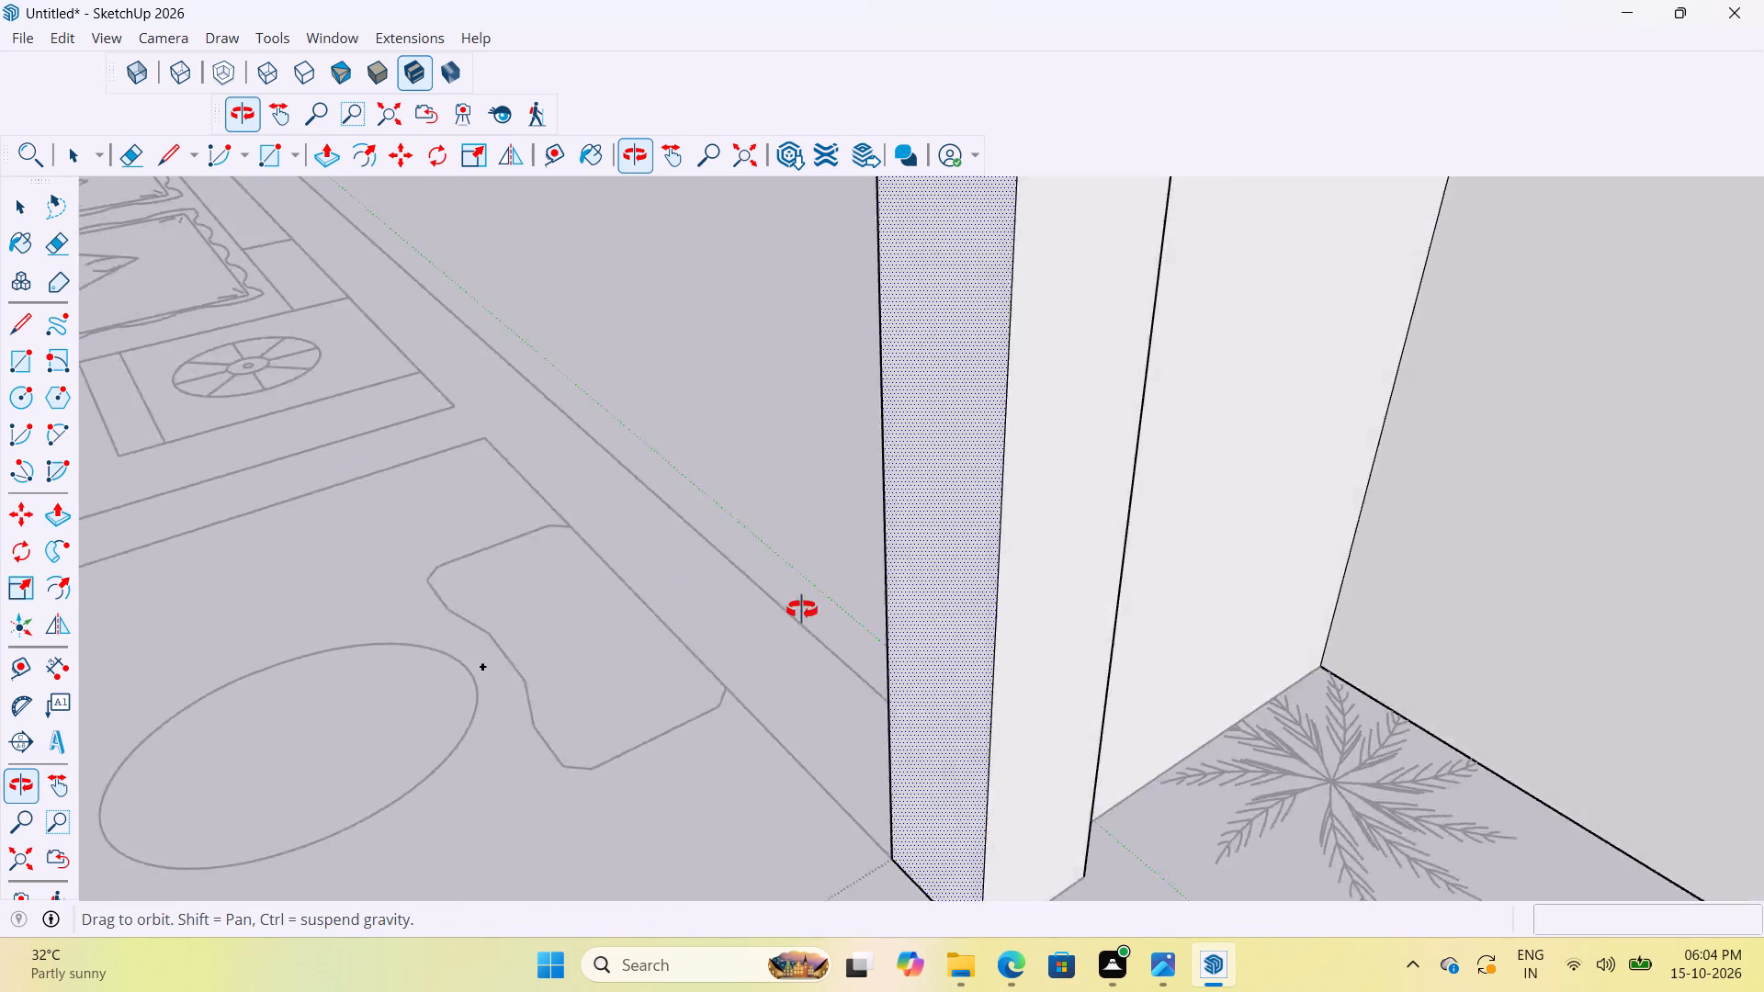
middle_click_drag(802, 610, 343, 765)
scroll(793, 739, "down", 10)
scroll(898, 770, "up", 4)
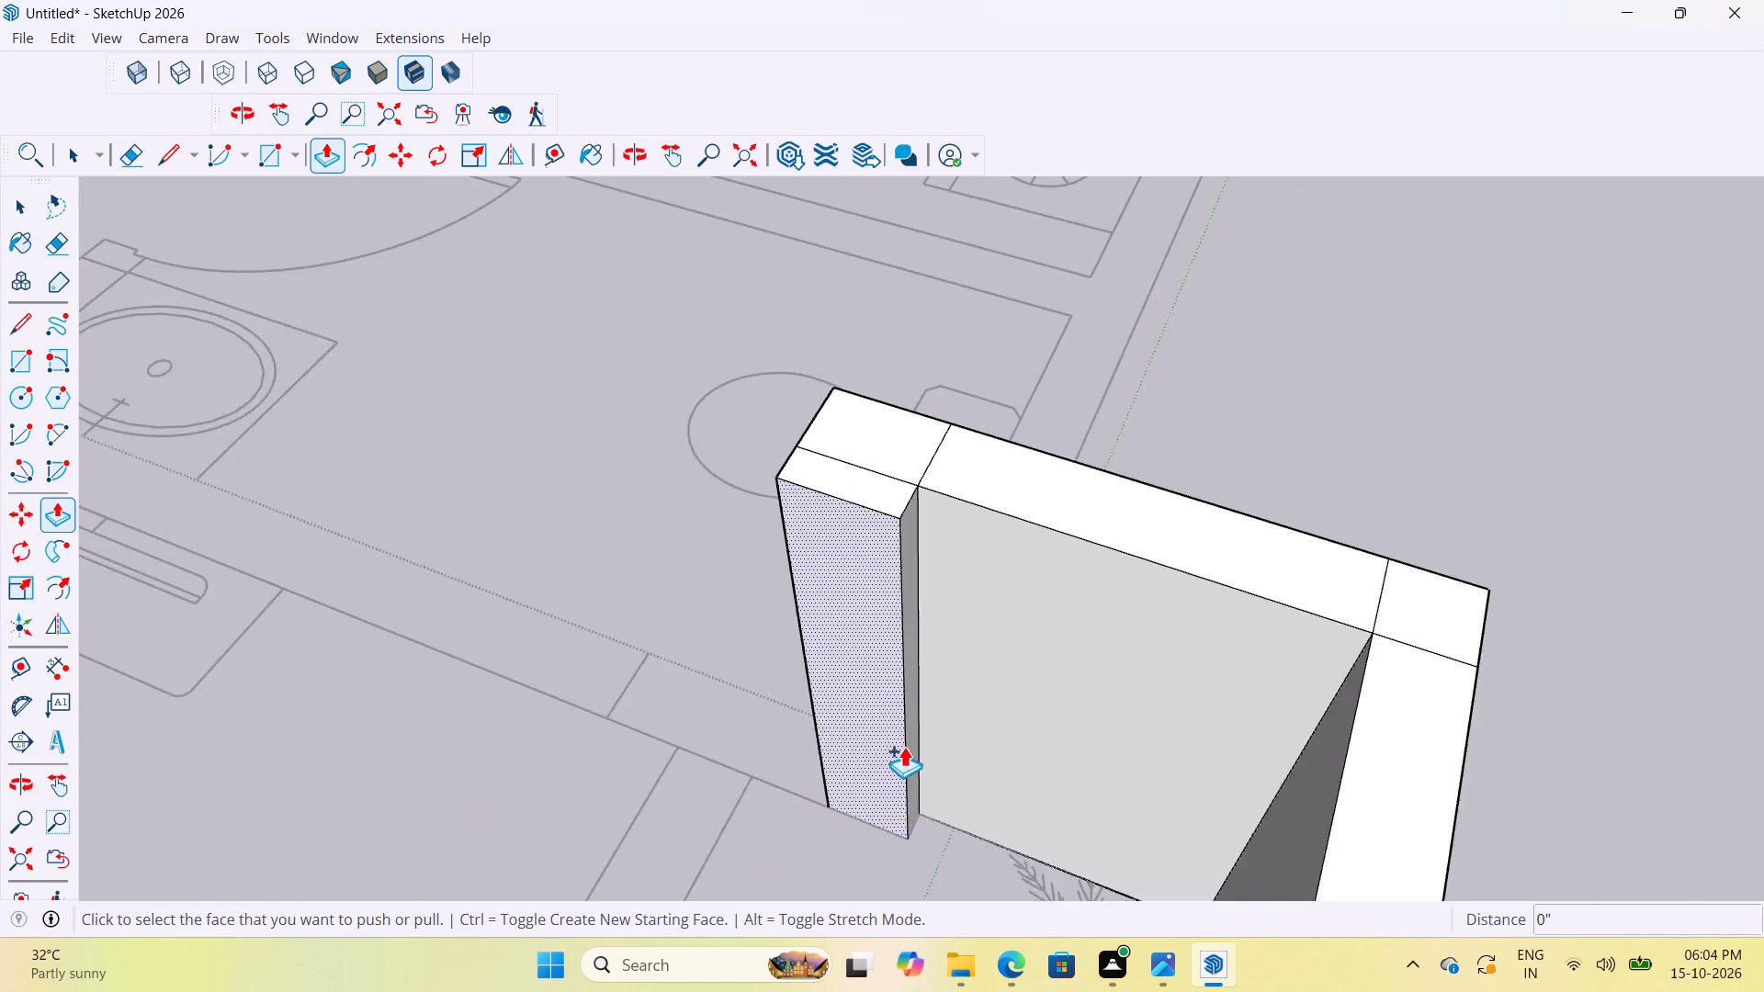
scroll(904, 746, "up", 6)
scroll(927, 687, "down", 6)
middle_click_drag(854, 719, 1759, 630)
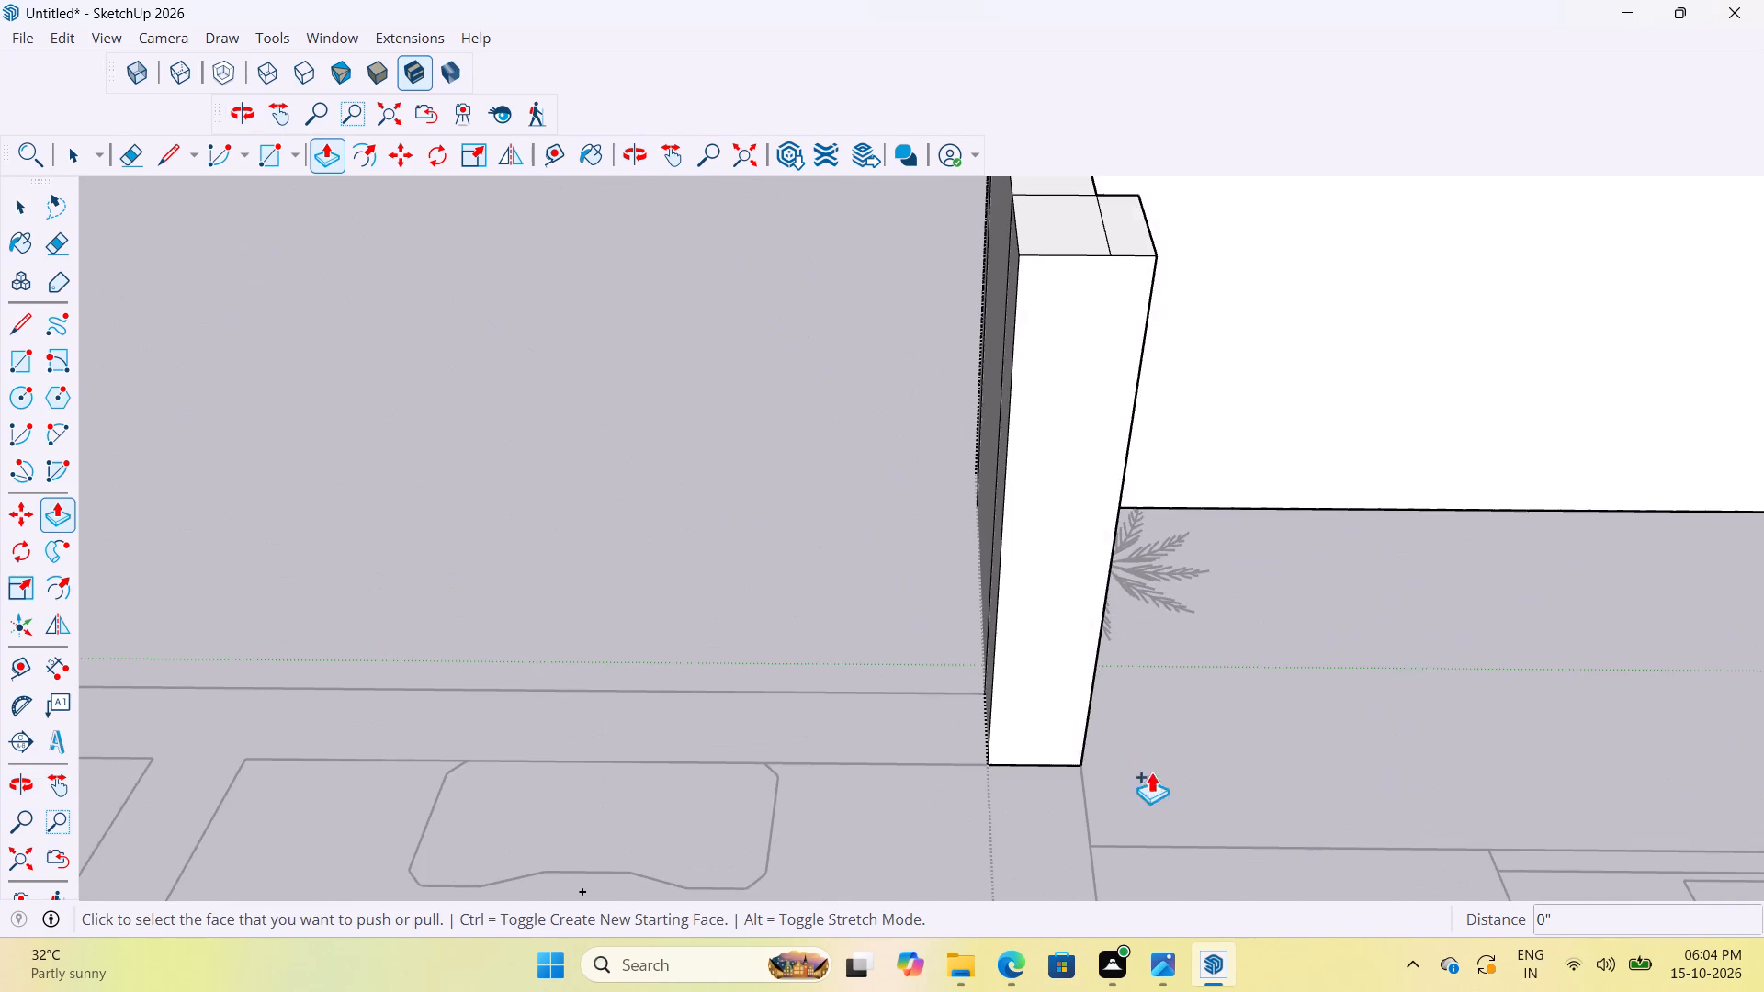
scroll(1147, 571, "down", 11)
scroll(1110, 620, "up", 14)
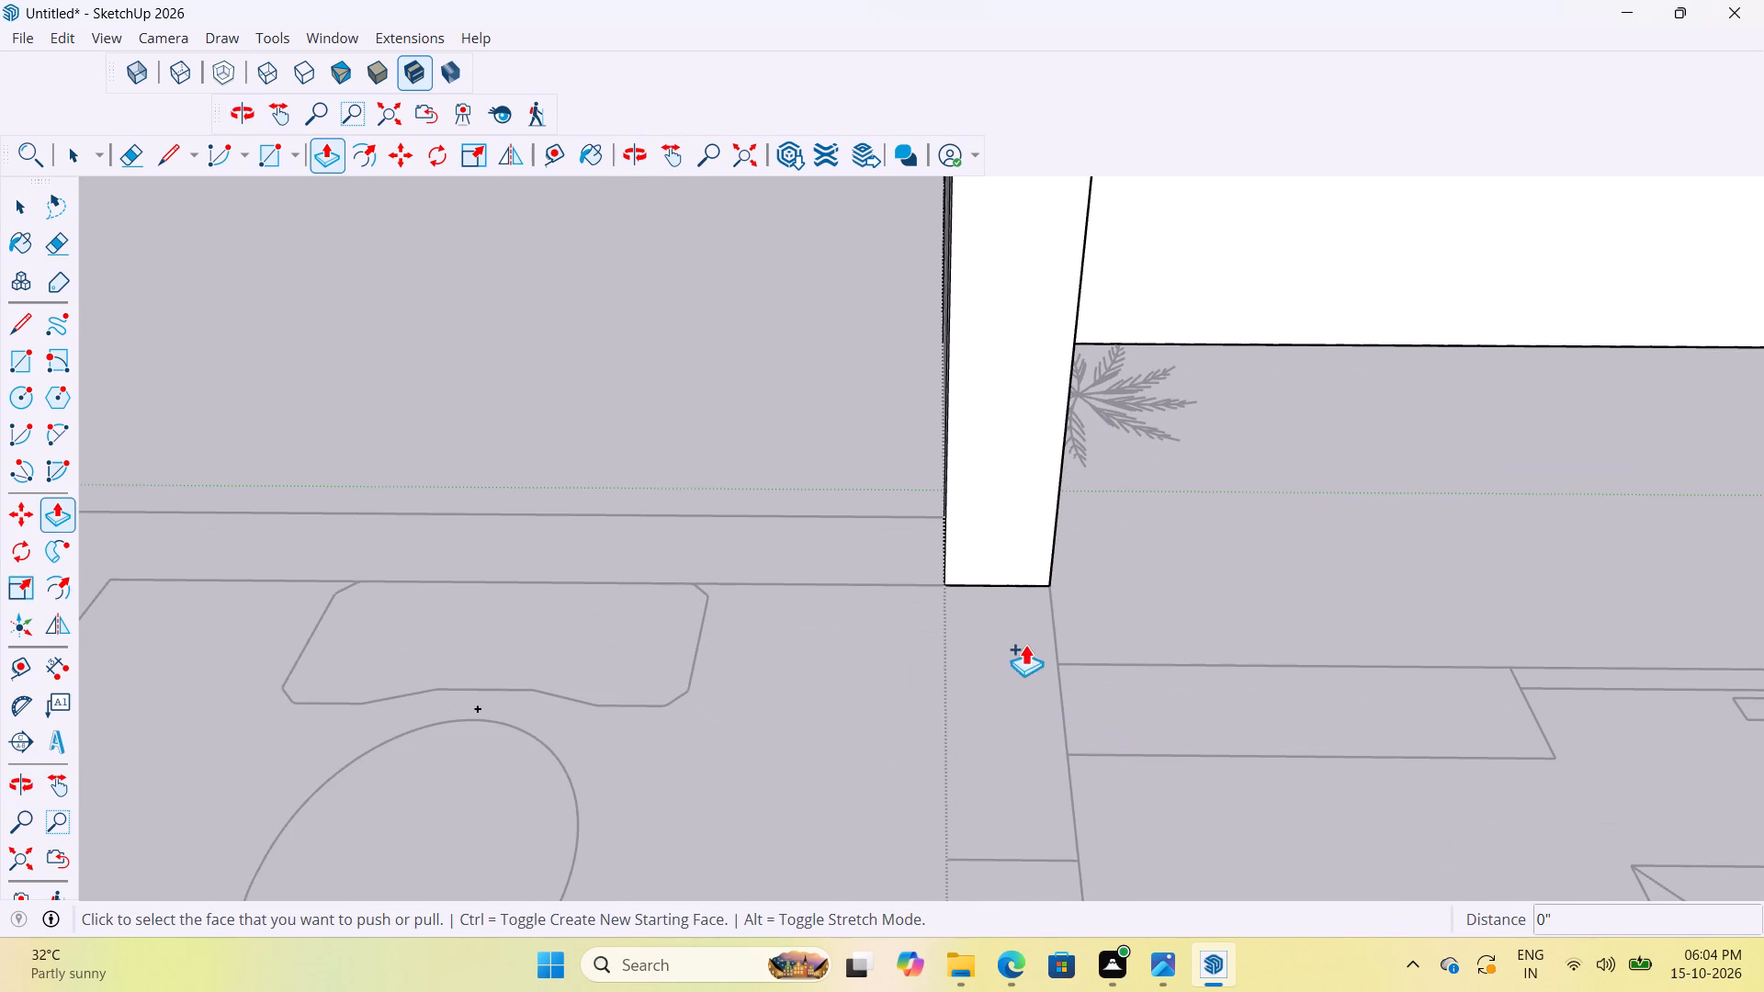
scroll(960, 639, "down", 6)
scroll(941, 673, "up", 3)
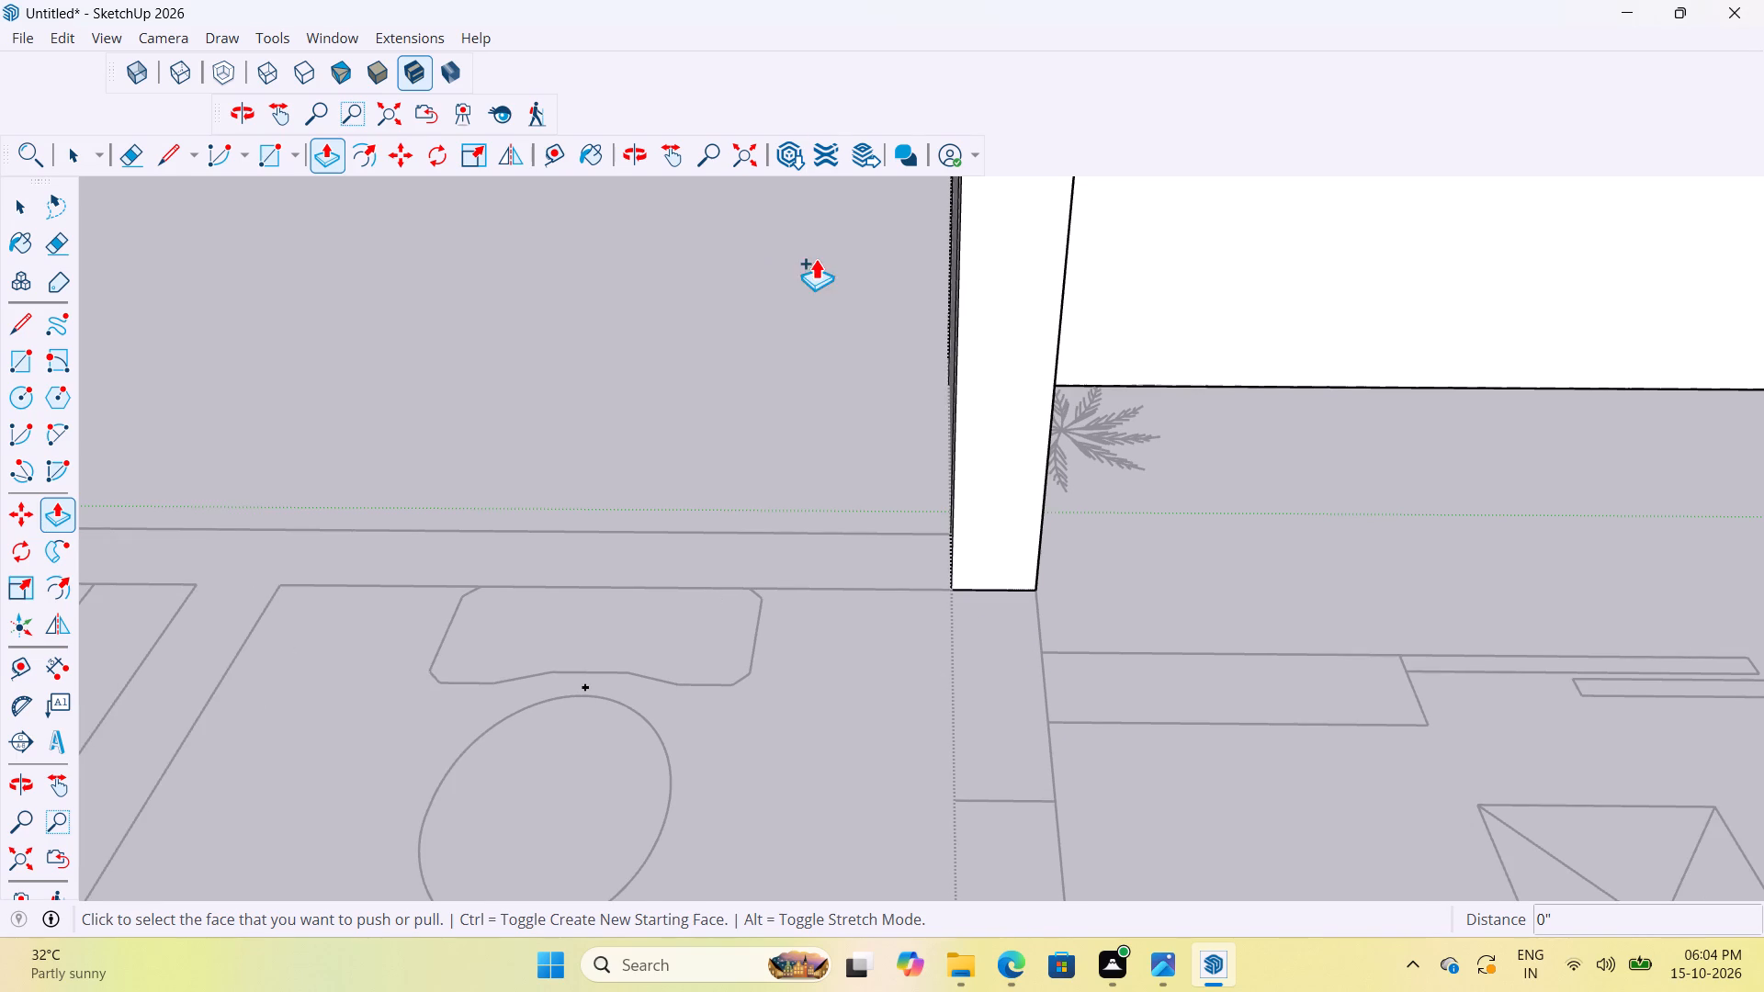
scroll(981, 513, "down", 5)
scroll(912, 562, "up", 3)
middle_click_drag(1007, 532, 1286, 549)
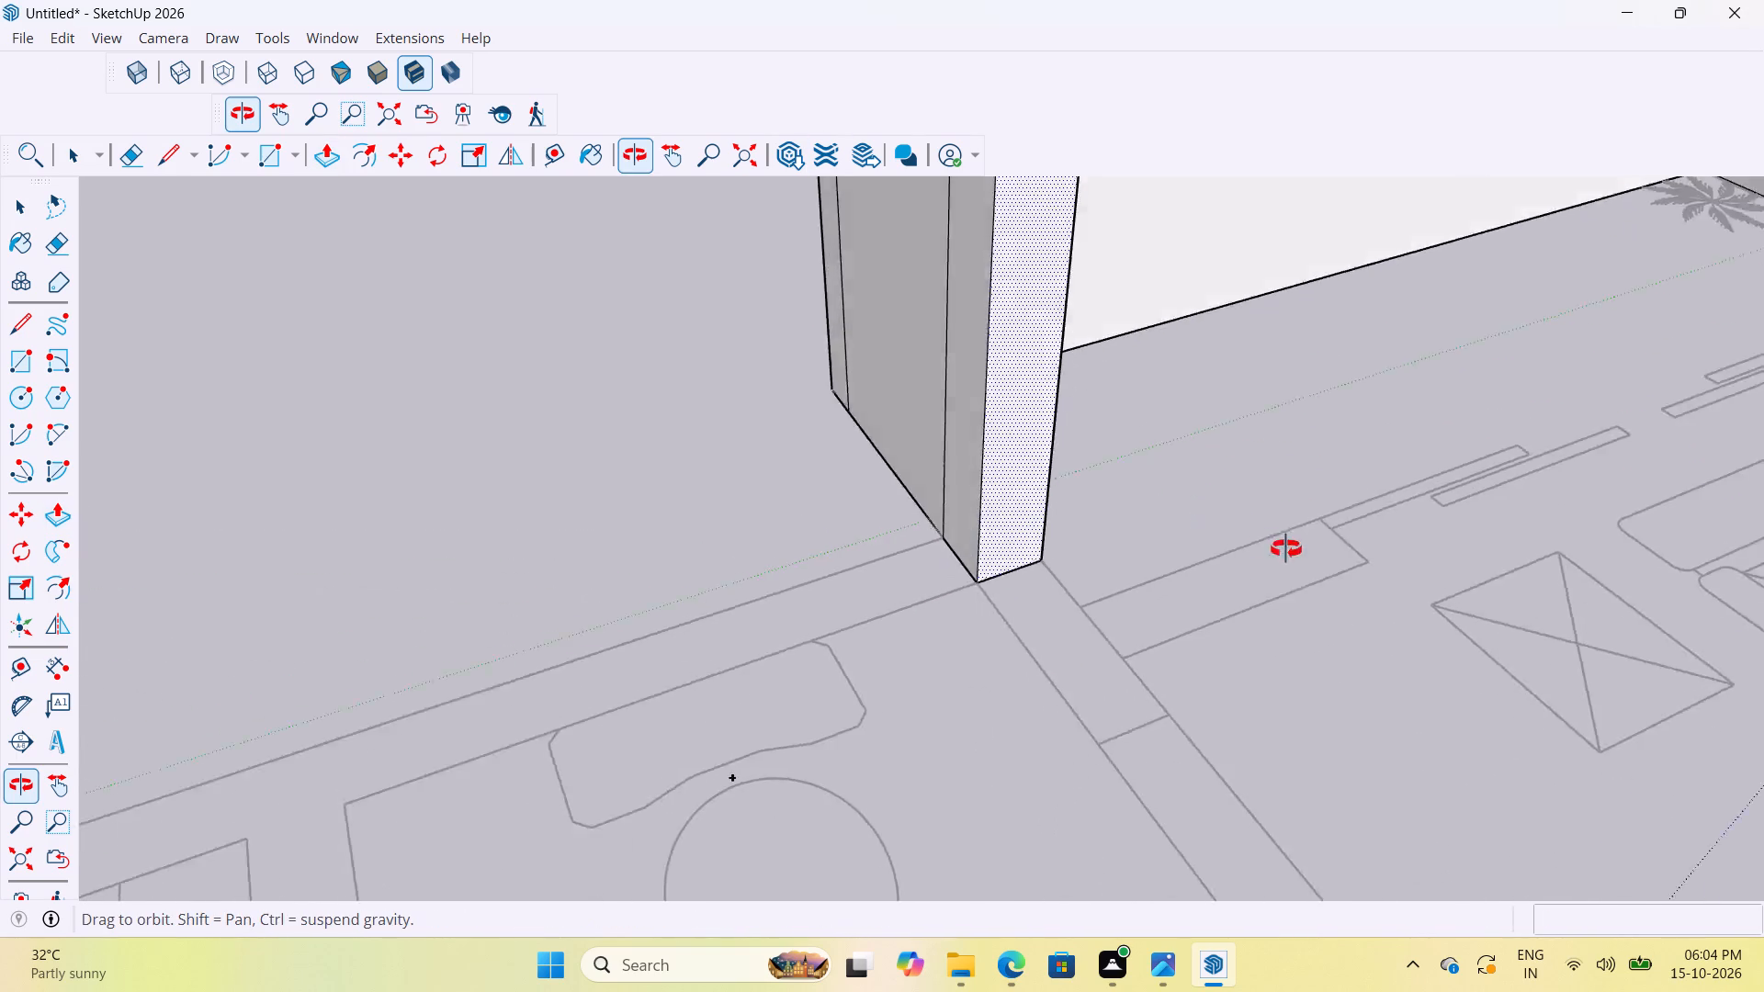
middle_click_drag(1286, 549, 1327, 561)
left_click(971, 504)
scroll(888, 575, "down", 8)
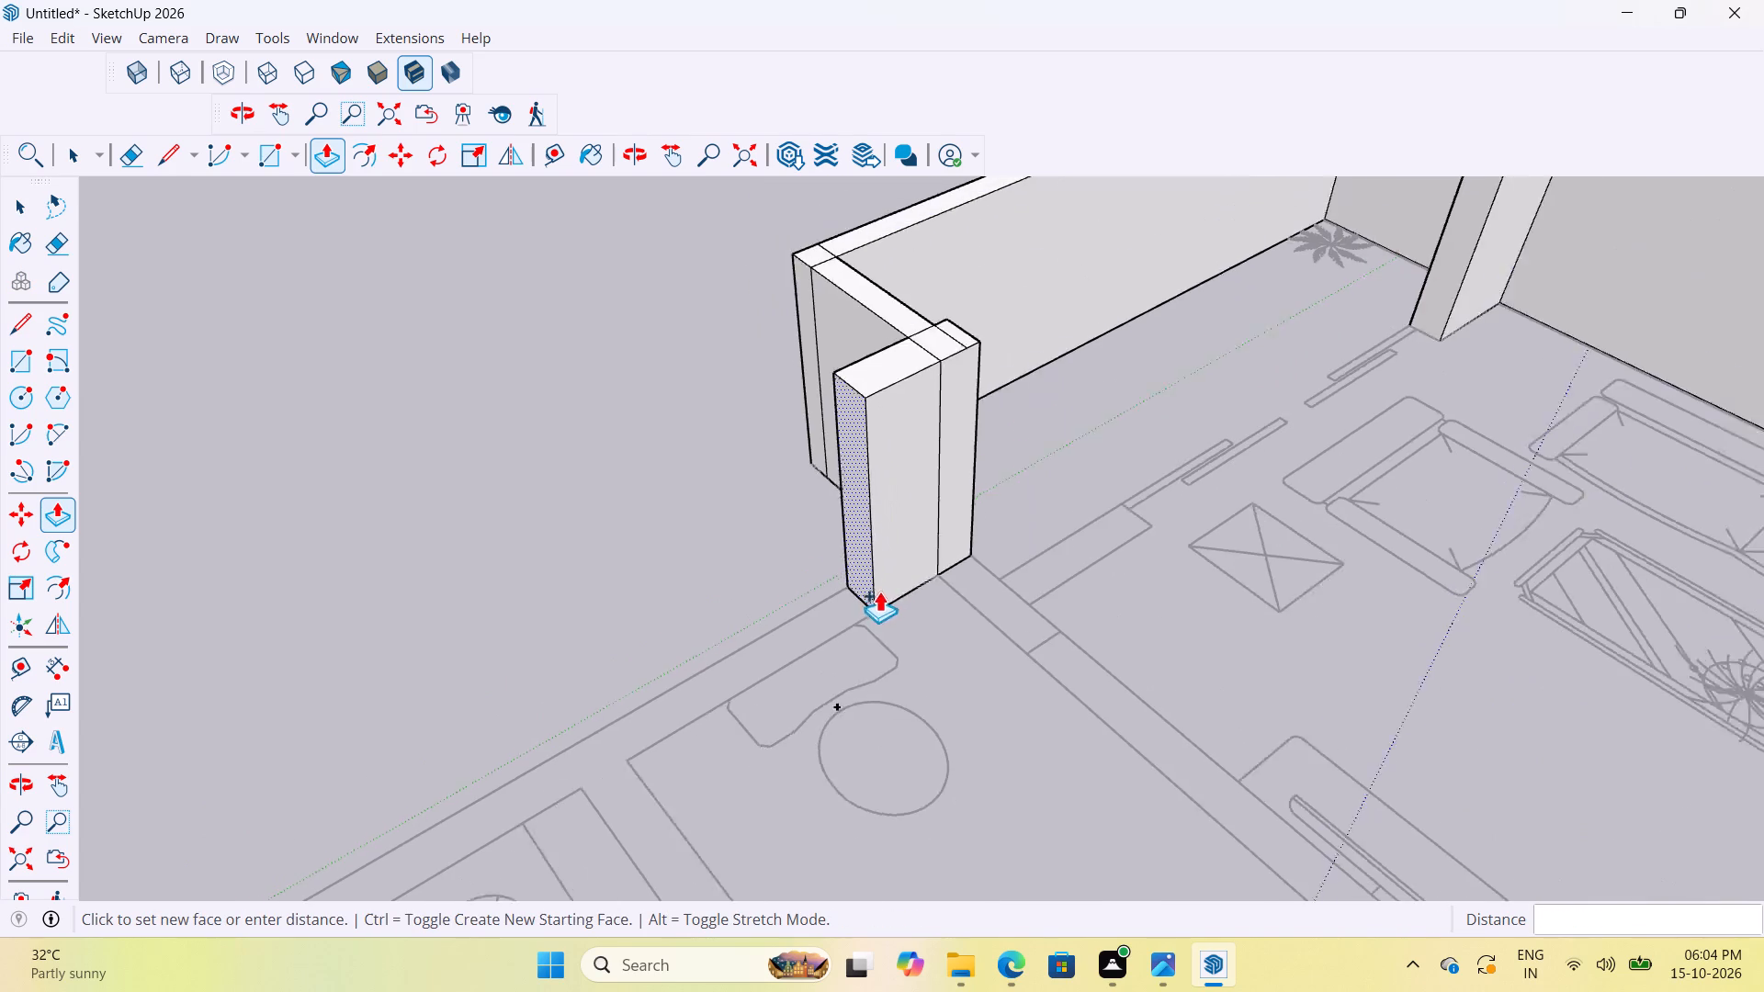
scroll(879, 591, "down", 3)
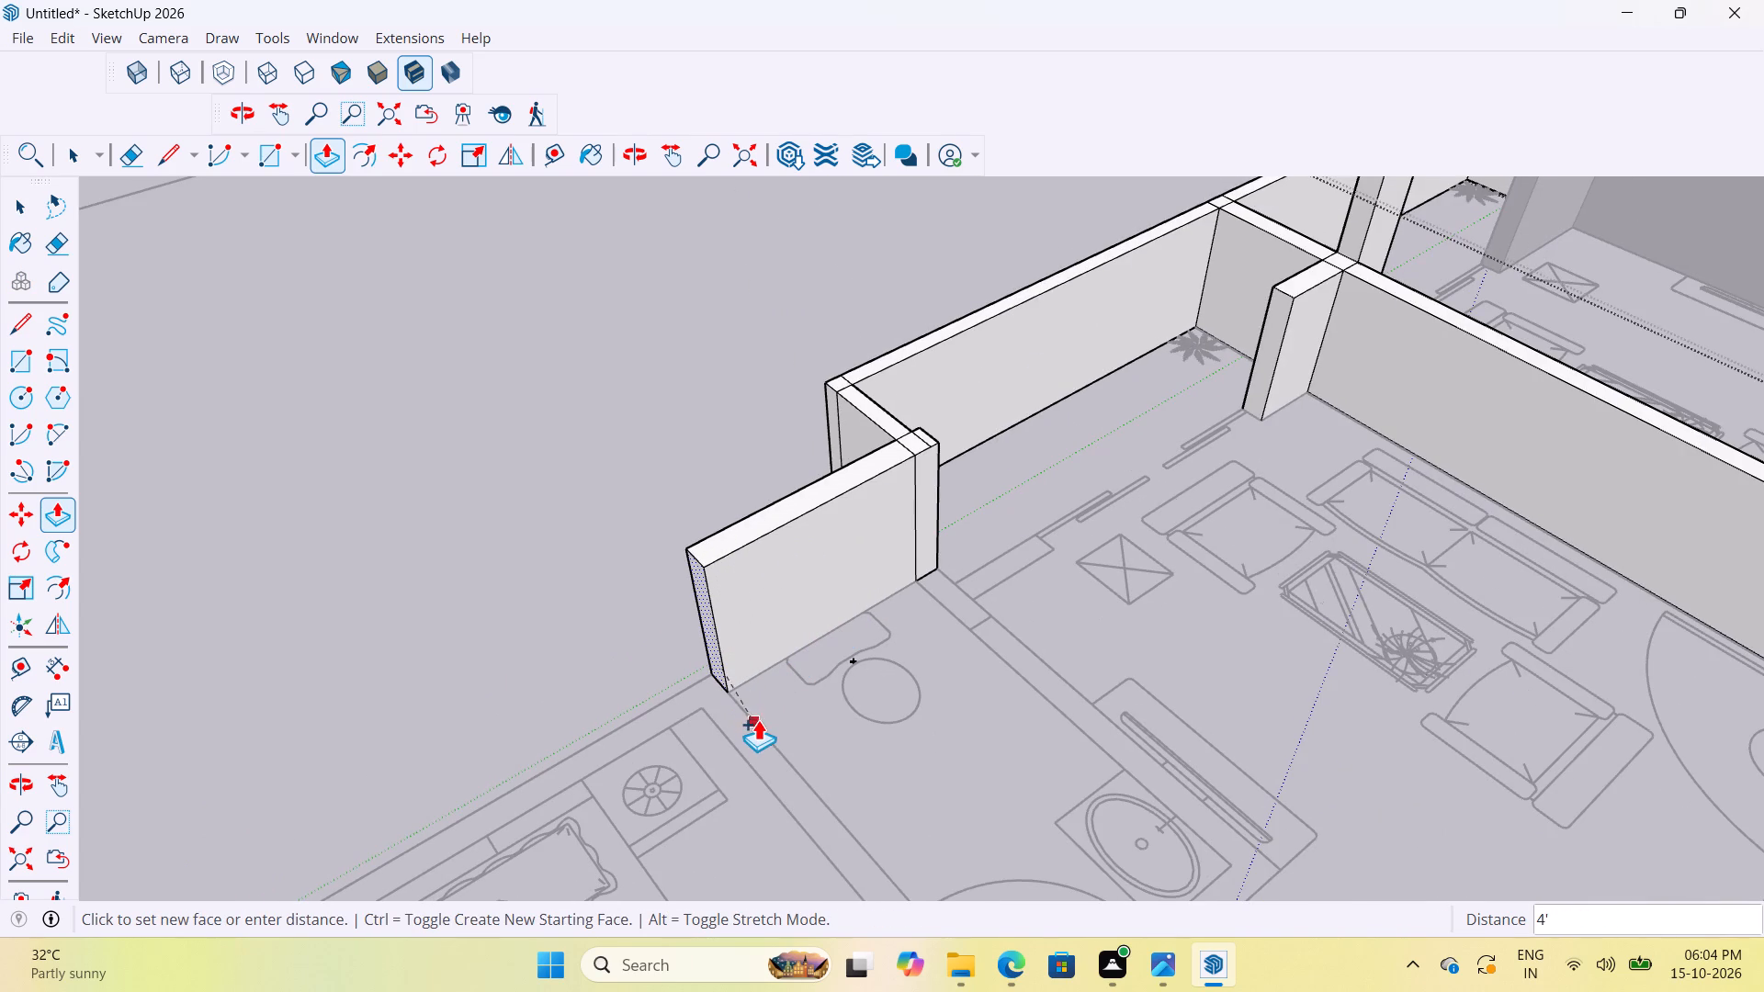
left_click(758, 719)
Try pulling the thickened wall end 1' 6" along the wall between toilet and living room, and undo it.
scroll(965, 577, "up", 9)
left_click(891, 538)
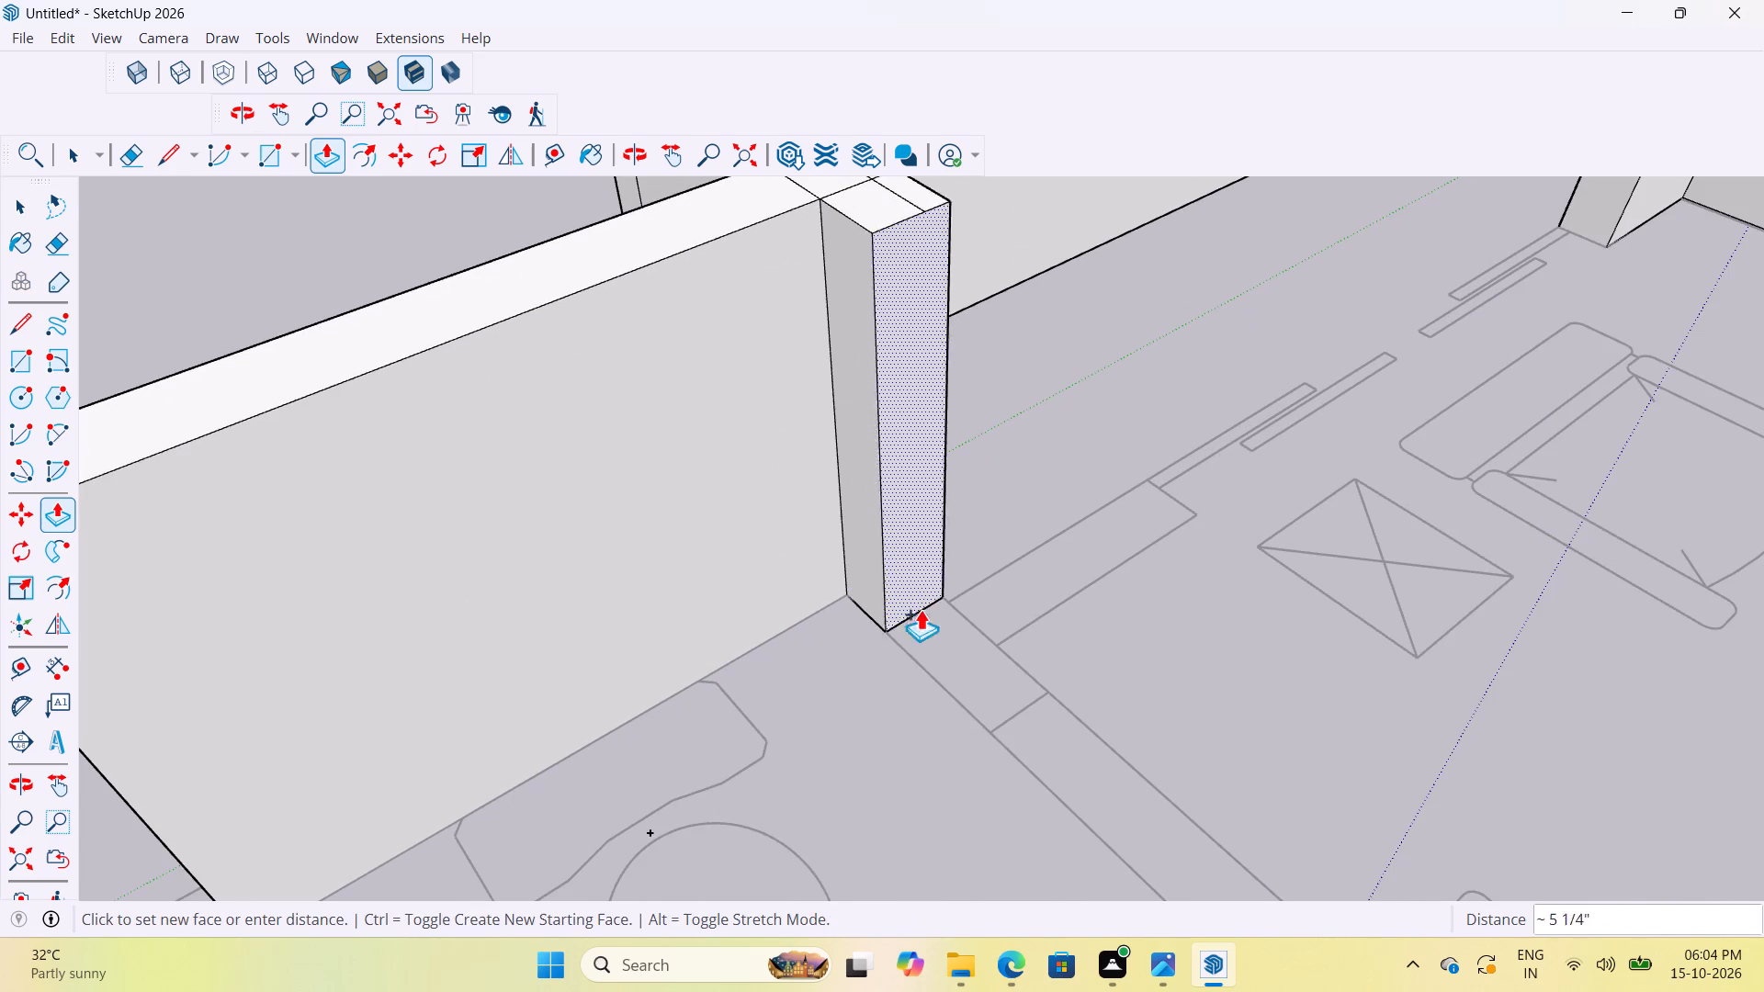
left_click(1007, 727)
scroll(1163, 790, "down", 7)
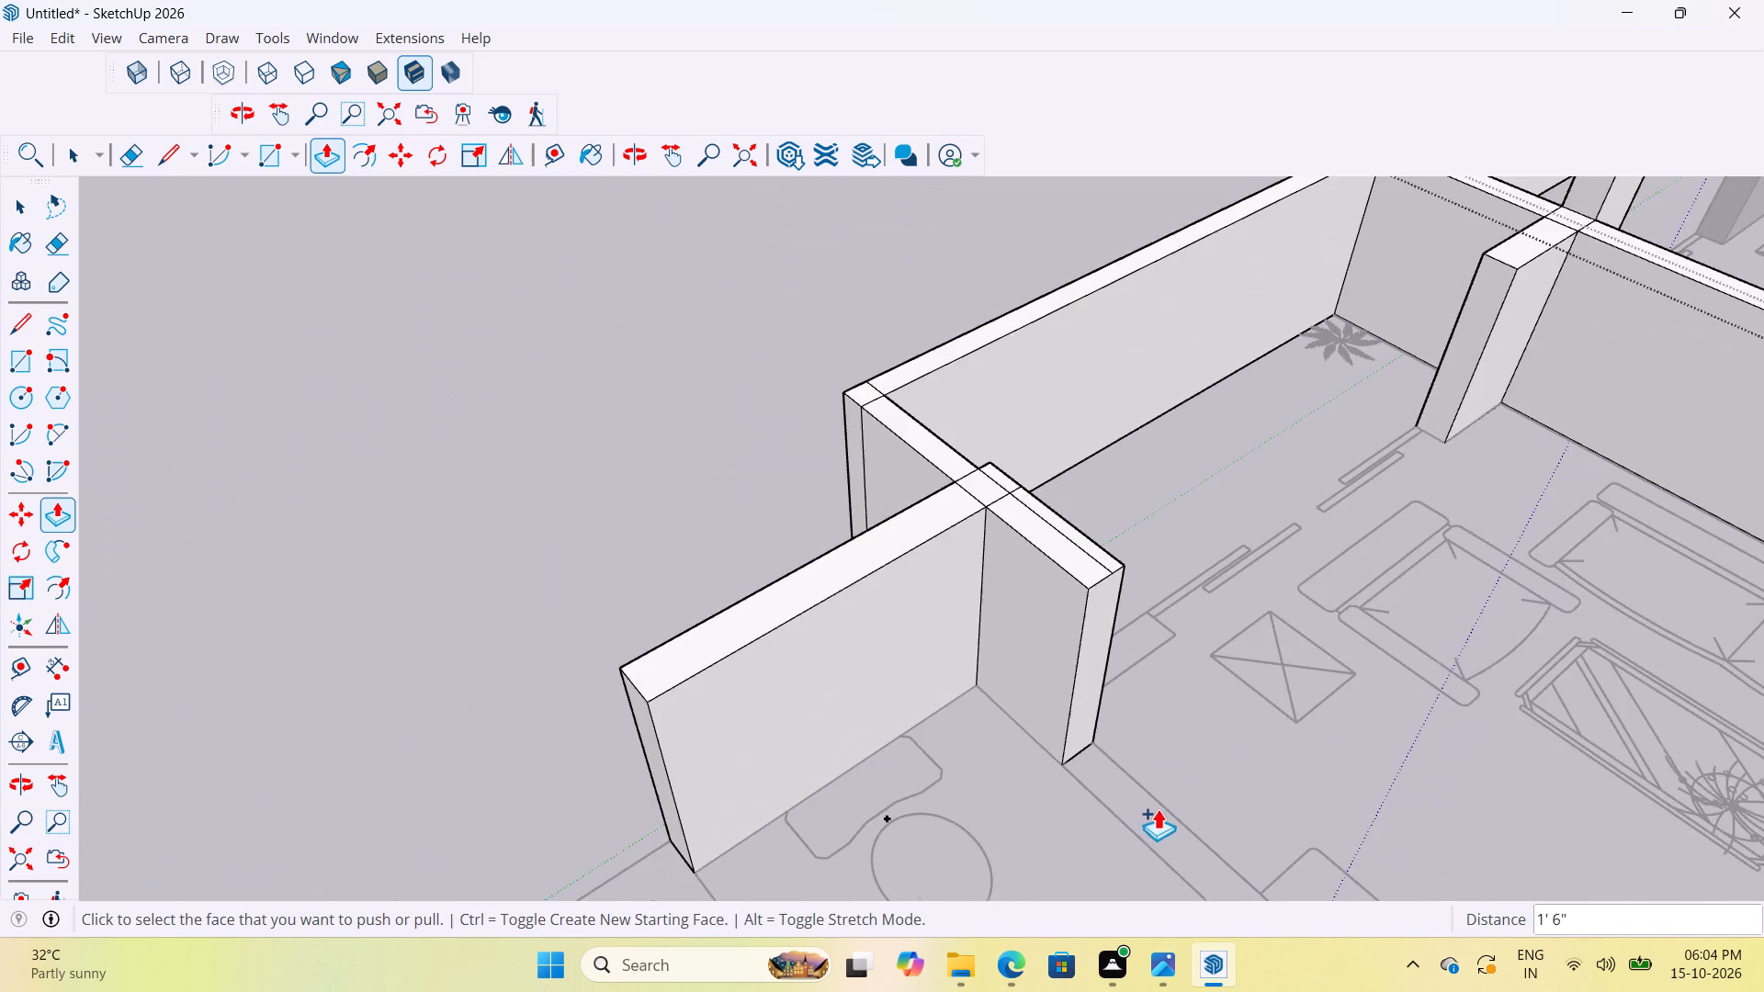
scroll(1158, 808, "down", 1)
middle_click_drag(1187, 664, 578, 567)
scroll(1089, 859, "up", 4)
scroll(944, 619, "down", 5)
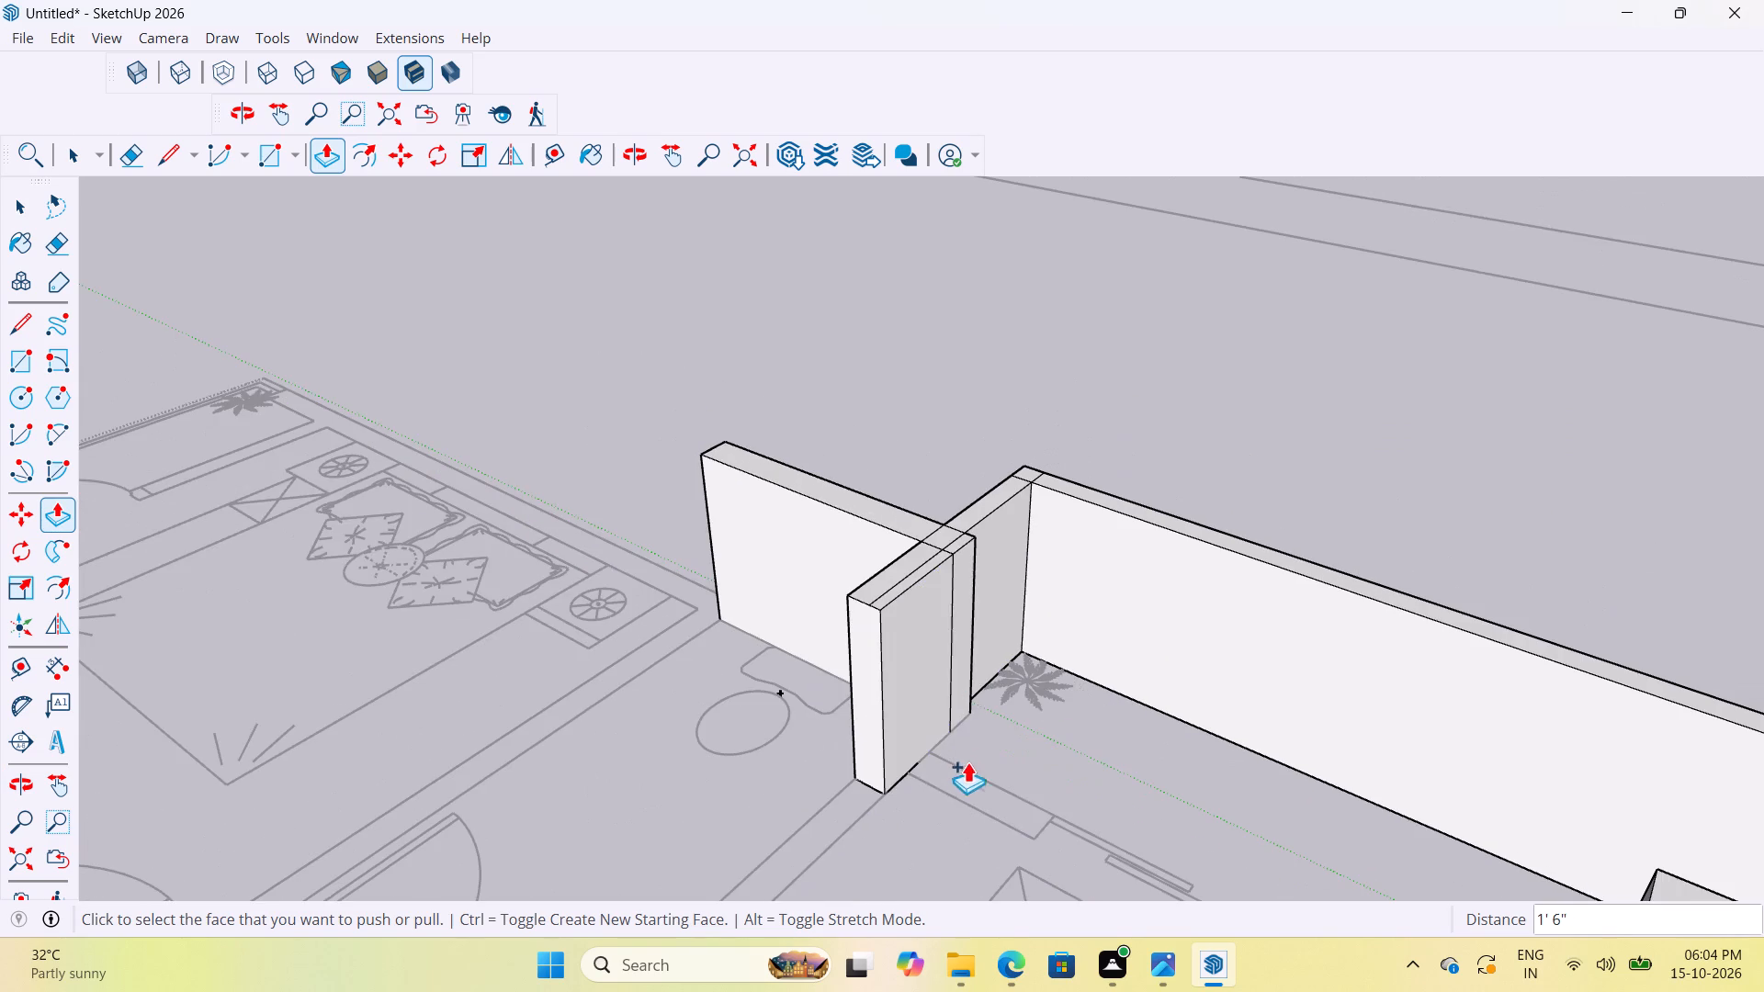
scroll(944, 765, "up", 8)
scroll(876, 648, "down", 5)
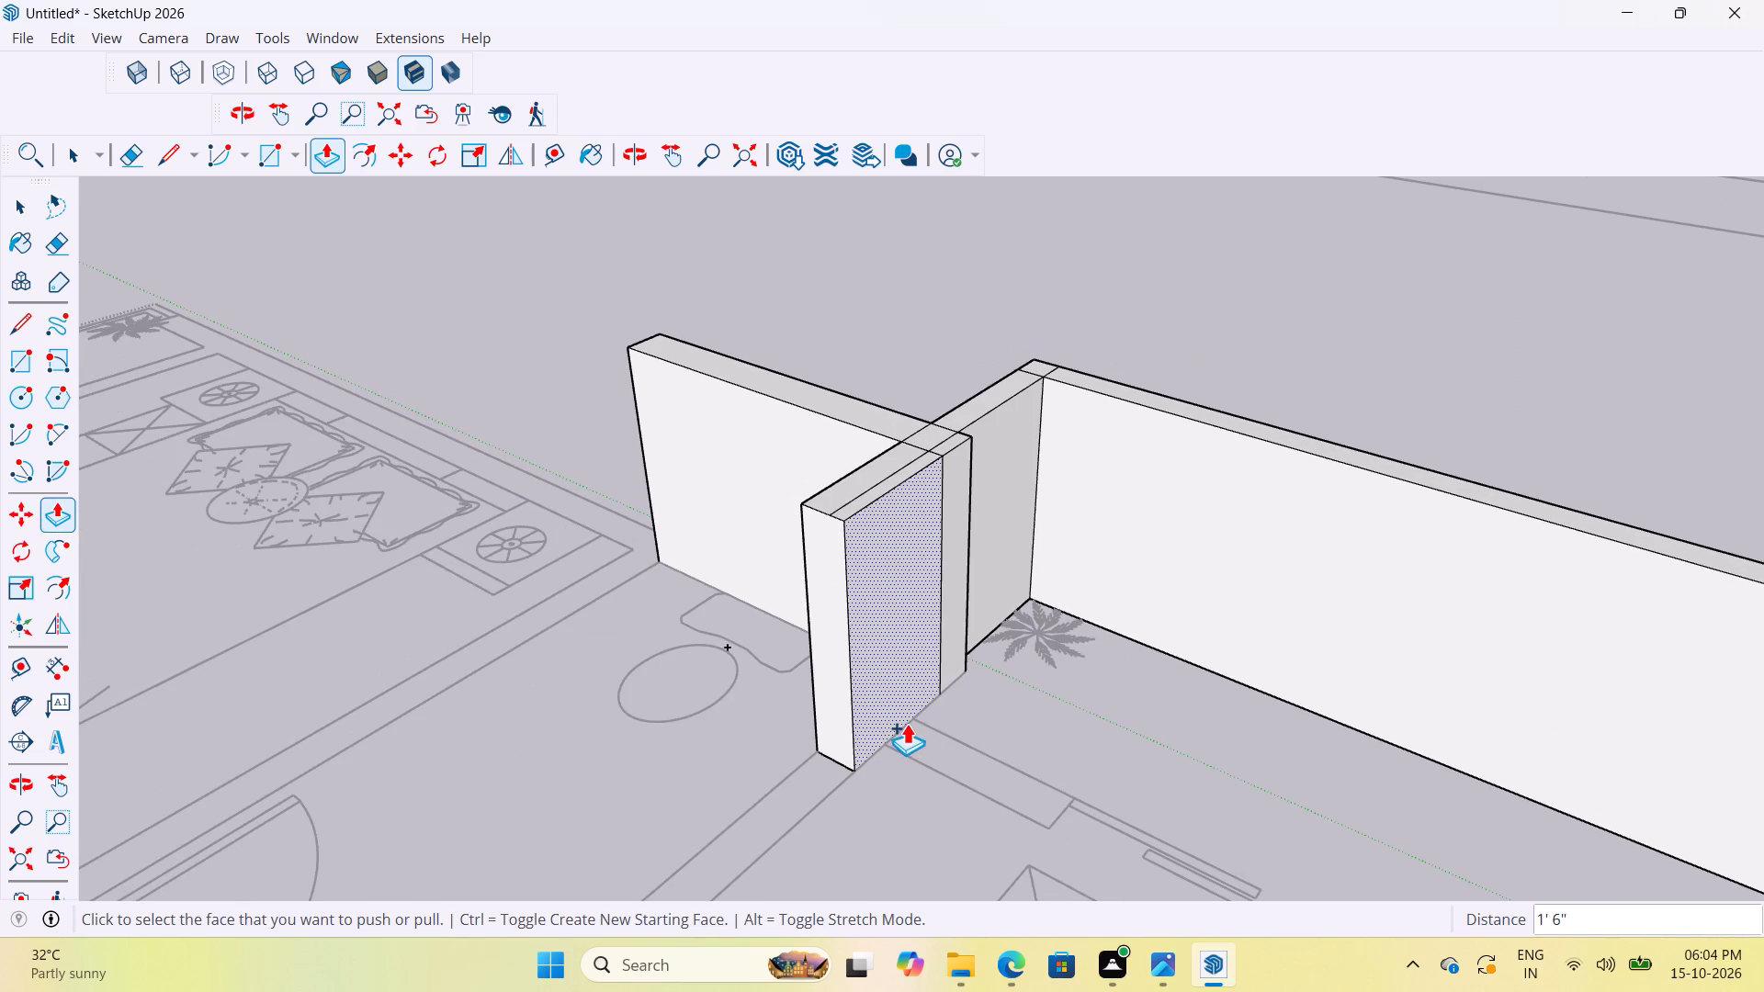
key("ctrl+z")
Extend the thickened wall end in two 6" segments, to the outer and the inner face line of the balcony door wall.
scroll(959, 685, "up", 4)
left_click(912, 647)
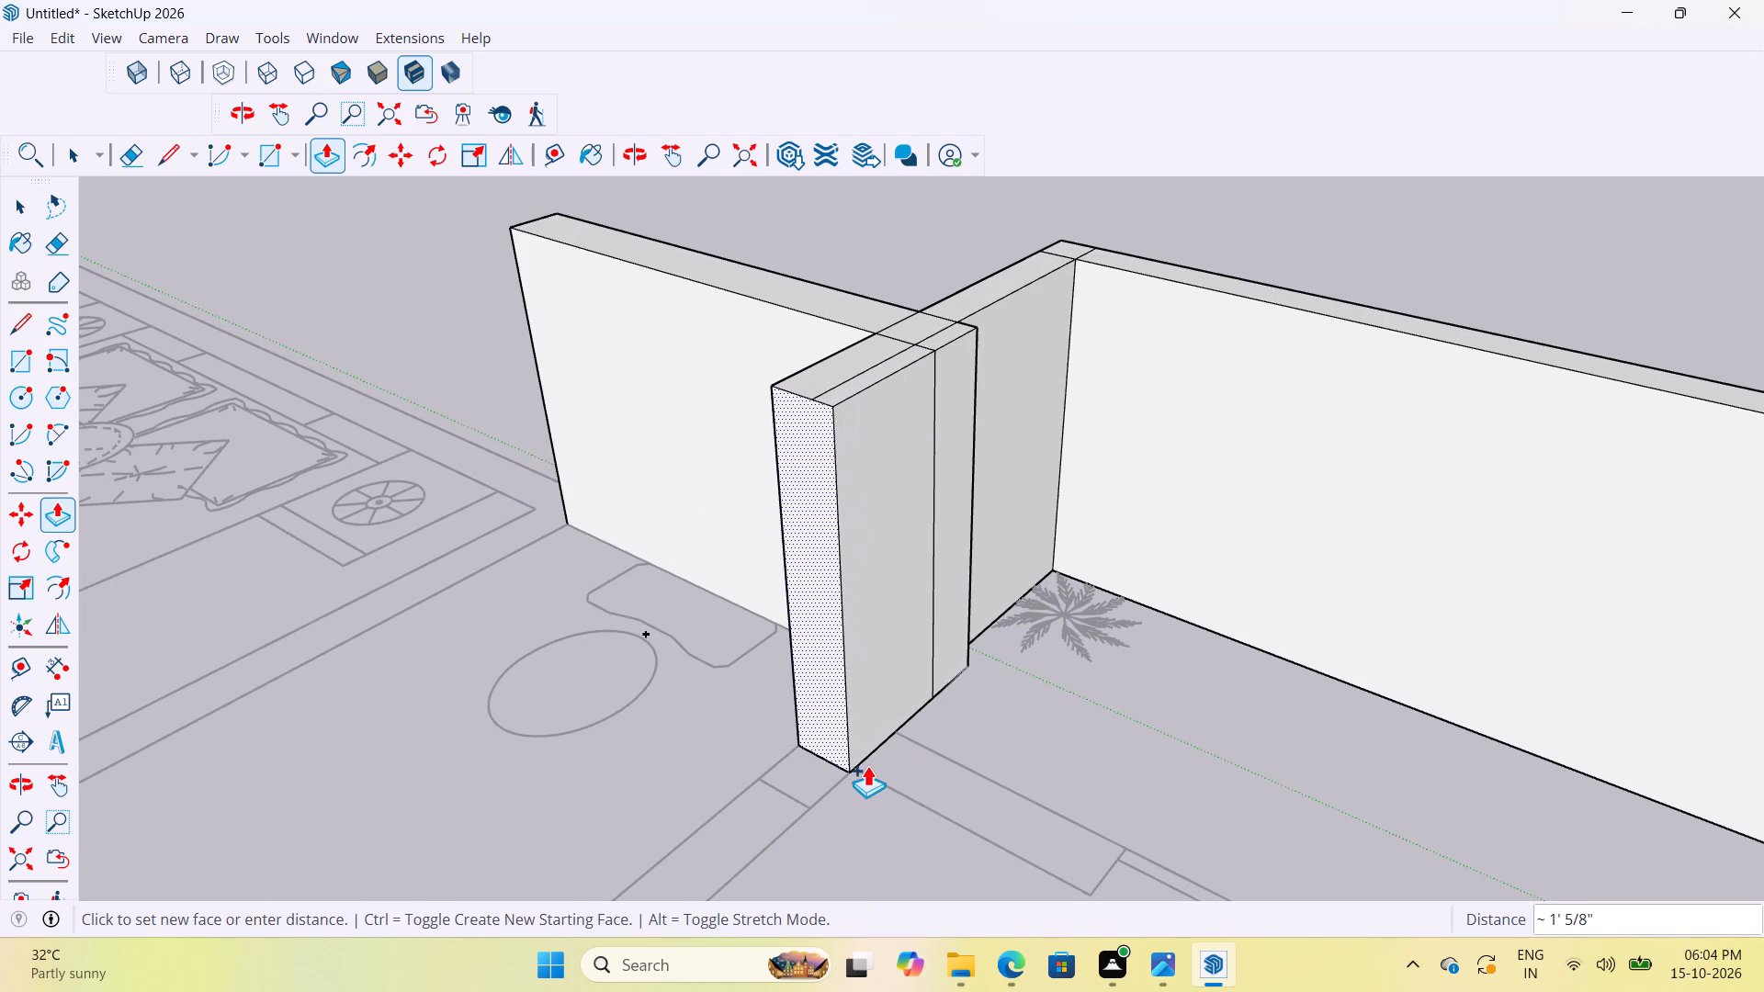
left_click(962, 761)
left_click(881, 691)
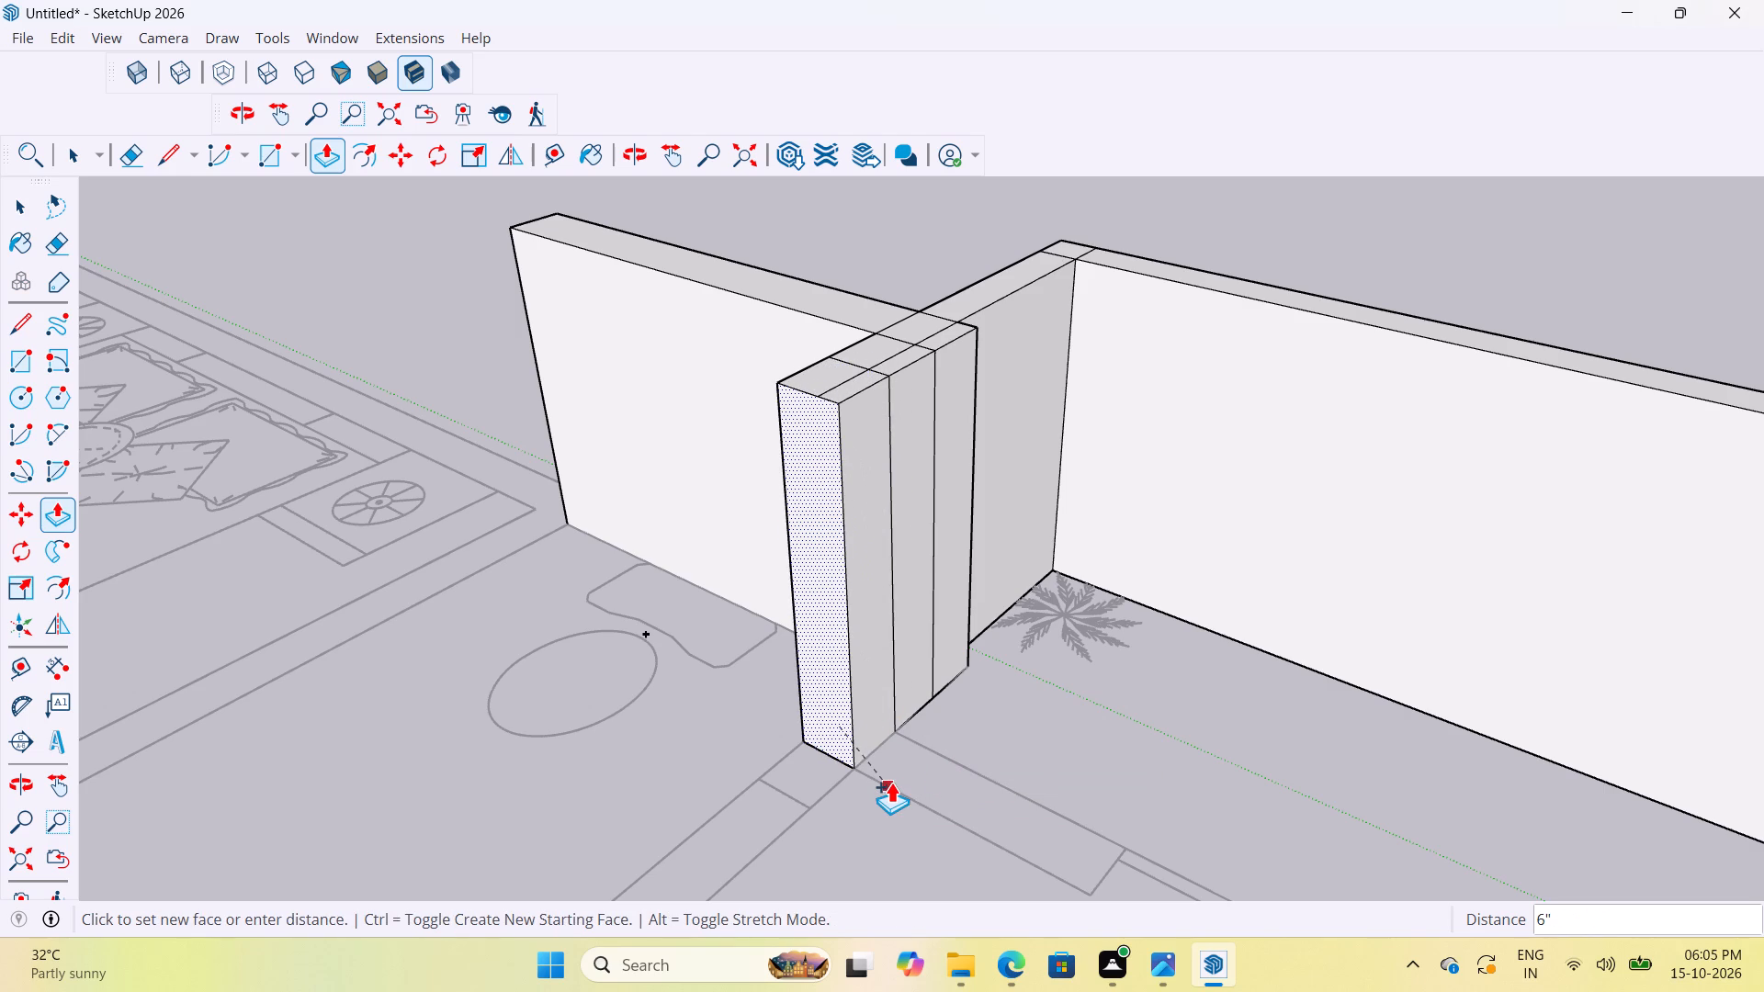
left_click(891, 782)
Pull the living-room side face of the last 6" segment 2' along the short wall stub to the balcony's sliding door.
scroll(1015, 813, "up", 7)
scroll(1004, 851, "down", 4)
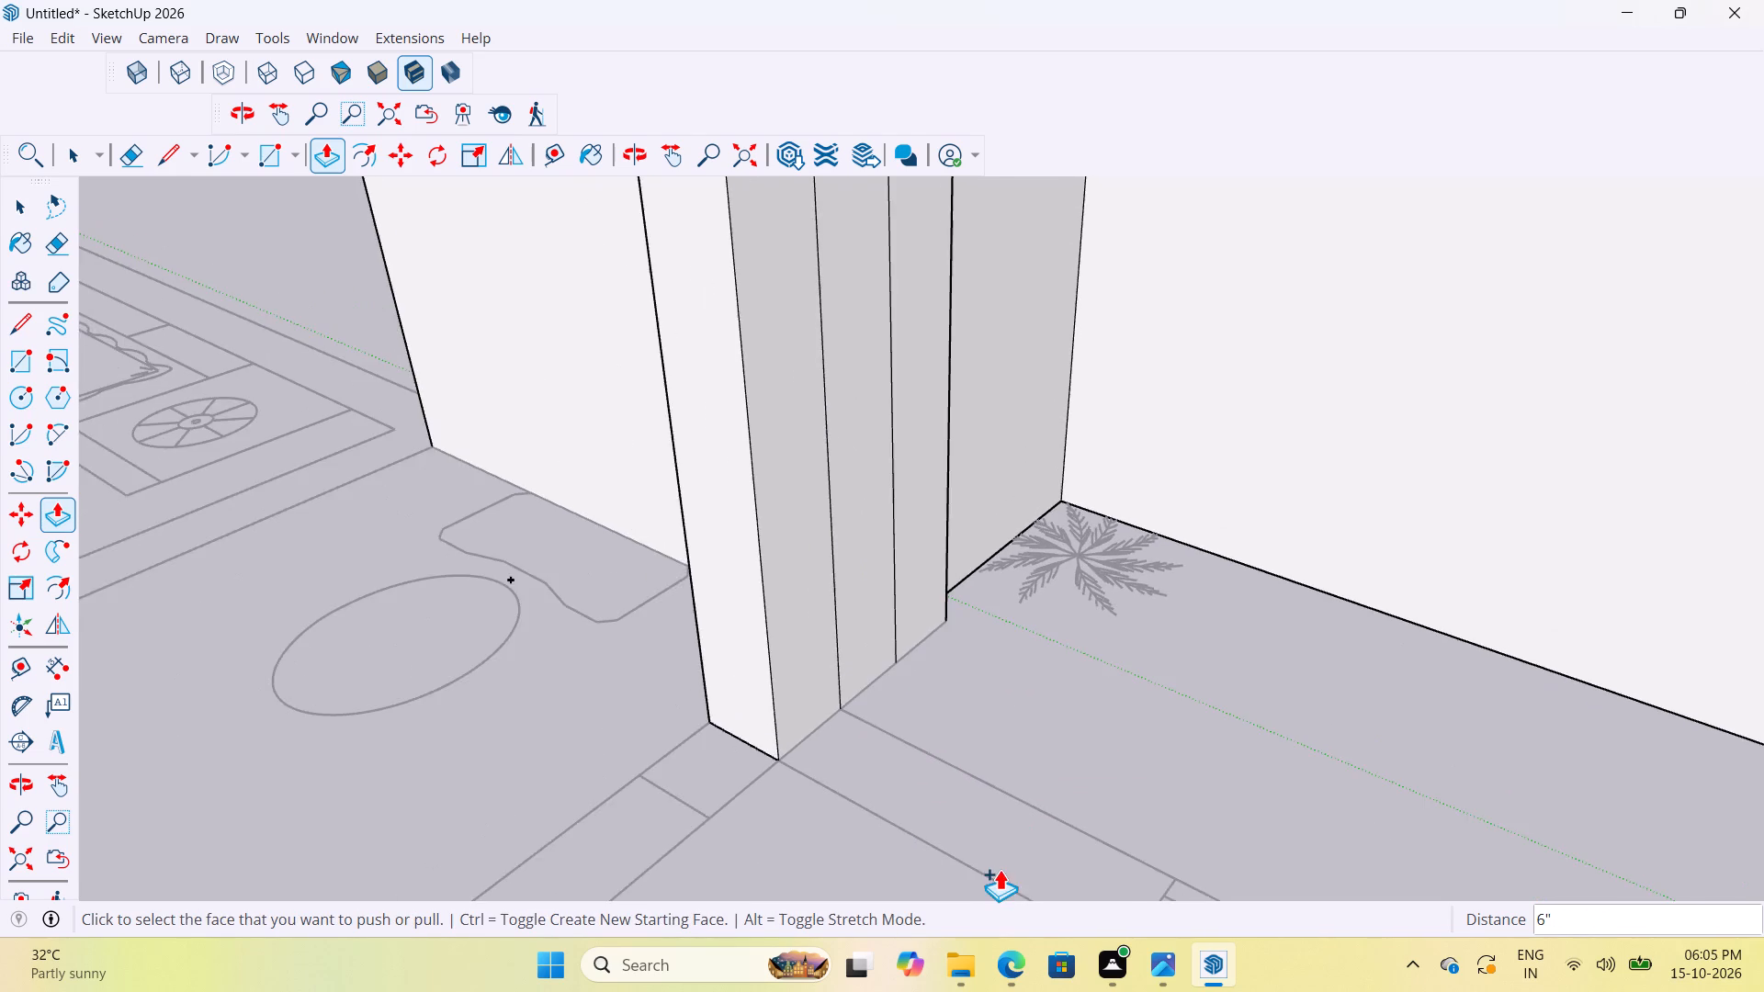
scroll(1000, 869, "down", 5)
middle_click_drag(1012, 670, 746, 720)
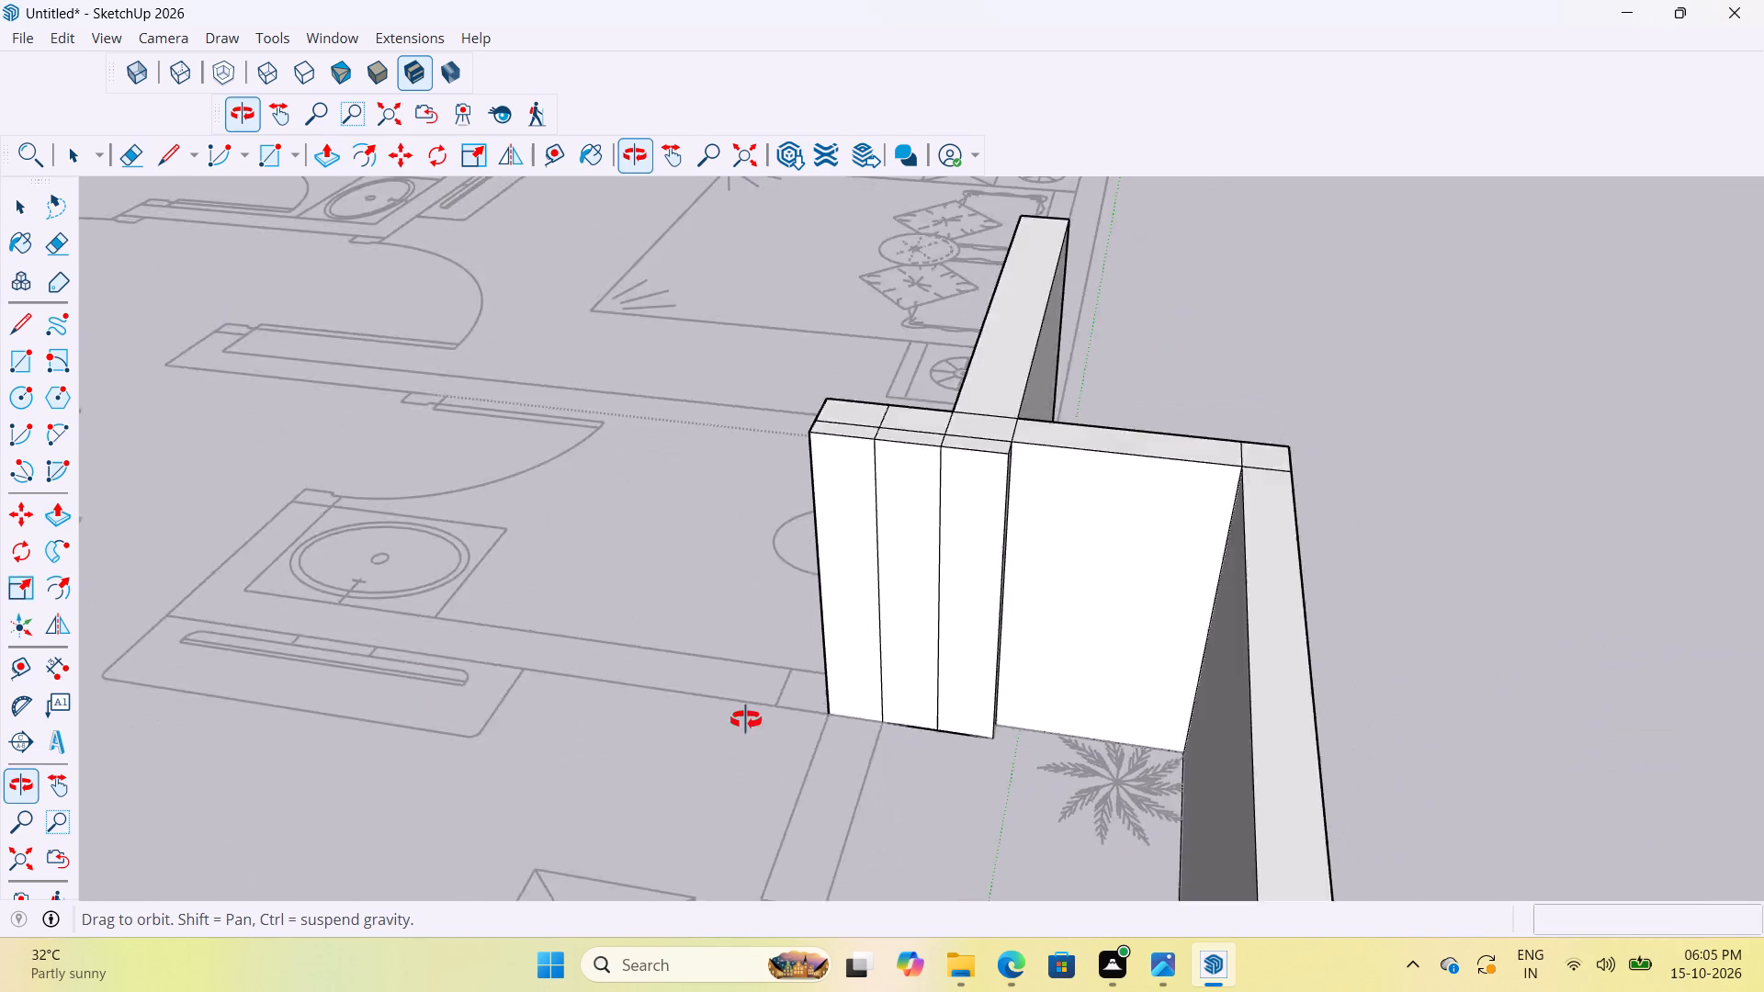
middle_click_drag(746, 720, 1235, 697)
scroll(902, 740, "down", 6)
scroll(882, 826, "up", 17)
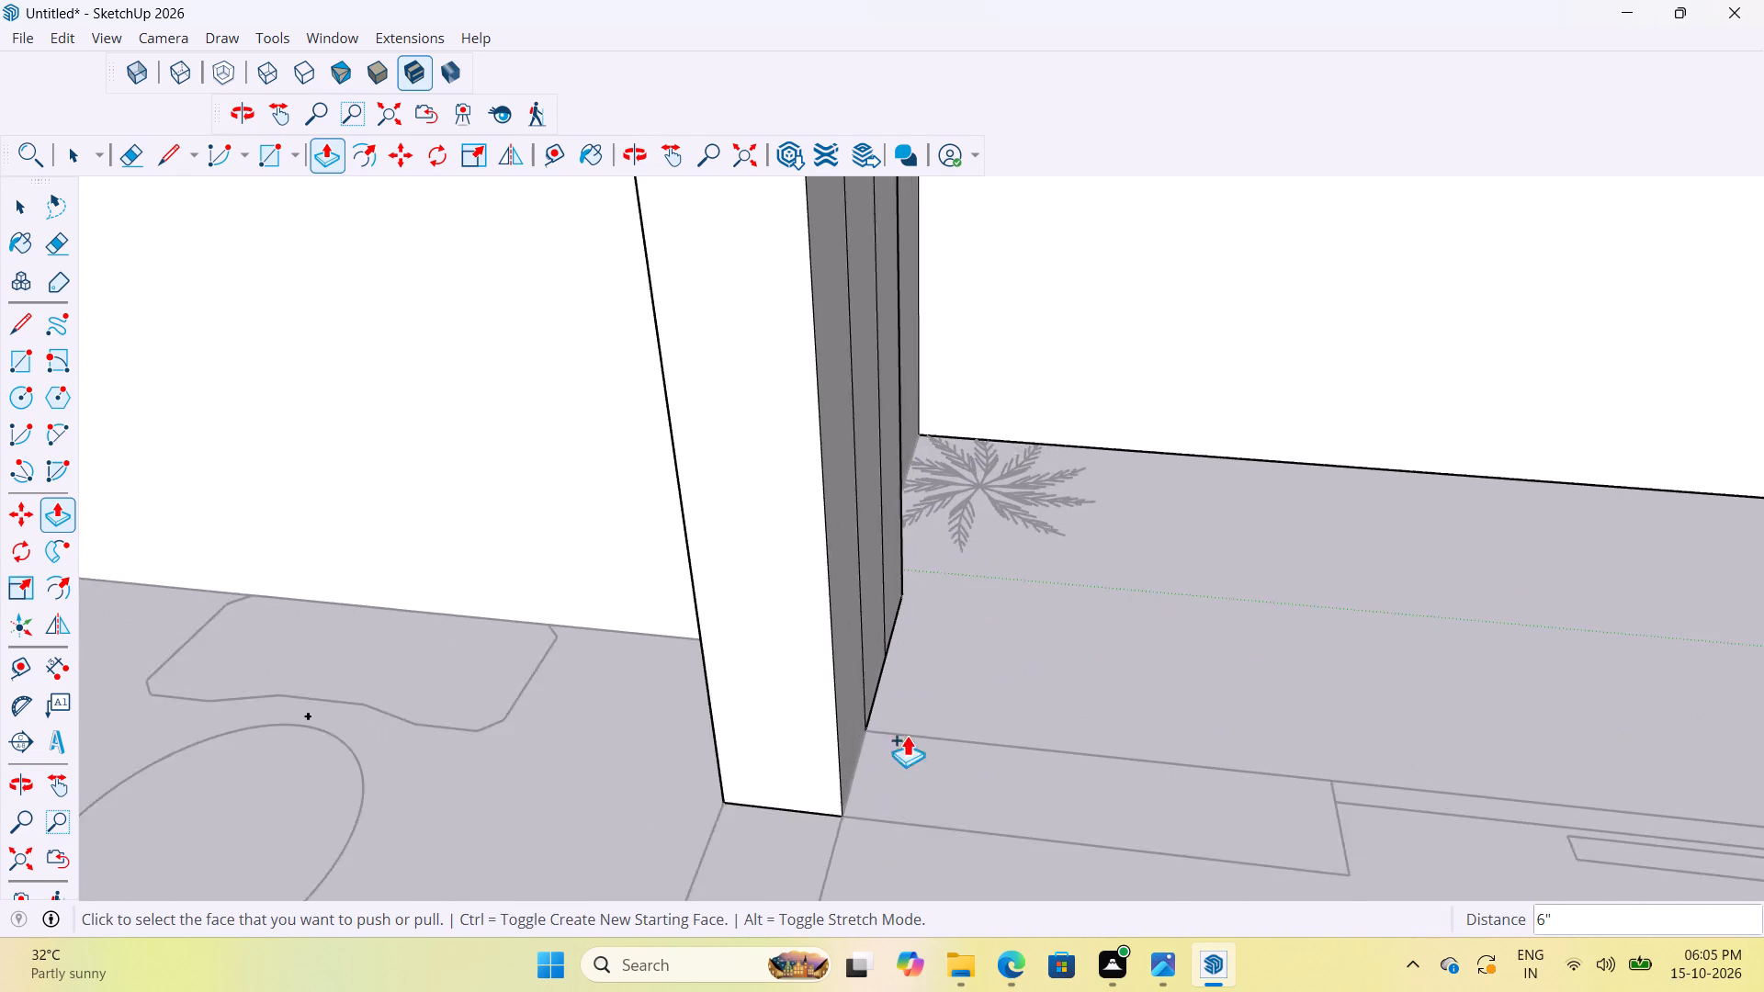
scroll(907, 735, "up", 3)
left_click(813, 712)
scroll(906, 638, "down", 12)
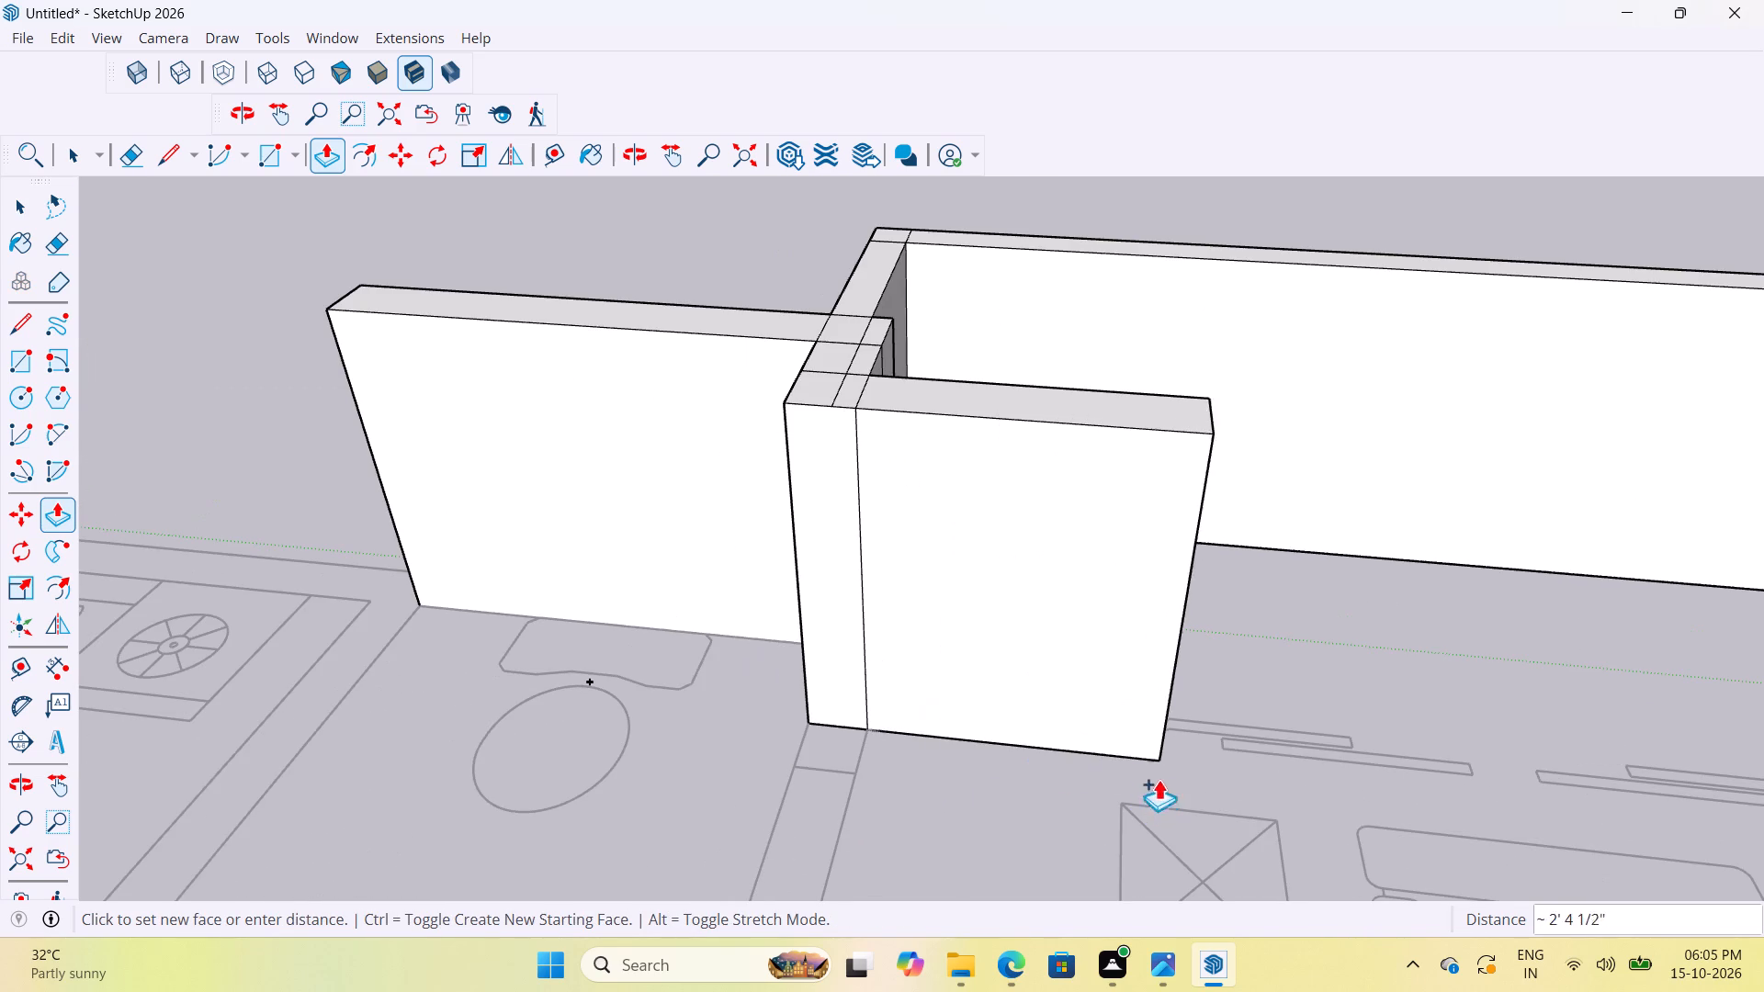
left_click(1114, 758)
Pull the thickened wall end 6' 4" along the wall between toilet and living room, to the near face line of the toilet's door wall.
scroll(970, 722, "down", 18)
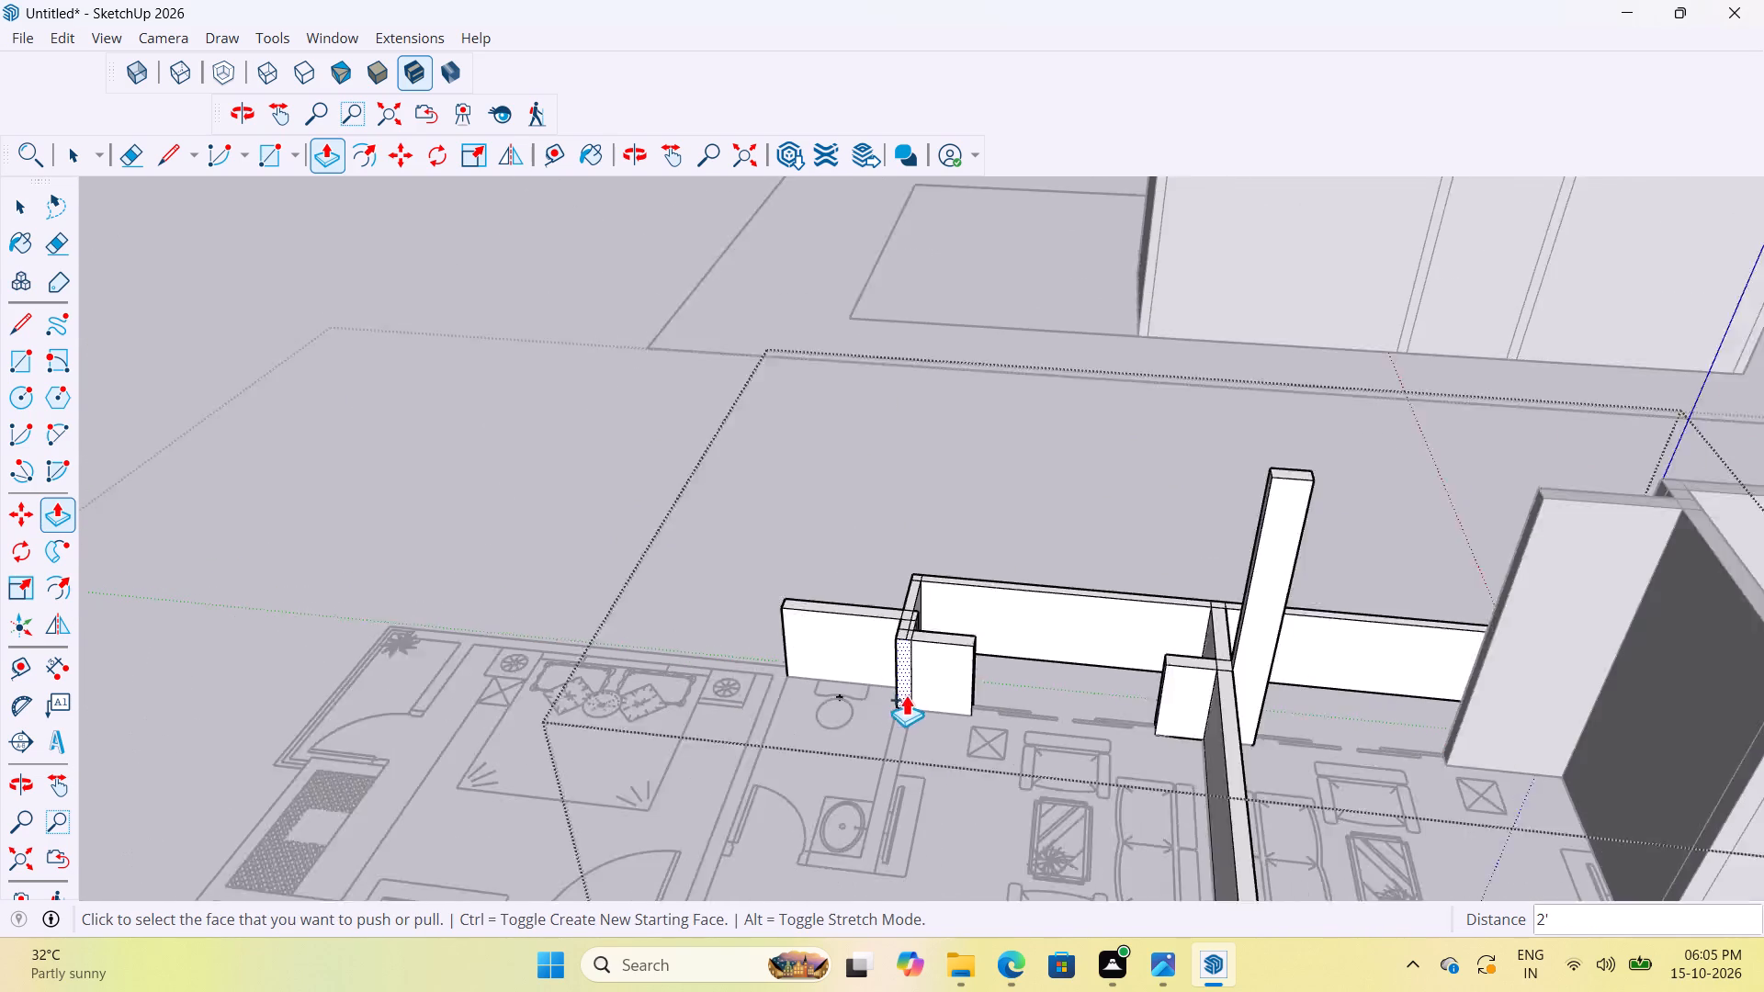
scroll(974, 696, "up", 4)
key("space")
scroll(987, 668, "up", 8)
scroll(818, 643, "down", 6)
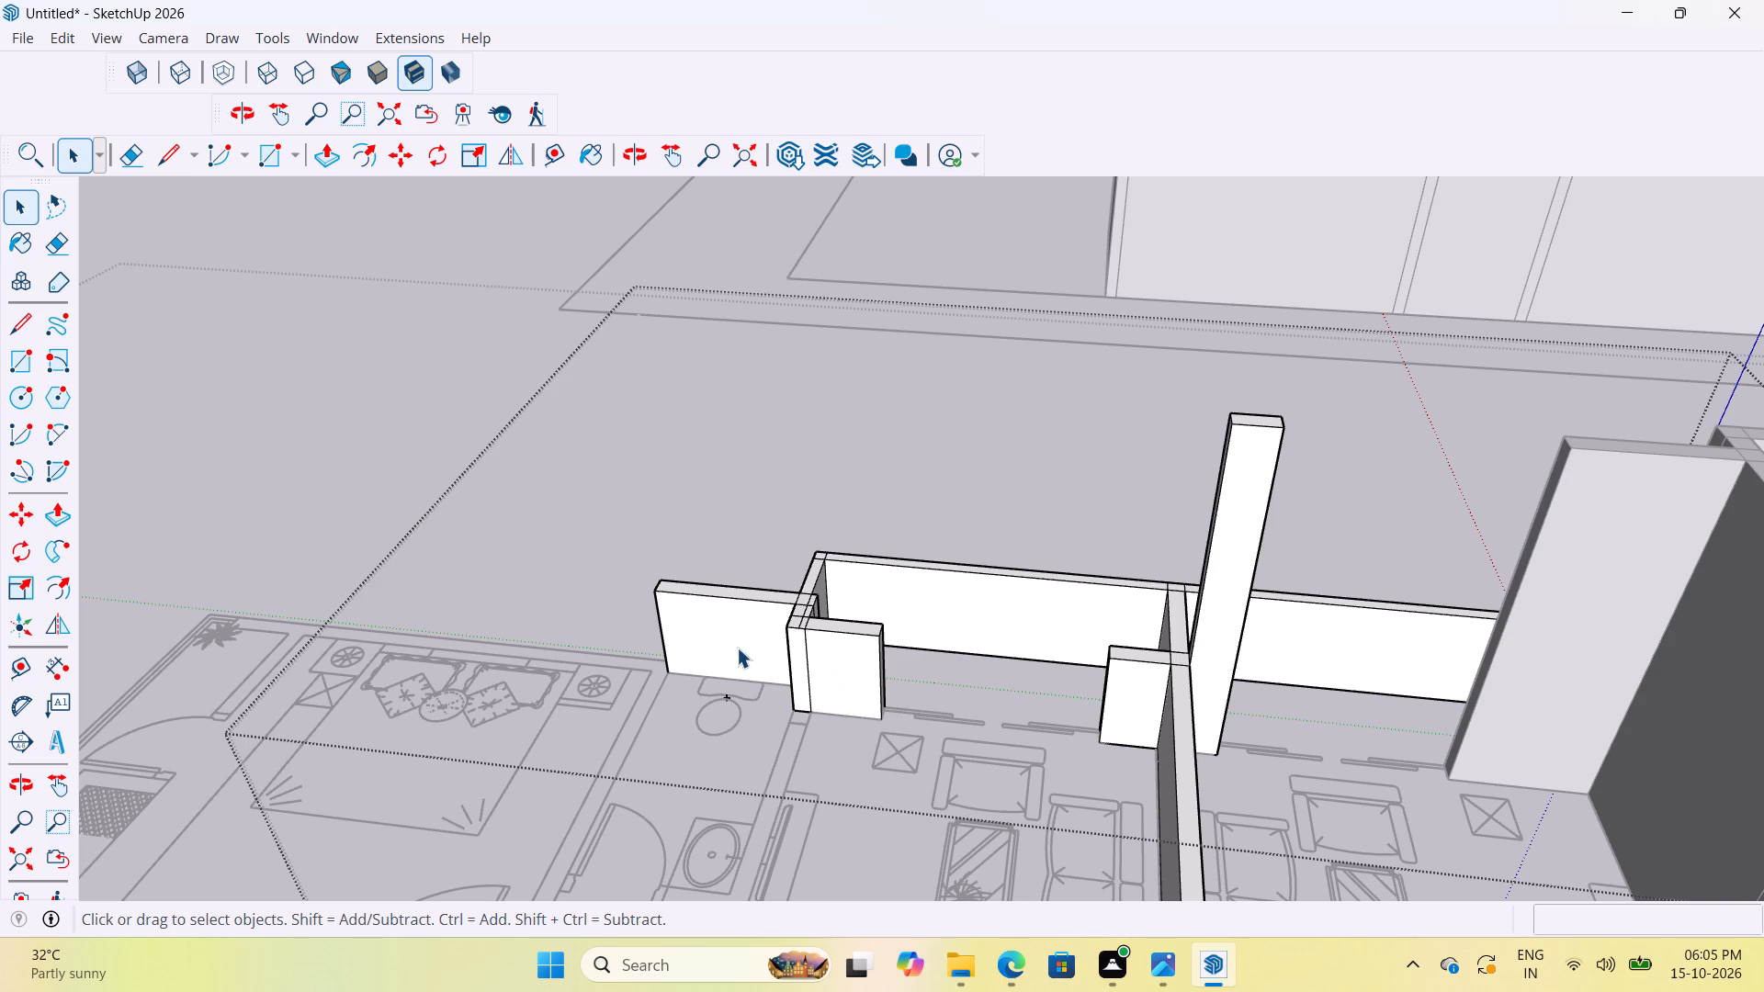
scroll(746, 691, "down", 3)
scroll(822, 644, "up", 6)
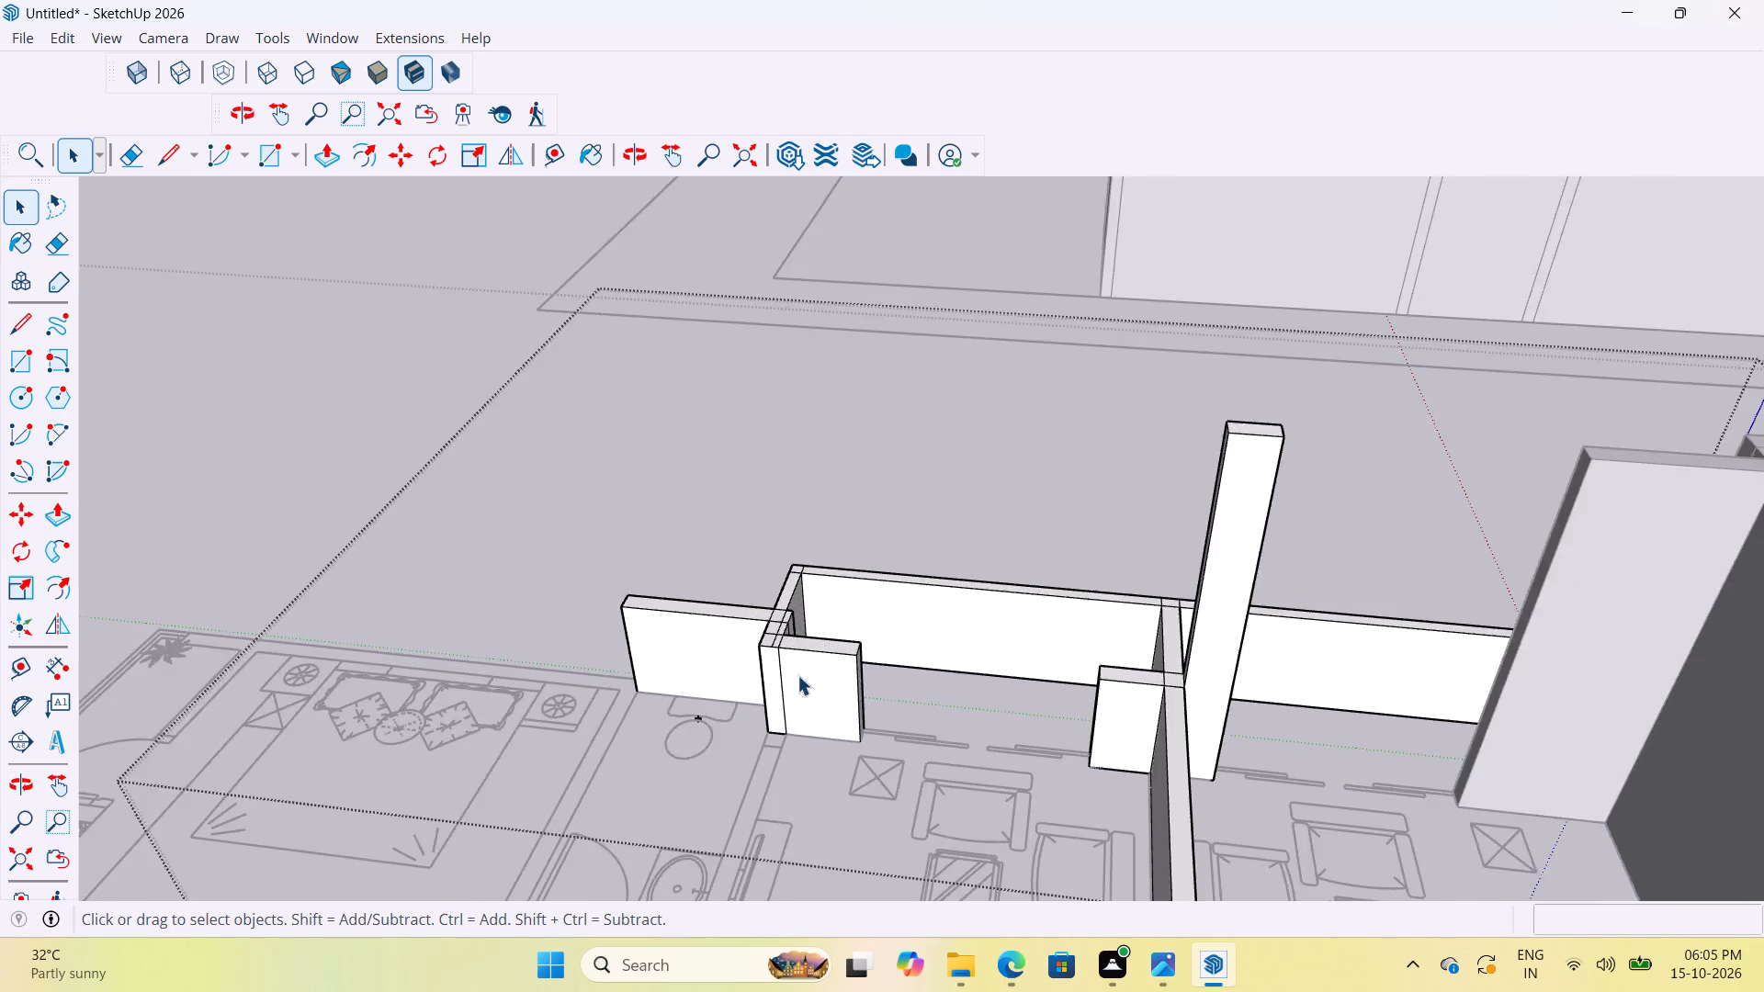
scroll(797, 675, "up", 3)
scroll(809, 624, "down", 6)
middle_click_drag(780, 766, 894, 742)
scroll(963, 716, "up", 12)
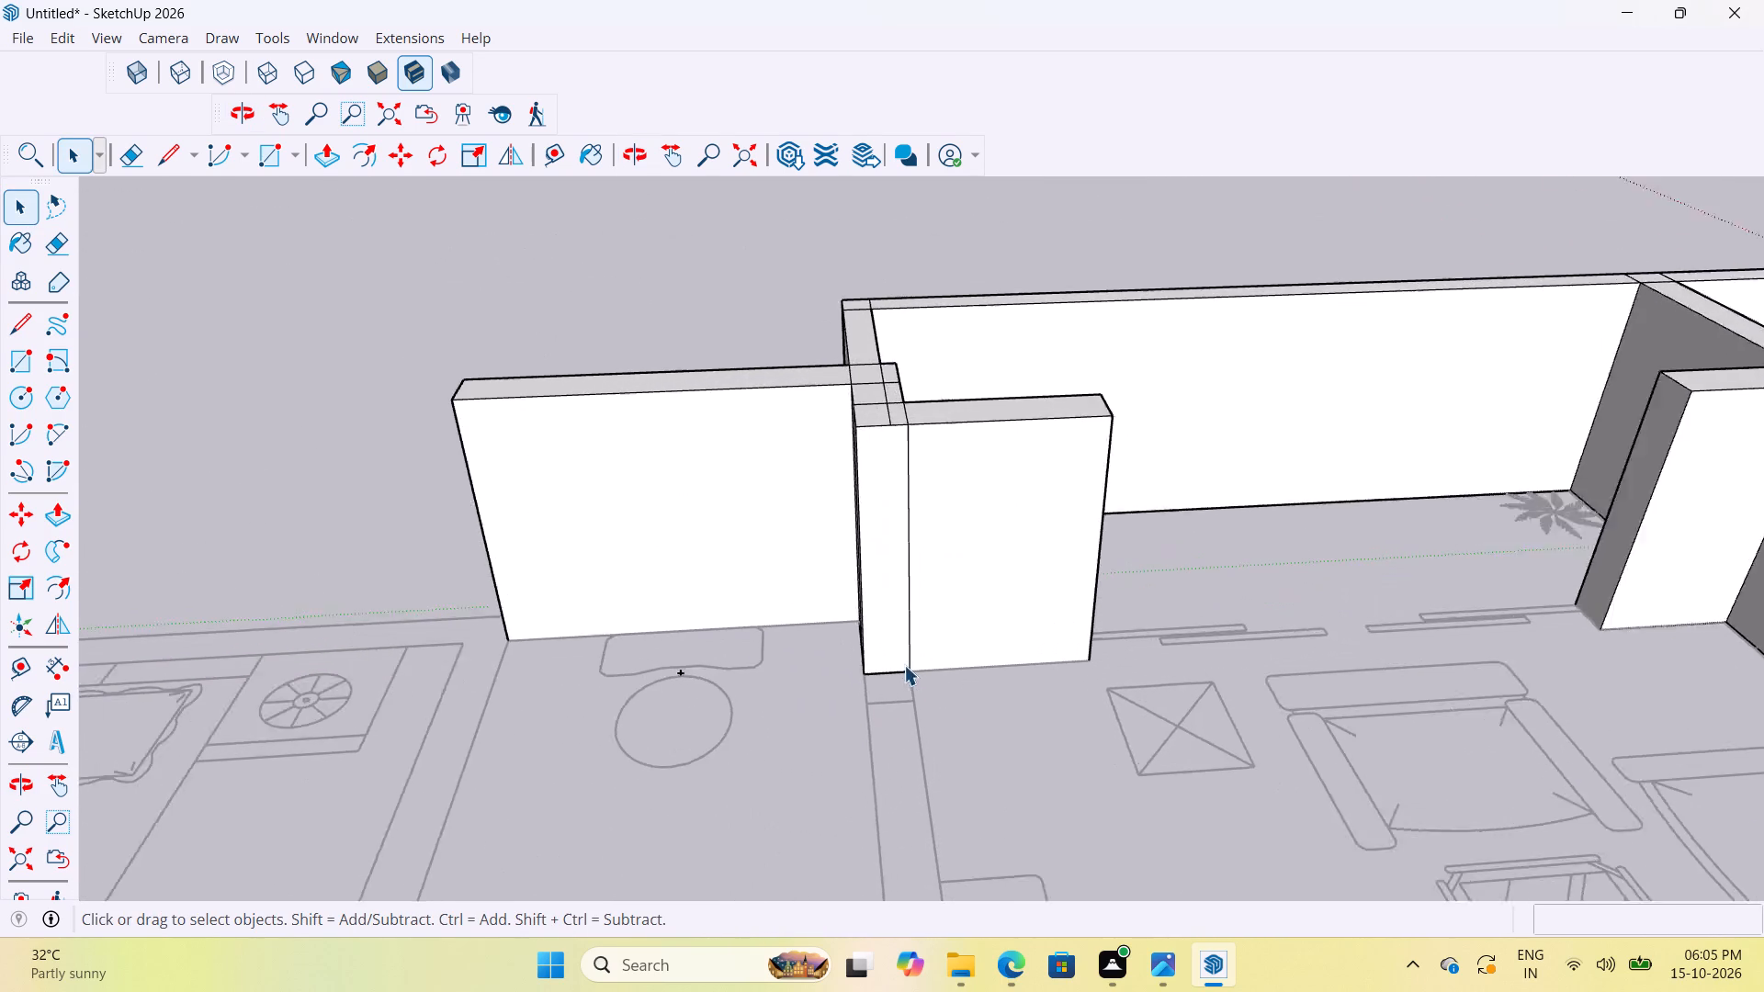
scroll(904, 665, "up", 2)
double_click(876, 604)
key("p")
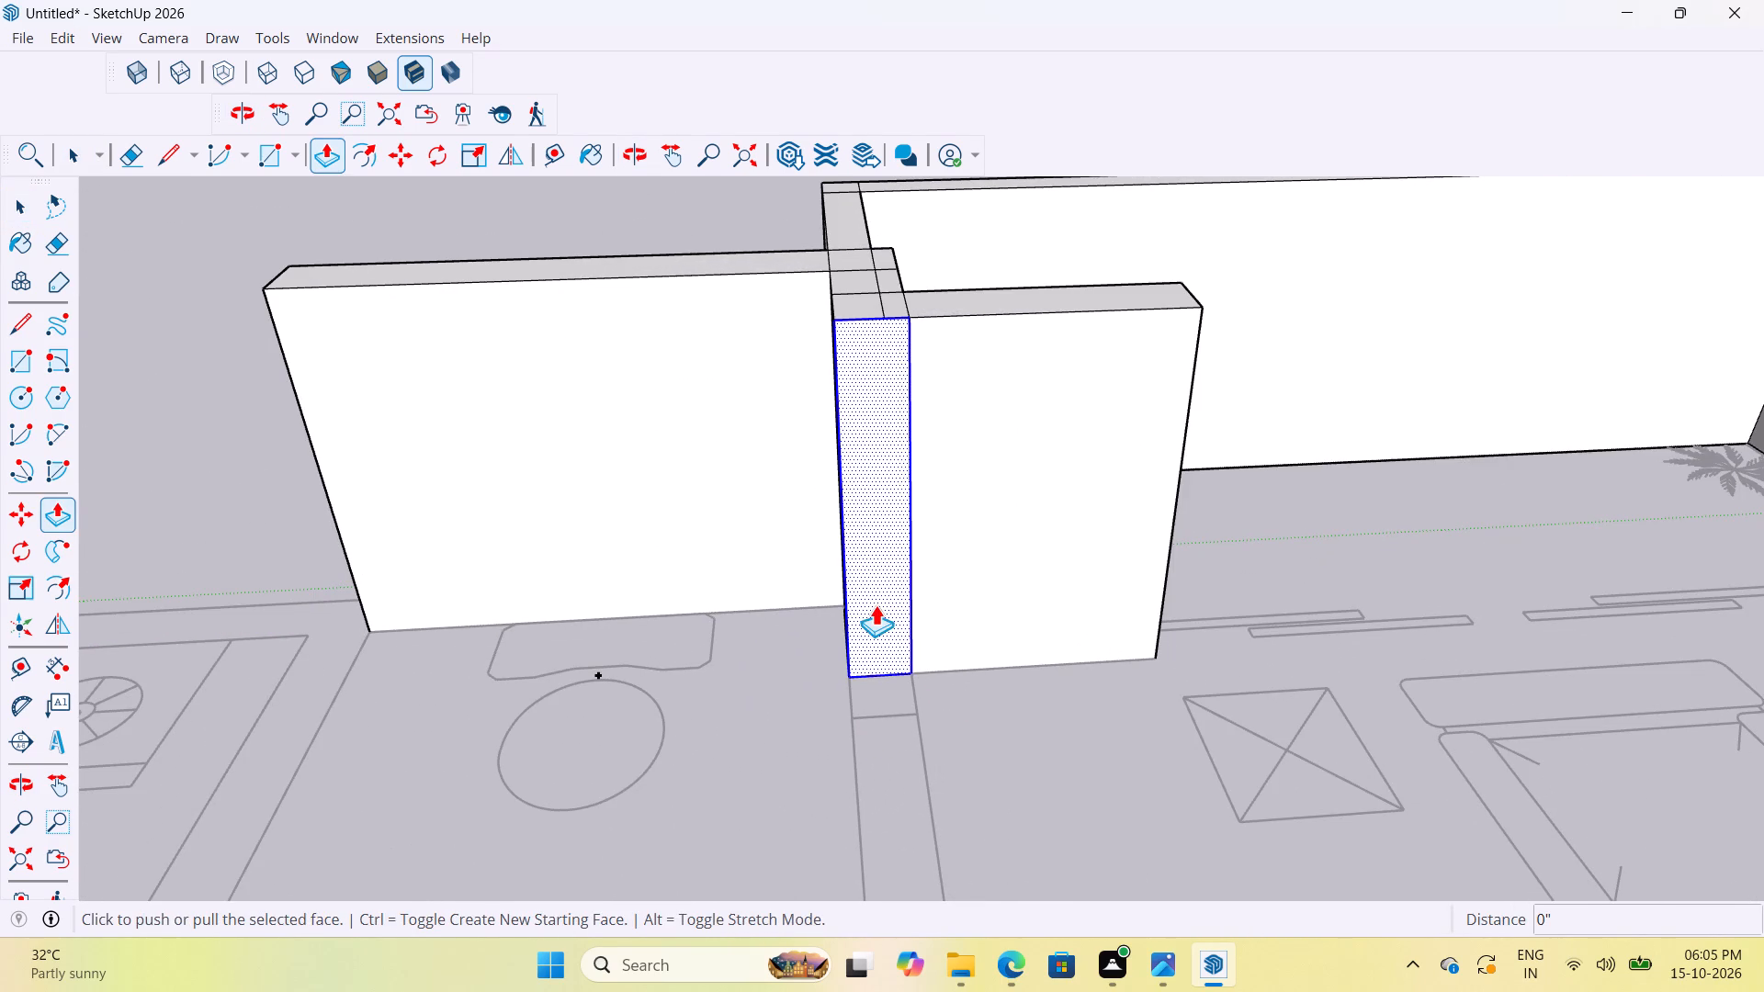
left_click(872, 601)
scroll(900, 582, "down", 10)
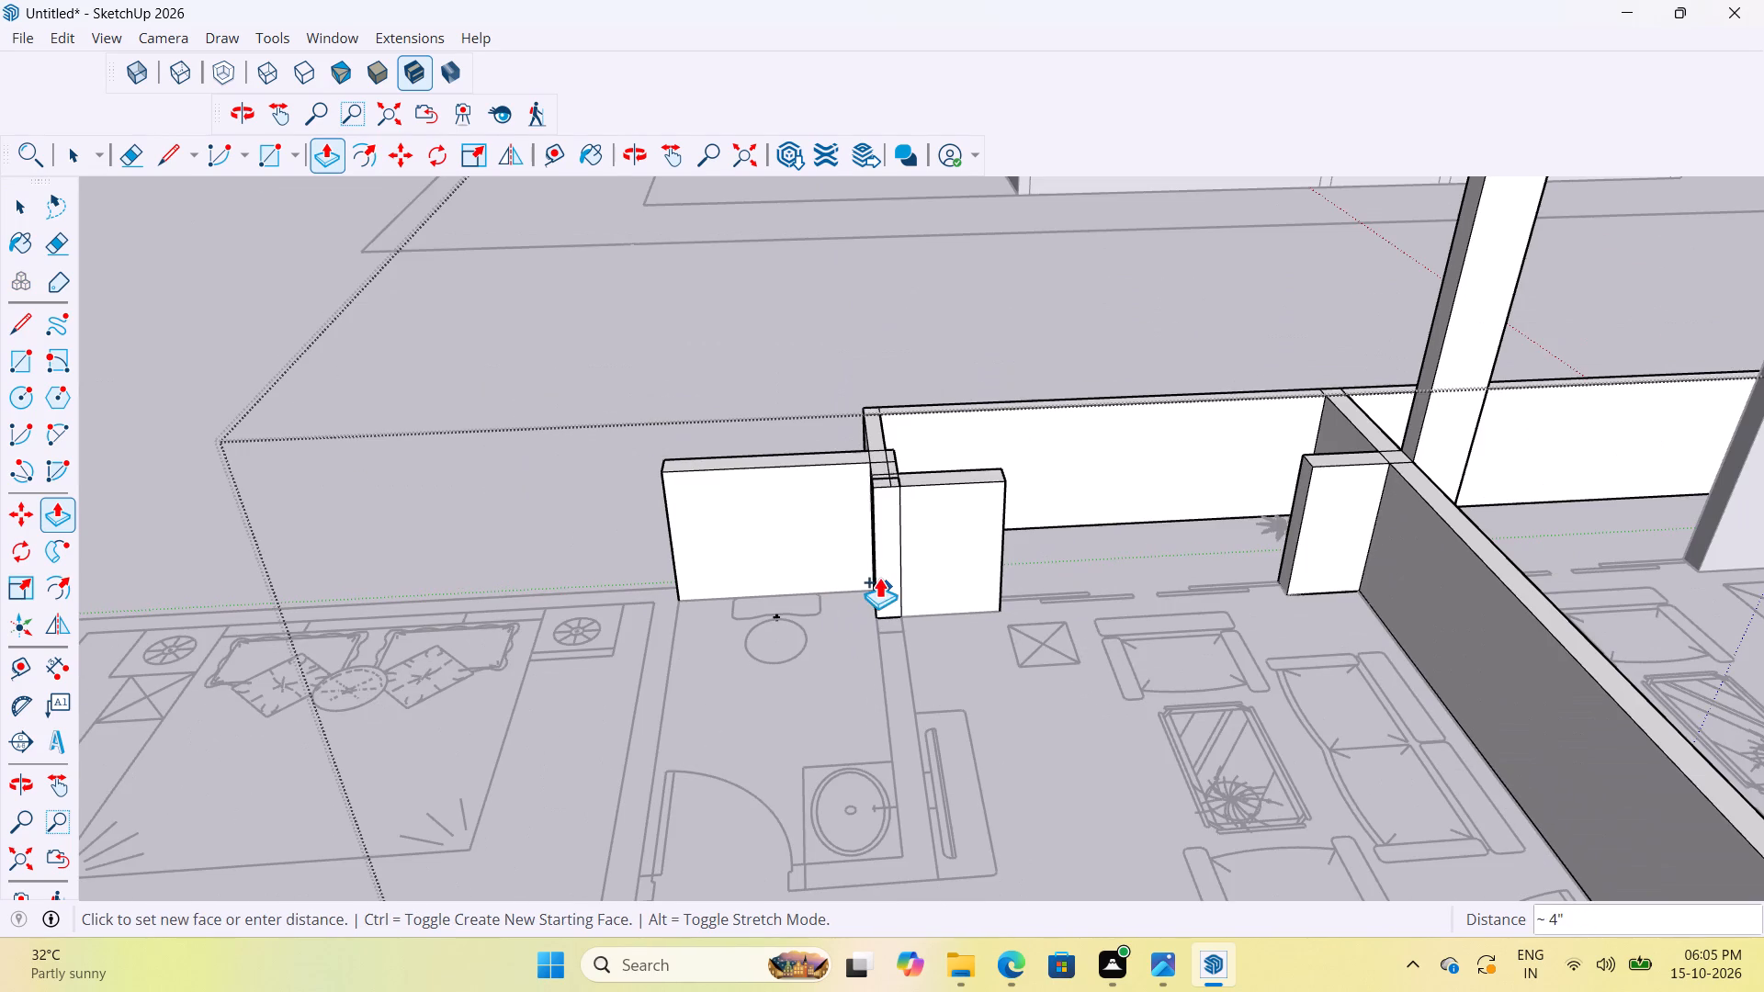
scroll(877, 651, "up", 8)
scroll(887, 579, "down", 5)
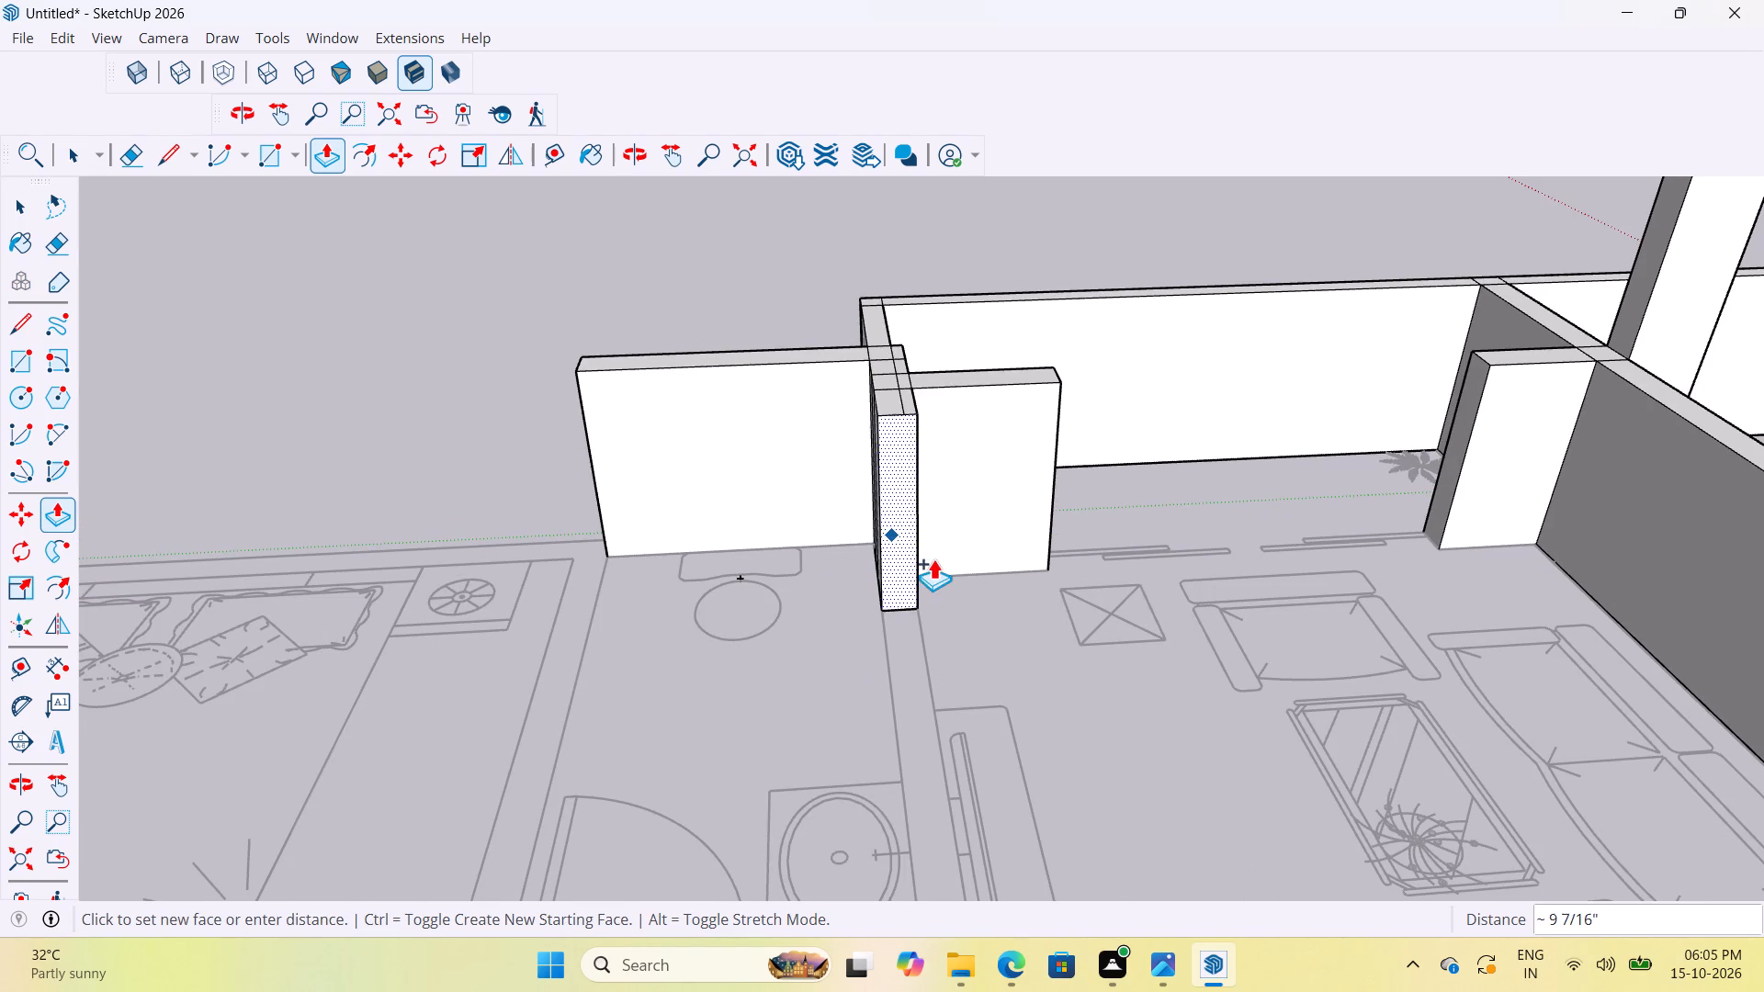
scroll(879, 550, "up", 4)
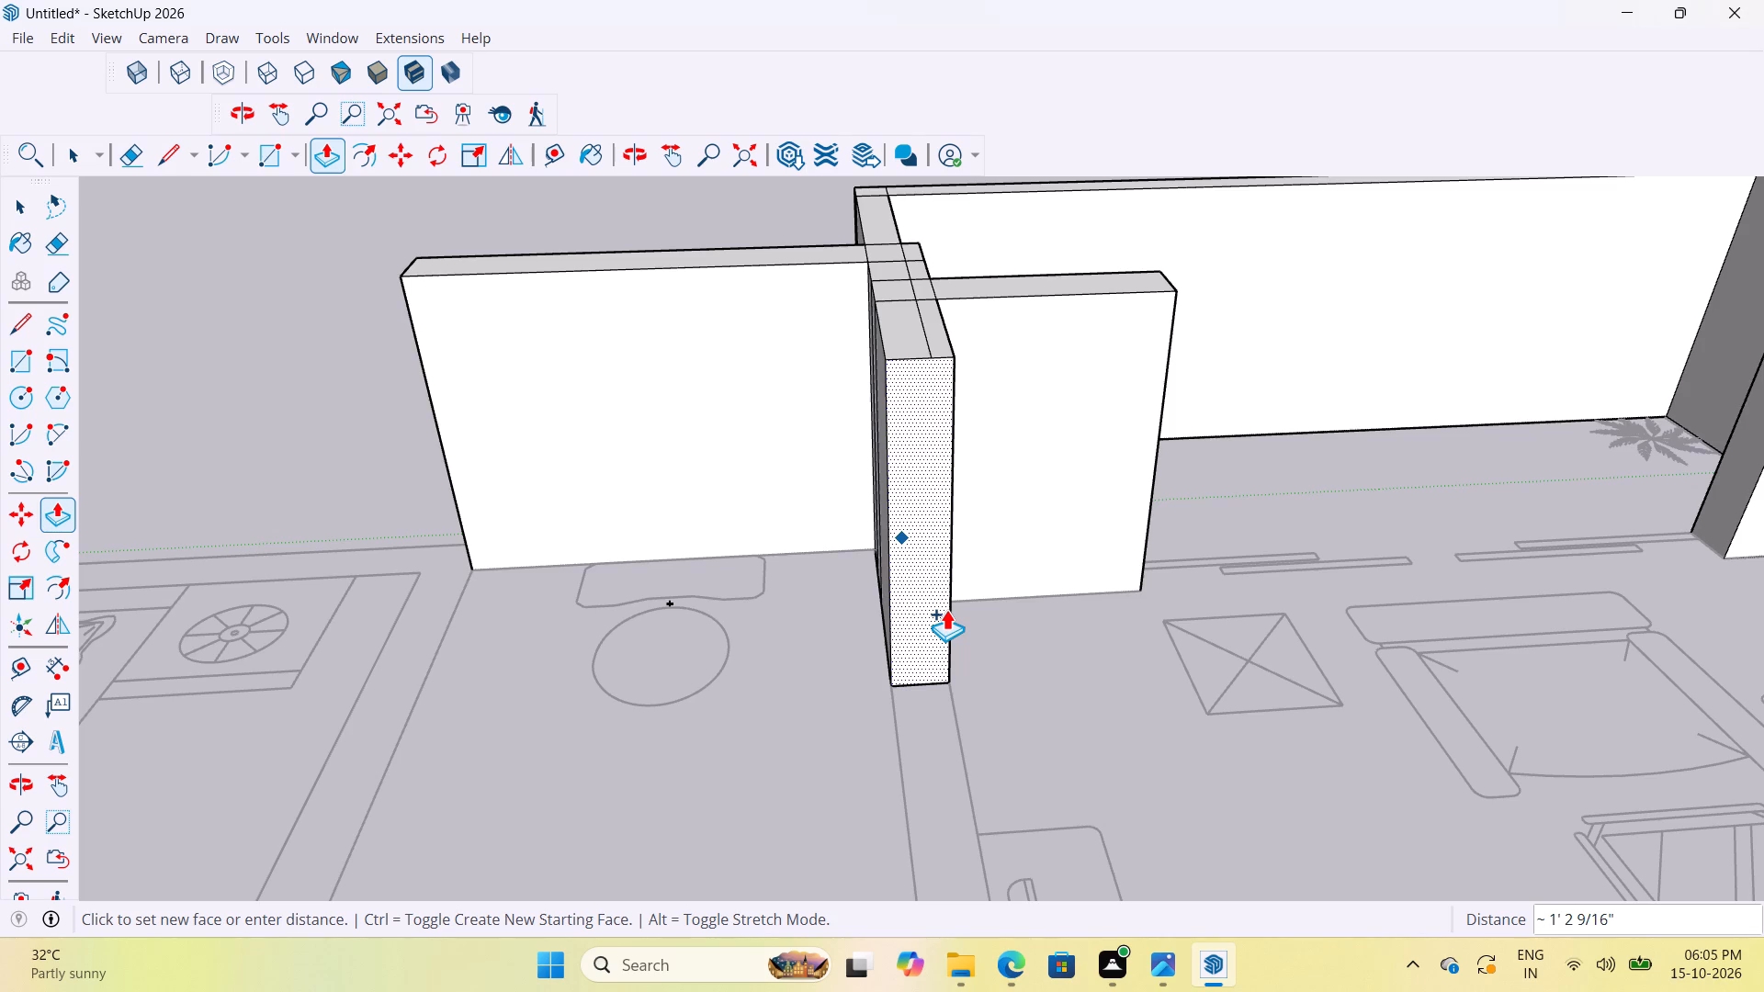
scroll(946, 609, "down", 10)
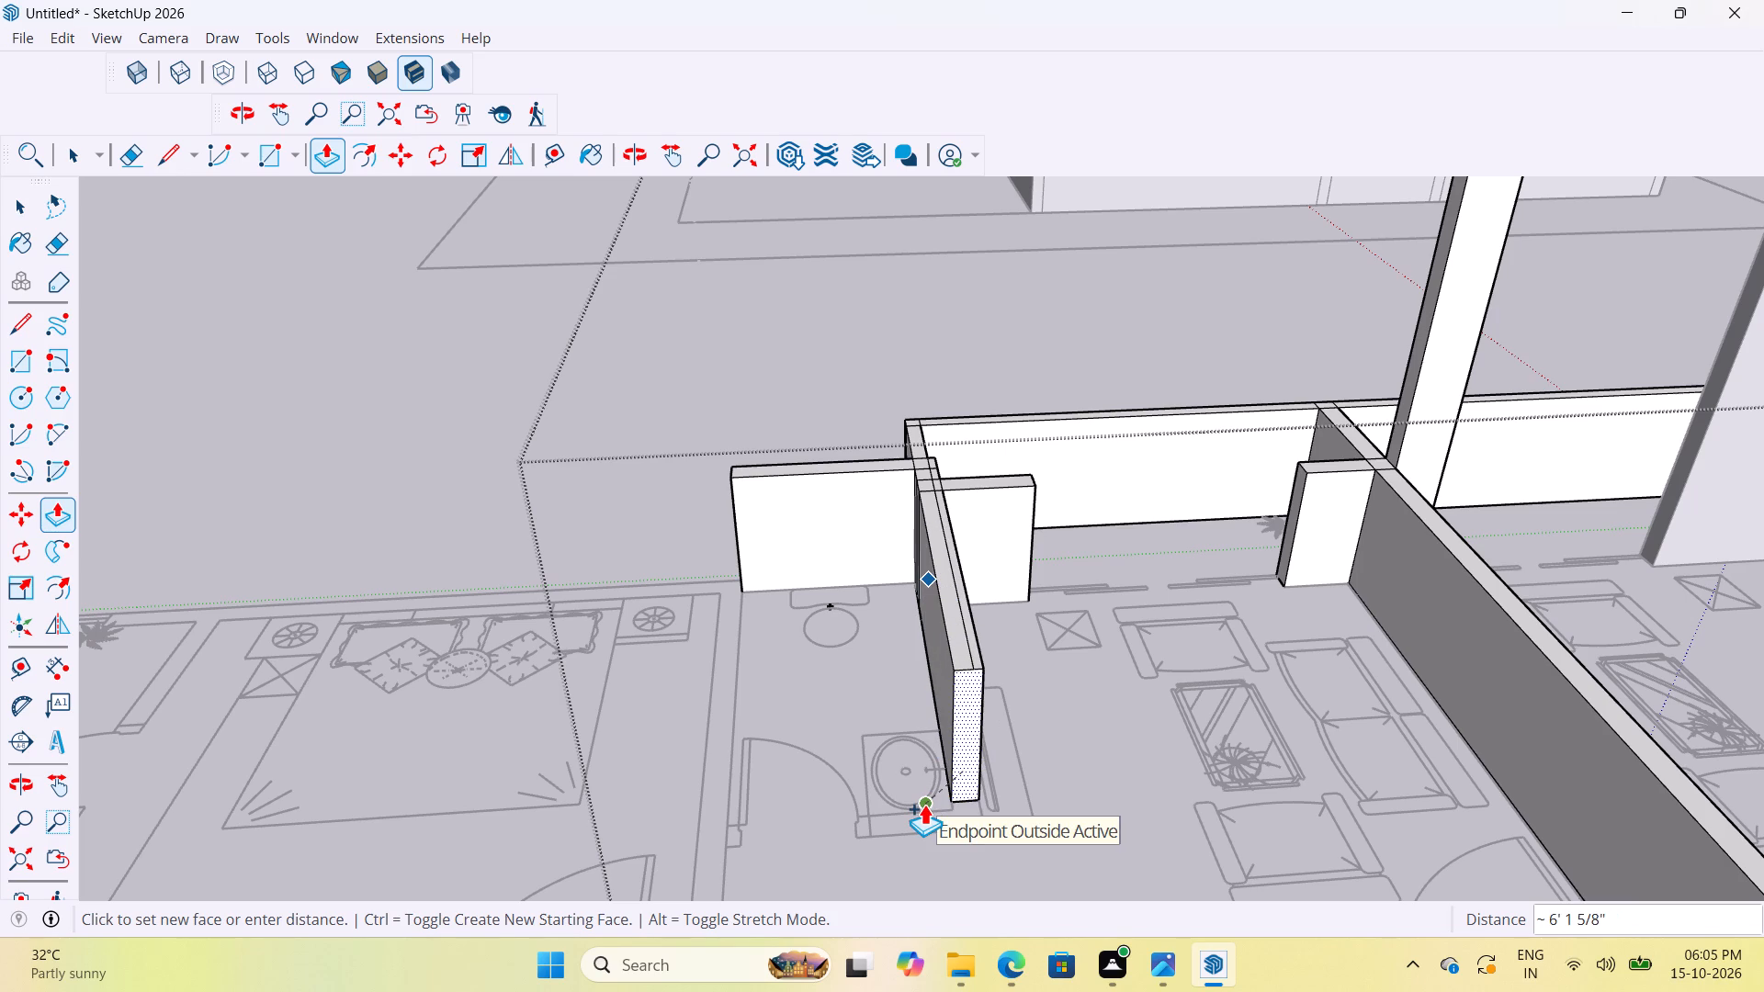
scroll(931, 814, "up", 8)
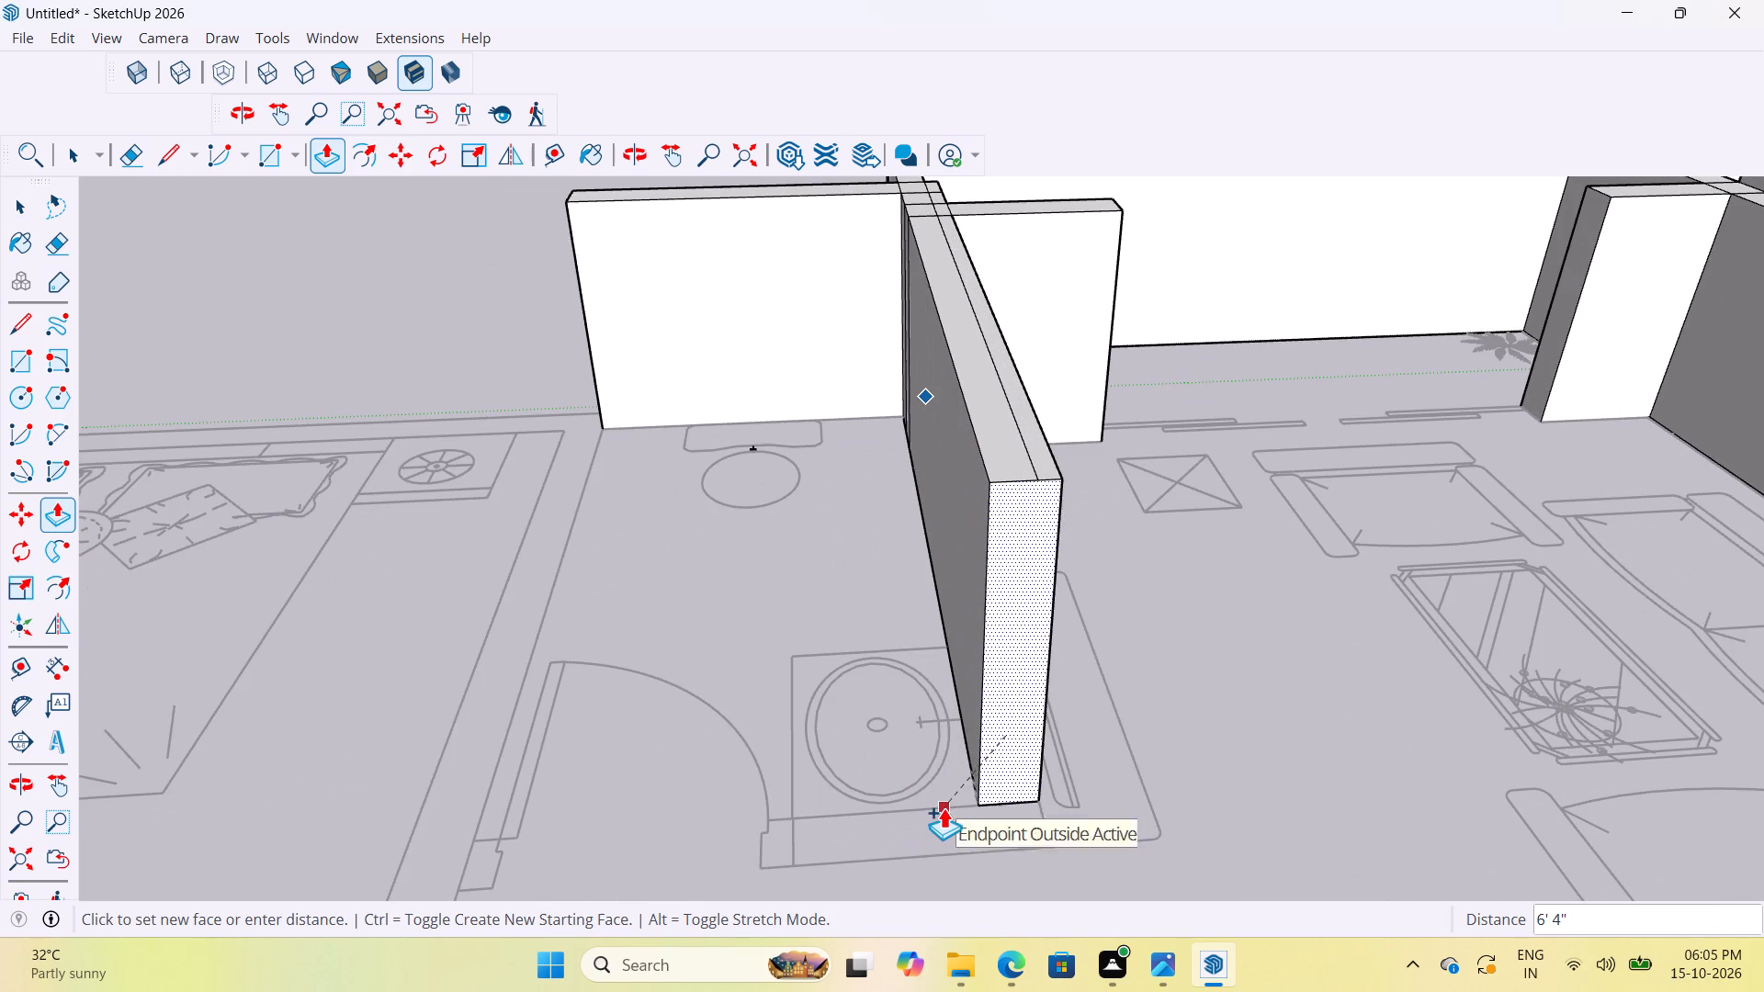
left_click(944, 807)
Extend the wall end by another 6" segment to the far face line of the toilet's door wall.
scroll(1010, 826, "up", 4)
left_click(988, 759)
left_click(952, 871)
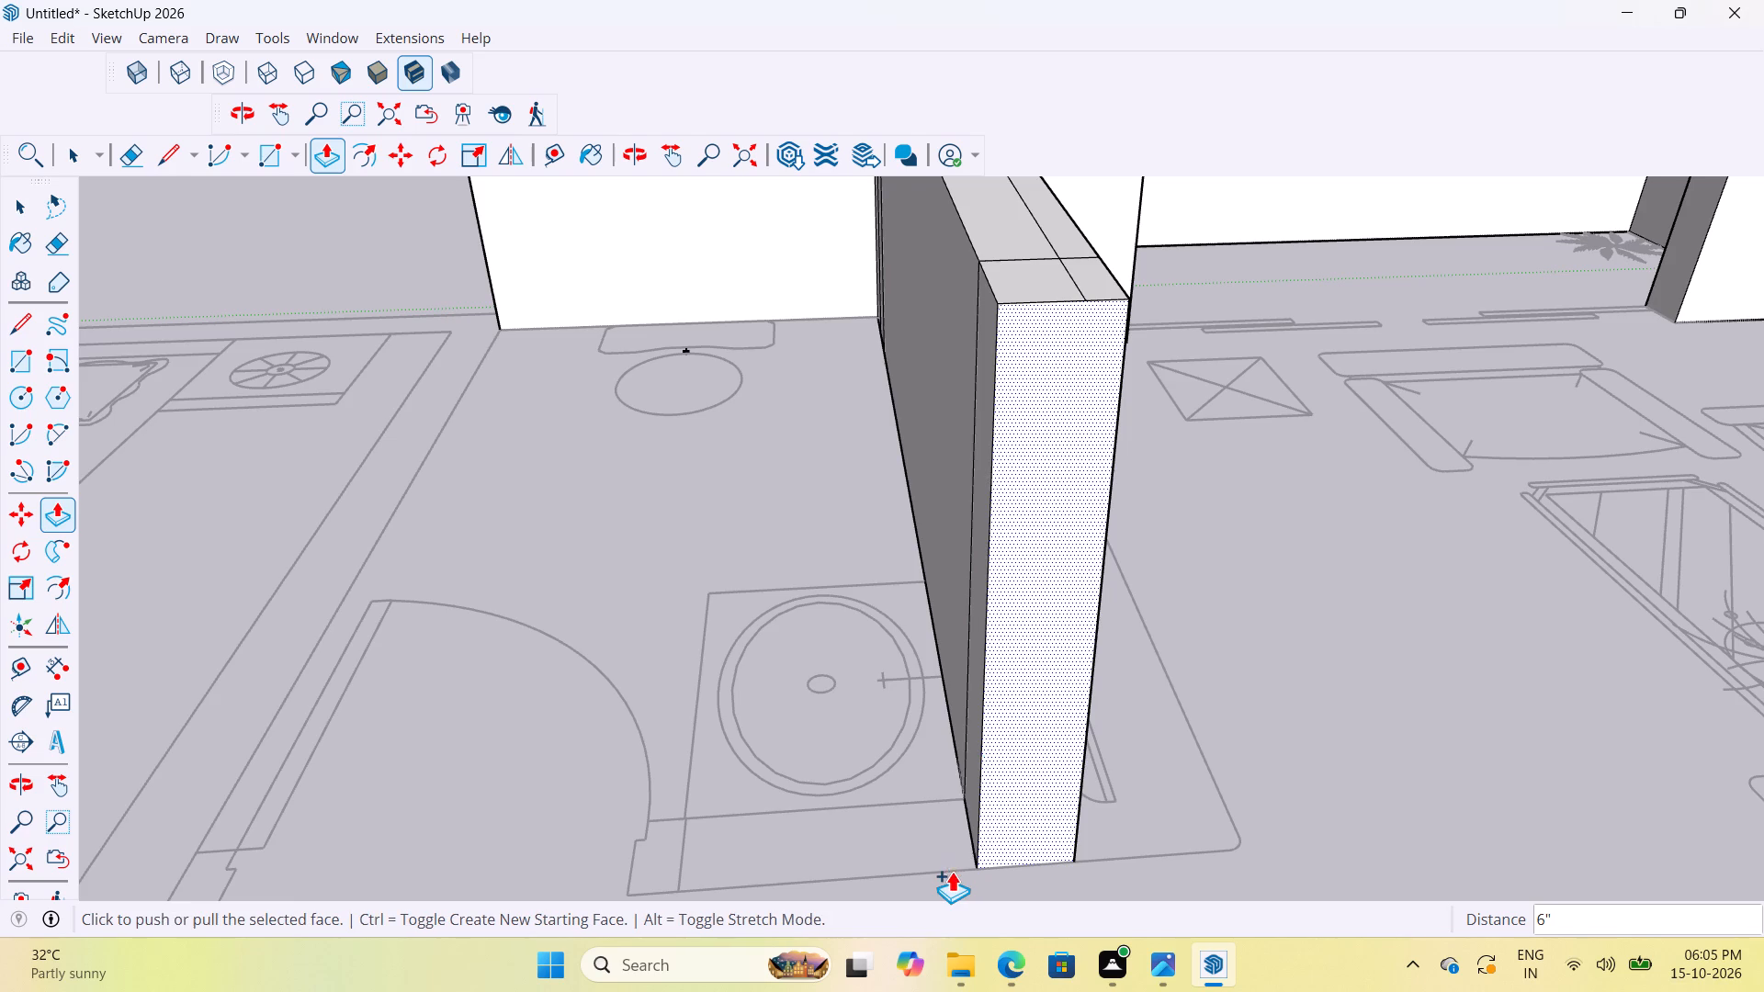
Pull the toilet-side face of the last 6" segment 1' 6" along the door wall, up to the toilet's door opening.
scroll(980, 801, "down", 5)
middle_click_drag(961, 813, 1081, 817)
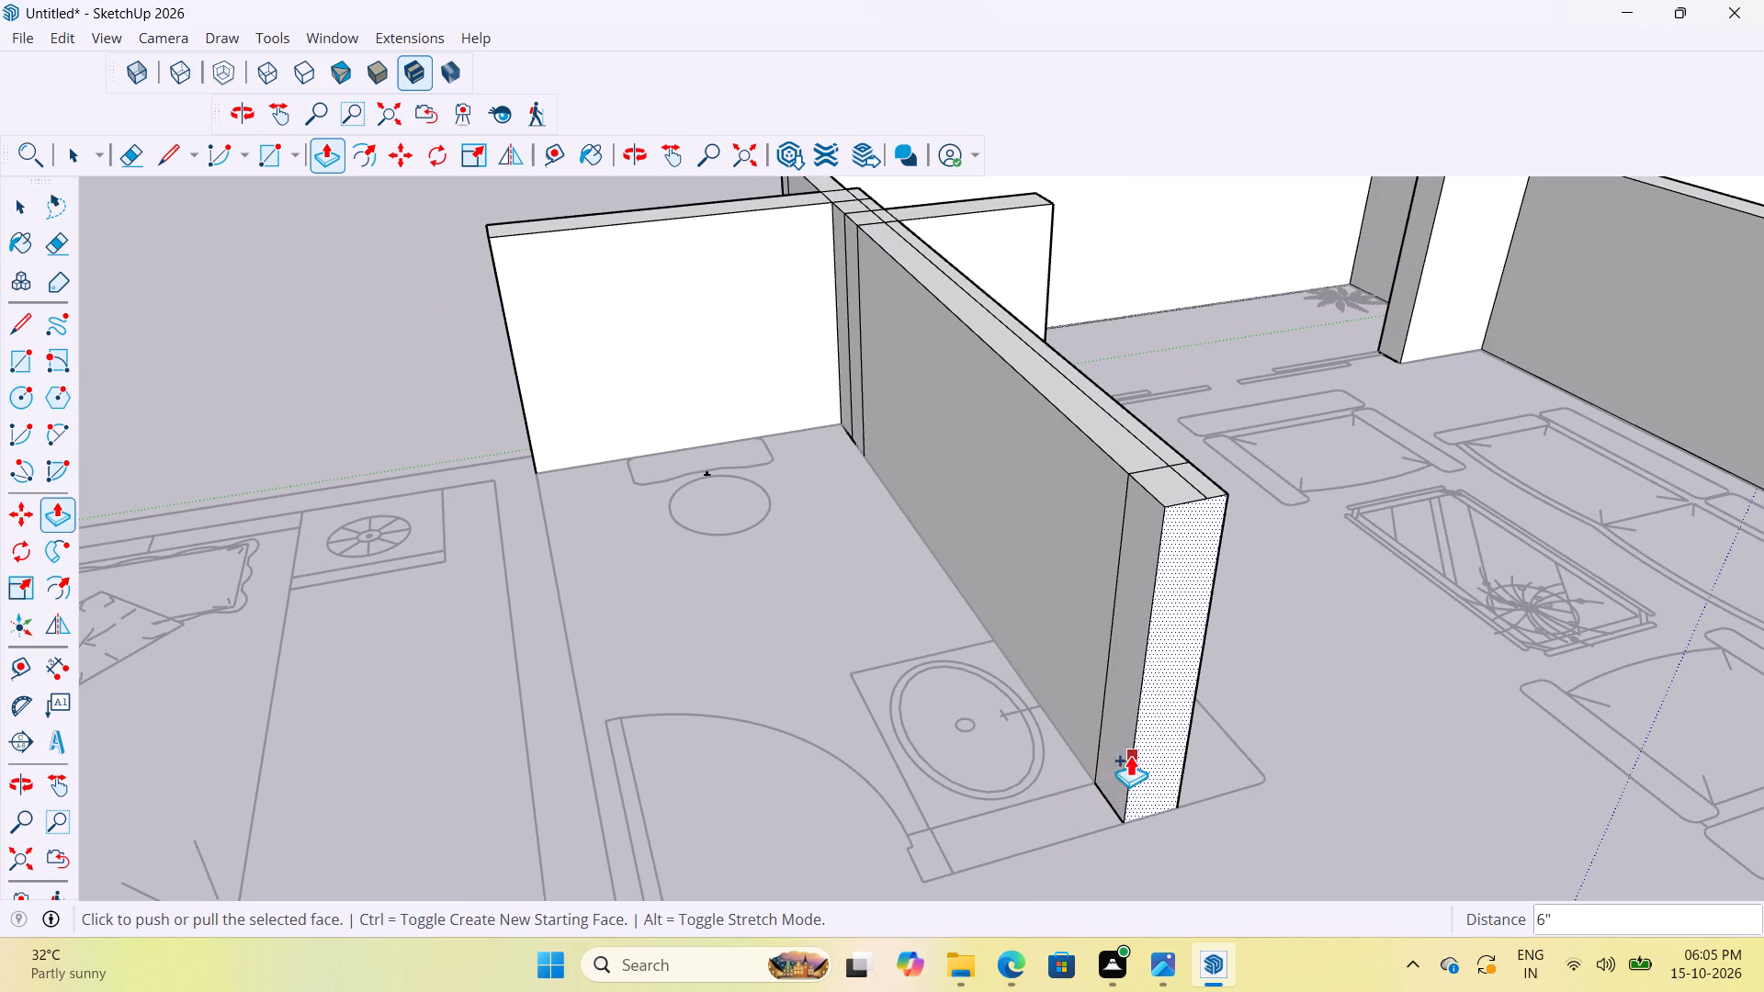
scroll(1117, 761, "up", 8)
scroll(1358, 626, "down", 11)
scroll(1406, 605, "up", 7)
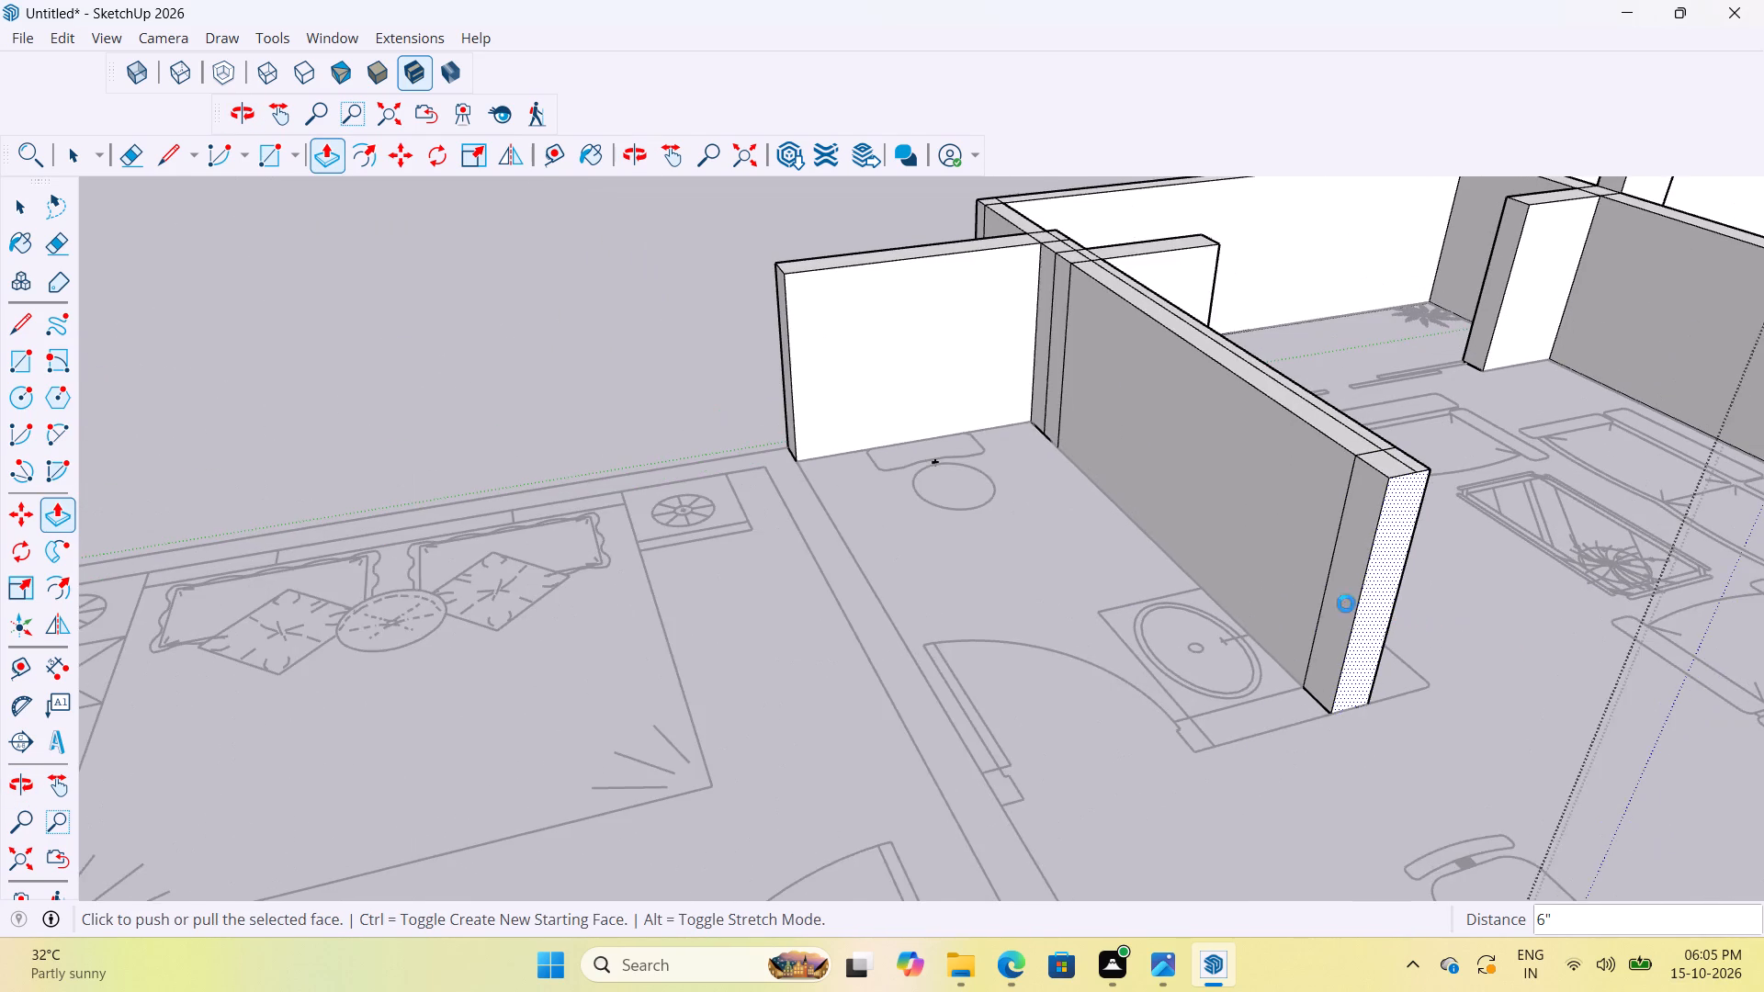
scroll(1346, 603, "up", 8)
key("space")
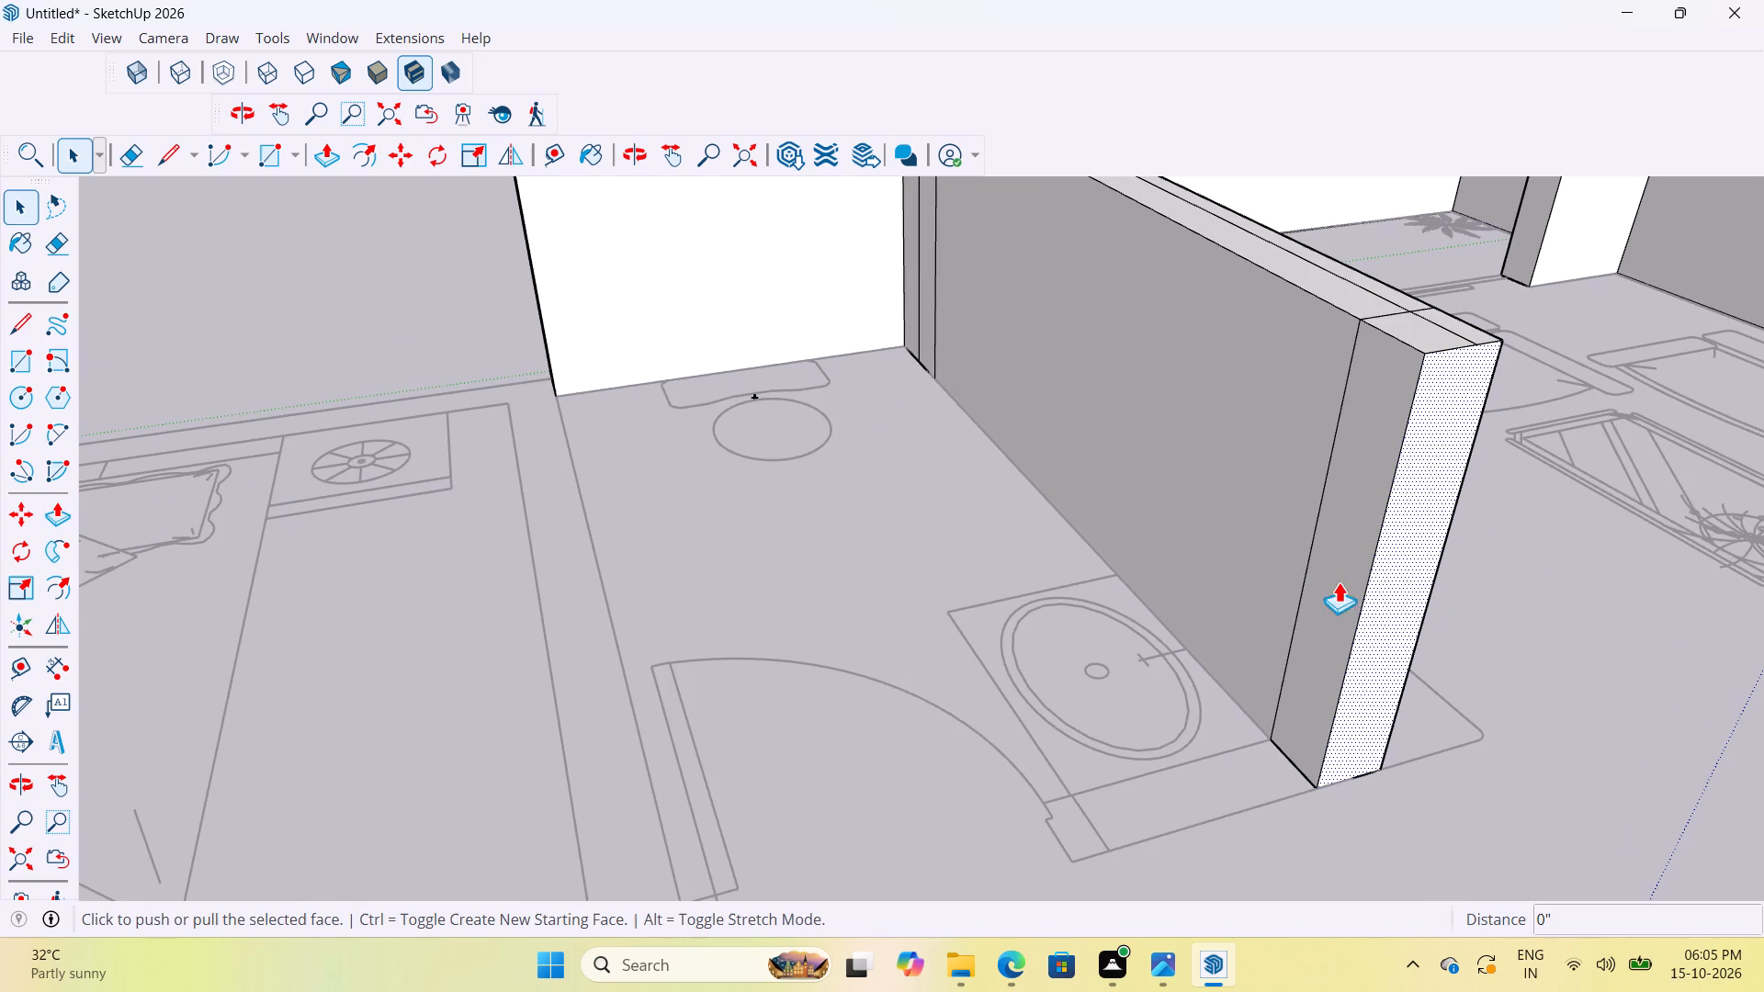
key("p")
left_click(1347, 569)
scroll(1345, 581, "down", 5)
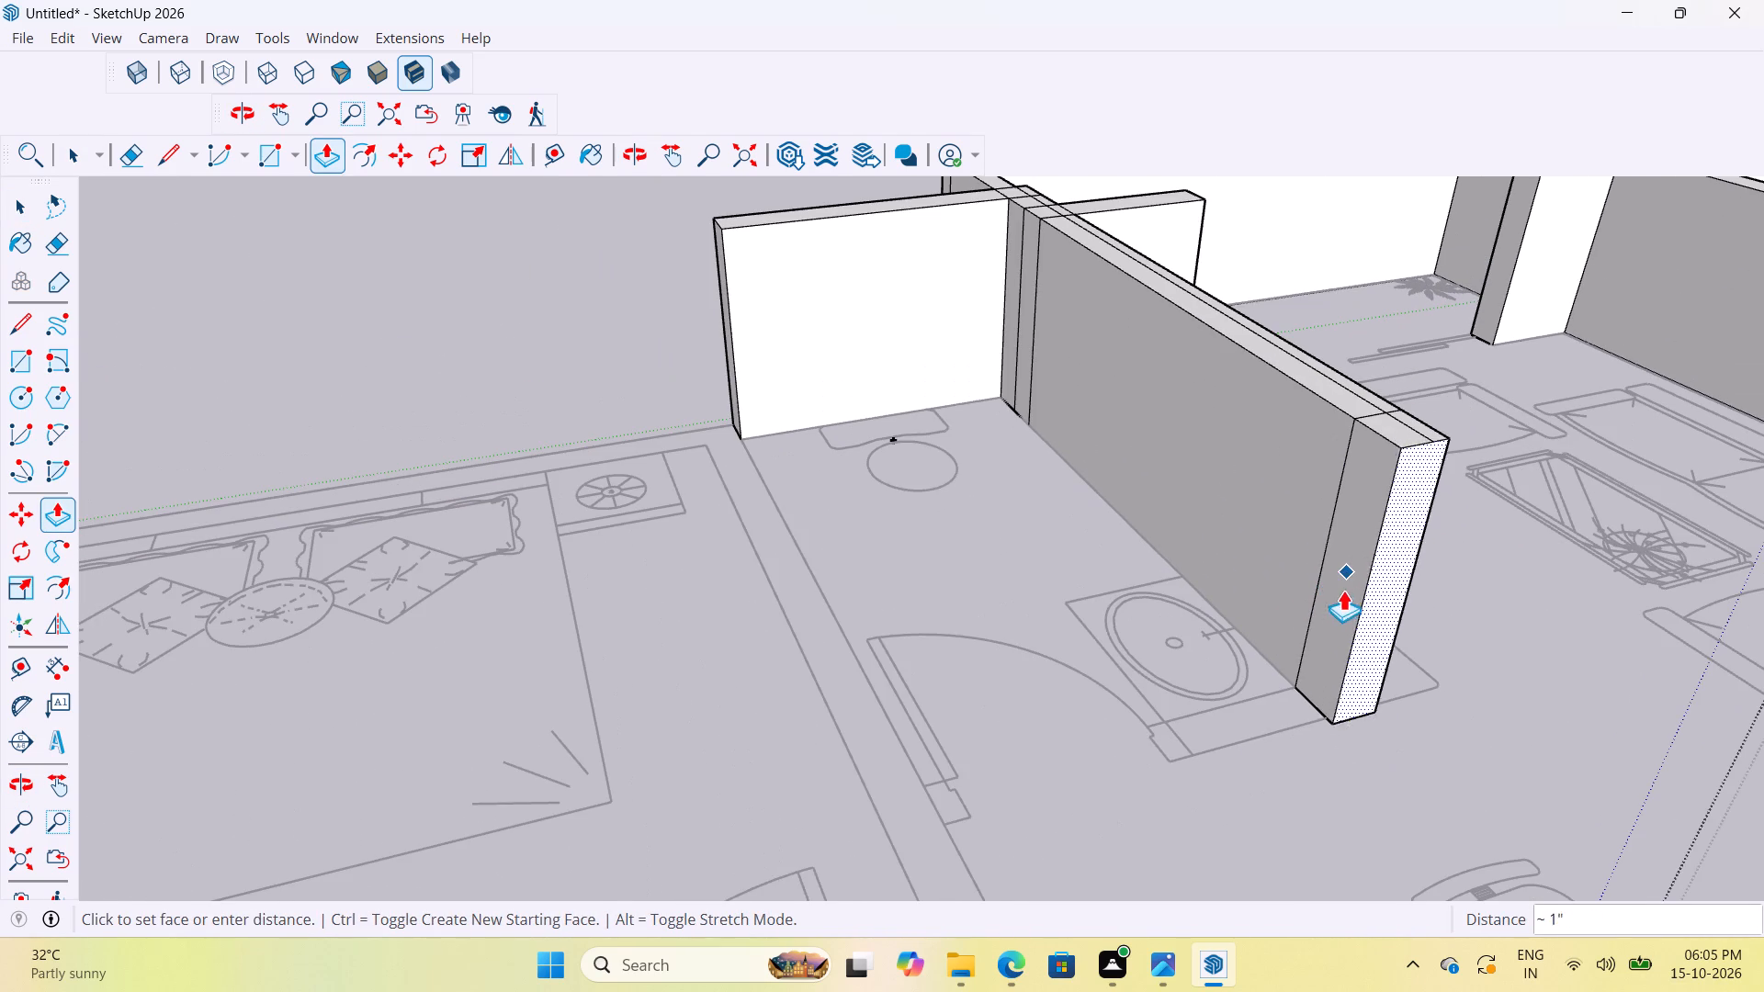
key("space")
scroll(1359, 710, "up", 7)
left_click(1312, 604)
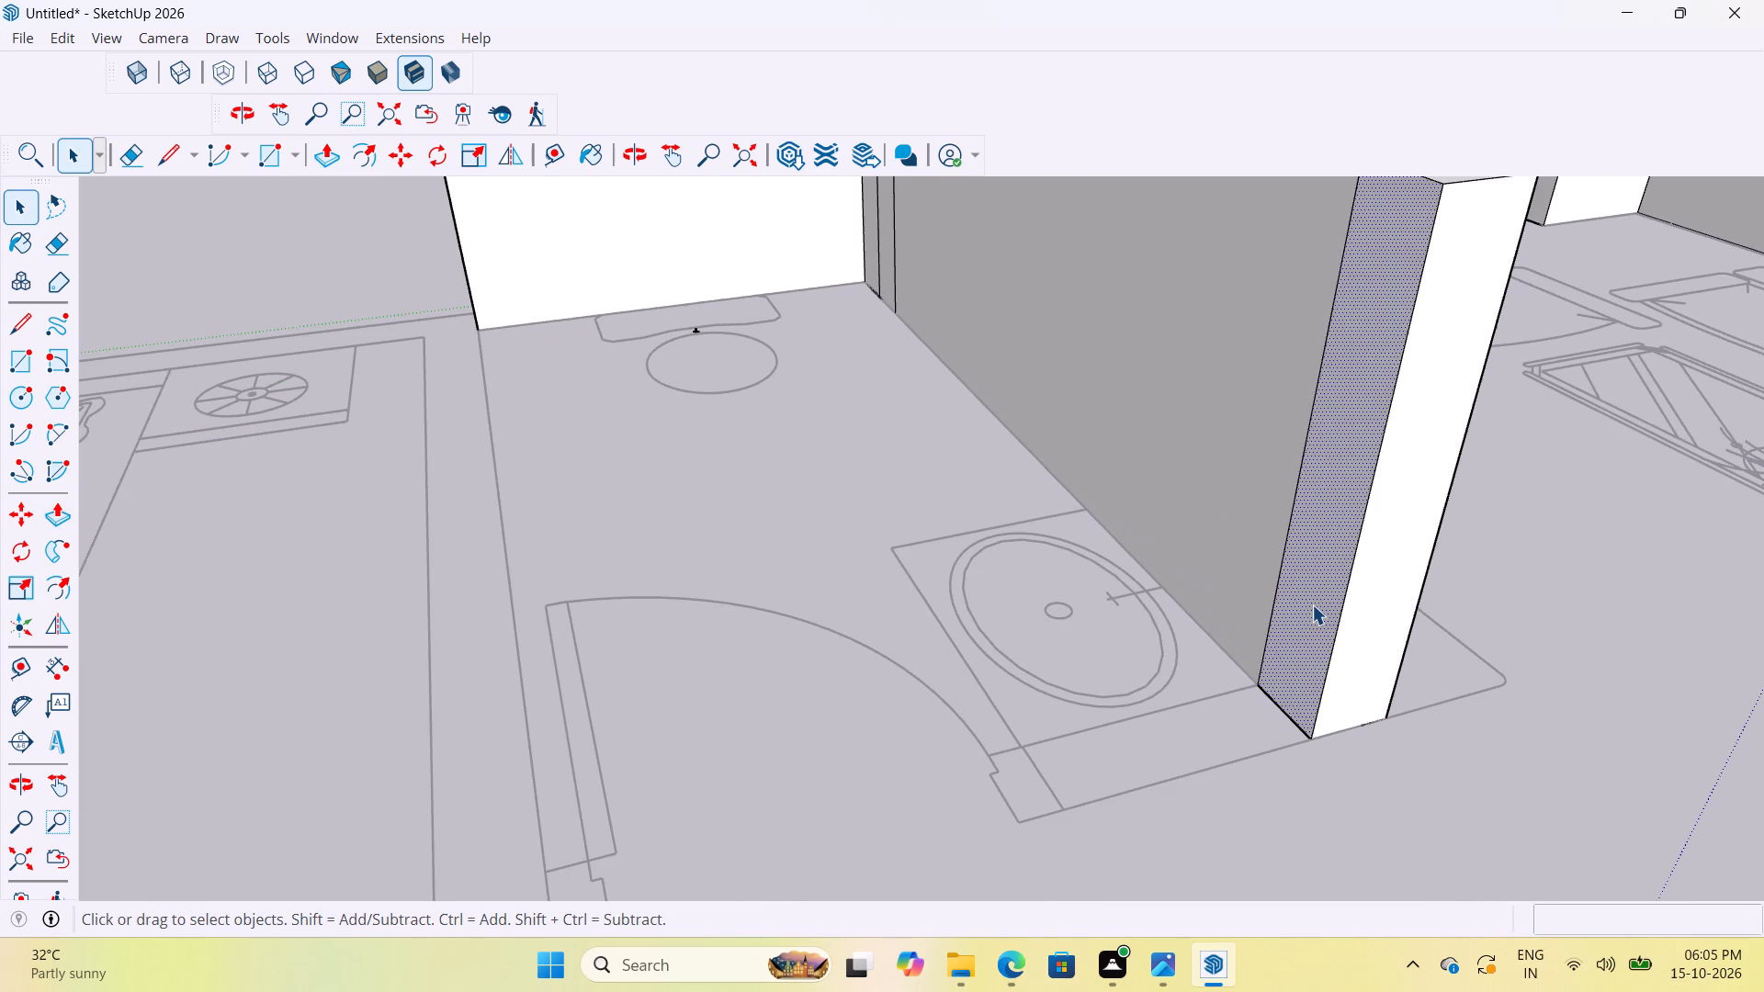
key("p")
left_click(1324, 613)
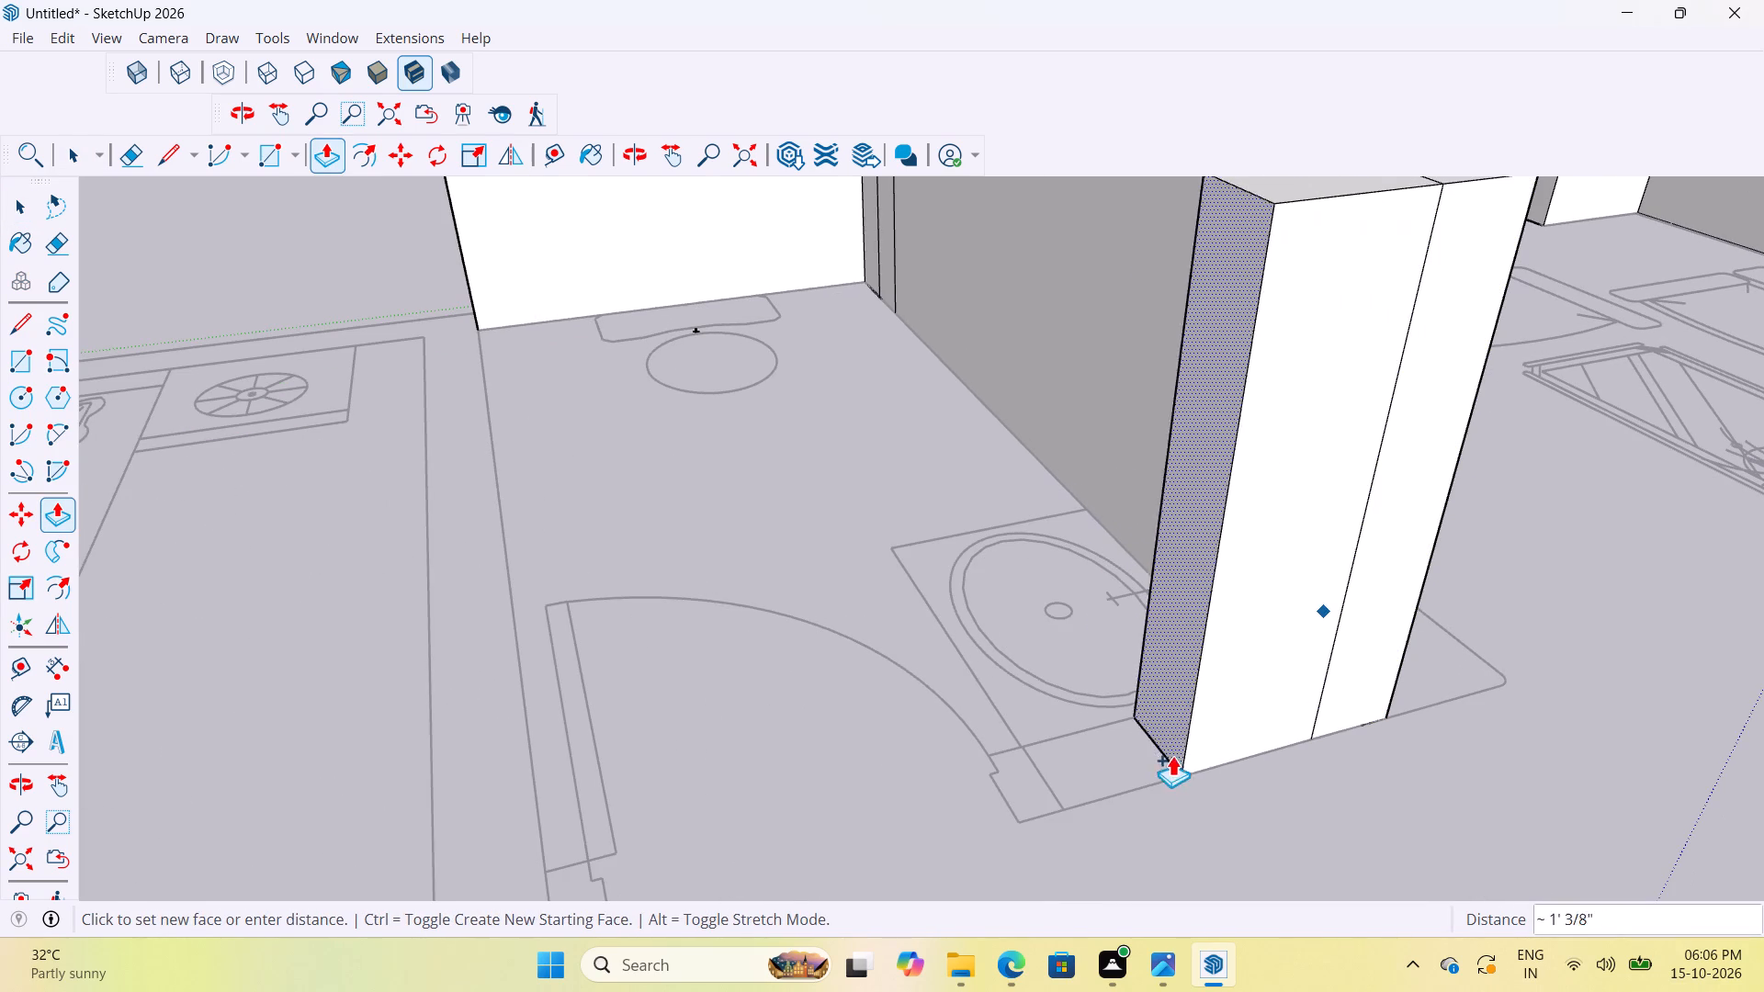
left_click(1065, 805)
Examine how the second flat's walls are grouped relative to the first flat's walls and the floor plan.
scroll(1130, 803, "down", 11)
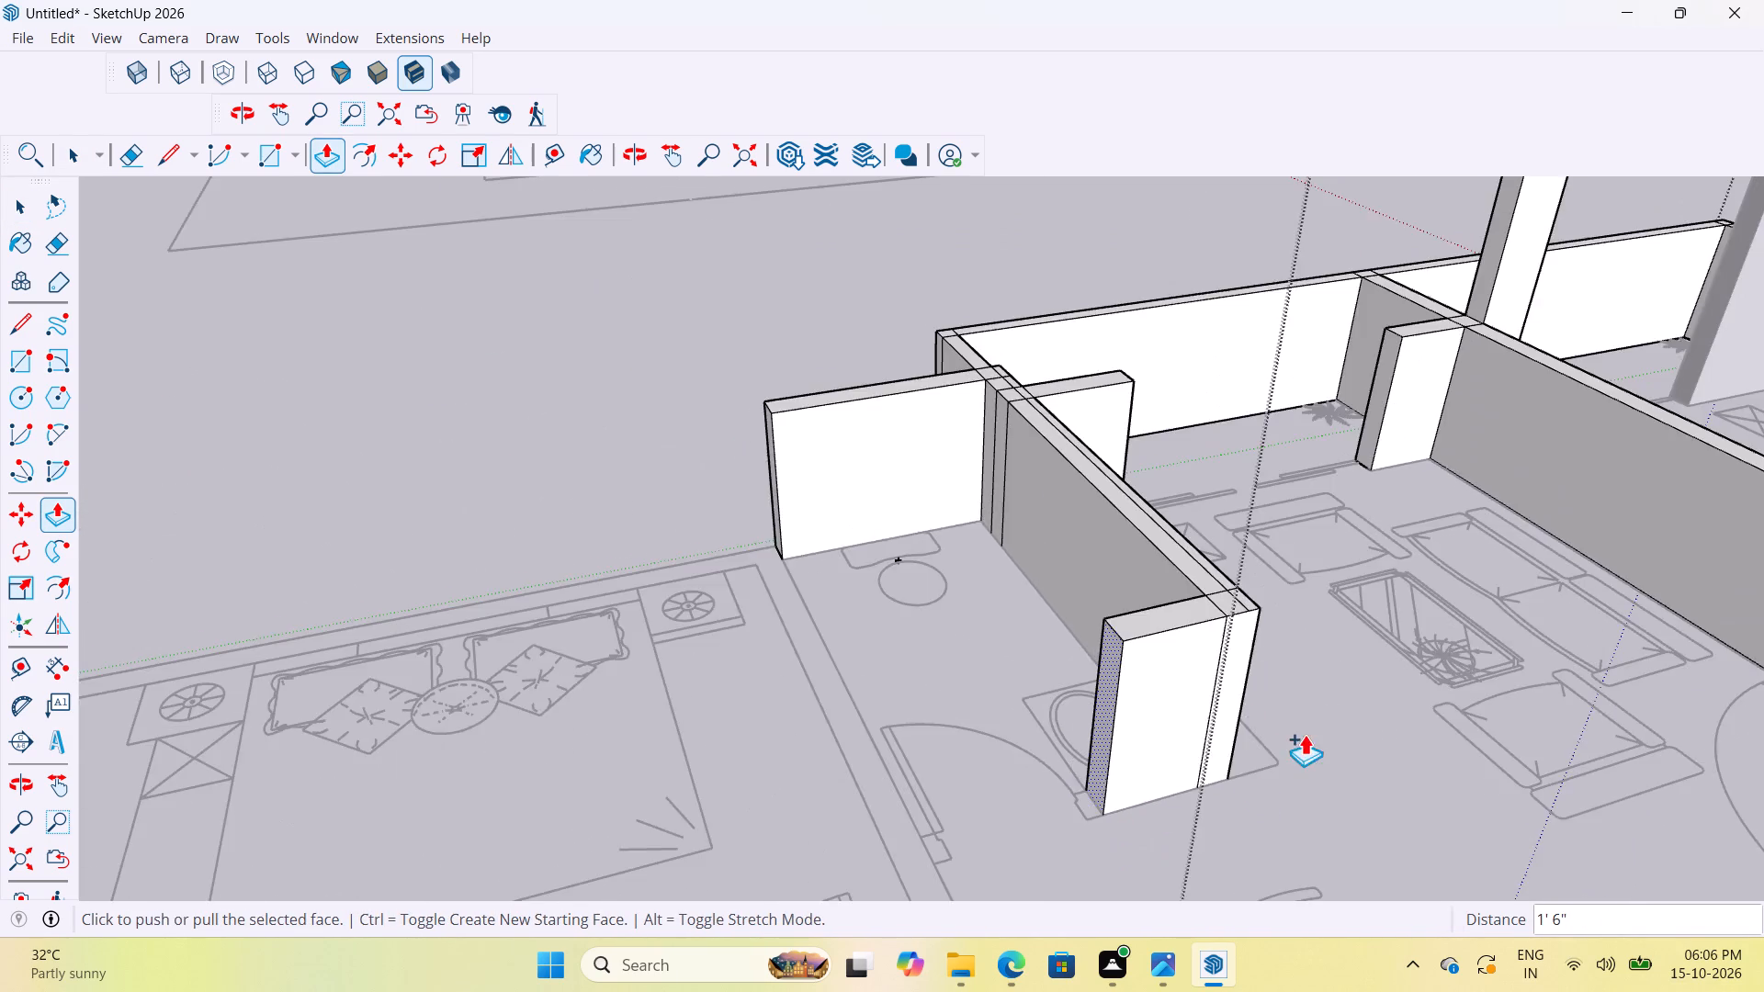
middle_click_drag(1297, 730, 993, 708)
scroll(652, 585, "up", 4)
scroll(808, 625, "down", 17)
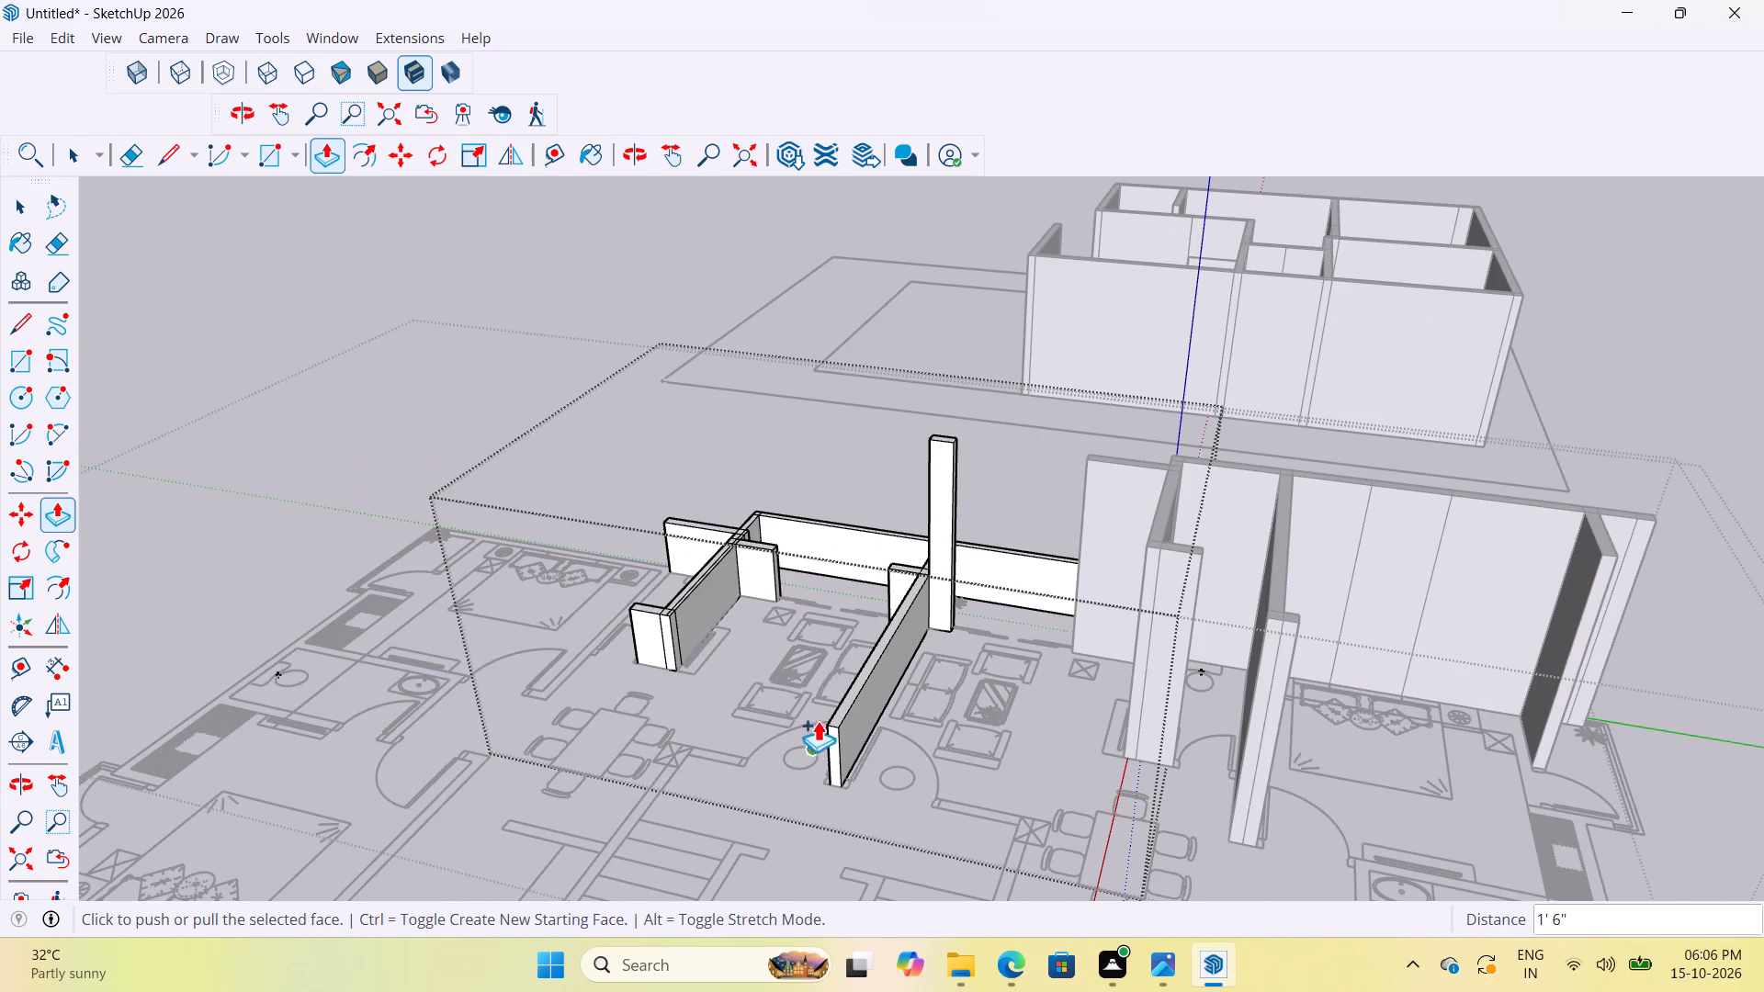
key("space")
key("space")
left_click(732, 417)
scroll(725, 424, "up", 3)
left_click(447, 302)
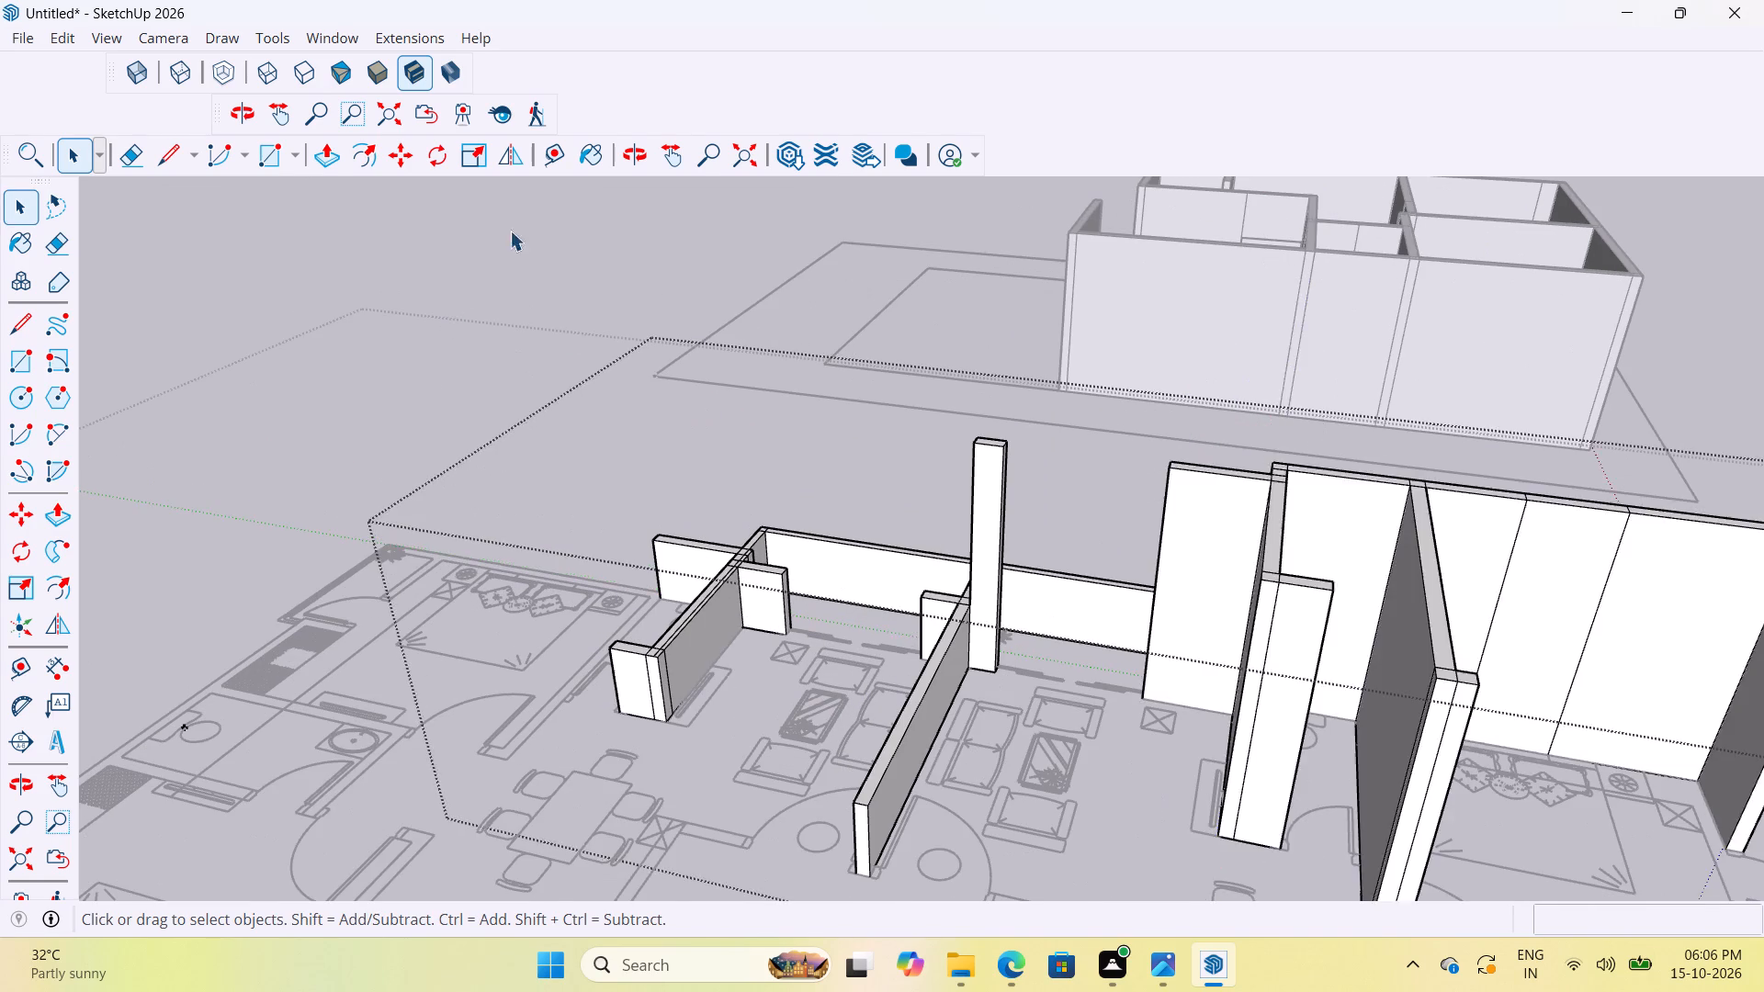
scroll(571, 307, "down", 6)
middle_click_drag(638, 348, 784, 423)
left_click(1640, 330)
scroll(995, 645, "up", 3)
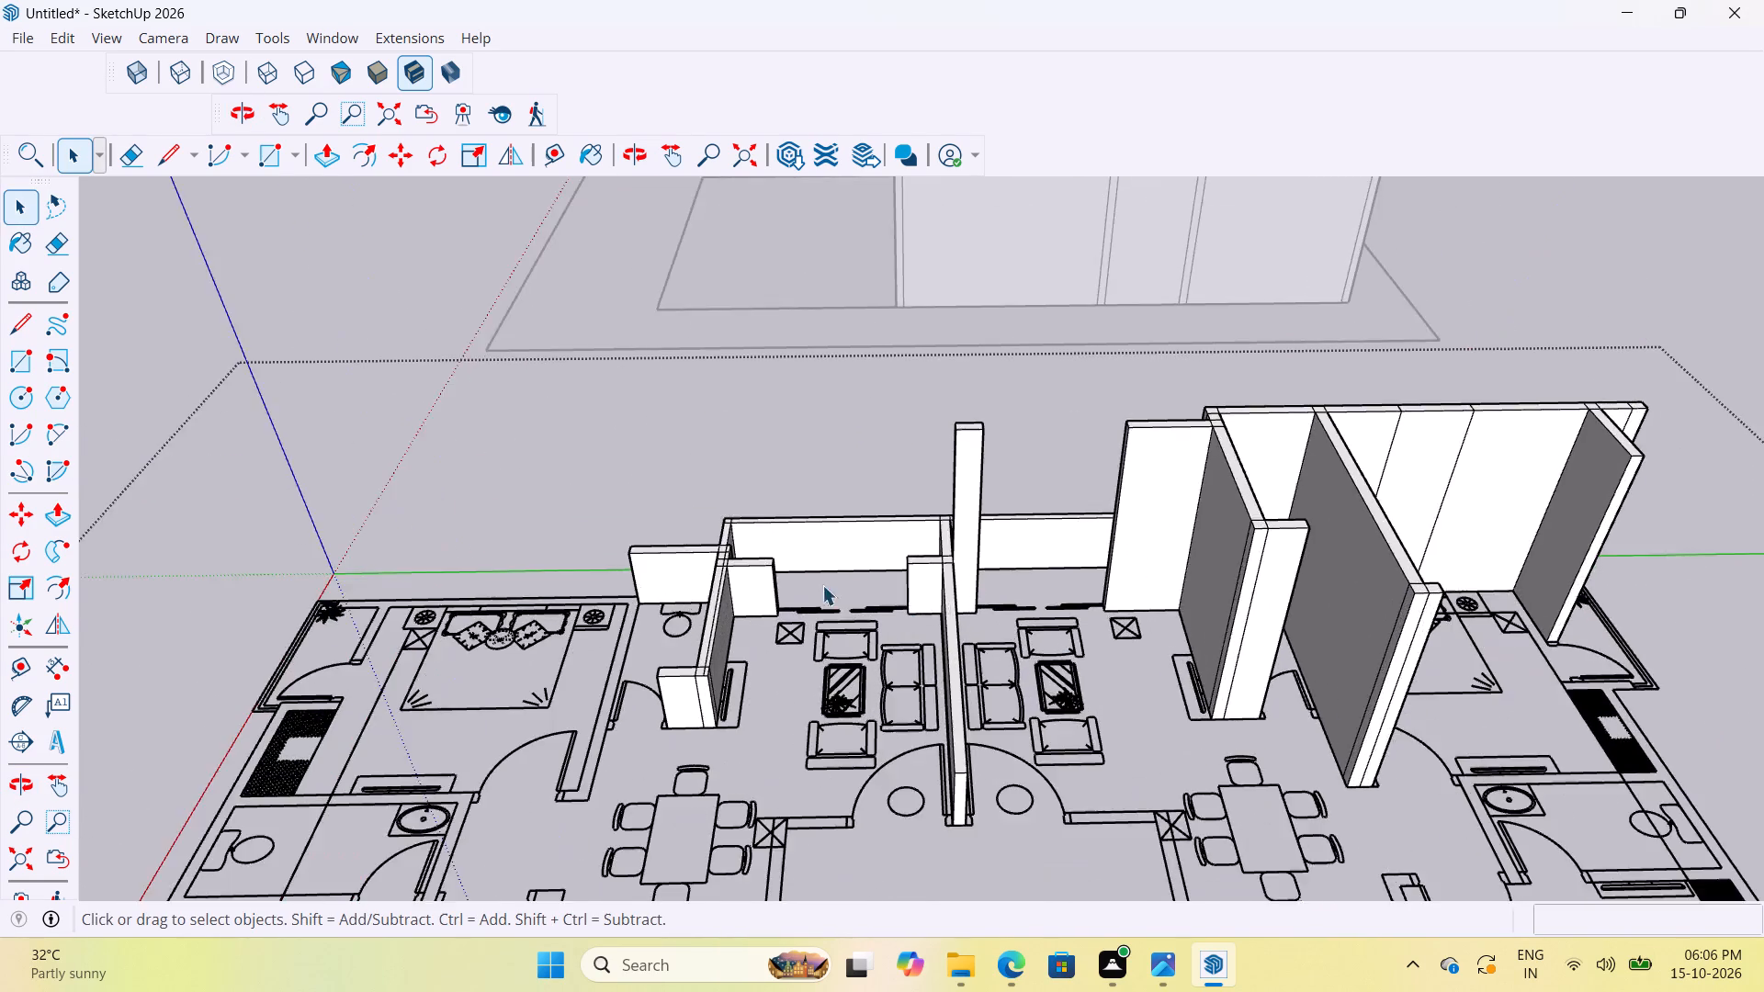
scroll(822, 585, "up", 9)
left_click(723, 581)
double_click(718, 580)
left_click(719, 605)
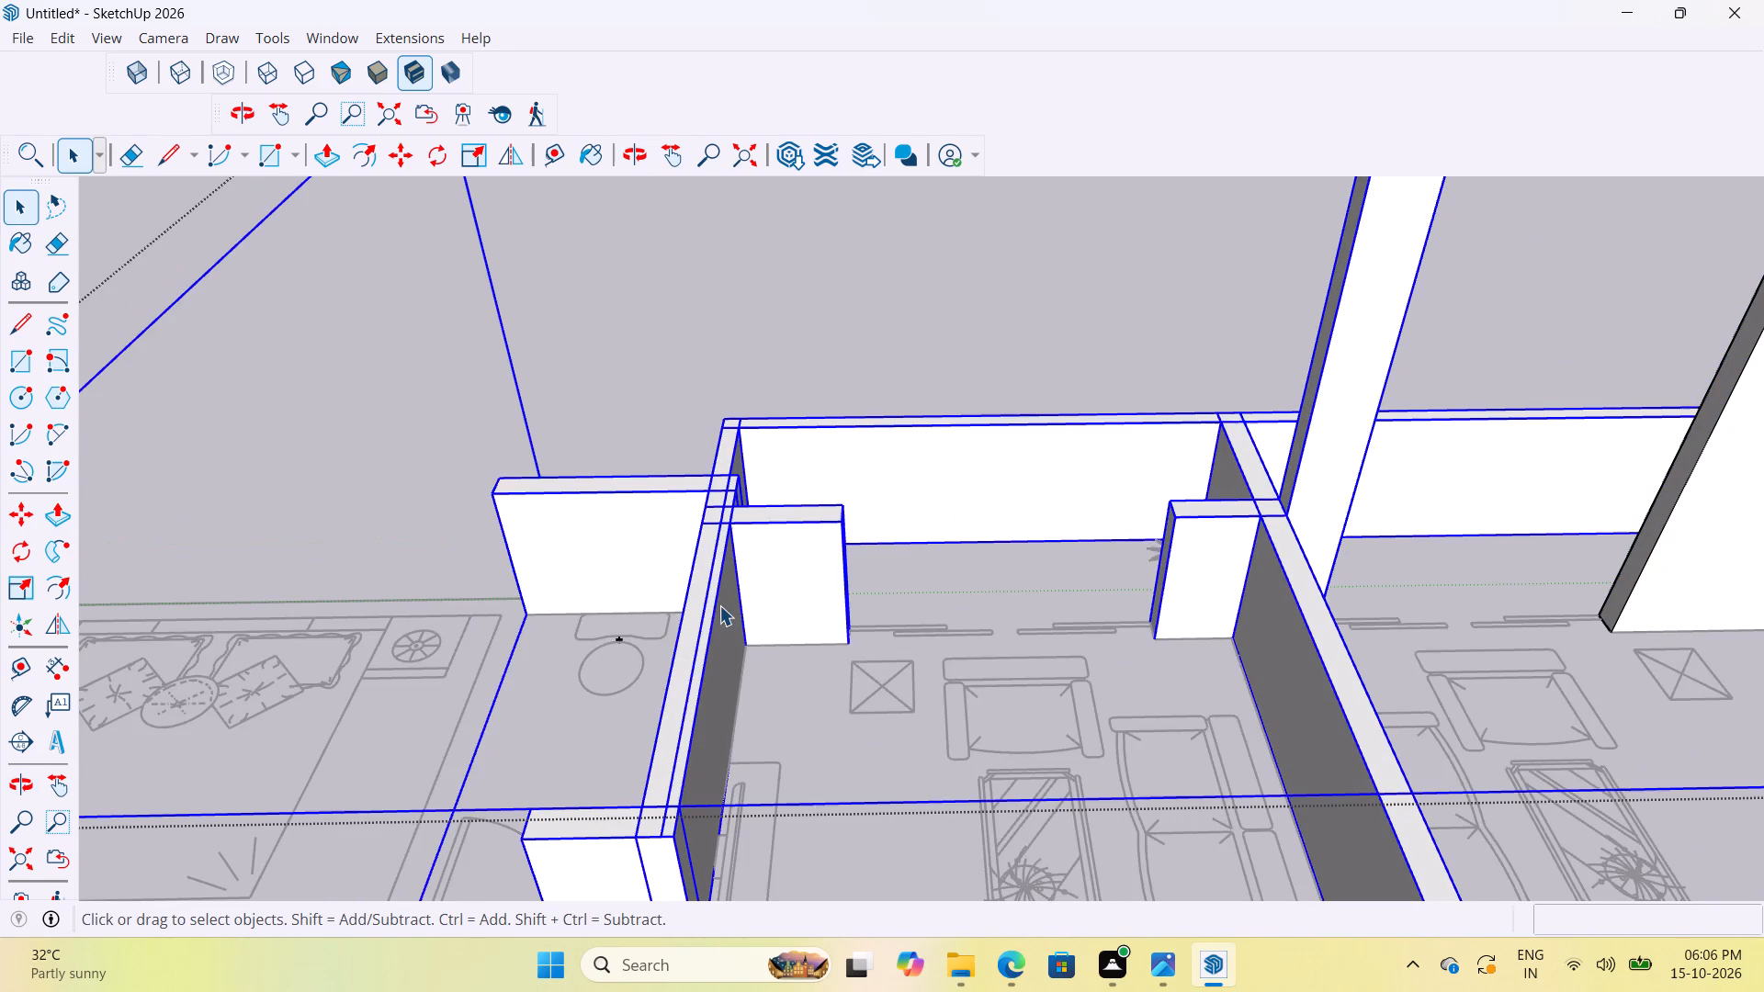
left_click(721, 597)
scroll(715, 589, "down", 18)
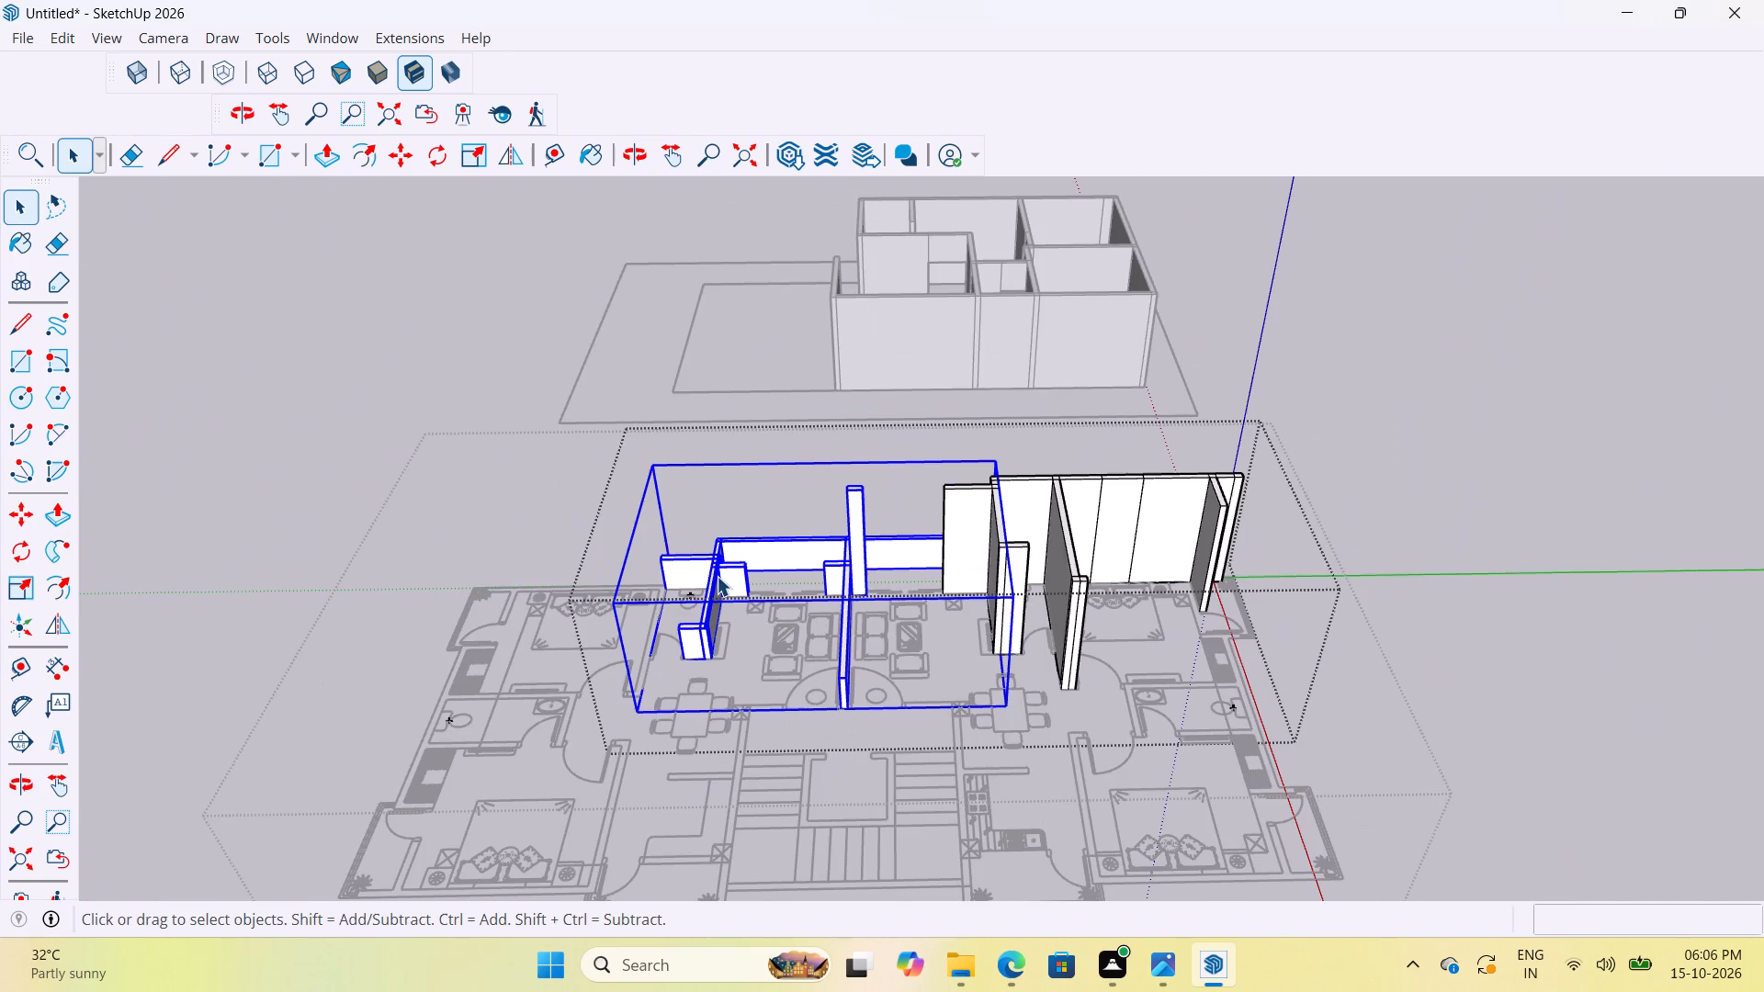
left_click_drag(1375, 429, 1385, 429)
scroll(648, 648, "up", 14)
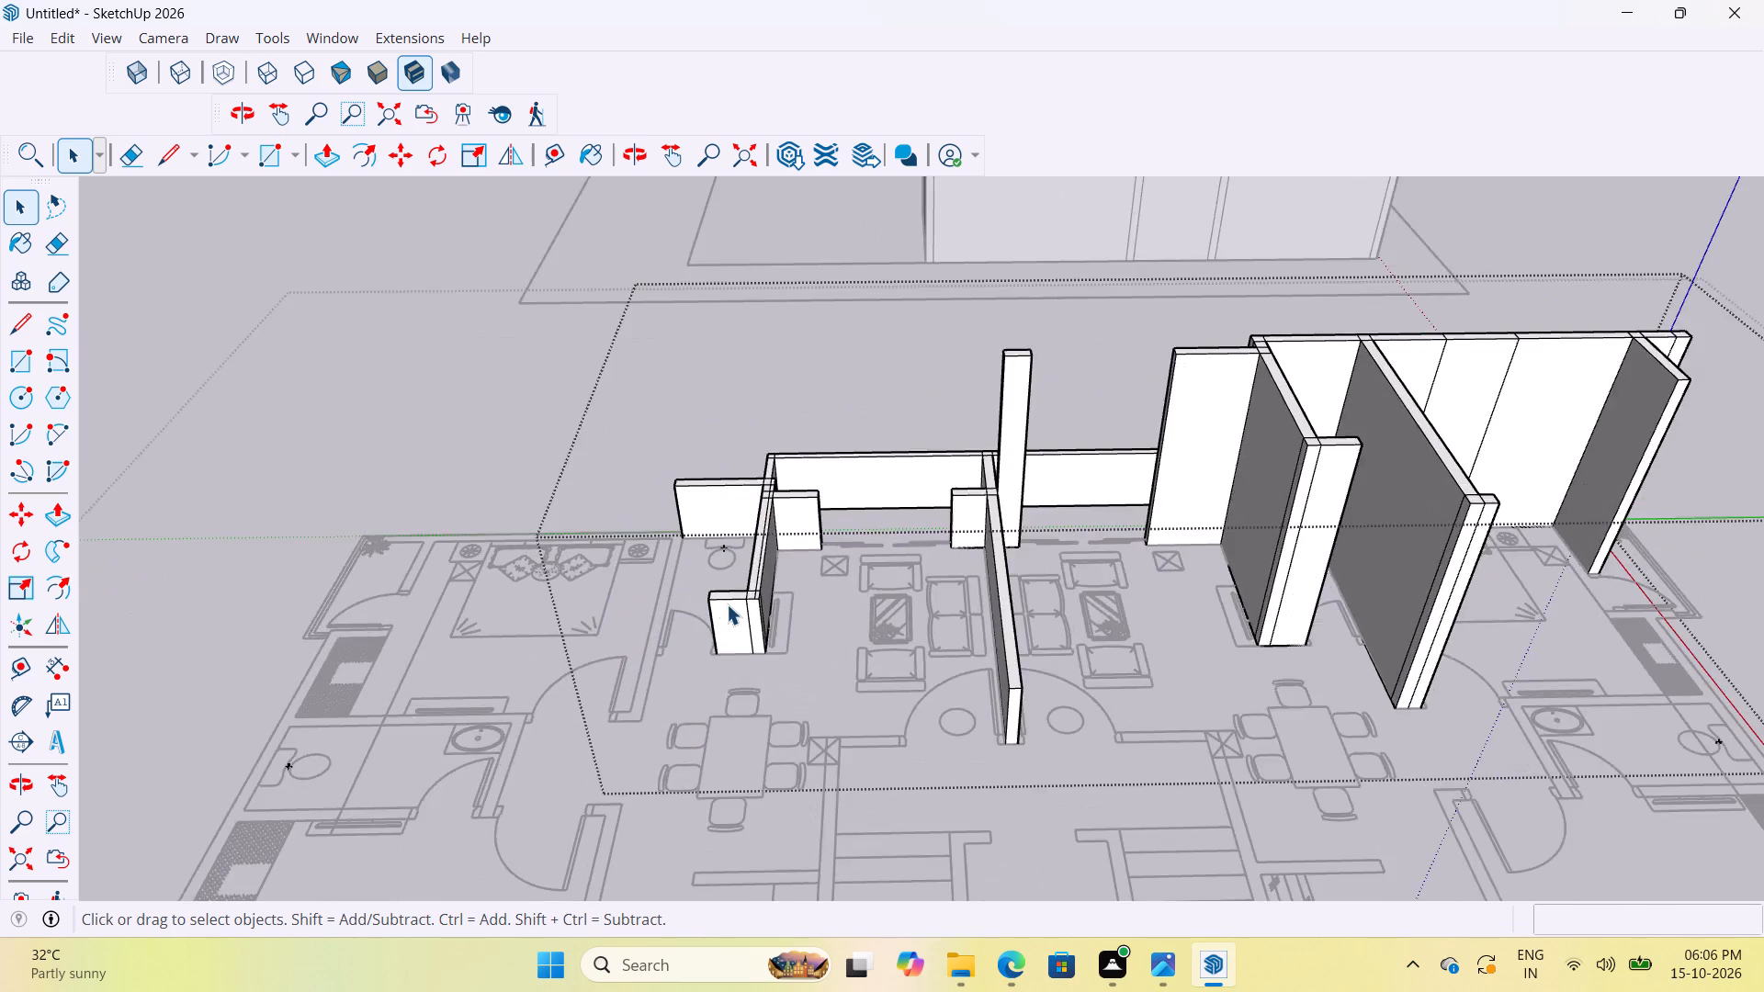
scroll(727, 604, "up", 7)
double_click(757, 588)
left_click(793, 605)
scroll(809, 633, "down", 5)
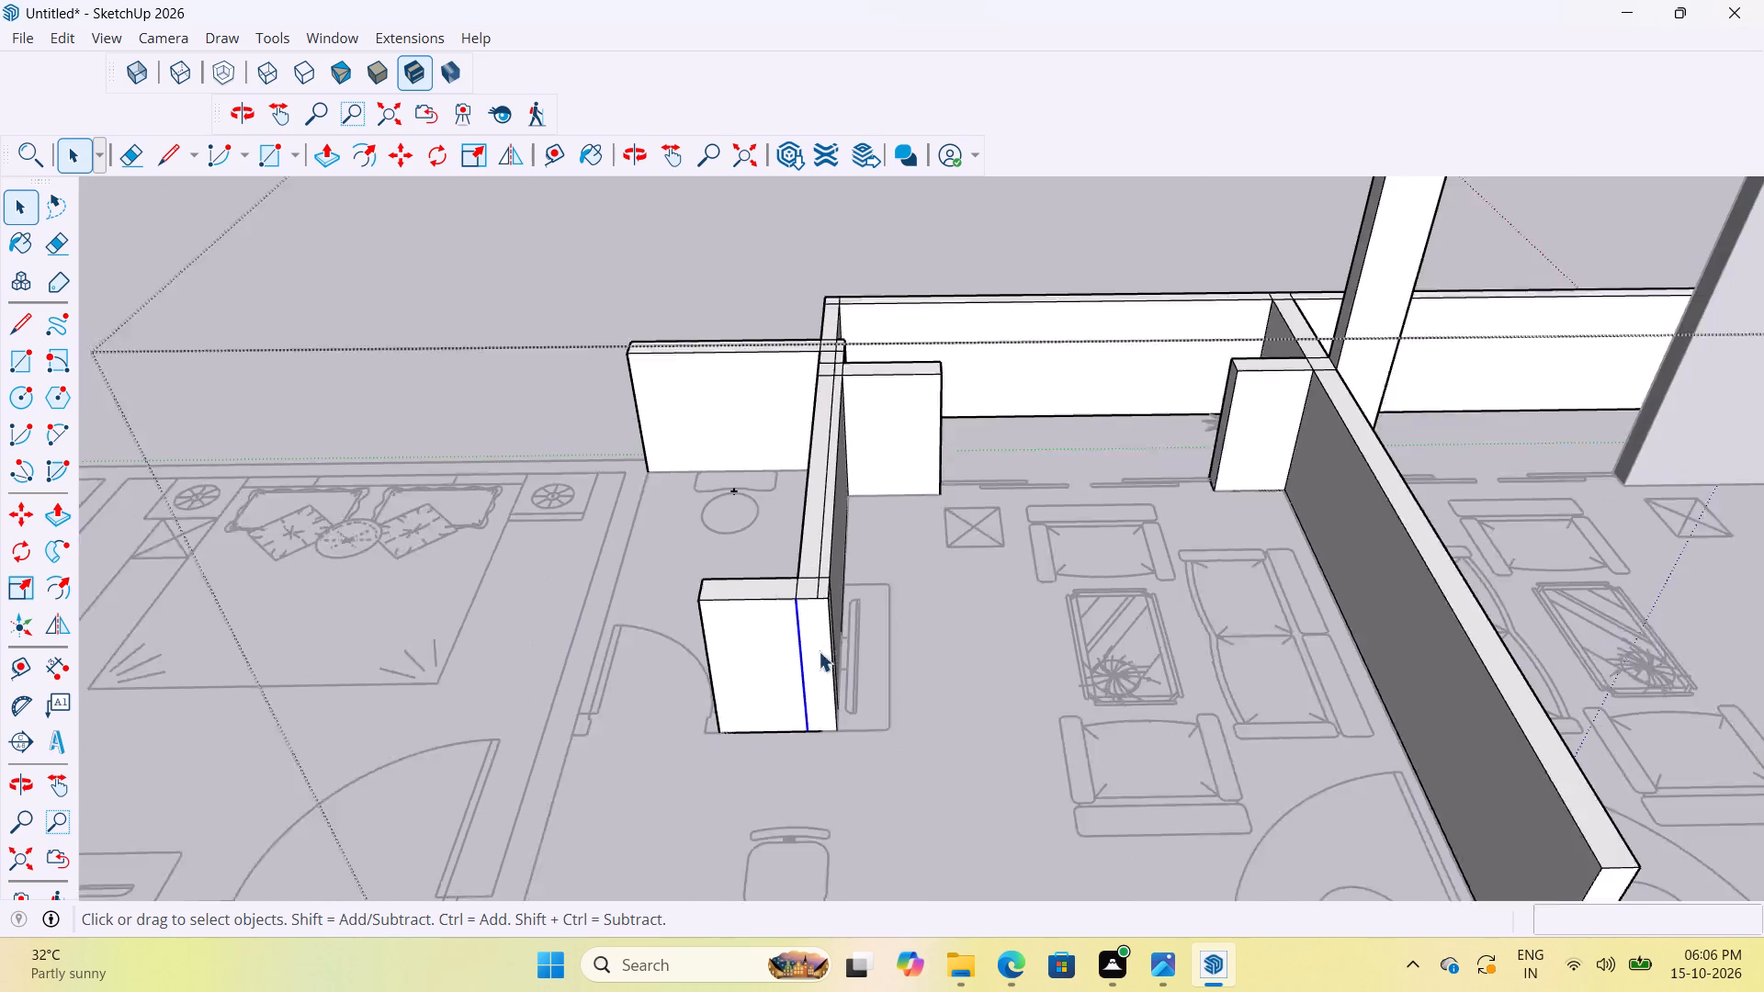
scroll(1103, 454, "down", 6)
left_click(1035, 357)
scroll(804, 478, "down", 9)
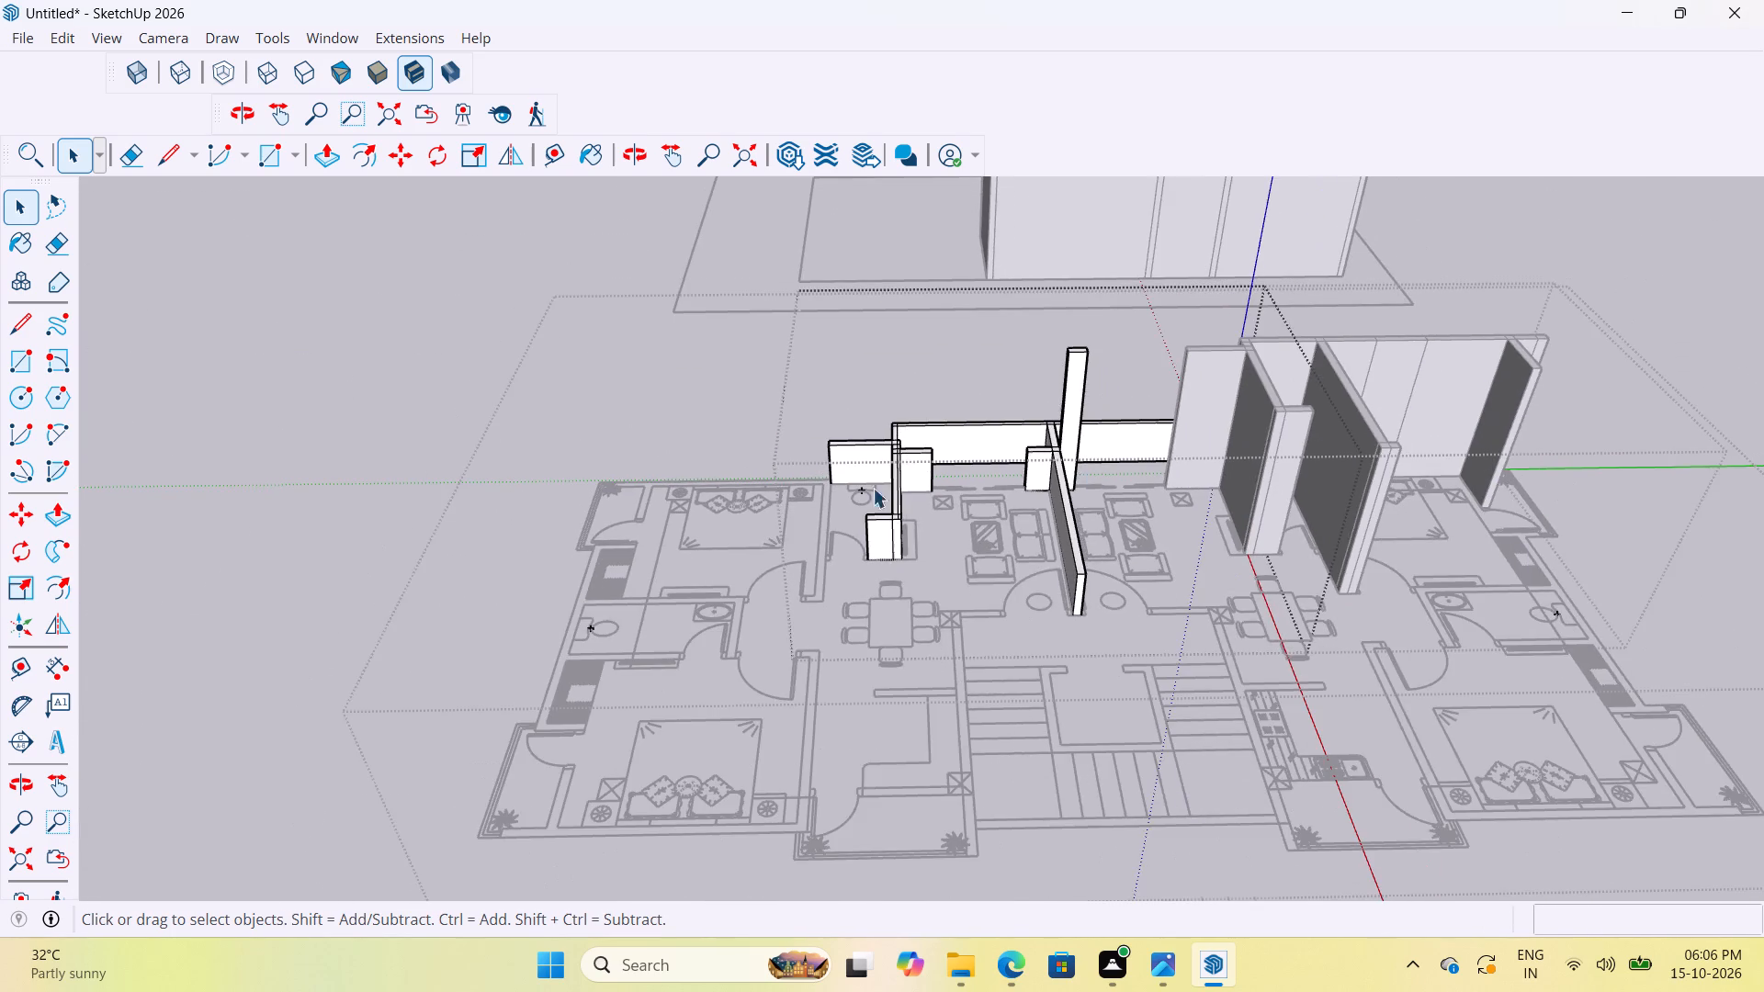
double_click(1553, 316)
left_click_drag(1593, 321, 1601, 325)
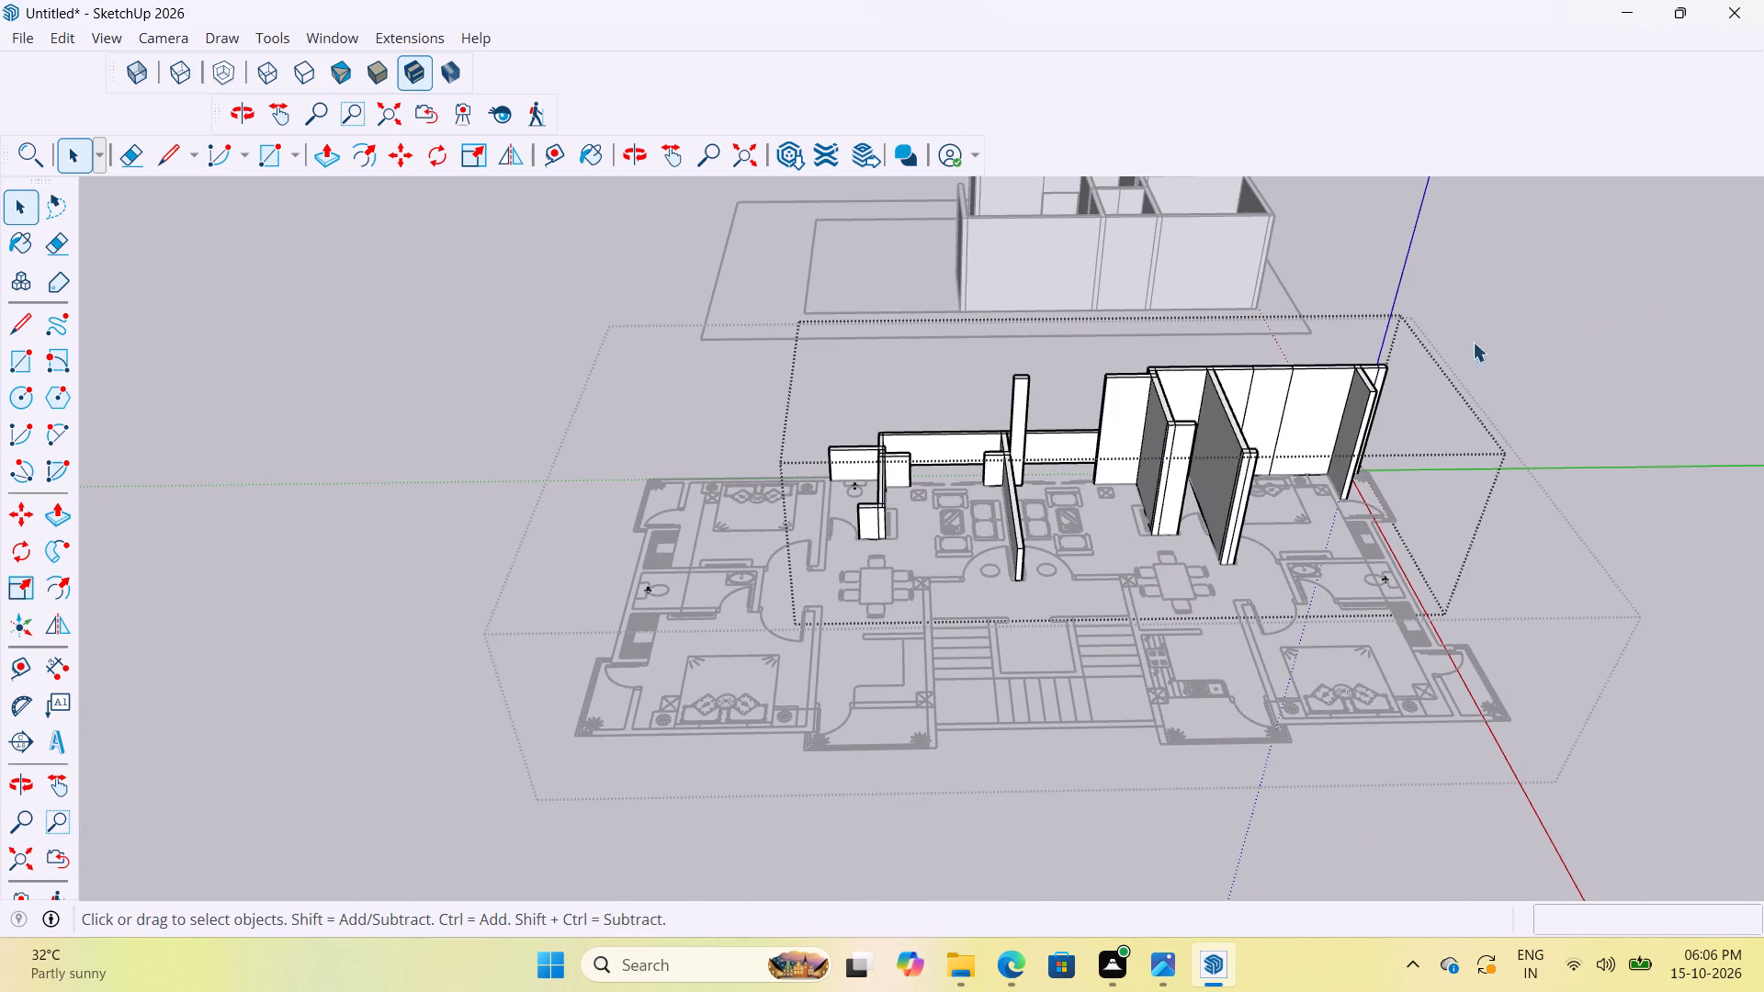
left_click(1607, 270)
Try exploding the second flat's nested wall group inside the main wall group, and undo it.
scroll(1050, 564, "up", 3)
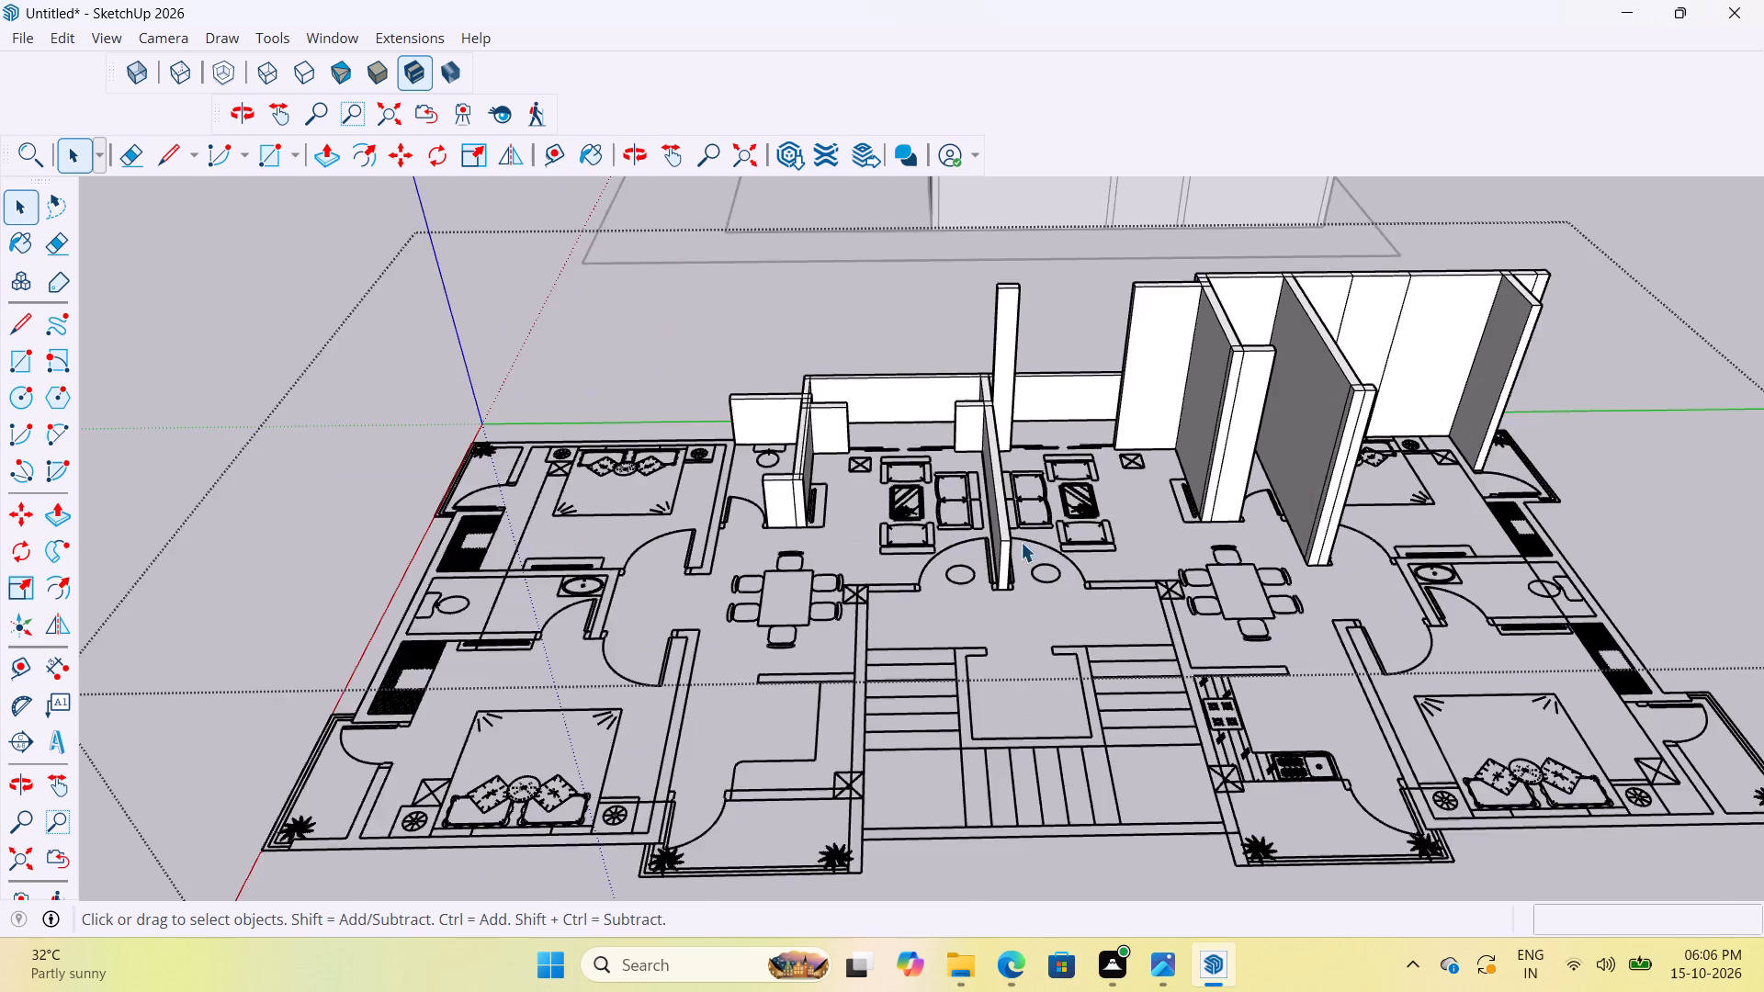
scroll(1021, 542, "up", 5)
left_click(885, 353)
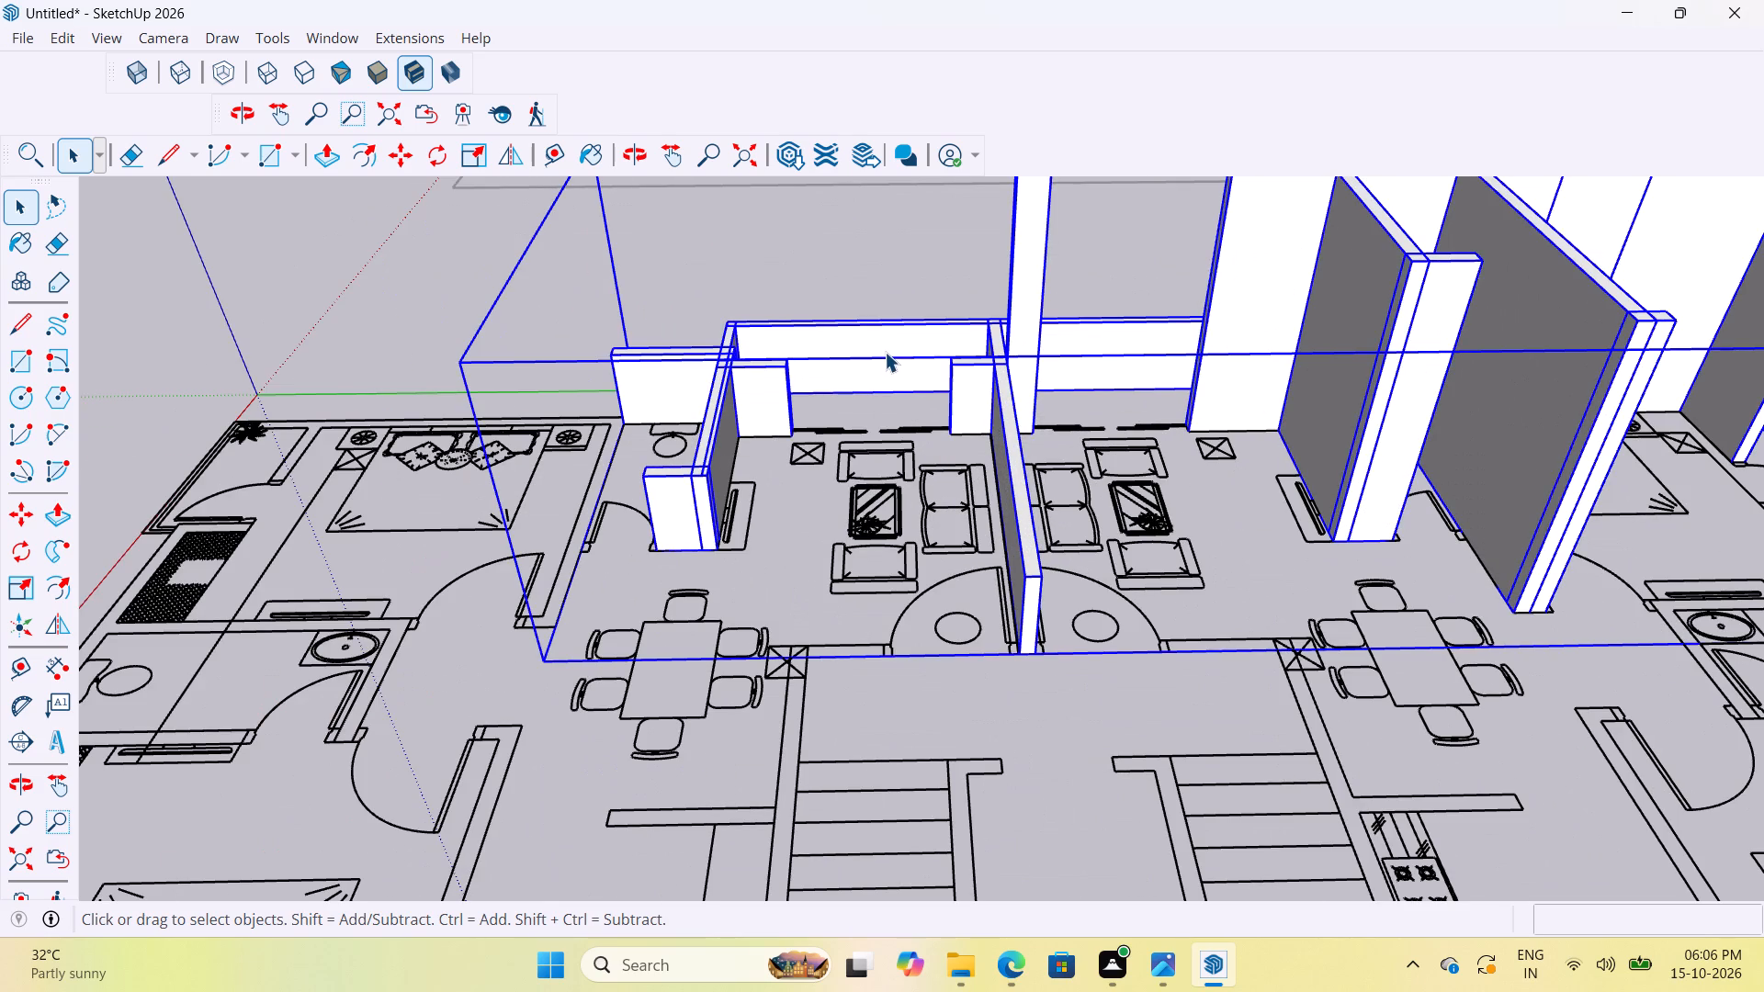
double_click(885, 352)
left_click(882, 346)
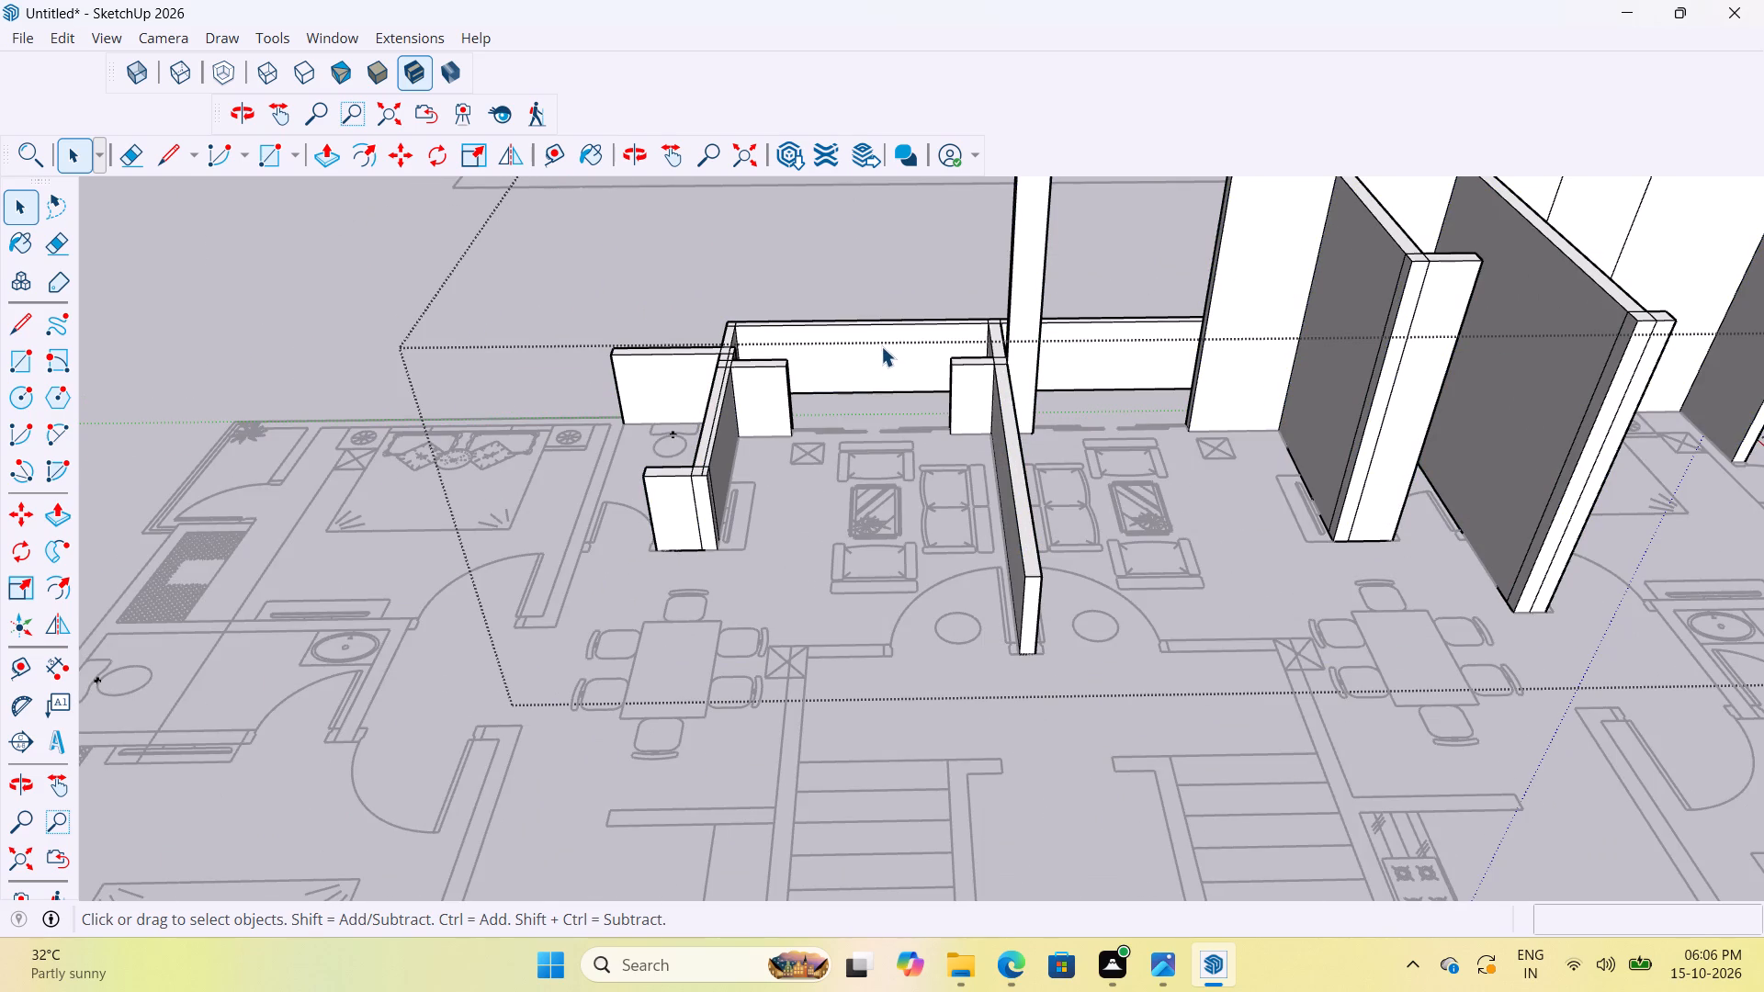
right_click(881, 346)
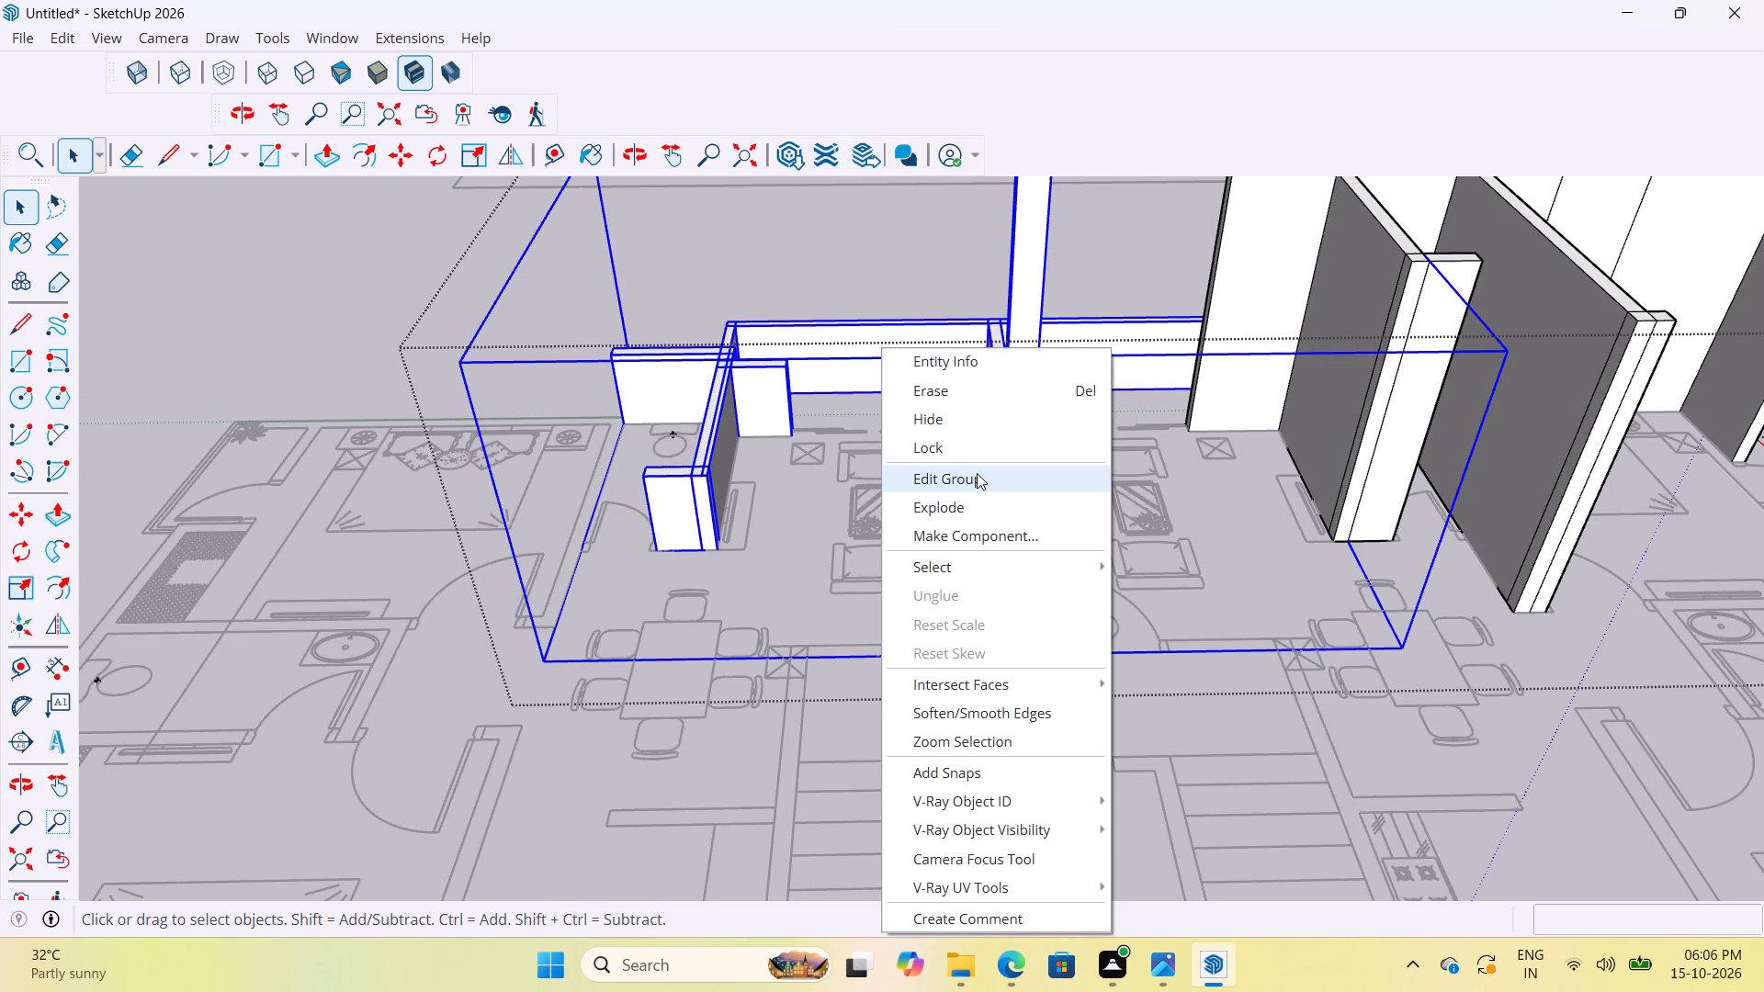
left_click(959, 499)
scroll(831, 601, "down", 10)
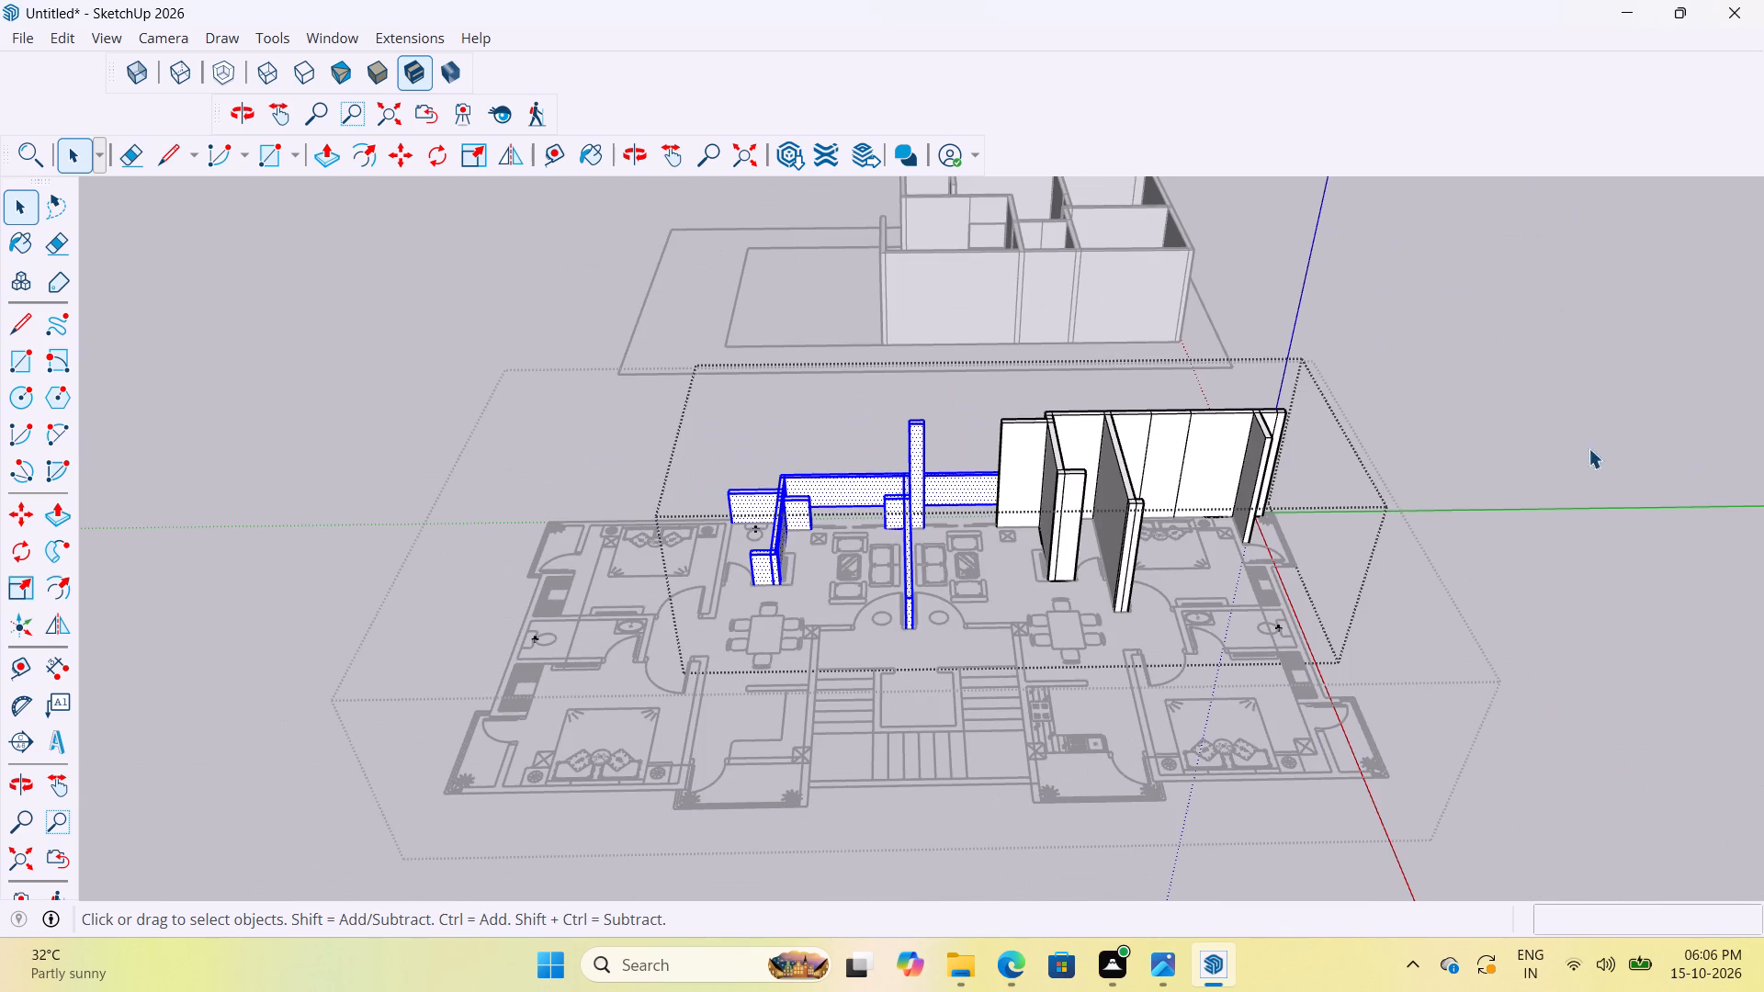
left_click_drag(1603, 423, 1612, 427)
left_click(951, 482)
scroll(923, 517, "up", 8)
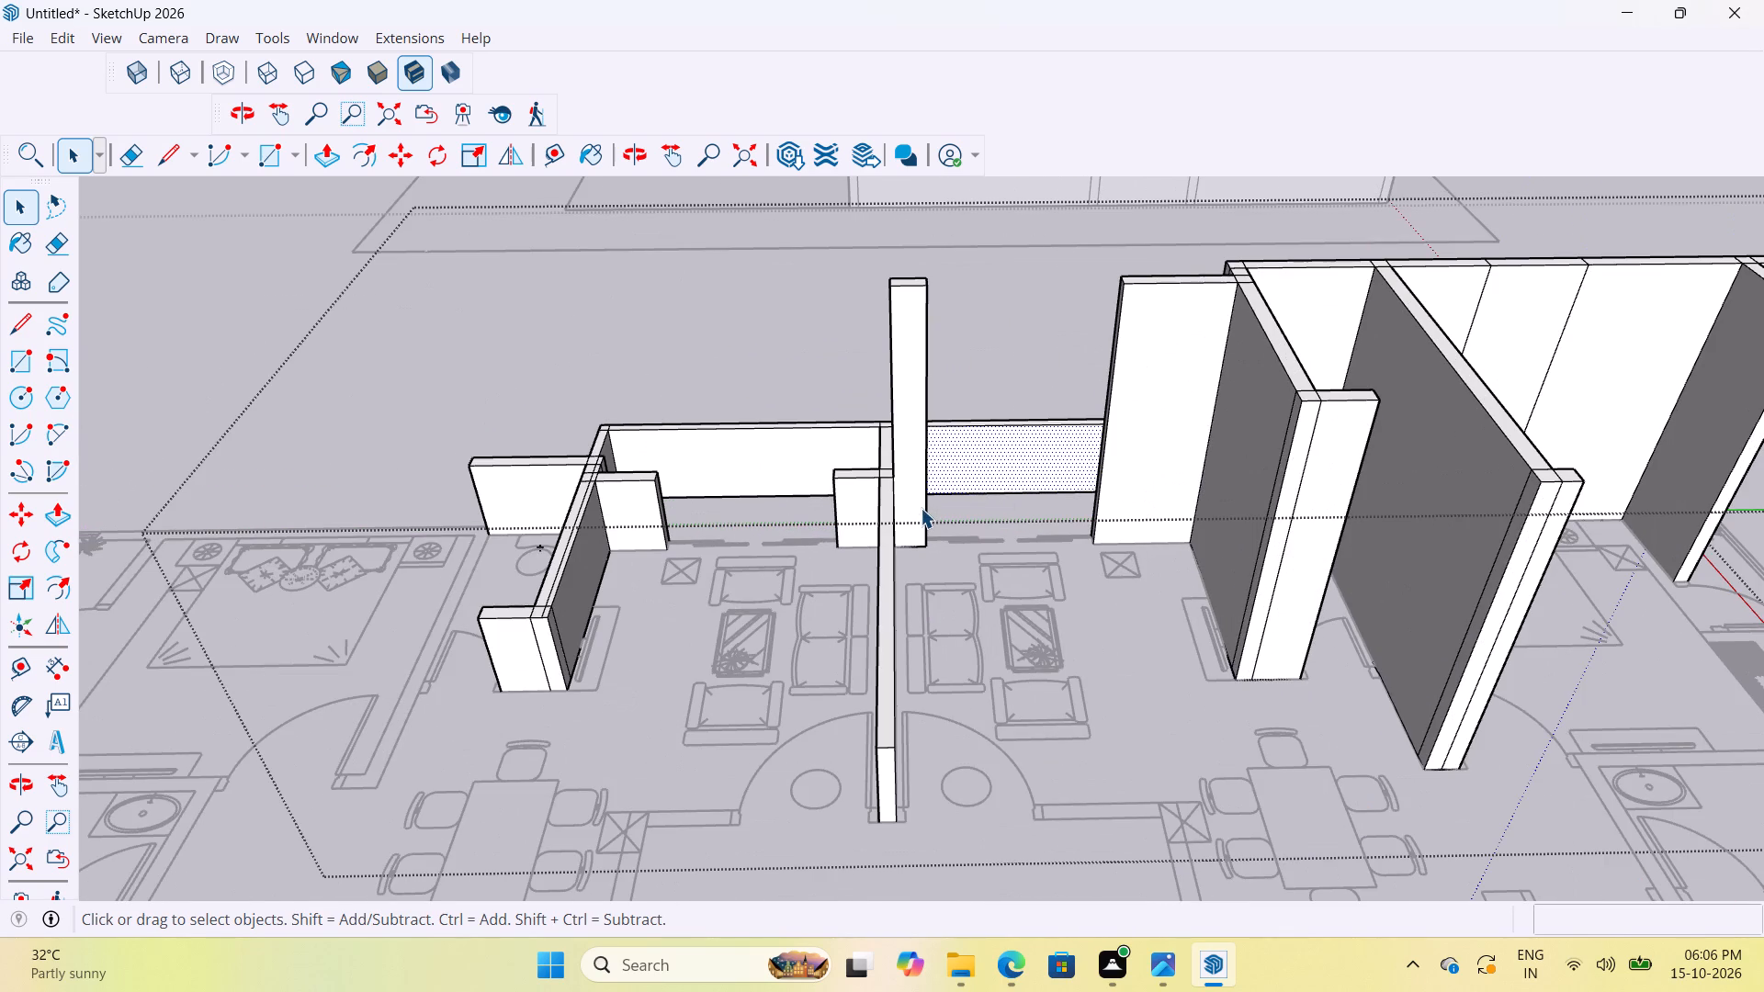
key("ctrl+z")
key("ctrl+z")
Examine the extent of the second flat's nested wall group and its toilet and living-room walls over the floor plan.
left_click(922, 479)
triple_click(912, 479)
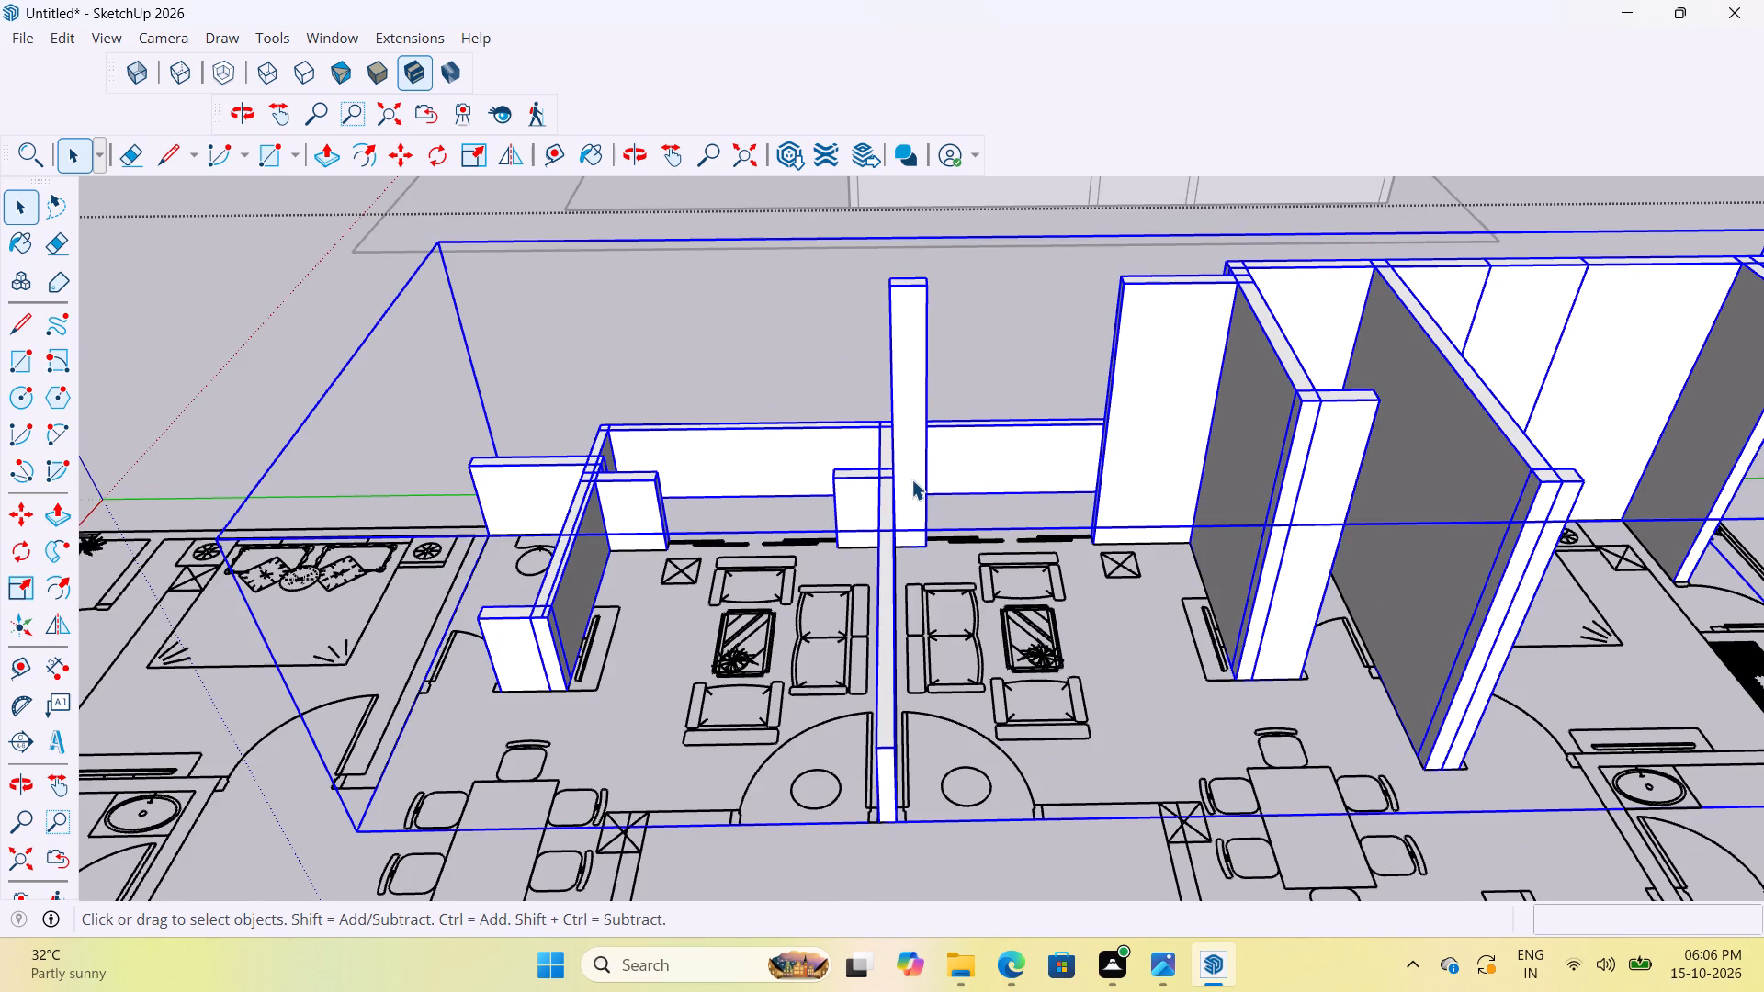
scroll(864, 518, "down", 13)
left_click(1384, 429)
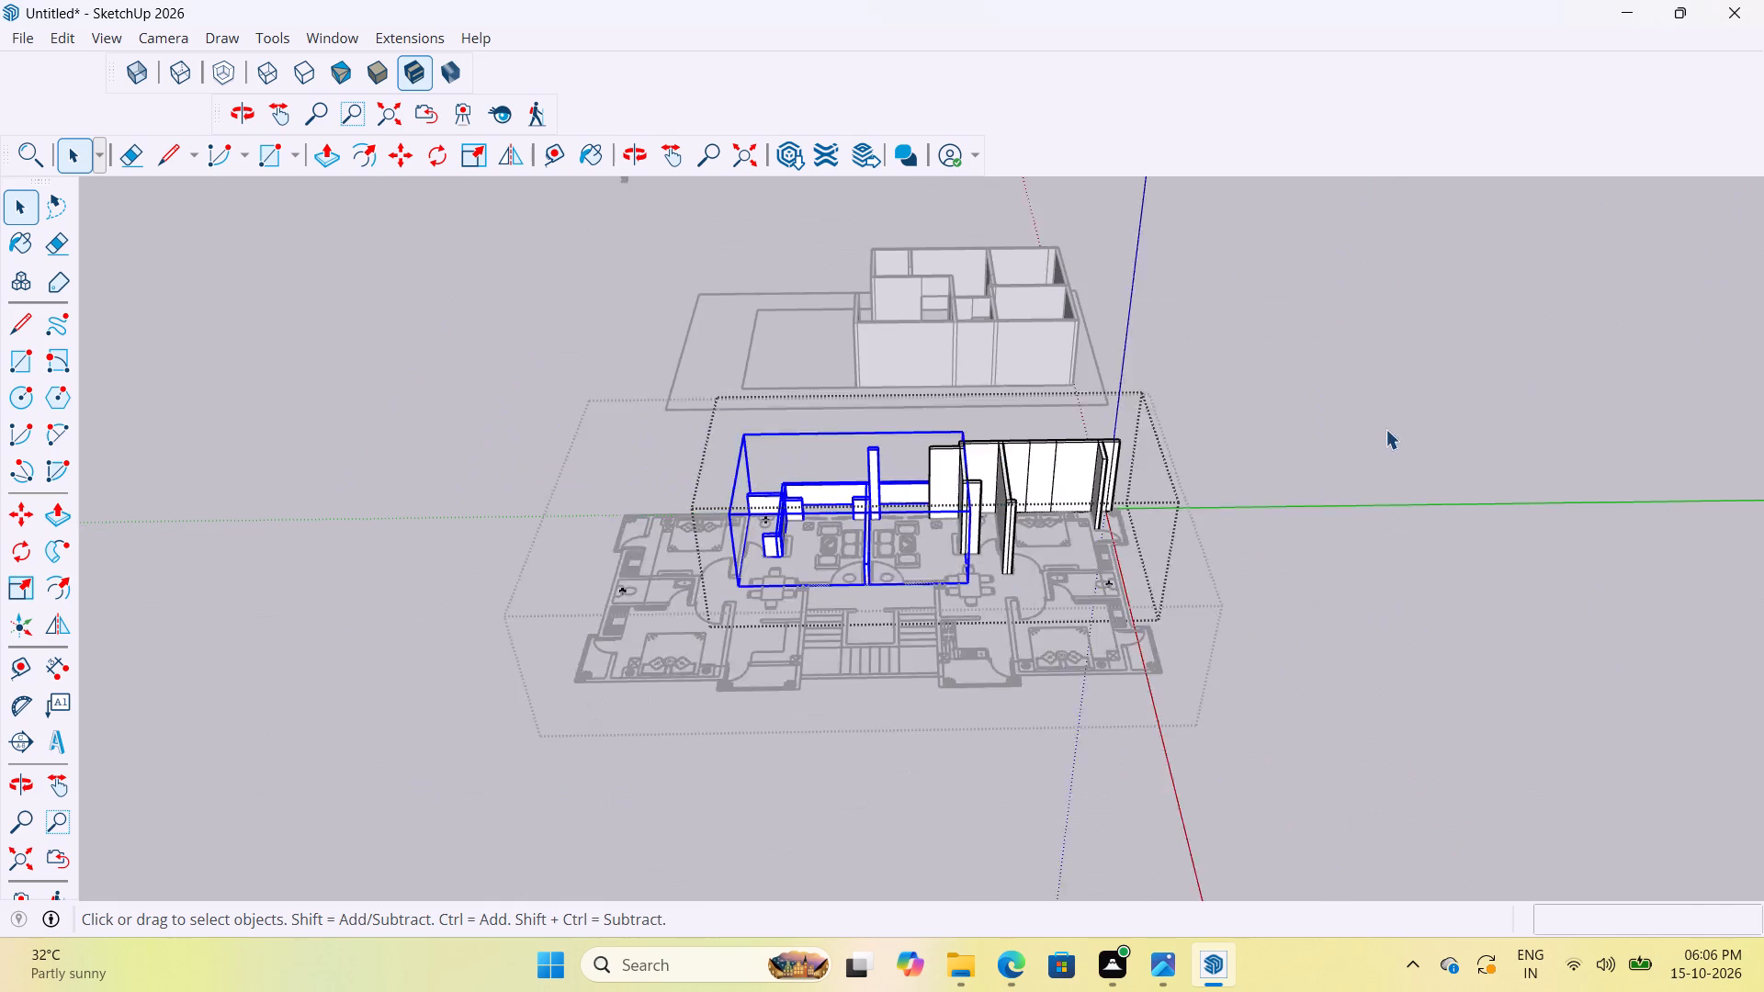
scroll(921, 495, "up", 9)
middle_click_drag(959, 551, 1376, 569)
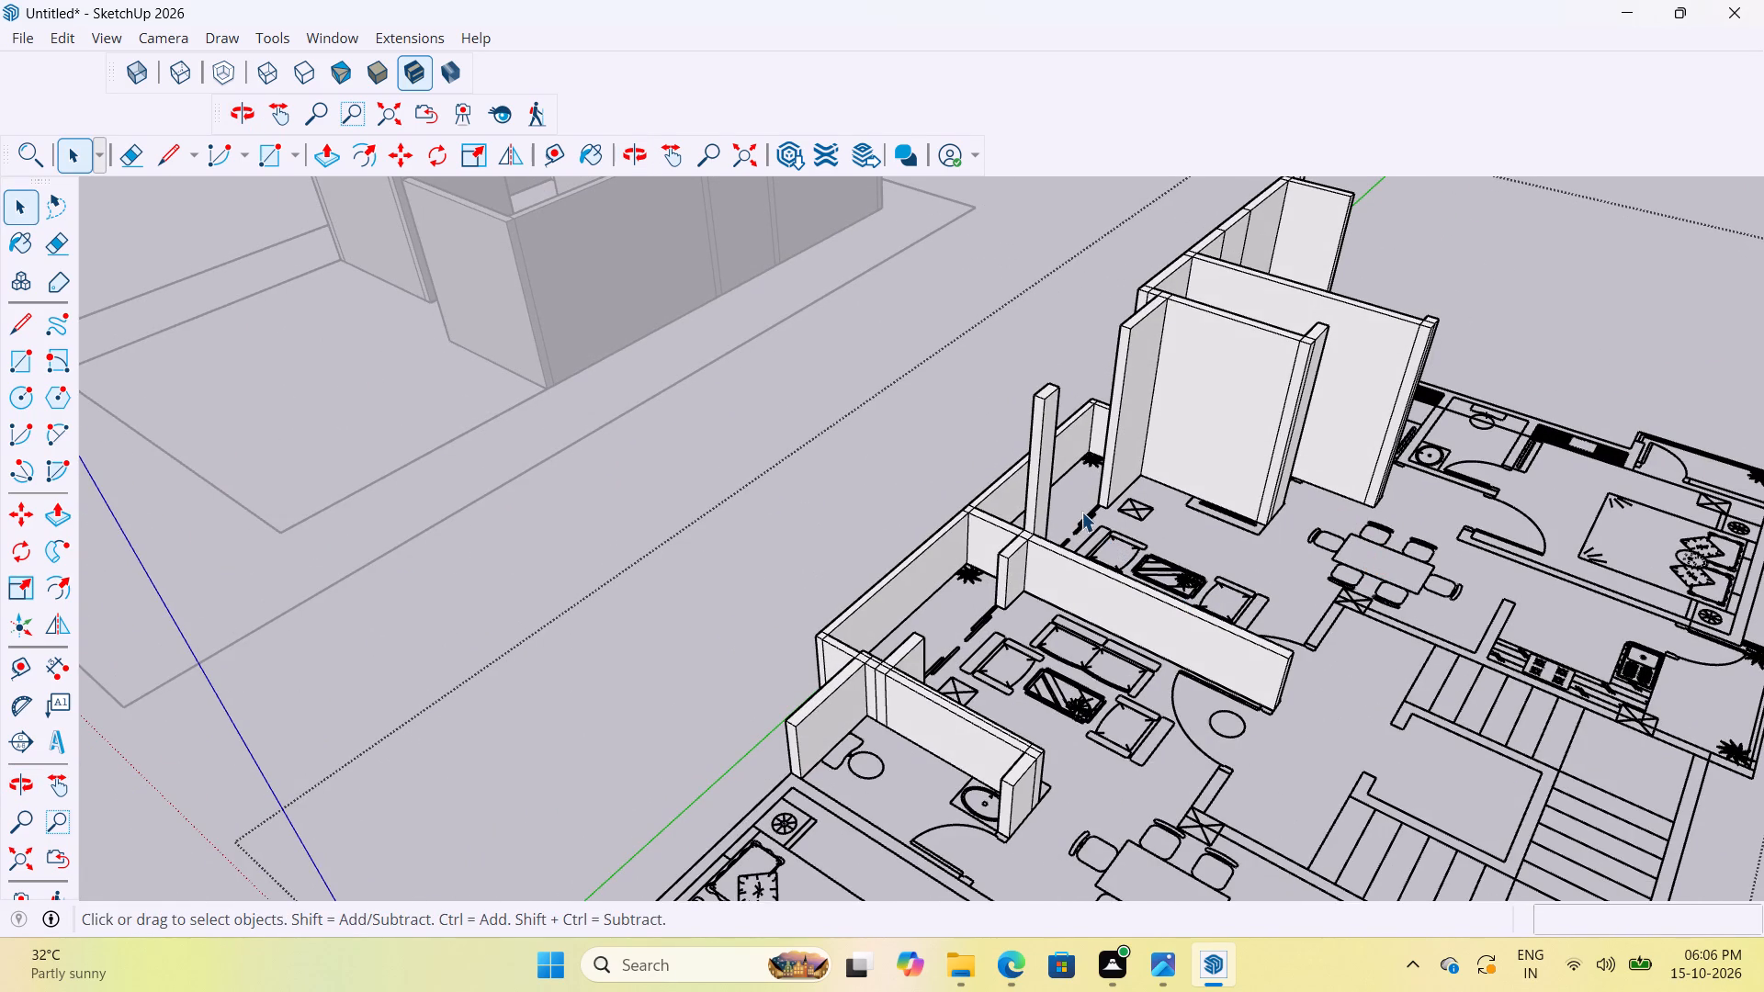
scroll(1131, 457, "down", 6)
scroll(1078, 717, "up", 6)
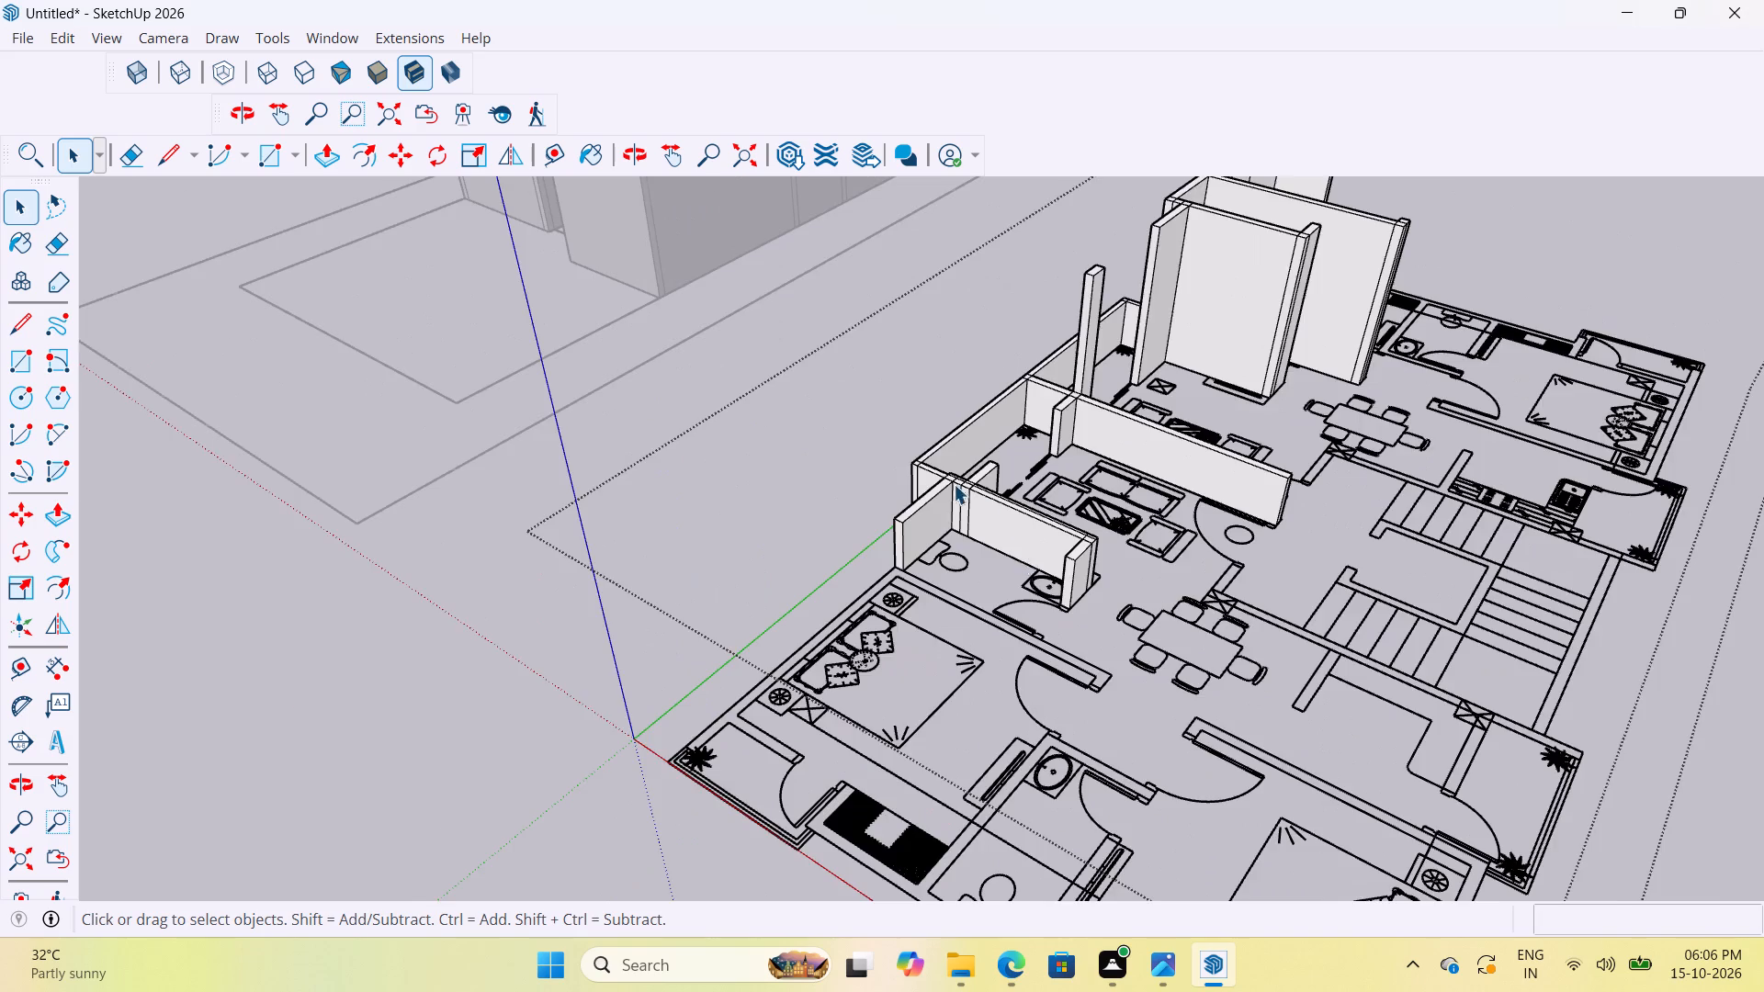
scroll(954, 484, "up", 3)
middle_click_drag(972, 542, 1249, 530)
scroll(951, 665, "up", 9)
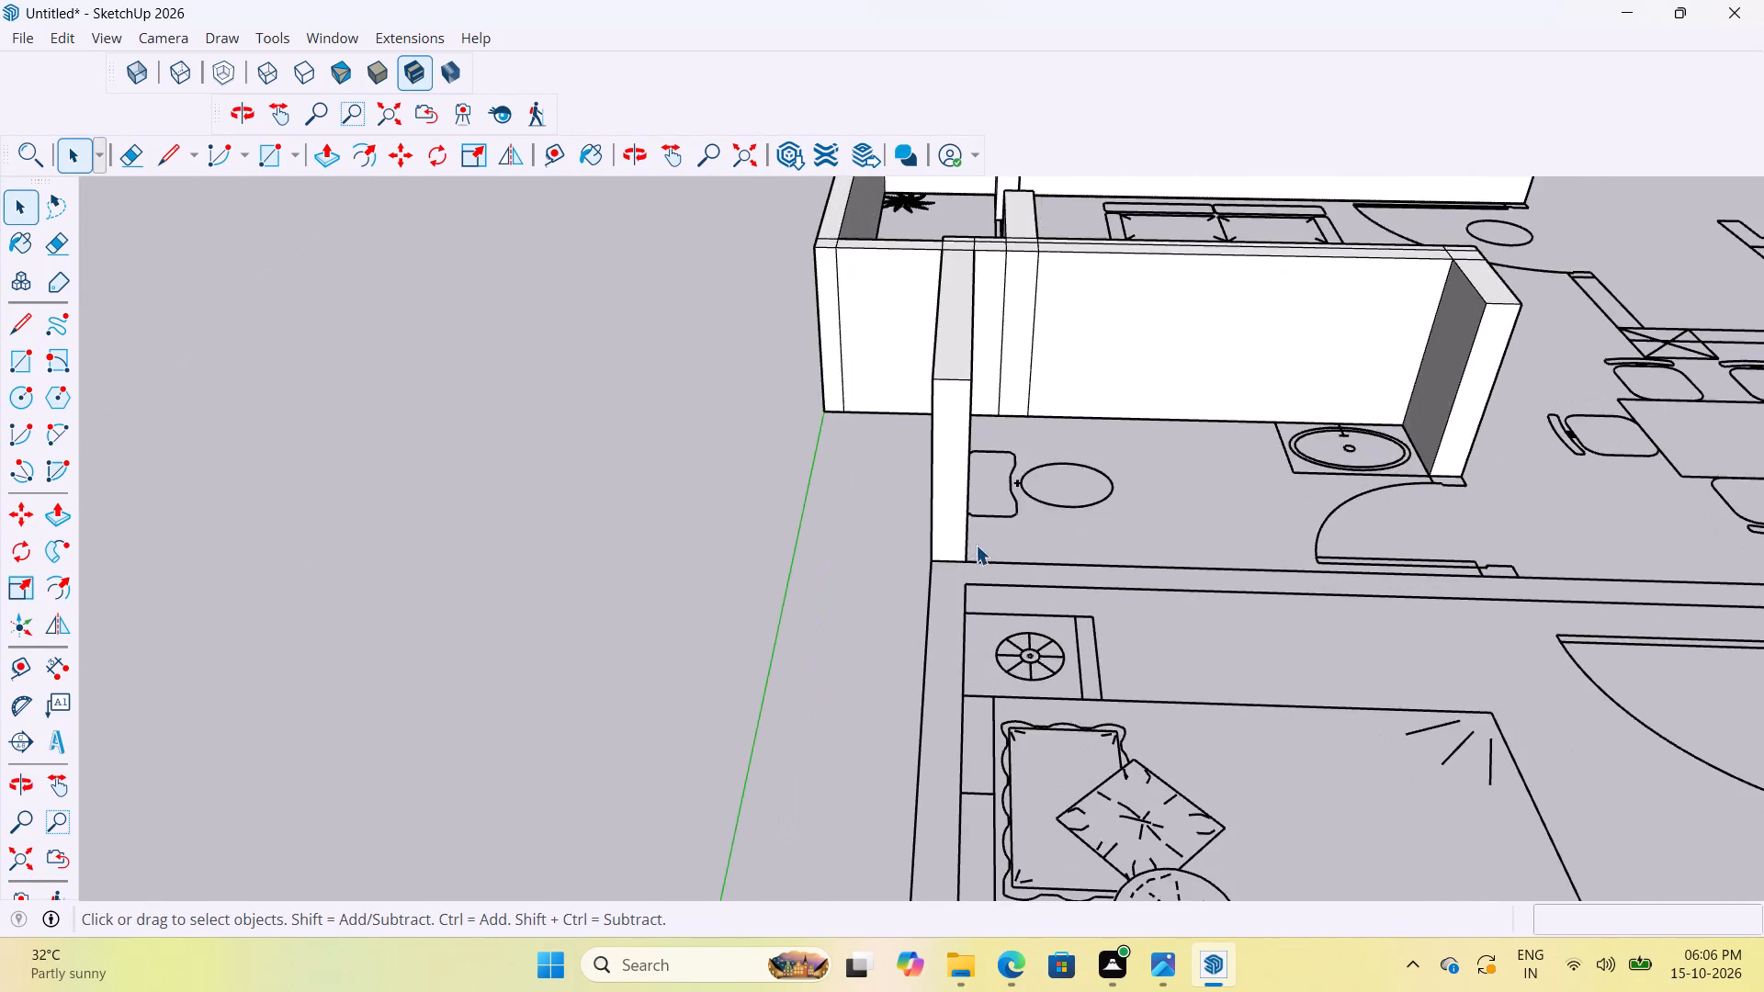
scroll(973, 566, "down", 6)
scroll(944, 647, "down", 6)
scroll(1152, 472, "up", 3)
middle_click_drag(1148, 444, 918, 552)
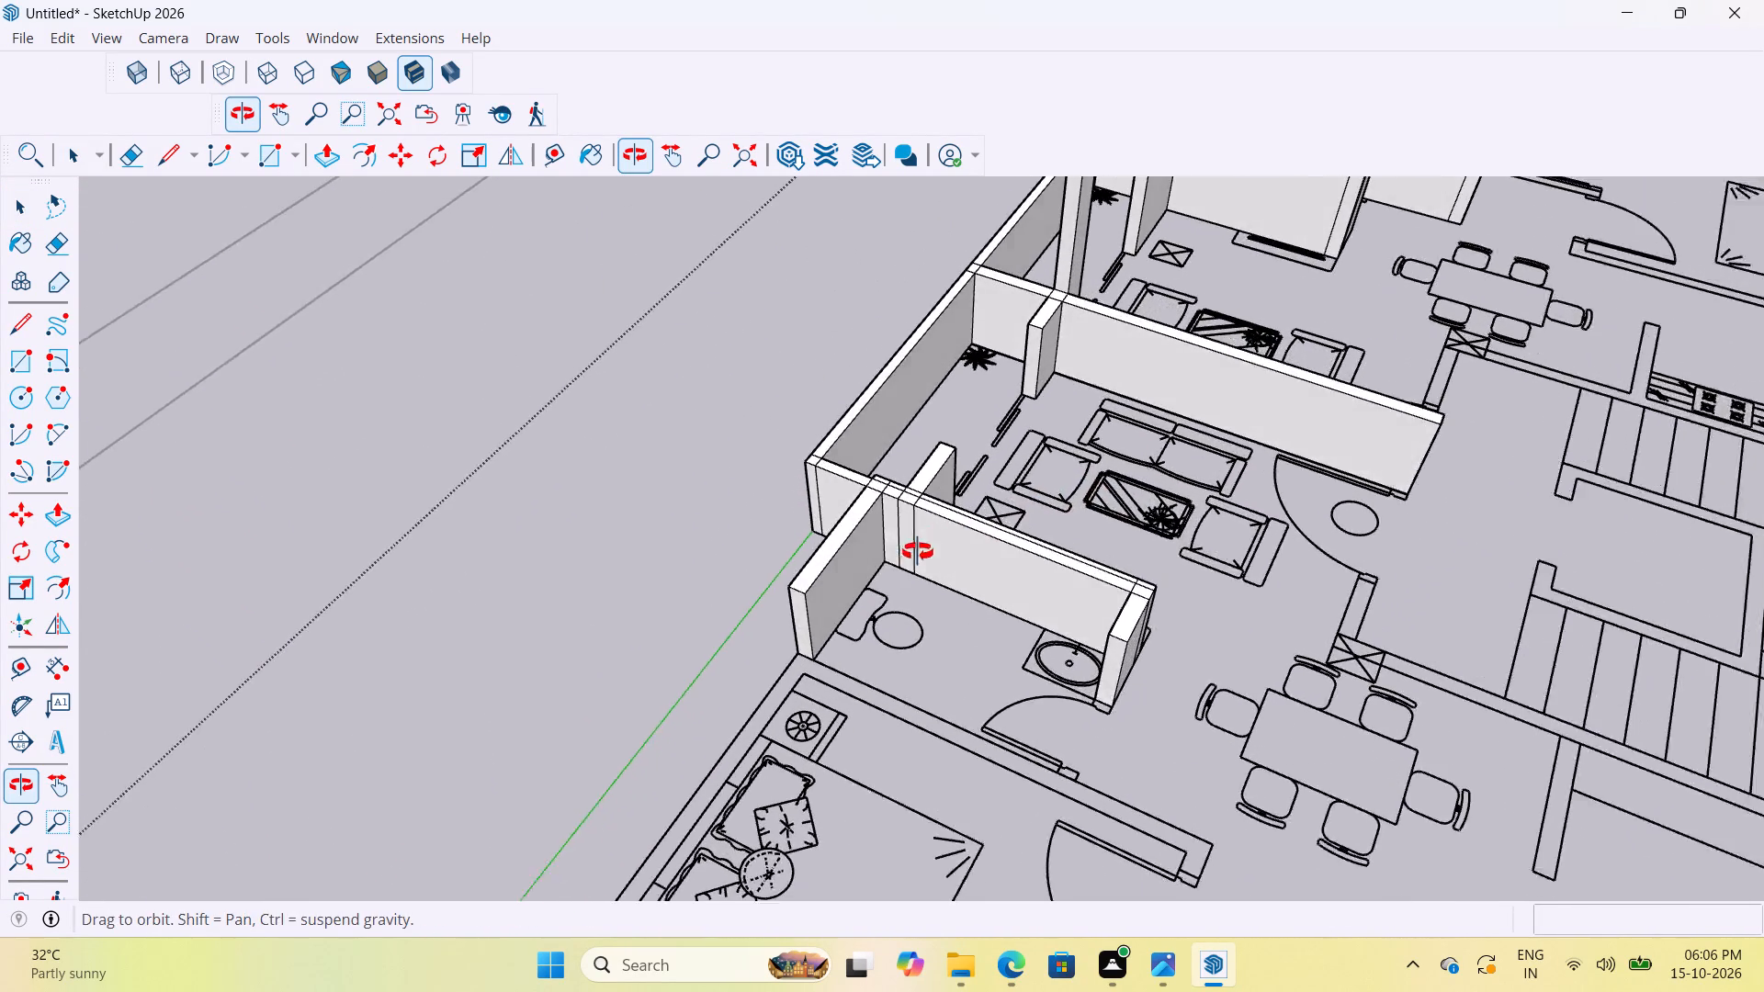
middle_click_drag(918, 552, 880, 562)
scroll(865, 562, "down", 1)
scroll(1056, 395, "up", 17)
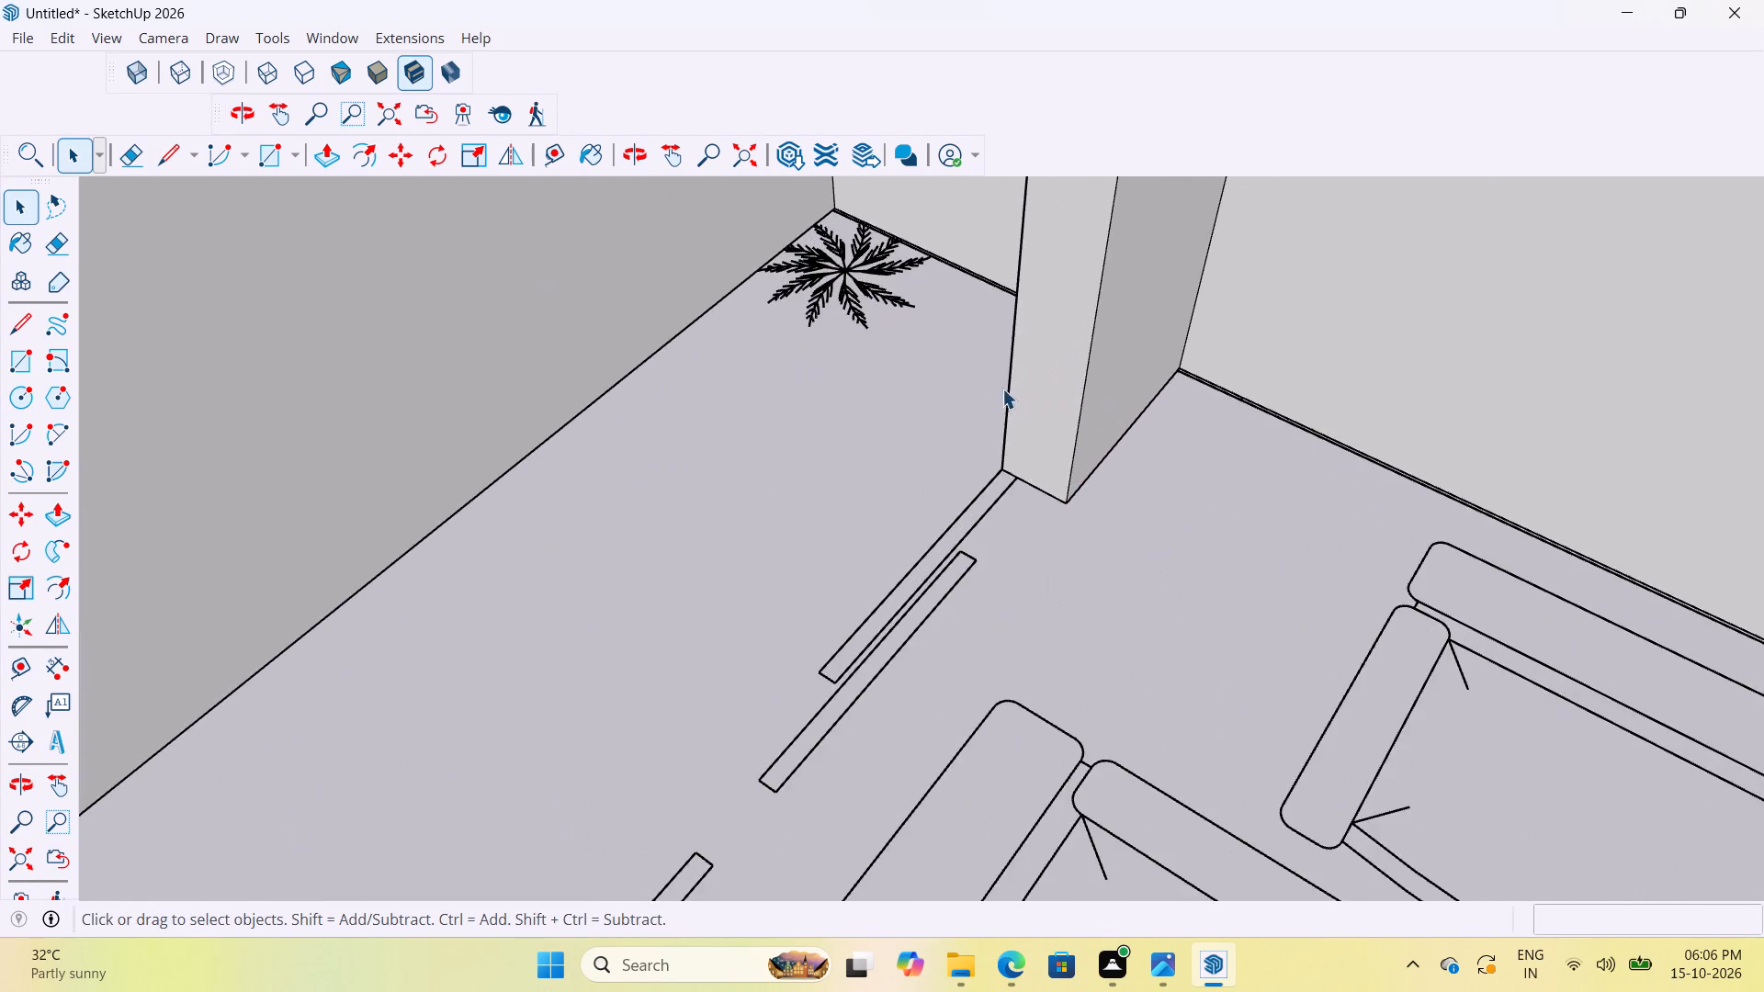
scroll(982, 410, "down", 18)
middle_click_drag(867, 600, 1056, 553)
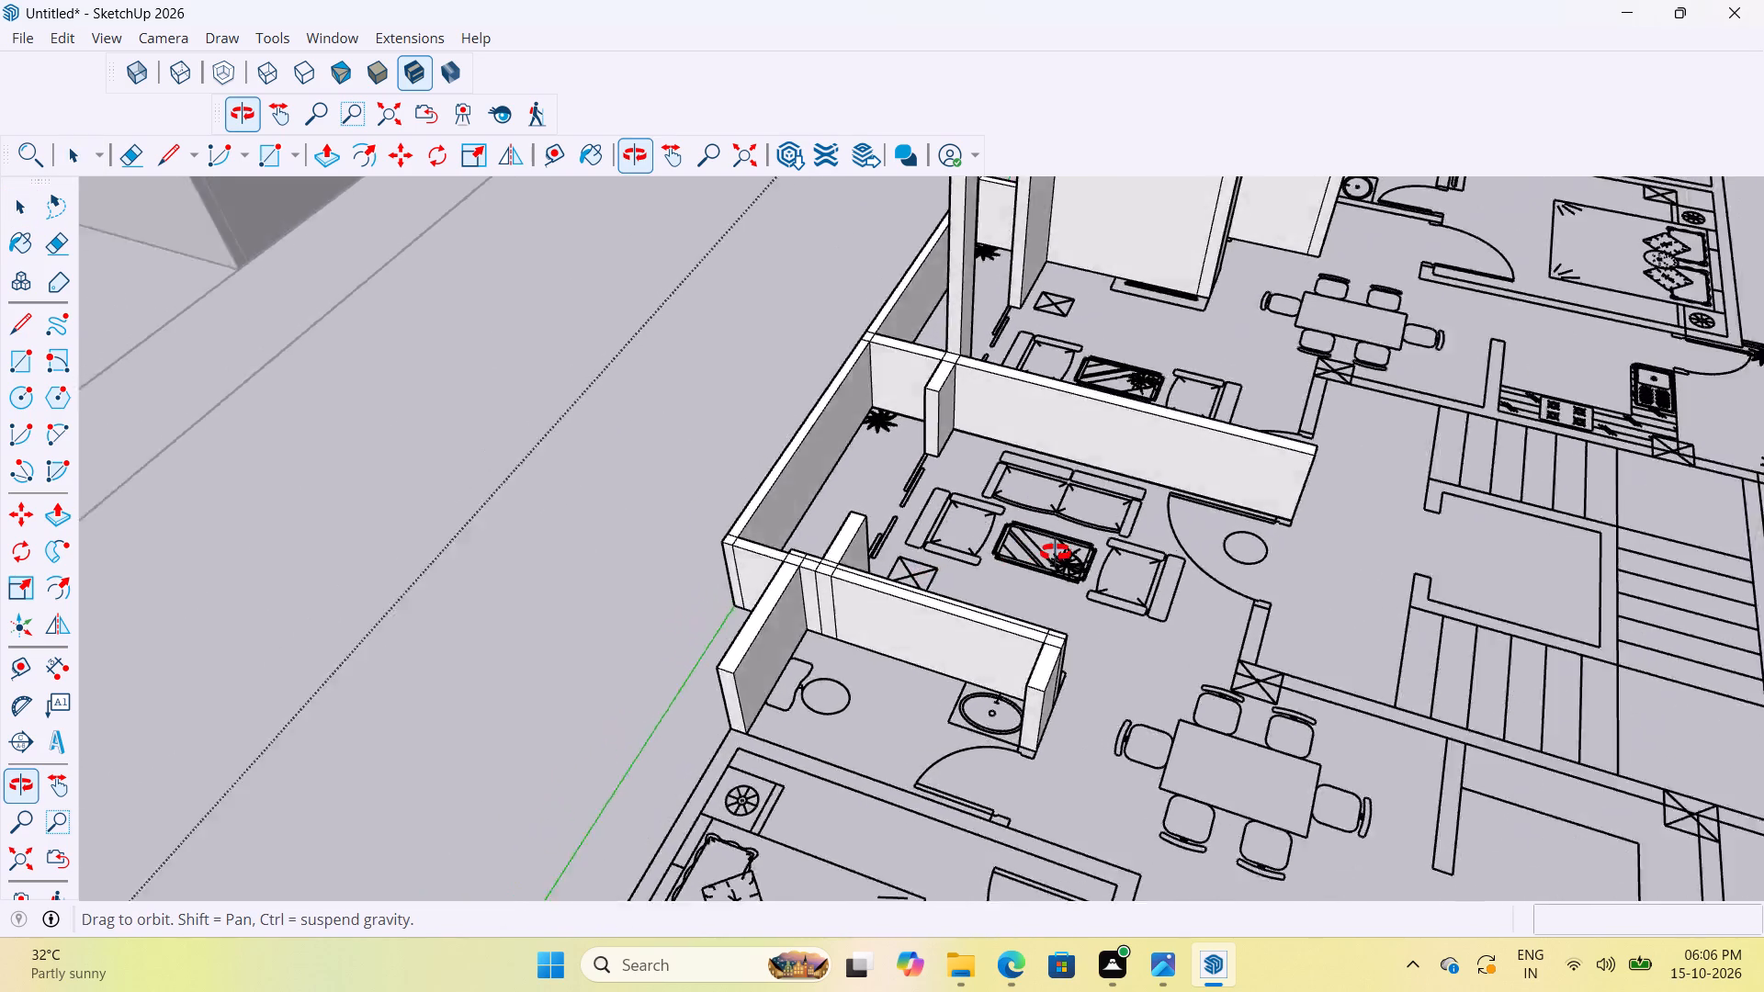
middle_click_drag(1056, 553, 492, 499)
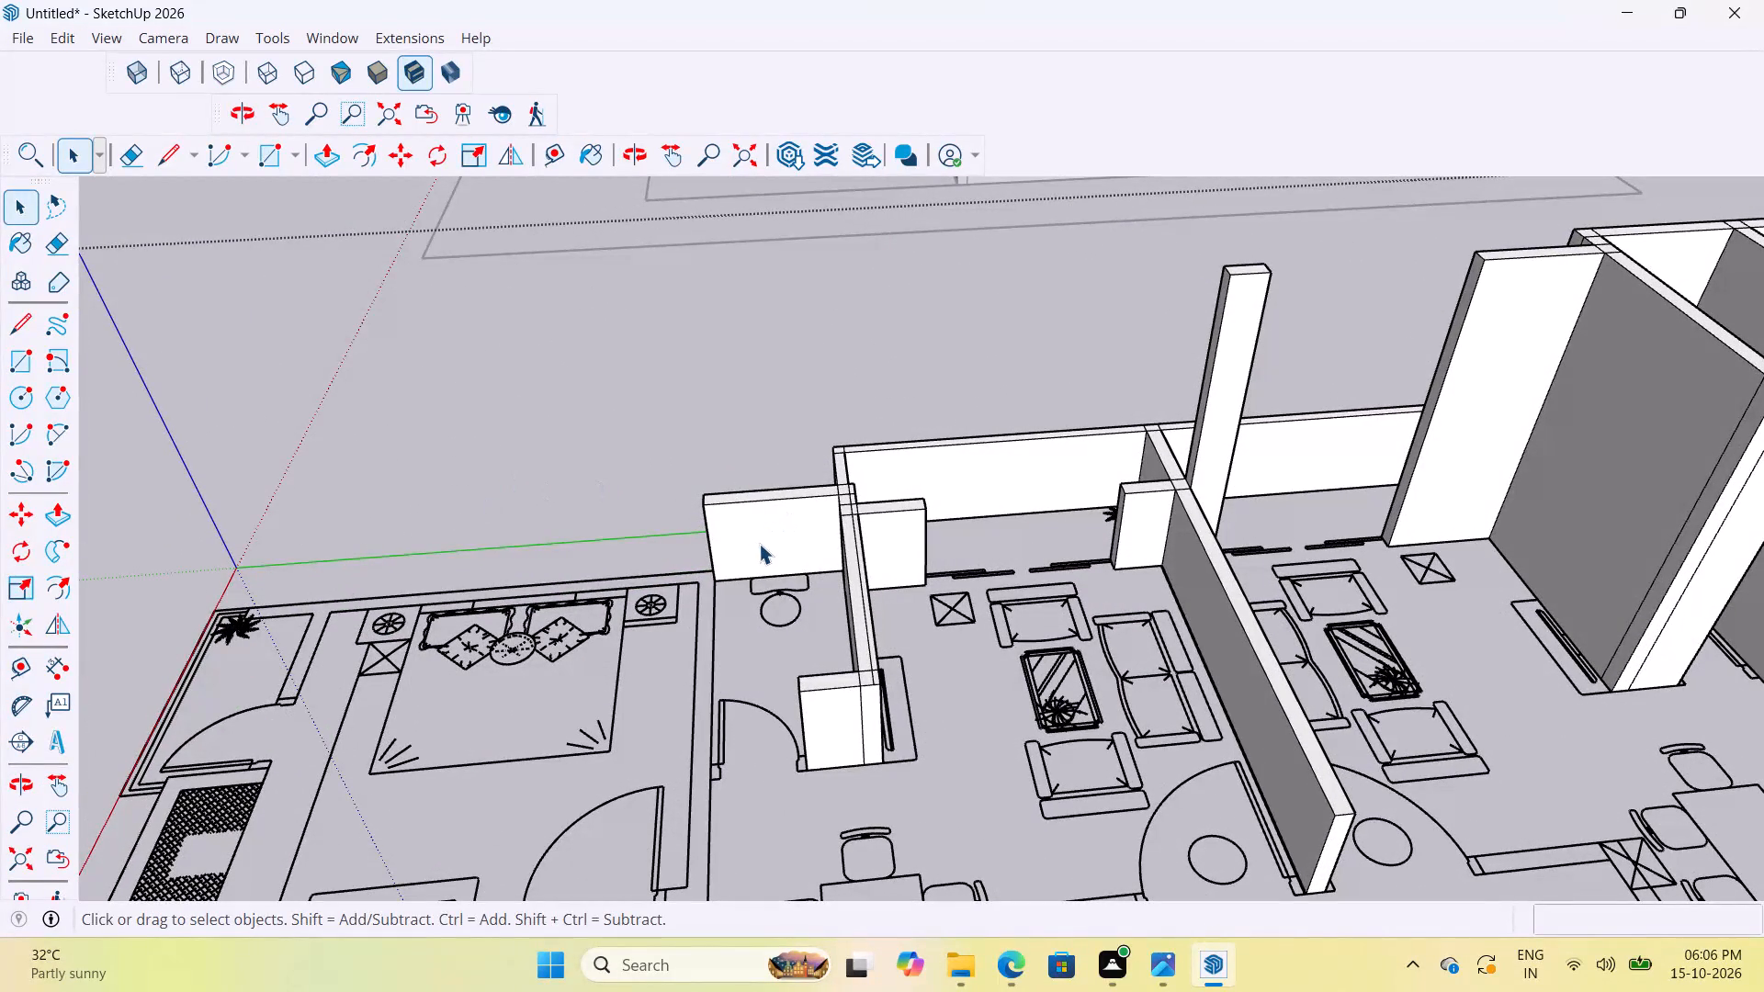
Push/pull the top of the living-room stub wall beside the partition up 7', level with the neighbouring tall stub across the partition.
scroll(1202, 532, "up", 12)
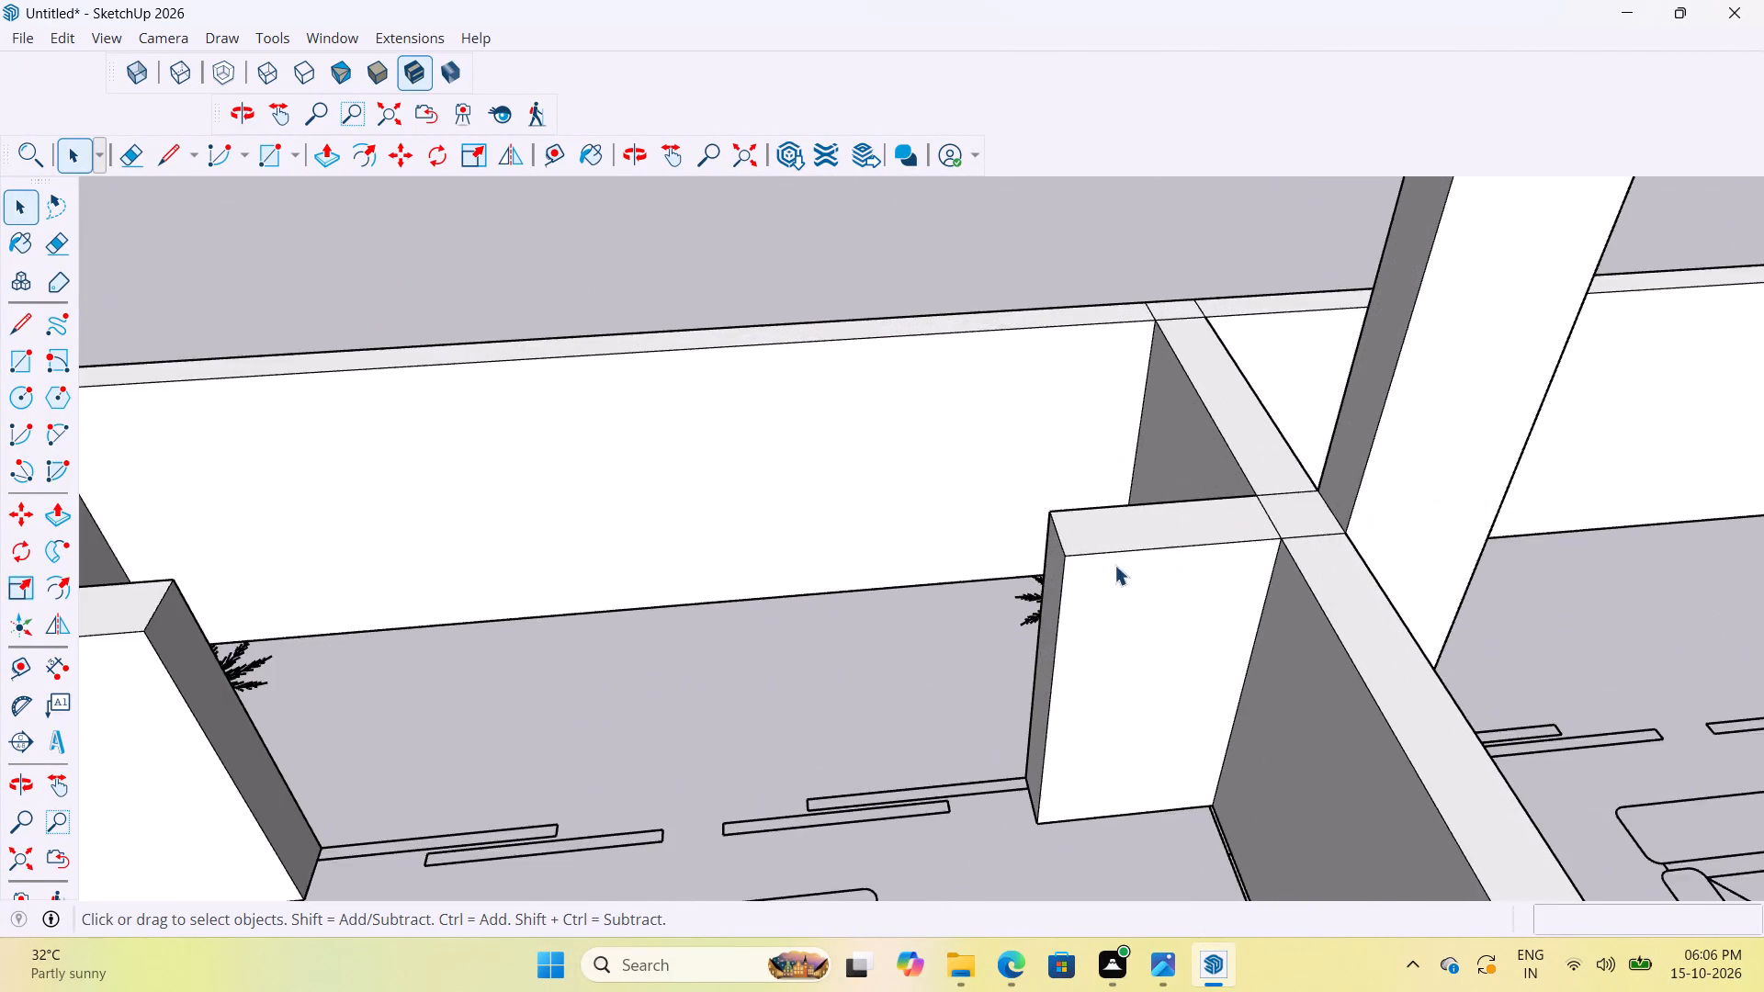
scroll(1113, 581, "down", 6)
scroll(1128, 560, "up", 9)
middle_click_drag(1134, 551, 1176, 629)
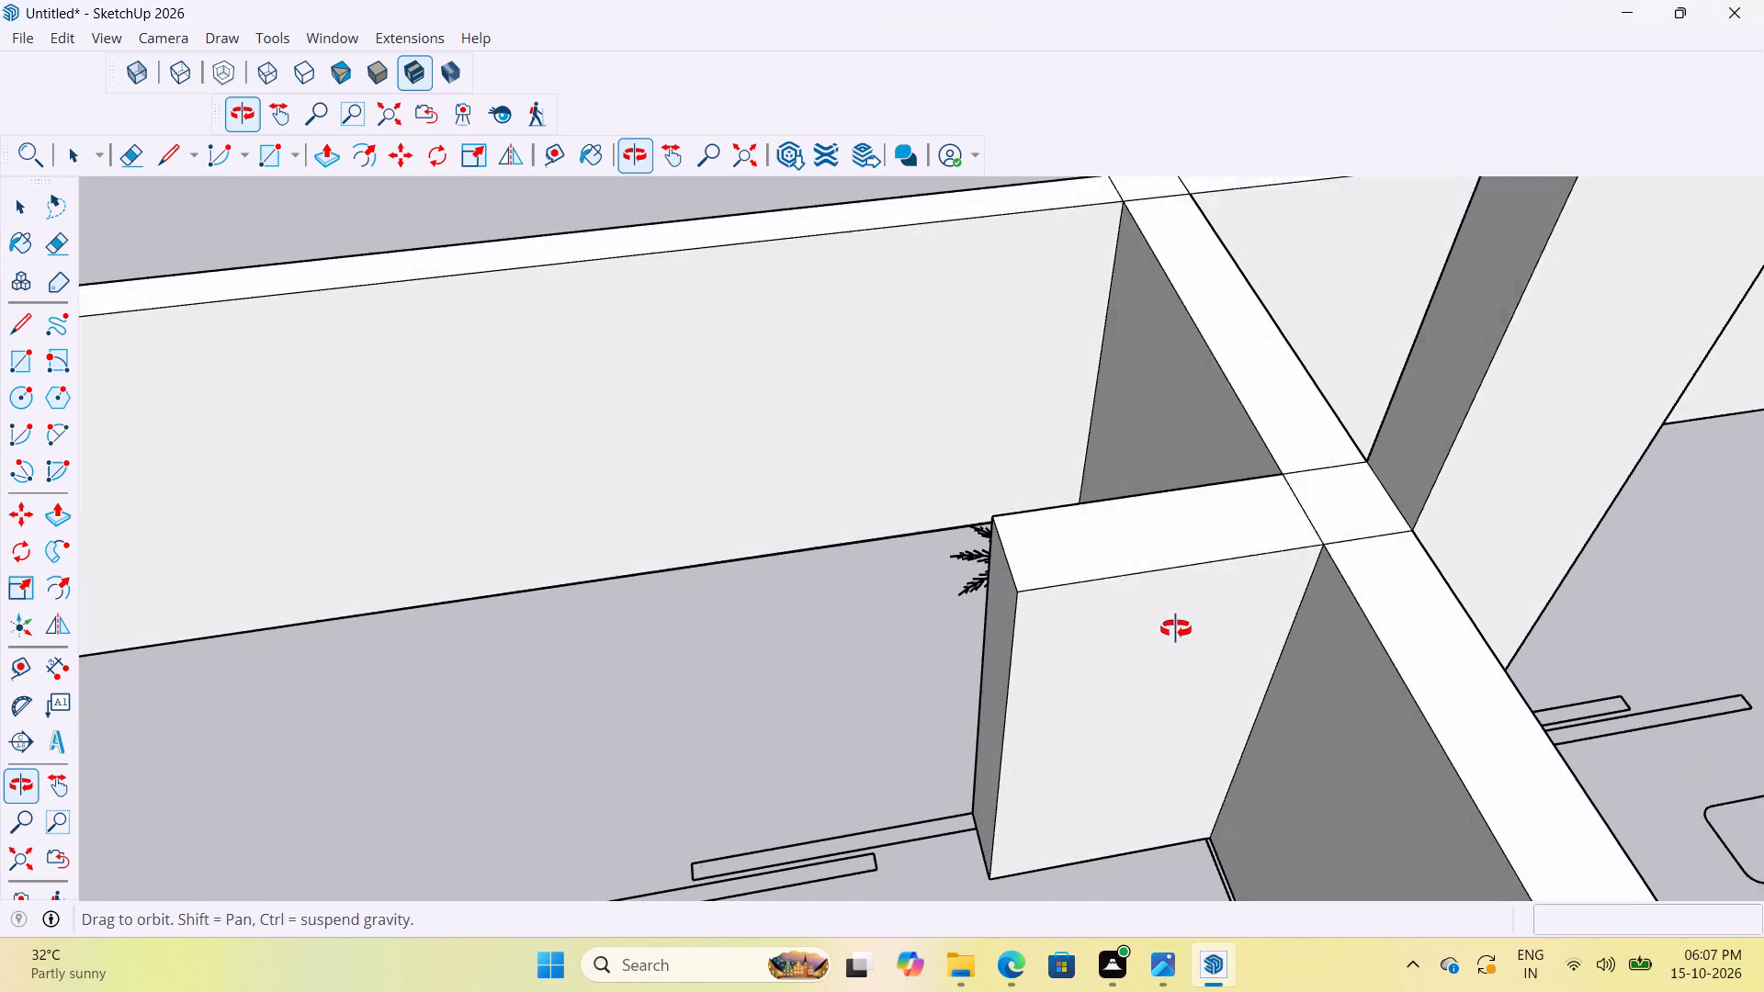
middle_click_drag(1176, 629, 1169, 625)
double_click(1142, 562)
key("p")
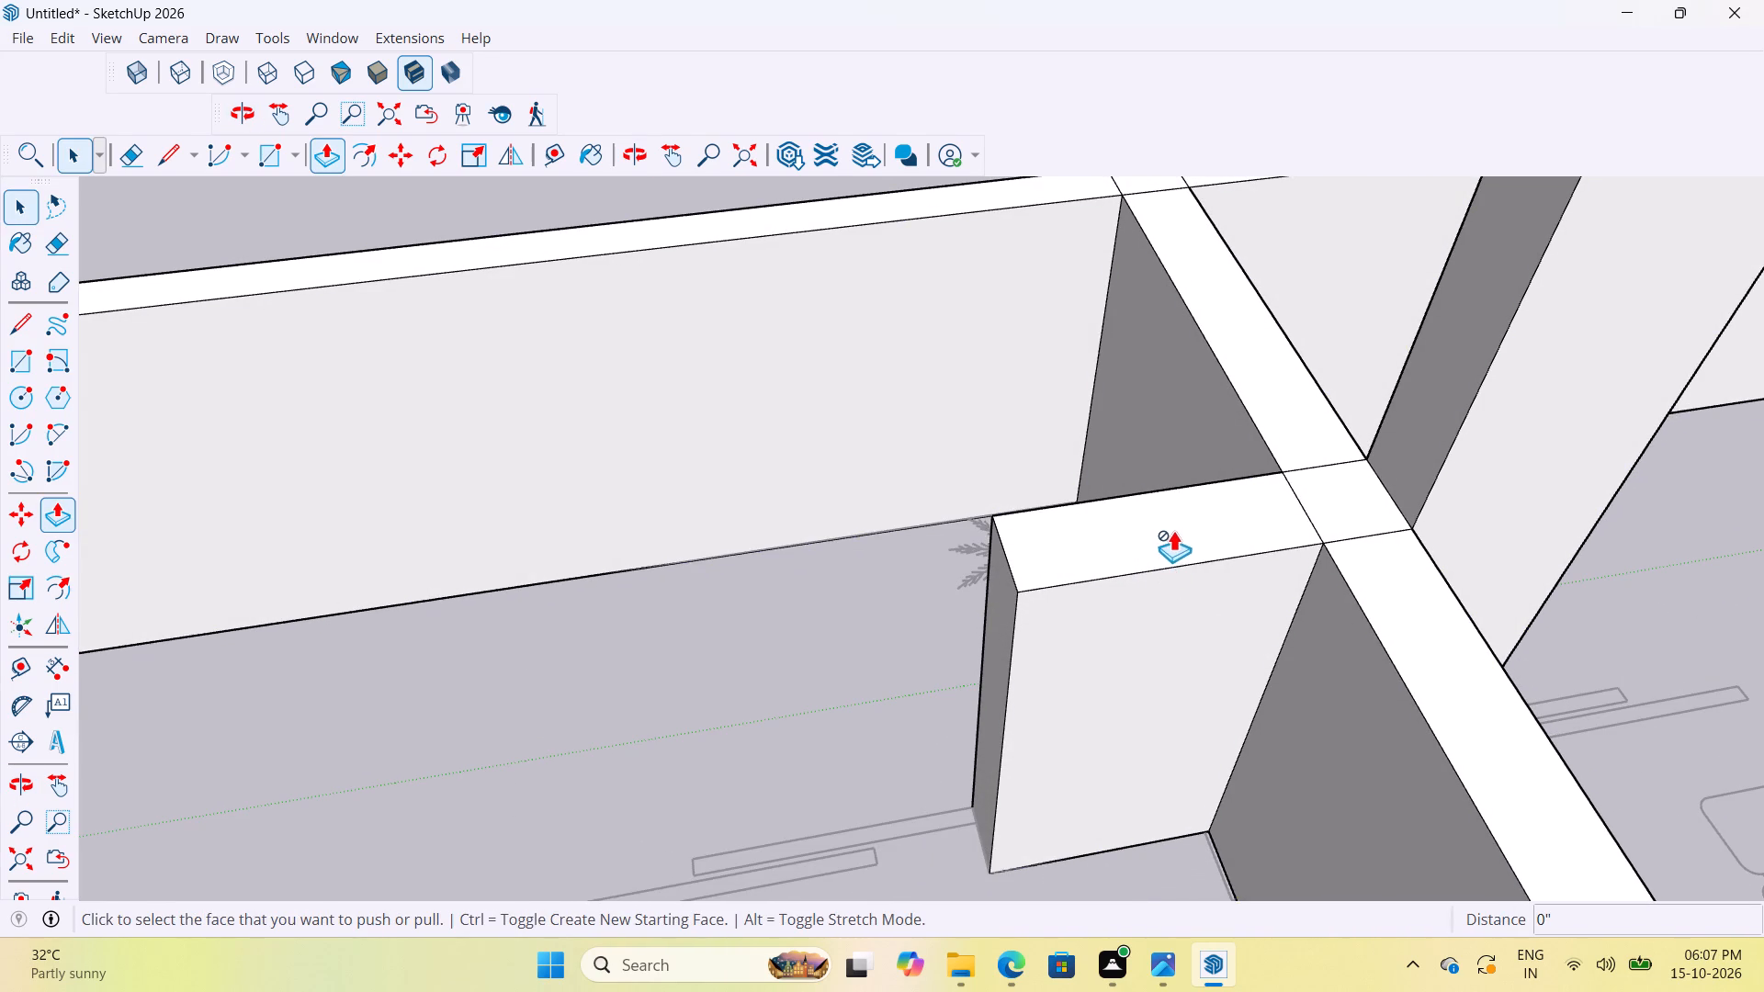
key("space")
double_click(1165, 529)
key("p")
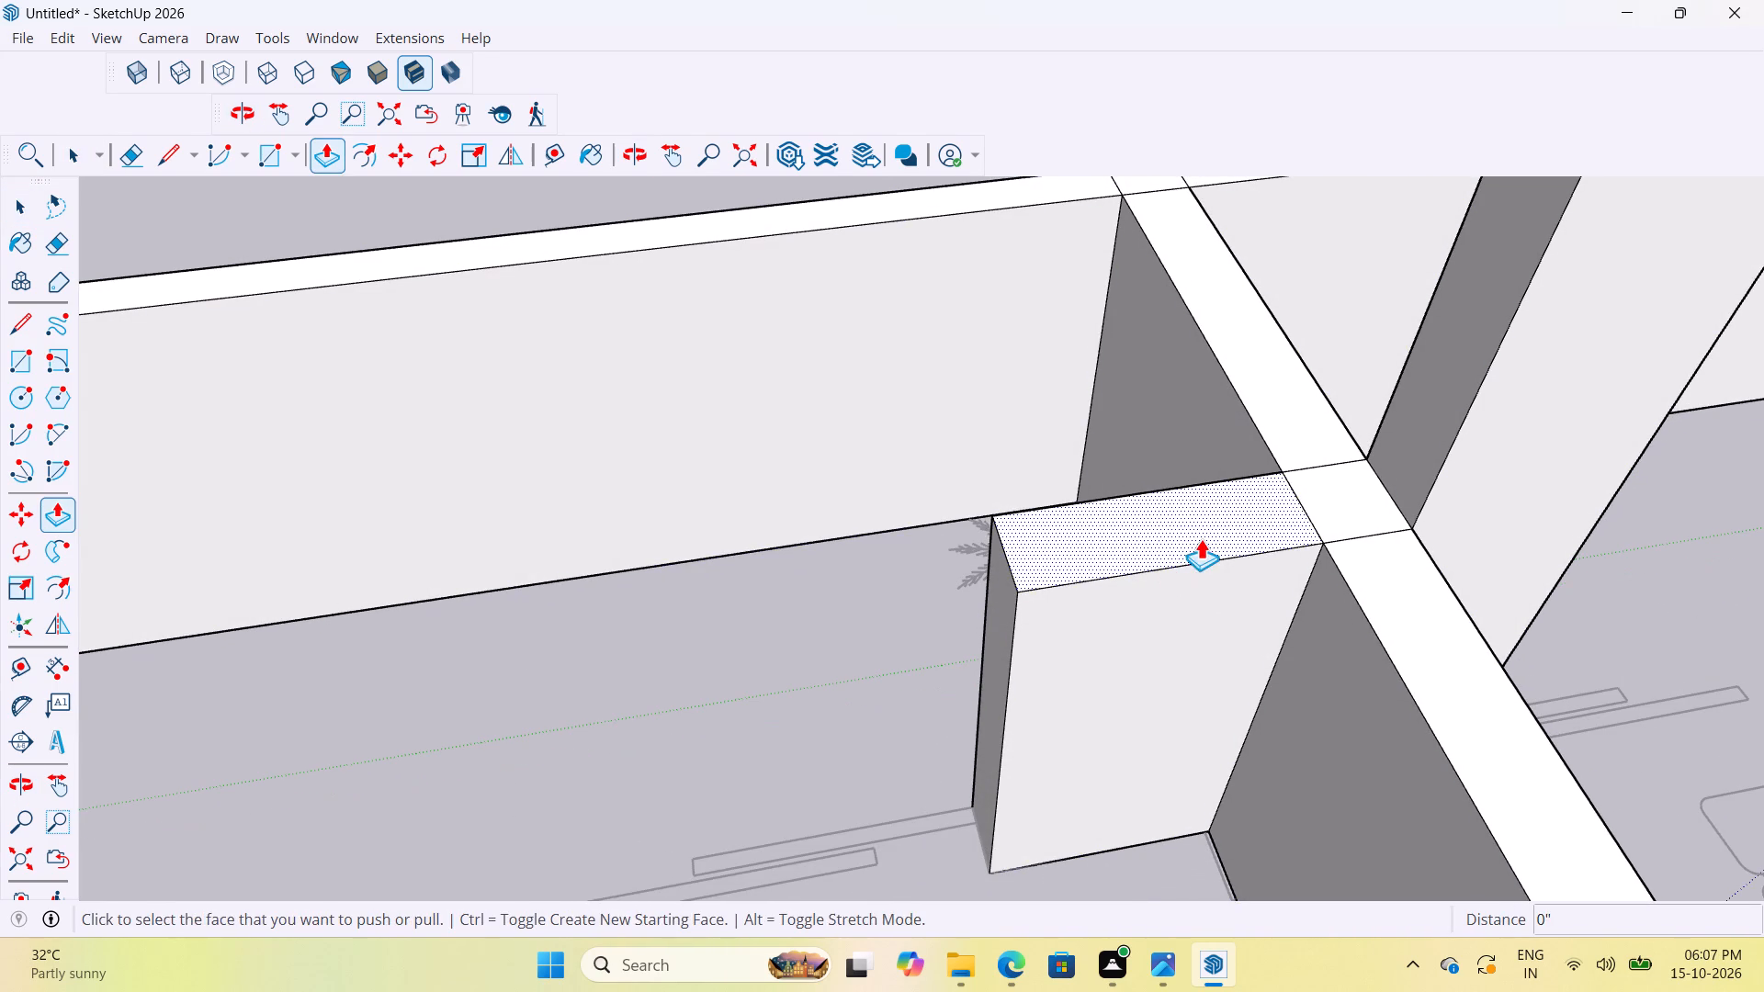
left_click(1186, 535)
scroll(1157, 547, "down", 11)
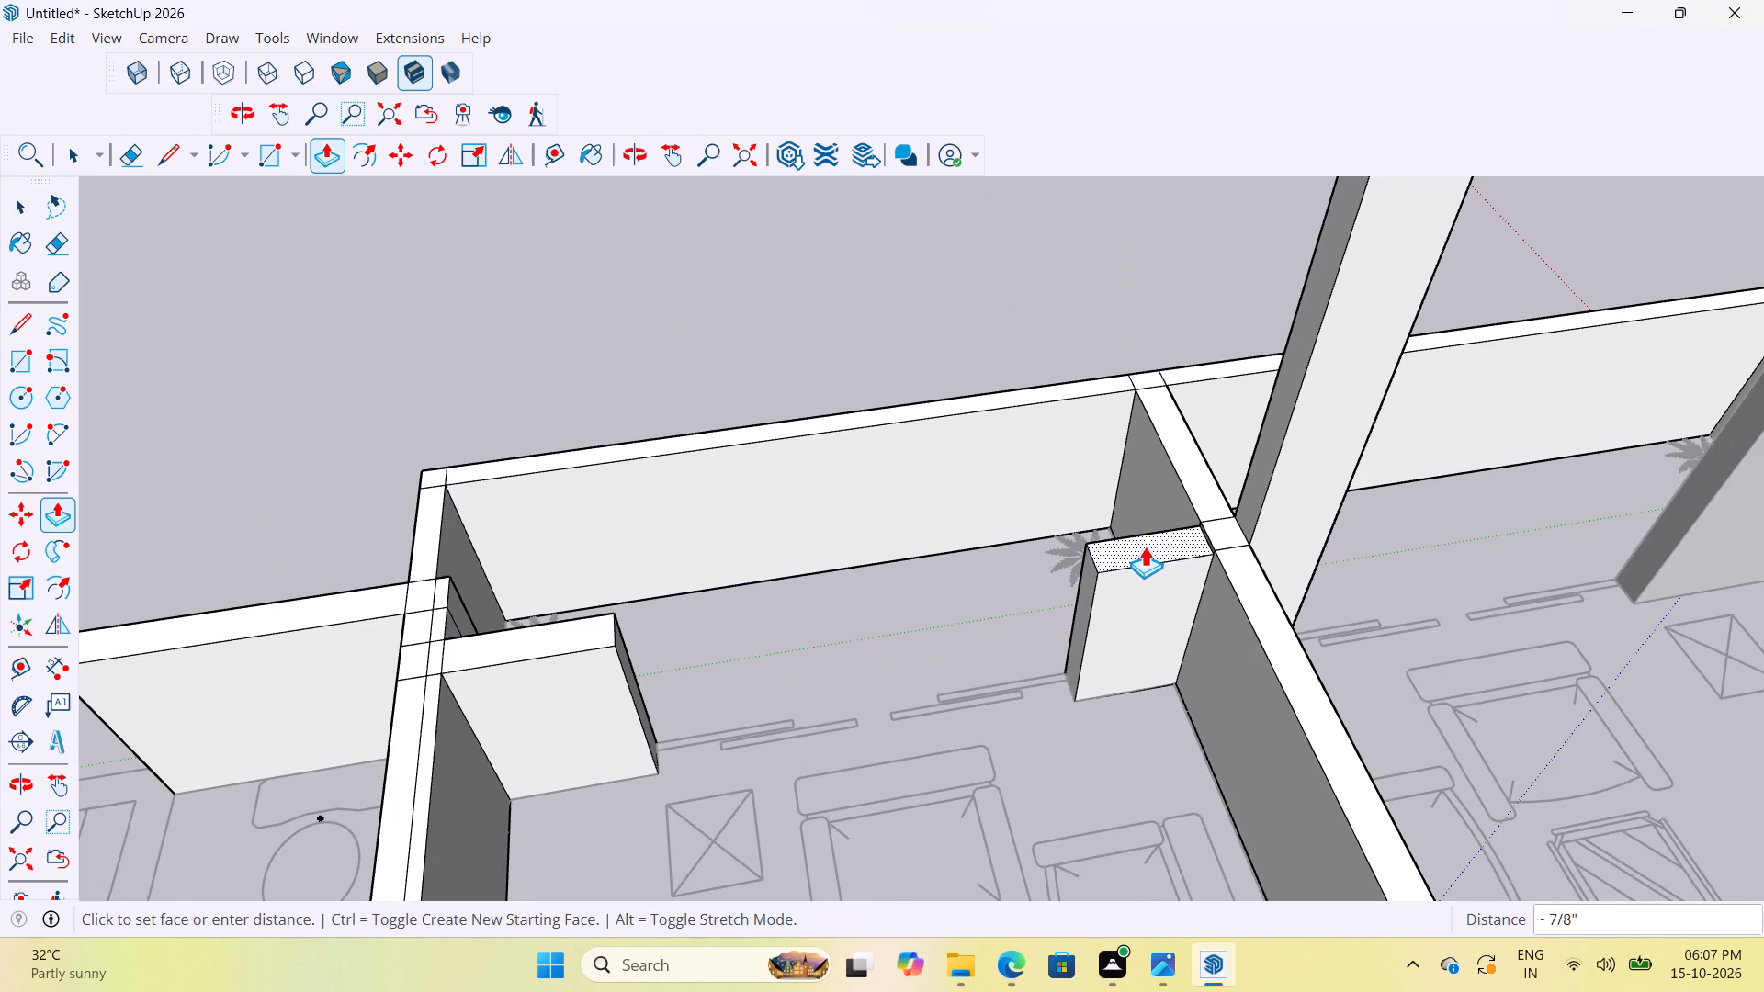
scroll(1122, 431, "down", 10)
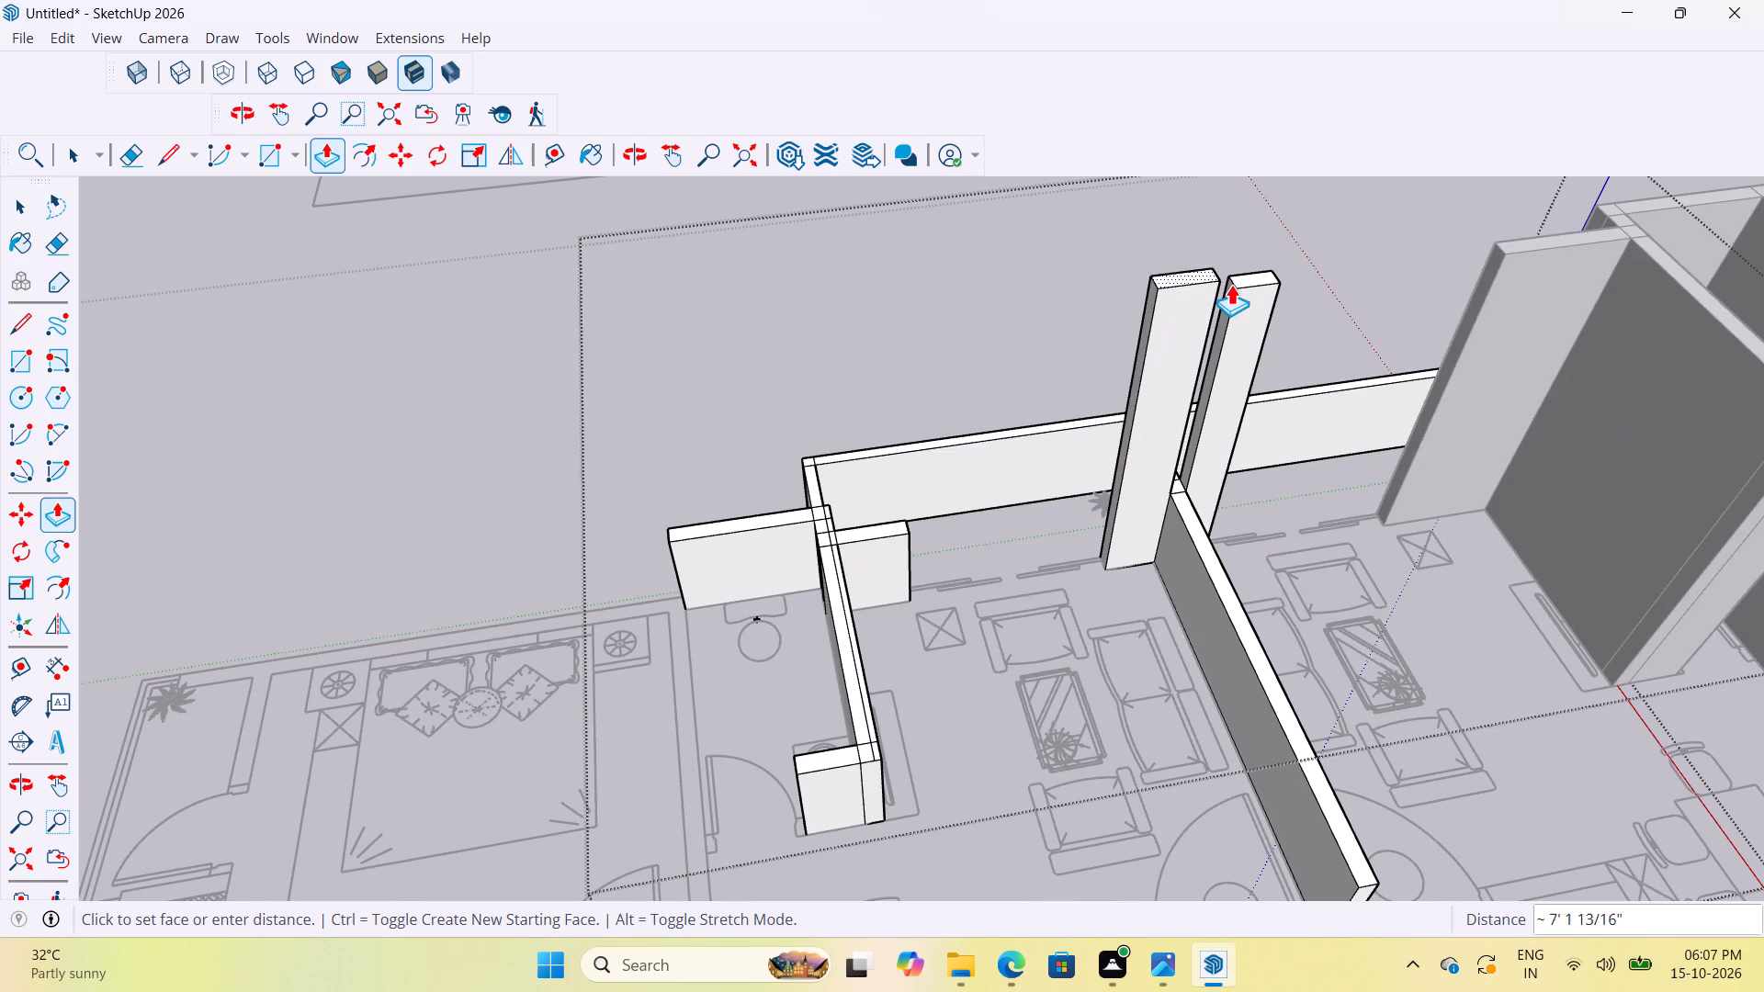
left_click(1232, 284)
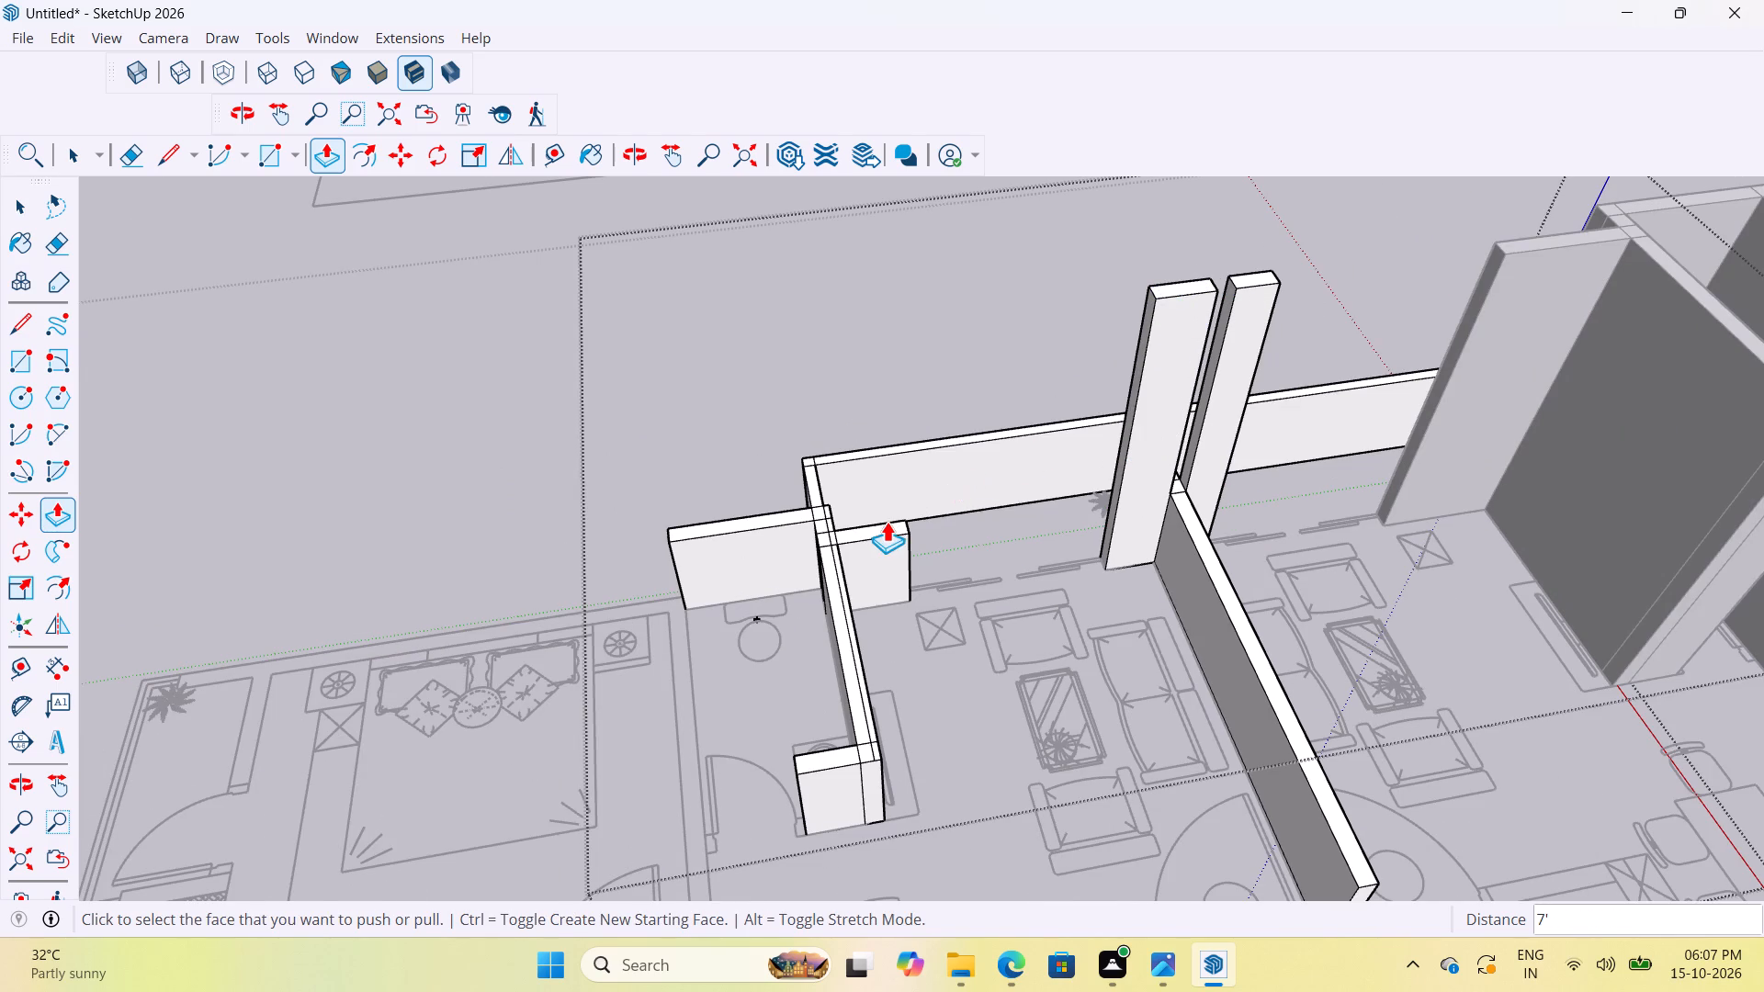
Raise the stub wall on the toilet side of the living room's sliding-door opening by 7', level with the other tall stubs.
scroll(884, 523, "up", 8)
left_click(896, 530)
scroll(961, 492, "down", 5)
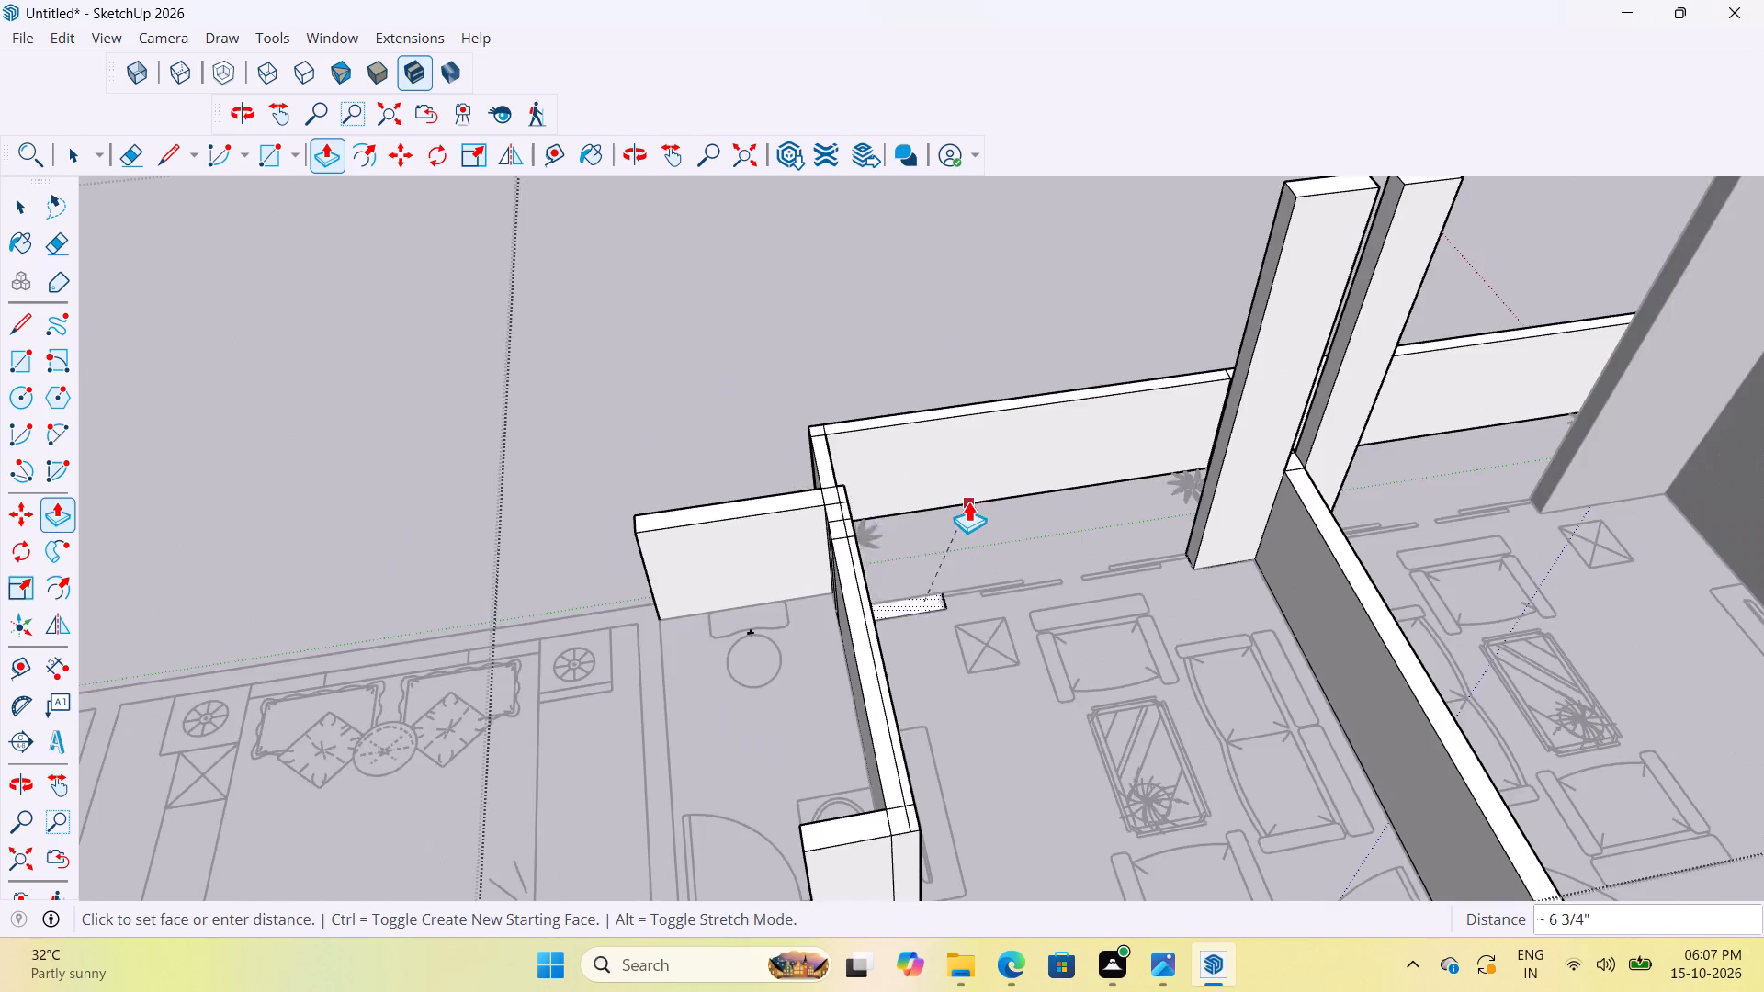
scroll(968, 501, "down", 5)
left_click(1144, 343)
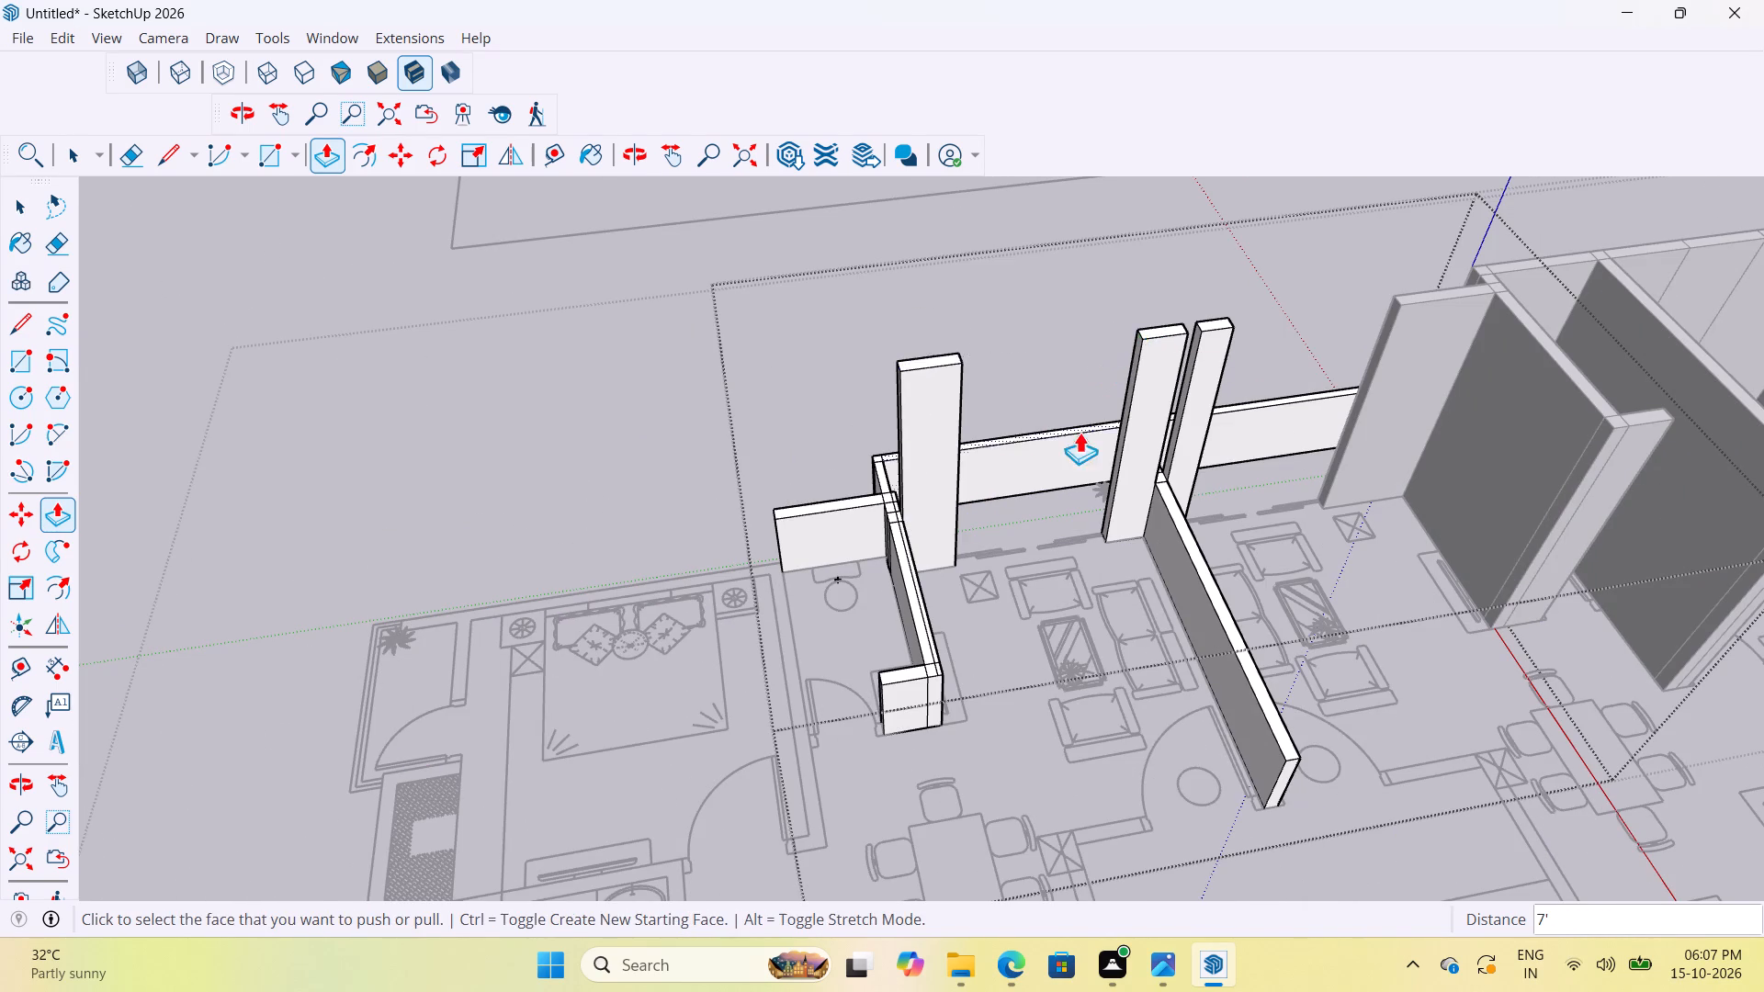
scroll(1014, 446, "down", 5)
middle_click_drag(980, 515, 1187, 591)
key("space")
left_click(833, 333)
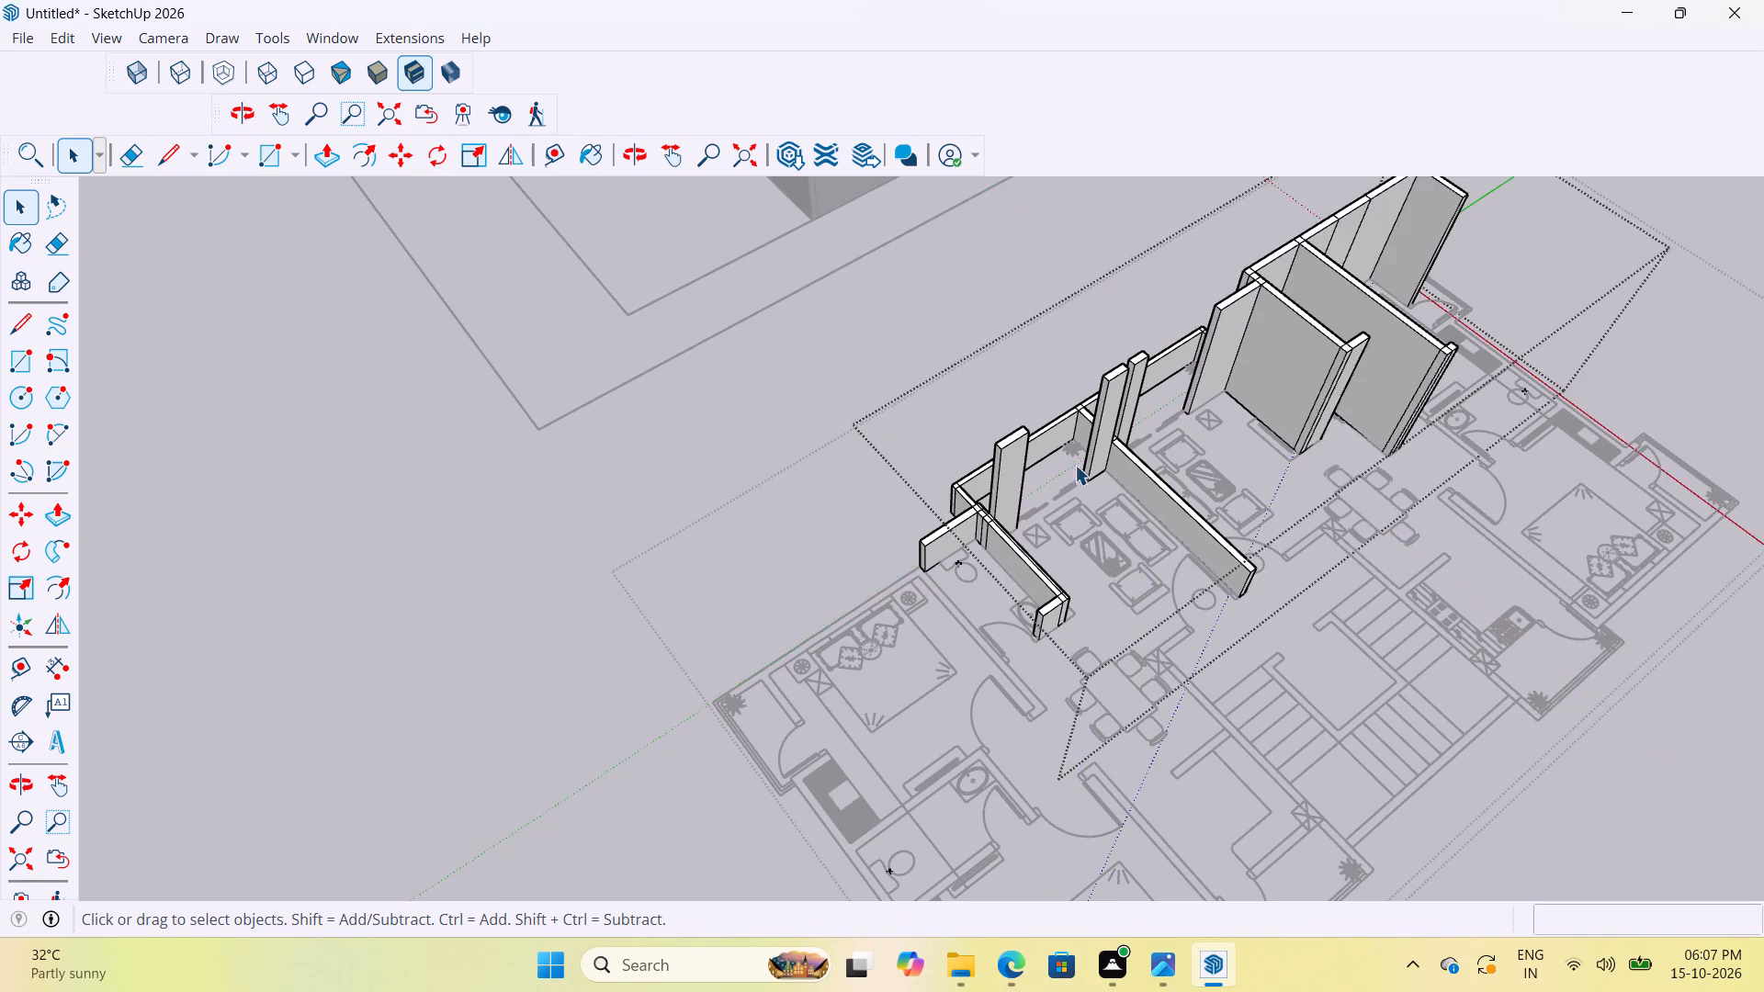
Examine the raised stub walls and where the toilet's outer wall ends against the bedroom wall lines on the plan.
scroll(1085, 459, "up", 8)
middle_click_drag(992, 464, 1309, 456)
scroll(1126, 526, "up", 8)
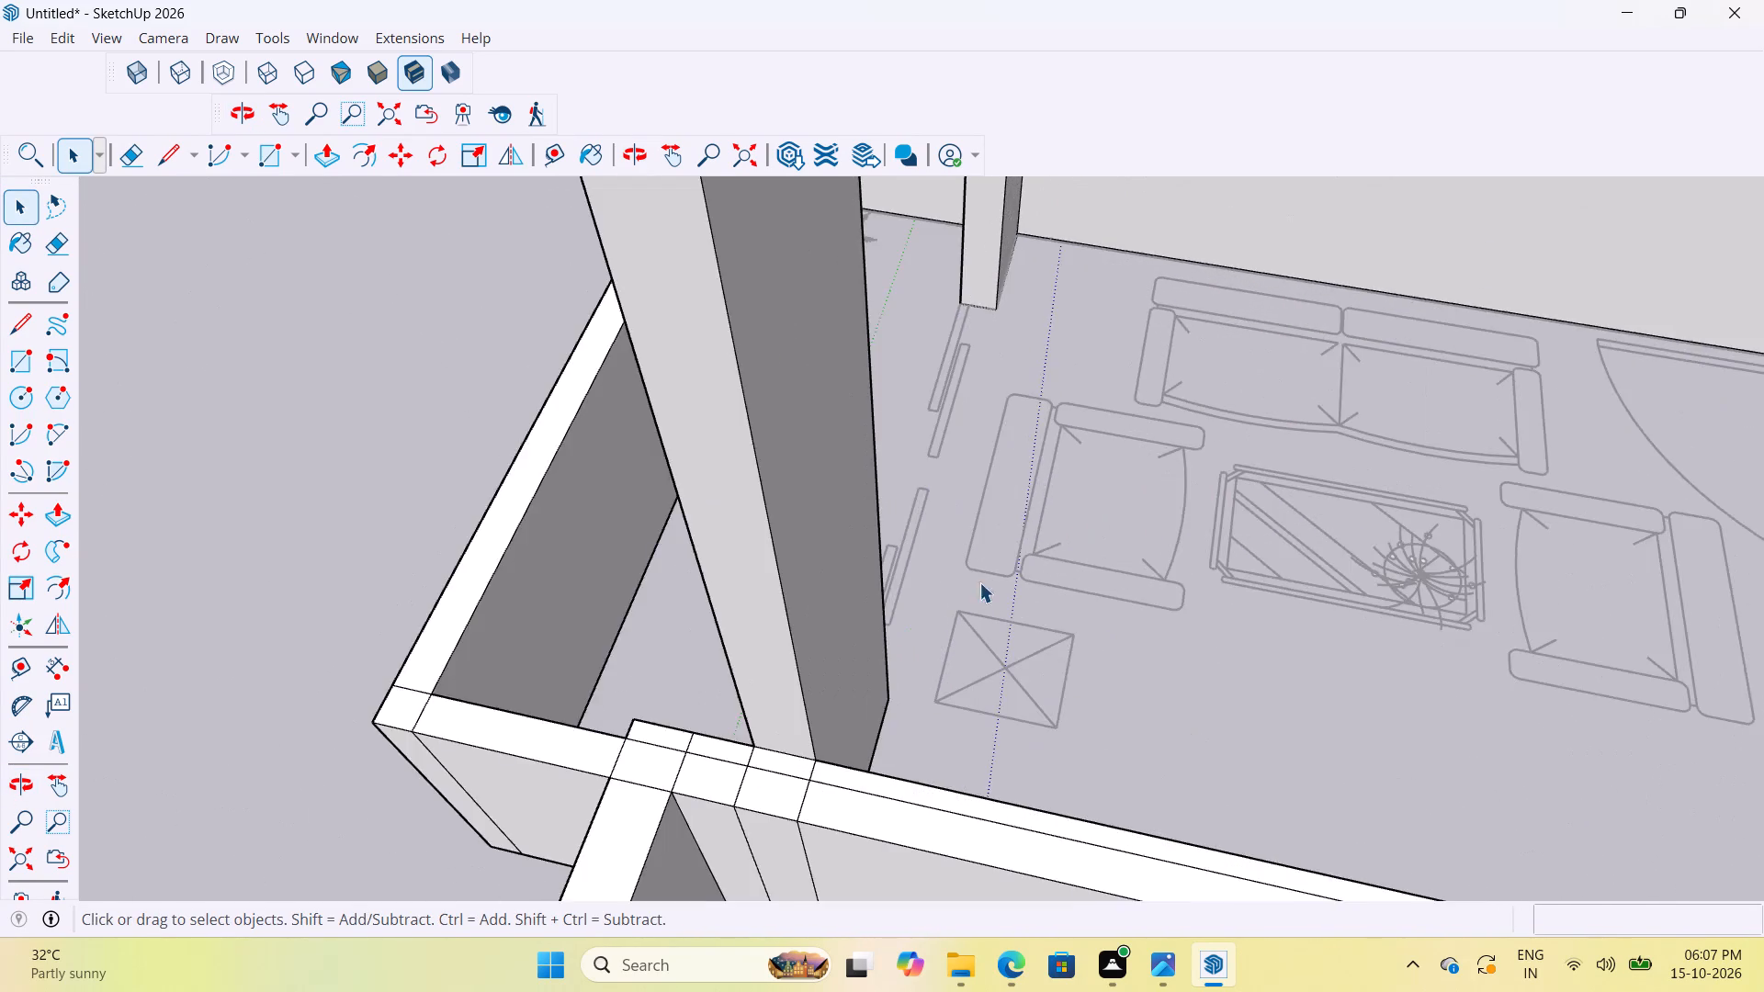
scroll(921, 655, "down", 5)
middle_click_drag(1083, 620, 874, 606)
scroll(808, 650, "down", 5)
left_click(254, 393)
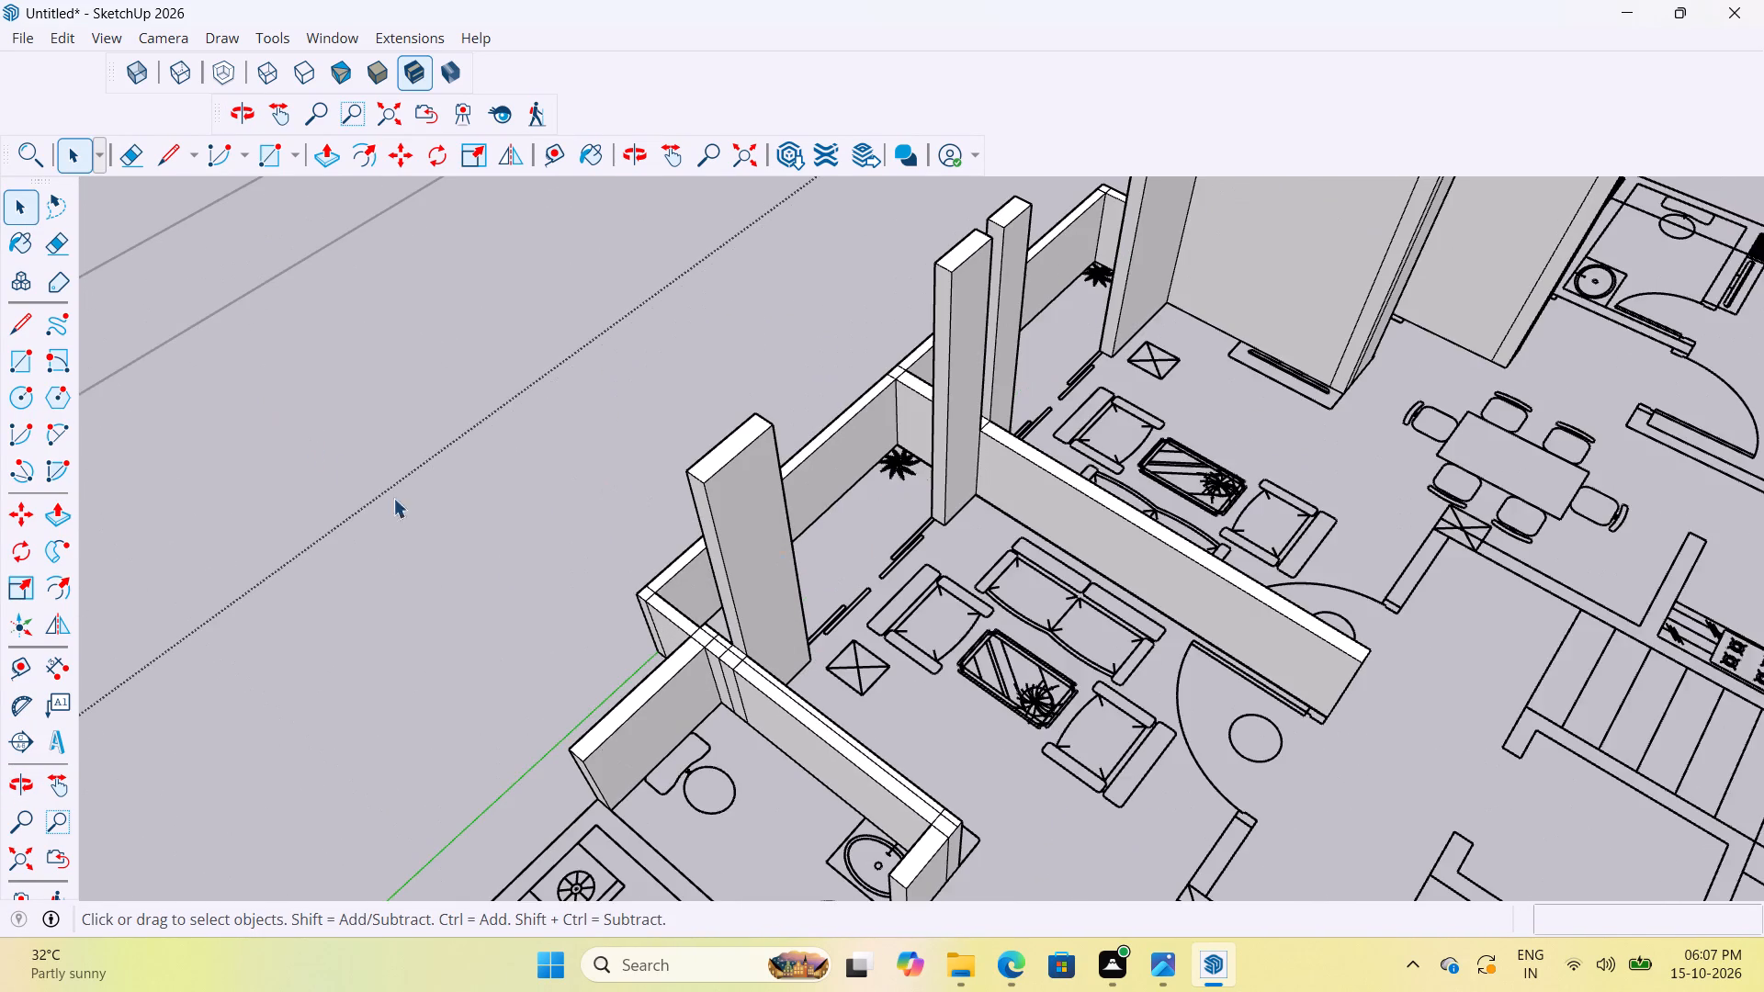
scroll(786, 613, "down", 5)
scroll(966, 468, "down", 5)
middle_click_drag(944, 616, 1213, 624)
scroll(845, 718, "up", 16)
scroll(764, 600, "down", 5)
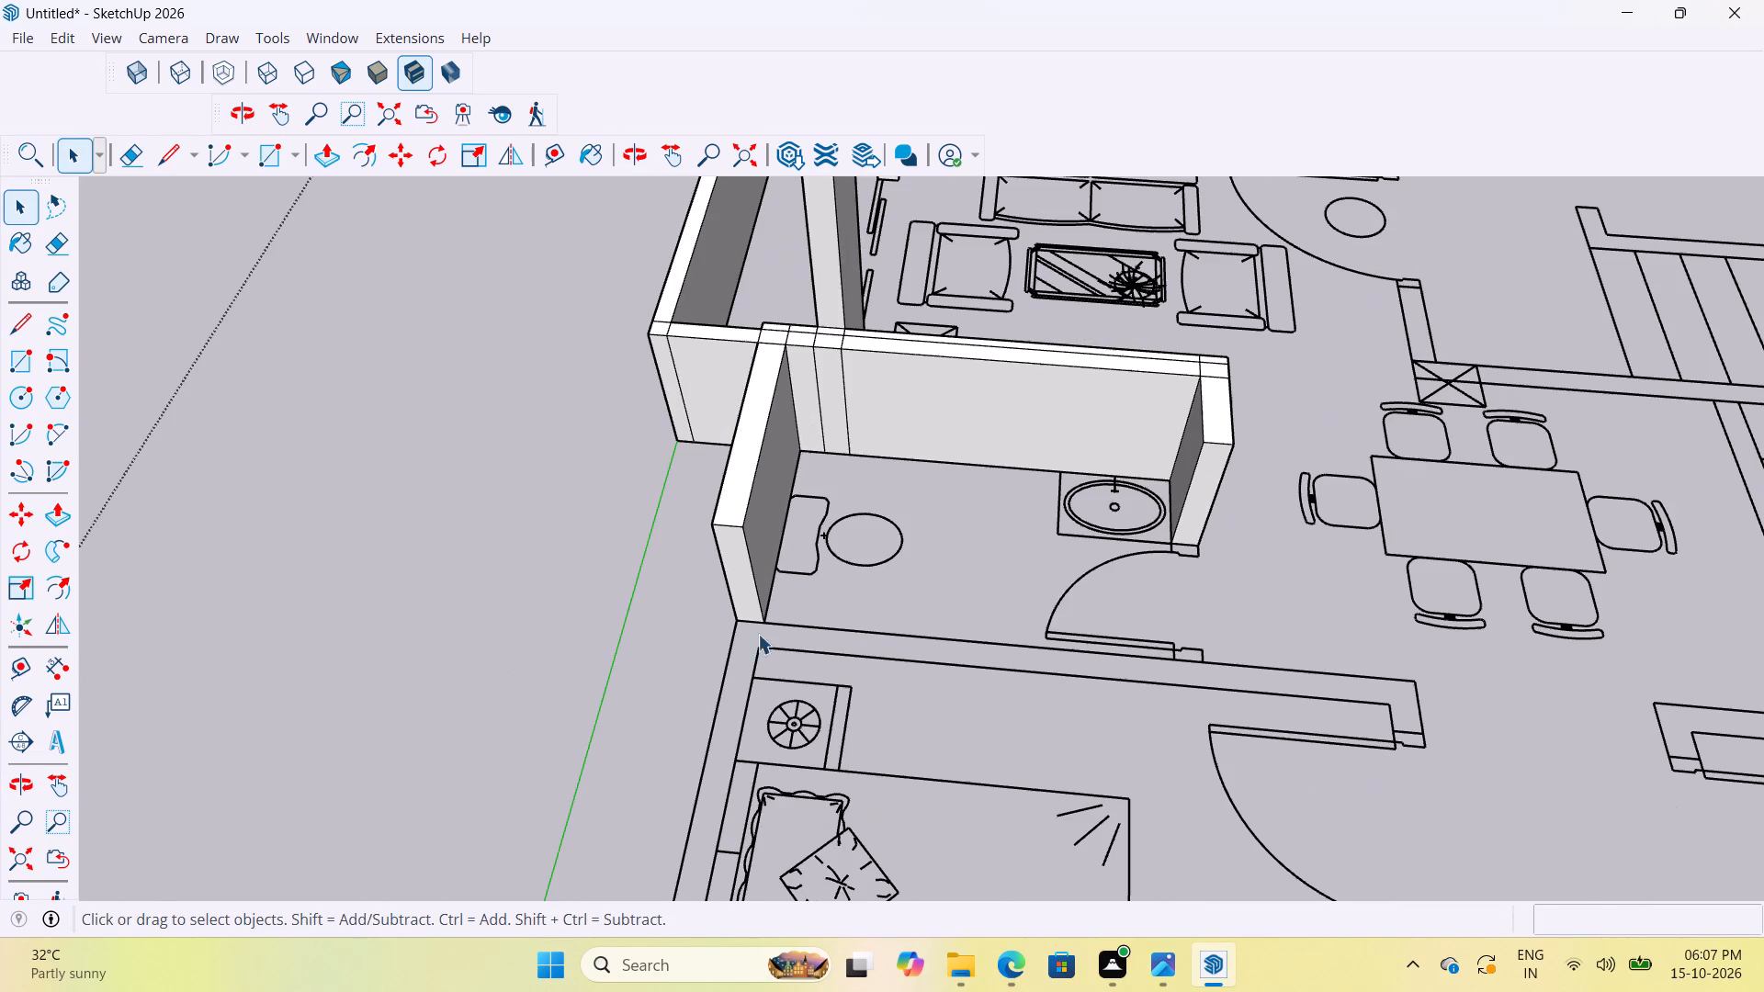
scroll(673, 704, "up", 9)
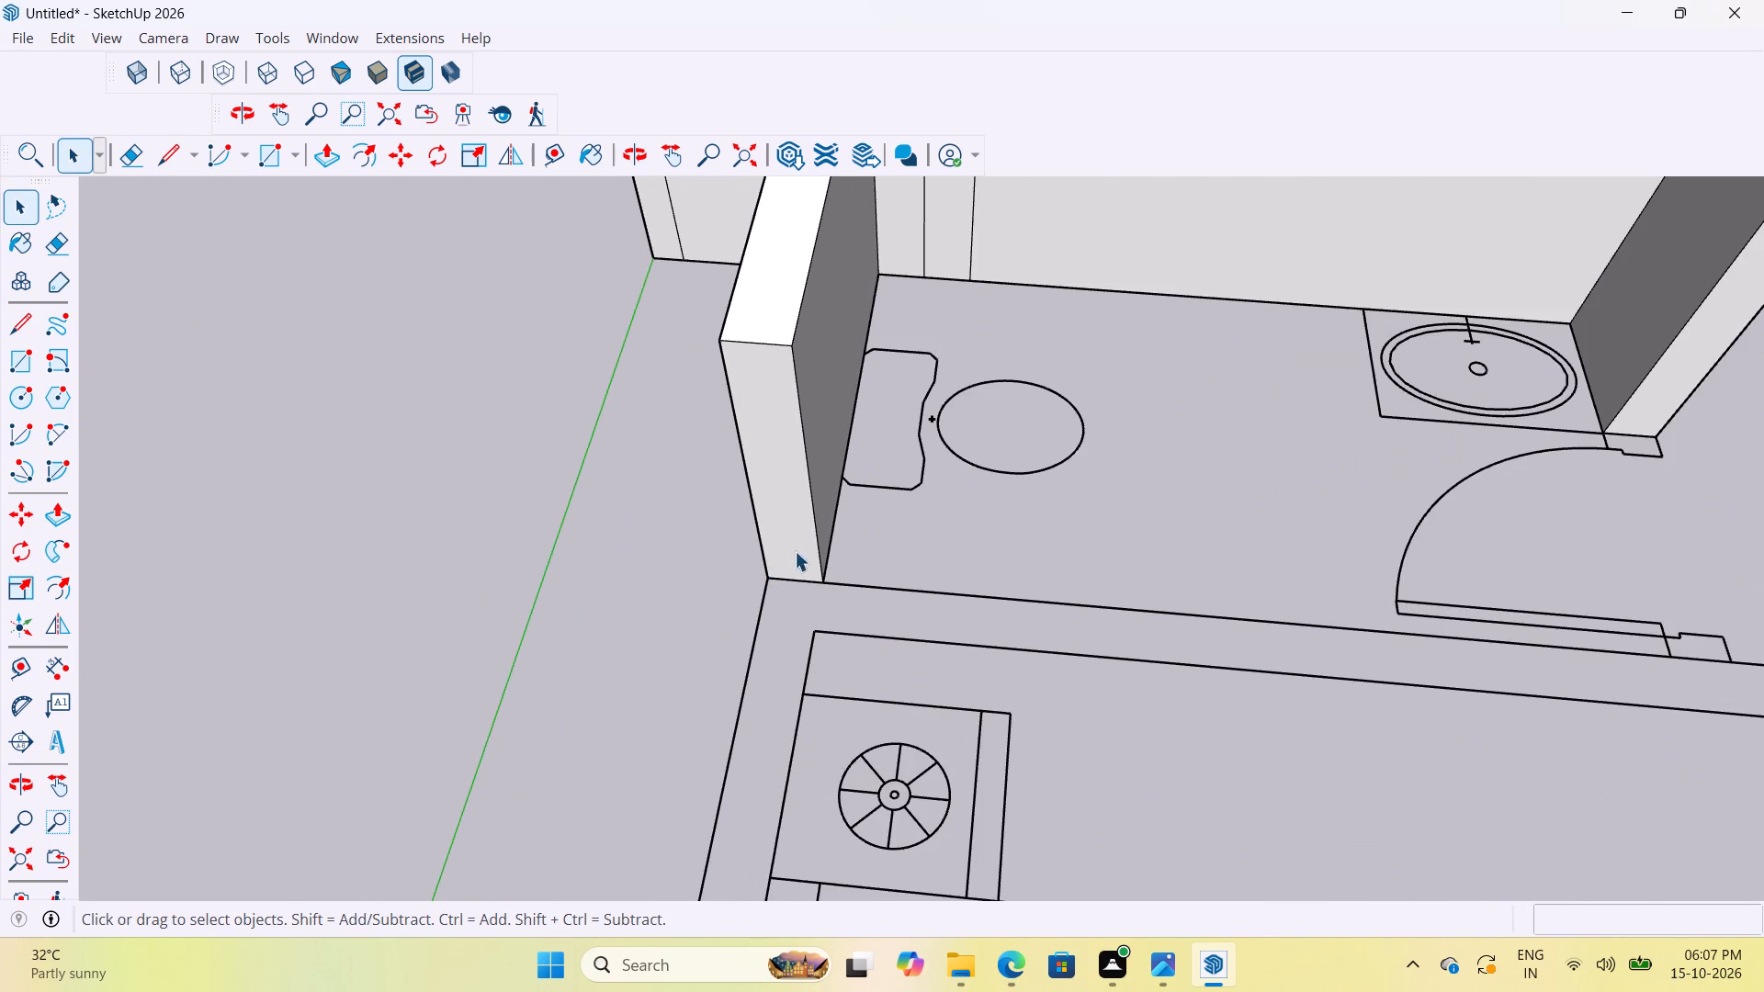
scroll(798, 510, "down", 5)
scroll(723, 487, "down", 5)
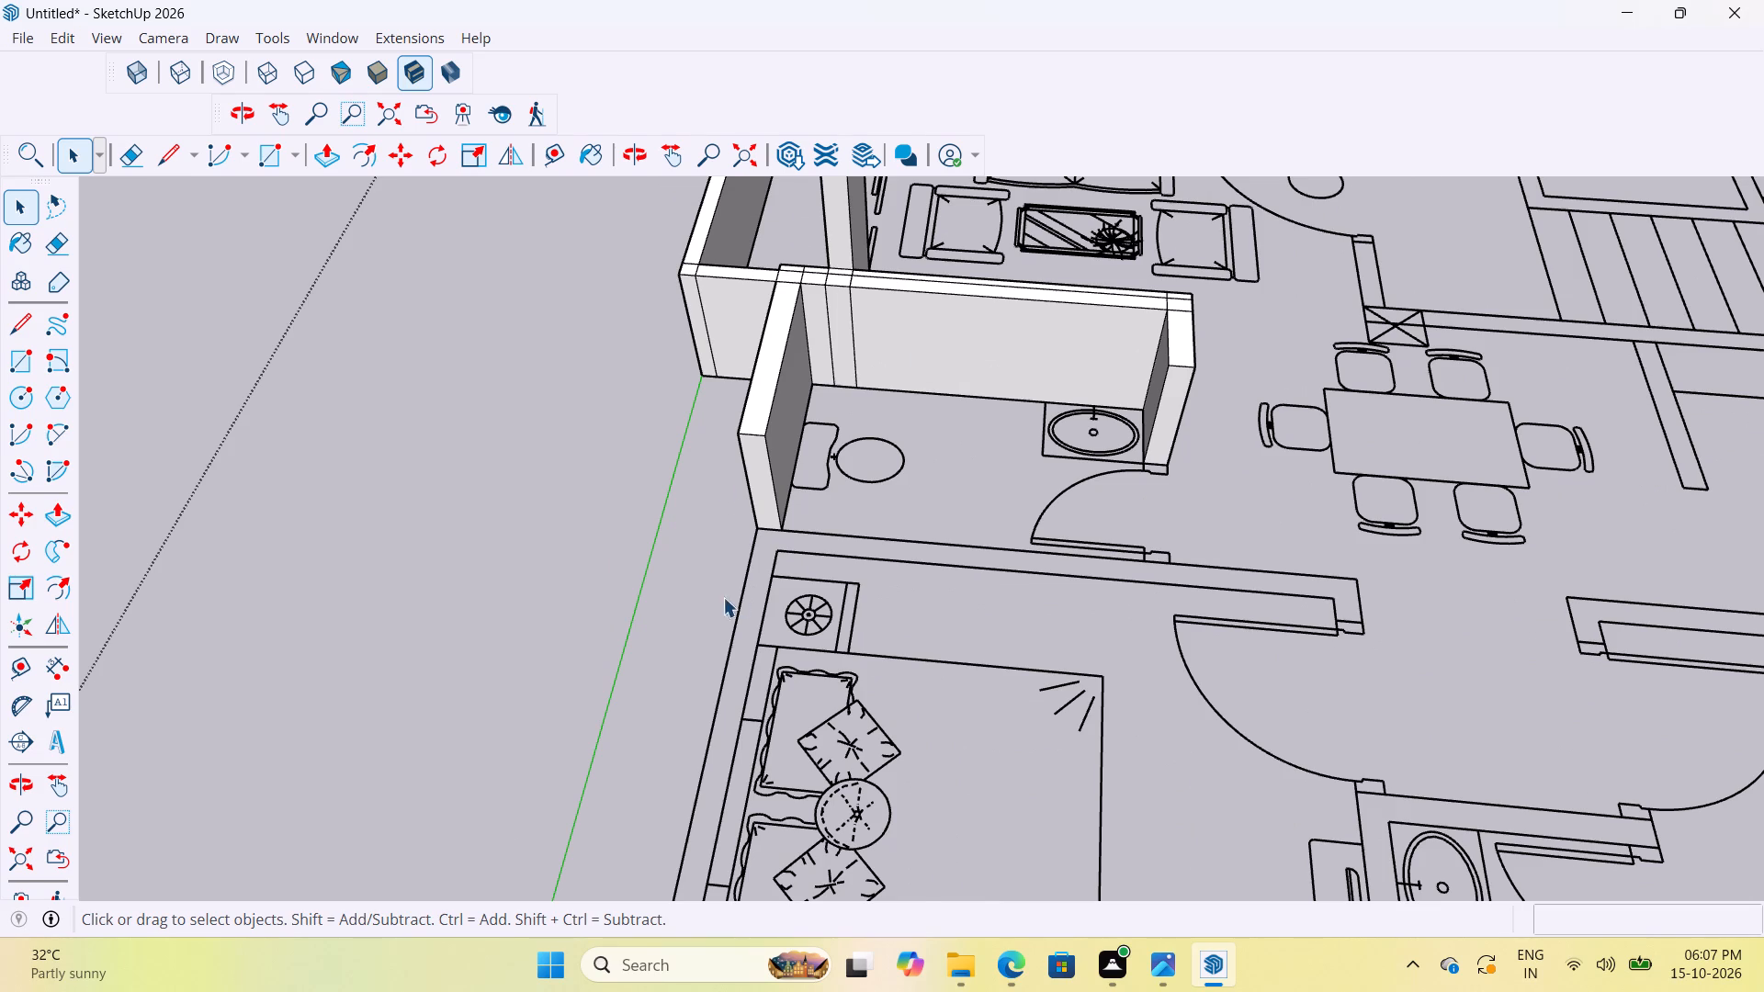
scroll(713, 601, "up", 4)
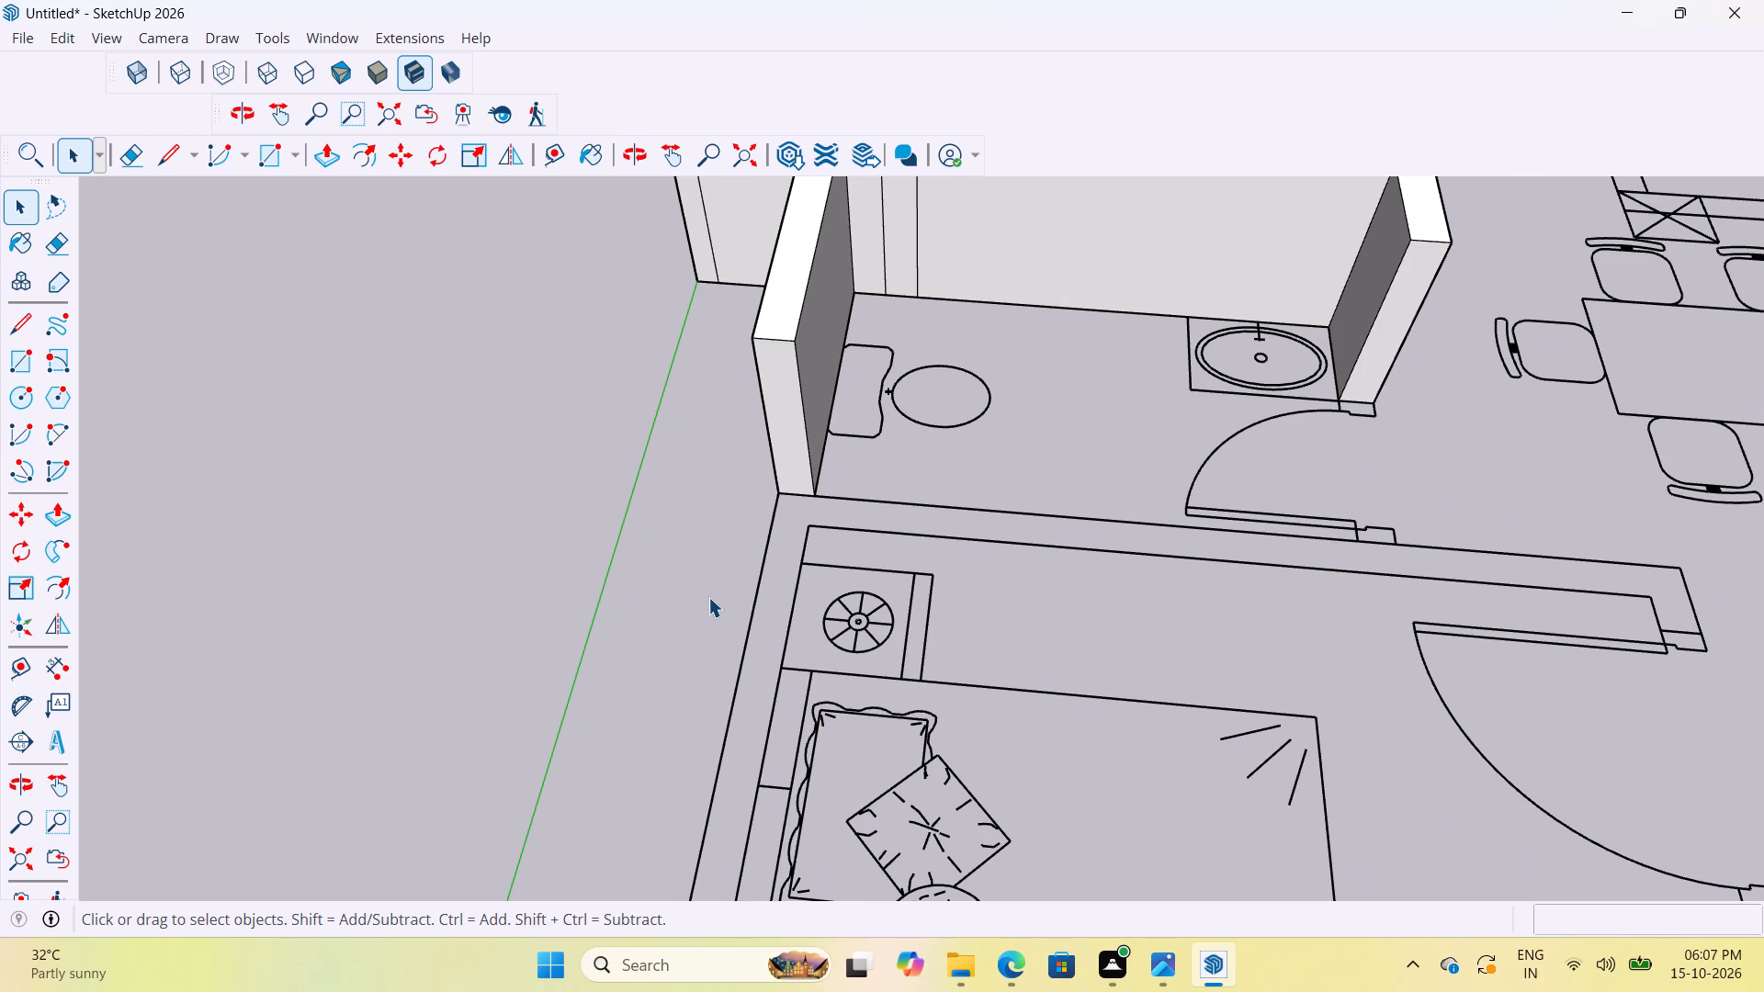
scroll(667, 638, "up", 11)
scroll(867, 459, "down", 10)
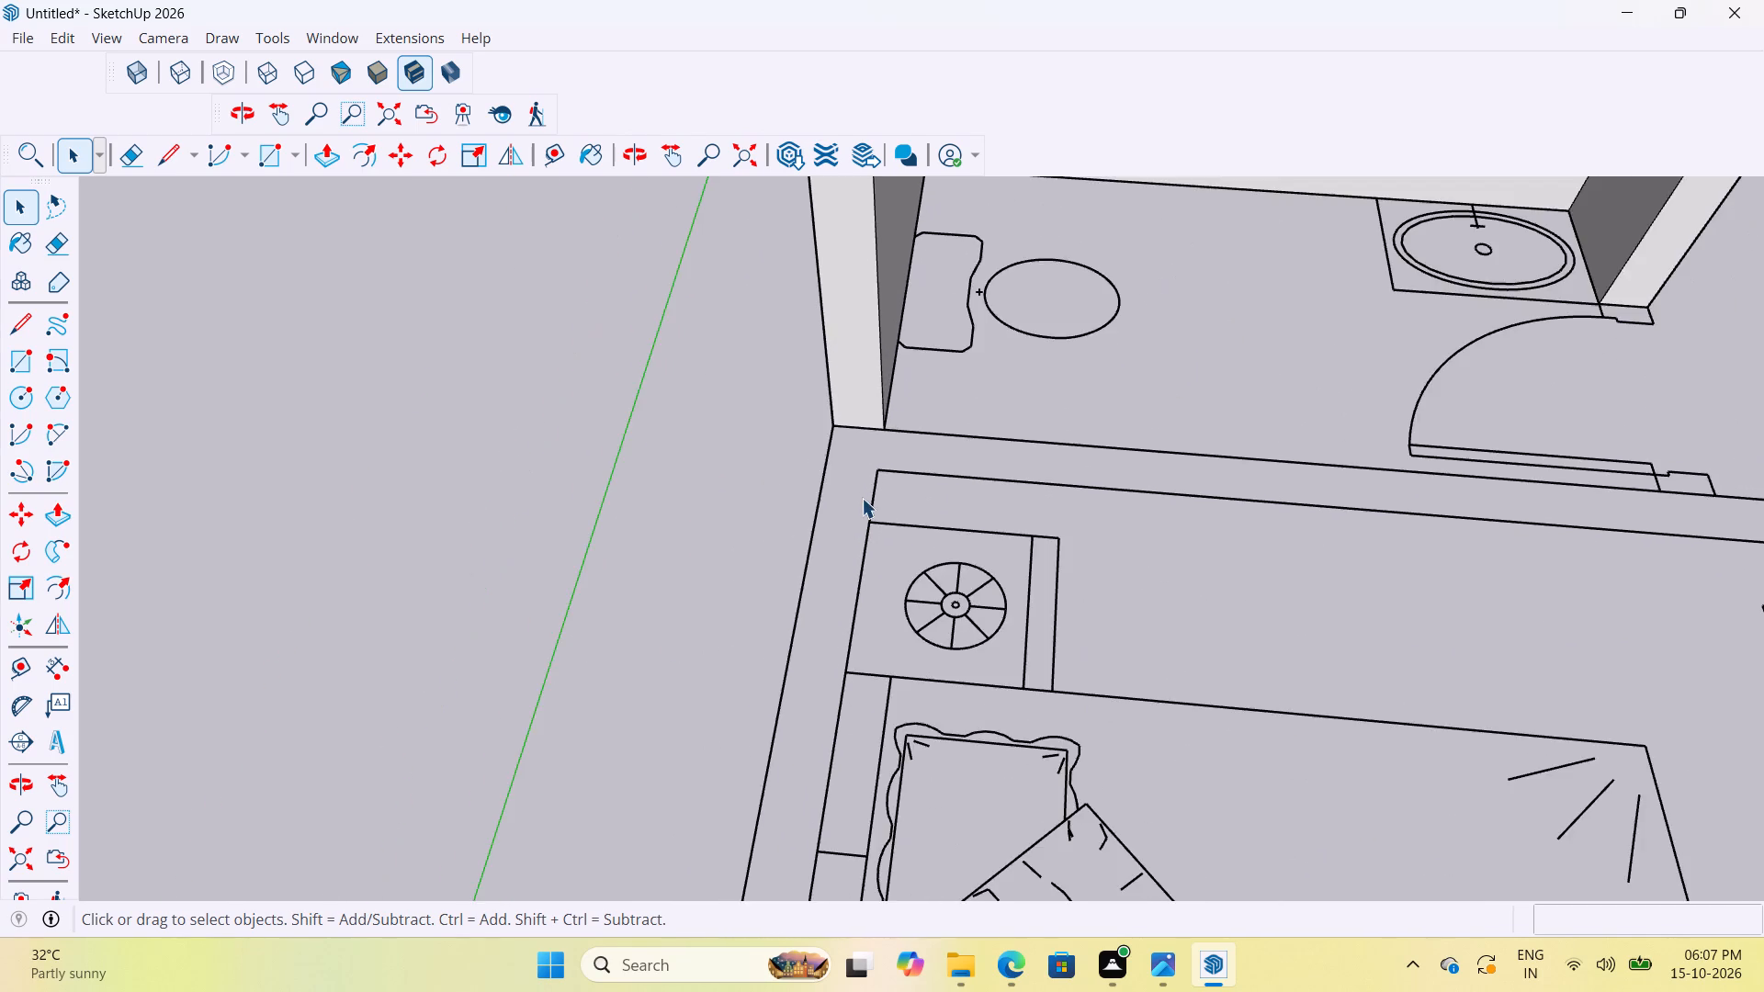
scroll(864, 478, "down", 6)
scroll(878, 380, "up", 4)
middle_click_drag(991, 324, 1460, 159)
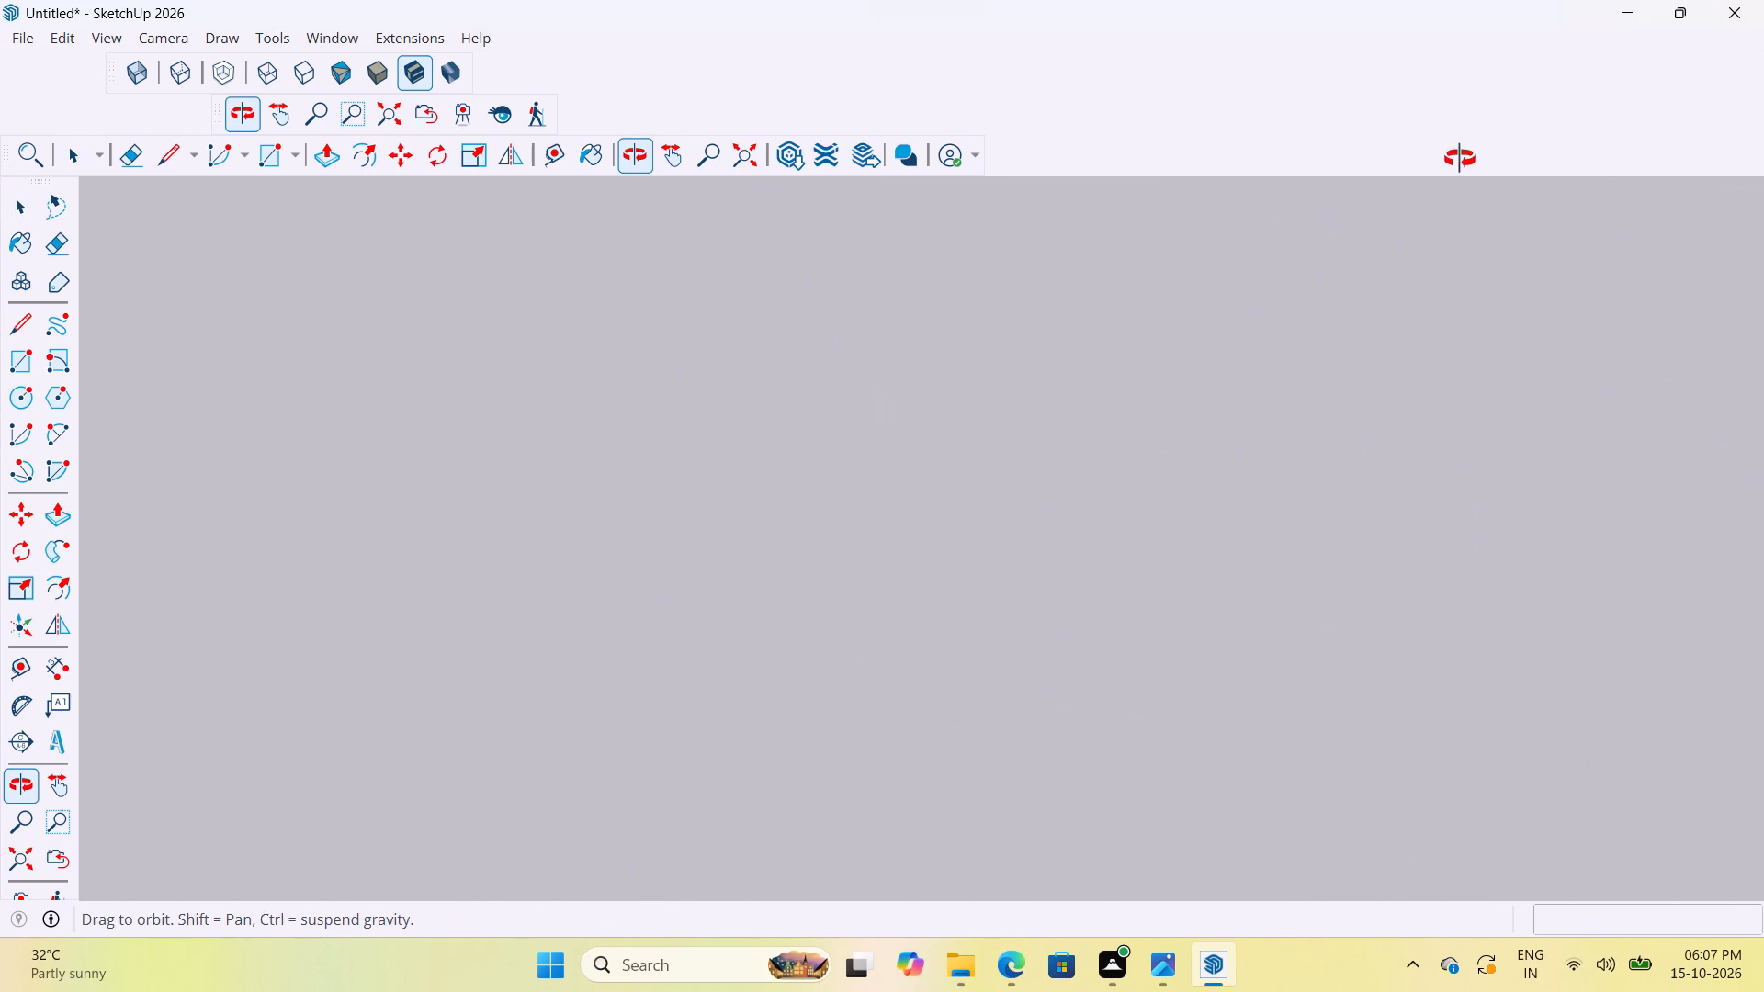
middle_click_drag(1460, 159, 1049, 368)
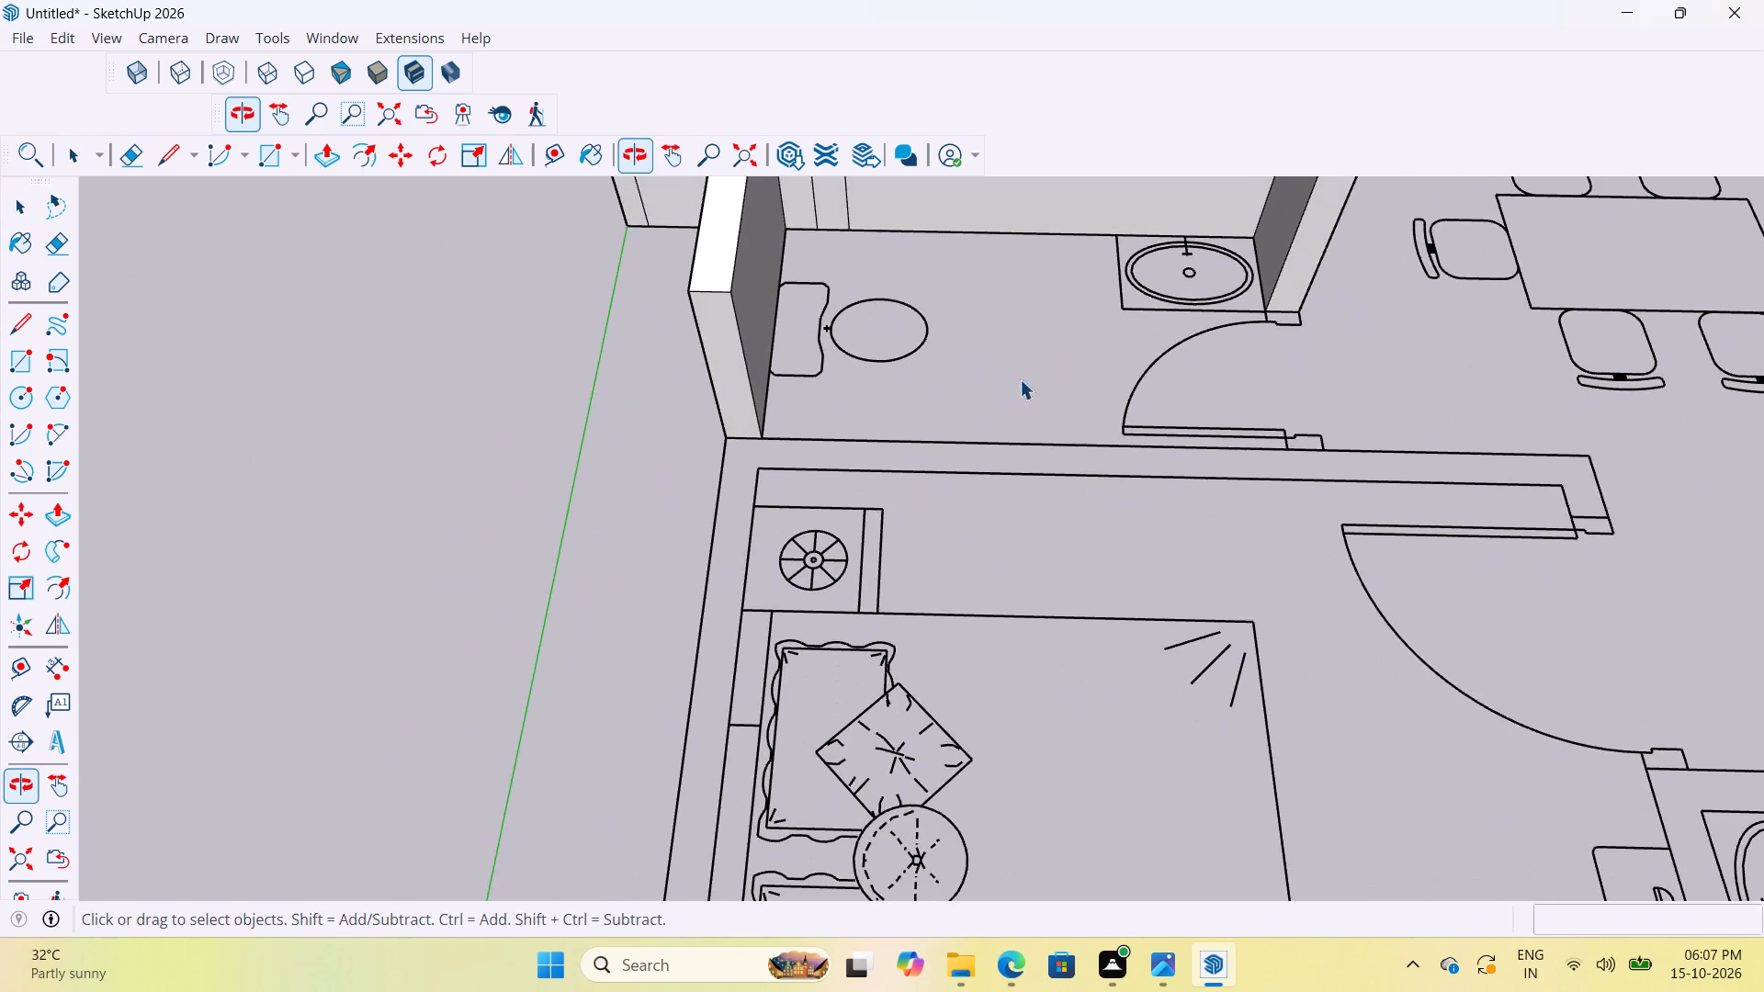
scroll(896, 455, "down", 6)
scroll(832, 426, "up", 8)
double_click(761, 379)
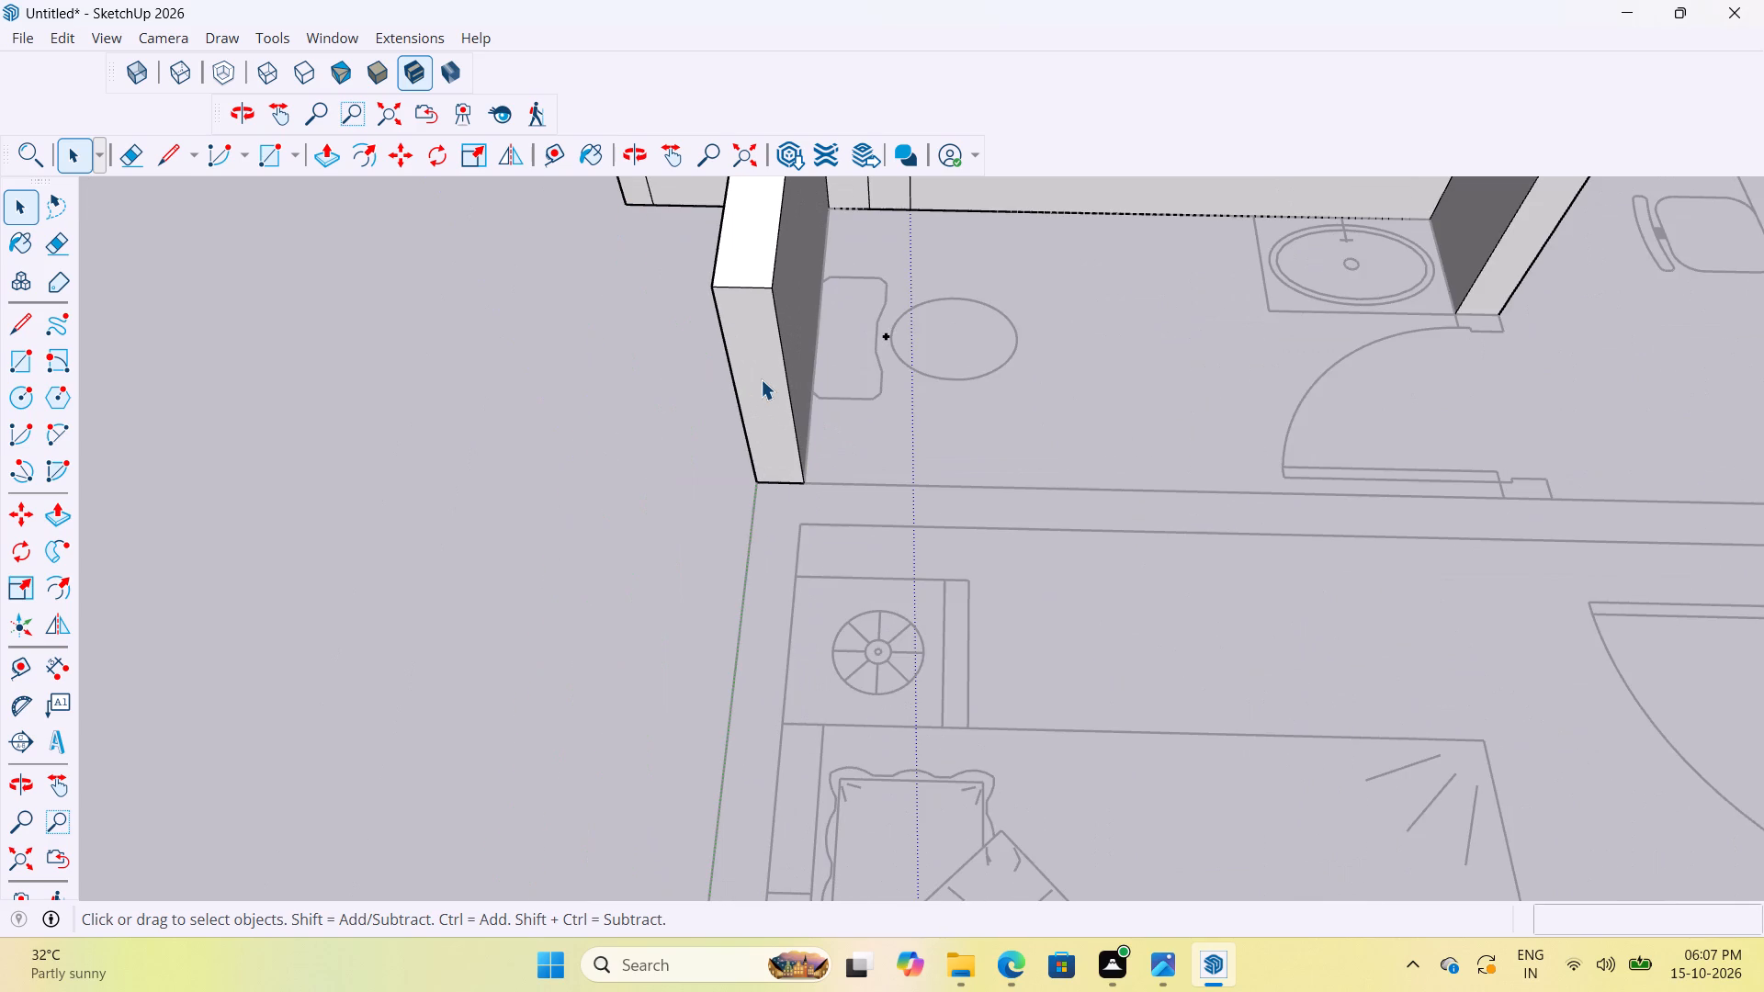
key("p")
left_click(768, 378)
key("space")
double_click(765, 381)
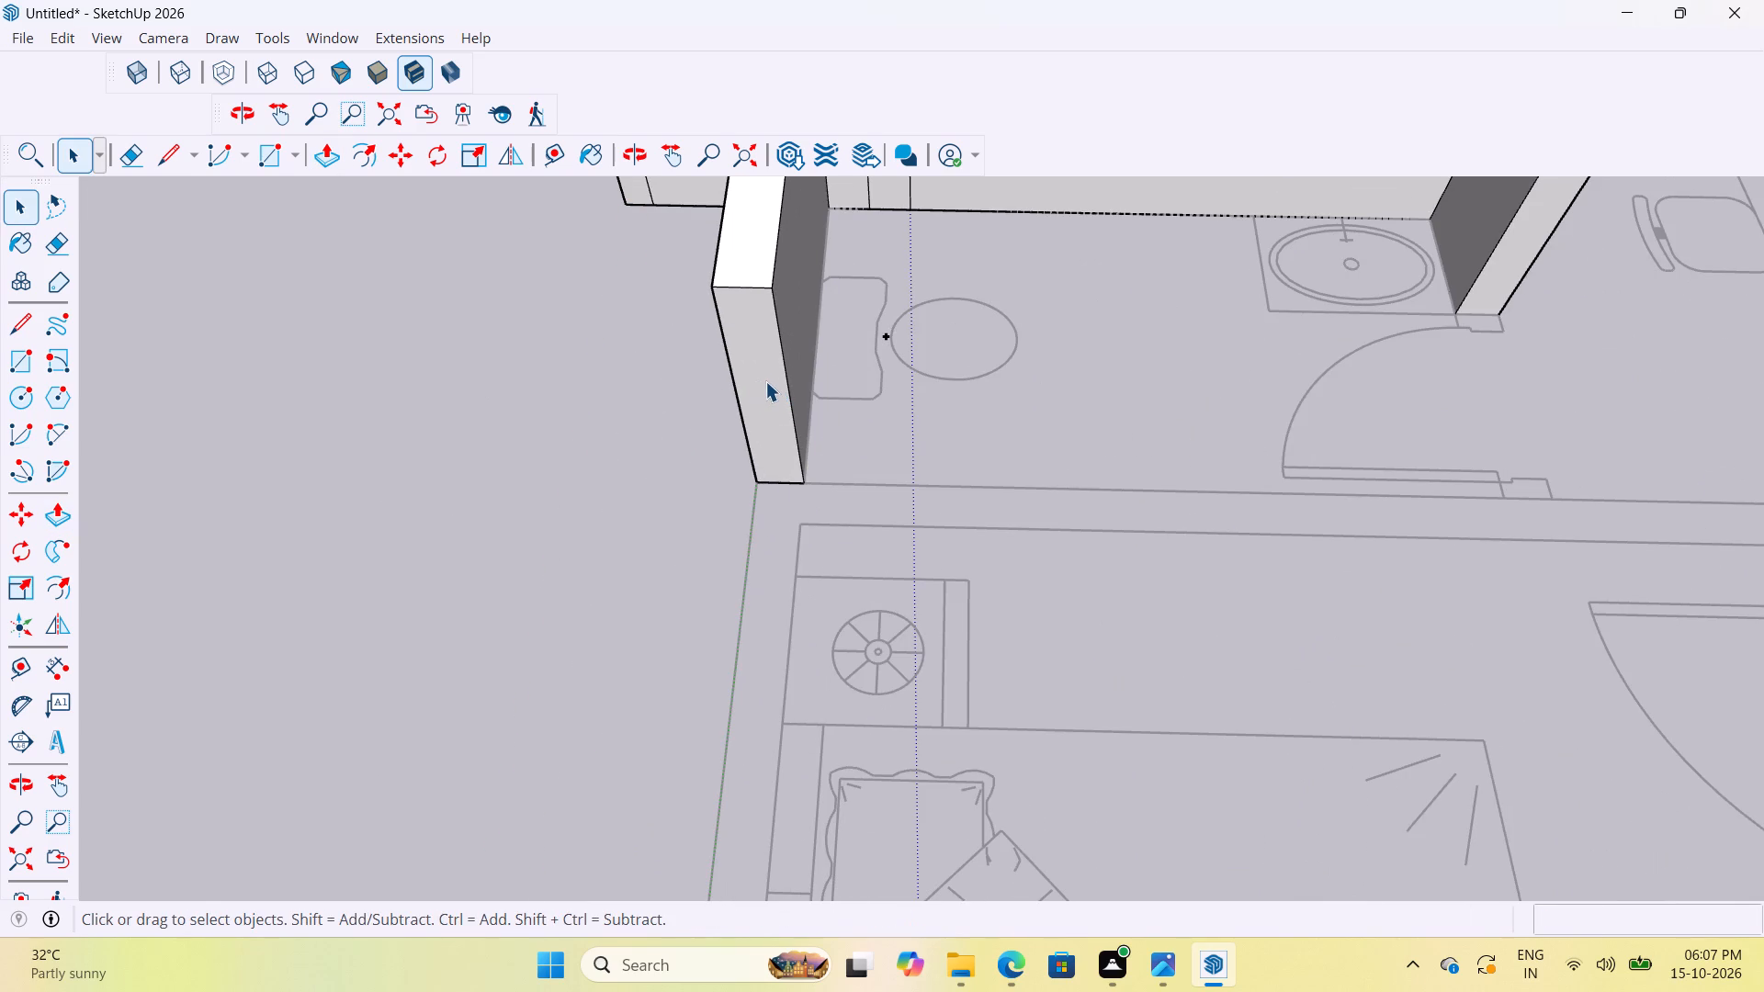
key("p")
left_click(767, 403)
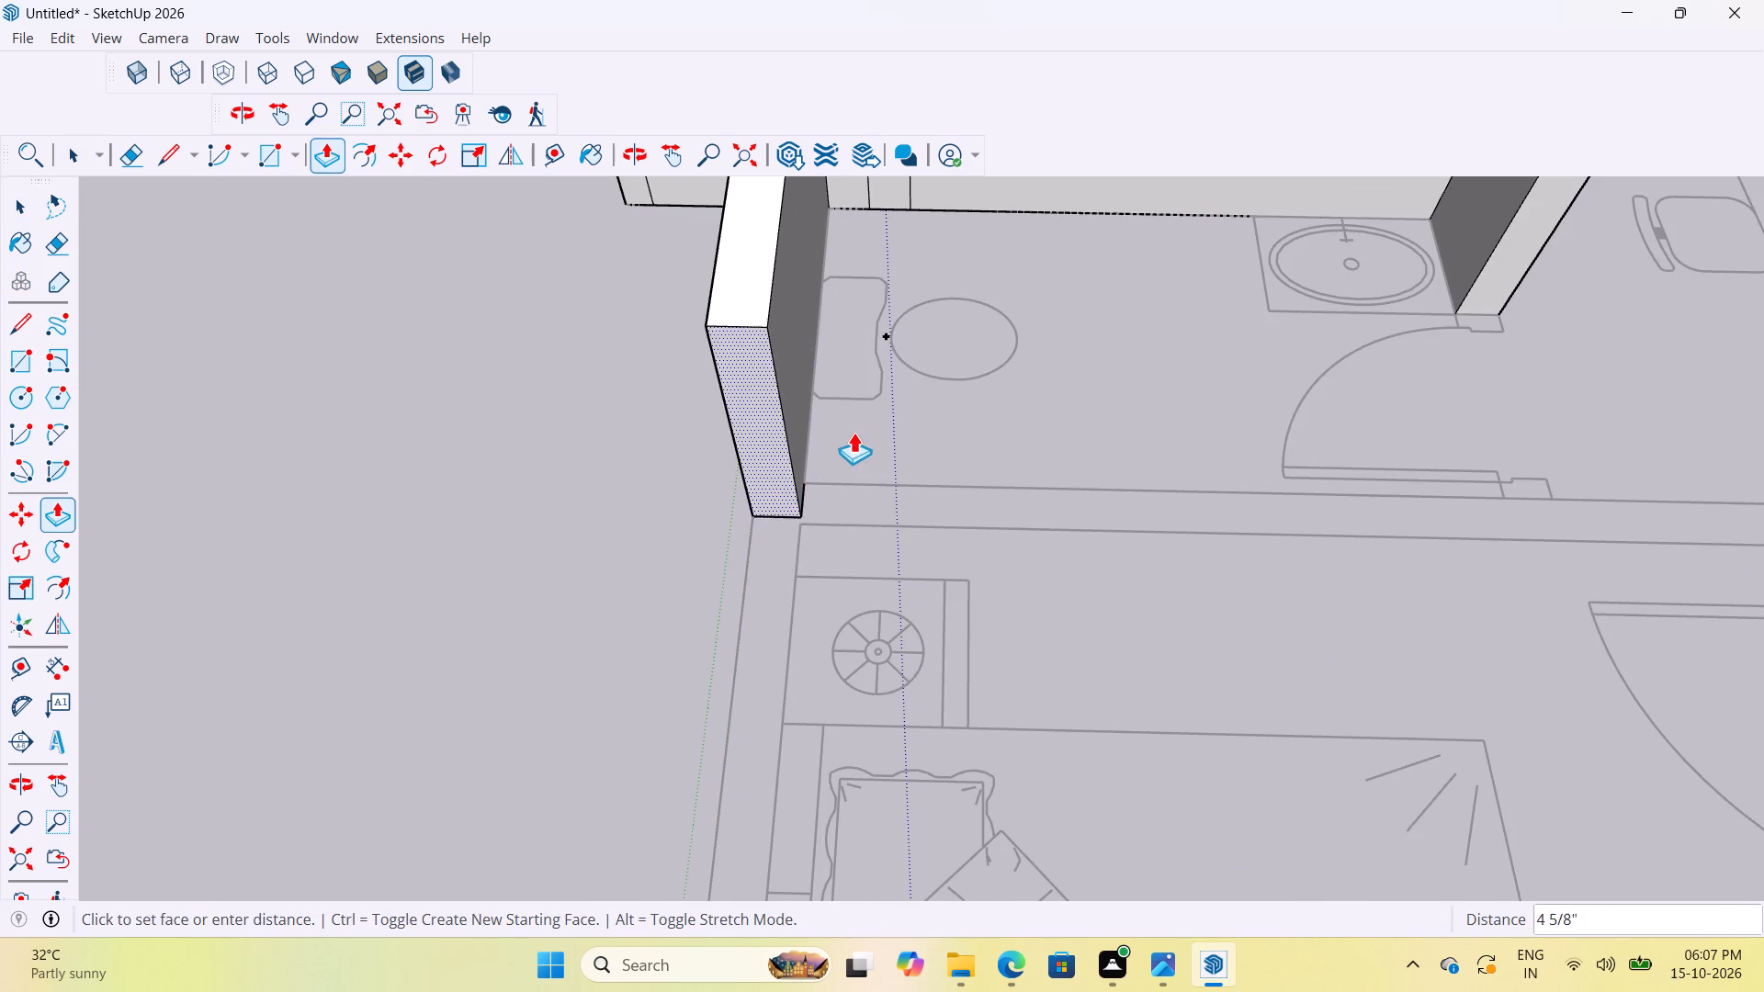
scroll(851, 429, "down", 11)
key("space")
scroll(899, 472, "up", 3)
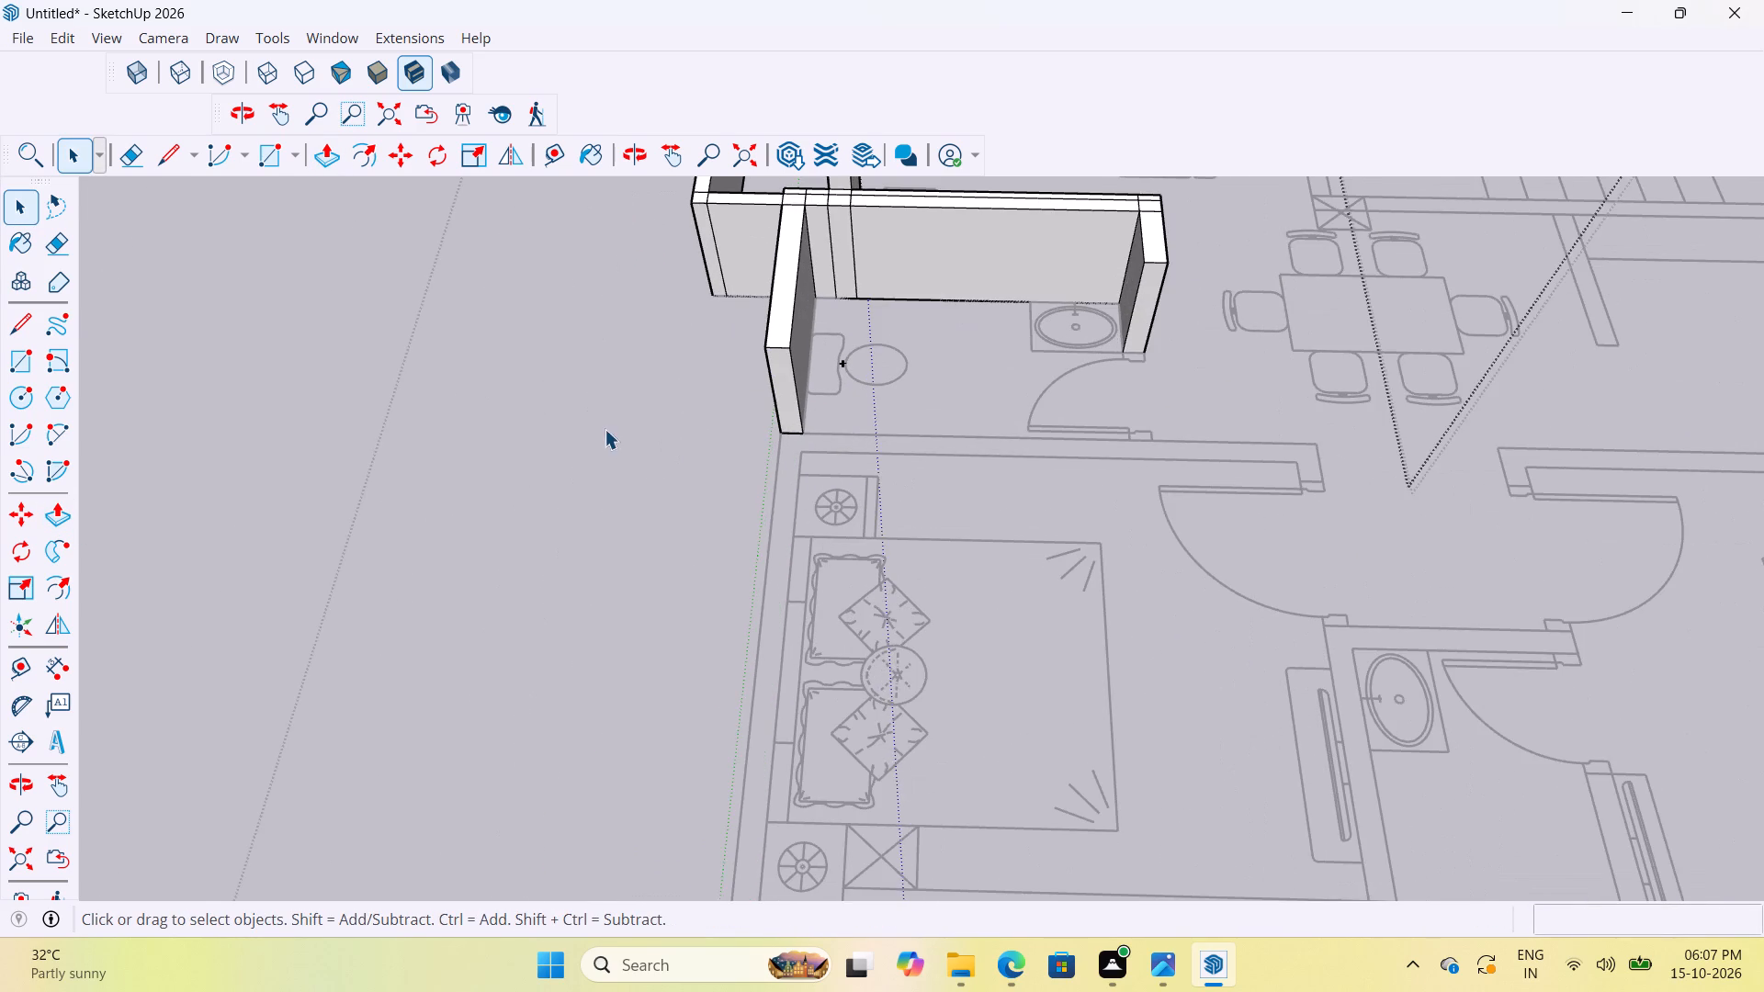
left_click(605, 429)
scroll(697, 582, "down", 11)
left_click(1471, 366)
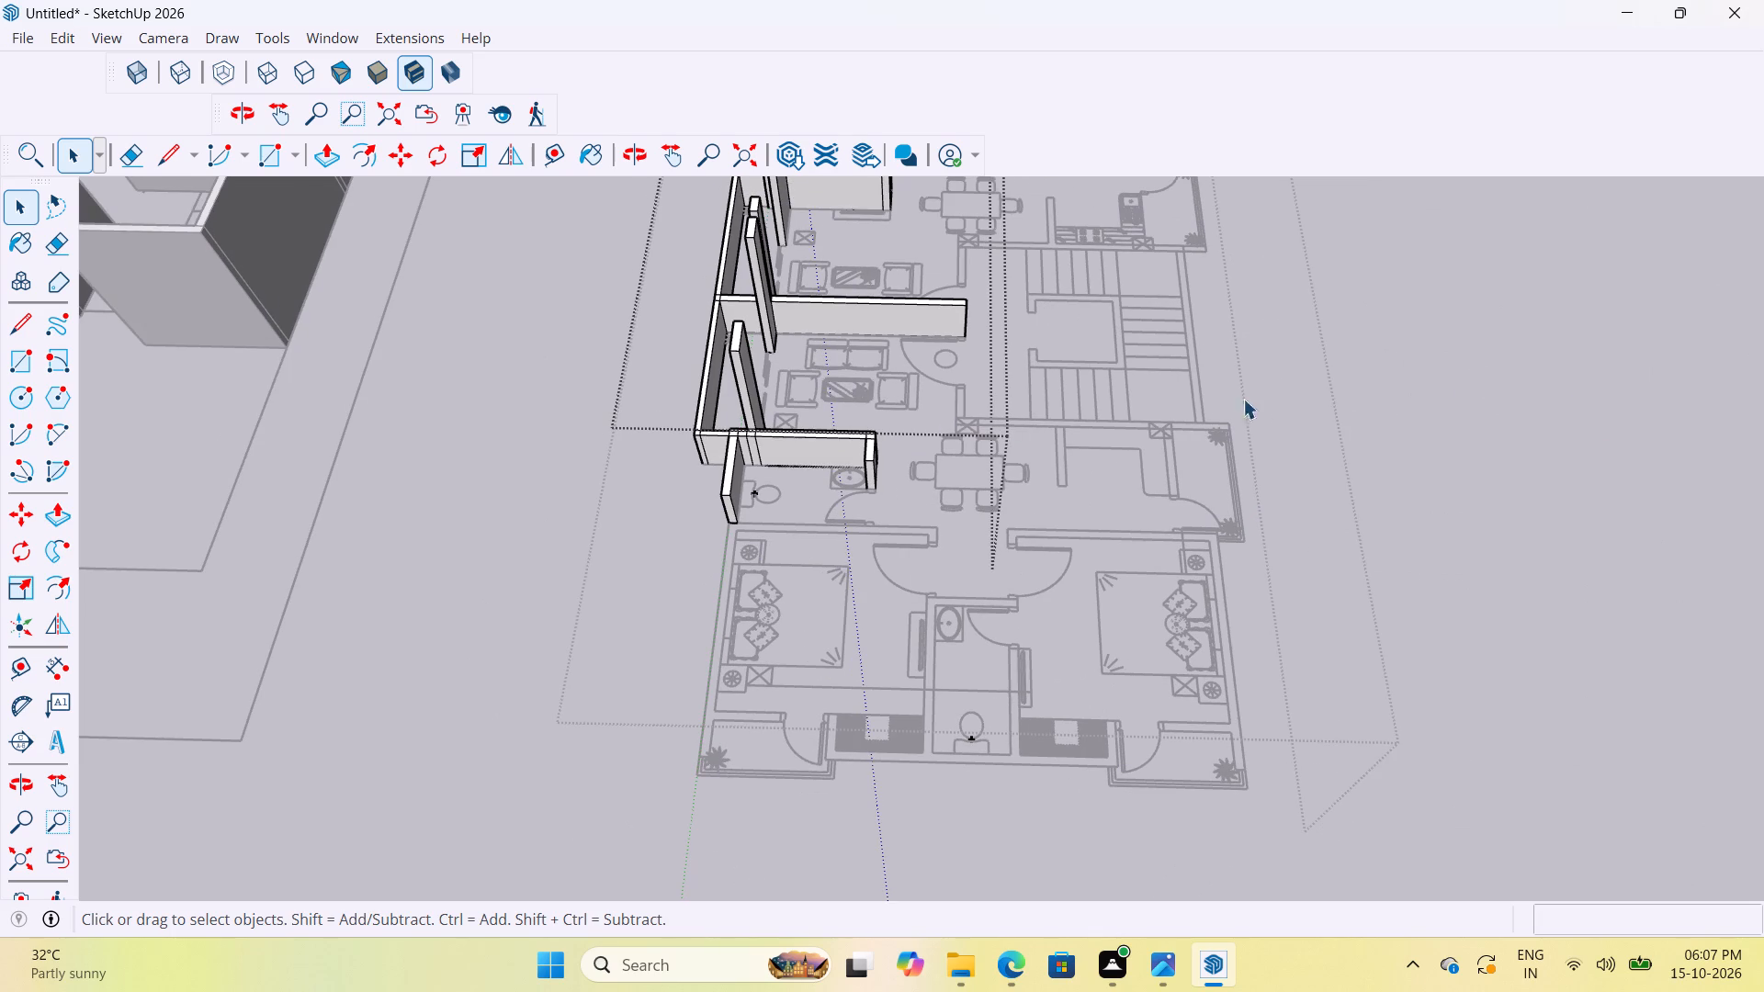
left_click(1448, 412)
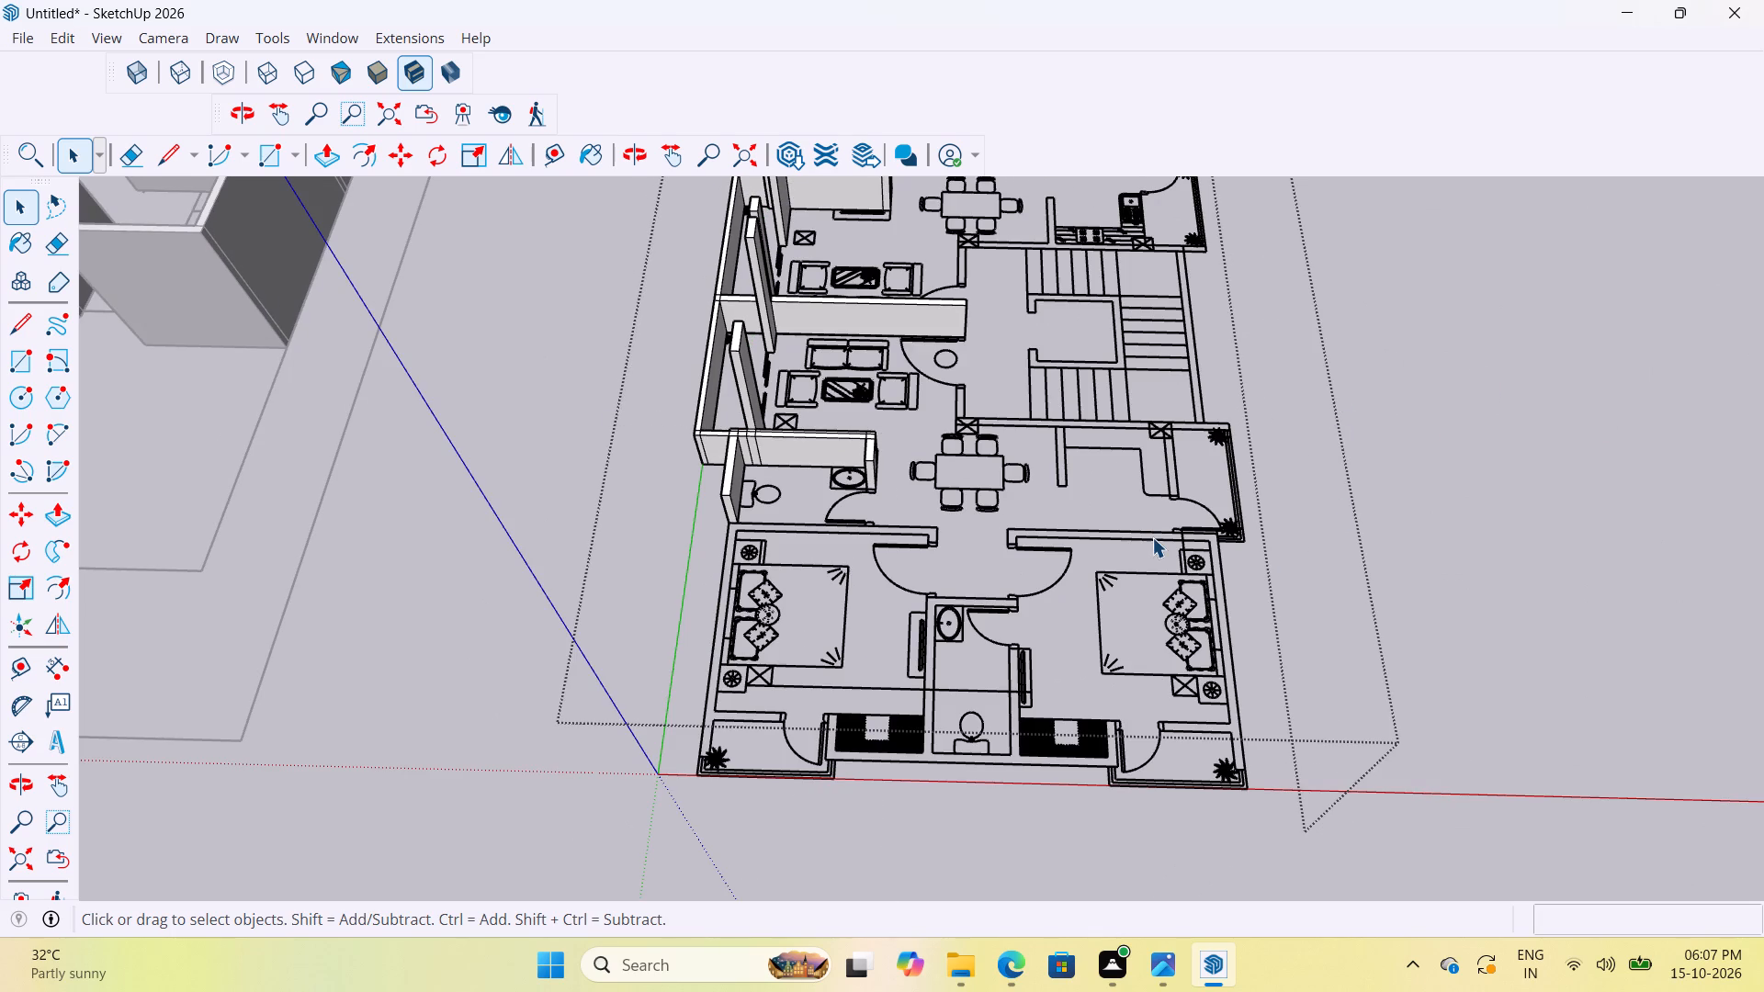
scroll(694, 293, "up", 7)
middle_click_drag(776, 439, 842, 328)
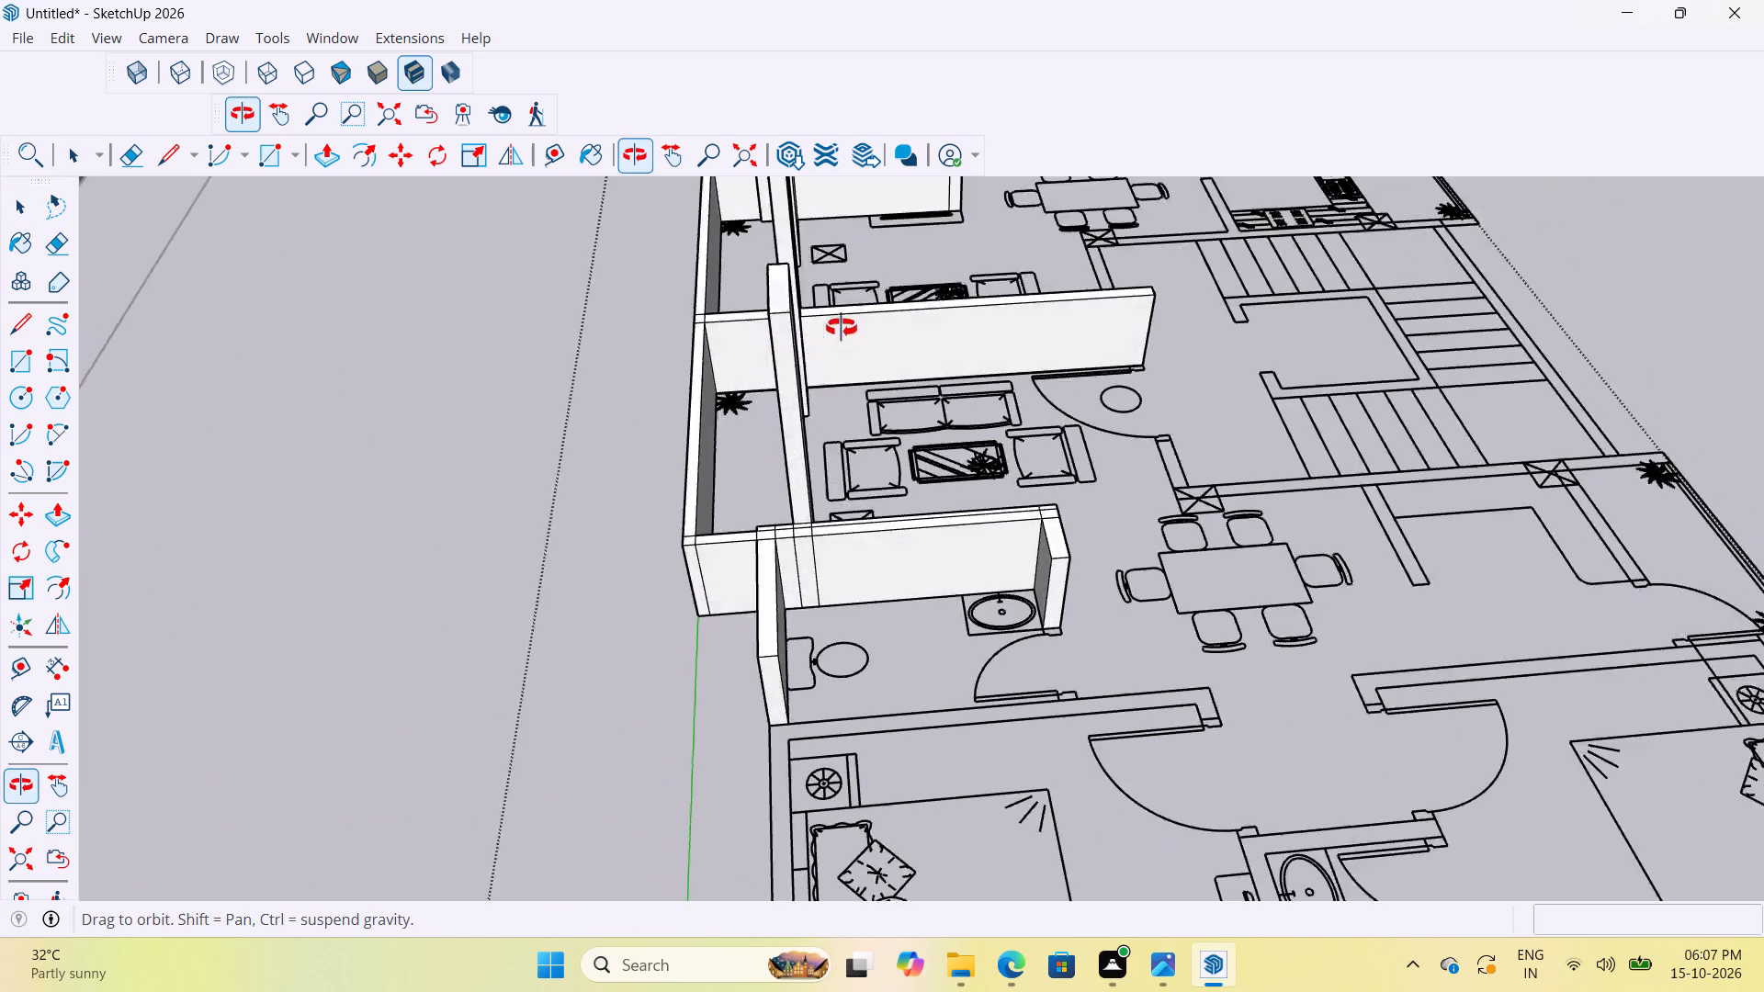
Push/pull the top of the second flat's toilet outer wall up, level with the neighbouring tall living-room stub.
middle_click_drag(842, 328, 702, 366)
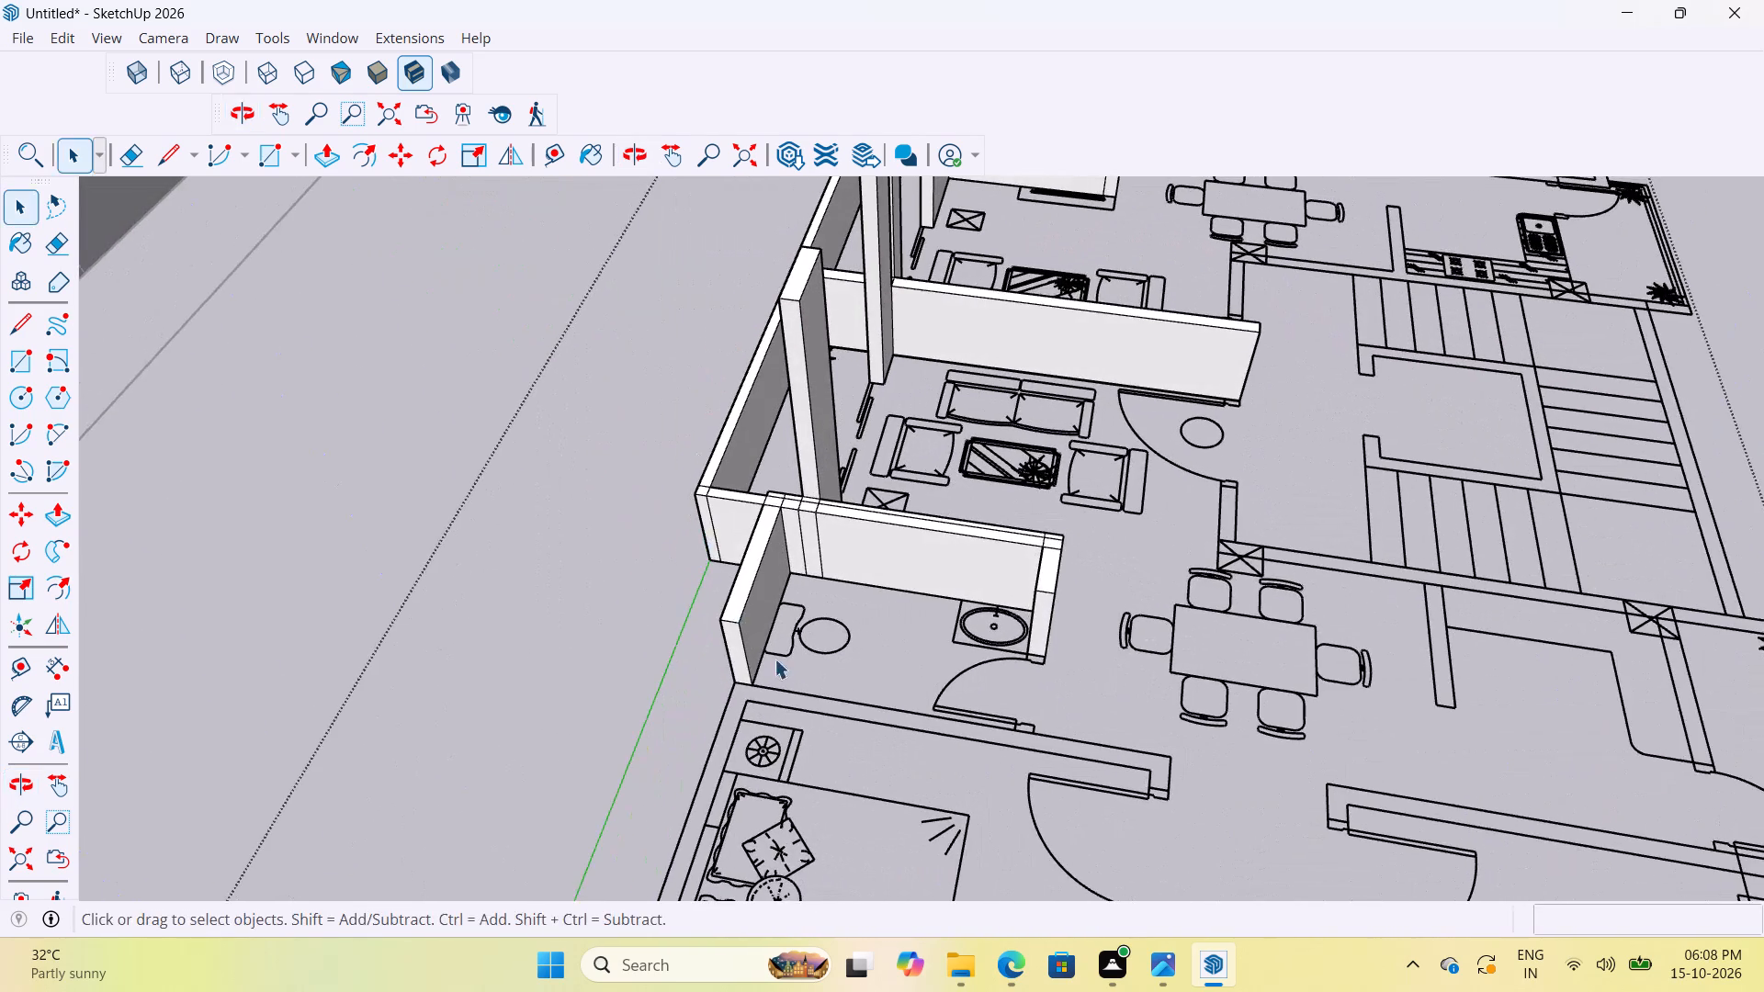
scroll(774, 657, "up", 8)
triple_click(746, 509)
double_click(746, 509)
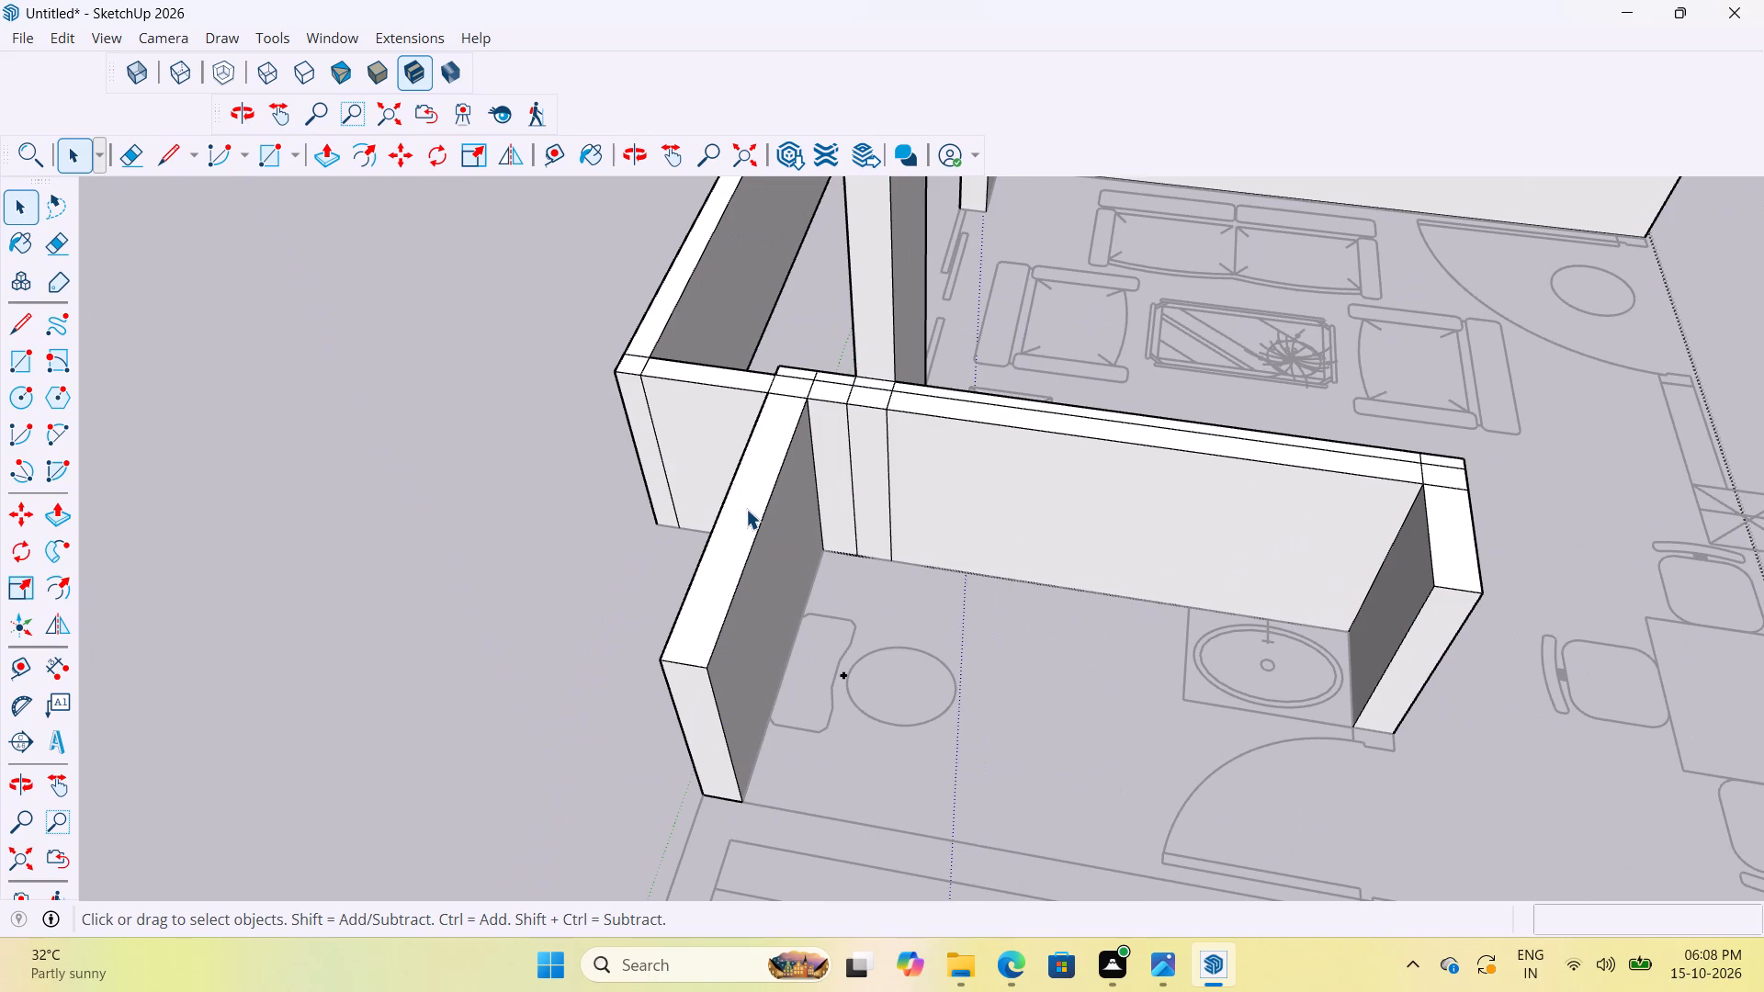
left_click(745, 513)
key("p")
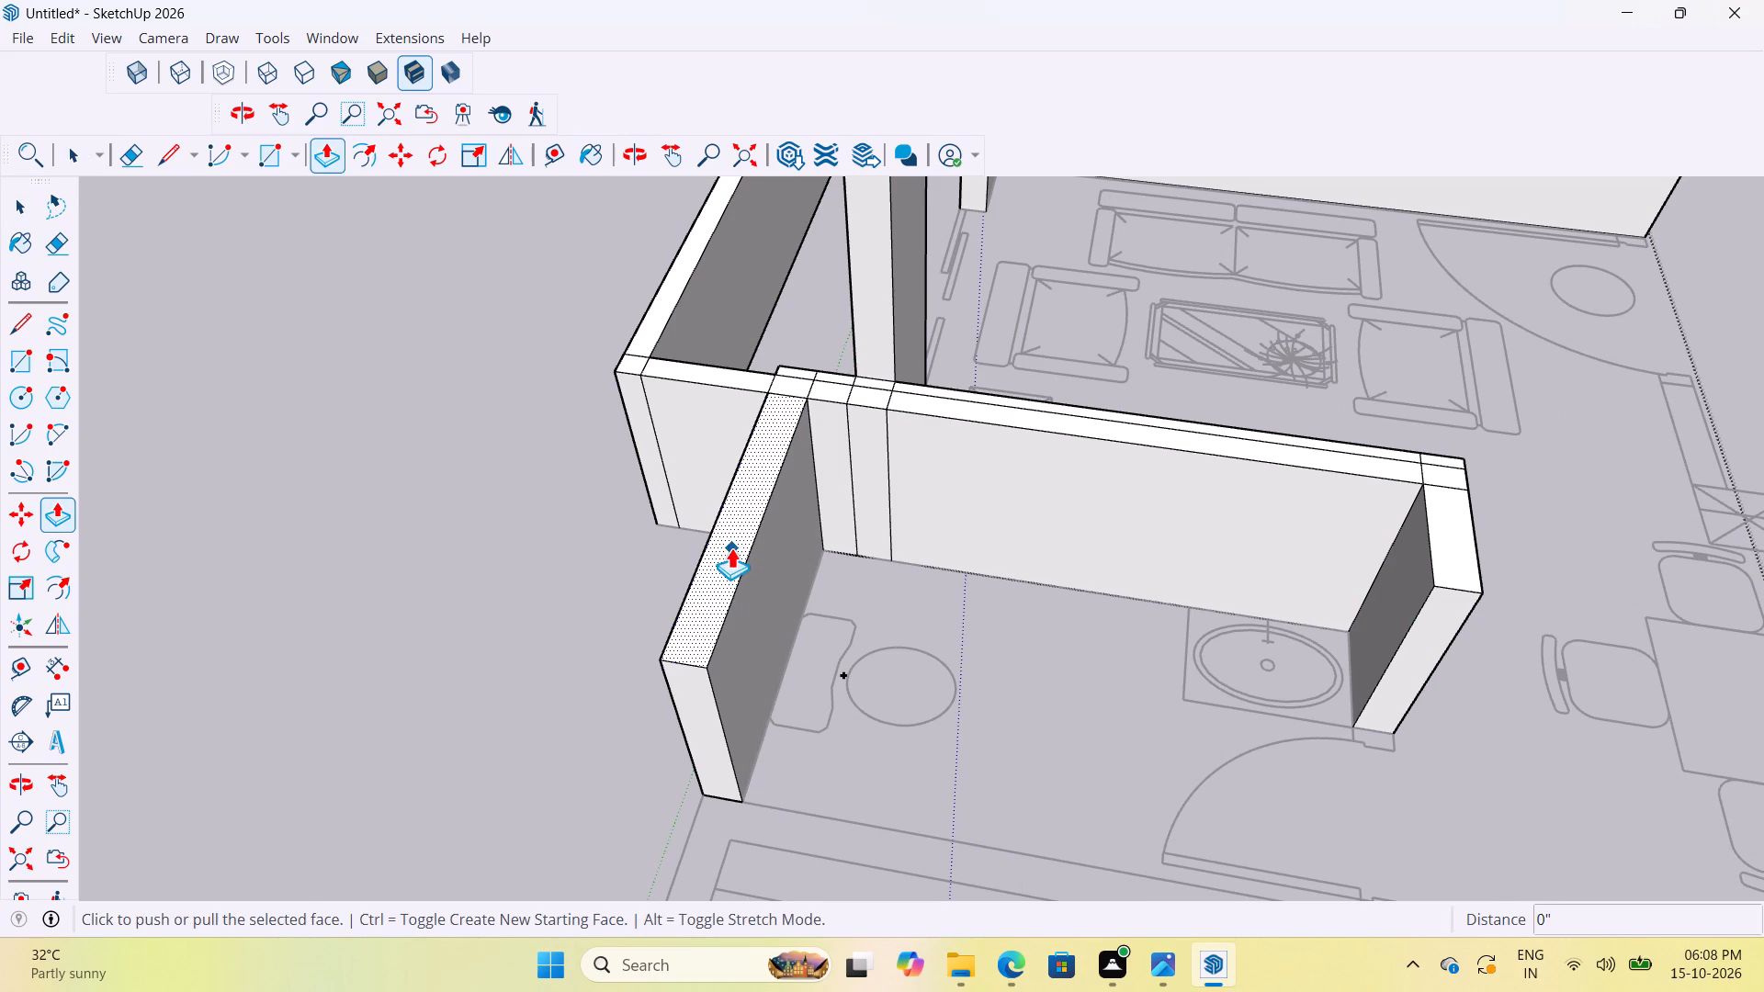
left_click(731, 540)
scroll(758, 521, "down", 11)
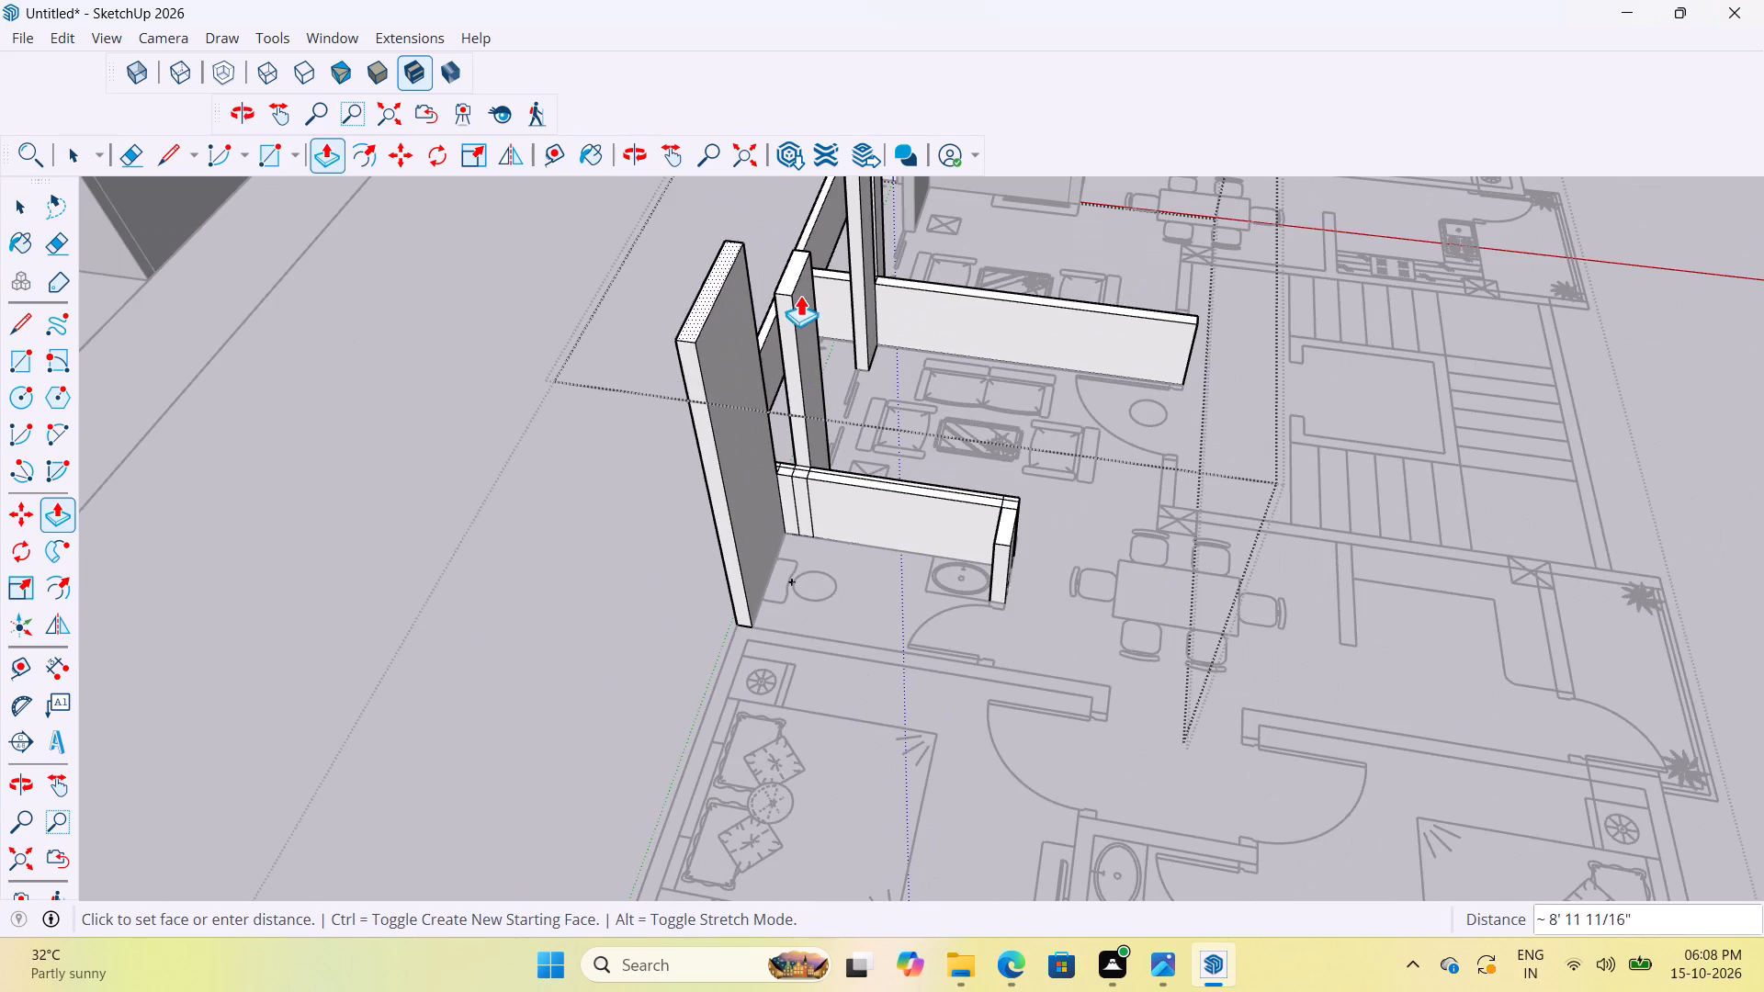
left_click(797, 295)
scroll(729, 570, "up", 7)
scroll(790, 637, "down", 10)
key("space")
left_click(506, 499)
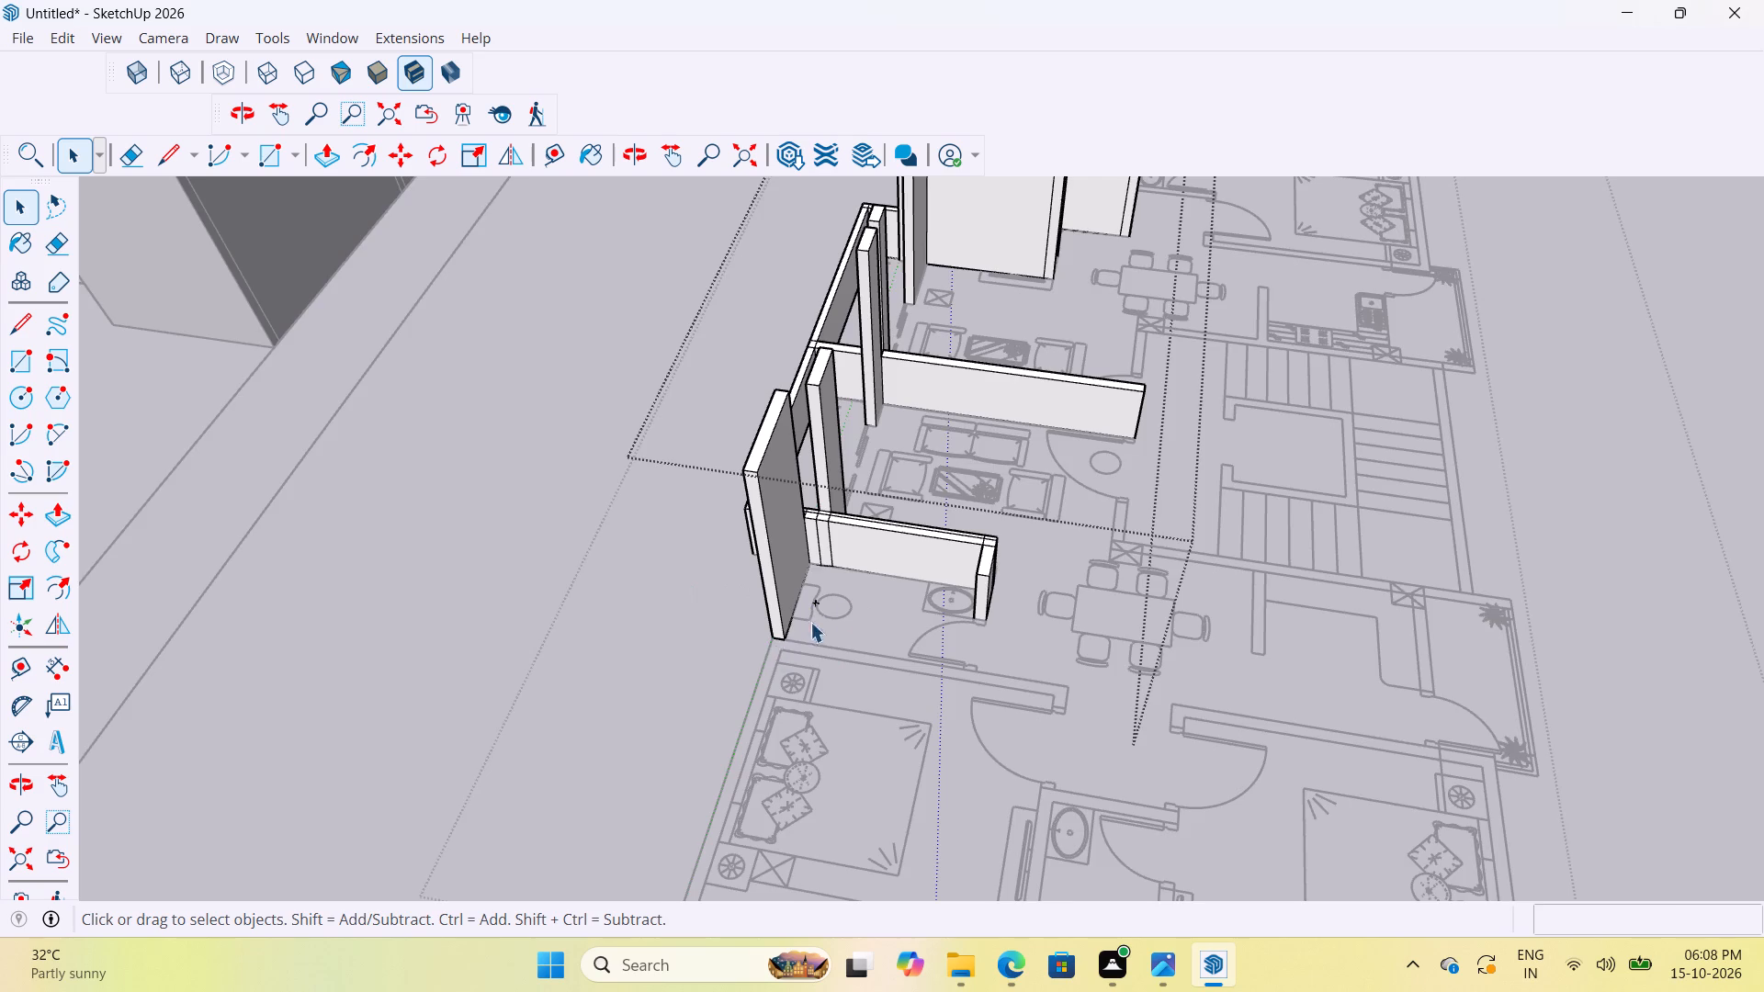
Extend the end of the toilet's outer wall 6" across the thickness of the toilet–bedroom partition on the plan.
scroll(850, 603, "up", 3)
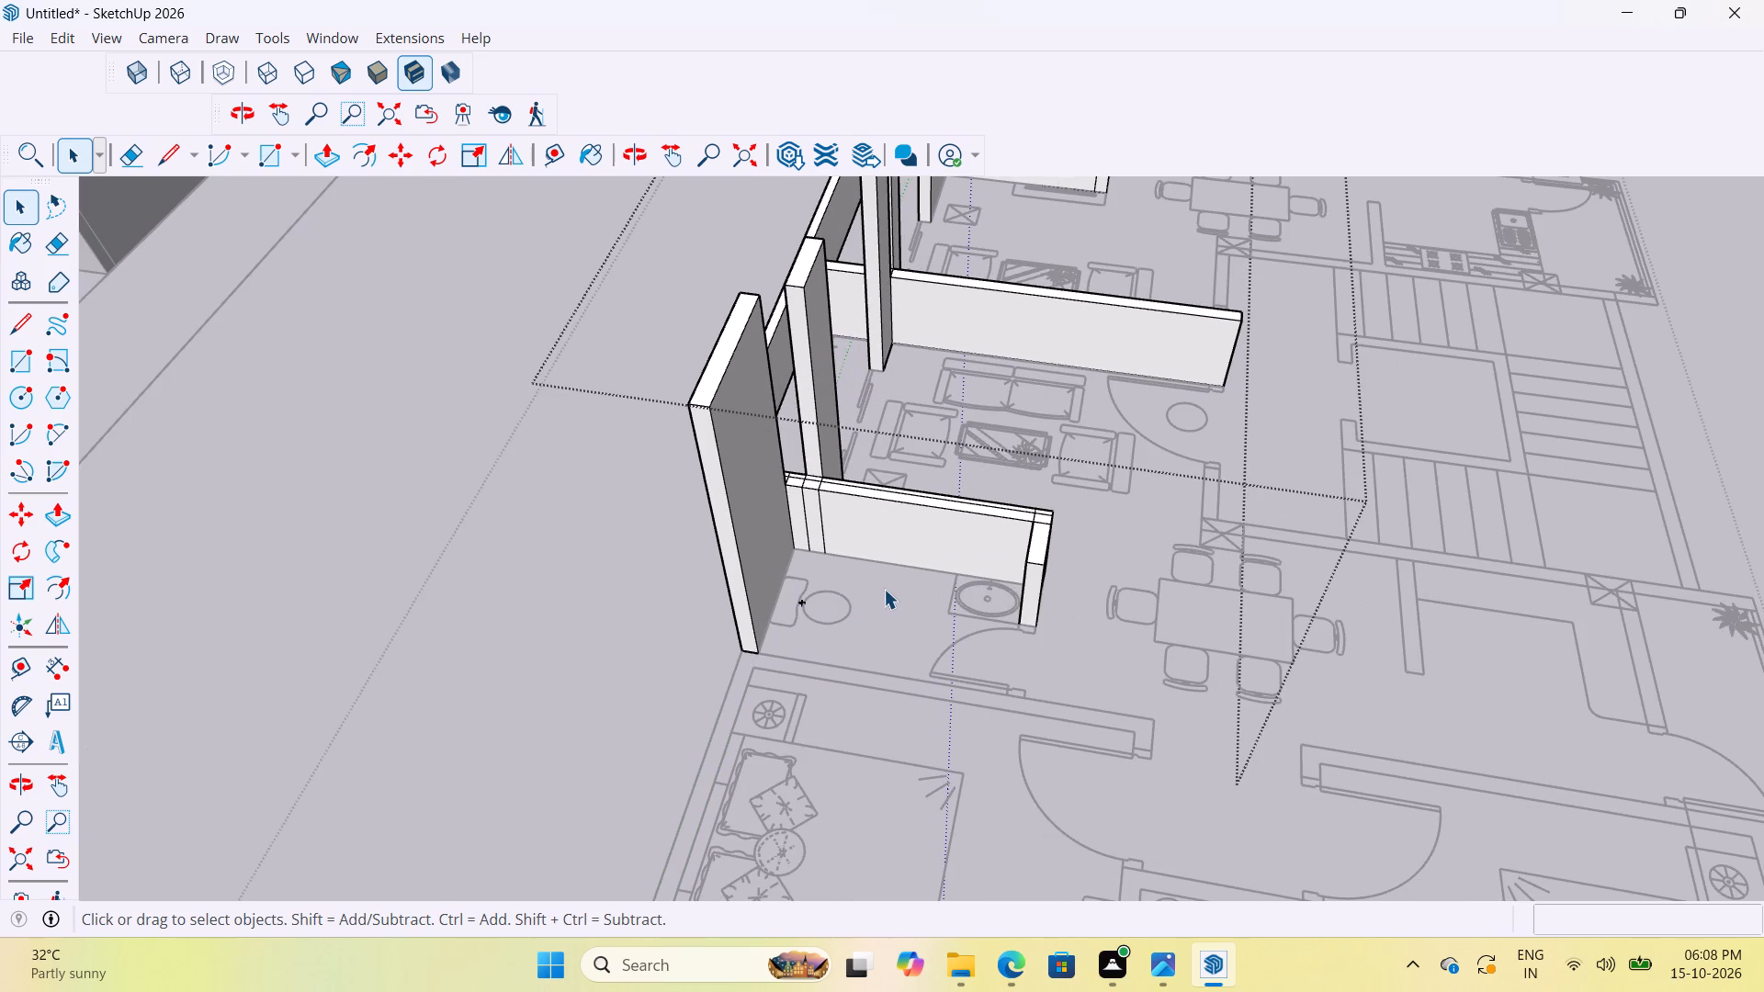
scroll(719, 669, "up", 7)
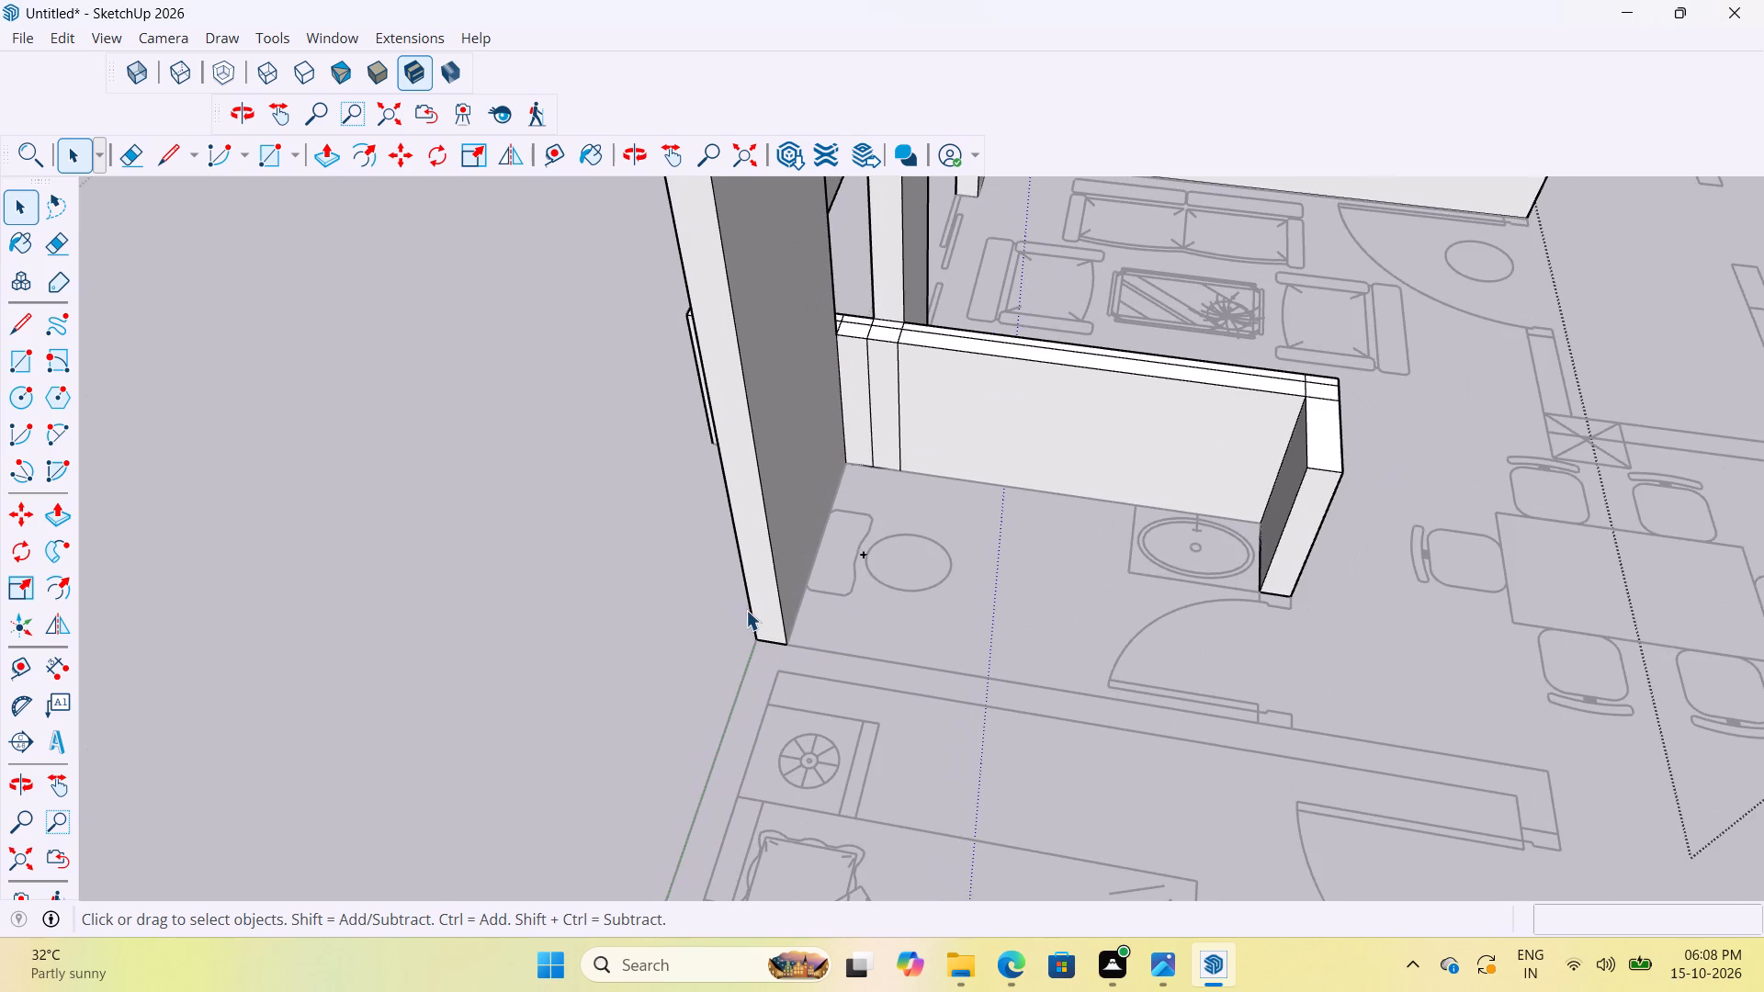
key("p")
key("space")
double_click(764, 588)
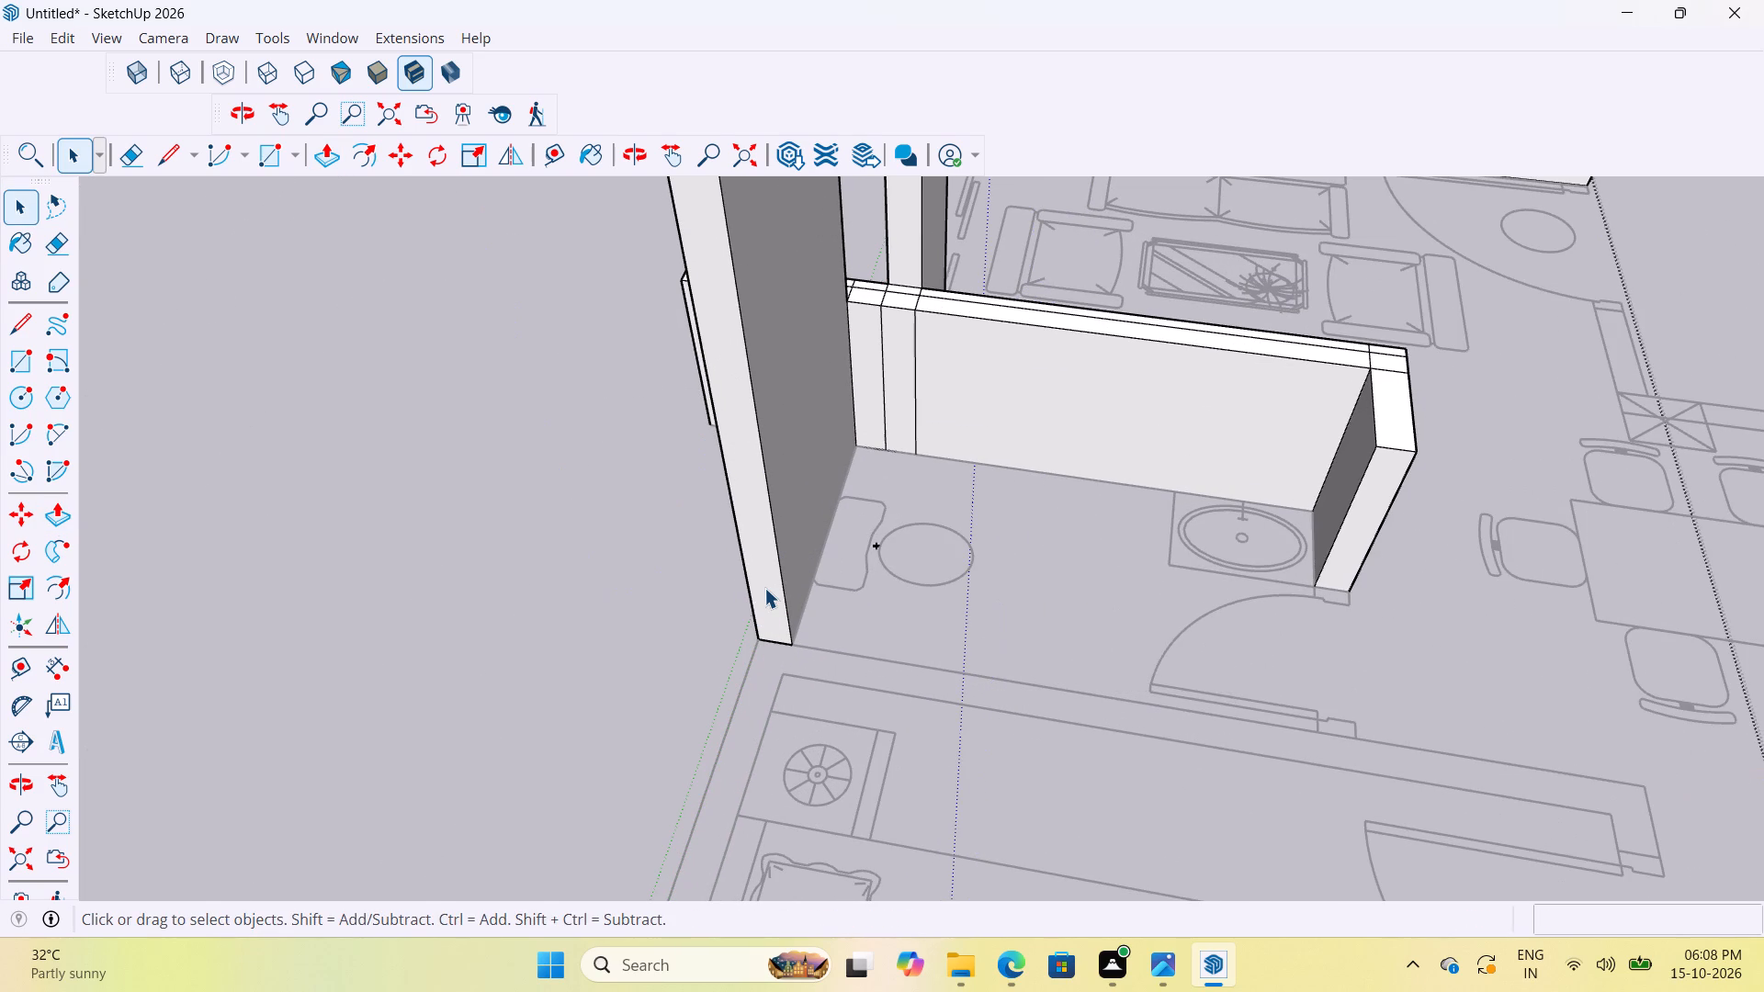
key("p")
left_click(765, 594)
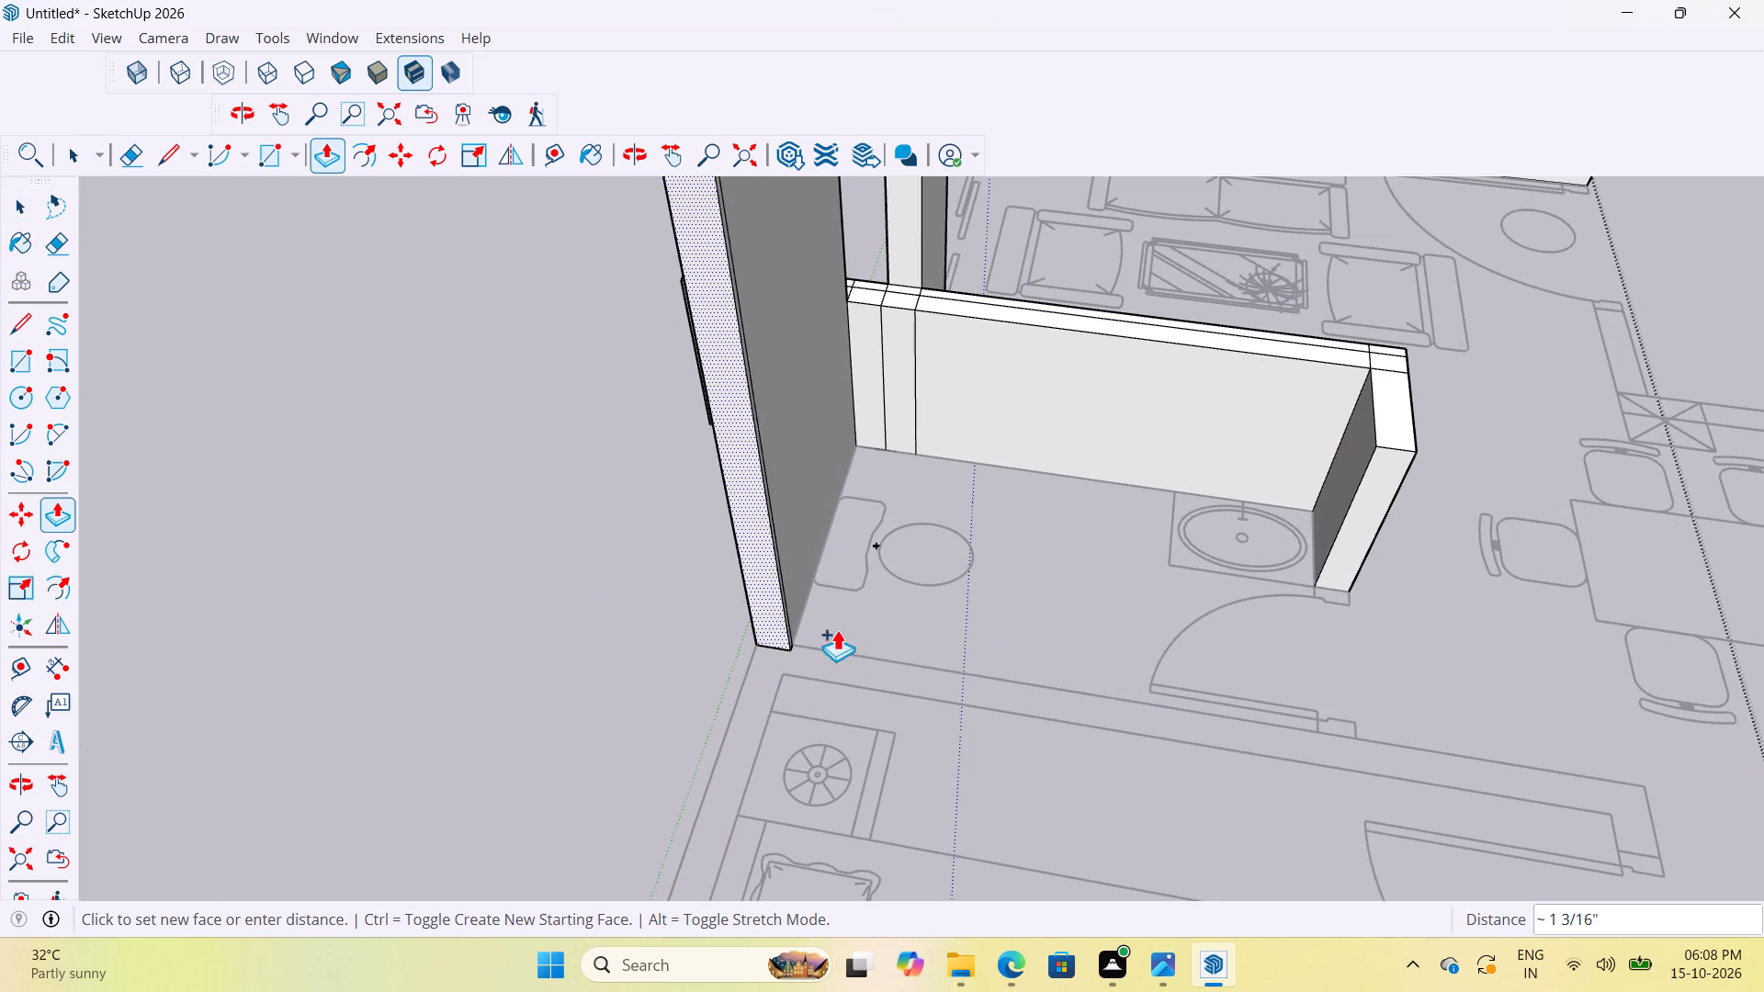
left_click(884, 684)
scroll(930, 706, "up", 4)
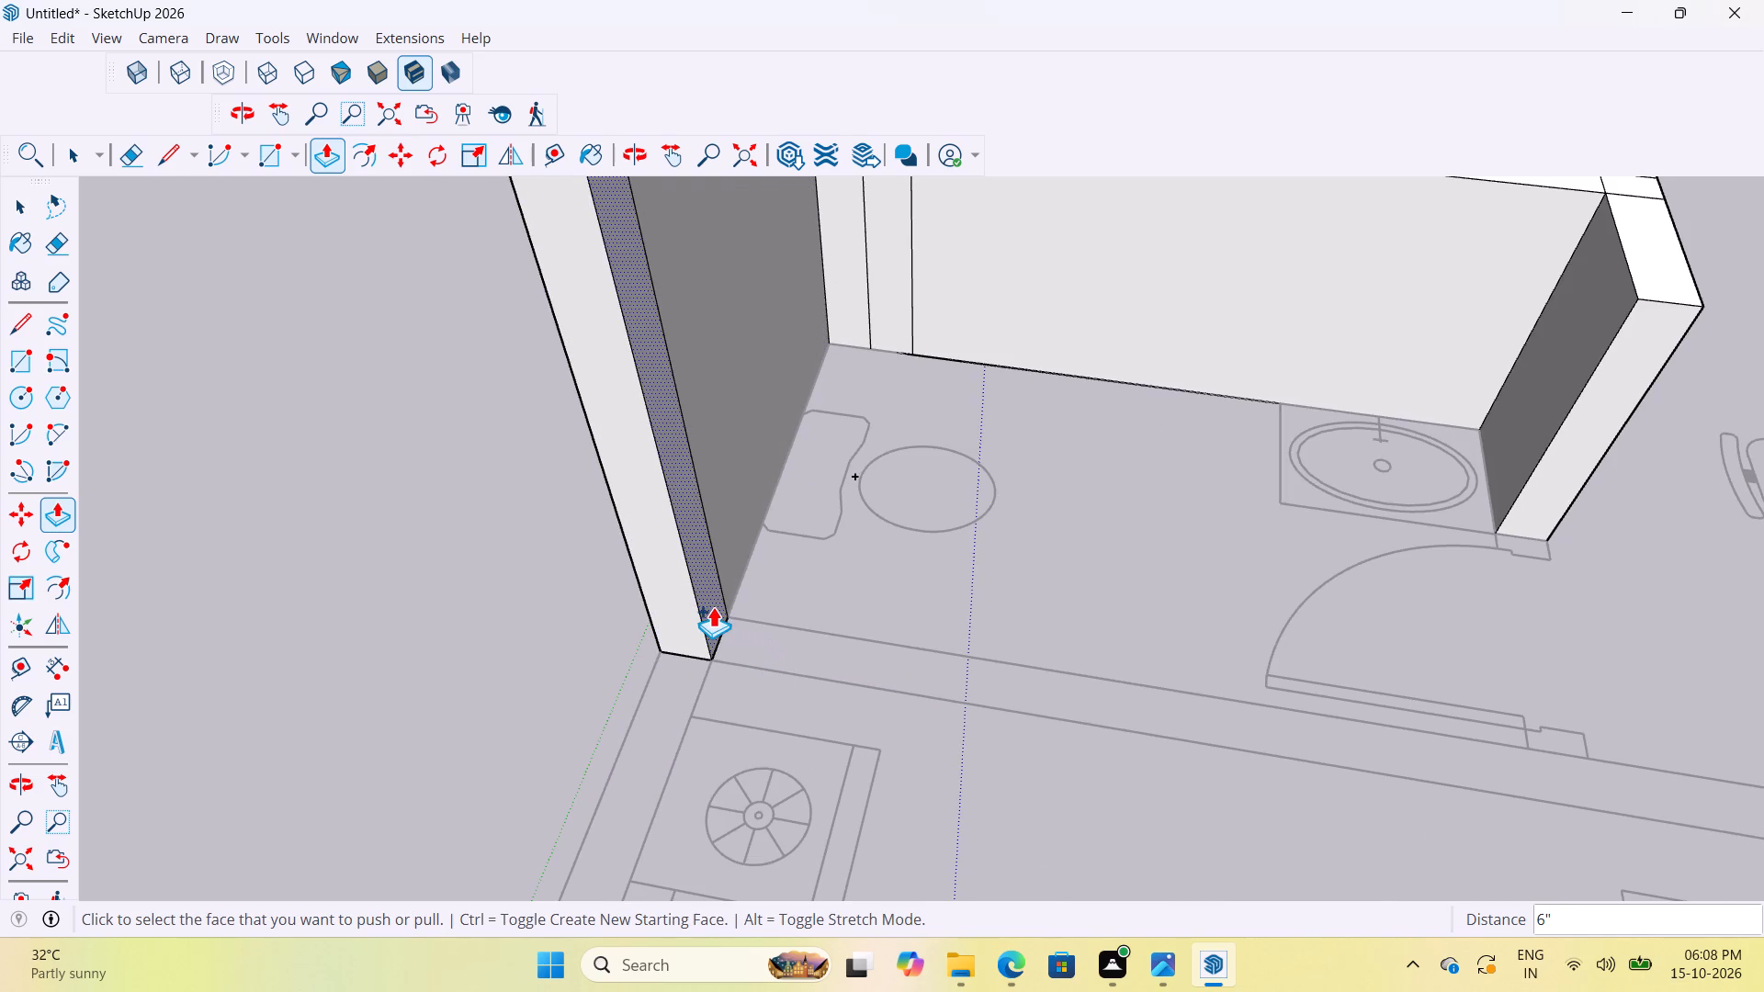
Pull the inner face of that wall end 11' along the toilet–bedroom partition to the bedroom door jamb.
left_click(712, 606)
scroll(831, 637, "down", 17)
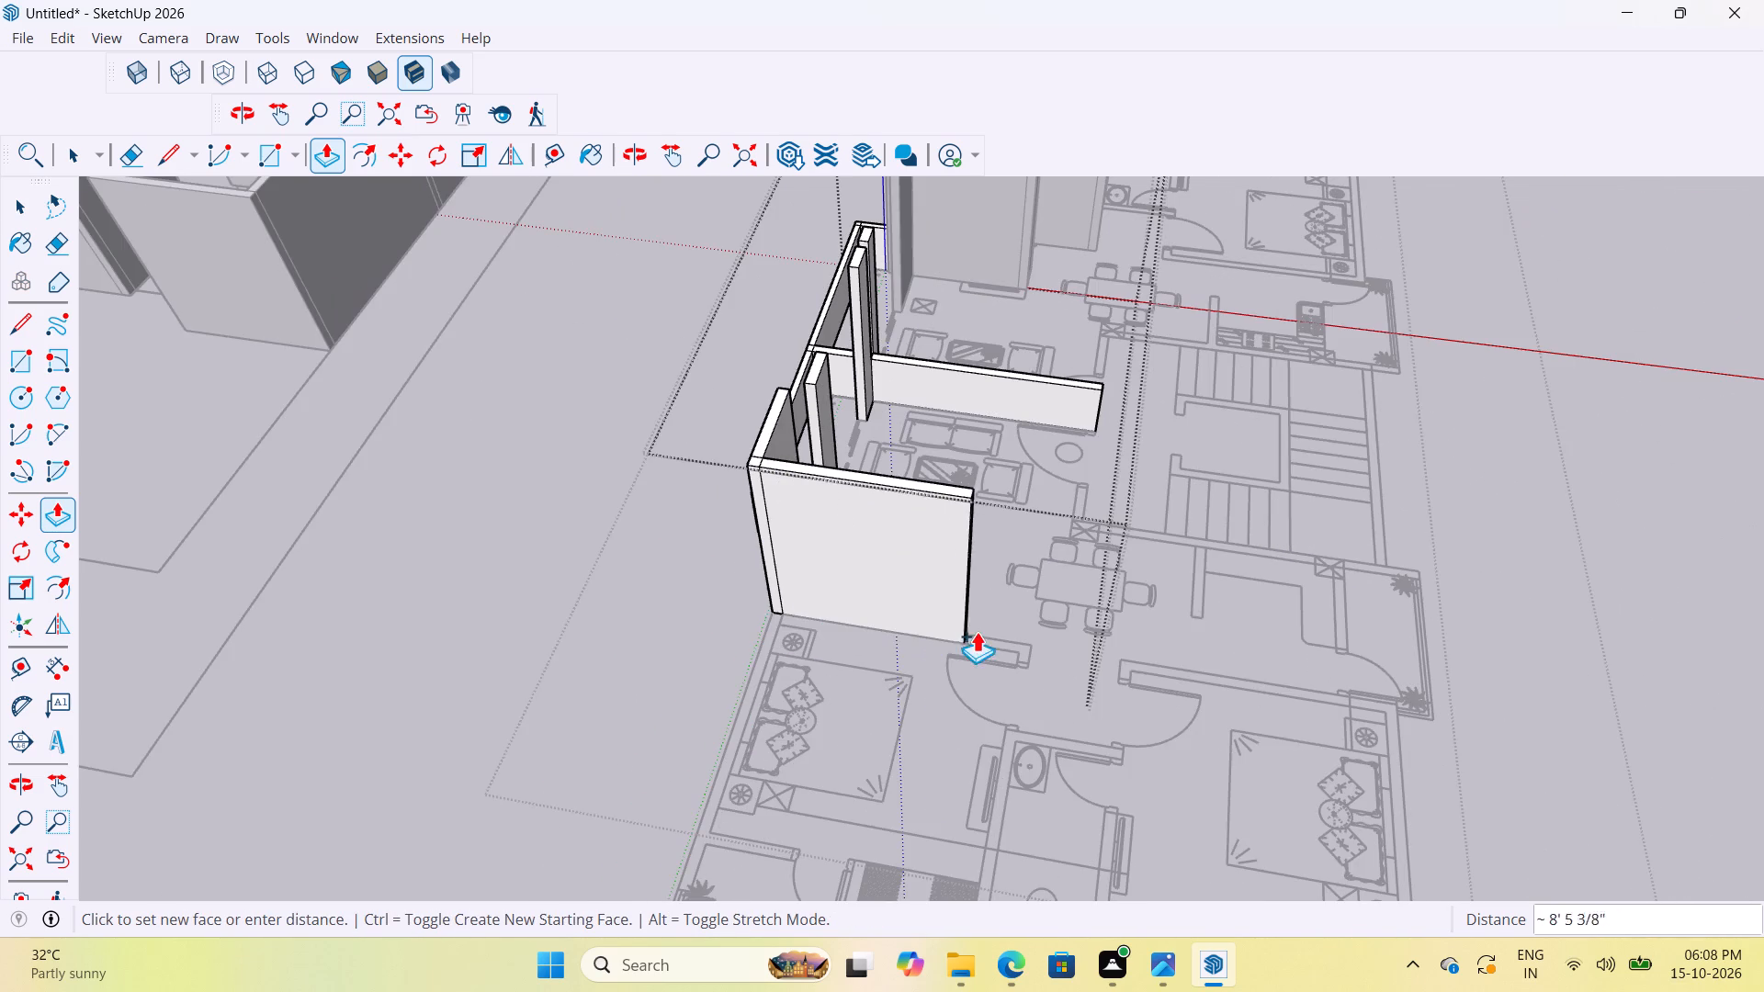
scroll(999, 639, "up", 9)
left_click(1030, 660)
scroll(1093, 659, "up", 3)
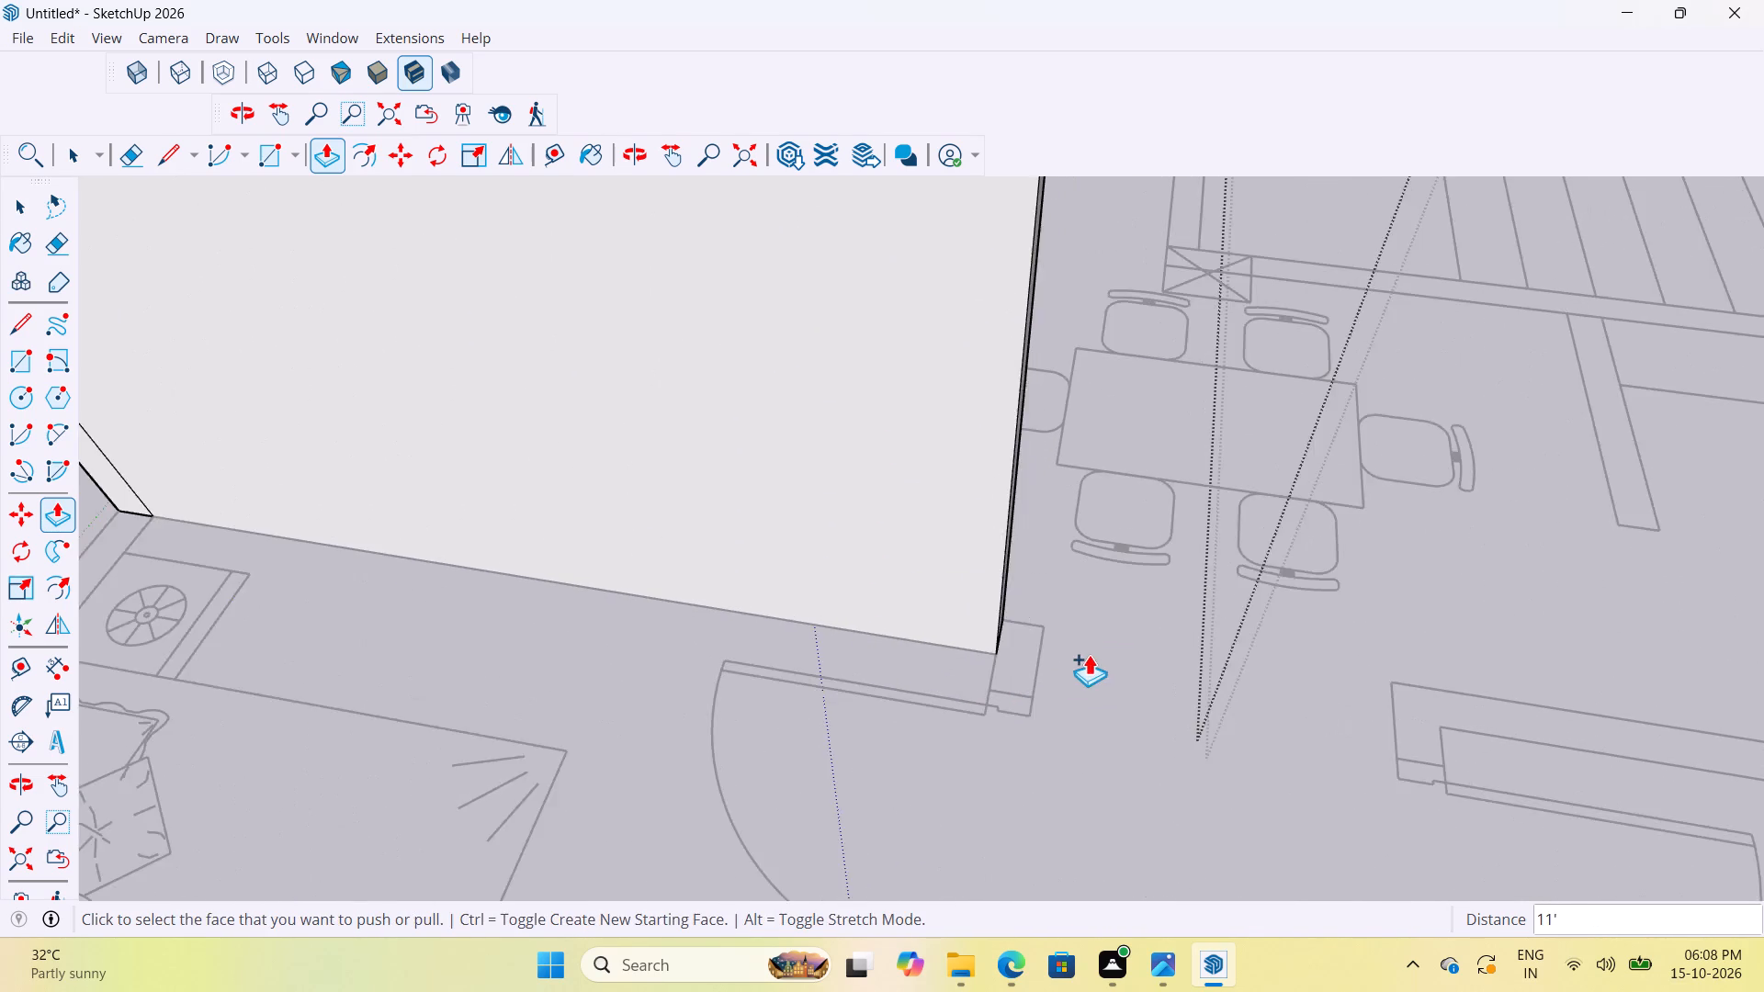
Extend the partition's end 6" and pull its bedroom-side face about 9 1/2" to the jamb's plan endpoint beside the bedroom door.
scroll(1089, 654, "up", 2)
middle_click_drag(1069, 647, 917, 615)
left_click(1000, 639)
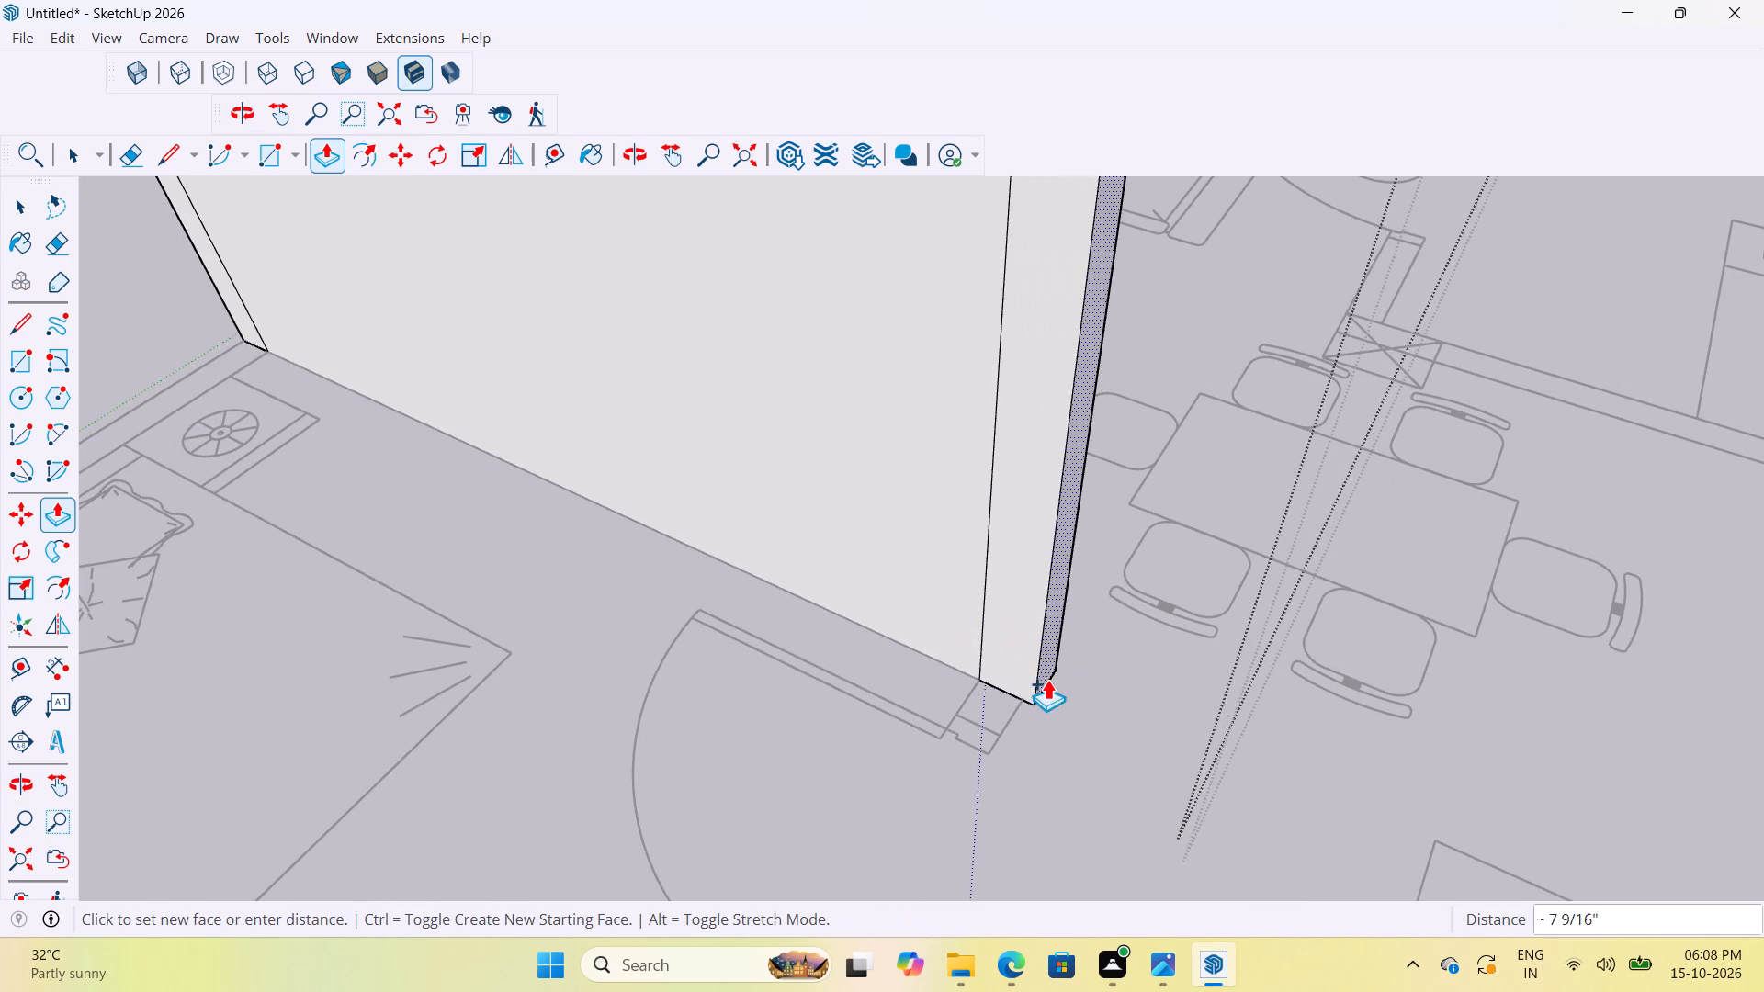
left_click(1026, 705)
scroll(1012, 732, "up", 7)
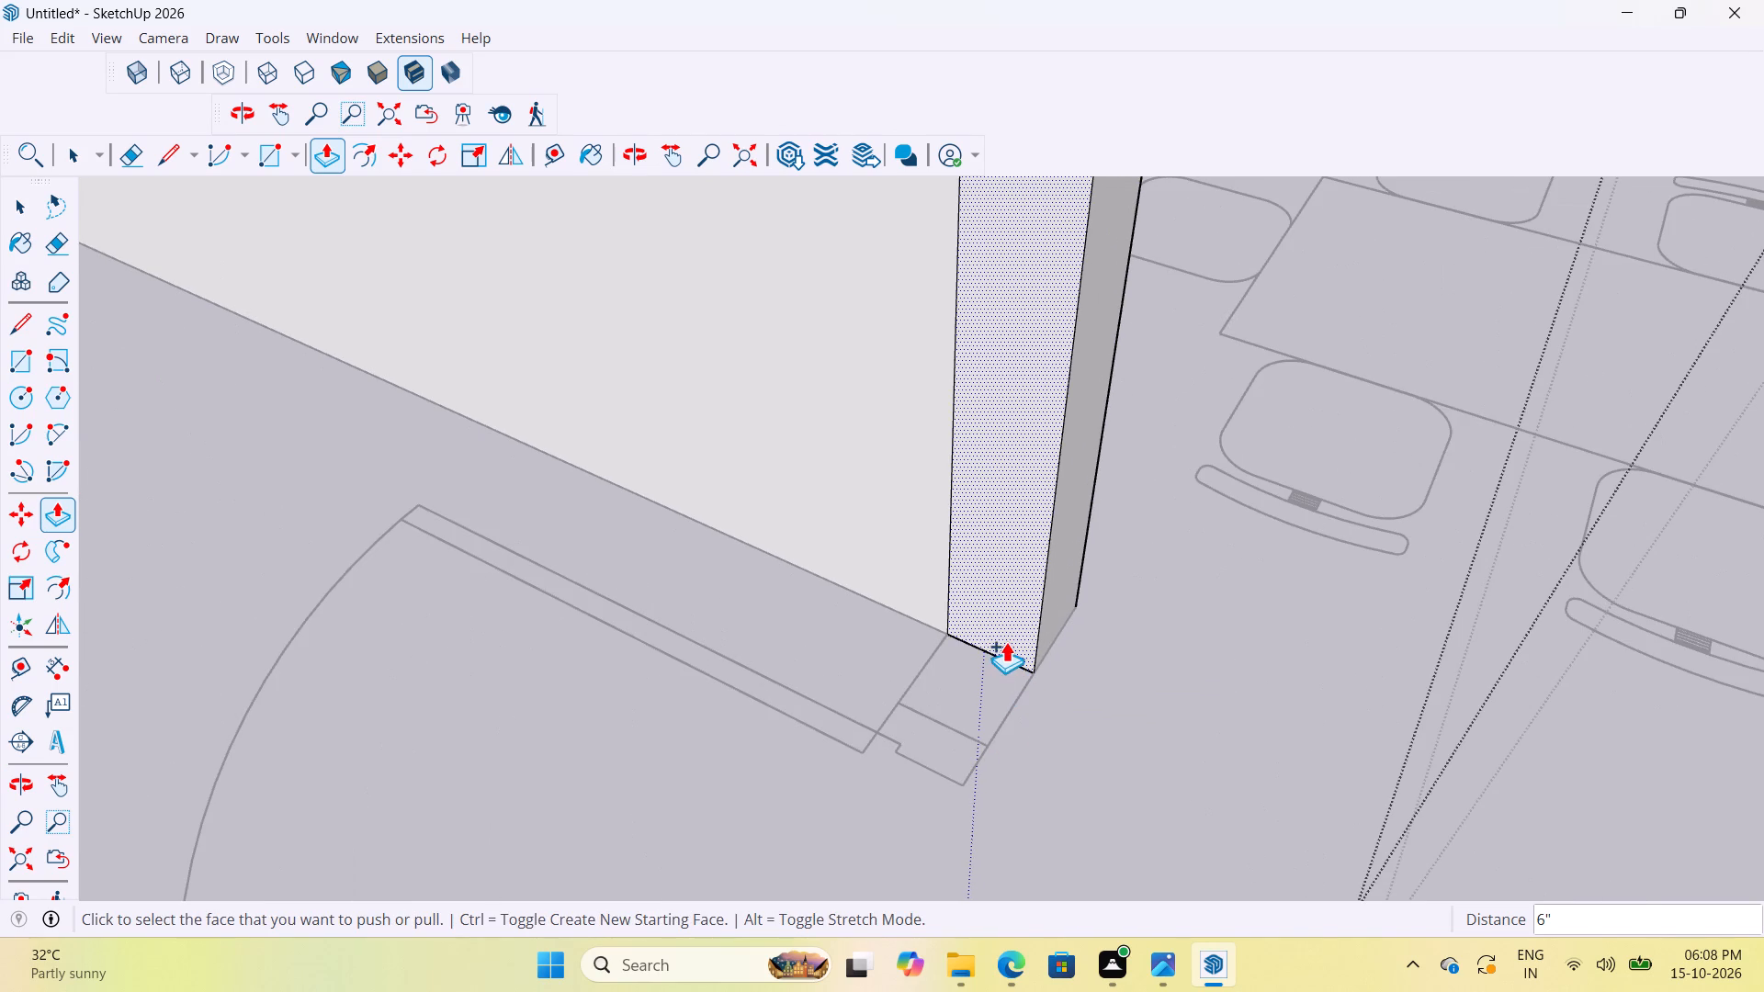
left_click(1006, 641)
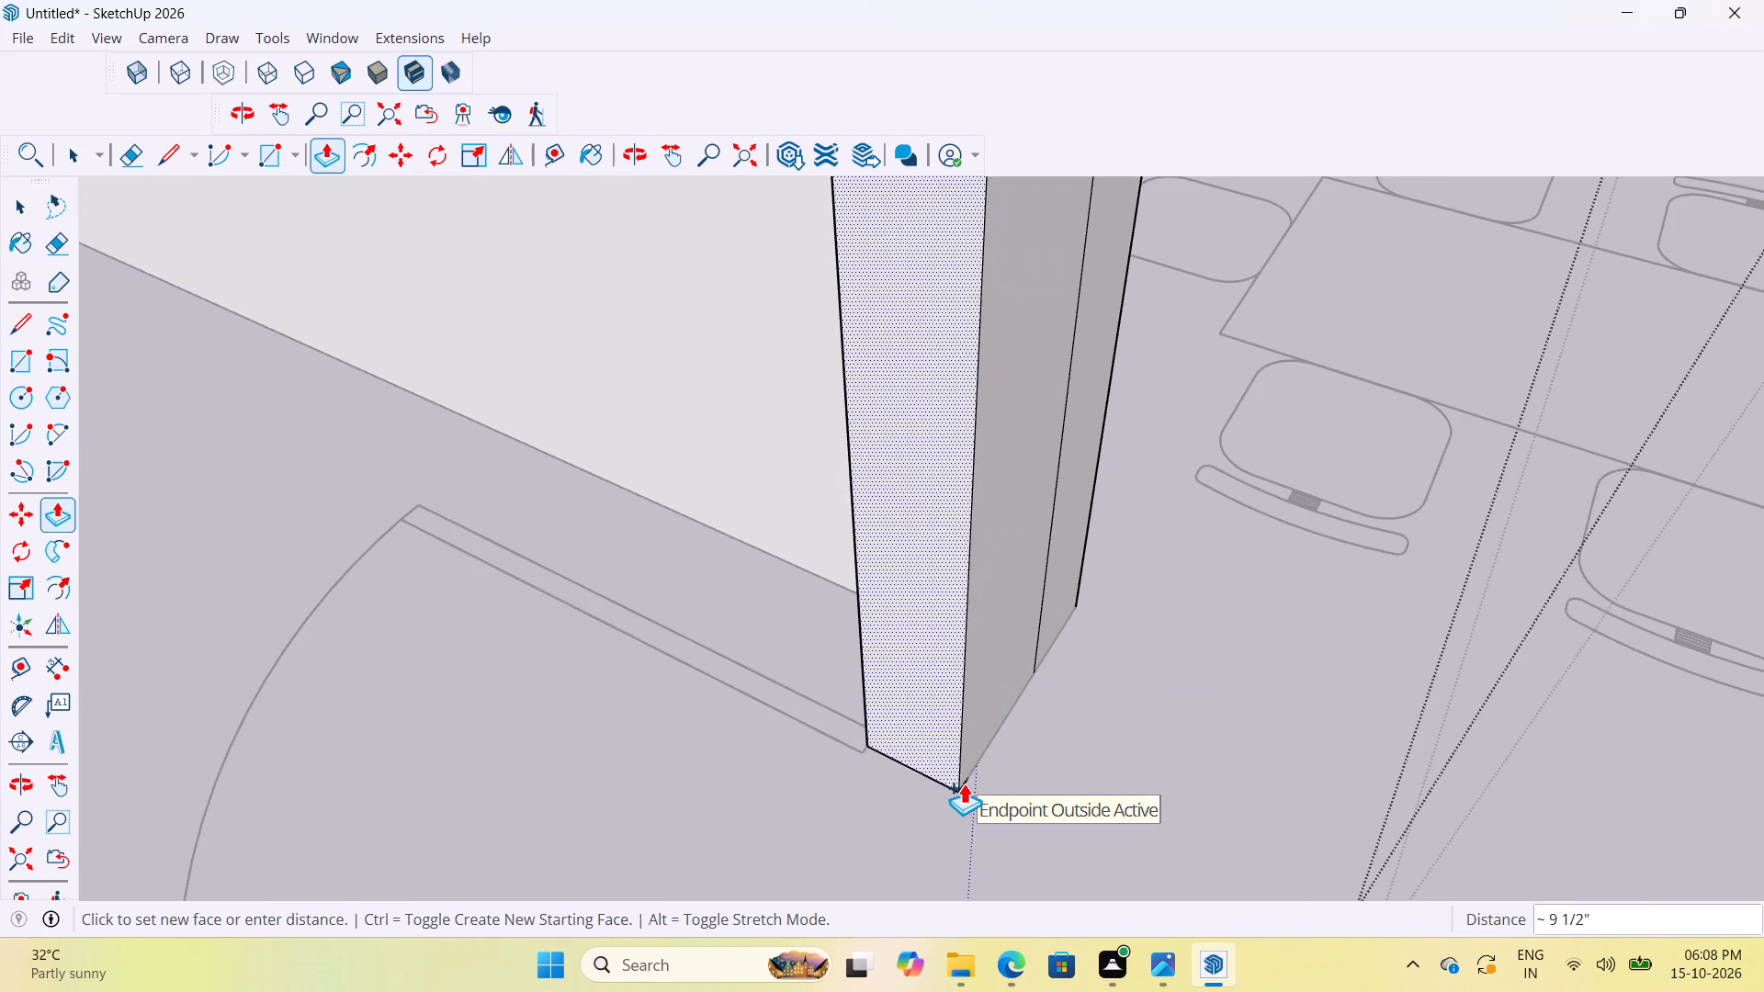
left_click(964, 783)
scroll(1035, 681, "down", 19)
scroll(642, 585, "down", 1)
Extend the outer wall's end about 3' 8 3/4" along the bedroom's outer wall, to the plan mark beside the bed.
middle_click_drag(642, 585, 862, 494)
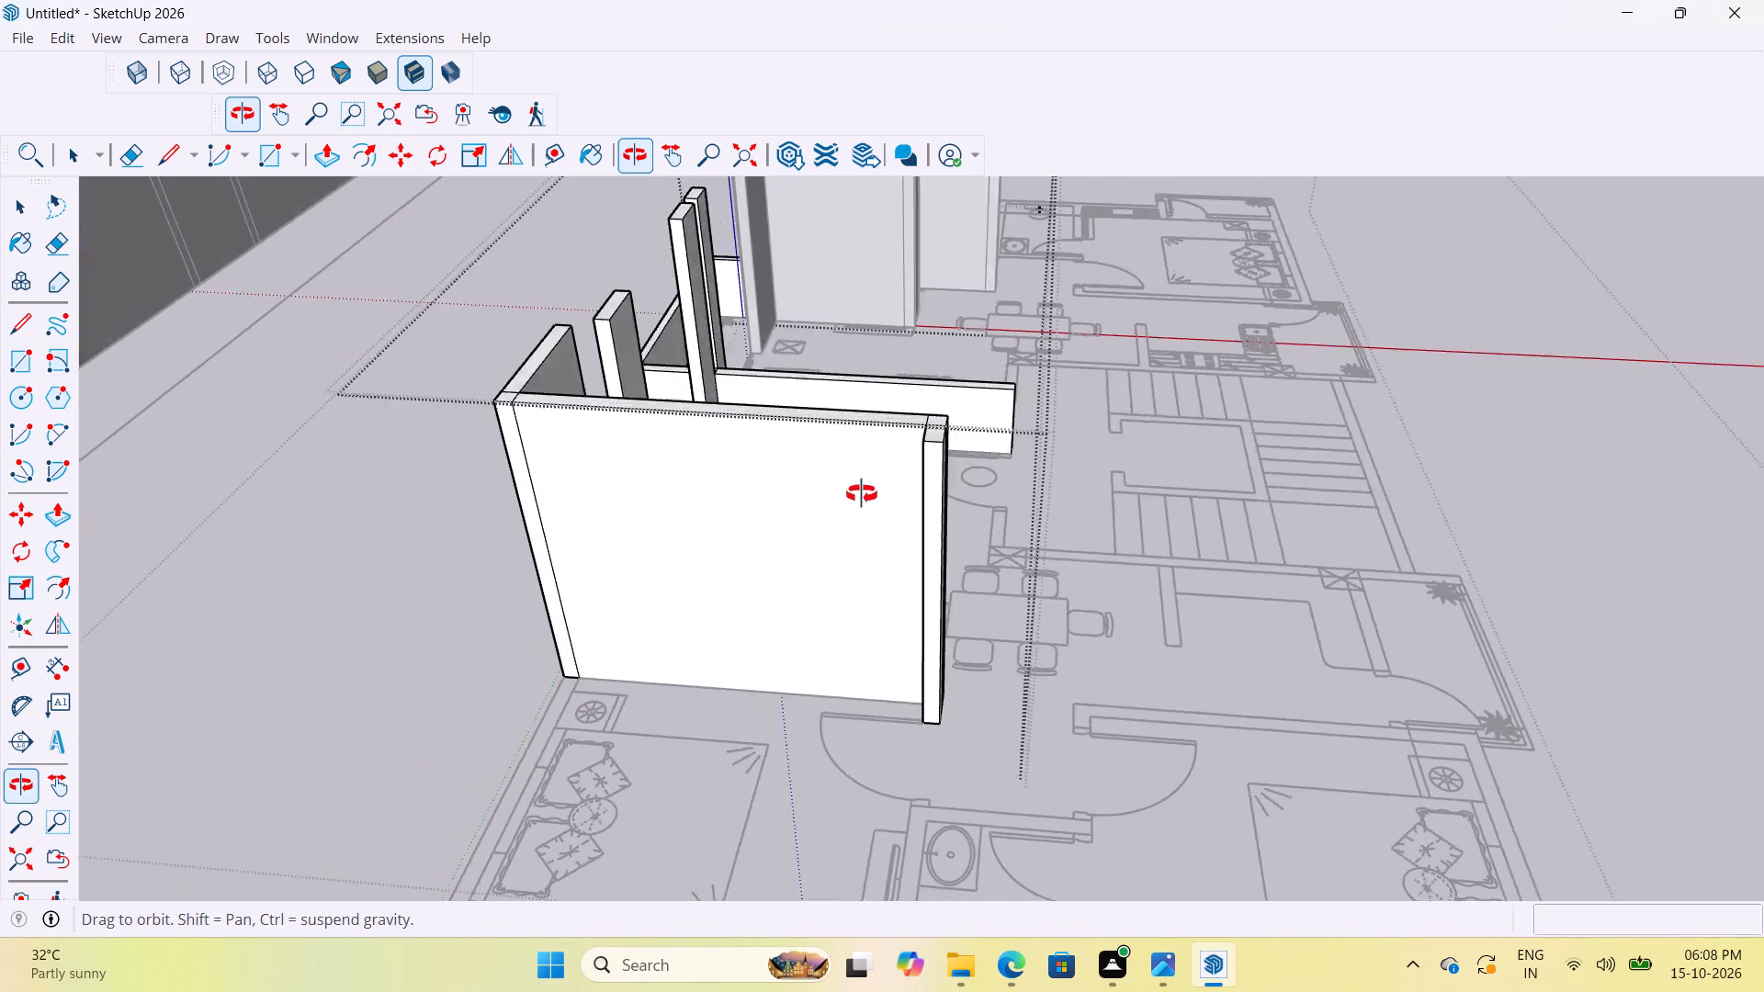
middle_click_drag(862, 494, 887, 483)
scroll(906, 401, "down", 11)
scroll(786, 548, "up", 15)
left_click(765, 399)
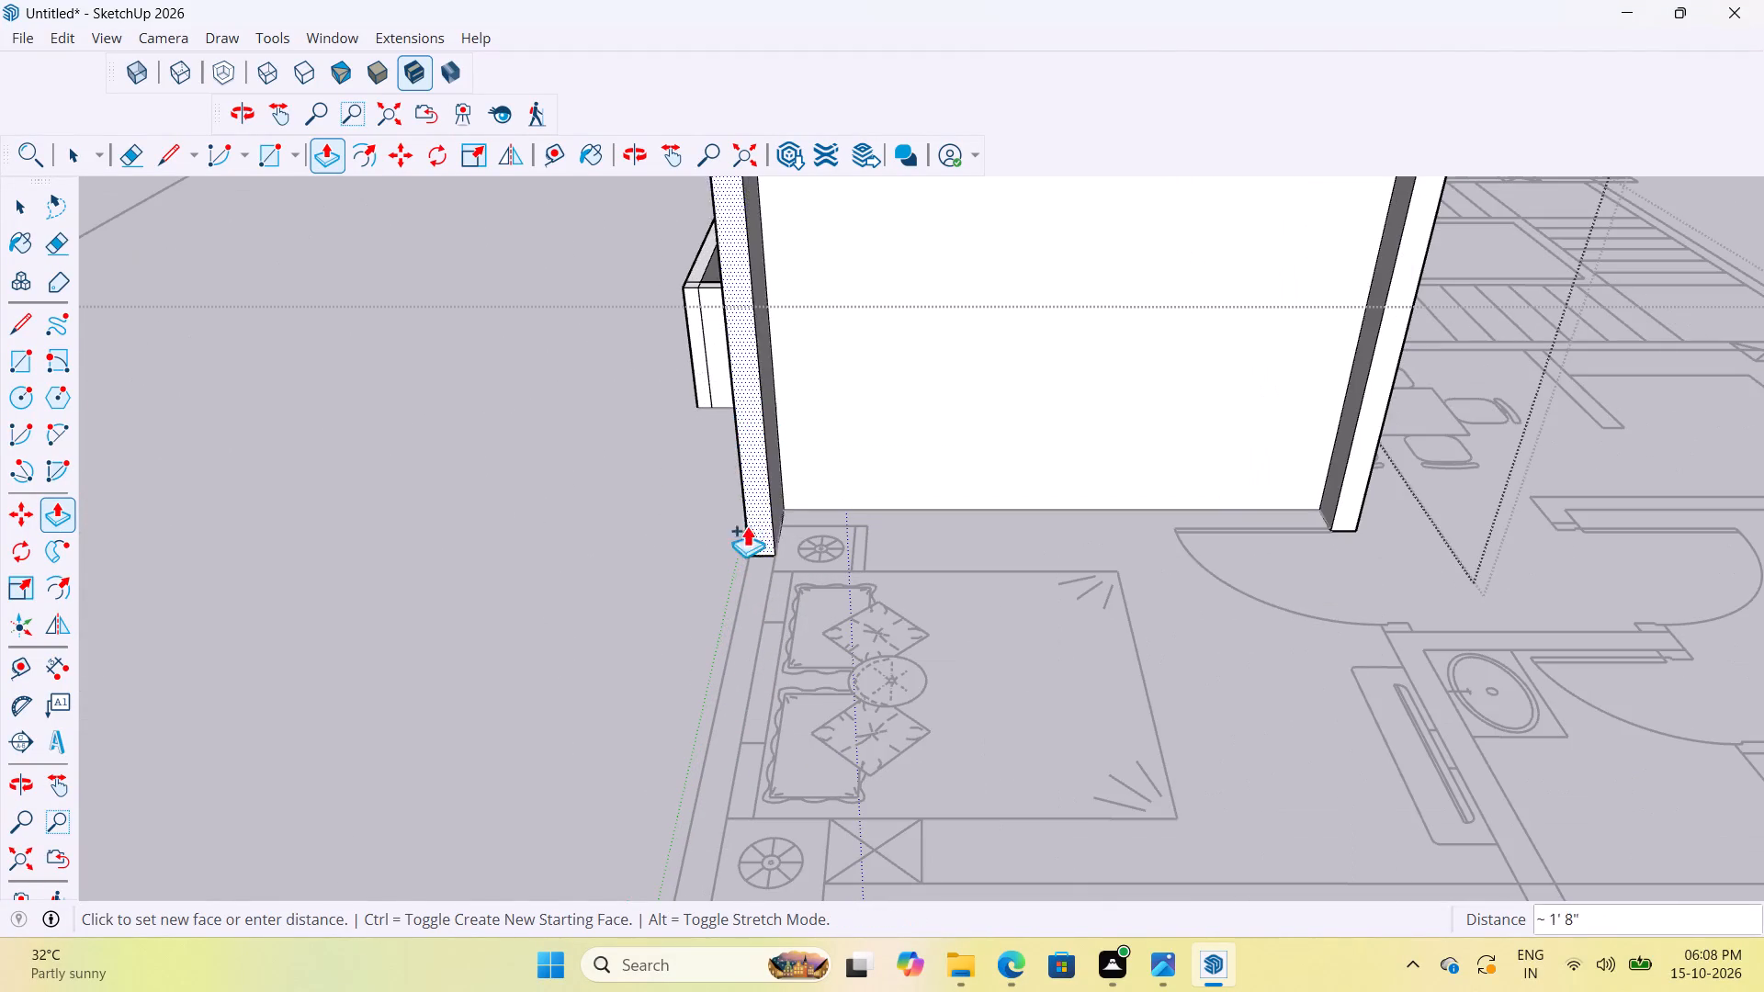
scroll(744, 550, "down", 11)
scroll(731, 584, "up", 8)
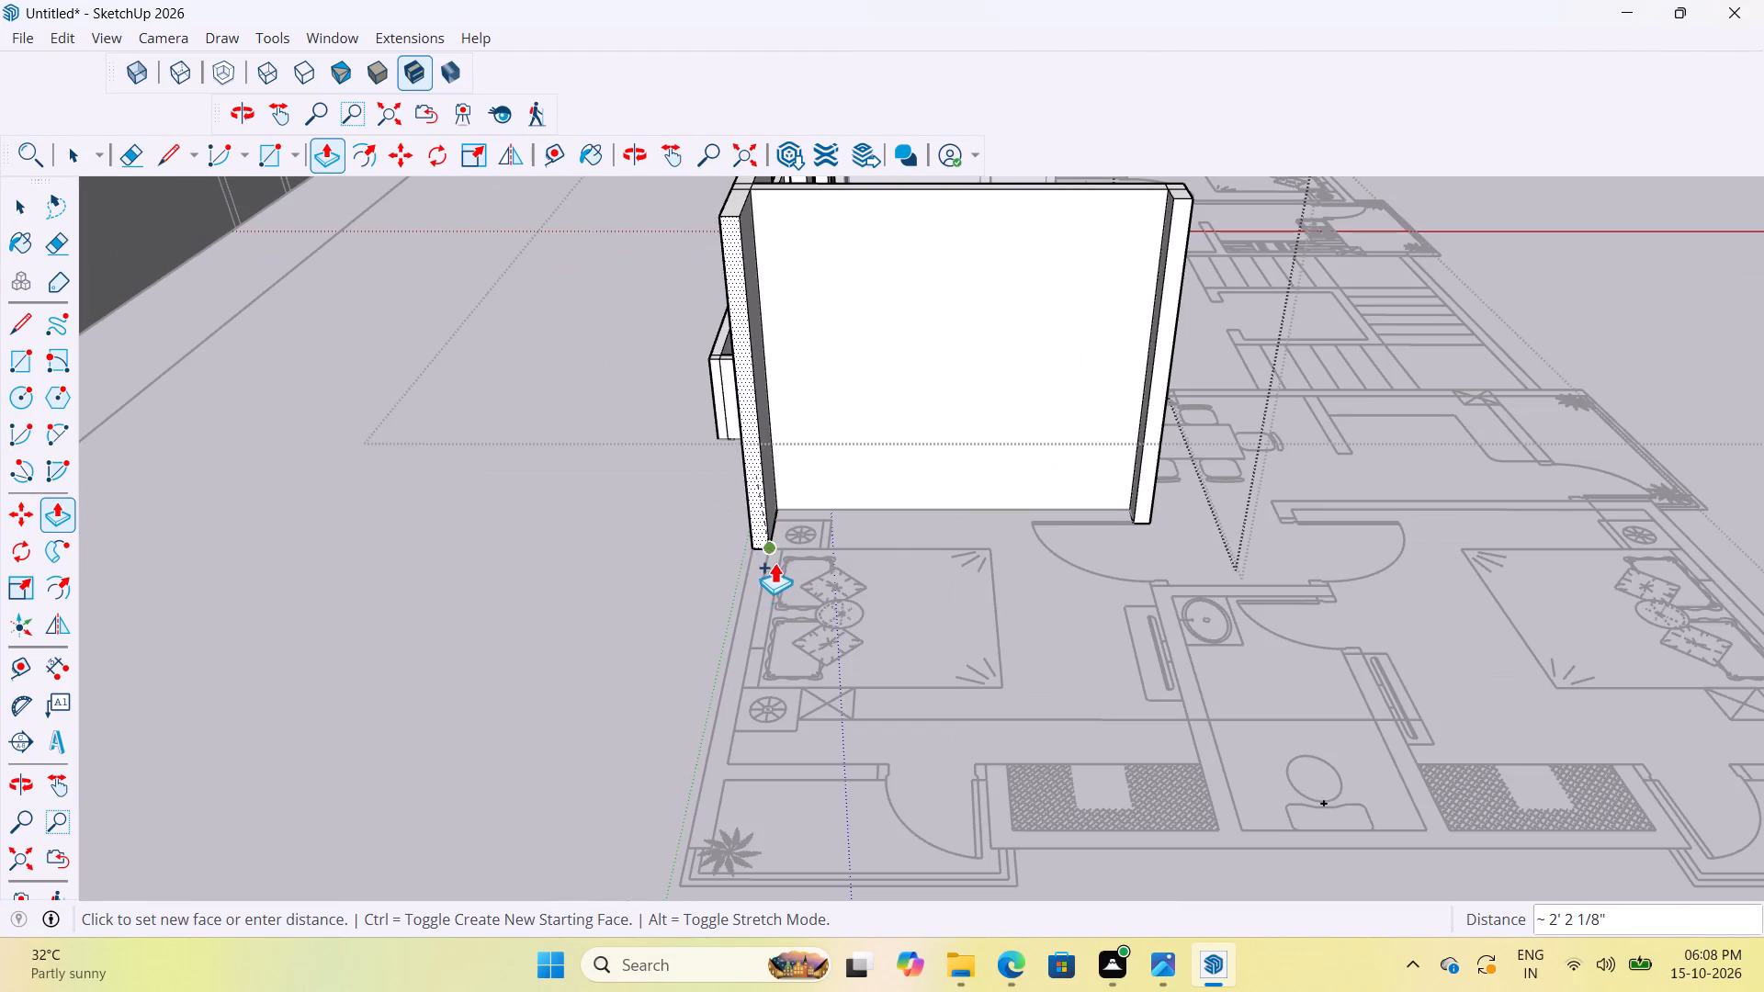
left_click(771, 579)
scroll(832, 691, "down", 10)
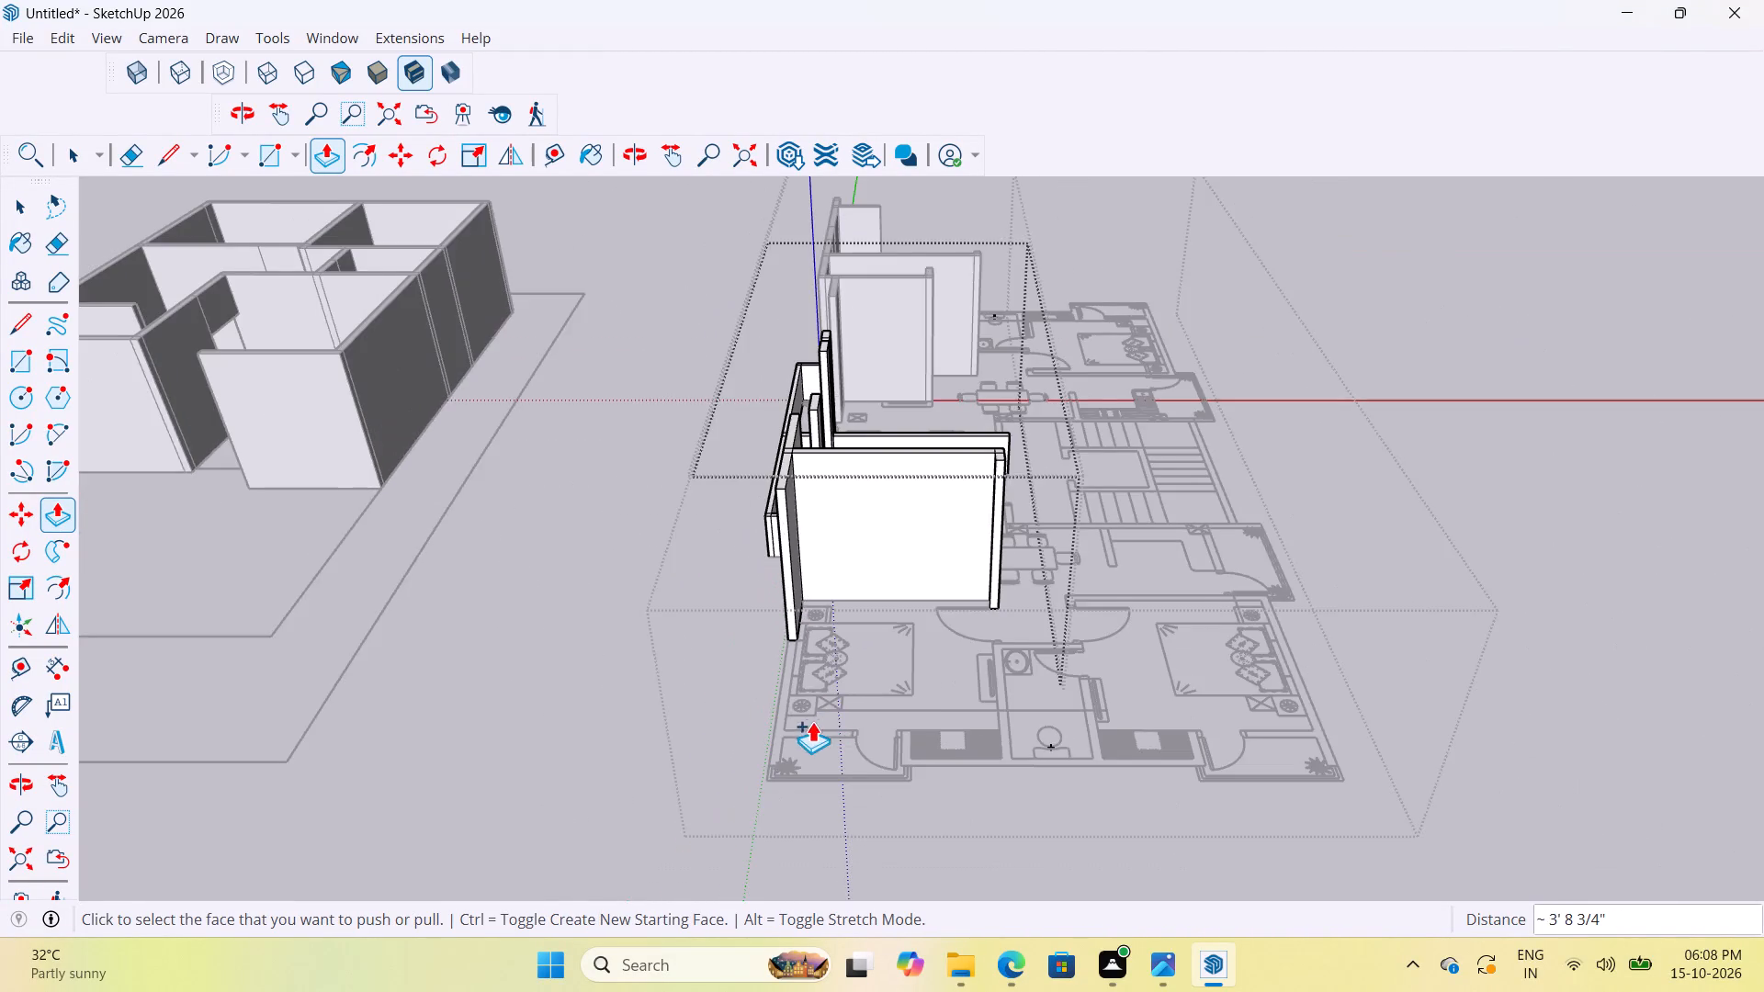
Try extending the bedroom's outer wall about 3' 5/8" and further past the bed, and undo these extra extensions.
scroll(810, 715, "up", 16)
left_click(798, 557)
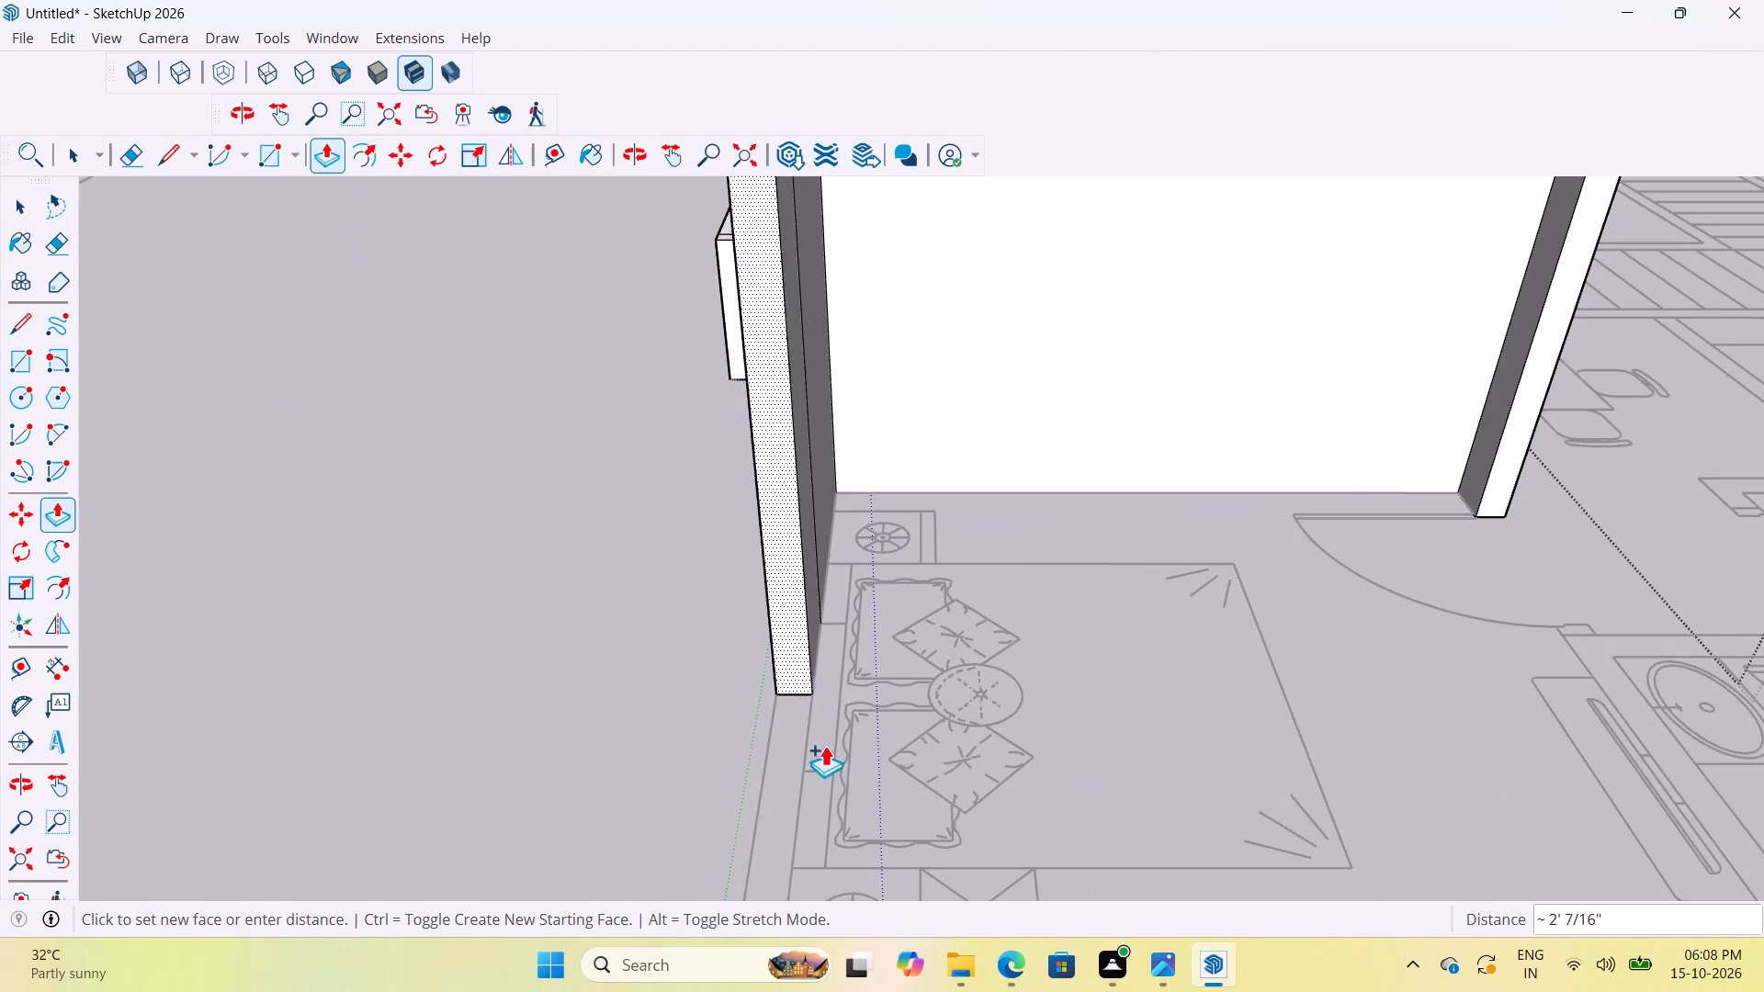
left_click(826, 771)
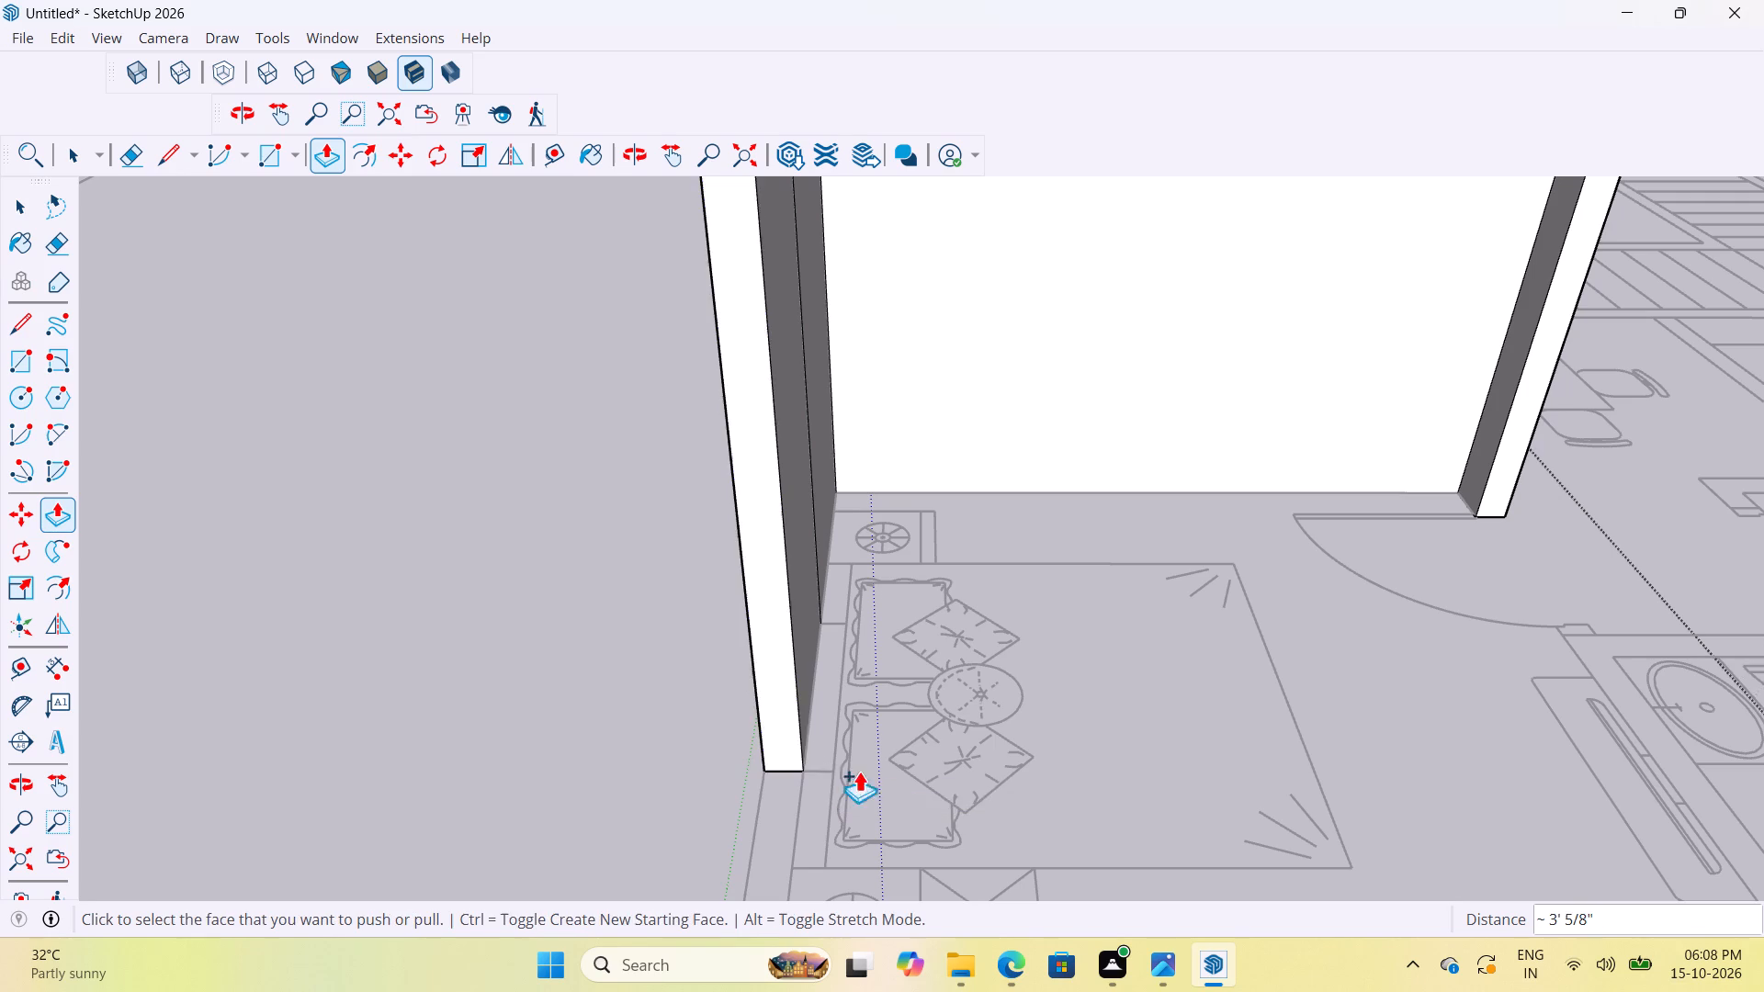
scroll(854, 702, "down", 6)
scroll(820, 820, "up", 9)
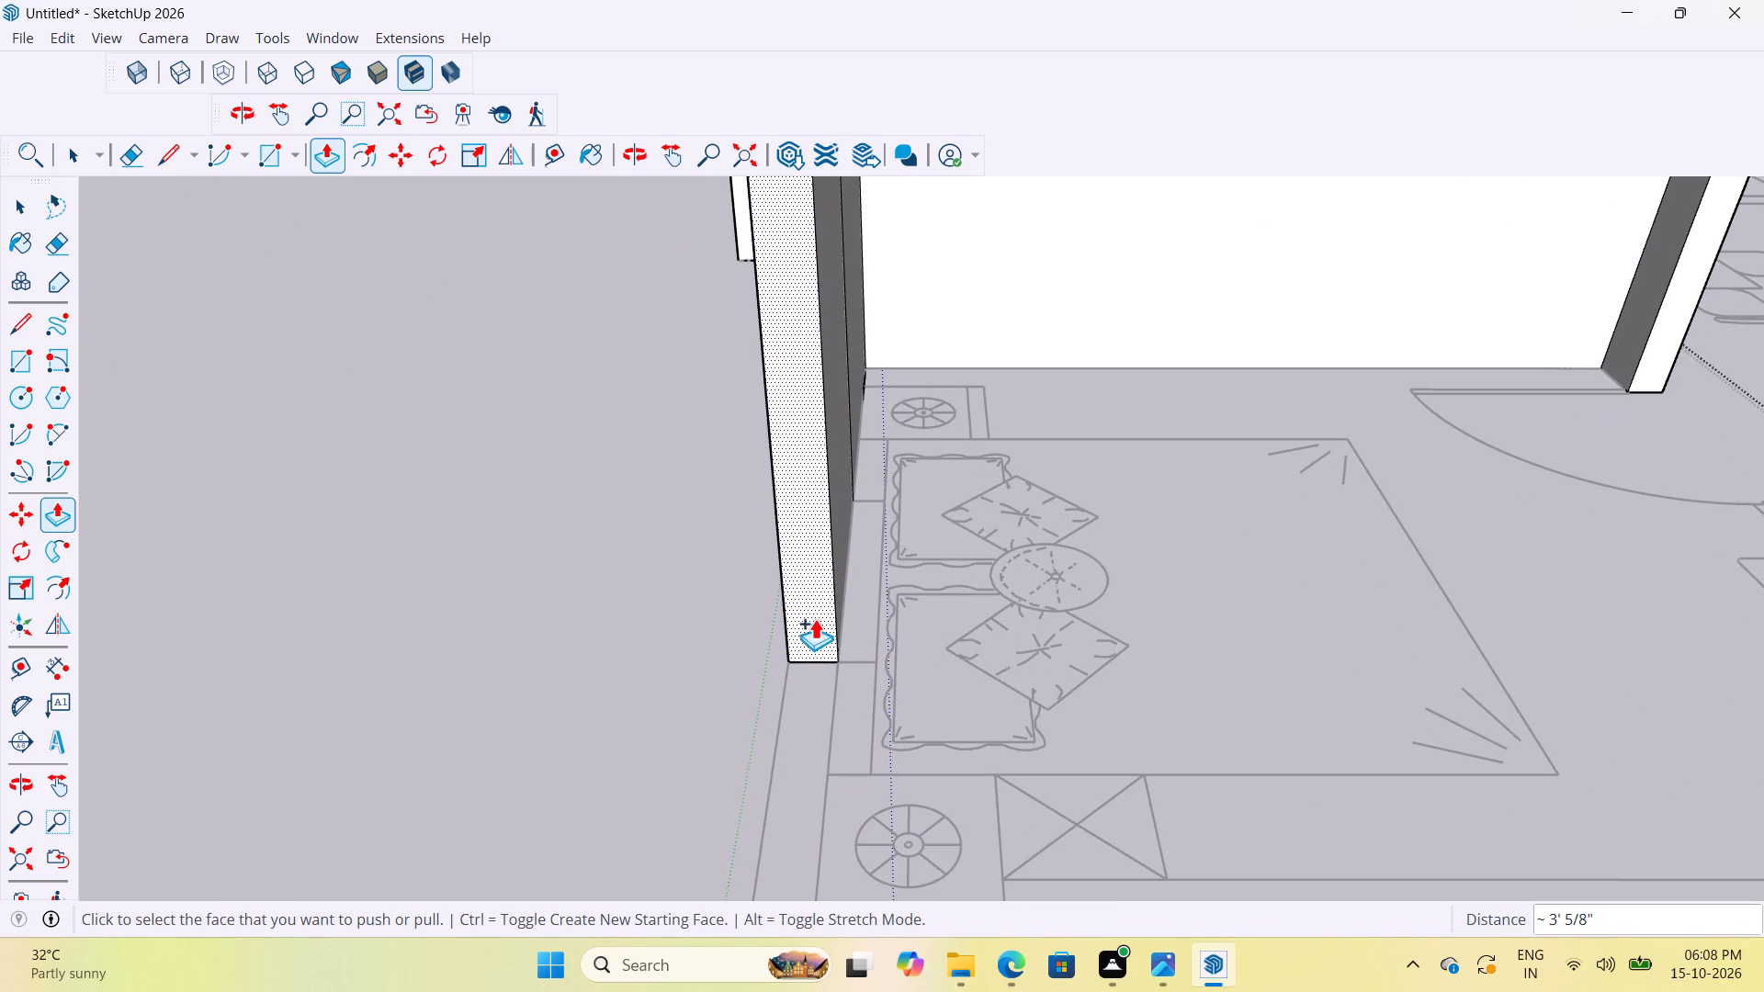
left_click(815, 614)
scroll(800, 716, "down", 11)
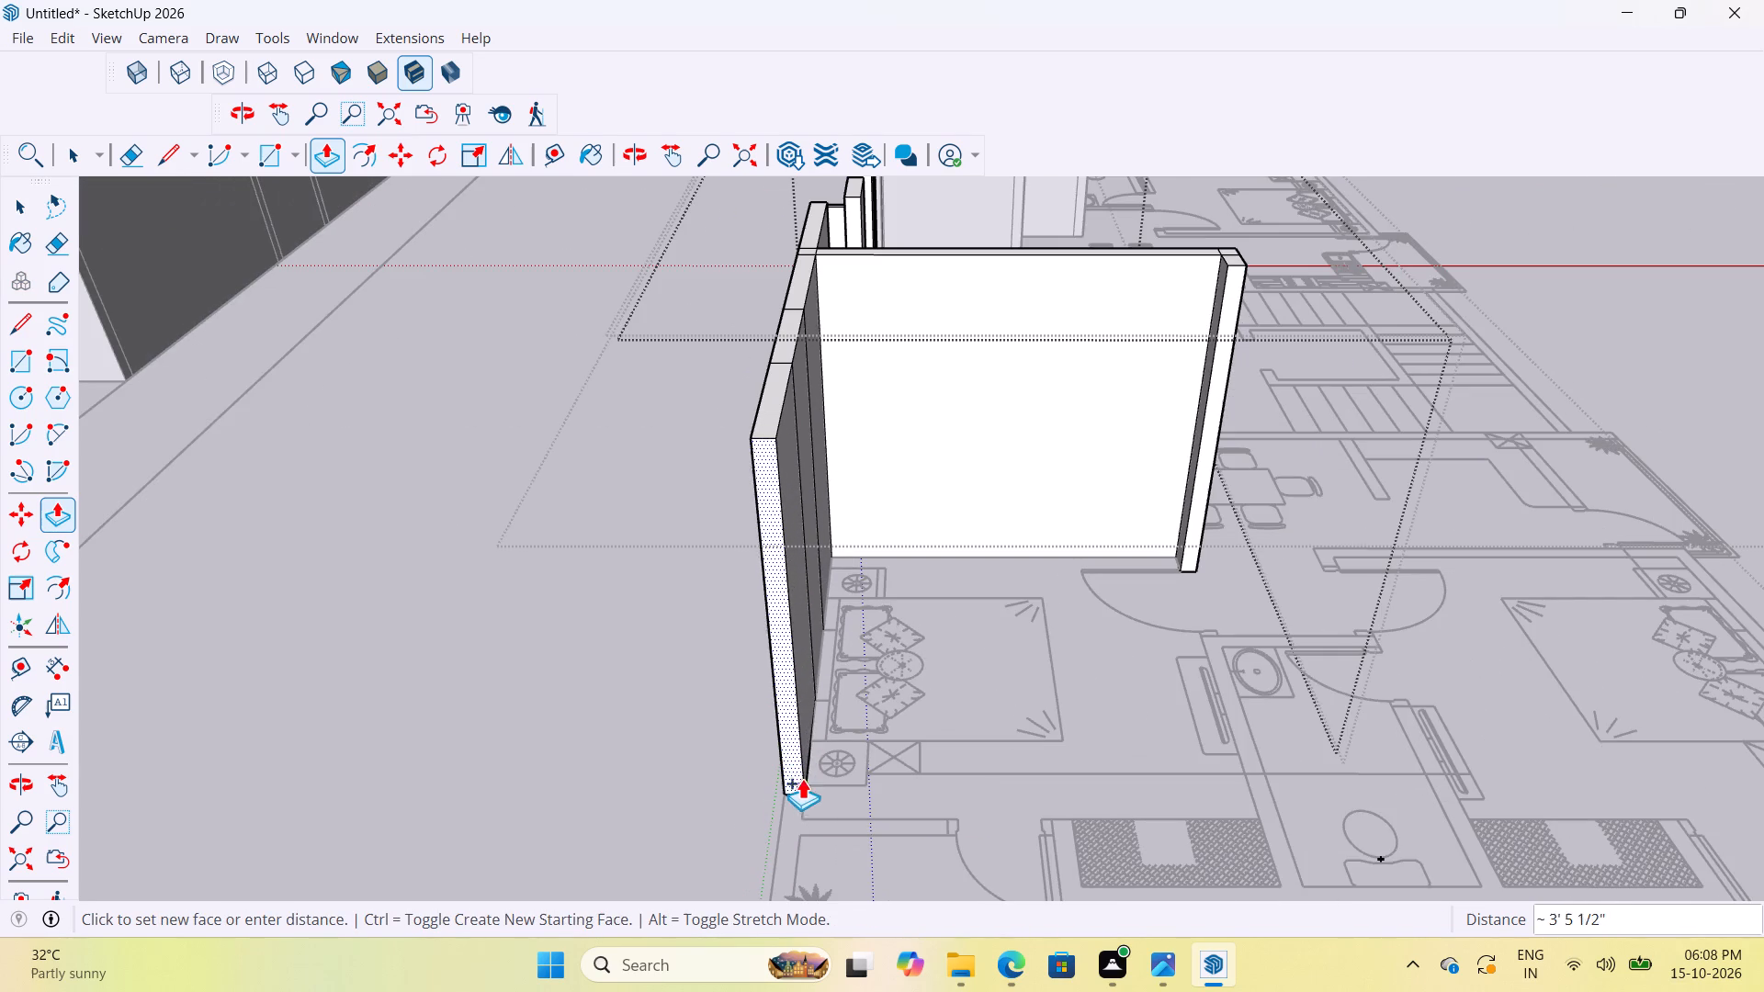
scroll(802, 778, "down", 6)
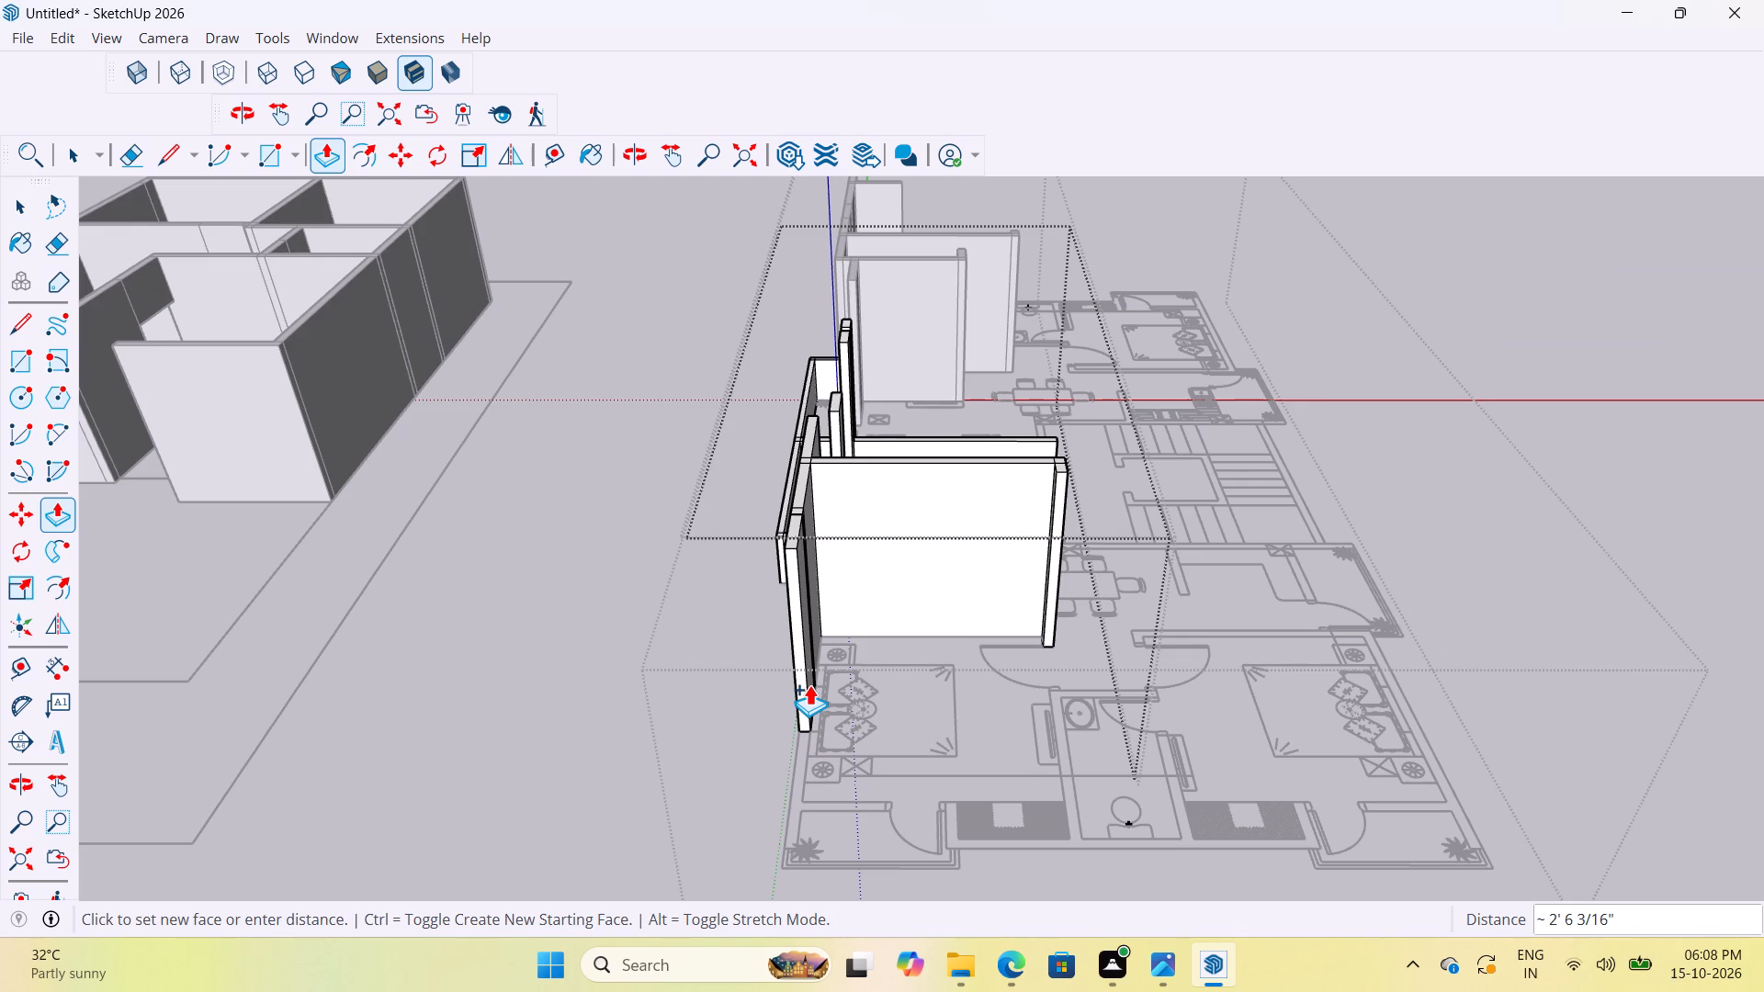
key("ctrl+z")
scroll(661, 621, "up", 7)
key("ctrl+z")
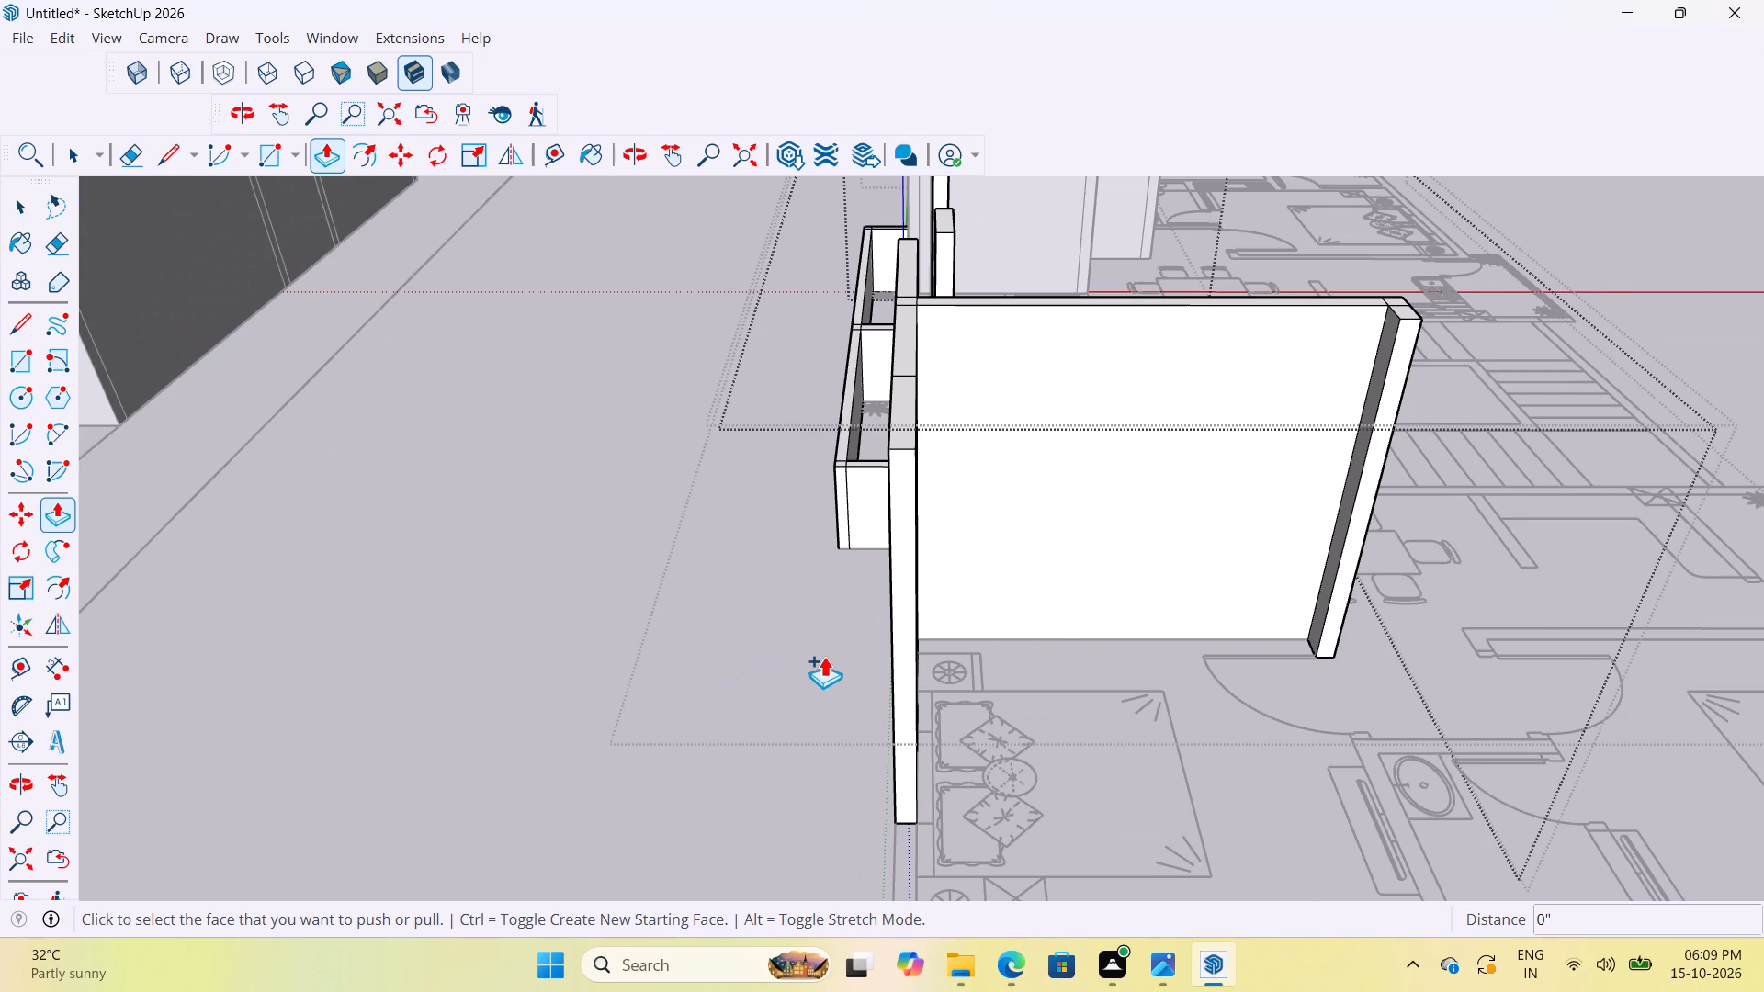
Extend the bedroom's outer wall about 7' 3 1/4" past the bed to the bedroom–balcony partition line.
scroll(926, 681, "up", 4)
middle_click_drag(922, 660, 685, 647)
scroll(773, 712, "up", 4)
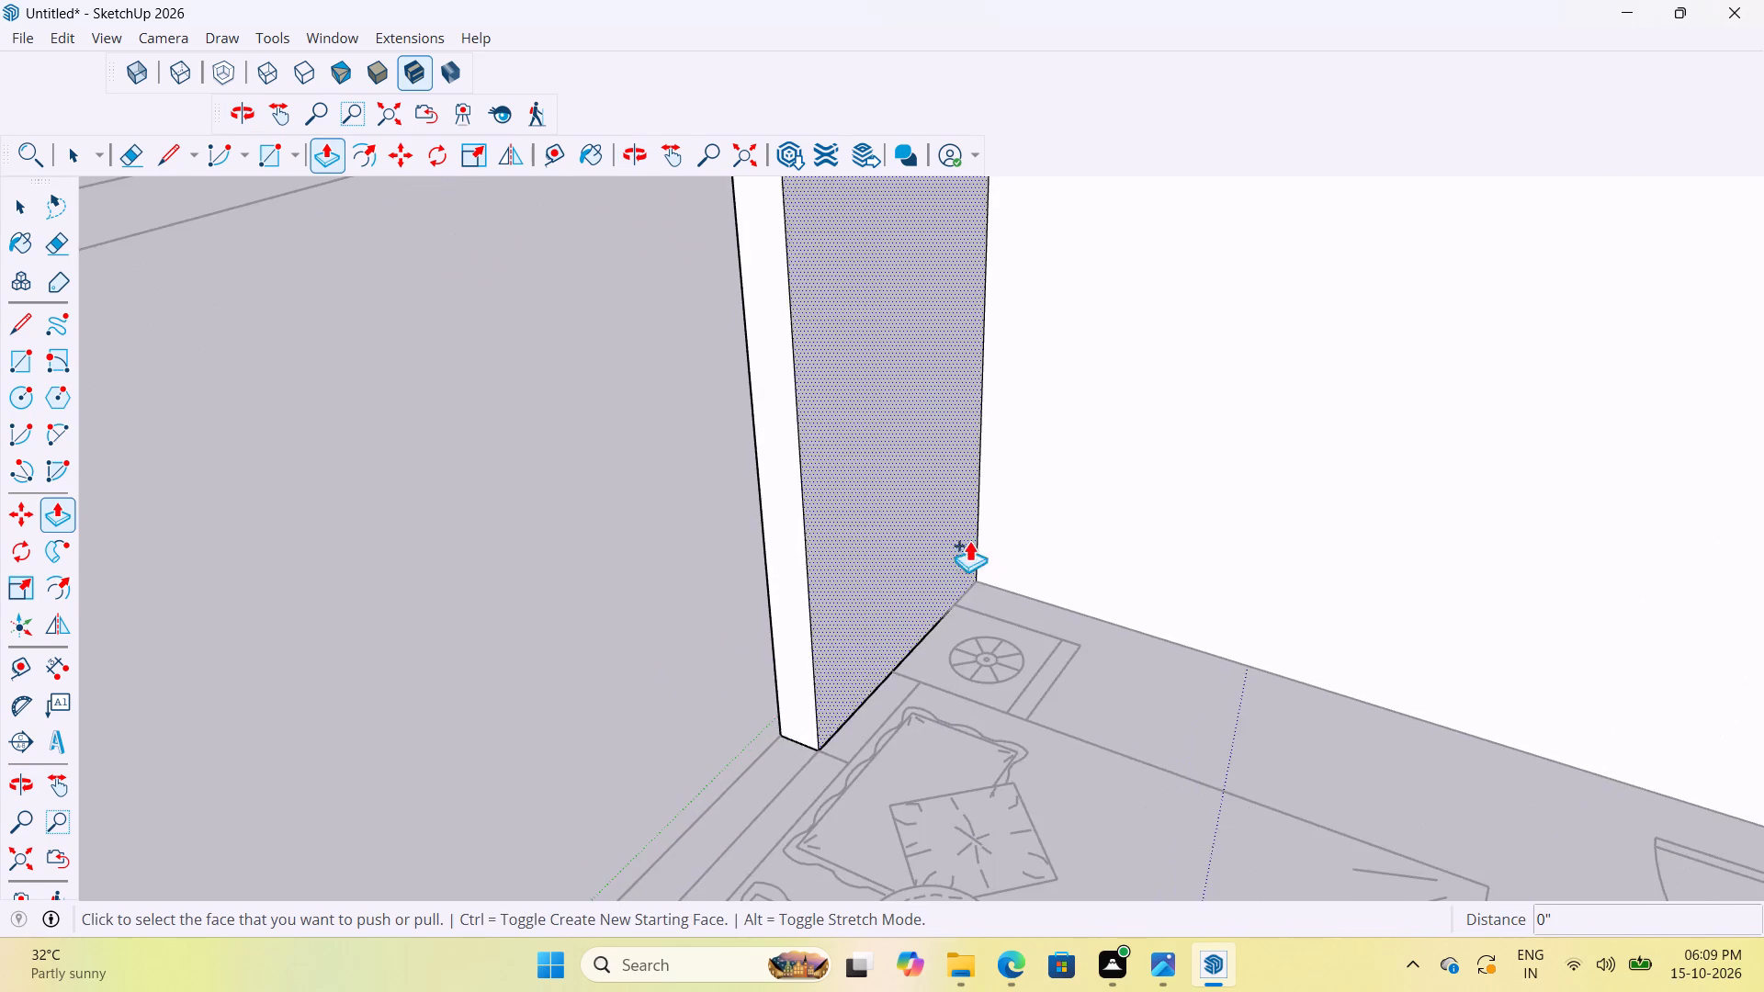
scroll(970, 540, "down", 12)
scroll(915, 657, "up", 10)
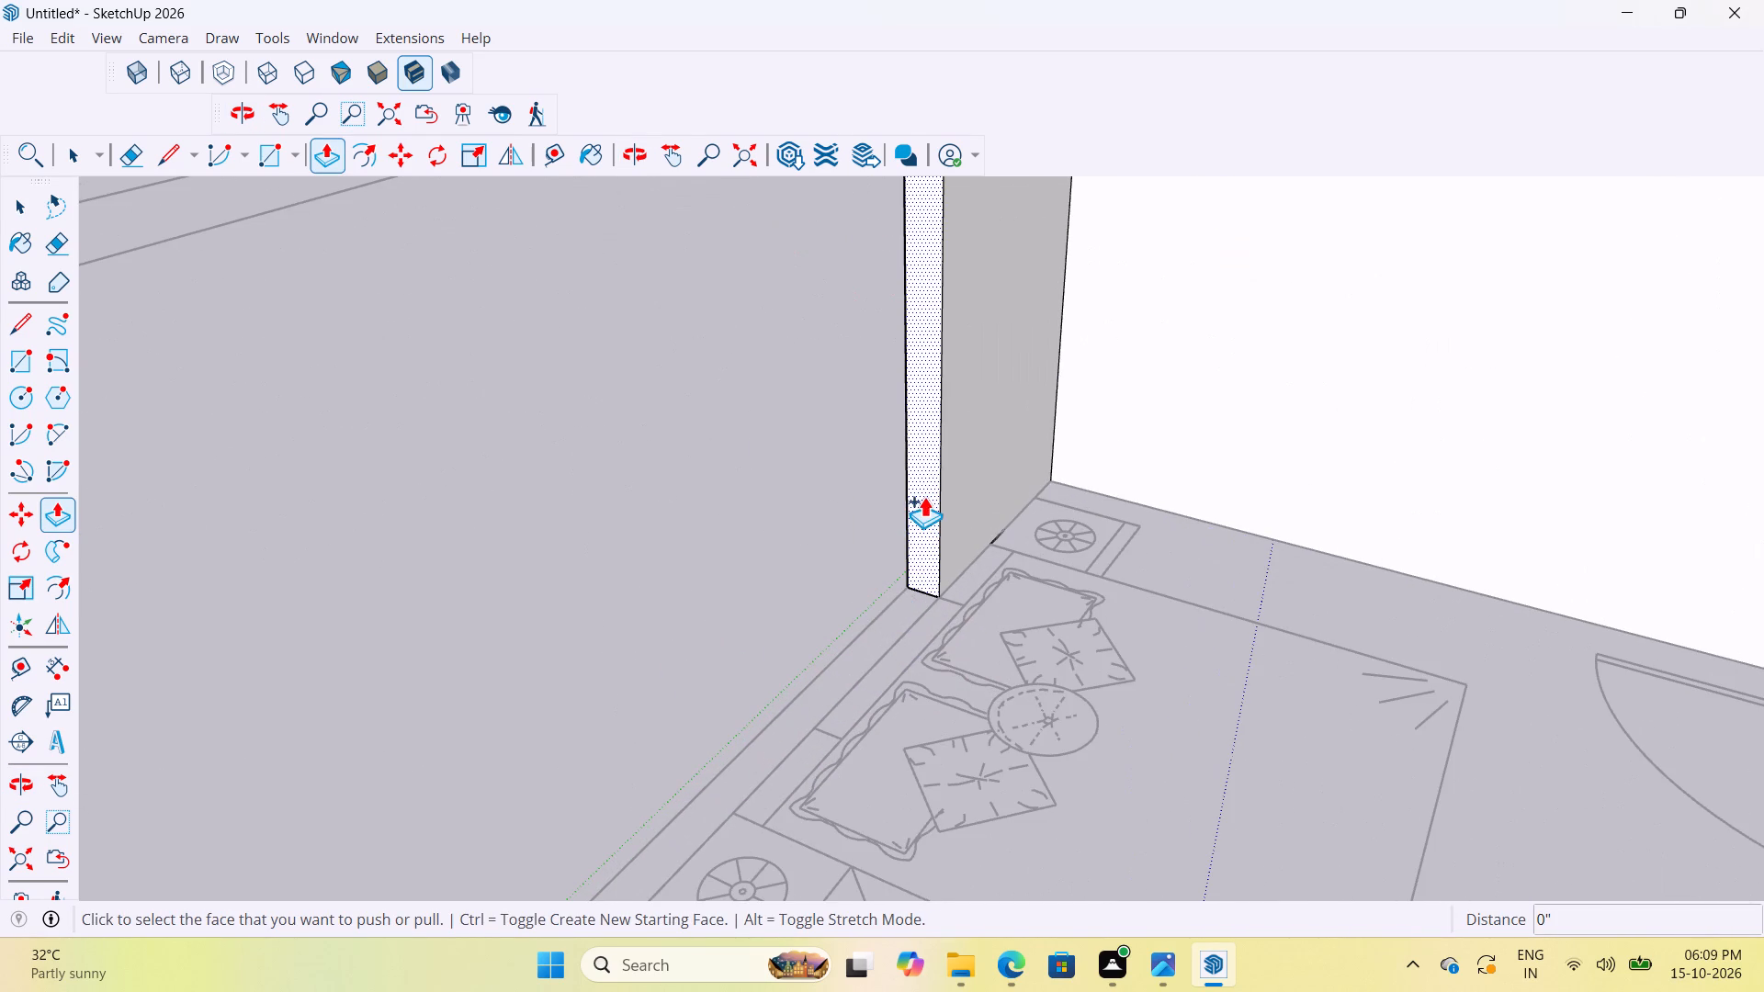
left_click(924, 495)
scroll(851, 581, "down", 12)
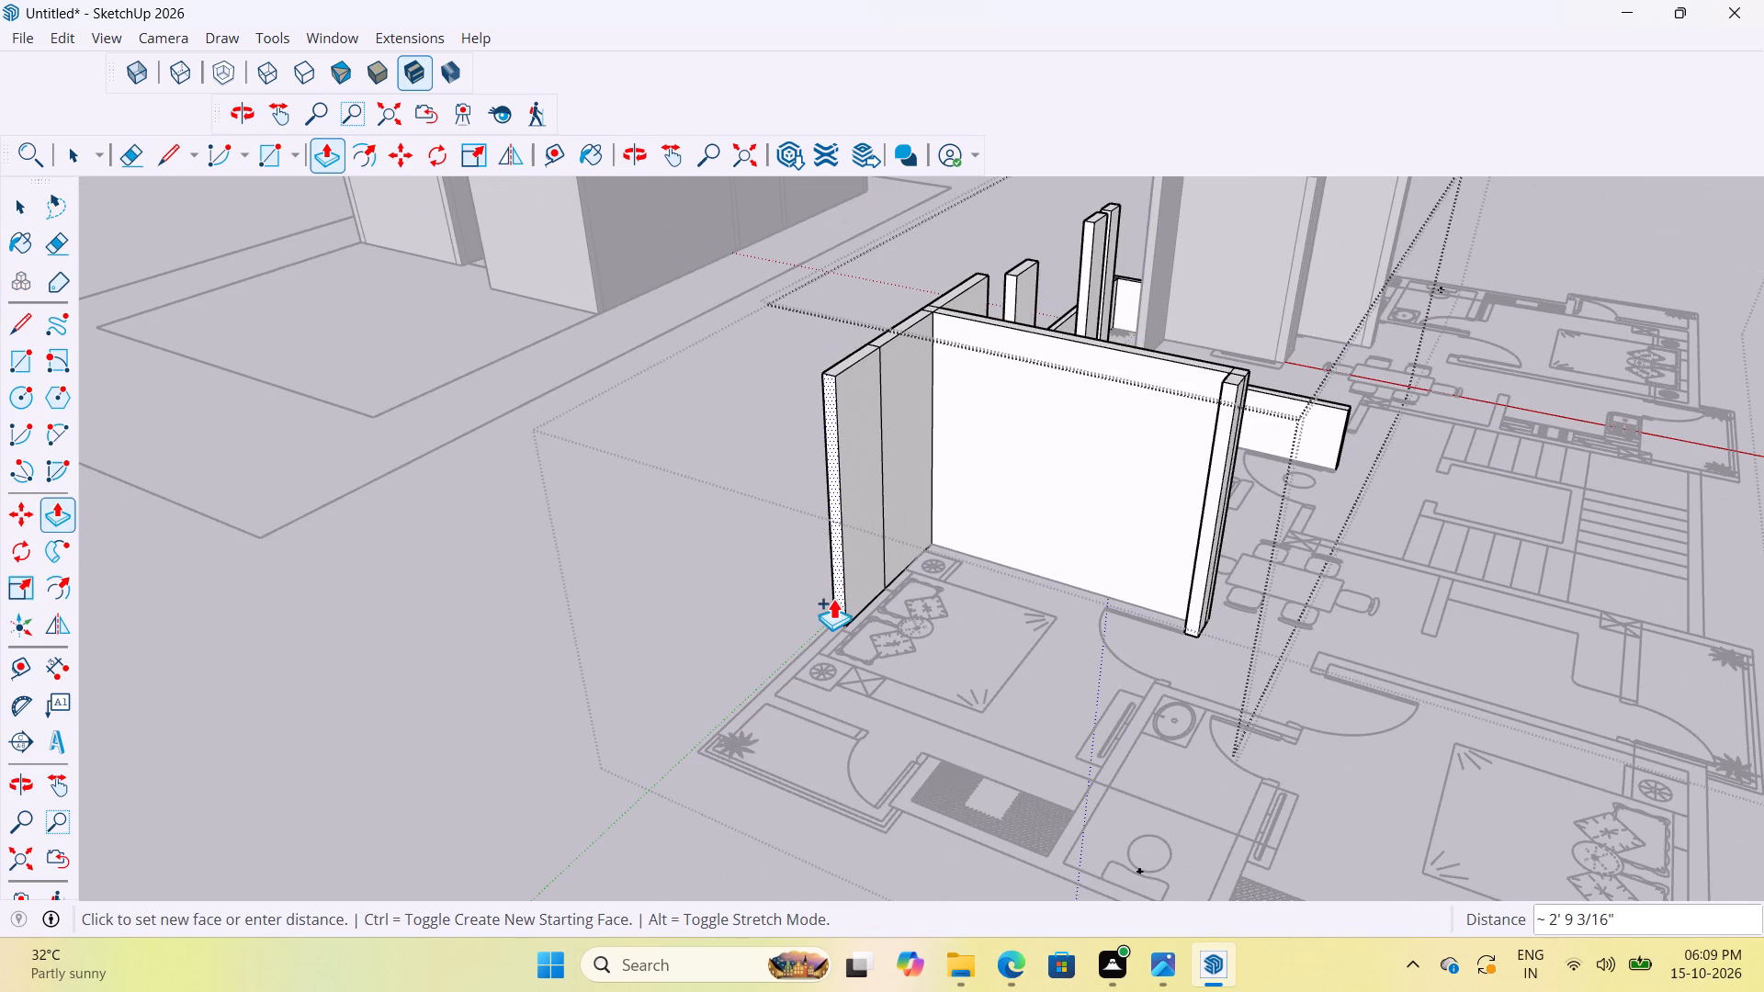
scroll(785, 691, "up", 10)
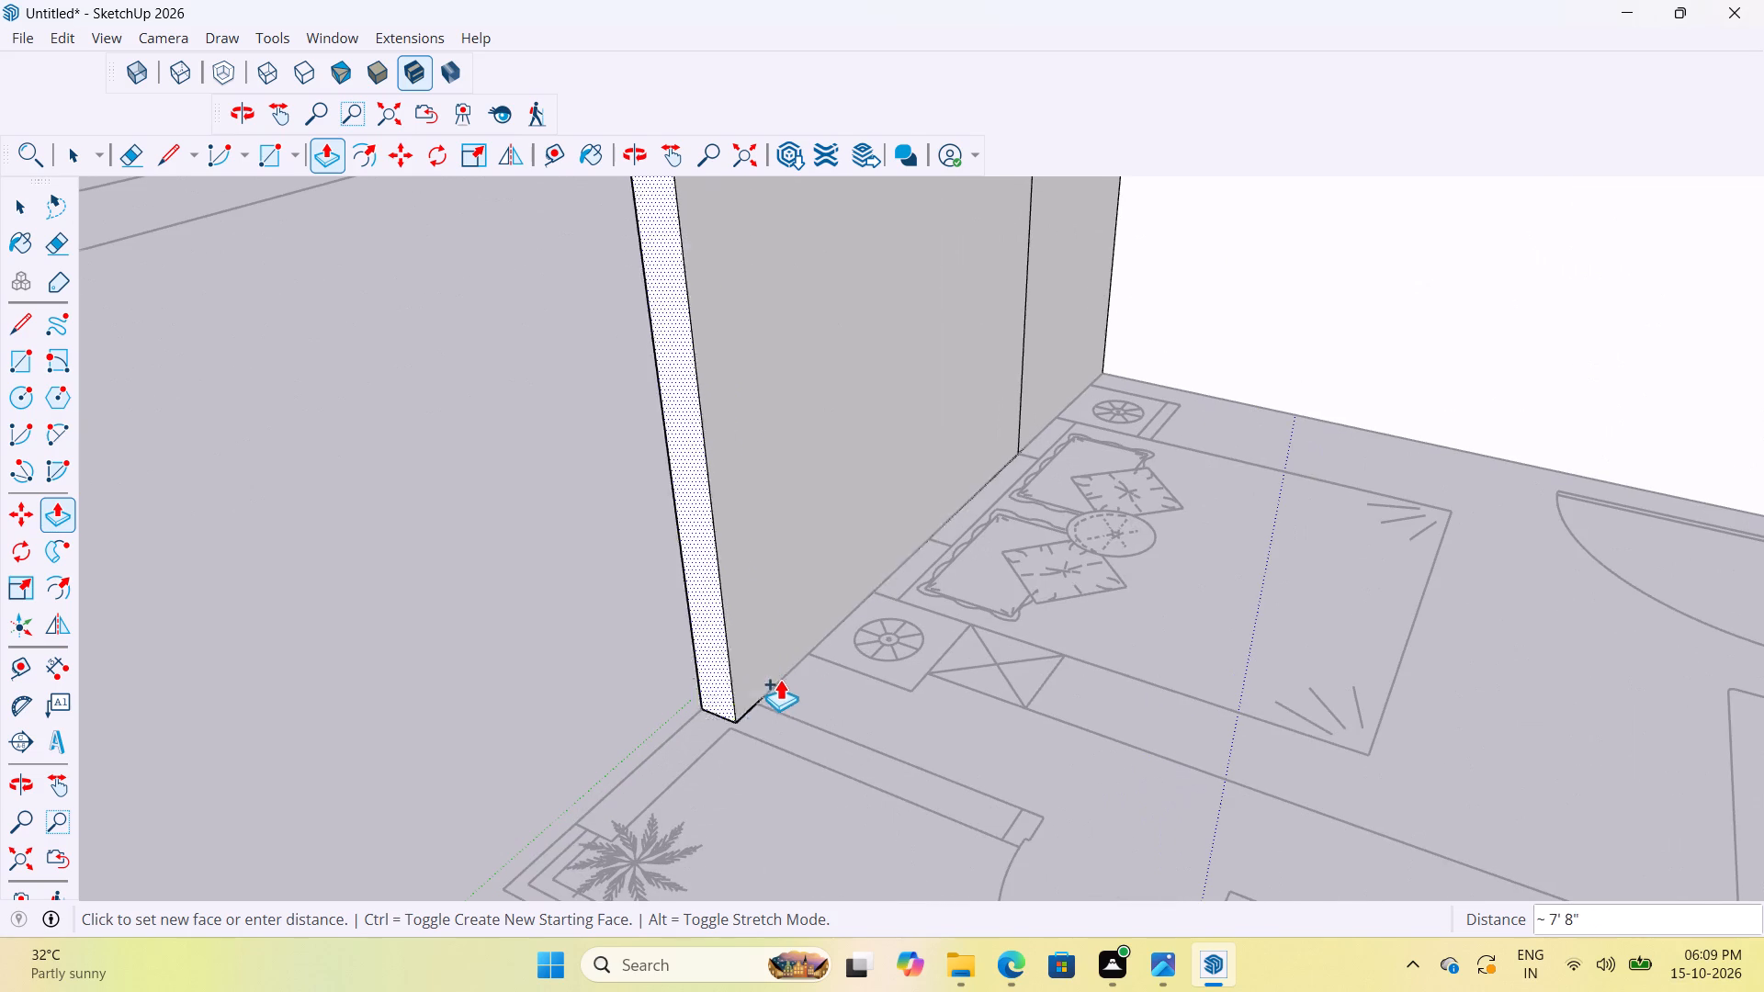
left_click(848, 740)
Extend the outer wall's end across the thickness of the bedroom–balcony partition on the plan.
scroll(753, 704, "up", 5)
left_click(731, 660)
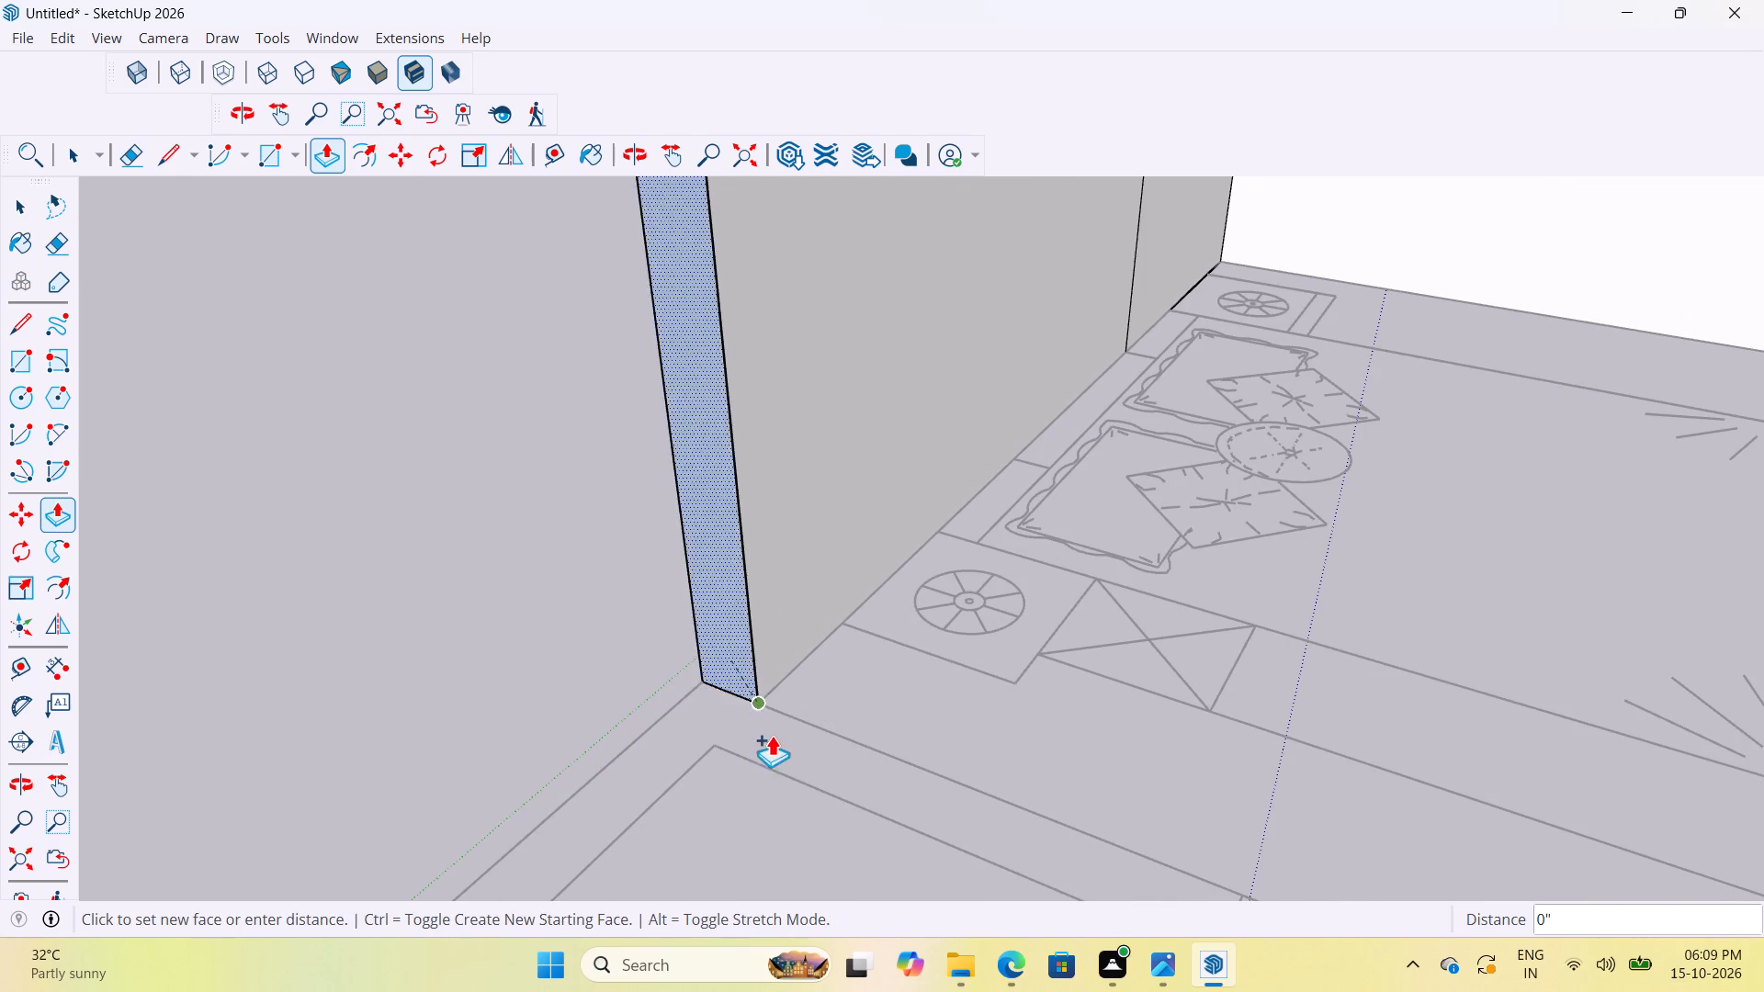
left_click(786, 772)
Pull the inner face of the new wall end about 3' 8 3/8" along the bedroom–balcony partition to the balcony door's plan endpoint.
scroll(786, 628, "down", 5)
left_click(755, 659)
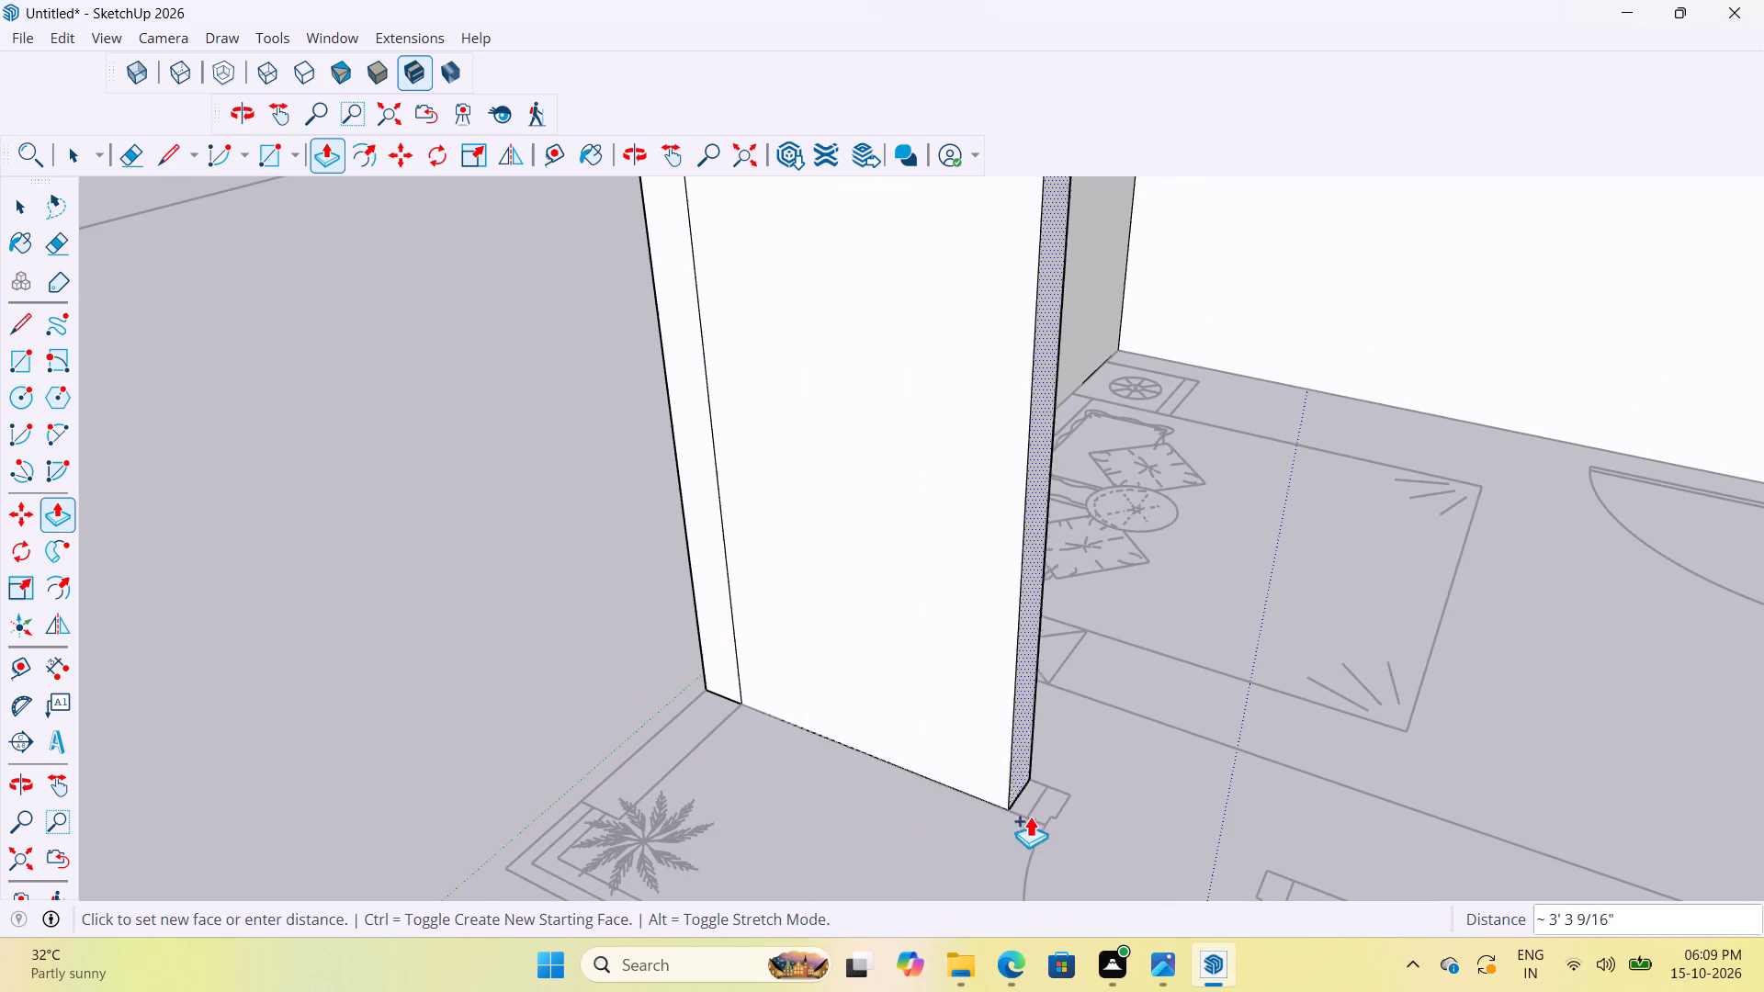
scroll(1031, 831, "up", 7)
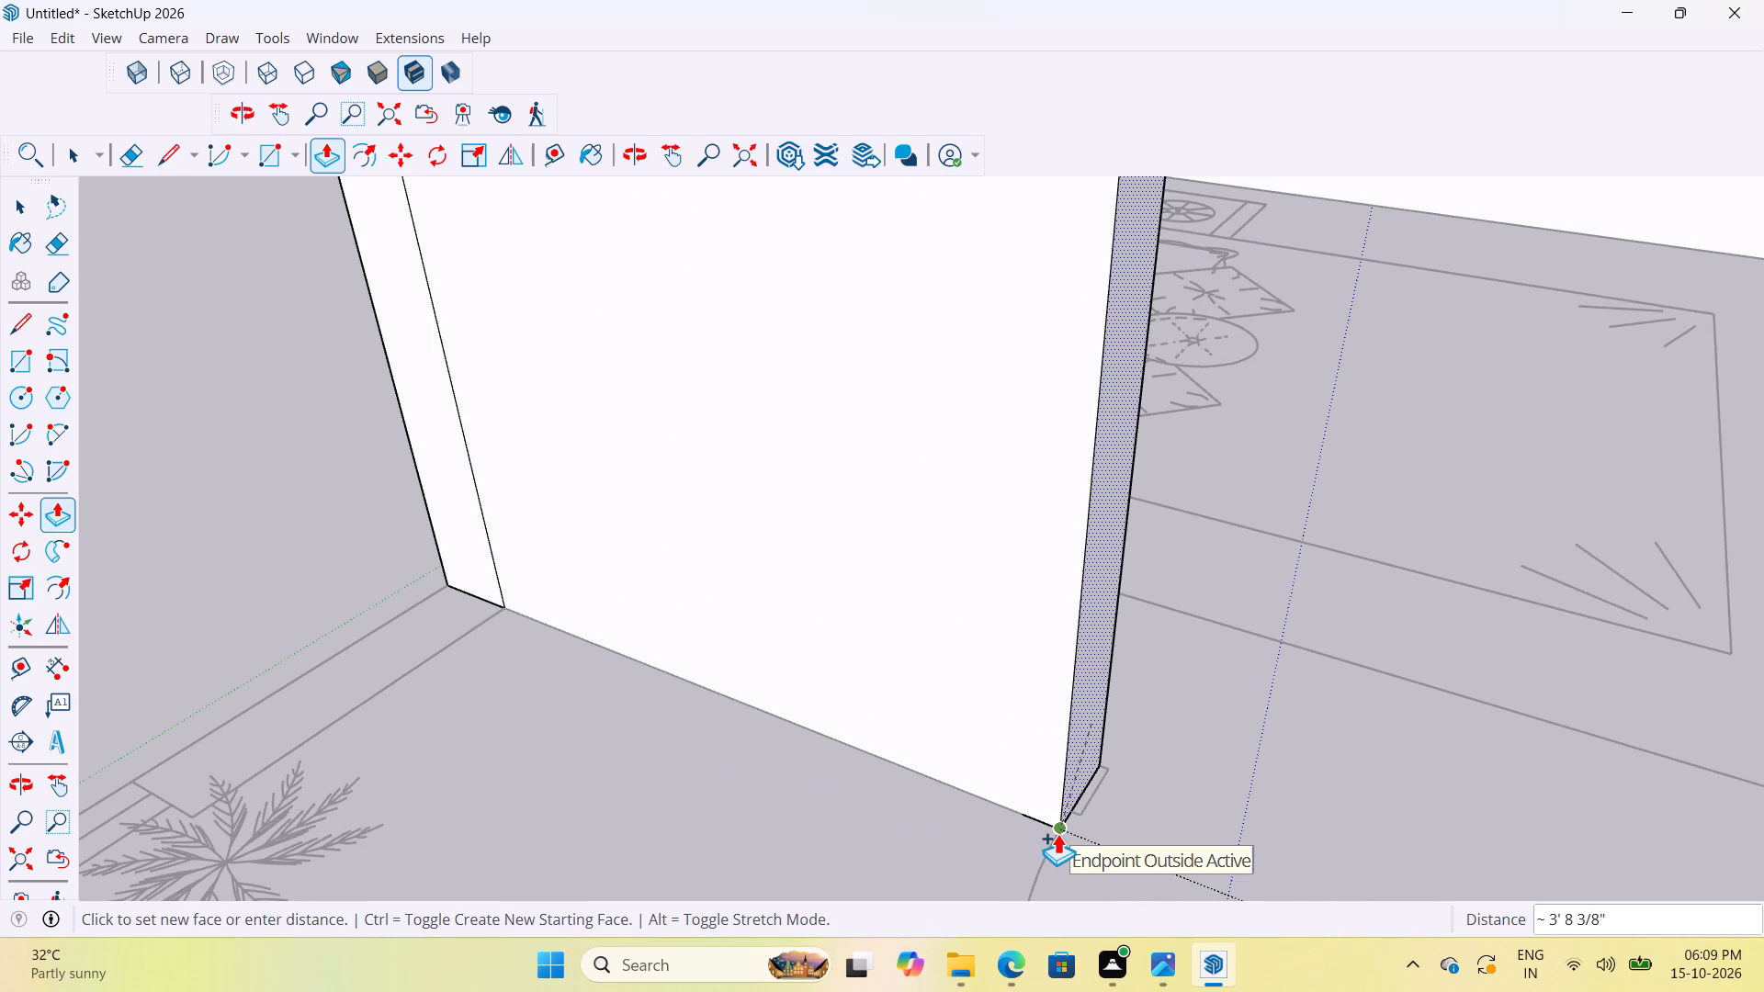
scroll(1057, 833, "up", 5)
left_click(1057, 833)
scroll(1192, 732, "down", 16)
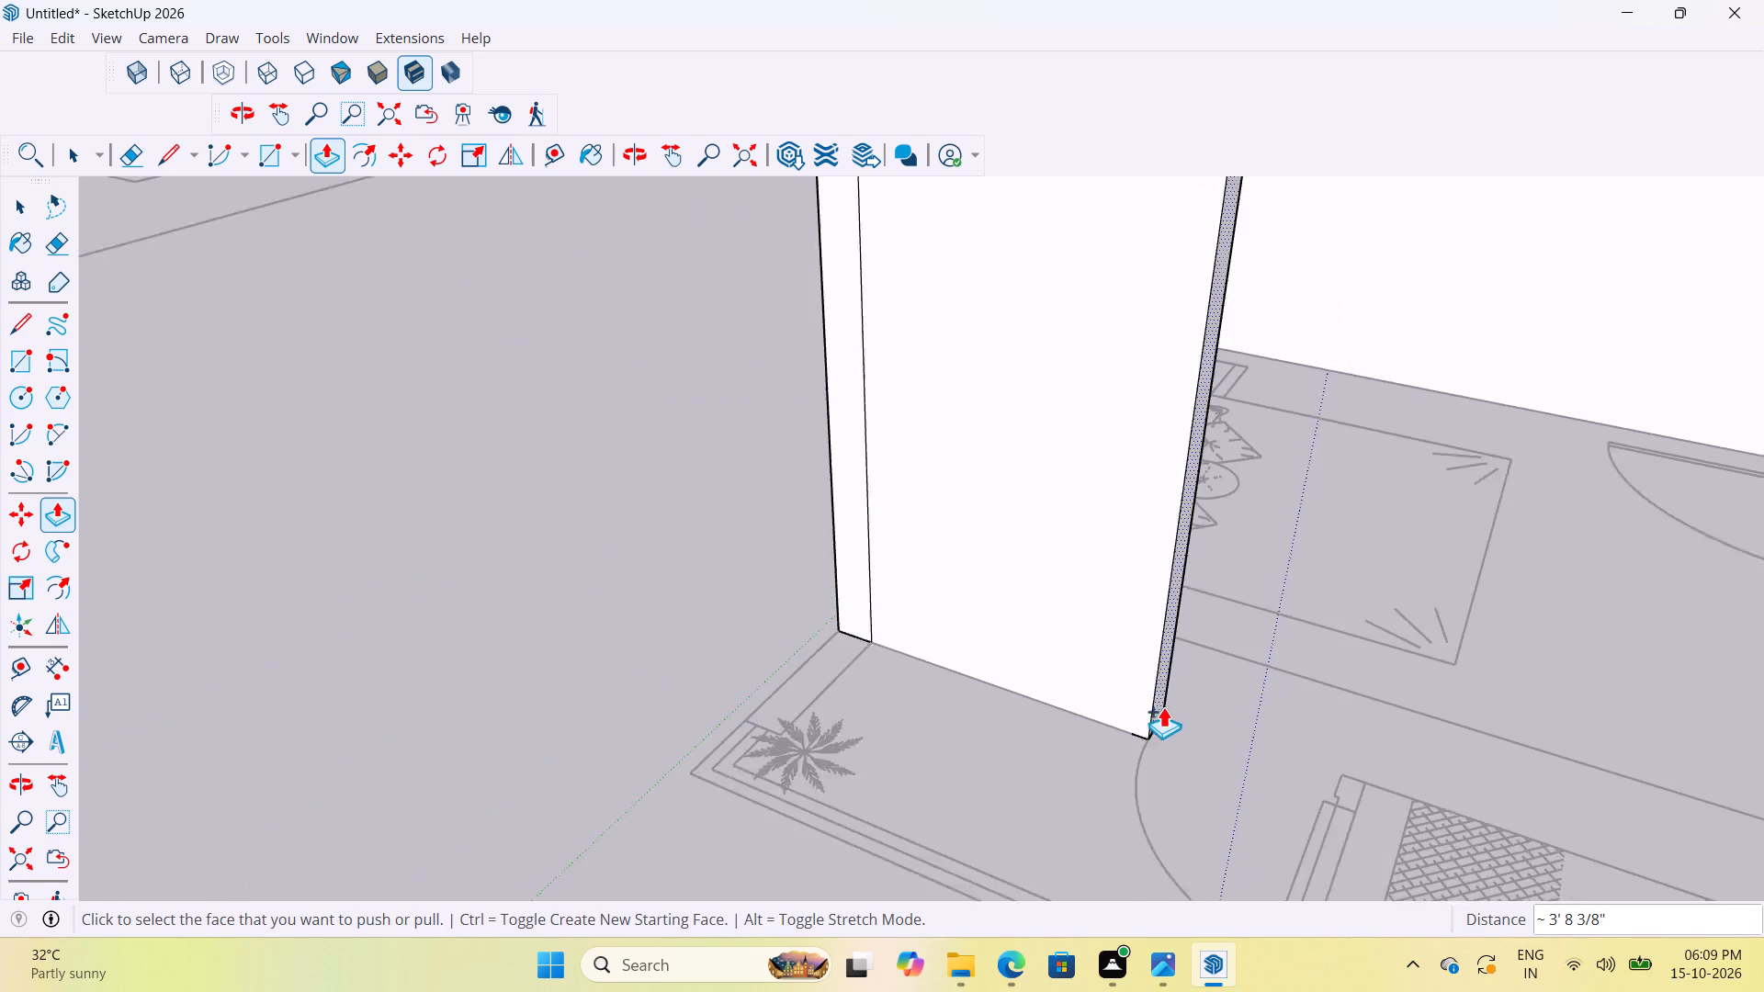
Extend the outer wall's end 2' along the balcony side, toward the balcony's corner beside the plant.
scroll(832, 700, "up", 5)
left_click(917, 562)
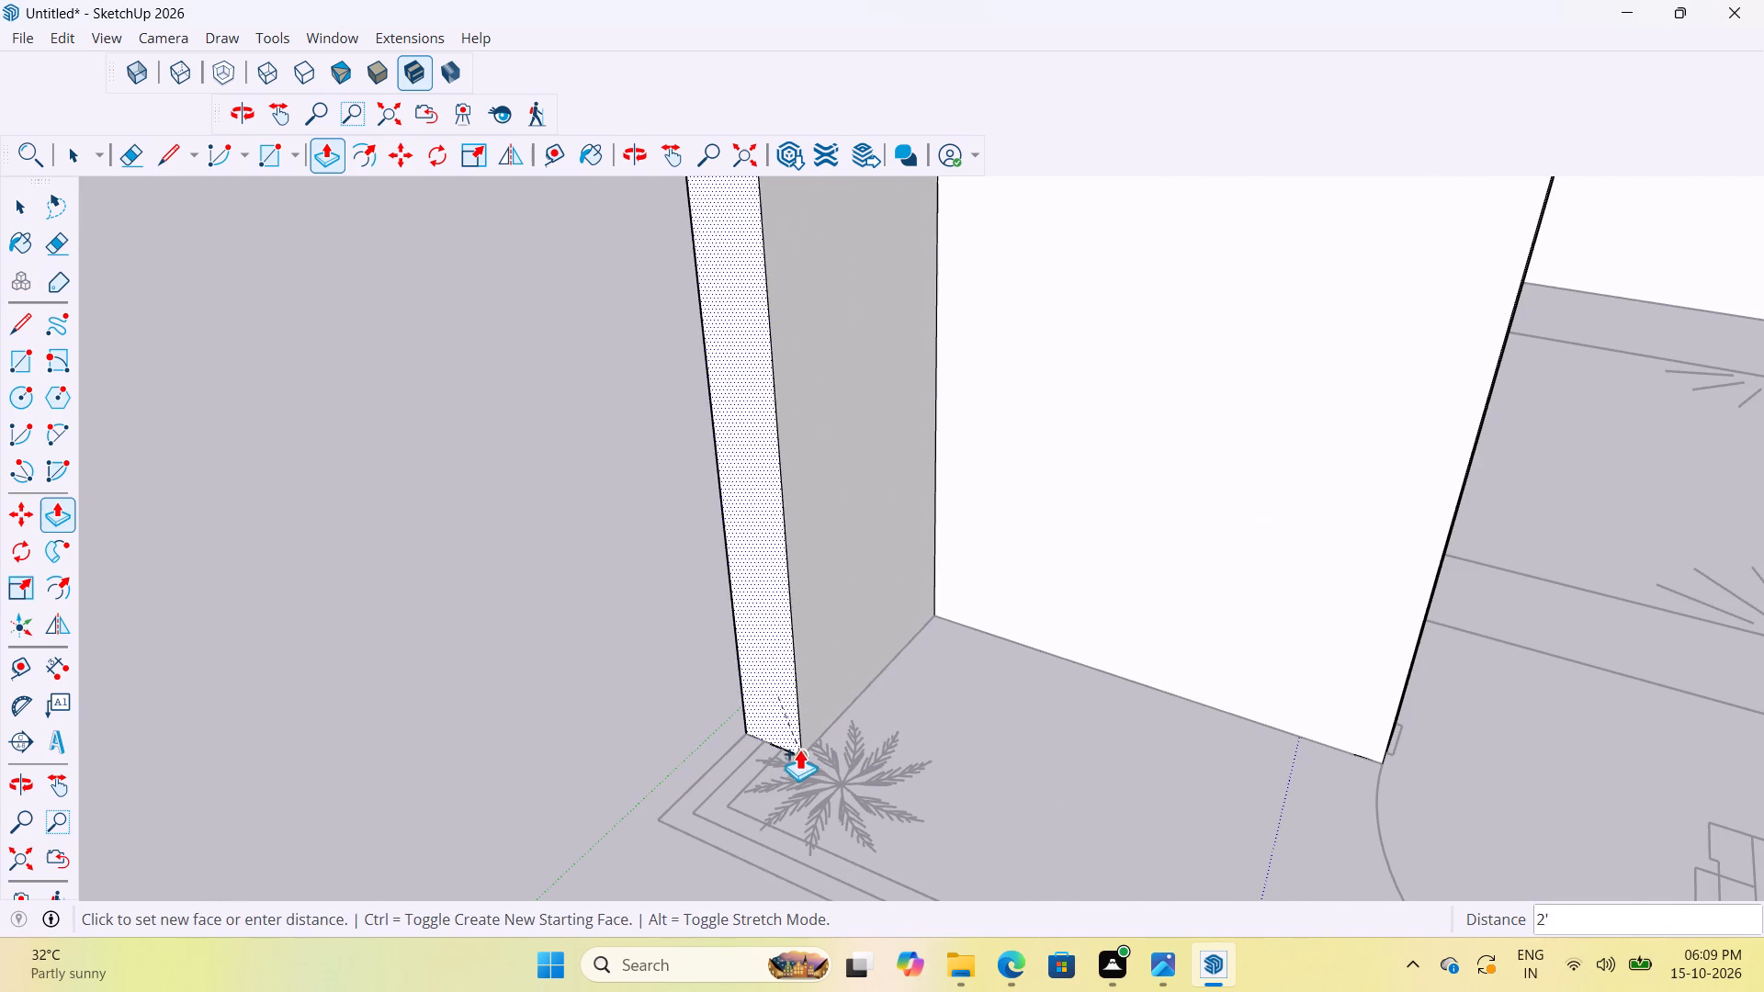
left_click(803, 758)
scroll(737, 795, "up", 8)
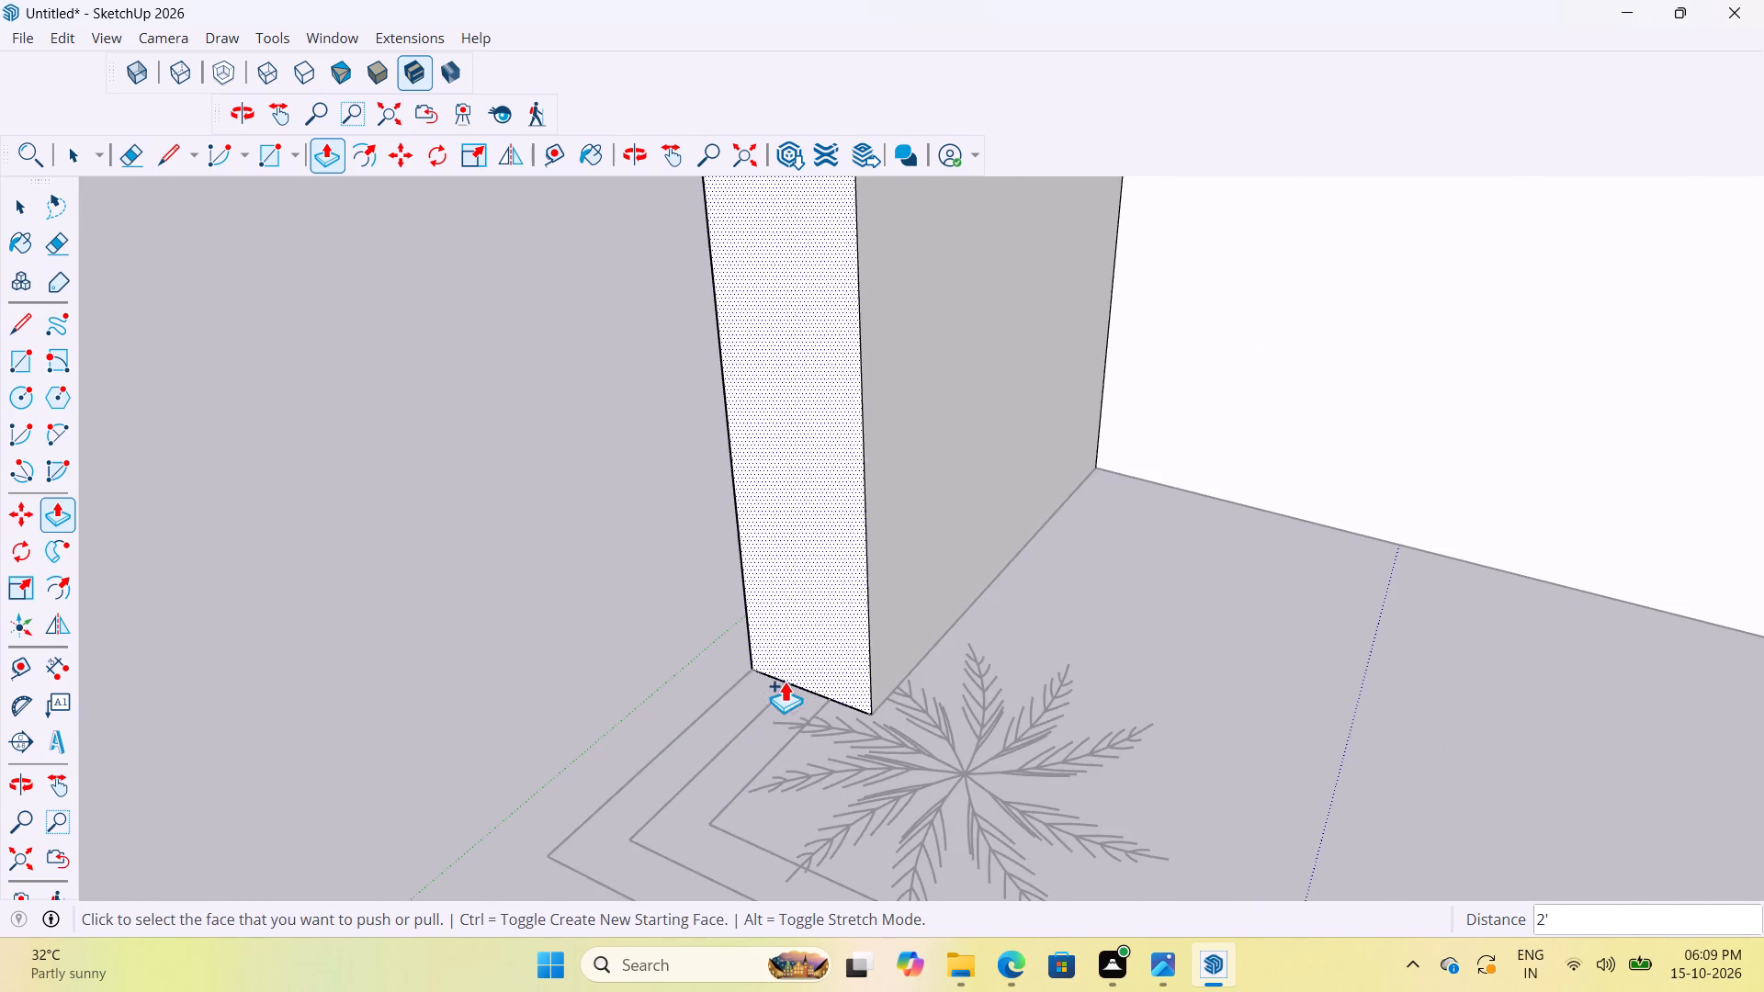
Close the wall group and inspect the extended outer wall and bedroom–balcony partition against the plan around the balcony corner.
scroll(870, 687, "down", 11)
scroll(833, 722, "up", 10)
middle_click_drag(862, 668, 917, 668)
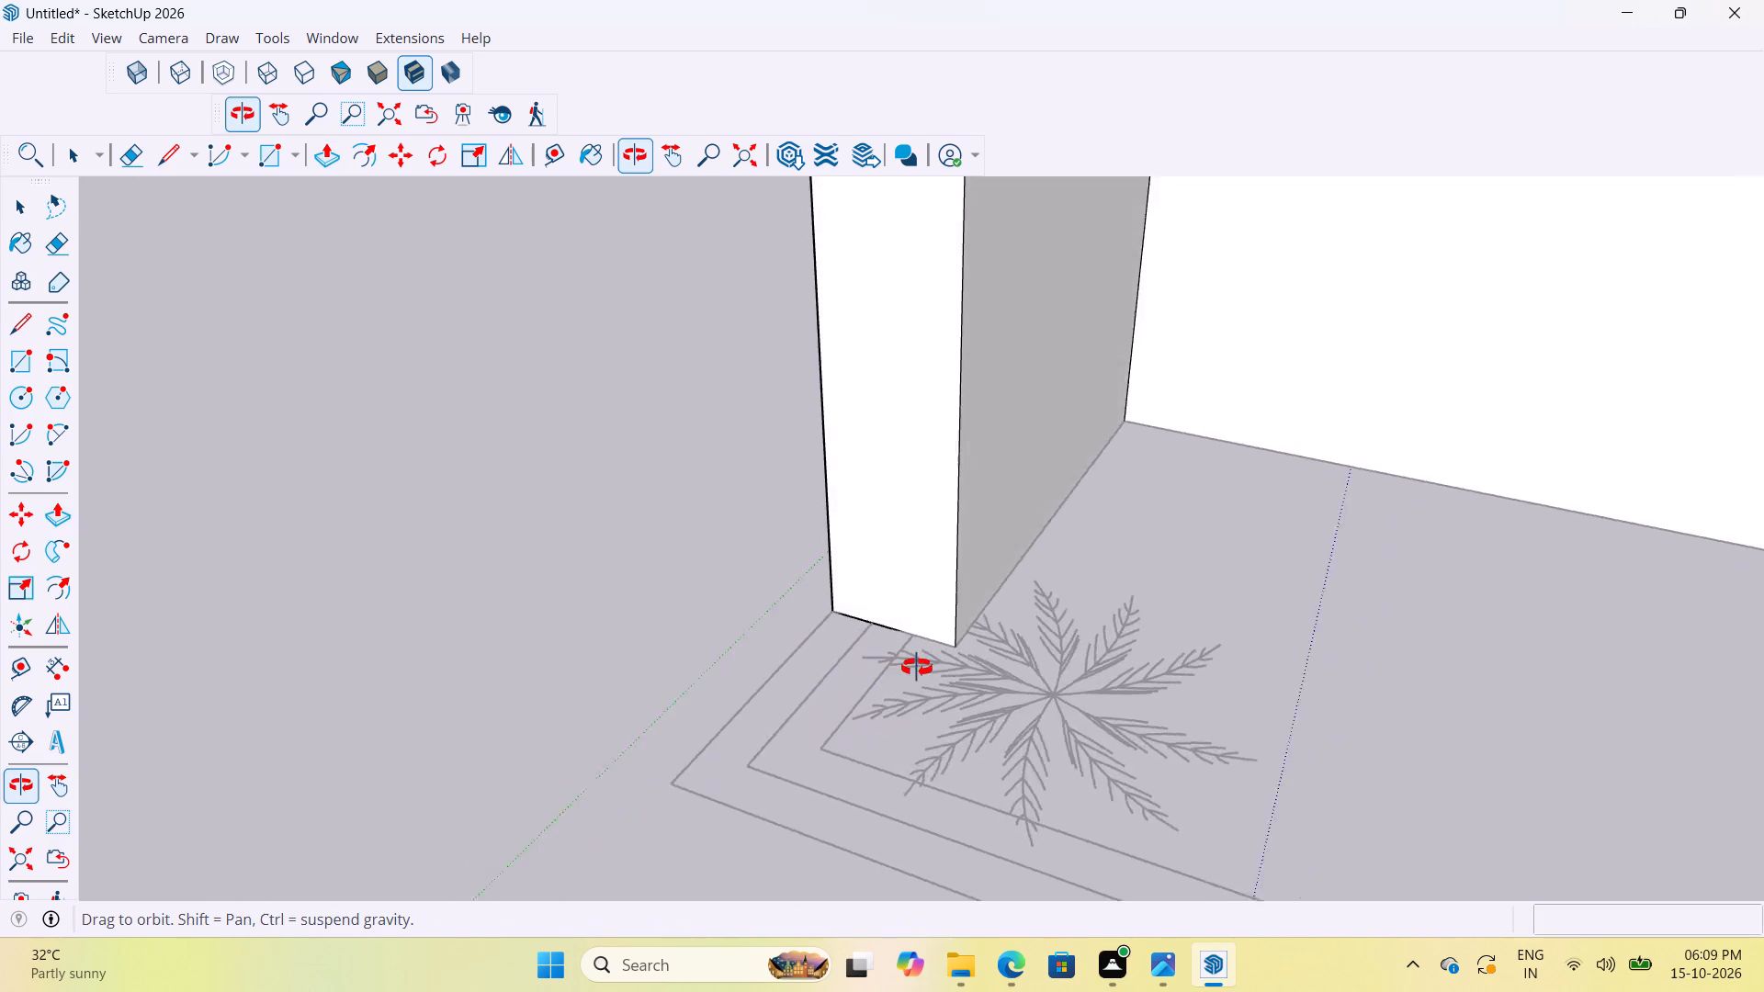
middle_click_drag(917, 668, 1094, 707)
scroll(991, 714, "up", 4)
scroll(831, 580, "down", 10)
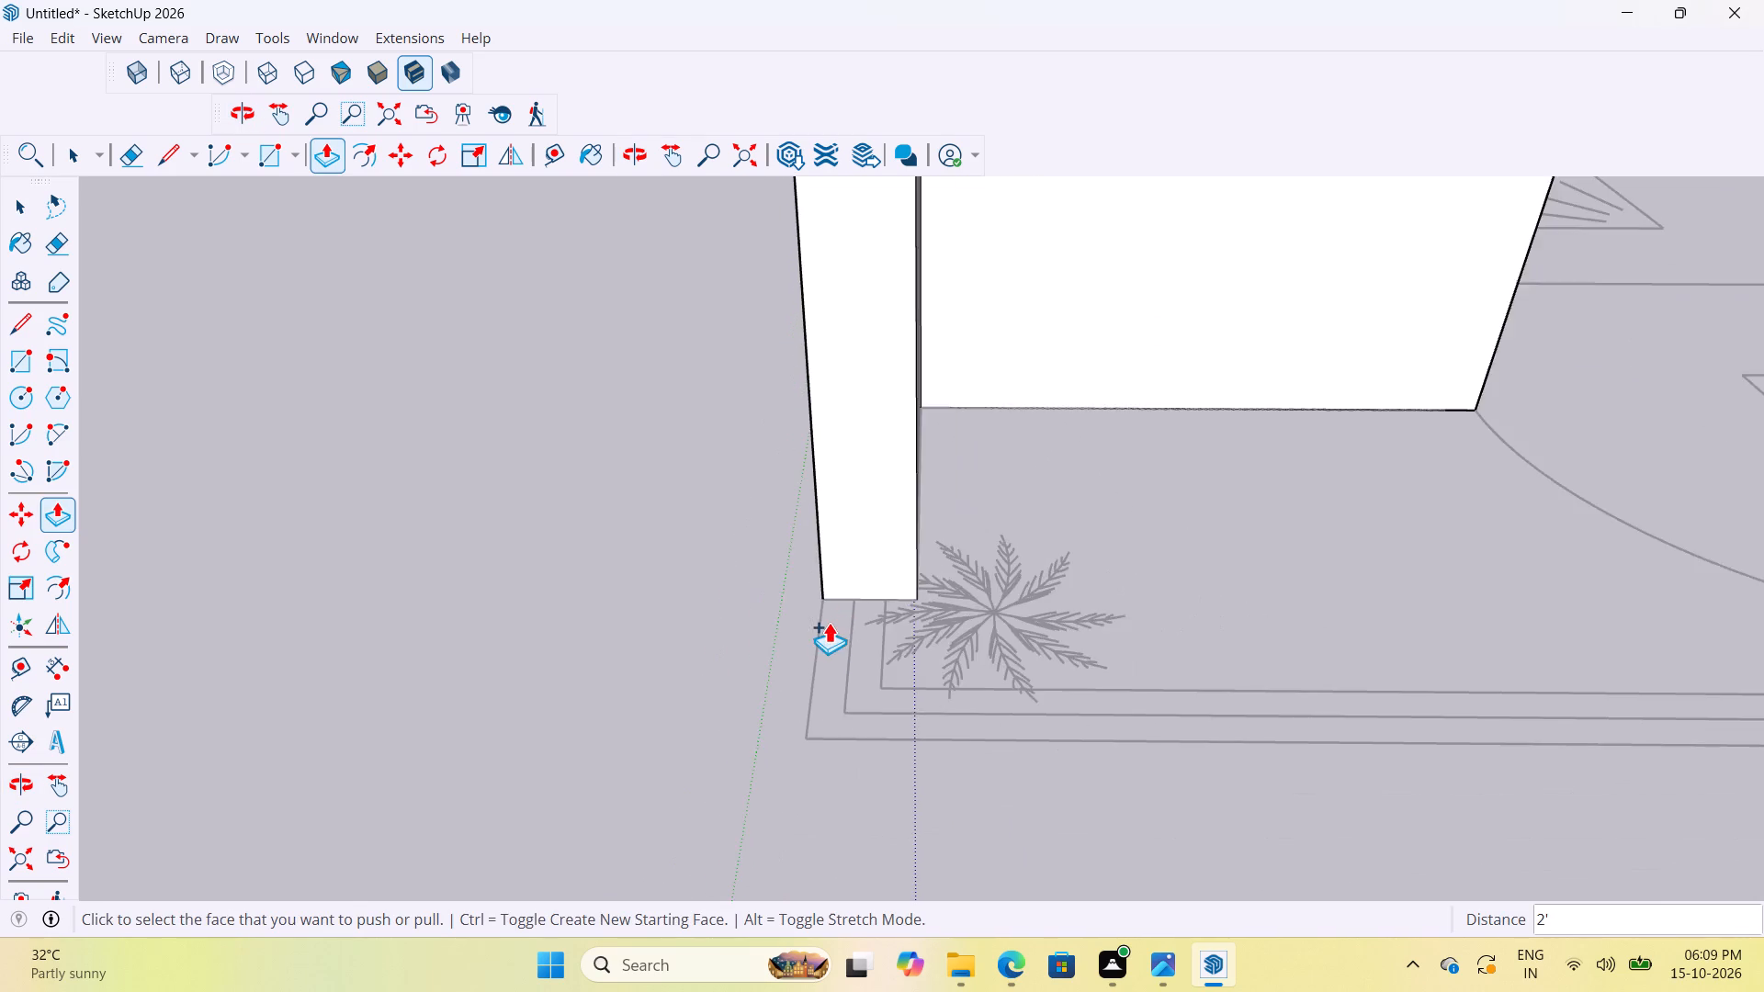
scroll(781, 636, "down", 20)
scroll(781, 636, "down", 12)
key("space")
key("space")
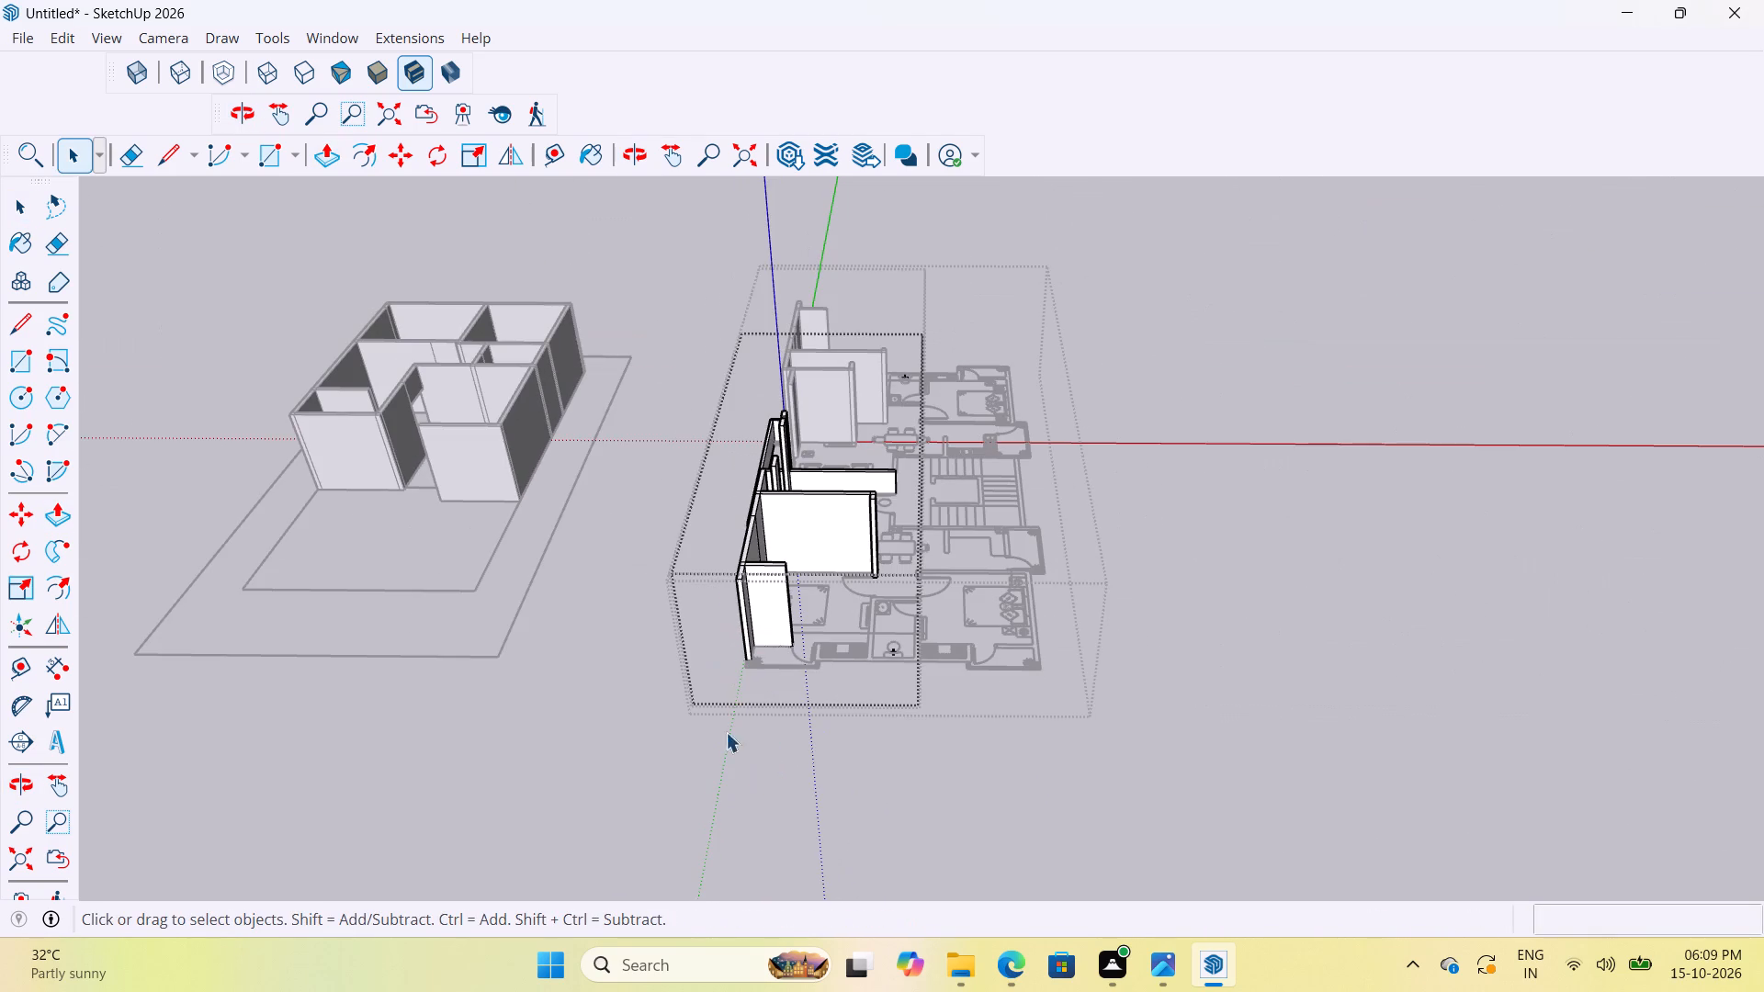
left_click(578, 732)
scroll(743, 702, "up", 9)
left_click(610, 727)
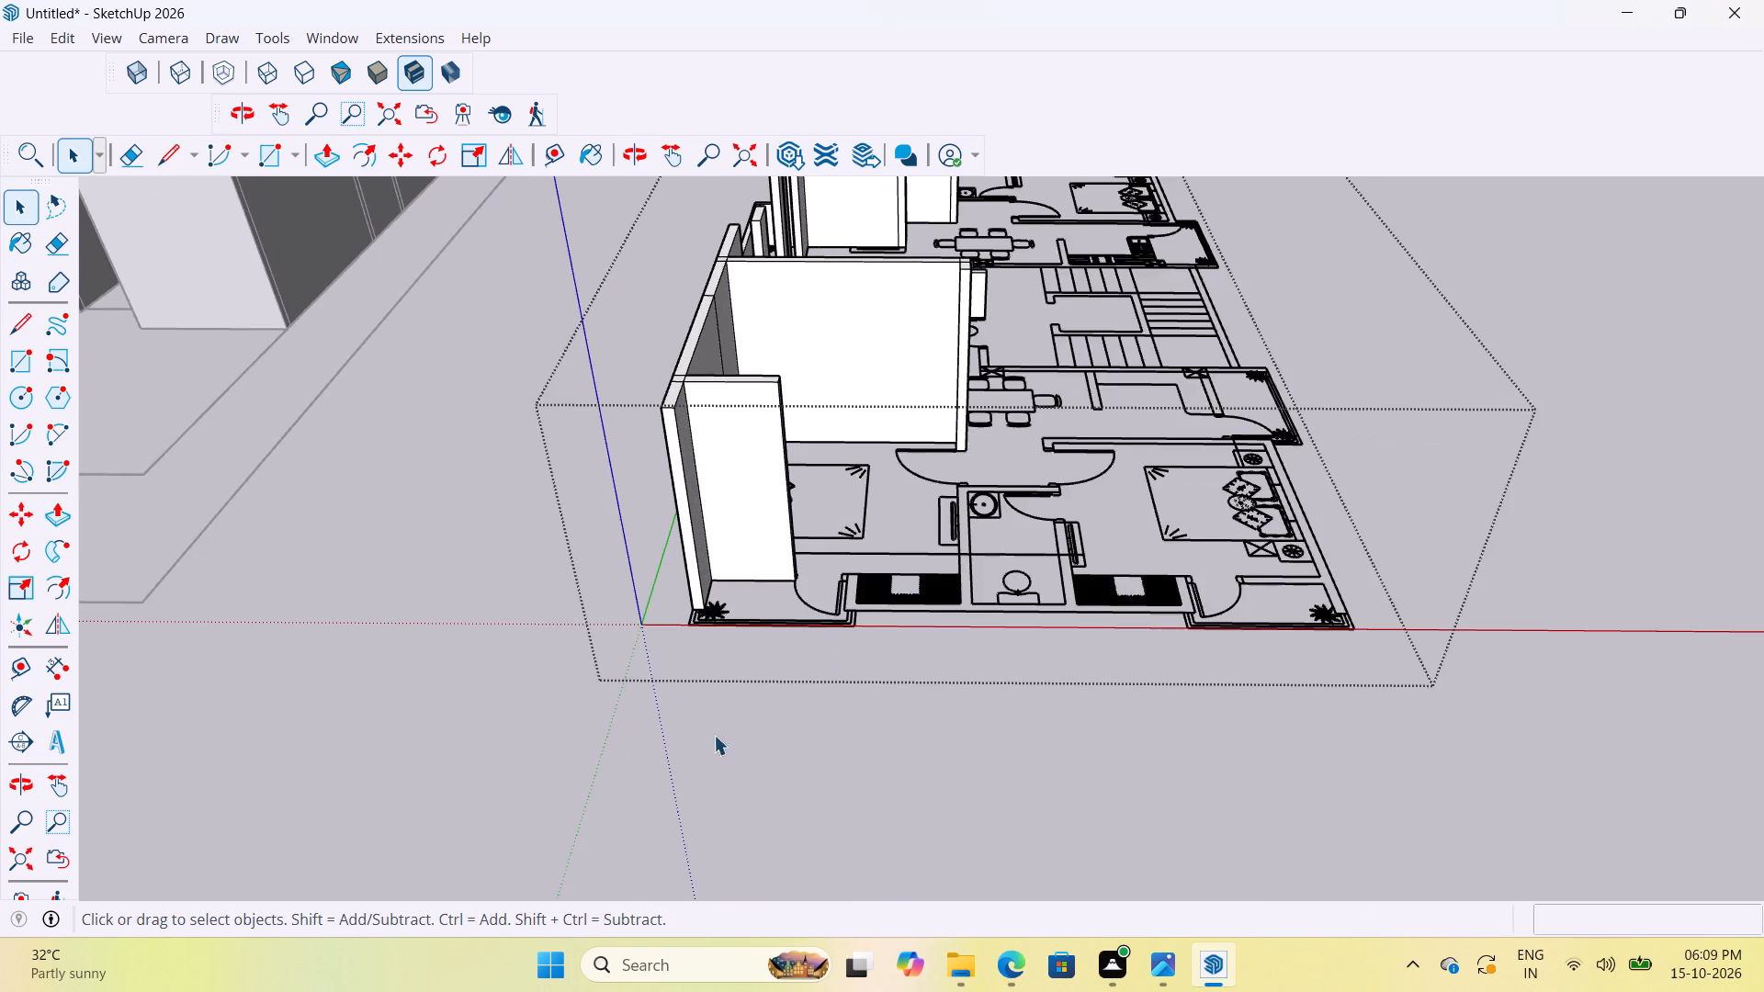
scroll(732, 659, "up", 14)
middle_click_drag(692, 537, 727, 707)
scroll(733, 10, "down", 6)
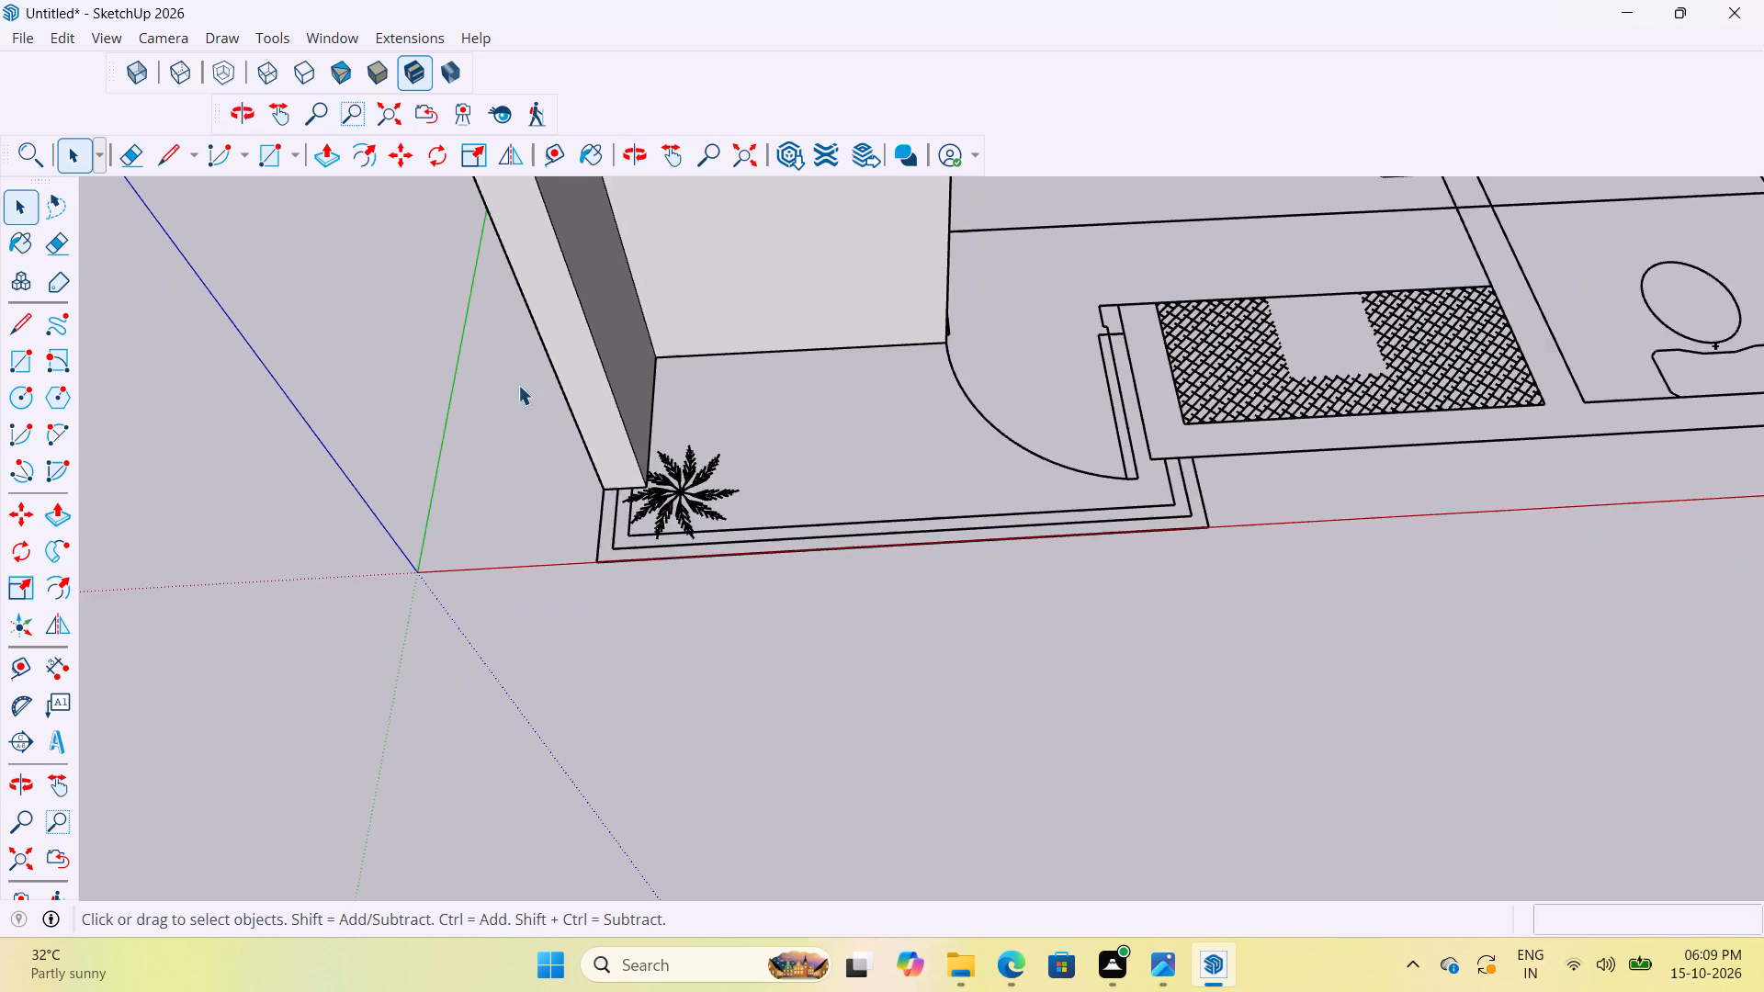
scroll(518, 385, "down", 1)
scroll(550, 493, "down", 6)
scroll(697, 531, "down", 12)
scroll(706, 716, "down", 7)
scroll(727, 615, "up", 3)
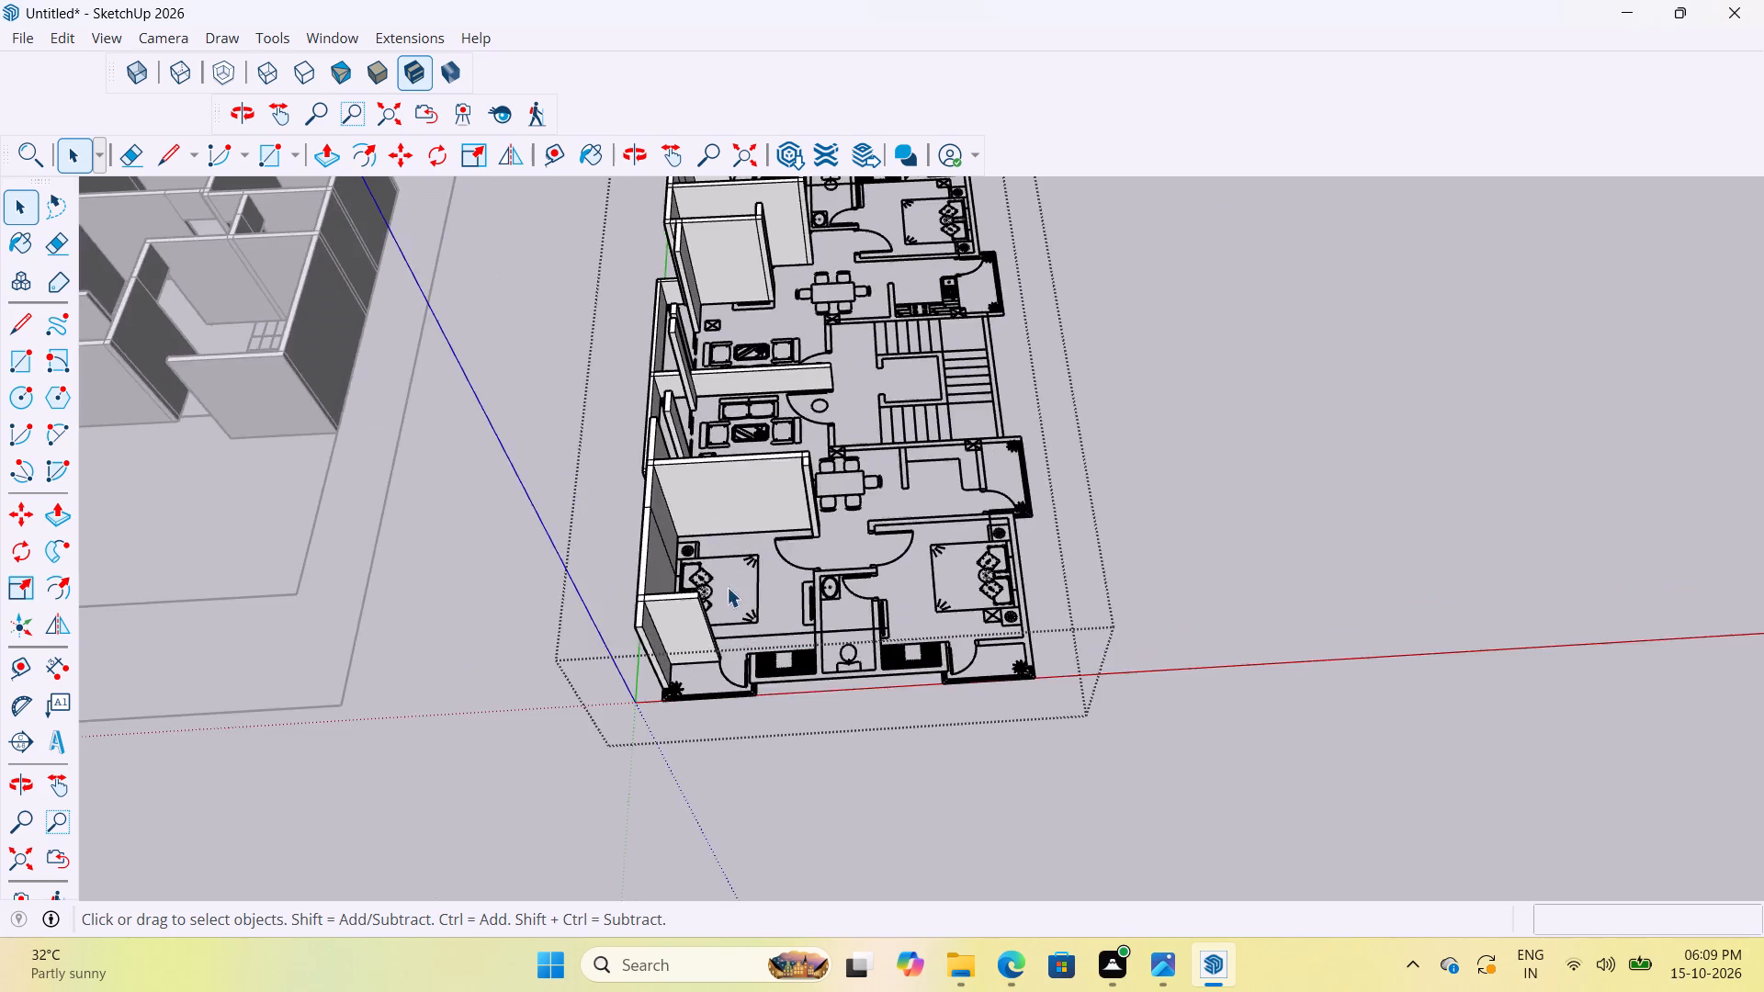
scroll(727, 587, "up", 13)
middle_click_drag(724, 597, 719, 507)
scroll(571, 554, "down", 12)
scroll(564, 760, "up", 9)
middle_click_drag(689, 727, 605, 743)
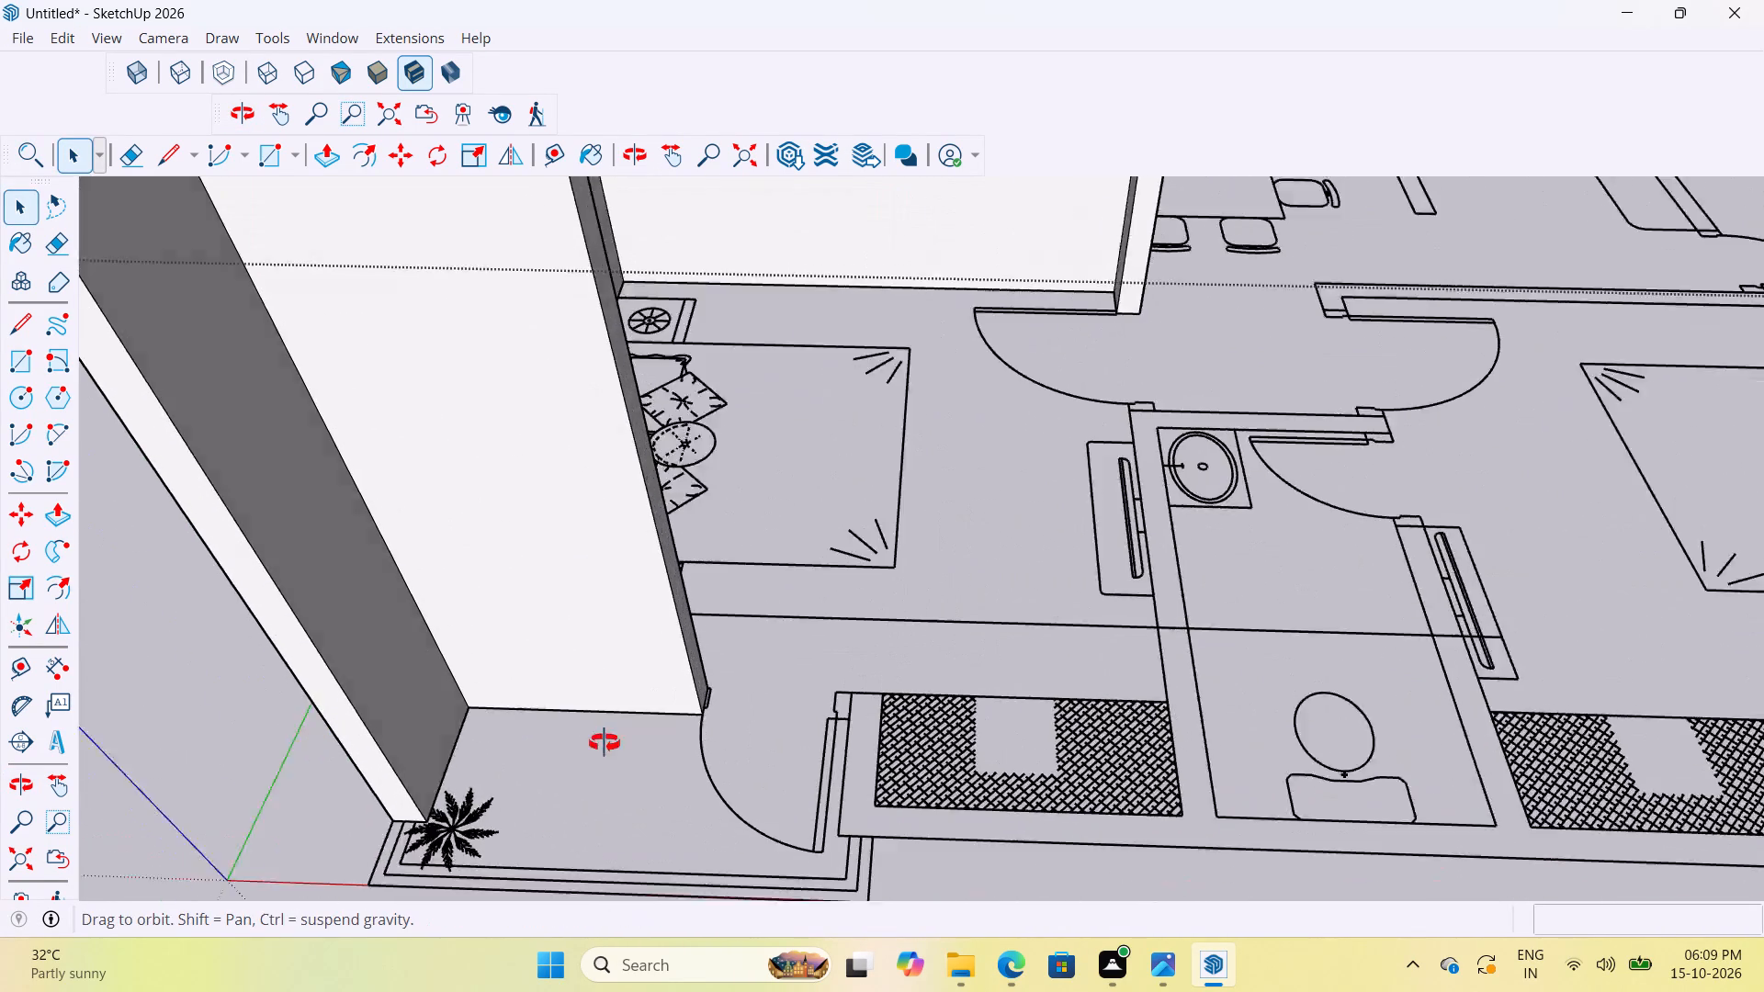
middle_click_drag(605, 743, 616, 769)
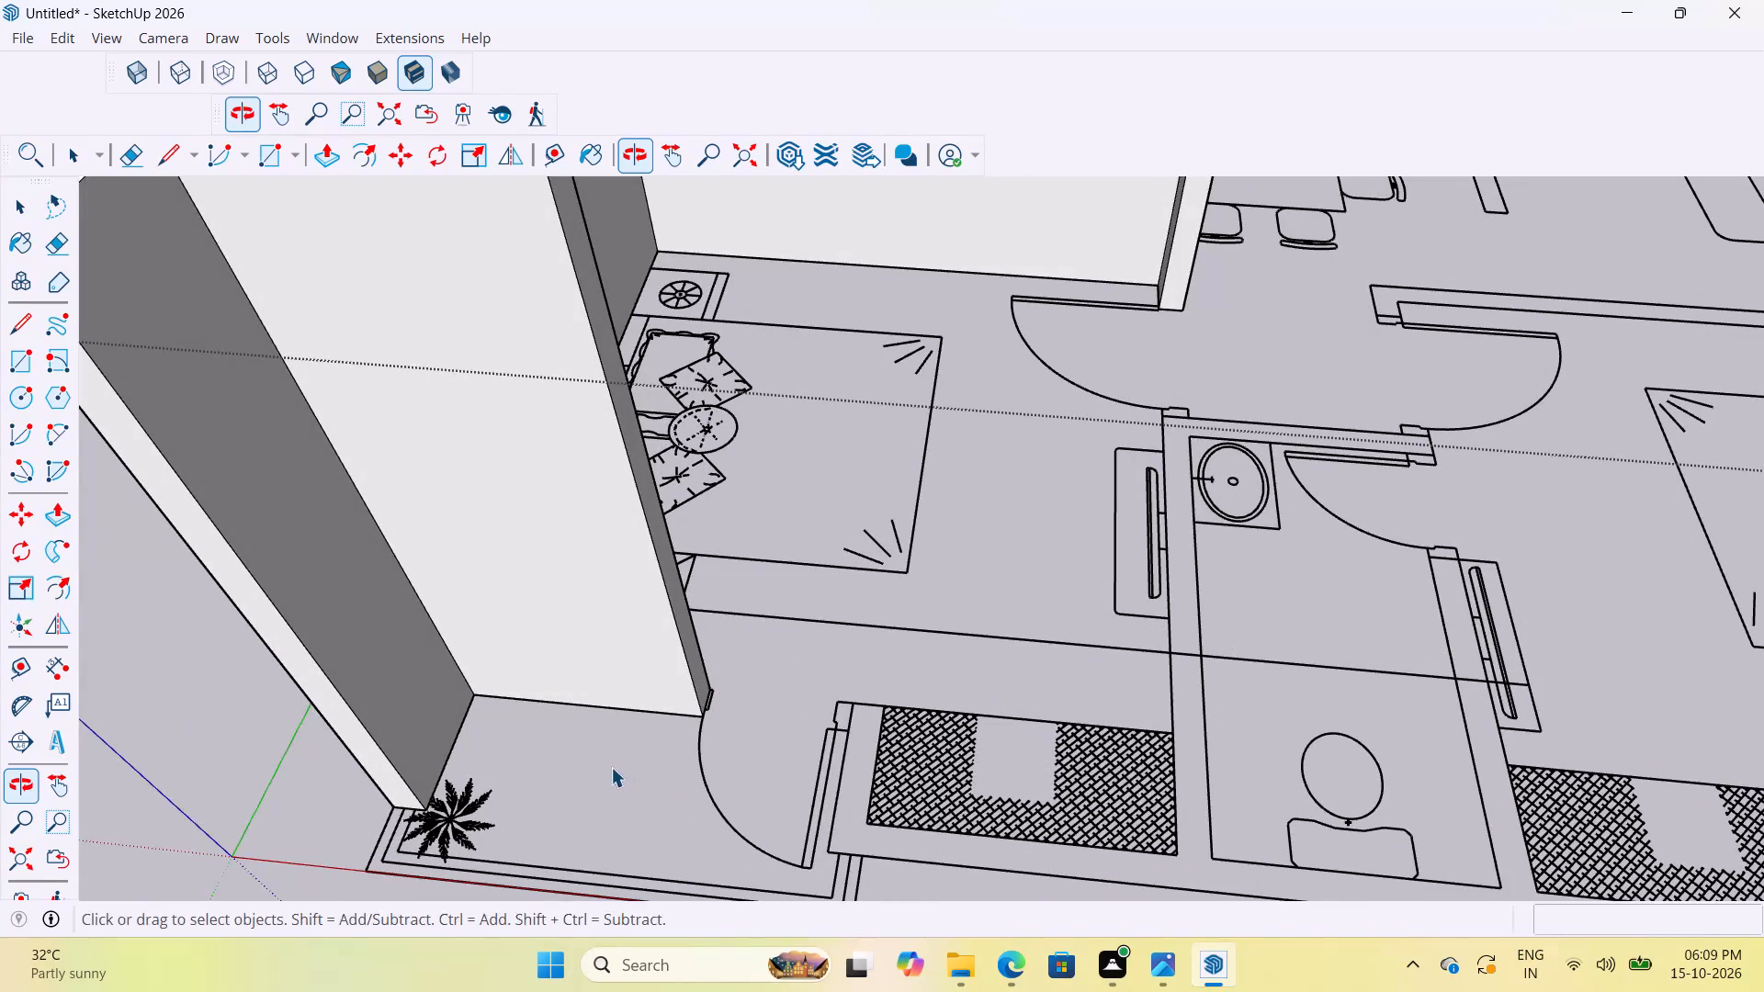
Measure the width of the bedroom–balcony partition between the outer wall and its free end.
key("t")
left_click(435, 614)
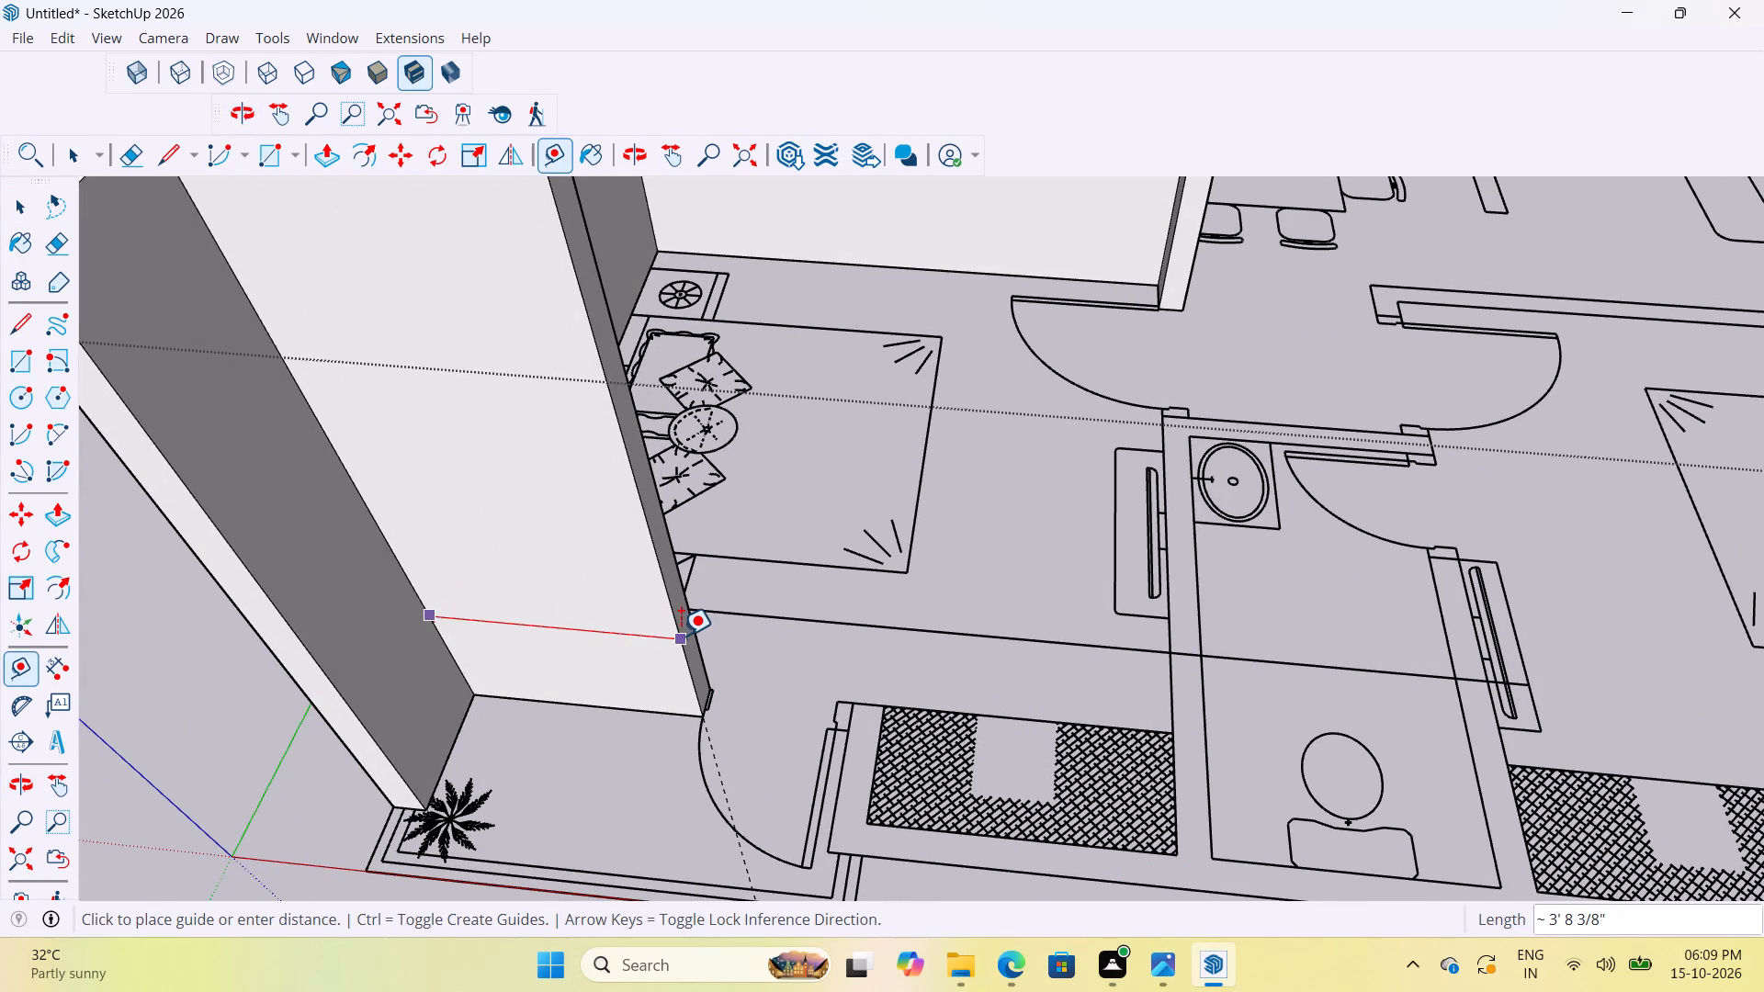
key("space")
Open the wall group nested inside the plan group for editing, viewed from the bedroom side of the balcony partition.
scroll(967, 795, "down", 12)
middle_click_drag(999, 724, 726, 690)
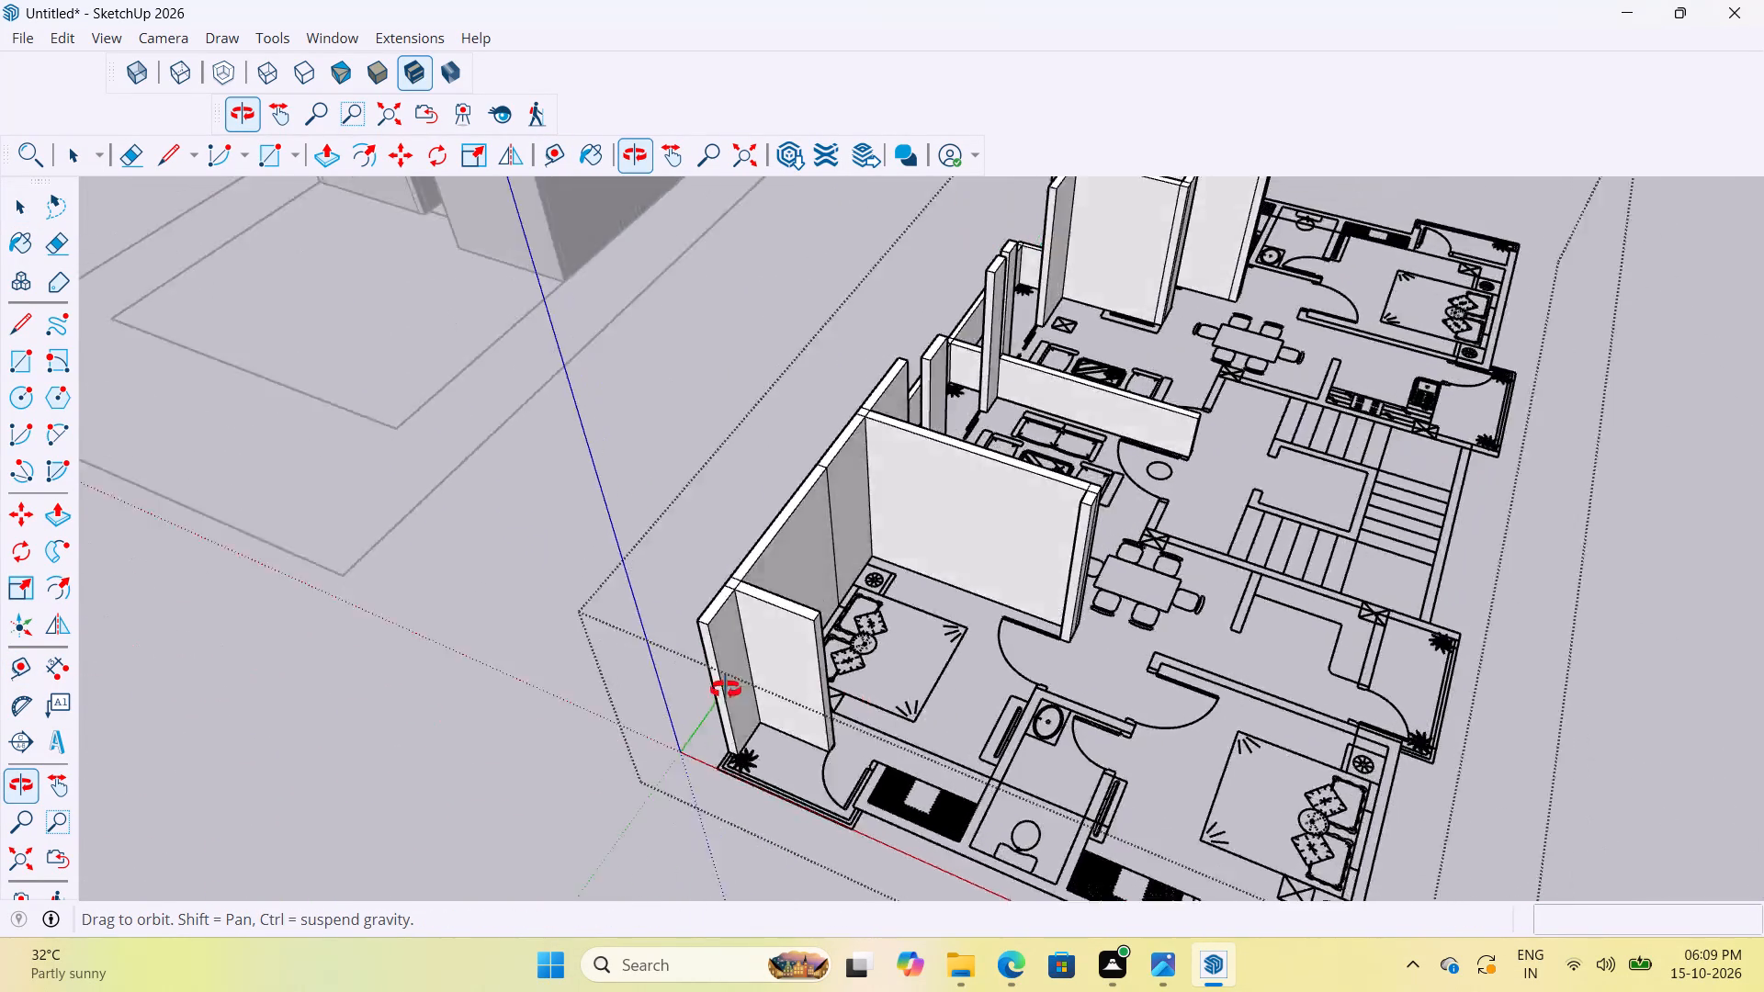
middle_click_drag(726, 690, 117, 534)
left_click(379, 368)
scroll(656, 411, "up", 7)
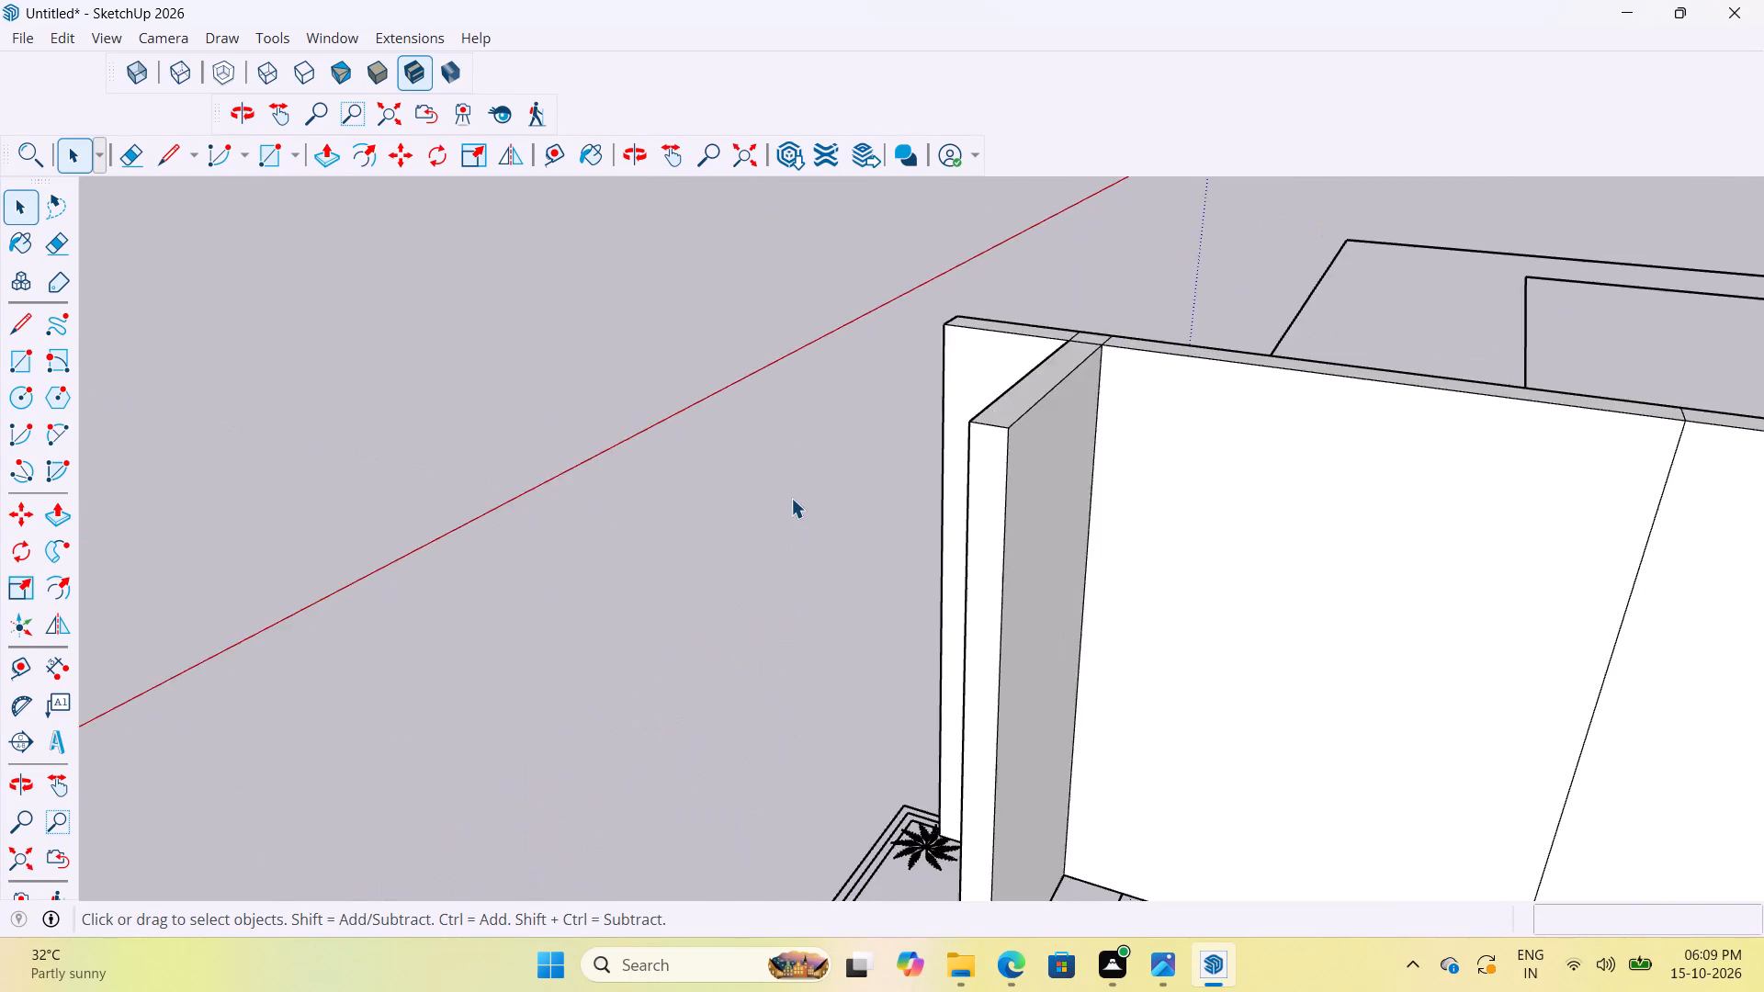
scroll(791, 498, "up", 1)
scroll(812, 506, "down", 6)
scroll(954, 701, "up", 9)
left_click(856, 638)
double_click(854, 630)
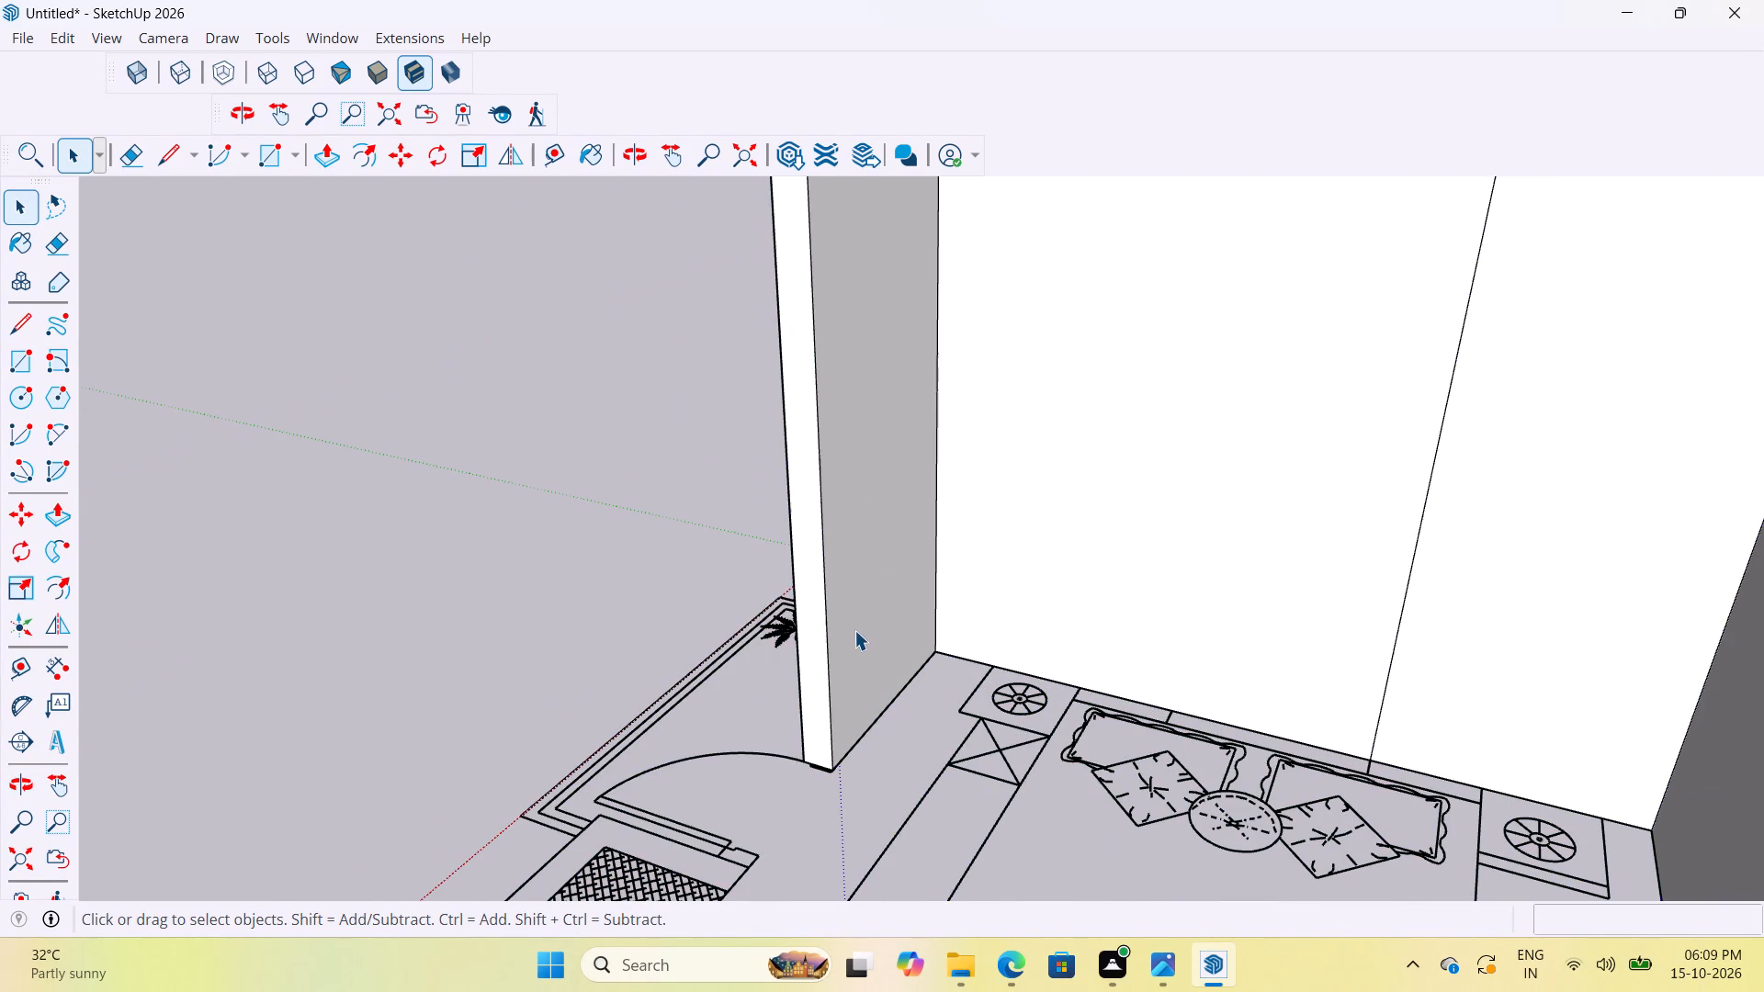
left_click(866, 599)
triple_click(866, 599)
left_click(866, 600)
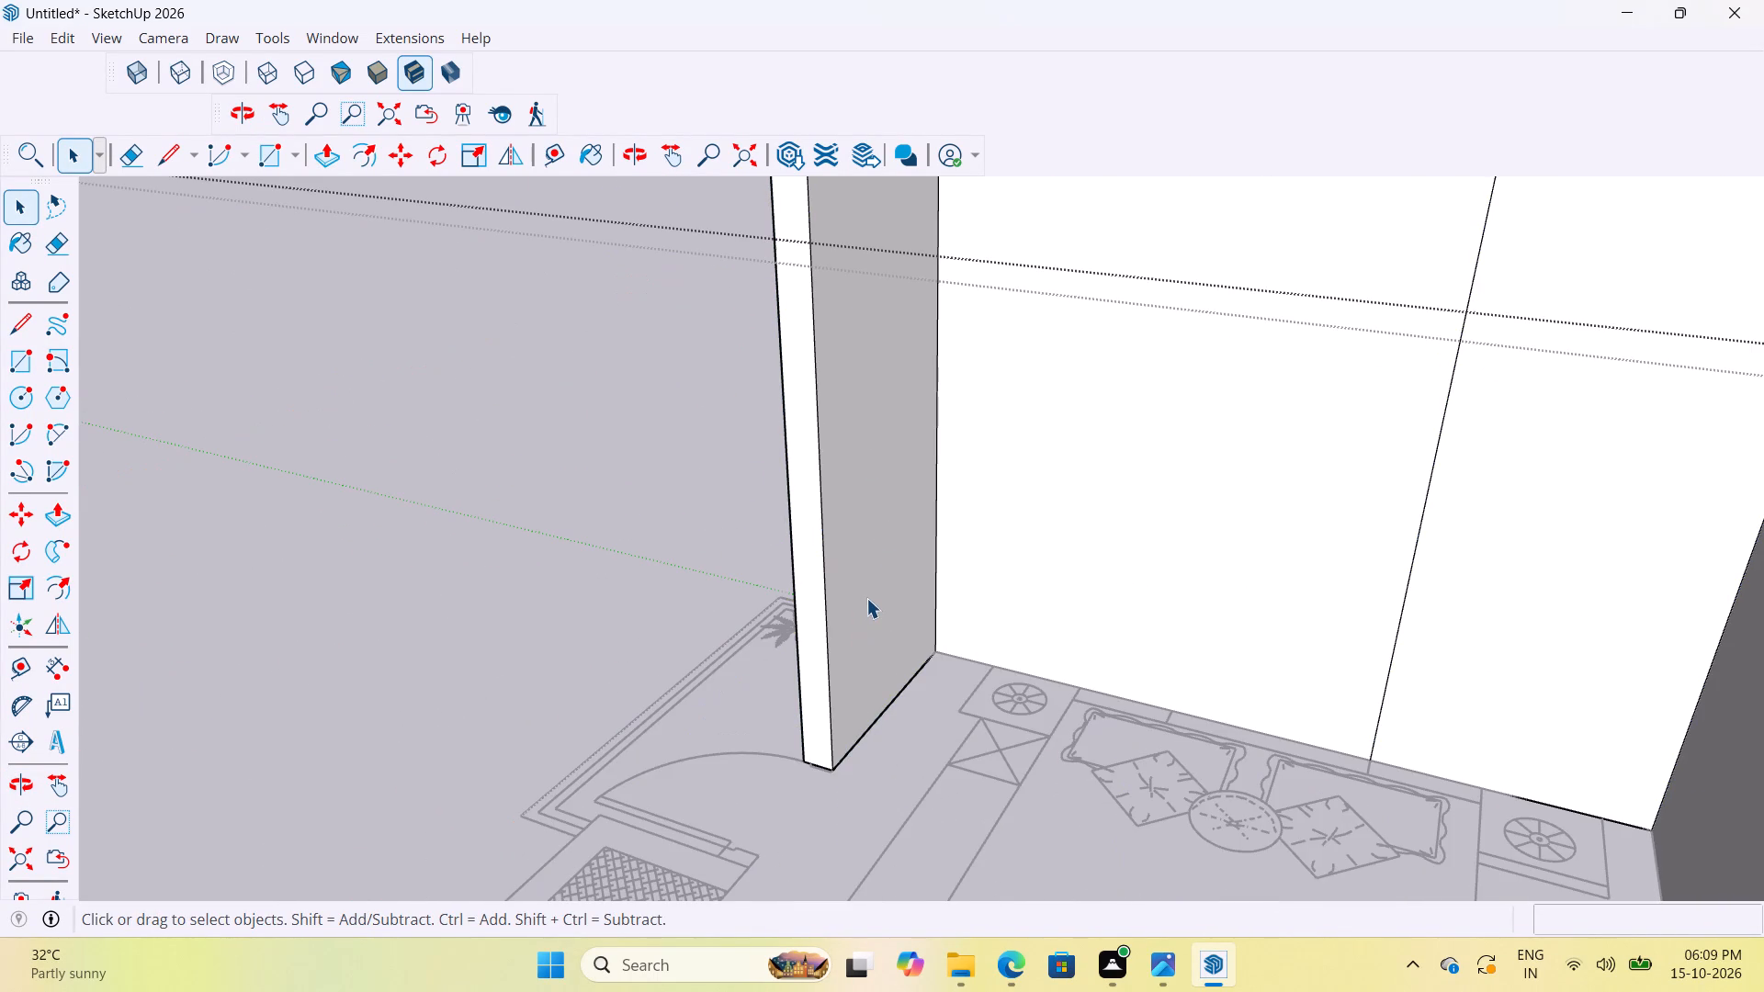
left_click(866, 598)
scroll(879, 667, "down", 10)
scroll(1043, 325, "up", 3)
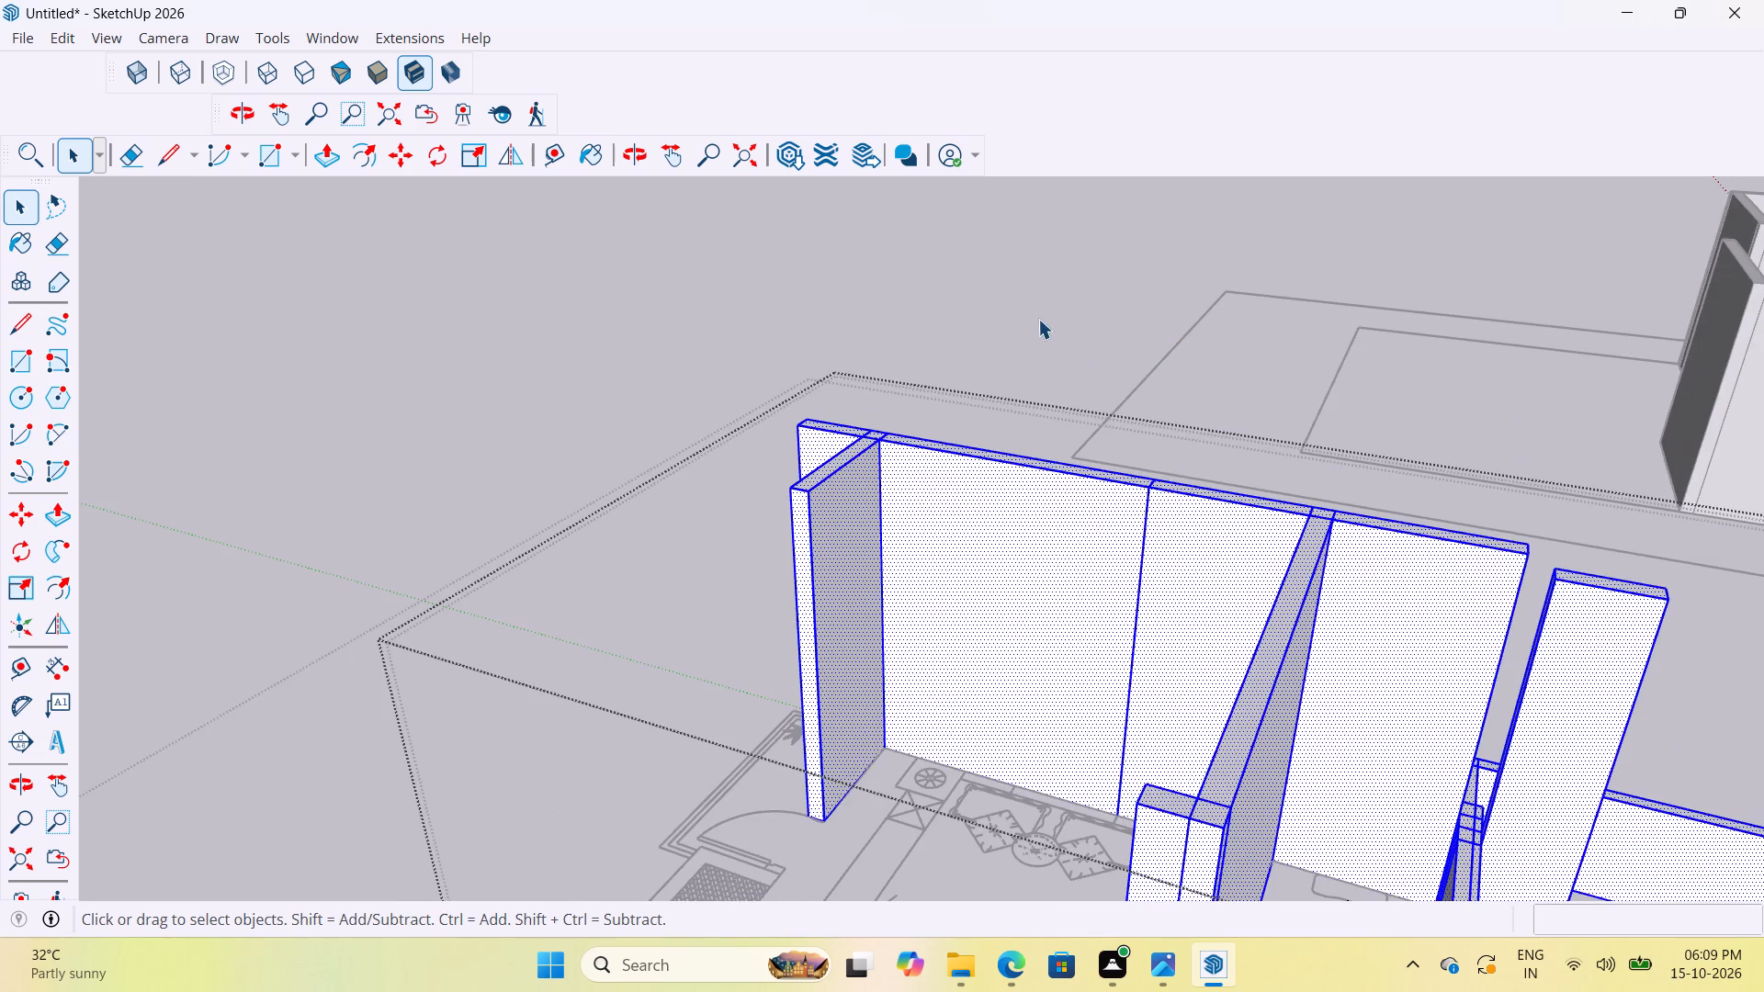
scroll(1012, 309, "up", 3)
middle_click_drag(975, 385, 677, 441)
left_click(860, 306)
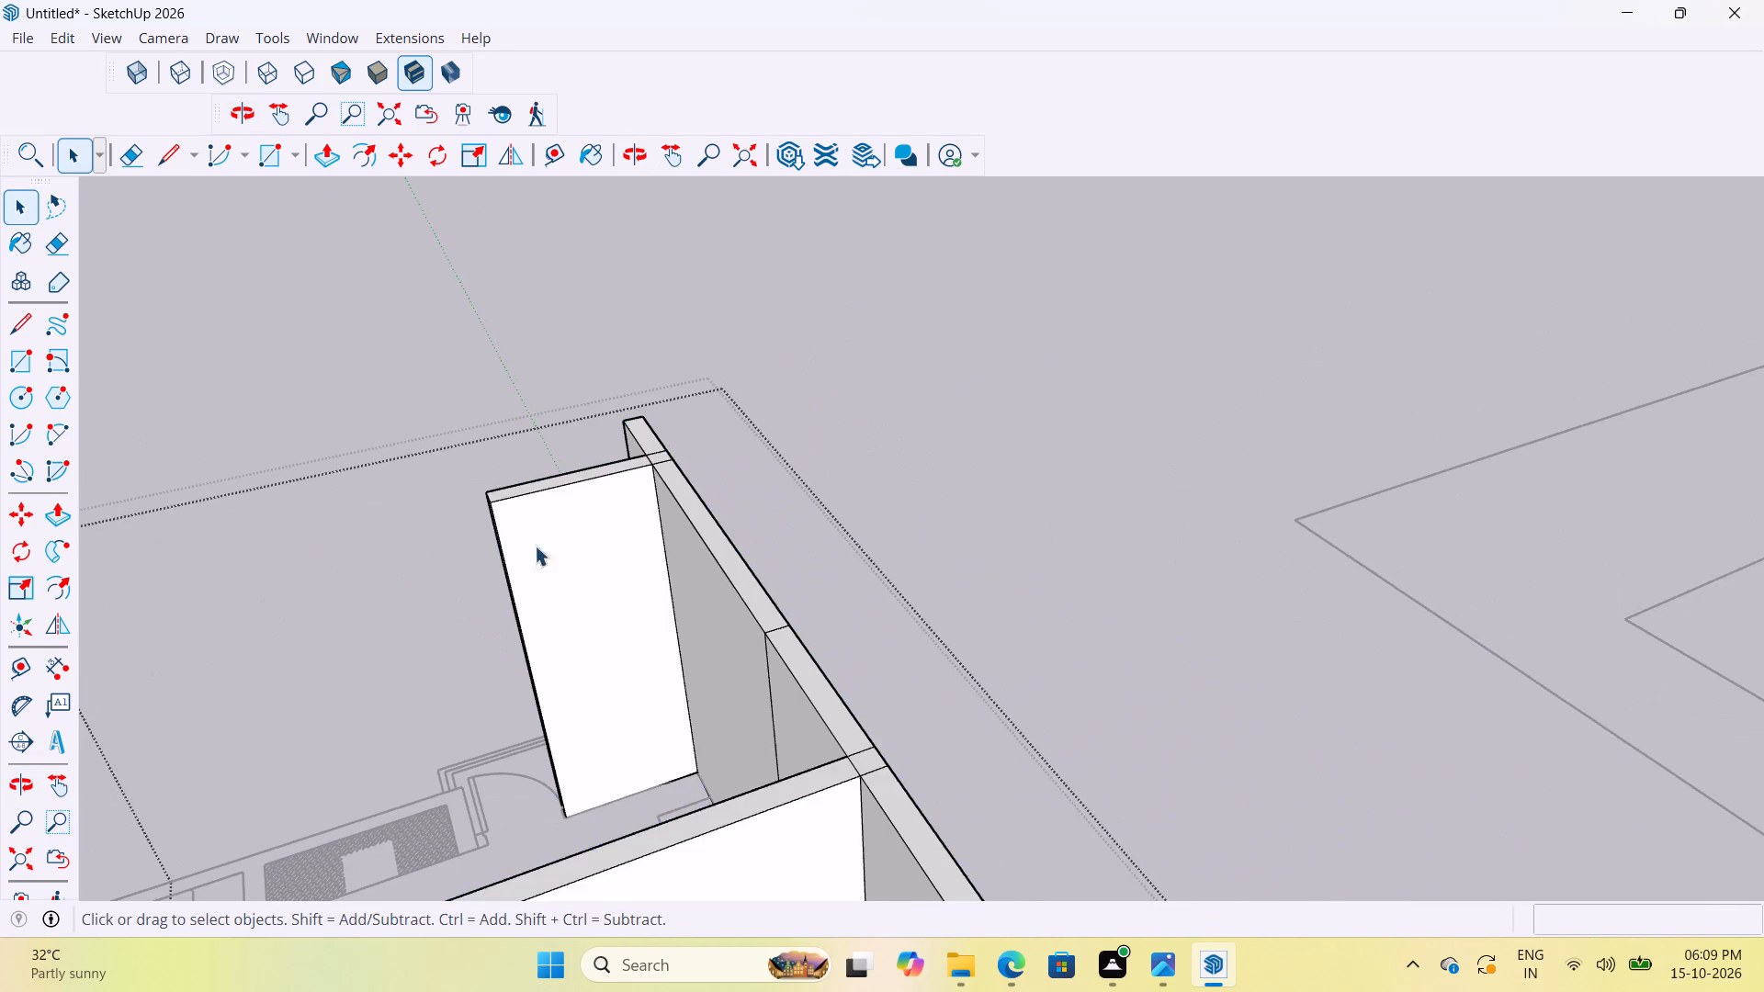
On the partition's bedroom-side face, place a vertical guide 1' from the free edge and another about 2' 5 11/16" beyond it.
scroll(537, 579, "up", 2)
triple_click(555, 584)
left_click(564, 588)
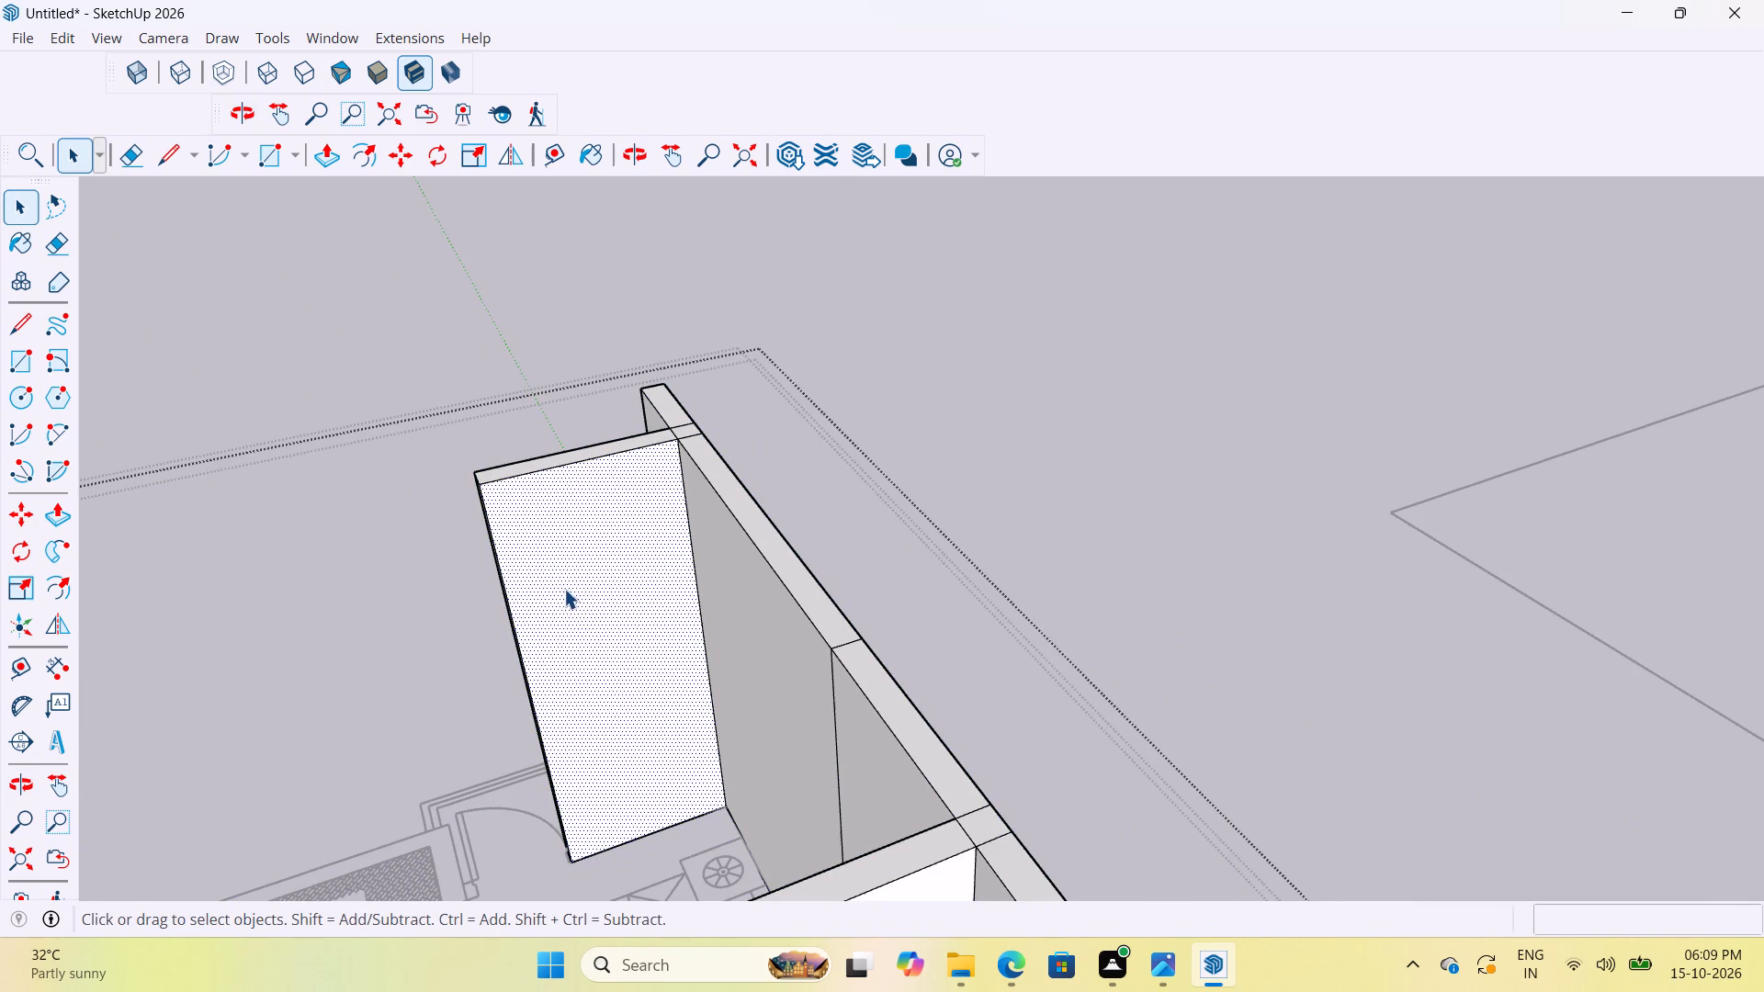
key("t")
scroll(541, 744, "up", 9)
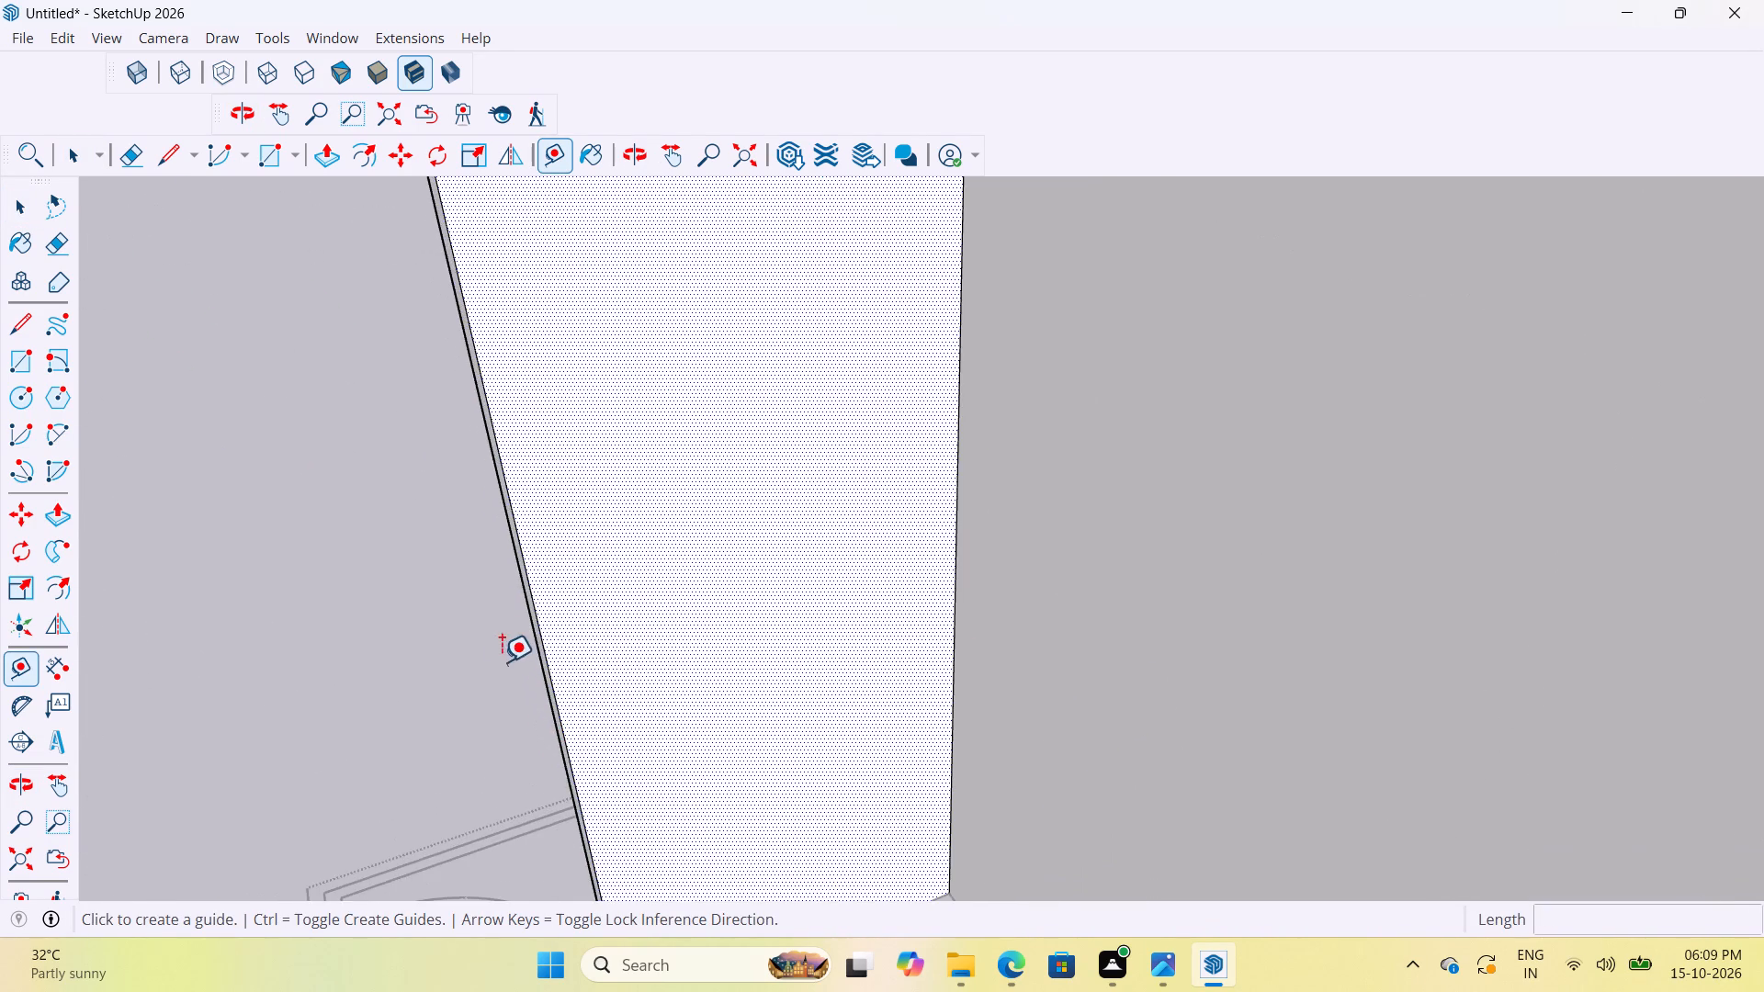
middle_click_drag(579, 613, 610, 592)
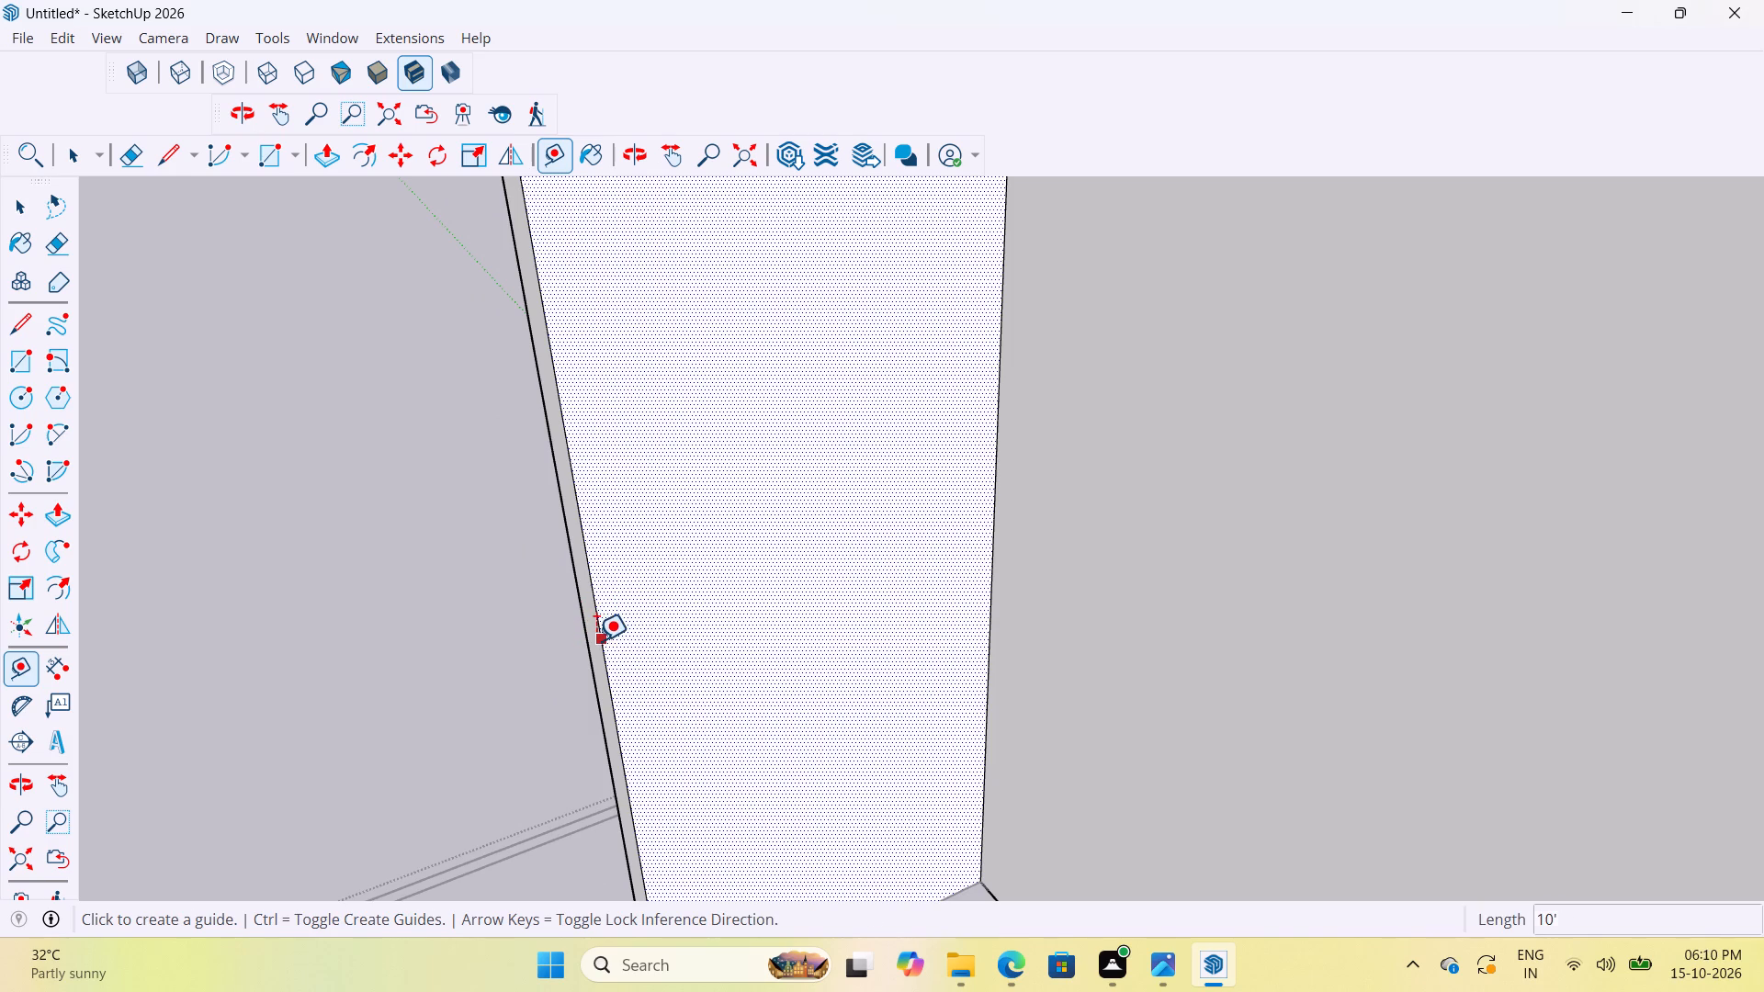
left_click(596, 641)
scroll(675, 624, "down", 6)
scroll(675, 623, "up", 3)
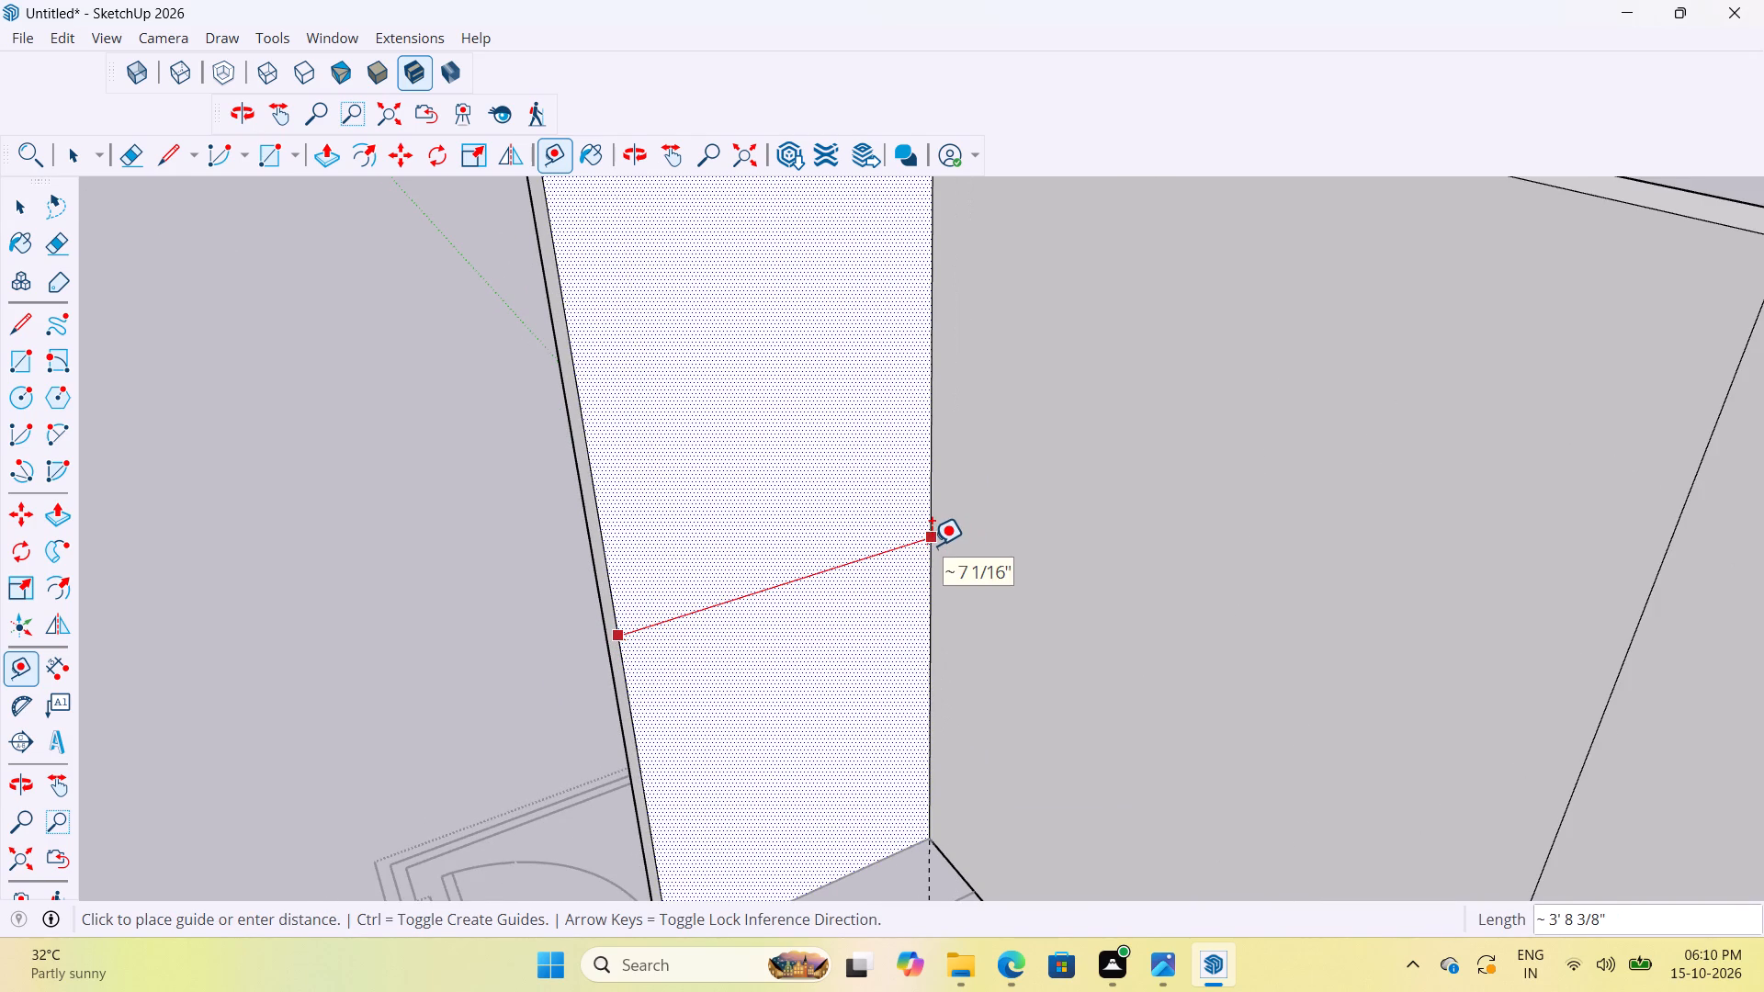
type("1'")
key("Return")
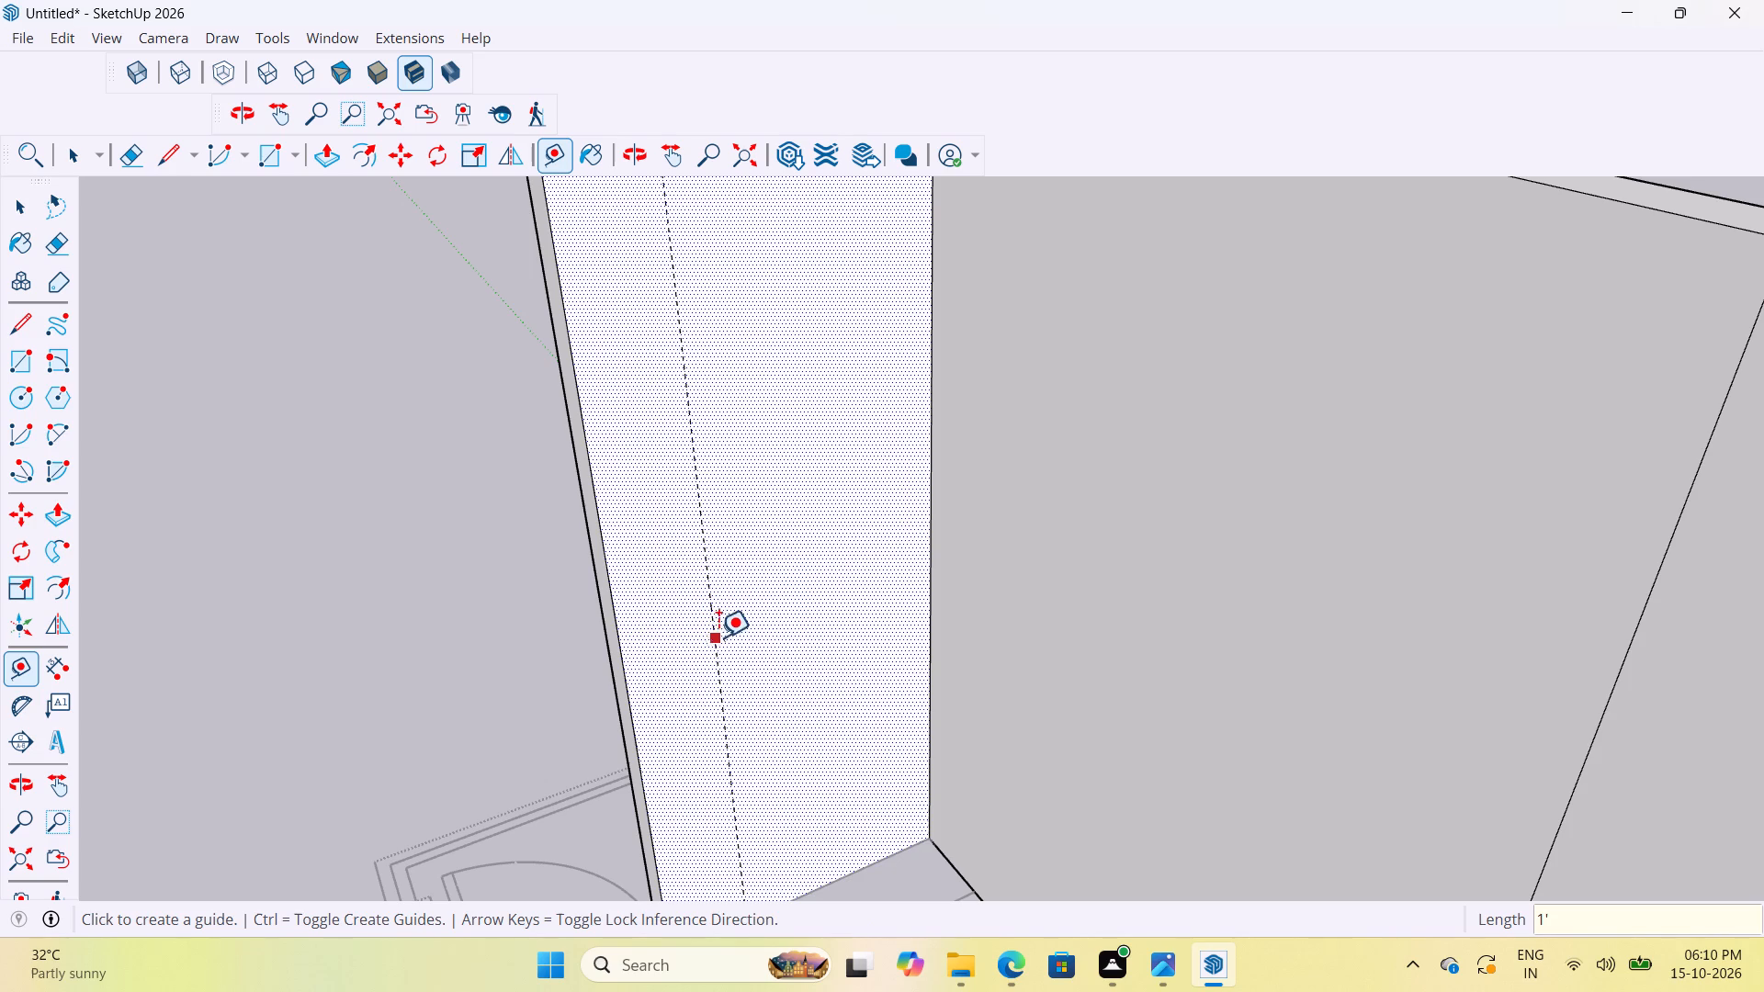
left_click(717, 635)
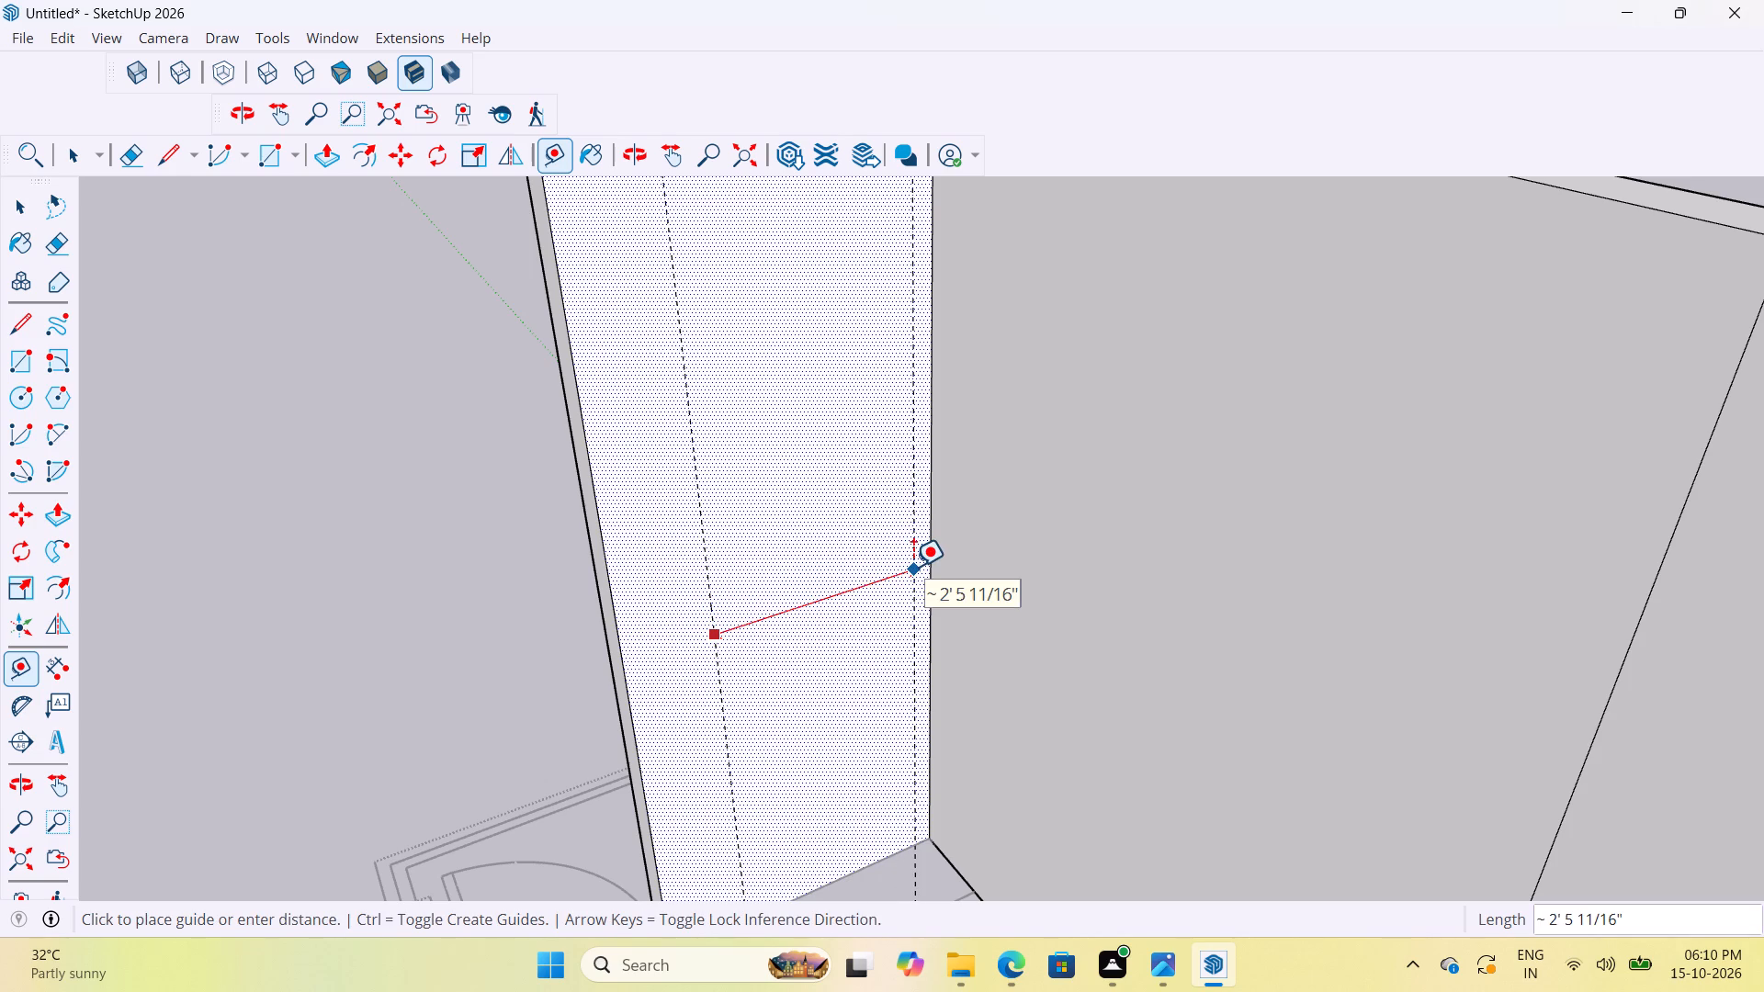
left_click(913, 567)
Place a horizontal guide 3' above the partition's base edge and another 4' above that one.
left_click(883, 856)
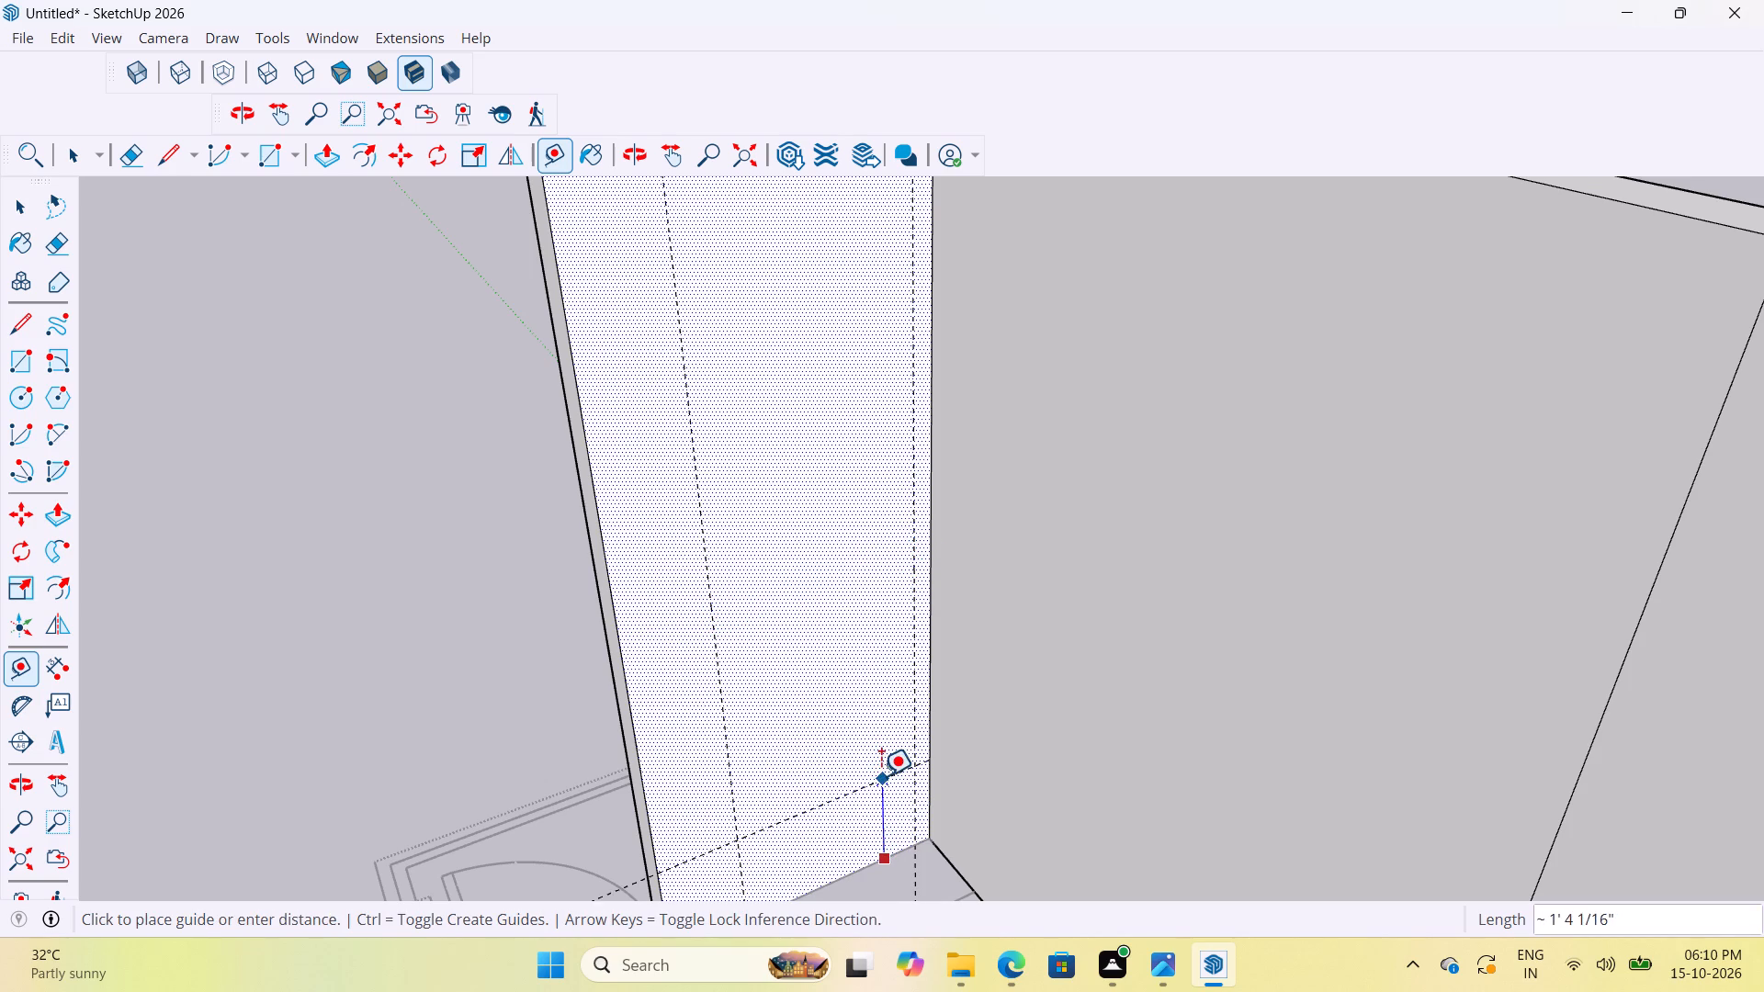
type("3'")
key("Return")
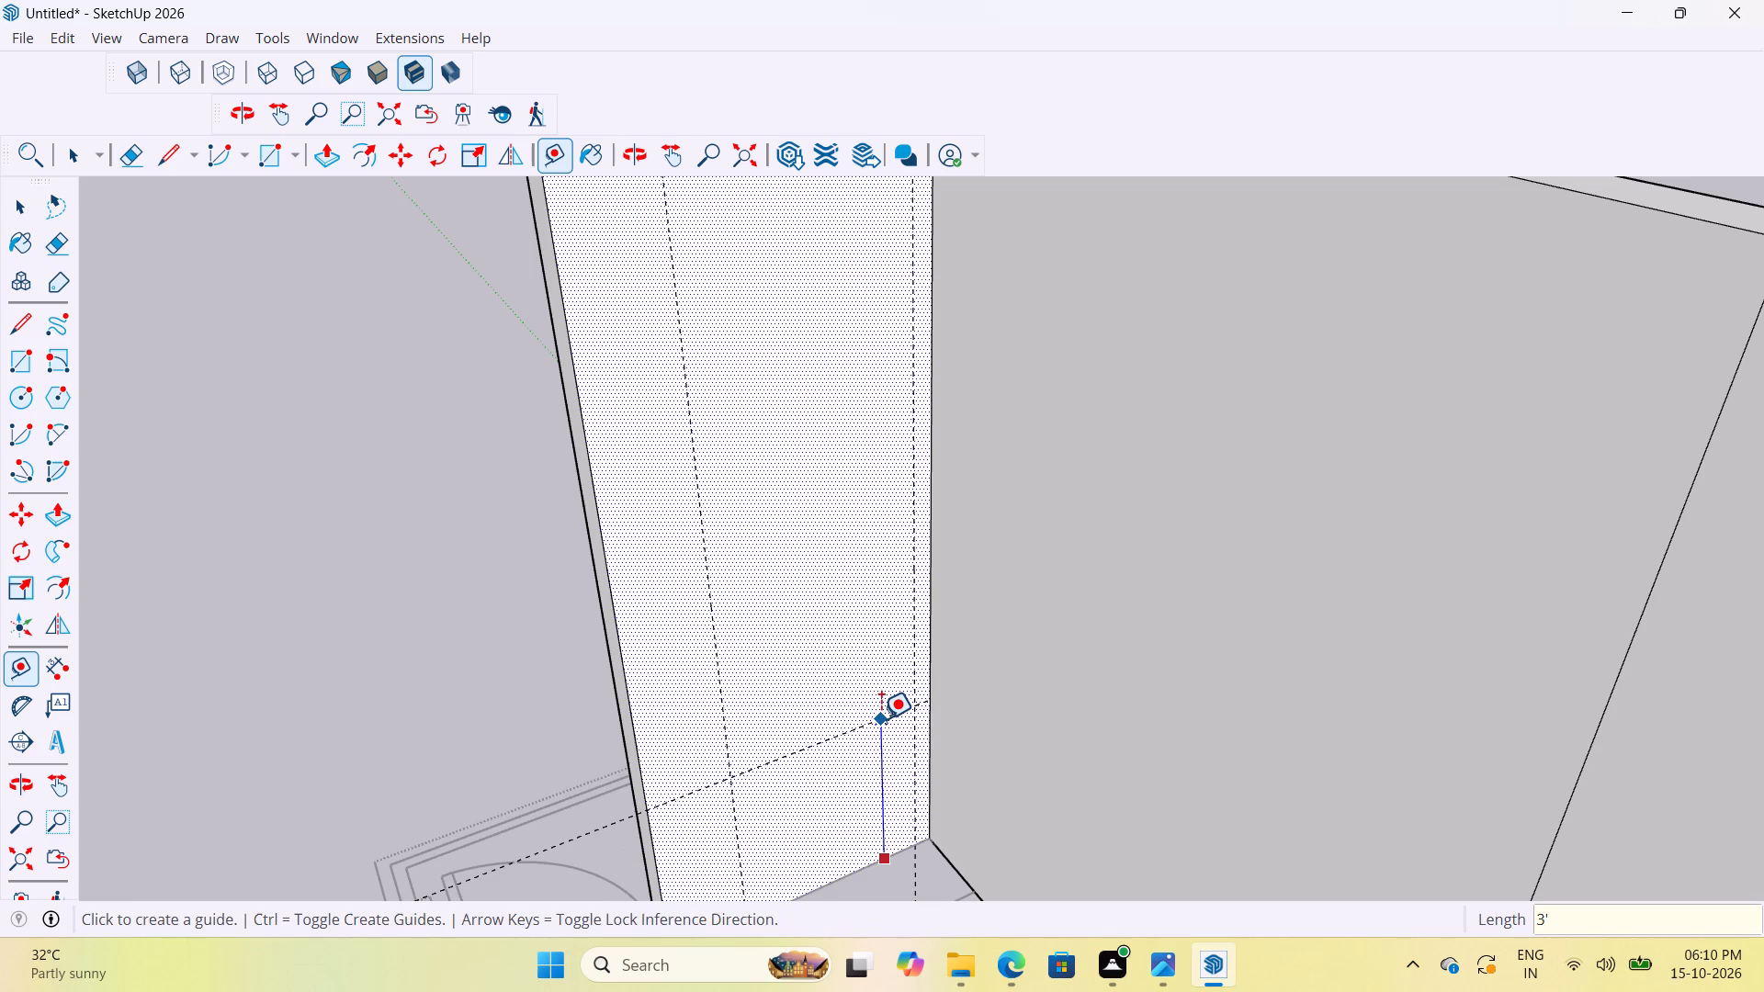
left_click(836, 692)
type("4'")
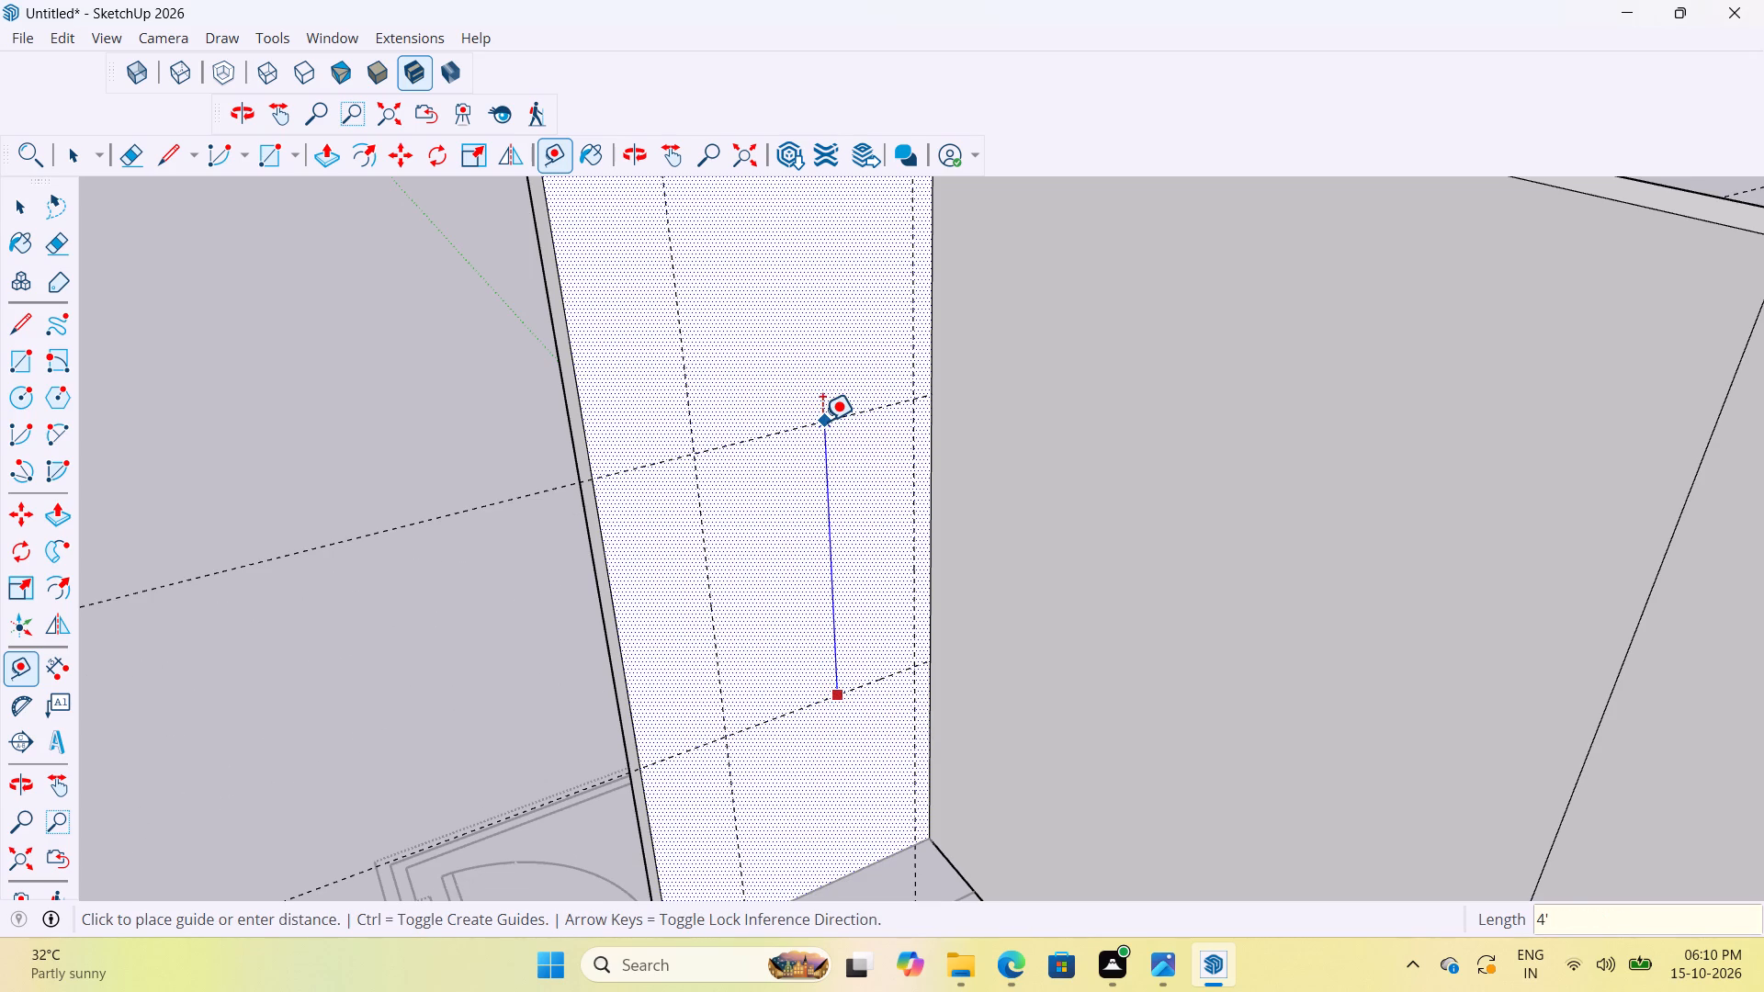
key("Return")
Draw a window rectangle 4' by about 2' 5 11/16" between the guide intersections on the partition face.
key("r")
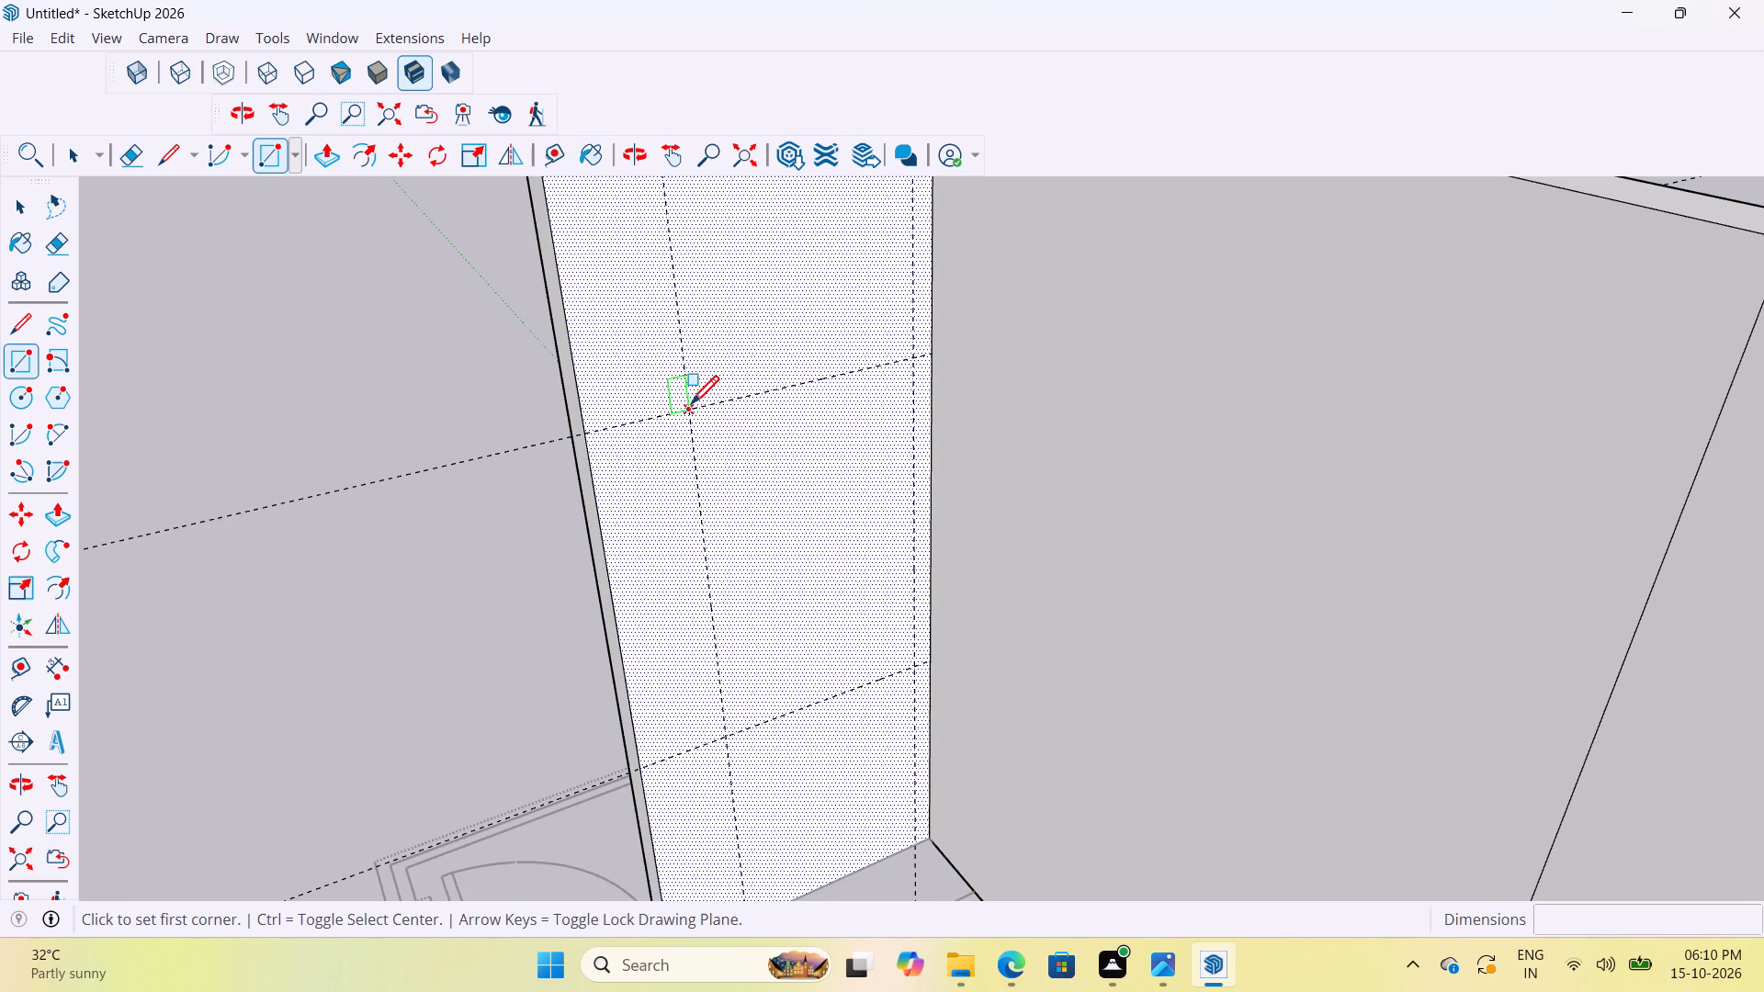
left_click(692, 411)
left_click(910, 673)
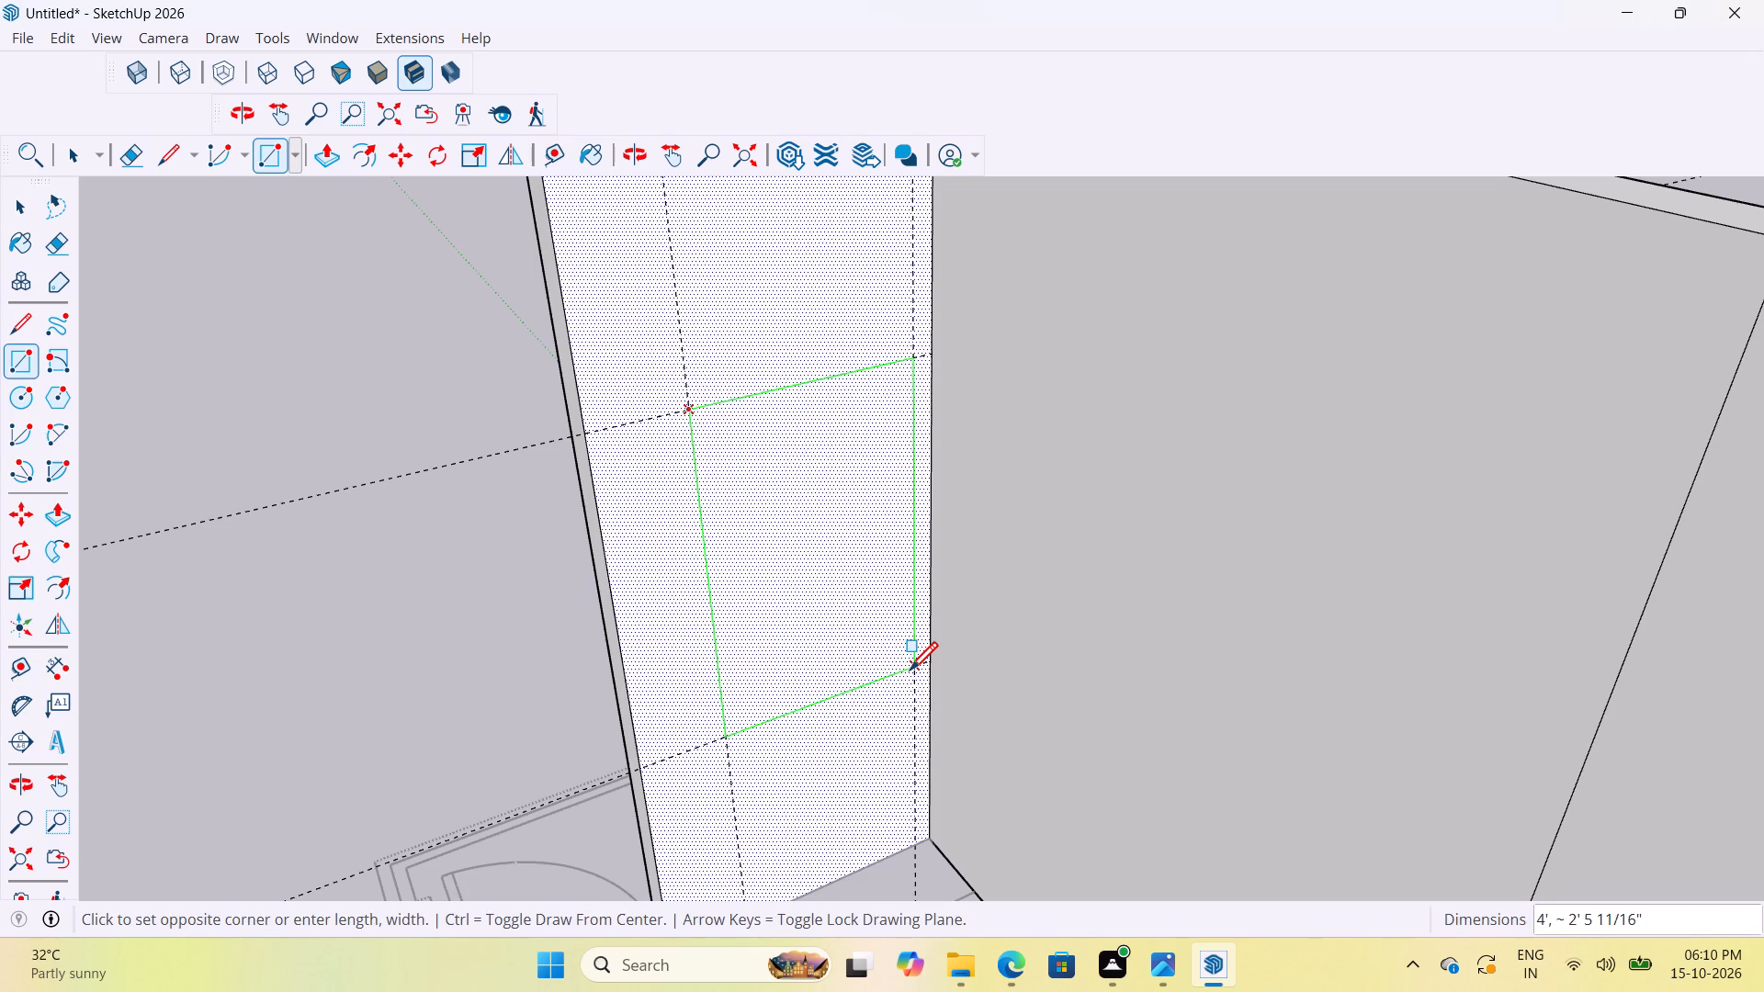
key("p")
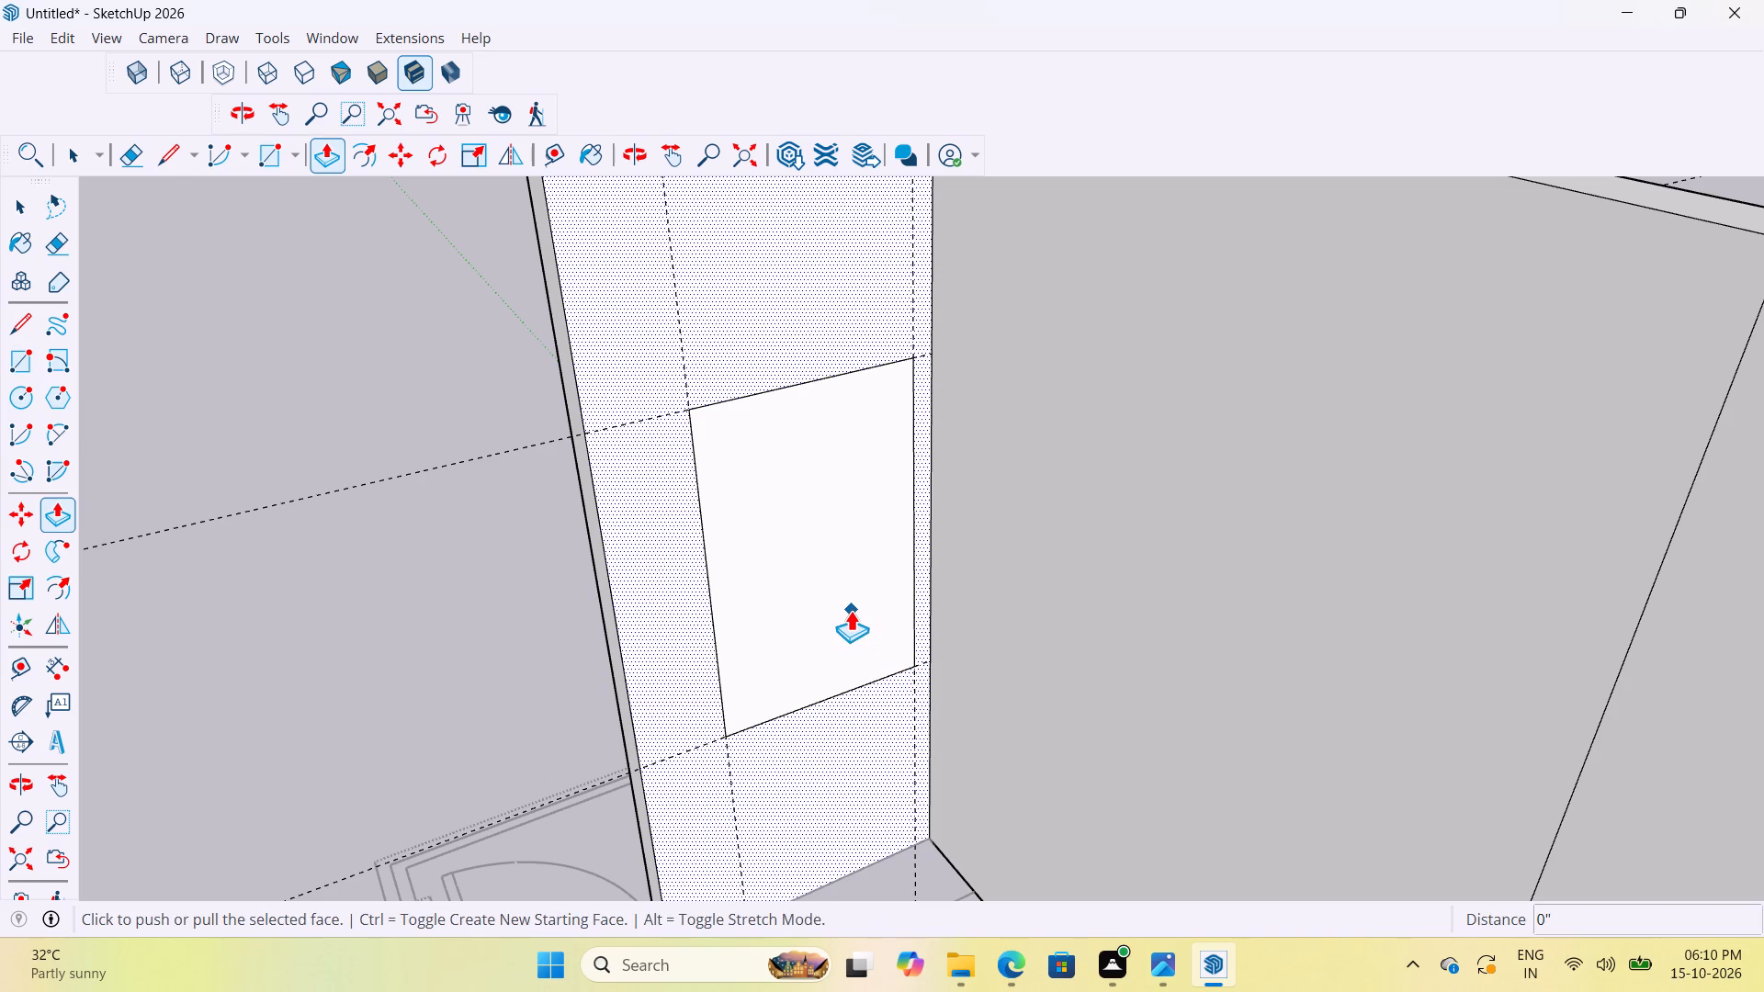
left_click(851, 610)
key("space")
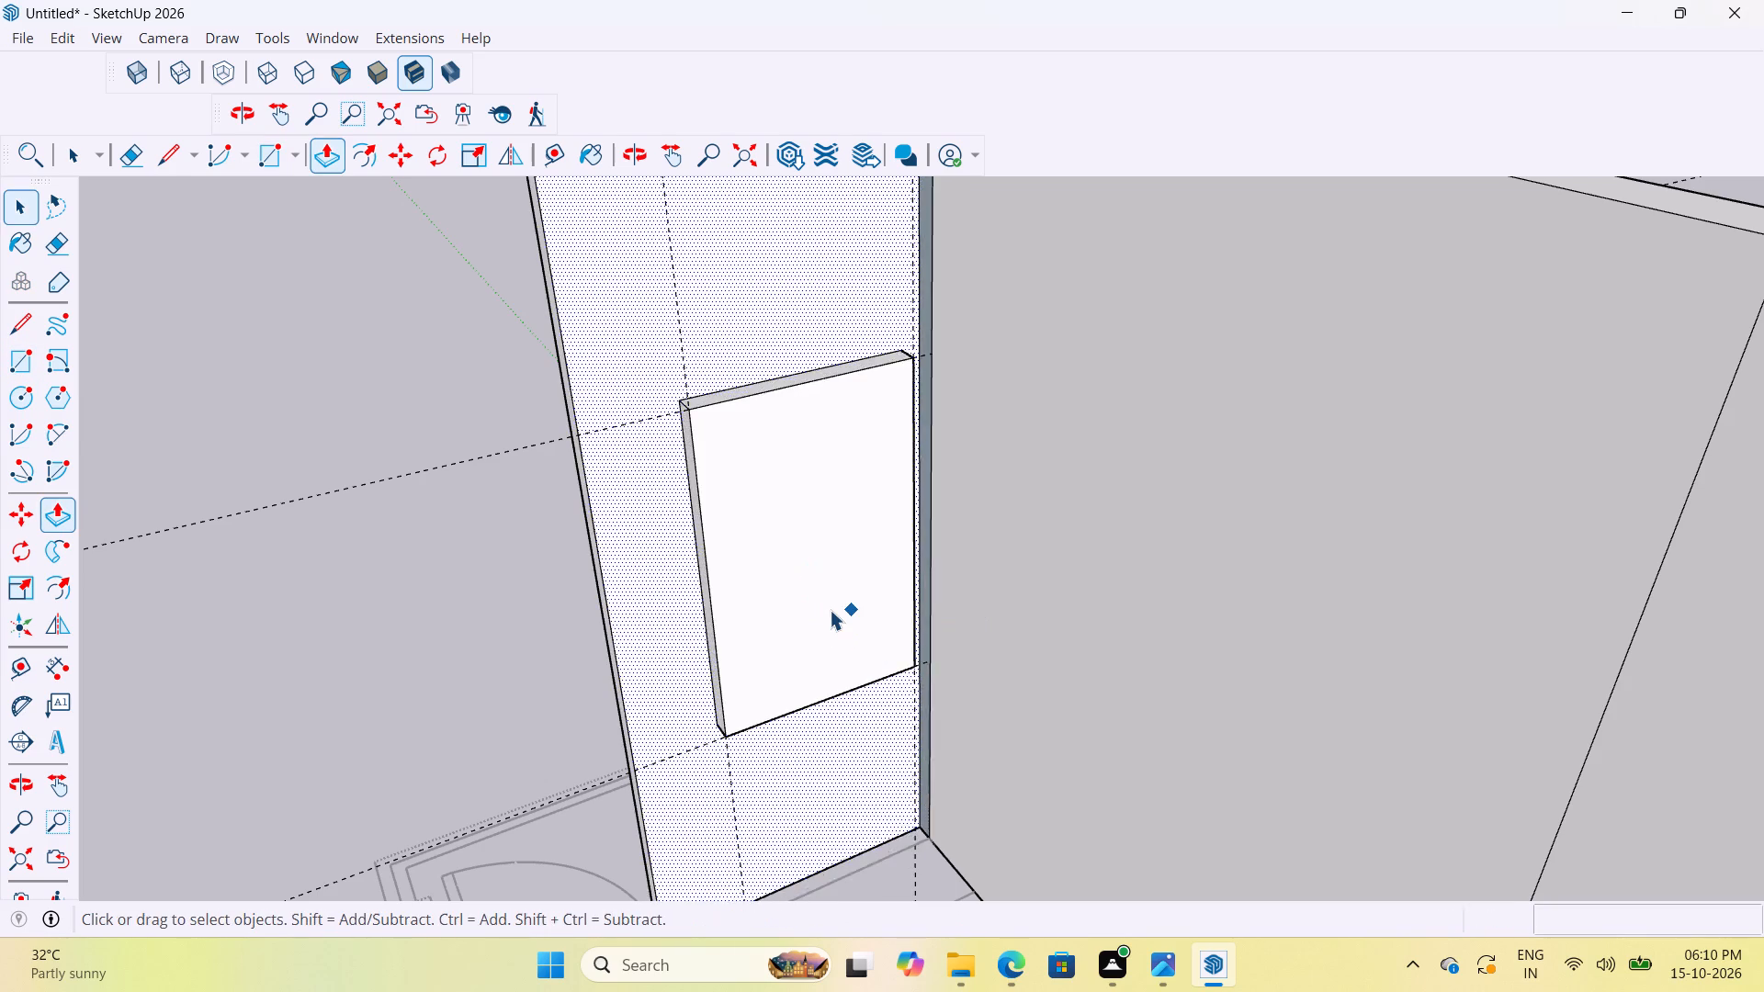
Push the window rectangle 6" through the full thickness of the bedroom–balcony partition to cut the opening.
middle_click_drag(830, 603, 894, 614)
double_click(899, 586)
key("p")
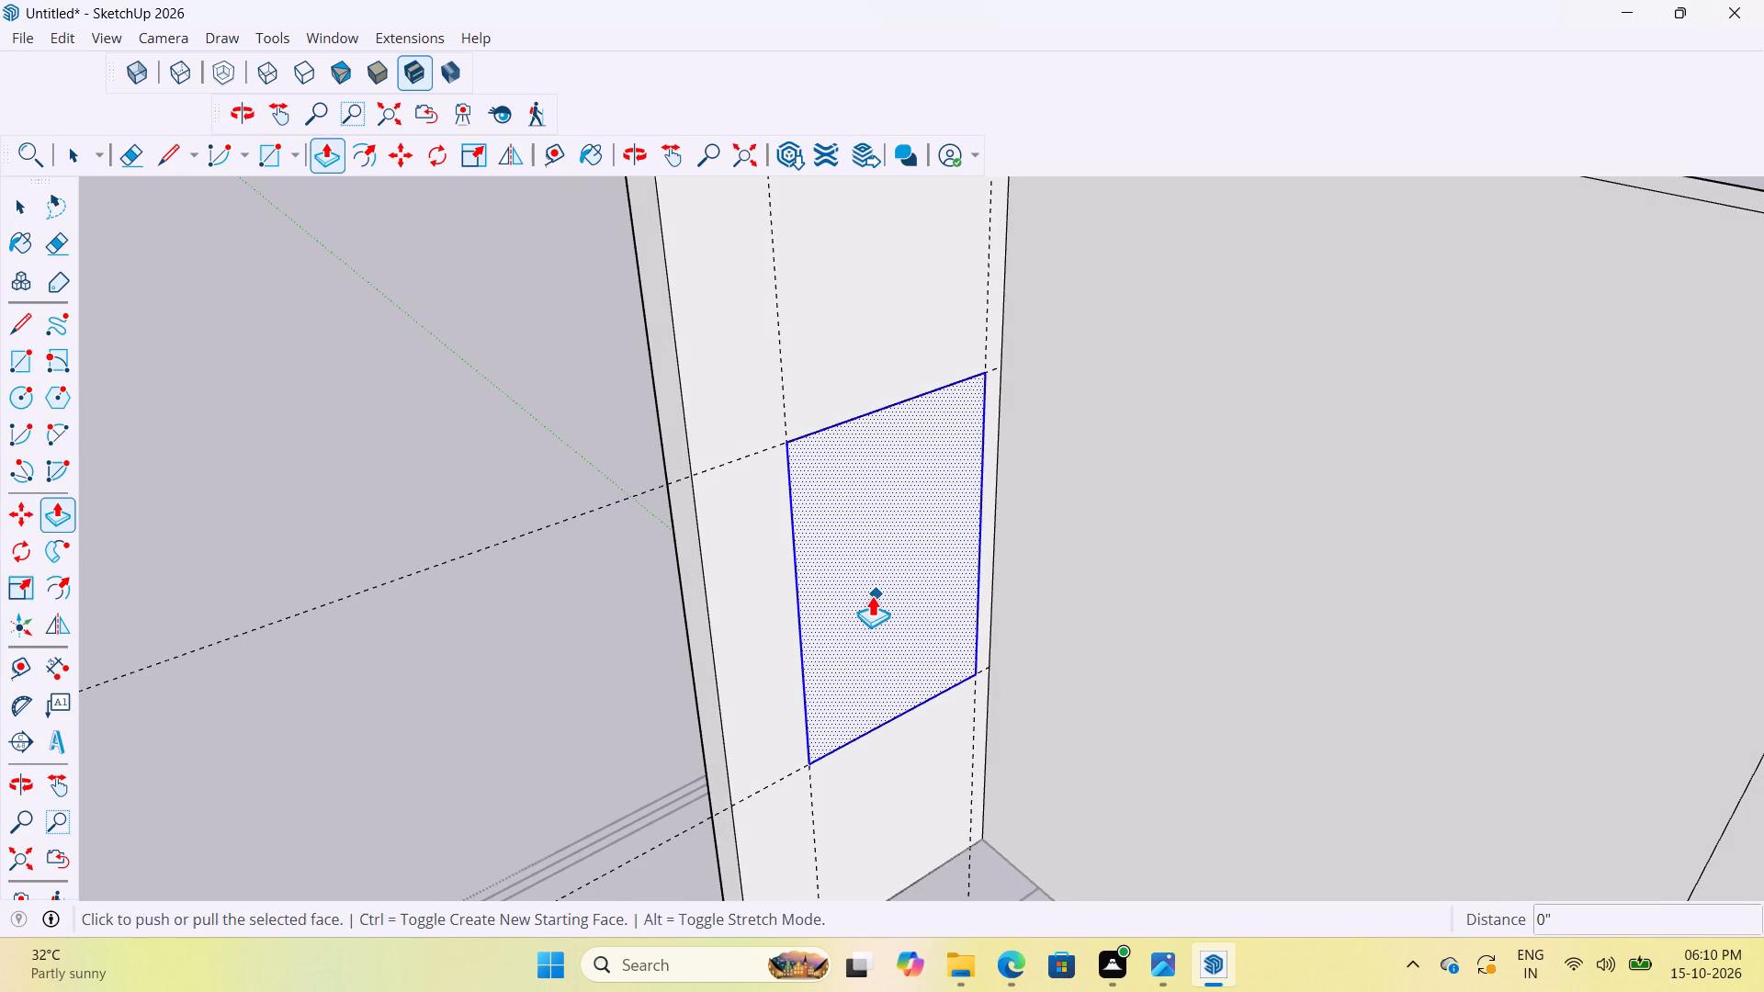
left_click(872, 593)
scroll(812, 497, "up", 3)
middle_click_drag(847, 518, 1147, 614)
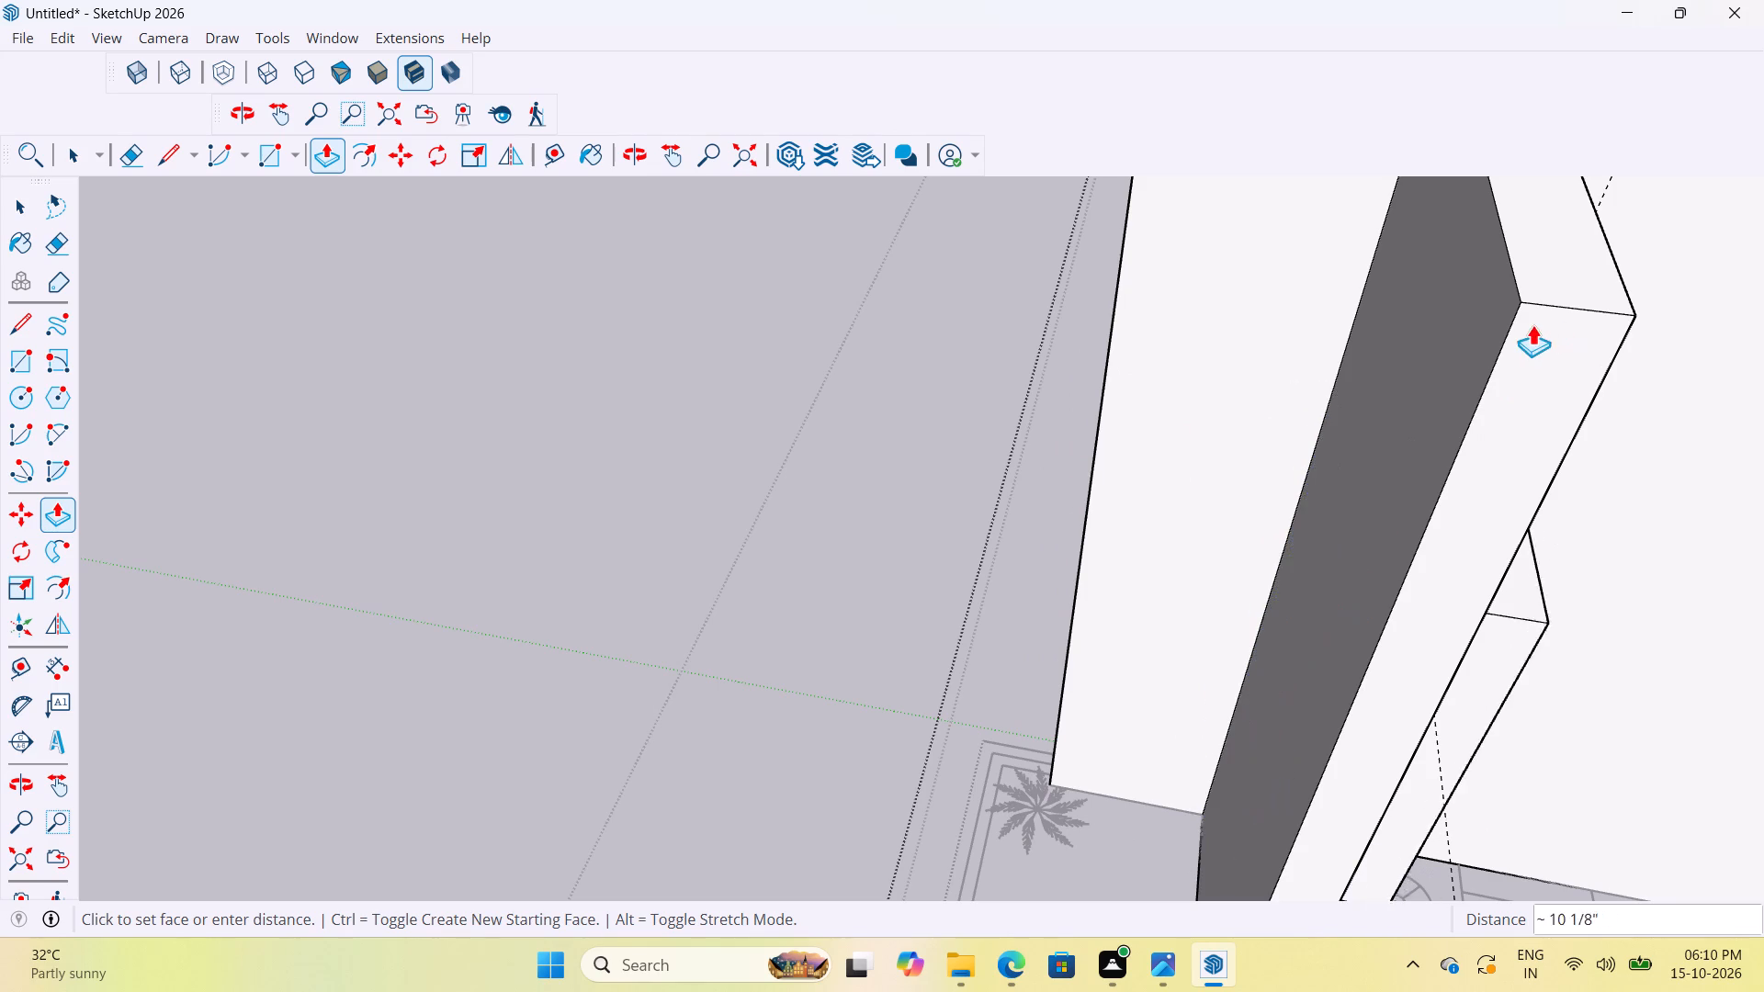
left_click(1523, 292)
Close the wall and plan groups and examine the window opening and the whole floor plan's walls.
middle_click_drag(1398, 626, 1107, 490)
scroll(1003, 466, "up", 1)
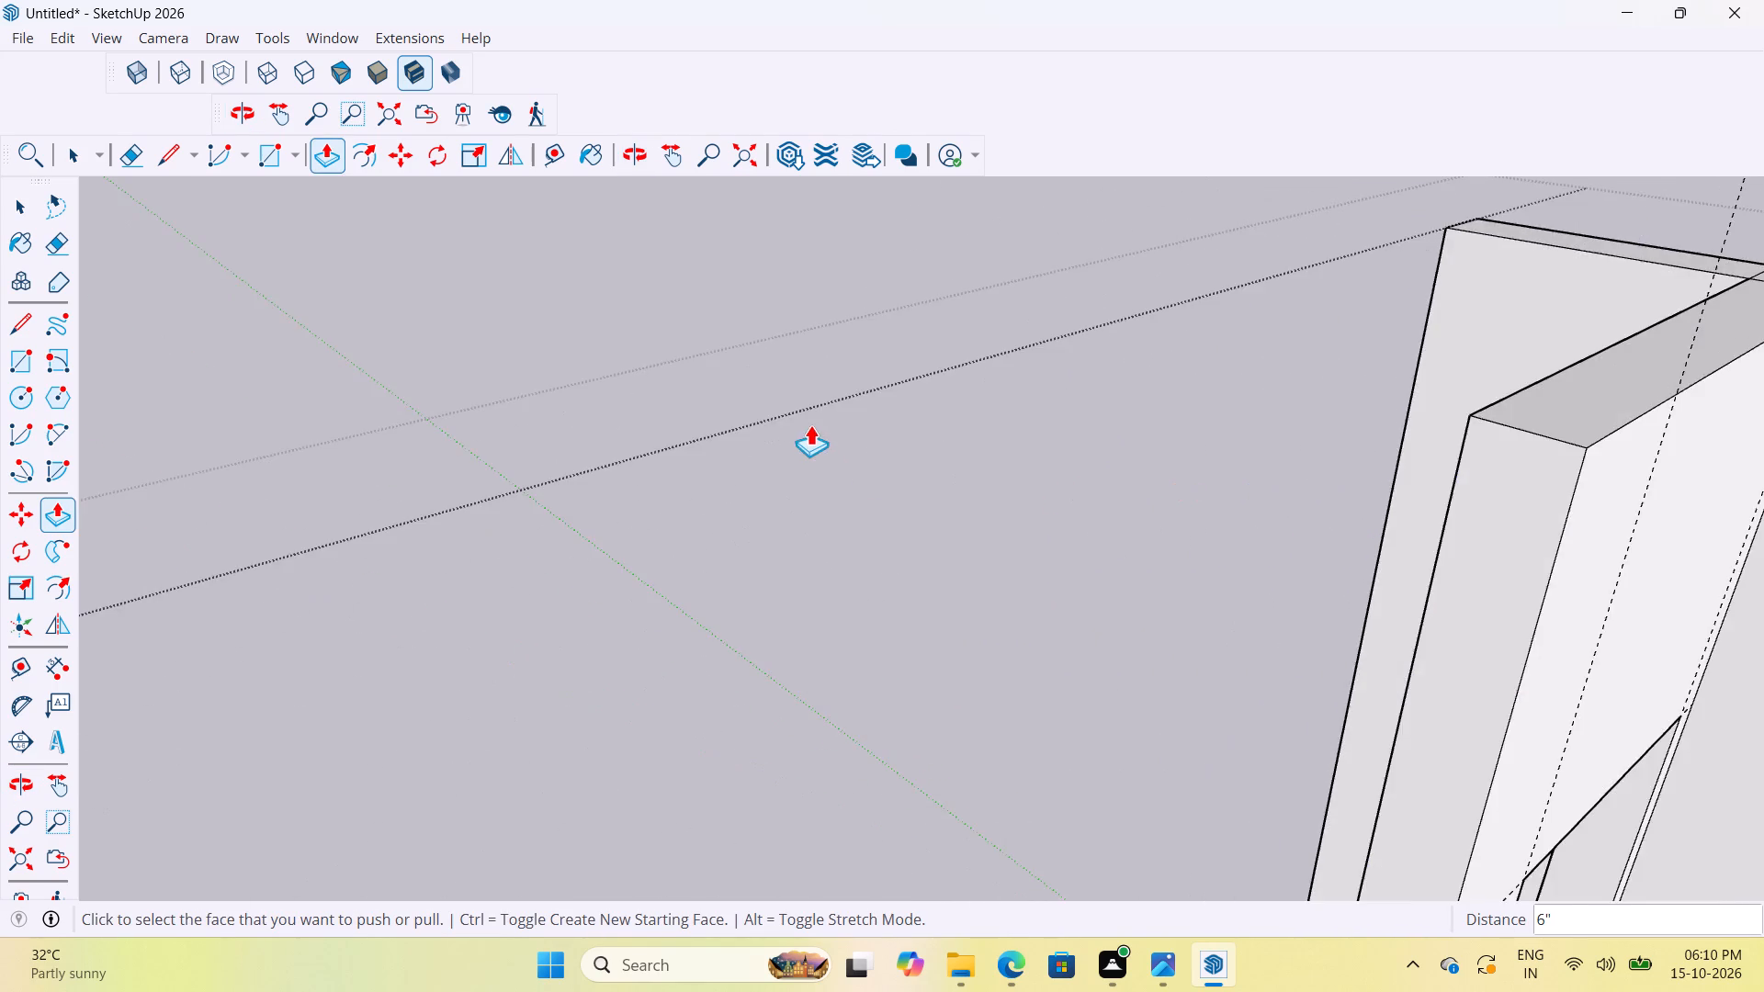
scroll(810, 424, "down", 16)
scroll(865, 686, "up", 9)
scroll(864, 543, "up", 5)
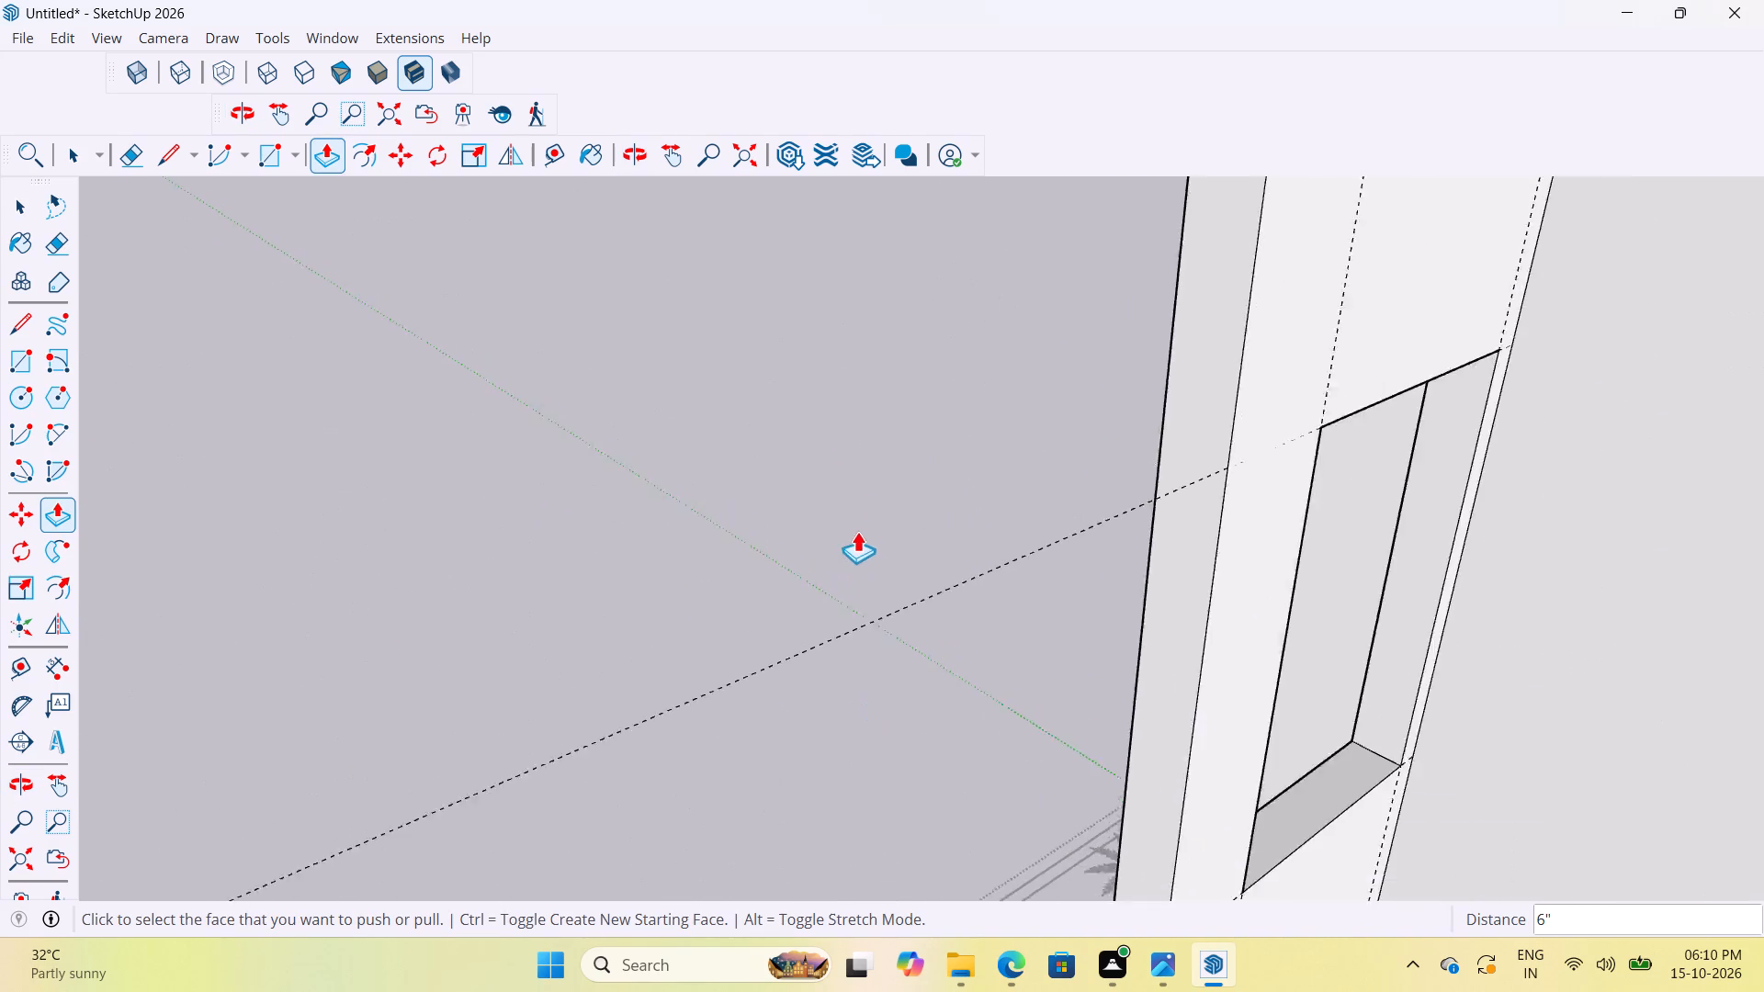
scroll(857, 531, "up", 1)
scroll(860, 525, "down", 20)
scroll(860, 525, "down", 3)
key("space")
key("space")
left_click(723, 355)
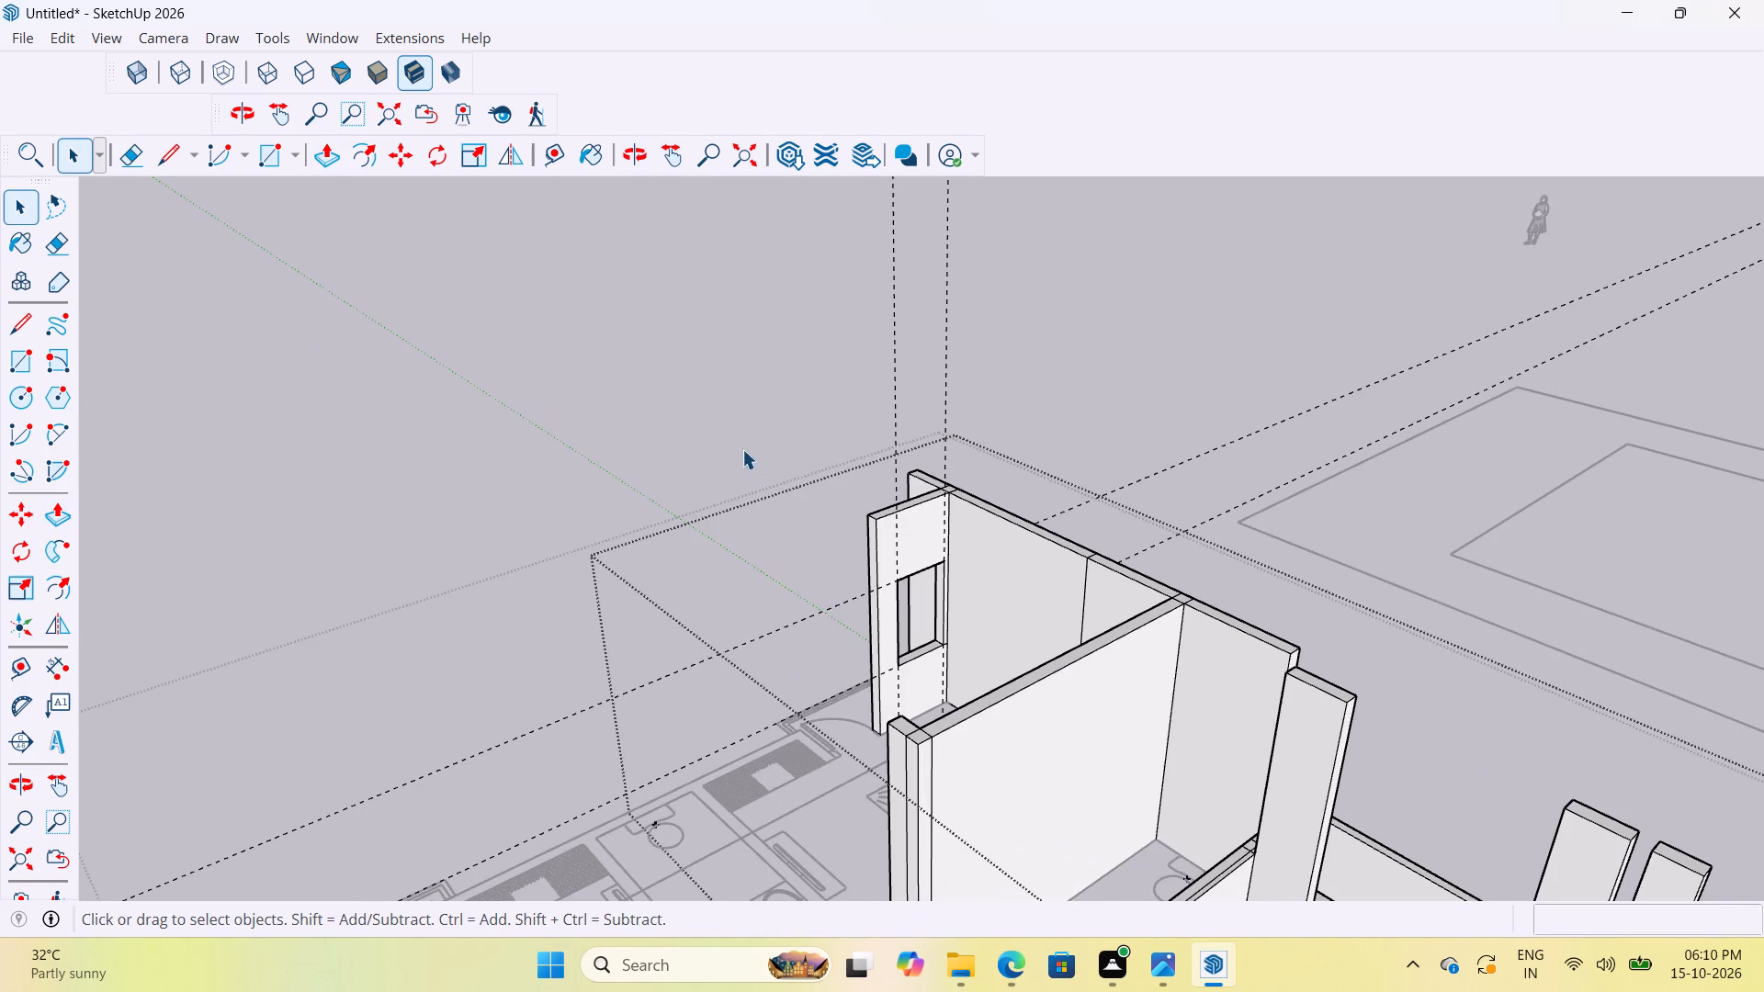
left_click(711, 375)
scroll(742, 547, "down", 6)
left_click(995, 330)
scroll(871, 614, "up", 3)
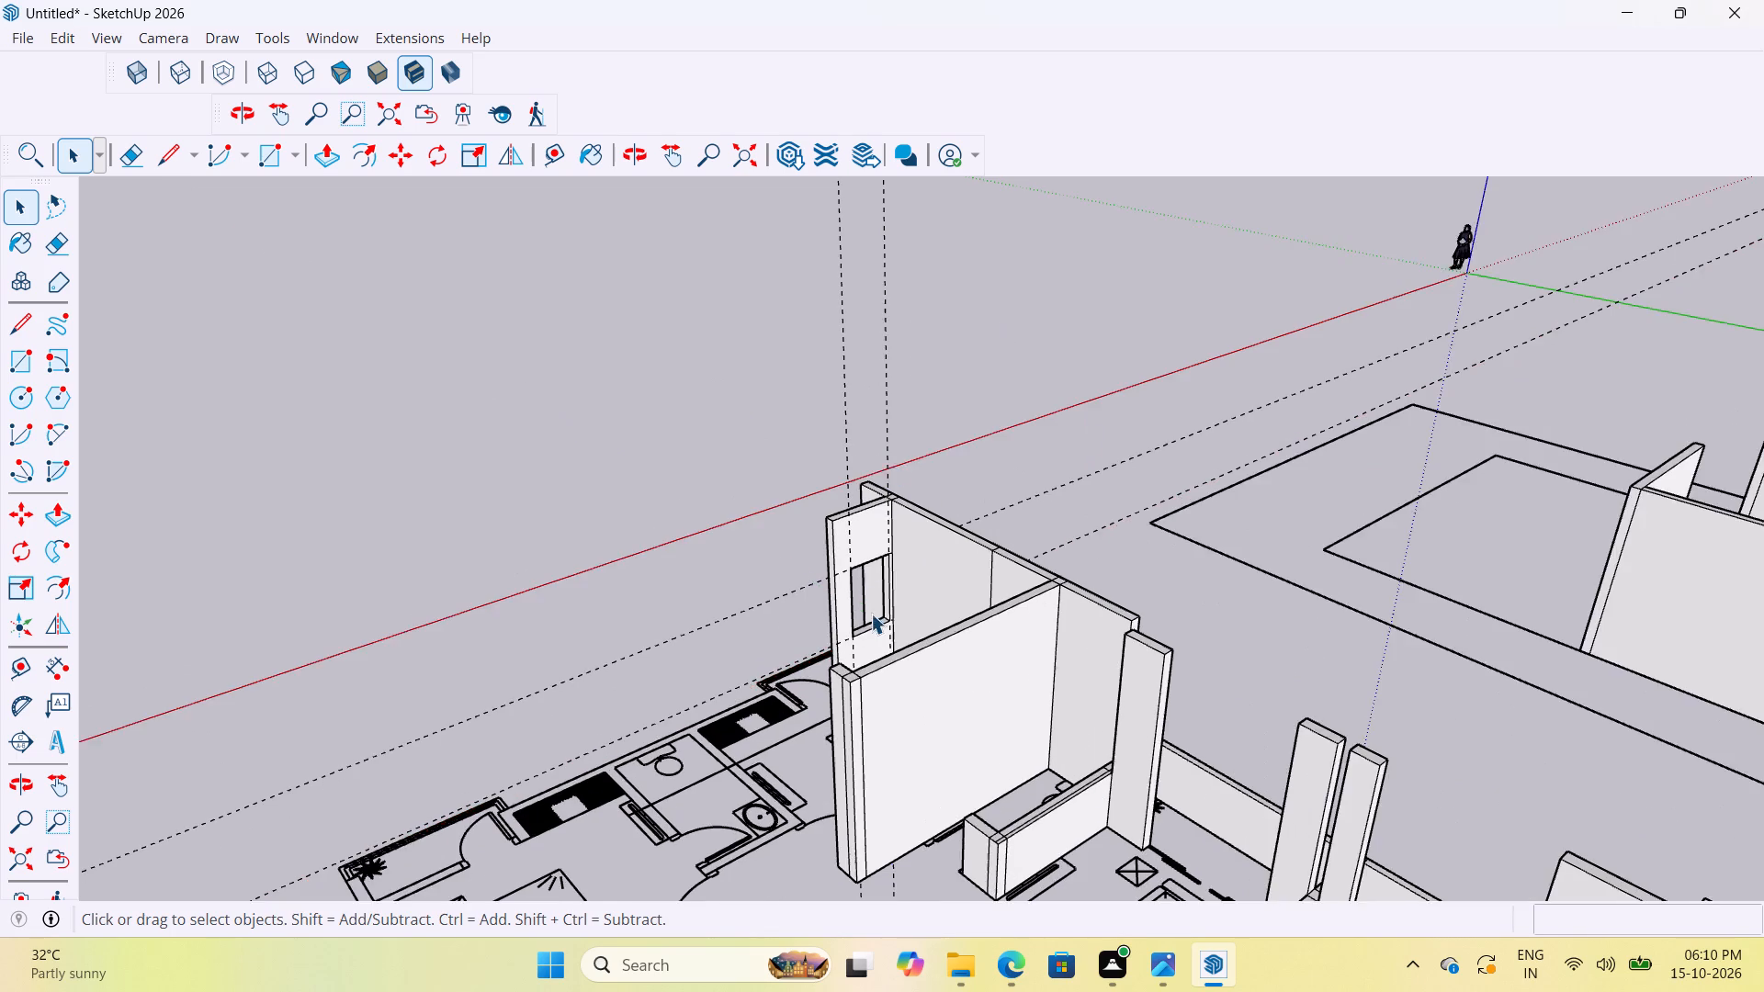
left_click(985, 286)
scroll(938, 431, "down", 7)
middle_click_drag(932, 514, 1106, 572)
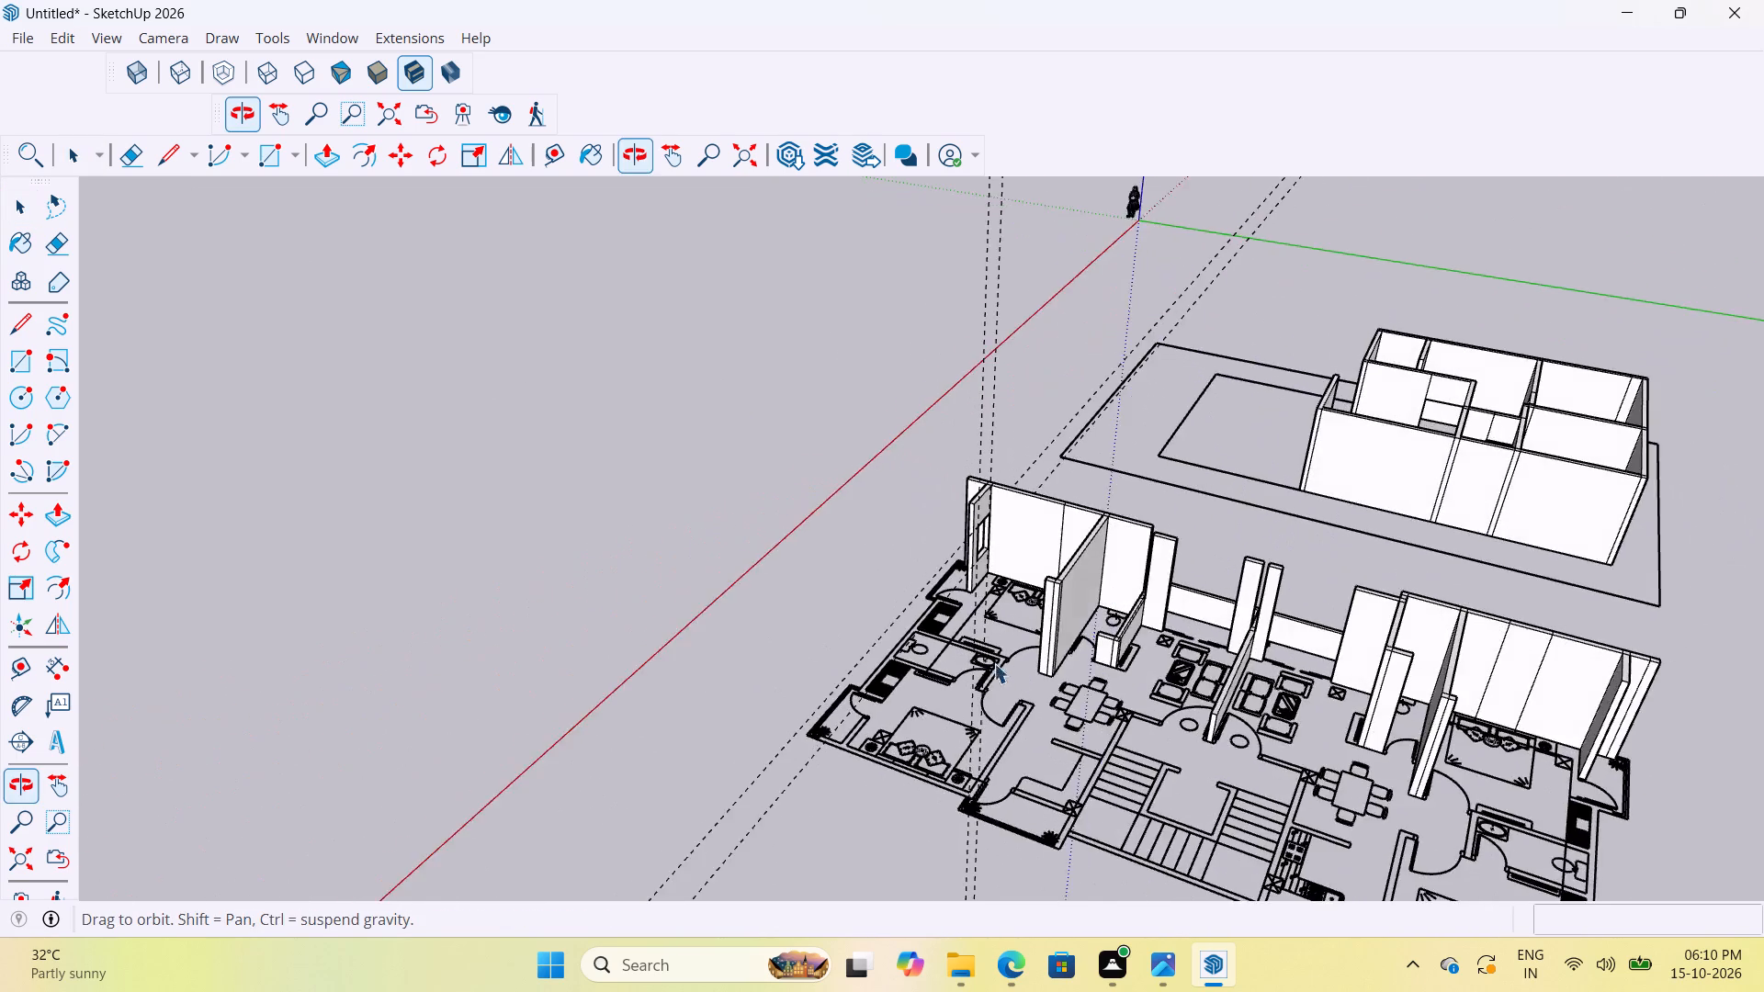
Delete all construction guides from the model.
scroll(1001, 608, "up", 17)
middle_click_drag(902, 549, 1164, 592)
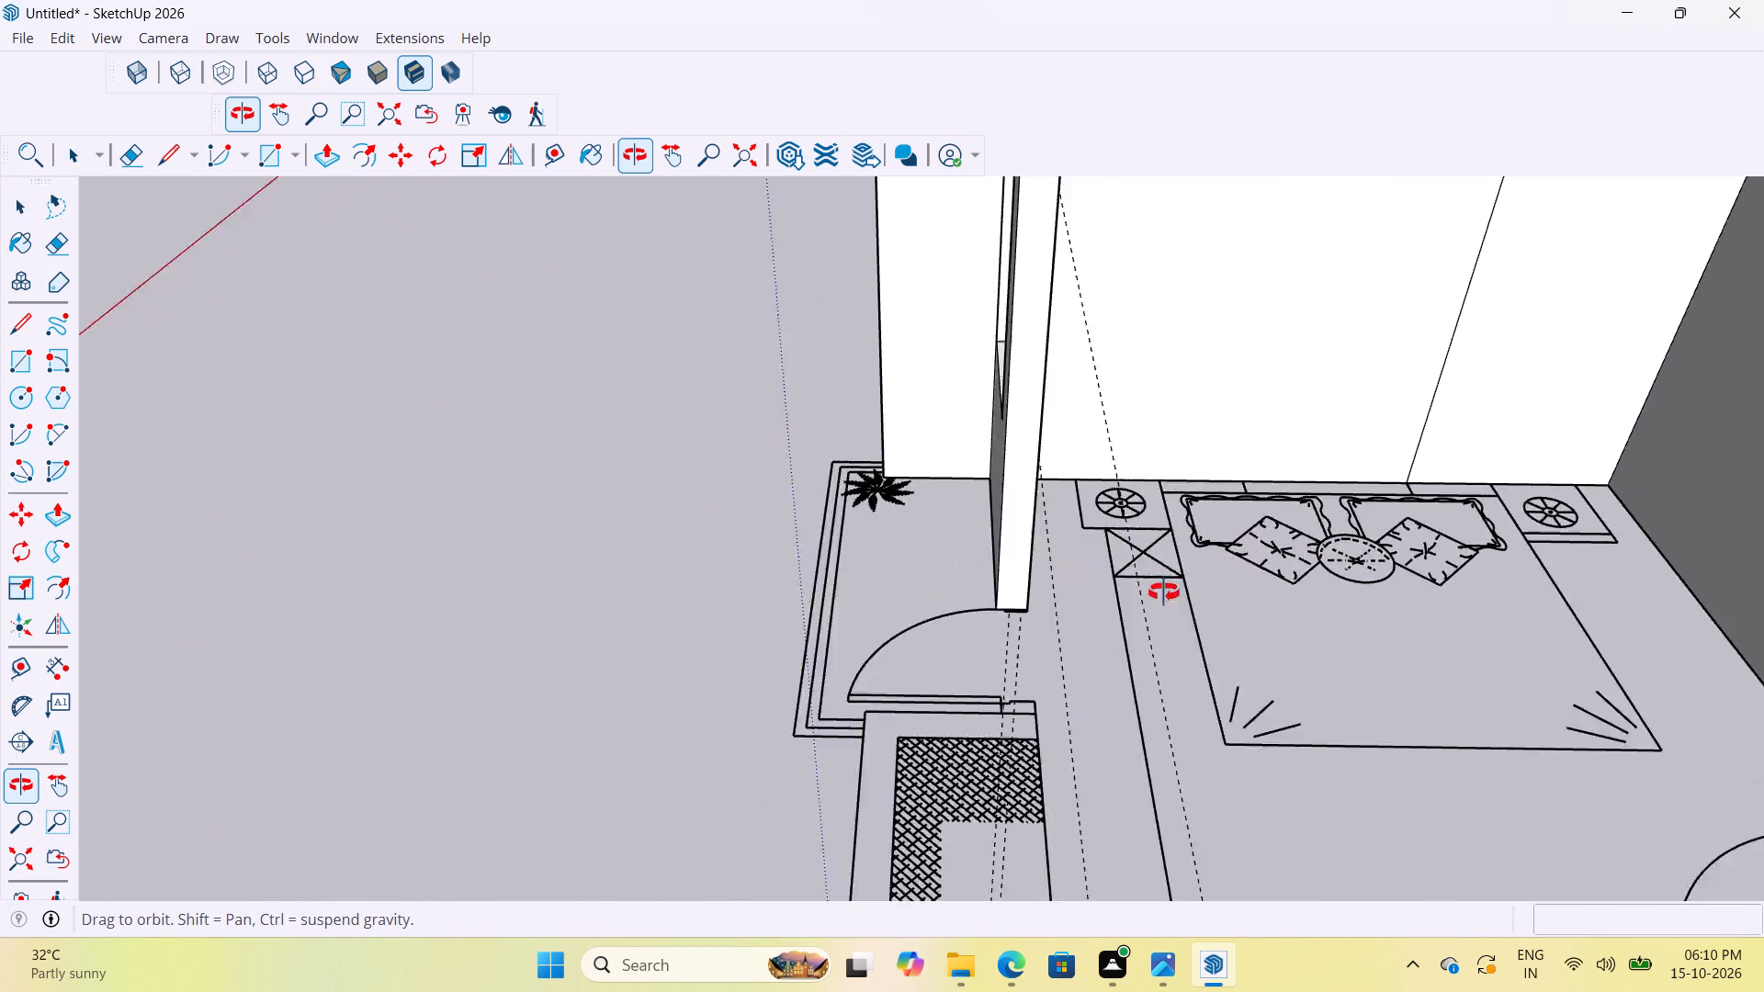
middle_click_drag(1164, 592, 1423, 627)
scroll(952, 614, "down", 11)
left_click(306, 728)
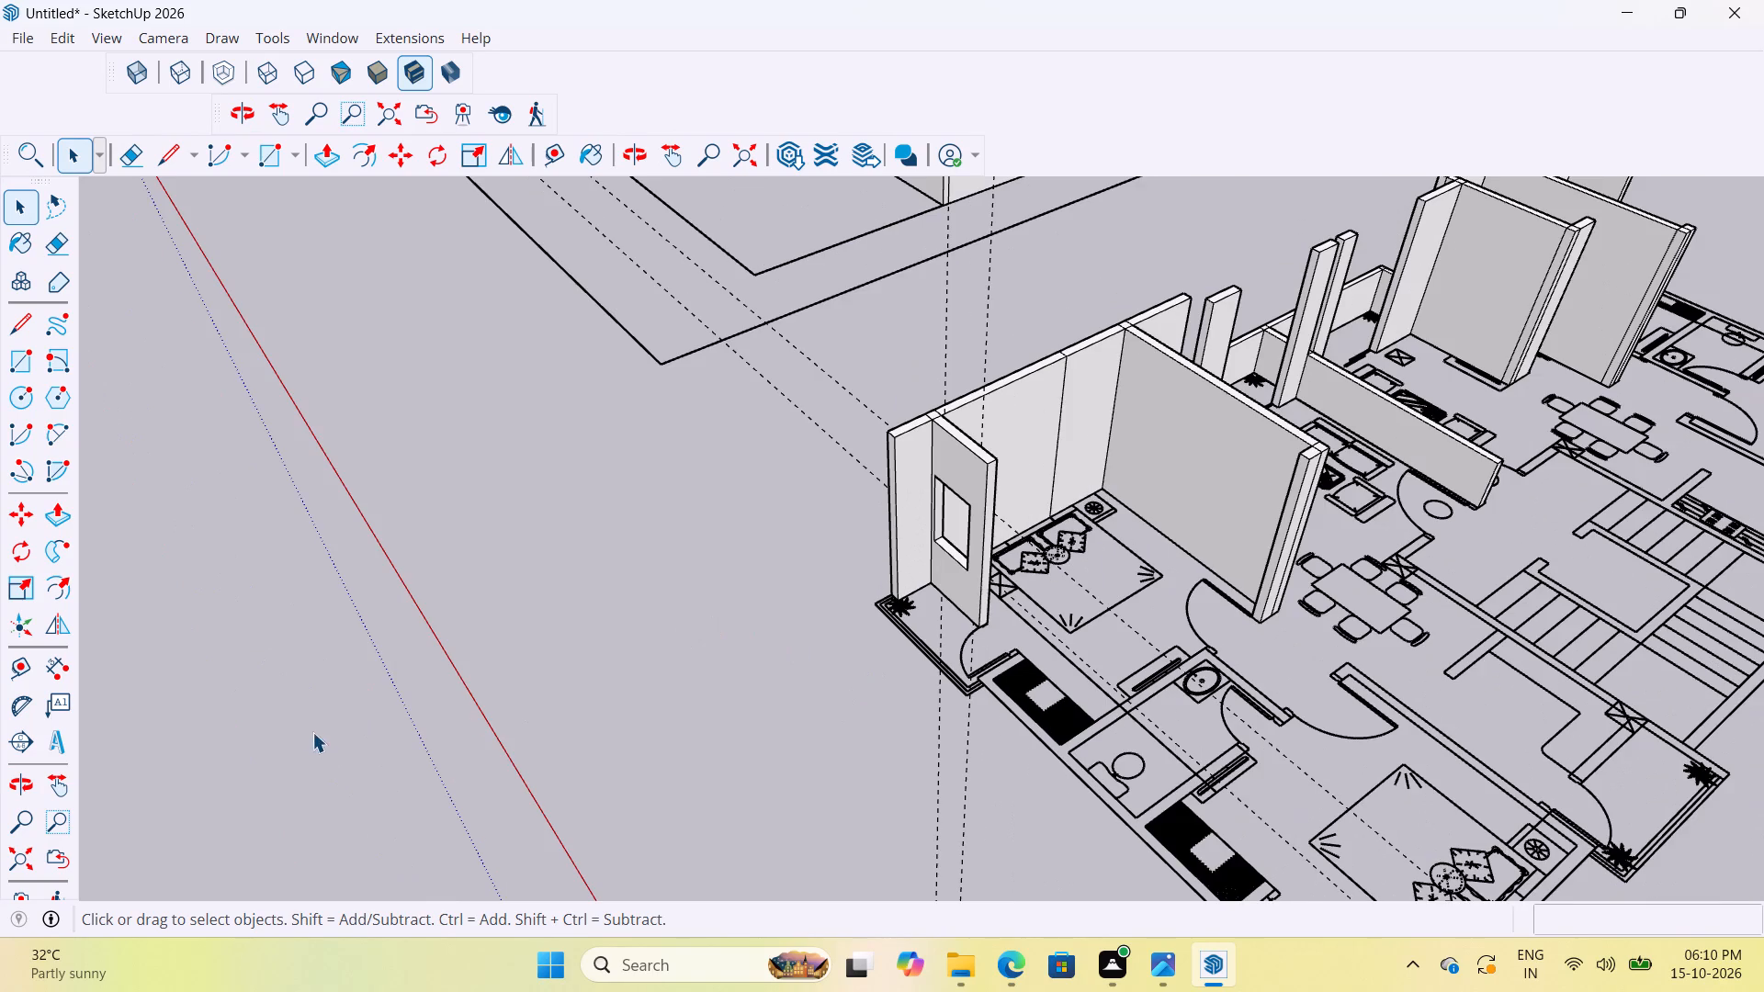
left_click(72, 37)
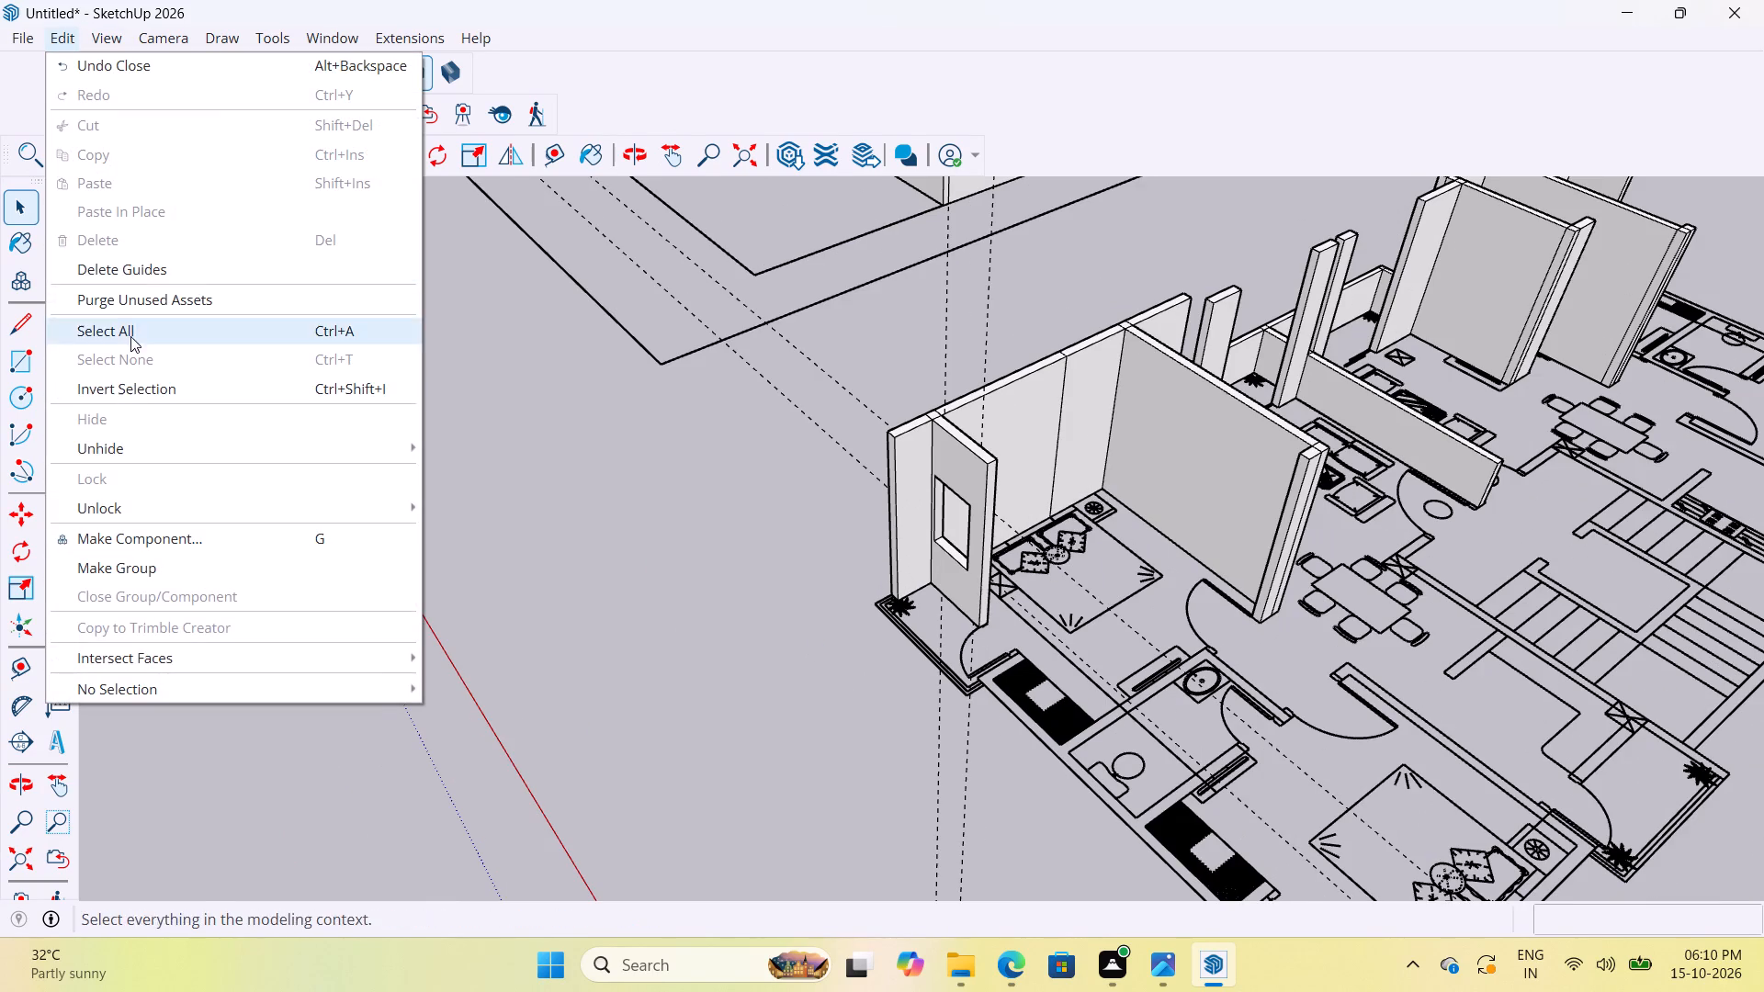
left_click(135, 276)
Examine the bedroom, balcony and toilet layout around the window partition and the raised walls of both flats.
scroll(387, 507, "down", 5)
scroll(761, 598, "up", 8)
scroll(776, 591, "down", 3)
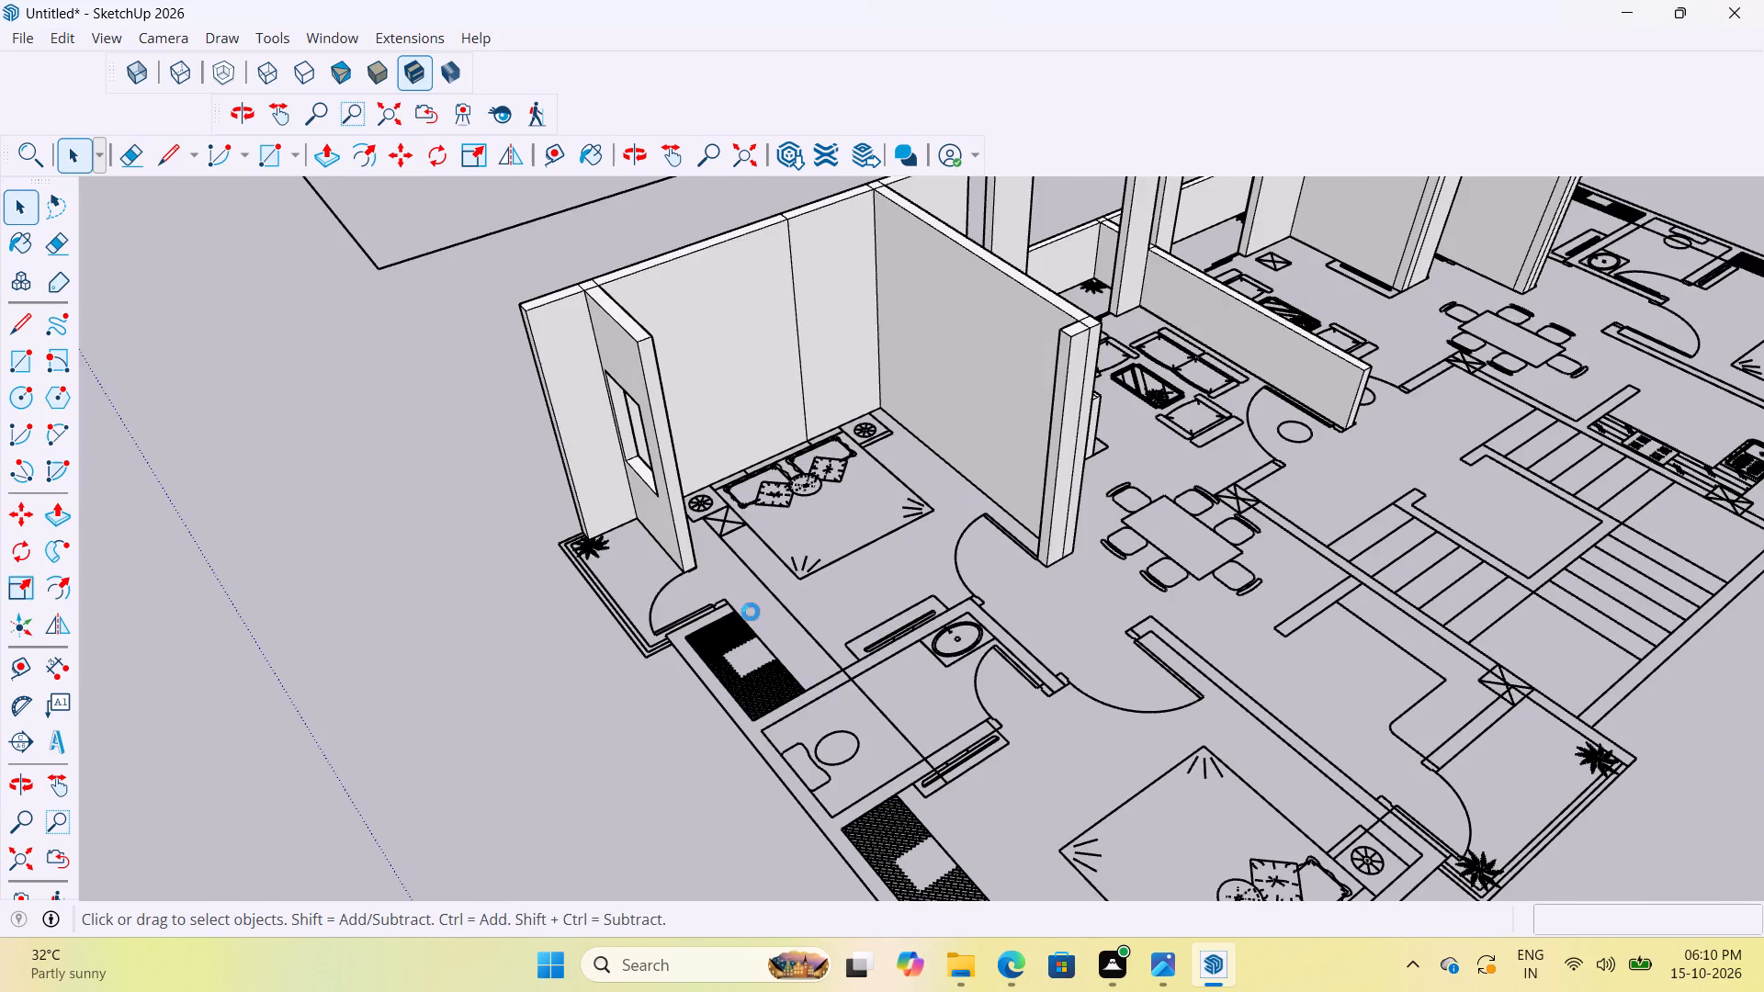
scroll(751, 612, "down", 6)
scroll(794, 624, "up", 4)
middle_click_drag(790, 653, 933, 671)
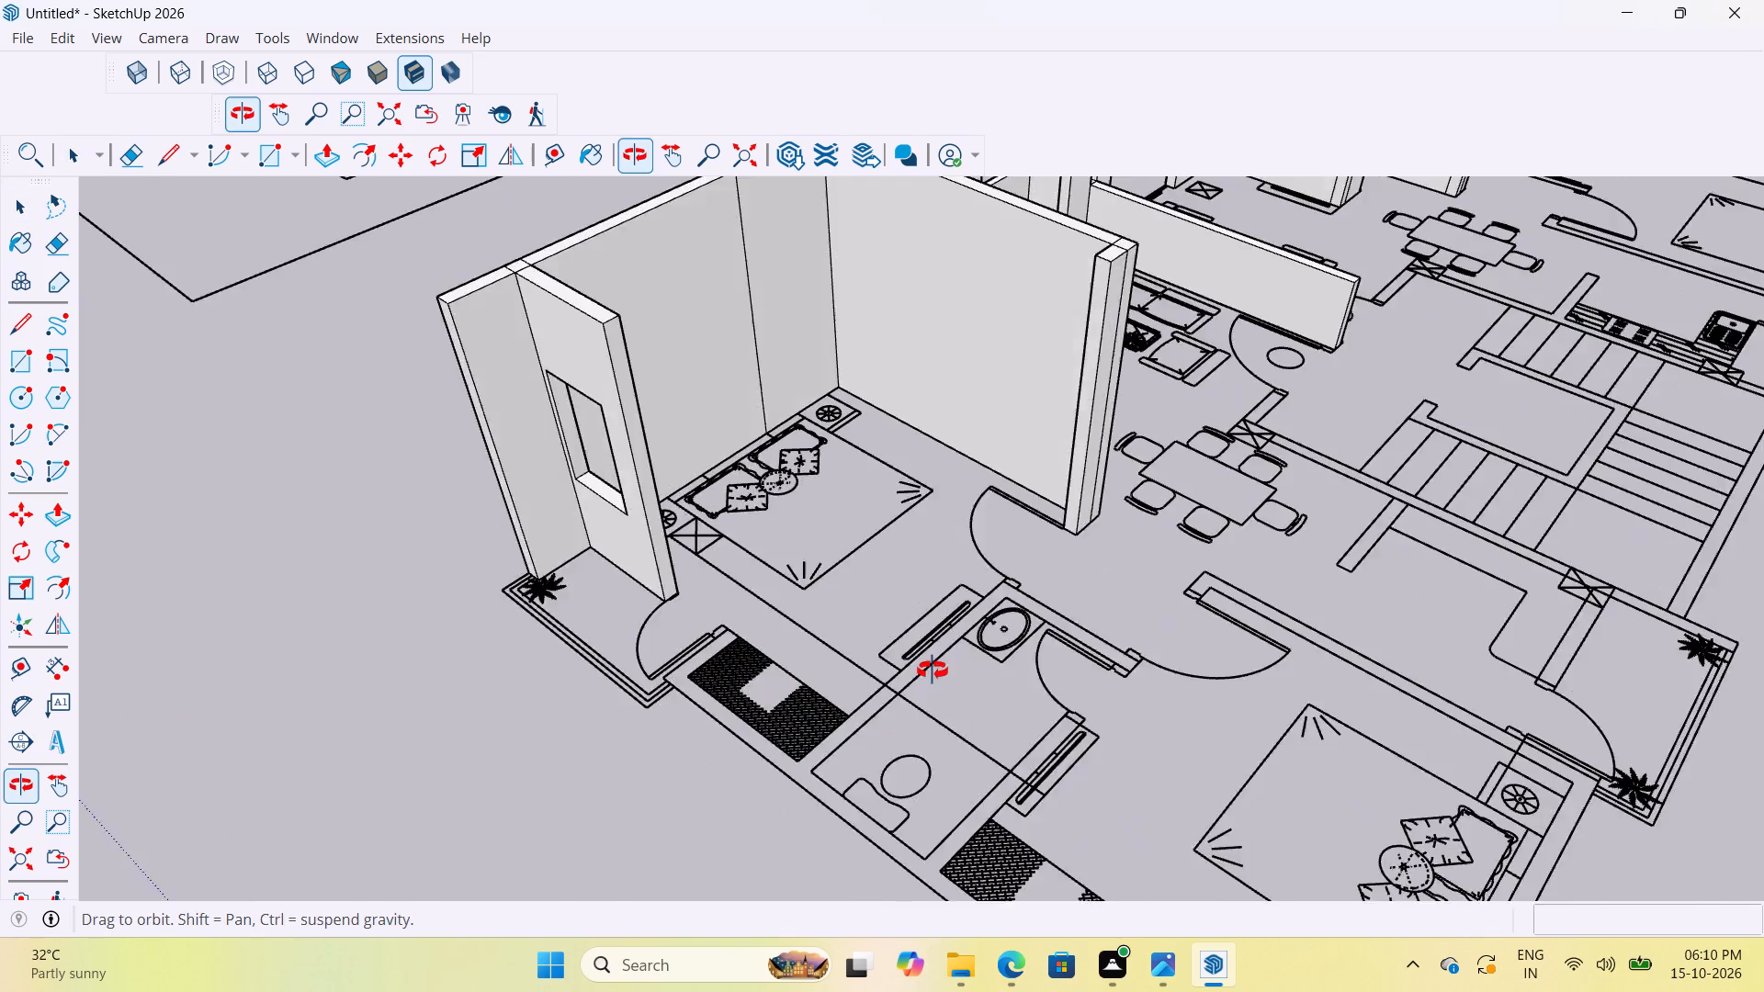
middle_click_drag(933, 671, 1018, 694)
scroll(1057, 624, "up", 11)
scroll(1000, 680, "down", 11)
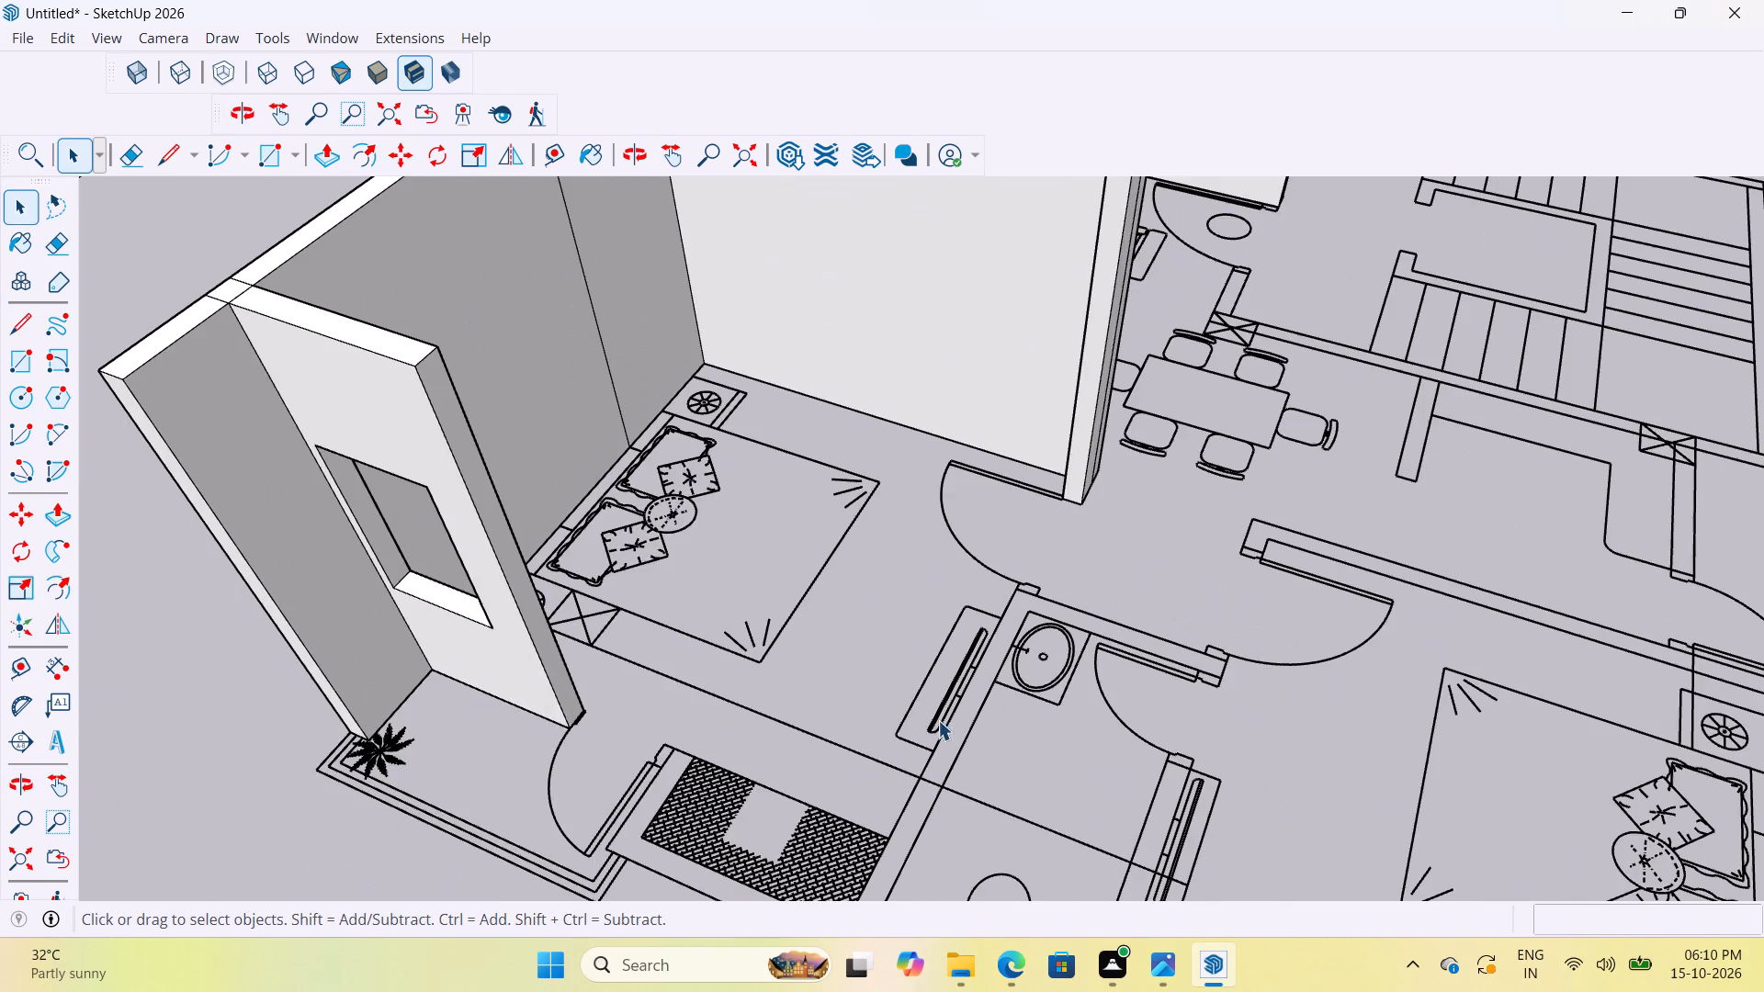
scroll(1006, 777, "up", 8)
scroll(915, 614, "down", 6)
middle_click_drag(912, 780, 807, 772)
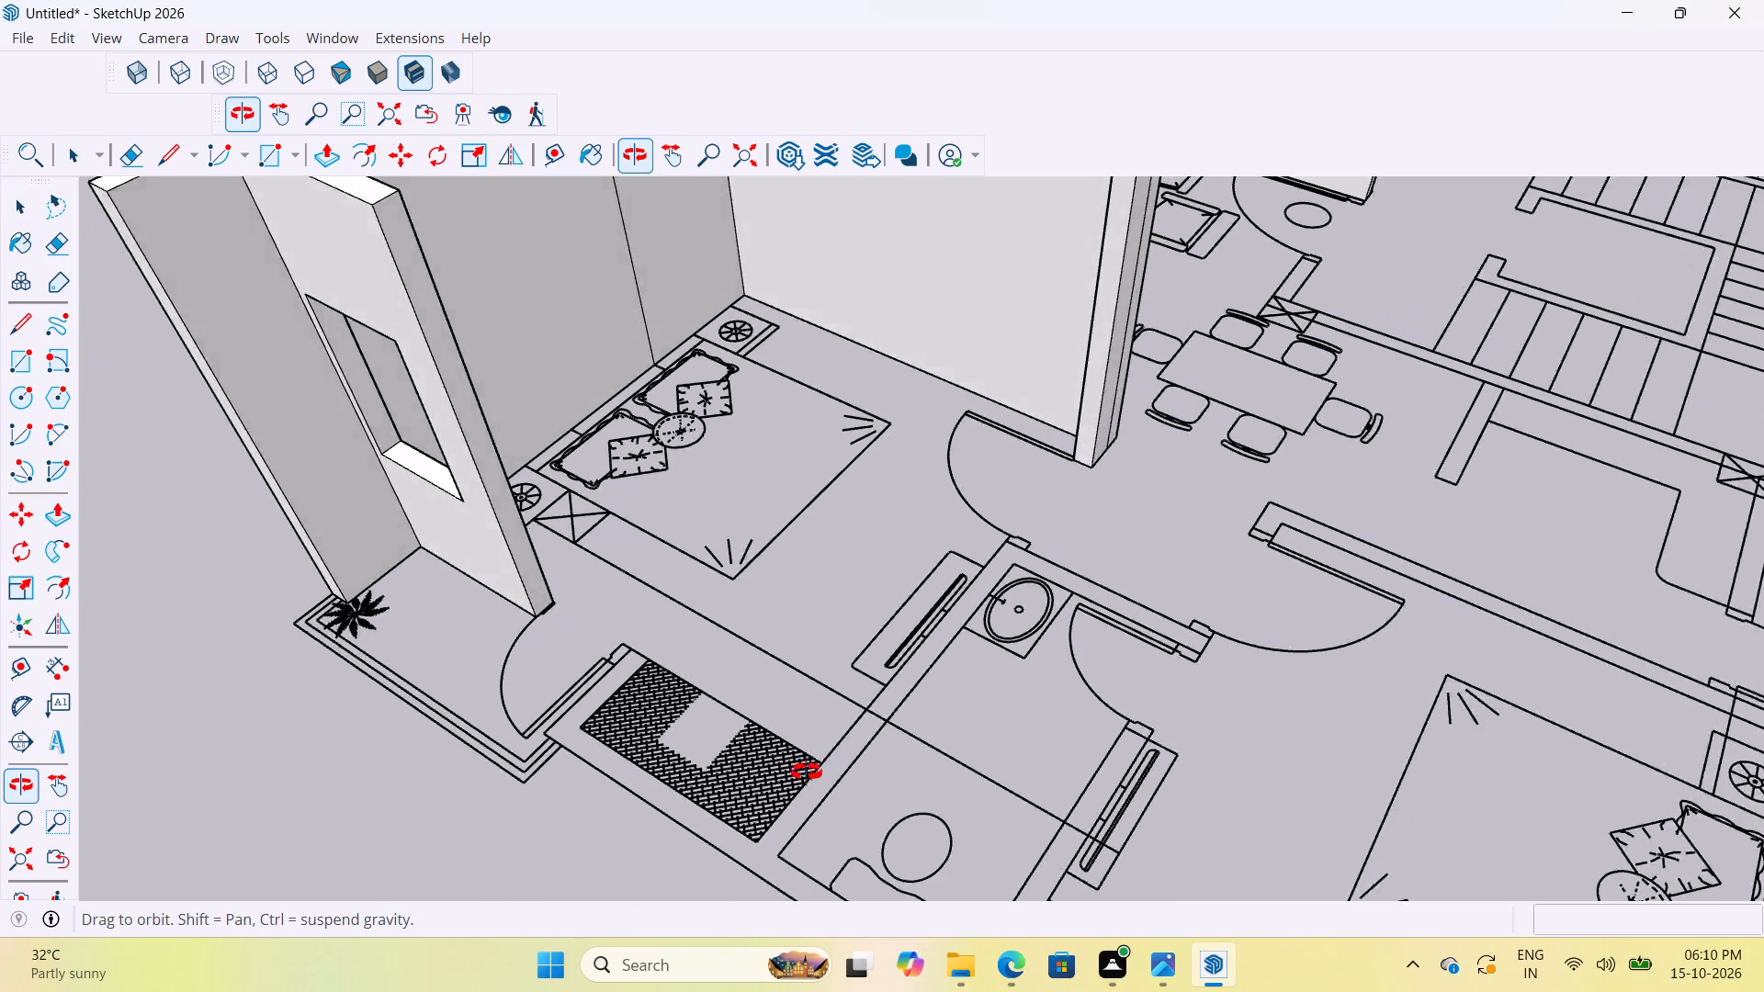
middle_click_drag(807, 772, 774, 772)
scroll(642, 633, "up", 8)
middle_click_drag(536, 680, 628, 670)
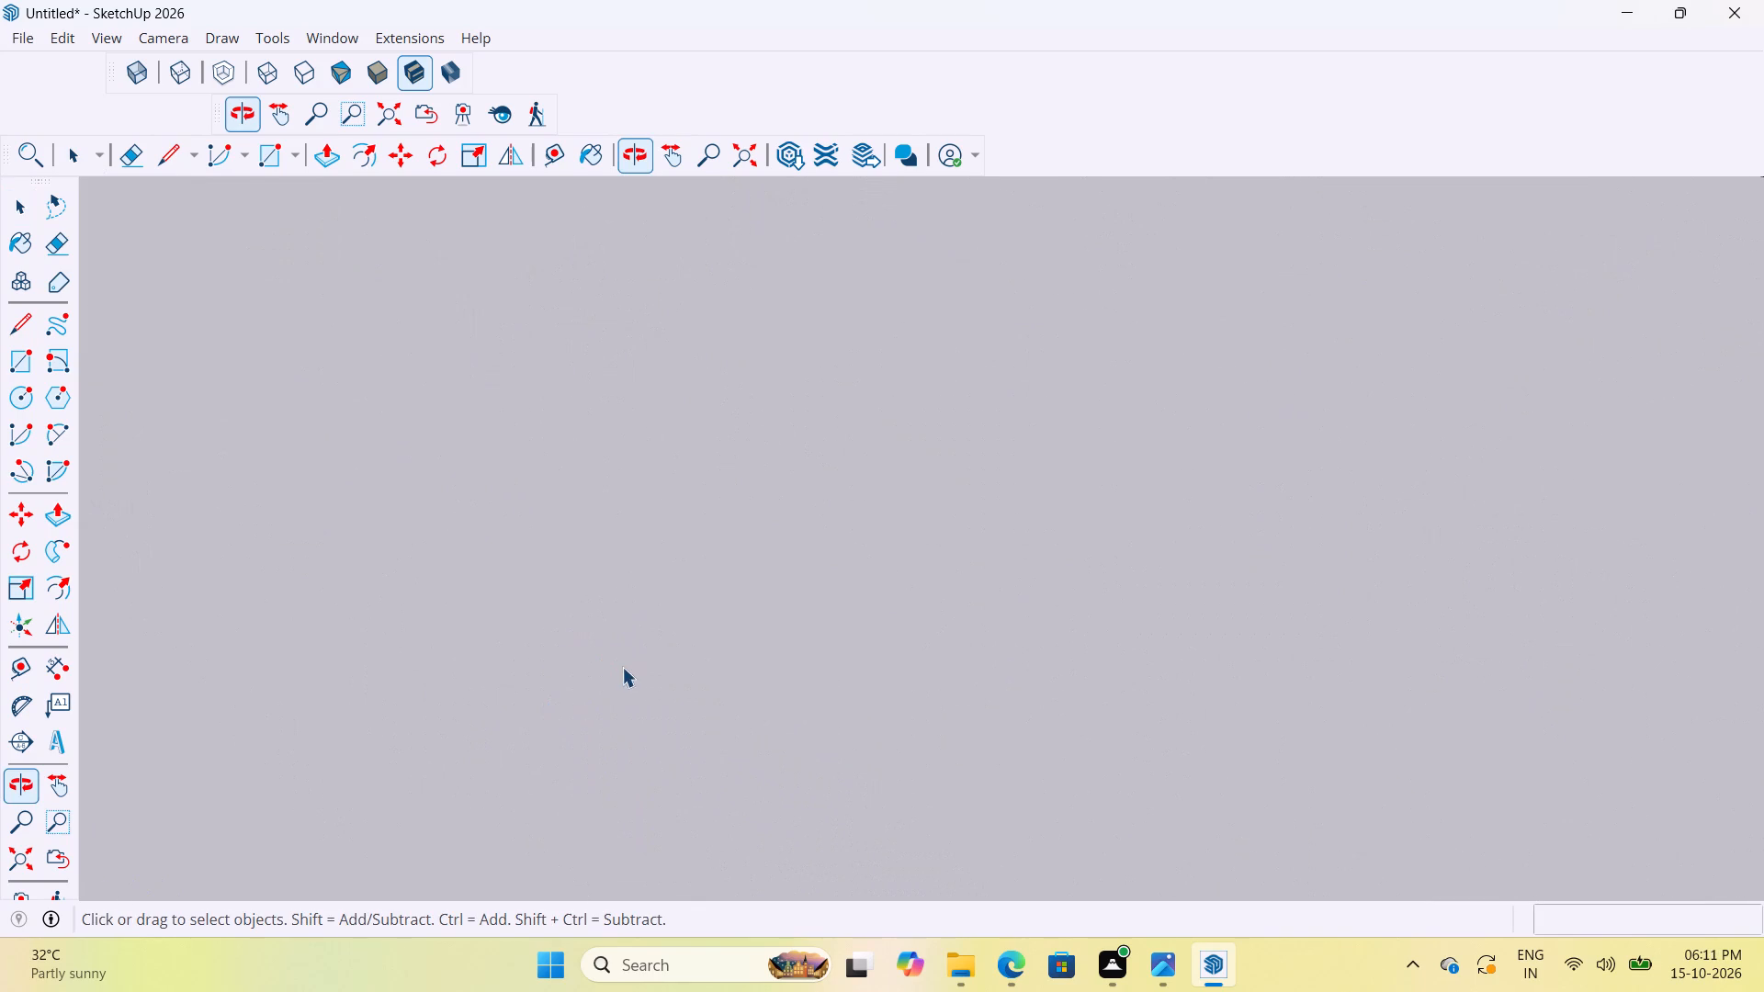
scroll(549, 683, "down", 10)
scroll(136, 653, "down", 6)
scroll(978, 650, "up", 4)
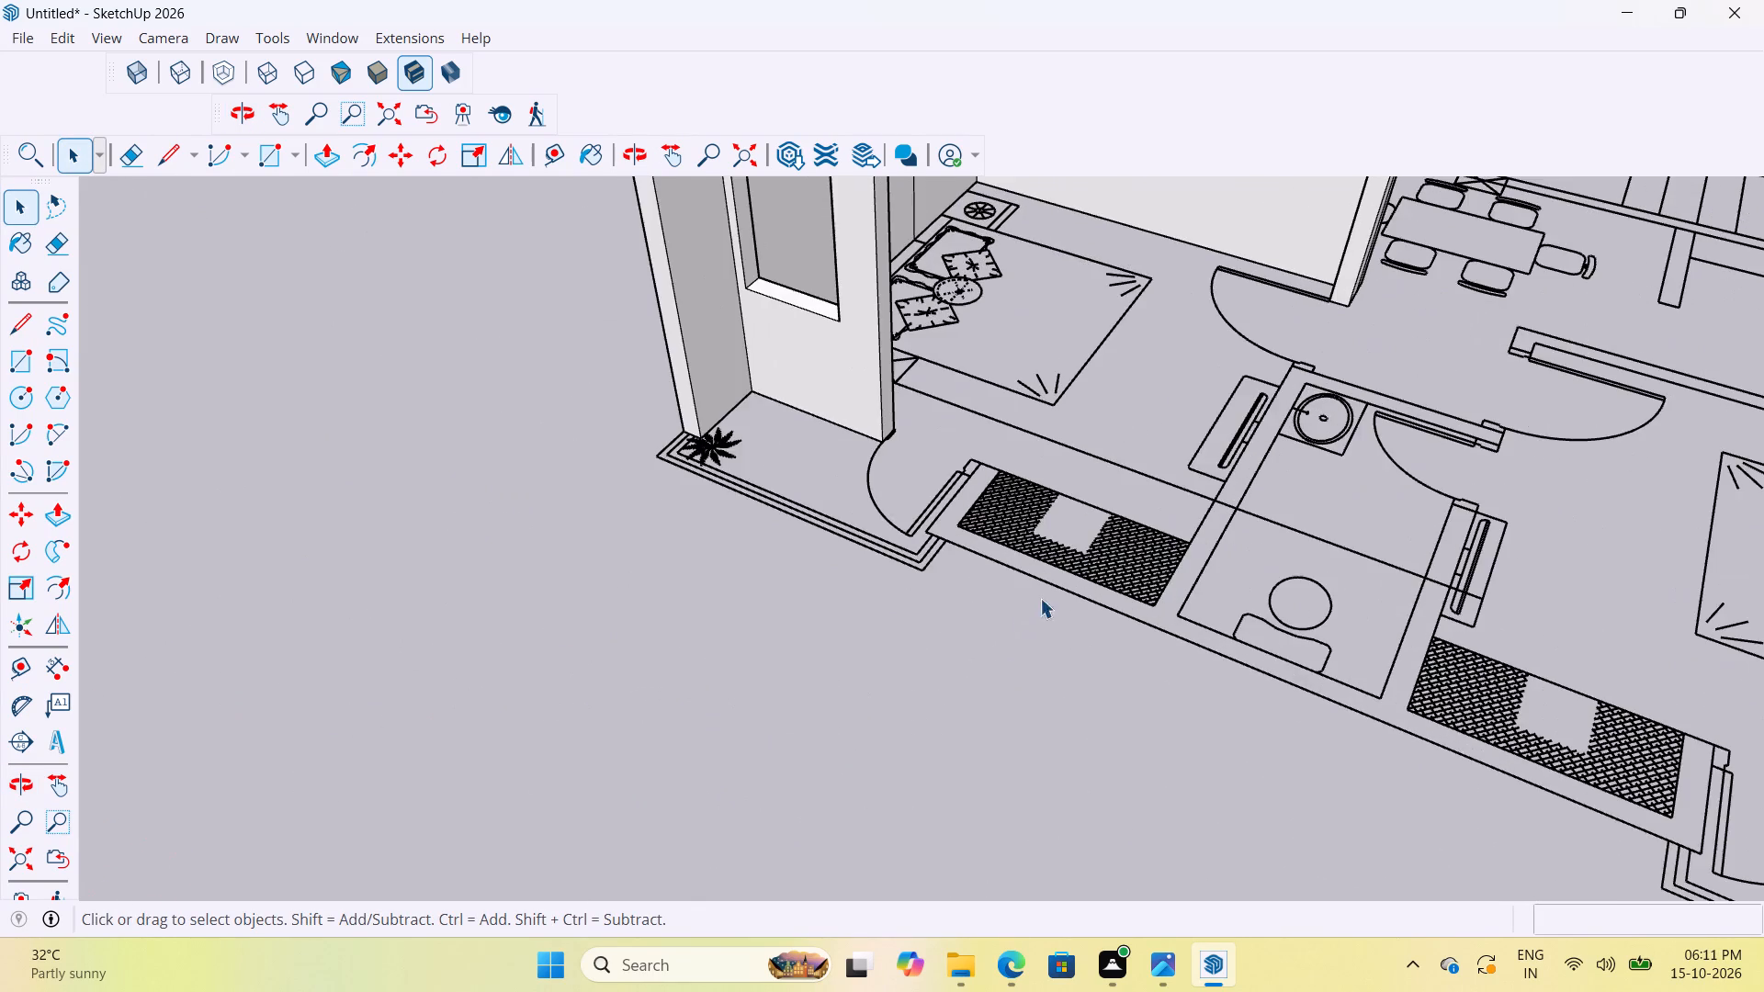
scroll(870, 671, "down", 17)
scroll(995, 351, "up", 7)
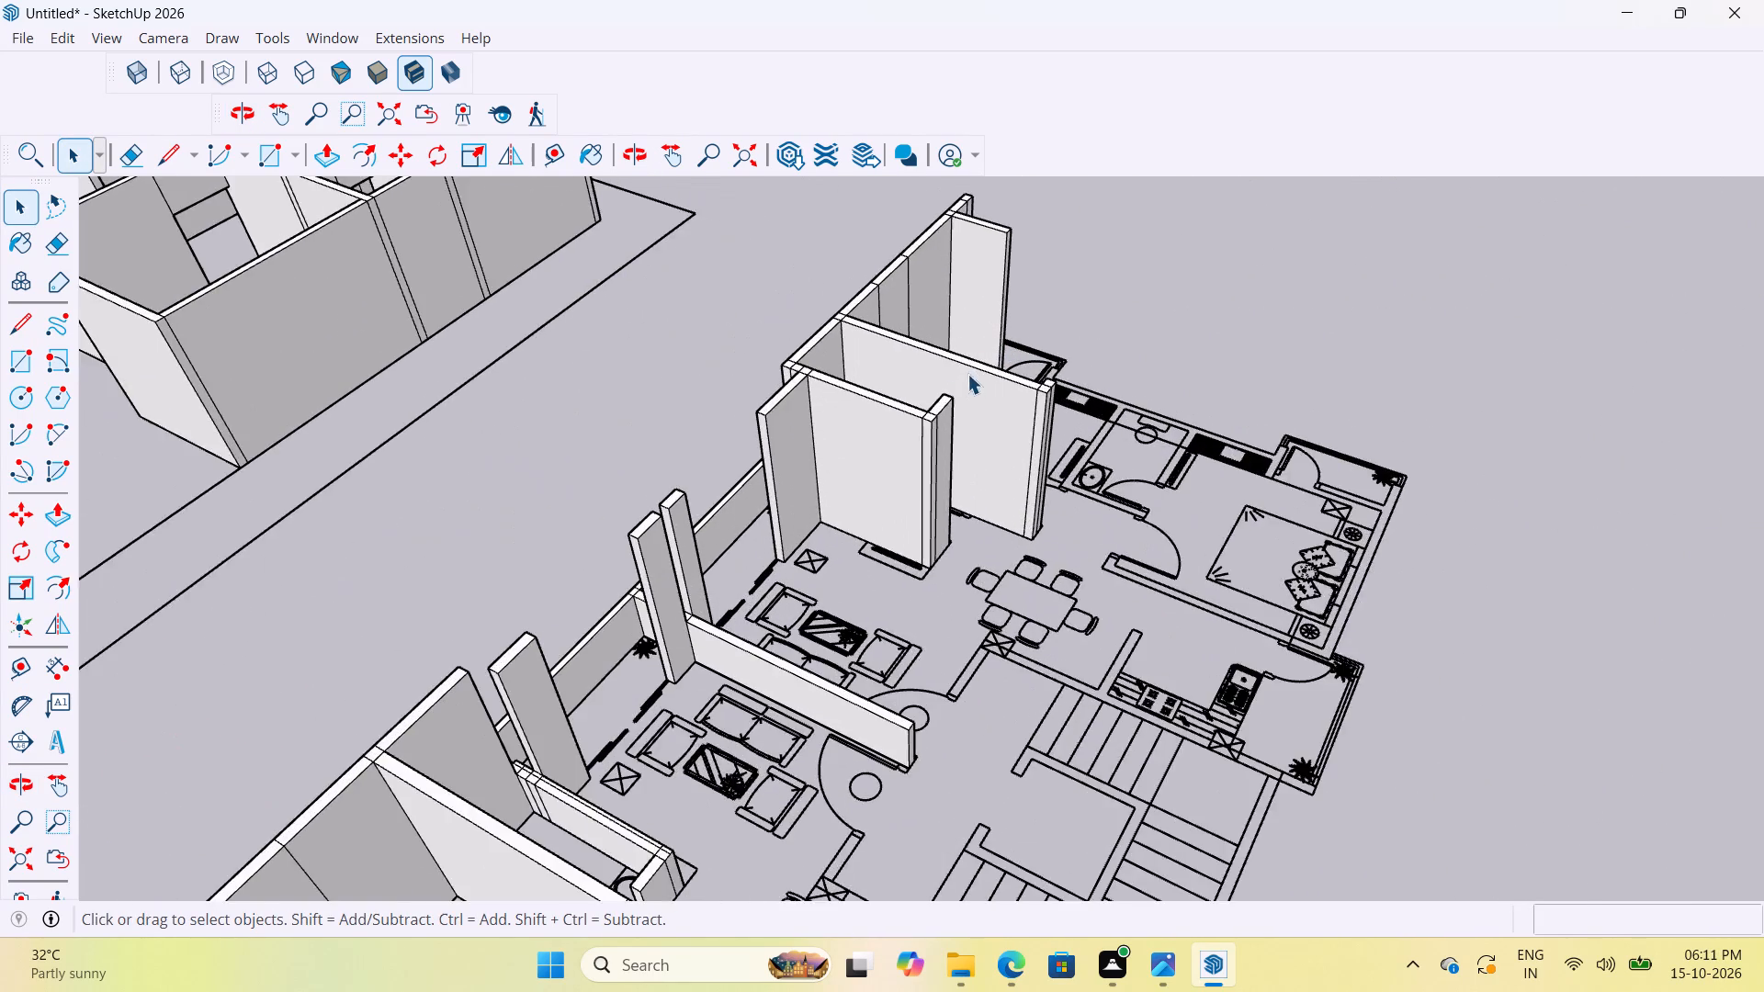
scroll(898, 434, "up", 1)
middle_click_drag(898, 434, 801, 450)
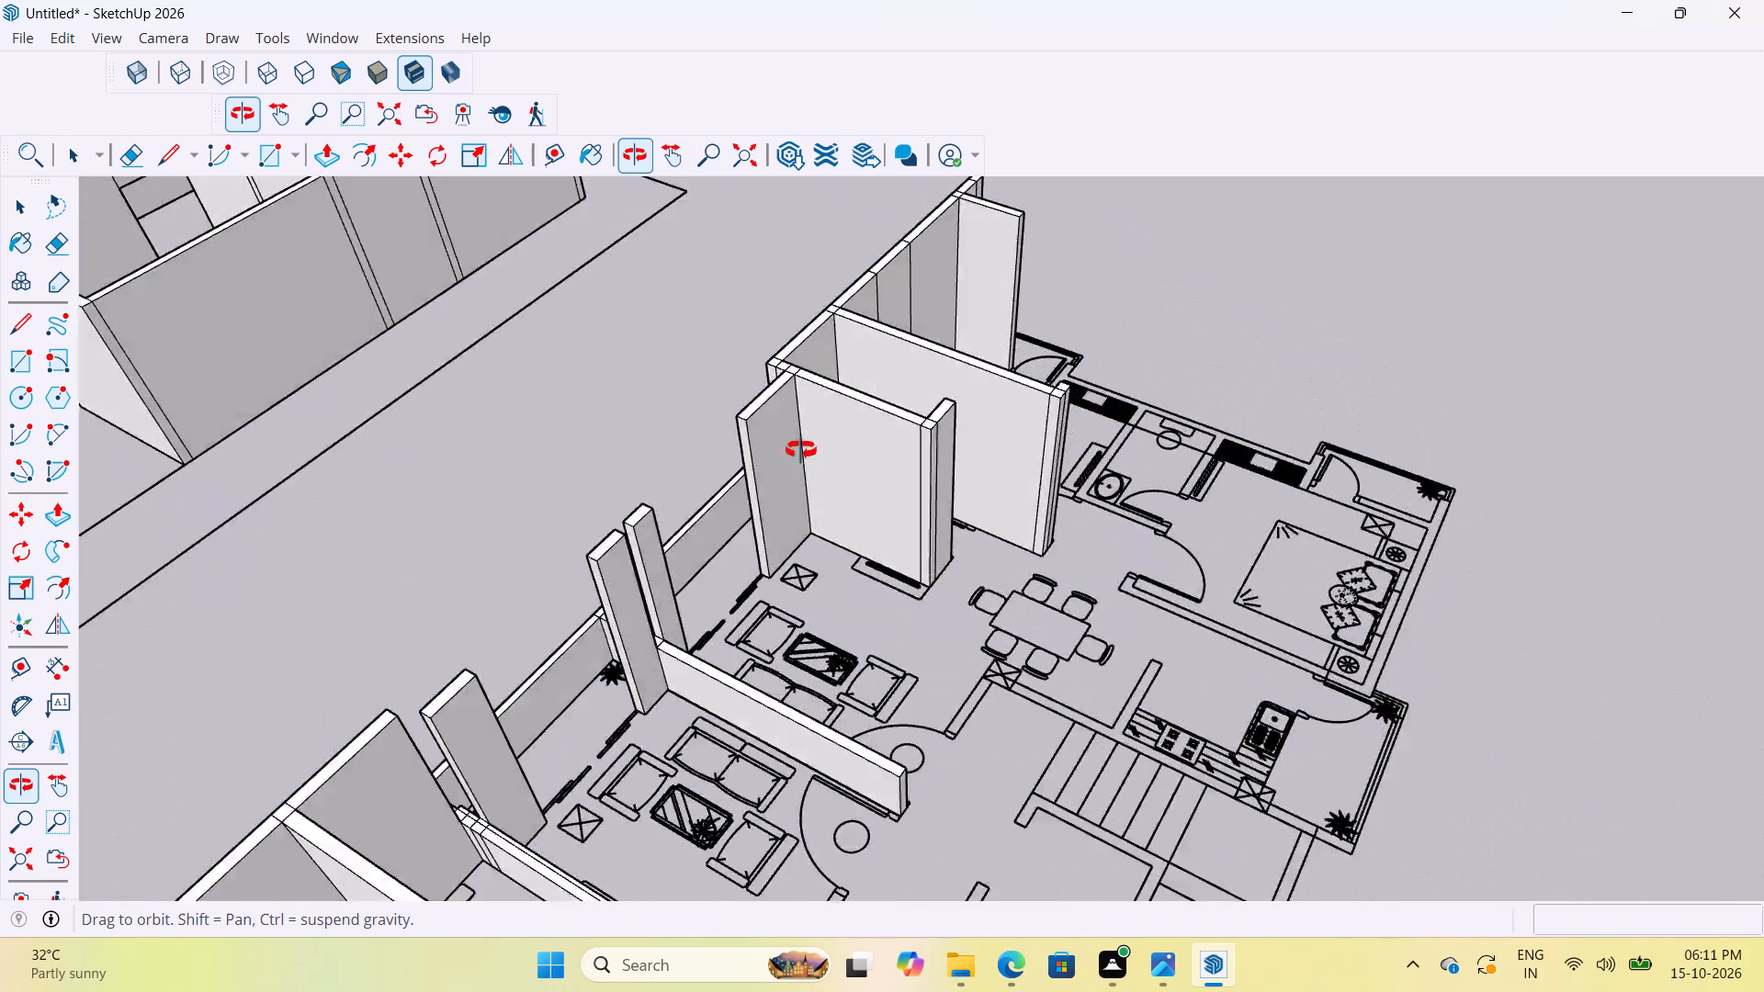
middle_click_drag(801, 450, 1116, 466)
scroll(837, 468, "down", 8)
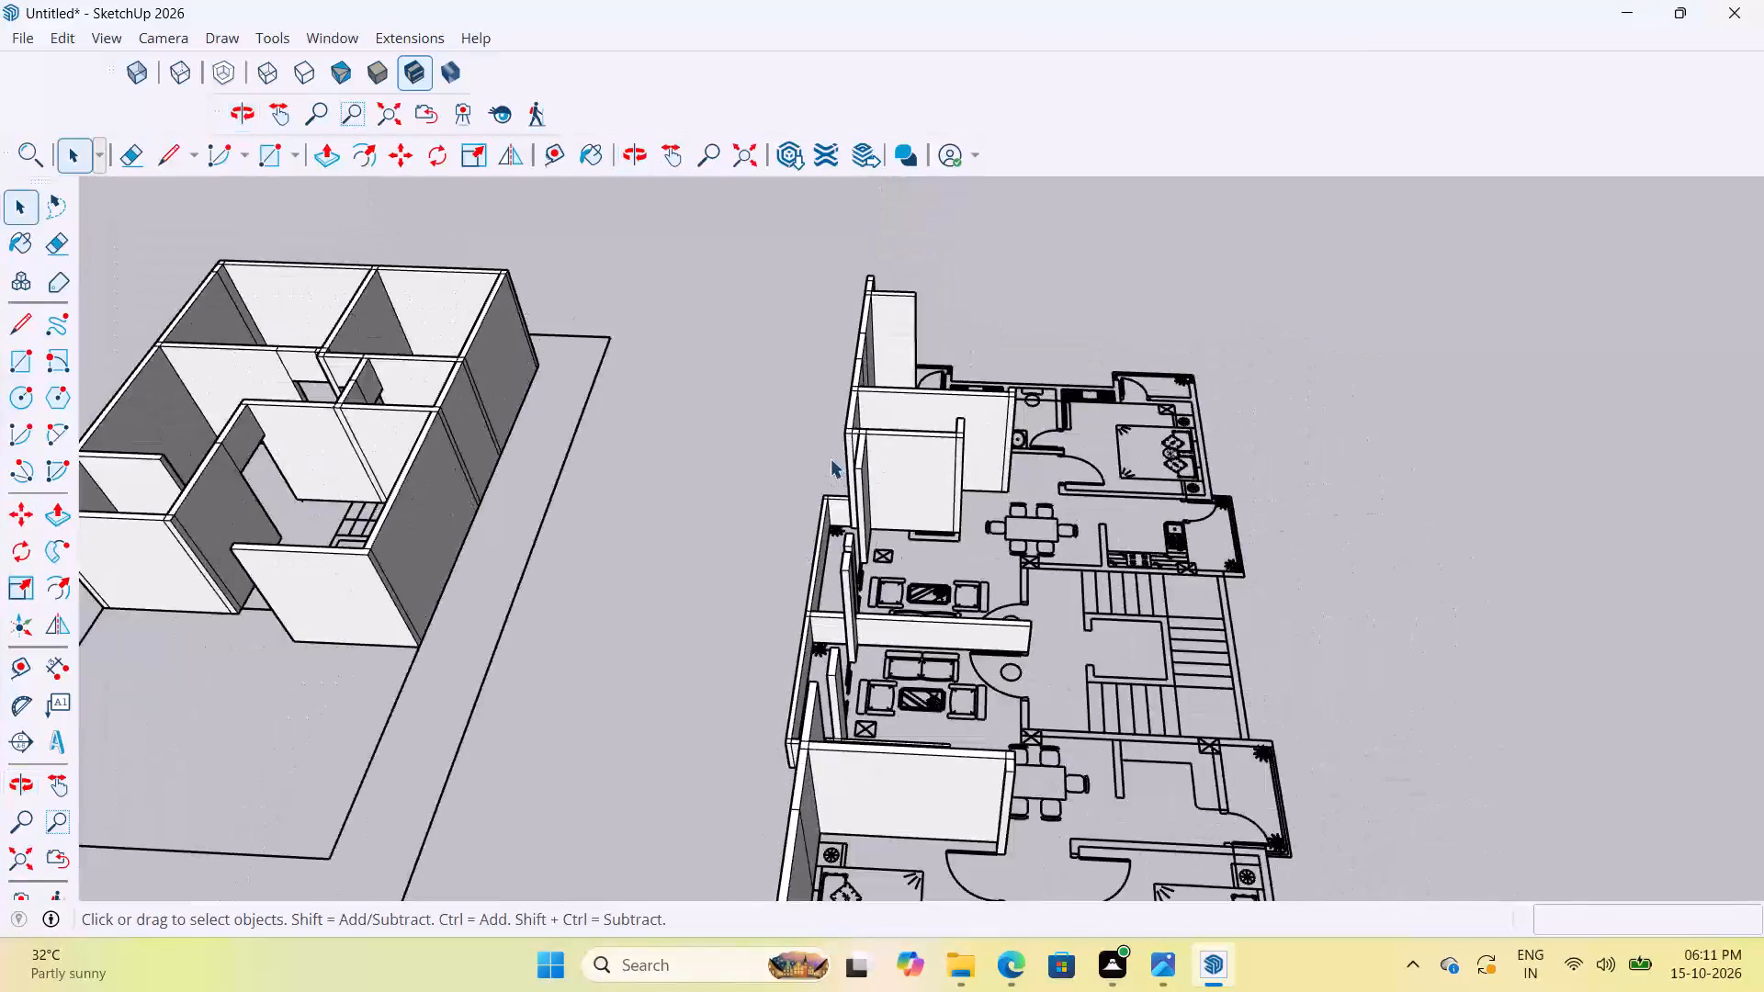
scroll(830, 458, "down", 4)
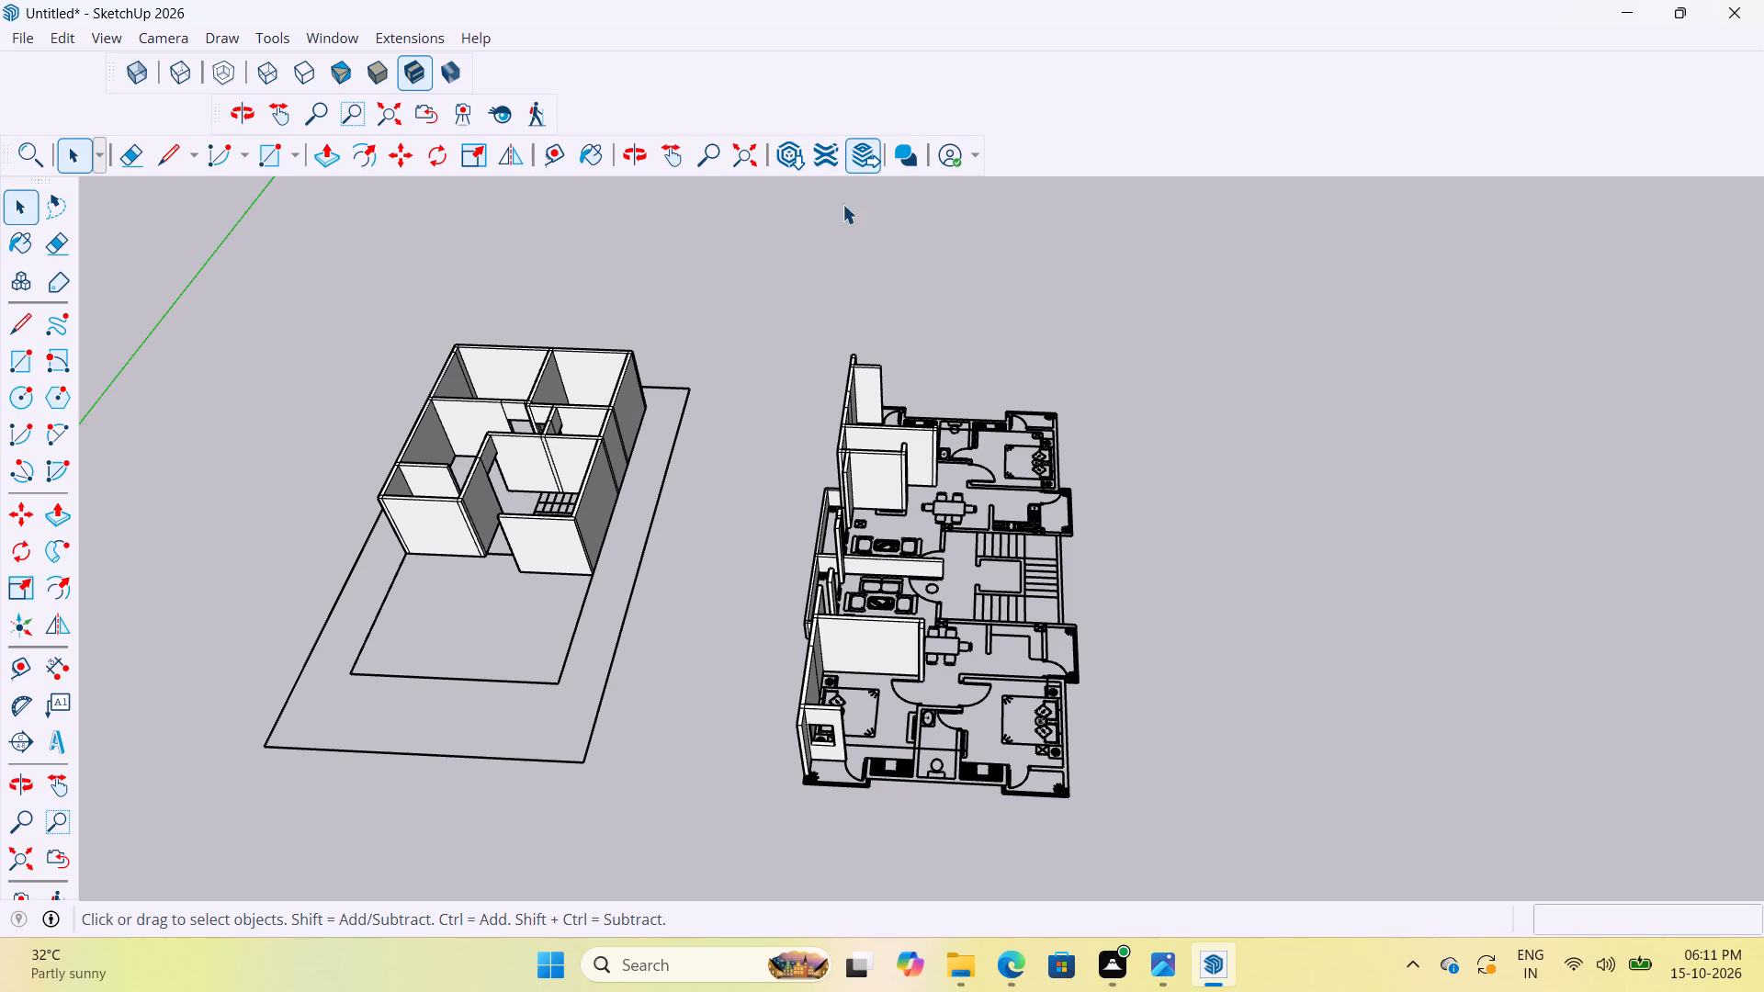
Examine the balcony wall's end at the parapet lines and the plan areas beyond the window partition.
scroll(820, 775, "up", 8)
scroll(920, 590, "up", 4)
scroll(909, 390, "down", 3)
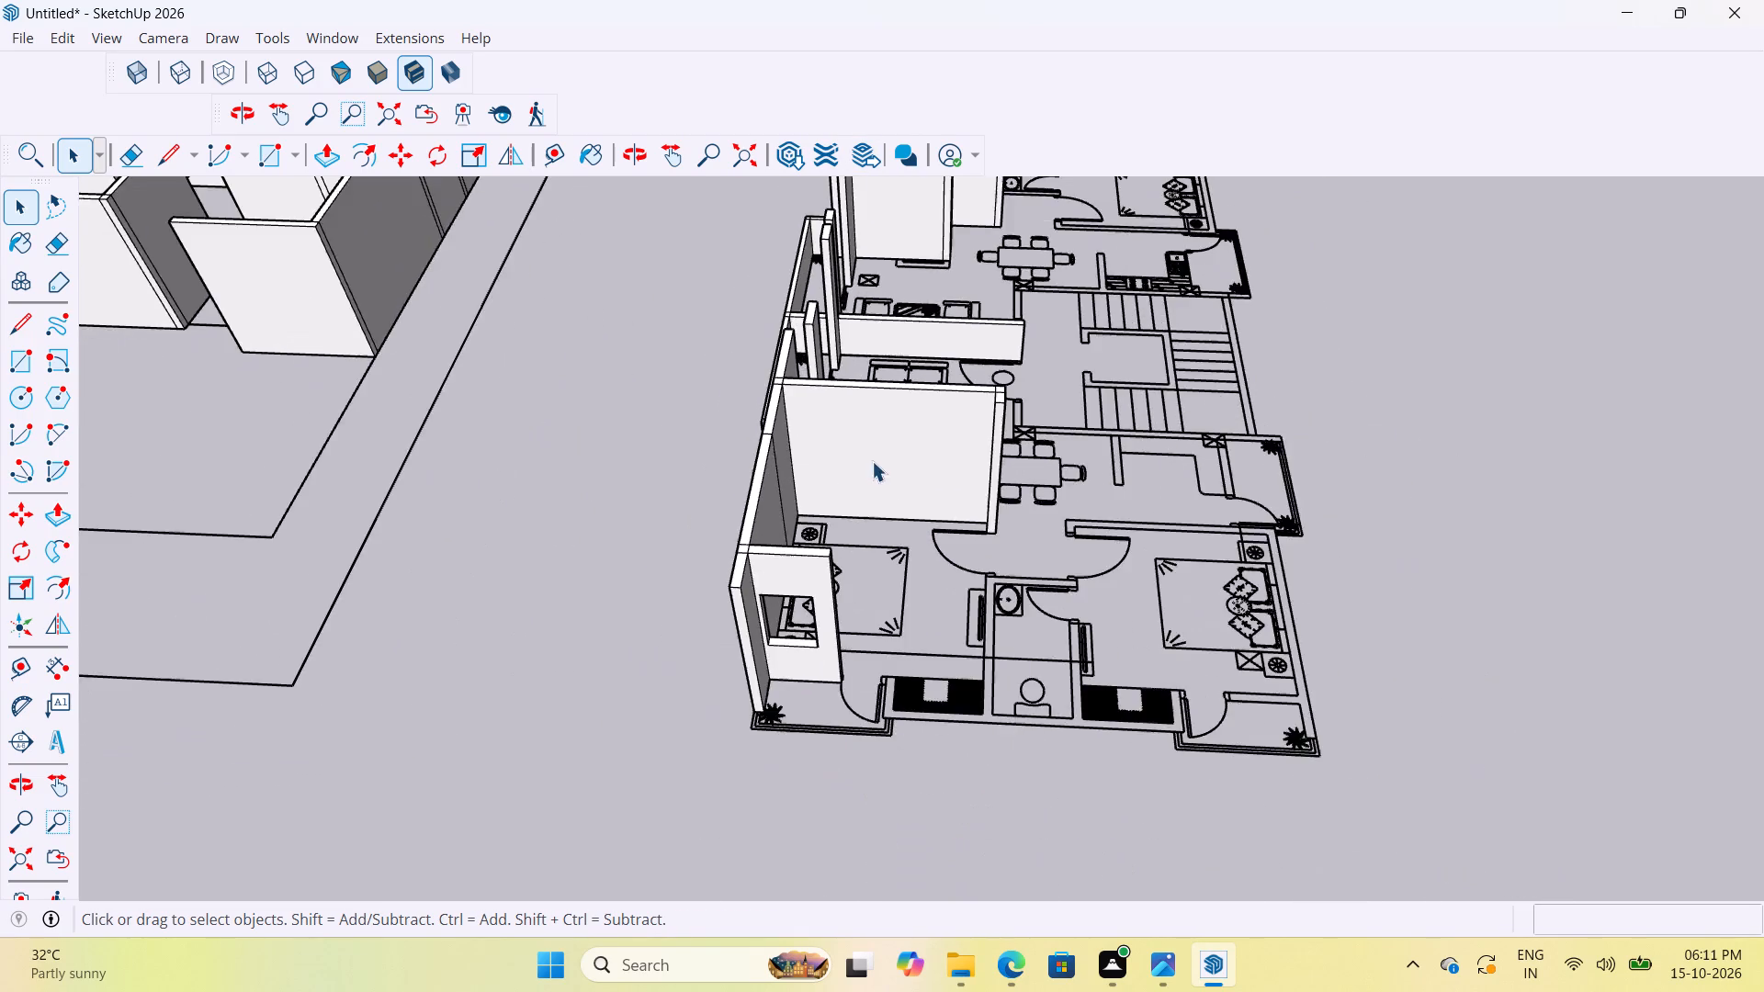
scroll(872, 461, "down", 8)
scroll(808, 708, "up", 20)
scroll(714, 554, "up", 6)
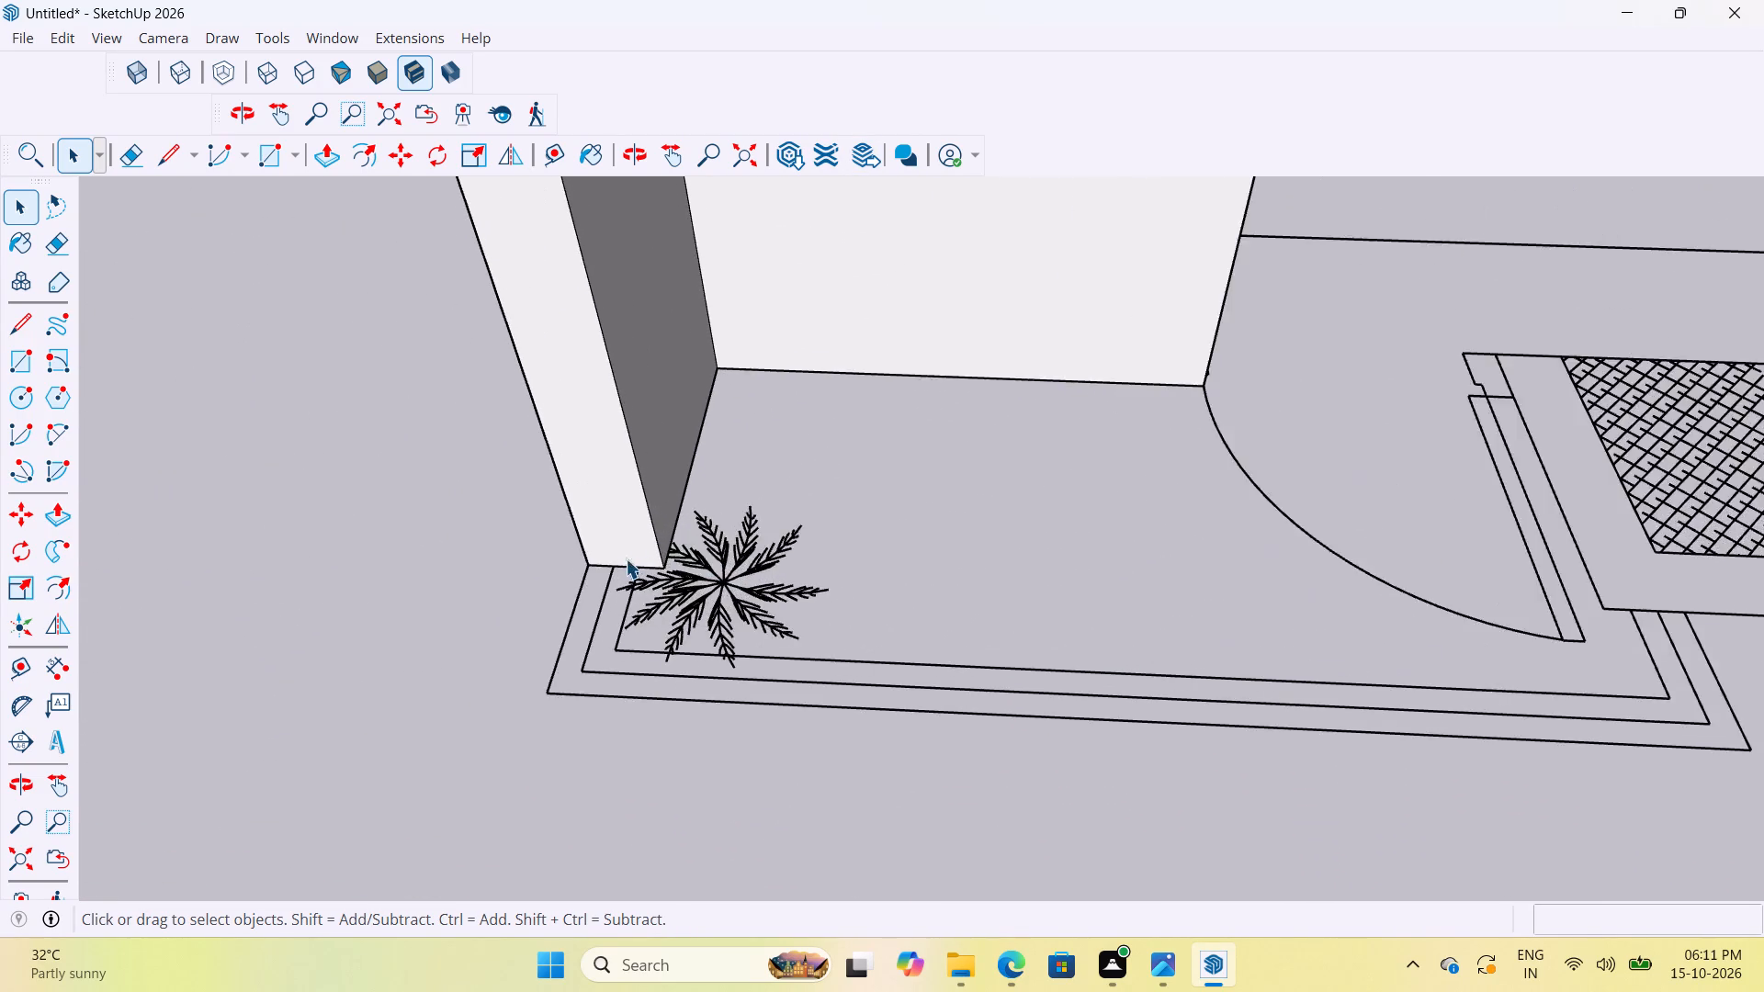
scroll(626, 558, "up", 8)
scroll(637, 593, "down", 12)
scroll(433, 763, "down", 13)
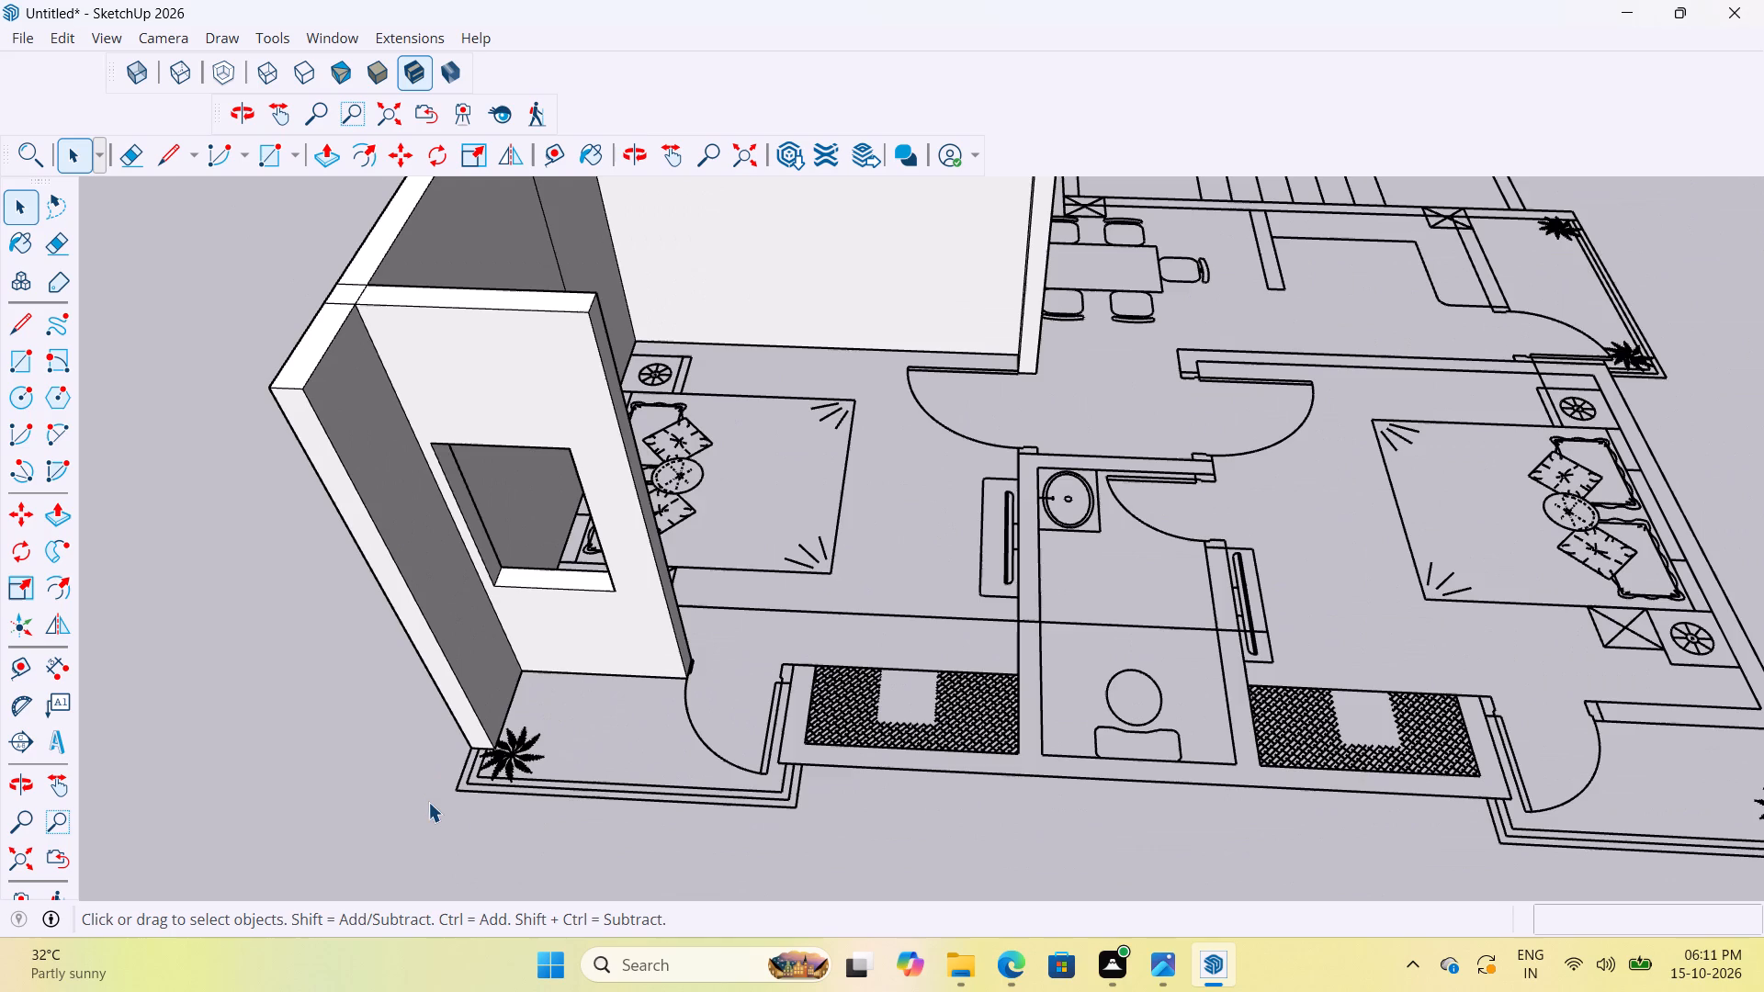
scroll(442, 813, "down", 12)
scroll(722, 497, "up", 14)
scroll(748, 720, "down", 5)
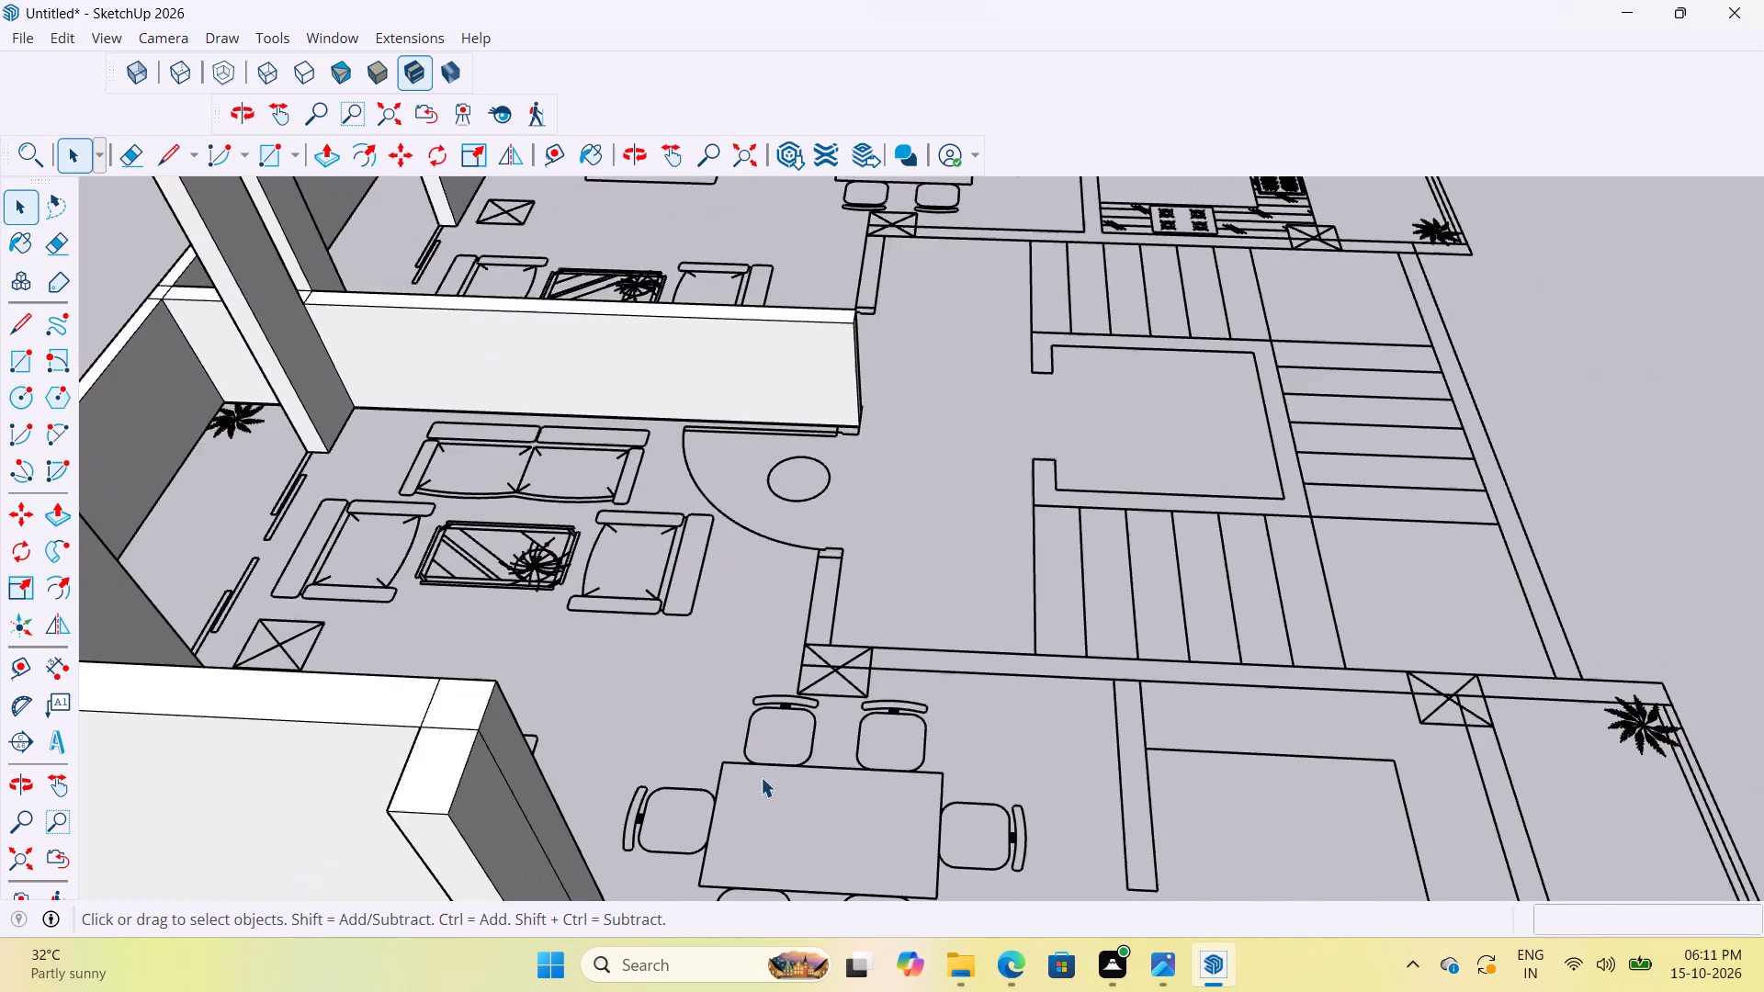
Inspect the wall ends at the entrance and bedroom doors, the other flat's balcony and the windowed balcony corner.
scroll(839, 457, "up", 14)
middle_click_drag(824, 502, 616, 524)
scroll(600, 524, "up", 1)
scroll(608, 643, "down", 3)
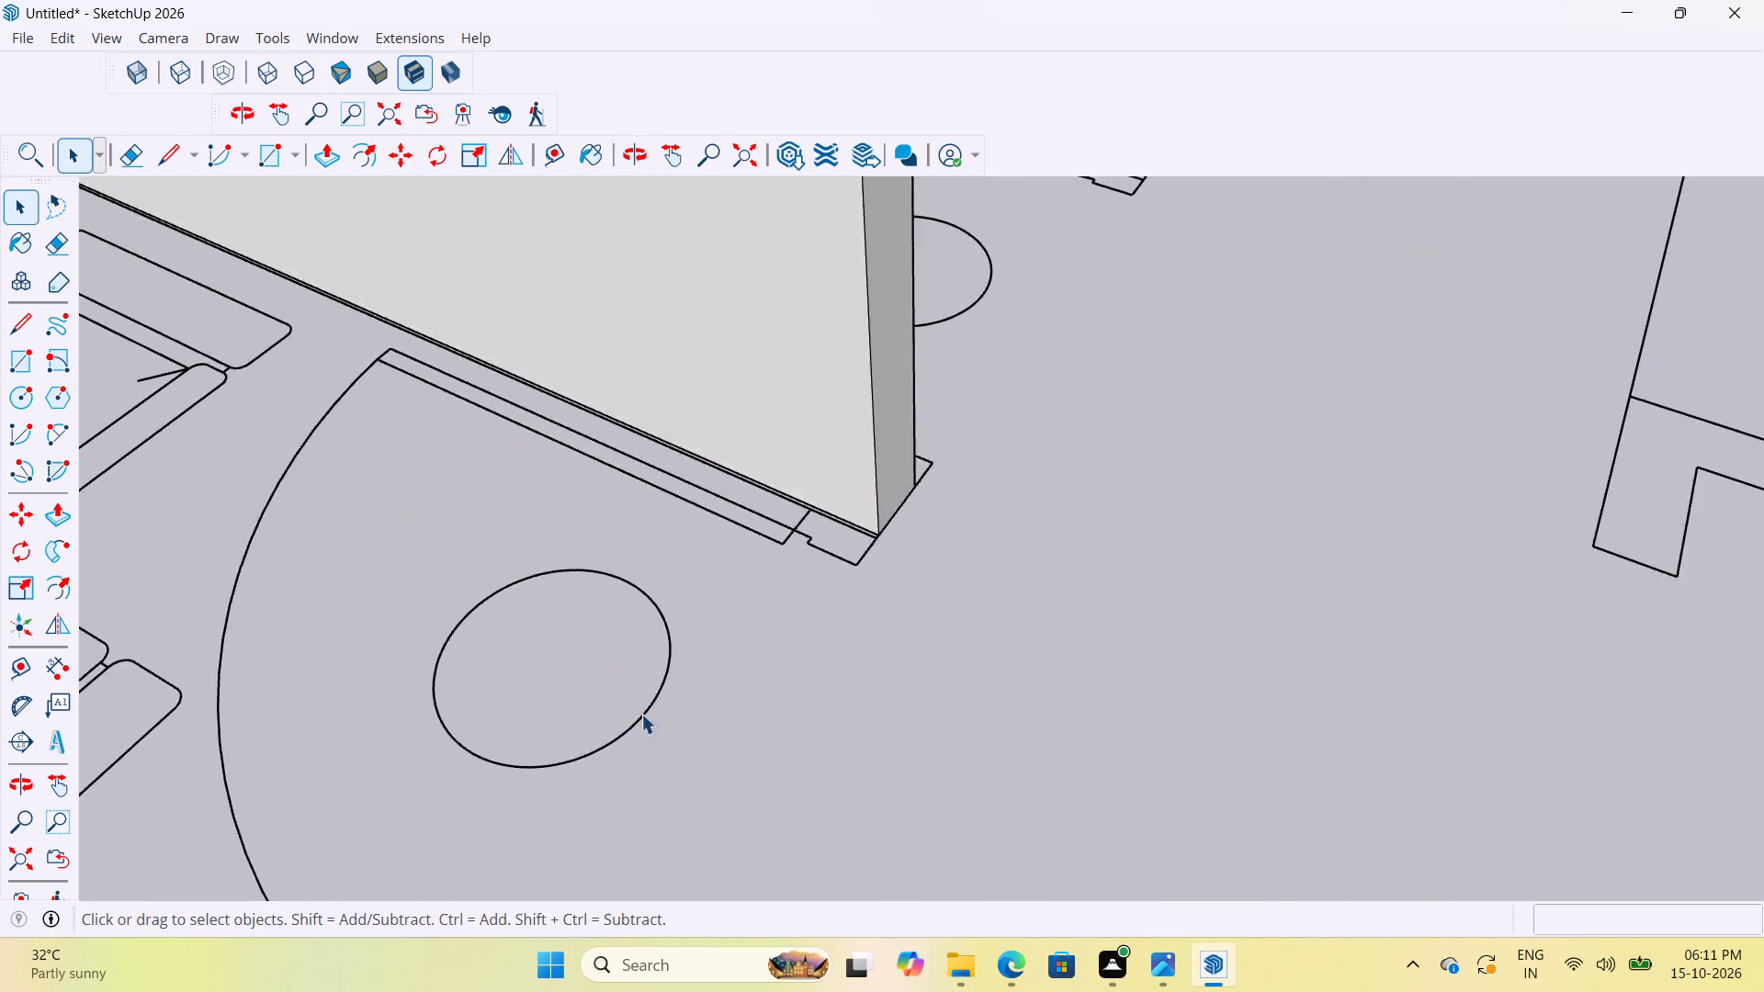
scroll(641, 714, "down", 3)
scroll(901, 513, "up", 5)
middle_click_drag(925, 524, 603, 521)
scroll(639, 578, "down", 5)
scroll(721, 597, "down", 10)
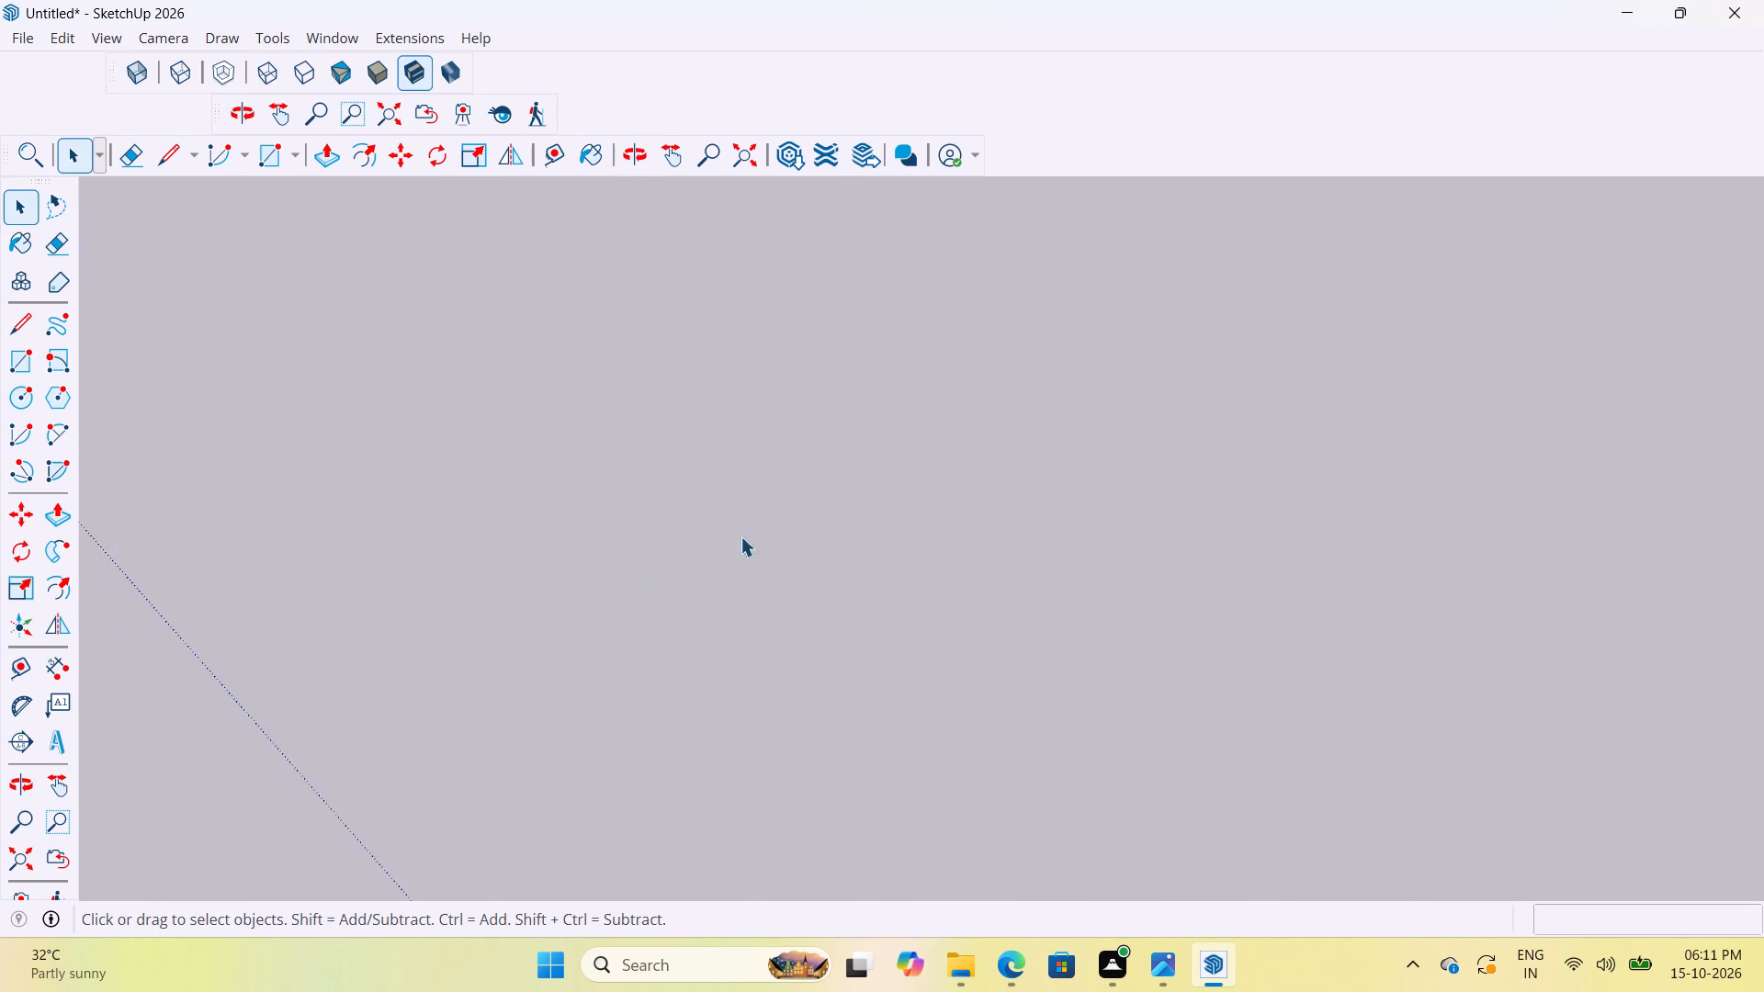
scroll(741, 536, "down", 9)
scroll(693, 638, "down", 6)
scroll(870, 320, "down", 6)
scroll(674, 336, "up", 8)
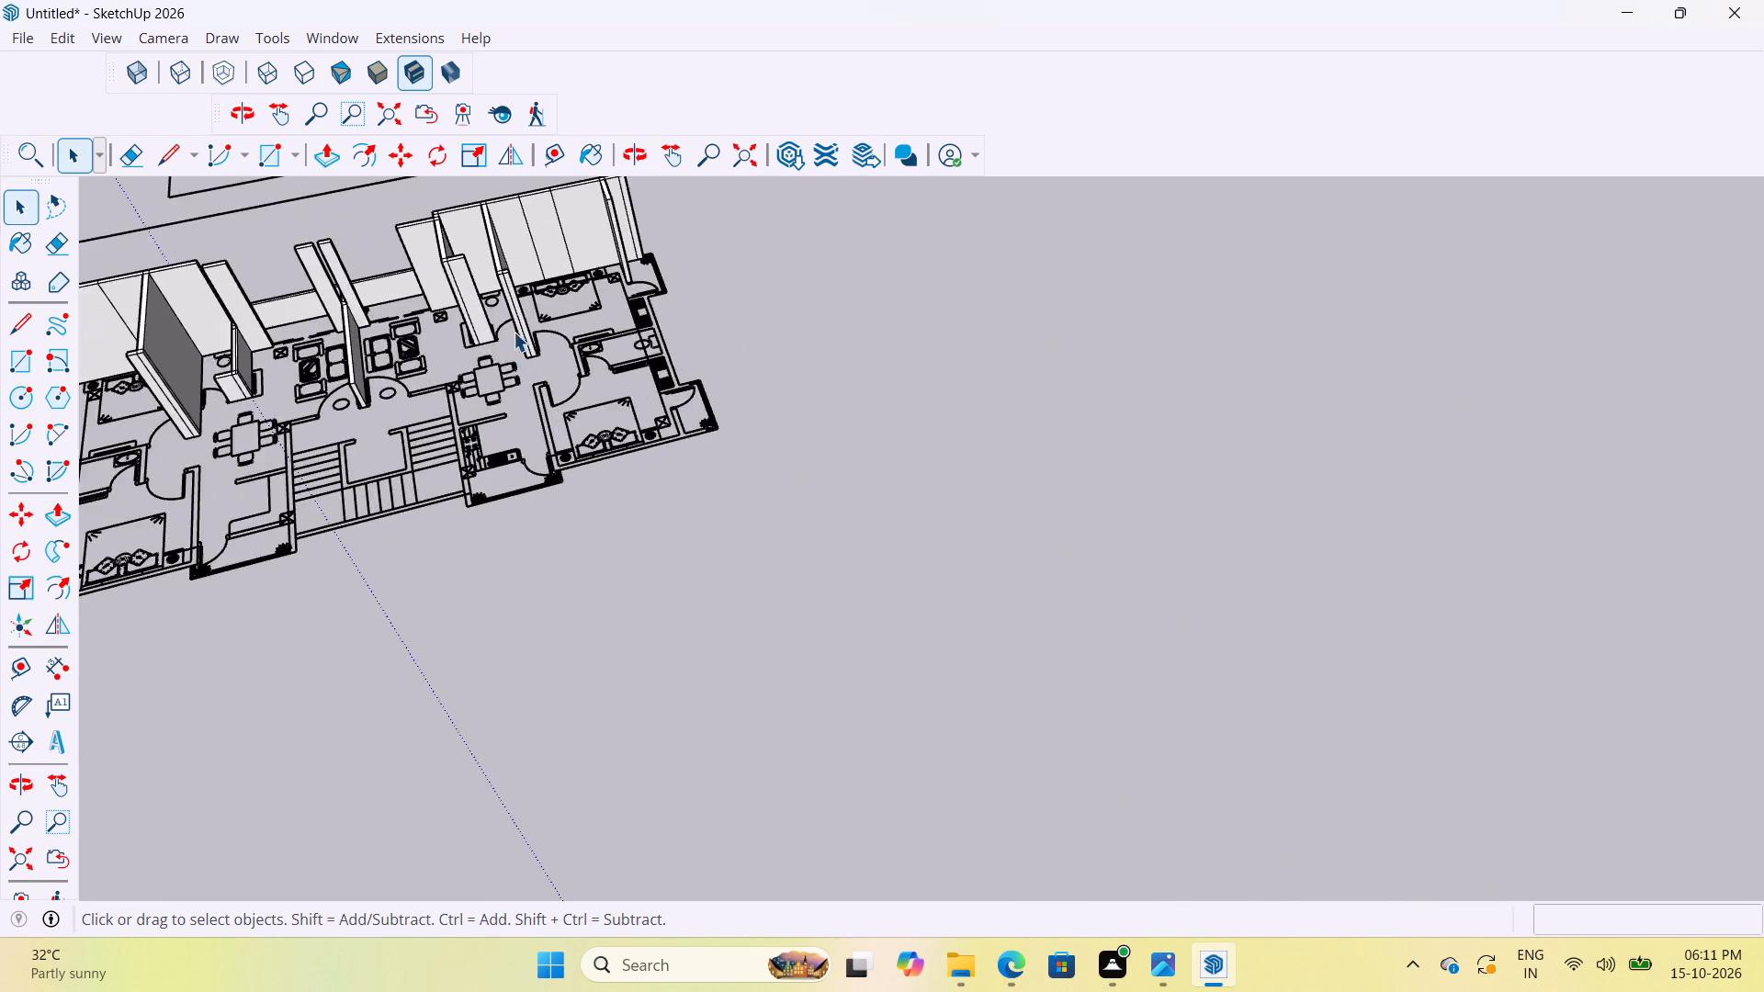
scroll(514, 332, "up", 20)
scroll(514, 332, "up", 7)
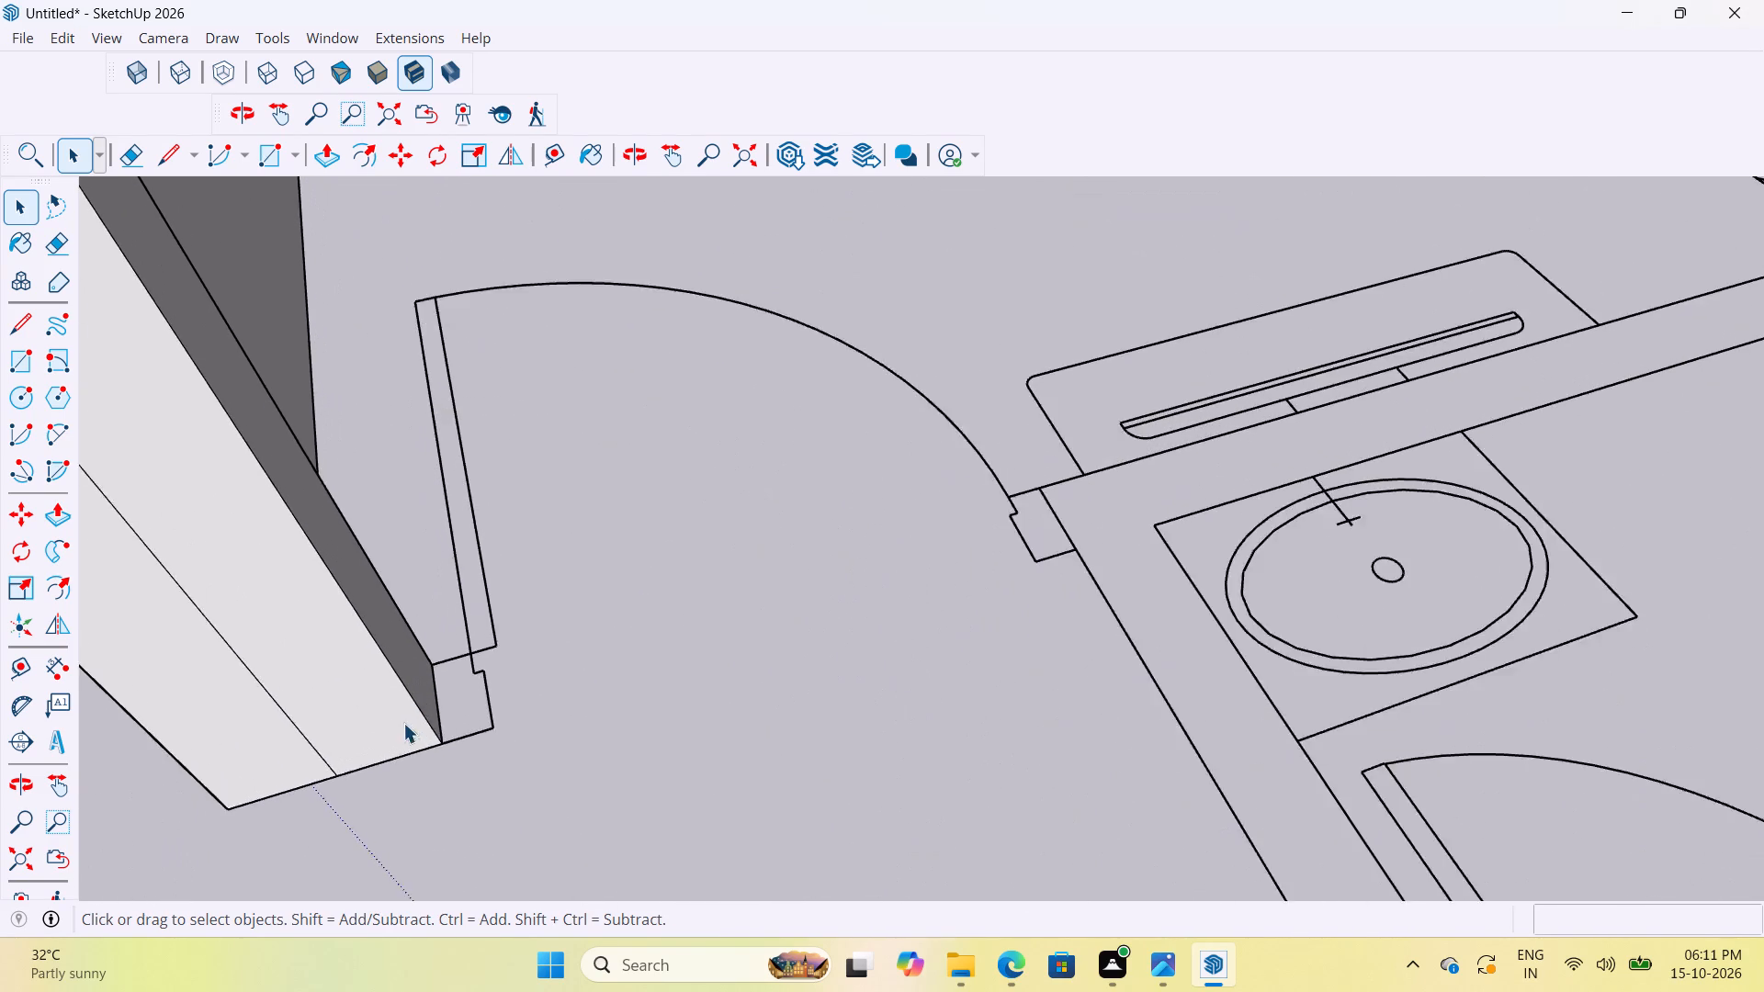
scroll(403, 723, "down", 19)
scroll(743, 367, "up", 4)
scroll(768, 344, "down", 3)
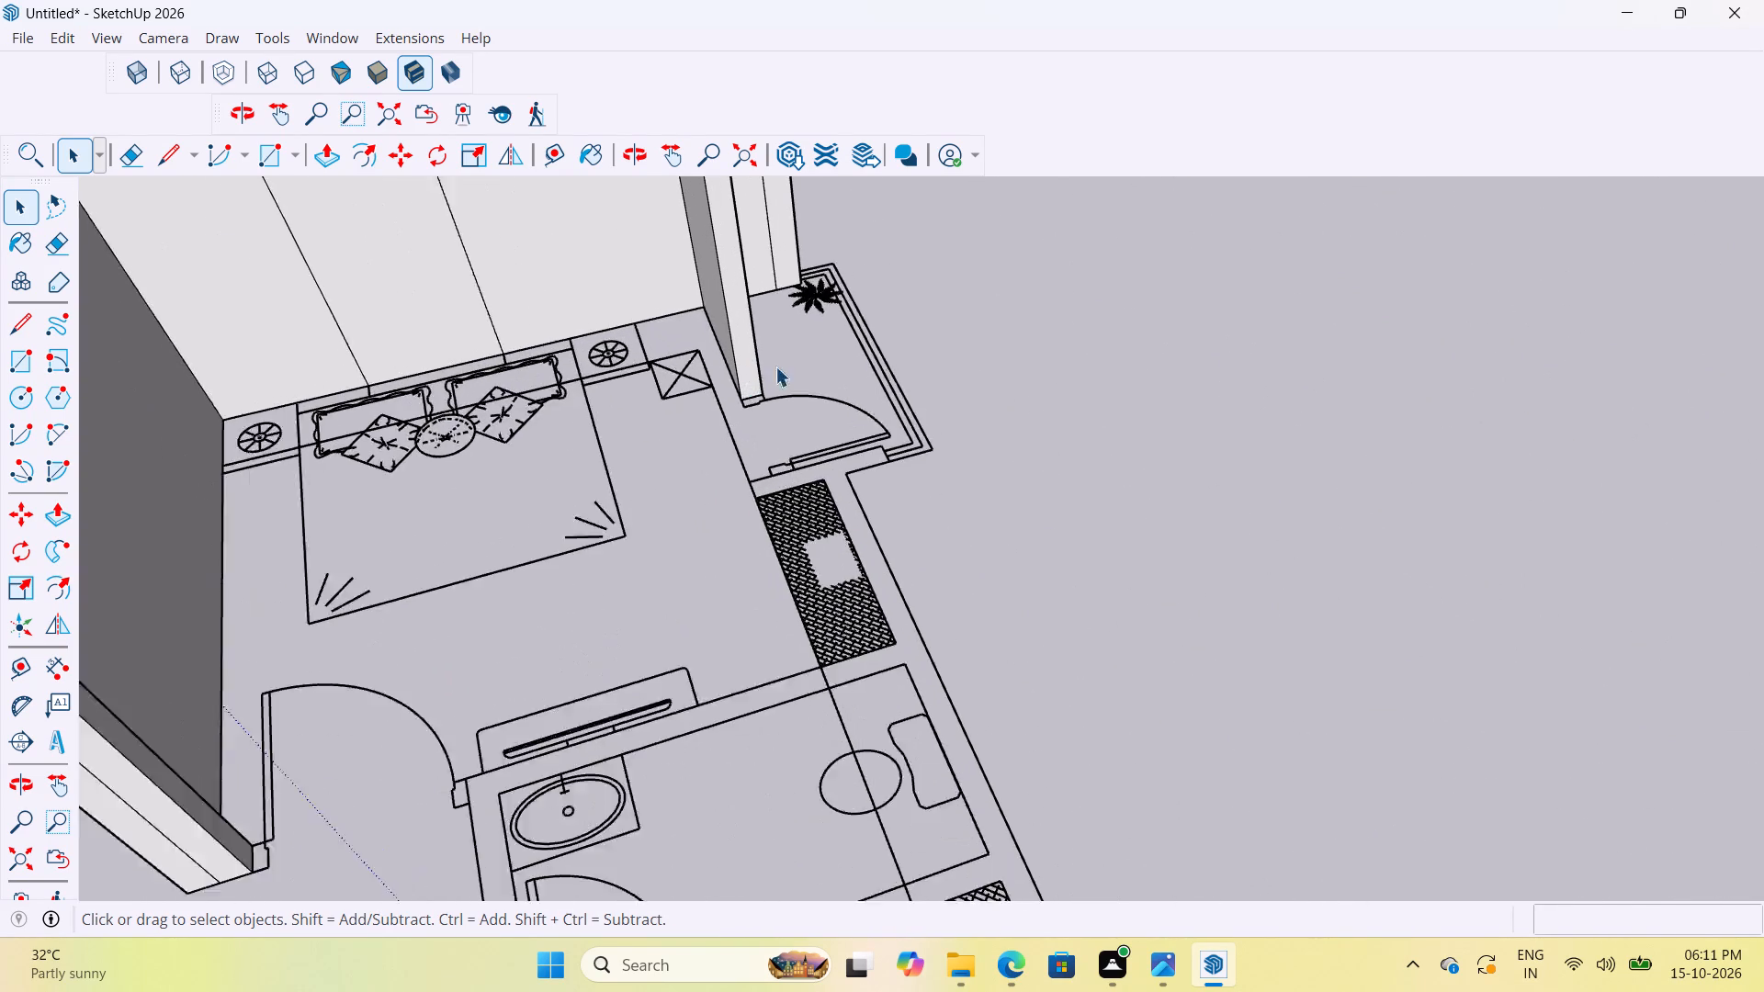
scroll(775, 366, "down", 3)
scroll(849, 278, "up", 7)
scroll(842, 259, "down", 6)
scroll(1044, 220, "down", 7)
scroll(1106, 382, "down", 5)
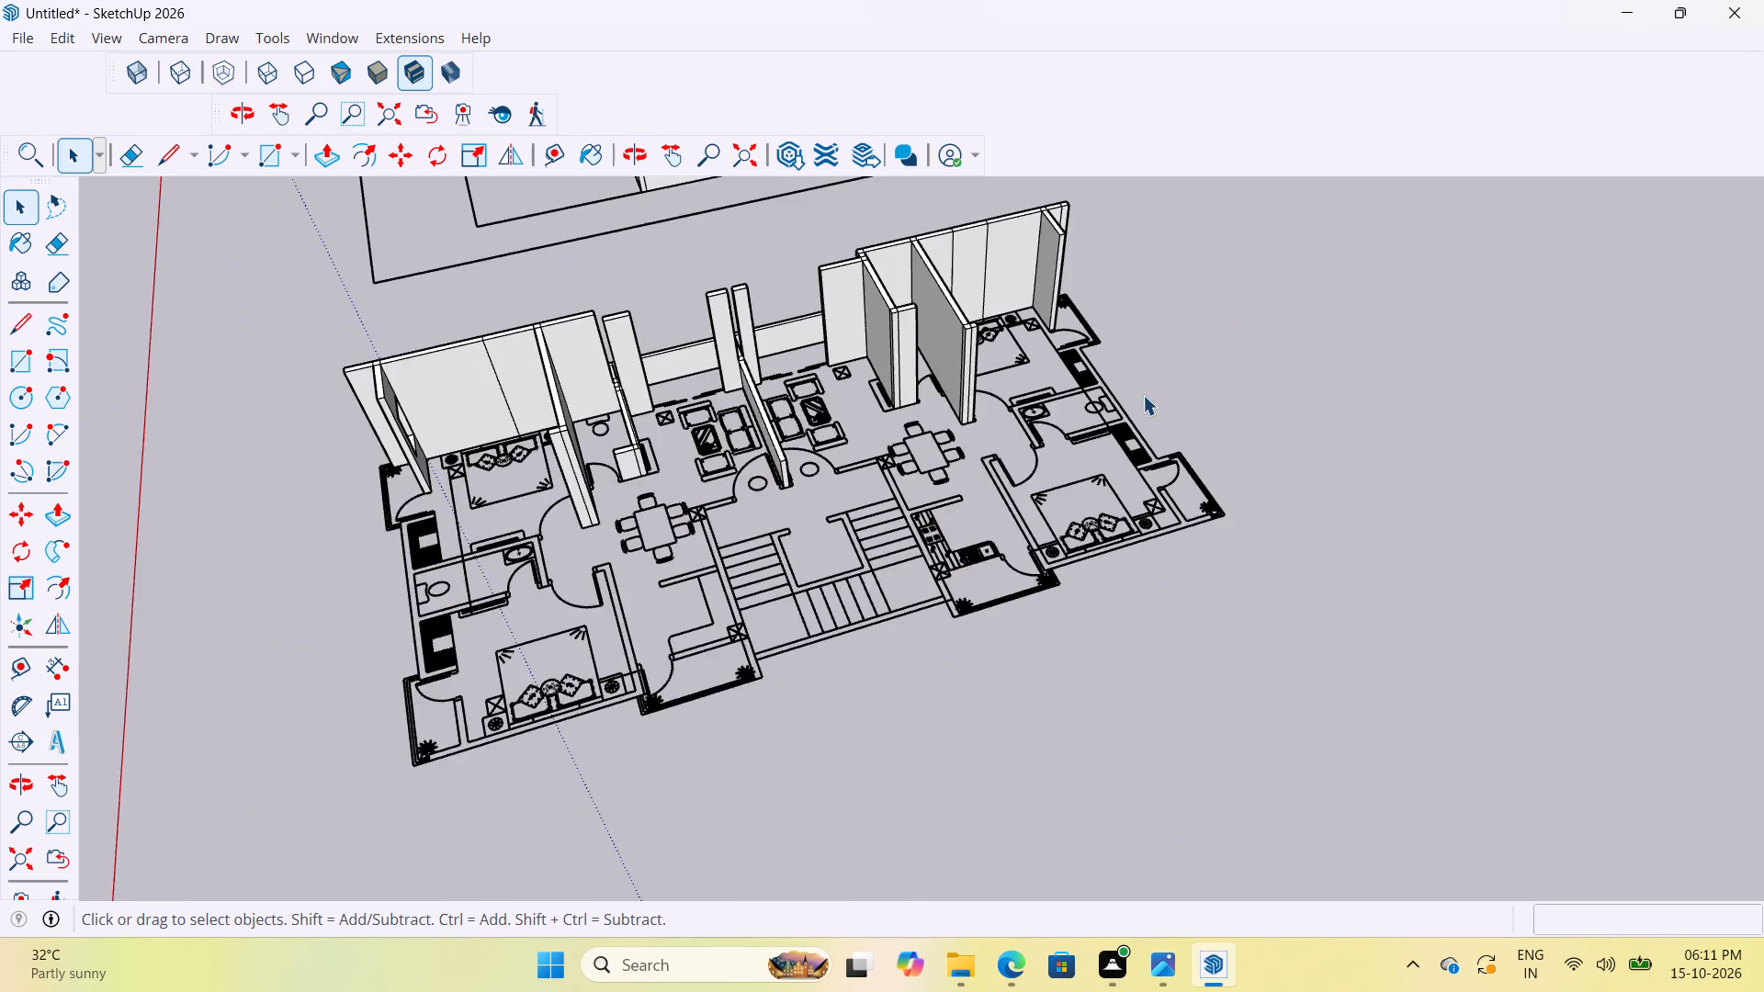
scroll(1139, 393, "down", 5)
middle_click_drag(845, 660, 1446, 641)
scroll(860, 588, "up", 7)
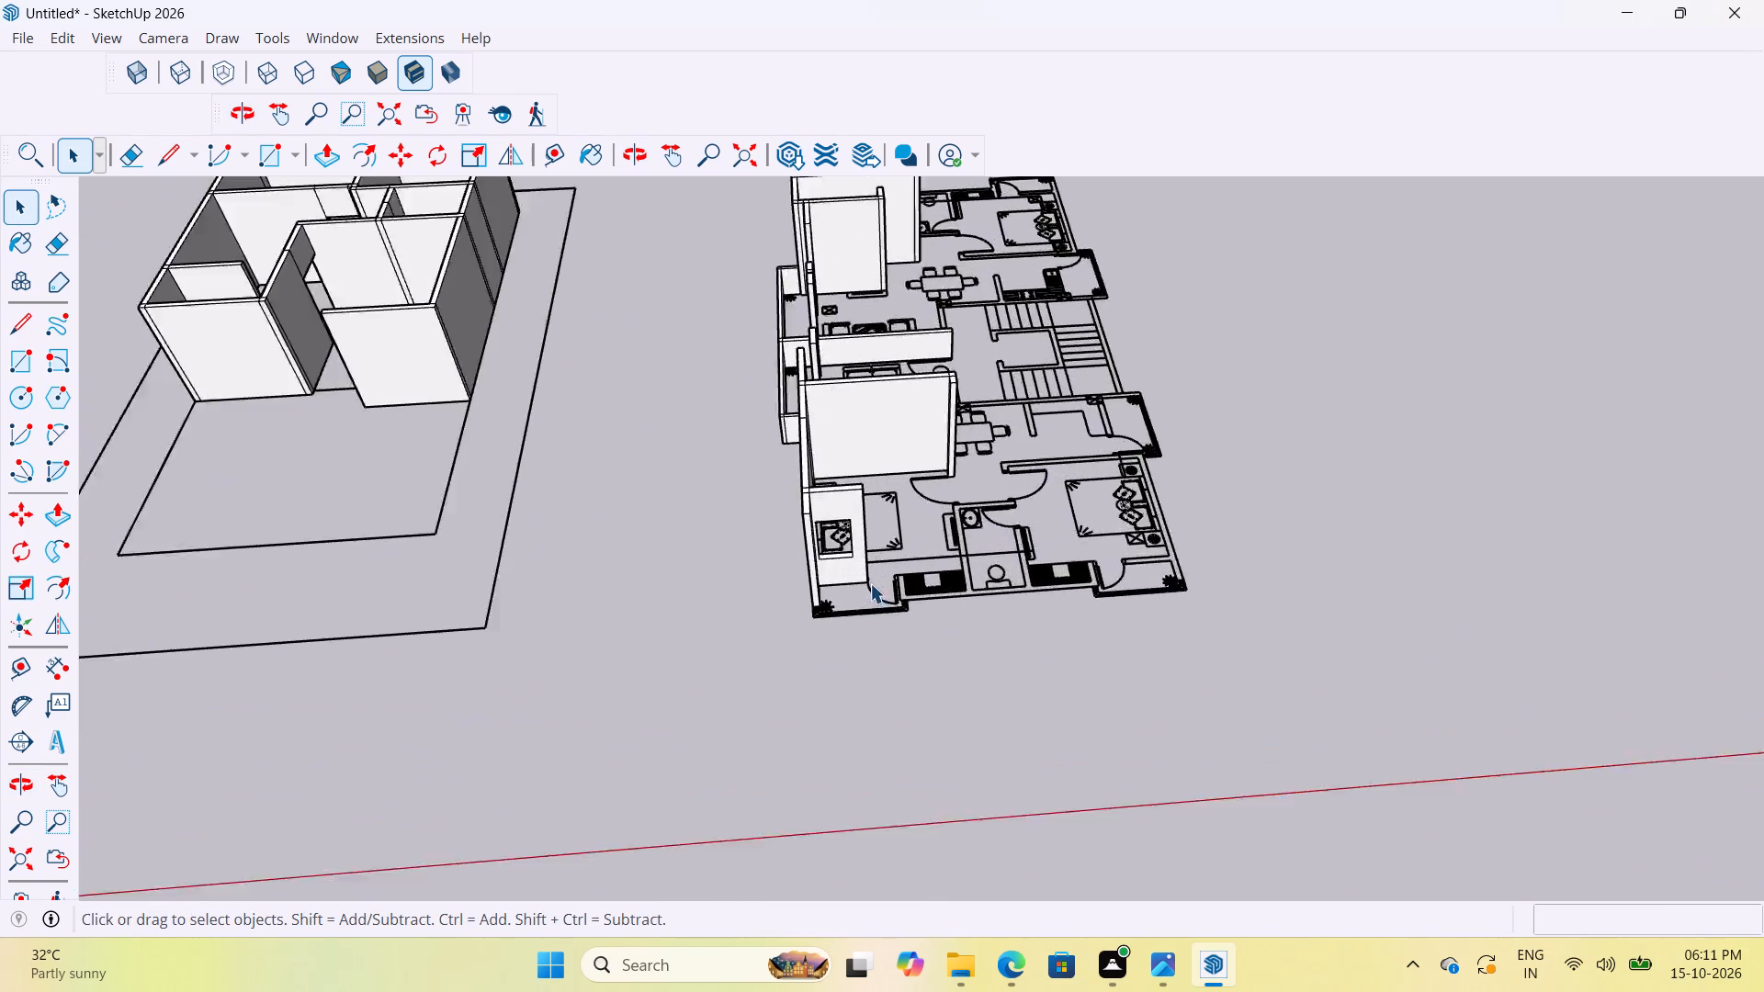
scroll(870, 583, "up", 12)
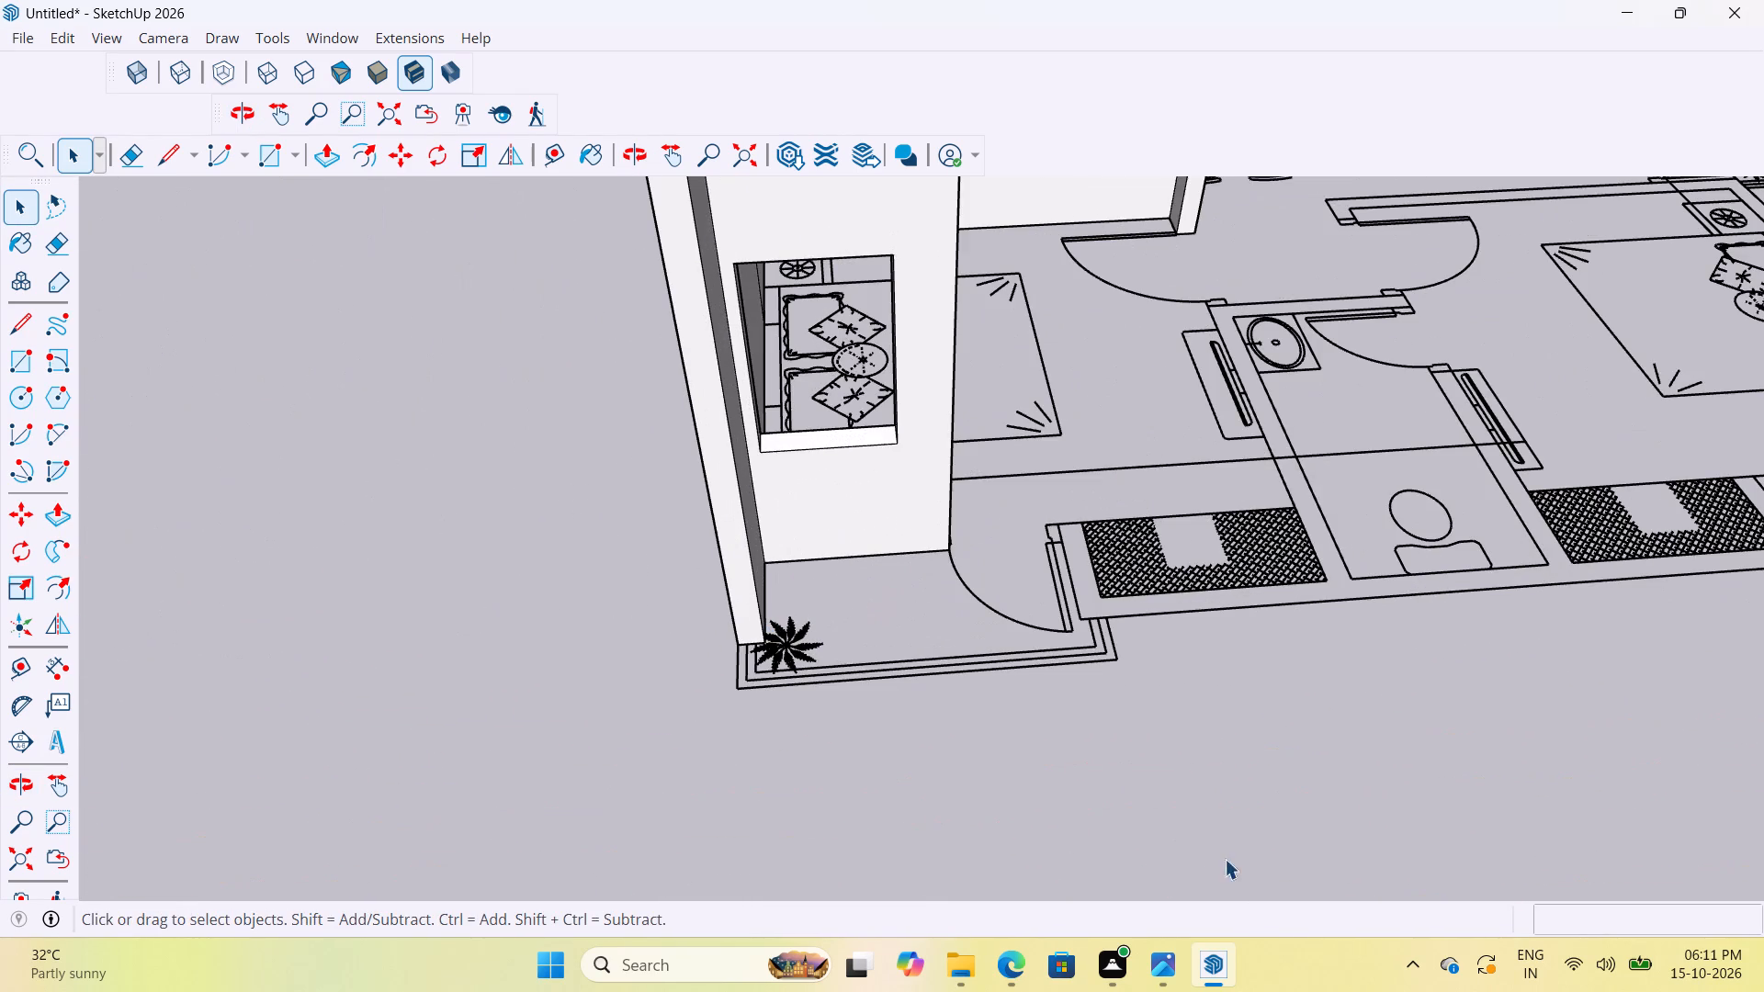
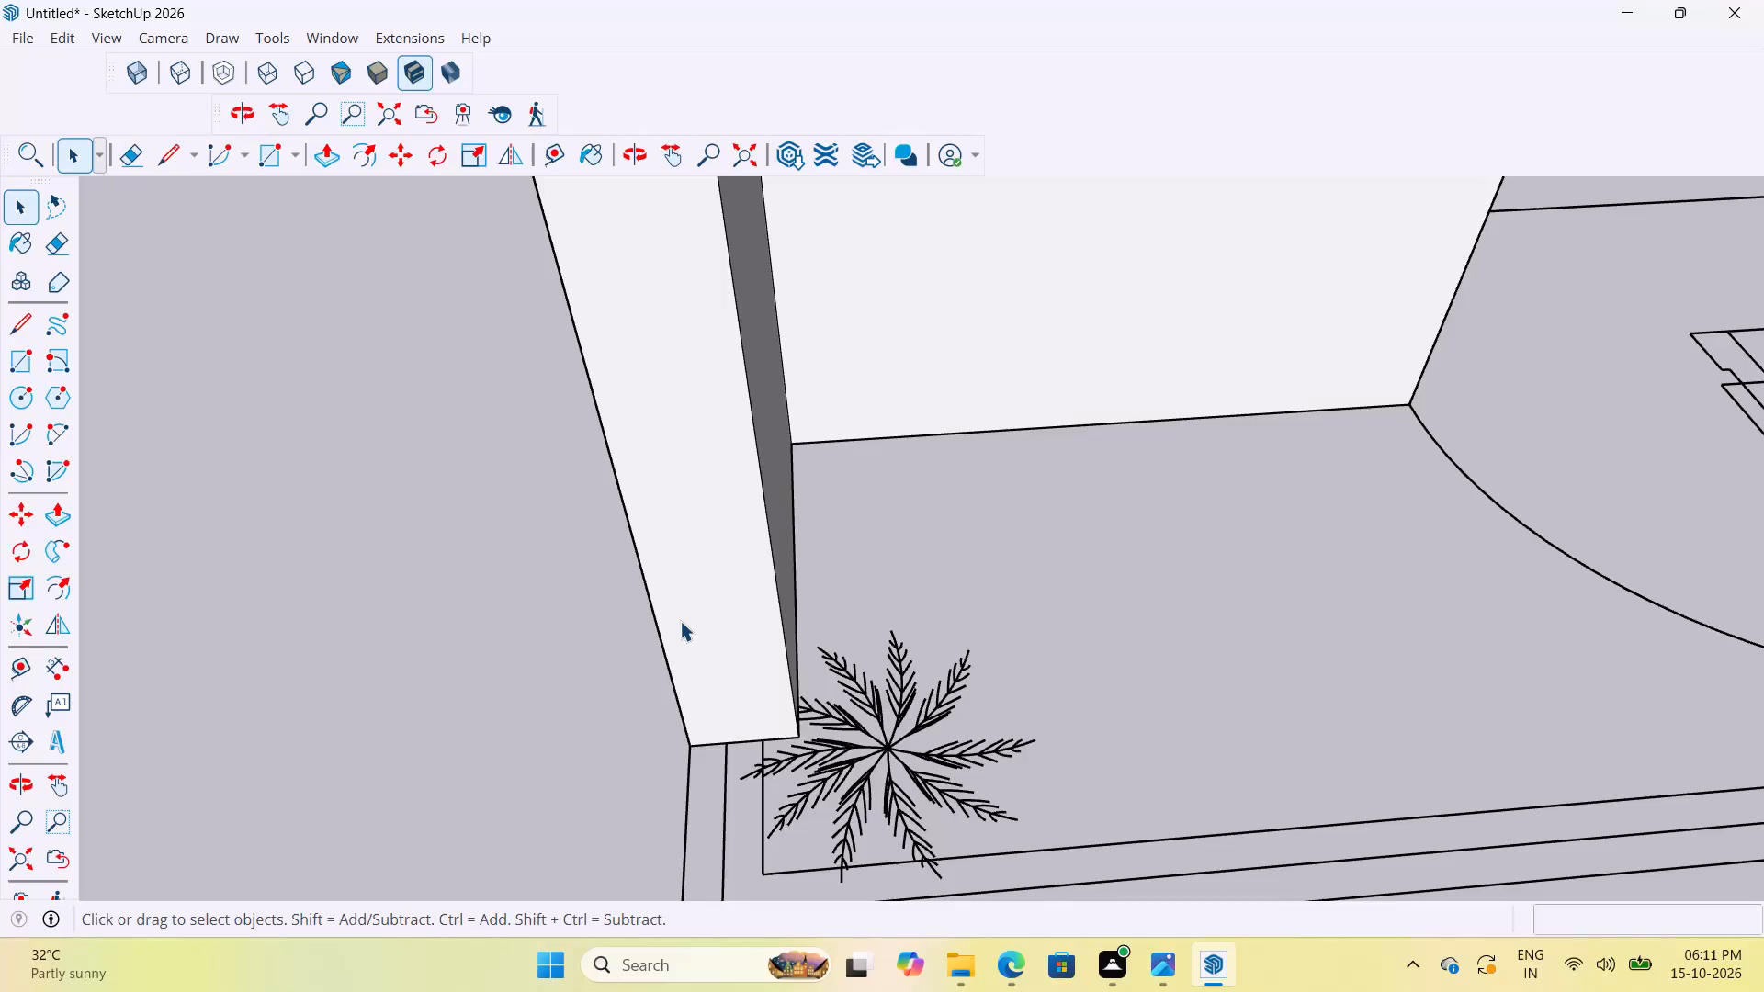
Draw a 4" by 4" rectangle across the balcony outline strip, starting at the wall's outer base corner beside the plant.
scroll(680, 621, "down", 17)
scroll(733, 747, "up", 12)
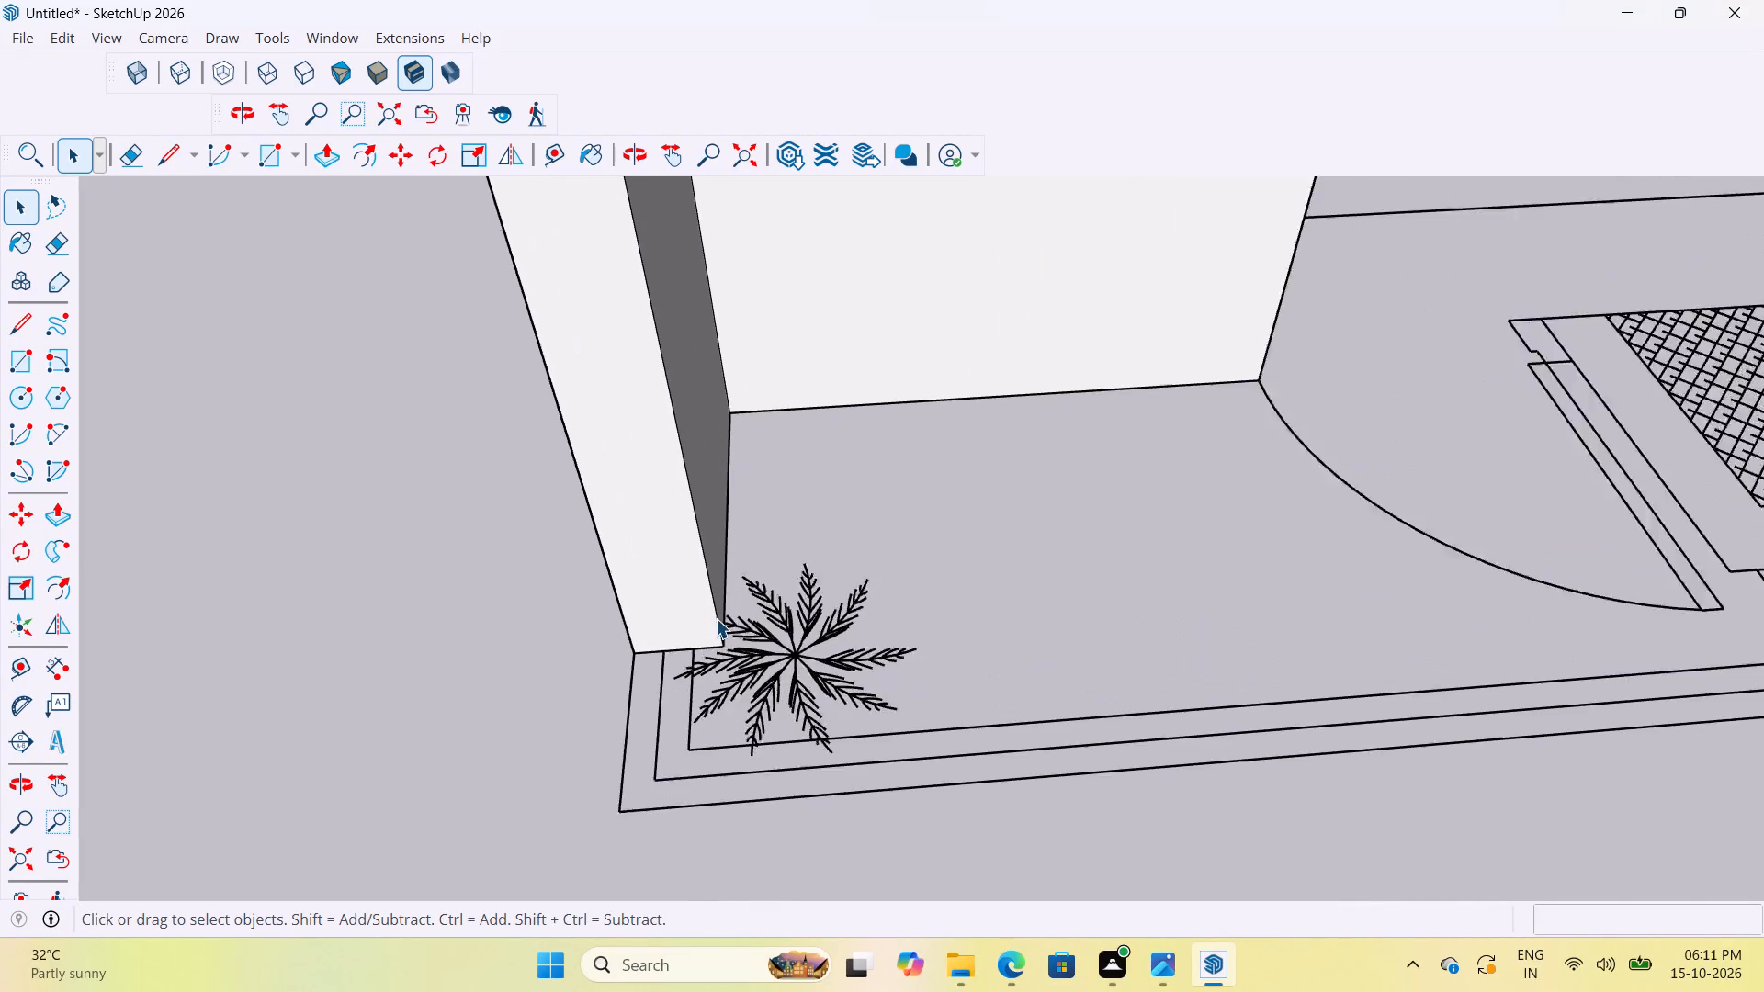
scroll(716, 618, "up", 13)
scroll(681, 559, "down", 12)
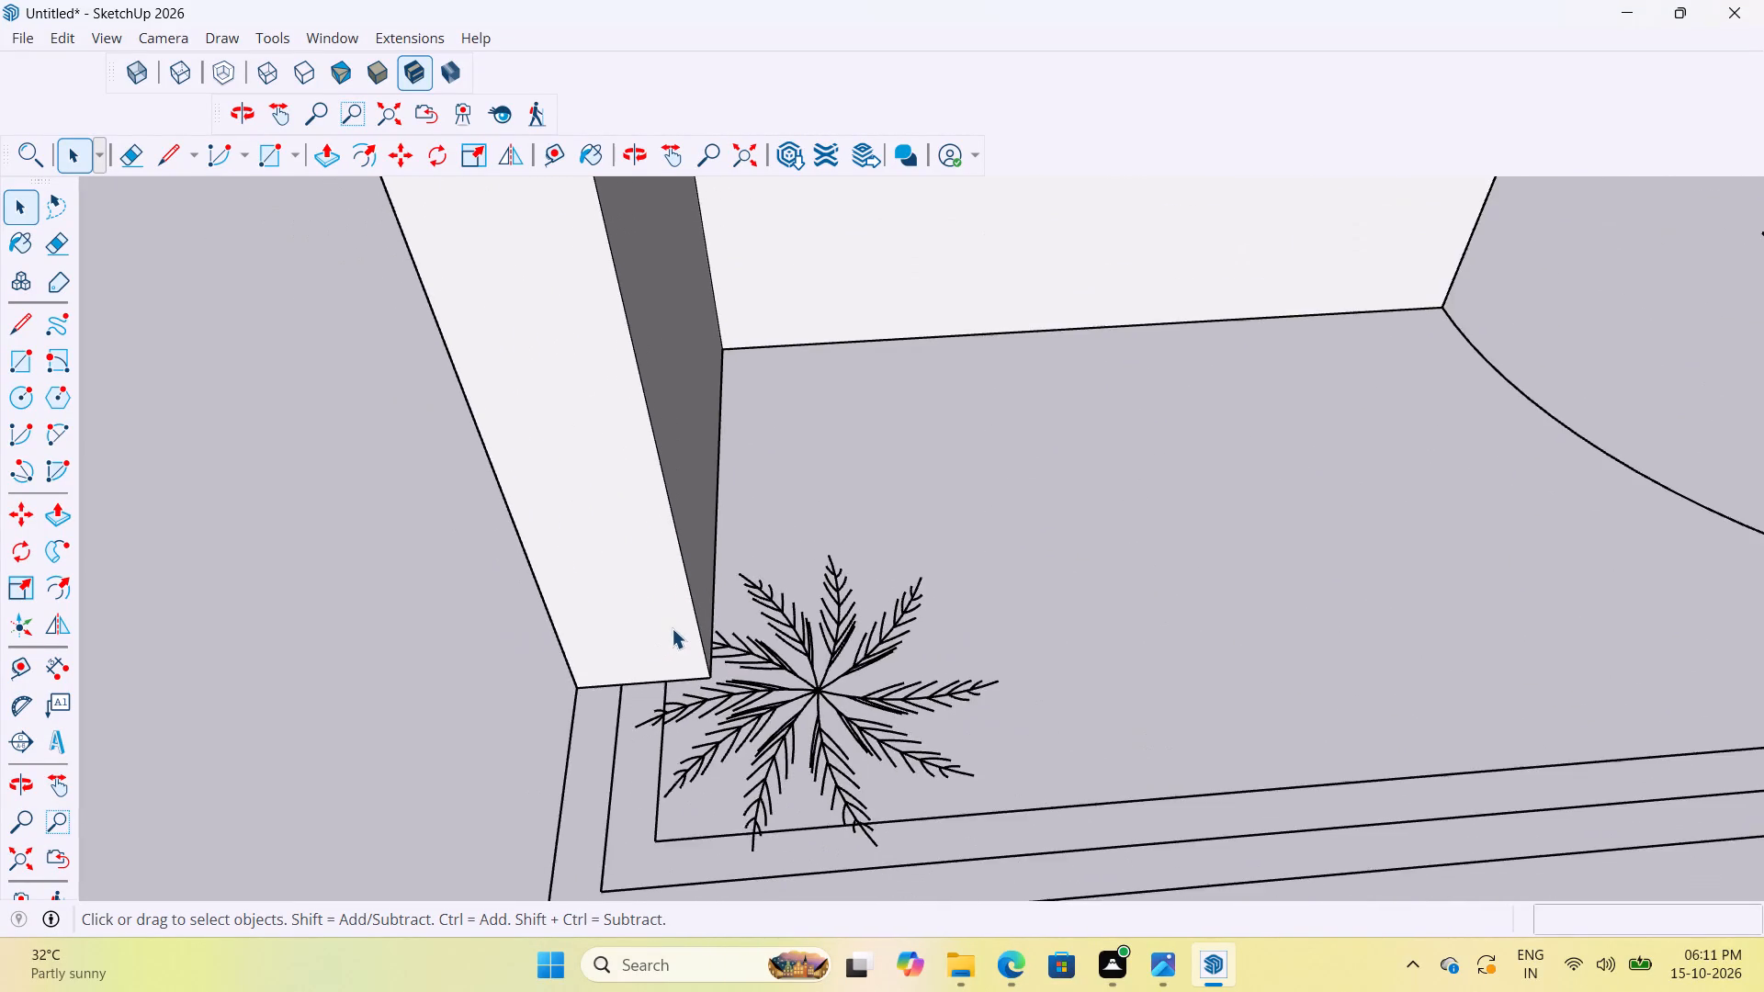
scroll(672, 628, "down", 11)
left_click(546, 795)
scroll(645, 705, "up", 5)
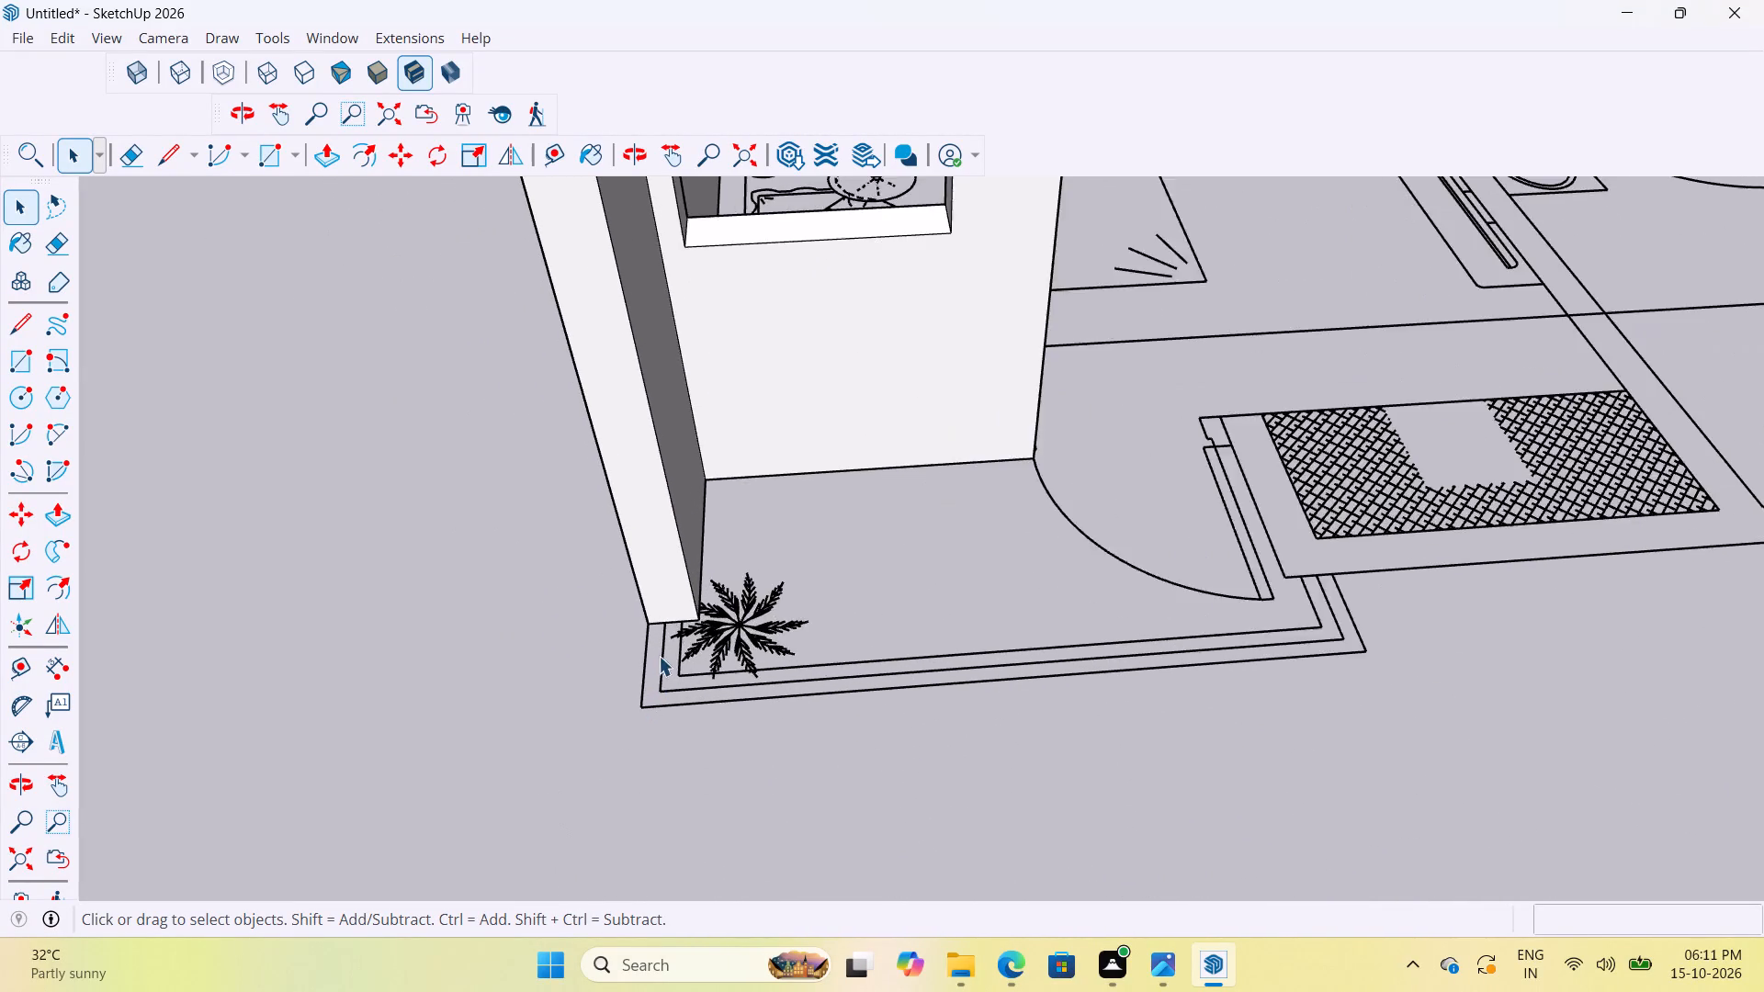
scroll(659, 656, "up", 18)
scroll(681, 598, "down", 6)
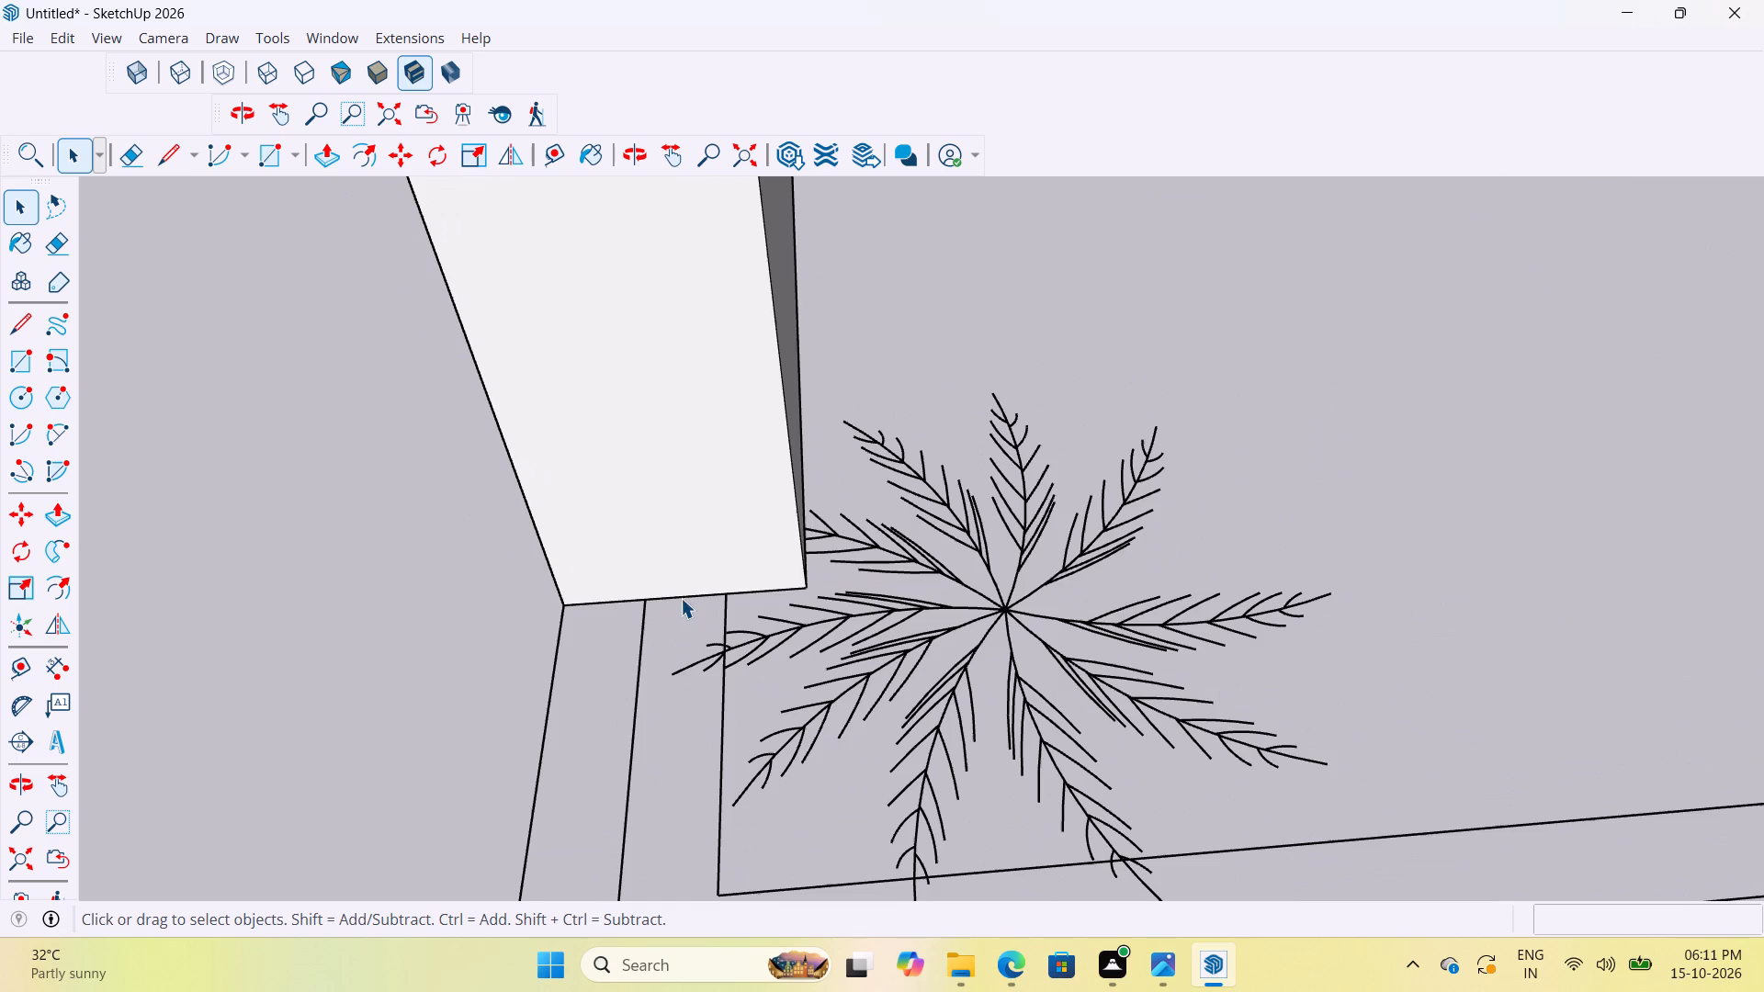
scroll(672, 613, "down", 12)
key("r")
scroll(626, 750, "up", 11)
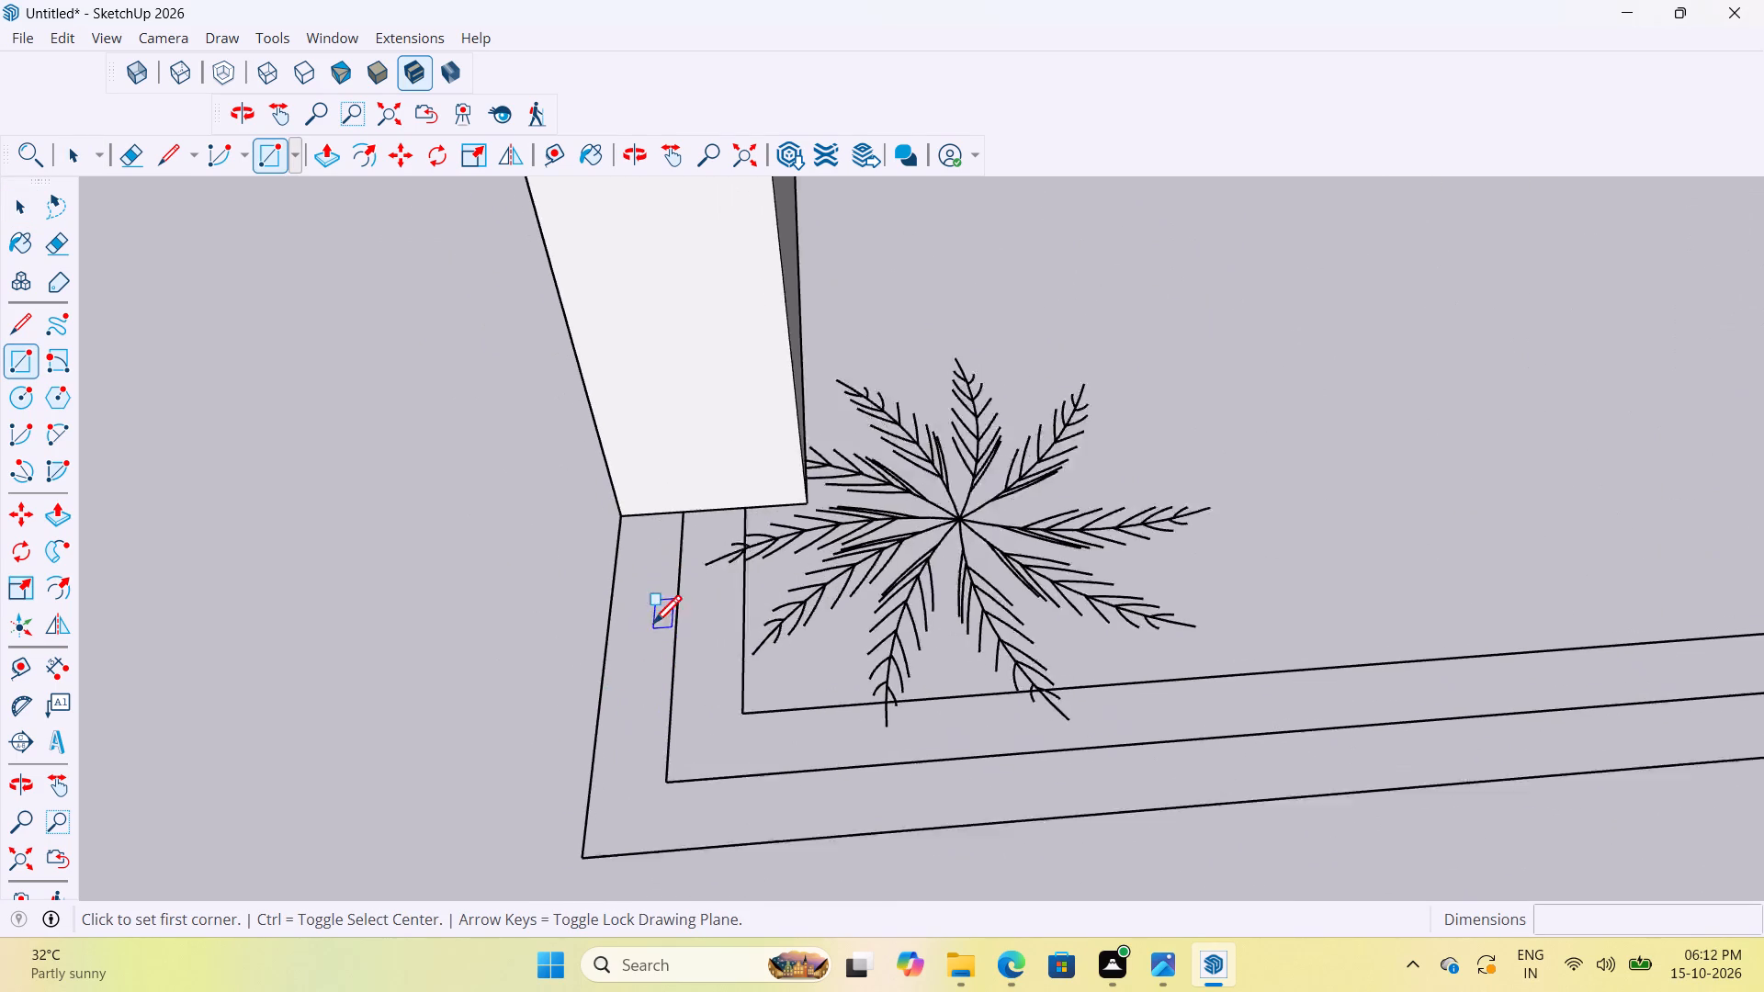
scroll(653, 626, "up", 7)
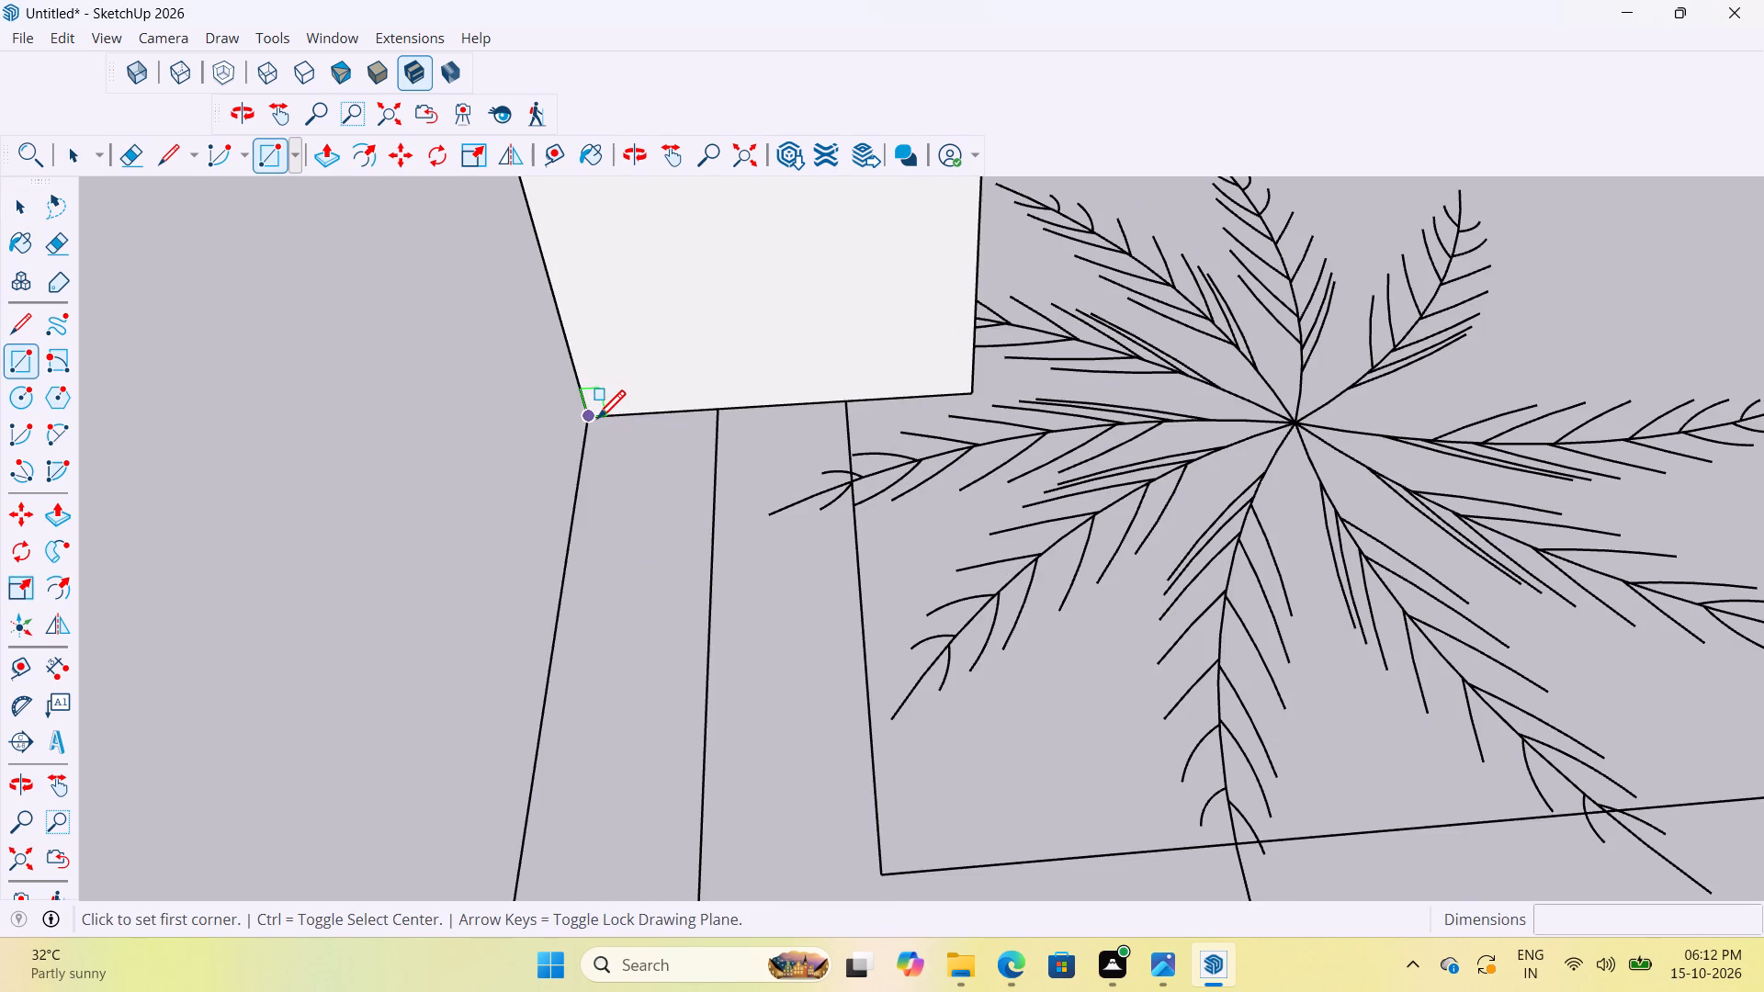
left_click(586, 423)
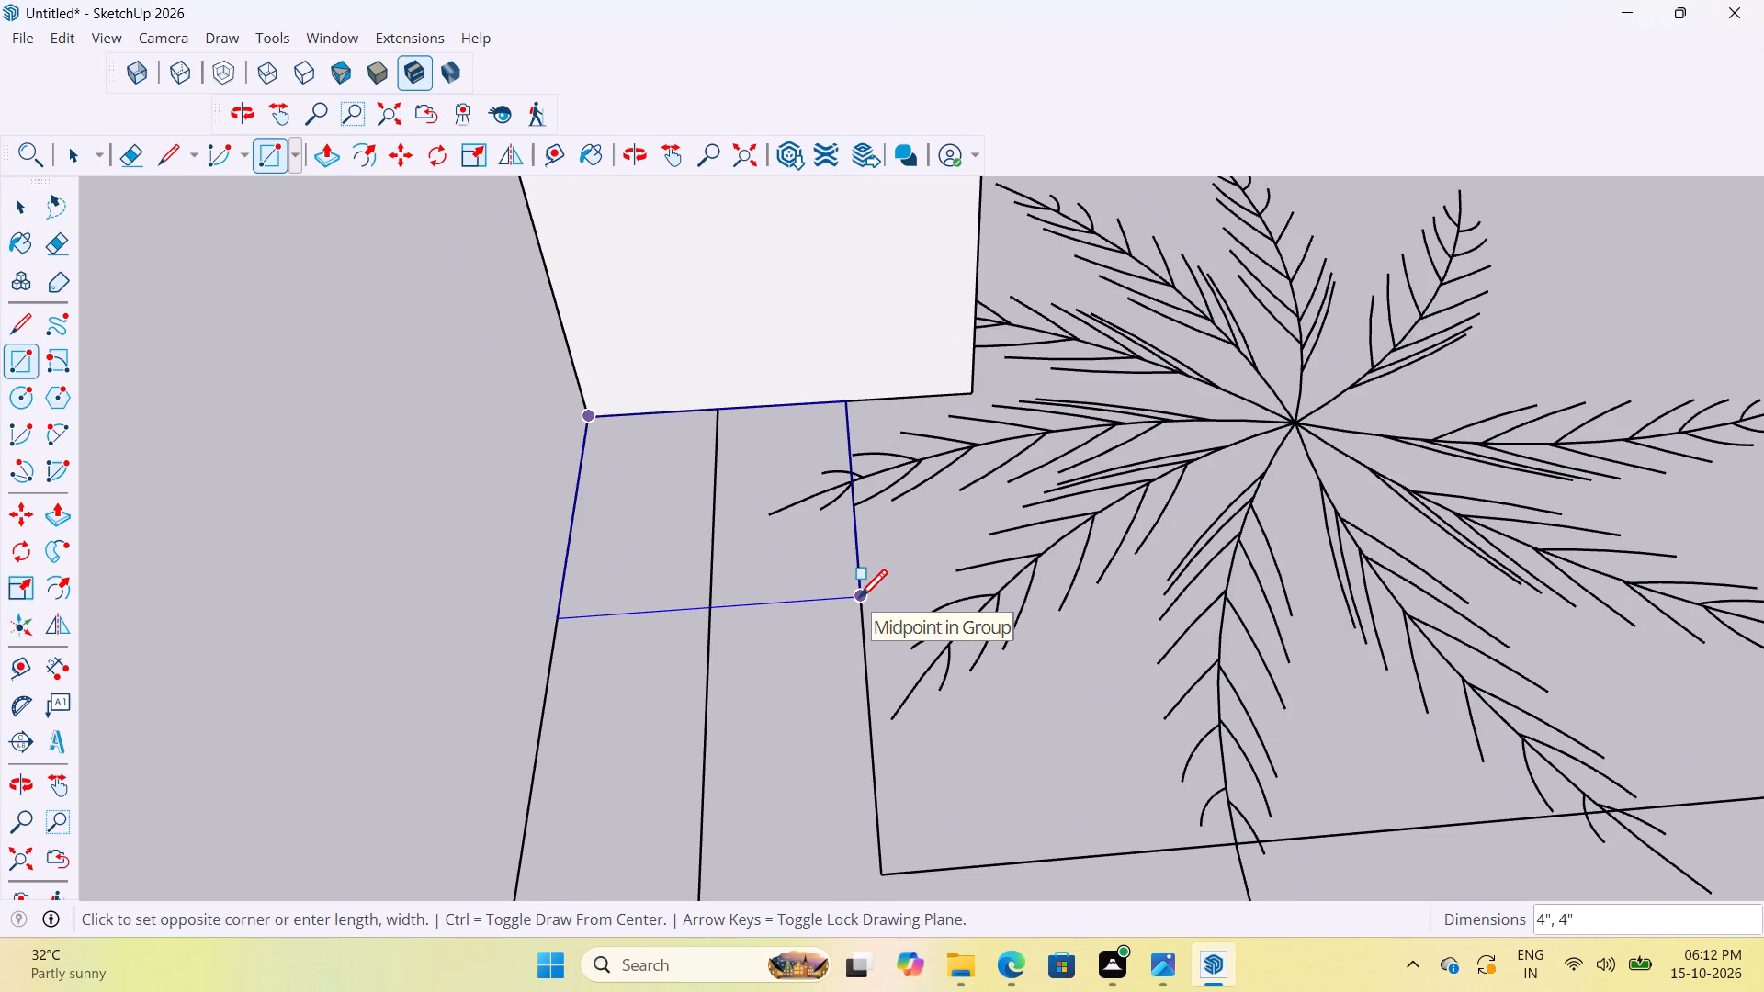
left_click(859, 601)
key("space")
Make a group from the new rectangle's face and its edges.
left_click(796, 554)
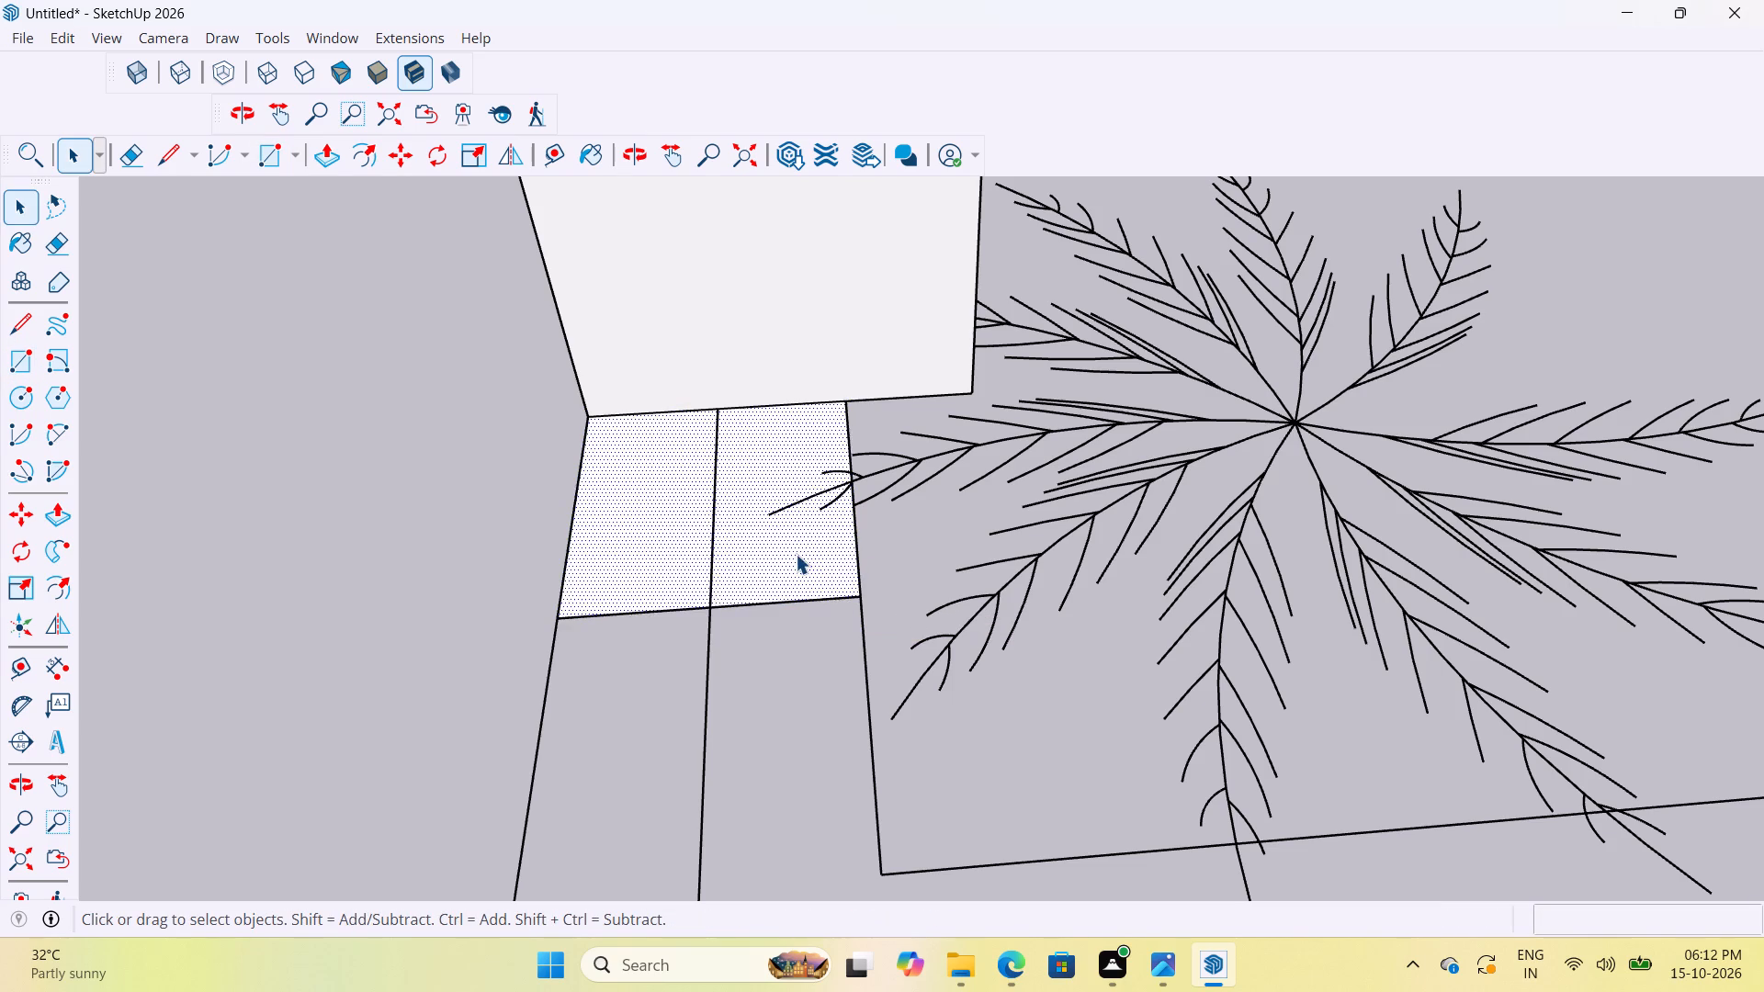
scroll(797, 558, "down", 20)
scroll(797, 558, "down", 3)
scroll(802, 571, "up", 9)
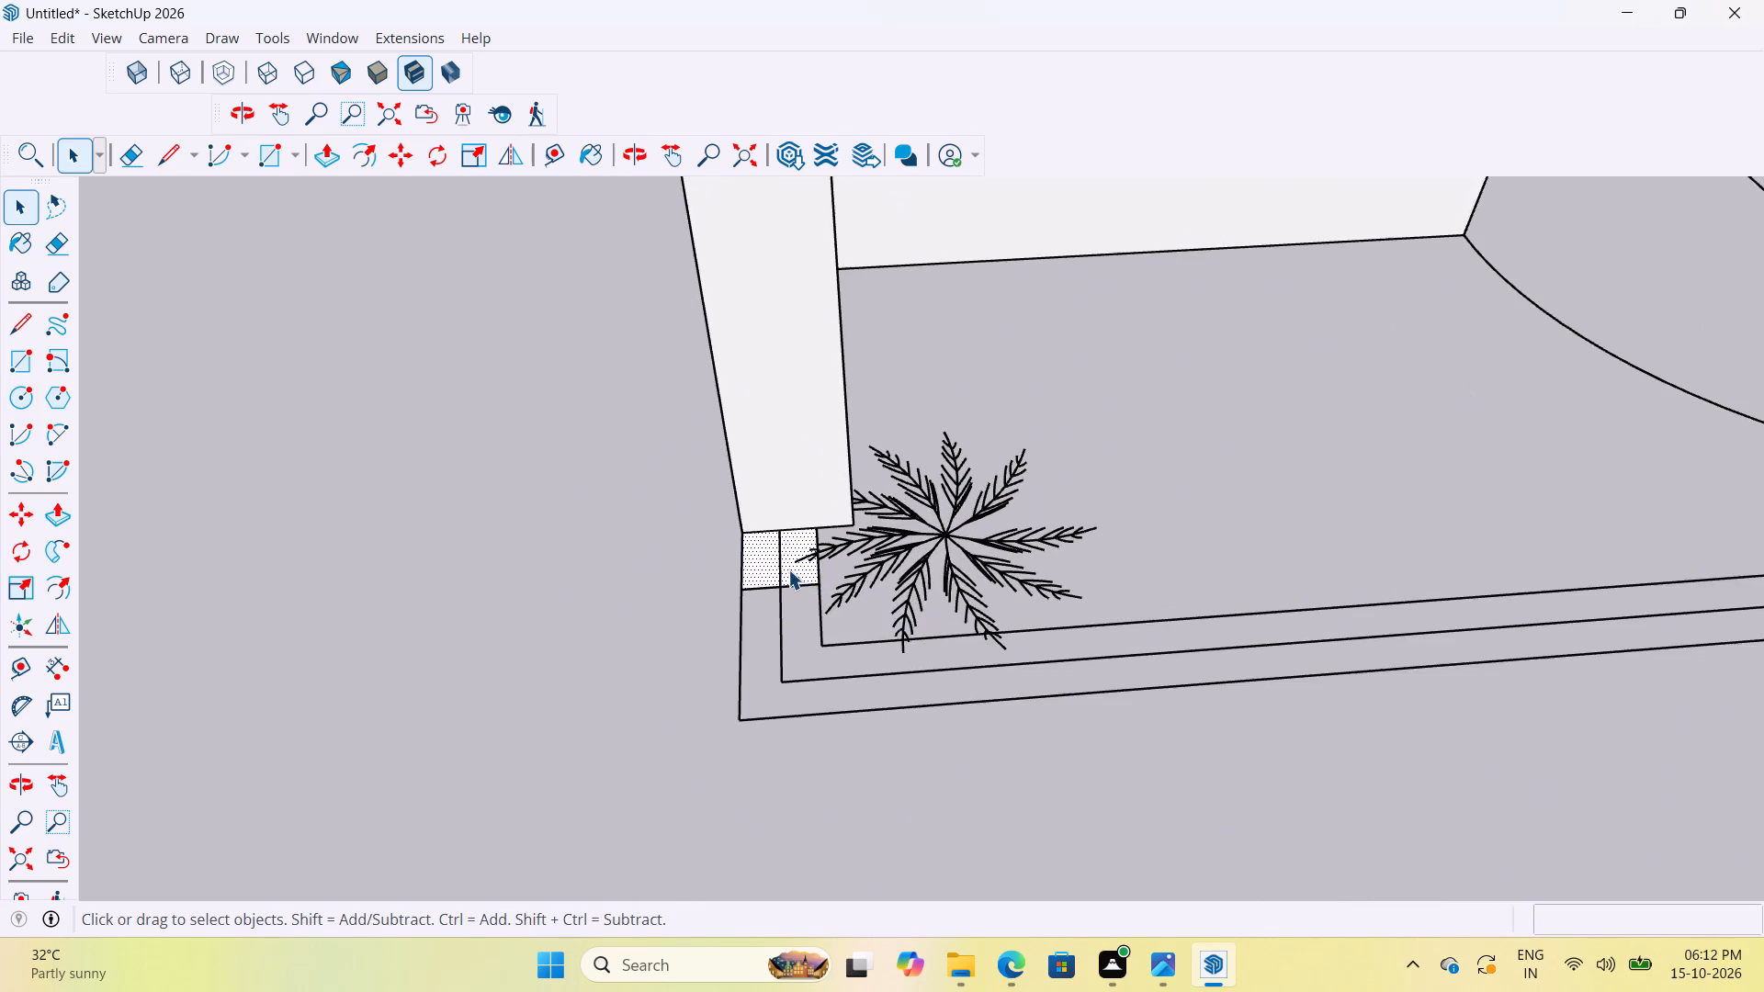
double_click(786, 565)
right_click(786, 565)
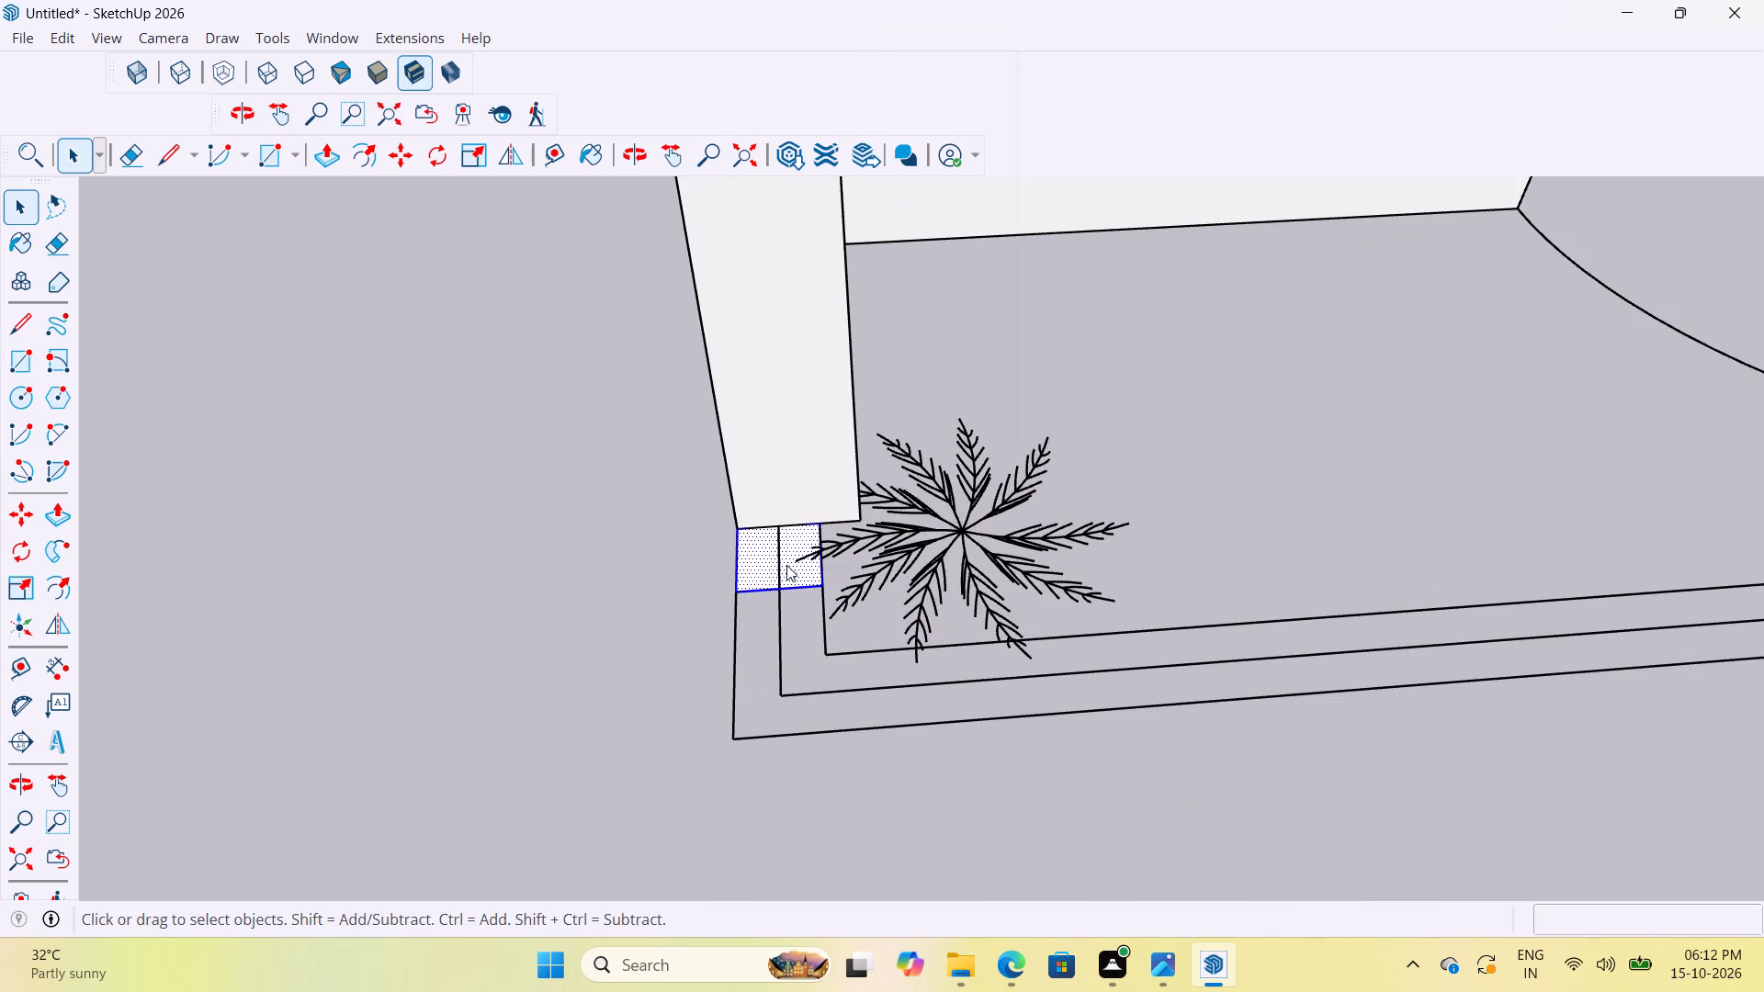
left_click(878, 263)
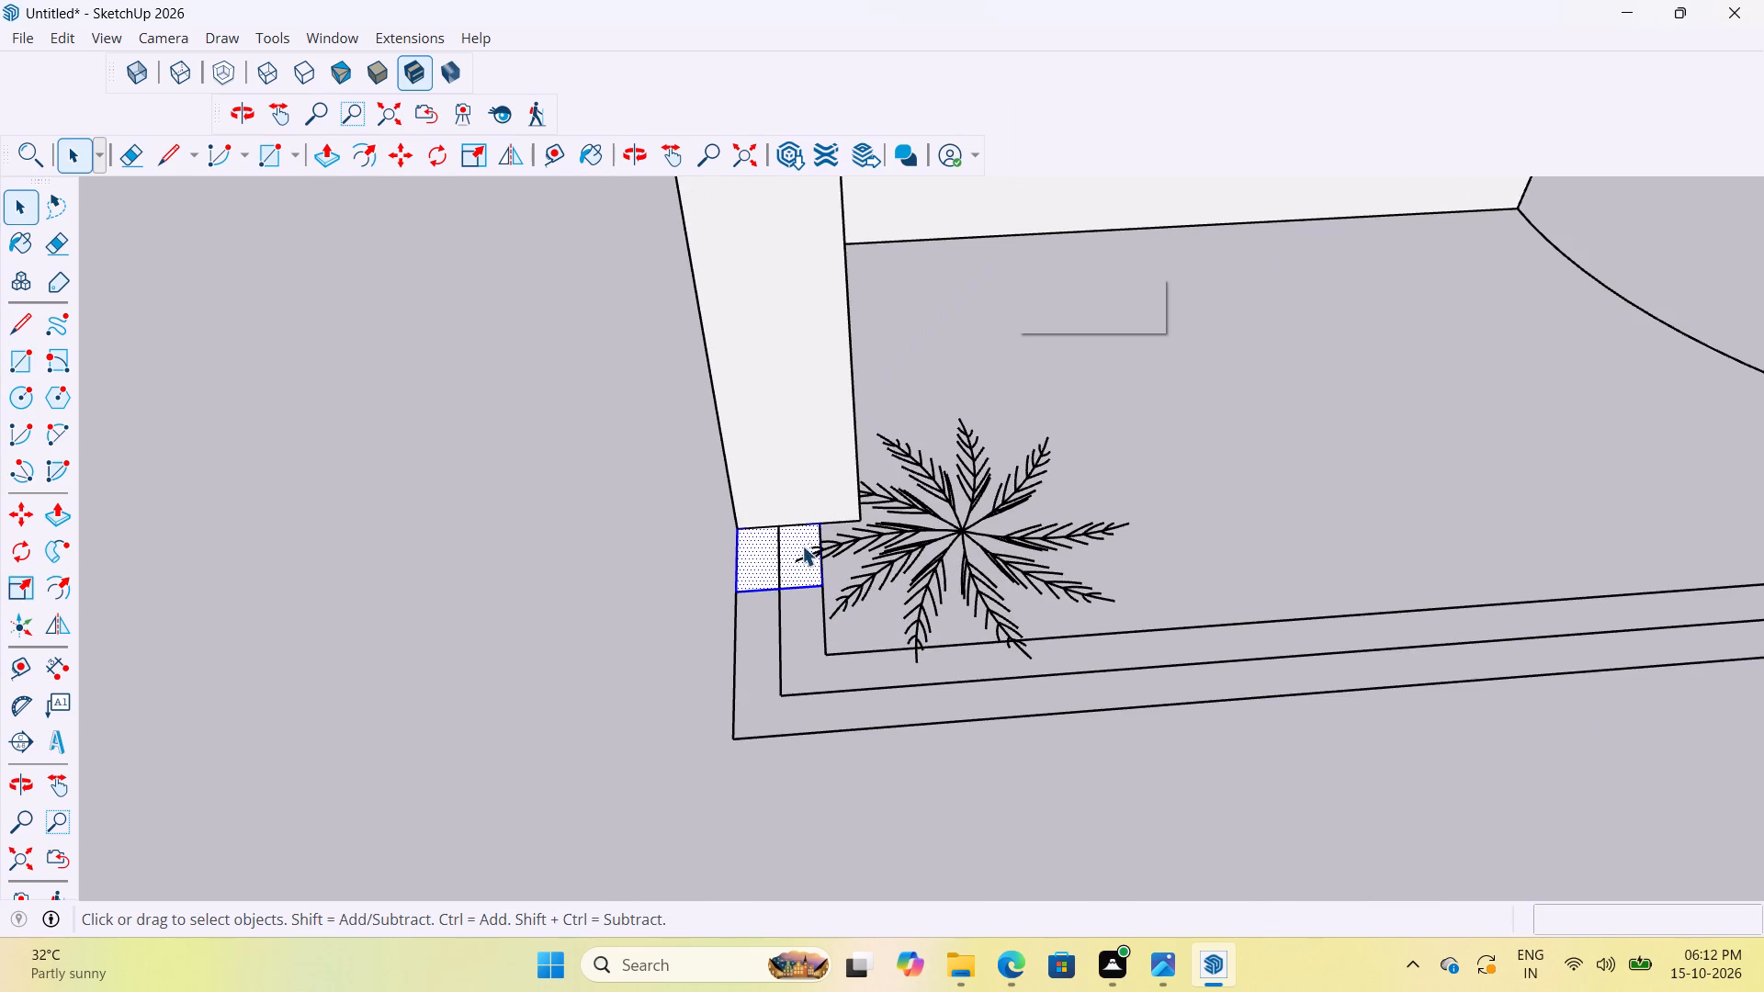
Open the rectangle's group and Push/Pull its face up by 3'.
double_click(799, 550)
key("p")
left_click(797, 560)
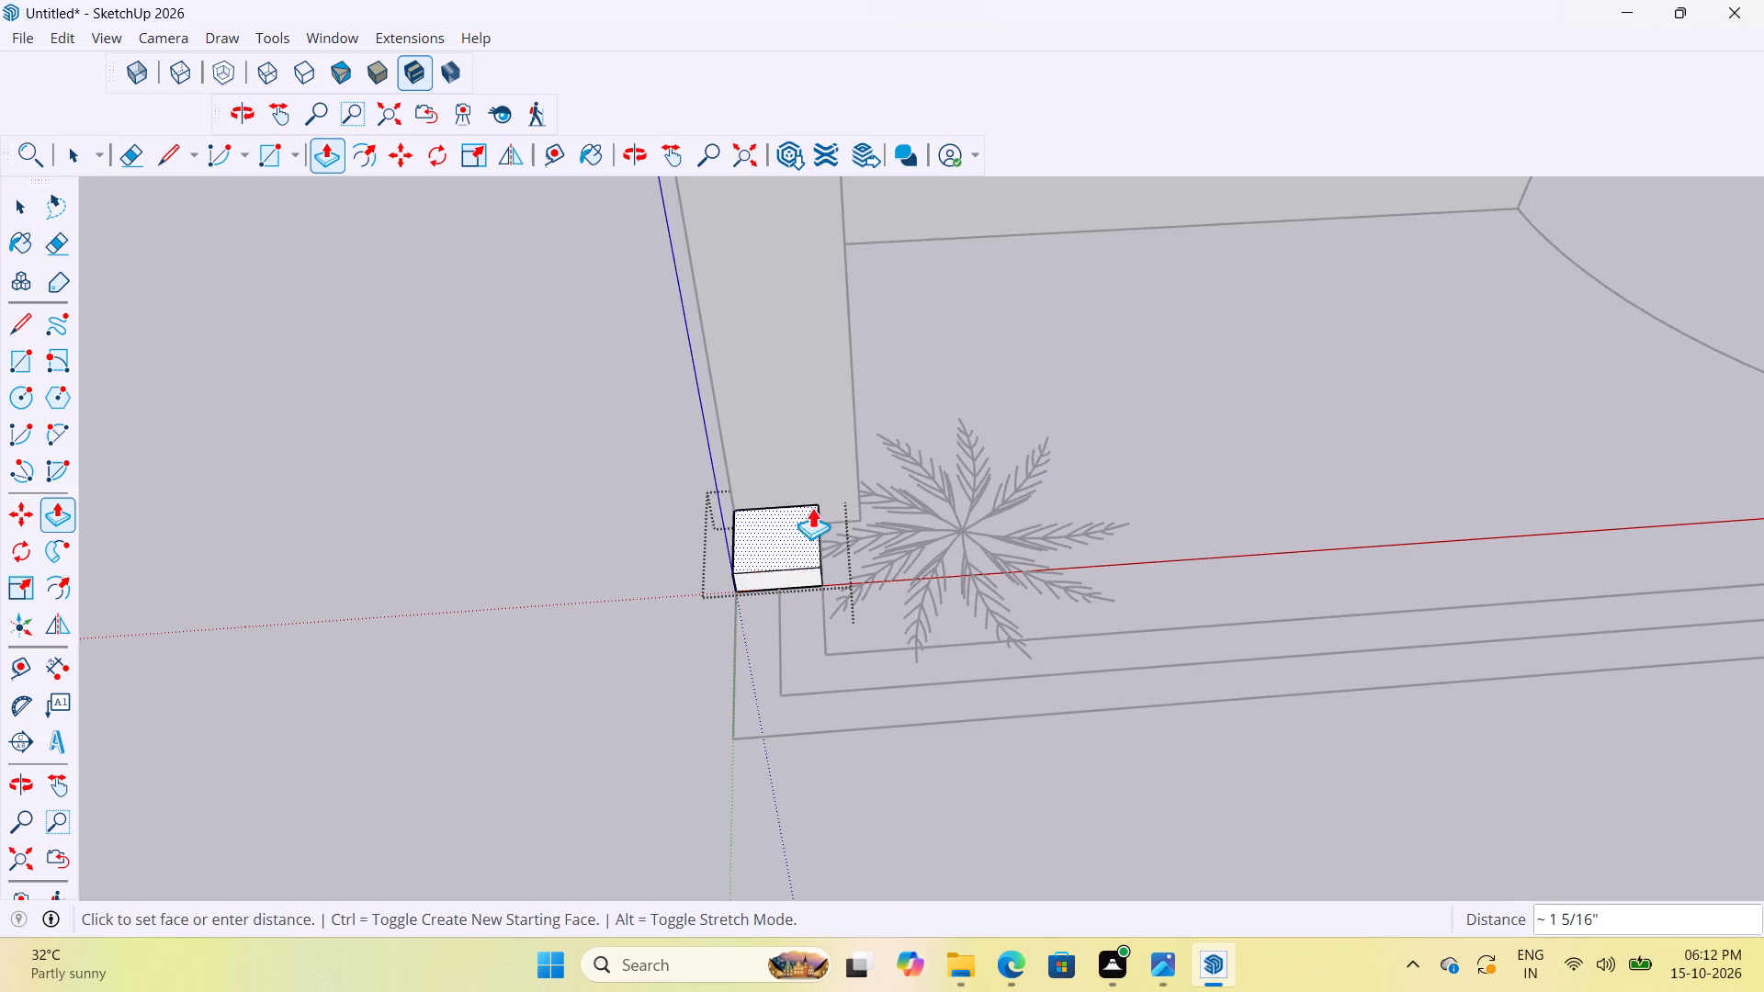
scroll(814, 483, "down", 10)
type("3'")
key("Return")
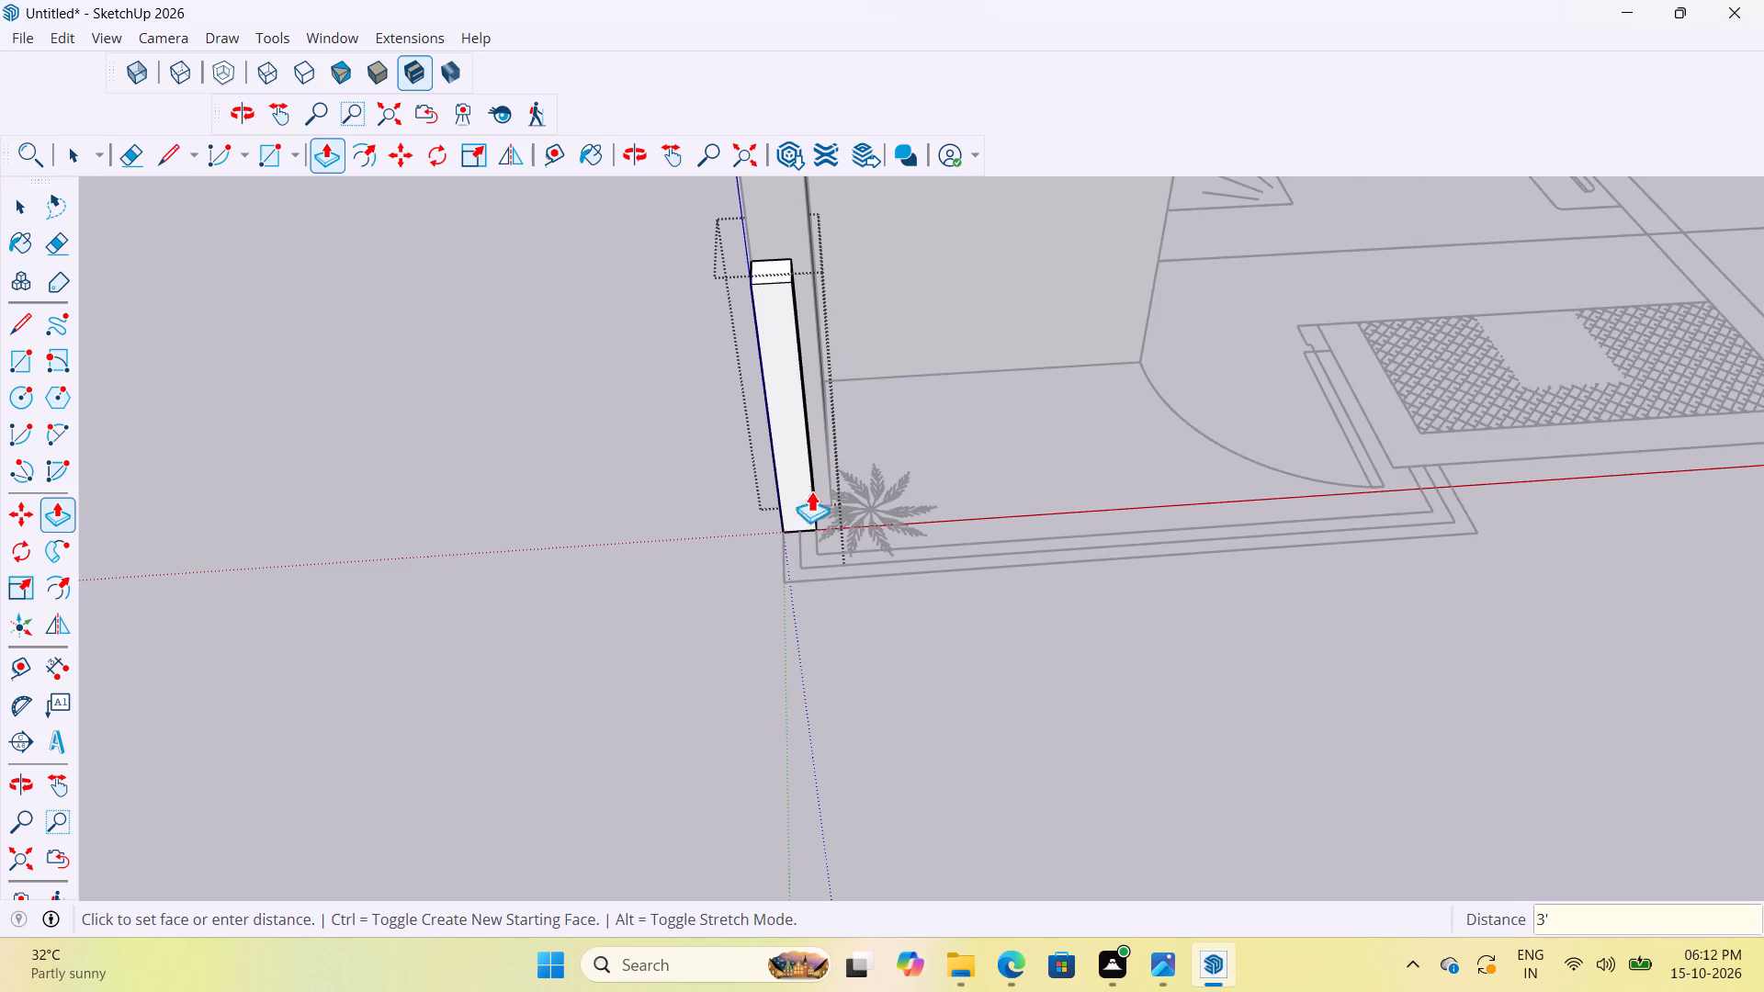
Push/Pull the block's front face to the inner corner of the balcony outline, plus another 4" to its outer edge.
scroll(805, 519, "up", 7)
left_click(808, 503)
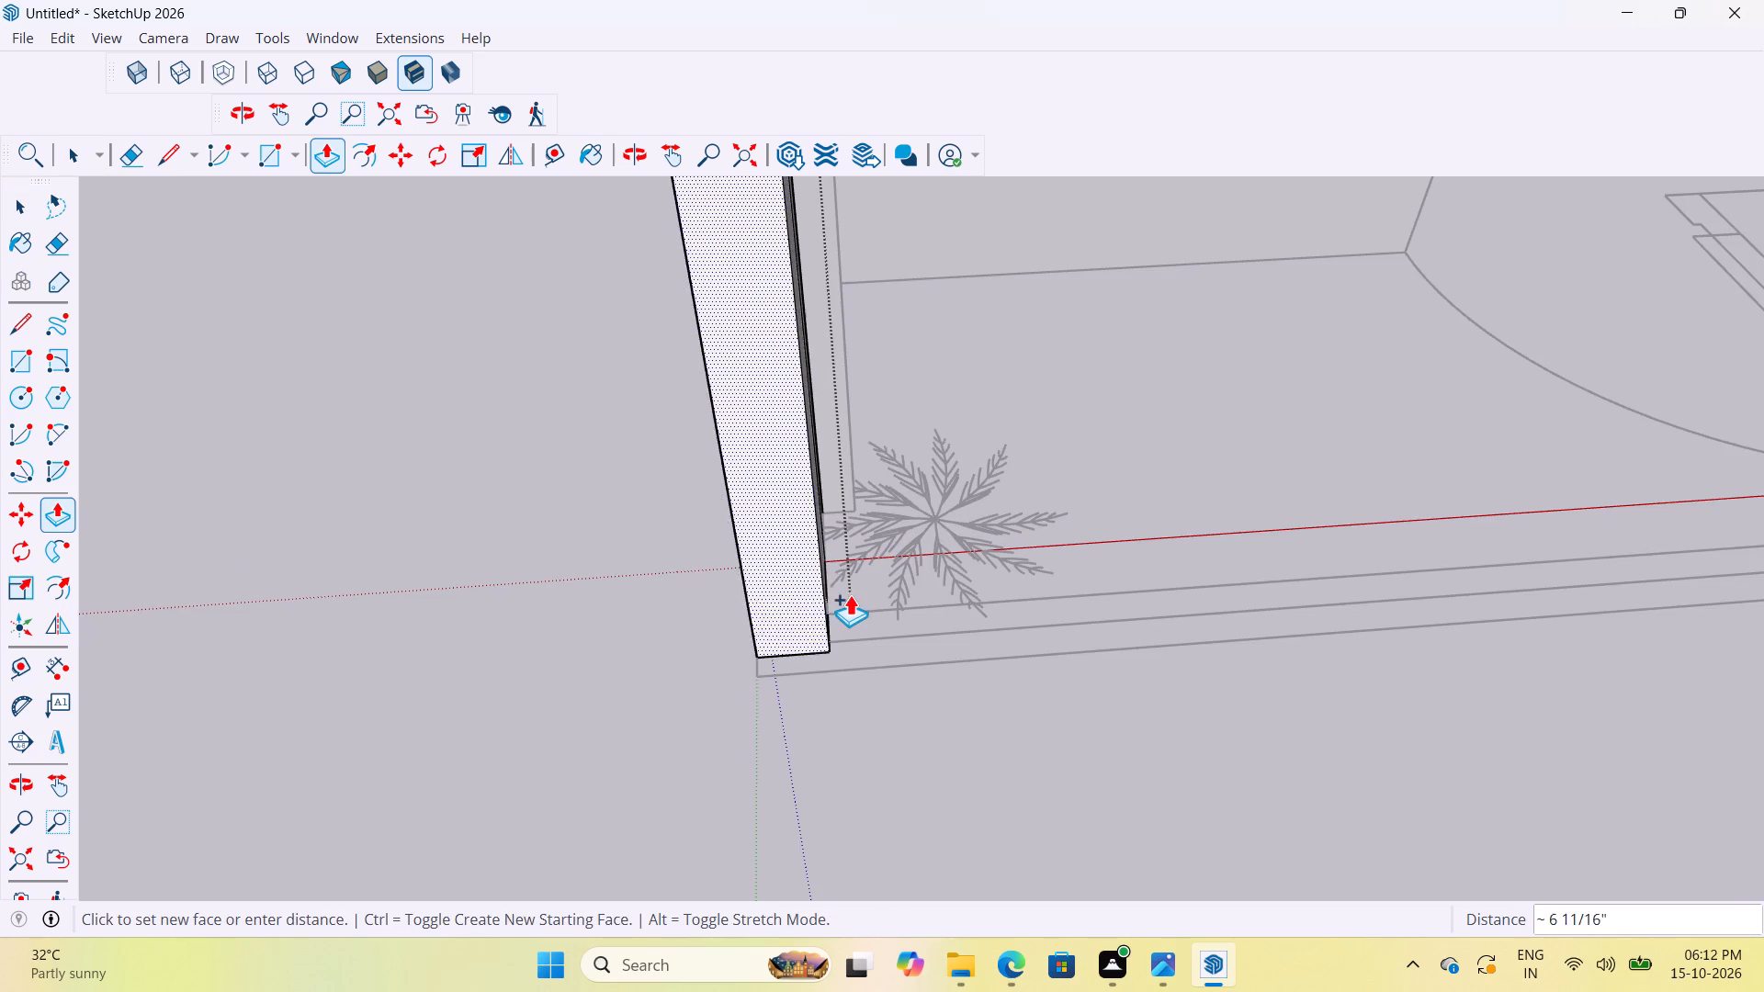
left_click(866, 612)
scroll(808, 610, "up", 4)
left_click(803, 596)
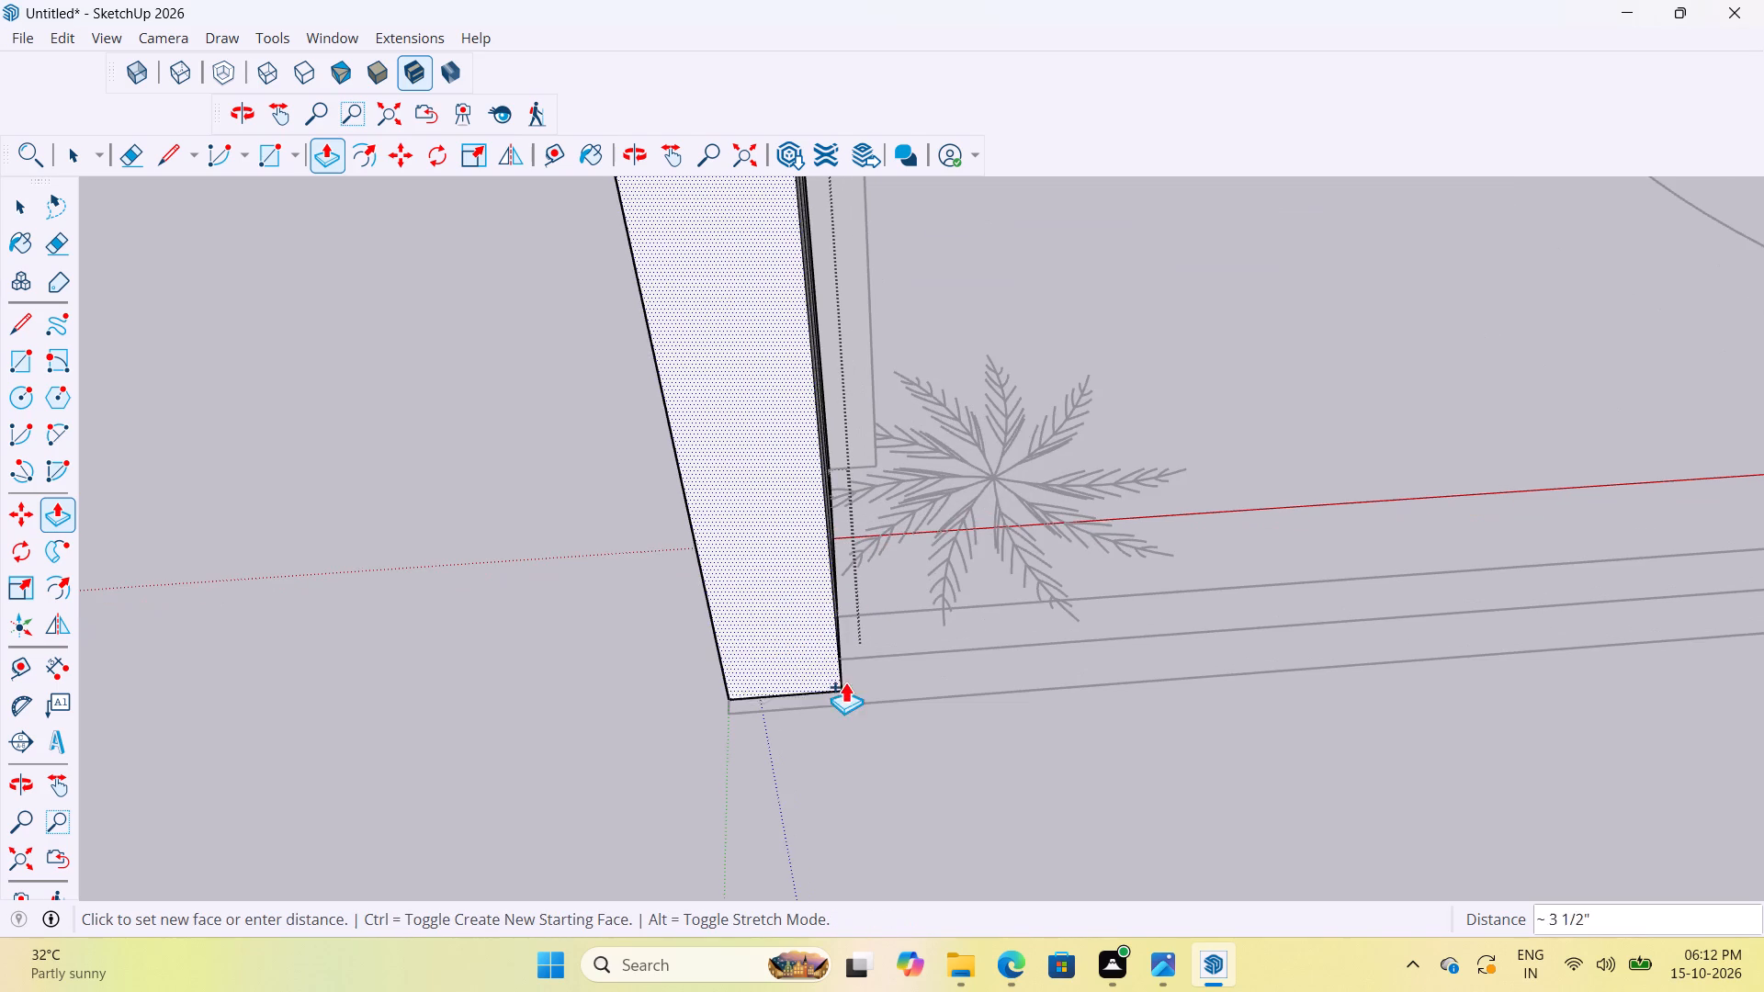
left_click(862, 697)
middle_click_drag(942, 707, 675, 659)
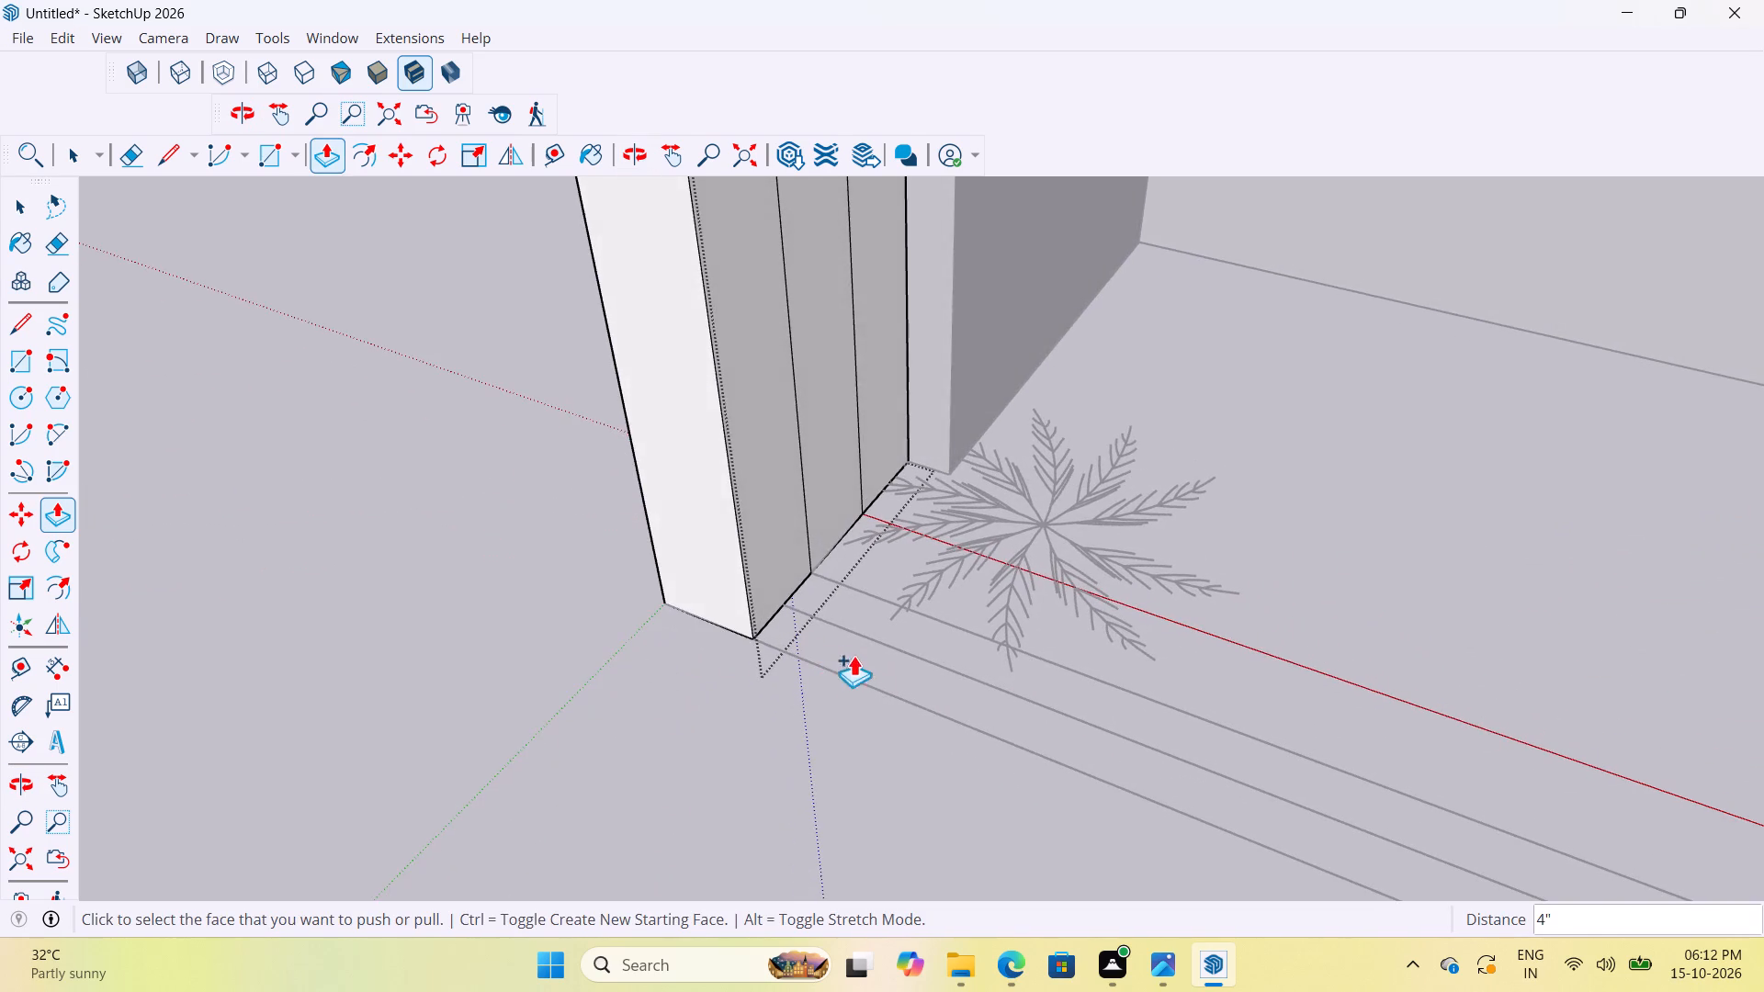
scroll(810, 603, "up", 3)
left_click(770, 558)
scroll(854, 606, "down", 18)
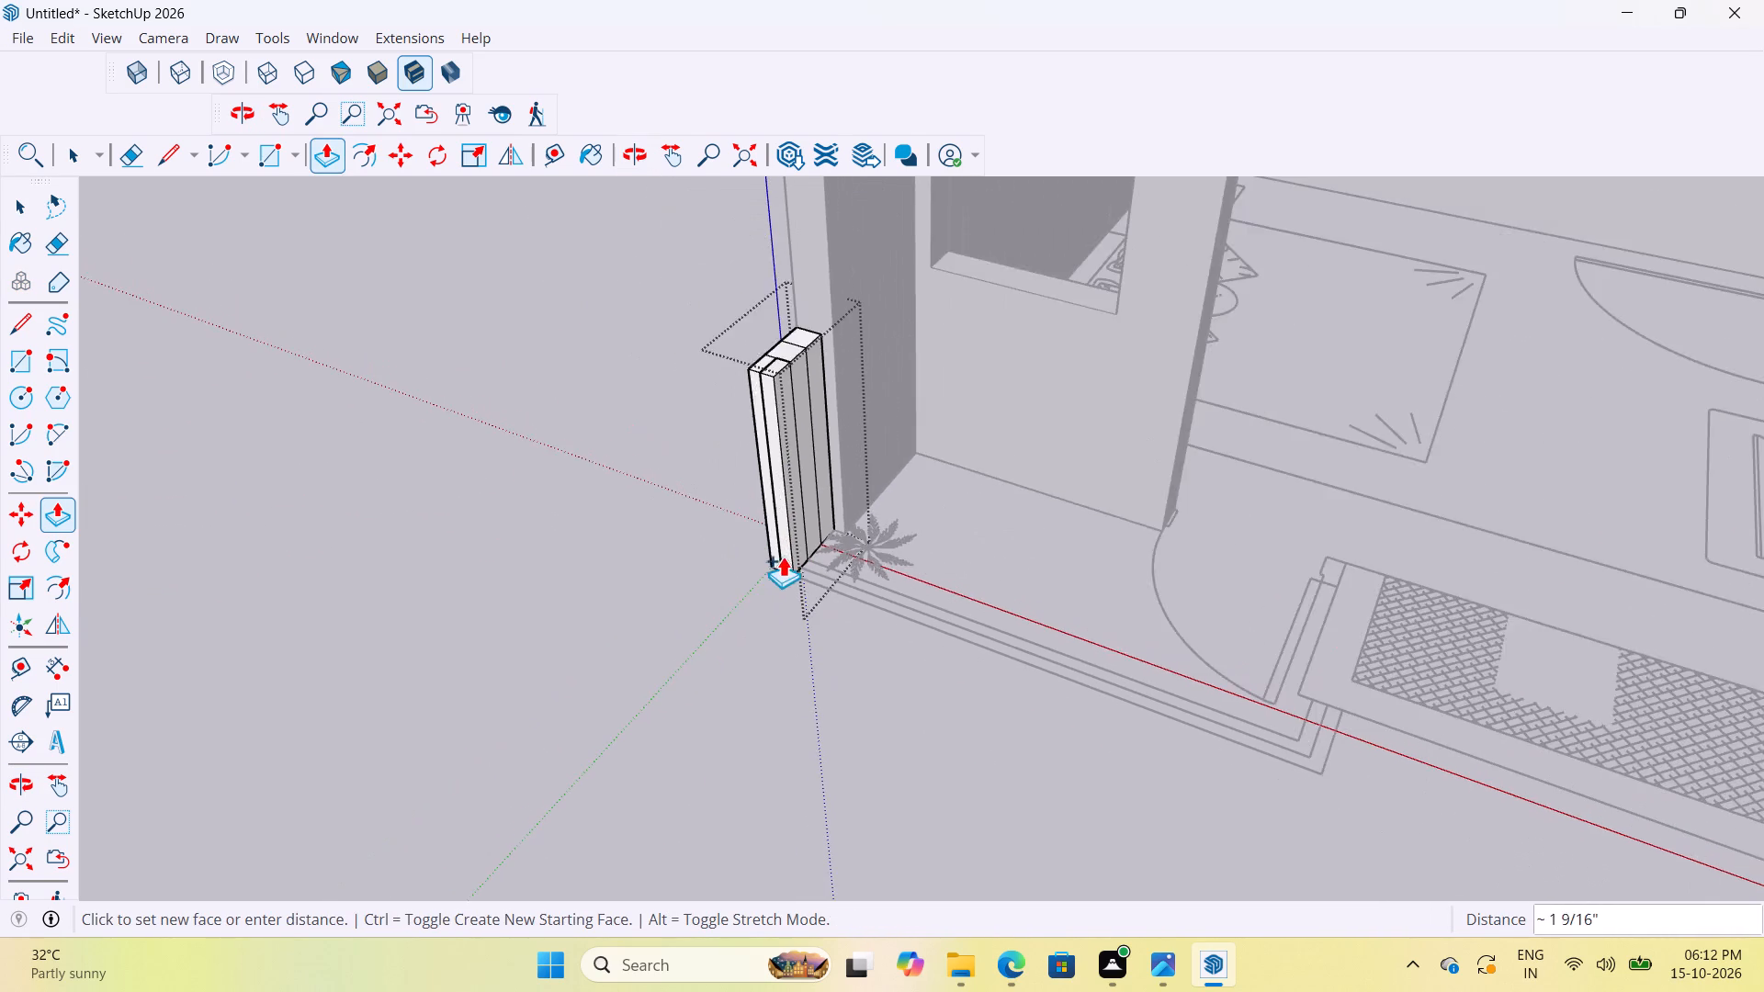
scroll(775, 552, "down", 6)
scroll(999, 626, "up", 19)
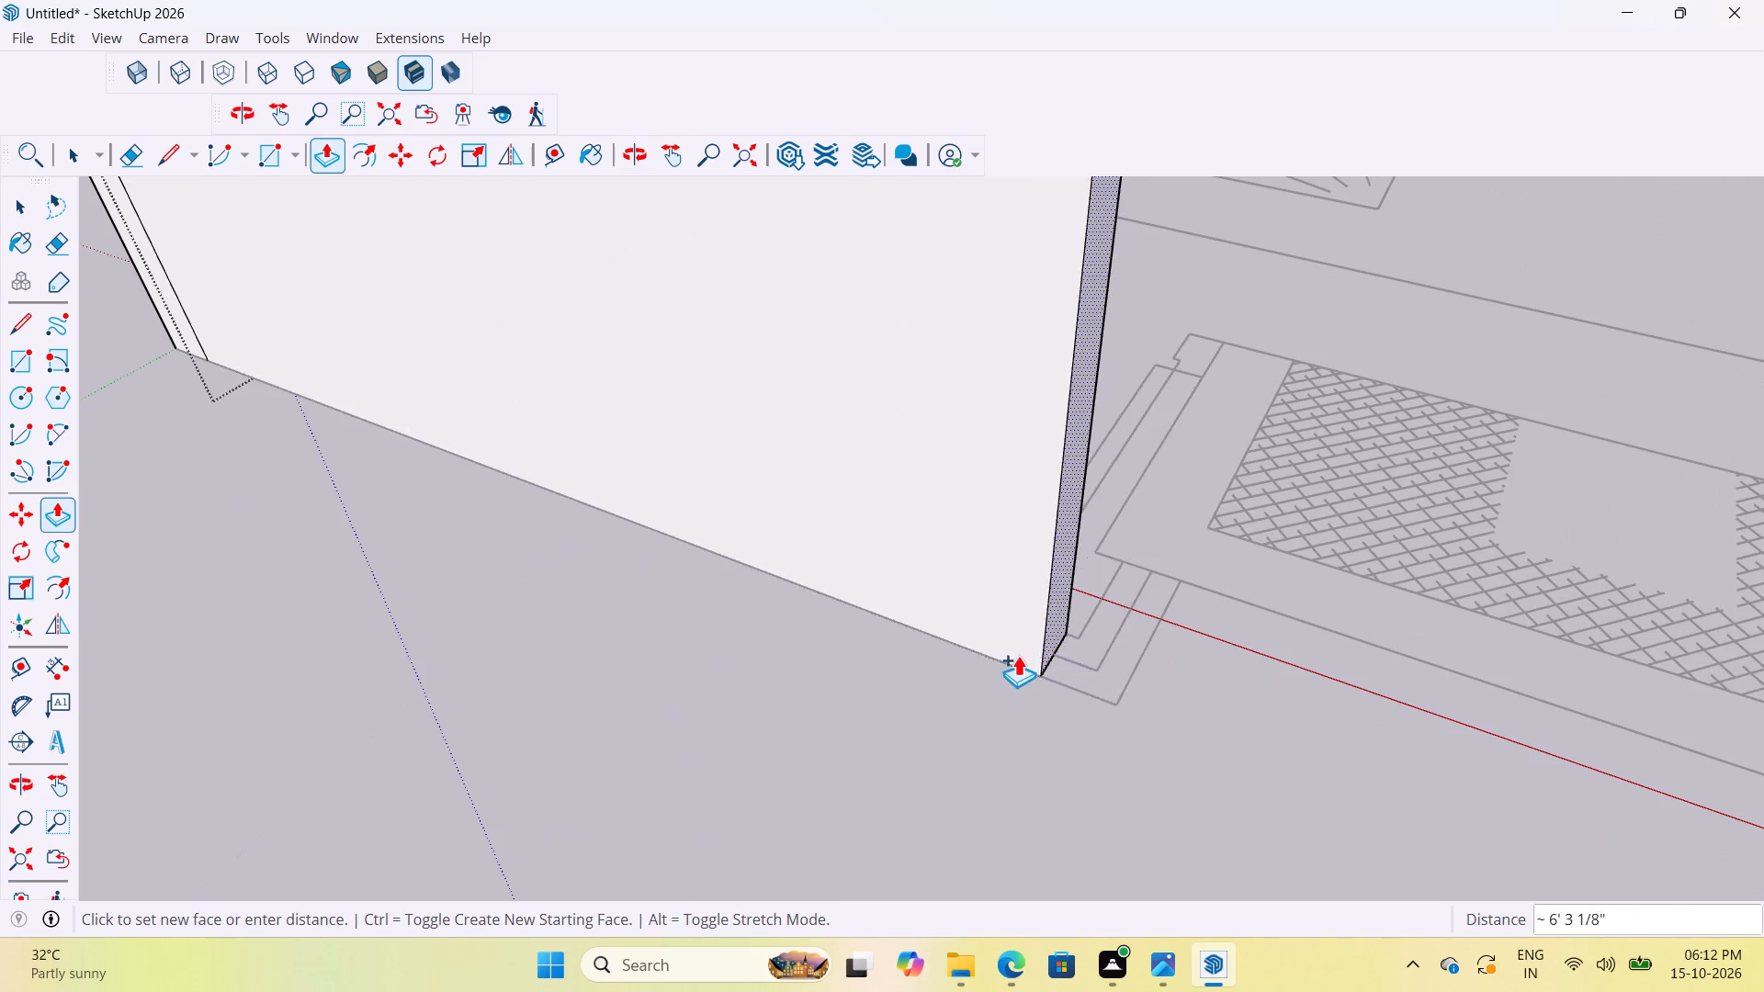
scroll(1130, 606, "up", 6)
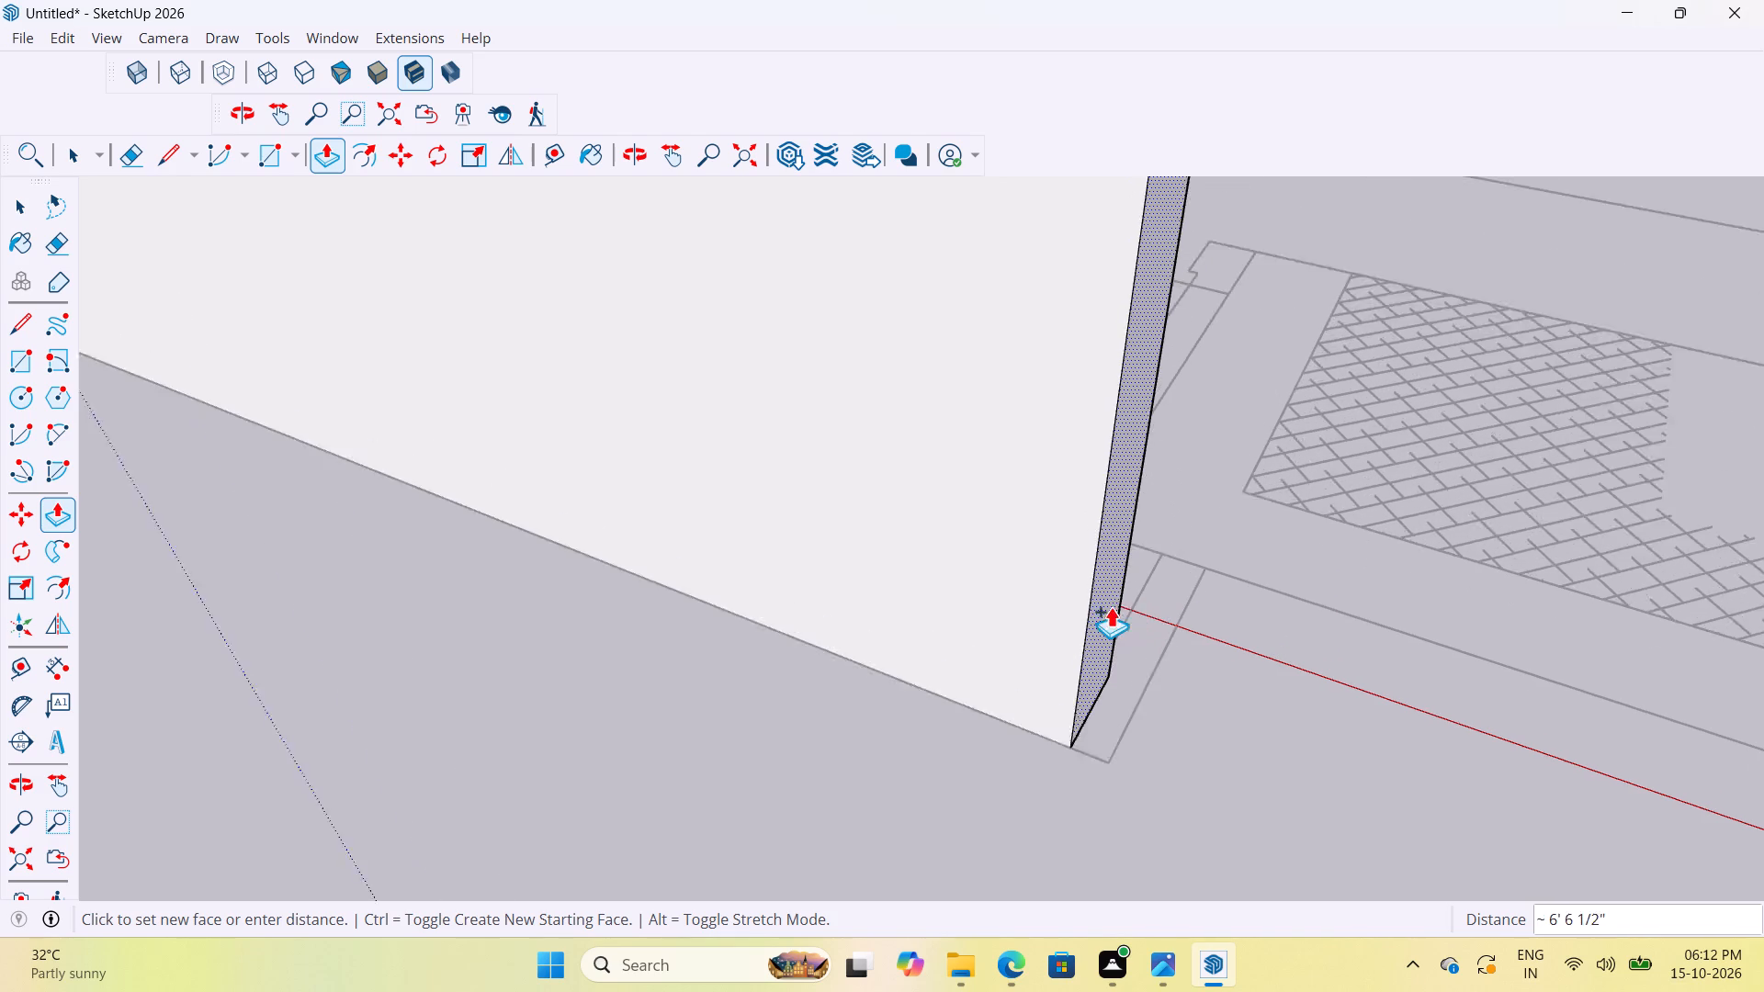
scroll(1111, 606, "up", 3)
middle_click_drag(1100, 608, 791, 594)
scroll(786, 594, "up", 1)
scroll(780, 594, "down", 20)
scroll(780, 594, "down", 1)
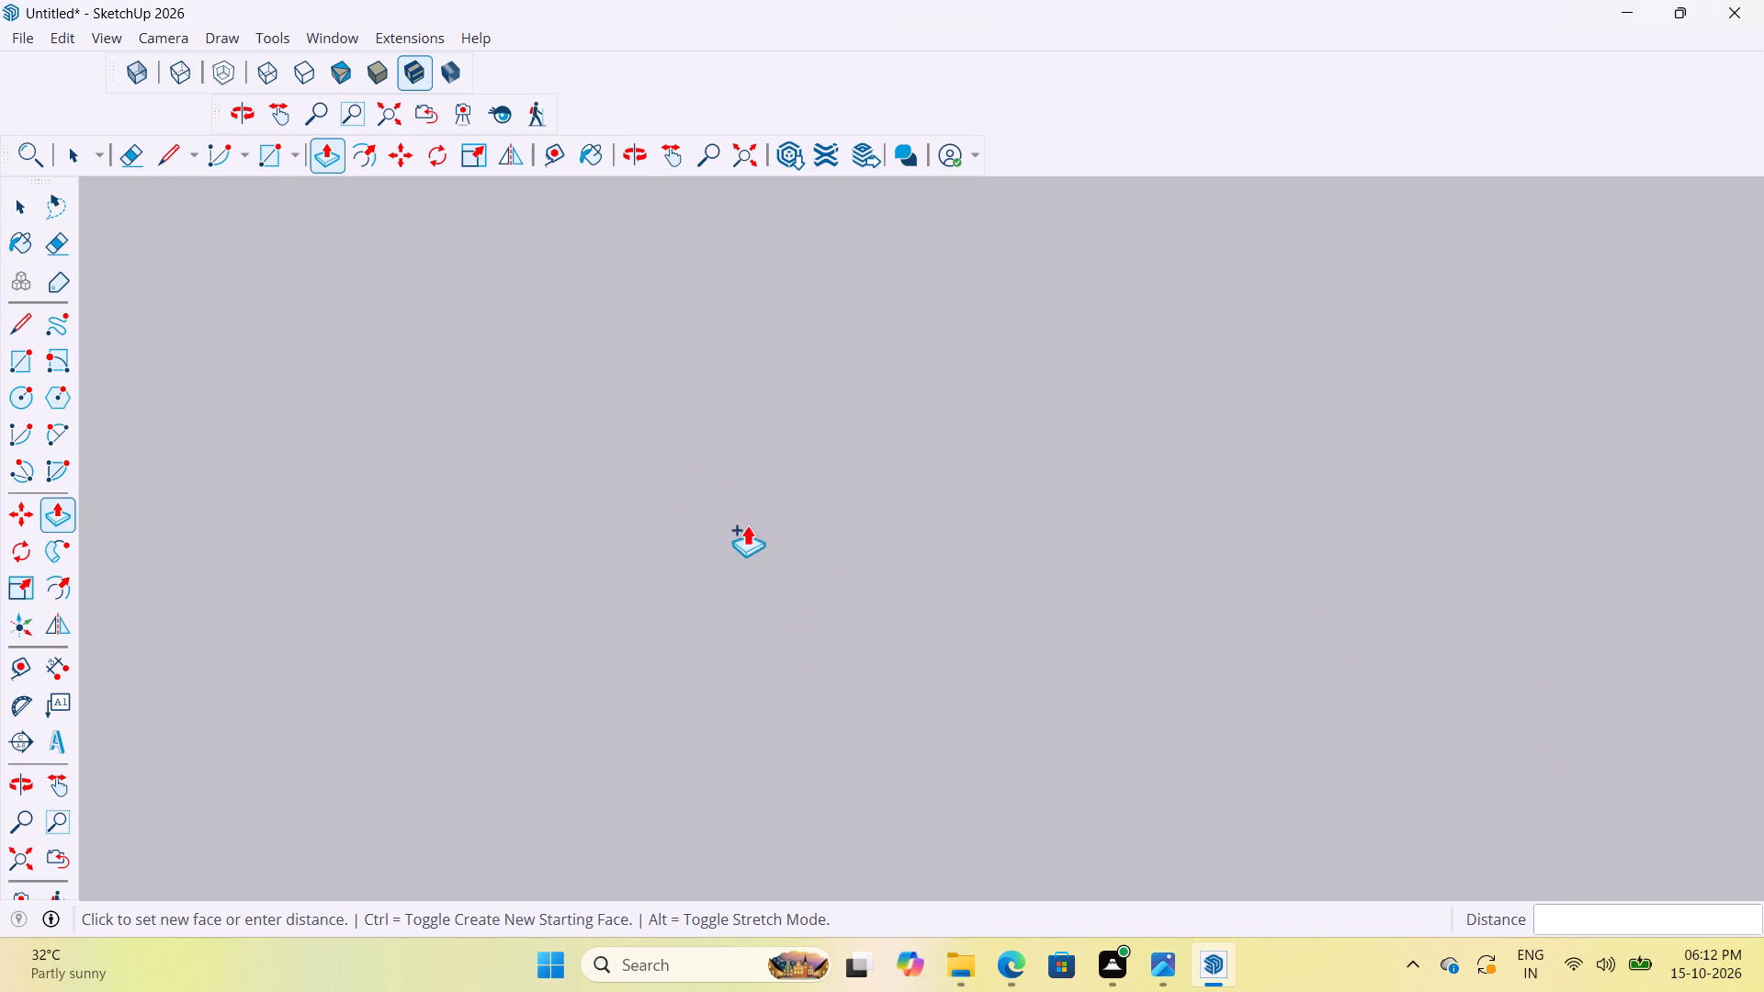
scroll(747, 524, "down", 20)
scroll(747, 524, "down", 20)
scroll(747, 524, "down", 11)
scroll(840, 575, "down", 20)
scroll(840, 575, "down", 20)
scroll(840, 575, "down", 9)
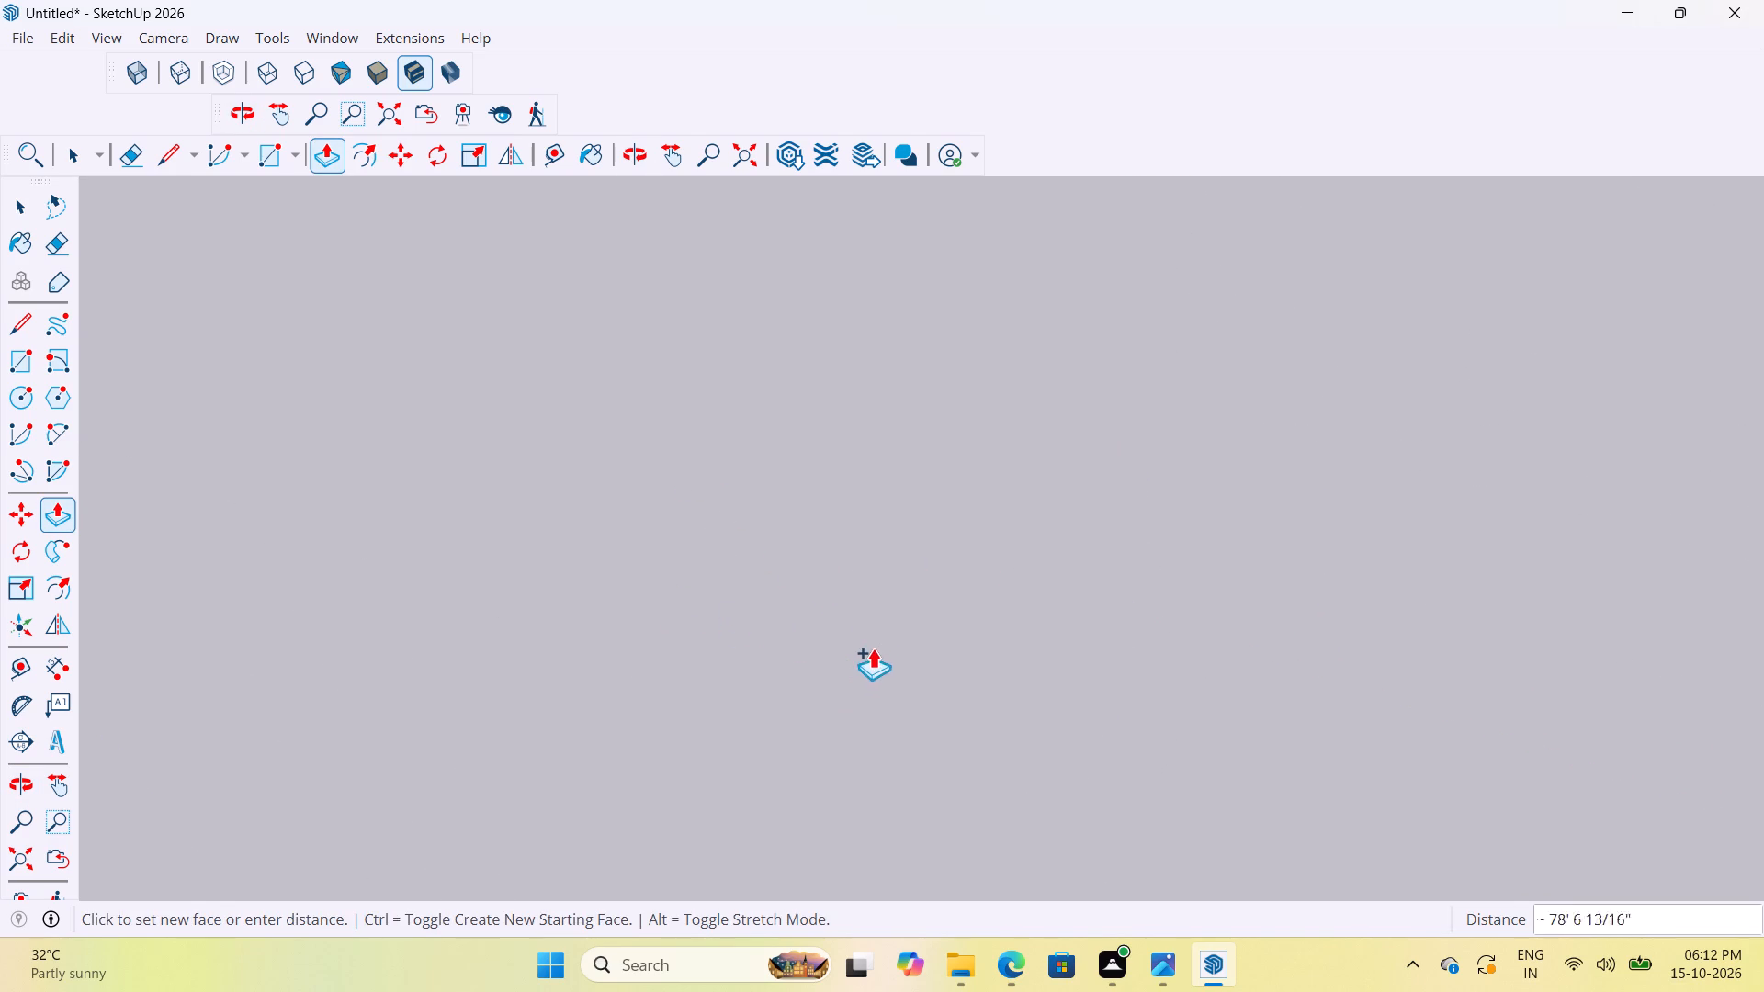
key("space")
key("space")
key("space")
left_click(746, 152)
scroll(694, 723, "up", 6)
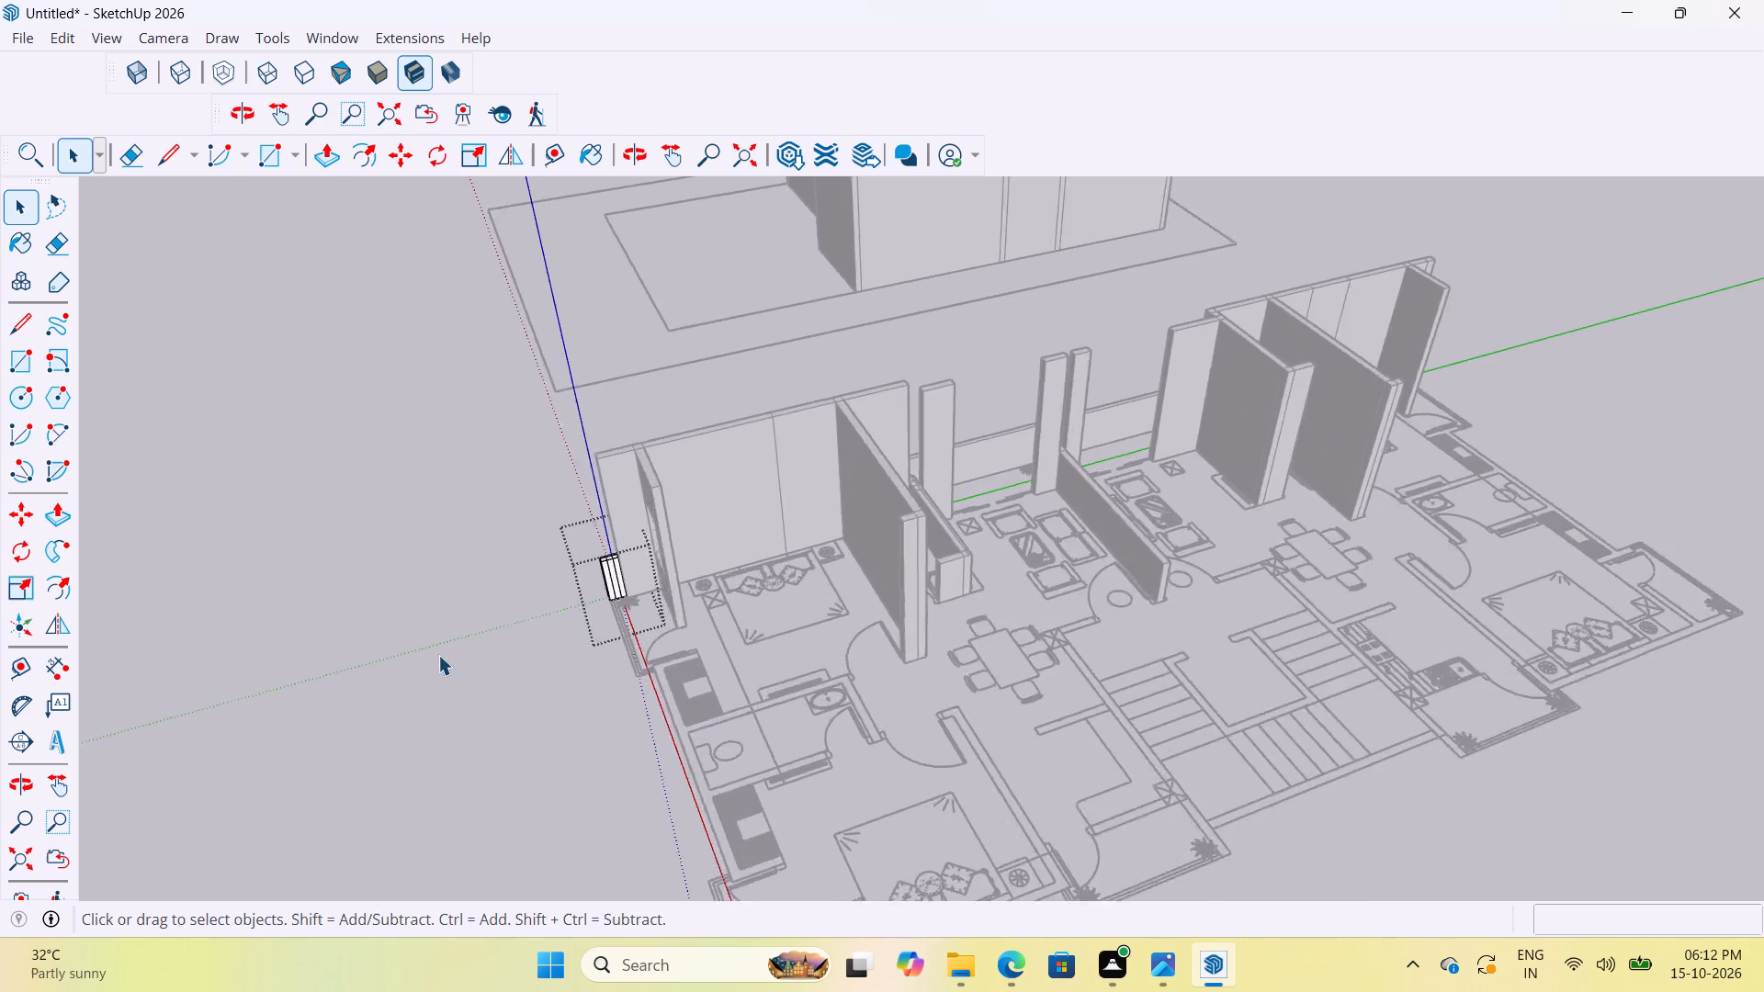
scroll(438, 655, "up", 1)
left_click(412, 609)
Reopen the block's group and Push/Pull the side face of its outermost section 6' 4" along the balcony's front outline.
scroll(637, 571, "up", 20)
middle_click_drag(681, 596, 772, 575)
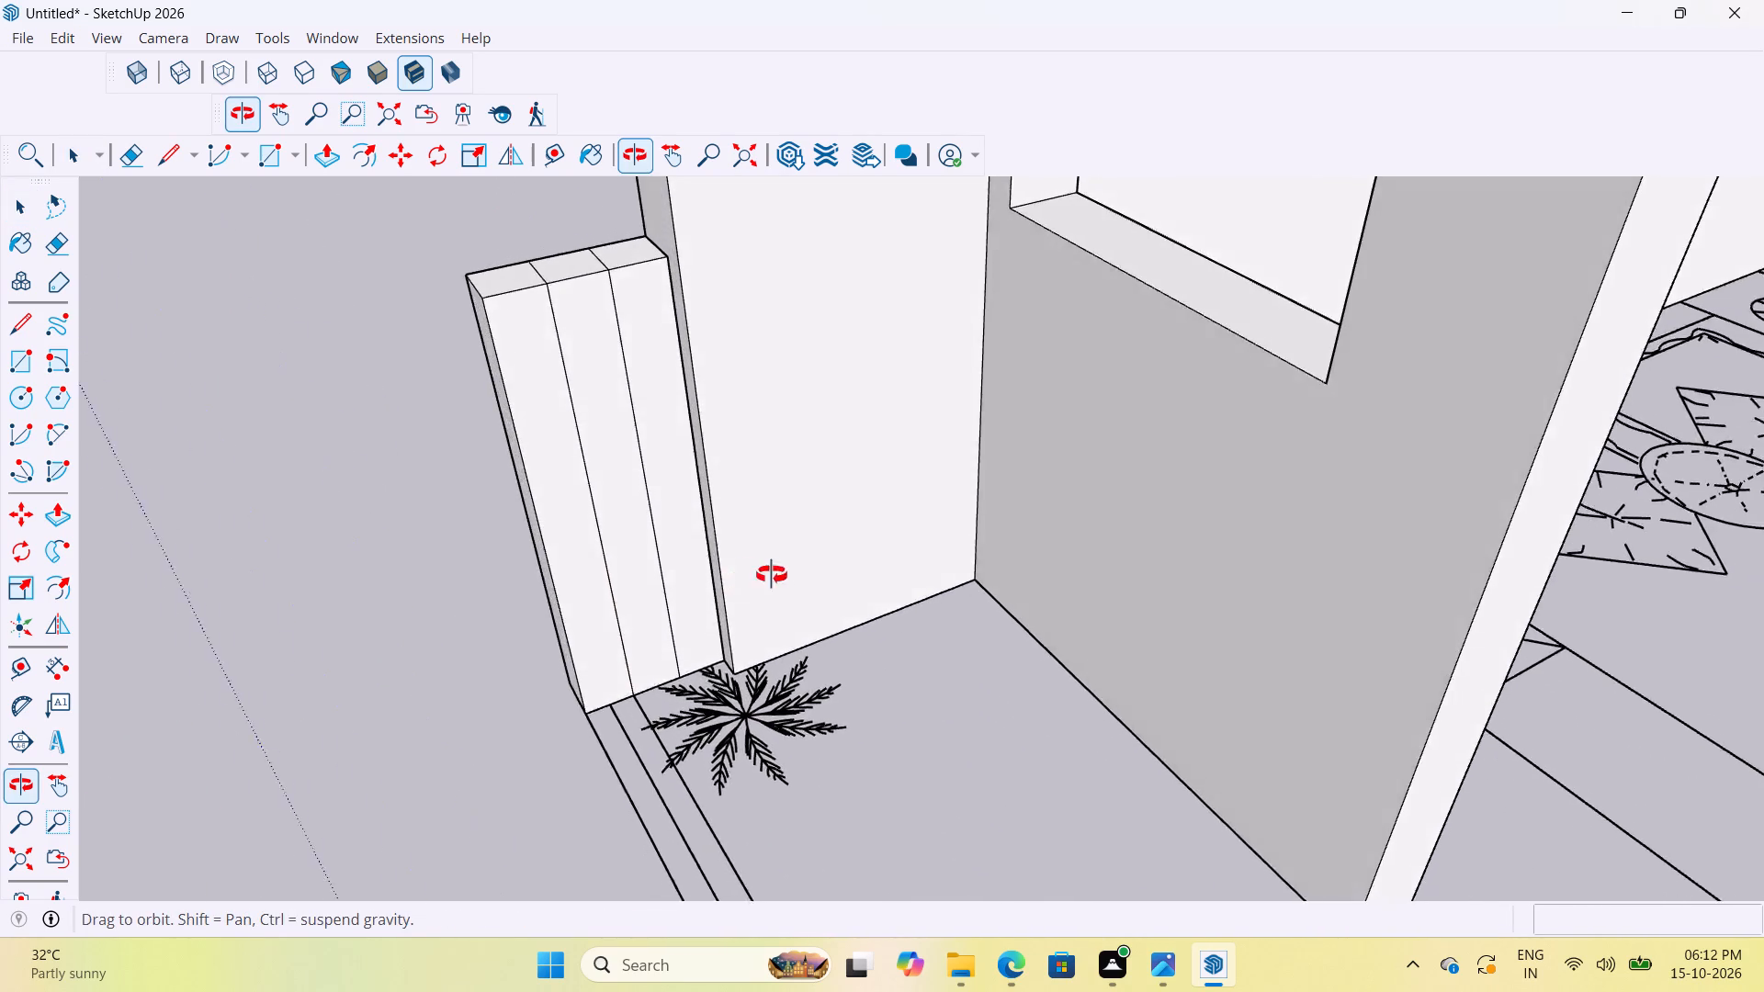
middle_click_drag(772, 575, 834, 591)
scroll(928, 454, "down", 11)
scroll(876, 672, "up", 16)
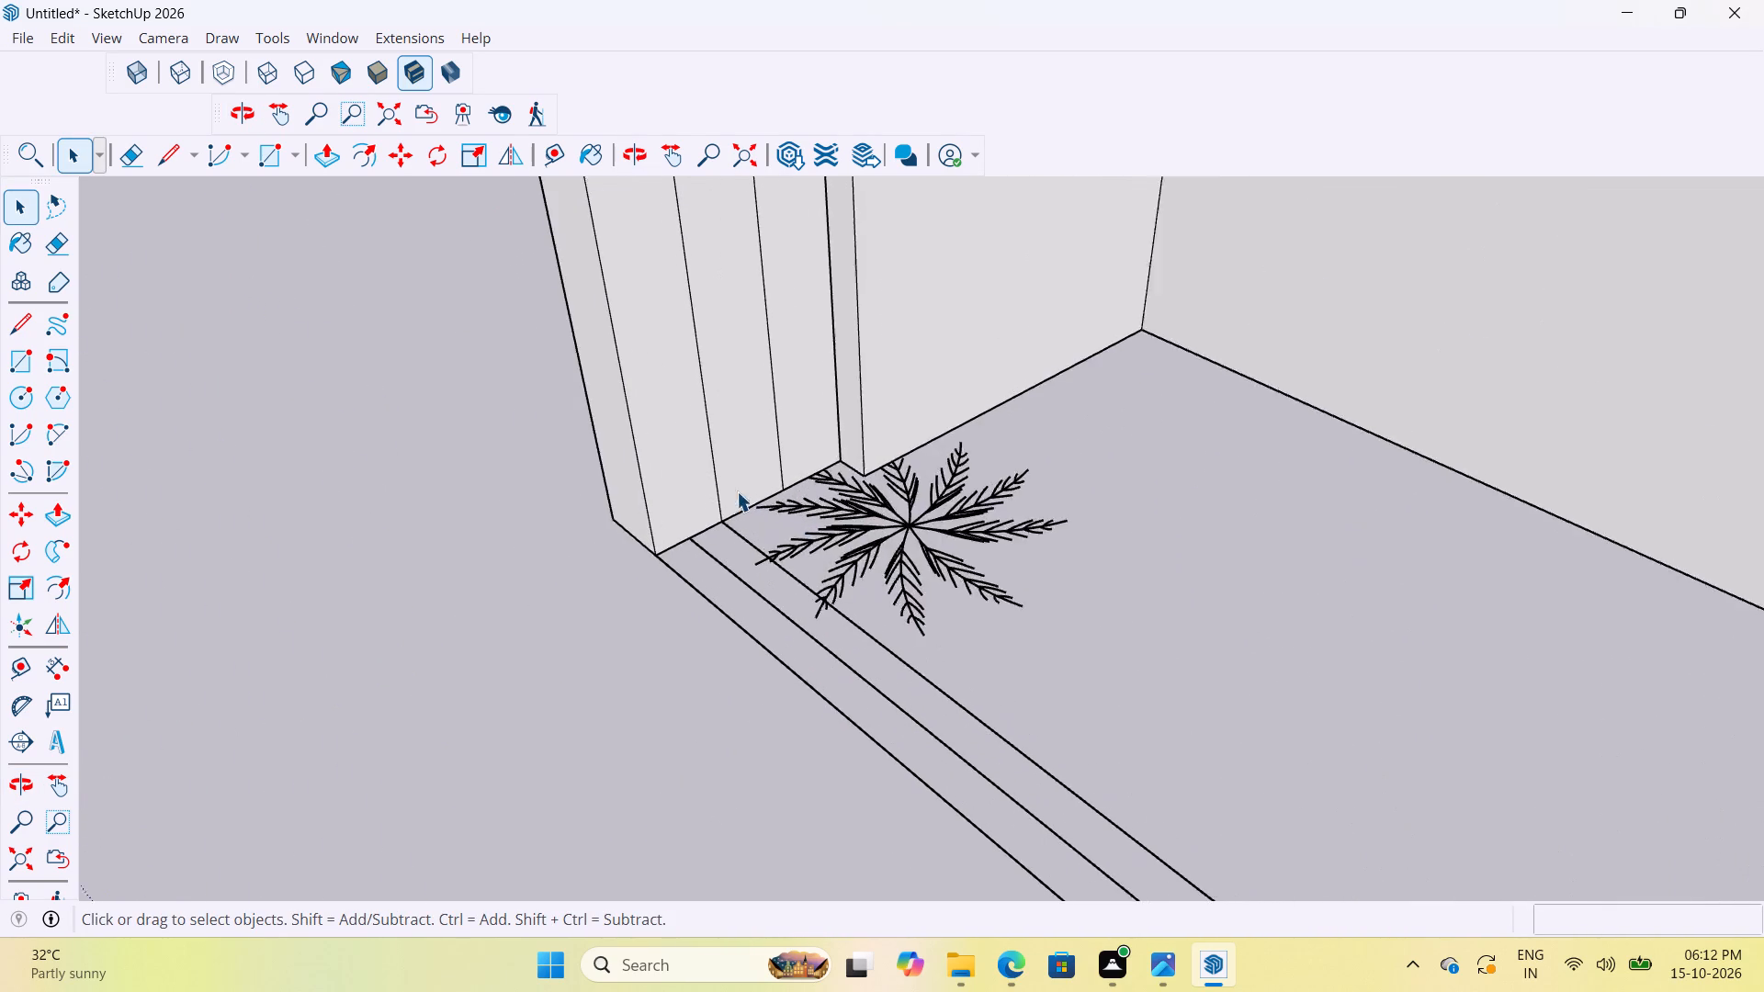
scroll(737, 491, "up", 3)
left_click(673, 507)
double_click(673, 506)
left_click(673, 503)
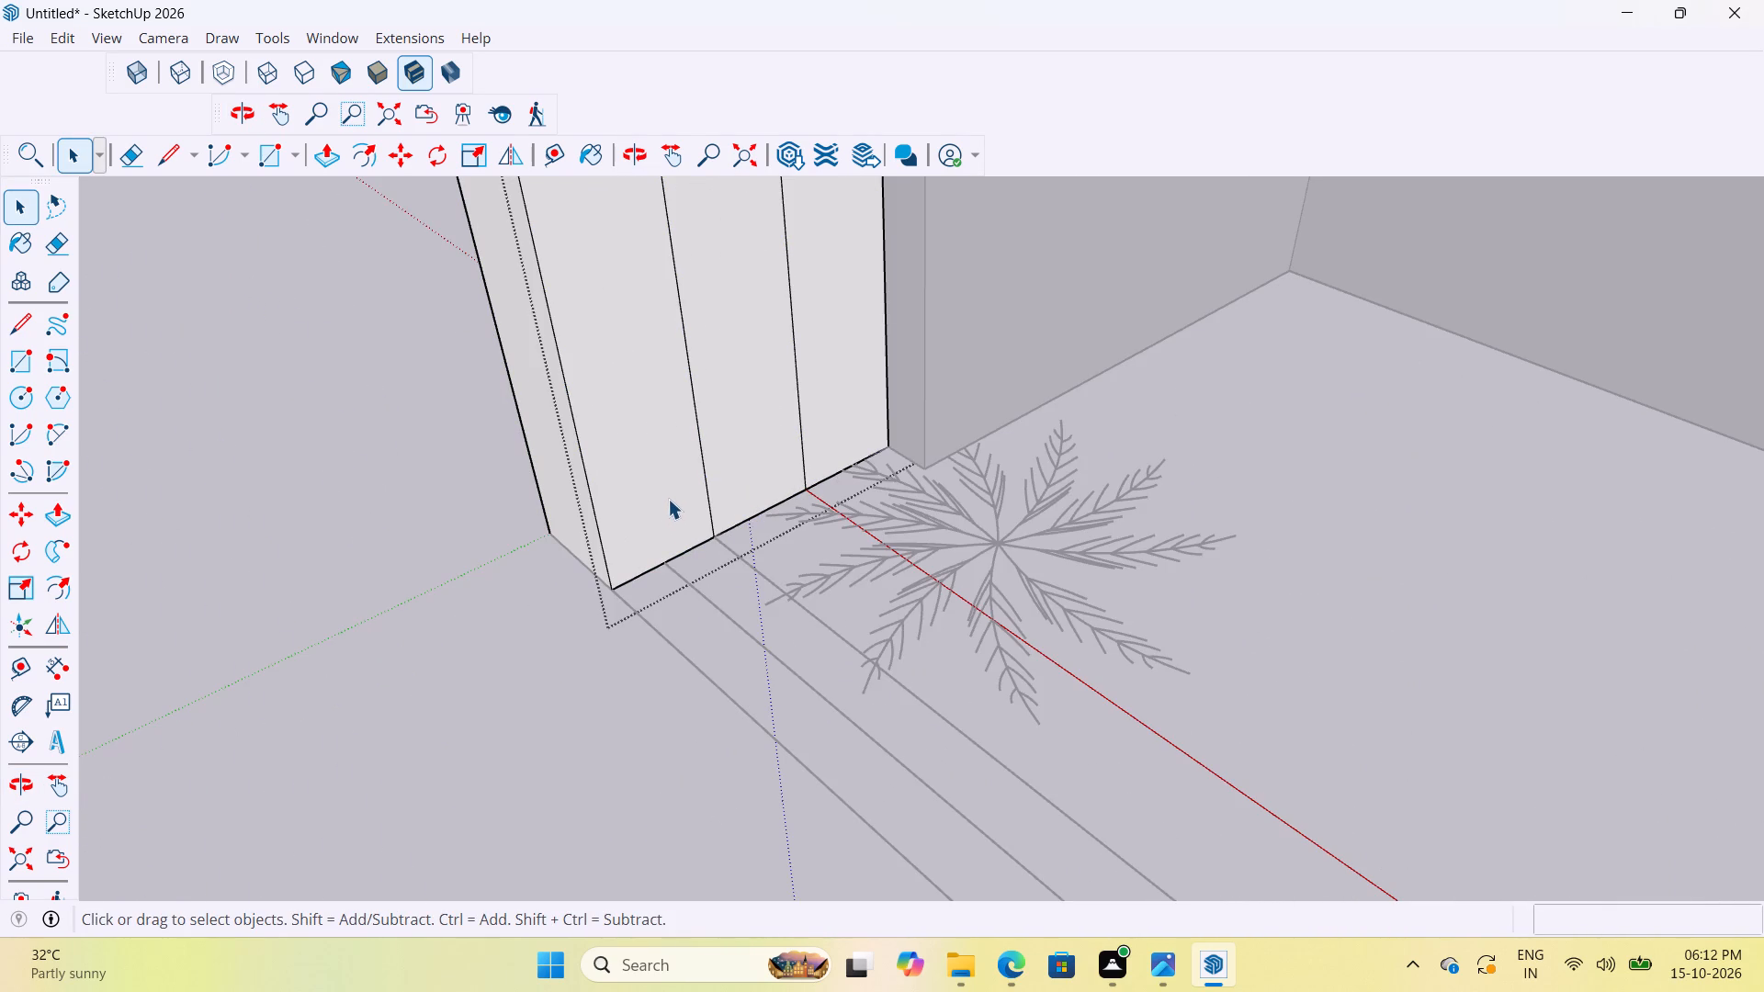
double_click(667, 499)
key("p")
left_click(673, 508)
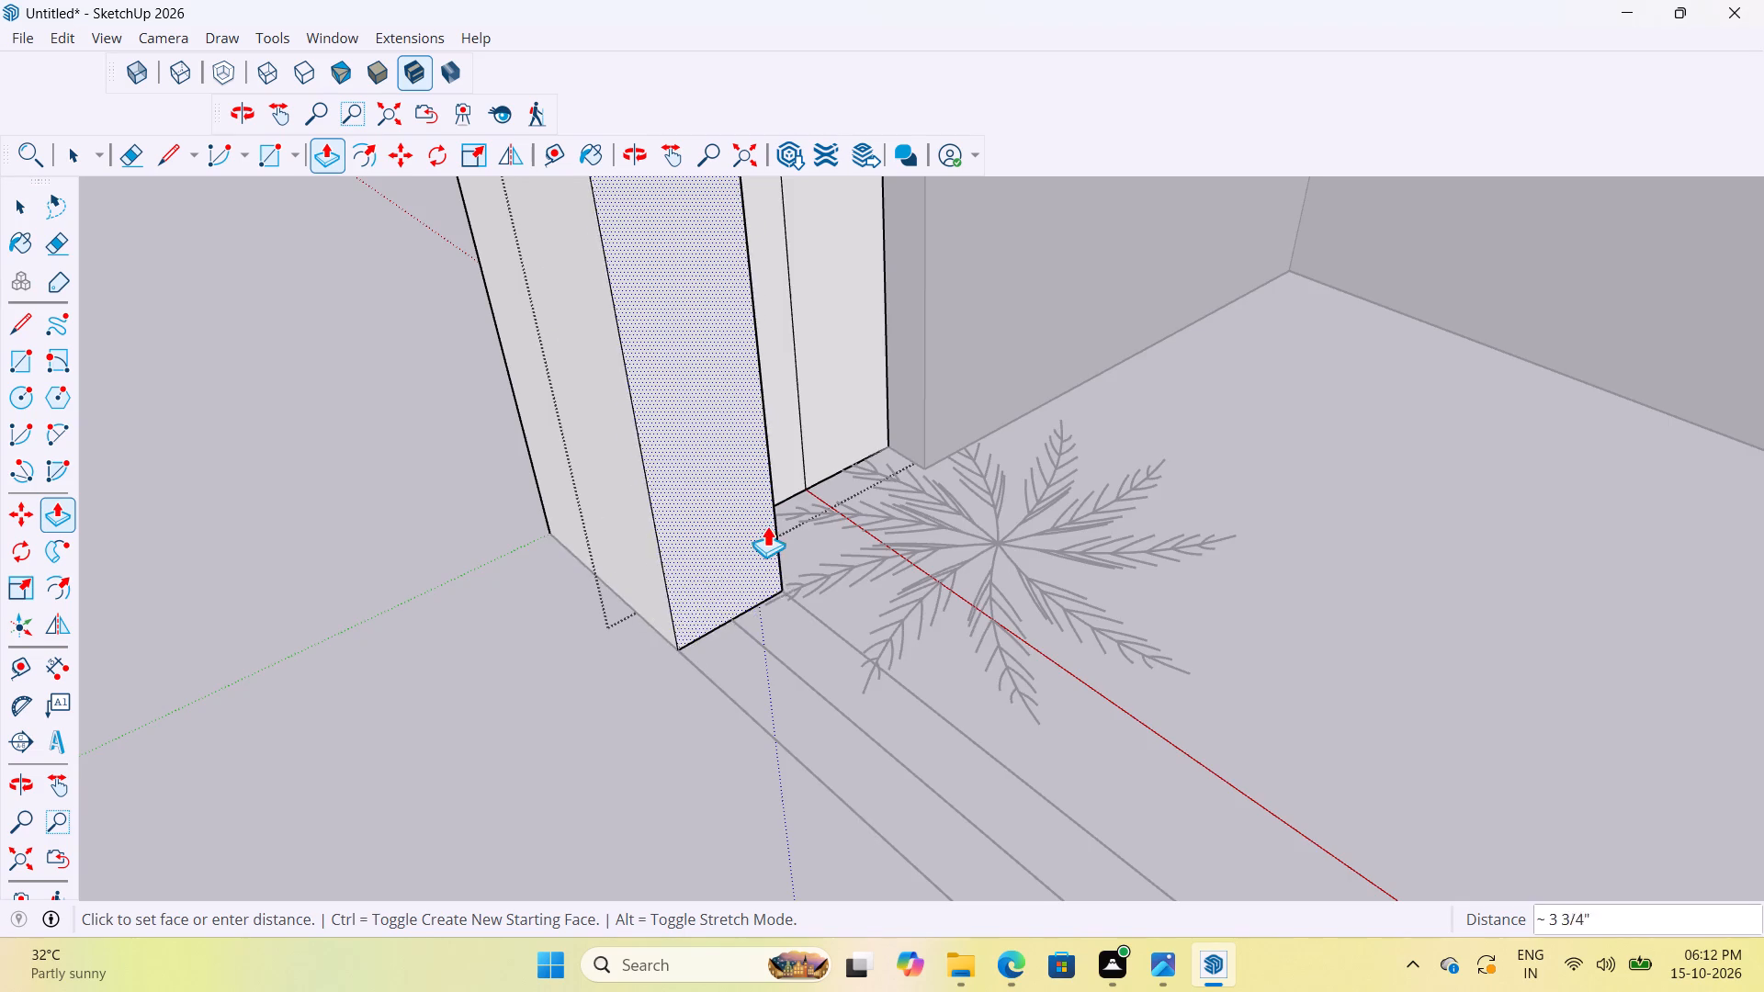
scroll(767, 524, "down", 18)
scroll(760, 545, "down", 5)
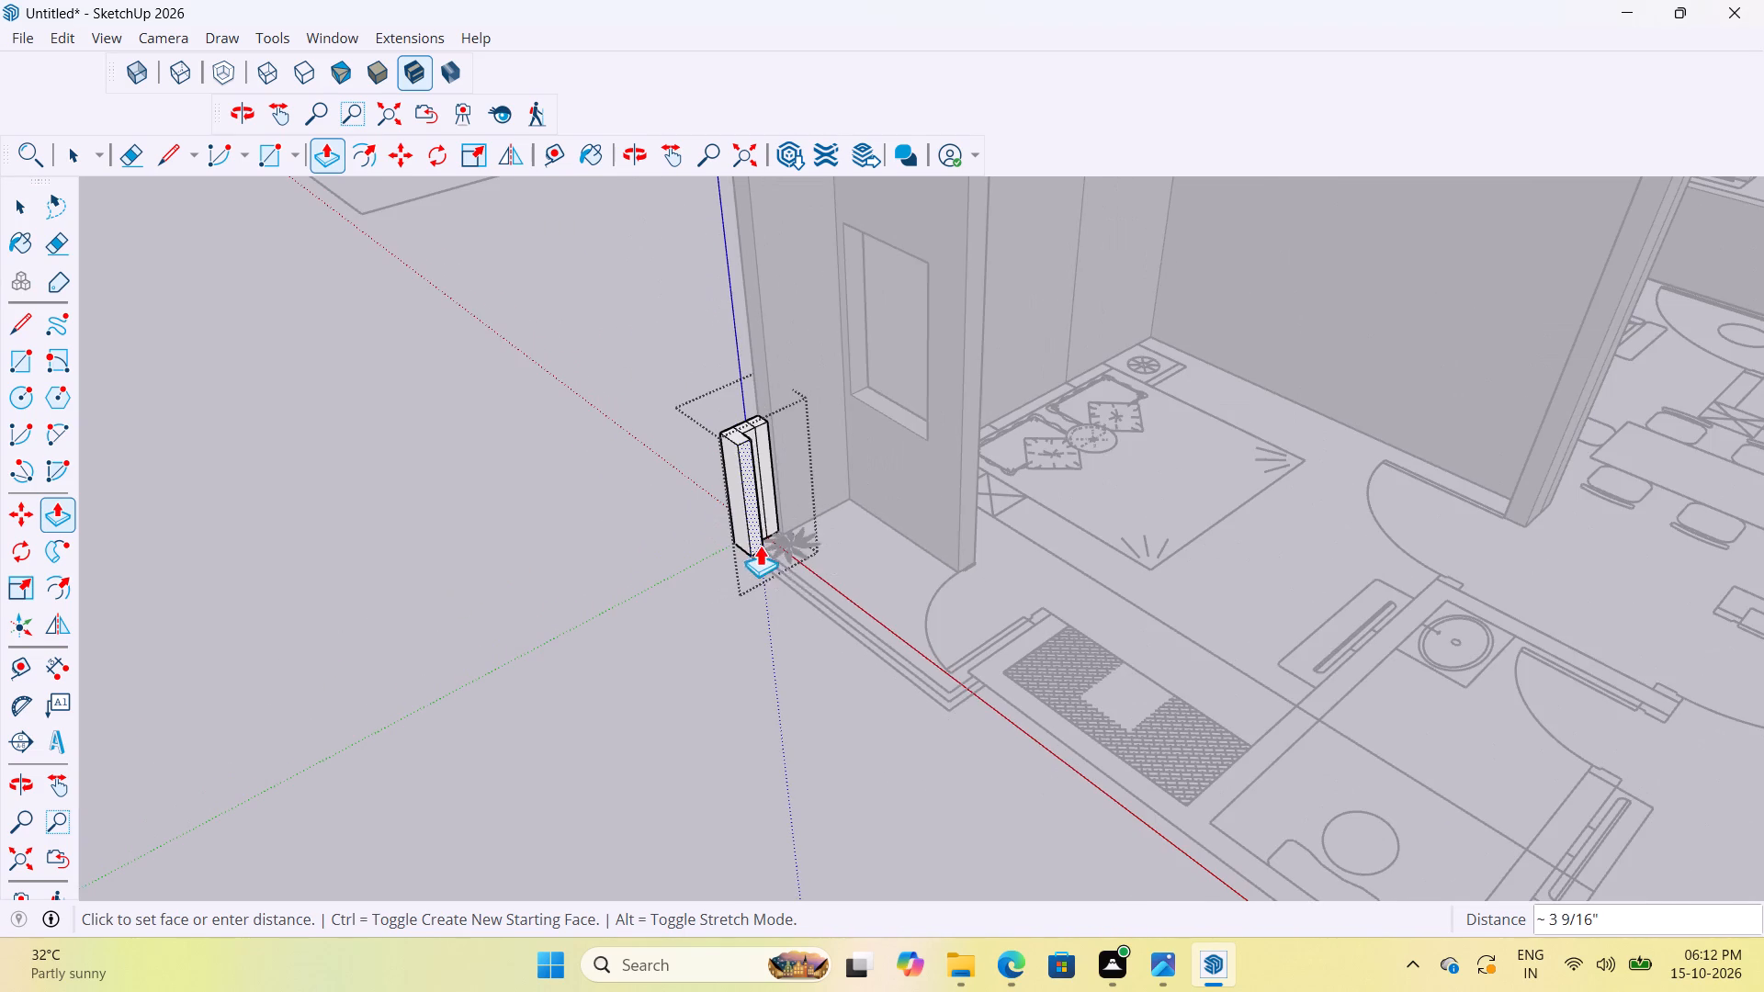
scroll(957, 680, "up", 18)
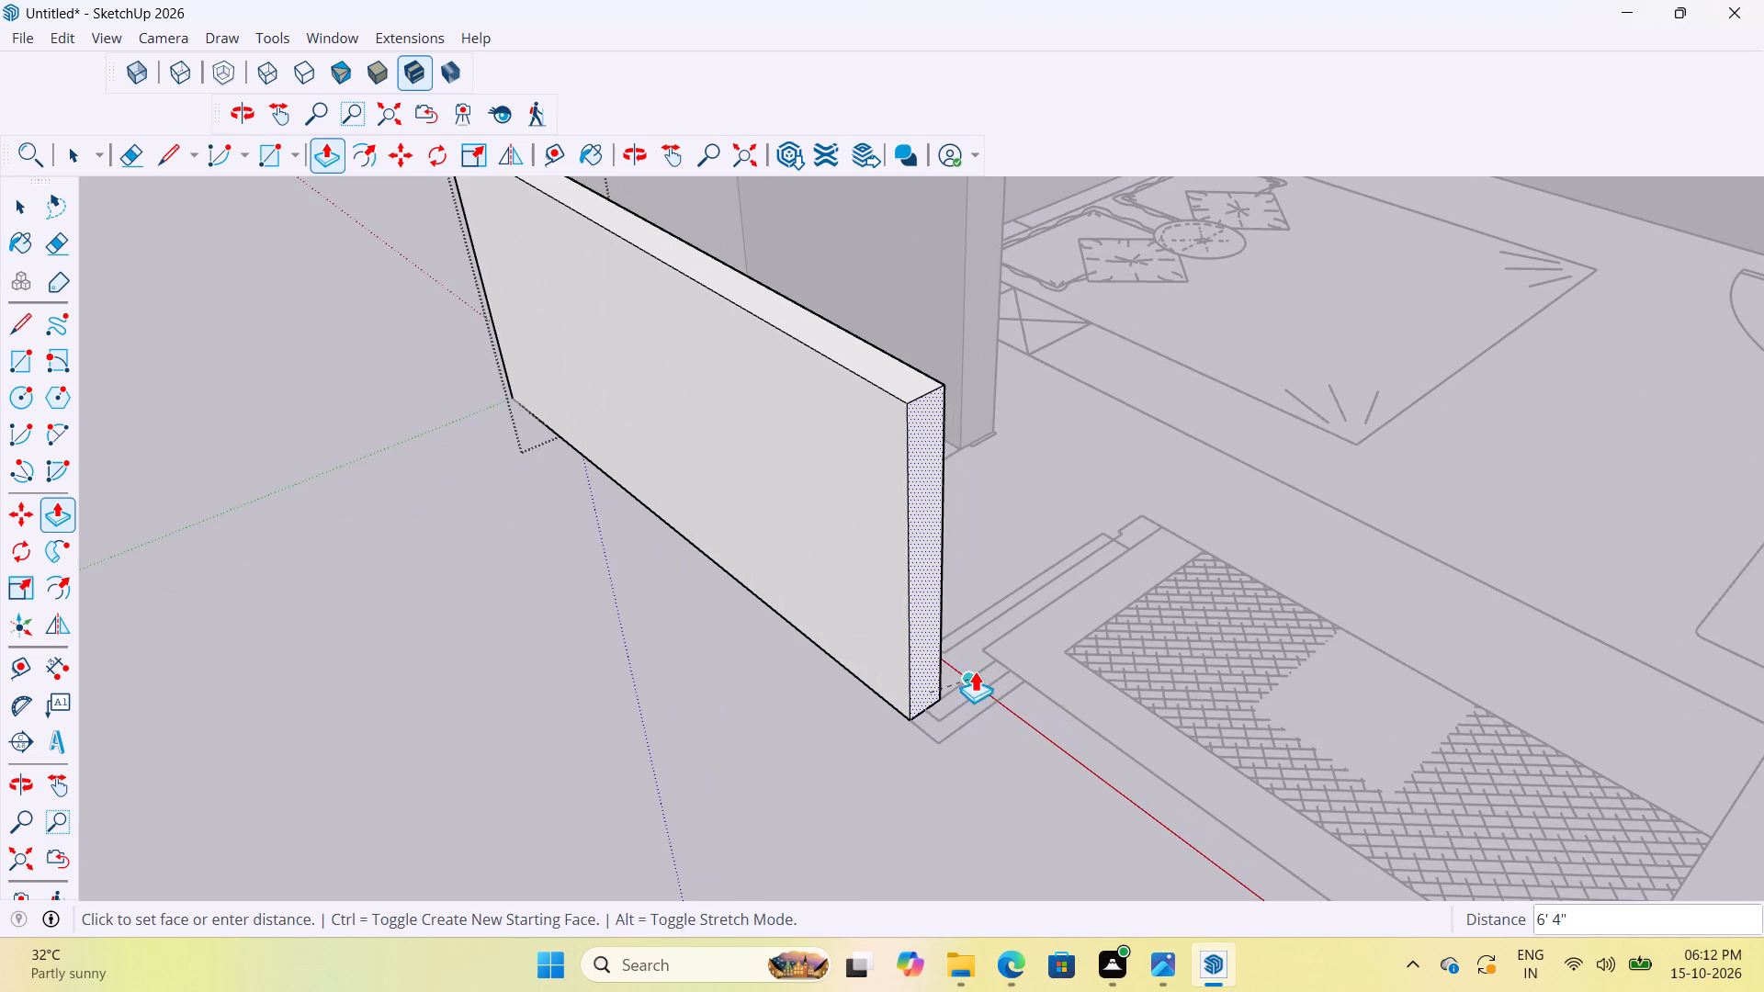
scroll(979, 670, "up", 9)
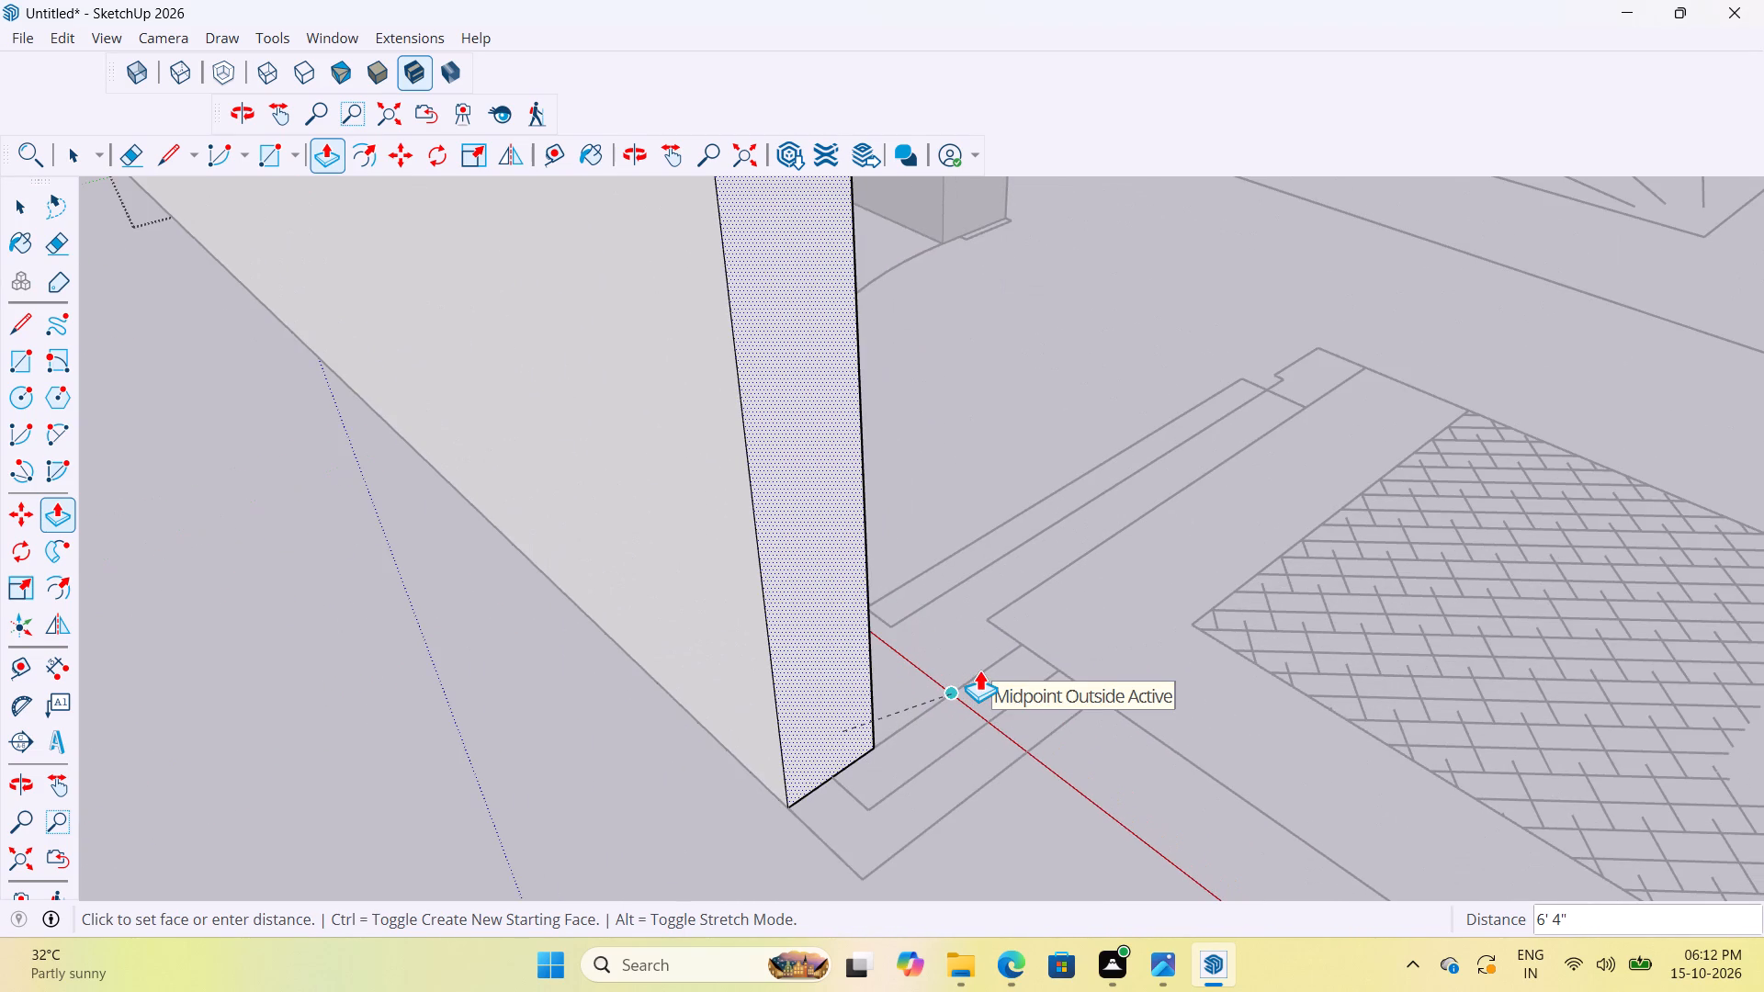
left_click(979, 670)
Push/Pull the end face of the long front parapet another 4" to the balcony outline's far outer corner.
middle_click_drag(963, 698, 532, 693)
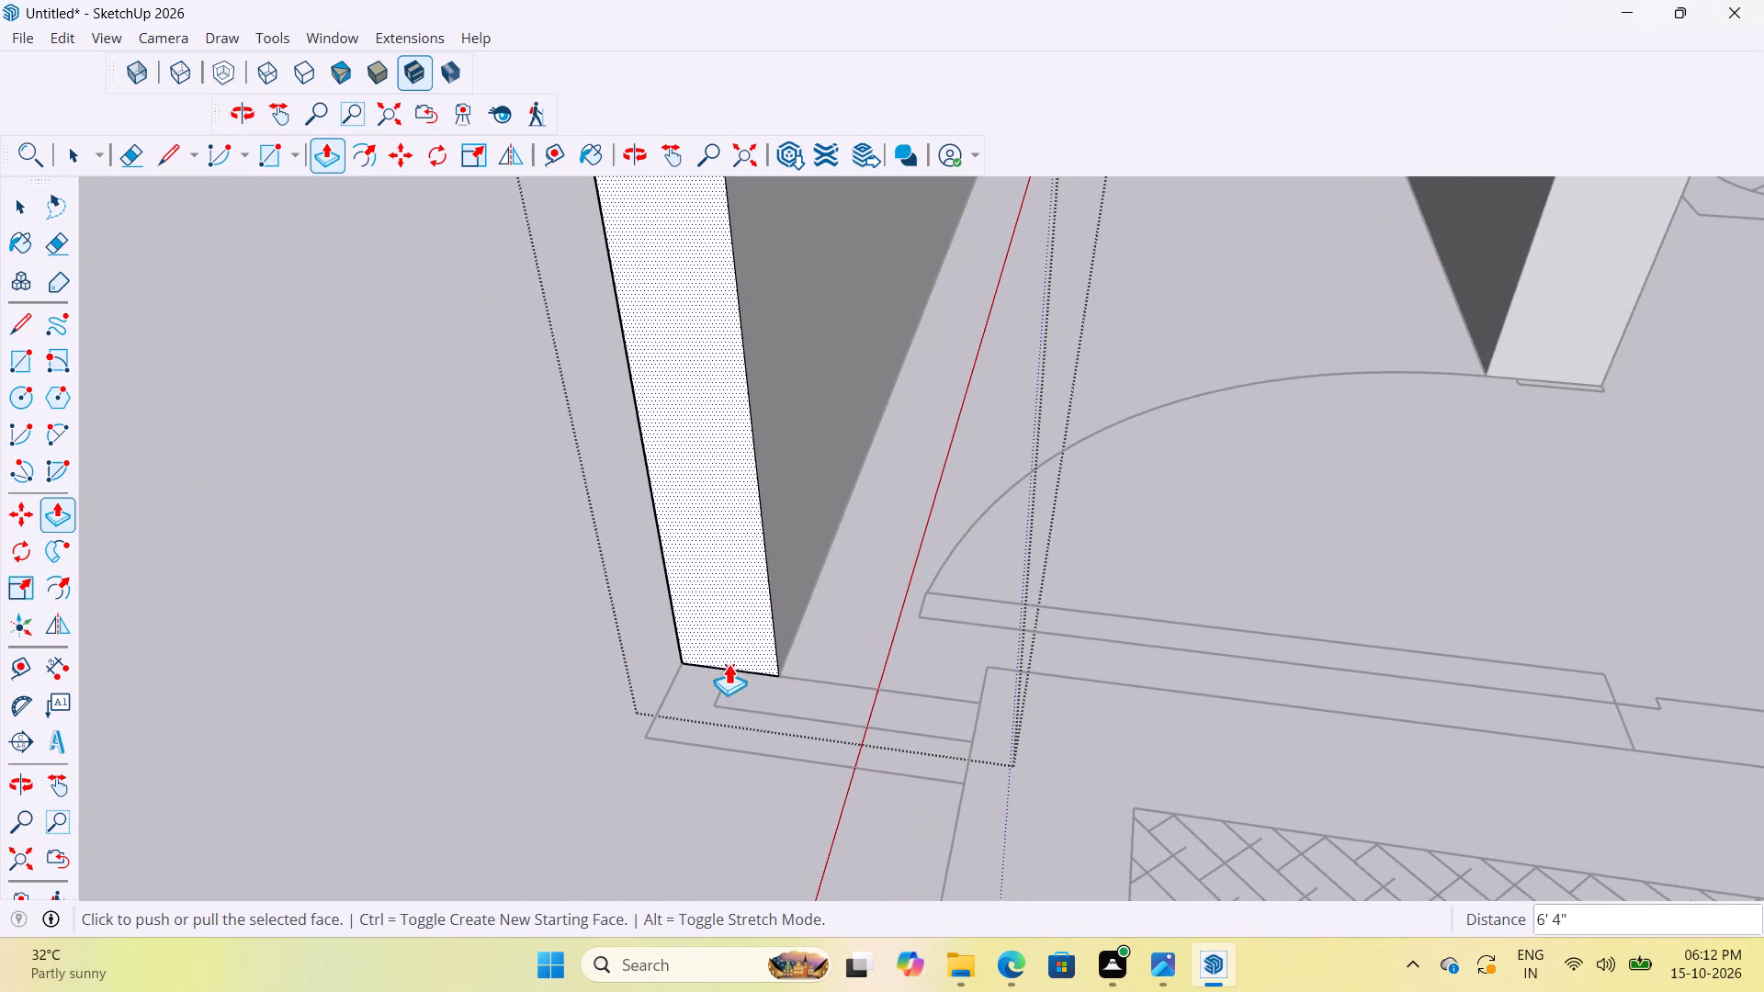
scroll(730, 652, "up", 3)
left_click(747, 626)
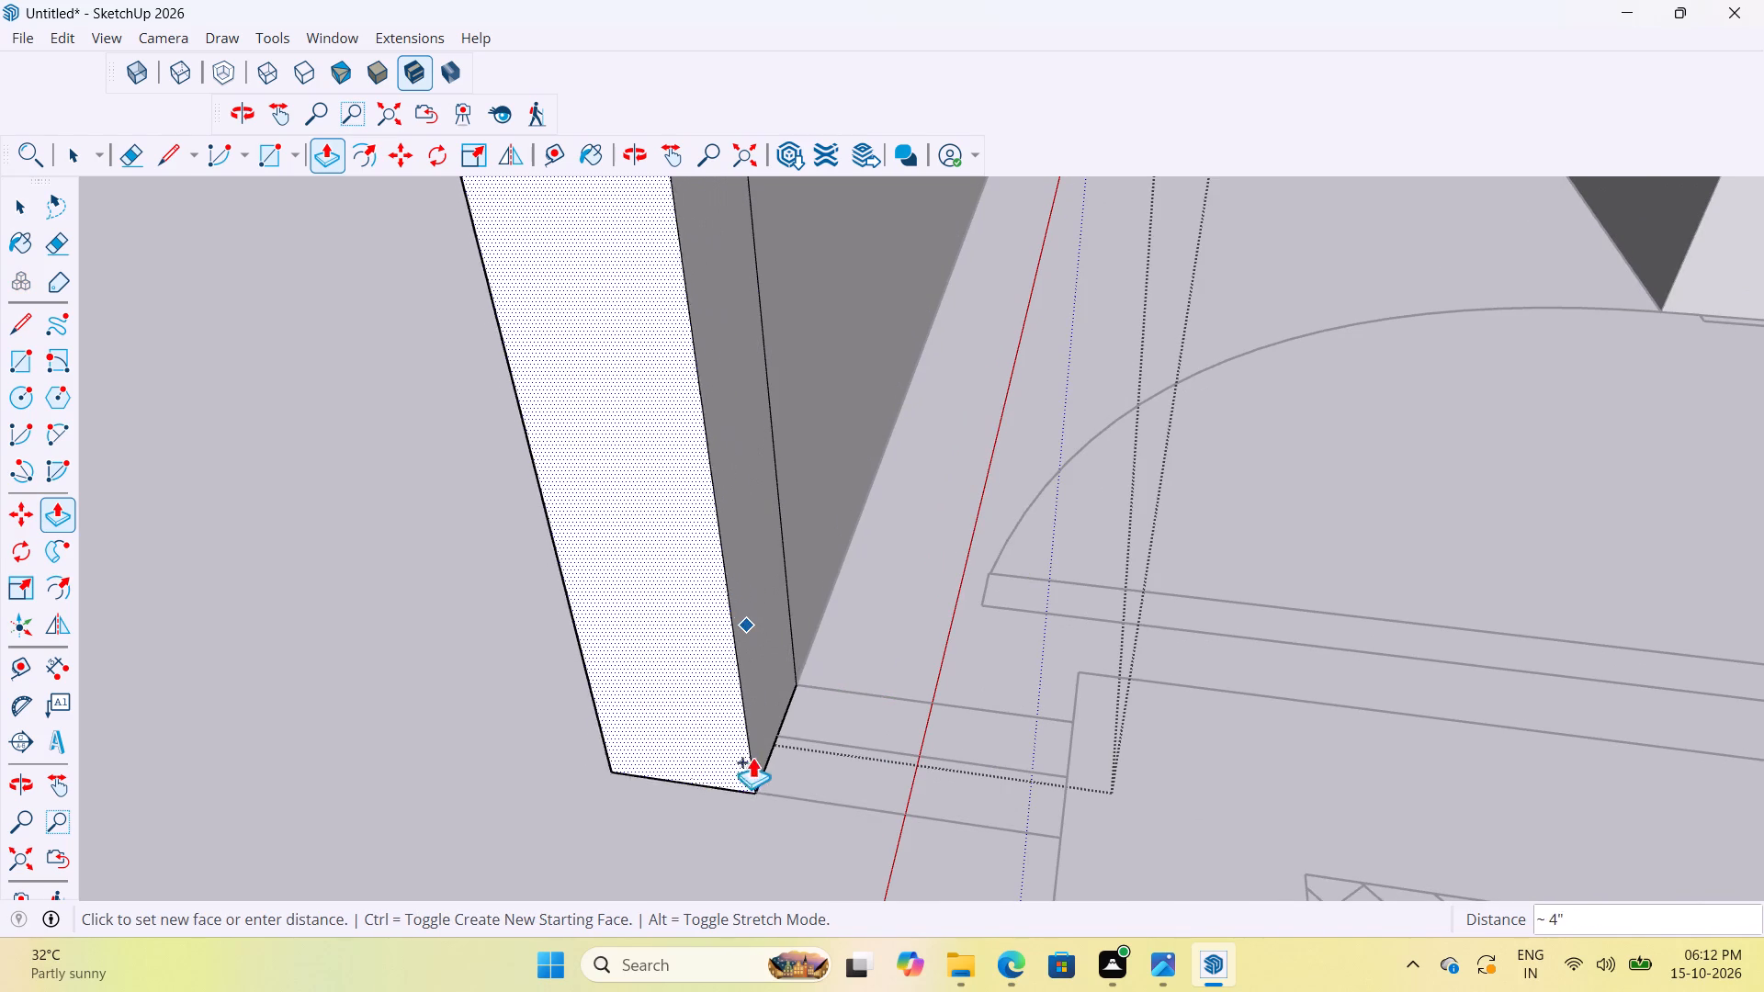
left_click(853, 809)
scroll(1038, 779, "up", 3)
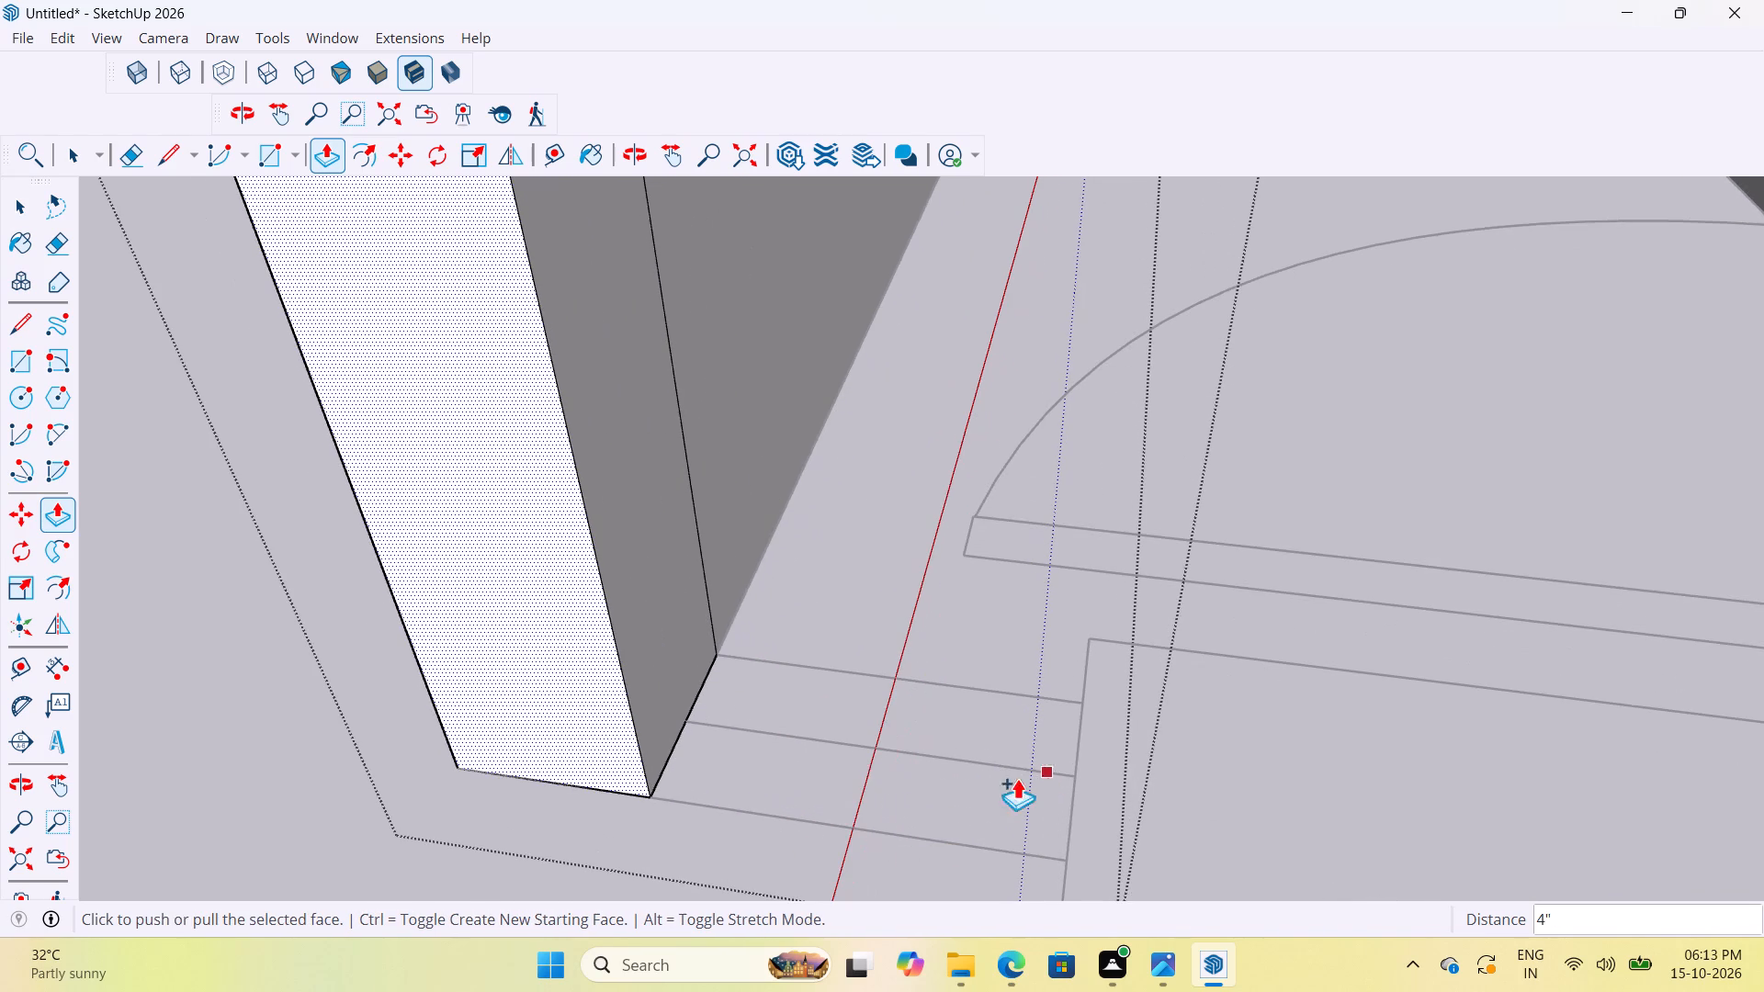
scroll(584, 577, "down", 9)
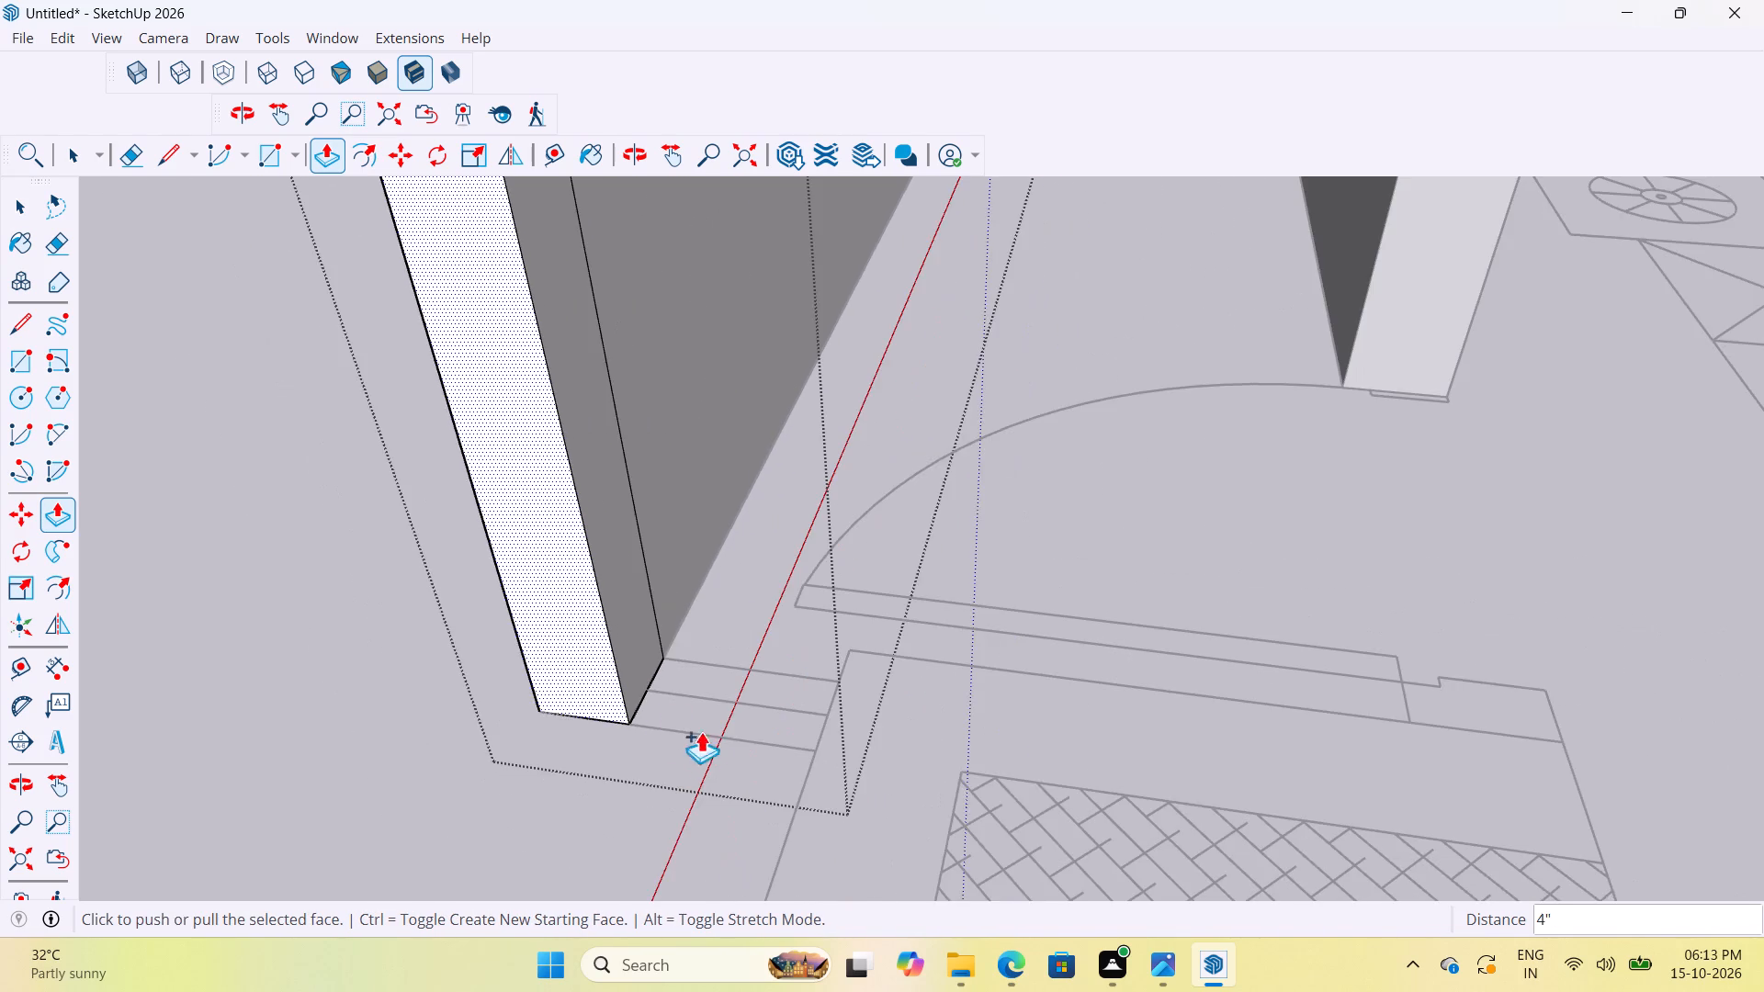
middle_click_drag(639, 699, 469, 648)
key("space")
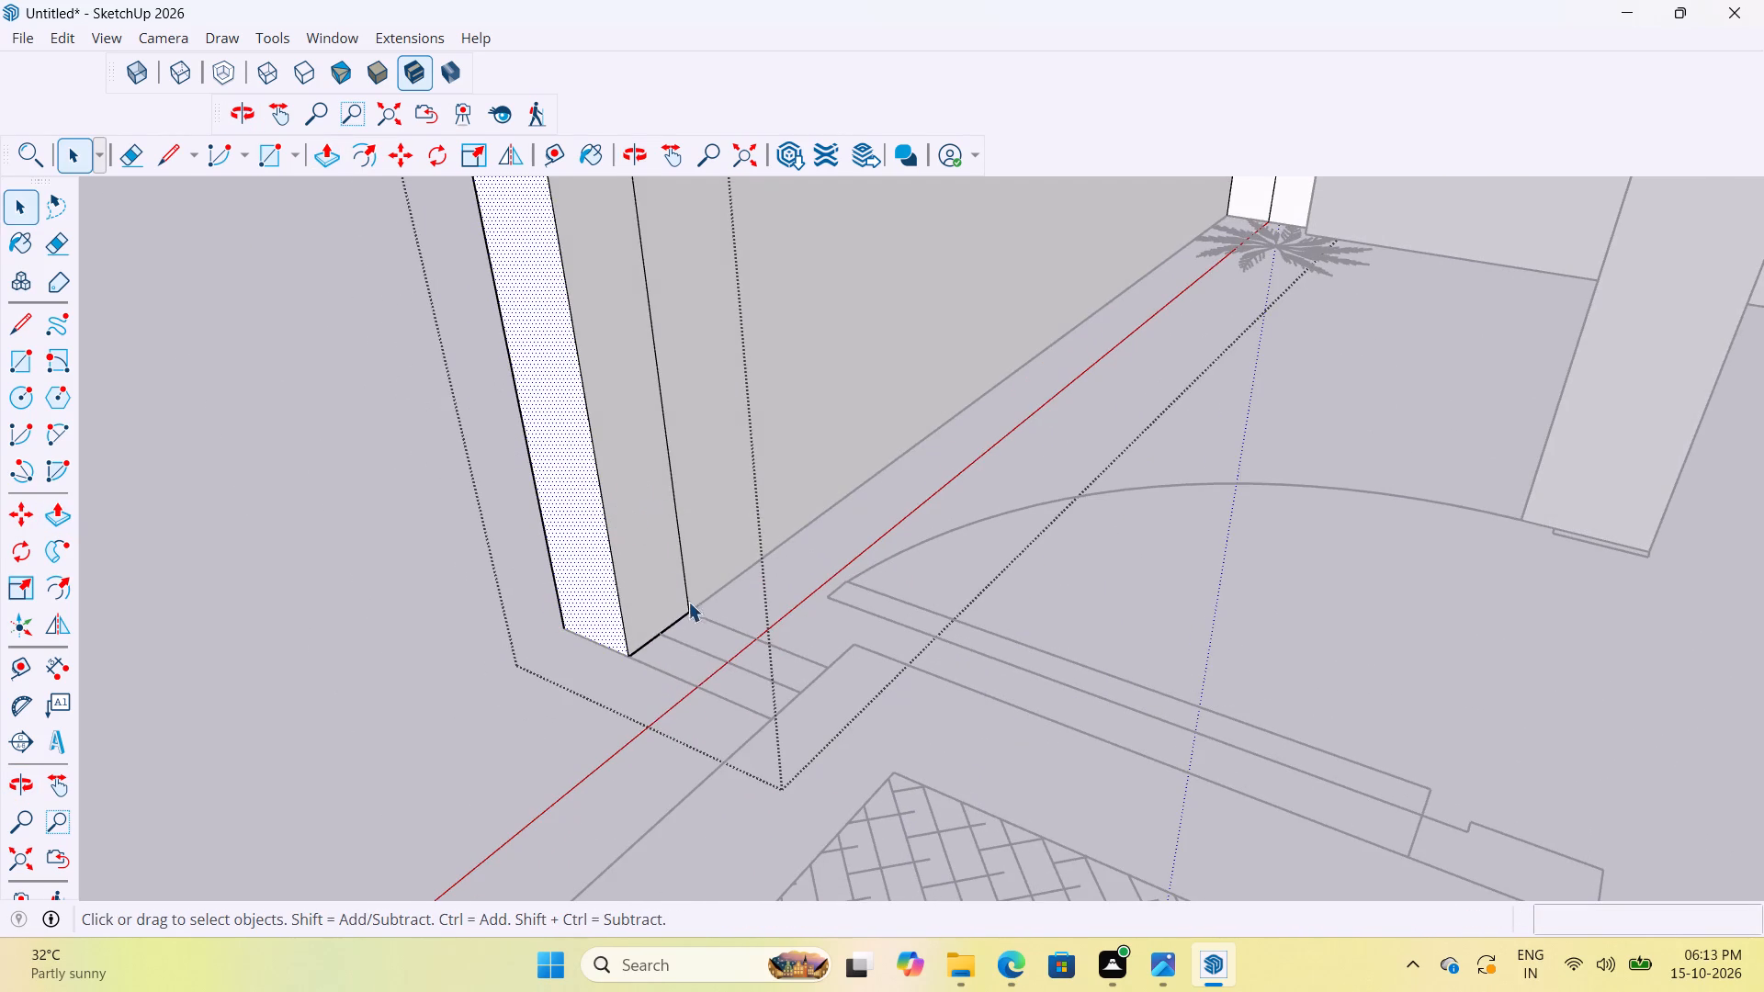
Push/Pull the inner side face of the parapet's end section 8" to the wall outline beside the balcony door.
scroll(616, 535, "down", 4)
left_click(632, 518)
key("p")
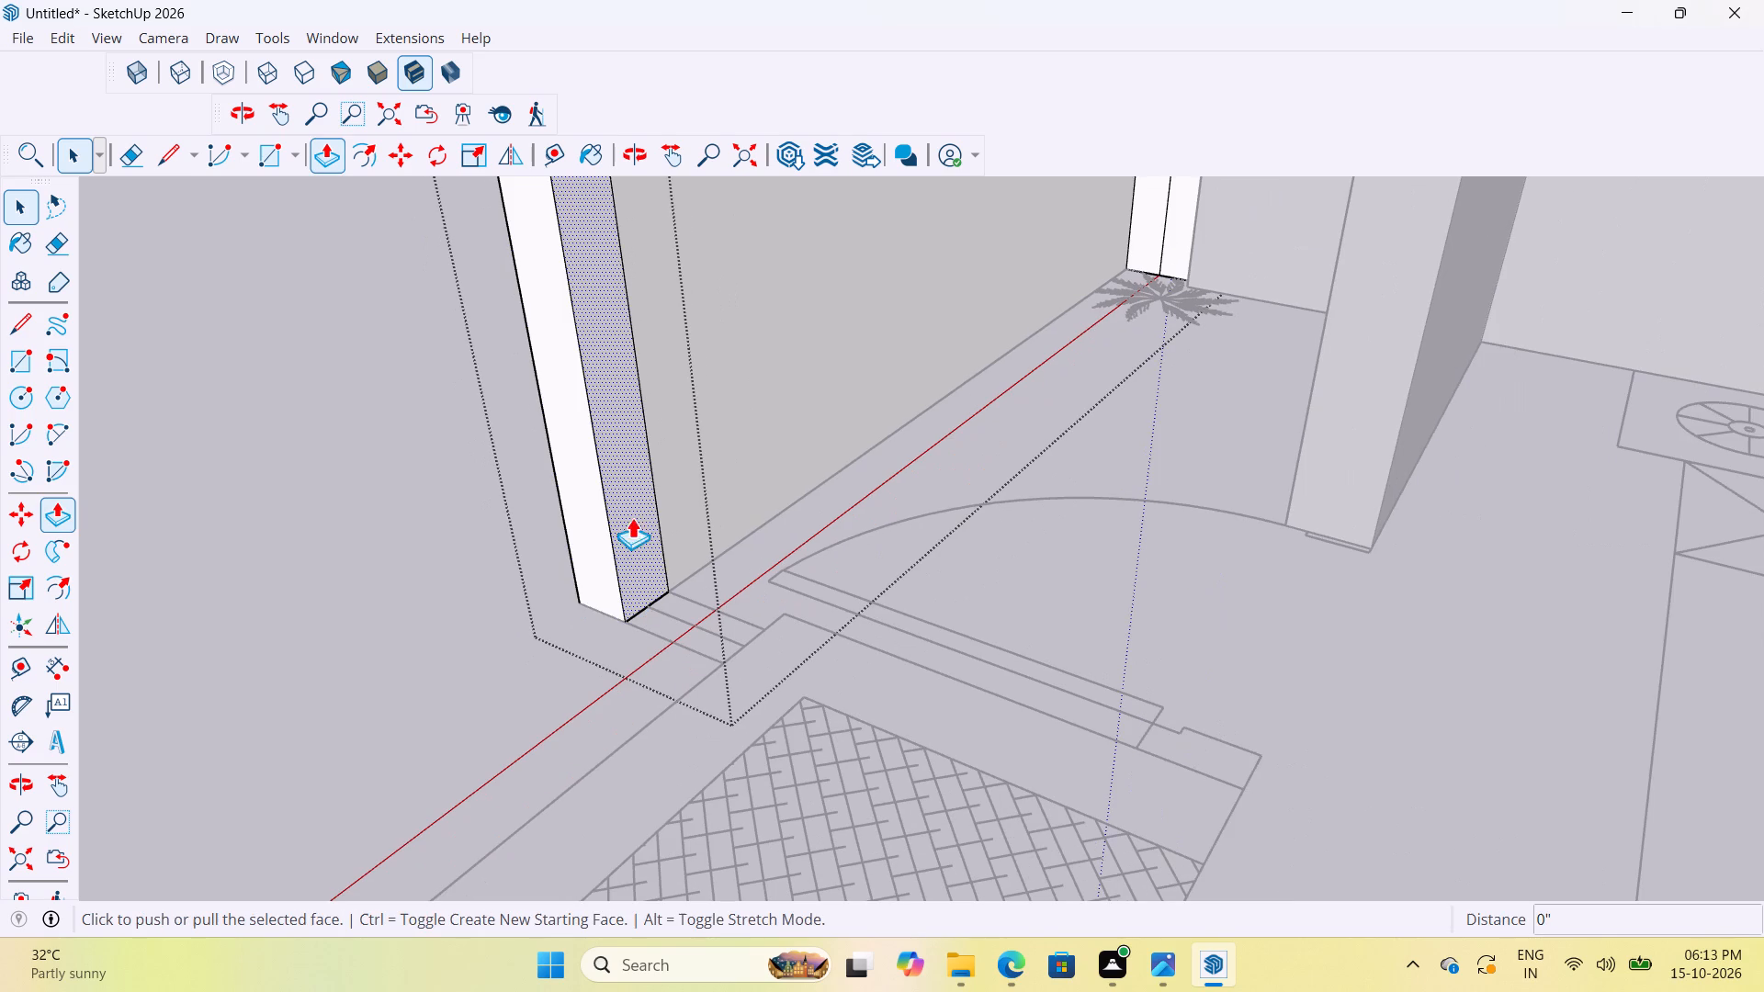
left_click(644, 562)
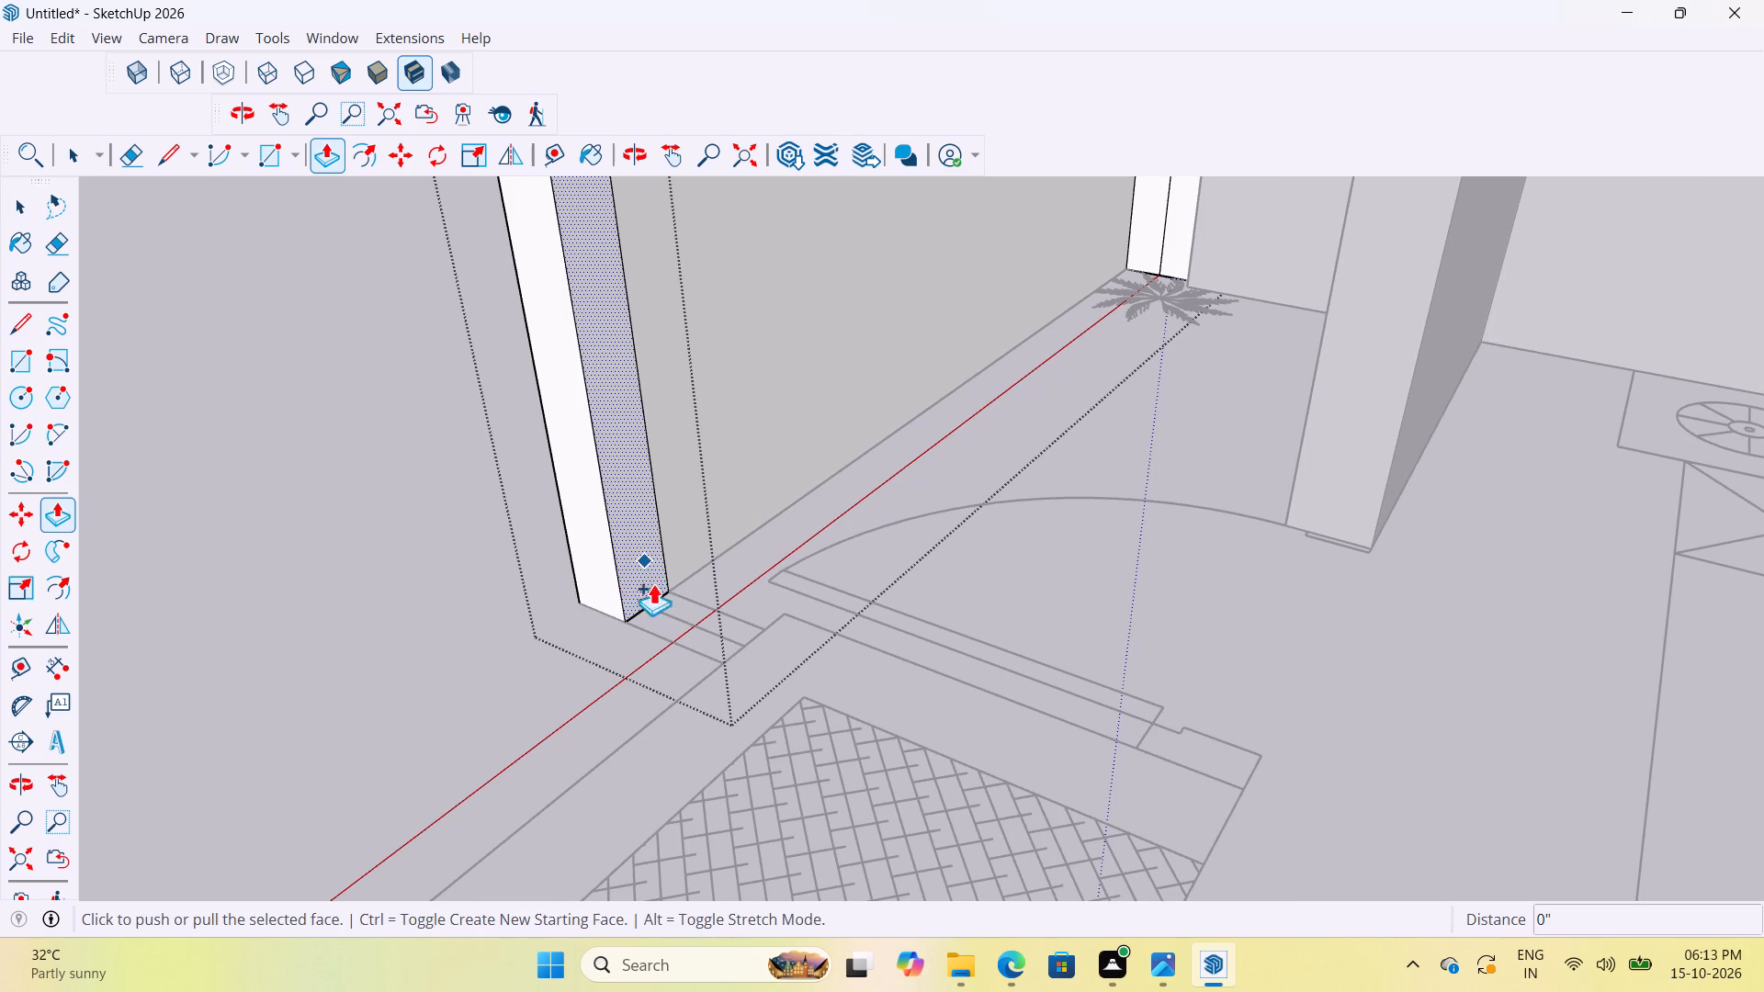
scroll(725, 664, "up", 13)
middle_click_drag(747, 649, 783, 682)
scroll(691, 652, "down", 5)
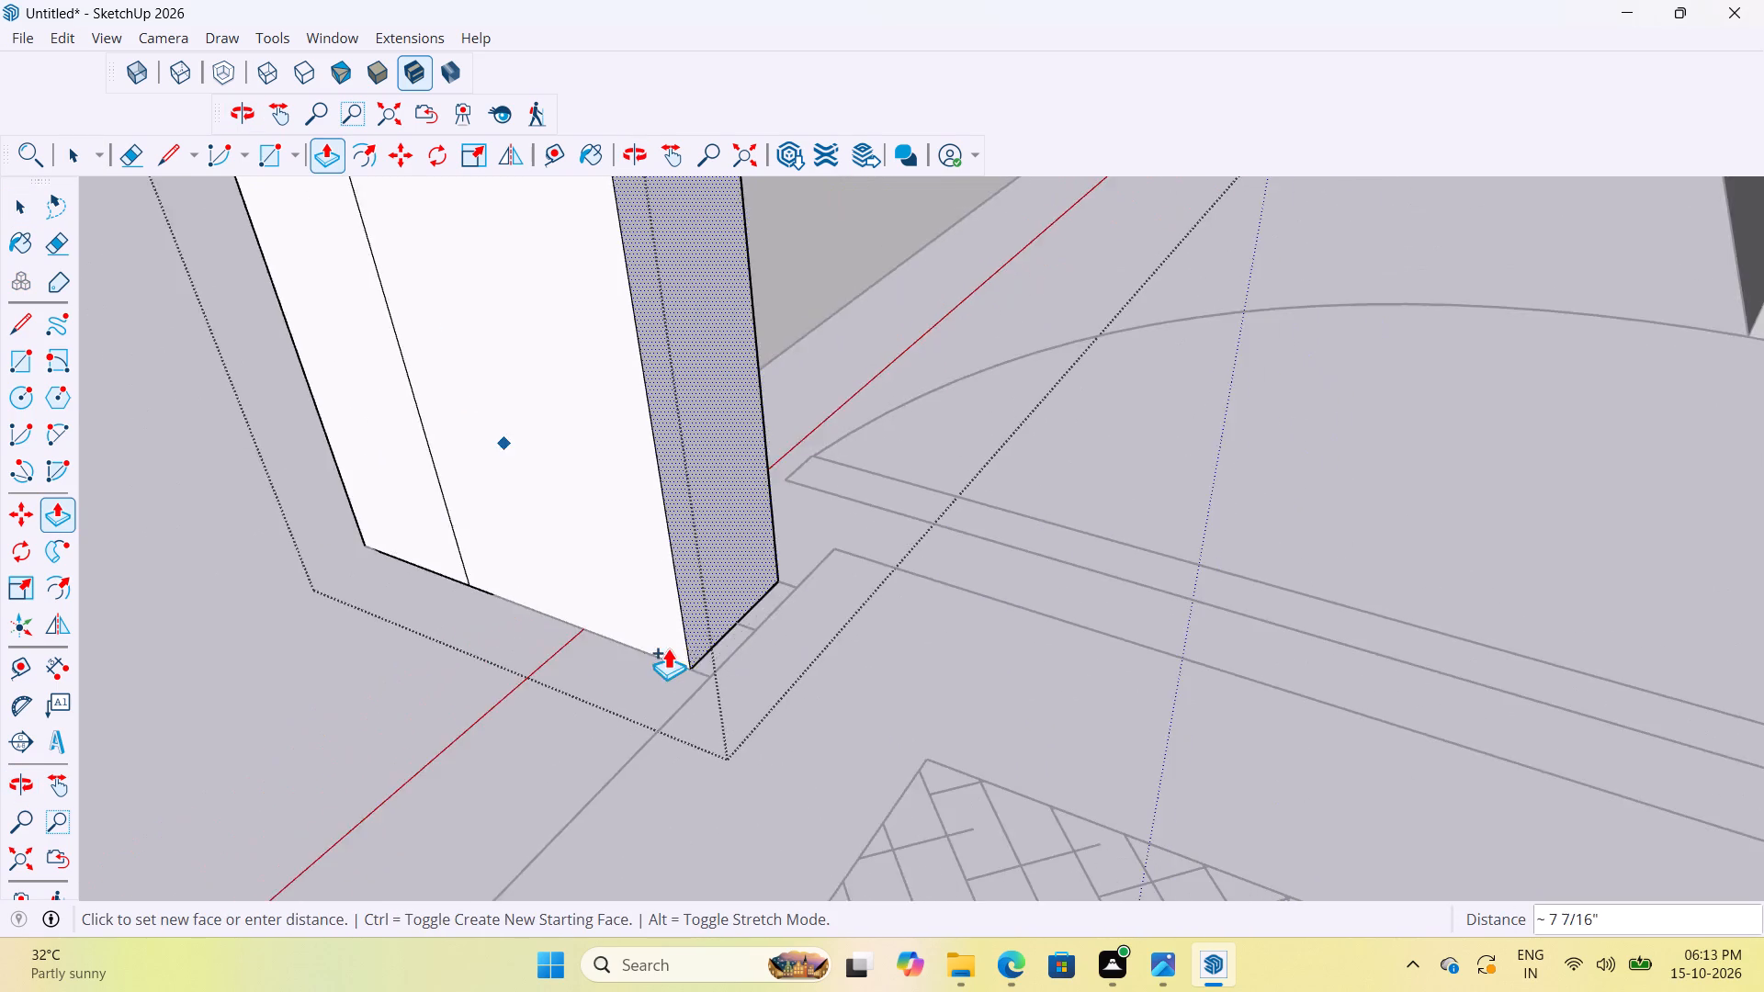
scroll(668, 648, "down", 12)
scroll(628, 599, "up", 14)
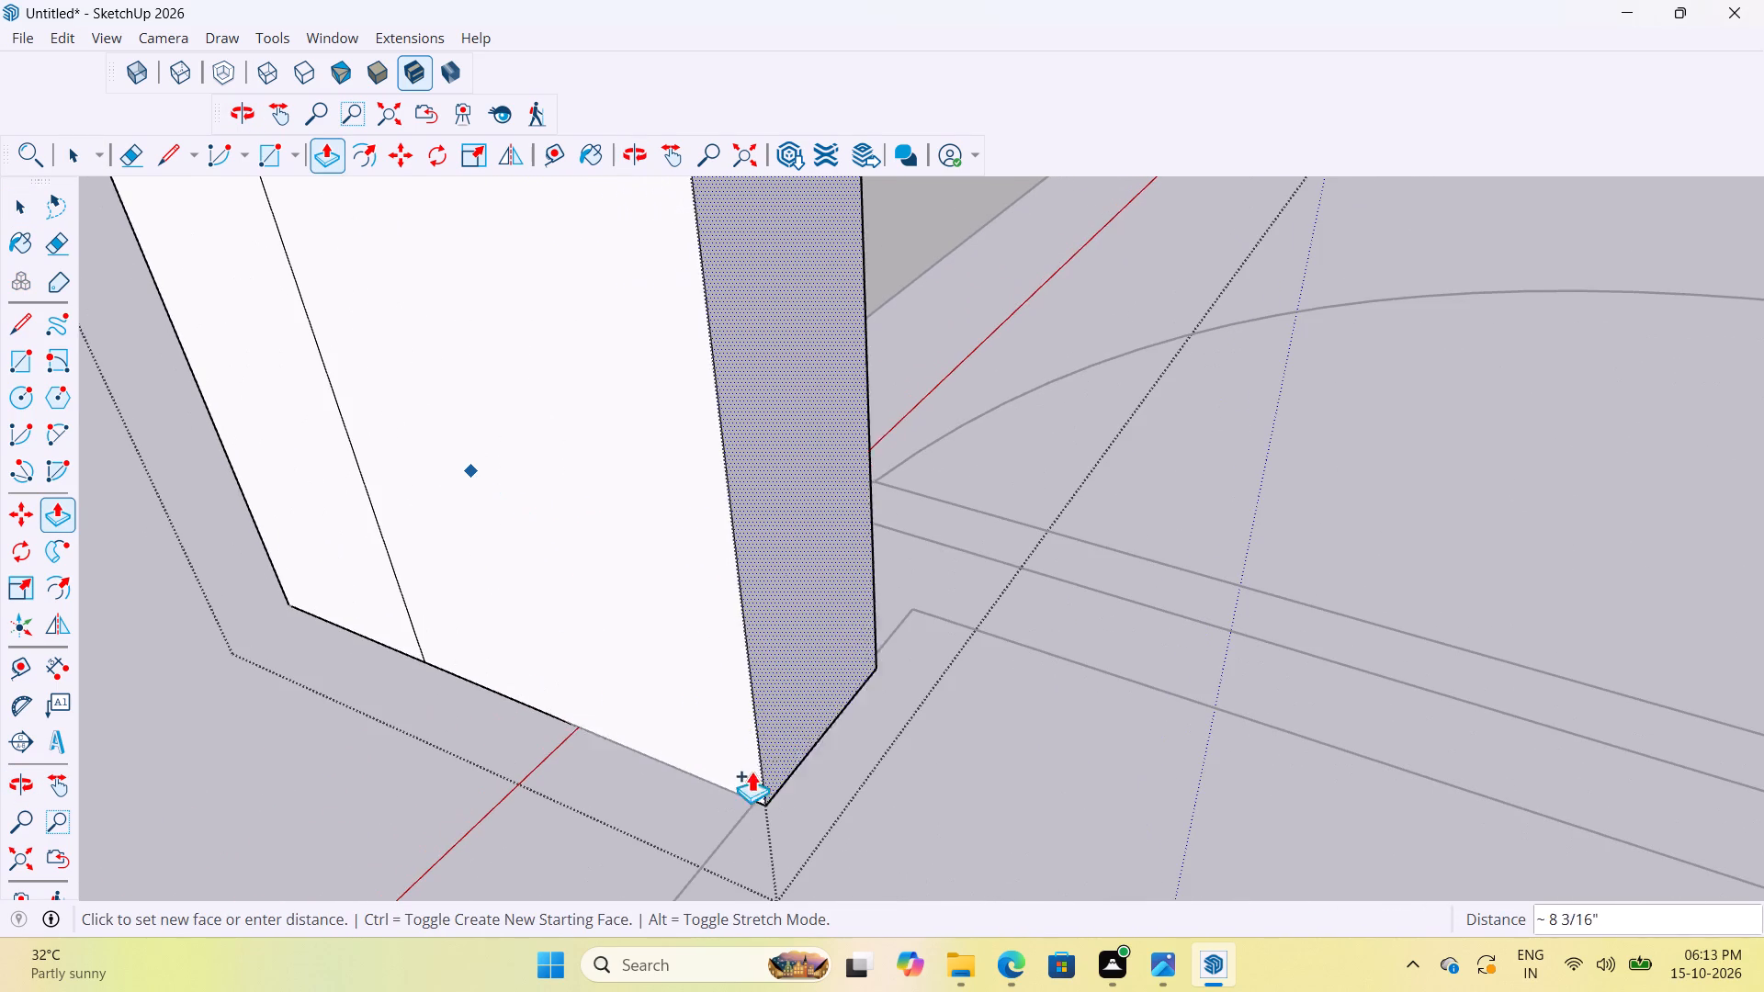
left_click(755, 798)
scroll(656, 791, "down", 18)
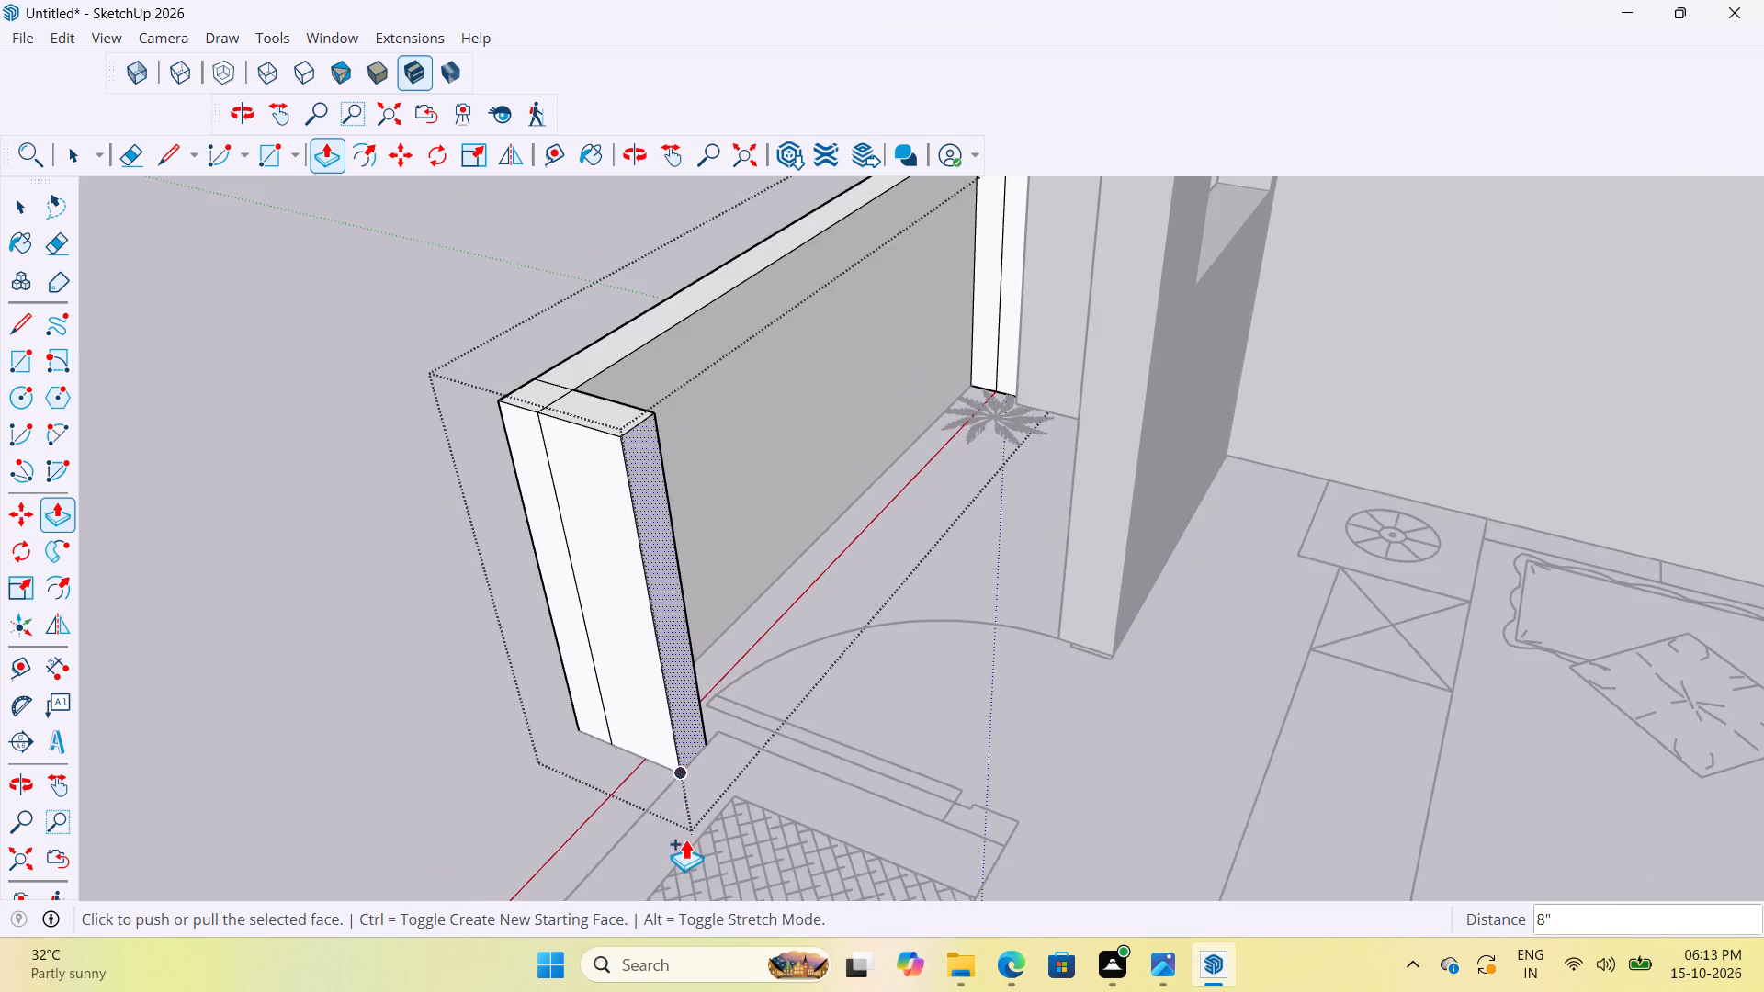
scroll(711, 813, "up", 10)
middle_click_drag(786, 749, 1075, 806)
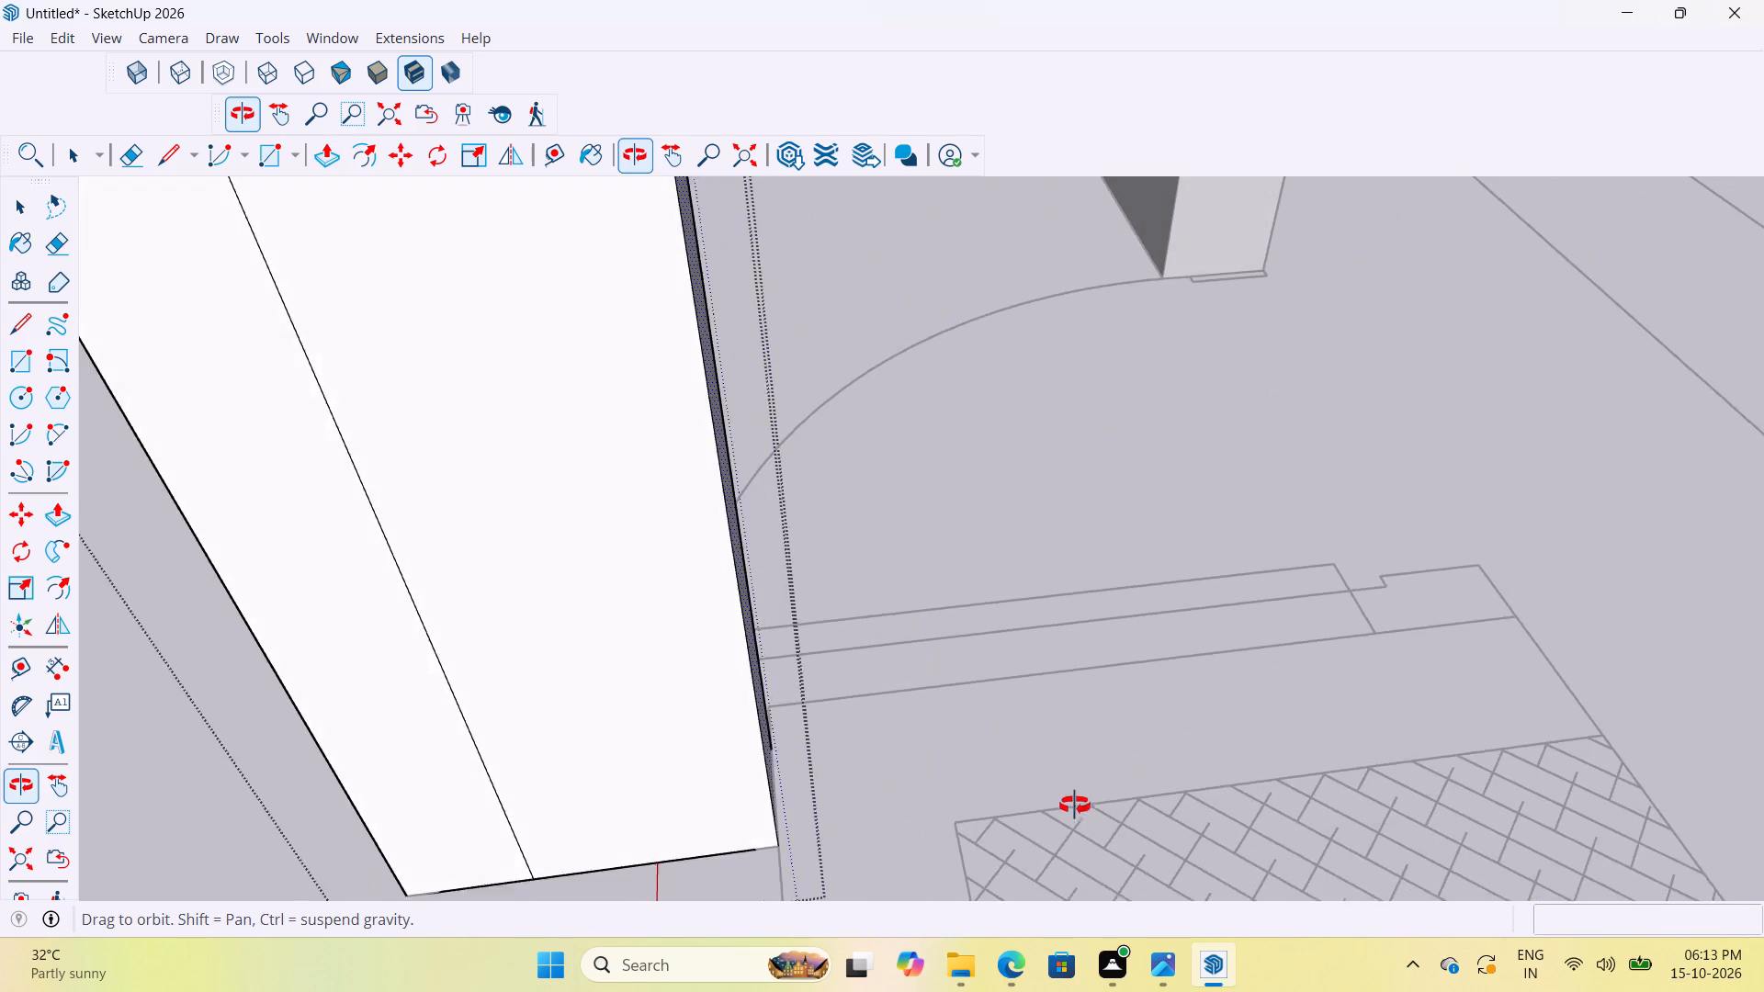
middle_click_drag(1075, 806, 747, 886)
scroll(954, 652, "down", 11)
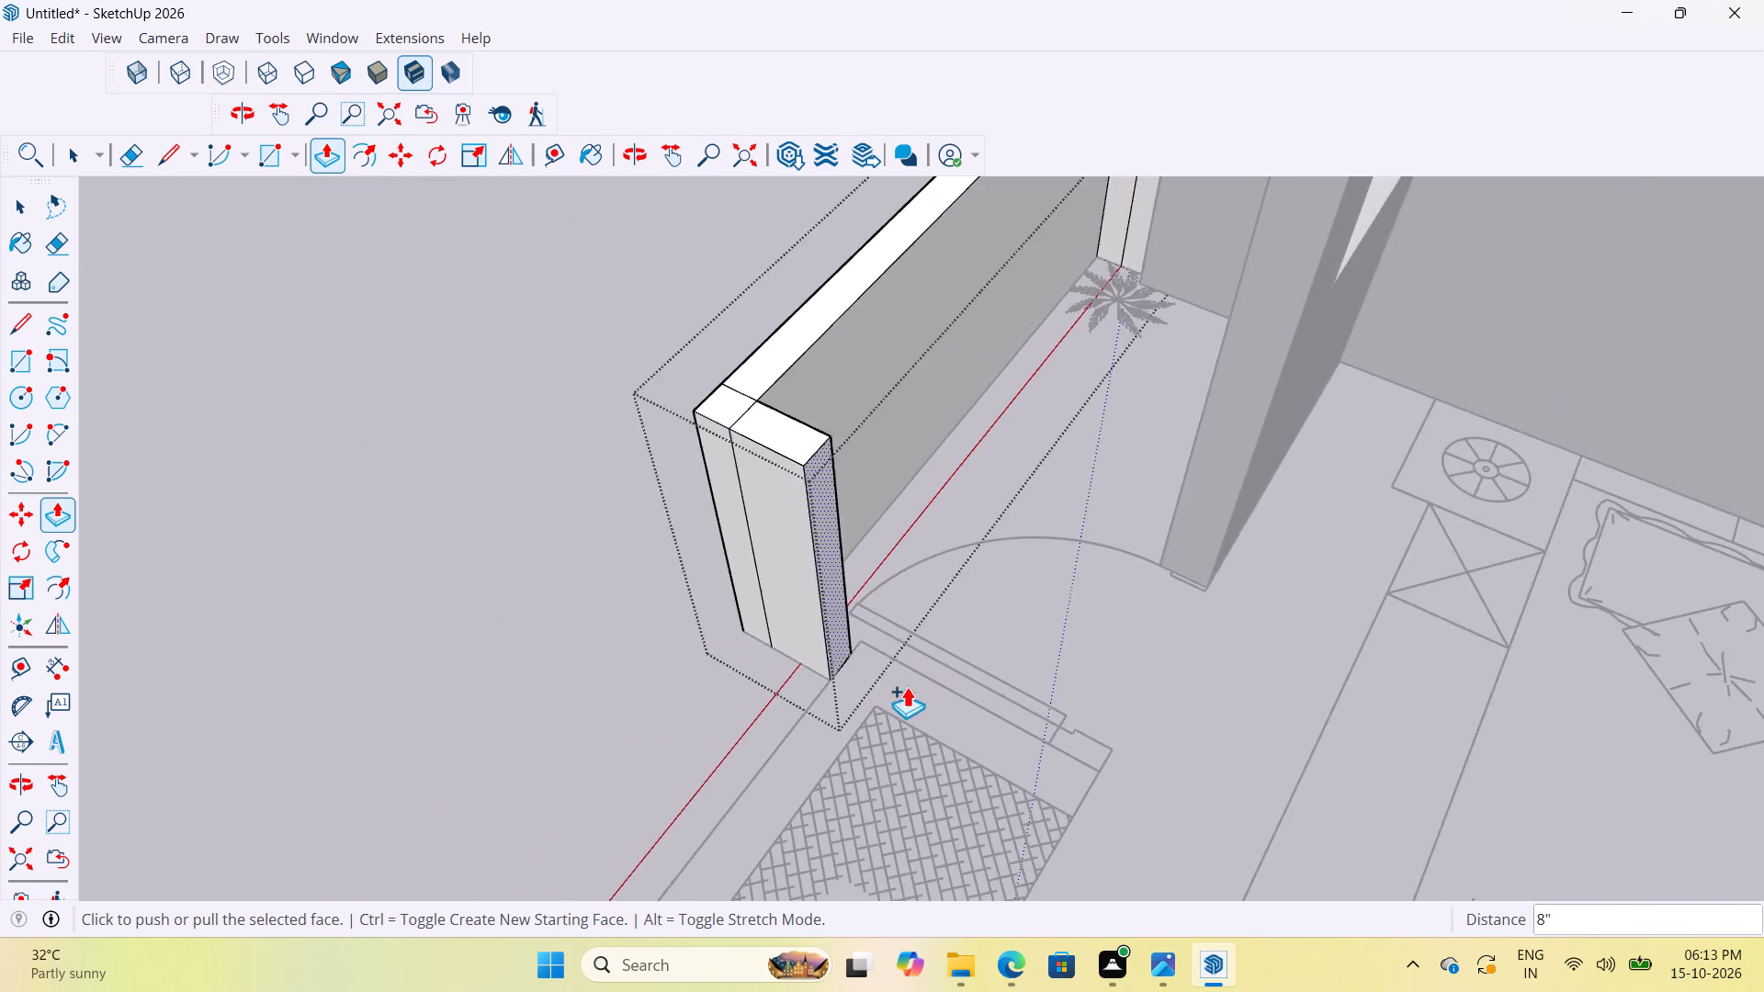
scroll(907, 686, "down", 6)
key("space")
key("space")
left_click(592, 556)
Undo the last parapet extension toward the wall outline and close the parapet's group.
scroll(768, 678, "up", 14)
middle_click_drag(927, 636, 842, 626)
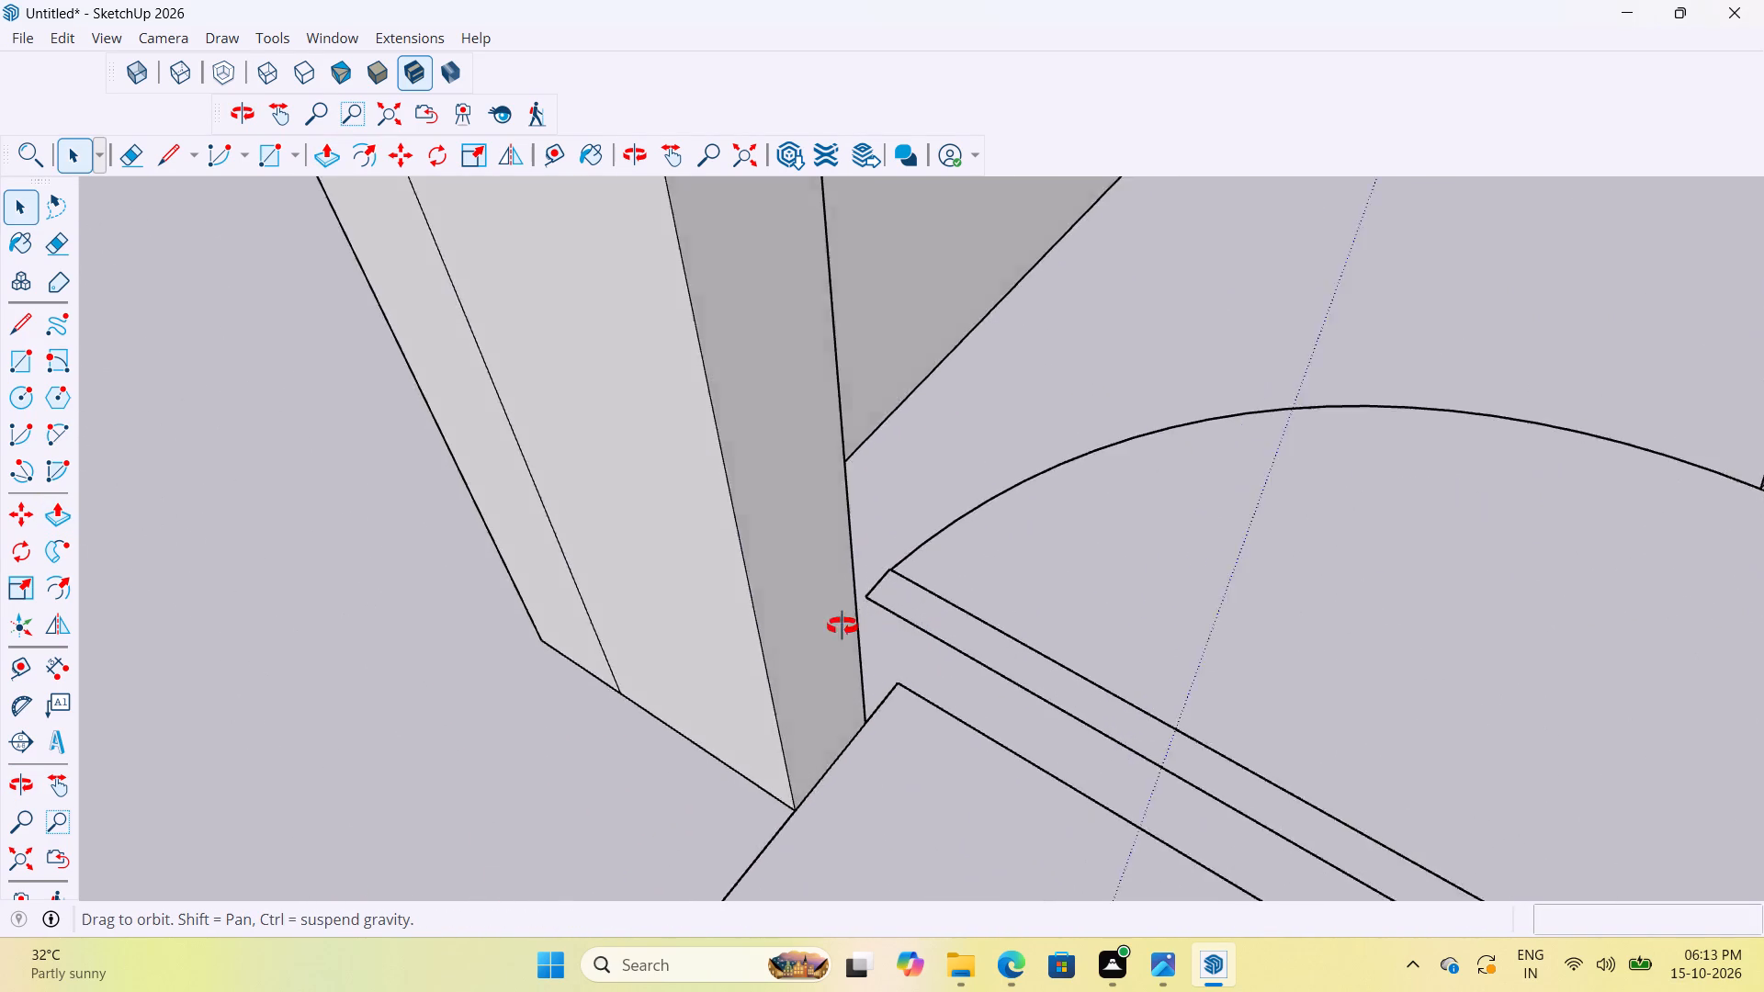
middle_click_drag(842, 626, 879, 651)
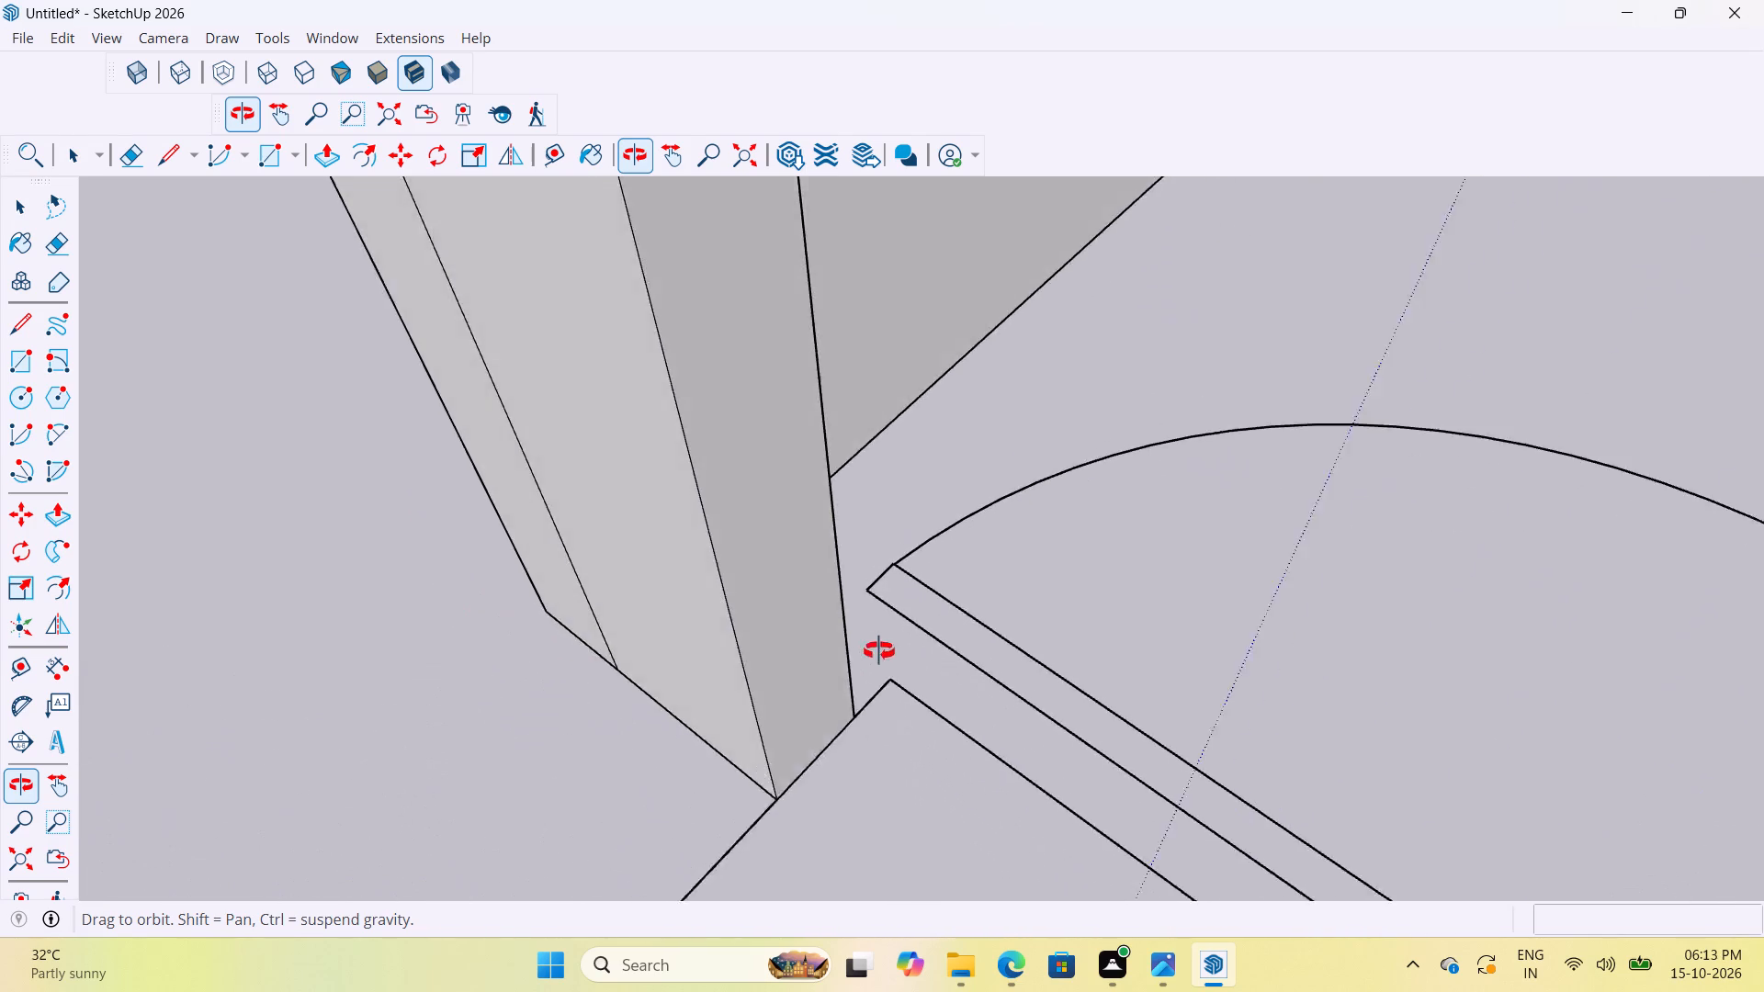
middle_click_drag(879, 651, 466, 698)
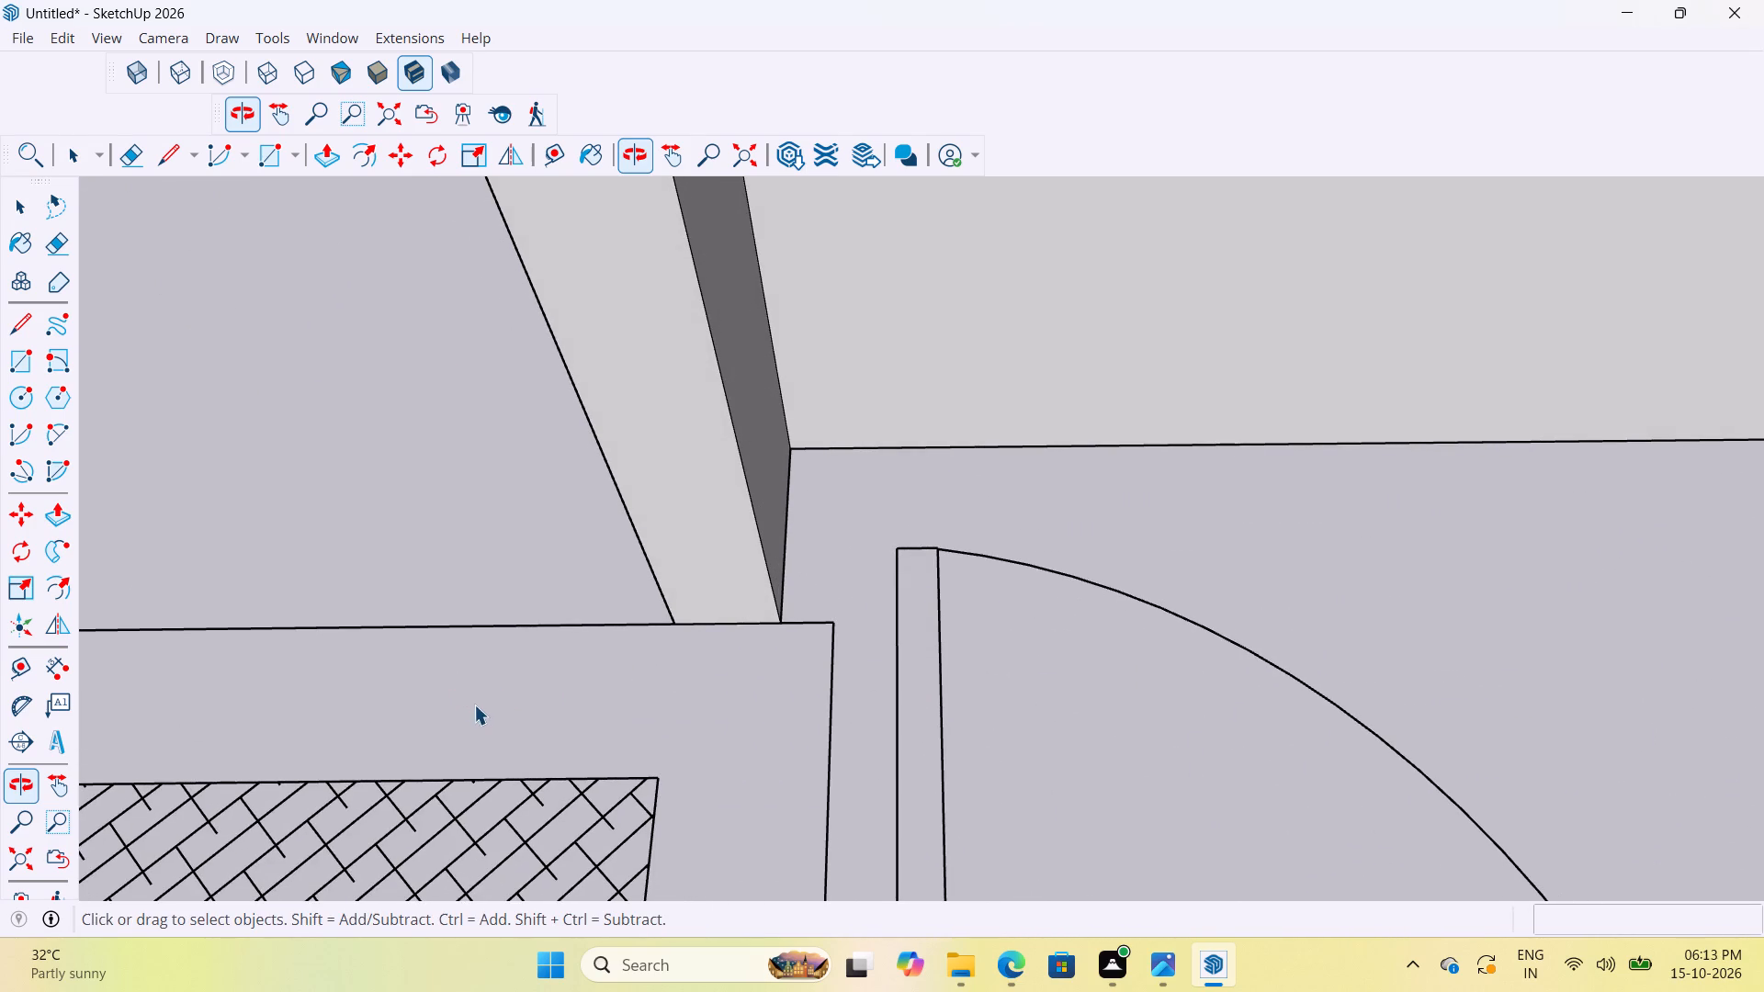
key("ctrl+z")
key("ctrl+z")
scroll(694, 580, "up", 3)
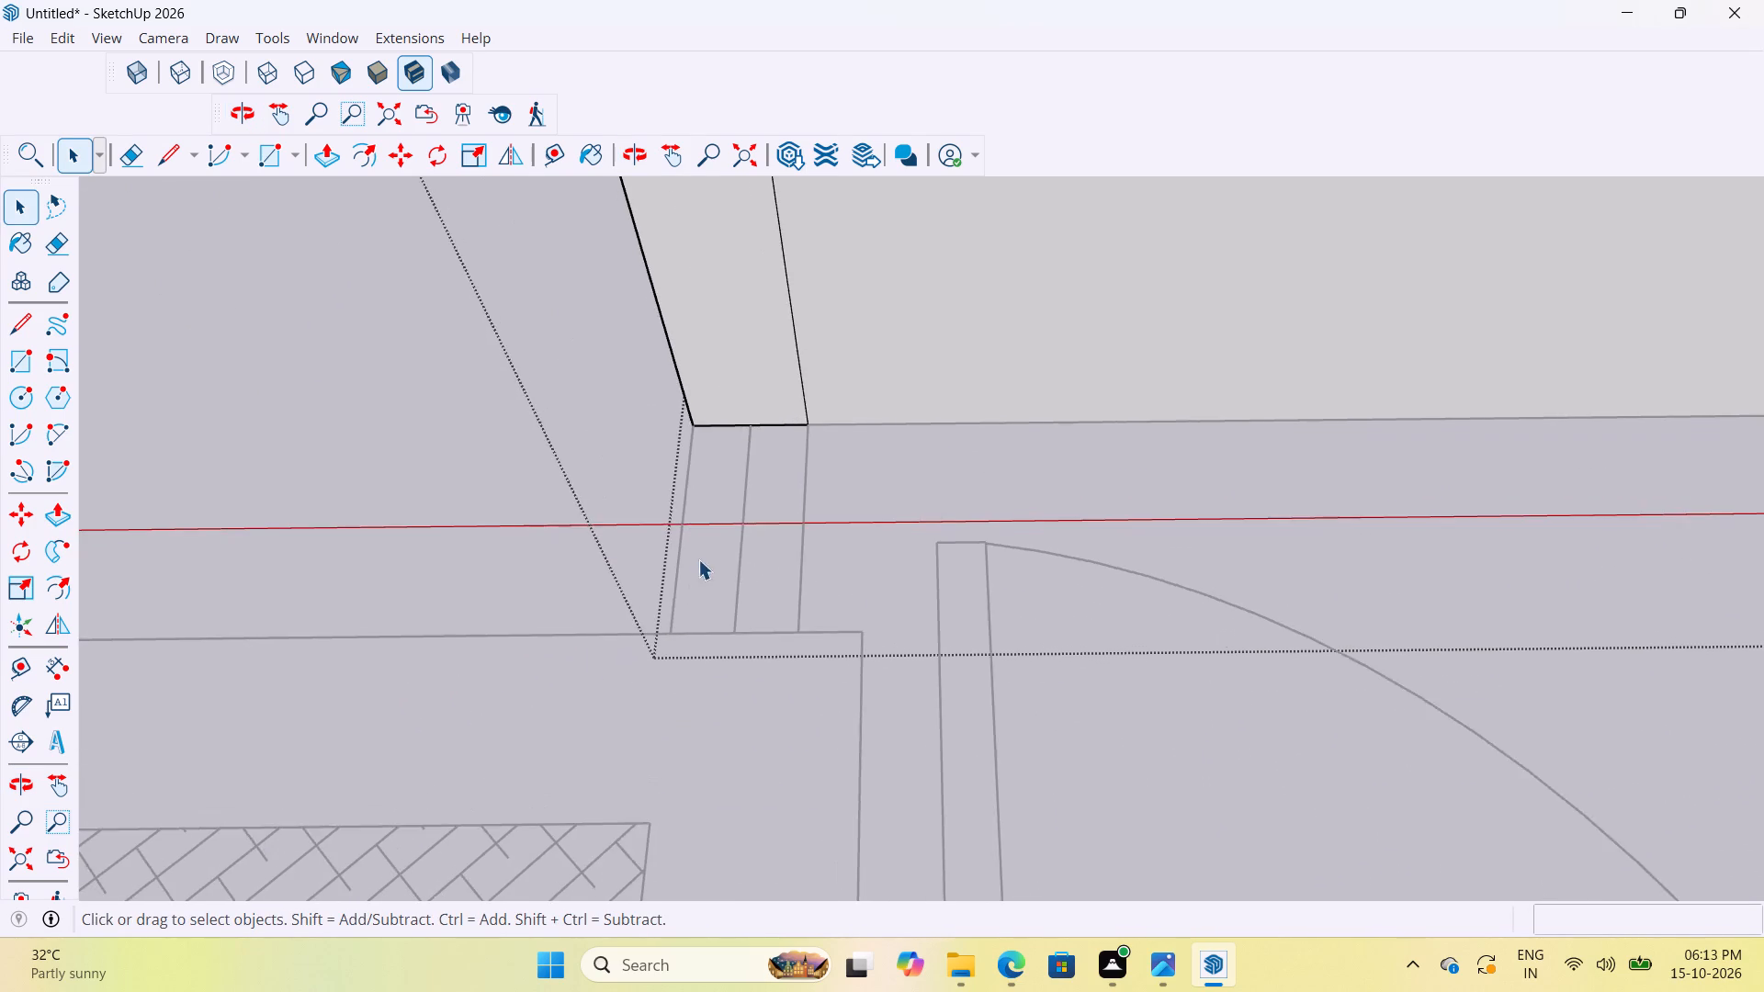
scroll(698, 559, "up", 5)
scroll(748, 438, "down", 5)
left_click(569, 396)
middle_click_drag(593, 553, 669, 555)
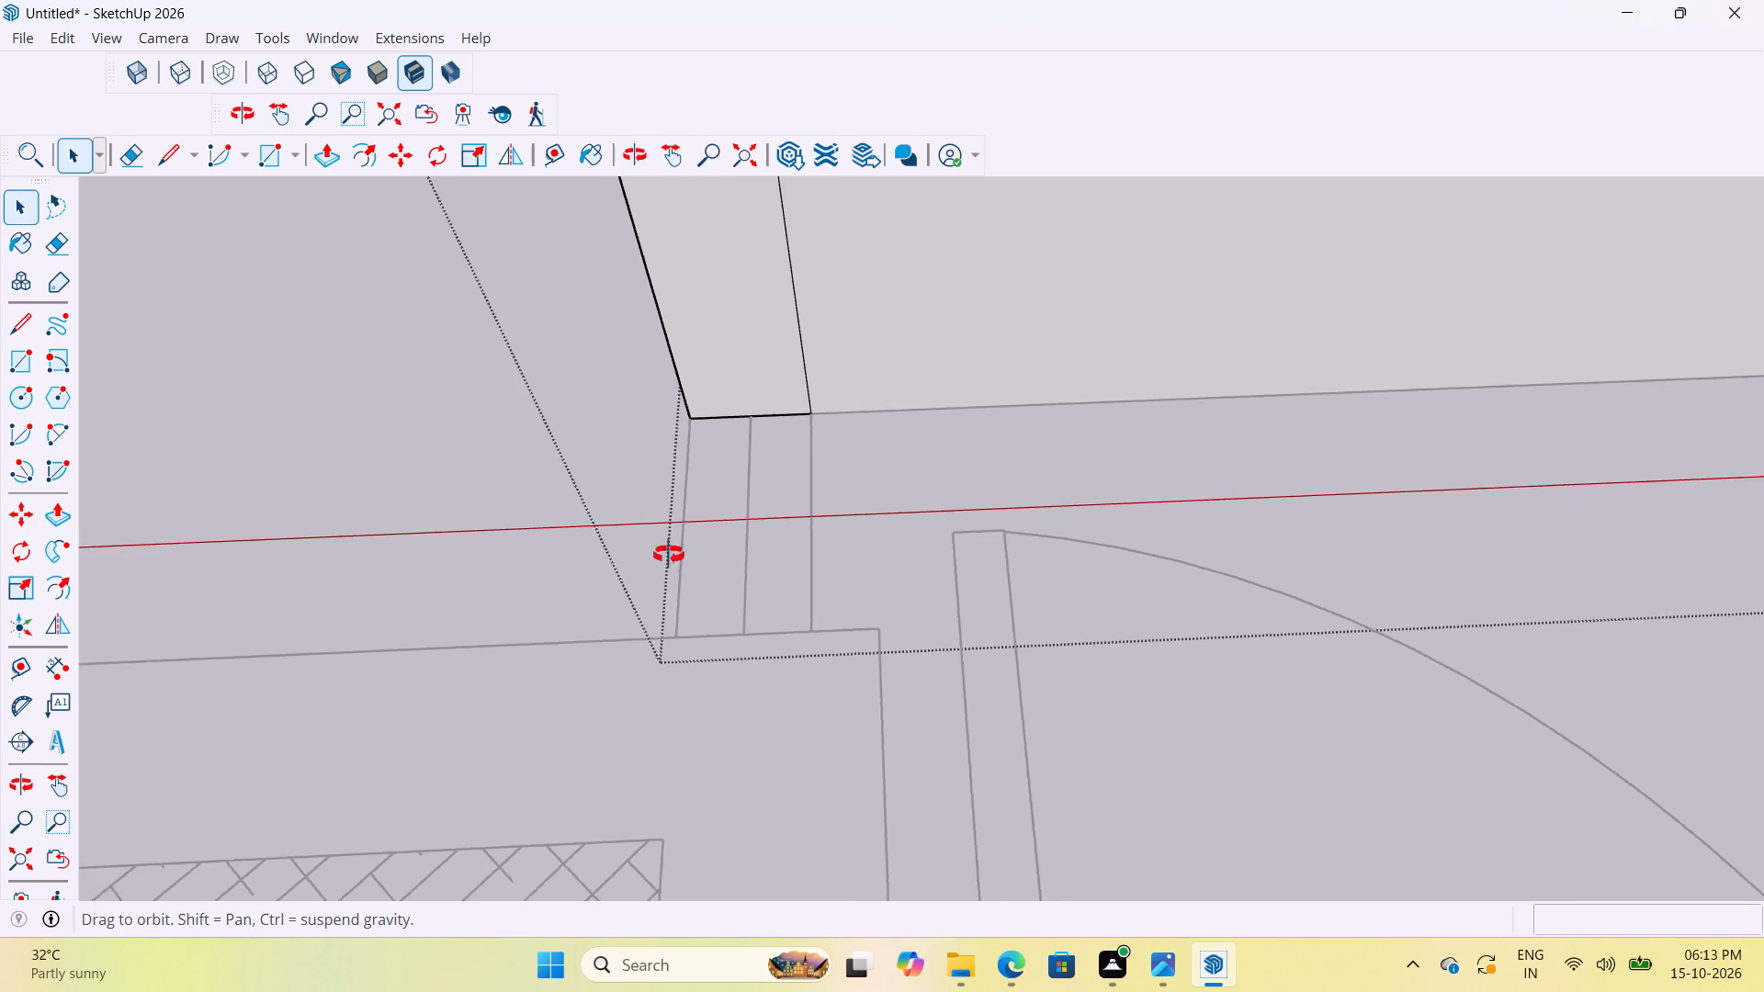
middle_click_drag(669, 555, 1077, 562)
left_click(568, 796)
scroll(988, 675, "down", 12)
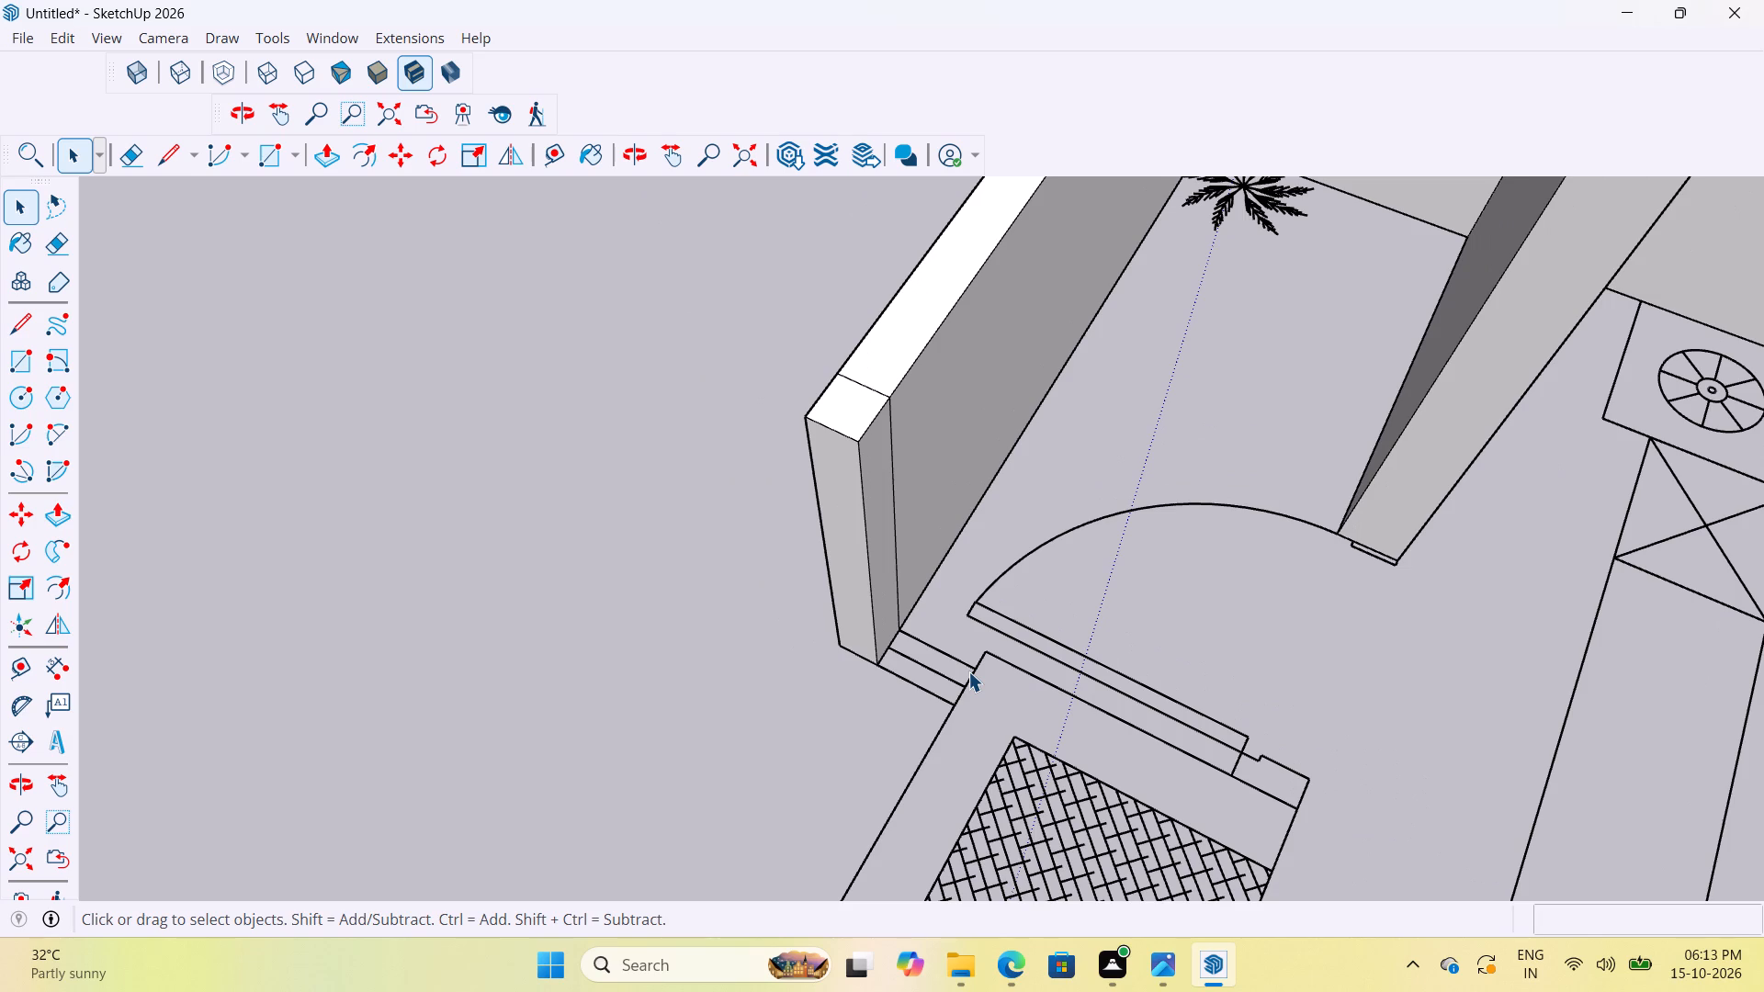
Reopen the parapet's group, Push/Pull its end section's inner side face 8" to the wall outline beside the balcony door, and close the group.
scroll(955, 676, "up", 3)
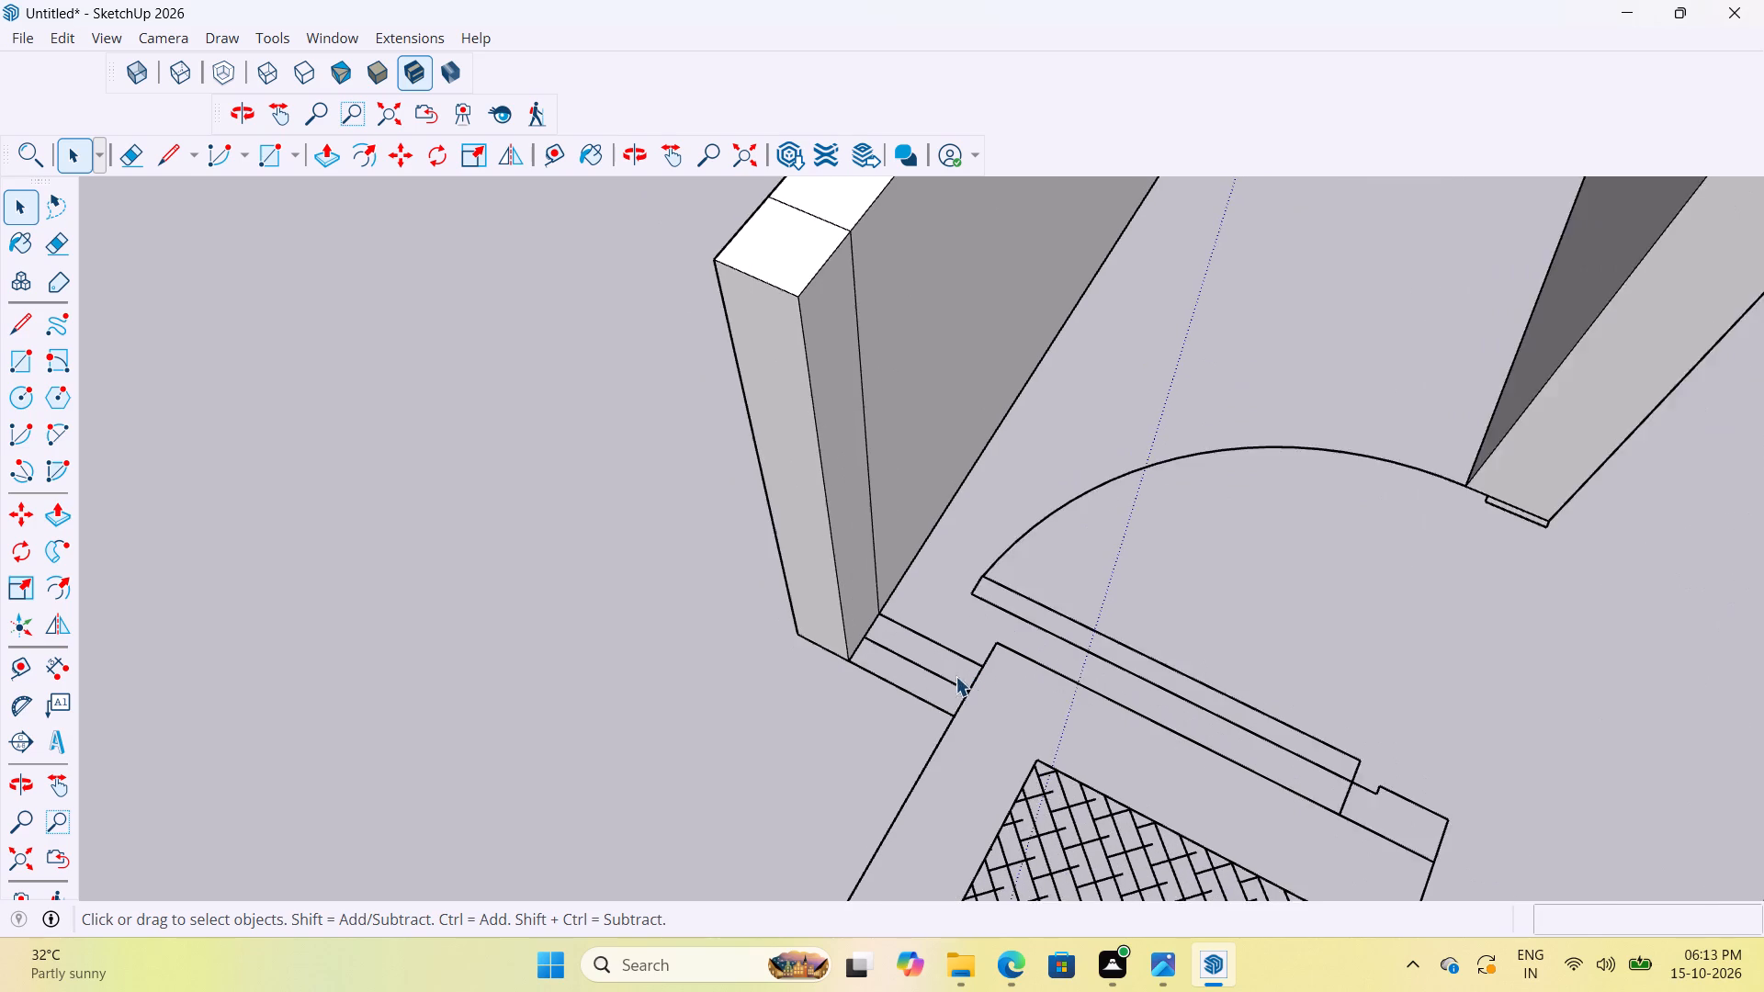
scroll(955, 676, "up", 7)
scroll(928, 691, "down", 6)
scroll(820, 556, "up", 2)
double_click(817, 543)
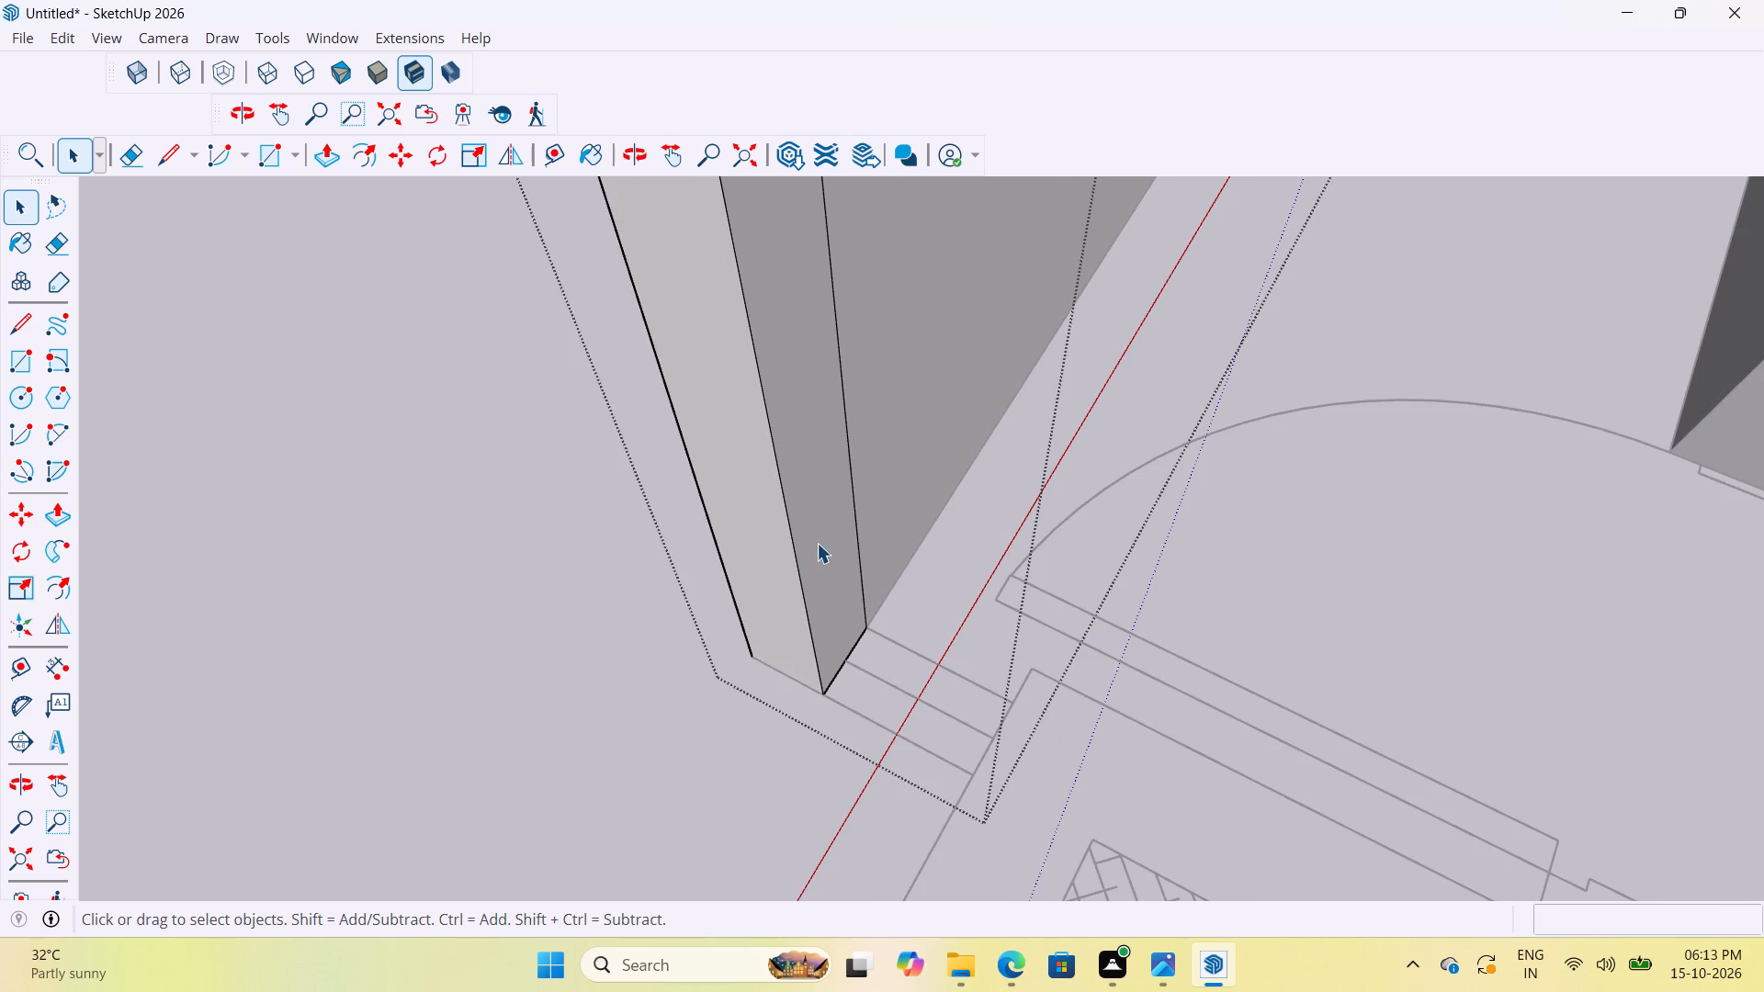
key("p")
left_click(819, 546)
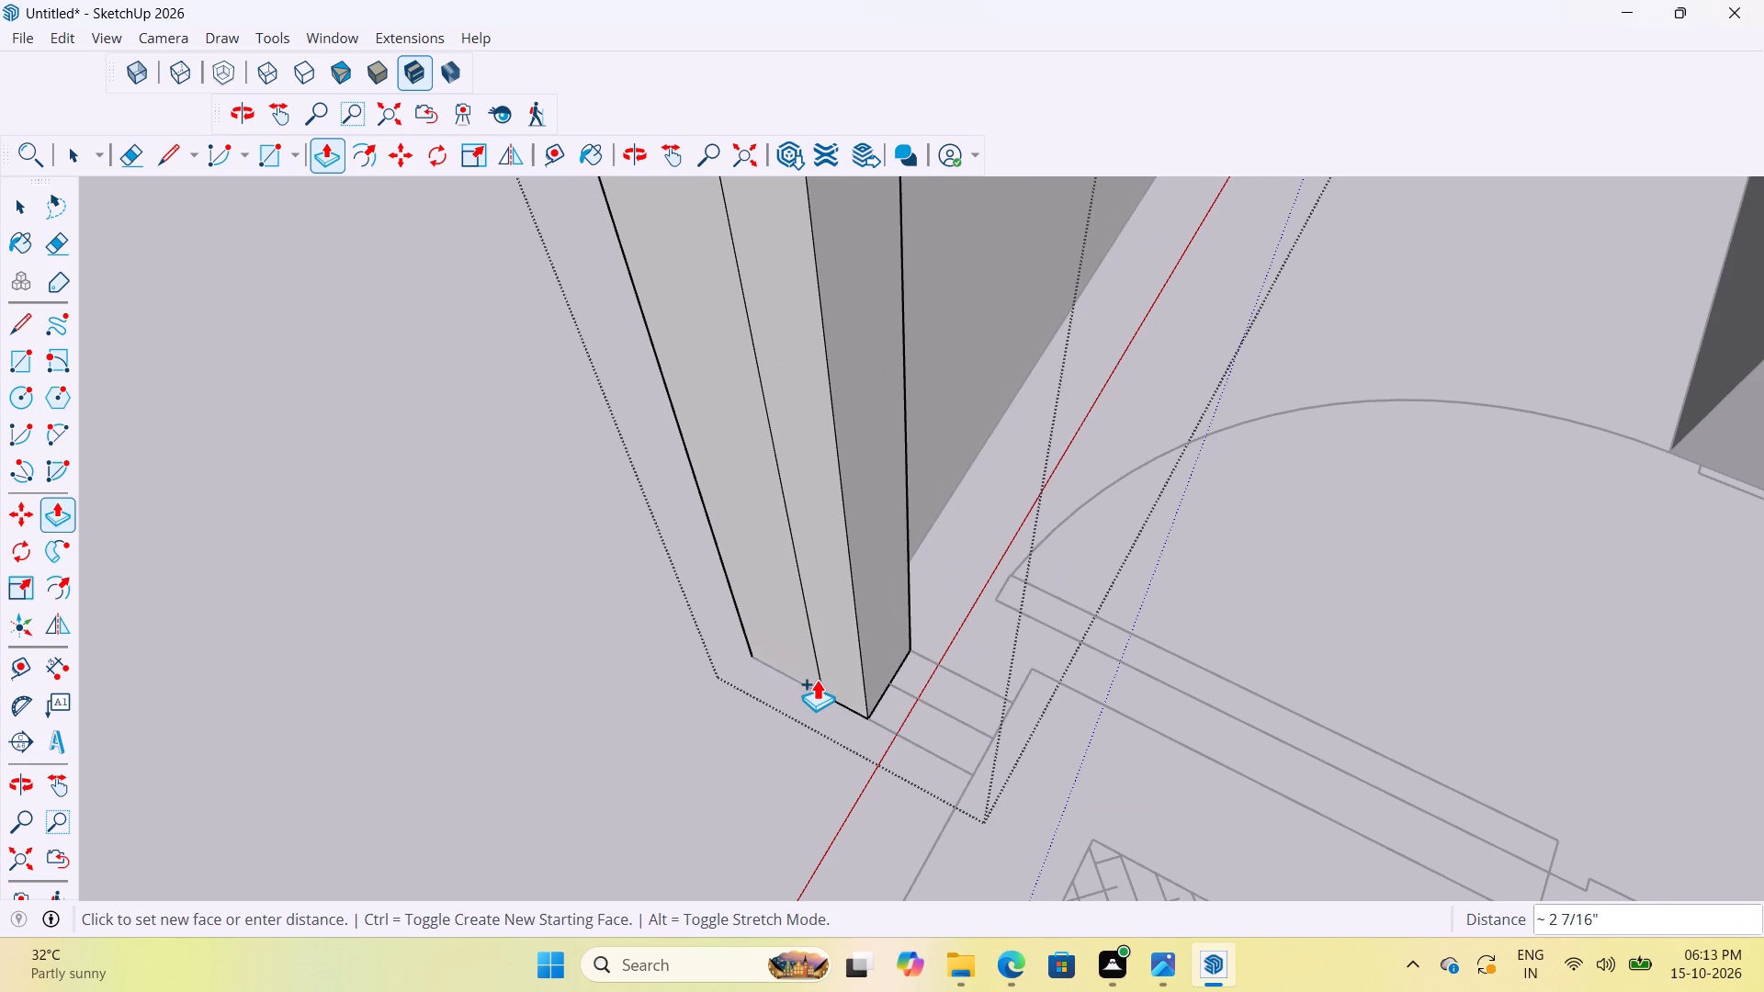
scroll(881, 689, "down", 5)
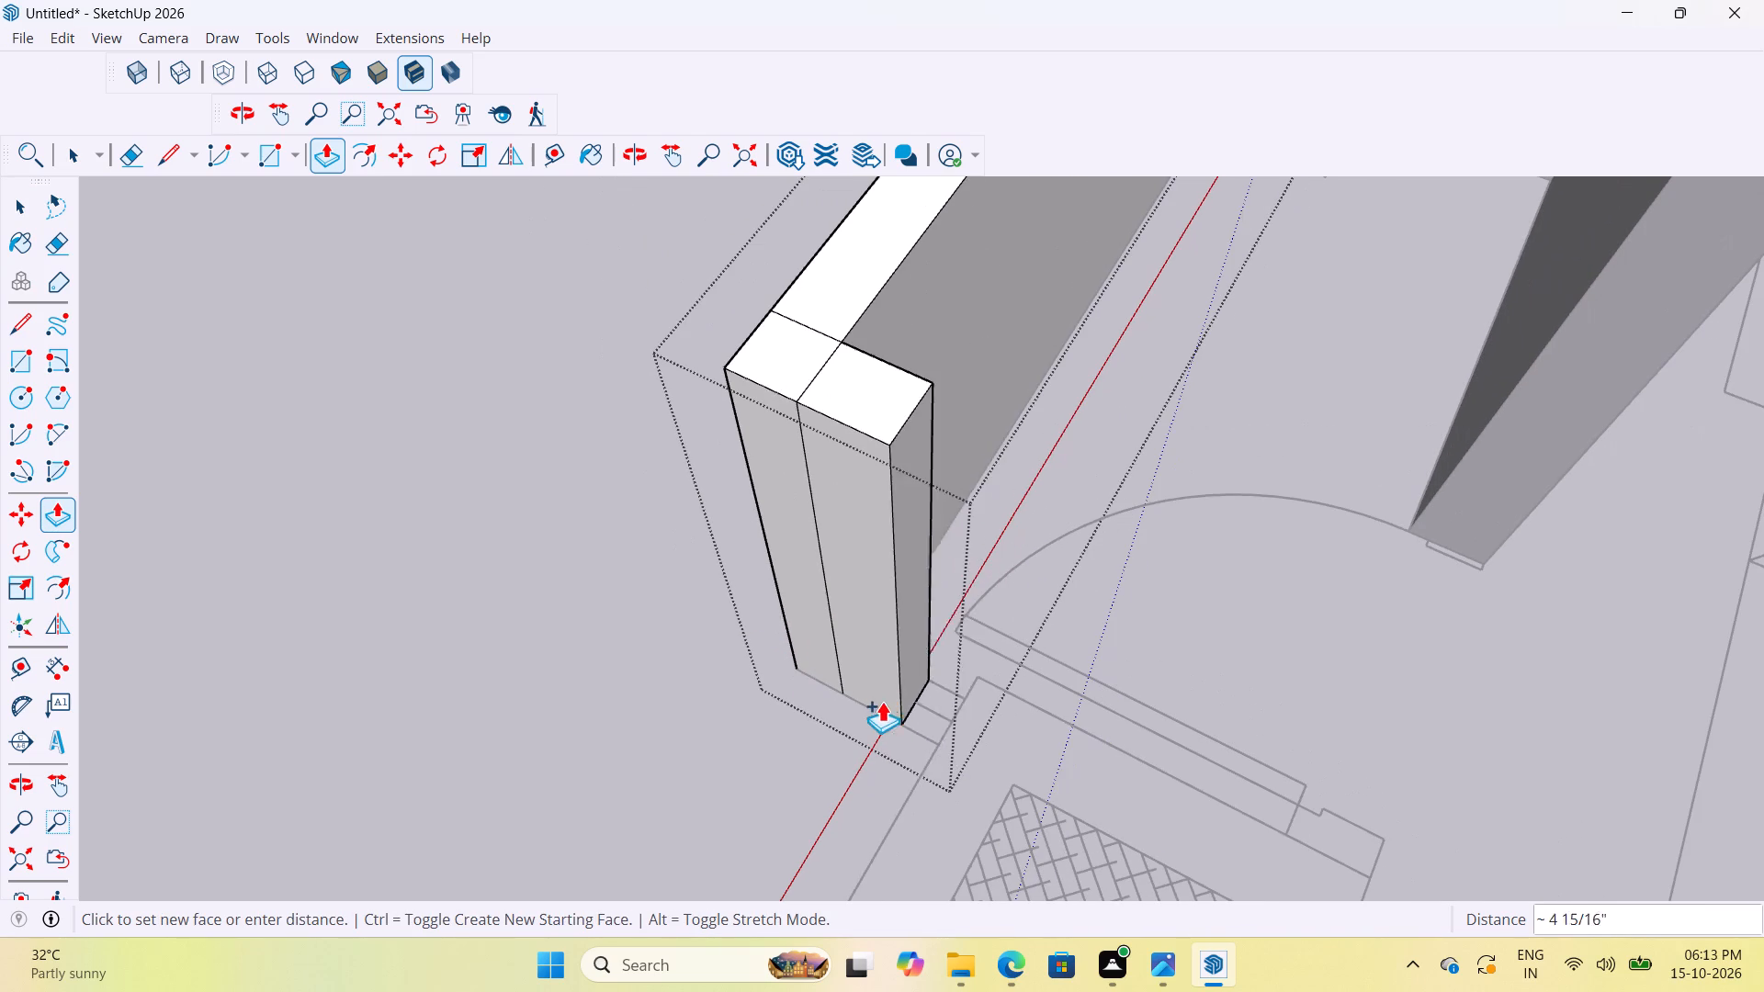
left_click(944, 742)
scroll(952, 743, "down", 6)
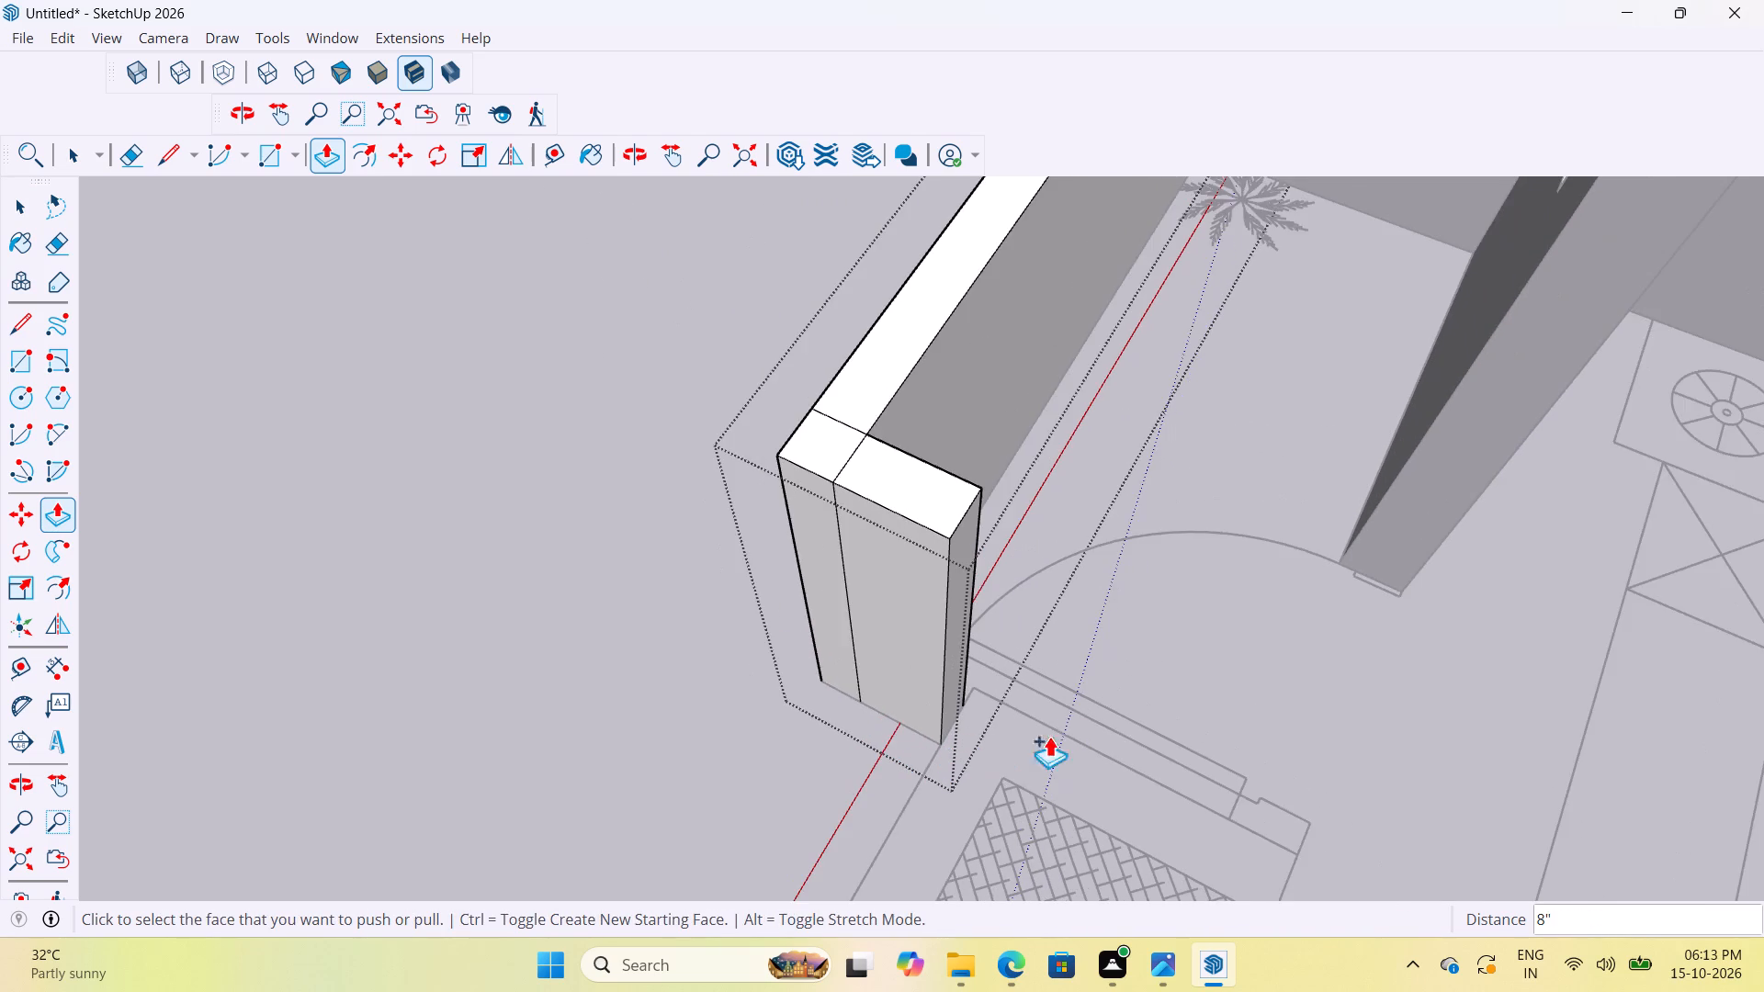
middle_click_drag(967, 643, 503, 571)
key("space")
key("space")
left_click(556, 417)
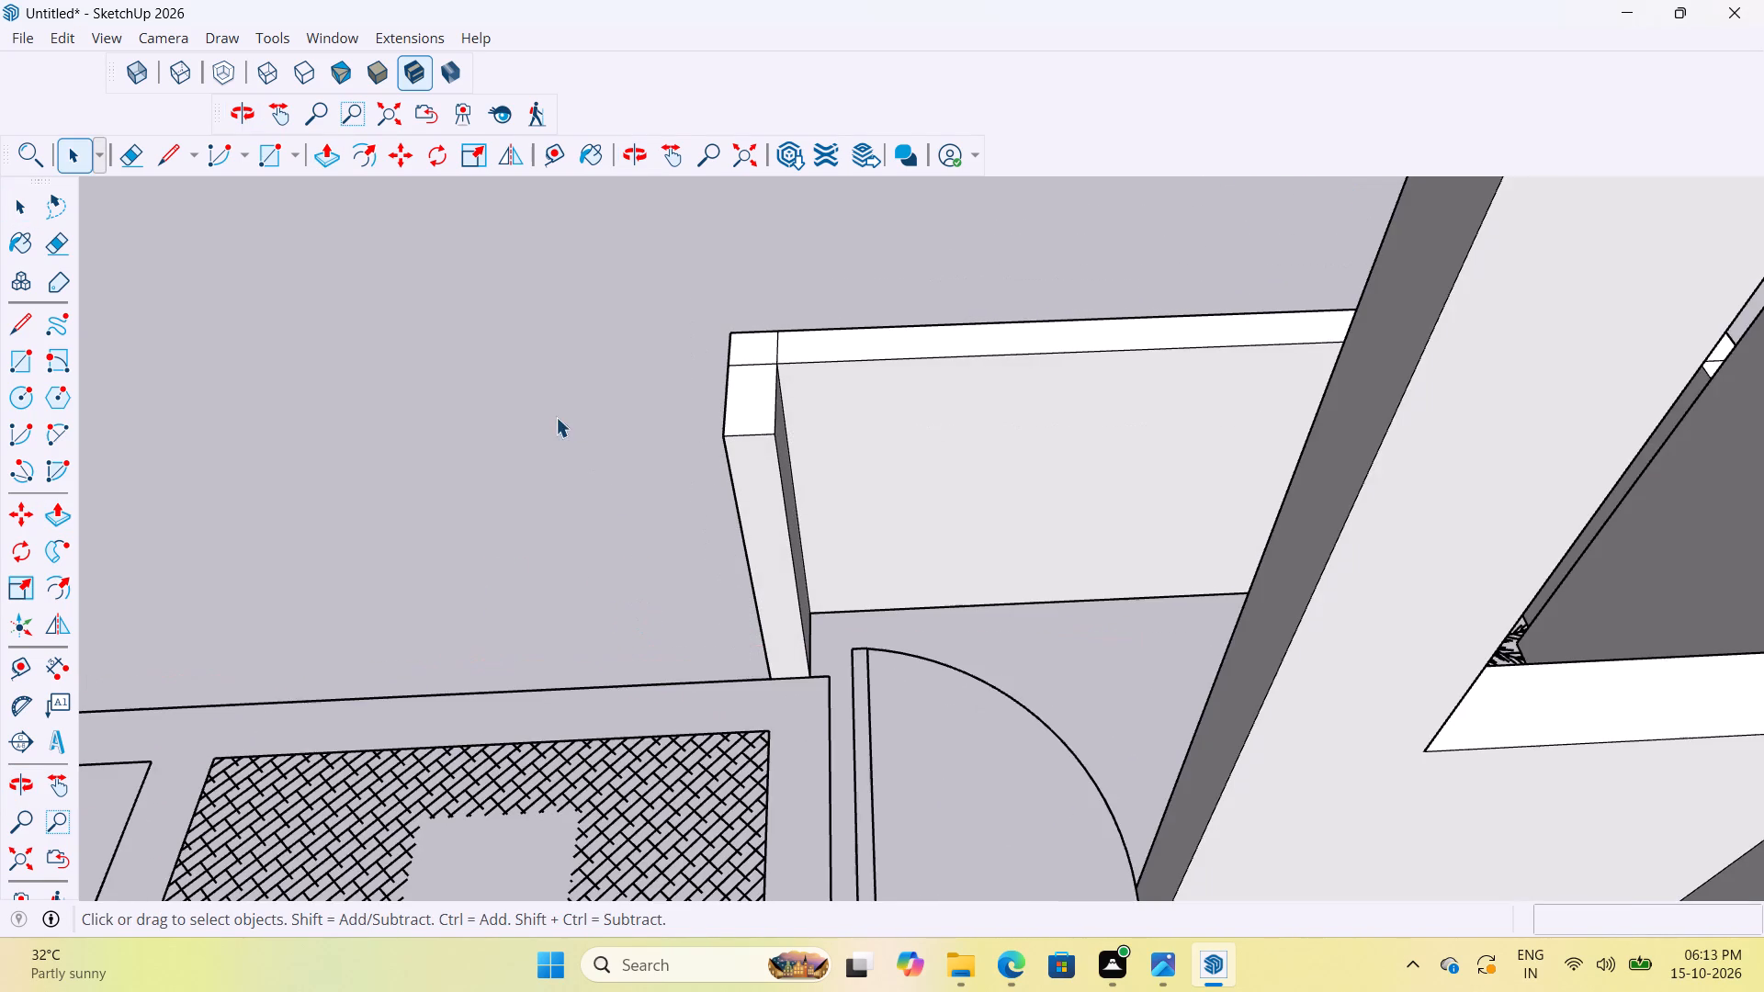
Examine the balcony parapet from several sides, checking its ends against the floor plan outline.
scroll(823, 712, "up", 8)
scroll(1023, 559, "down", 13)
middle_click_drag(937, 672, 1313, 647)
scroll(937, 672, "down", 1)
scroll(1081, 666, "up", 10)
scroll(957, 601, "down", 2)
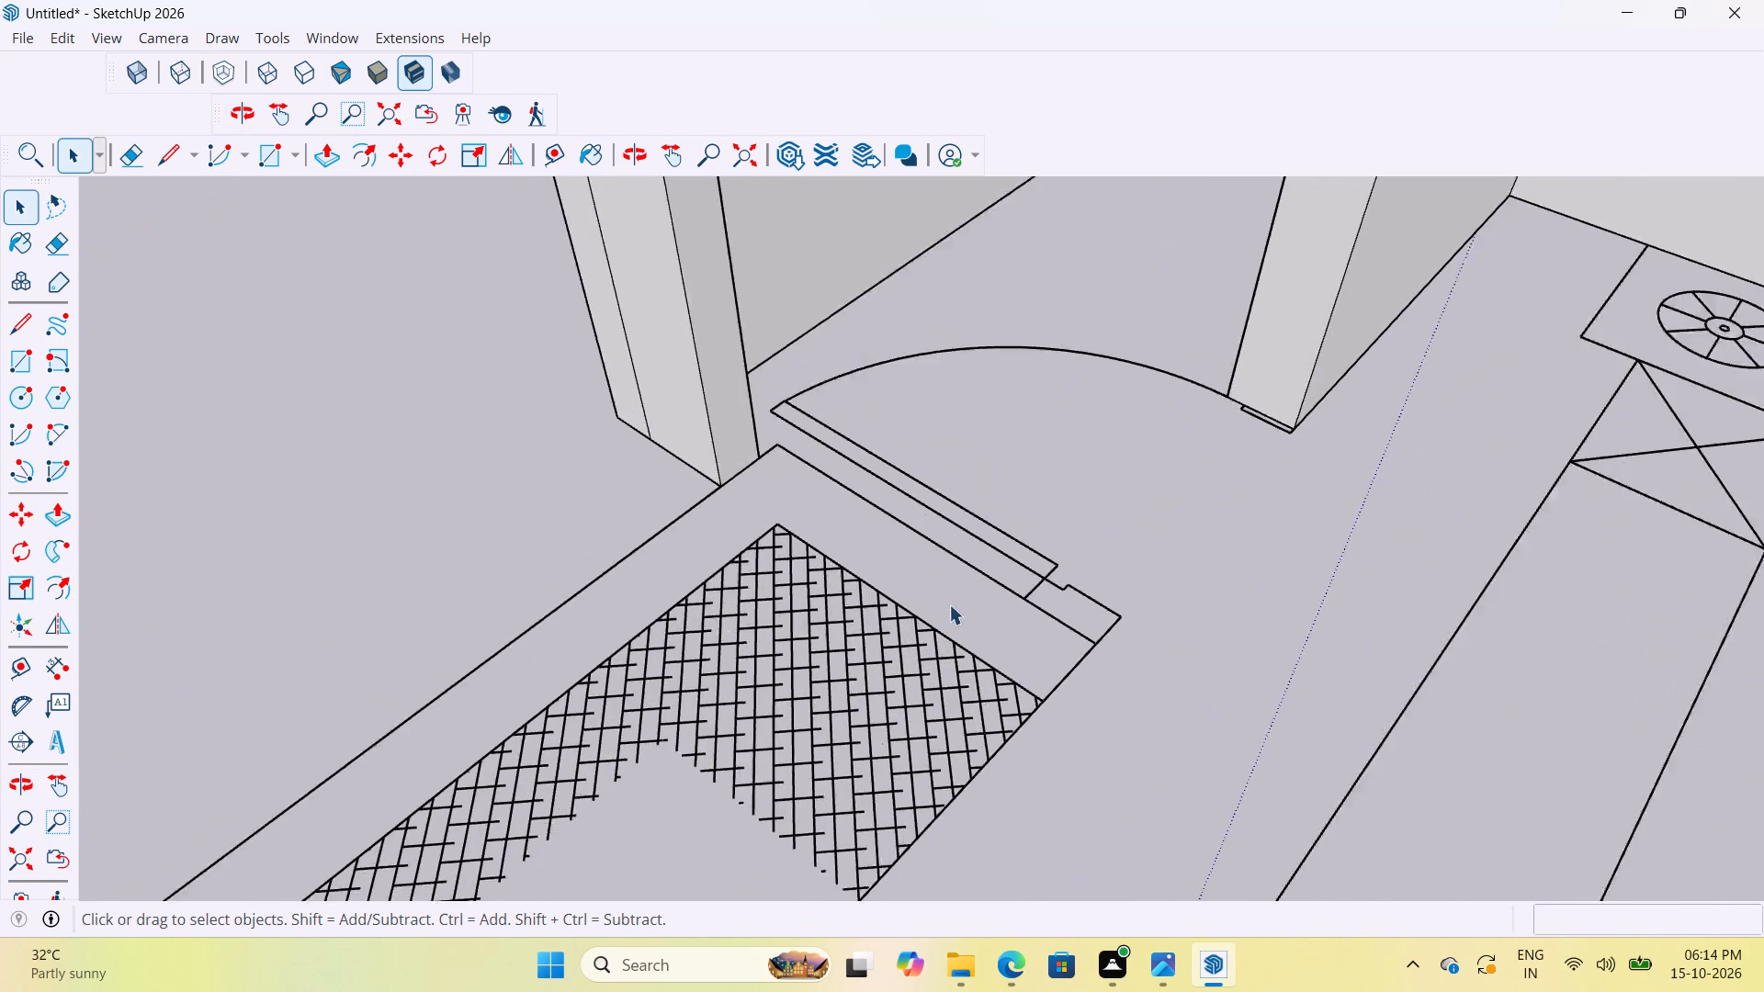
scroll(949, 604, "down", 10)
middle_click_drag(801, 590, 1196, 614)
left_click(890, 496)
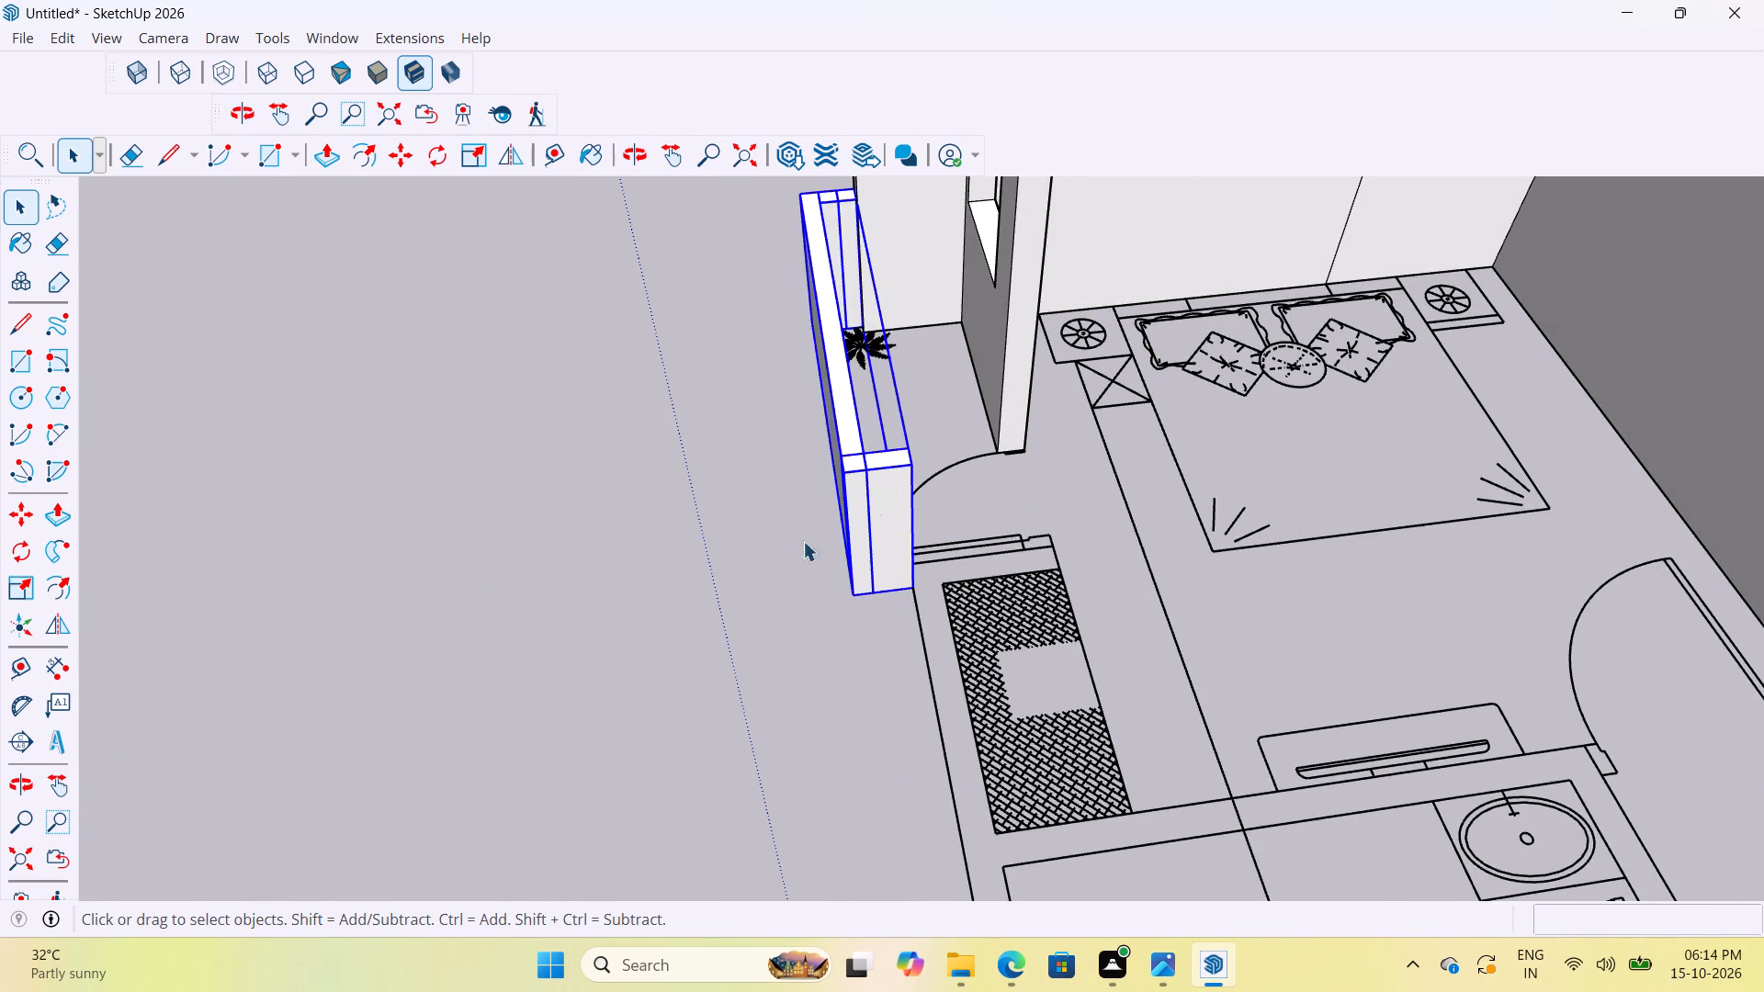
scroll(782, 598, "down", 5)
left_click(706, 554)
scroll(826, 381, "up", 10)
middle_click_drag(802, 355, 815, 293)
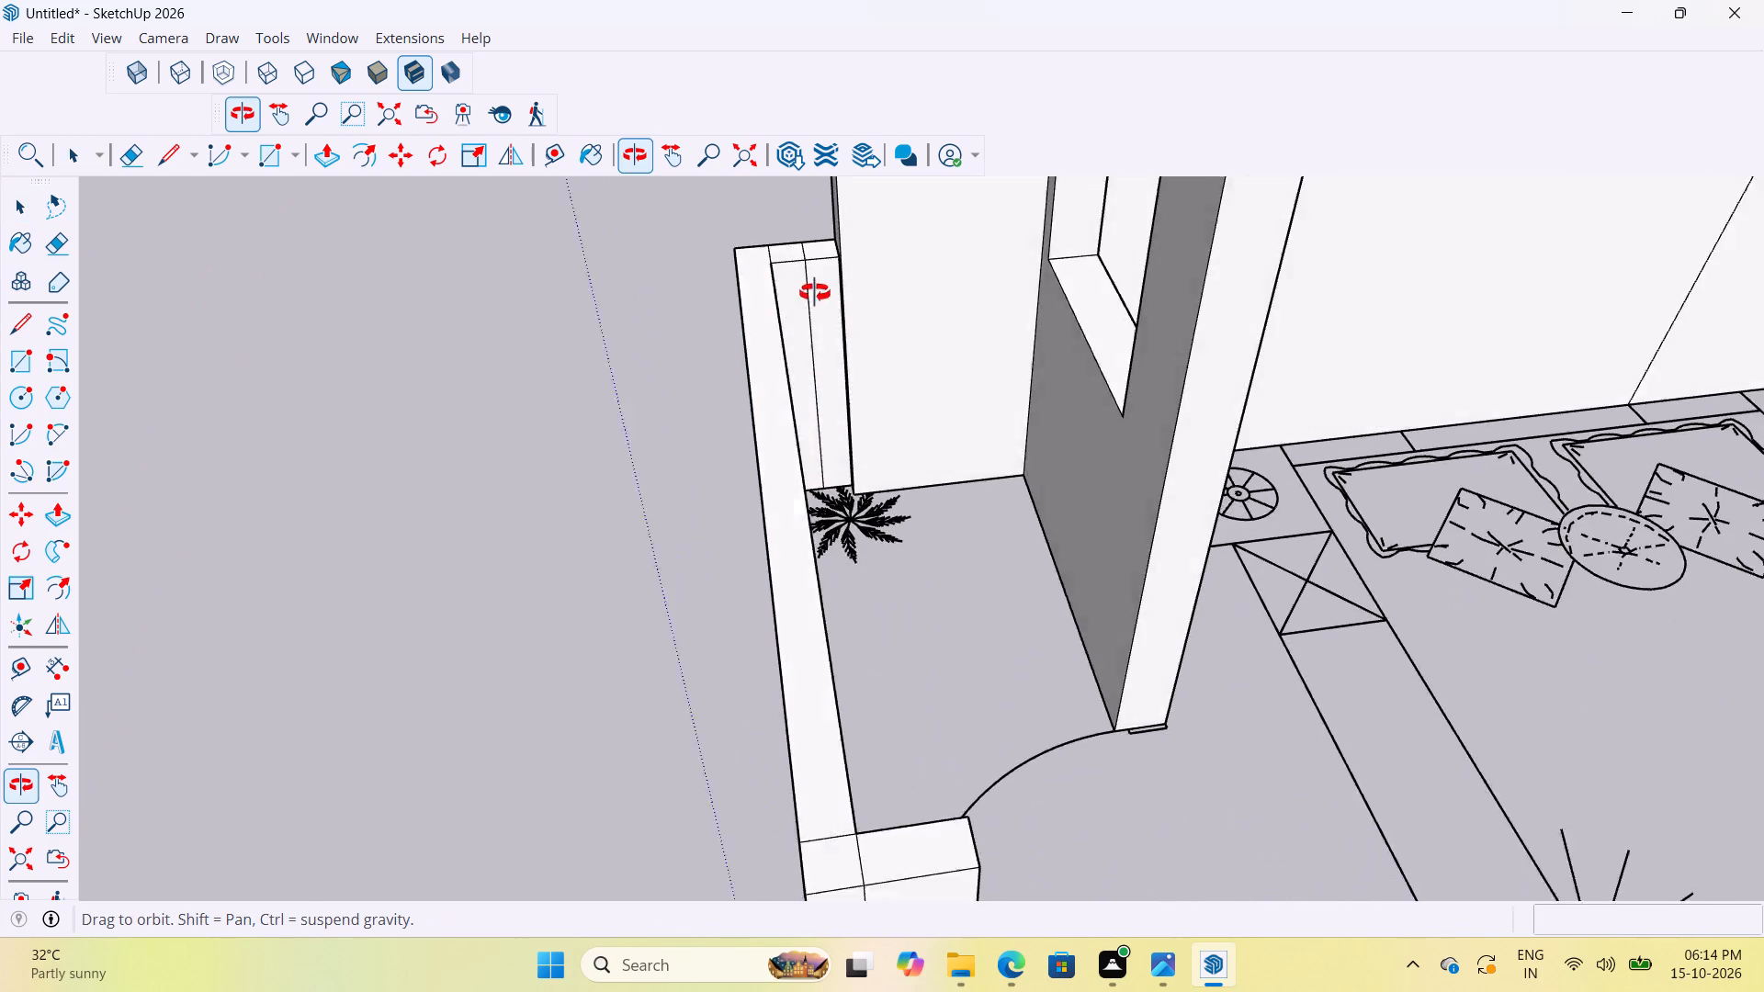
middle_click_drag(815, 293, 967, 304)
scroll(703, 418, "down", 8)
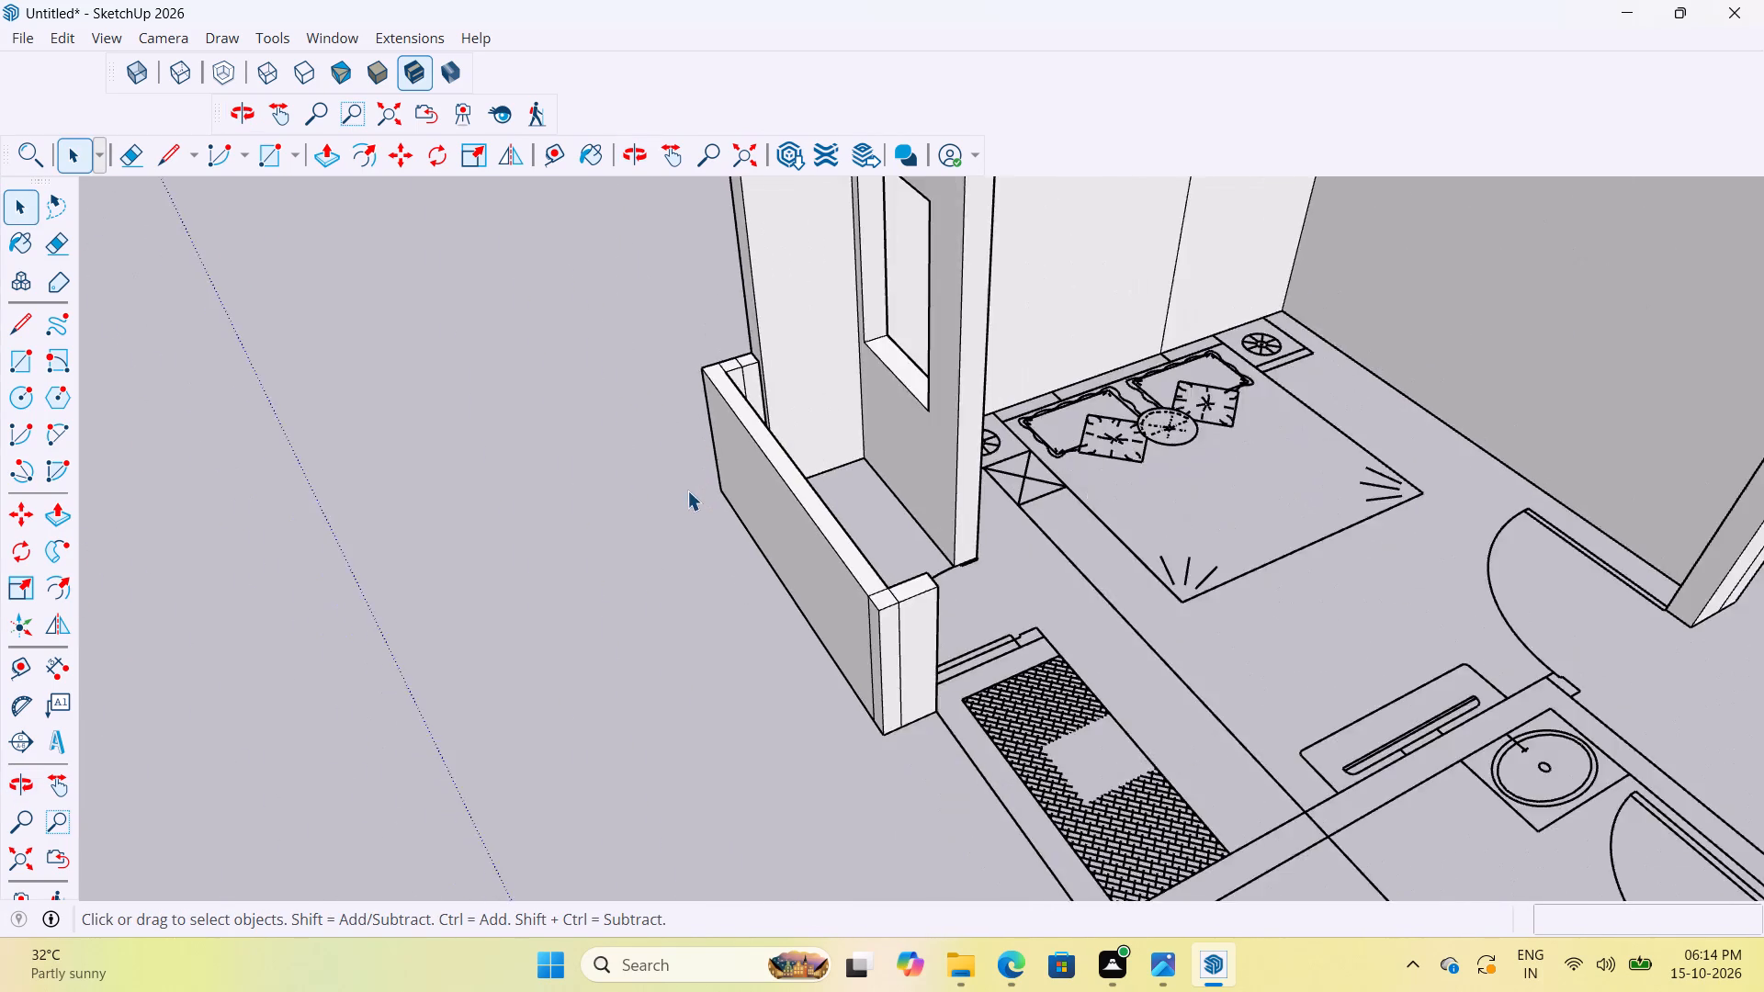
Look over the whole floor plan and the wall outline adjoining the parapet's end.
scroll(687, 490, "down", 4)
scroll(830, 633, "up", 15)
scroll(931, 519, "up", 5)
scroll(633, 554, "down", 12)
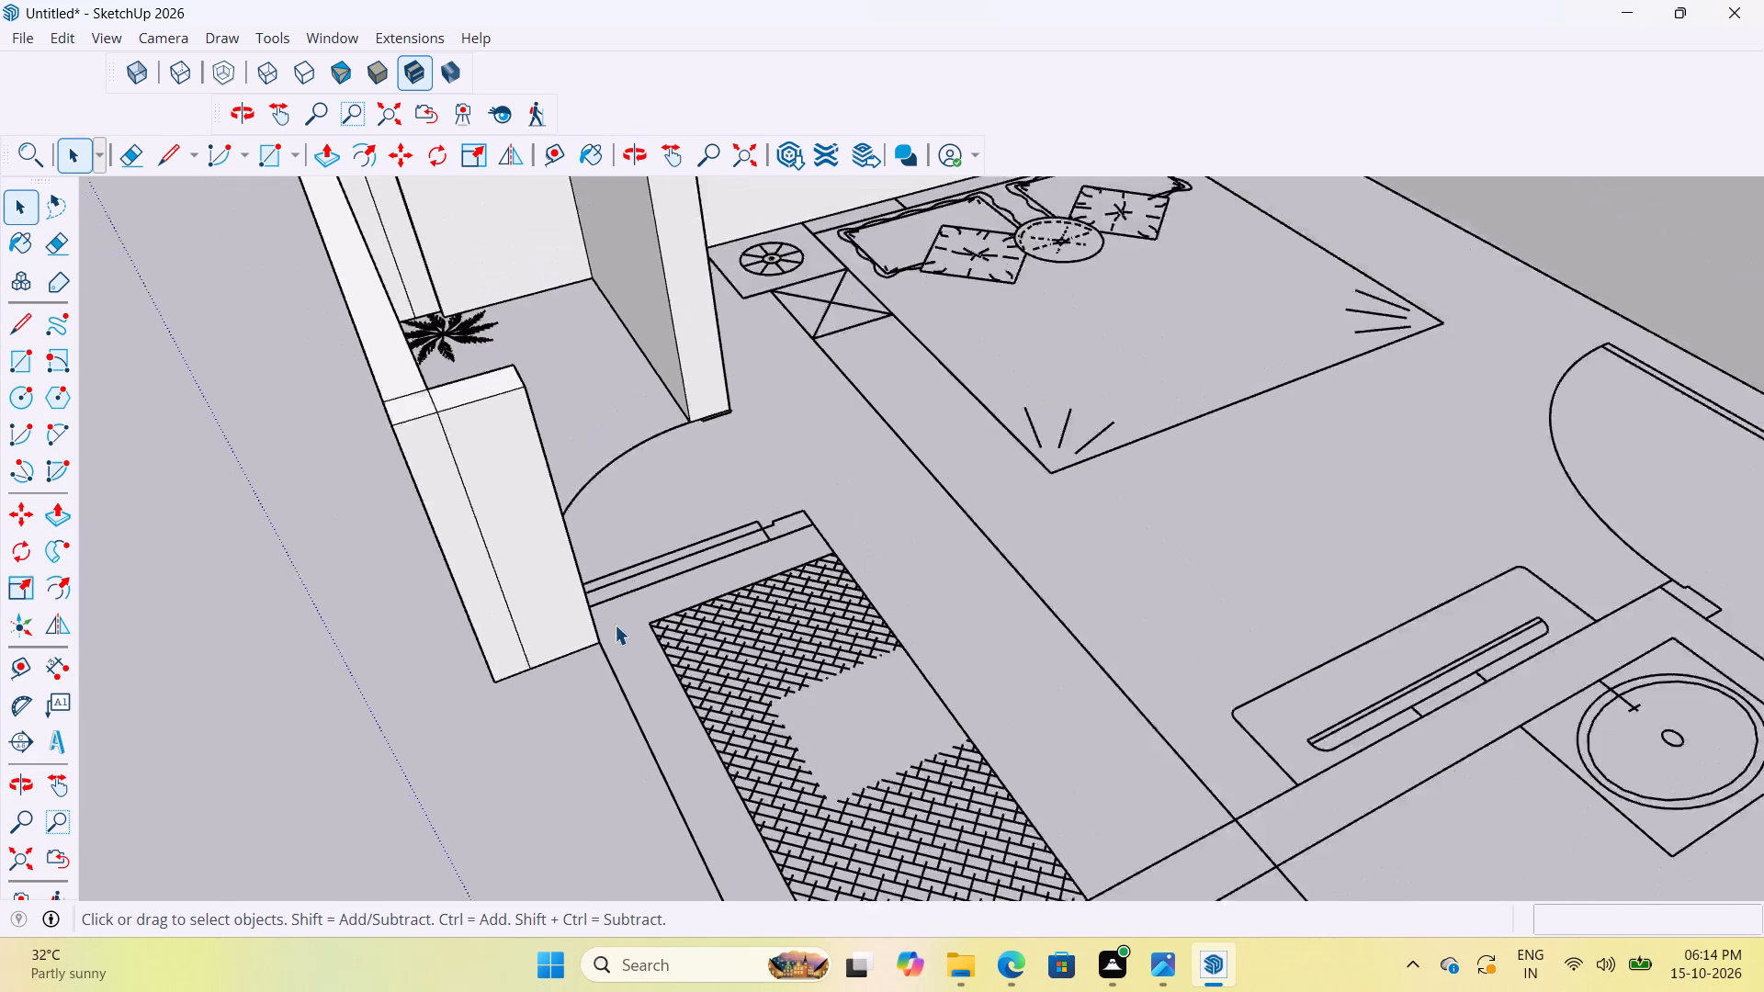
scroll(615, 625, "down", 19)
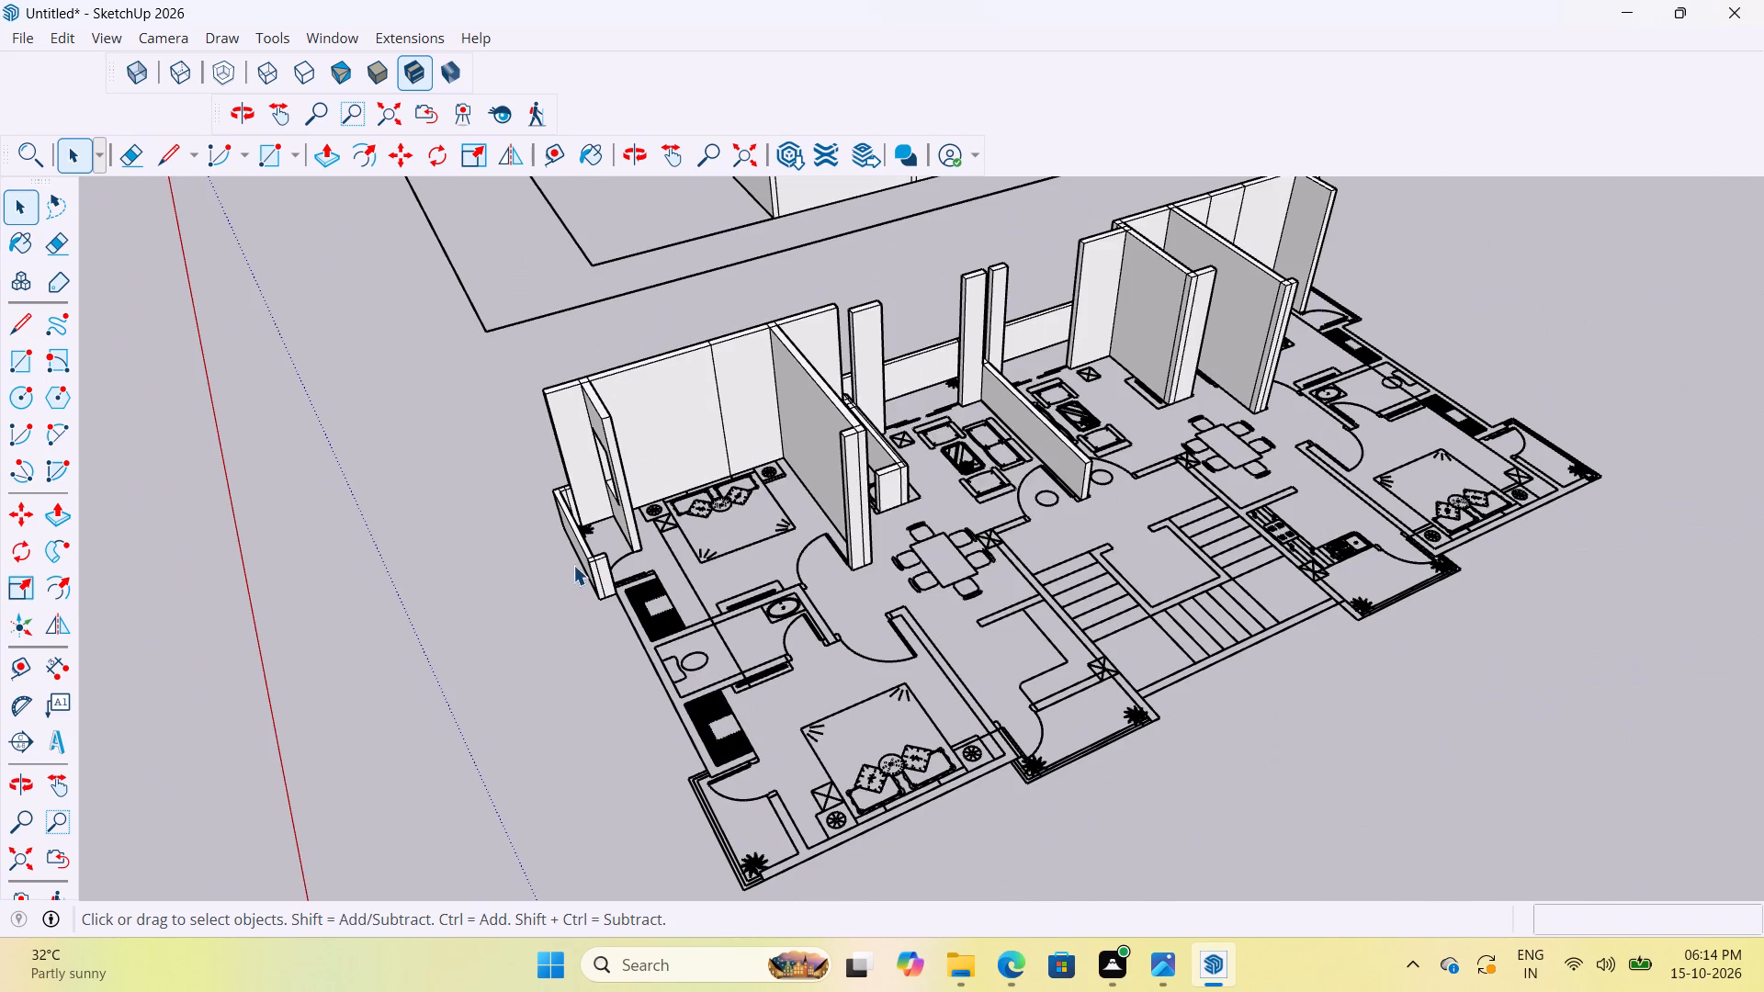
scroll(561, 515, "up", 10)
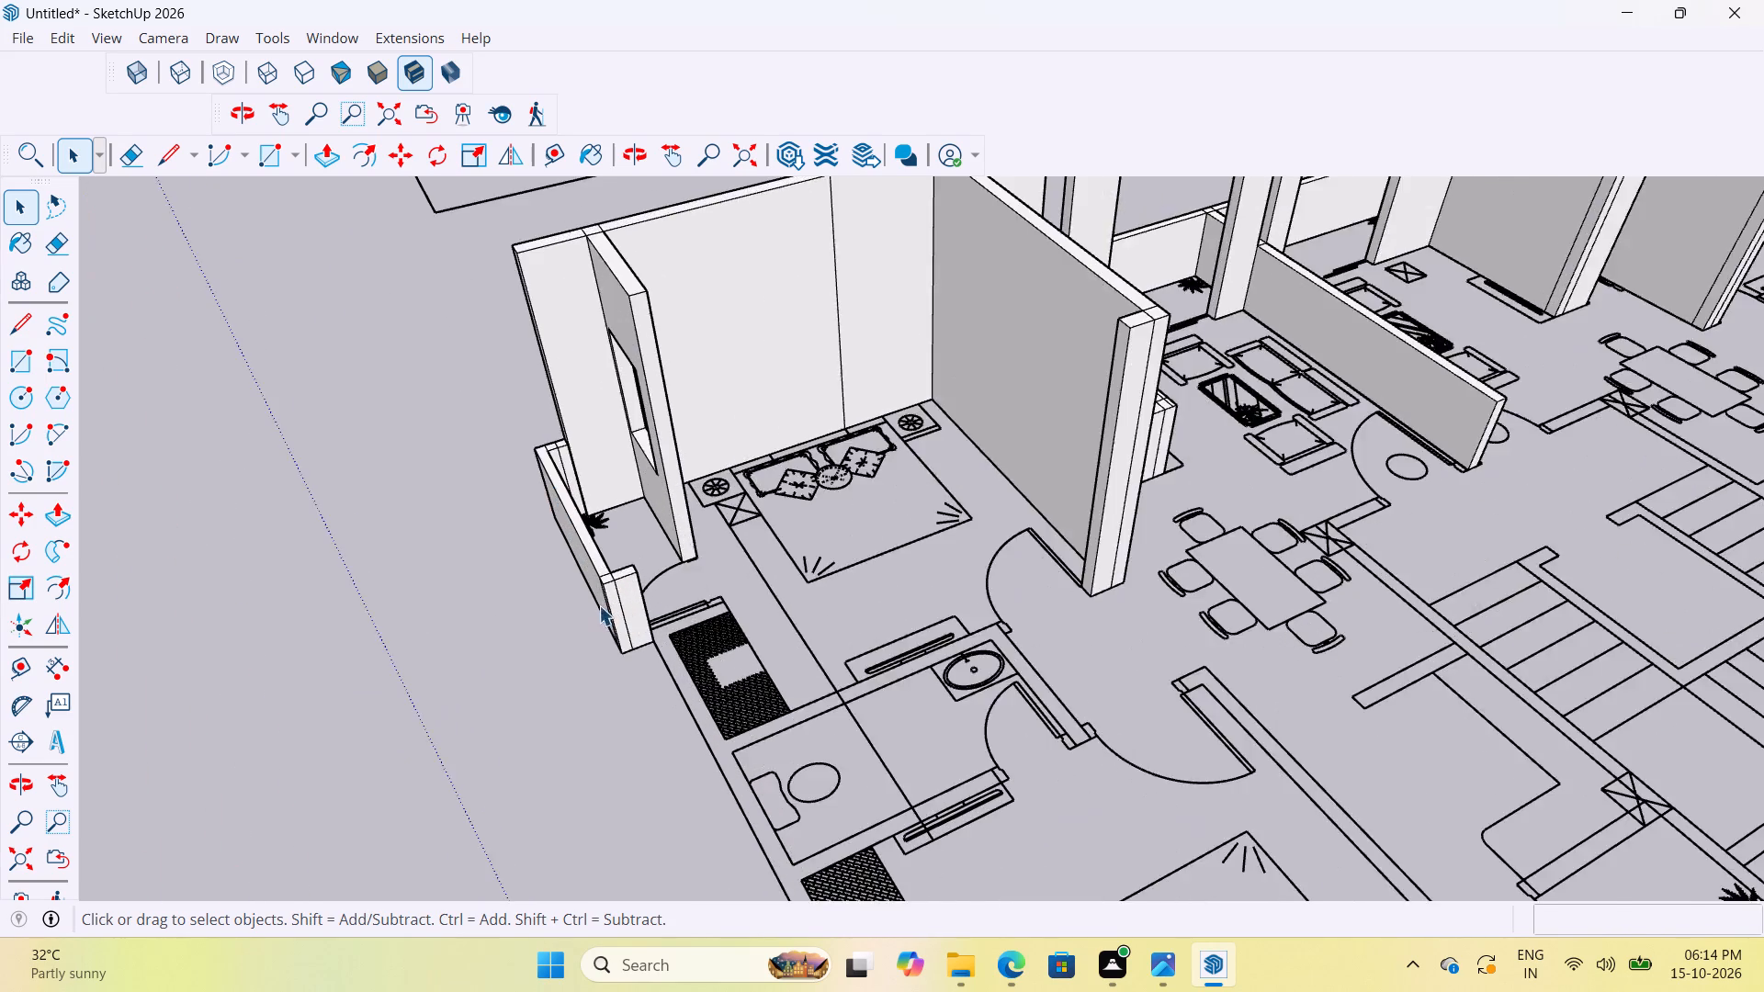
scroll(599, 605, "up", 14)
scroll(650, 551, "down", 1)
middle_click_drag(650, 549, 419, 608)
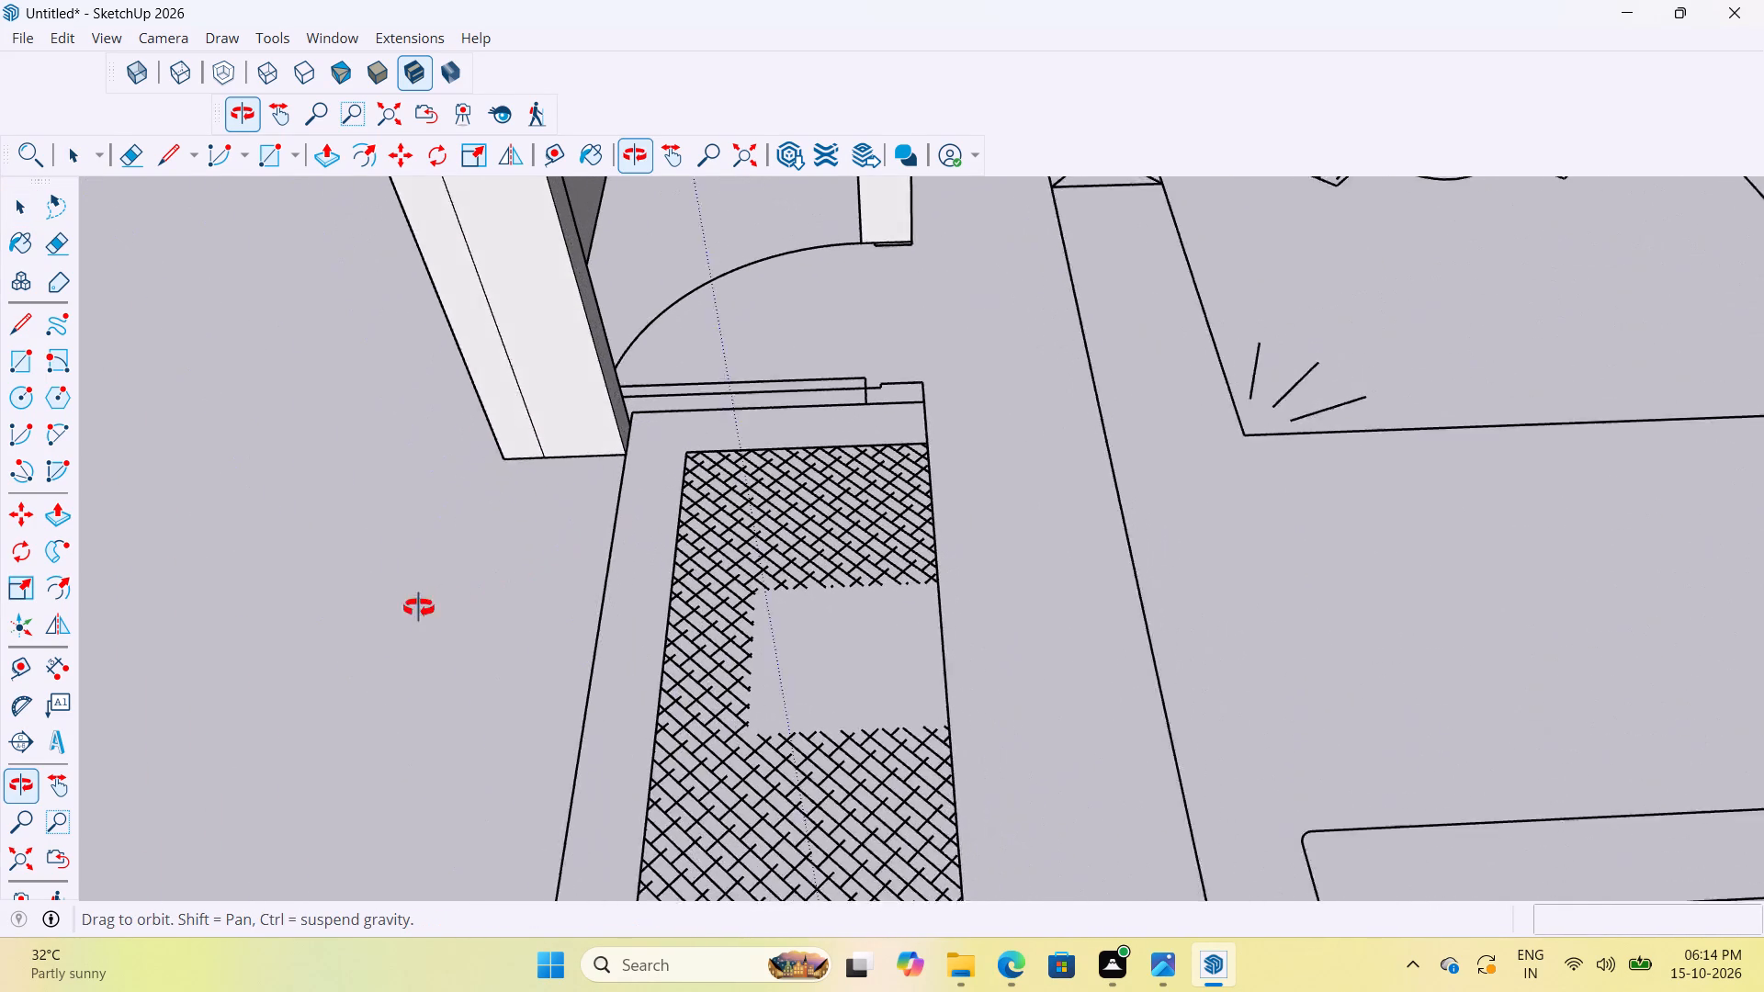
middle_click_drag(419, 608, 372, 615)
scroll(702, 305, "up", 8)
scroll(703, 305, "down", 12)
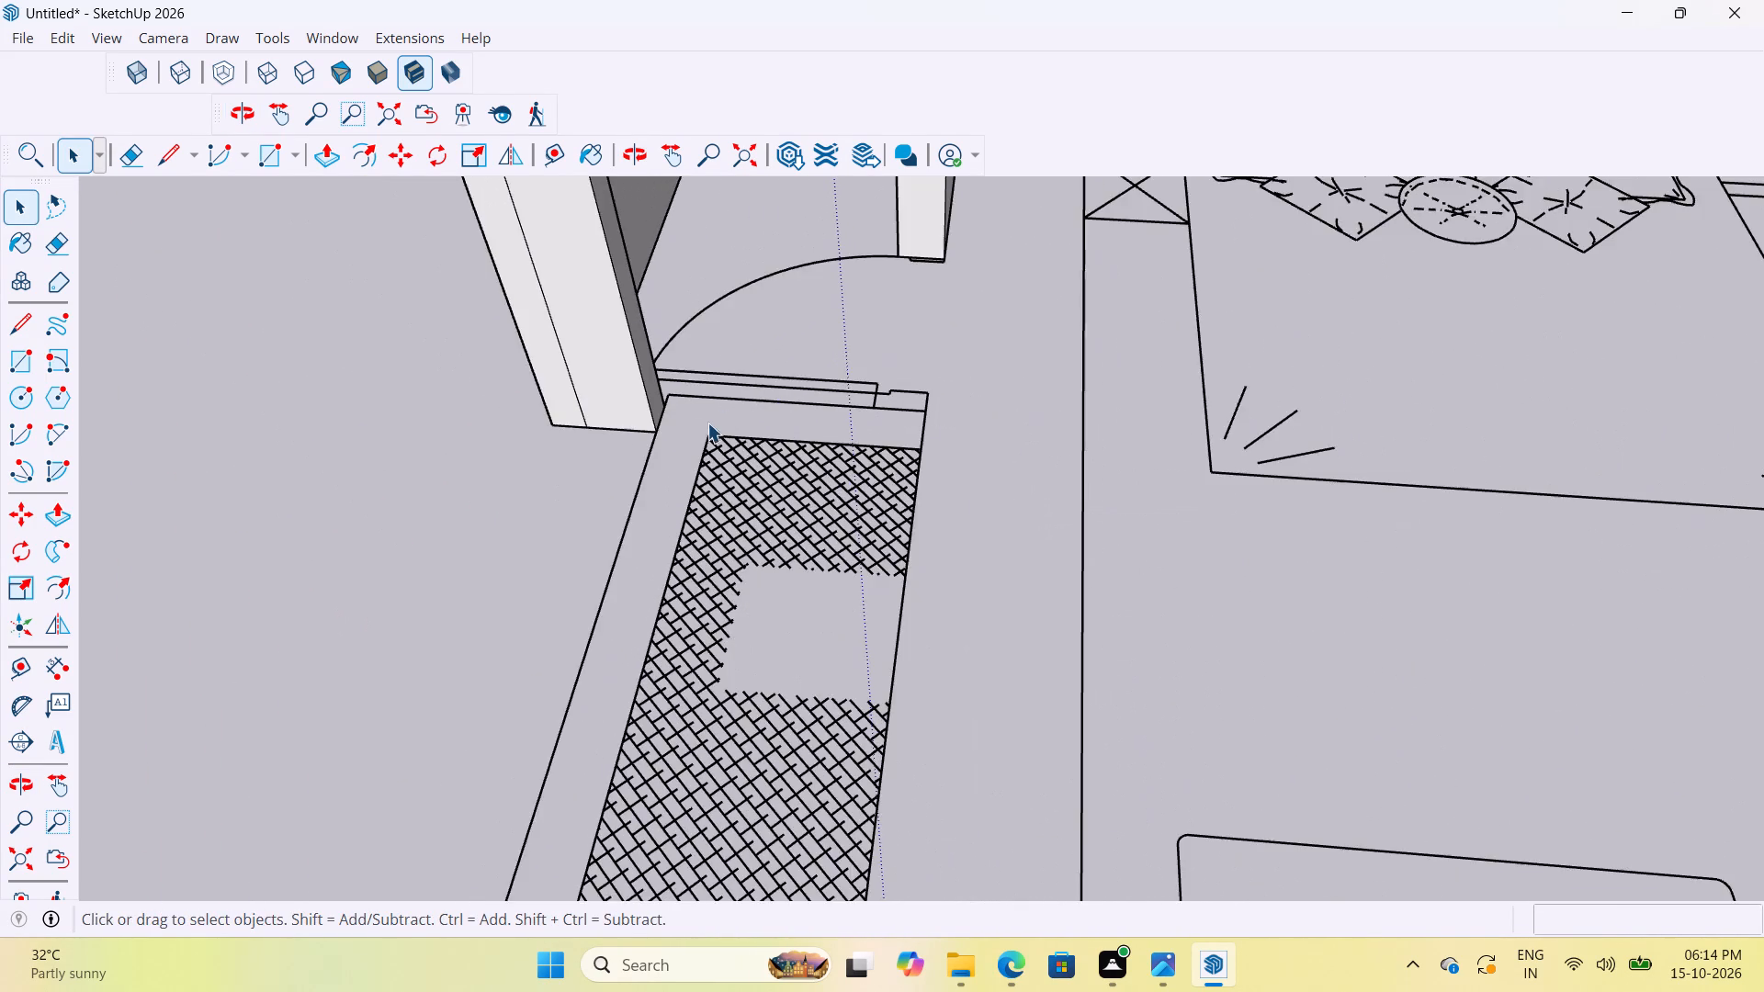
Delete the stray line segments crossing the bedroom, the adjoining toilet and the wall between them.
scroll(704, 427, "down", 6)
scroll(823, 505, "down", 6)
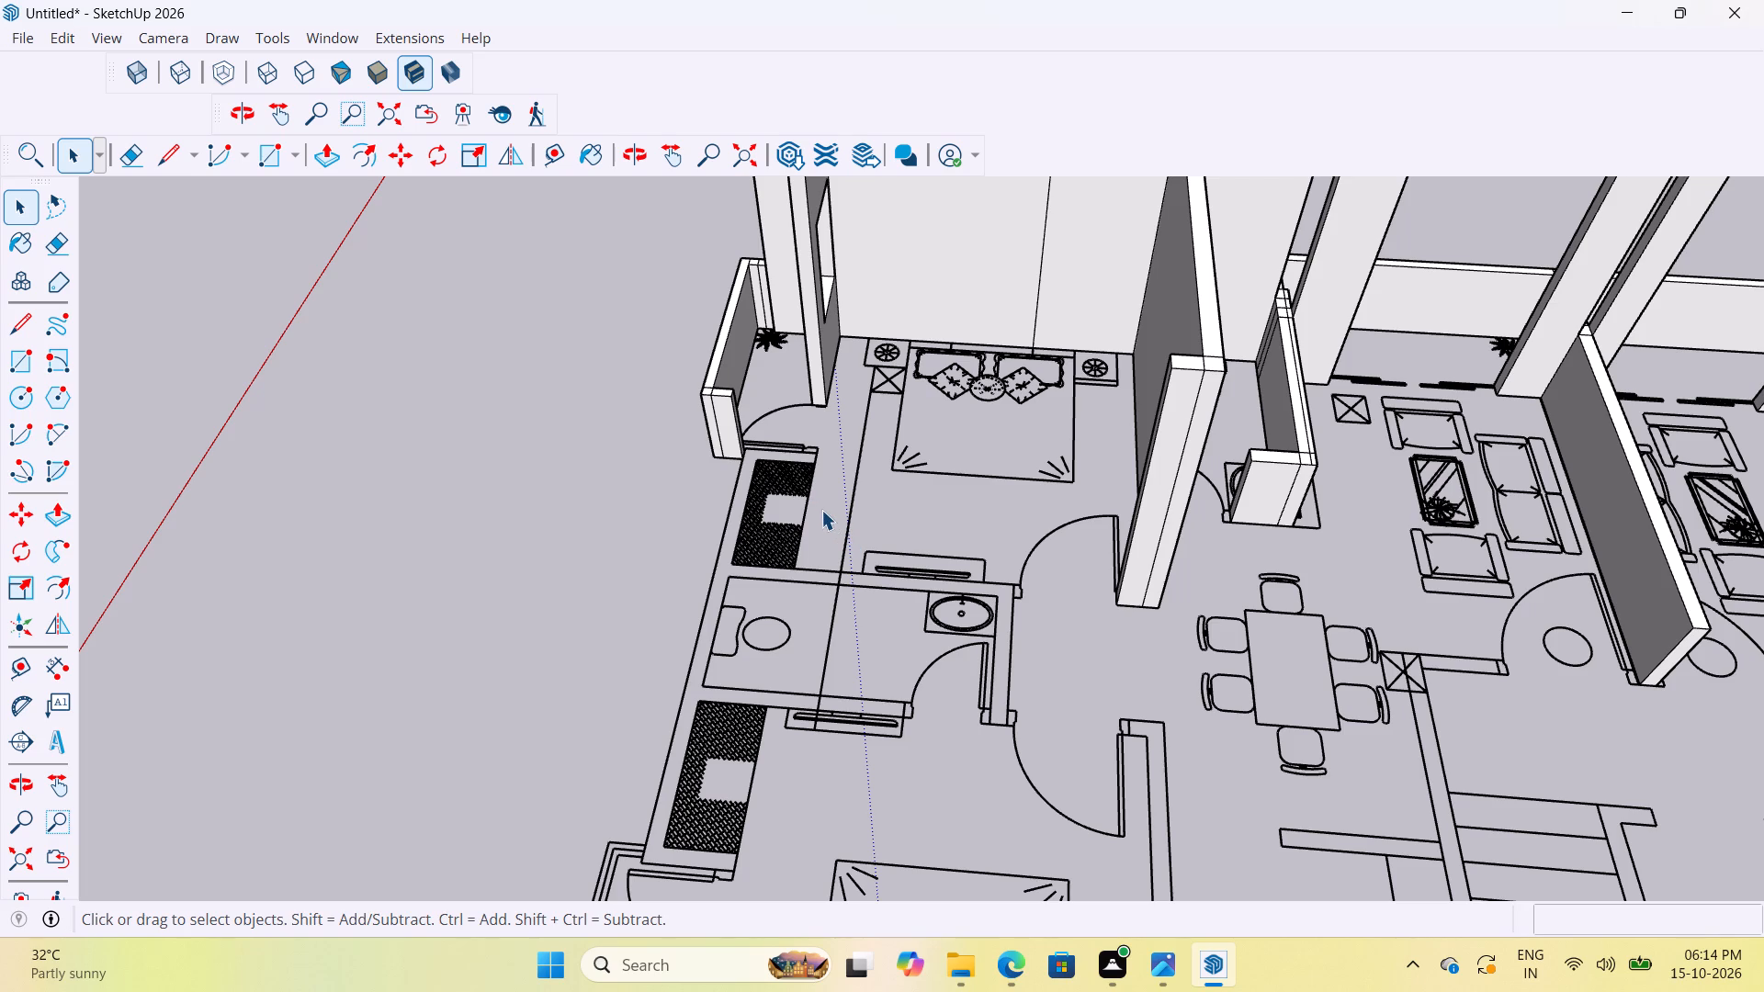
scroll(832, 539, "up", 5)
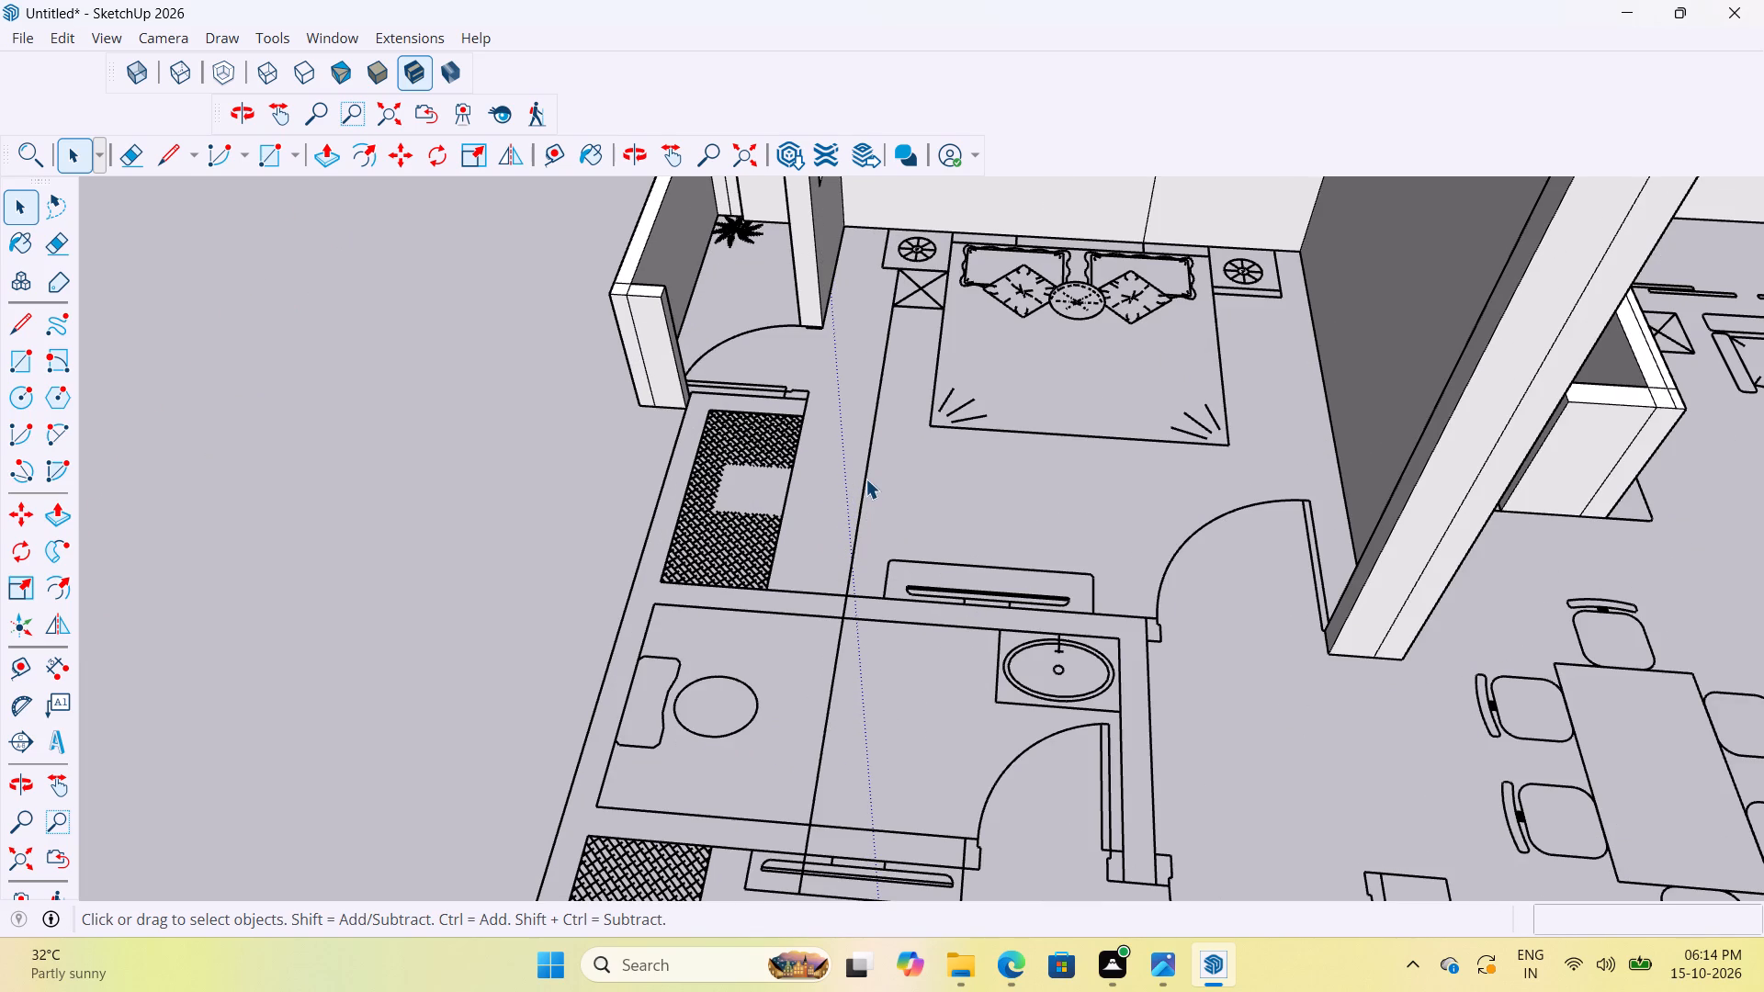
left_click(865, 479)
double_click(865, 479)
left_click(863, 482)
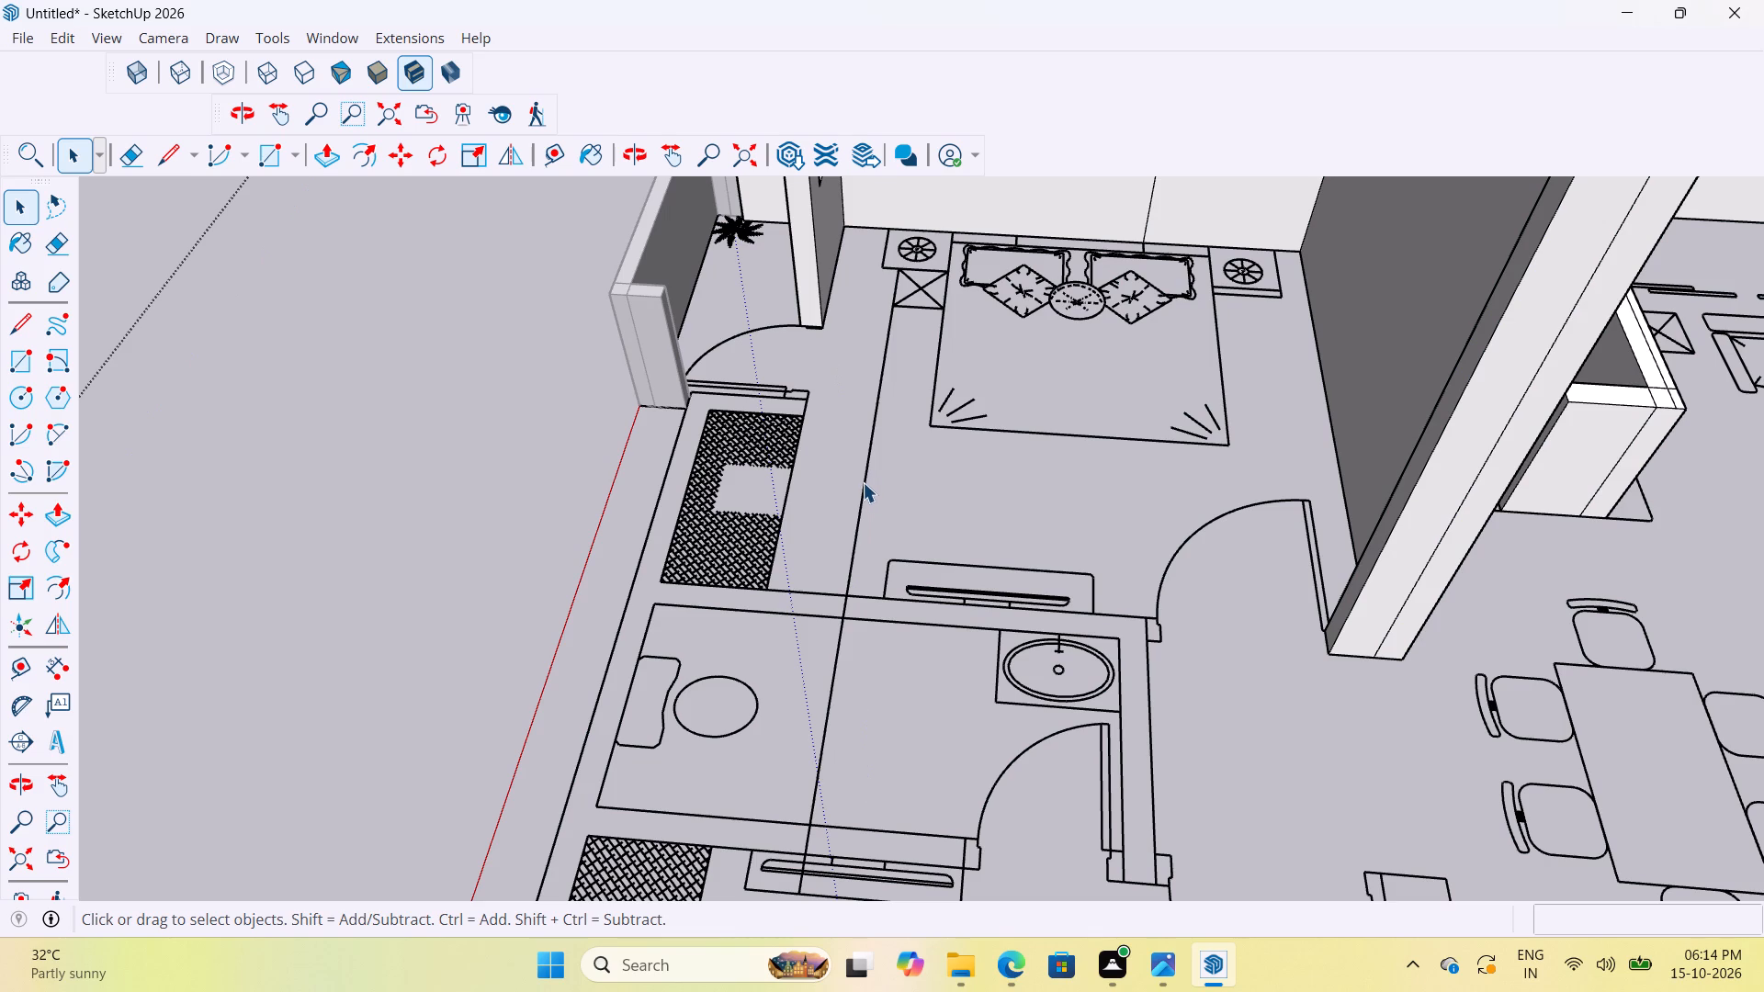
left_click(863, 482)
left_click(863, 484)
key("Delete")
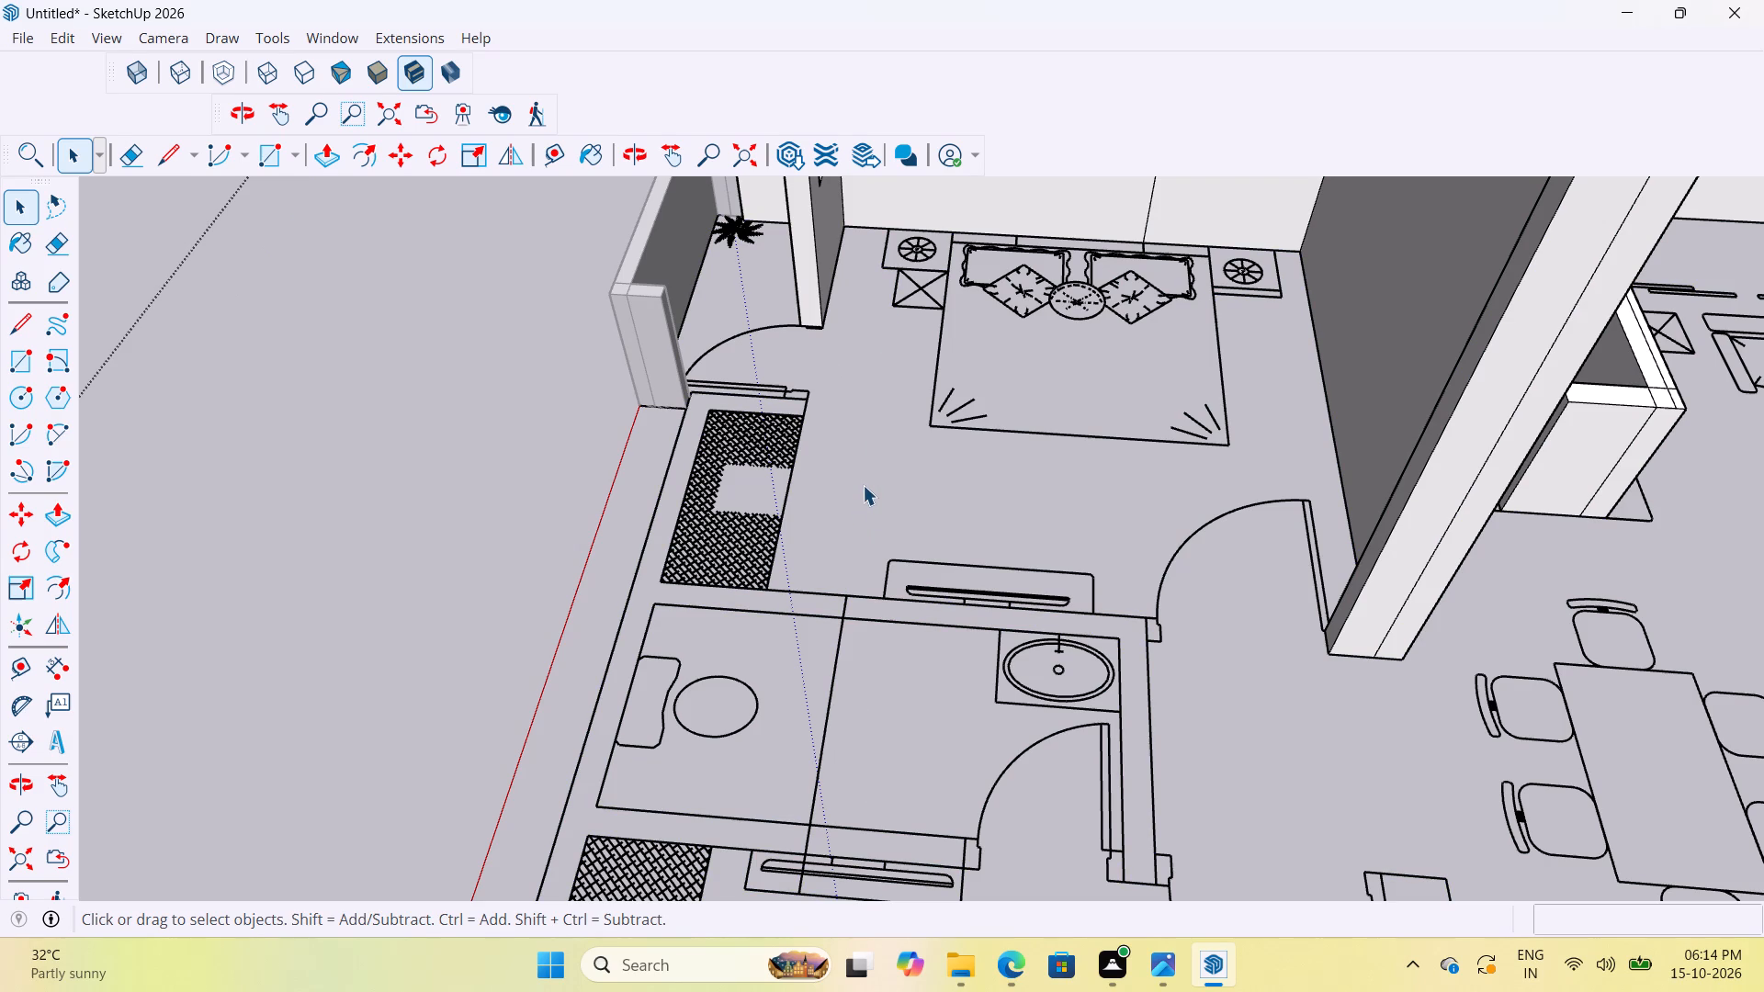
left_click(836, 663)
key("Delete")
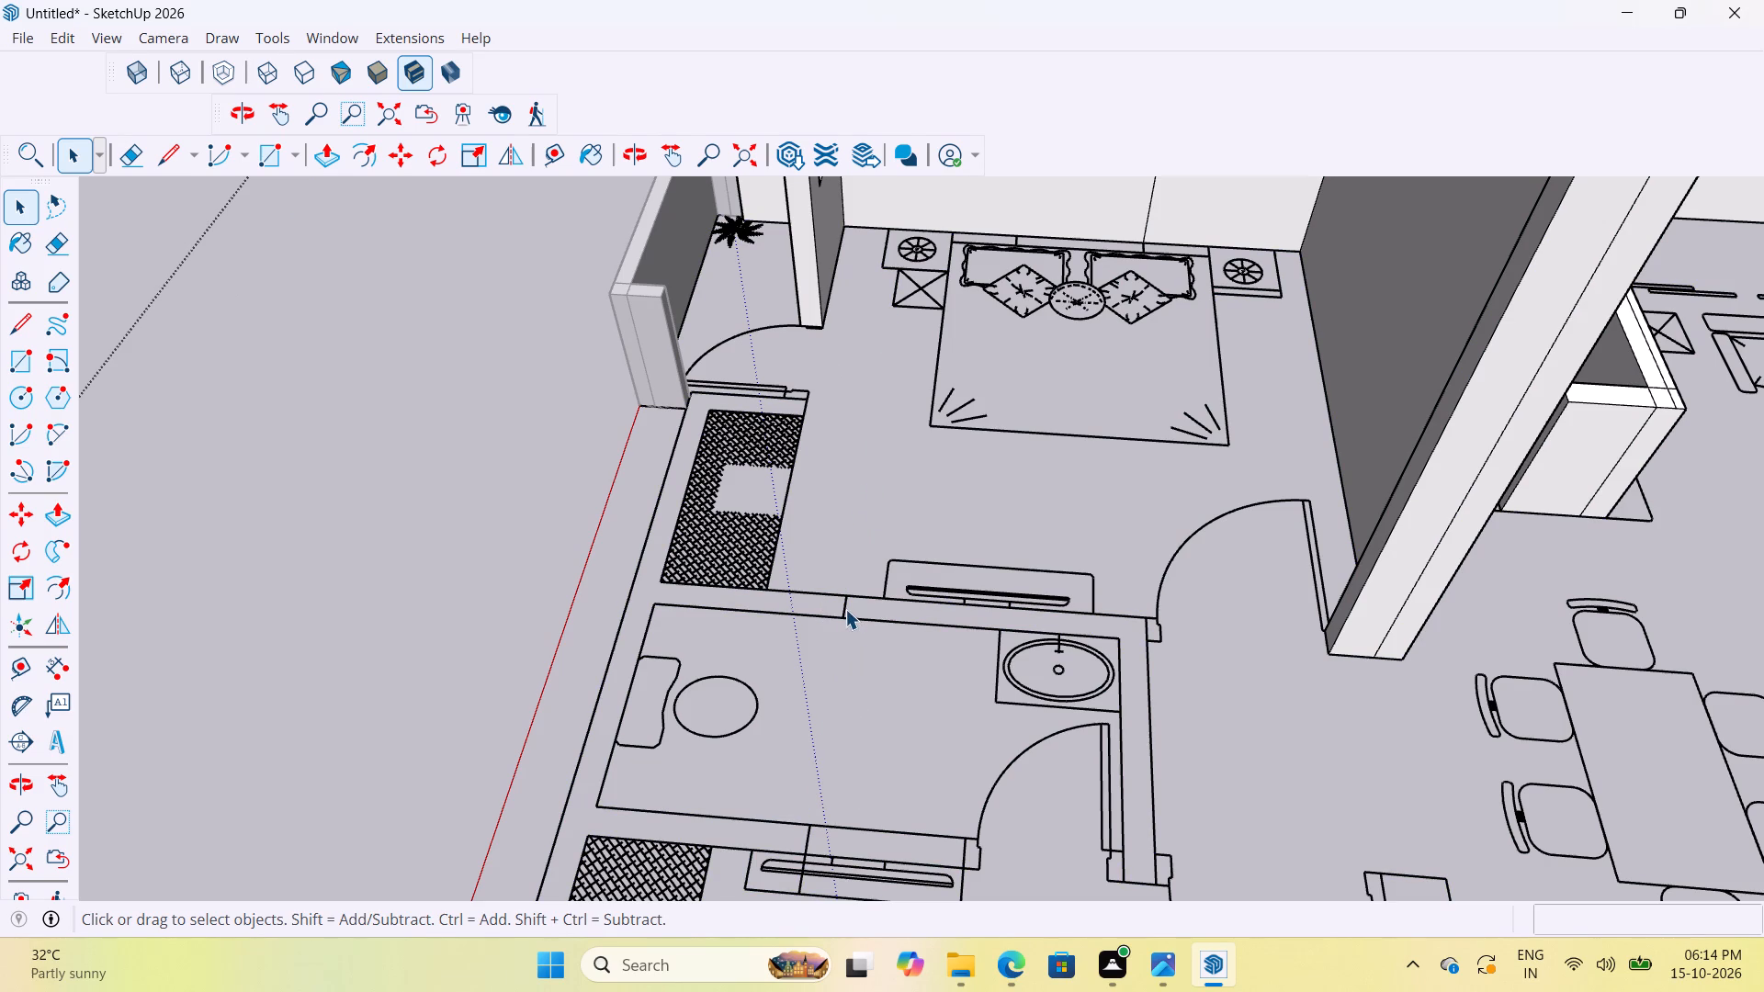
left_click(845, 609)
key("Delete")
Delete the remaining stray line segments crossing the toilet's other wall and the TV unit behind it.
scroll(787, 690, "up", 2)
scroll(796, 611, "down", 11)
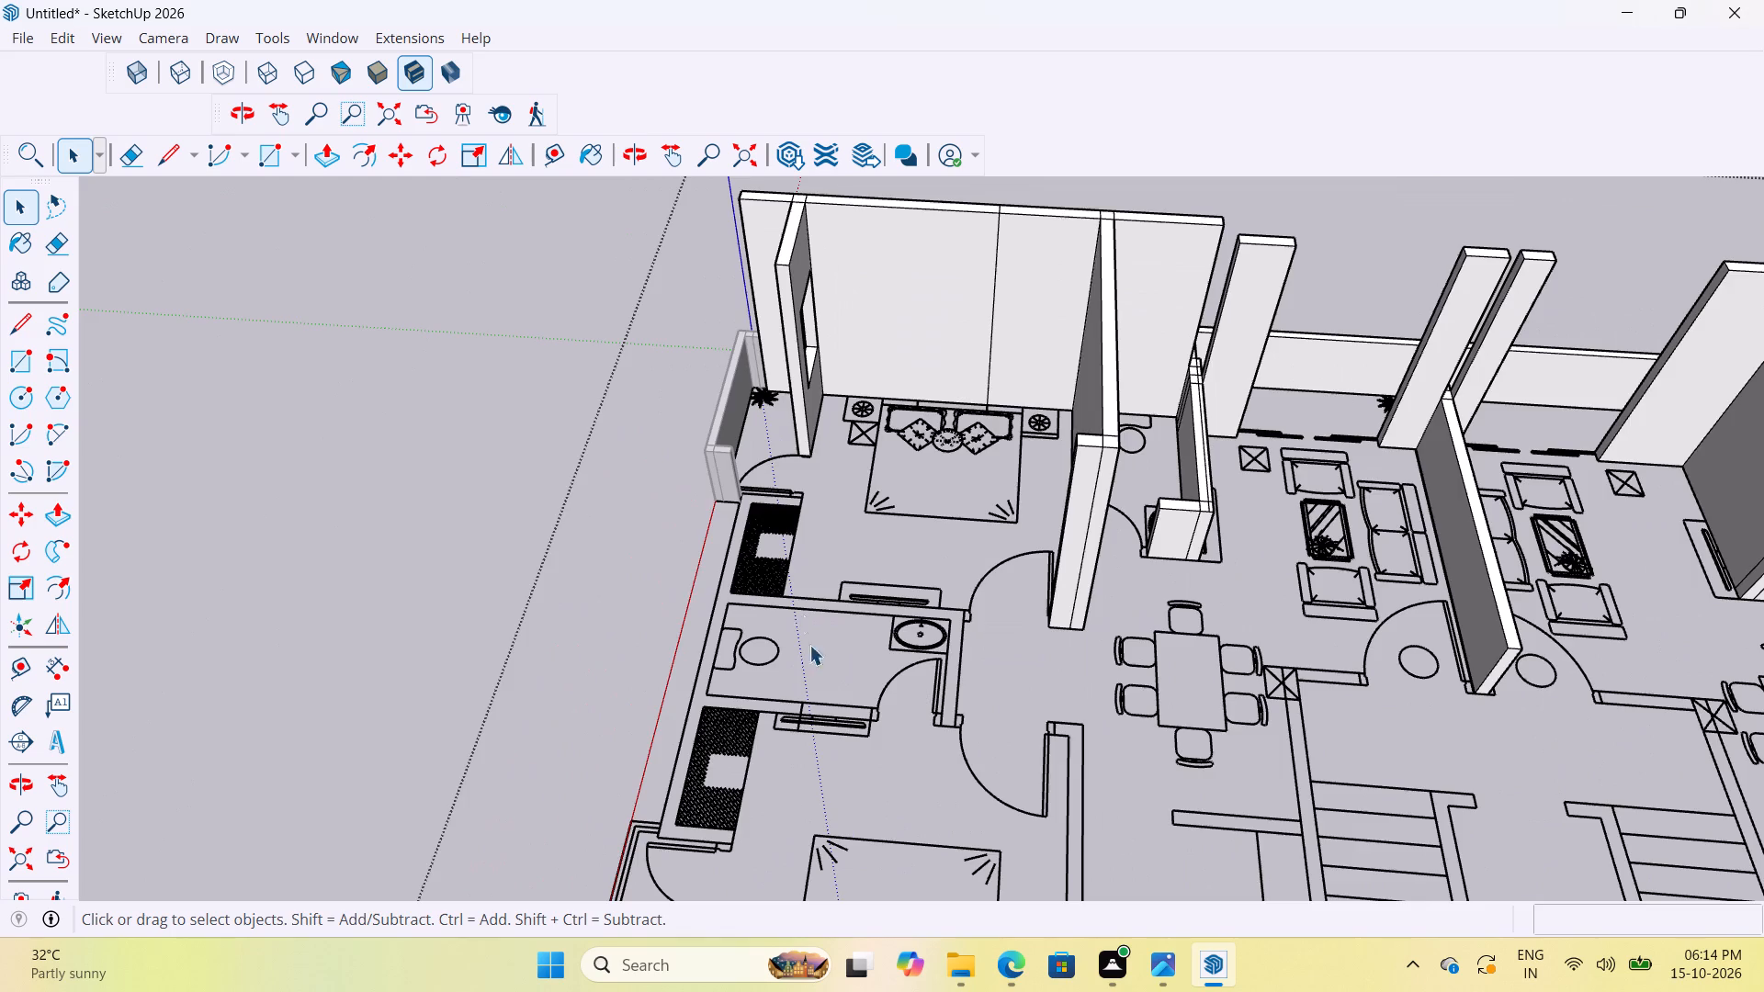
scroll(822, 718, "up", 9)
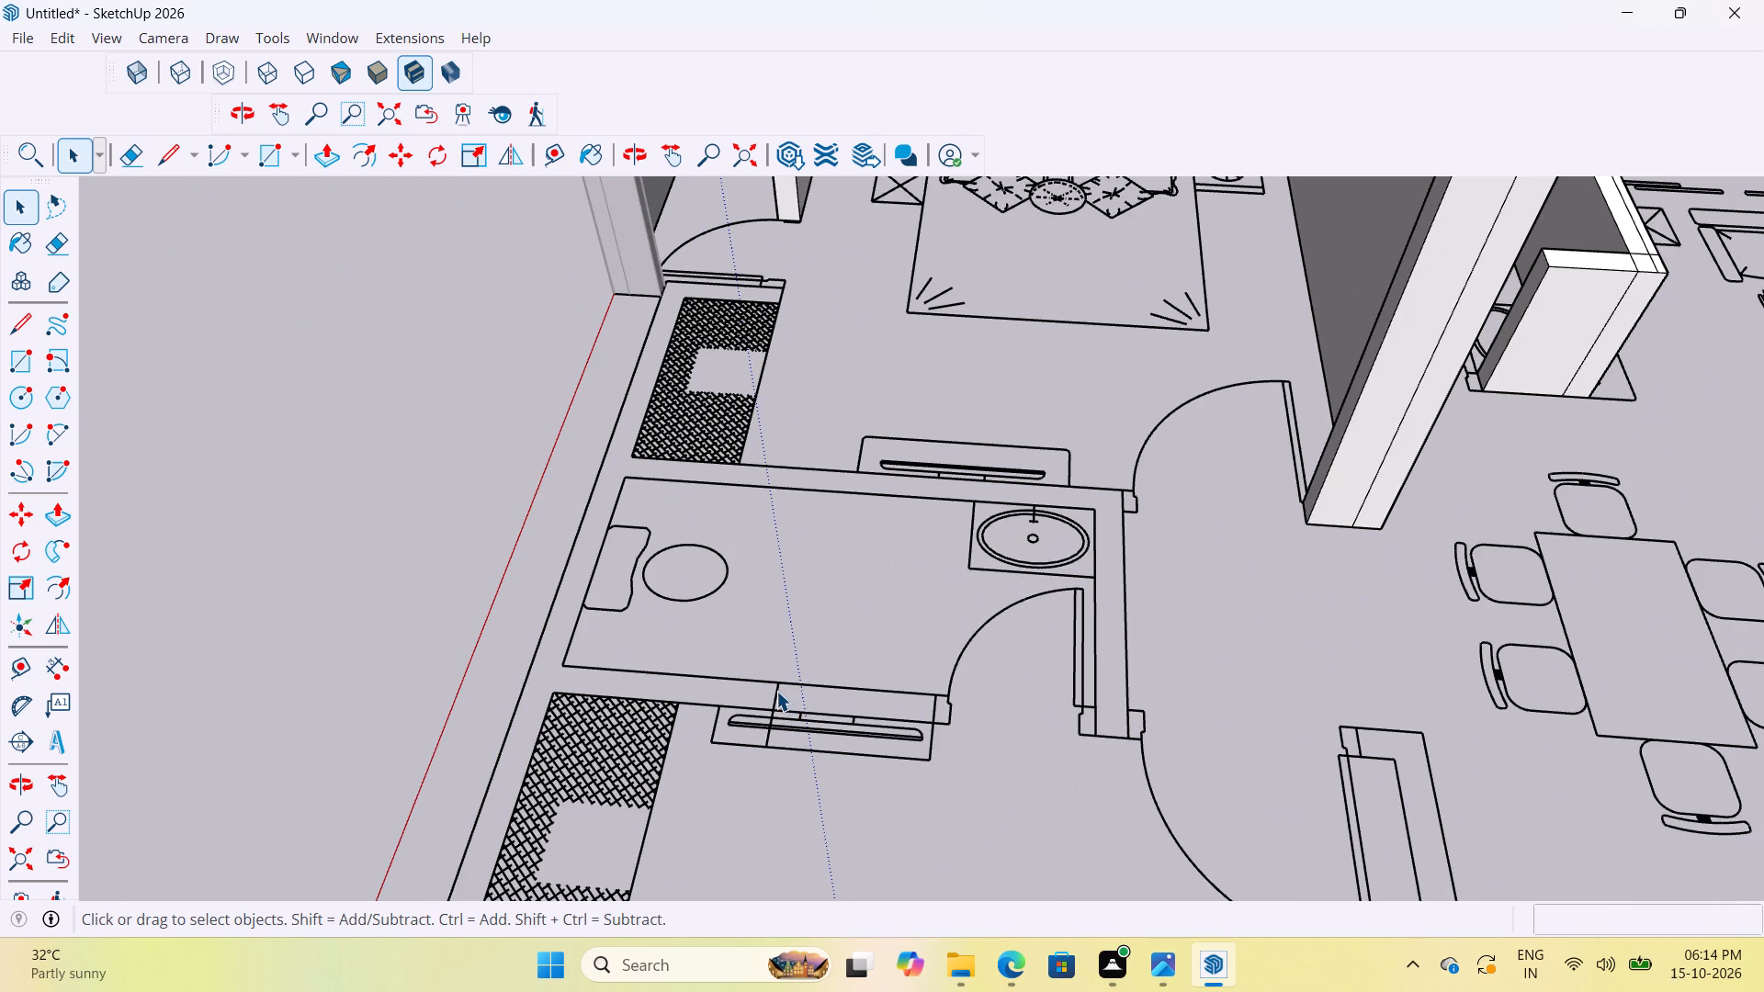
left_click(776, 691)
key("Delete")
left_click(767, 737)
key("Delete")
scroll(767, 737, "up", 4)
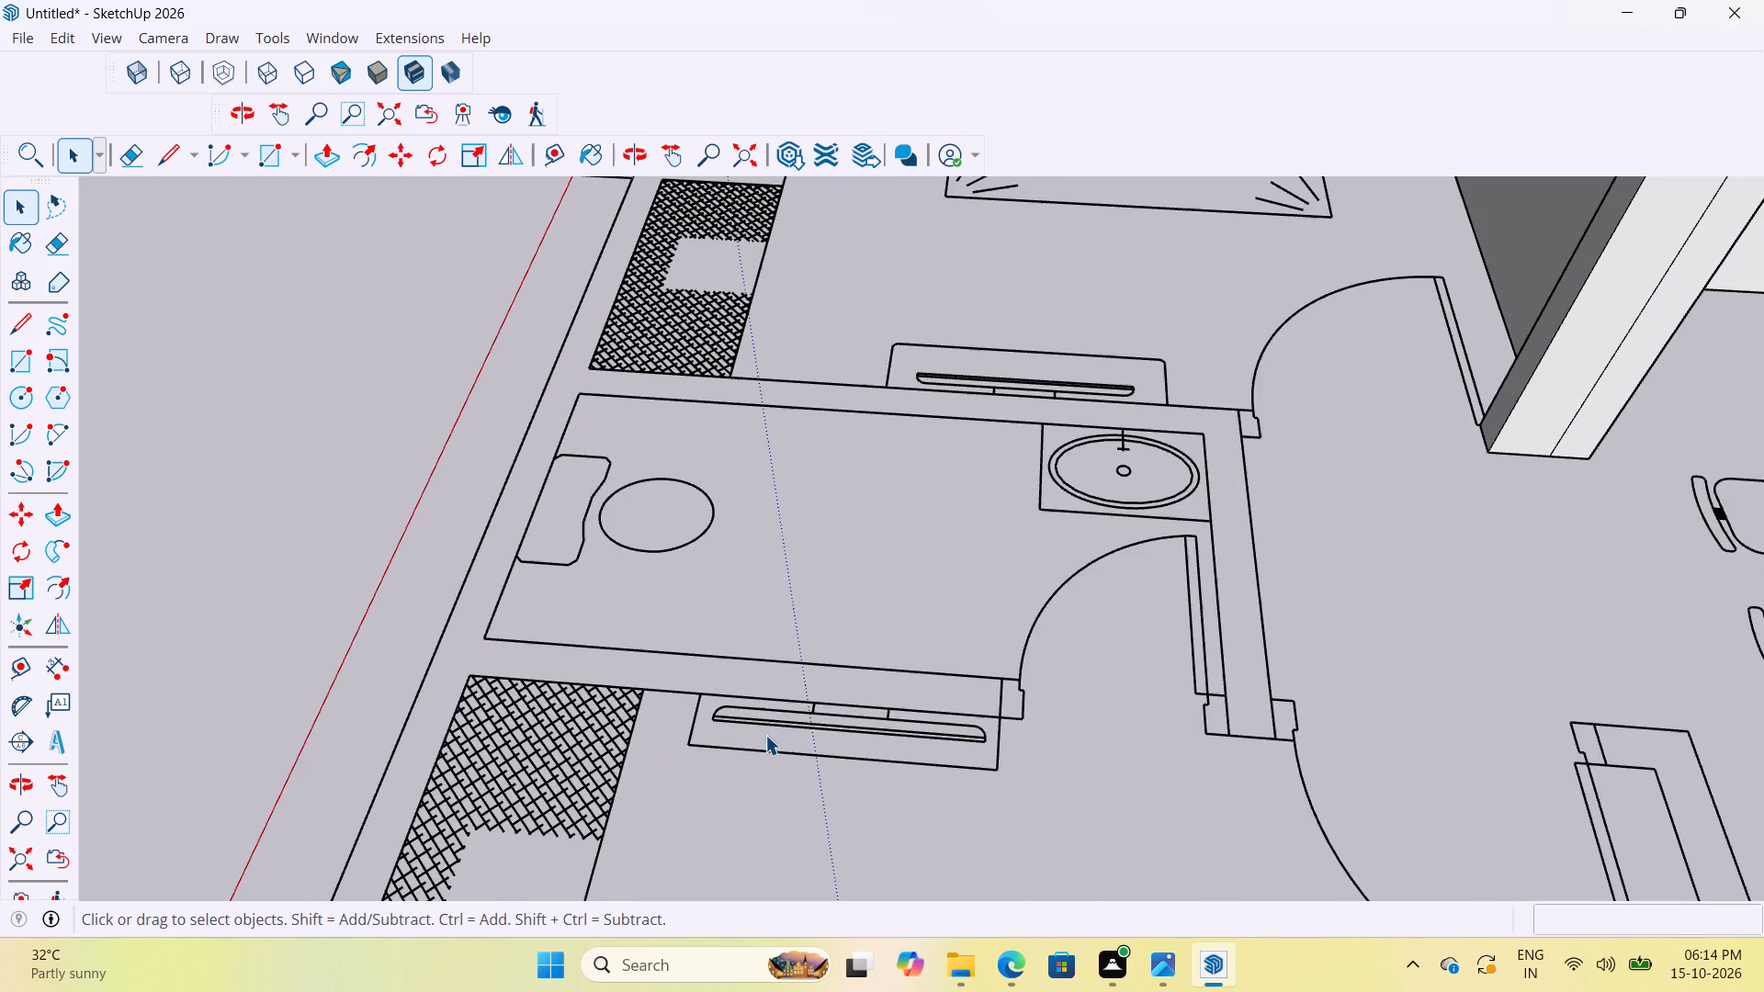
scroll(807, 602, "down", 20)
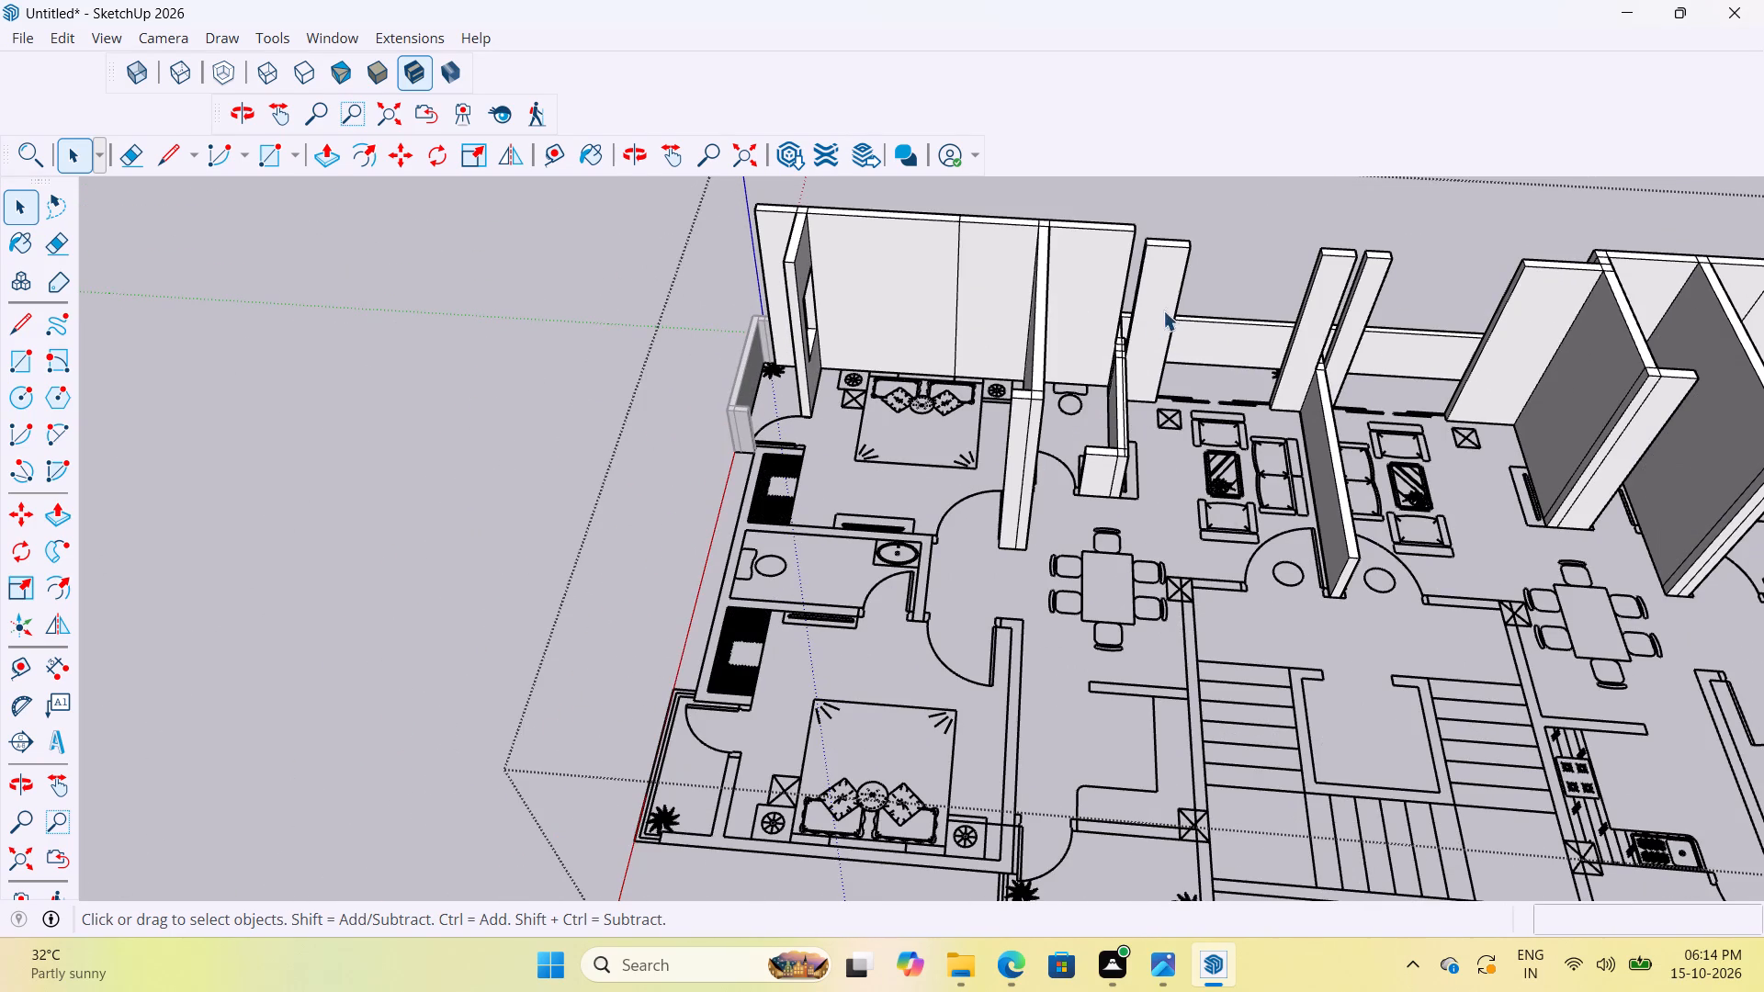
left_click(630, 300)
Draw a 6" by 6" rectangle at the wall corner between the balcony parapet's end and the hatched wardrobe.
scroll(832, 394, "up", 14)
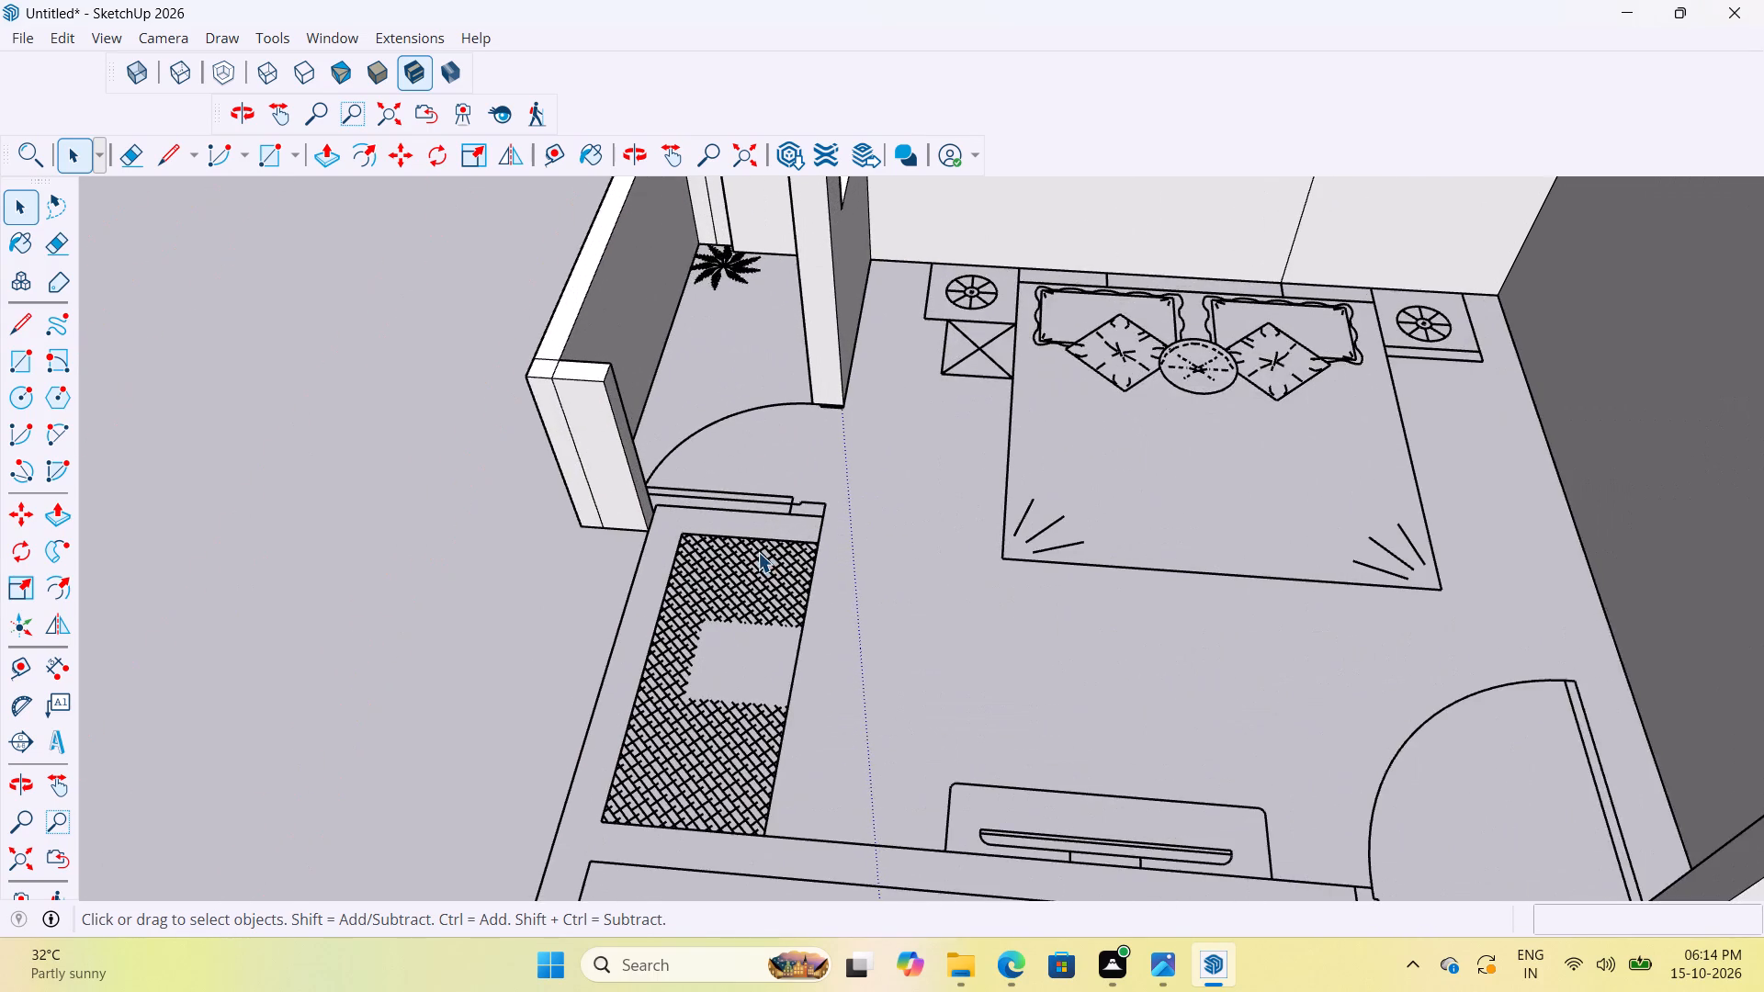
scroll(758, 552, "down", 13)
scroll(749, 548, "up", 15)
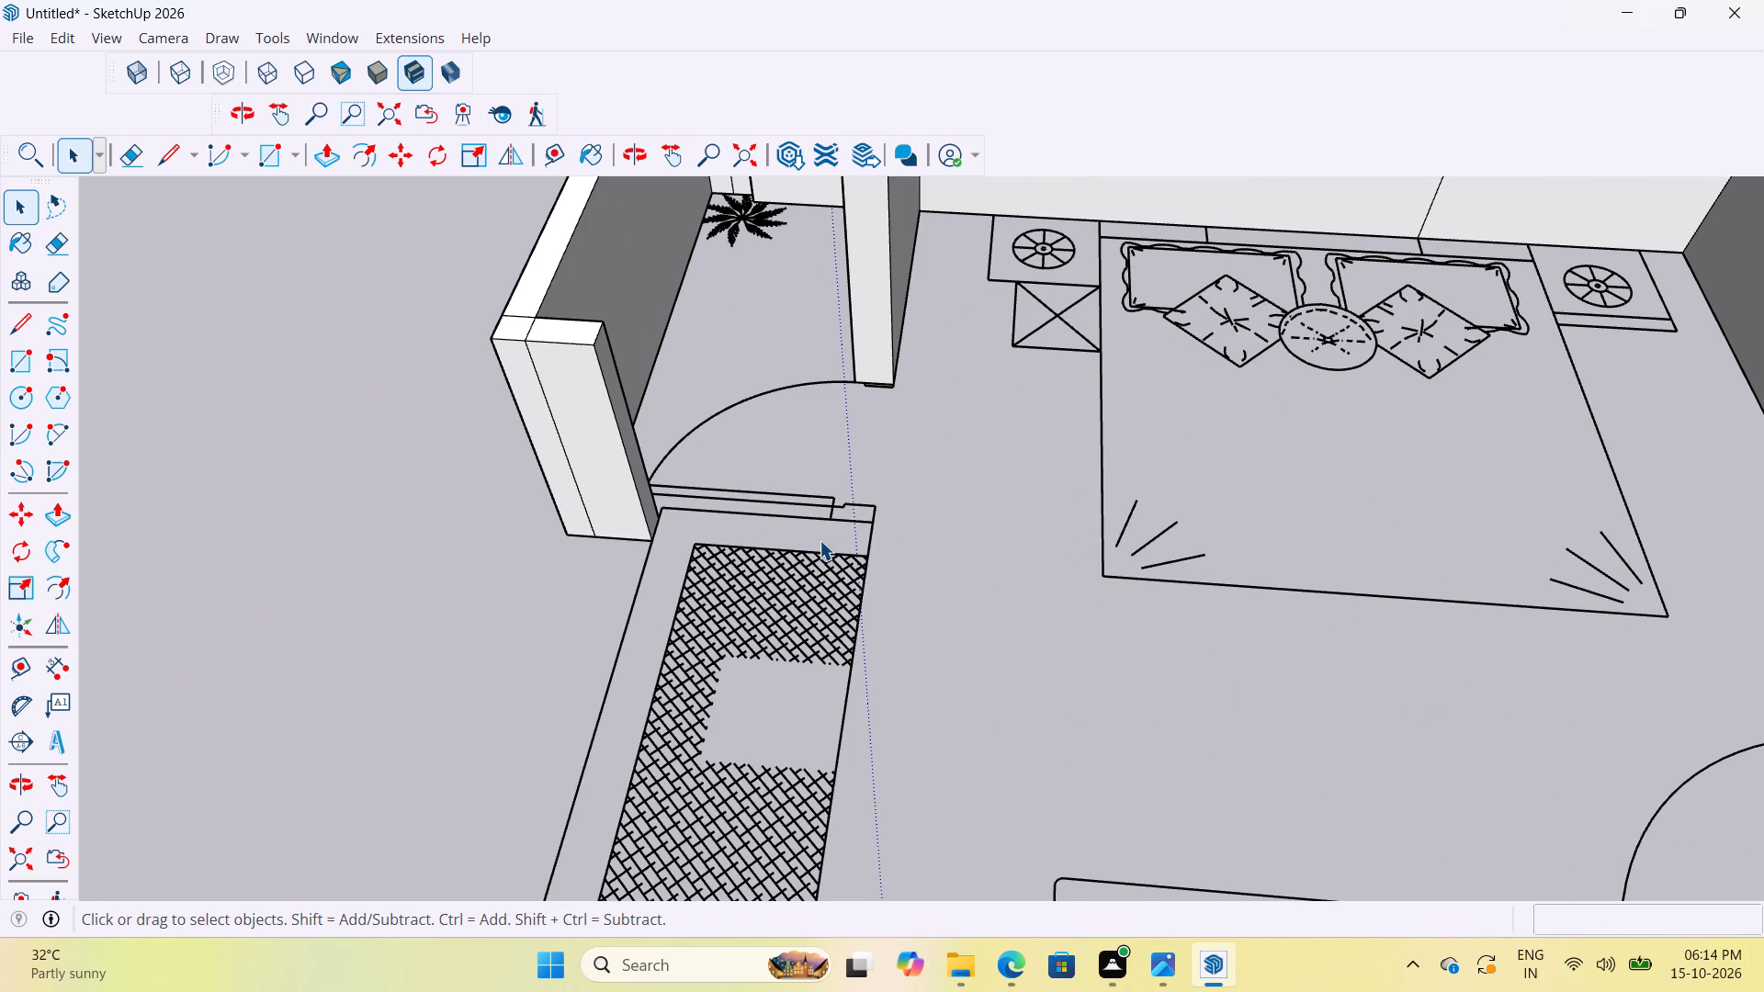
scroll(947, 472, "down", 5)
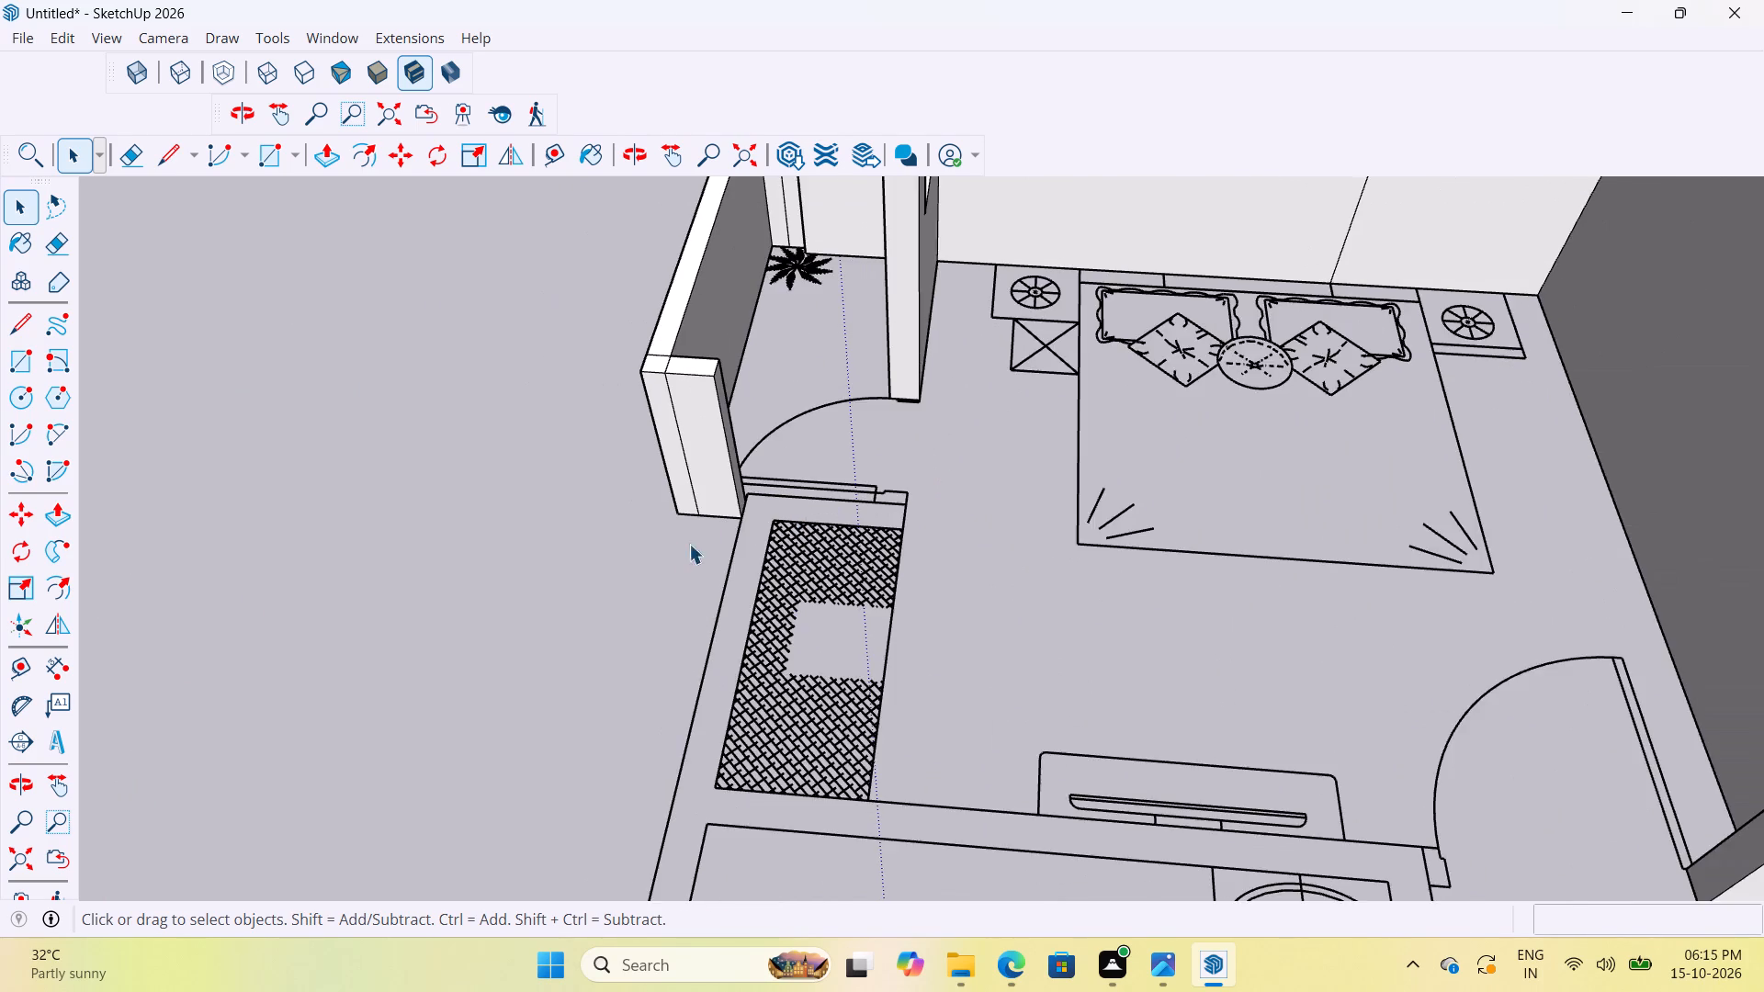
scroll(702, 530, "up", 8)
middle_click_drag(938, 484, 735, 531)
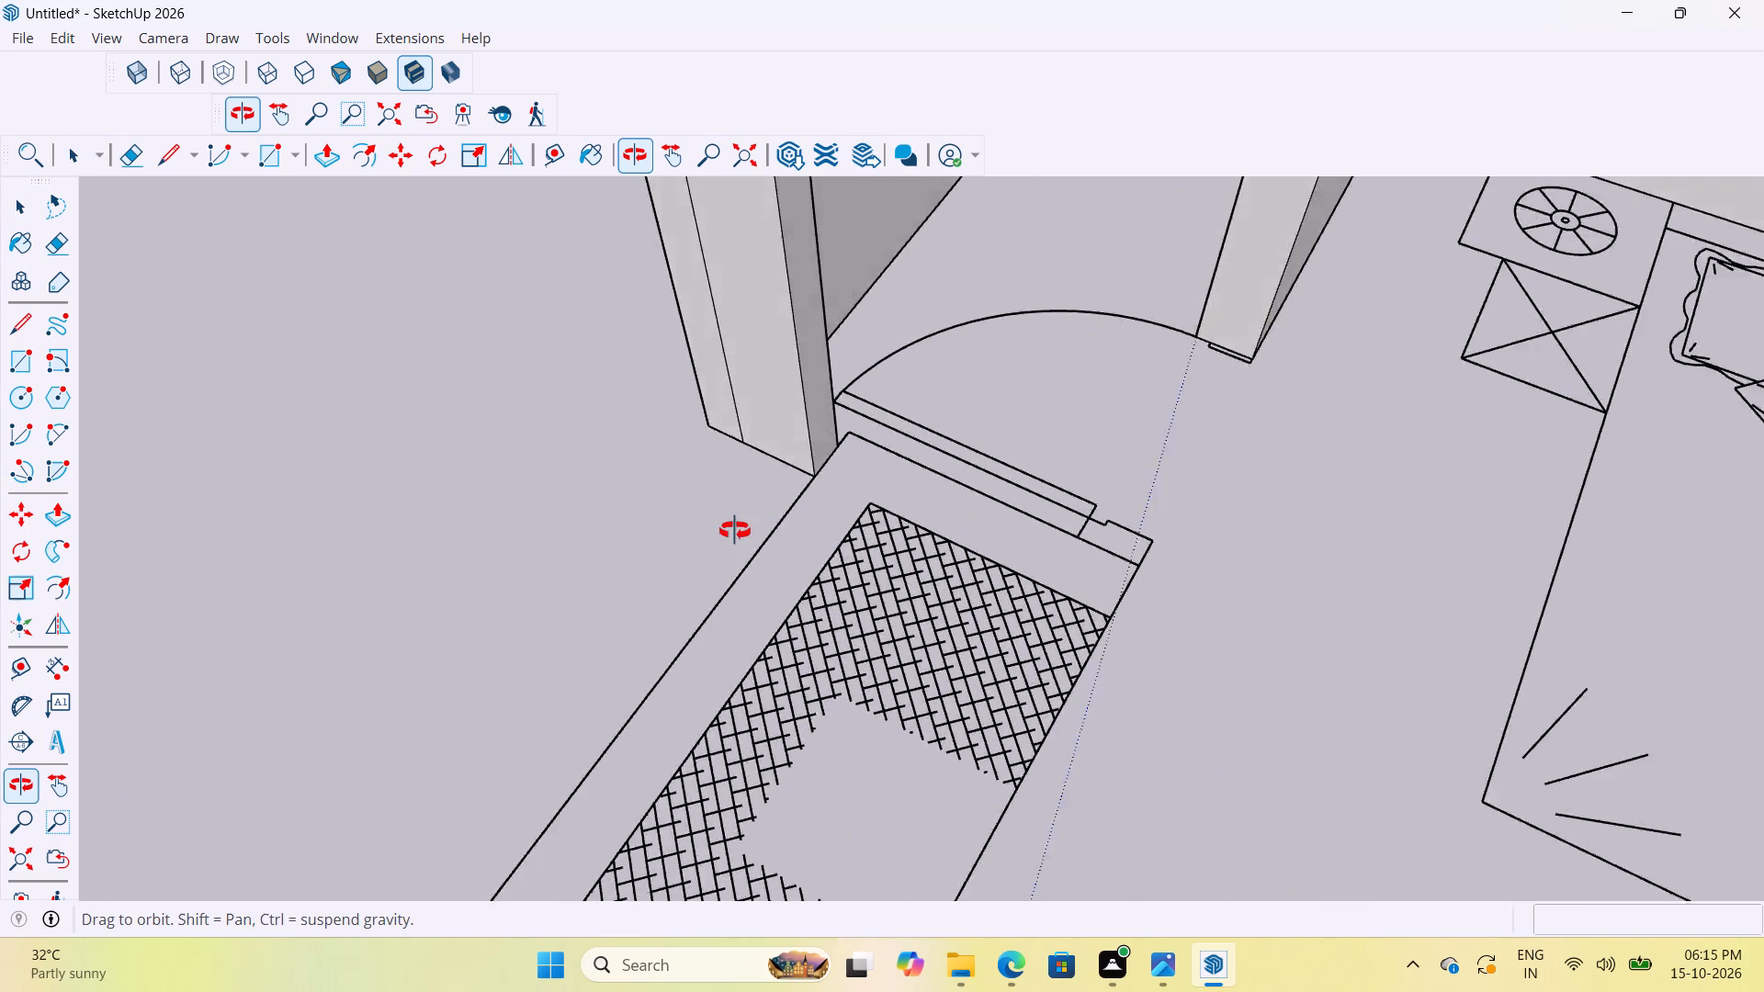
middle_click_drag(735, 531, 484, 483)
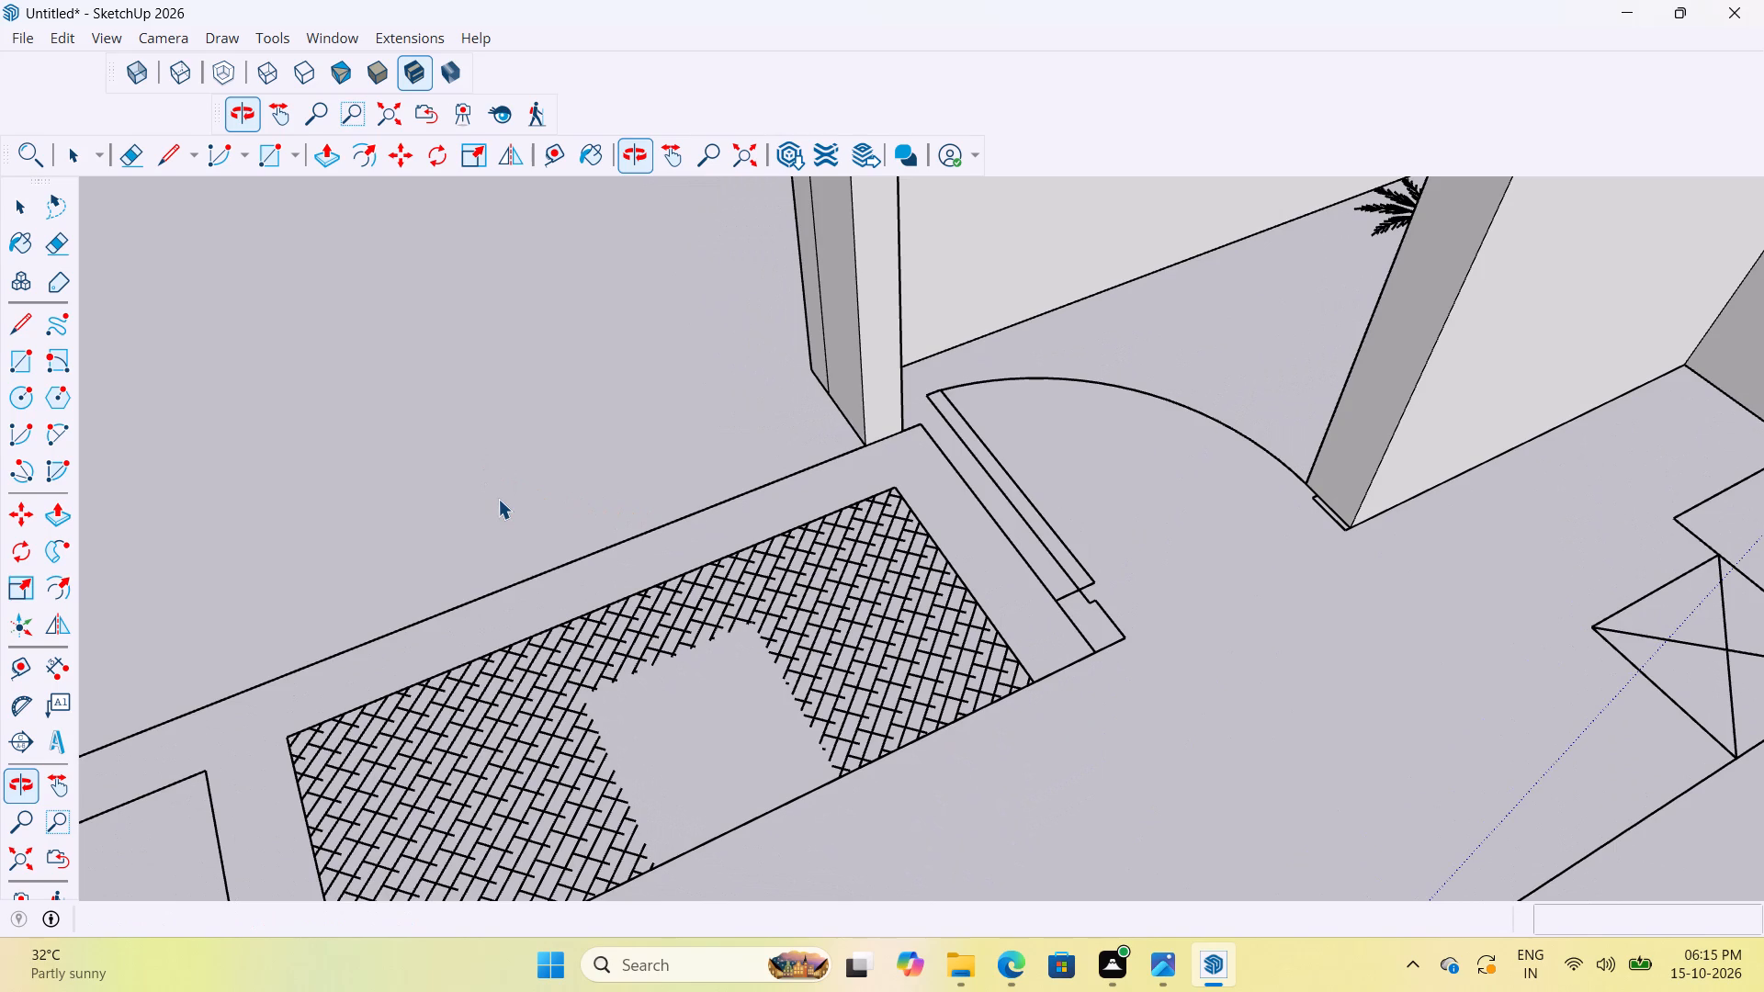
middle_click_drag(1157, 637, 904, 627)
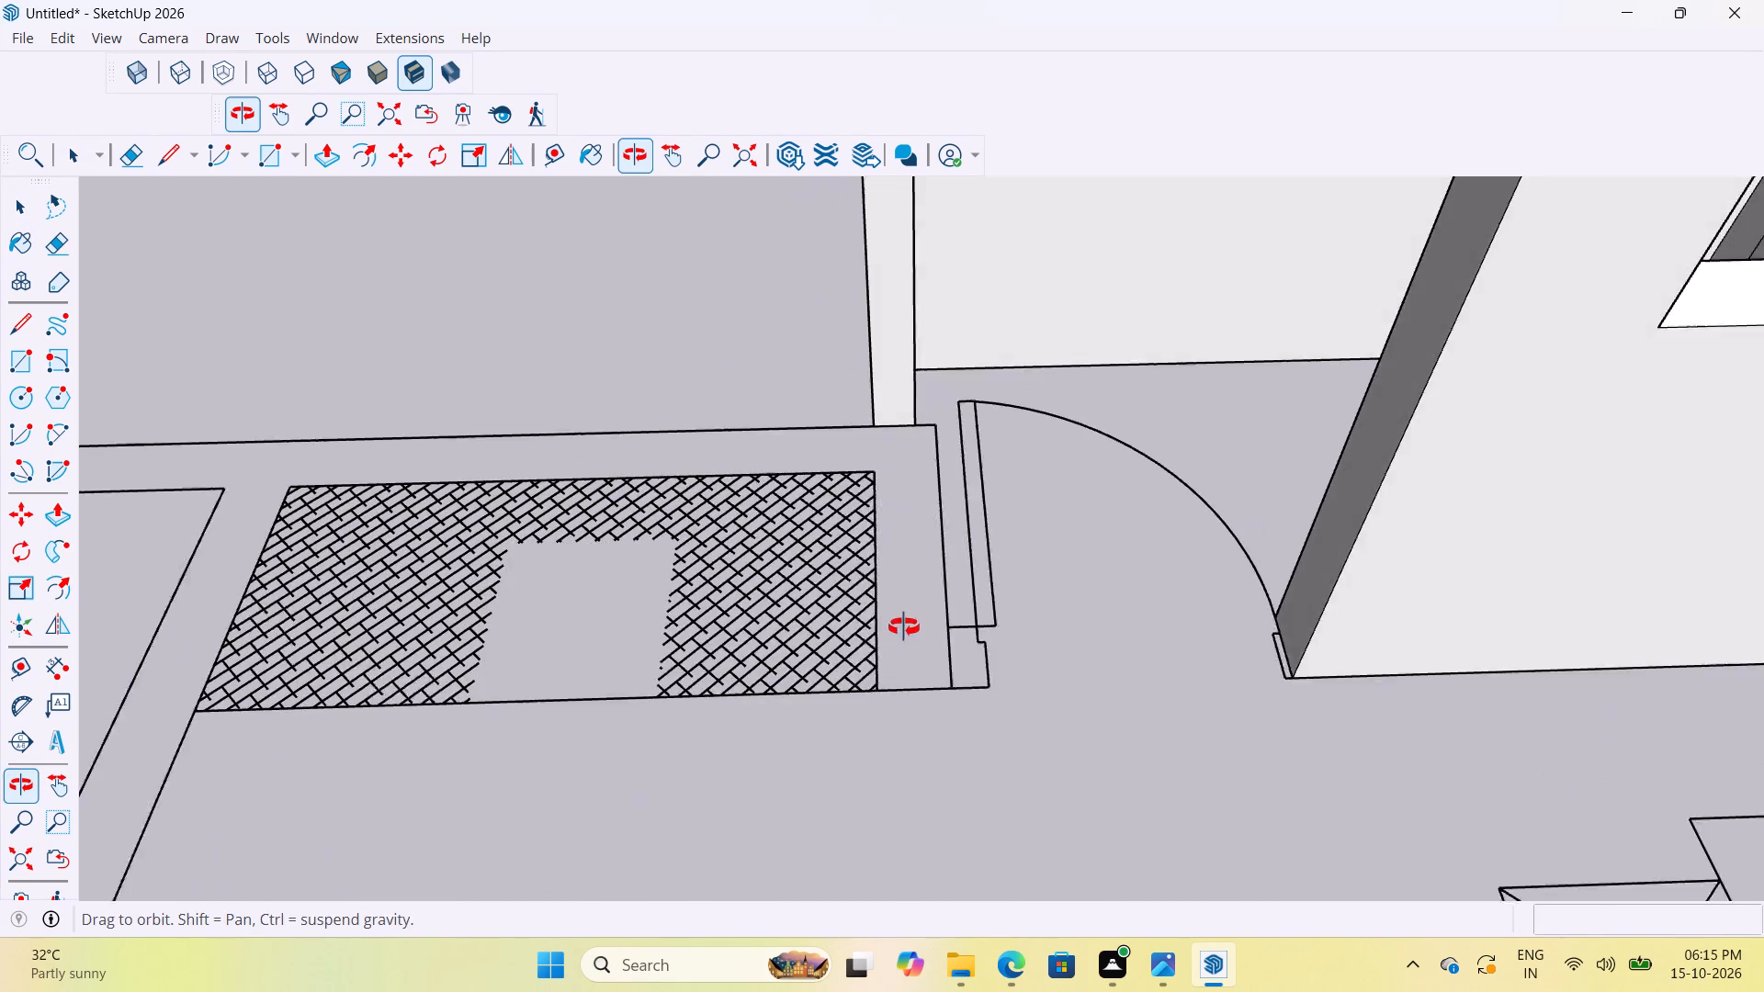
middle_click_drag(904, 627, 895, 627)
scroll(906, 659, "up", 8)
scroll(906, 659, "down", 12)
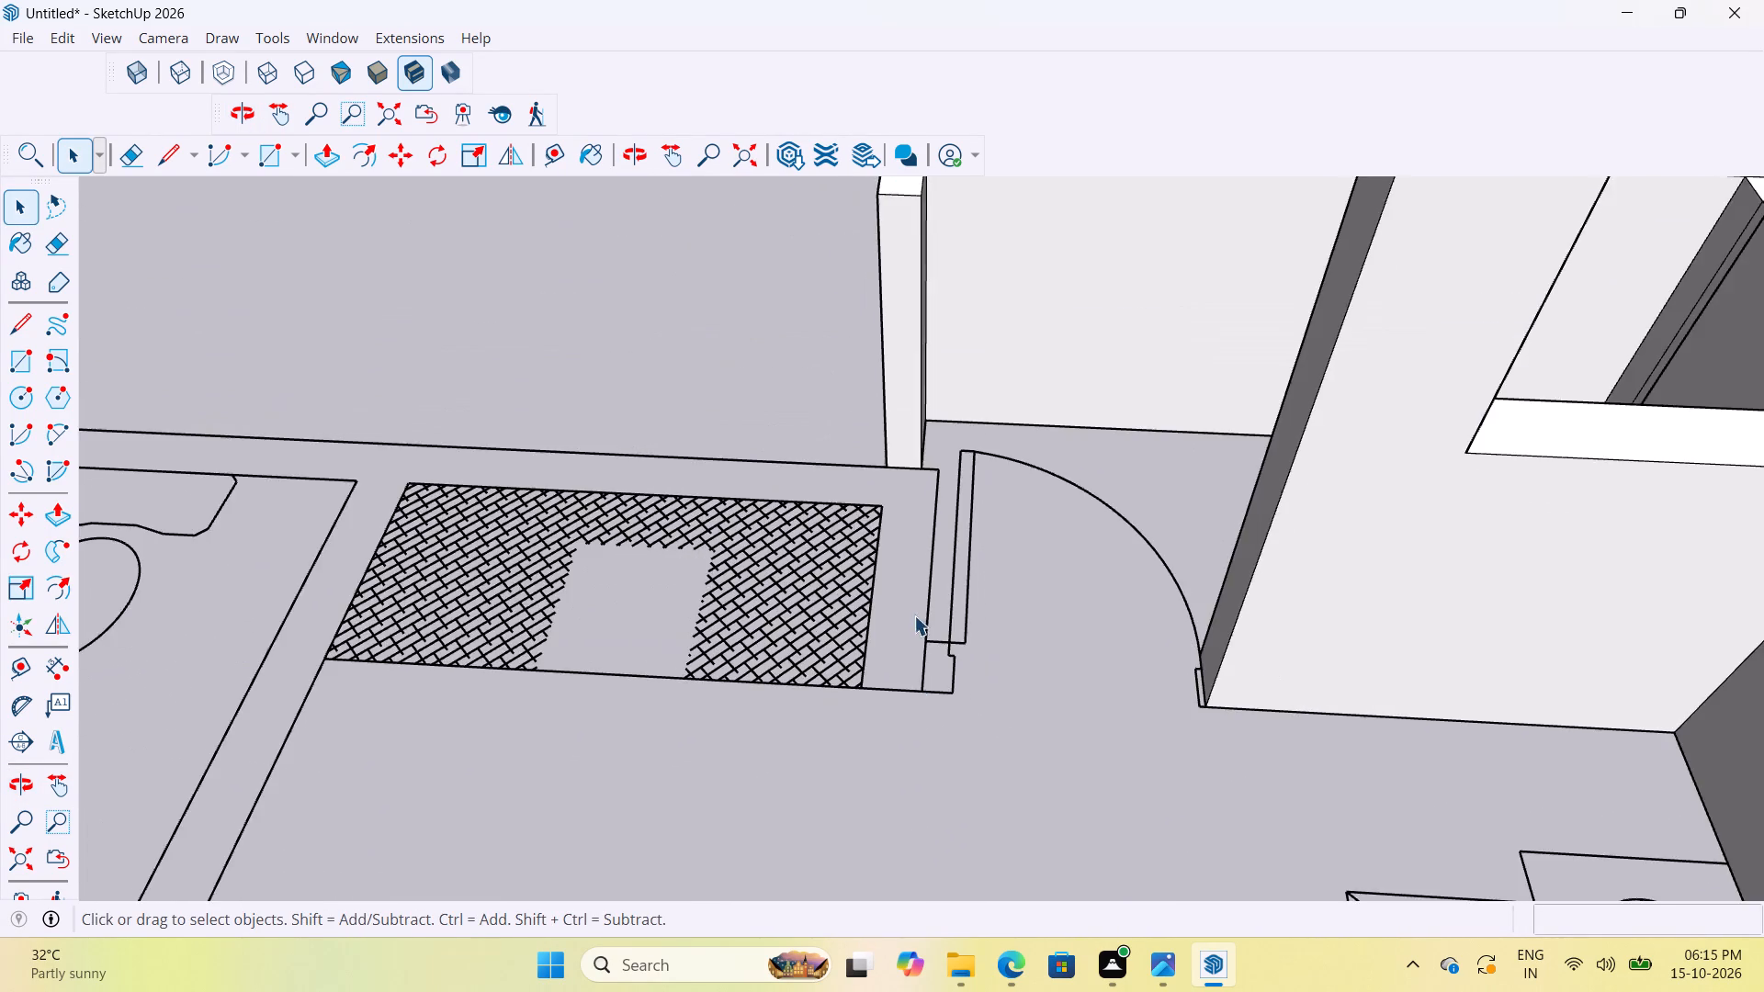
scroll(911, 587, "up", 9)
key("r")
scroll(982, 474, "down", 5)
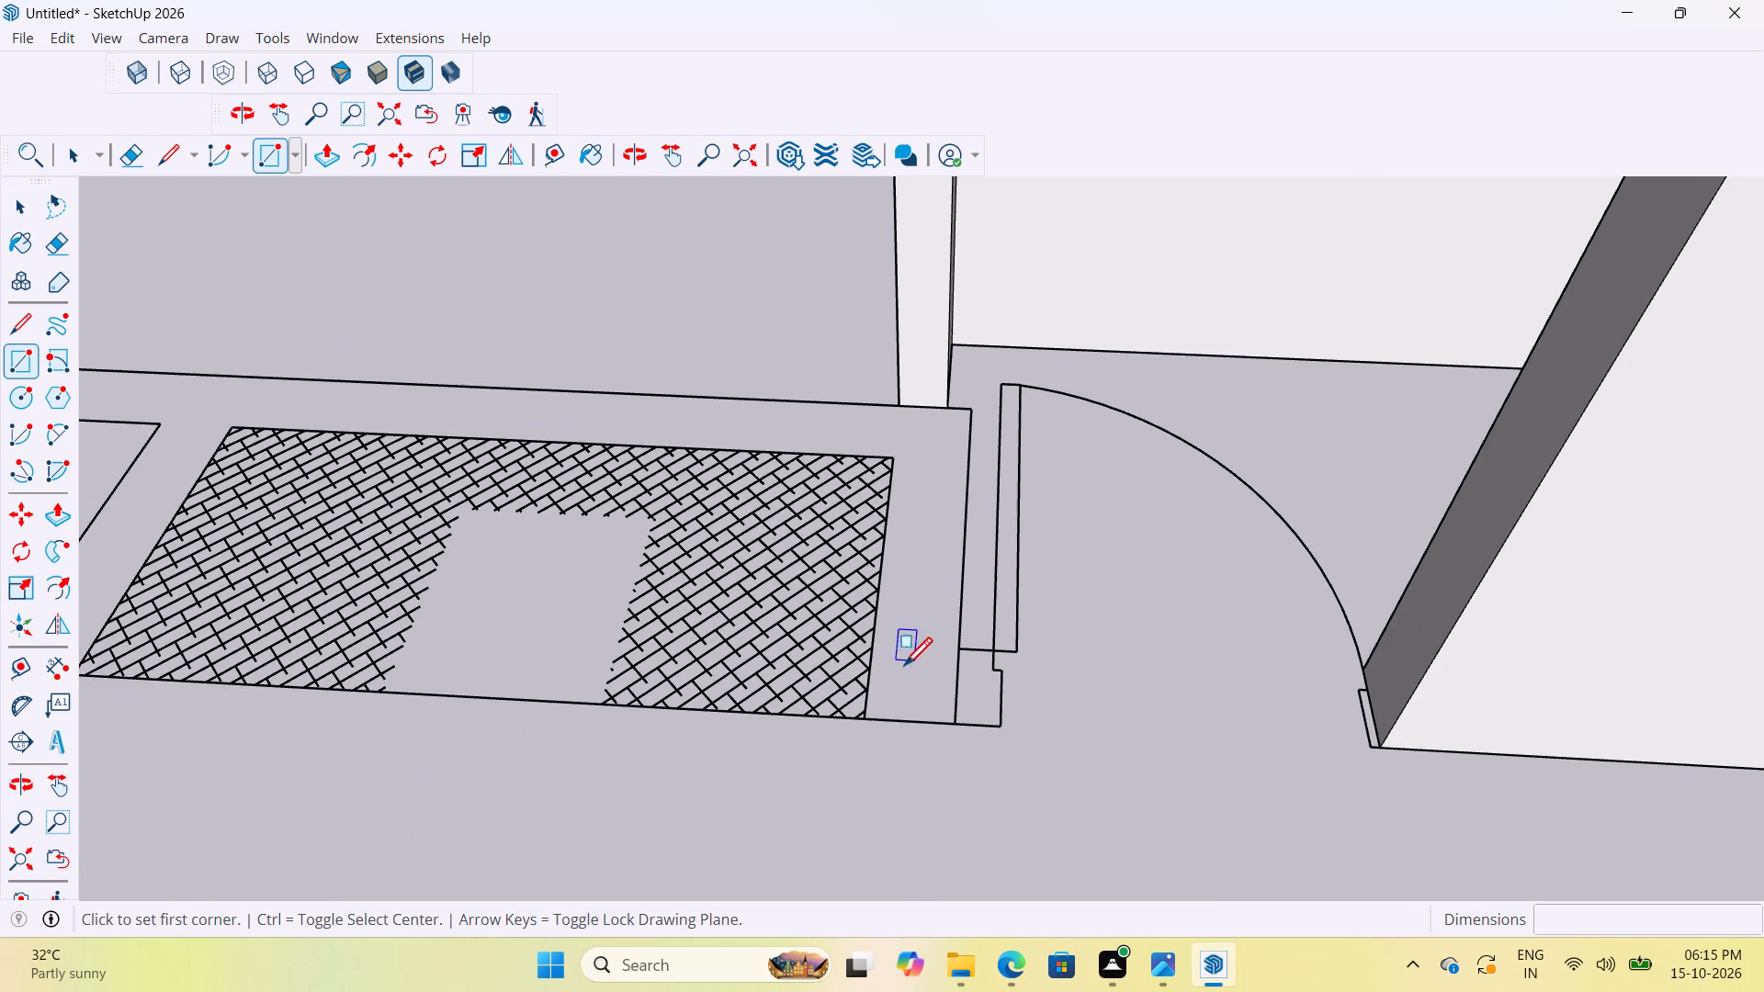
scroll(910, 441, "up", 8)
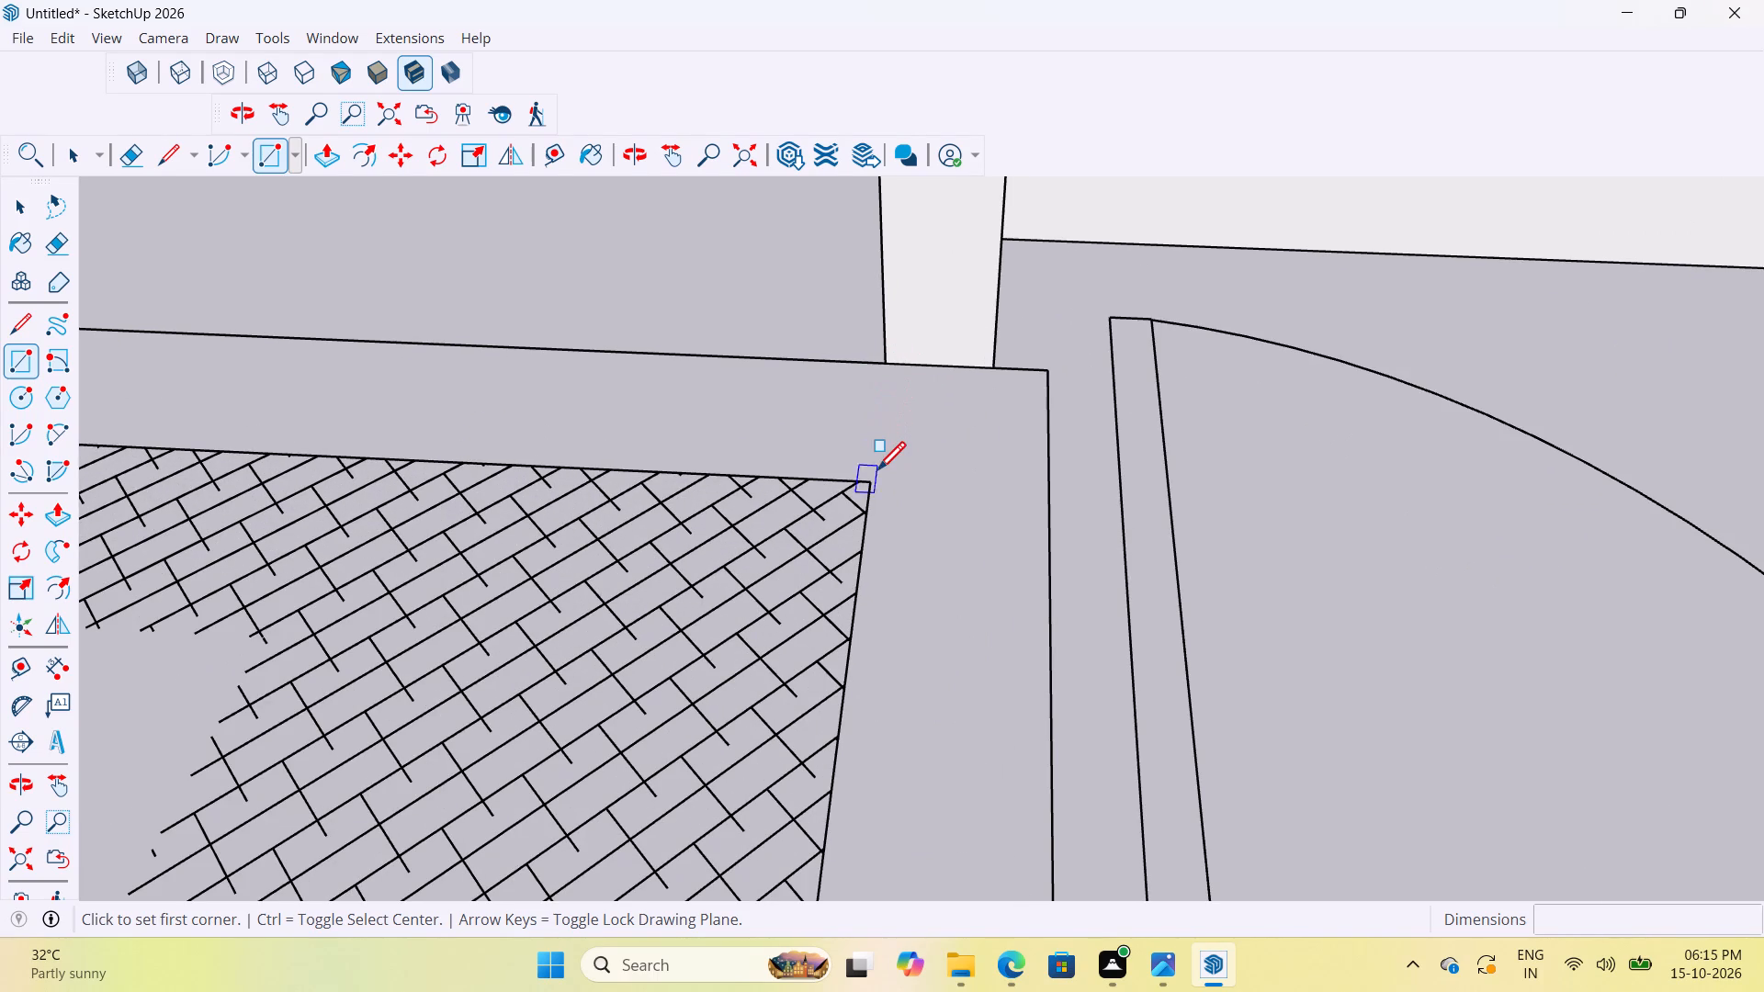
left_click(871, 487)
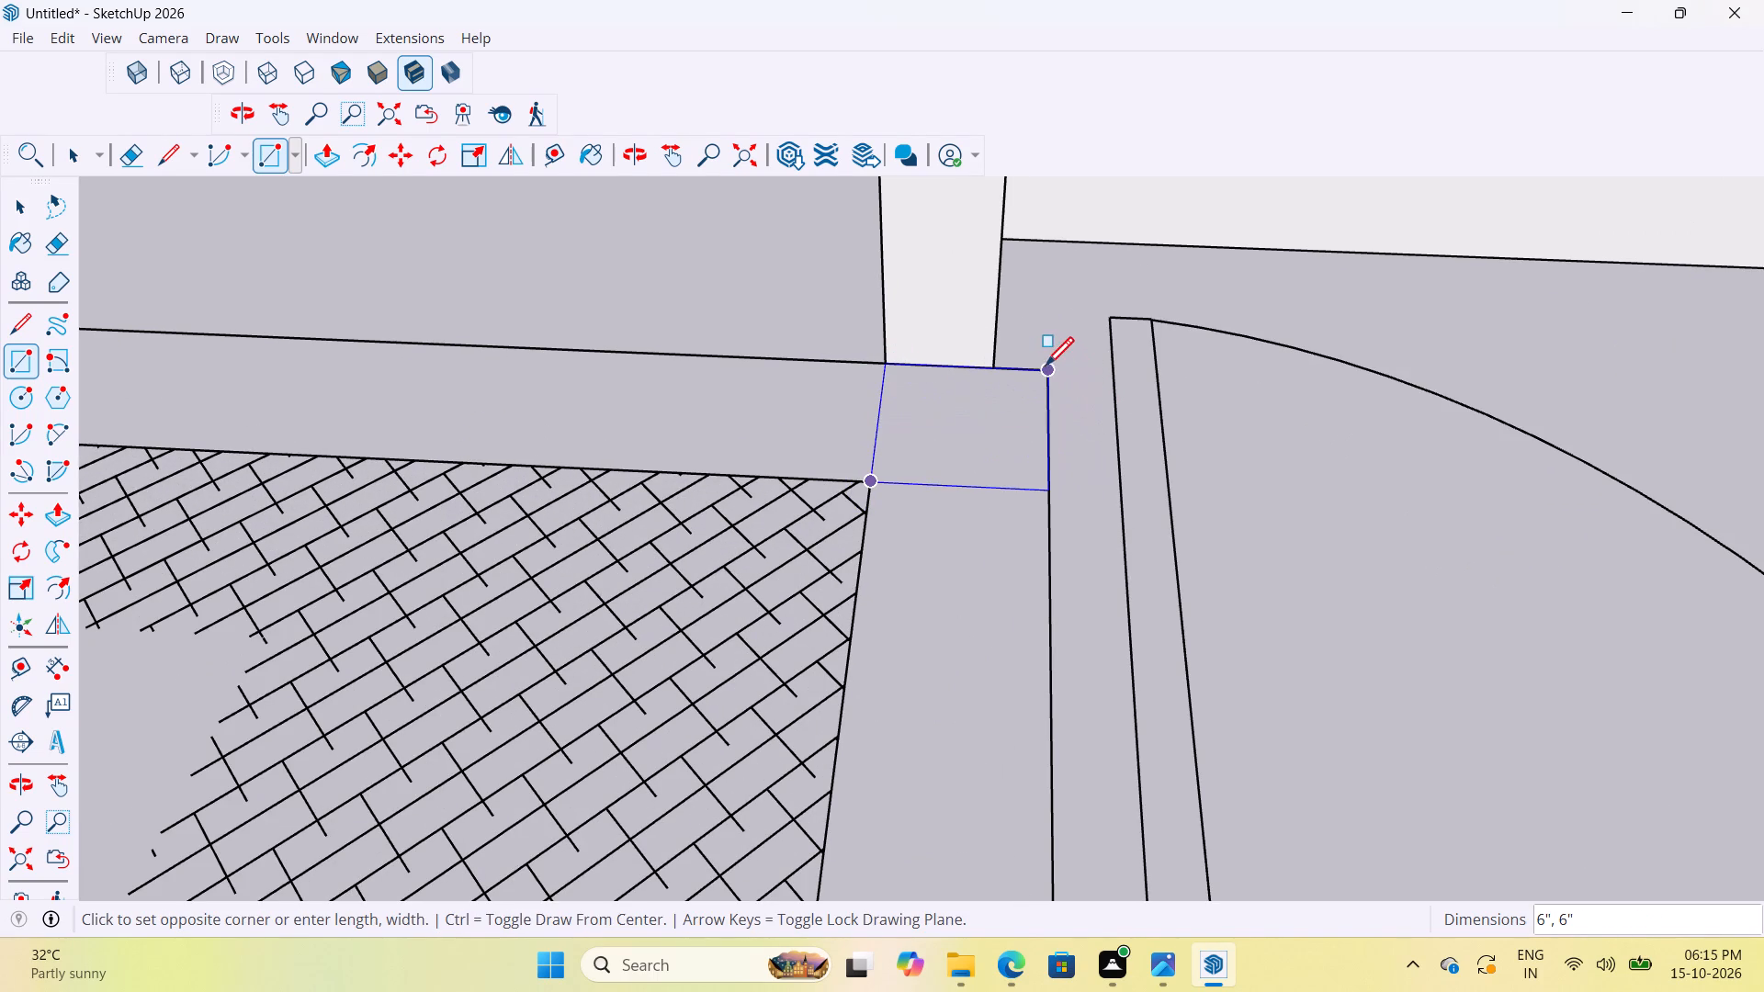
left_click(1046, 370)
Make the new square's face and edges a group.
key("space")
double_click(1002, 432)
right_click(1002, 432)
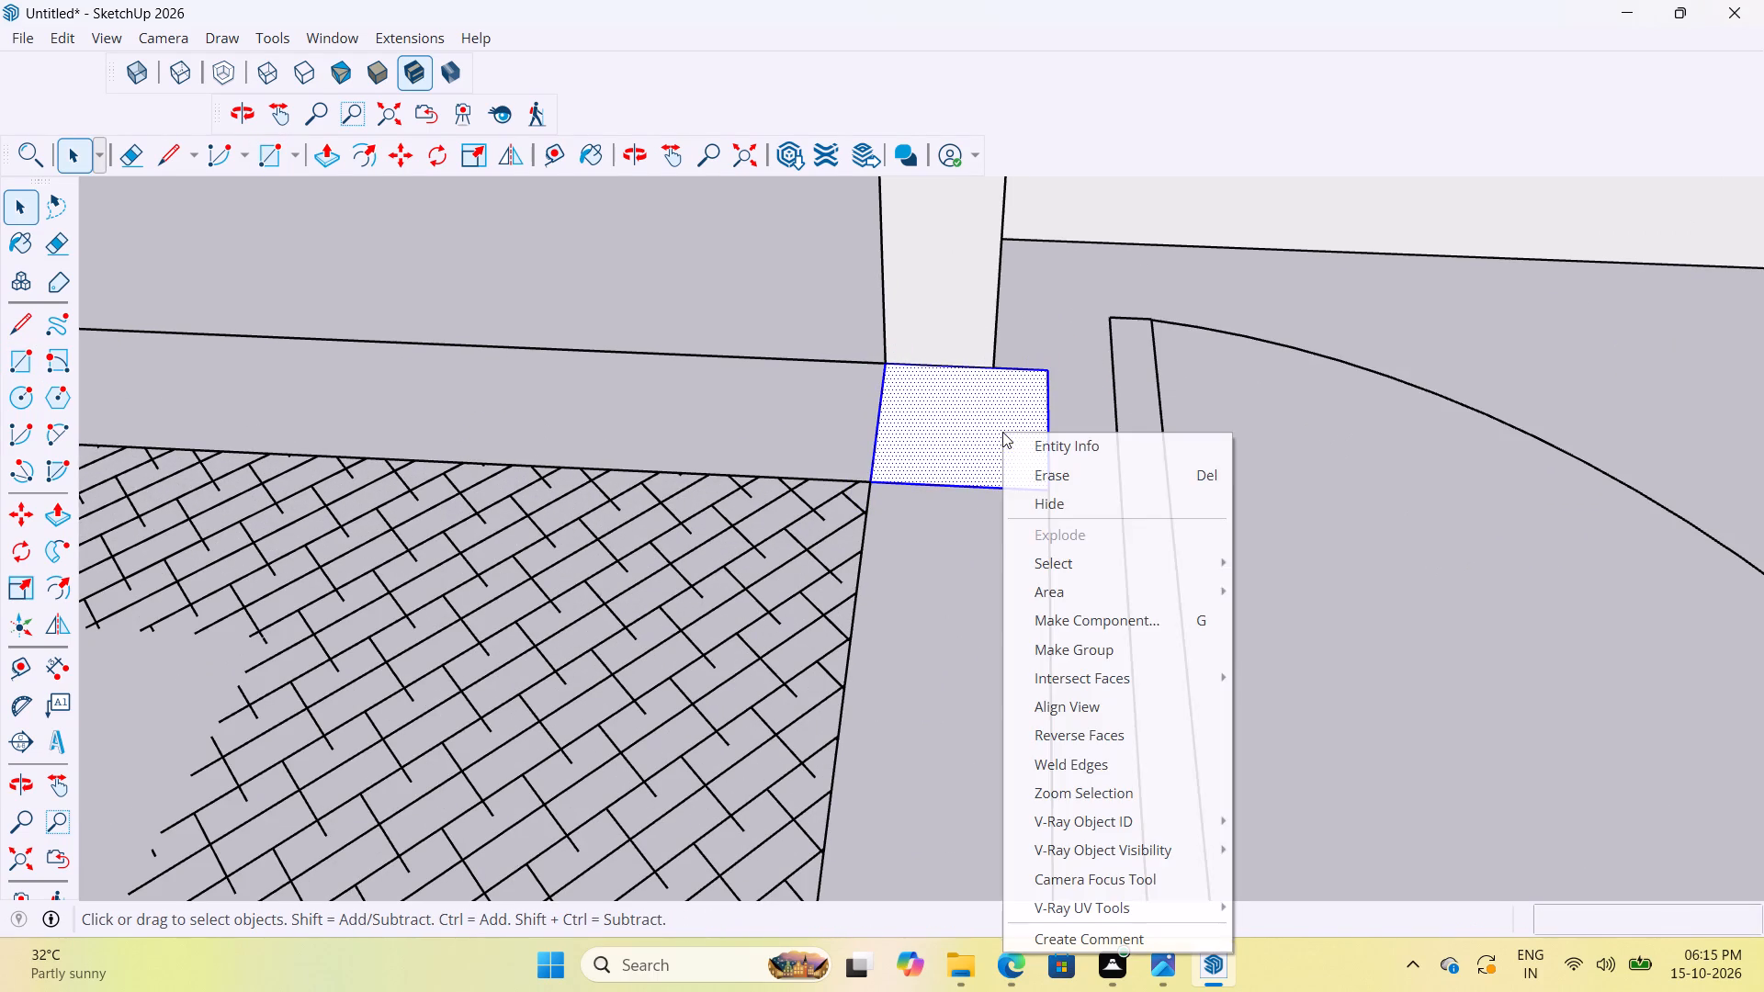
left_click(1081, 648)
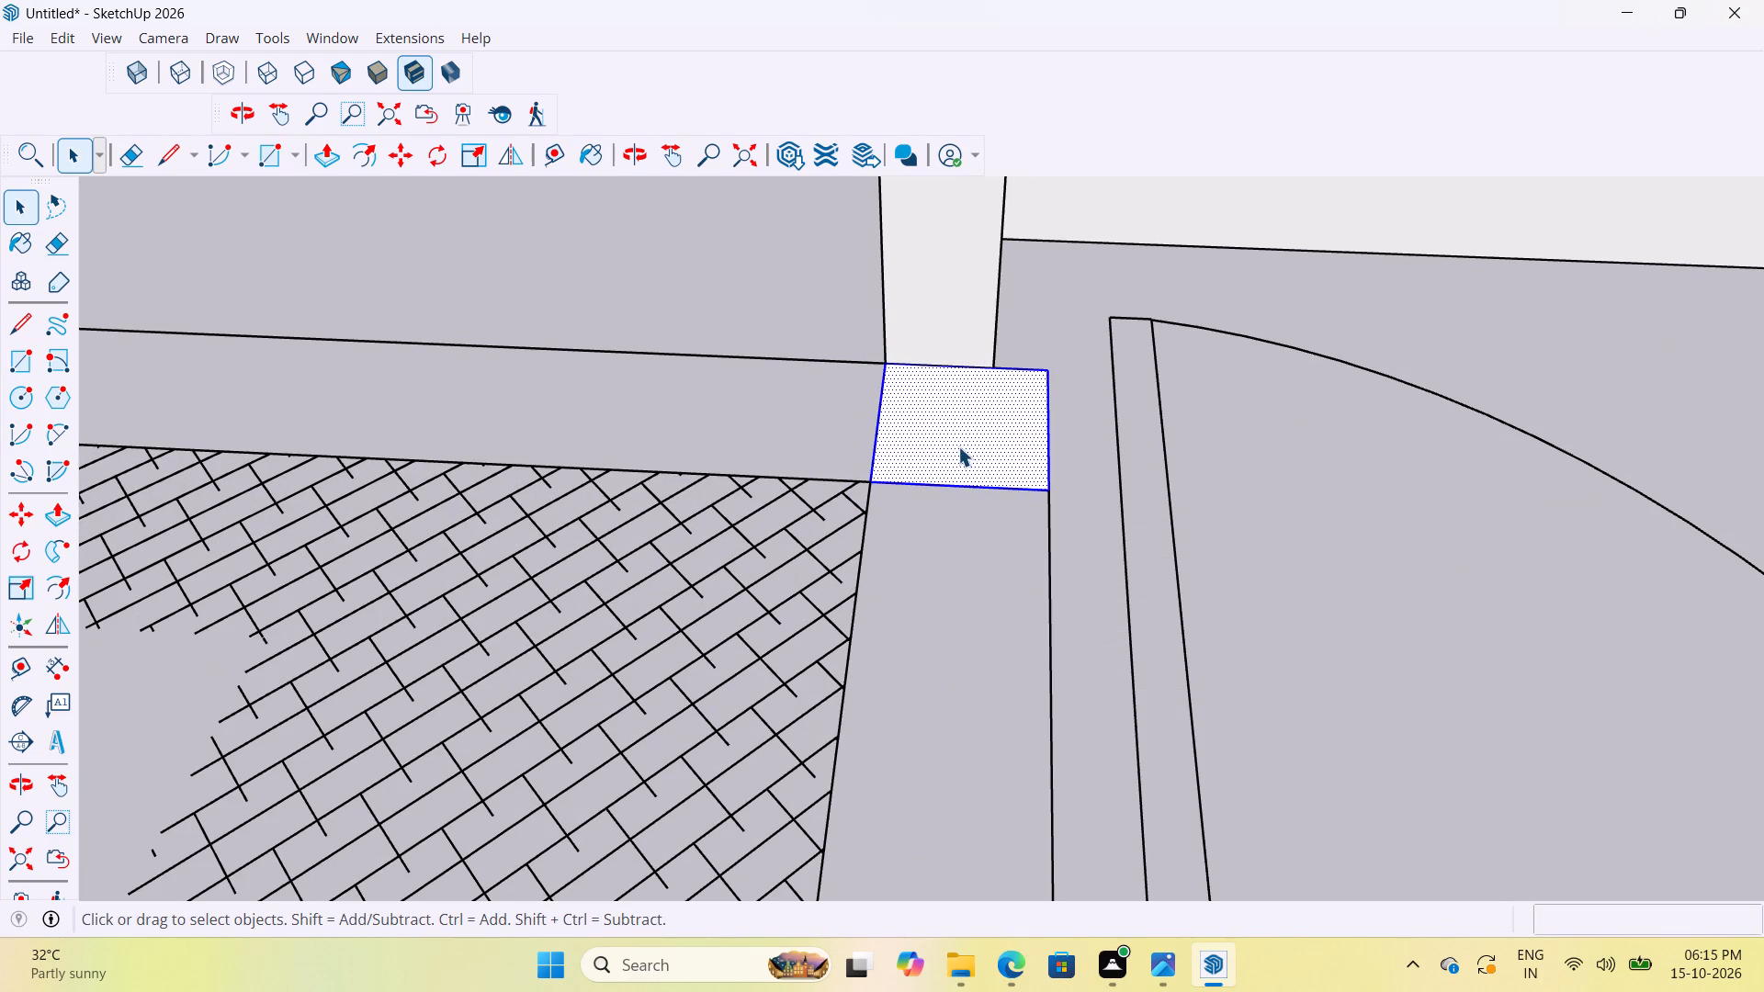
Open the square's group, Push/Pull its face up 10' into a wall section, and close the group.
double_click(958, 446)
key("p")
left_click(966, 456)
scroll(1017, 323, "down", 5)
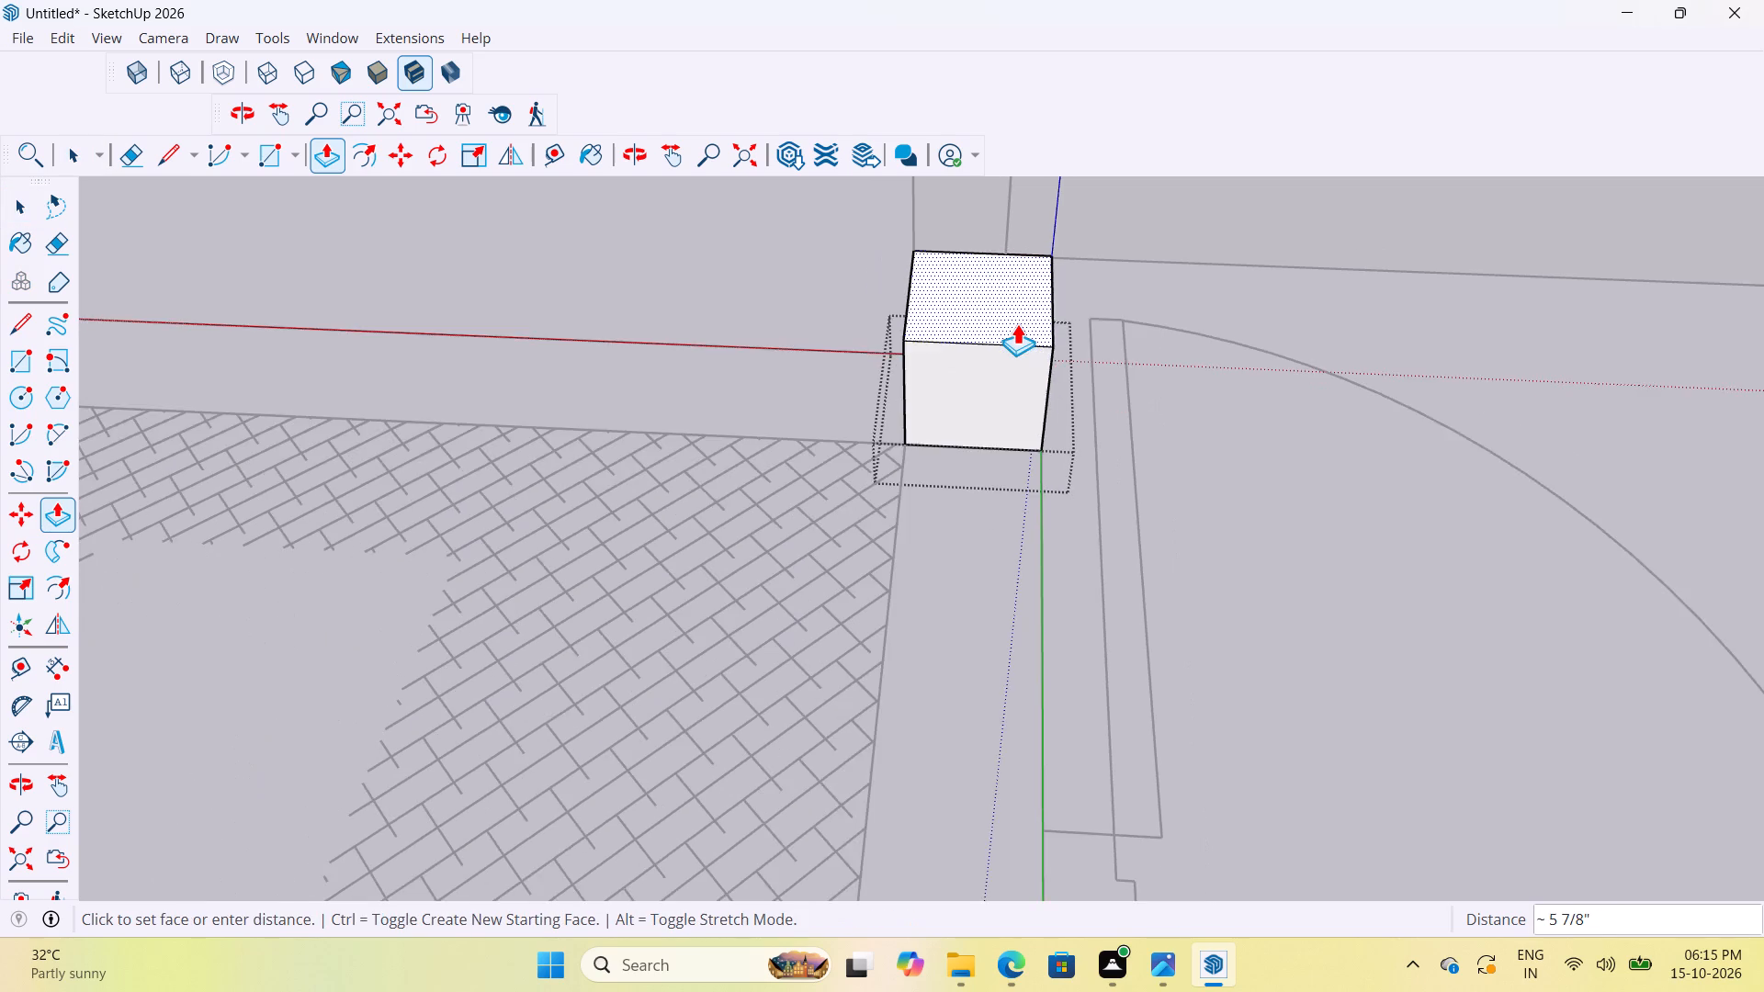
scroll(1017, 323, "down", 18)
scroll(1017, 323, "down", 6)
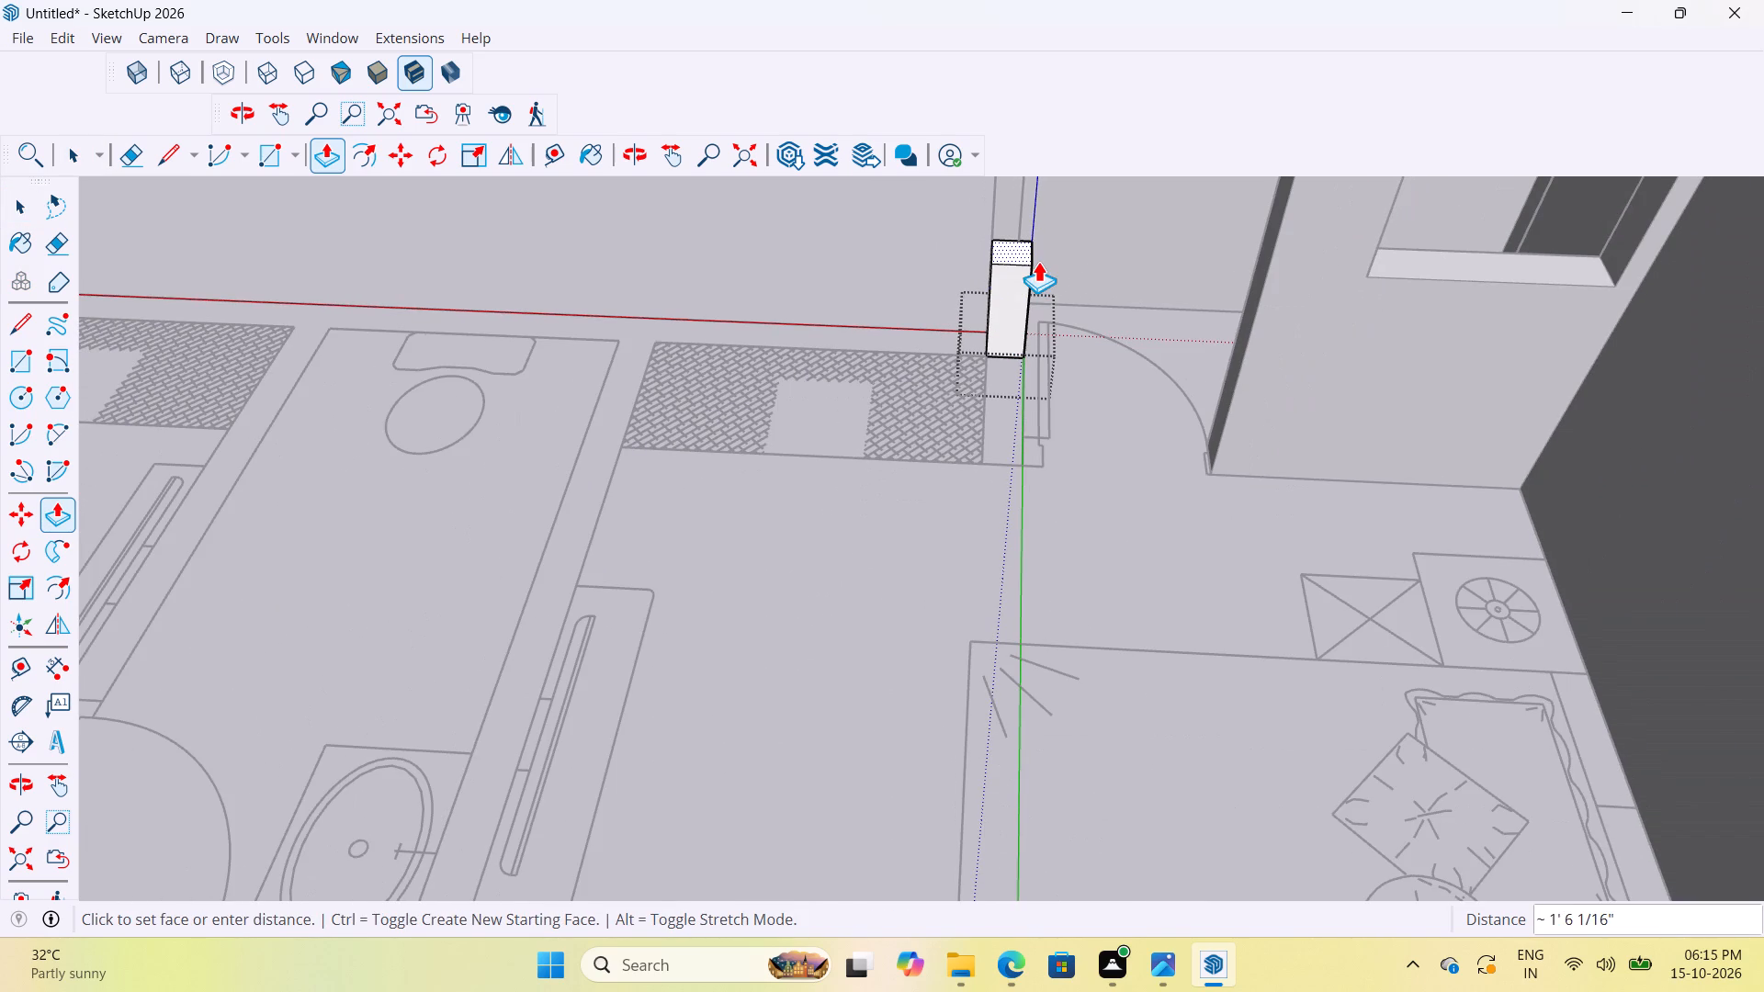
type("10'")
key("Return")
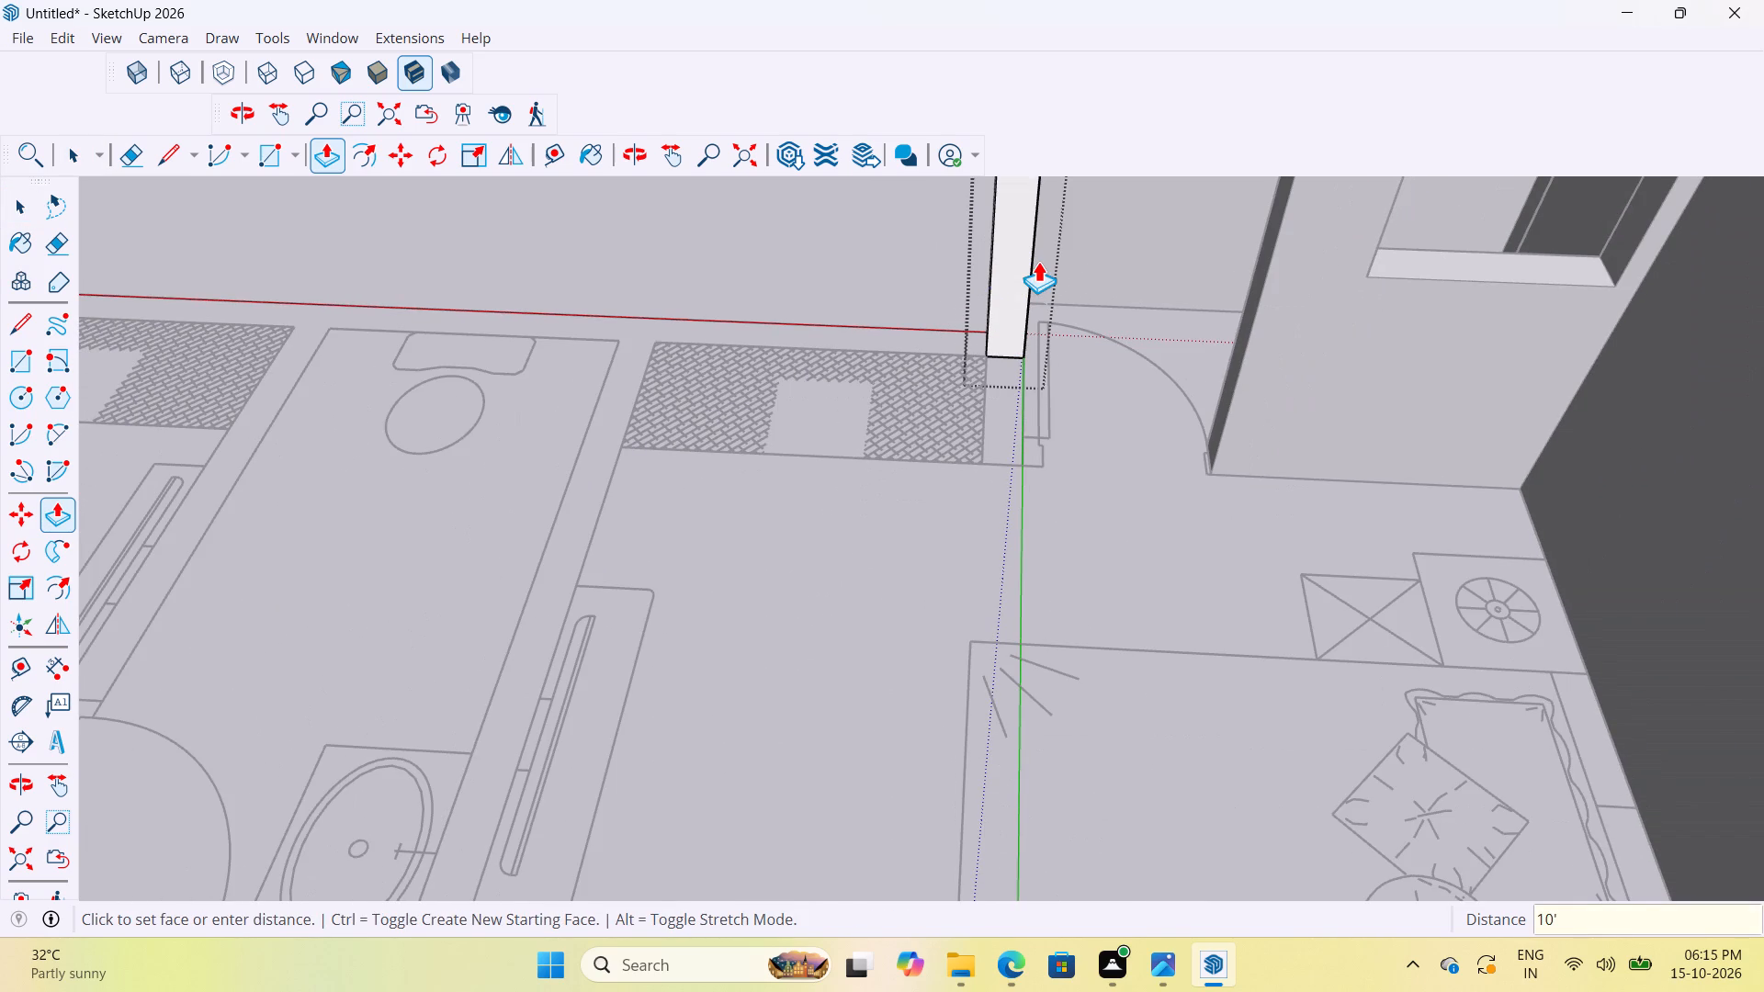
scroll(1038, 261, "down", 11)
key("space")
key("space")
scroll(1043, 514, "down", 2)
left_click(1531, 313)
Examine the new corner wall section against the parapet, balcony door and surrounding floor plan.
scroll(1032, 333, "up", 3)
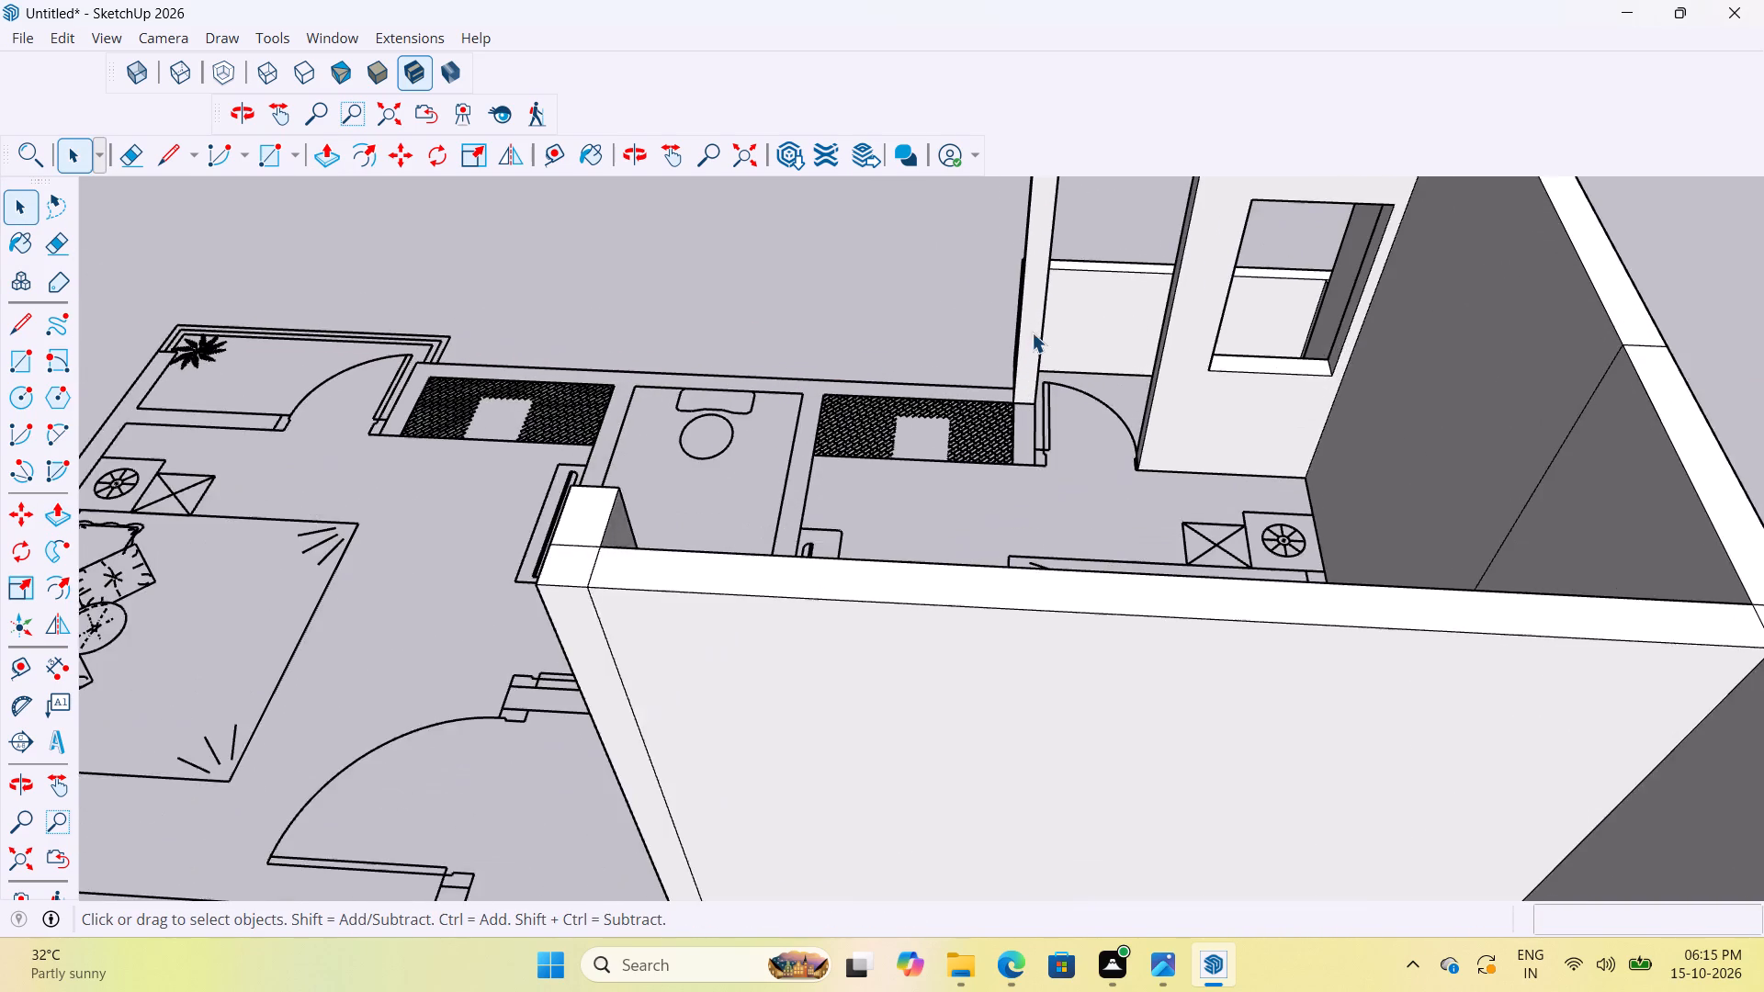
middle_click_drag(1037, 335, 1269, 382)
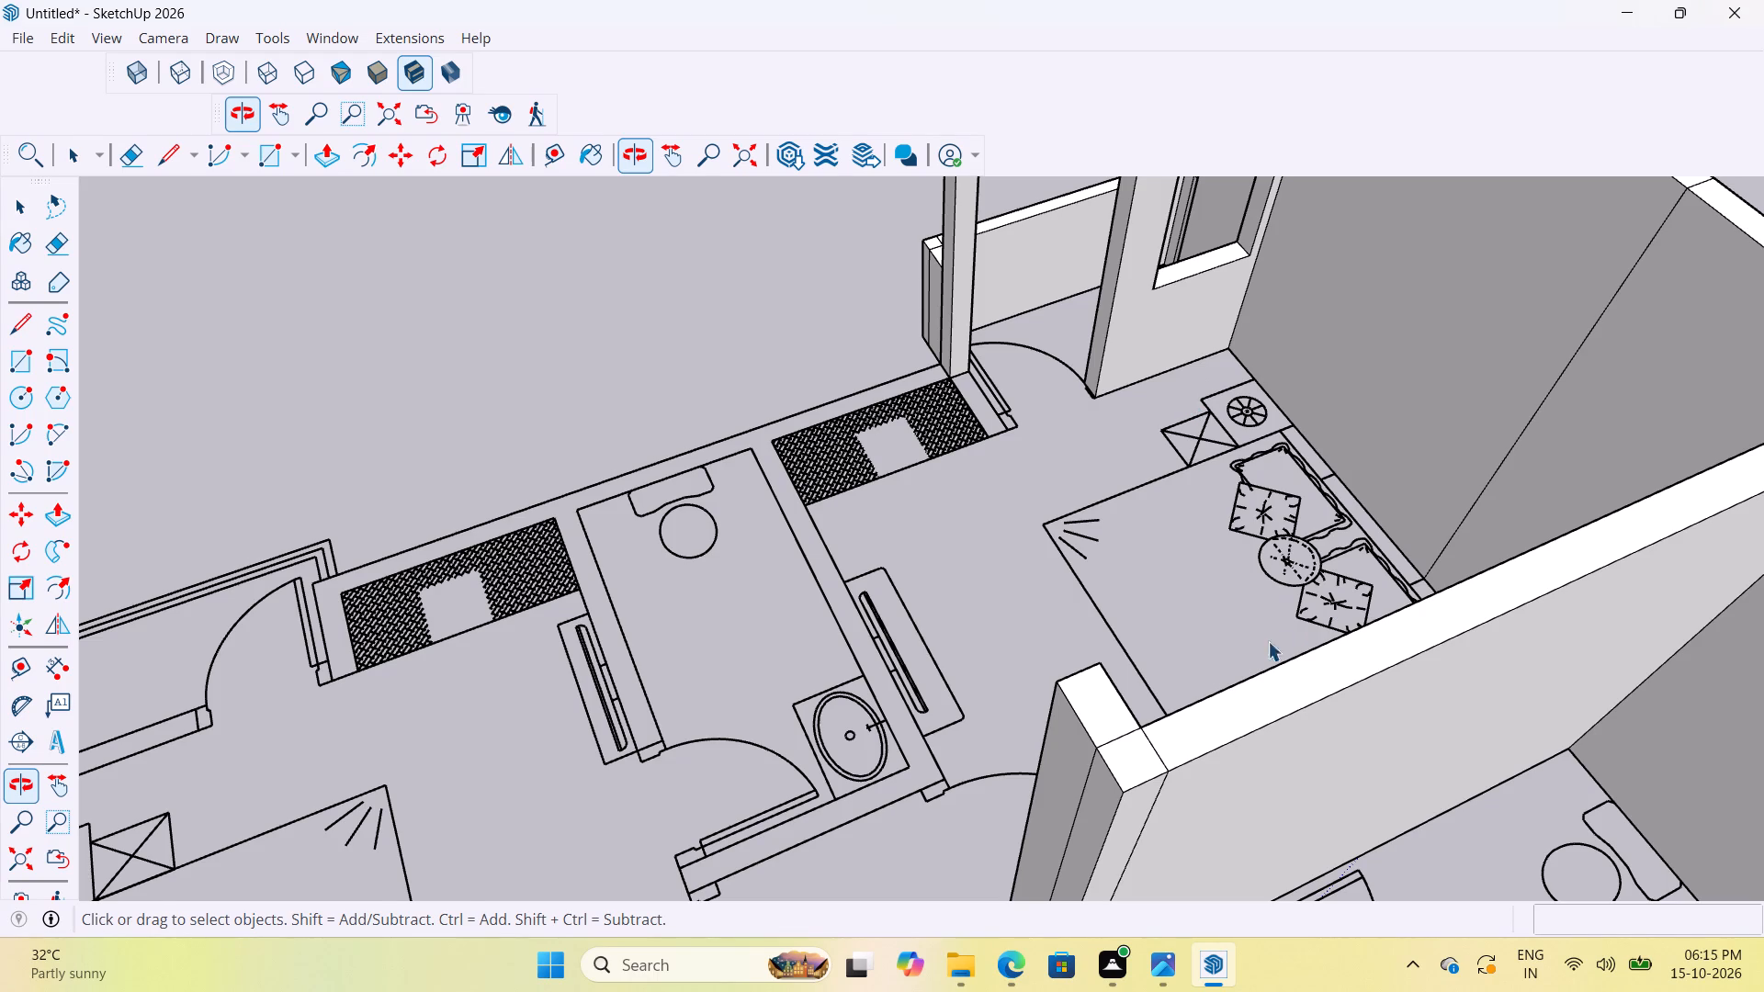
scroll(1209, 680, "down", 4)
scroll(1023, 337, "up", 13)
scroll(1072, 577, "up", 3)
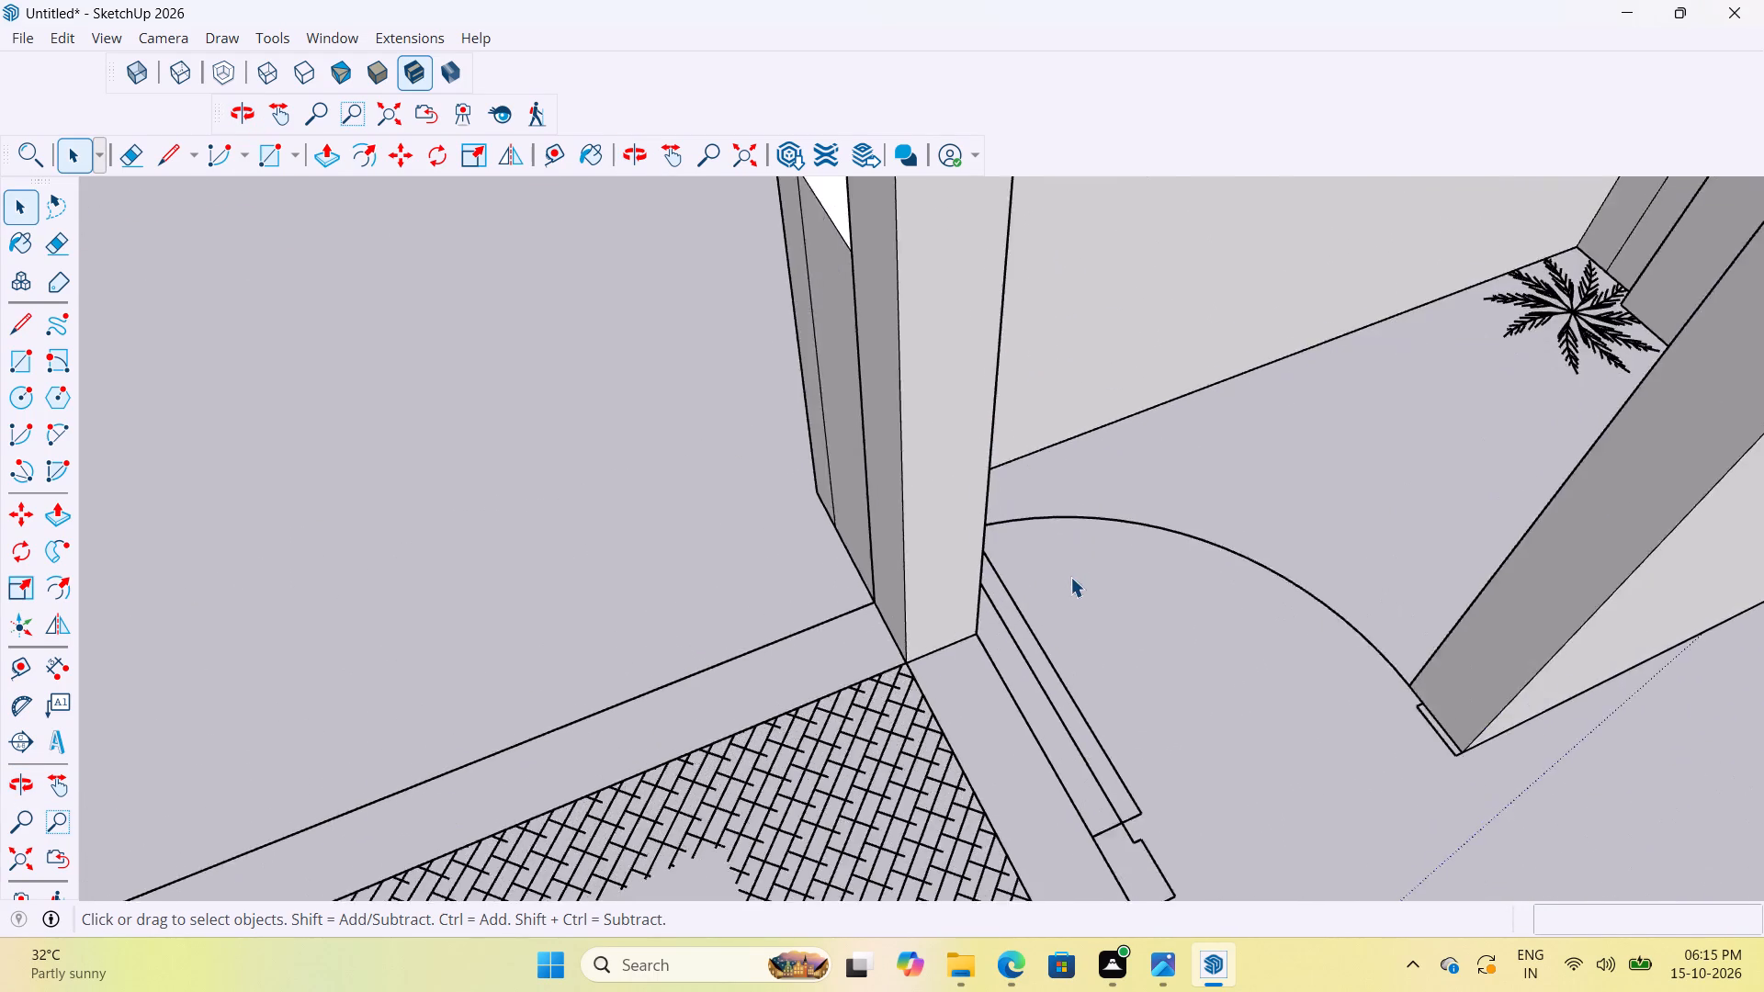
scroll(1070, 577, "up", 7)
scroll(1014, 494, "down", 11)
scroll(1004, 573, "down", 7)
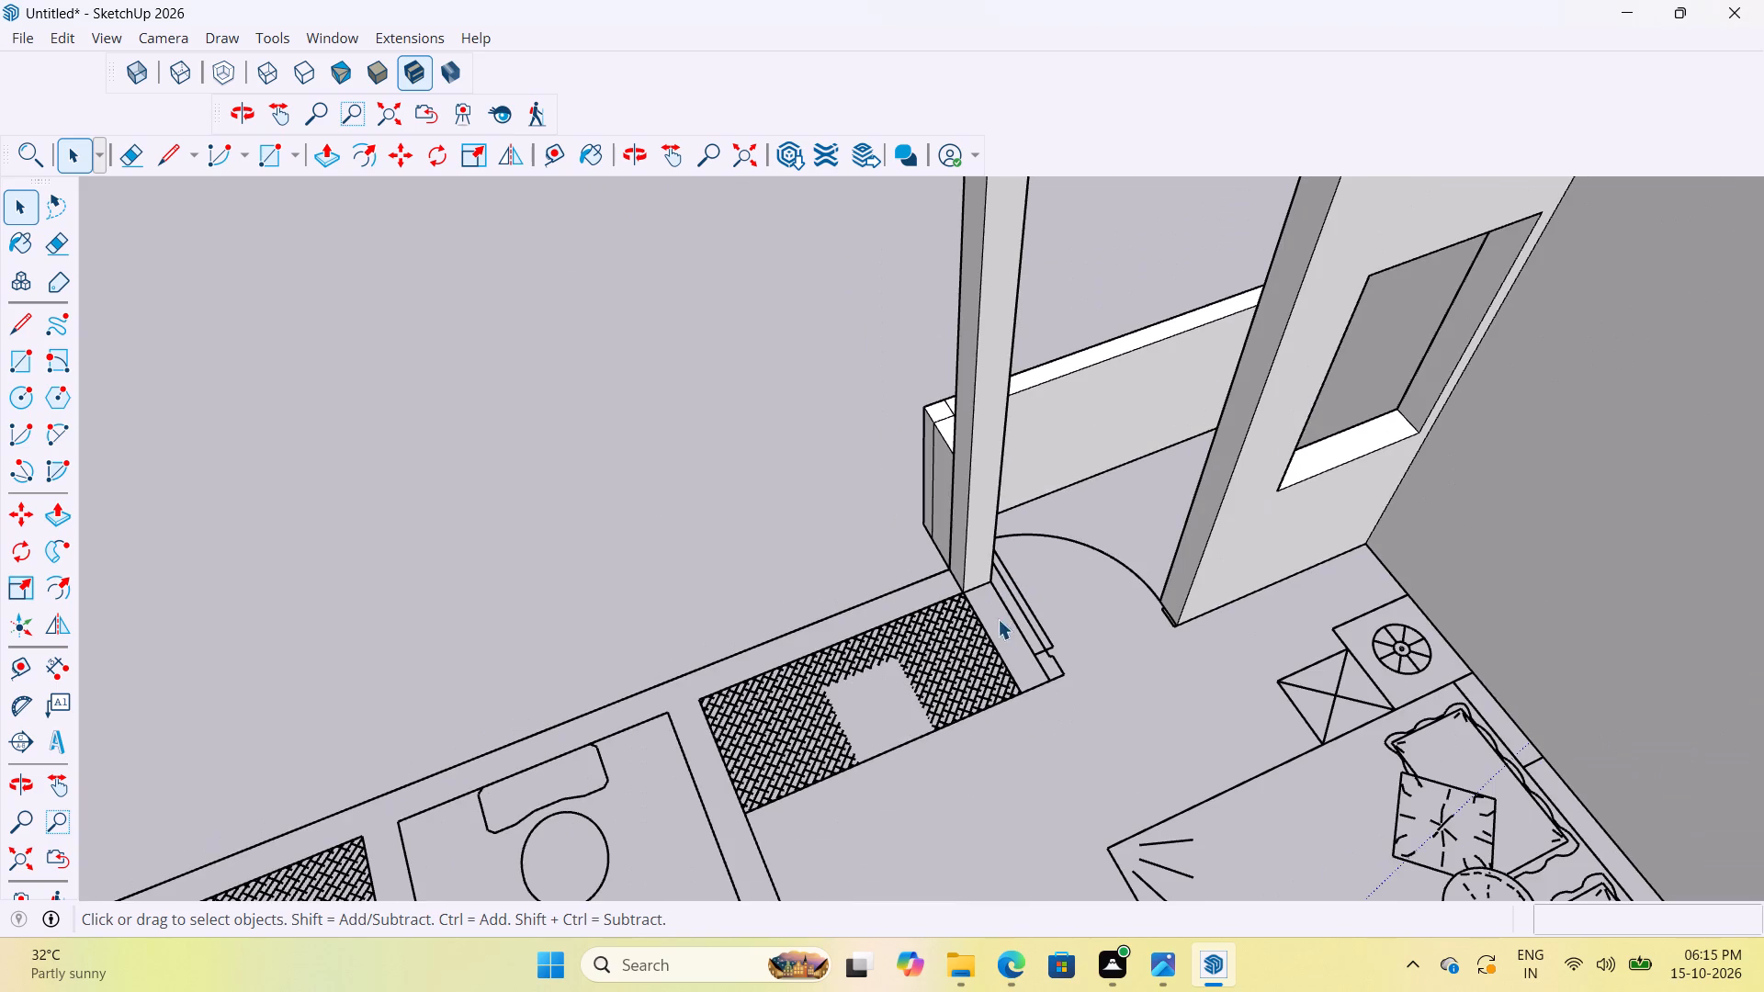
scroll(1069, 648, "down", 5)
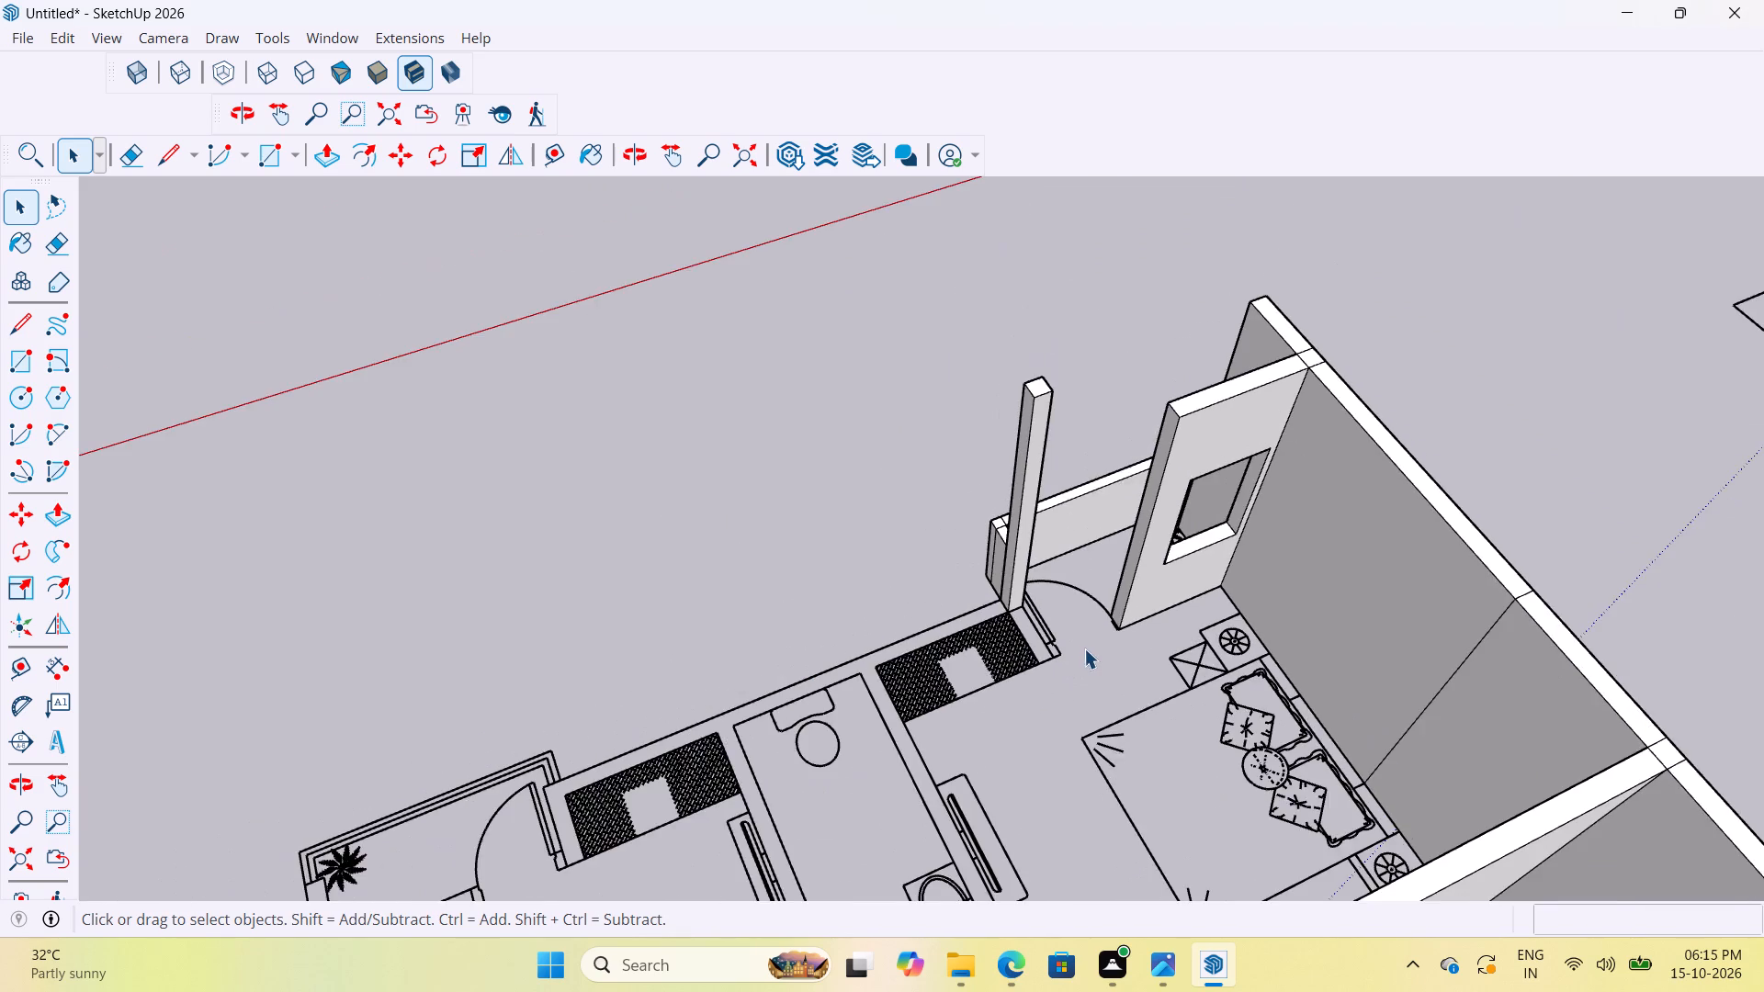
scroll(1091, 648, "down", 5)
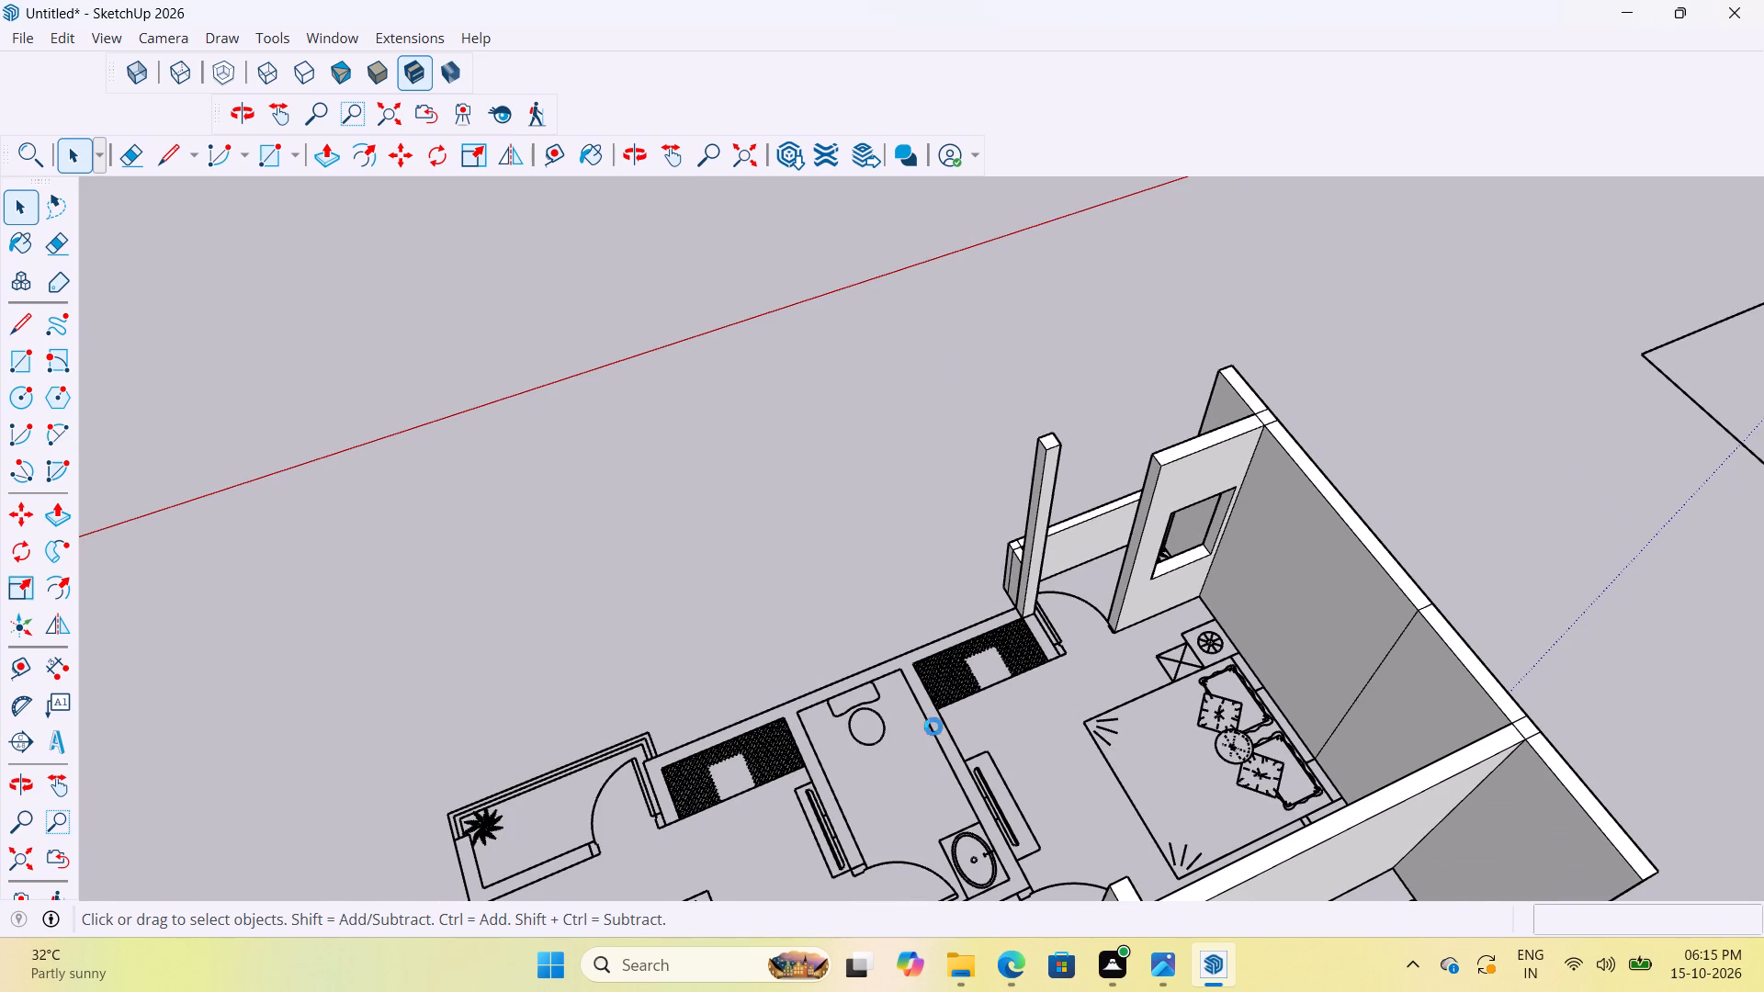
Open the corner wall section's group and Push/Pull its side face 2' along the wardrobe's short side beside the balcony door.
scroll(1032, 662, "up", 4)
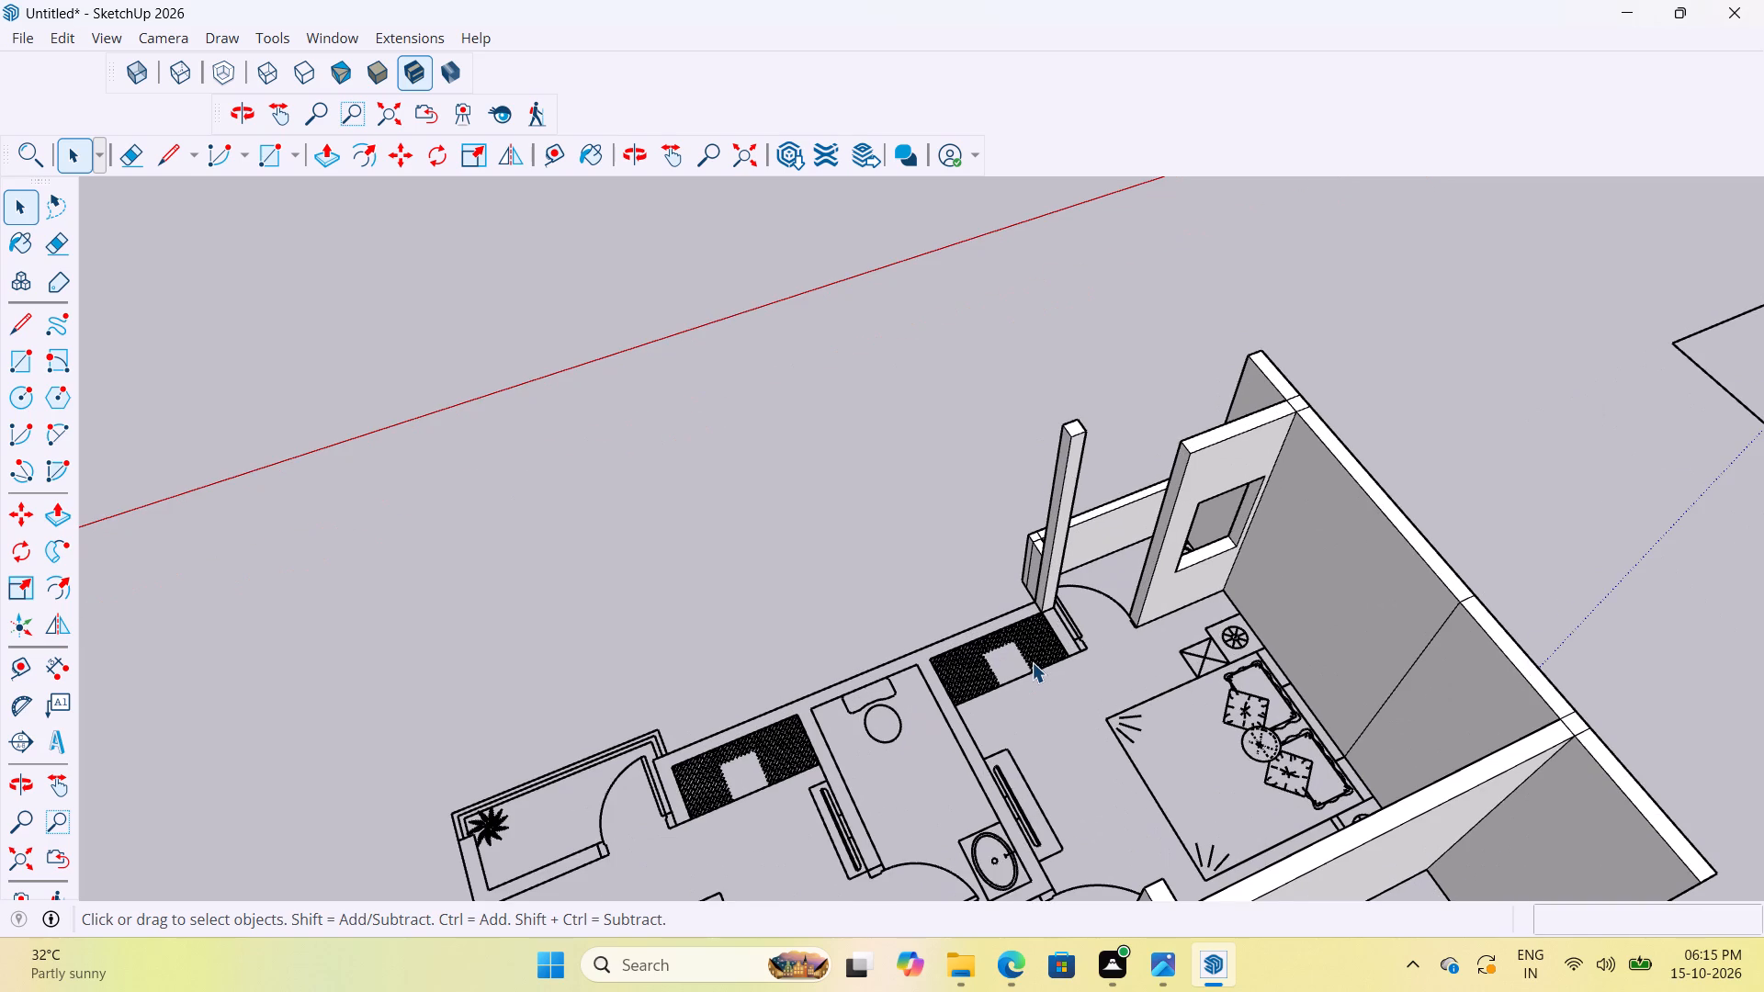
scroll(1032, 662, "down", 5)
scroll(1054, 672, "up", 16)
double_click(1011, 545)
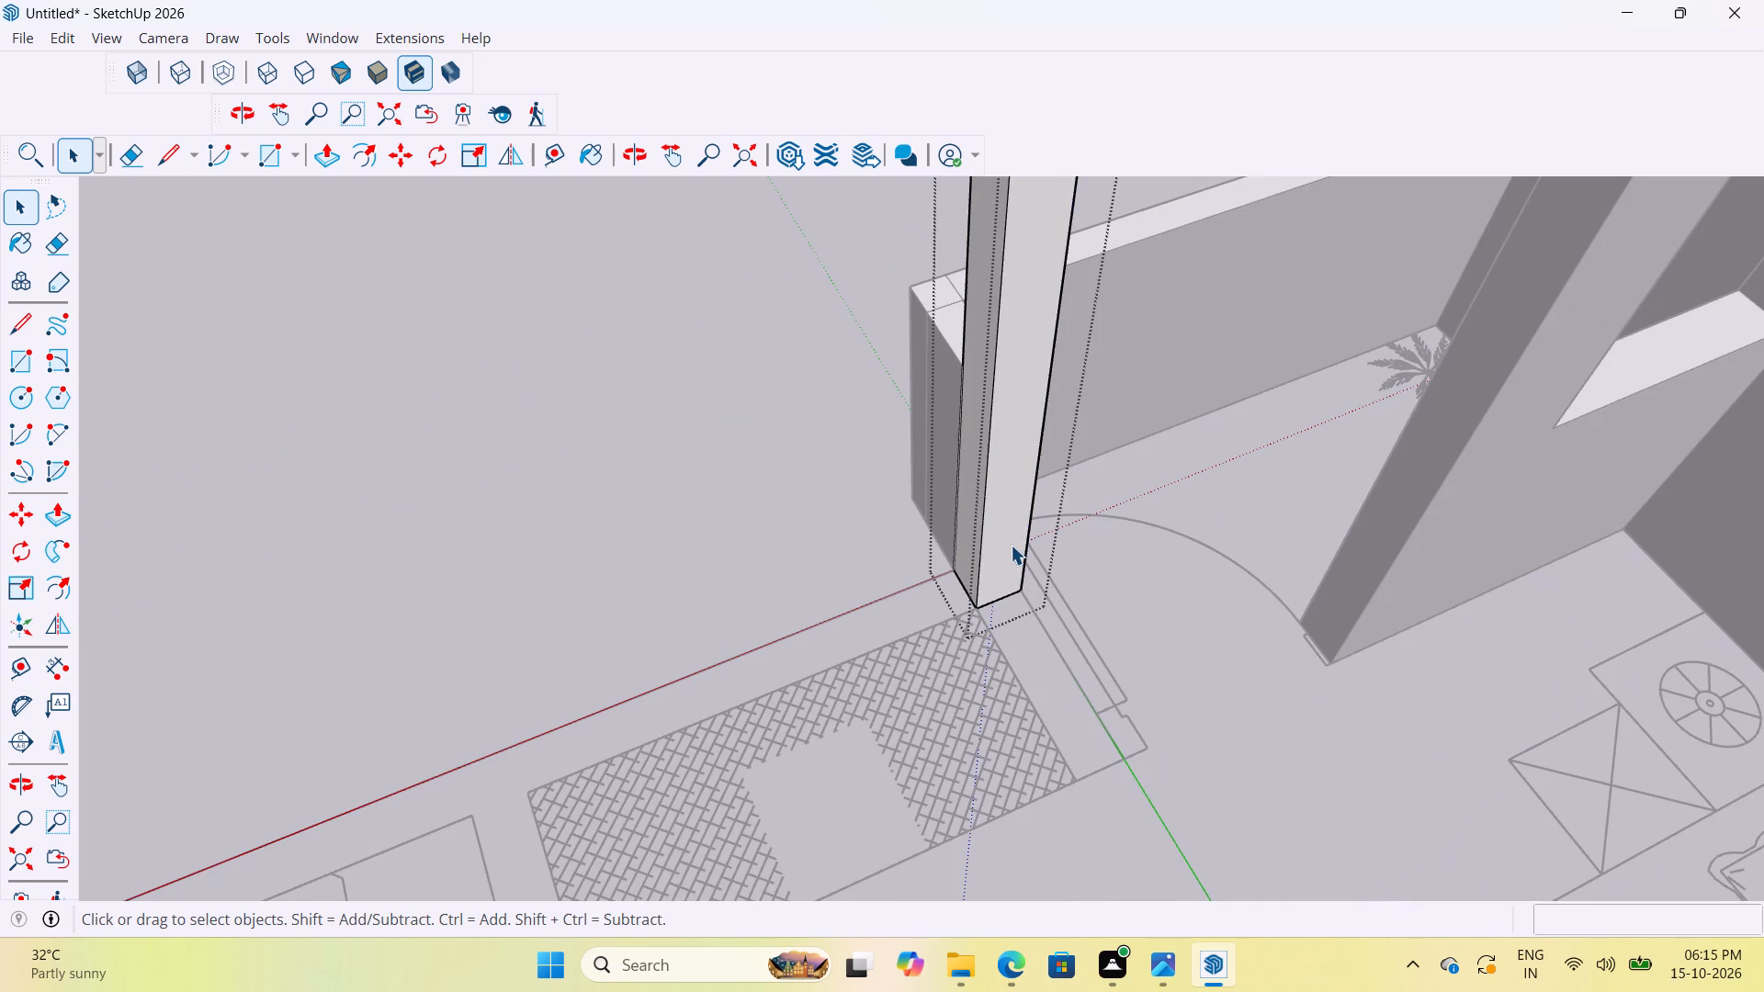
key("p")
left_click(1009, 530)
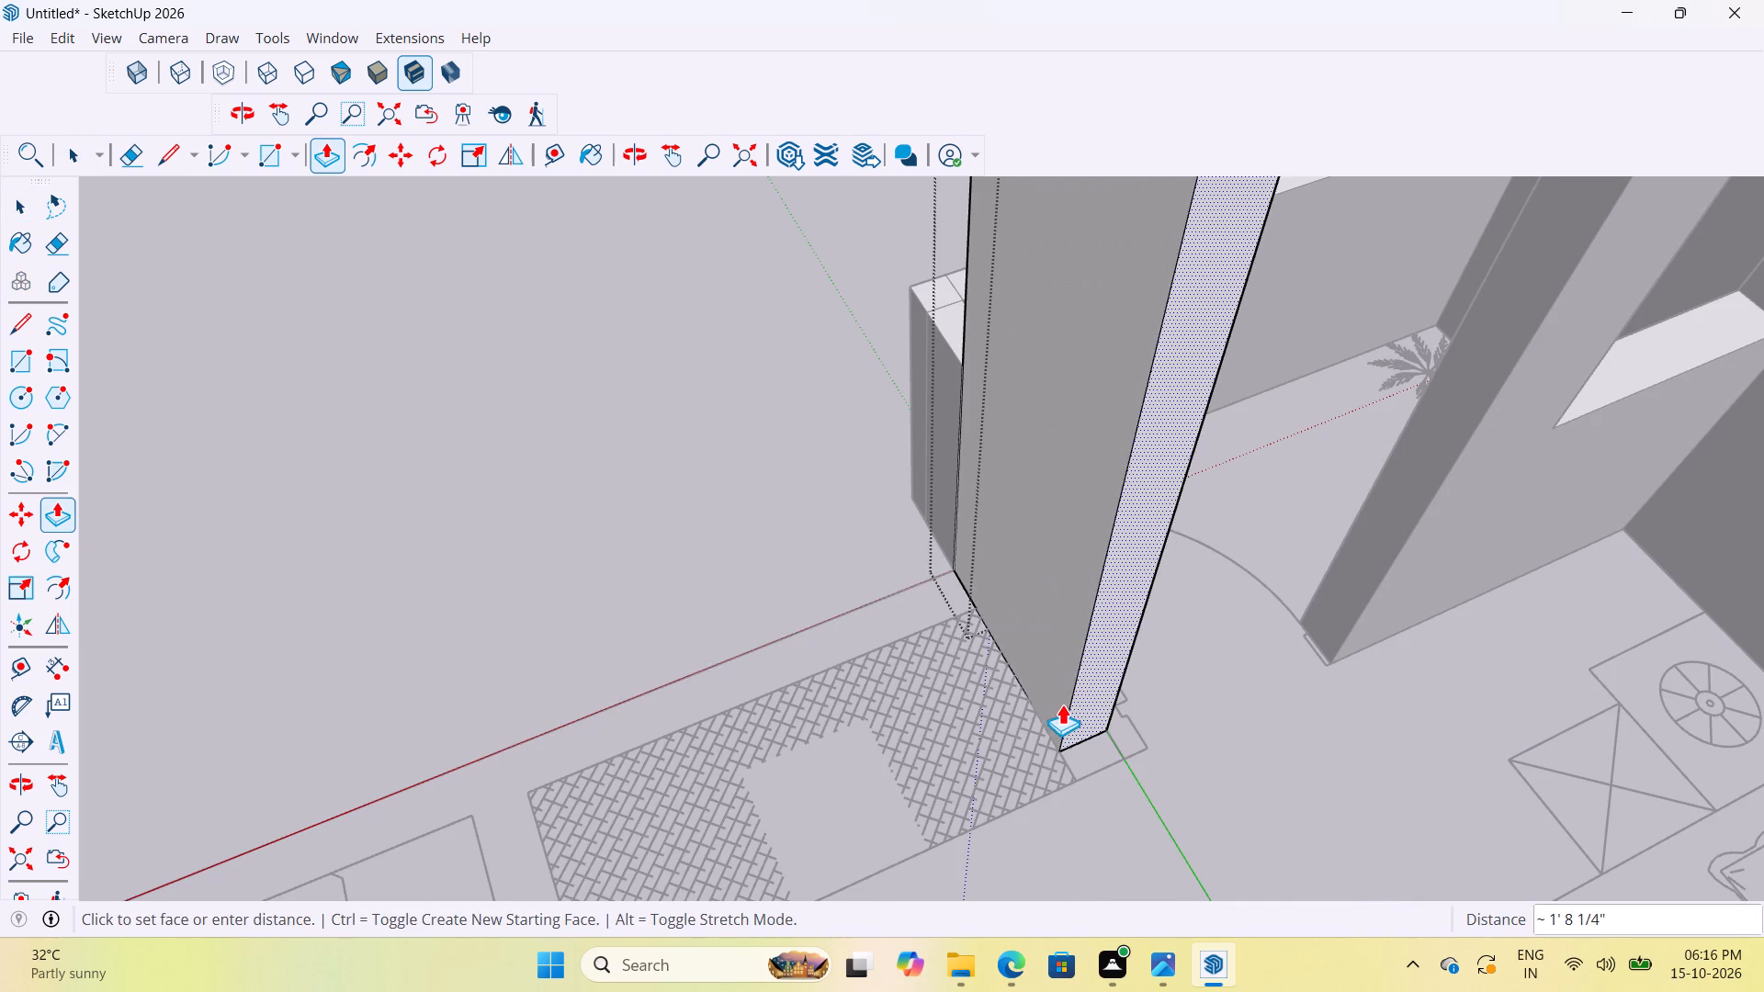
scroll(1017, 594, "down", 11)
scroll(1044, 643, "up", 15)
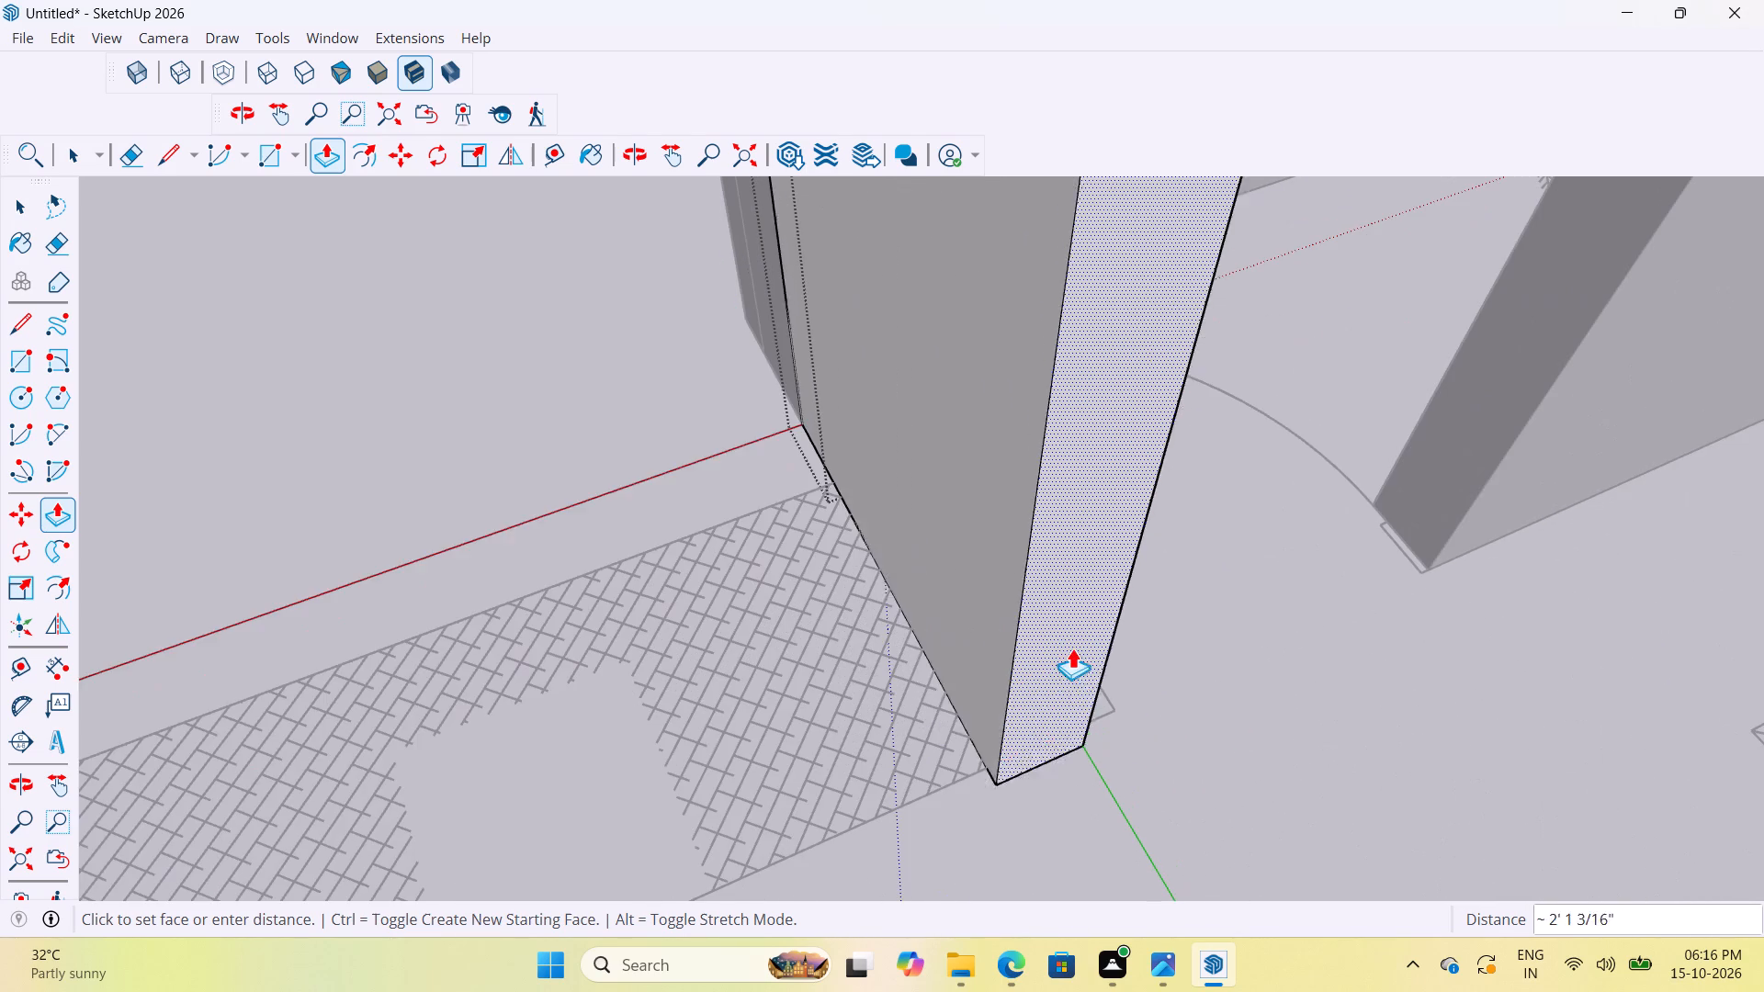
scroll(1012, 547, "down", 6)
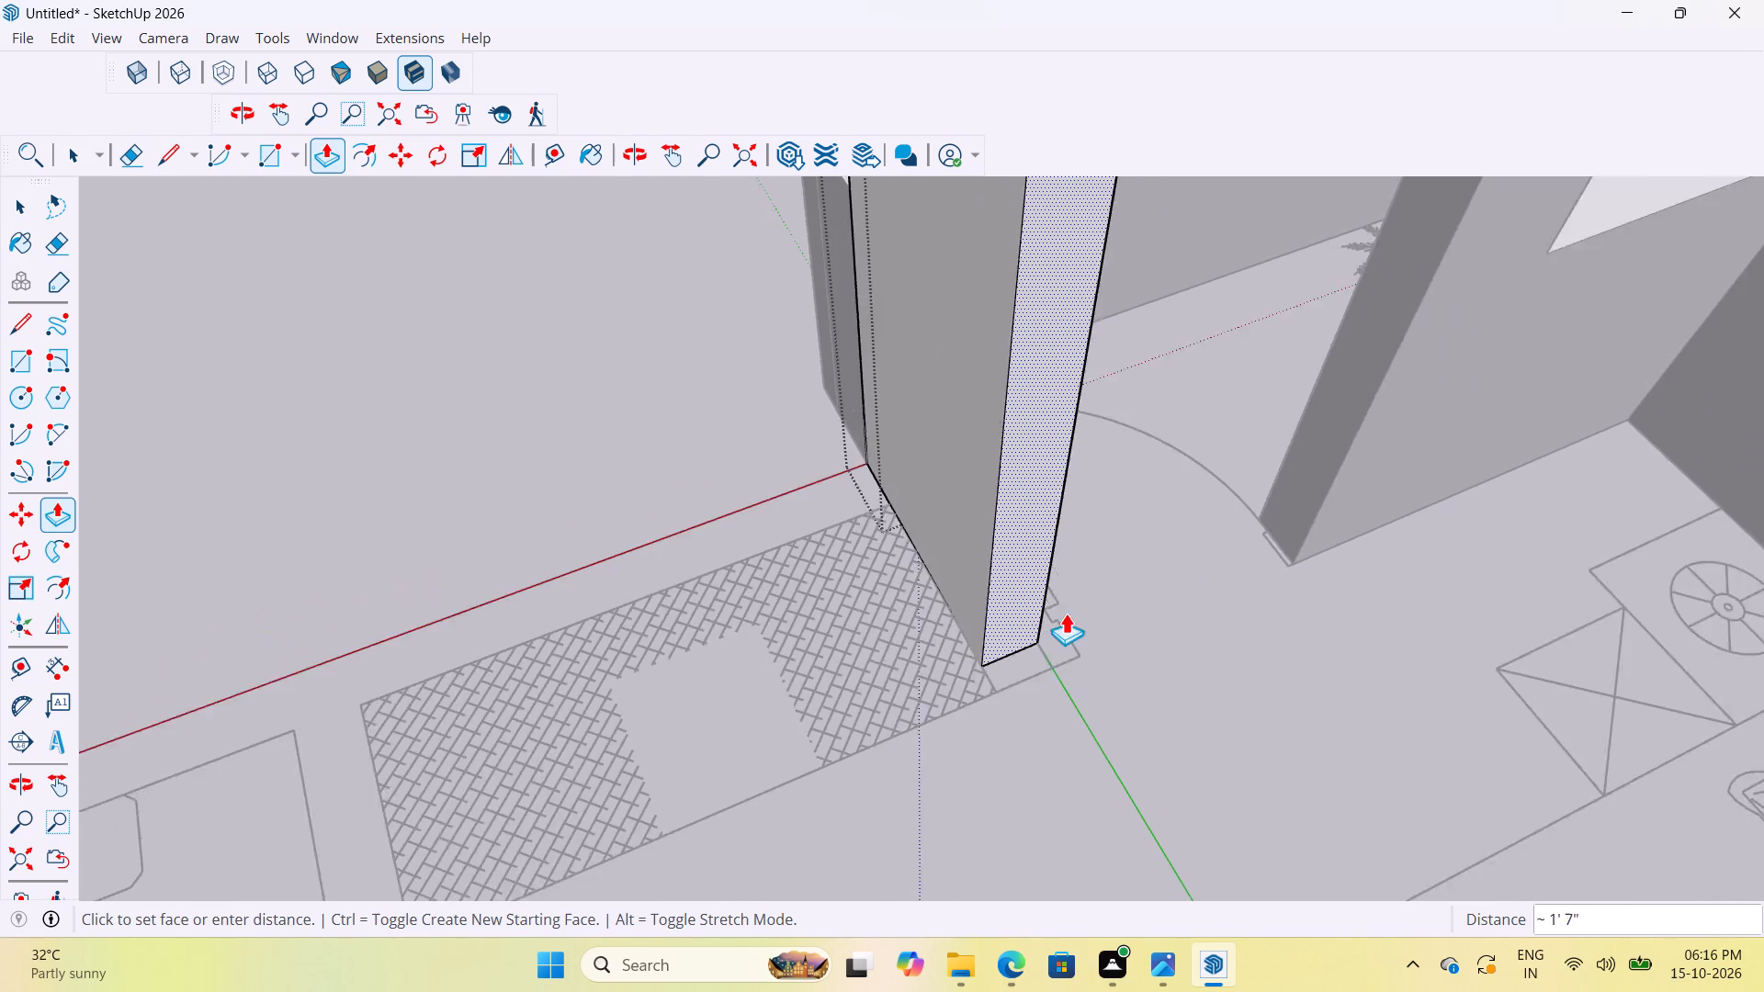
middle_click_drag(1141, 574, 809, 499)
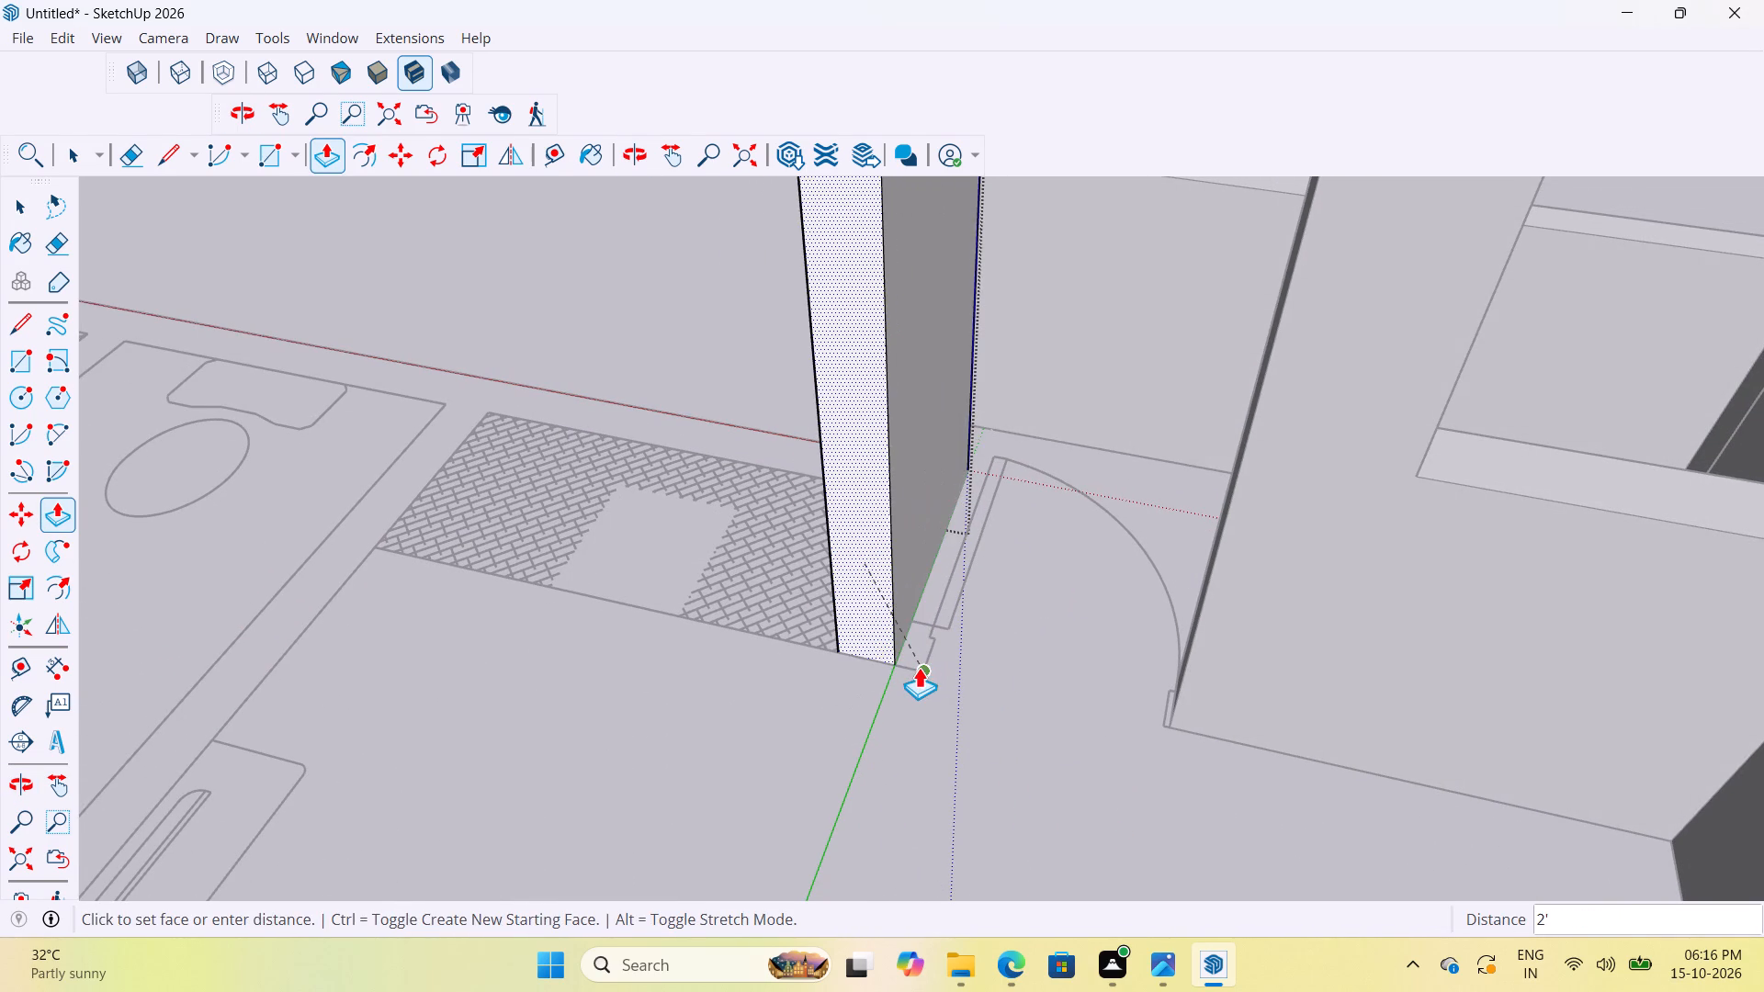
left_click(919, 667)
Examine the extended wall's end against the door frame and wardrobe outline, closing the group for a view of the surrounding walls.
scroll(940, 639, "down", 10)
scroll(926, 672, "up", 8)
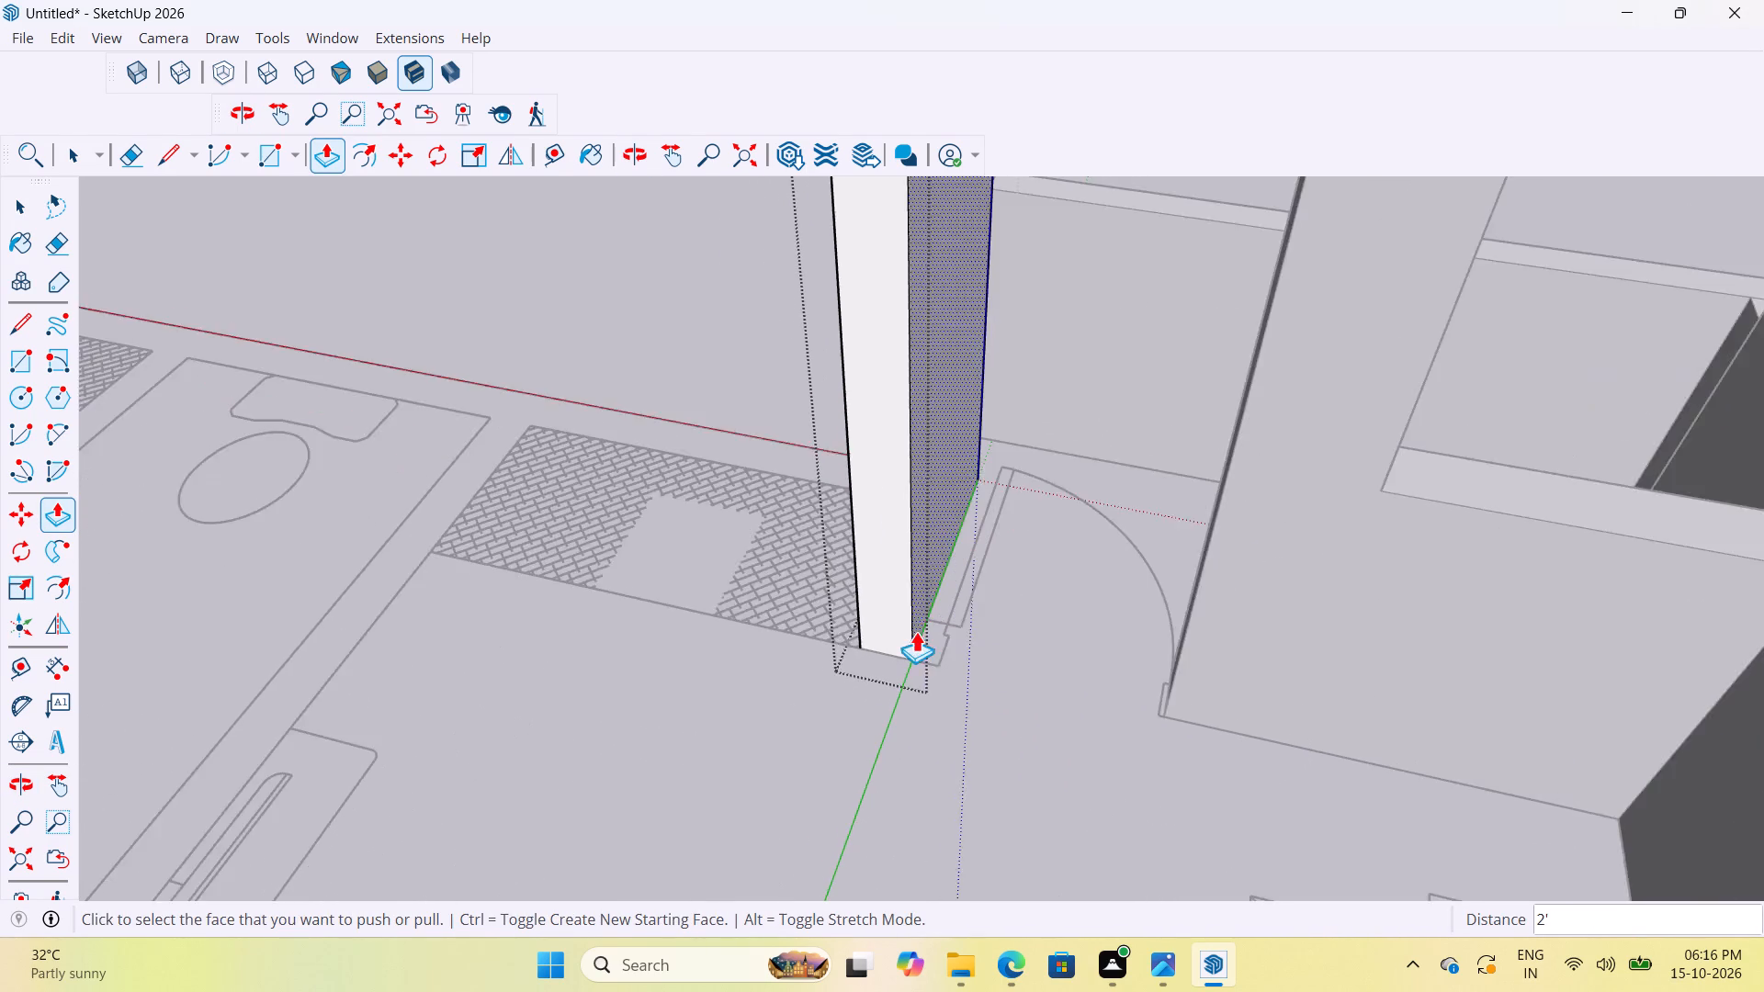
scroll(916, 631, "up", 14)
scroll(914, 720, "down", 10)
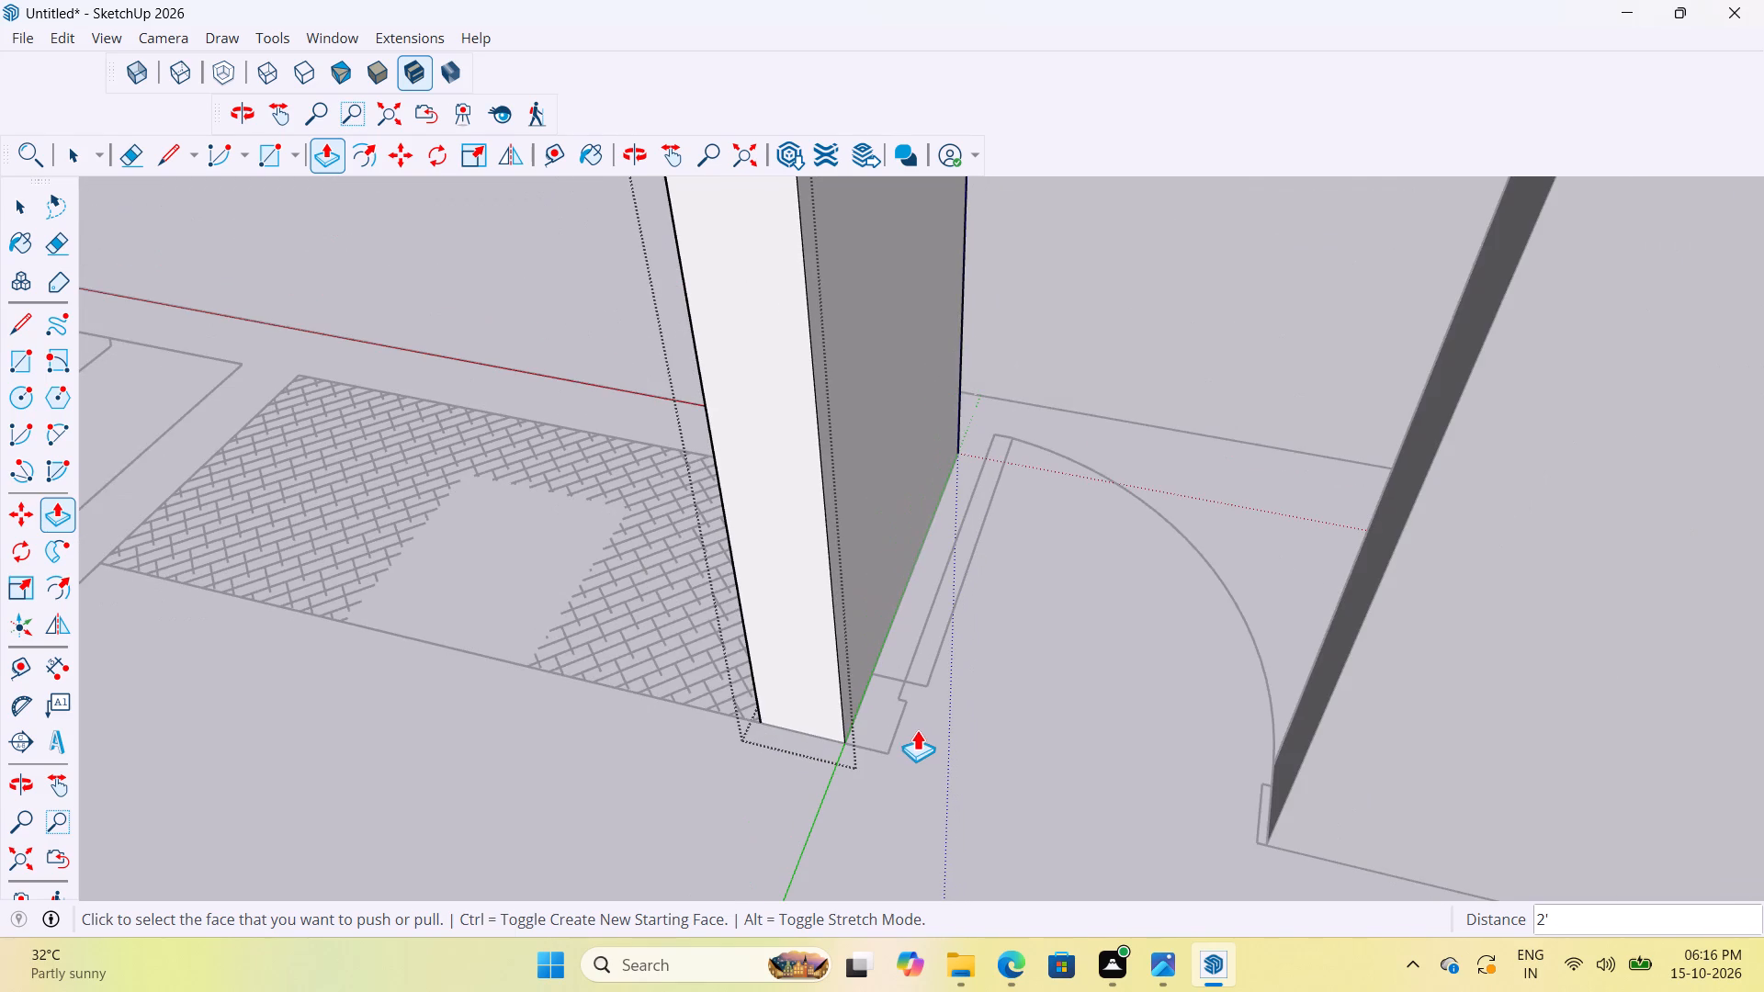
scroll(899, 738, "up", 13)
scroll(857, 691, "down", 12)
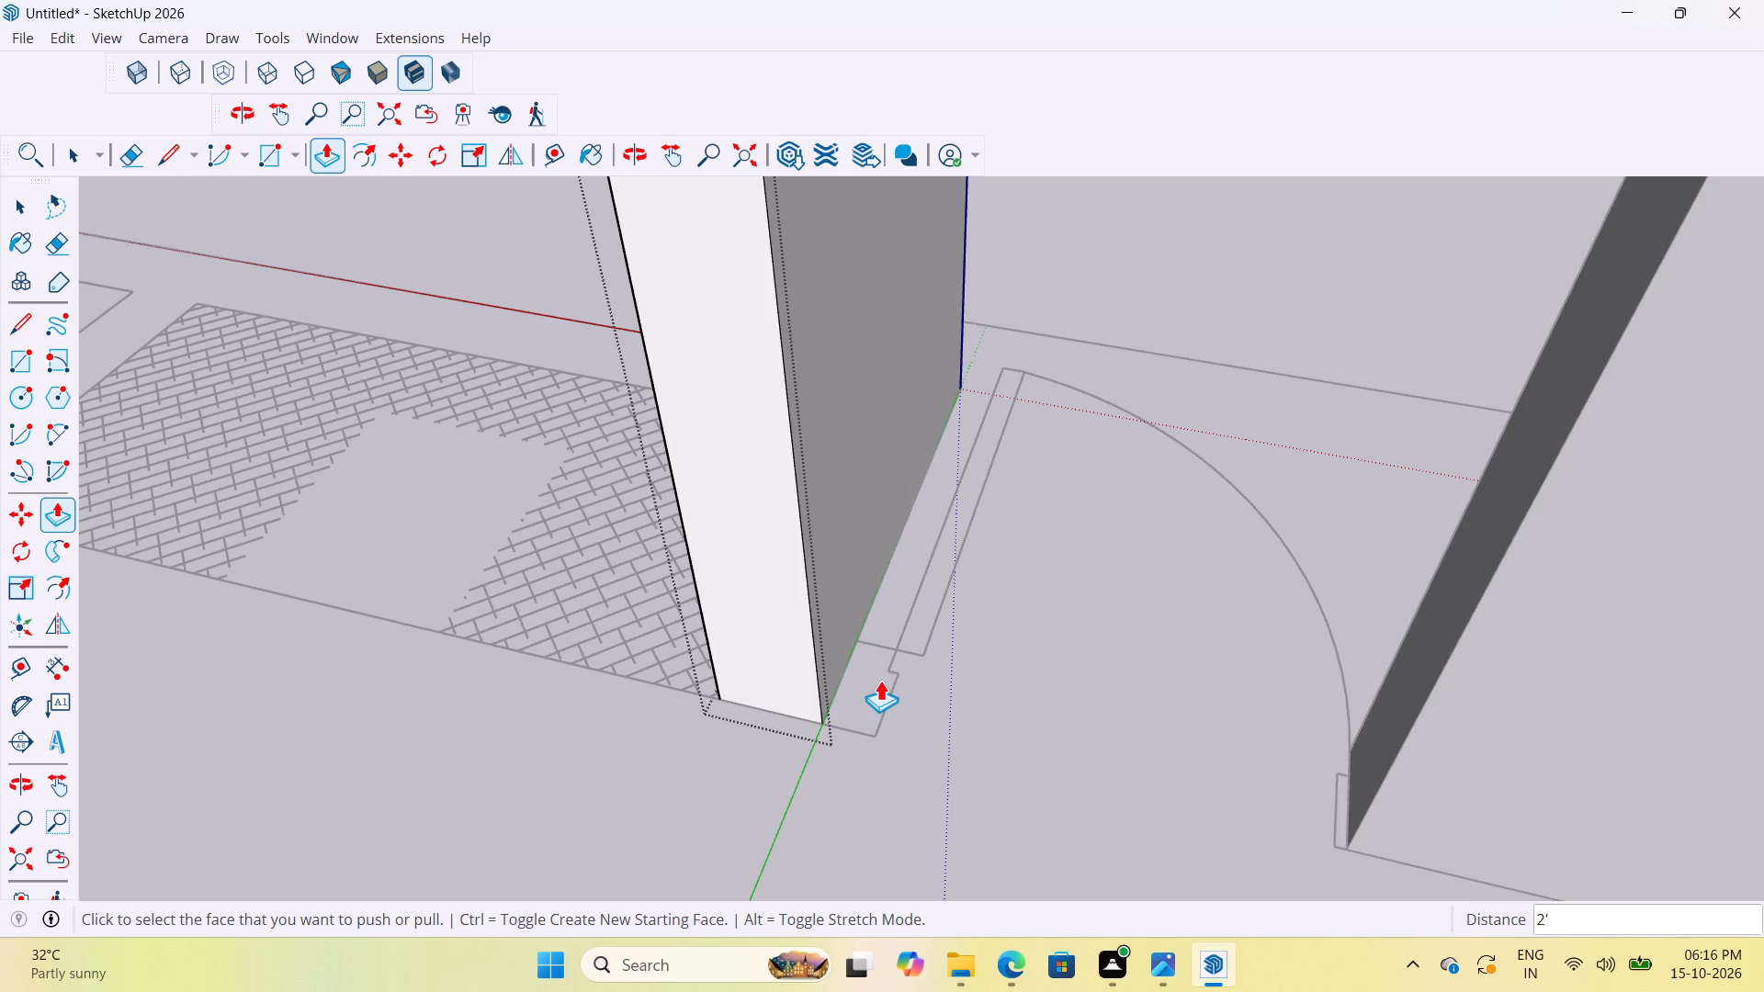
scroll(995, 667, "down", 20)
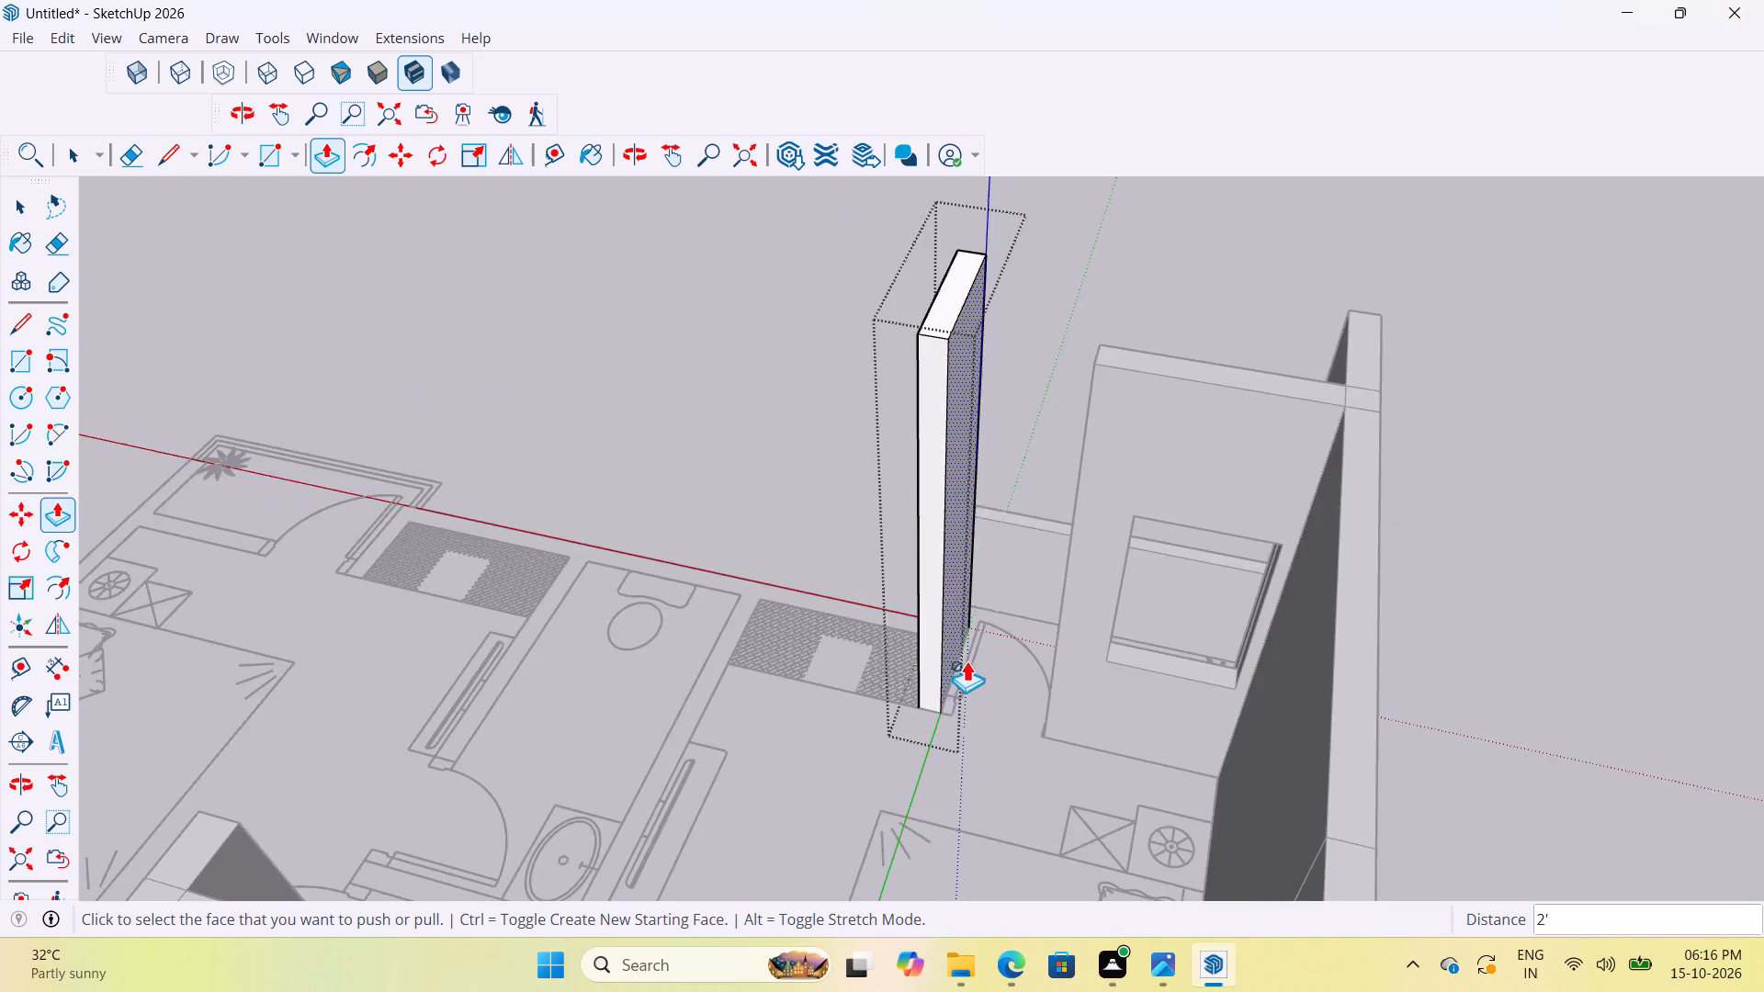
scroll(967, 660, "down", 8)
key("space")
left_click(1241, 484)
scroll(945, 598, "up", 5)
middle_click_drag(944, 671, 1389, 648)
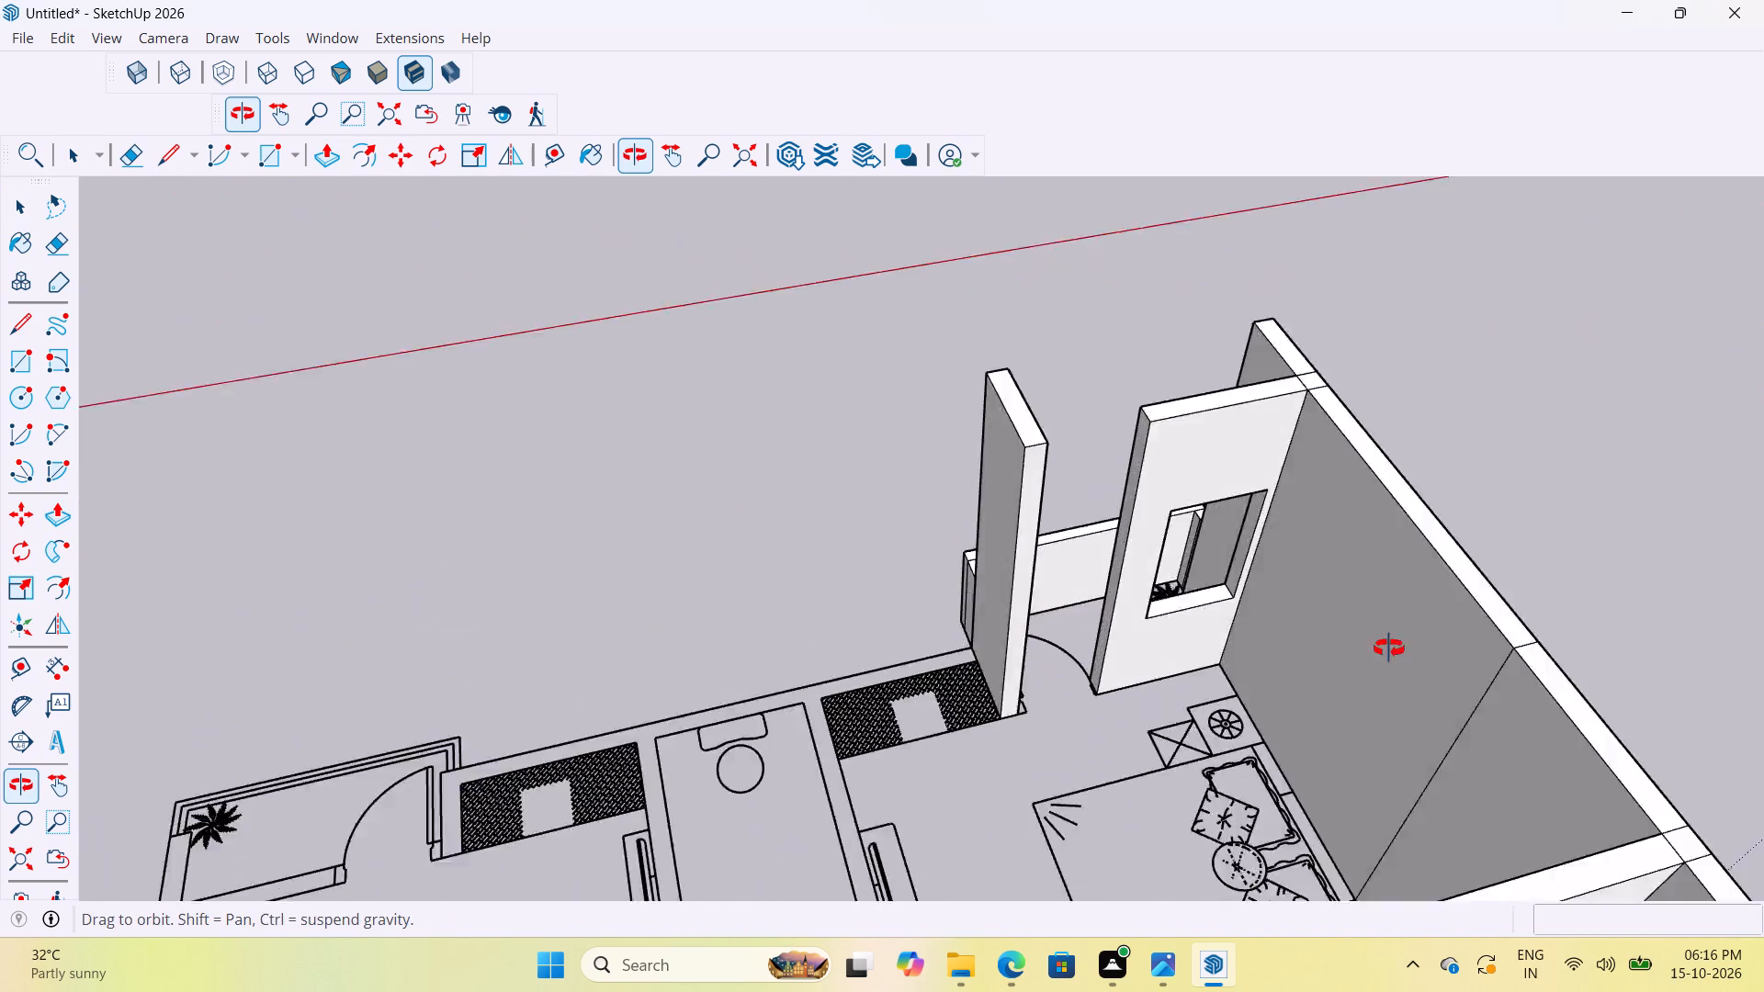
middle_click_drag(1389, 648, 1389, 642)
scroll(968, 671, "up", 14)
scroll(1107, 578, "down", 6)
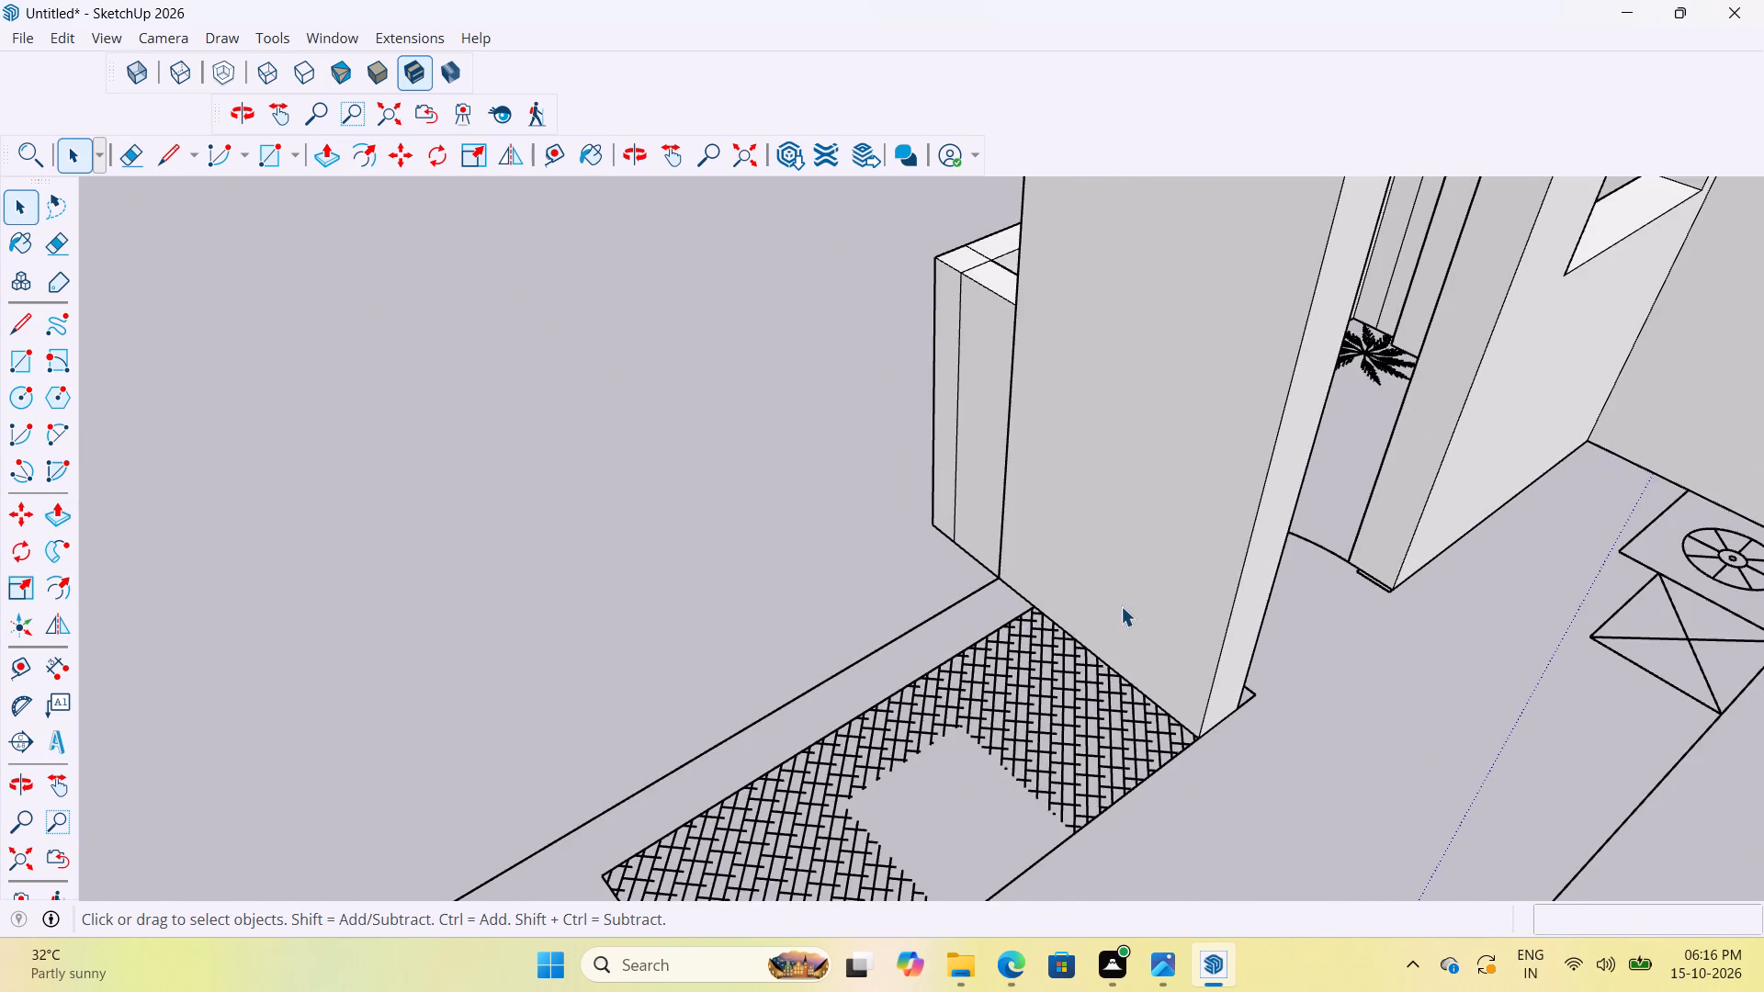
scroll(1138, 563, "down", 5)
scroll(1182, 624, "up", 8)
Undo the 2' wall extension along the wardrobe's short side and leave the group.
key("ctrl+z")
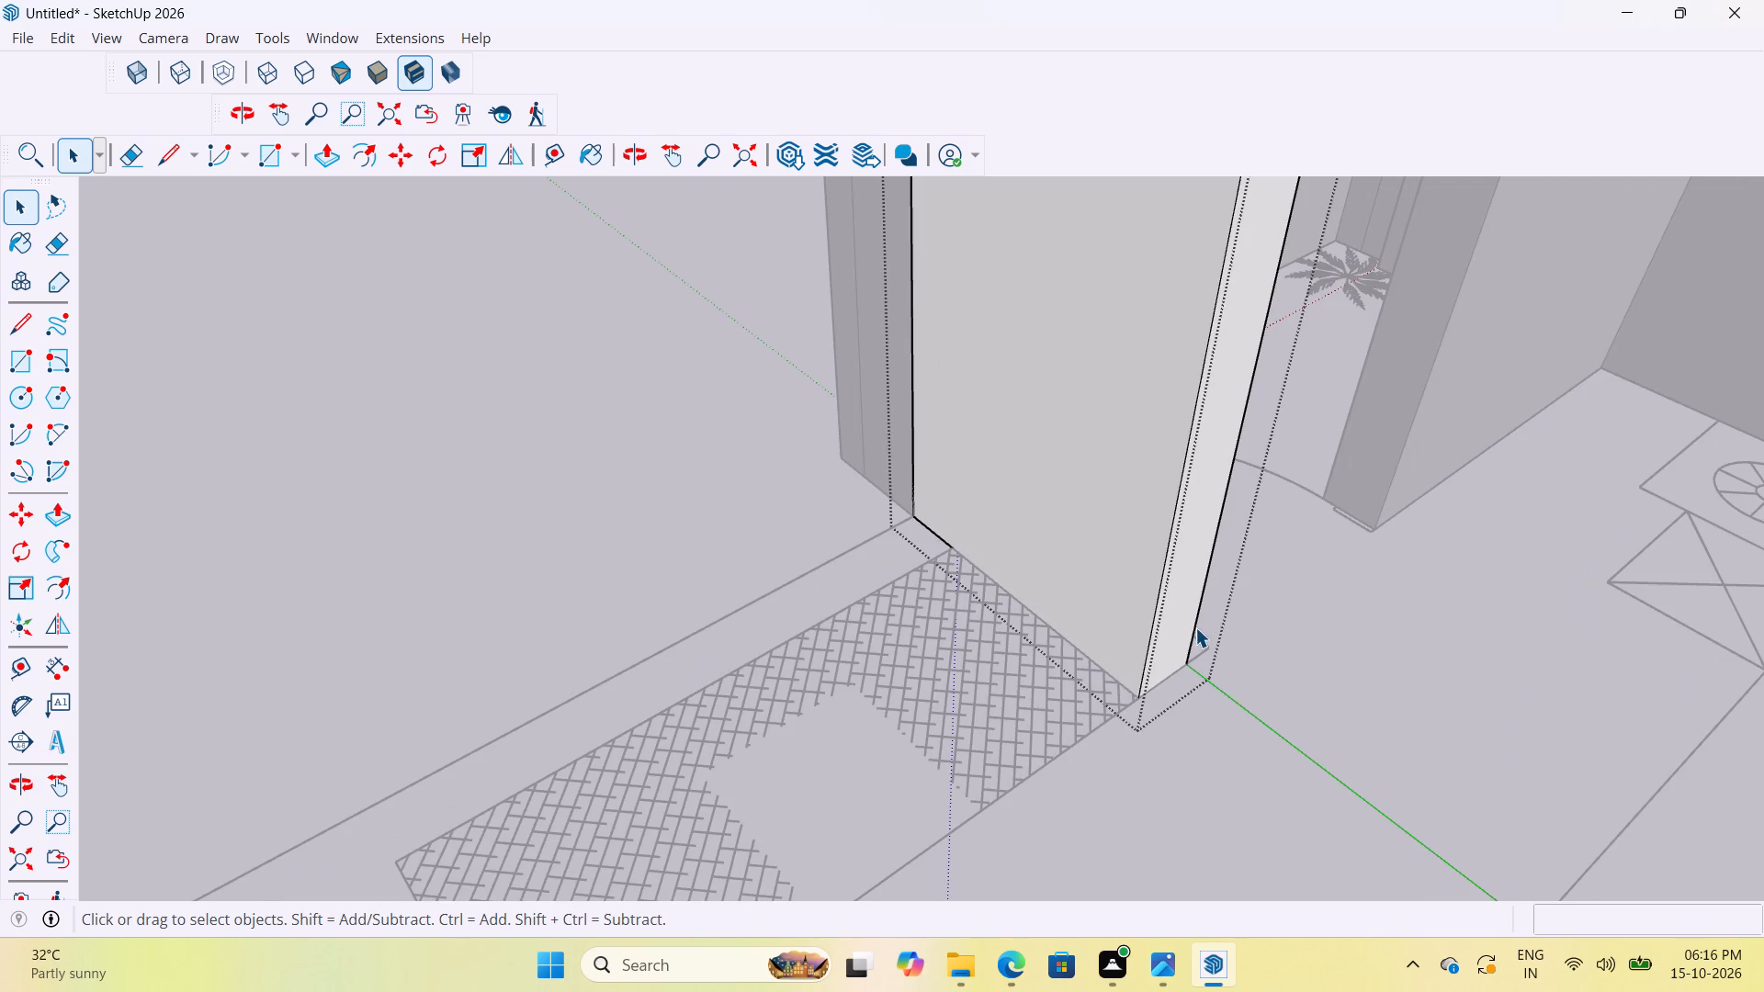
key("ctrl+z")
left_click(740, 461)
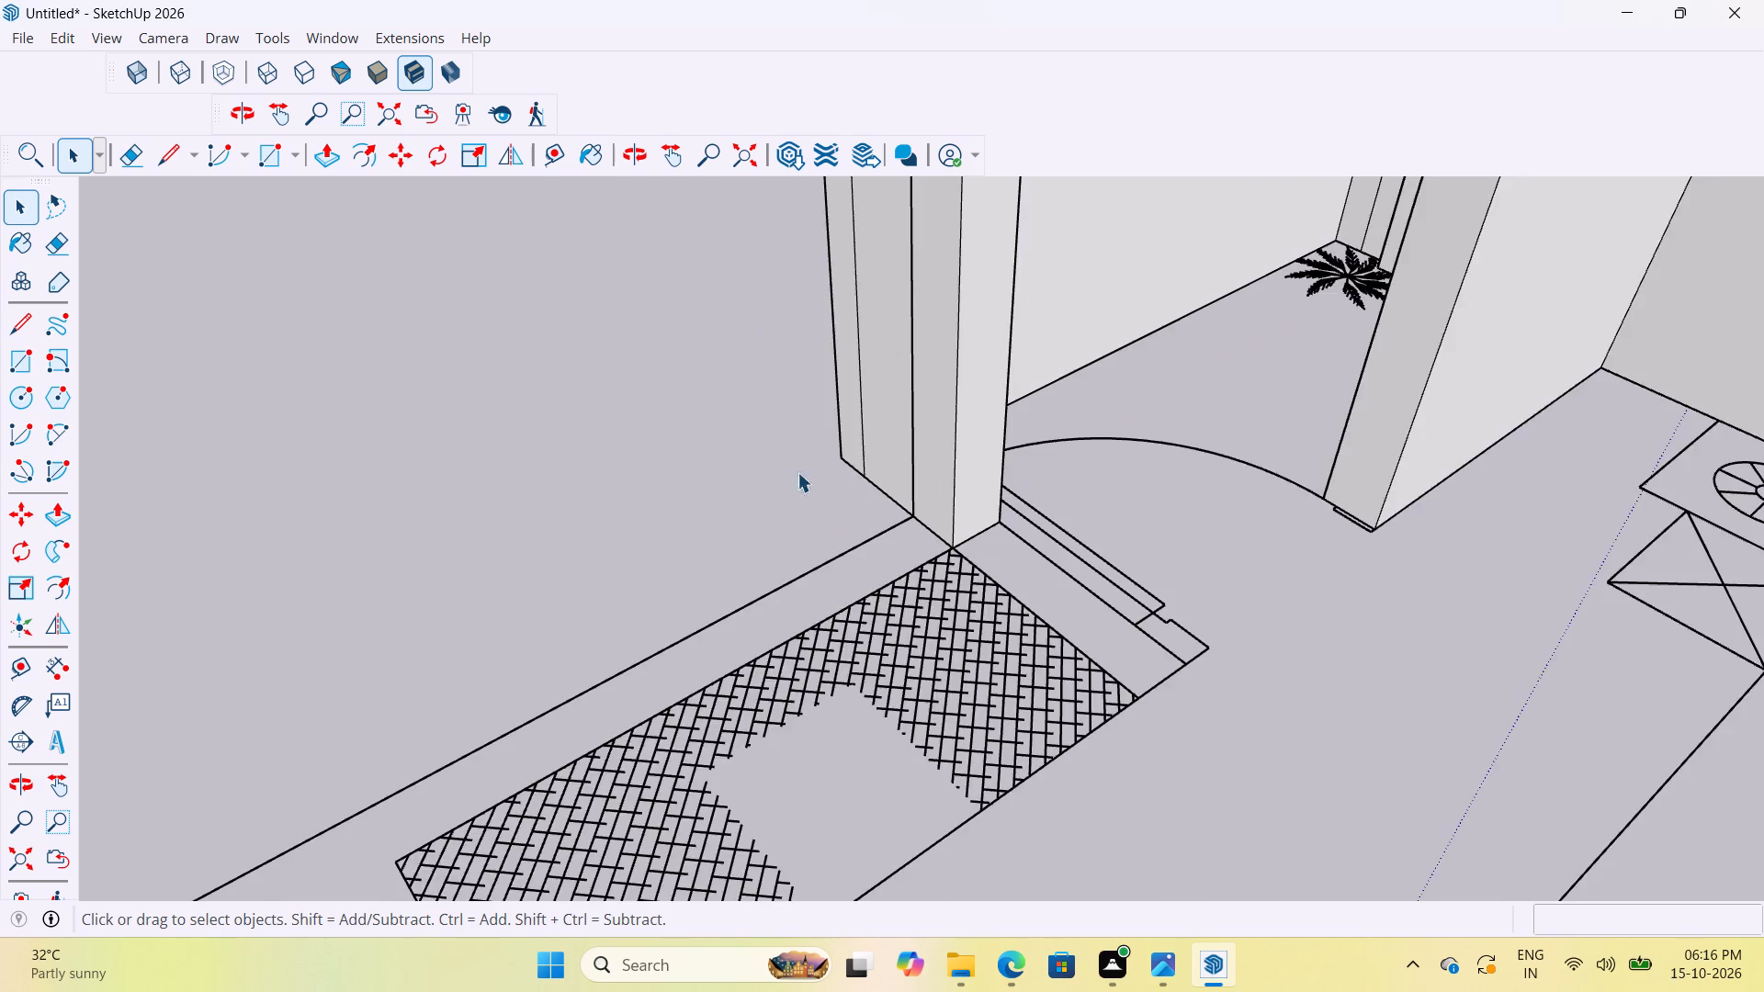
Reopen the corner section's group and Push/Pull its wardrobe-side face 2' from a new starting face, up to the wardrobe's front corner.
scroll(969, 507, "up", 8)
left_click(977, 510)
double_click(975, 510)
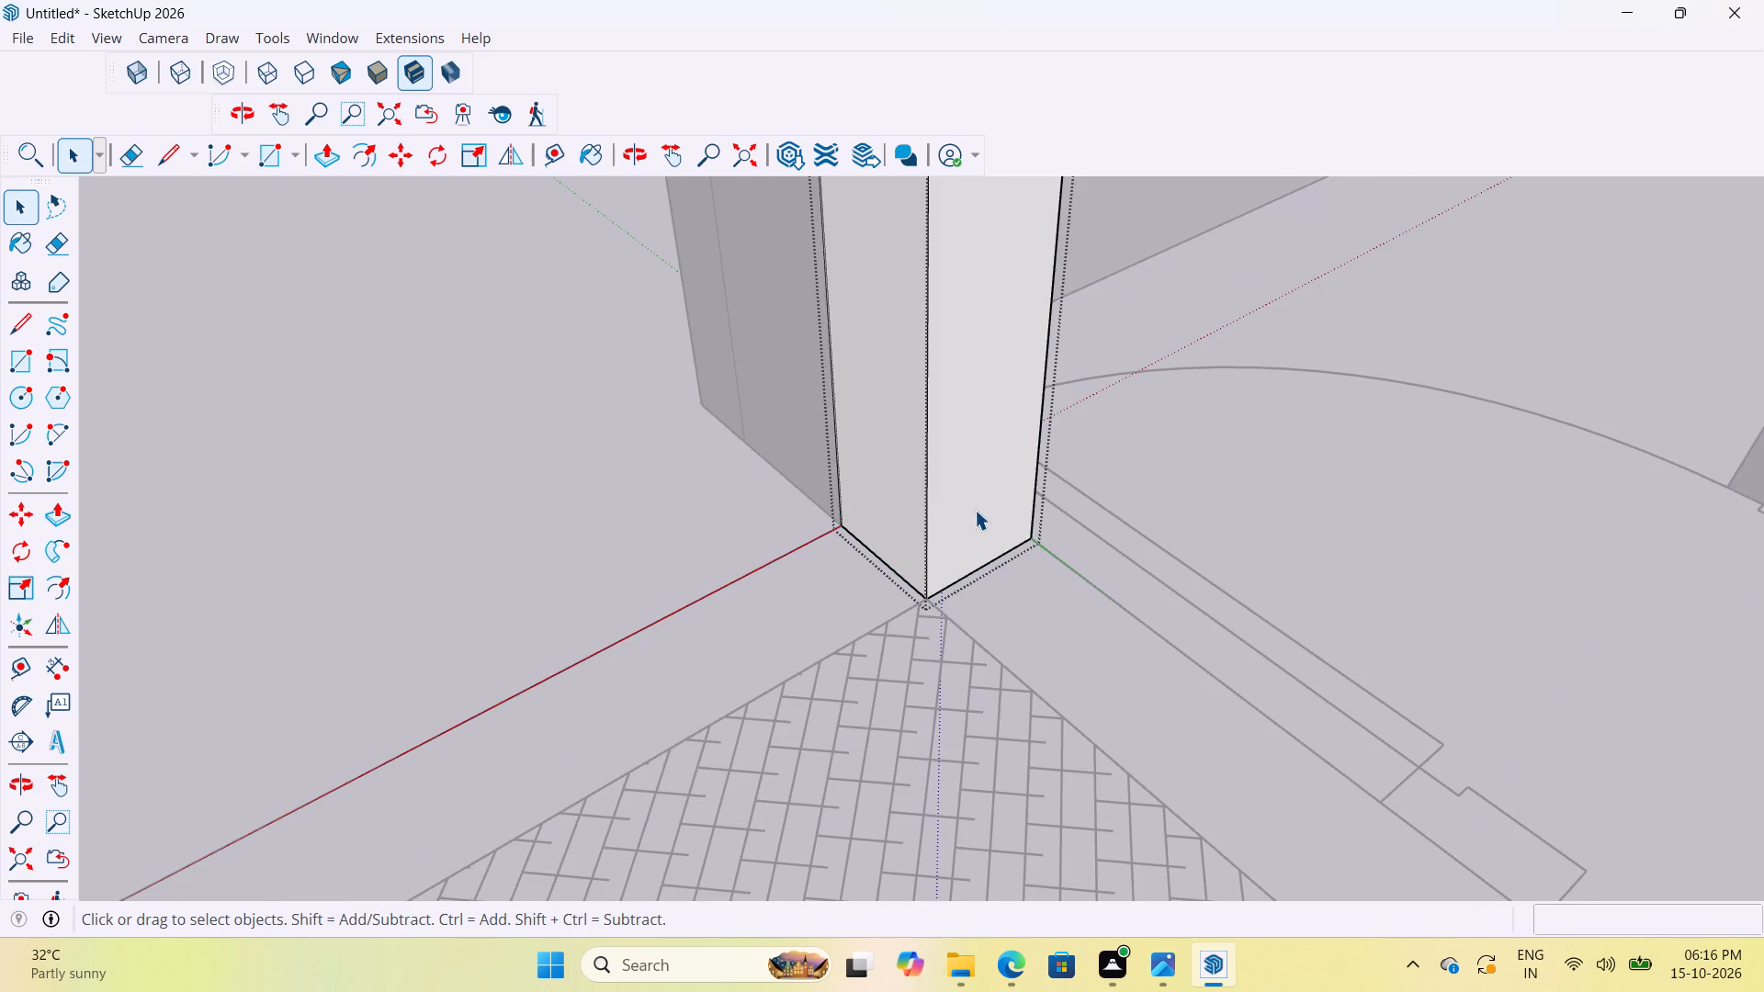
key("p")
left_click(992, 518)
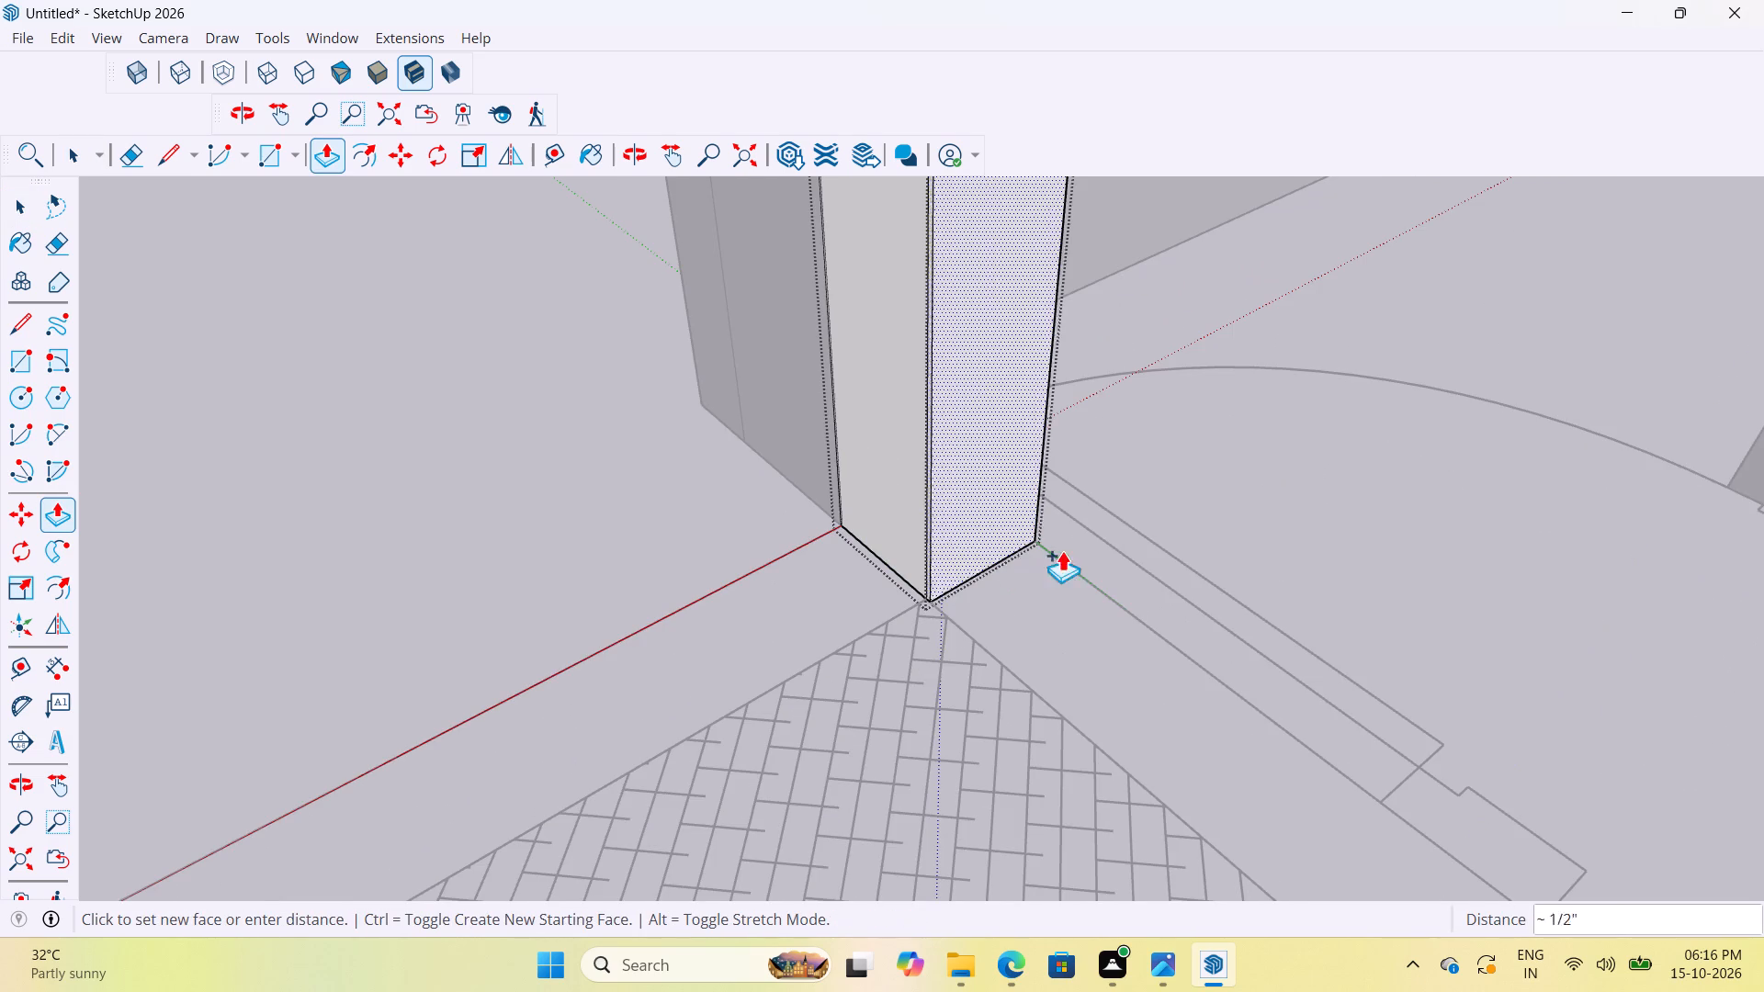
scroll(1035, 488, "down", 10)
left_click(1172, 692)
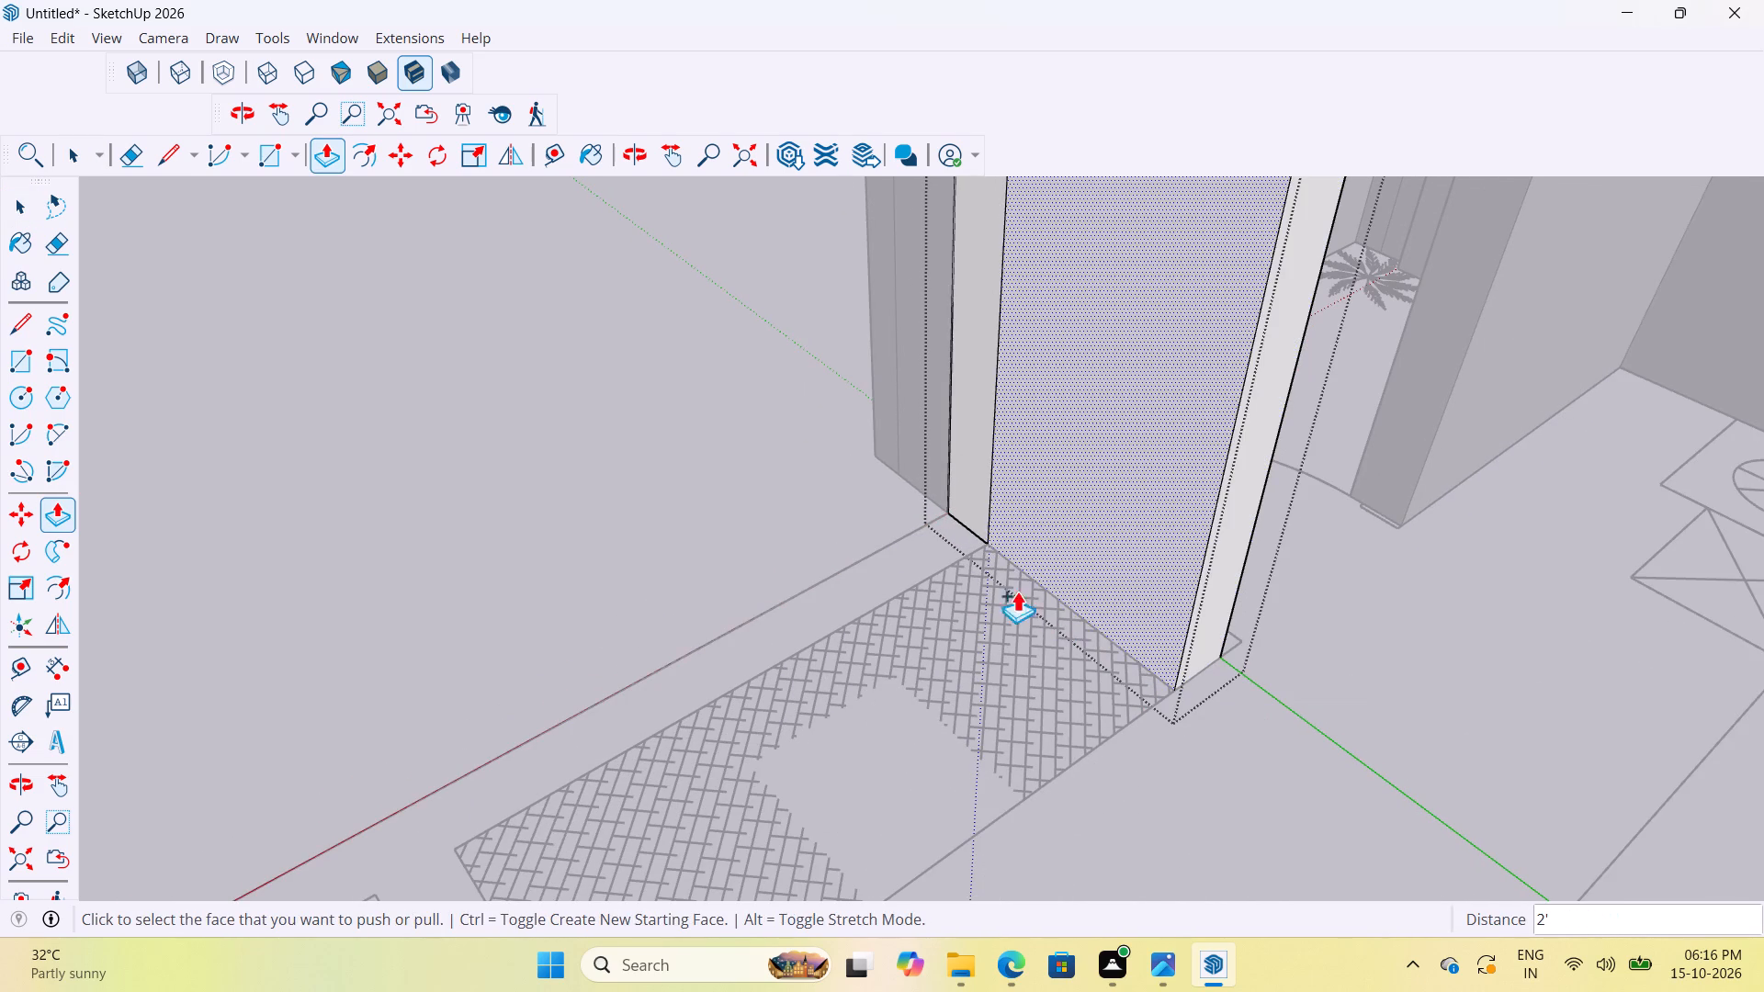
Push/Pull the corner section's other face 4' 6" along the outer wall behind the wardrobe to its far corner, and close the group.
left_click(980, 496)
scroll(884, 562, "down", 17)
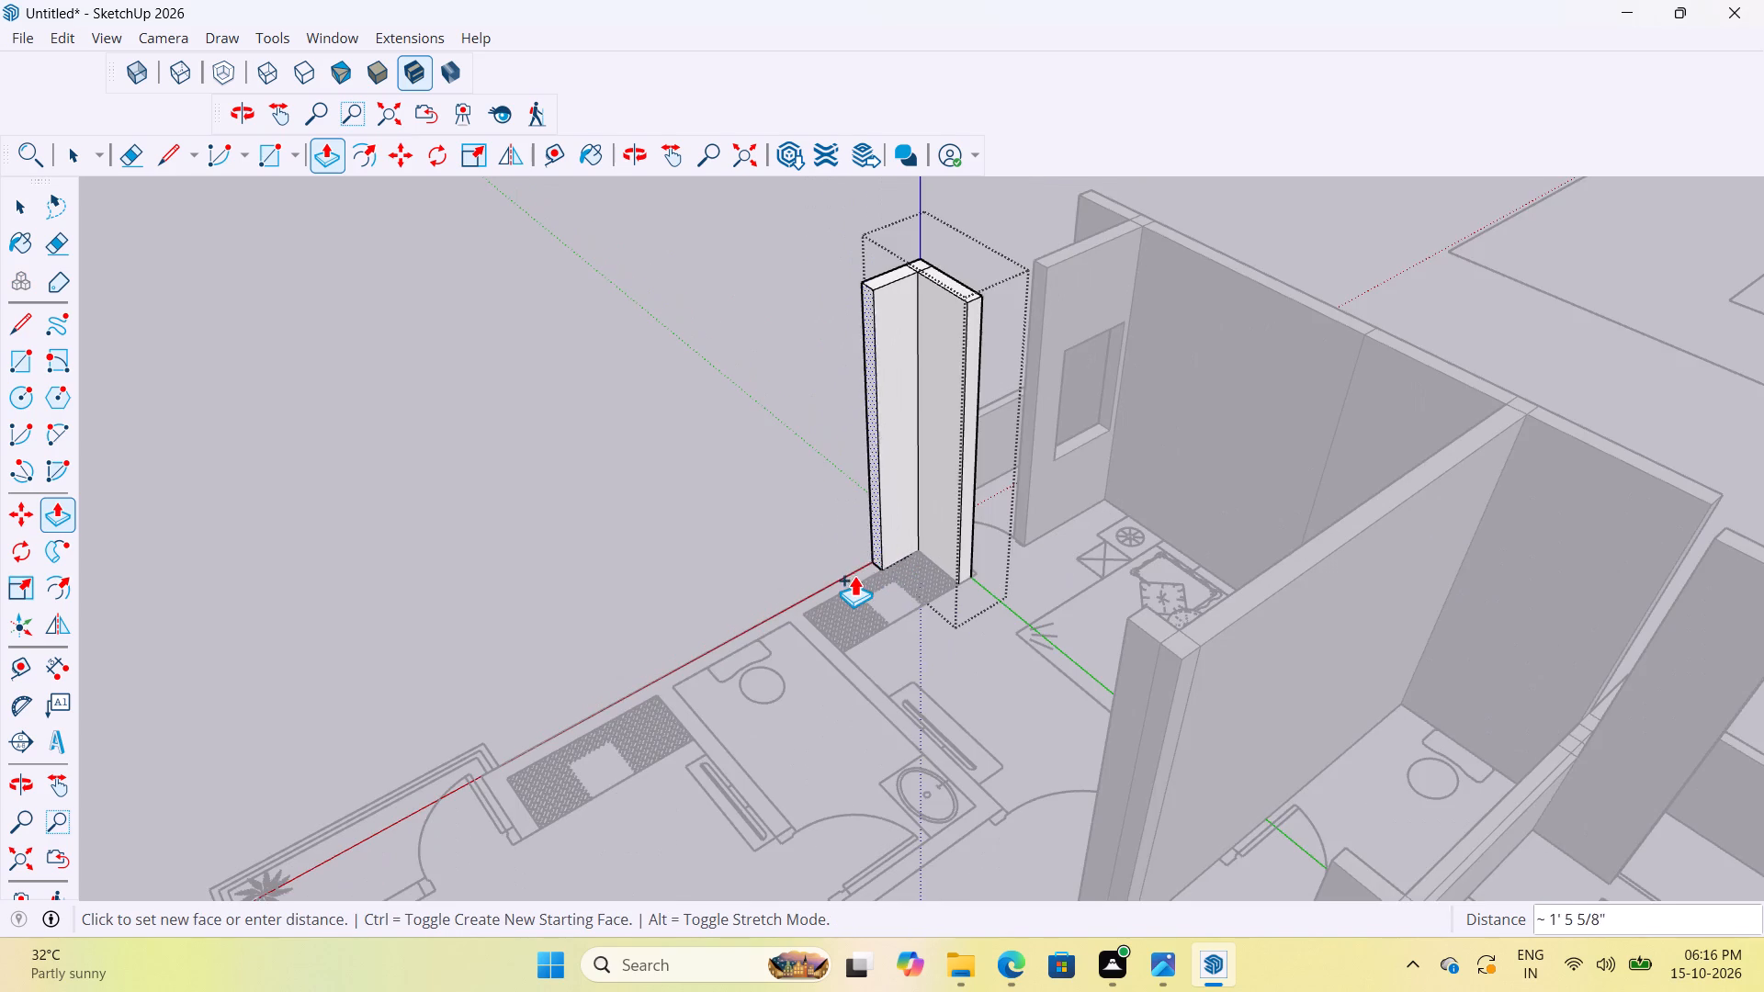
scroll(849, 579, "up", 9)
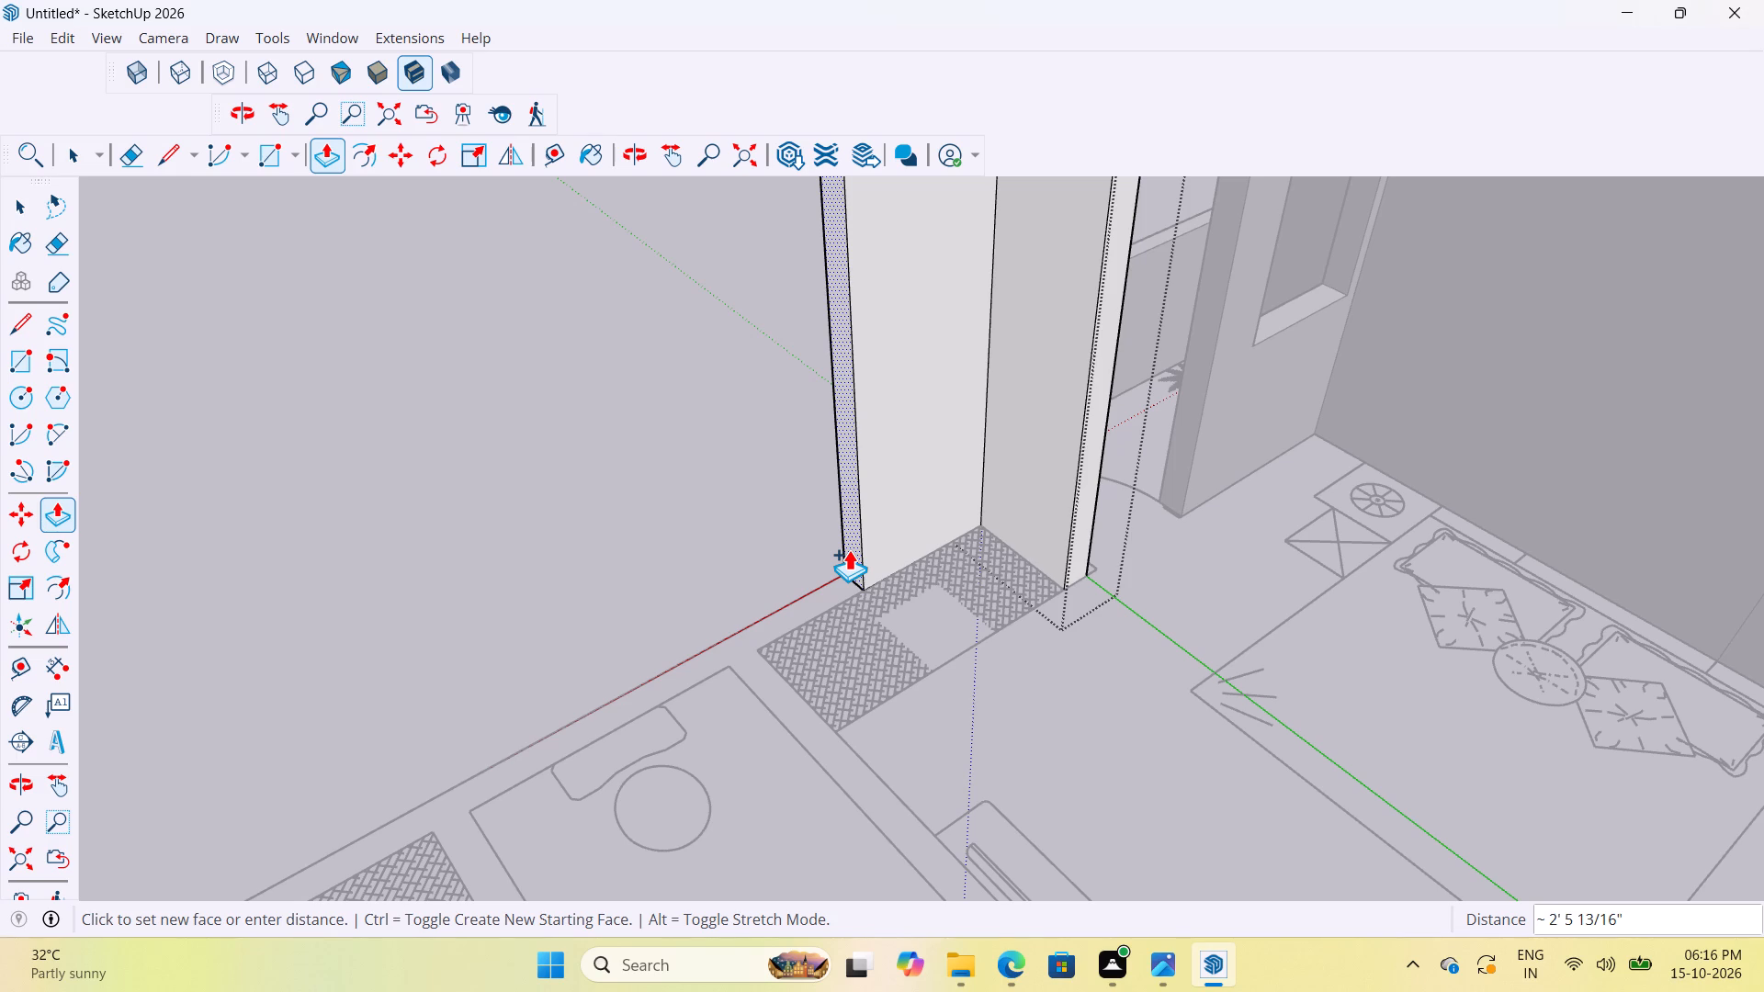
scroll(860, 560, "down", 10)
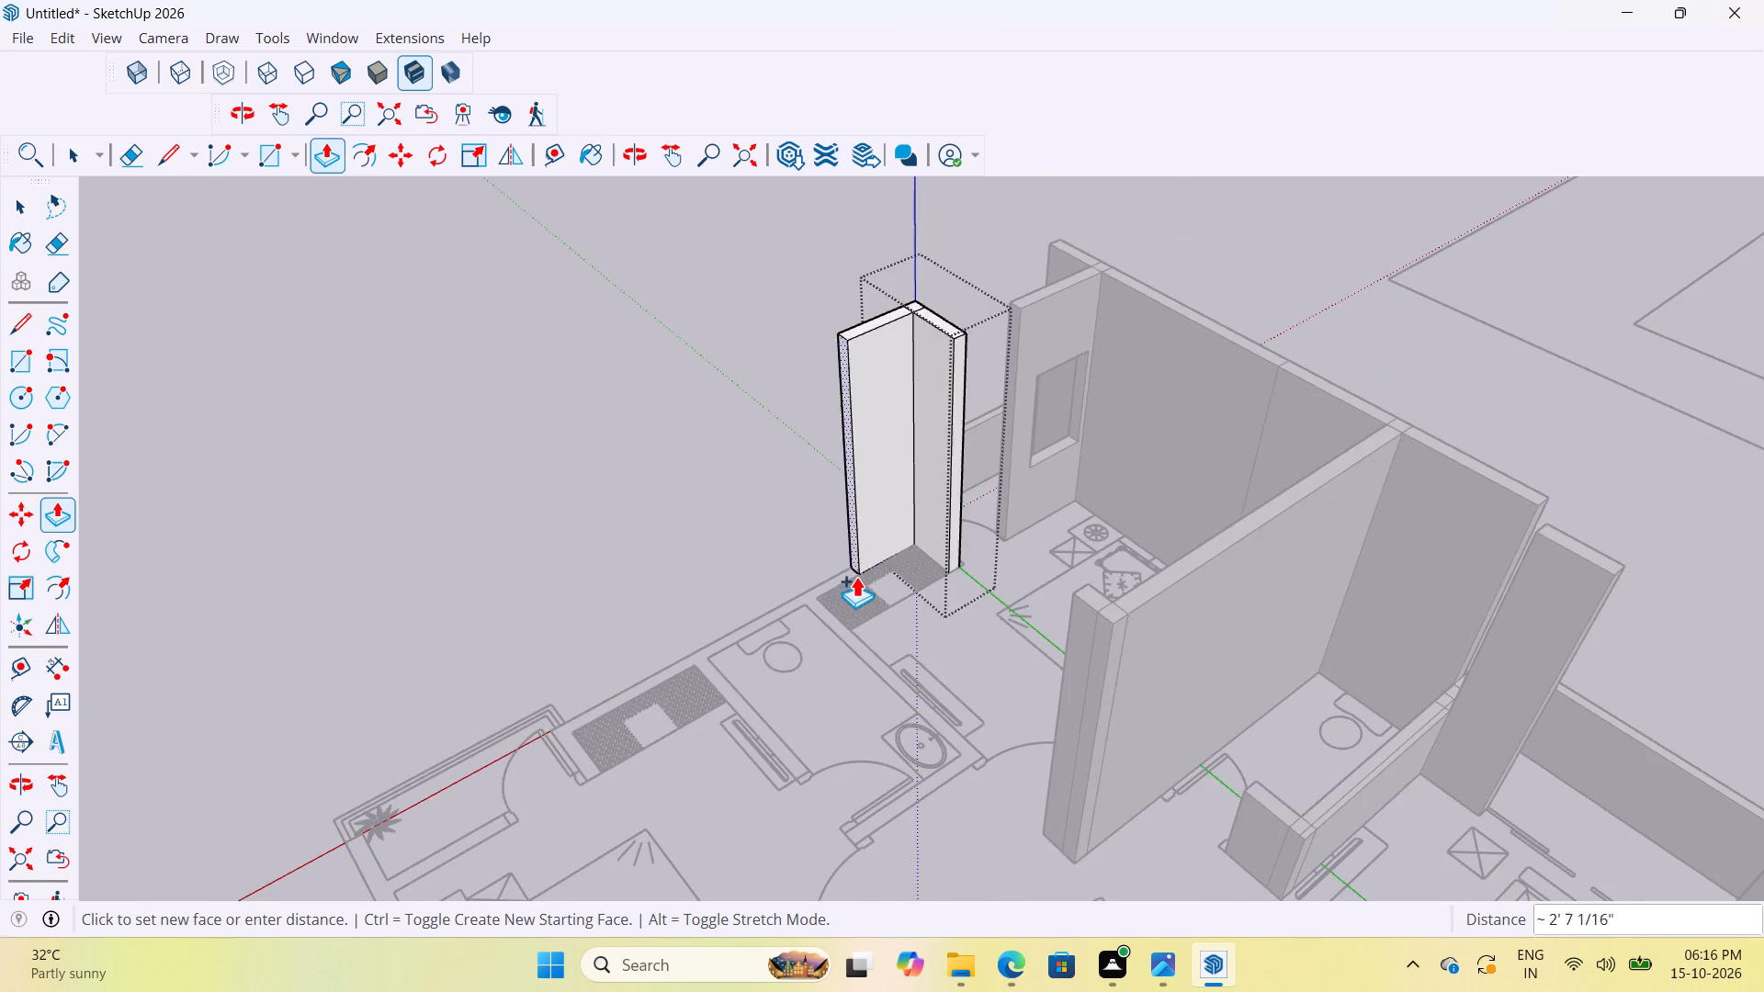
scroll(854, 585, "up", 13)
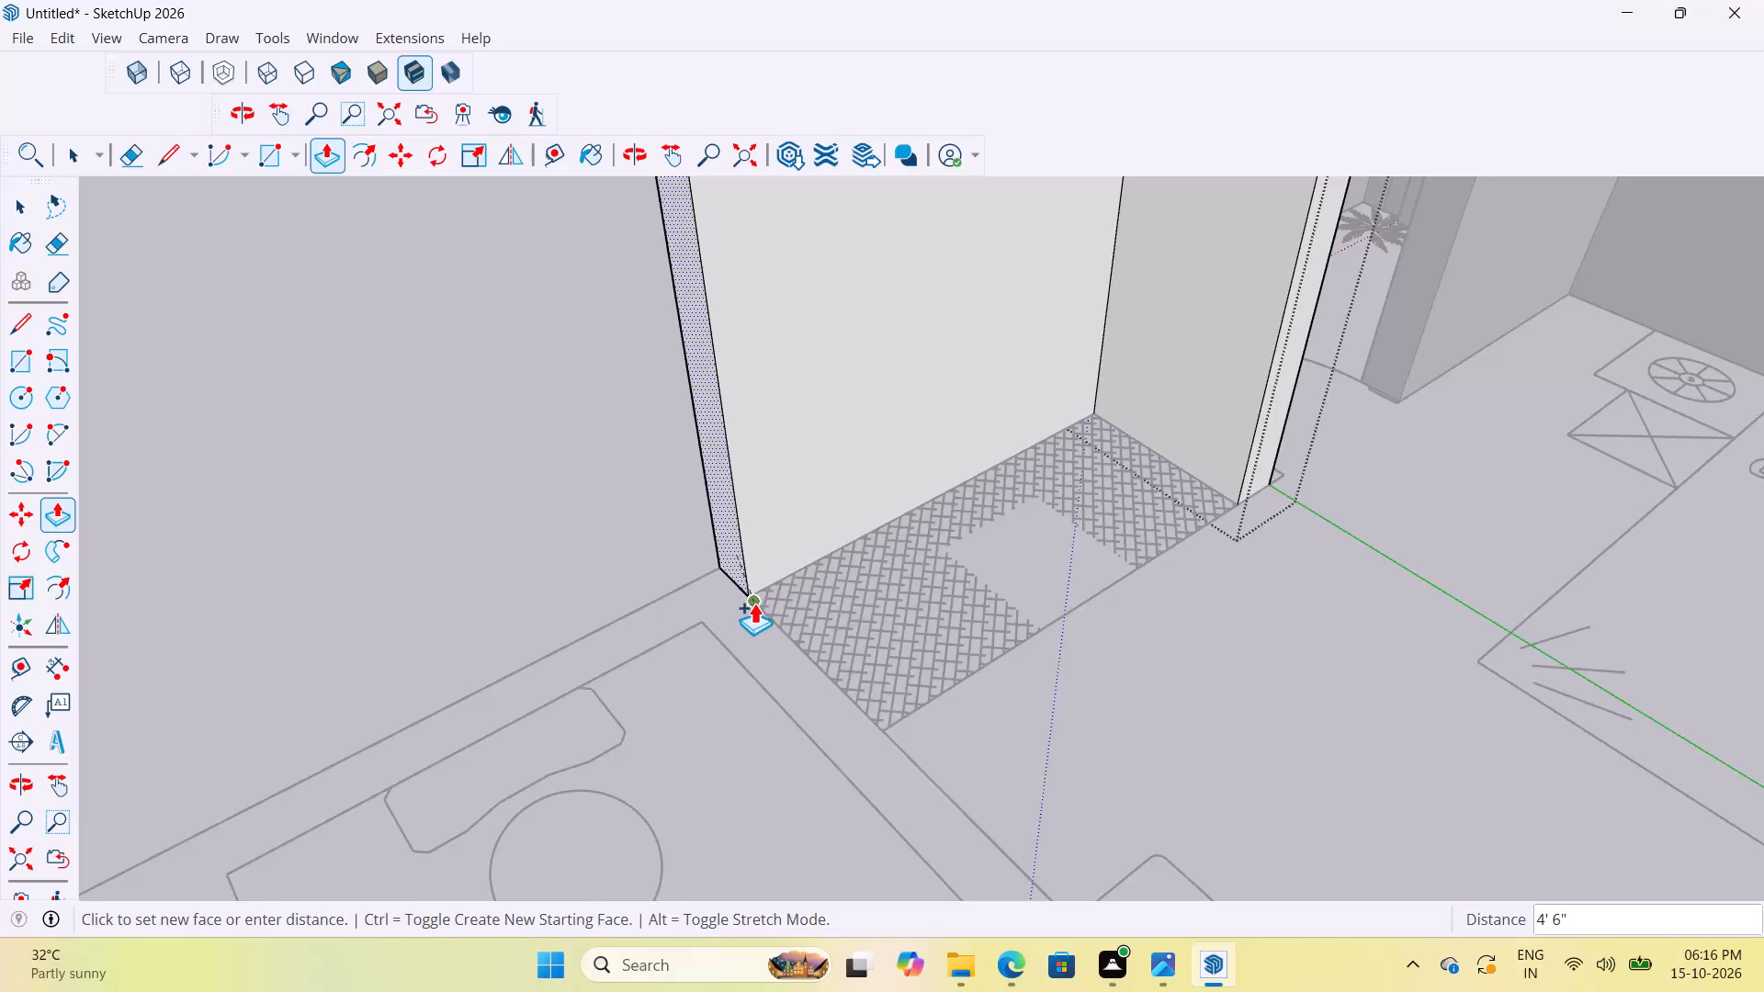
left_click(754, 603)
scroll(967, 577, "down", 11)
middle_click_drag(908, 695, 1276, 744)
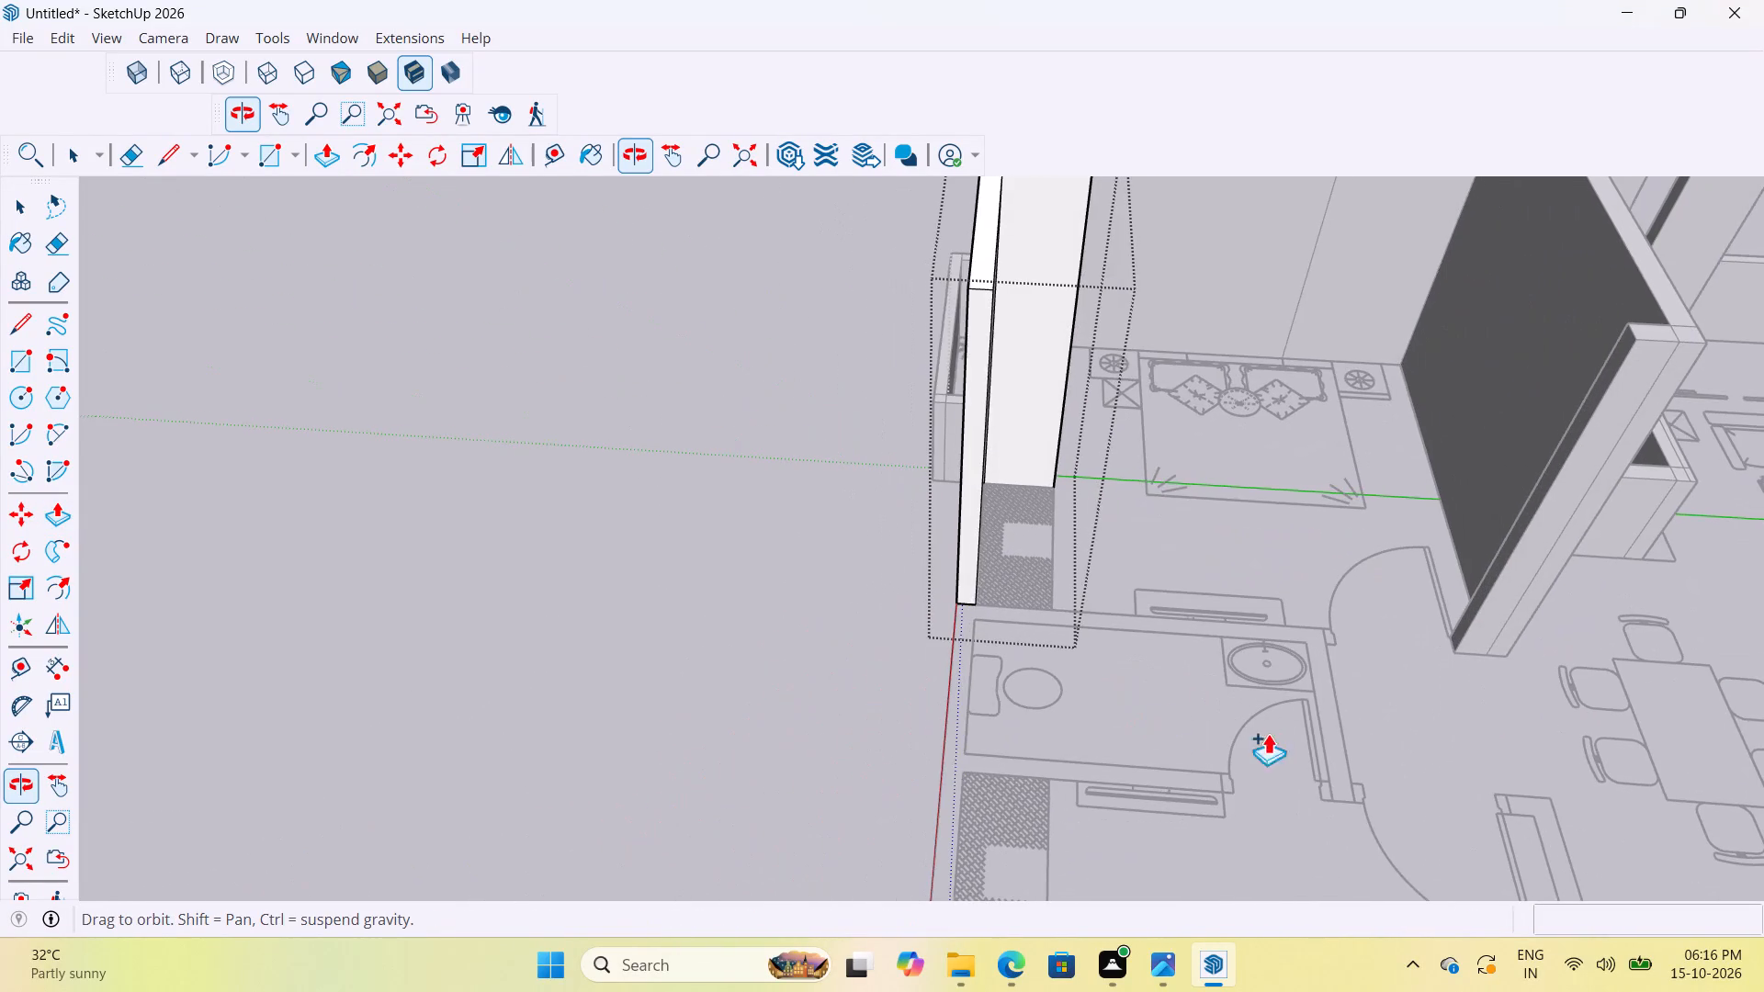
key("space")
left_click(810, 518)
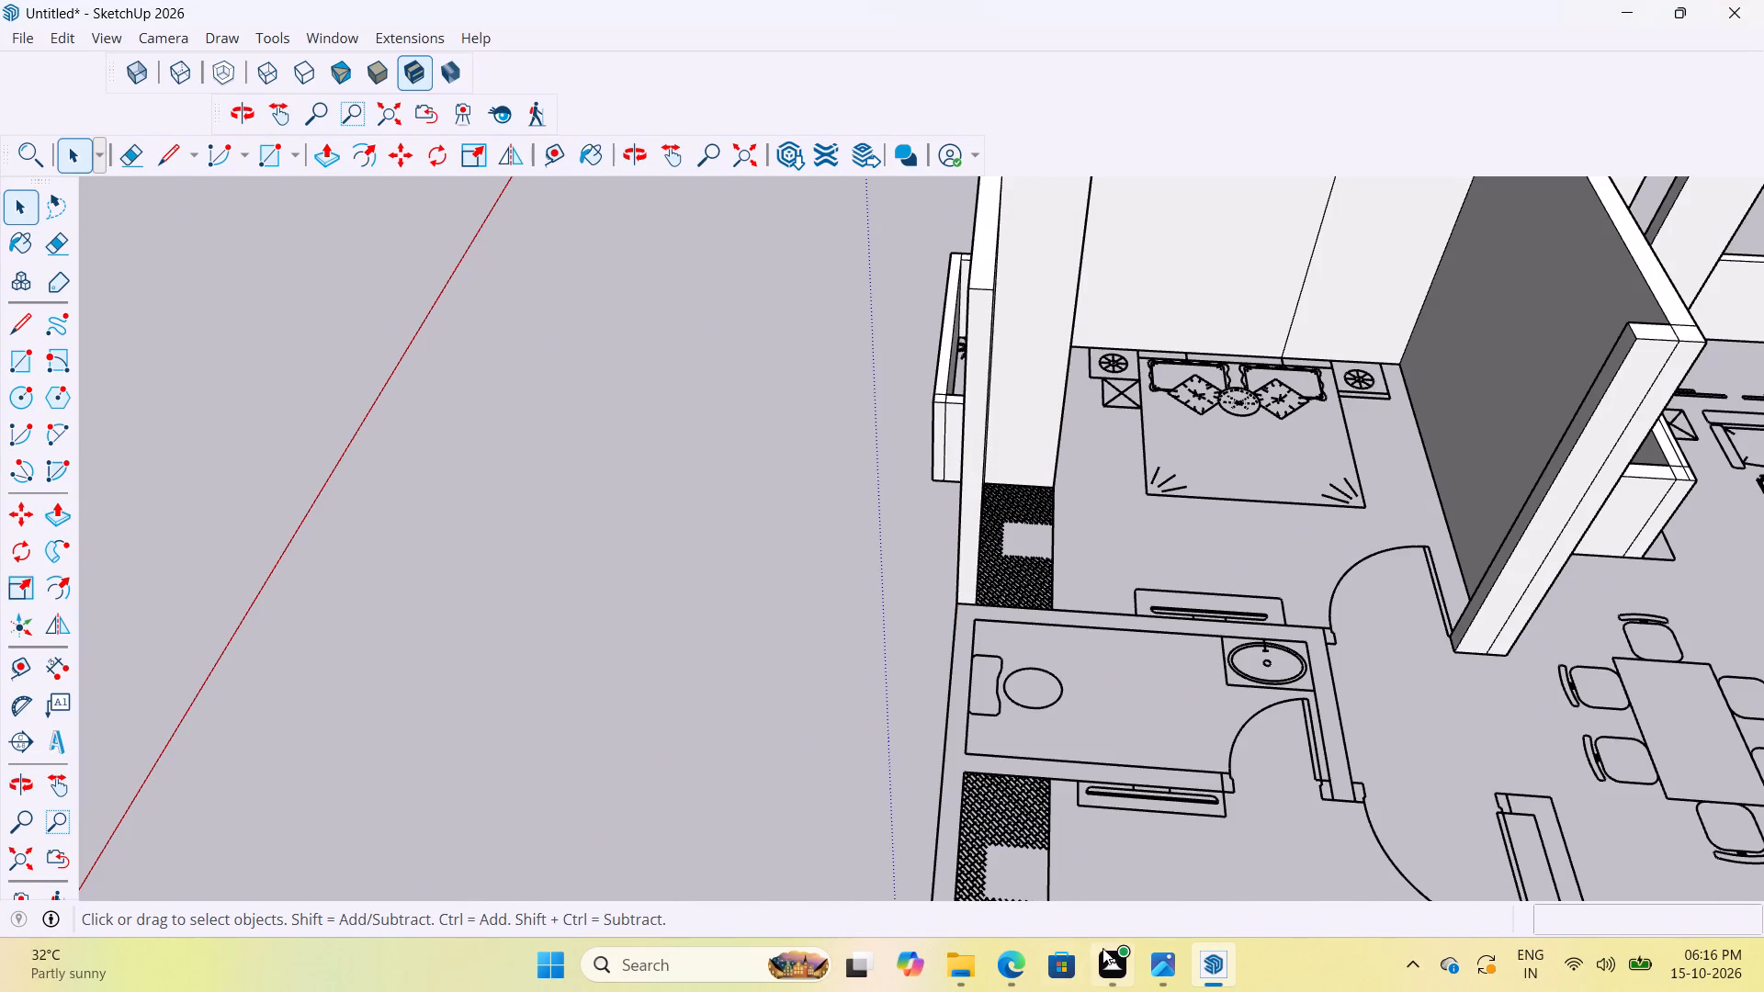
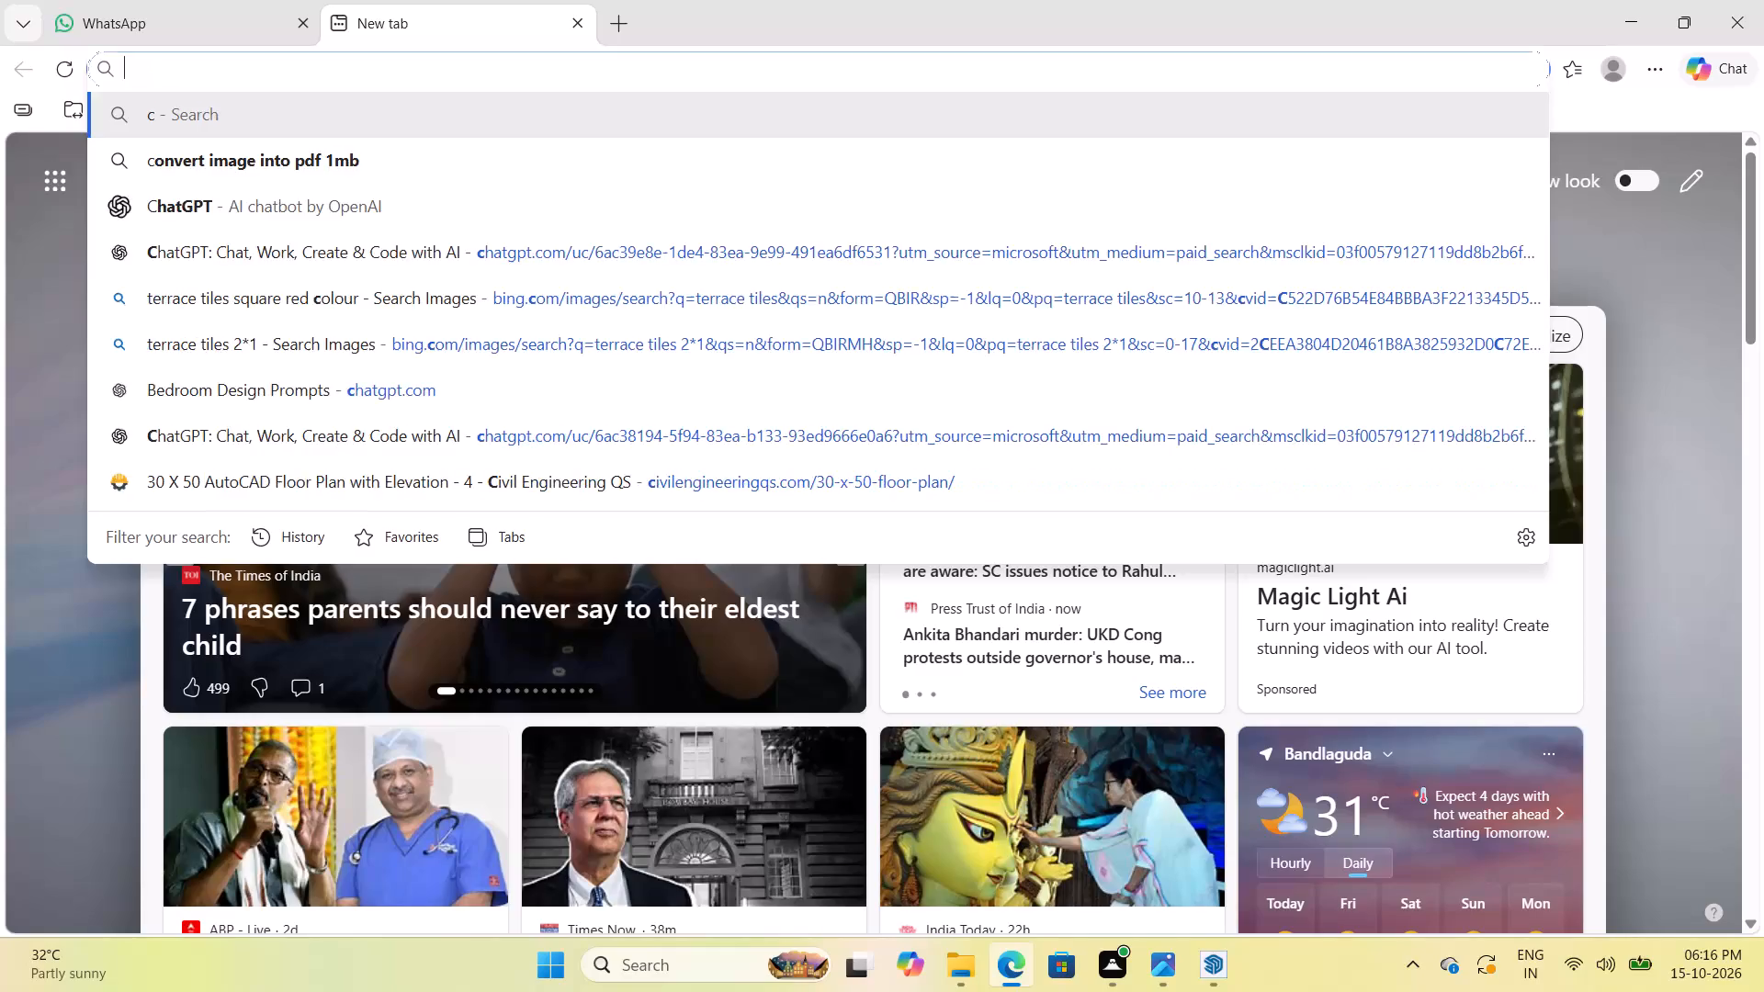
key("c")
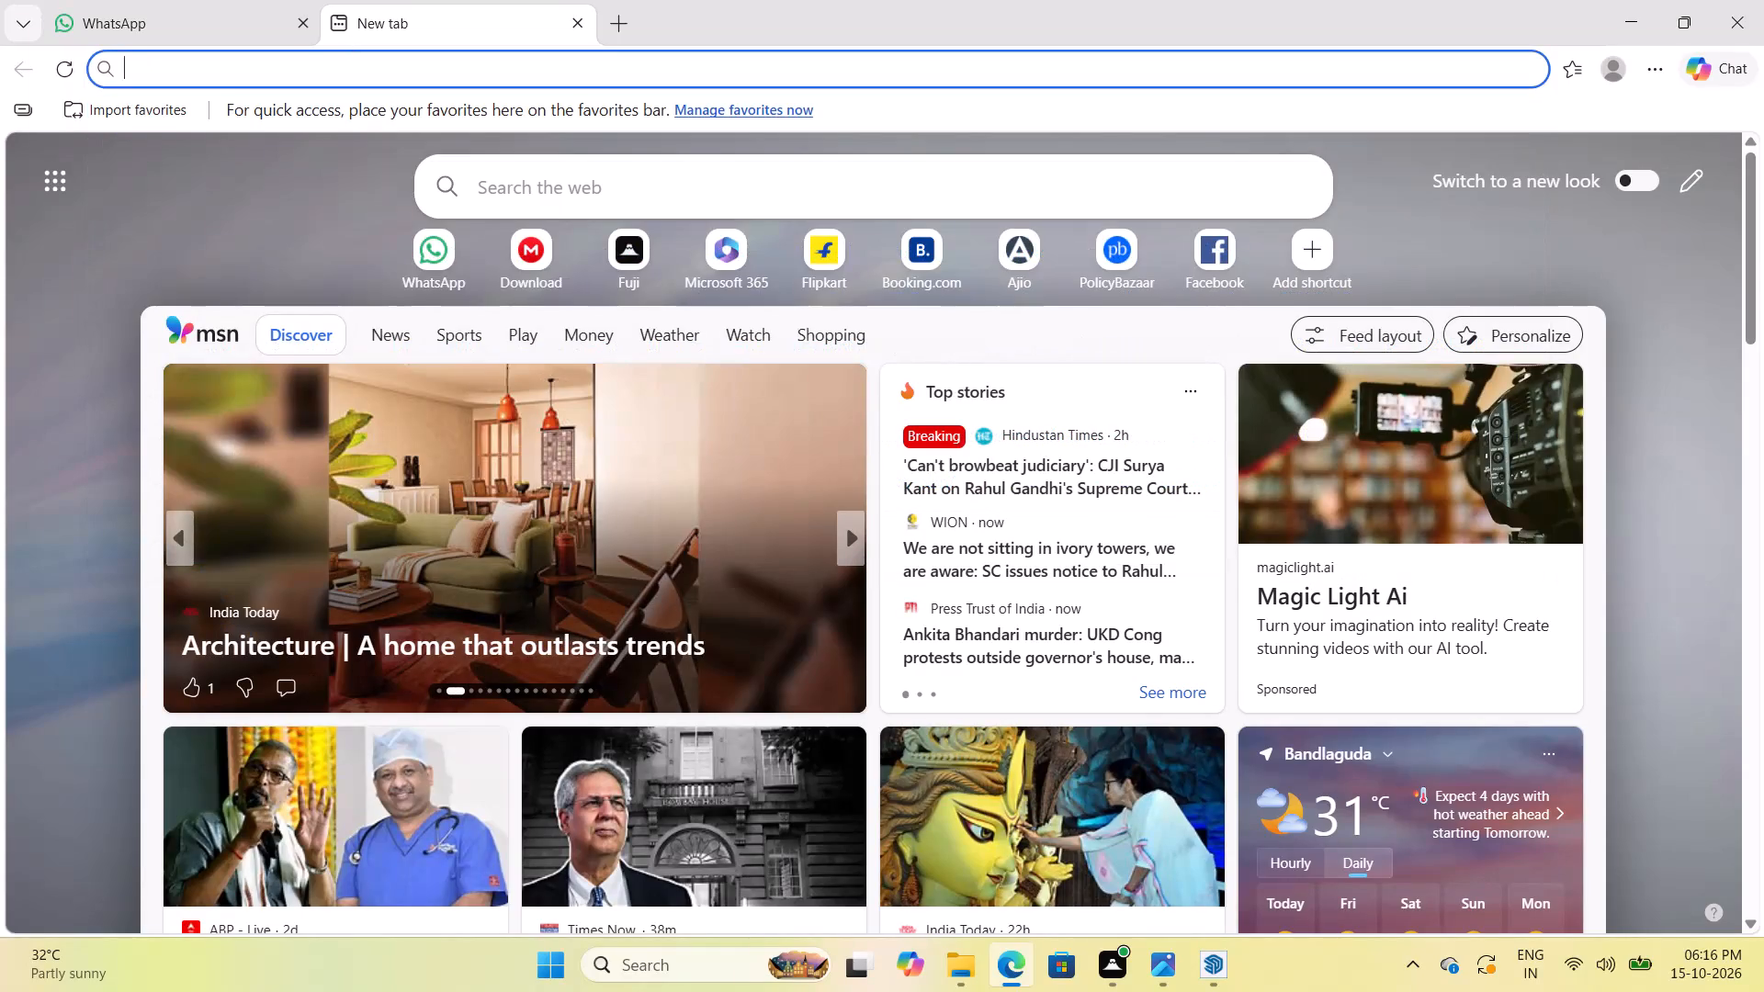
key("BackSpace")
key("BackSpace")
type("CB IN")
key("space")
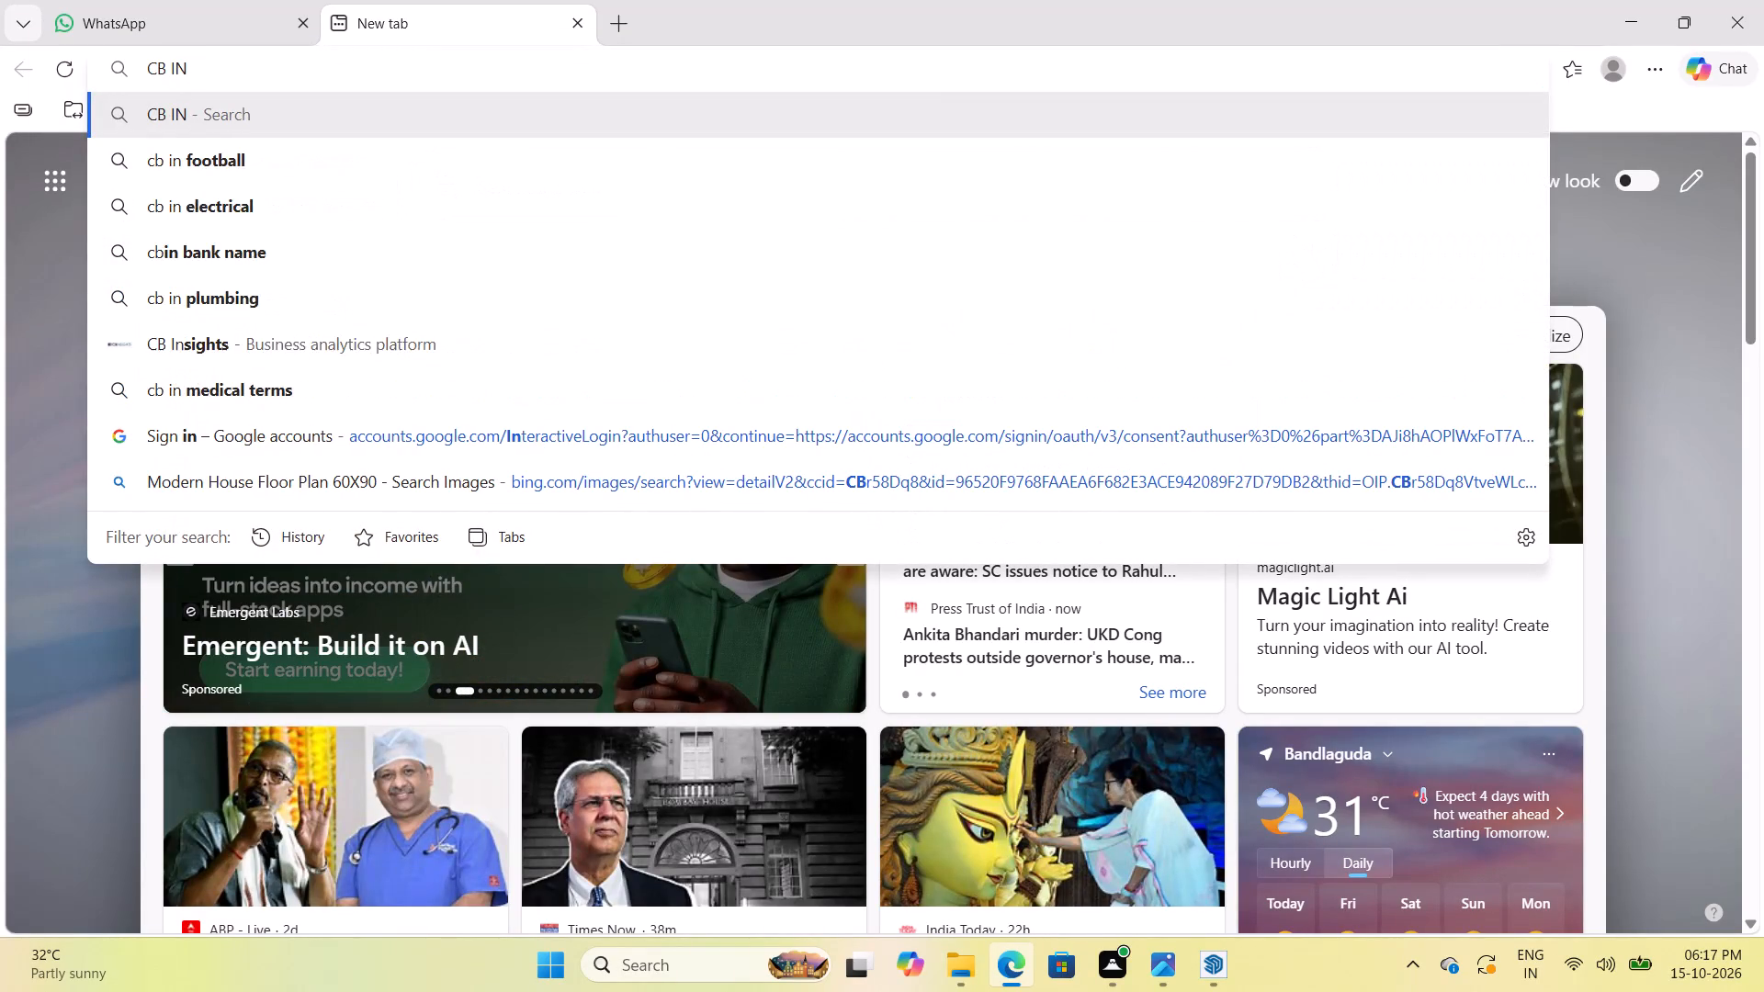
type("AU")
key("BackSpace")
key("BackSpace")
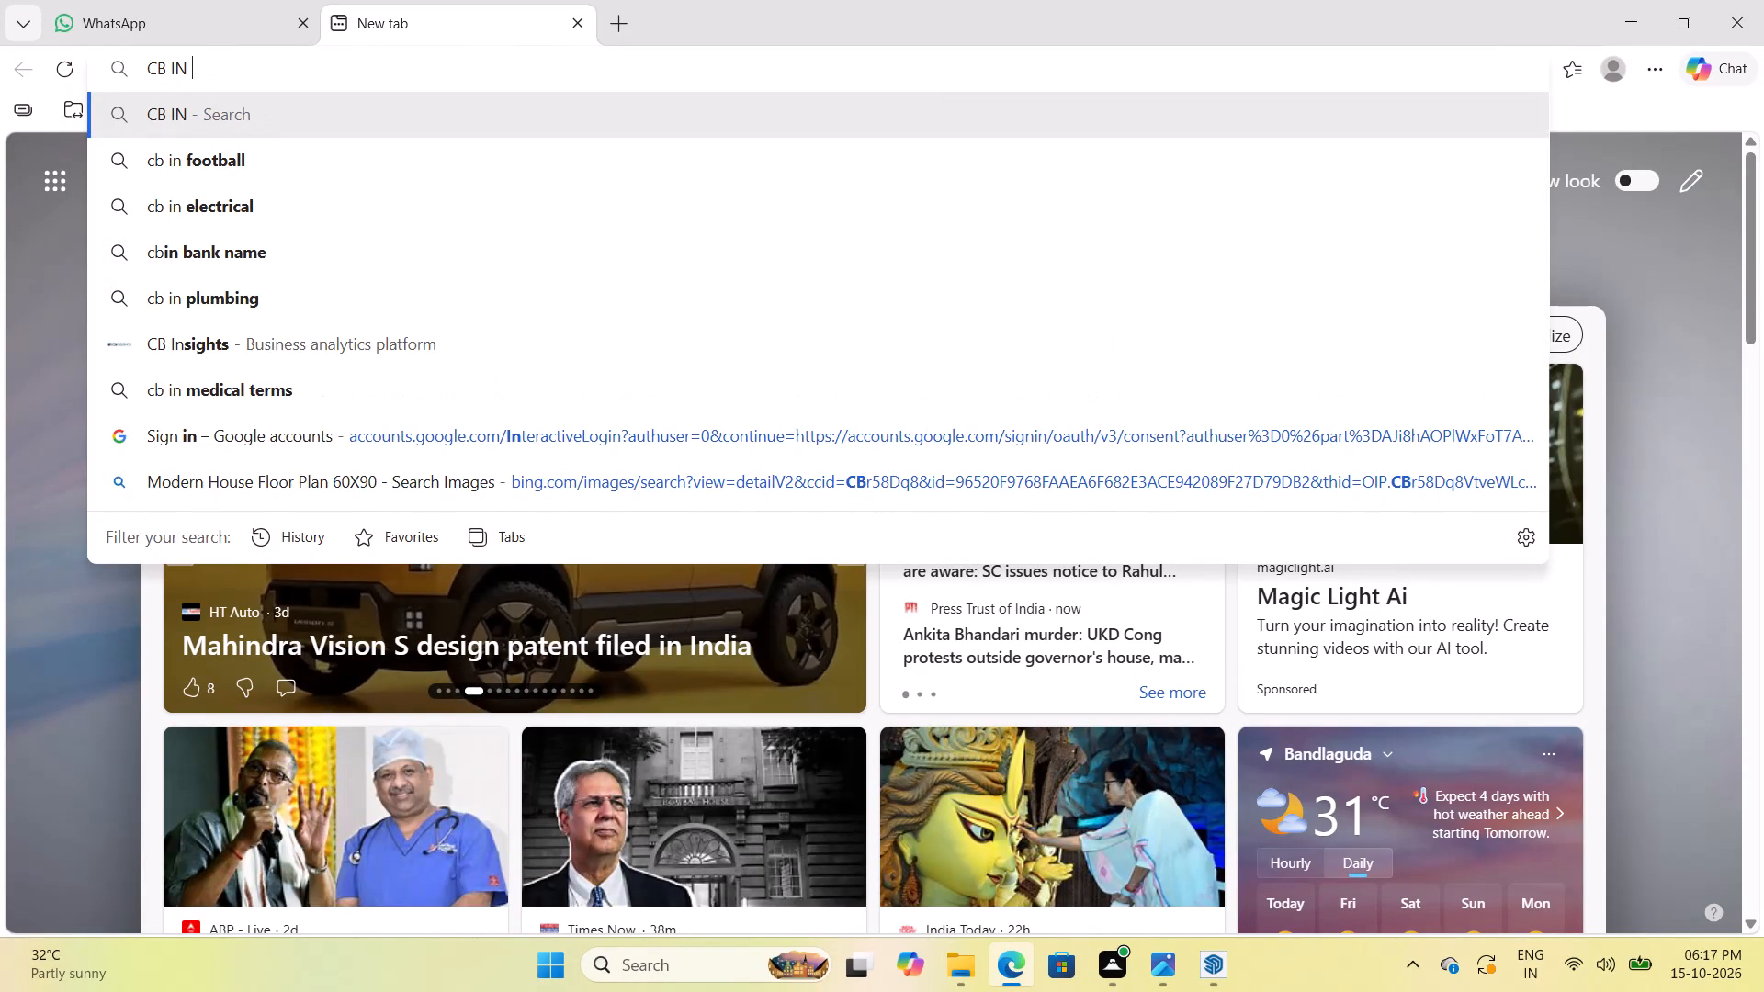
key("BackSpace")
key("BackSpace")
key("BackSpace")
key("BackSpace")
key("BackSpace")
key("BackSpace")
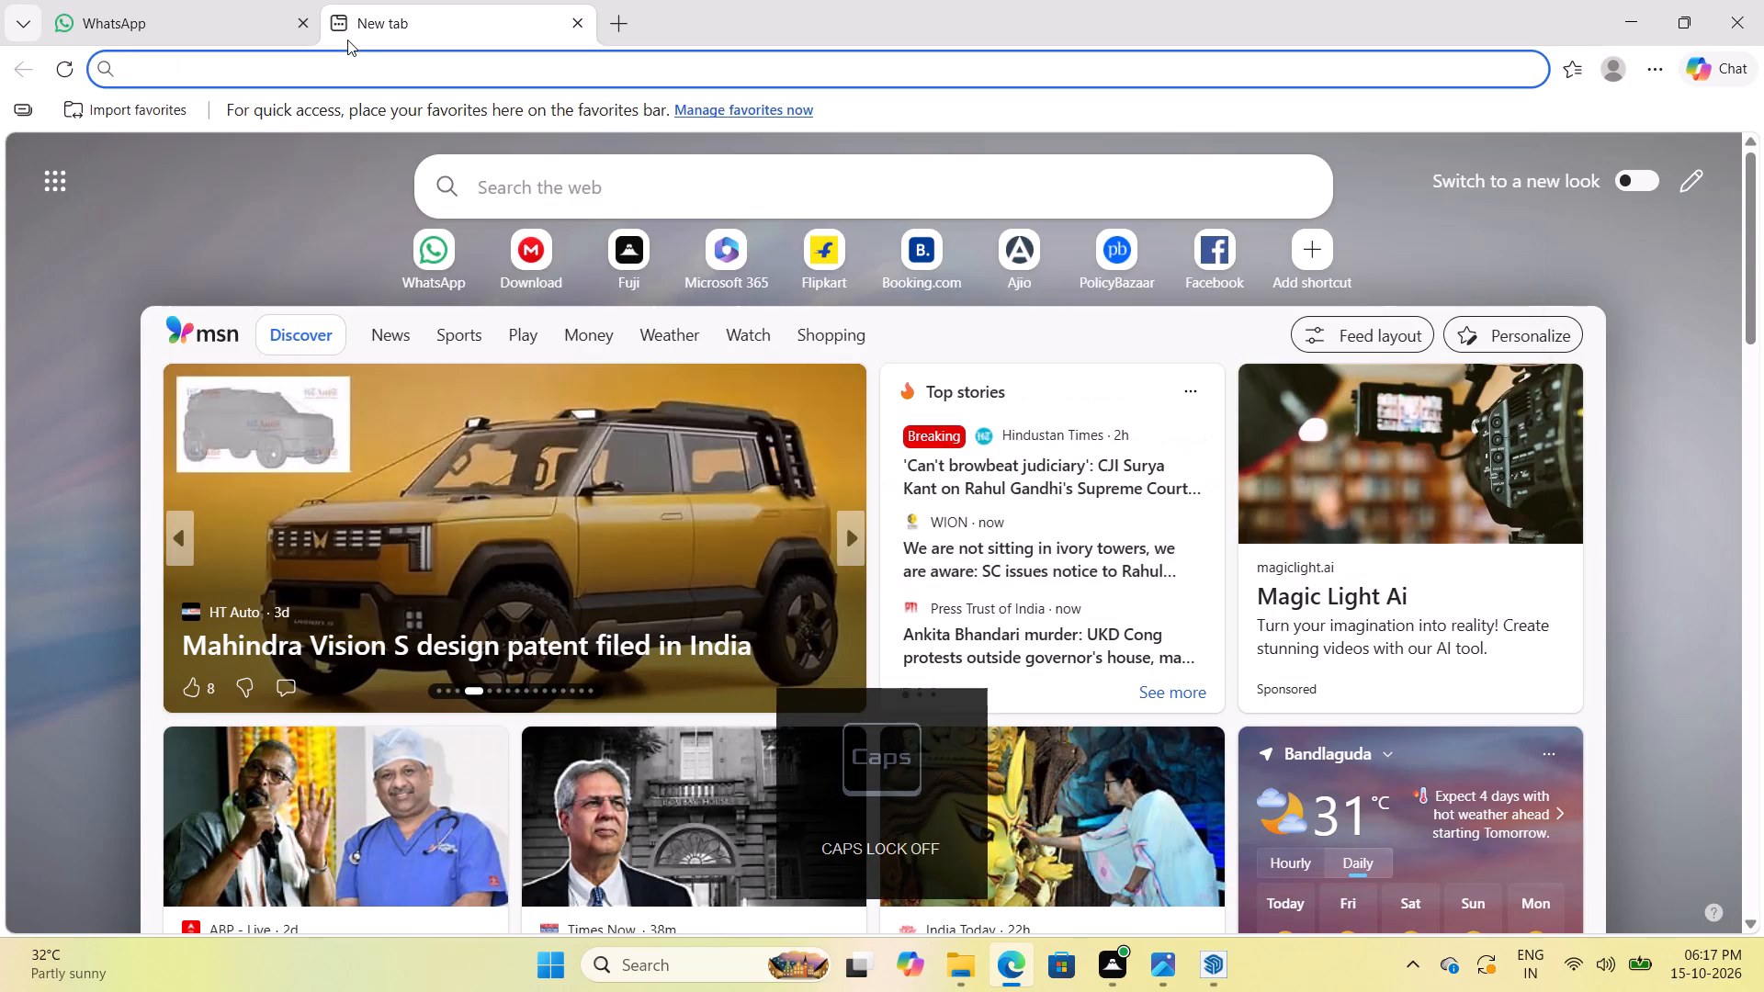
Search the web in Microsoft Edge for "cb full form in architecture" and check the results for the abbreviation's meaning.
type("cb")
key("space")
type("full")
key("space")
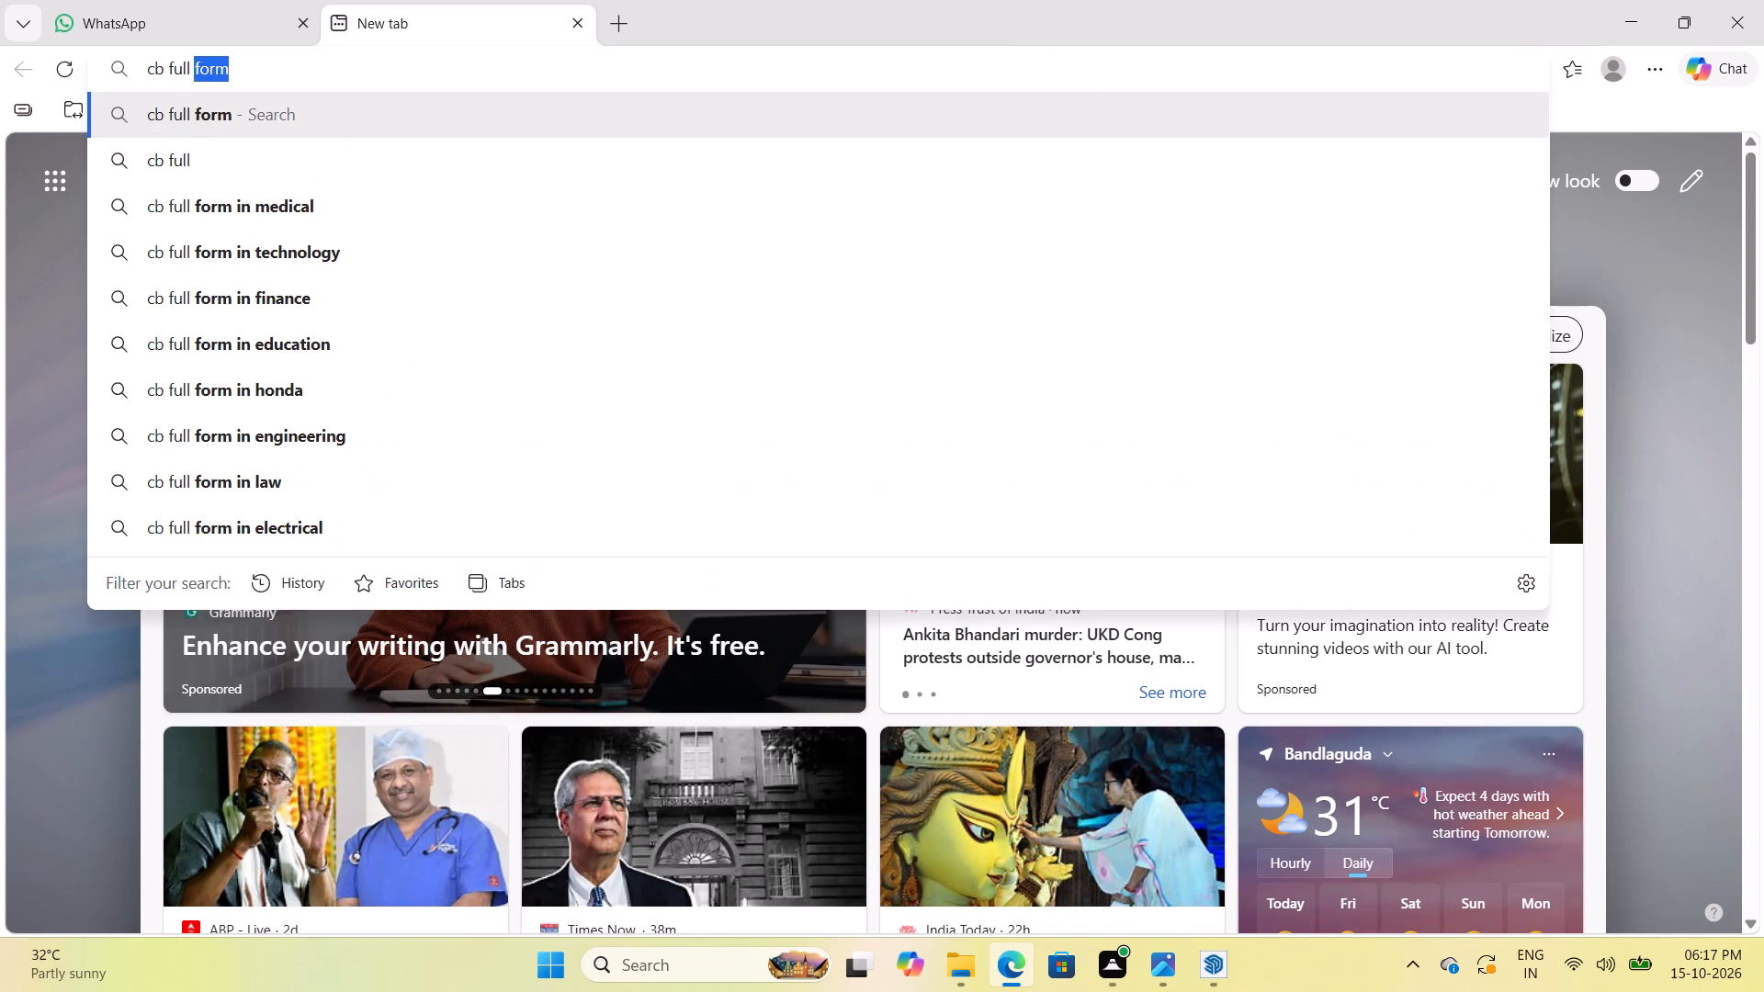
type("form in")
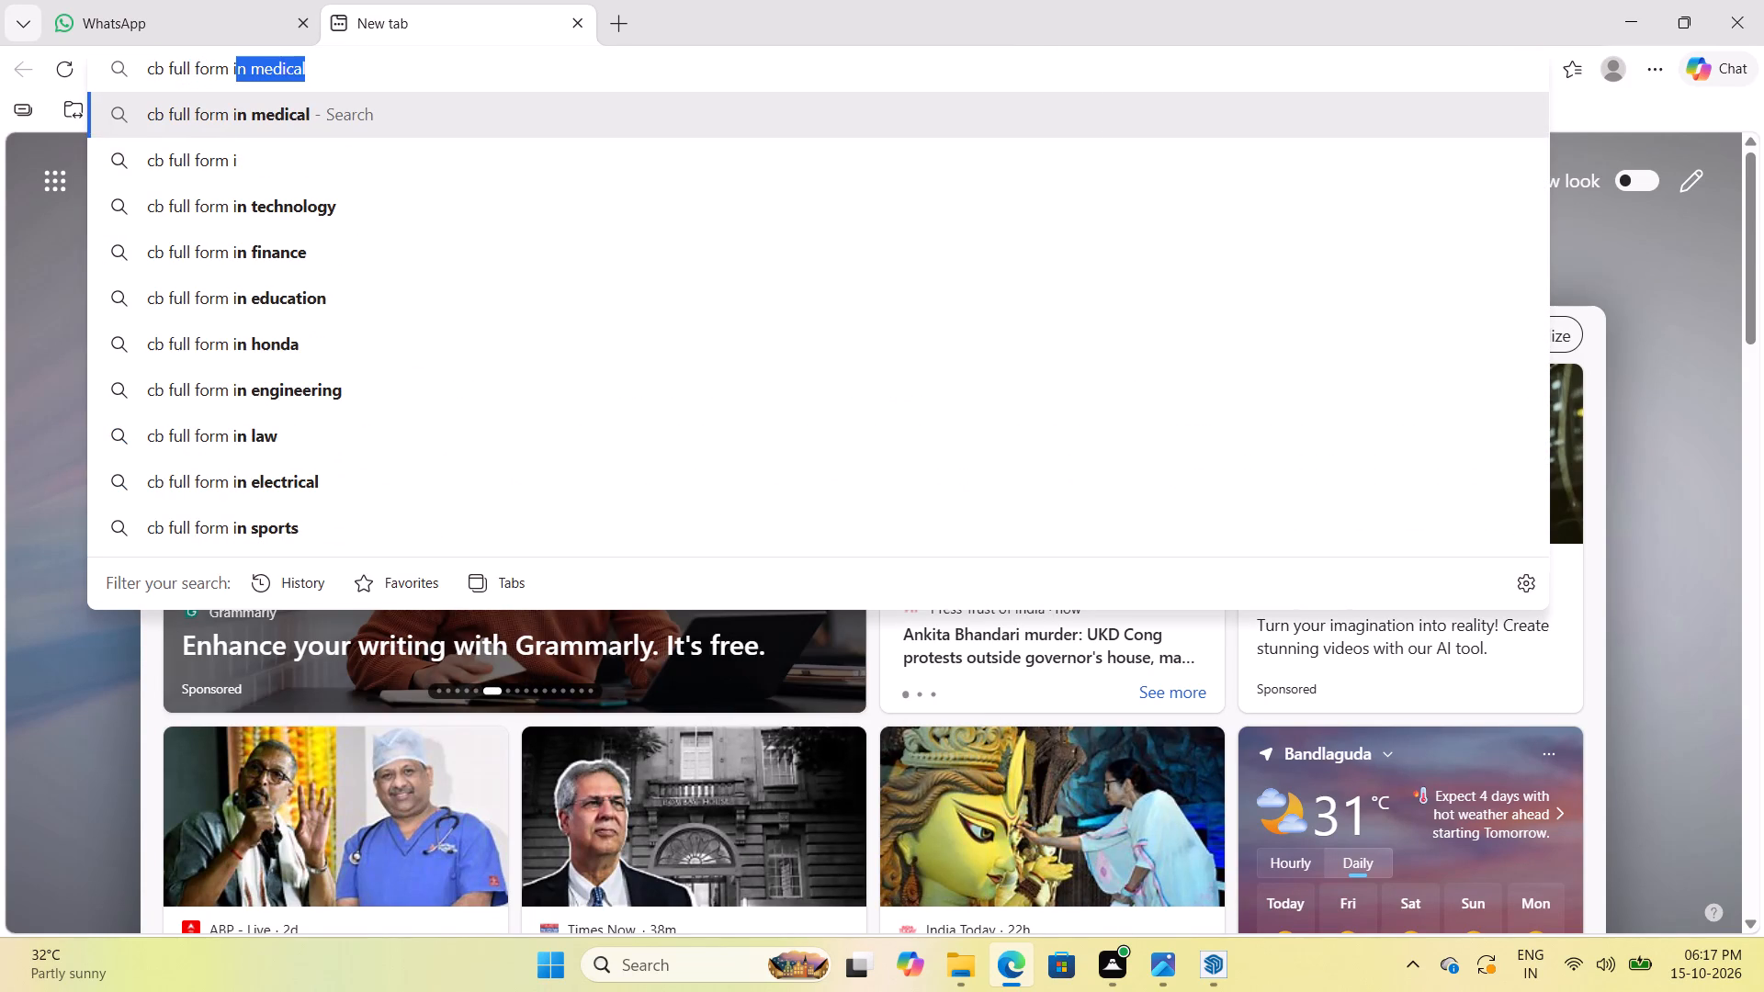
key("space")
type("arch")
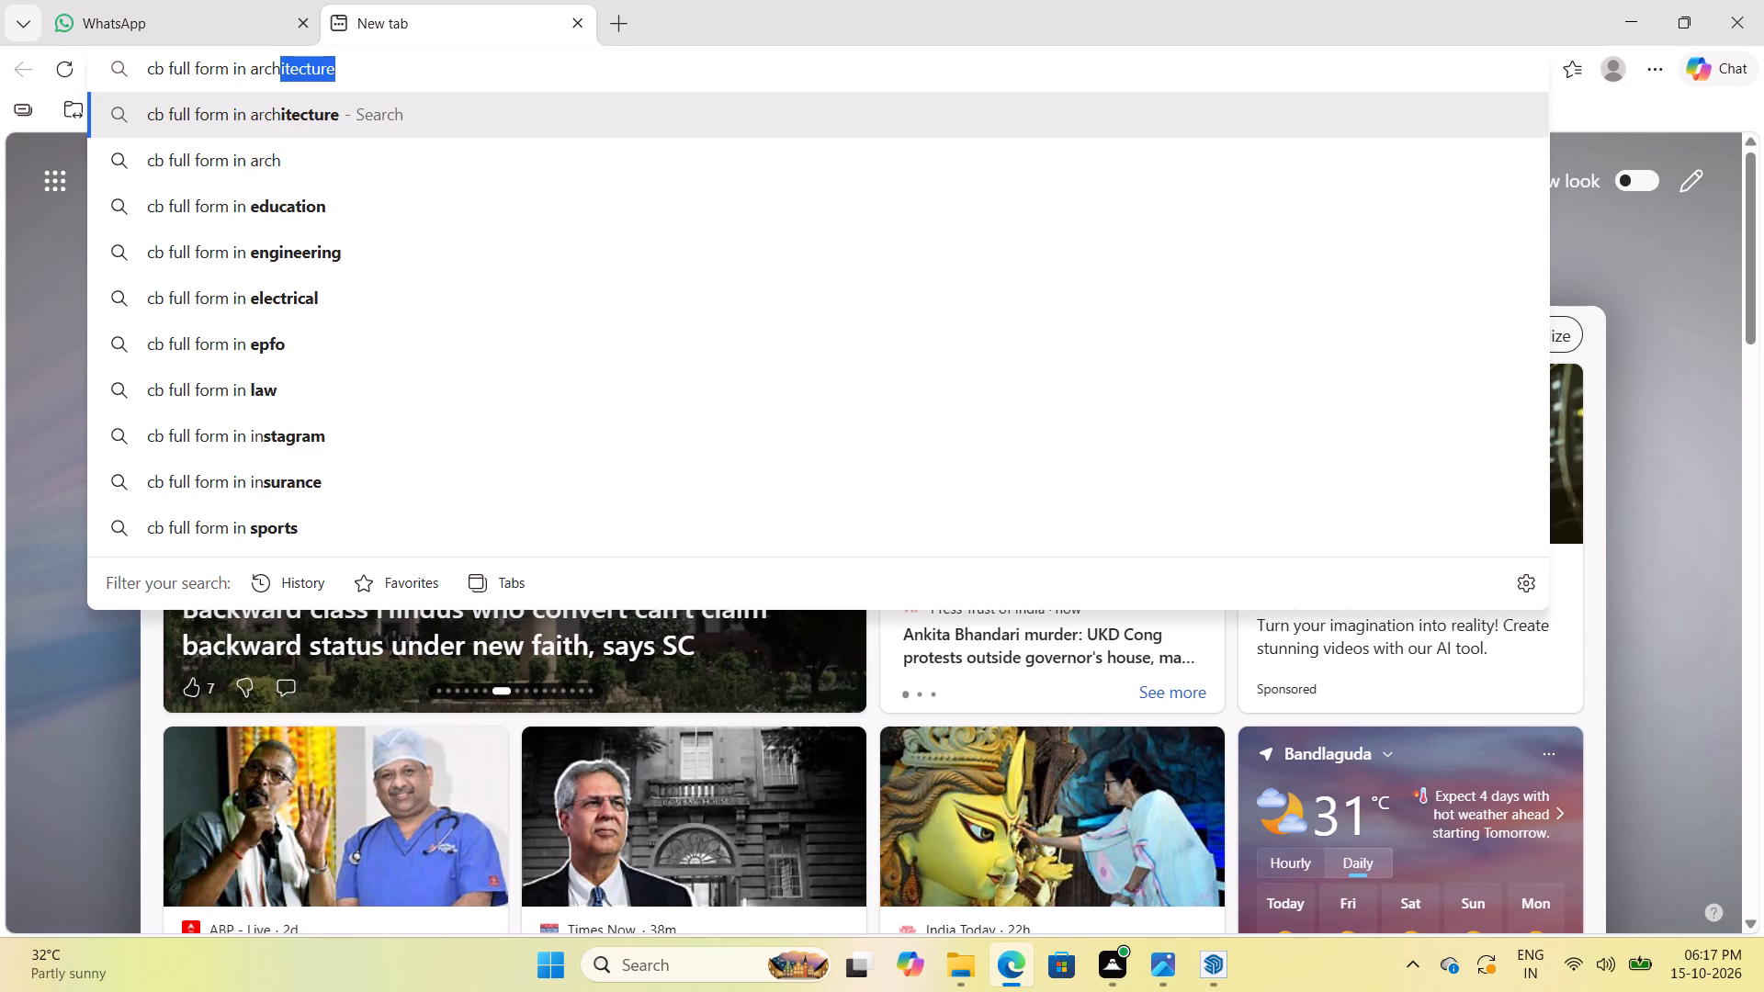
key("Down")
key("Up")
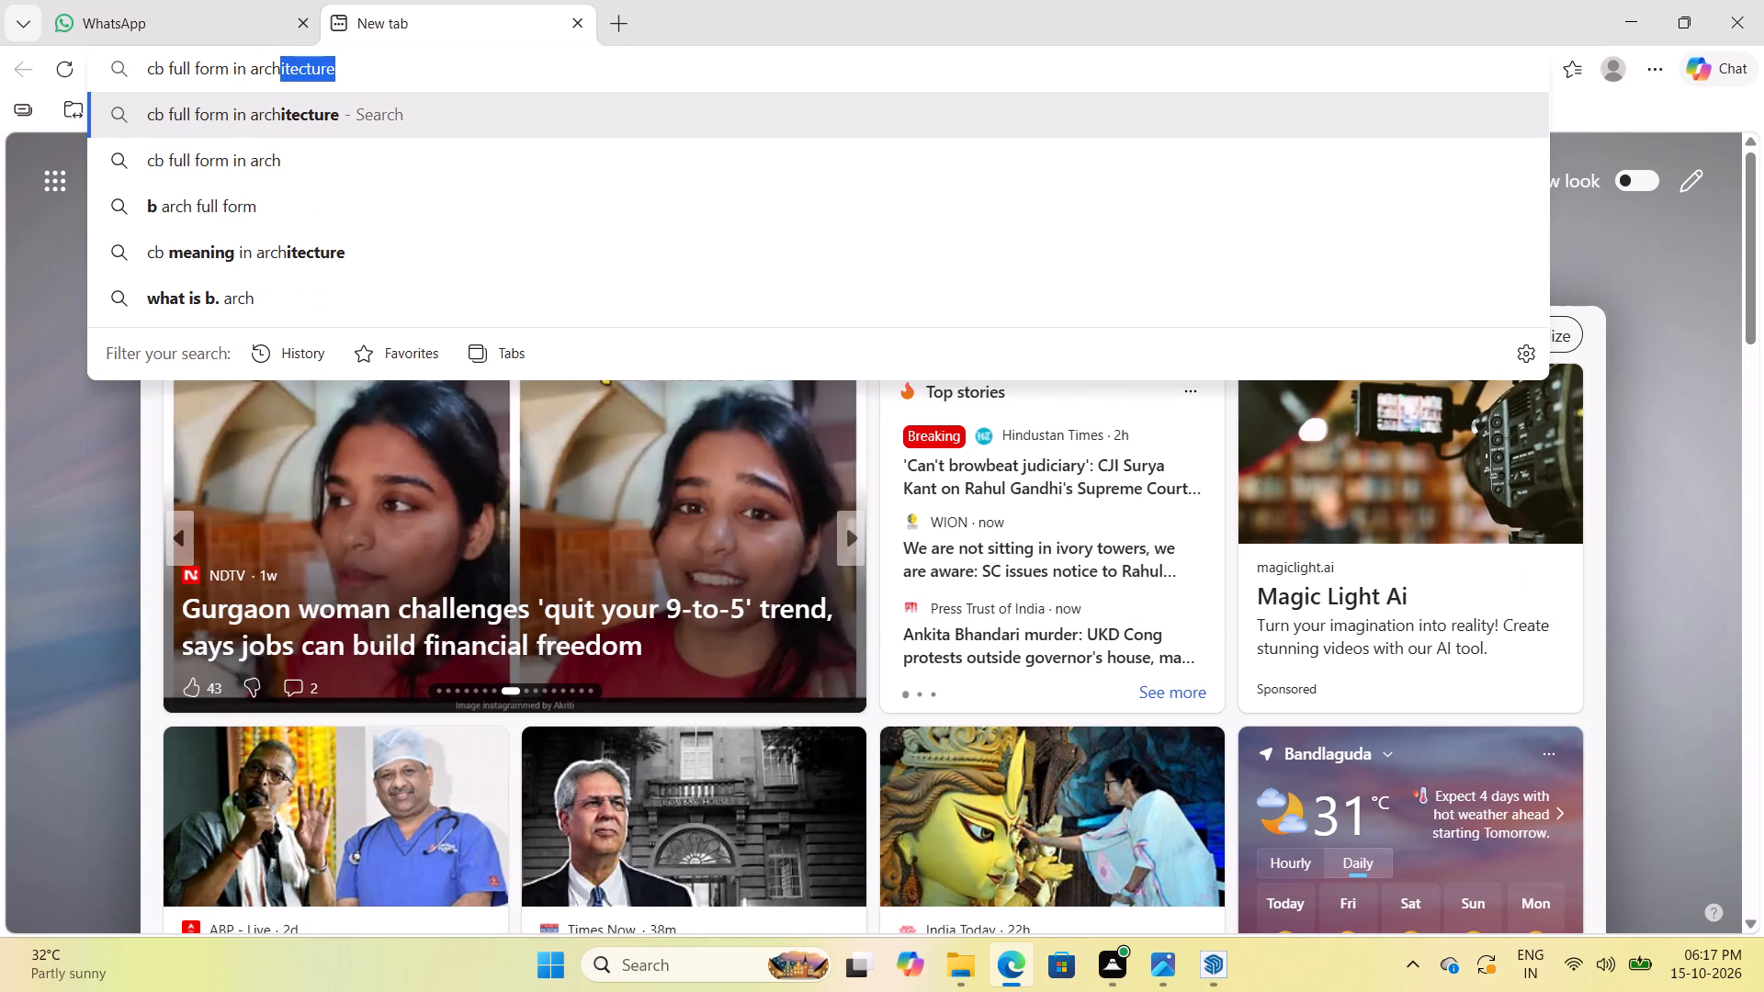
key("Return")
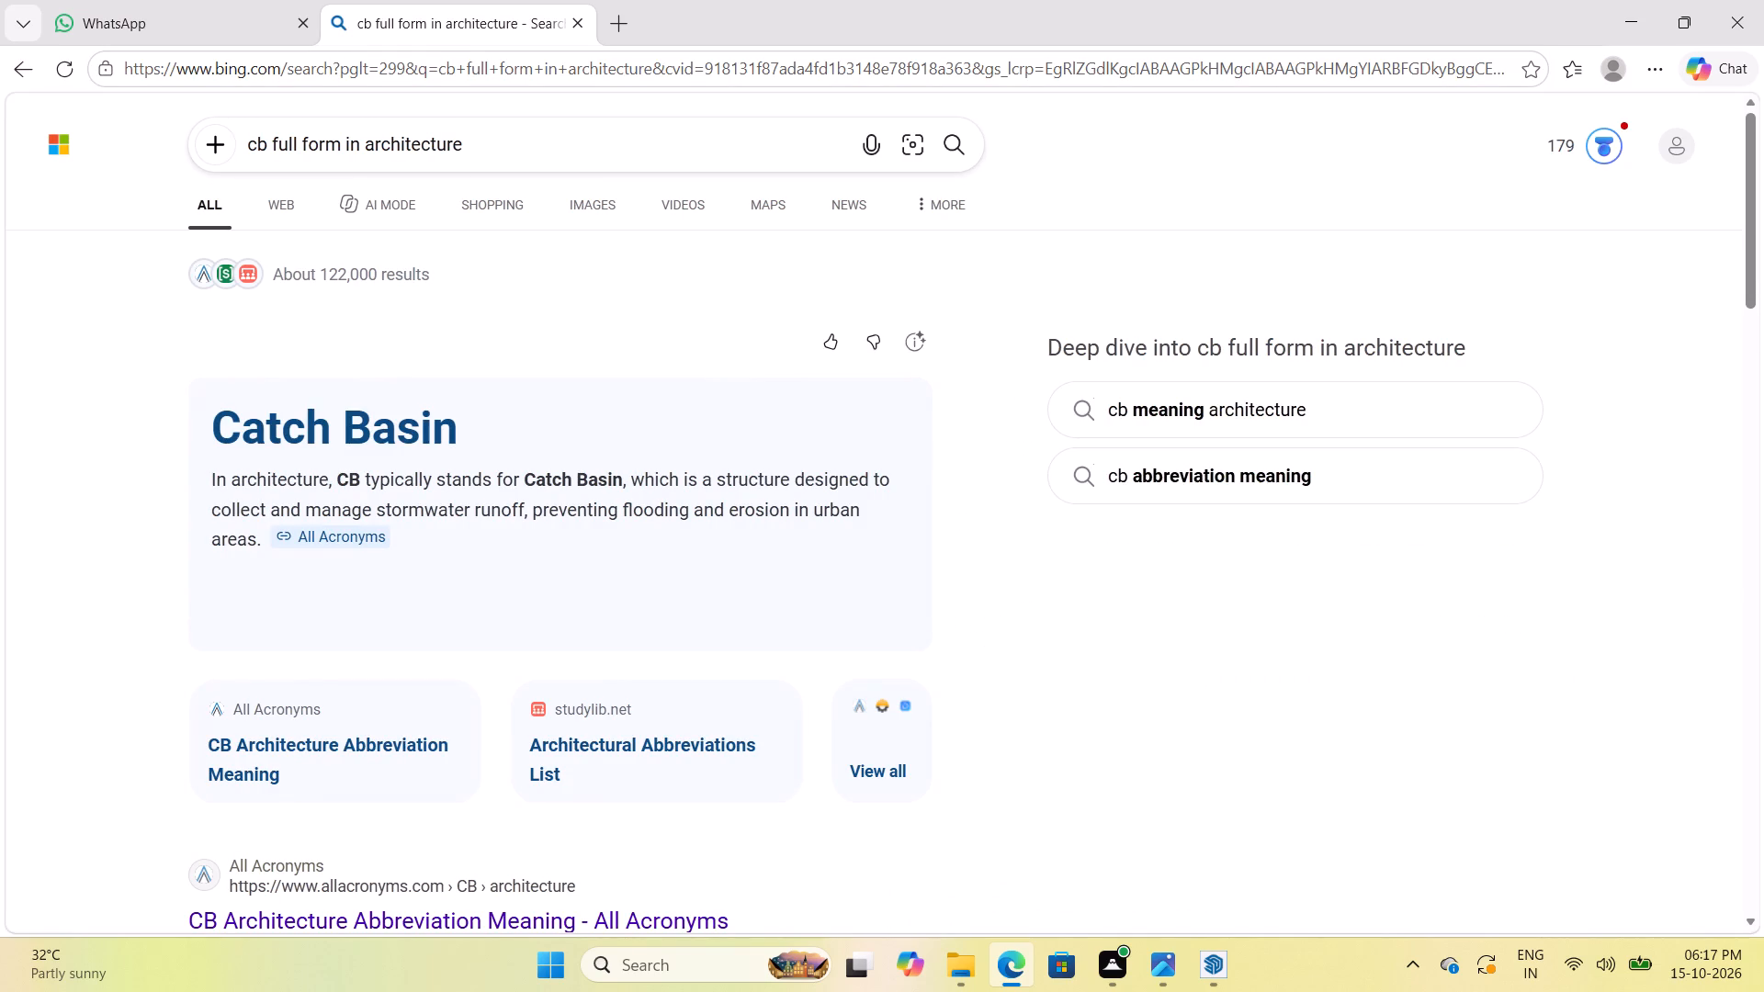
scroll(571, 544, "down", 6)
scroll(567, 550, "up", 10)
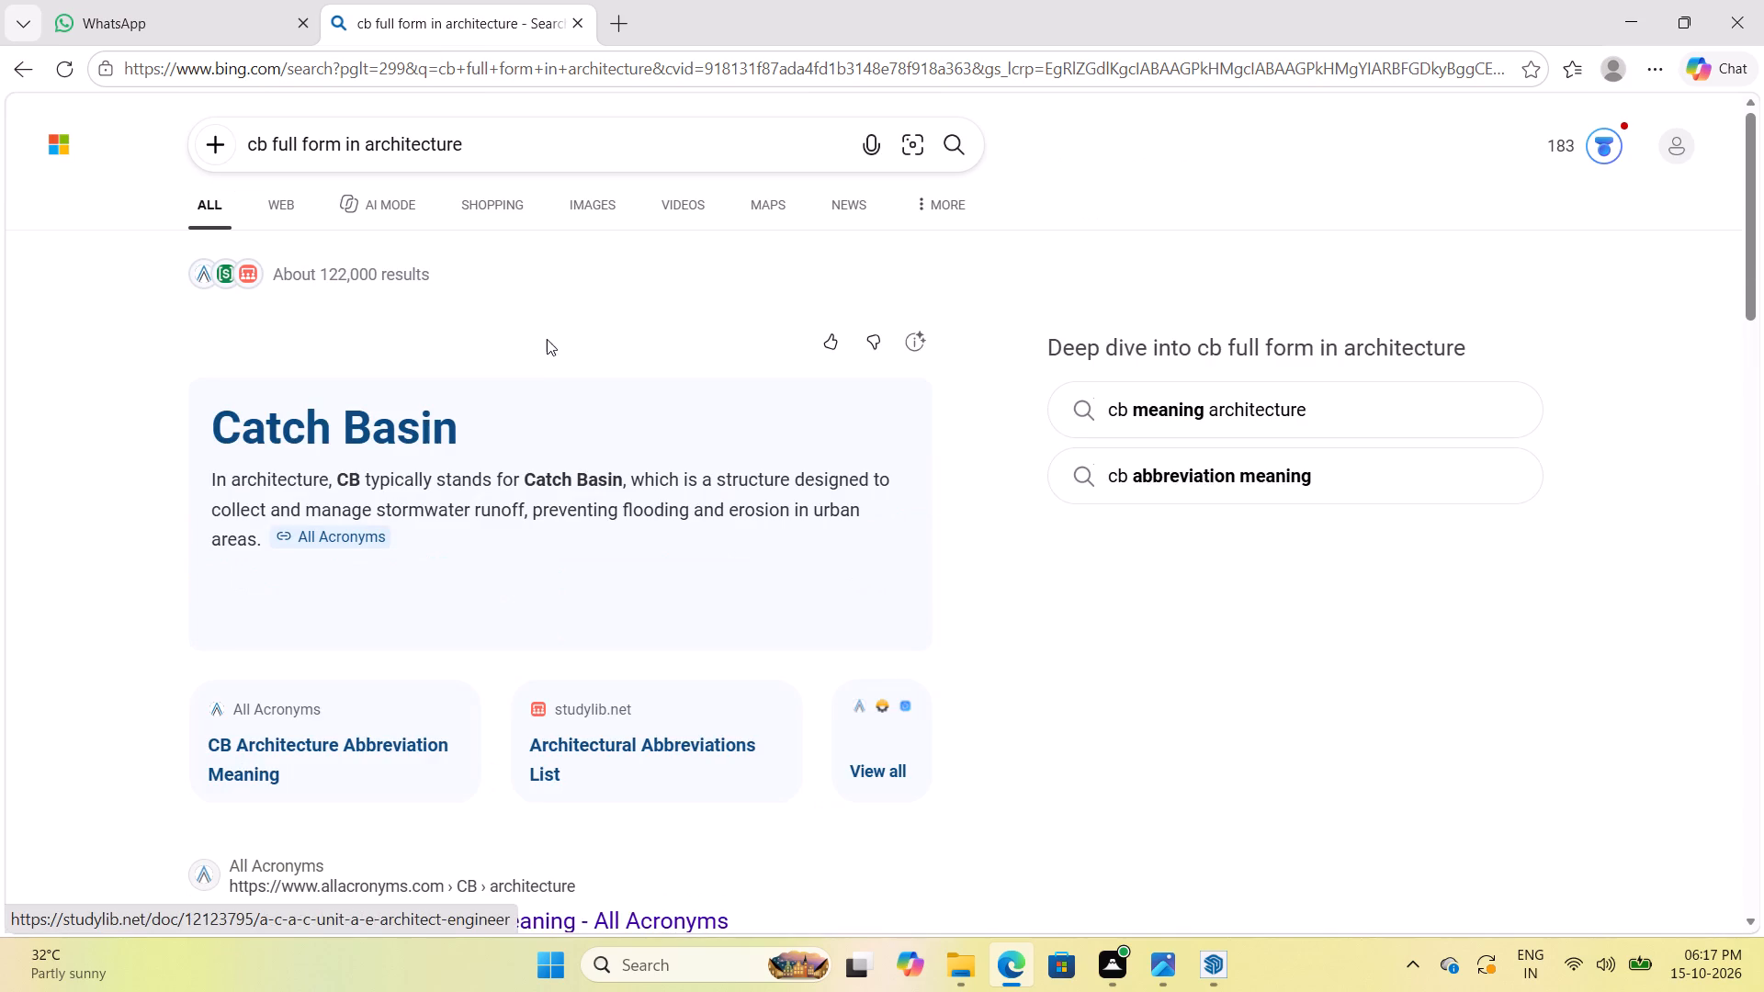
scroll(547, 339, "up", 1)
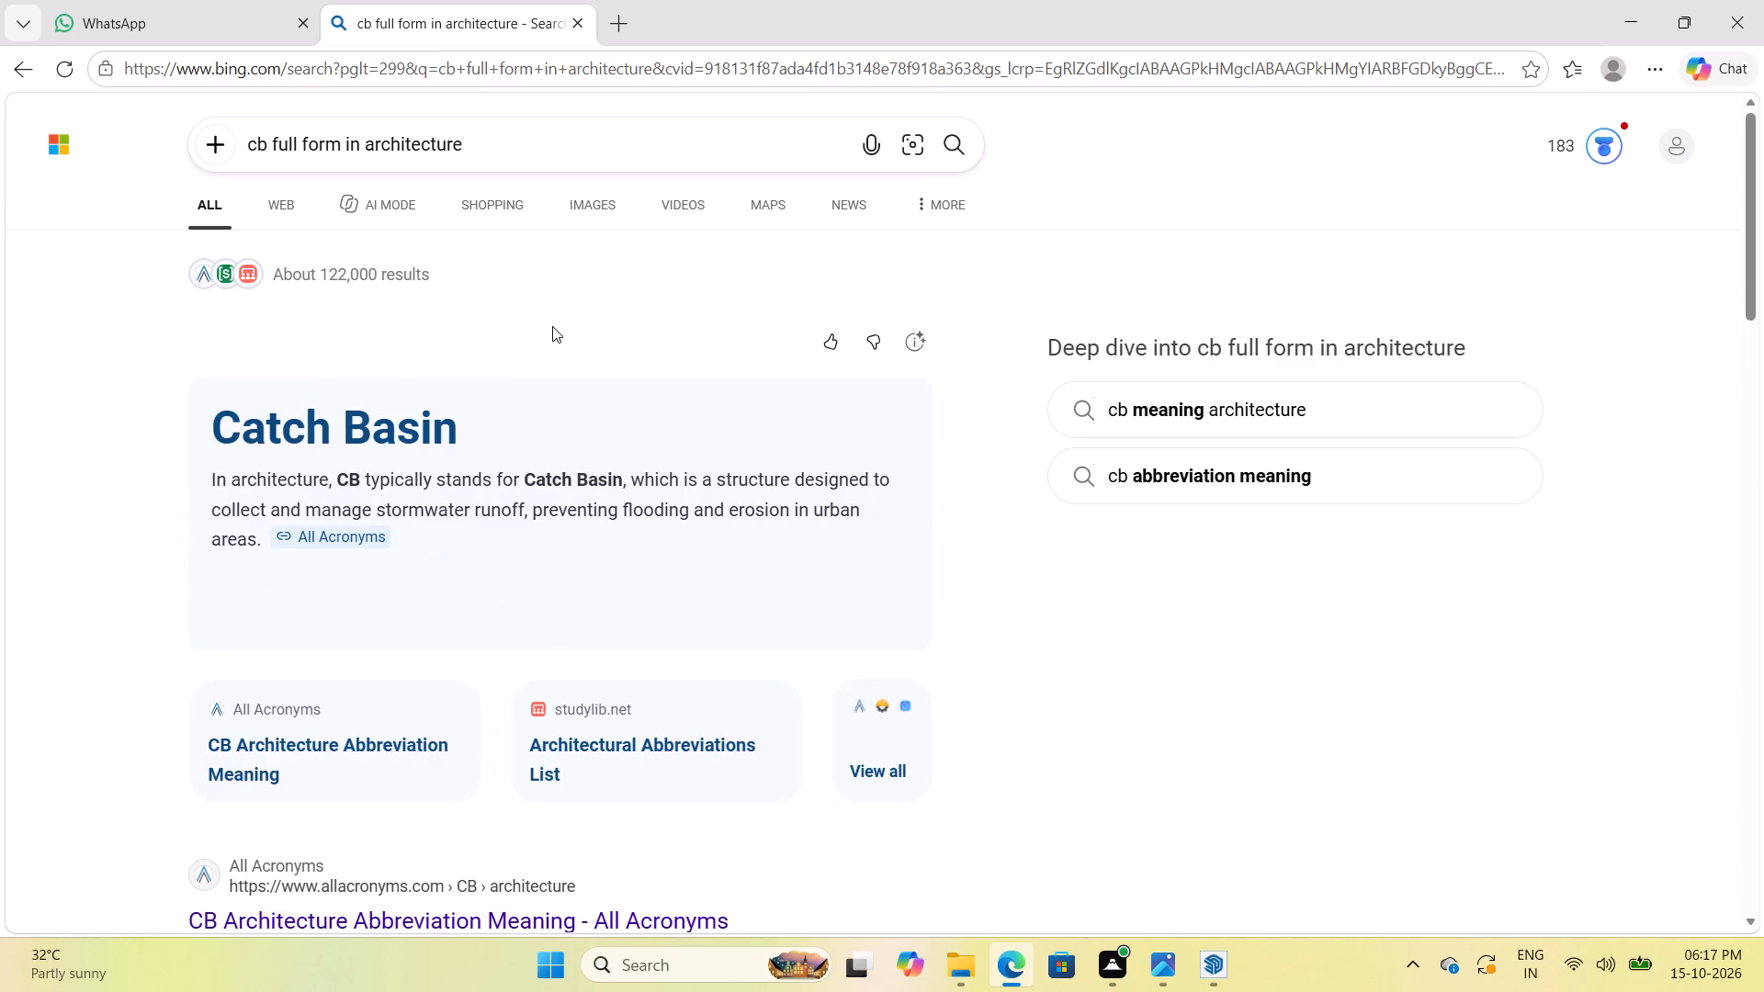
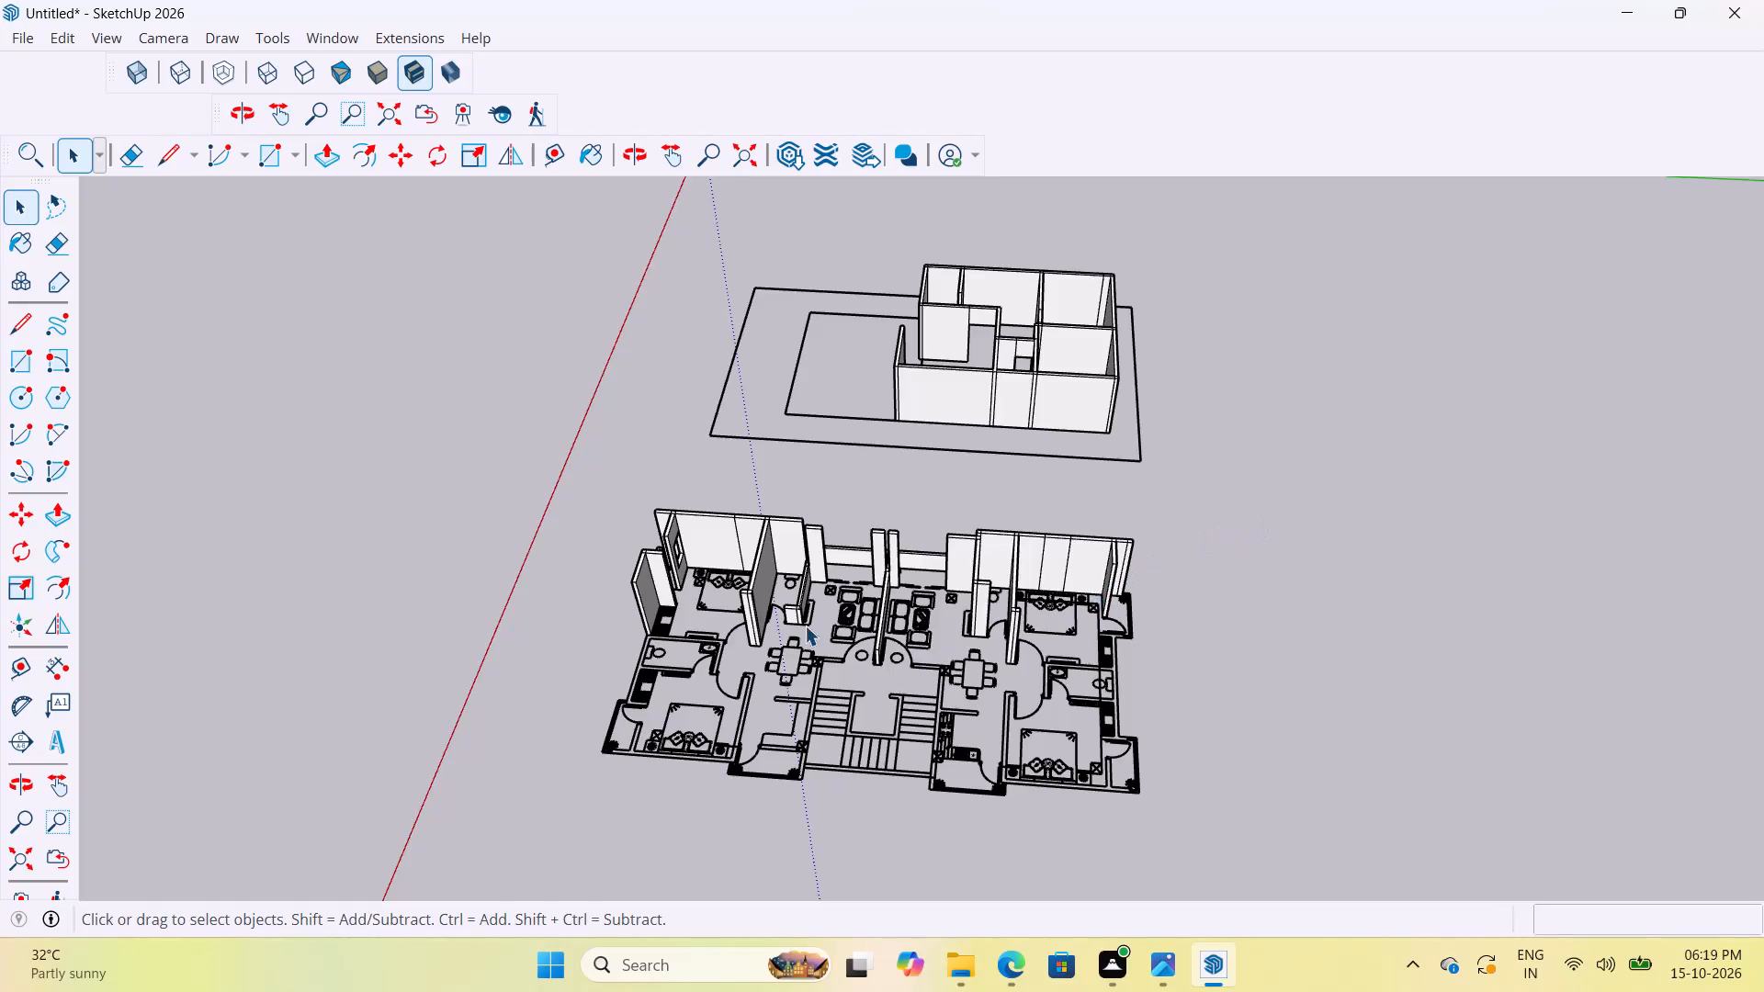
Push/Pull the end face of the outer wall beside the bedroom wardrobe 6" to the bathroom partition's far line.
scroll(698, 648, "up", 7)
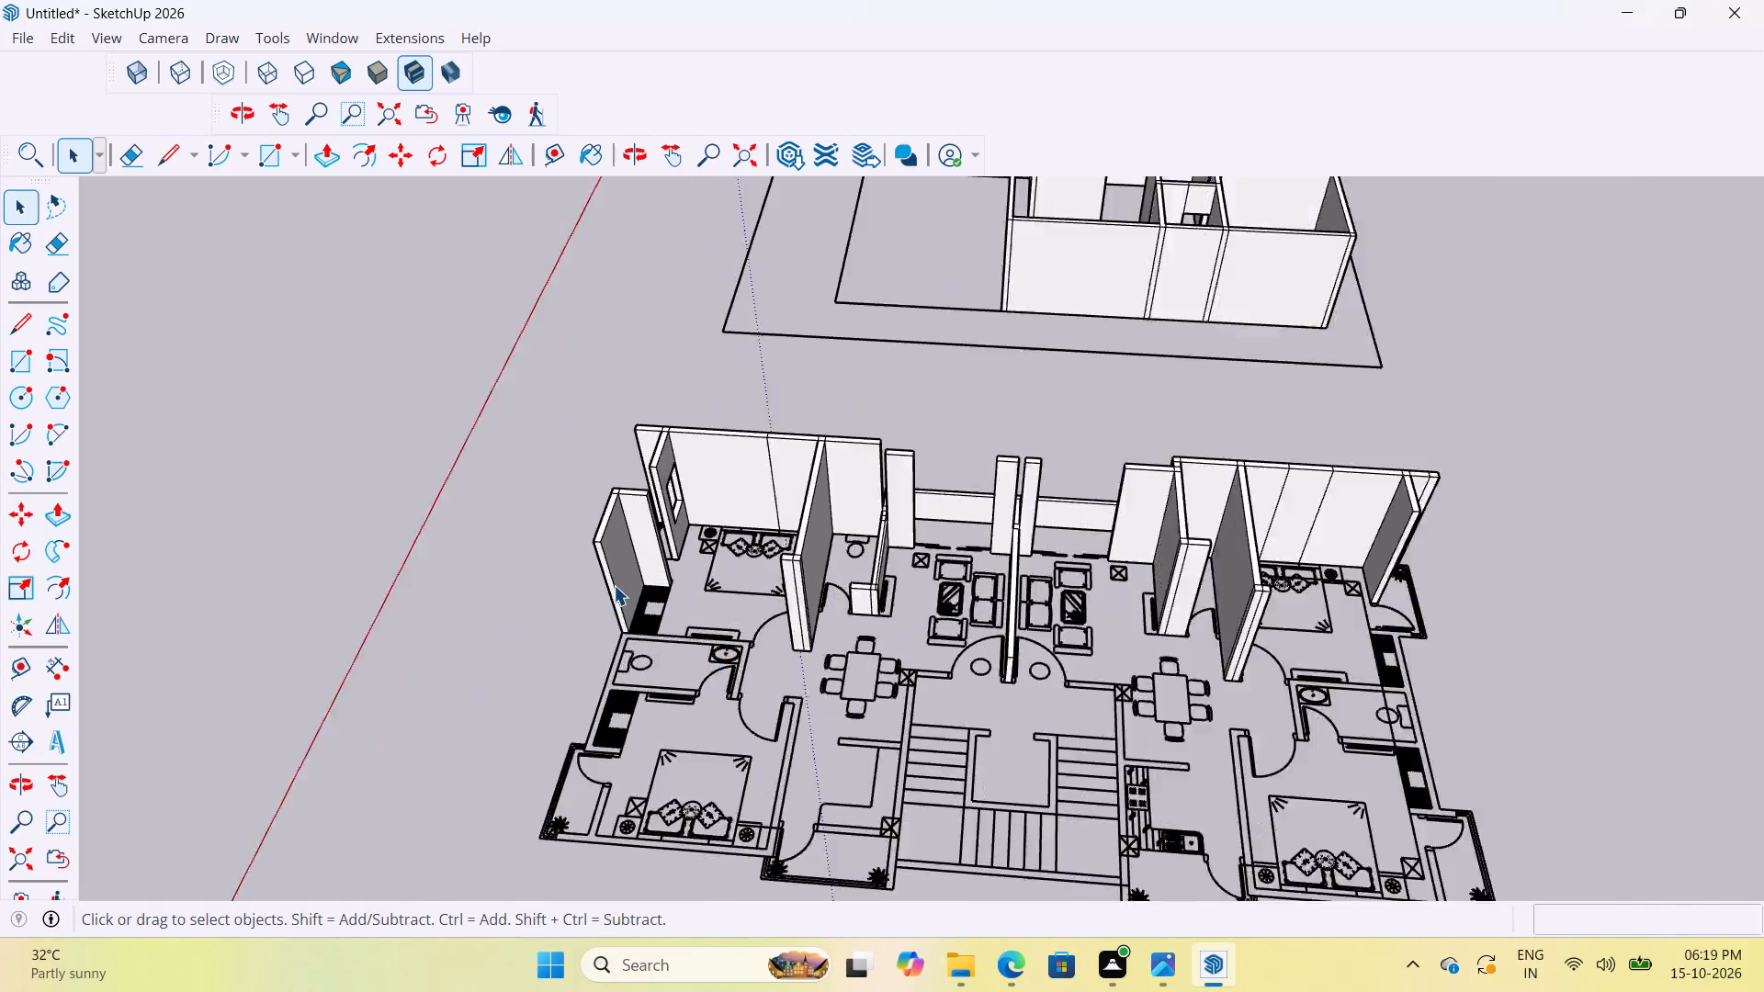
scroll(614, 585, "up", 14)
scroll(603, 599, "down", 7)
scroll(616, 659, "up", 9)
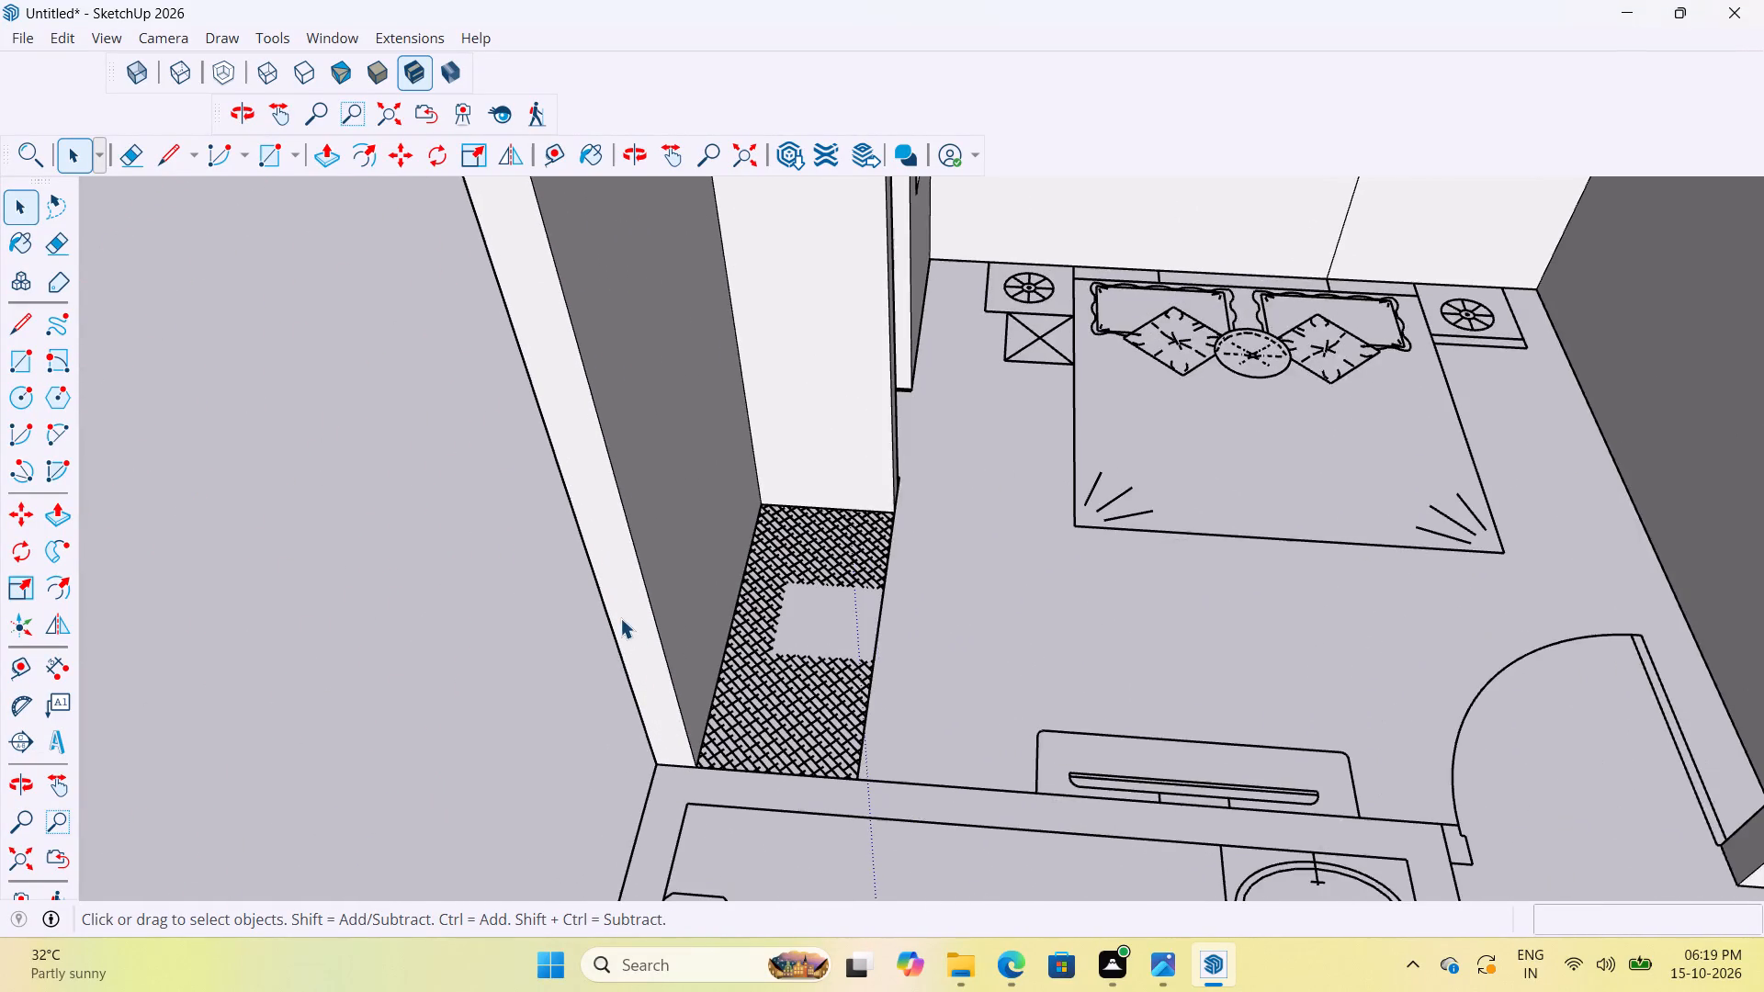
middle_click_drag(626, 592, 631, 644)
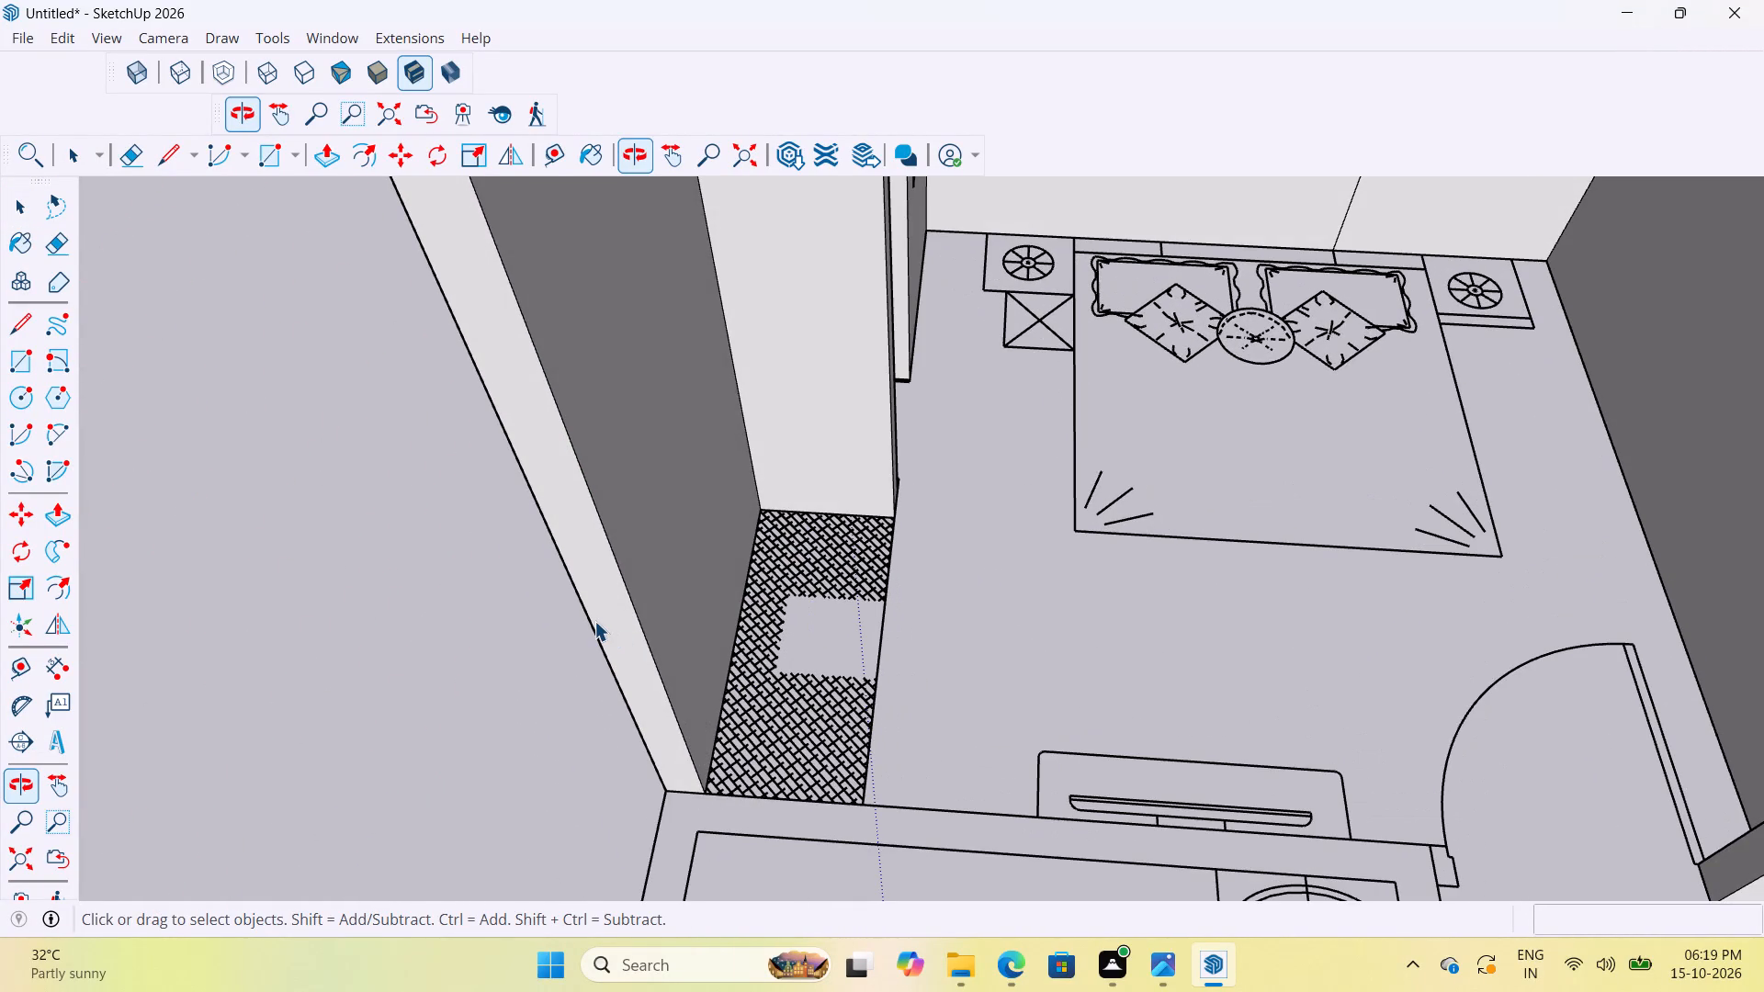
scroll(594, 621, "down", 6)
scroll(634, 765, "up", 12)
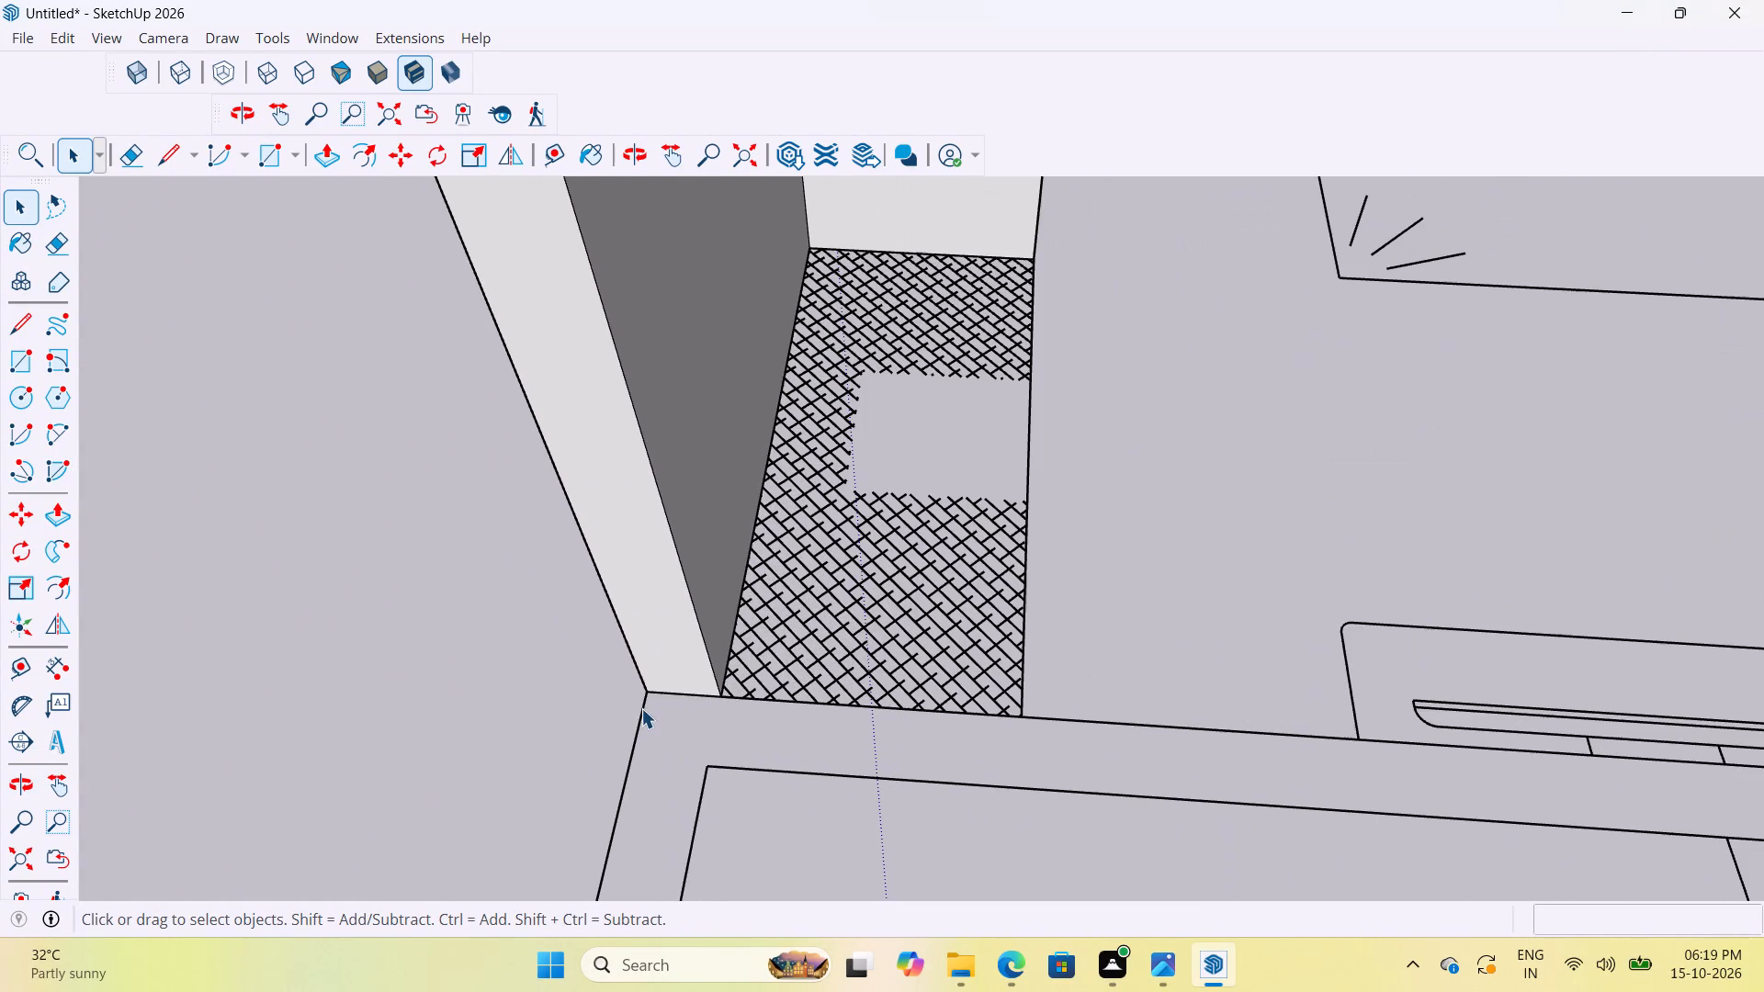
scroll(641, 648, "down", 18)
scroll(652, 726, "up", 5)
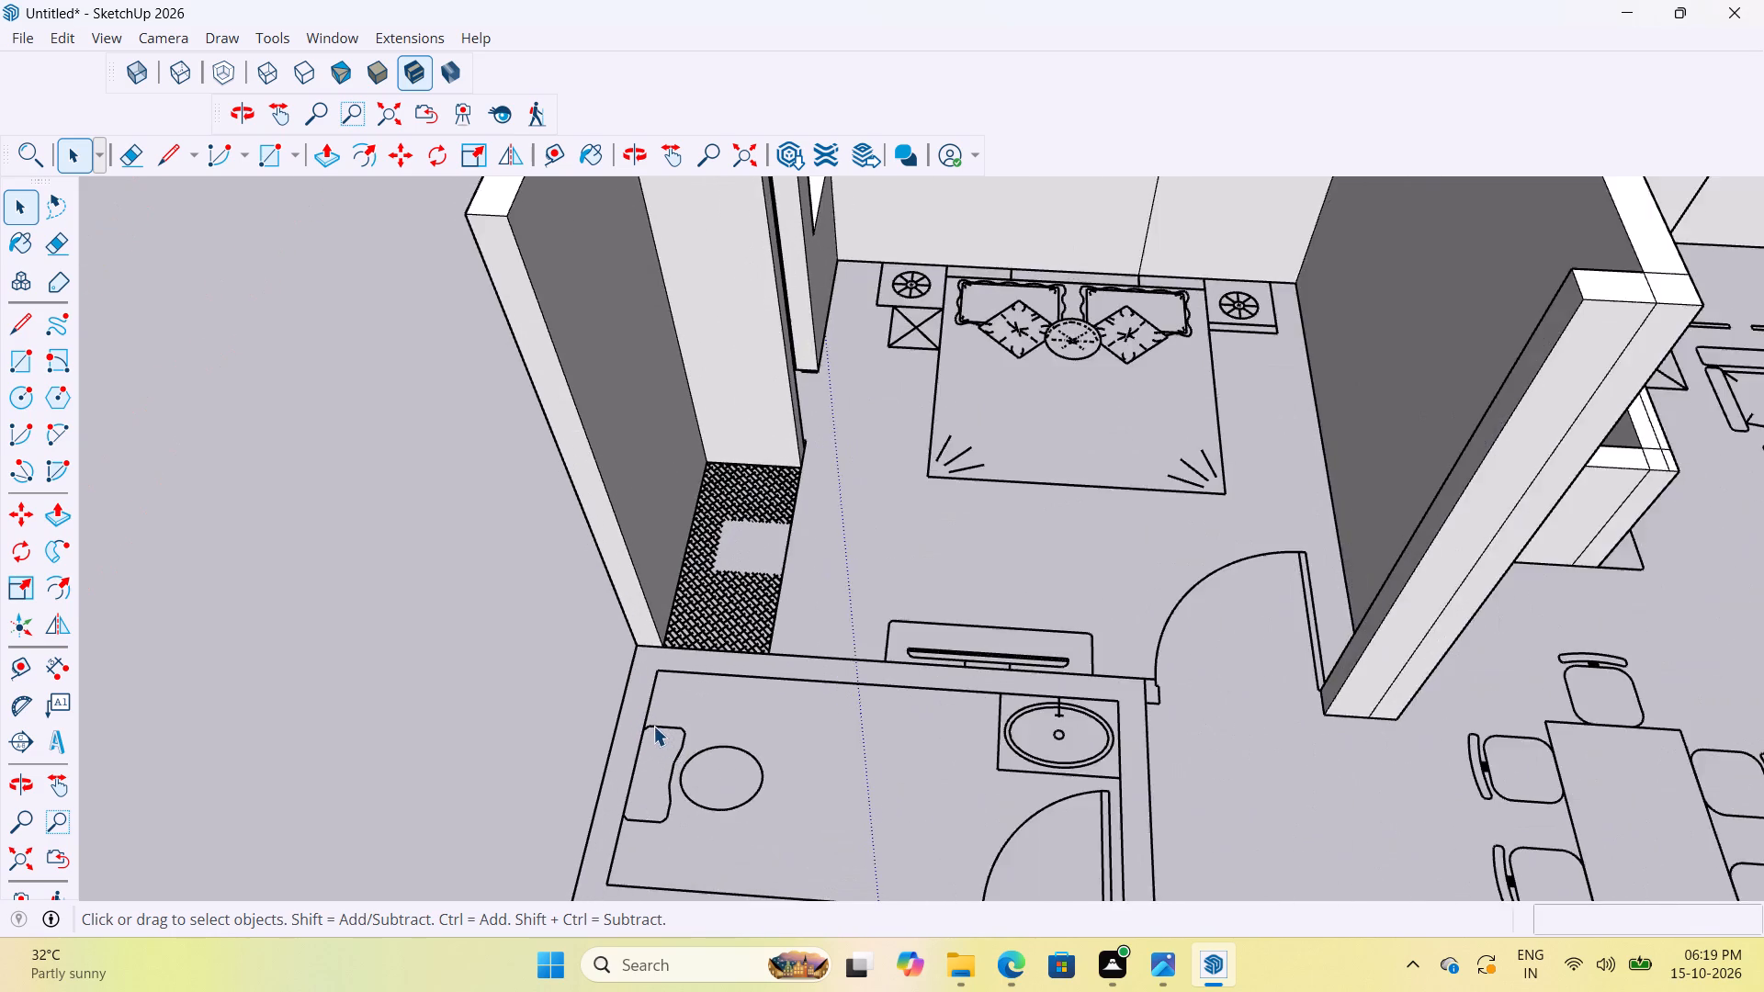
scroll(654, 726, "up", 5)
scroll(654, 730, "down", 5)
scroll(648, 766, "up", 4)
double_click(618, 546)
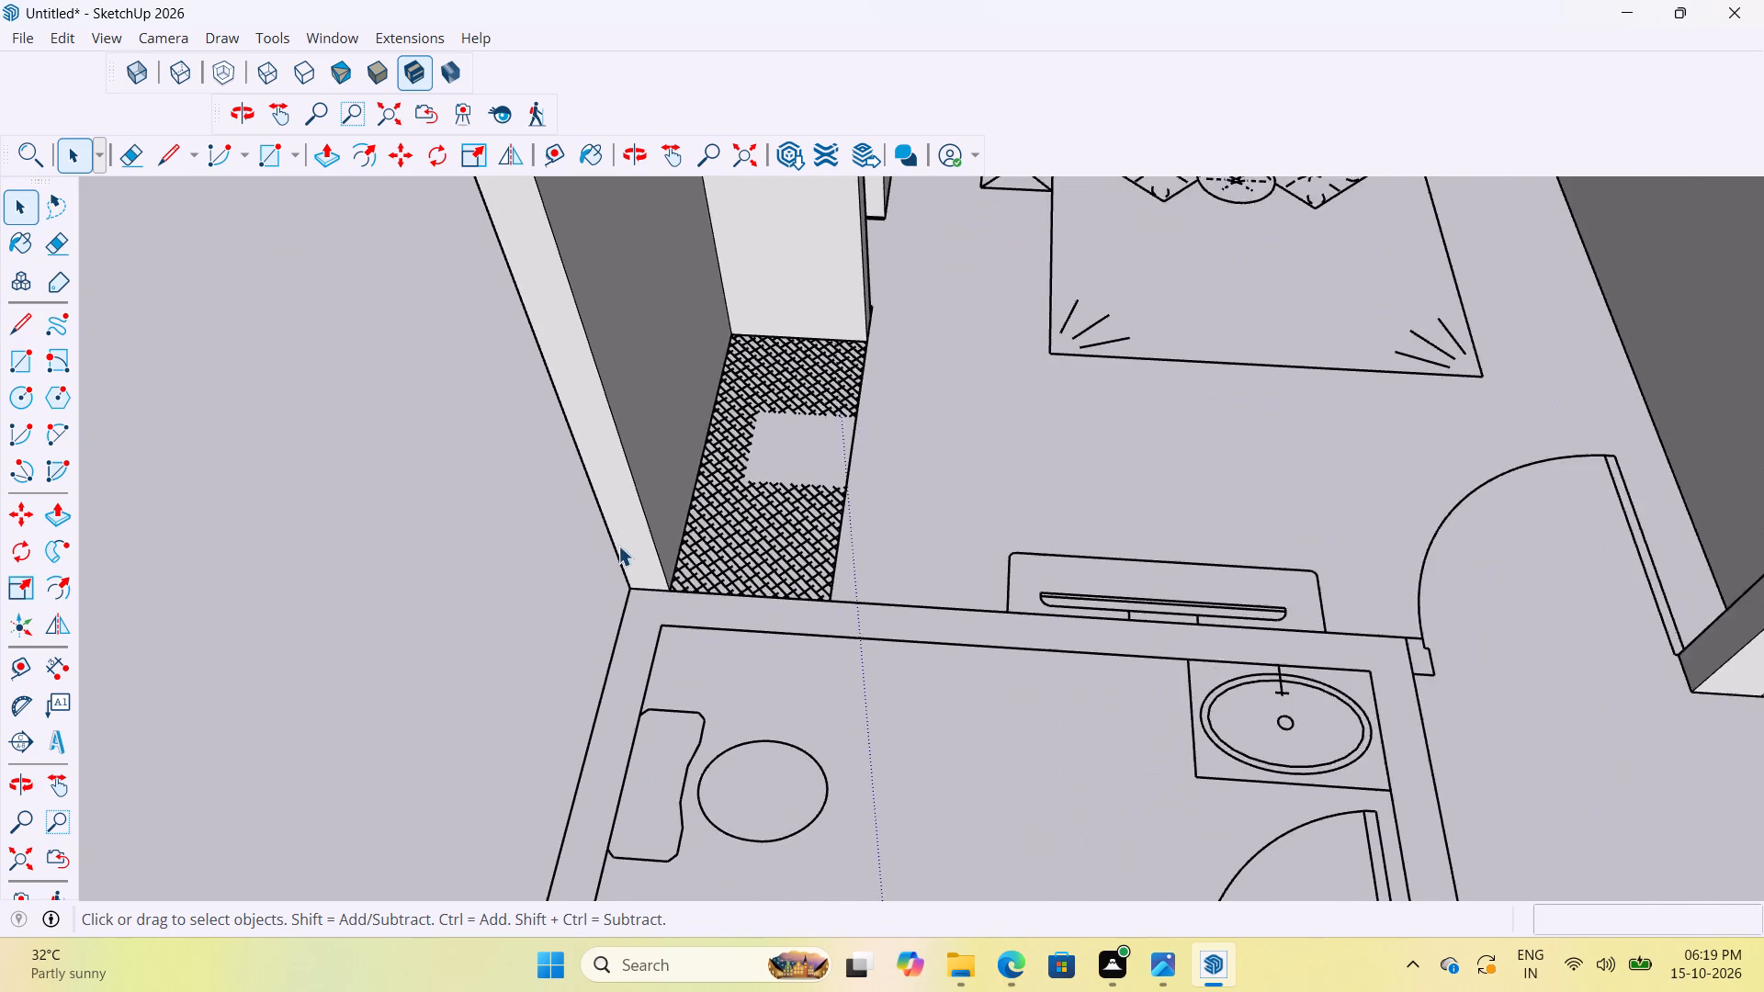
key("p")
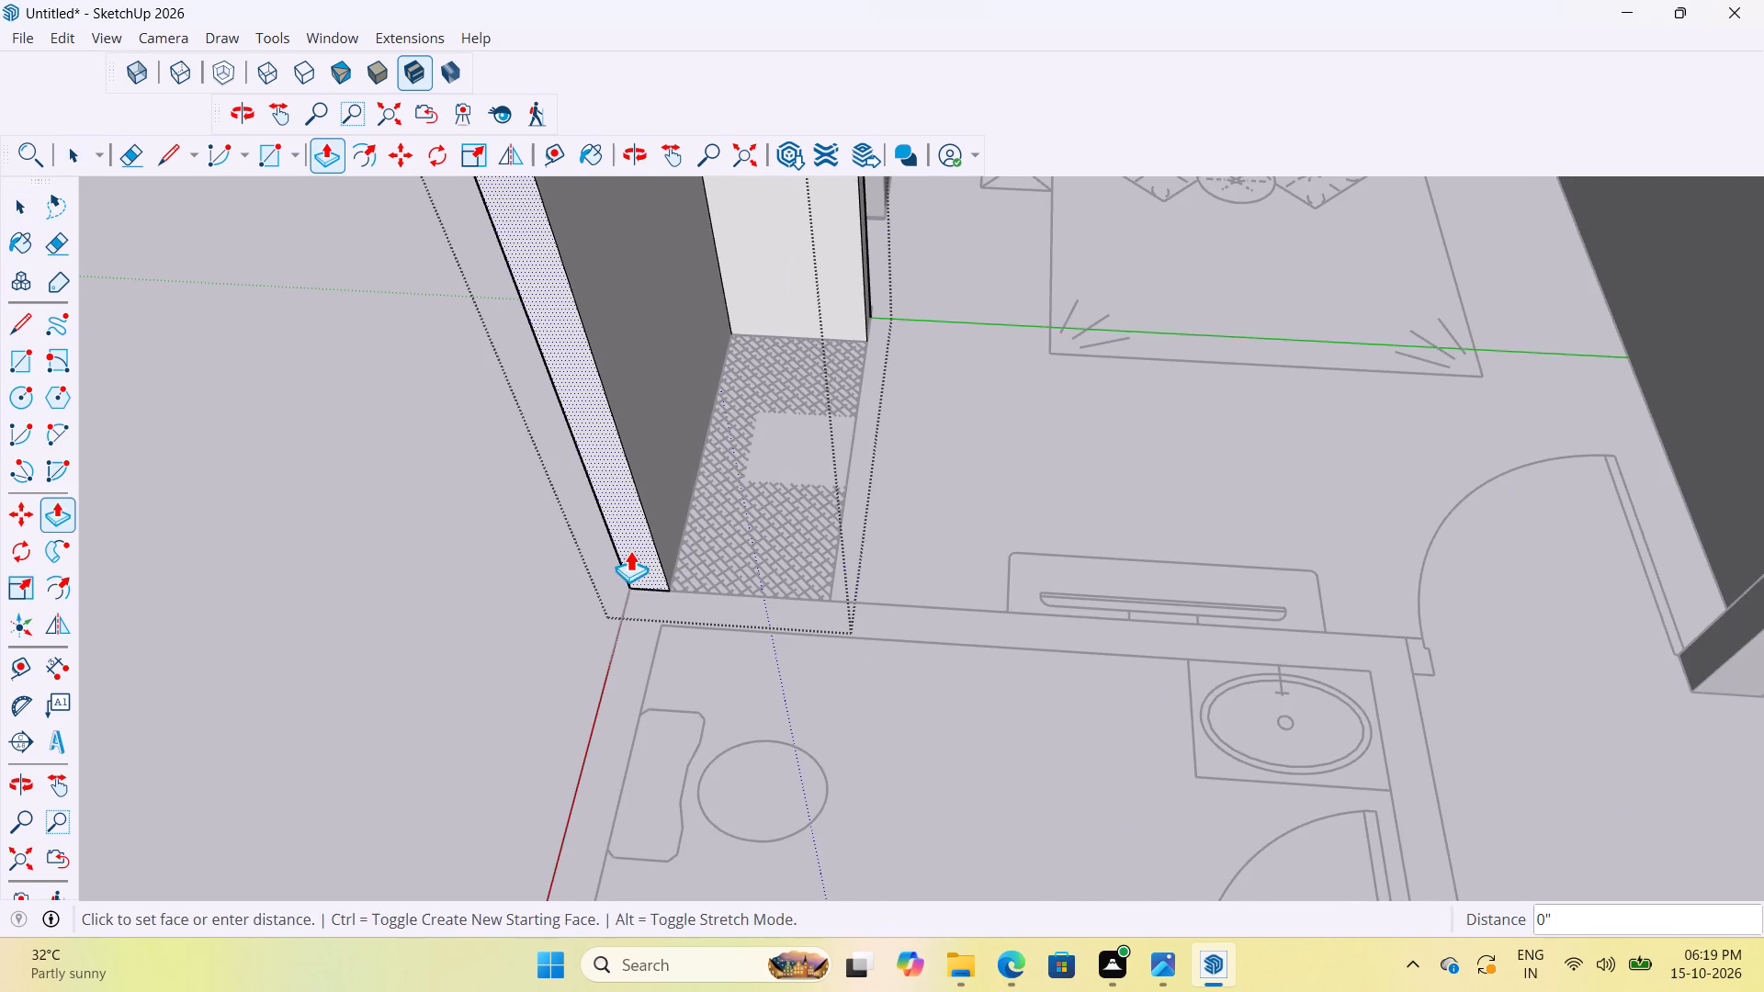
left_click(630, 550)
scroll(817, 631, "up", 8)
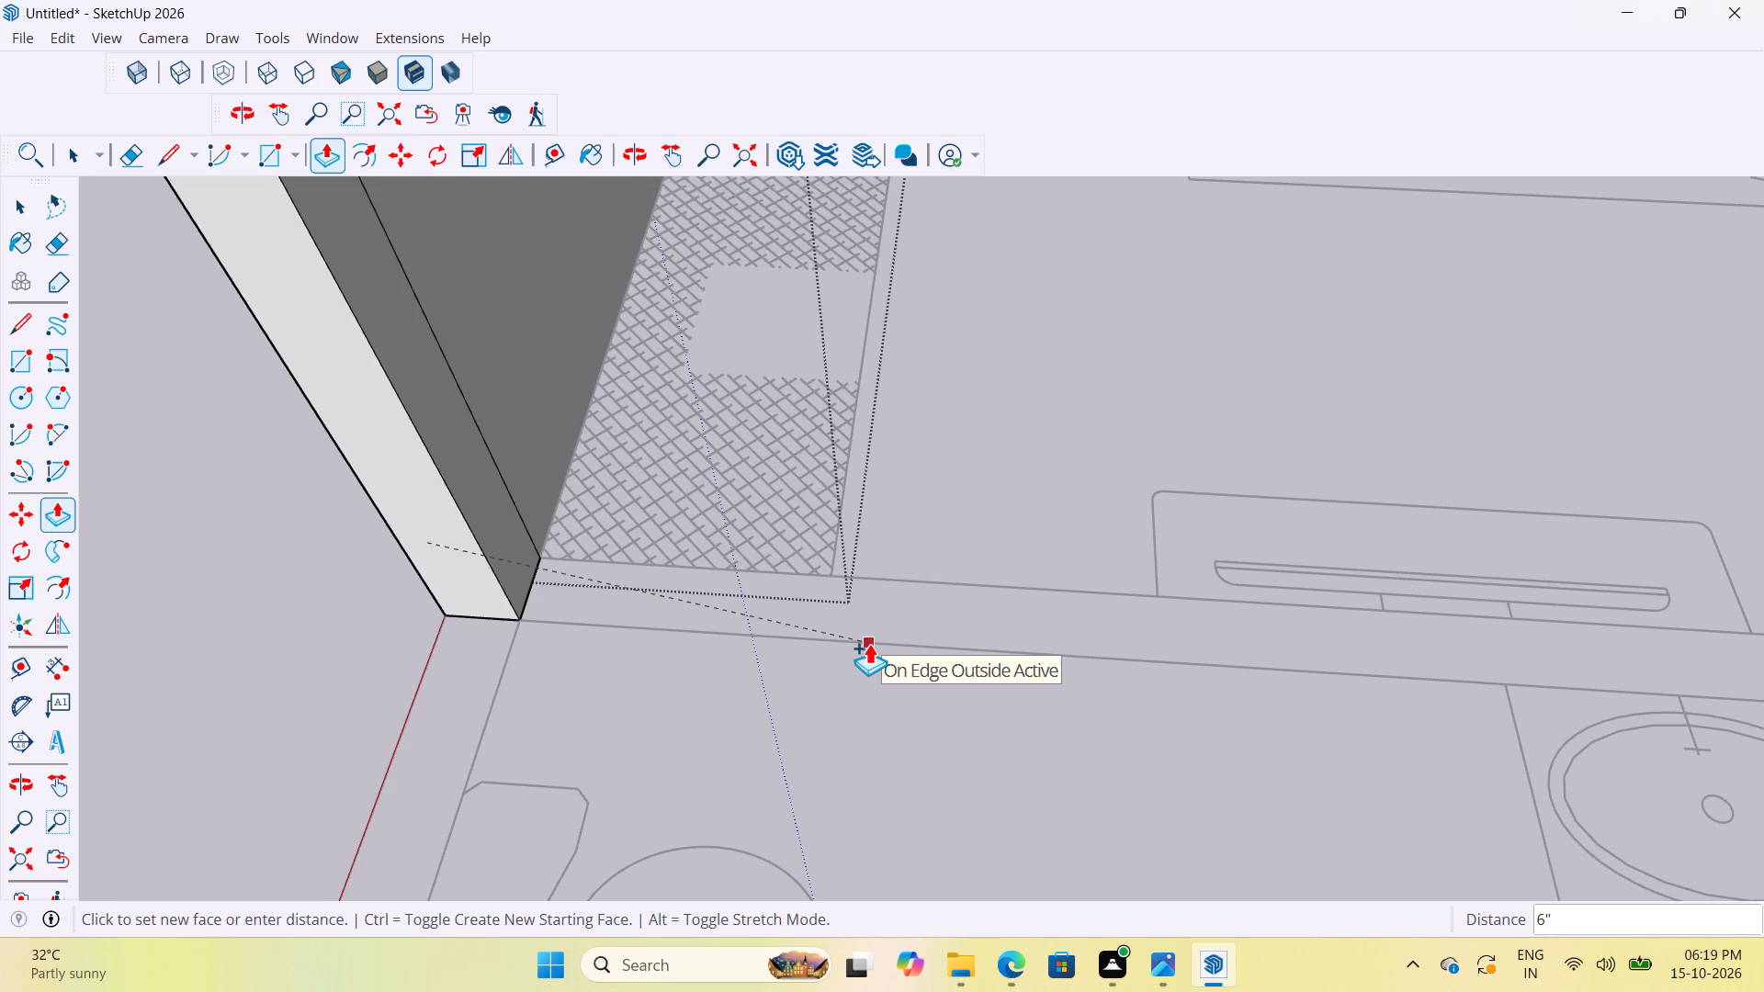
left_click(869, 643)
Push/Pull the new stub's inner side face about 8' 3 5/8" along the bedroom–bathroom partition to the washbasin corner.
scroll(722, 677, "down", 16)
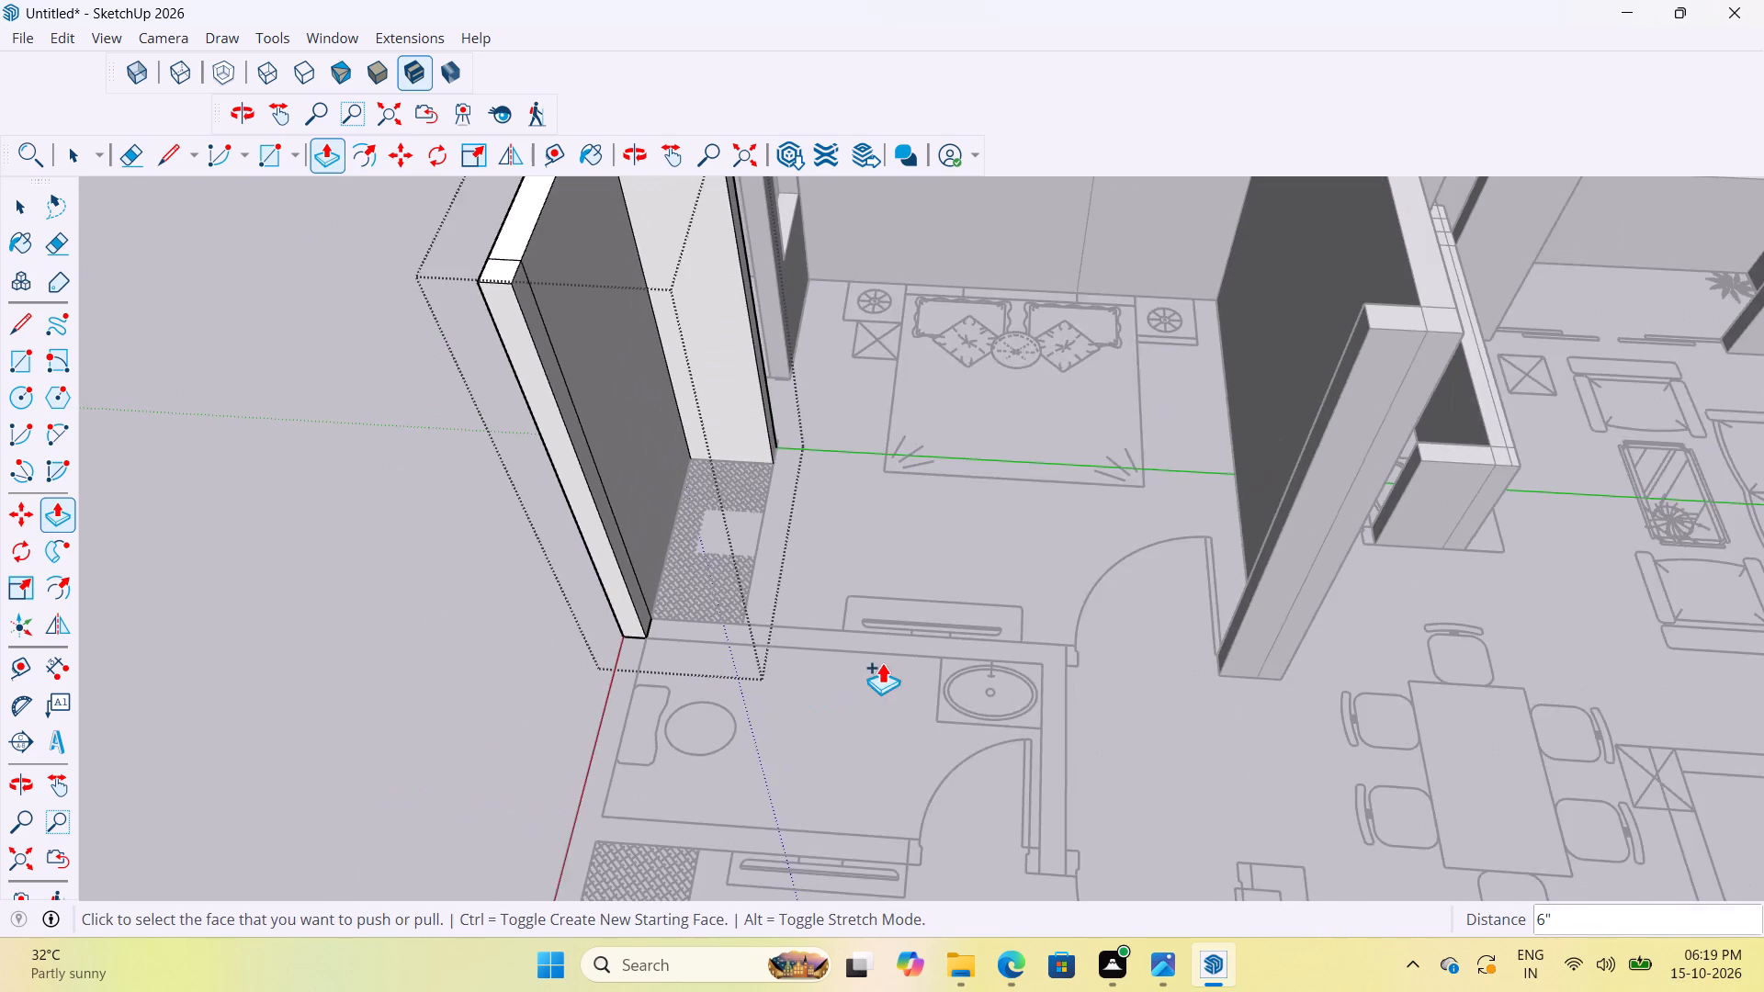
middle_click_drag(882, 662, 586, 664)
scroll(650, 514, "up", 7)
left_click(659, 462)
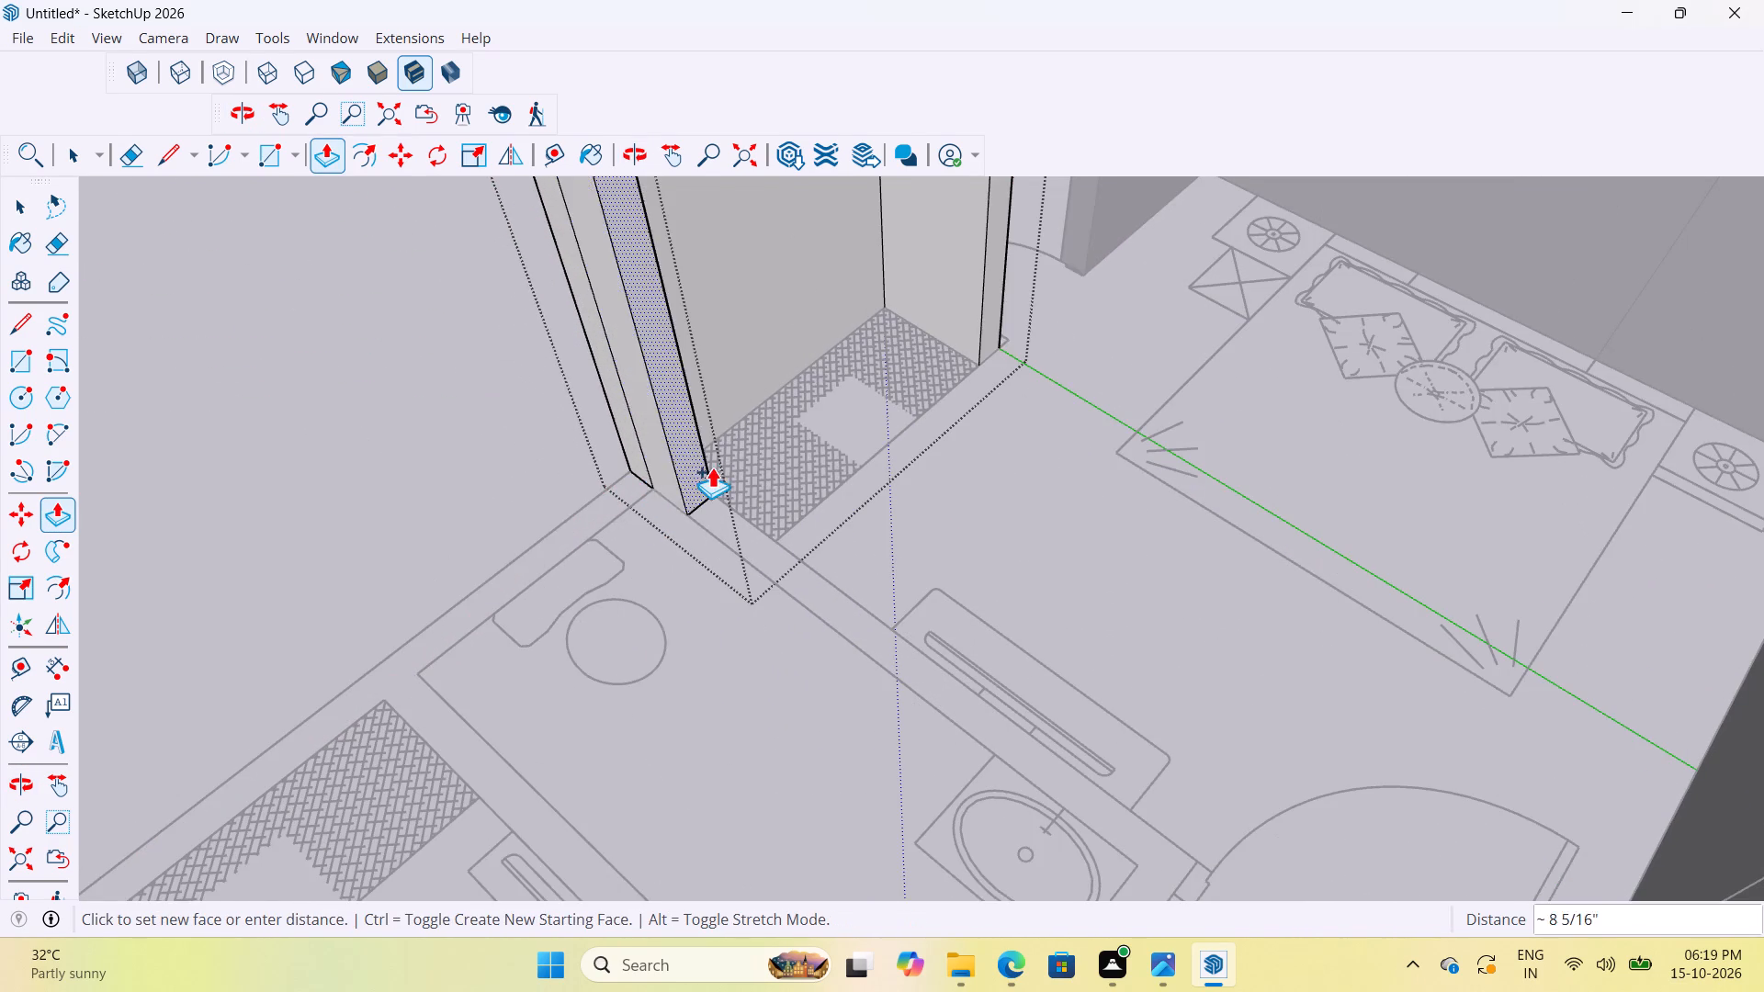
scroll(712, 470, "down", 11)
scroll(878, 639, "up", 12)
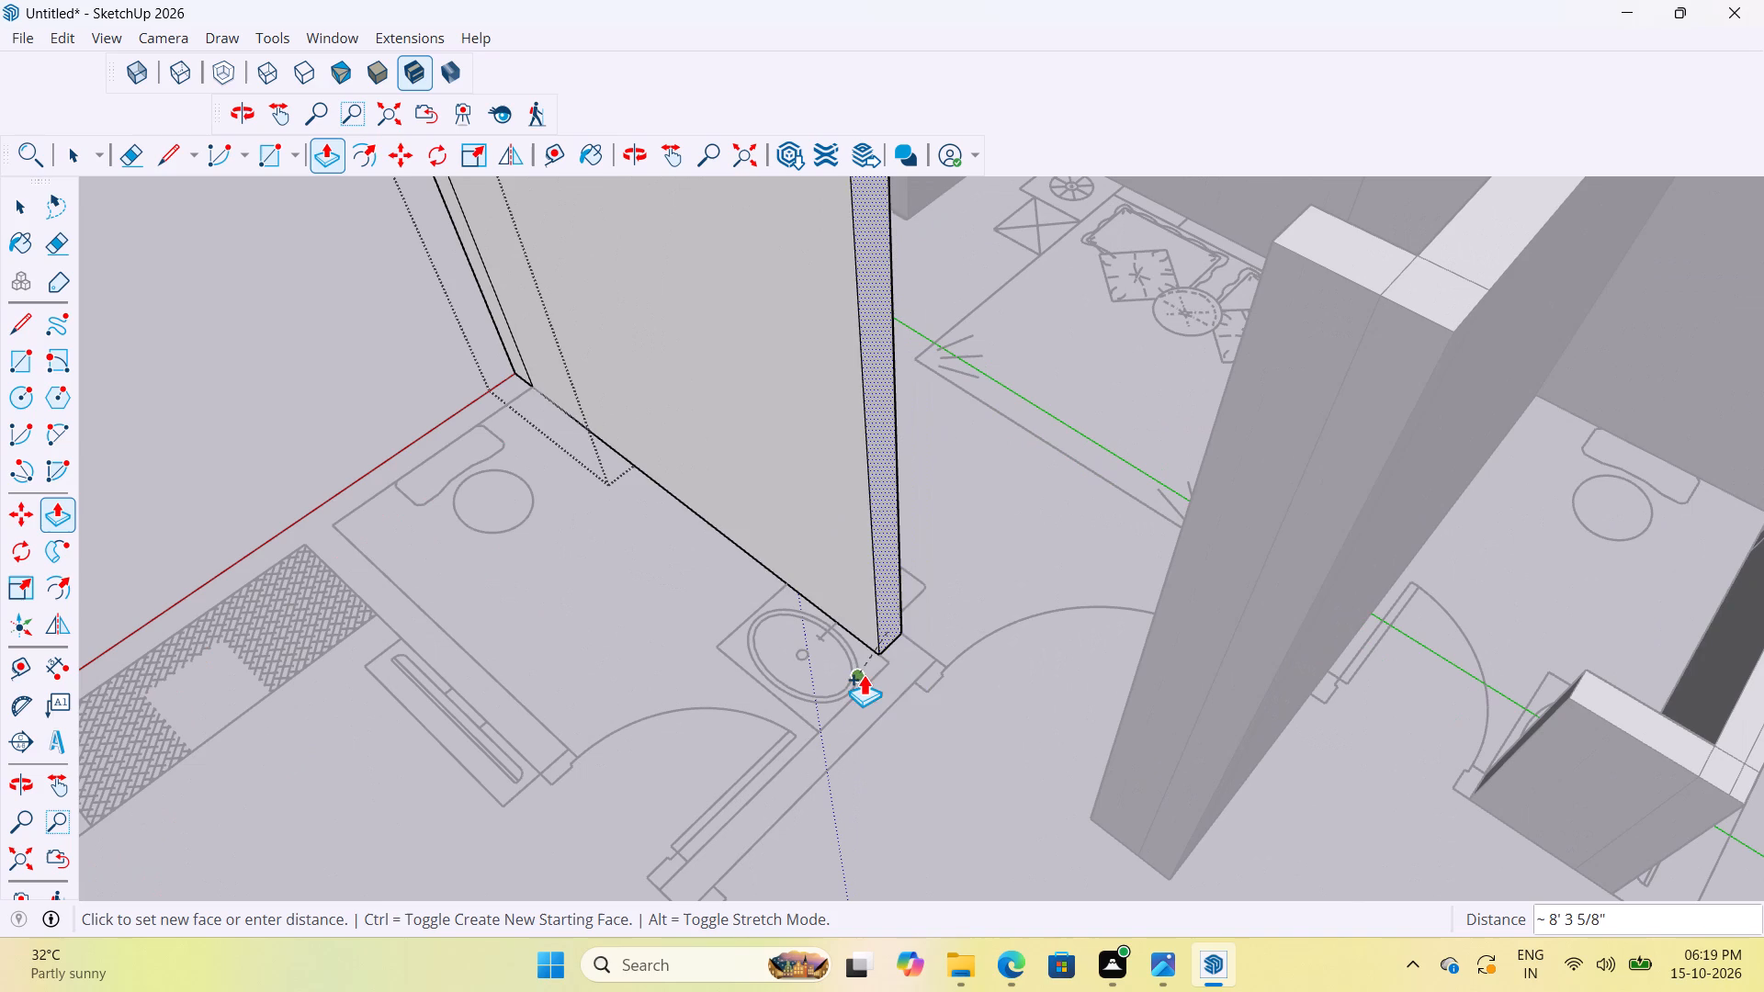
left_click(874, 680)
Extend the bathroom partition's end 6" past the washbasin corner to cover the crossing wall's thickness.
scroll(926, 679, "up", 6)
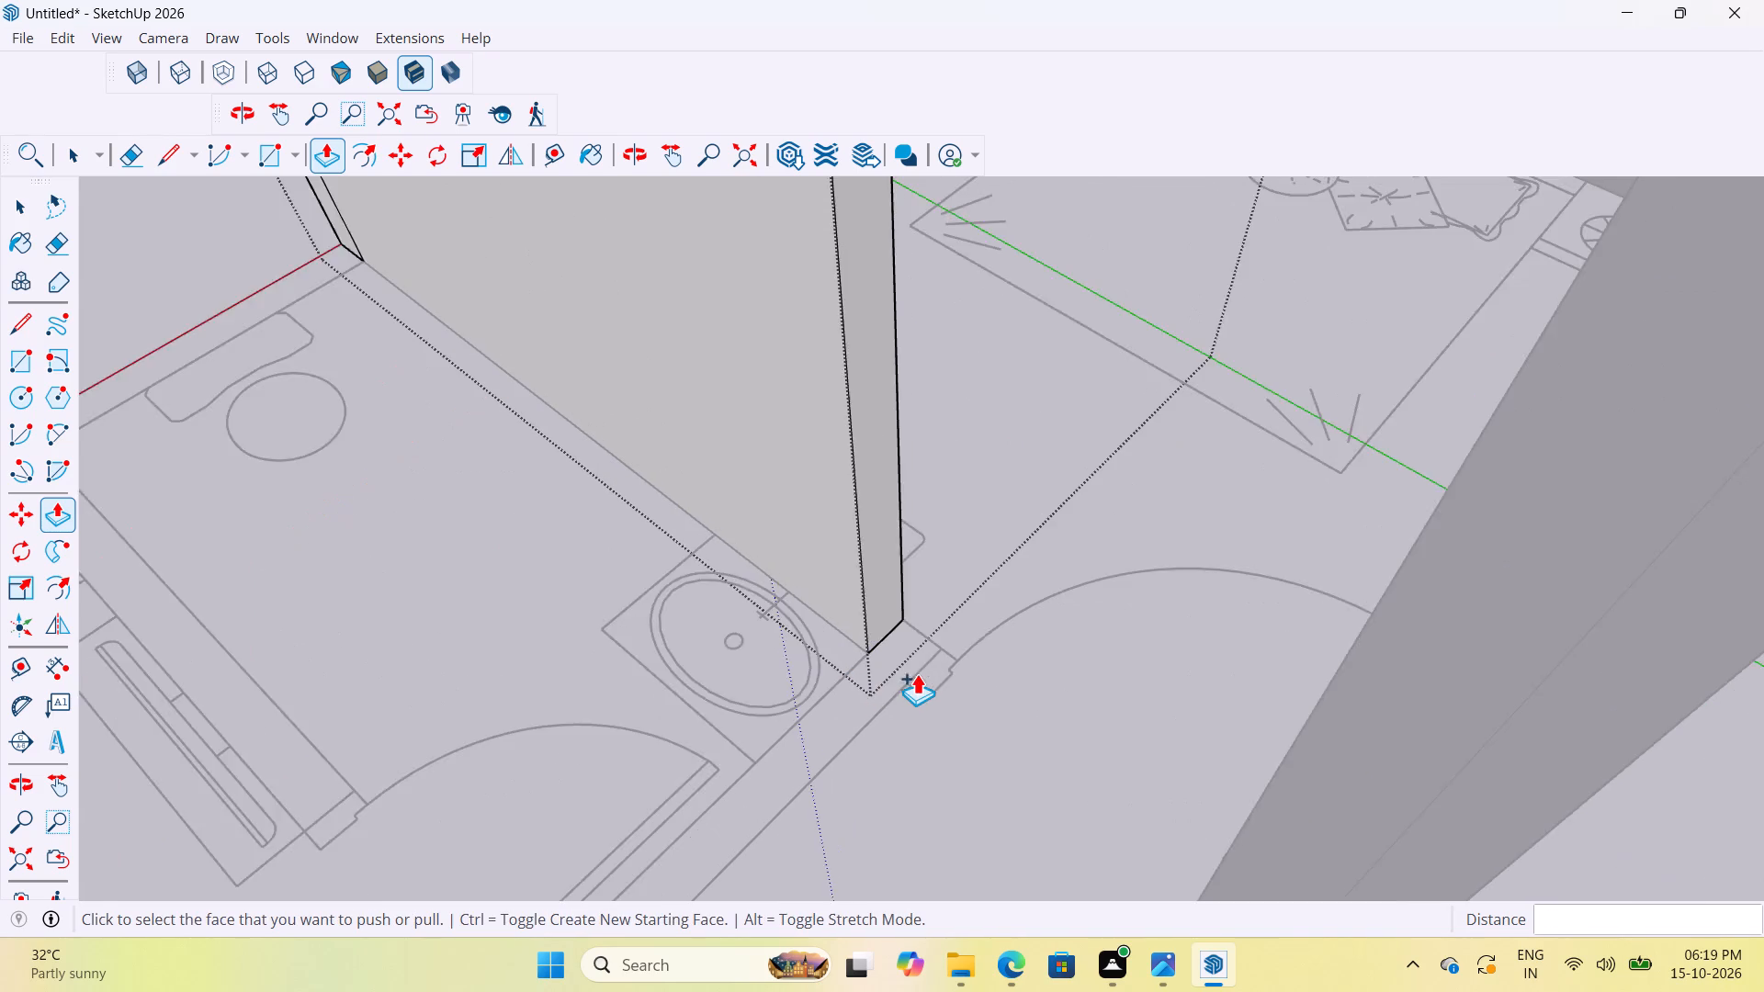
scroll(917, 673, "up", 2)
left_click(862, 606)
left_click(889, 696)
Pull the partition end's bathroom-side face about 4' 6 3/8" to the bathroom door jamb and leave the wall group.
scroll(864, 671, "up", 5)
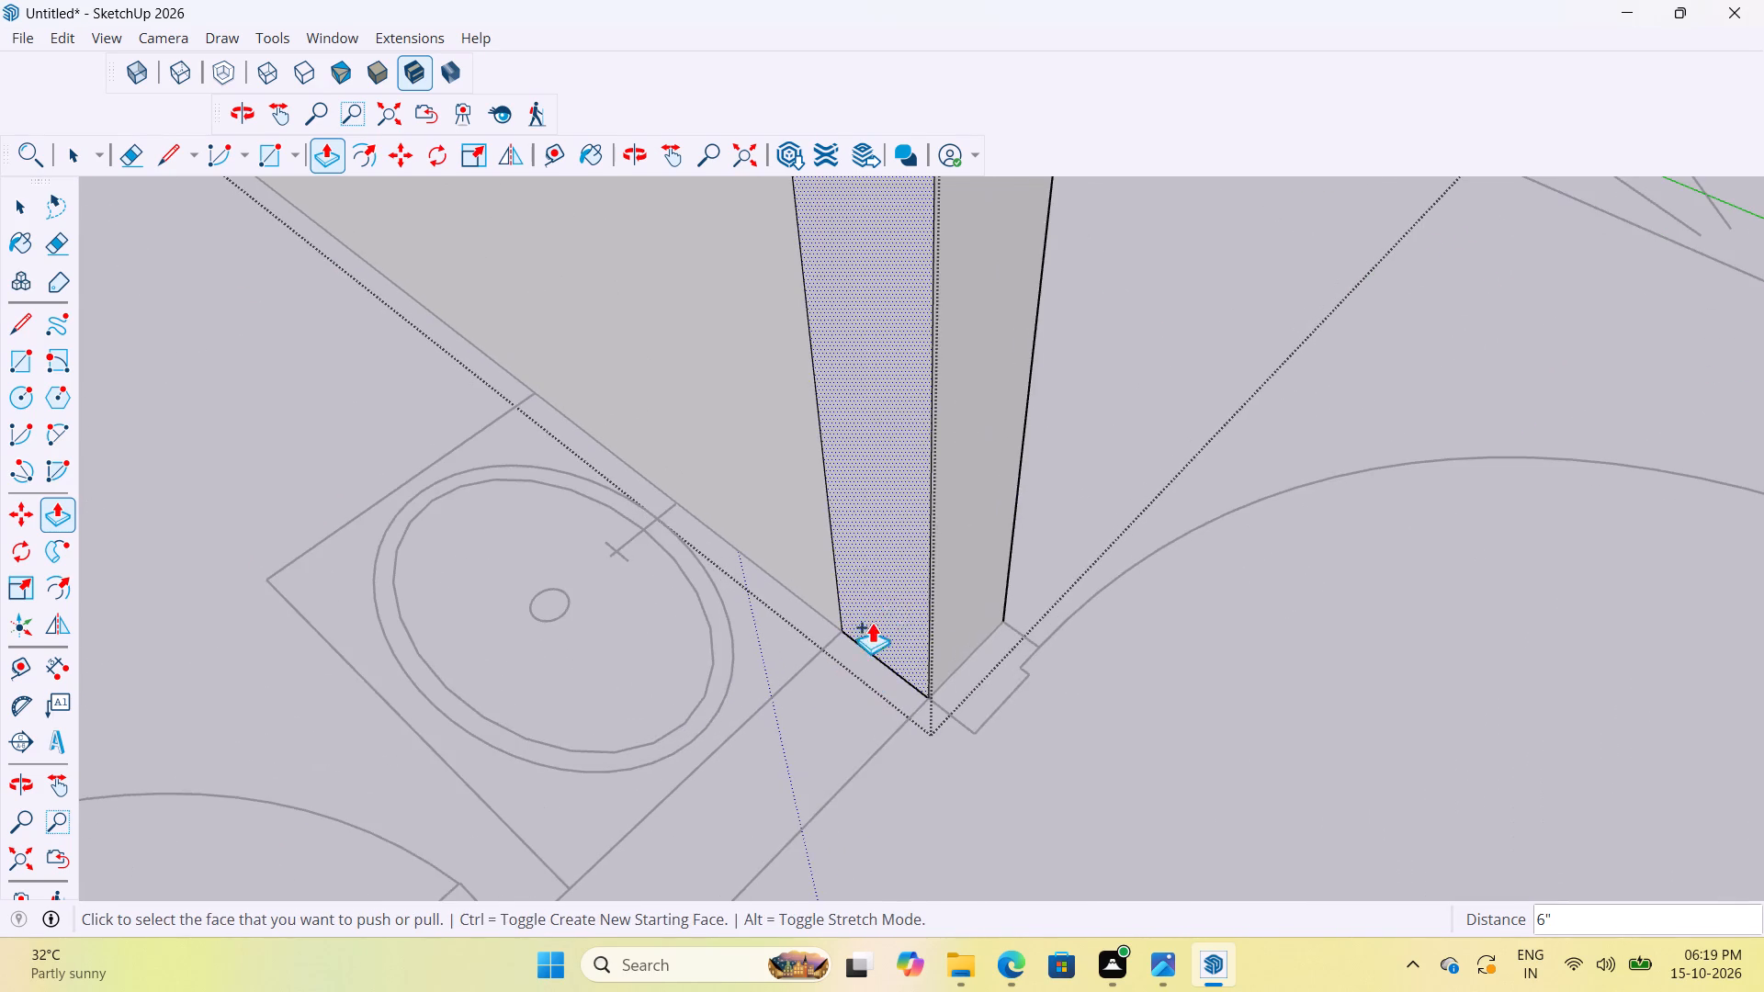
left_click(887, 591)
scroll(842, 633, "down", 17)
scroll(842, 614, "down", 5)
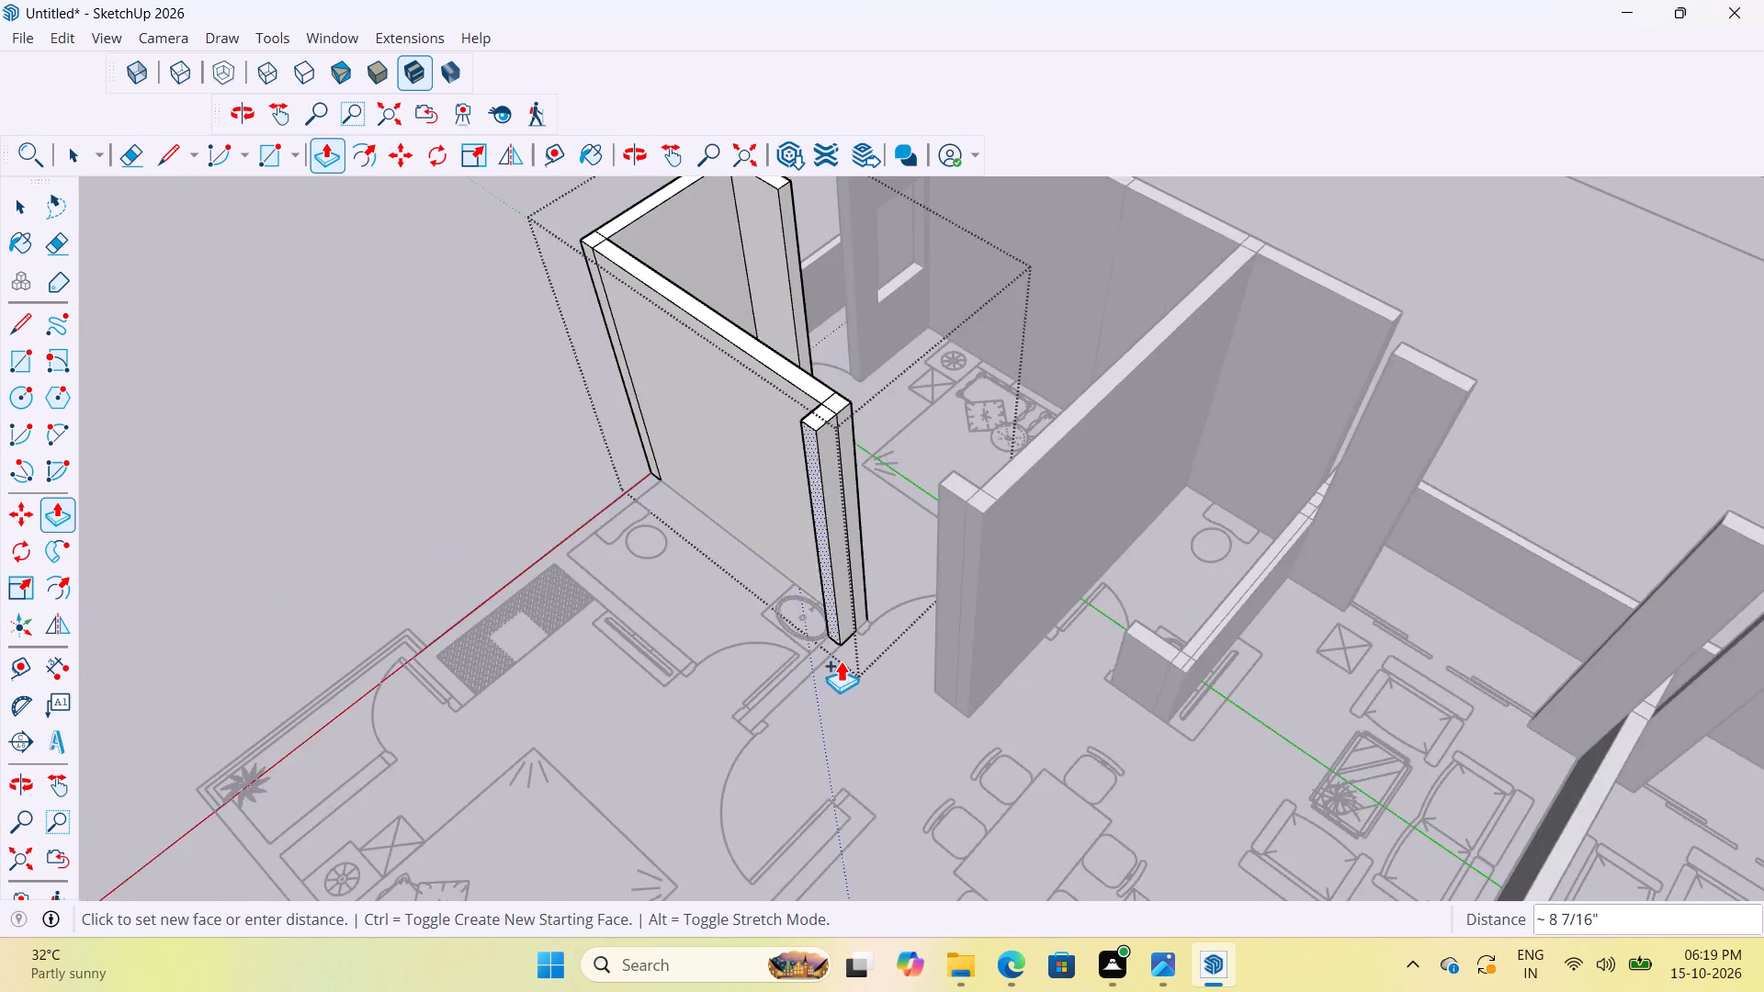
scroll(820, 703, "up", 17)
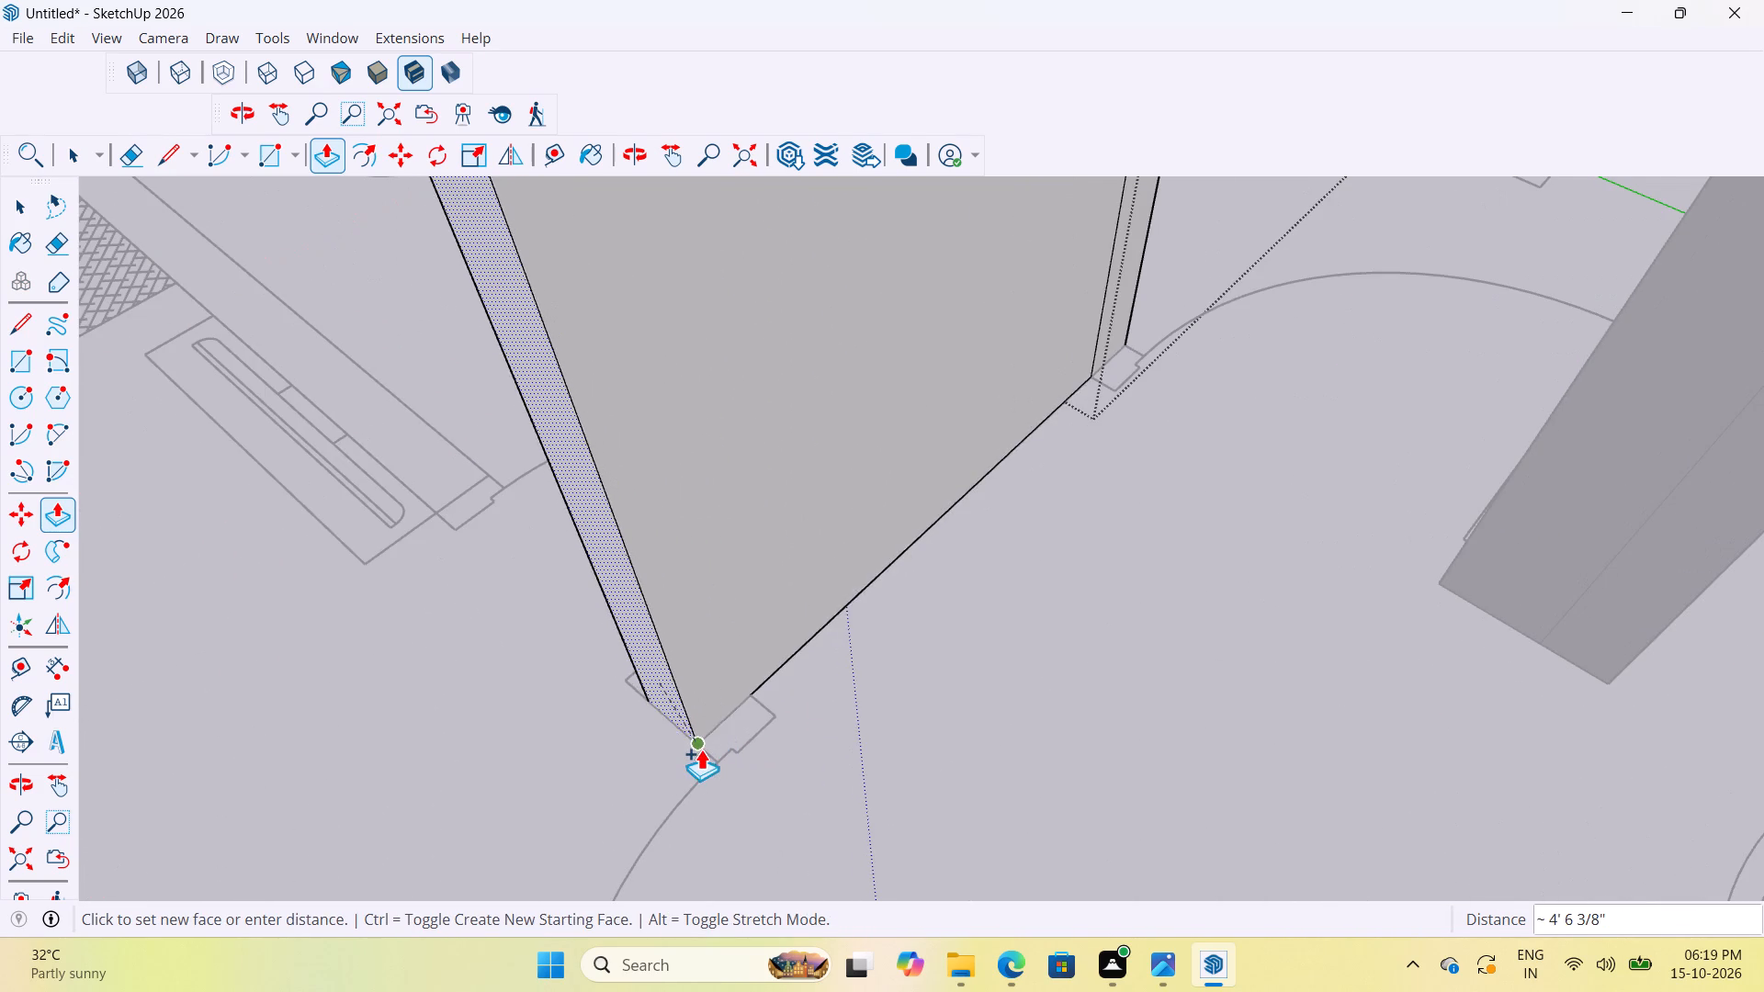
scroll(701, 749, "up", 14)
left_click(677, 736)
scroll(802, 721, "down", 6)
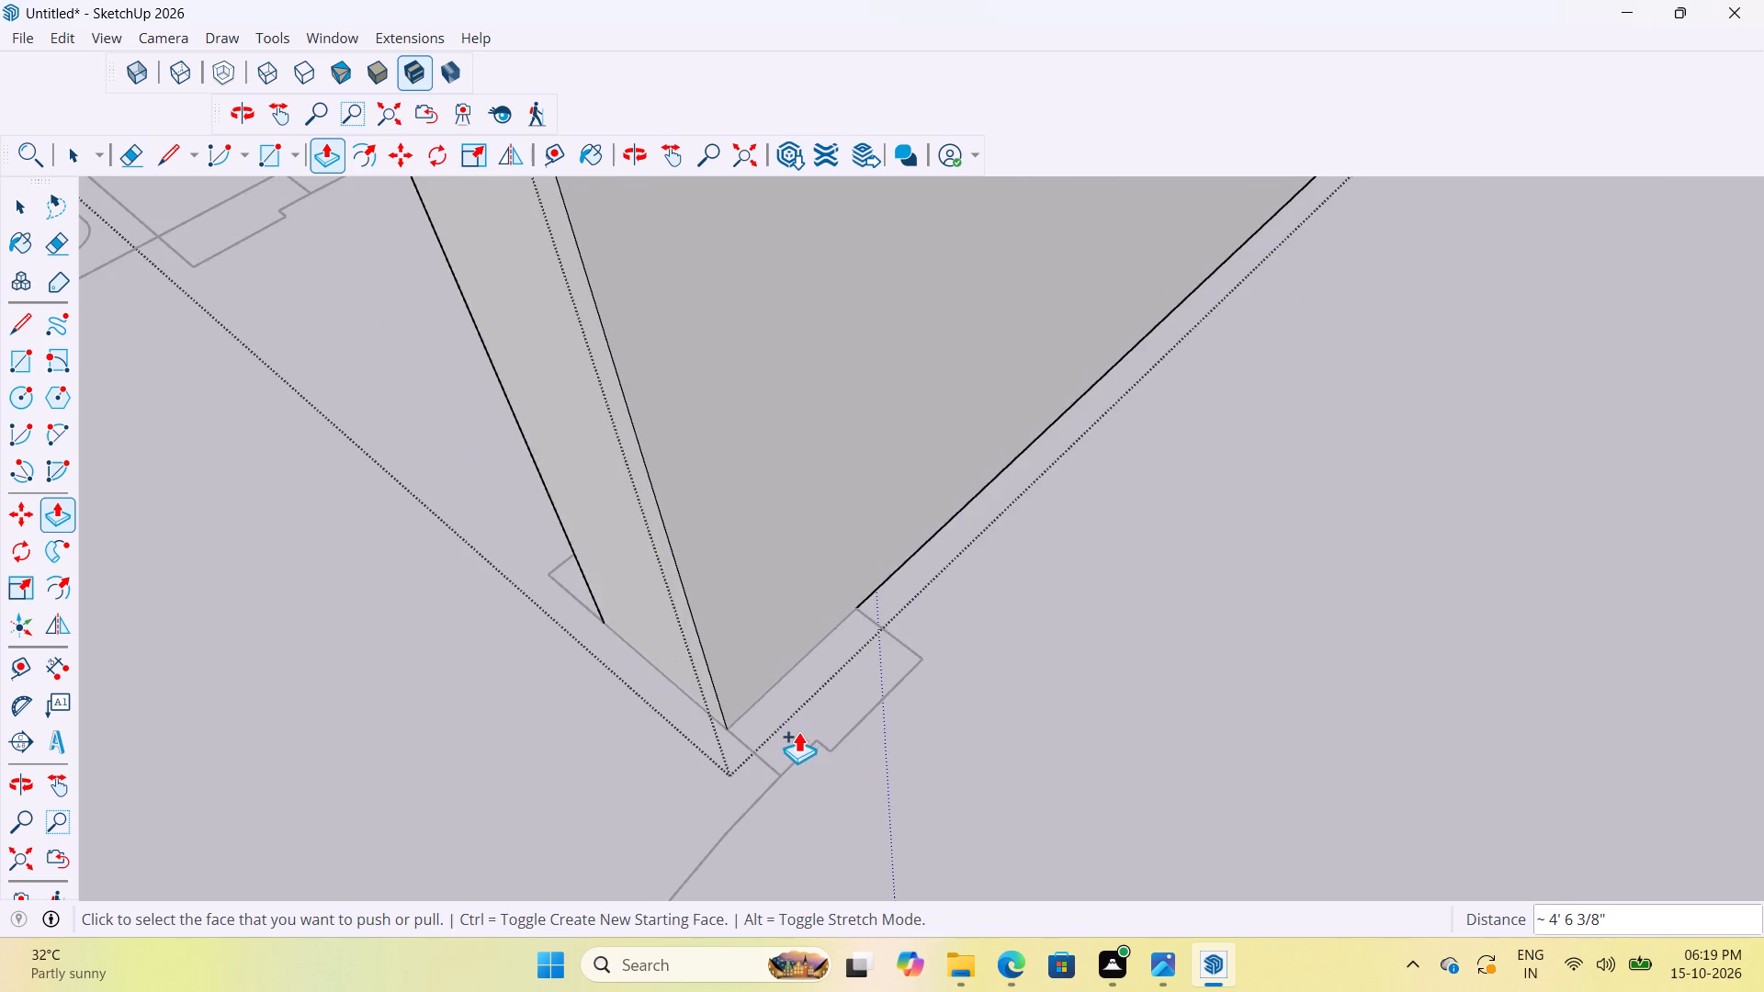
scroll(798, 731, "down", 5)
middle_click_drag(903, 729, 1114, 695)
scroll(1081, 695, "down", 12)
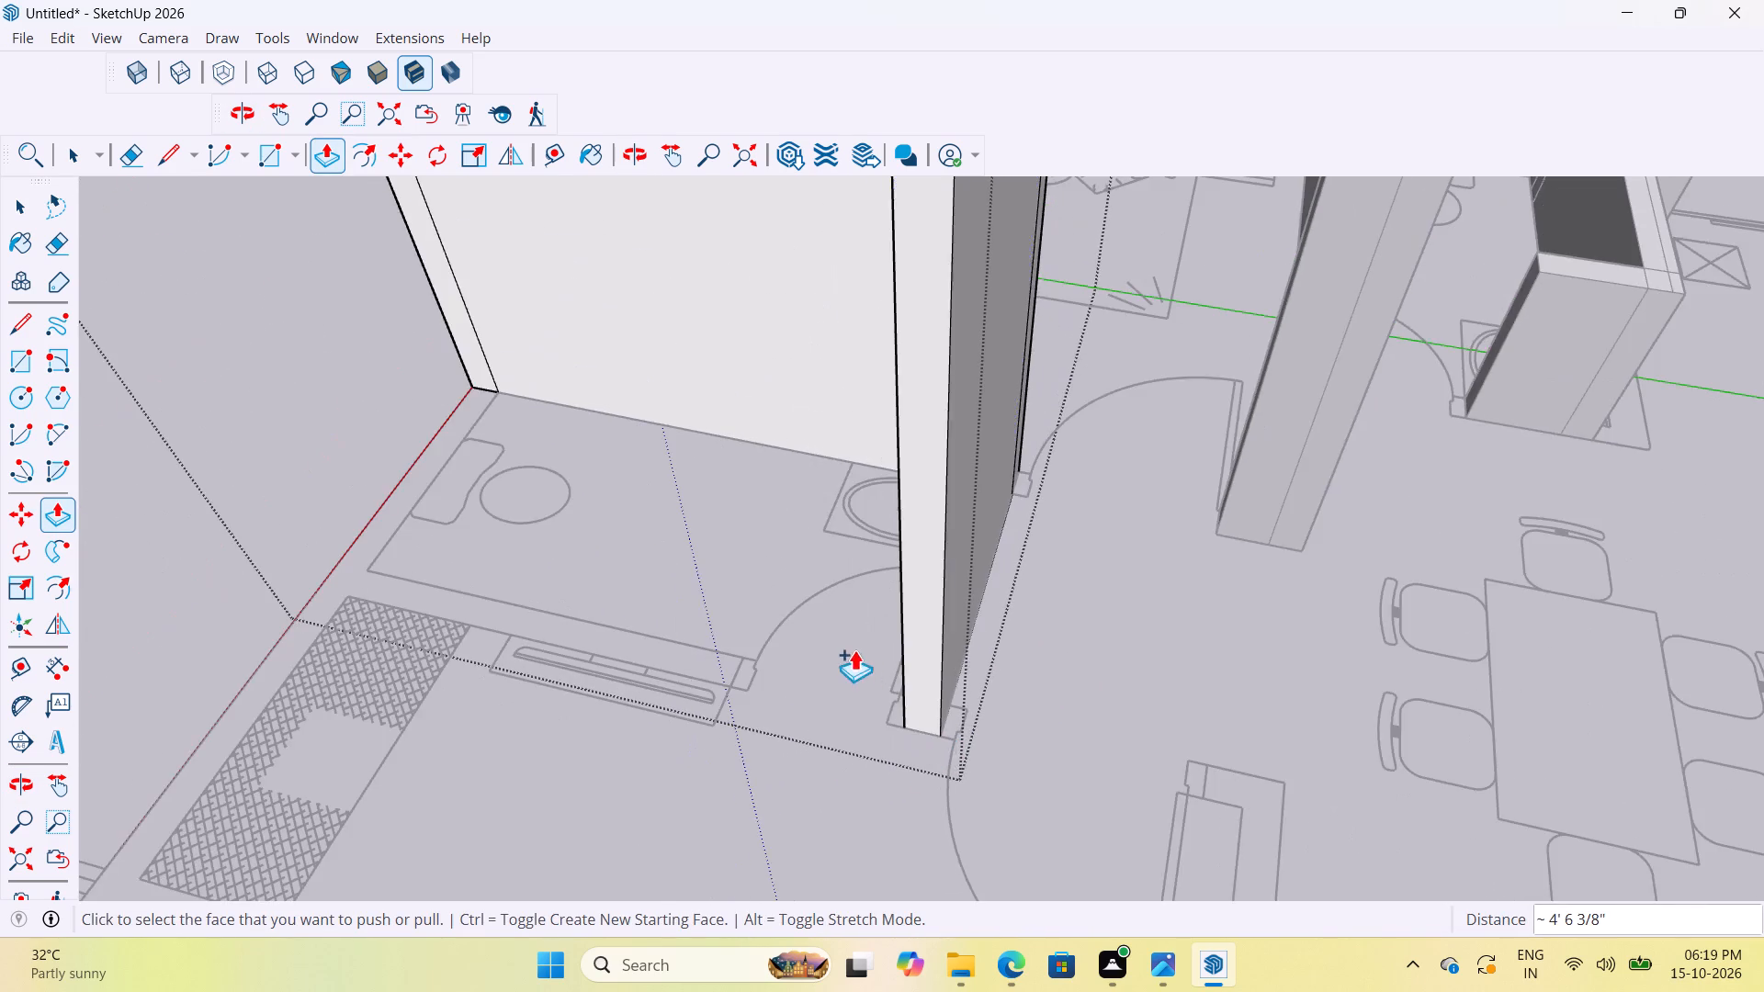
scroll(855, 664, "down", 6)
middle_click_drag(789, 704, 1169, 696)
scroll(935, 677, "down", 13)
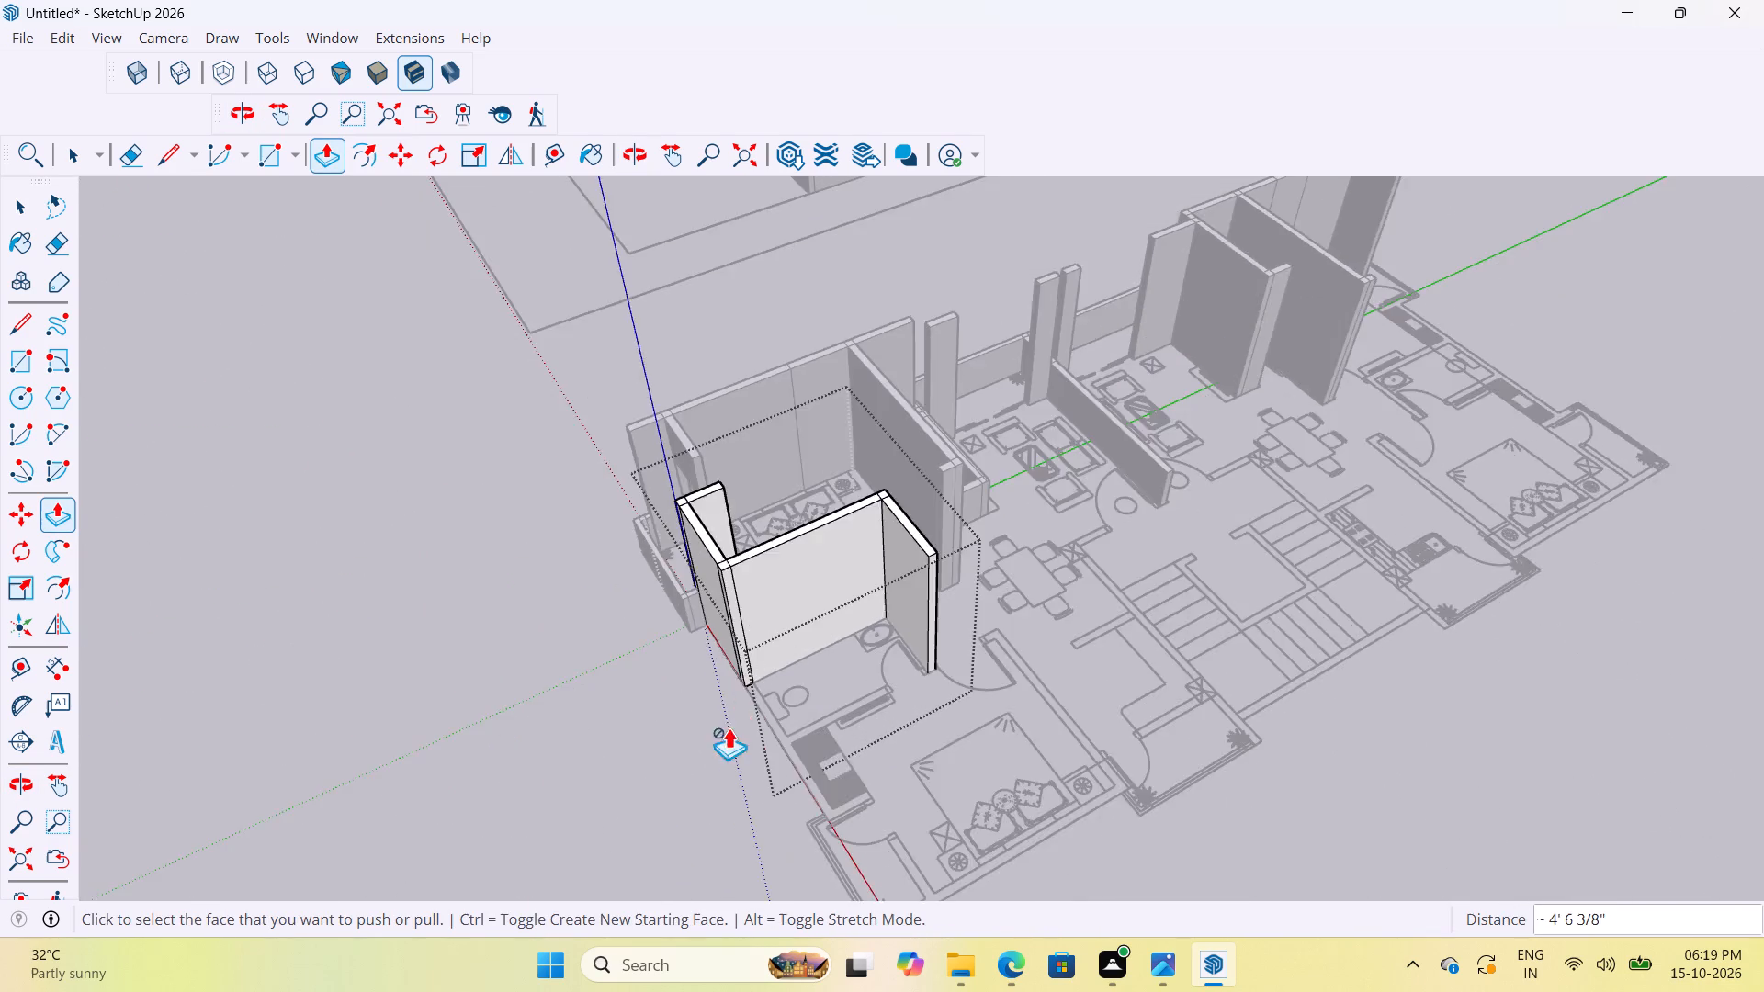
scroll(729, 727, "down", 13)
scroll(799, 737, "up", 11)
key("space")
key("space")
left_click(1423, 702)
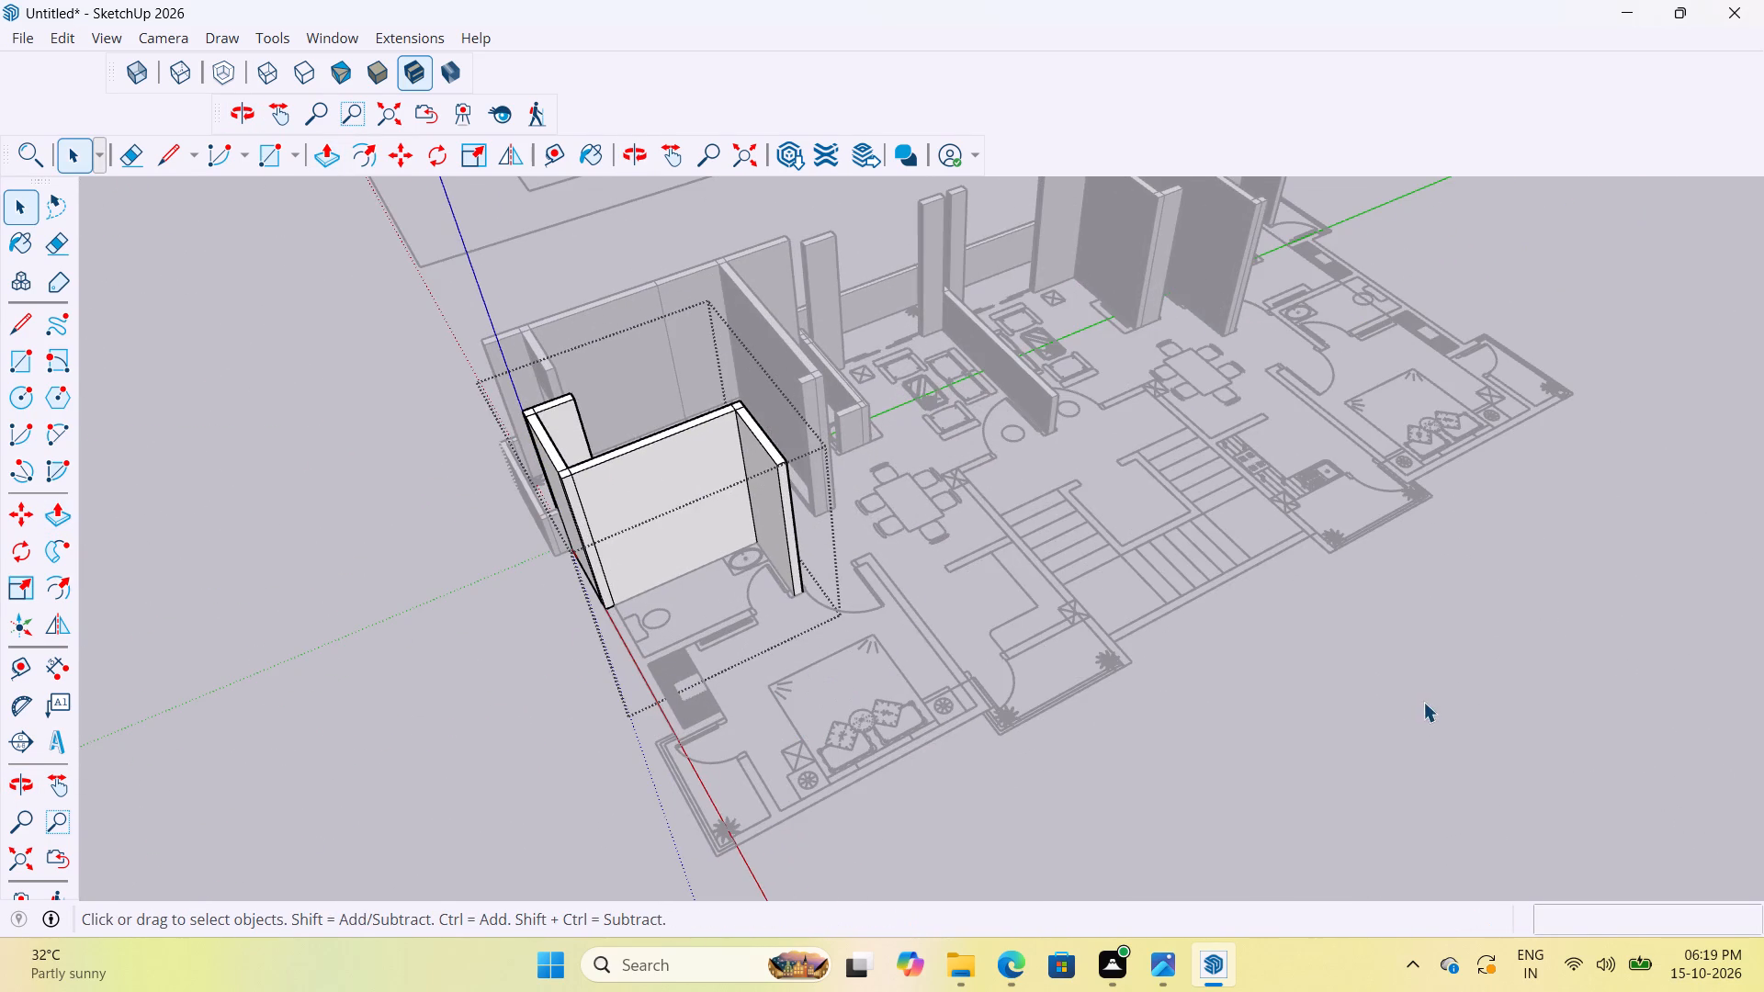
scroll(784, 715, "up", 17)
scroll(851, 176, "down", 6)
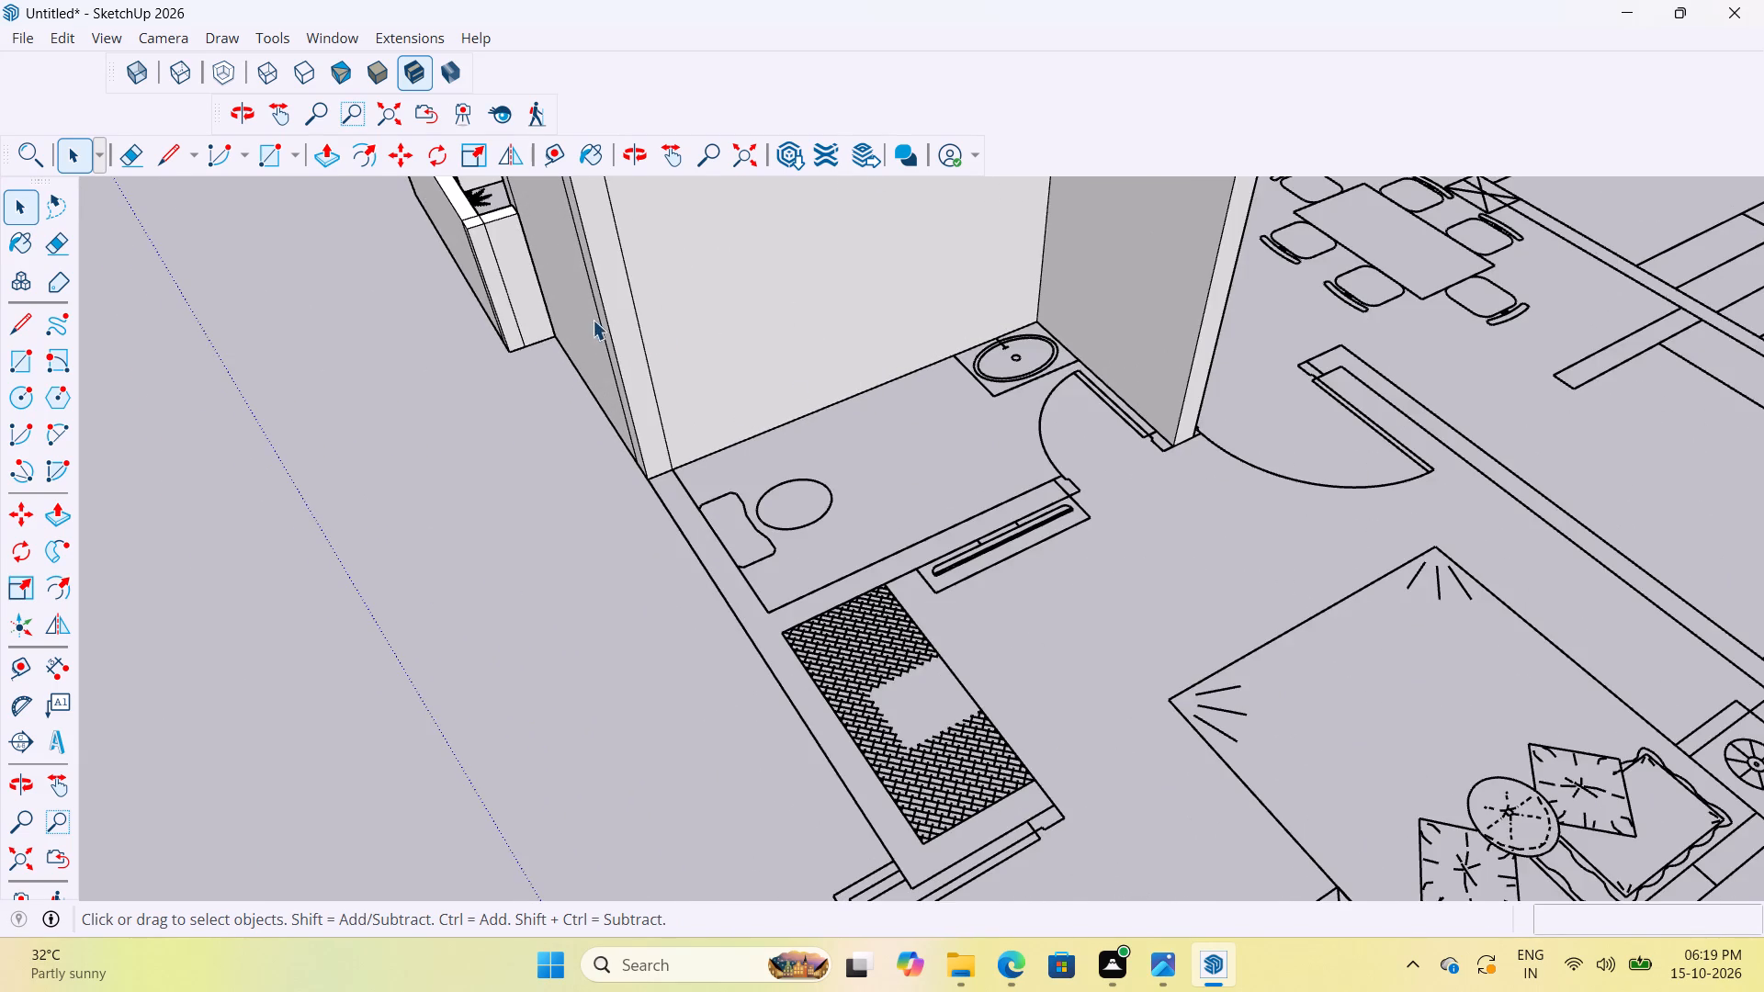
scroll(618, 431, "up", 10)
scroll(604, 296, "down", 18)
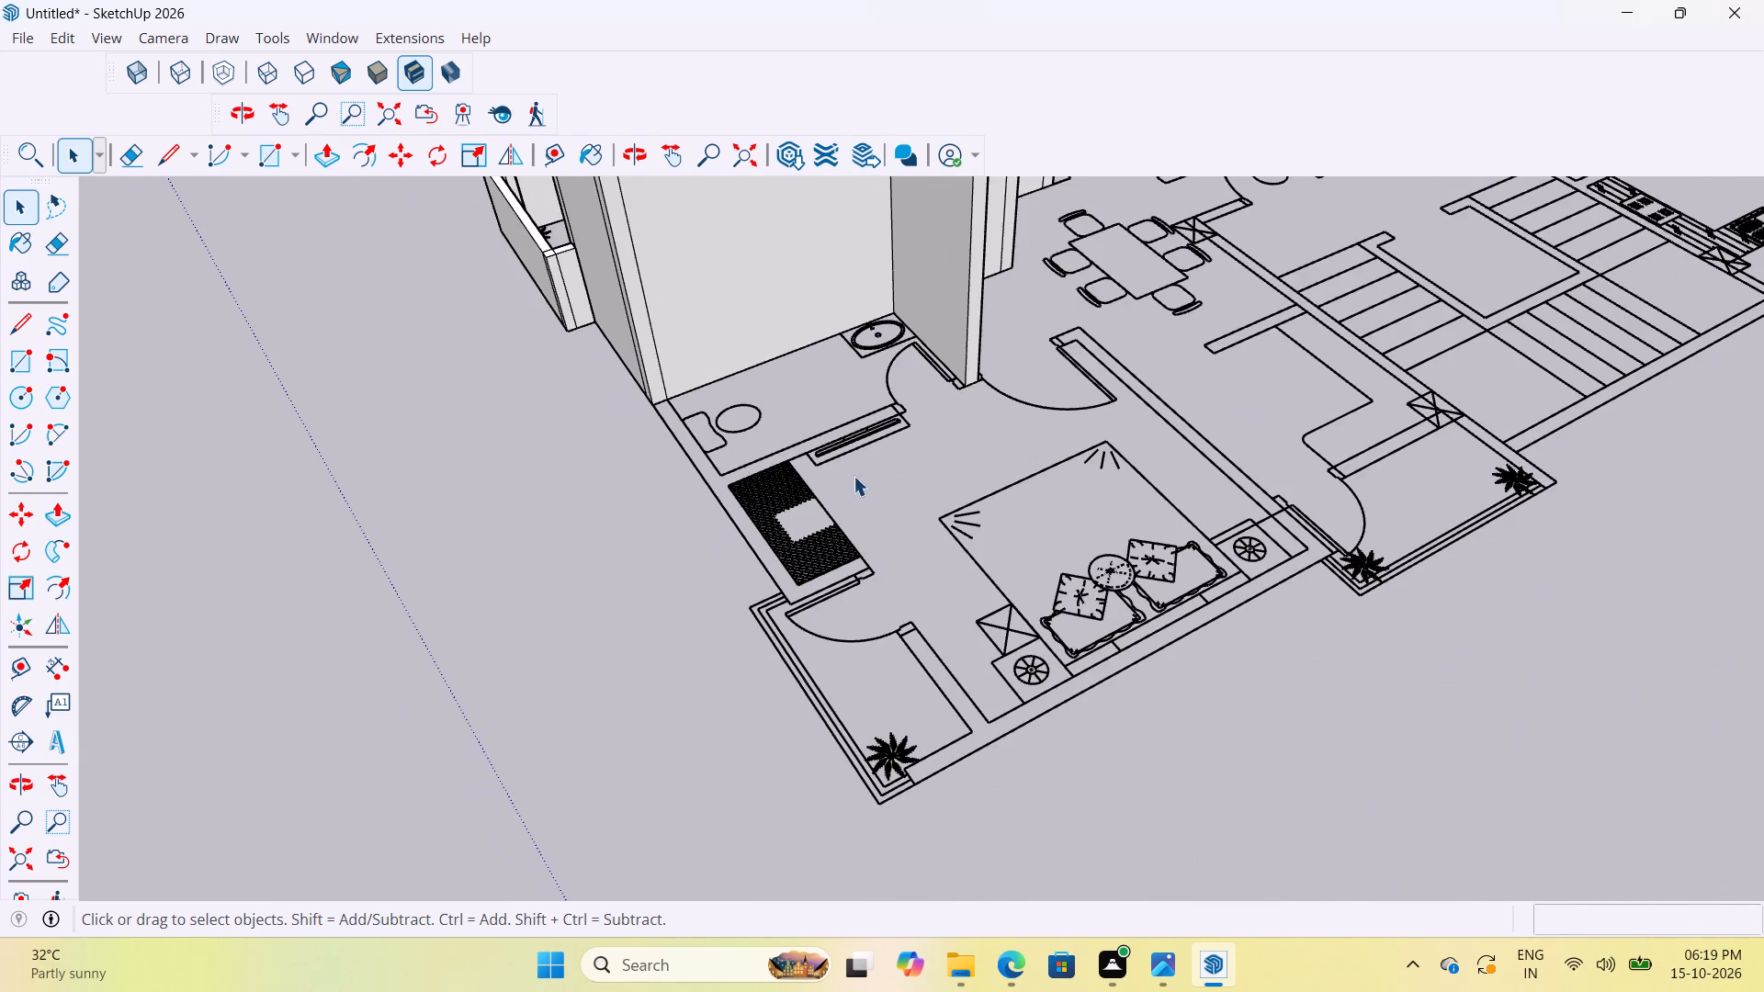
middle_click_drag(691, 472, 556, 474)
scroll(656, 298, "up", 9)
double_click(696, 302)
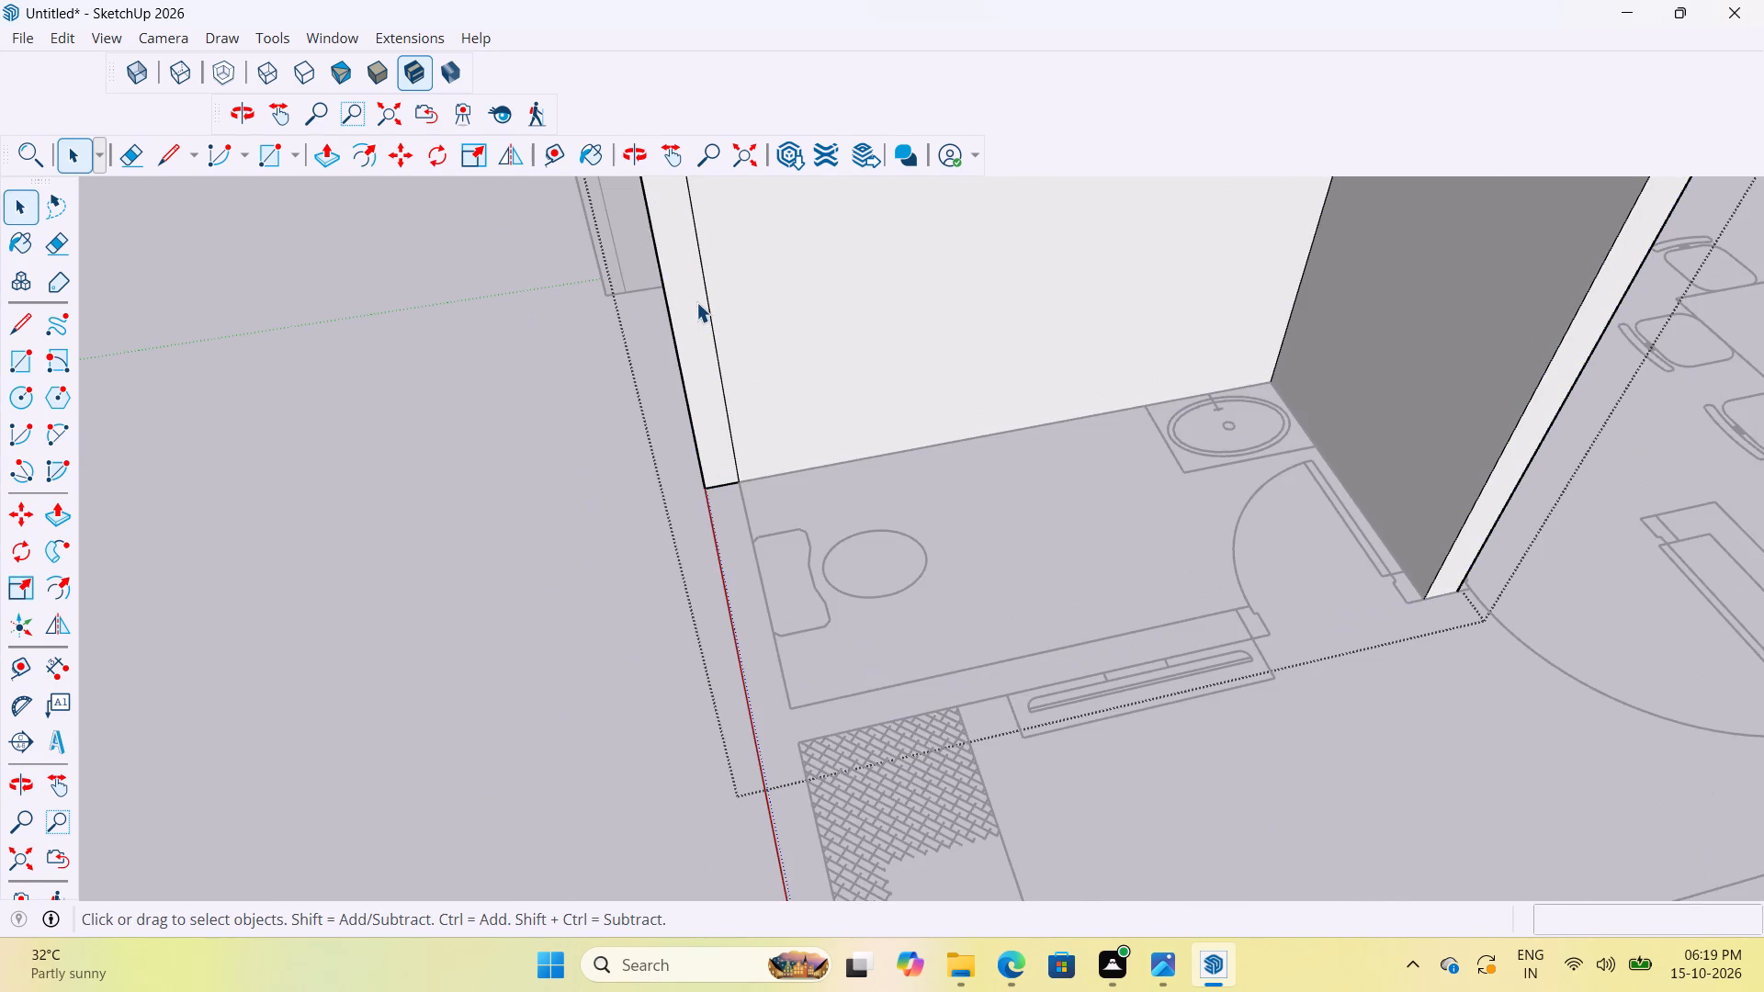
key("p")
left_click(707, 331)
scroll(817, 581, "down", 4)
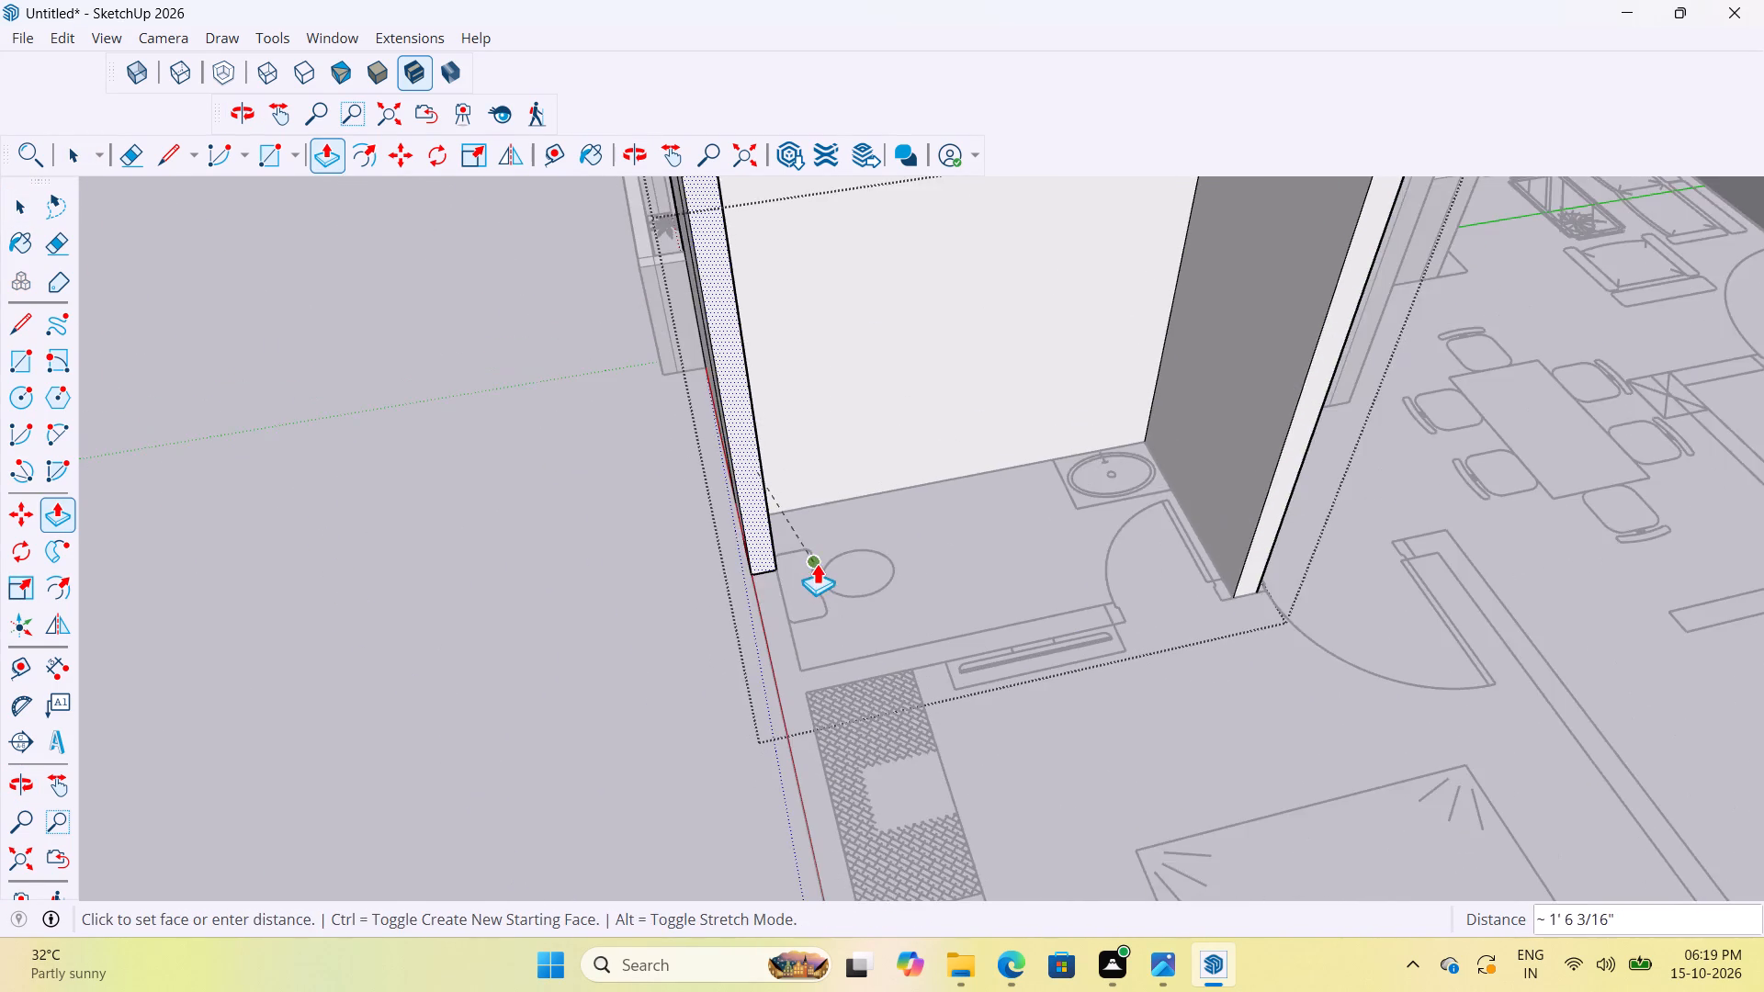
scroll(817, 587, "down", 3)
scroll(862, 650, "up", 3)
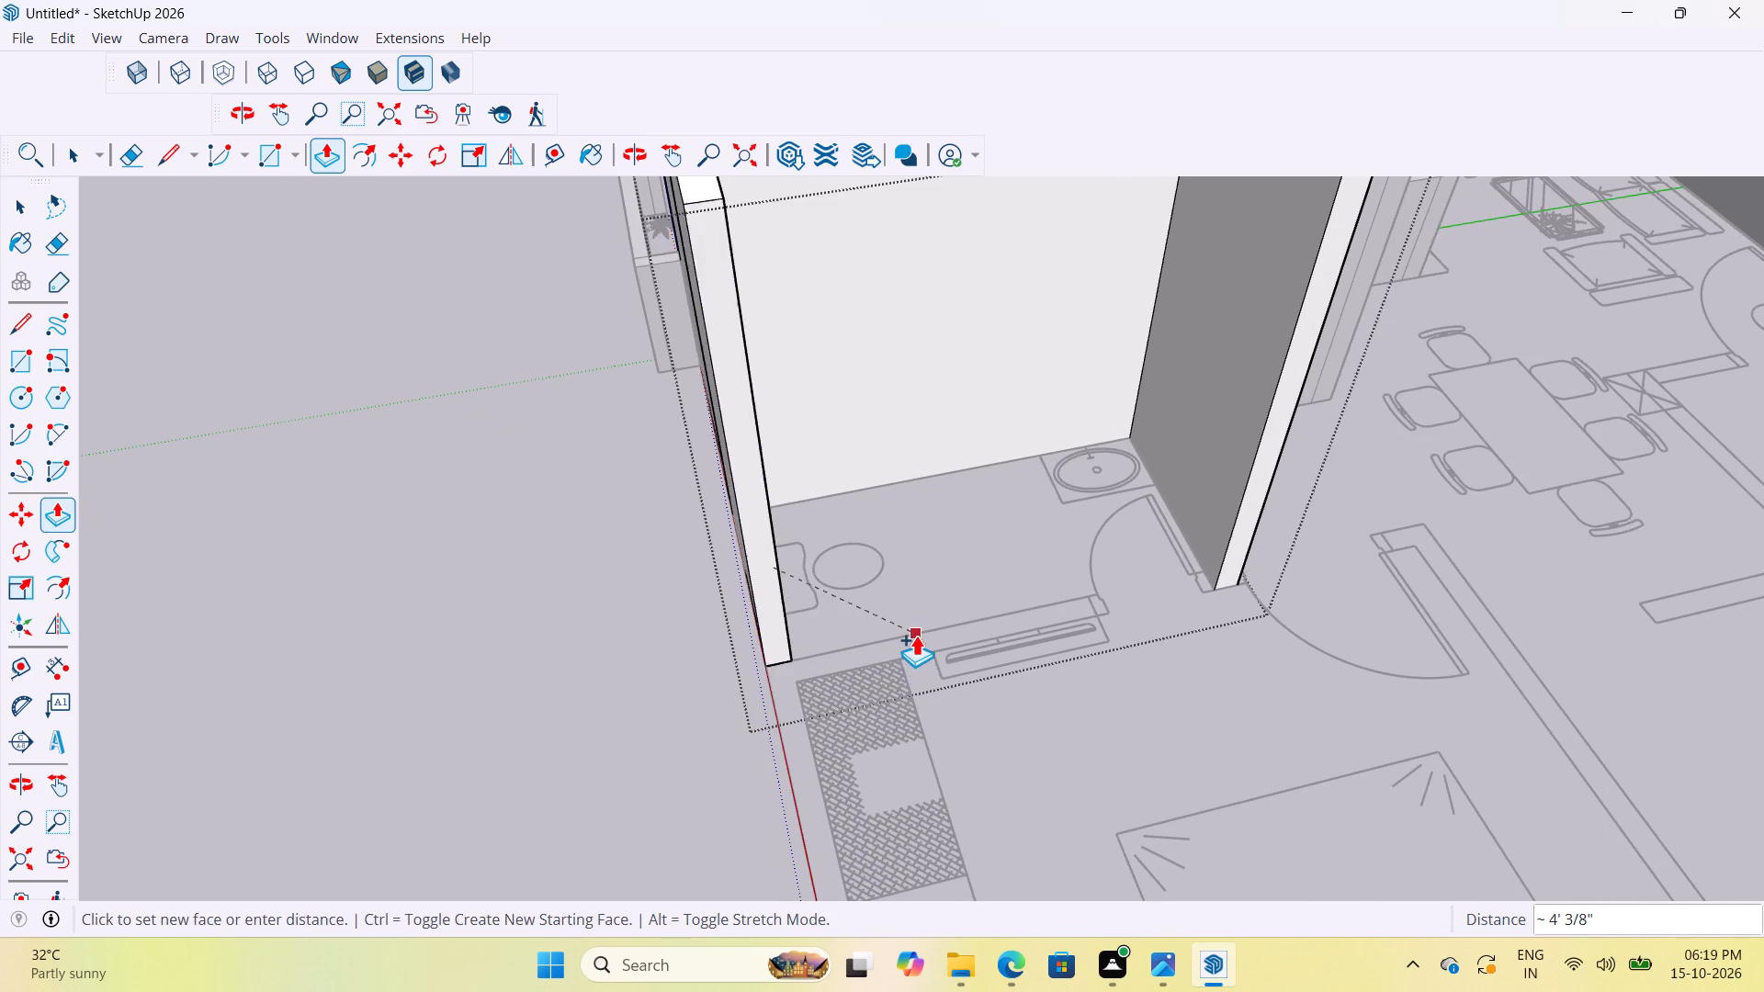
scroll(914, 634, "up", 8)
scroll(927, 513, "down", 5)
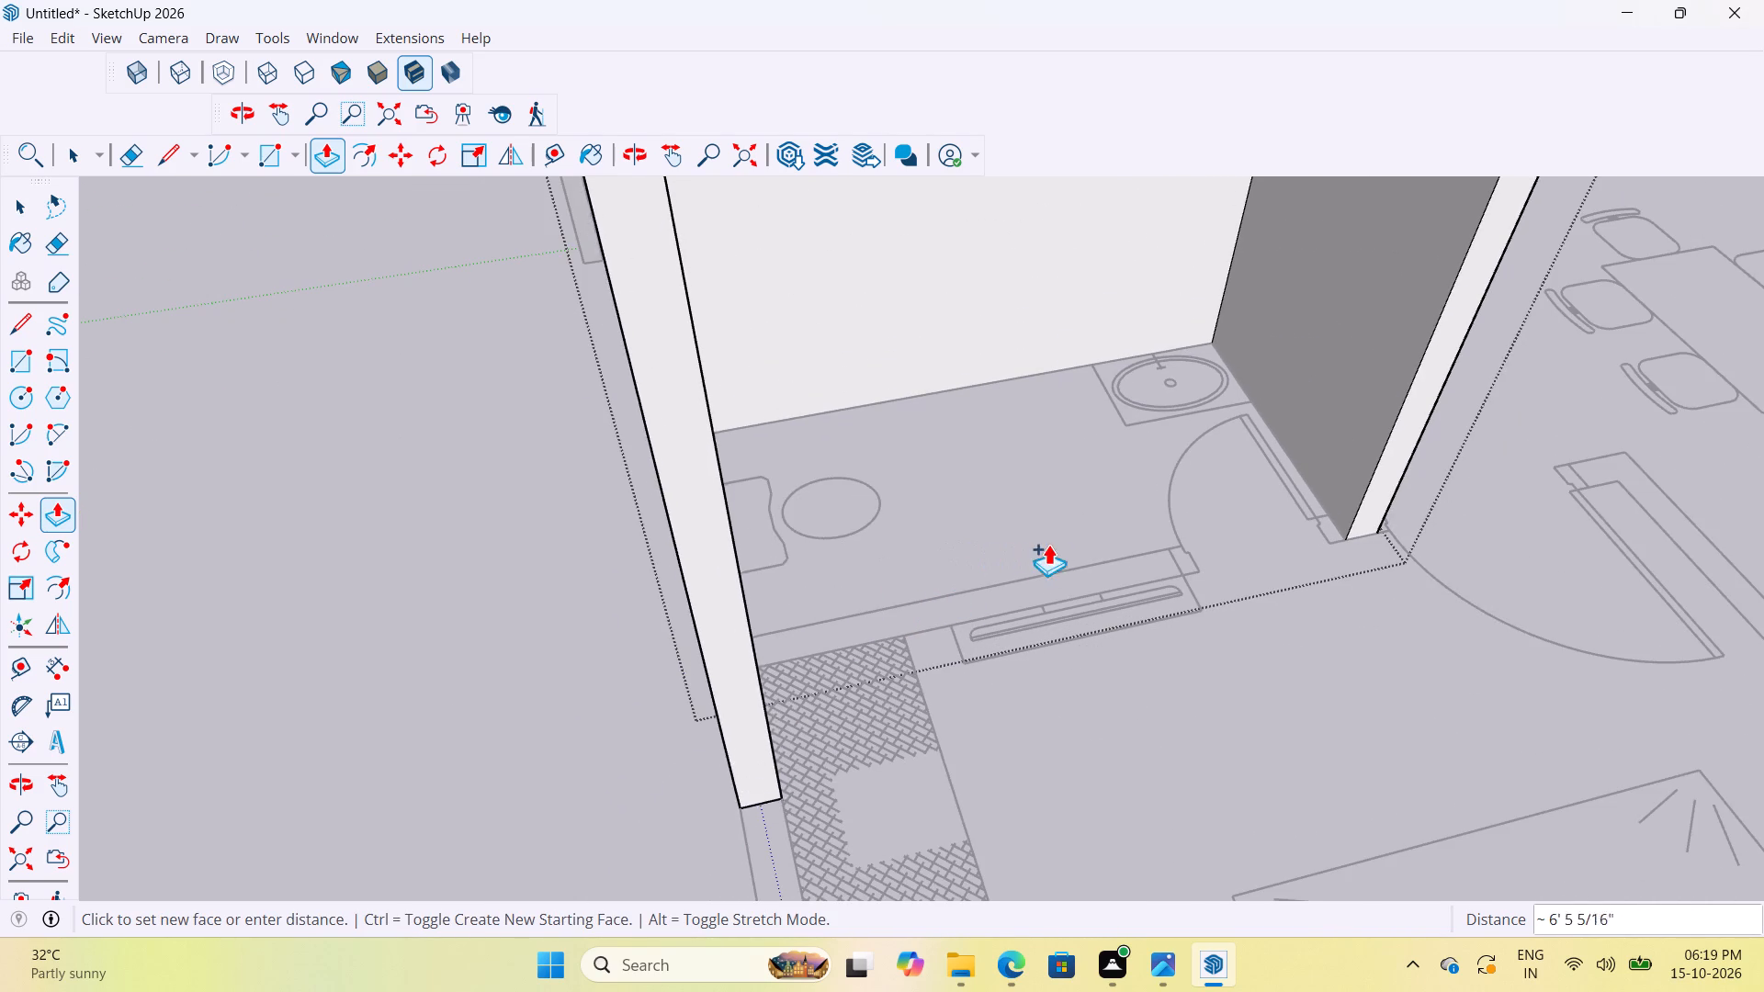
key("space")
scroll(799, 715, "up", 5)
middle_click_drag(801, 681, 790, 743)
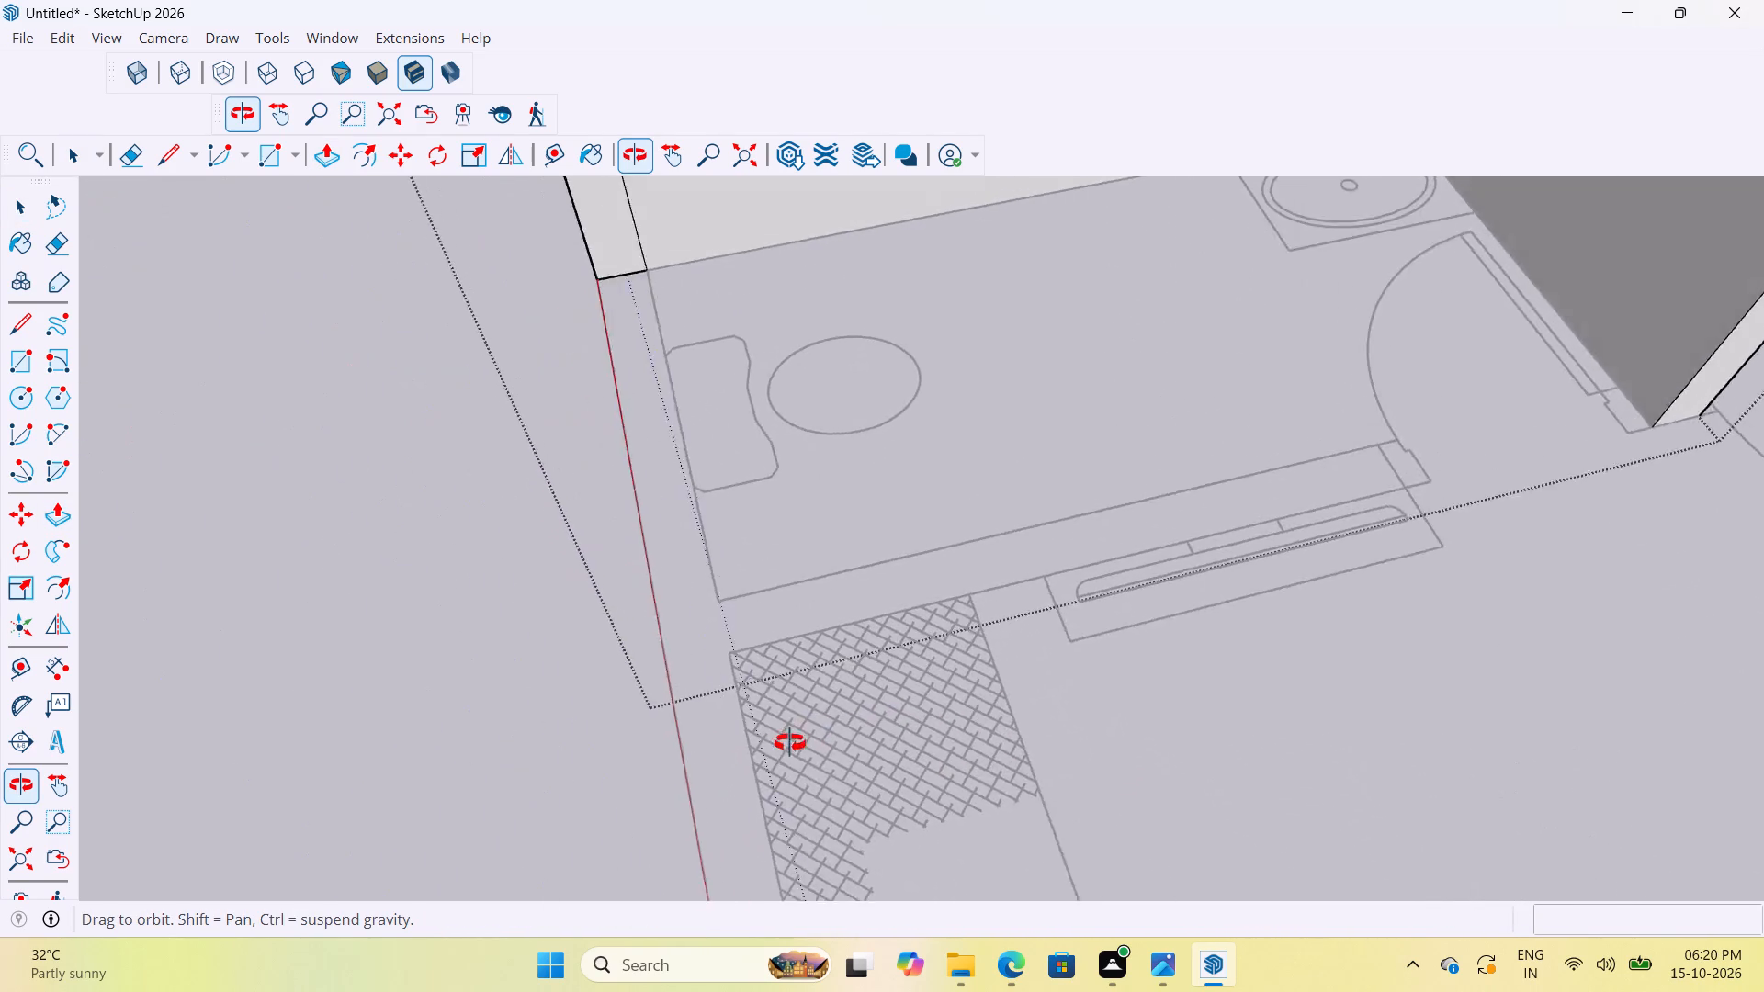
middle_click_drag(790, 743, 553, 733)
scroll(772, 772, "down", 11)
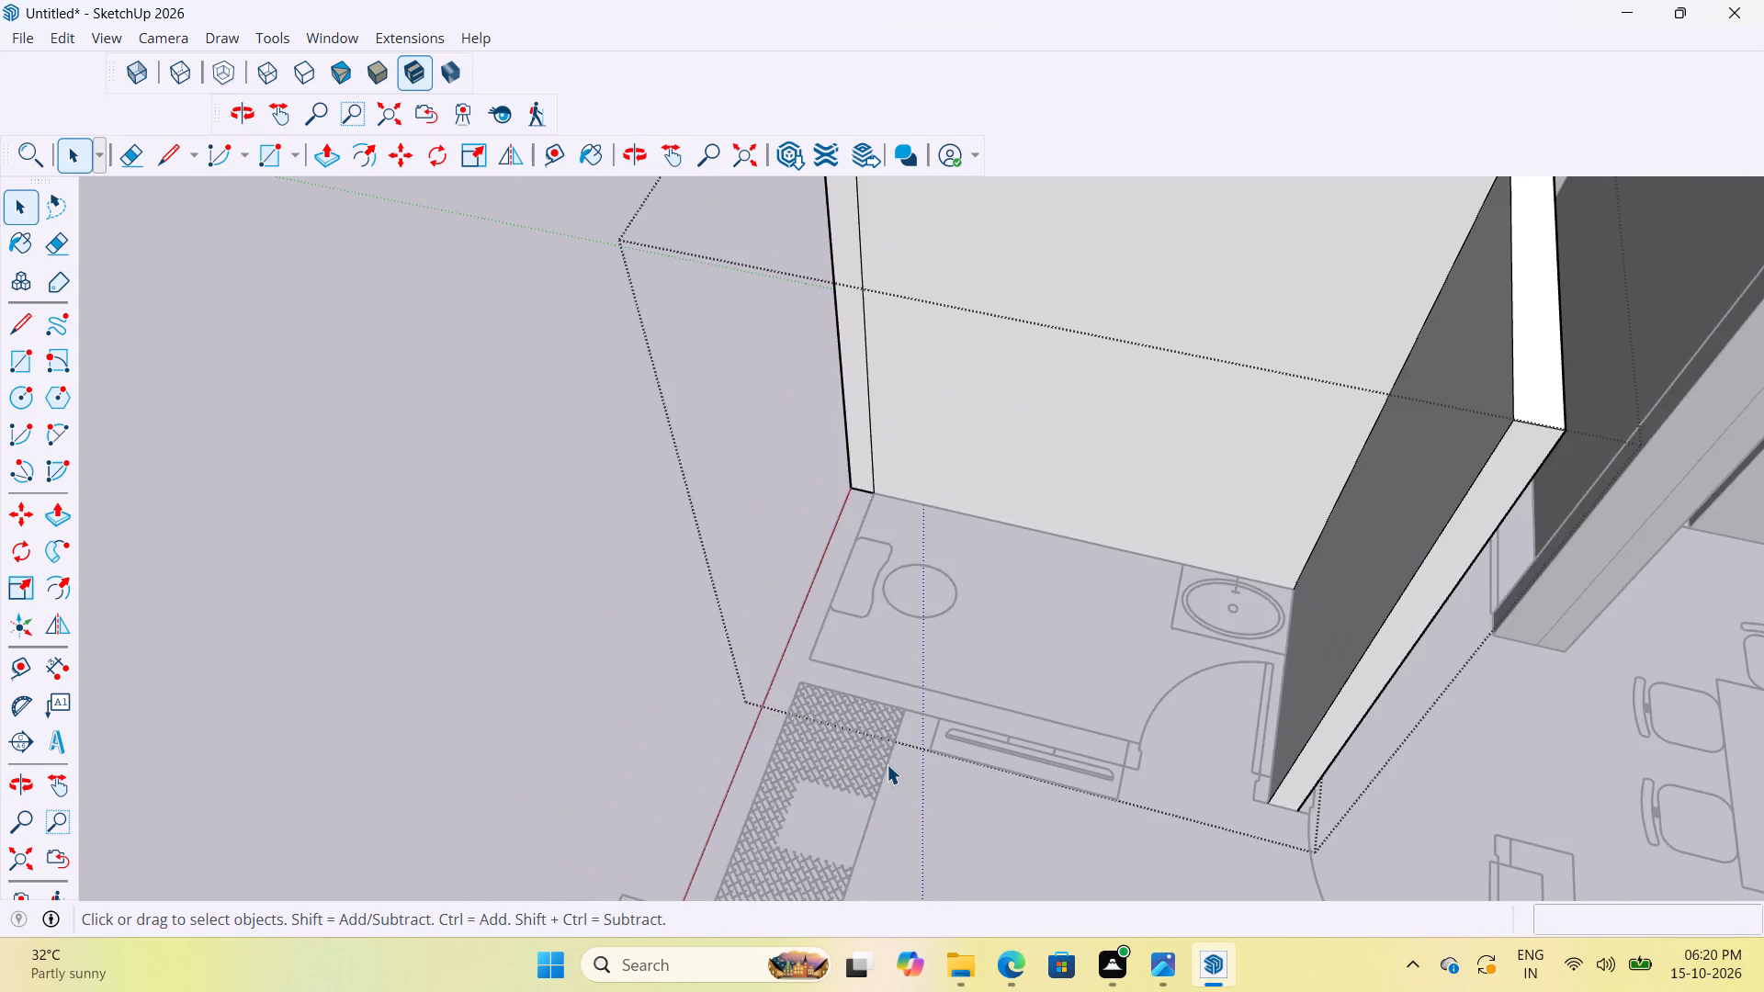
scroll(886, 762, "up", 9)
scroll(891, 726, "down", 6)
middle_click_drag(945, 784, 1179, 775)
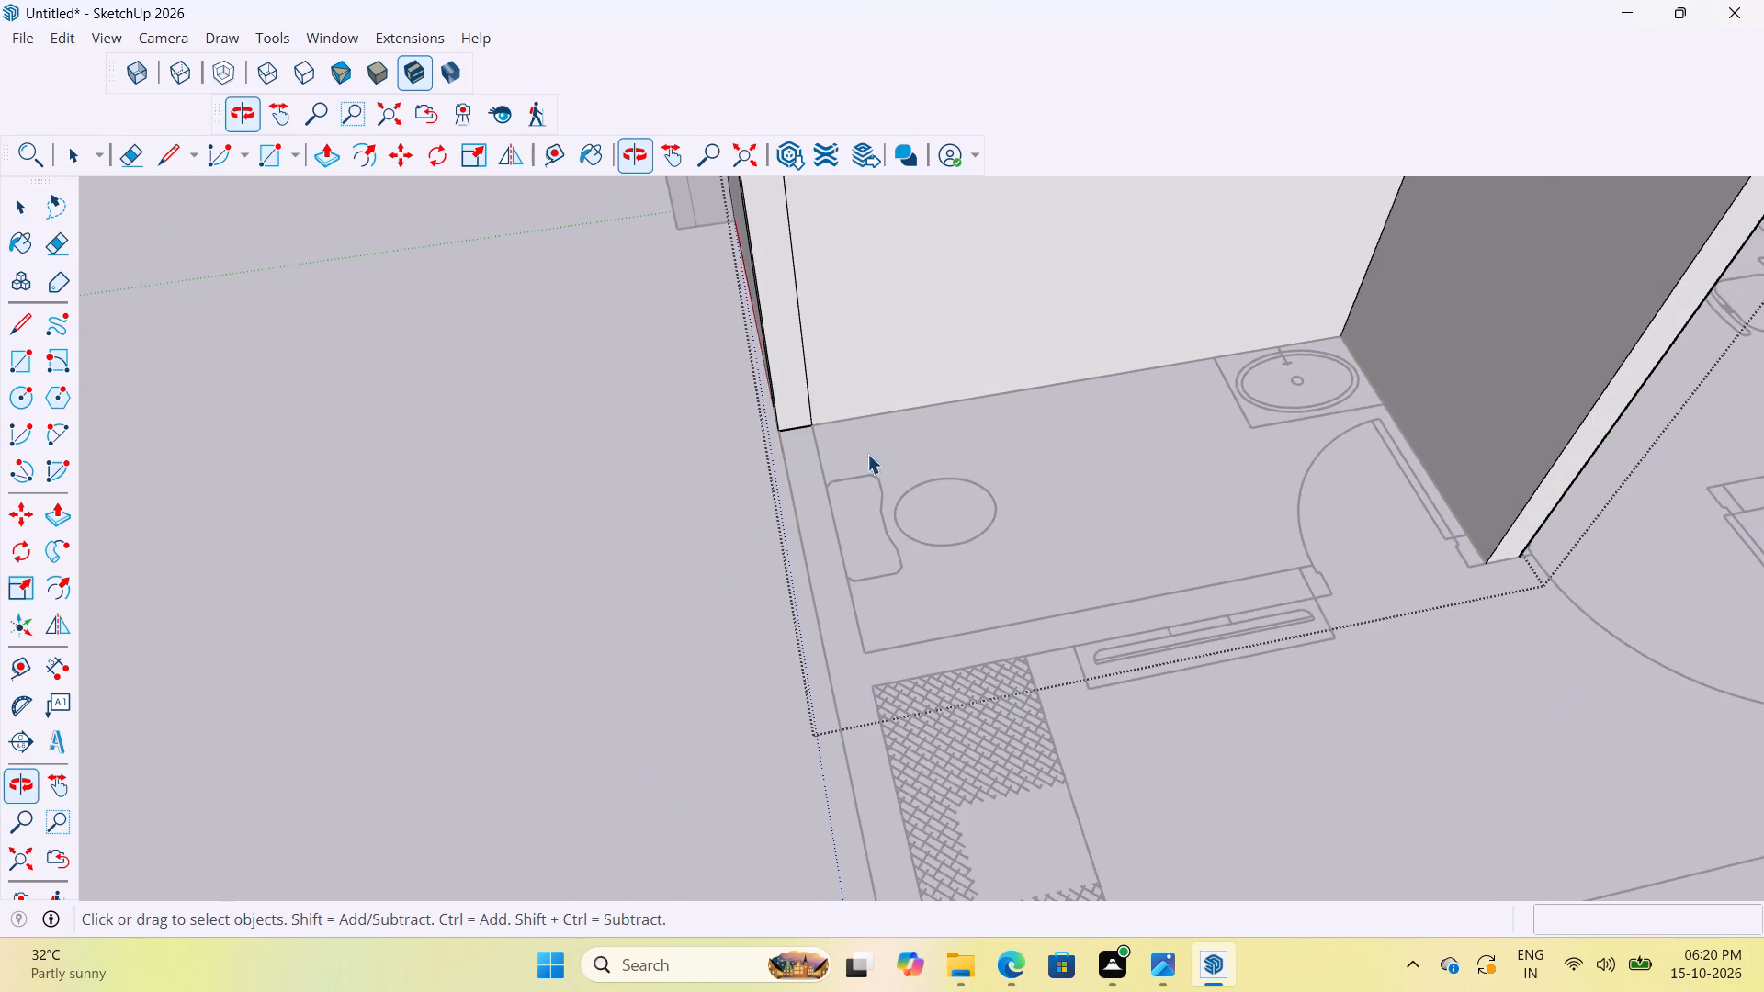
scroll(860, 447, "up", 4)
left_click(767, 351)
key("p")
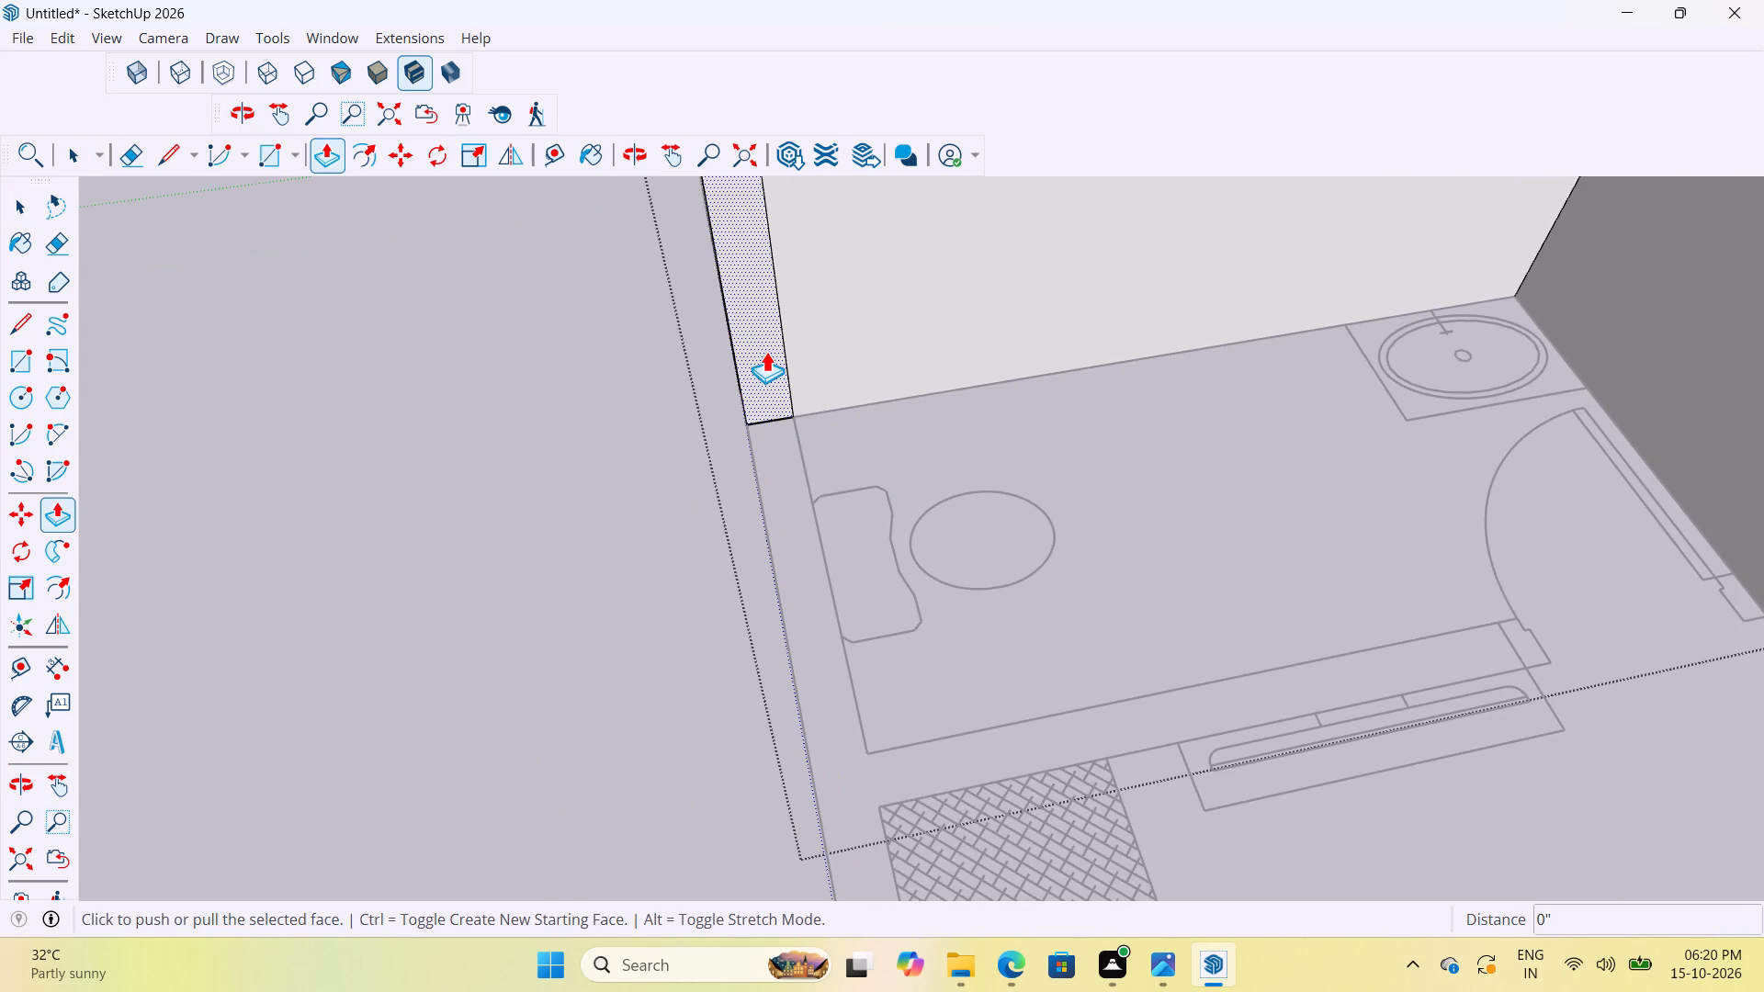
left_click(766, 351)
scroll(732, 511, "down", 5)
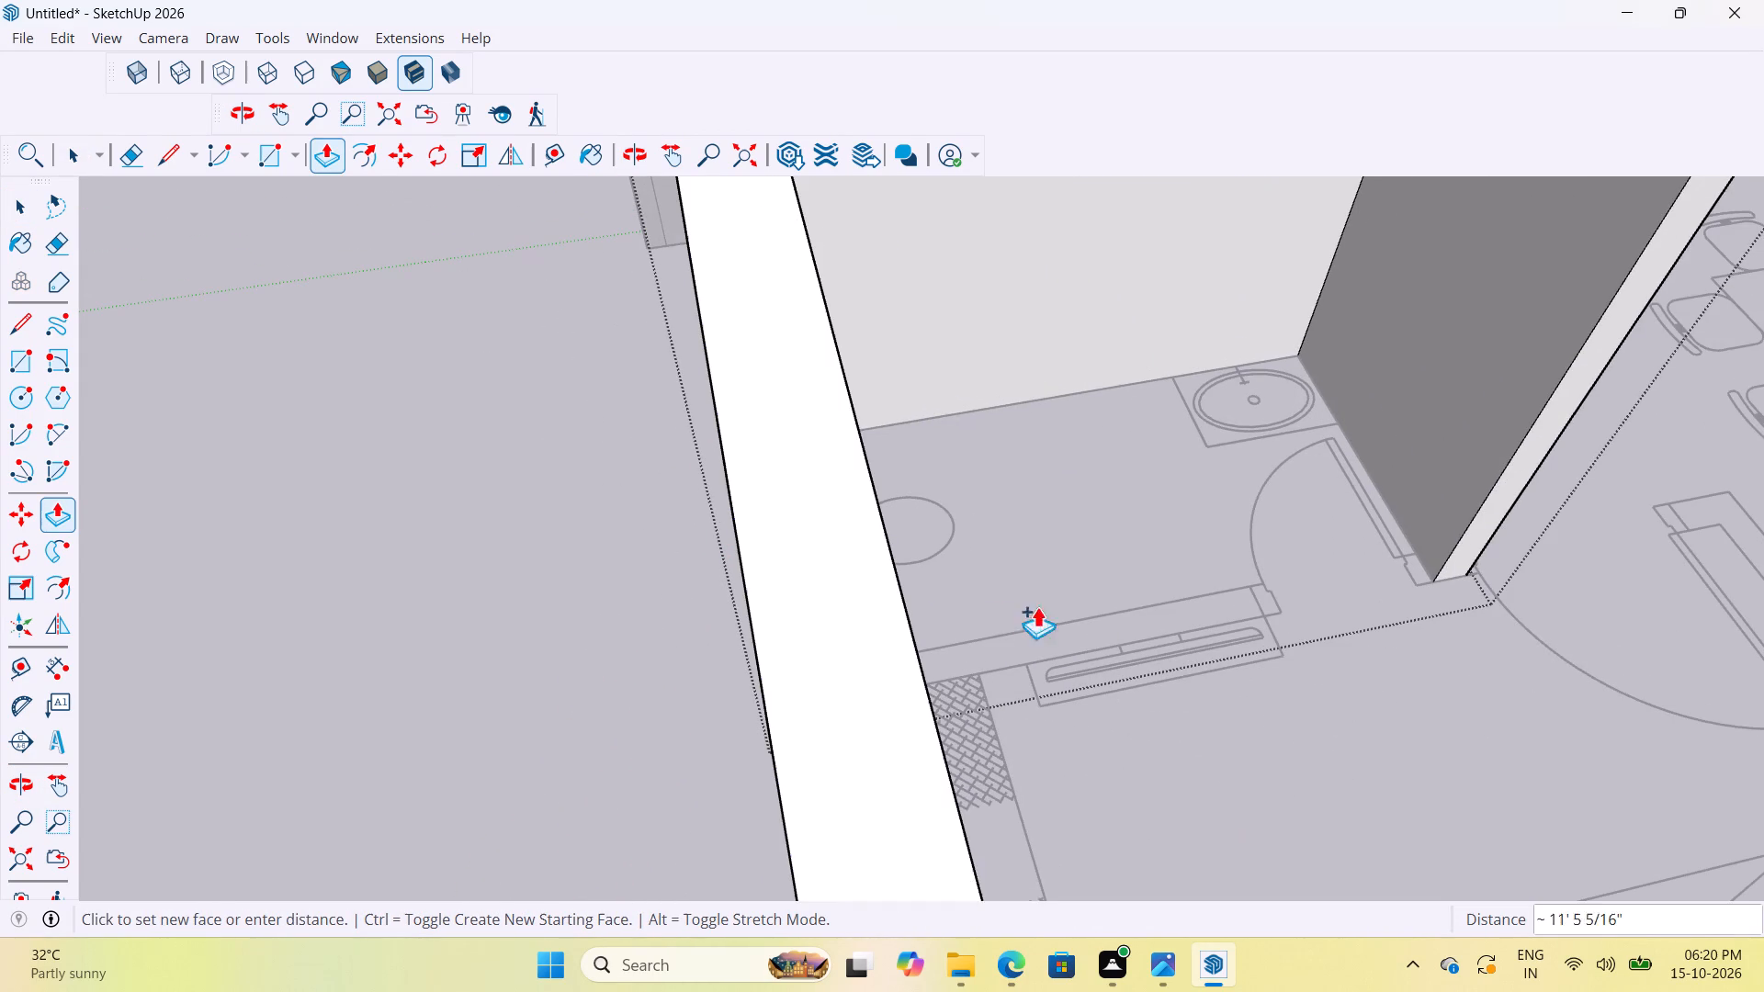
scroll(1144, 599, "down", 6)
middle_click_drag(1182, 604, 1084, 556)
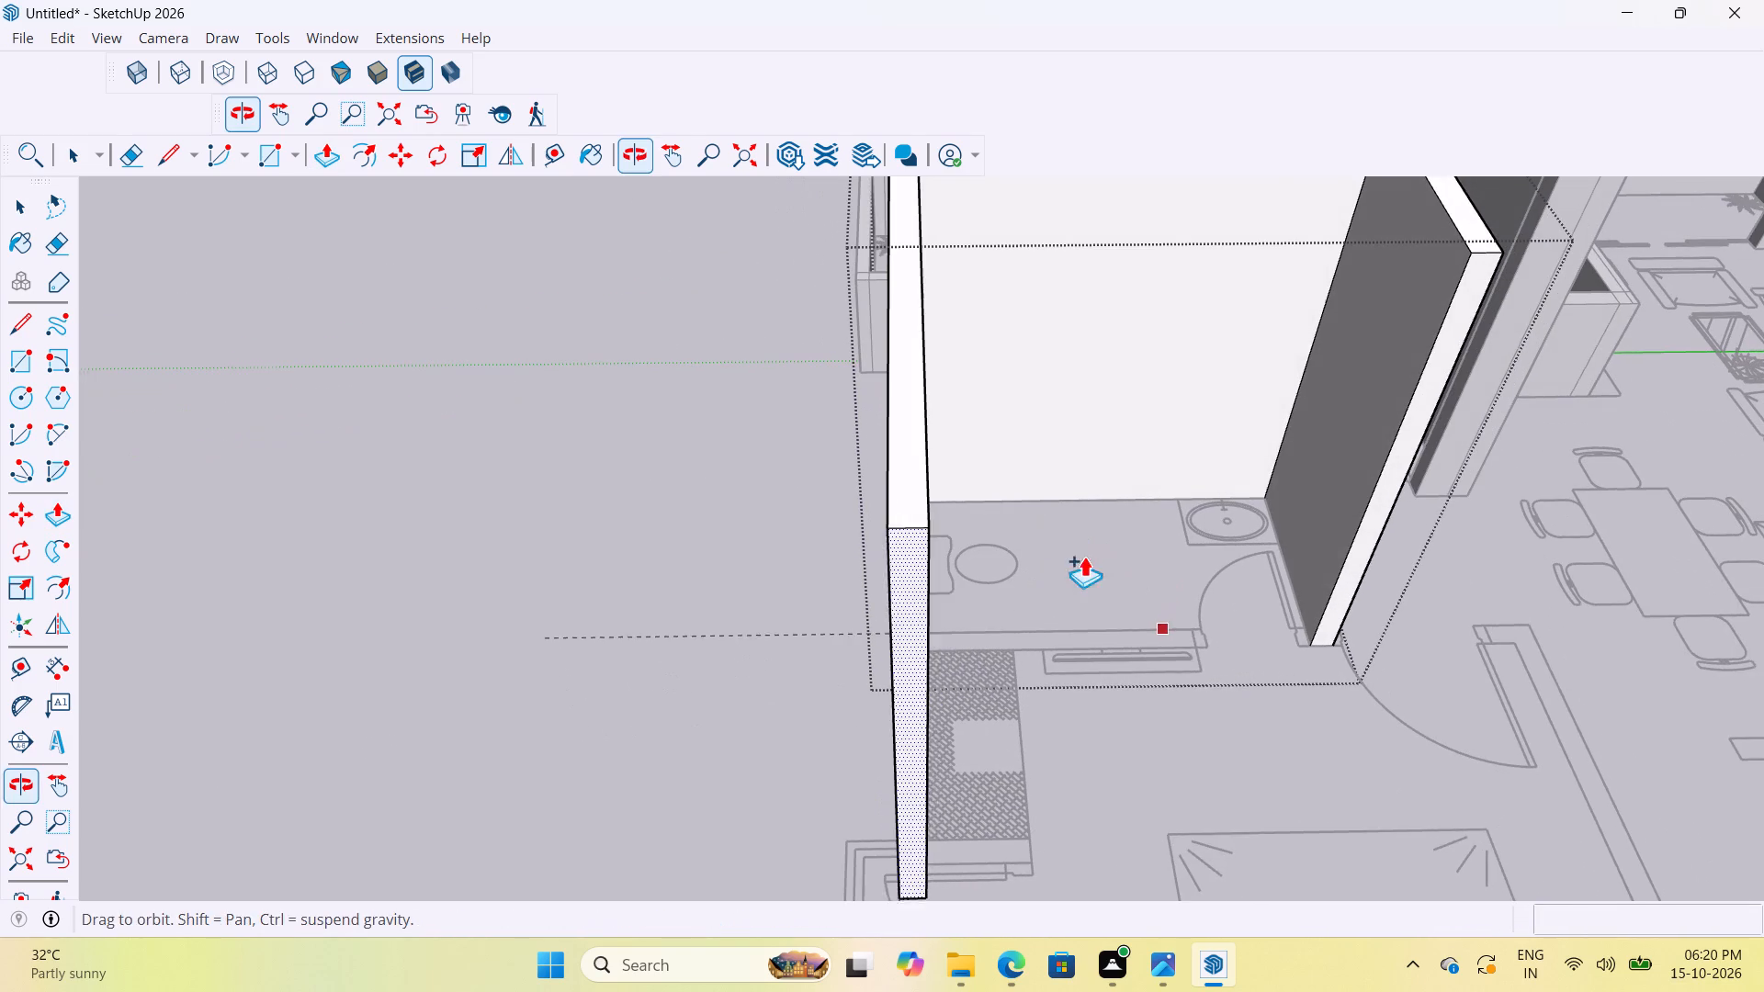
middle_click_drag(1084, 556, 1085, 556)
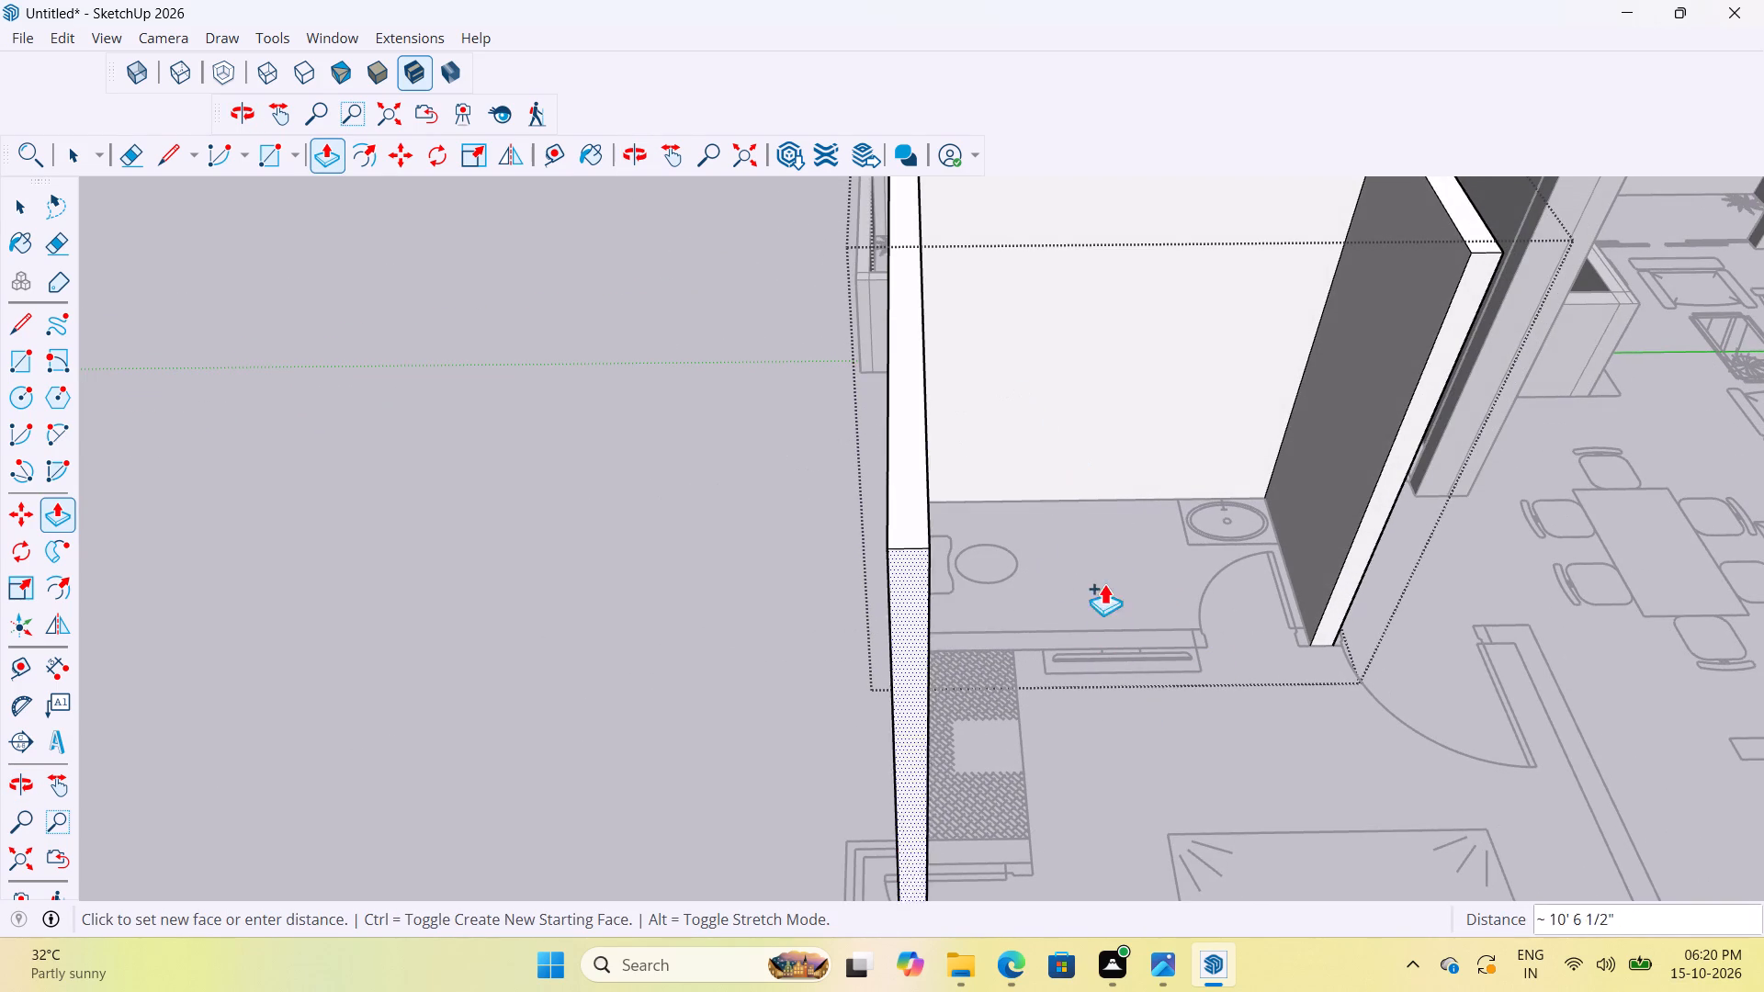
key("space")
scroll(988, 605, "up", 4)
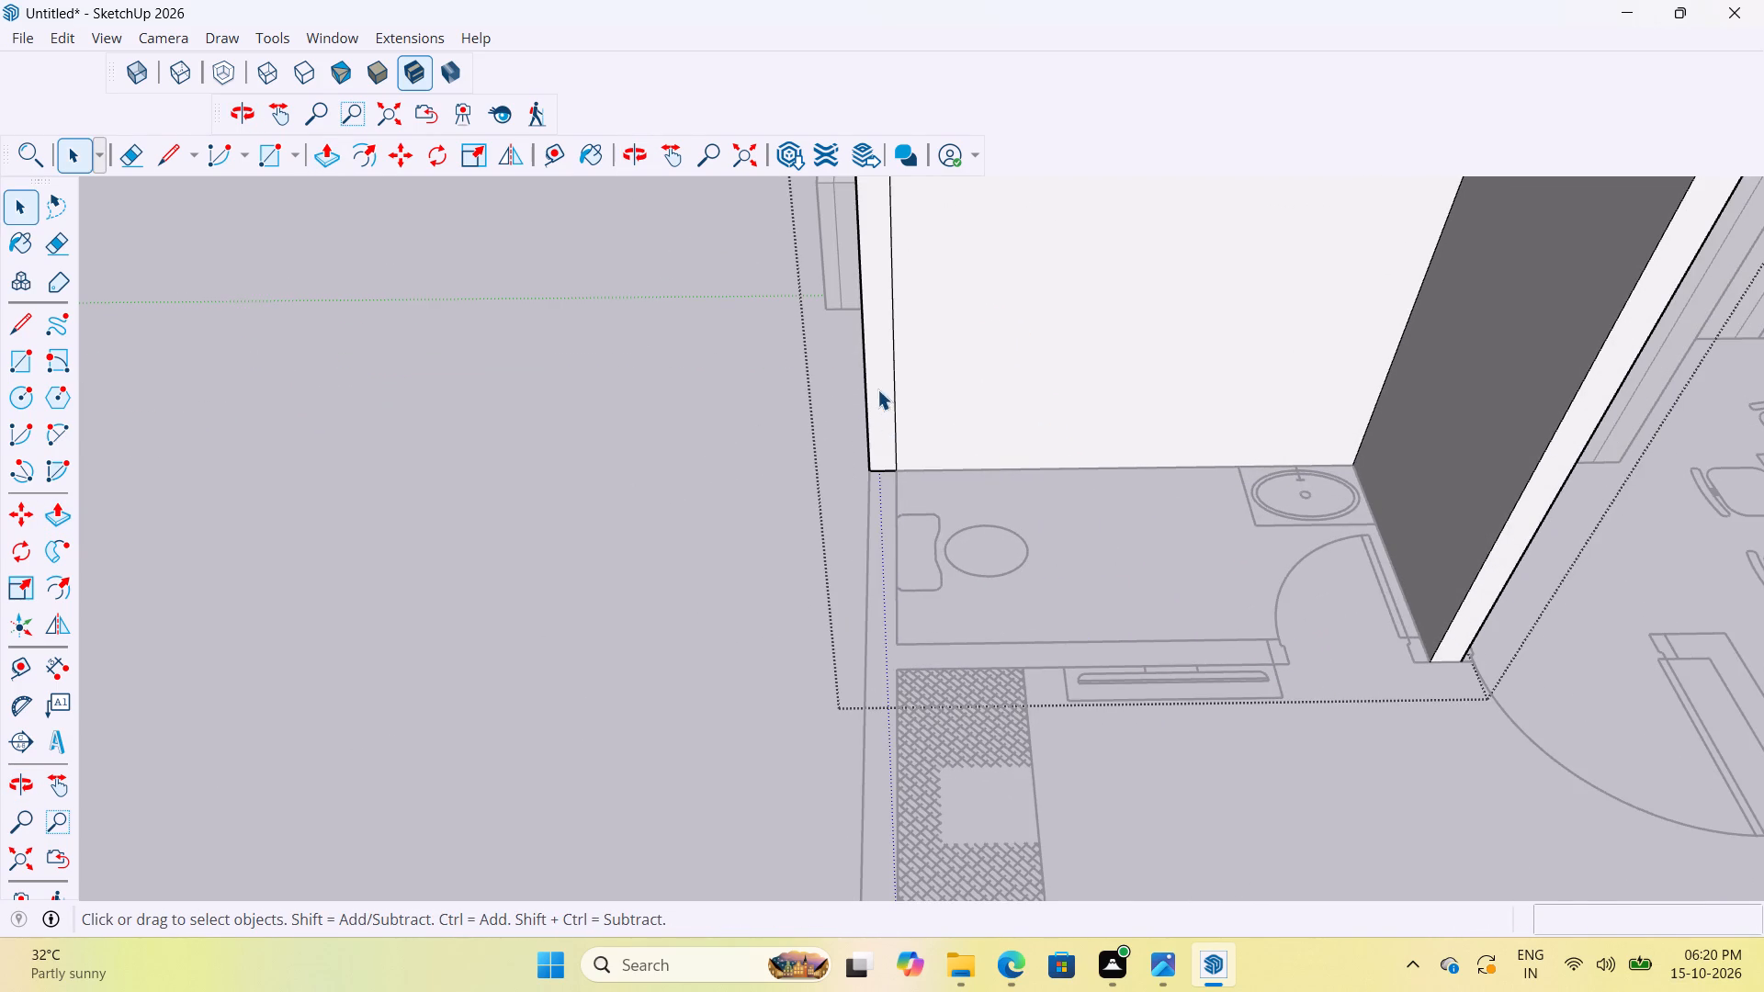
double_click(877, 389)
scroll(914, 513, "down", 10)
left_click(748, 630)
Enter the wall group and Push/Pull the outer wall's end about 4' 3/8" past the toilet to the bathroom's second cross-wall line.
scroll(895, 463, "up", 4)
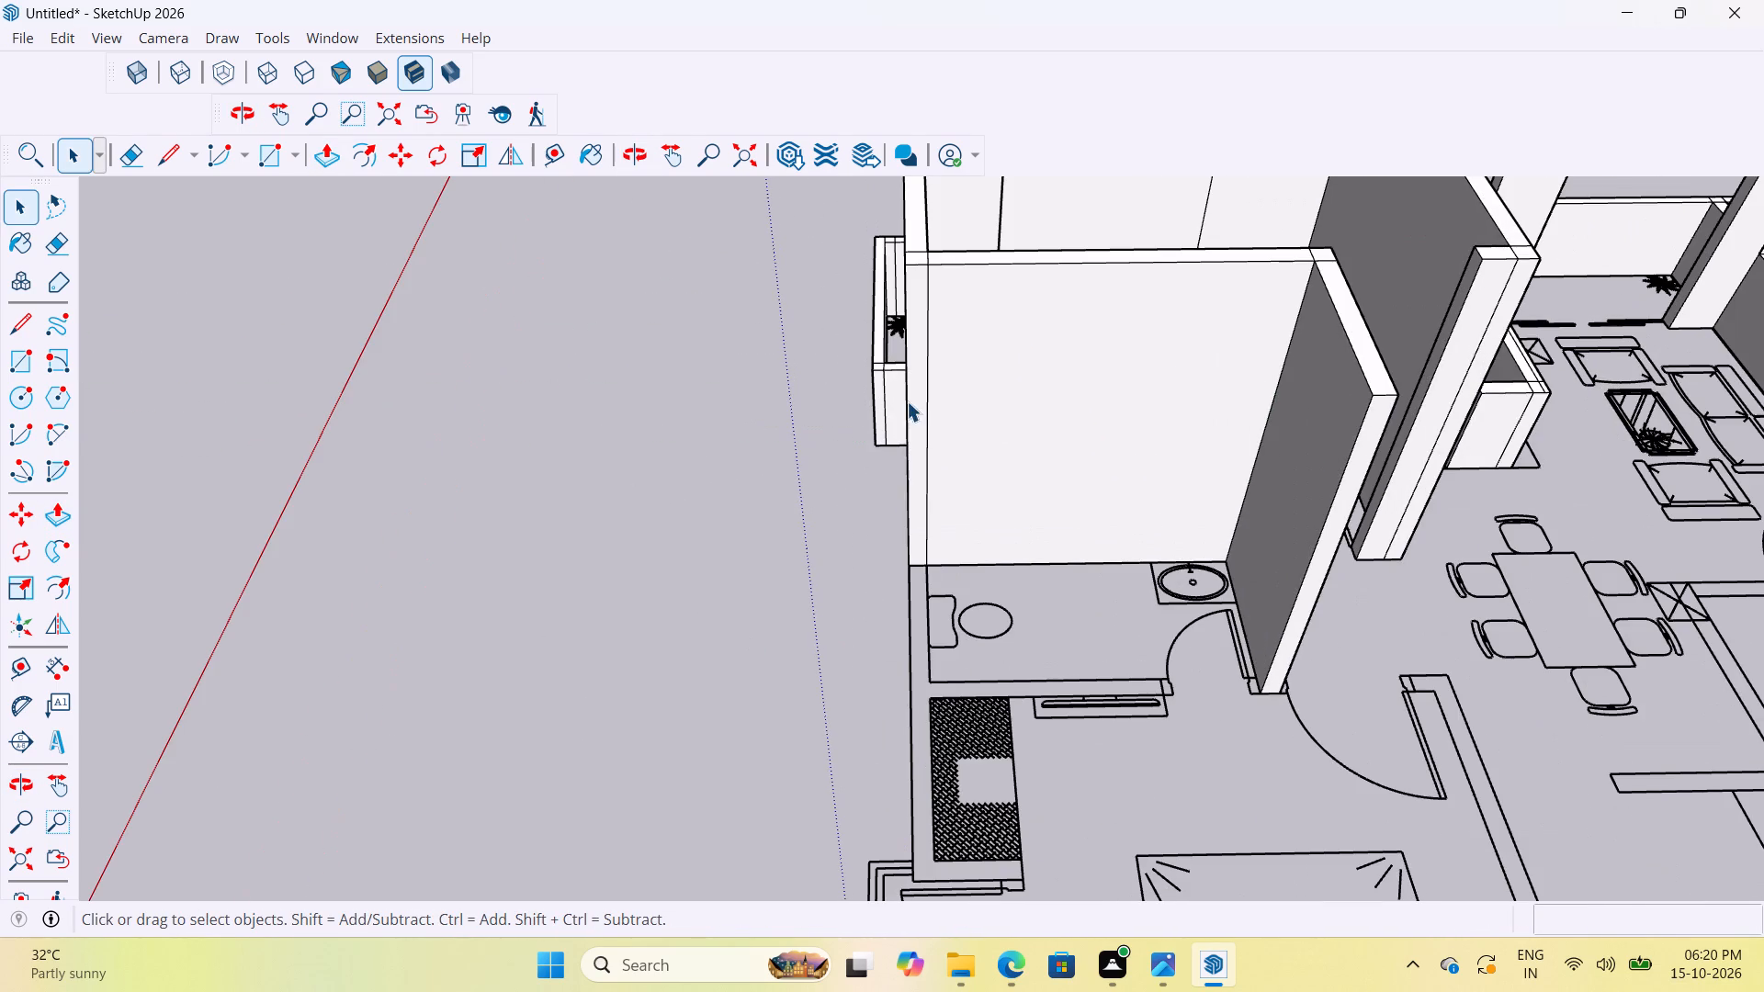
double_click(916, 410)
left_click(920, 424)
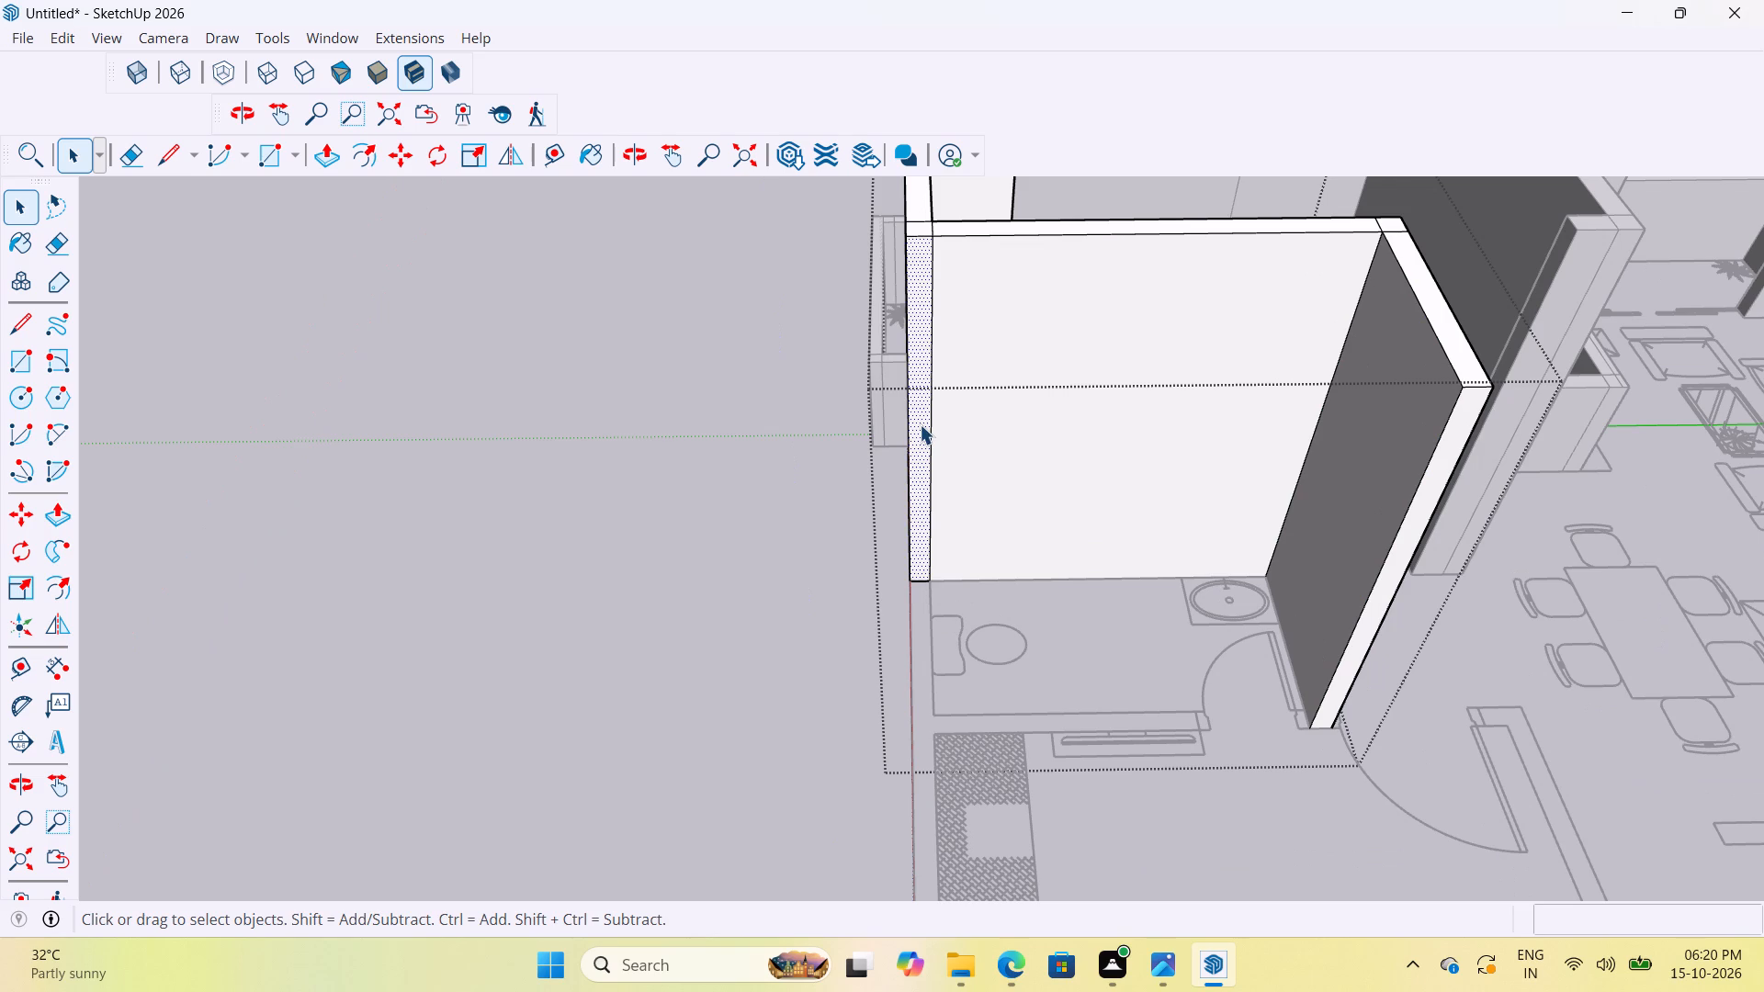
key("p")
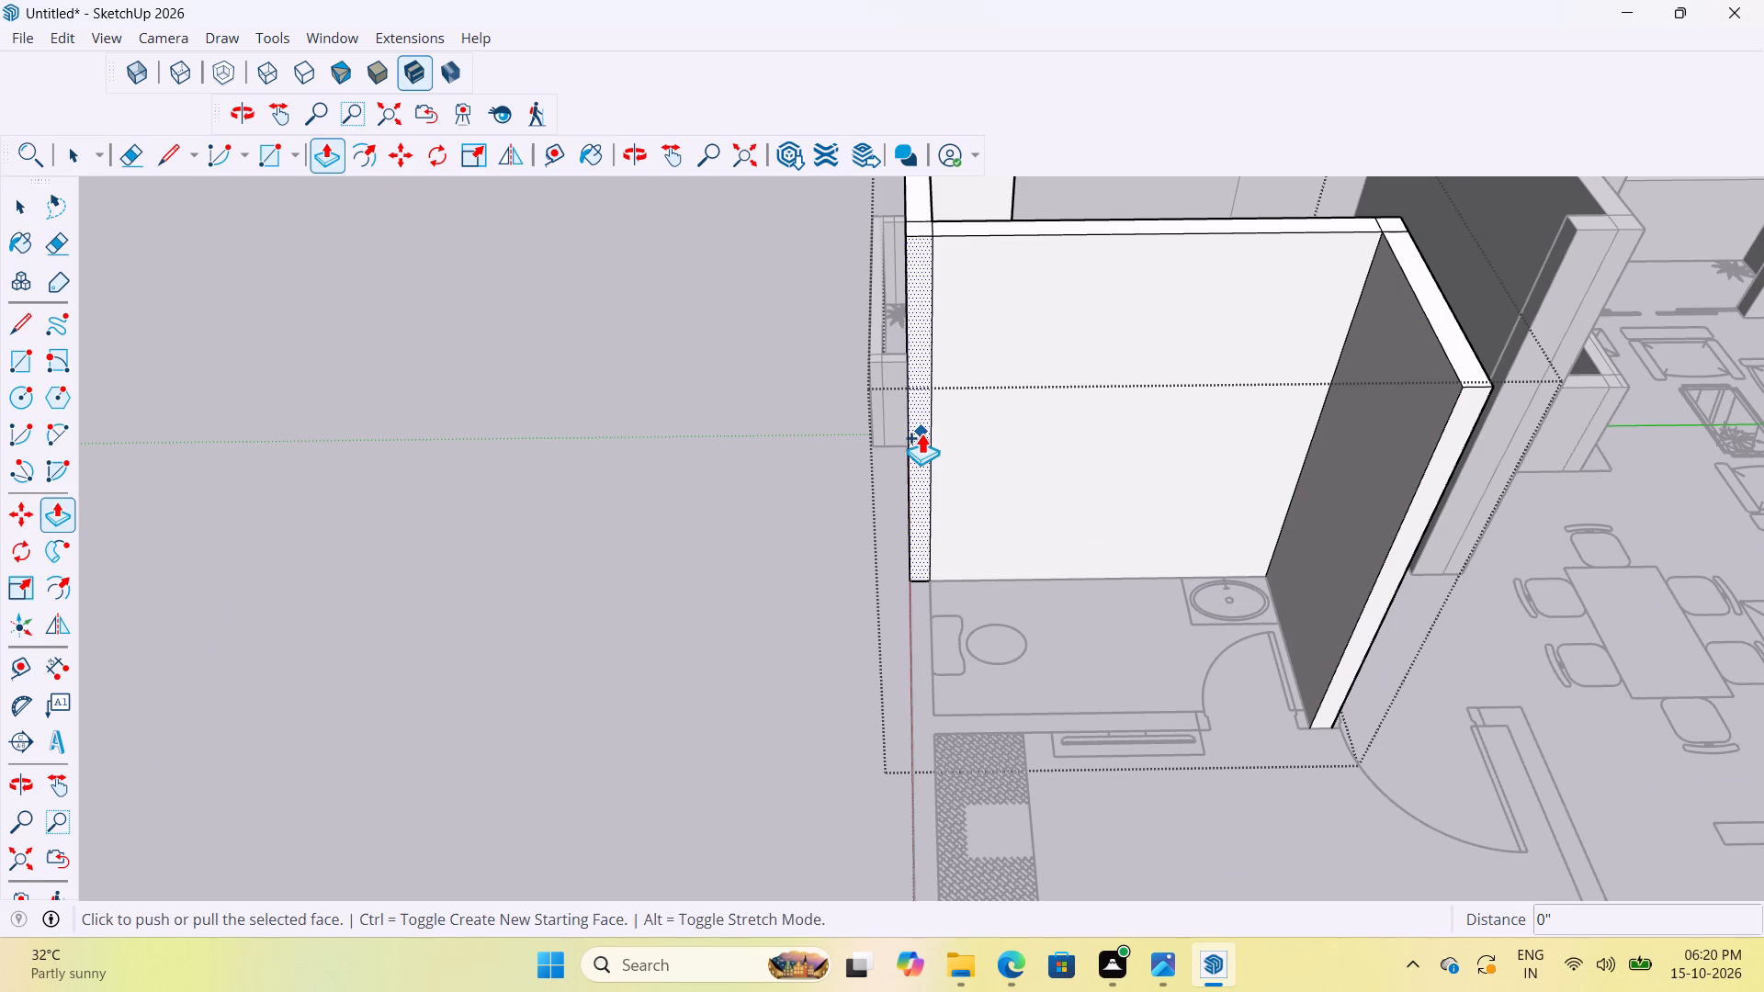
left_click(922, 433)
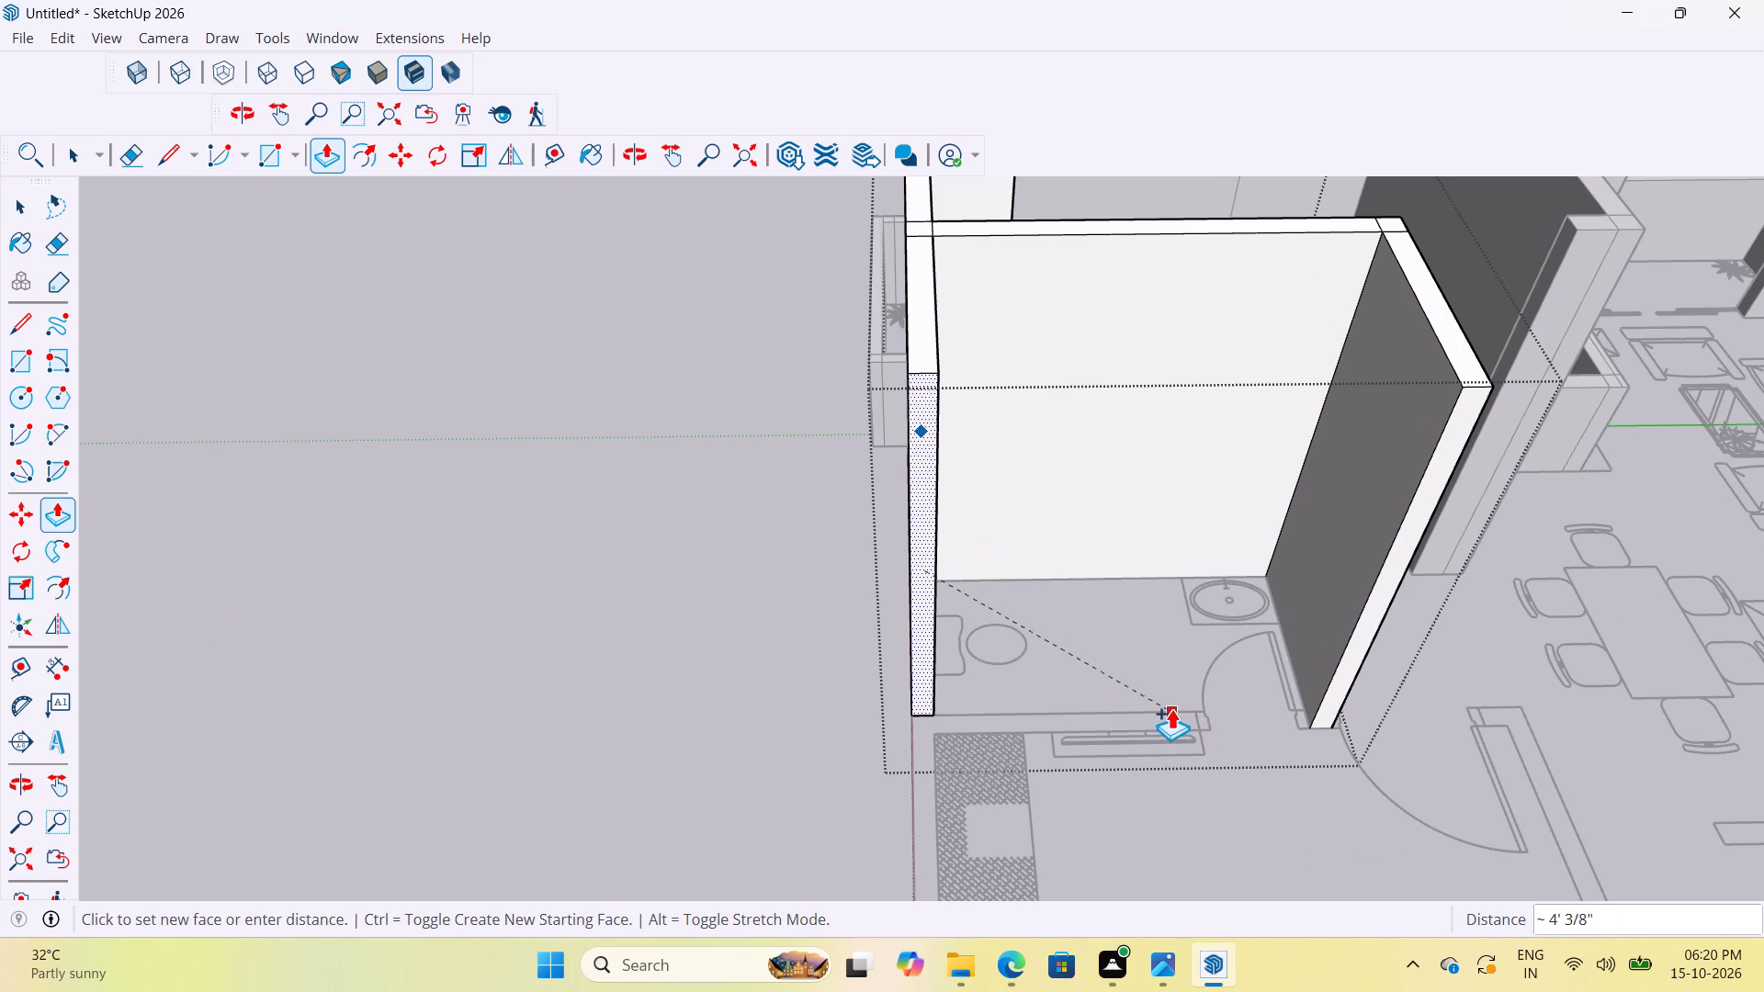
left_click(1171, 708)
Extend the outer wall's end another 6" to cover the thickness of the bathroom's second cross wall.
scroll(975, 716, "up", 8)
scroll(980, 599, "down", 4)
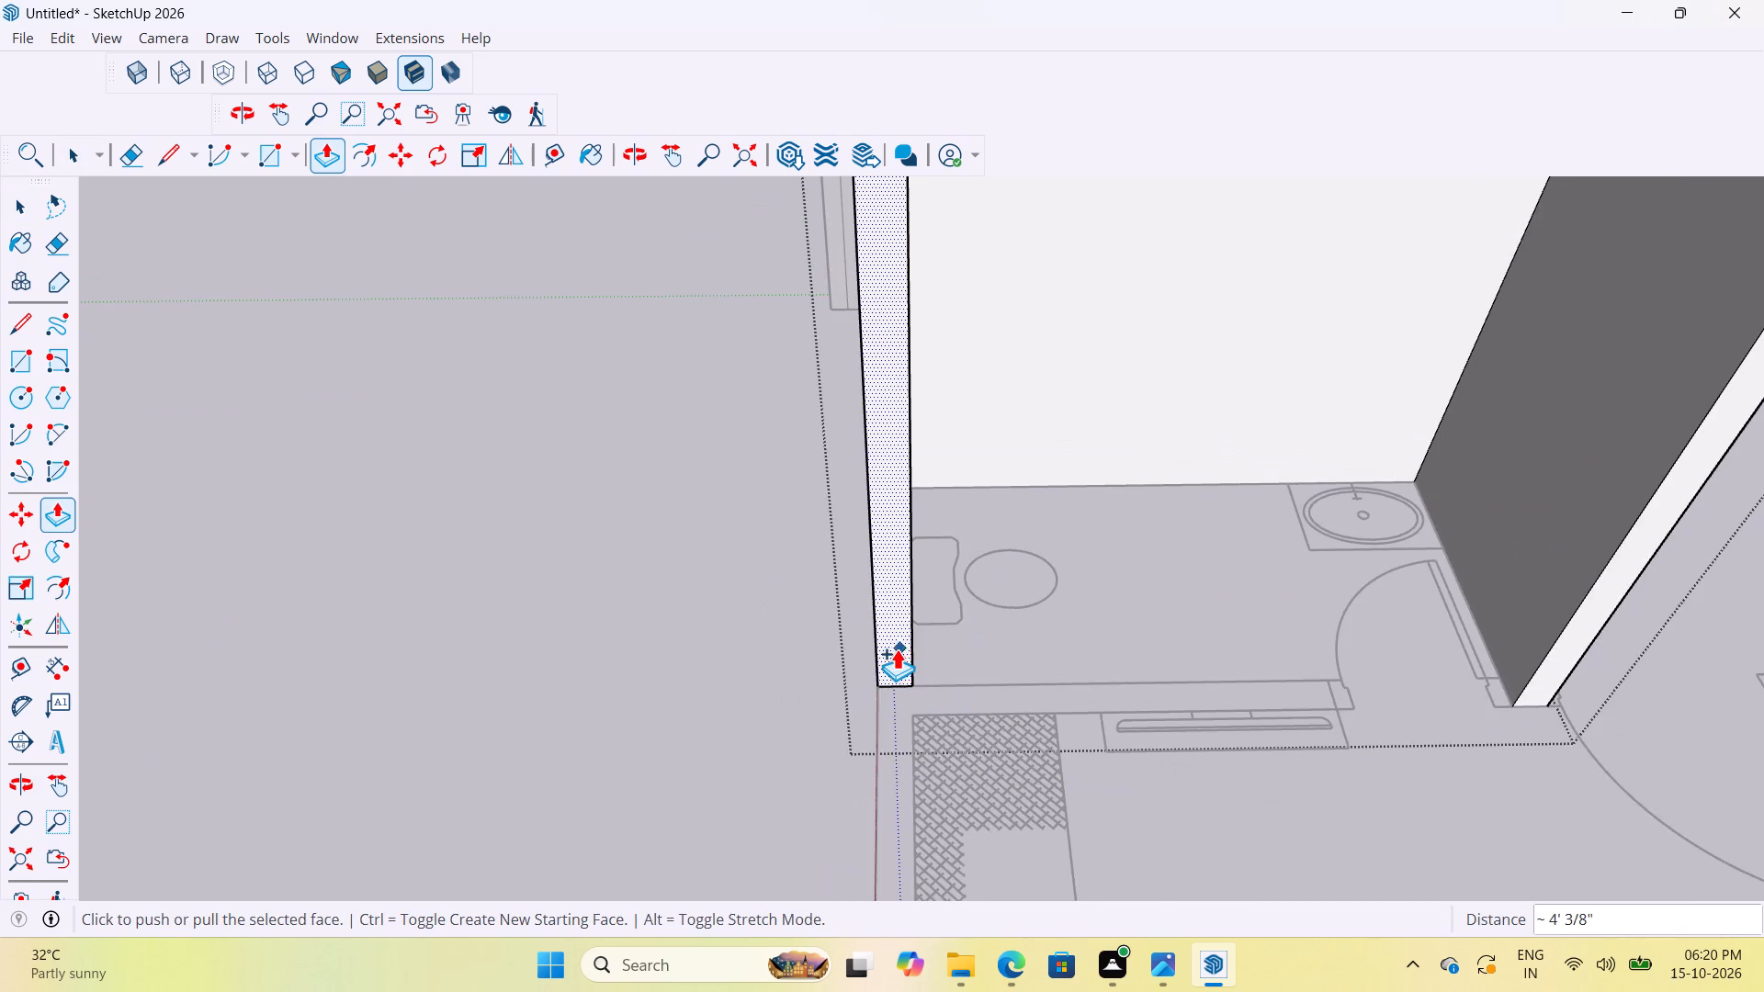
scroll(898, 649, "up", 6)
left_click(910, 656)
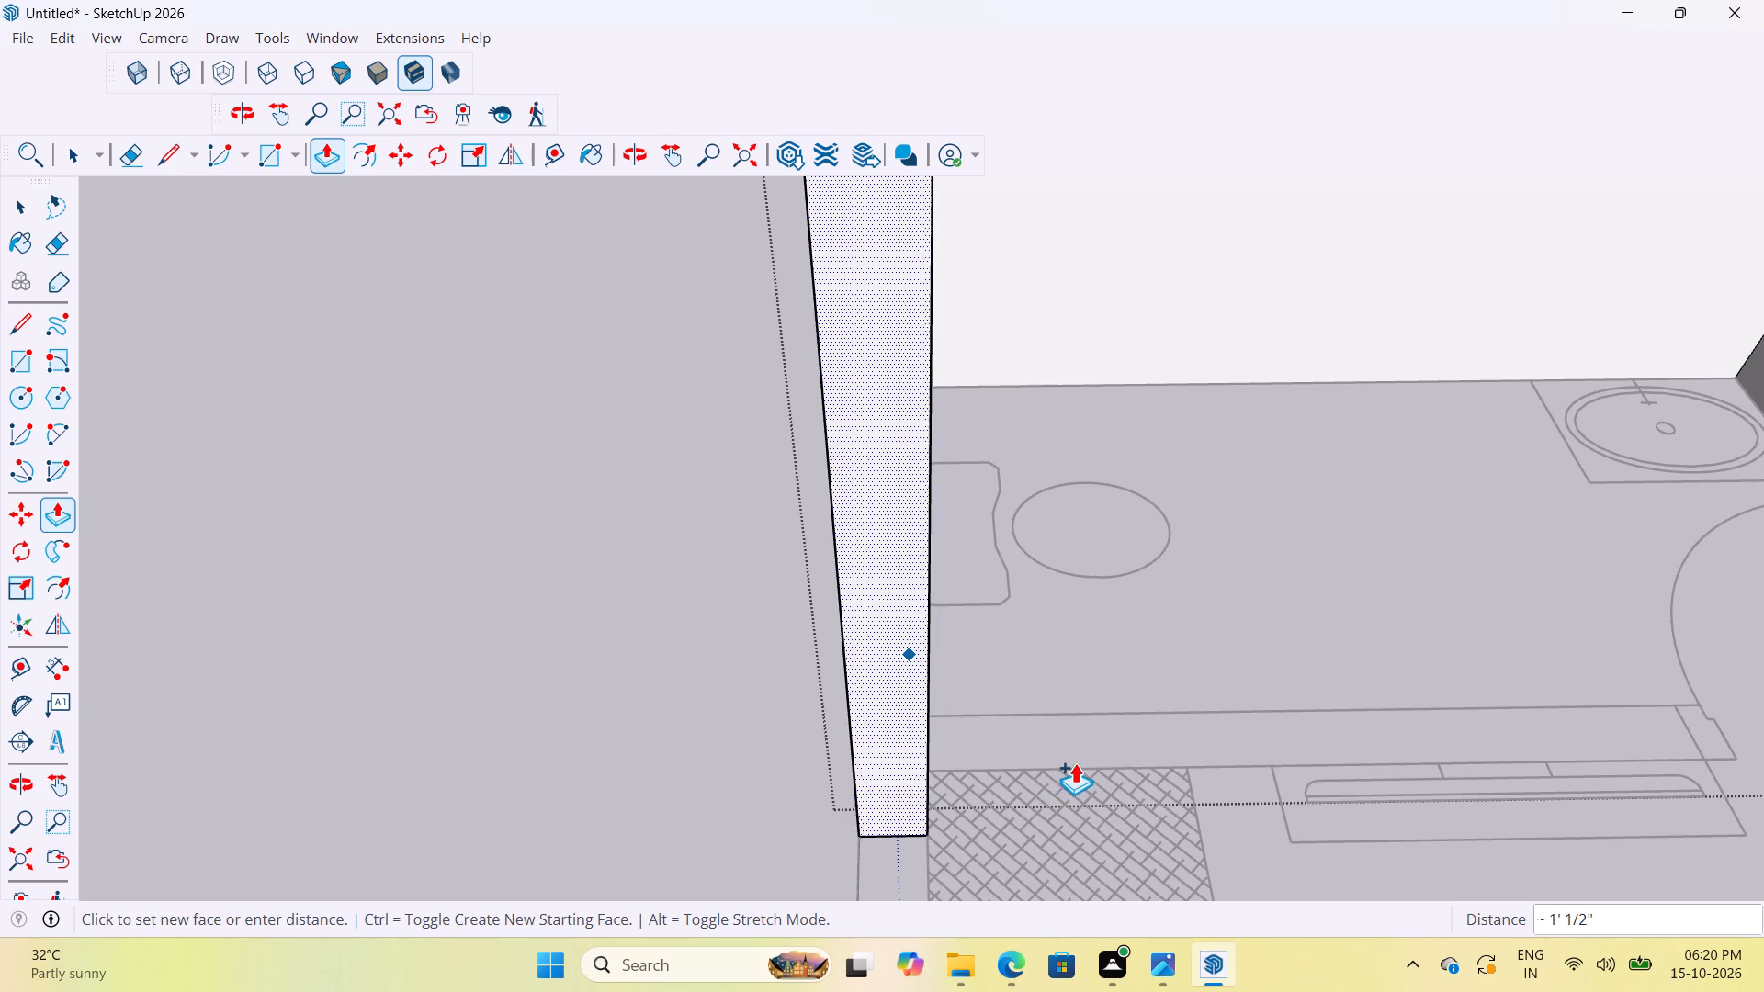
left_click(1087, 769)
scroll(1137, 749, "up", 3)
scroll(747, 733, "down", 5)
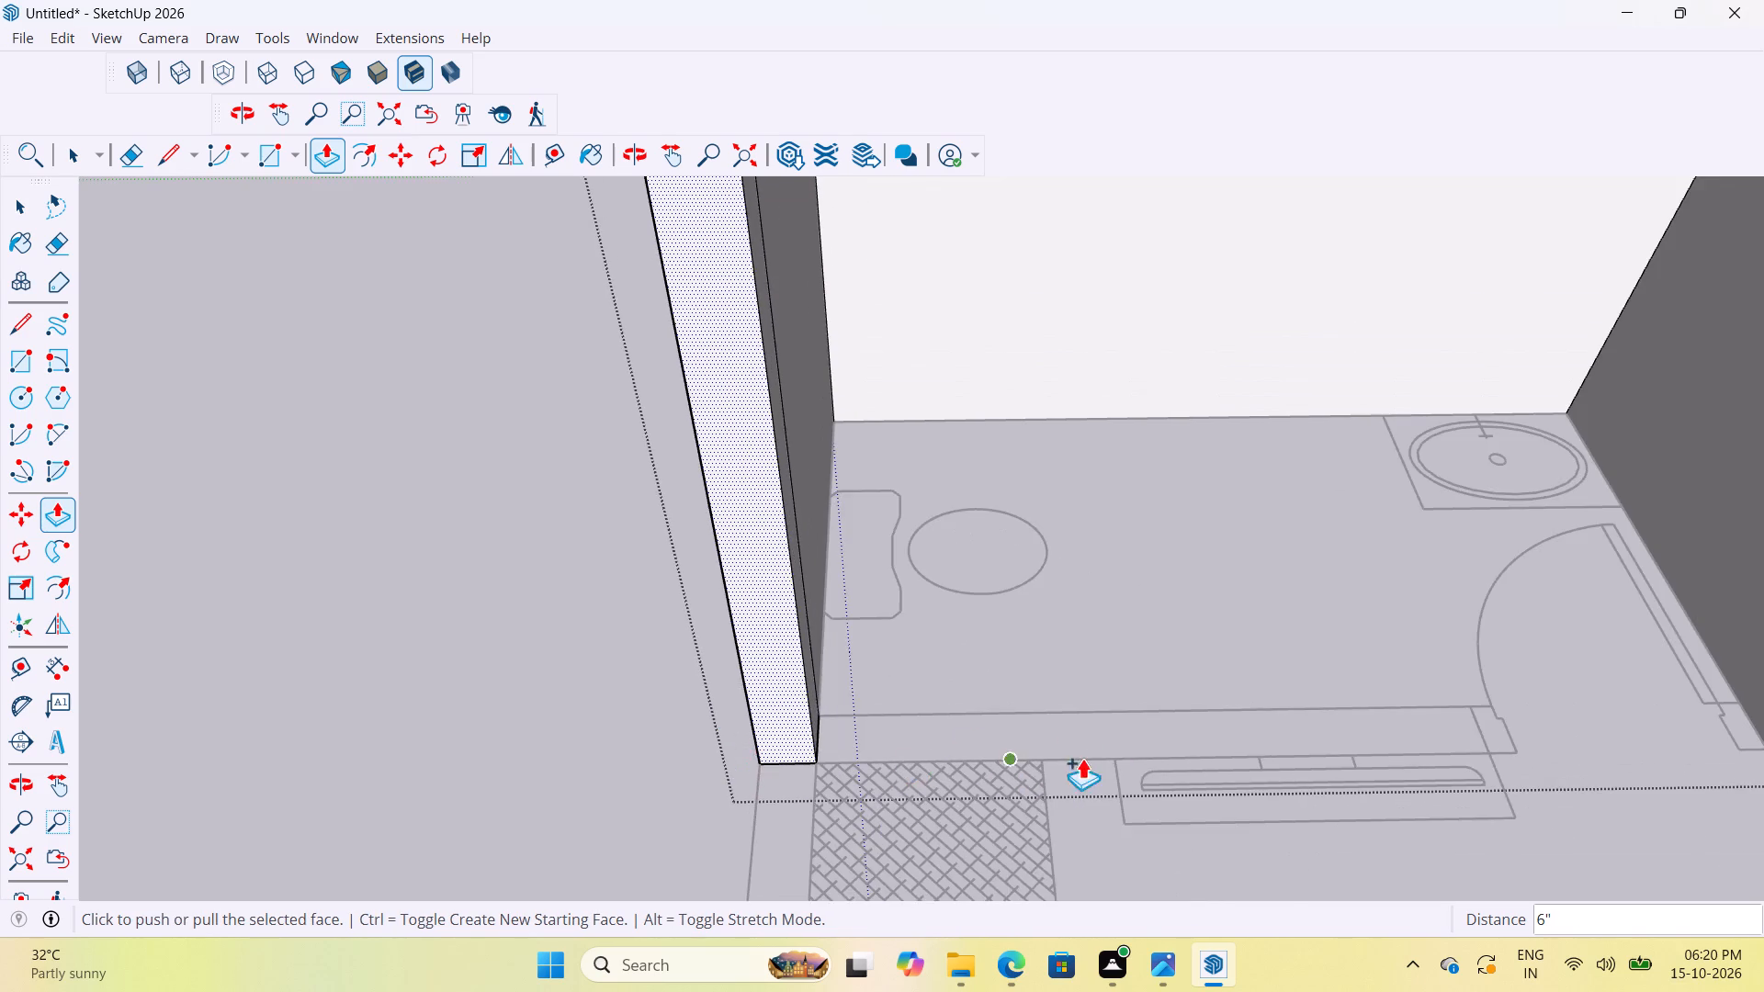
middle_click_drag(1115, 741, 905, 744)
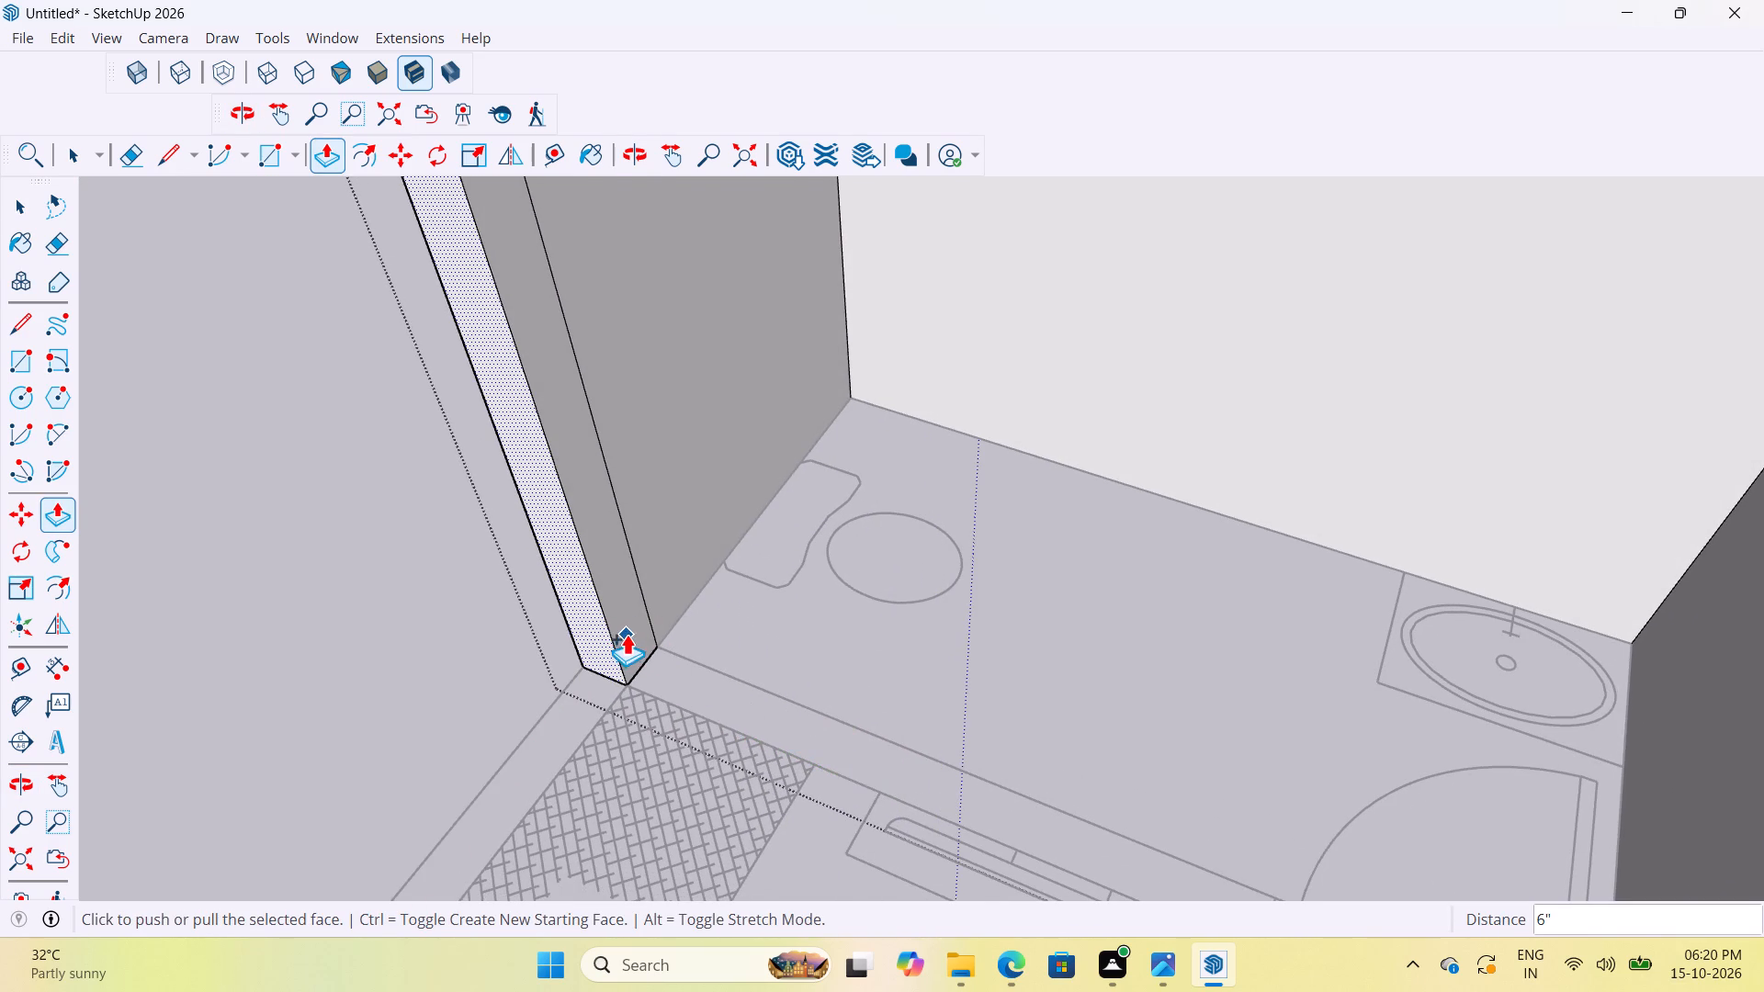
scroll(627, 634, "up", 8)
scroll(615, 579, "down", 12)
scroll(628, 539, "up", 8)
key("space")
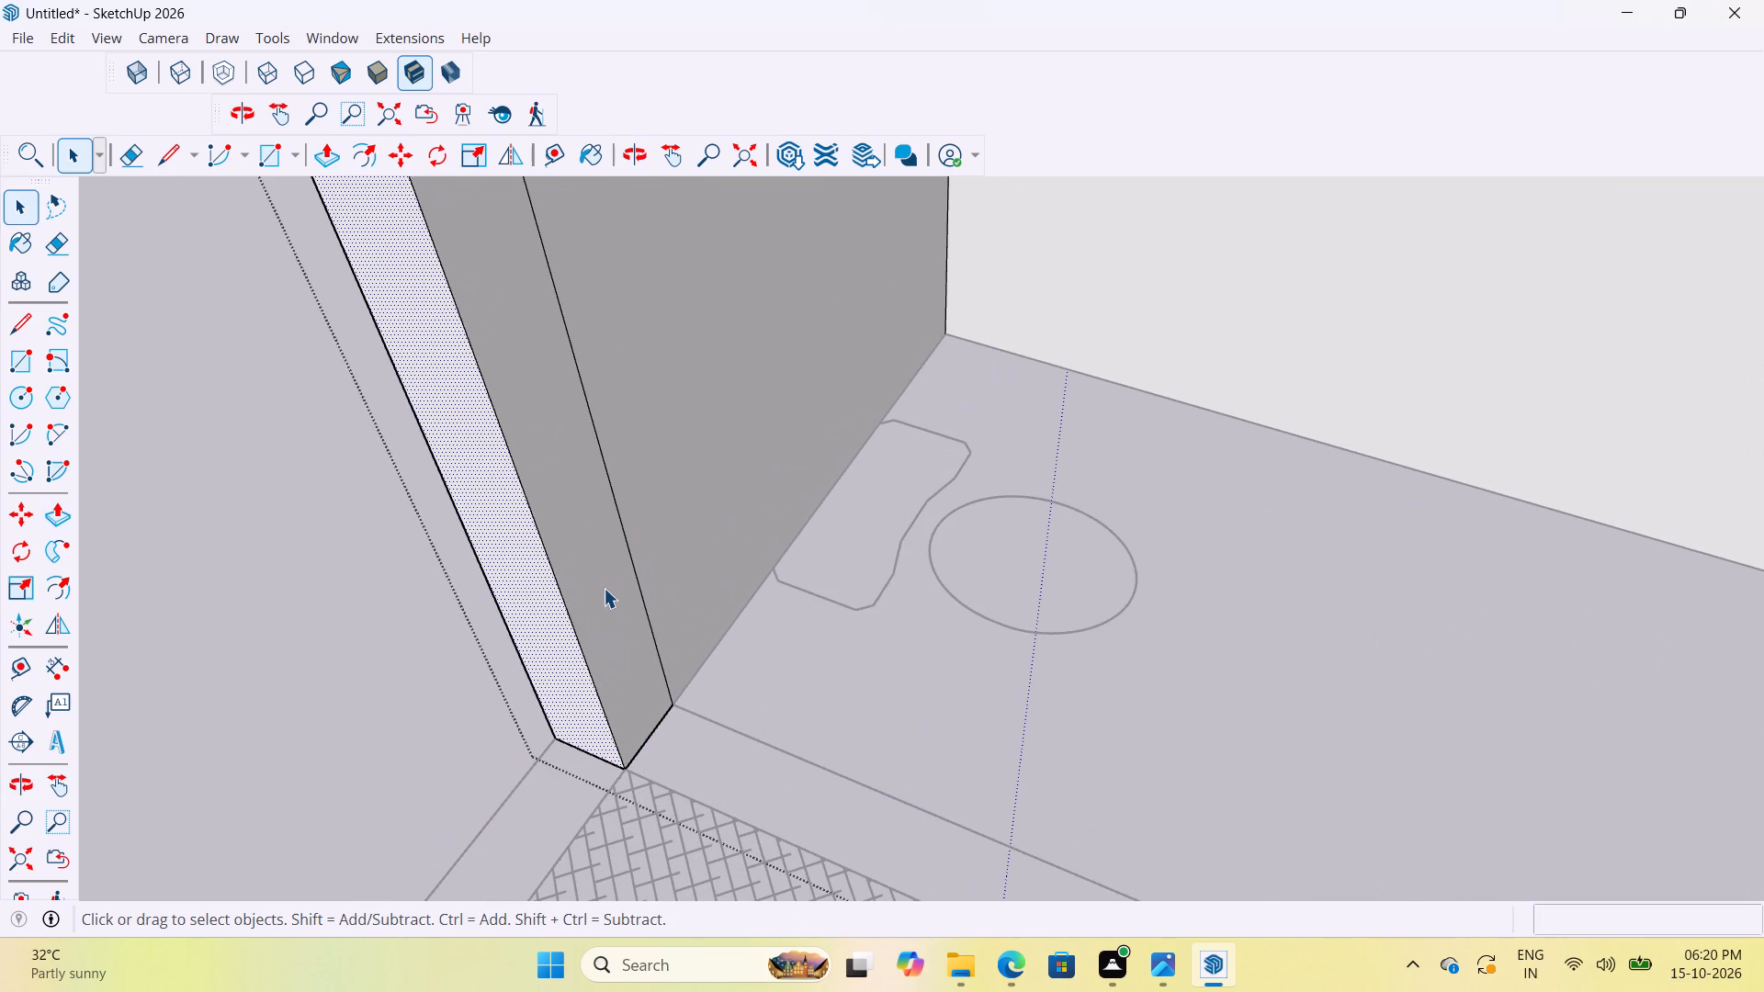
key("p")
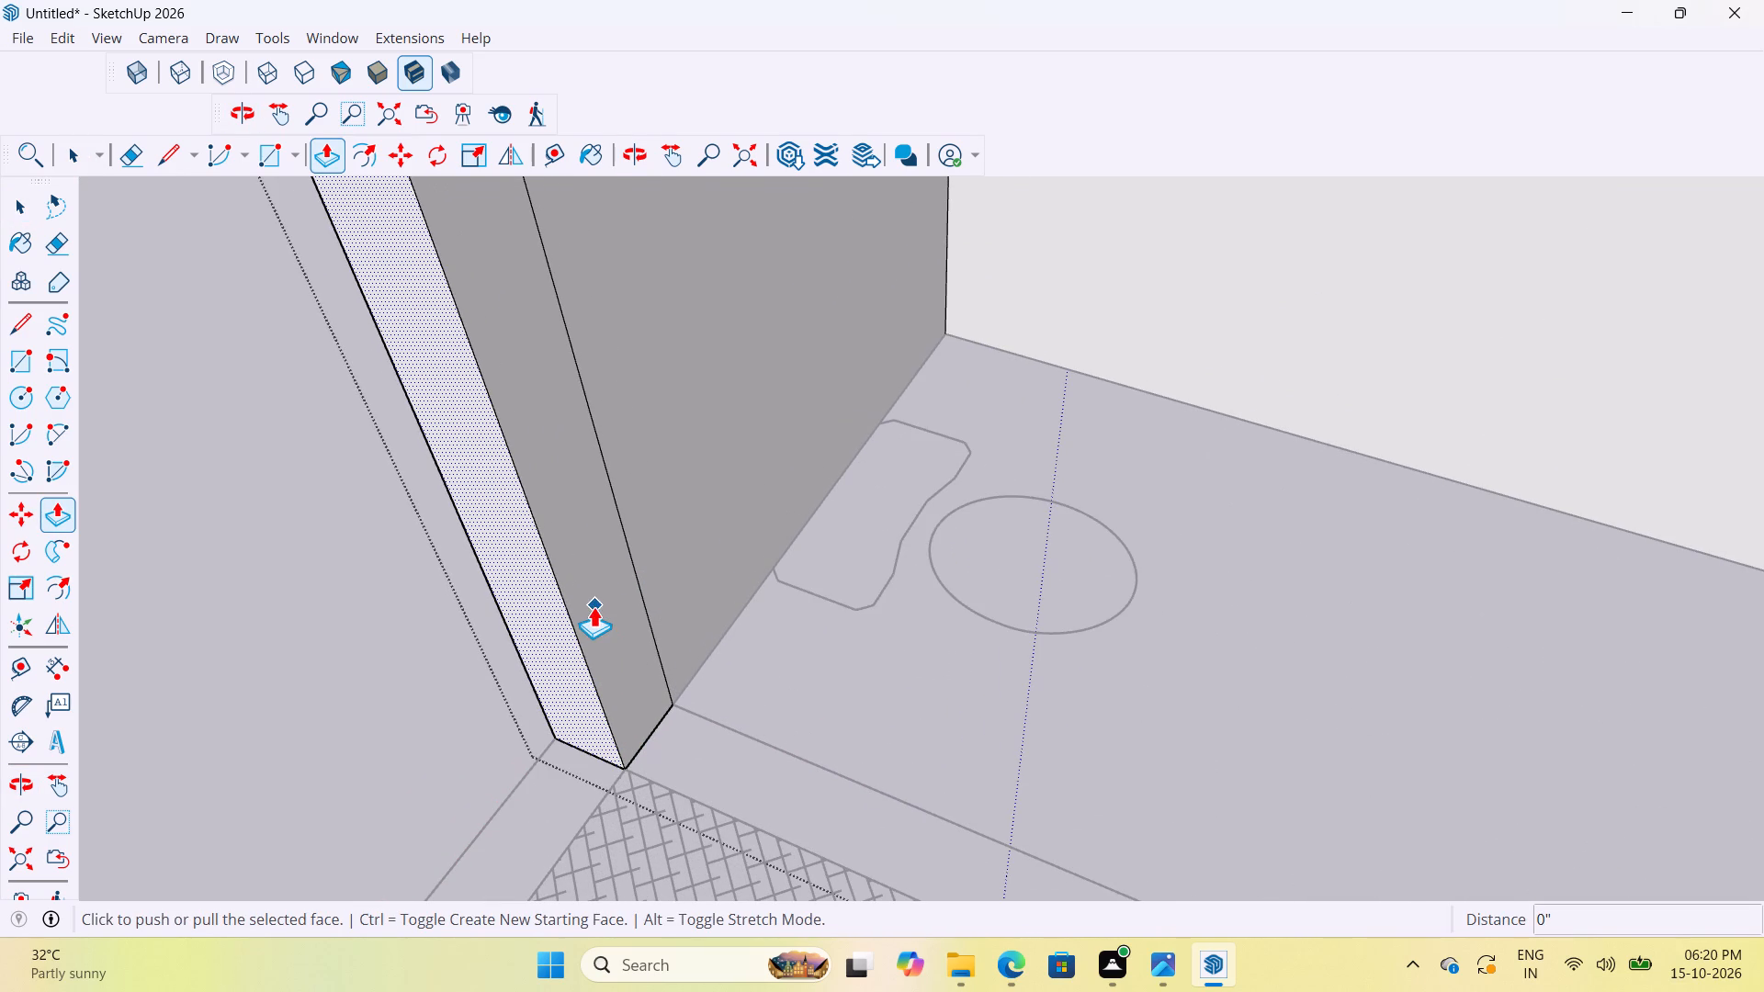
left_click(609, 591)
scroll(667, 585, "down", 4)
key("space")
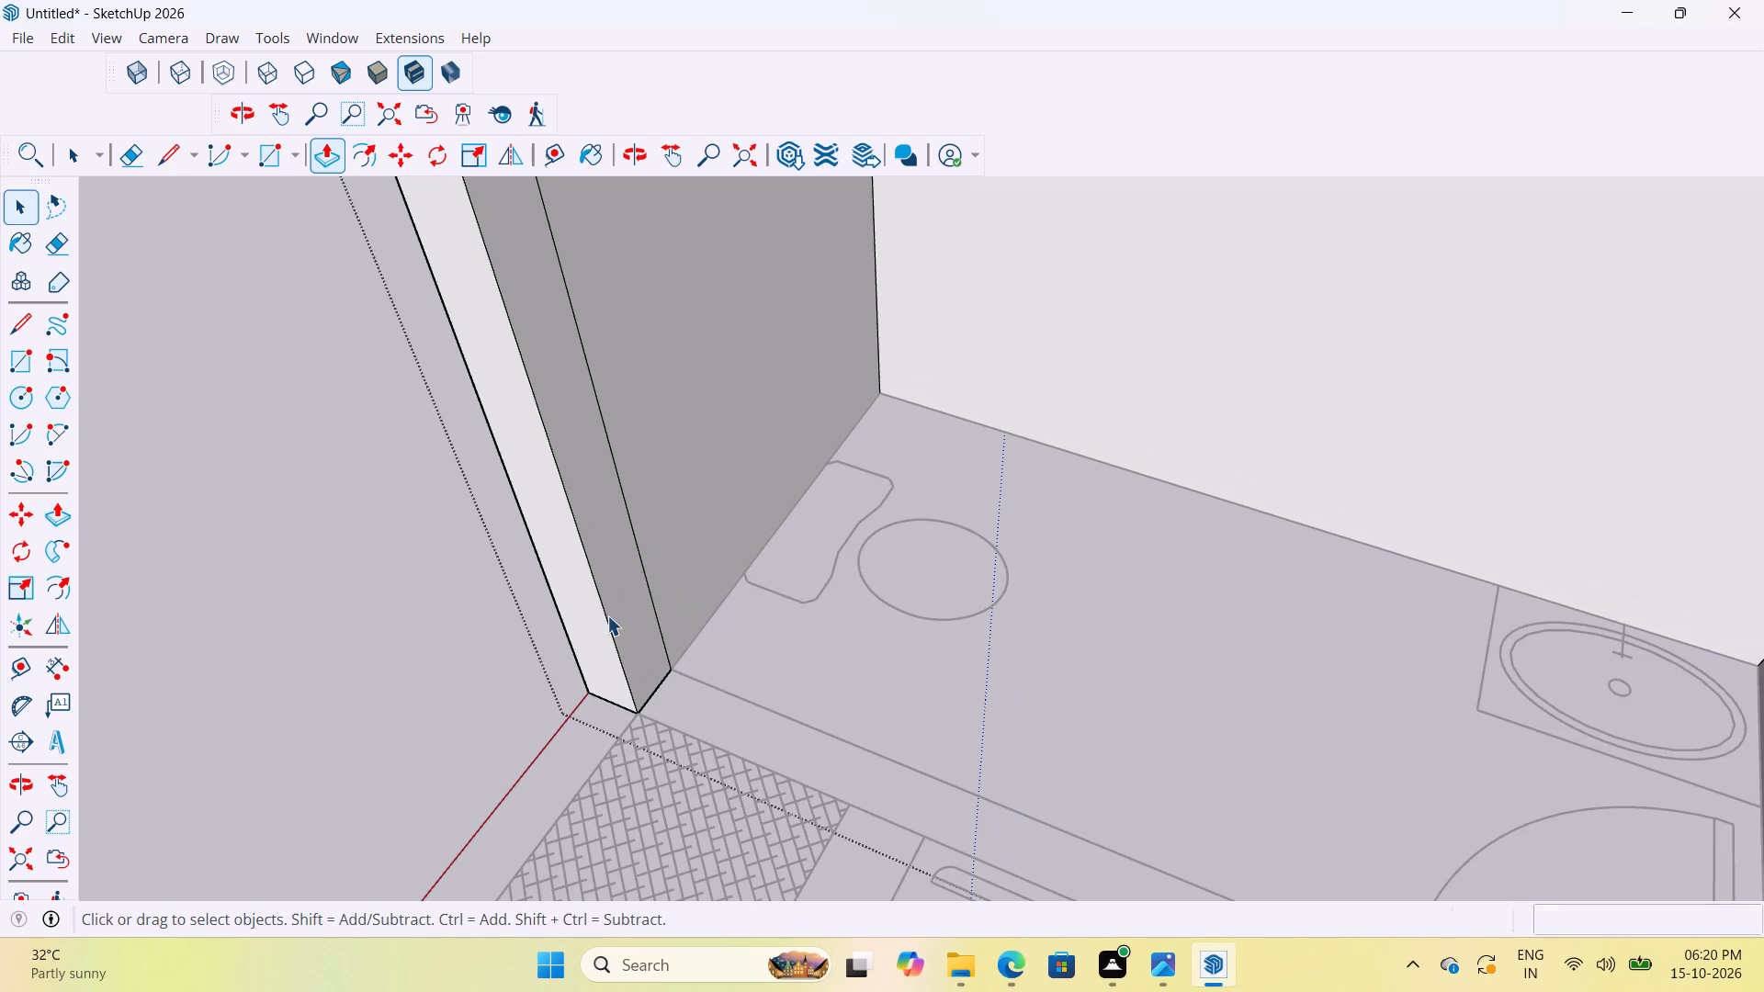
Push/Pull the 6" stub's inner side face 6' along the bathroom's second cross wall toward the bathroom door jamb.
scroll(607, 614, "up", 3)
left_click(615, 600)
key("p")
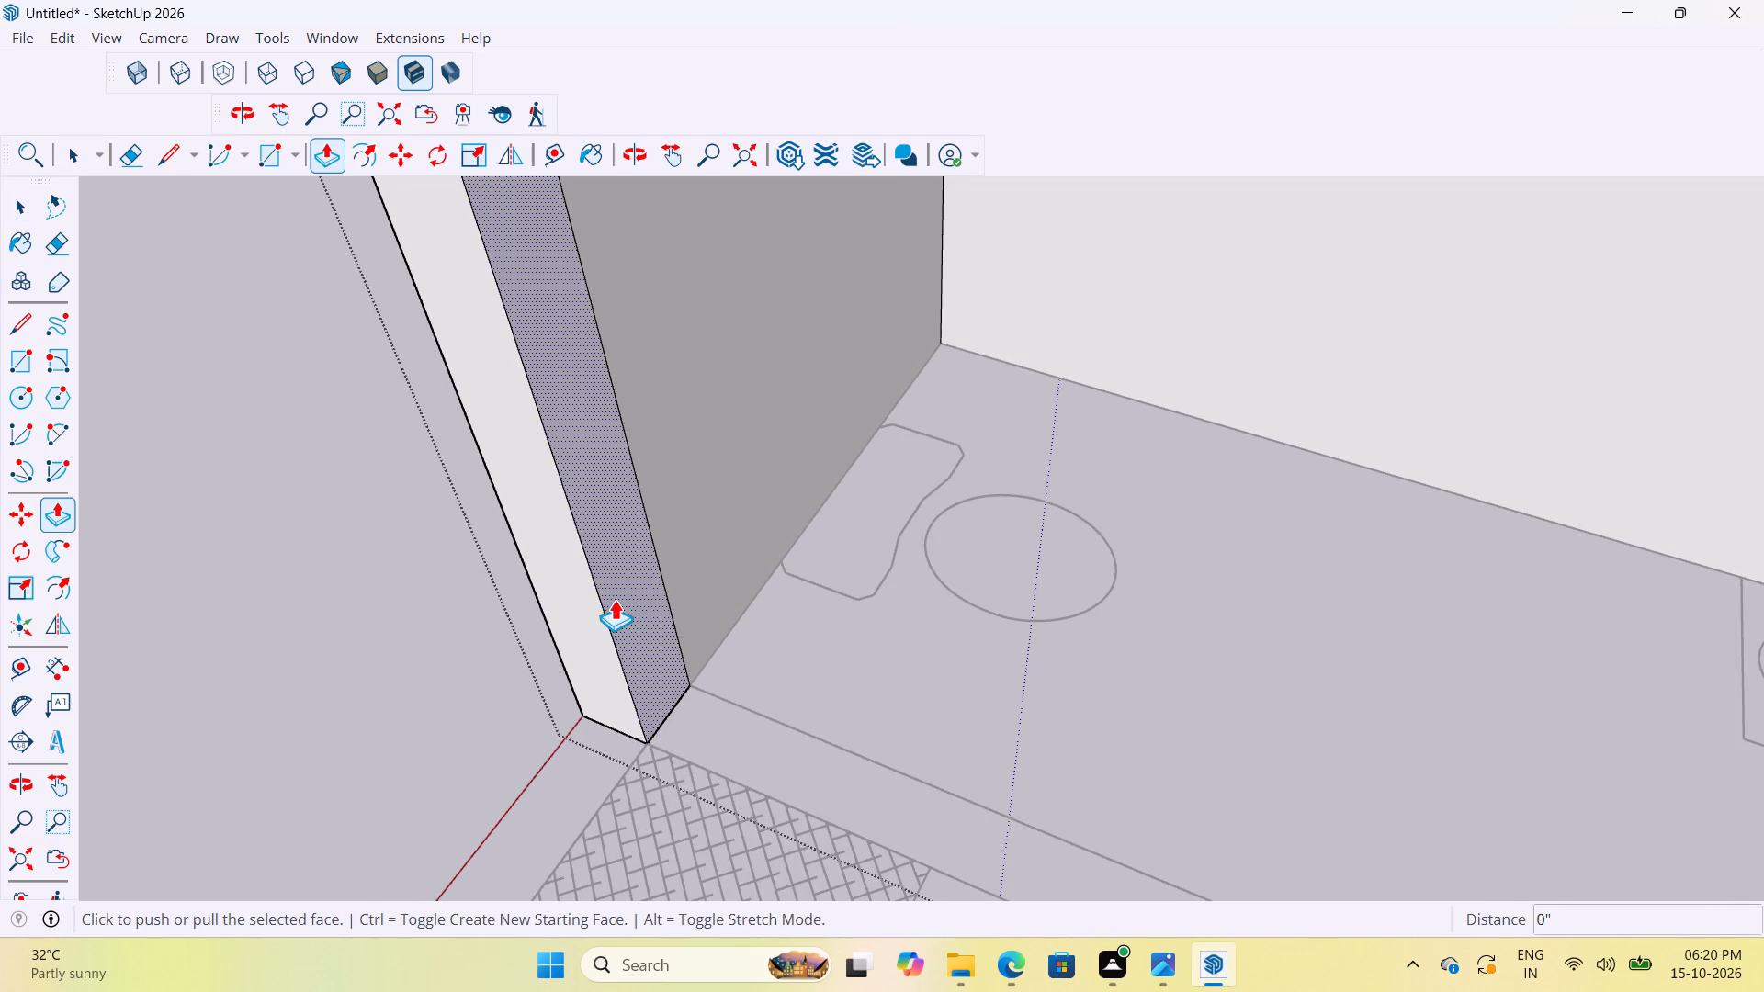
left_click(625, 597)
scroll(738, 587, "down", 17)
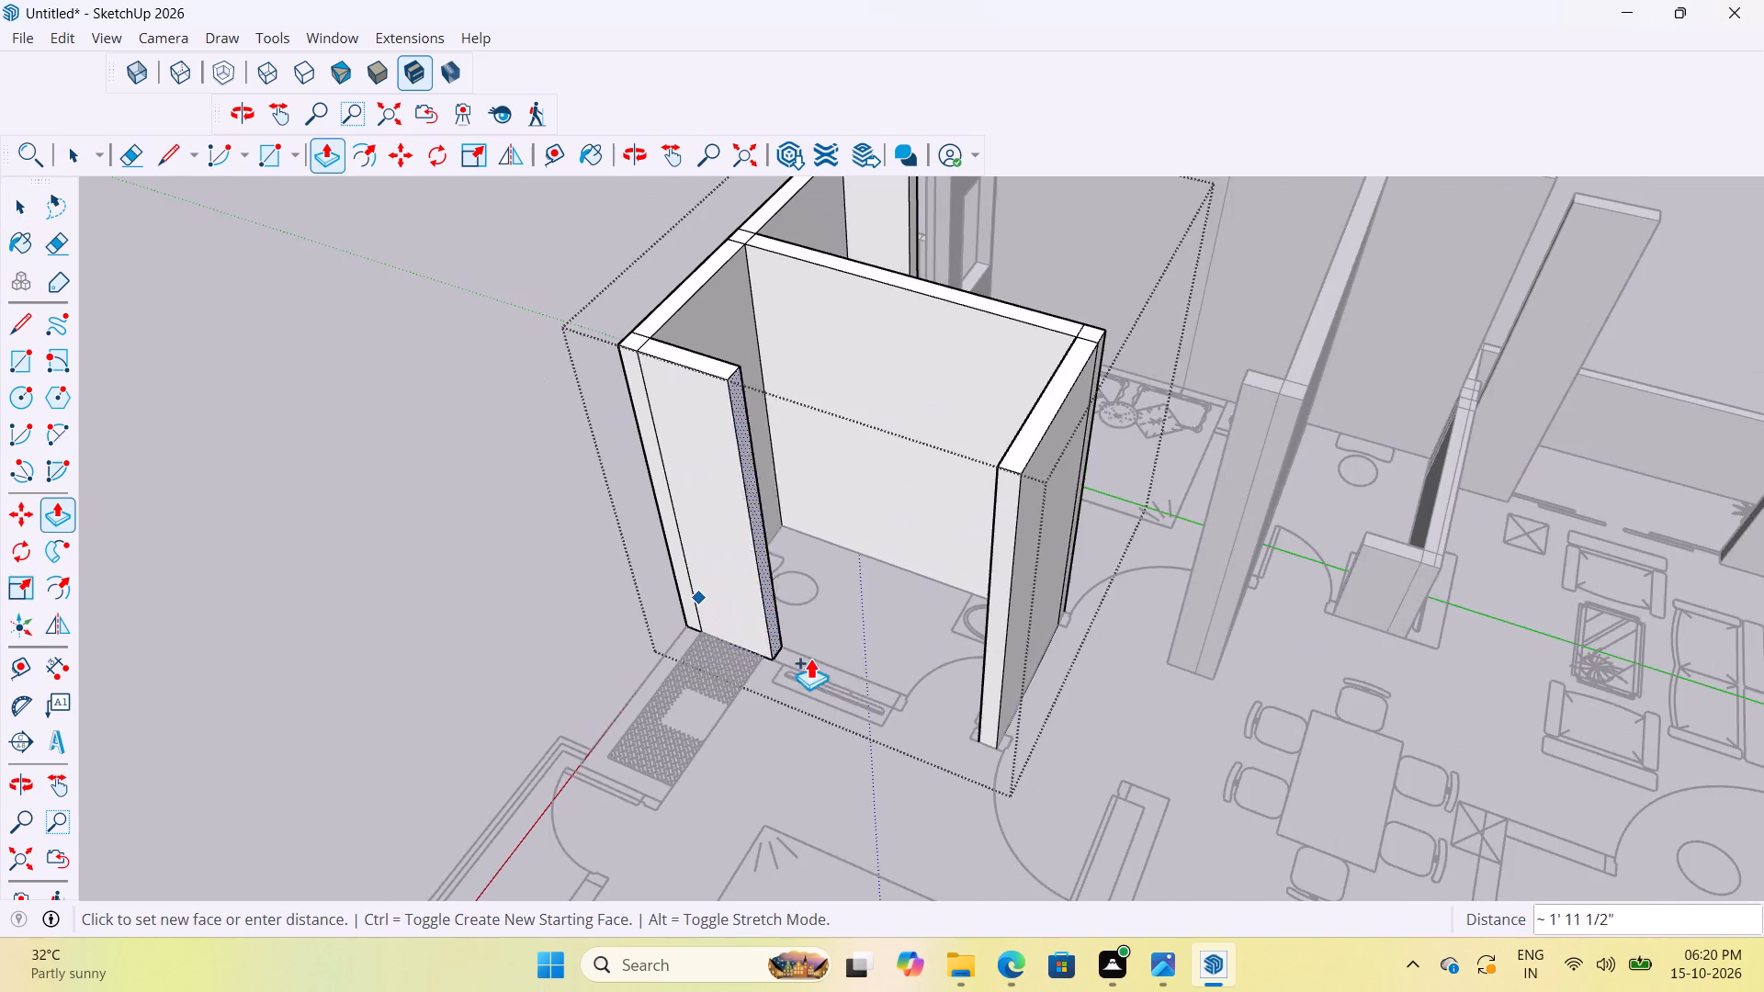
scroll(869, 704, "up", 18)
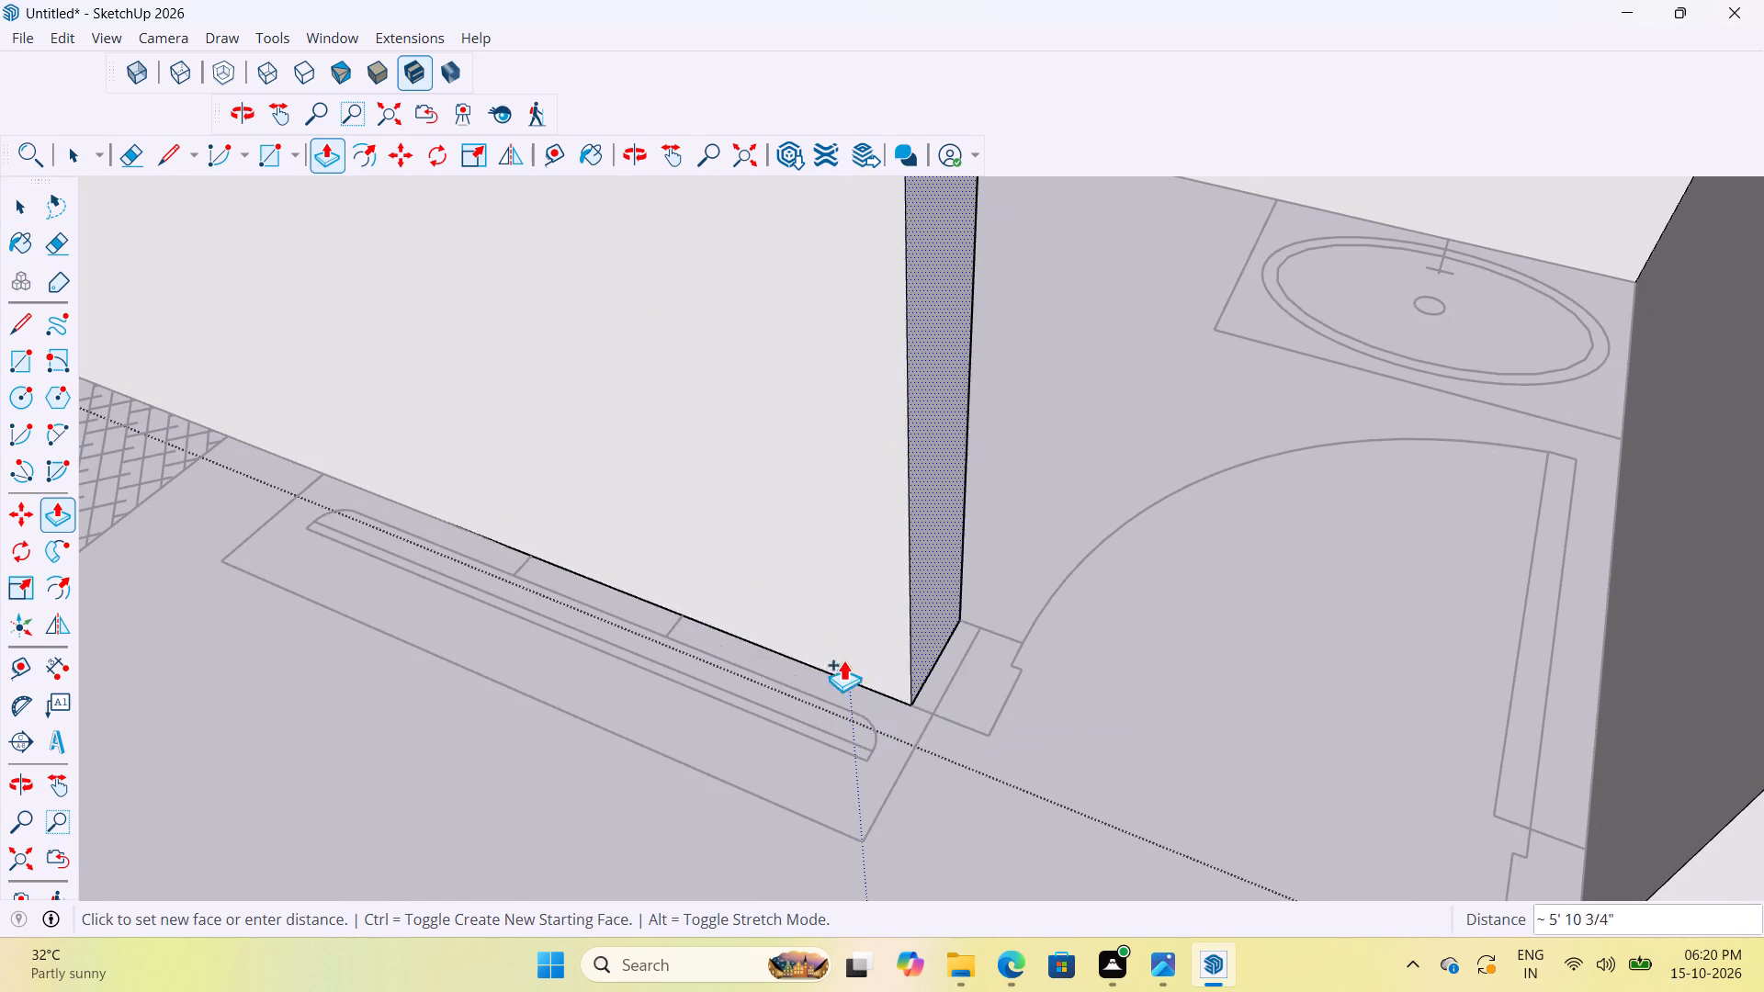
left_click(920, 723)
Push/Pull the outer wall's end face 4' 6" alongside the hatched strip to its far edge.
scroll(920, 722, "down", 13)
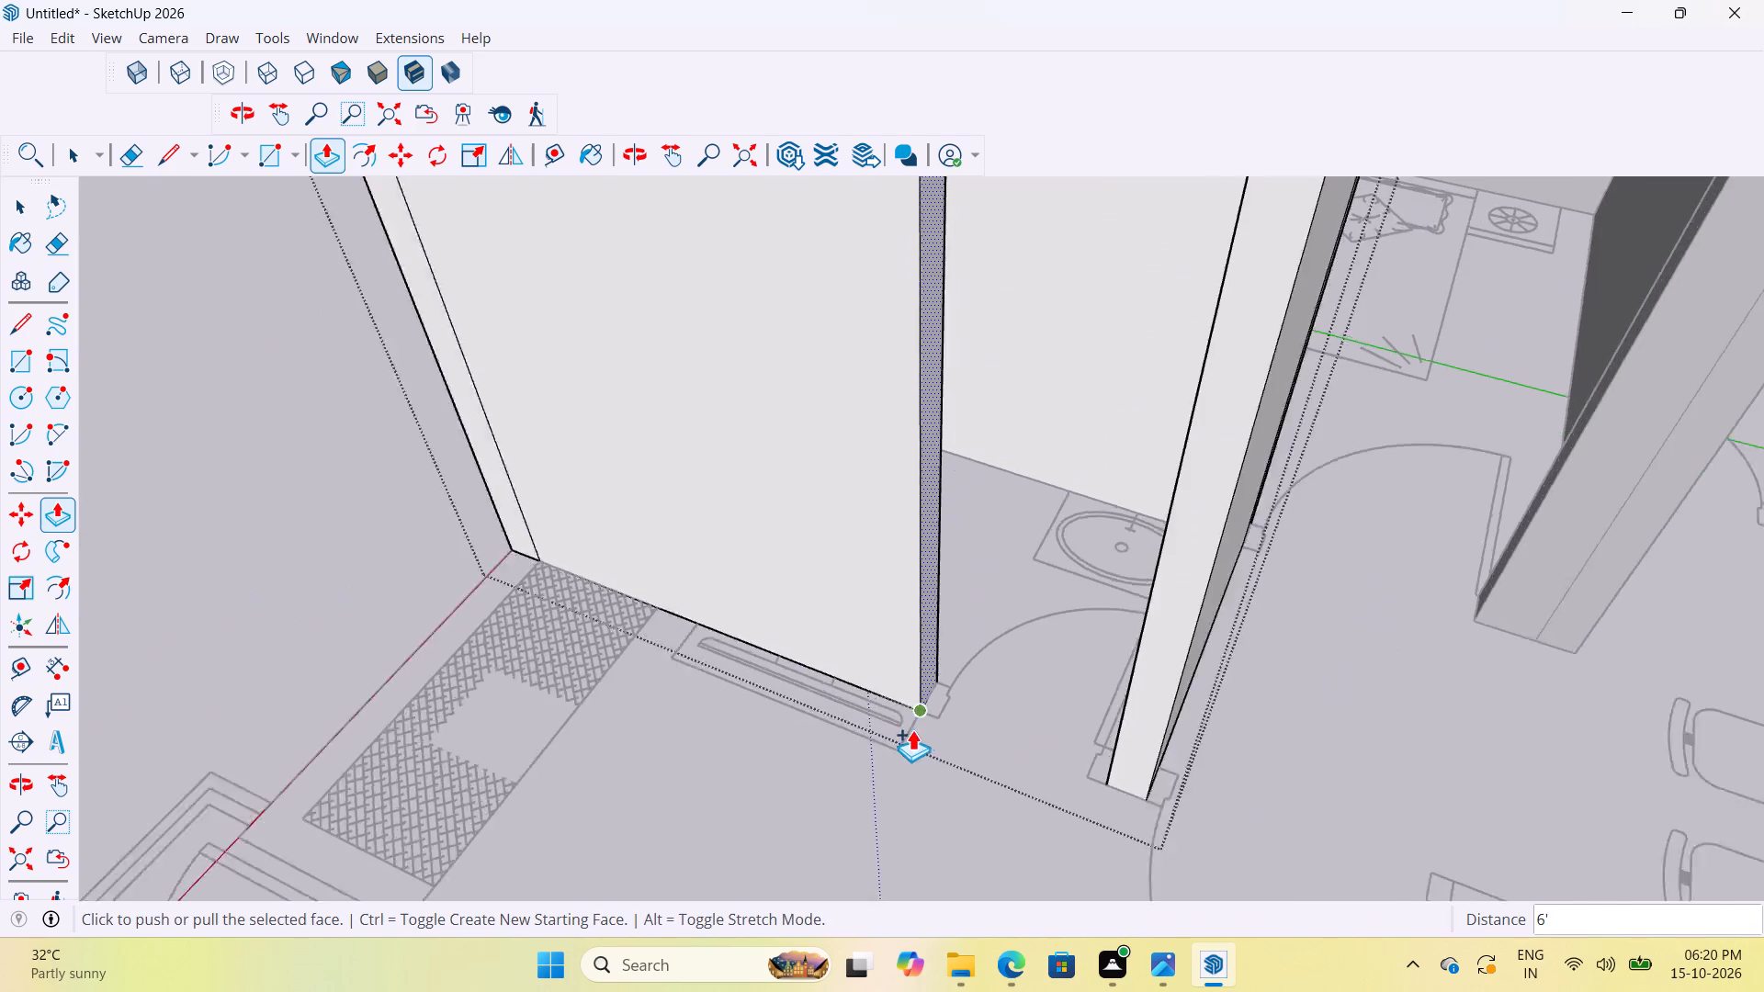
scroll(910, 711, "down", 14)
scroll(780, 772, "up", 9)
scroll(923, 571, "down", 6)
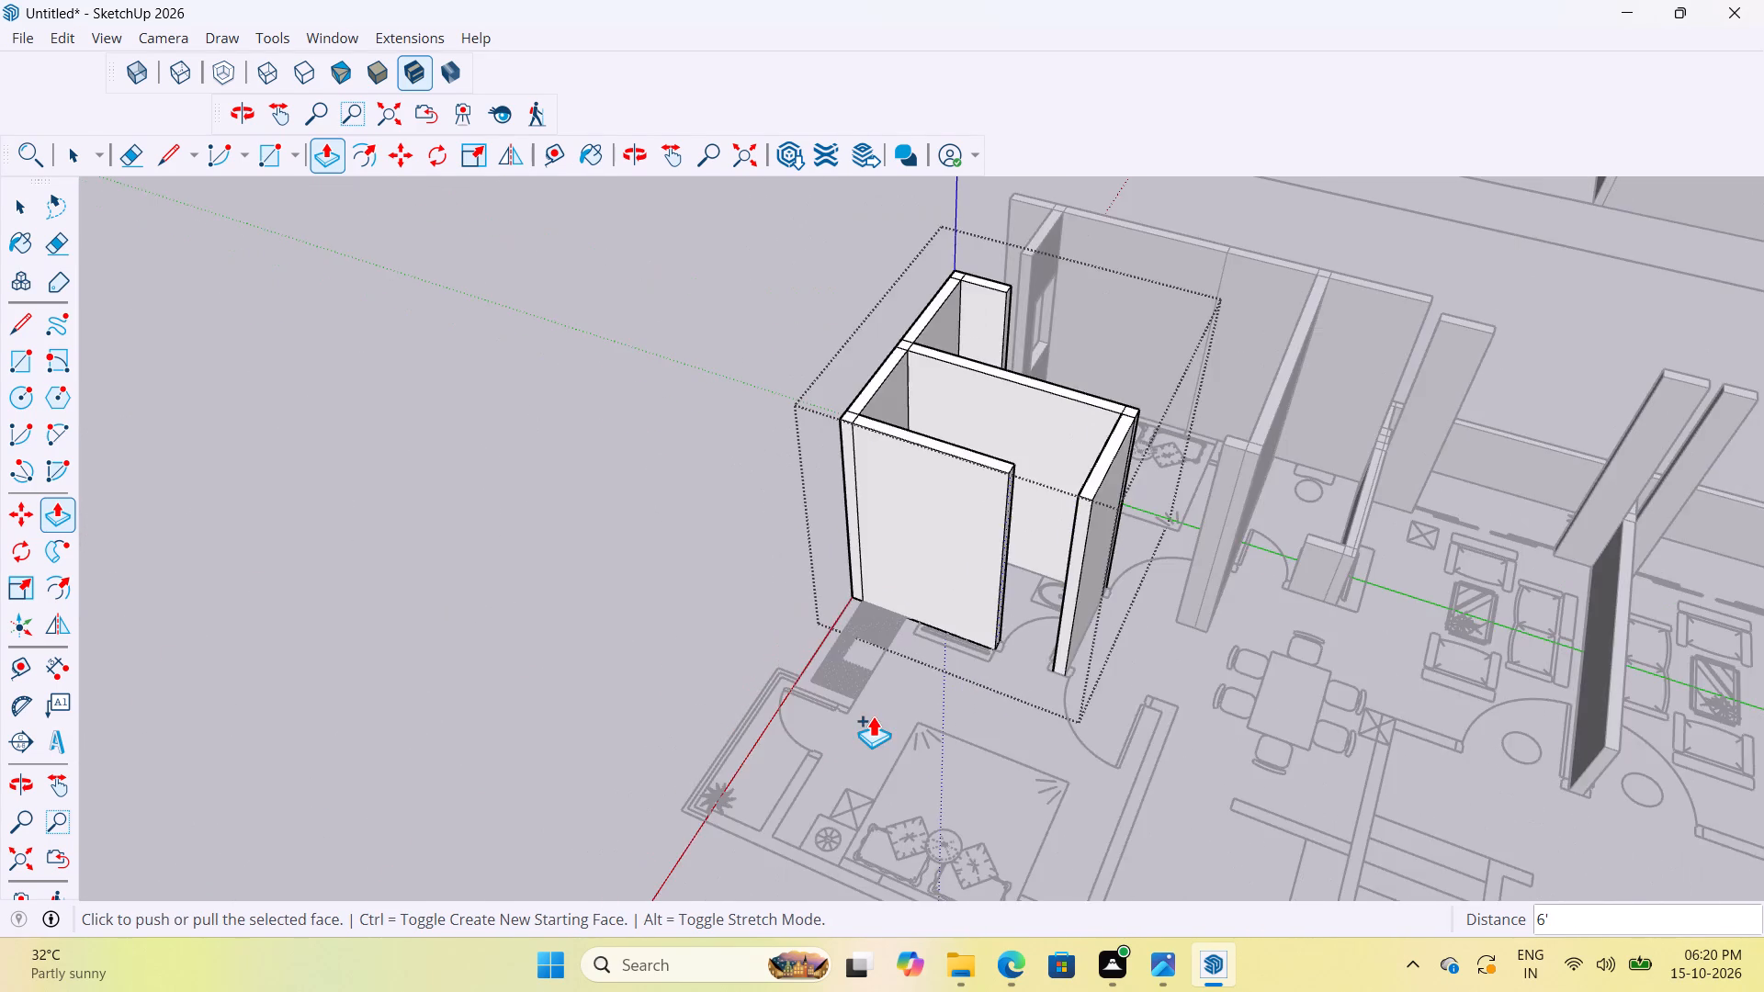
middle_click_drag(874, 716, 1037, 703)
scroll(867, 673, "up", 7)
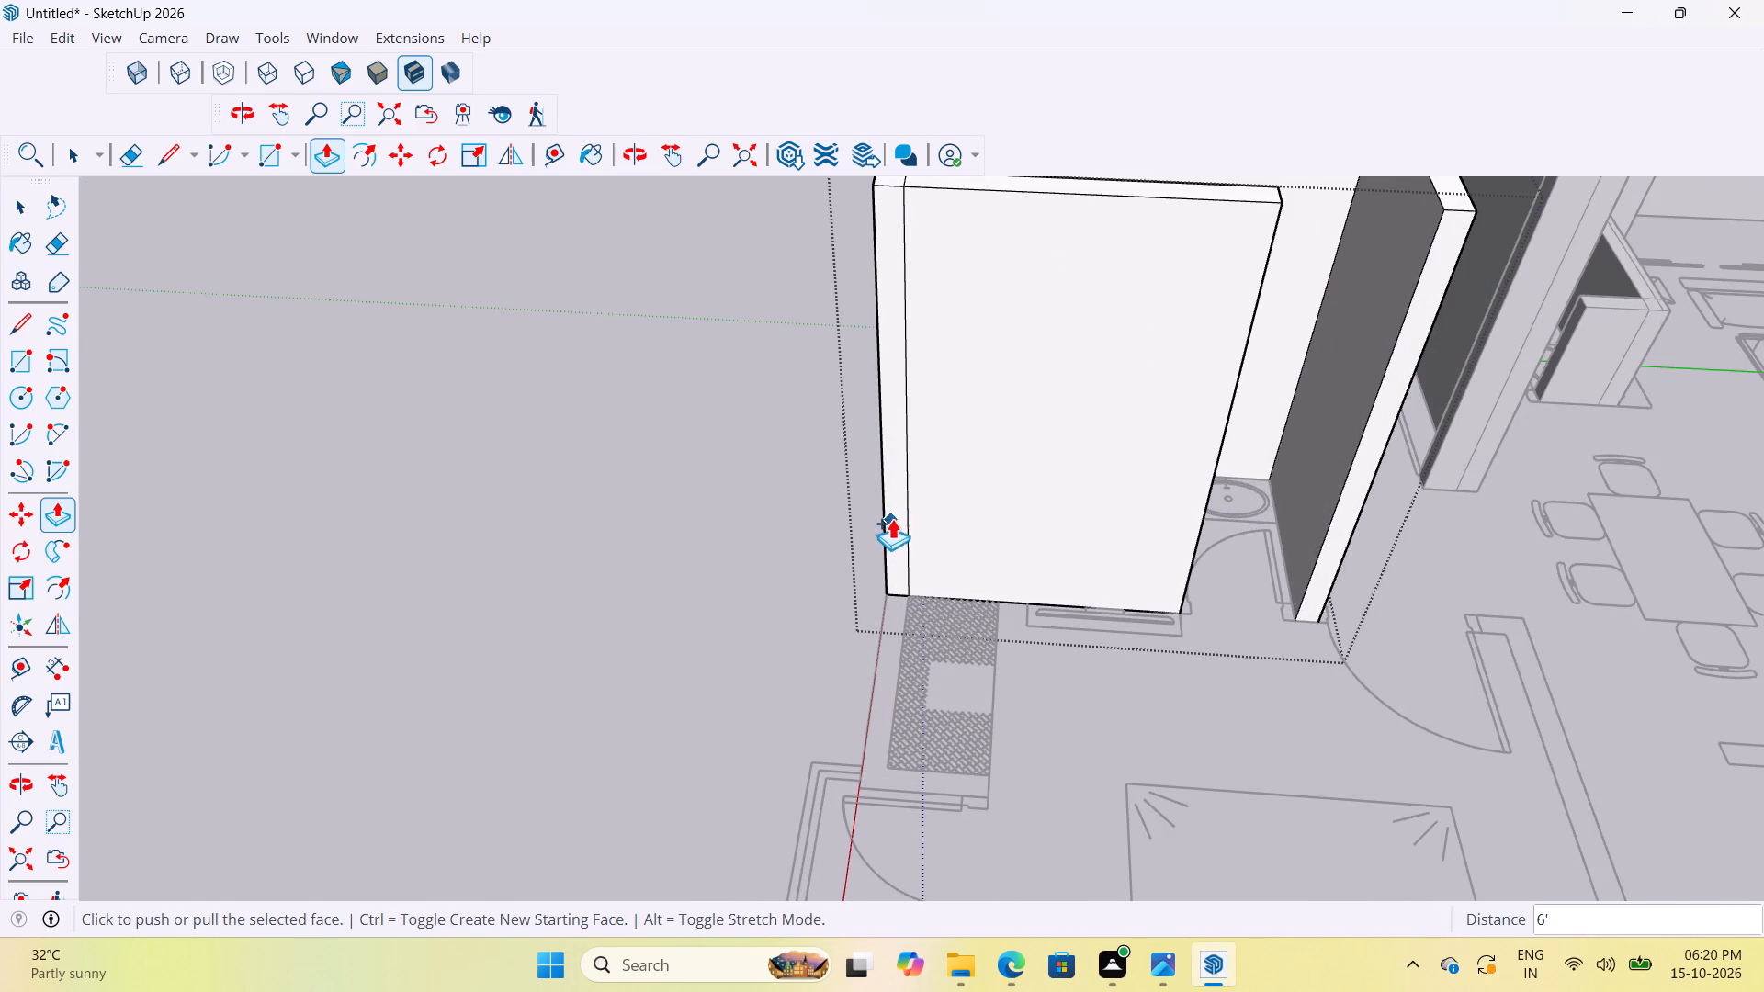
scroll(896, 513, "up", 4)
key("space")
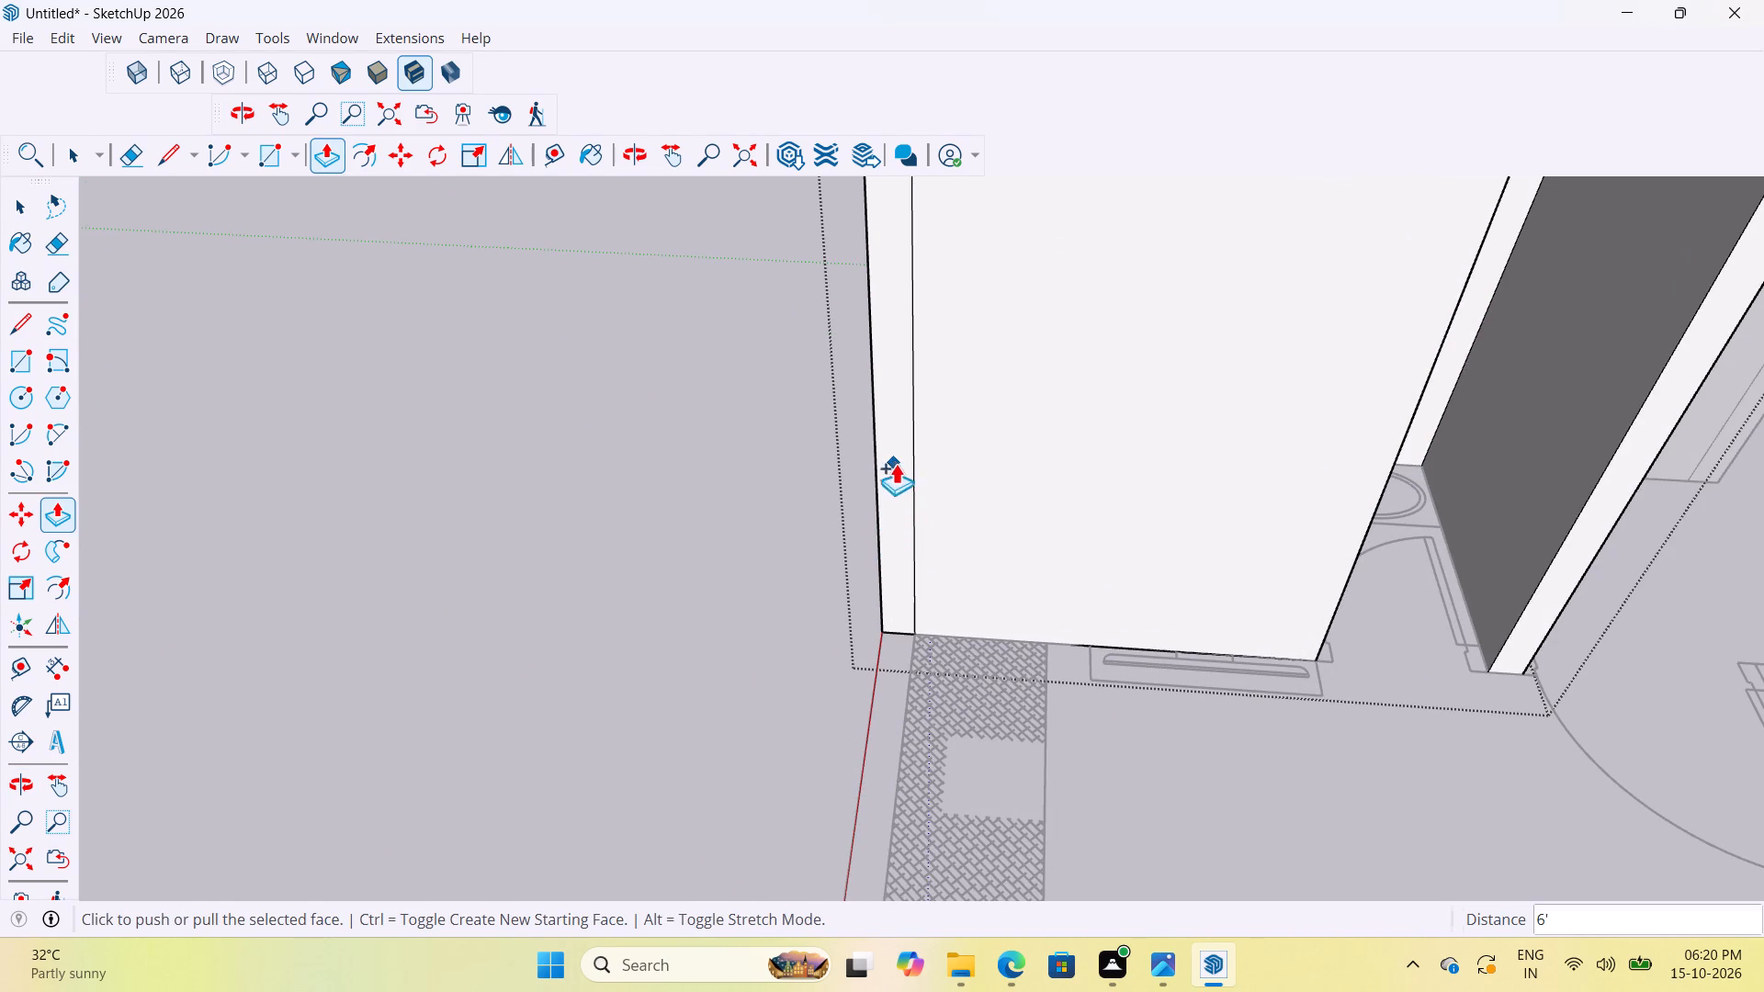
left_click(899, 461)
key("p")
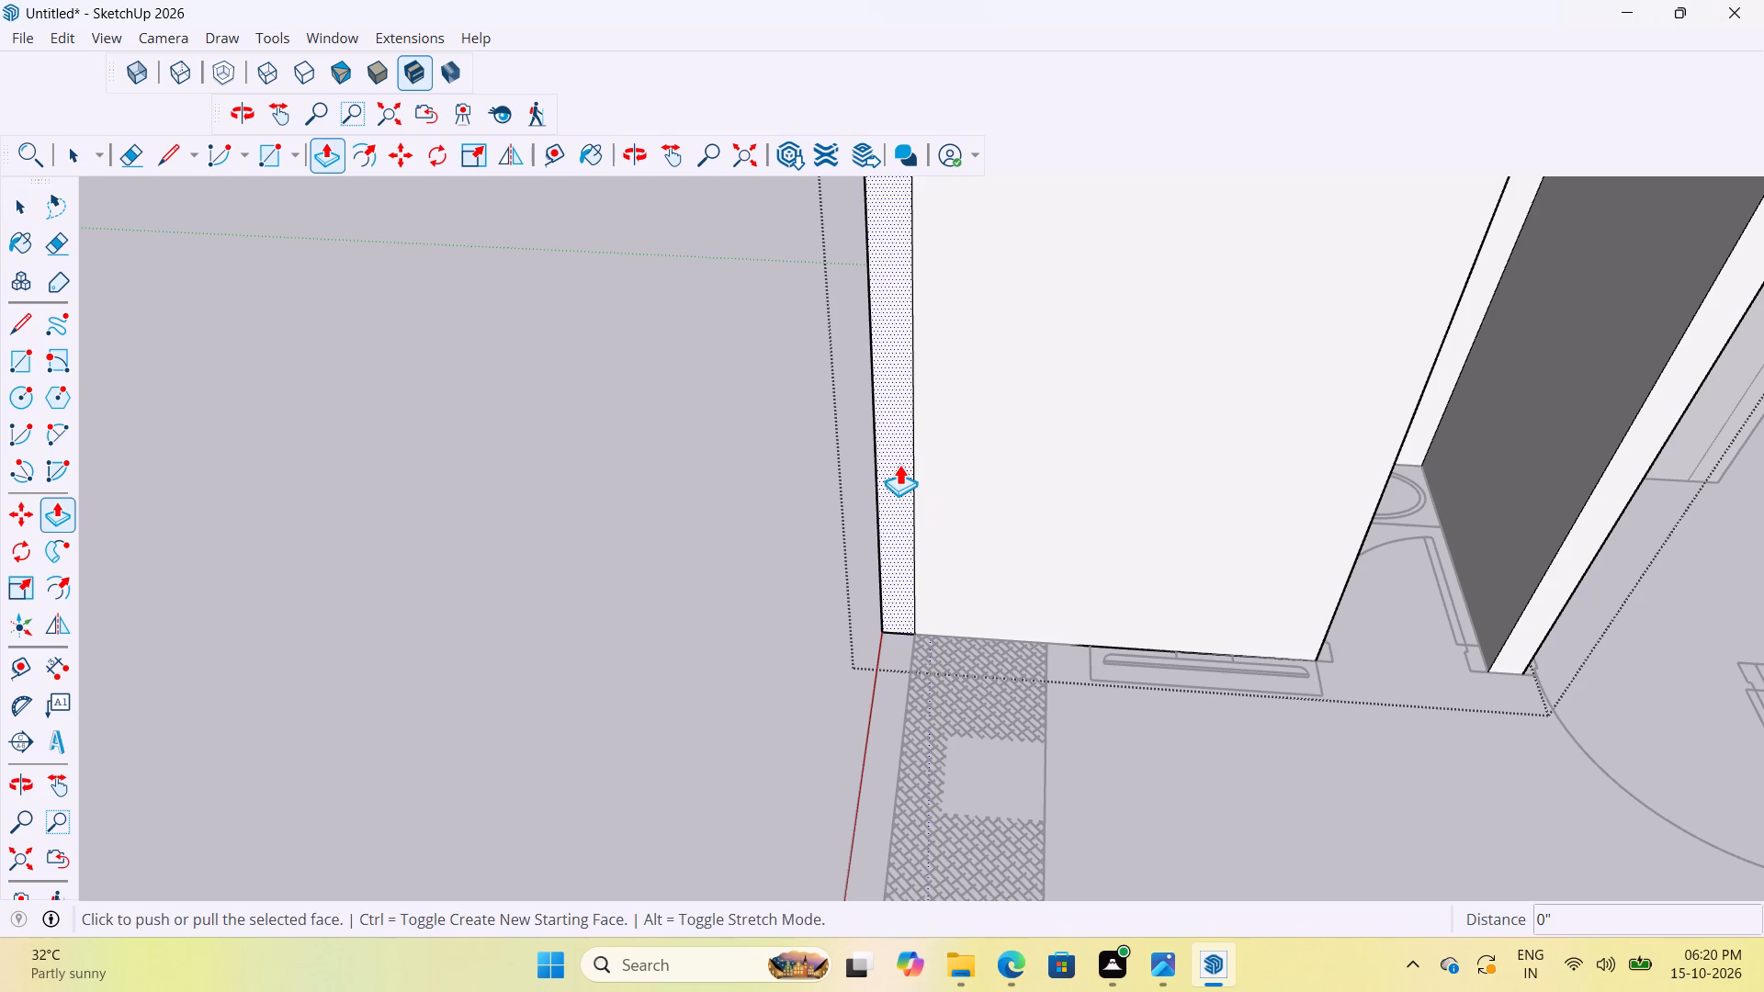
left_click(896, 462)
scroll(900, 552, "down", 9)
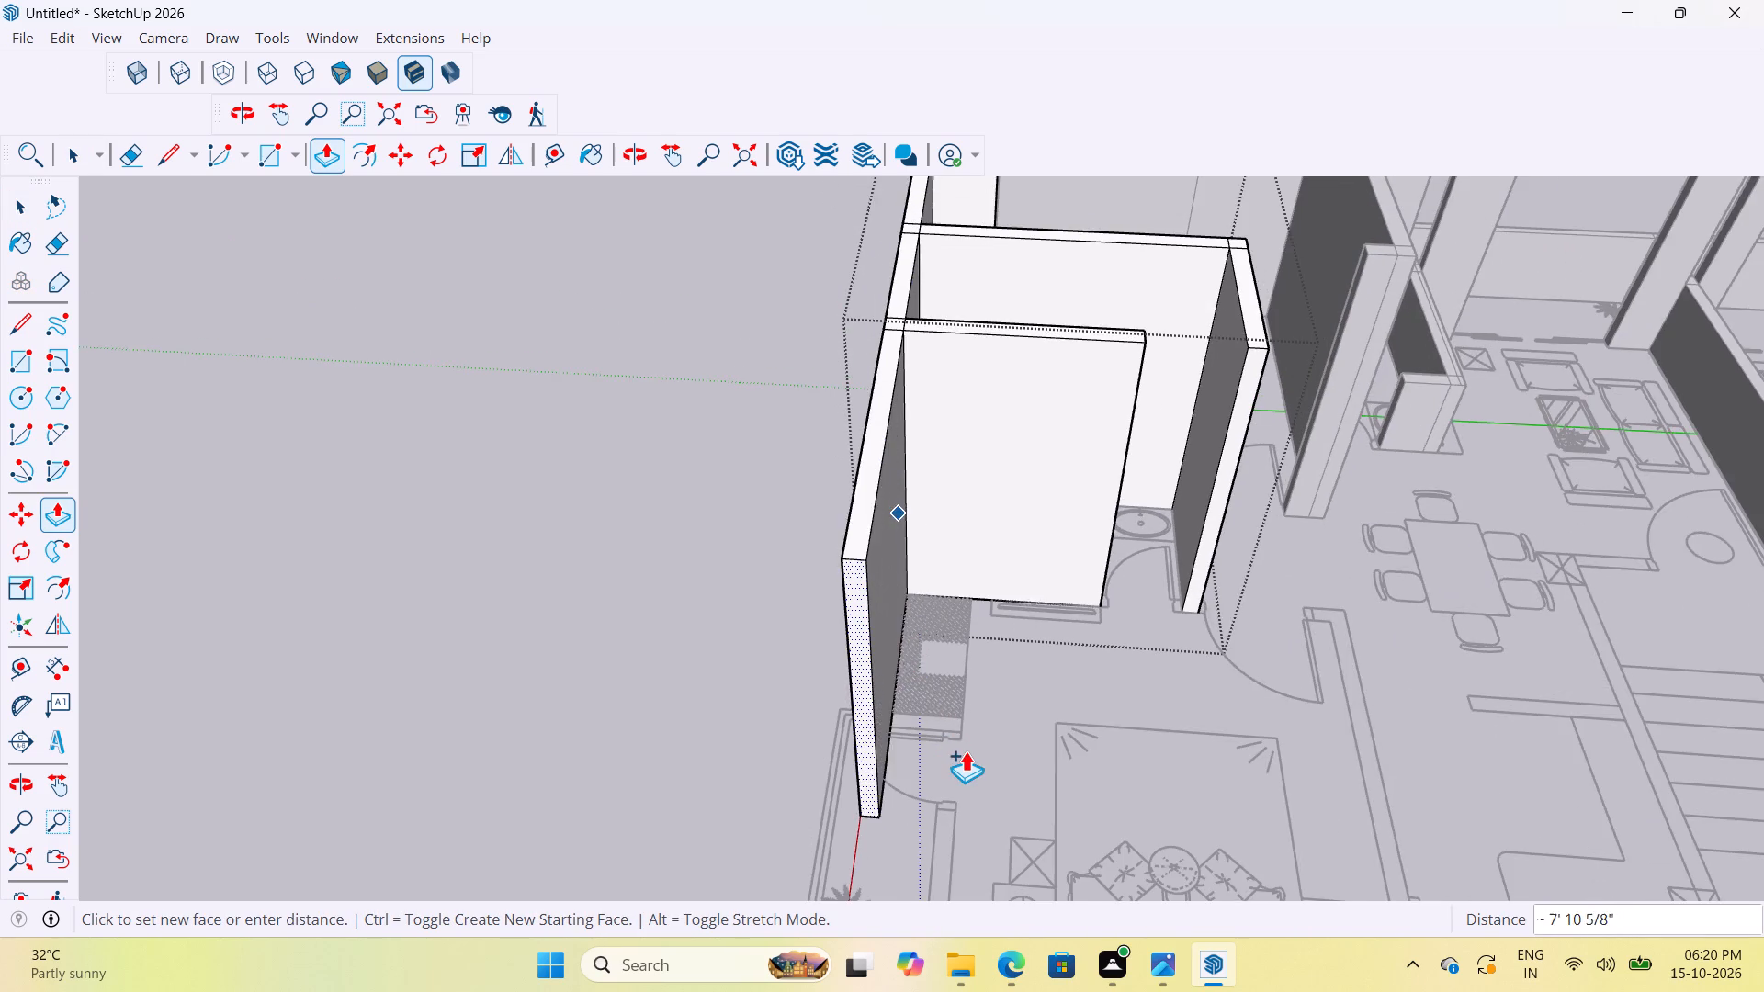
scroll(966, 750, "up", 12)
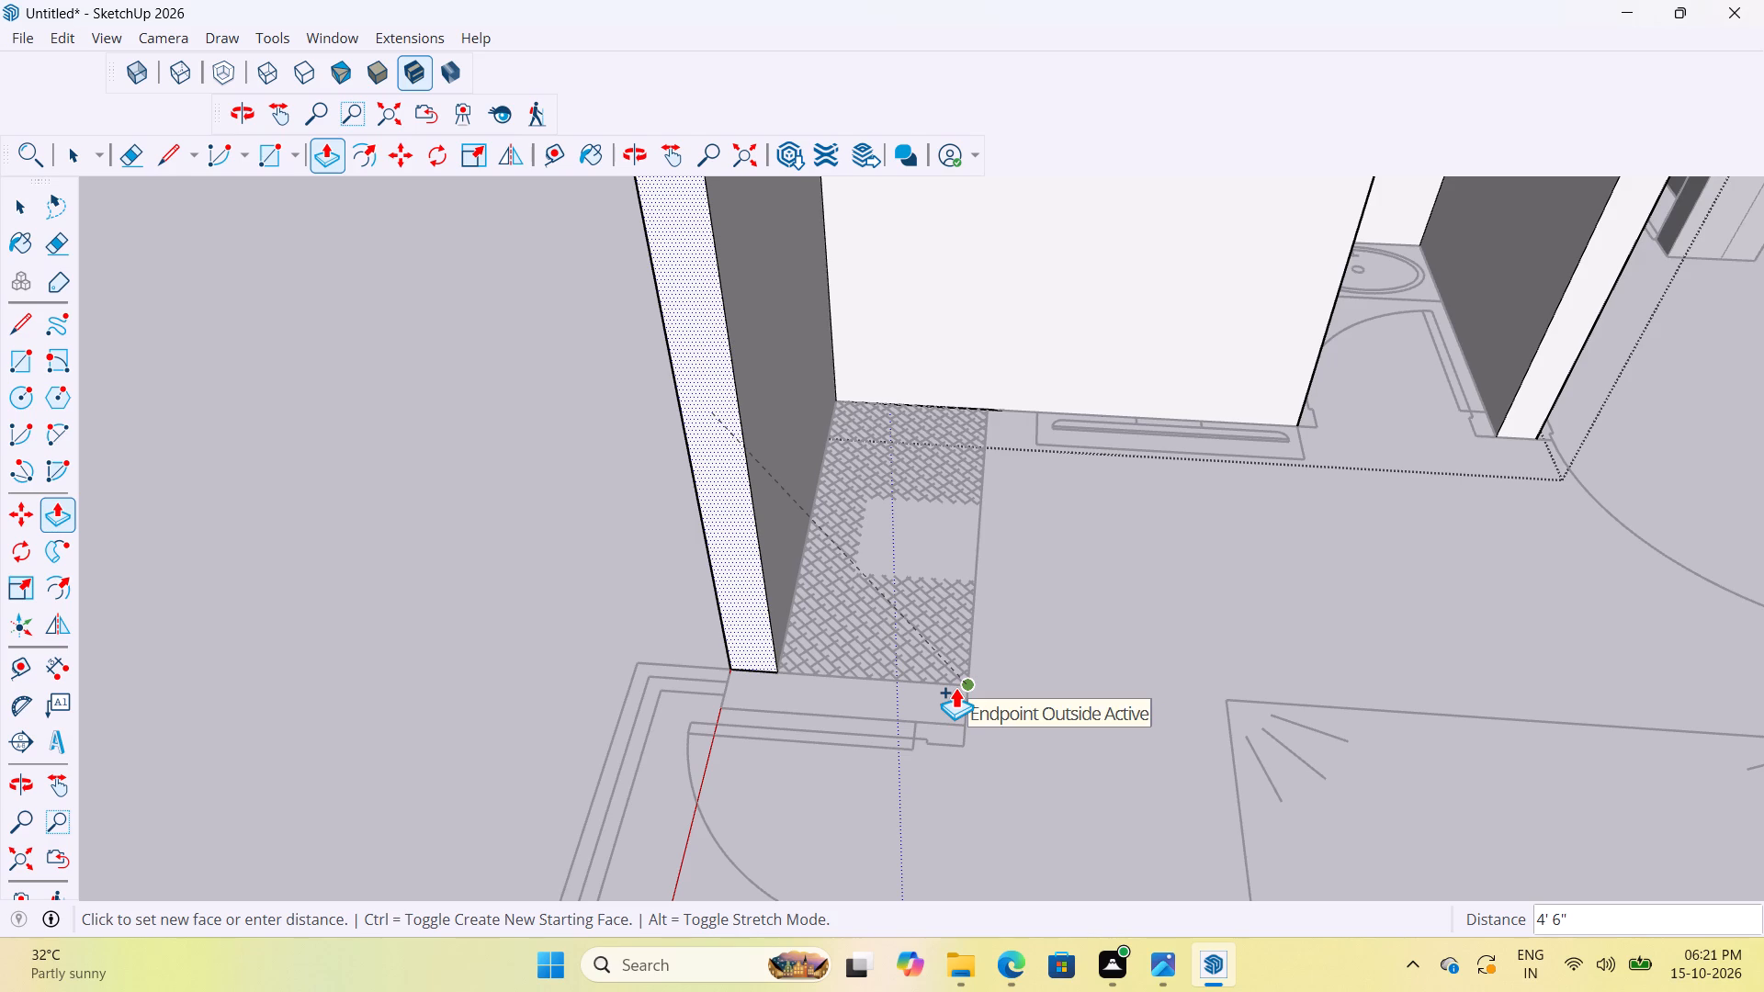
left_click(955, 687)
Extend the outer wall's end another 6" to cover the thickness of the wall beyond the hatched strip.
scroll(782, 685, "up", 7)
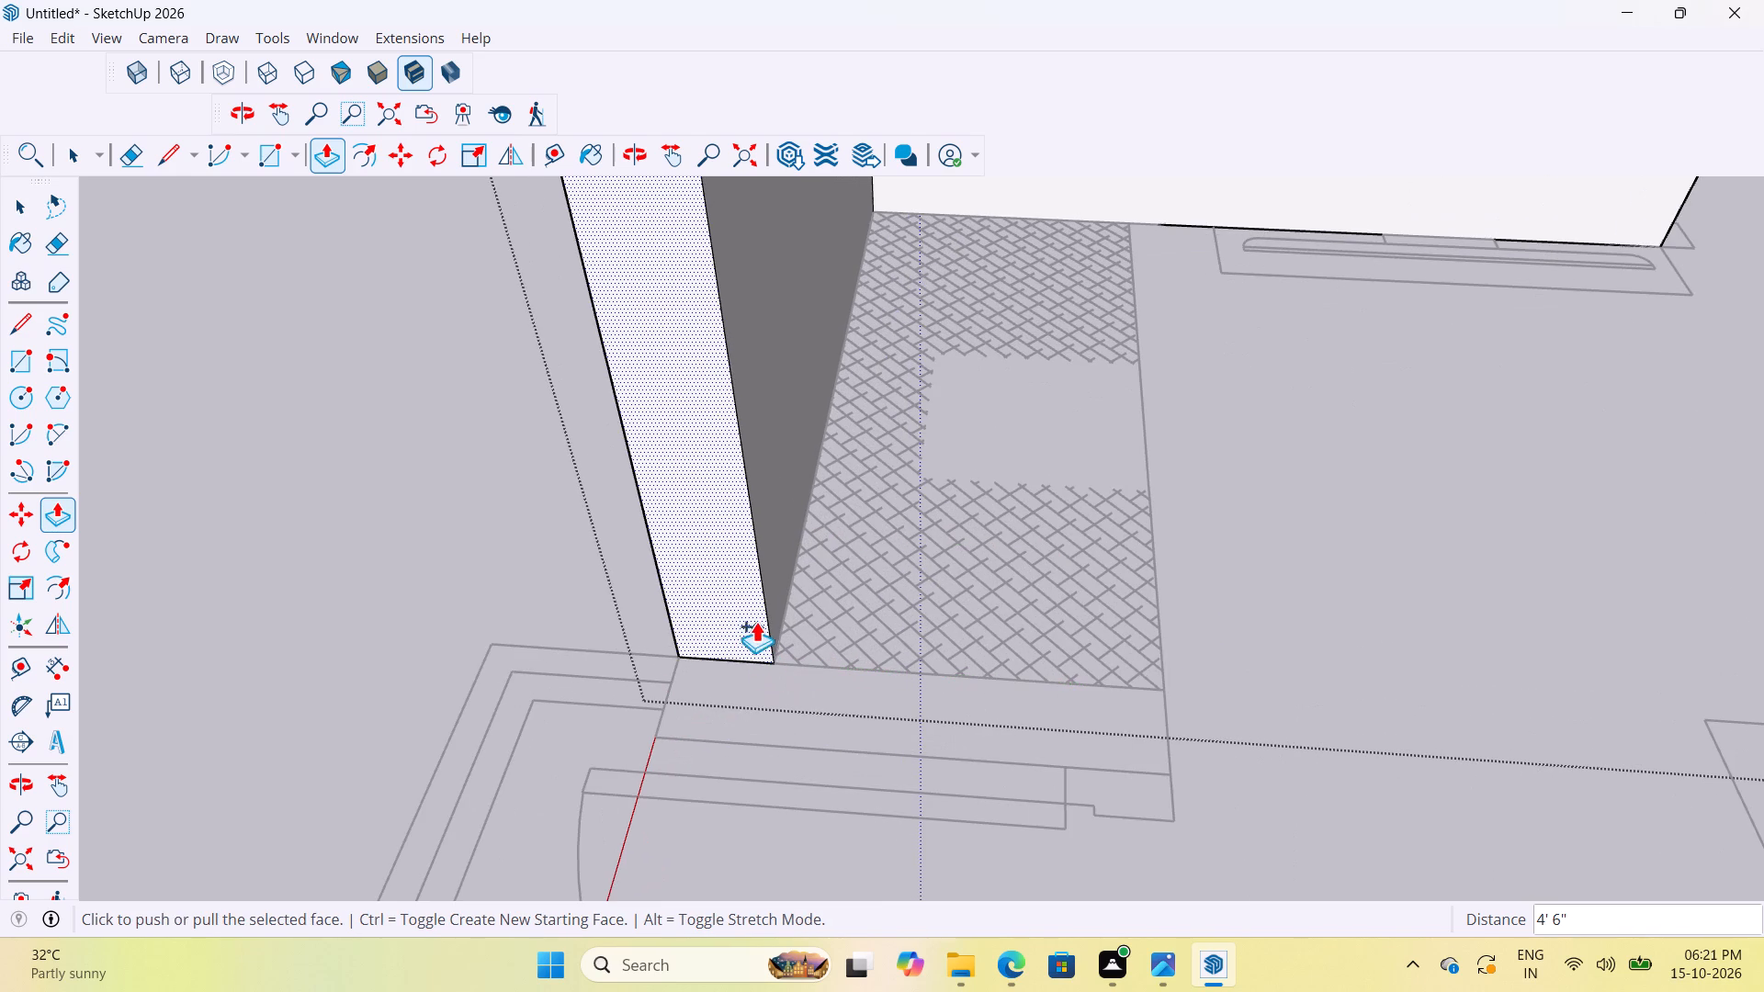
left_click(753, 611)
left_click(895, 749)
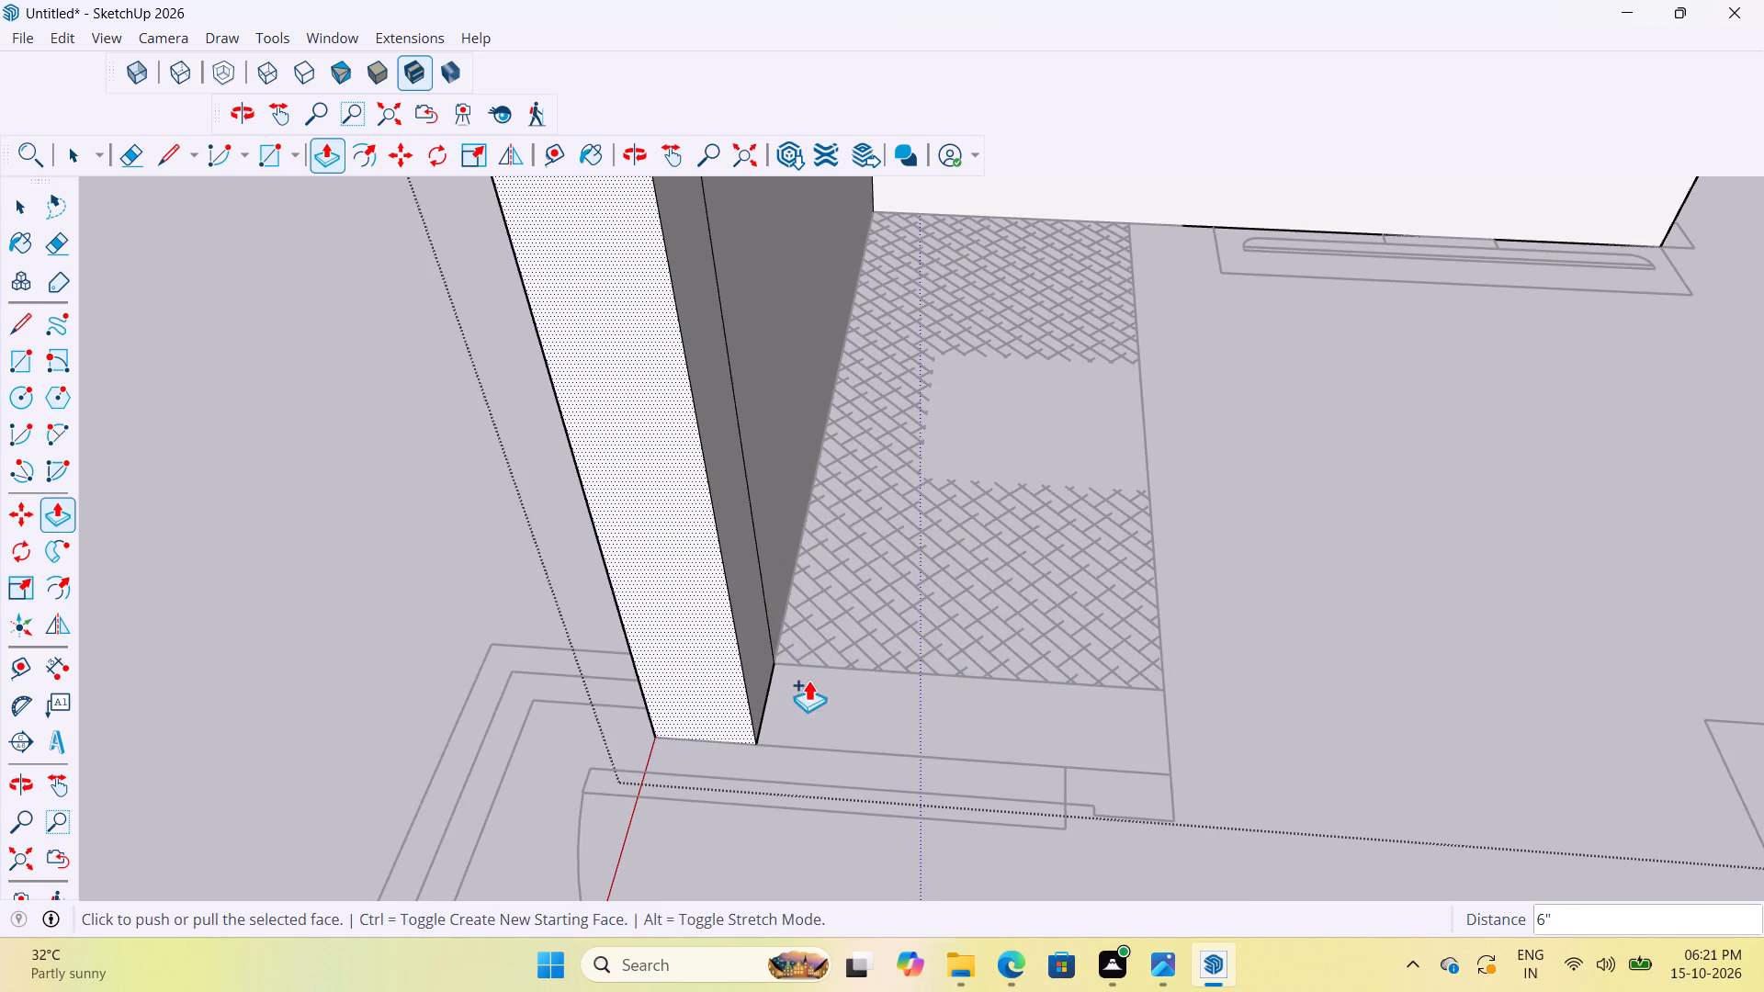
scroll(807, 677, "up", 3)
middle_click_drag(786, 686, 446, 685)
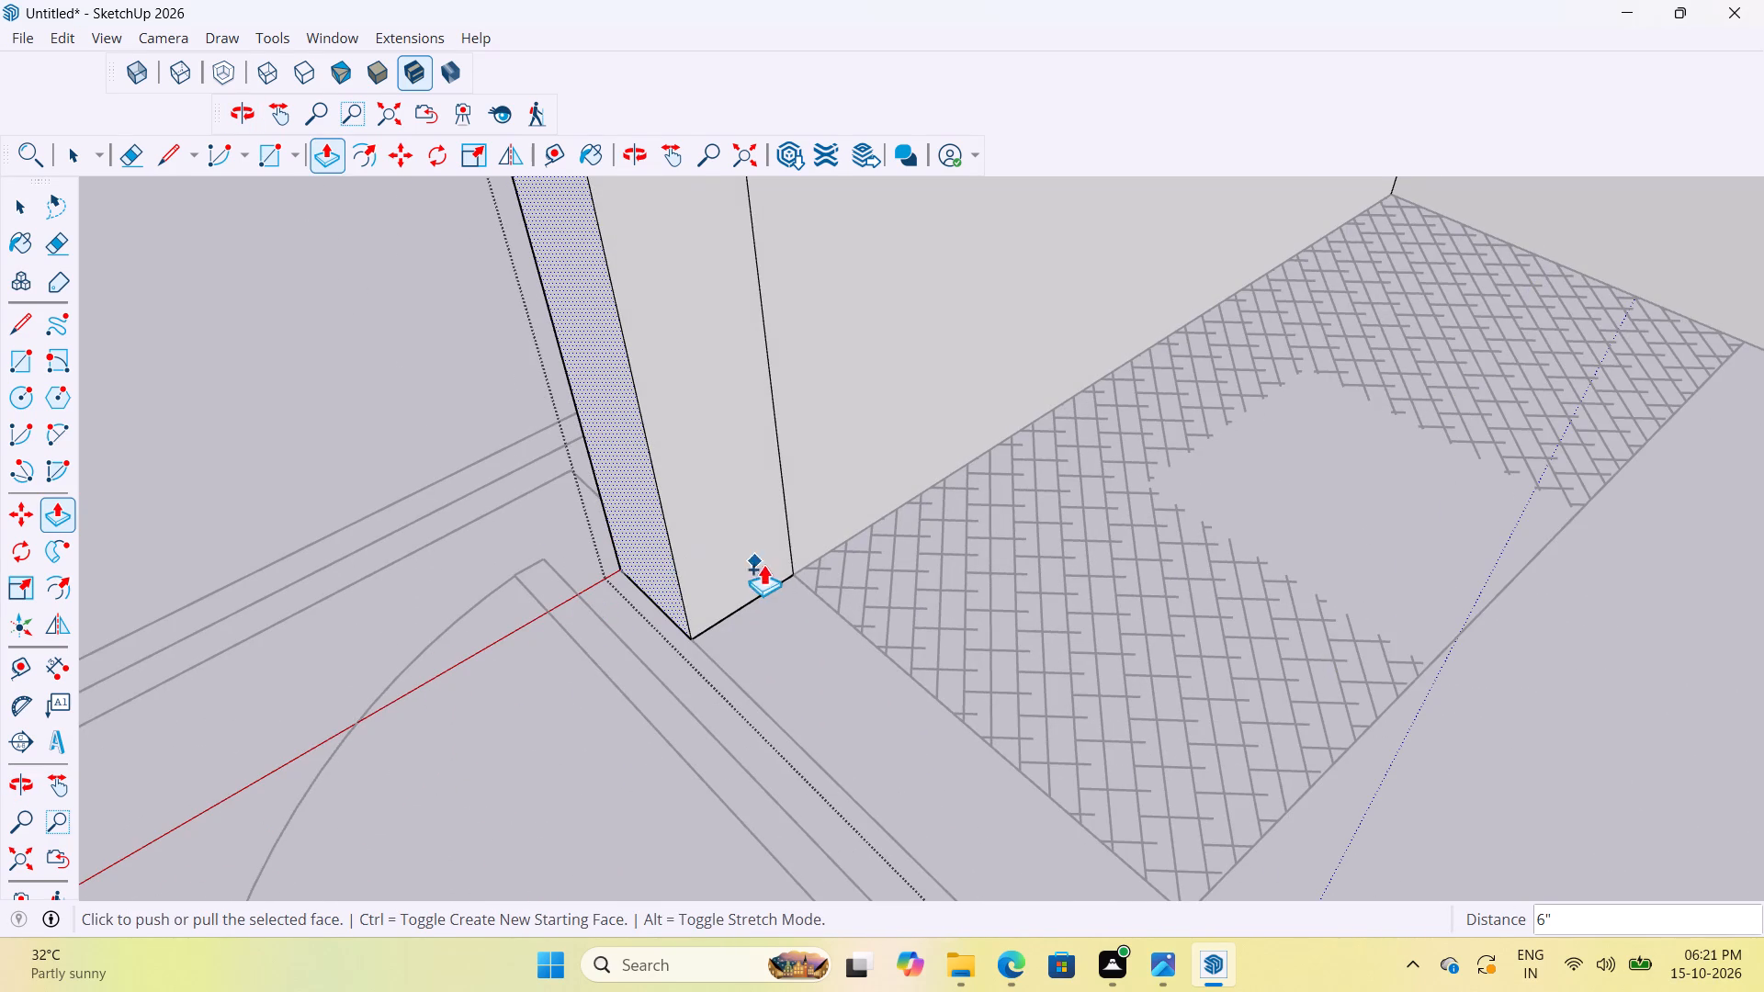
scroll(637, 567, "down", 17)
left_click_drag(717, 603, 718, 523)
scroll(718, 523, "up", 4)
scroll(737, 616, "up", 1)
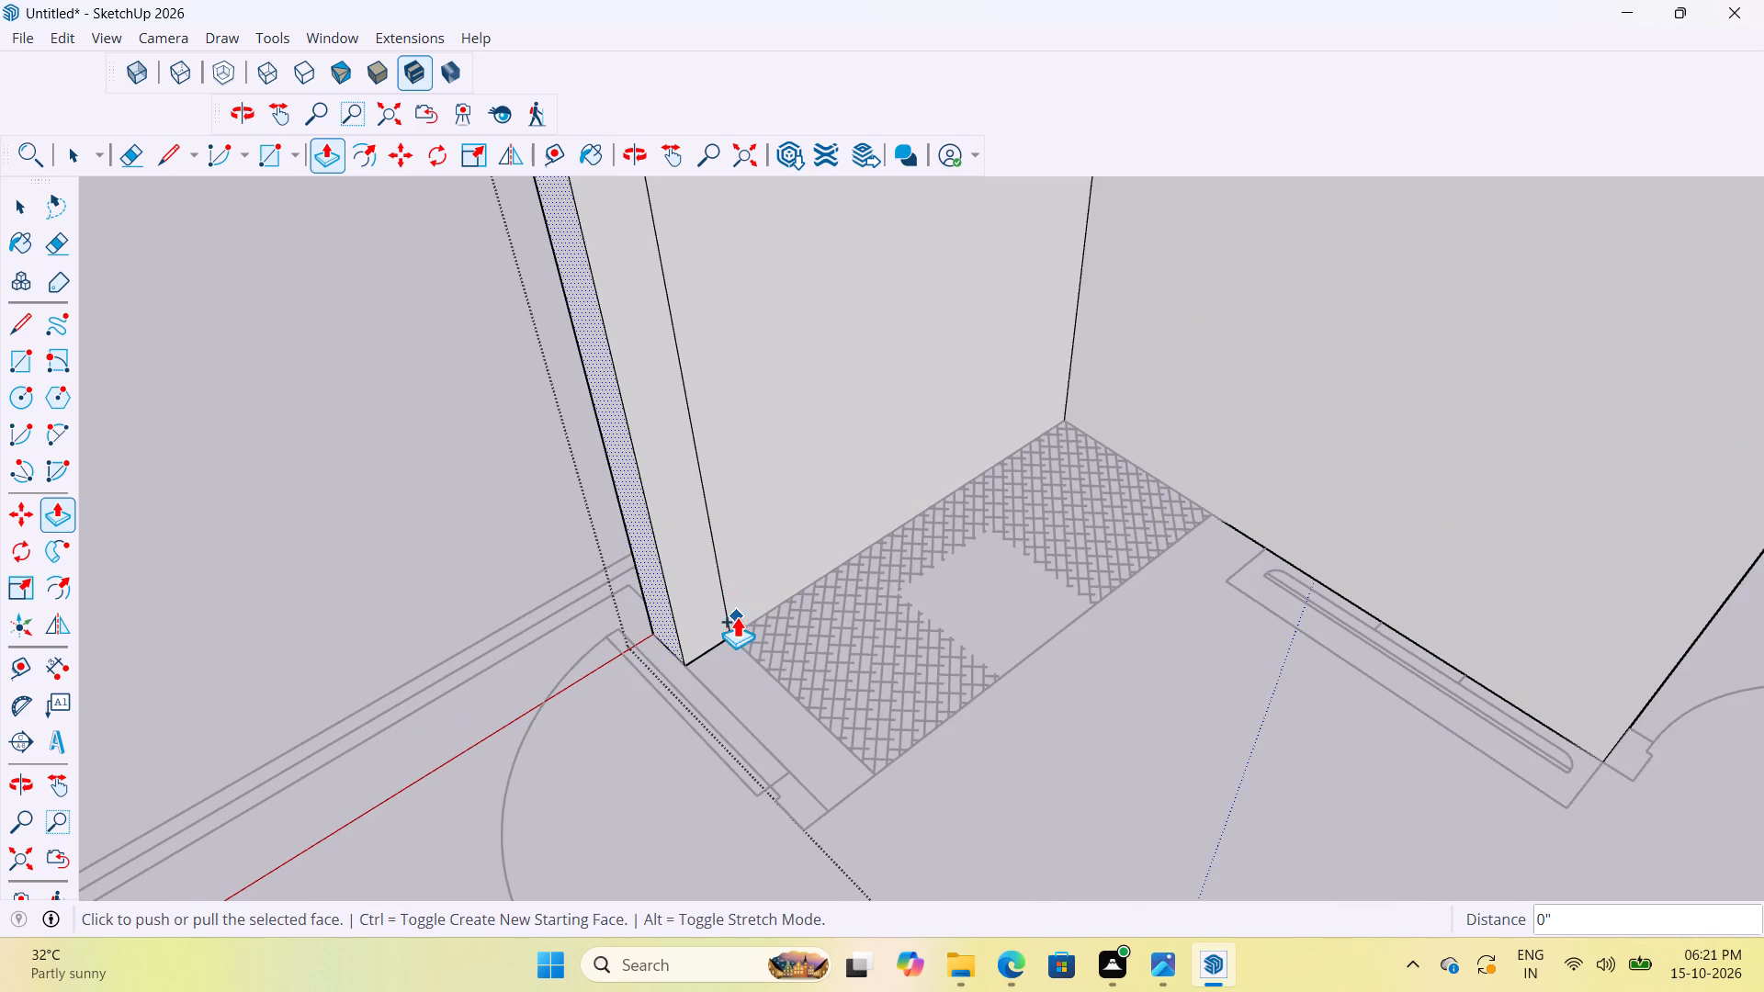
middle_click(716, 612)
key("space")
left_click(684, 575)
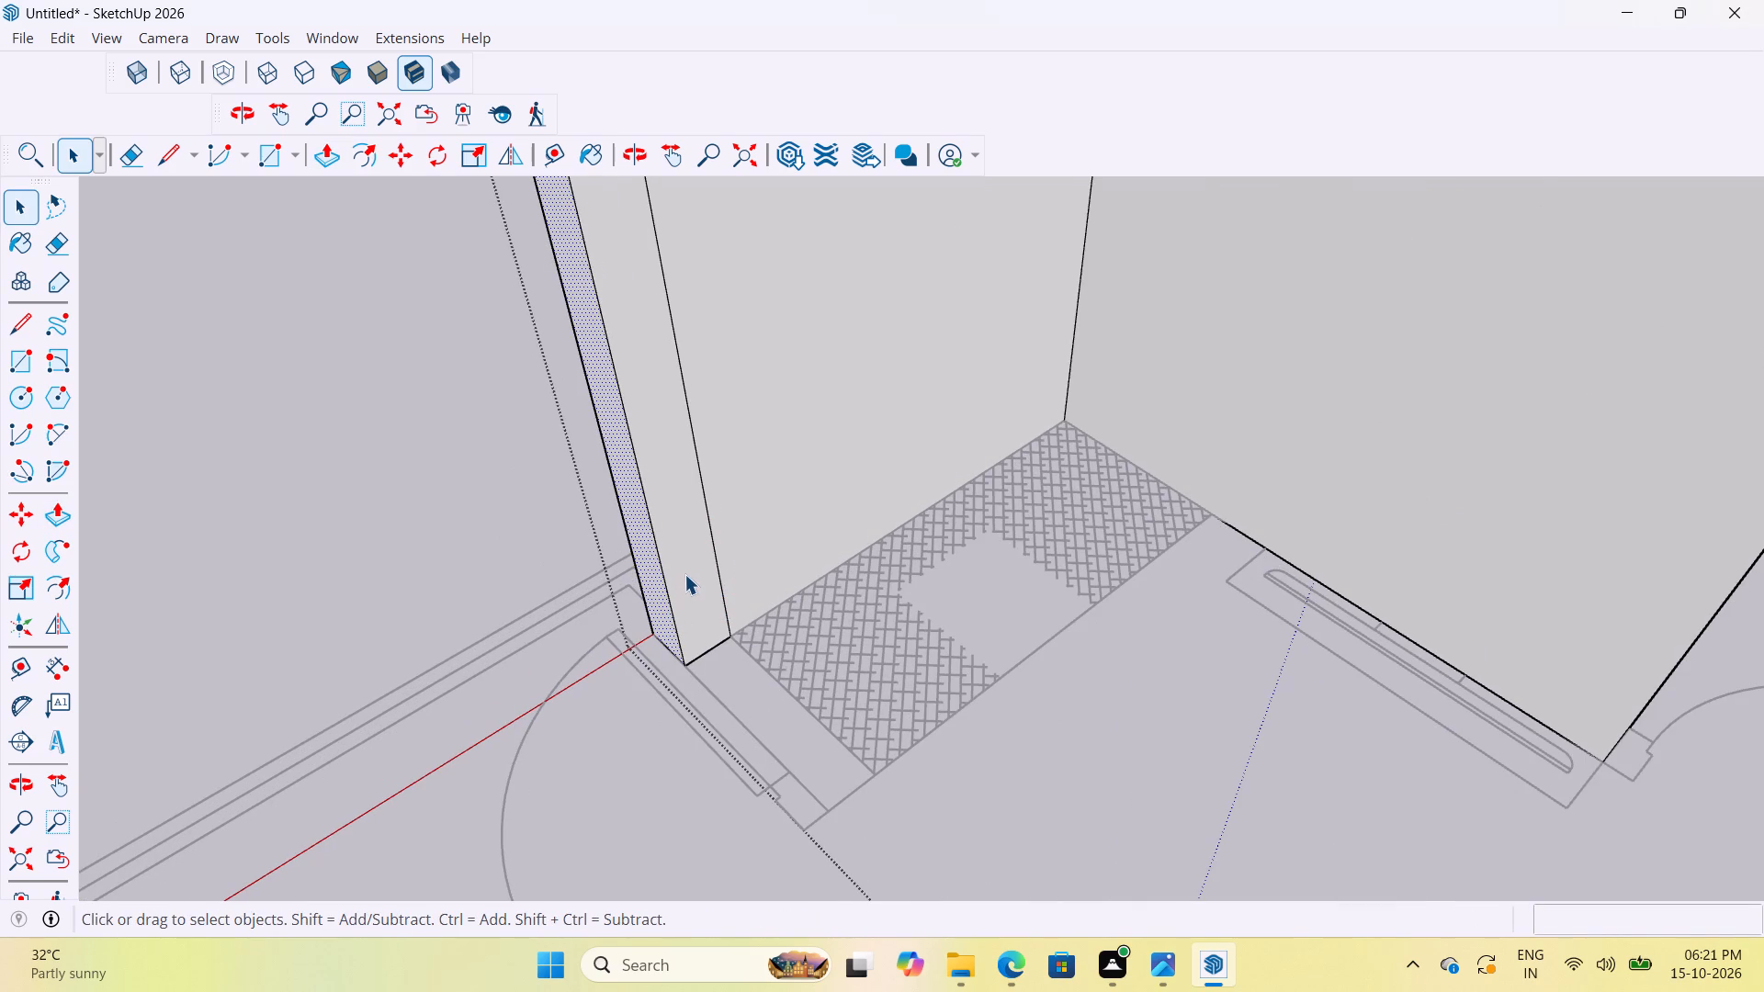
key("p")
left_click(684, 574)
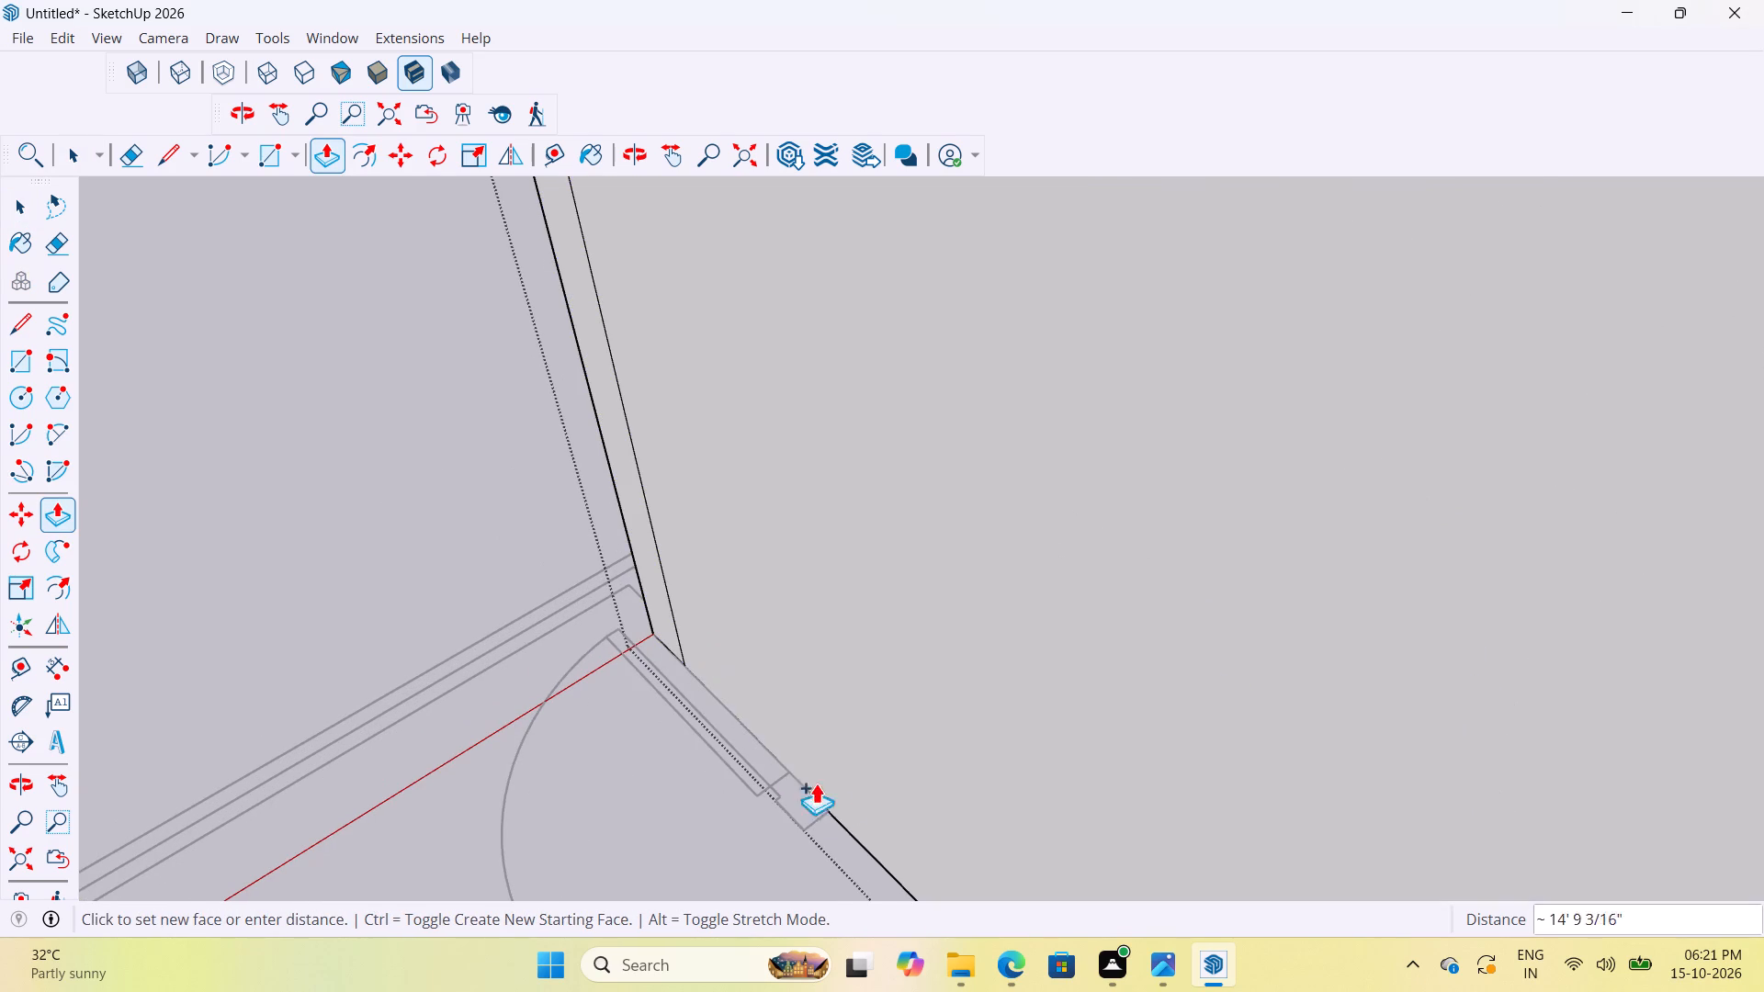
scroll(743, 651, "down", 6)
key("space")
Push/Pull the new stub's inner side face 2' along the hatched strip's end to the balcony door jamb and leave the wall group.
scroll(729, 614, "down", 5)
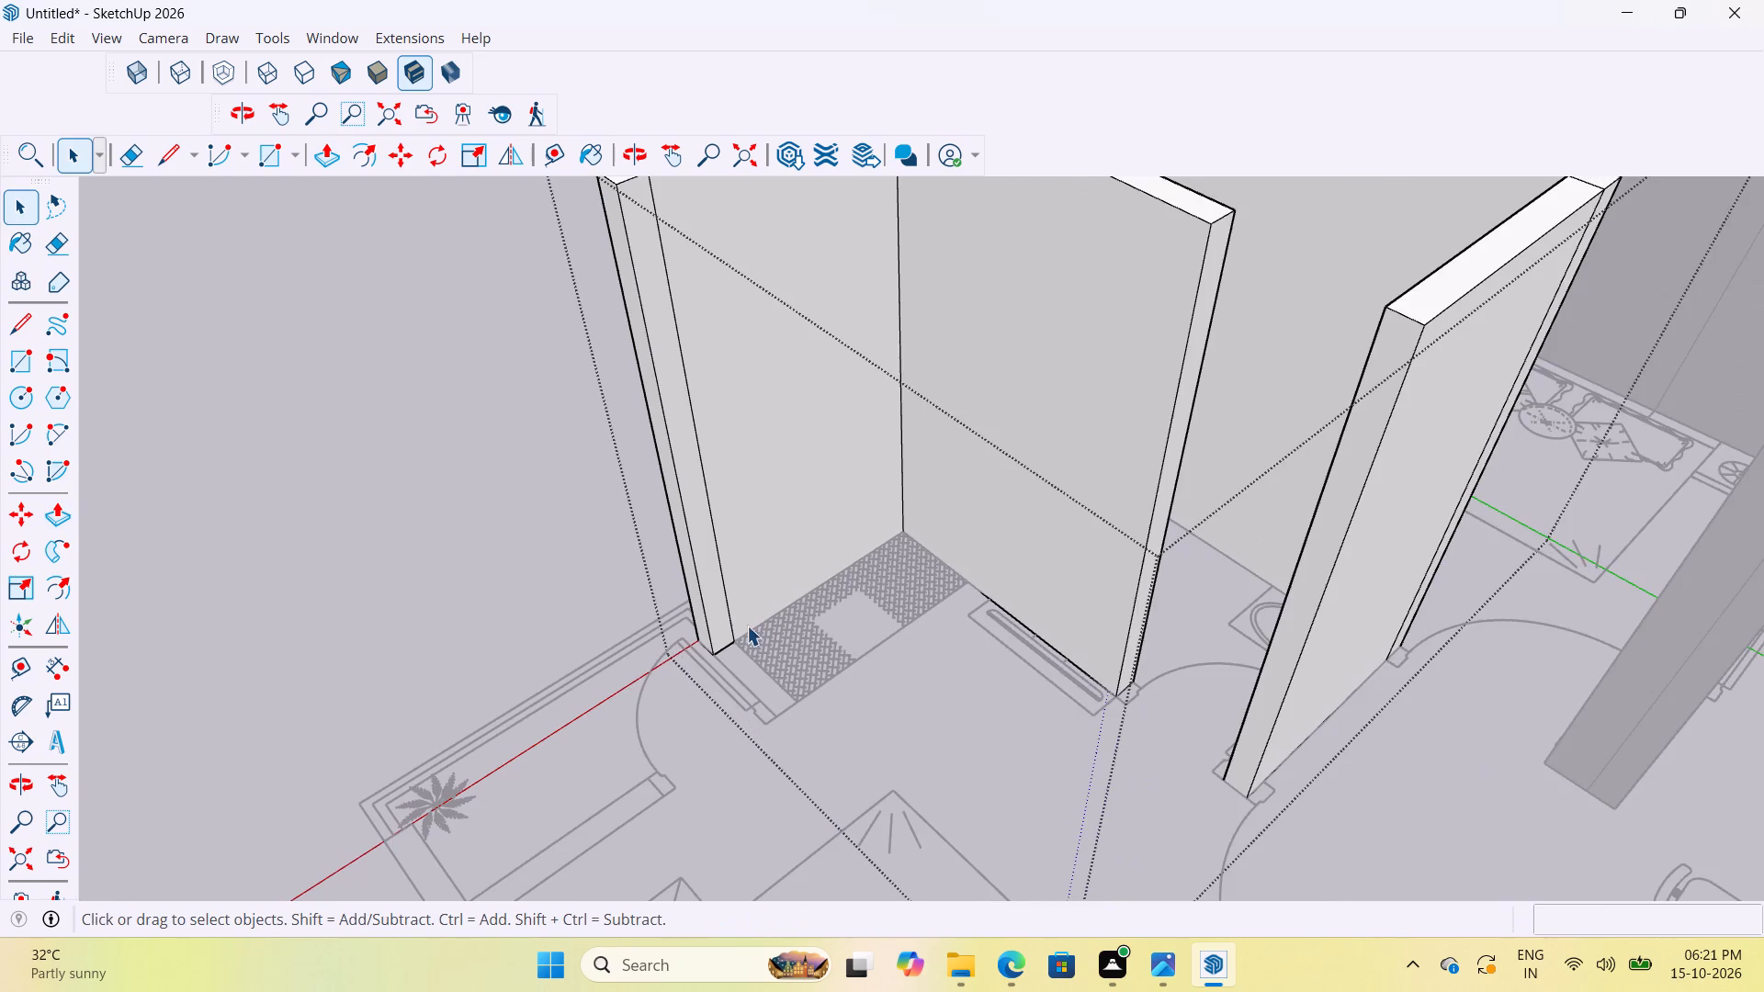
scroll(729, 610, "up", 4)
middle_click_drag(749, 656, 684, 642)
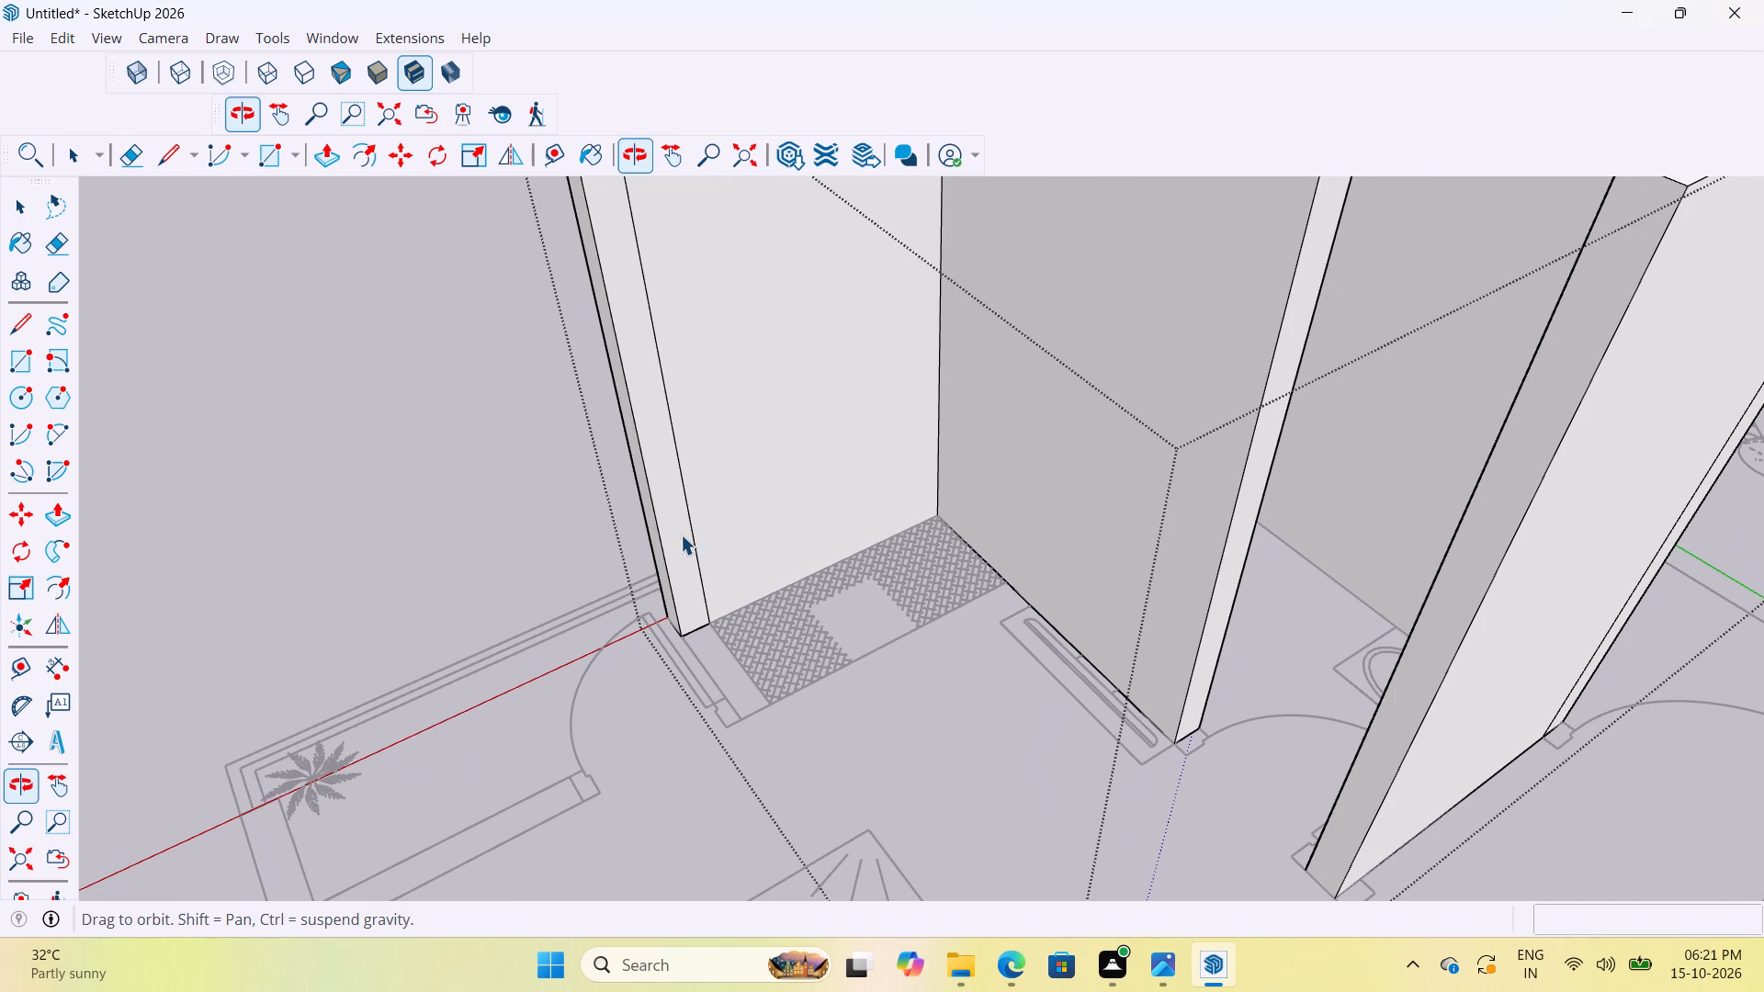
key("p")
left_click(689, 558)
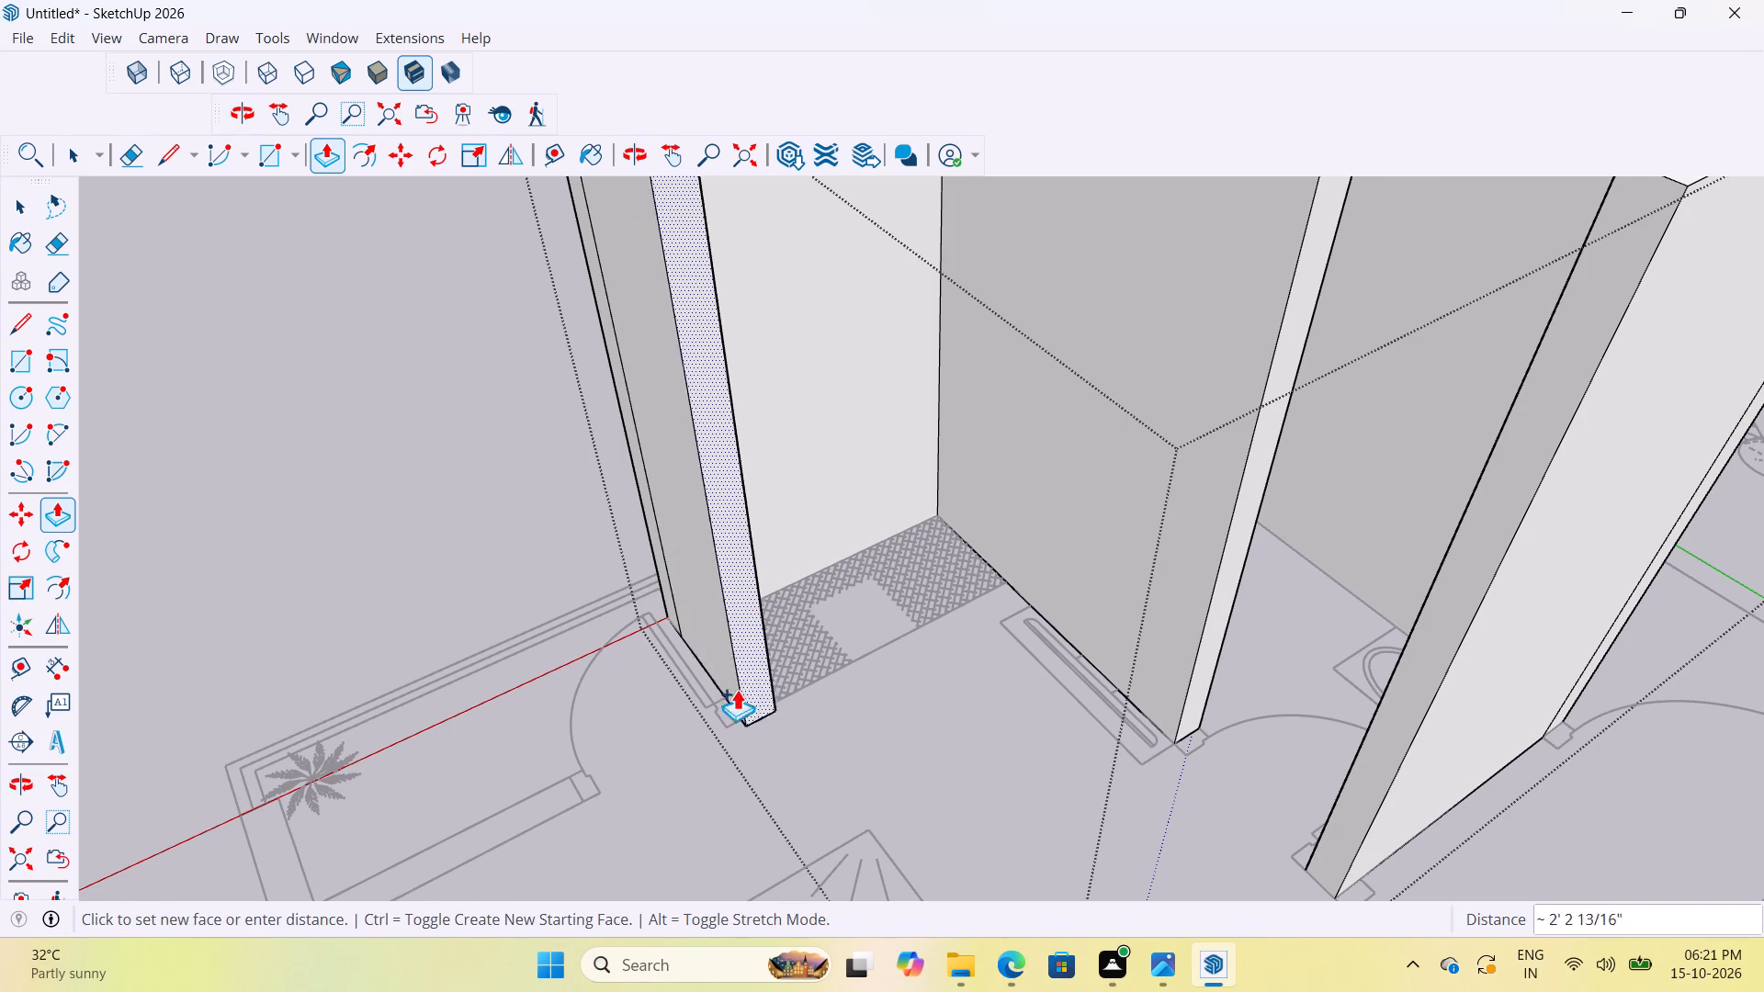
left_click(739, 719)
scroll(763, 712, "down", 18)
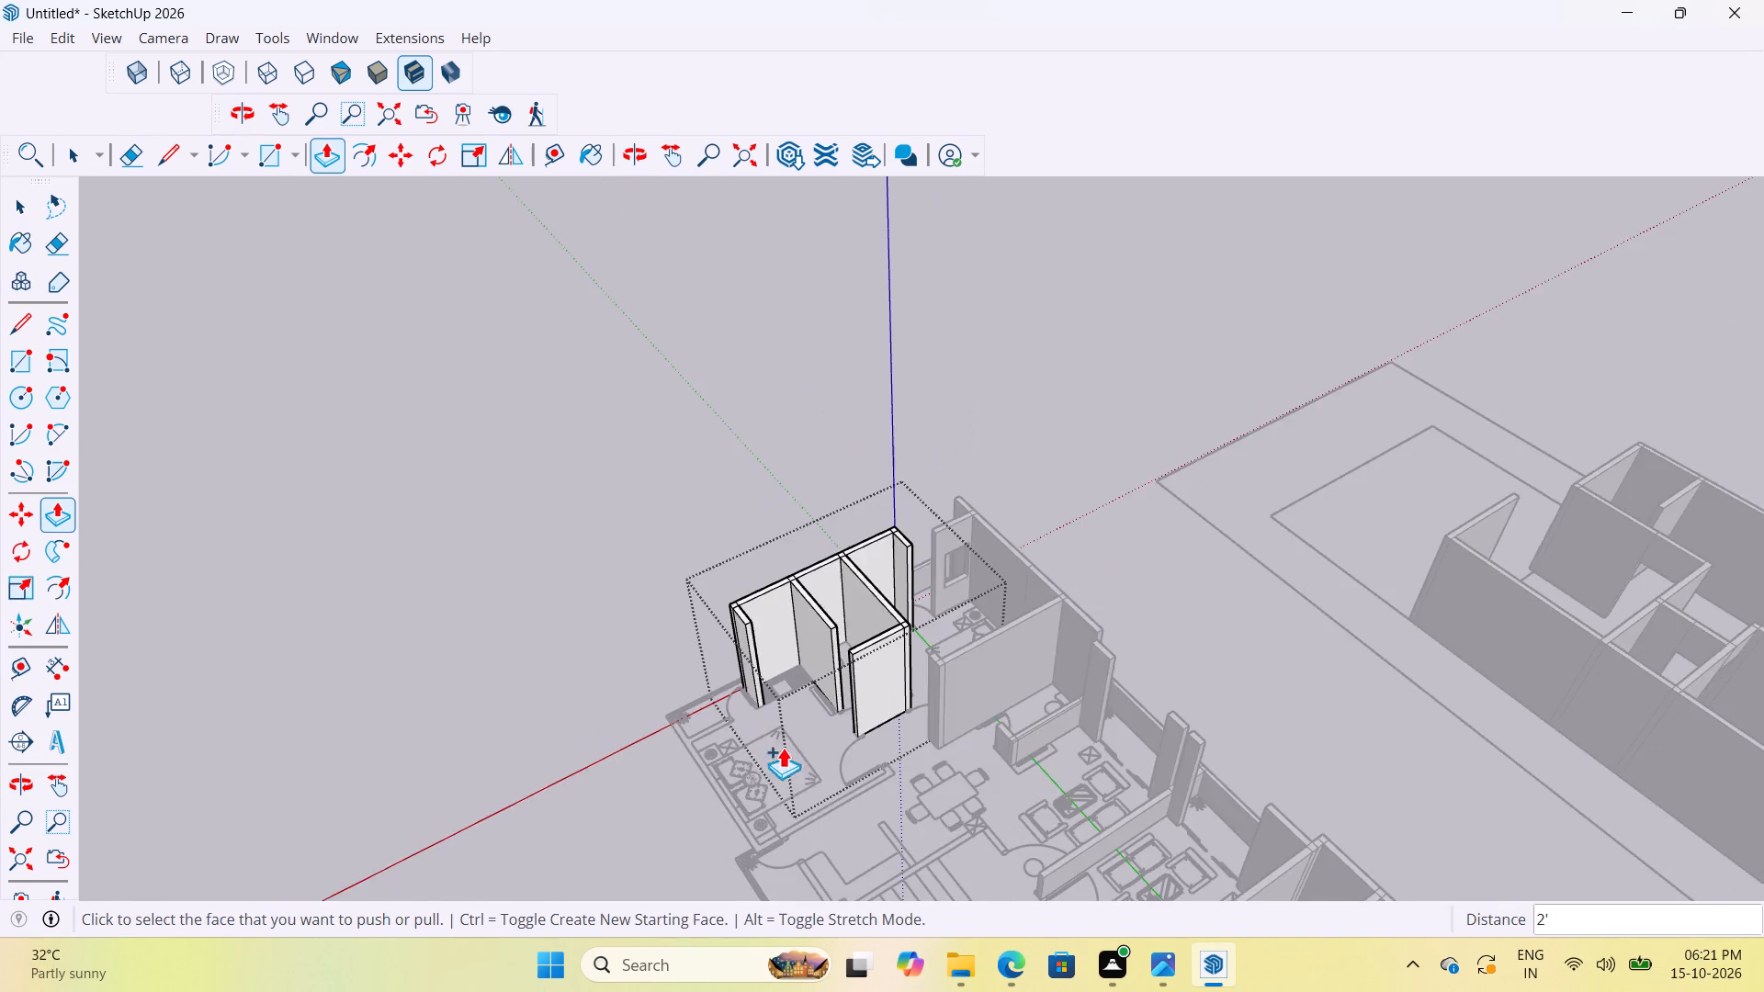
middle_click_drag(786, 764, 1346, 807)
key("space")
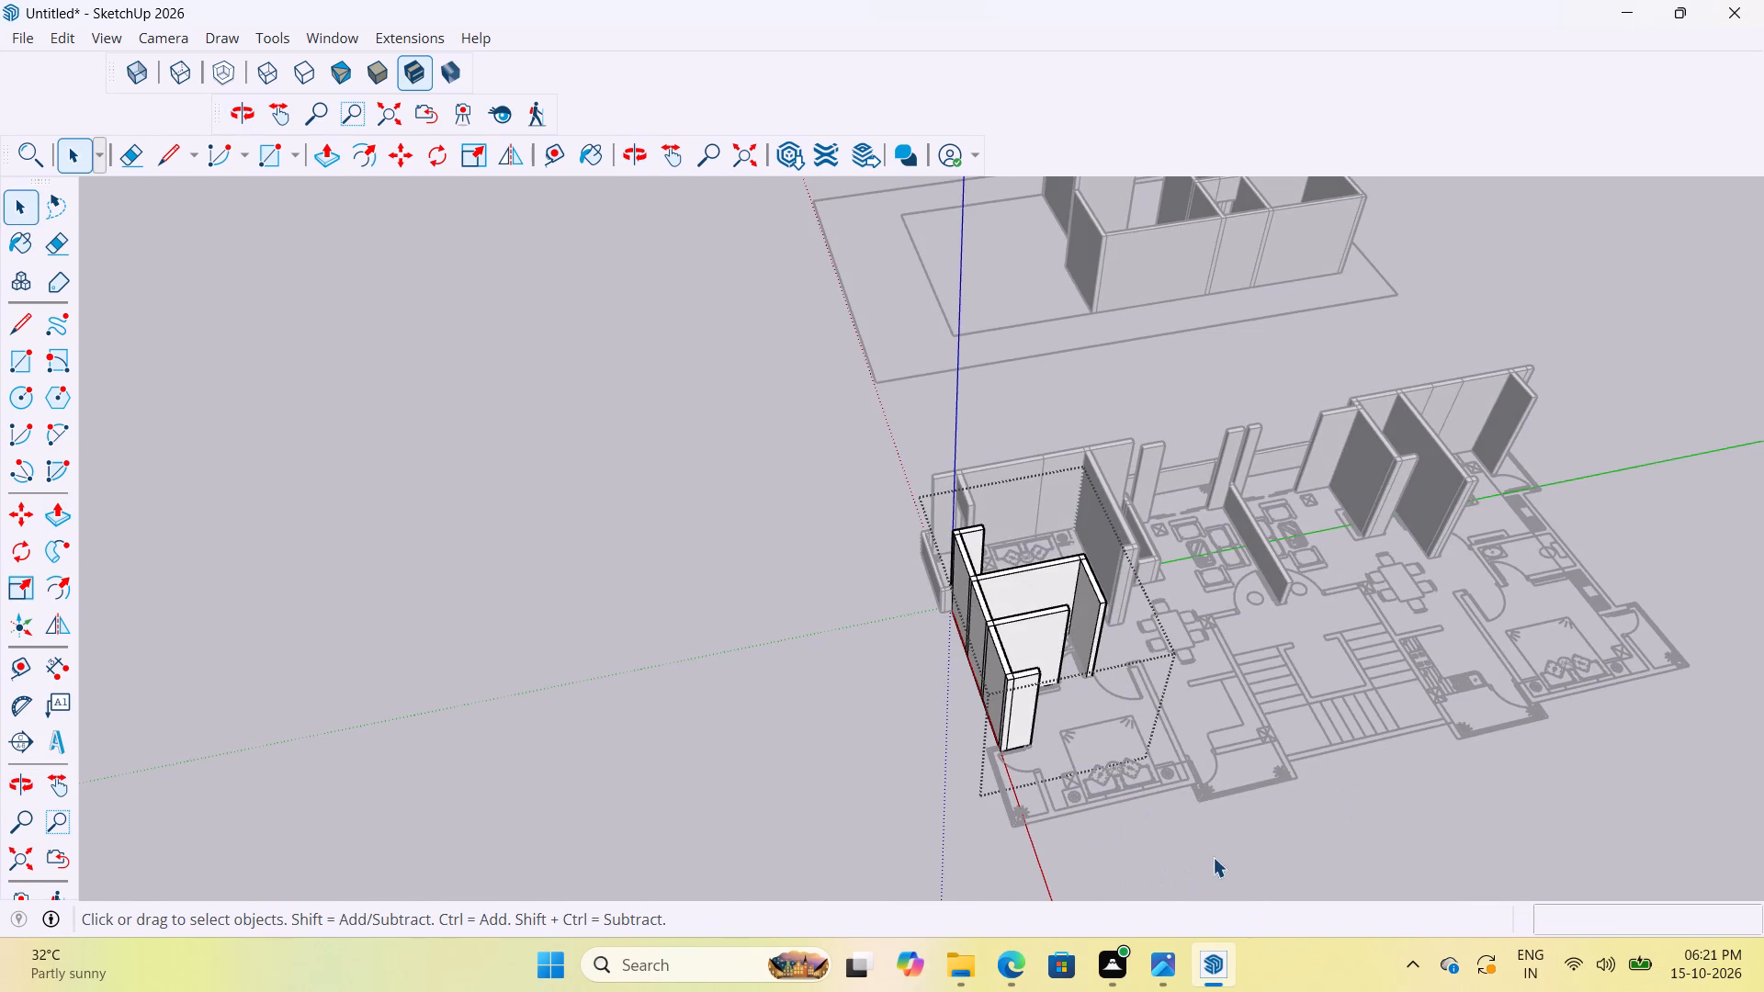
left_click(1213, 857)
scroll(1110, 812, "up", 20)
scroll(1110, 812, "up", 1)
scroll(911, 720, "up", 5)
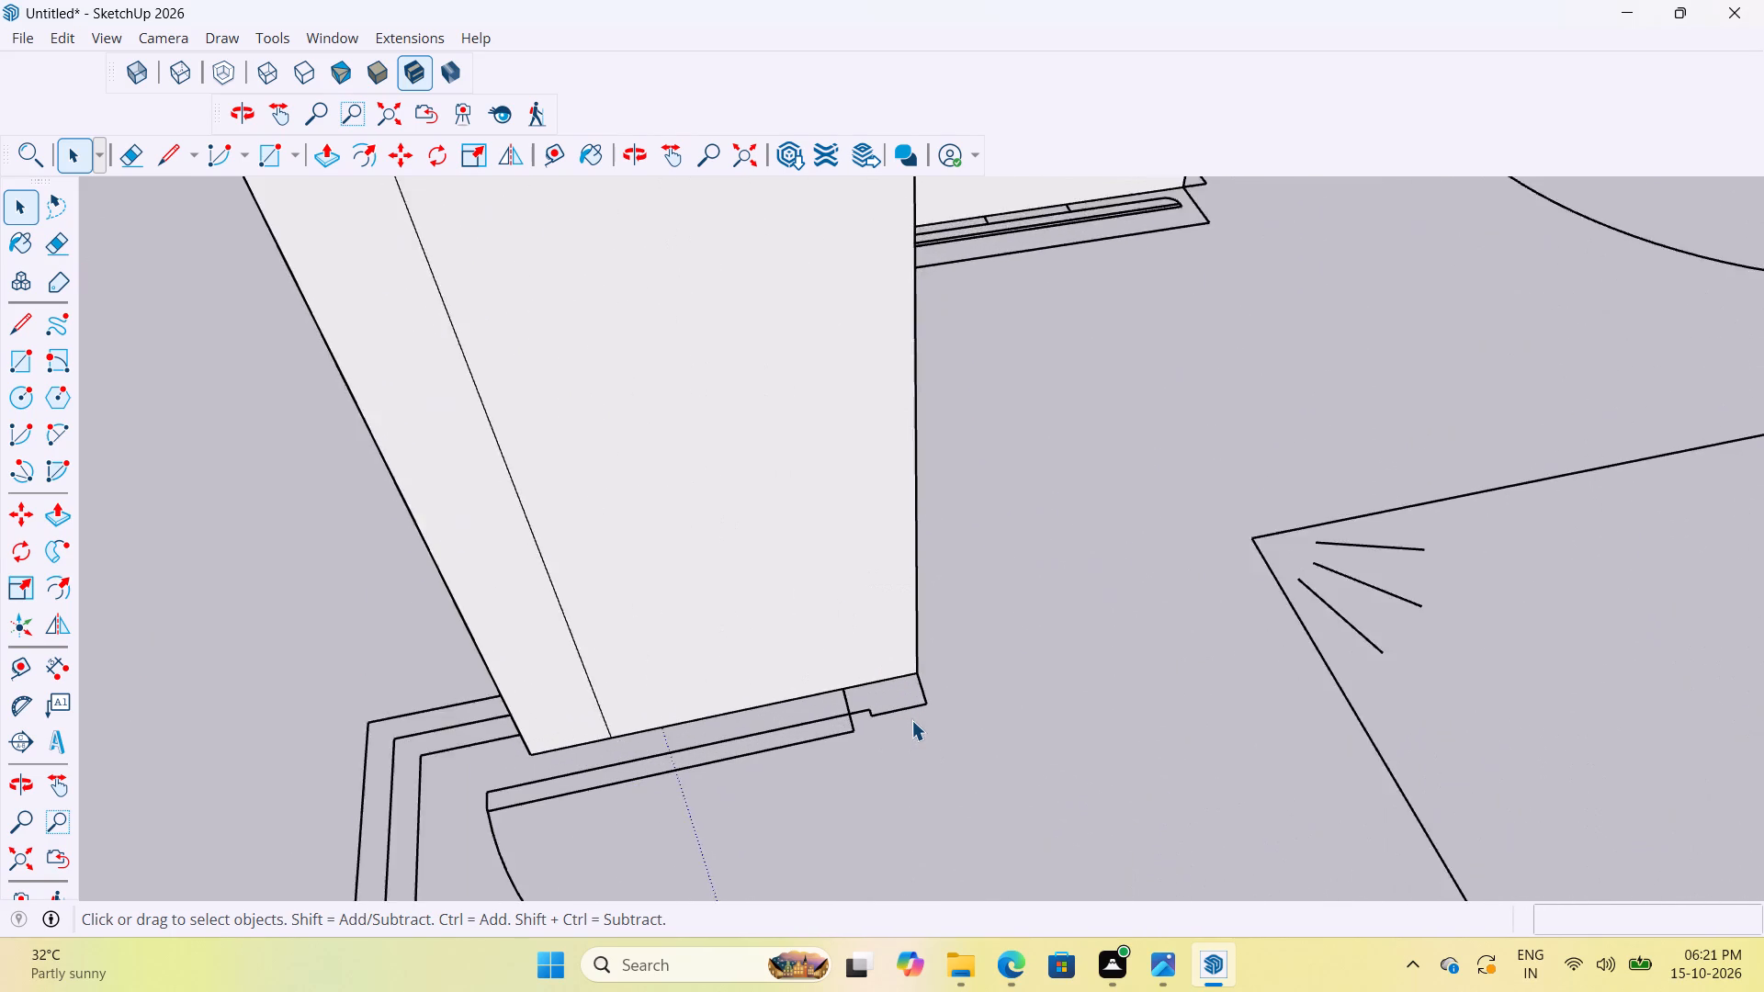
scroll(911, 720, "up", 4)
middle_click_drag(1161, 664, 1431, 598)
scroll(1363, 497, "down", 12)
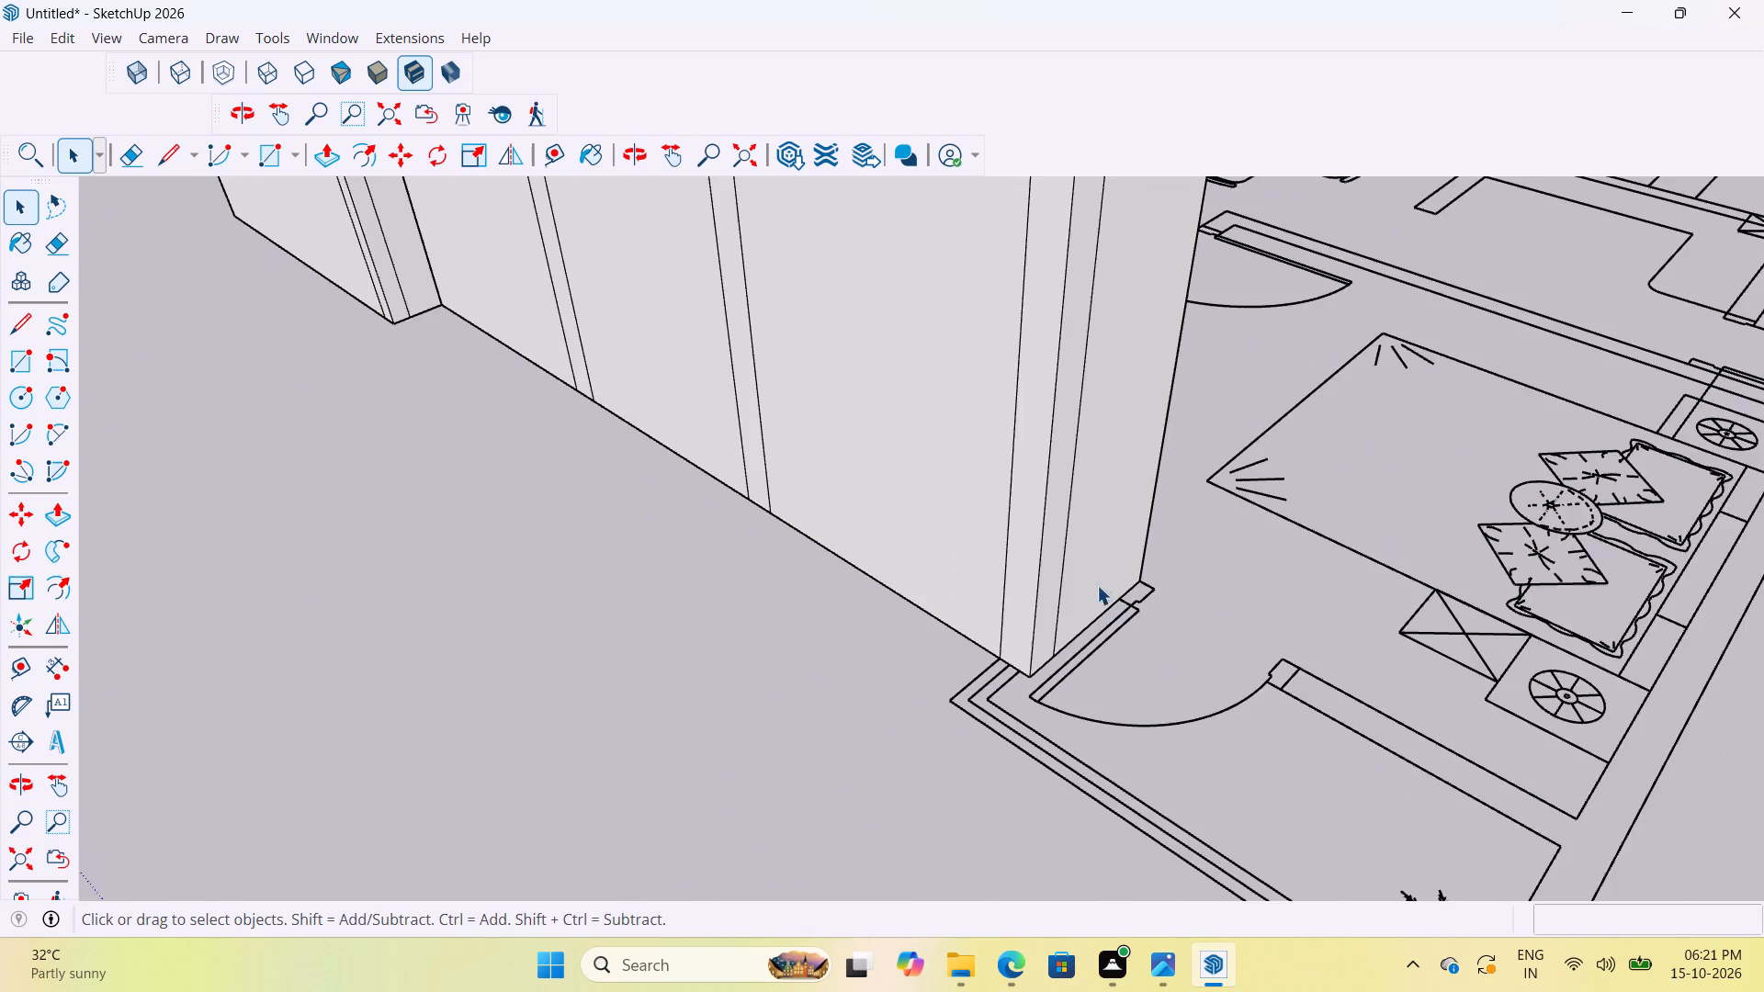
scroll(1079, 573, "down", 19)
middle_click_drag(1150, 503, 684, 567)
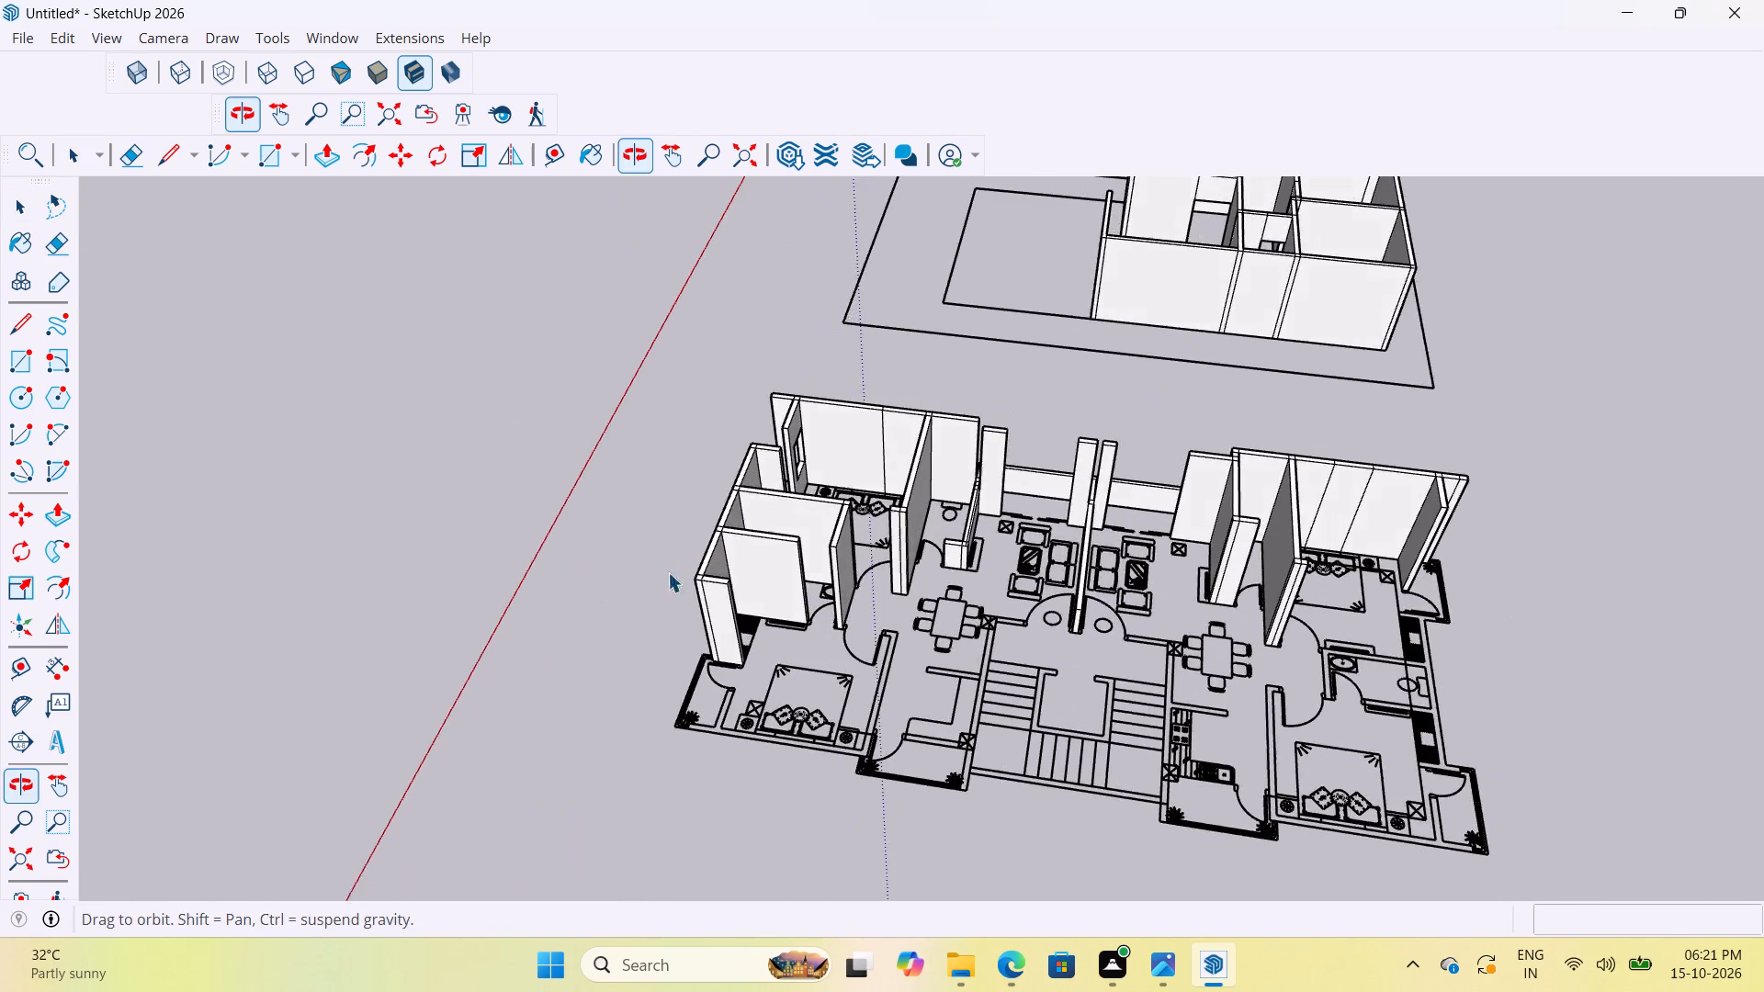
Examine the modelled walls against the floor plan from several sides, comparing the existing low balcony parapet with the second bedroom's unmodelled balcony.
scroll(748, 591, "up", 18)
scroll(915, 671, "up", 5)
scroll(876, 702, "down", 2)
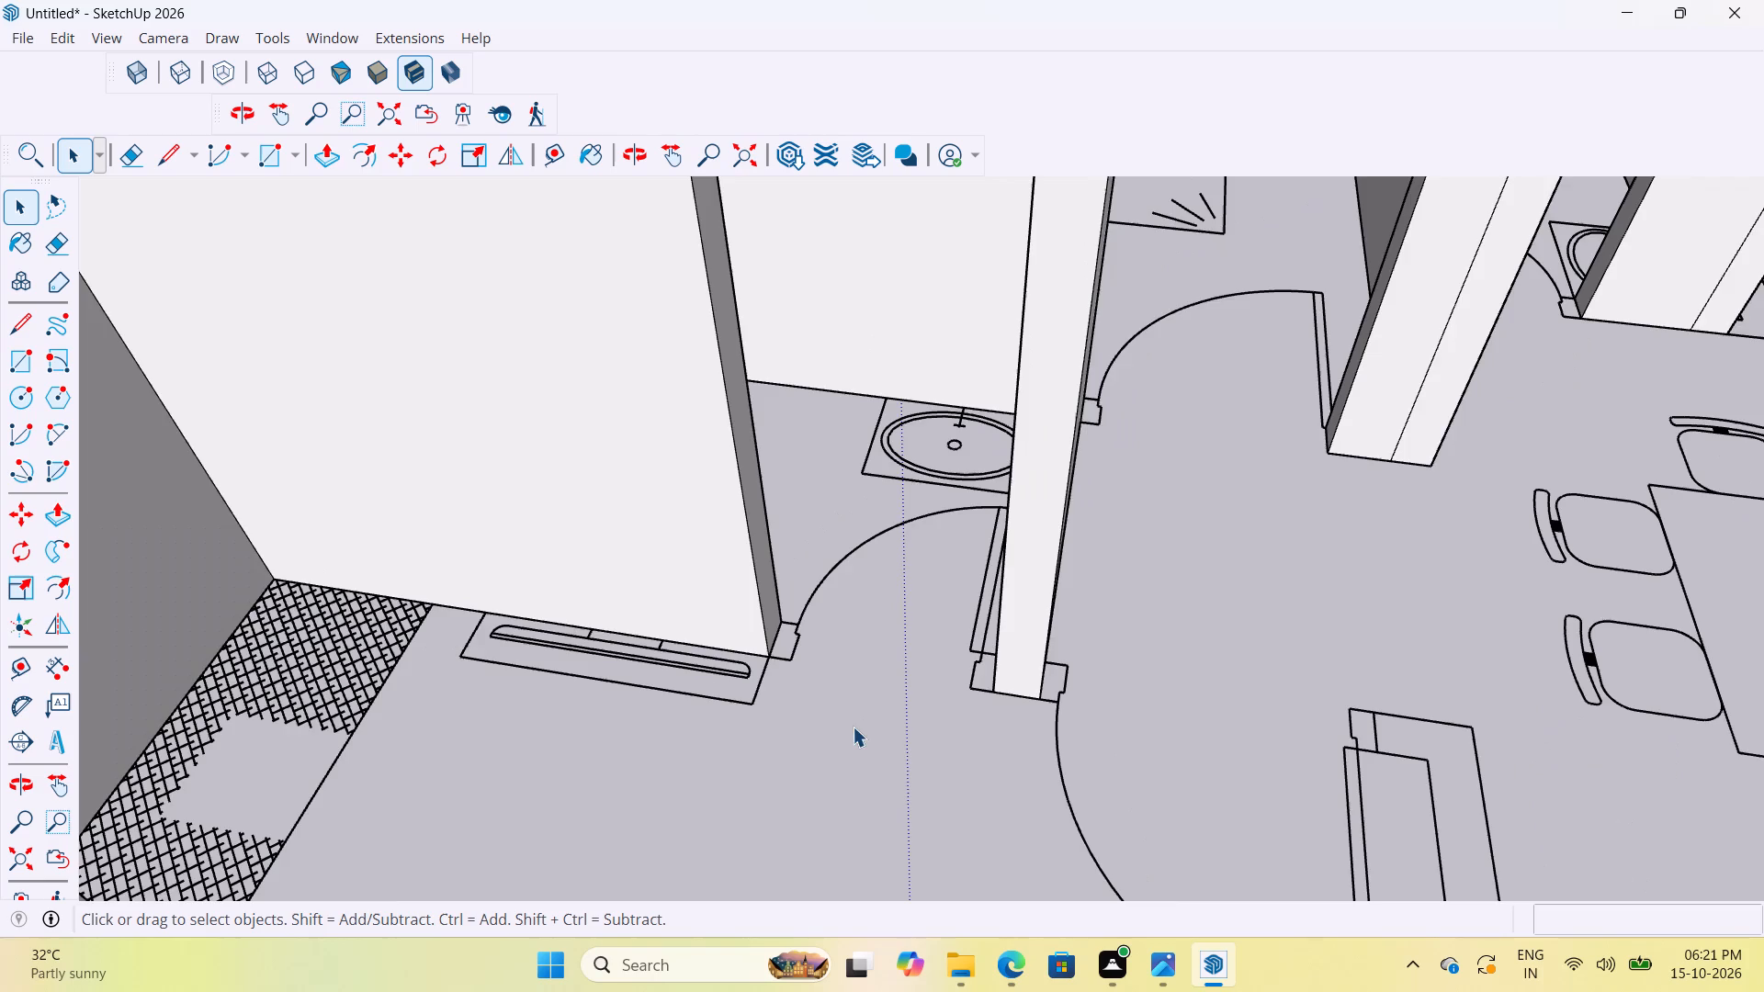
scroll(853, 727, "down", 20)
scroll(853, 727, "down", 1)
scroll(1001, 680, "up", 8)
scroll(980, 594, "down", 1)
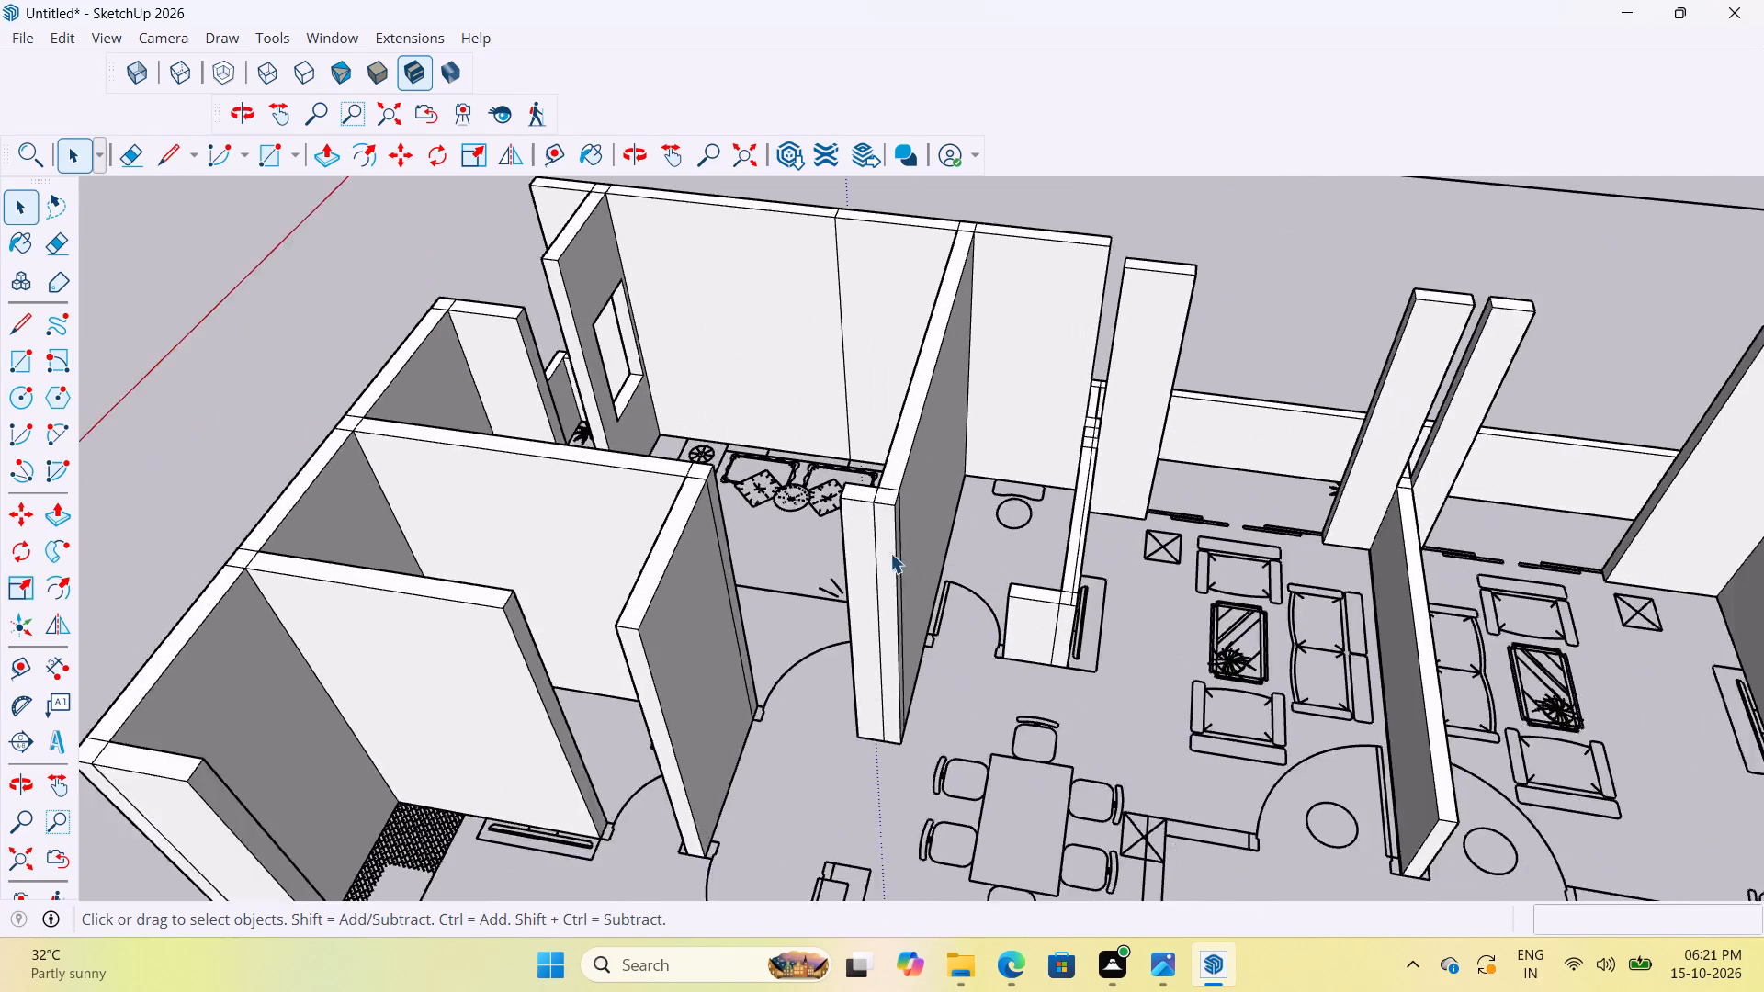
scroll(884, 533, "up", 4)
middle_click_drag(864, 439, 1614, 409)
scroll(1060, 335, "down", 9)
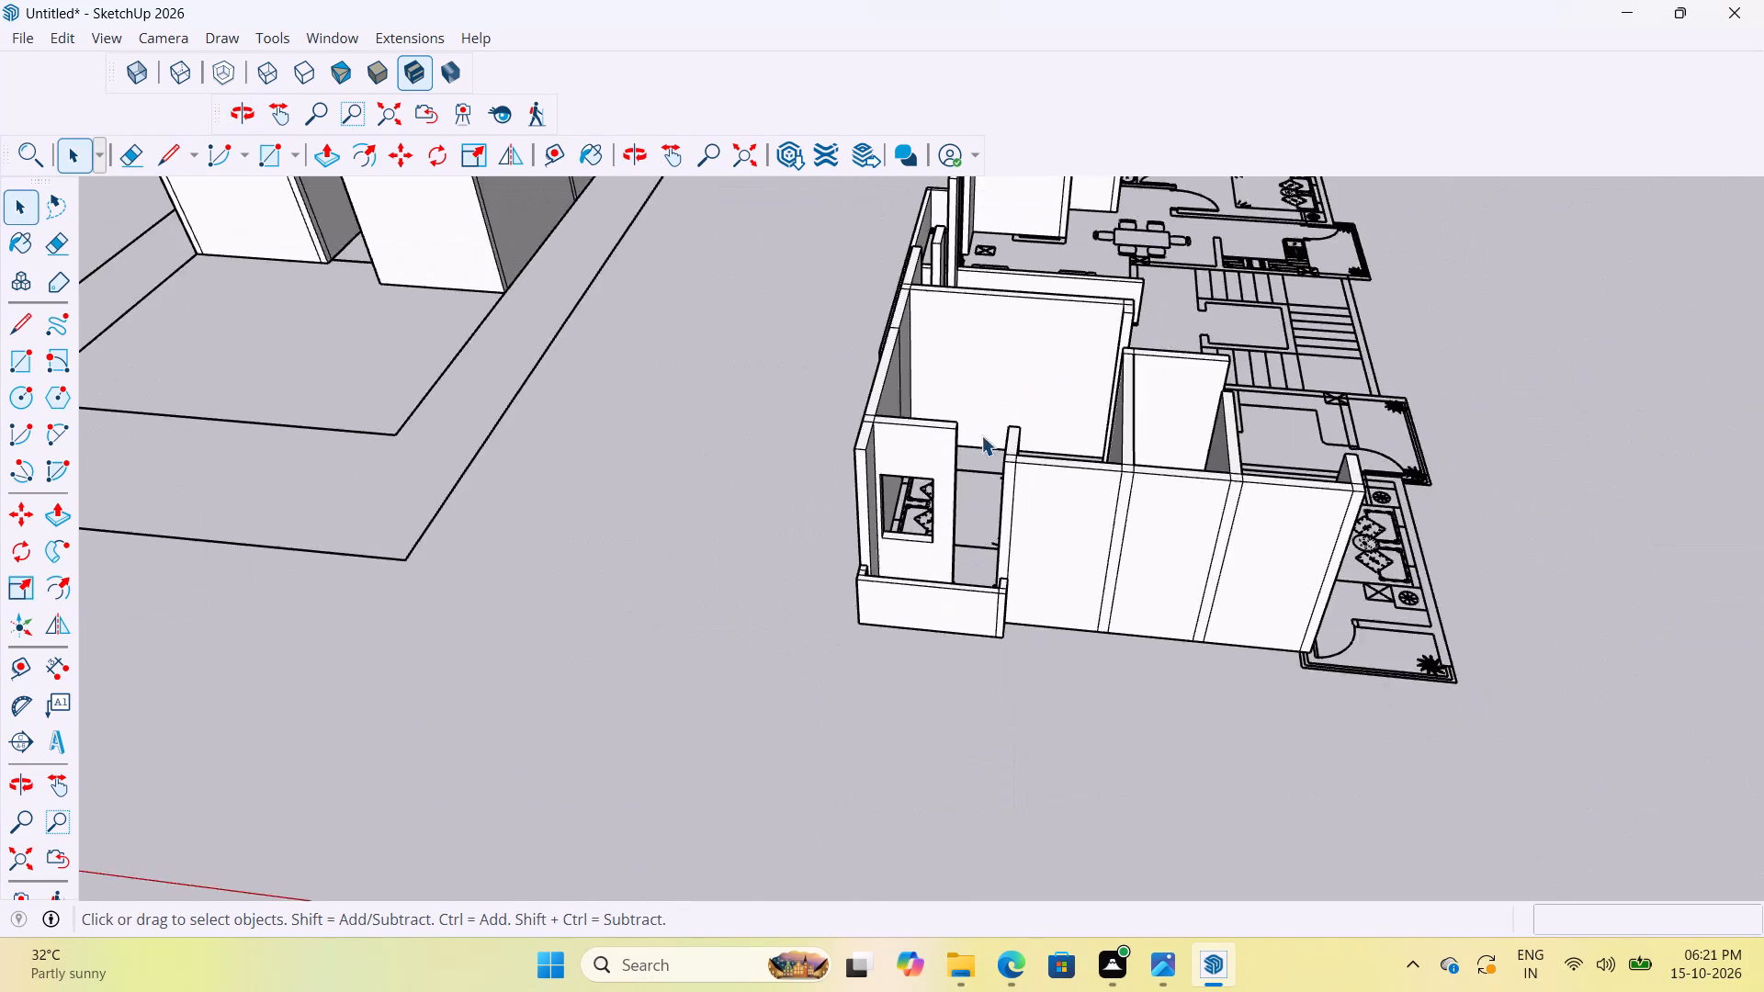
scroll(998, 560, "up", 9)
scroll(720, 512, "down", 12)
scroll(1331, 659, "up", 9)
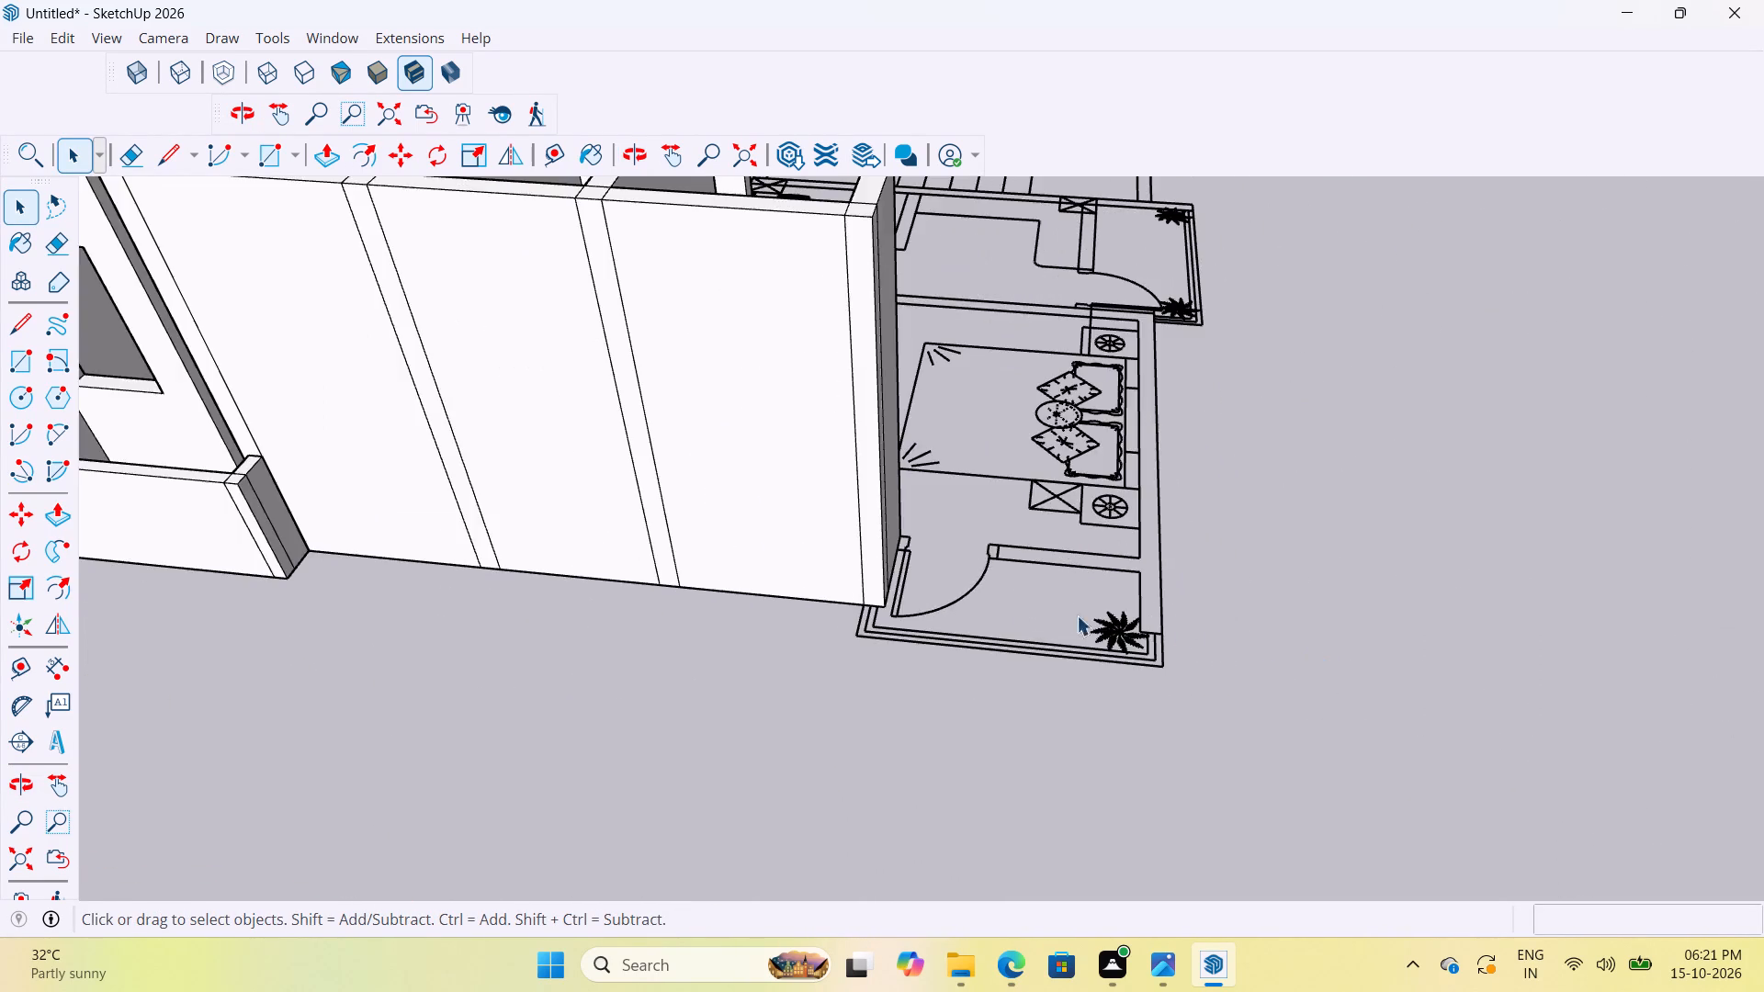
scroll(917, 540, "up", 9)
scroll(807, 613, "down", 20)
scroll(807, 613, "down", 5)
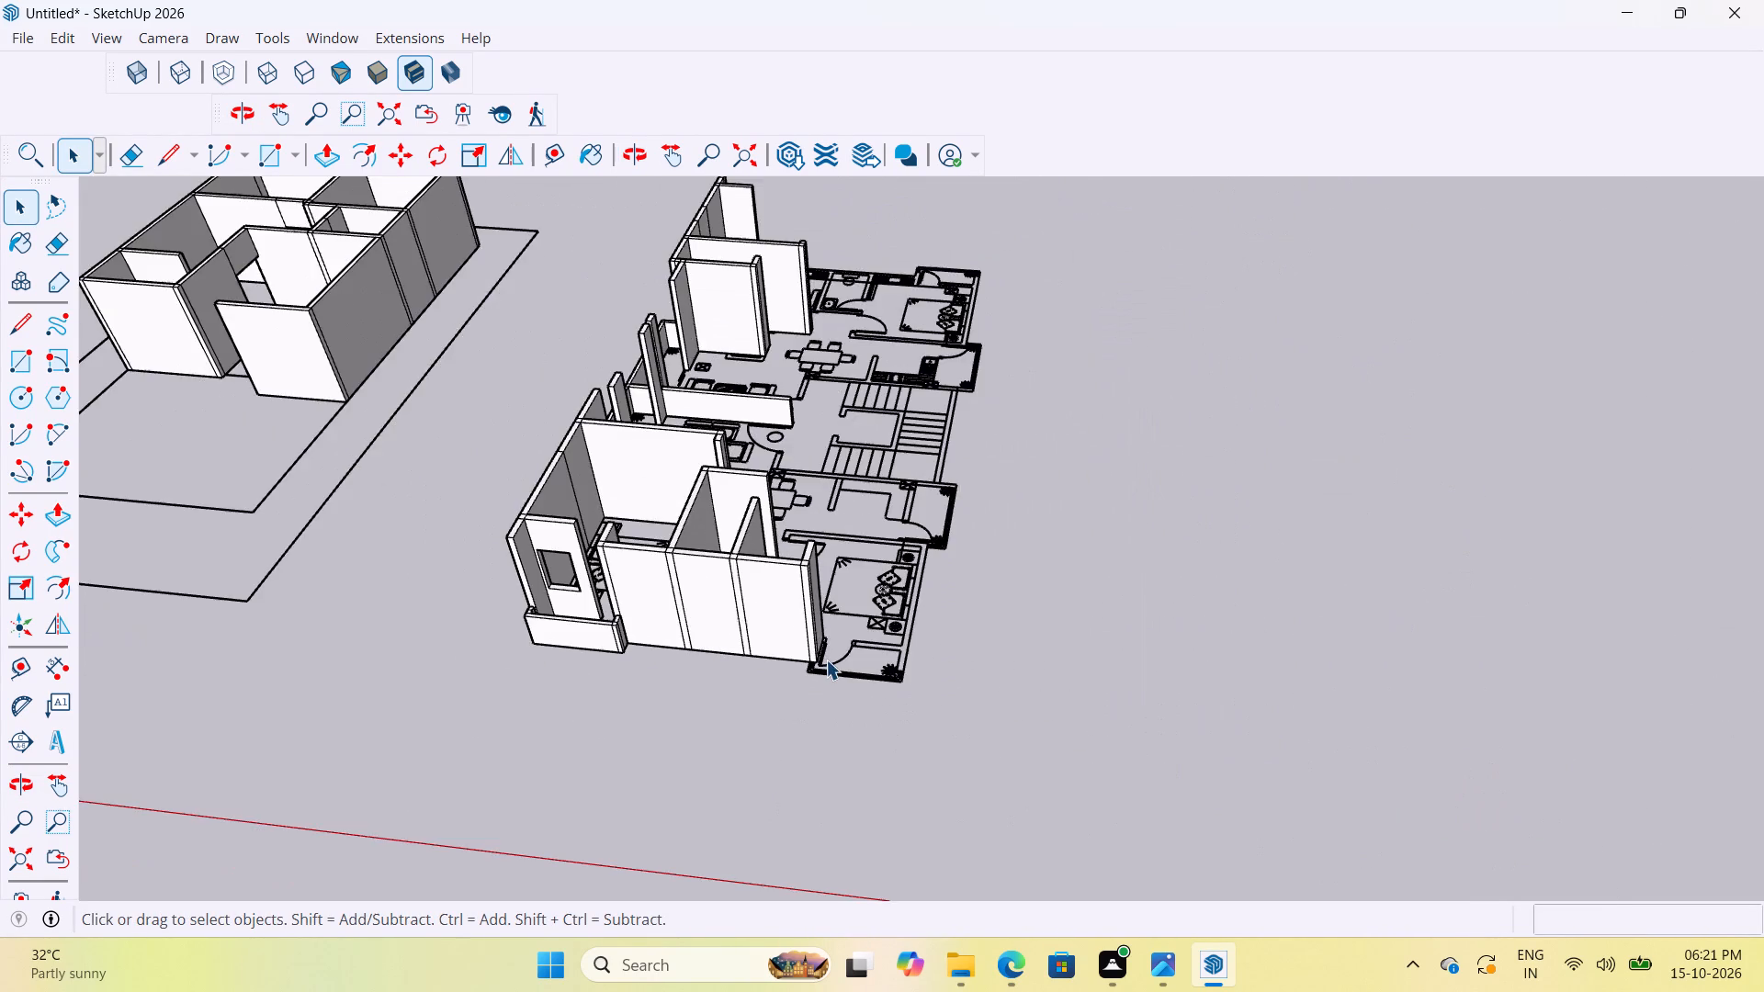
scroll(826, 659, "down", 7)
scroll(835, 317, "up", 8)
scroll(813, 413, "down", 5)
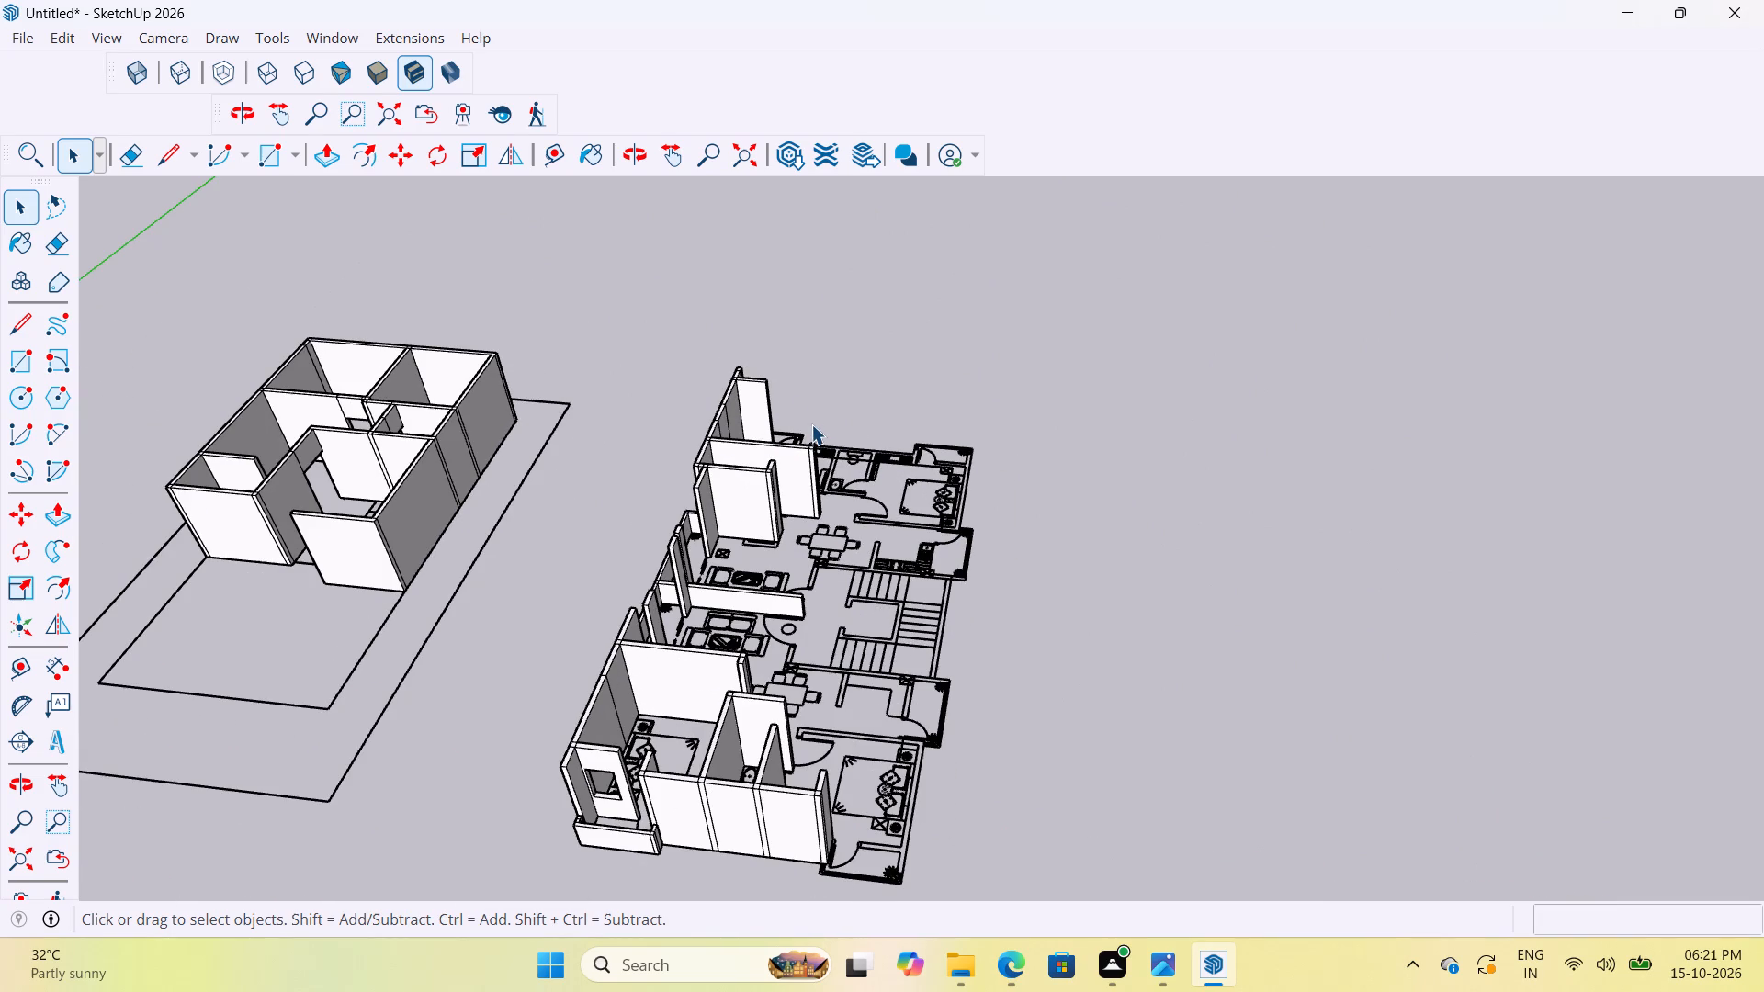
scroll(830, 816, "up", 9)
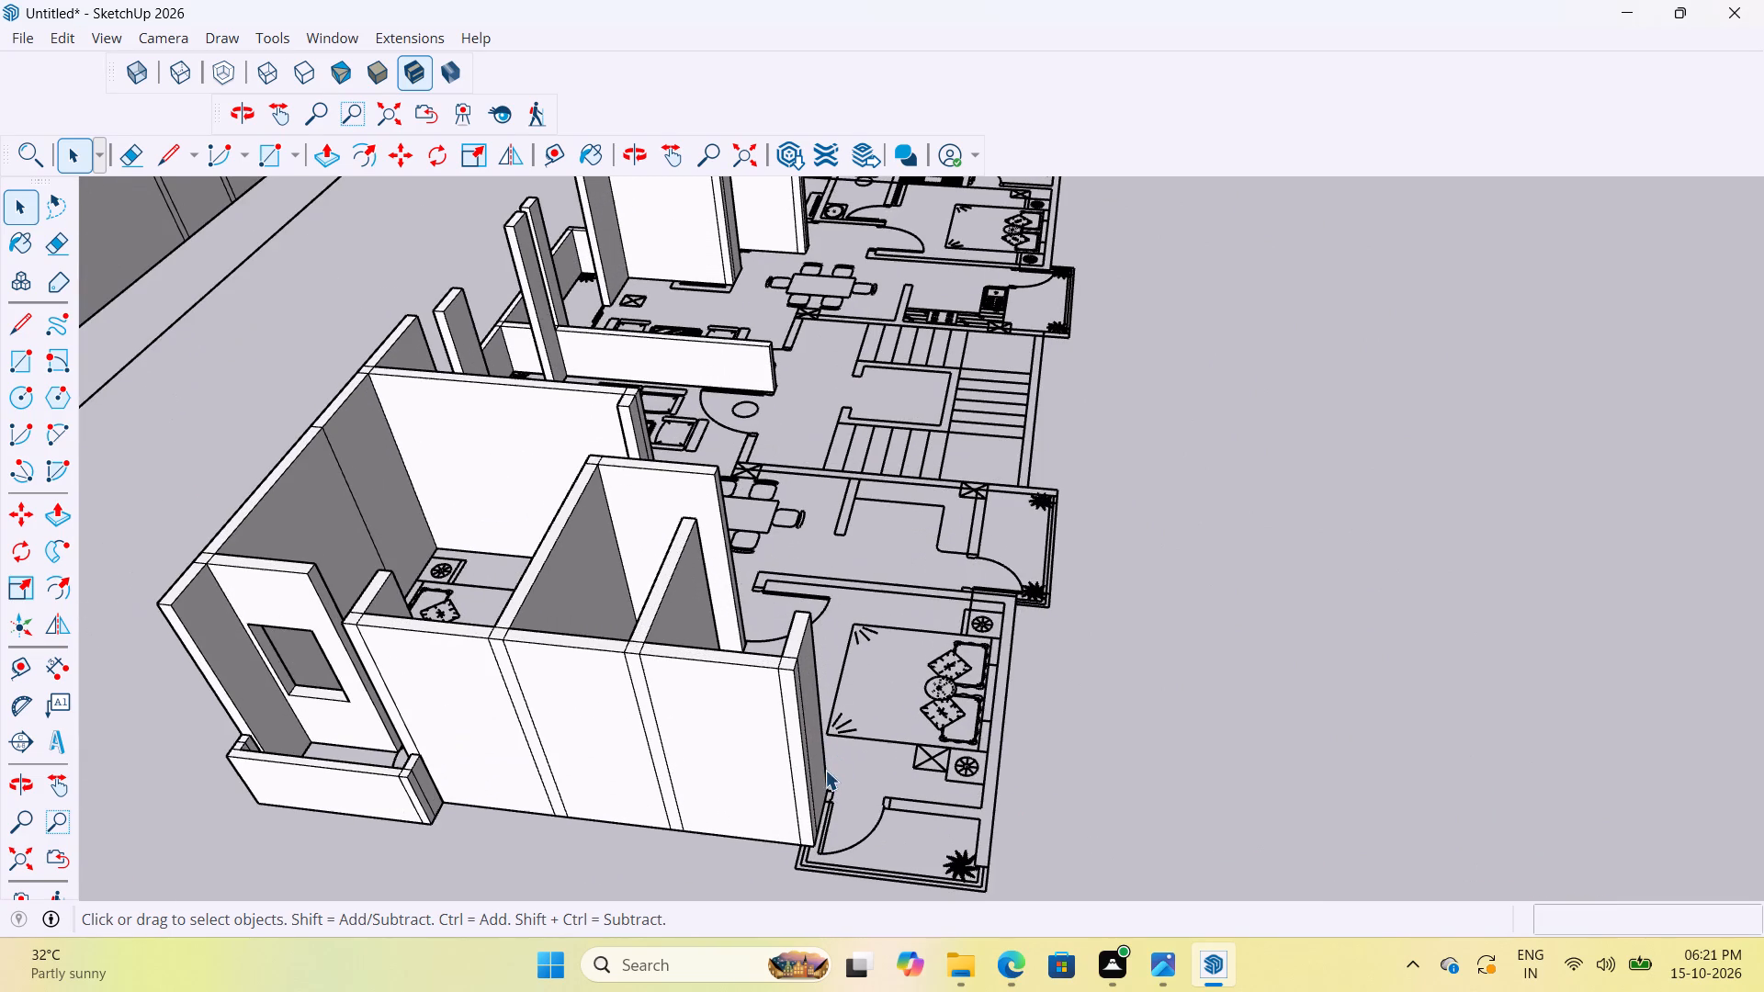
scroll(1137, 547, "down", 6)
scroll(668, 653, "up", 3)
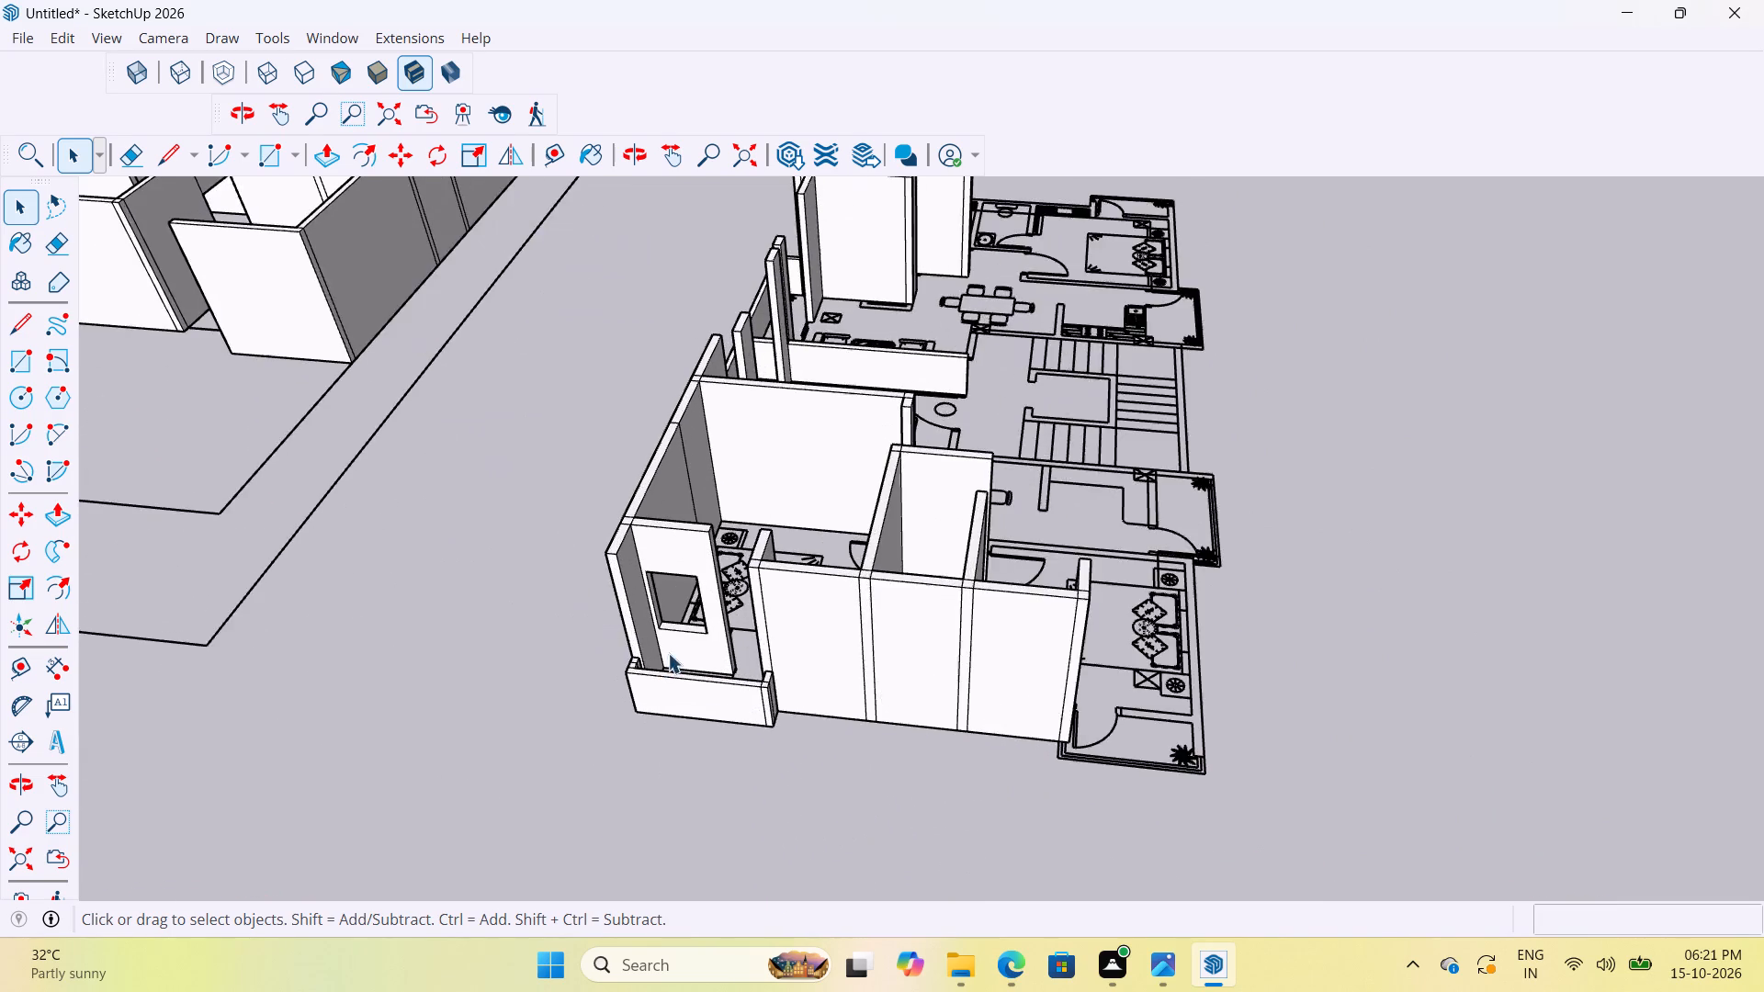
scroll(668, 653, "up", 6)
middle_click_drag(745, 671, 1310, 589)
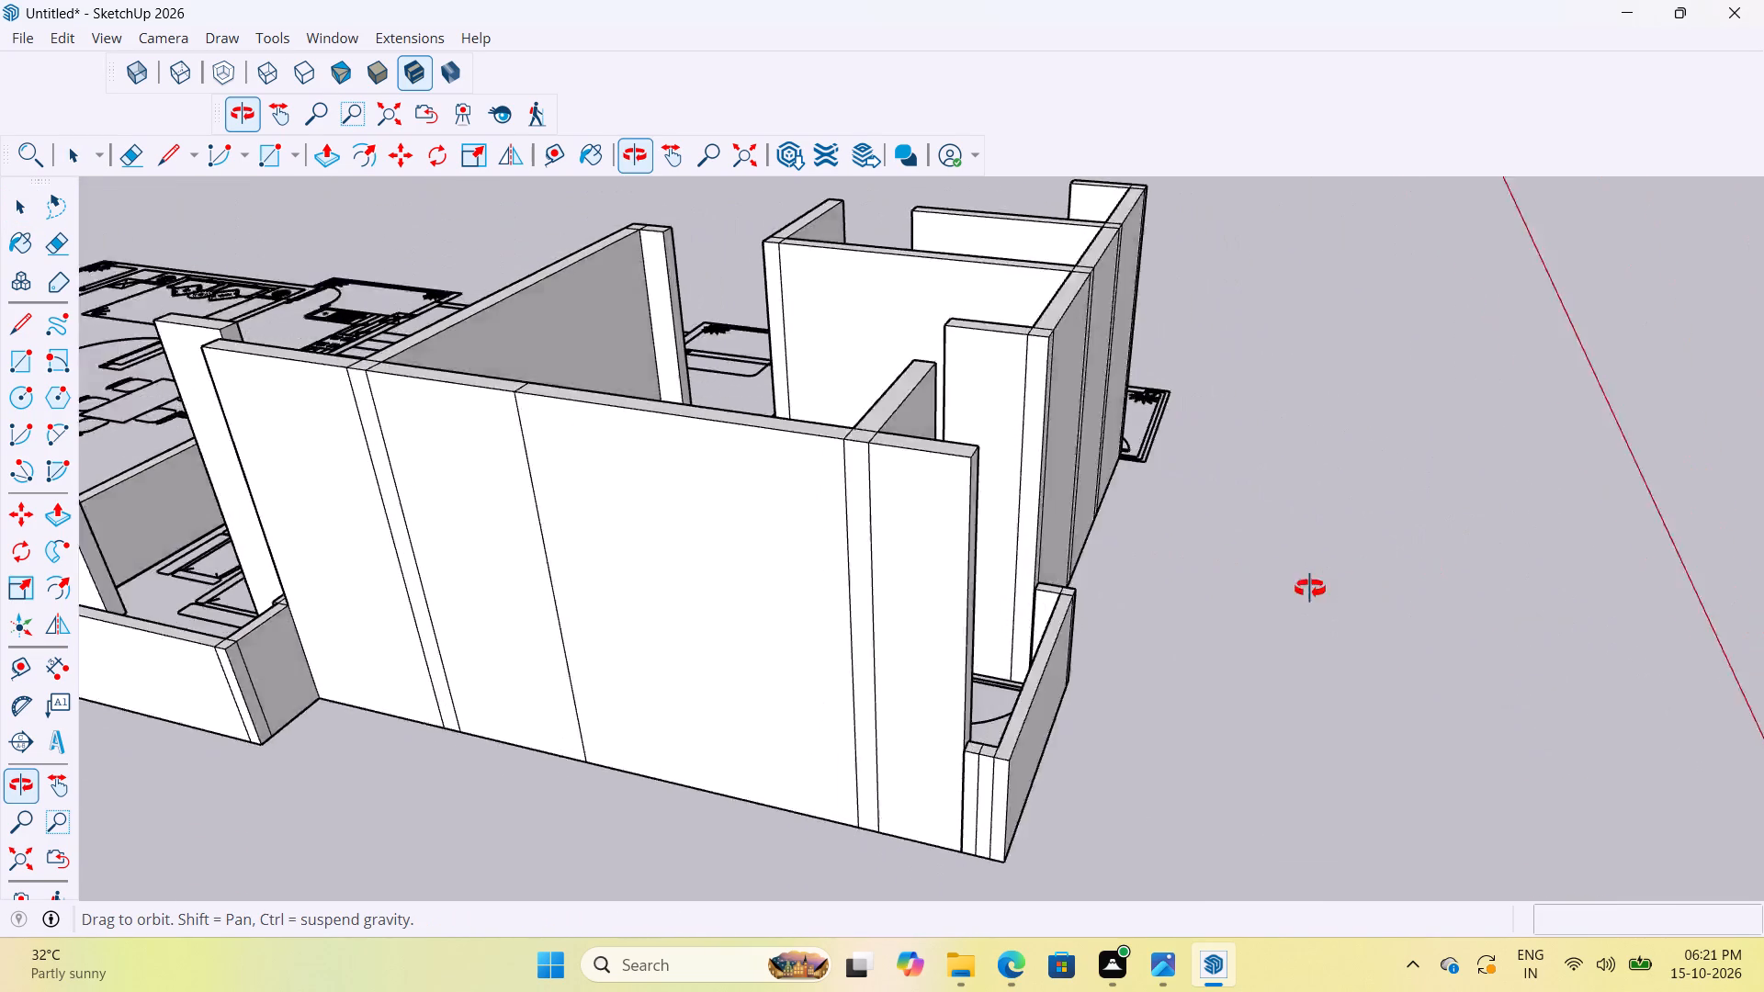
middle_click_drag(1310, 589, 935, 628)
scroll(892, 648, "down", 5)
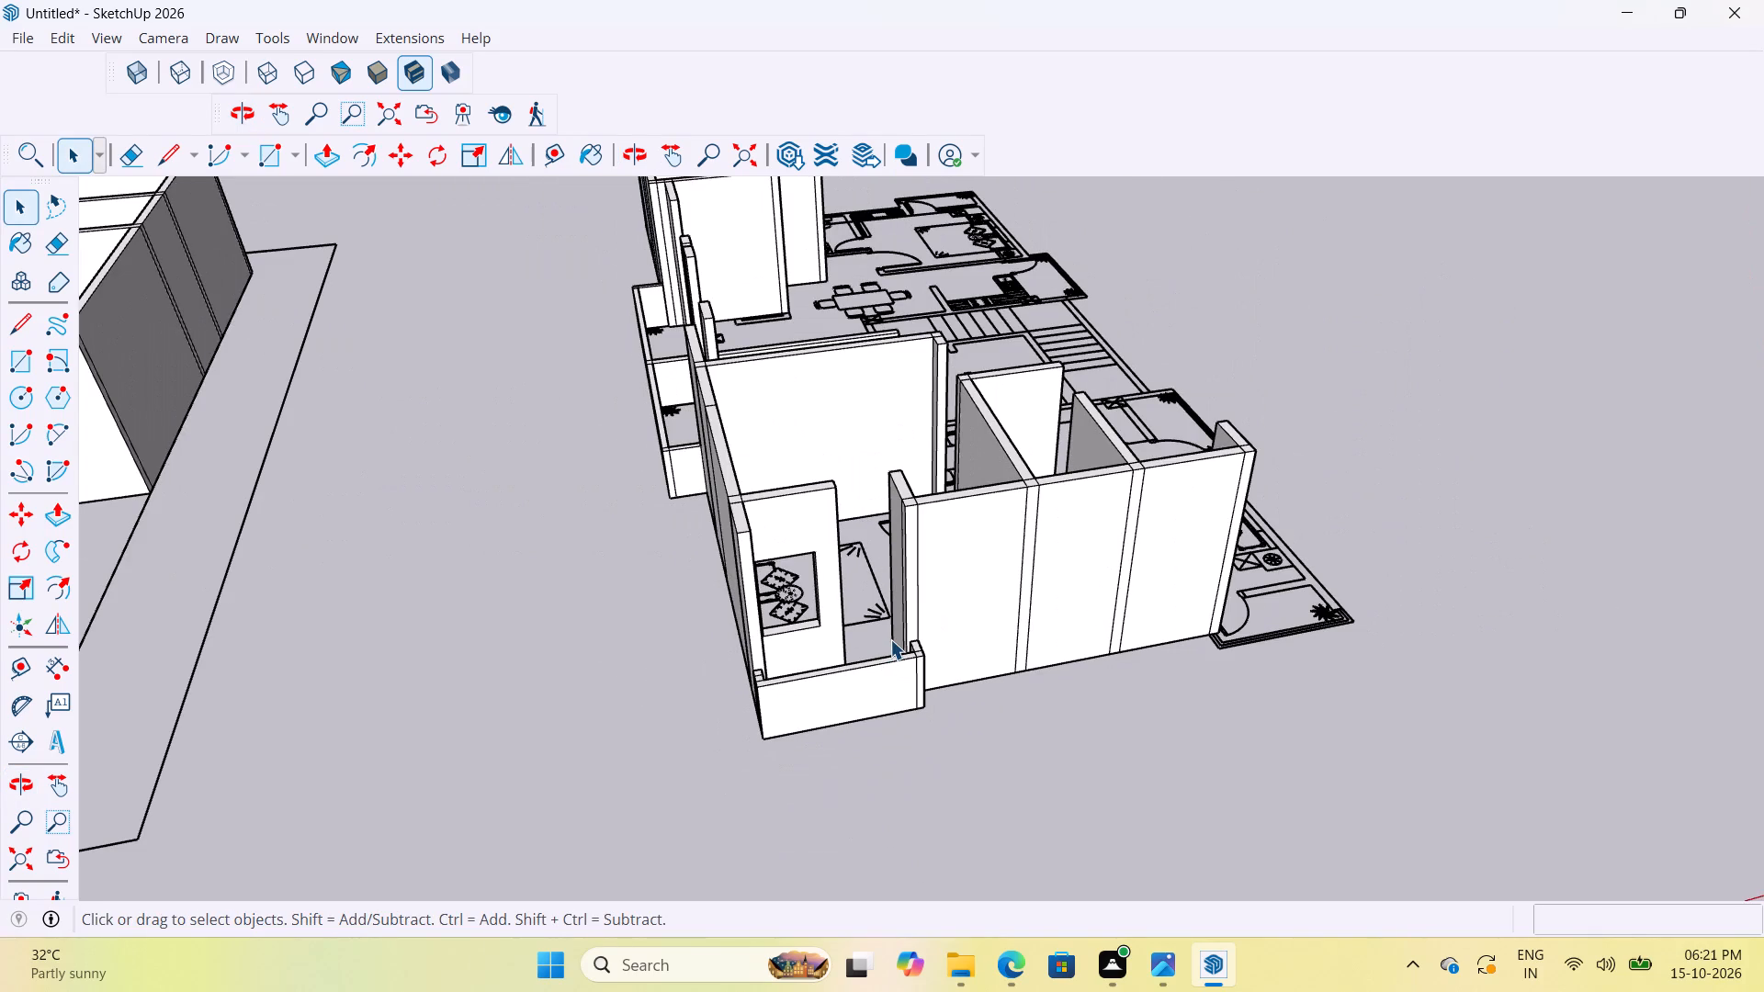
scroll(1145, 735, "up", 2)
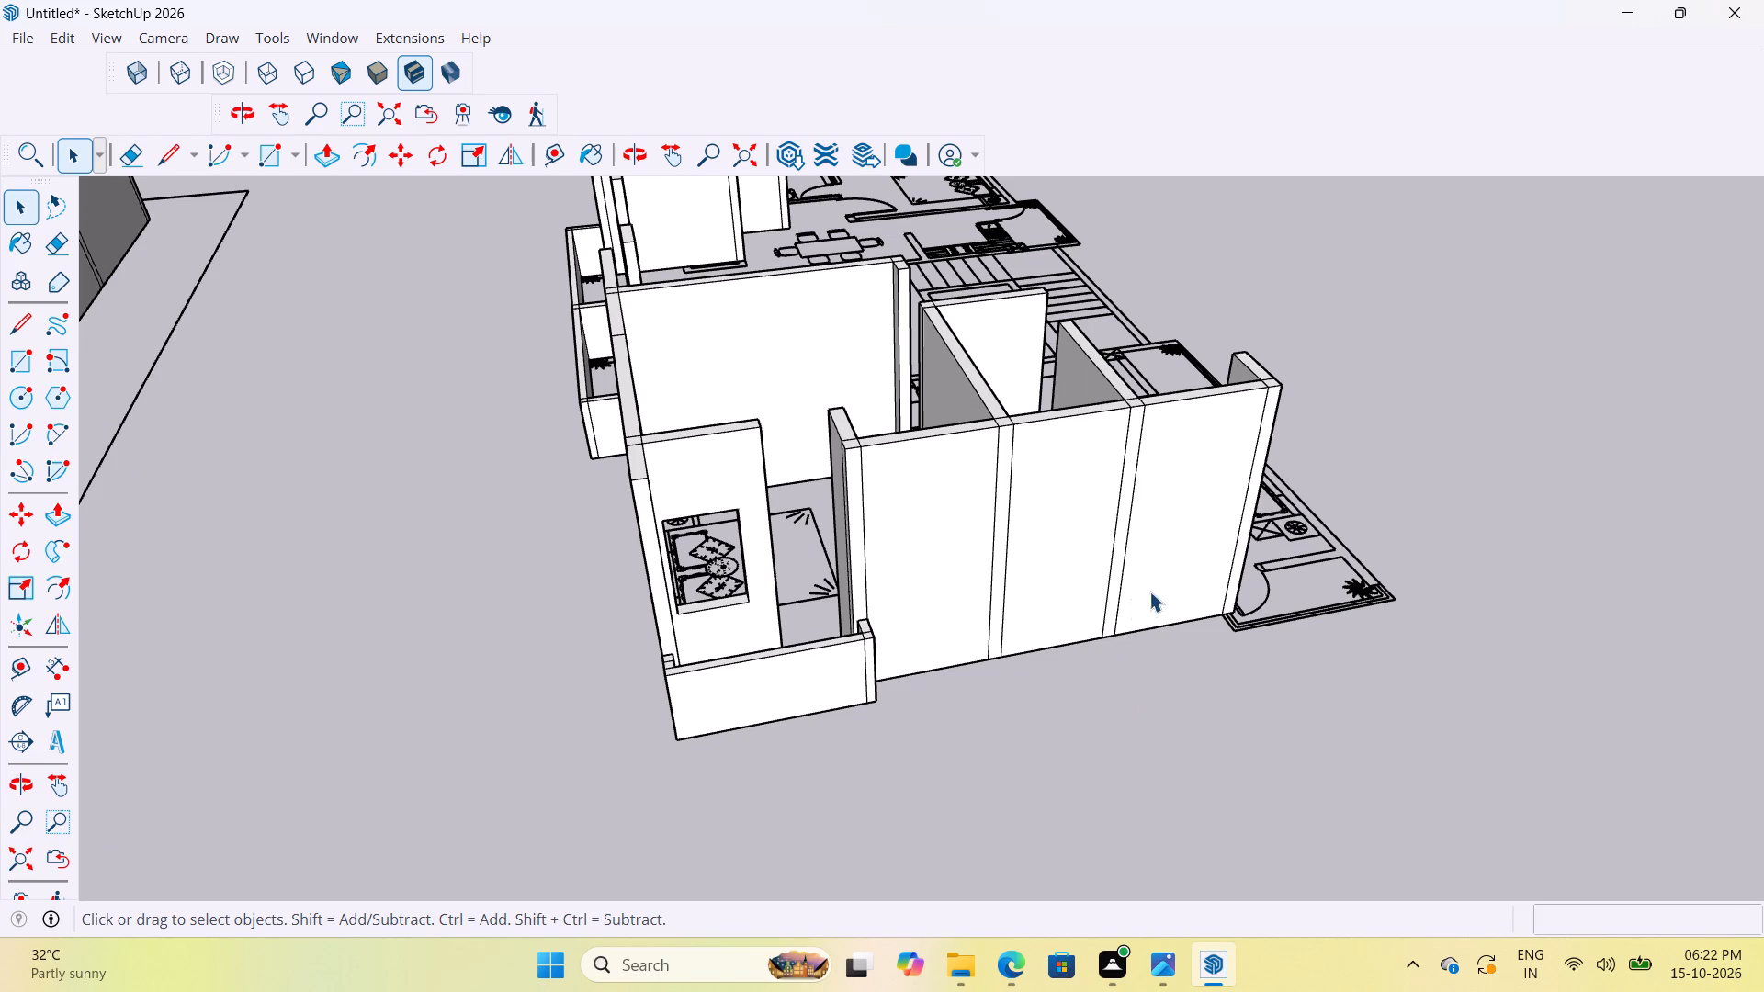
scroll(1282, 622, "up", 17)
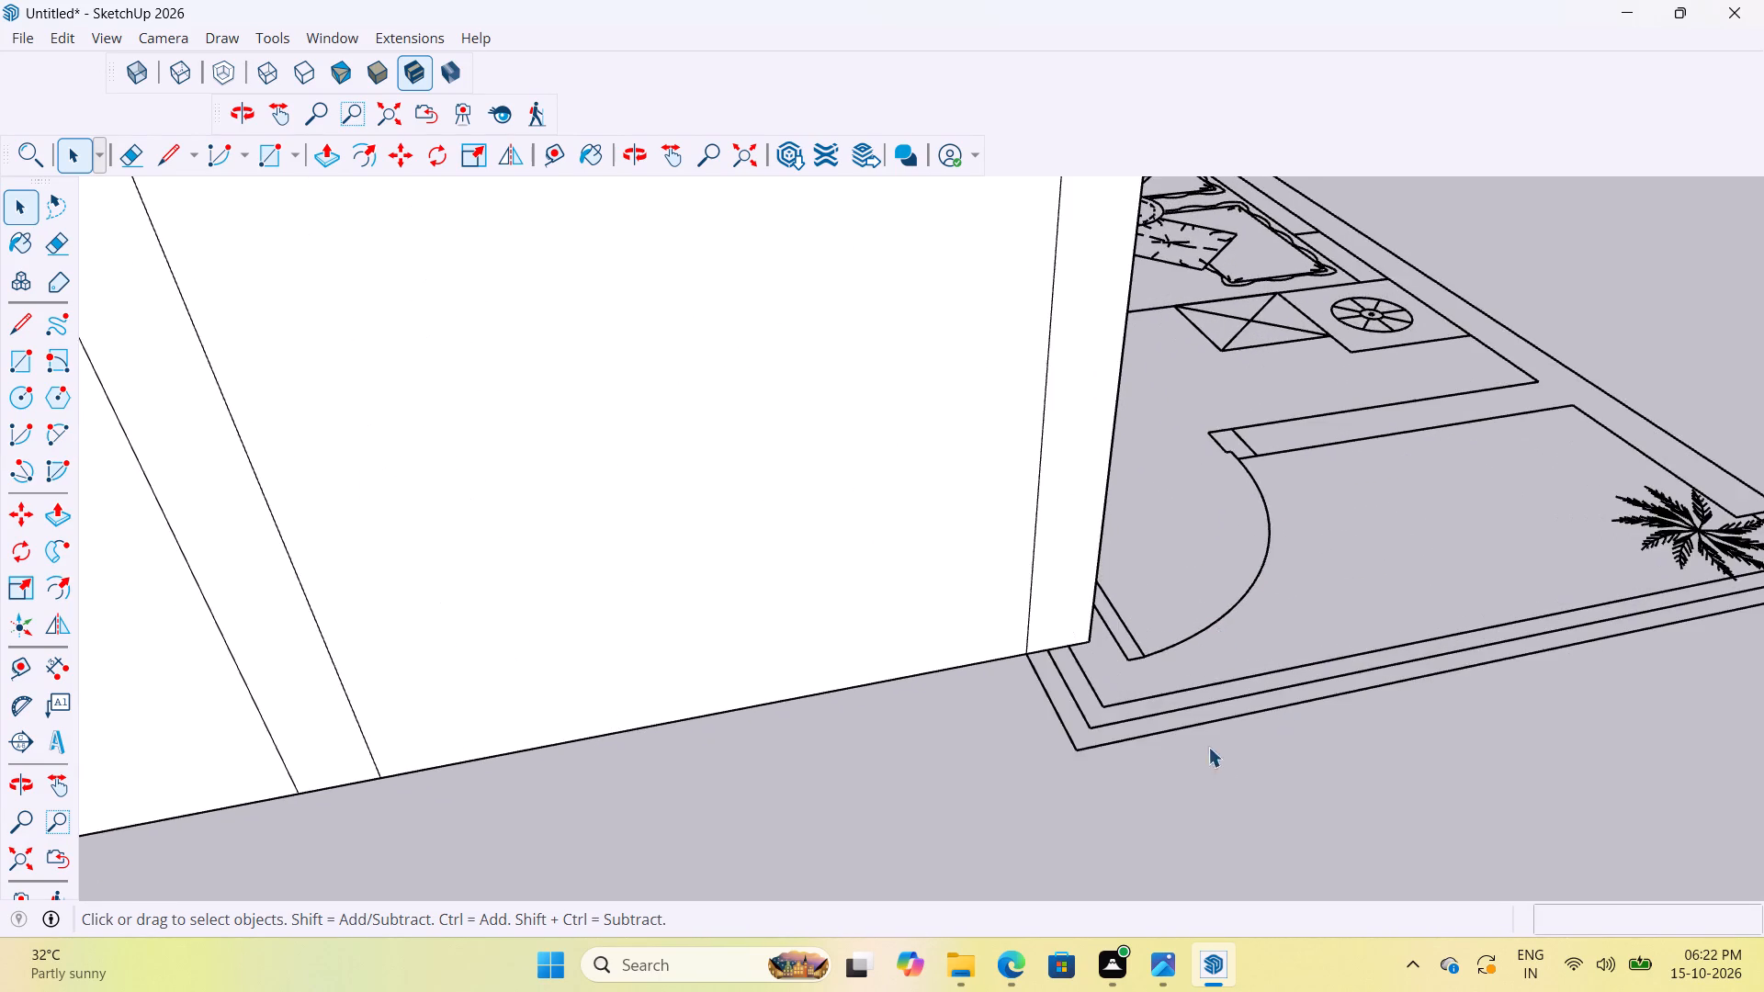
scroll(1089, 781, "down", 18)
scroll(1126, 723, "down", 7)
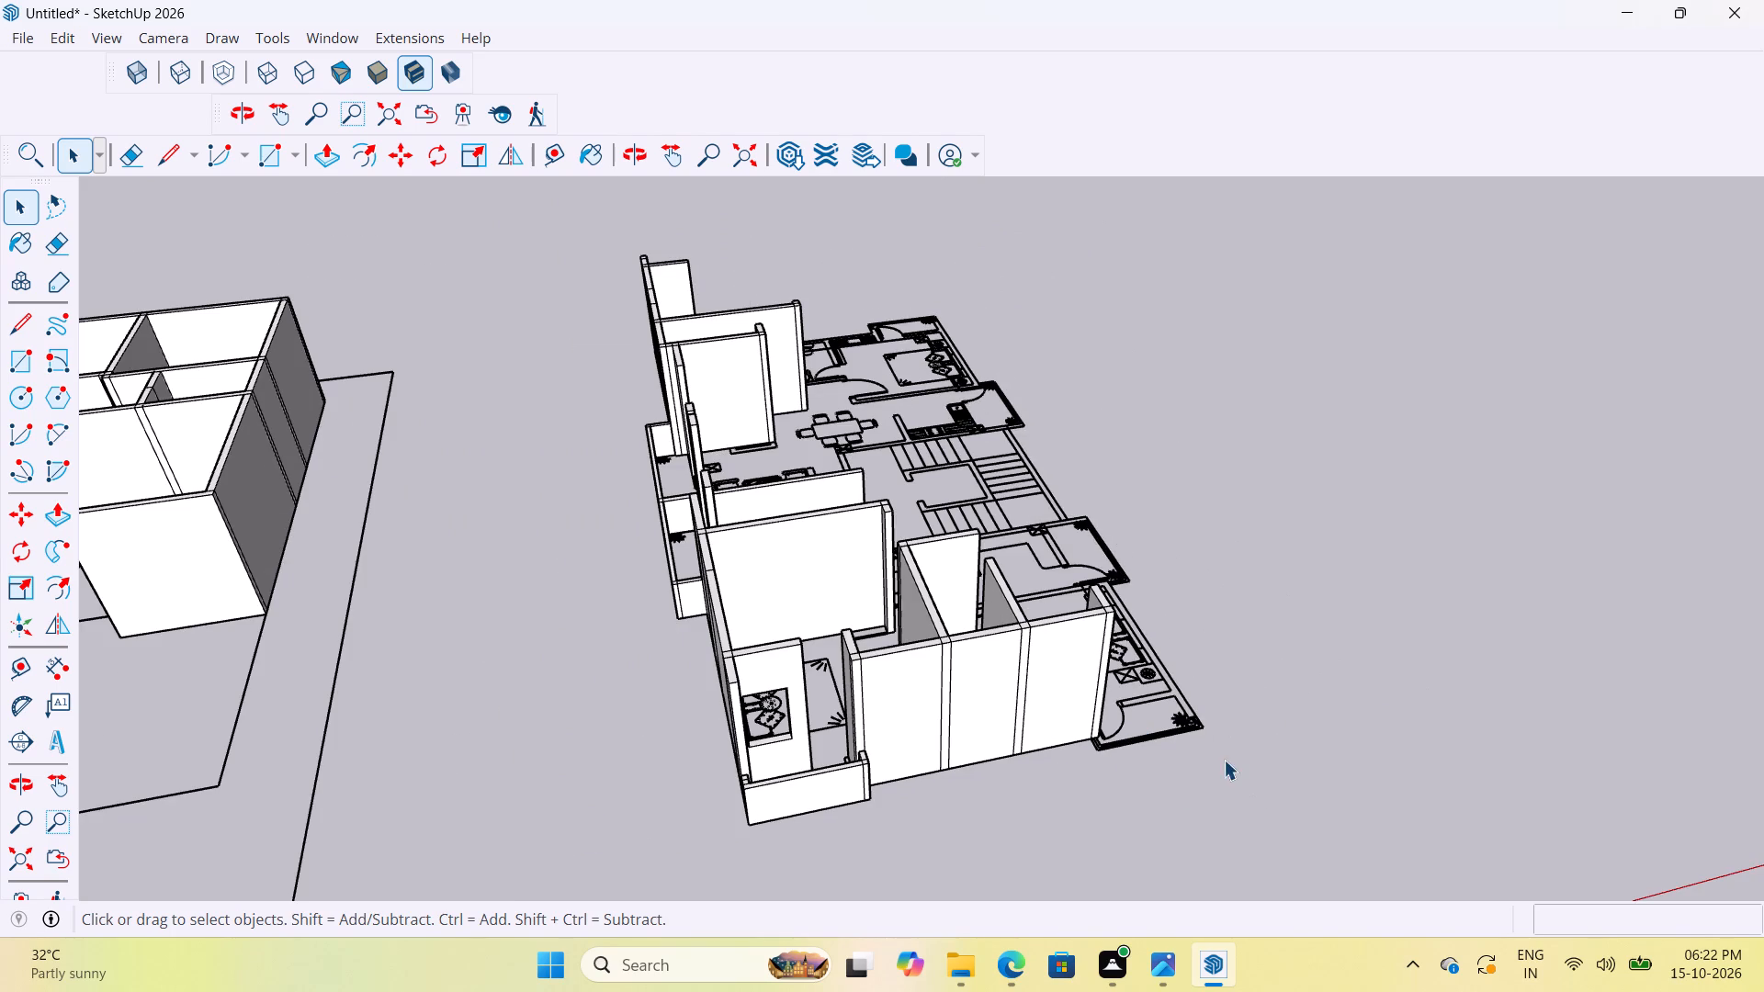
scroll(748, 209, "up", 8)
middle_click_drag(1225, 531, 959, 537)
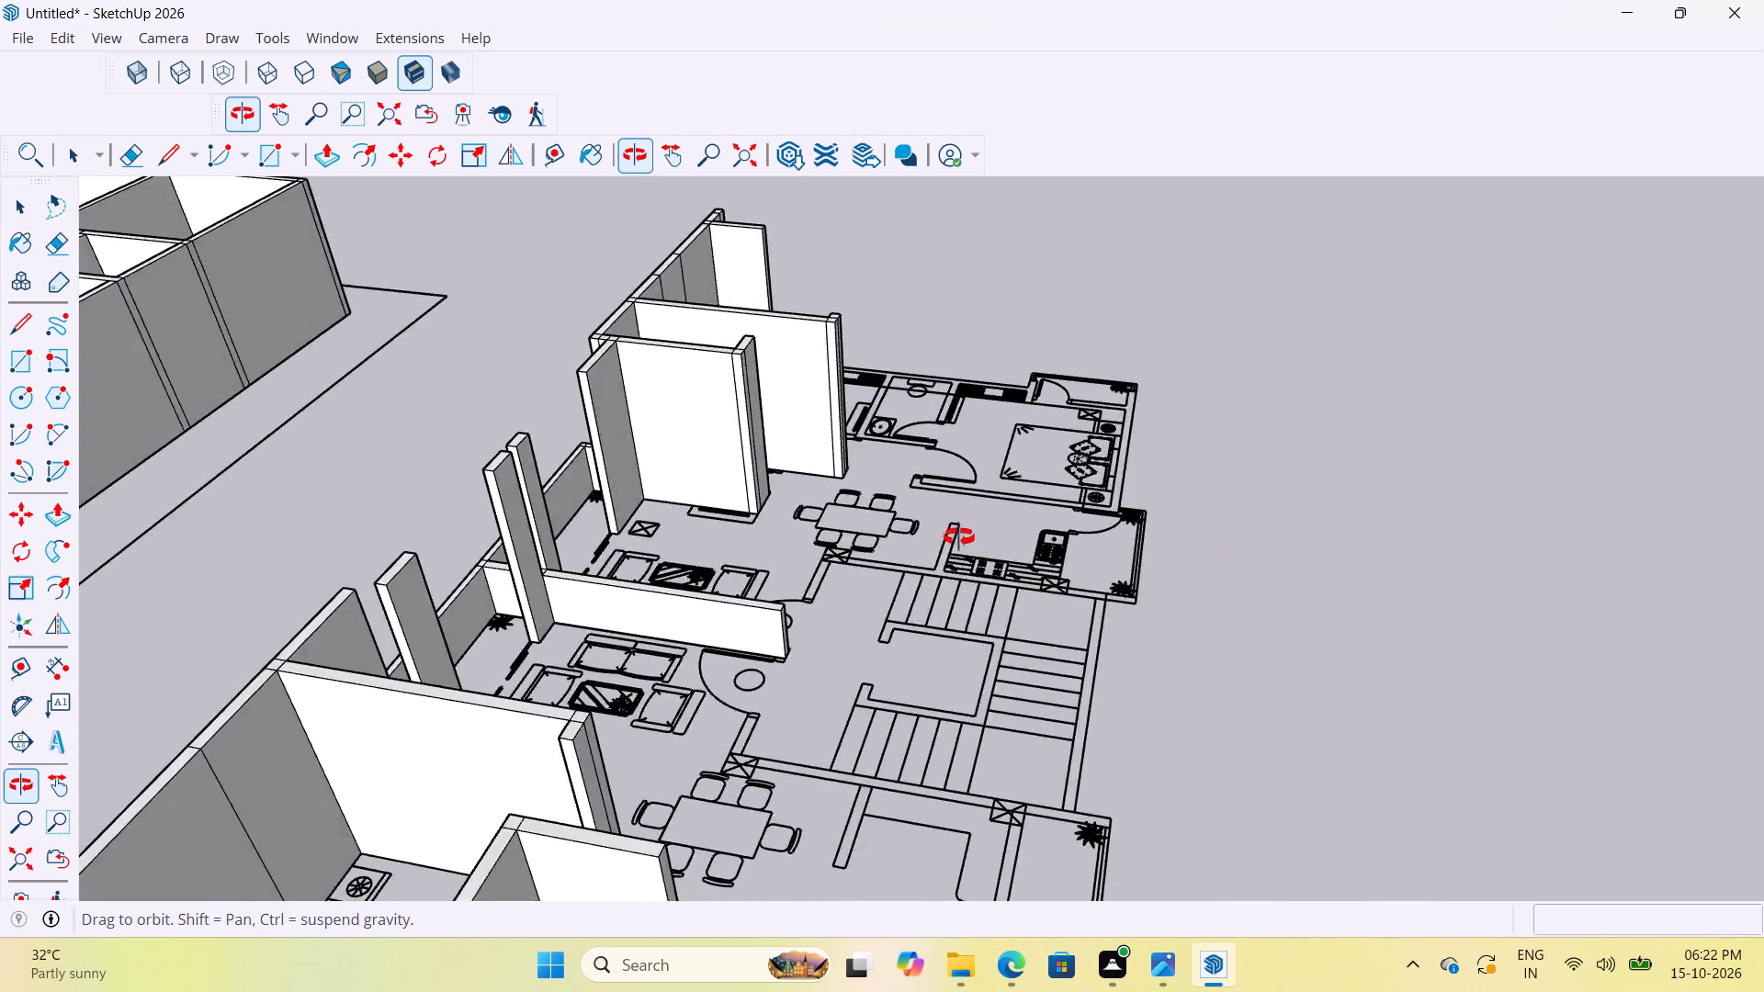
middle_click_drag(959, 537, 435, 617)
scroll(946, 222, "up", 4)
scroll(1038, 454, "down", 2)
scroll(1012, 530, "down", 5)
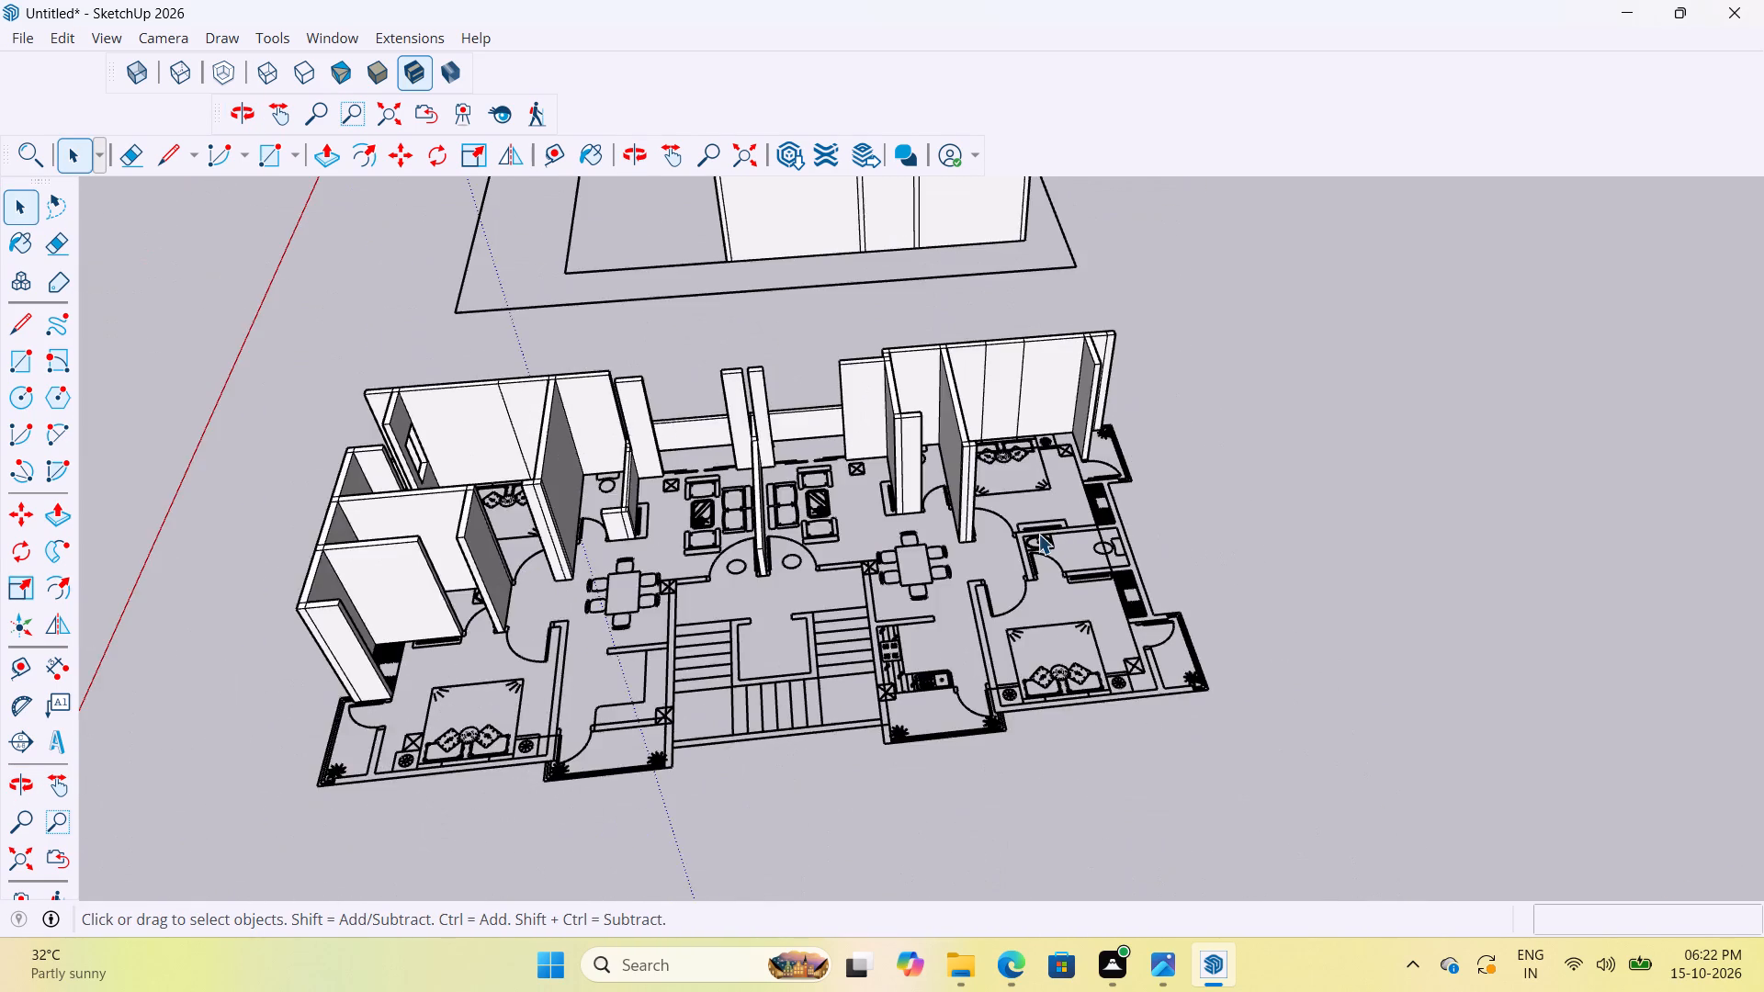
scroll(1216, 362, "up", 13)
scroll(1091, 487, "up", 1)
middle_click_drag(1079, 484, 691, 468)
scroll(1074, 537, "down", 19)
scroll(772, 411, "up", 15)
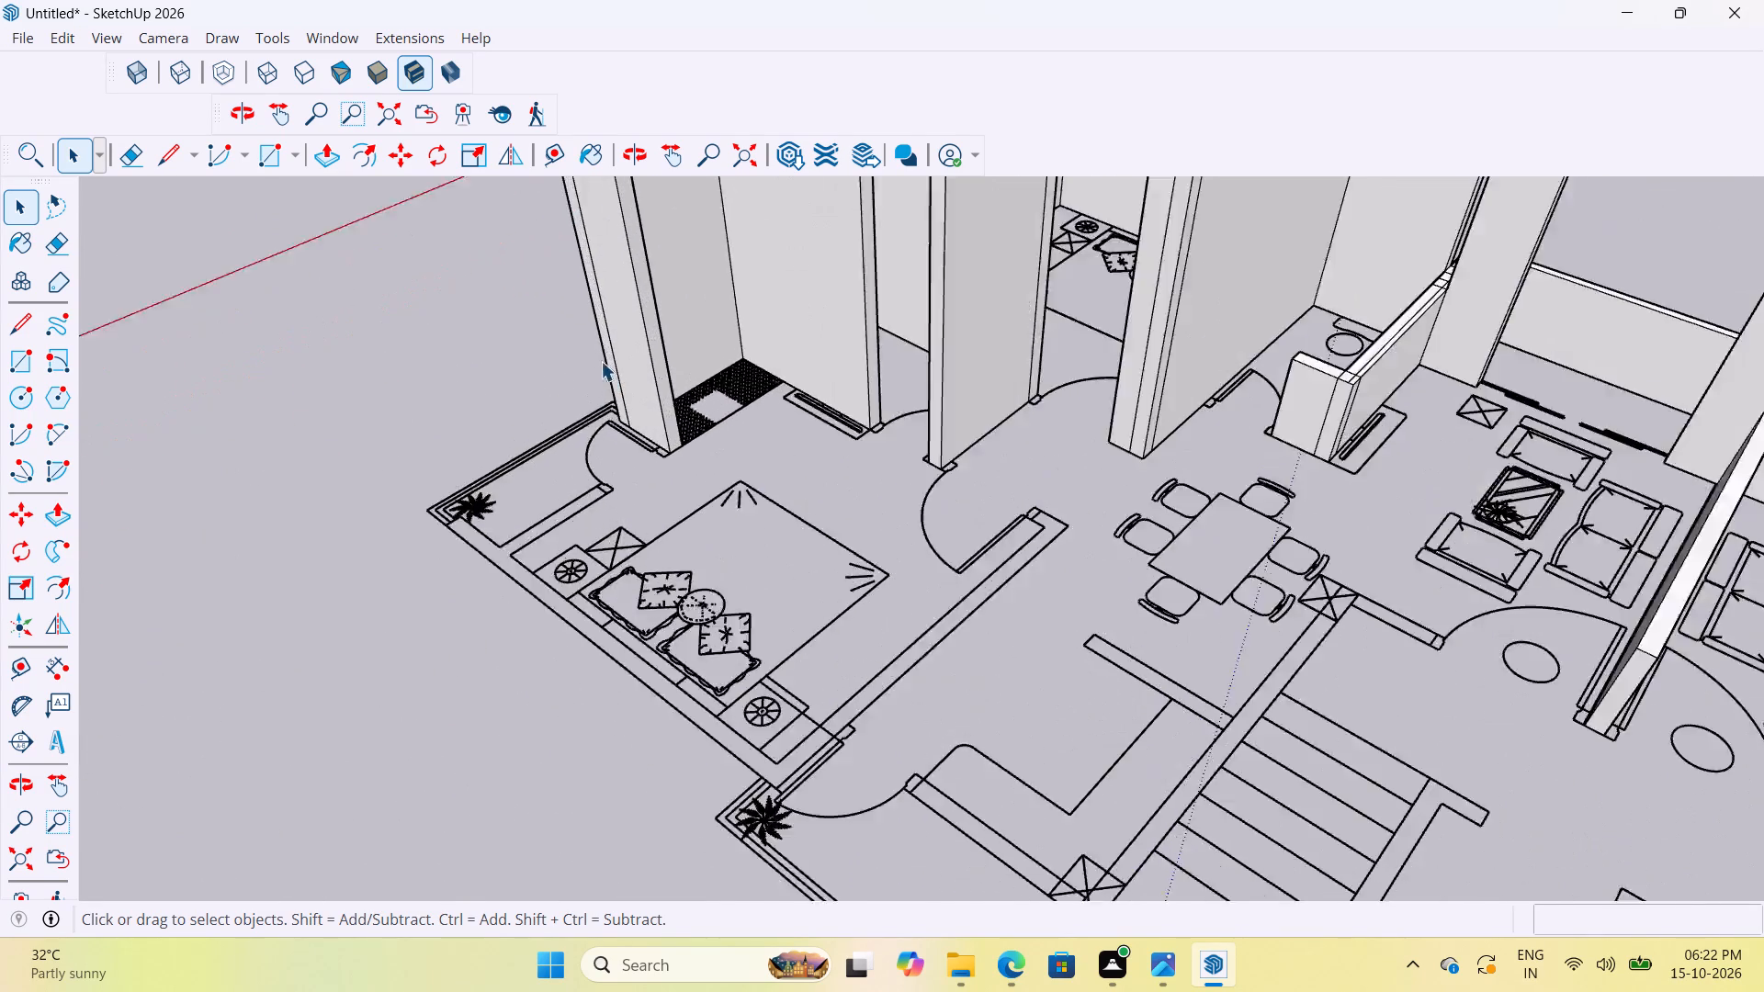
scroll(601, 361, "up", 2)
middle_click_drag(672, 365, 1358, 409)
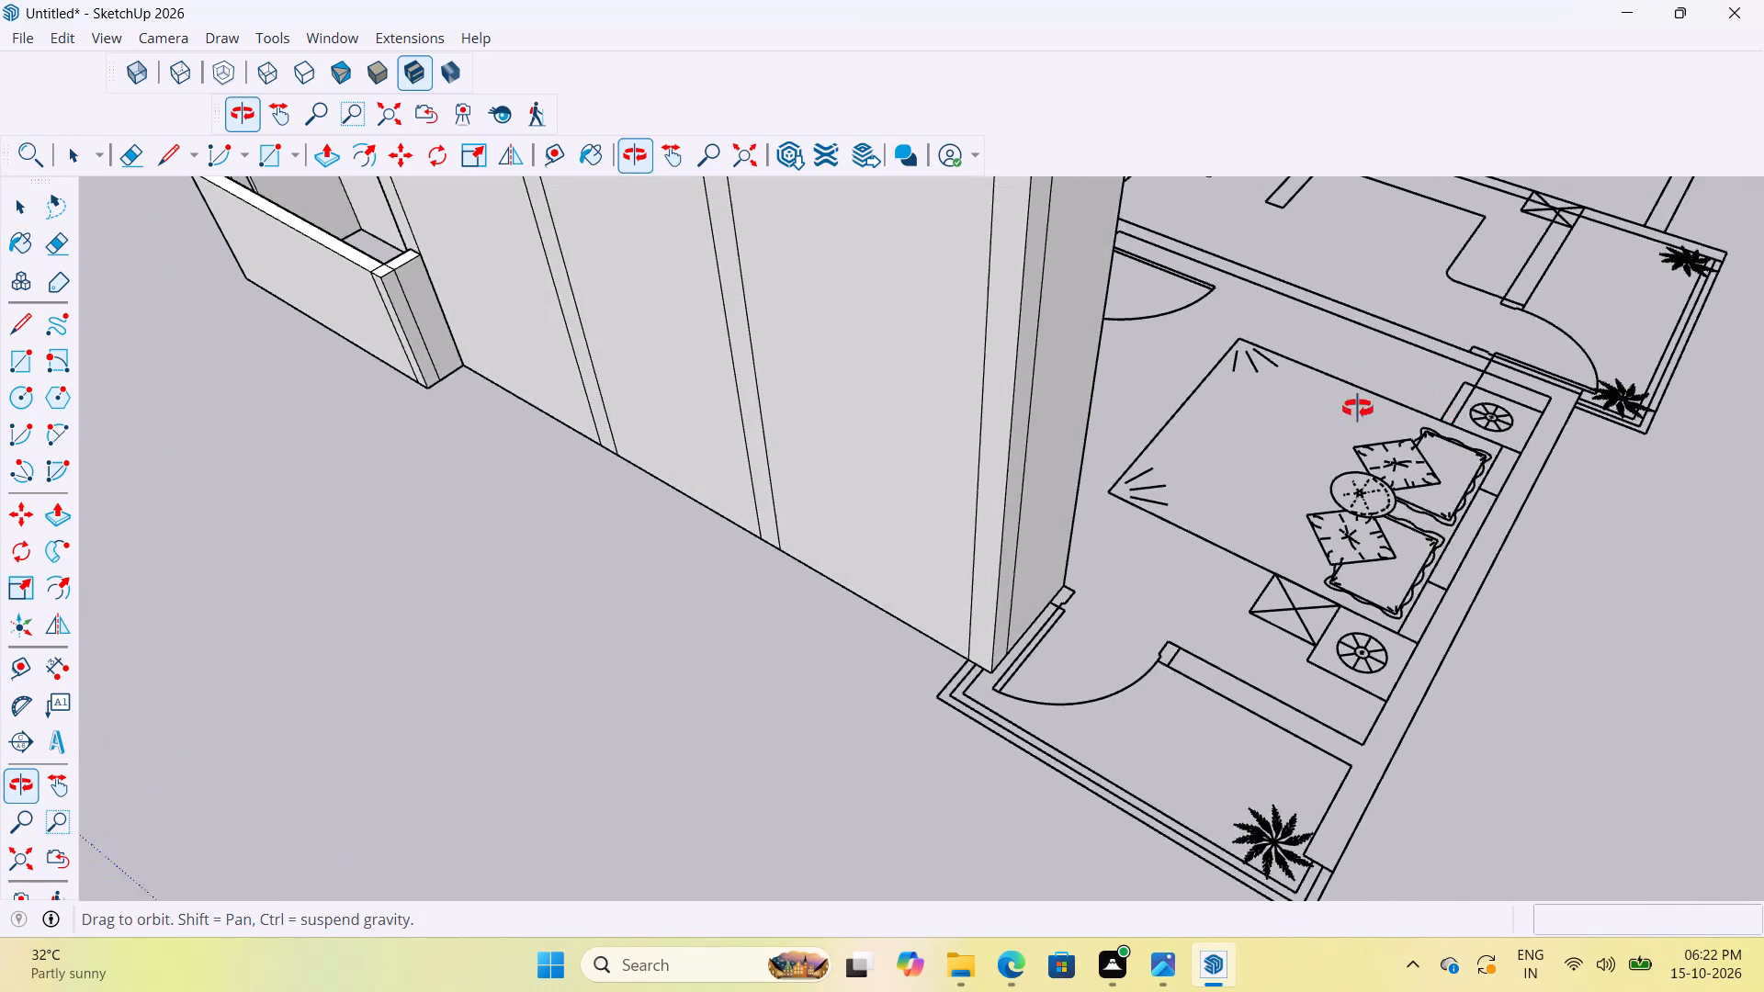
middle_click_drag(1358, 409, 834, 339)
scroll(834, 339, "up", 1)
scroll(940, 523, "down", 5)
scroll(738, 553, "up", 4)
scroll(791, 634, "down", 8)
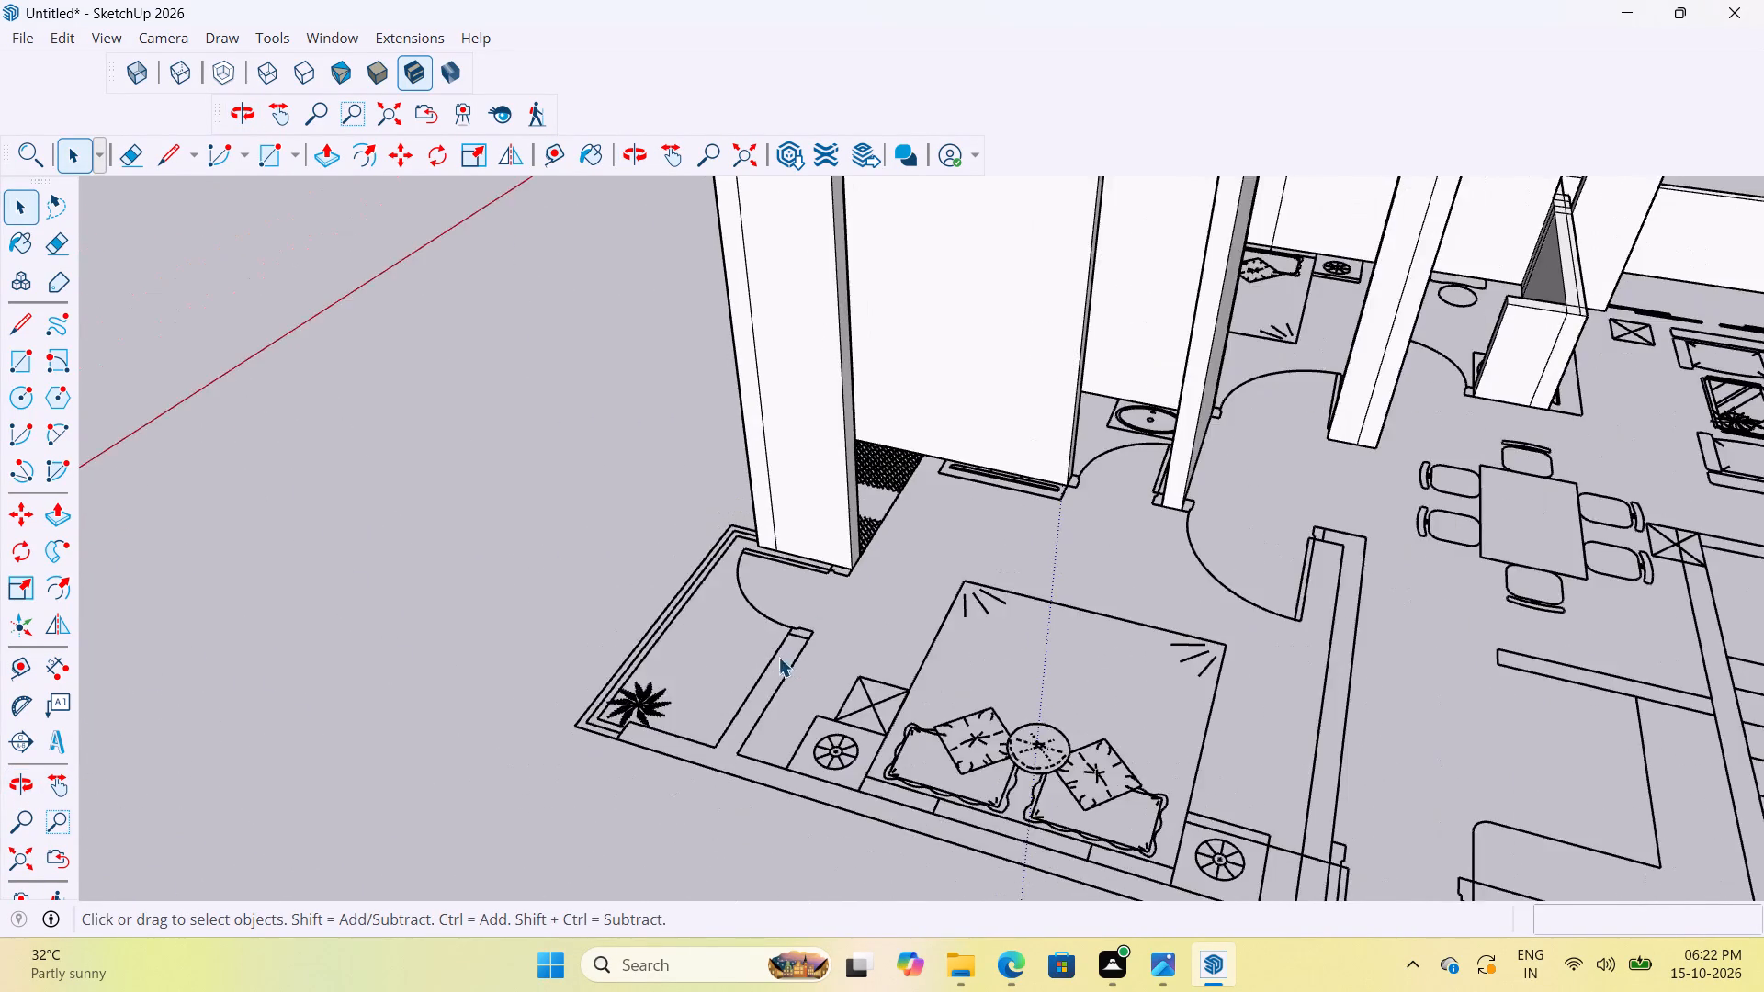
scroll(778, 657, "down", 9)
scroll(1269, 592, "up", 4)
scroll(1573, 662, "up", 8)
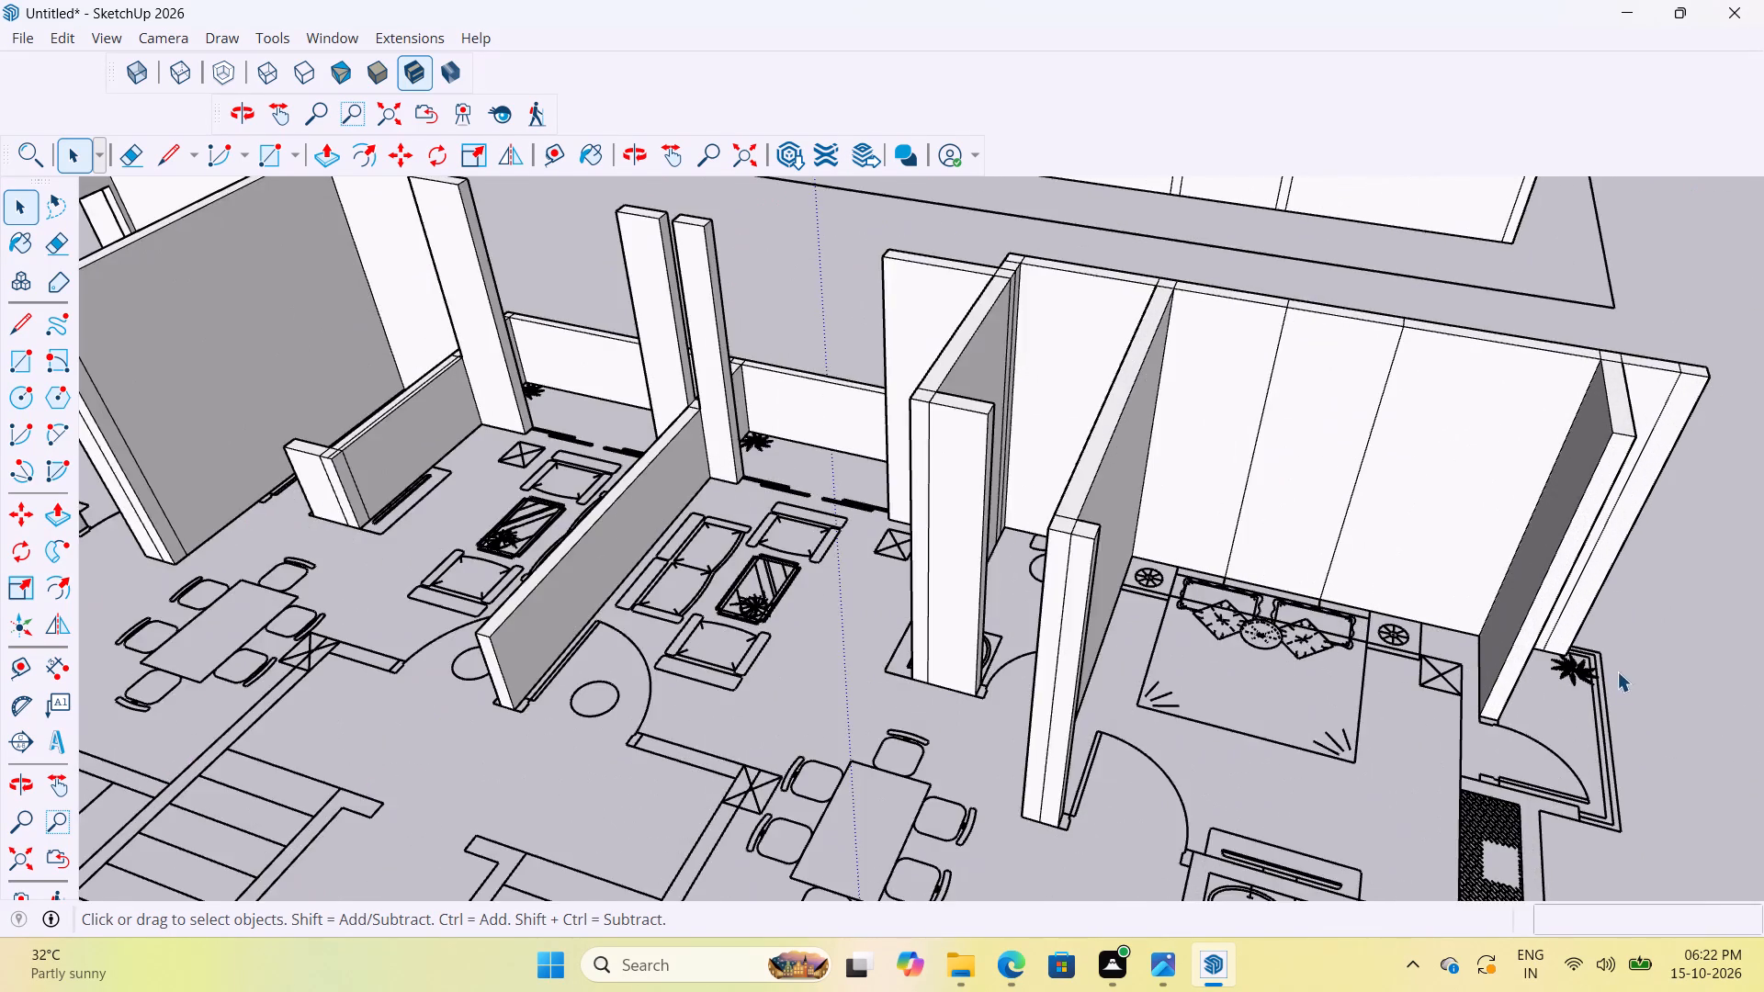
scroll(1625, 678, "up", 6)
scroll(1607, 665, "down", 7)
scroll(1244, 694, "down", 6)
scroll(1492, 699, "up", 13)
scroll(1270, 506, "down", 13)
scroll(1272, 596, "down", 7)
scroll(555, 701, "up", 7)
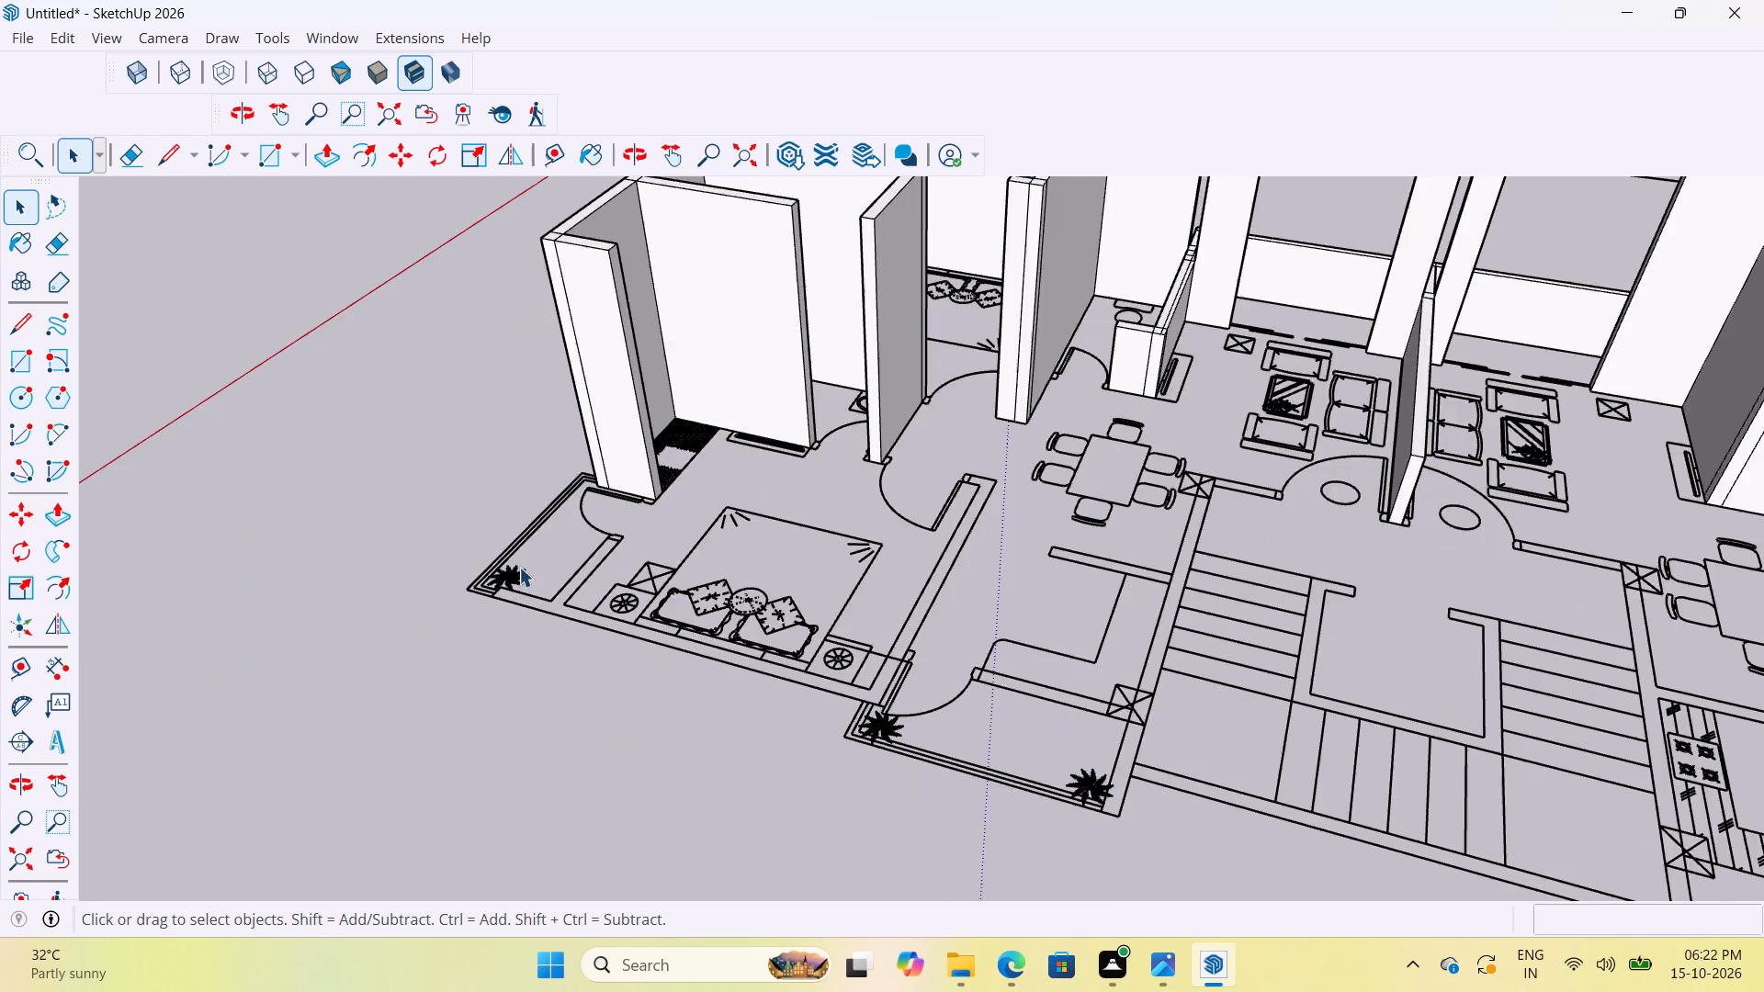
scroll(519, 567, "up", 9)
middle_click_drag(630, 439, 1040, 536)
scroll(815, 659, "up", 3)
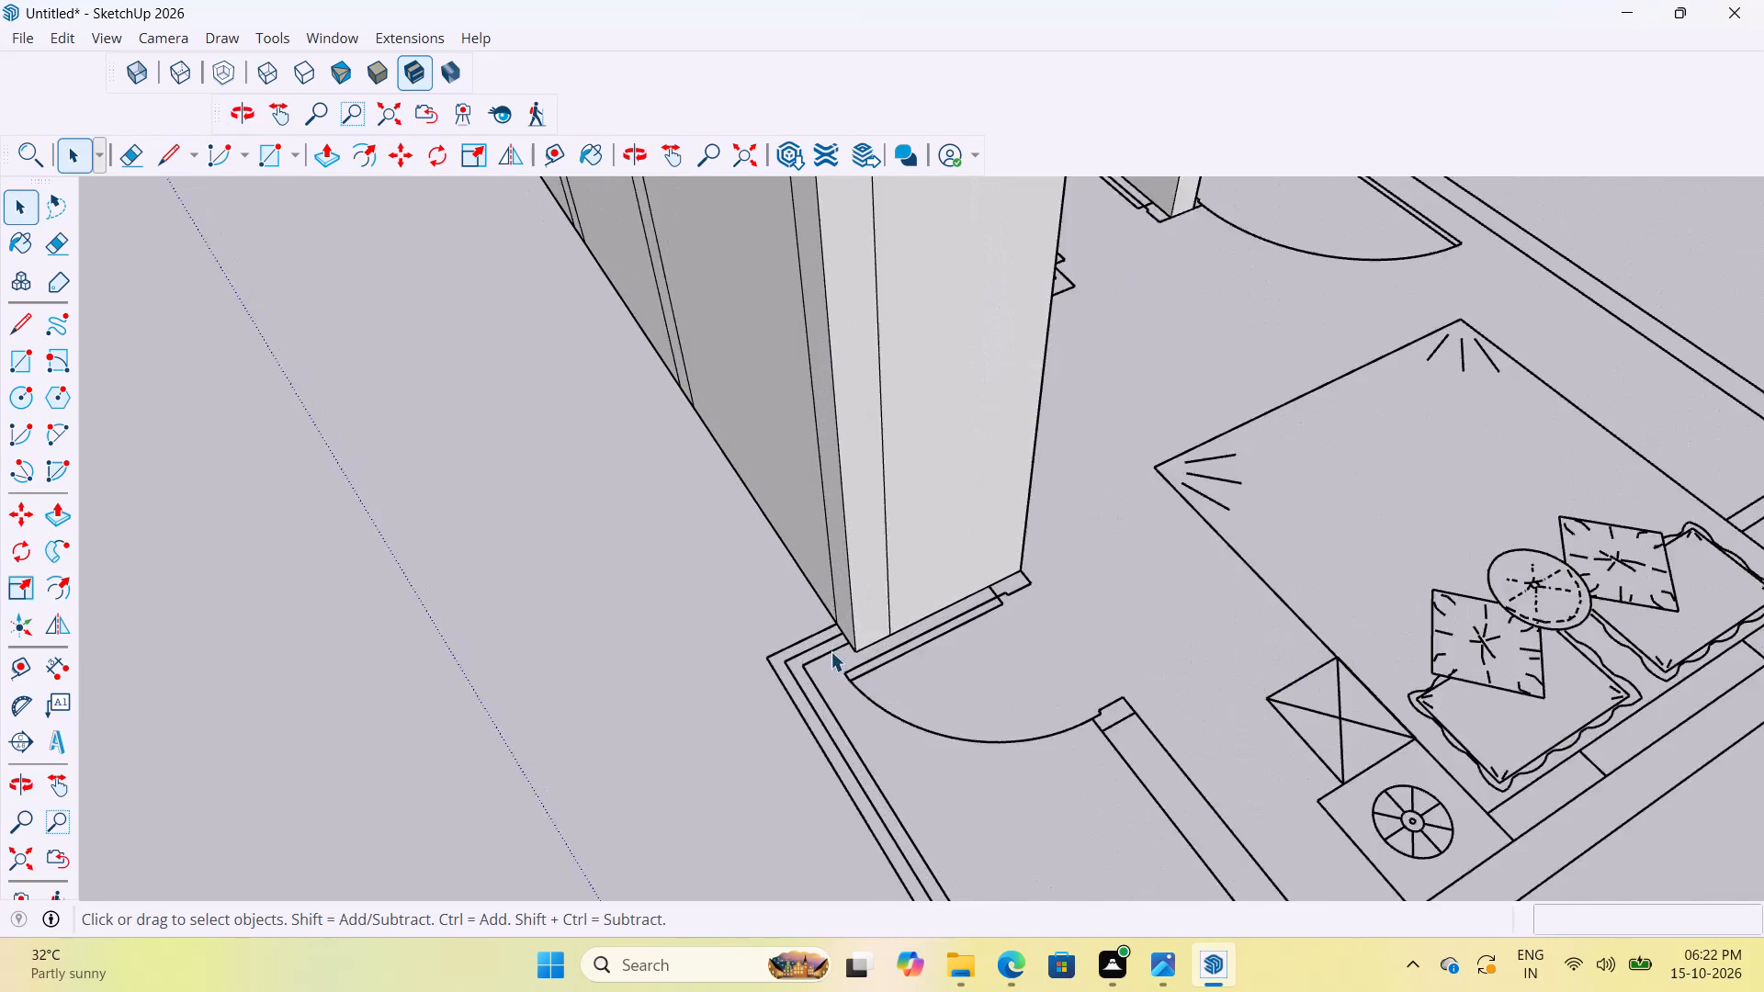
scroll(831, 651, "up", 20)
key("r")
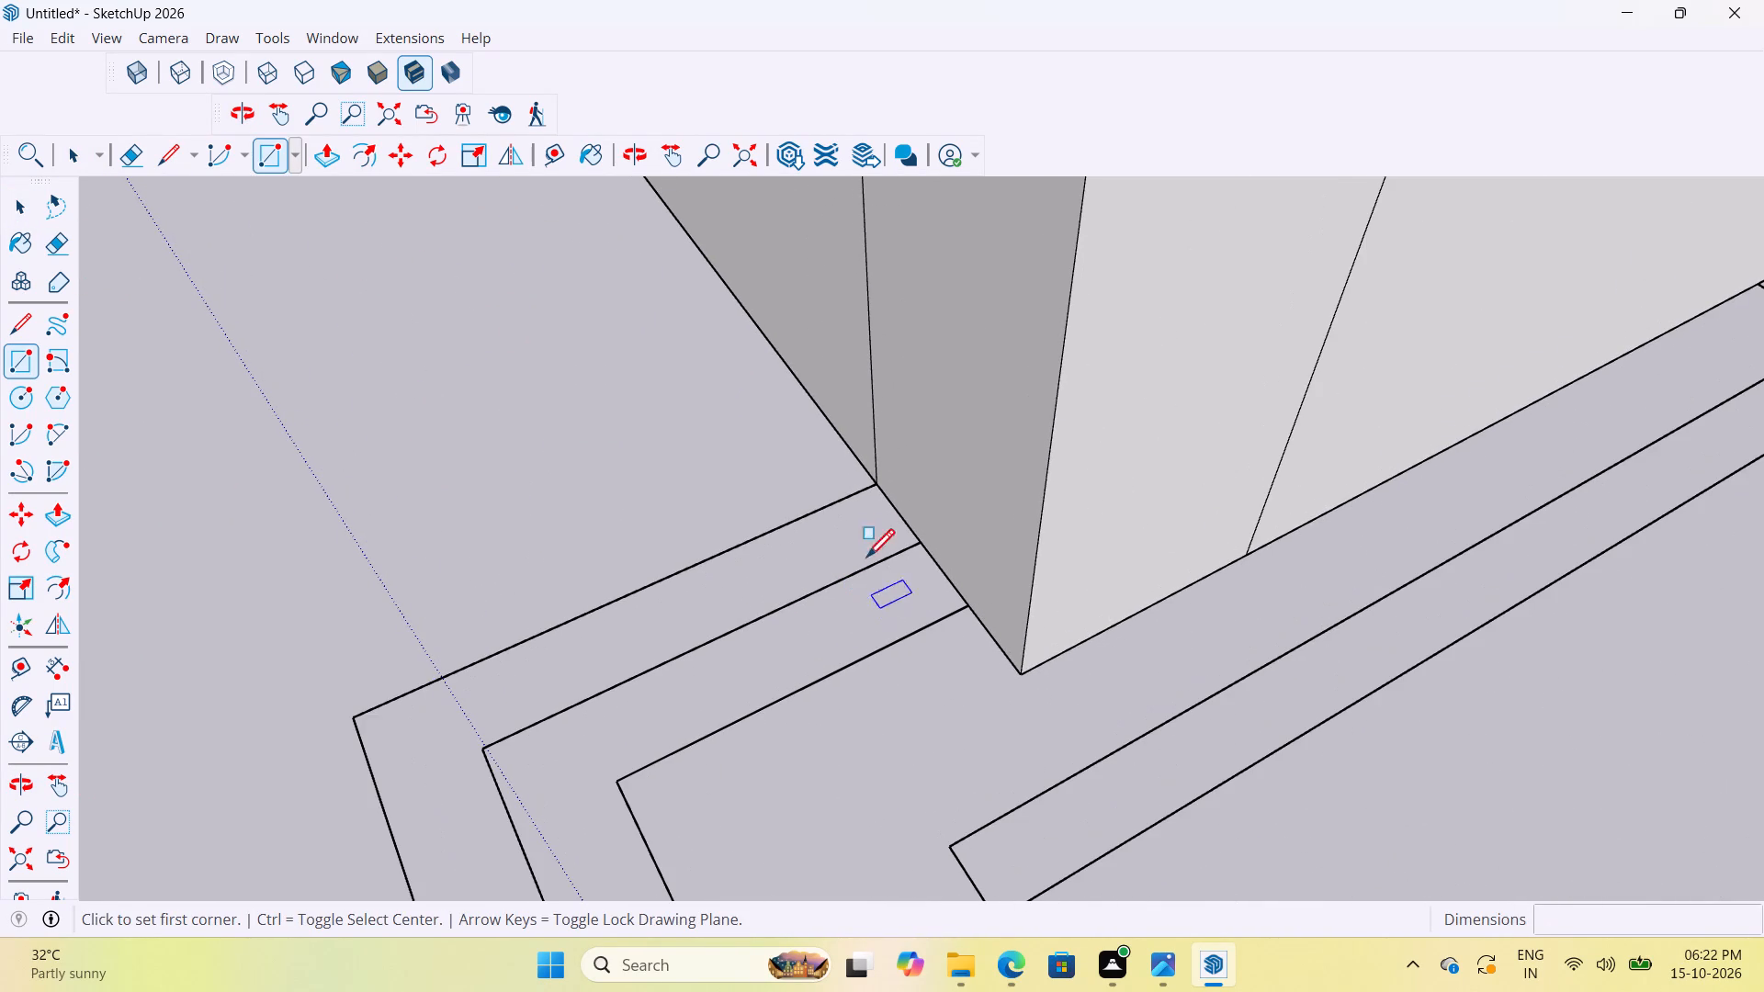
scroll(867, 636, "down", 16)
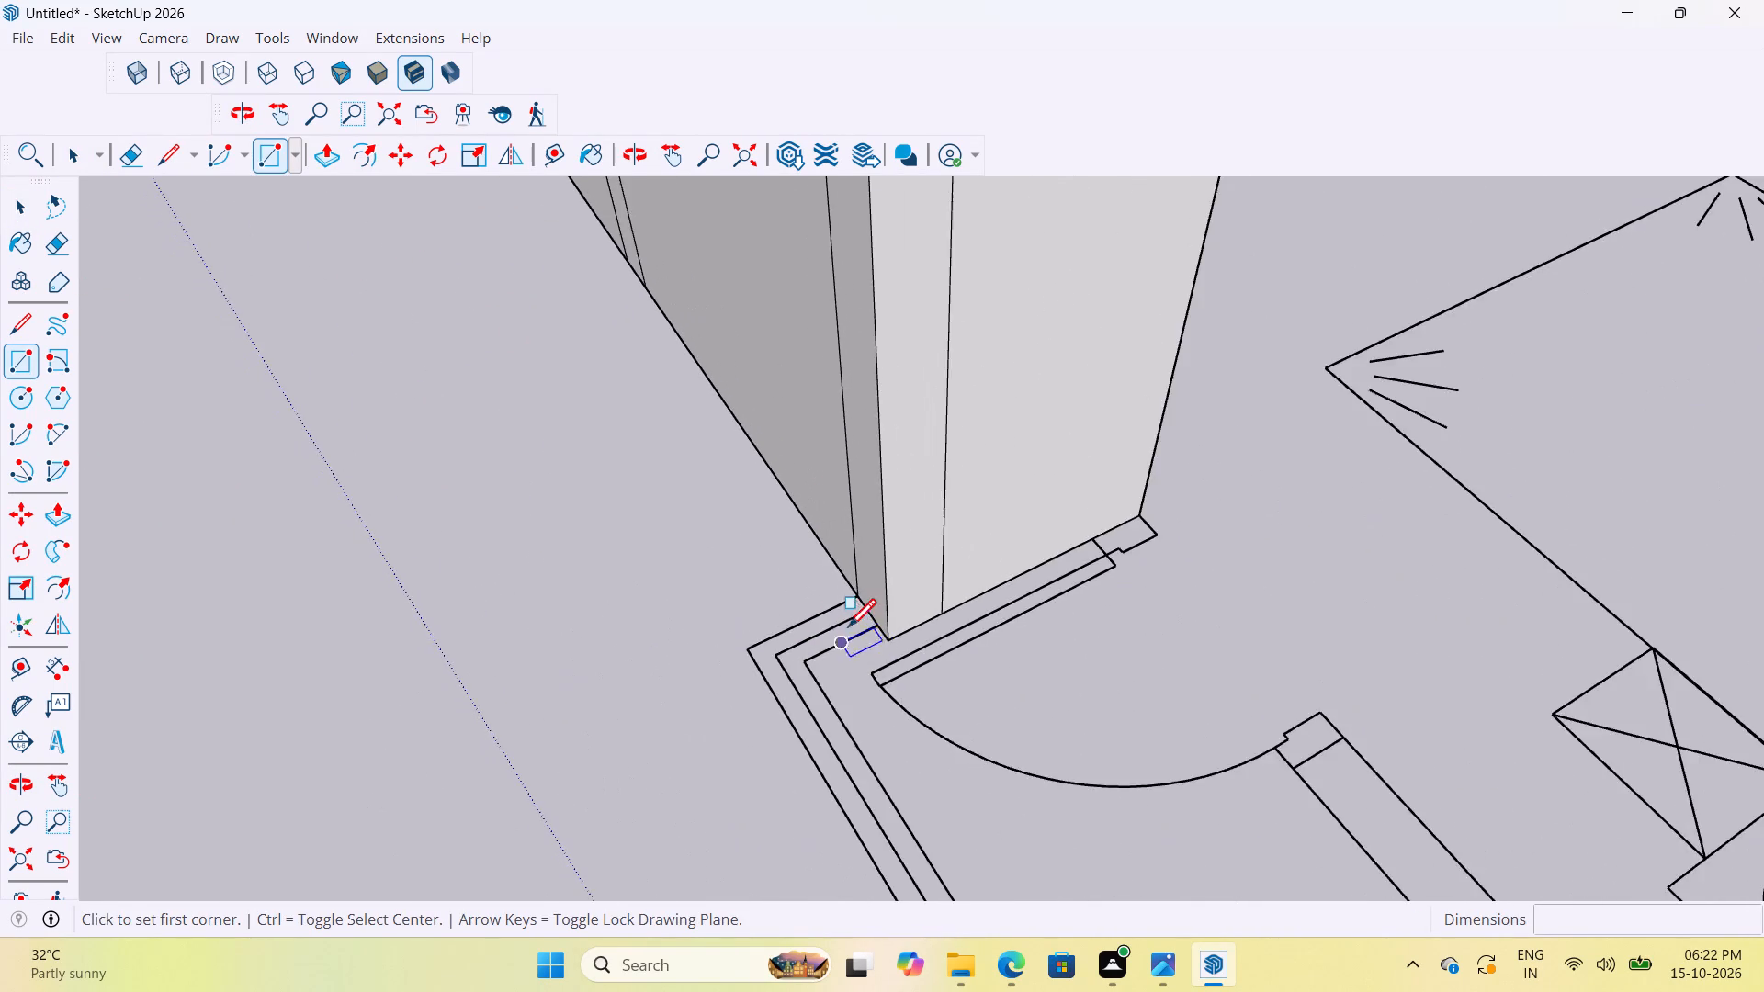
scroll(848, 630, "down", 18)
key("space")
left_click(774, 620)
Draw a rectangle about 3 1/8" by 4" across the balcony parapet strip at the outer wall's end and make it a group.
scroll(812, 658, "up", 3)
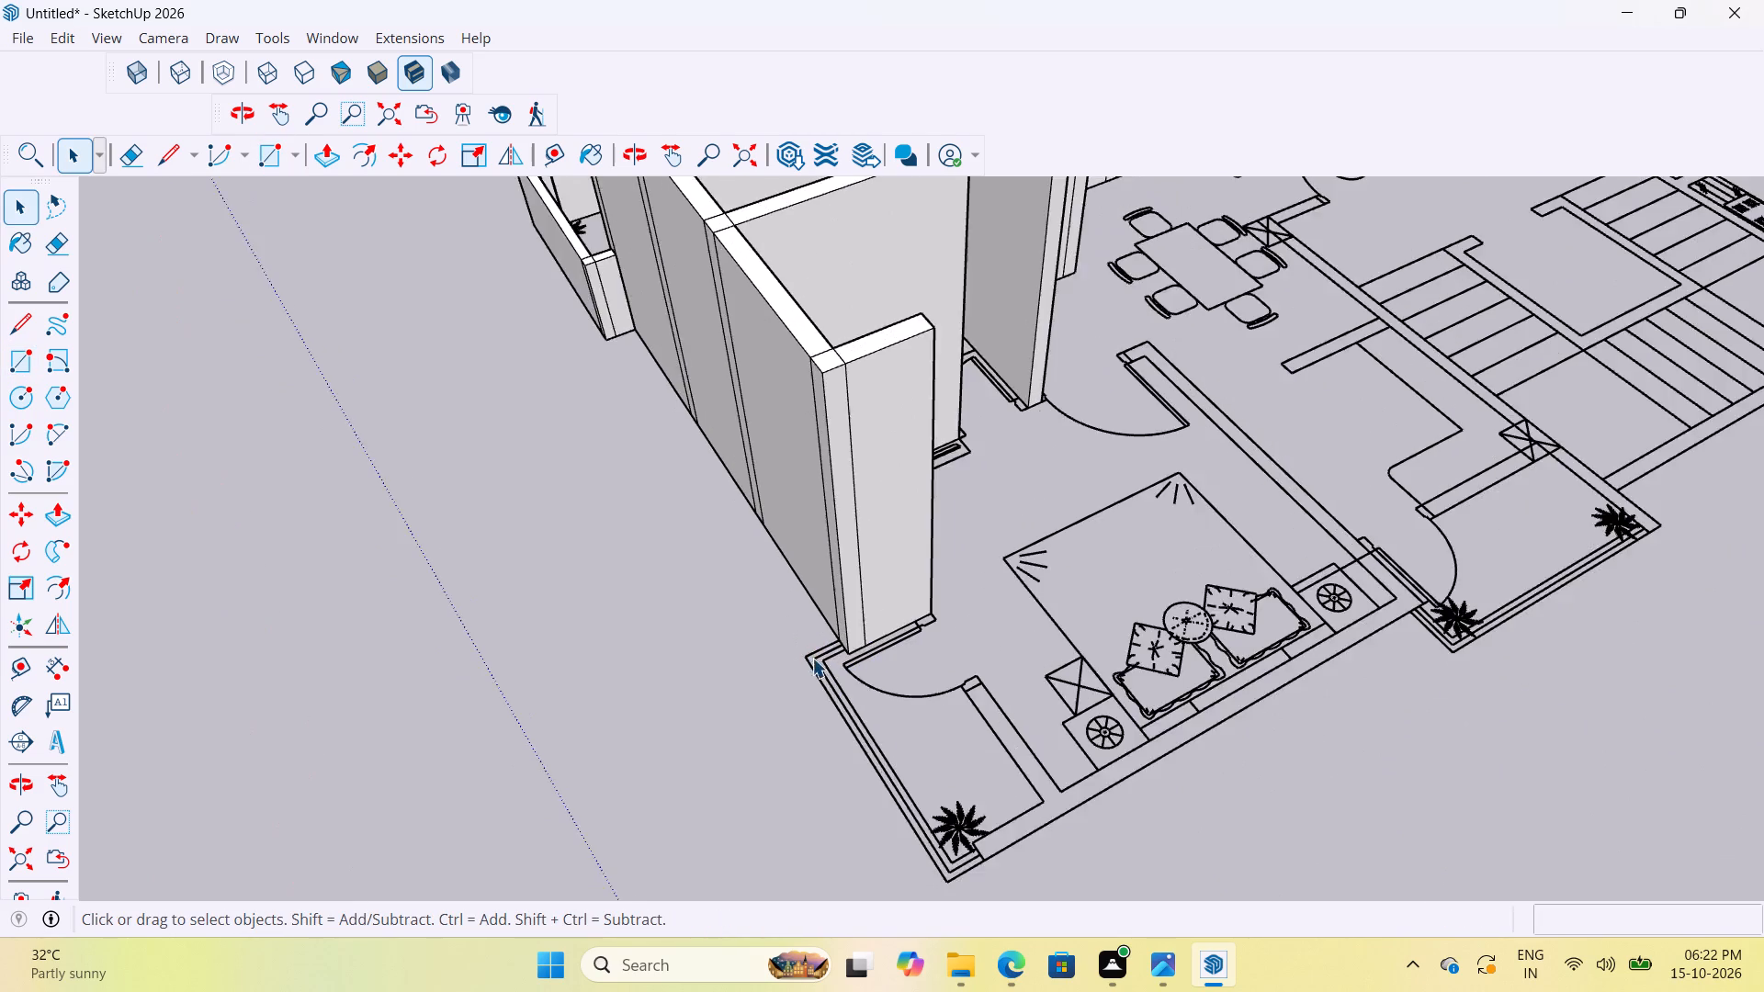
scroll(812, 658, "up", 15)
left_click(832, 653)
scroll(865, 659, "up", 6)
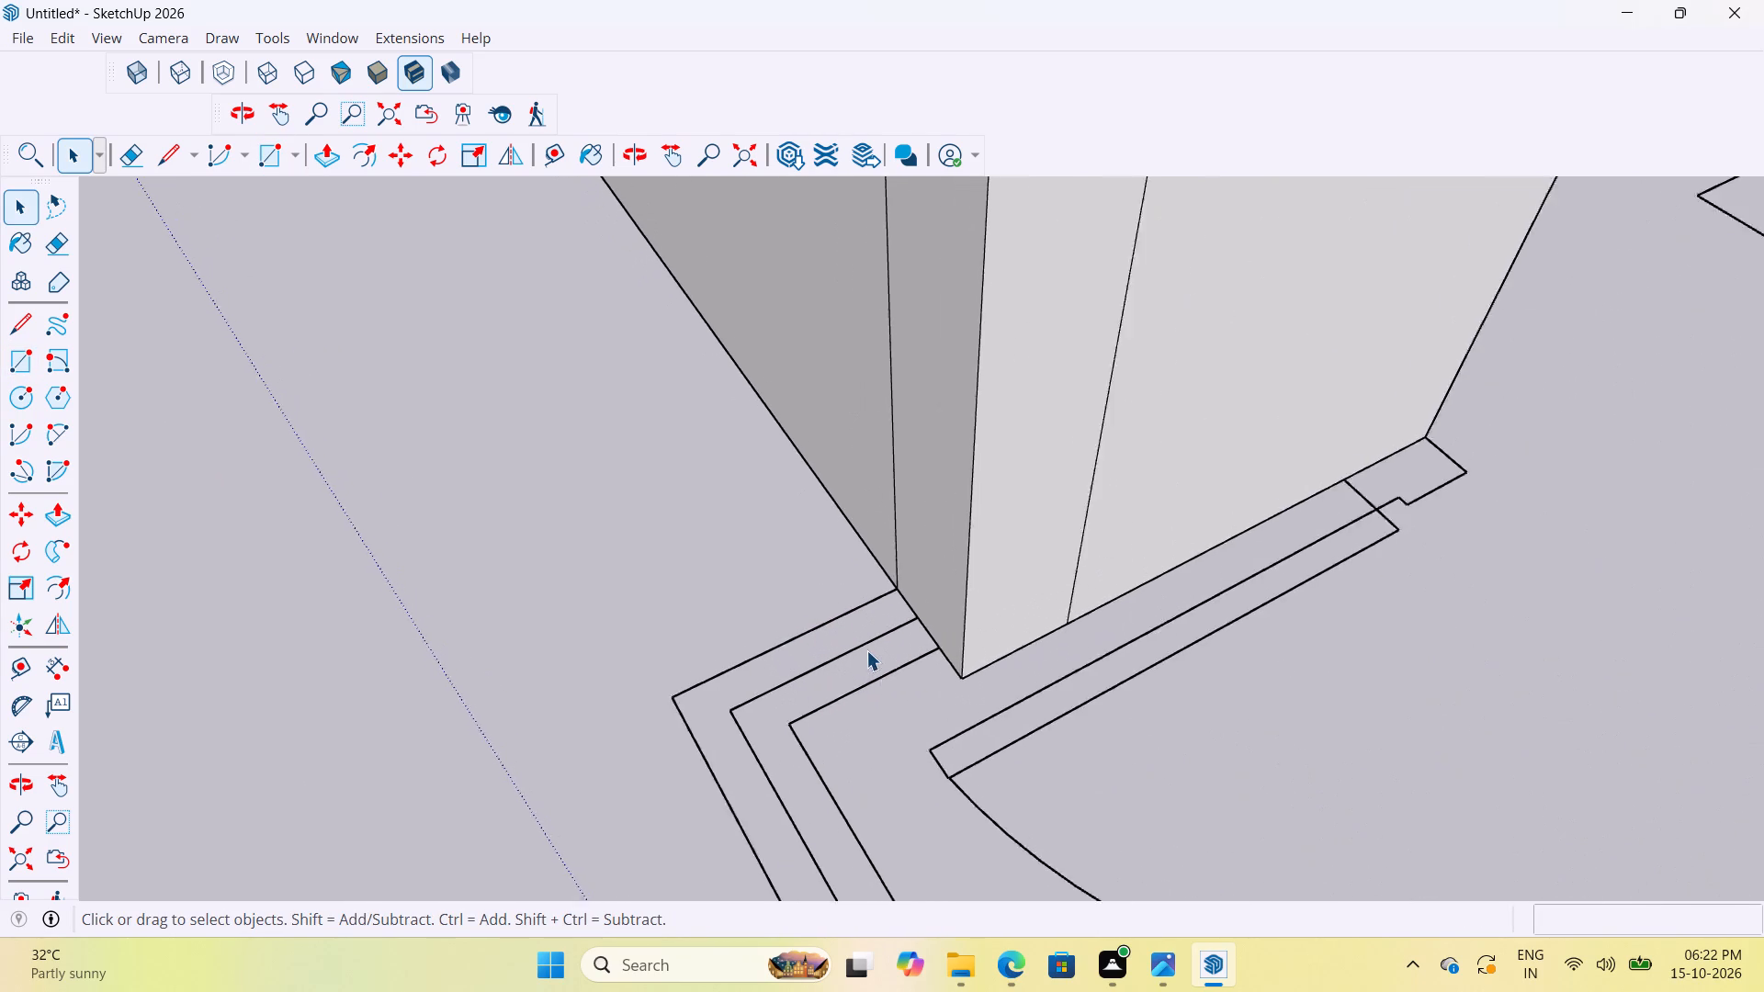
scroll(866, 650, "up", 2)
key("r")
scroll(933, 681, "up", 8)
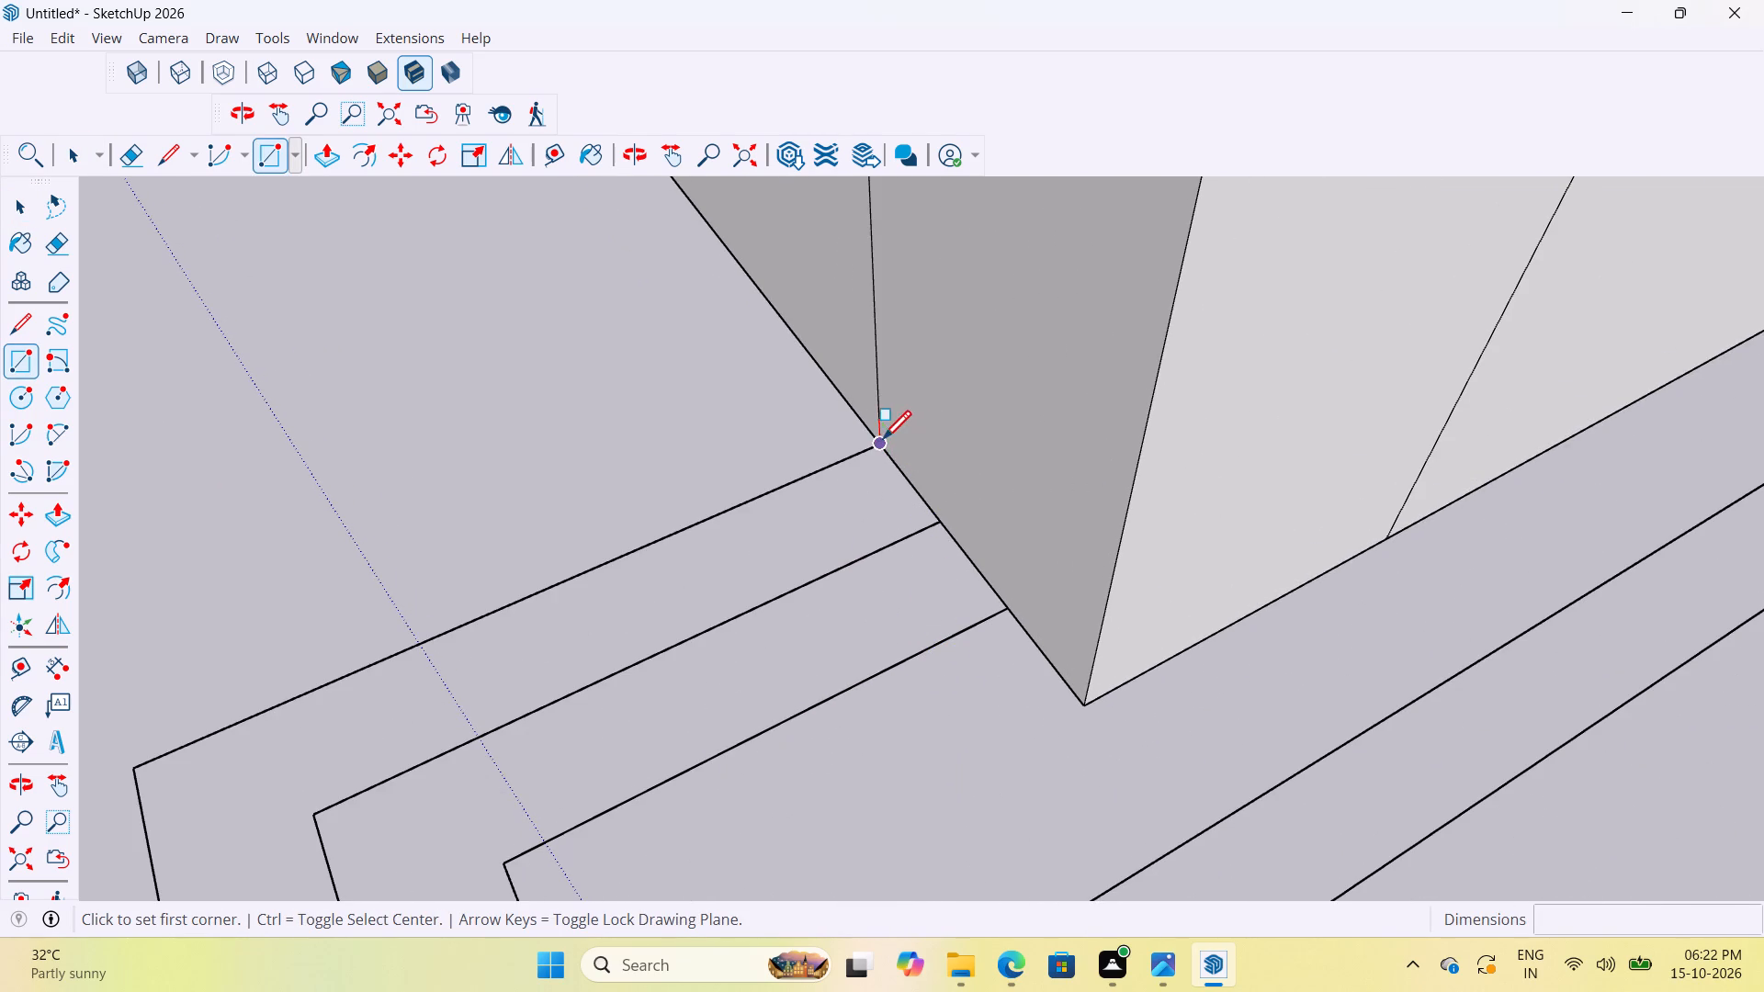
left_click(879, 443)
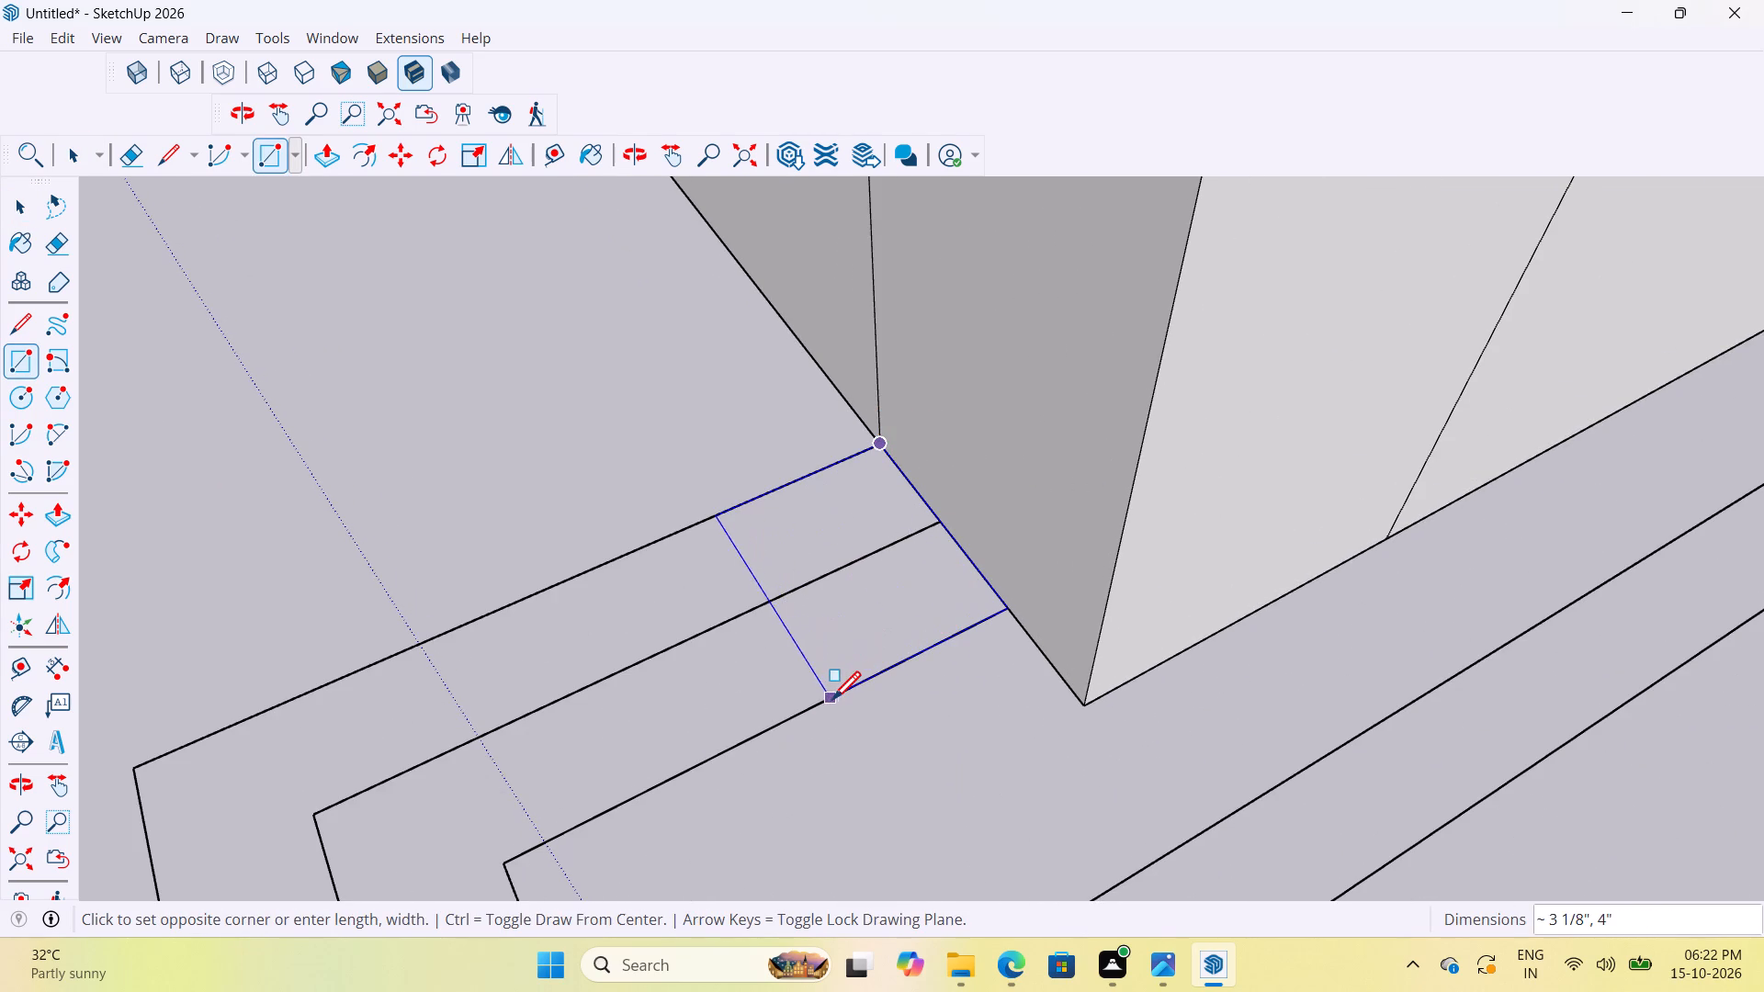
left_click(831, 703)
key("space")
double_click(906, 609)
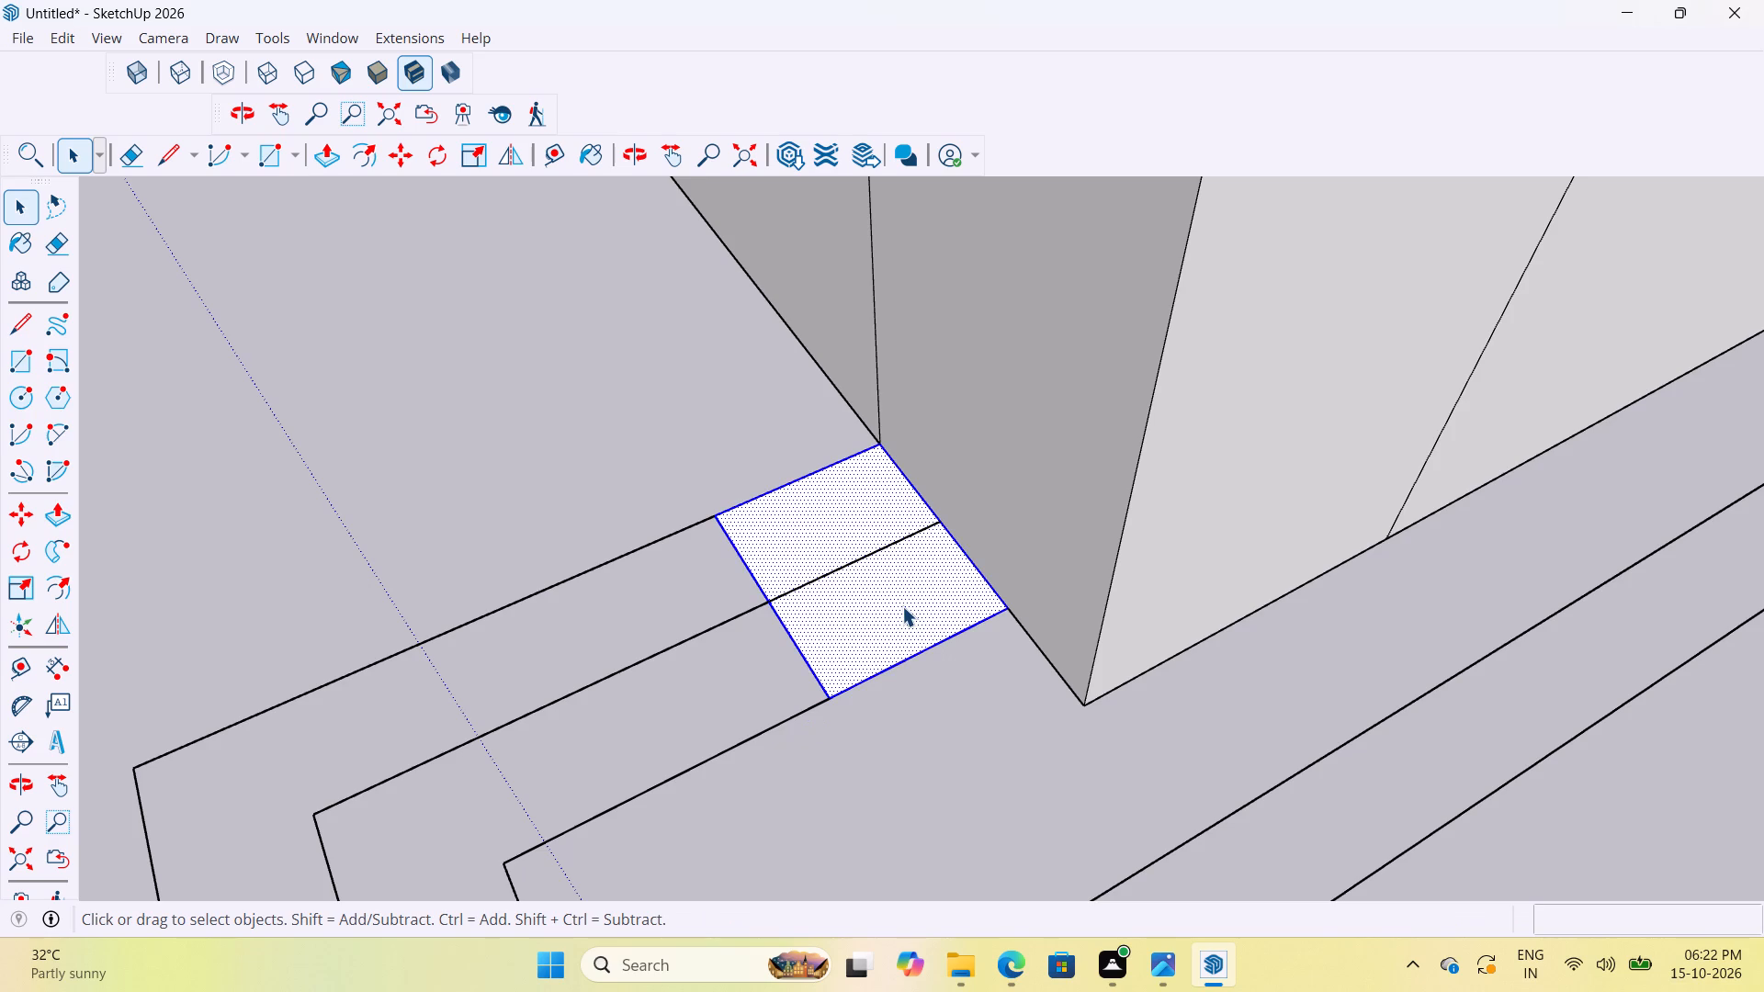
right_click(902, 606)
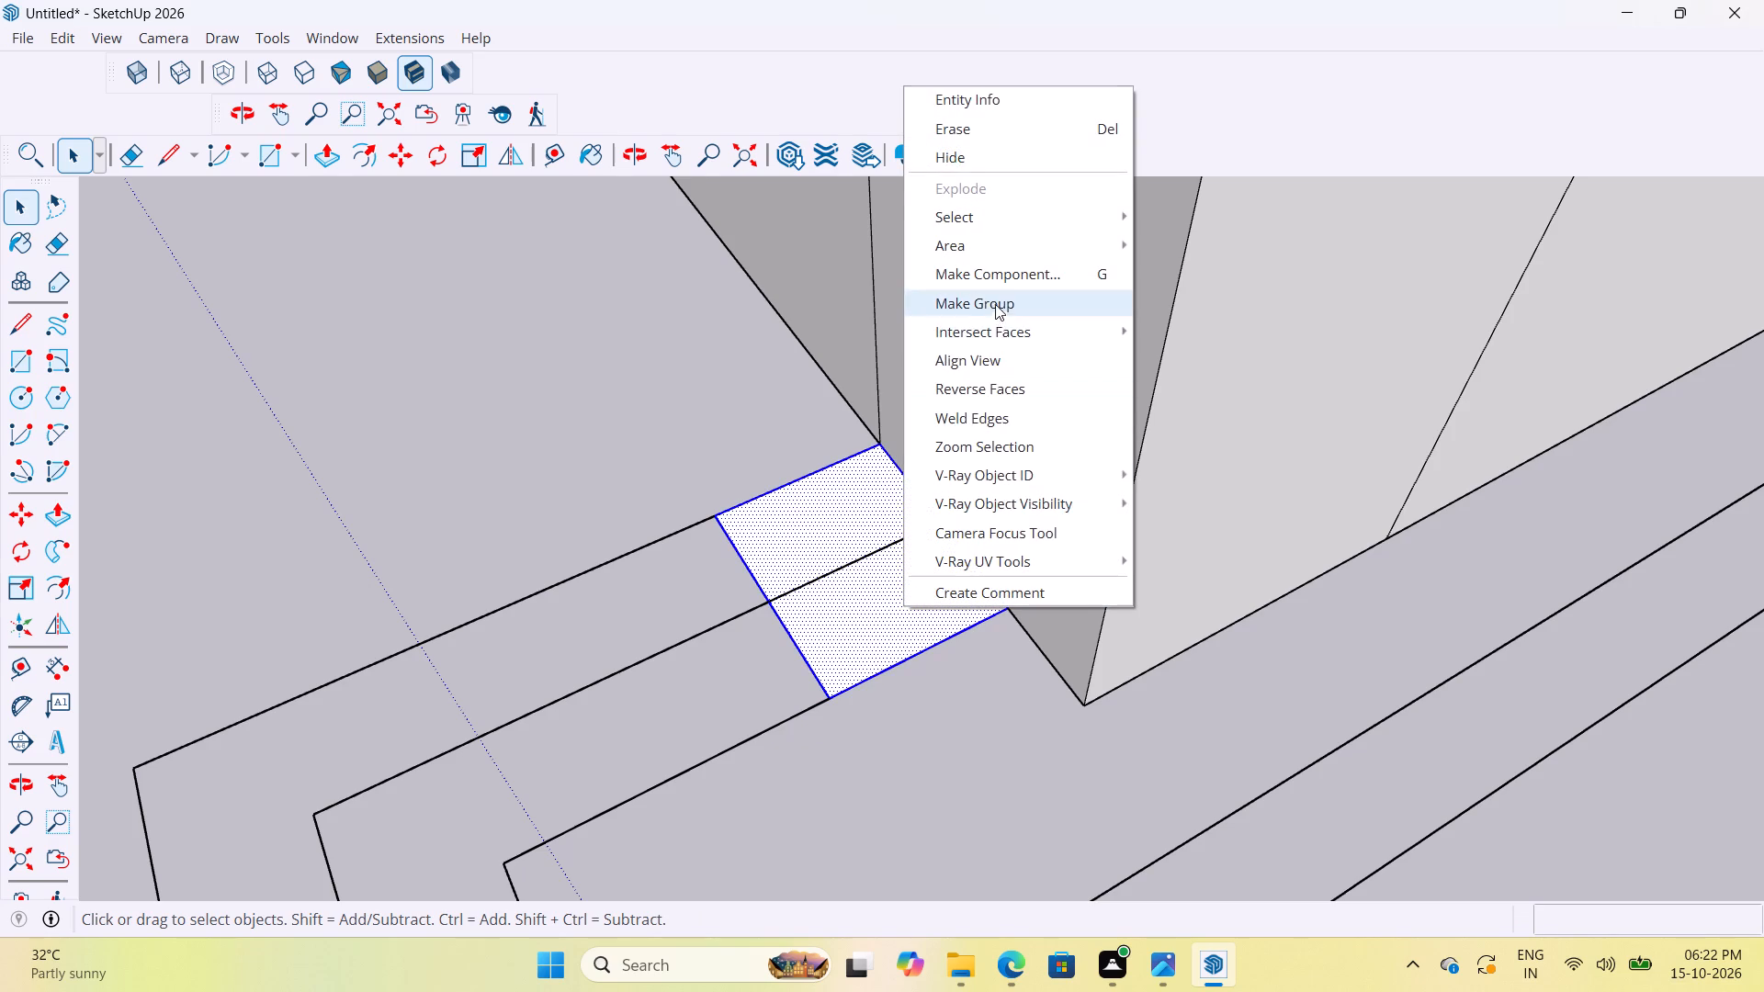
left_click(996, 302)
Inside the new group, Push/Pull the rectangle up 3' to parapet height.
double_click(888, 592)
key("p")
left_click(891, 607)
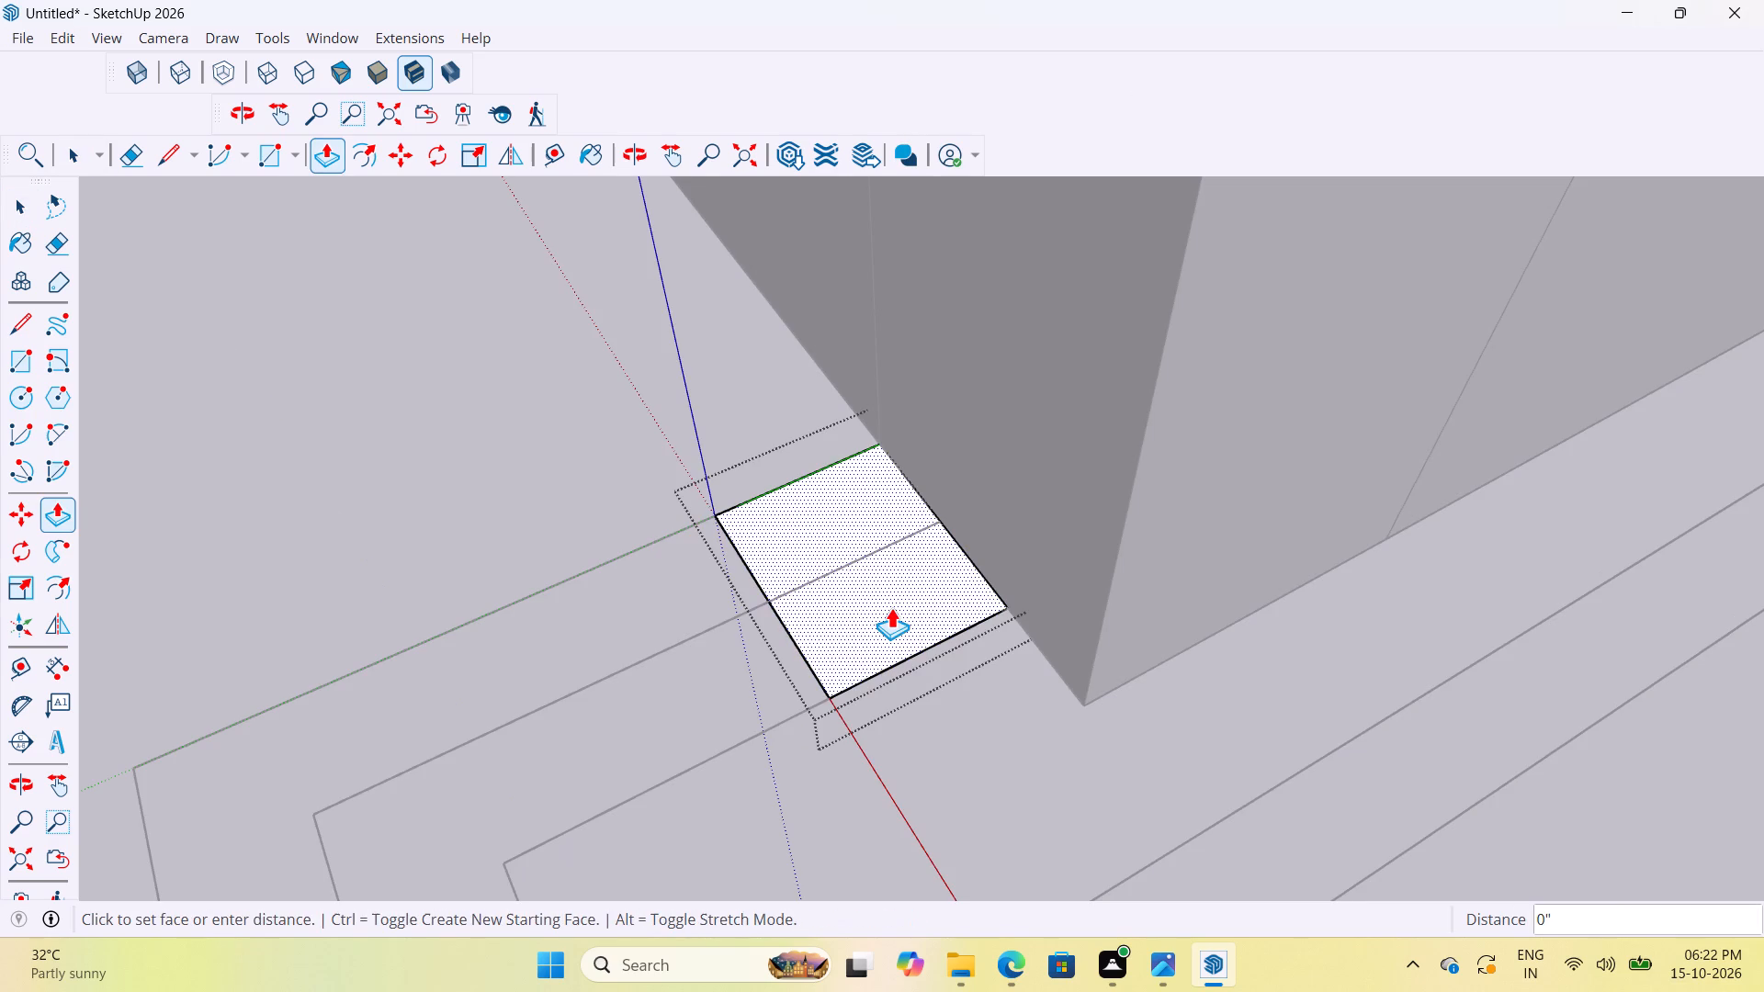
scroll(899, 558, "down", 4)
type("3'")
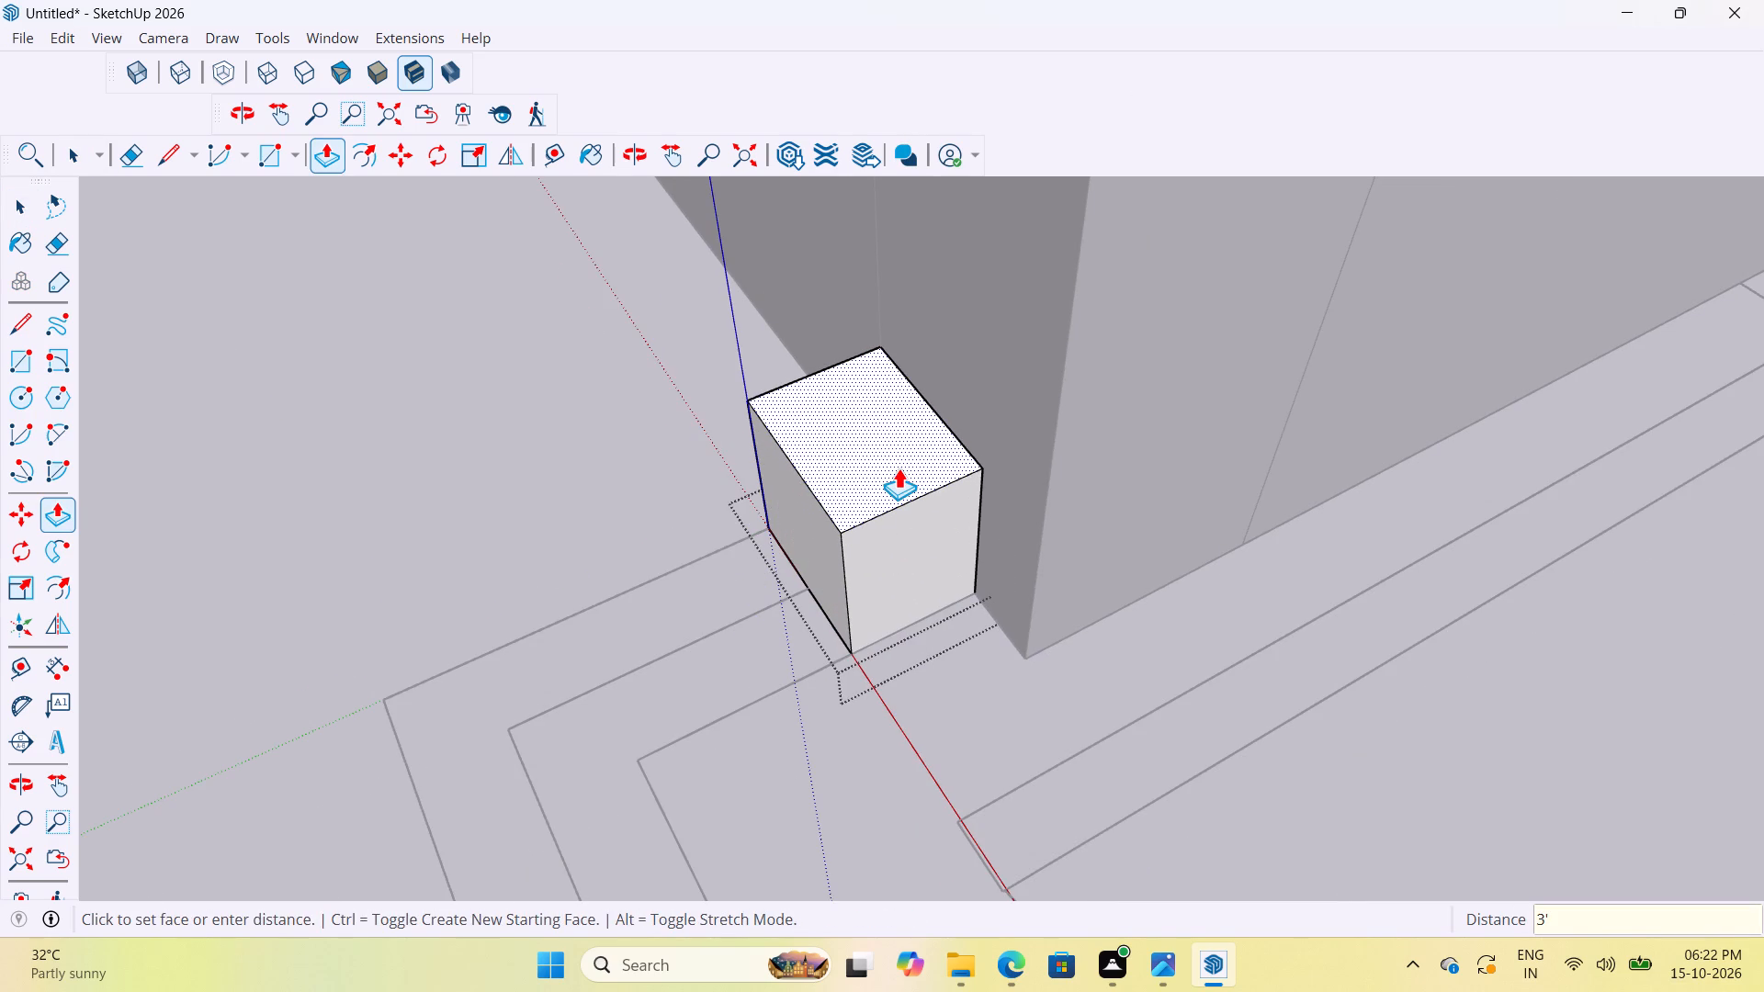
key("Return")
Push/Pull the parapet block's outer end face about 4 7/8" along the strip to its inner corner.
scroll(848, 387, "down", 12)
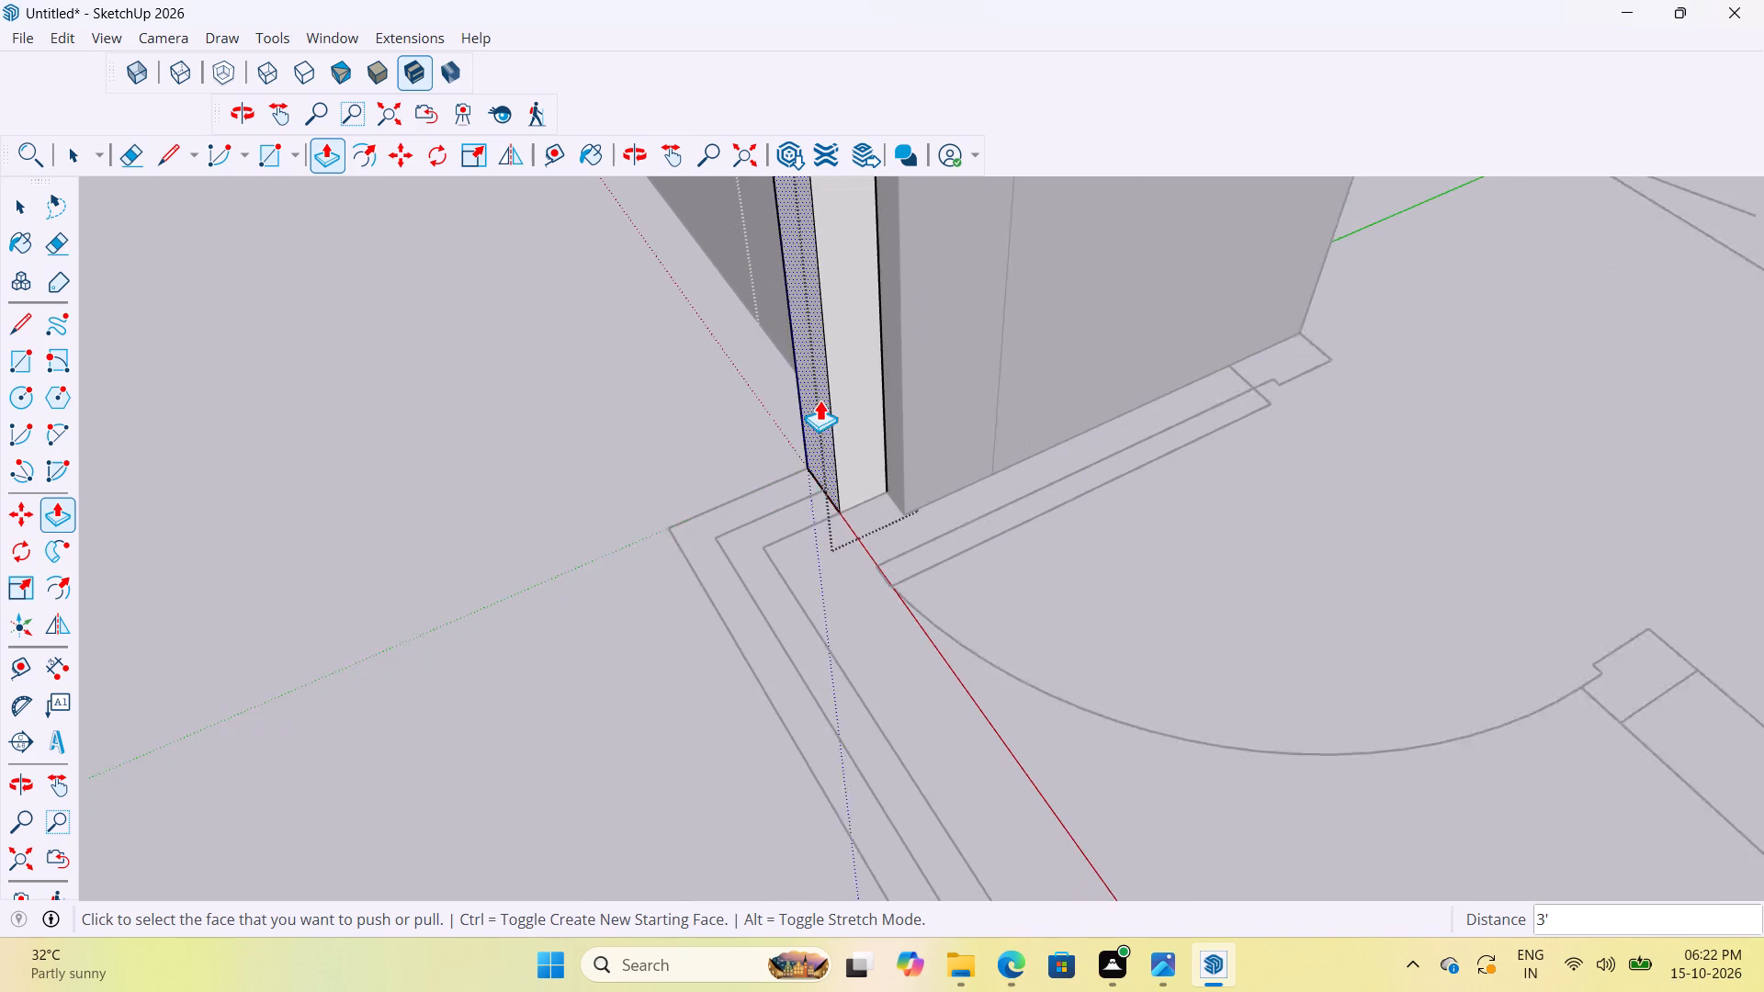
scroll(820, 400, "down", 2)
scroll(817, 419, "up", 7)
left_click(819, 416)
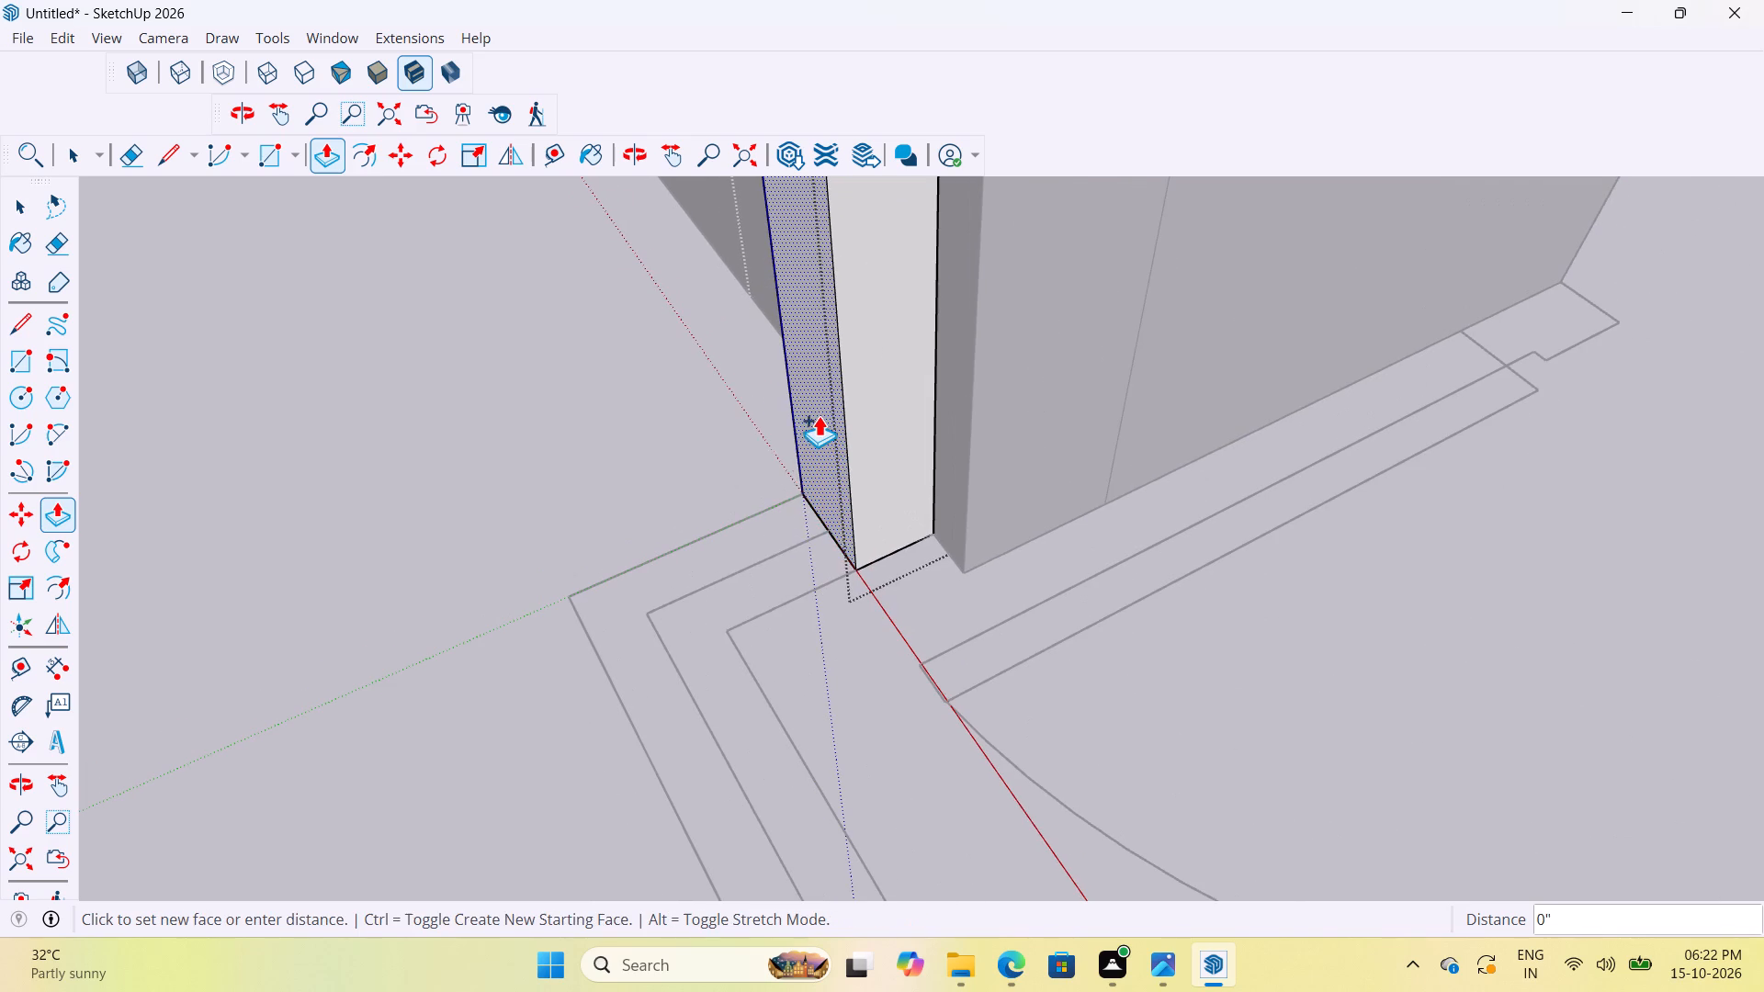
left_click(728, 629)
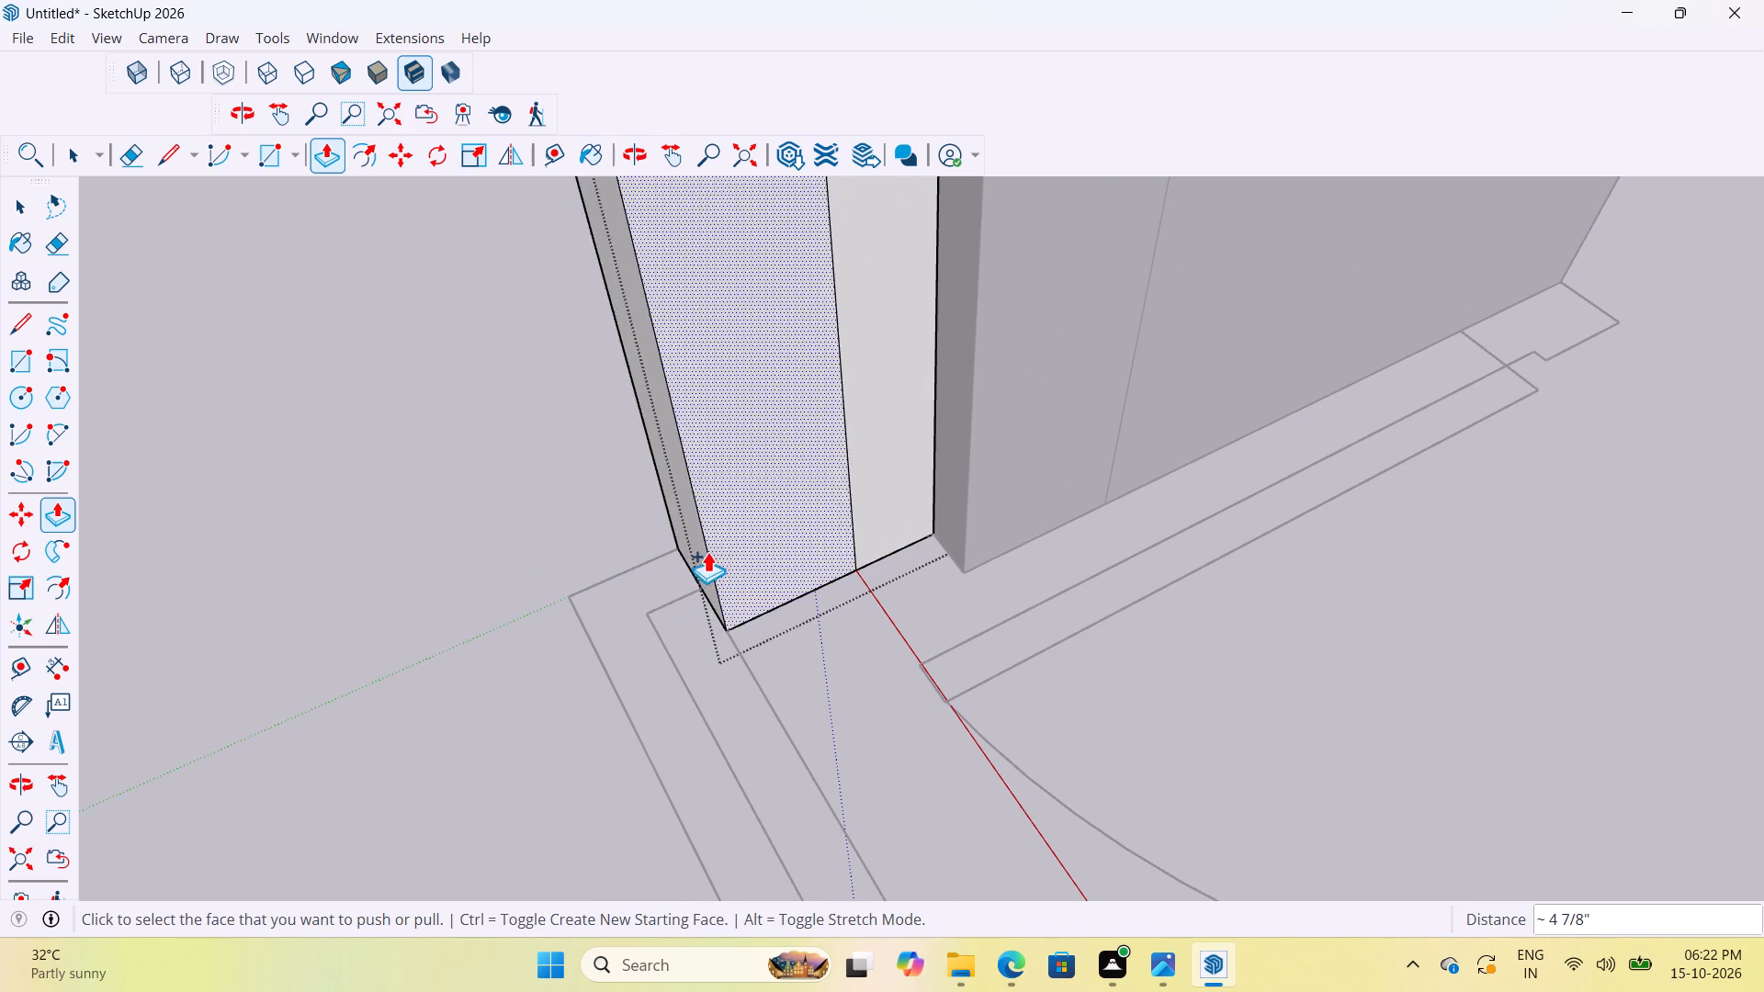
Push/Pull the parapet block's outward side face 4" to the outer line of the balcony strip.
left_click(699, 551)
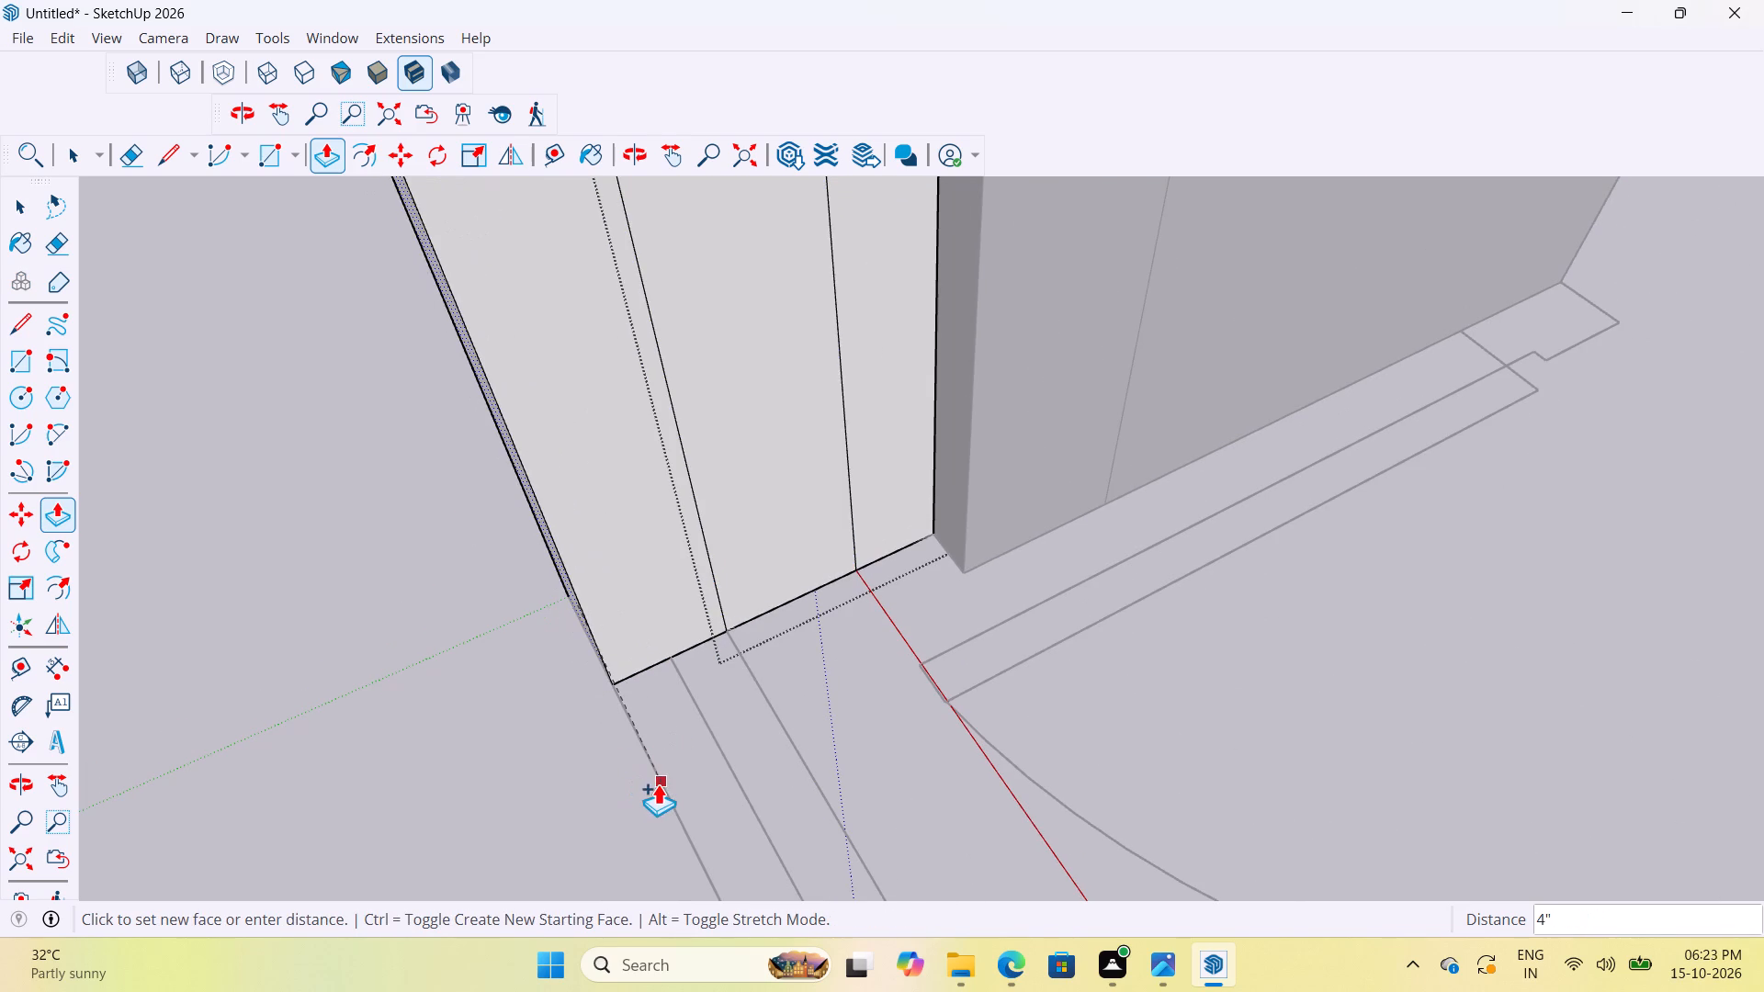
left_click(658, 783)
Push/Pull the front face of the new 4" portion 6' 4" along the balcony's outer strip to its far corner.
left_click(647, 607)
scroll(714, 573, "down", 16)
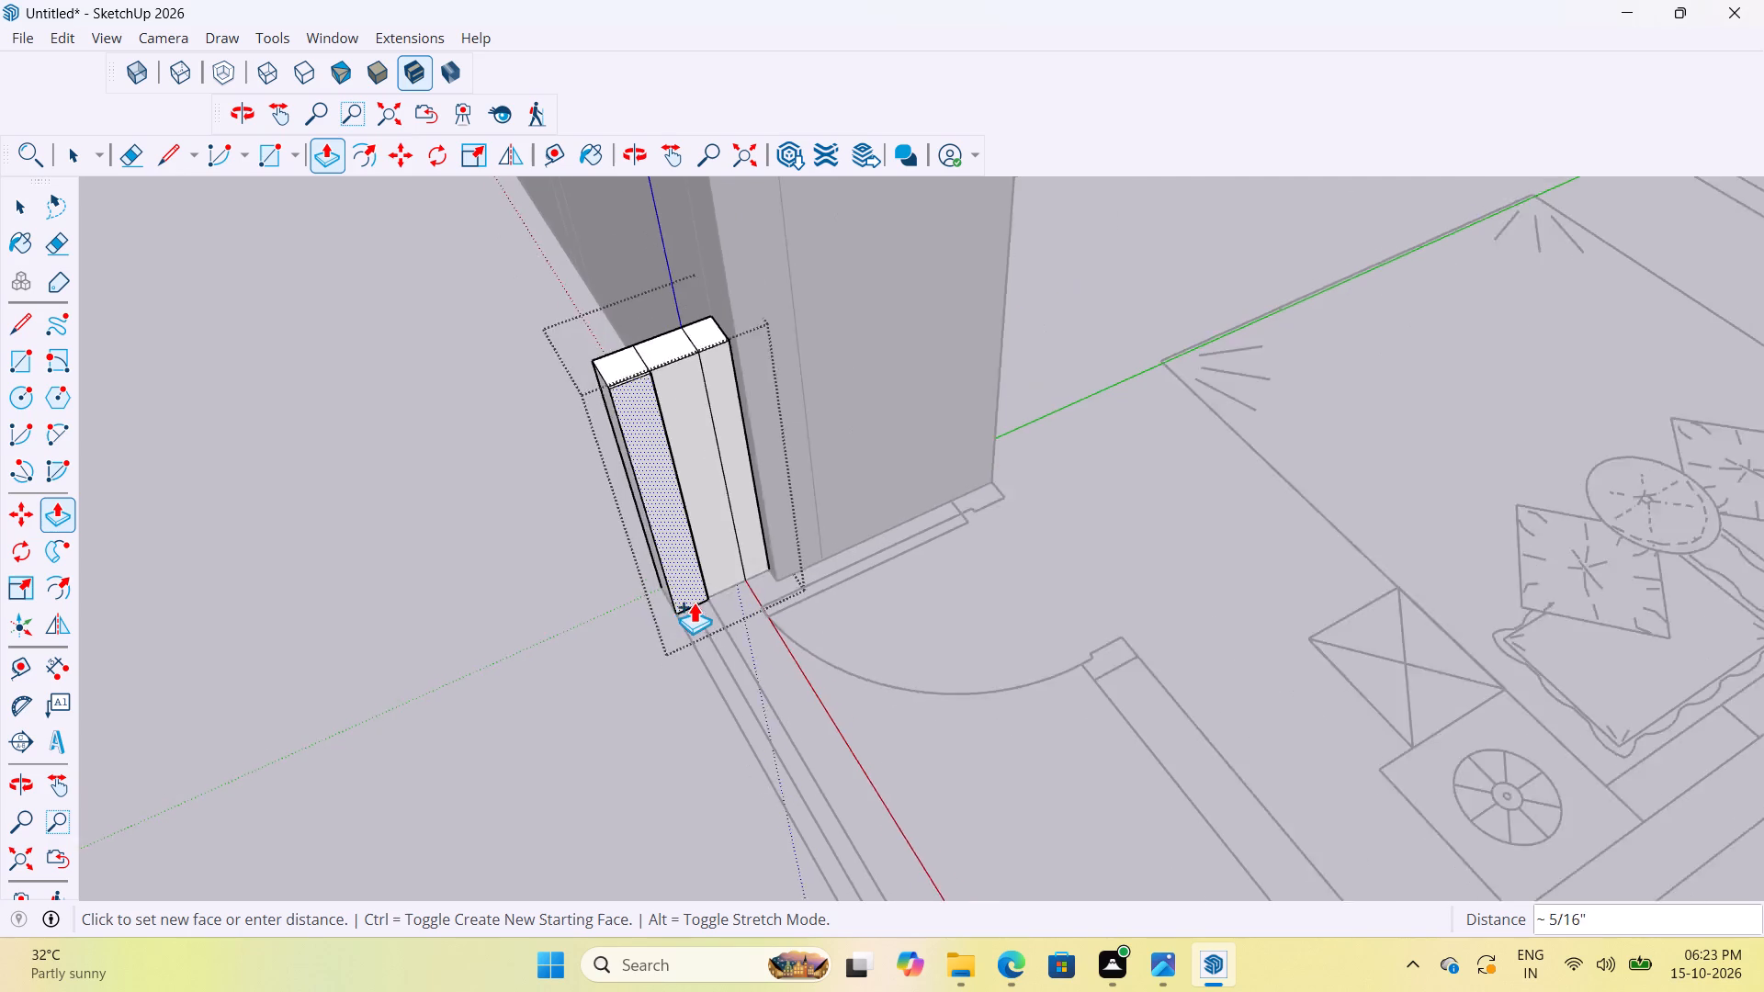
scroll(692, 593, "down", 11)
scroll(780, 736, "up", 9)
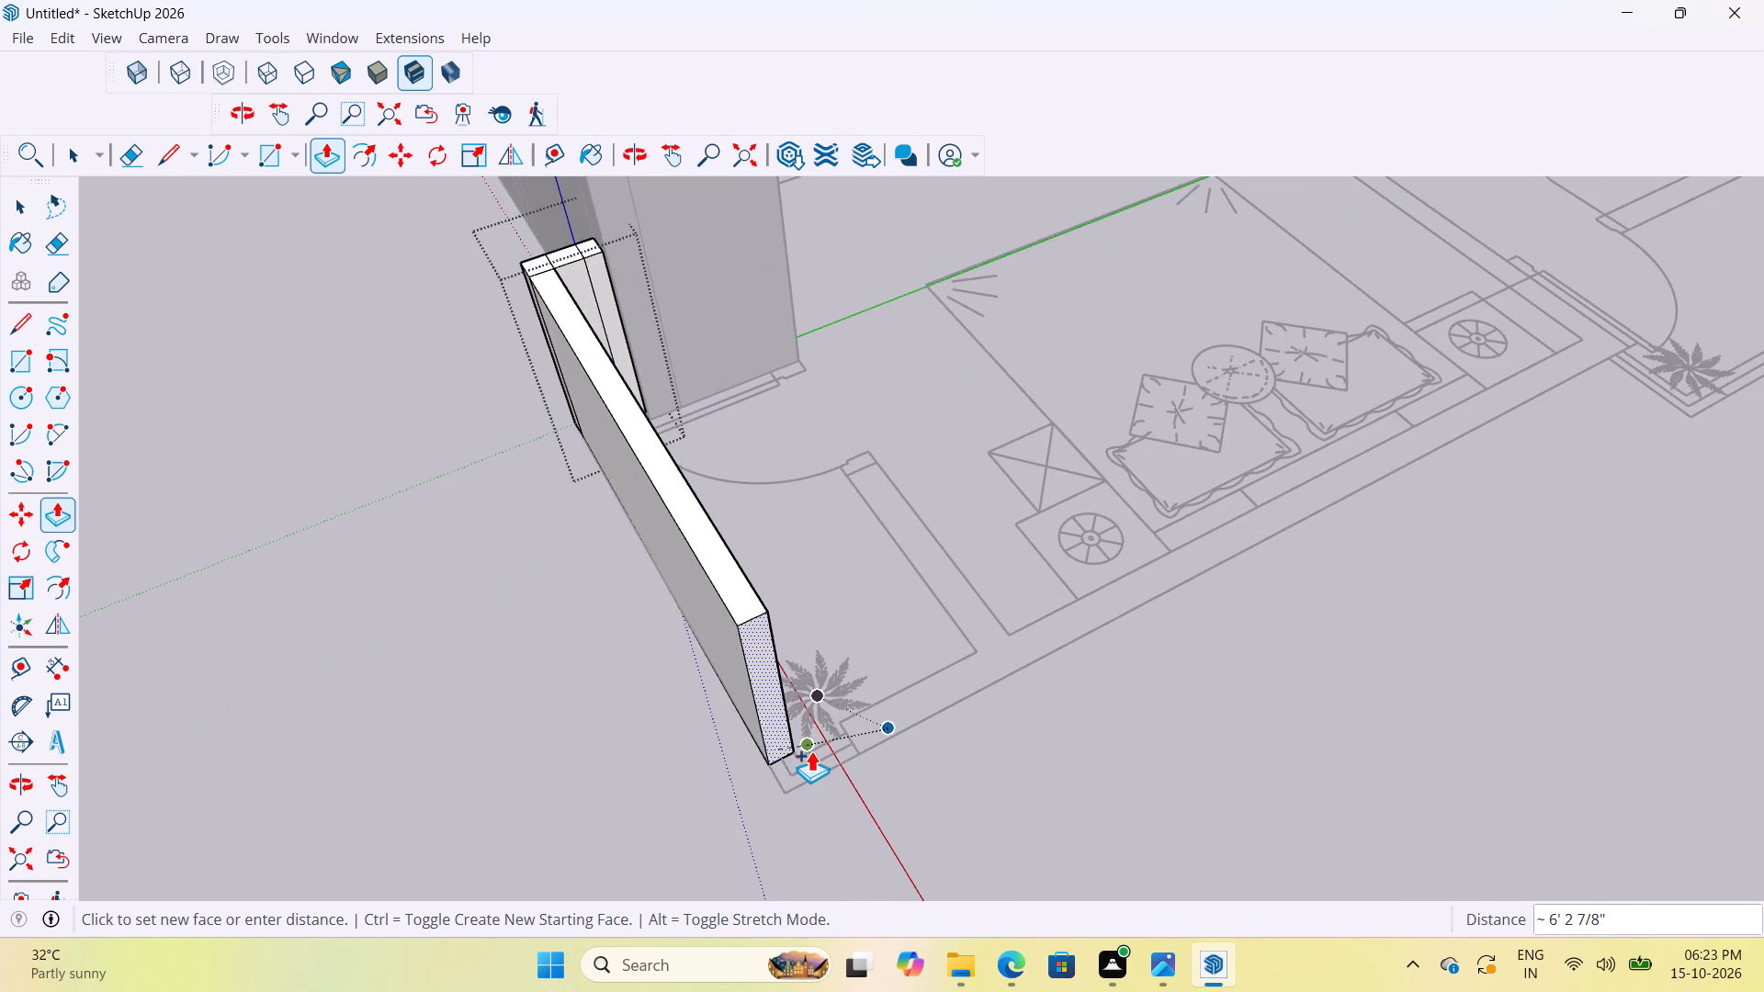
scroll(812, 750, "up", 13)
left_click(800, 756)
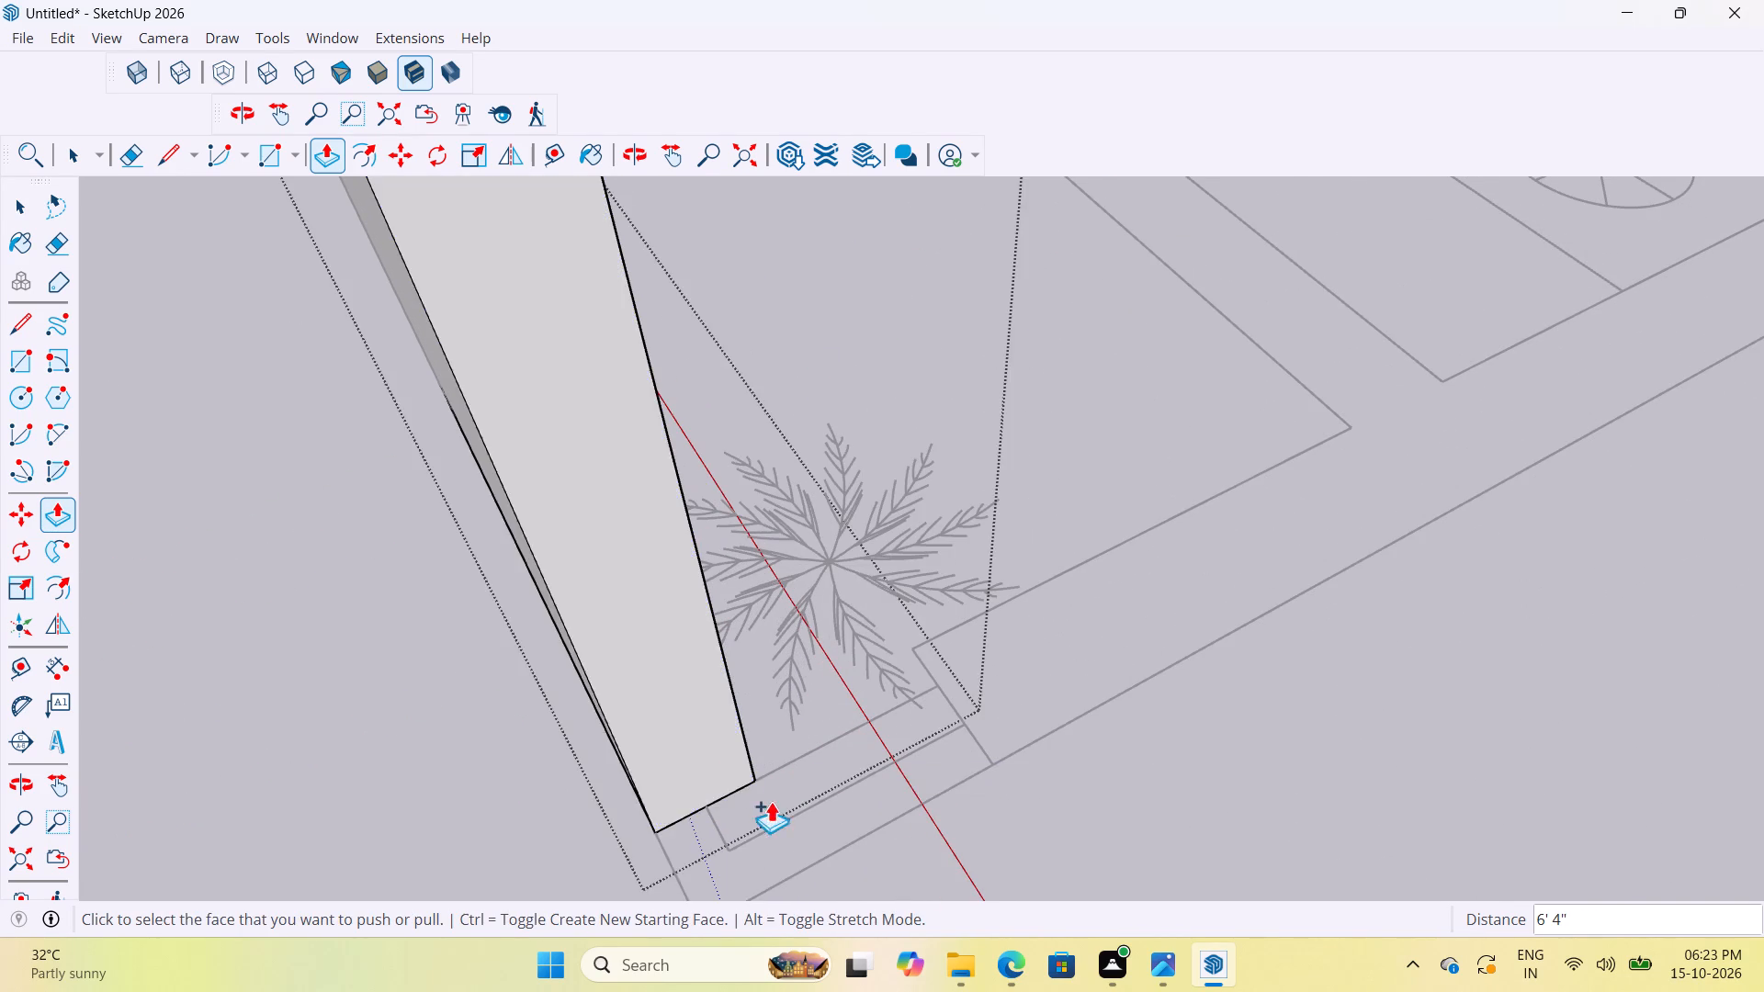
Push/Pull the long parapet's end face another 4" to the far line of the corner strip on the plan.
scroll(720, 738, "down", 5)
left_click(707, 745)
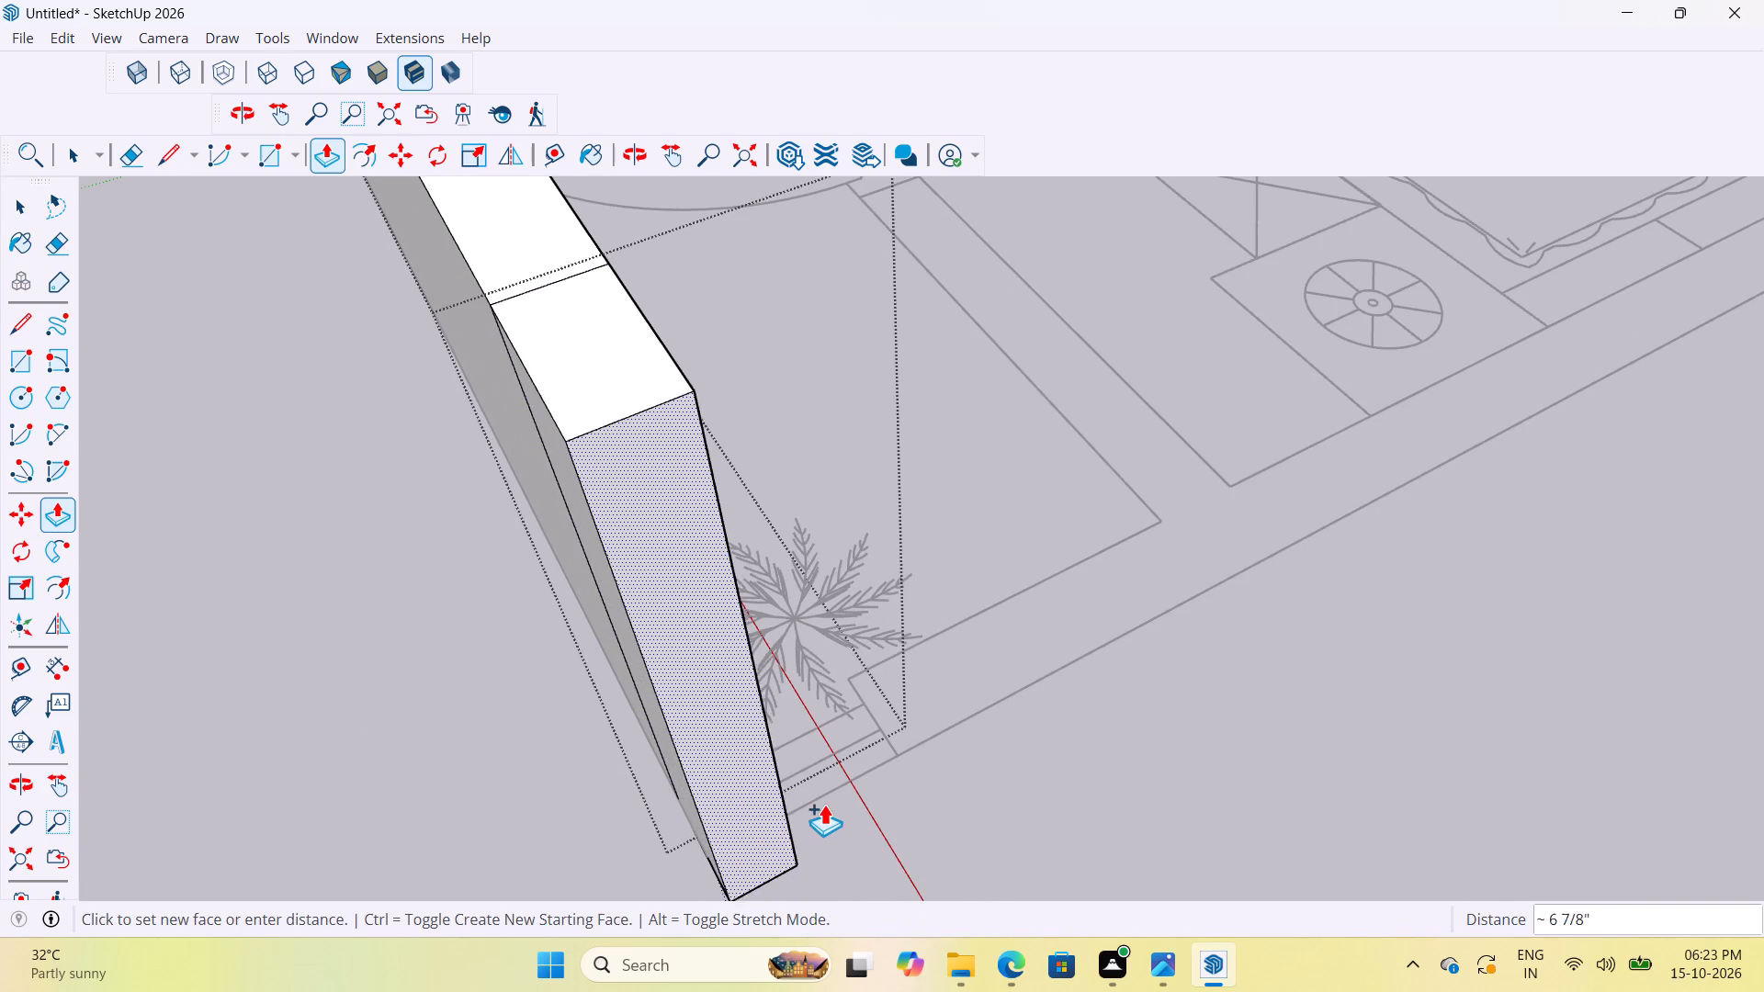
left_click(822, 797)
Push/Pull the inner face of the parapet's corner block 8" to the start of the bedroom wall, and leave the group.
scroll(916, 751, "up", 4)
middle_click_drag(882, 746, 546, 731)
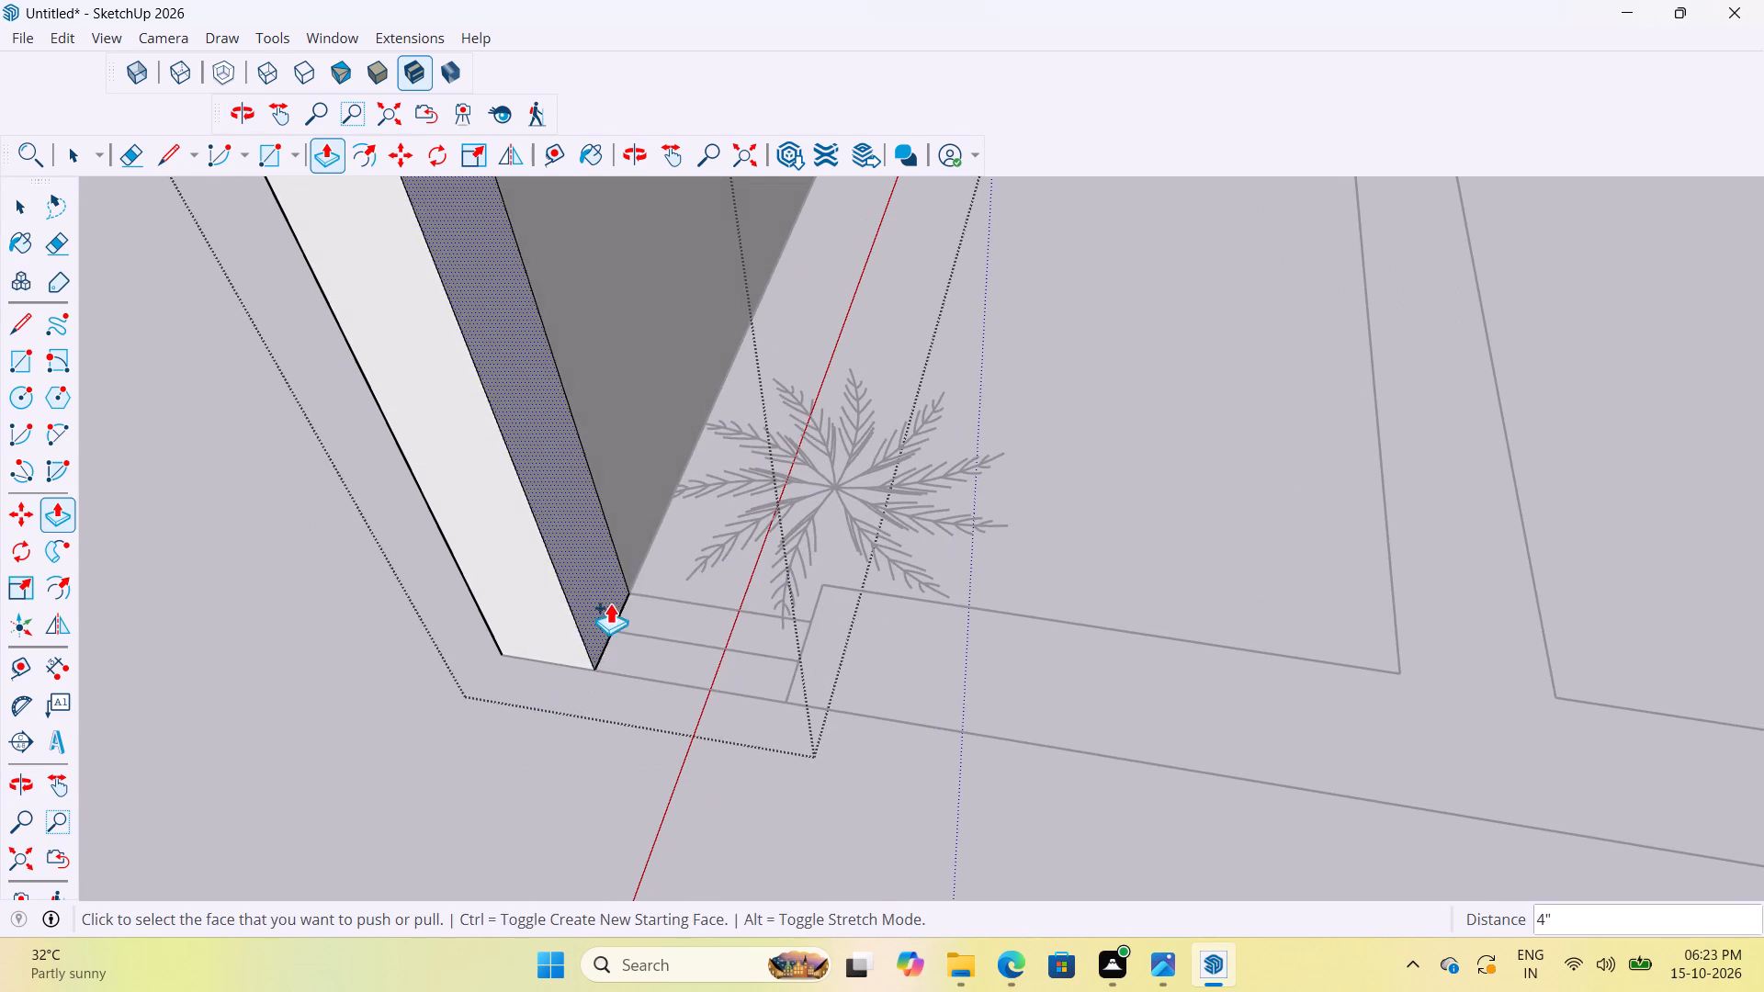
left_click(605, 596)
left_click(783, 703)
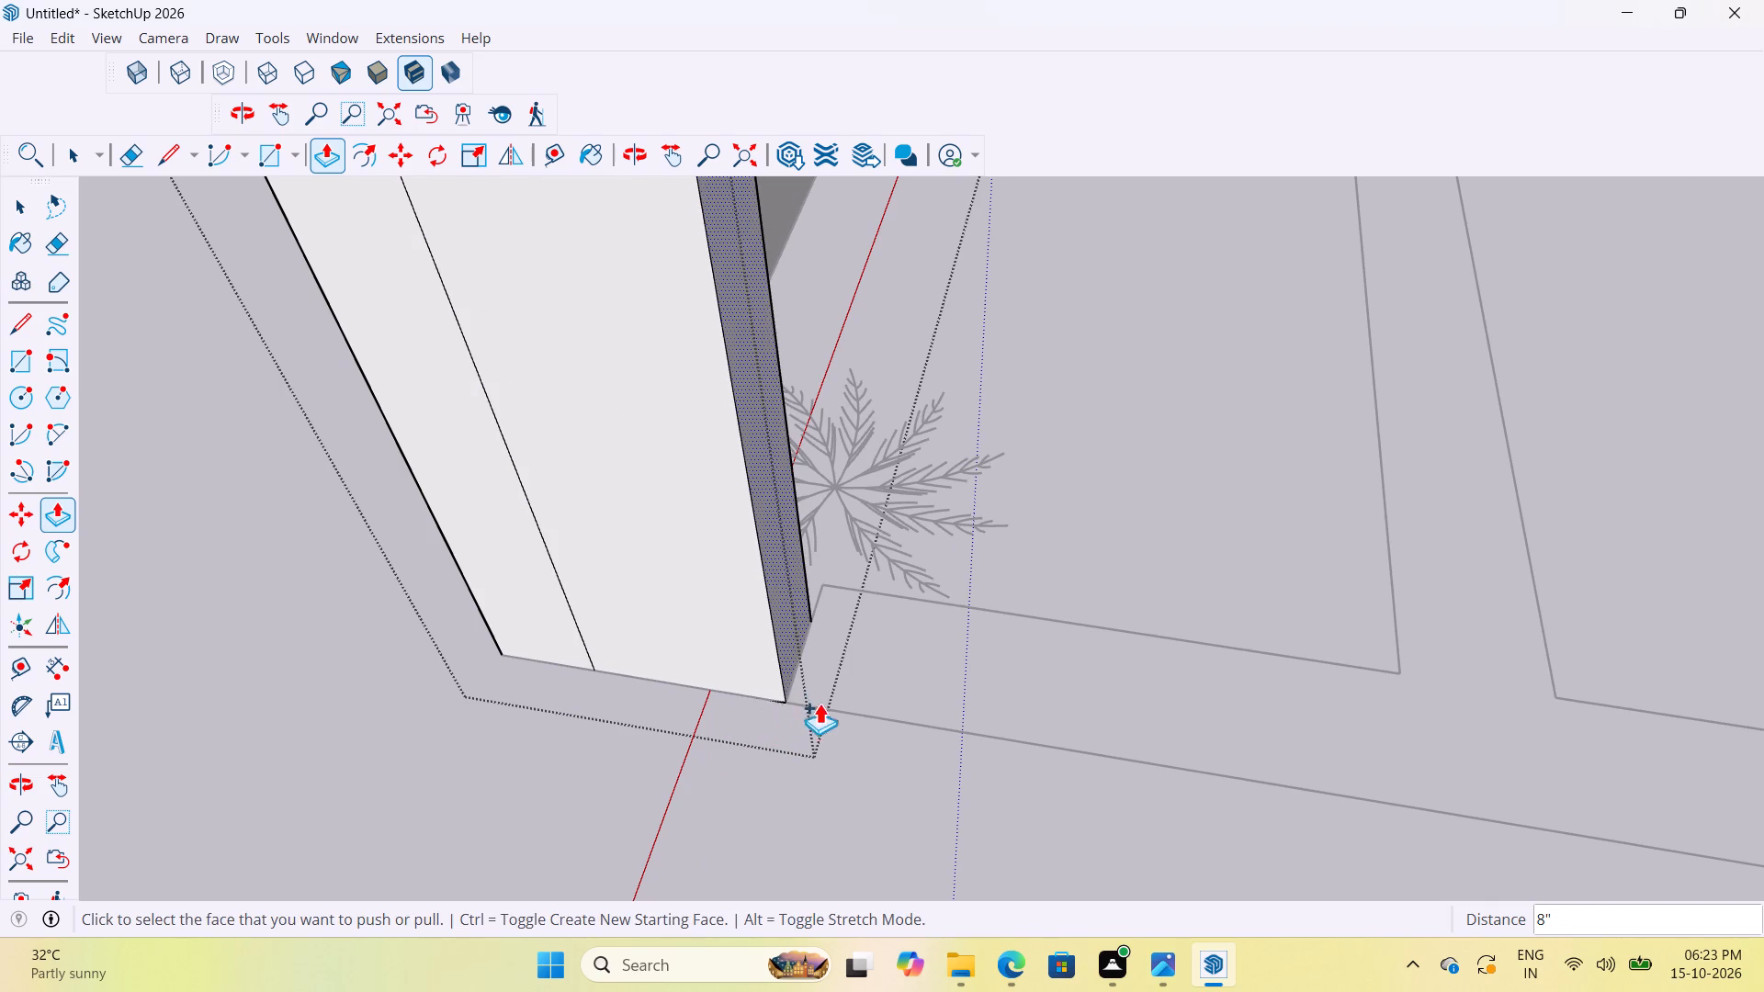
scroll(820, 720, "down", 10)
scroll(954, 721, "up", 4)
scroll(827, 702, "up", 8)
middle_click_drag(777, 690, 661, 654)
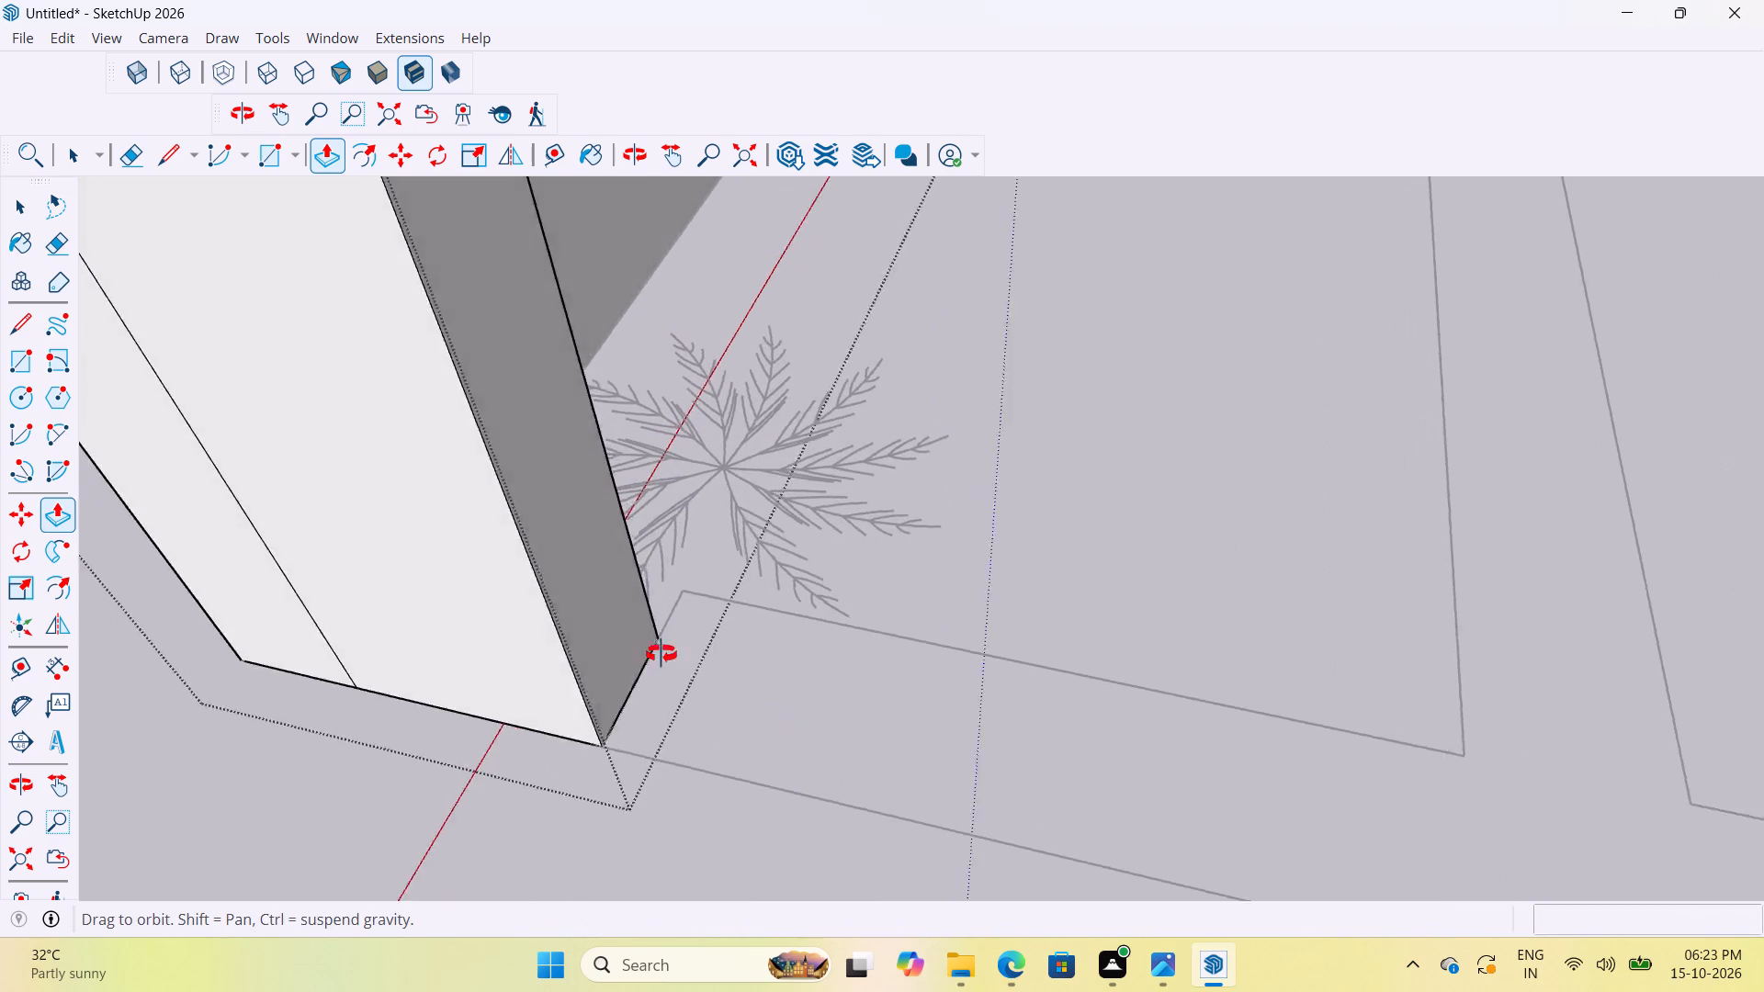
middle_click_drag(661, 654, 471, 590)
scroll(715, 609, "up", 4)
scroll(719, 665, "down", 17)
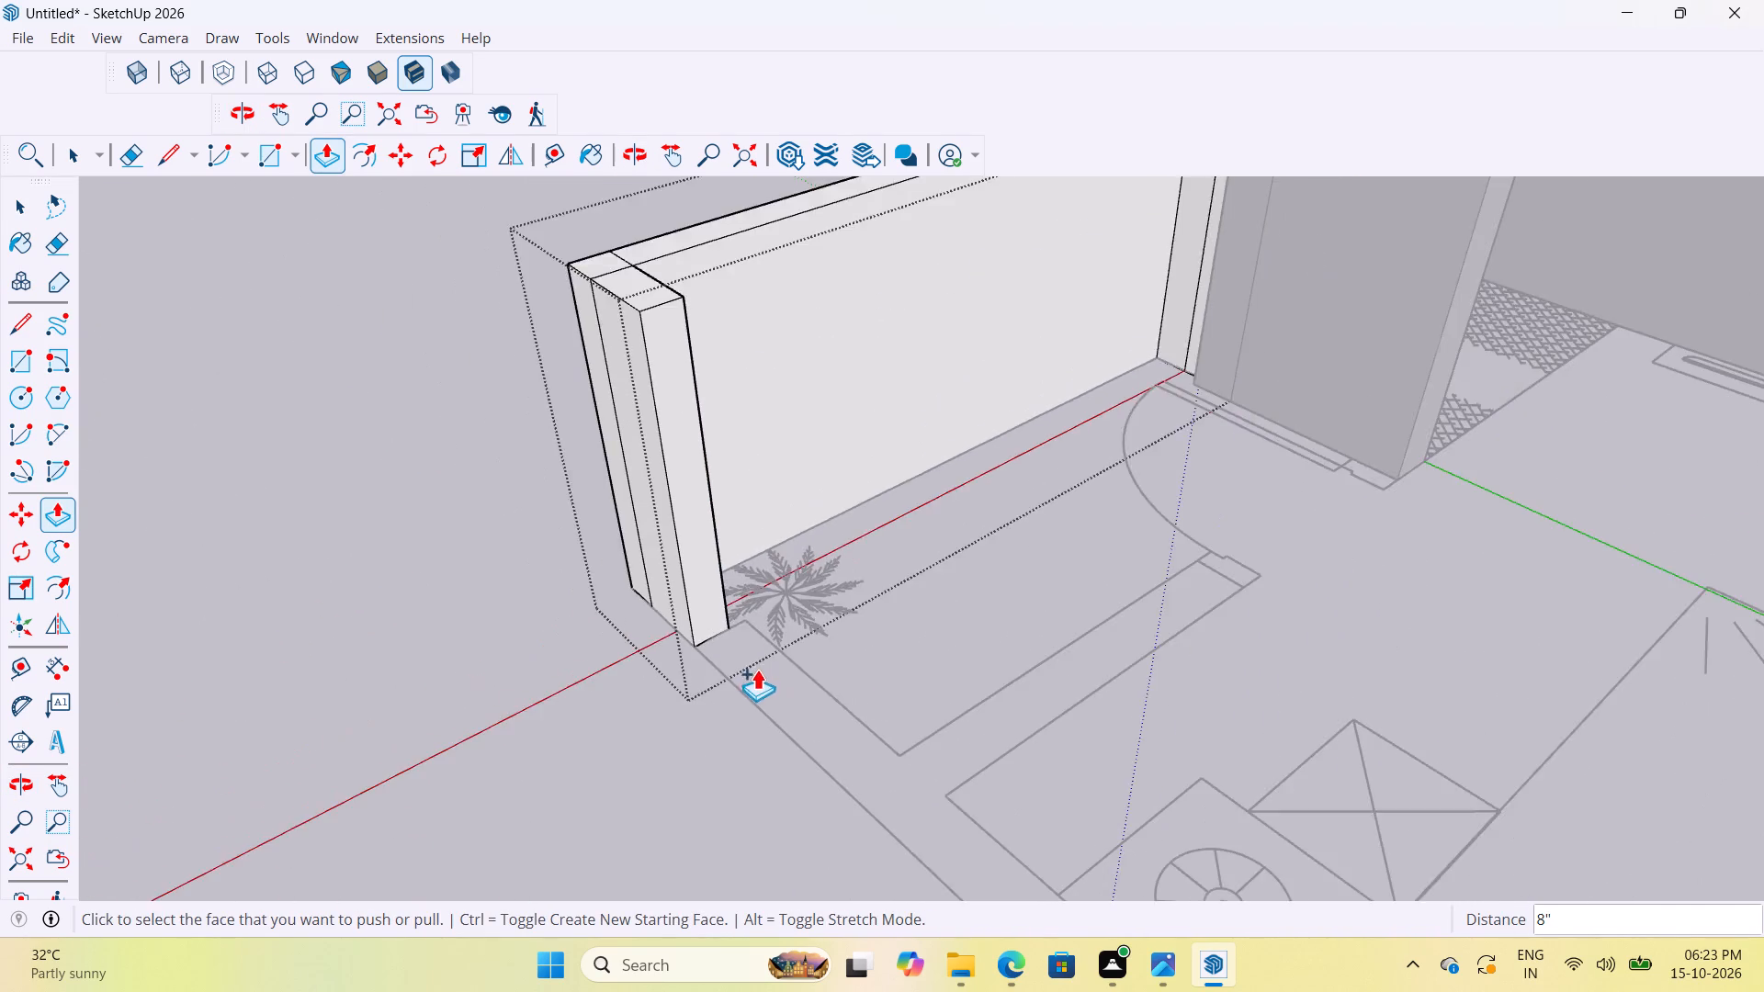
scroll(757, 669, "down", 7)
scroll(883, 730, "up", 8)
scroll(867, 673, "down", 5)
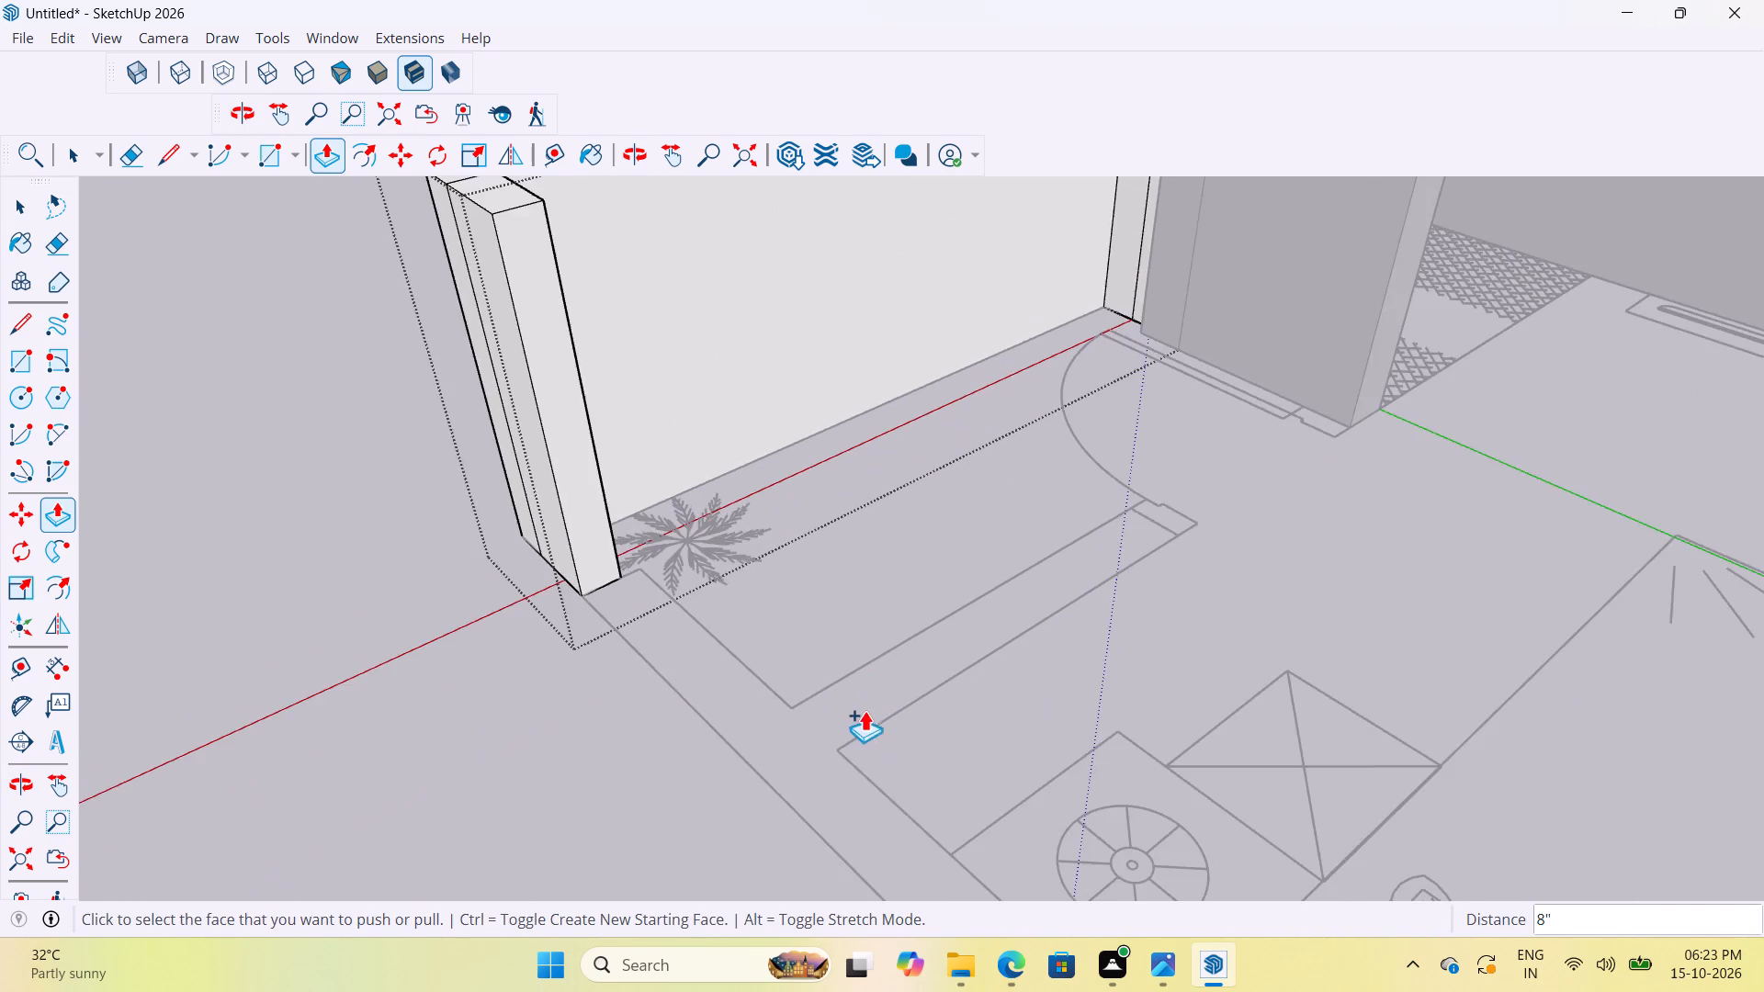
scroll(848, 691, "up", 1)
key("space")
left_click(591, 721)
Draw a rectangle about 1' 1 7/8" by 6" on the bedroom's outer wall strip beside the parapet end and make it a group.
scroll(650, 571, "up", 9)
scroll(649, 552, "down", 6)
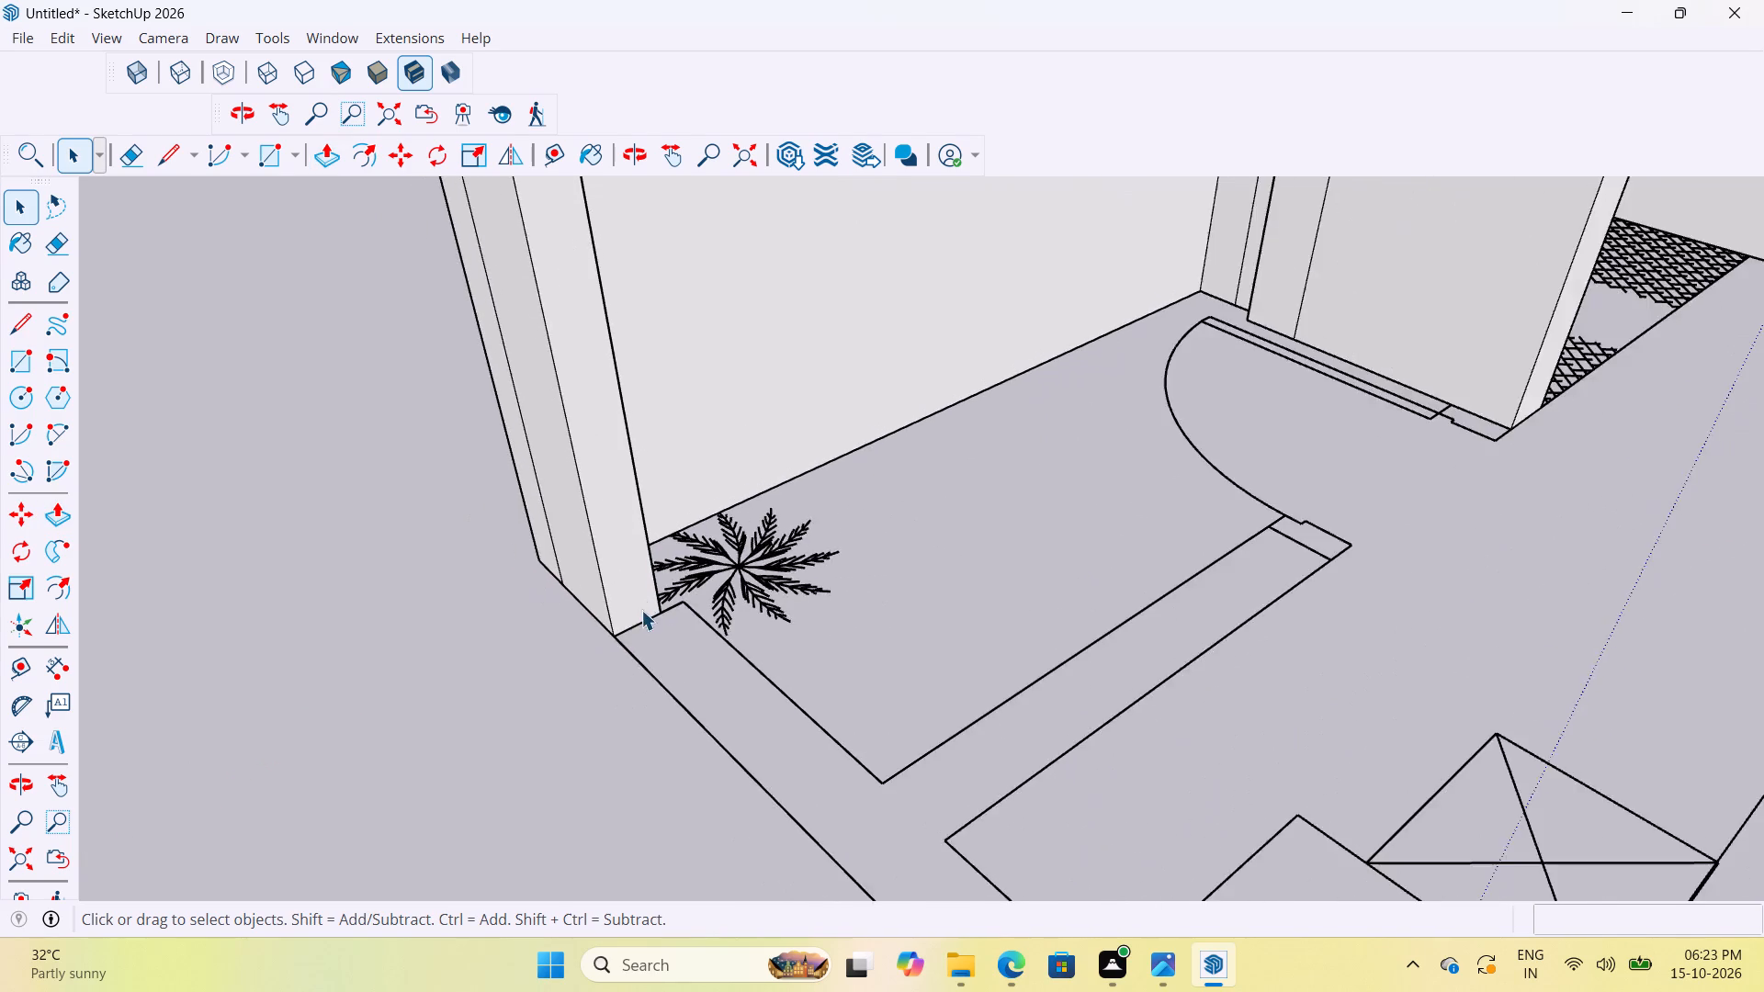
scroll(644, 599, "down", 13)
scroll(729, 652, "down", 4)
scroll(797, 651, "up", 14)
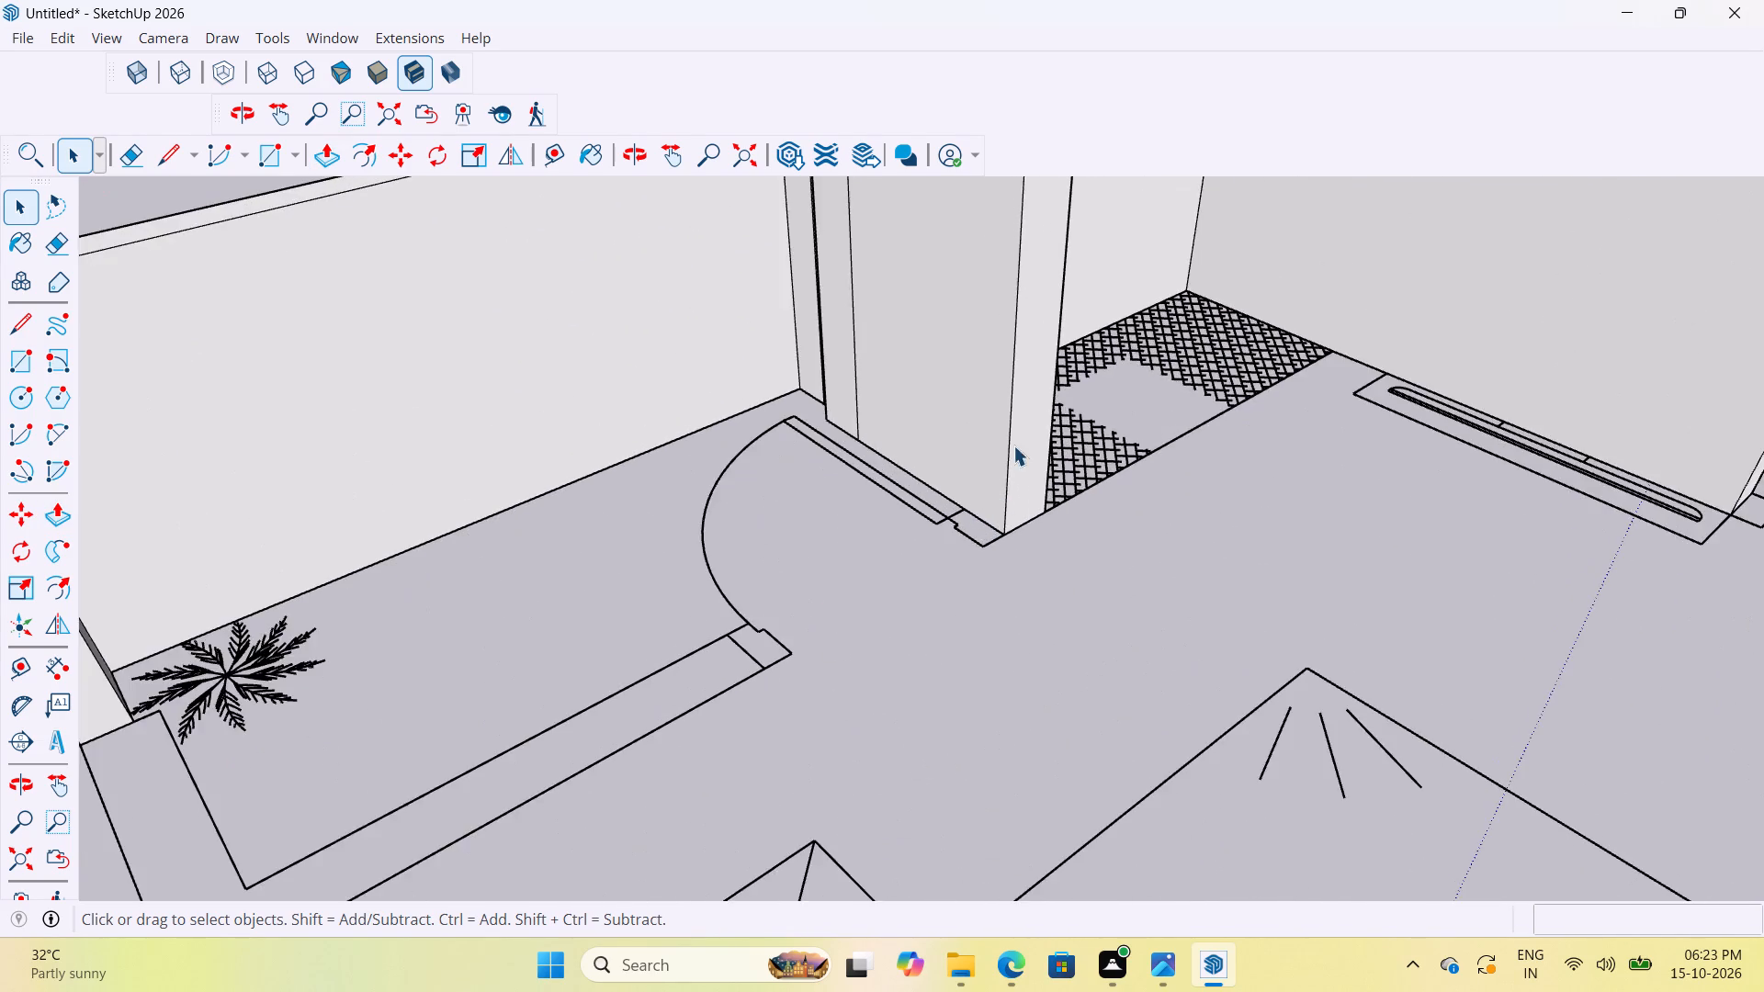
scroll(1016, 478, "down", 11)
scroll(792, 742, "up", 10)
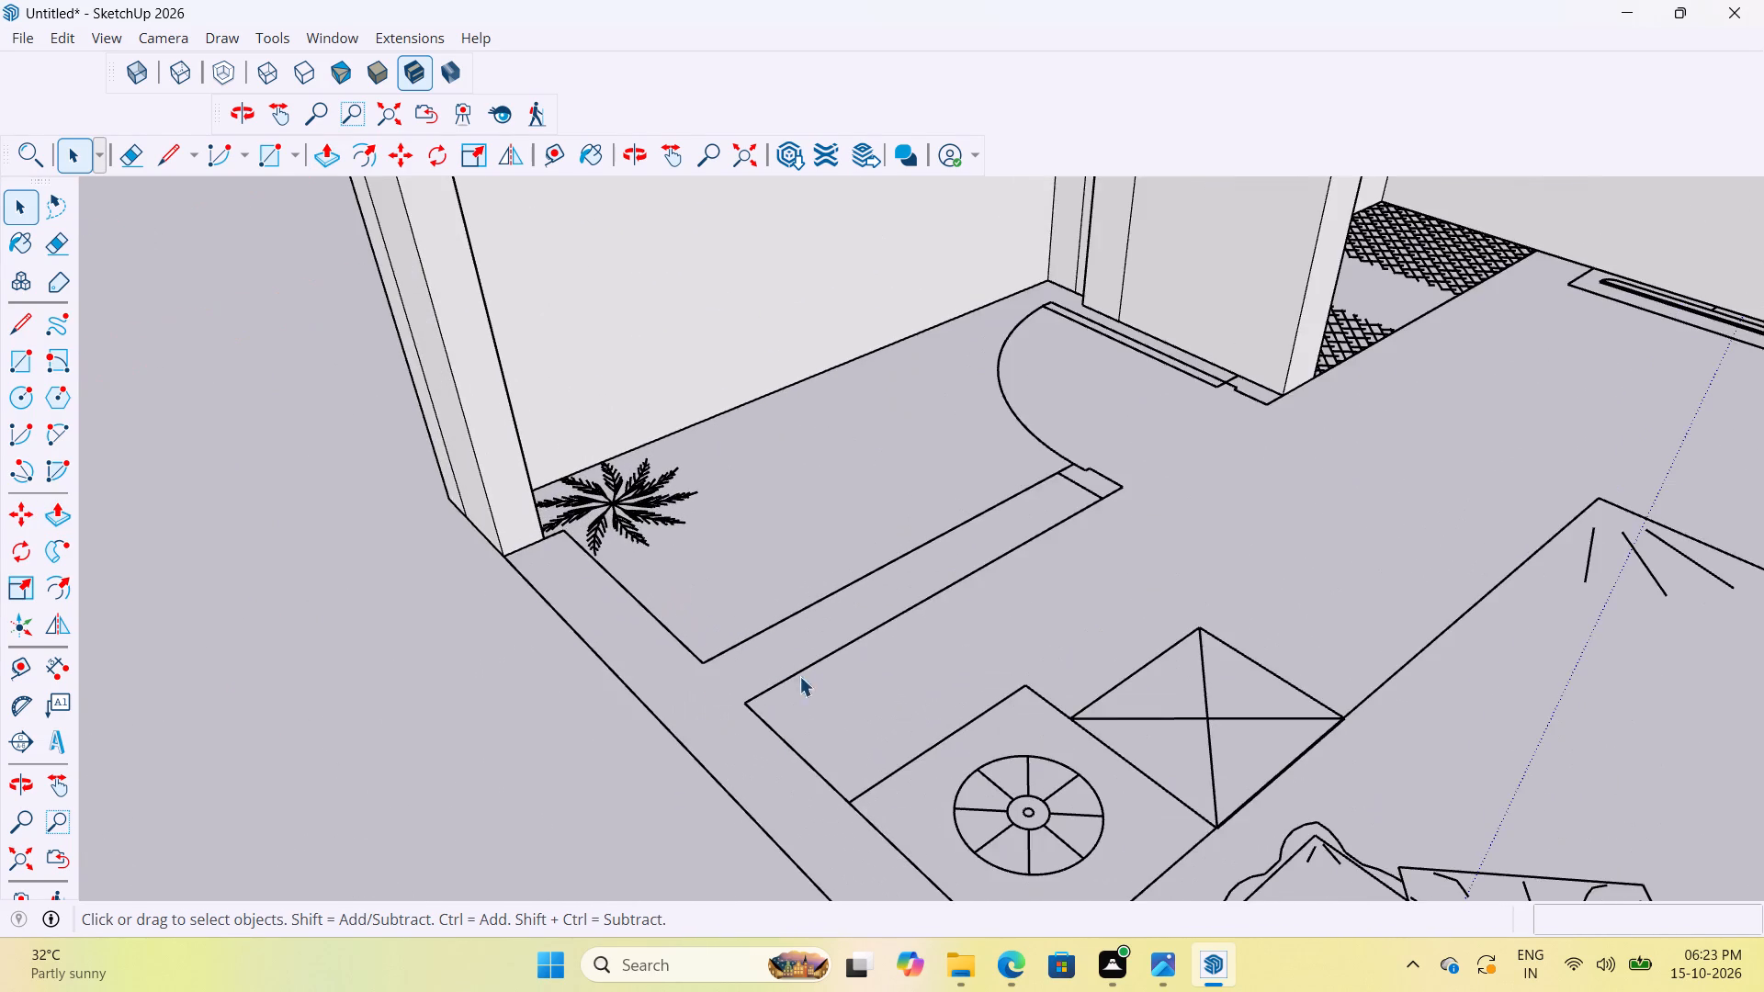
middle_click_drag(789, 678, 597, 693)
scroll(499, 478, "up", 7)
key("r")
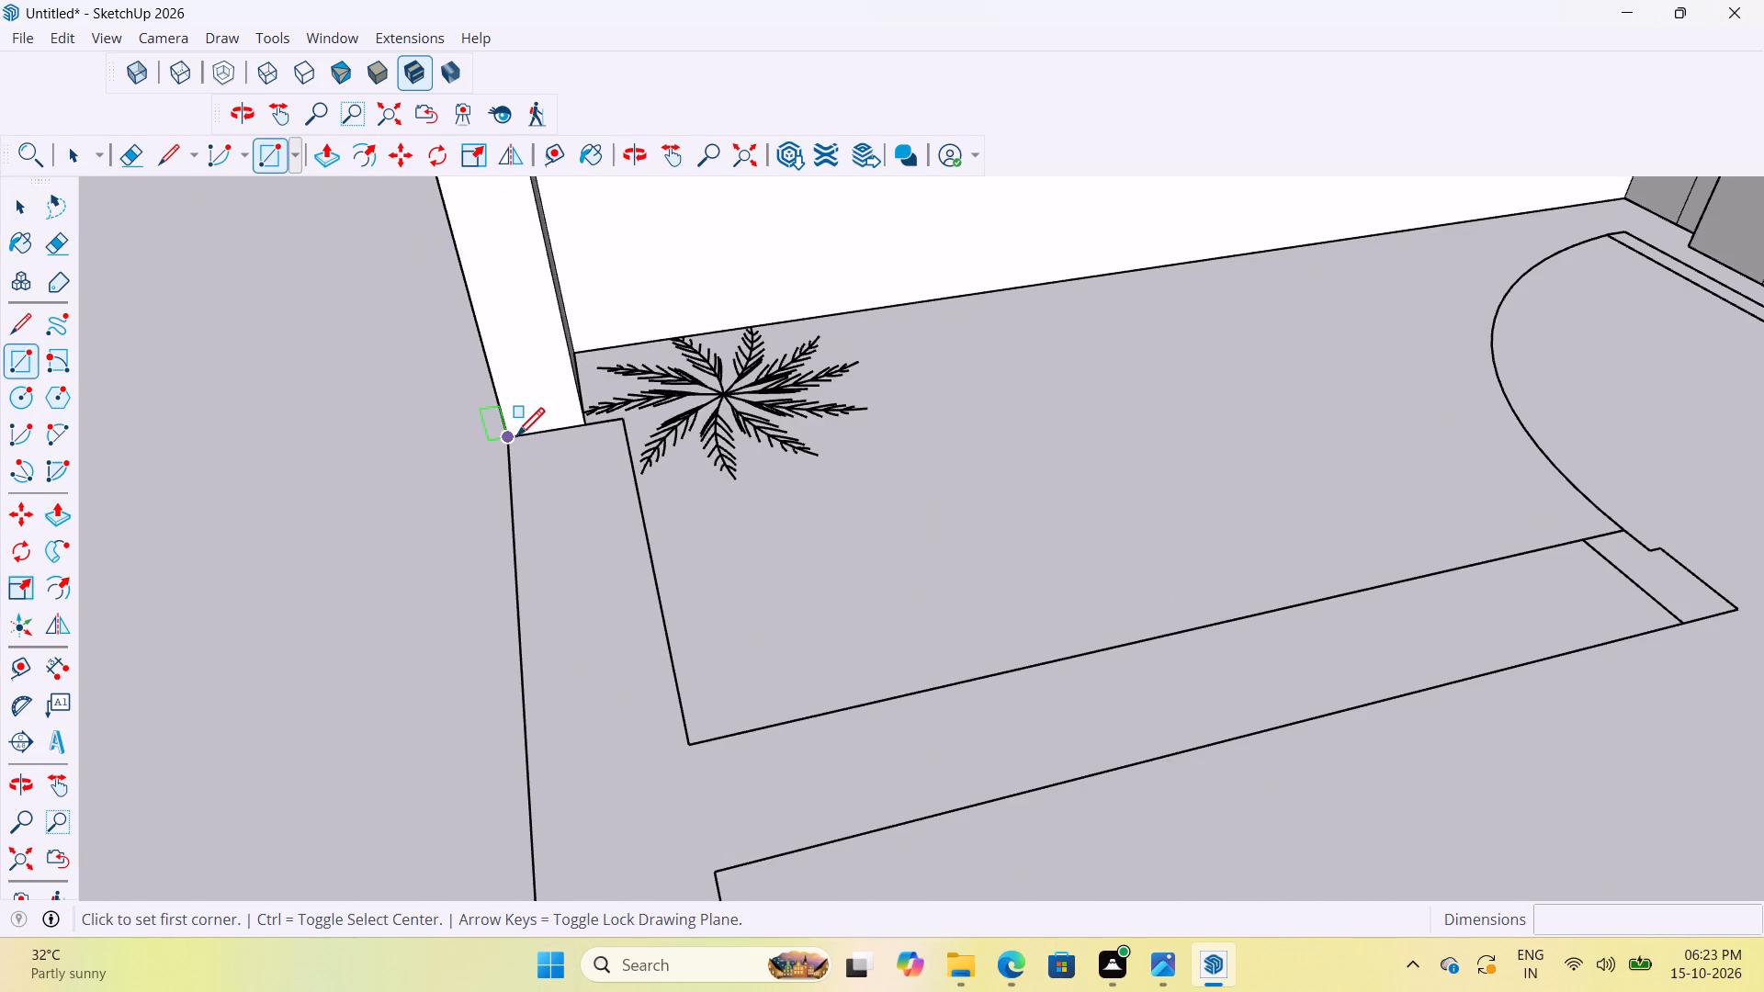
left_click(506, 444)
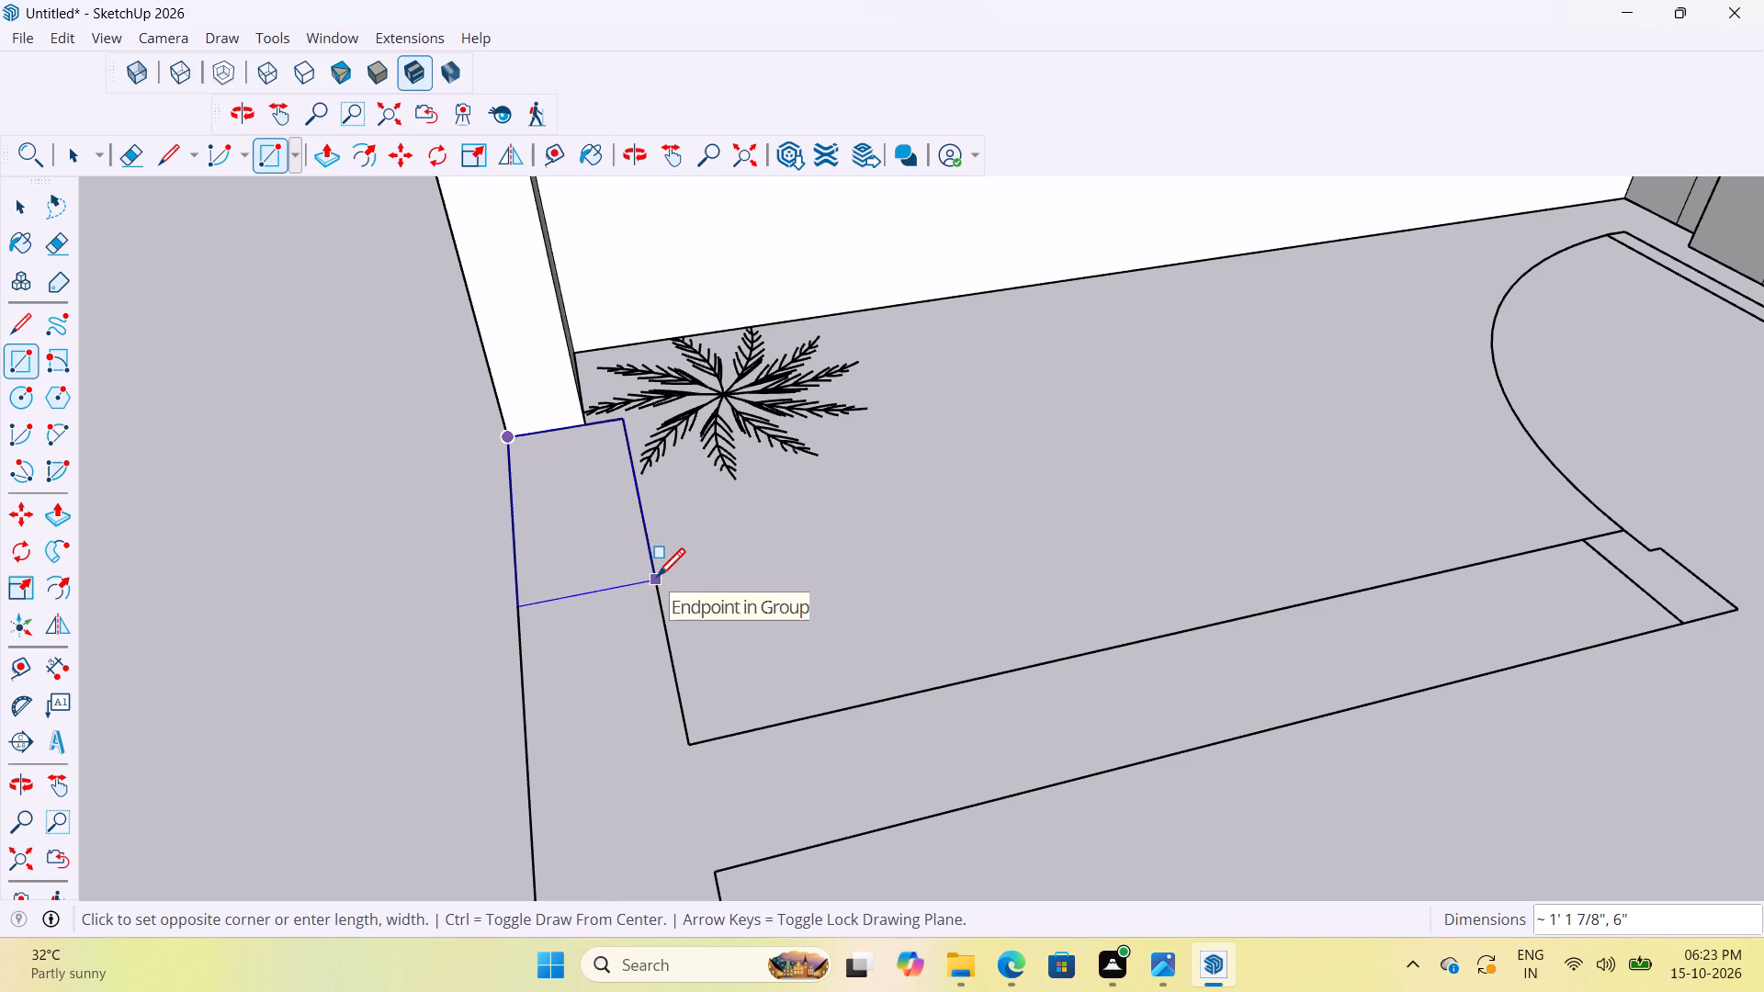
left_click(657, 580)
key("space")
double_click(598, 536)
right_click(598, 536)
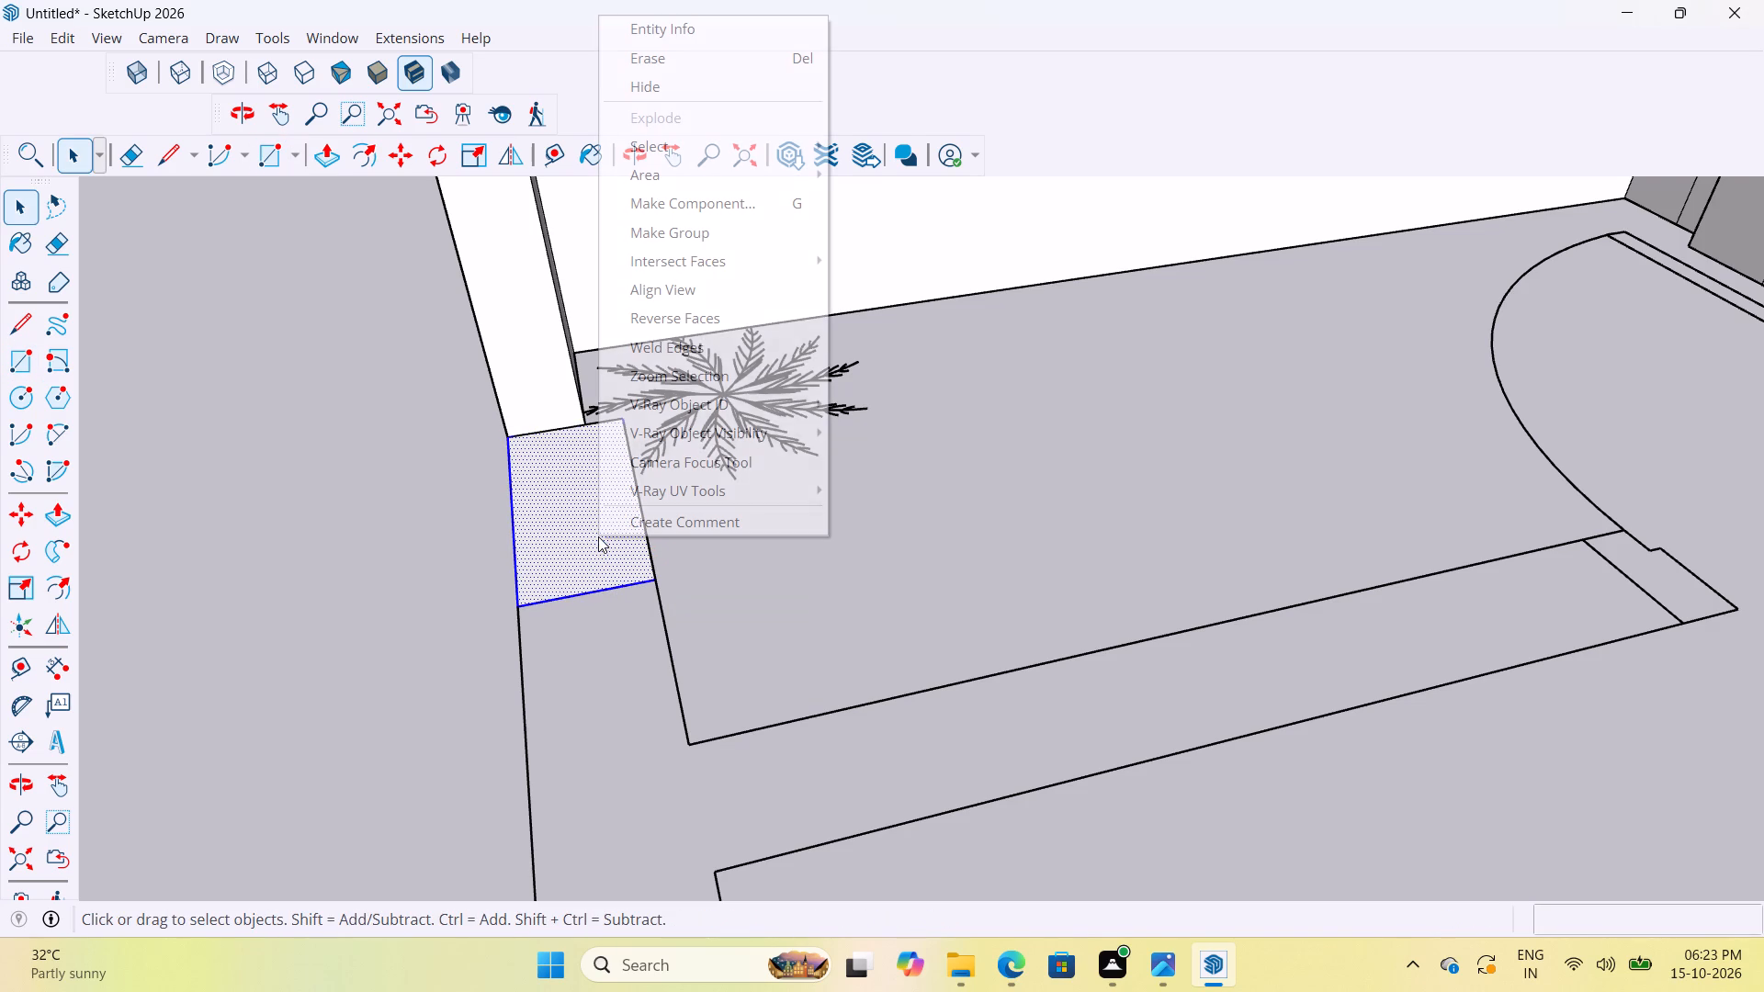
left_click(723, 227)
Inside the new group, Push/Pull the rectangle up 10' to full wall height.
double_click(594, 502)
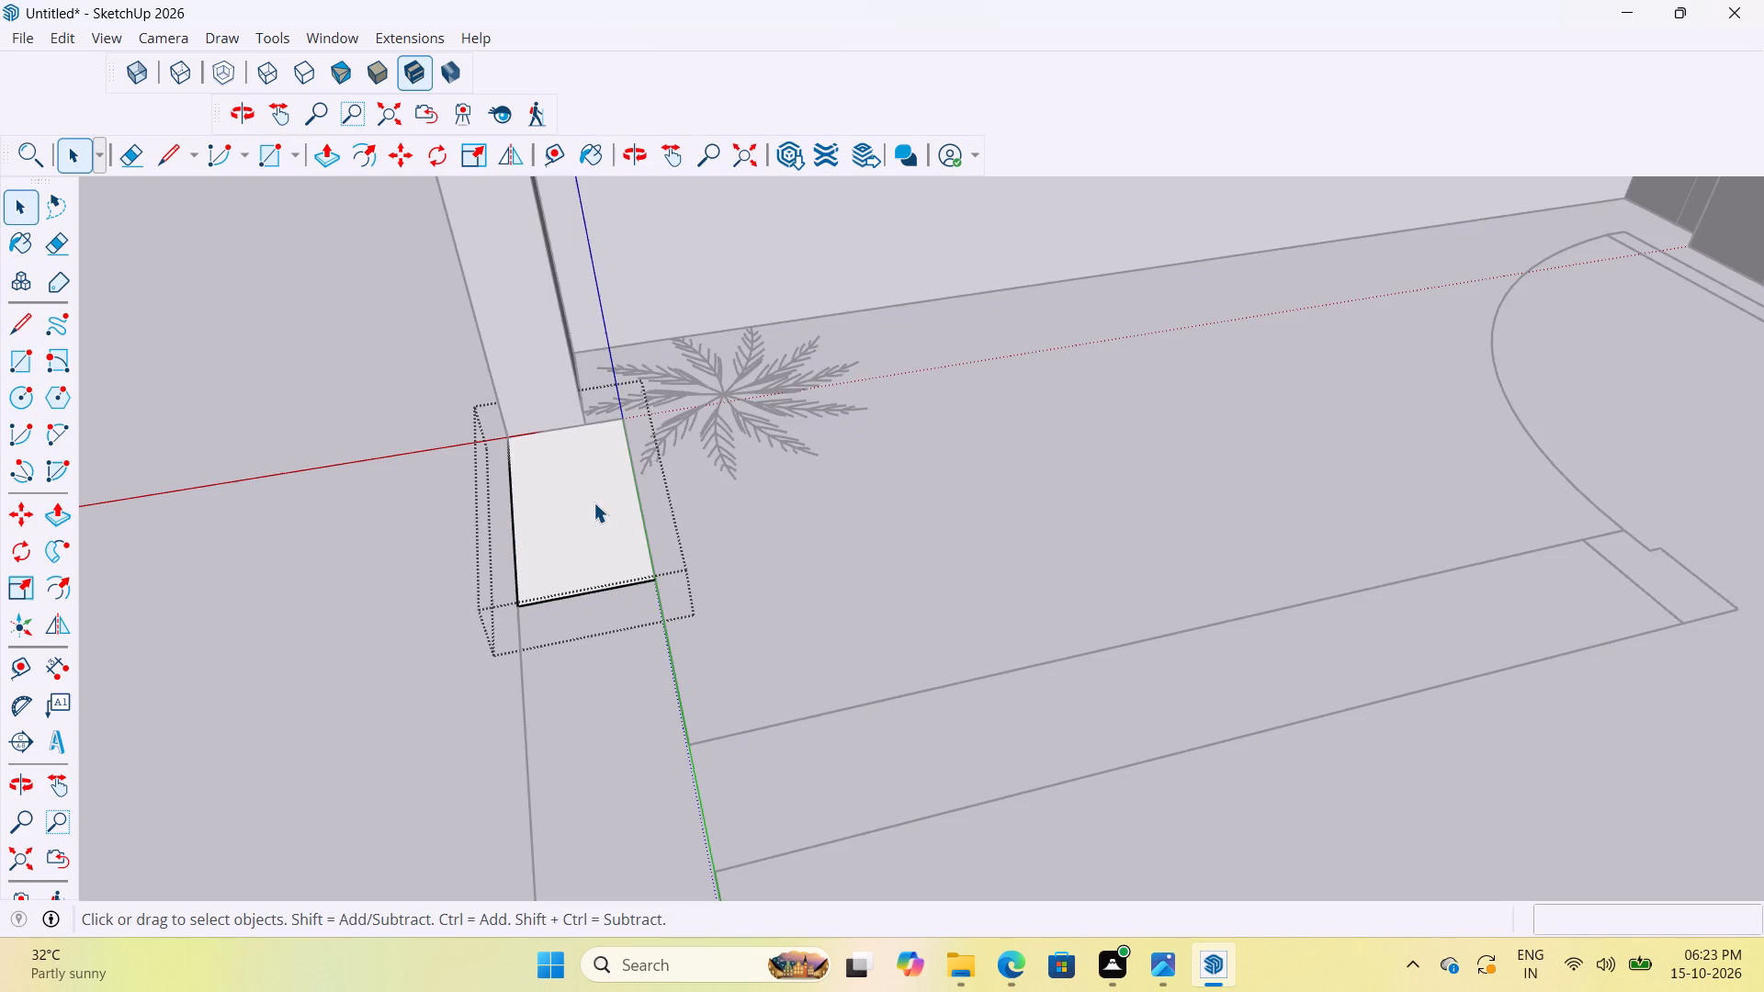
key("p")
left_click(595, 535)
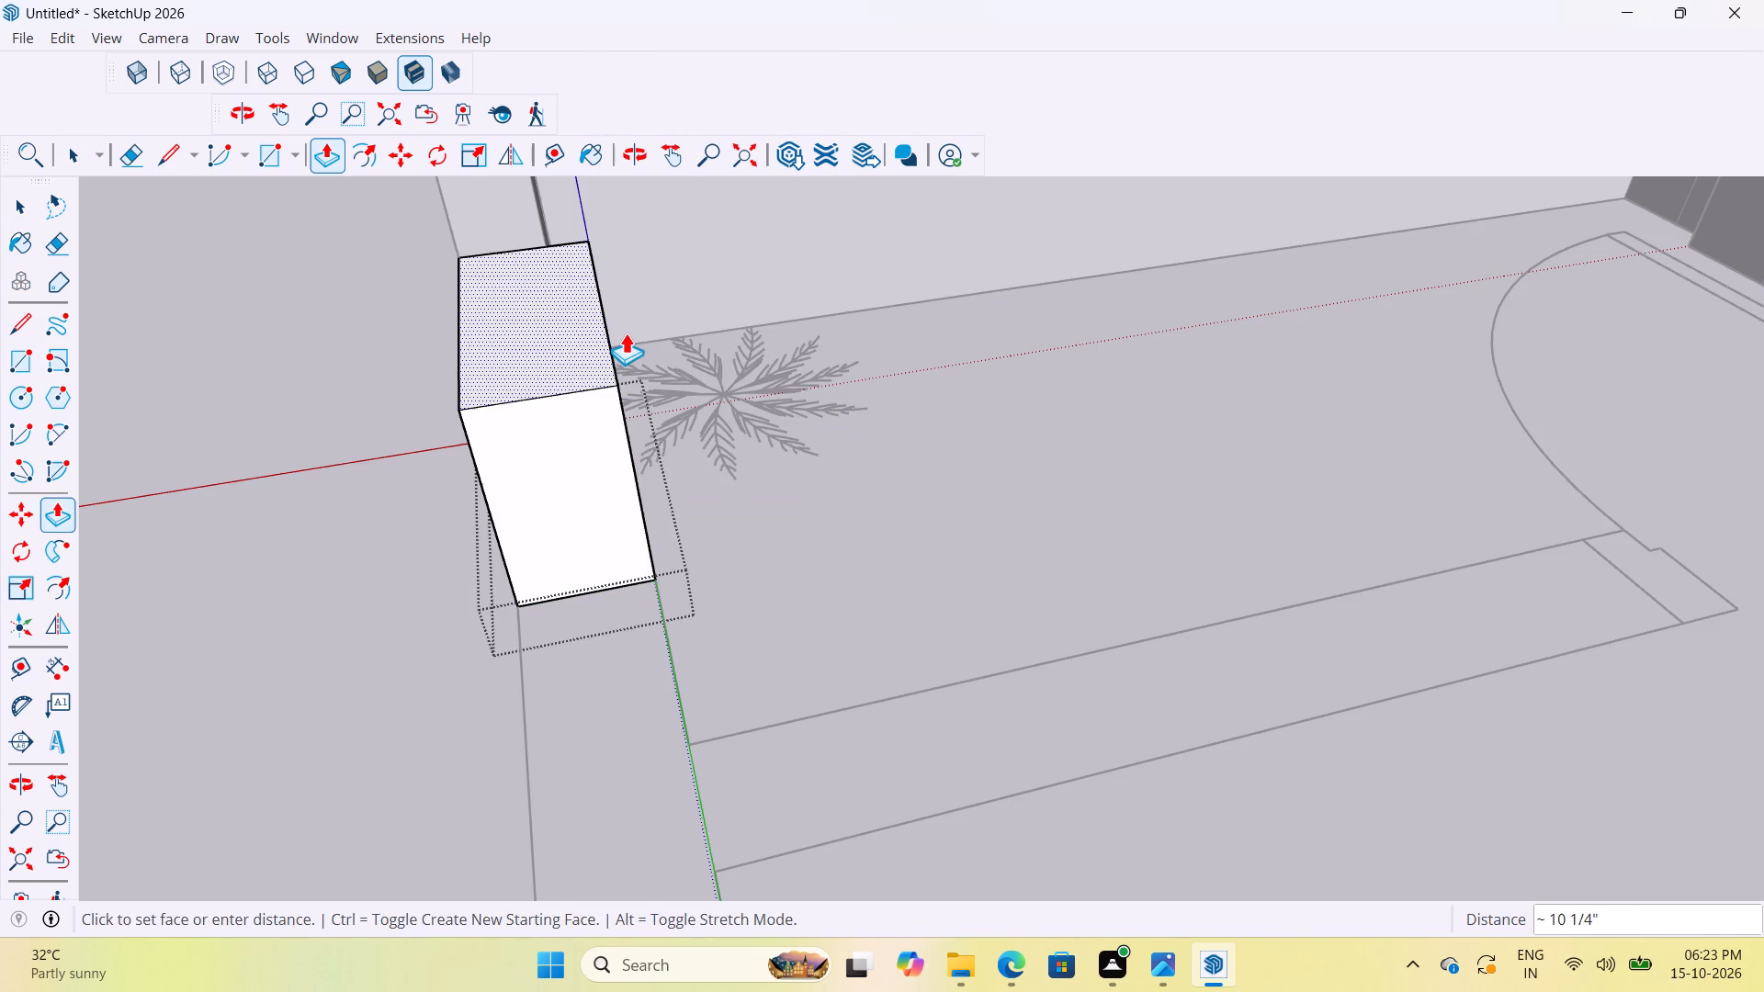
type("10'")
key("Return")
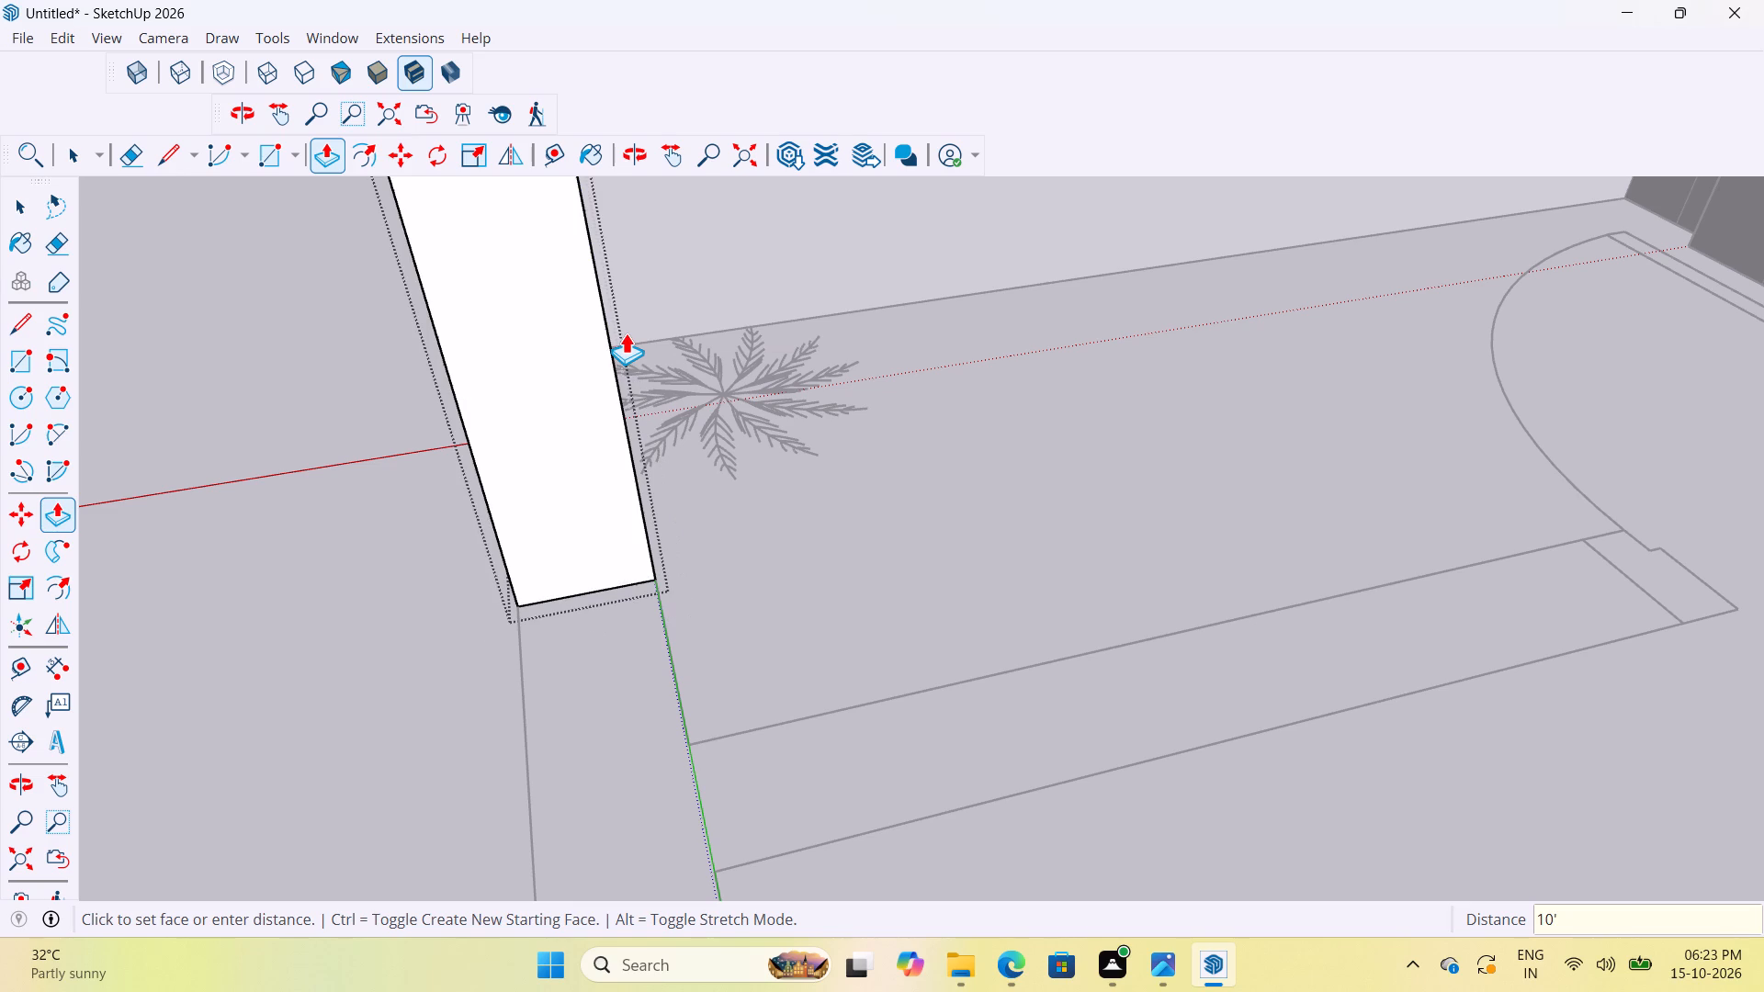
Push/Pull the wall block's end face about 10 1/8" along the outer wall to the near line of the balcony partition.
scroll(626, 387, "down", 19)
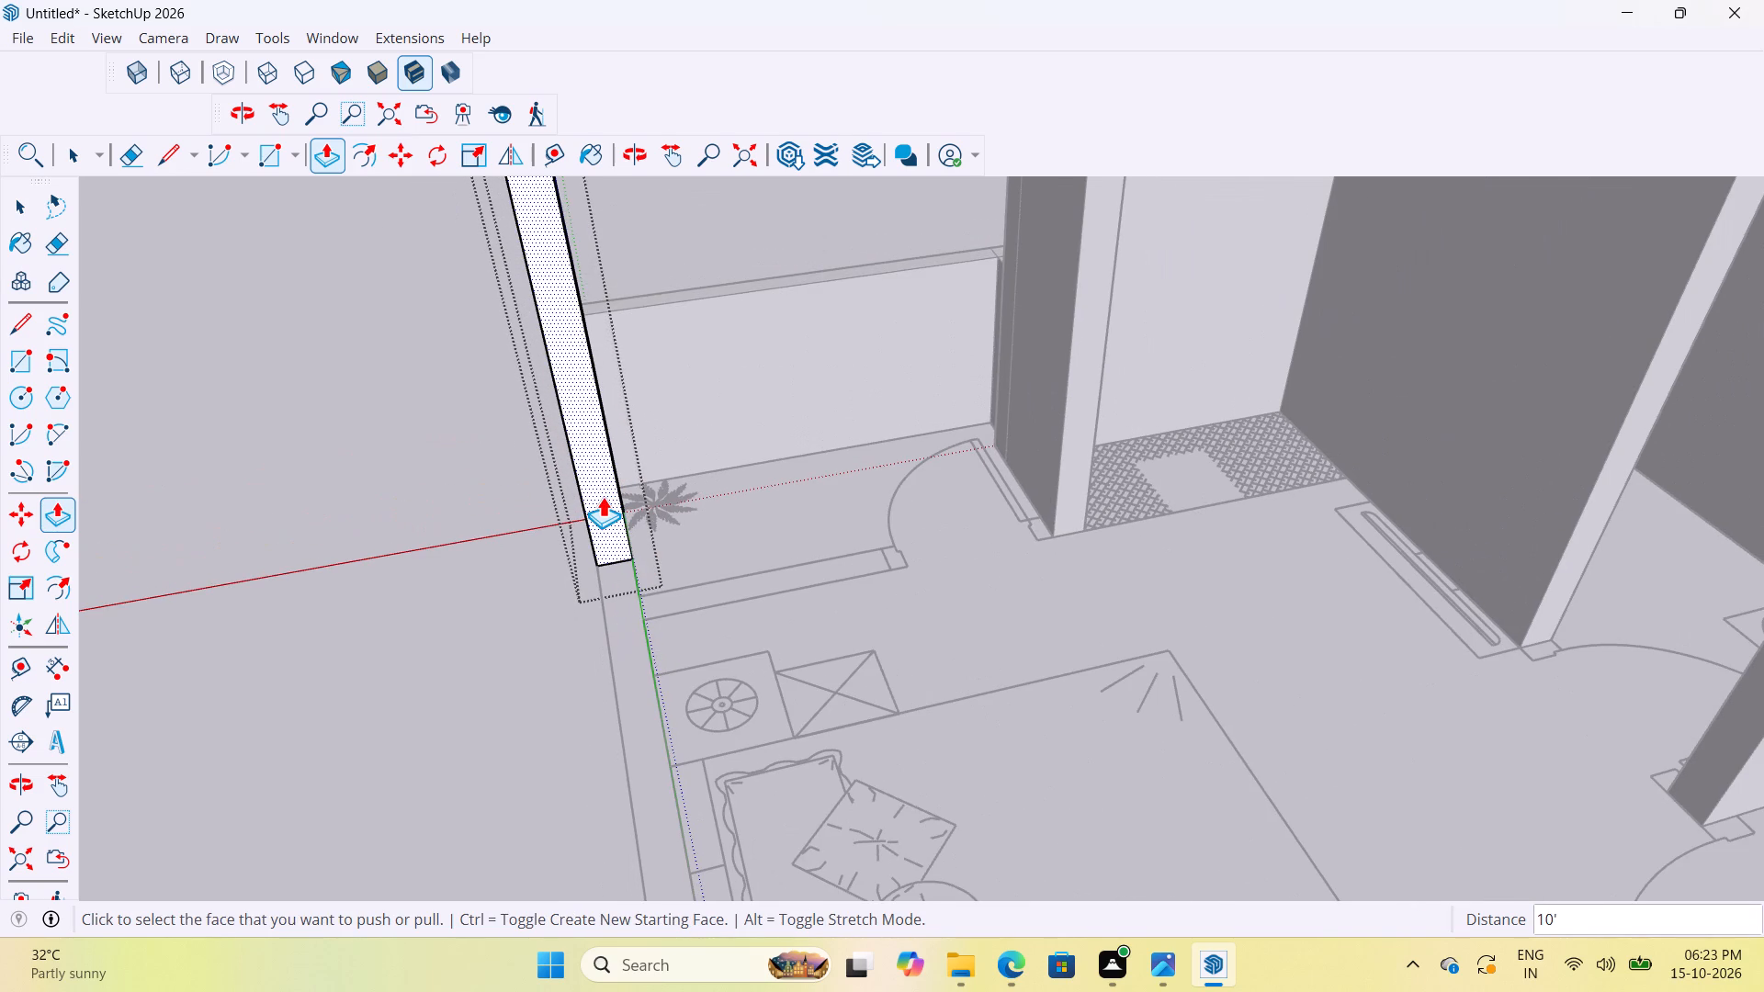
left_click(603, 496)
scroll(698, 601, "up", 7)
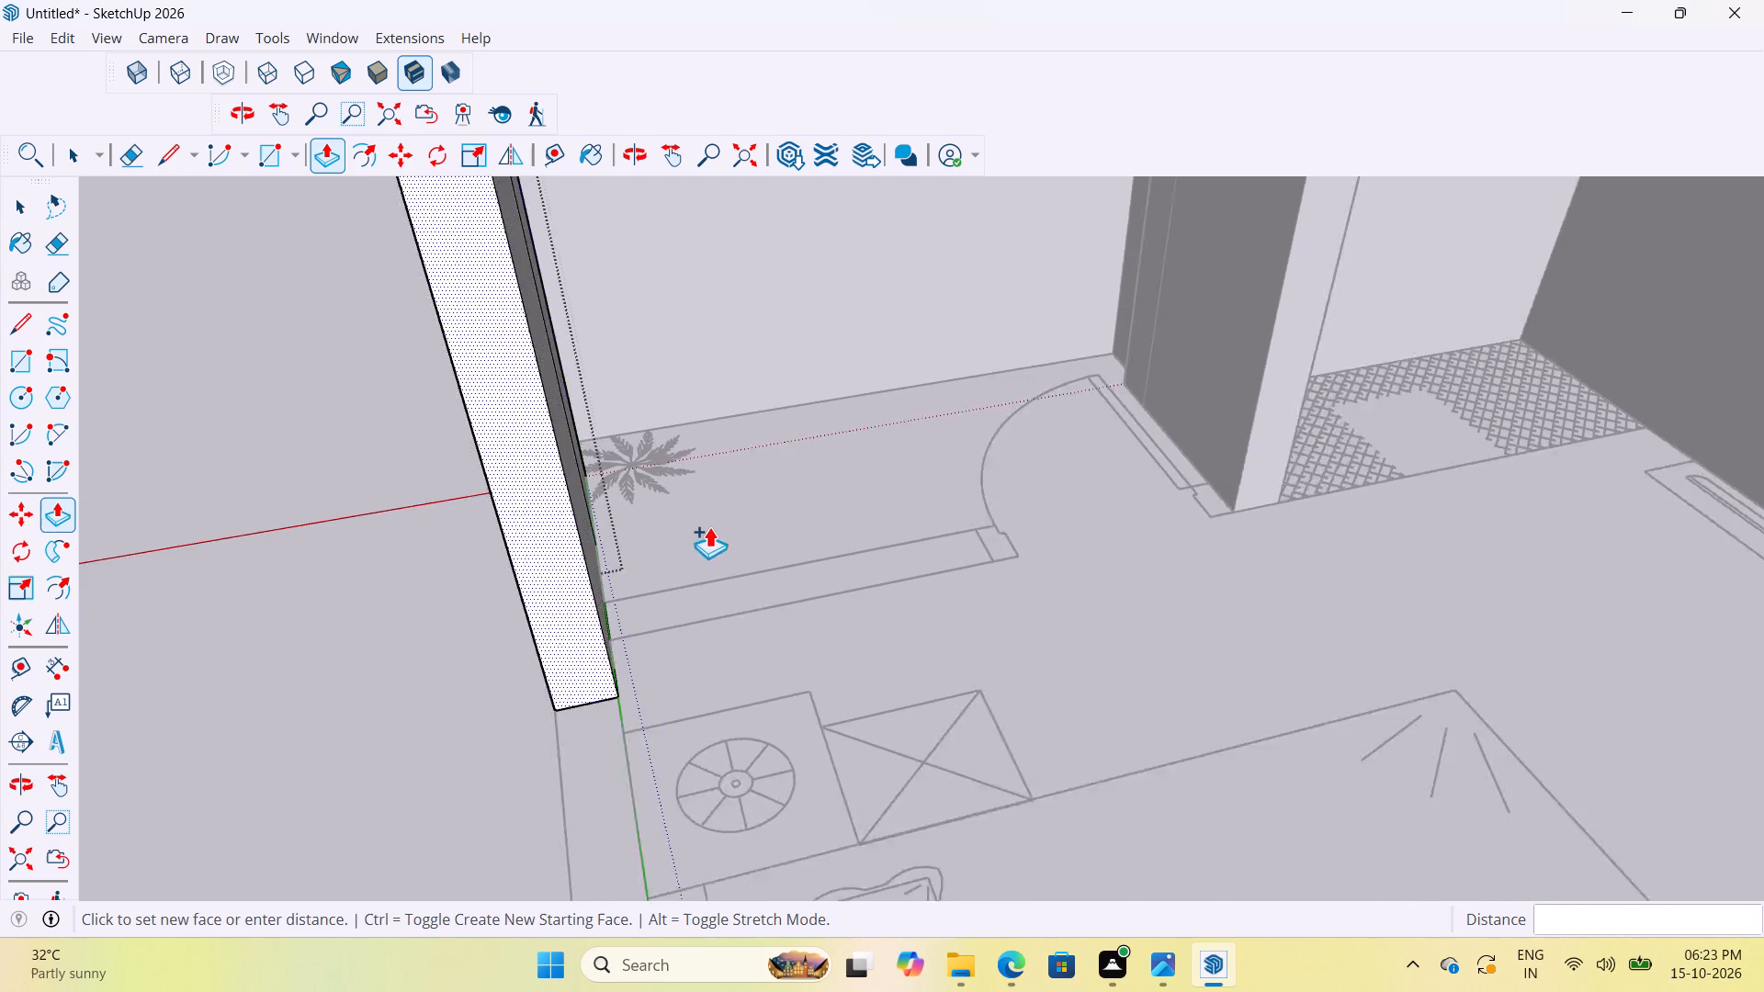
scroll(709, 526, "up", 1)
left_click(816, 562)
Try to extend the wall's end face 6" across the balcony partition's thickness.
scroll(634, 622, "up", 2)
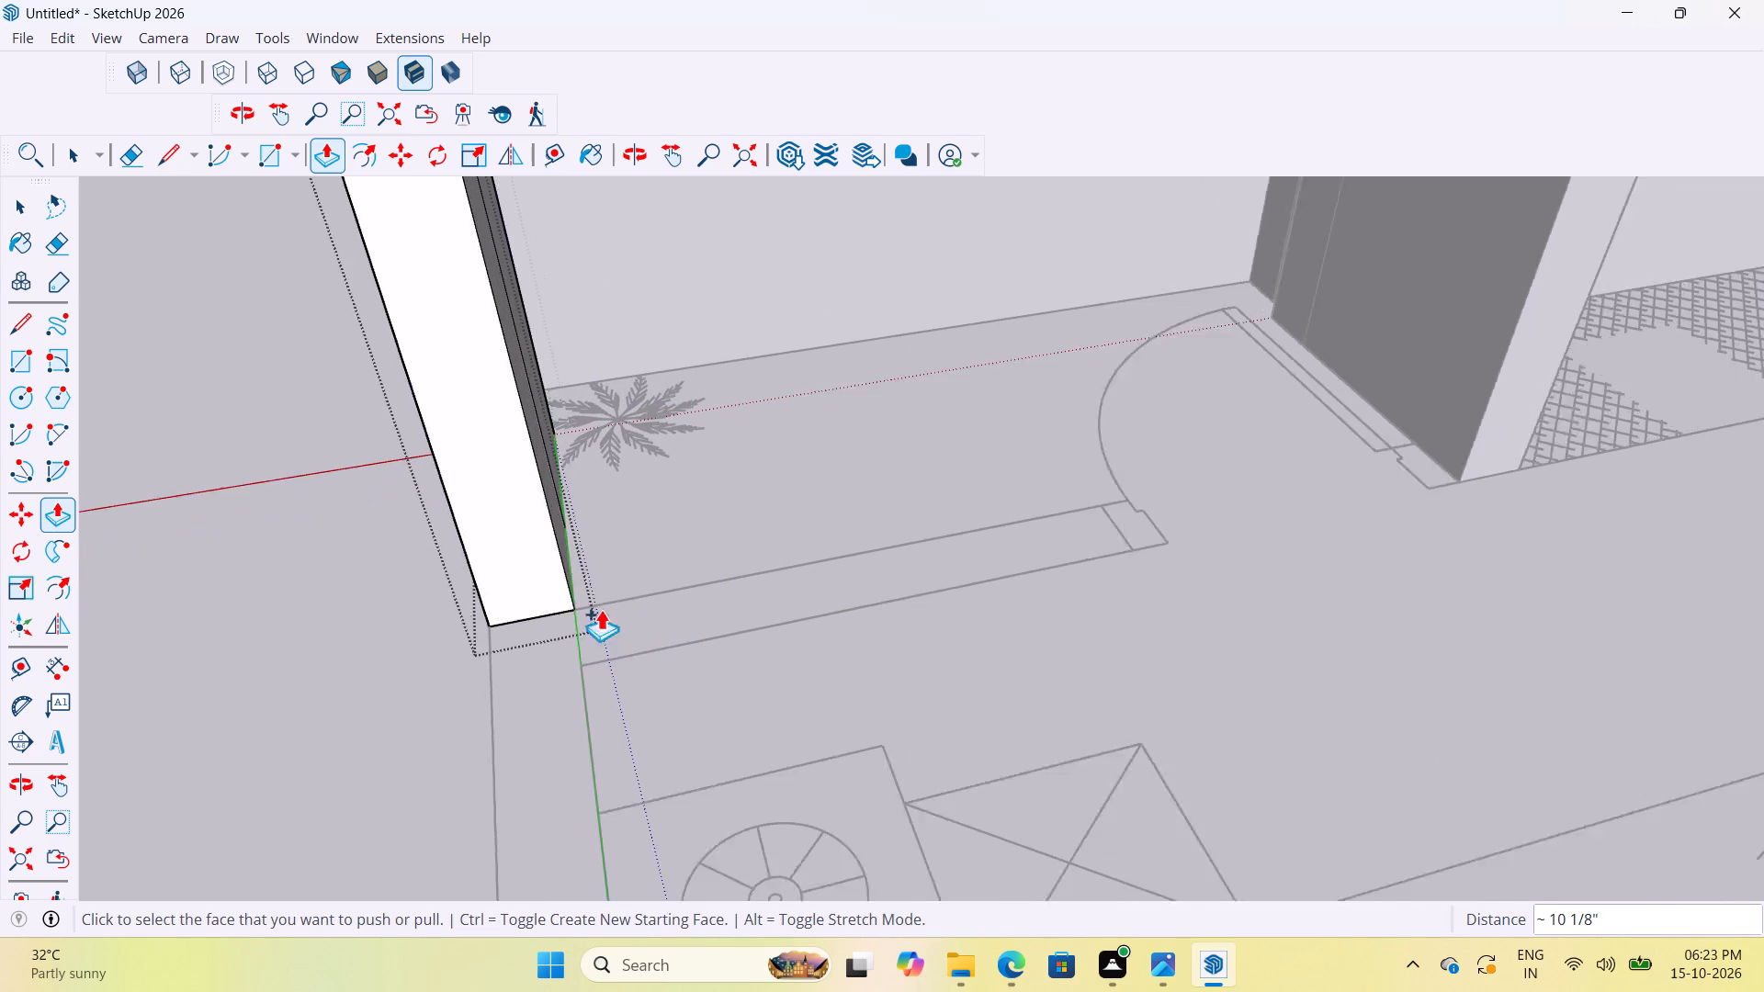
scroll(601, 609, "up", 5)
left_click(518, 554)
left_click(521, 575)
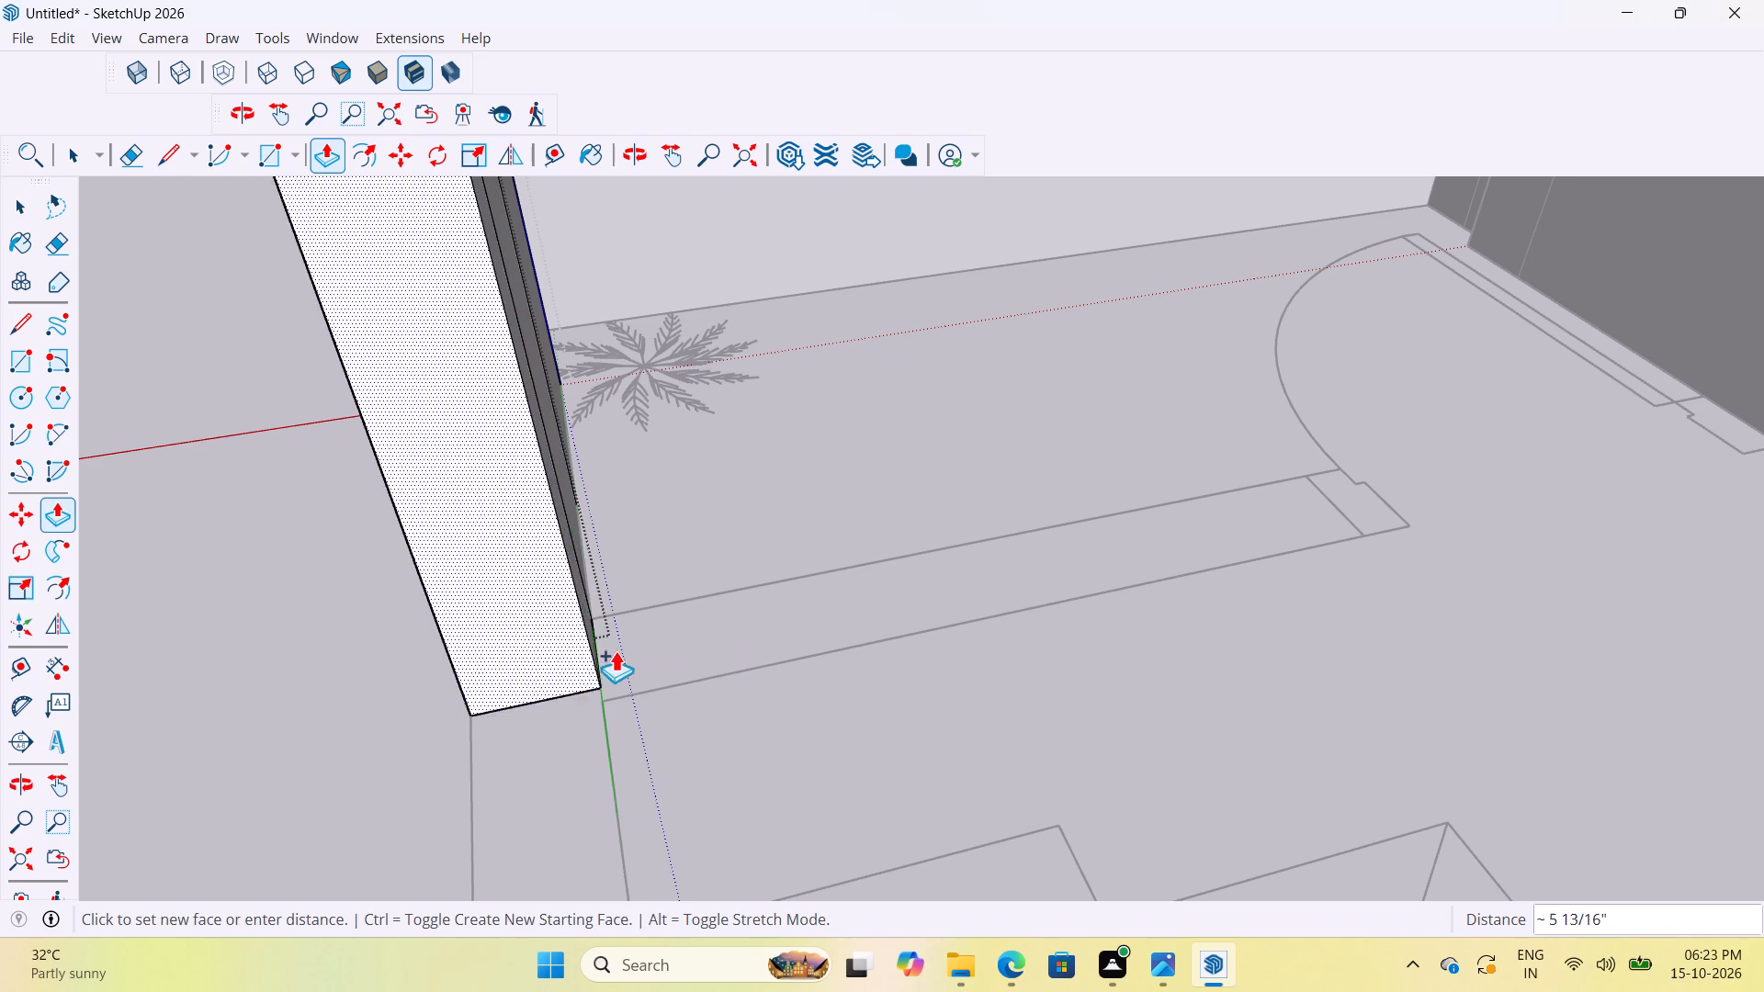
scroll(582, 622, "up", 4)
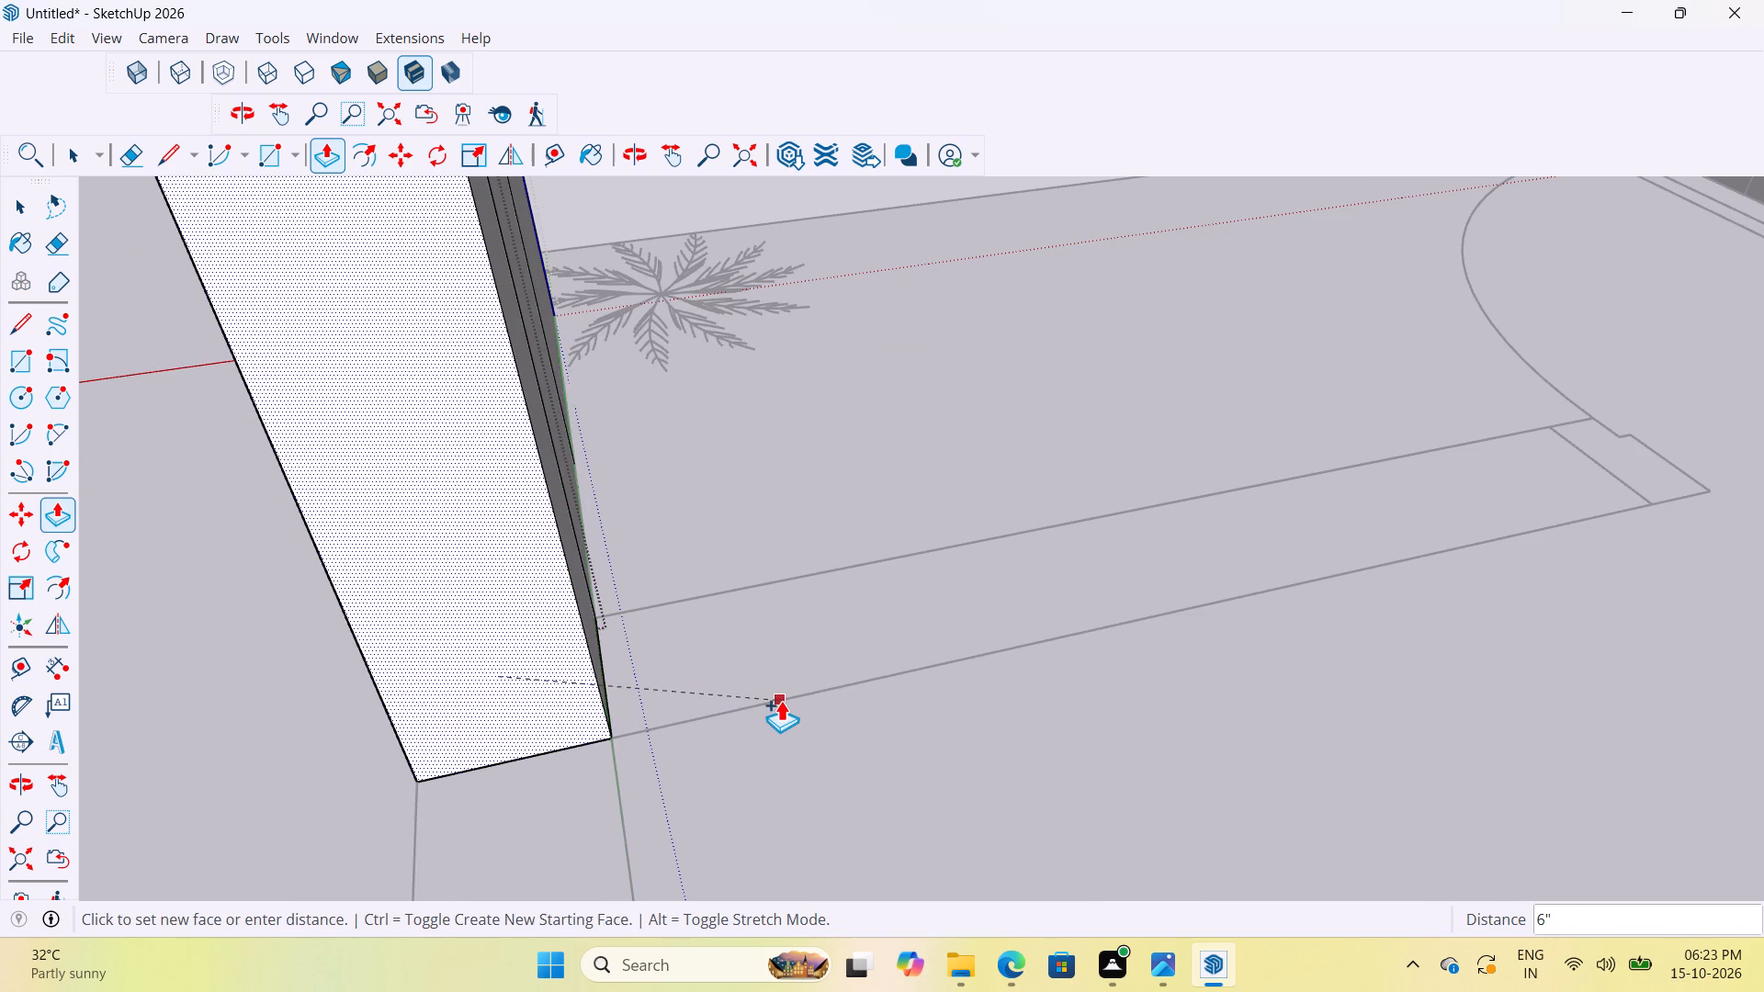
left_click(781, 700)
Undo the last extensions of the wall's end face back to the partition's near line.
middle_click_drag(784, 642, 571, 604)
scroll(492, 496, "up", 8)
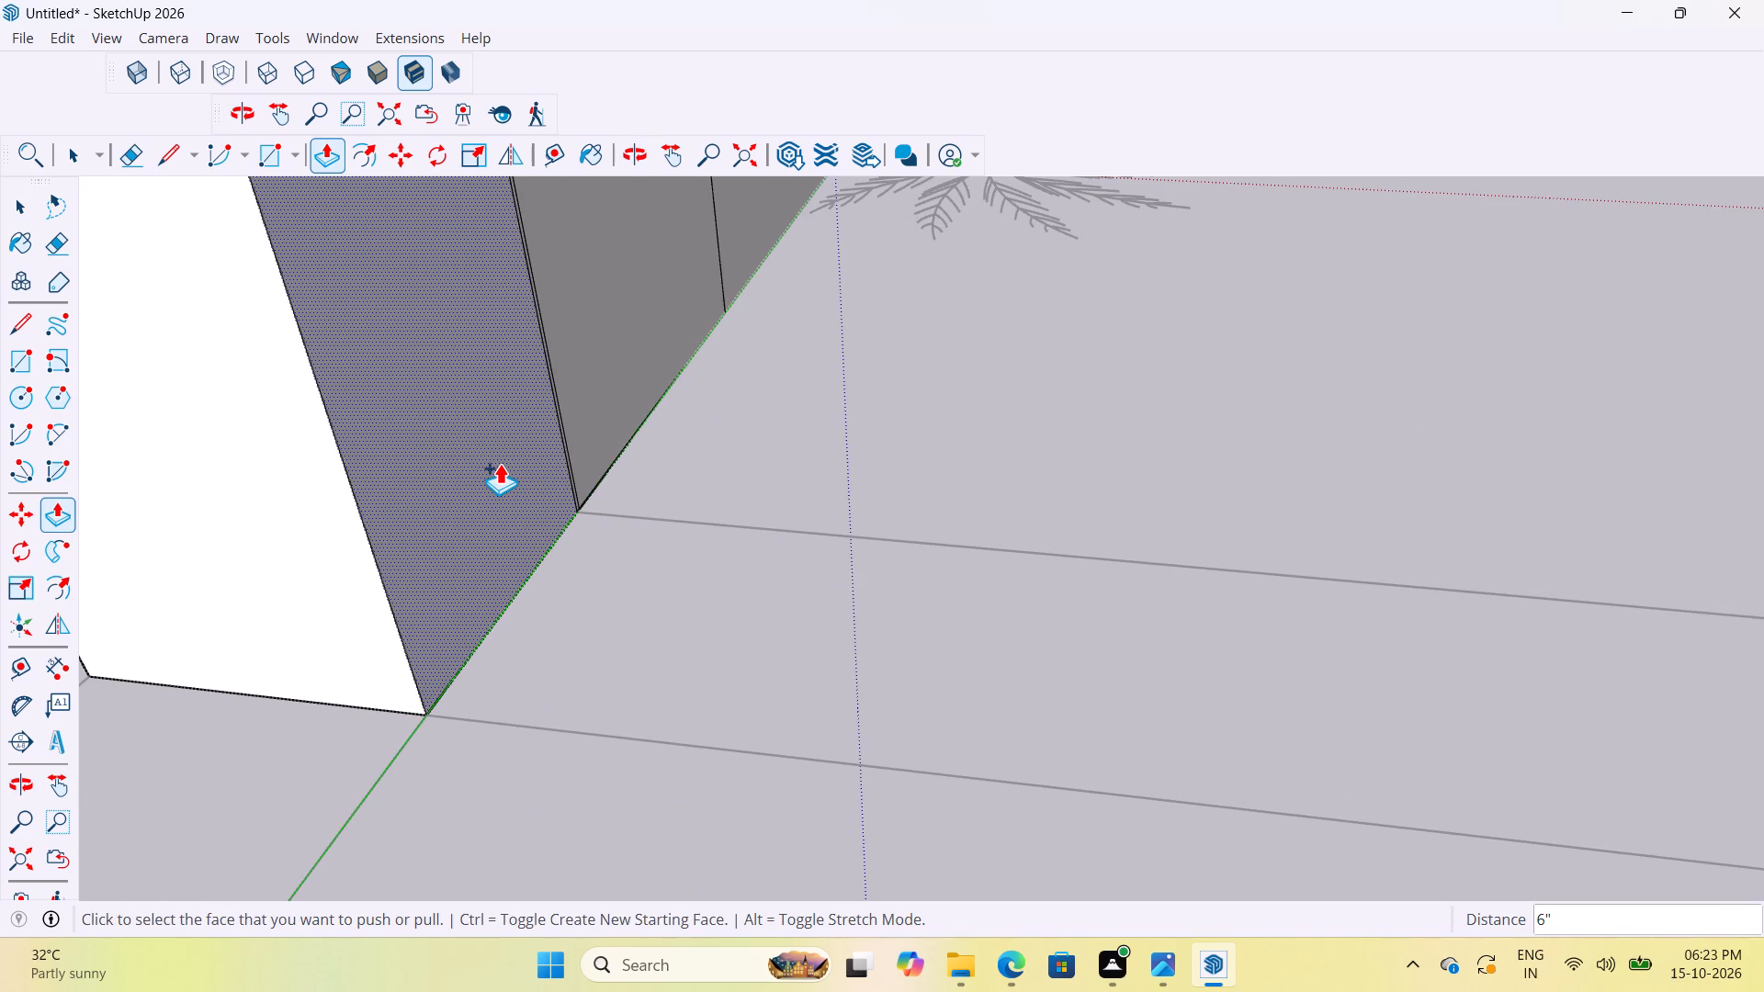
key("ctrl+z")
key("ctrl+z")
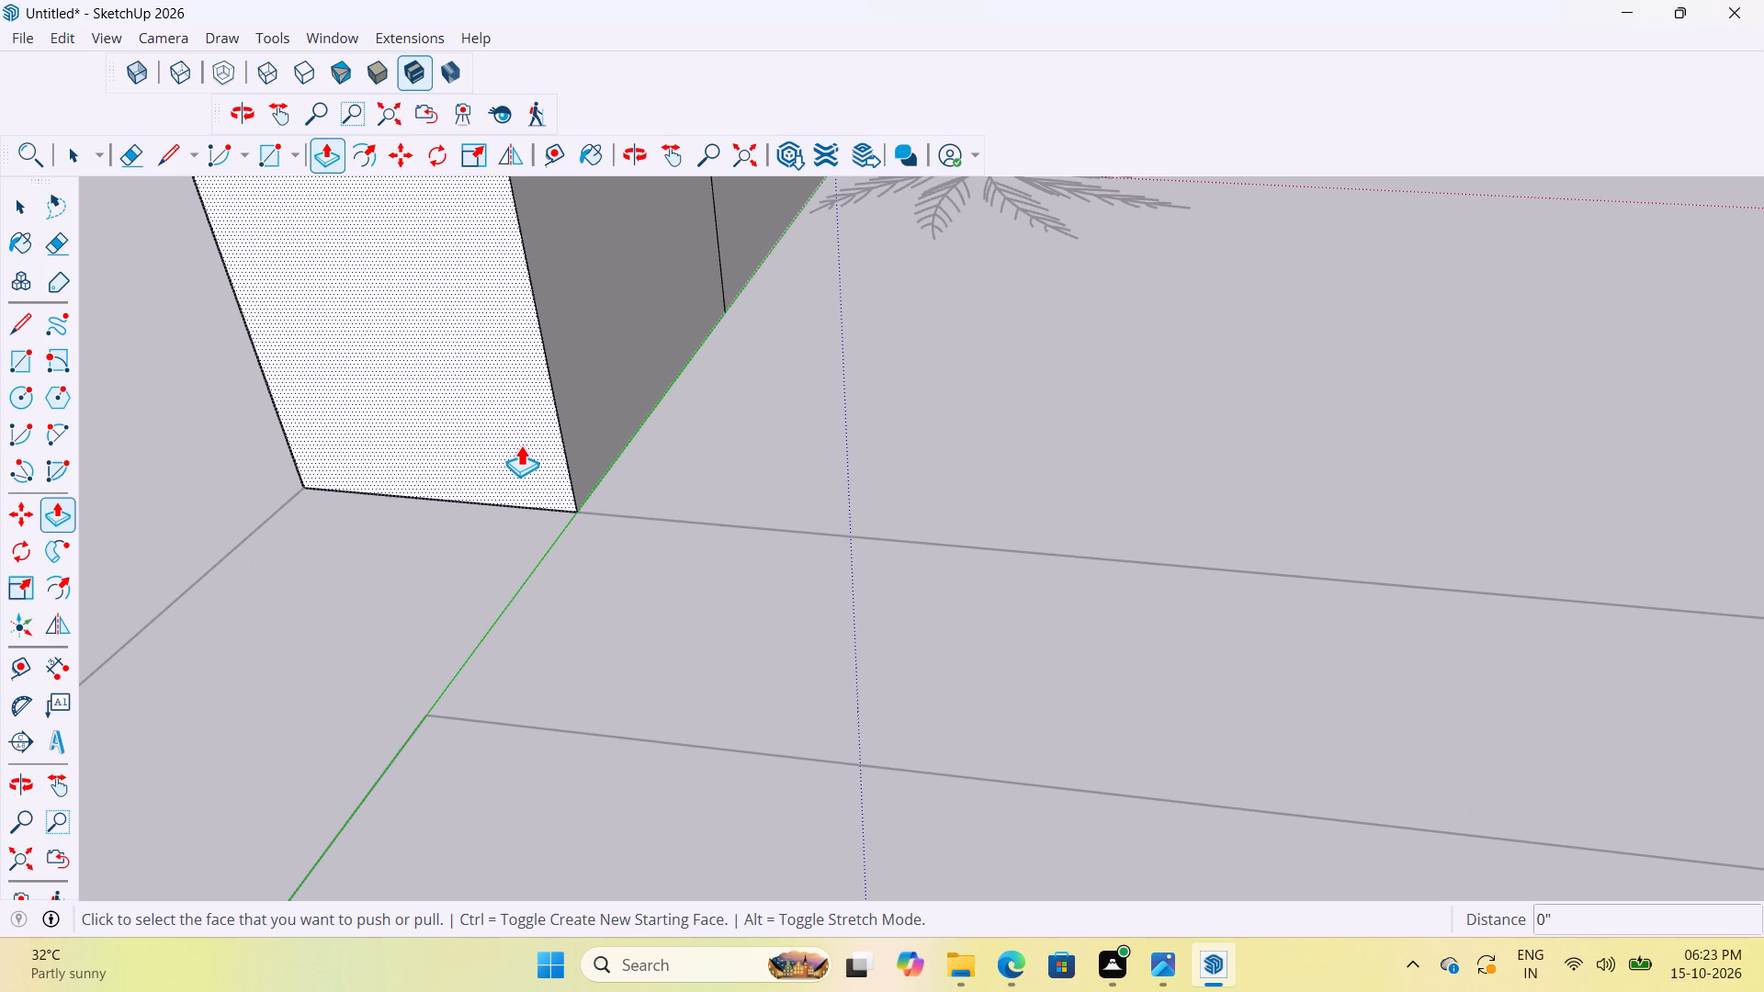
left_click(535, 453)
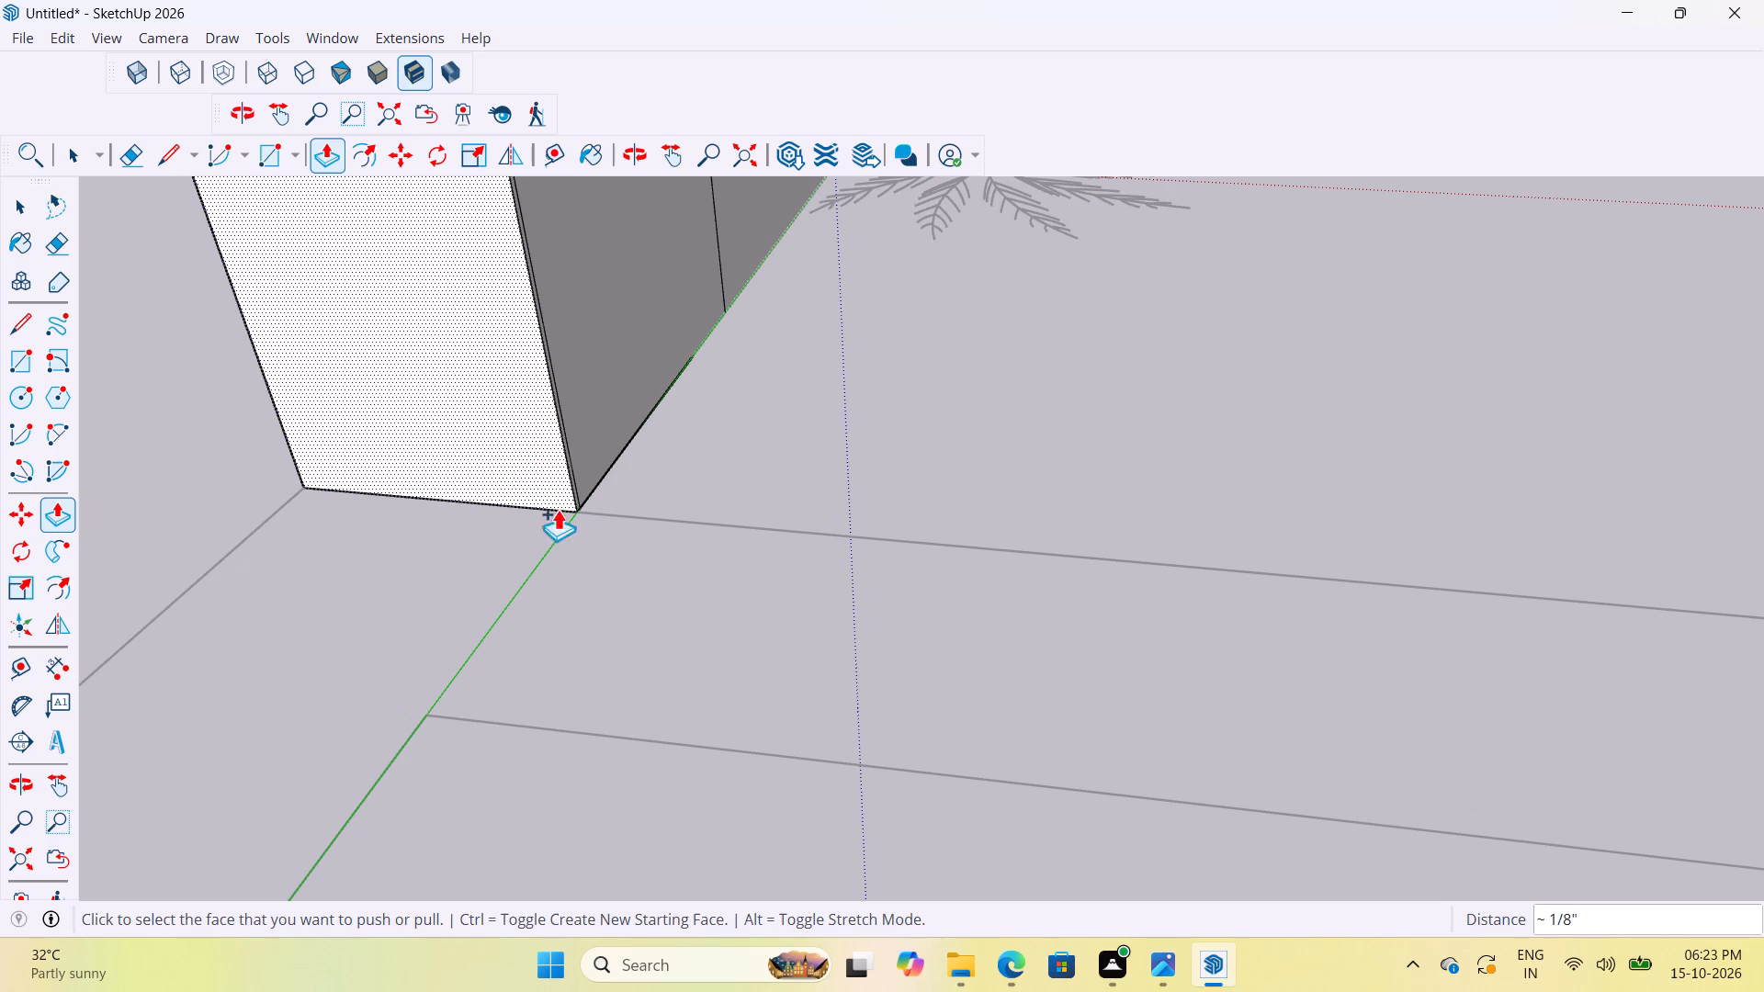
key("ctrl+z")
Push/Pull the wall's end face 6" from the balcony partition's near line to its far line.
scroll(525, 504, "down", 5)
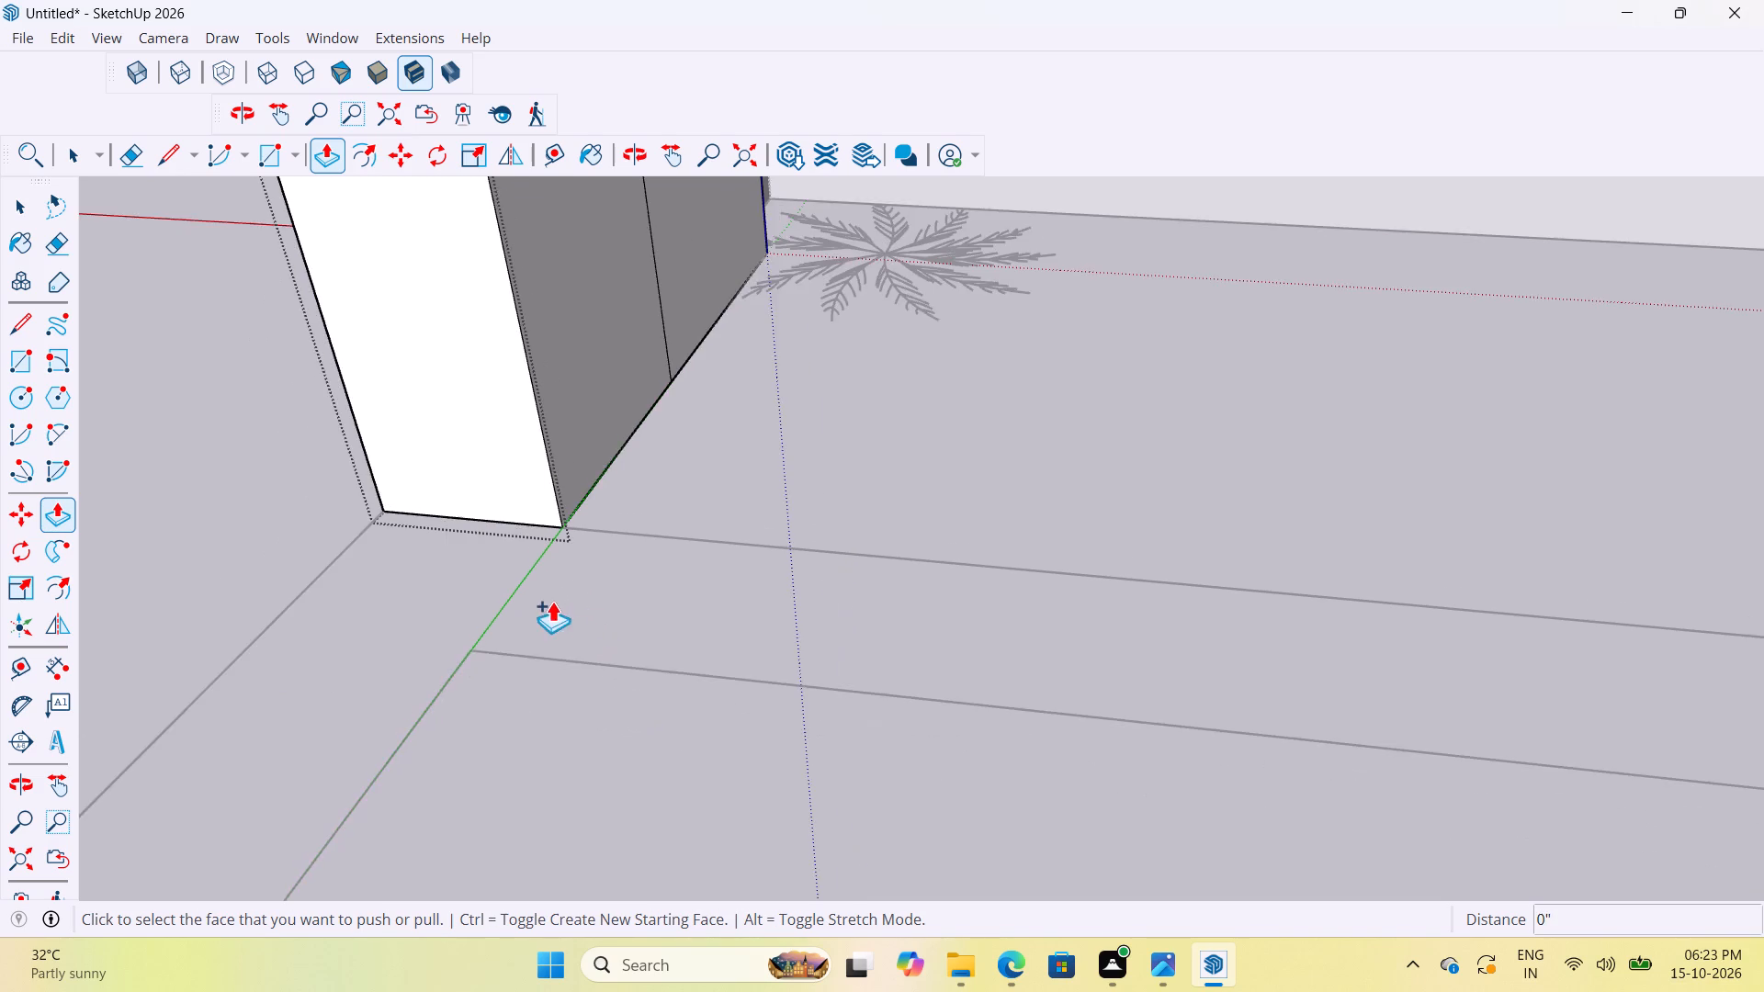
middle_click_drag(639, 564, 754, 554)
scroll(561, 539, "up", 4)
left_click(597, 516)
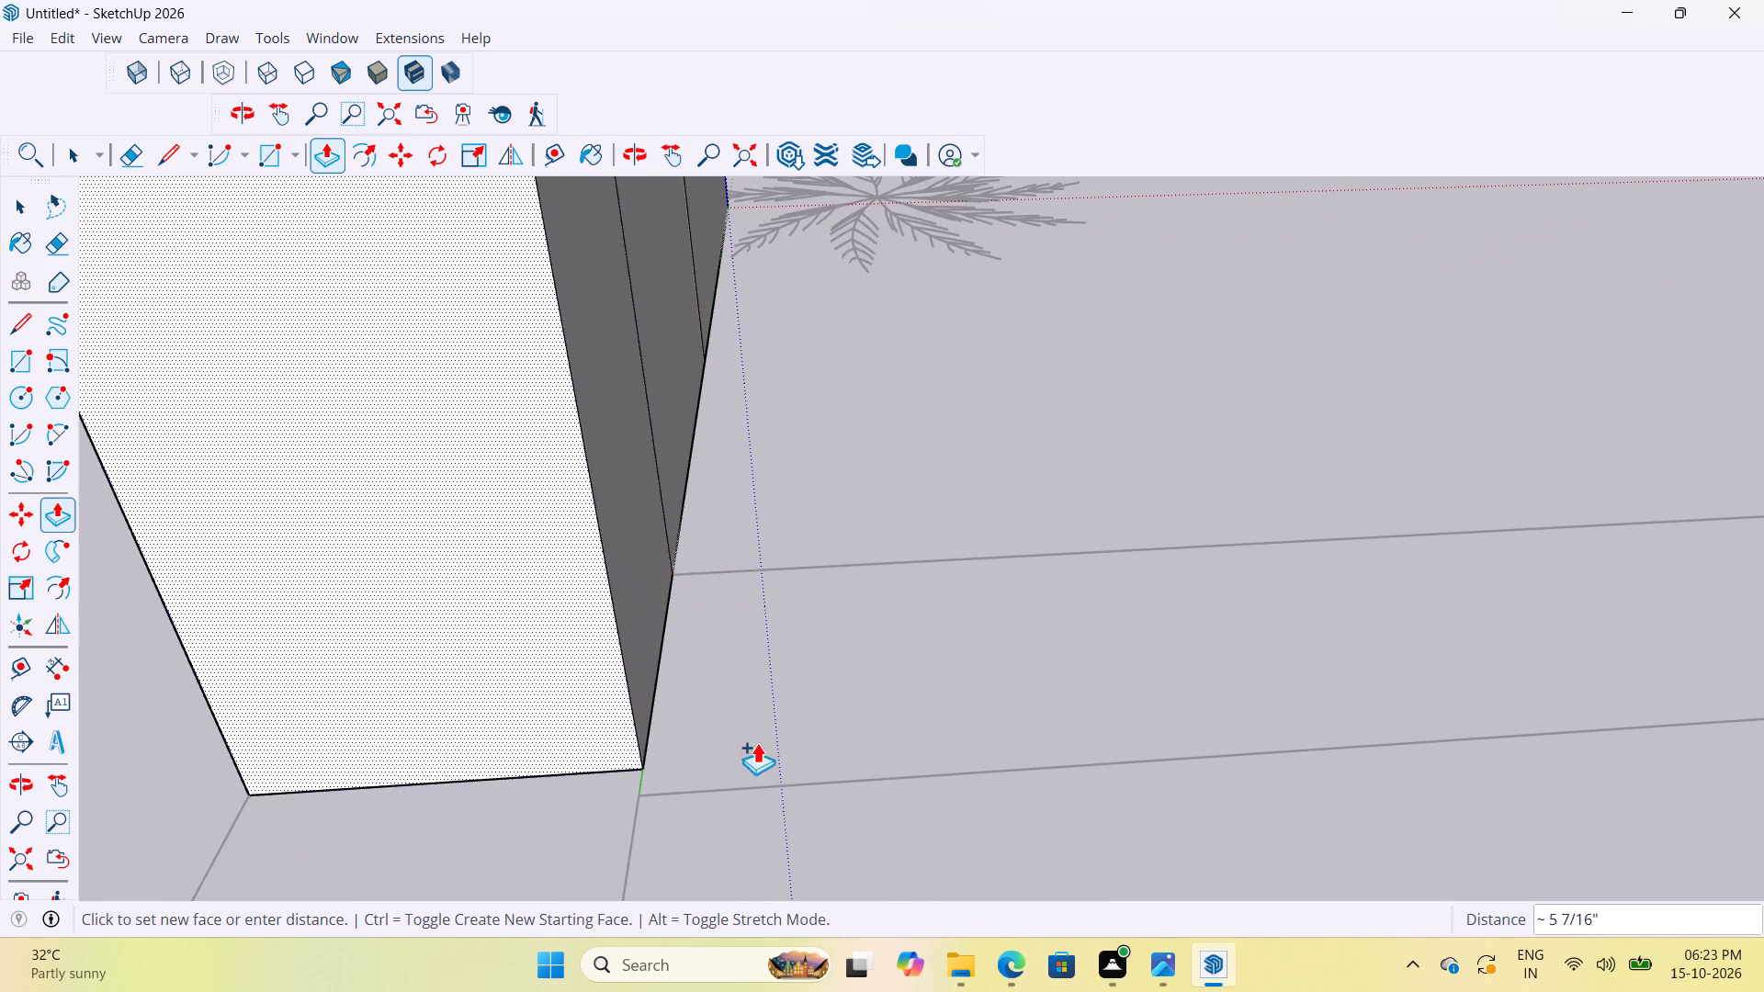
left_click(969, 773)
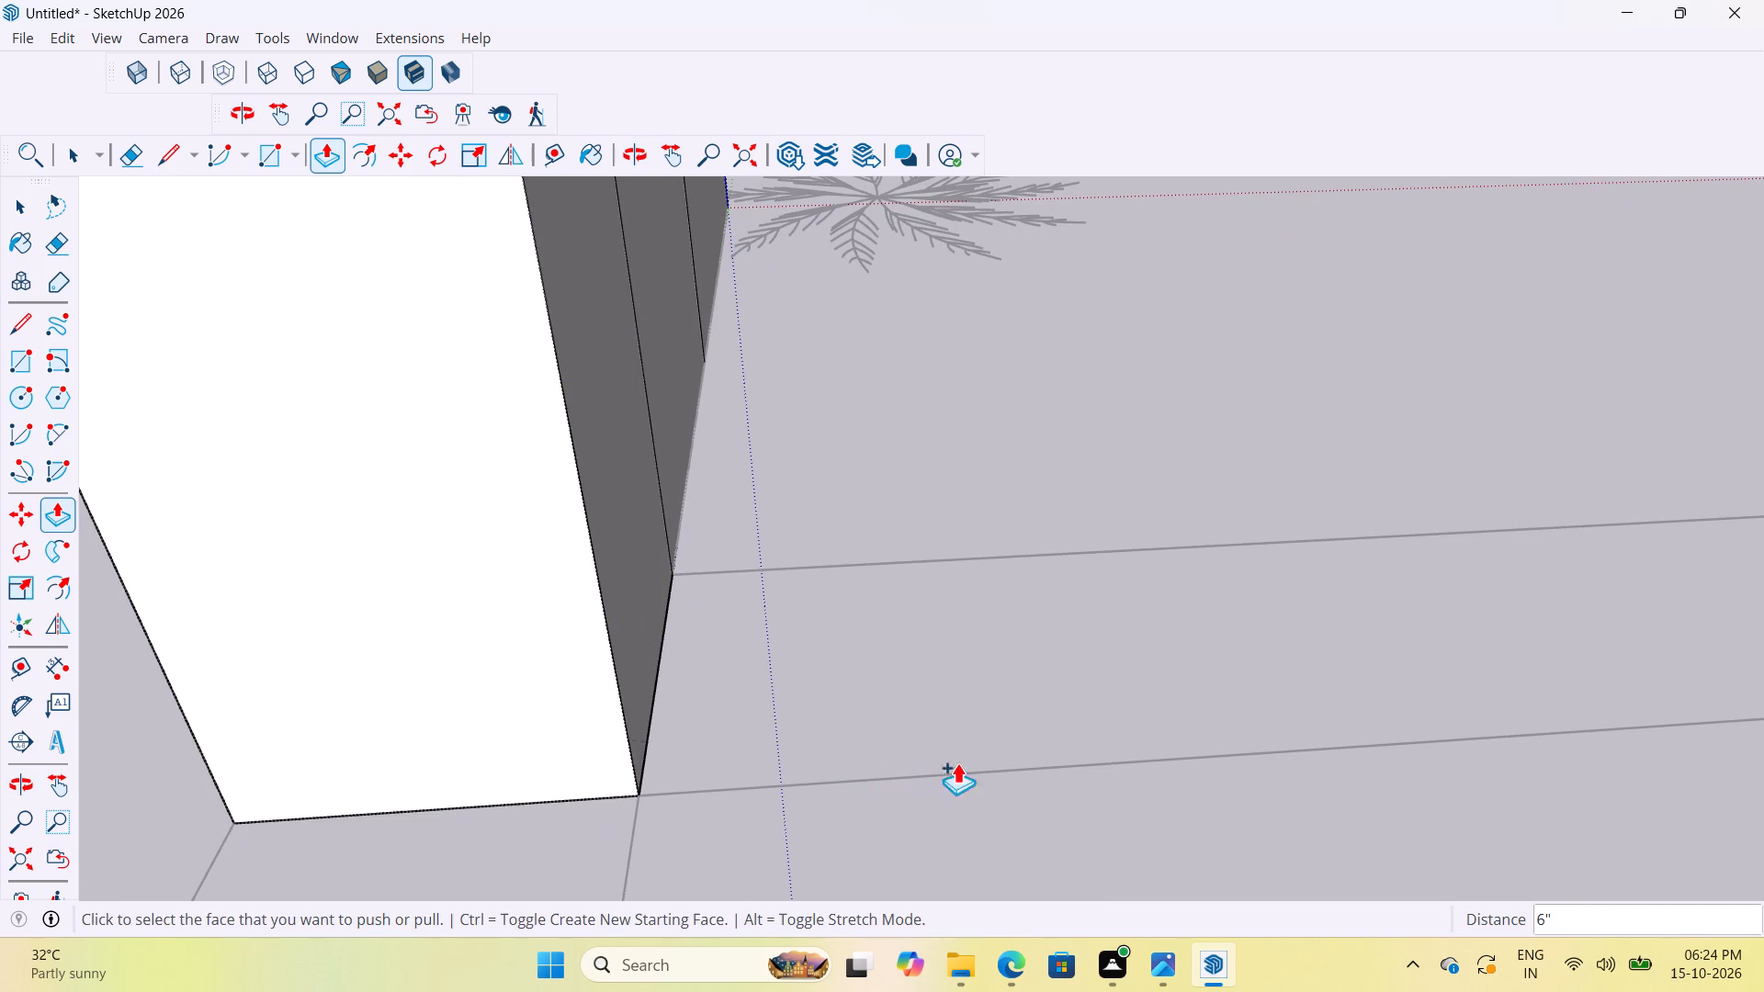
Push/Pull the inner side face of the 6" section 3' 6" along the partition strip to the balcony door jamb.
scroll(712, 542, "up", 13)
scroll(325, 524, "down", 12)
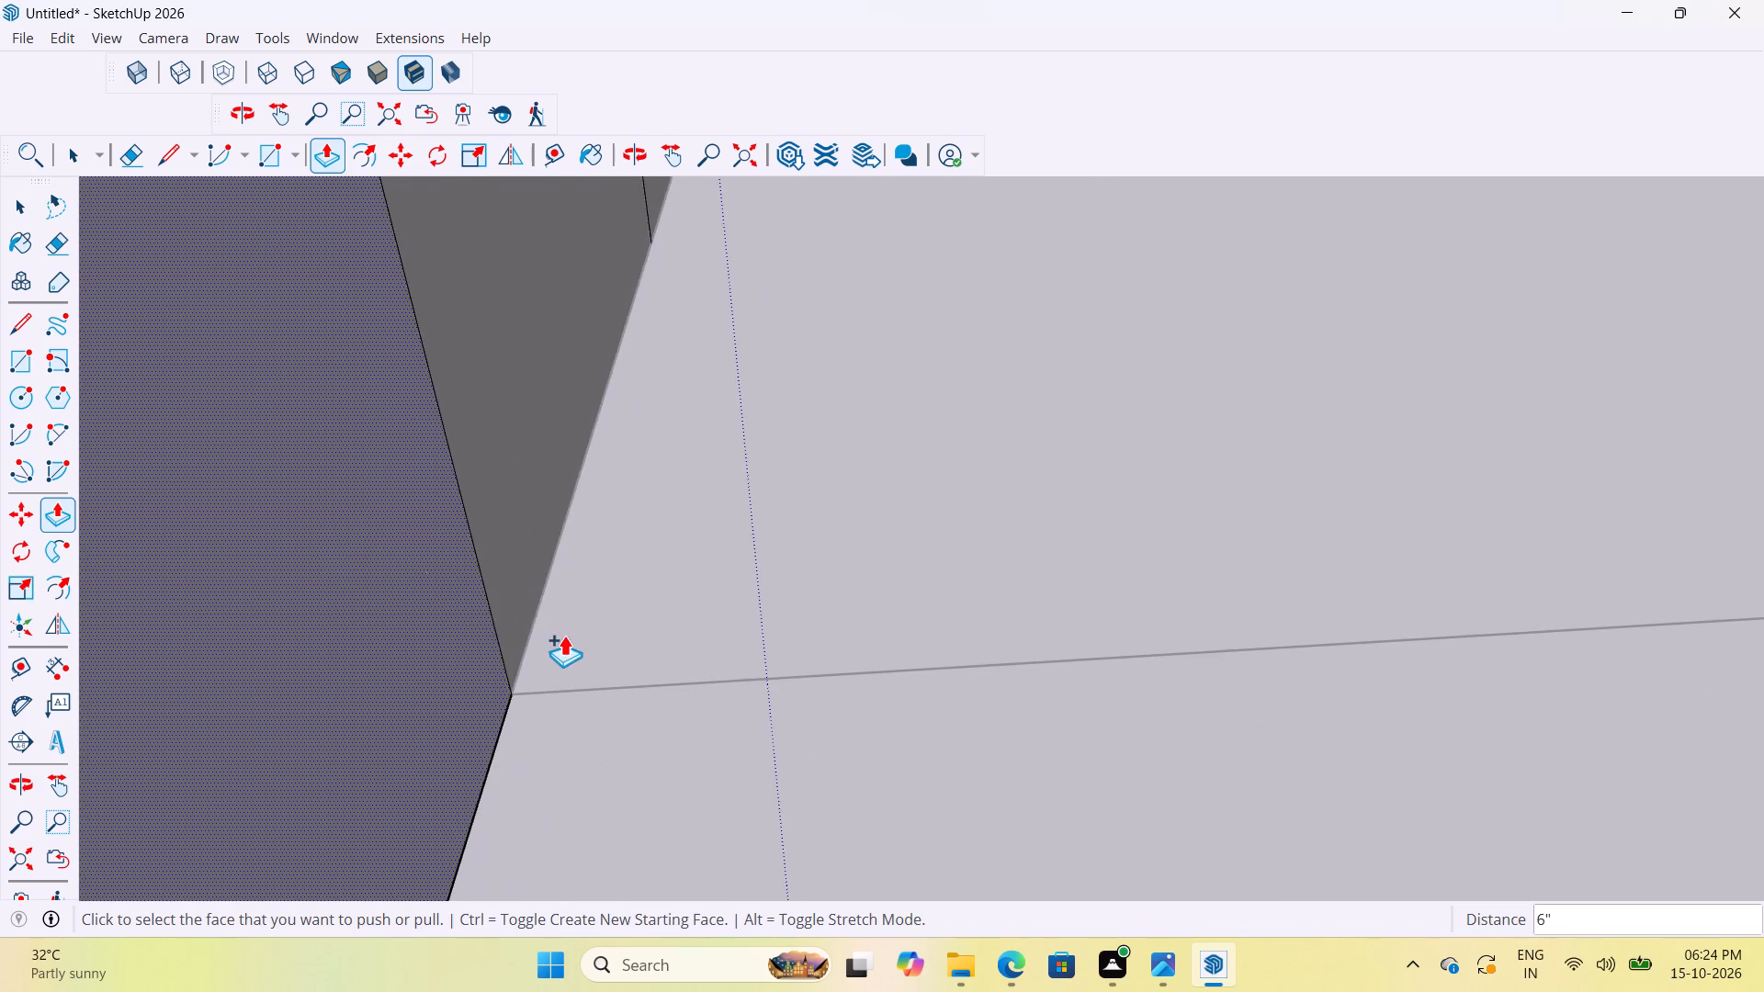
scroll(549, 614, "down", 18)
scroll(696, 707, "down", 4)
middle_click_drag(859, 722, 644, 744)
left_click(482, 537)
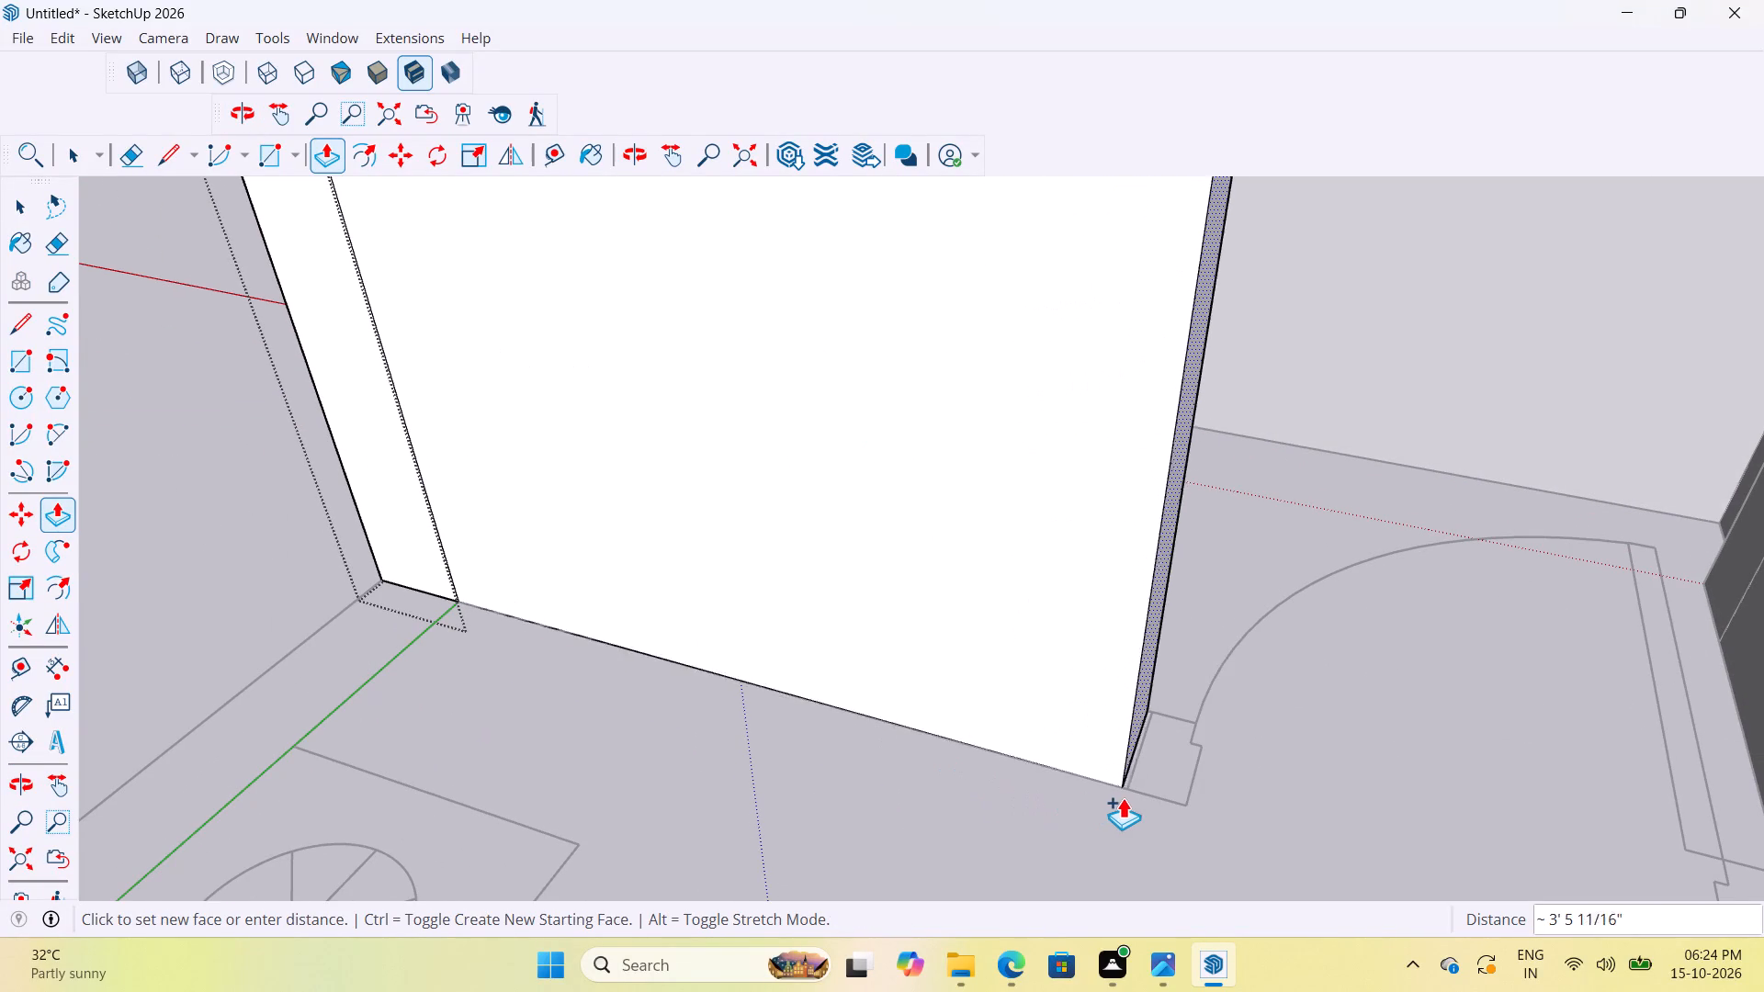
left_click(1125, 790)
Push/Pull the outer wall's end face 11' along the bed side of the second bedroom to the next partition's near line.
scroll(1050, 751, "down", 18)
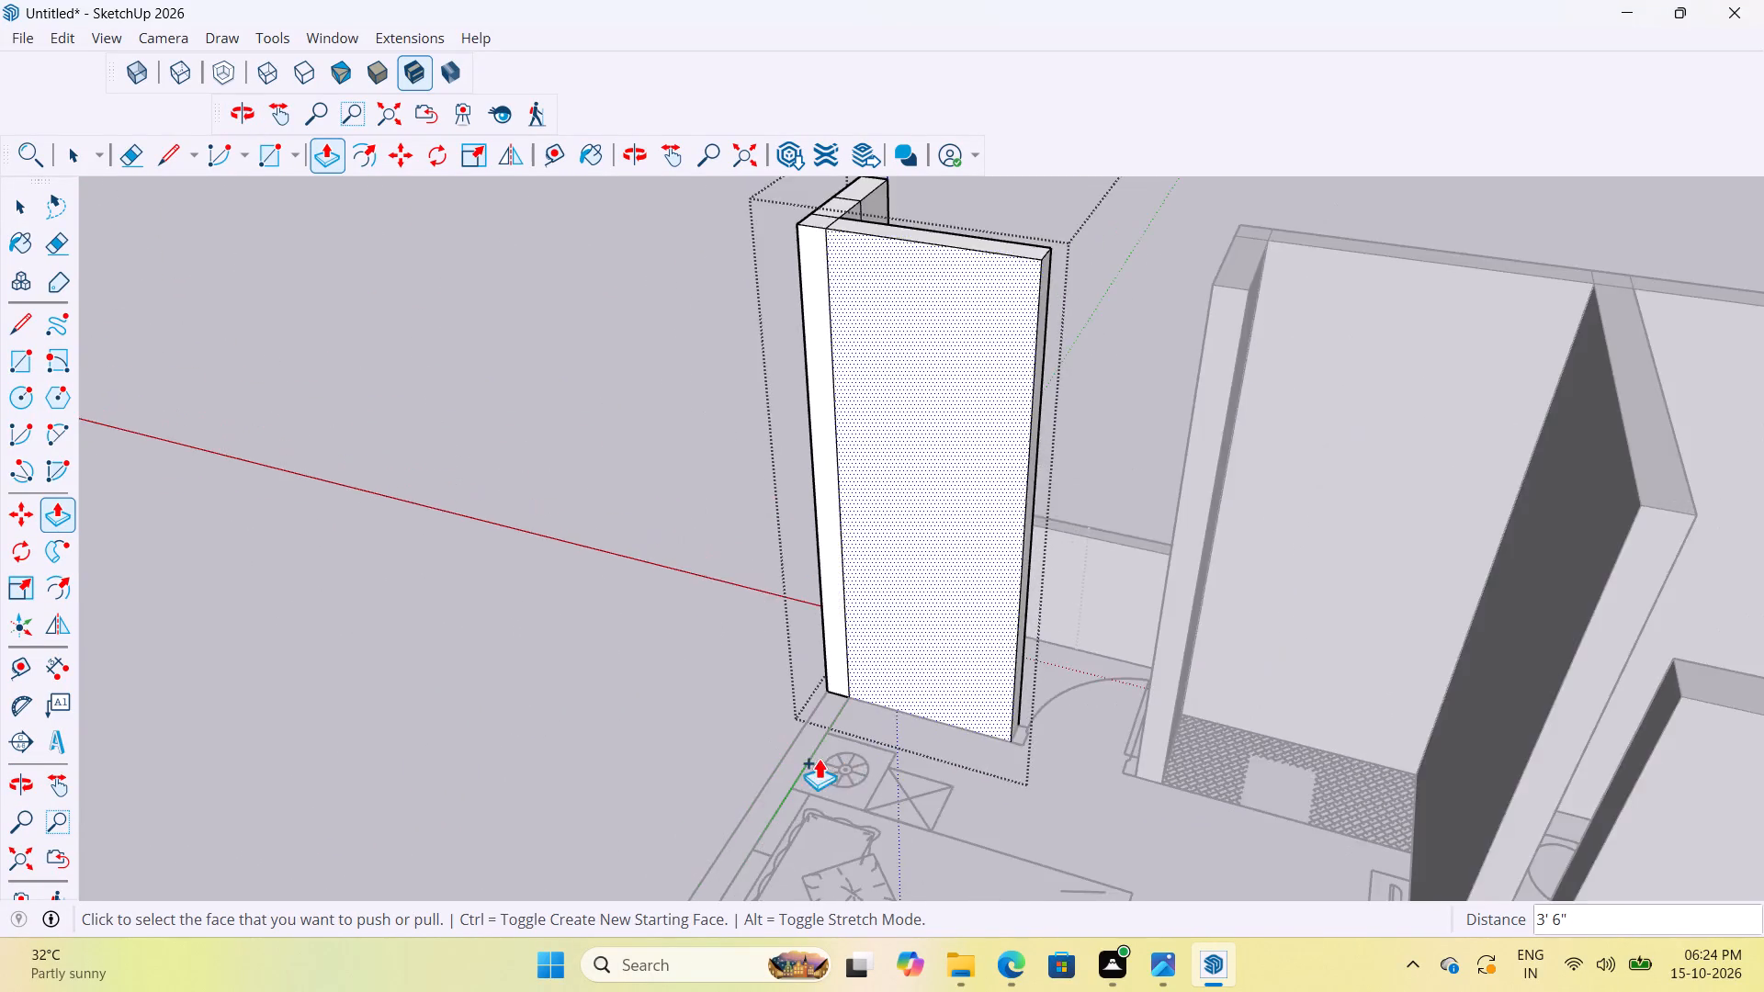
scroll(818, 755, "up", 10)
left_click(869, 585)
scroll(831, 693, "down", 10)
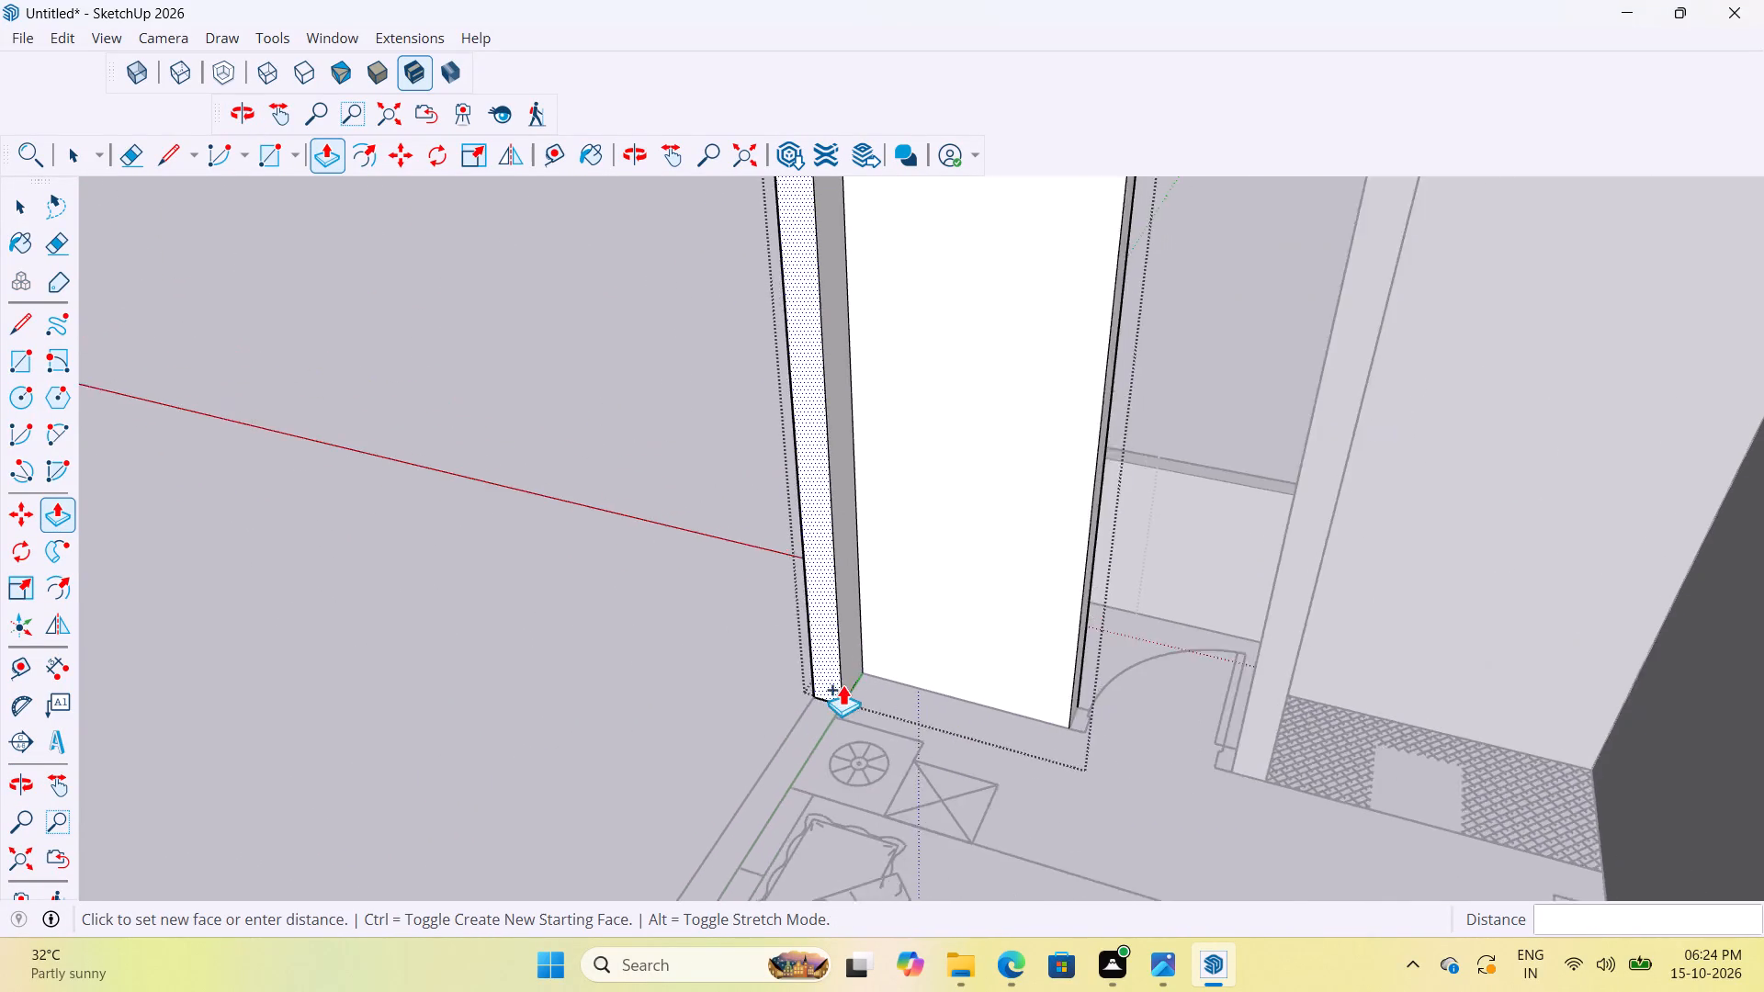
scroll(842, 684, "down", 13)
scroll(809, 767, "up", 15)
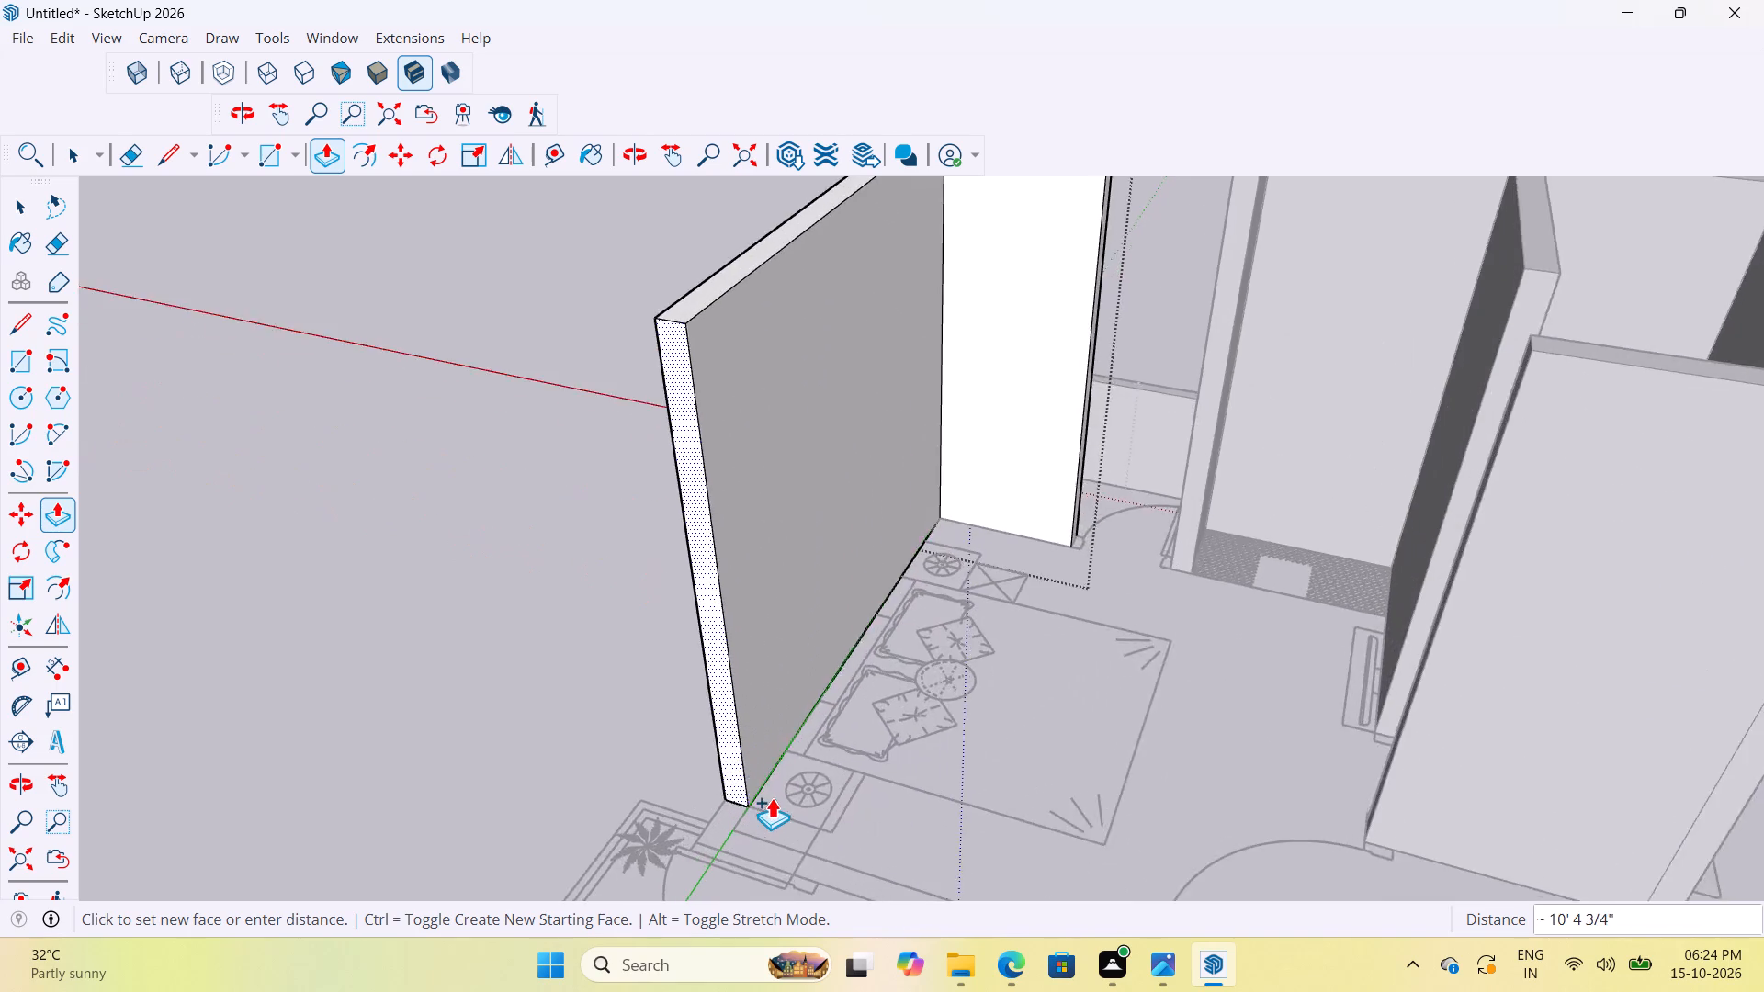
scroll(772, 797, "up", 4)
scroll(857, 648, "down", 6)
scroll(889, 826, "up", 6)
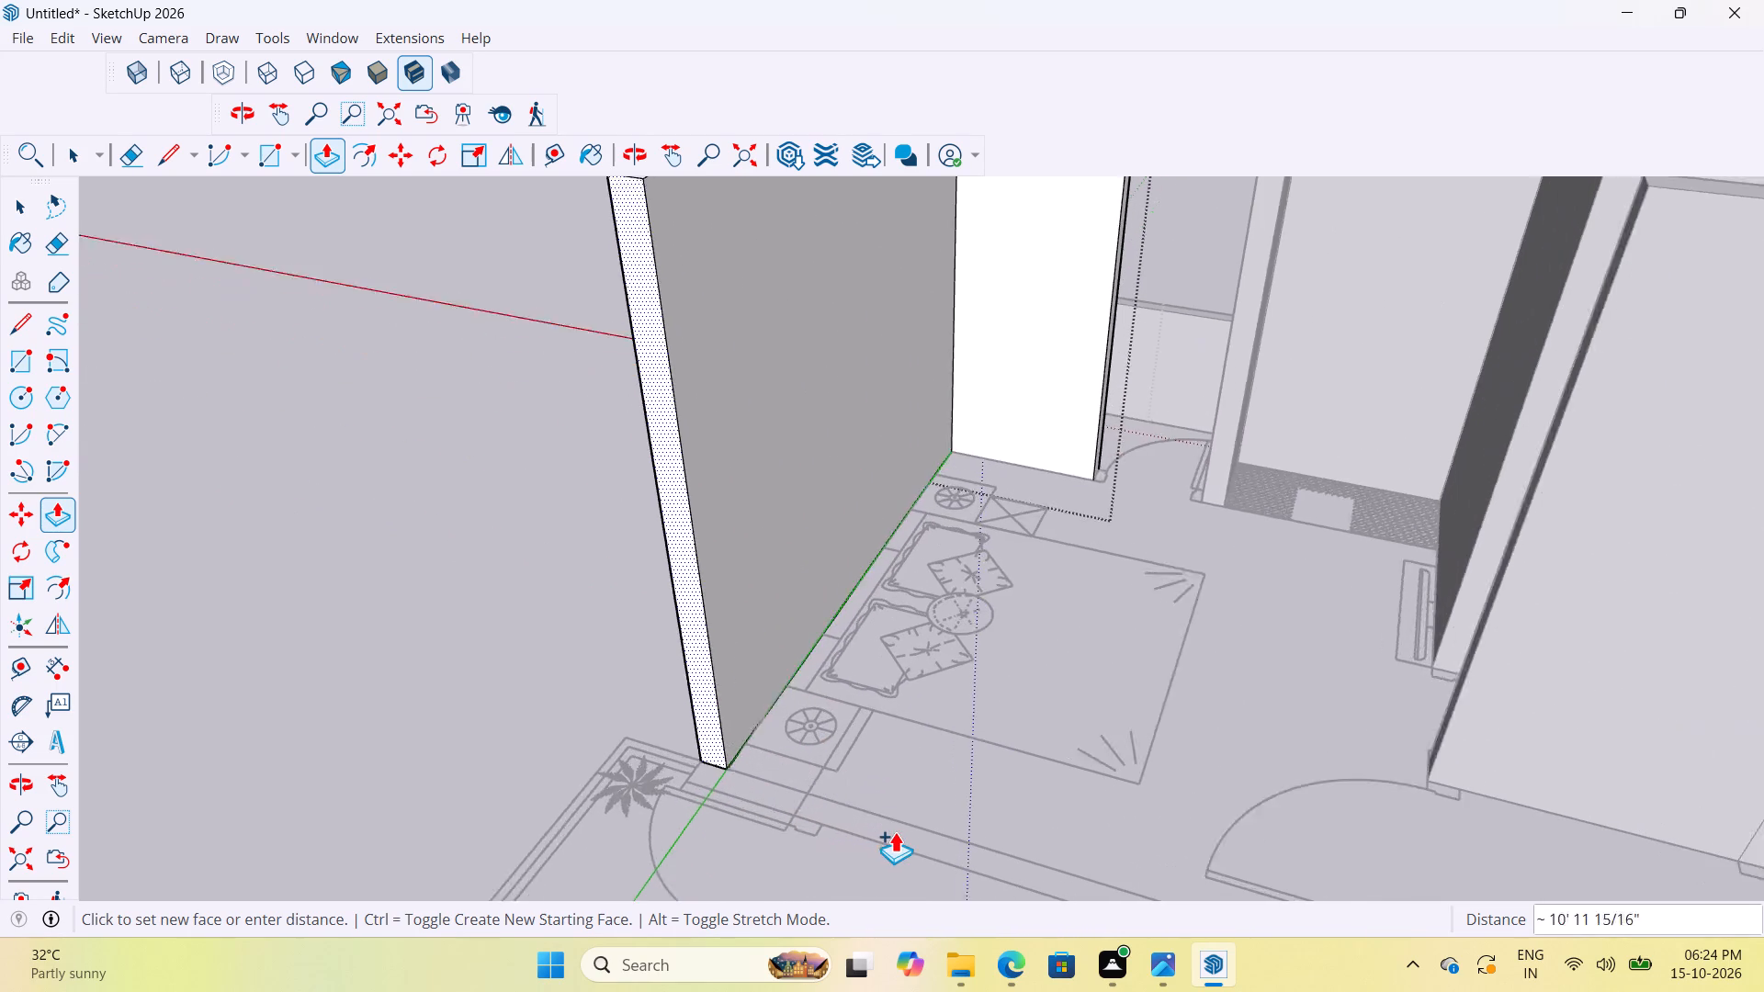
scroll(895, 831, "up", 8)
left_click(922, 821)
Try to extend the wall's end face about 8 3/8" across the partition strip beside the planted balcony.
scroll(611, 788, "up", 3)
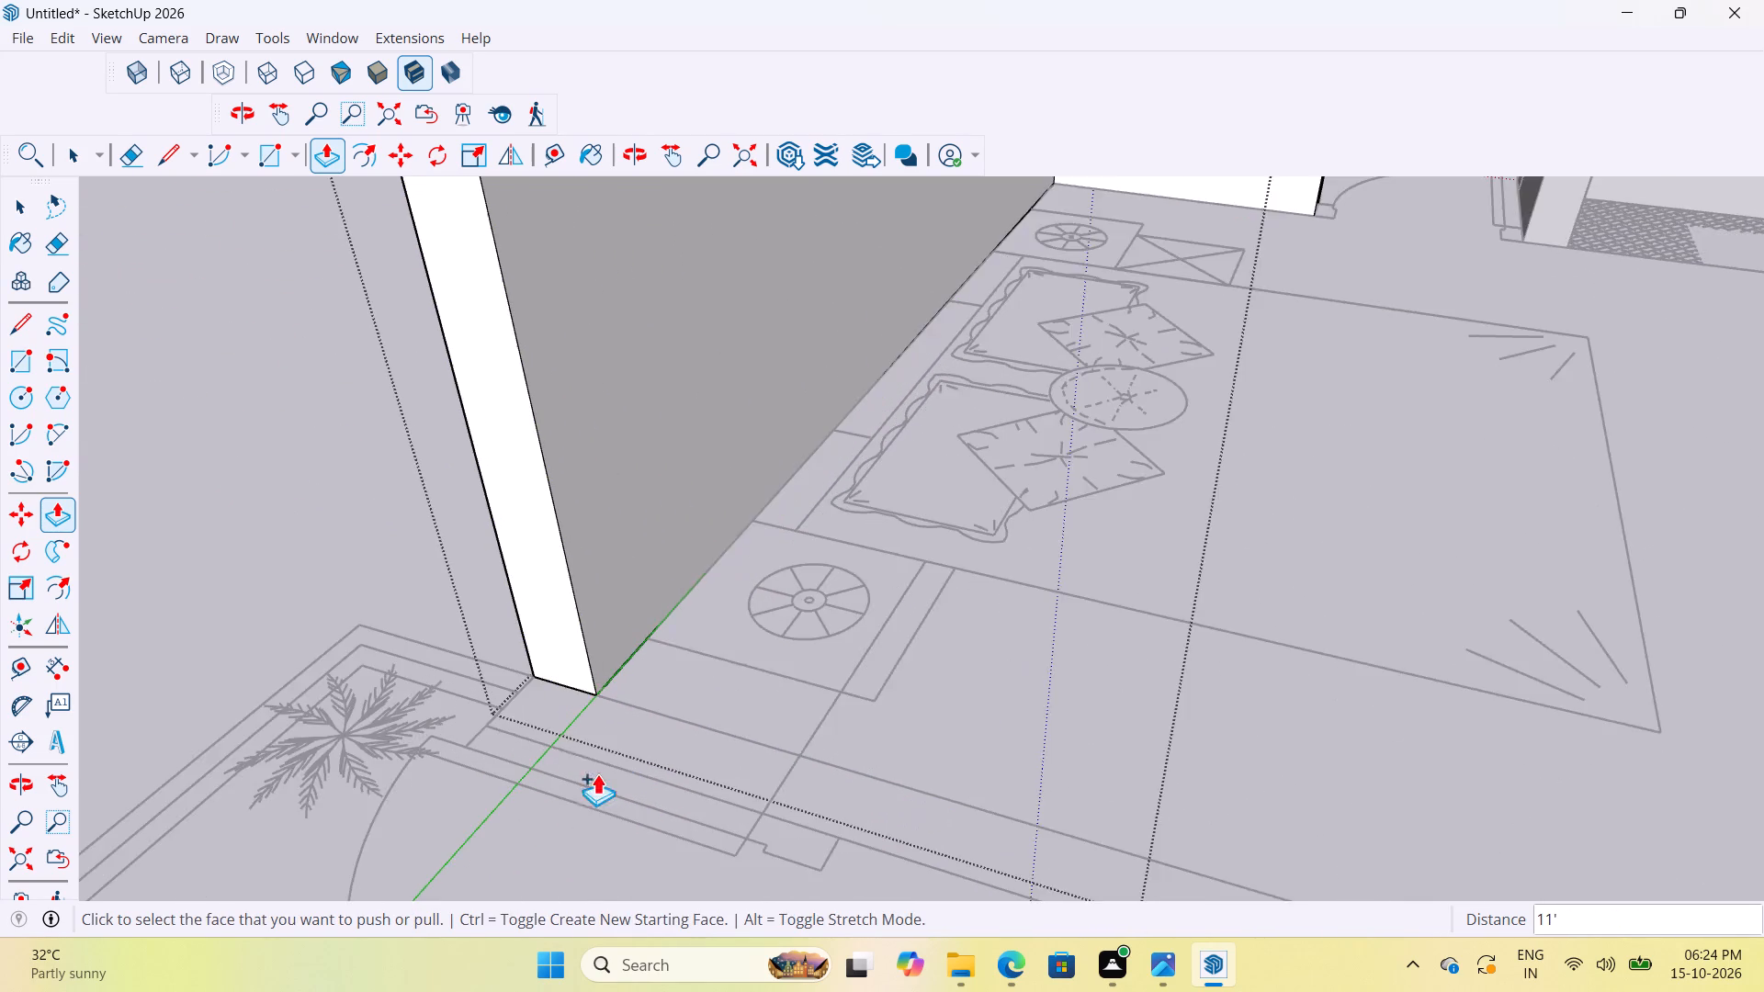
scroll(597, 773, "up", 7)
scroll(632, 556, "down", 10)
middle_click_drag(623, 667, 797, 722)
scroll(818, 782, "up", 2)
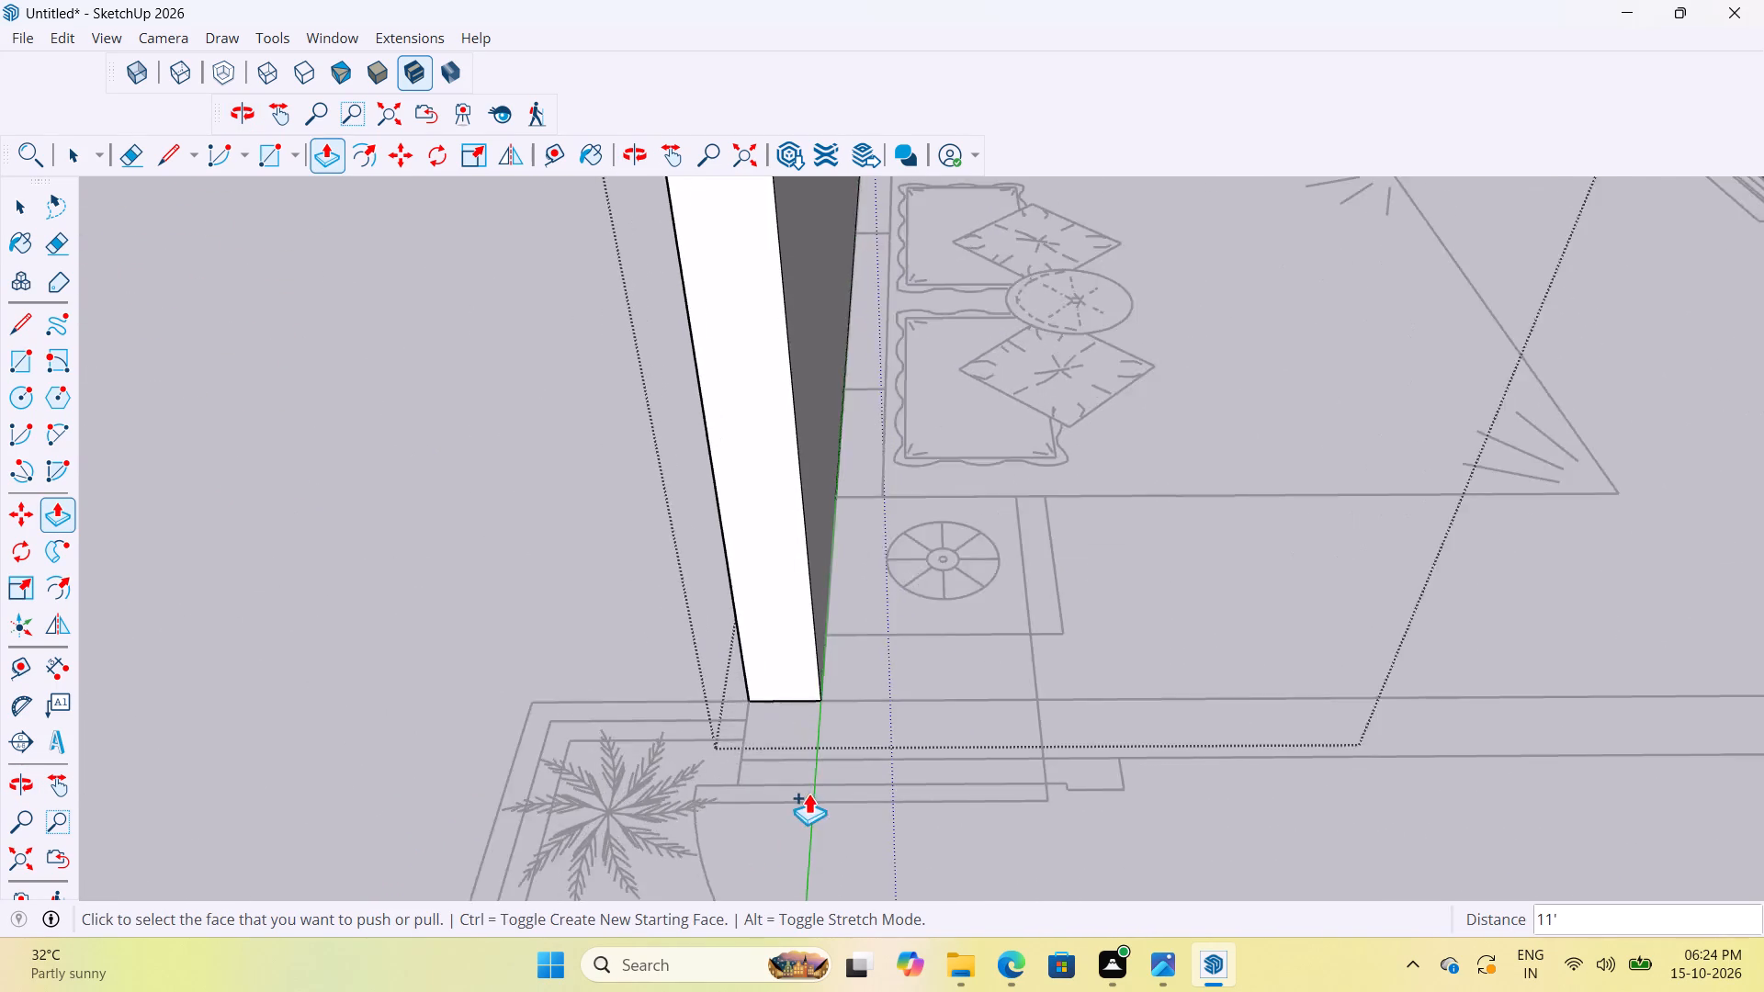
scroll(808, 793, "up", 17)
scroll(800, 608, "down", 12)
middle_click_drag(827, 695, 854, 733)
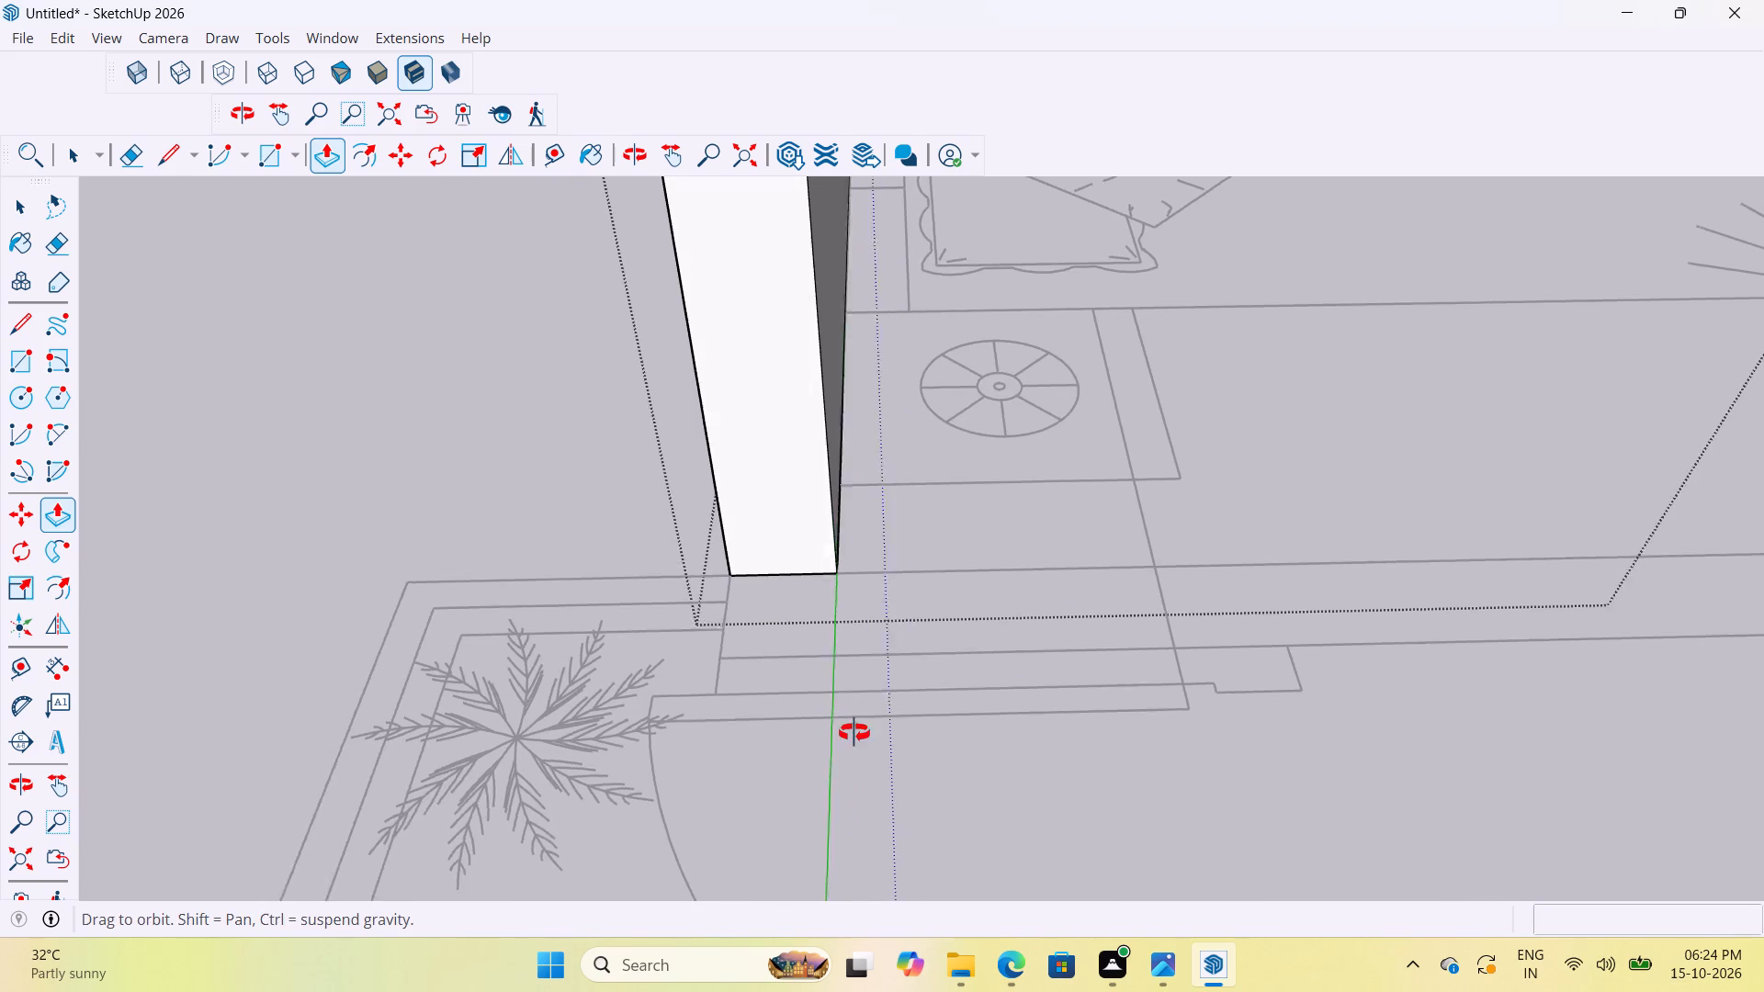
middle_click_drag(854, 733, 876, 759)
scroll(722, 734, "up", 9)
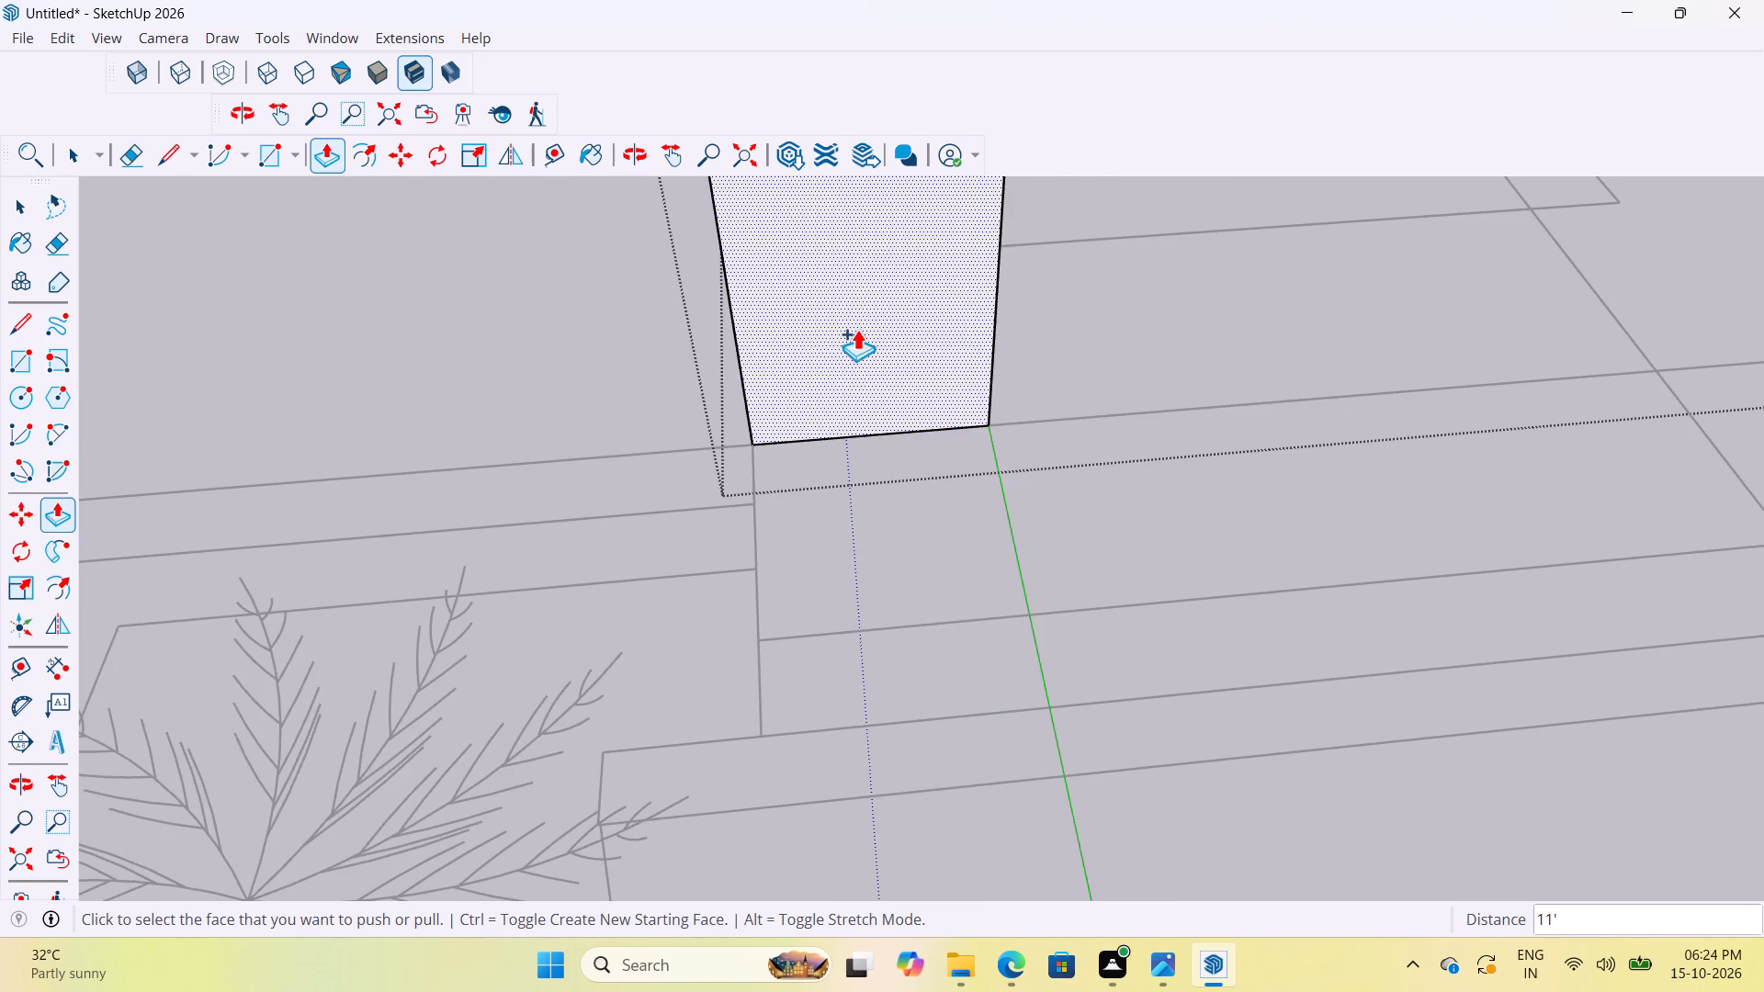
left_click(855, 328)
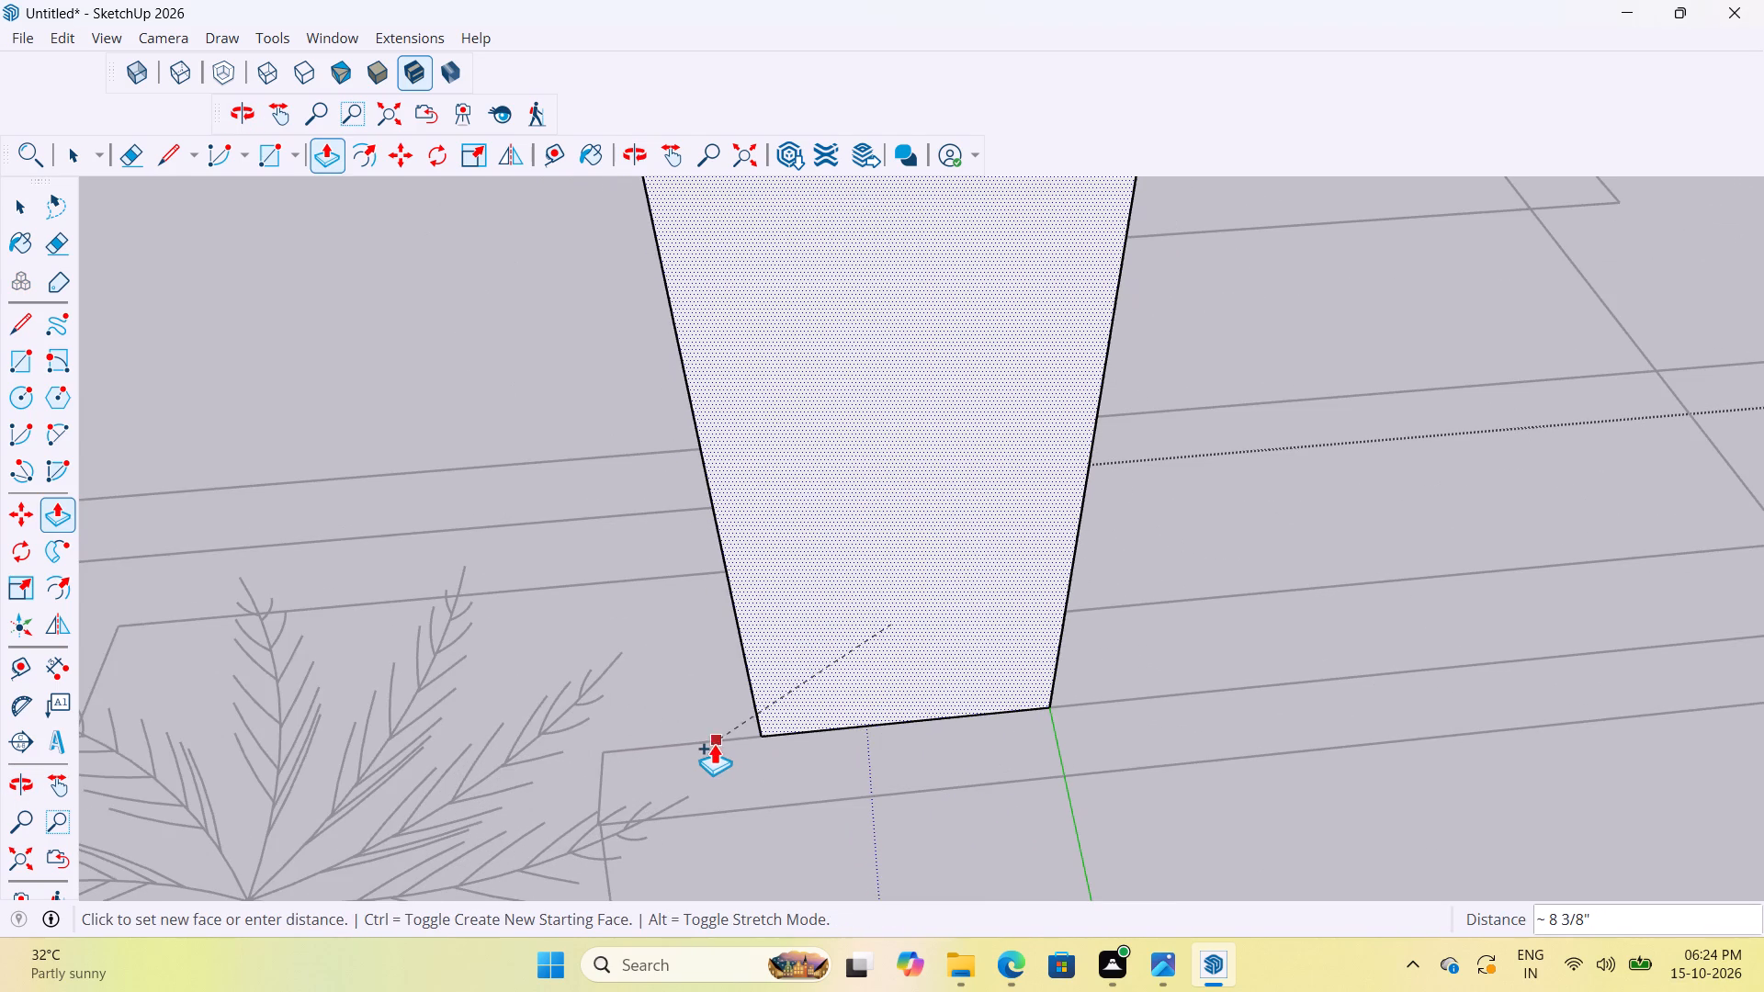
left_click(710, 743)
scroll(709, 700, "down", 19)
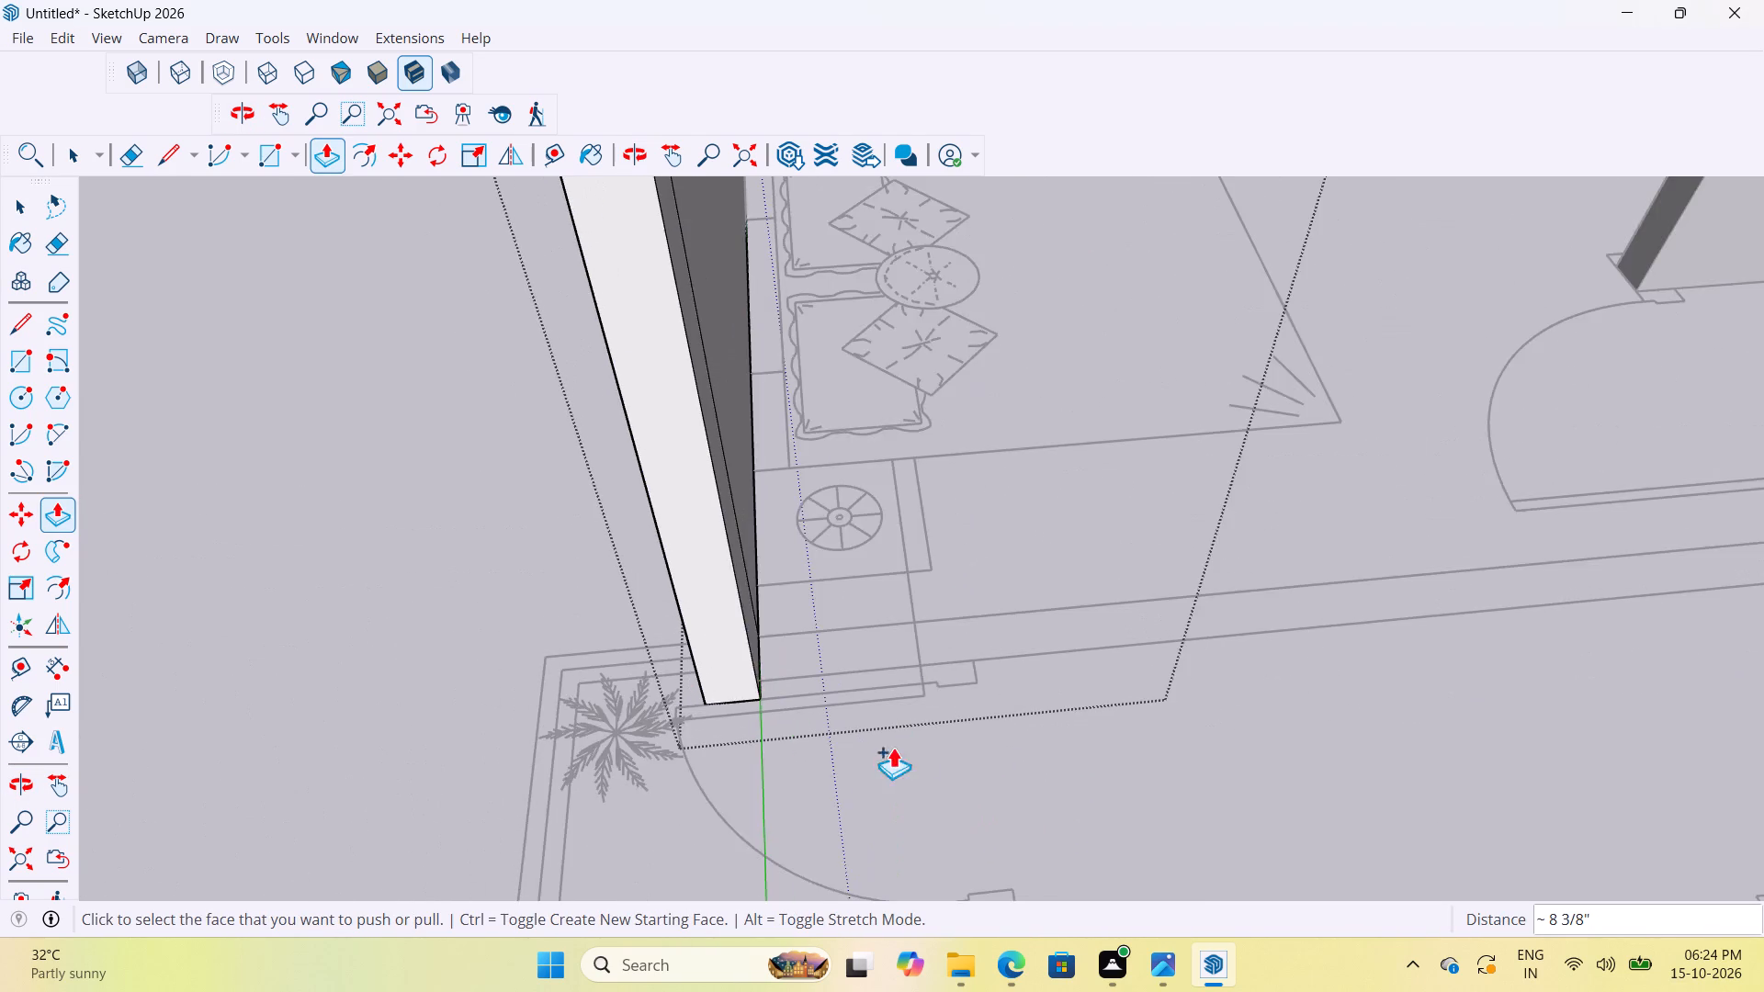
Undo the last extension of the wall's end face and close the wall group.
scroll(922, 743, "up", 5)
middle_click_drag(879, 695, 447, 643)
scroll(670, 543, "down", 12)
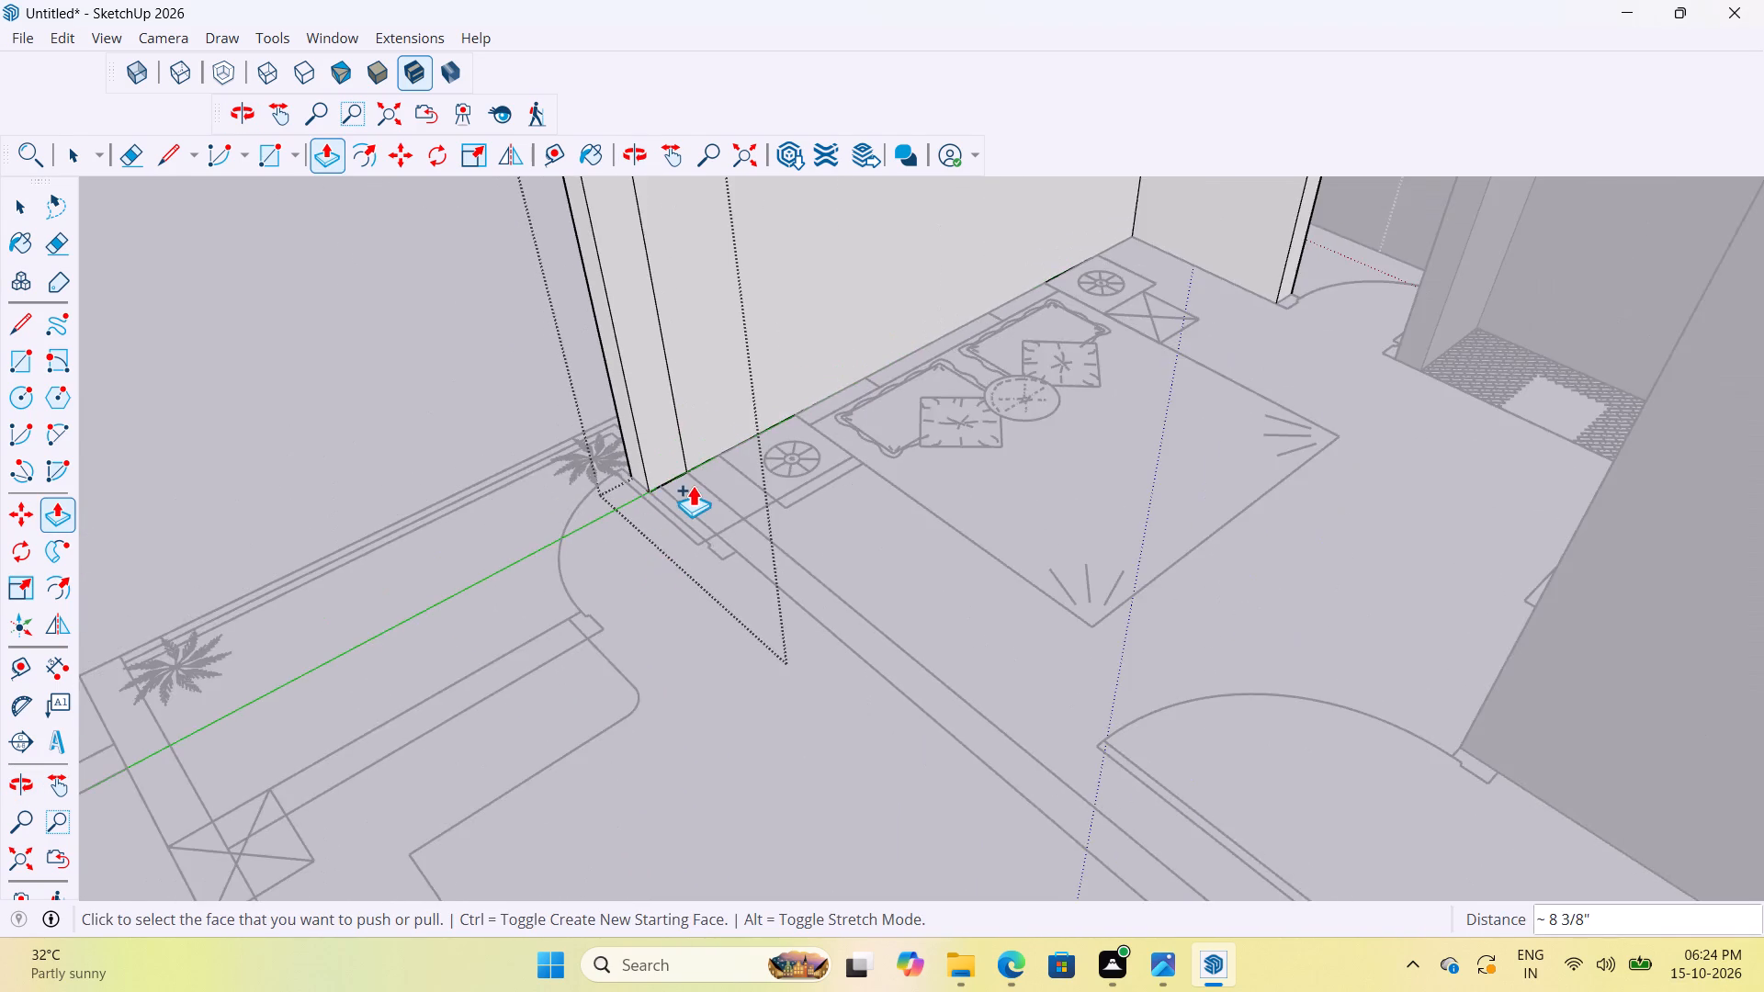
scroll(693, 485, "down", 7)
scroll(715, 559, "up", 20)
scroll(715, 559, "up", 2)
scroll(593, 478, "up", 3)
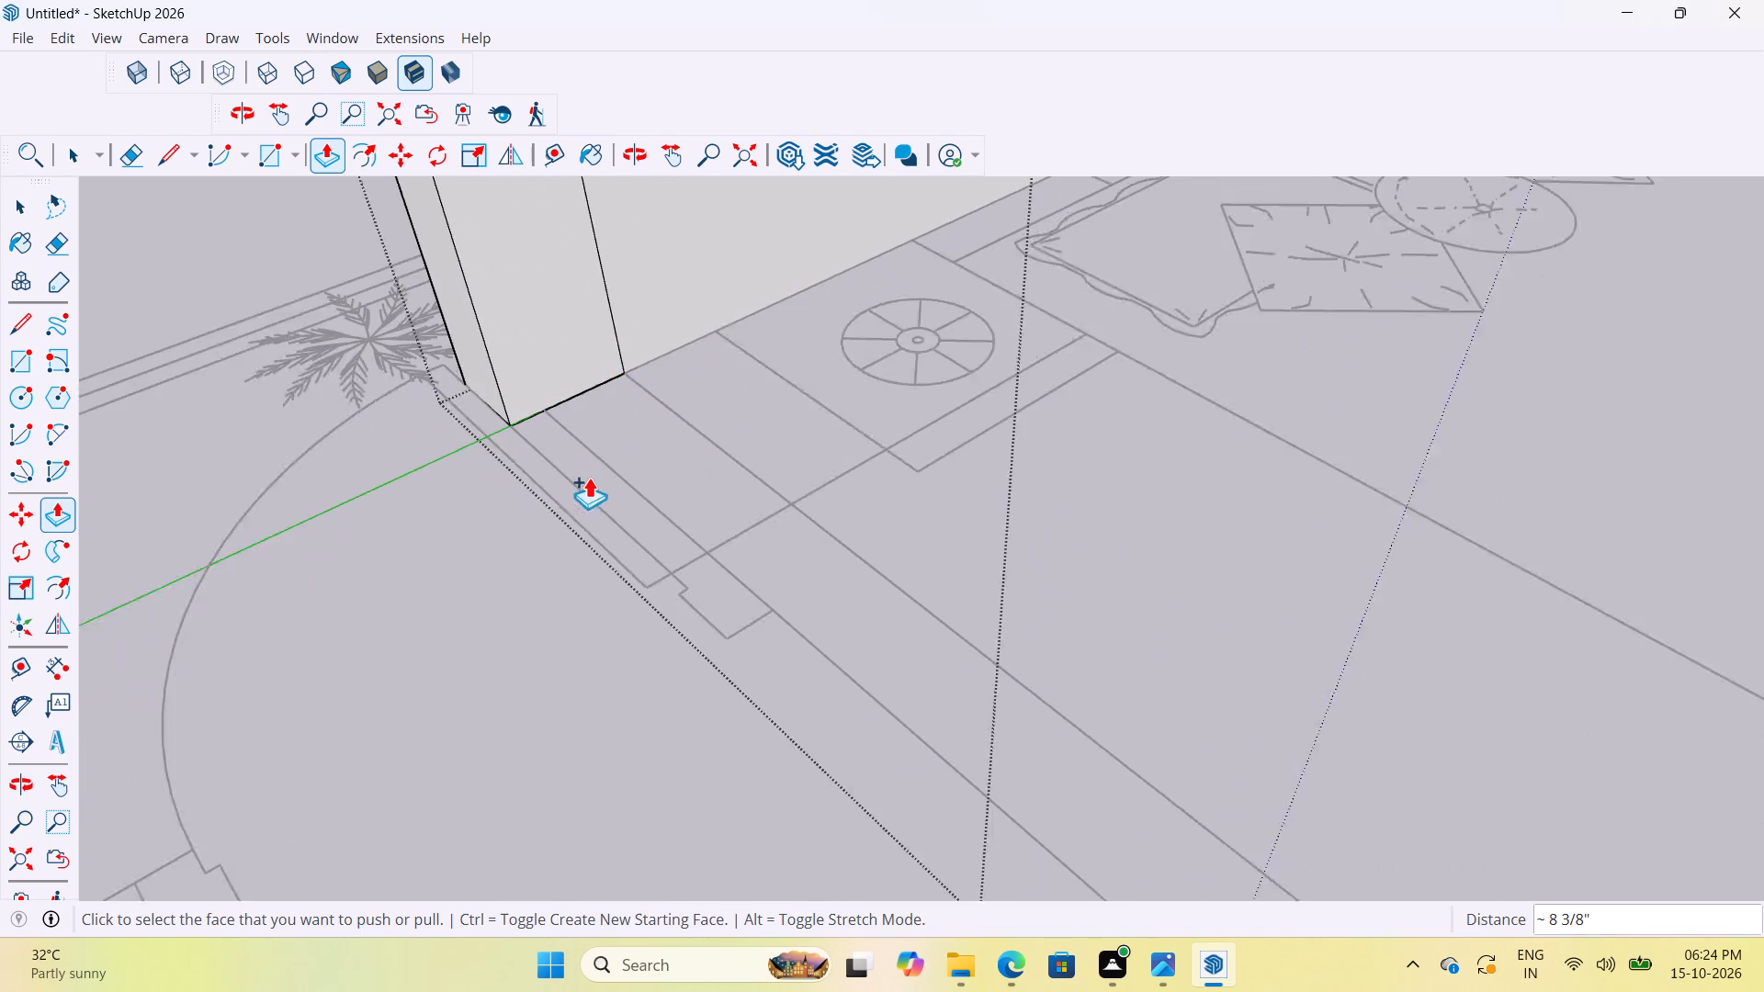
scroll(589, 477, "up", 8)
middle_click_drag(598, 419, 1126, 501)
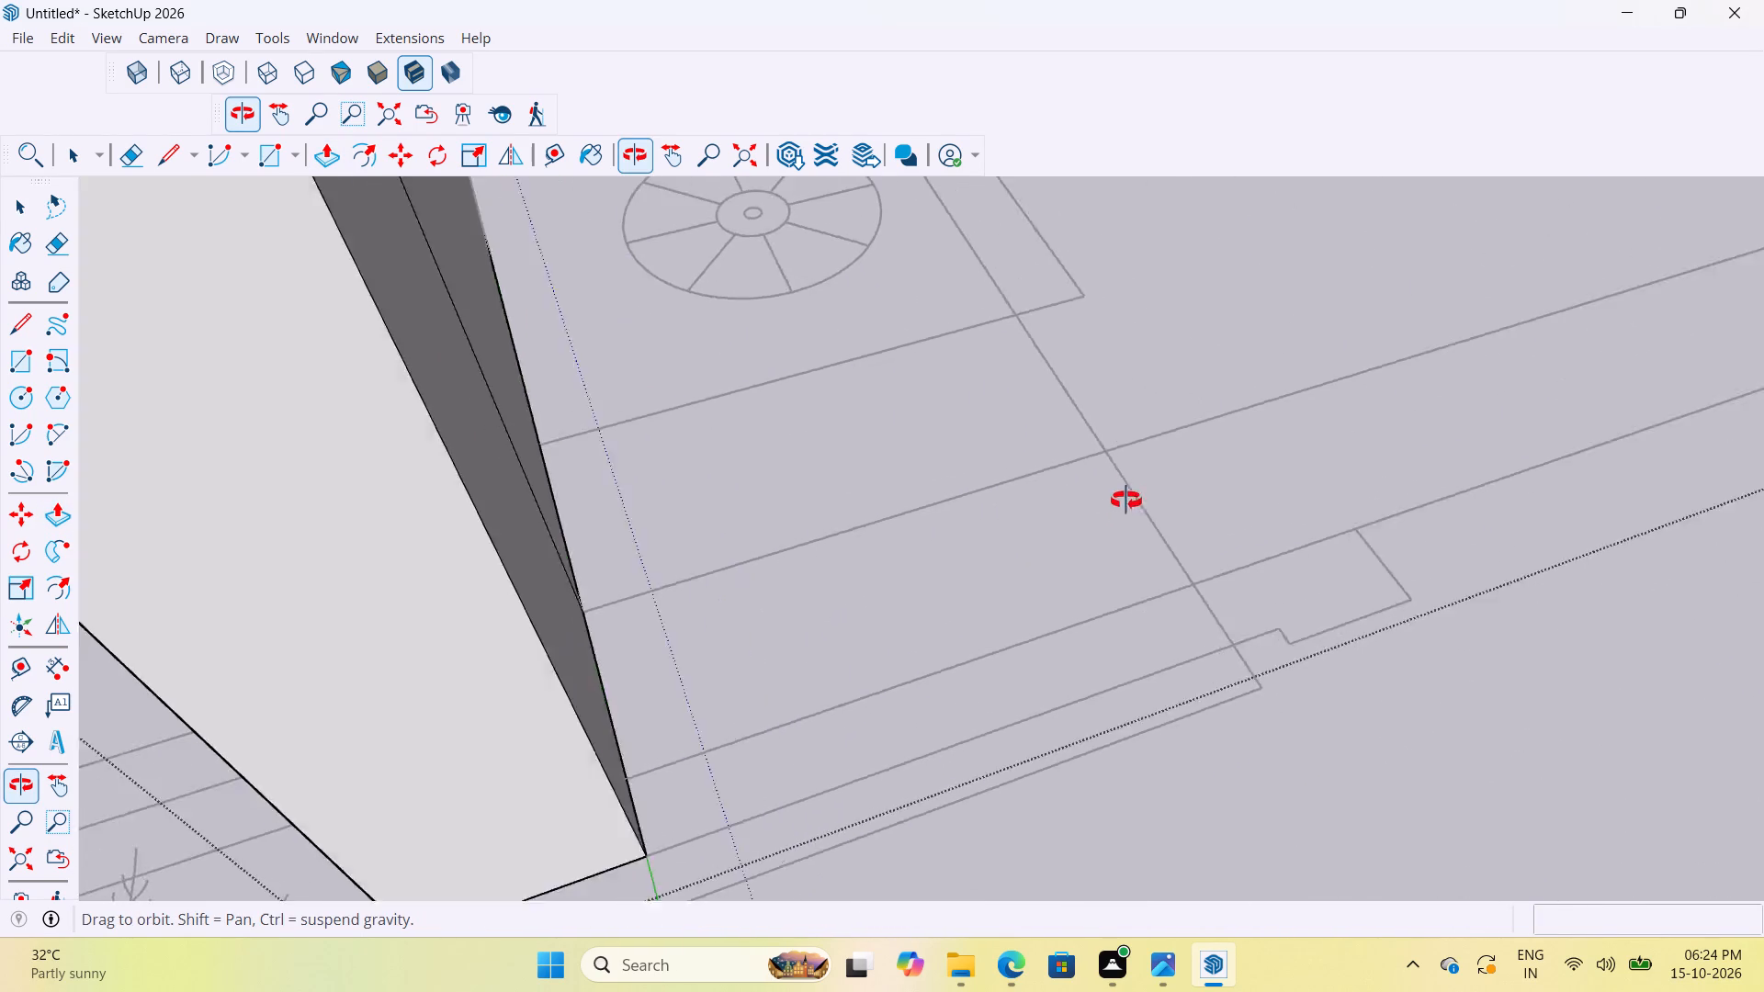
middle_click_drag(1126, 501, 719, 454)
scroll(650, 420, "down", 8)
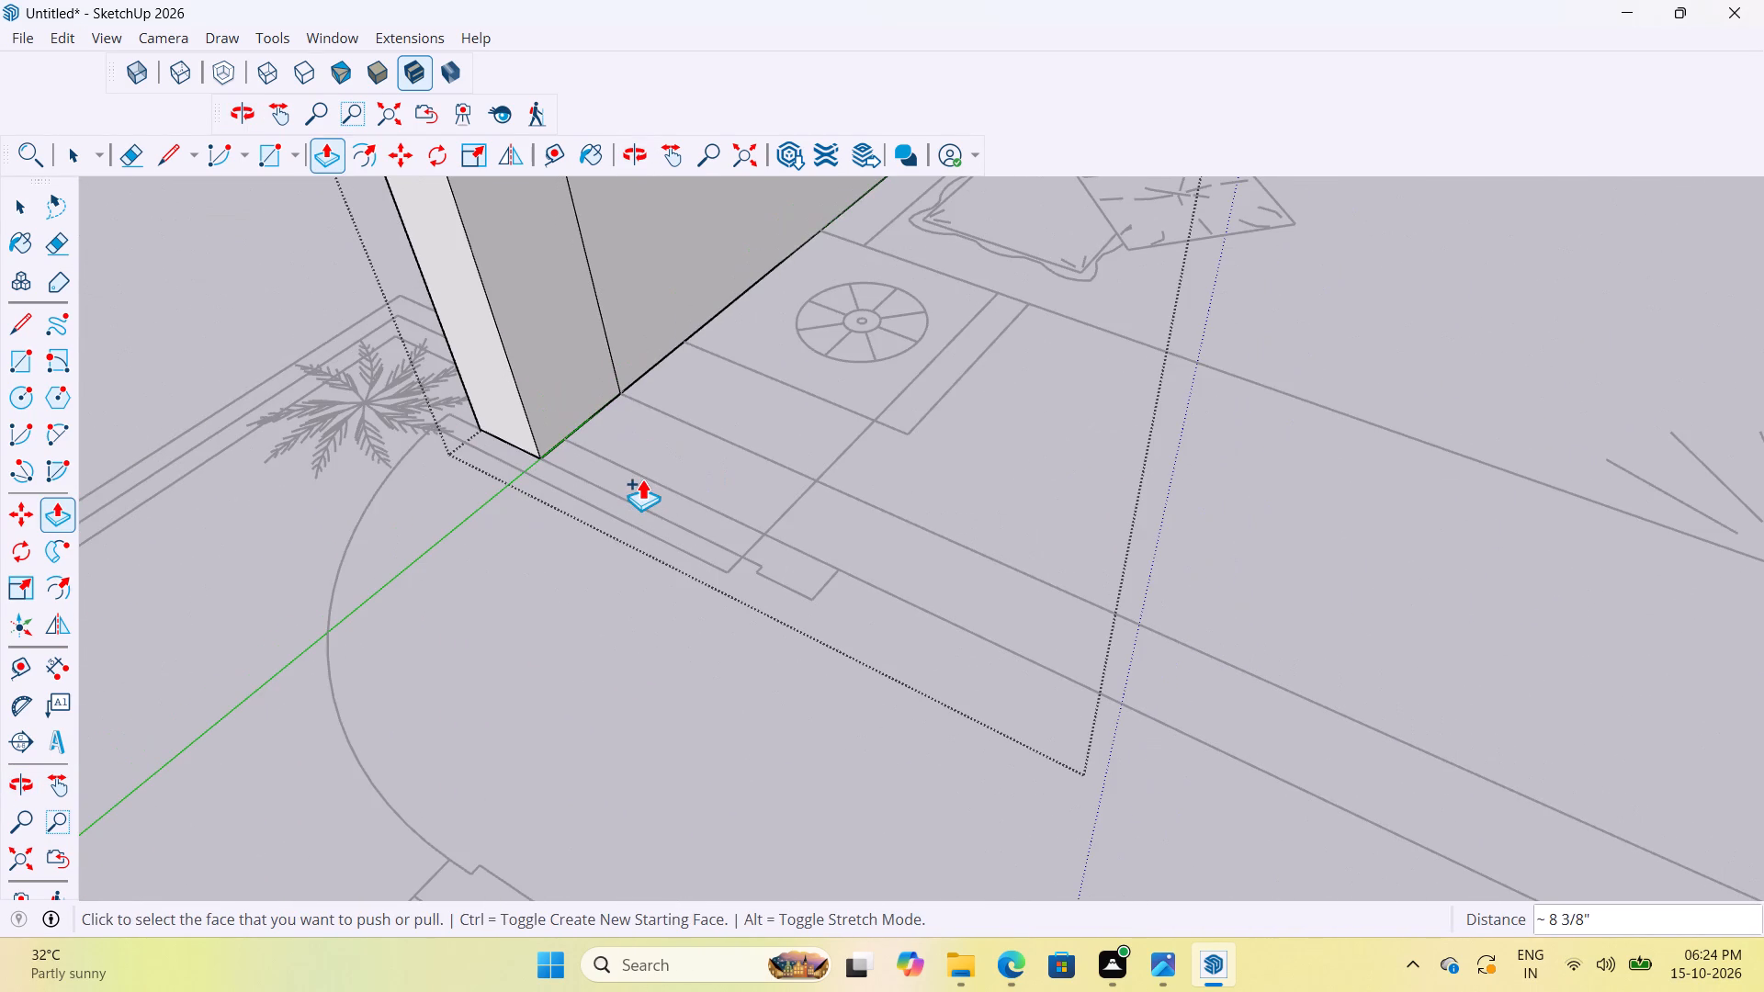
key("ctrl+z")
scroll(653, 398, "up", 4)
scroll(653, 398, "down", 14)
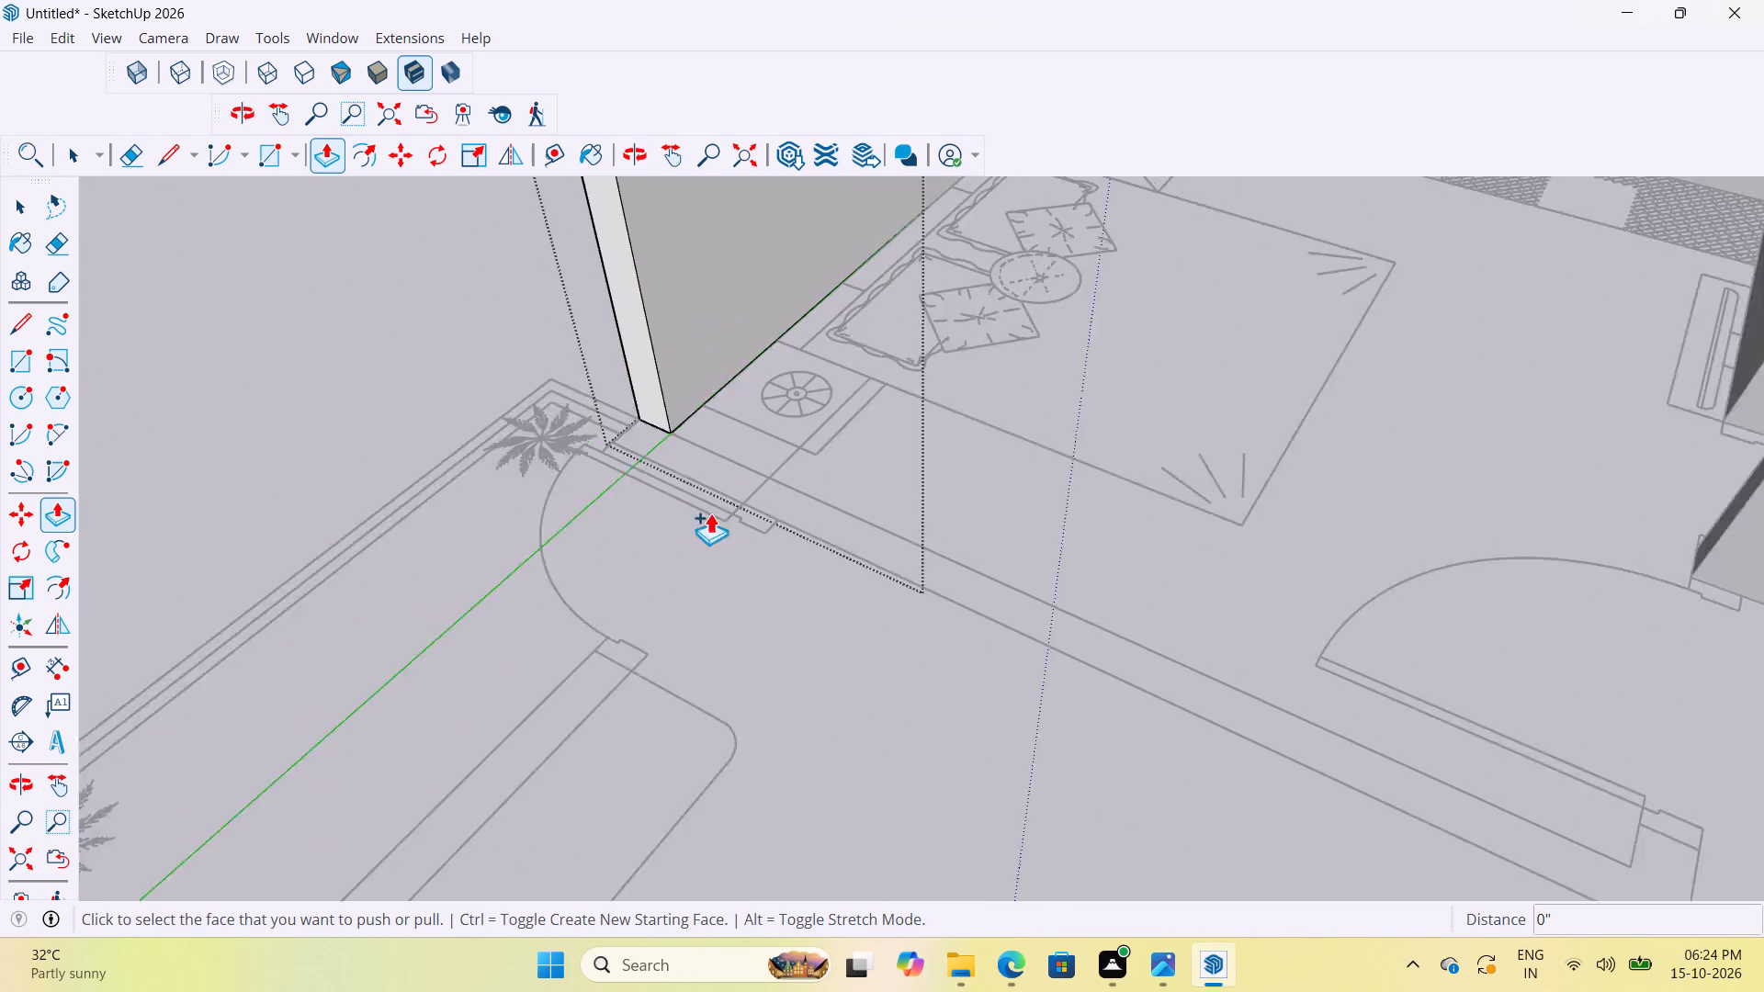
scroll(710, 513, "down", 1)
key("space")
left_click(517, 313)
Delete the stray floor-plan line segments running from the bedside table across the partition strip, and close the plan group.
scroll(681, 474, "up", 8)
middle_click_drag(738, 510, 748, 515)
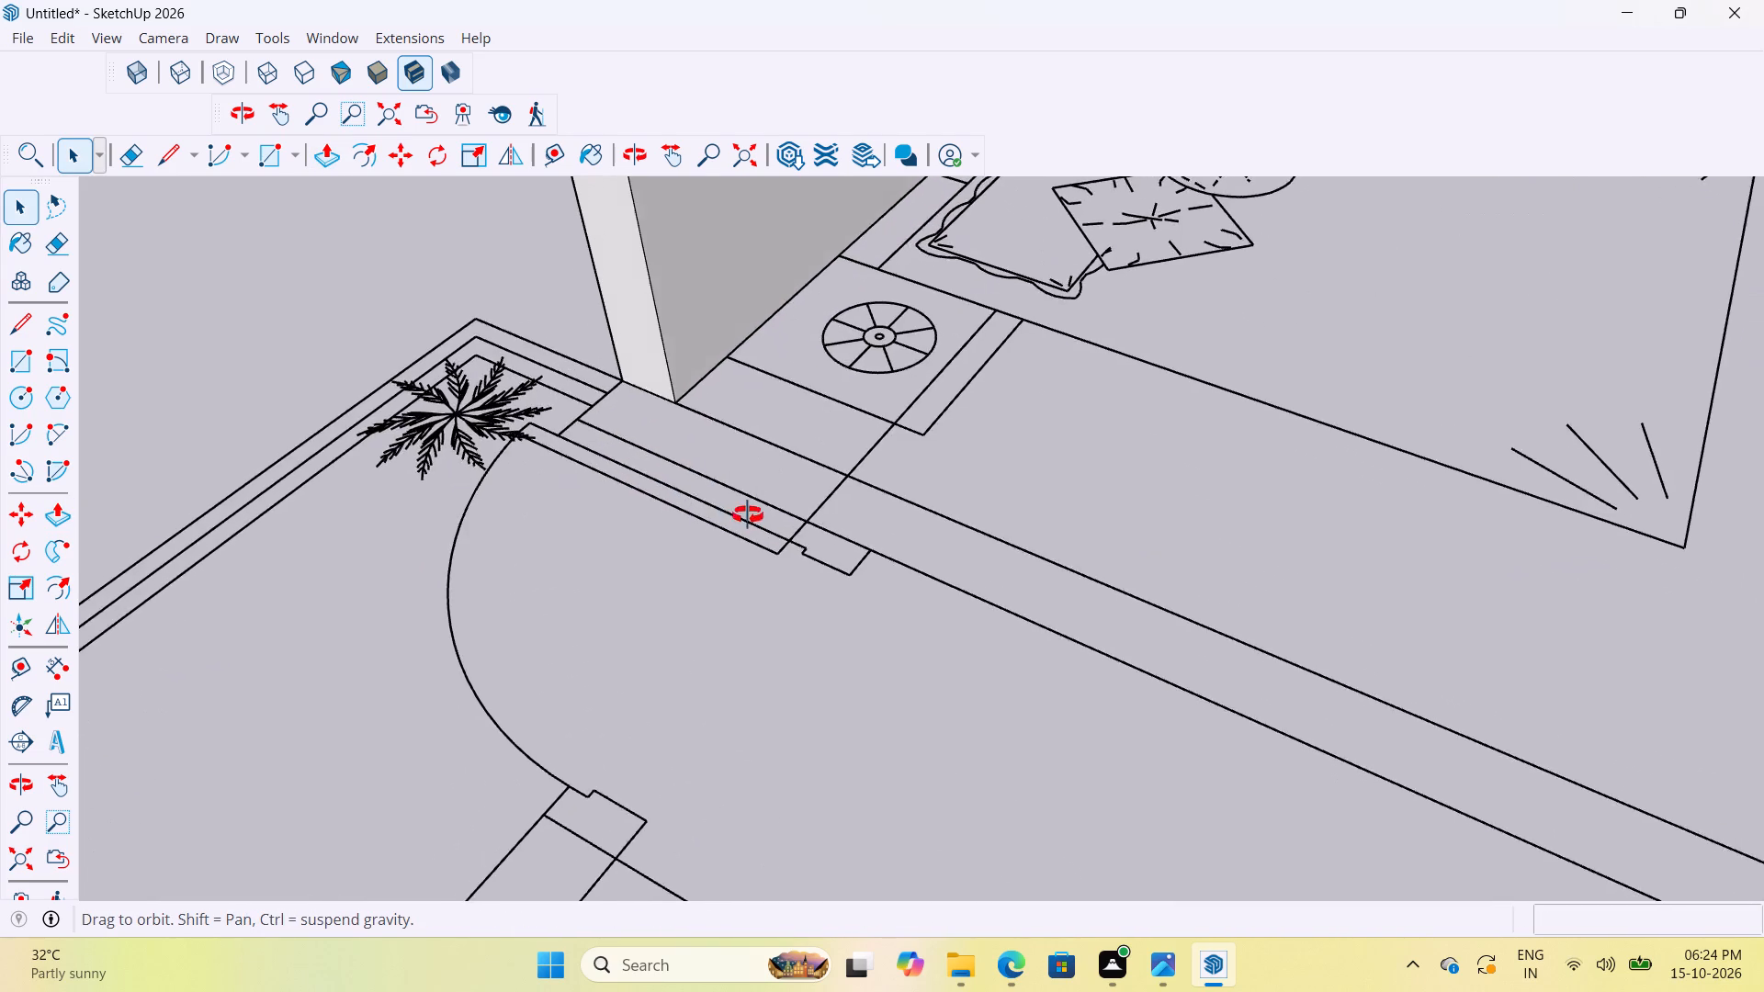
middle_click_drag(748, 515, 530, 555)
scroll(780, 445, "down", 8)
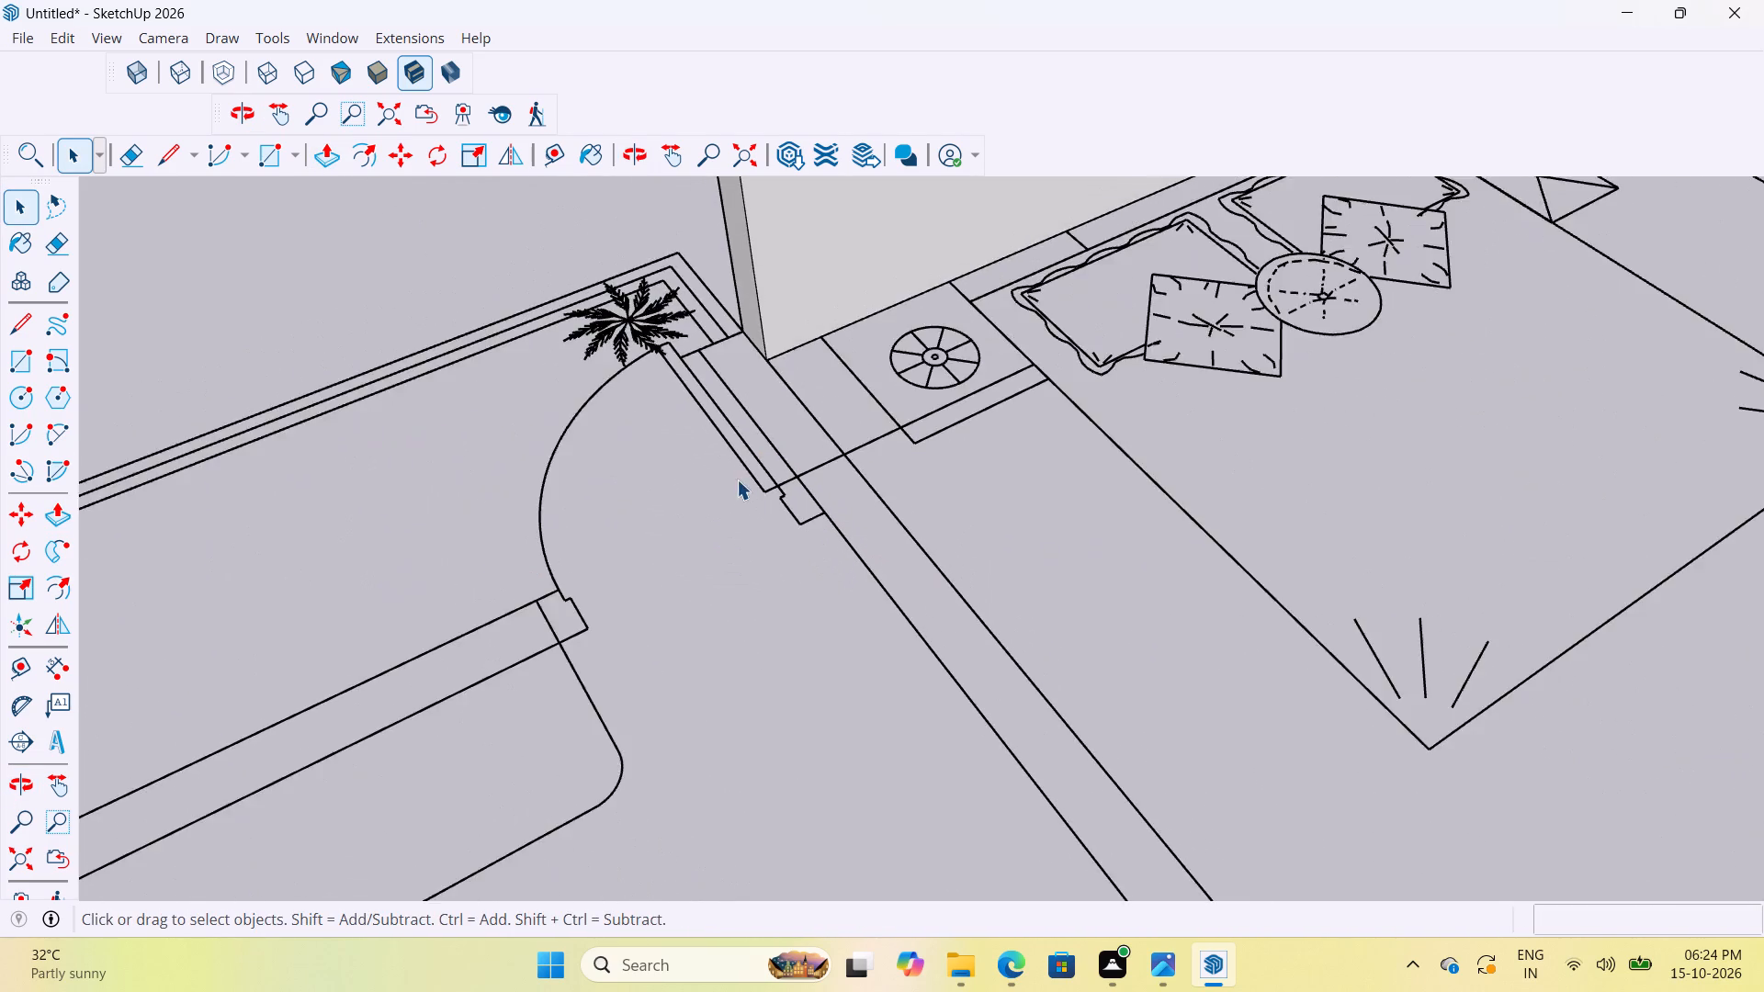
scroll(737, 479, "down", 3)
scroll(849, 520, "up", 12)
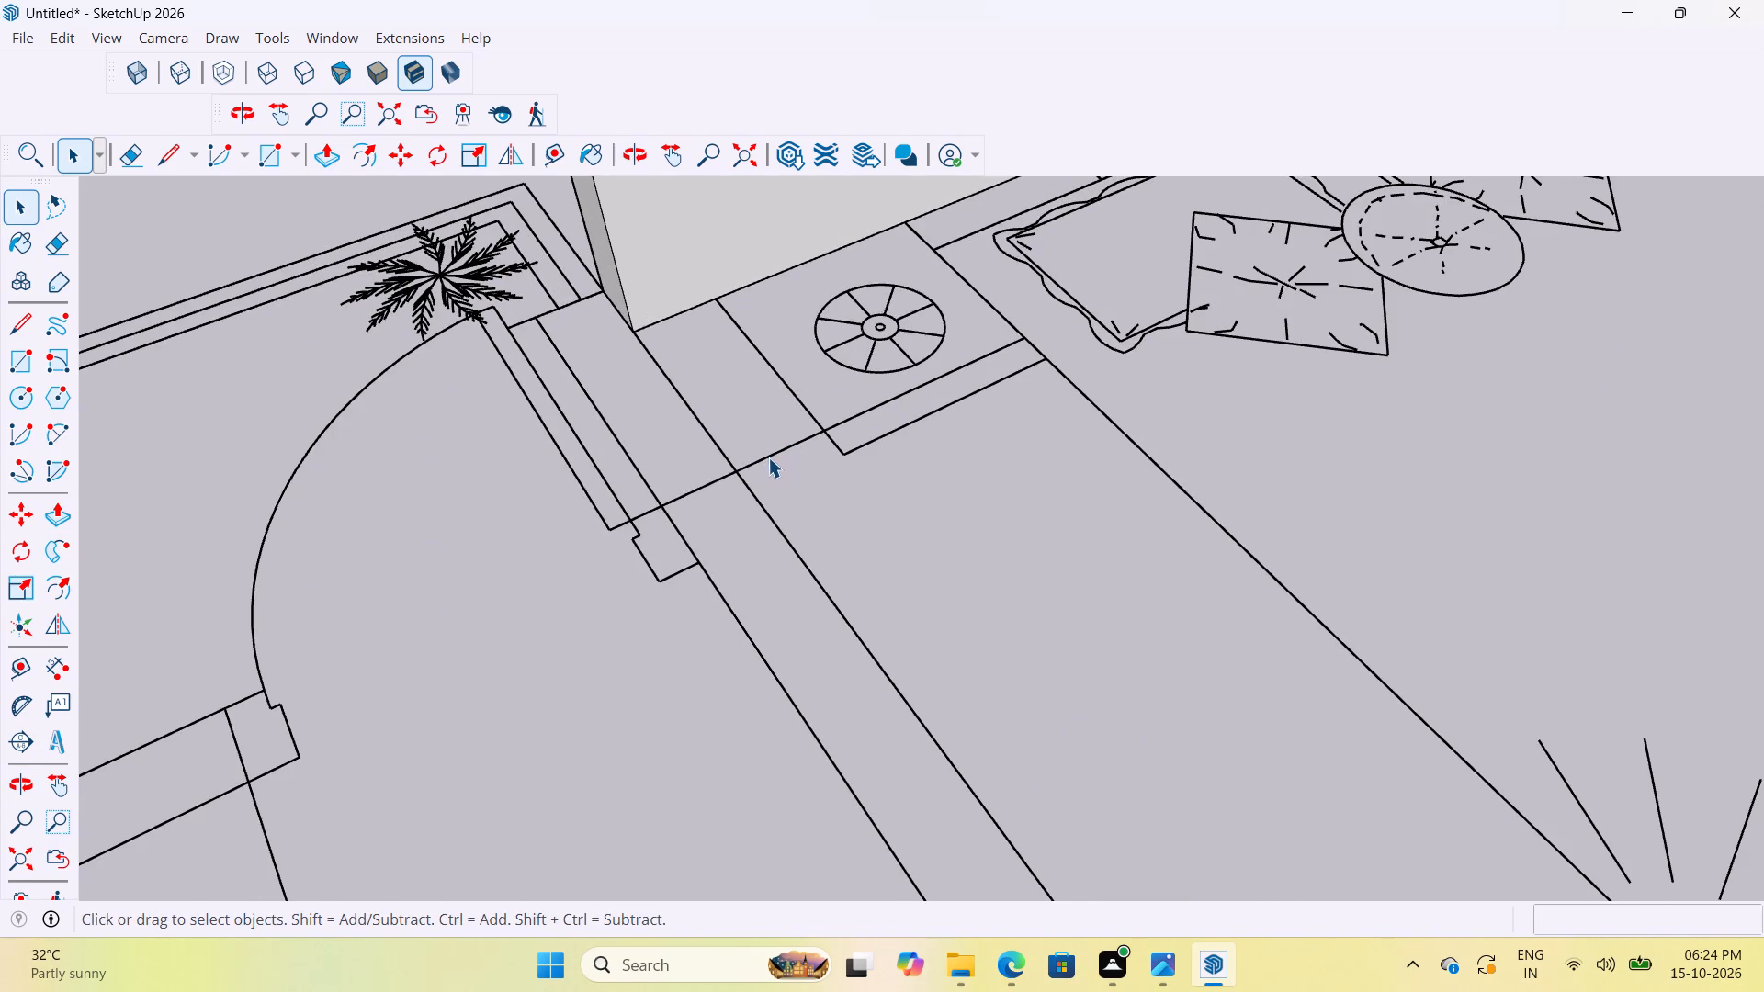
left_click(768, 457)
double_click(768, 458)
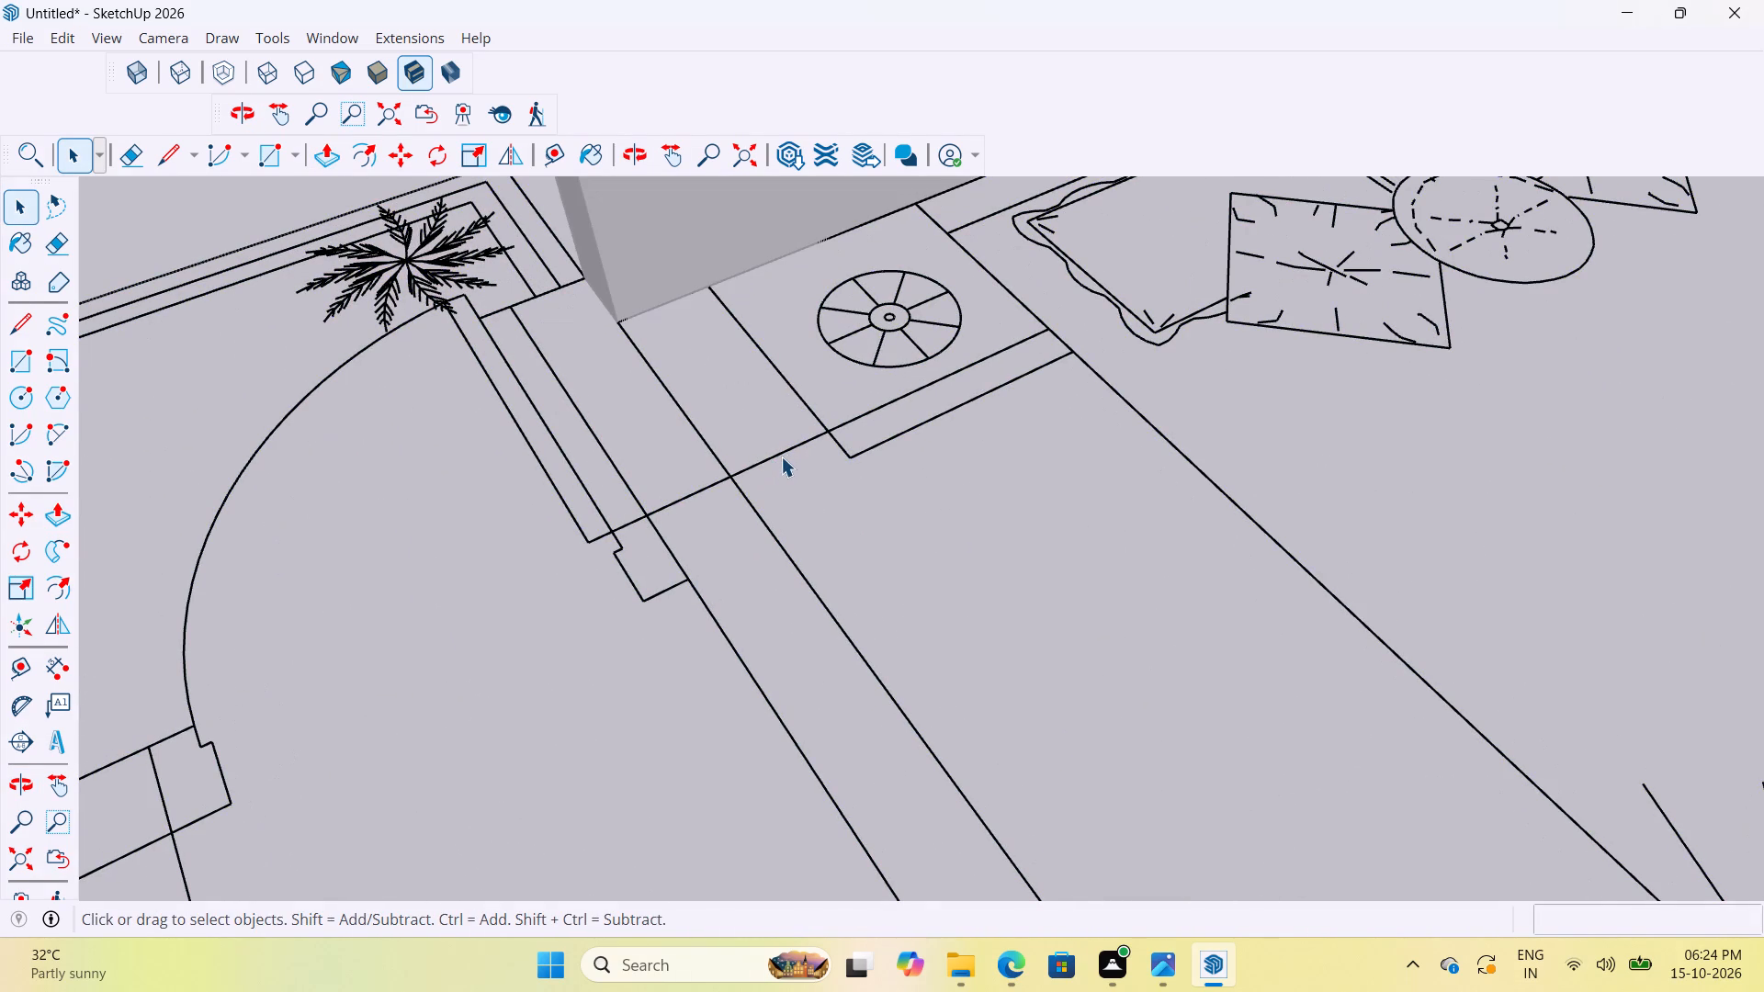
left_click(781, 457)
key("Delete")
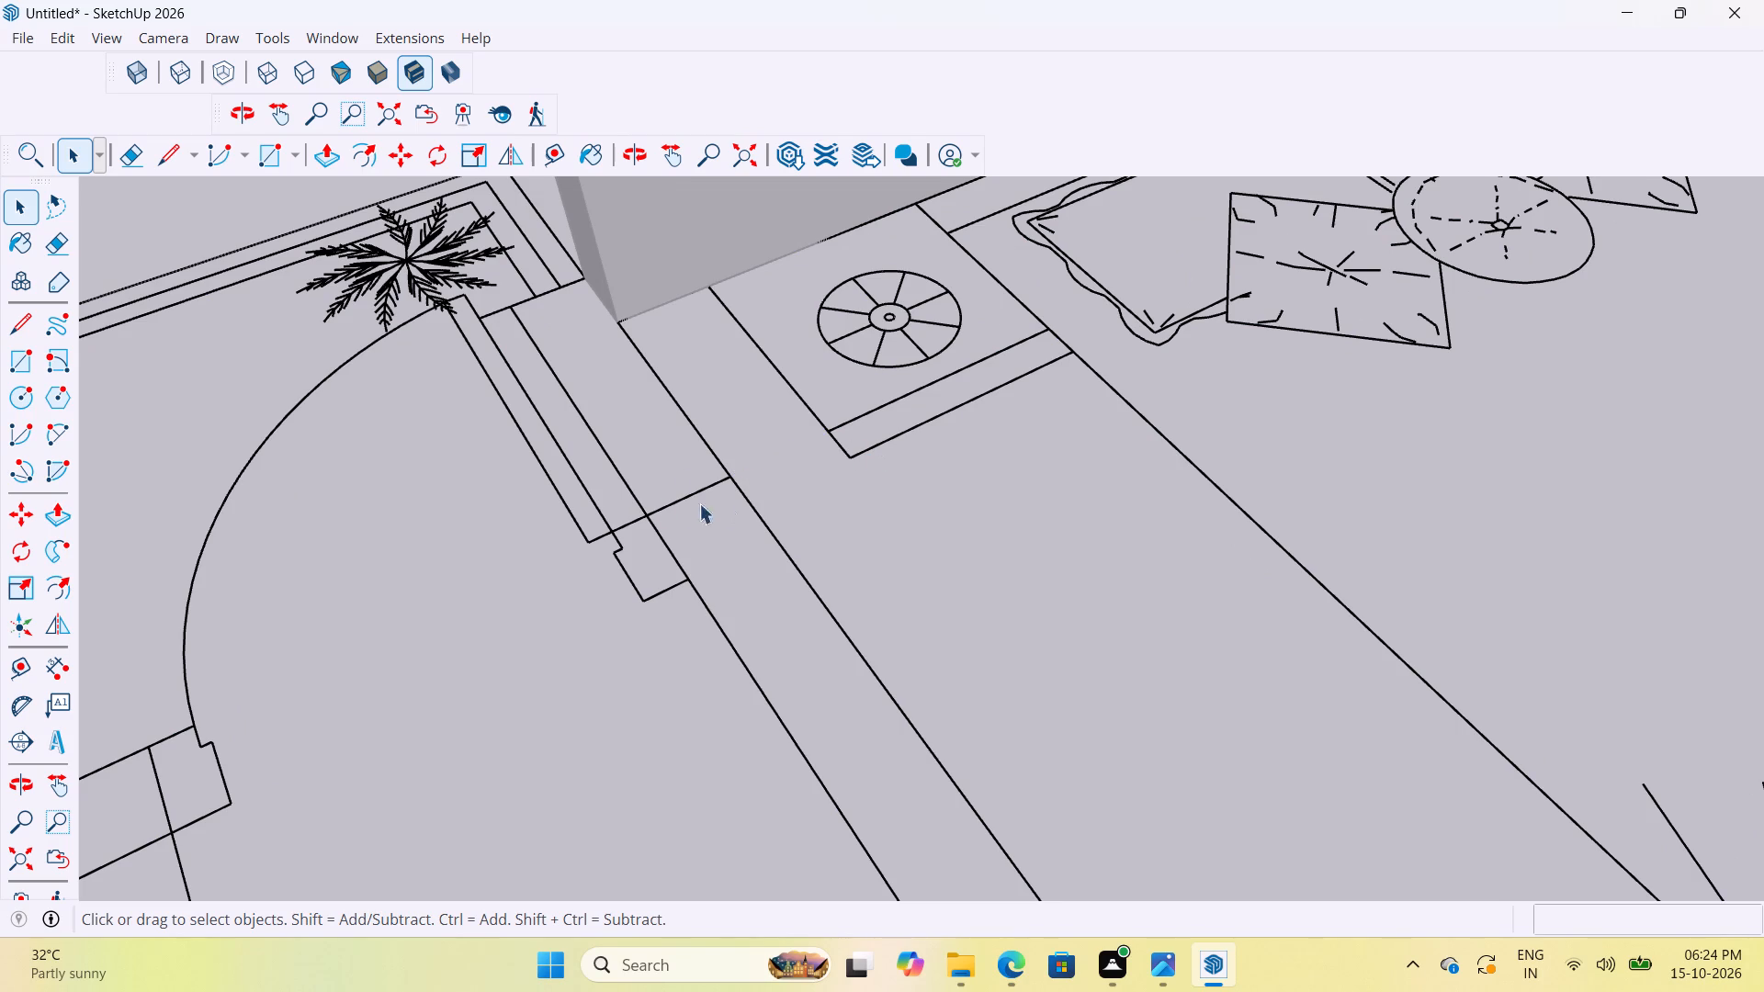
left_click(682, 499)
key("Delete")
scroll(791, 458, "down", 12)
middle_click_drag(743, 429, 745, 431)
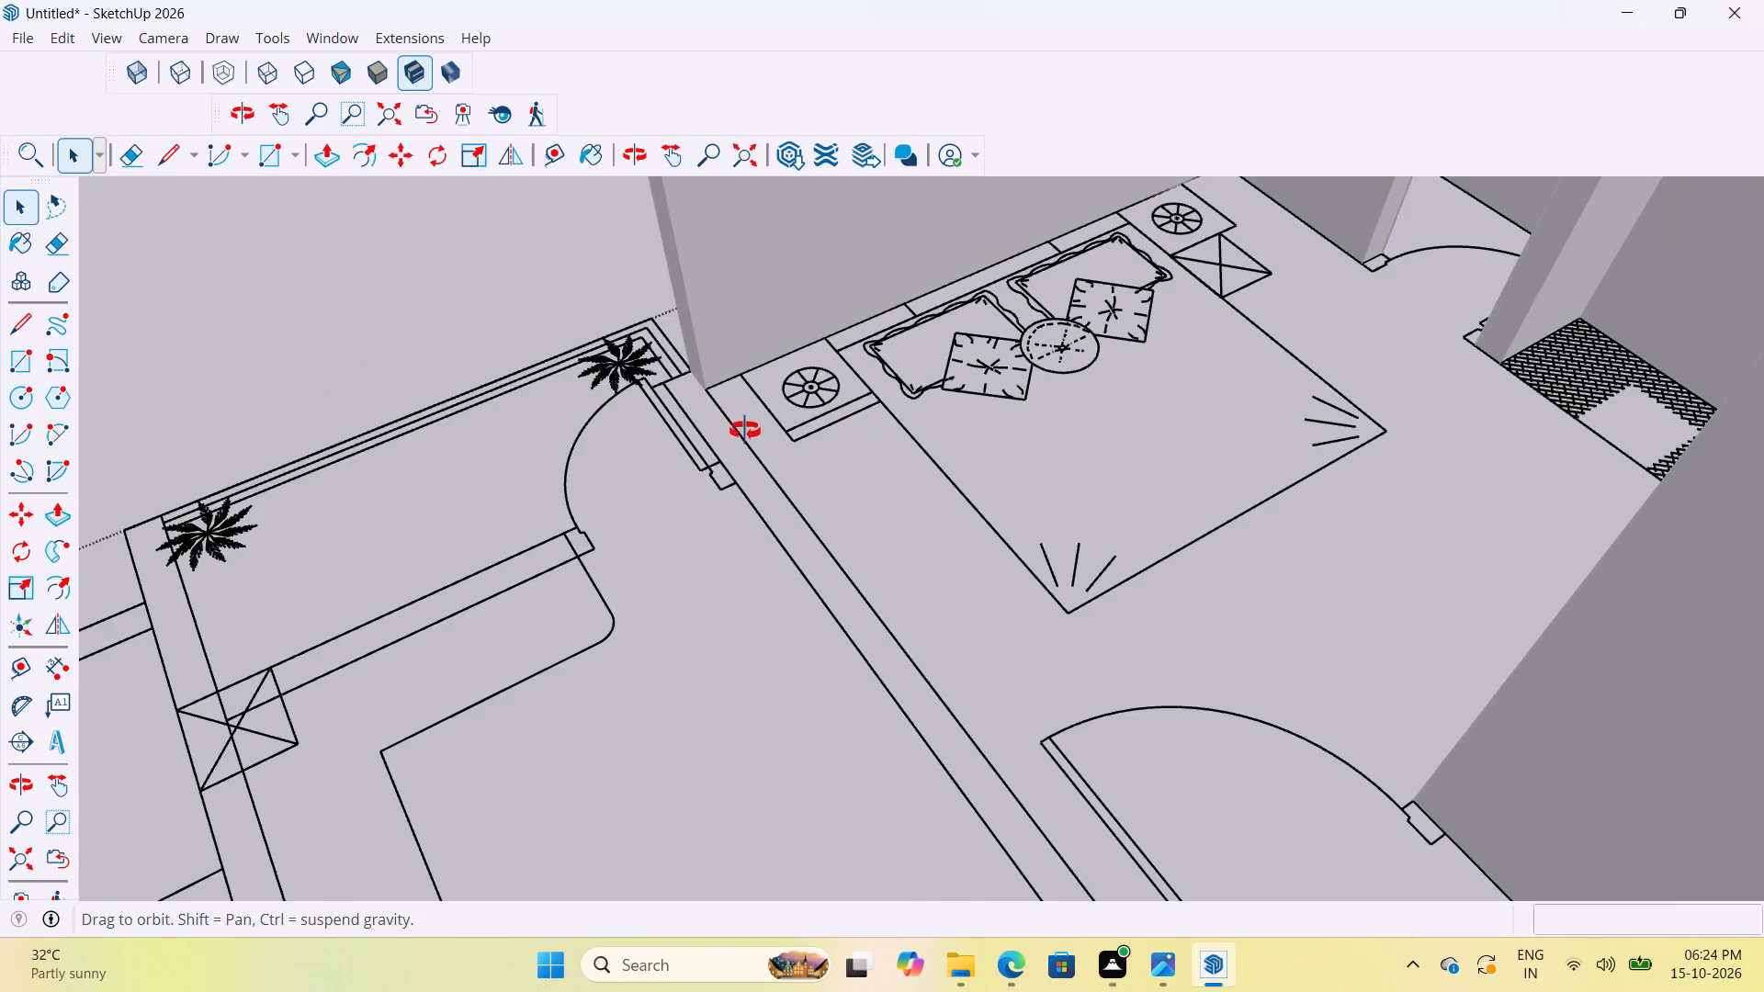
middle_click_drag(745, 431, 1155, 416)
scroll(930, 437, "down", 5)
scroll(808, 524, "up", 14)
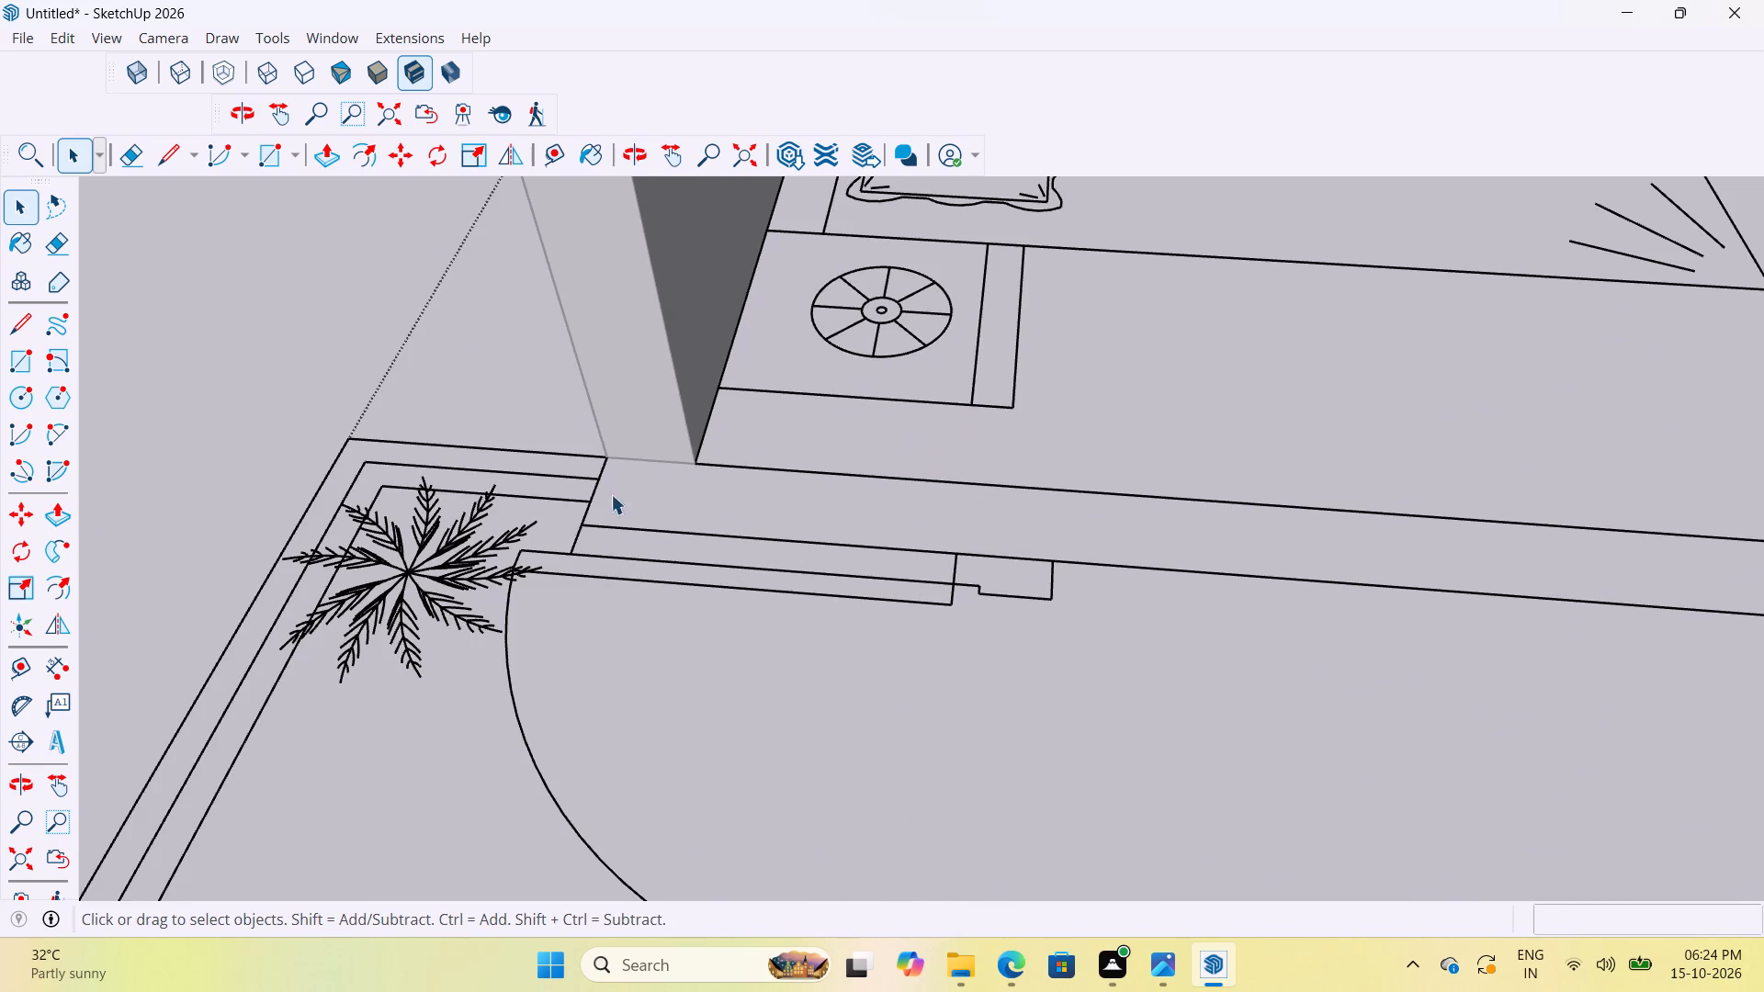
left_click(297, 327)
scroll(659, 449, "down", 13)
left_click(401, 416)
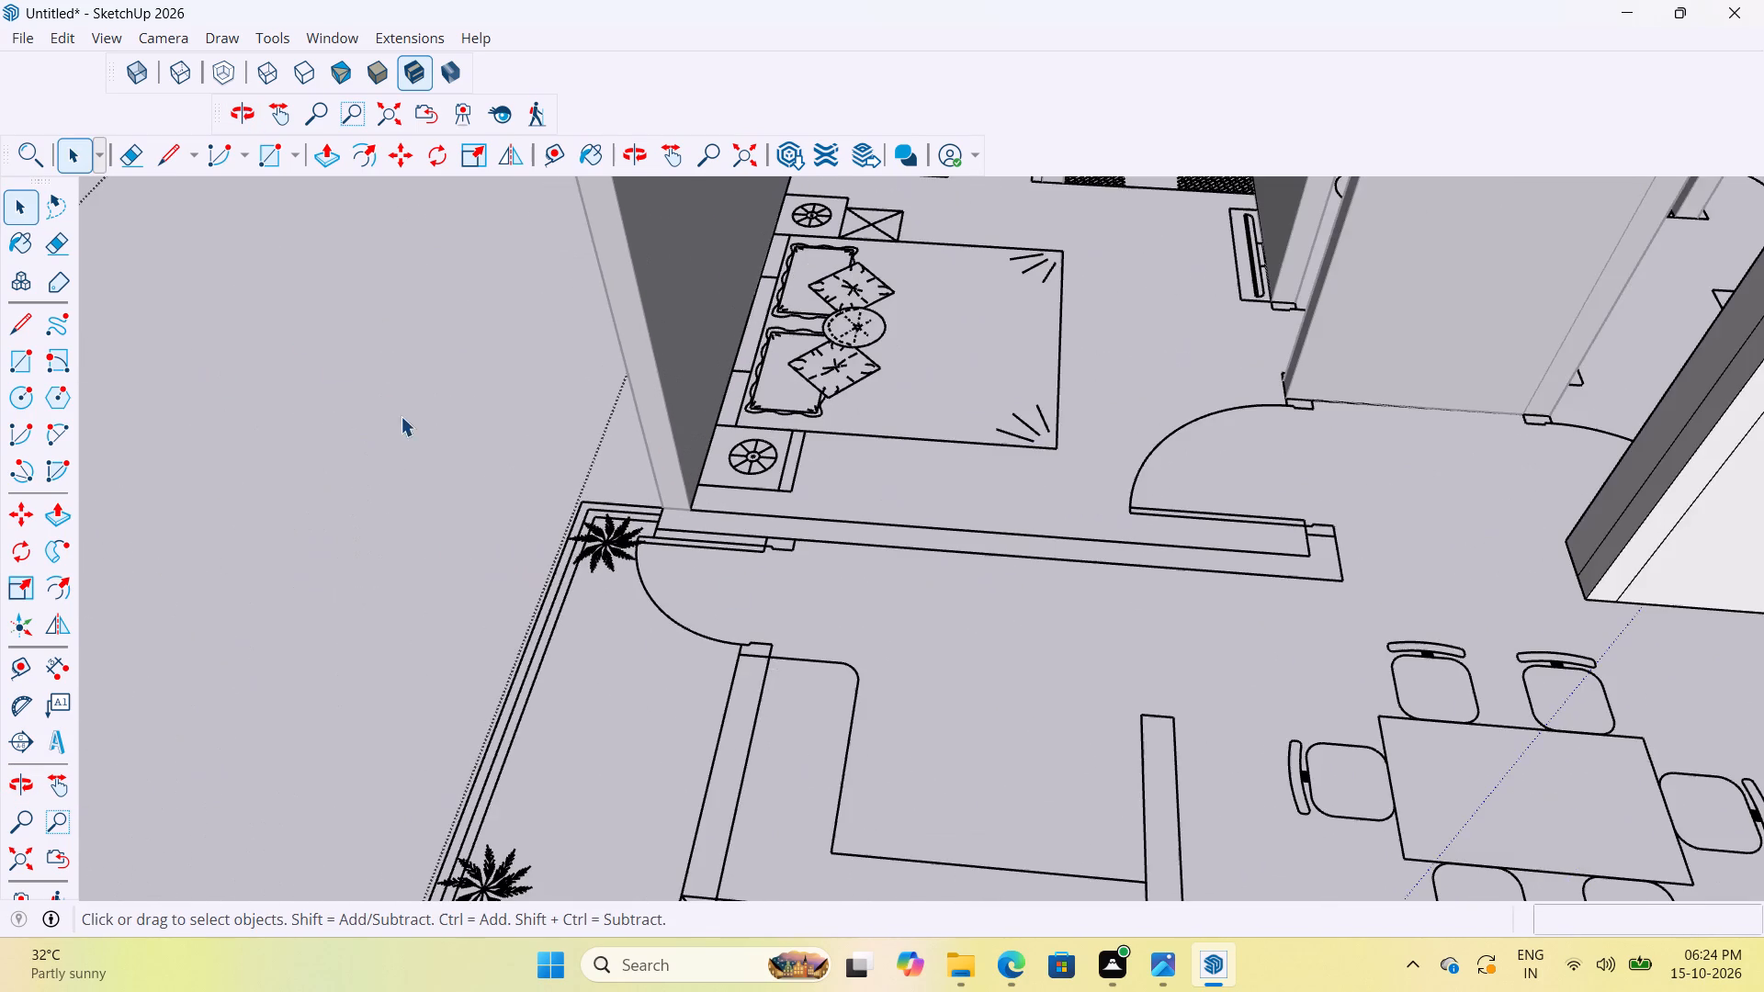
scroll(465, 542, "down", 19)
left_click(1254, 343)
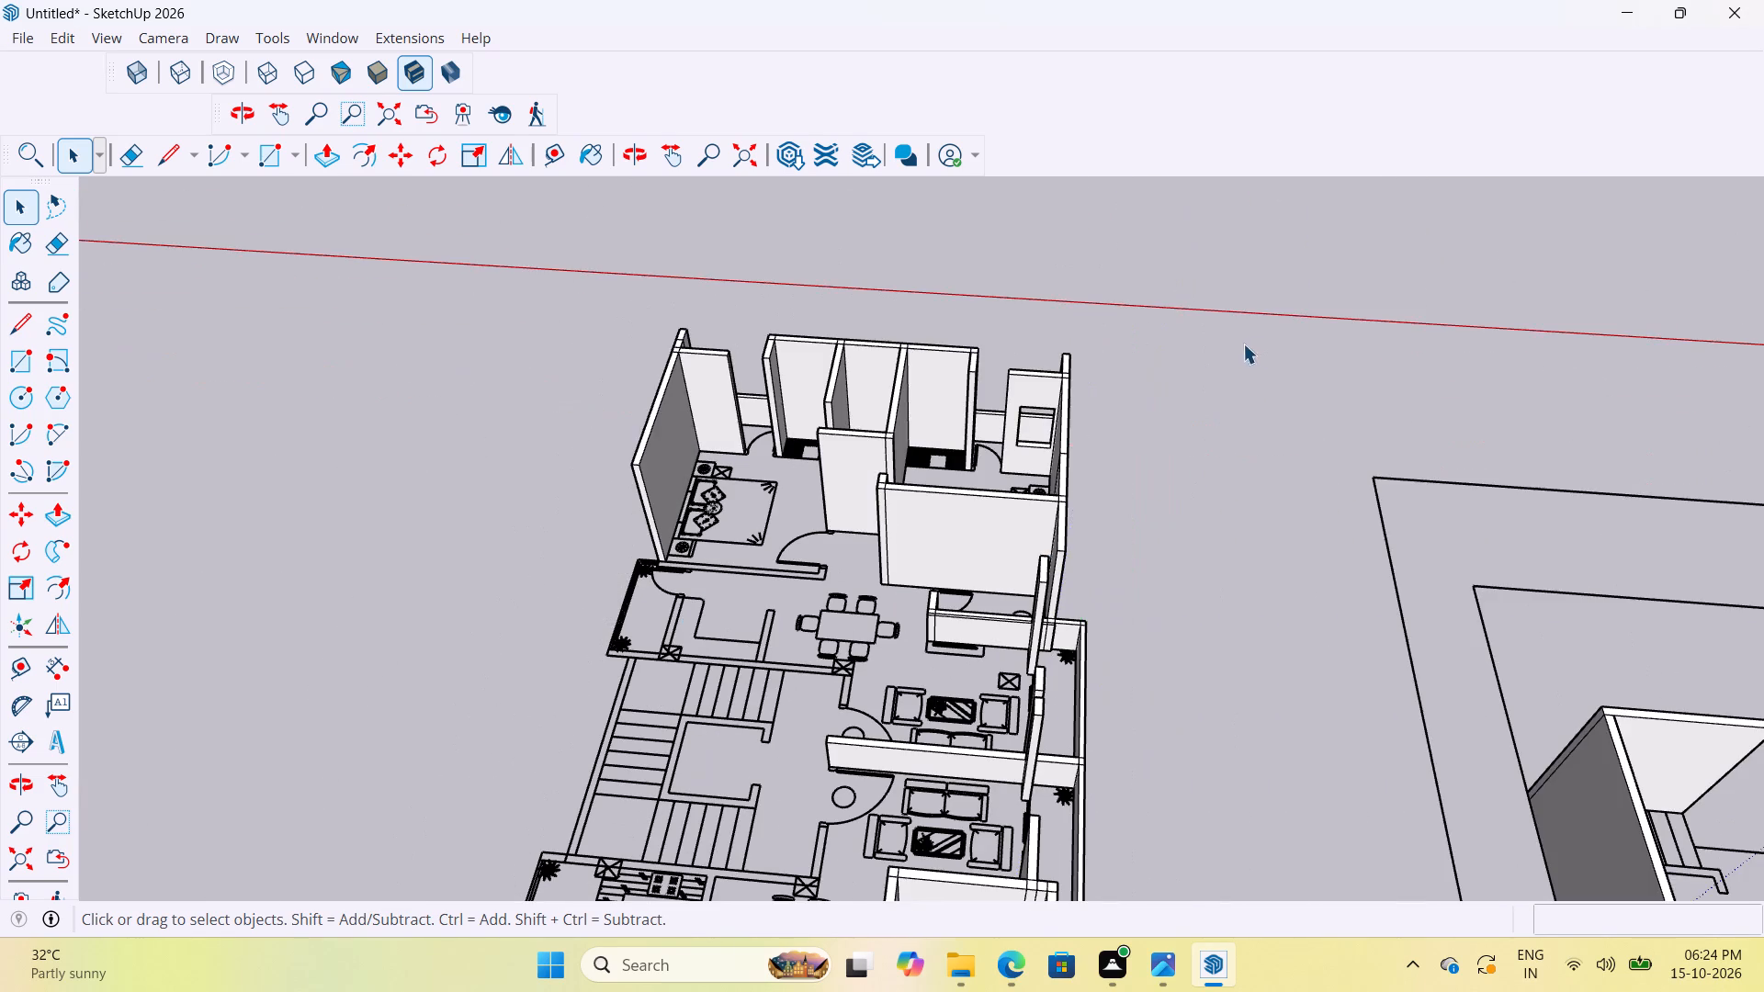
Examine the raised walls from all around and the unraised partition strip between the second bedroom and the planted balcony.
scroll(754, 628, "up", 20)
scroll(754, 628, "up", 5)
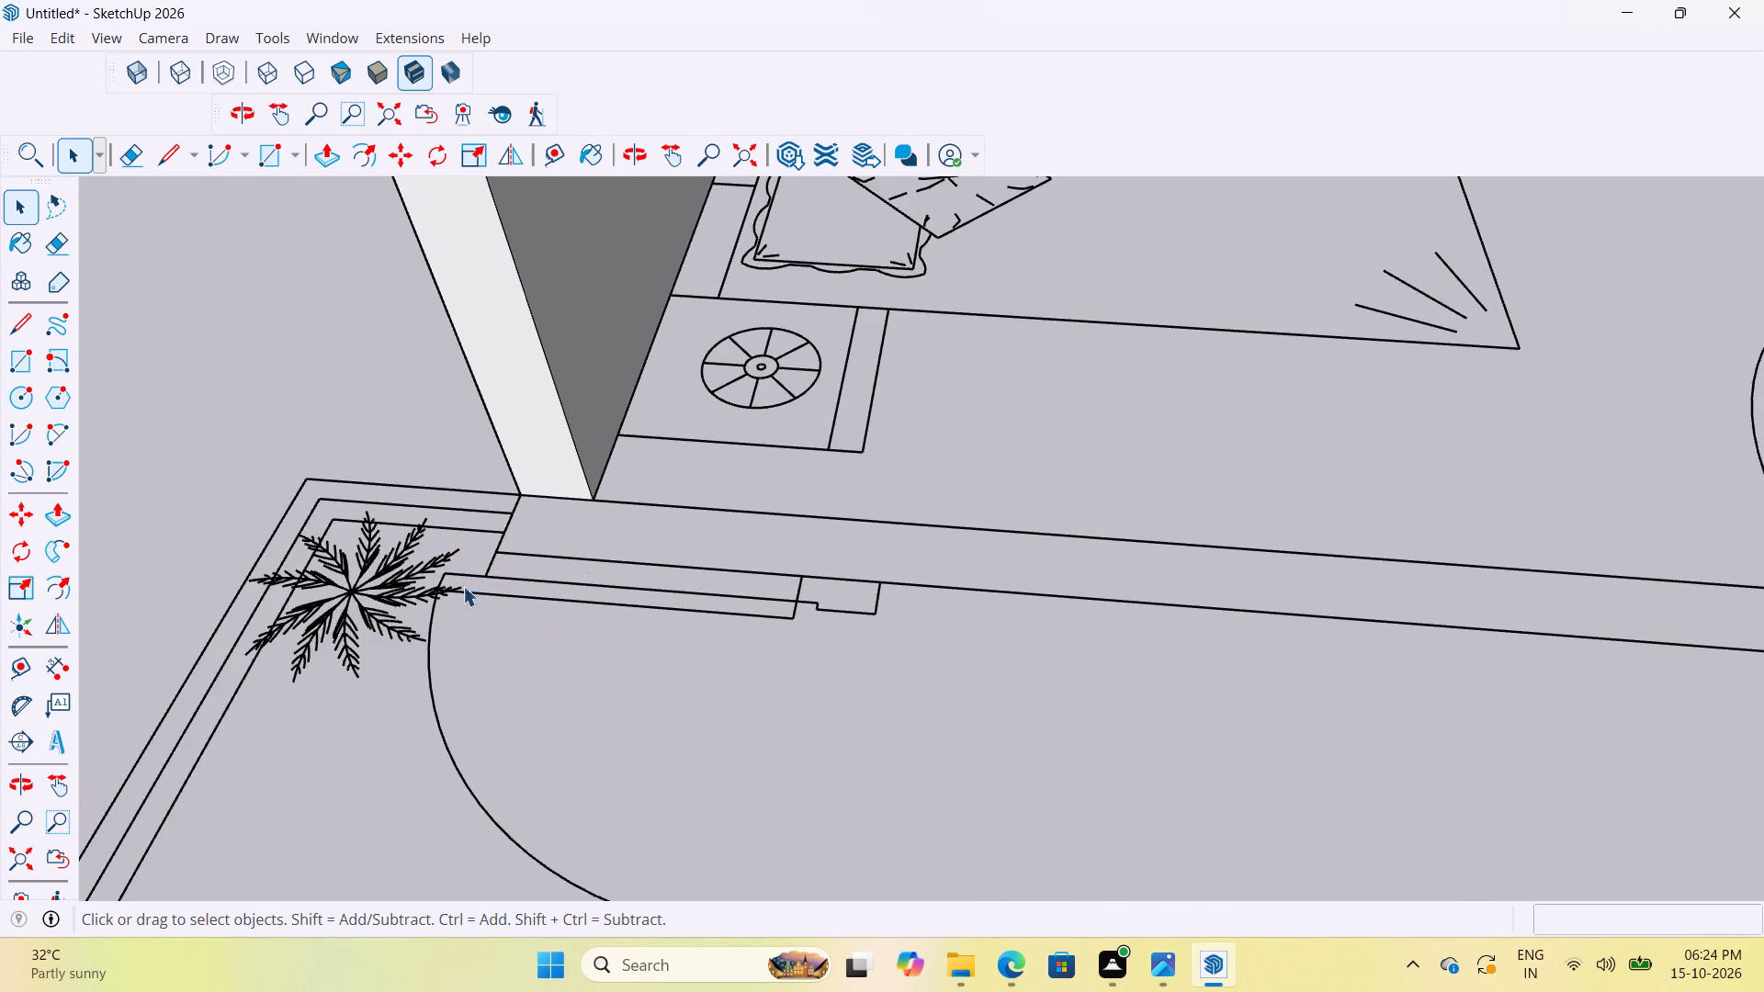
scroll(441, 584, "down", 5)
scroll(572, 573, "up", 5)
scroll(576, 560, "down", 6)
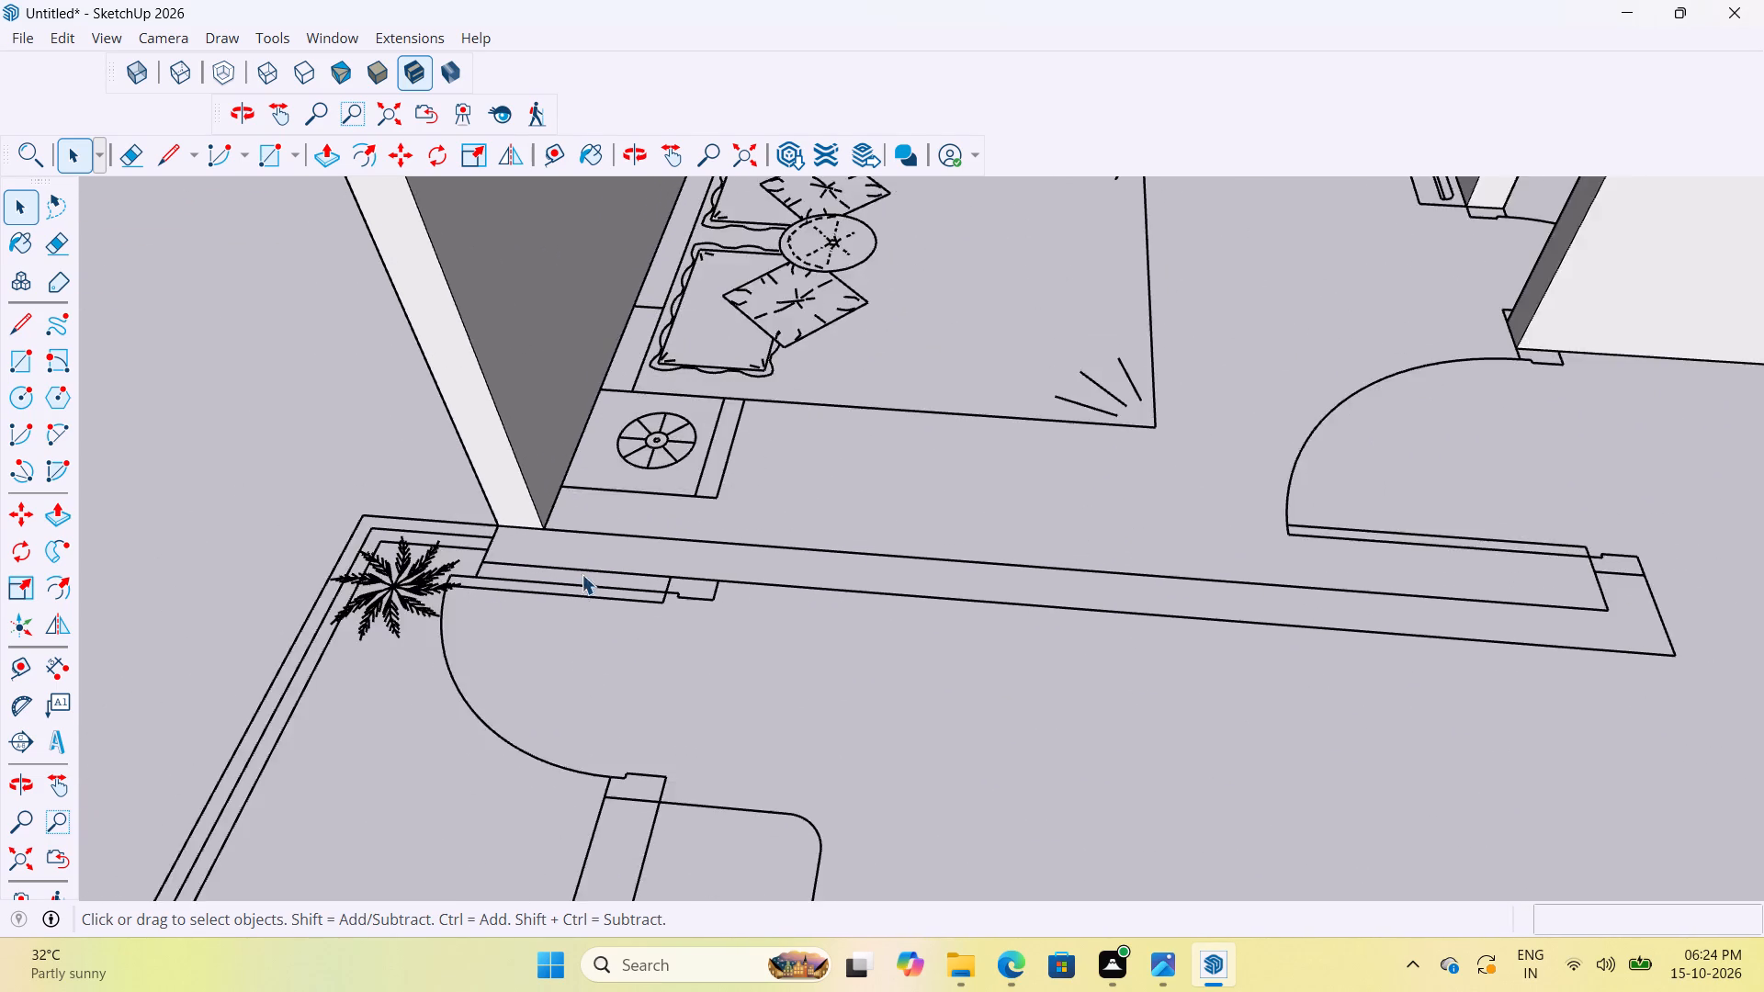
scroll(582, 574, "down", 20)
scroll(582, 574, "down", 5)
middle_click_drag(834, 614, 1707, 667)
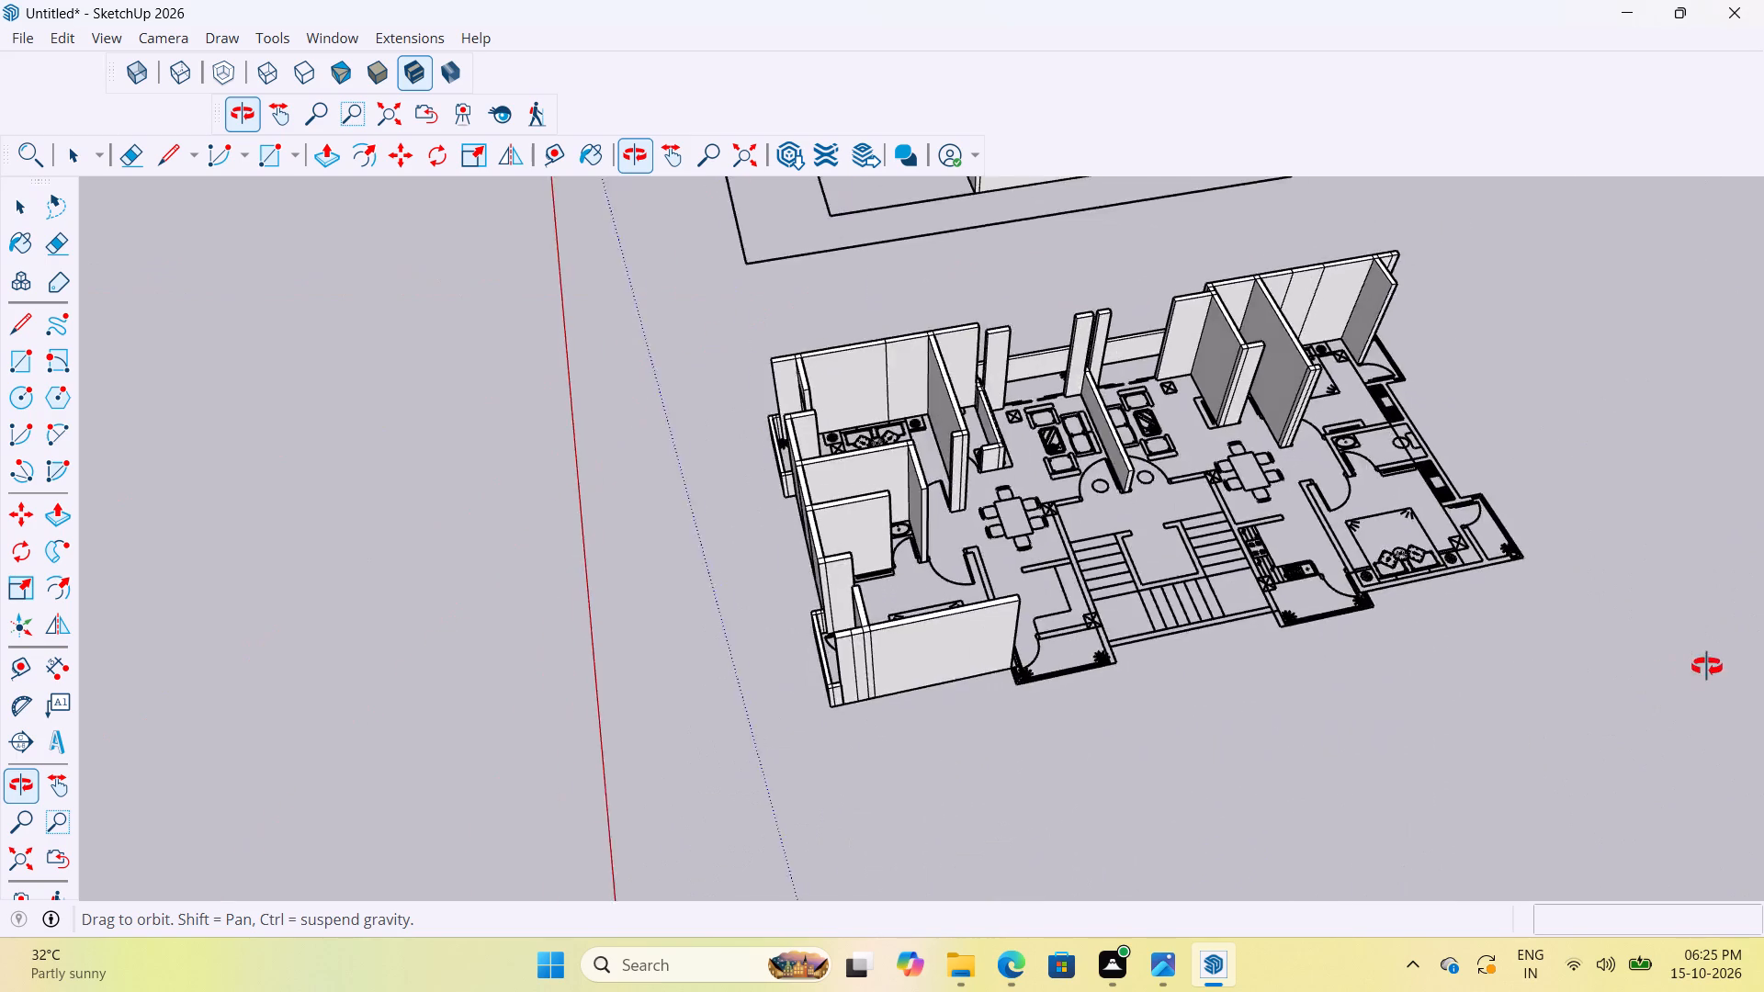
middle_click_drag(1707, 667, 1324, 624)
scroll(1018, 586, "down", 6)
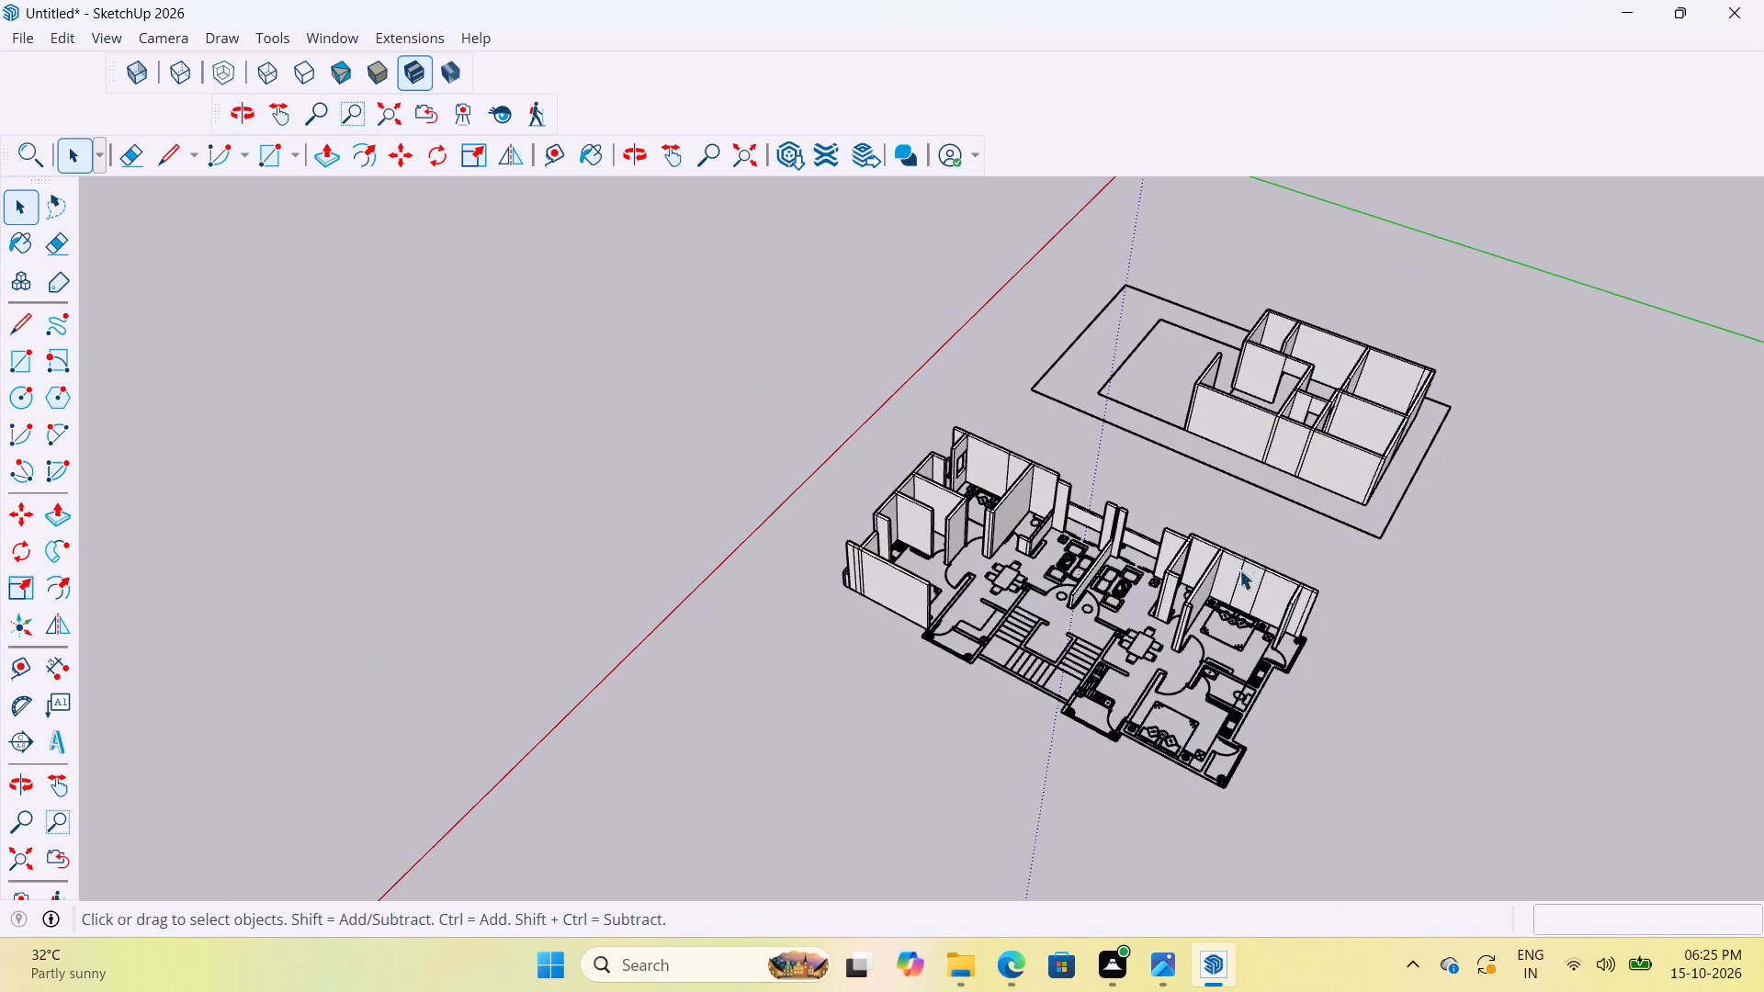
scroll(835, 585, "up", 14)
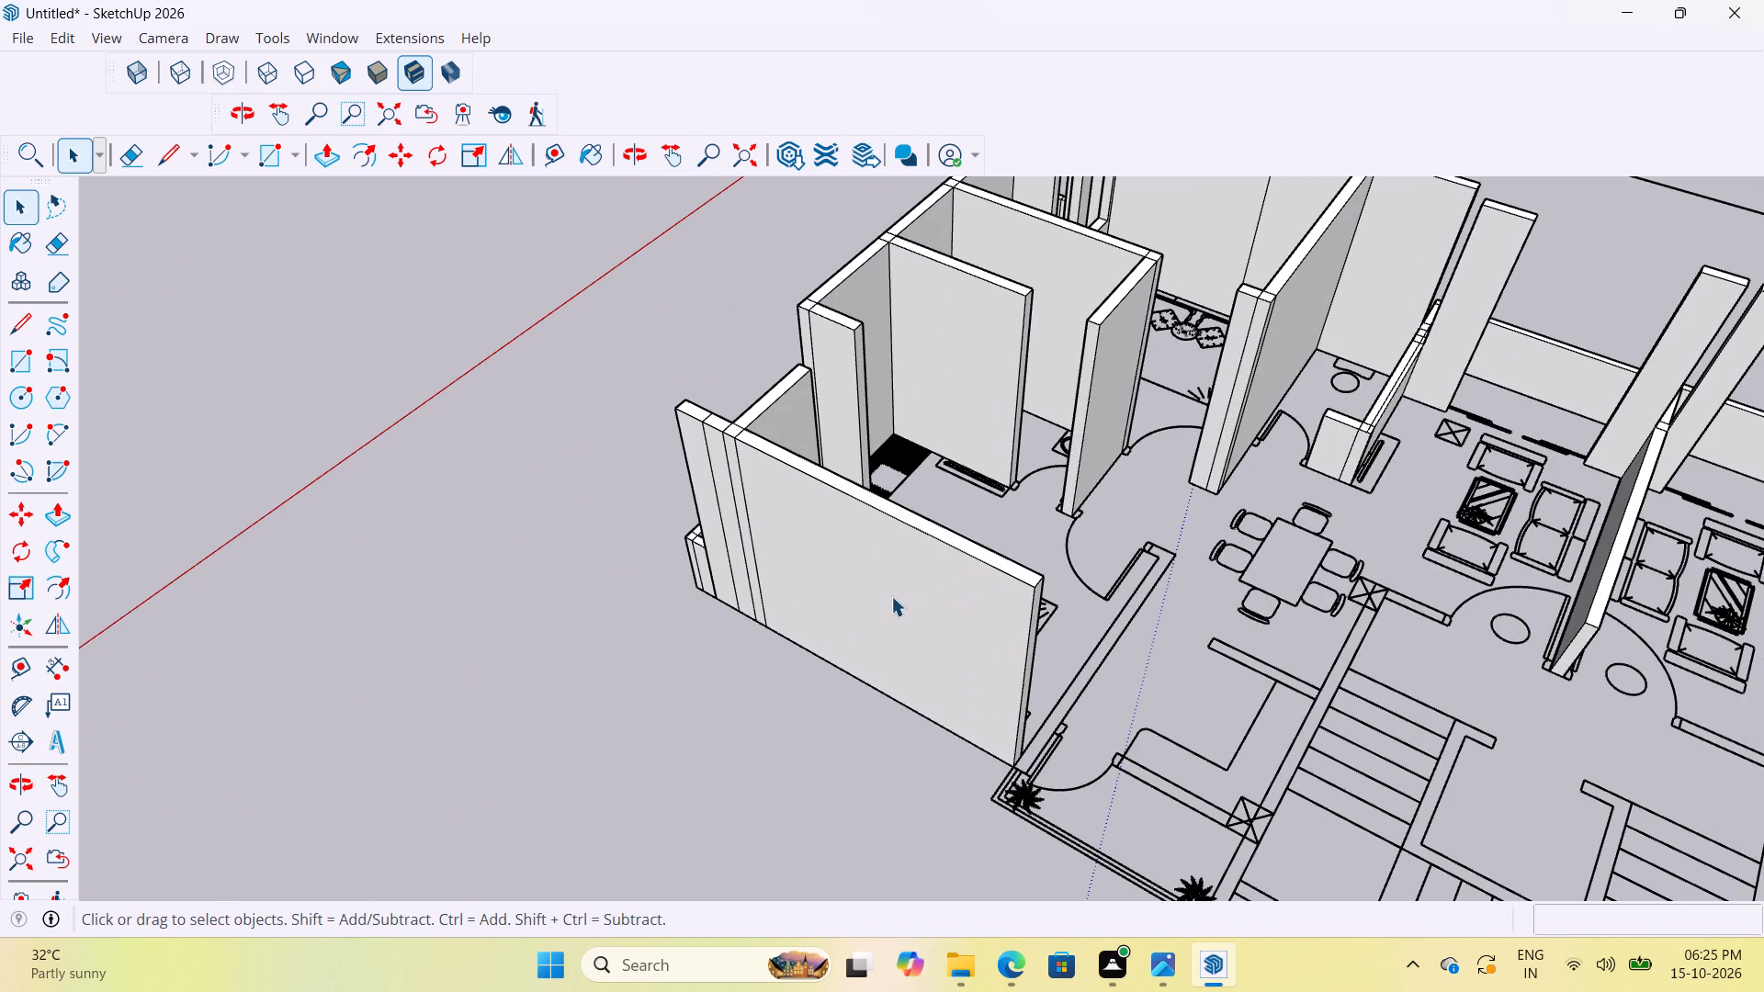
scroll(828, 902, "down", 6)
scroll(1011, 664, "down", 5)
scroll(926, 696, "down", 6)
middle_click_drag(990, 707, 1006, 716)
scroll(1006, 716, "down", 1)
middle_click_drag(1006, 716, 1597, 675)
scroll(1180, 586, "up", 5)
middle_click_drag(1132, 542, 1357, 557)
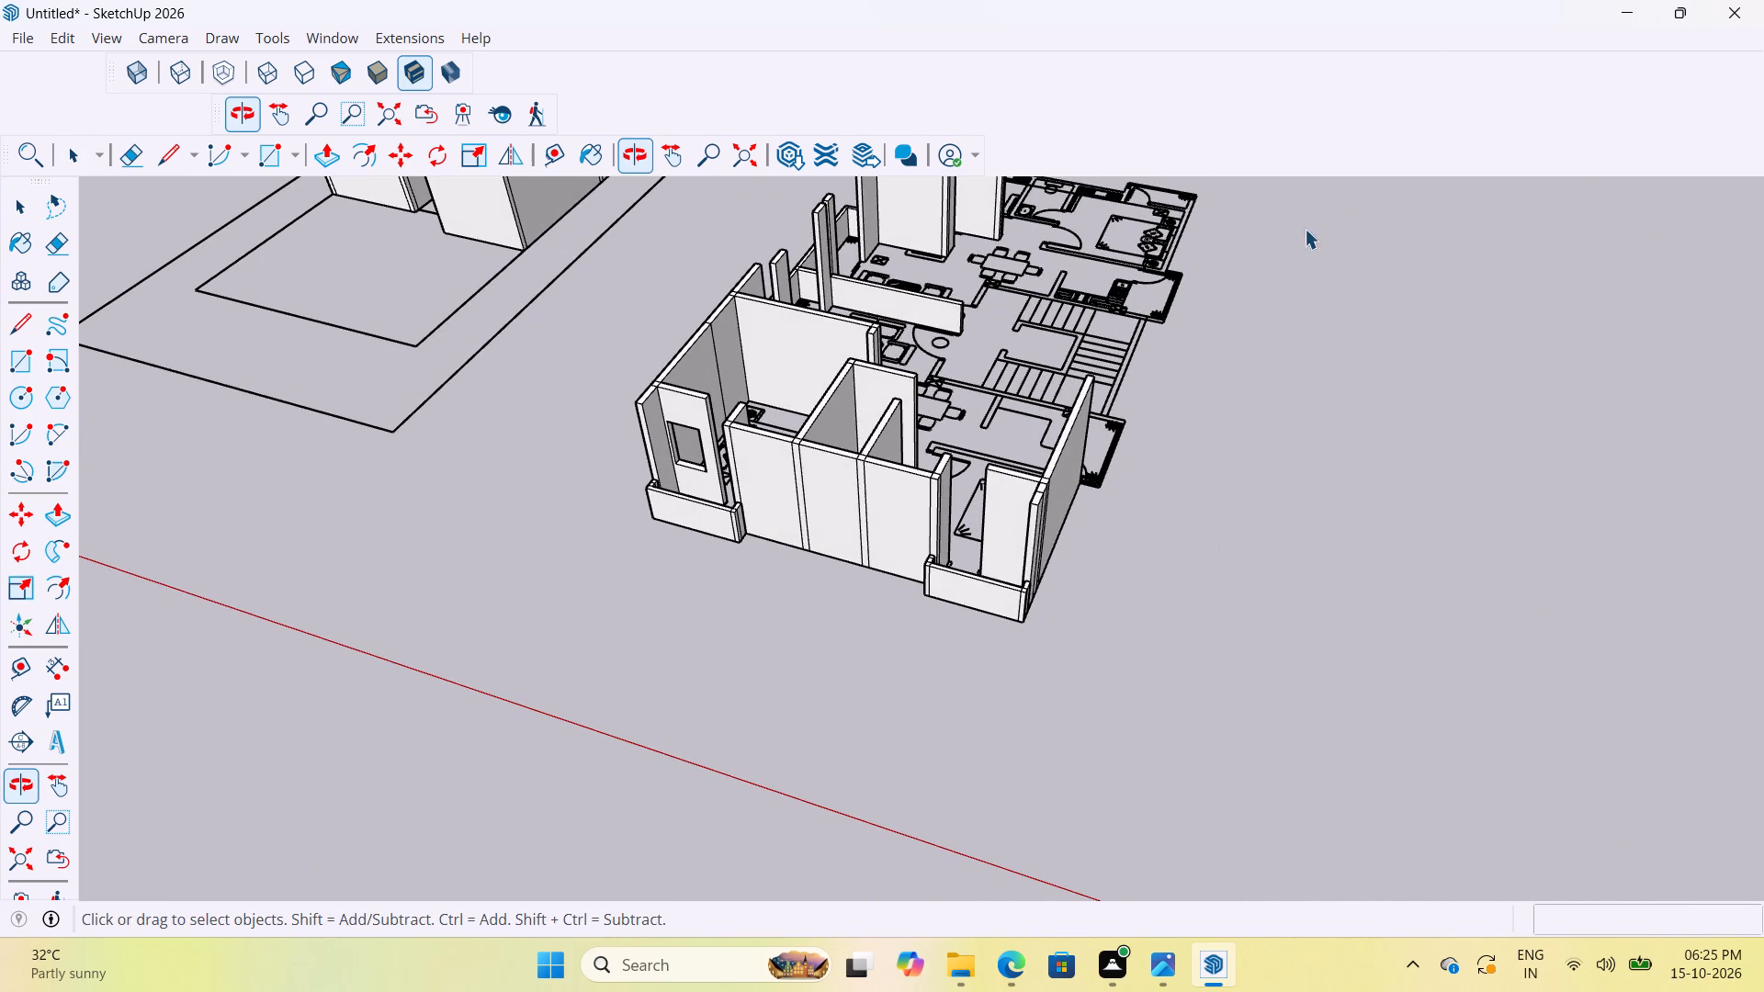
scroll(1123, 323, "up", 3)
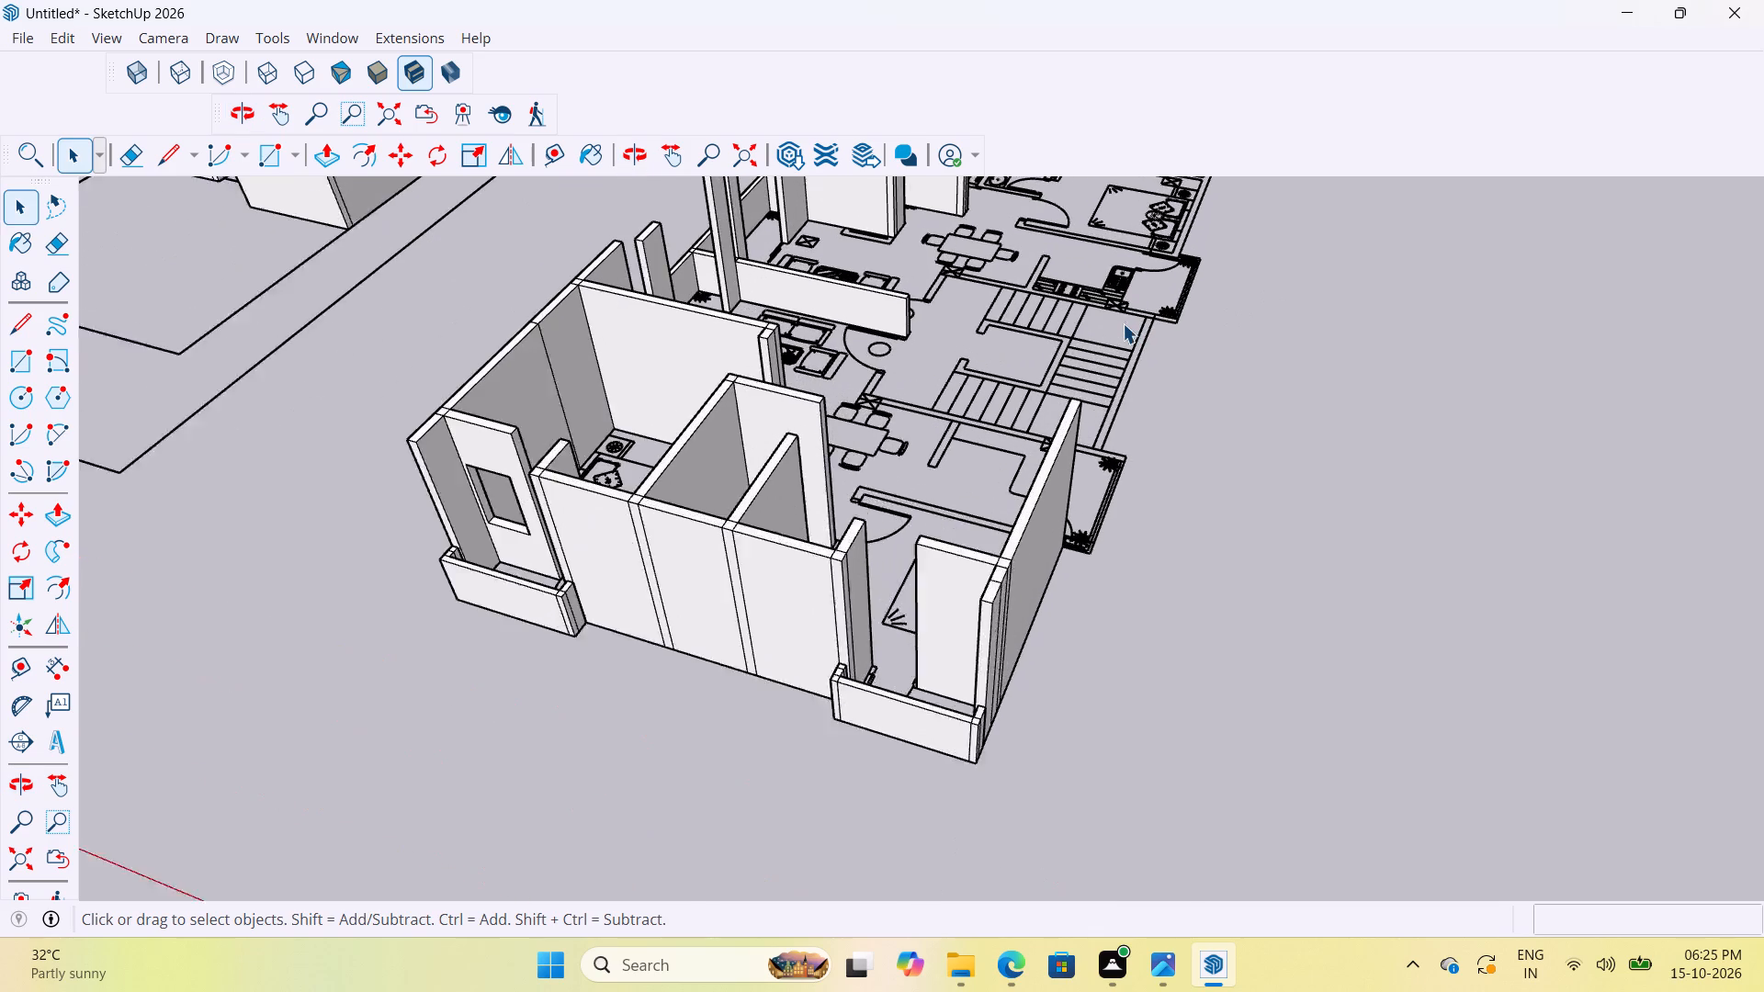
scroll(1123, 323, "up", 1)
scroll(1122, 314, "down", 4)
scroll(1114, 300, "up", 10)
middle_click_drag(1133, 411, 636, 409)
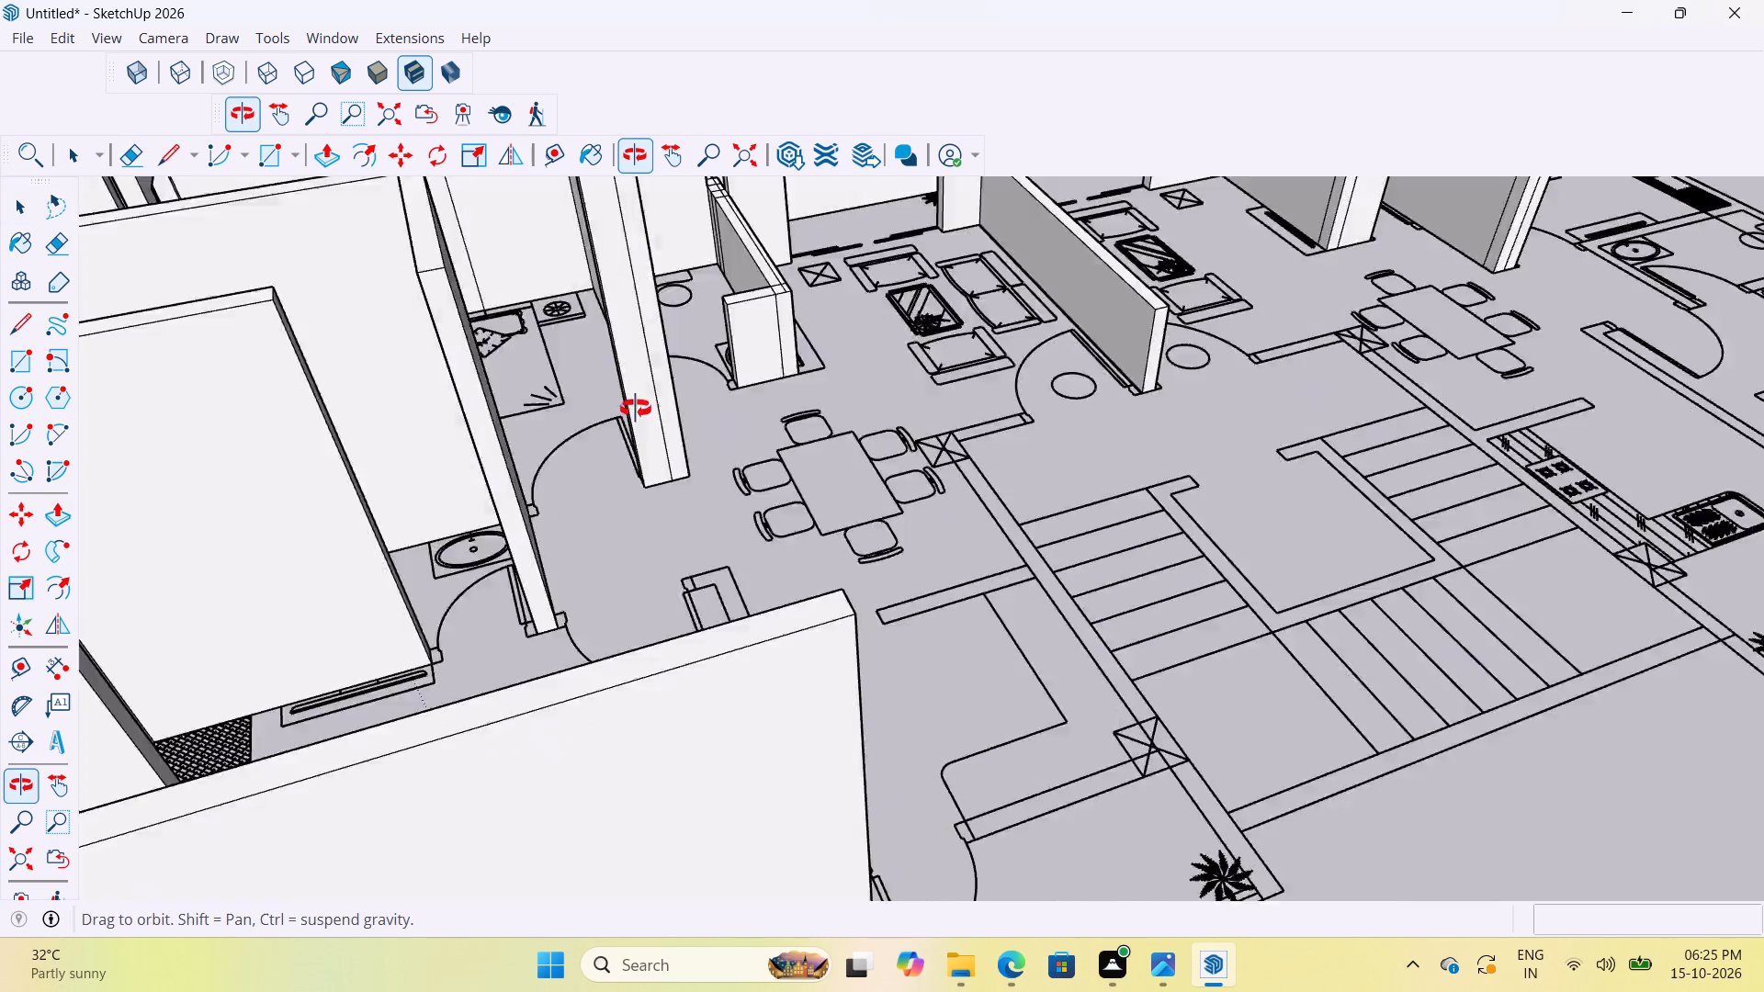
middle_click_drag(636, 409, 252, 489)
scroll(737, 776, "up", 3)
scroll(911, 757, "up", 6)
middle_click_drag(921, 797, 827, 767)
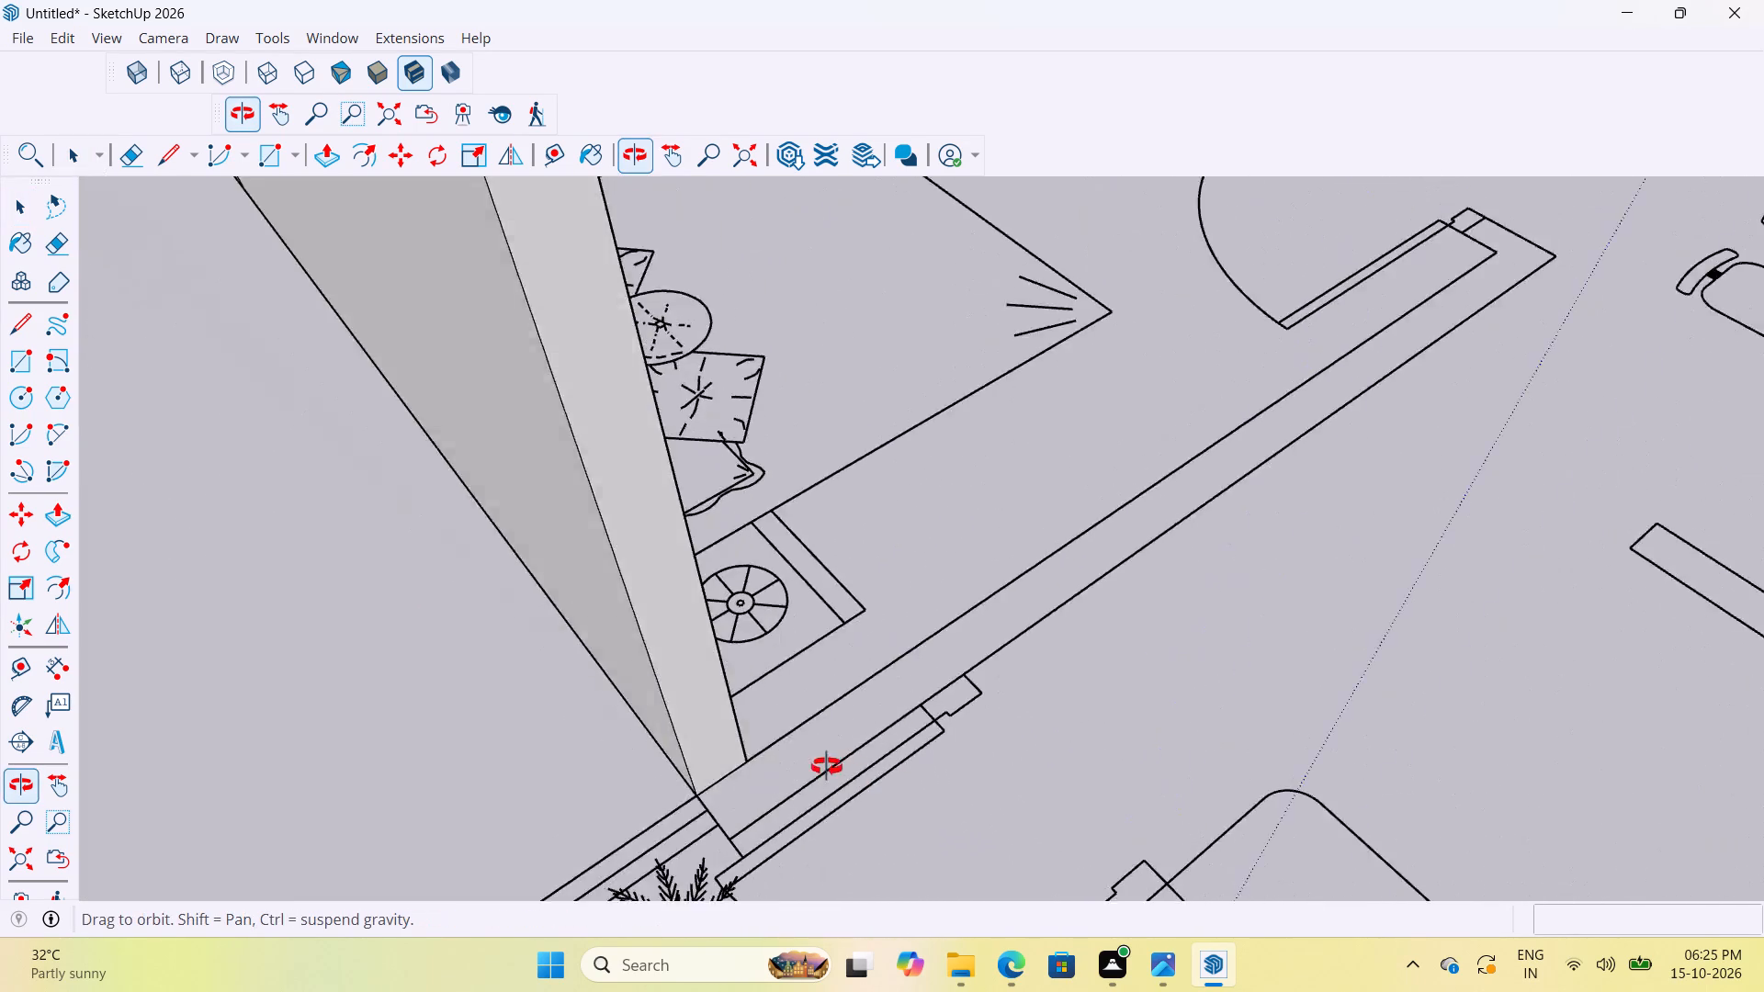
middle_click_drag(827, 767, 628, 730)
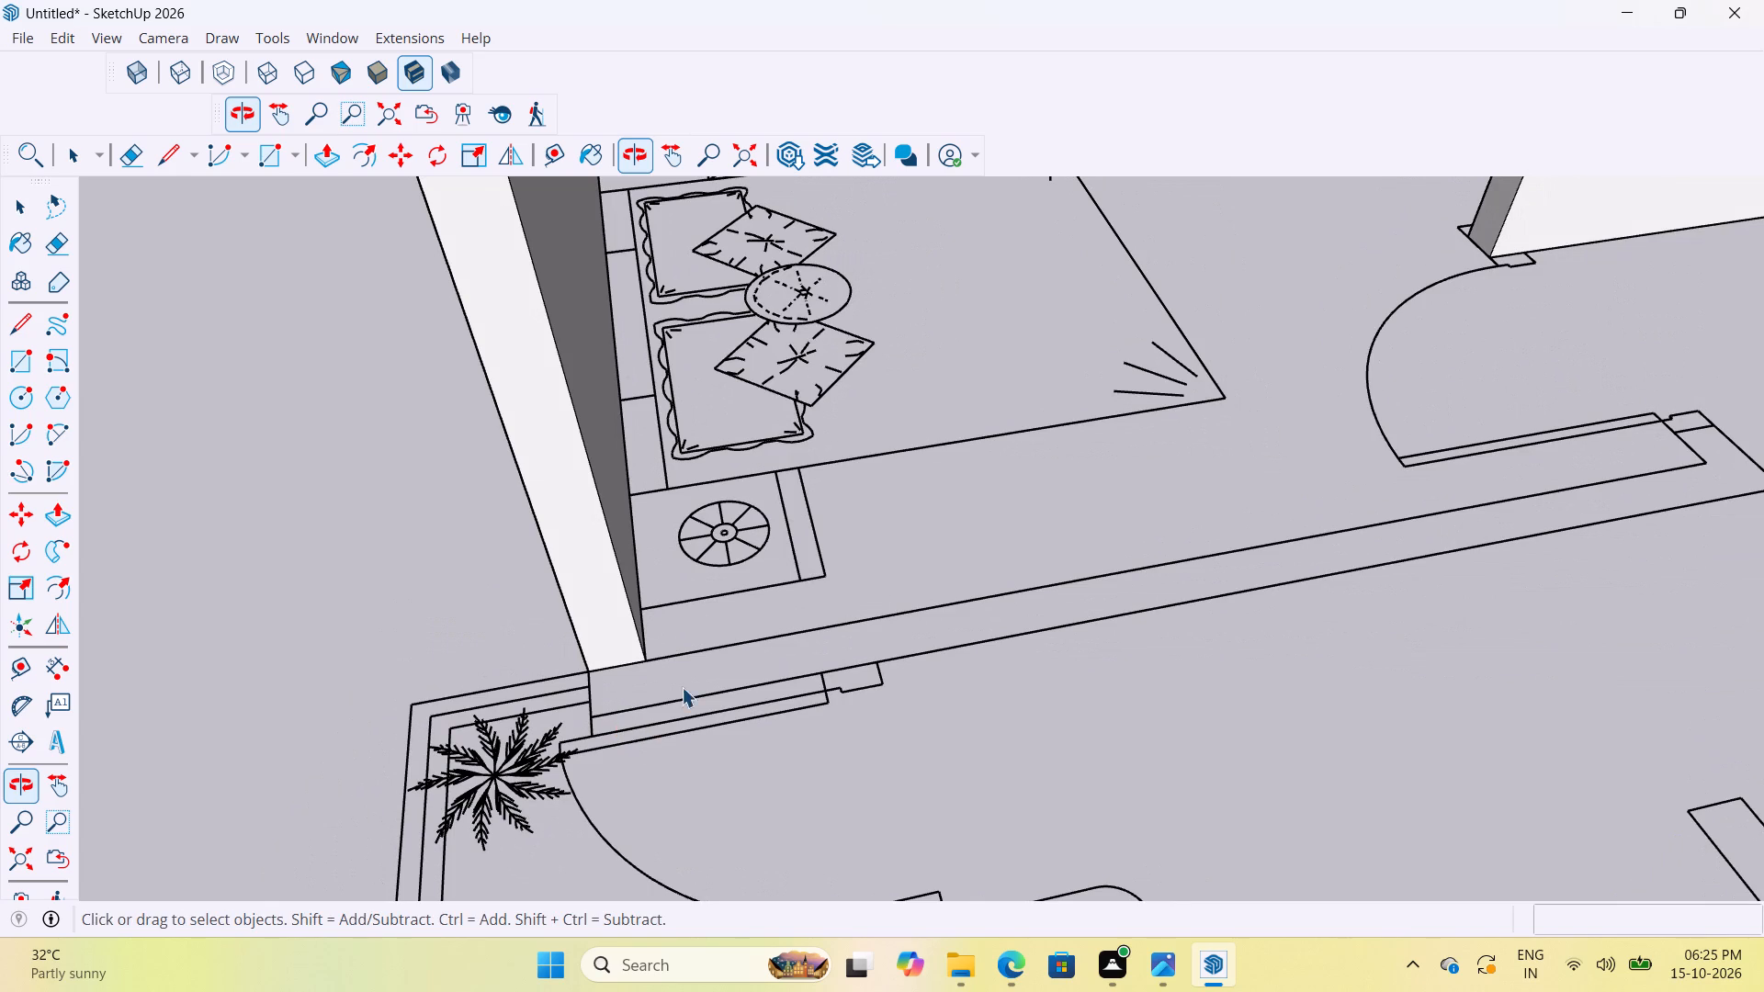
scroll(680, 690, "down", 11)
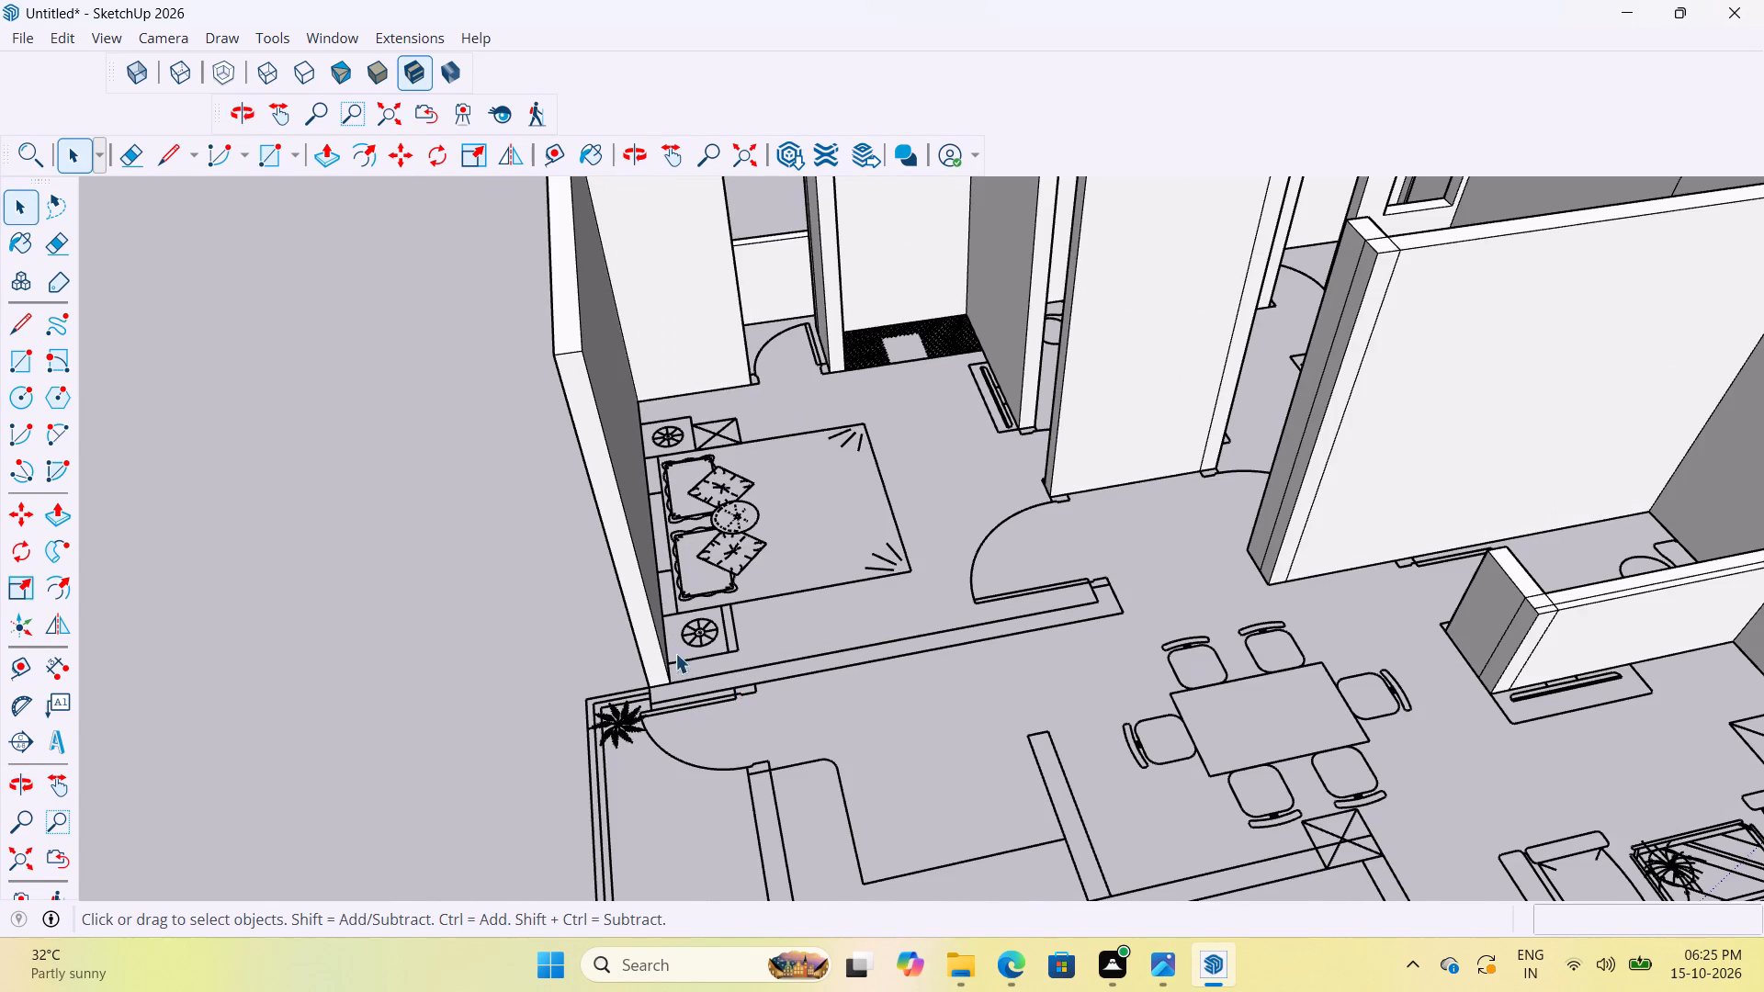
Draw a rectangle about 10 11/16" by 6" on the partition strip, starting at the outer wall's corner beside the planted balcony.
scroll(675, 619, "up", 17)
scroll(628, 660, "down", 12)
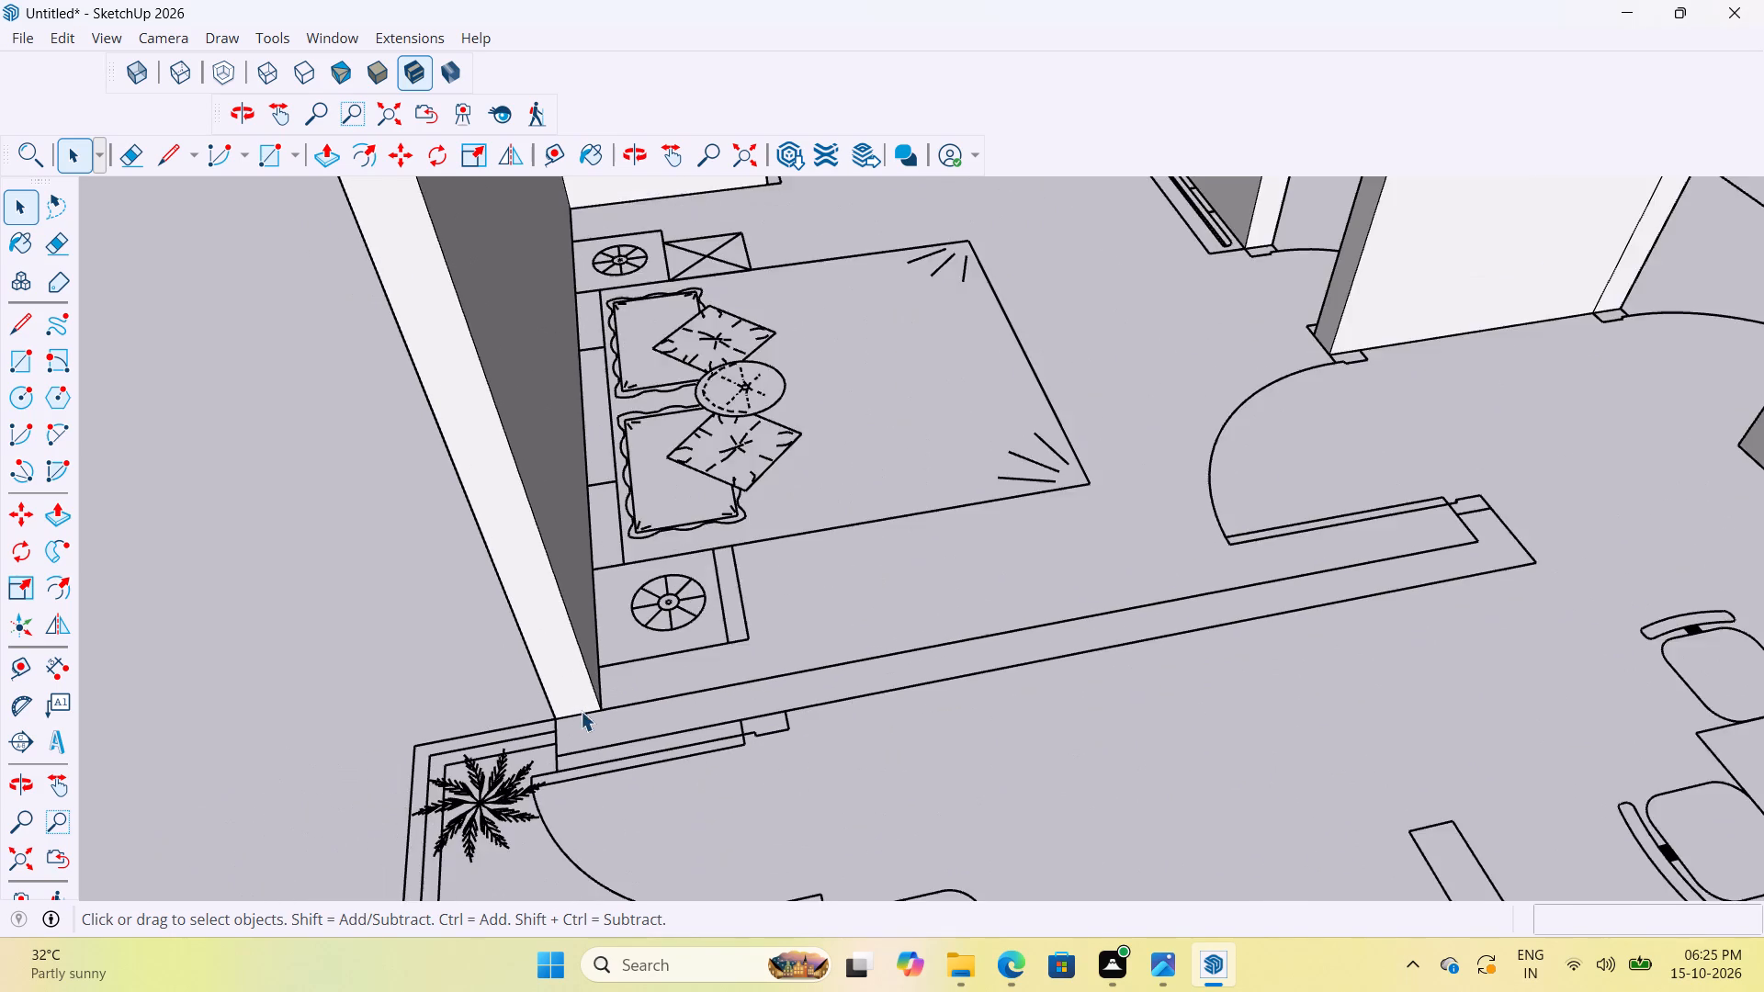
scroll(582, 686, "down", 6)
scroll(575, 693, "up", 12)
scroll(599, 623, "down", 7)
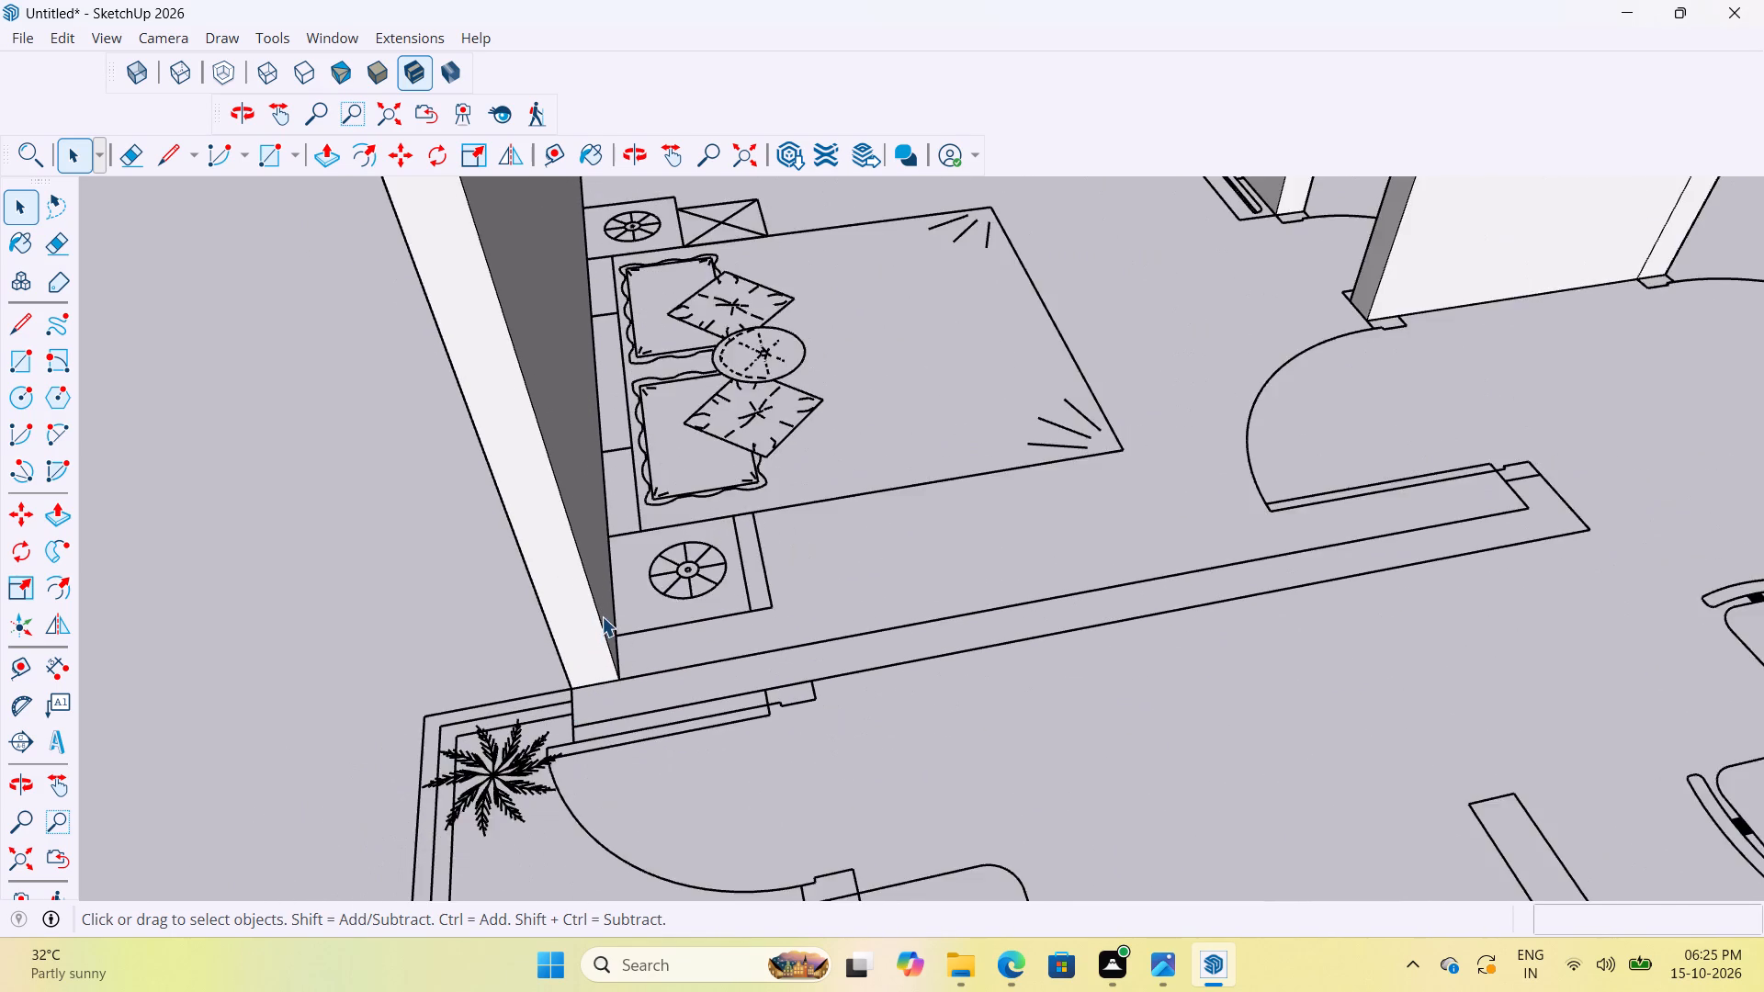
scroll(602, 616, "down", 6)
scroll(612, 692, "up", 10)
scroll(593, 625, "down", 6)
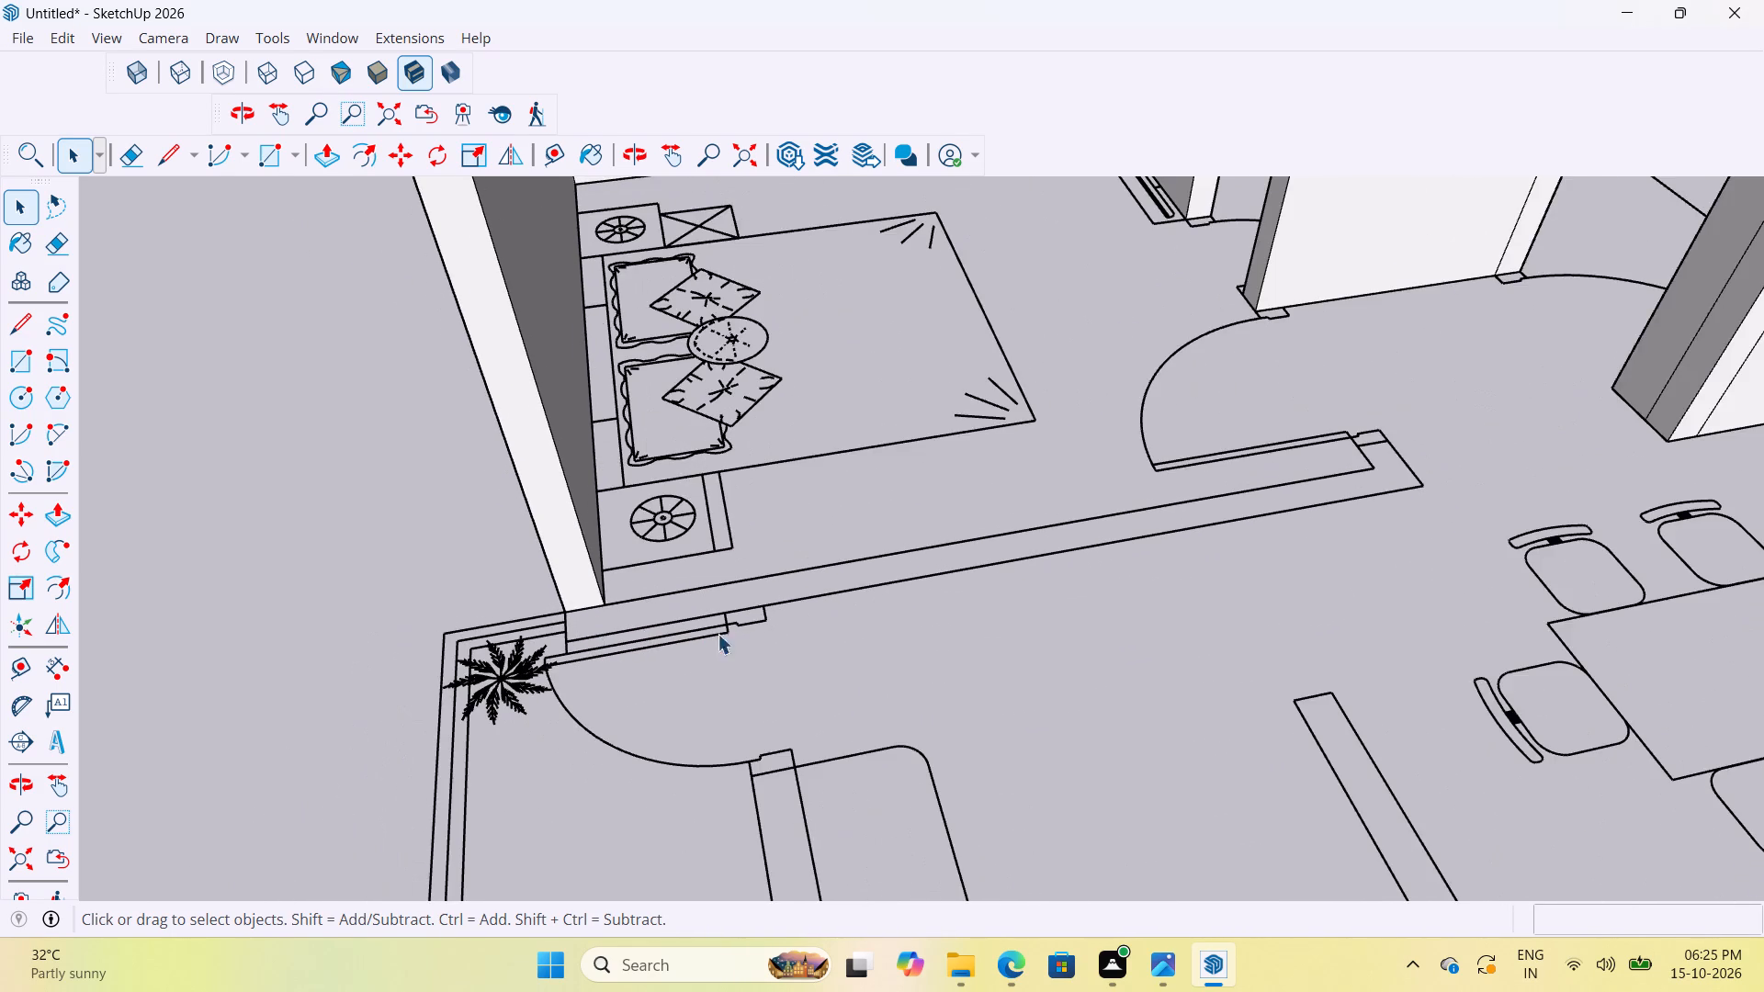
scroll(729, 632, "up", 10)
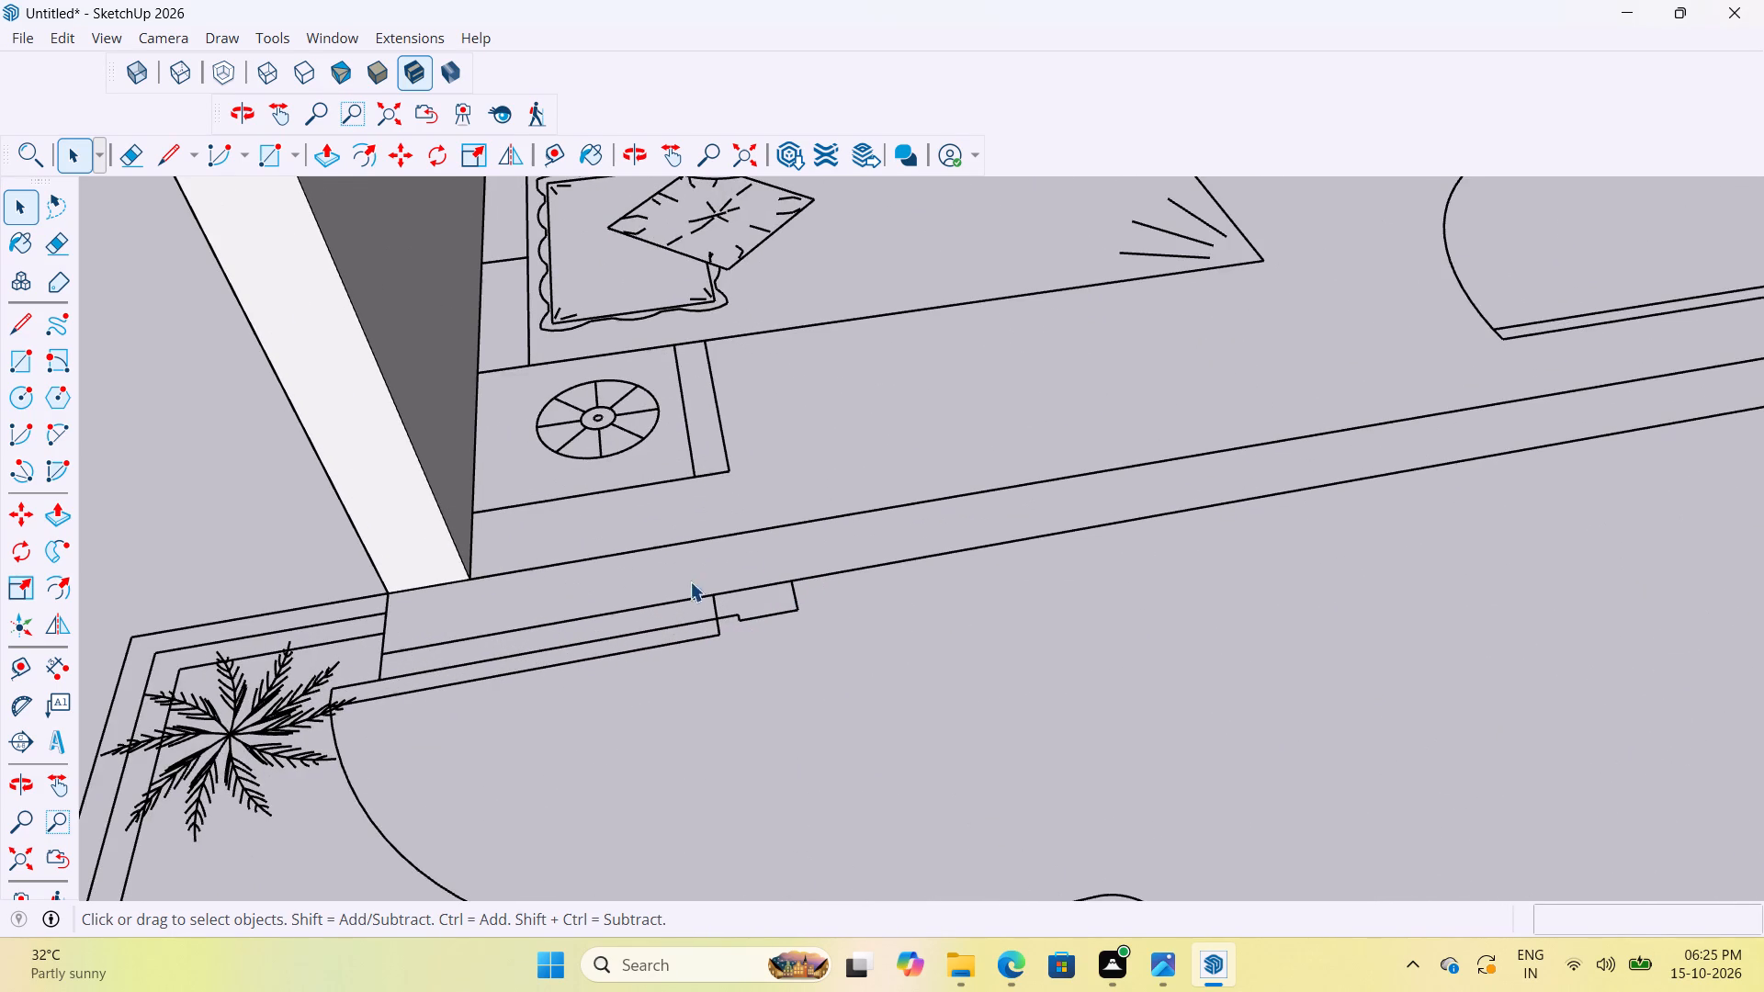
scroll(837, 554, "down", 5)
middle_click_drag(835, 612, 545, 694)
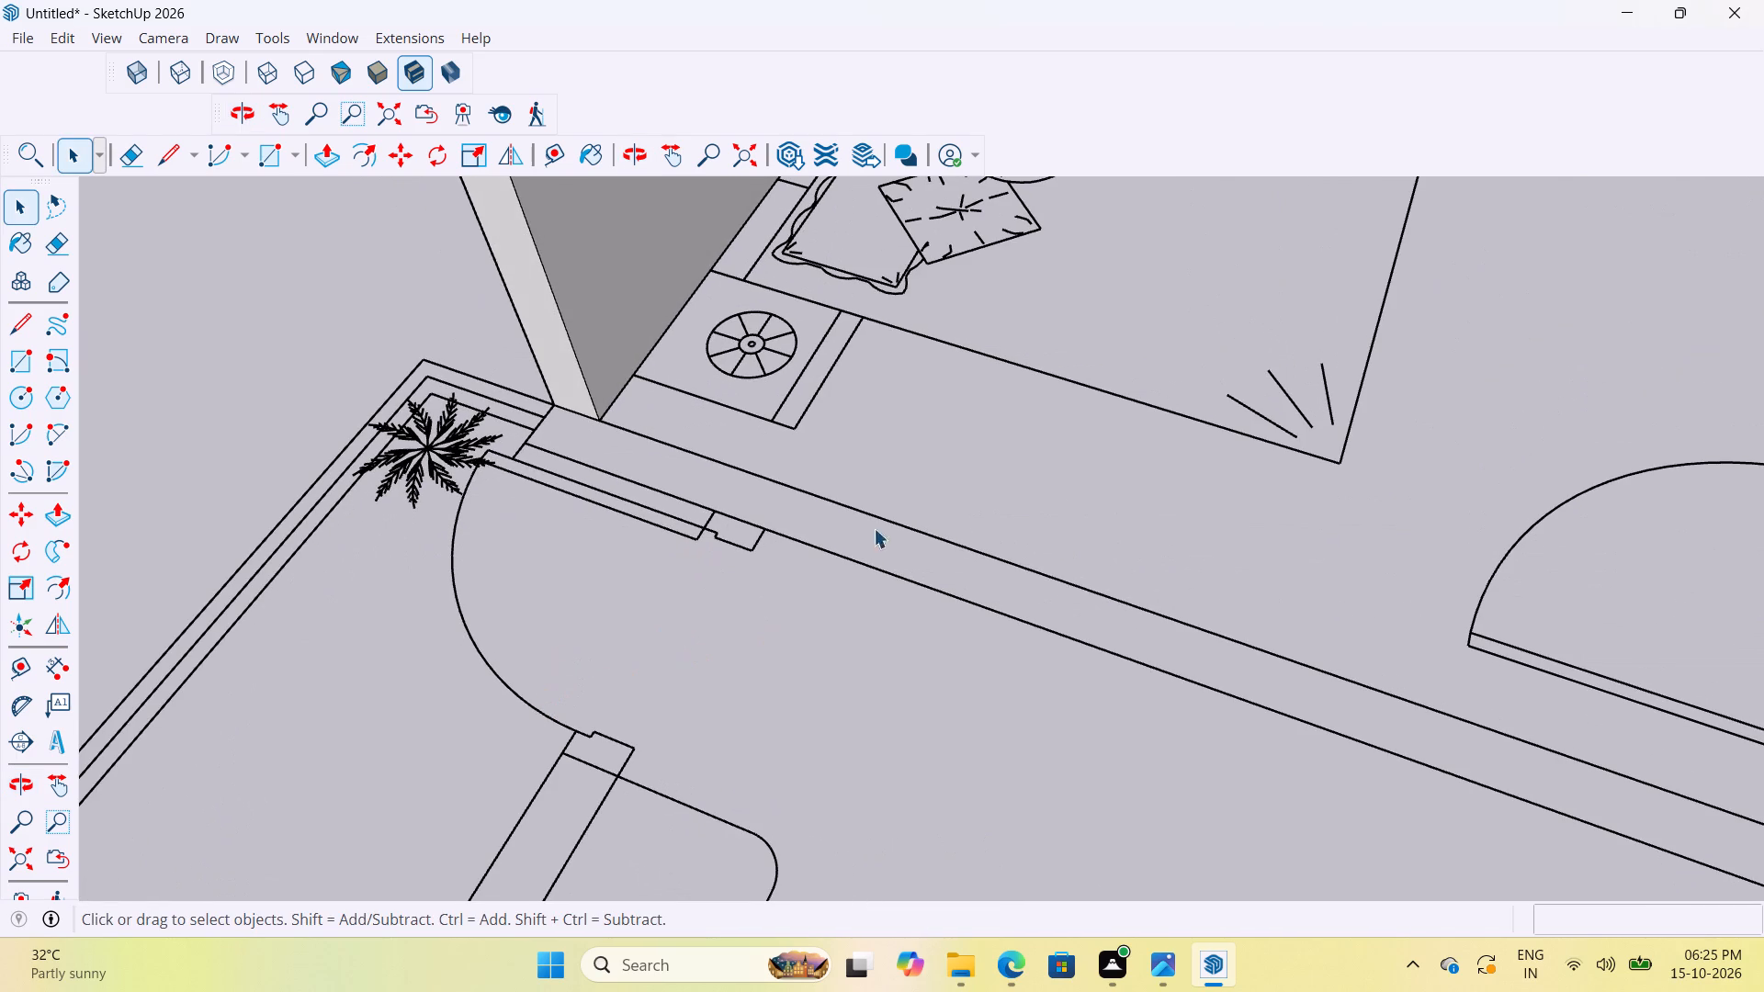
scroll(1022, 495, "down", 5)
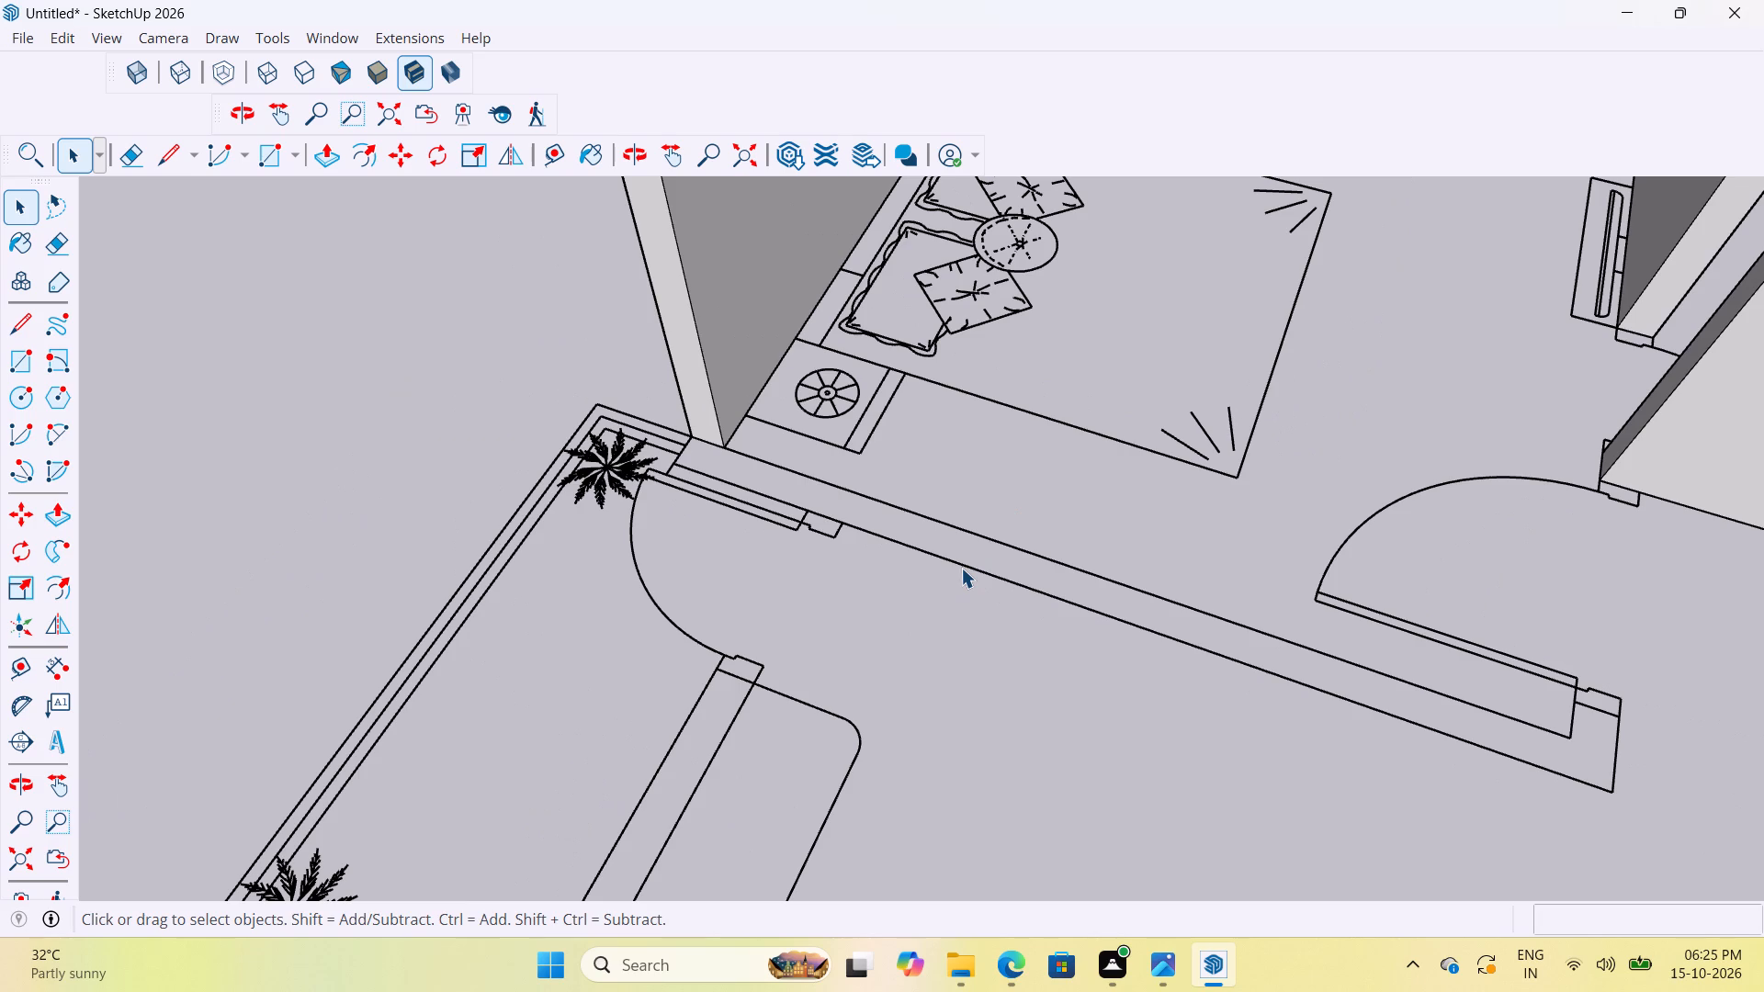
scroll(829, 457, "up", 3)
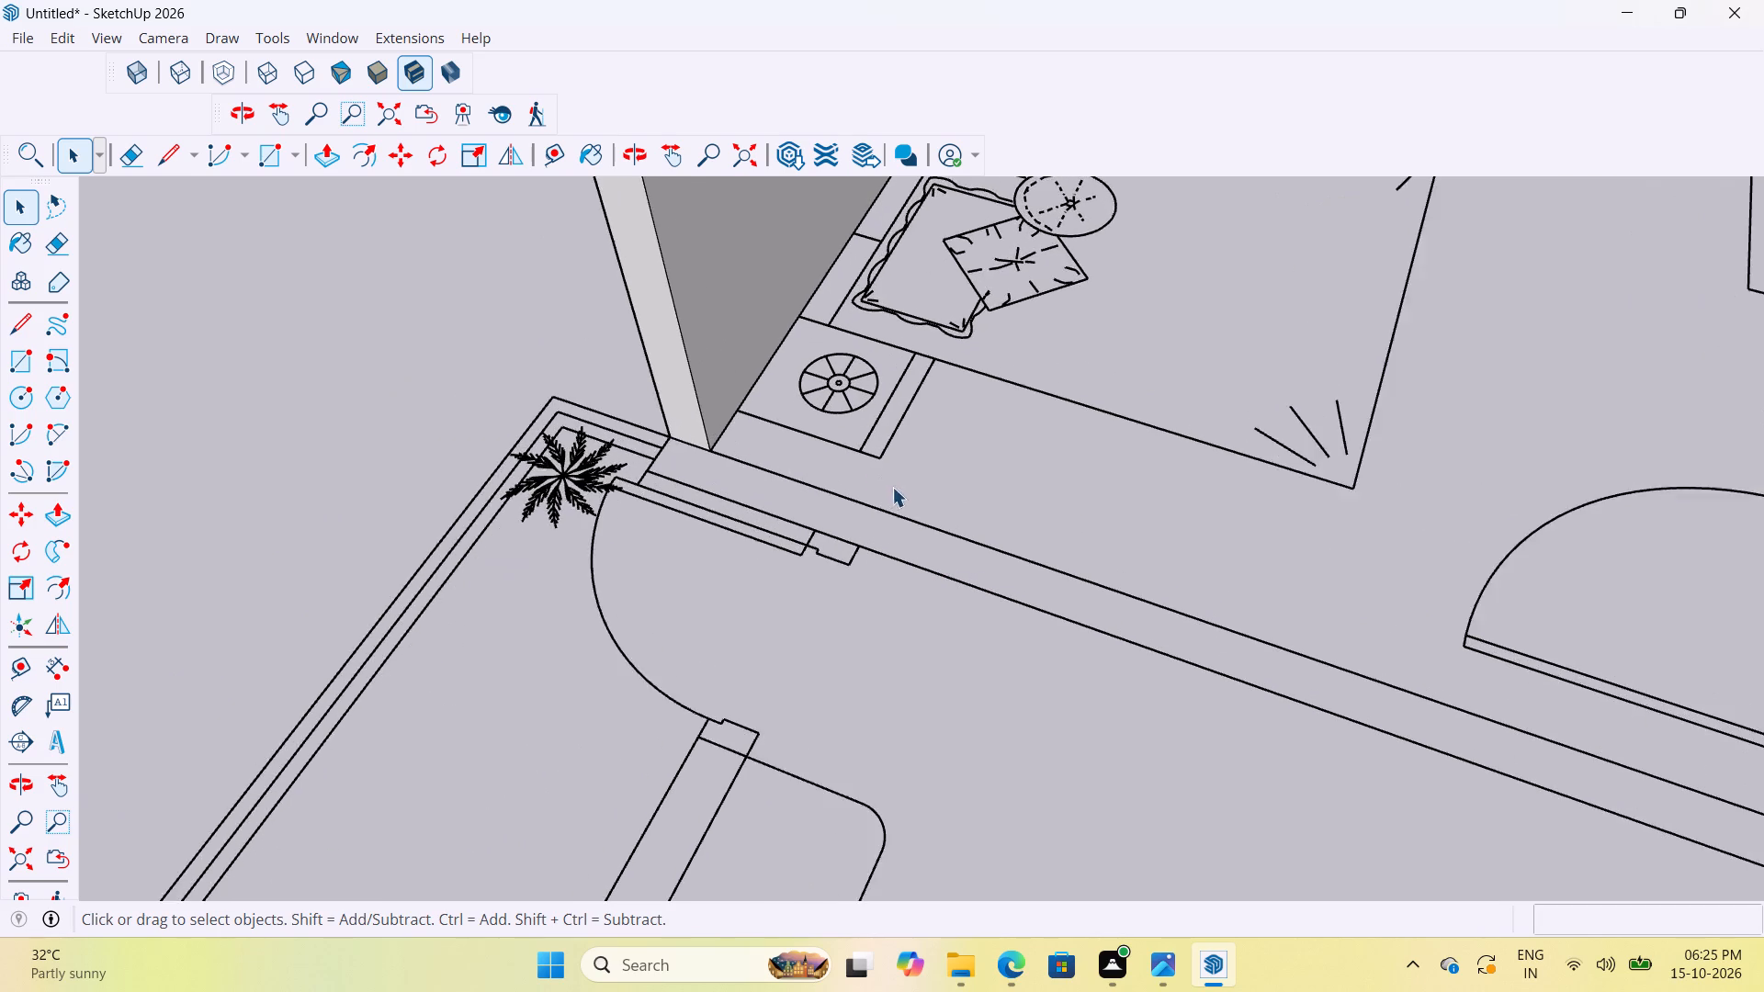
scroll(892, 487, "up", 3)
key("r")
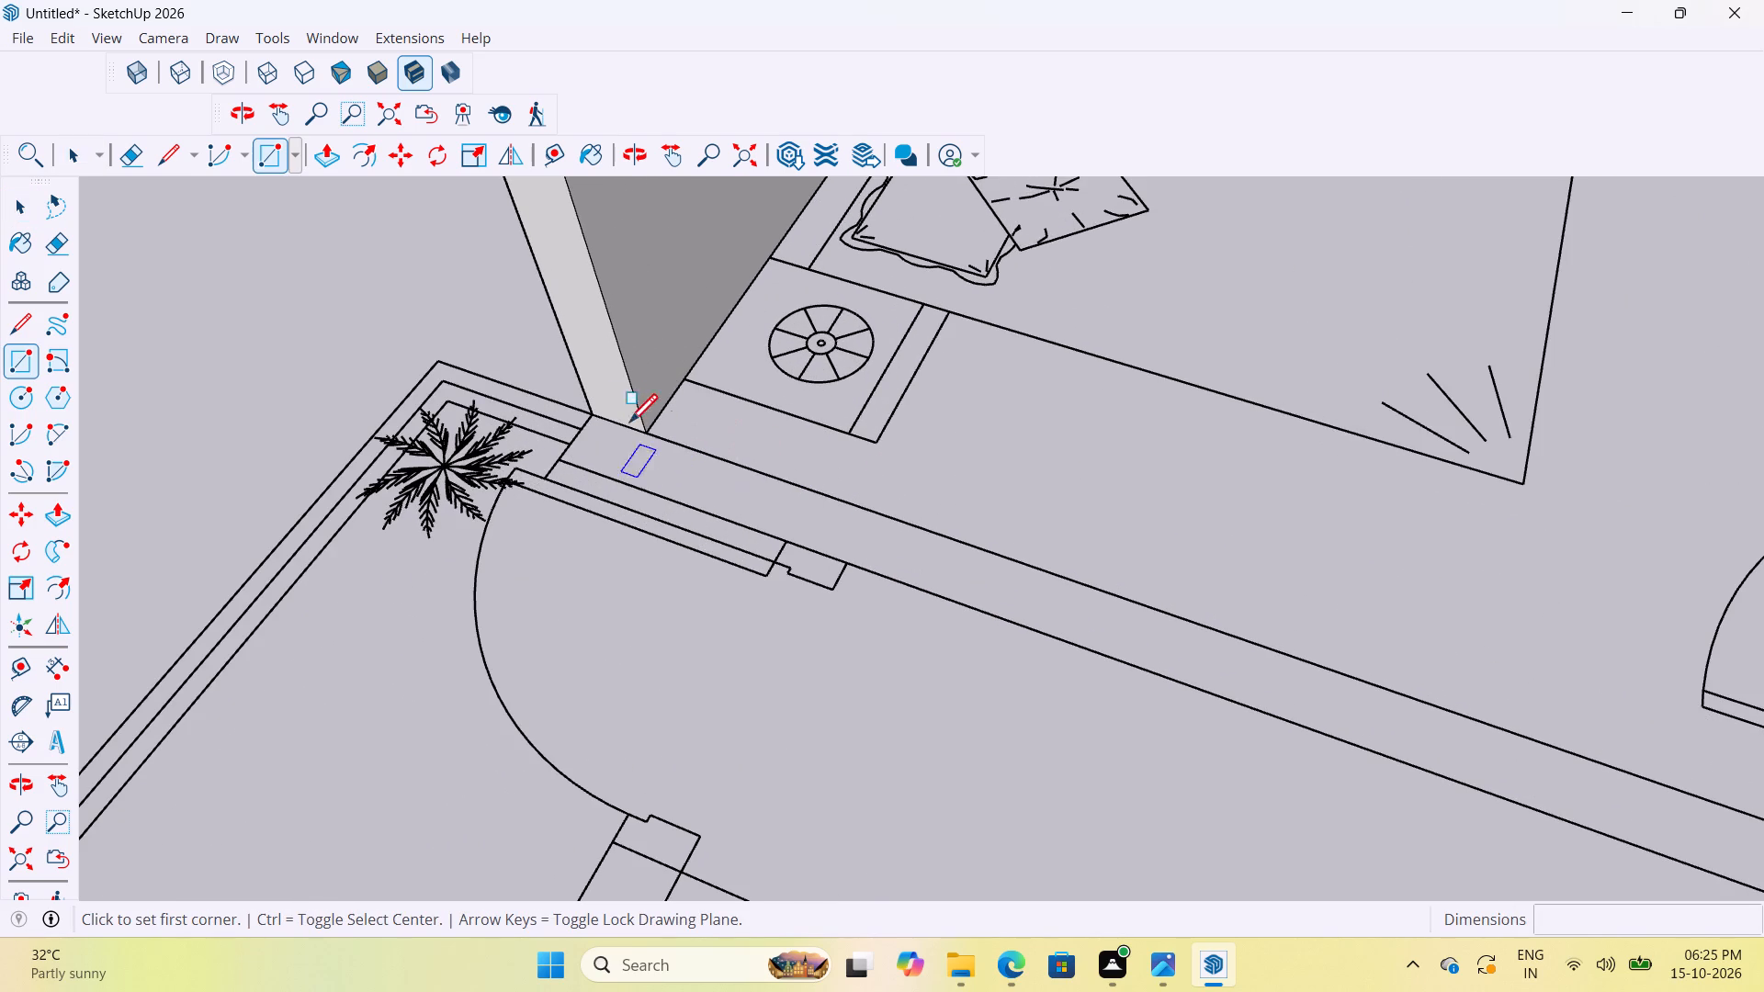
scroll(594, 431, "up", 4)
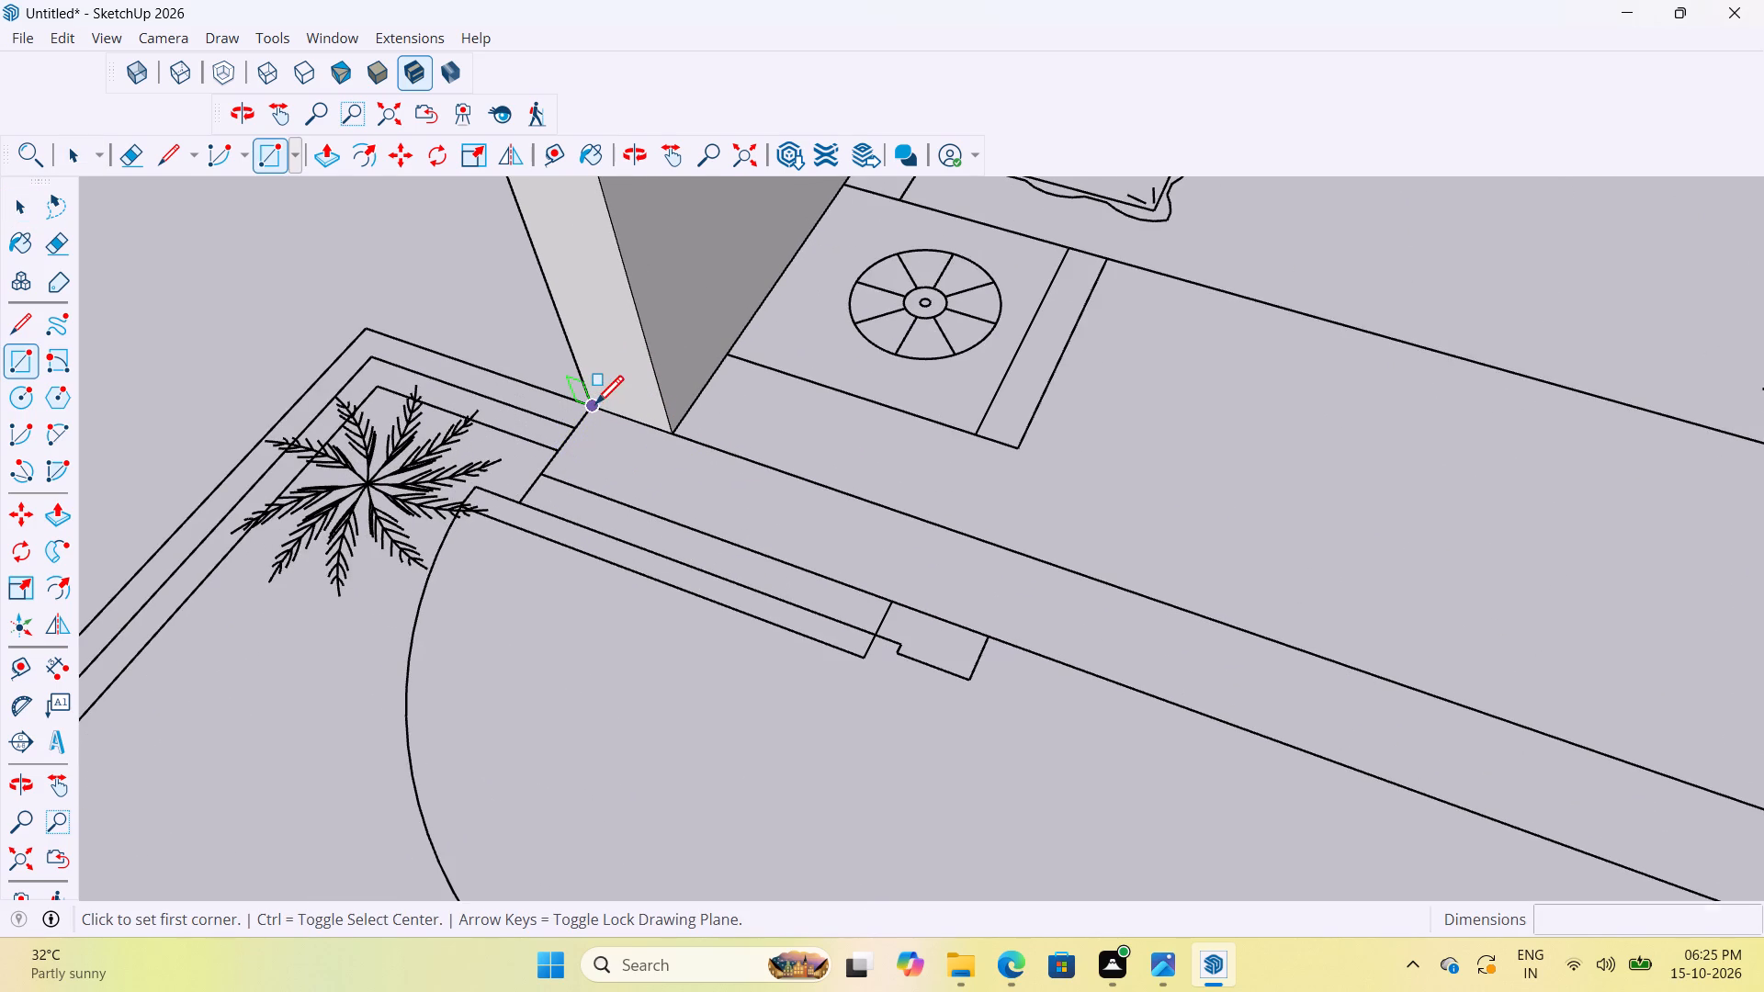
left_click(595, 407)
left_click(693, 524)
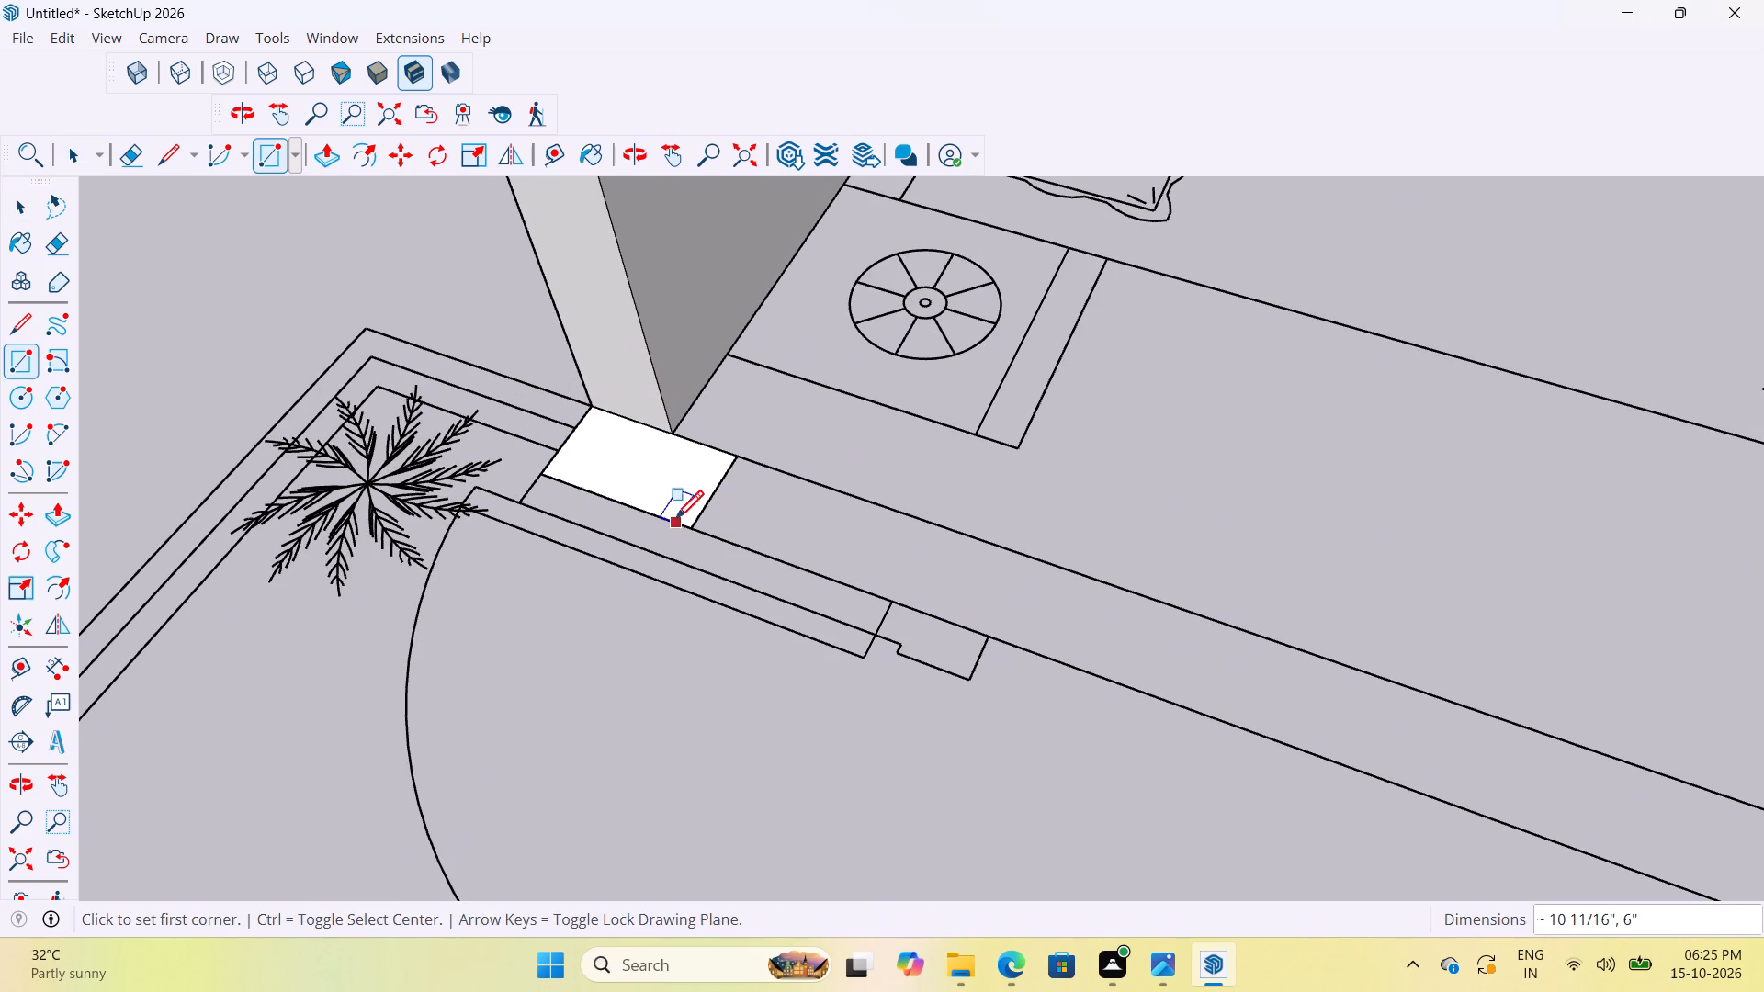
Group the new rectangle and raise its face 10' inside the group.
key("space")
double_click(671, 458)
right_click(671, 458)
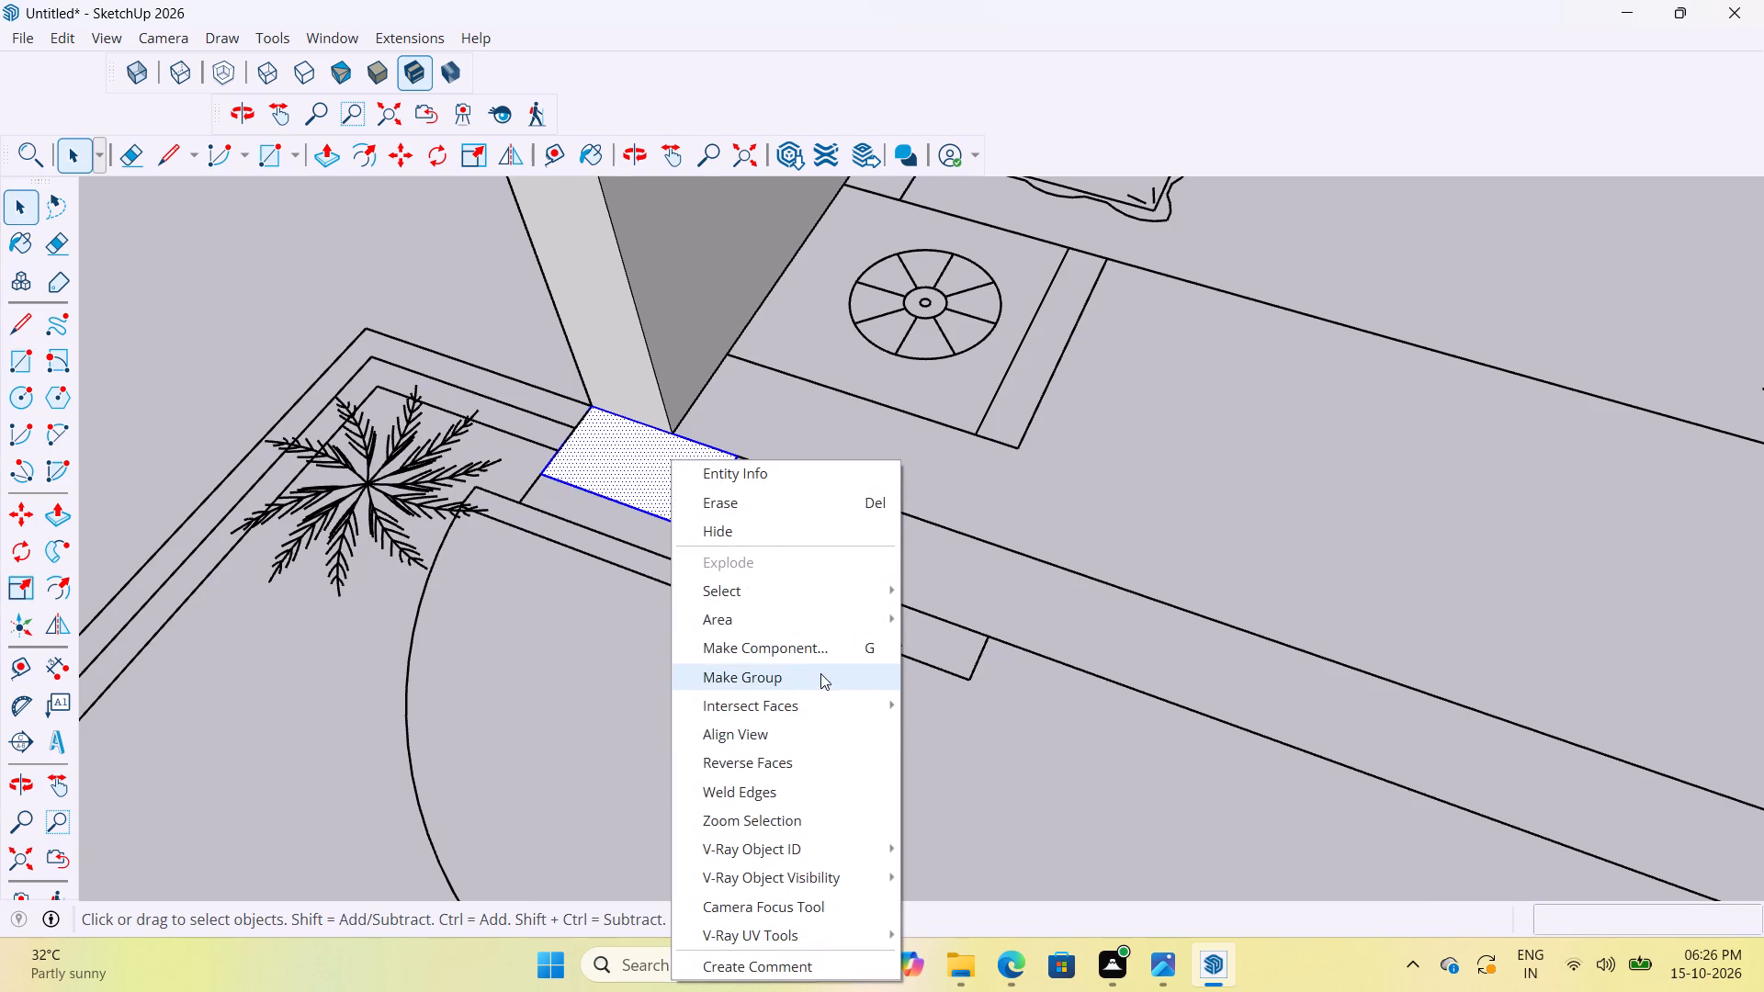
left_click(820, 672)
double_click(650, 470)
key("p")
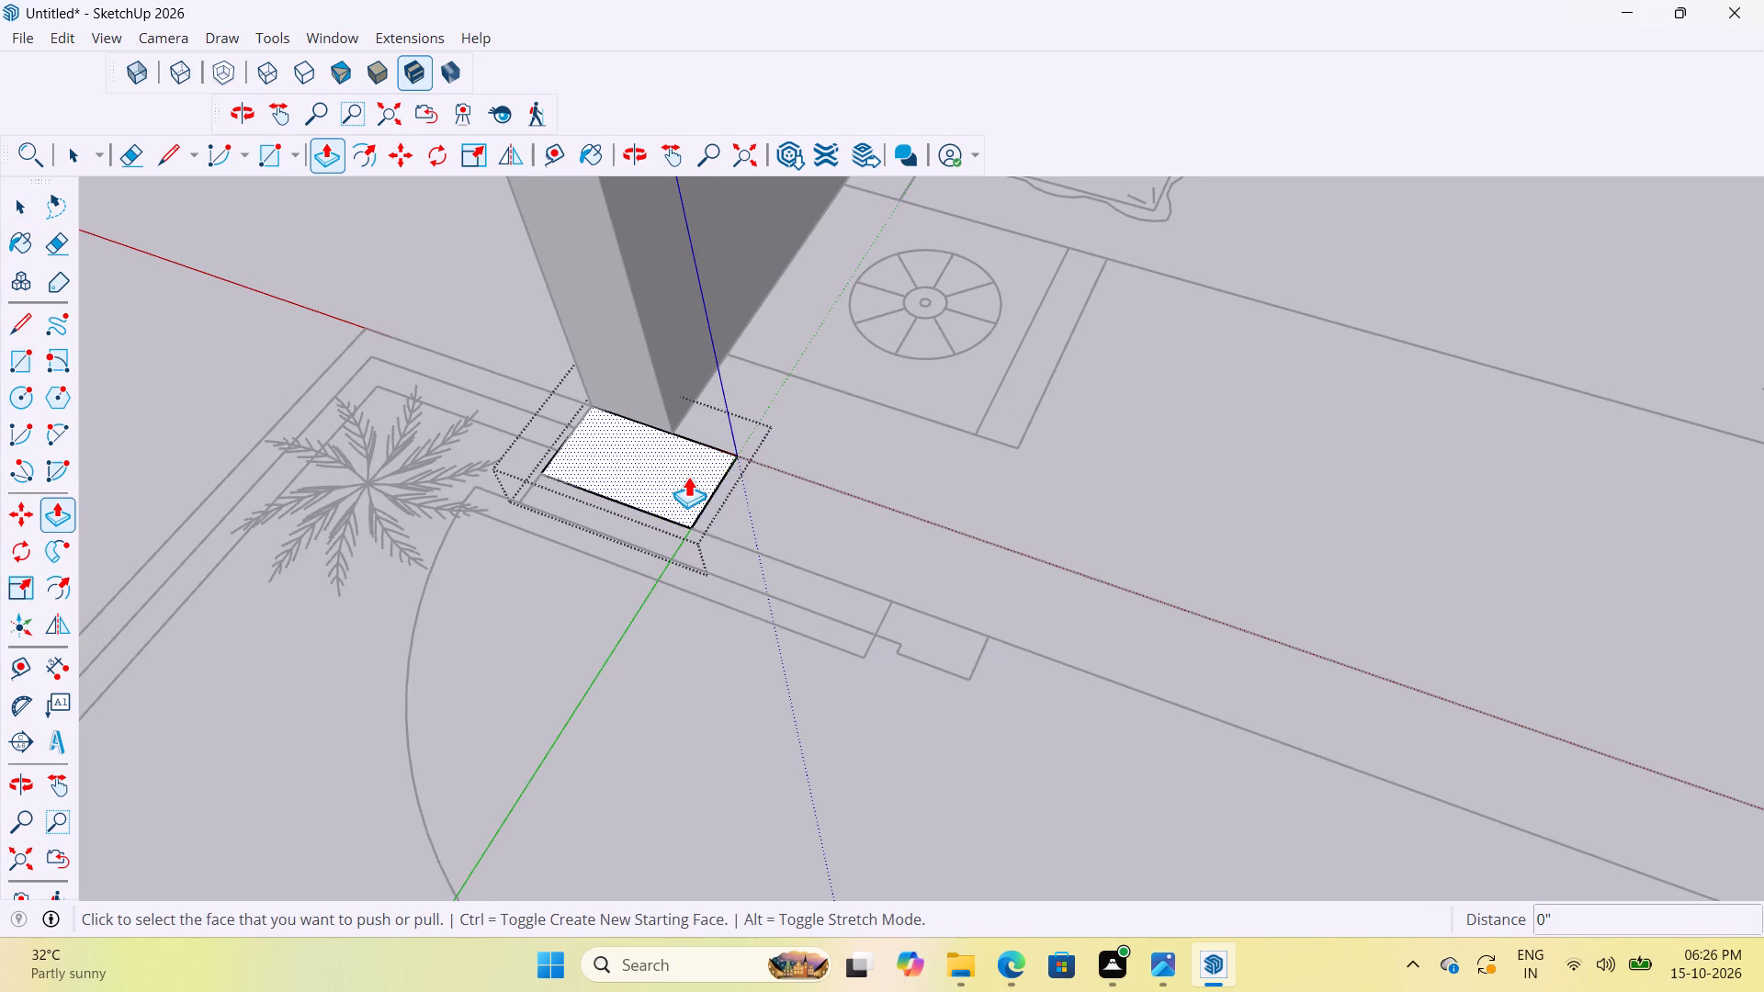
left_click(688, 475)
type("10'")
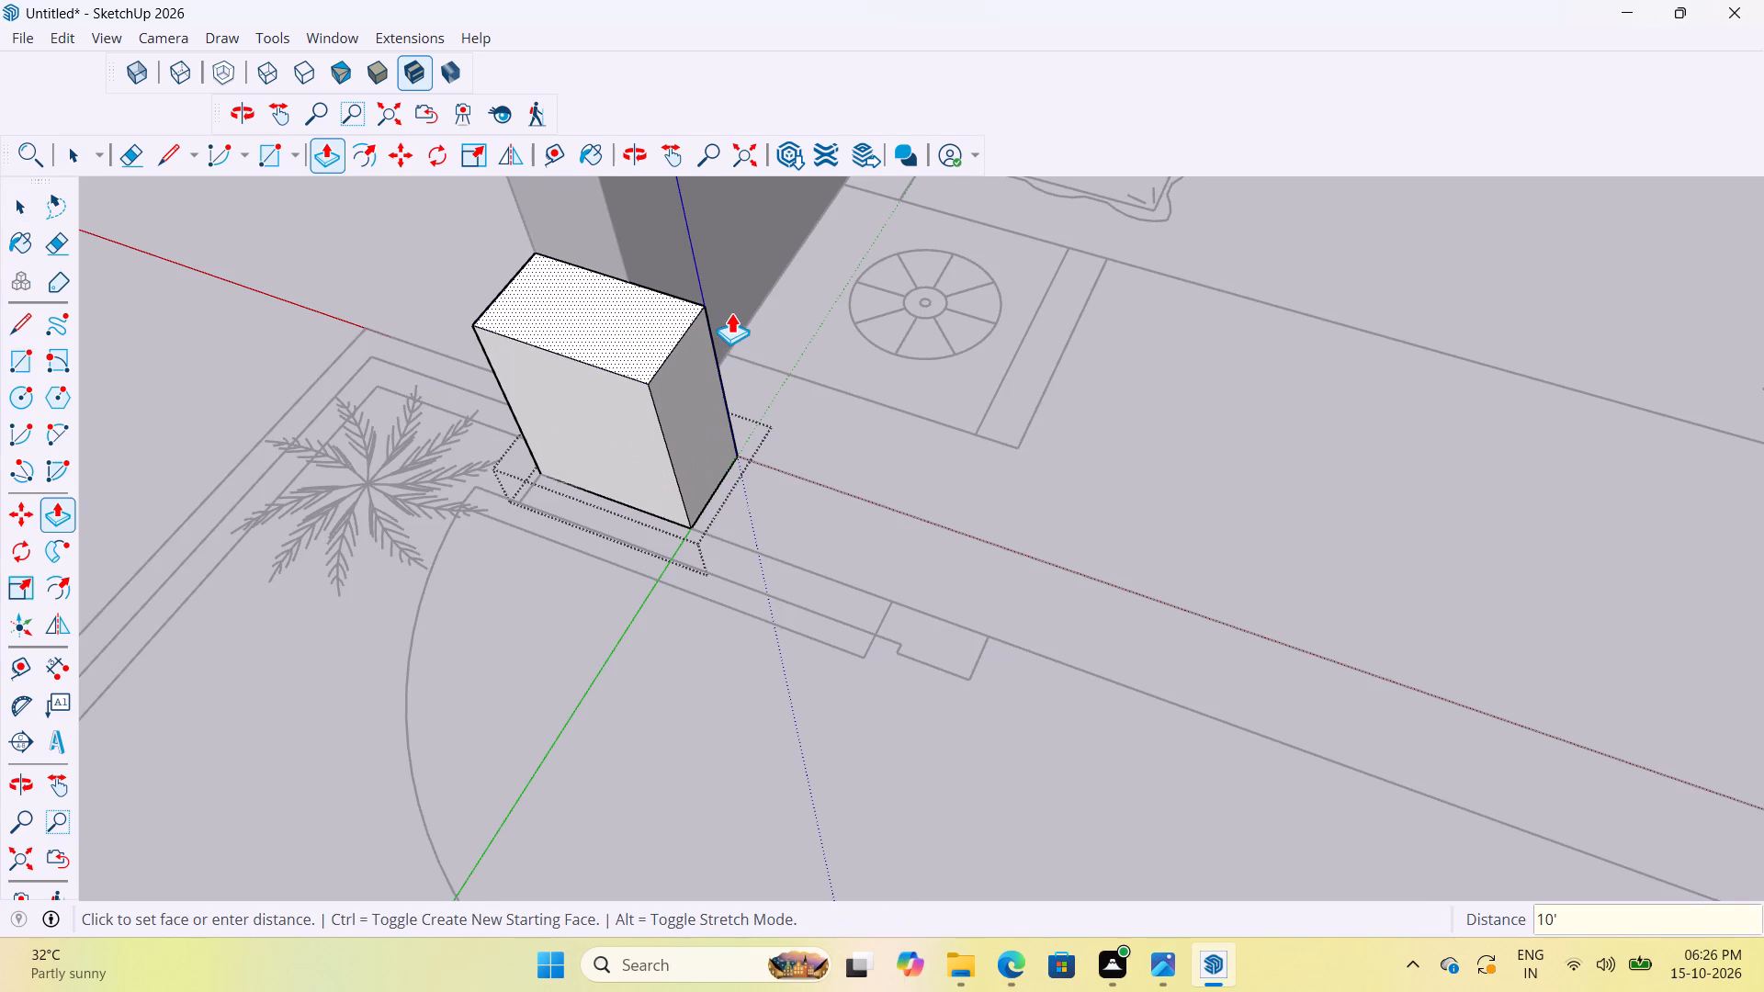
key("Return")
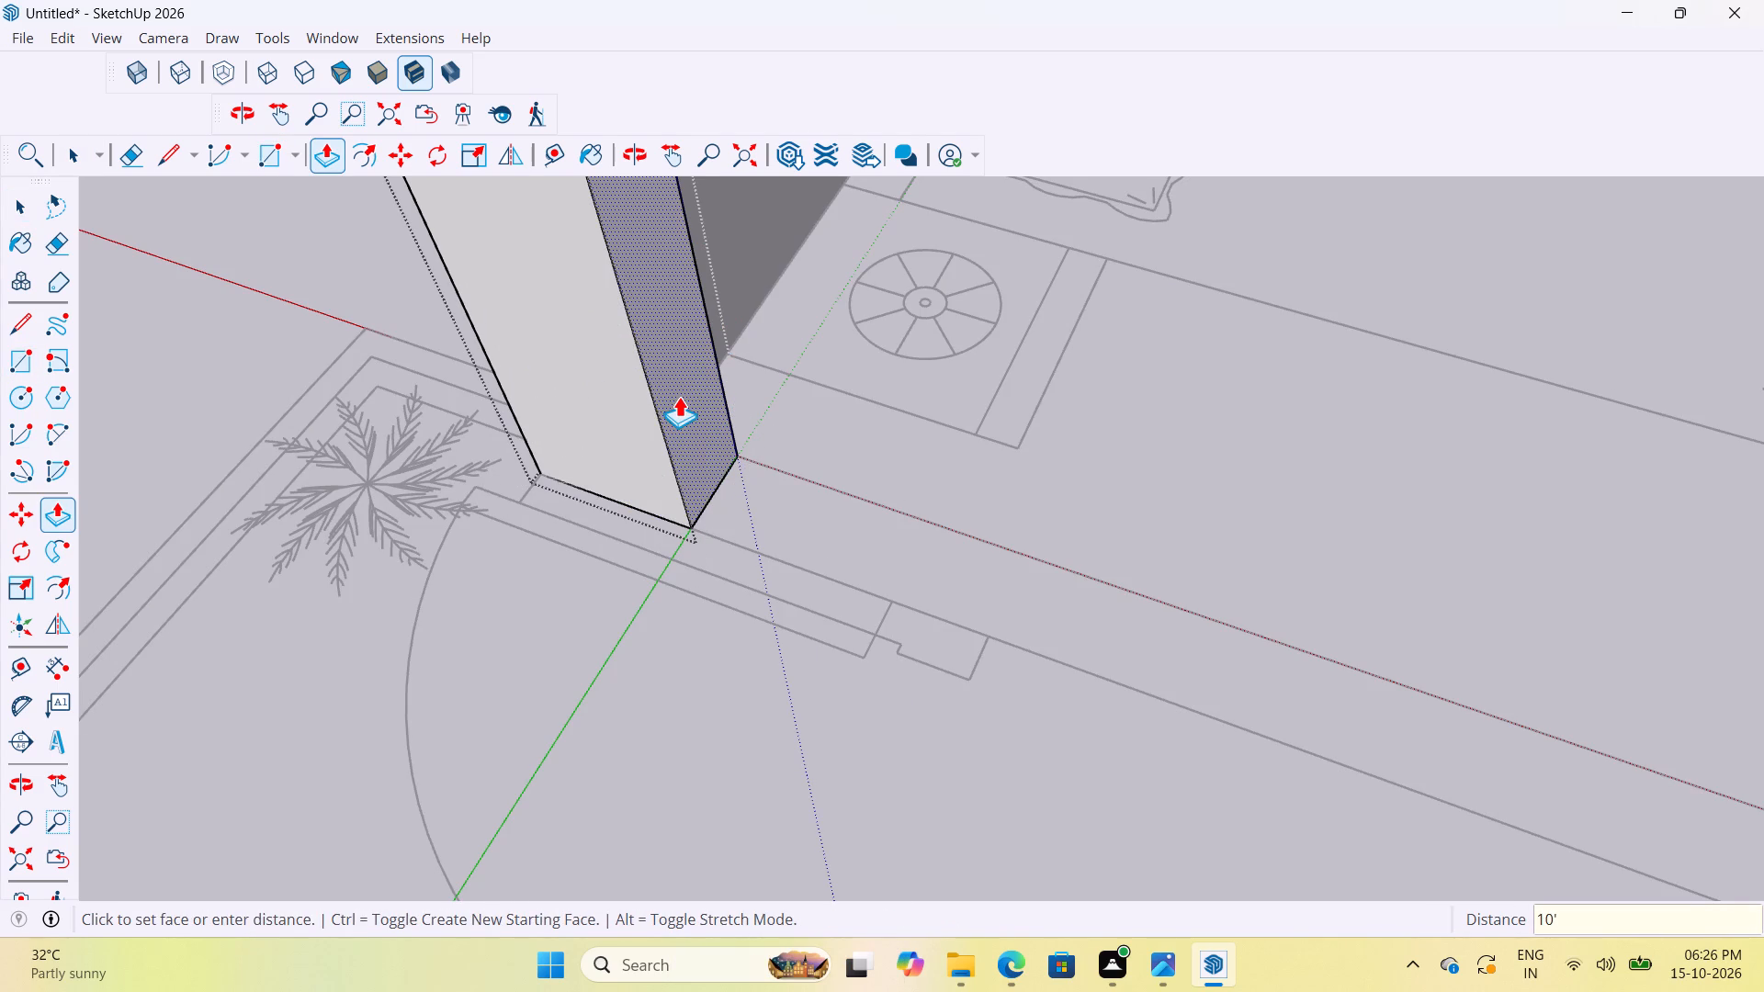
Extend the raised block's end face along the partition strip to the strip's far end beside the bedroom door.
left_click(679, 396)
scroll(722, 412, "down", 13)
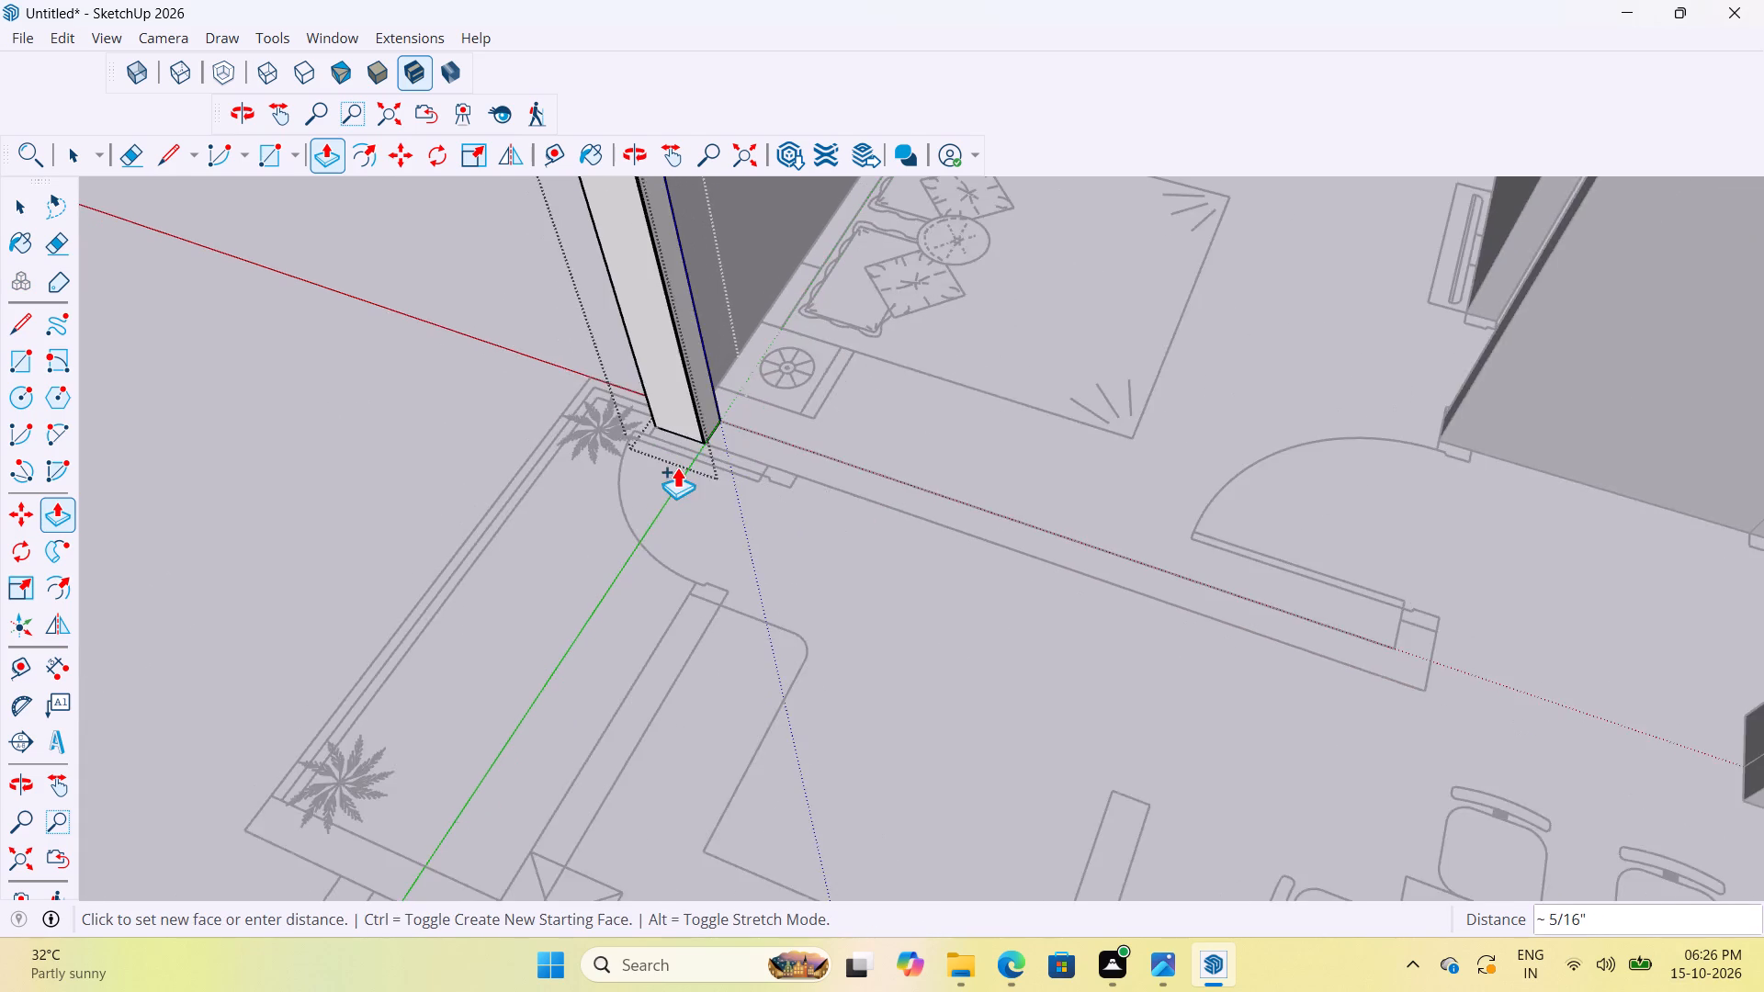
scroll(677, 467, "down", 6)
scroll(1205, 636, "up", 9)
middle_click_drag(1234, 610, 840, 508)
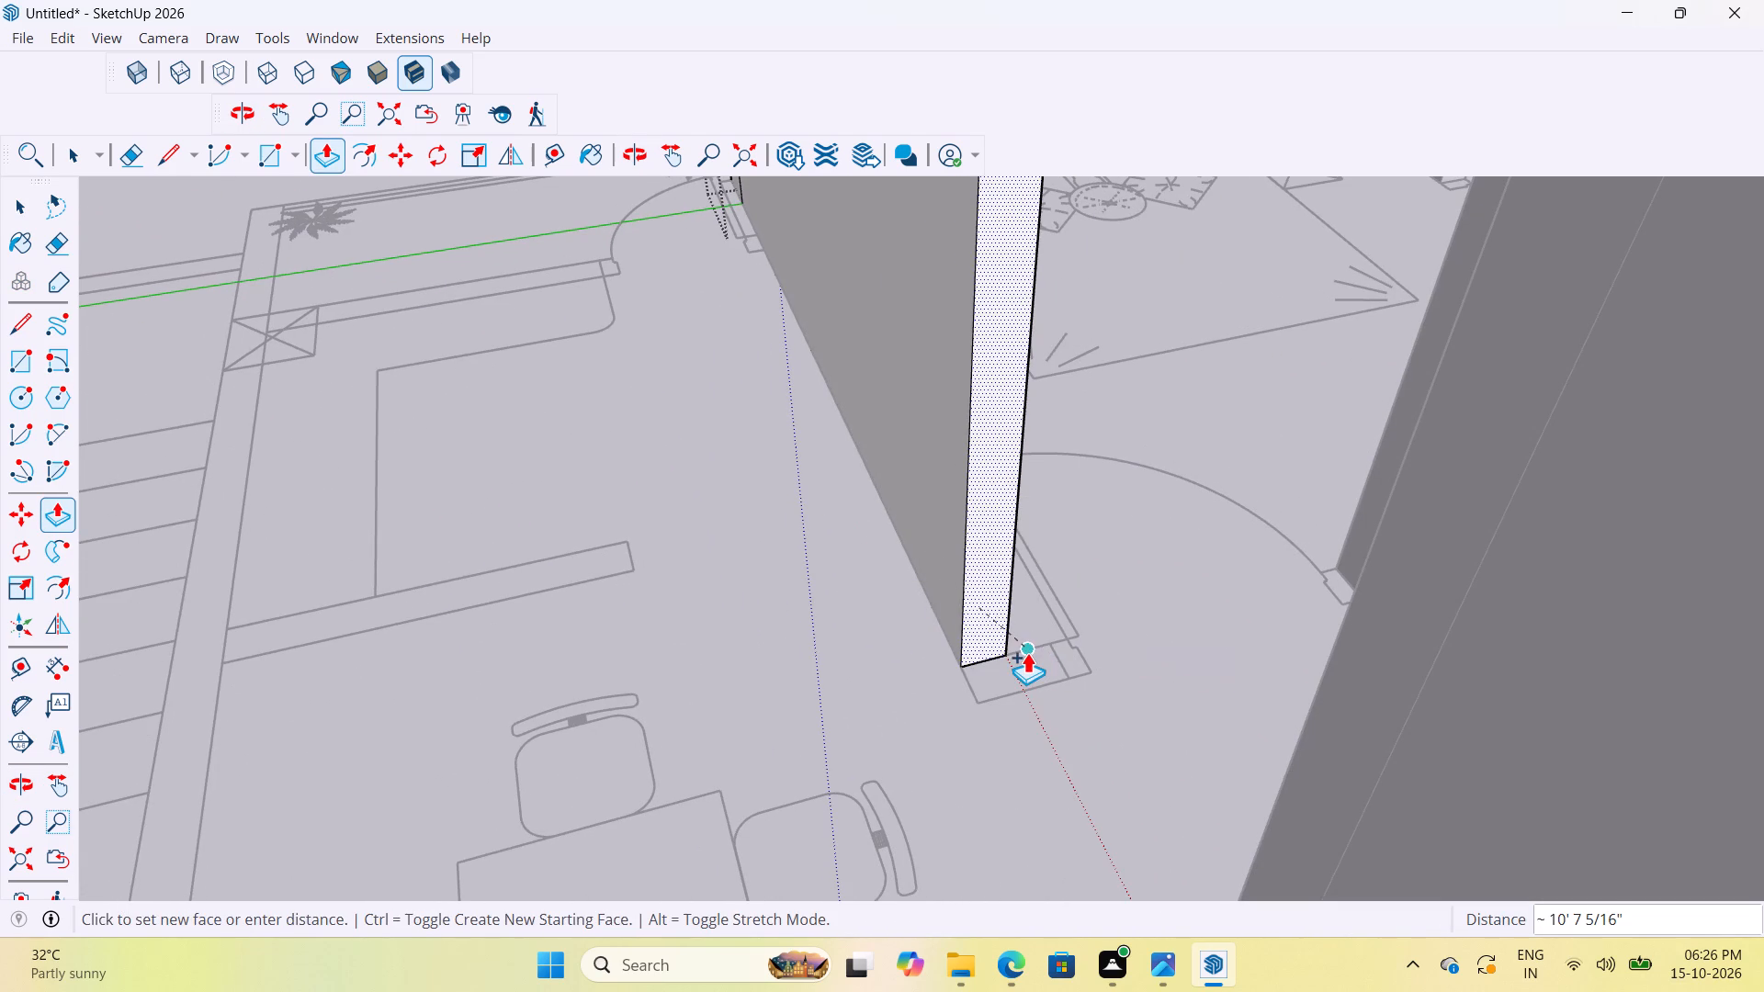
scroll(1027, 652, "up", 8)
left_click(1024, 651)
left_click(952, 631)
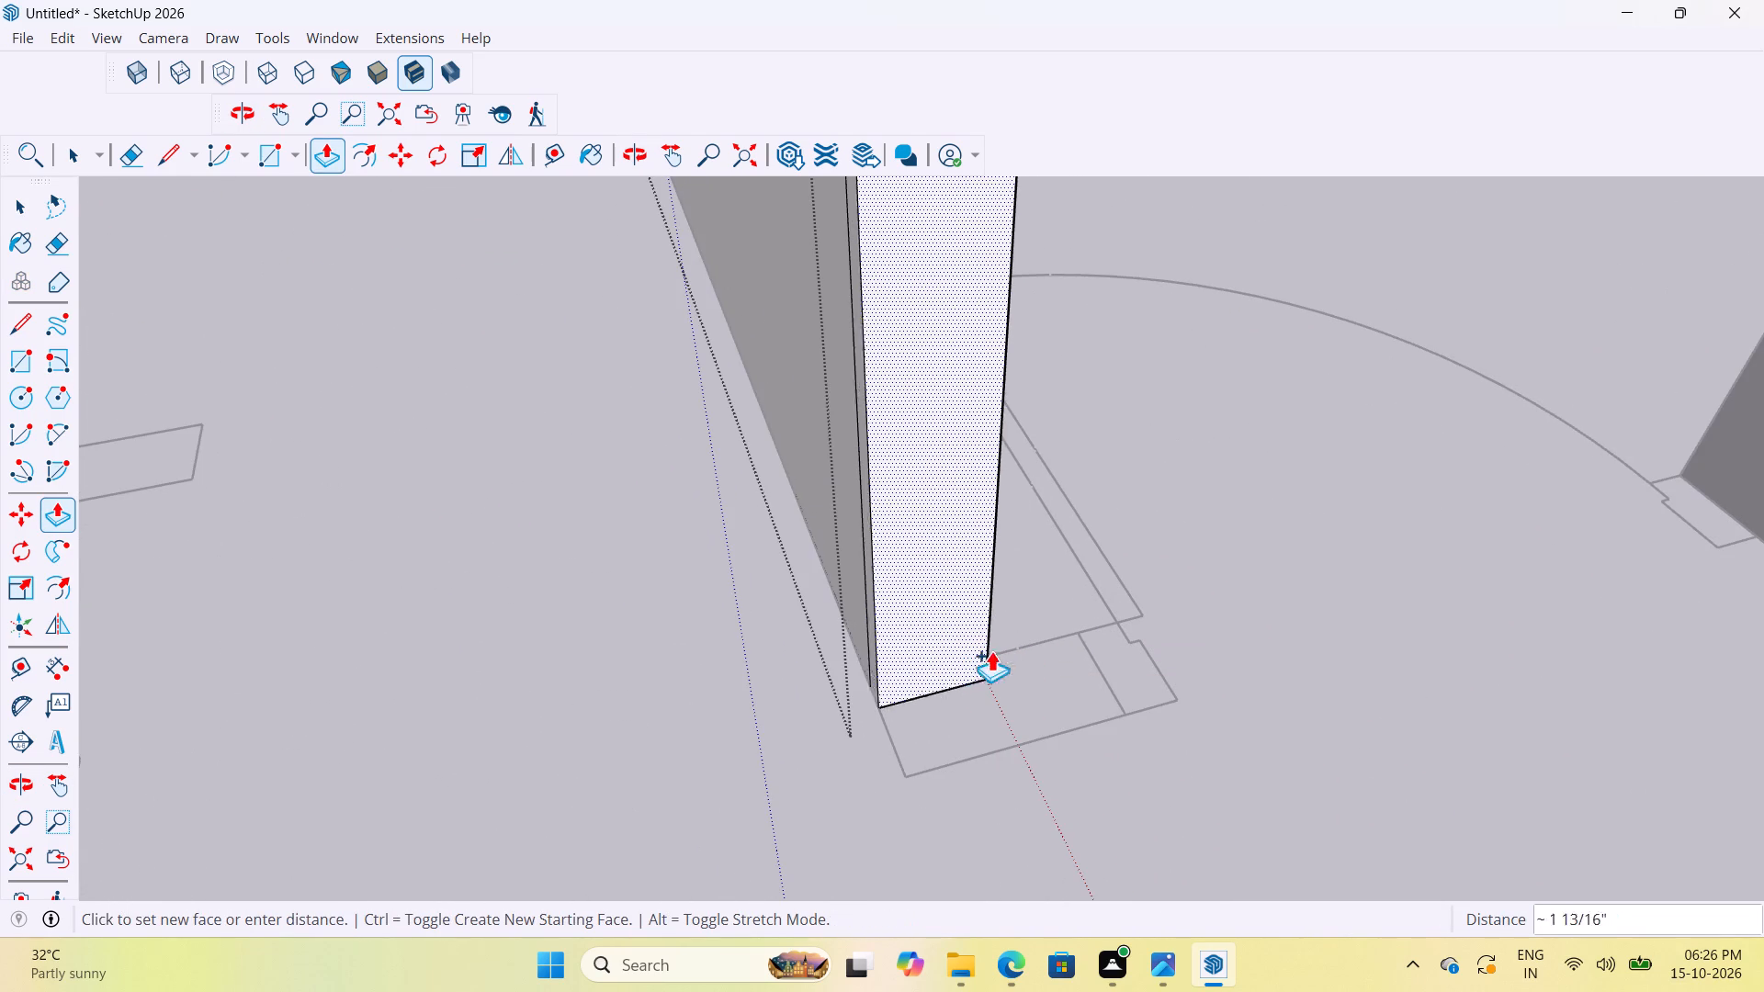
left_click(1088, 723)
Pull the end segment's side face out 6" toward the bedroom door jamb and close the wall group.
middle_click_drag(1108, 720, 1030, 713)
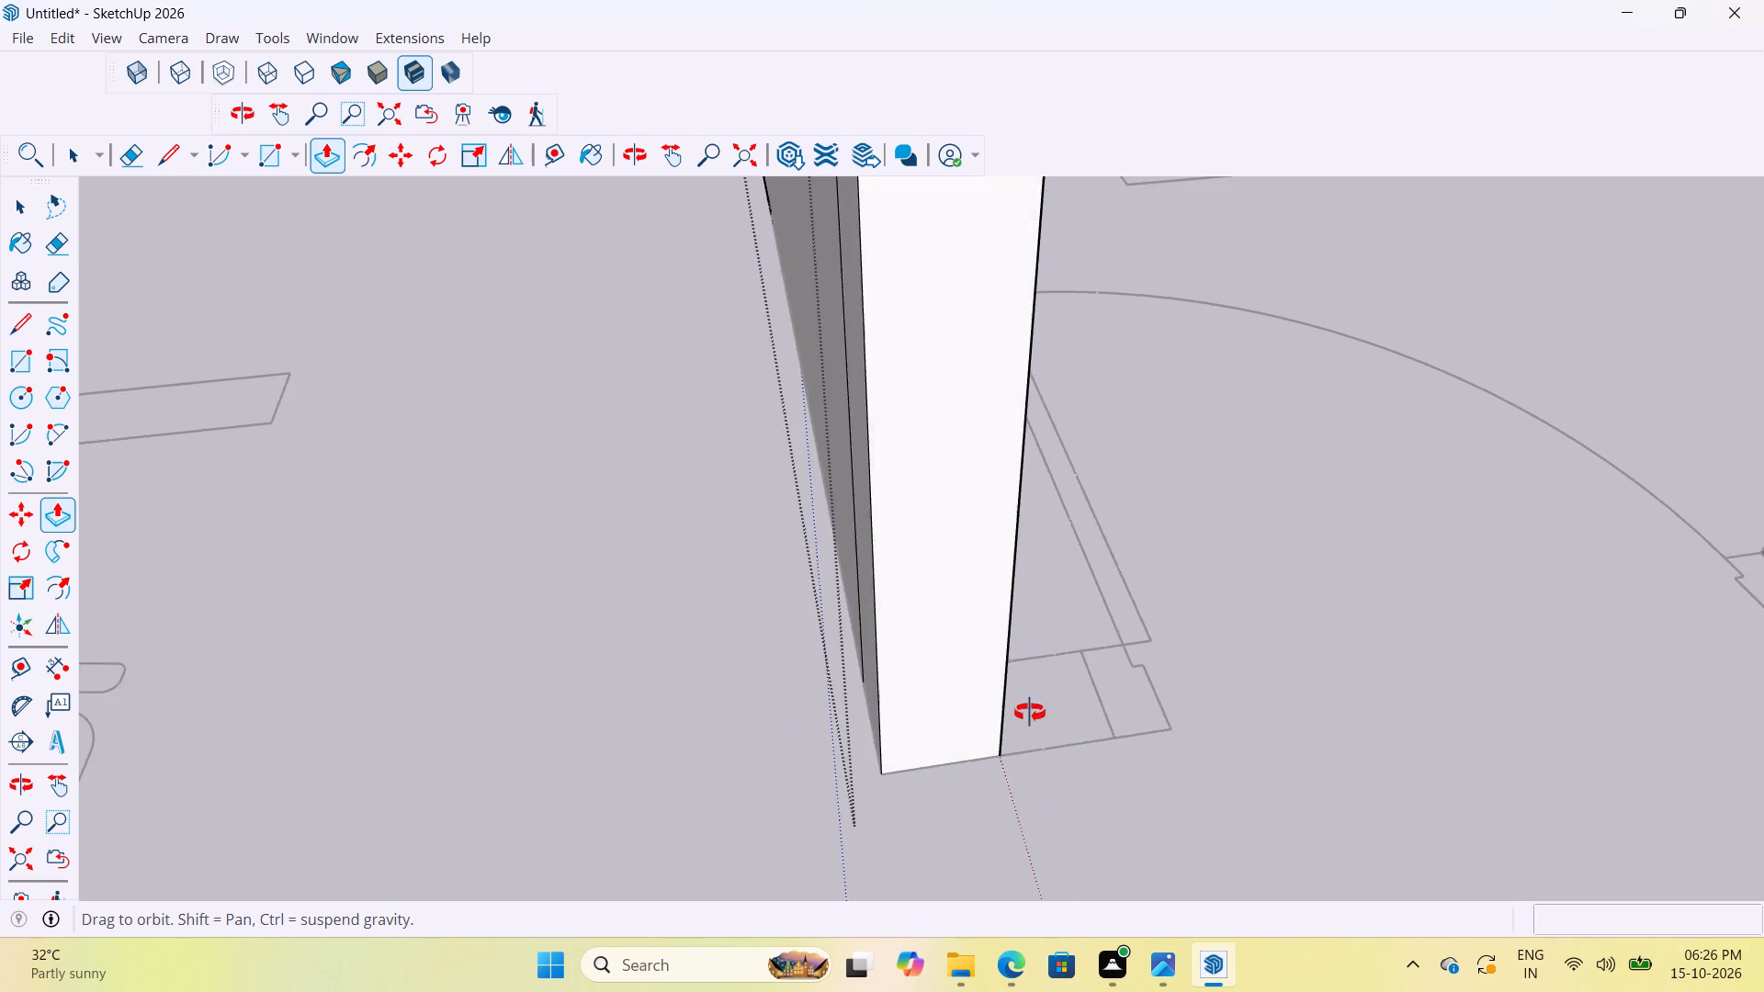
middle_click_drag(1030, 713, 815, 716)
left_click(939, 693)
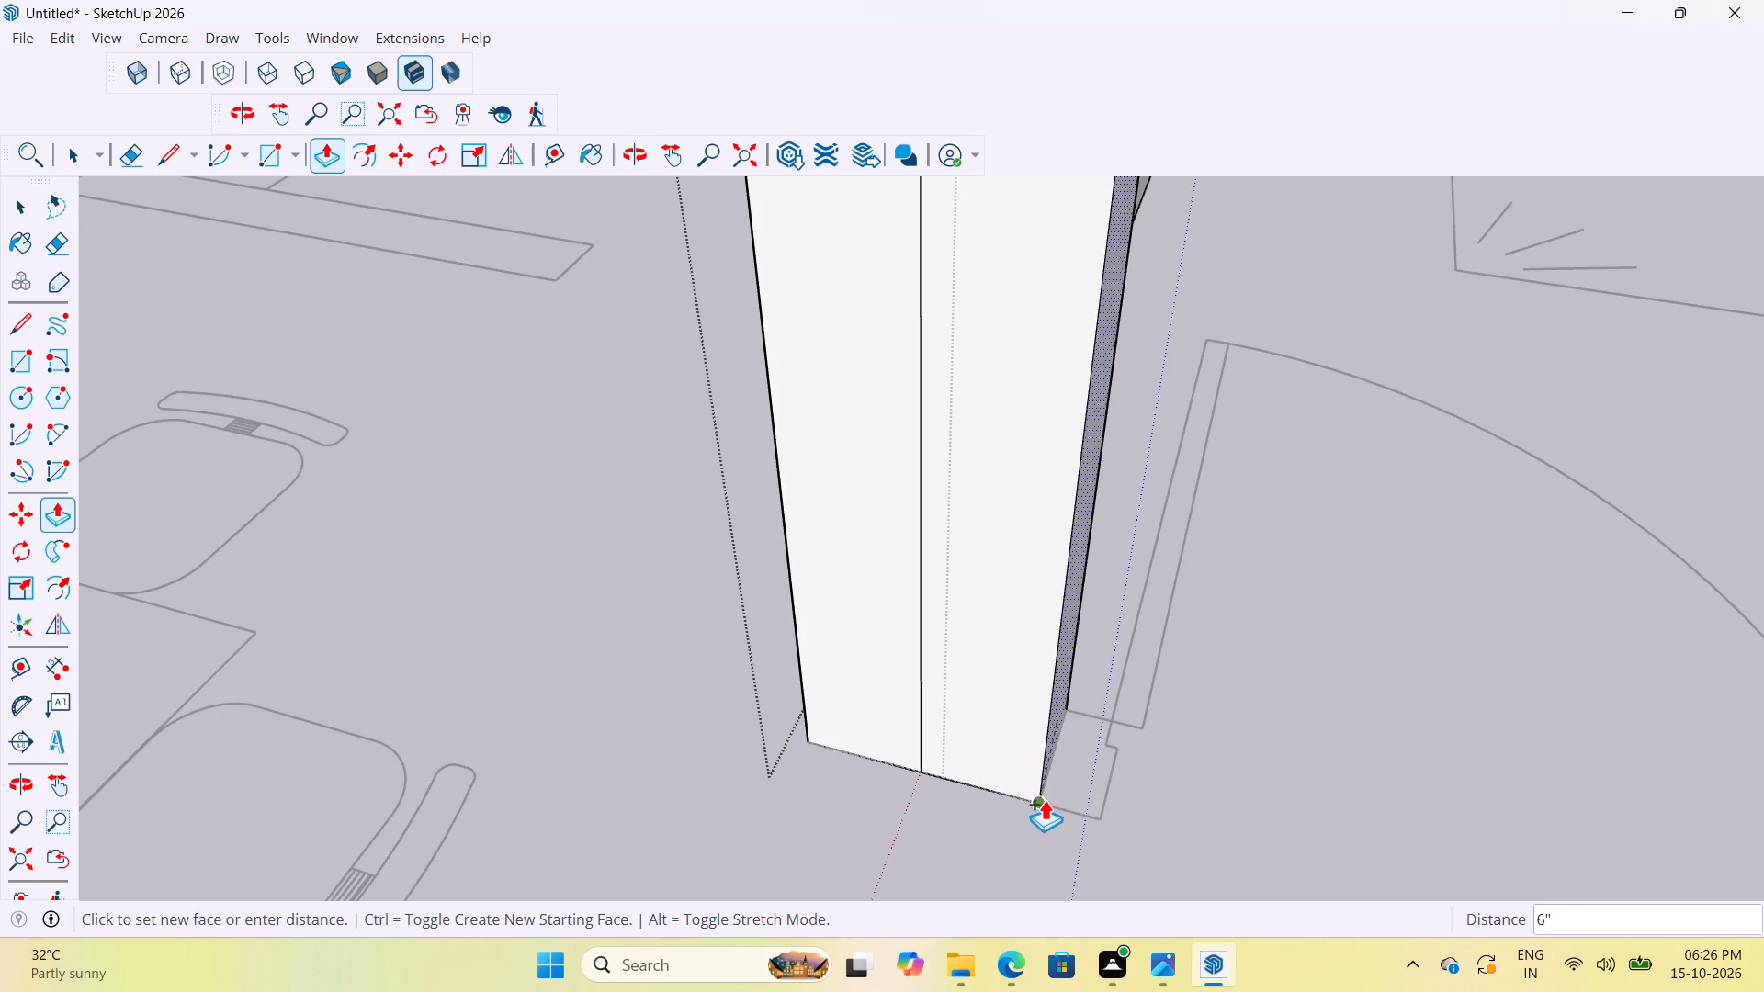
left_click(1045, 799)
scroll(815, 748, "down", 20)
scroll(815, 748, "down", 2)
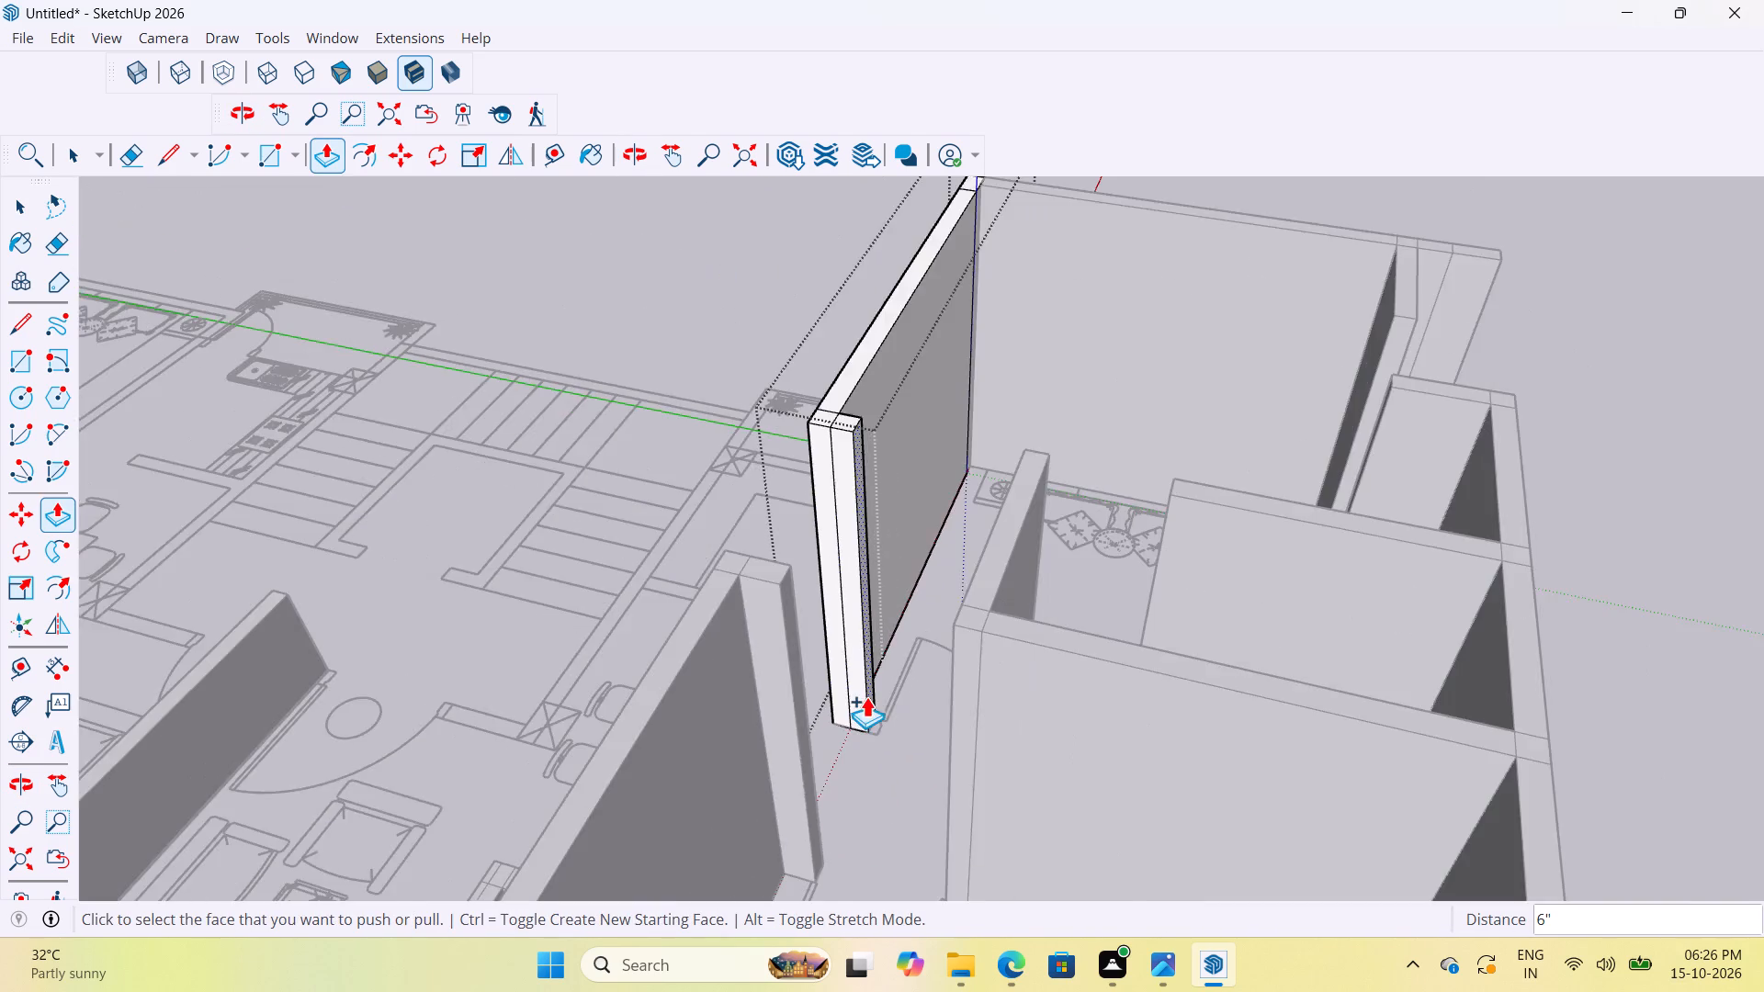
scroll(866, 696, "down", 5)
middle_click_drag(939, 701, 1325, 705)
key("space")
left_click(1408, 415)
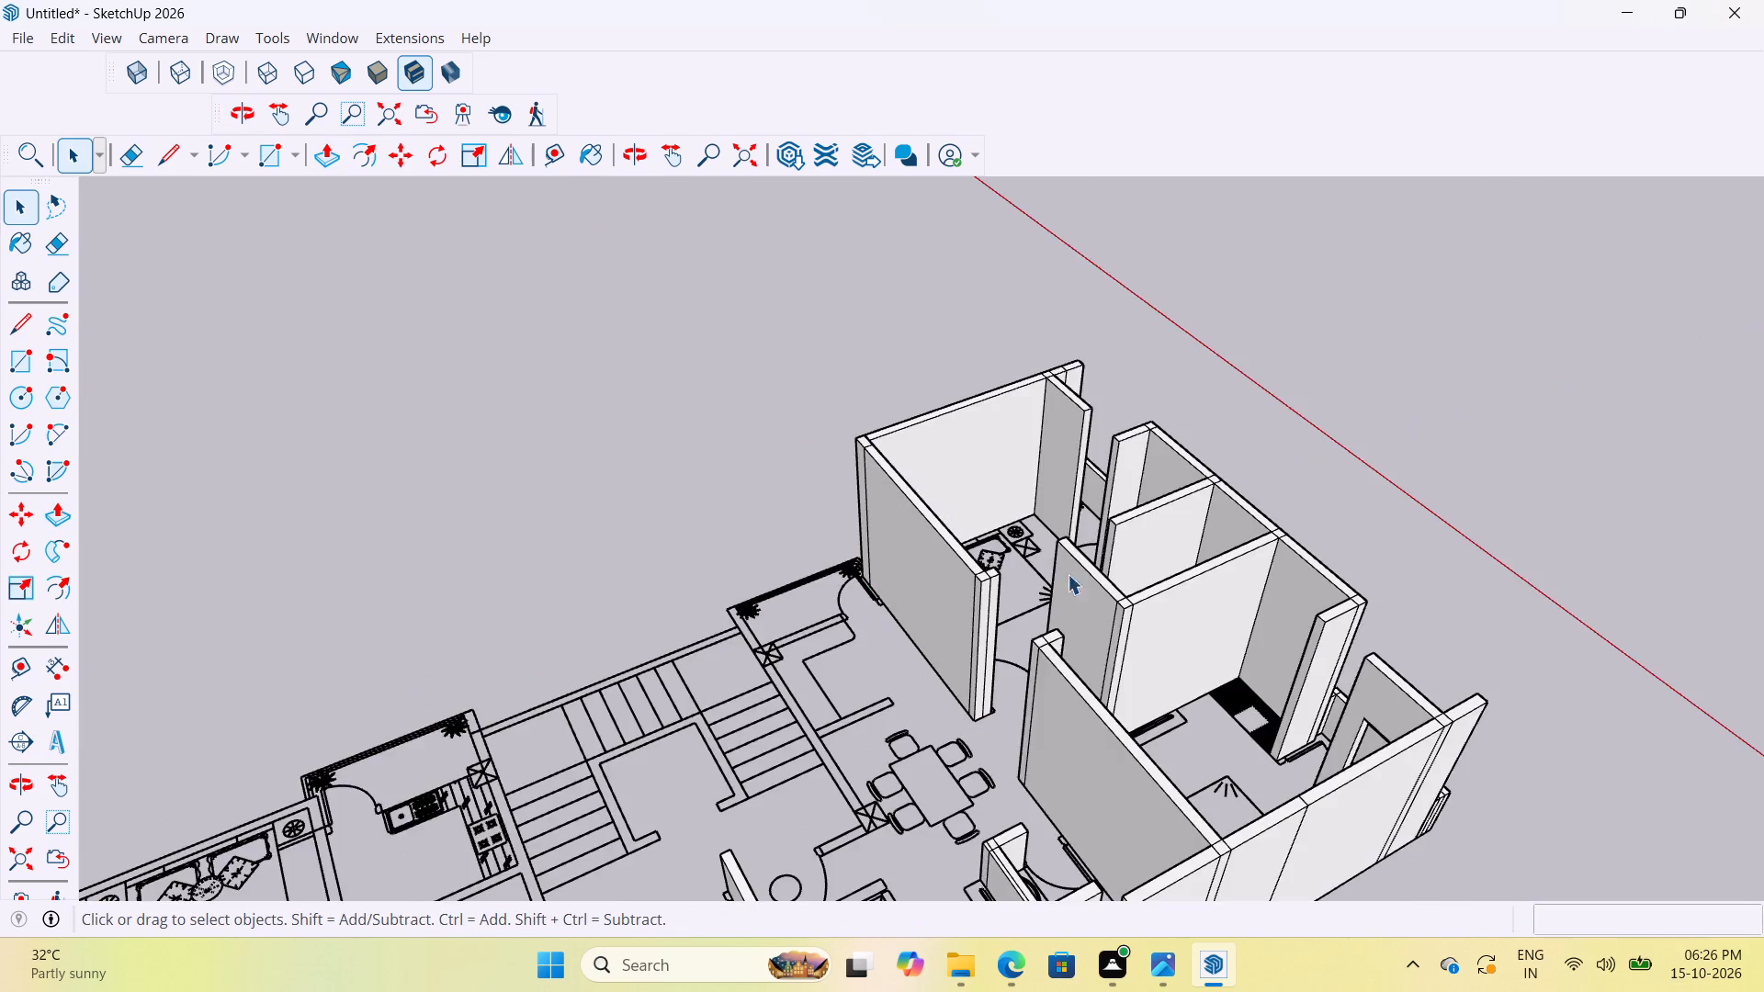
Examine the raised walls from several sides, including the new partition, the balconies and the other bedroom's window opening.
scroll(773, 668, "up", 9)
scroll(1035, 496, "up", 9)
scroll(1031, 471, "down", 9)
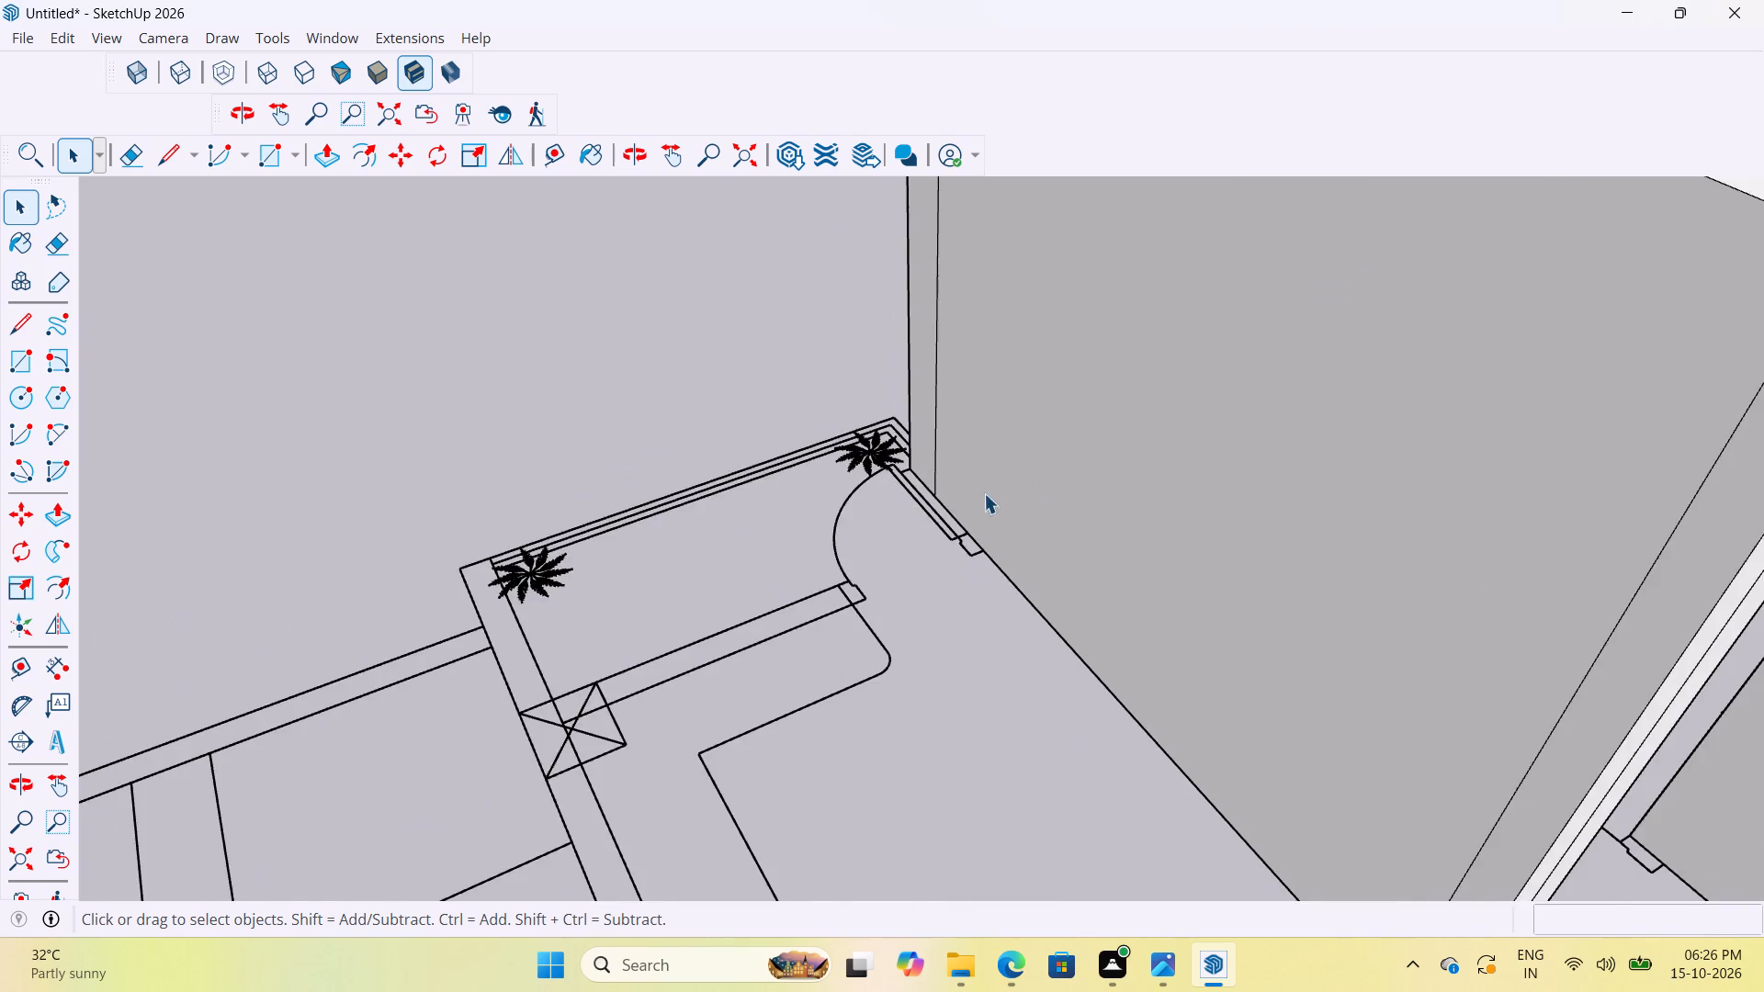
scroll(984, 493, "down", 2)
scroll(782, 537, "up", 5)
middle_click_drag(945, 456, 1592, 549)
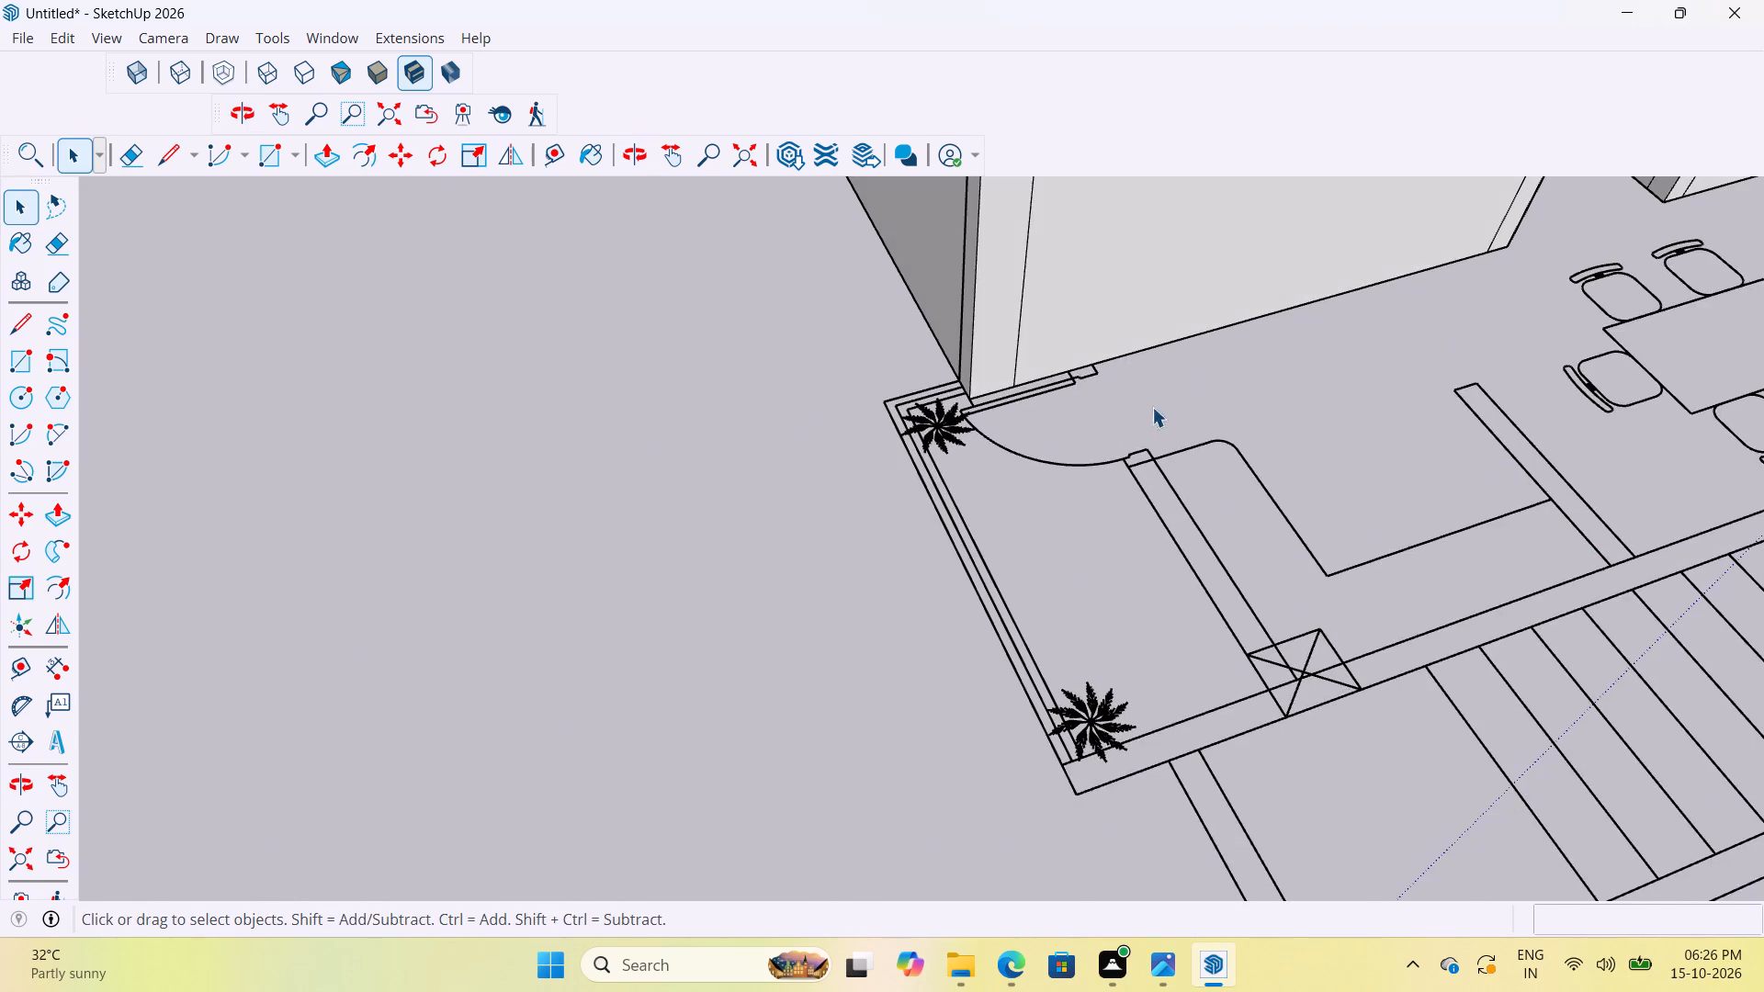
scroll(1022, 548, "down", 16)
scroll(949, 468, "up", 4)
scroll(867, 447, "down", 11)
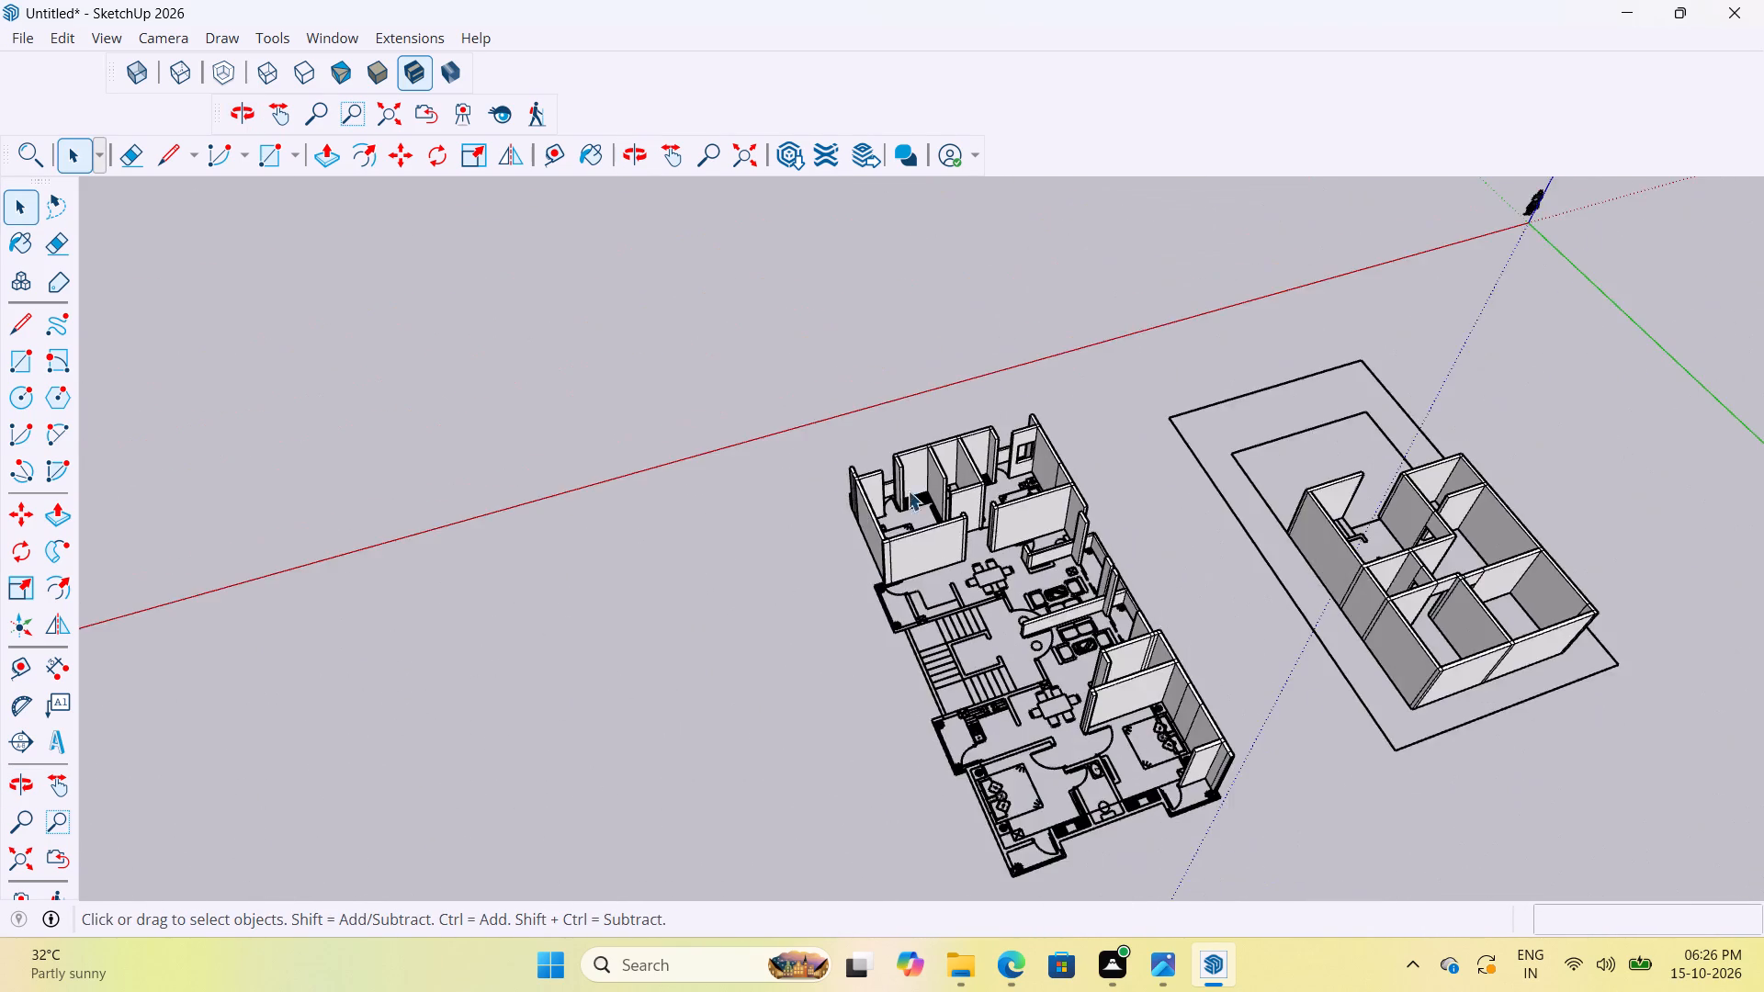
middle_click_drag(888, 434, 1619, 413)
scroll(943, 480, "up", 13)
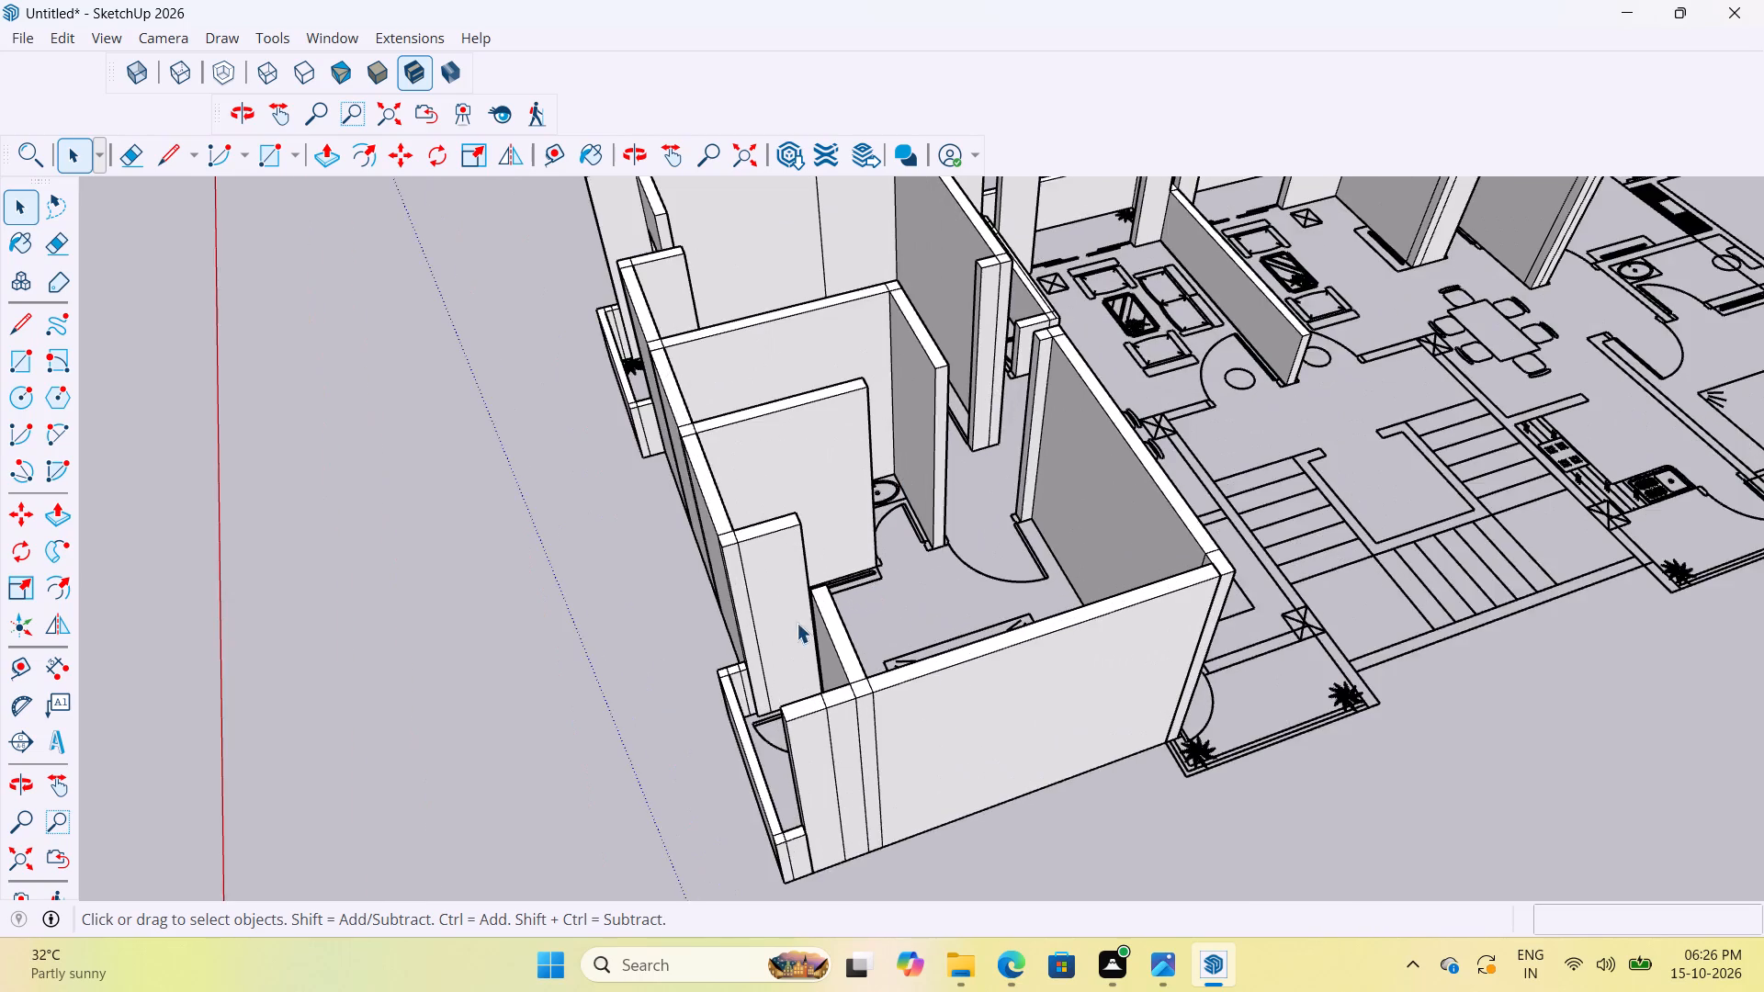
middle_click_drag(937, 592, 1482, 444)
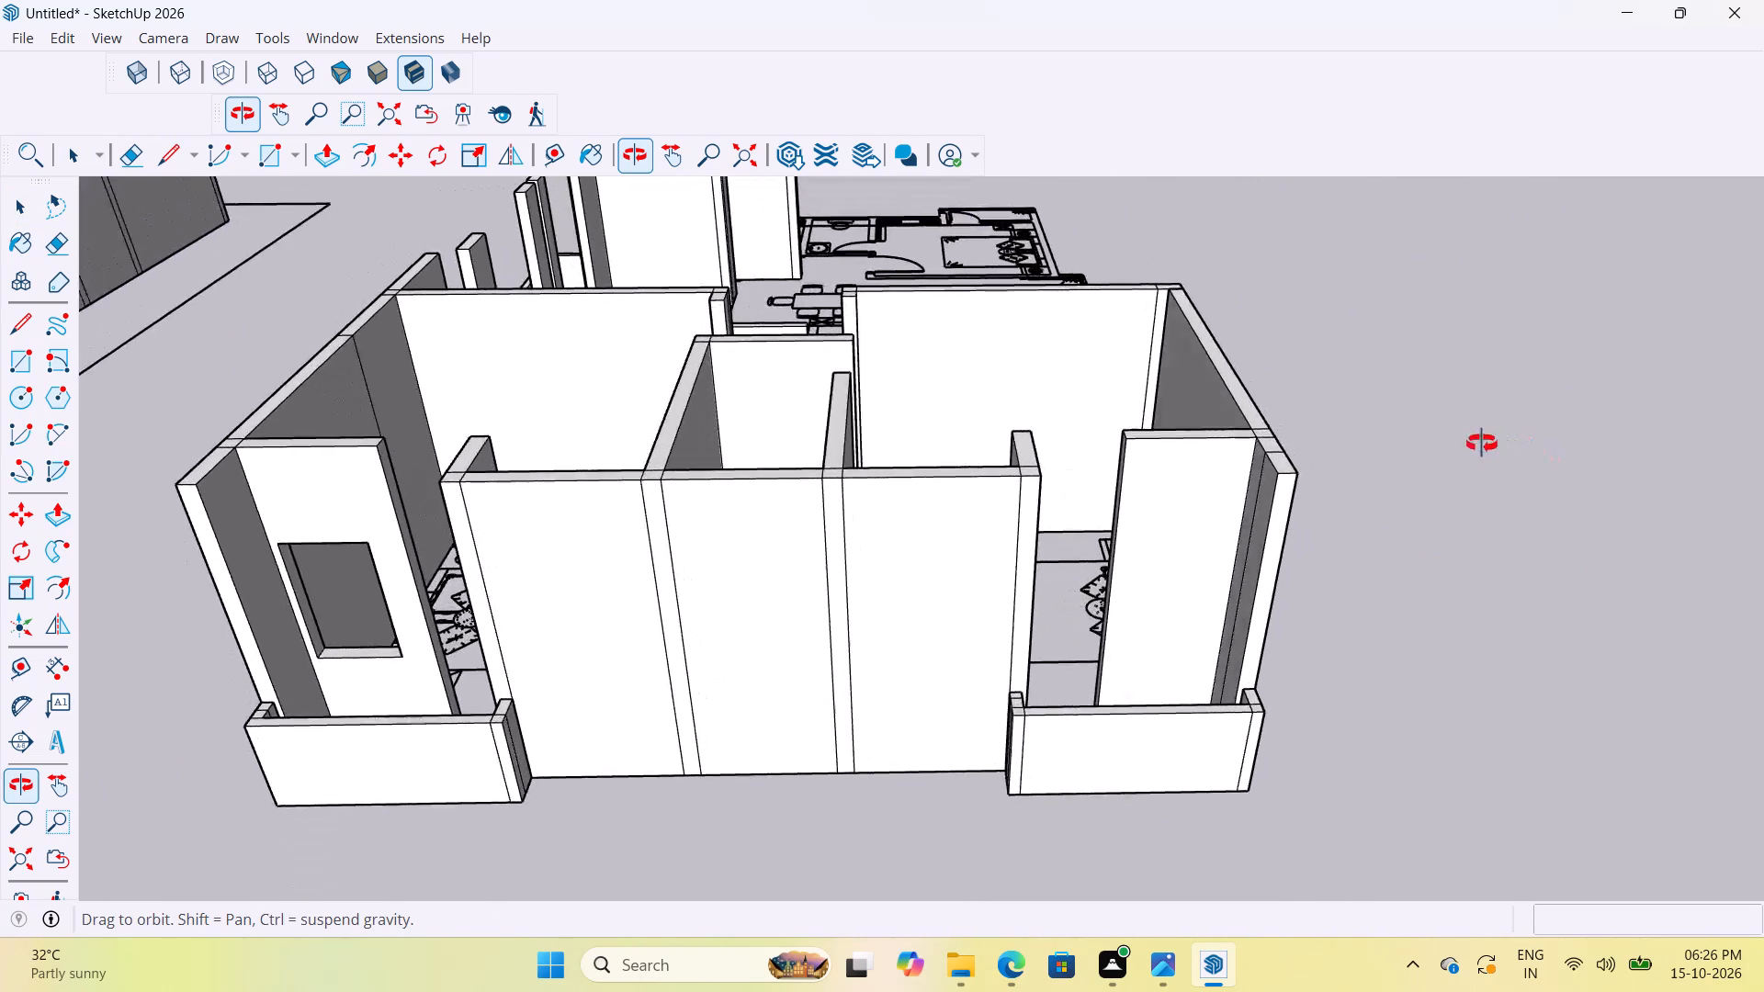
middle_click_drag(1482, 444, 19, 564)
scroll(518, 547, "down", 4)
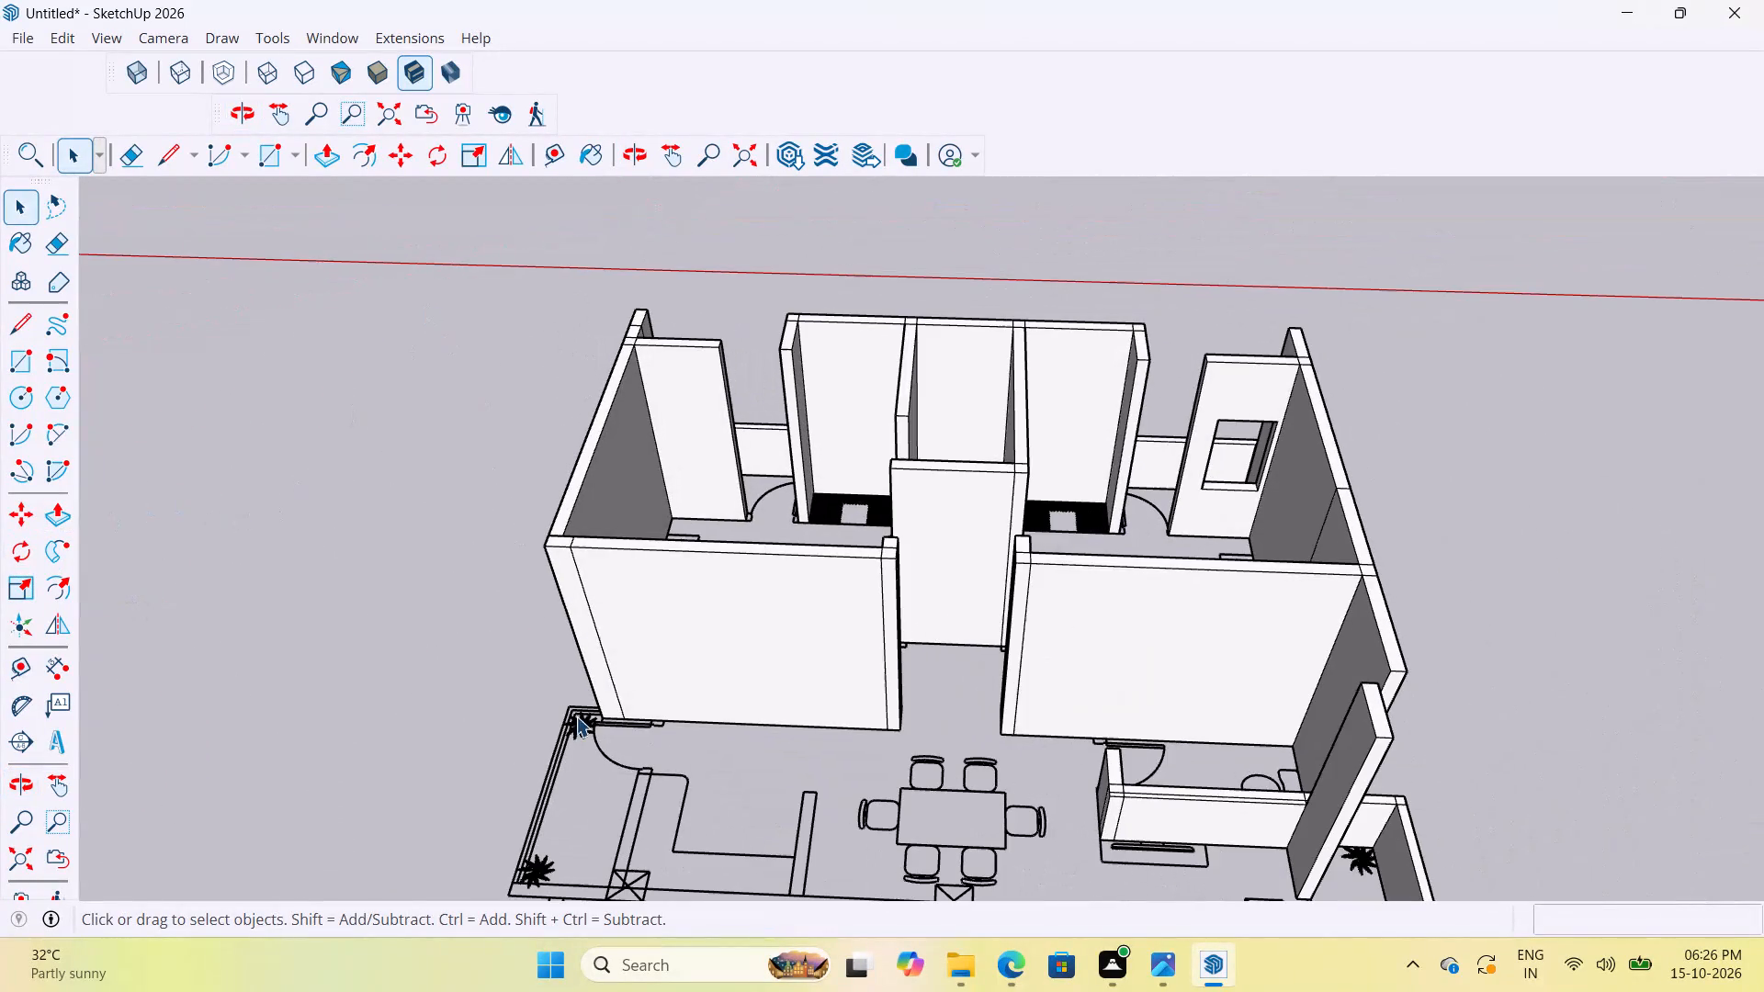
scroll(1164, 356, "up", 4)
scroll(1267, 493, "up", 5)
scroll(1120, 507, "up", 3)
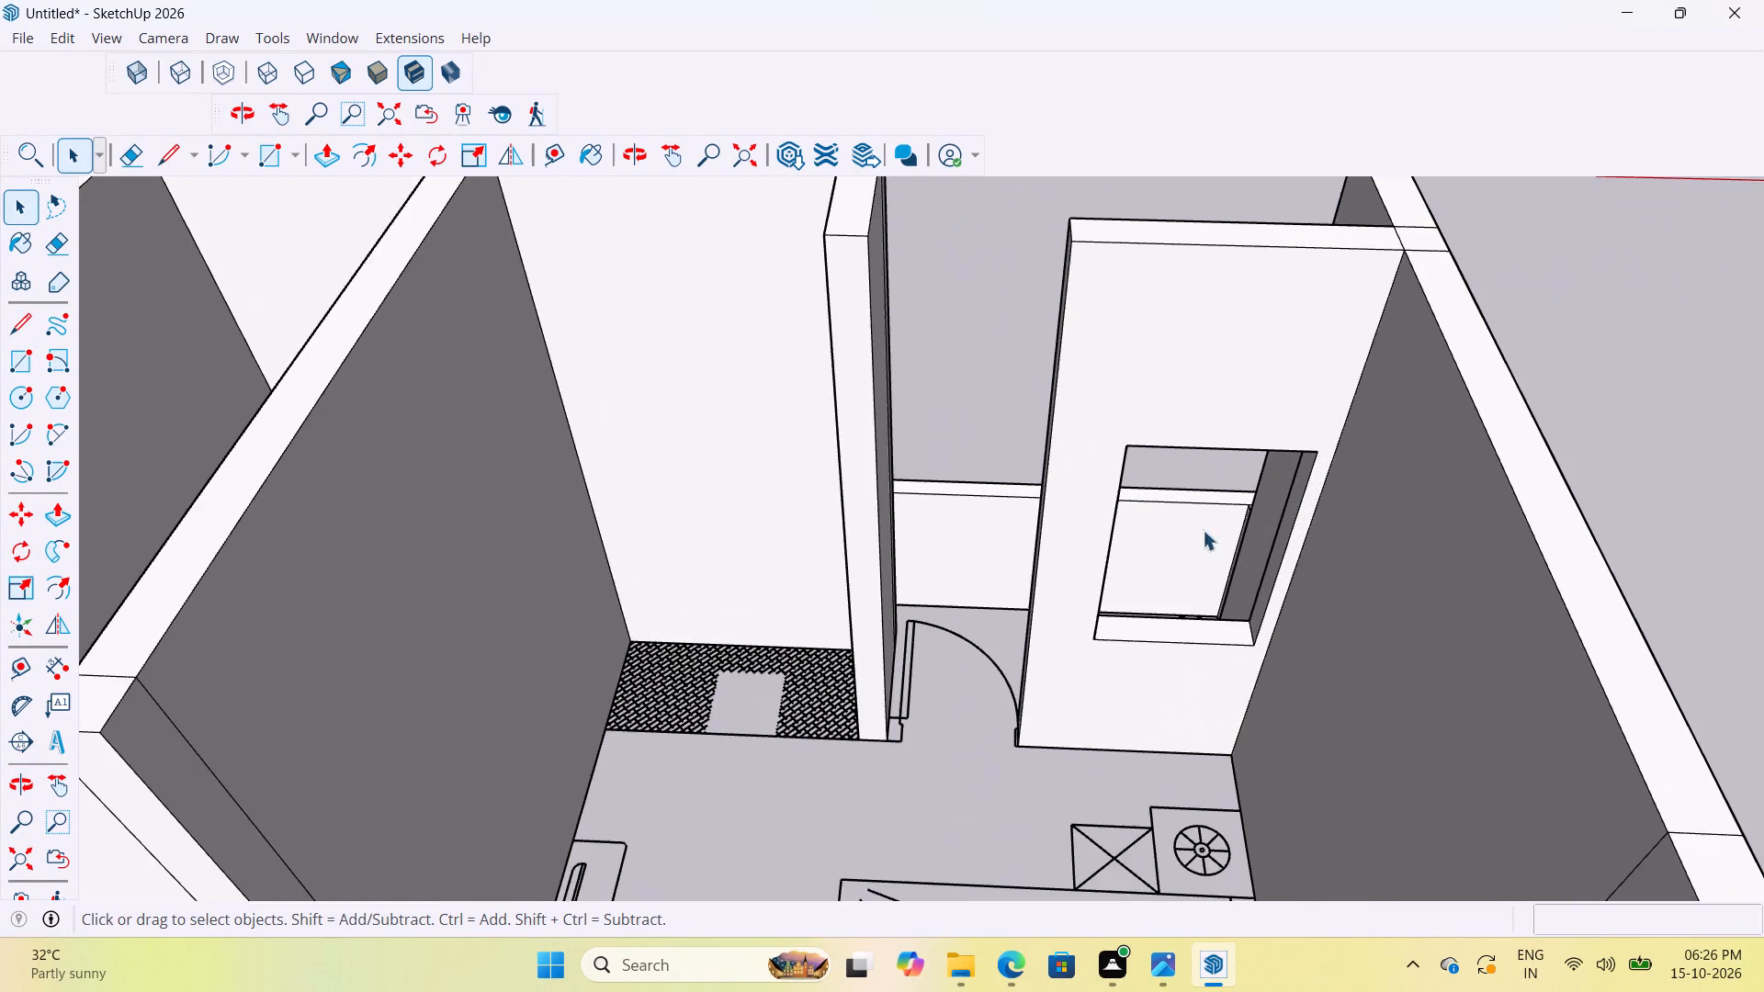
scroll(1335, 566, "down", 13)
scroll(1524, 604, "down", 7)
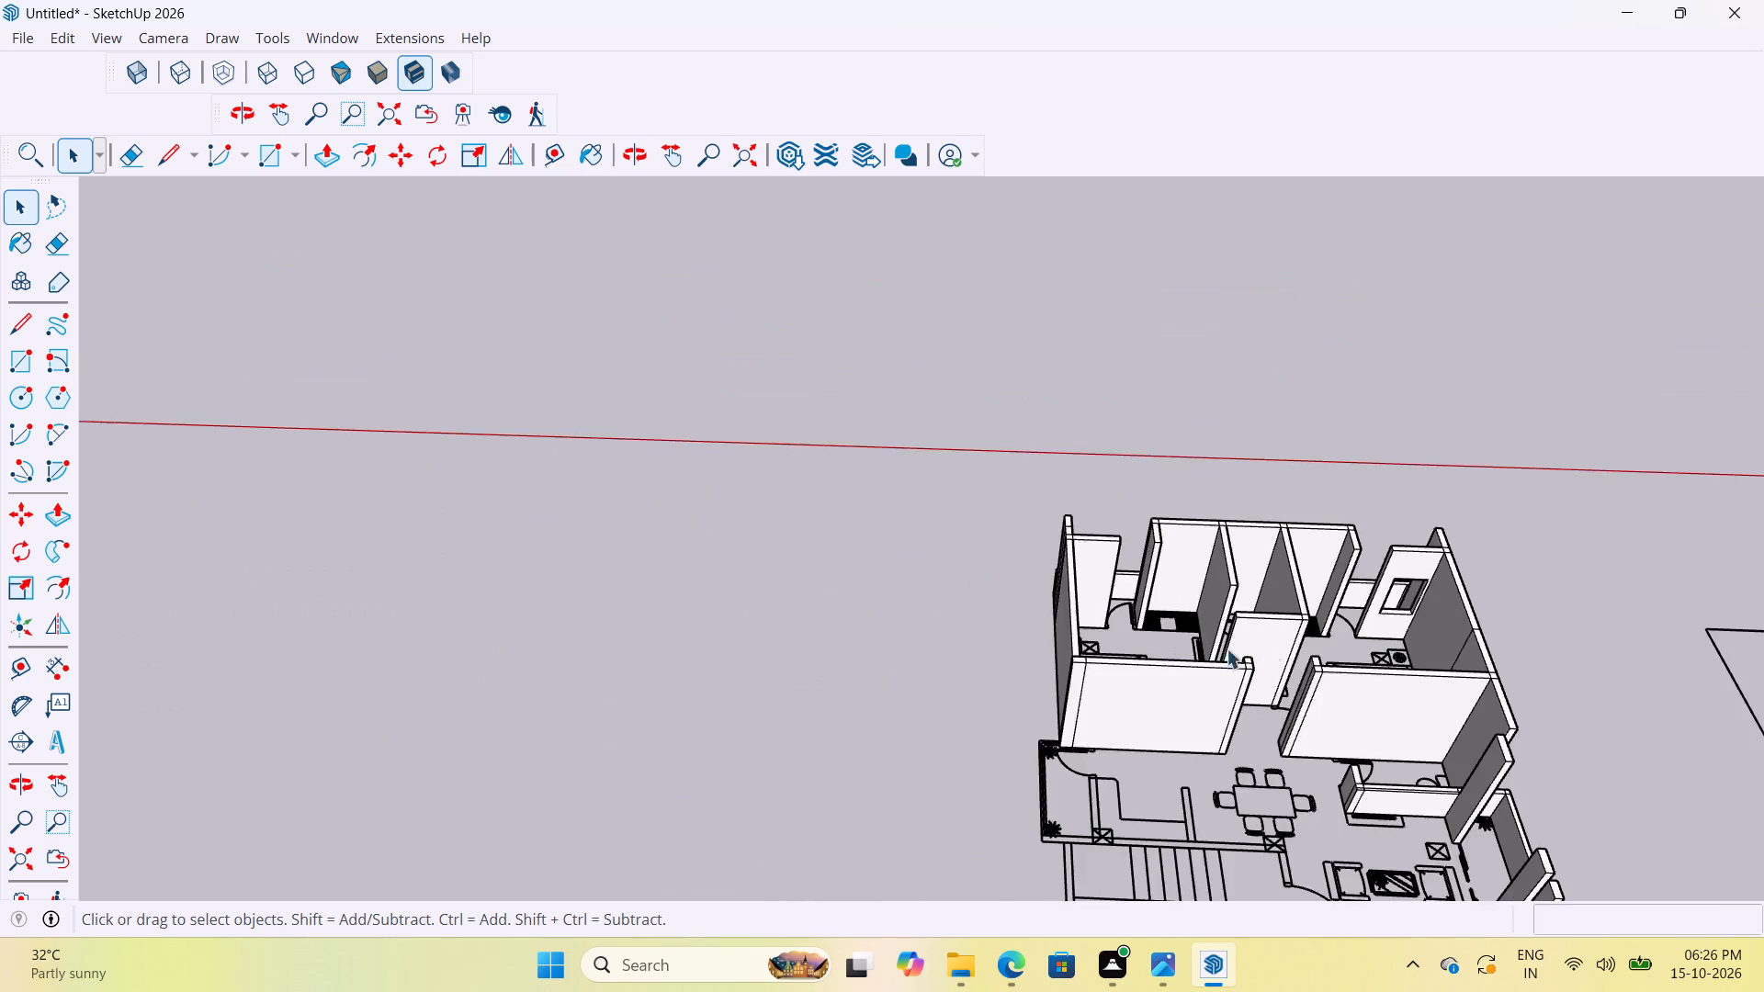
Open the second bedroom's wall group and place a vertical guide 6" in from the short wall's door-side edge.
scroll(1057, 638, "up", 12)
middle_click_drag(1068, 582, 958, 541)
double_click(1054, 583)
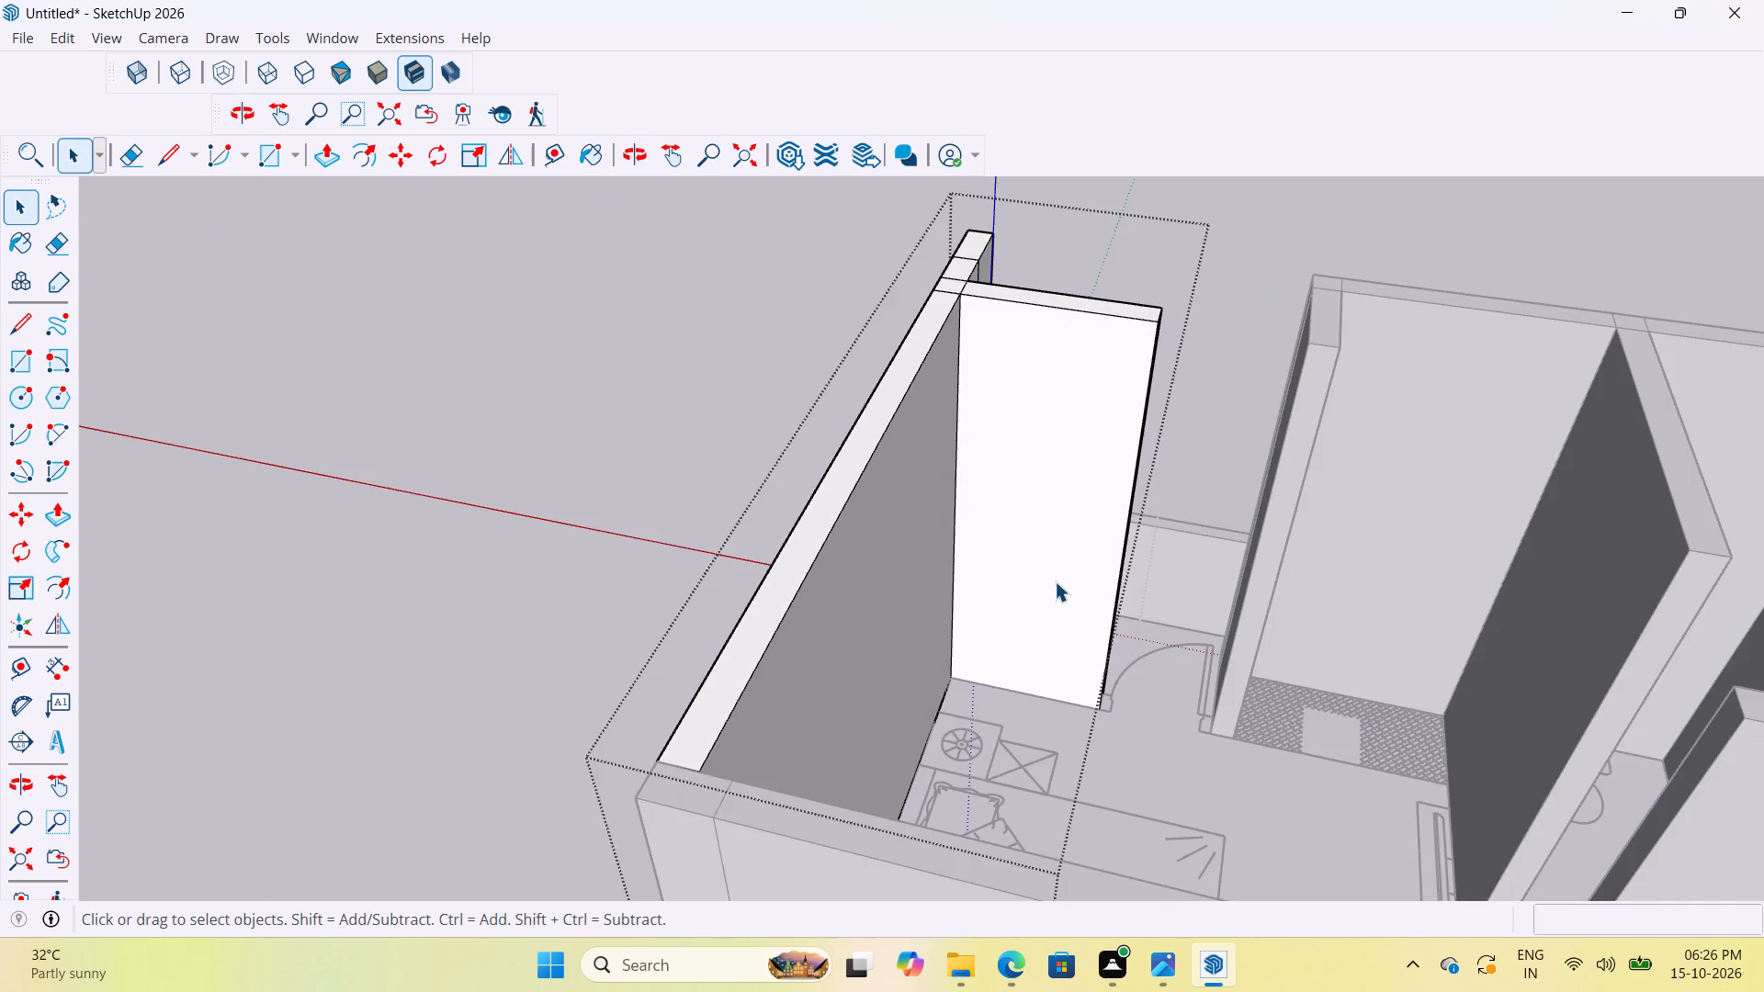
scroll(1057, 590, "up", 5)
double_click(1024, 559)
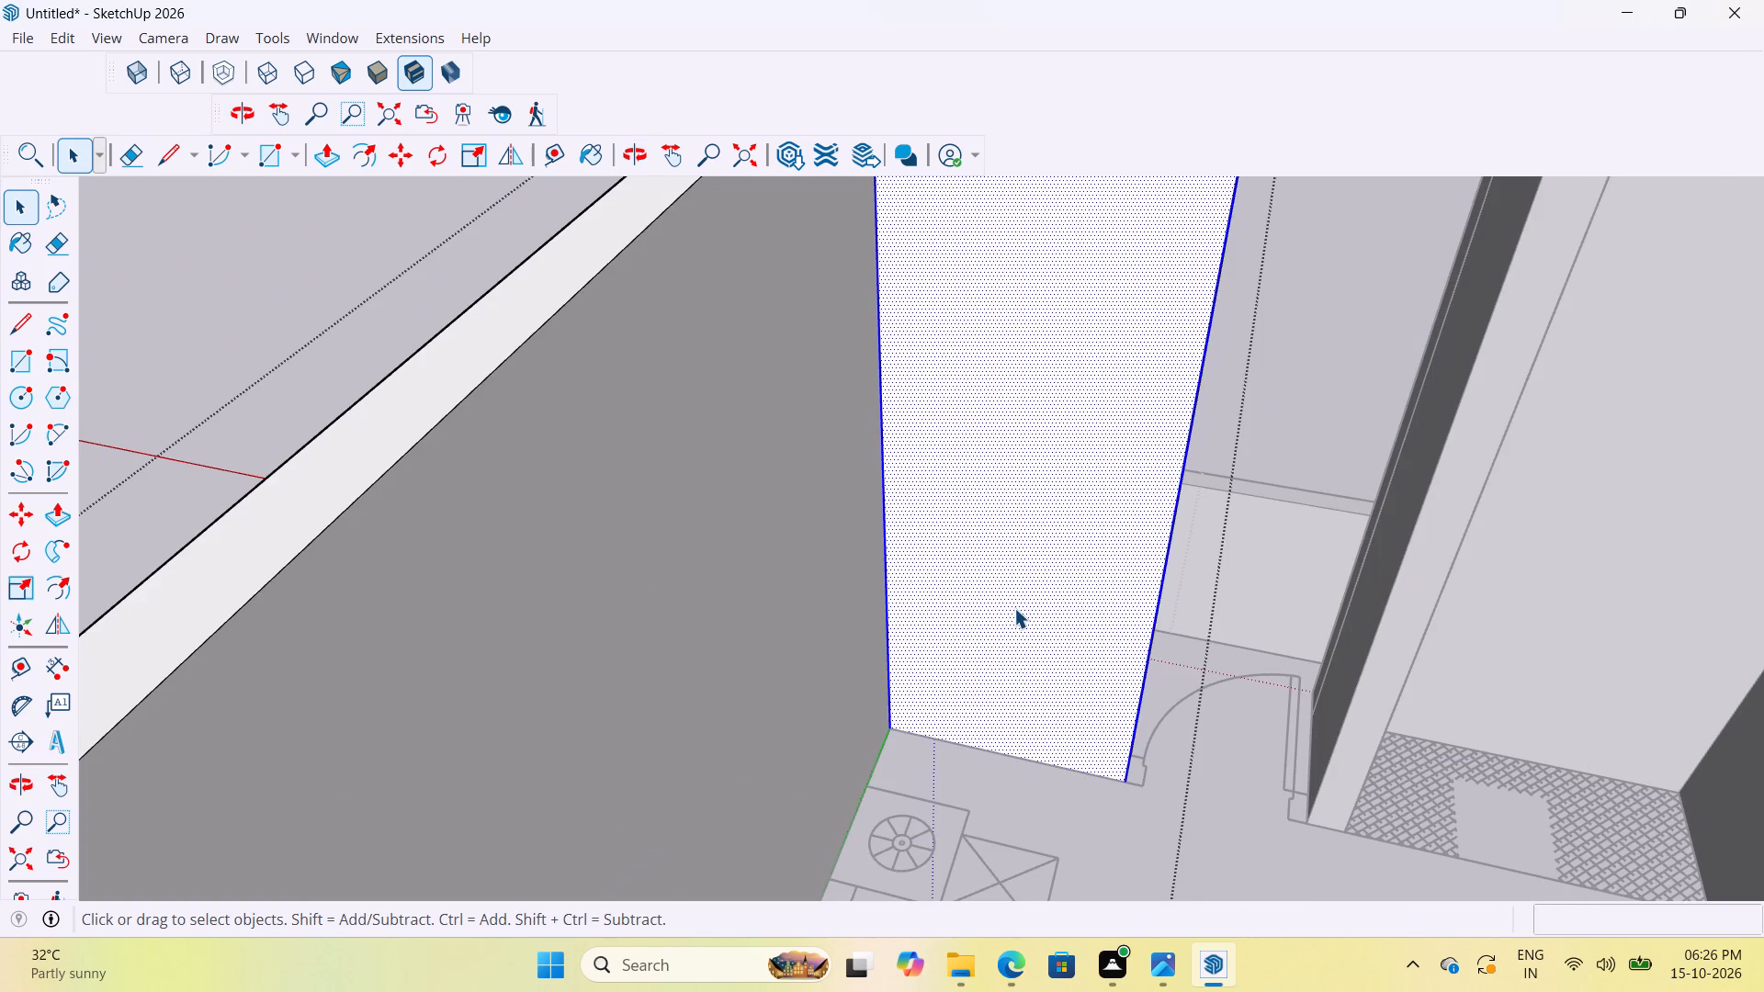
double_click(1014, 608)
scroll(959, 761, "down", 8)
double_click(956, 662)
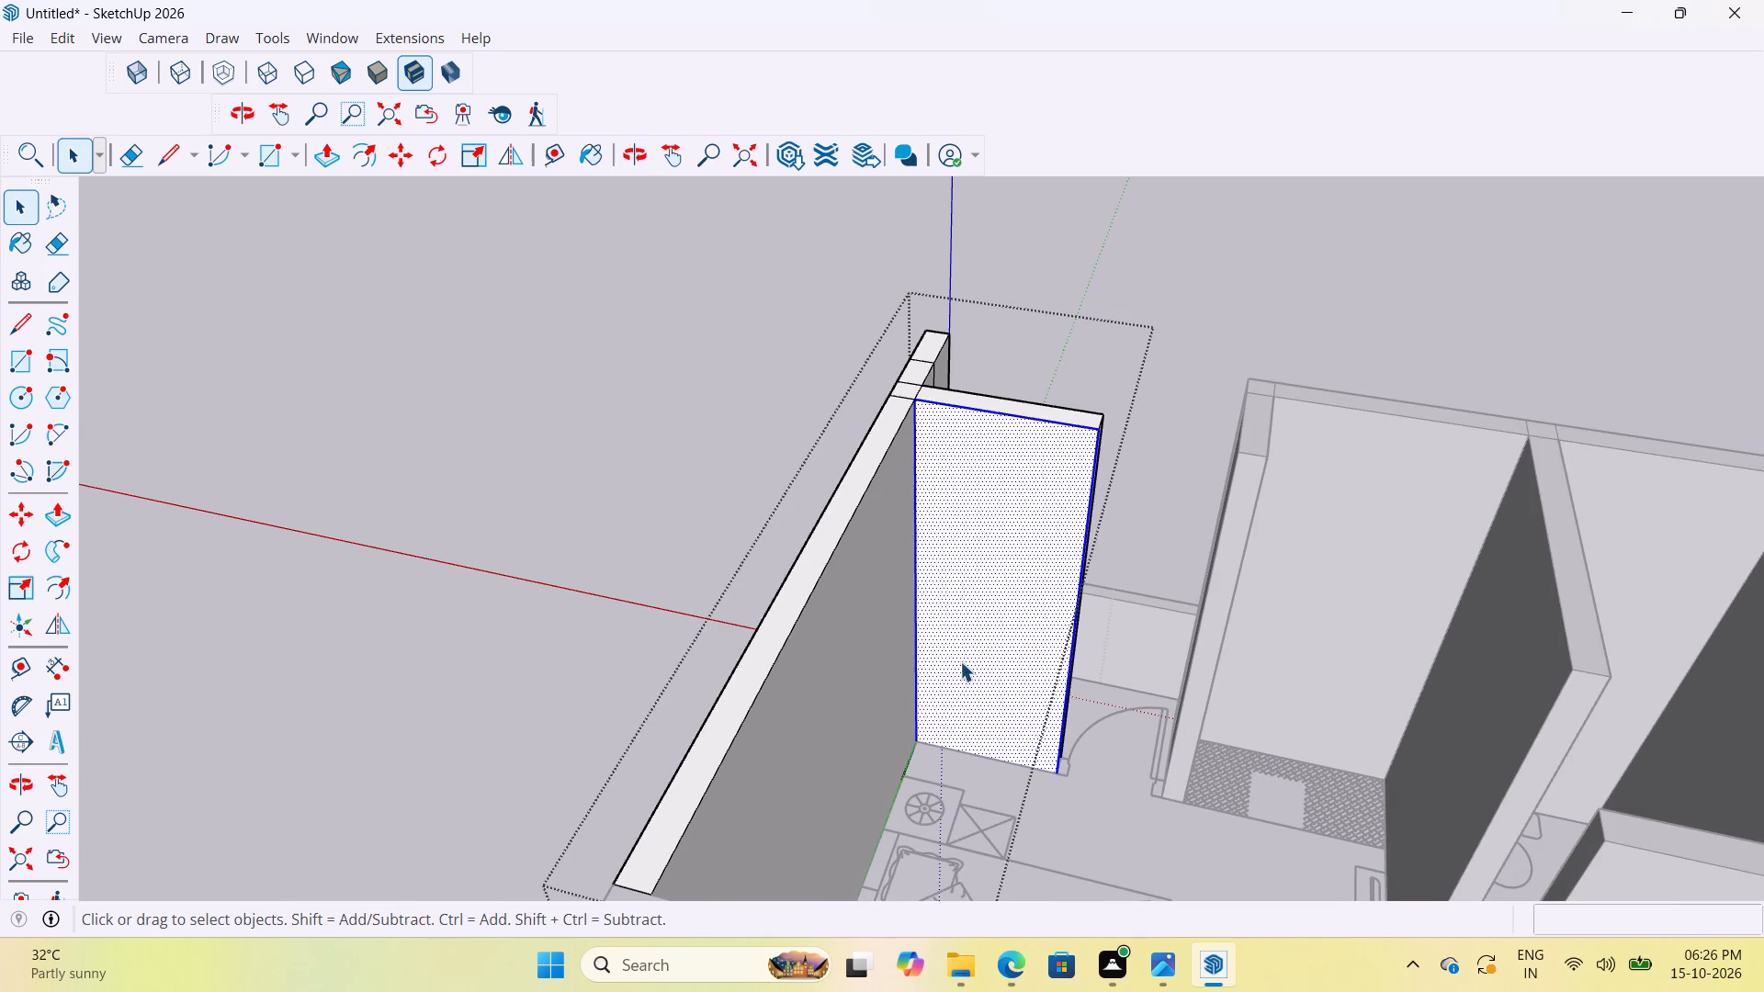
scroll(979, 672, "up", 3)
left_click(970, 678)
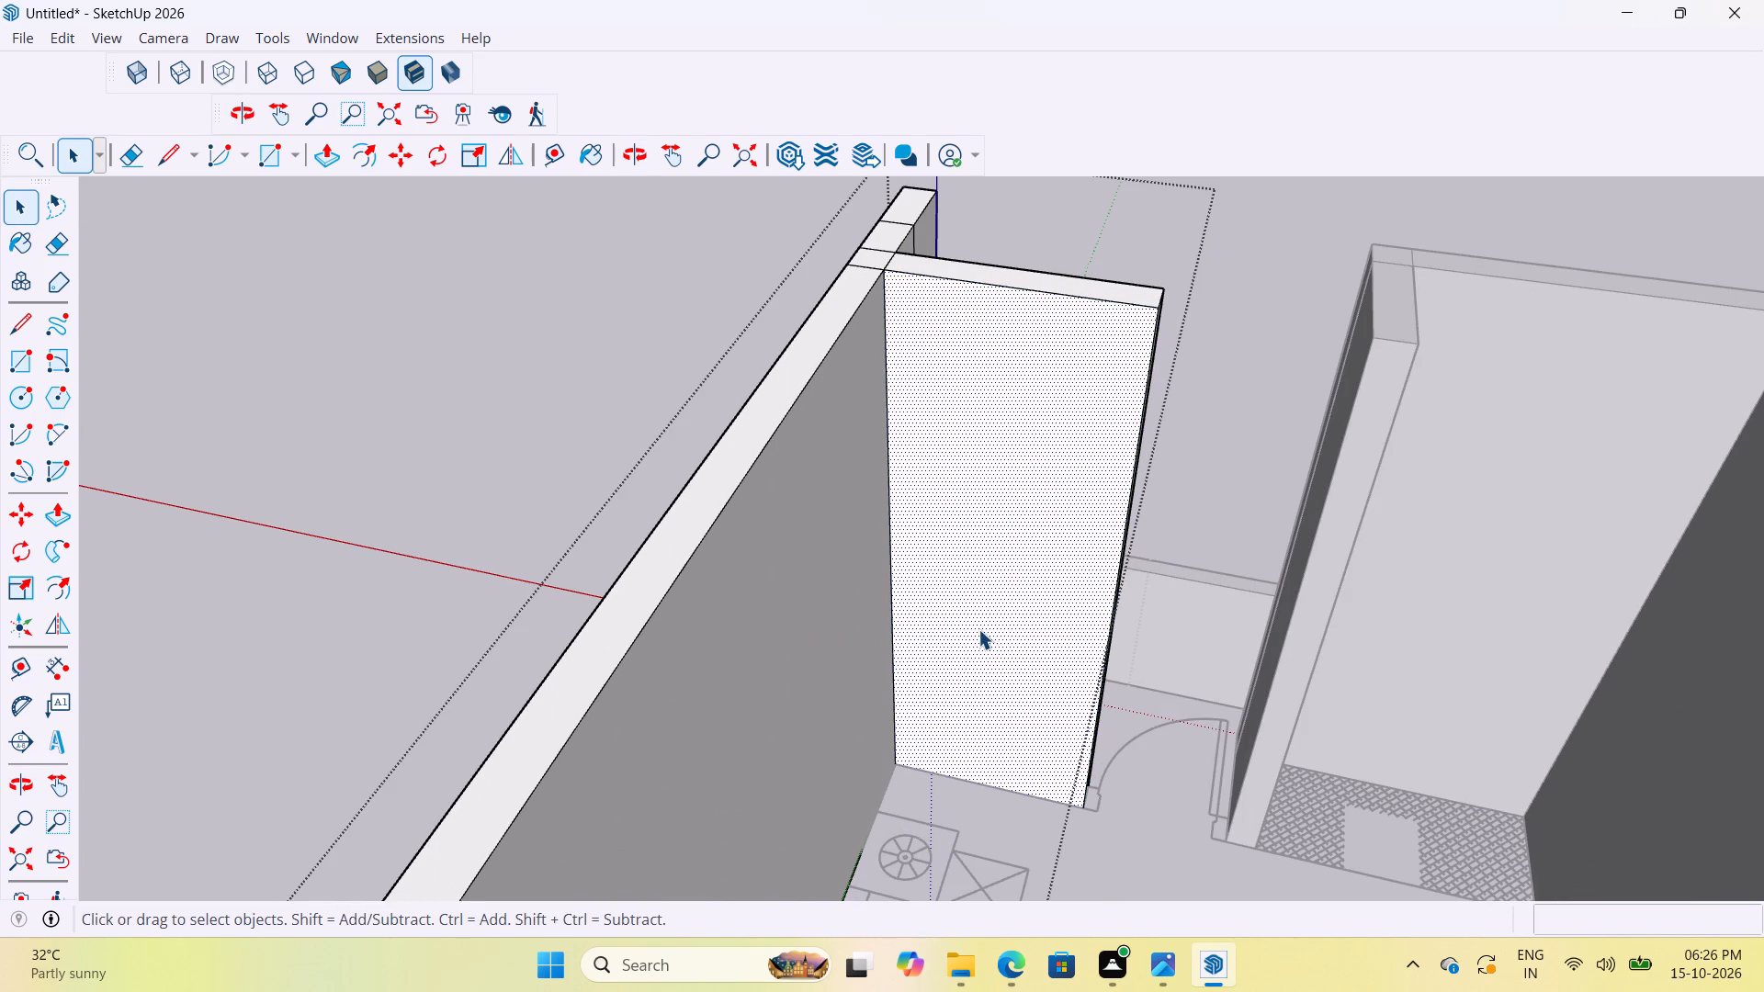
key("t")
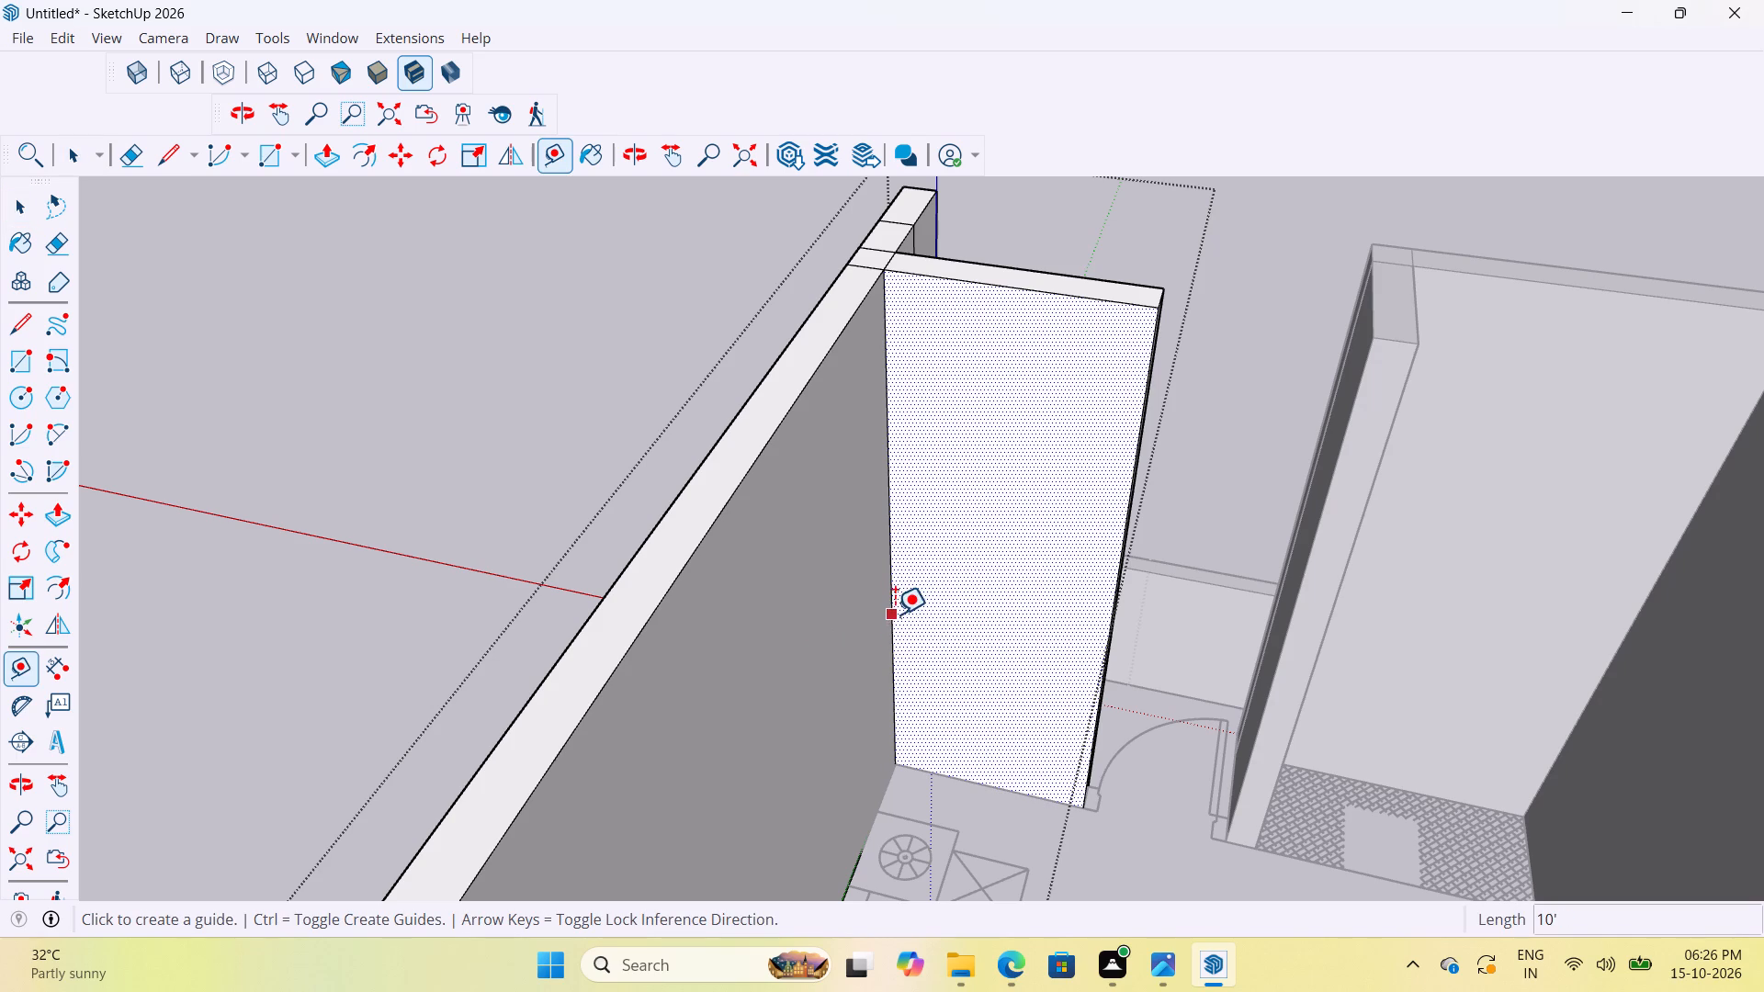
scroll(900, 651, "down", 14)
scroll(900, 684, "up", 9)
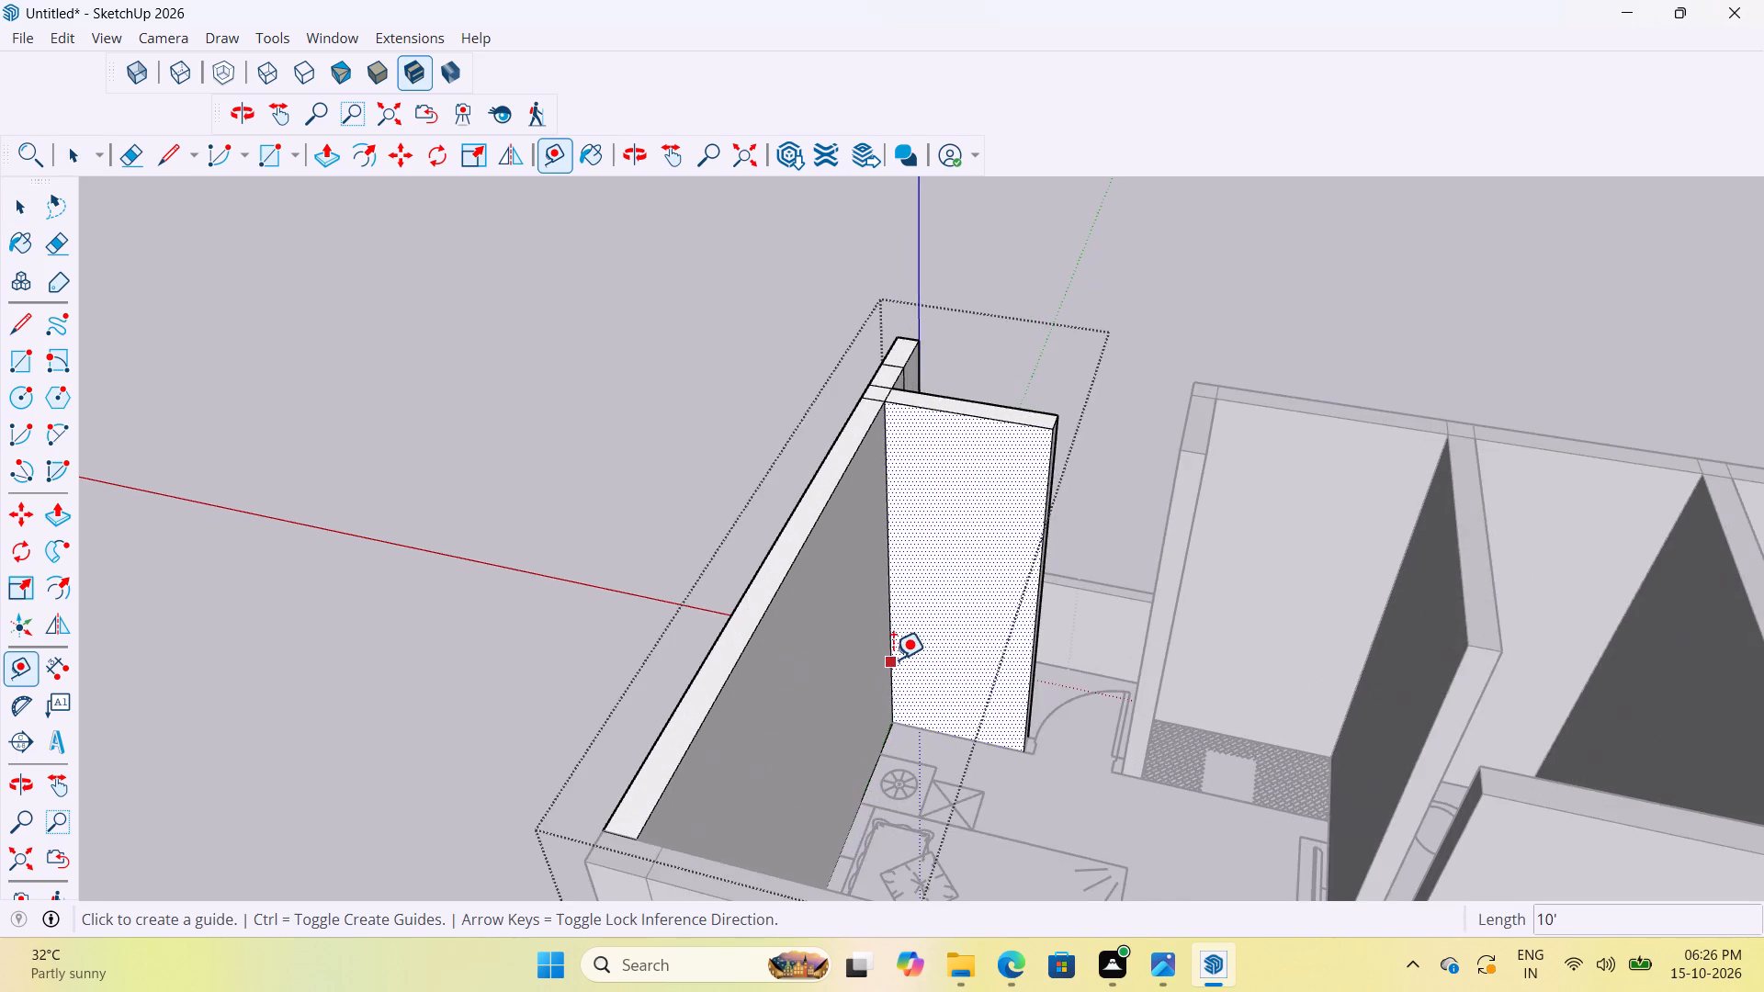
middle_click_drag(899, 660, 977, 662)
scroll(865, 671, "down", 8)
scroll(950, 651, "up", 8)
left_click(962, 621)
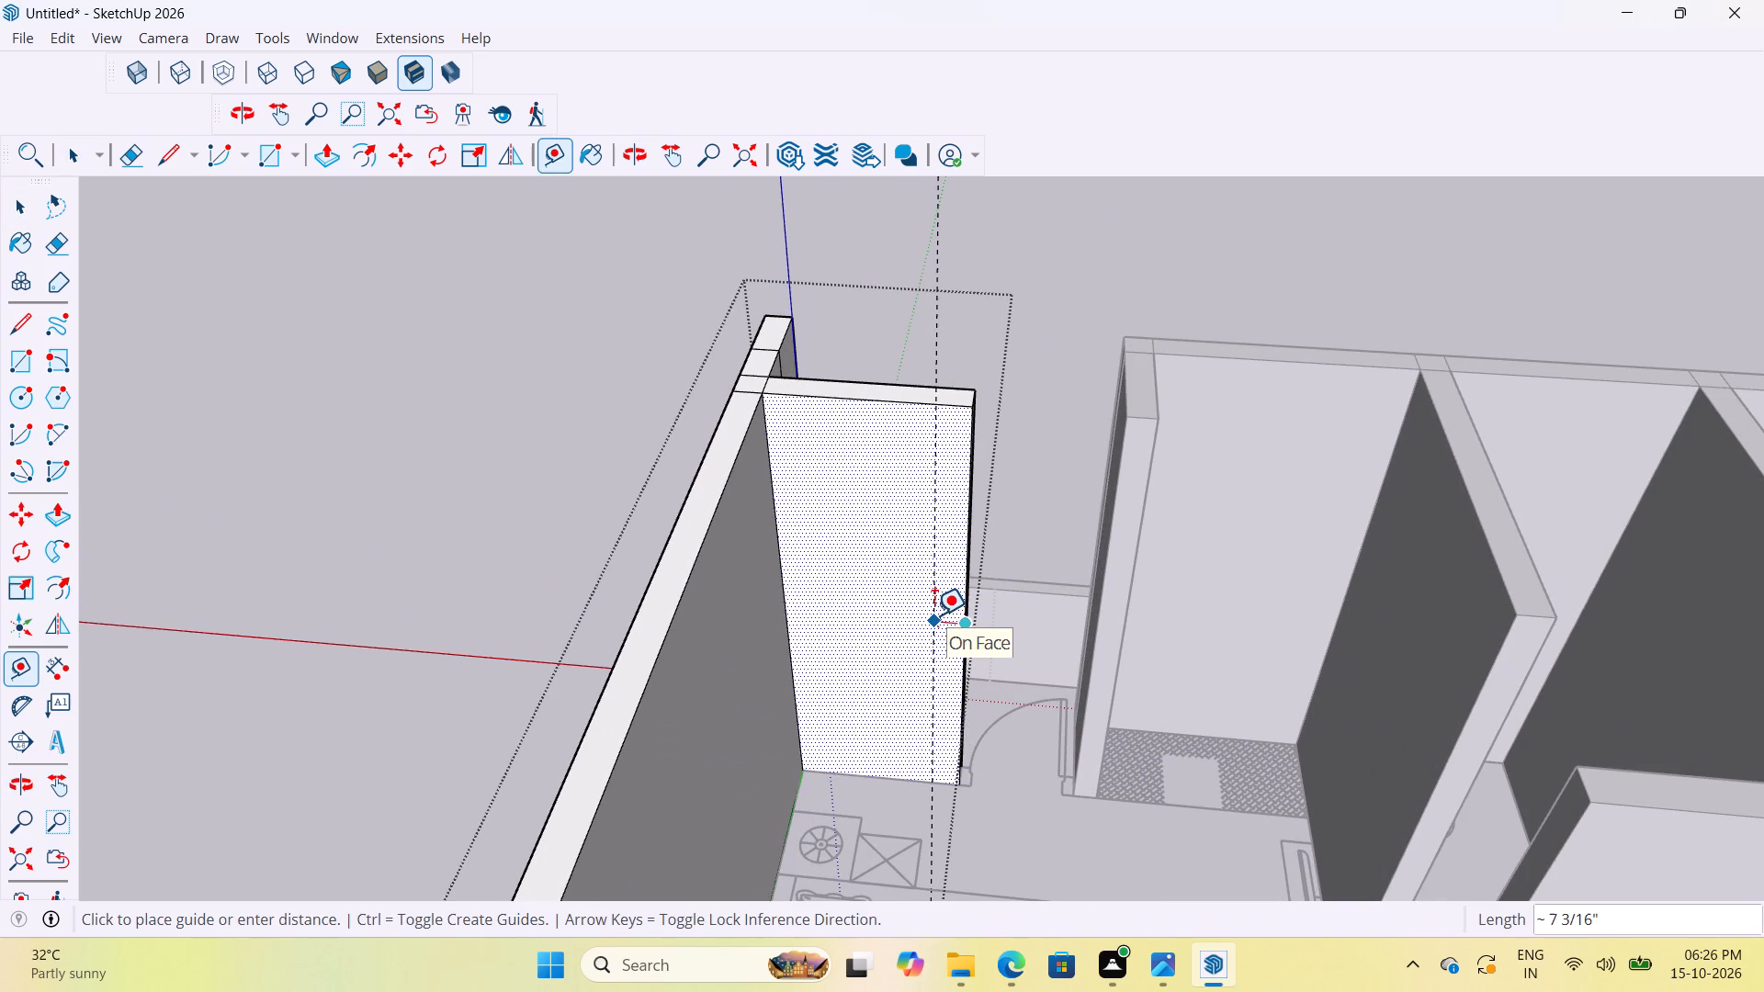
type("6\"")
key("Return")
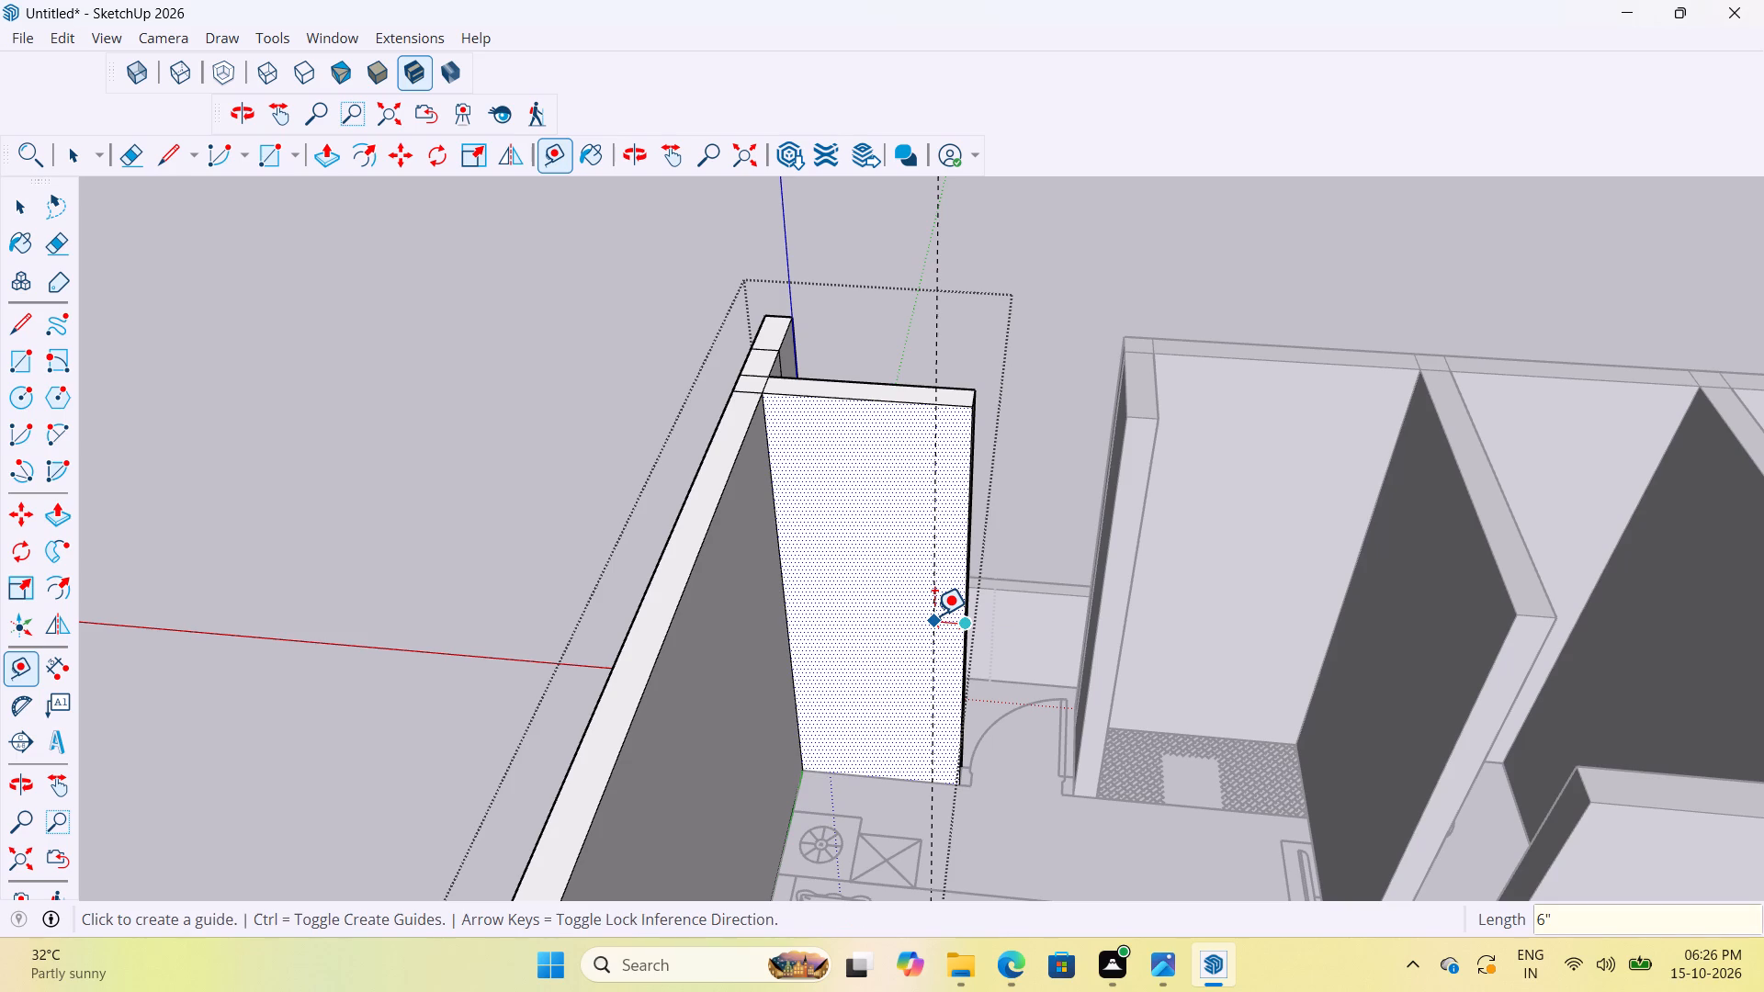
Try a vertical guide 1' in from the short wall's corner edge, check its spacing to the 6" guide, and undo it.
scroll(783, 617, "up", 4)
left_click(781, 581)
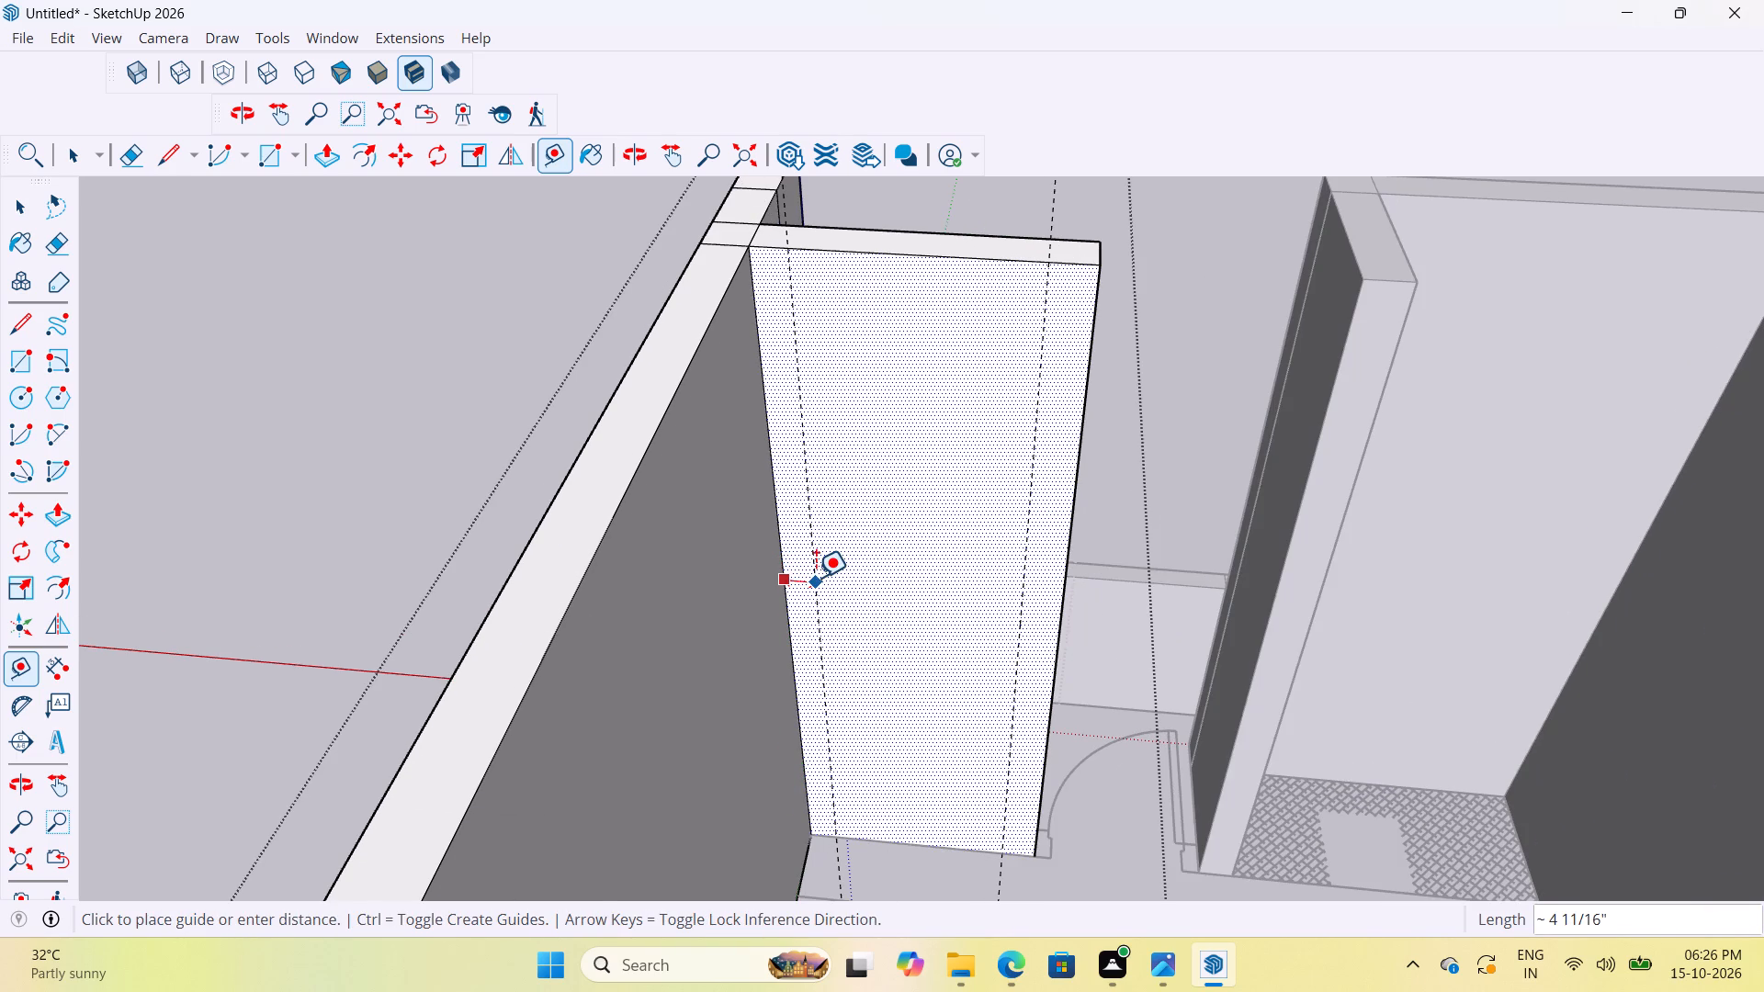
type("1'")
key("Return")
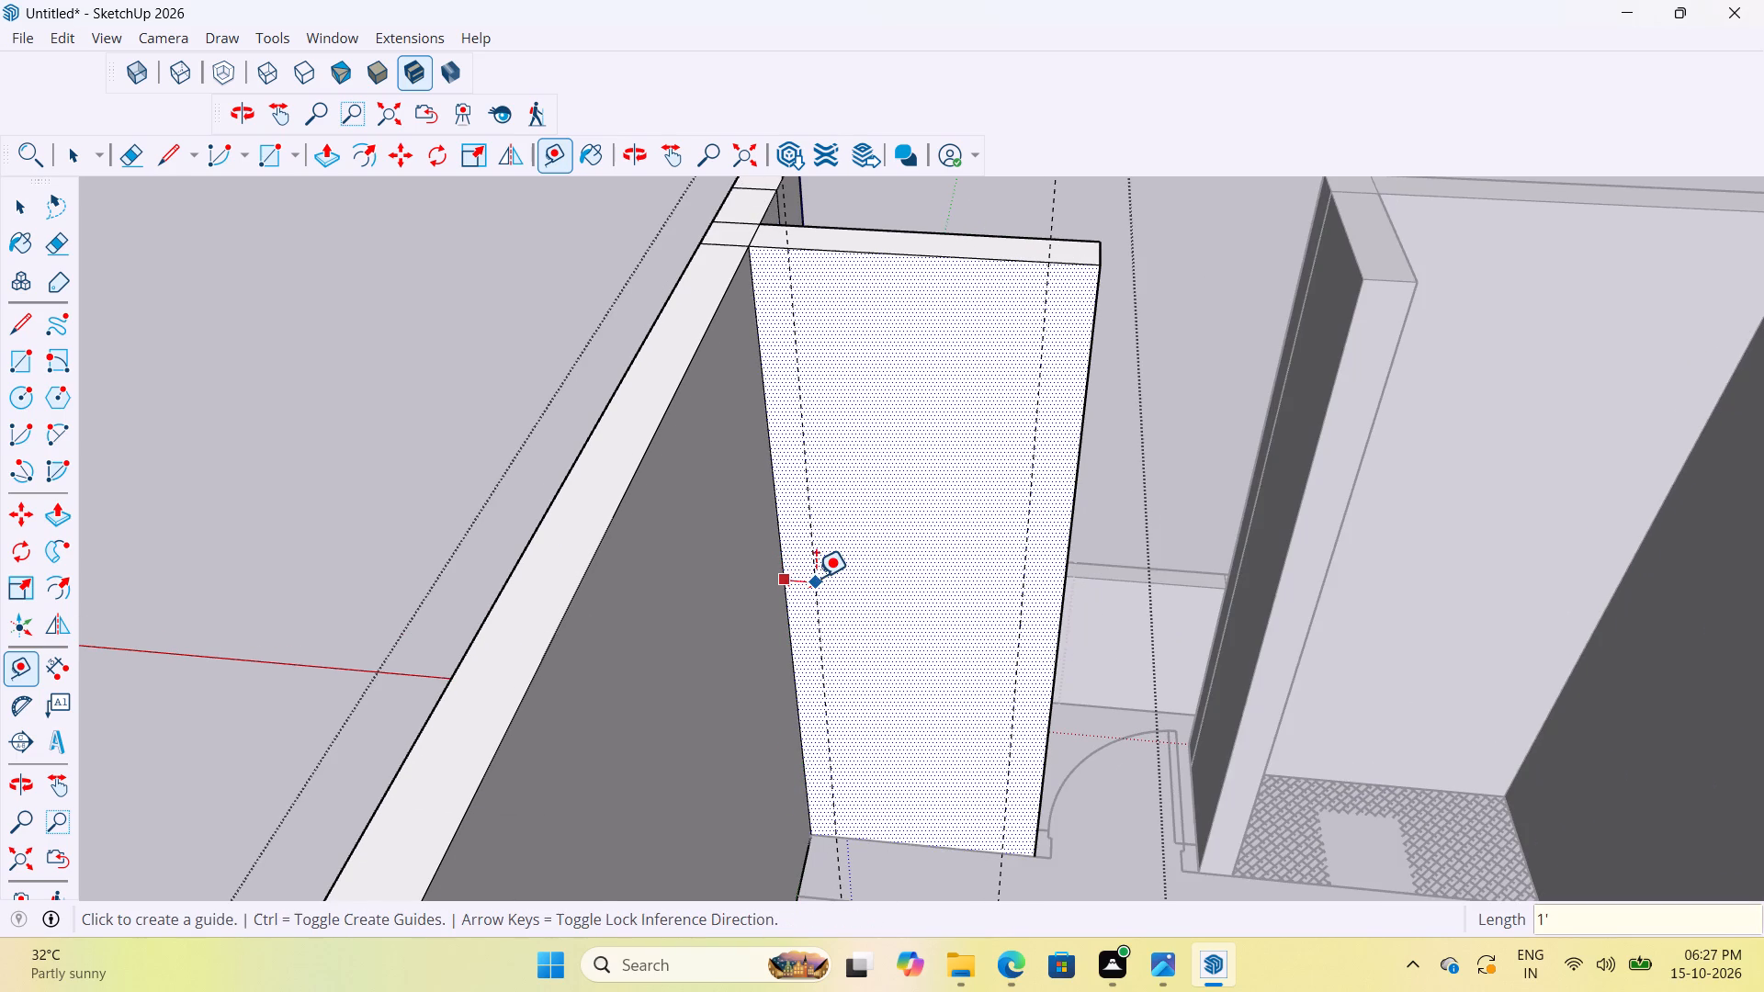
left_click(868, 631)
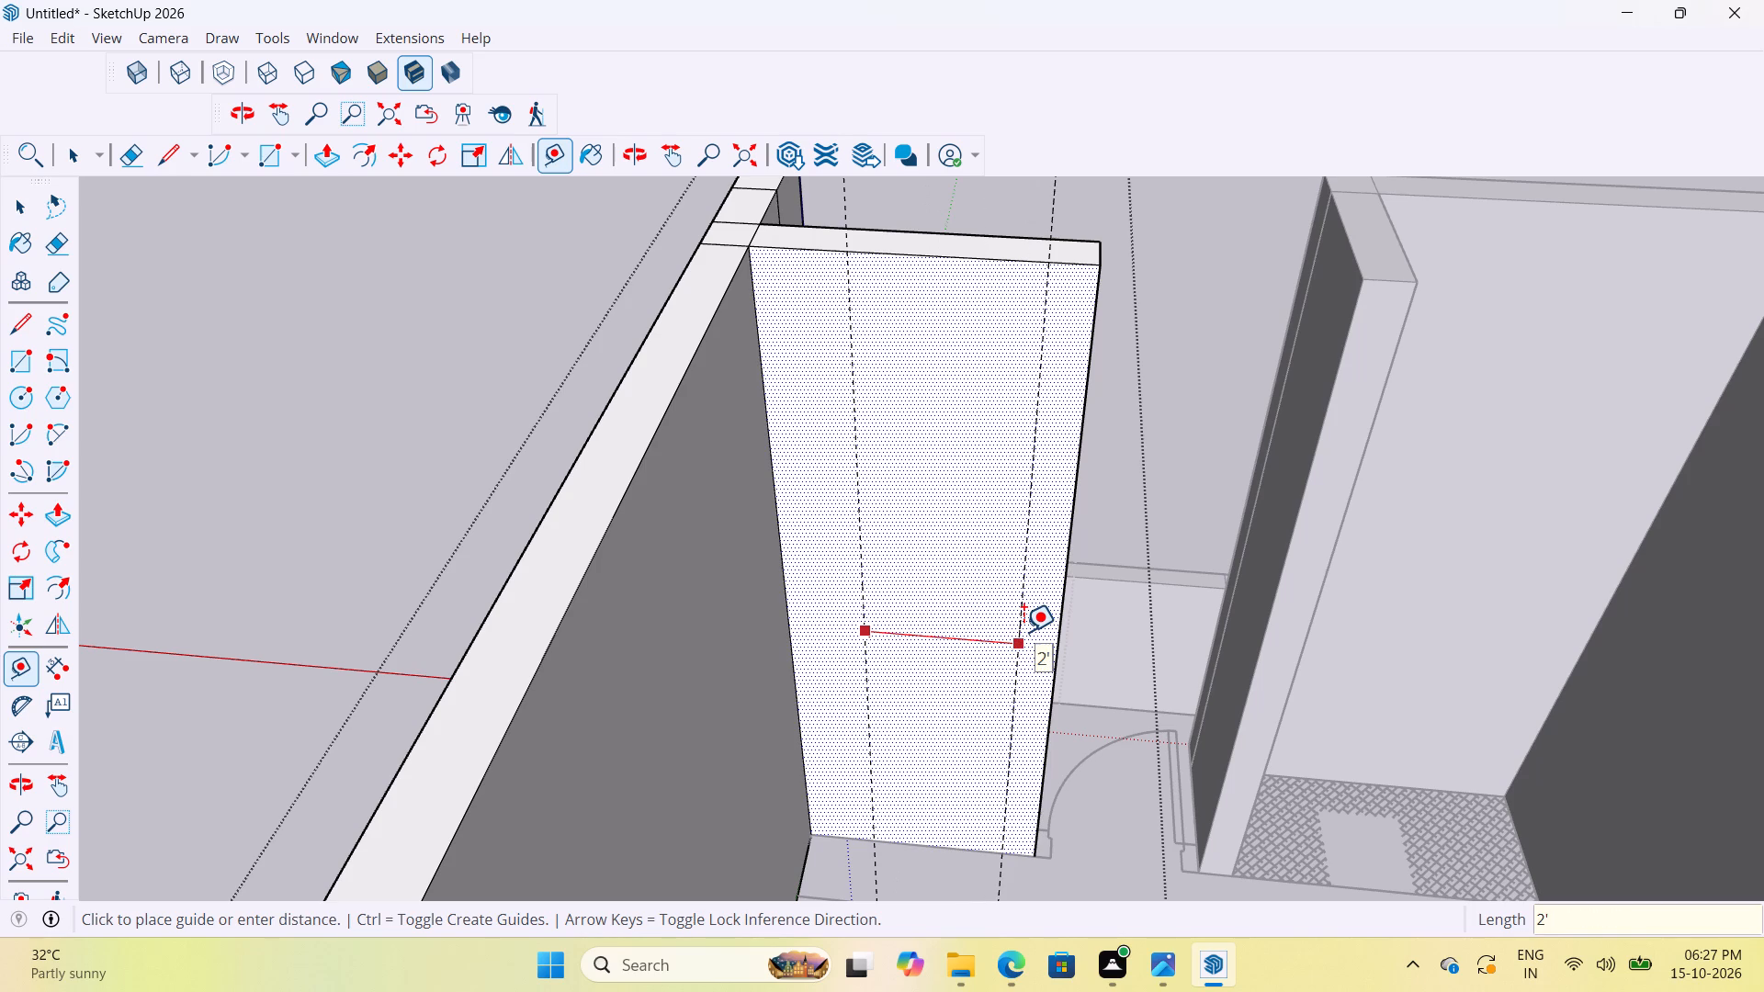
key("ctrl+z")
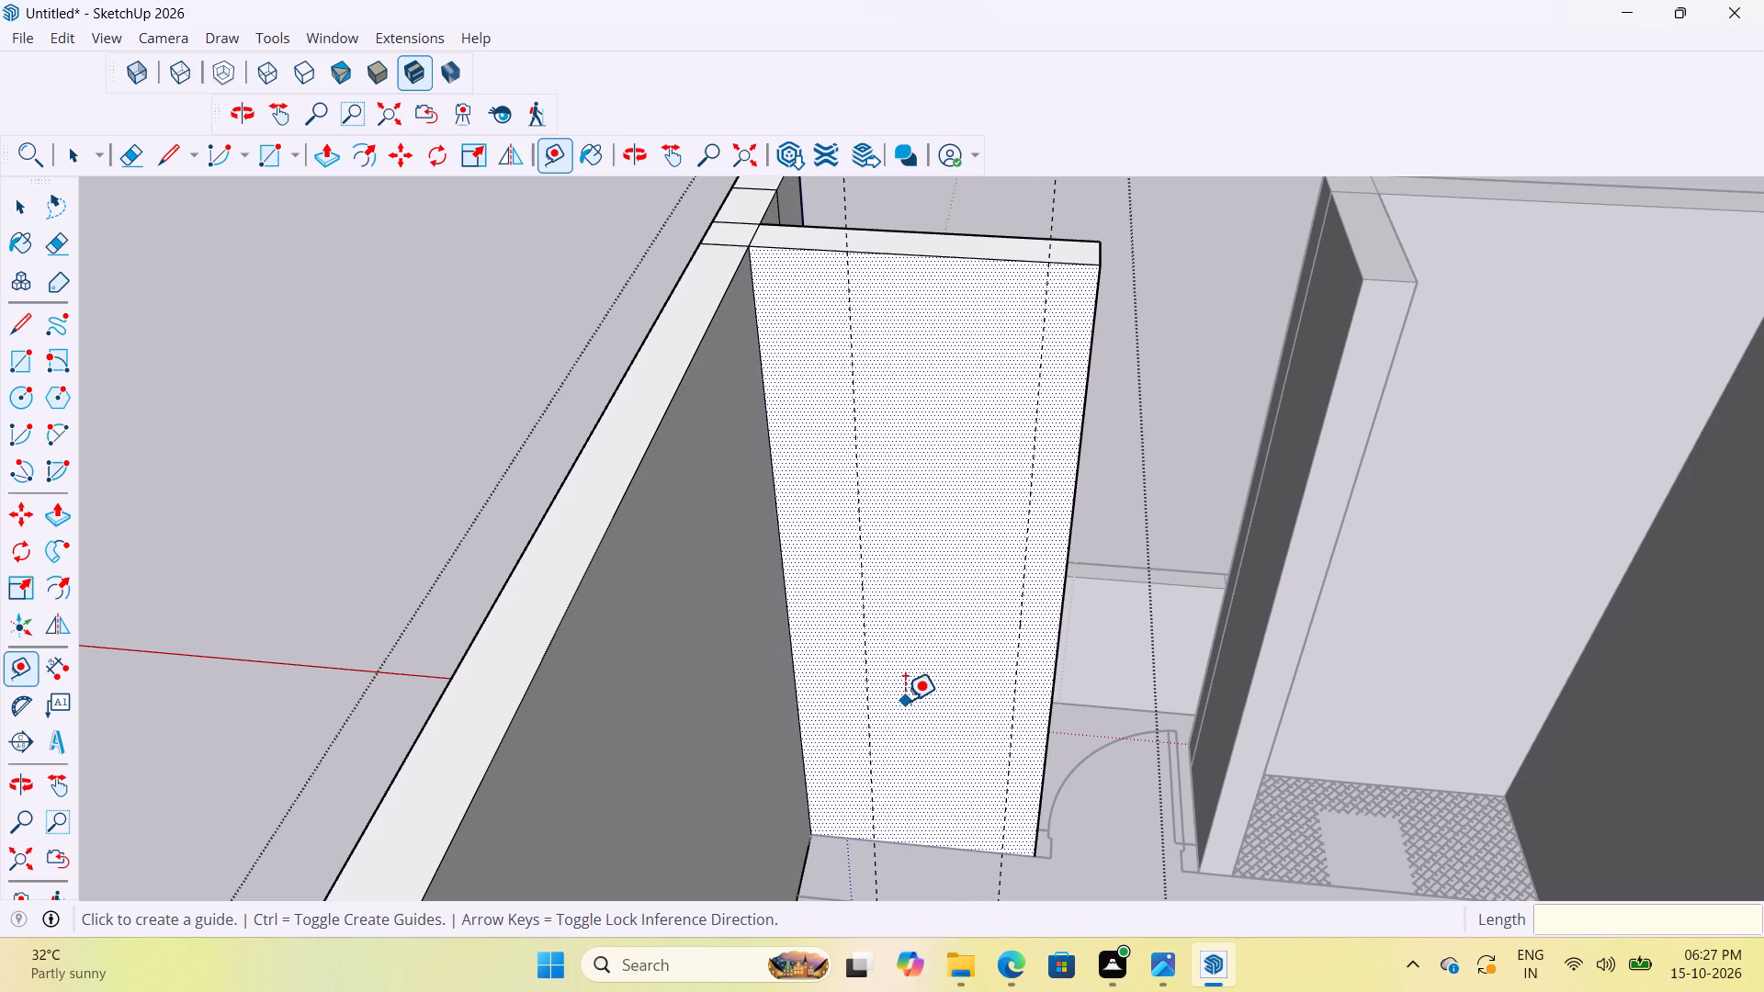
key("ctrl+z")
Measure the distance from the short wall's corner edge to the guide near the door.
left_click(792, 625)
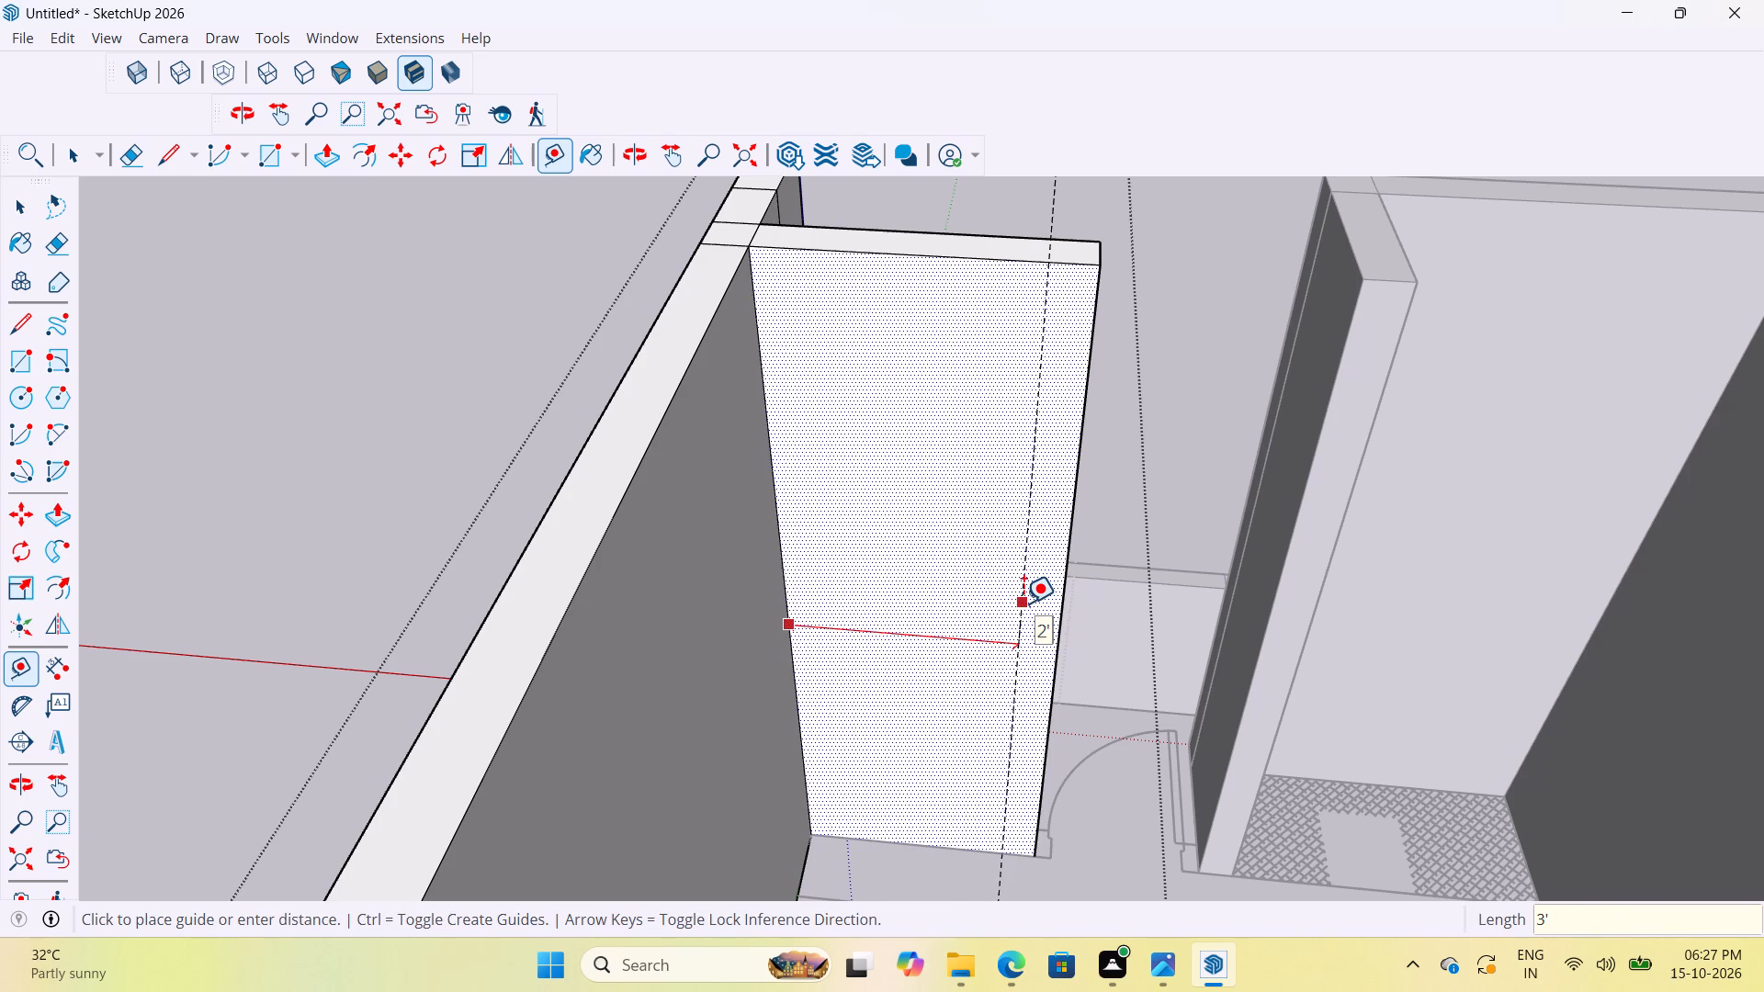
key("space")
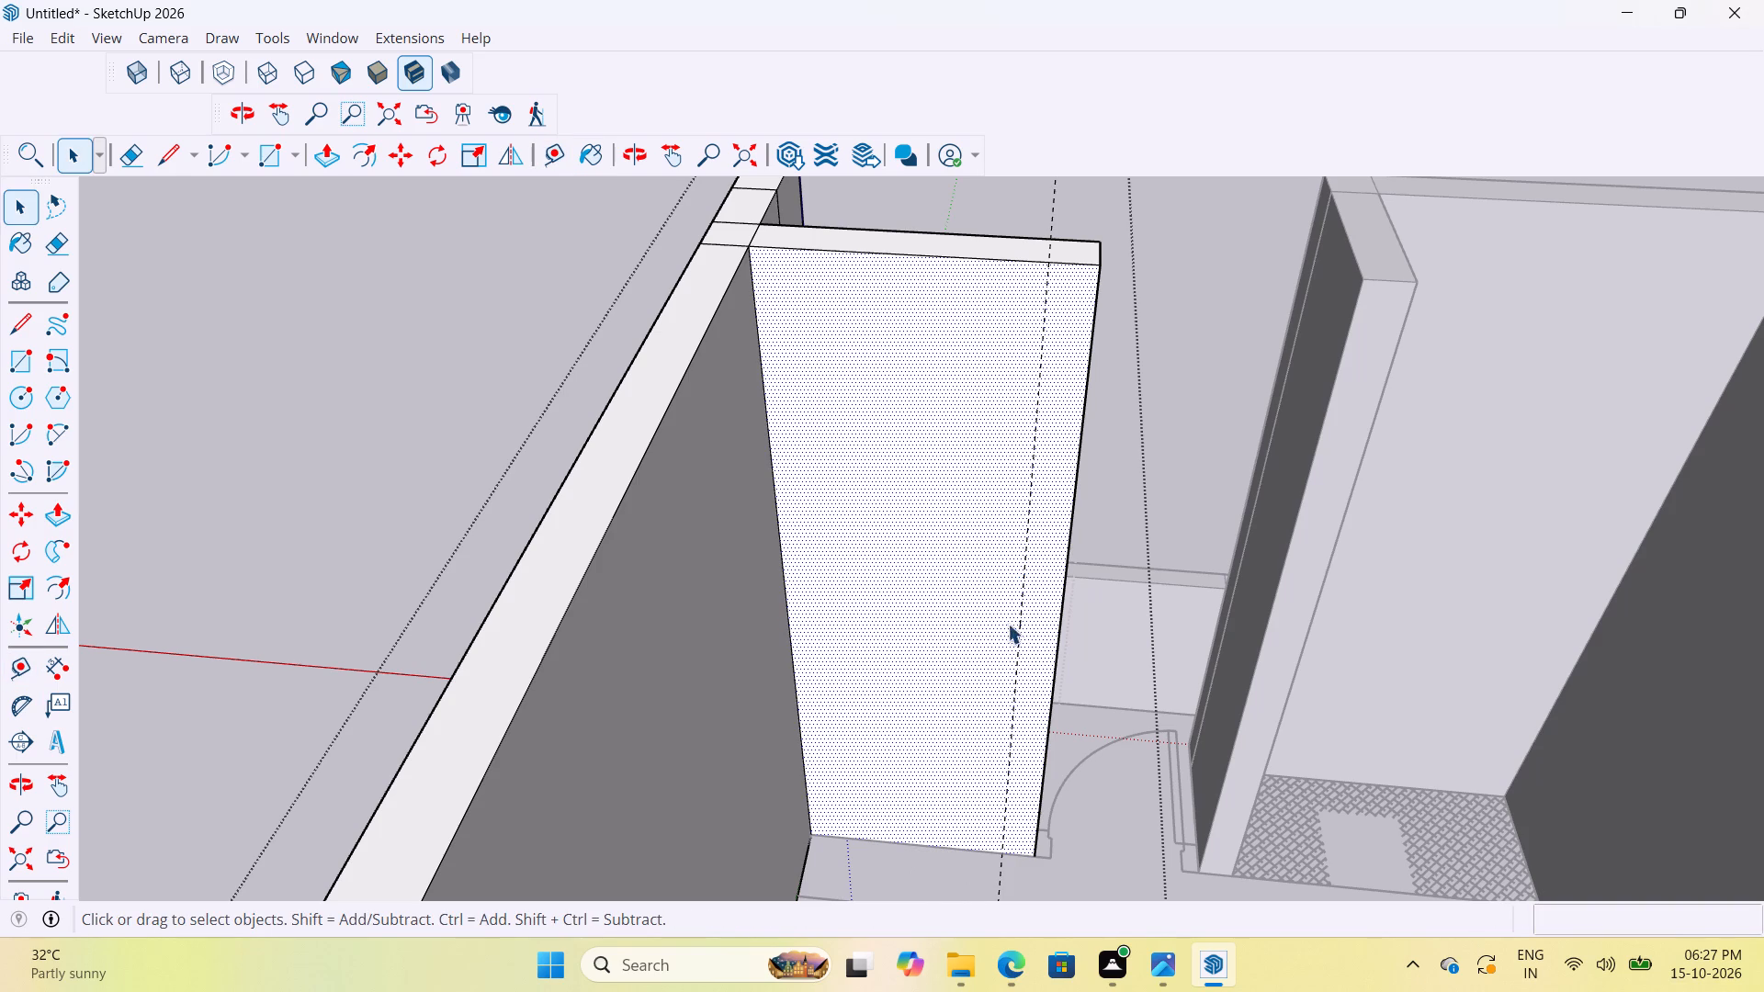
Place a horizontal guide 3' above the short wall's bottom edge.
scroll(941, 693, "down", 4)
scroll(922, 775, "up", 8)
middle_click_drag(940, 818, 1159, 906)
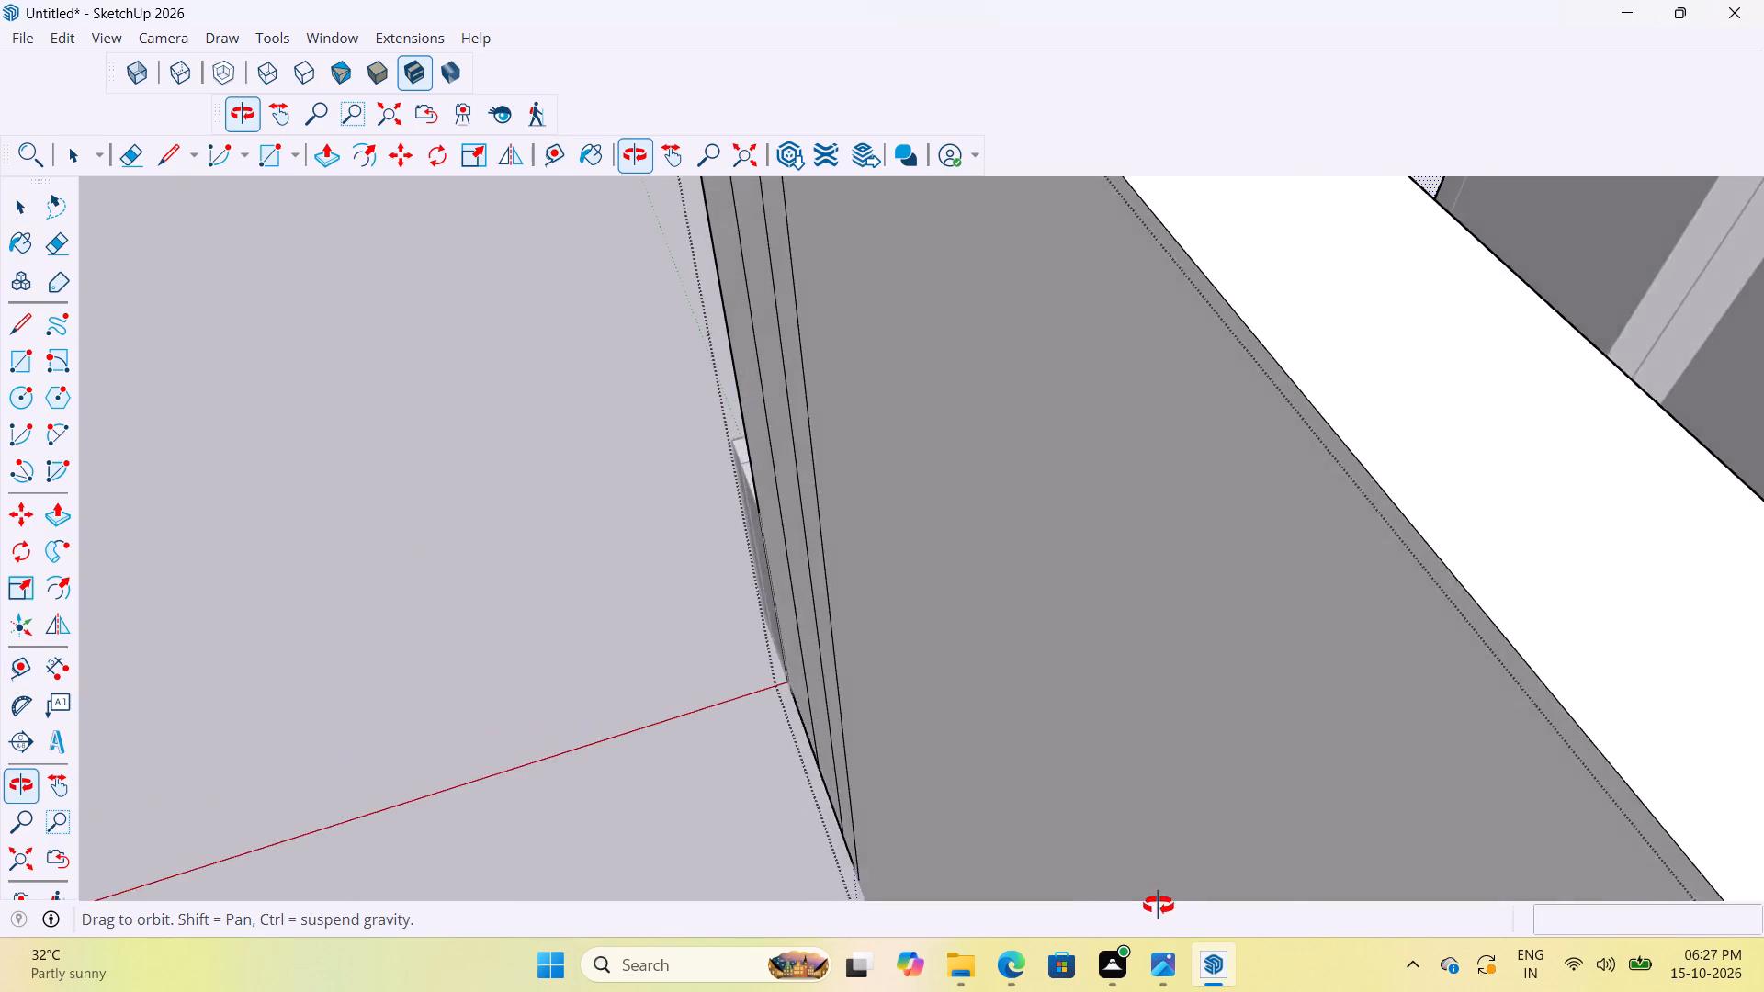
middle_click_drag(1159, 906, 925, 910)
scroll(897, 871, "up", 3)
key("t")
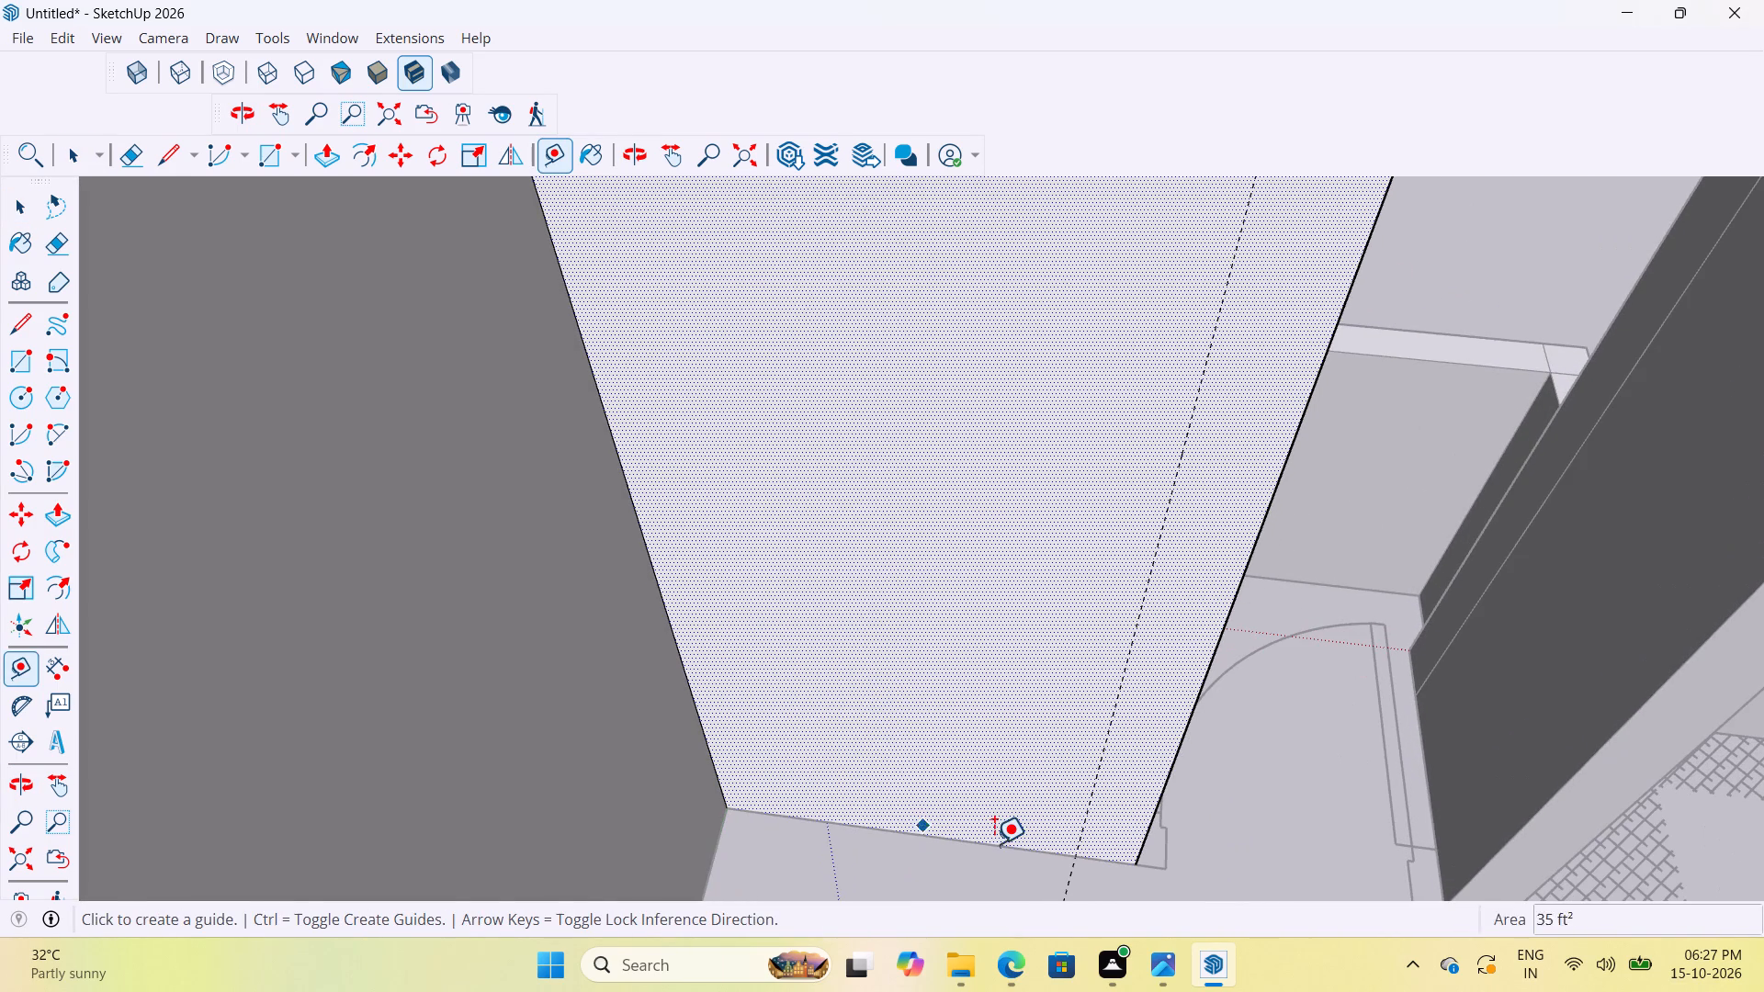
left_click(977, 841)
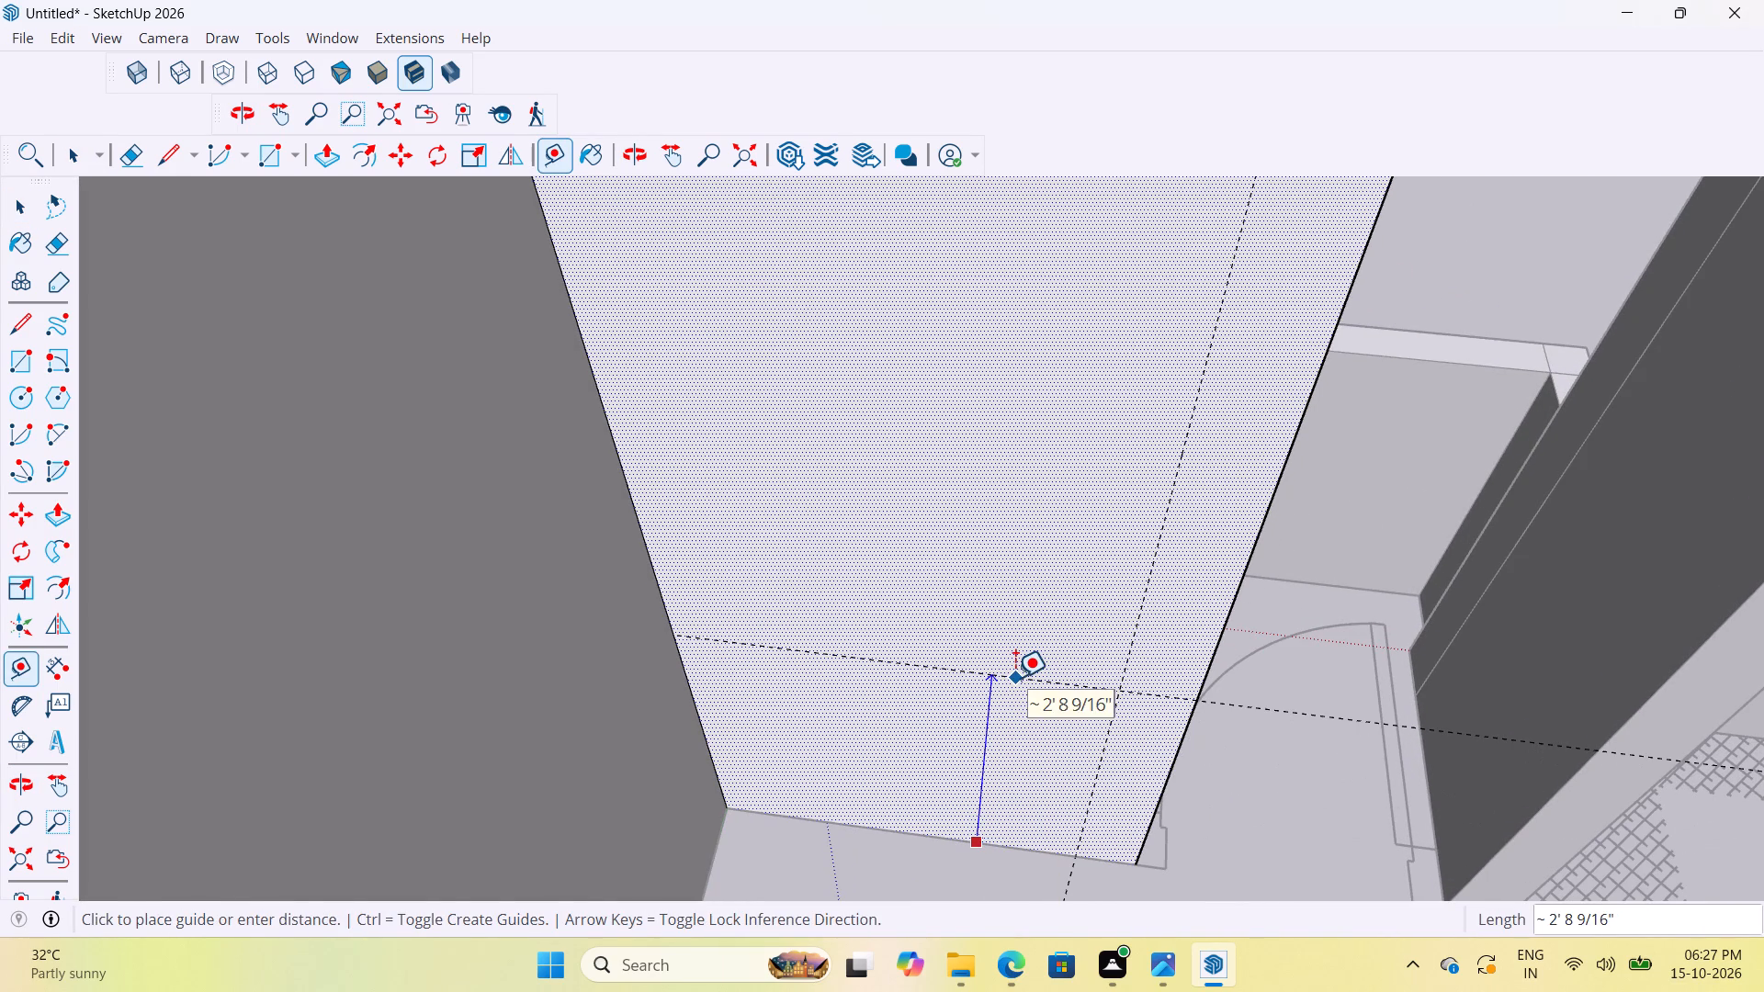
type("3'")
key("Return")
Place a vertical guide 1" in from the short wall's corner edge.
scroll(1024, 703, "down", 6)
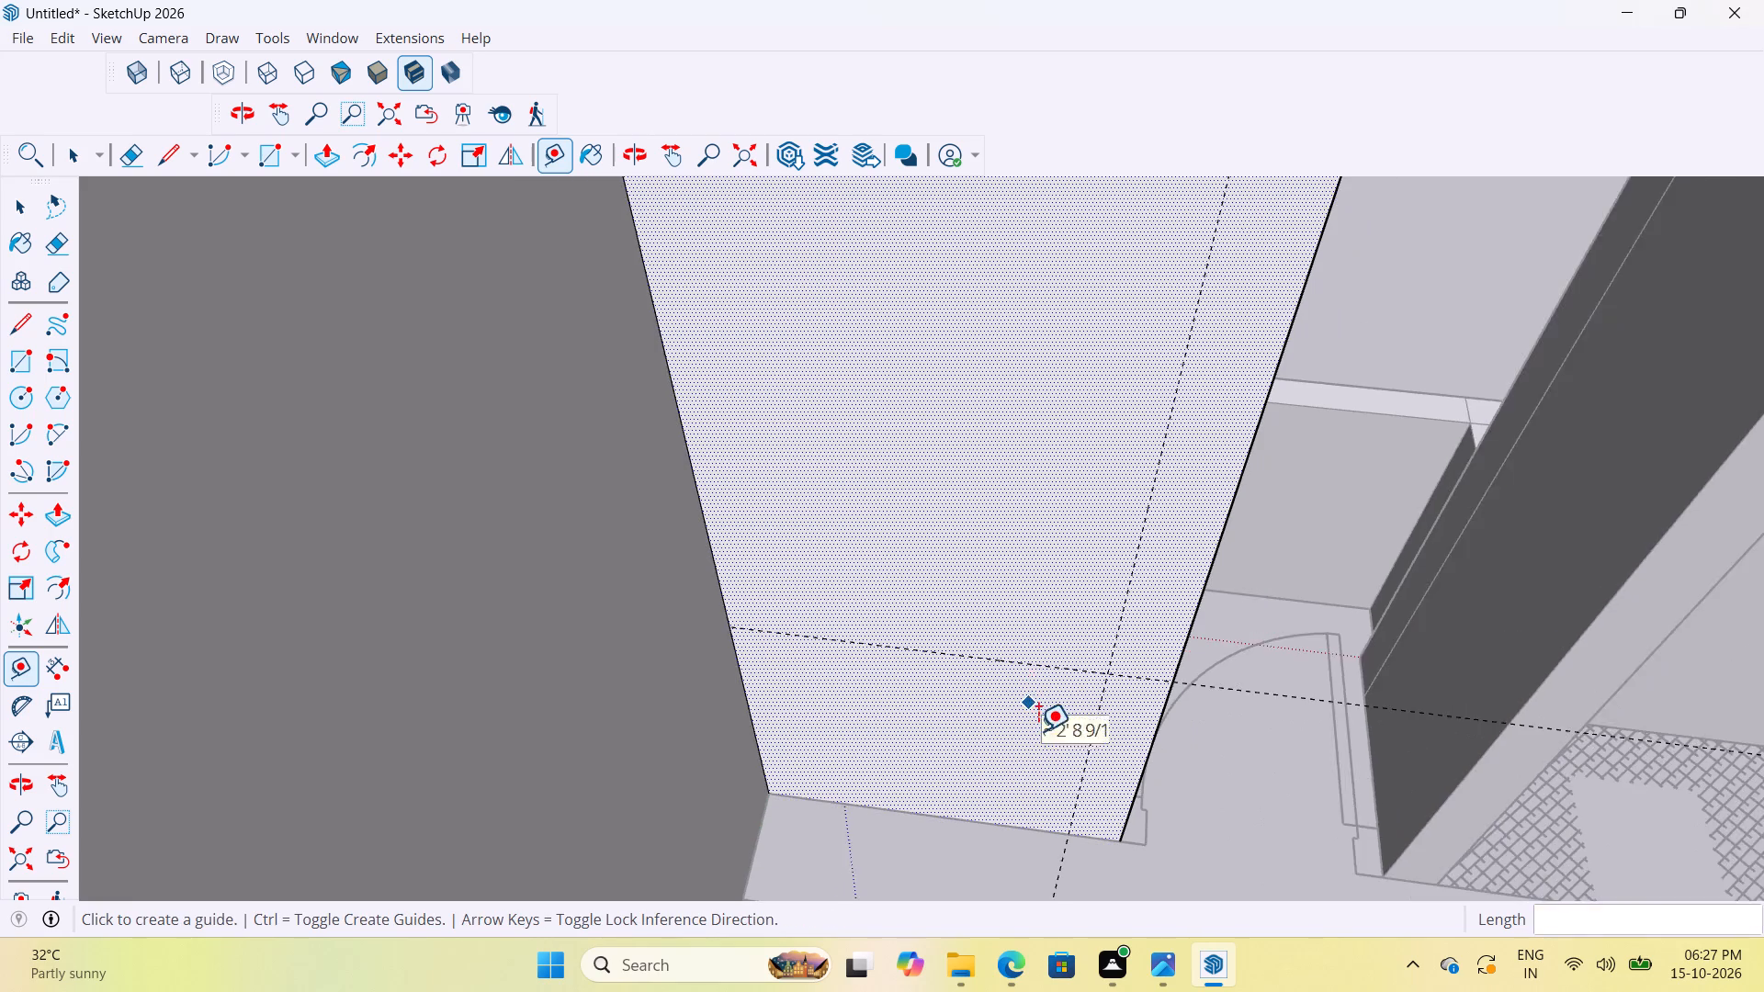
scroll(1038, 731, "down", 7)
scroll(1001, 705, "up", 4)
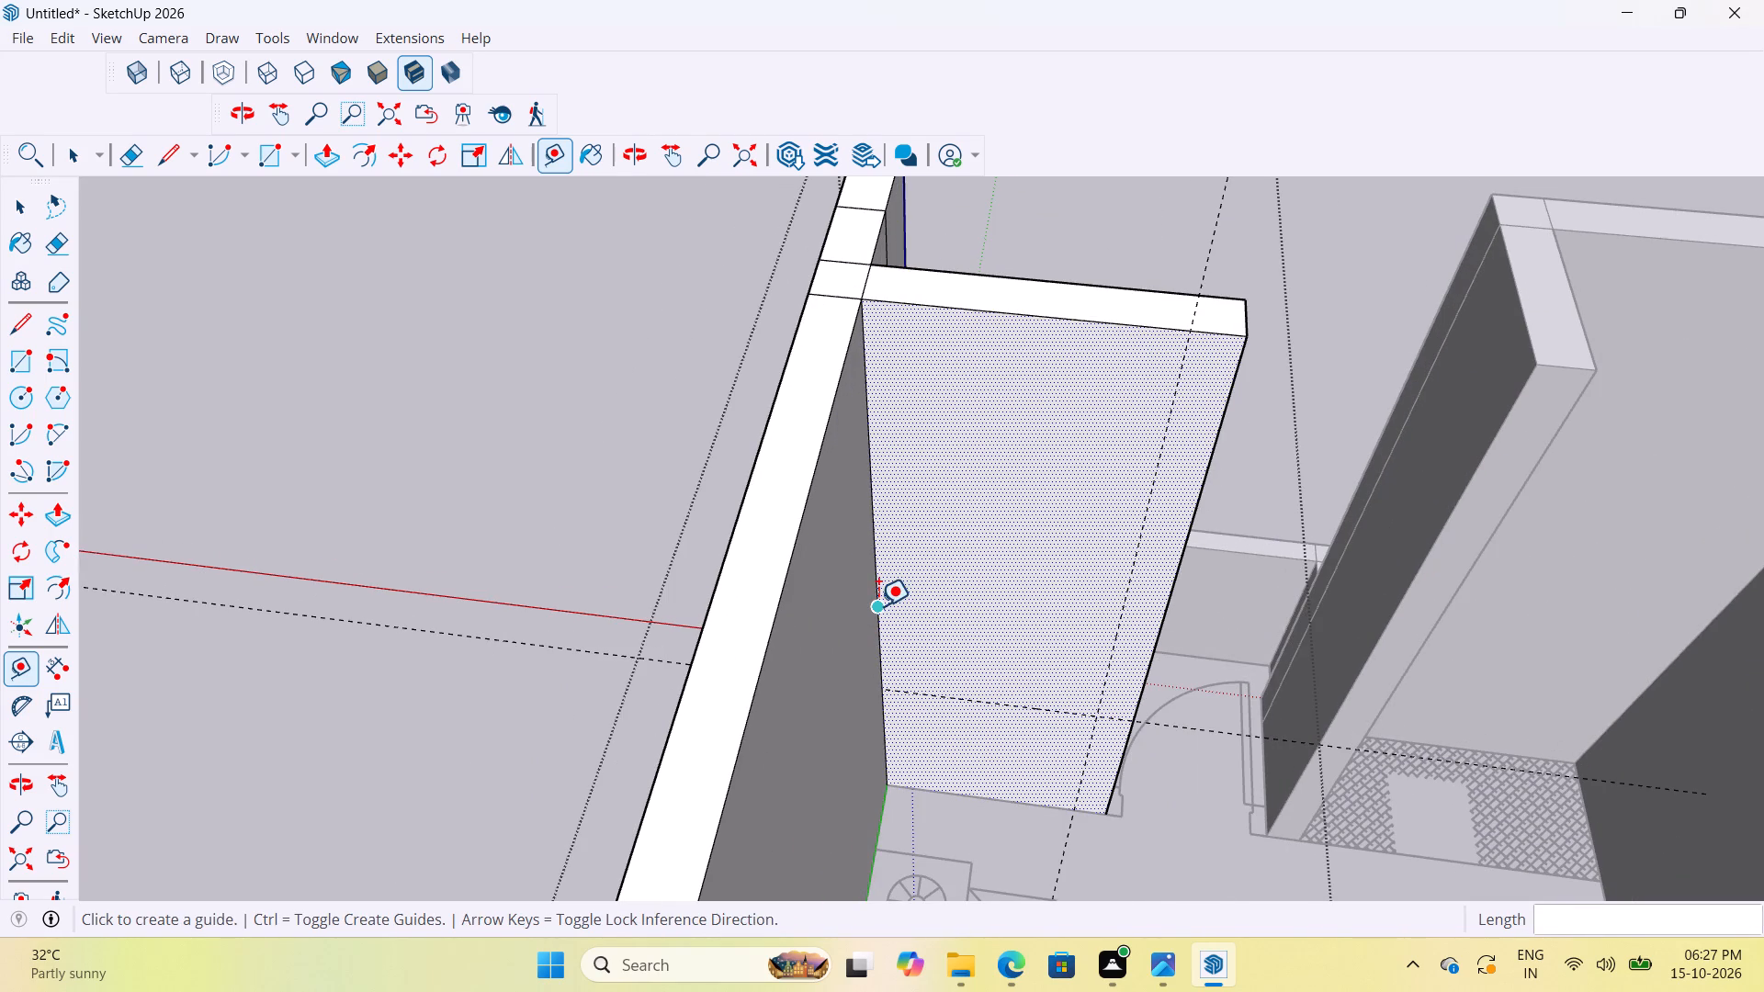
left_click(878, 606)
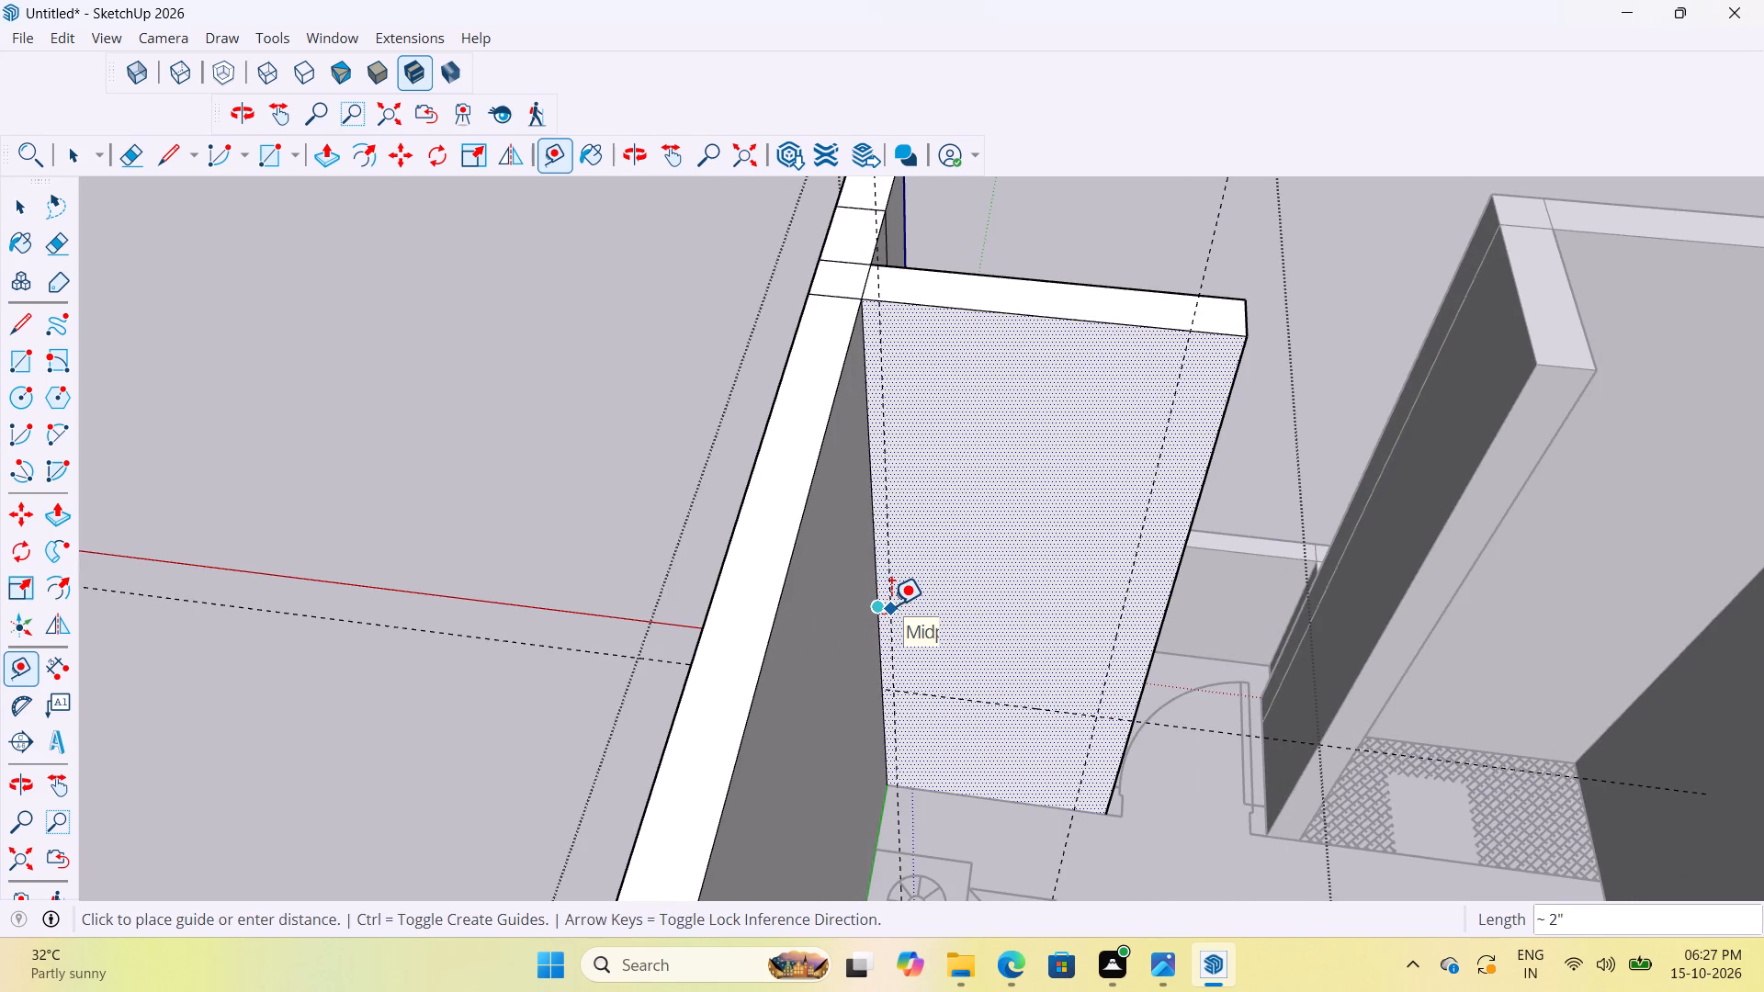
key("1")
key("shift+quotedbl")
key("Return")
Place a second horizontal guide 4' above the lower horizontal guide on the short wall.
scroll(921, 625, "up", 8)
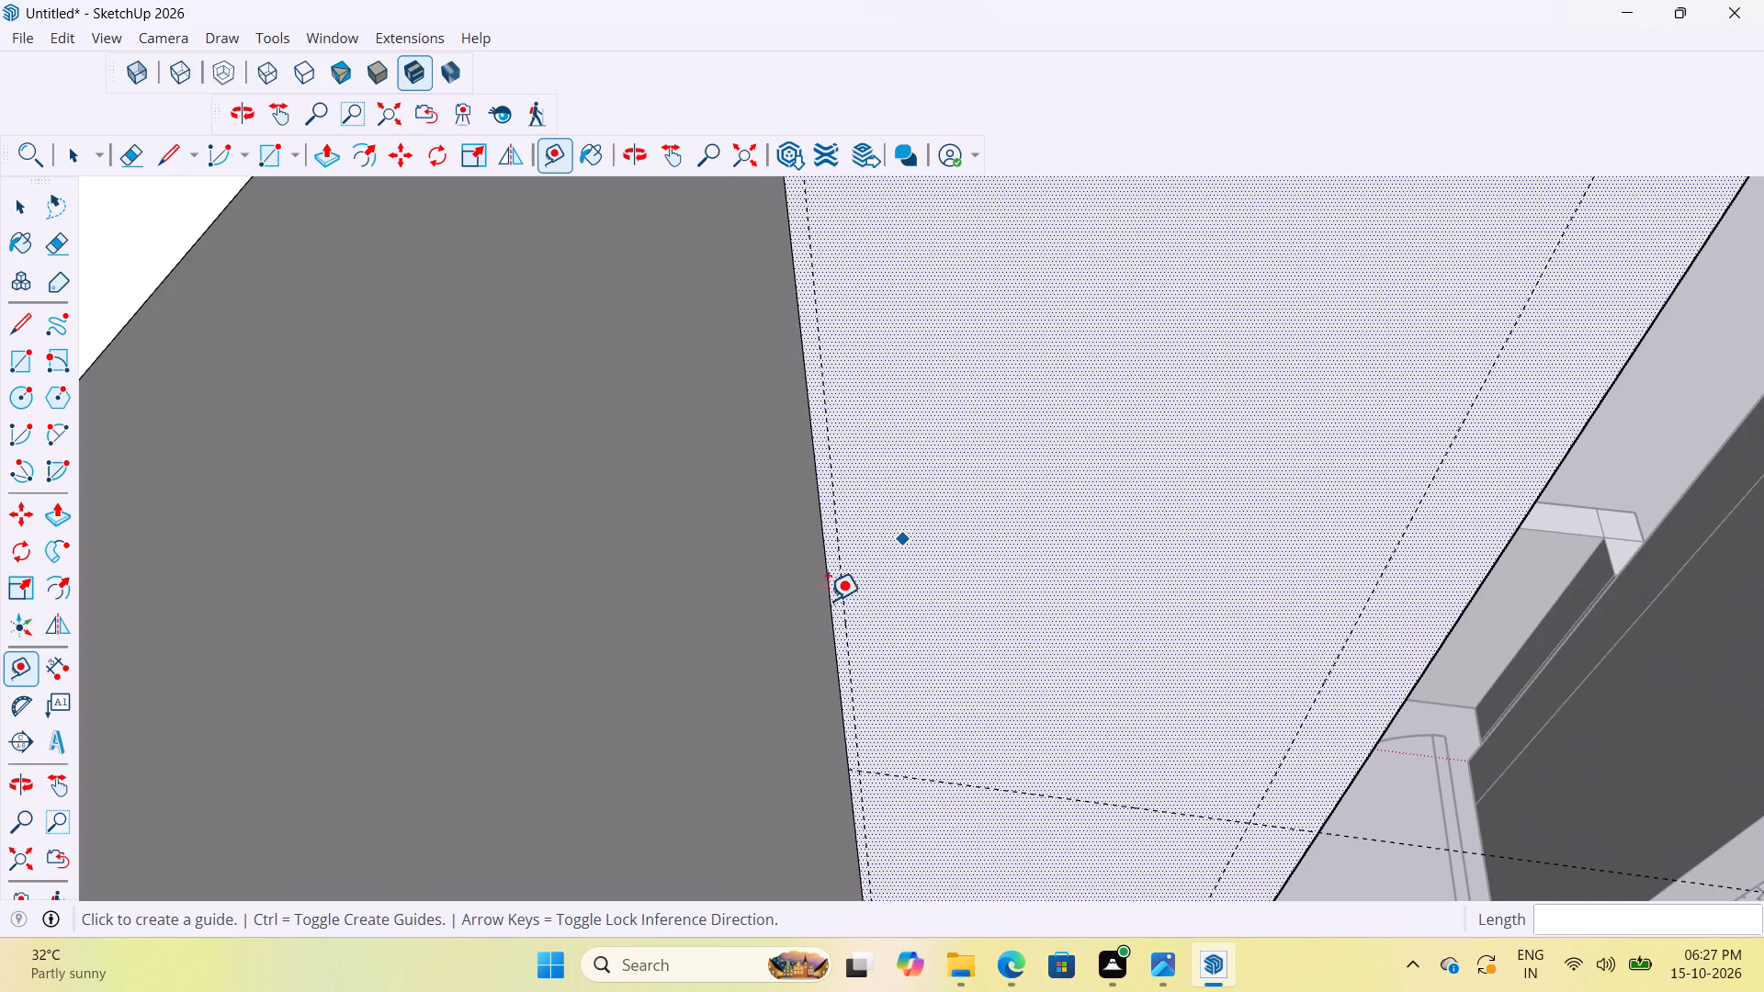
scroll(930, 796, "down", 4)
left_click(1010, 796)
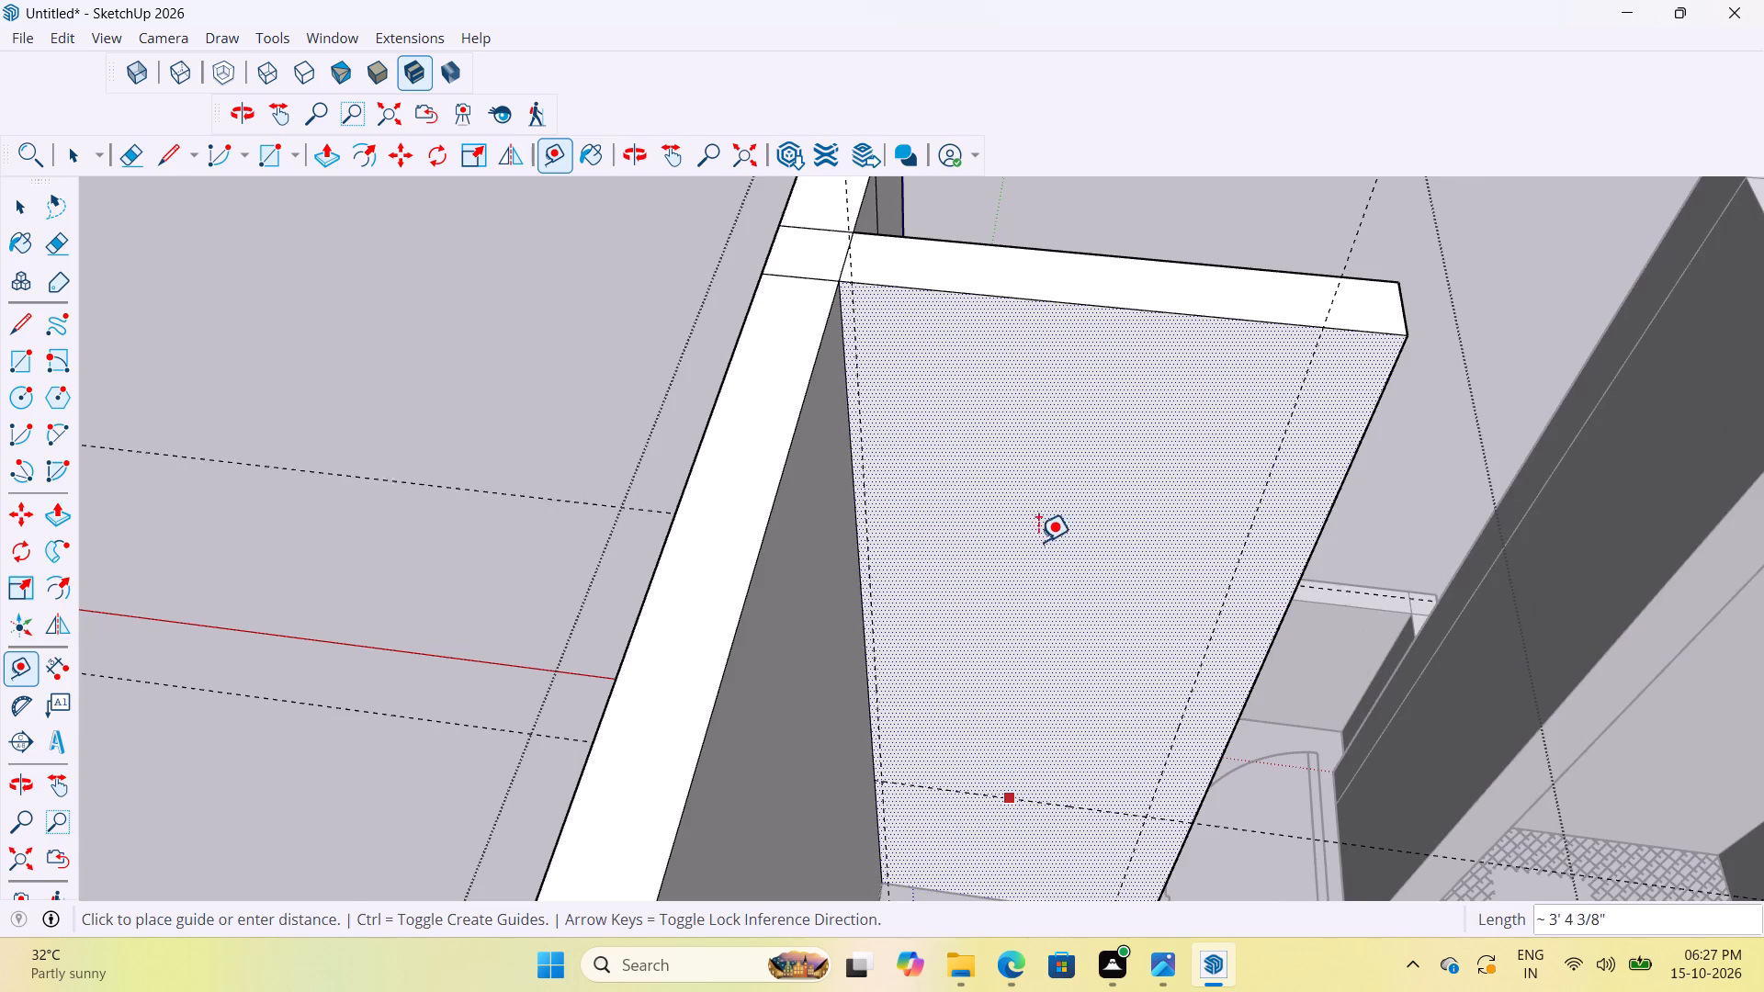
scroll(1017, 506, "up", 2)
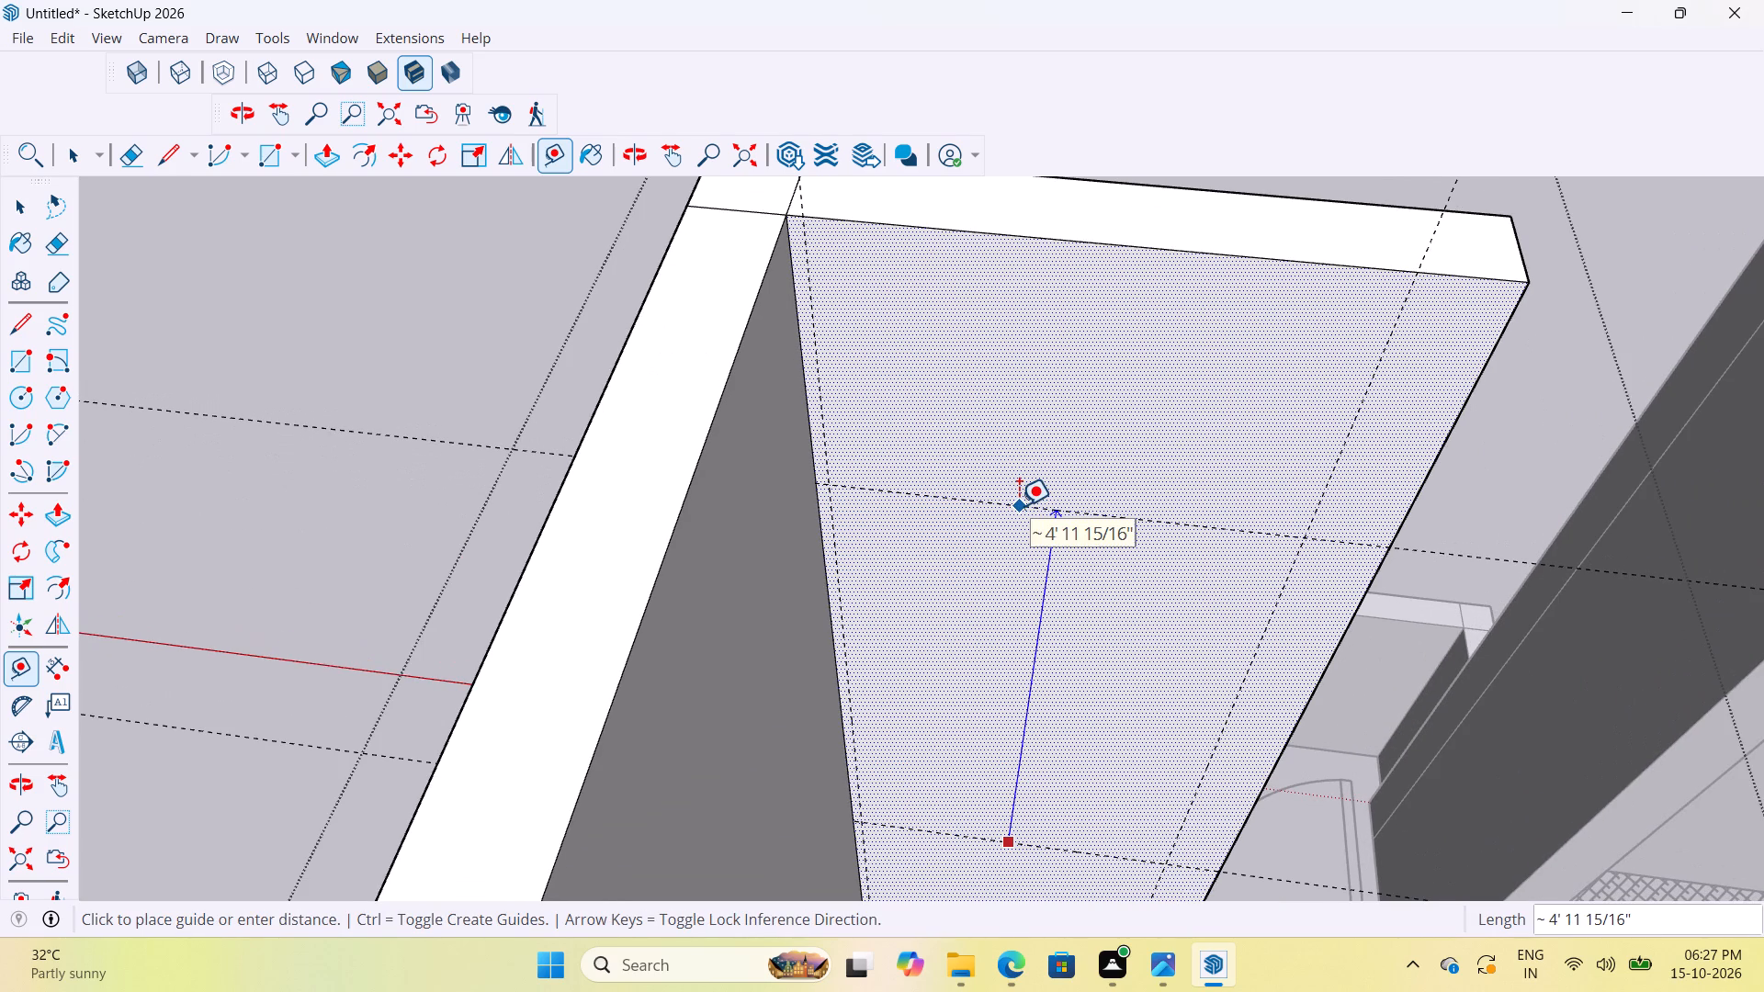
type("4'")
key("Return")
Draw a 2' 11" by 4' window rectangle between the guide intersections on the short wall's face.
scroll(987, 584, "down", 3)
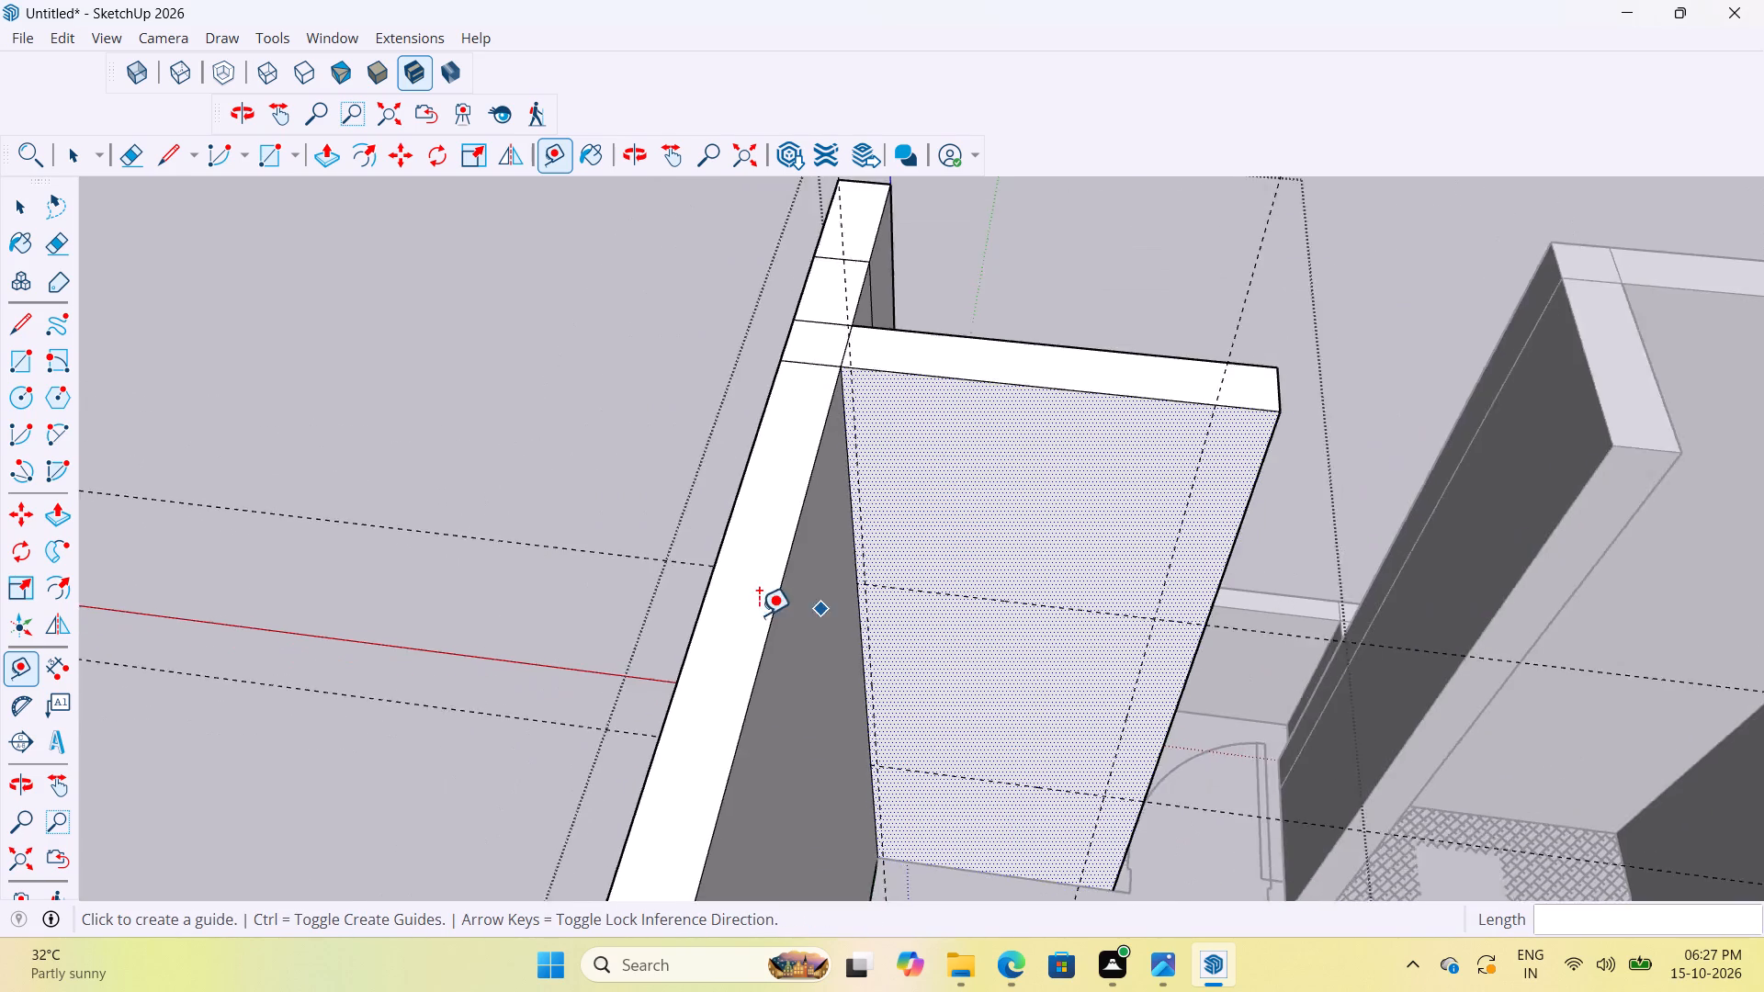
scroll(759, 615, "down", 12)
scroll(839, 553, "down", 6)
scroll(1012, 630, "up", 4)
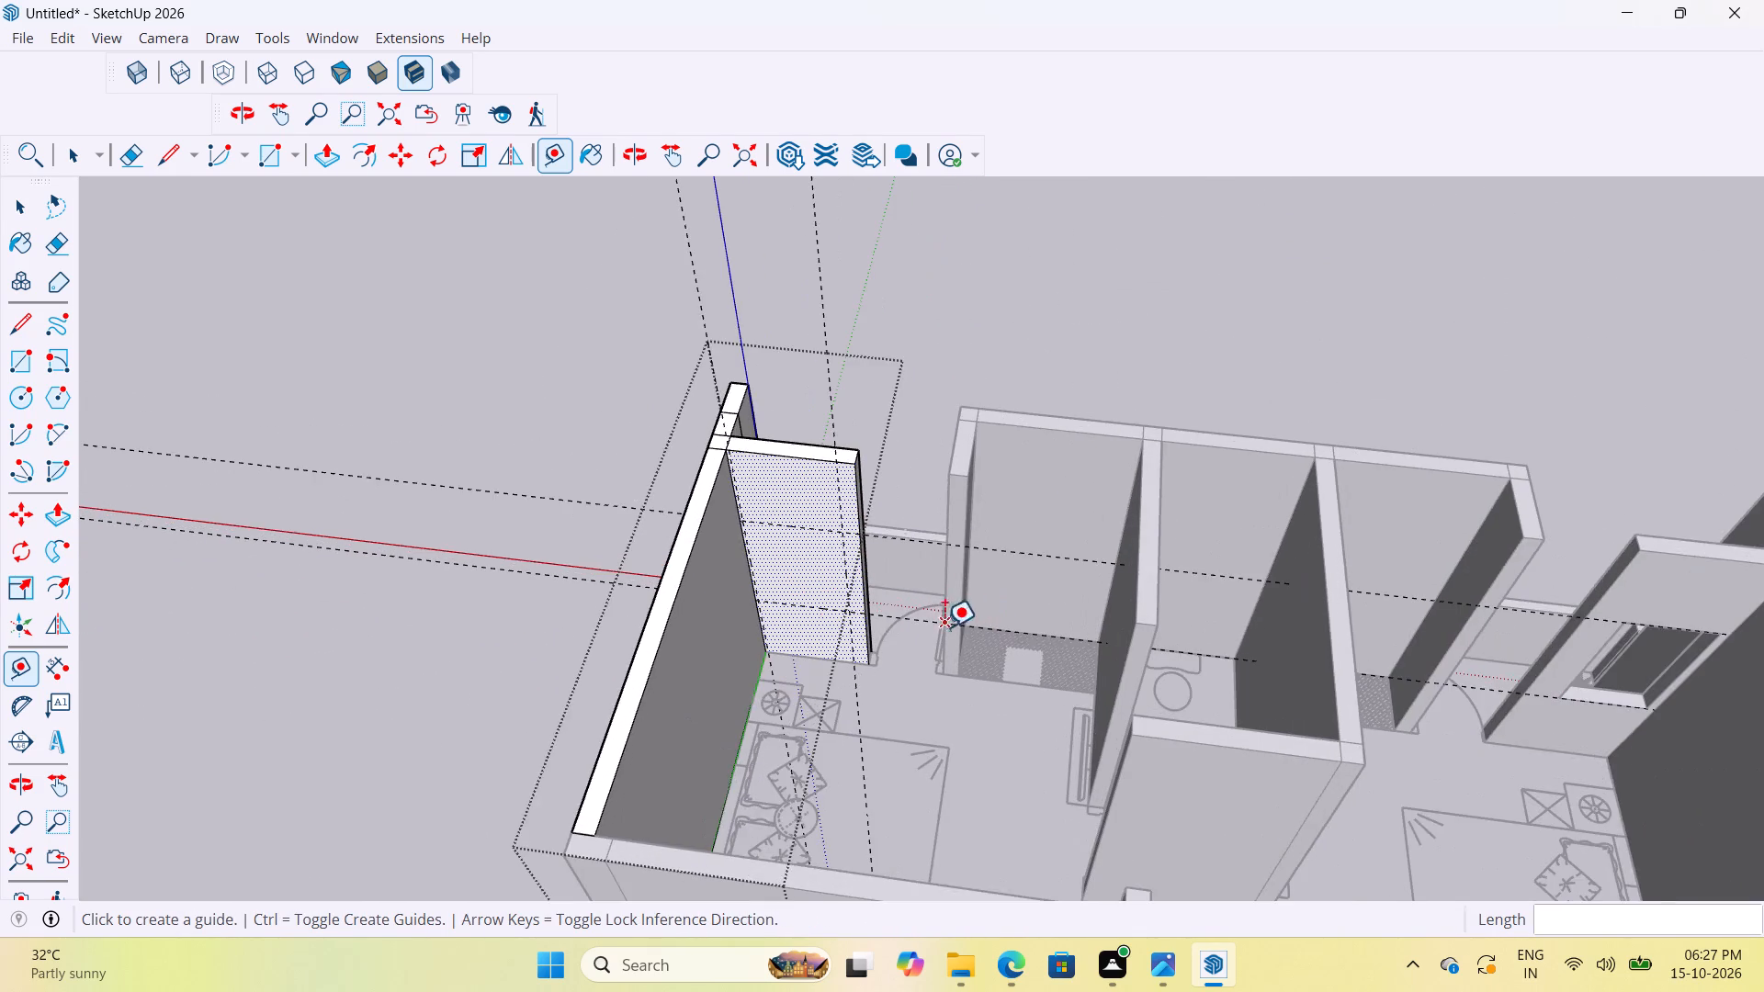
middle_click_drag(1001, 604, 1102, 542)
scroll(877, 640, "up", 13)
key("r")
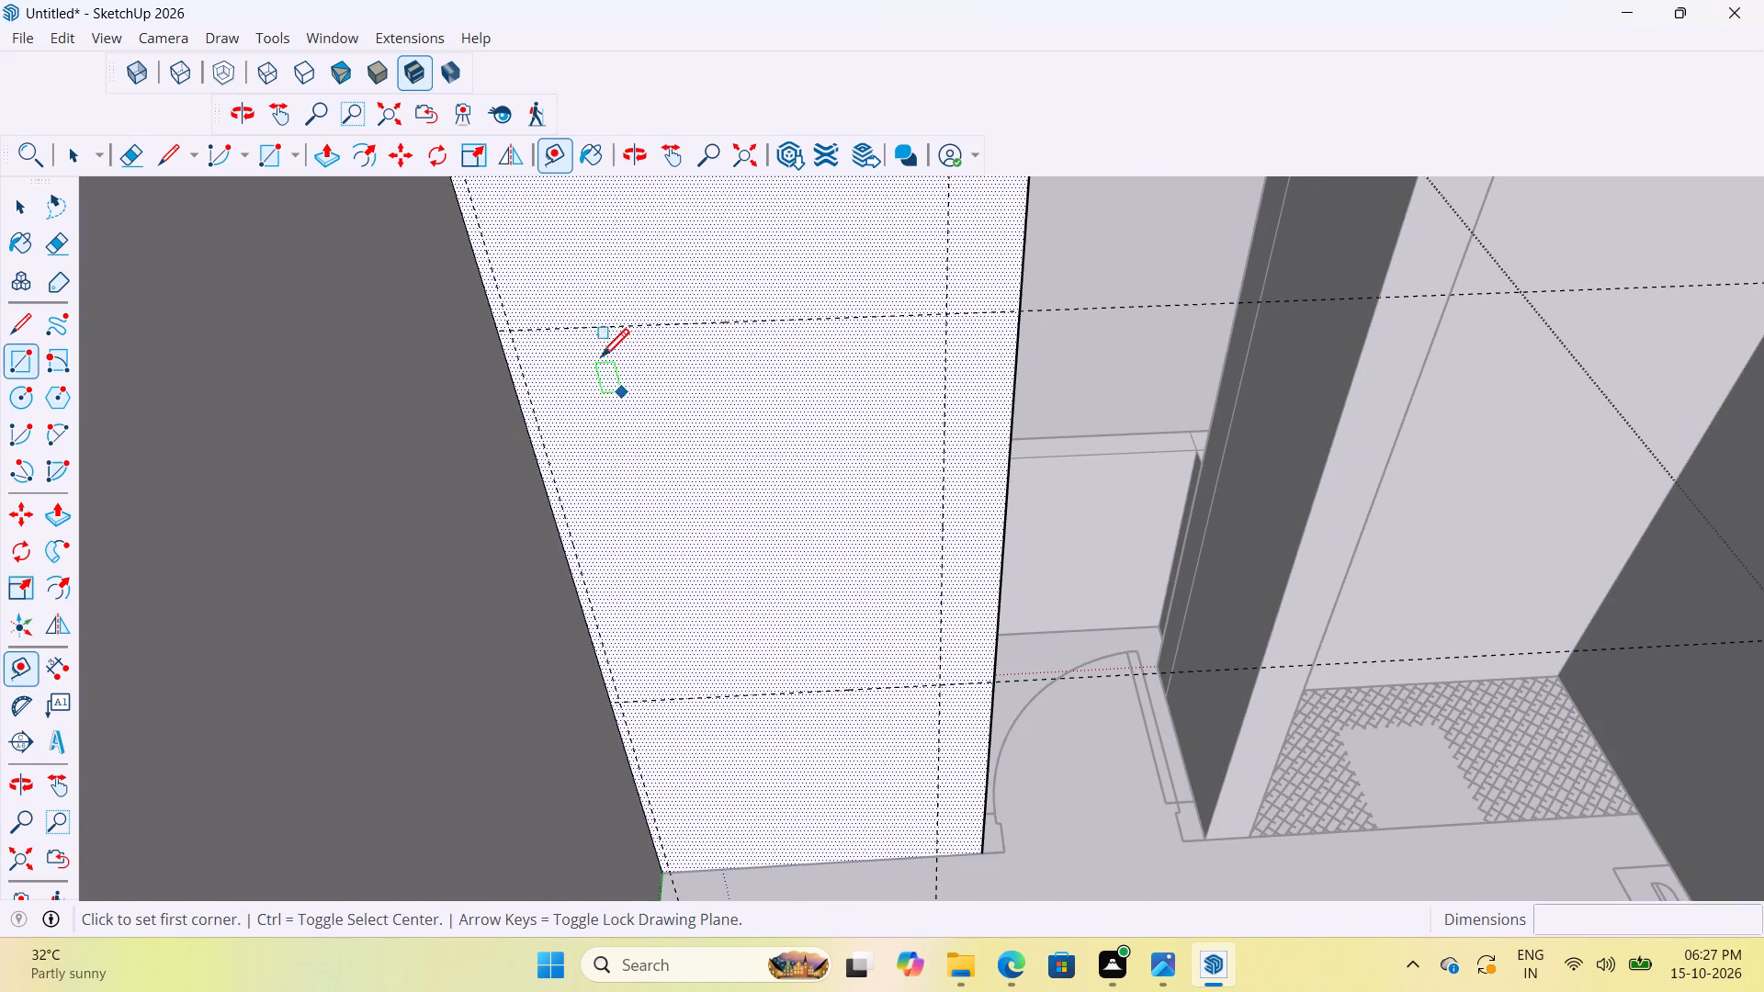
left_click(510, 335)
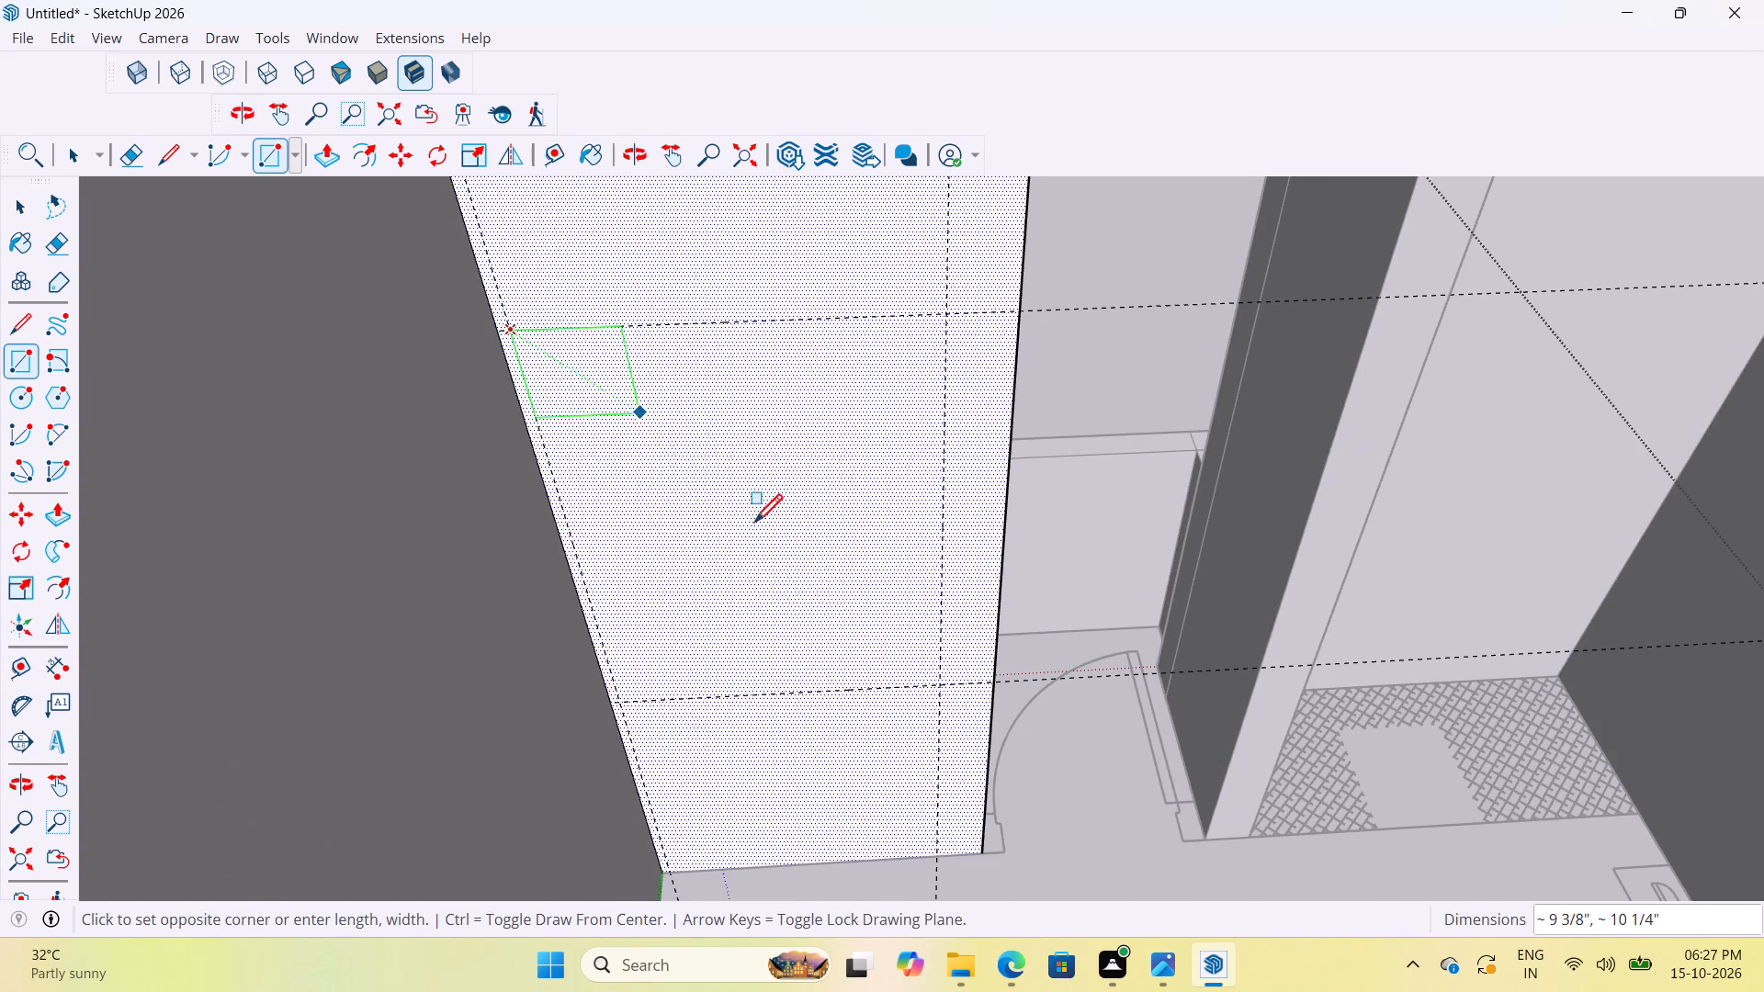
left_click(936, 690)
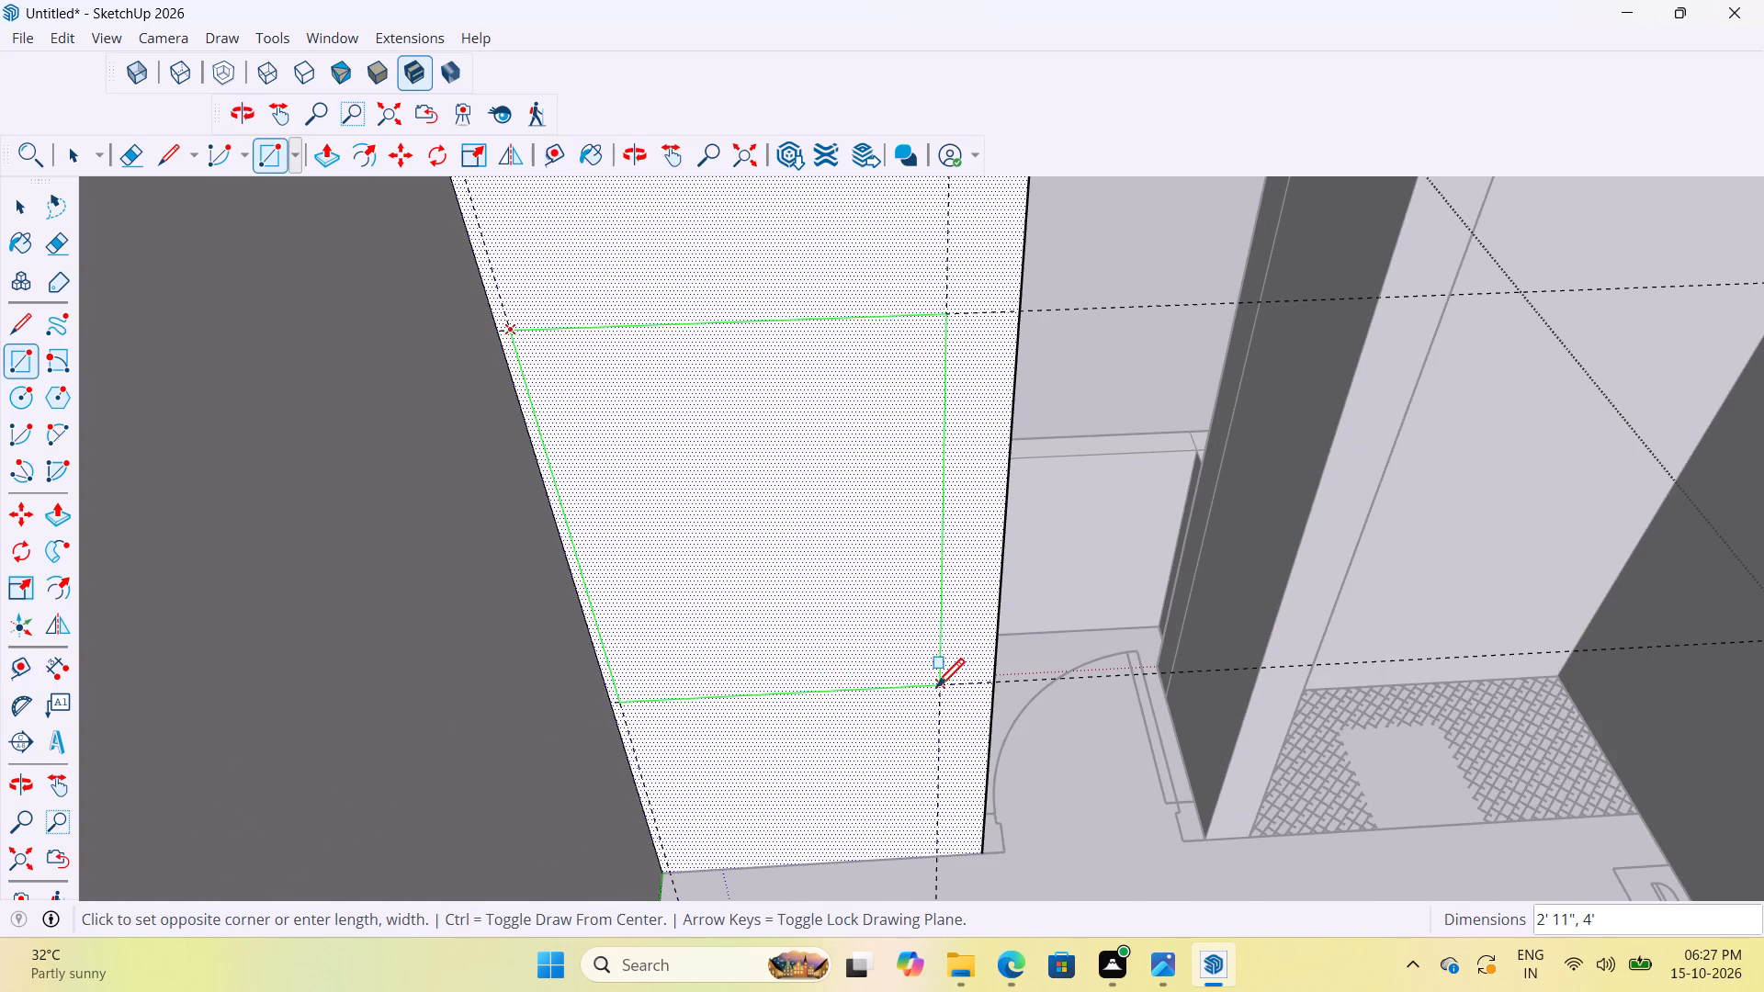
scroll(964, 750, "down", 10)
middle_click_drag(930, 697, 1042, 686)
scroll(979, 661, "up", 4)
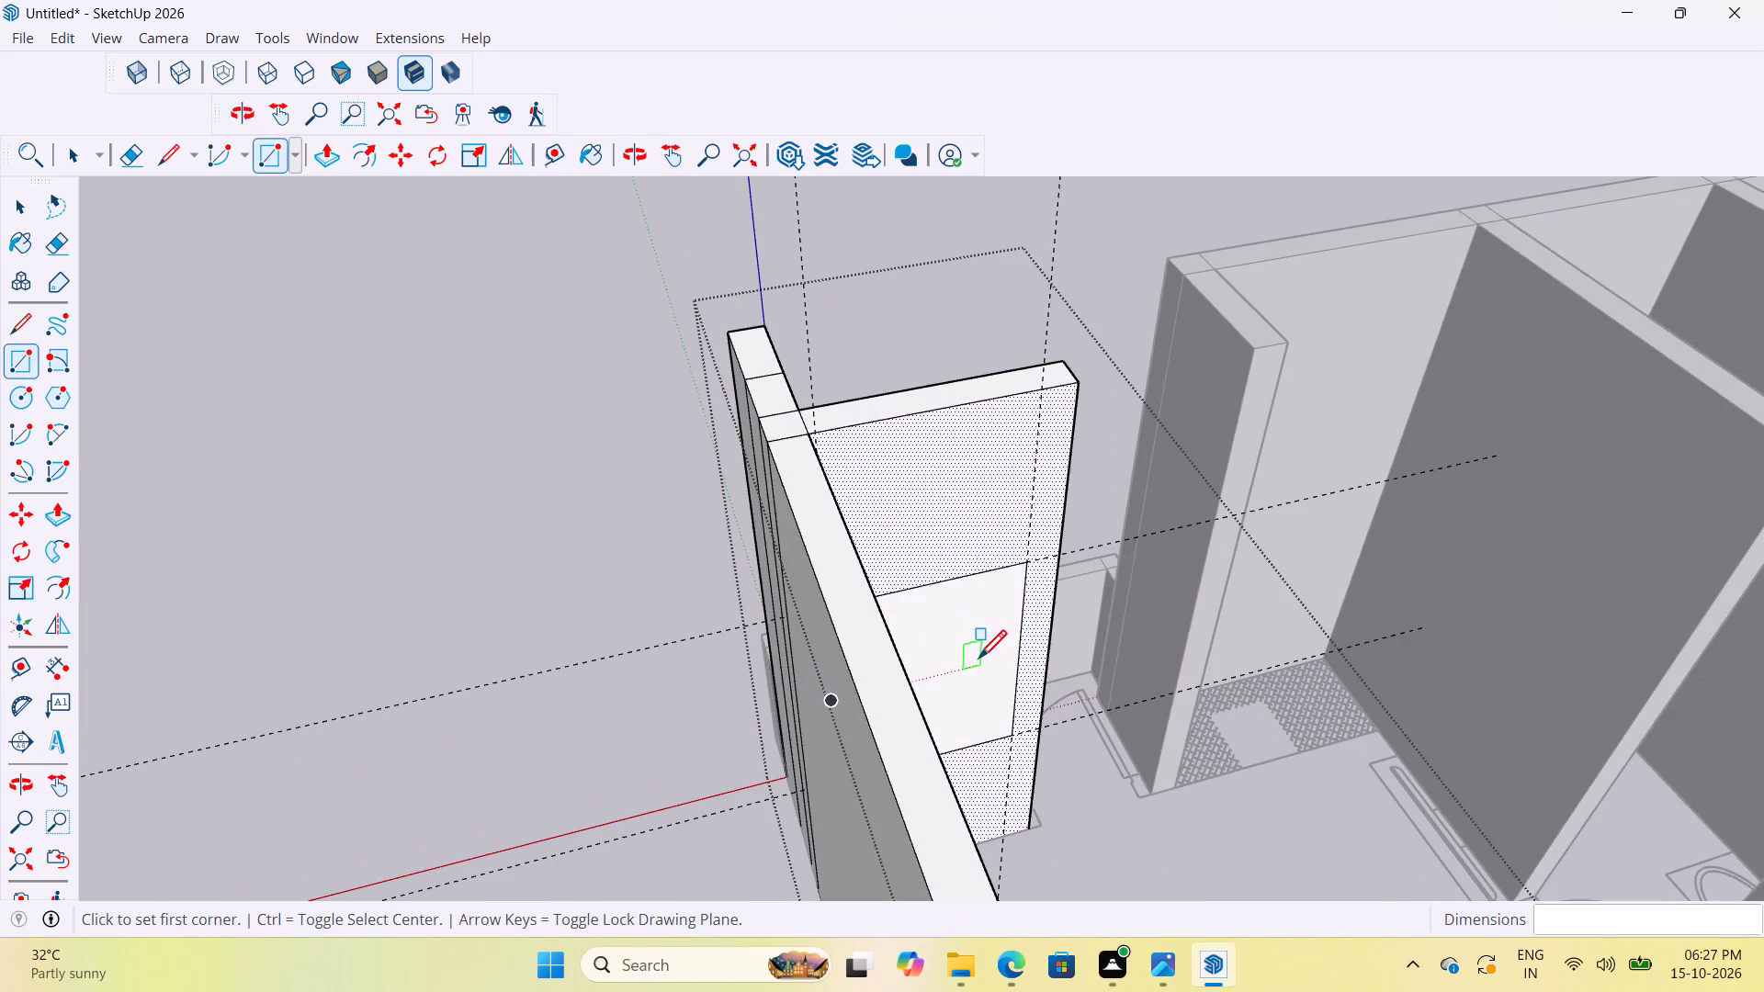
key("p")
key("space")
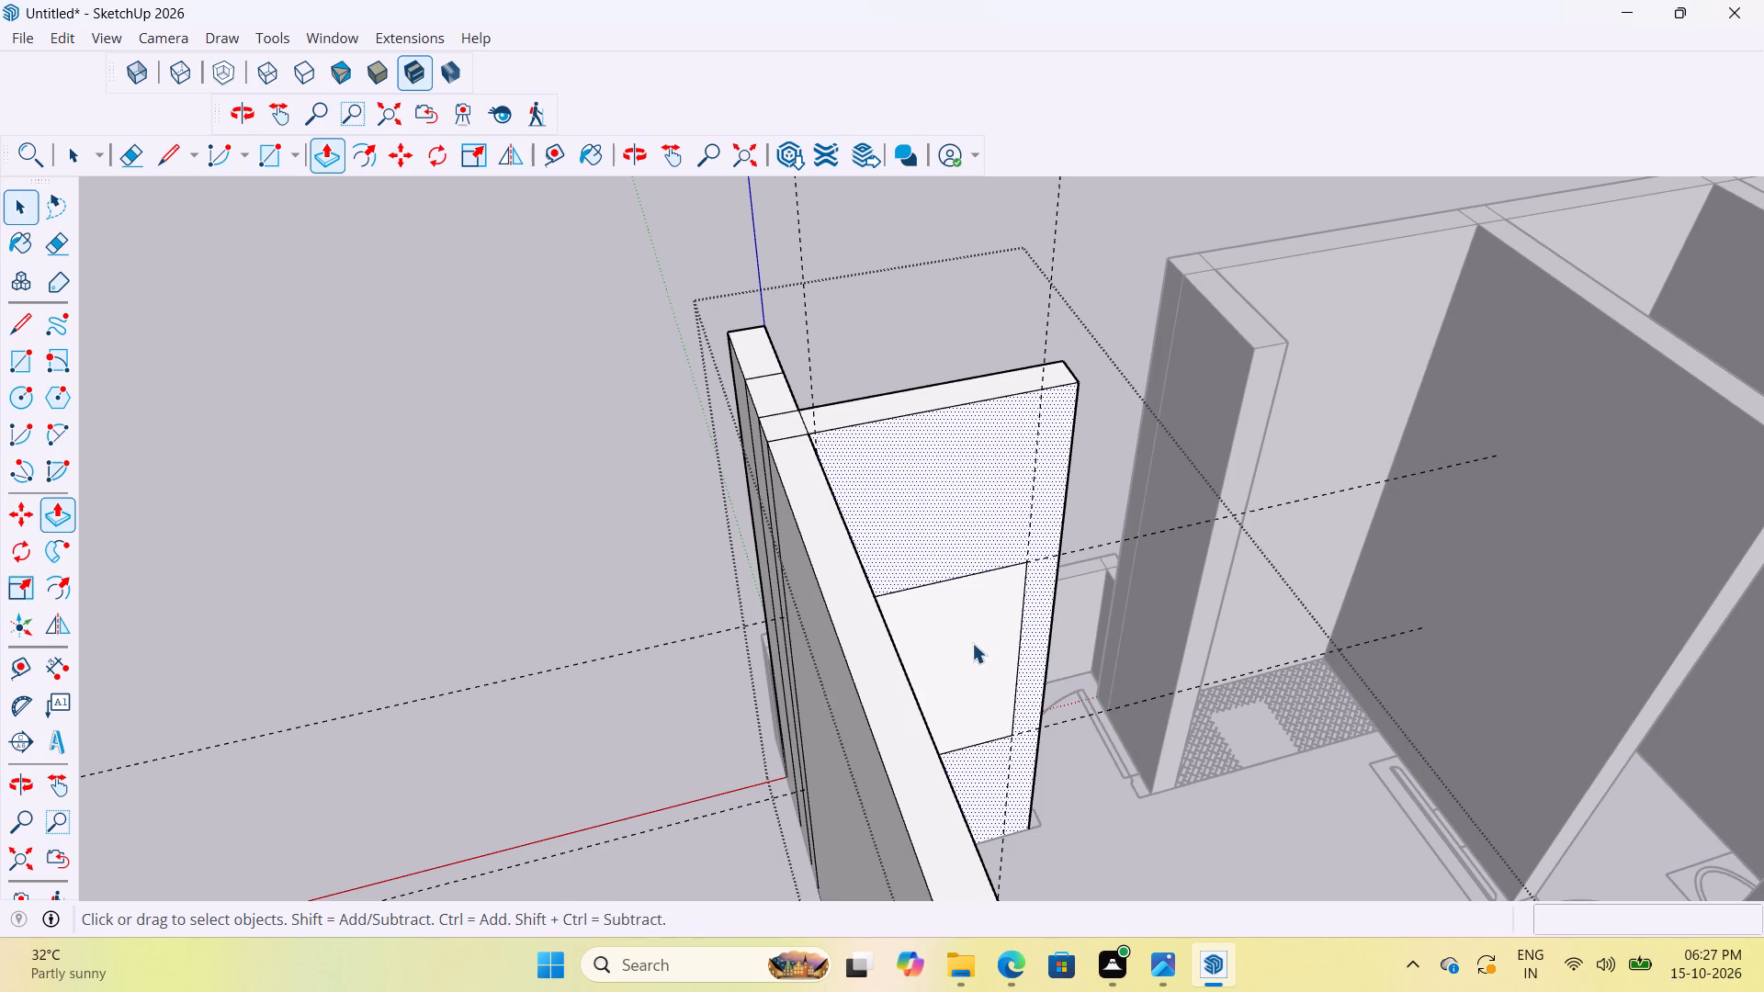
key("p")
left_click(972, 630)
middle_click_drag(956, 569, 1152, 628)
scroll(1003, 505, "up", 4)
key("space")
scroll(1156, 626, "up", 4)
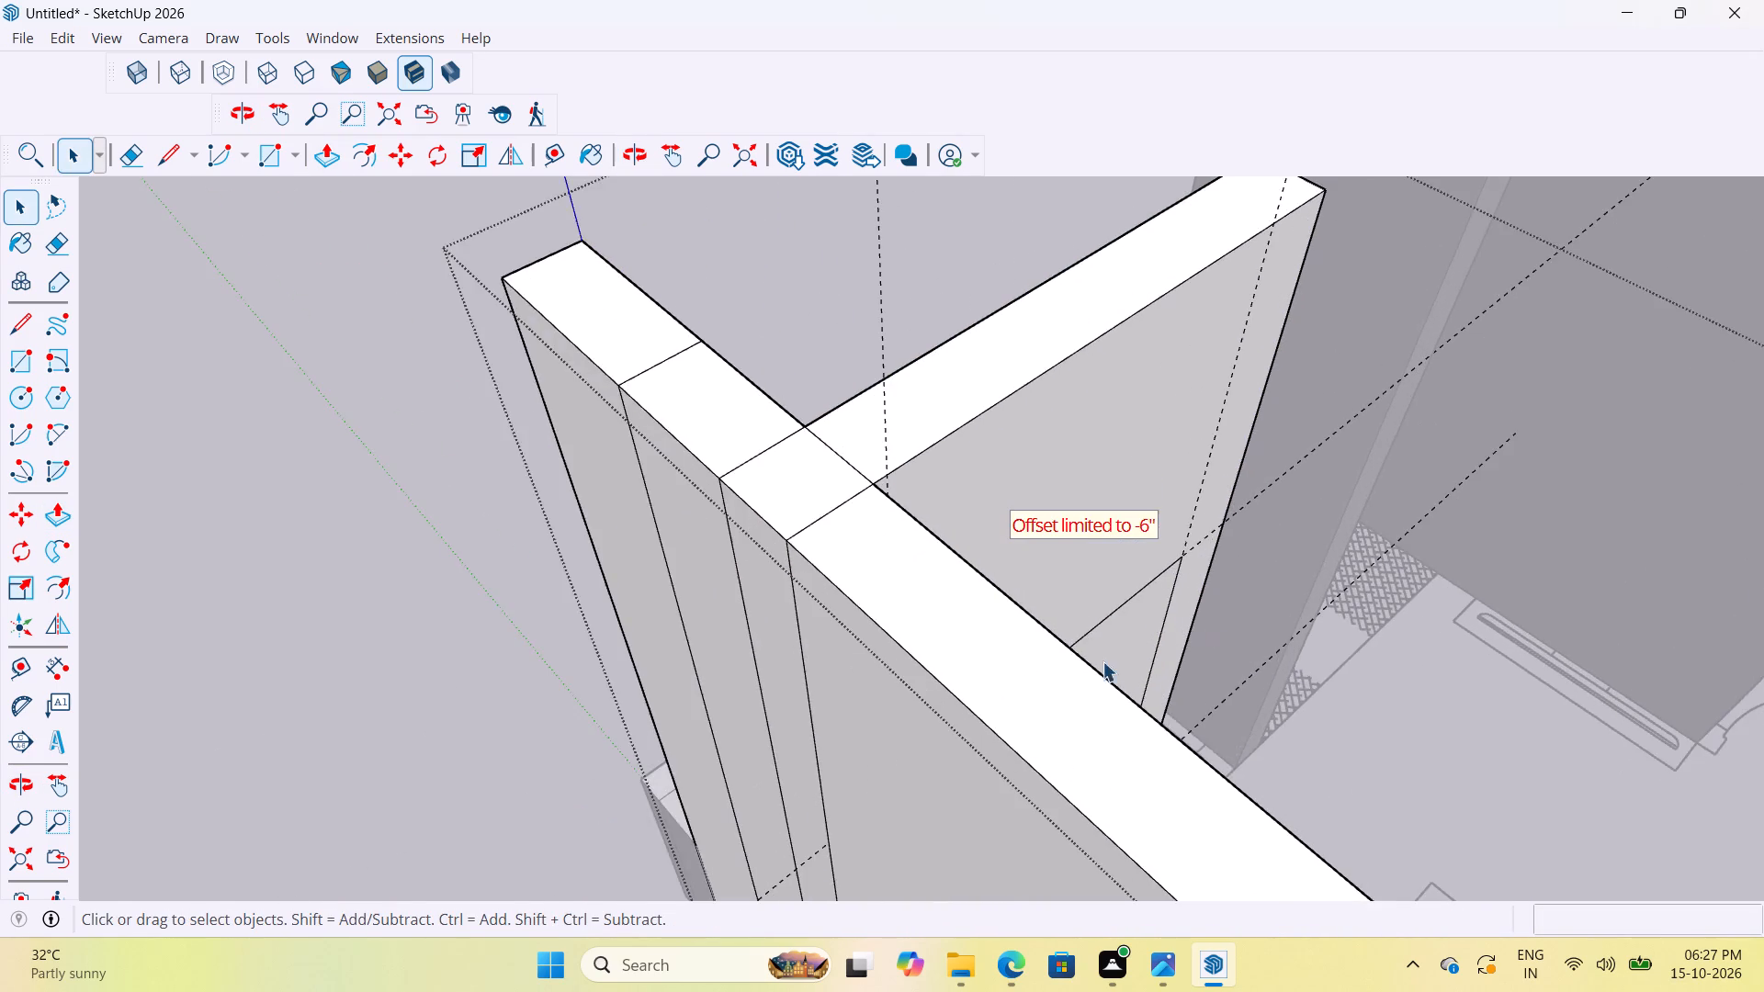
Push the window rectangle through the short wall's 6" thickness to cut the opening, and close the wall group.
middle_click_drag(1060, 670, 778, 617)
scroll(953, 596, "down", 9)
double_click(1053, 754)
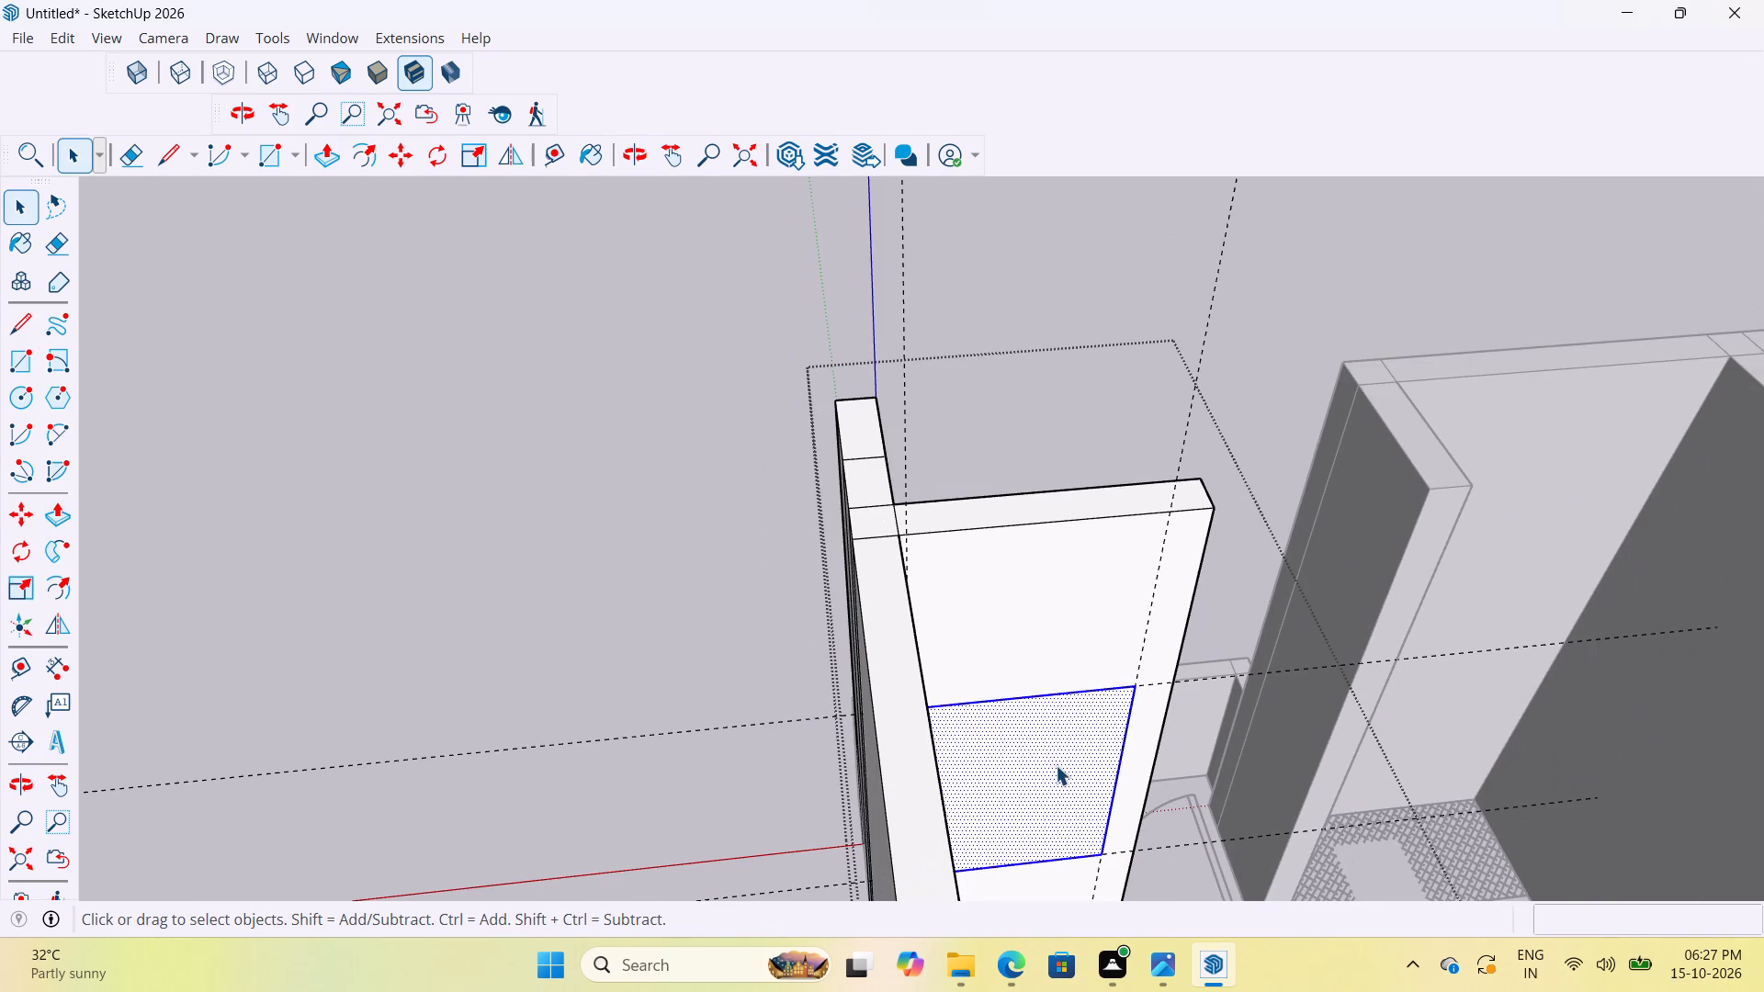
key("p")
left_click(1041, 775)
middle_click_drag(1036, 716, 1349, 838)
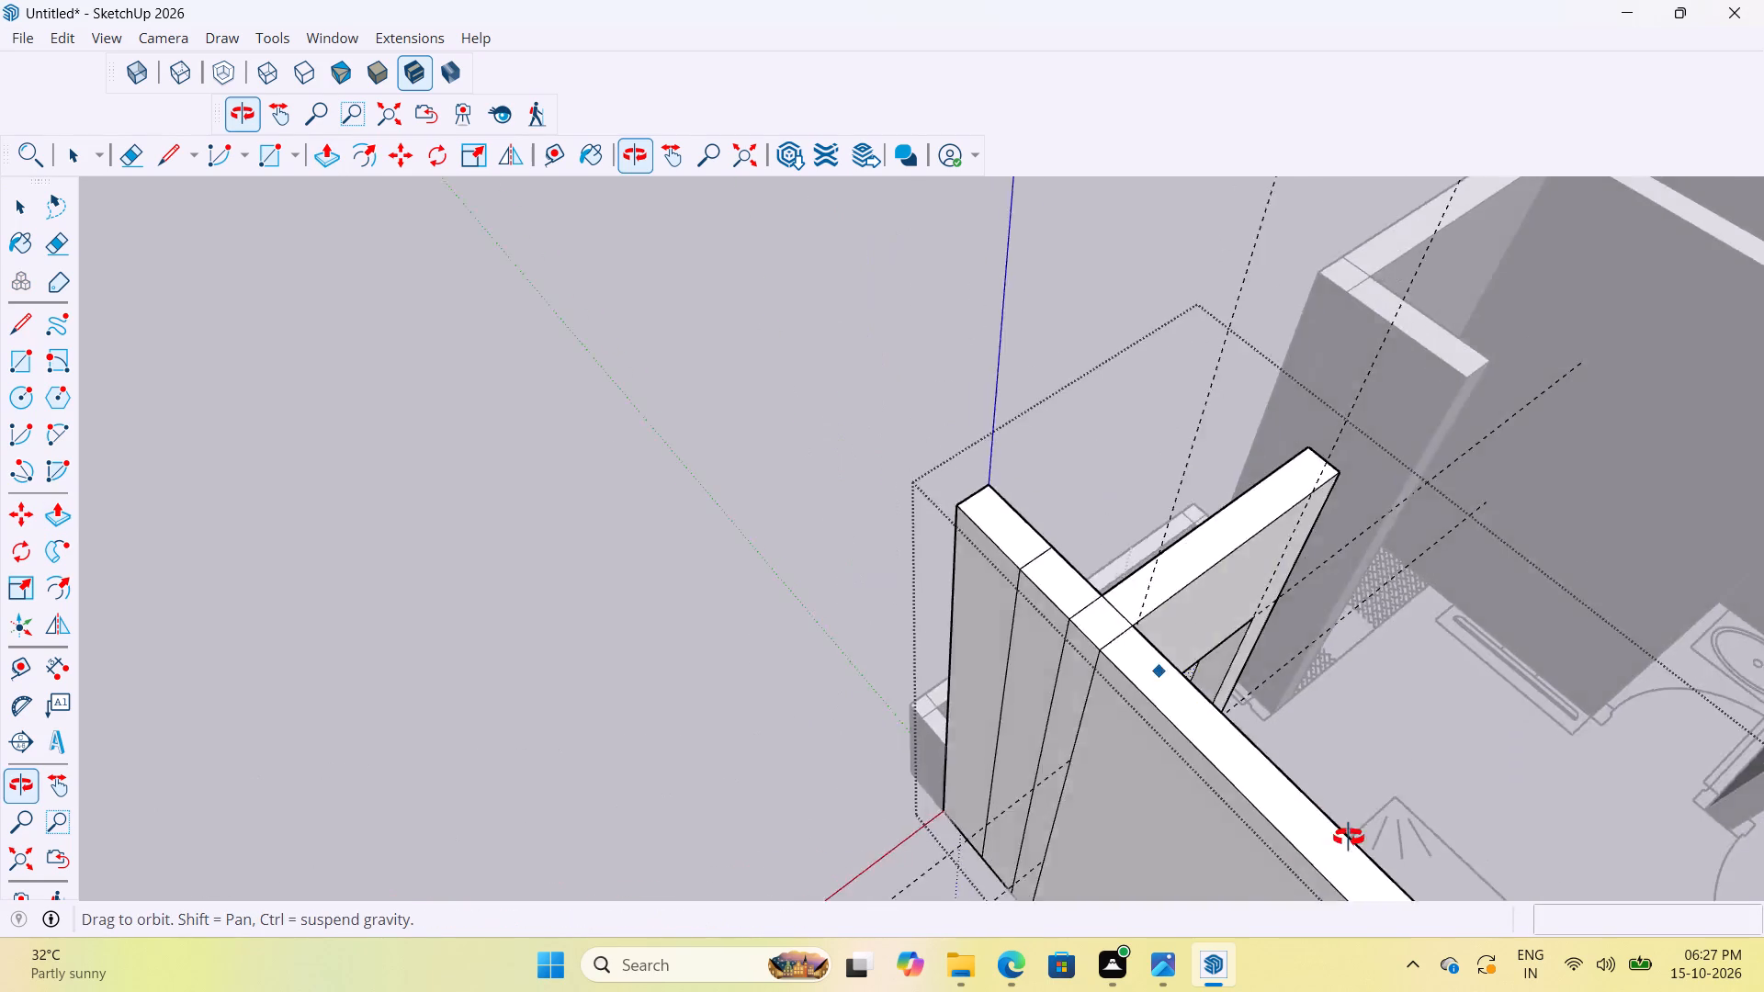
middle_click_drag(1349, 838, 1551, 851)
scroll(1261, 418, "up", 3)
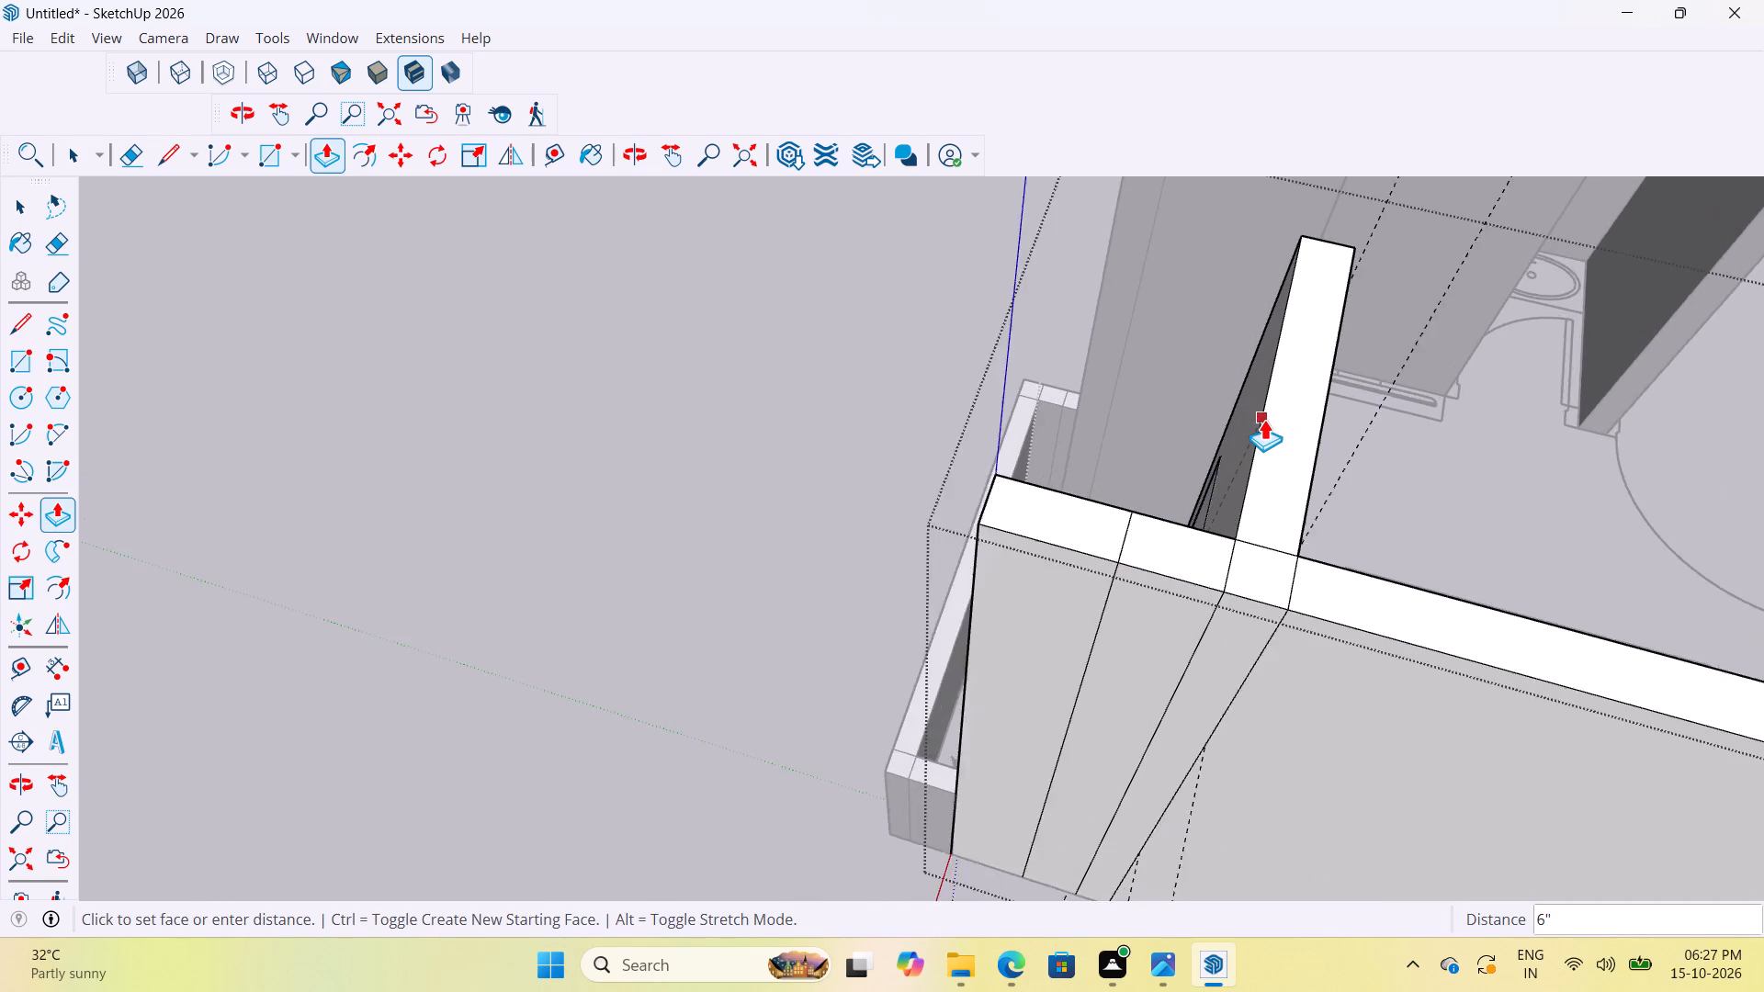
scroll(1264, 419, "up", 9)
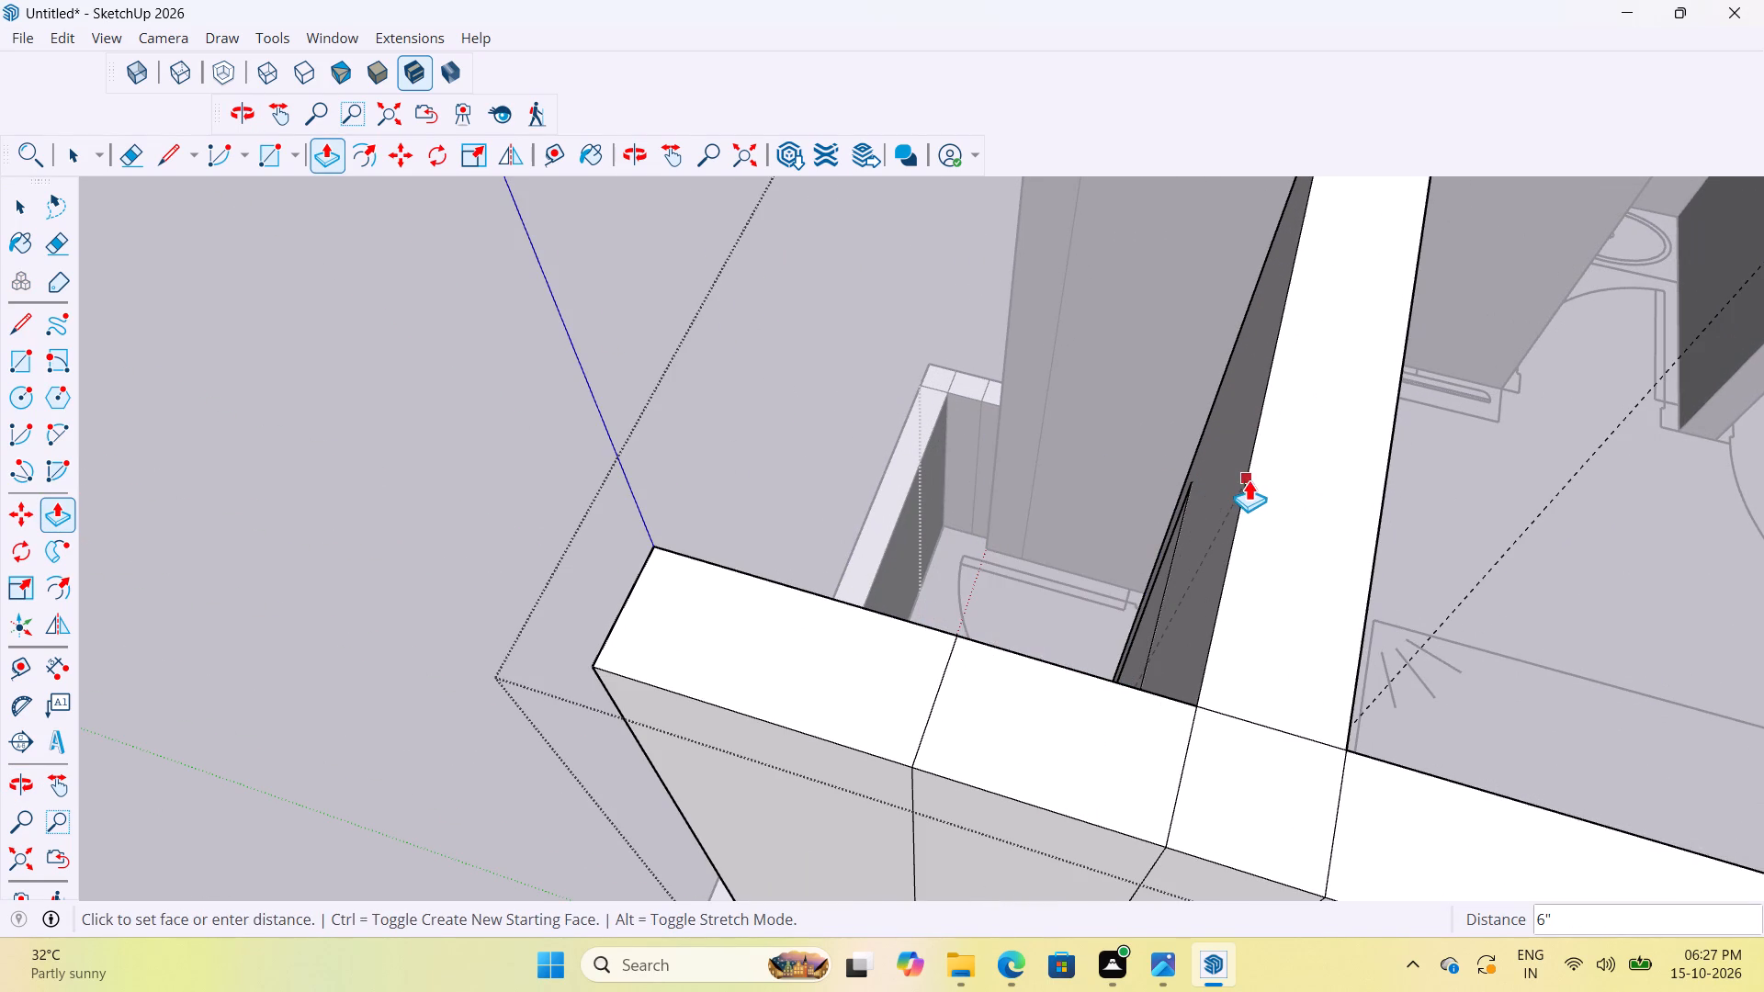
left_click(1250, 479)
middle_click_drag(1416, 519, 1023, 448)
scroll(897, 596, "down", 17)
key("v")
left_click(614, 502)
scroll(808, 514, "up", 4)
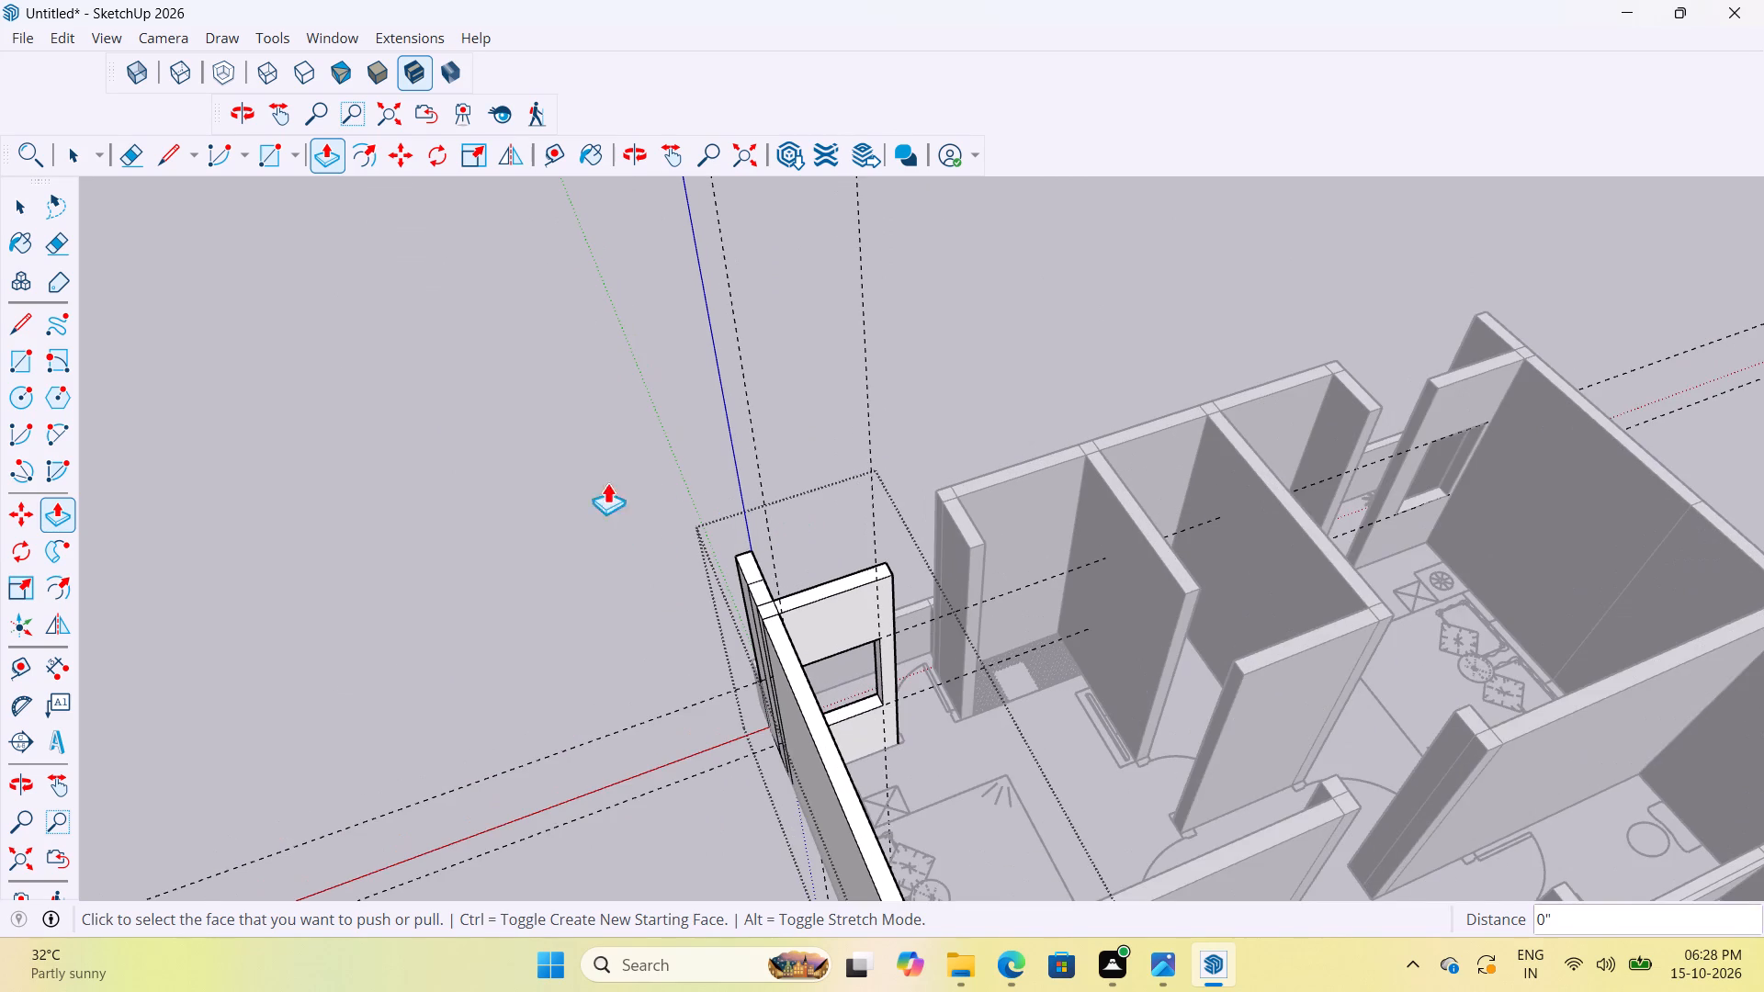
key("space")
key("space")
left_click(593, 467)
Delete all guides from the model.
scroll(953, 651, "up", 9)
middle_click_drag(831, 623, 814, 554)
scroll(770, 587, "down", 11)
scroll(715, 649, "down", 11)
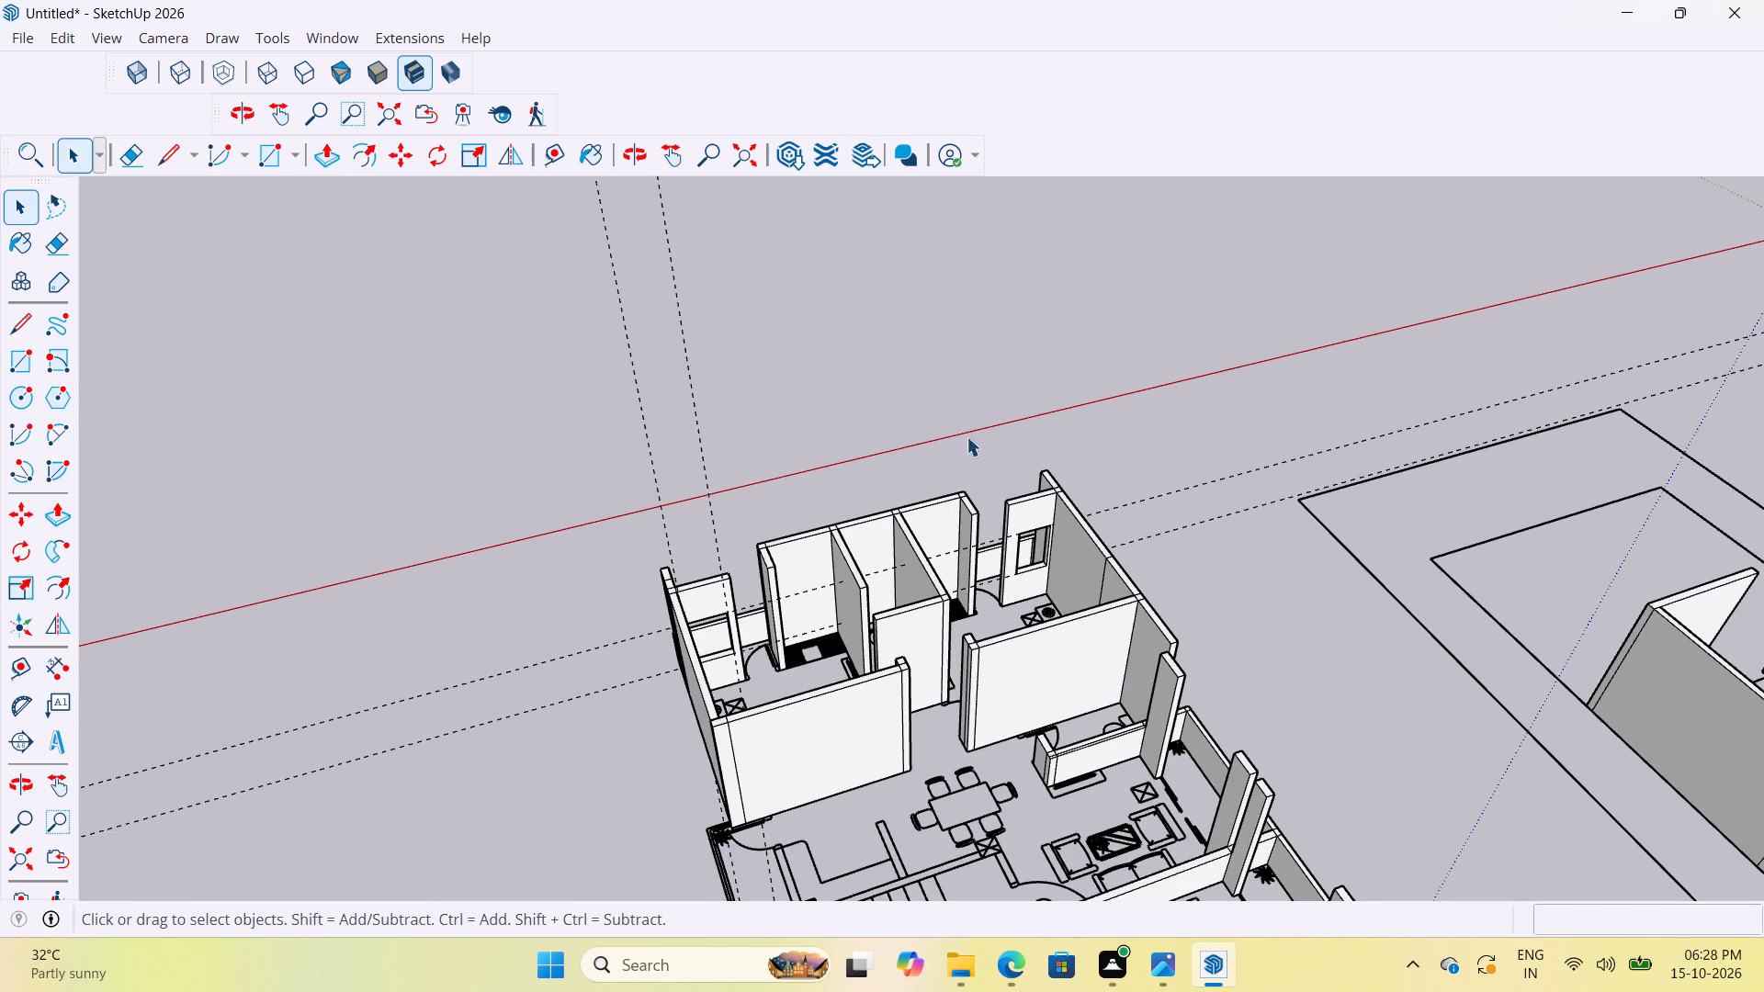
left_click(70, 33)
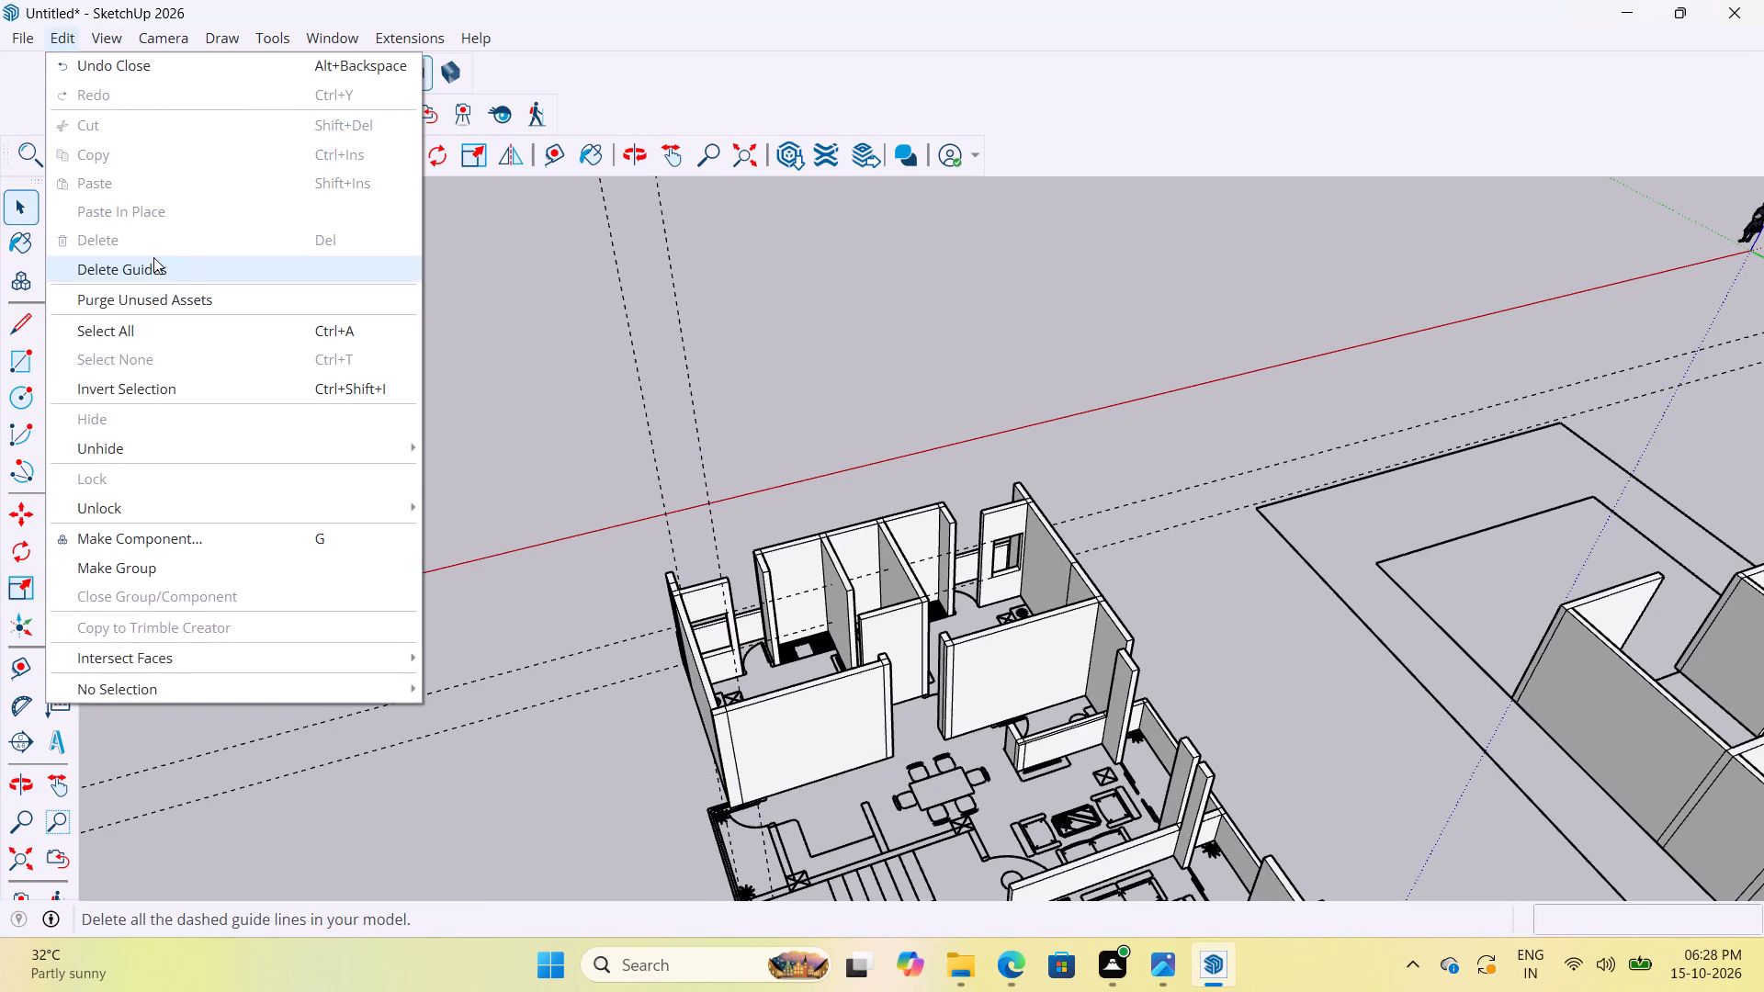
left_click(153, 256)
Examine the balcony outline and plant corner of the floor plan beside the second bedroom's long wall.
scroll(915, 507, "up", 4)
scroll(934, 394, "down", 6)
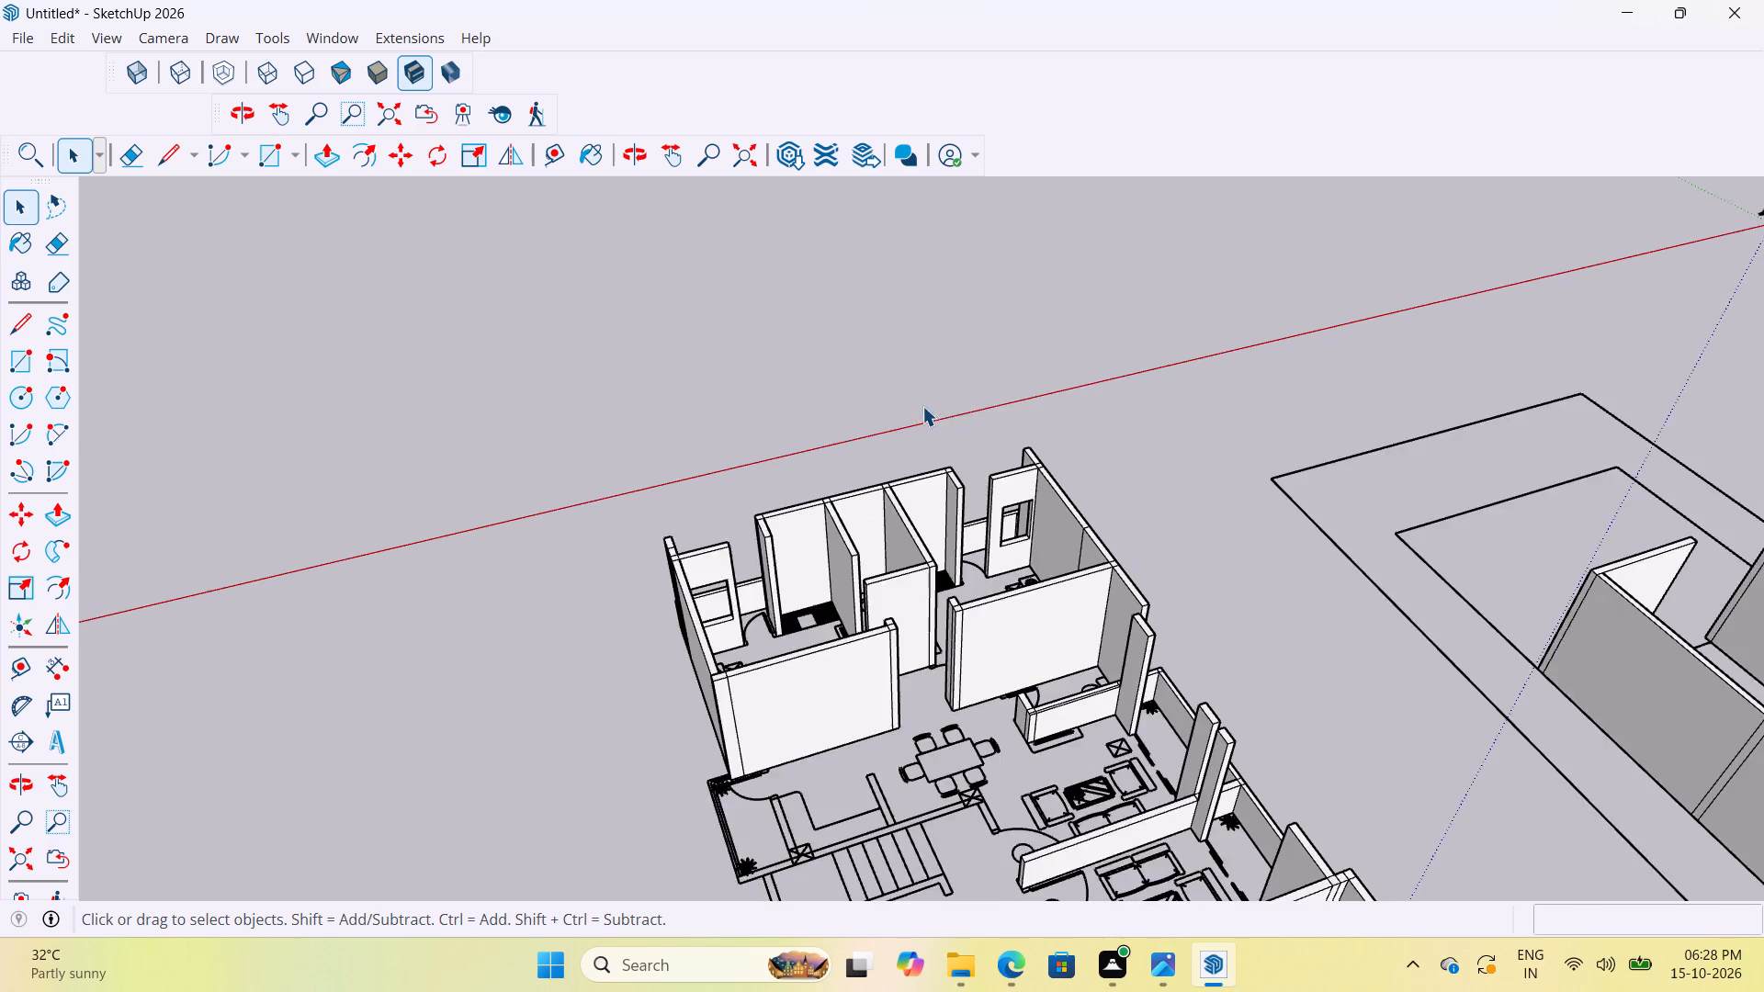
scroll(922, 406, "down", 6)
middle_click_drag(892, 582, 1119, 583)
scroll(1003, 597, "up", 3)
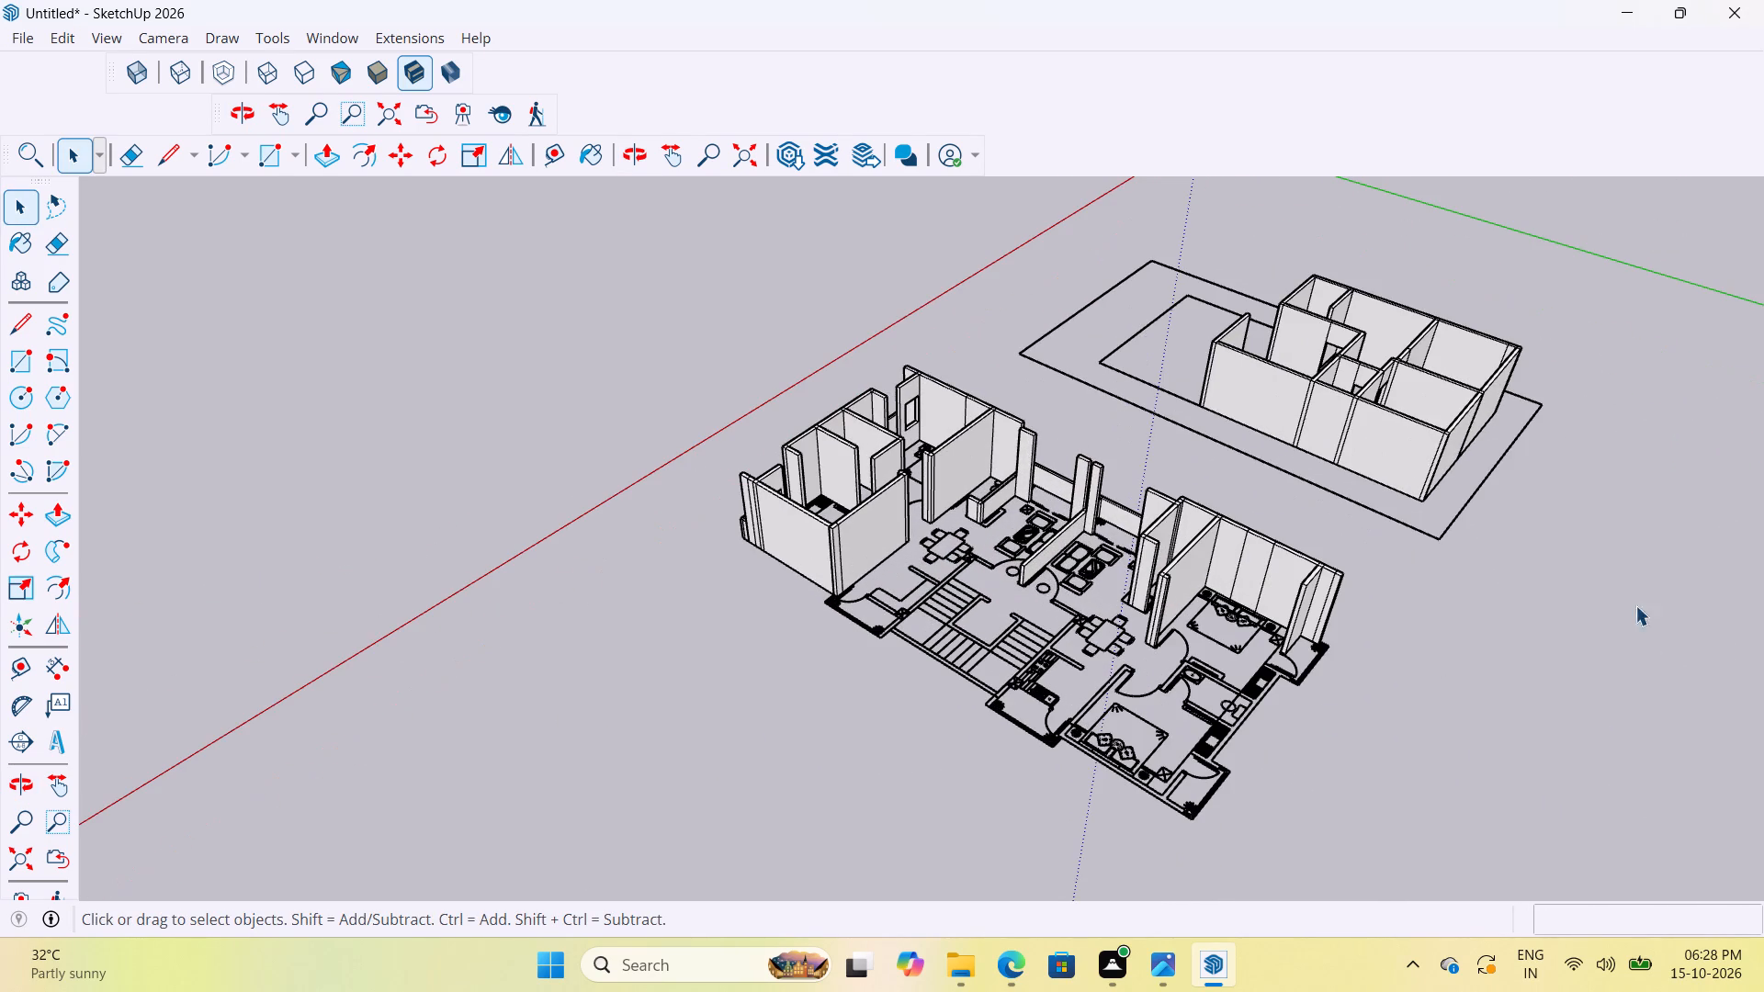
scroll(714, 588, "up", 20)
scroll(714, 588, "up", 7)
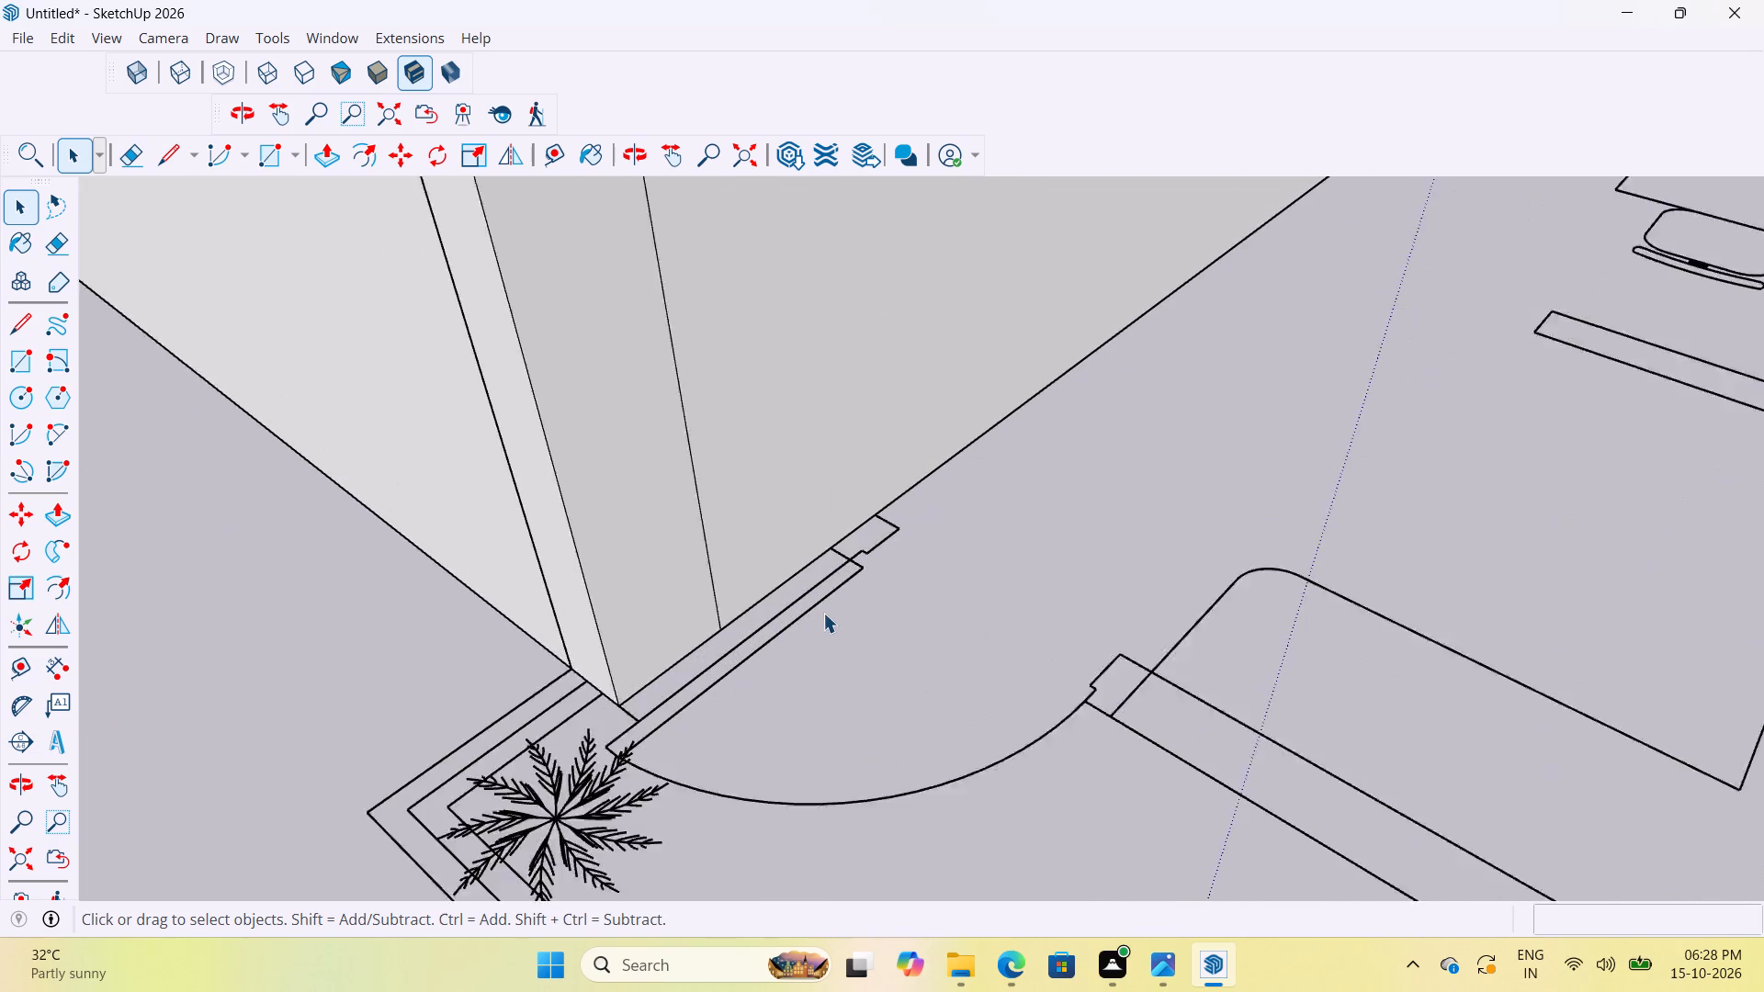
scroll(823, 613, "up", 1)
middle_click_drag(898, 659, 450, 724)
scroll(829, 435, "up", 5)
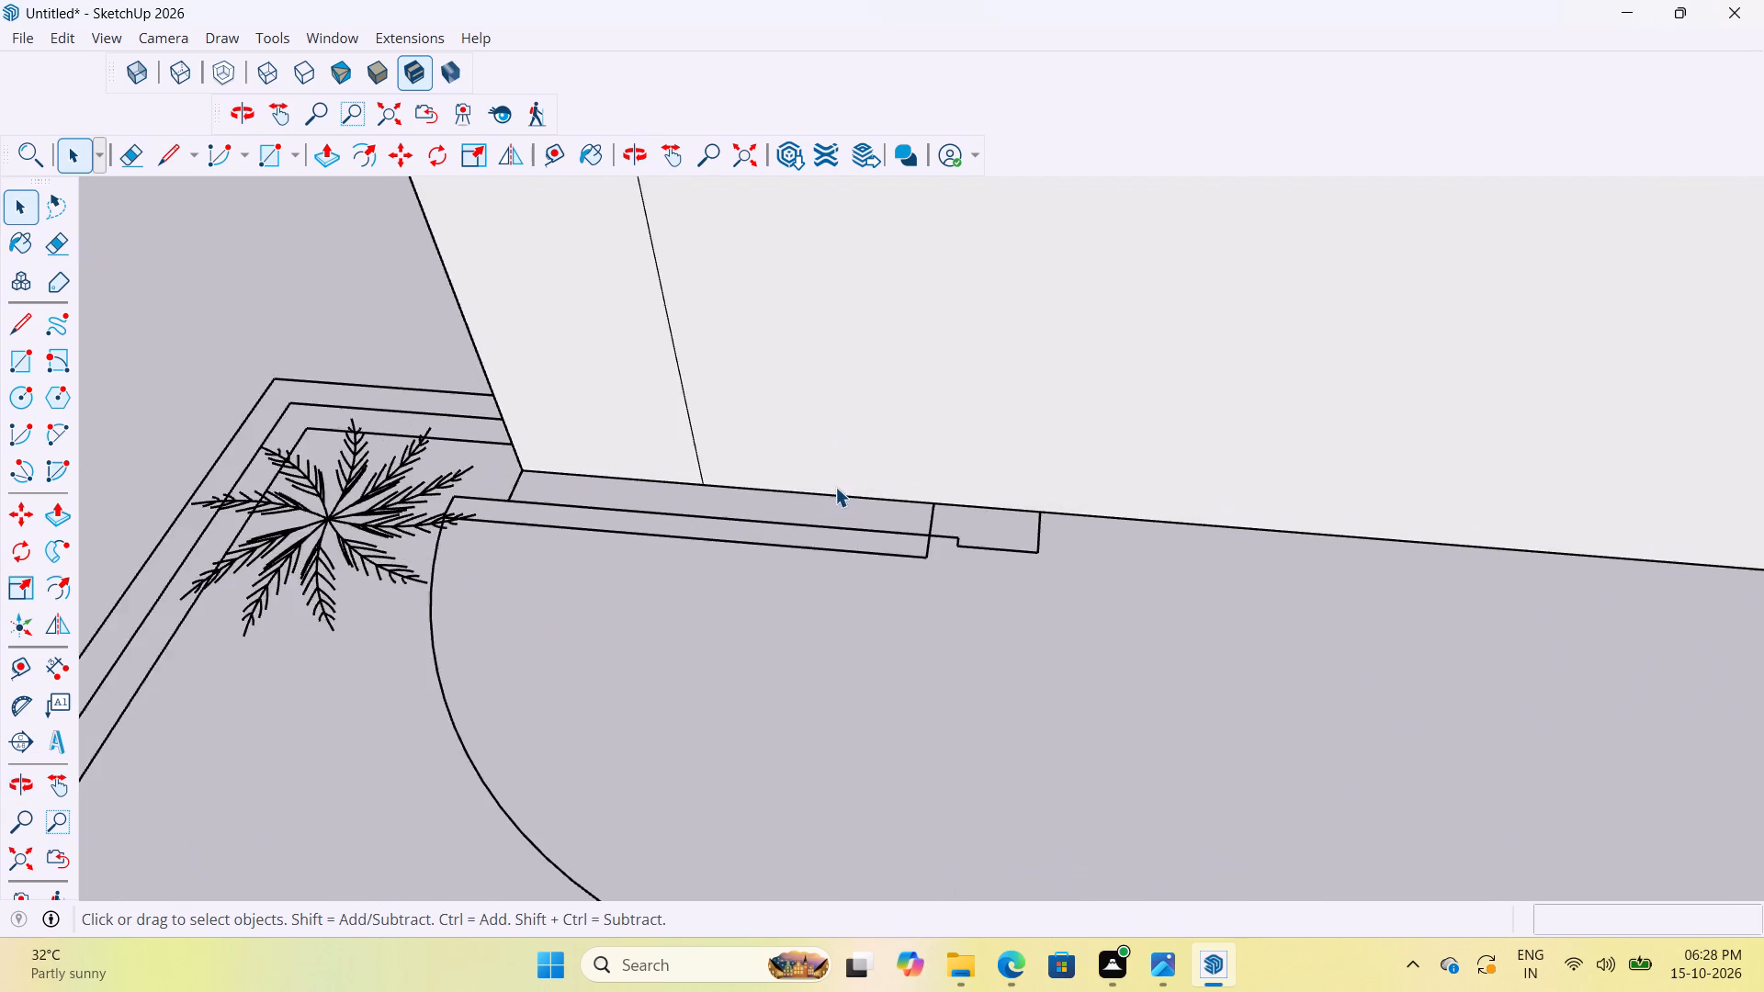
scroll(835, 487, "up", 9)
scroll(1170, 565, "down", 12)
scroll(1044, 641, "down", 2)
scroll(904, 653, "up", 9)
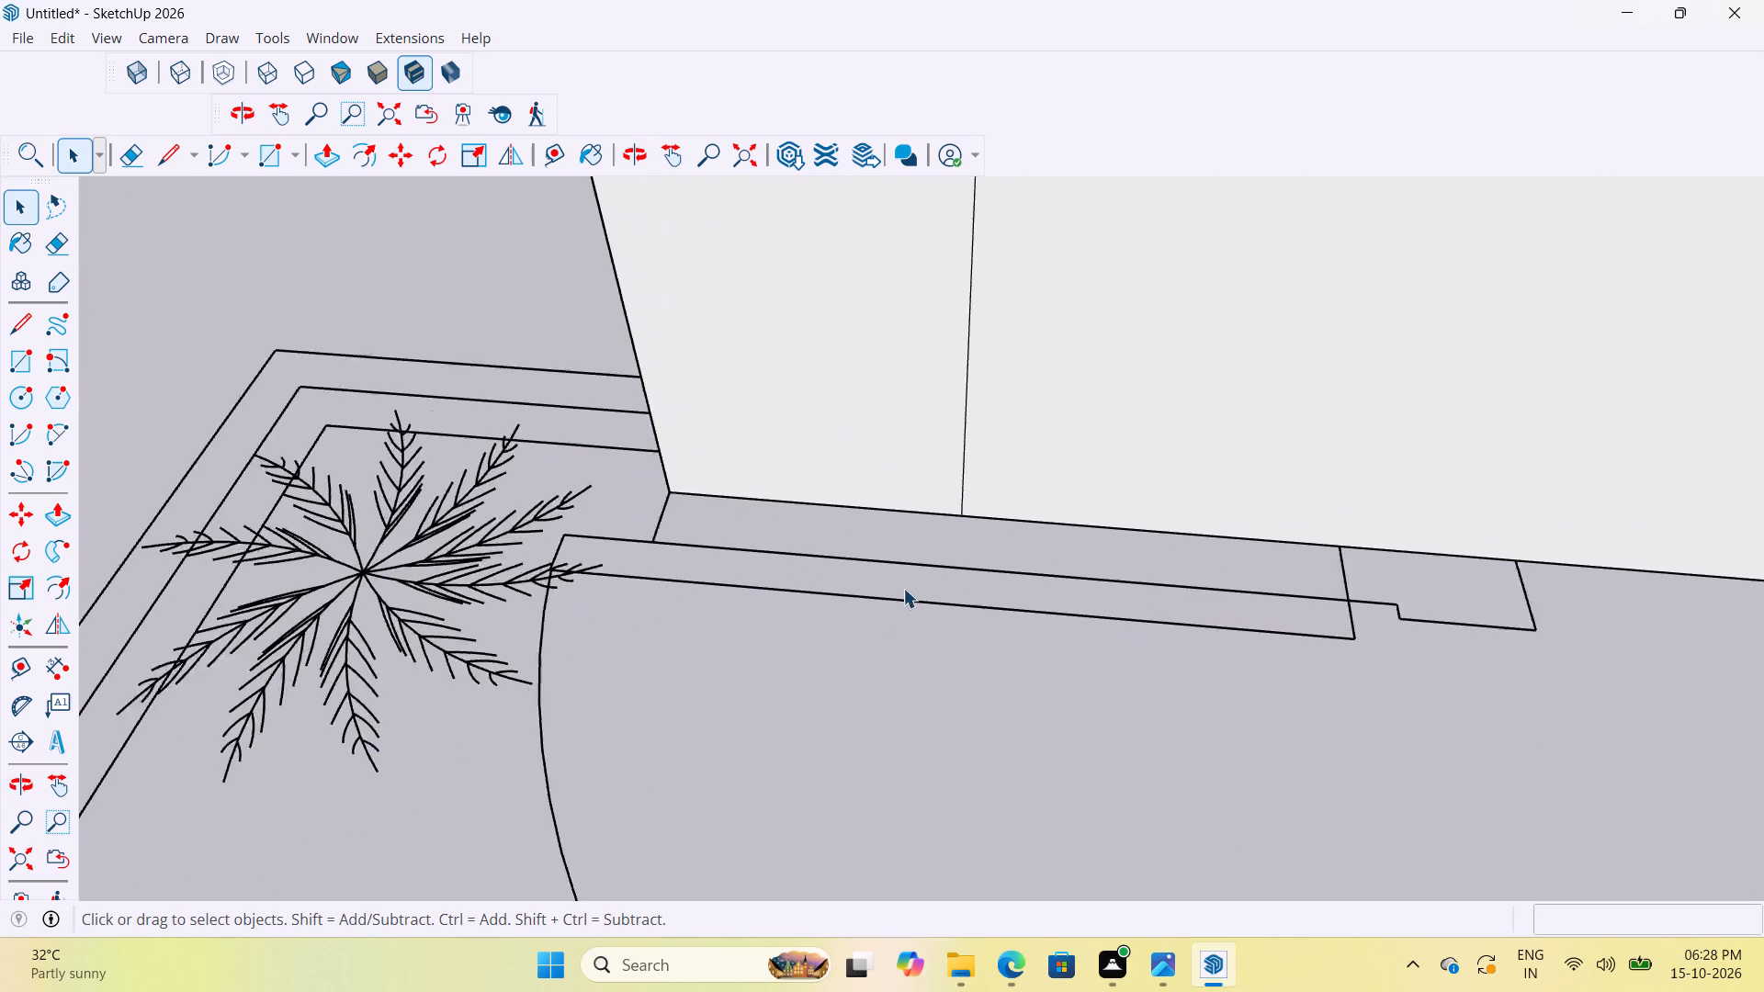
scroll(903, 588, "up", 2)
scroll(916, 574, "down", 7)
scroll(963, 587, "up", 7)
scroll(991, 550, "down", 11)
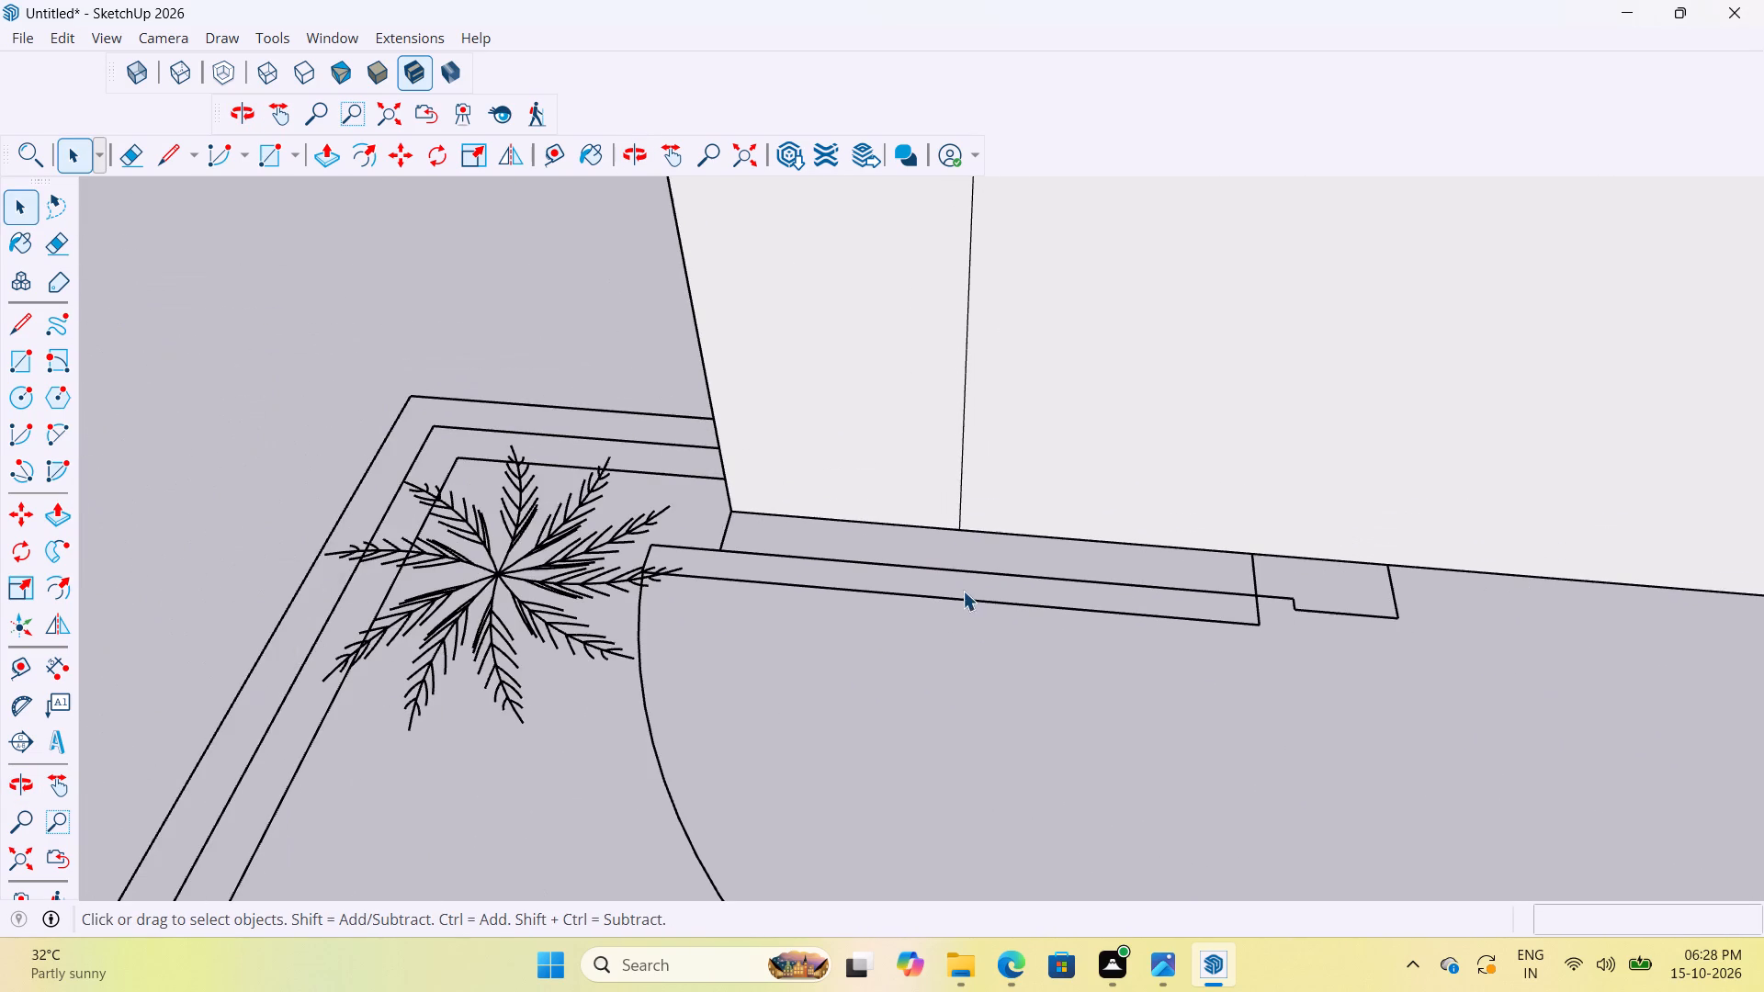
scroll(1169, 613, "up", 8)
middle_click_drag(1378, 596, 997, 663)
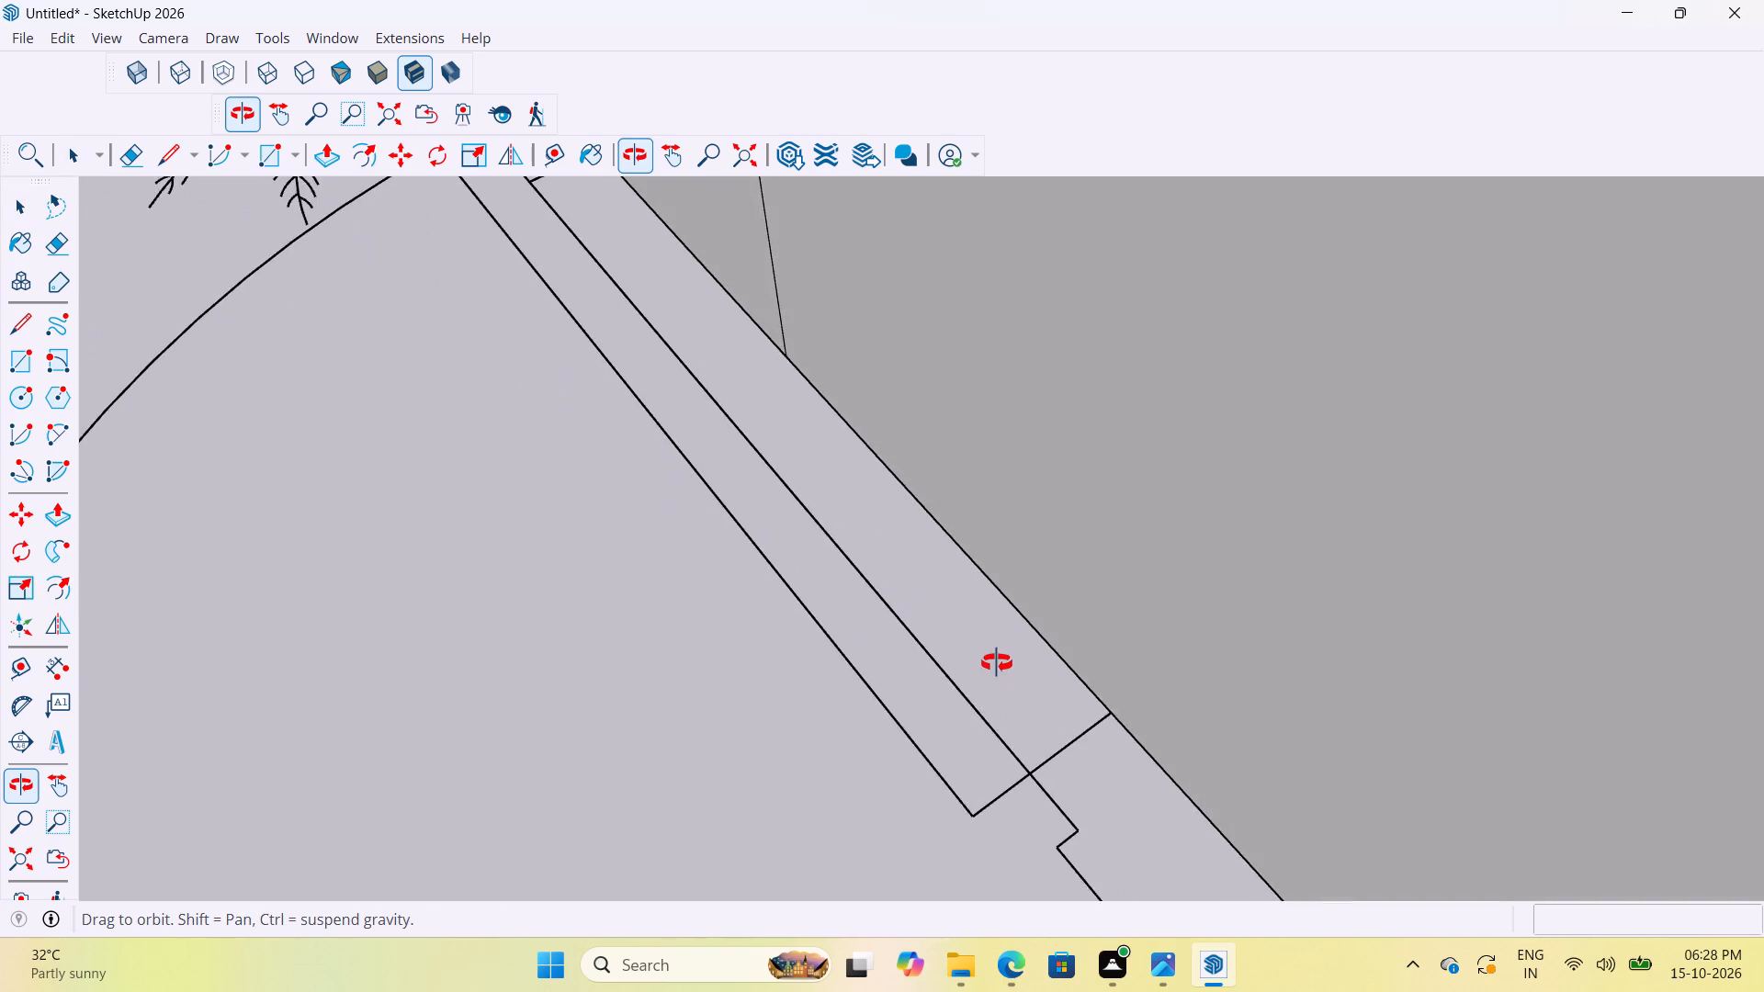
middle_click_drag(997, 663, 996, 663)
scroll(1206, 621, "down", 17)
scroll(1020, 620, "up", 5)
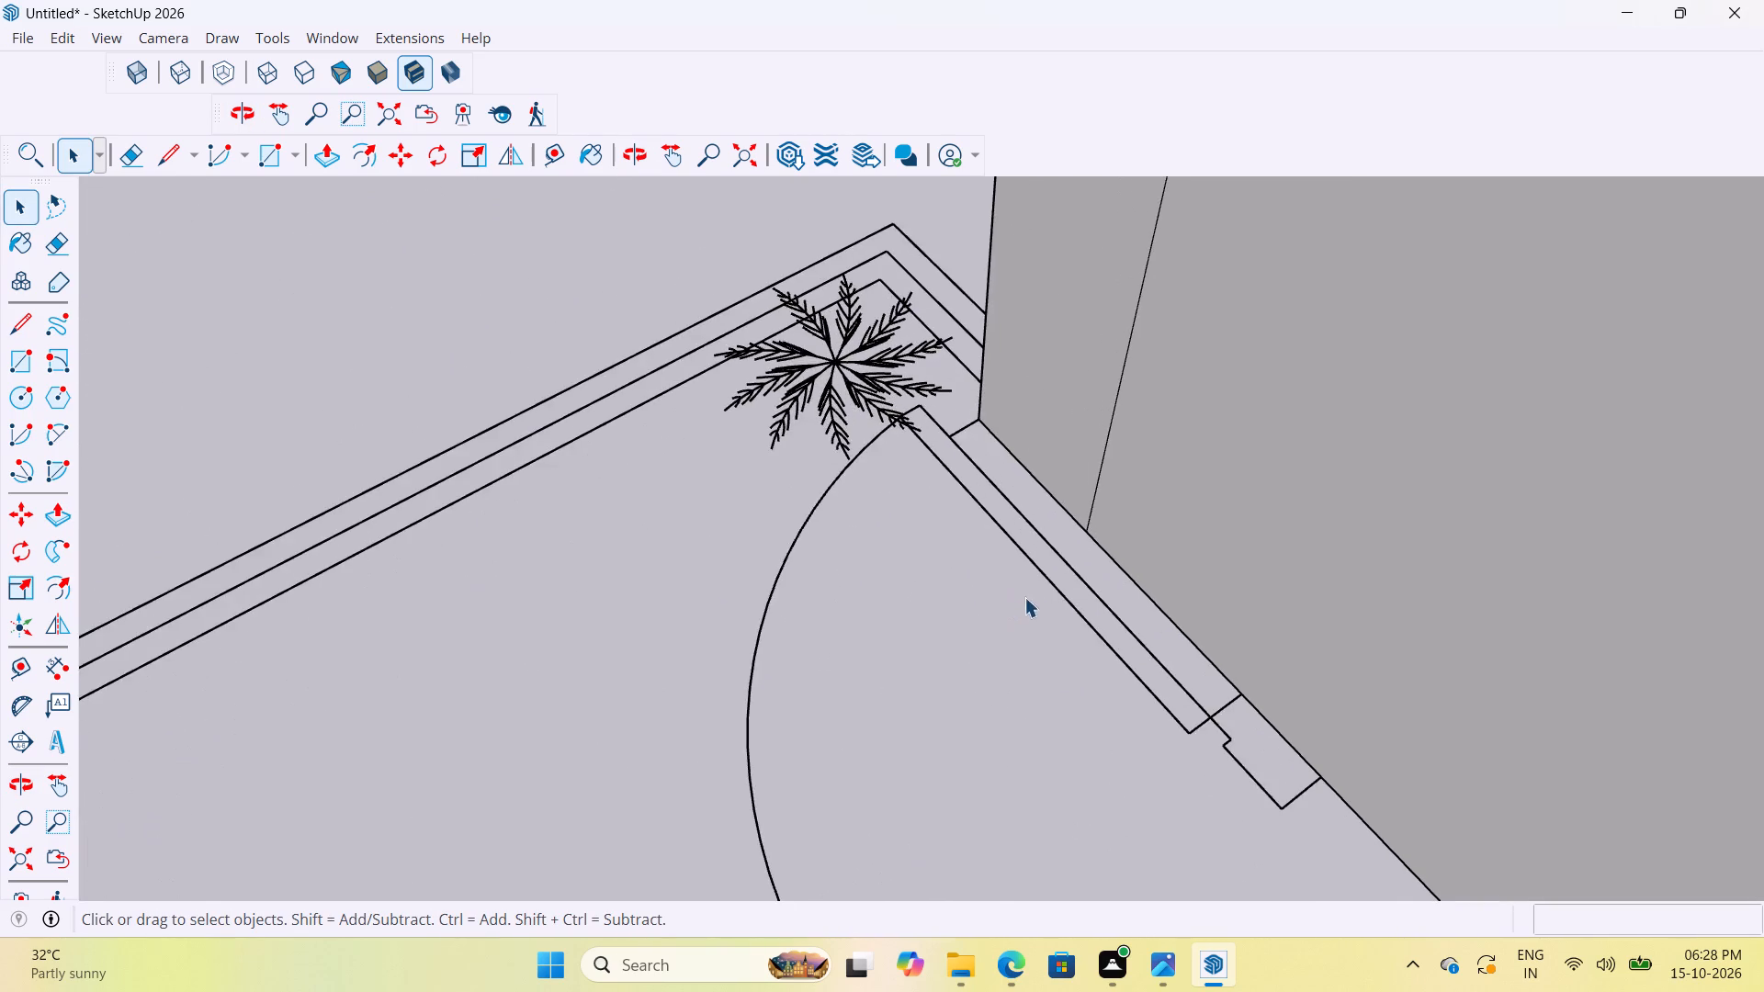
scroll(1060, 601, "down", 13)
Draw a rectangle about 5 1/8" by 4" over the balcony's parapet lines against the bedroom wall, and make it a group.
middle_click_drag(1054, 559, 1177, 560)
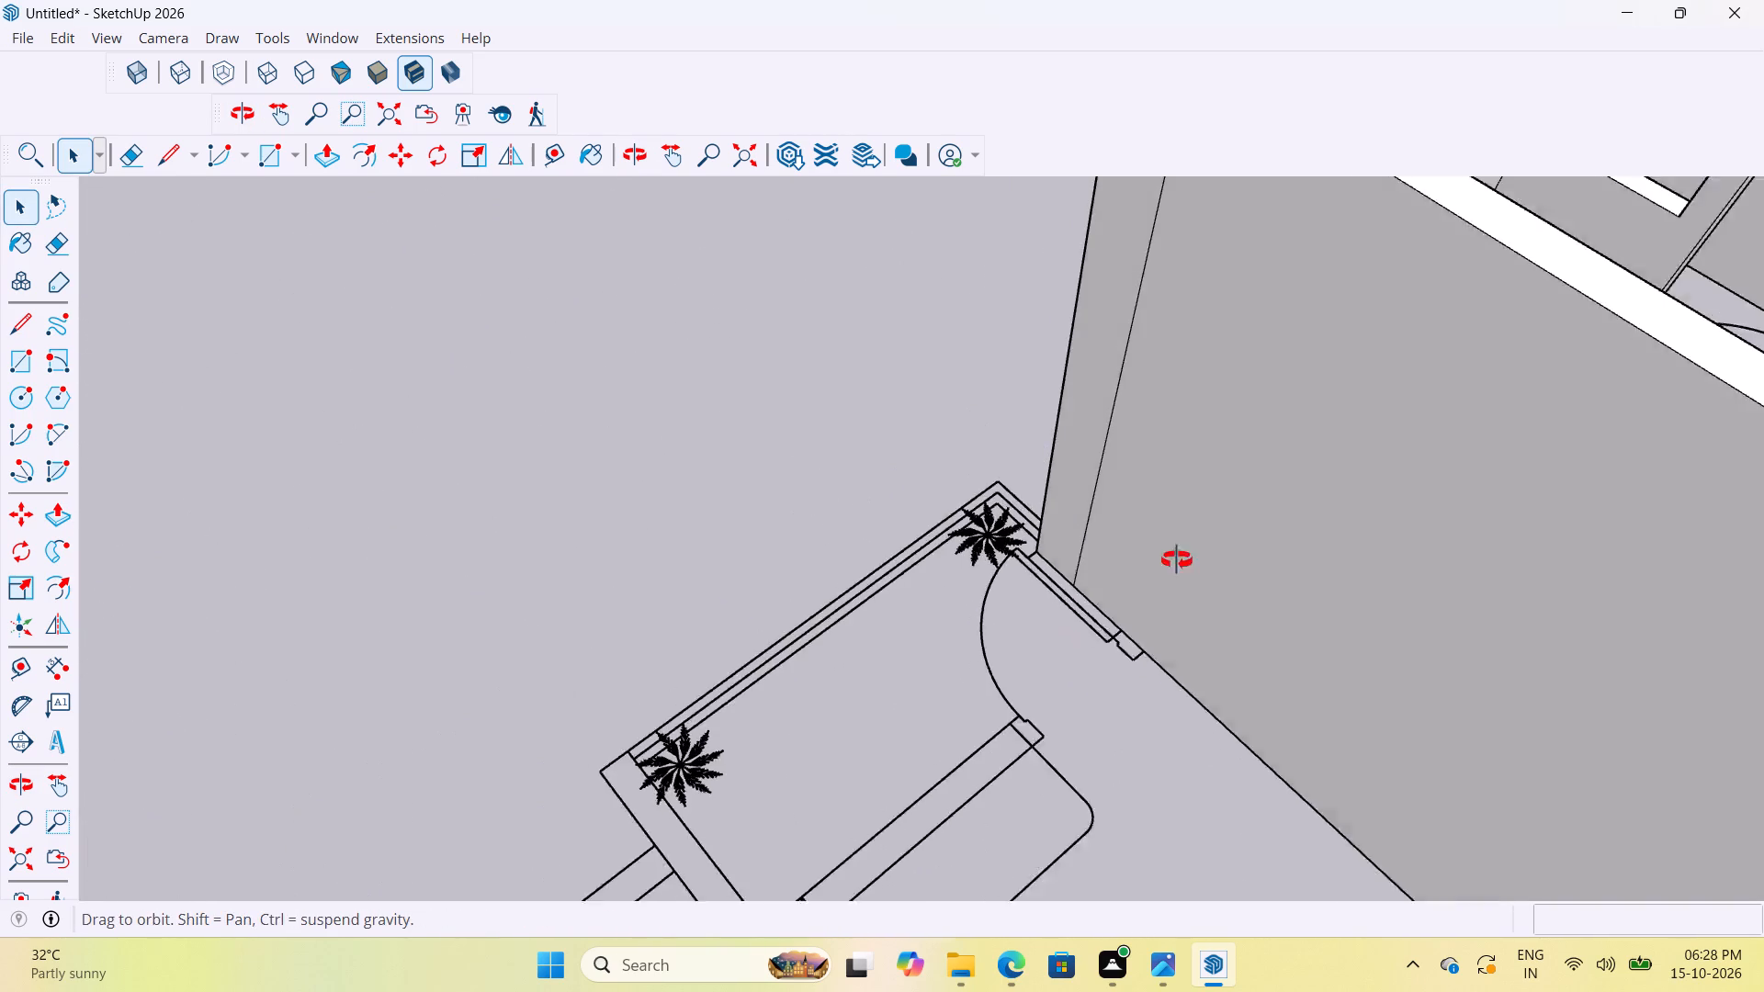
middle_click_drag(1177, 560, 1572, 634)
scroll(1109, 458, "up", 17)
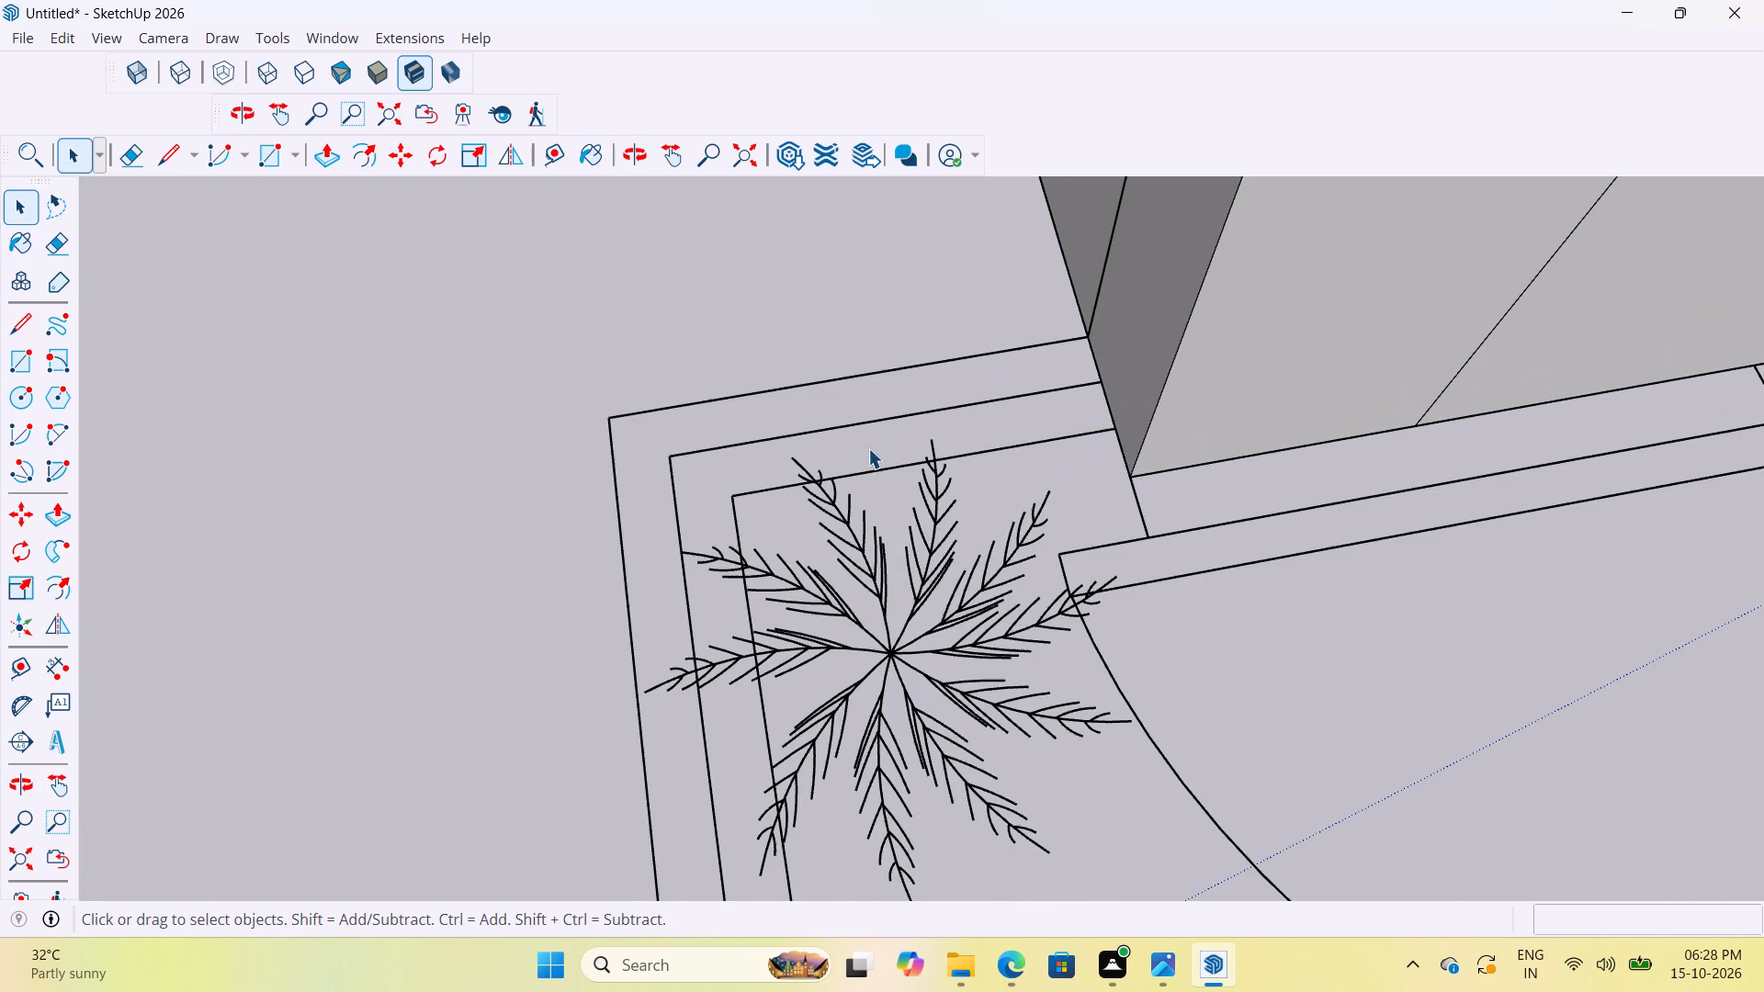
key("r")
scroll(984, 358, "up", 4)
left_click_drag(1141, 328, 1151, 341)
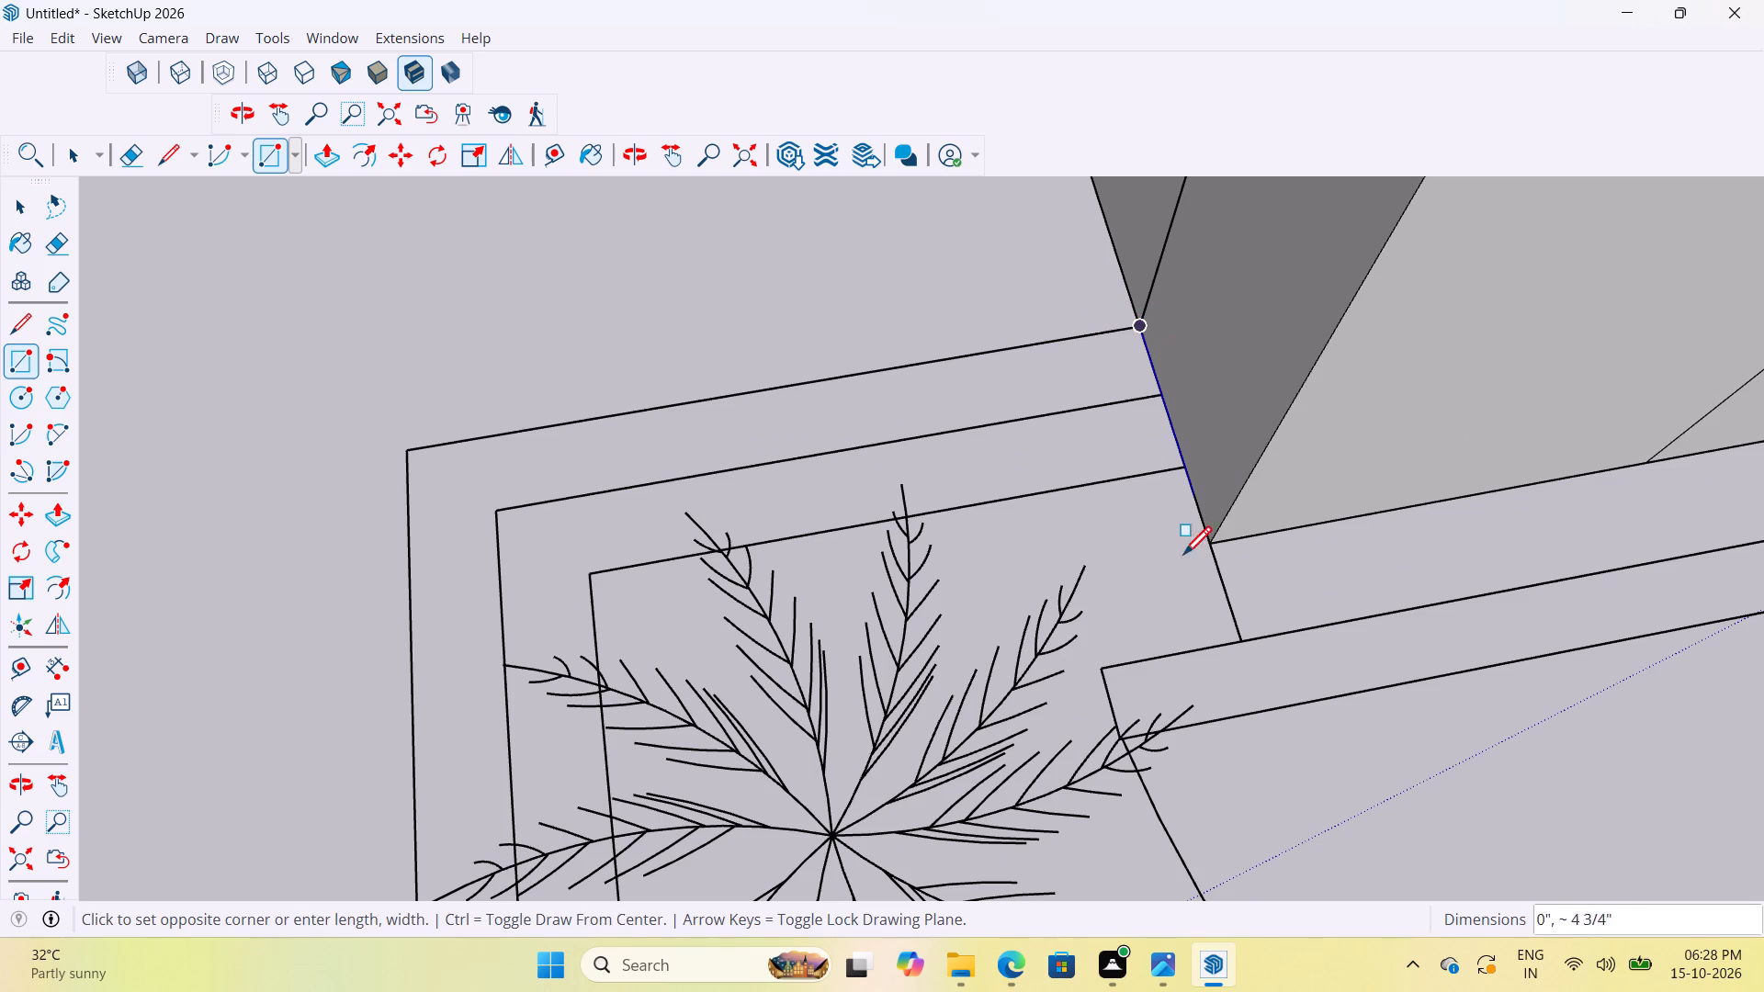
left_click(972, 508)
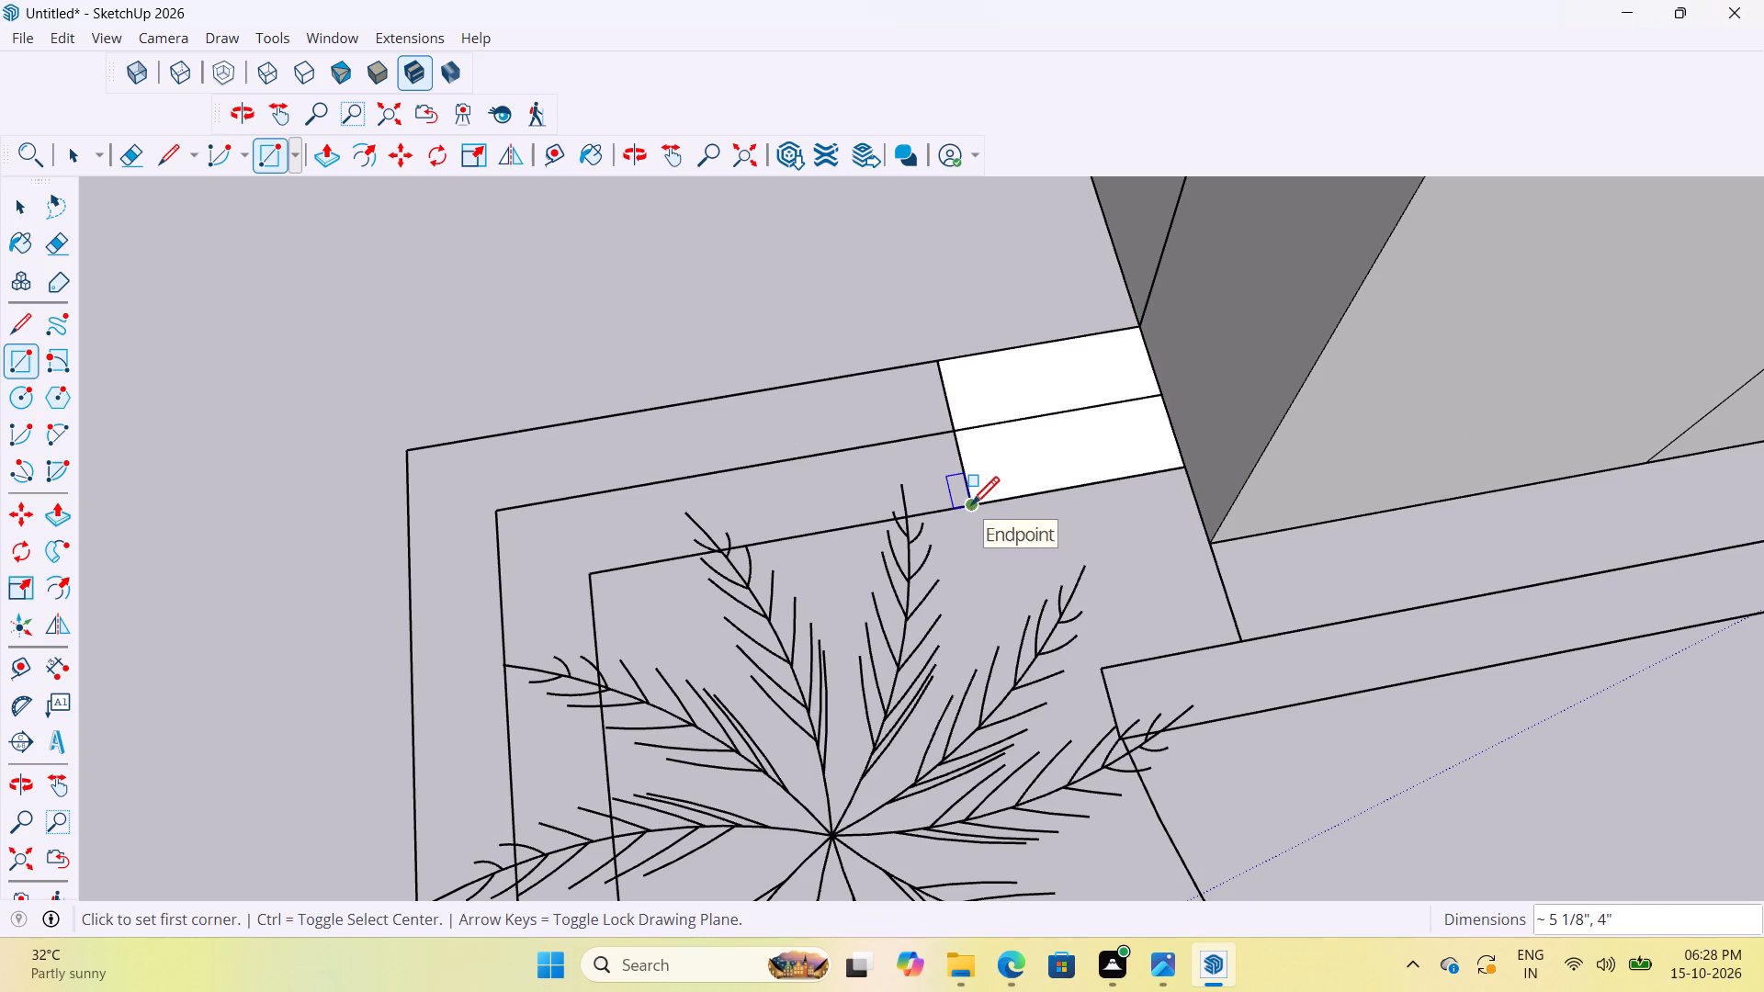
key("space")
double_click(1057, 428)
right_click(1053, 425)
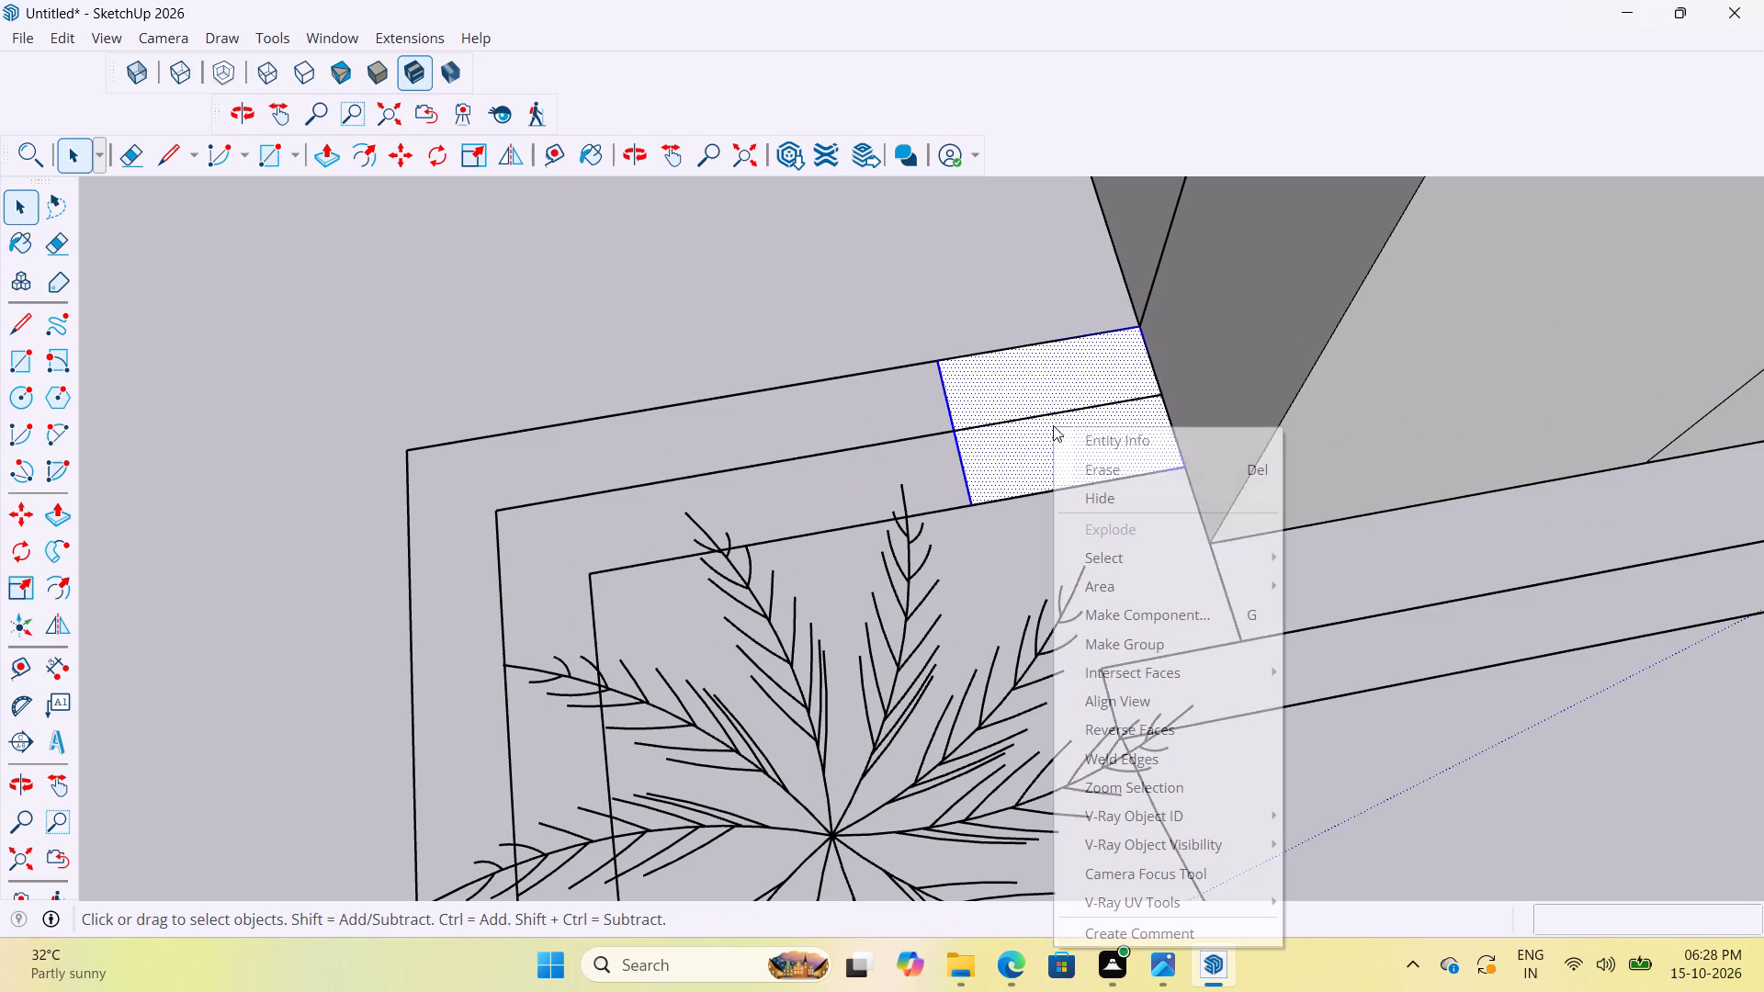
left_click(1176, 644)
Inside the new group, push/pull the small parapet face up 3'.
double_click(1063, 460)
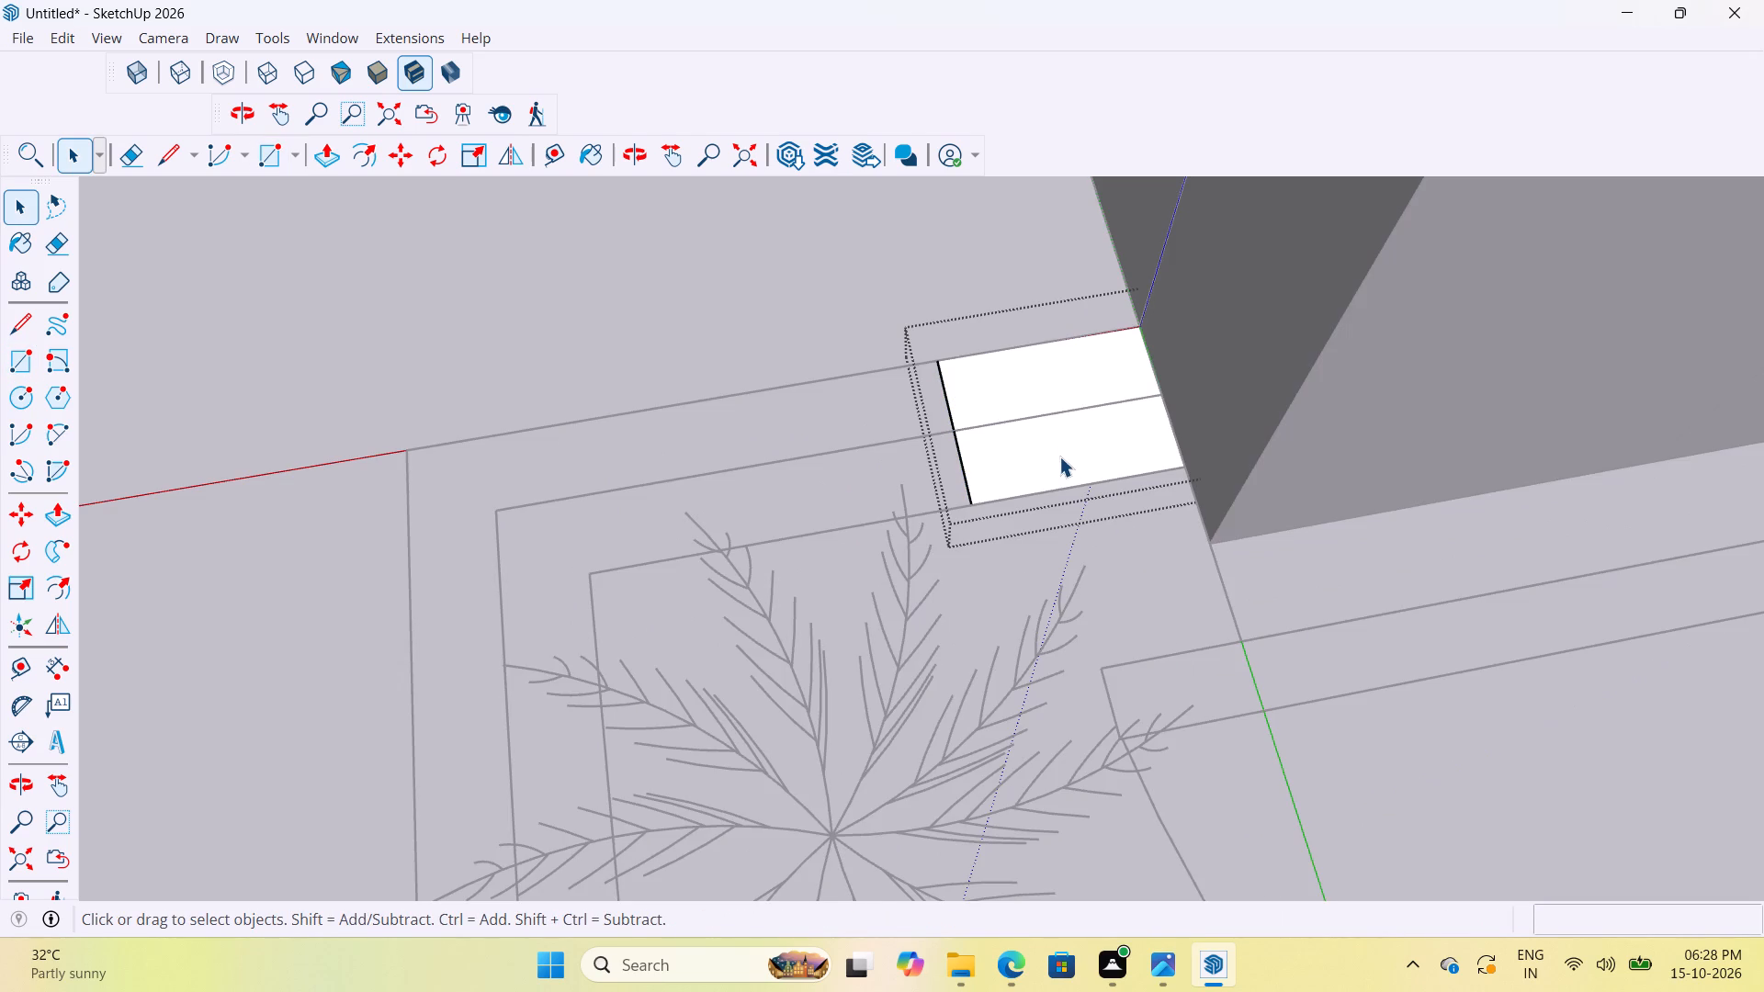
key("p")
left_click(1097, 449)
type("3'")
key("Return")
scroll(922, 287, "down", 6)
scroll(867, 314, "up", 2)
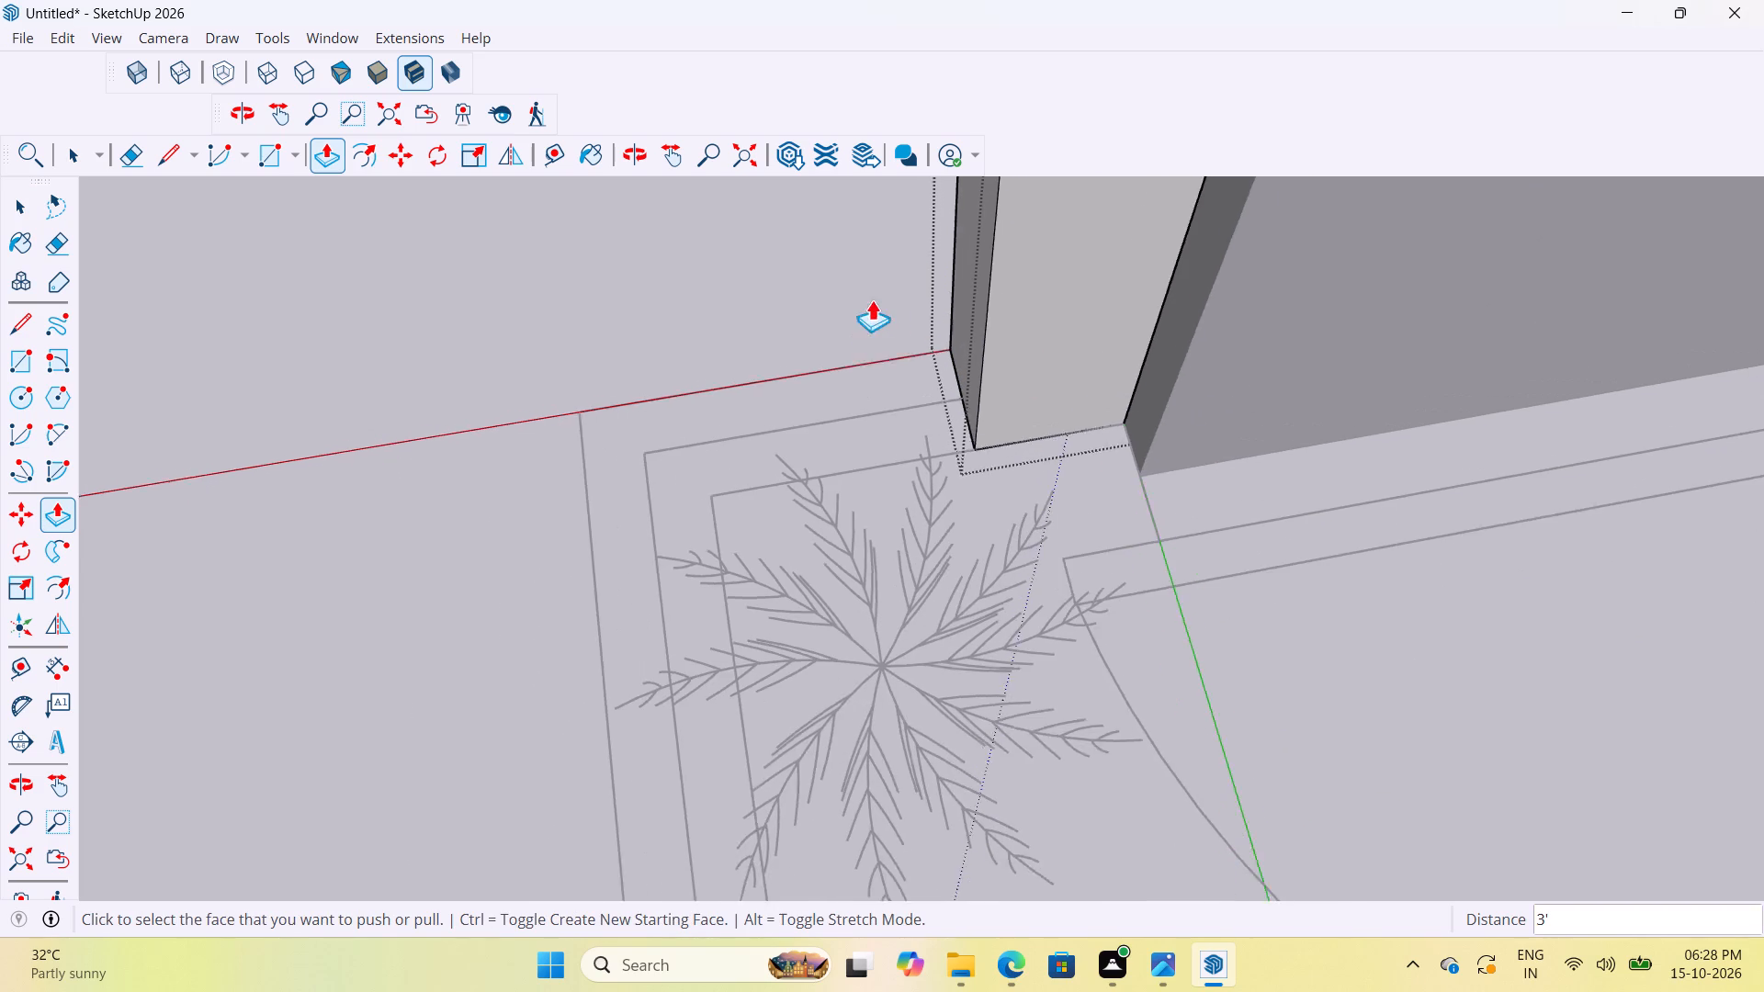
Extend the parapet's end face away from the bedroom wall to the inner line of the balcony corner, as a new section.
scroll(872, 299, "up", 2)
left_click(1001, 309)
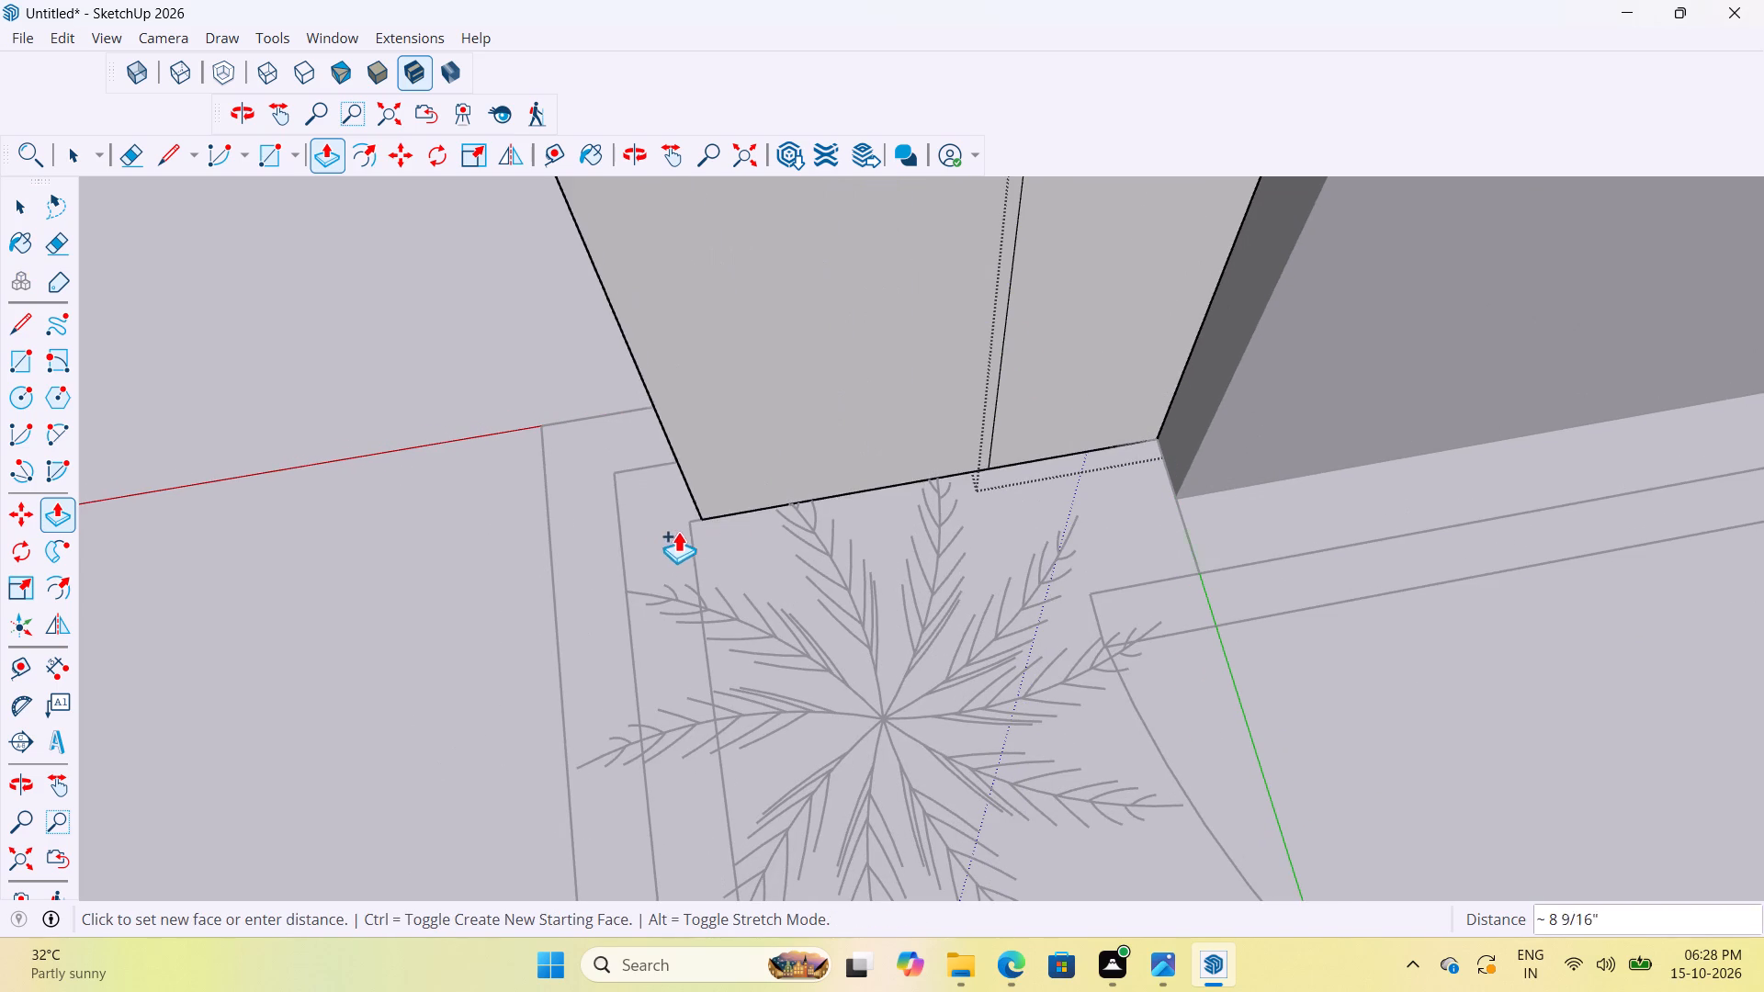
scroll(737, 524, "down", 6)
middle_click_drag(702, 581, 1249, 527)
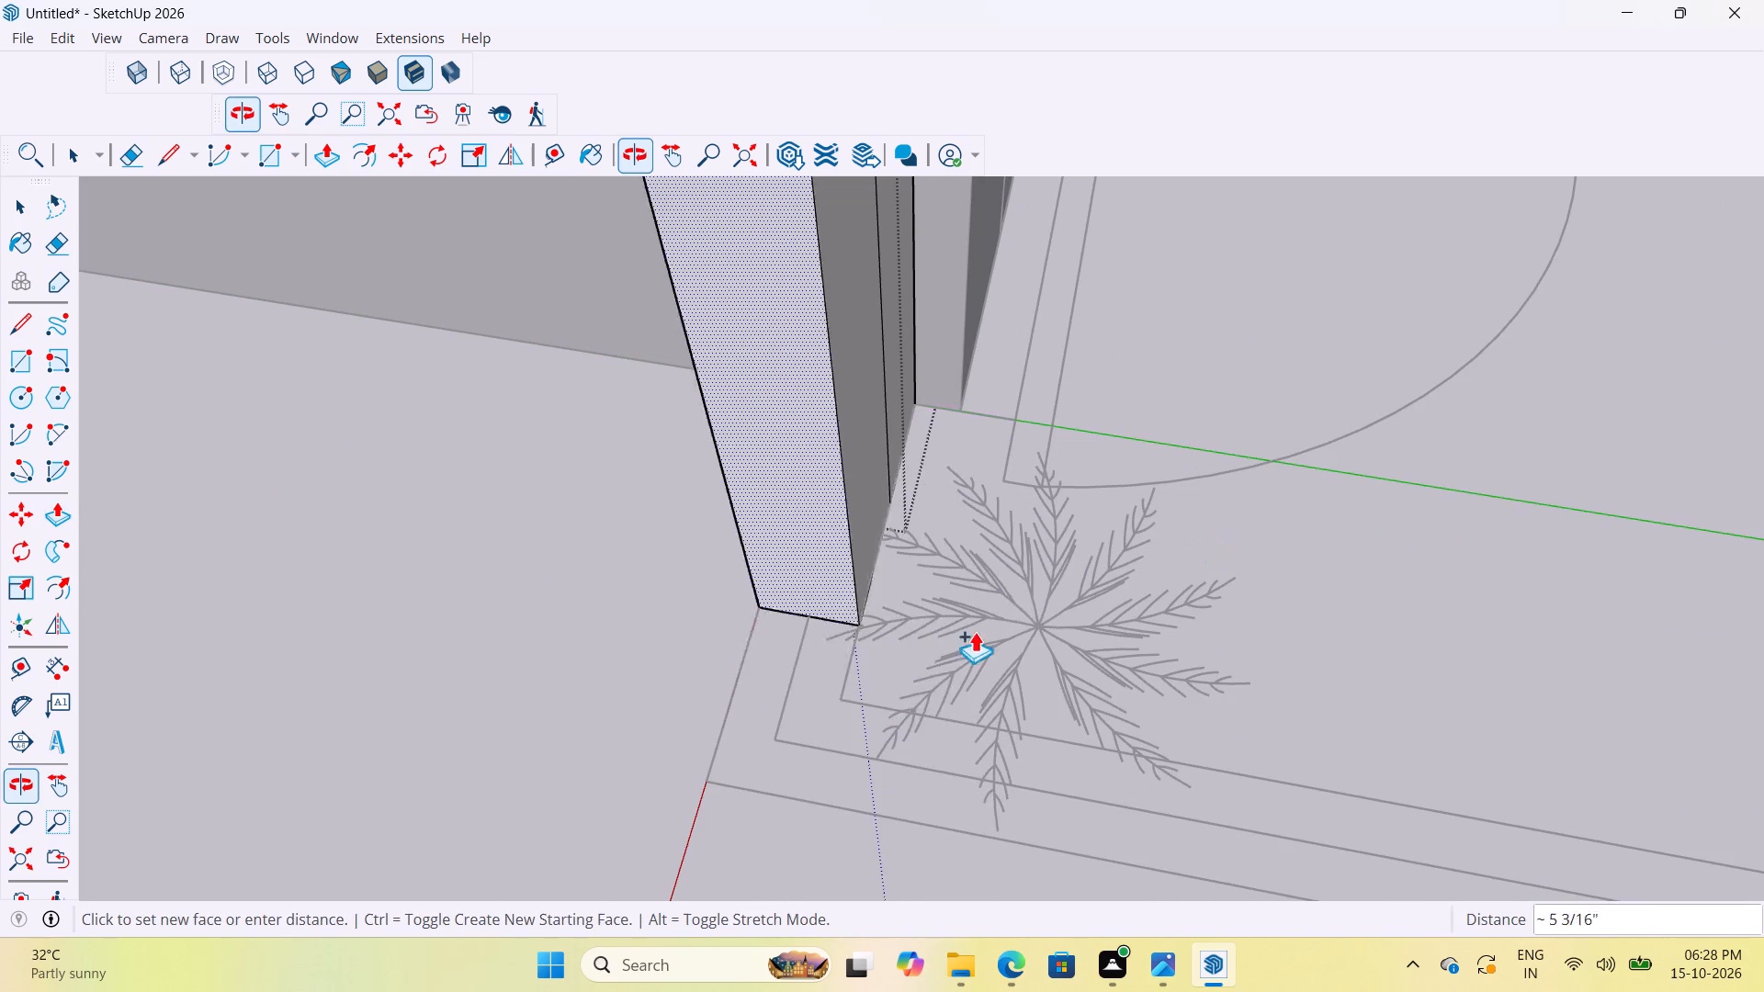
left_click(936, 716)
Extend the parapet's end face about 4" further, to the balcony's outer corner, as a new section.
scroll(821, 742, "up", 4)
middle_click_drag(966, 715, 916, 696)
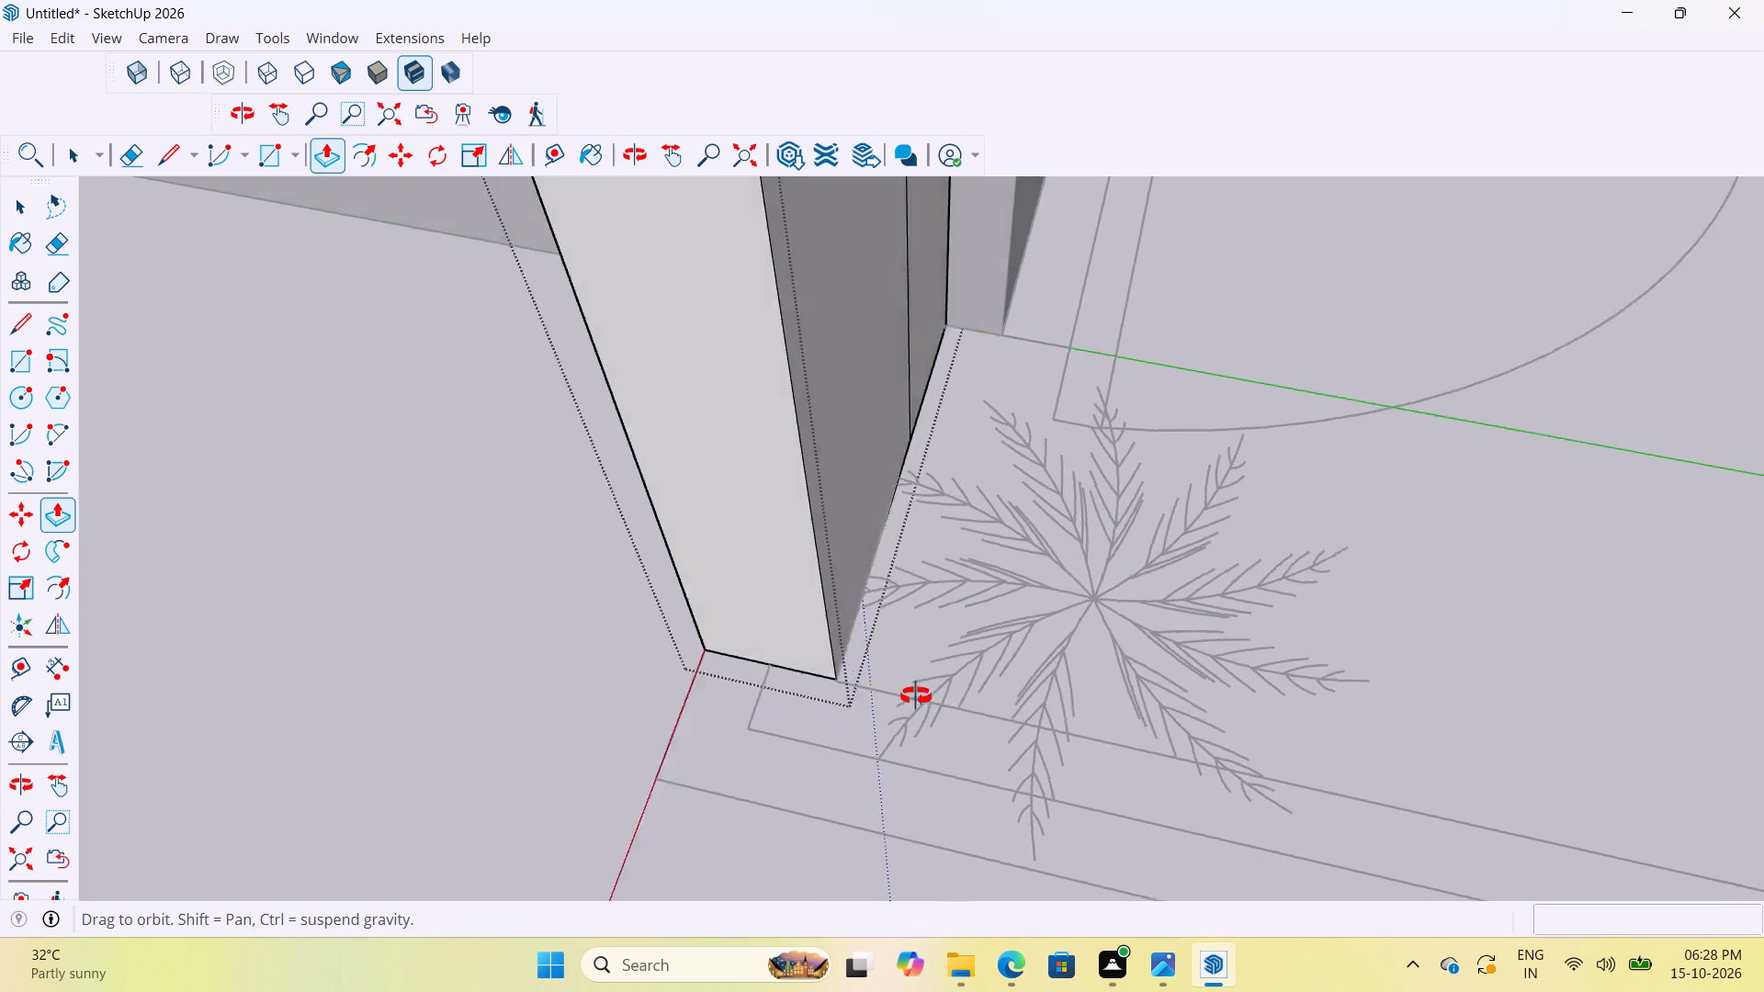
middle_click_drag(916, 696, 675, 672)
left_click(692, 534)
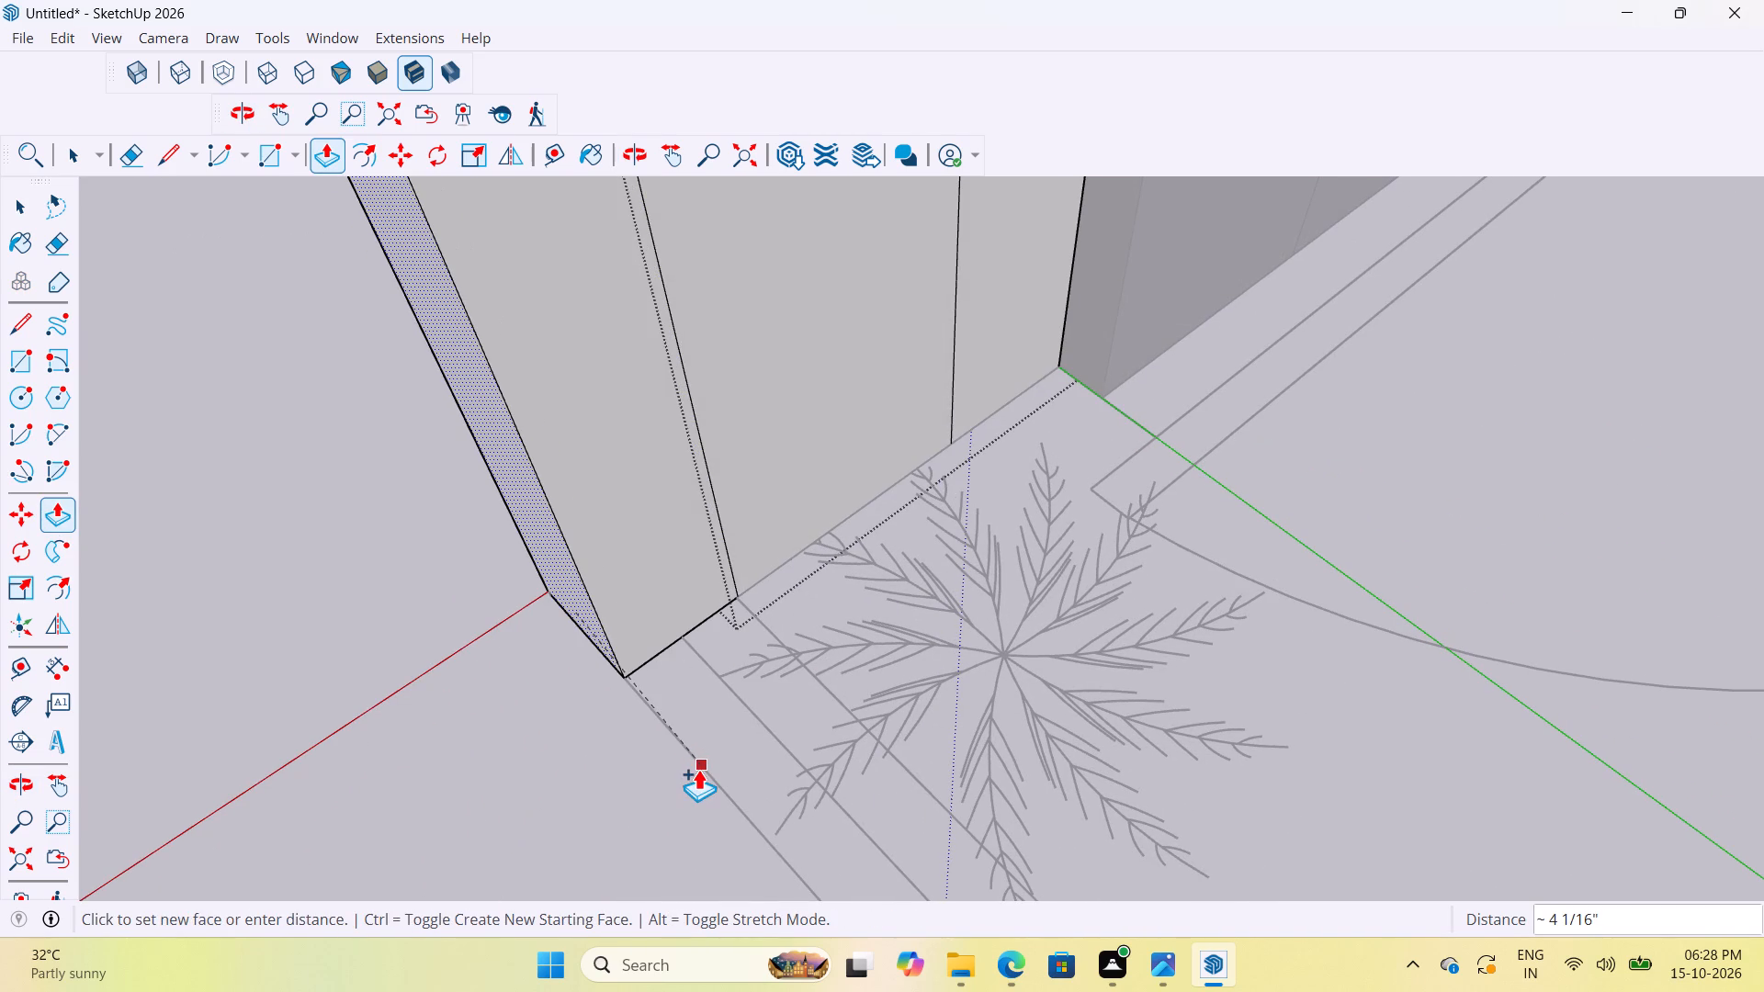
left_click(705, 769)
Extend the corner section's side face 7' 5" along the balcony's outer edge to the far plant corner.
scroll(758, 757, "down", 9)
middle_click_drag(744, 767, 609, 735)
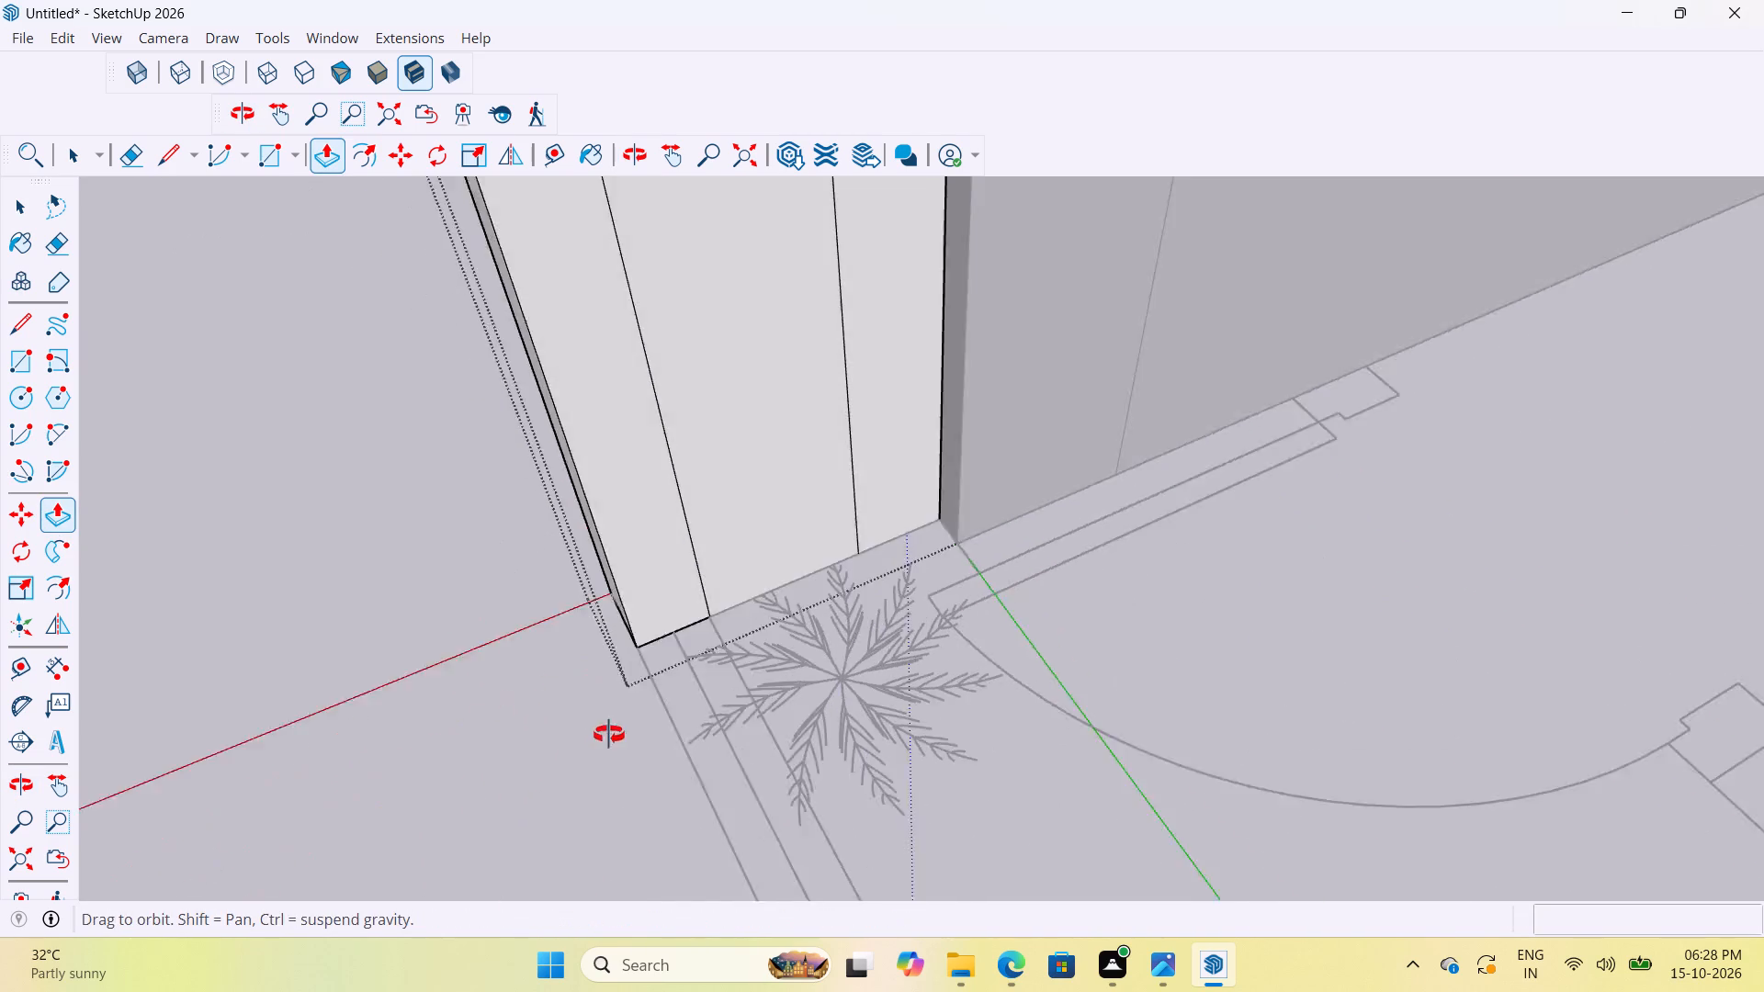
middle_click_drag(609, 735, 485, 697)
left_click(648, 527)
scroll(709, 660, "down", 18)
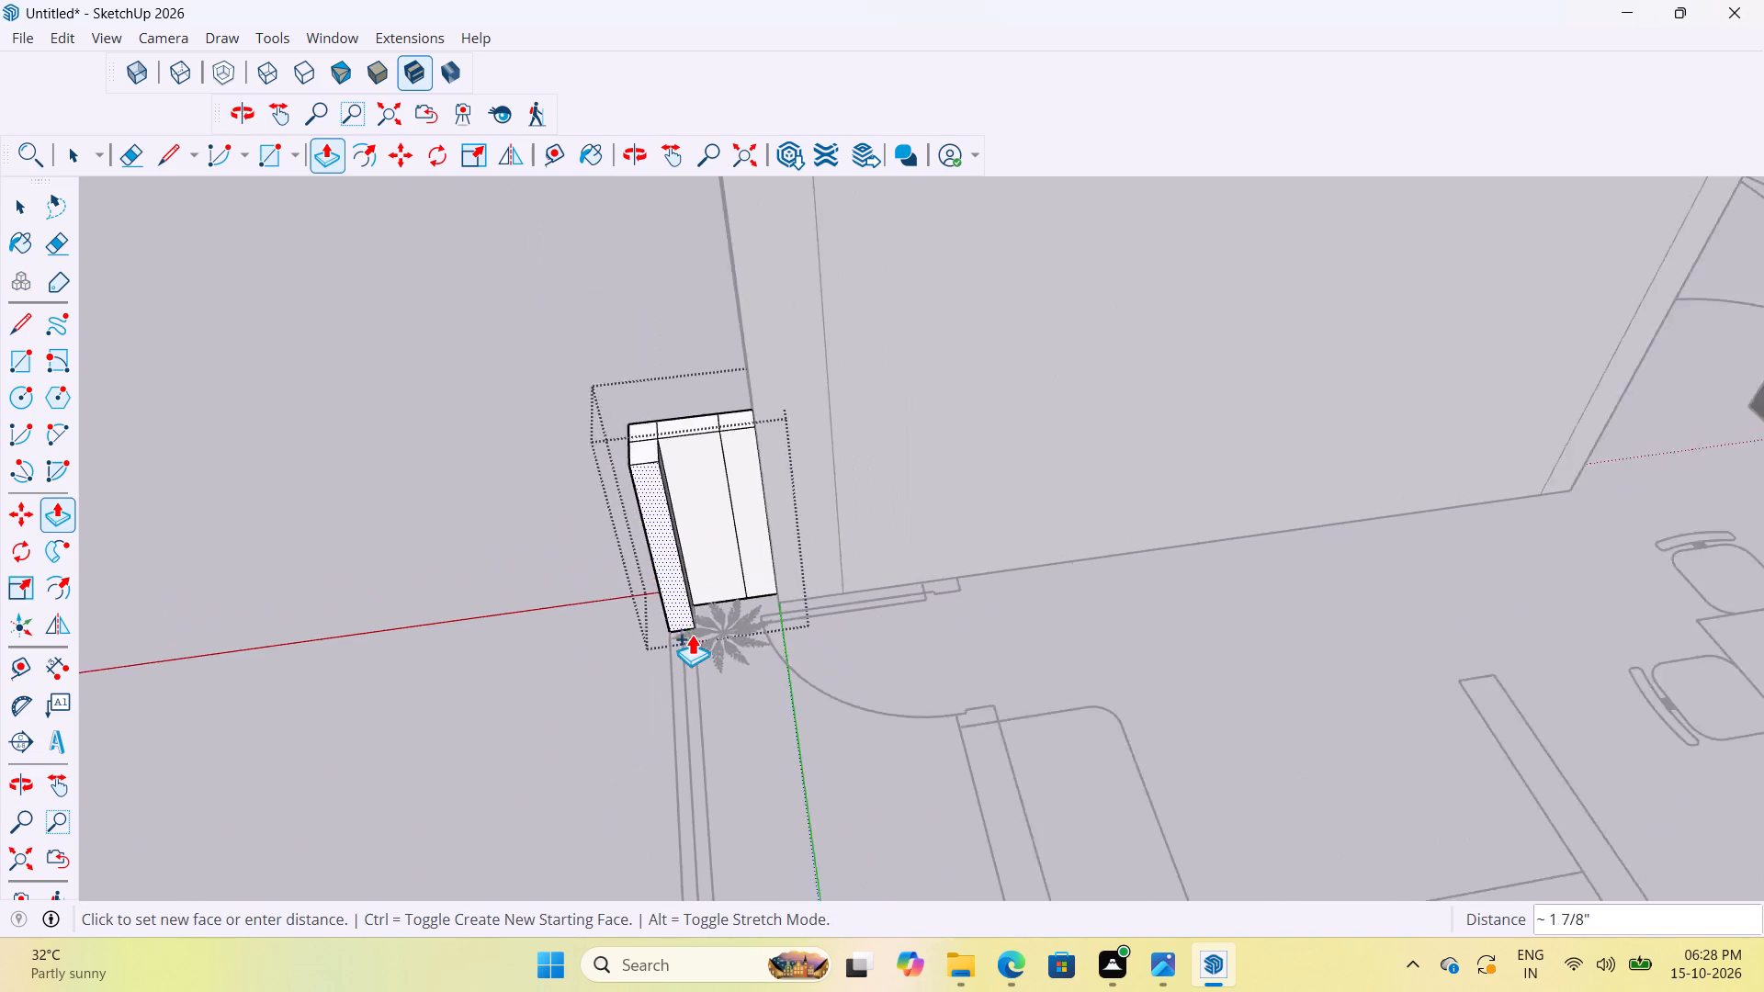
scroll(691, 628, "down", 13)
scroll(693, 772, "up", 20)
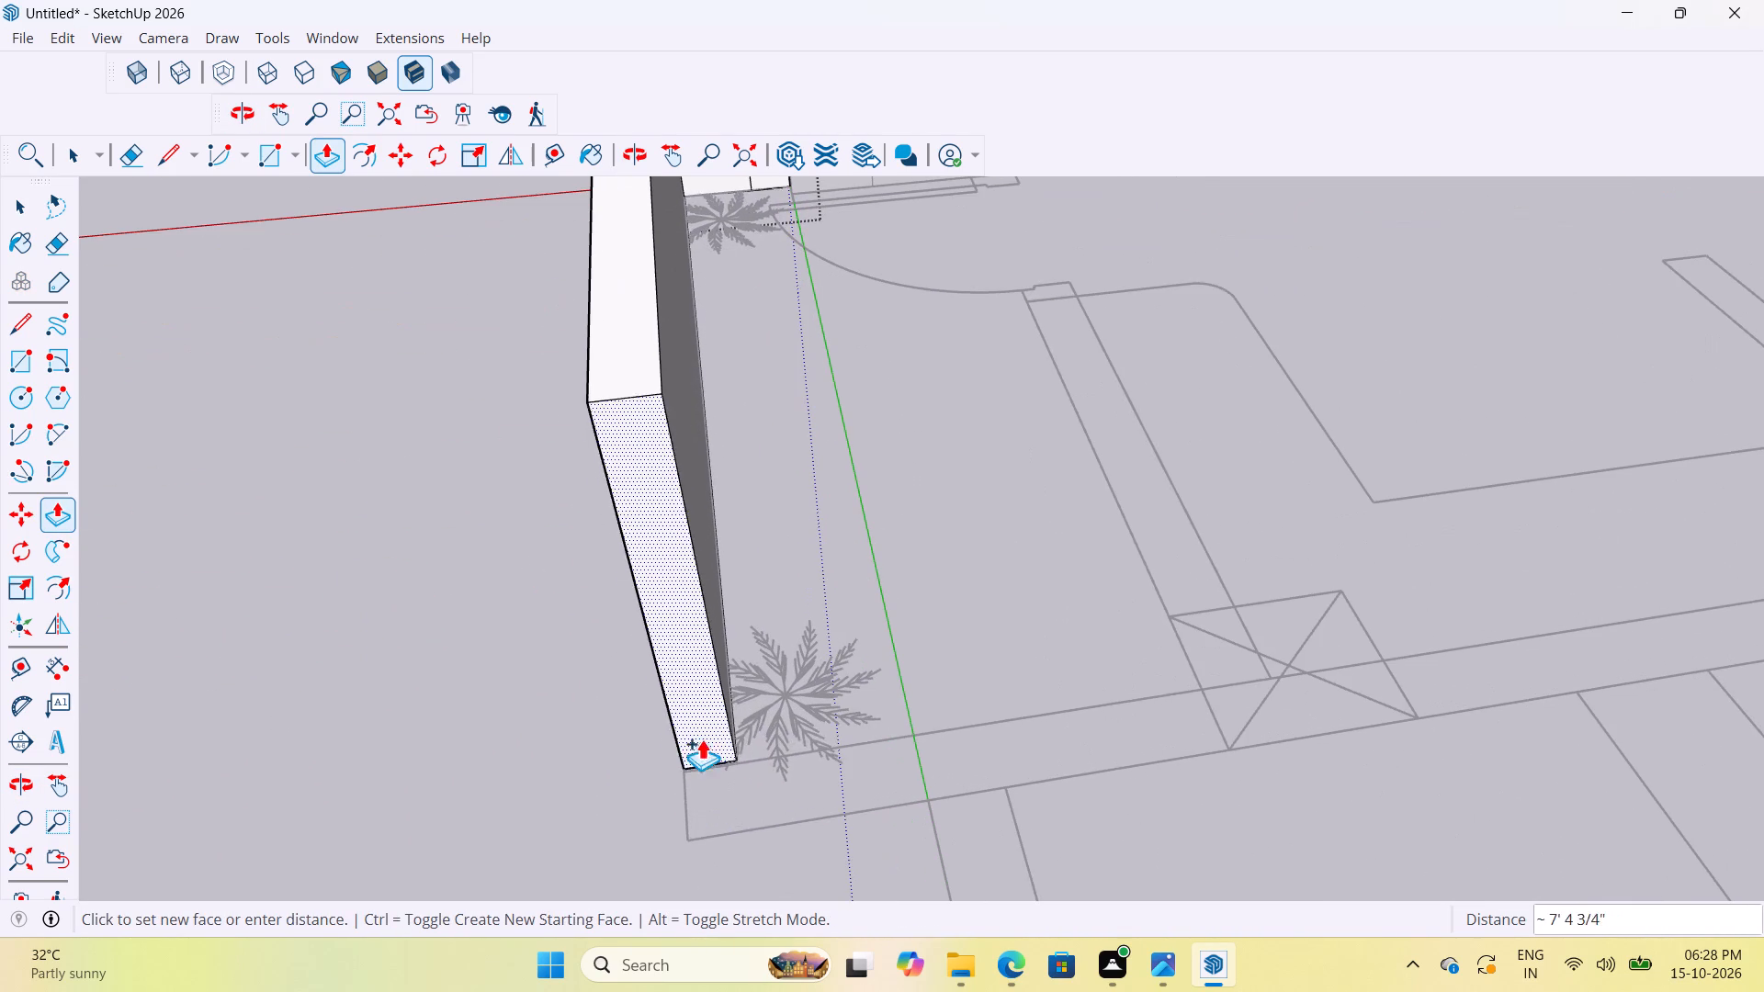
scroll(874, 761, "up", 9)
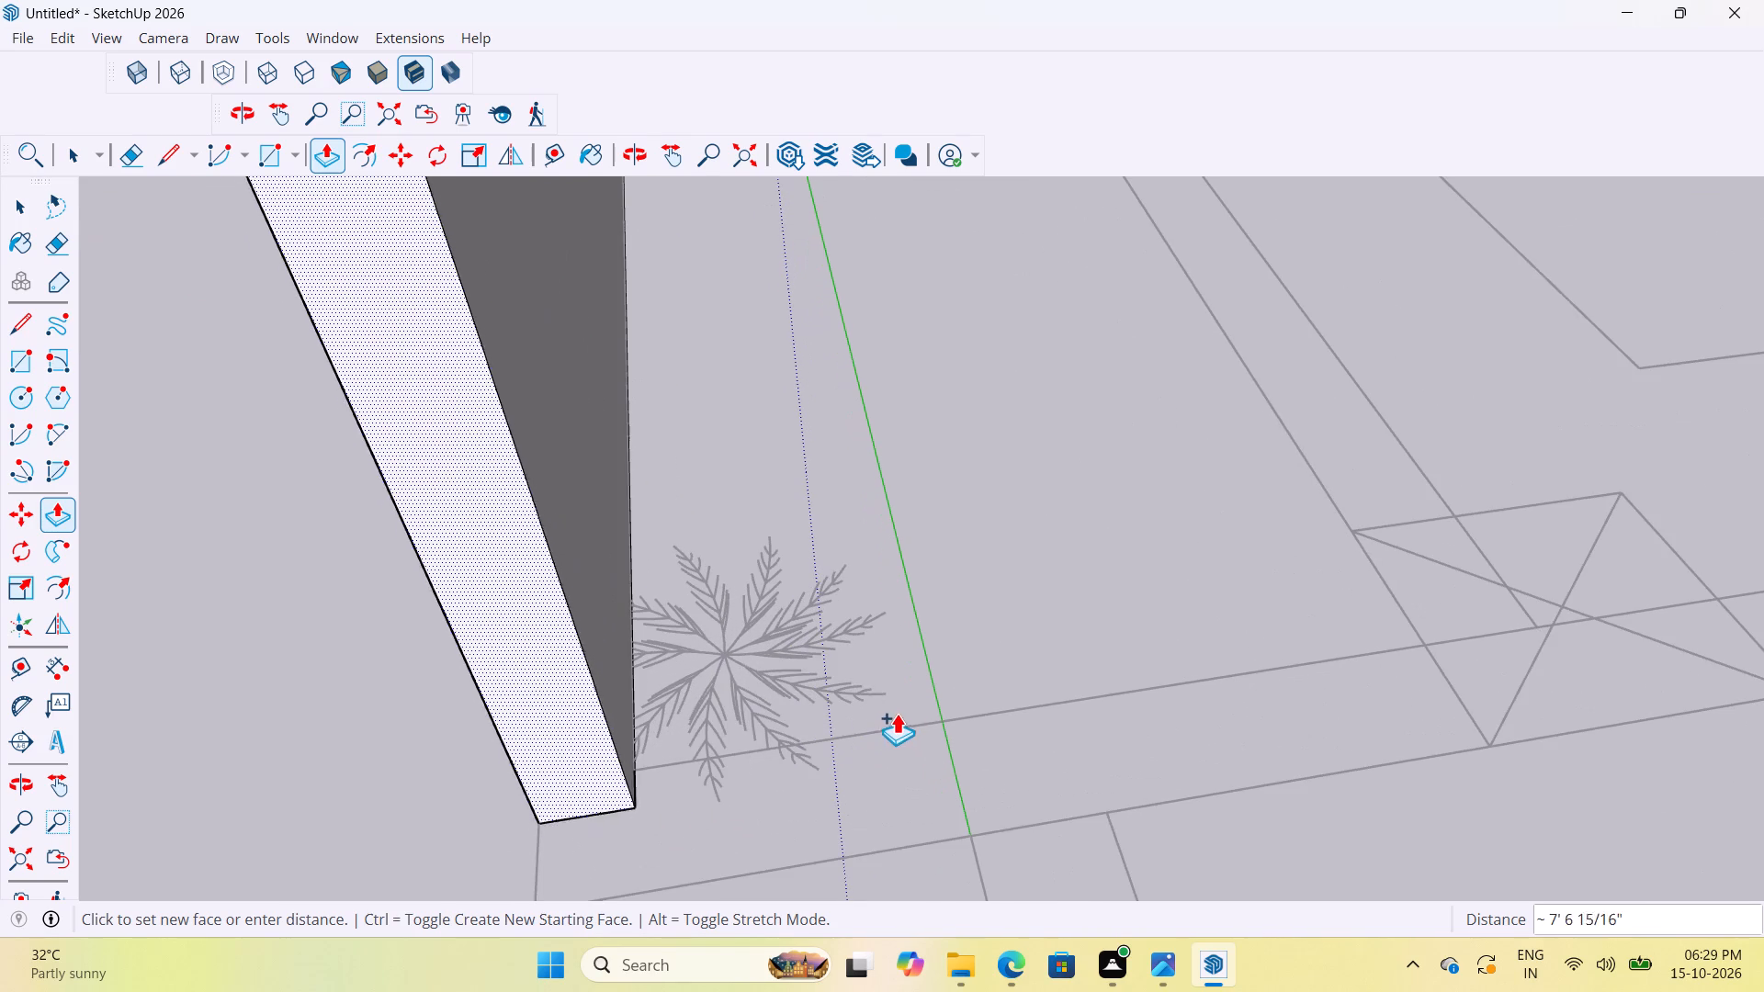
left_click_drag(901, 726, 913, 727)
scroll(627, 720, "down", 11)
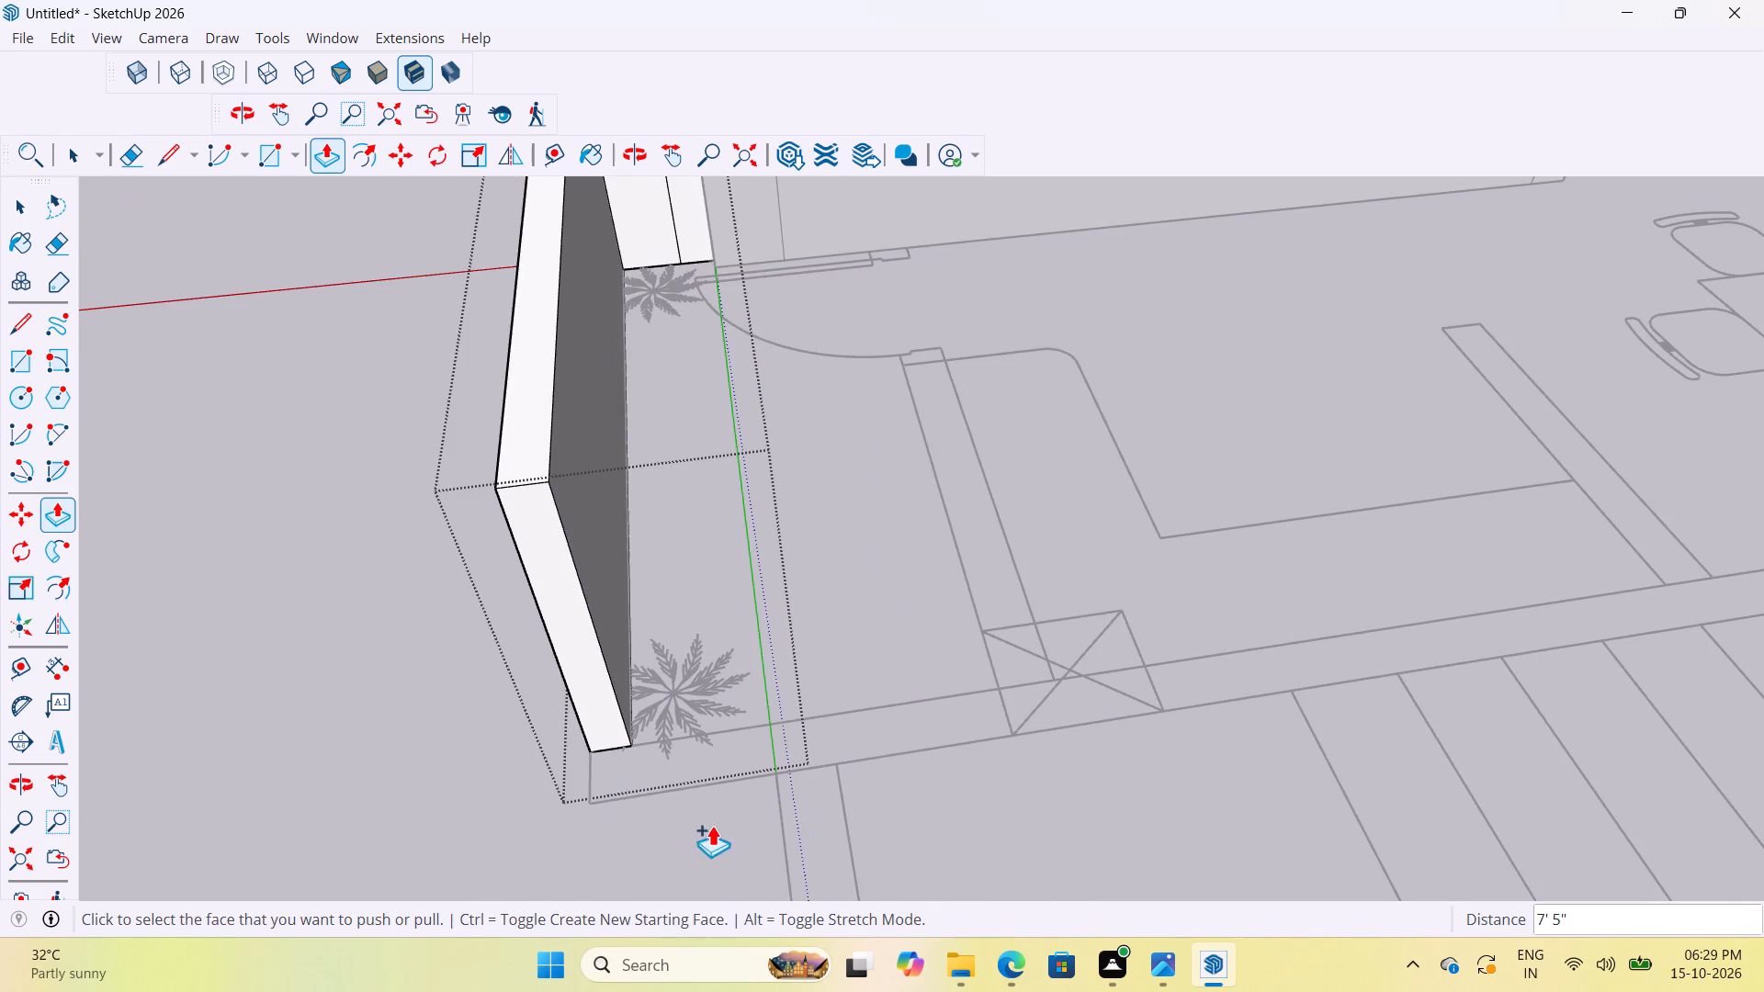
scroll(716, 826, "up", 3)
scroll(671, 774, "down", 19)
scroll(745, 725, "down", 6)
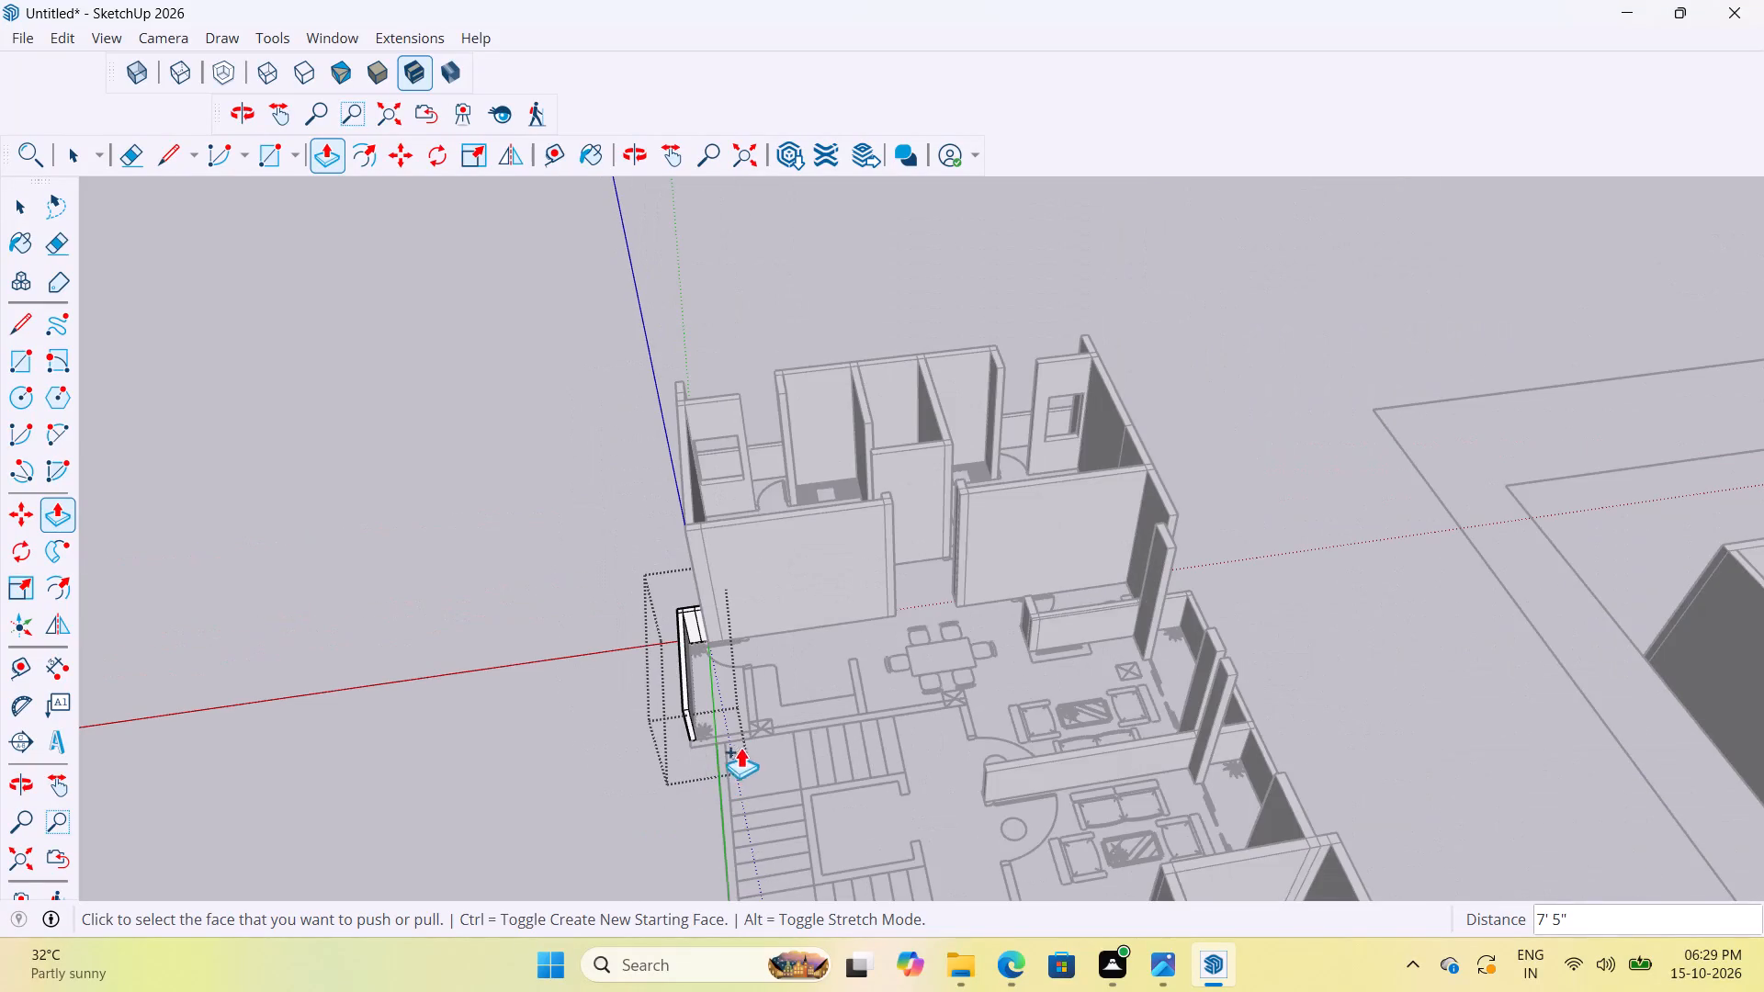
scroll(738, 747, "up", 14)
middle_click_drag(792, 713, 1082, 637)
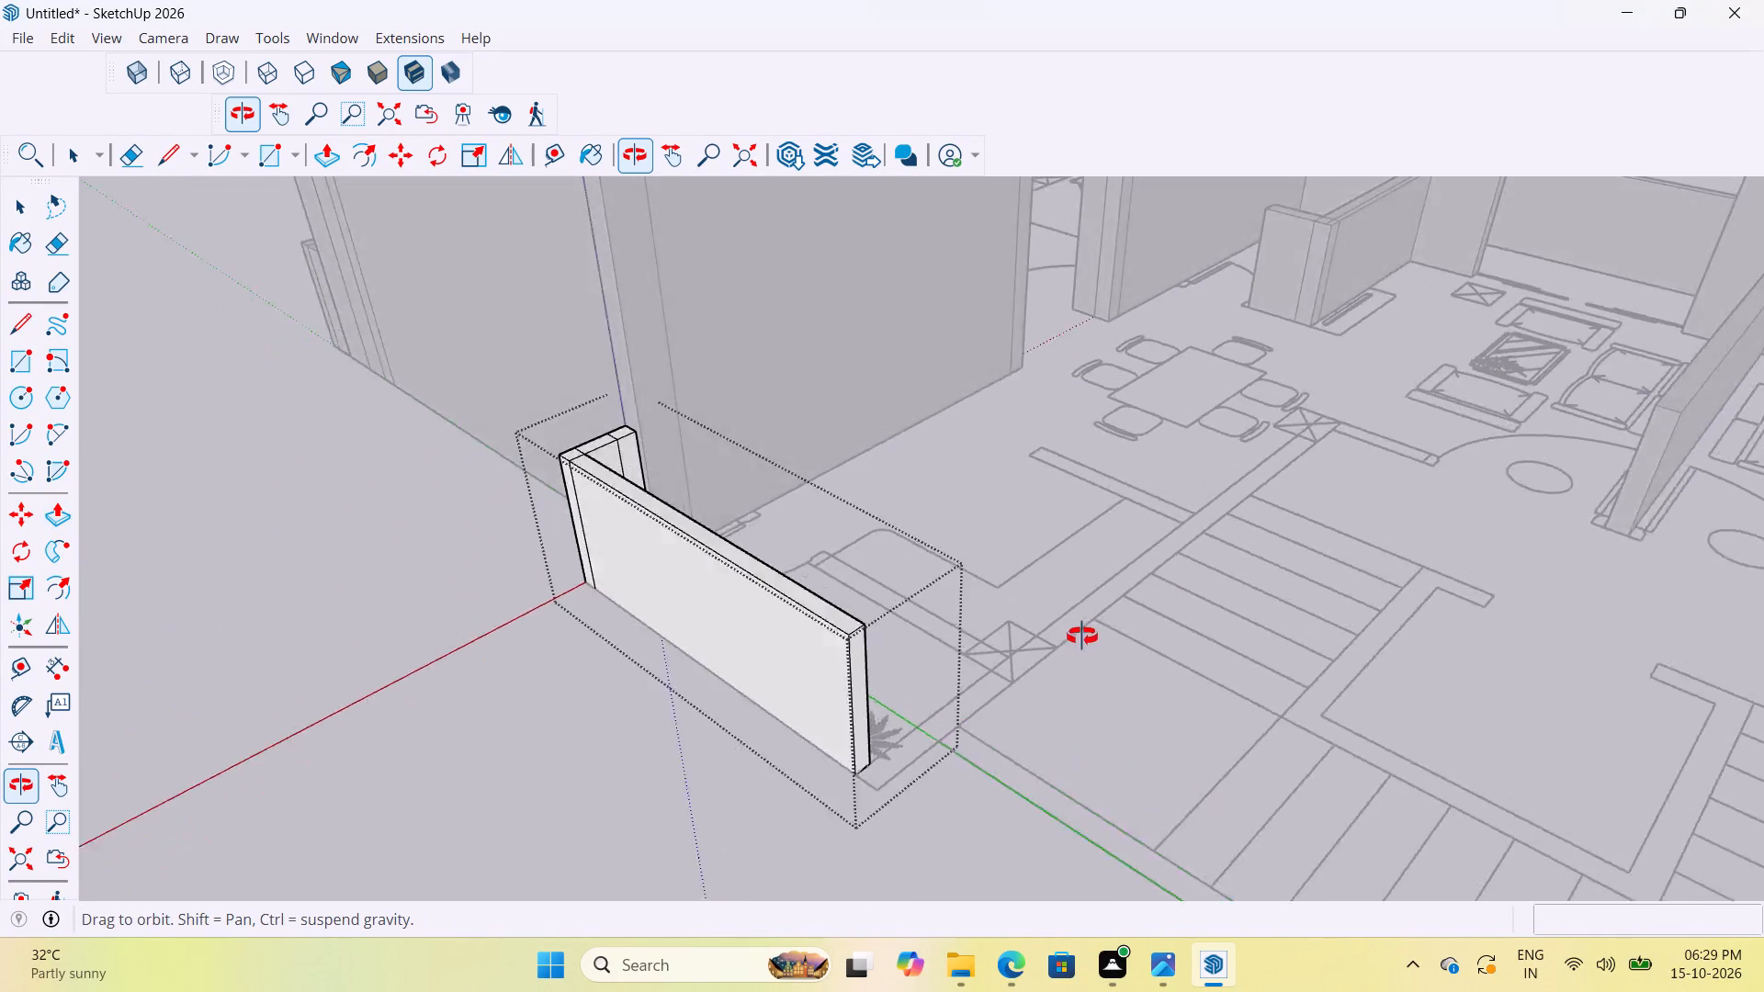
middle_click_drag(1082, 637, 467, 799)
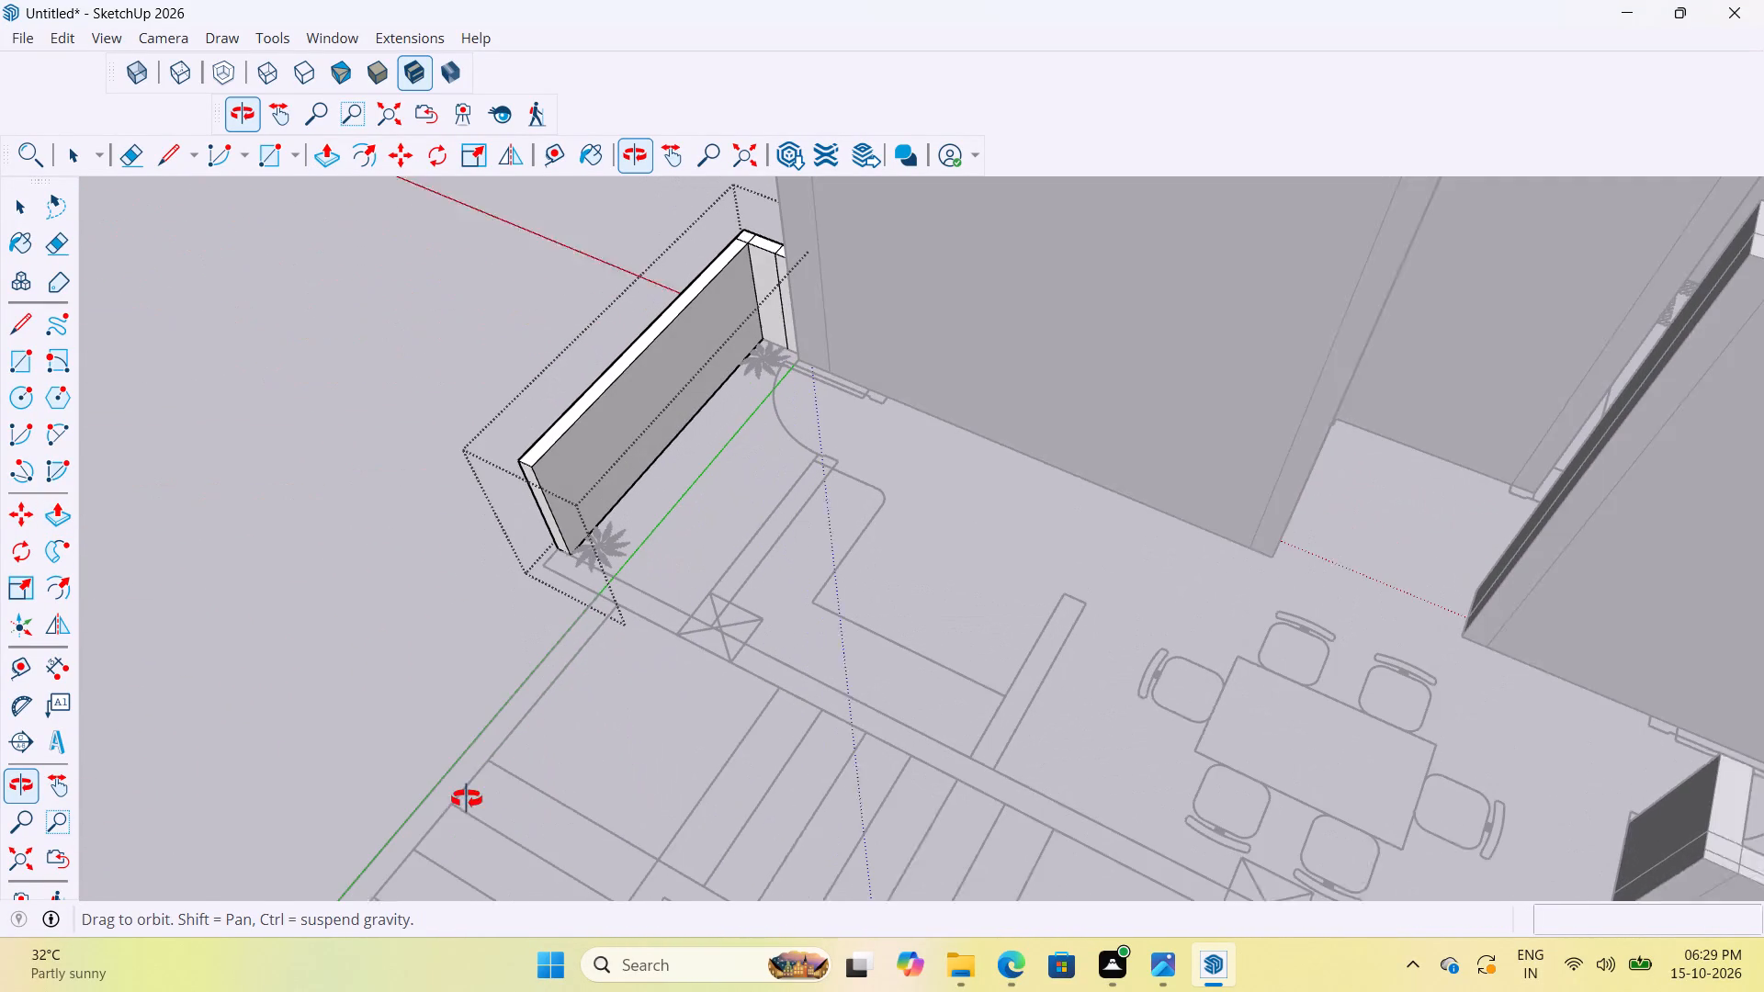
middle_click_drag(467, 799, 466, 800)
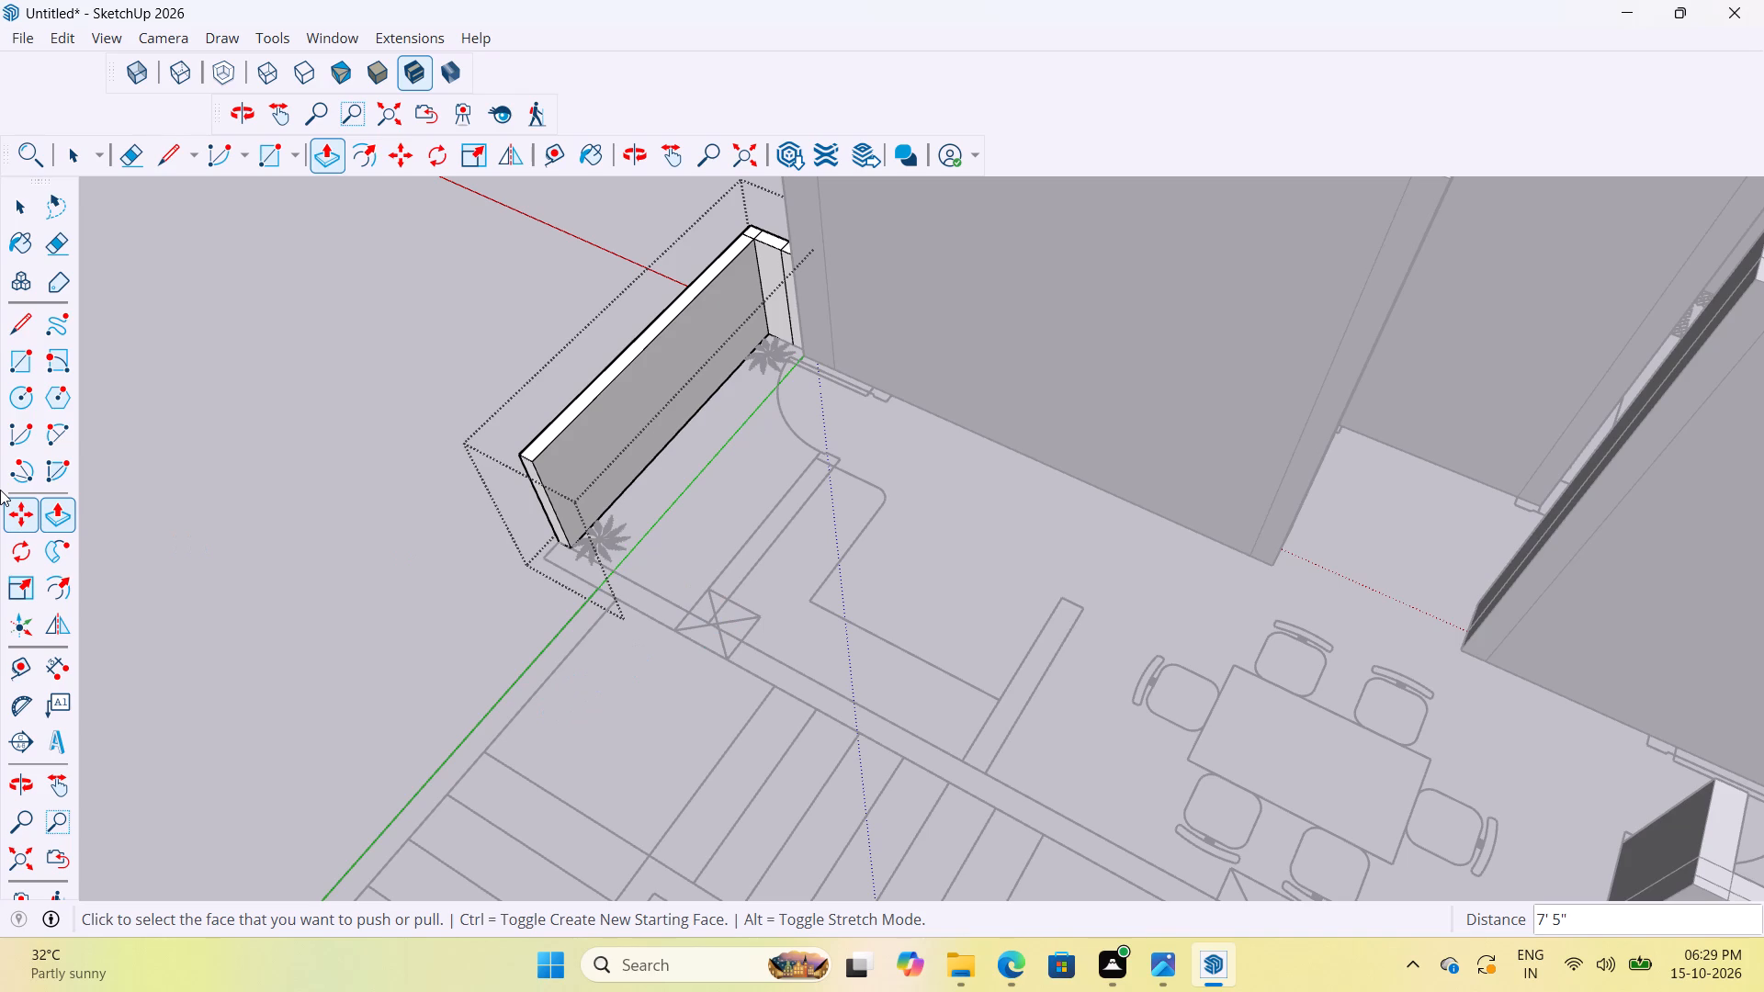
Close the balcony parapet group.
scroll(86, 478, "down", 5)
scroll(323, 451, "down", 5)
key("space")
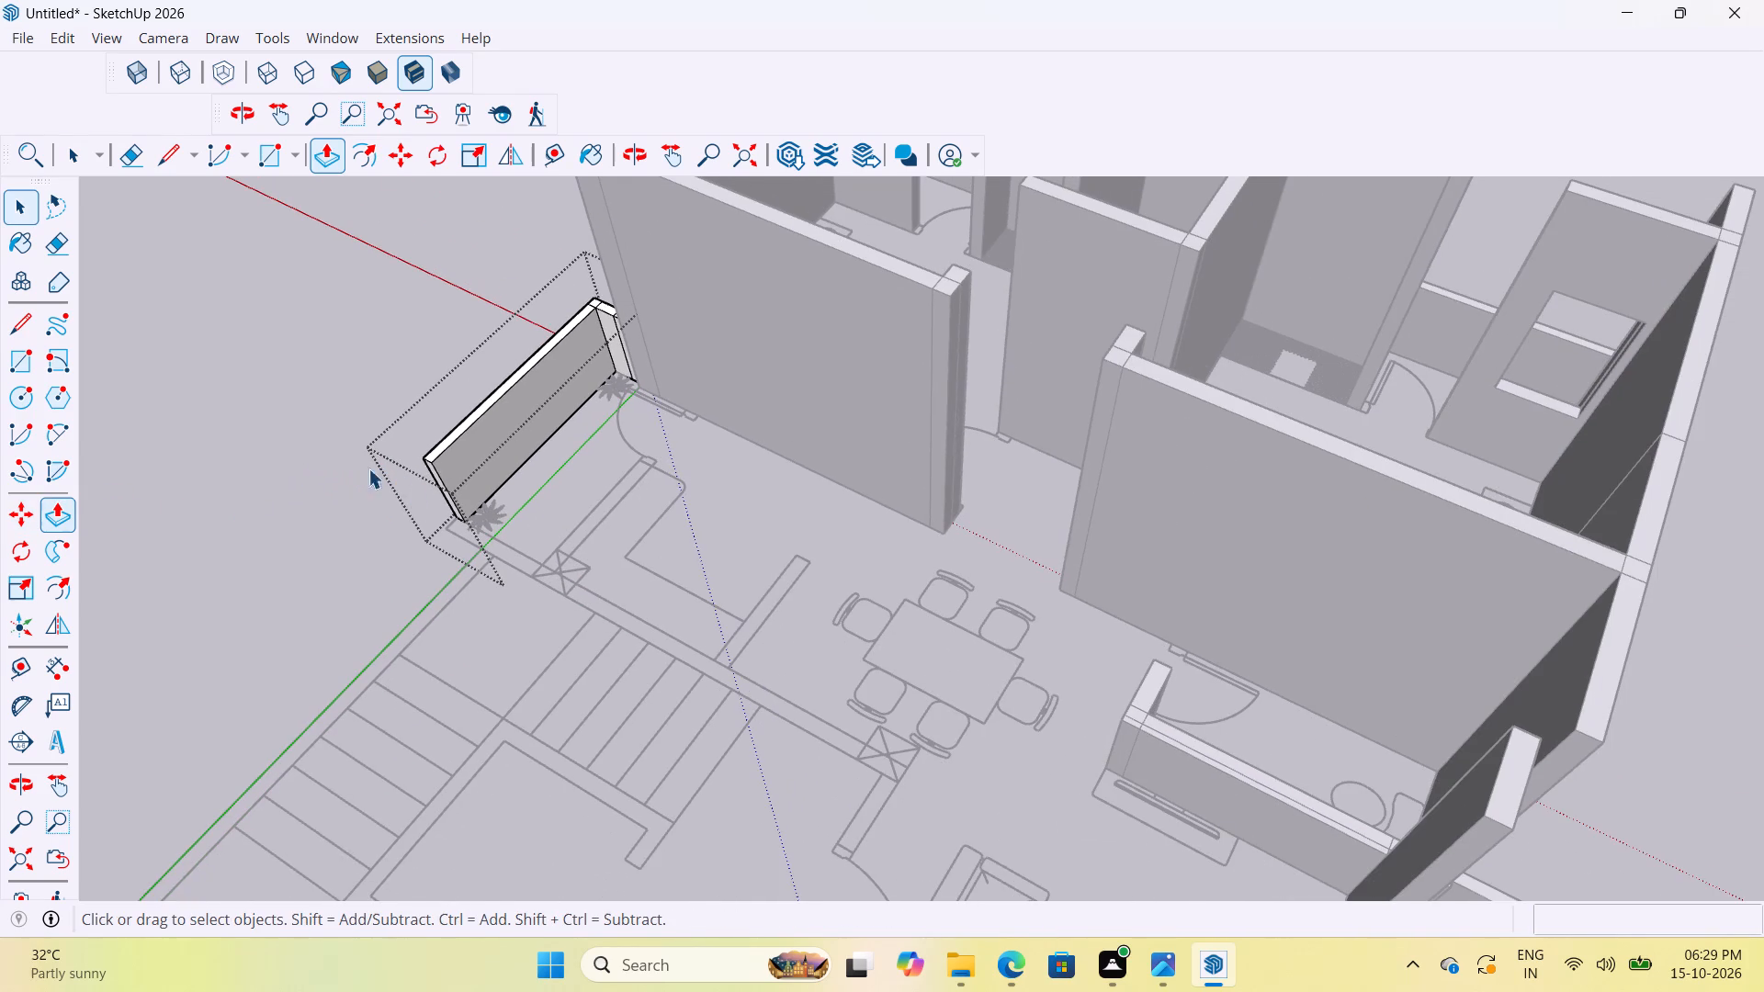
left_click(278, 450)
Examine the raised walls and the new balcony parapet from several sides of the house.
scroll(434, 592, "up", 5)
scroll(660, 444, "down", 7)
middle_click_drag(661, 637, 1046, 611)
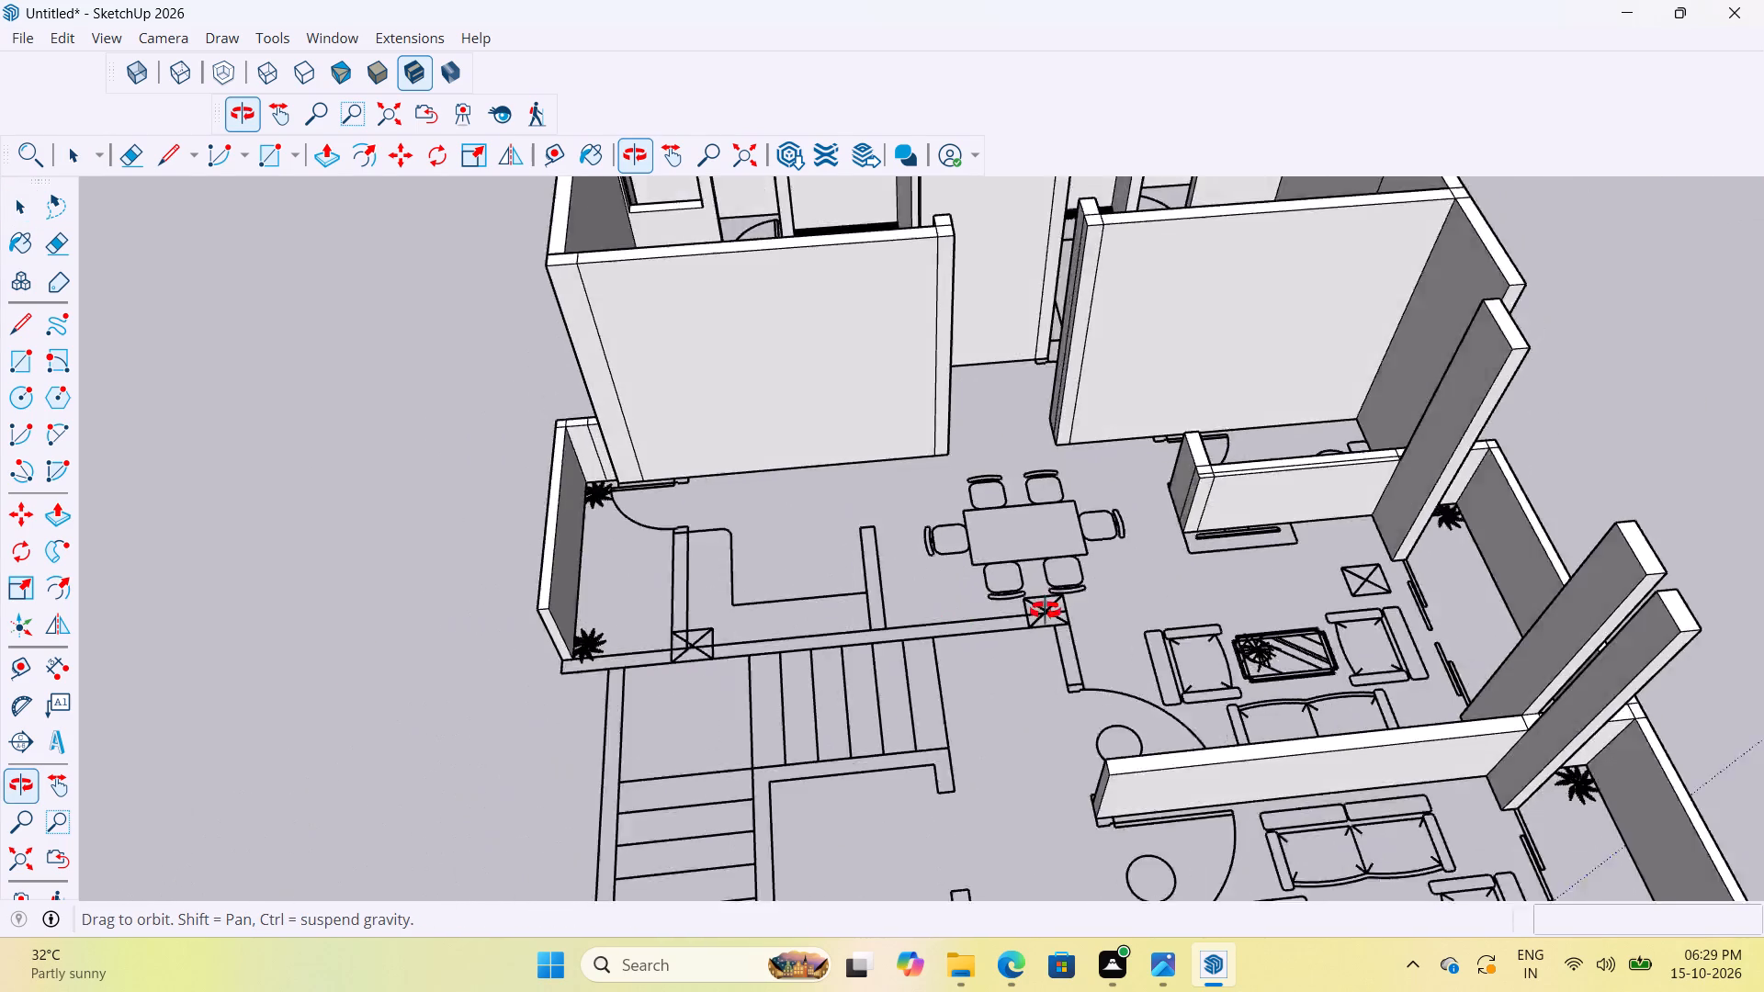
middle_click_drag(1046, 611, 1472, 625)
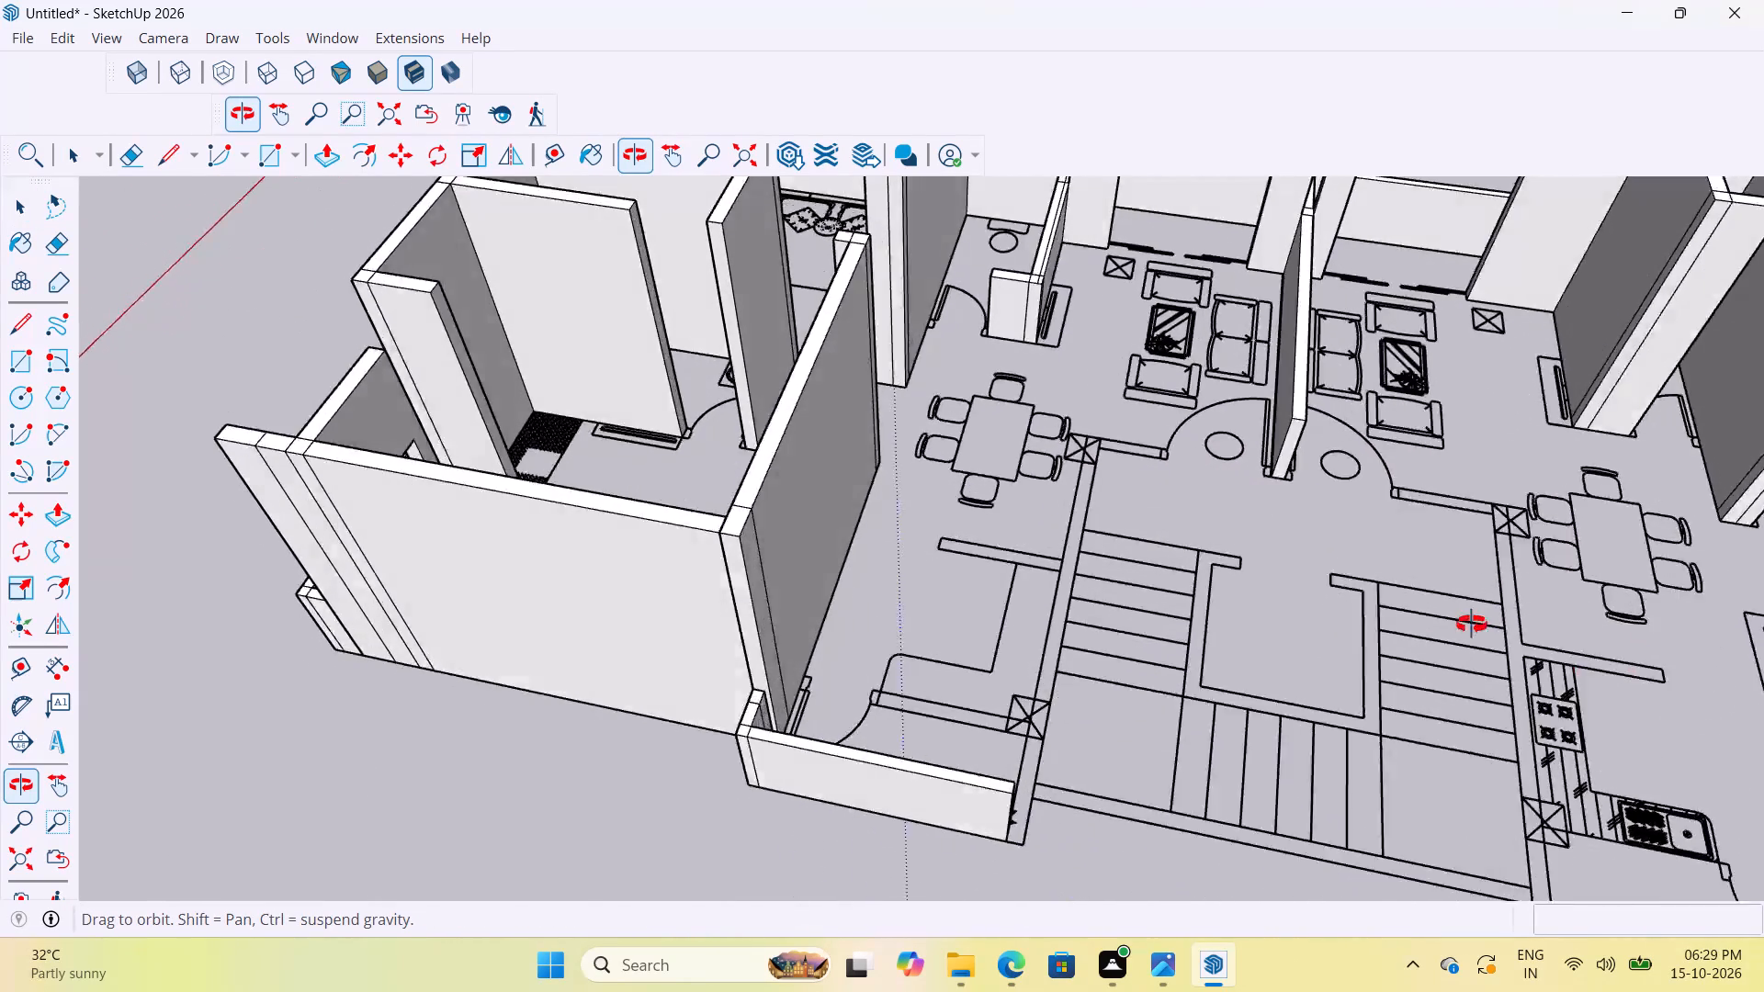
middle_click_drag(1472, 625, 565, 591)
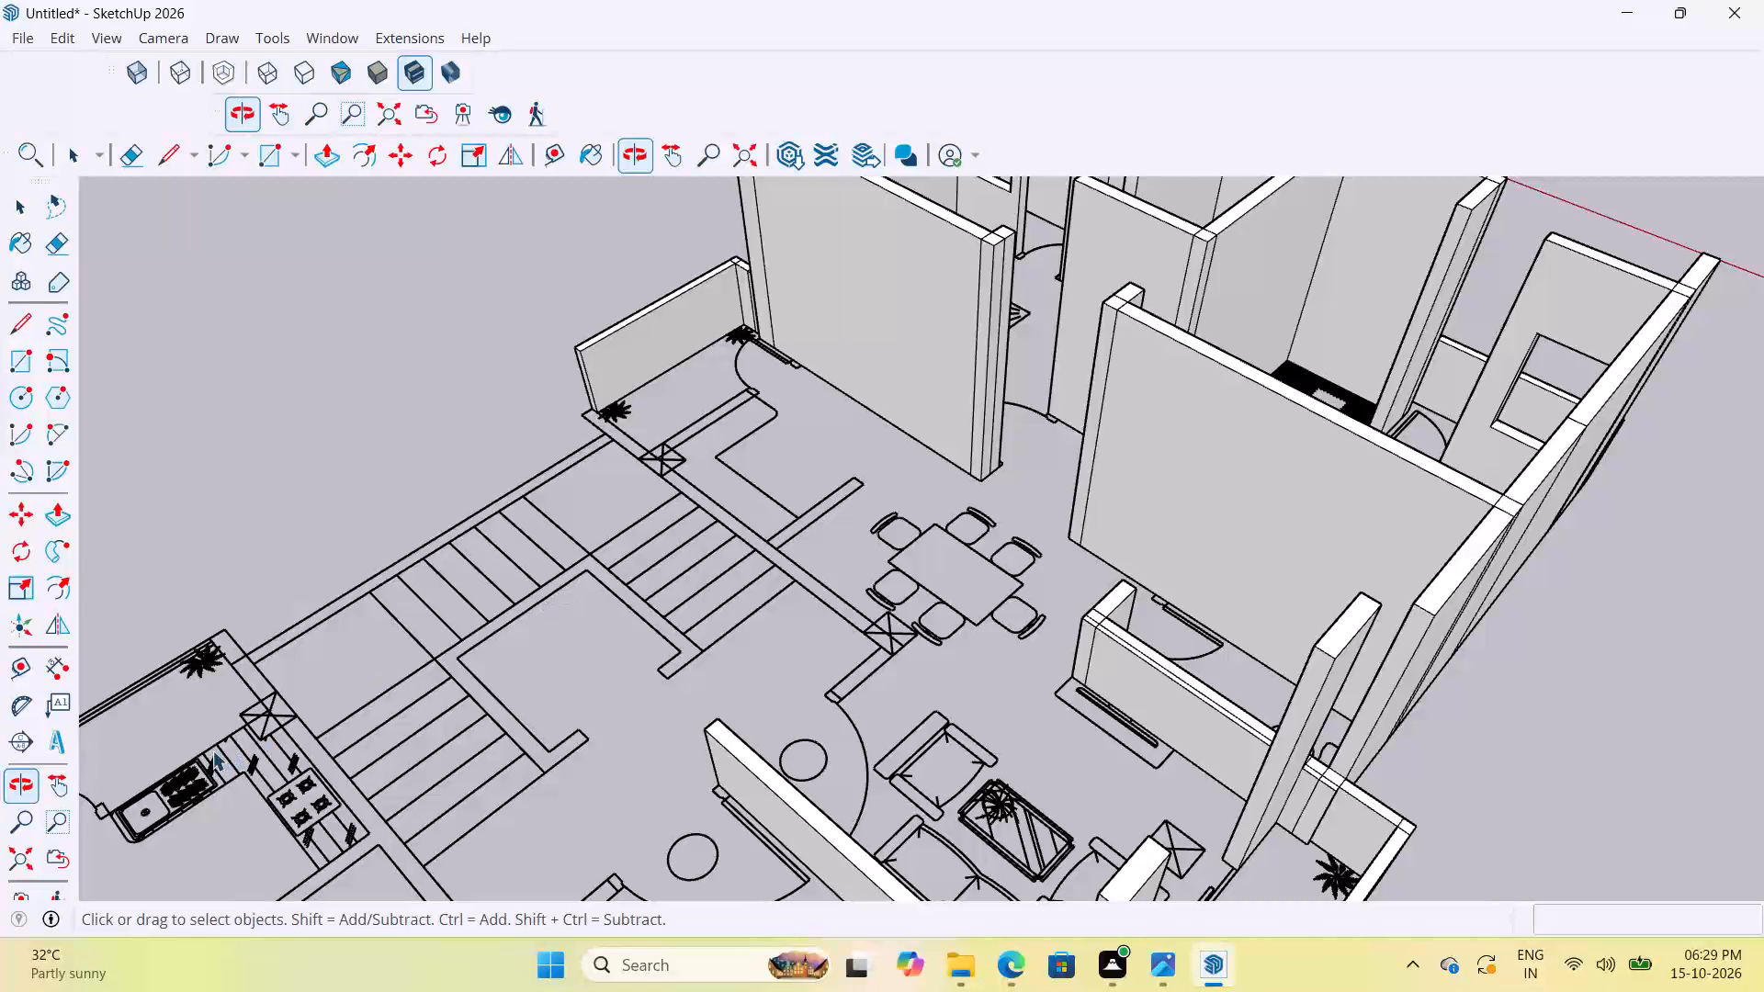
scroll(304, 723, "down", 8)
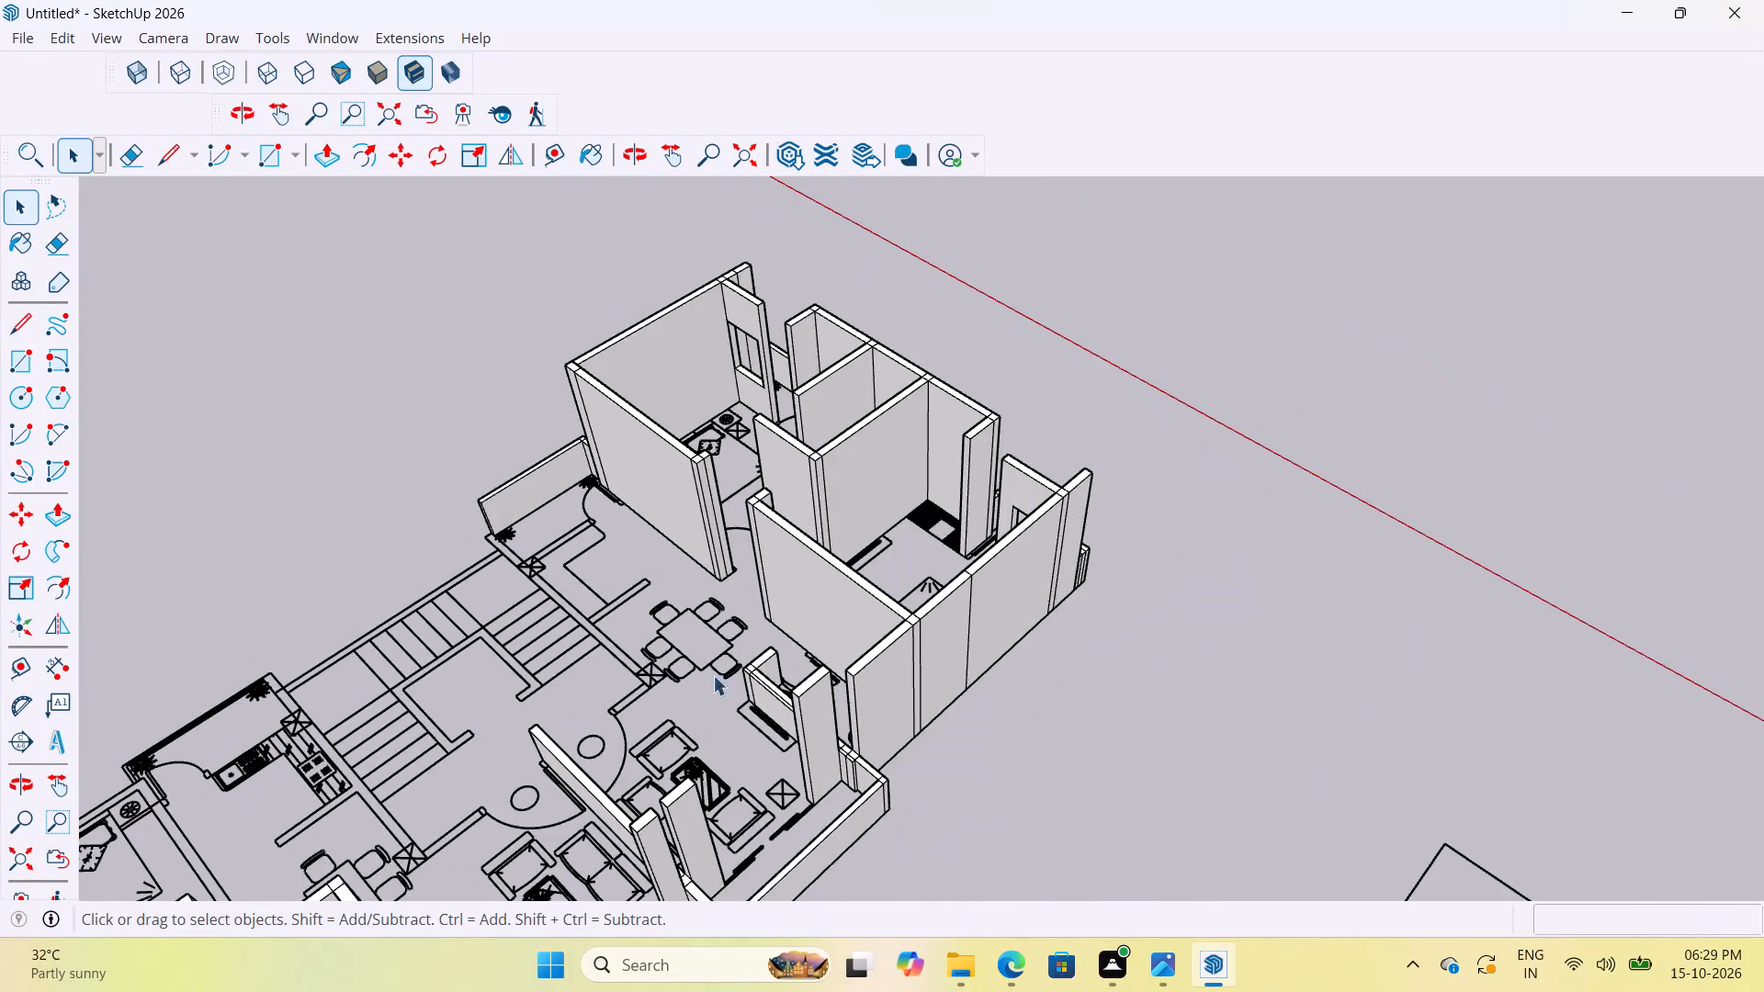
scroll(827, 545, "down", 4)
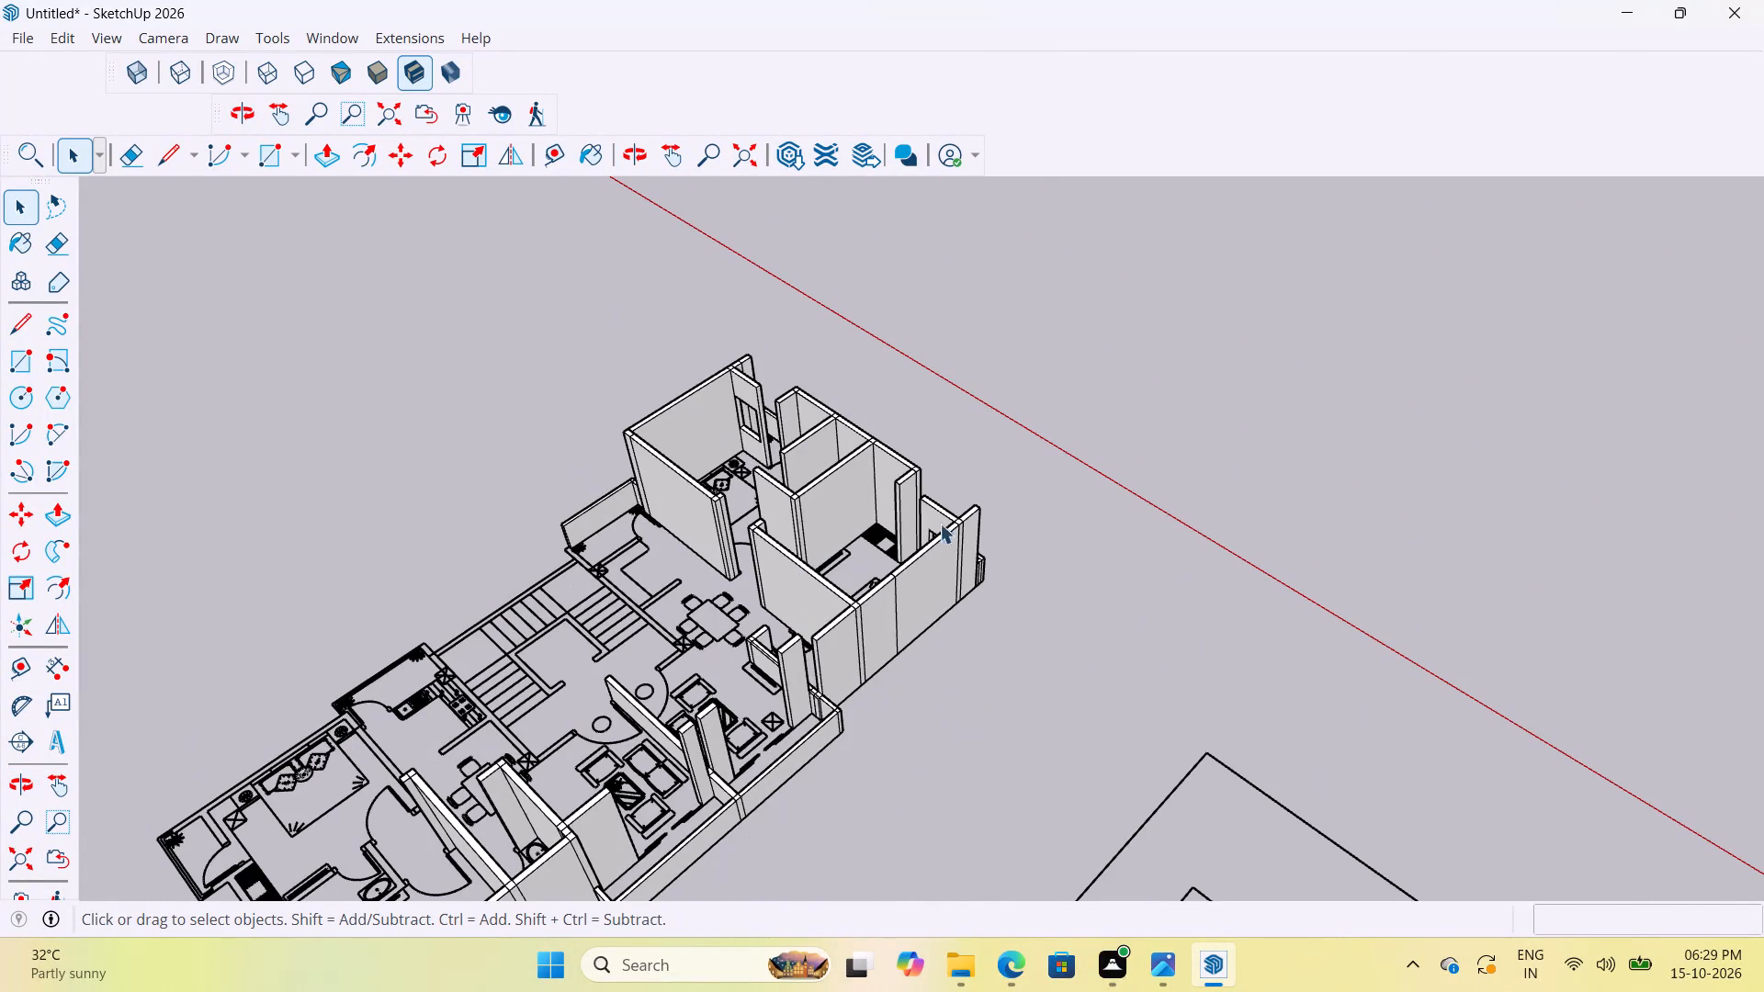
scroll(929, 457, "down", 5)
Open the floor plan group and delete the crossed square where the balcony's inner wall meets the staircase wall.
scroll(647, 627, "up", 14)
middle_click_drag(797, 512, 1197, 606)
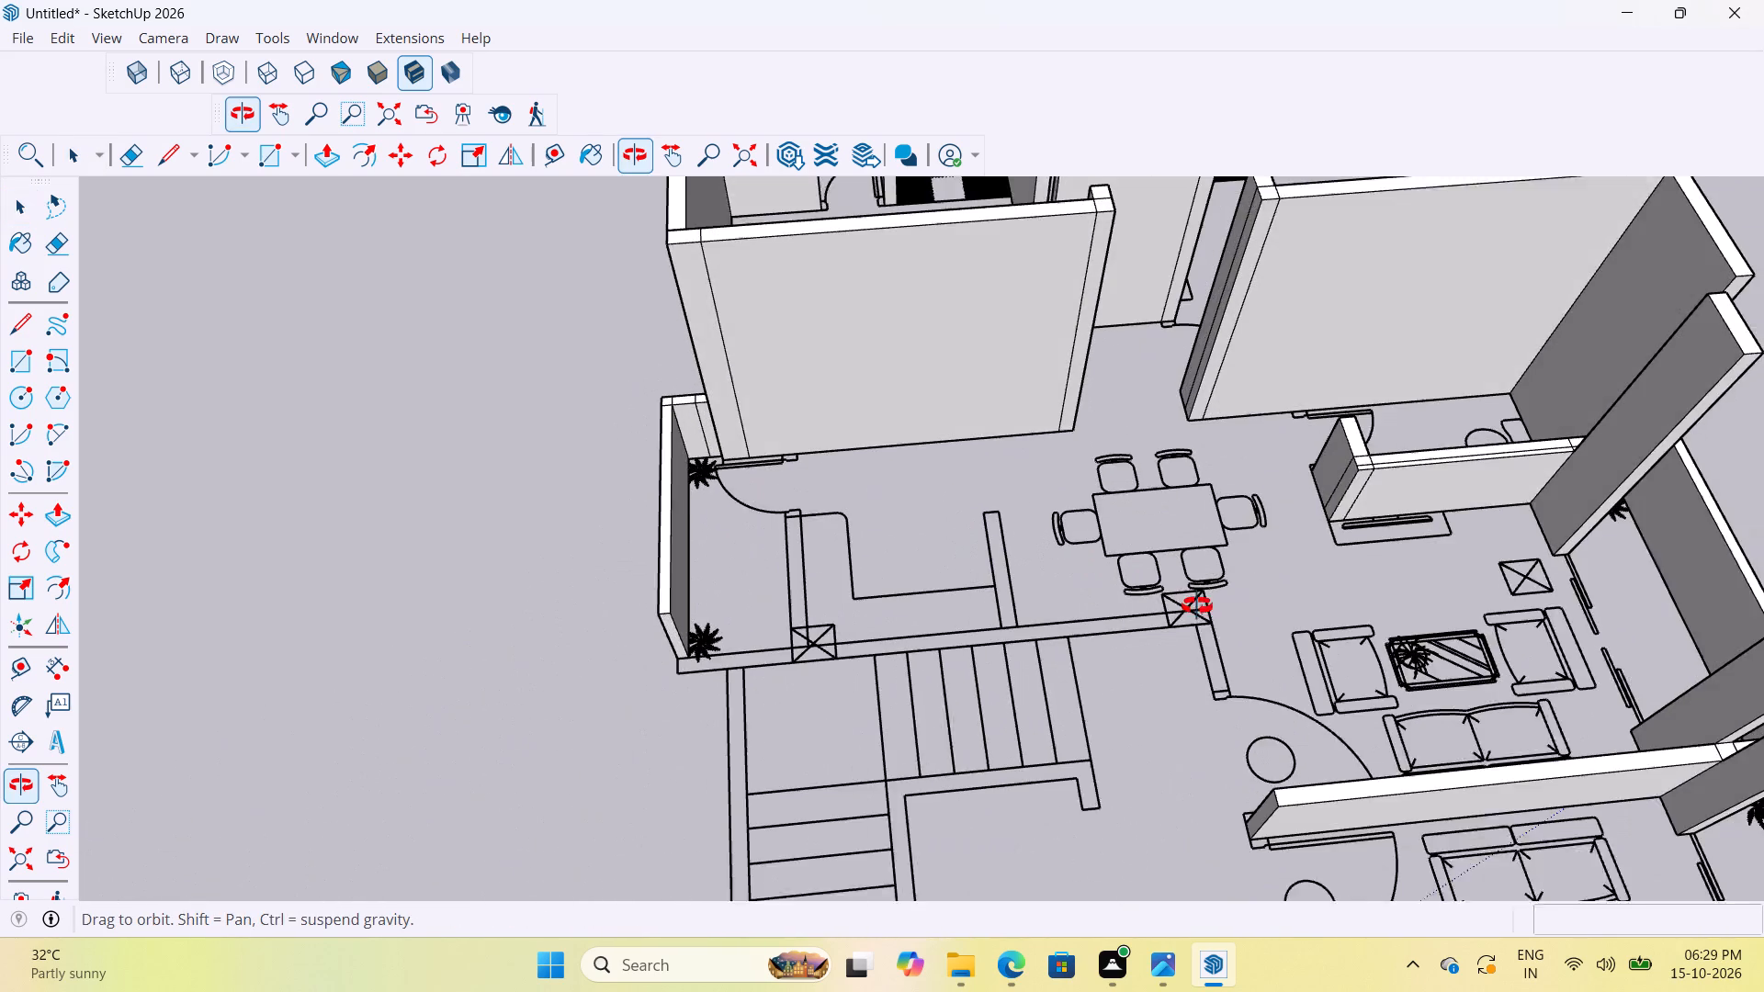
middle_click_drag(1197, 606, 1216, 614)
scroll(833, 781, "up", 4)
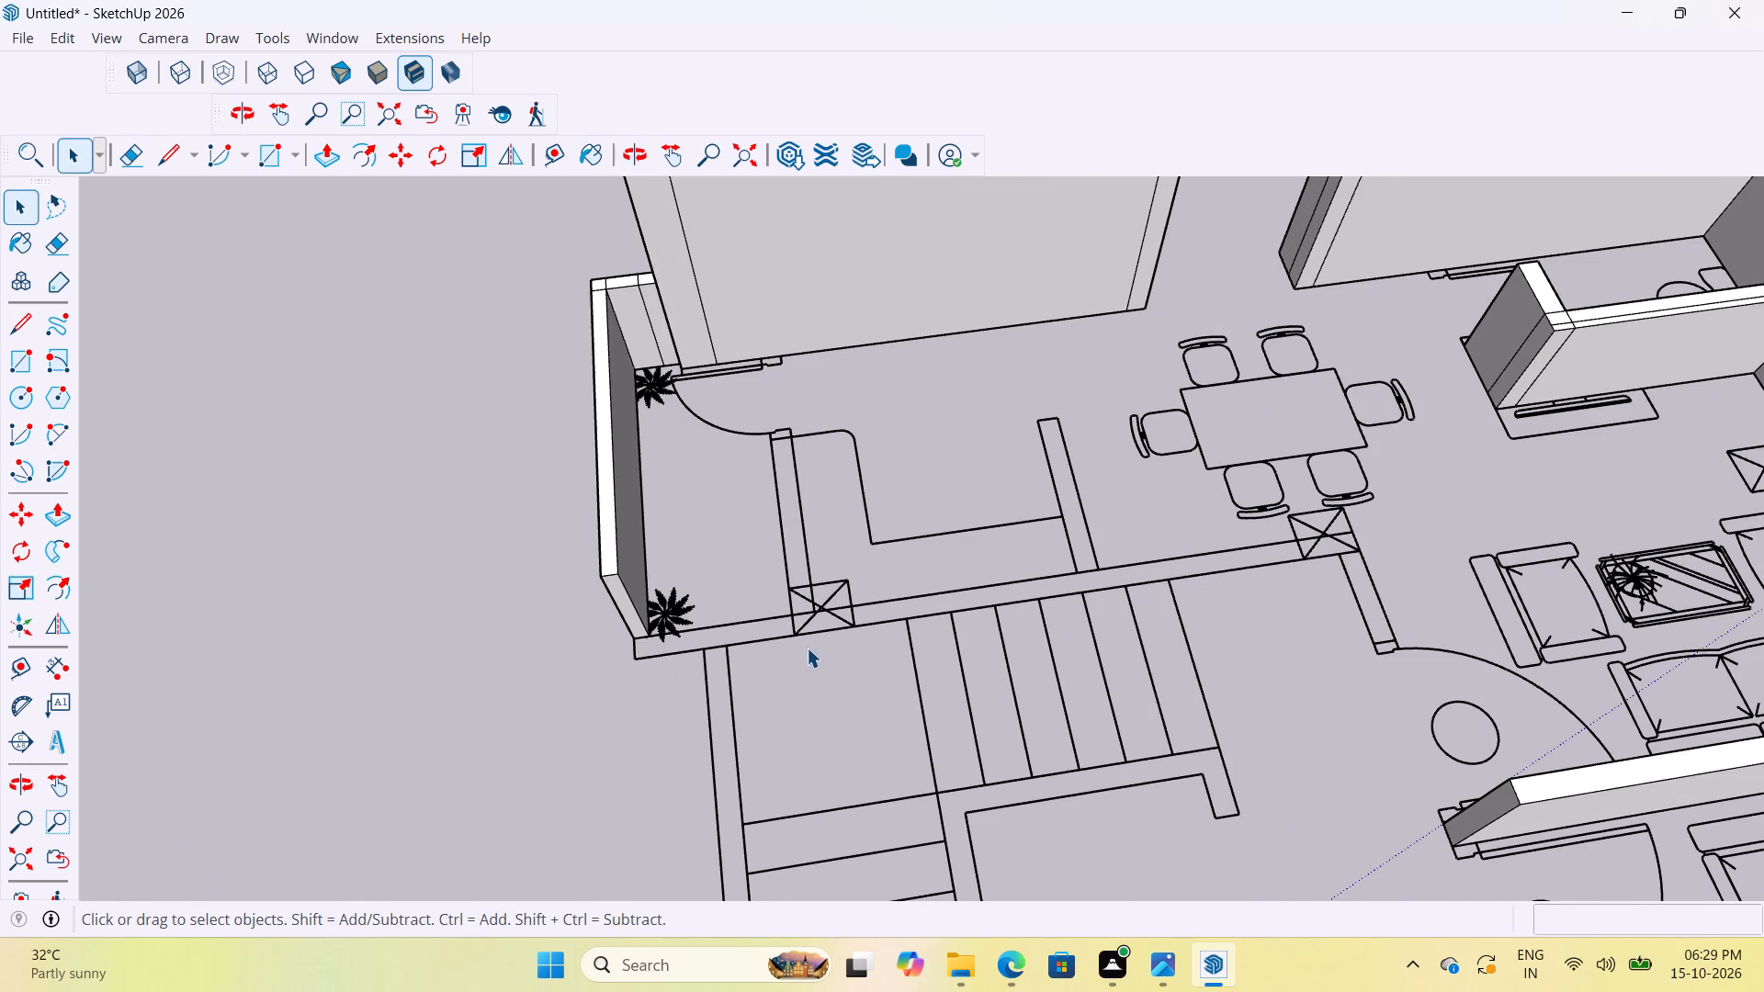
scroll(850, 619, "up", 6)
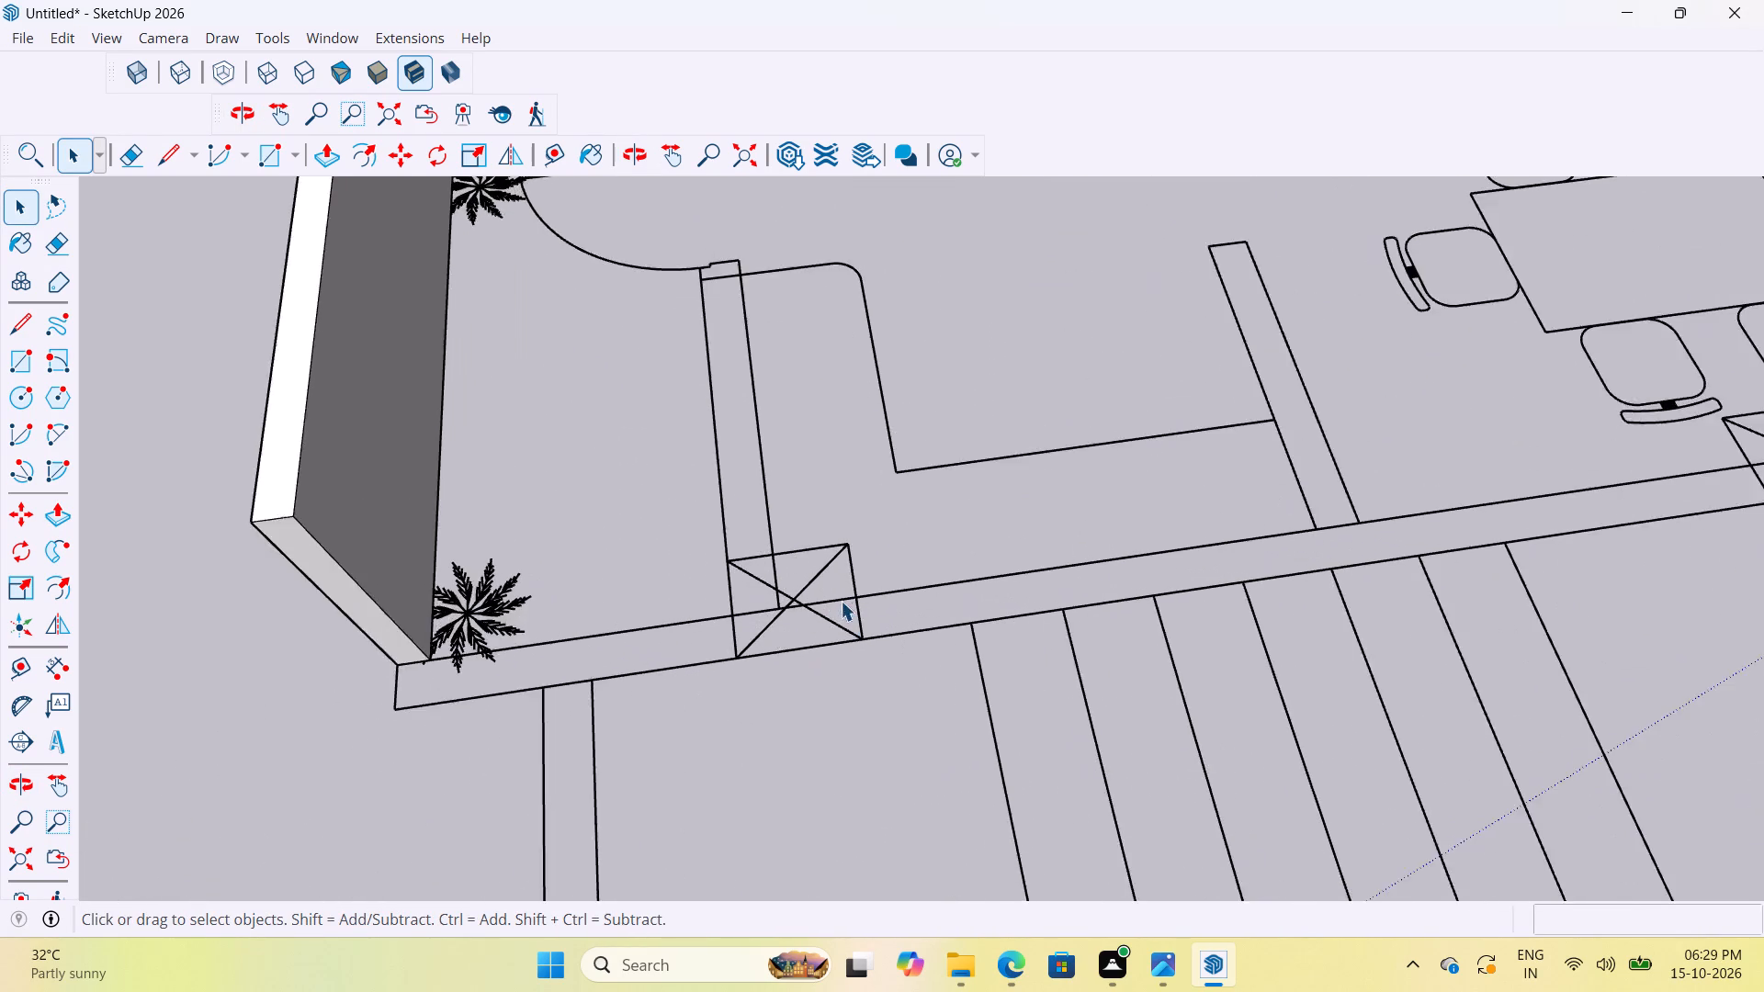
scroll(841, 601, "up", 5)
left_click(853, 565)
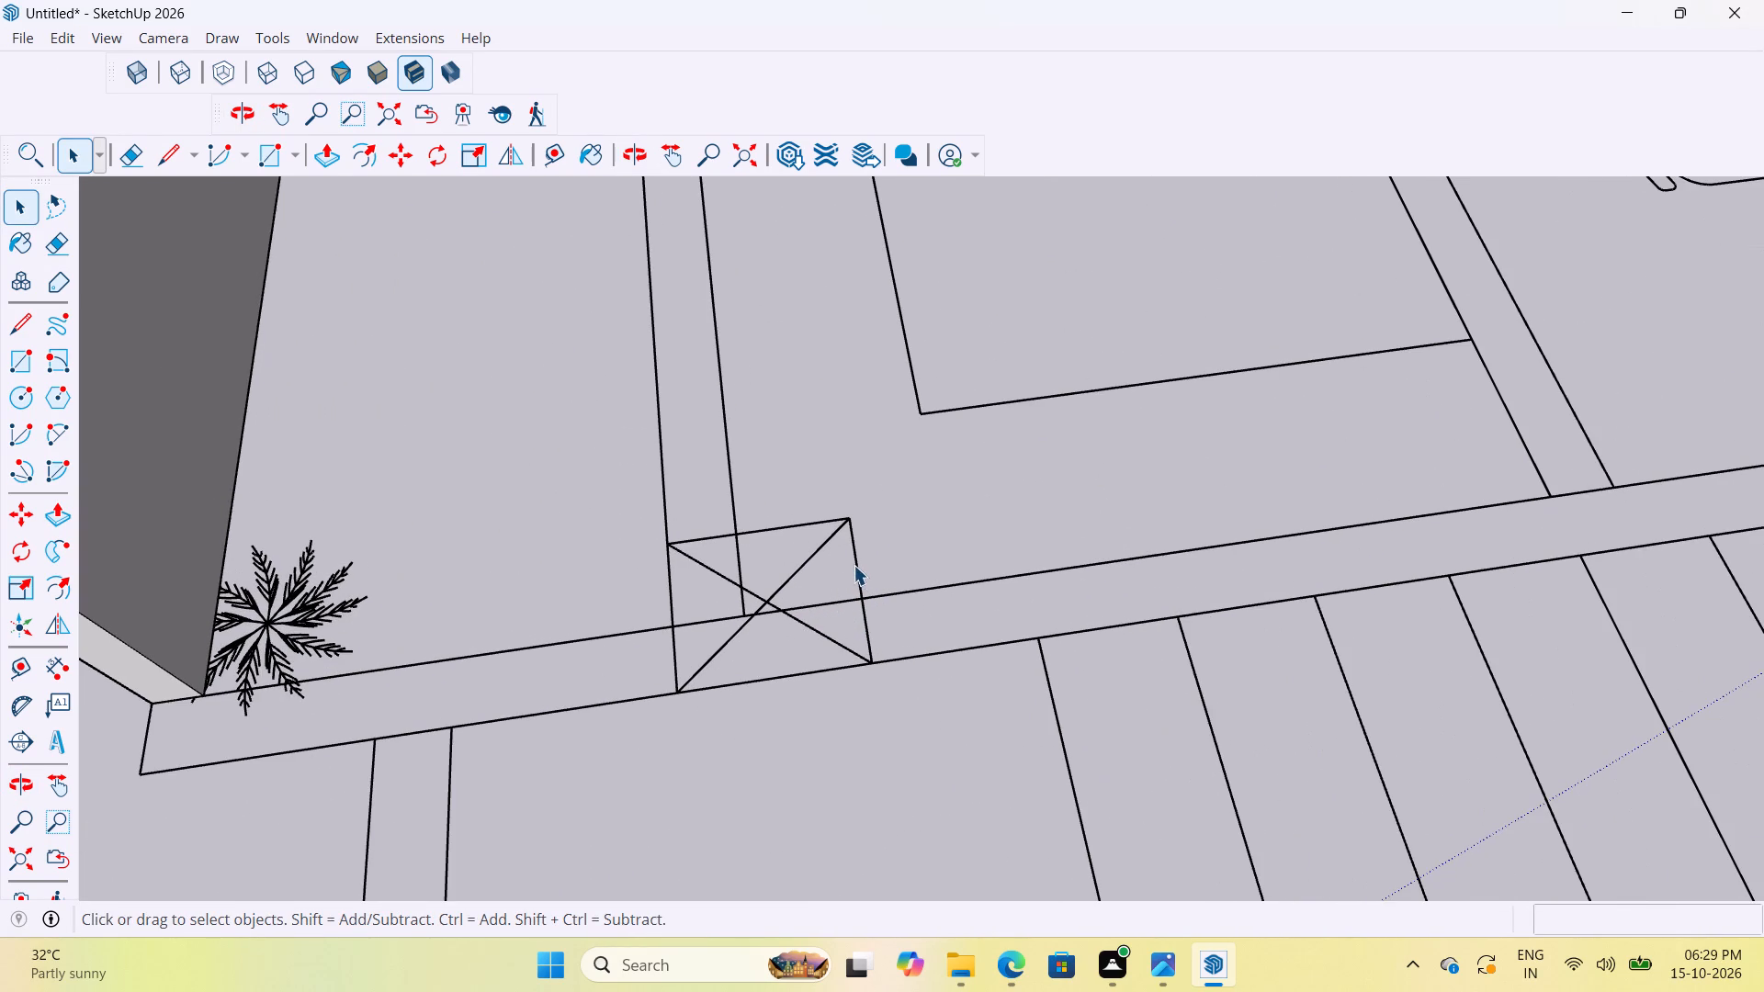
double_click(854, 565)
left_click(855, 563)
scroll(855, 563, "up", 3)
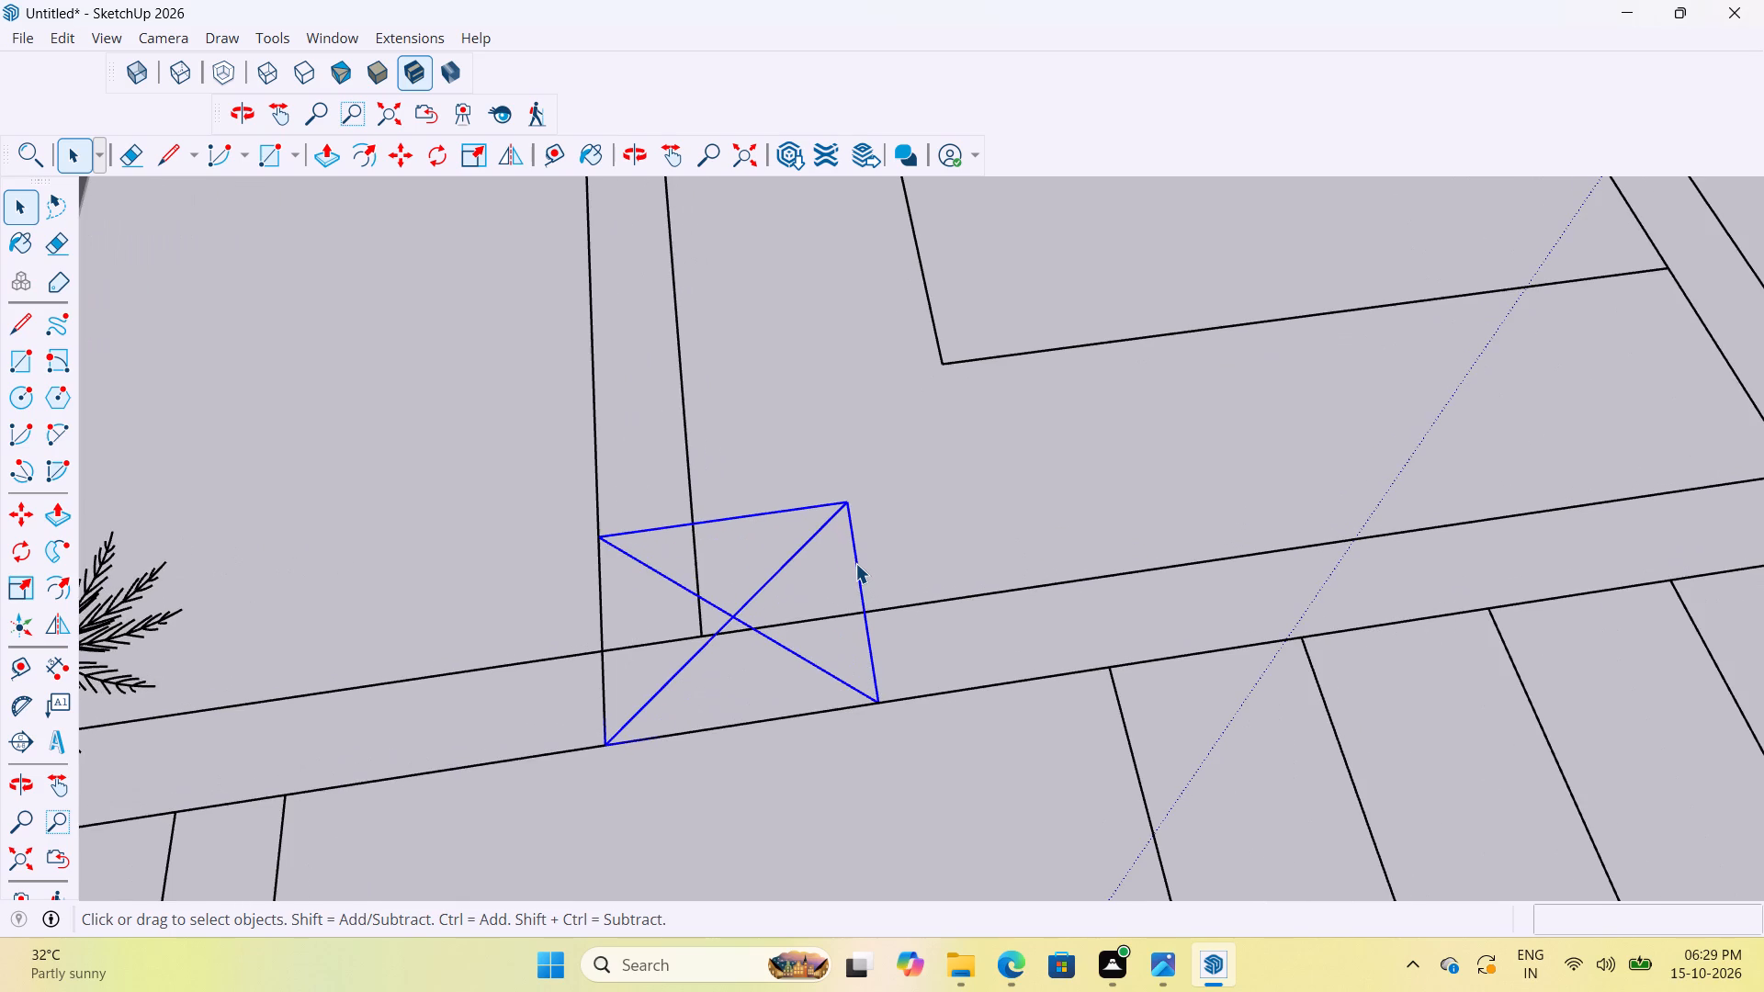
key("Delete")
Delete the crossed square at the staircase wall's corner beside the dining table.
scroll(855, 563, "down", 16)
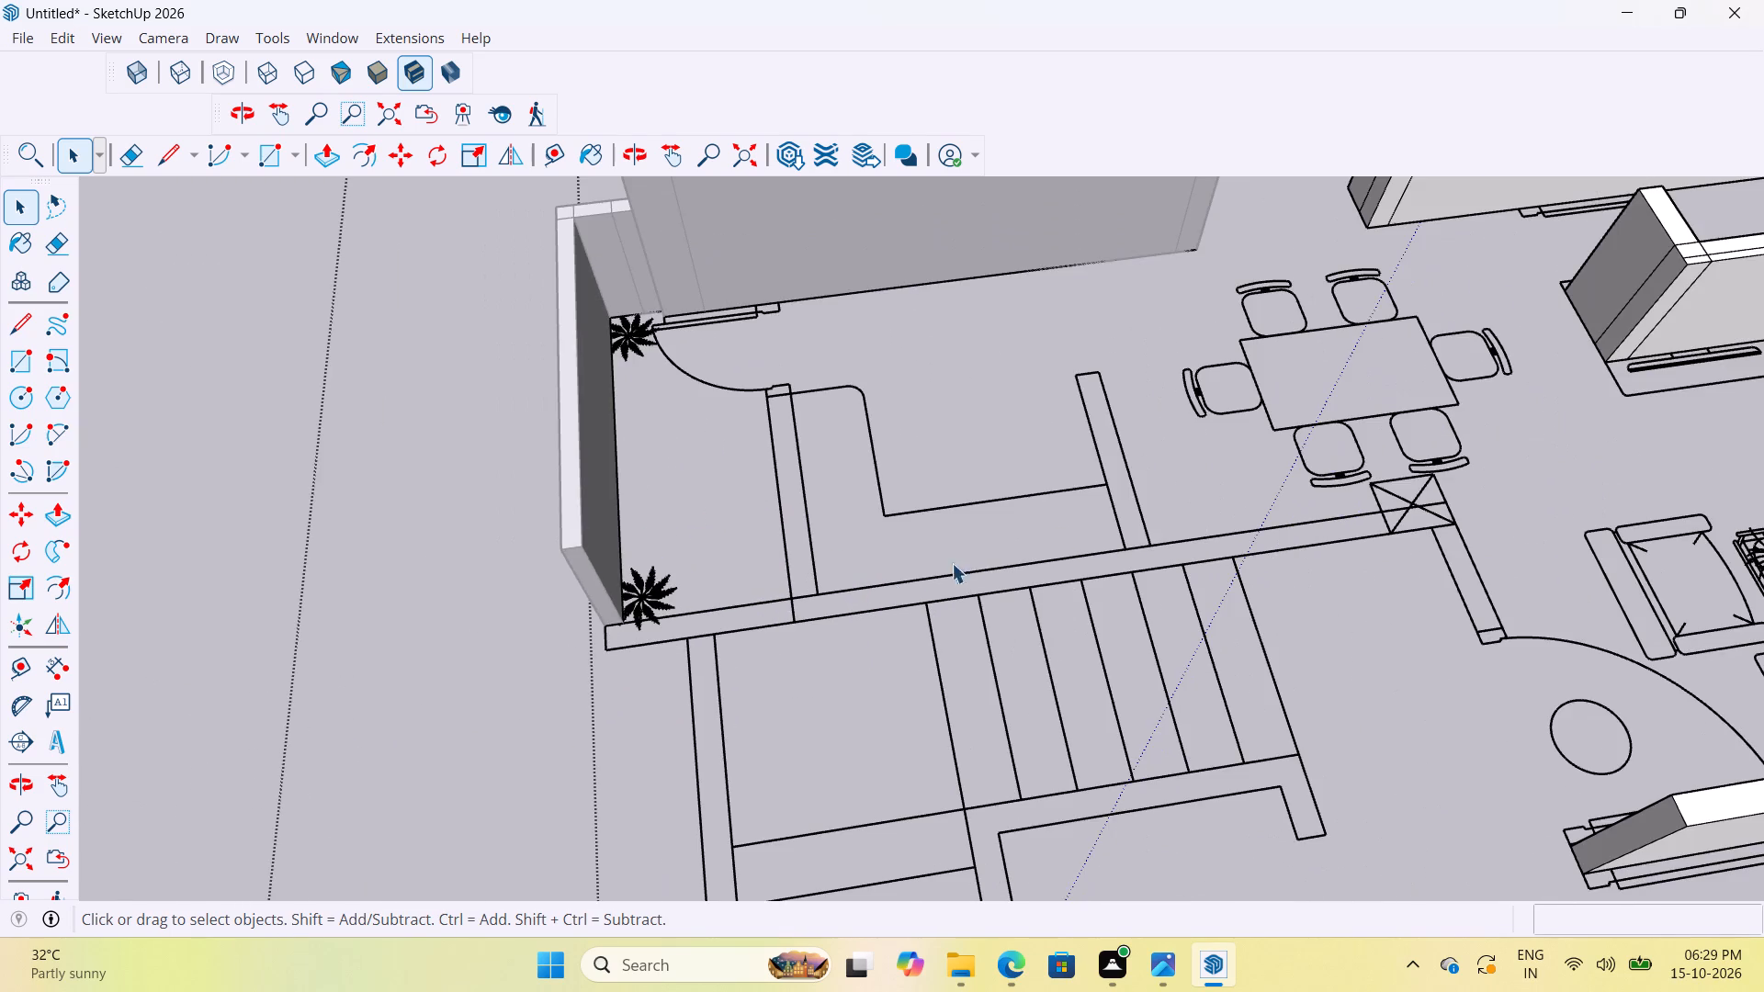
scroll(880, 614, "down", 5)
scroll(1136, 551, "up", 6)
left_click(1225, 546)
scroll(1221, 548, "up", 5)
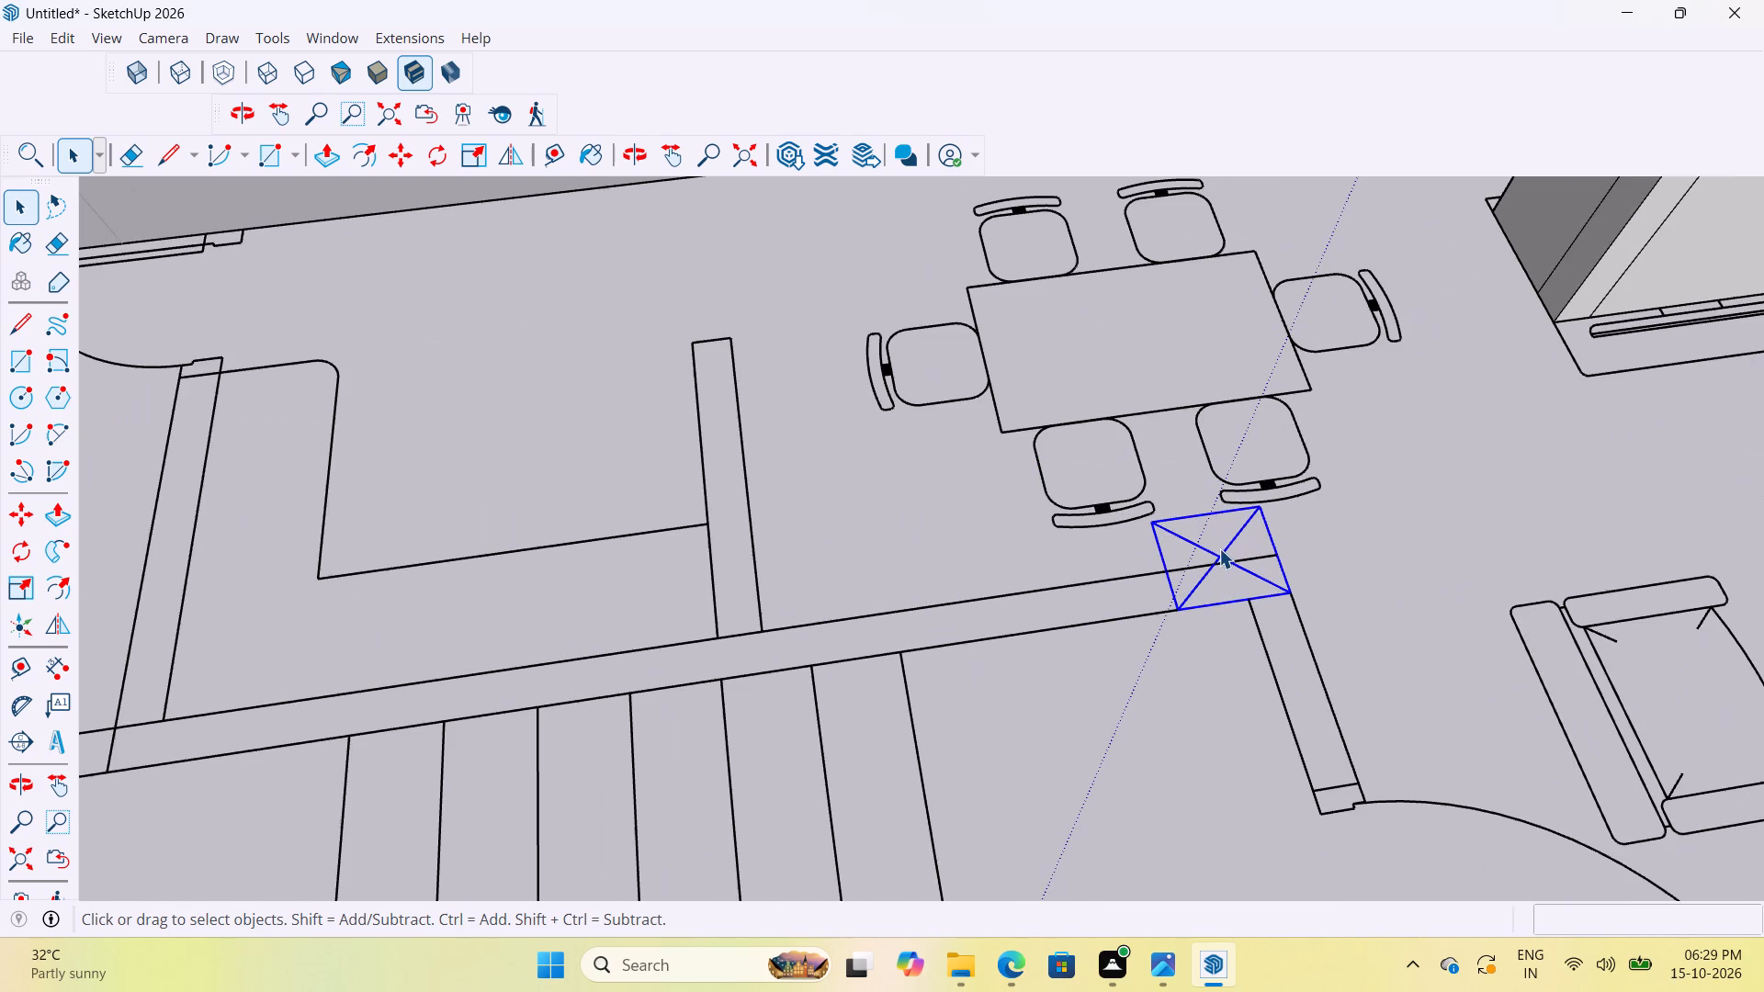
key("Delete")
Delete the crossed square beside the bed in the bedroom with the plant balcony window.
scroll(1066, 637, "down", 17)
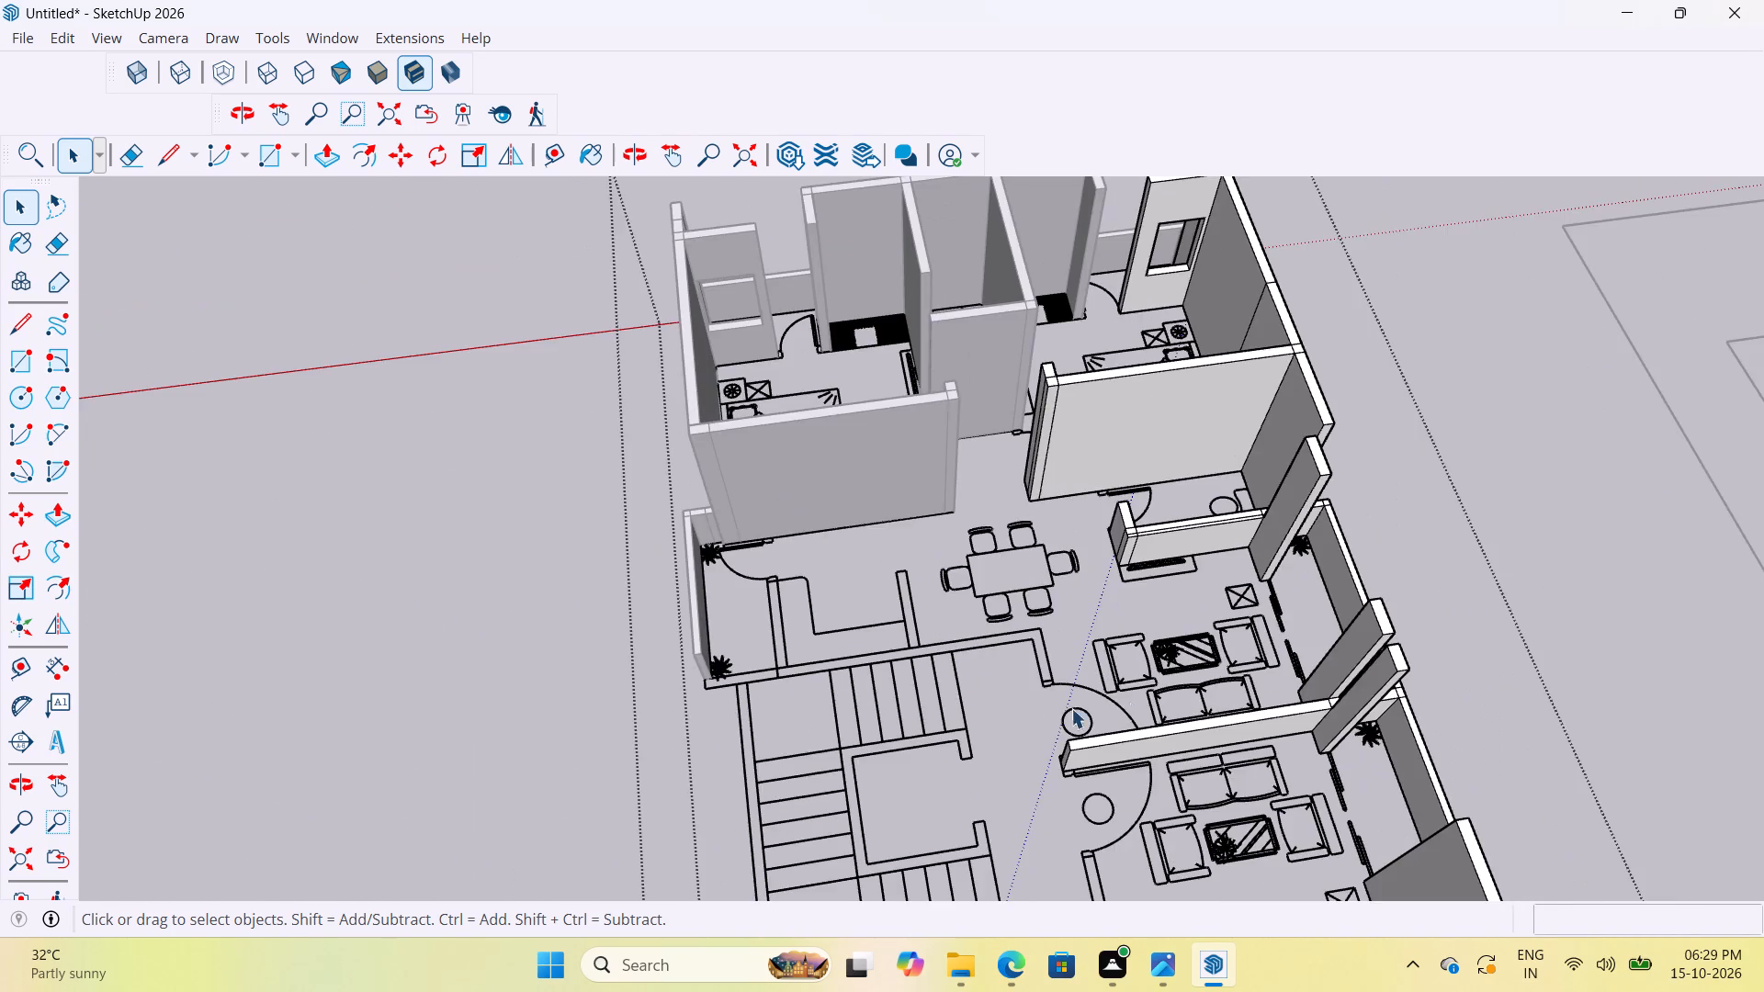
scroll(1241, 668, "up", 8)
middle_click_drag(1143, 584, 1488, 648)
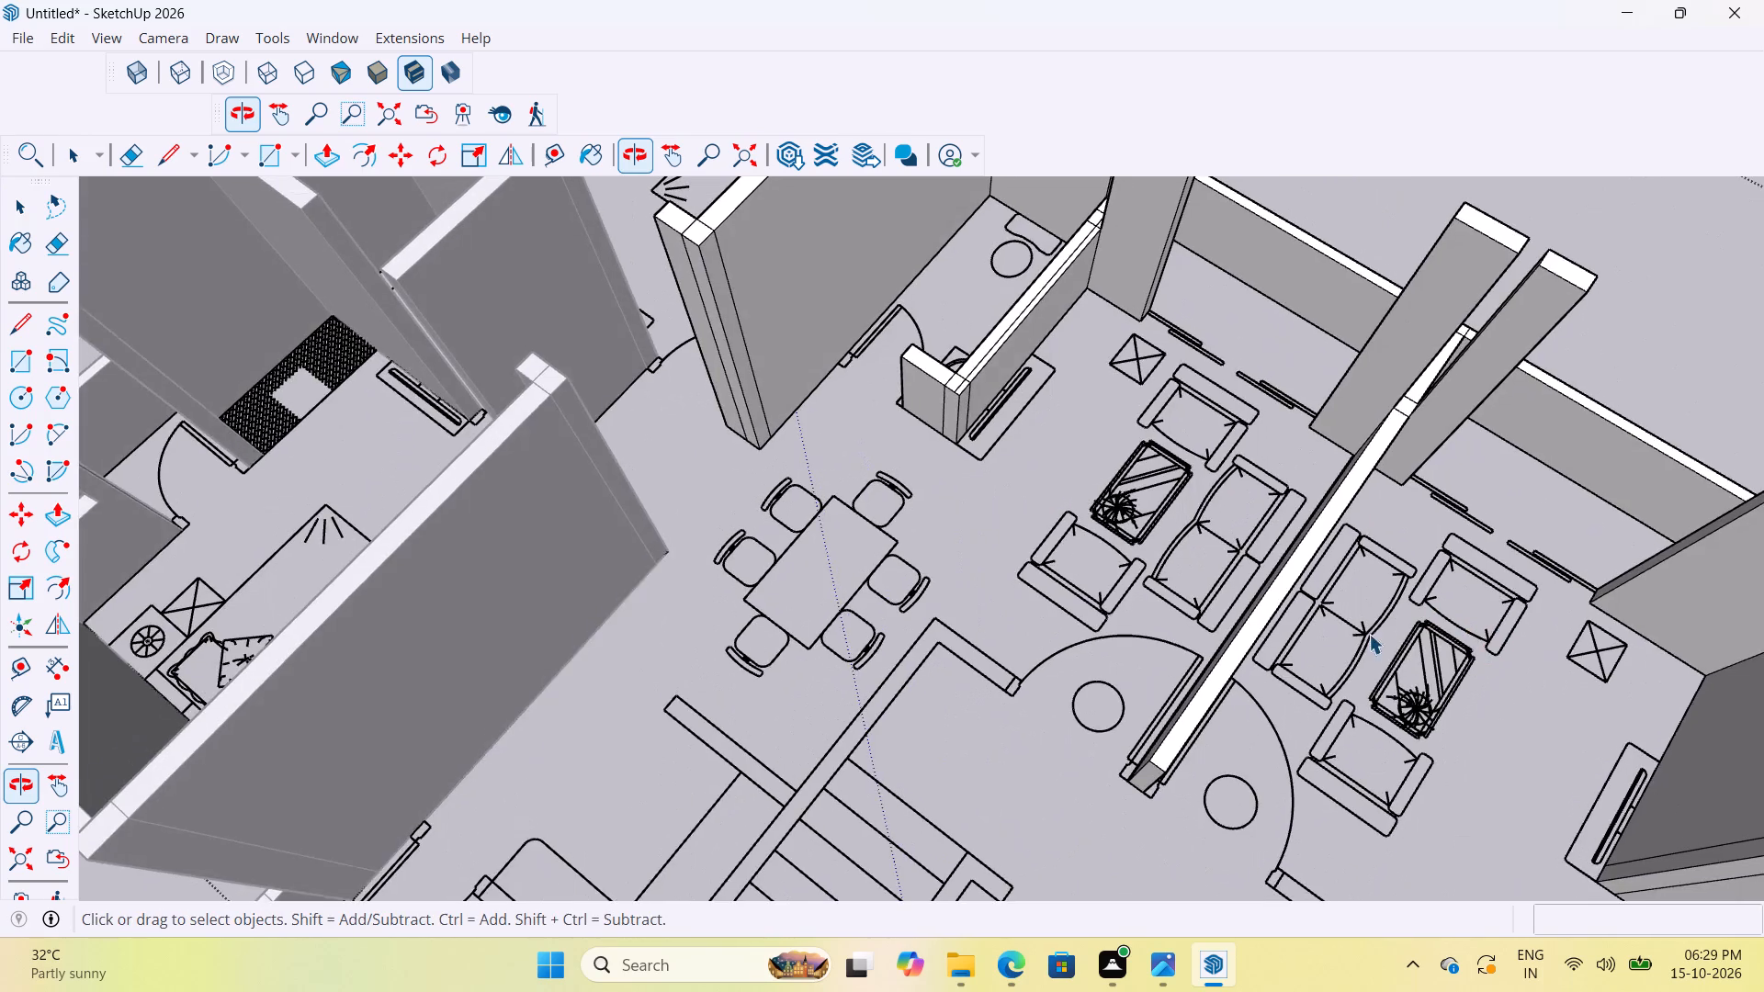
scroll(971, 708, "down", 10)
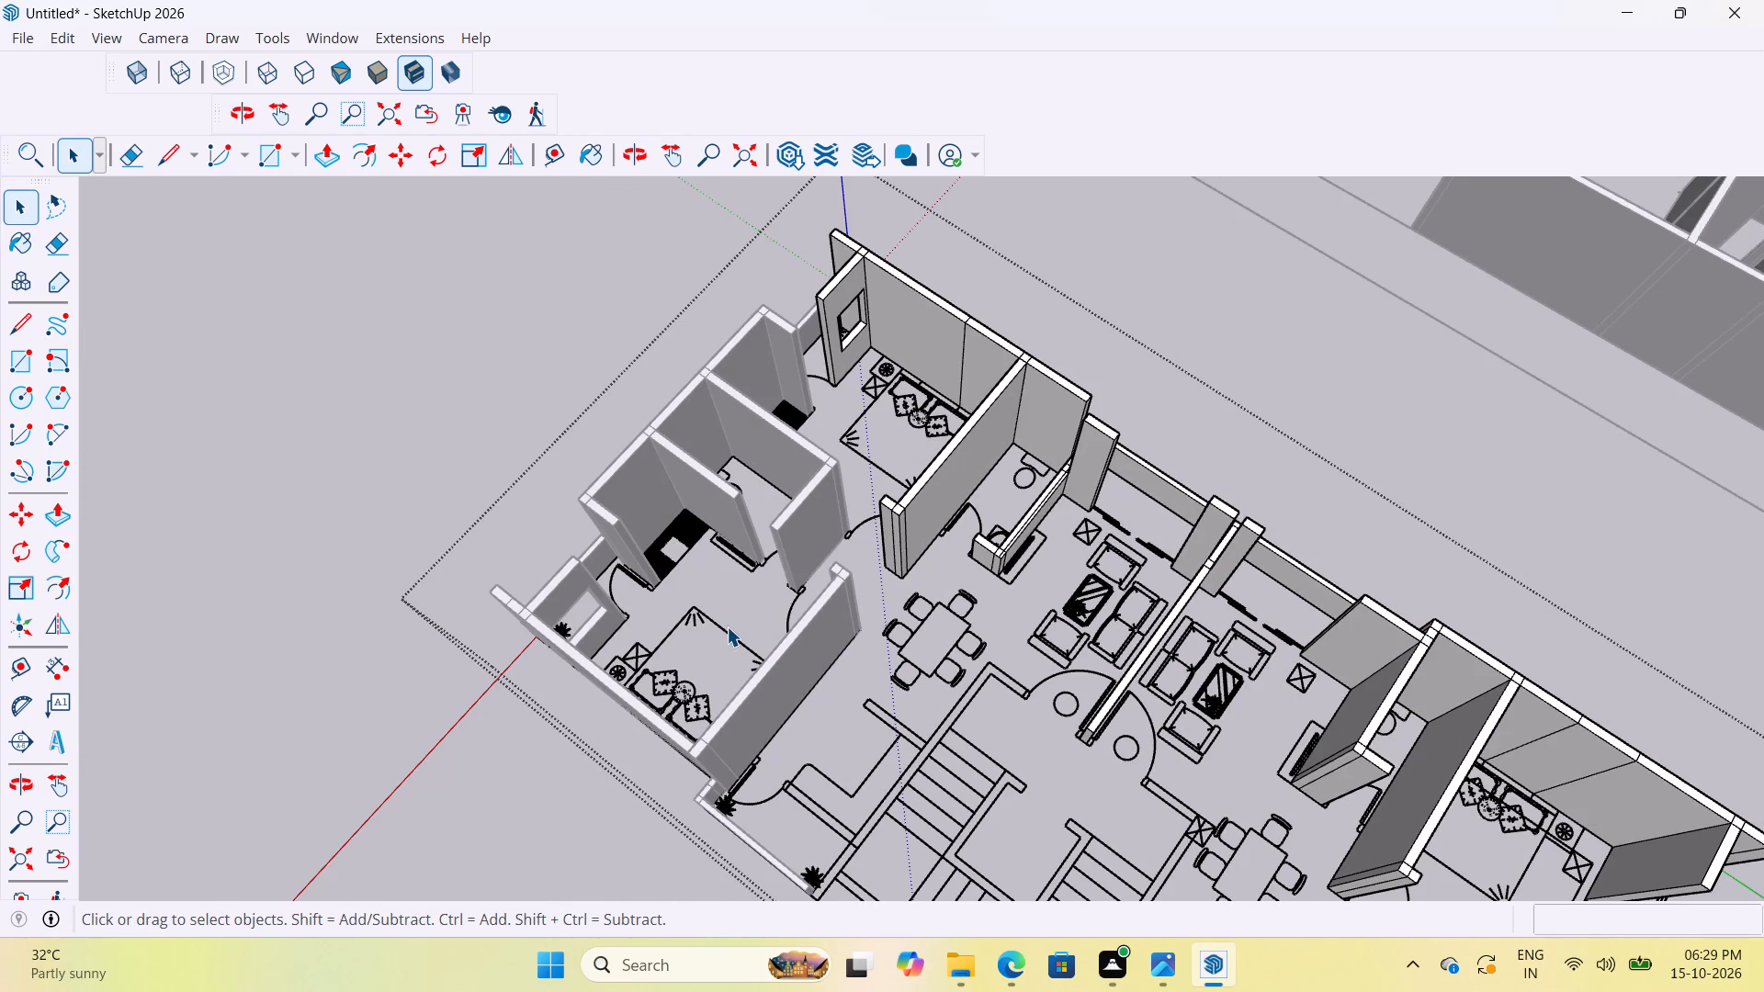
scroll(909, 383, "up", 13)
left_click(830, 513)
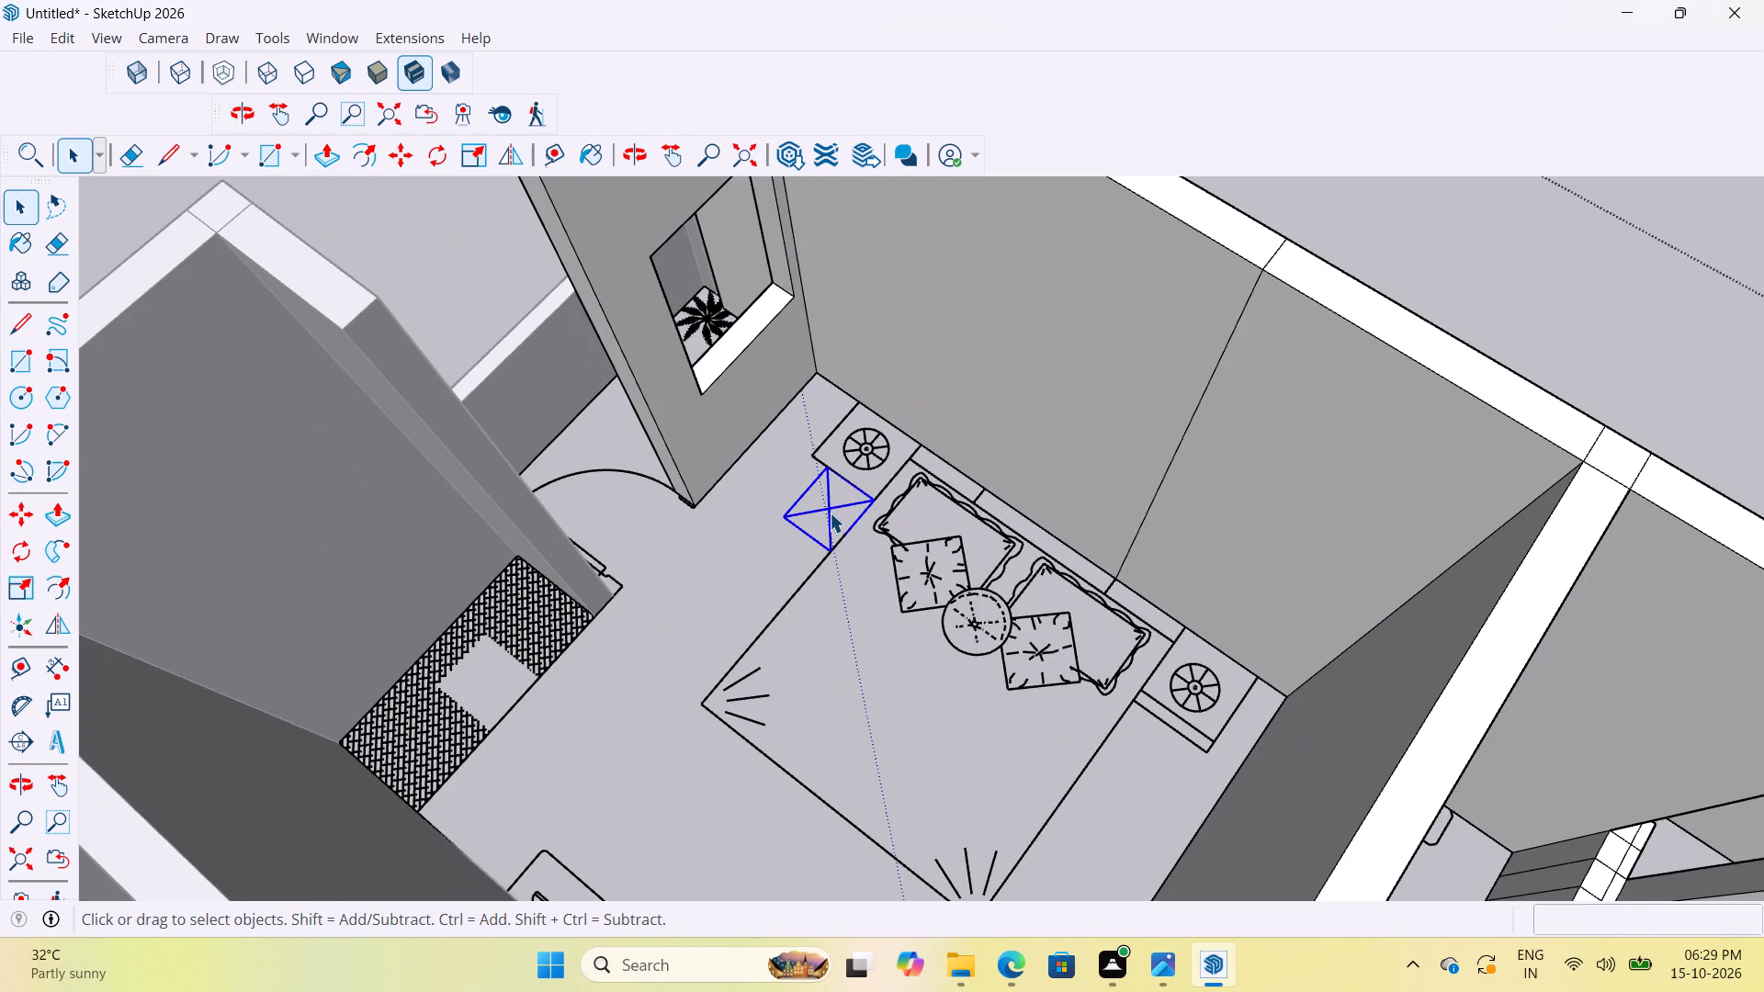
key("Delete")
Delete the crossed square in the first living room, next to the armchair and balcony door.
scroll(811, 486, "down", 11)
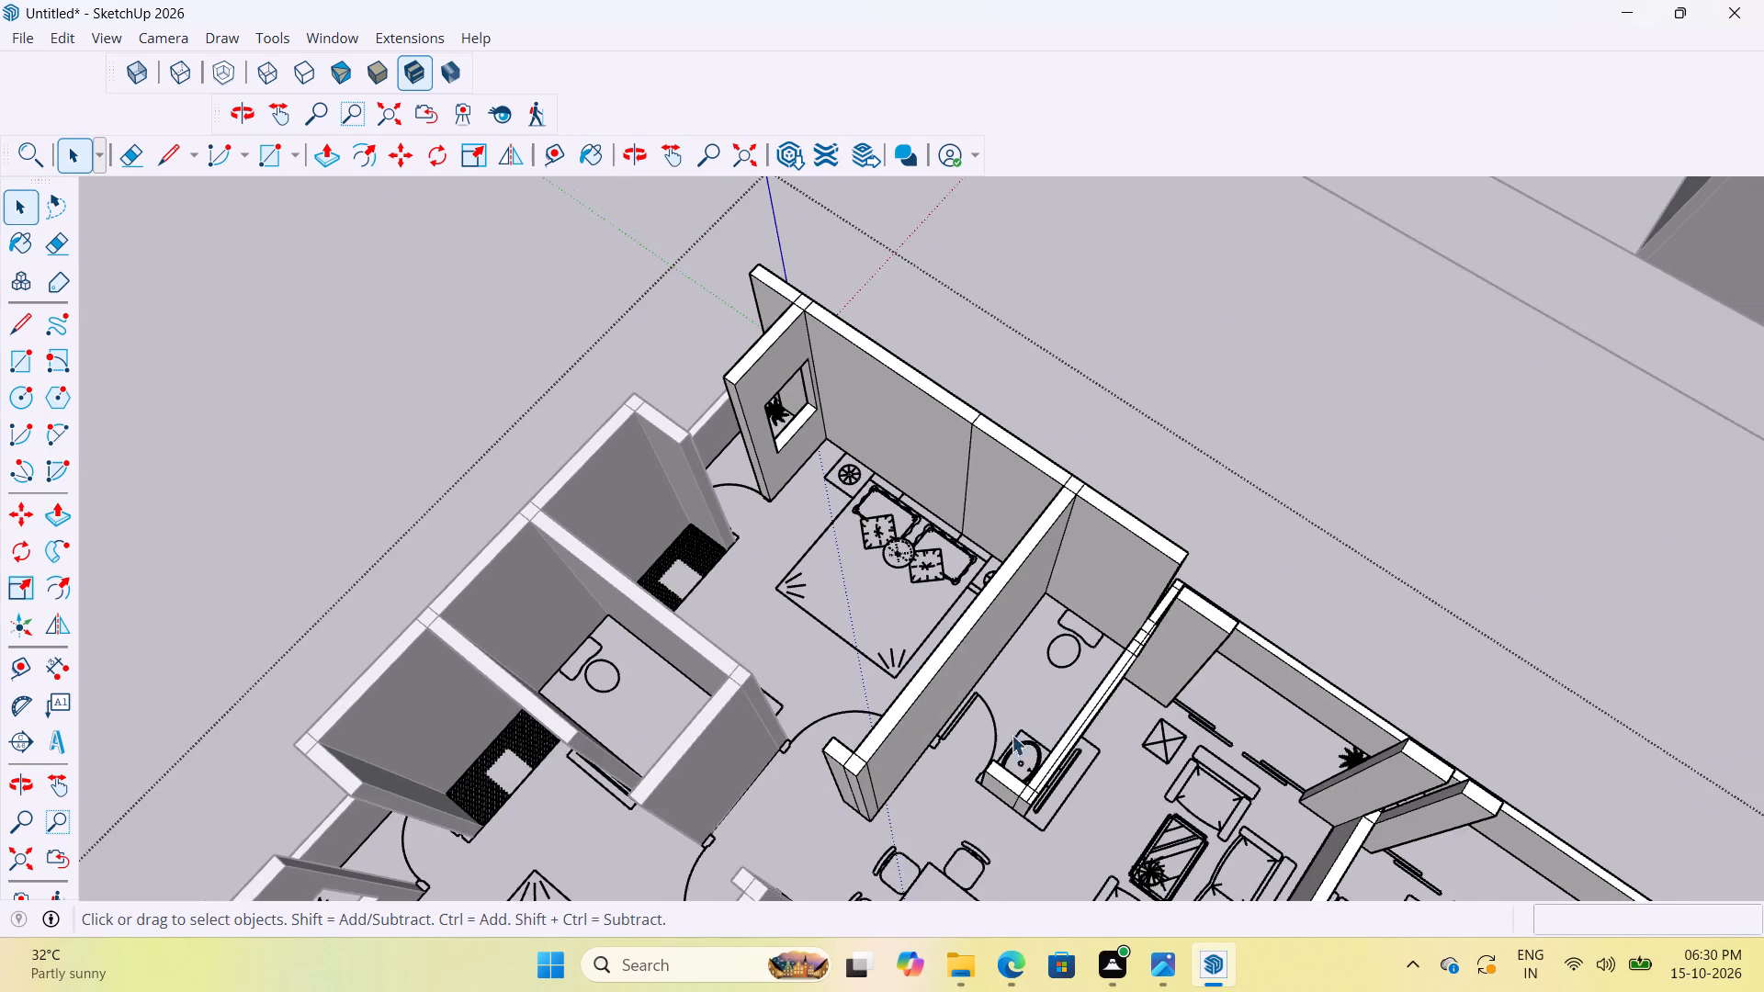
scroll(929, 507, "down", 6)
scroll(1112, 767, "up", 9)
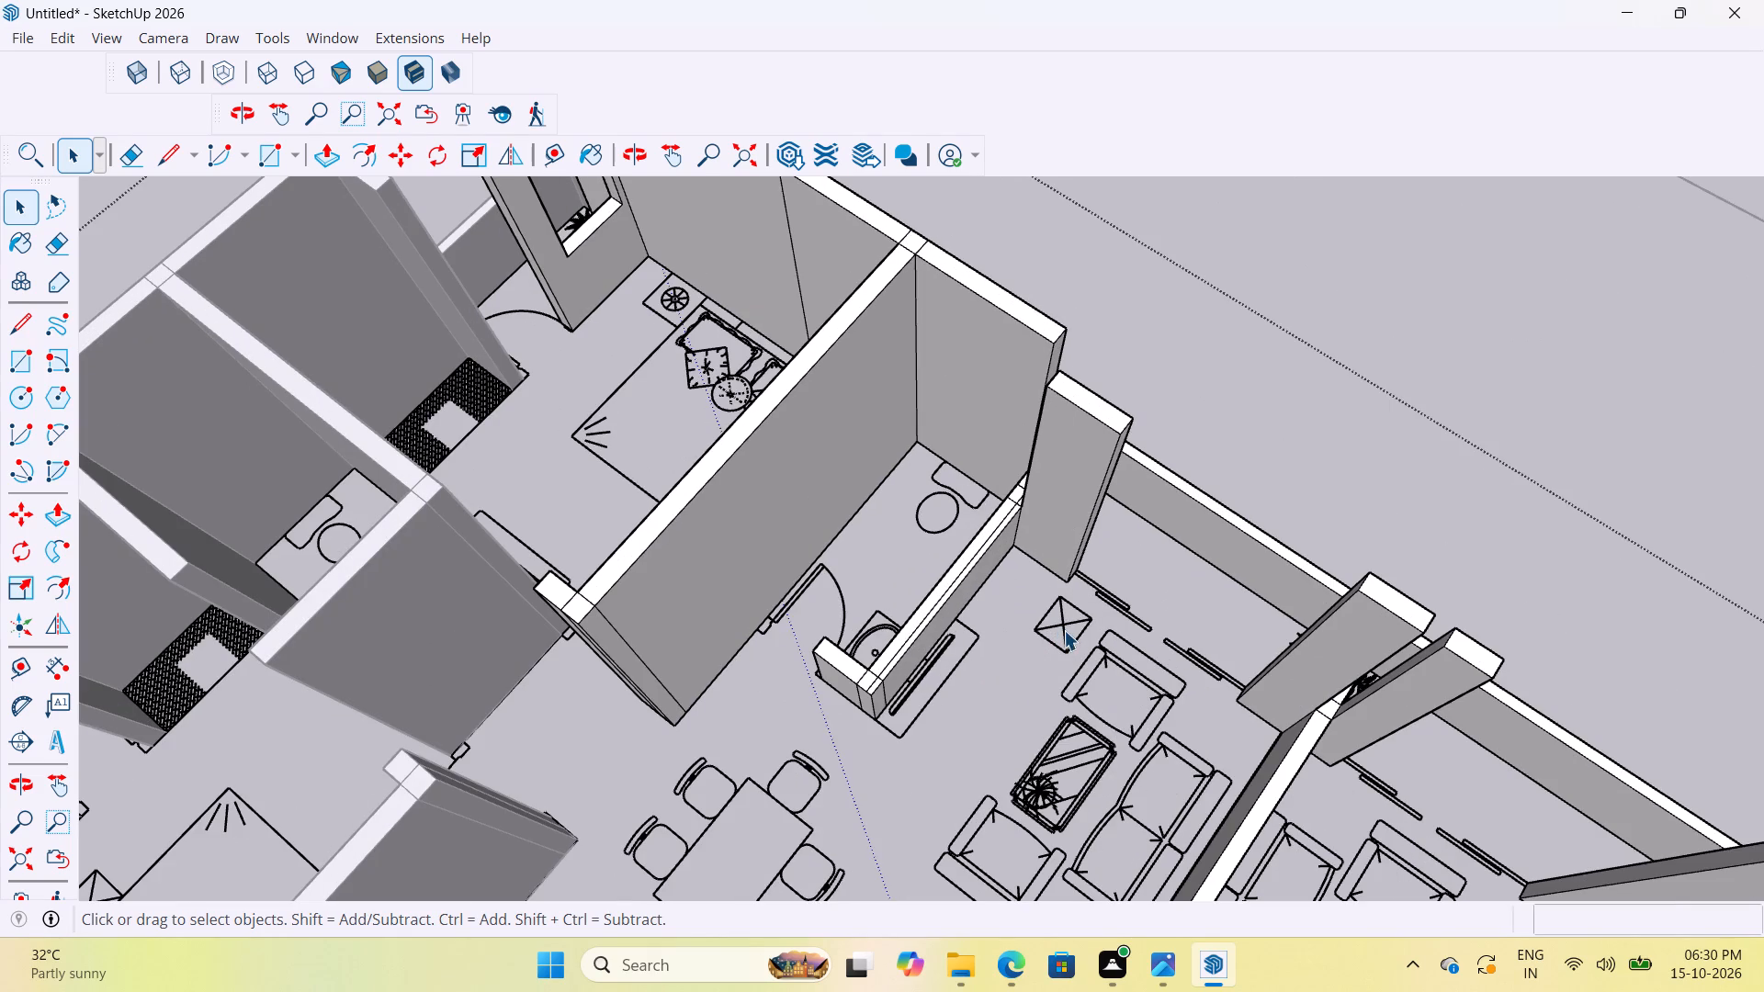
left_click(1064, 630)
key("Delete")
Delete the matching crossed square in the neighbouring unit's living room.
scroll(994, 618, "down", 12)
scroll(1257, 721, "up", 8)
left_click(1150, 742)
left_click(1149, 745)
scroll(1143, 742, "up", 4)
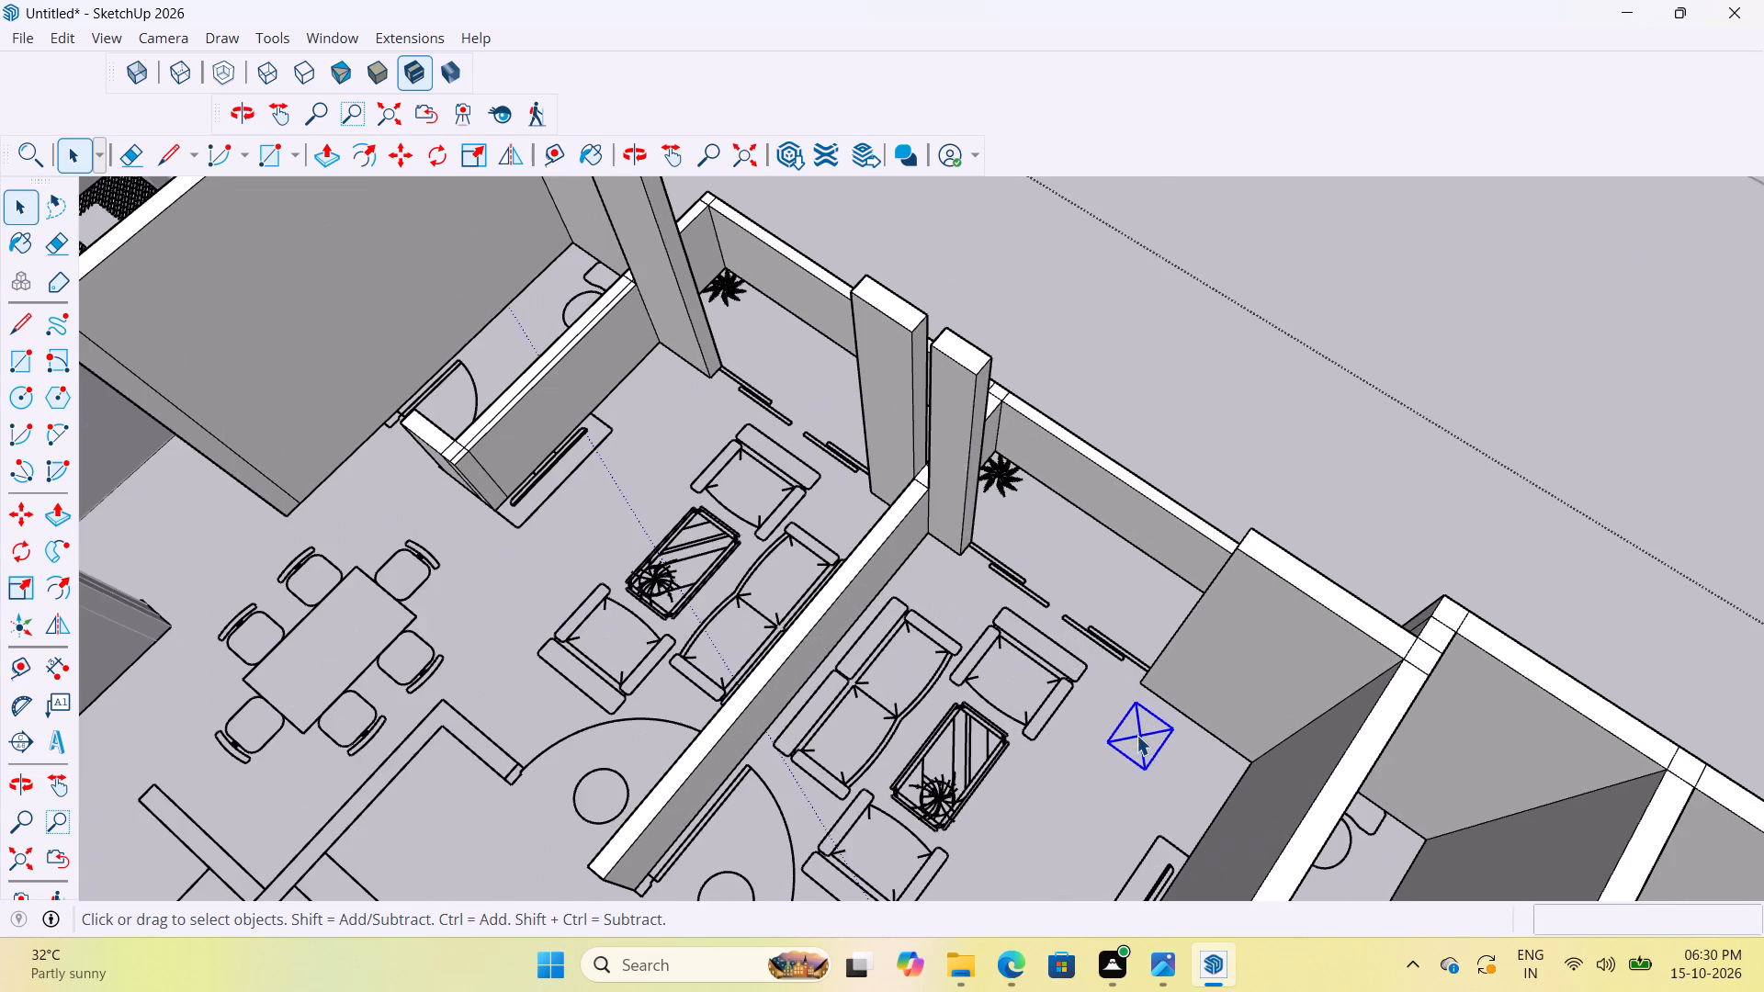
key("BackSpace")
key("Delete")
Examine both units for remaining crossed squares and unraised walls, and close the floor plan group.
scroll(1120, 726, "down", 18)
scroll(1226, 781, "up", 5)
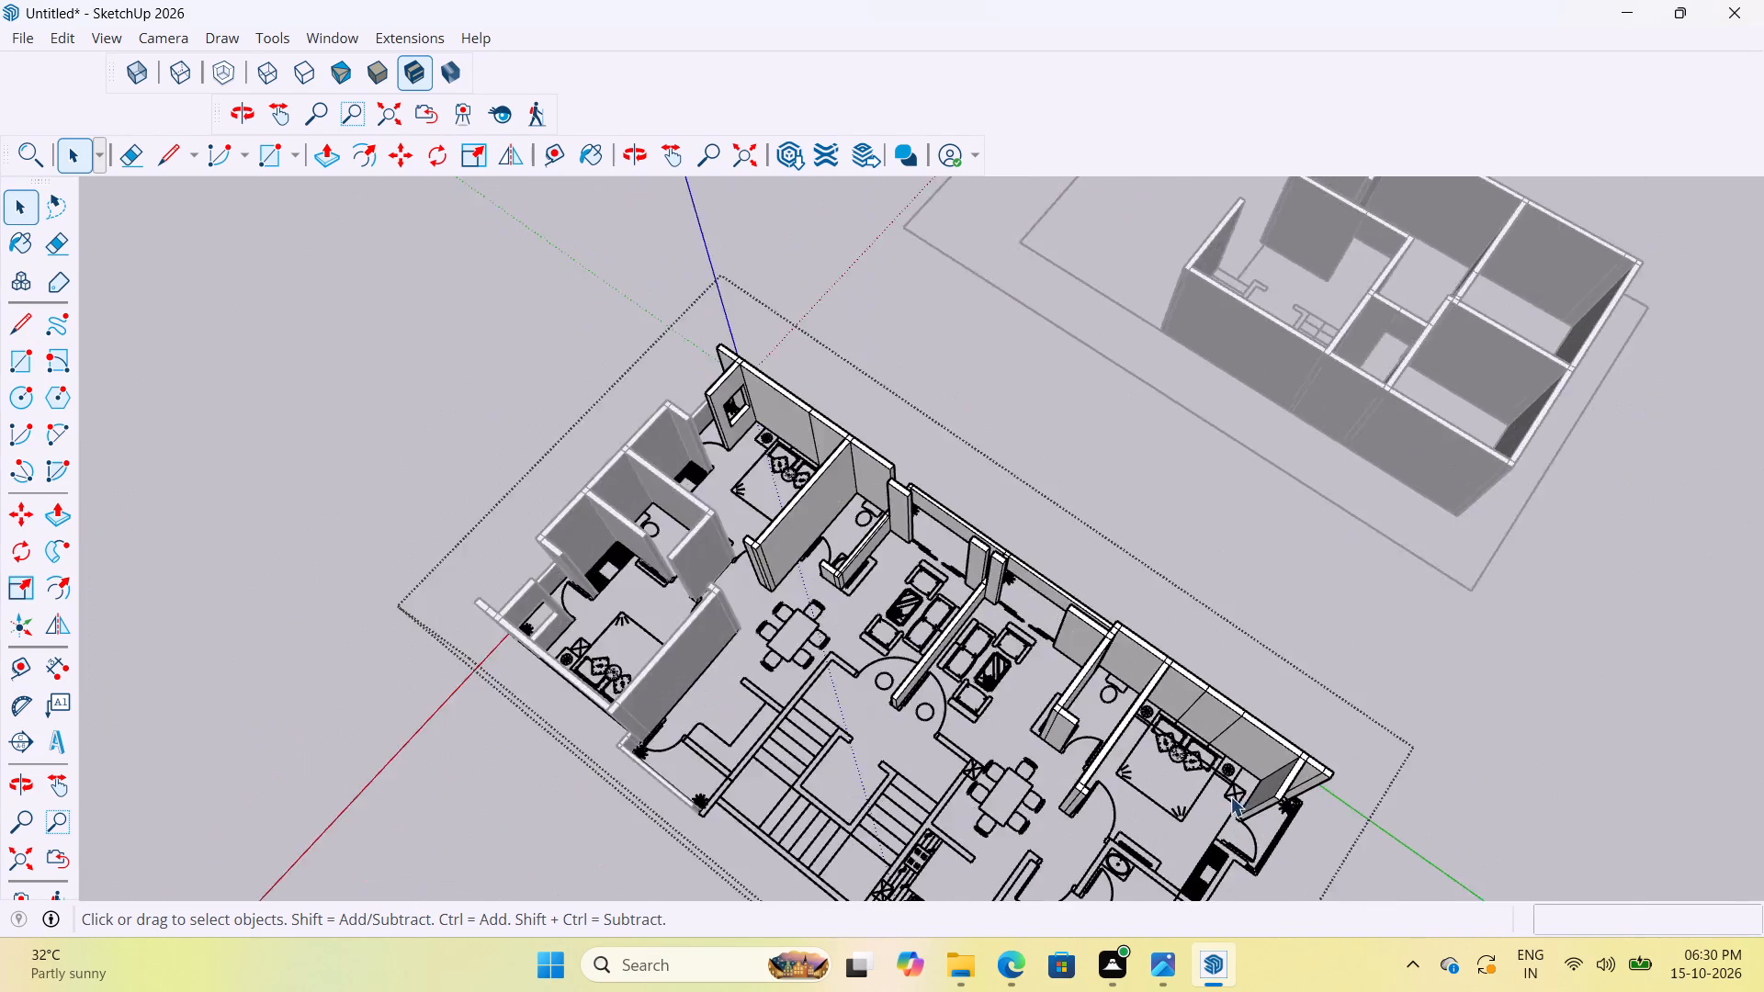
scroll(1230, 796, "up", 10)
scroll(1111, 659, "down", 6)
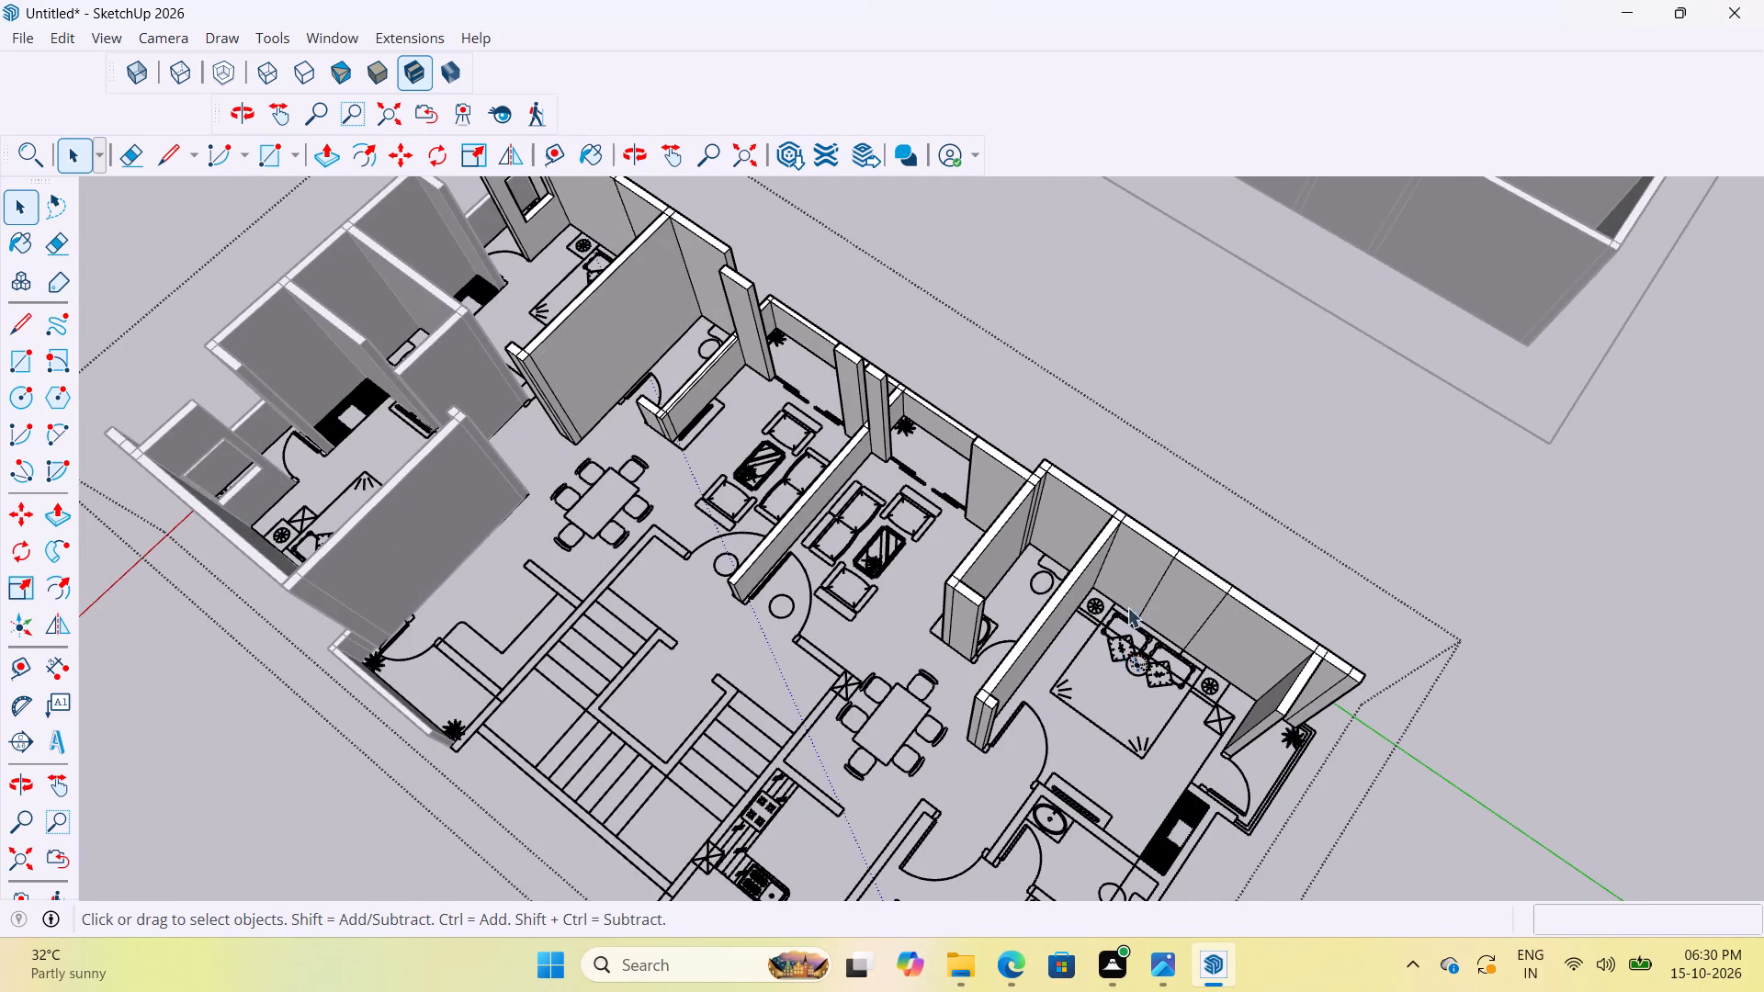
scroll(1127, 607, "down", 7)
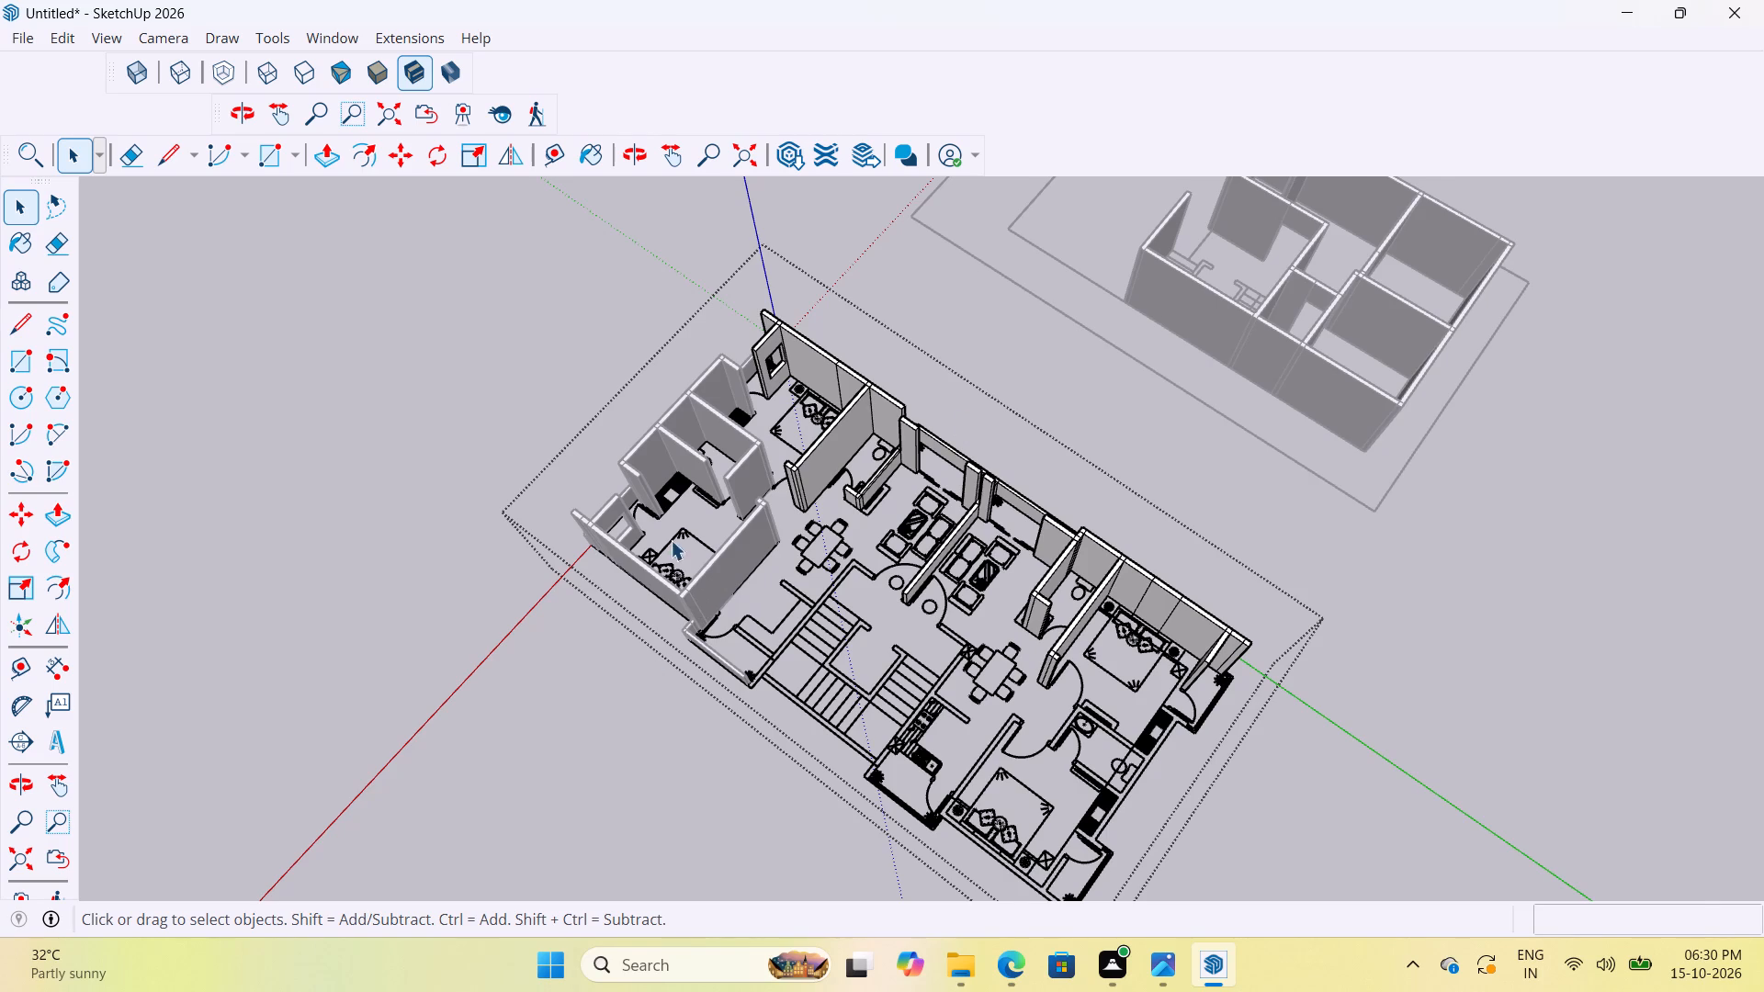
scroll(671, 540, "up", 8)
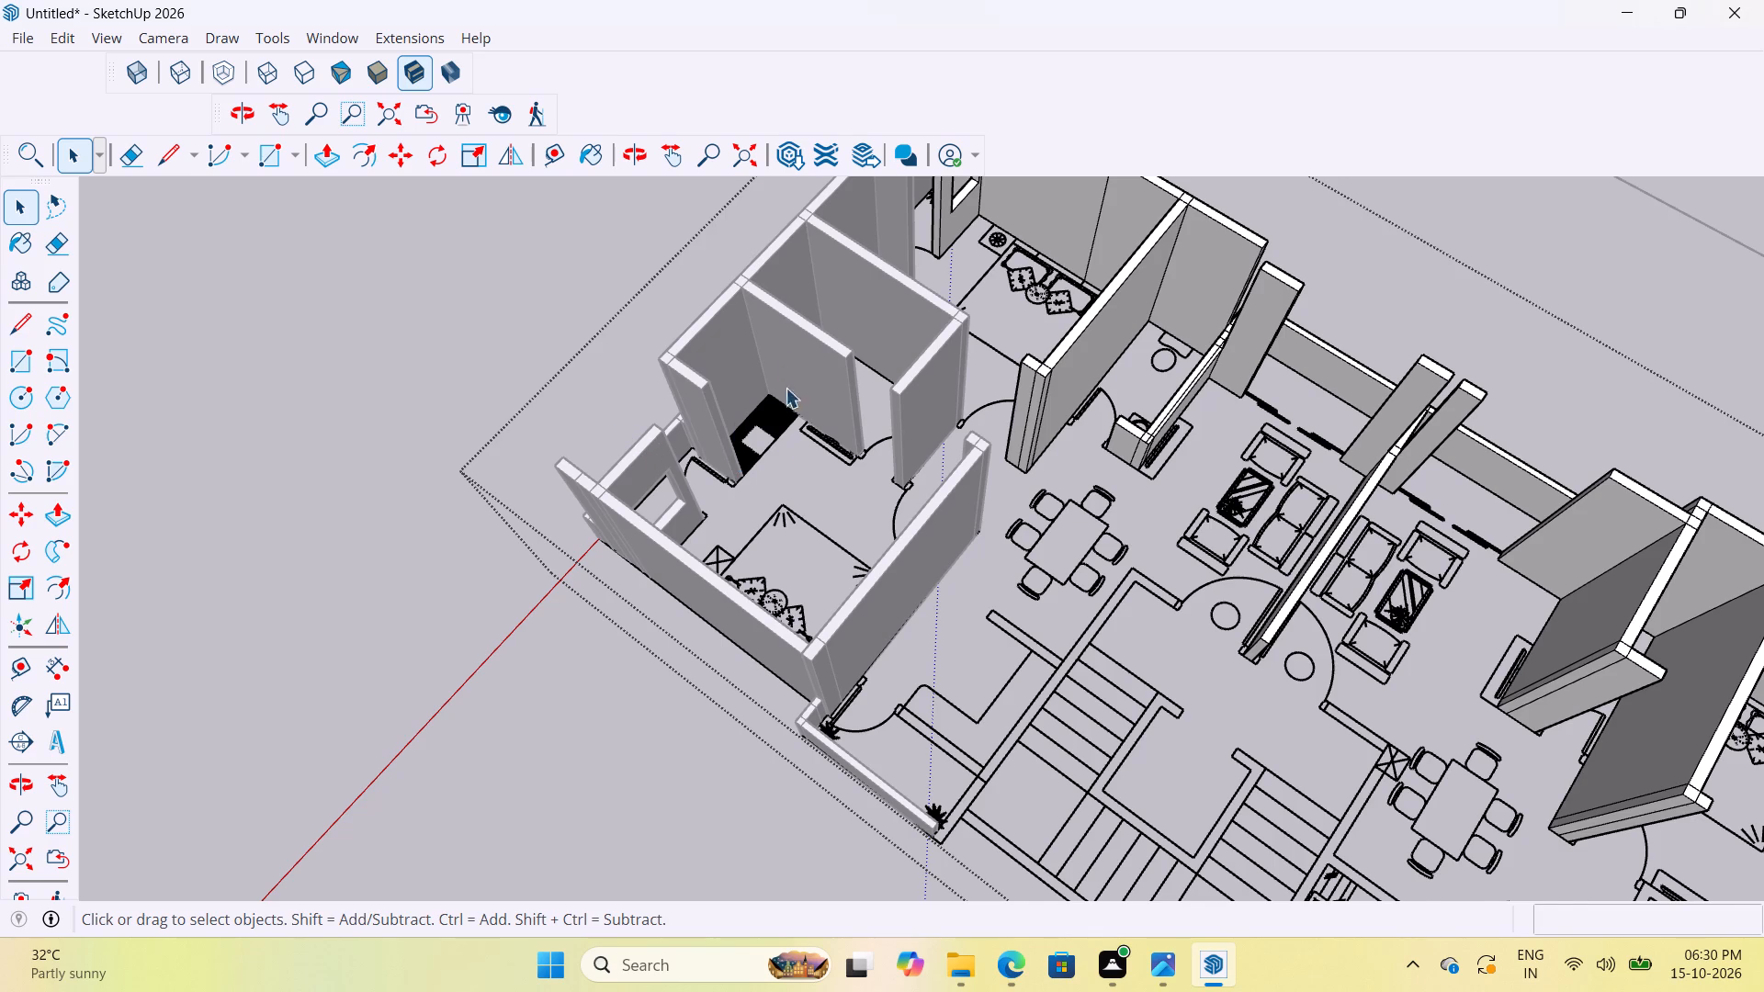
scroll(775, 453, "up", 2)
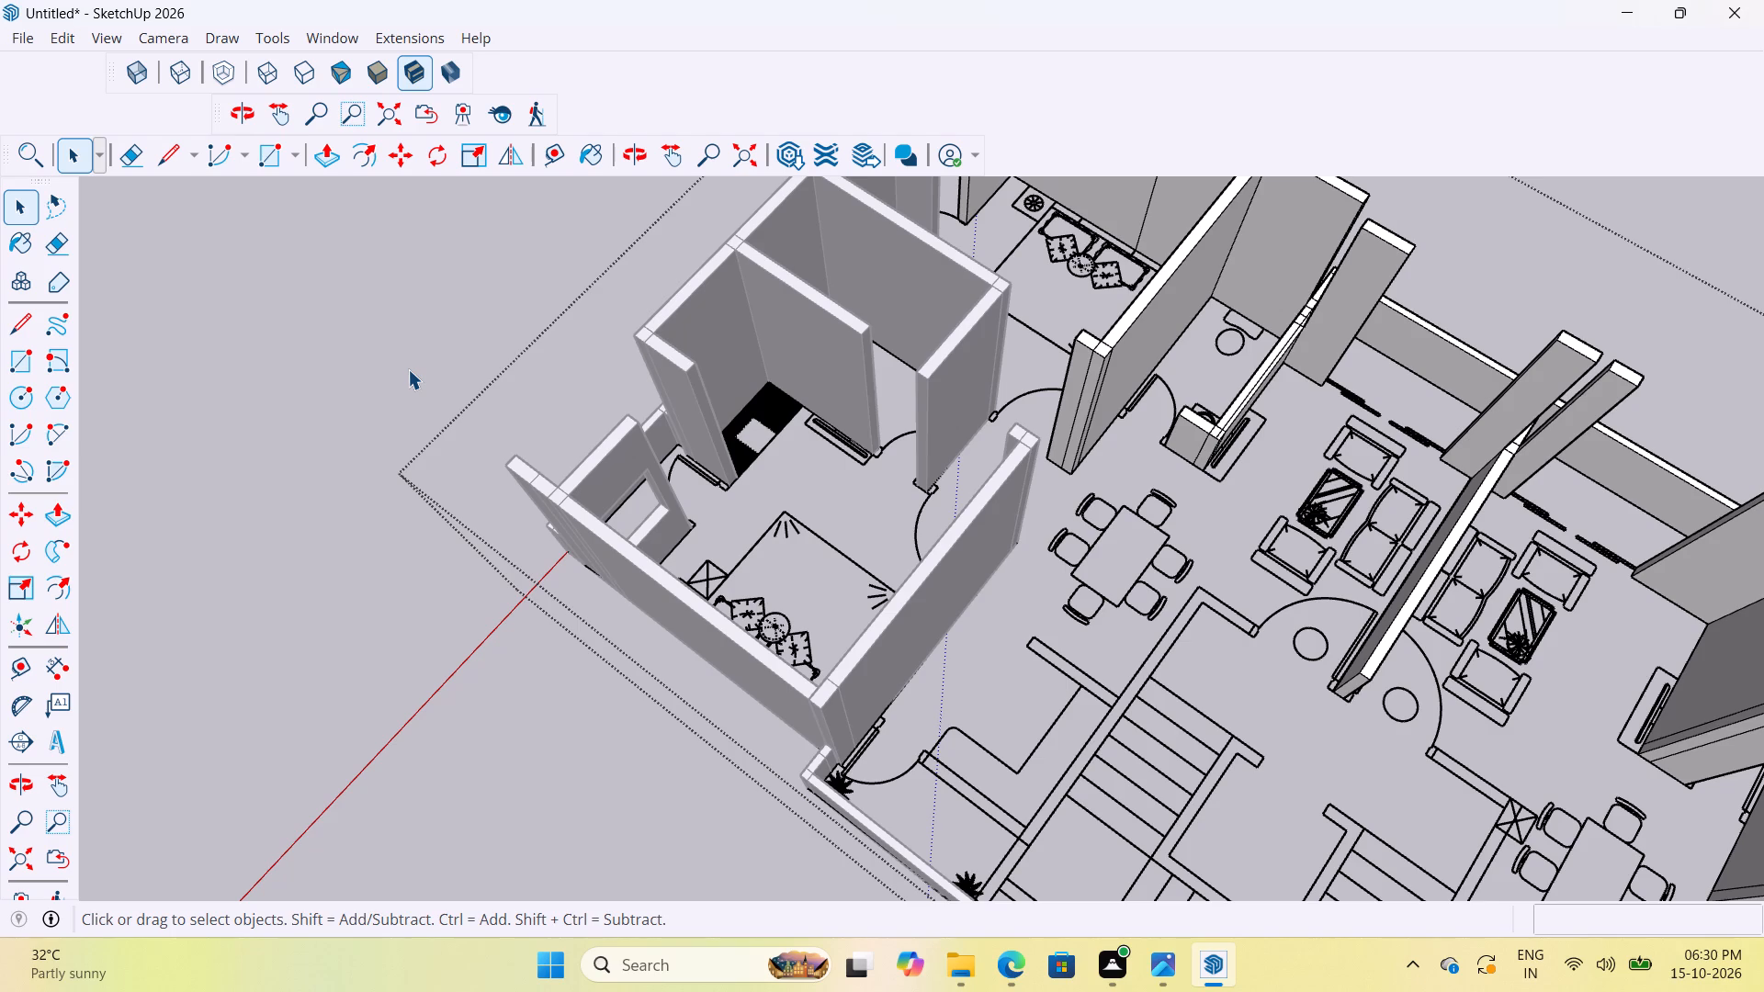
scroll(408, 369, "down", 4)
left_click(488, 761)
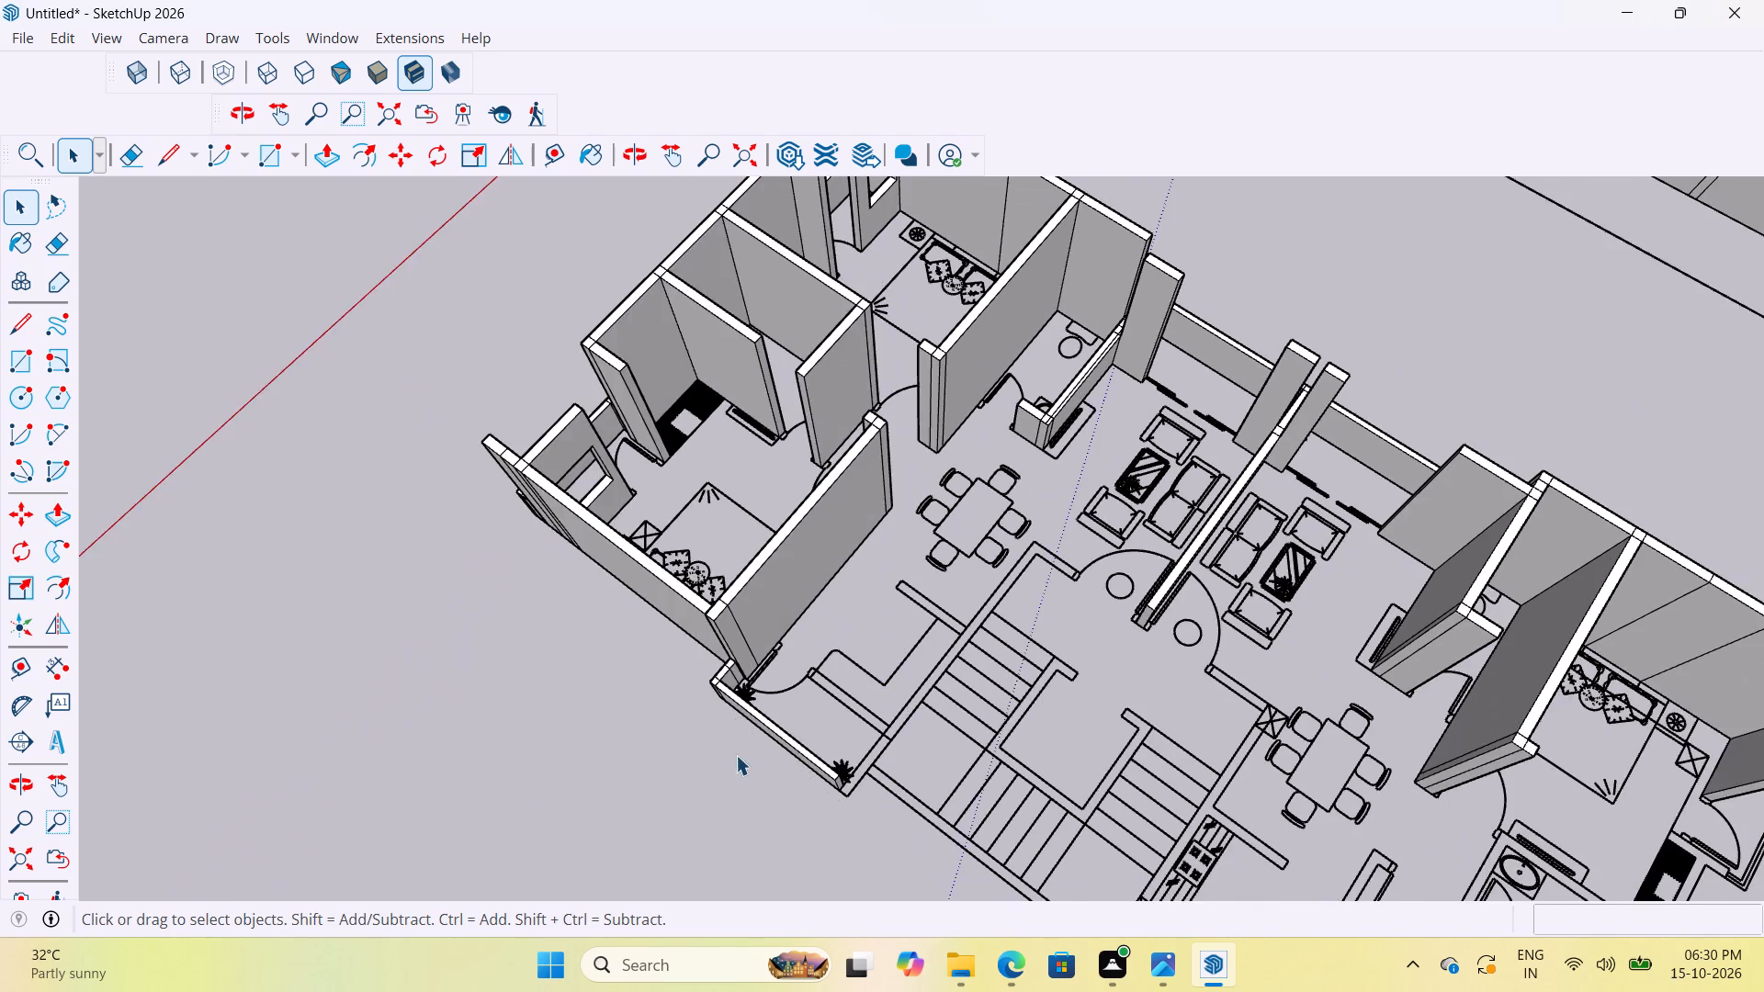
Examine the plan lines around the balcony, the kitchen counter and the staircase wall.
scroll(769, 750, "up", 8)
middle_click_drag(1081, 761, 663, 689)
scroll(676, 833, "up", 8)
scroll(910, 765, "up", 3)
scroll(910, 760, "down", 11)
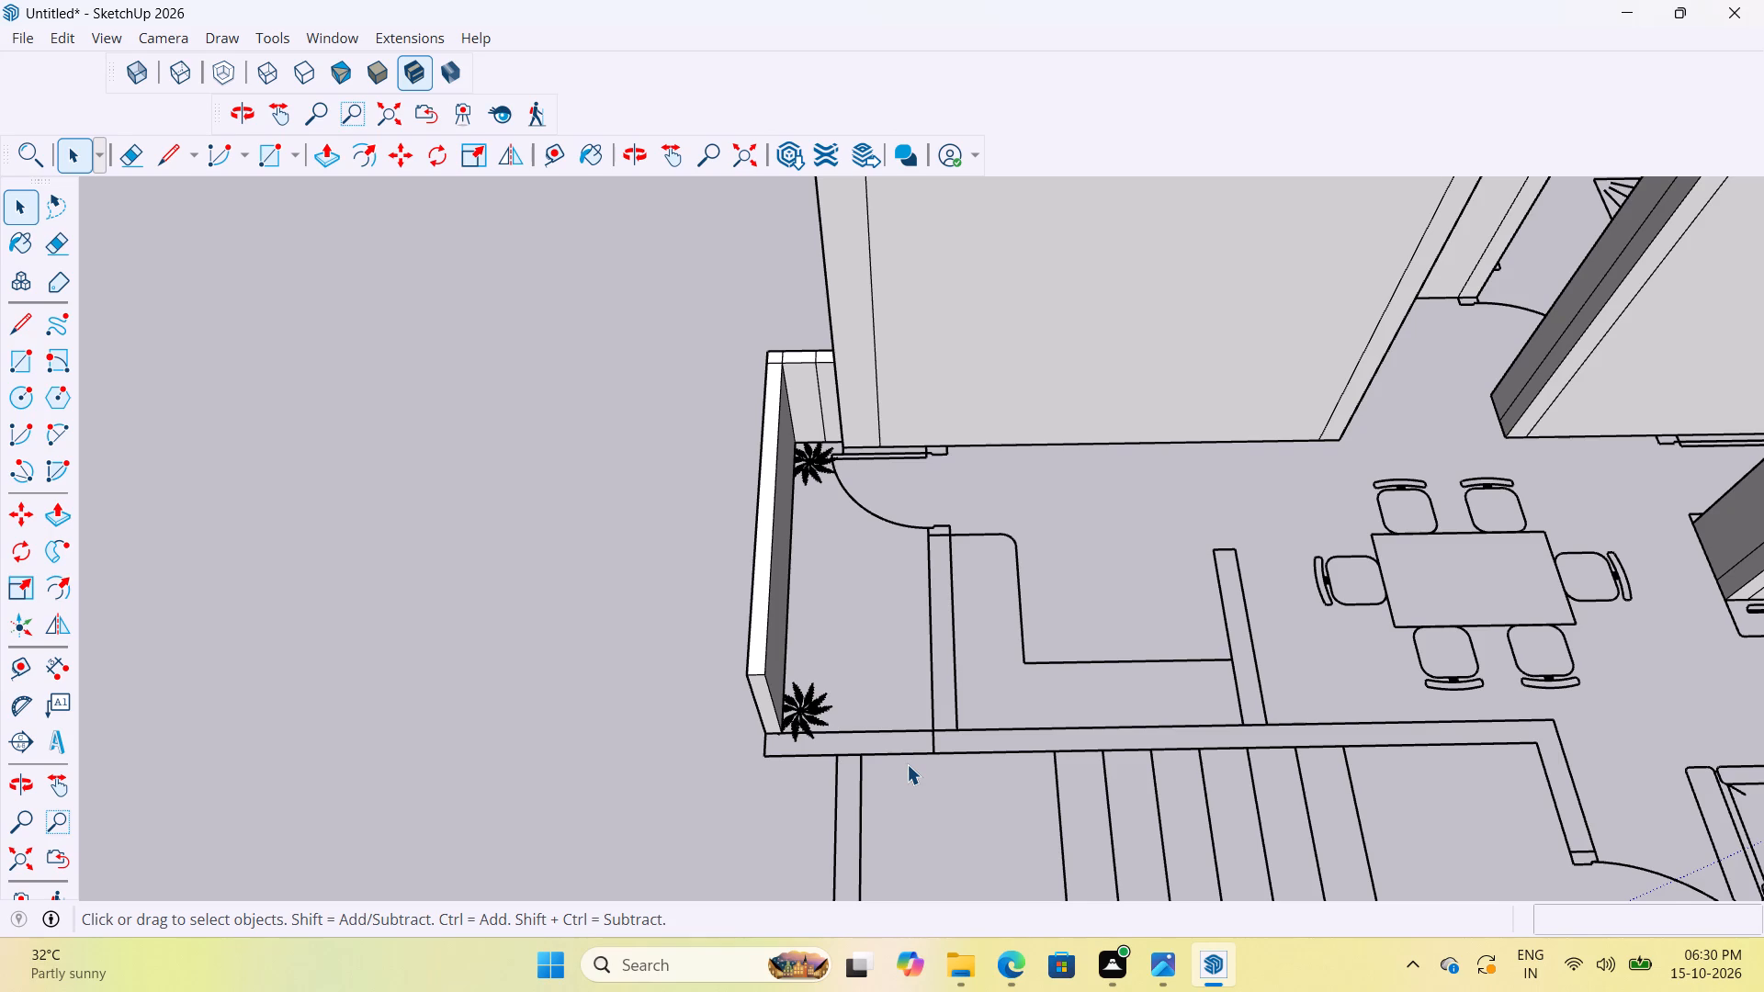
scroll(918, 759, "down", 4)
scroll(1180, 699, "up", 3)
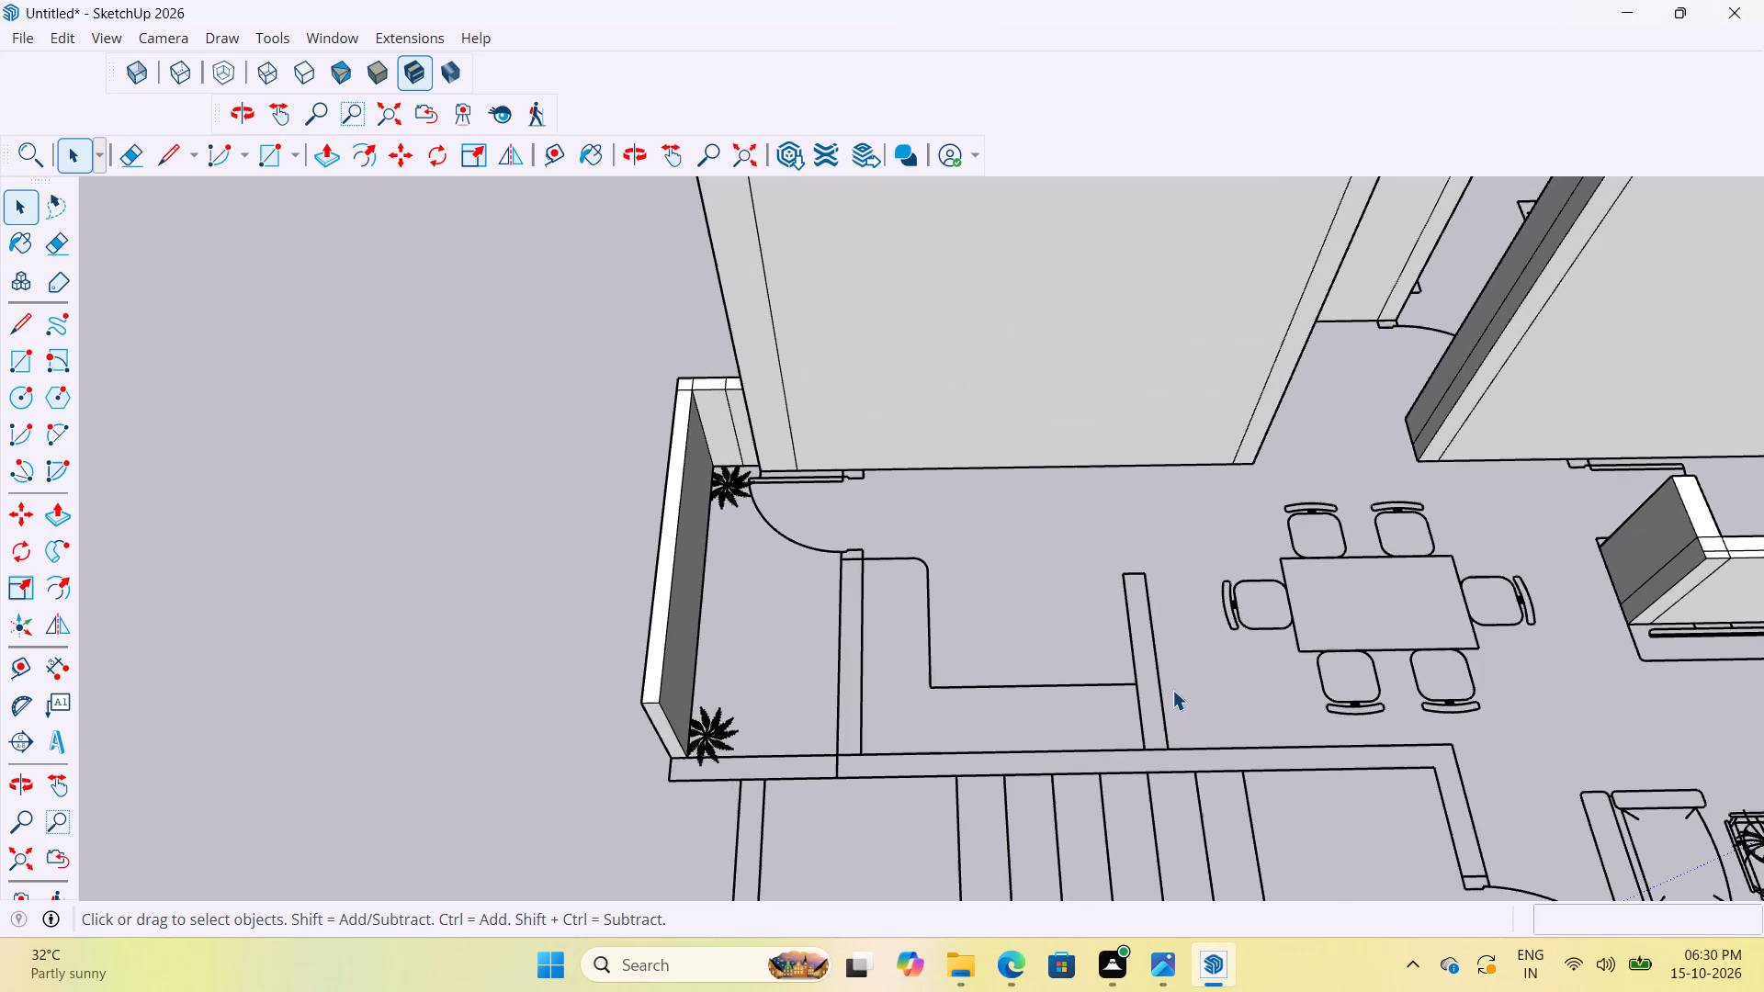
scroll(1038, 669, "down", 6)
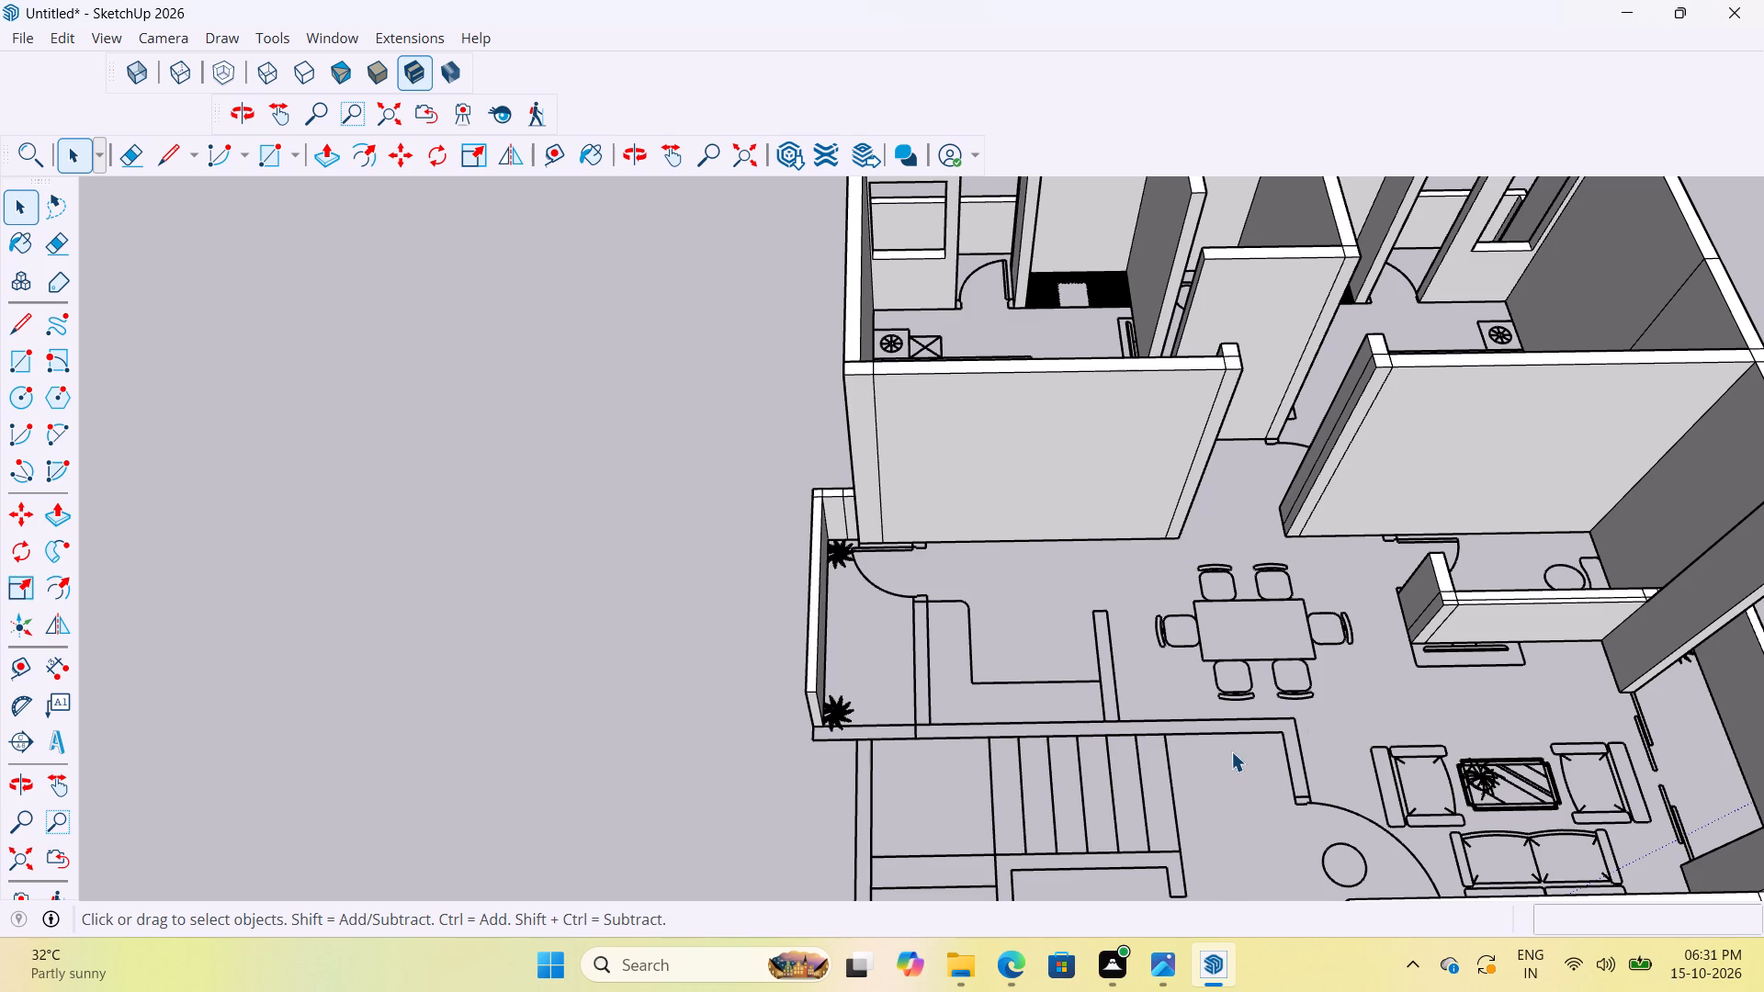
scroll(1198, 761, "down", 5)
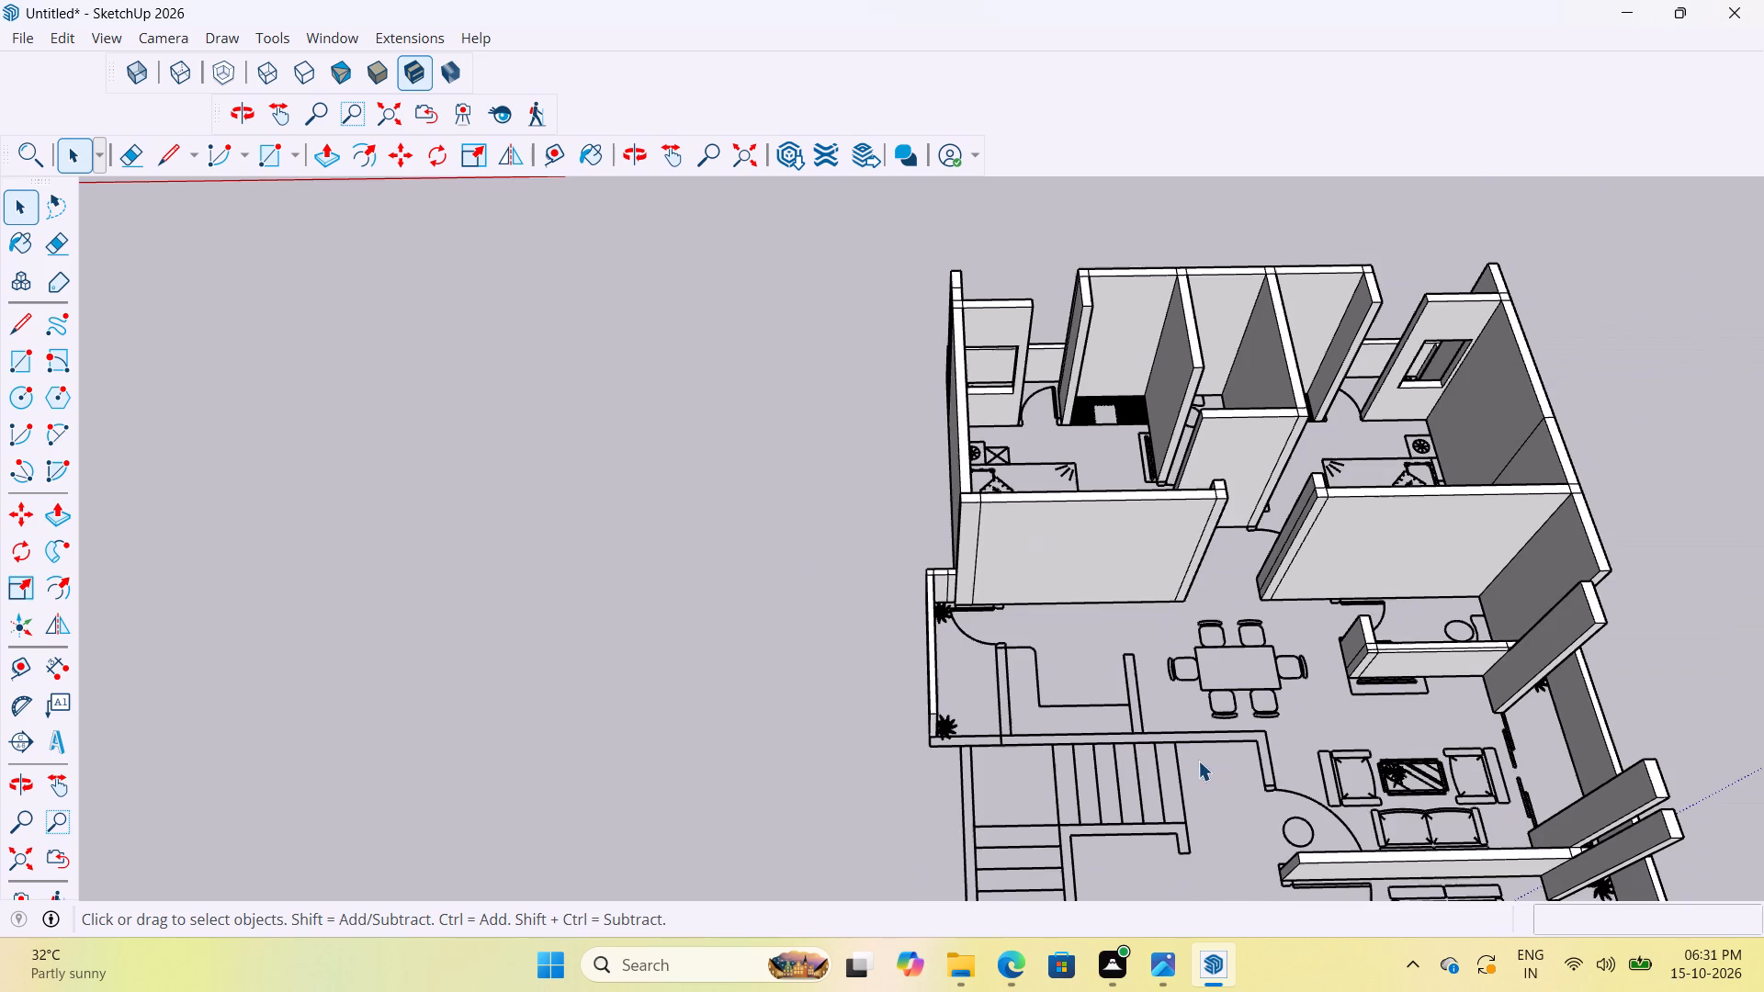
scroll(1051, 817, "up", 8)
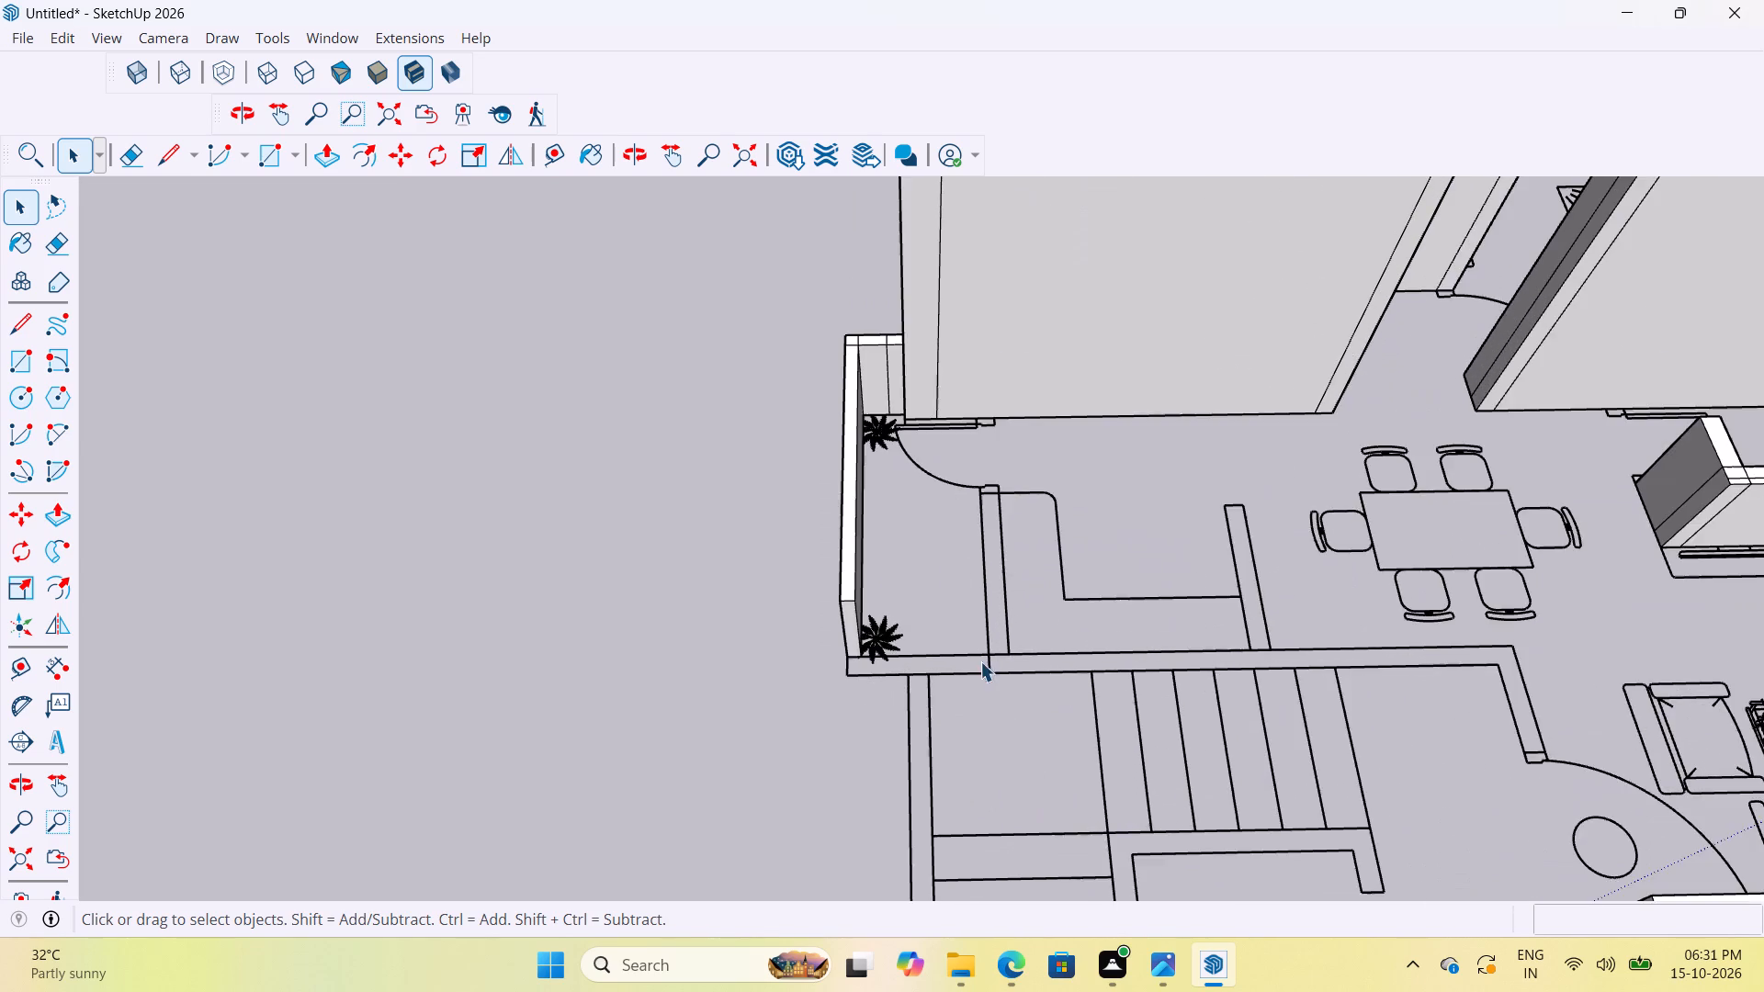
scroll(980, 661, "up", 1)
scroll(942, 566, "down", 6)
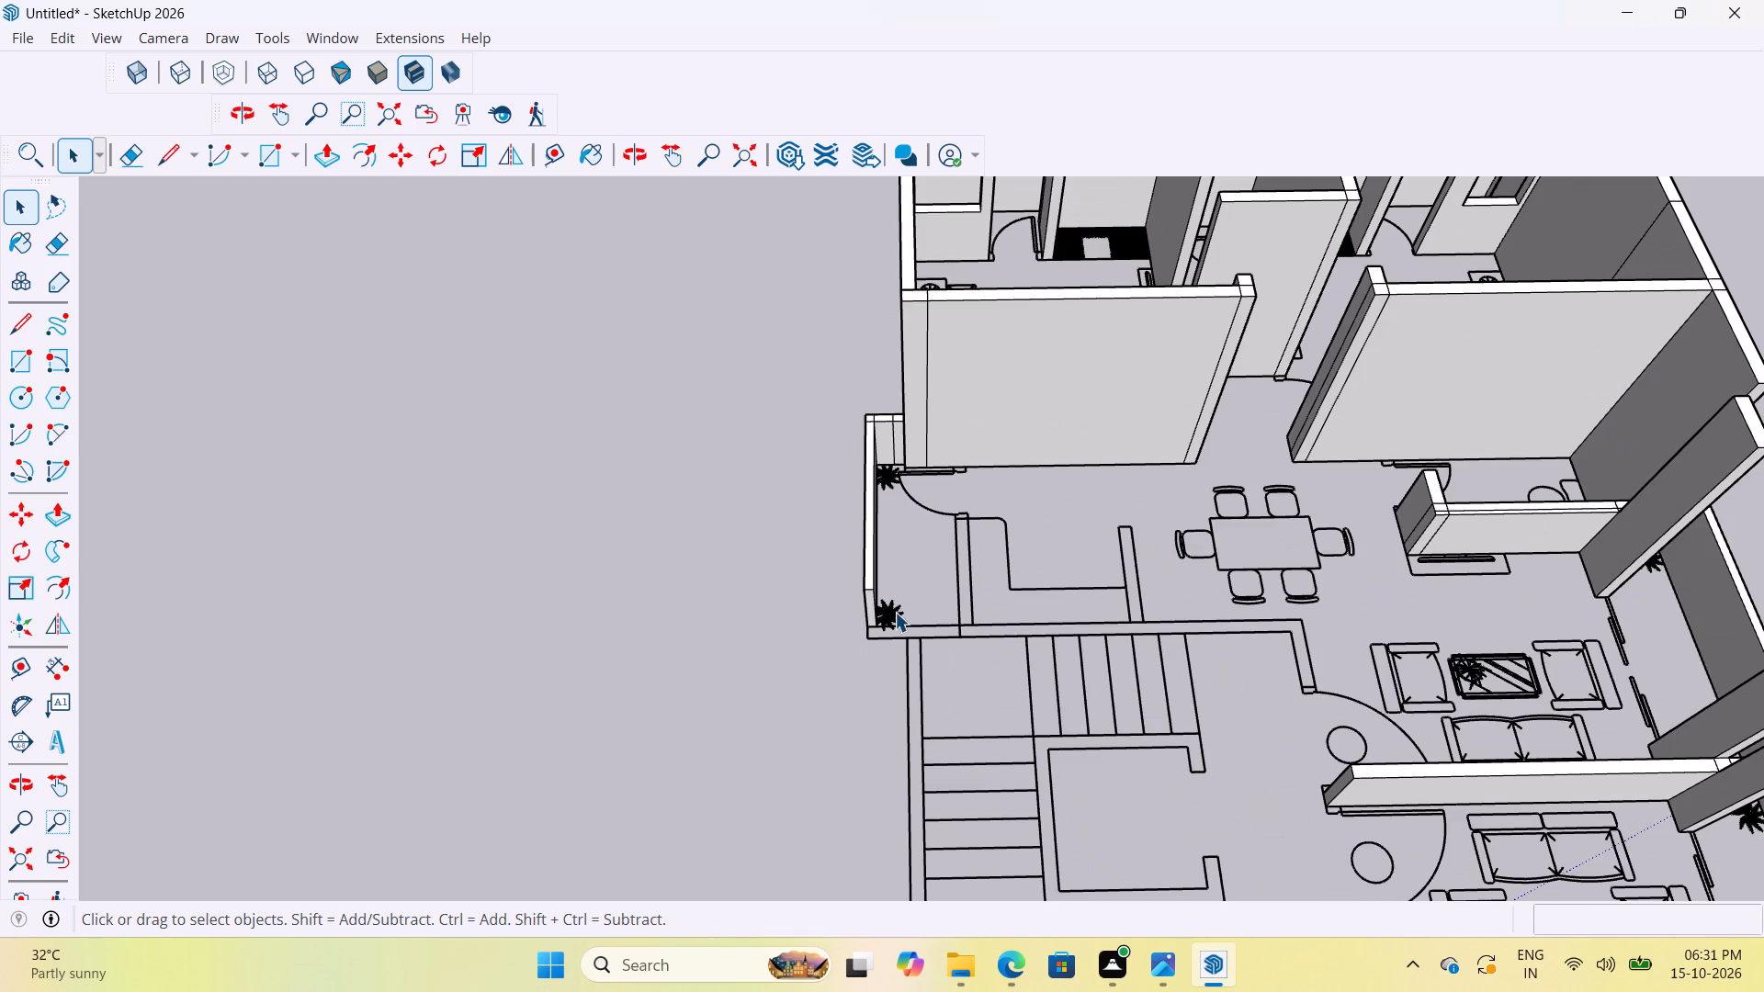
Extend the balcony parapet's end beside the lower plant by about 9" to the outer line of the staircase-side wall.
scroll(897, 610, "up", 9)
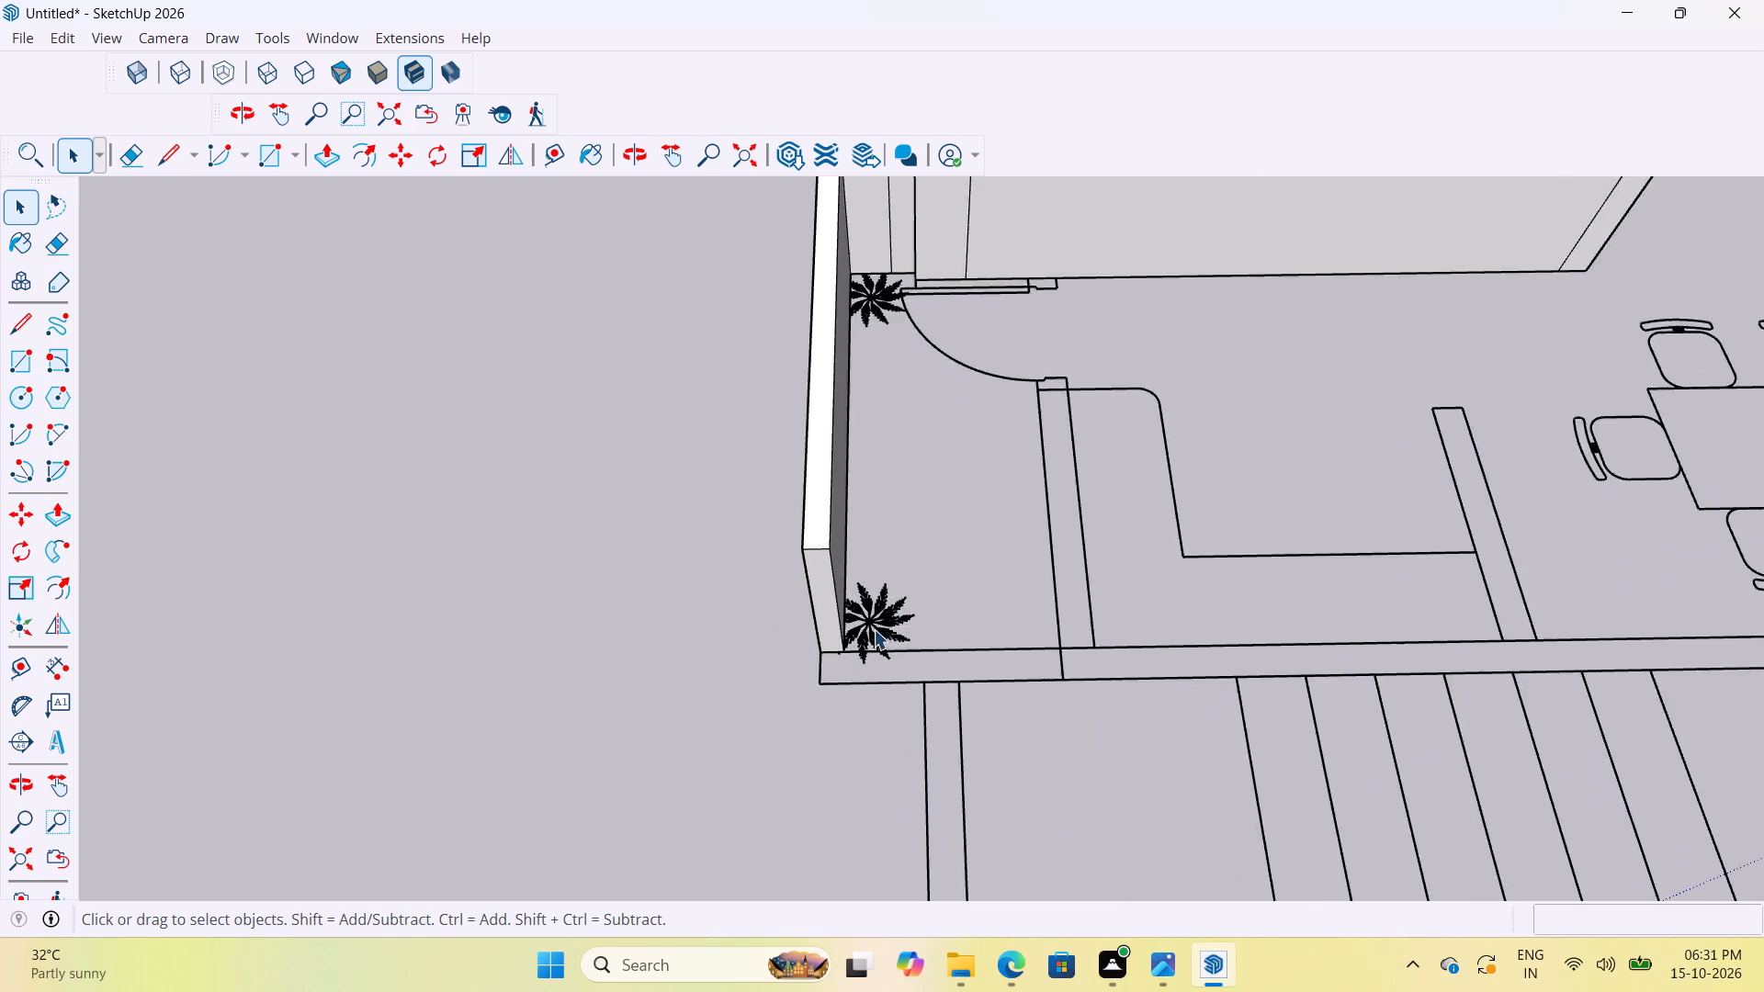
scroll(874, 629, "up", 9)
double_click(817, 594)
key("p")
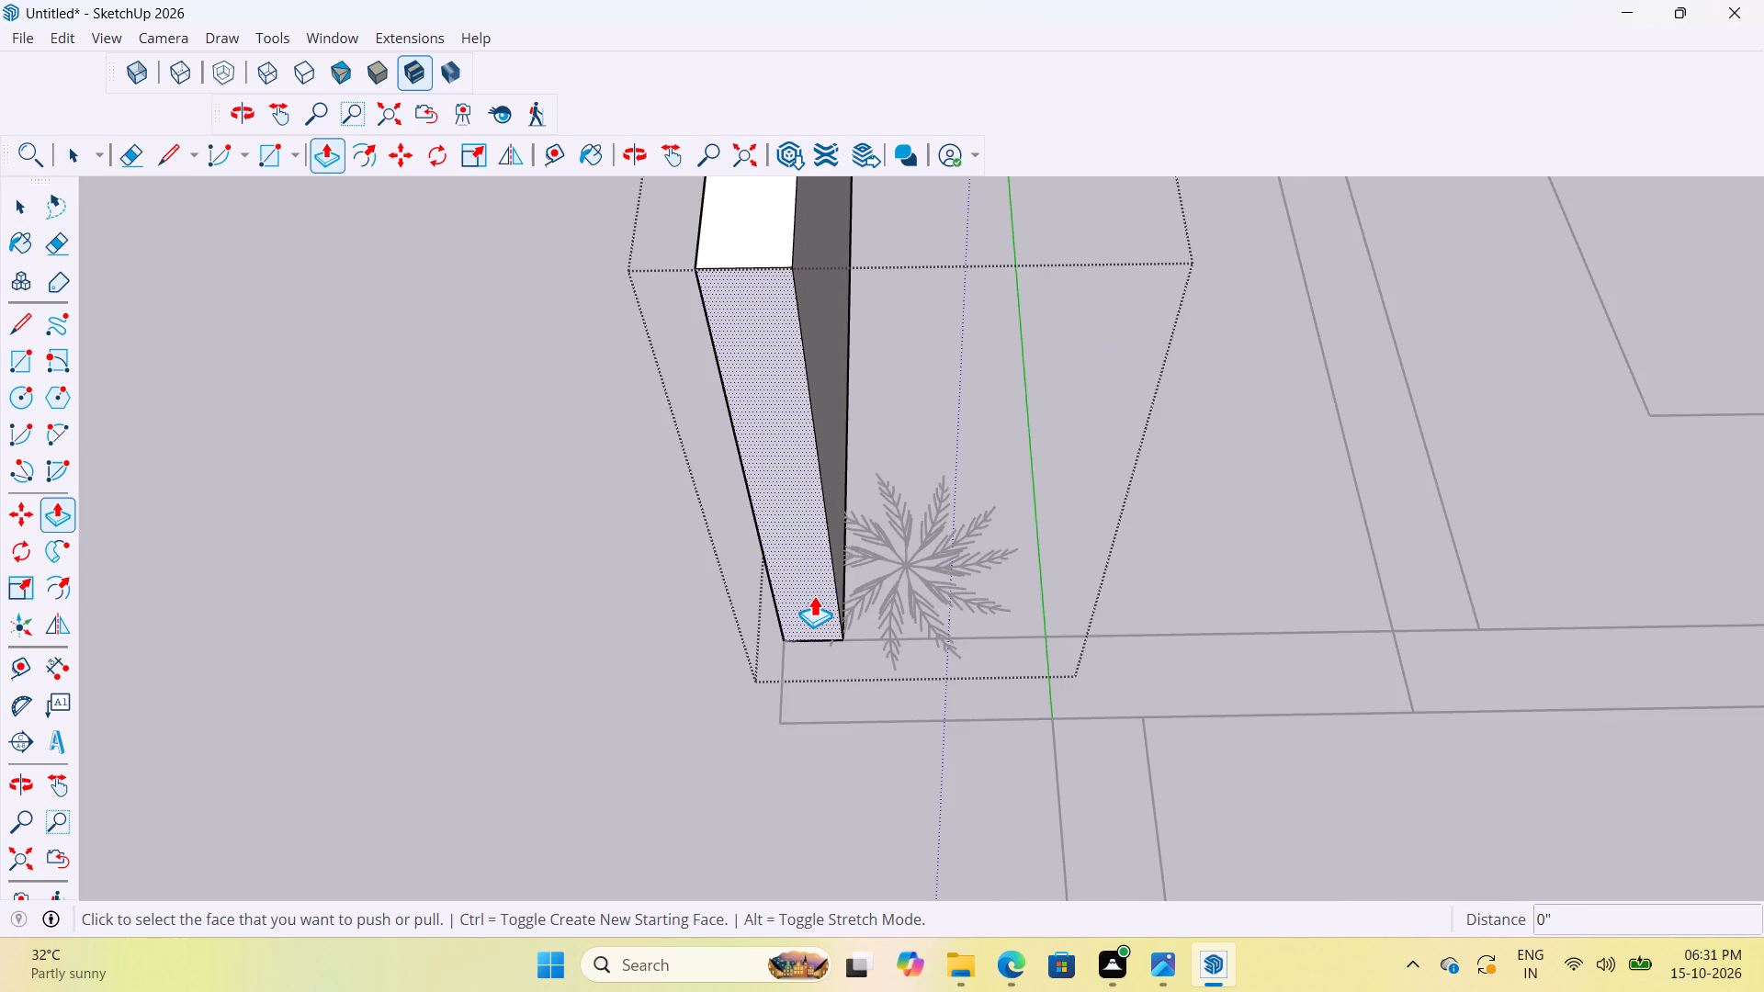
left_click(808, 581)
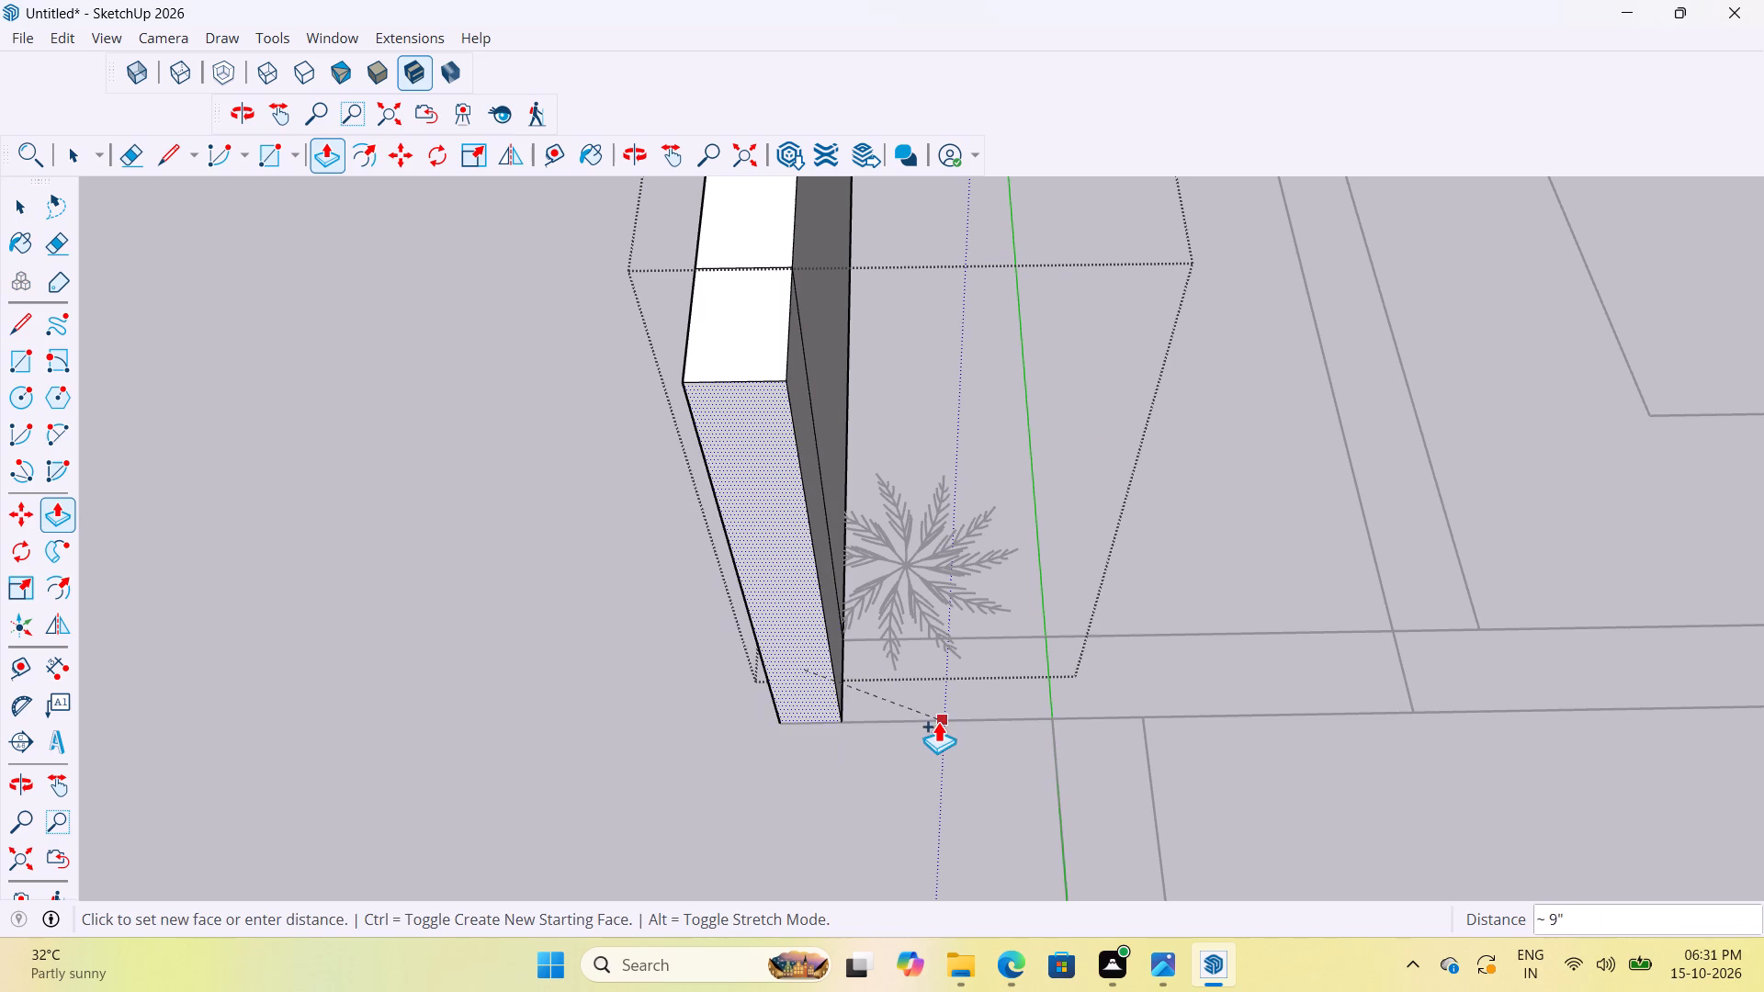
left_click(944, 723)
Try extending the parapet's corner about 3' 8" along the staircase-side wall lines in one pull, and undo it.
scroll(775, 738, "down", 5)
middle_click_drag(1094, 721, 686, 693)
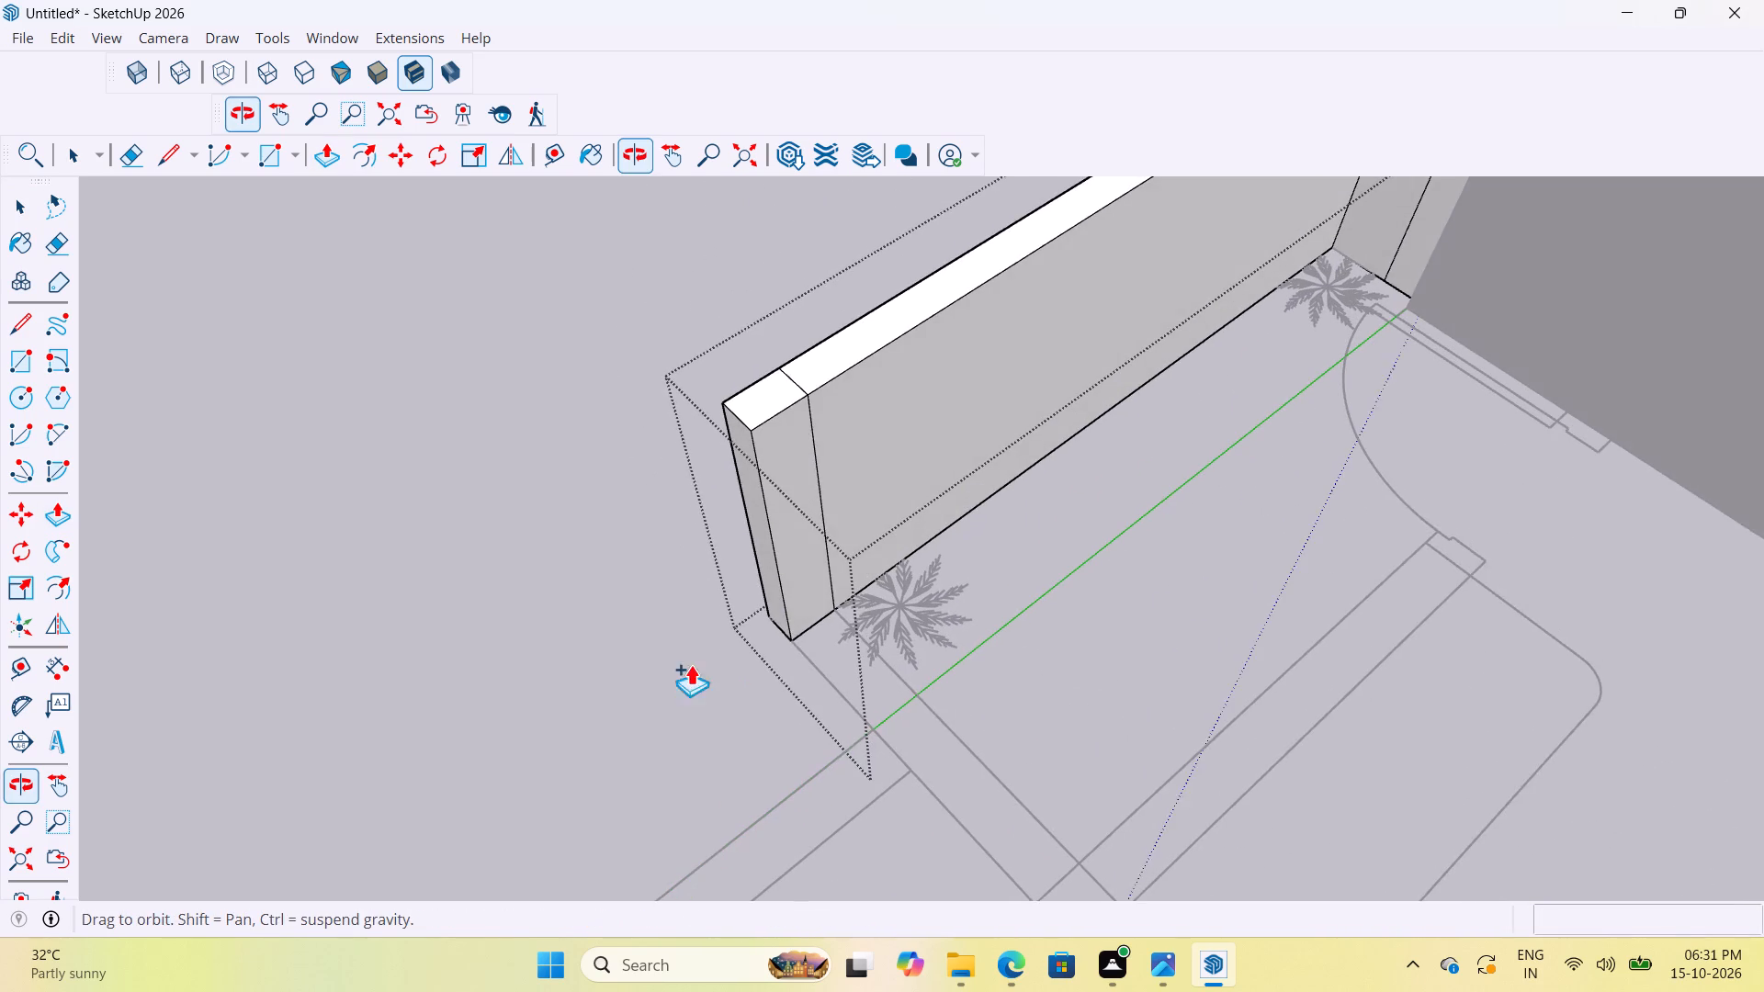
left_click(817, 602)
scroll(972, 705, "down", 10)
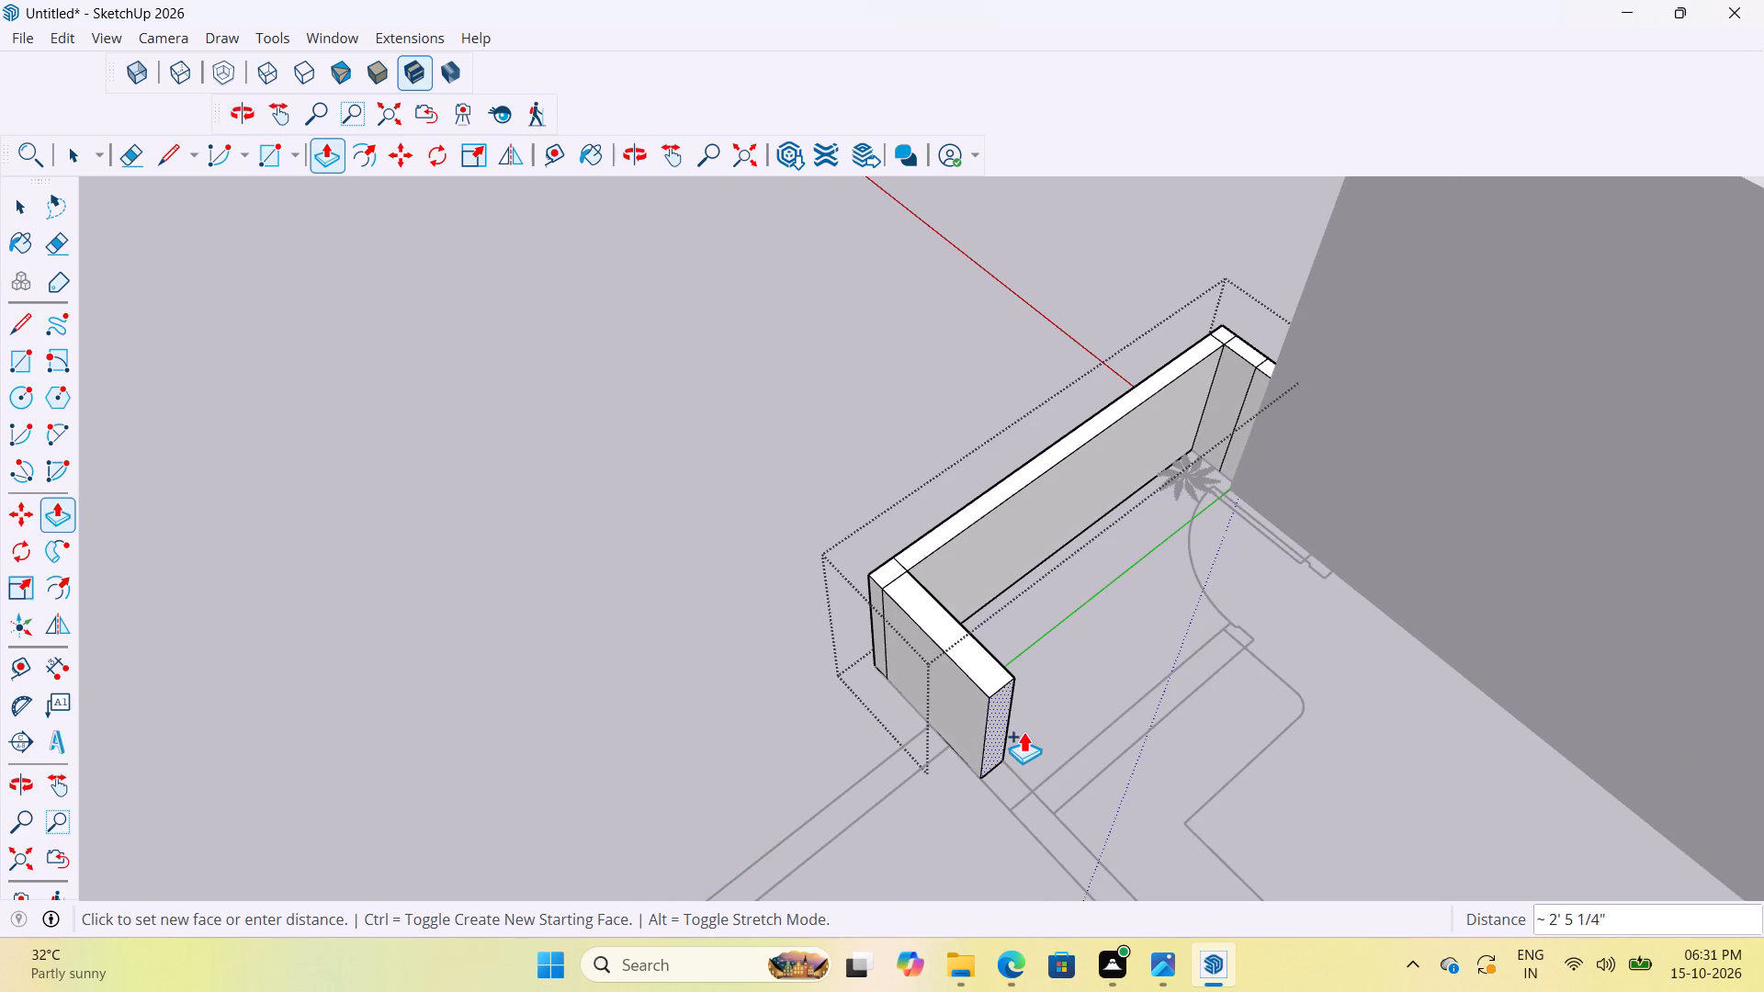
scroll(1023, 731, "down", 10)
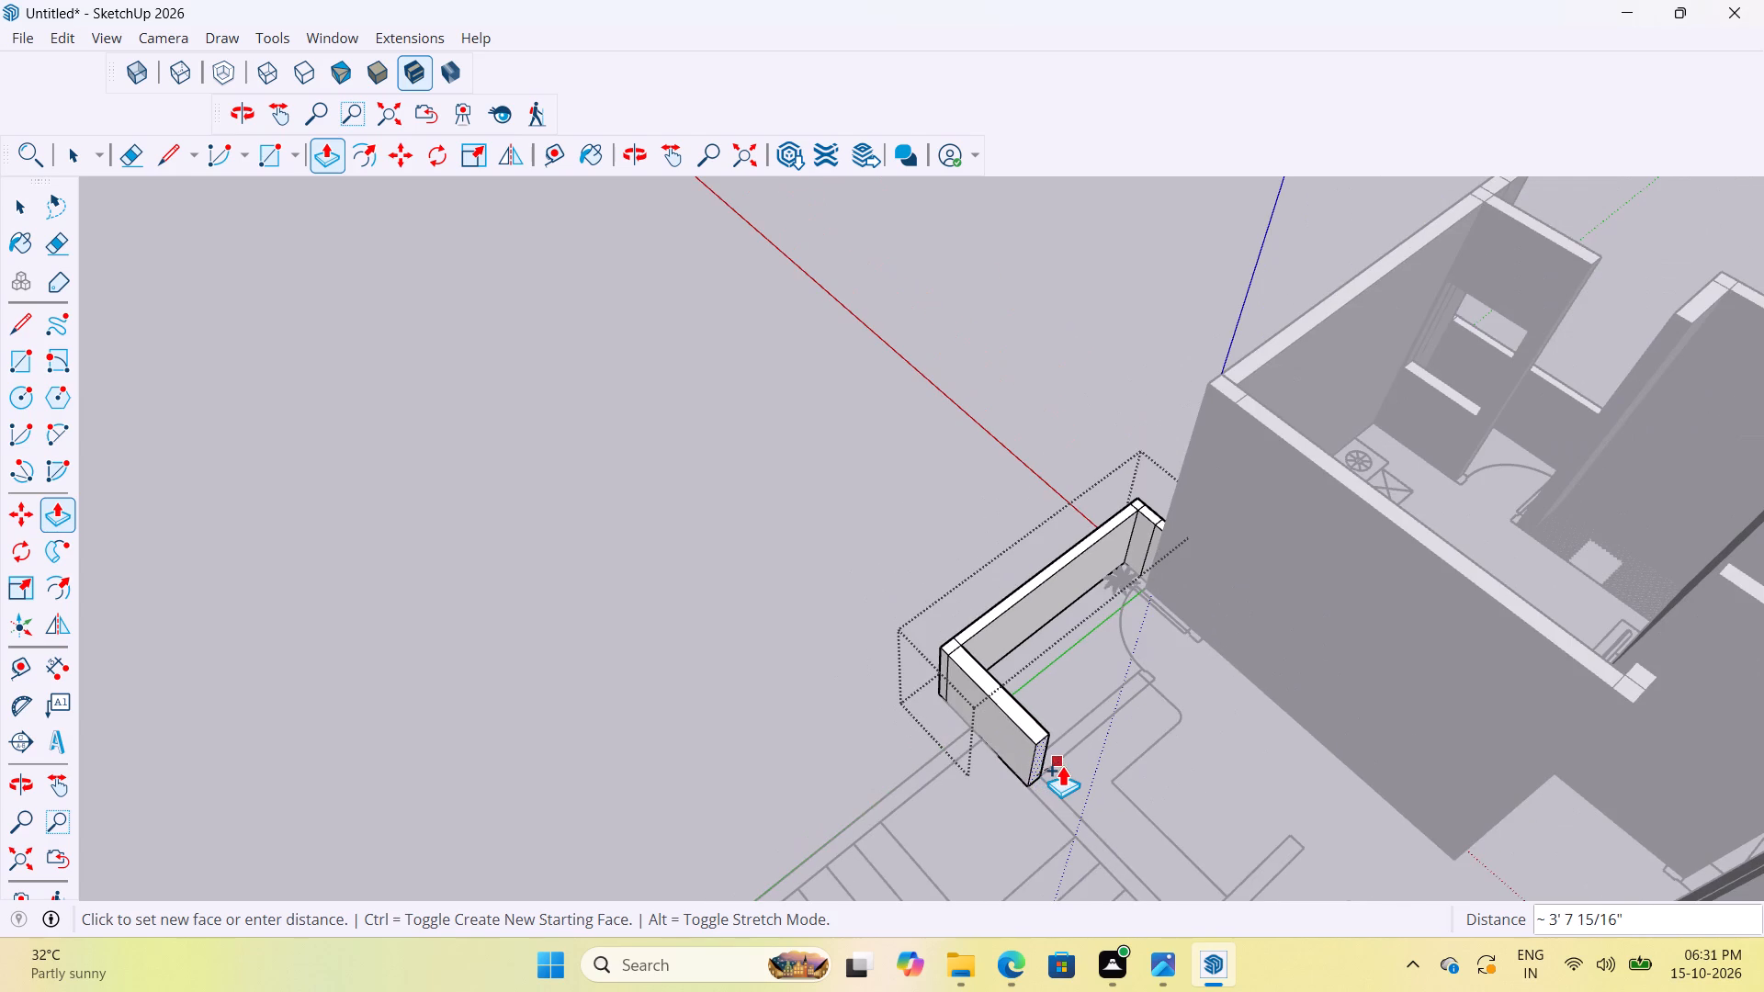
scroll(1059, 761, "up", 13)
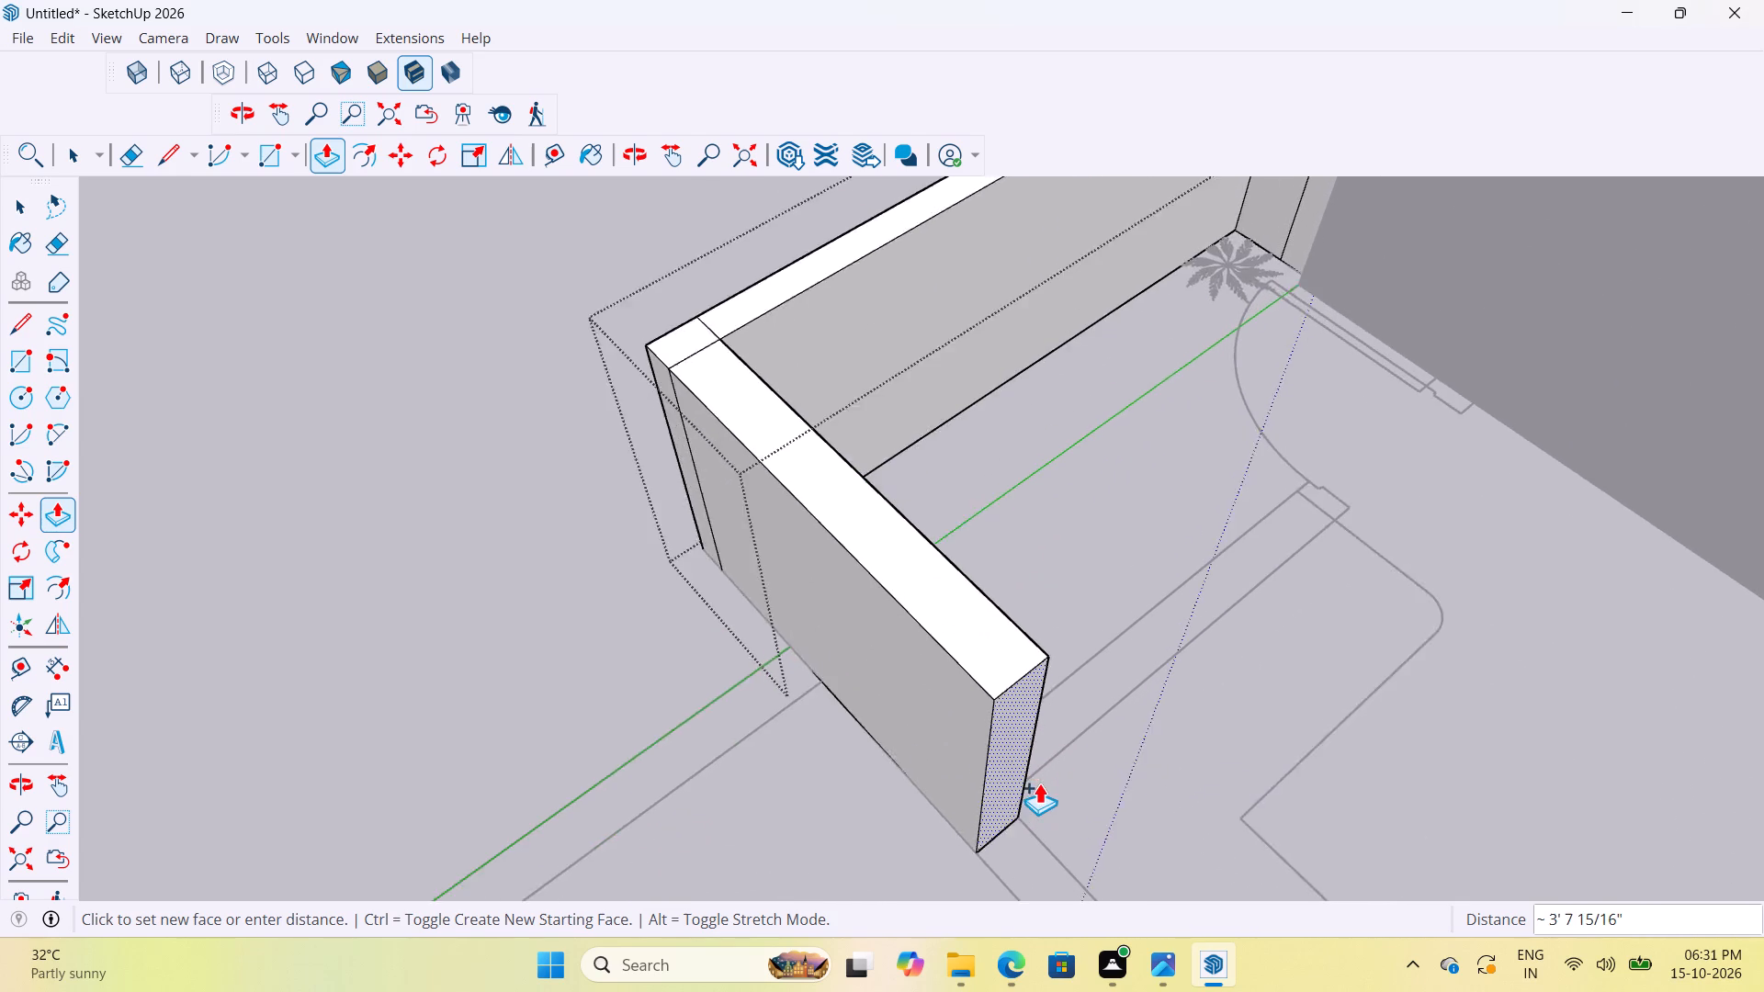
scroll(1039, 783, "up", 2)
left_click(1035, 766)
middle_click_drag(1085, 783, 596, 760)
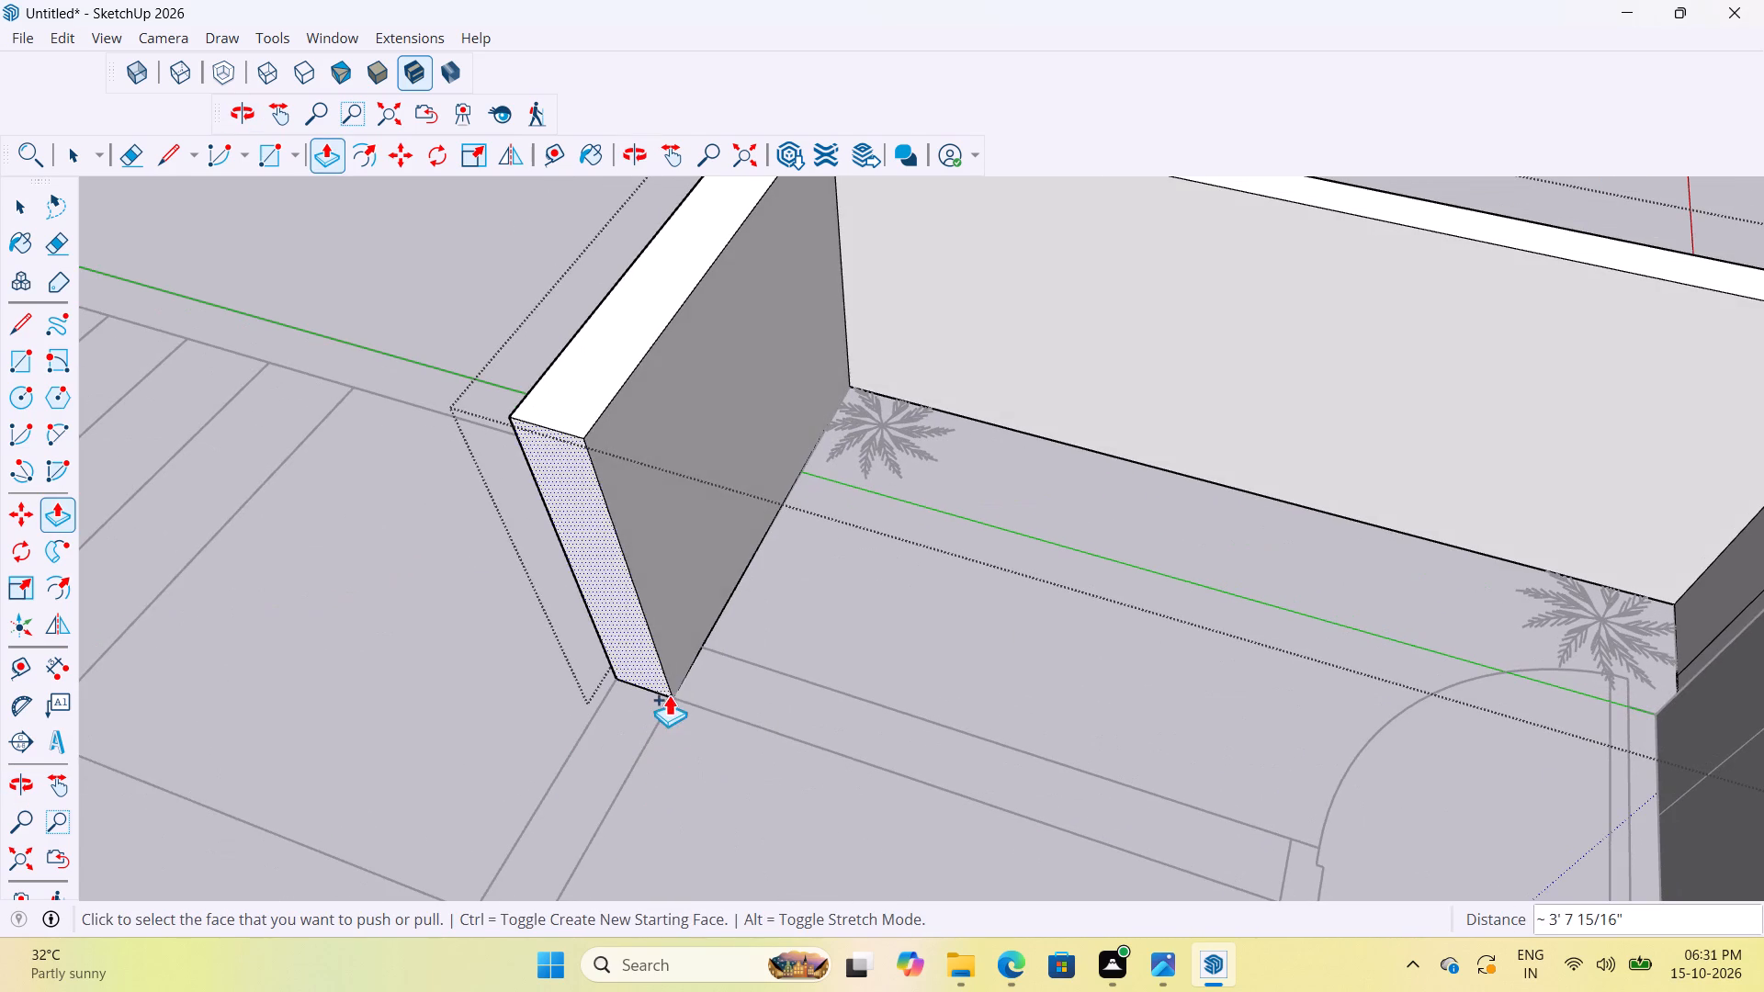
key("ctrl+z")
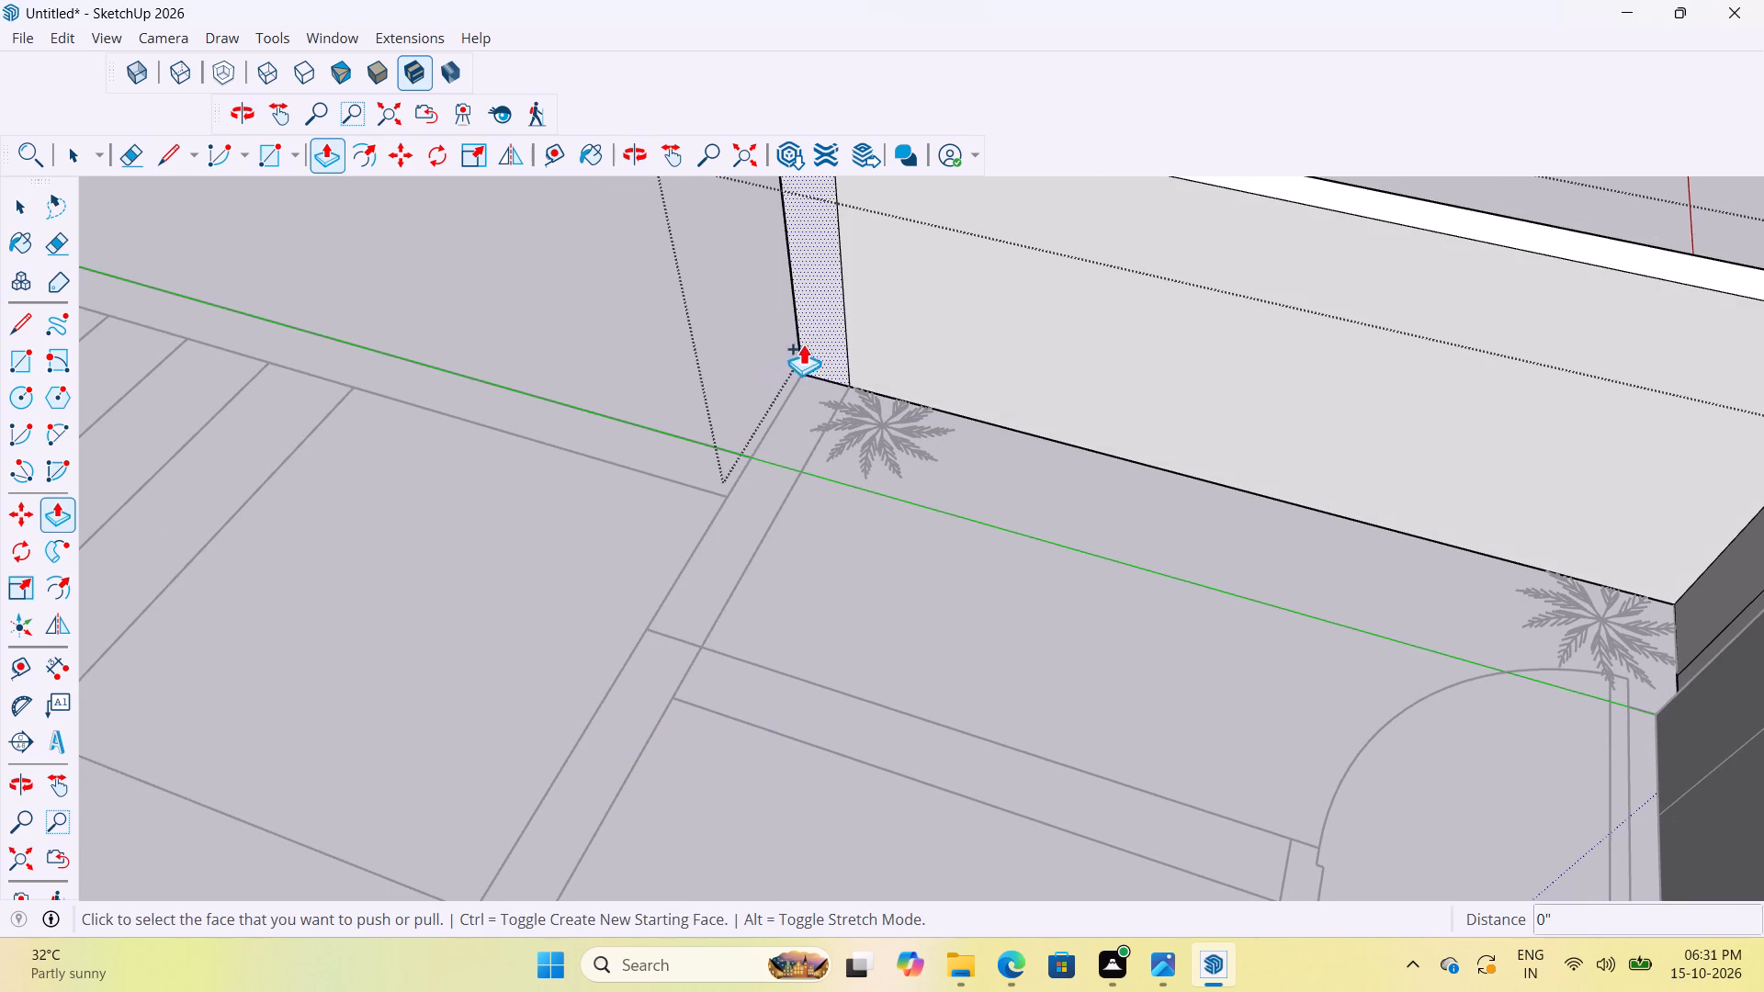
Extend the parapet's corner about 3' 2" along the staircase-side wall to the kitchen cross wall, plus 6" across its thickness.
left_click(813, 340)
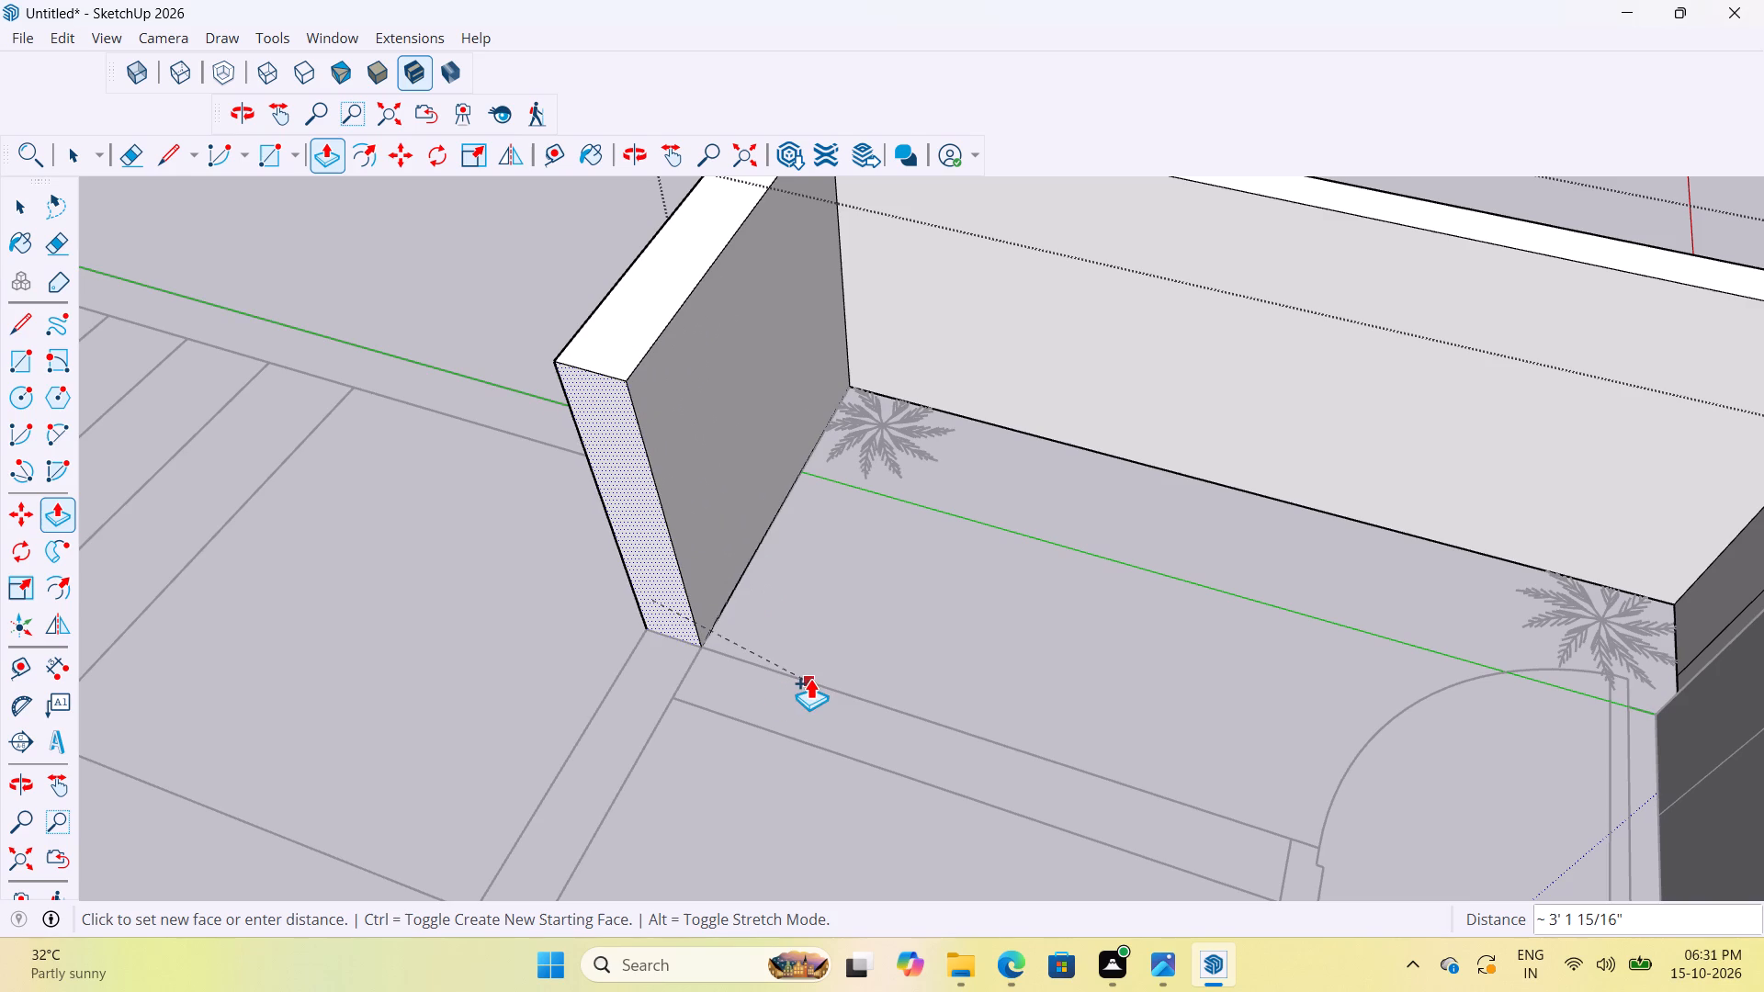
left_click(814, 680)
left_click(661, 586)
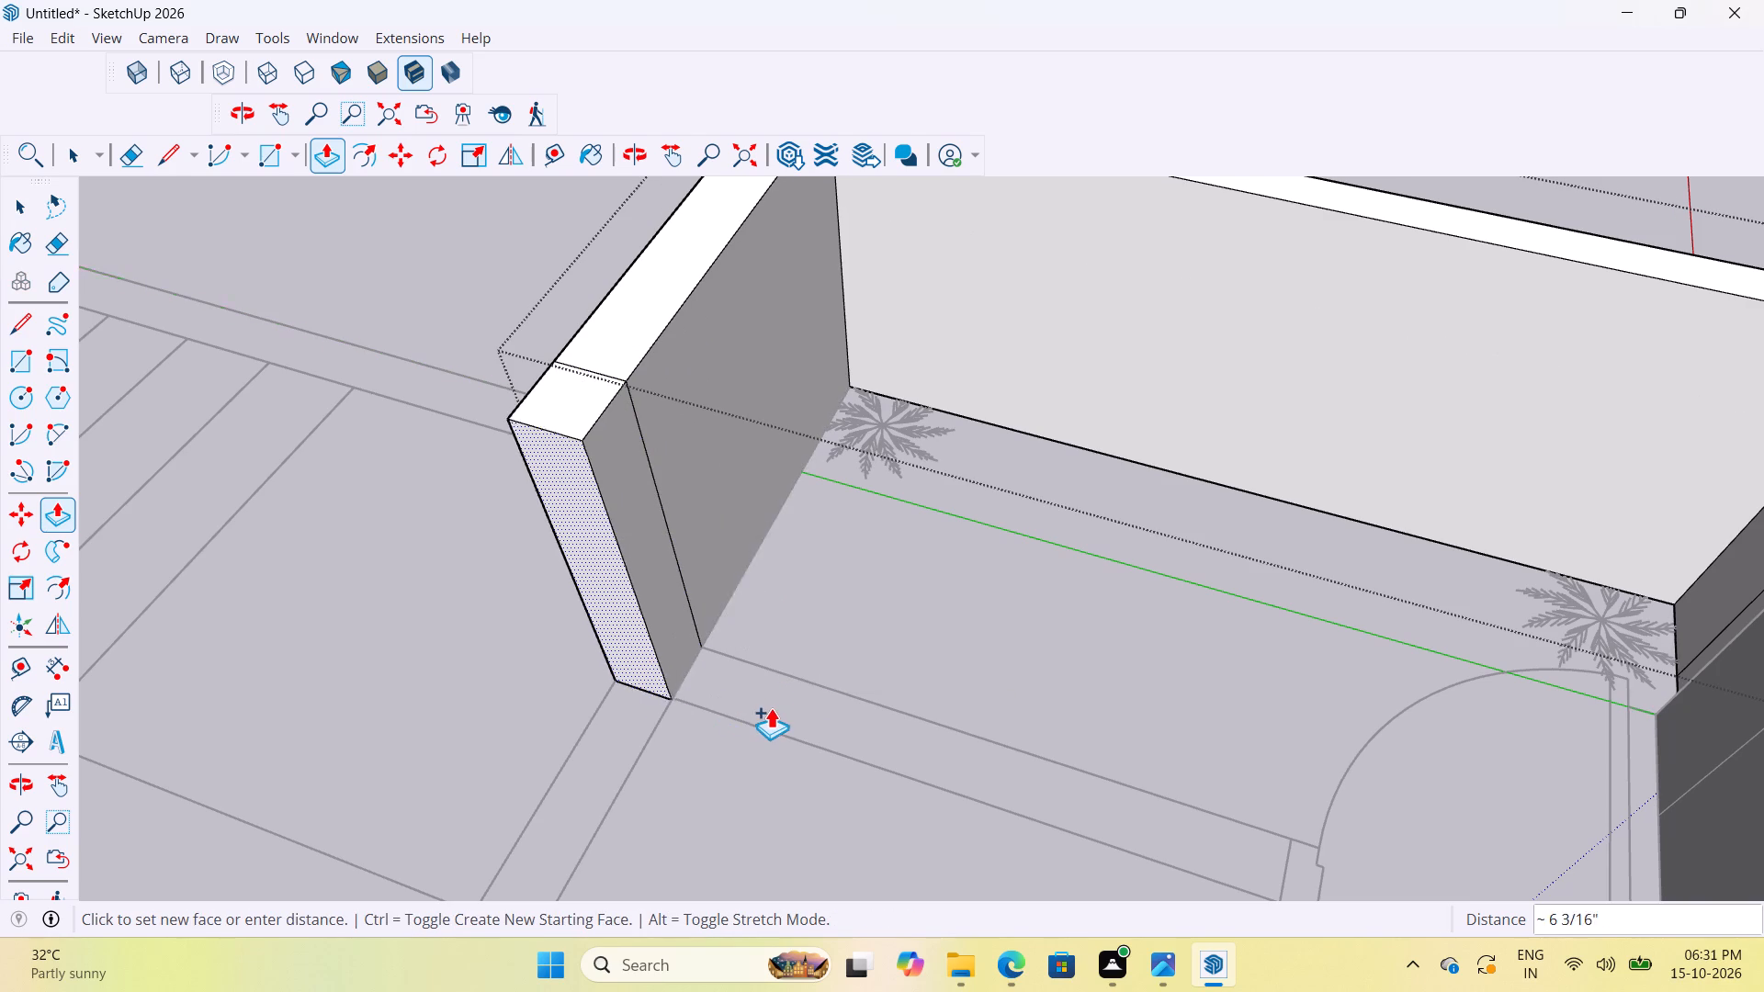
left_click(808, 741)
Pull the 6" corner segment's inner face 4' 9" along the kitchen cross wall to the balcony door jamb.
scroll(684, 681, "up", 3)
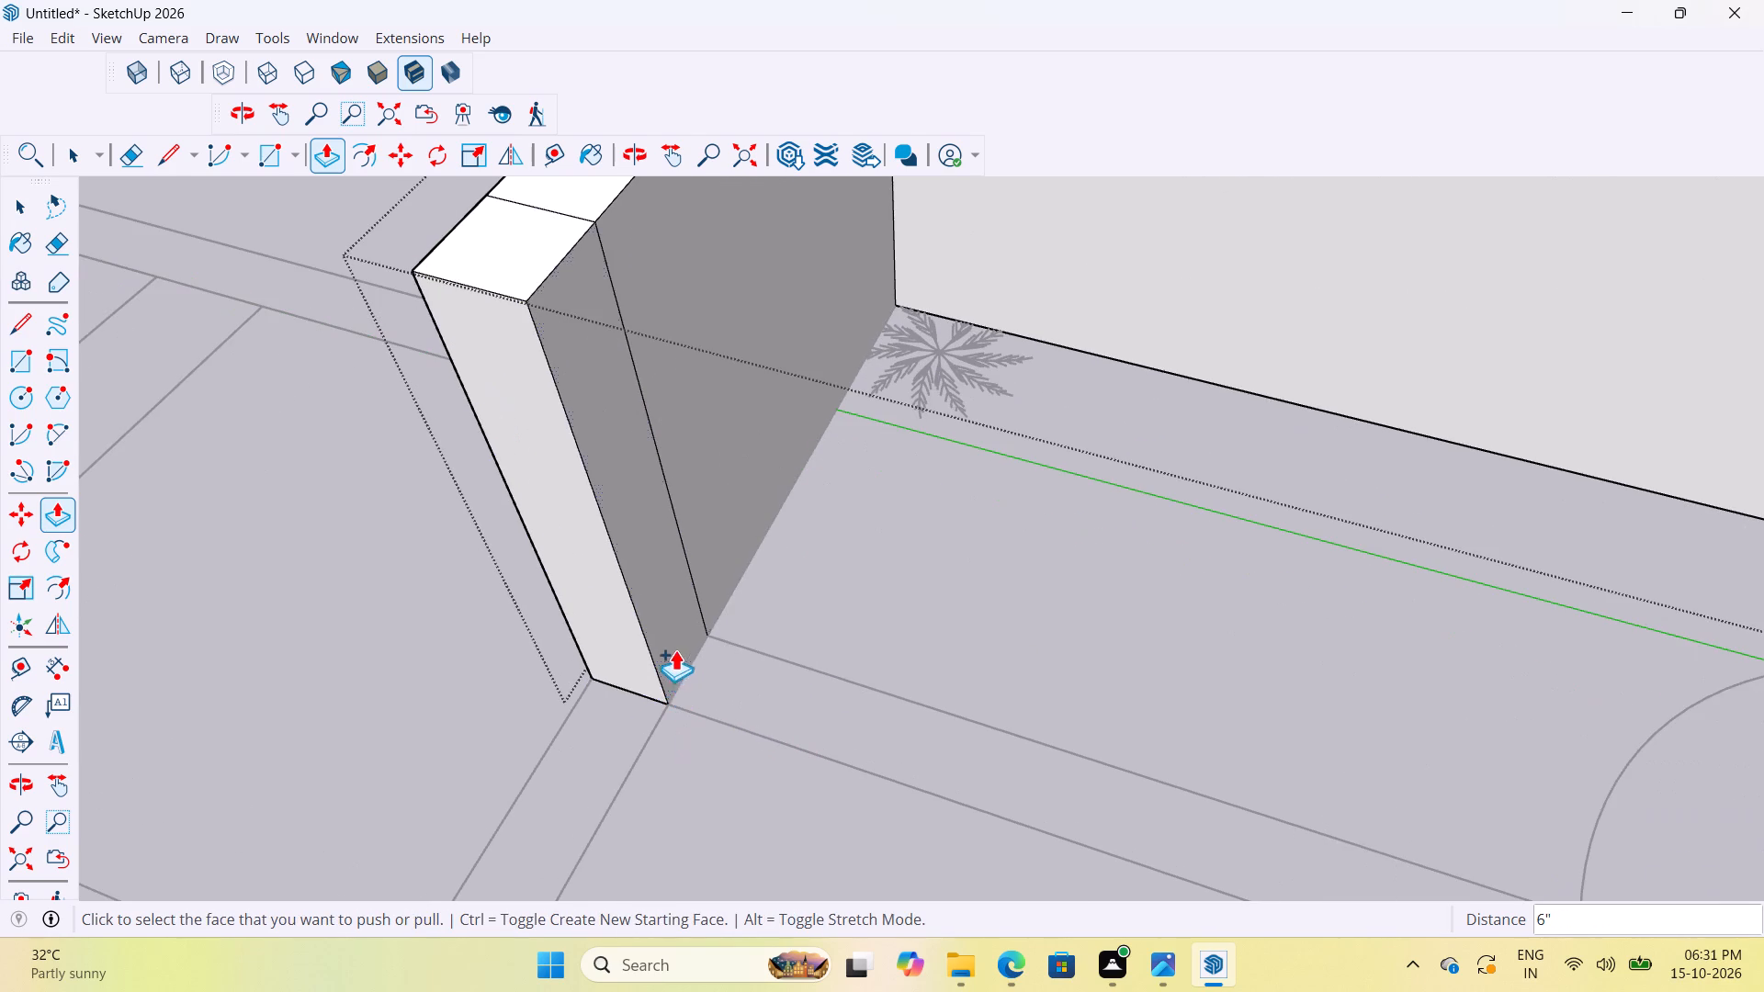
left_click(675, 649)
scroll(784, 646, "down", 10)
scroll(1008, 778, "up", 7)
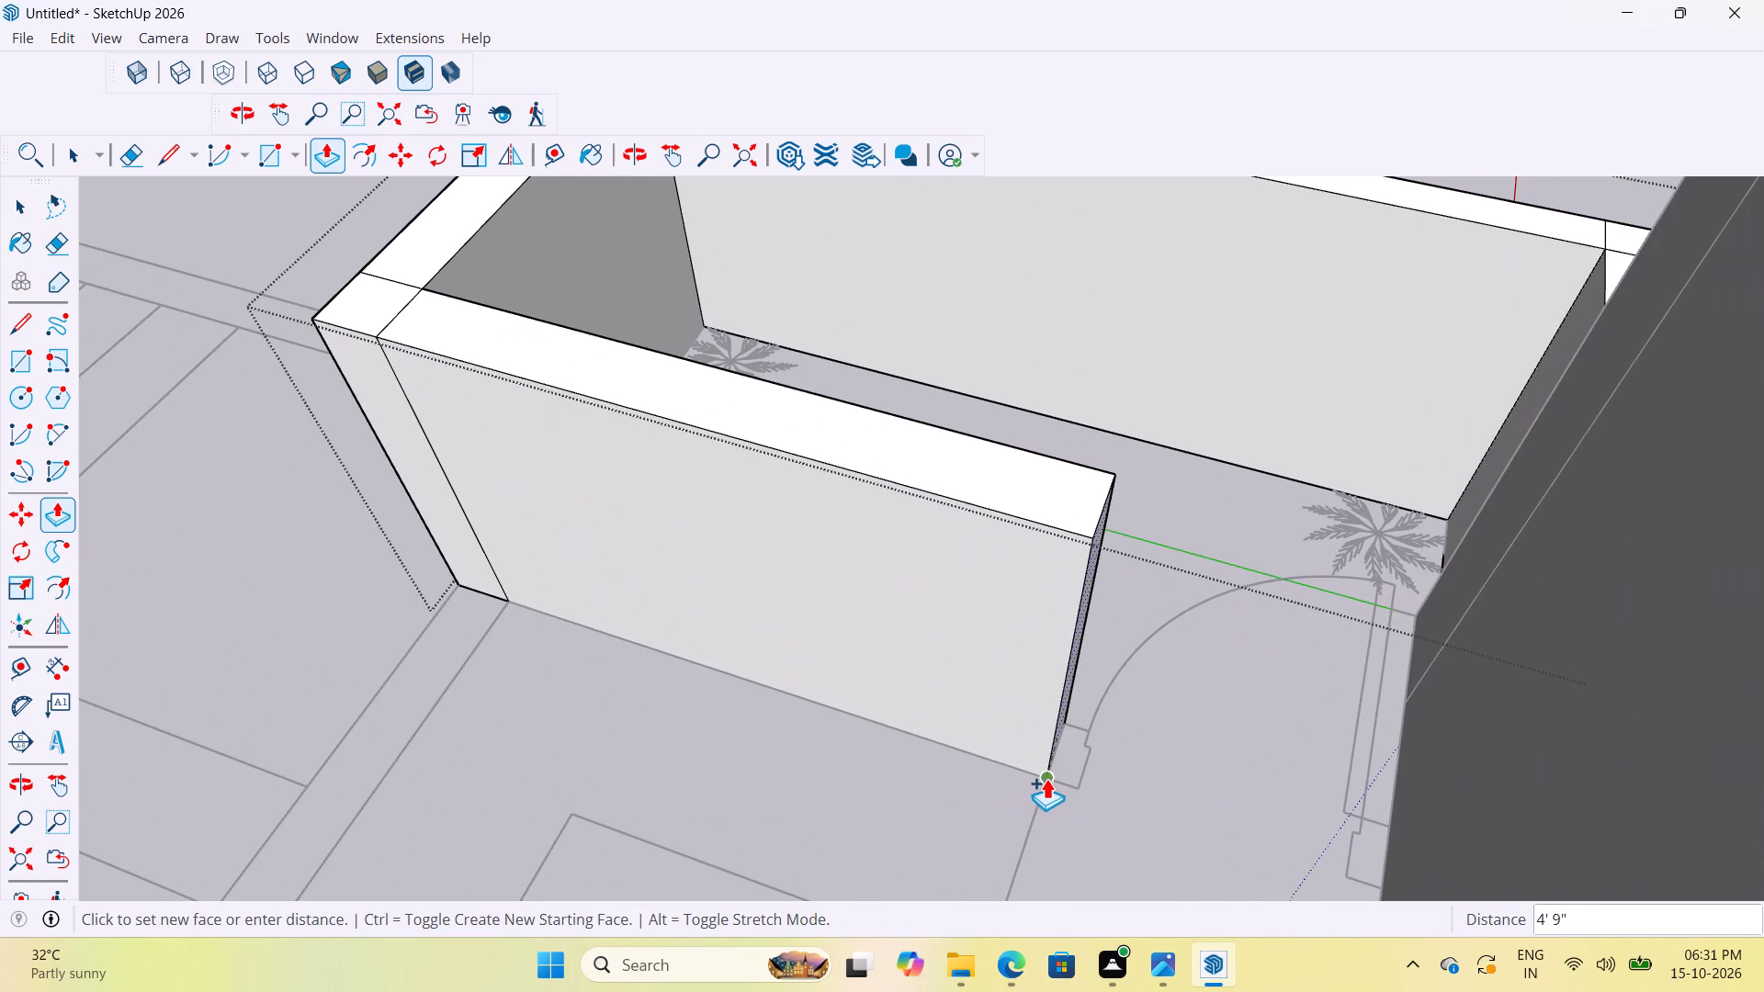
left_click(1048, 778)
Examine the enclosed balcony and the staircase-side plan lines from several angles, and close the parapet group.
scroll(899, 750, "down", 11)
scroll(778, 704, "up", 8)
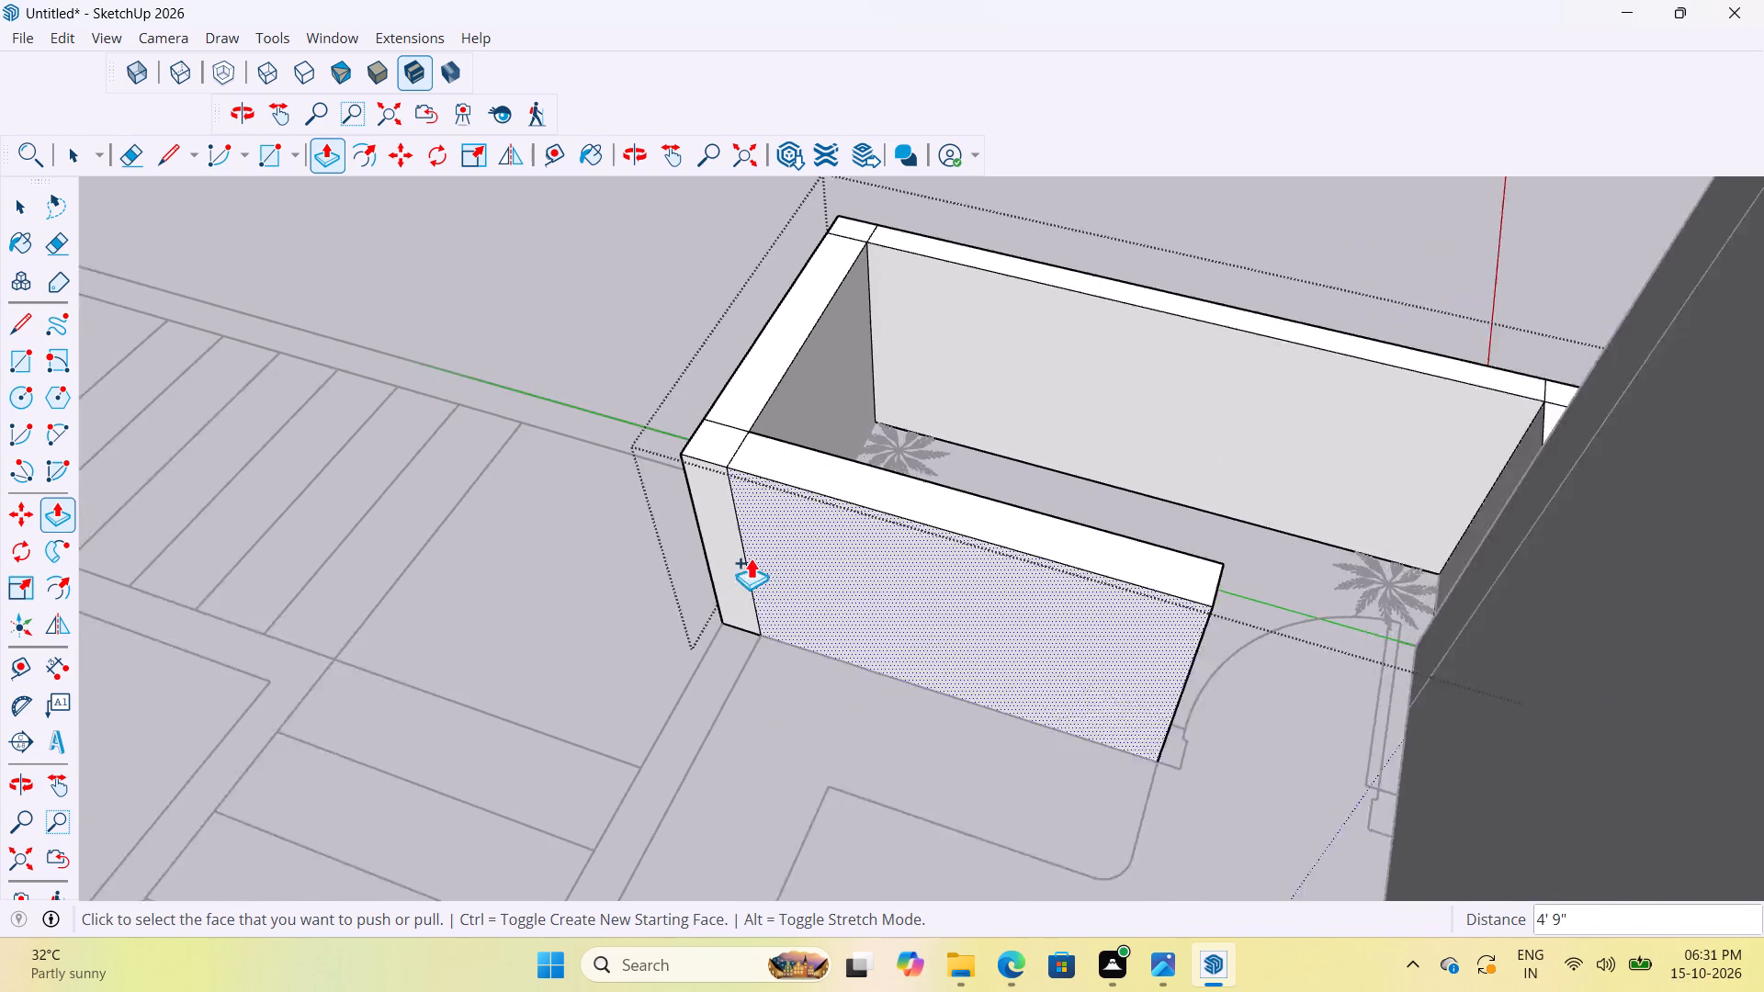
scroll(751, 558, "up", 5)
scroll(770, 552, "down", 12)
scroll(818, 675, "up", 5)
middle_click_drag(881, 615, 1322, 590)
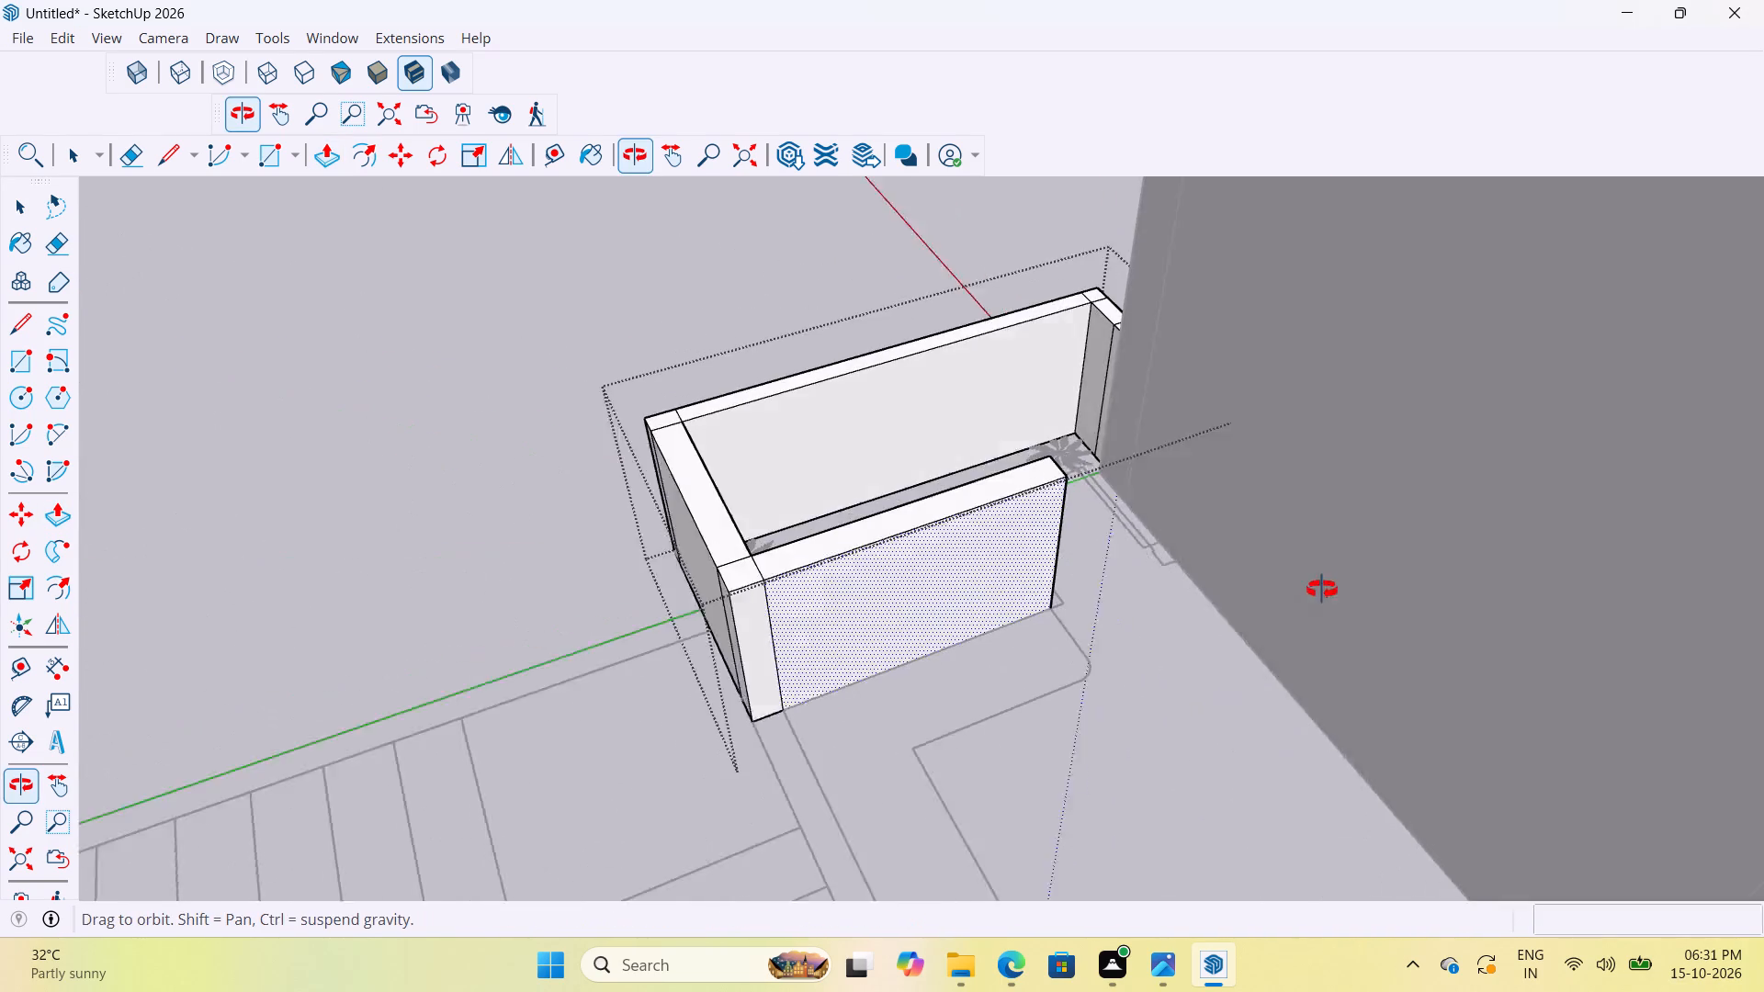
middle_click_drag(1322, 590, 1329, 592)
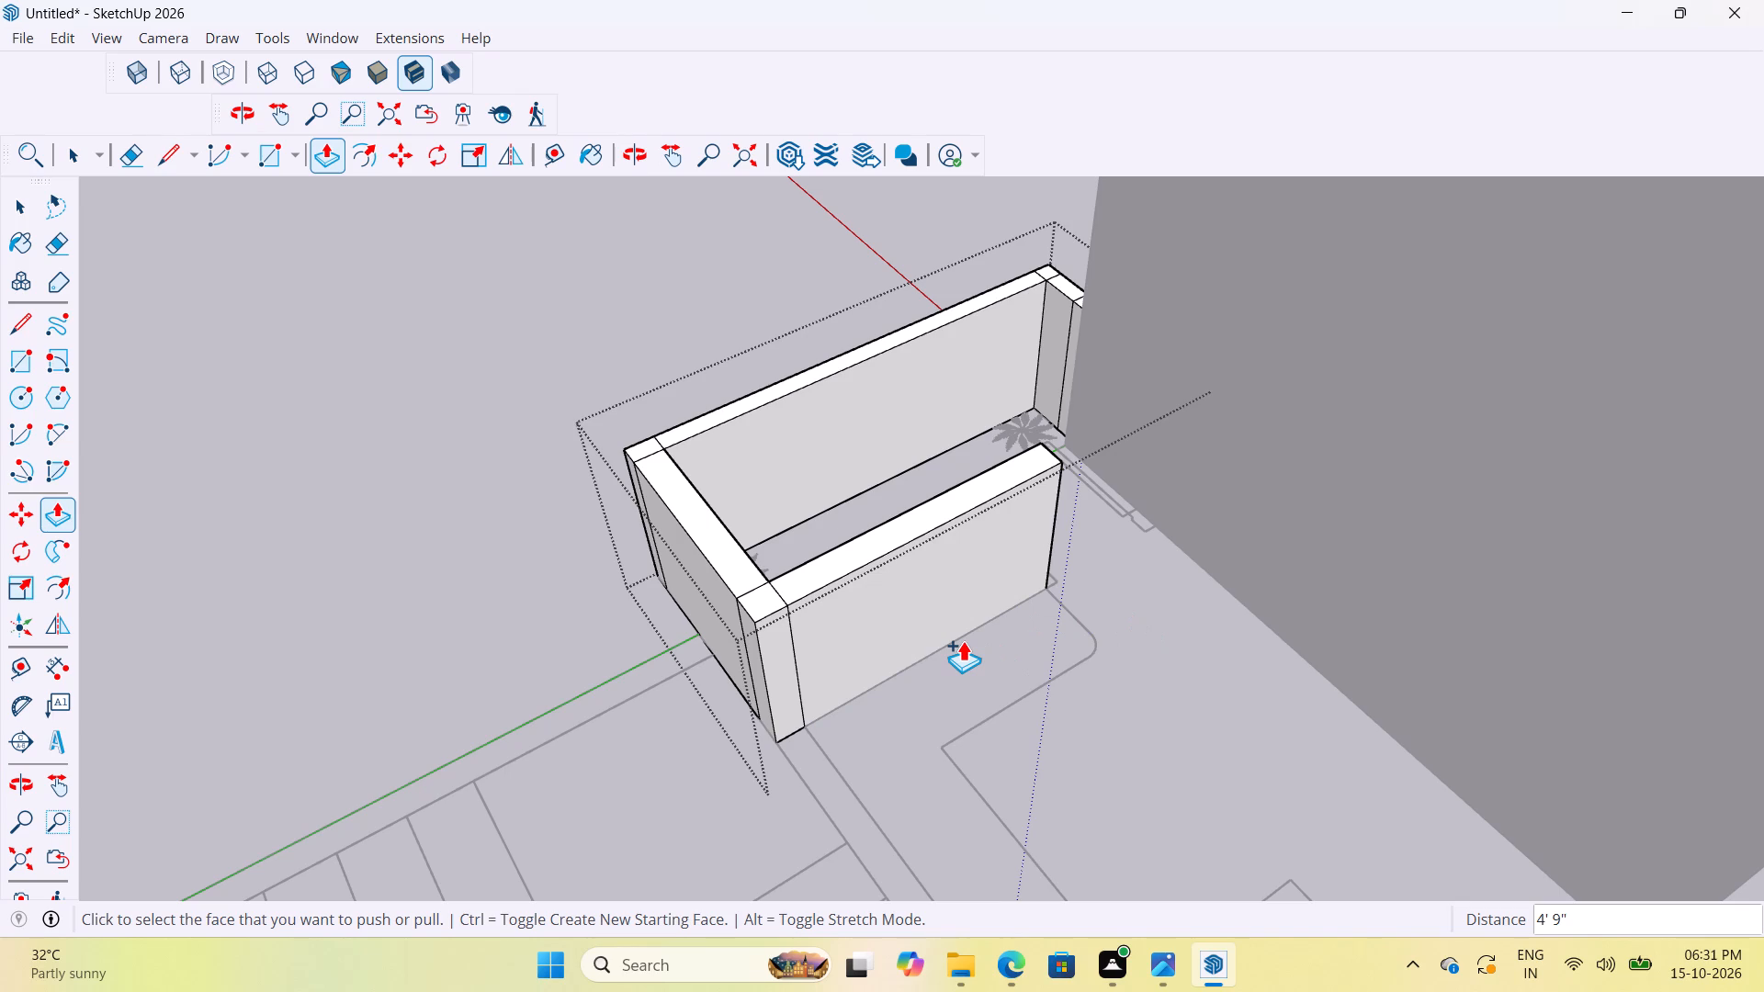
scroll(1040, 680, "down", 9)
middle_click_drag(995, 693, 779, 608)
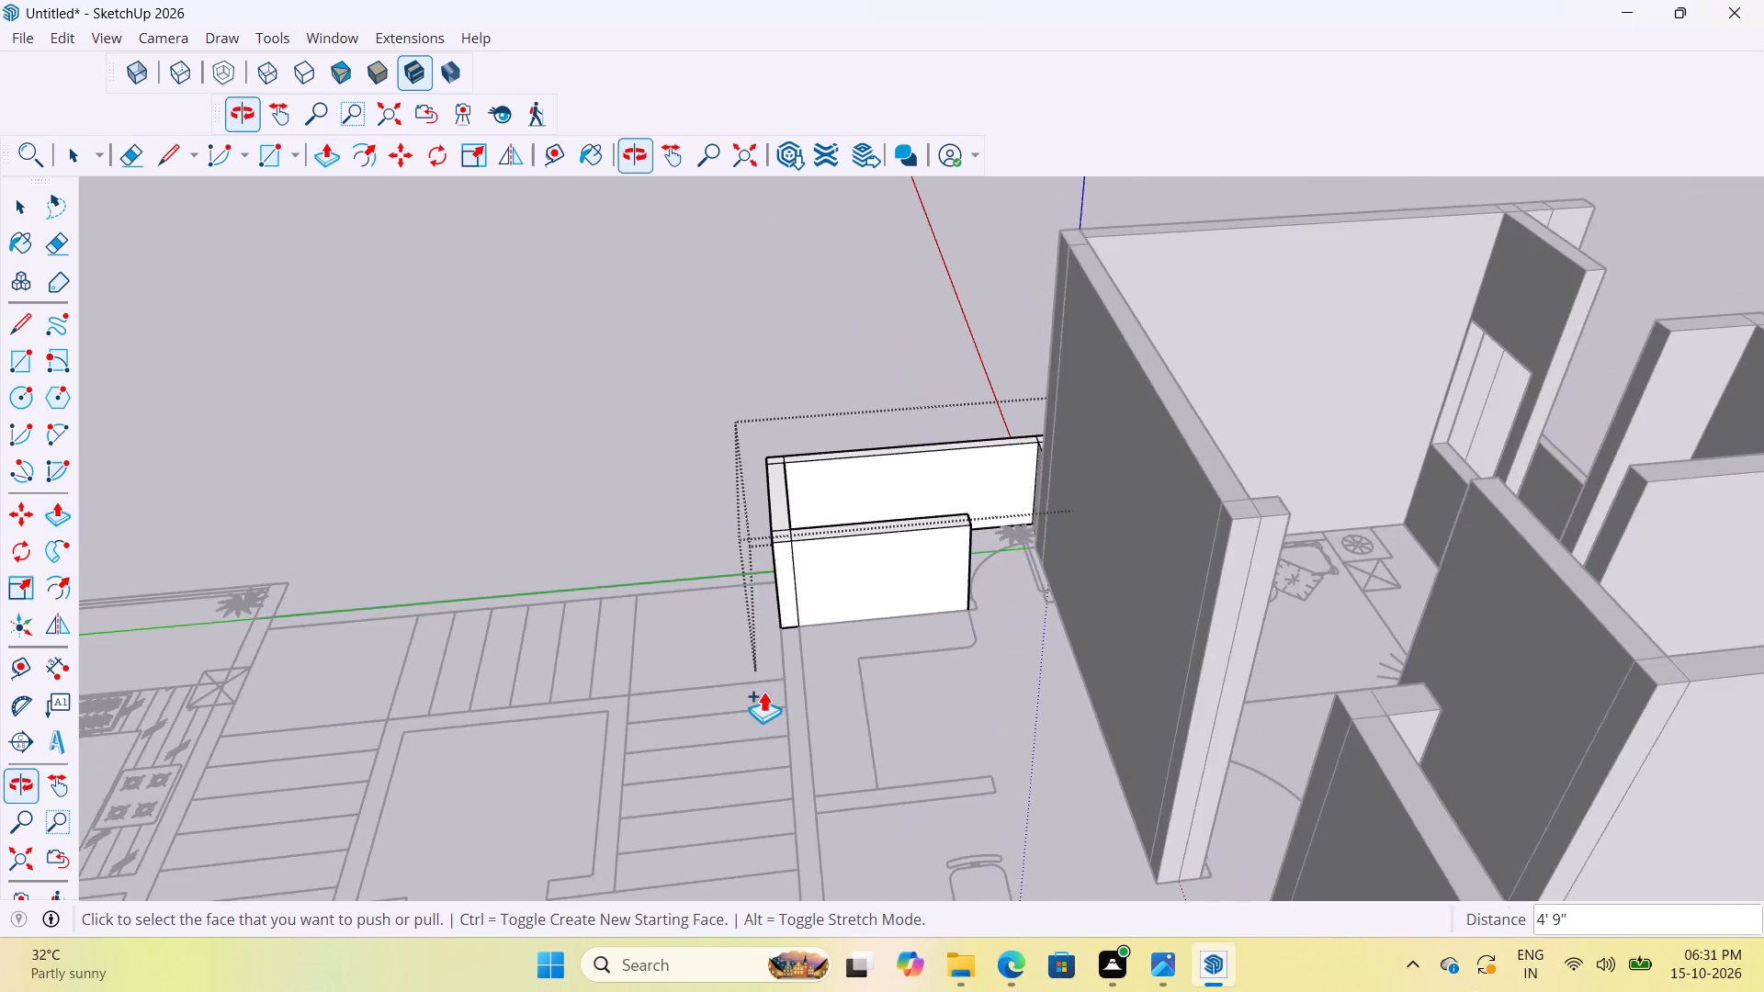
scroll(763, 691, "up", 9)
scroll(846, 434, "down", 11)
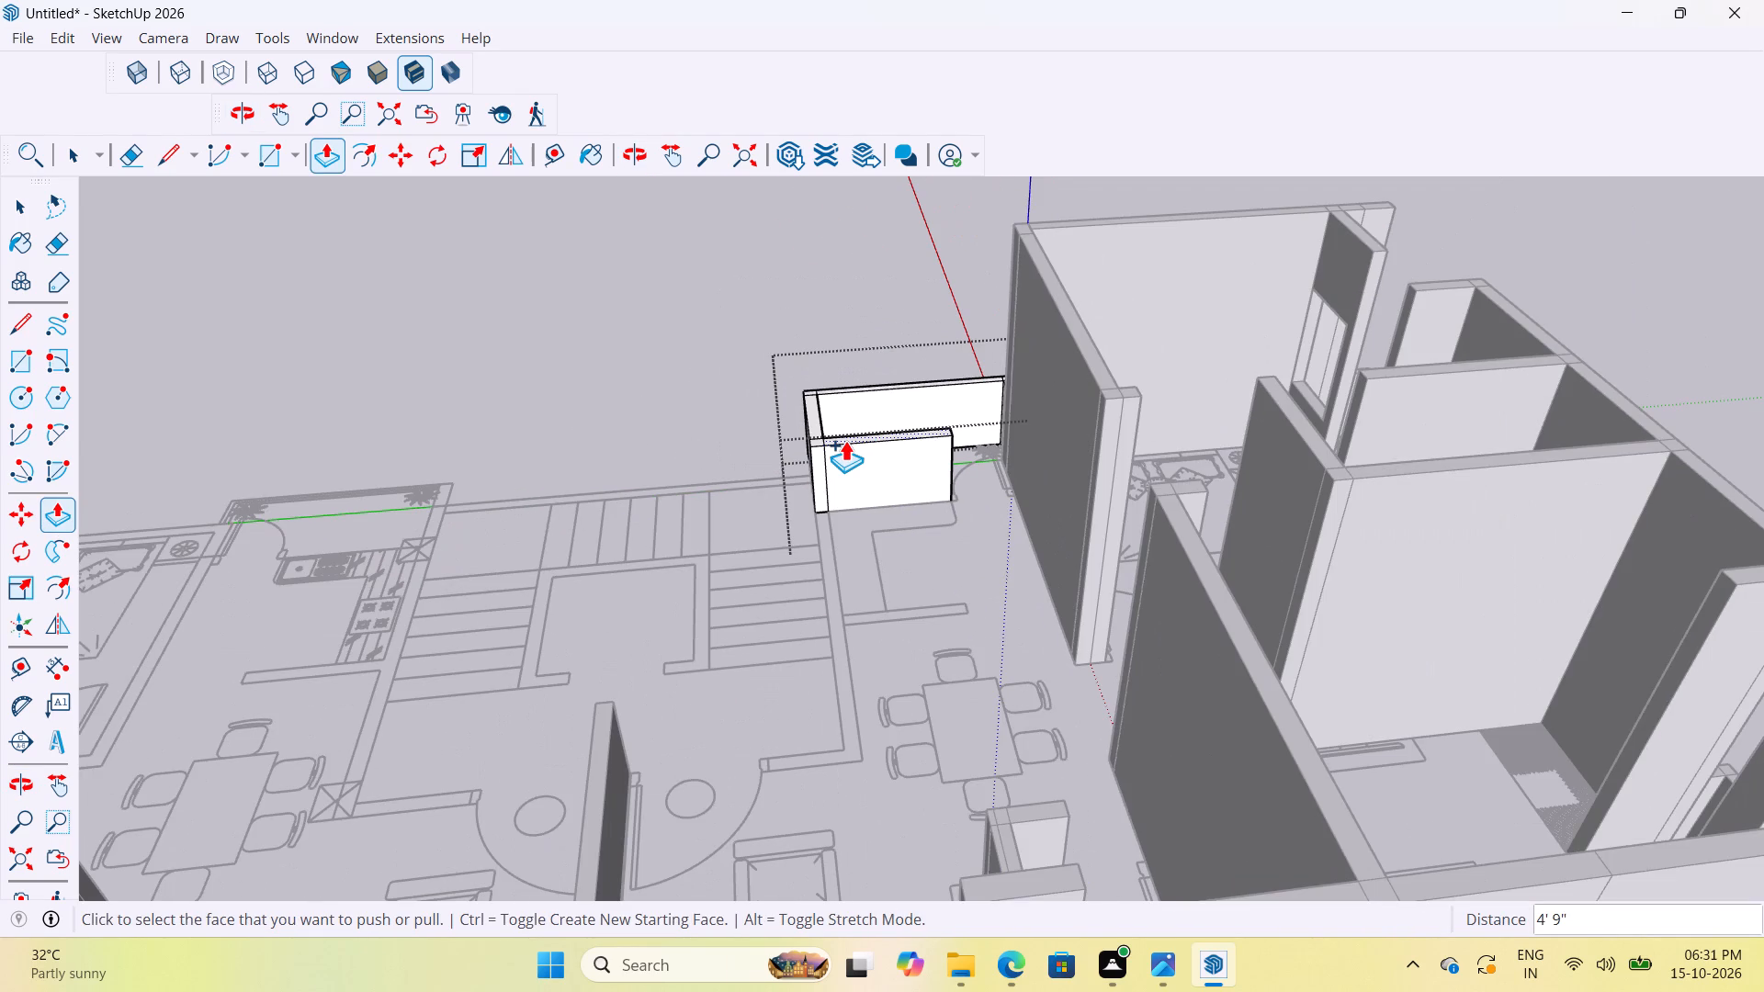
scroll(845, 440, "down", 4)
scroll(827, 521, "up", 9)
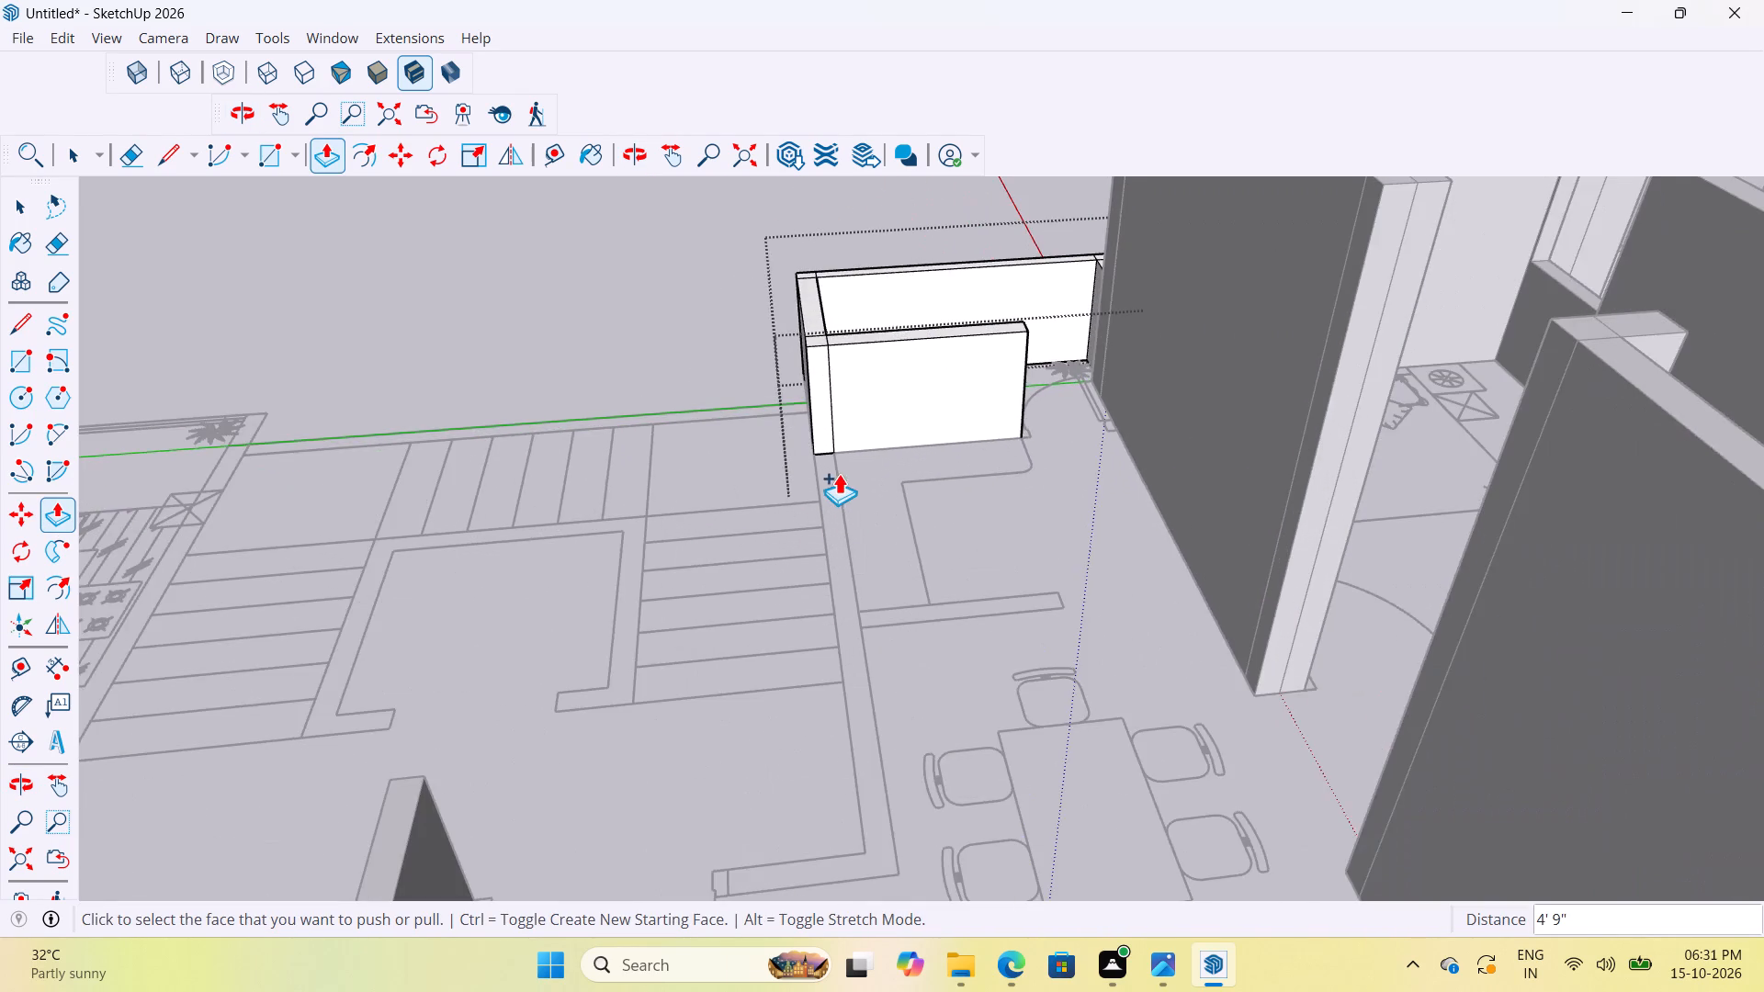
scroll(831, 447, "down", 10)
key("space")
key("space")
left_click(718, 342)
Reopen the parapet group and extend its staircase-side end 6' to the stub wall beside the kitchen counter.
scroll(853, 425, "up", 5)
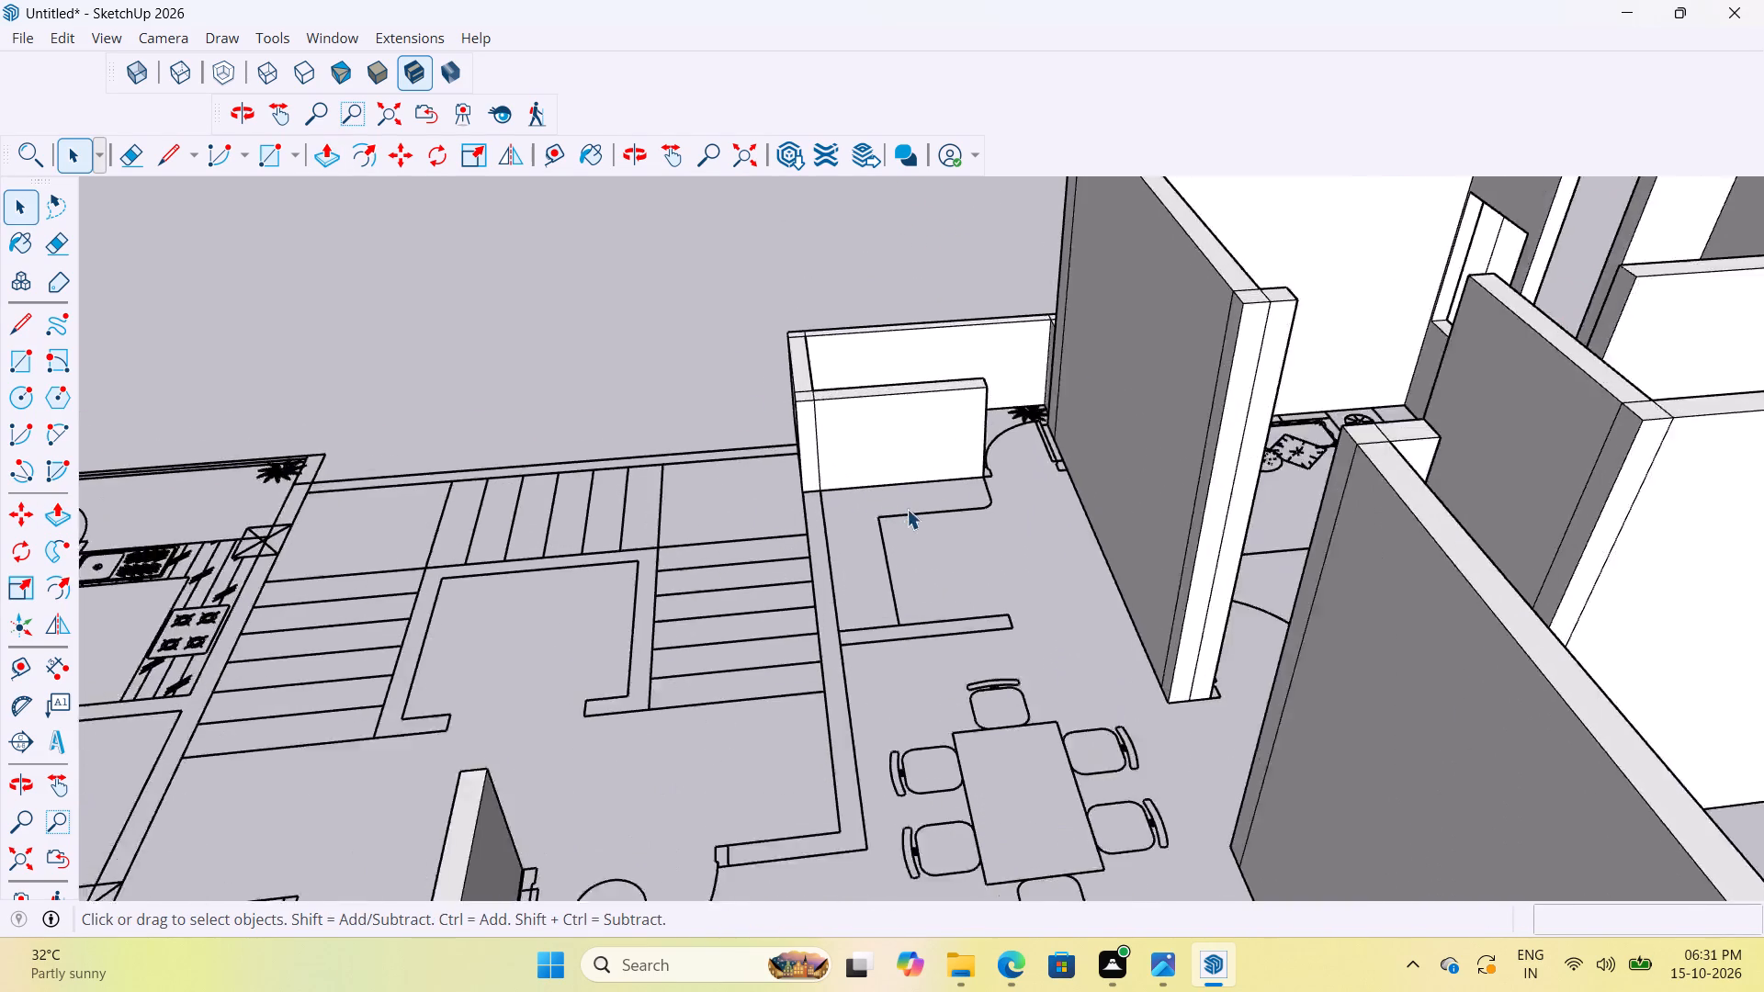
scroll(907, 509, "up", 4)
middle_click_drag(886, 502, 1293, 571)
scroll(884, 604, "down", 9)
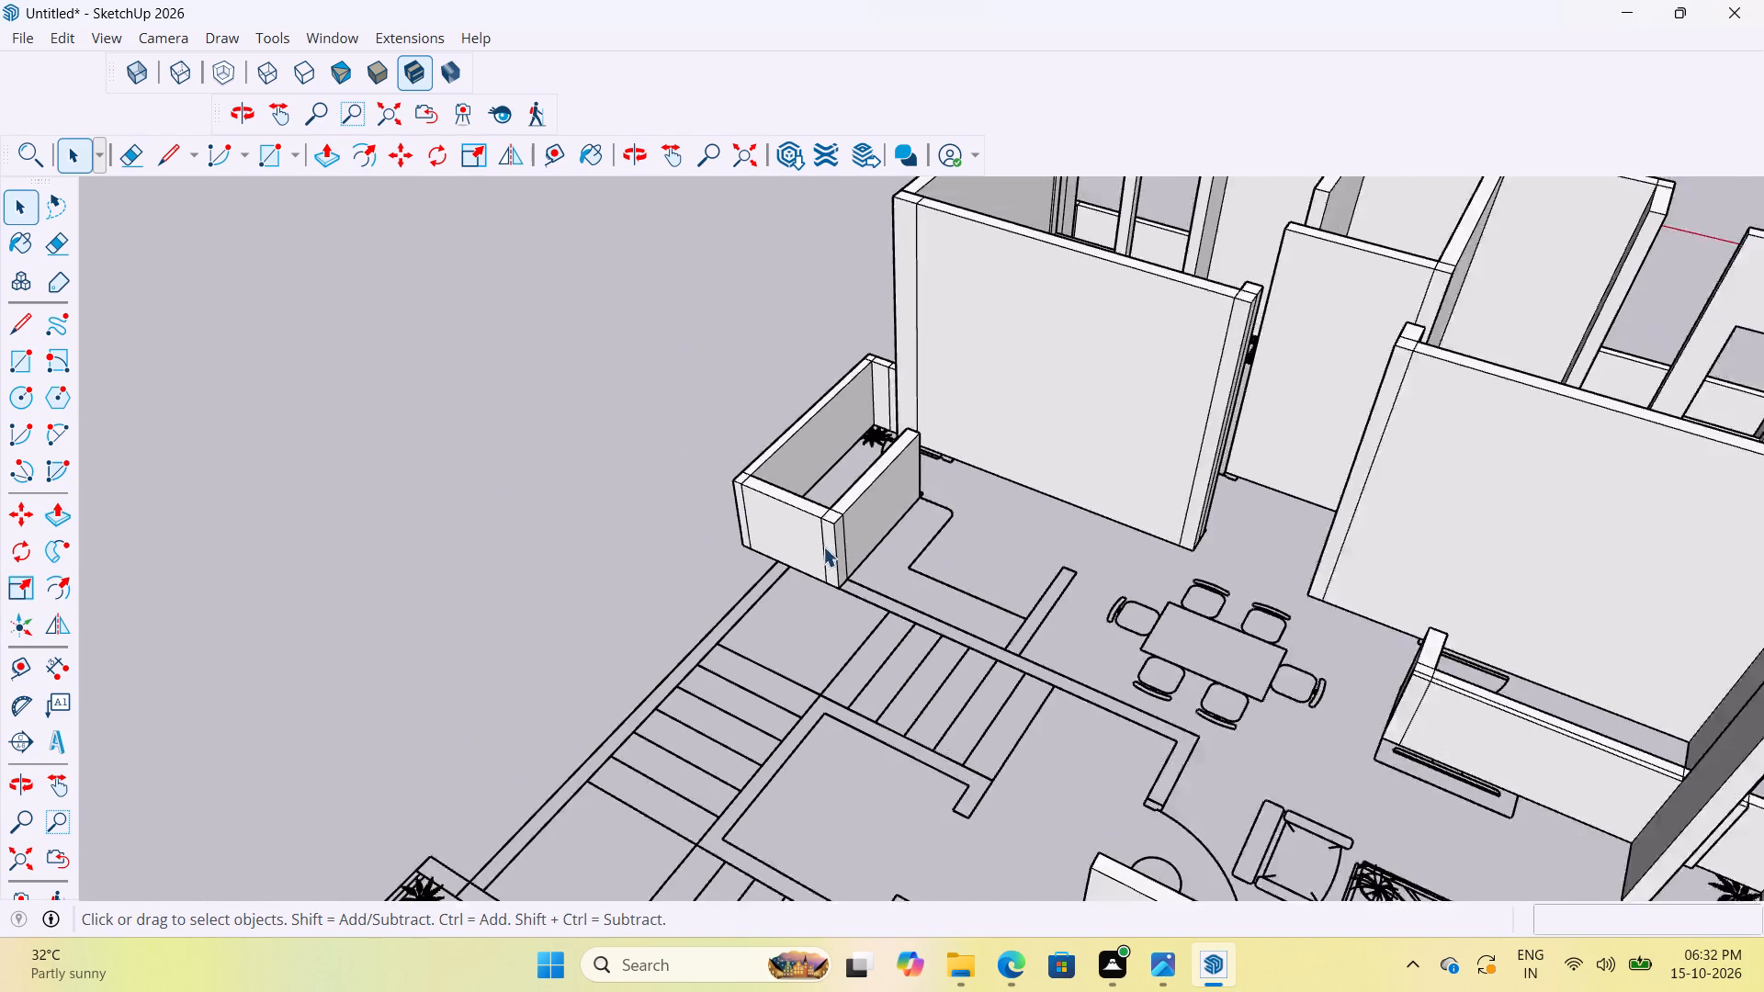
scroll(823, 547, "down", 8)
middle_click_drag(889, 607, 979, 637)
scroll(898, 616, "up", 15)
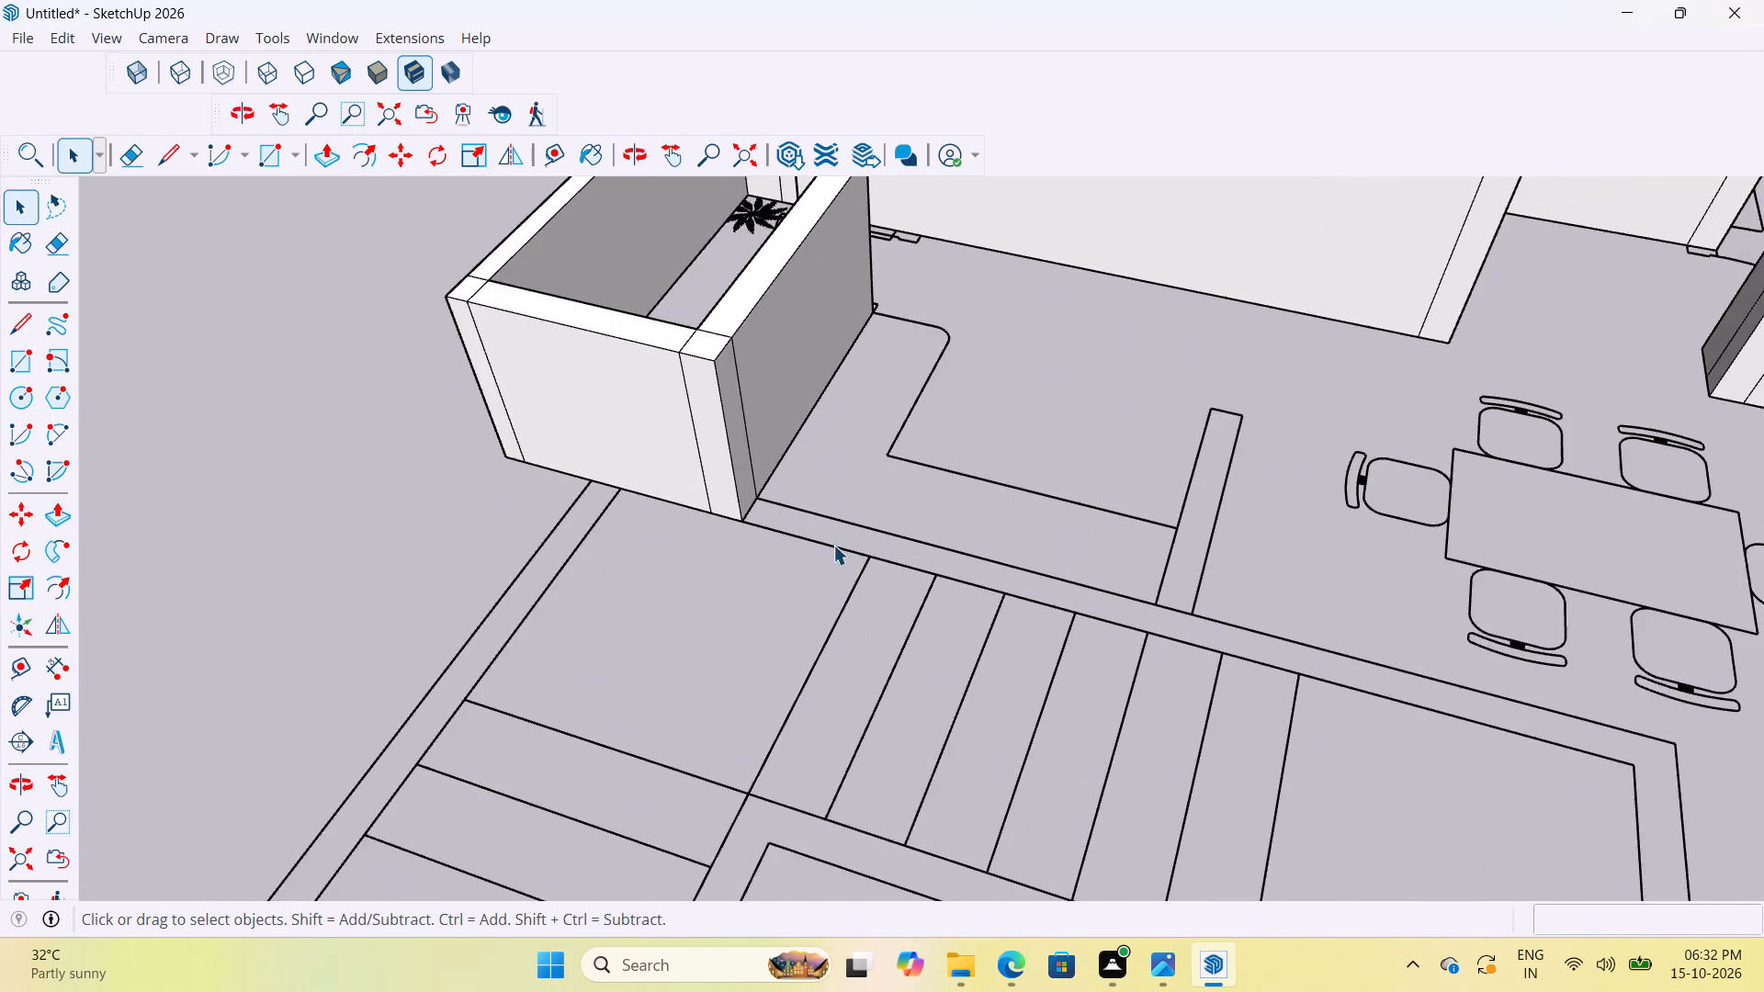
scroll(833, 545, "up", 8)
double_click(704, 450)
key("p")
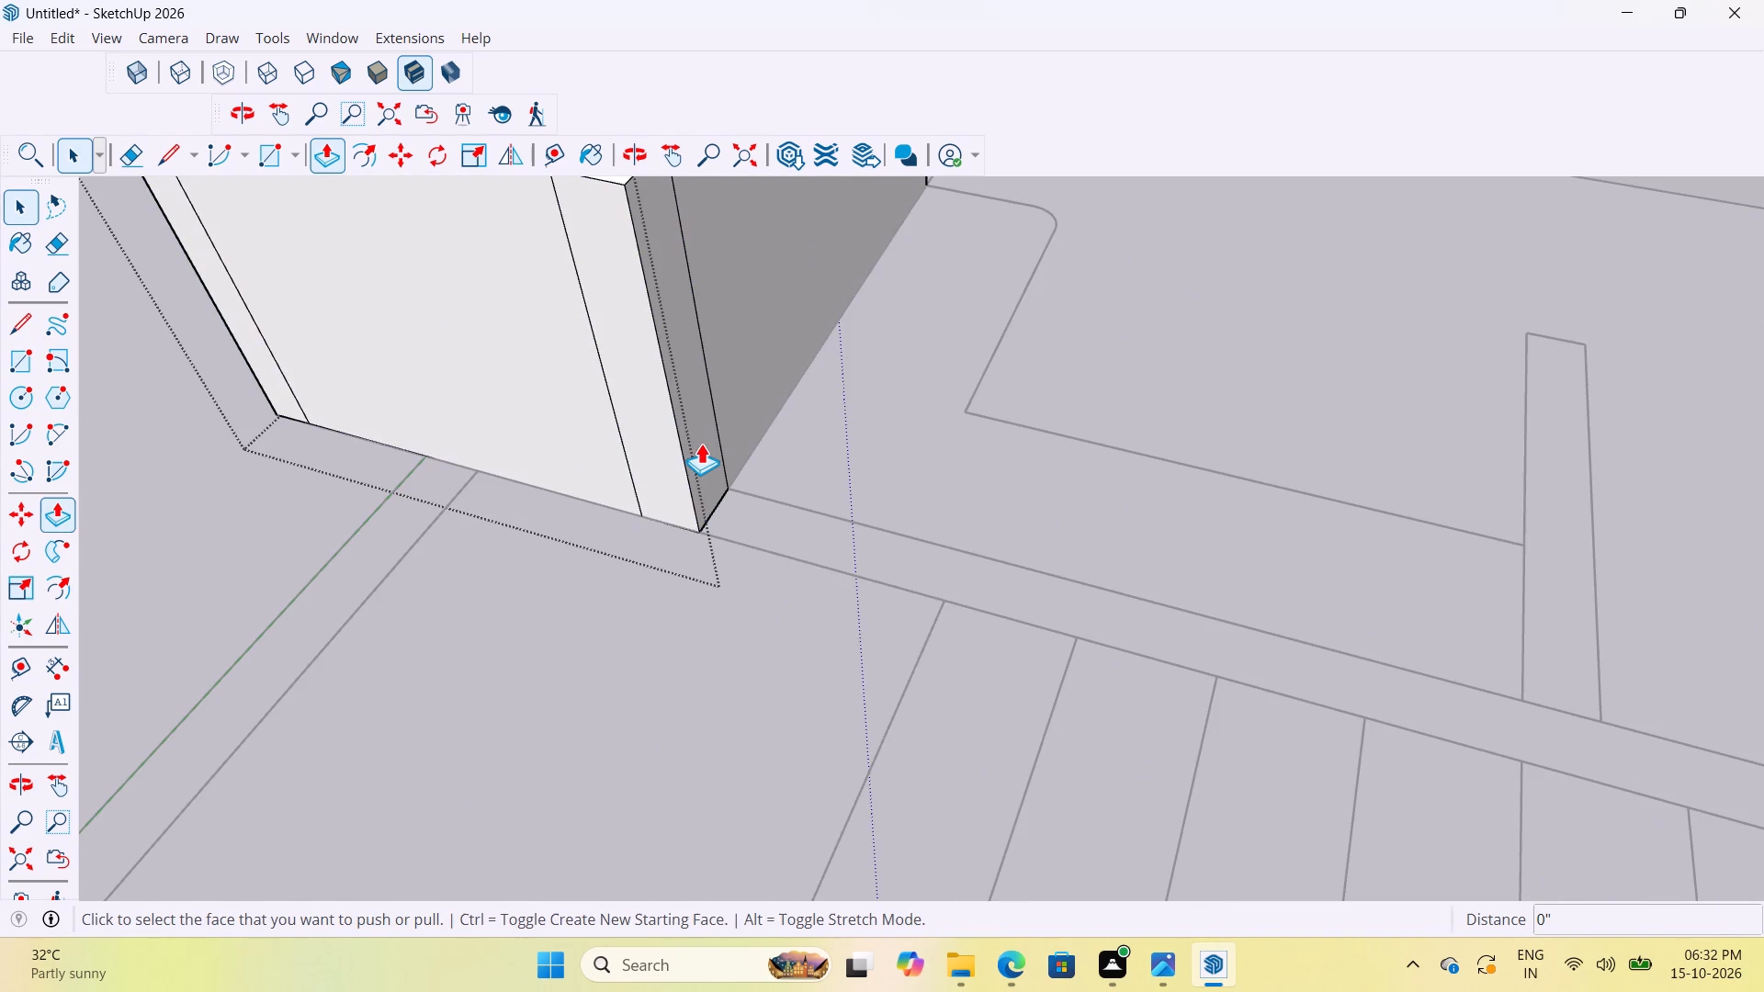
left_click(693, 448)
scroll(918, 509, "down", 2)
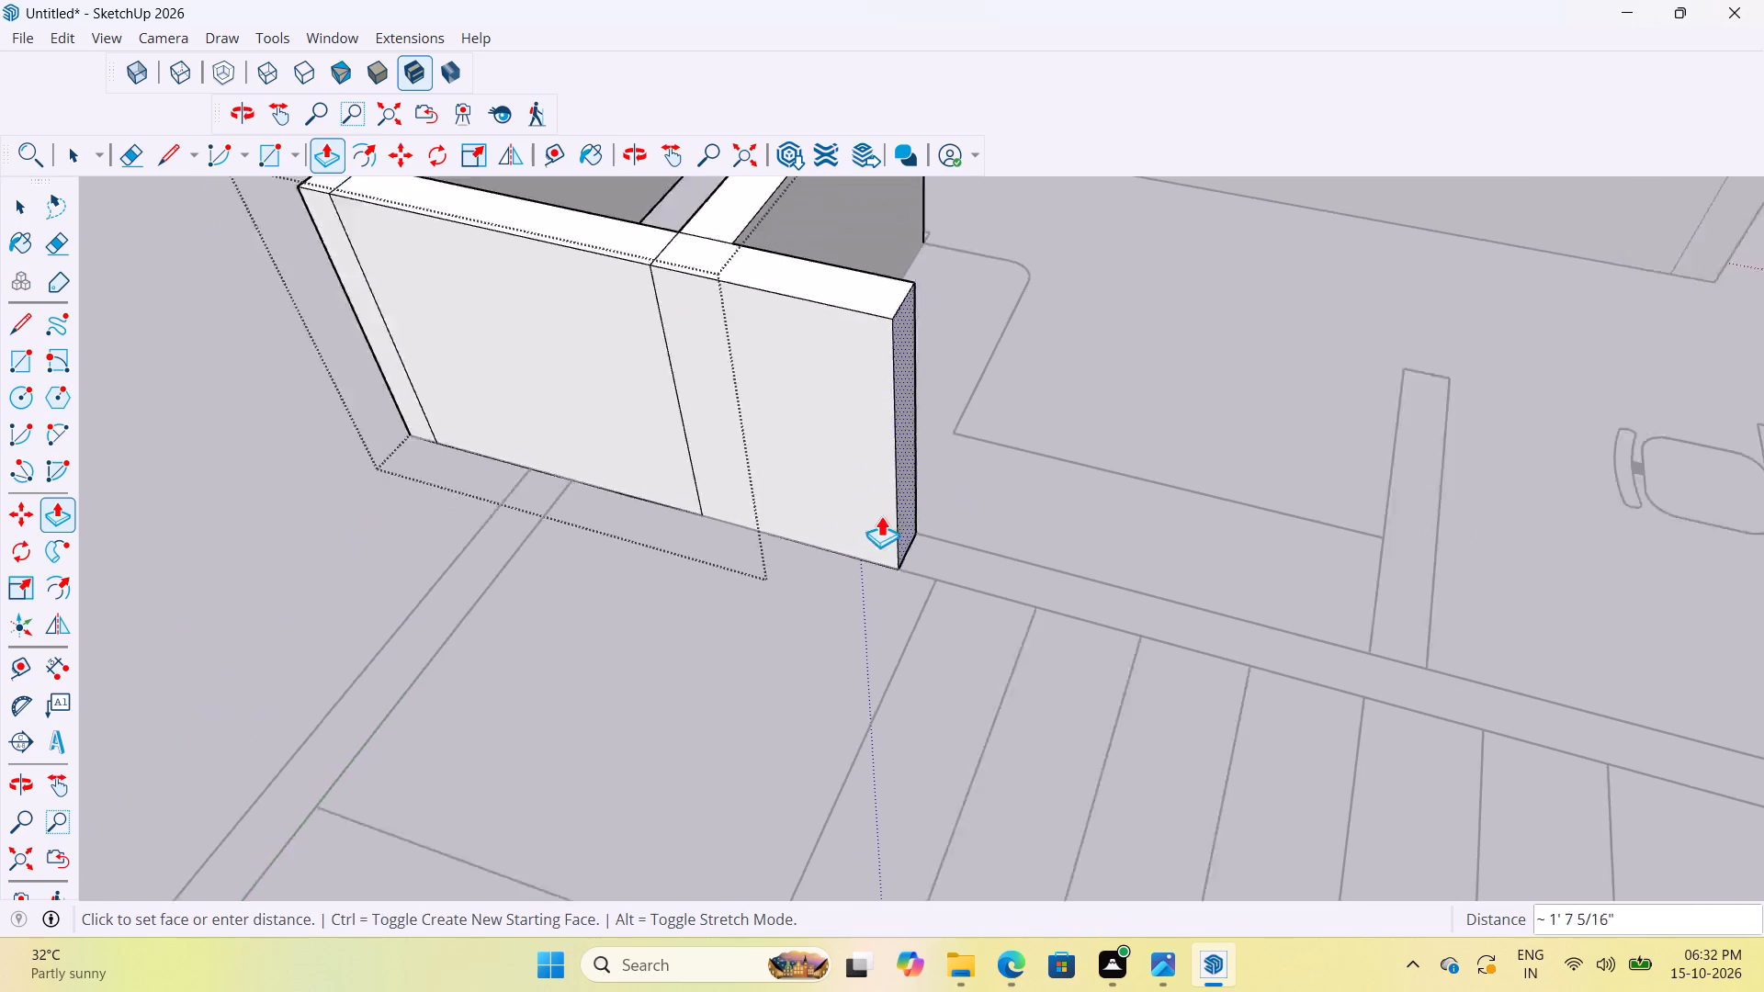
scroll(881, 515, "down", 8)
scroll(1106, 580, "up", 4)
middle_click_drag(1123, 569, 1098, 561)
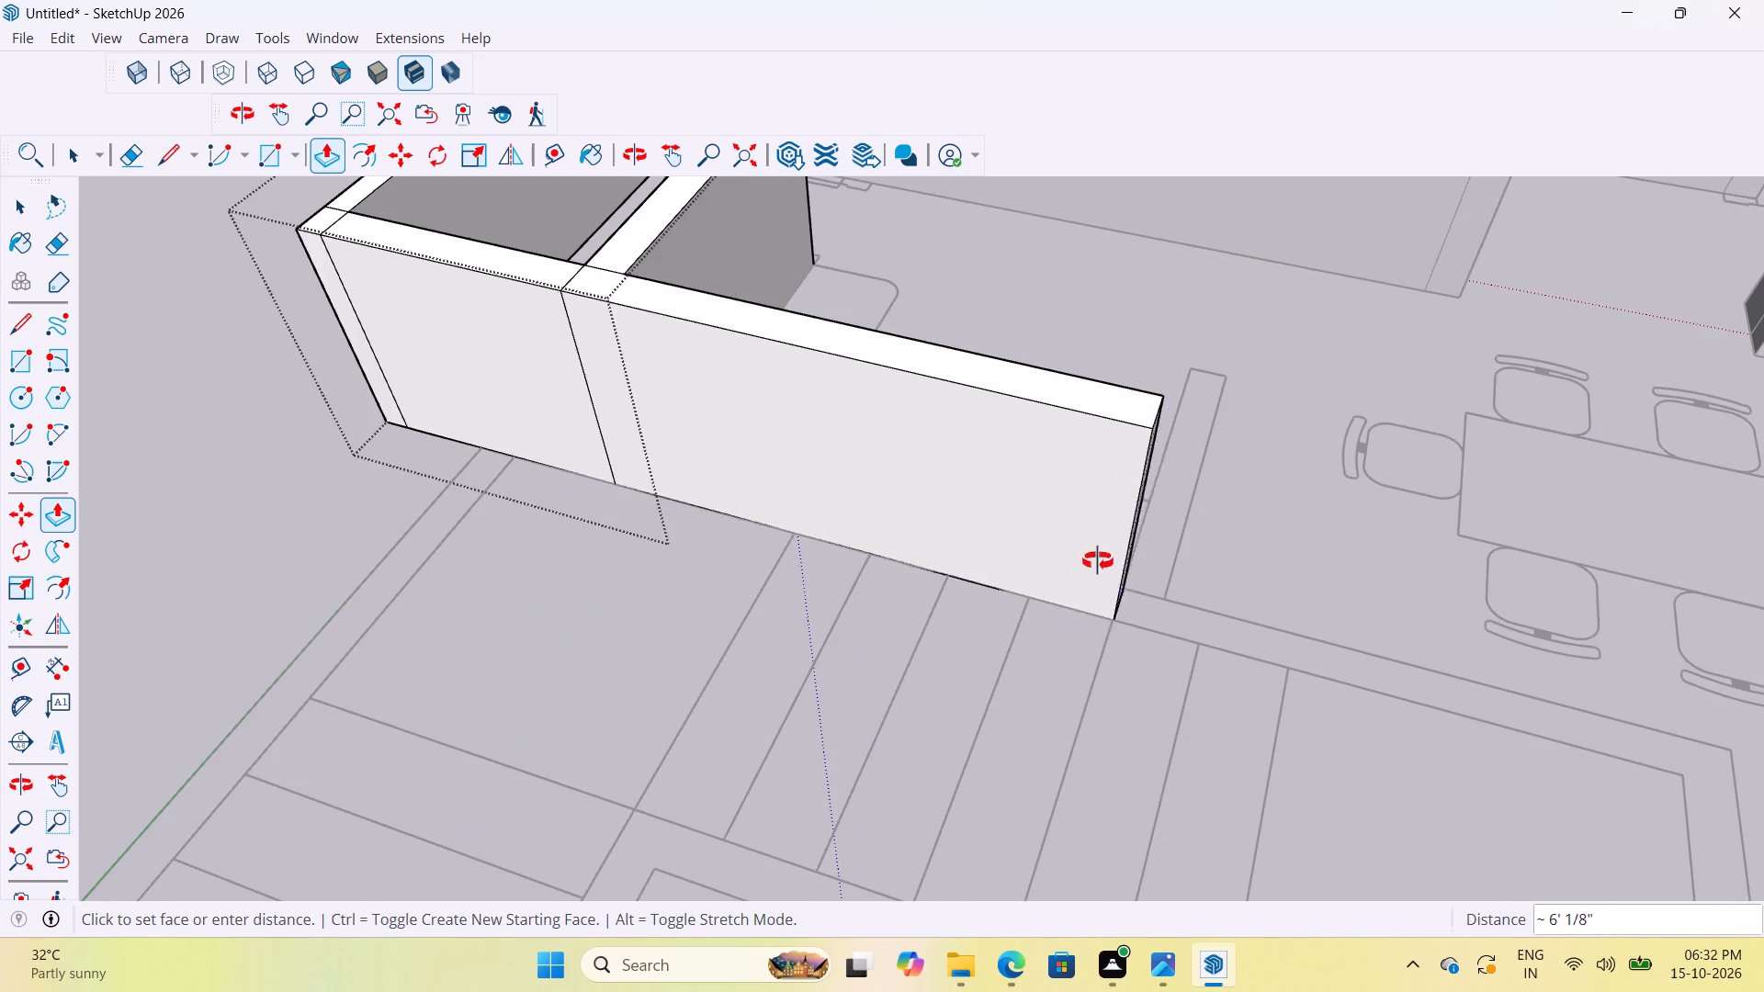
middle_click_drag(1098, 561, 725, 511)
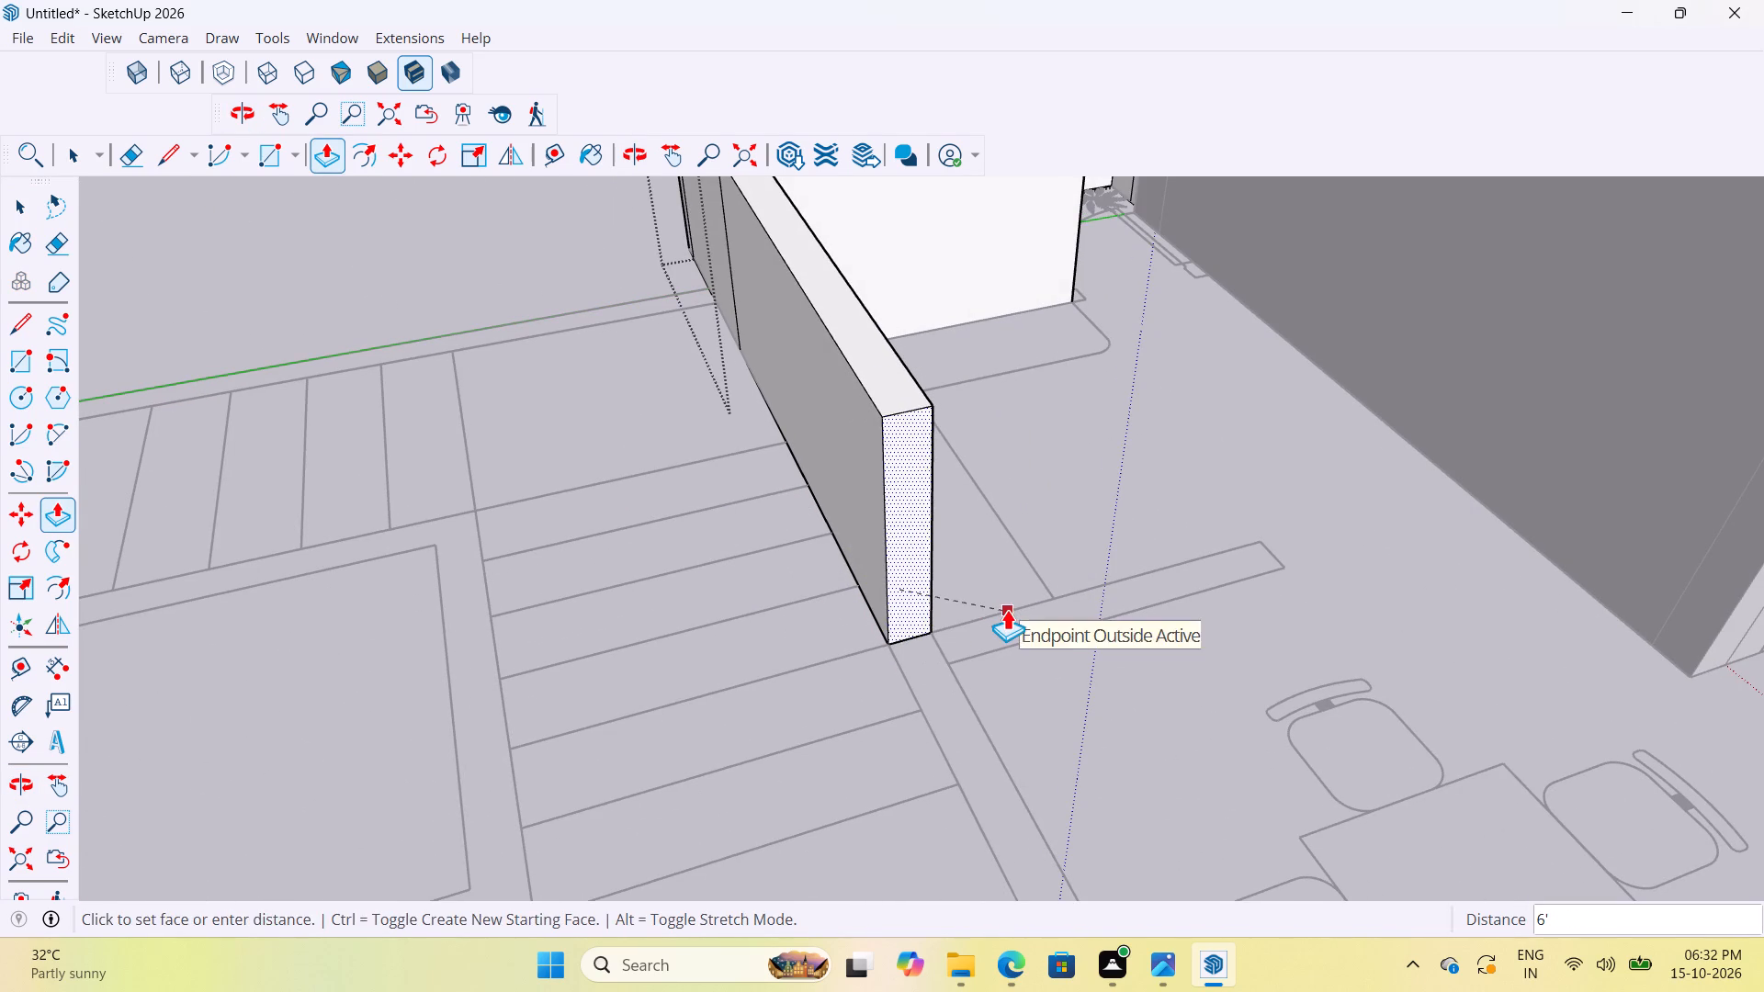
left_click(1007, 609)
Raise the top of the new 6' staircase-side wall segment by 7' to match the full-height walls, and close the group.
scroll(899, 375, "down", 3)
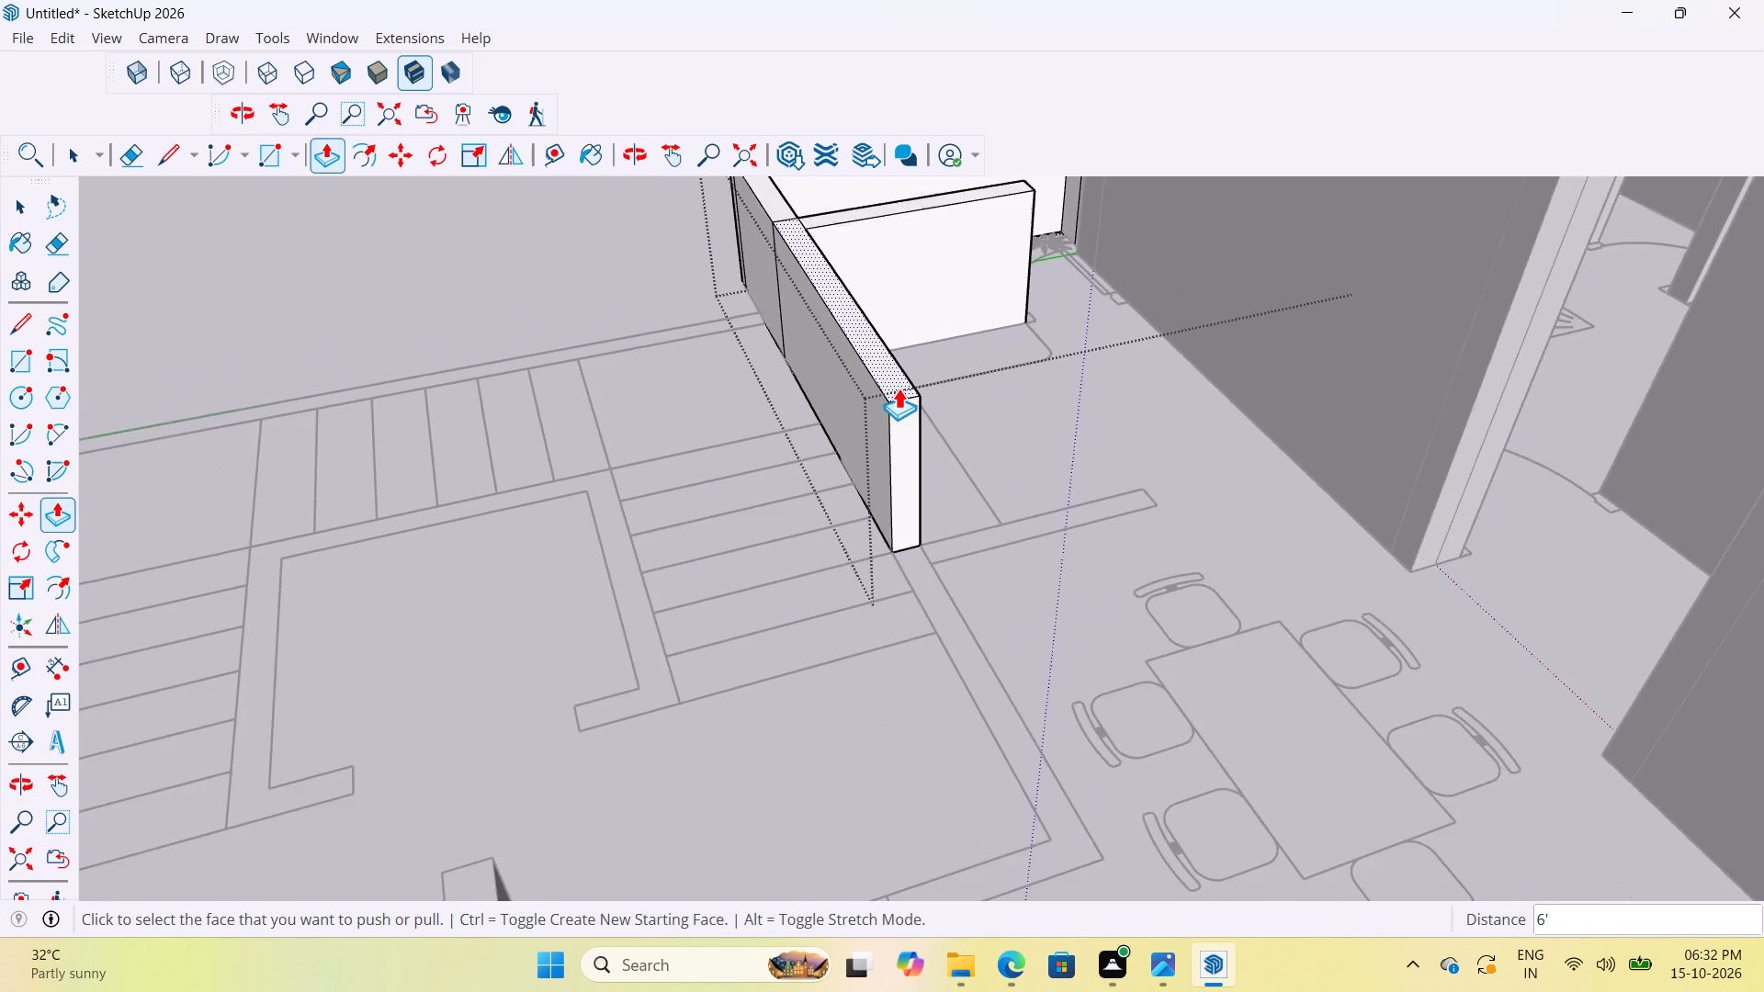
scroll(899, 388, "down", 6)
scroll(895, 378, "up", 6)
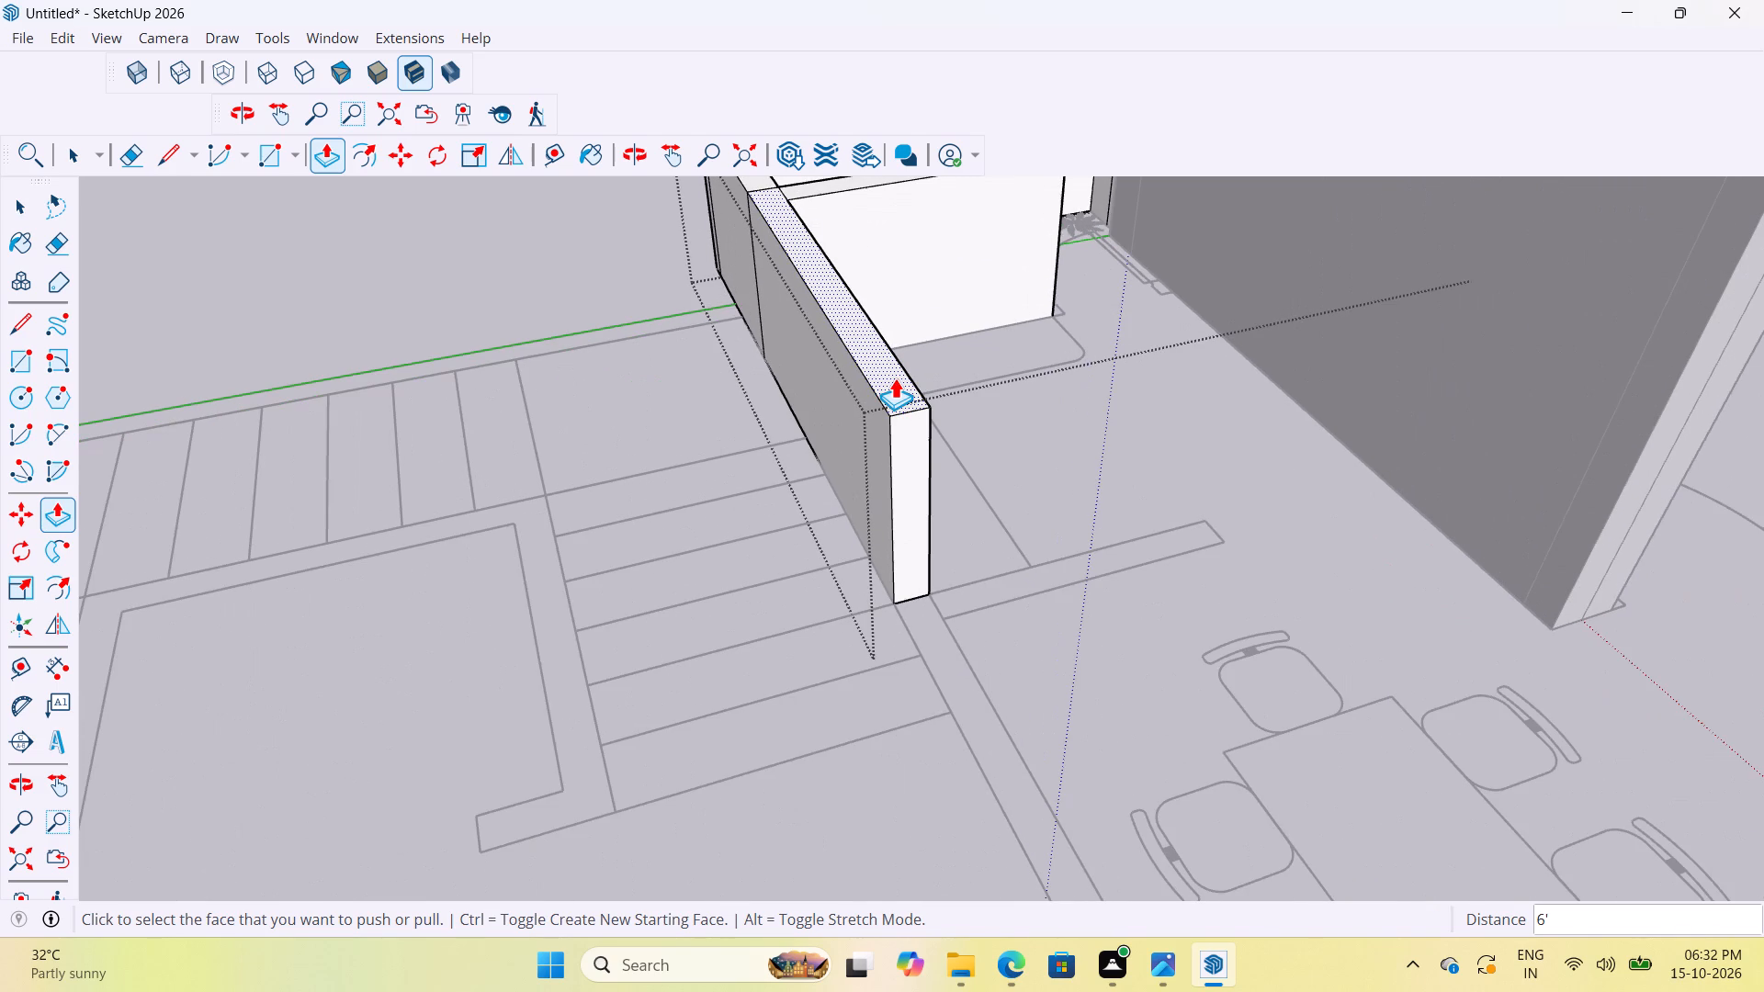
left_click(895, 386)
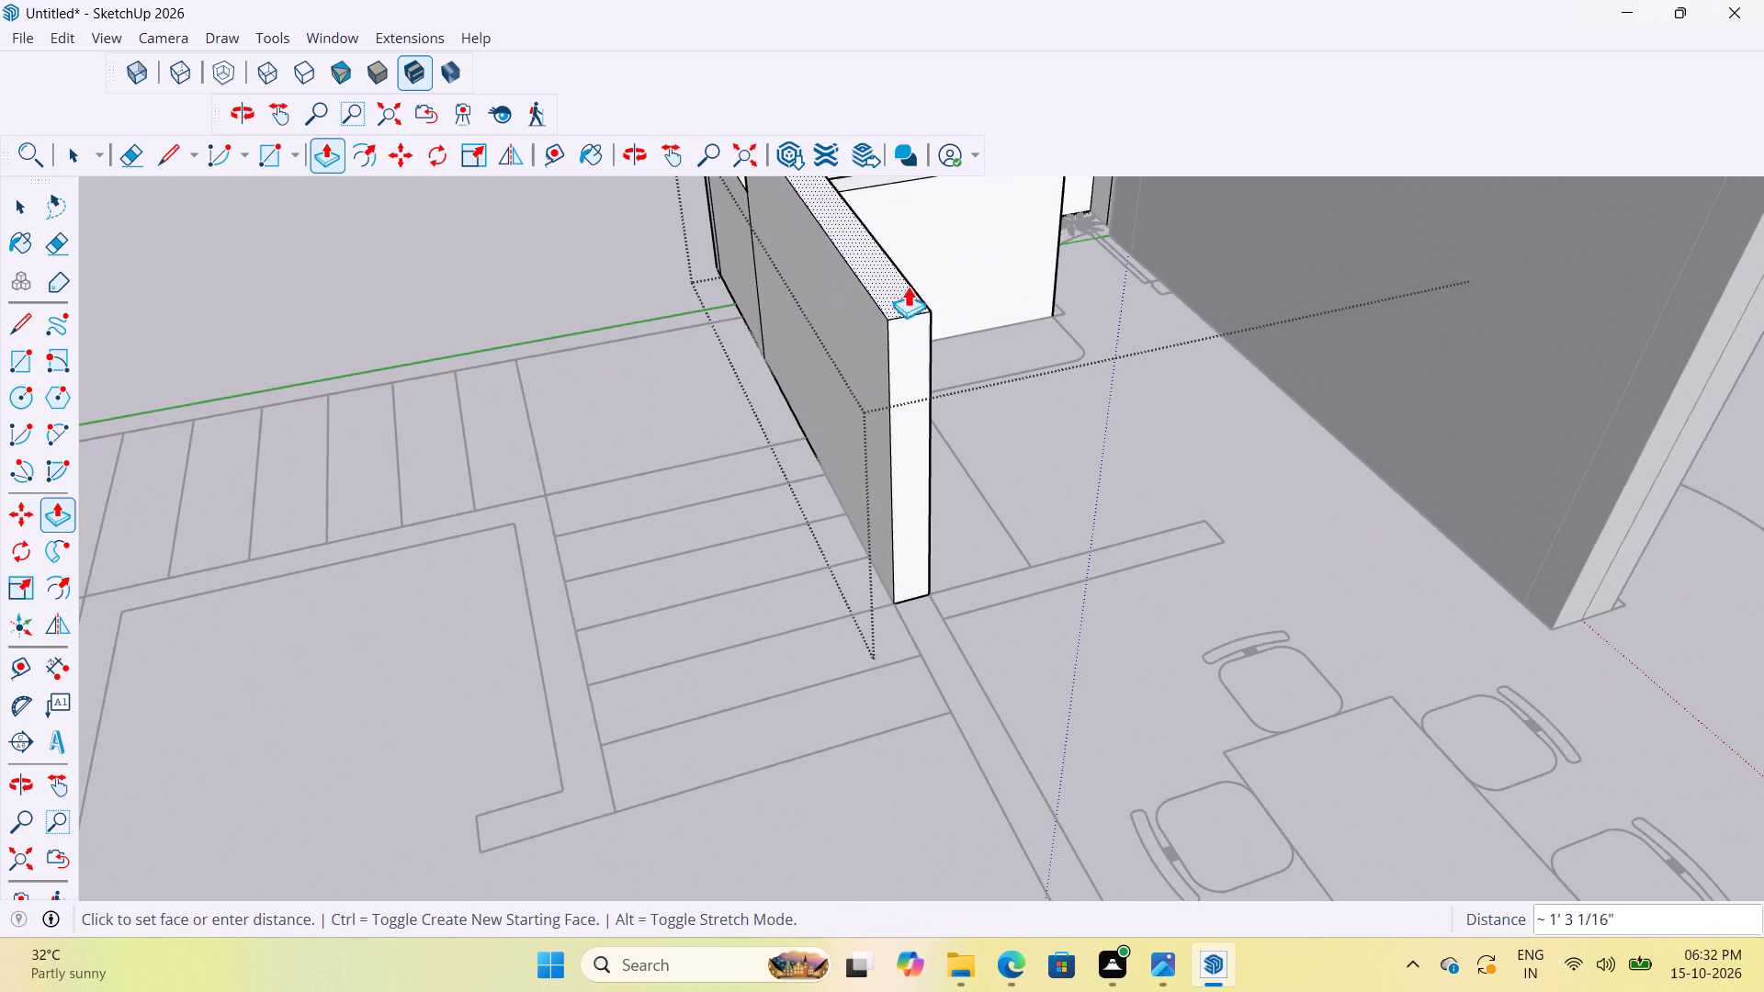
scroll(880, 326, "down", 19)
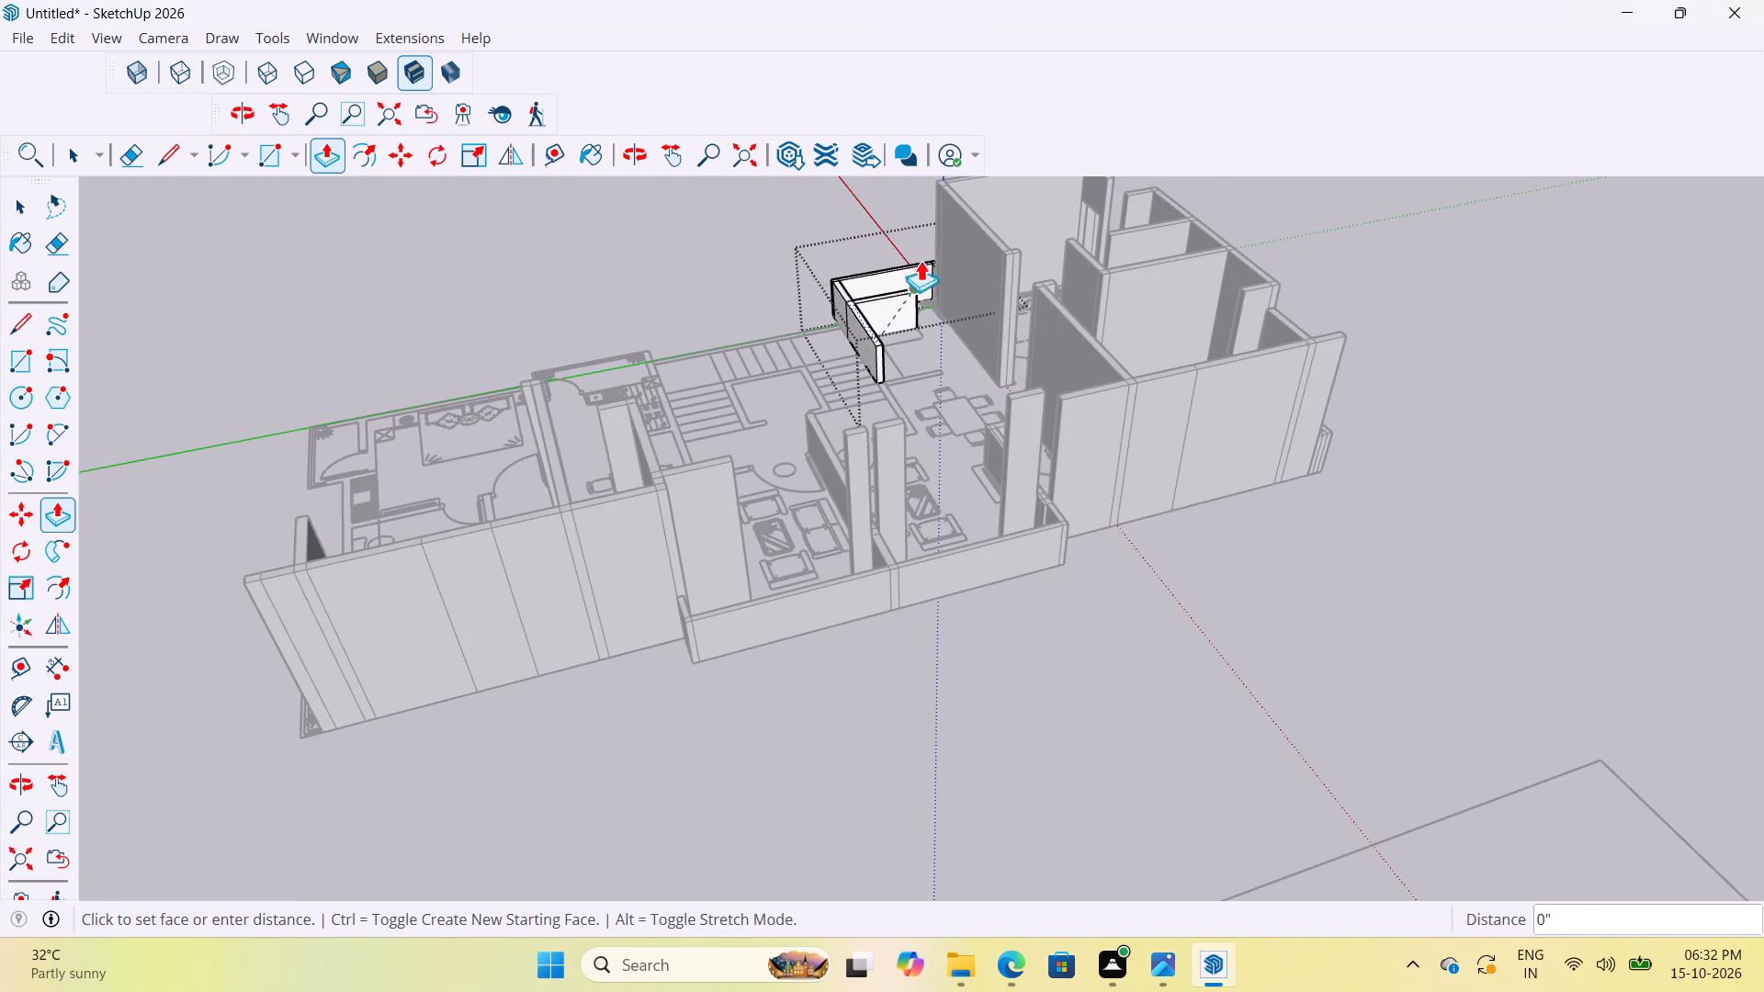
scroll(971, 231, "up", 16)
left_click(989, 259)
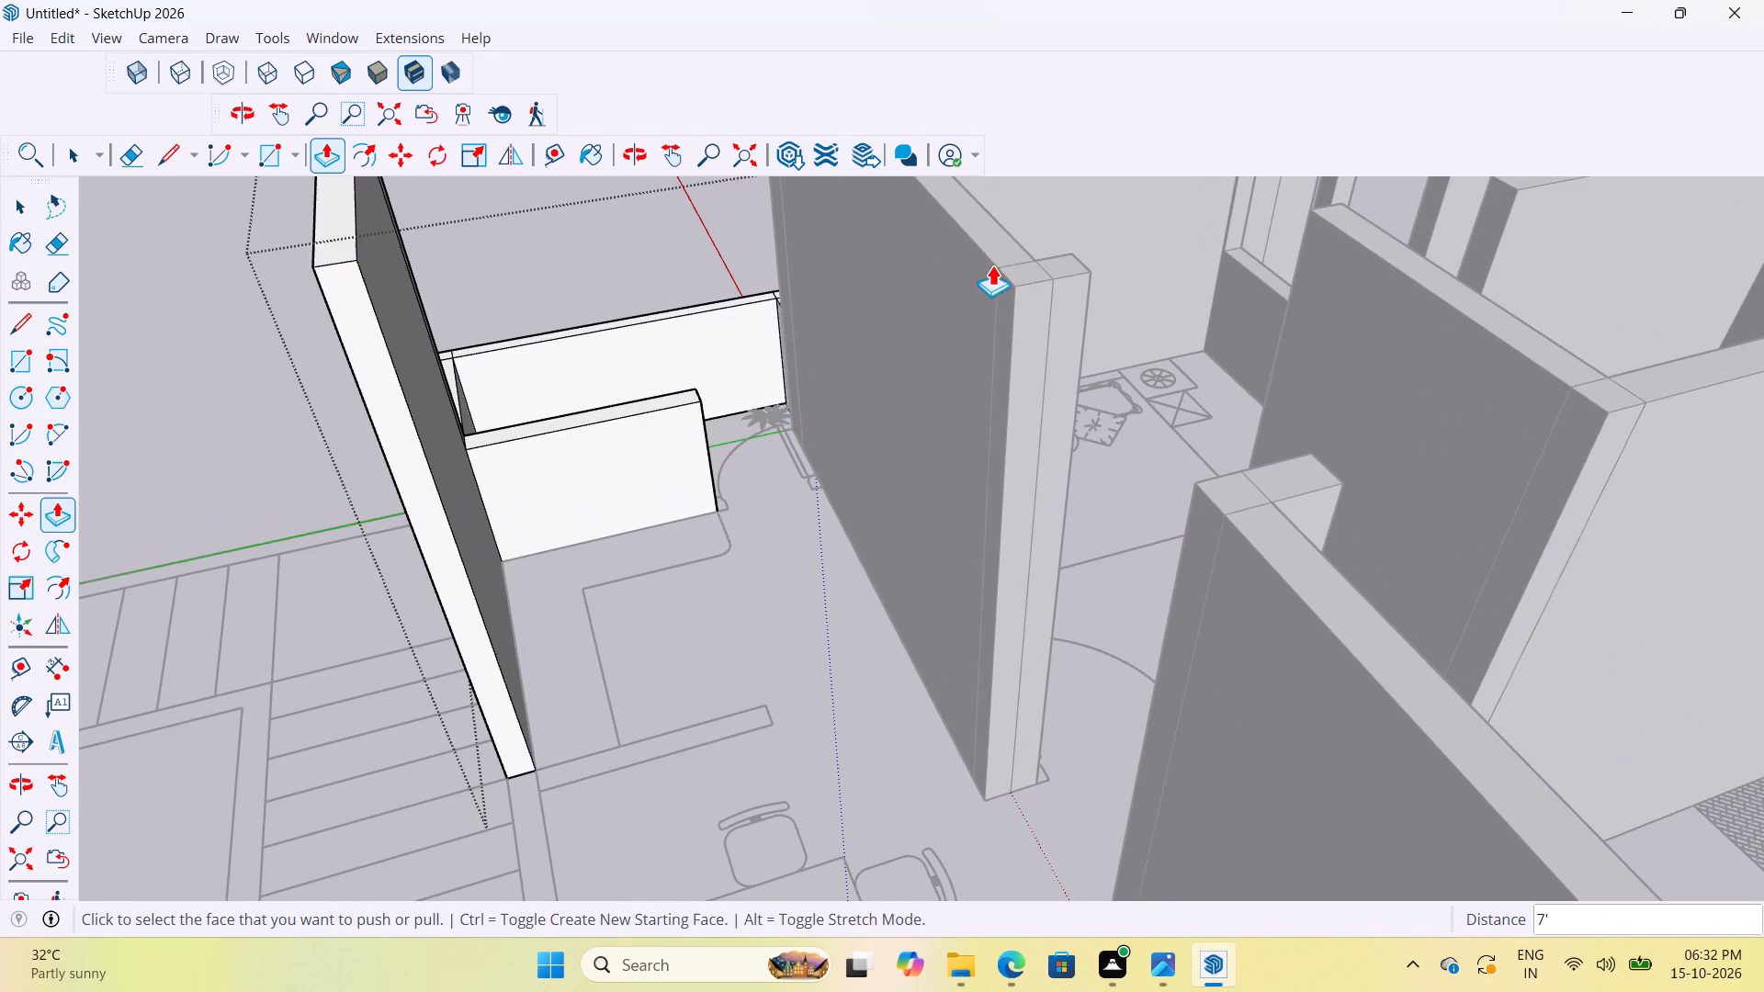
scroll(896, 400, "down", 12)
middle_click_drag(831, 506, 895, 513)
scroll(895, 513, "up", 1)
key("space")
key("space")
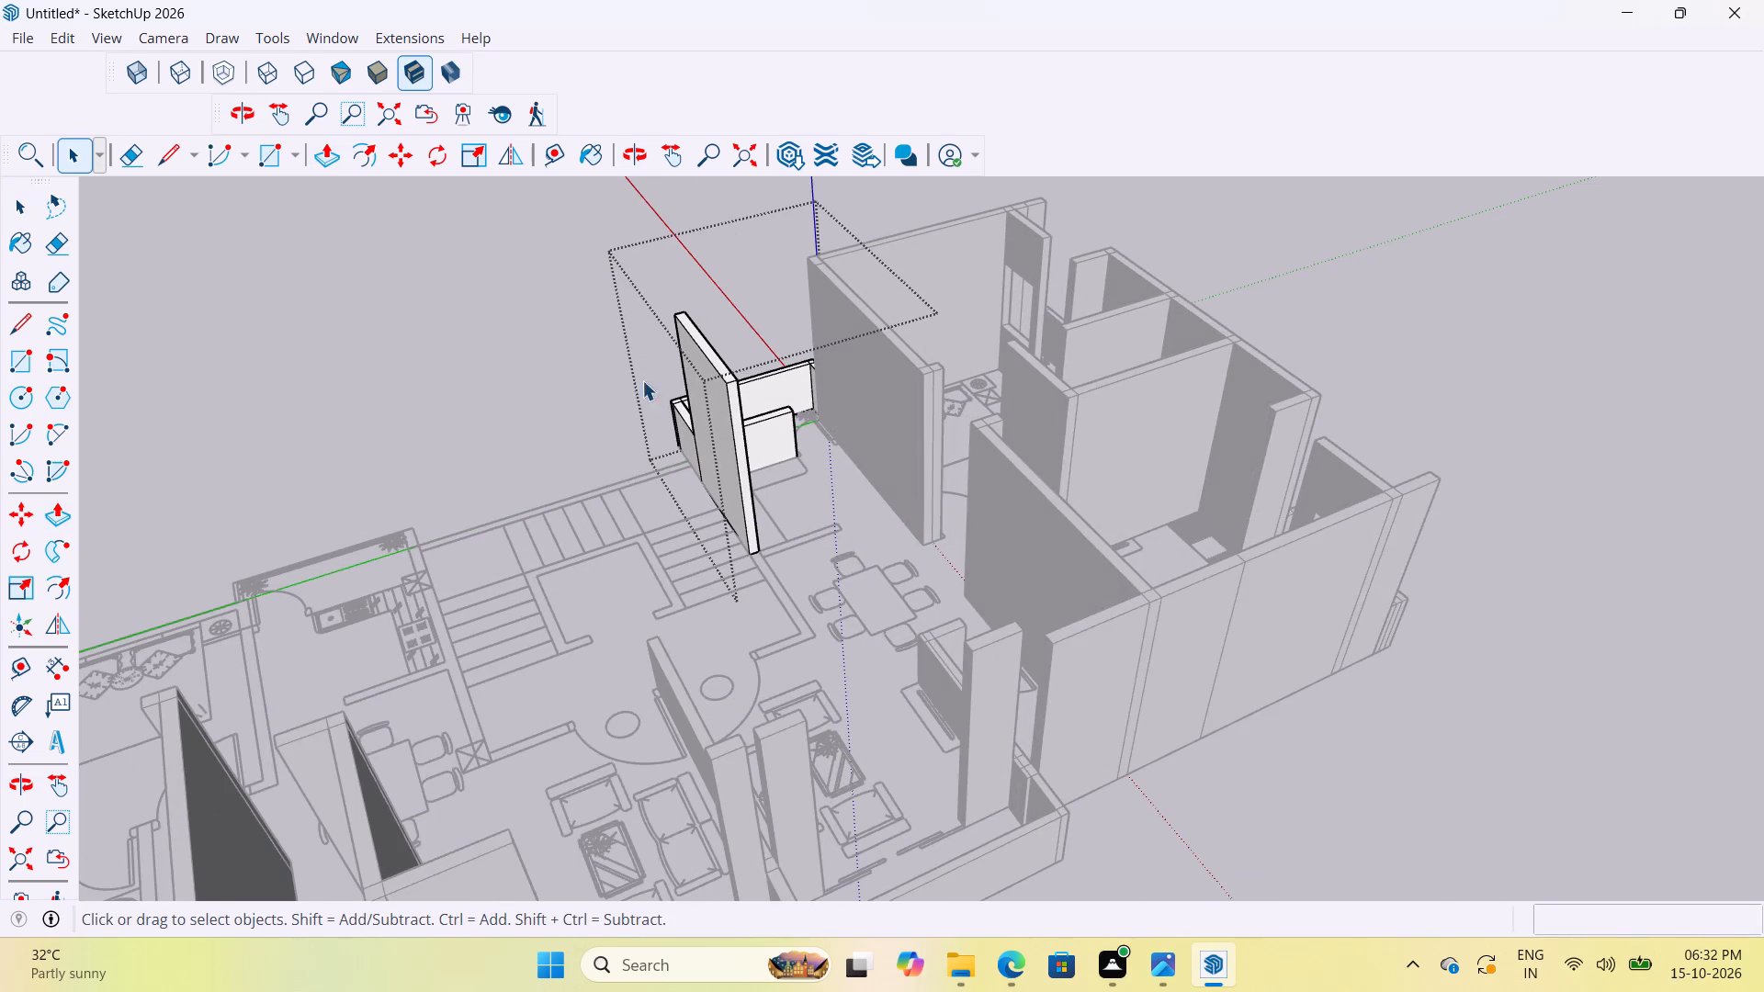
left_click(545, 371)
Reopen the parapet group and extend the staircase-side wall's end face across the thickness of the stub wall on the plan.
scroll(828, 512, "up", 12)
middle_click_drag(772, 557, 585, 603)
scroll(468, 564, "up", 6)
key("p")
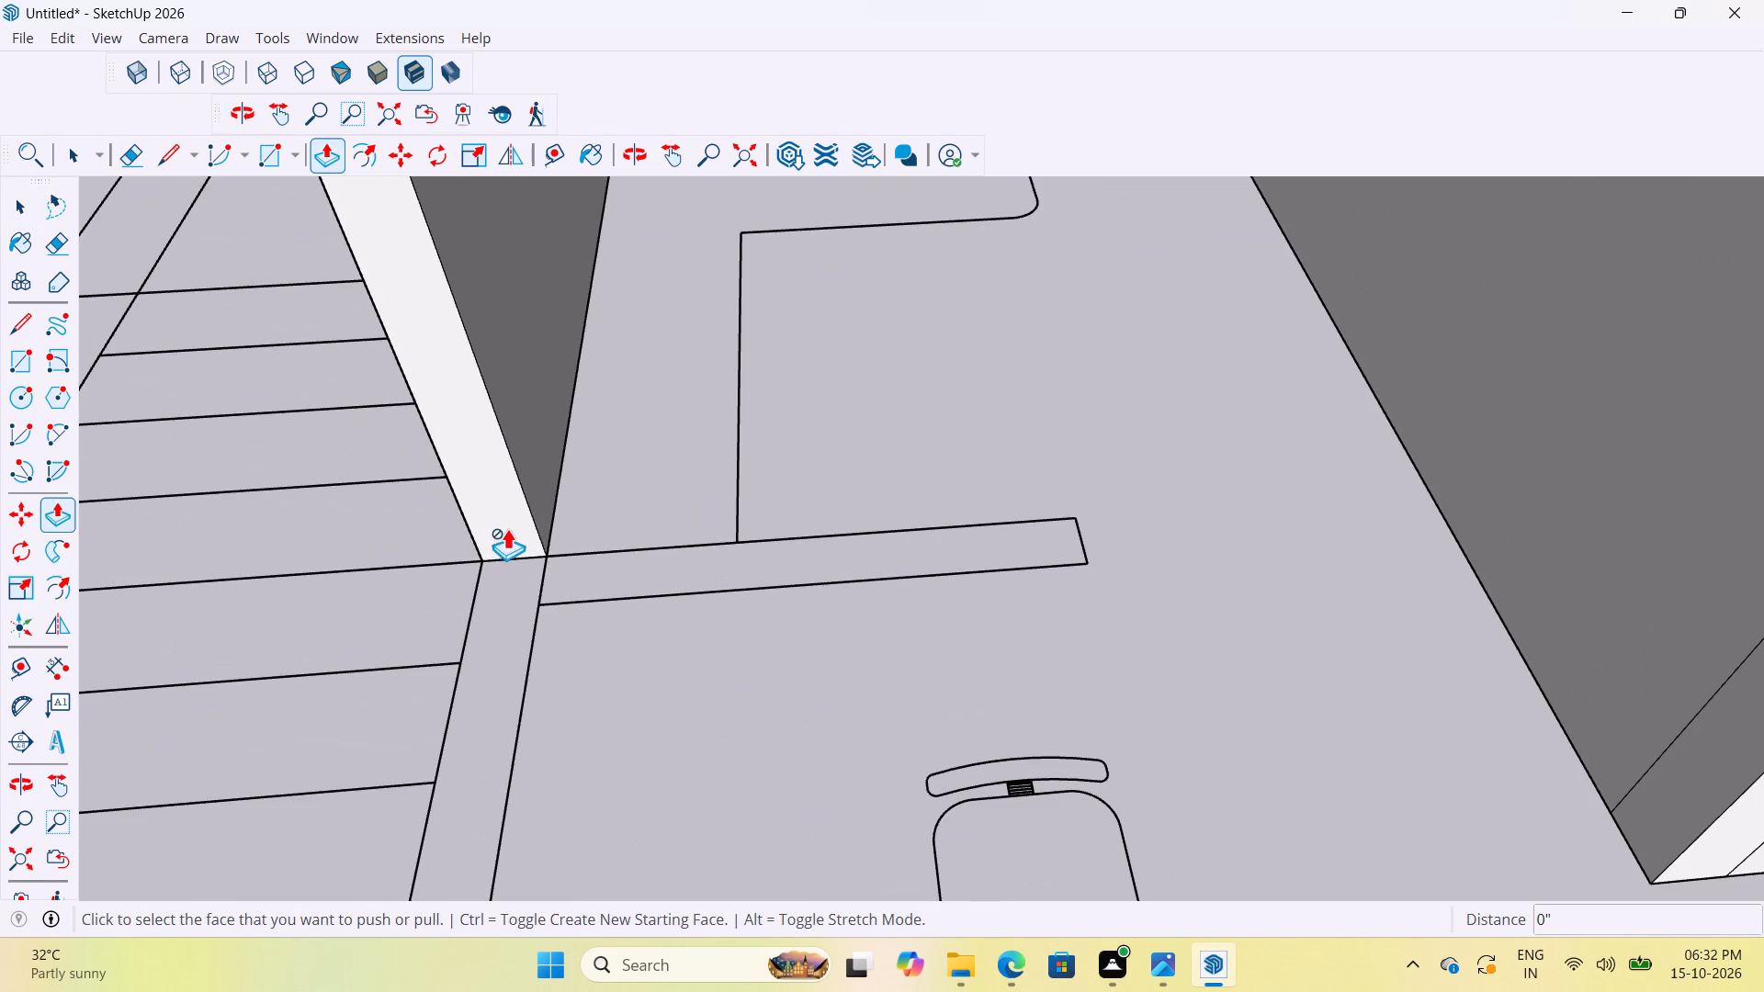
key("space")
triple_click(508, 526)
key("p")
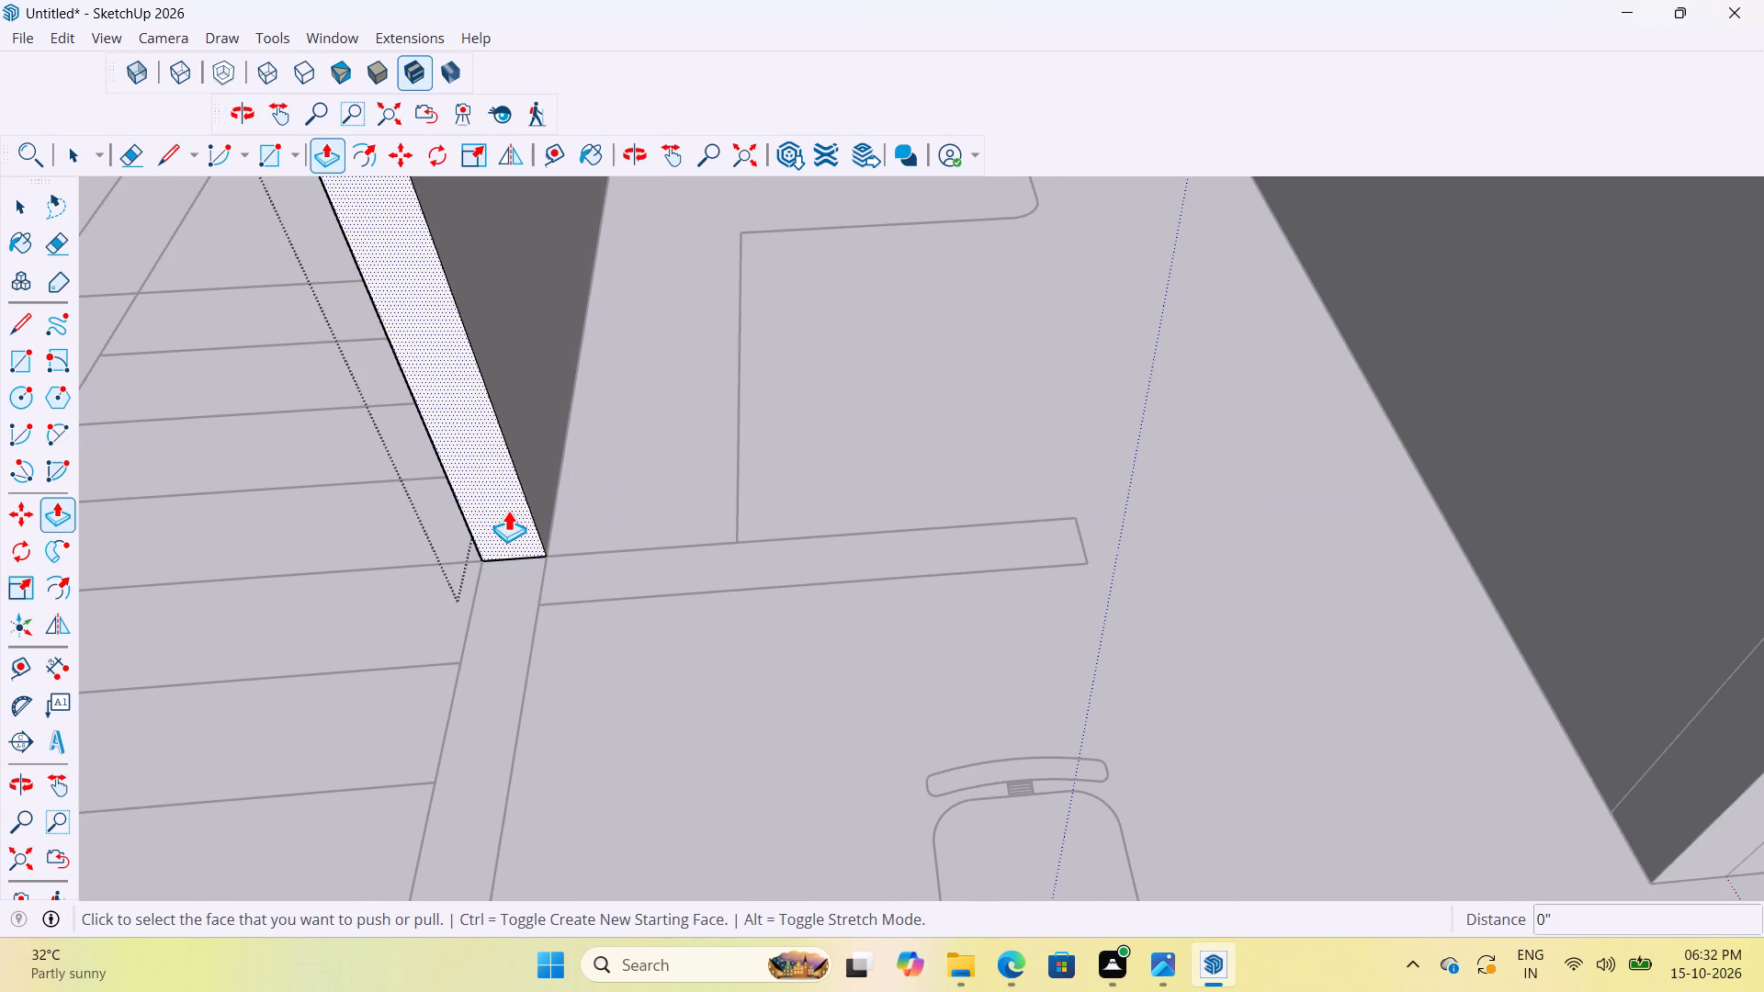
left_click(519, 520)
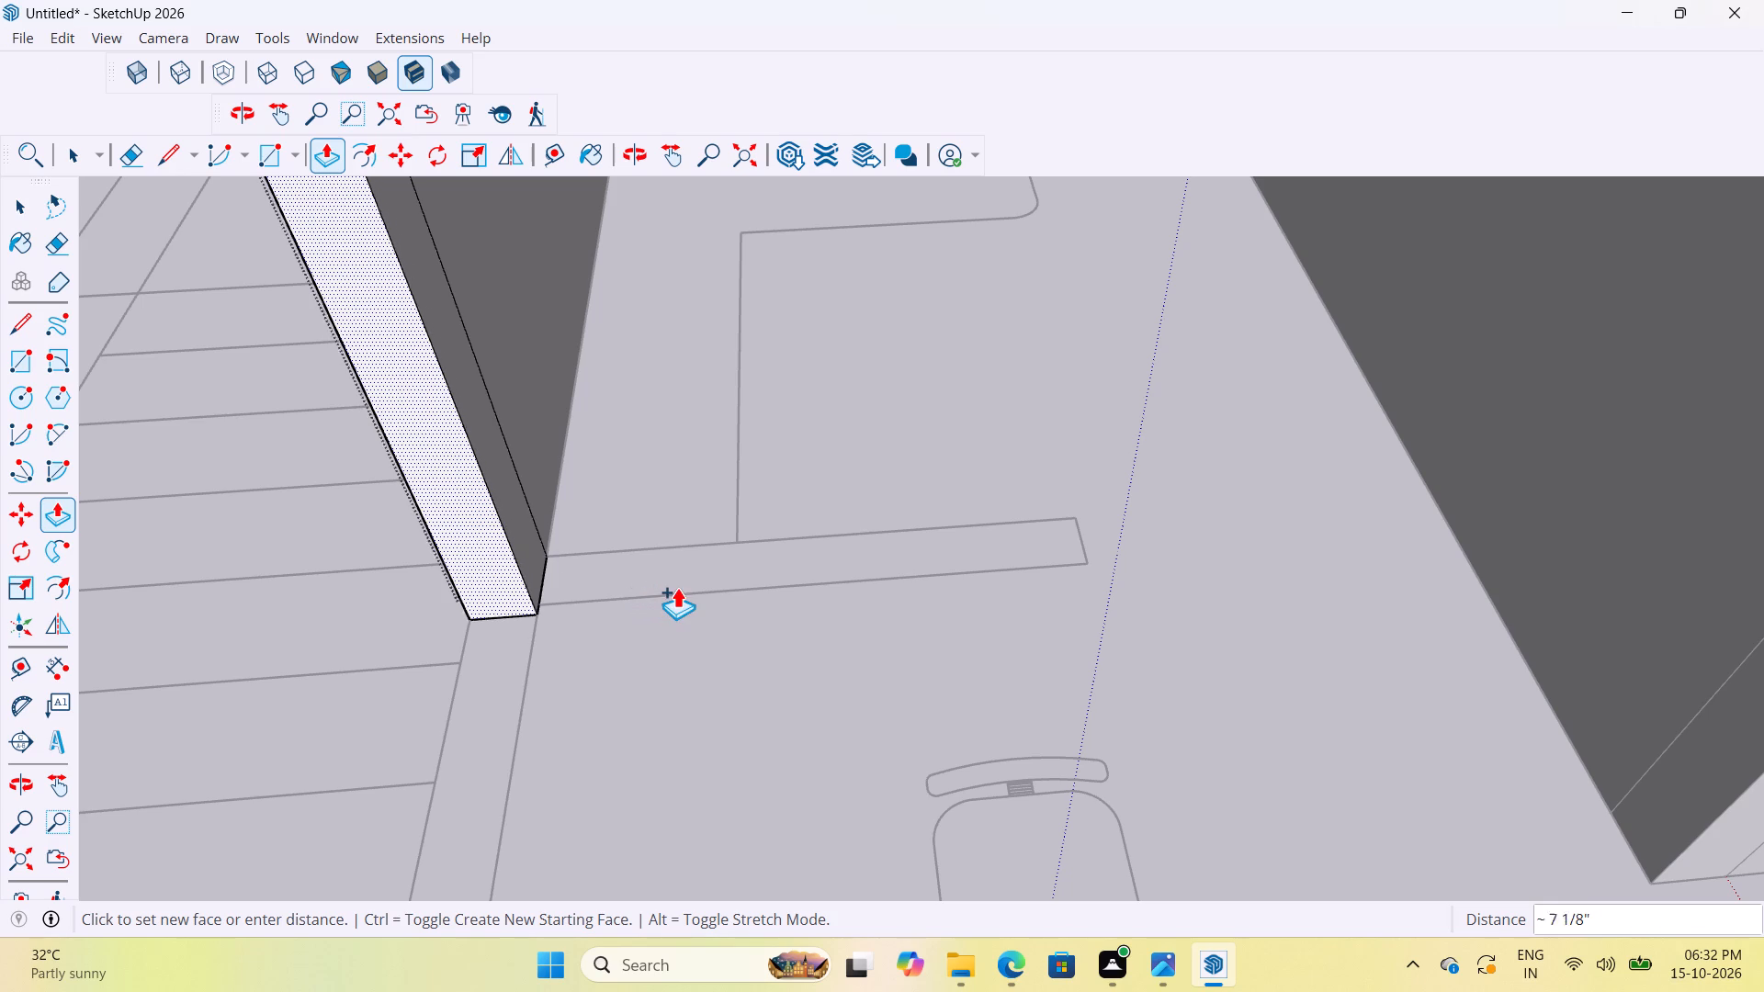
left_click(678, 589)
Pull the new end segment's side face 4' 3" along the plan's stub wall beside the dining table.
scroll(729, 591, "up", 3)
scroll(723, 595, "down", 5)
middle_click_drag(700, 603, 479, 592)
left_click(611, 457)
left_click(1008, 612)
scroll(995, 611, "down", 4)
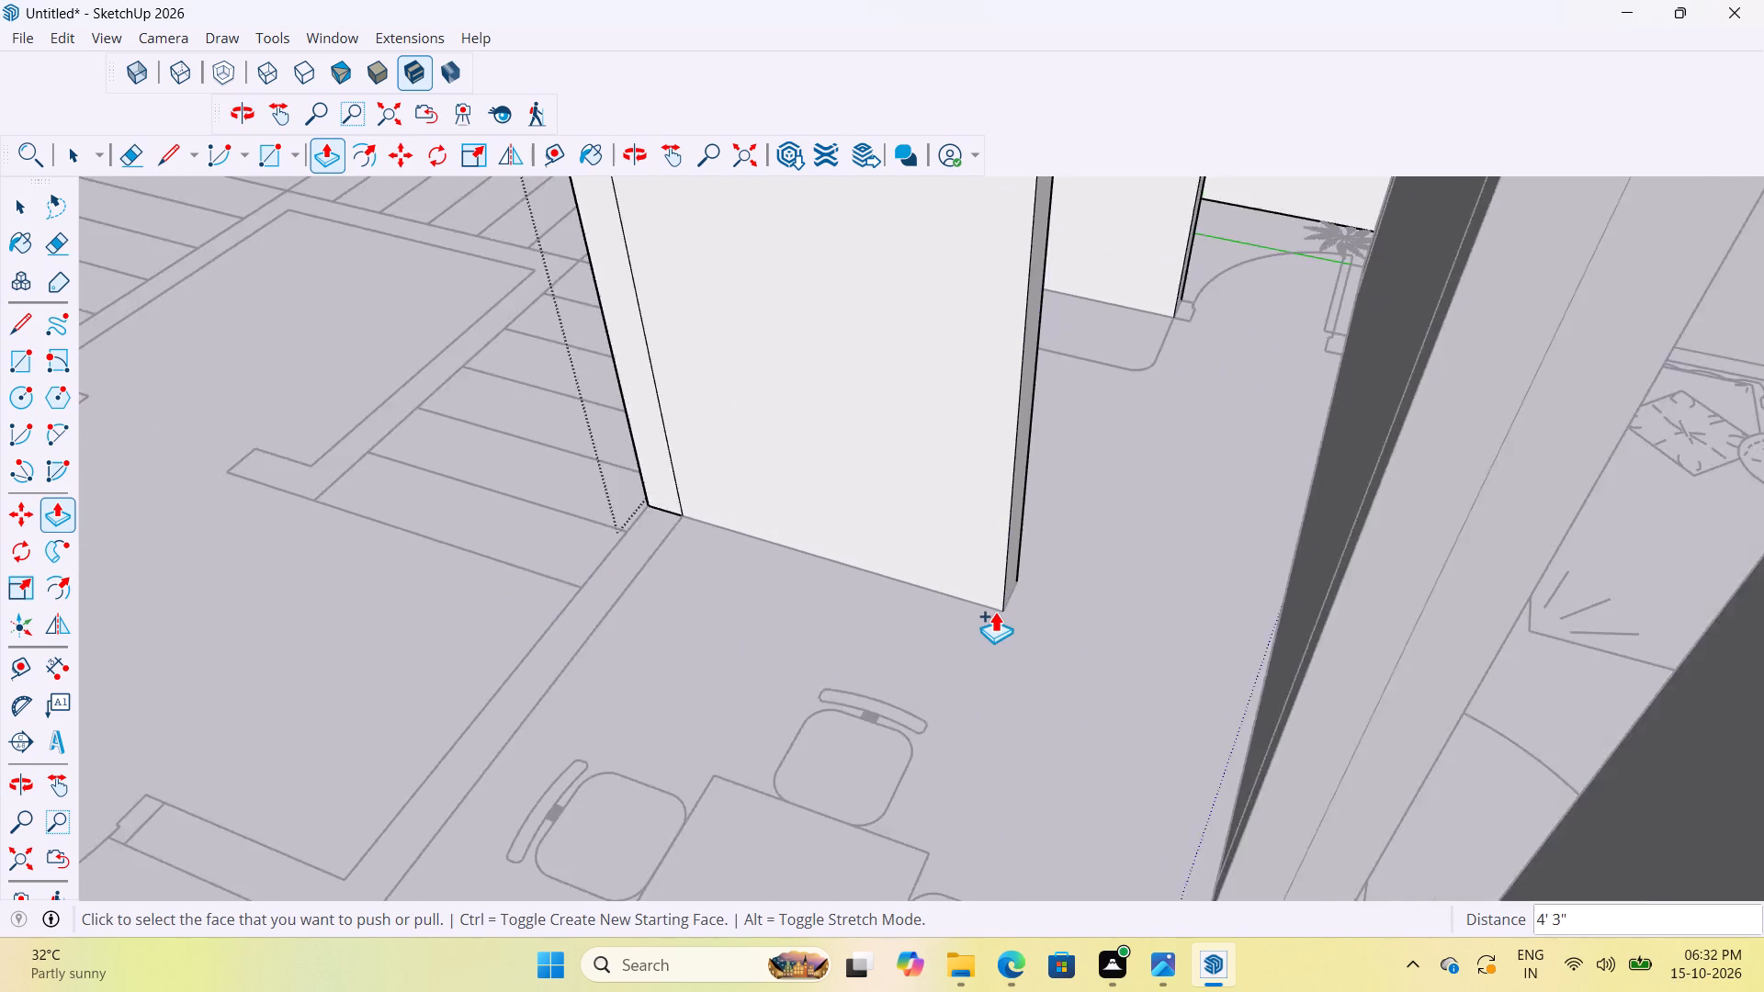
scroll(995, 611, "down", 14)
Extend the staircase-side wall past the dining table to the next stub wall, plus 6" across that wall's thickness.
middle_click_drag(922, 669, 1021, 699)
scroll(891, 628, "up", 8)
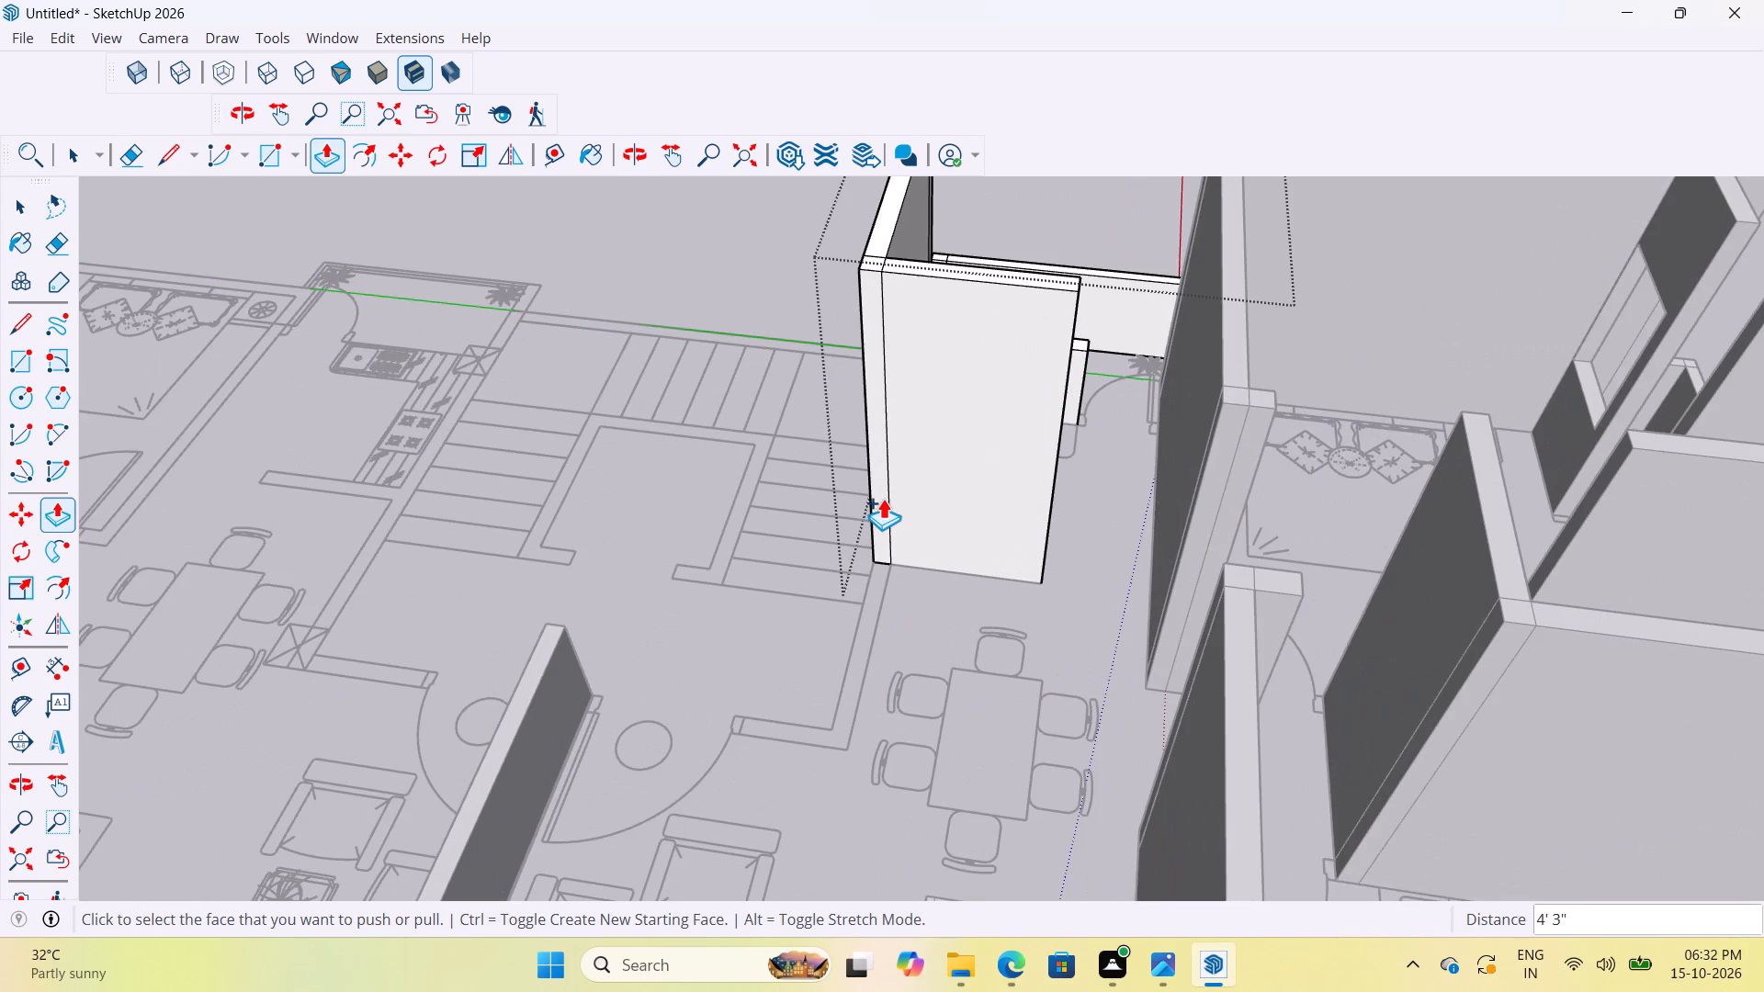
scroll(868, 555, "up", 4)
left_click(884, 509)
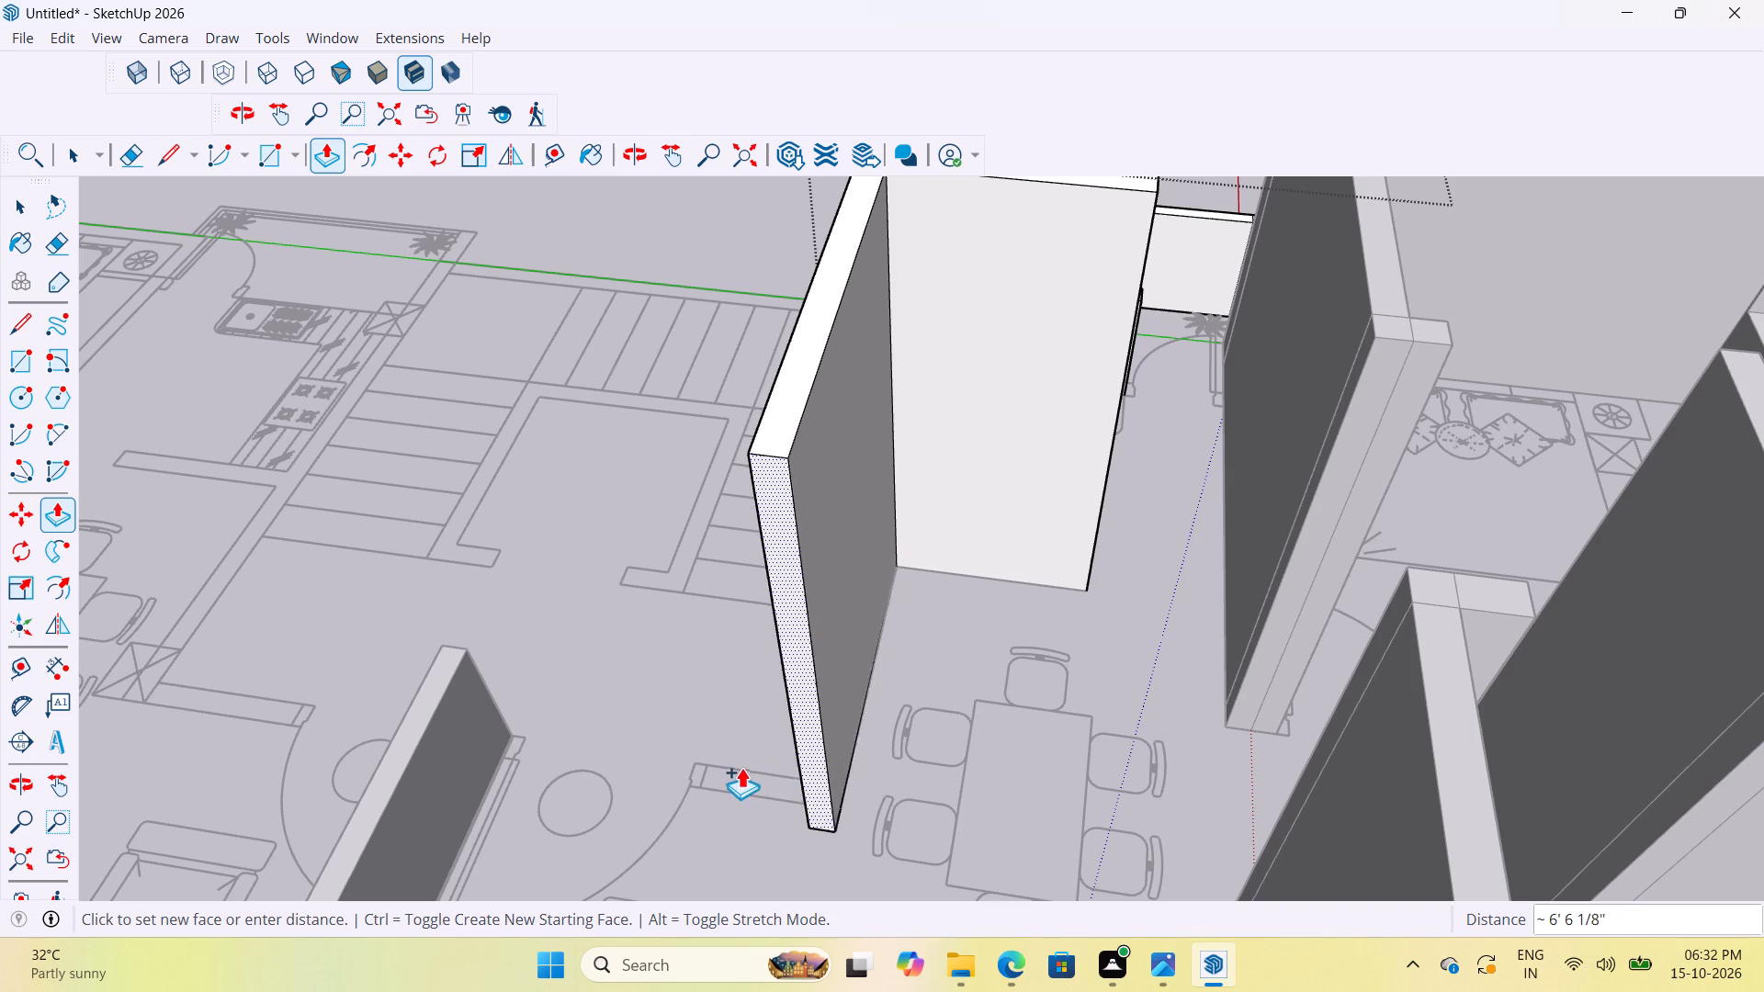
left_click(741, 768)
scroll(920, 813, "up", 8)
left_click(757, 731)
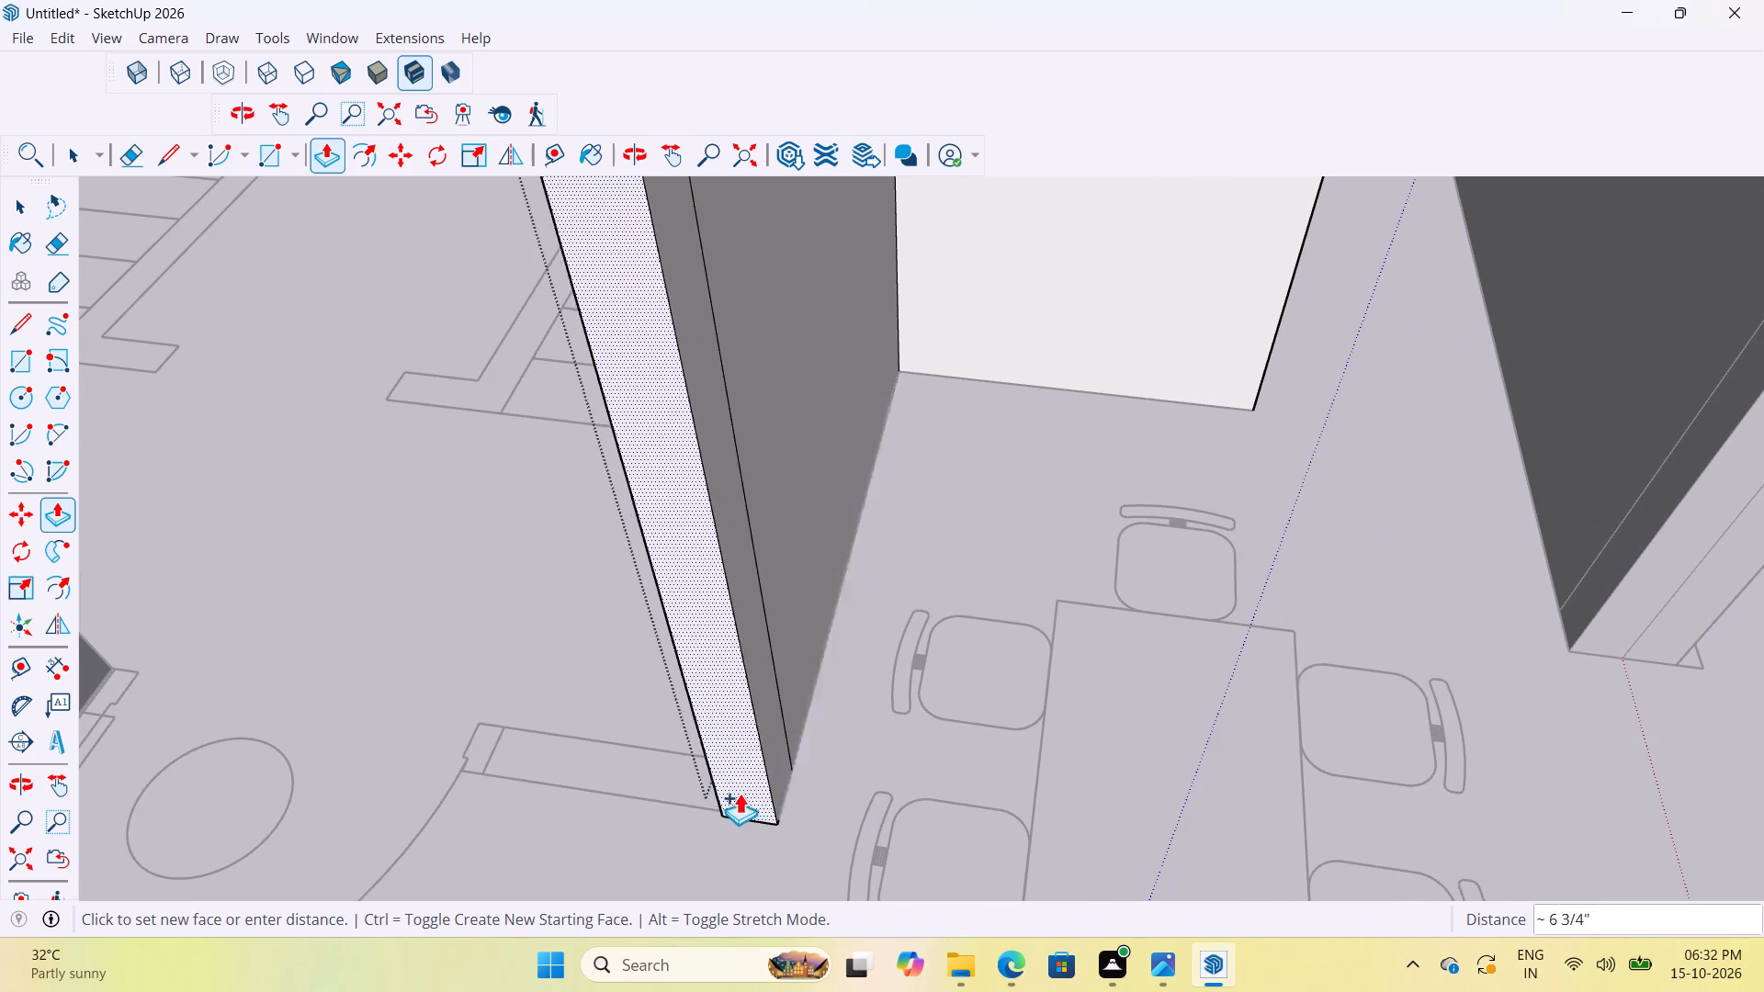
left_click(675, 805)
Pull the 6" end segment's side face about 2' 3" along the stub wall toward the round basins, and close the group.
middle_click_drag(644, 774, 949, 716)
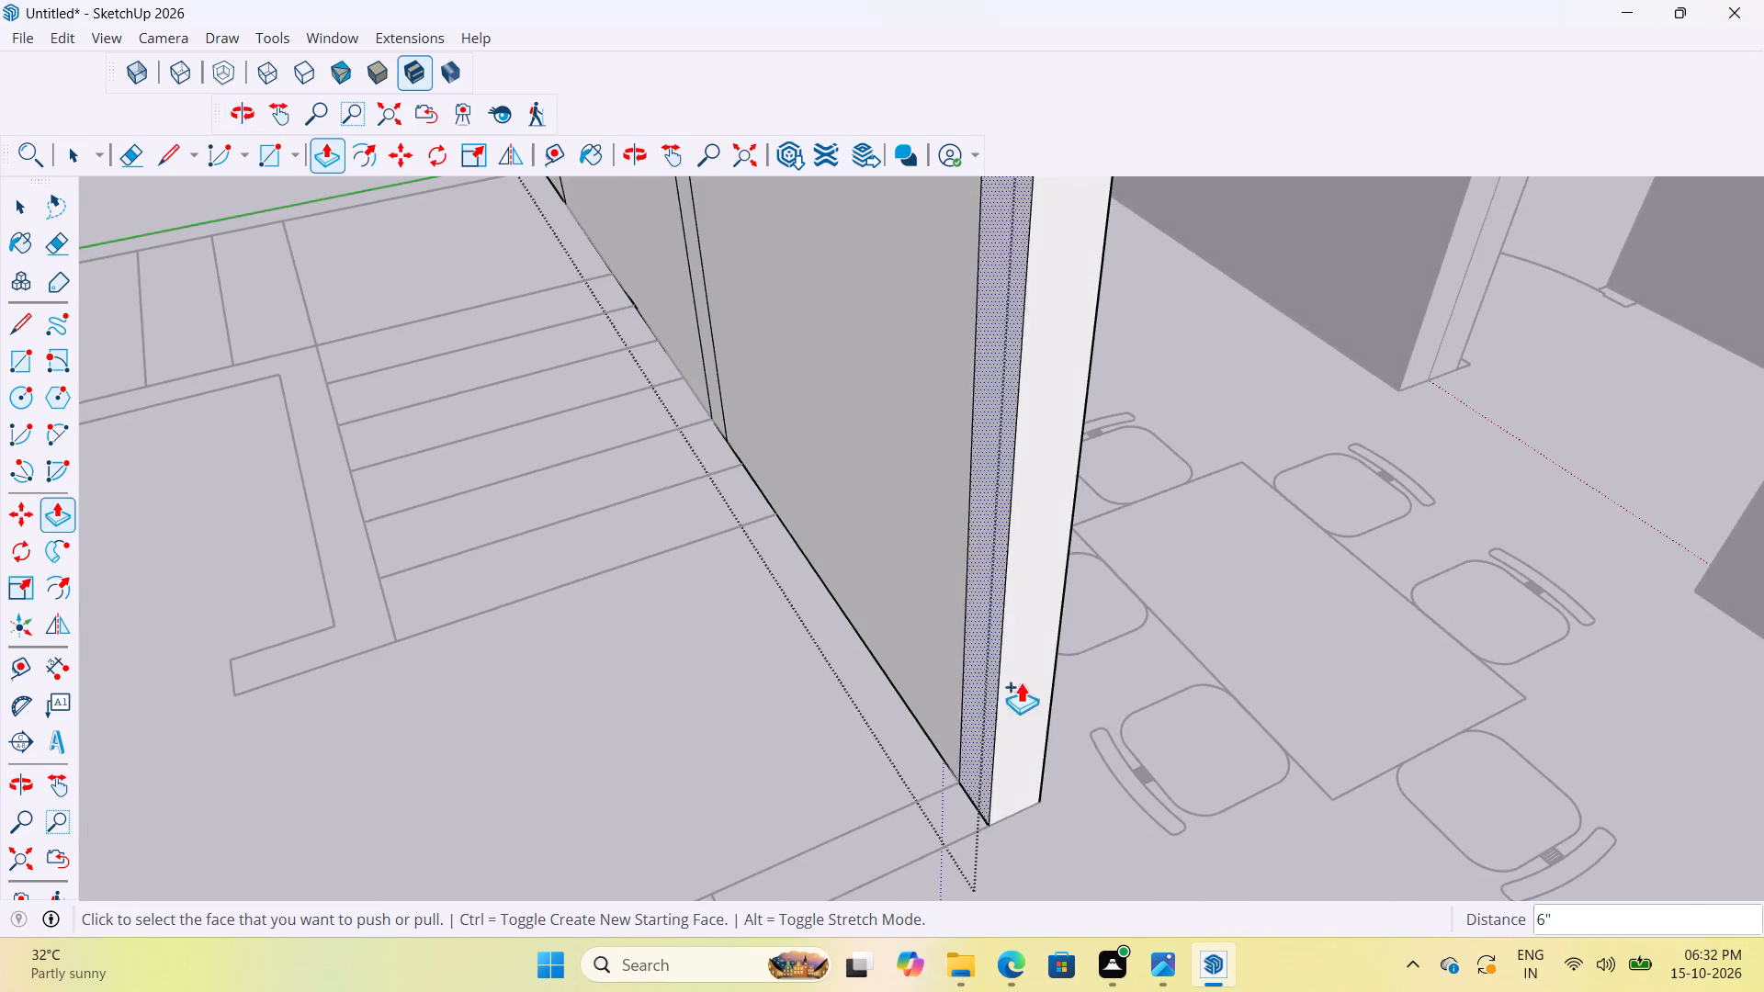
scroll(1063, 625, "down", 5)
scroll(924, 837, "up", 8)
left_click(1093, 608)
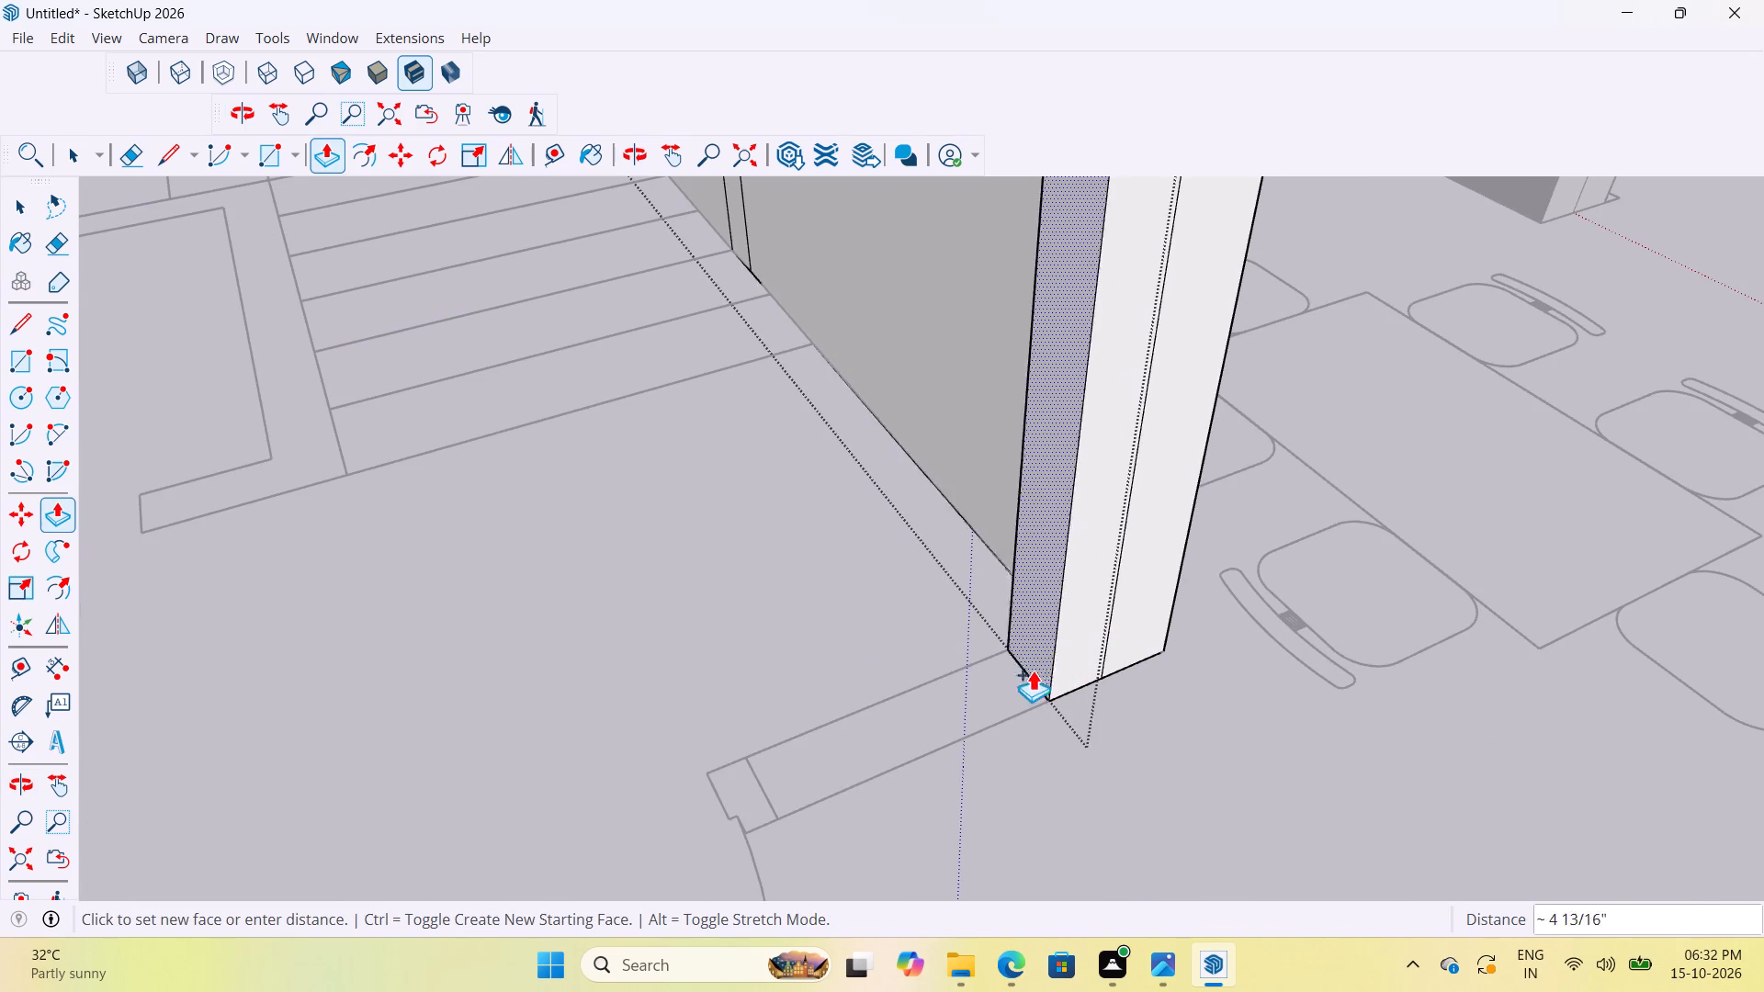
scroll(809, 808, "up", 3)
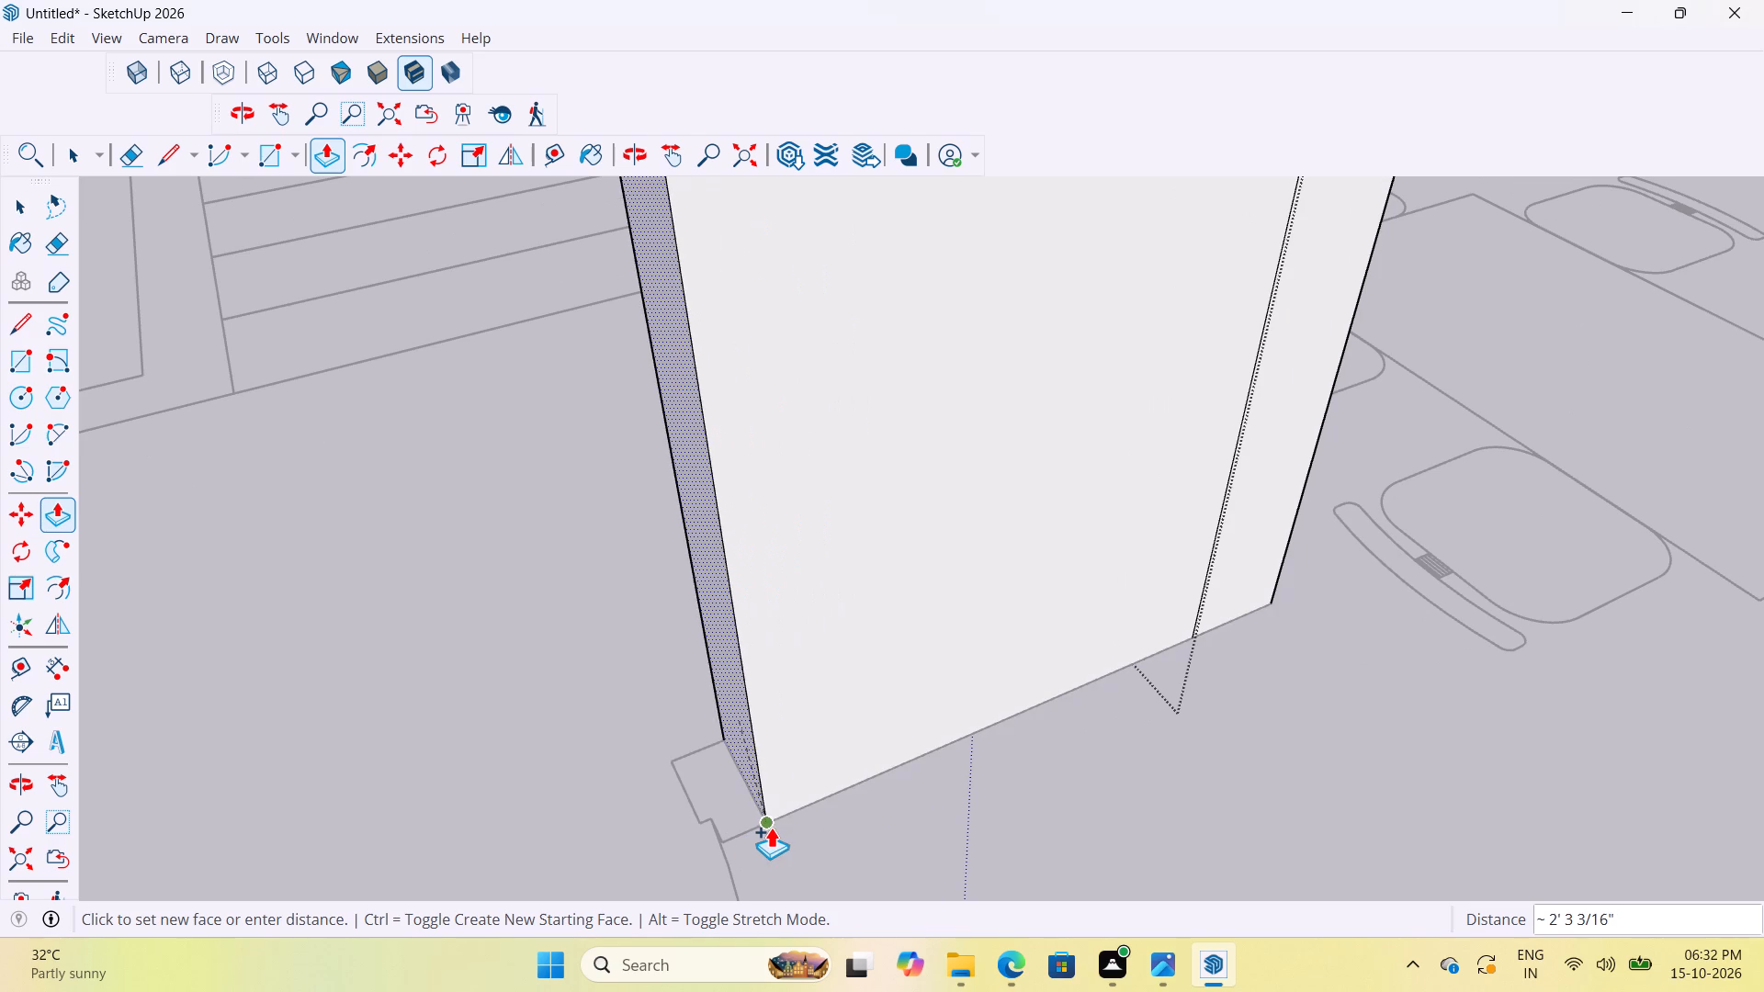
left_click(771, 827)
scroll(950, 709, "down", 20)
scroll(950, 709, "down", 7)
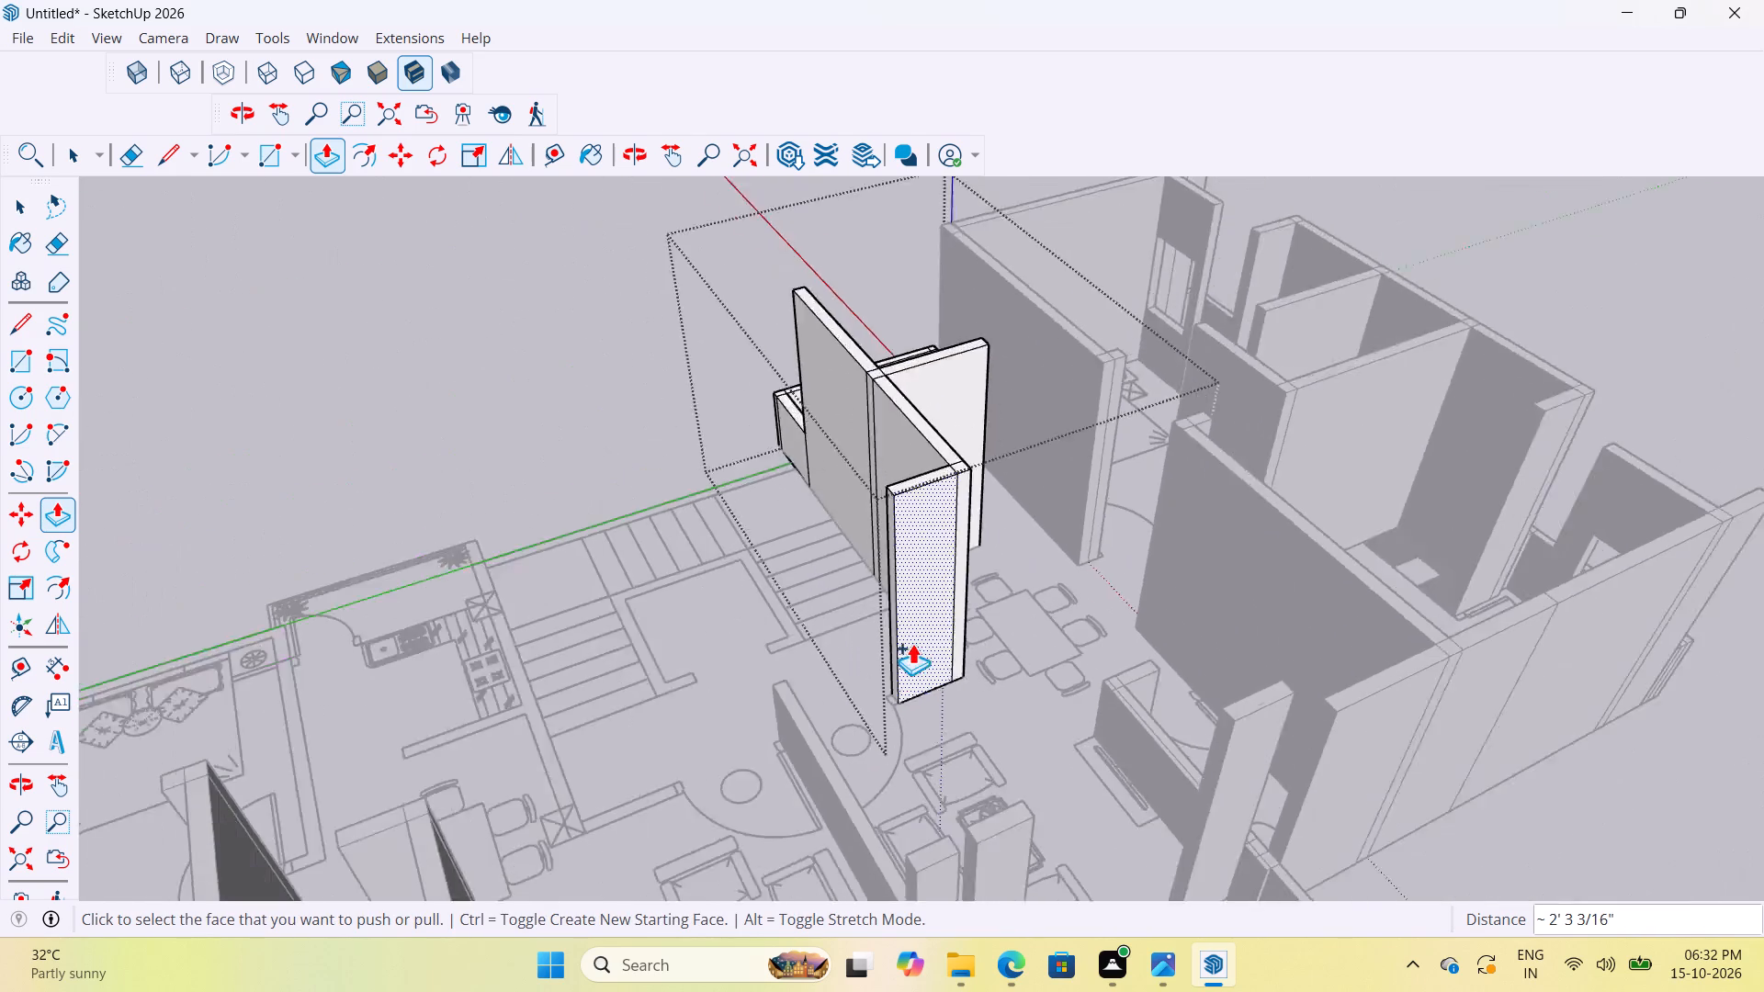
scroll(912, 643, "down", 8)
key("space")
left_click(1293, 484)
Examine the raised walls from several angles, focusing on the low wall between the washroom and the living area.
scroll(979, 682, "up", 8)
middle_click_drag(1033, 588, 1169, 593)
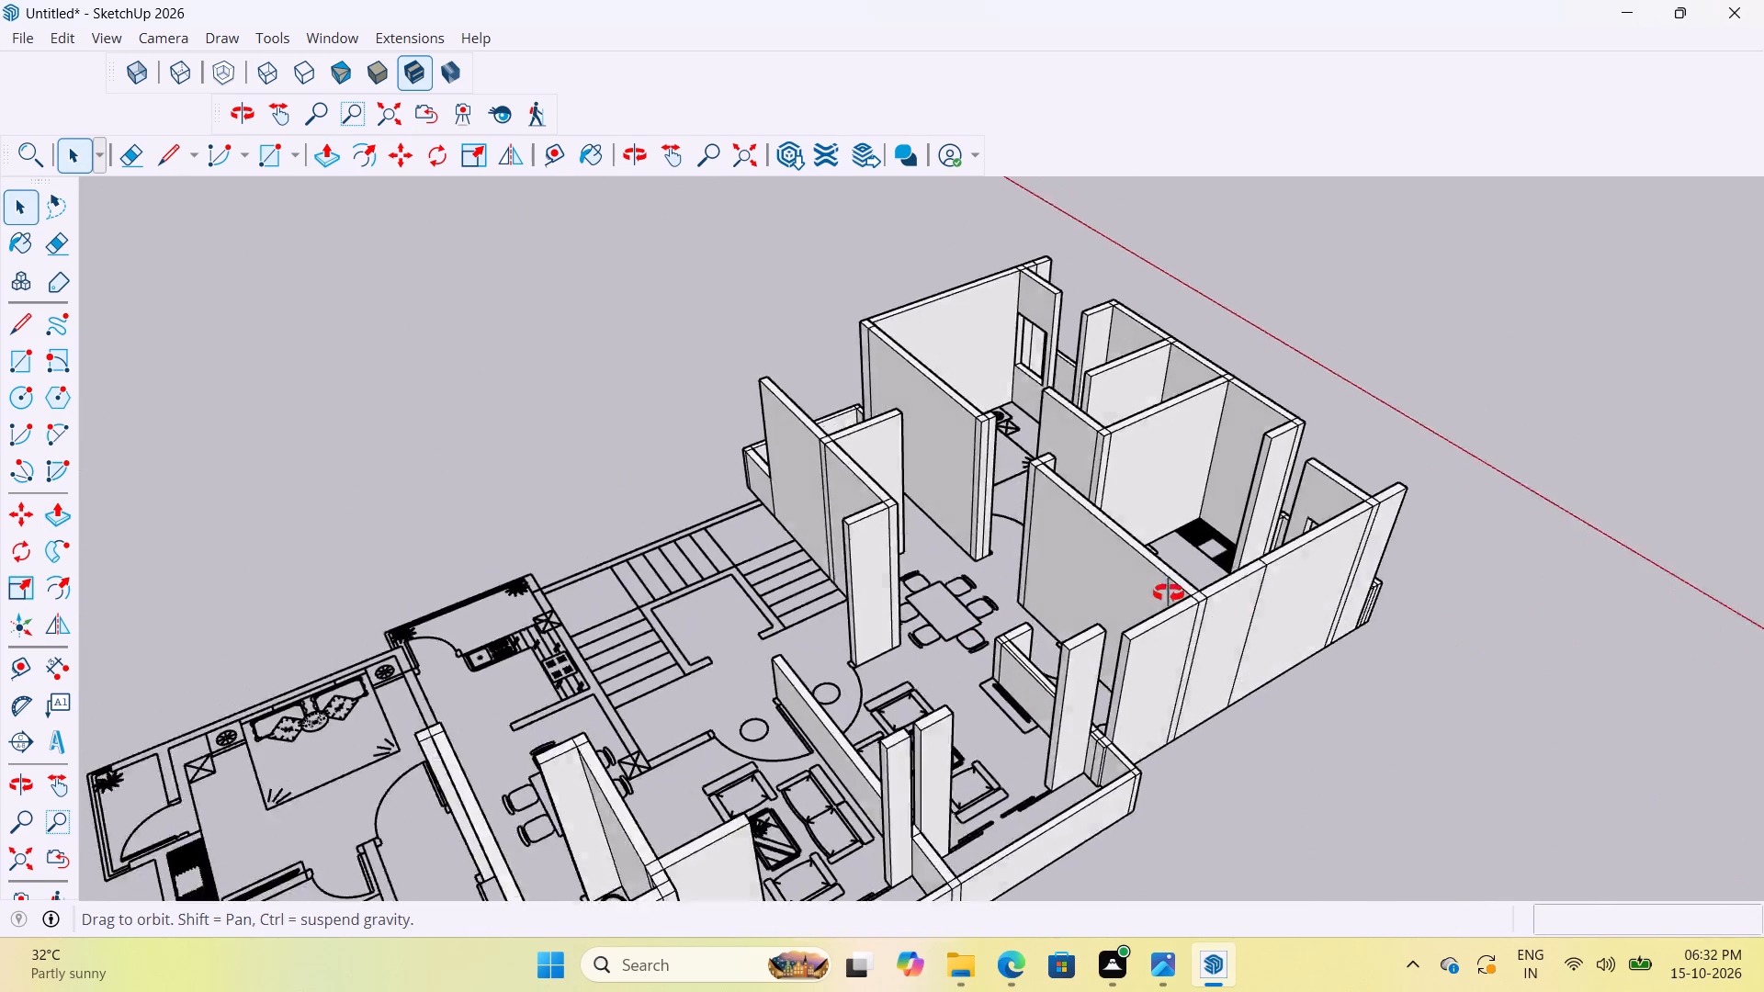
middle_click_drag(1169, 593, 1325, 607)
scroll(1165, 634, "up", 9)
scroll(1030, 652, "down", 12)
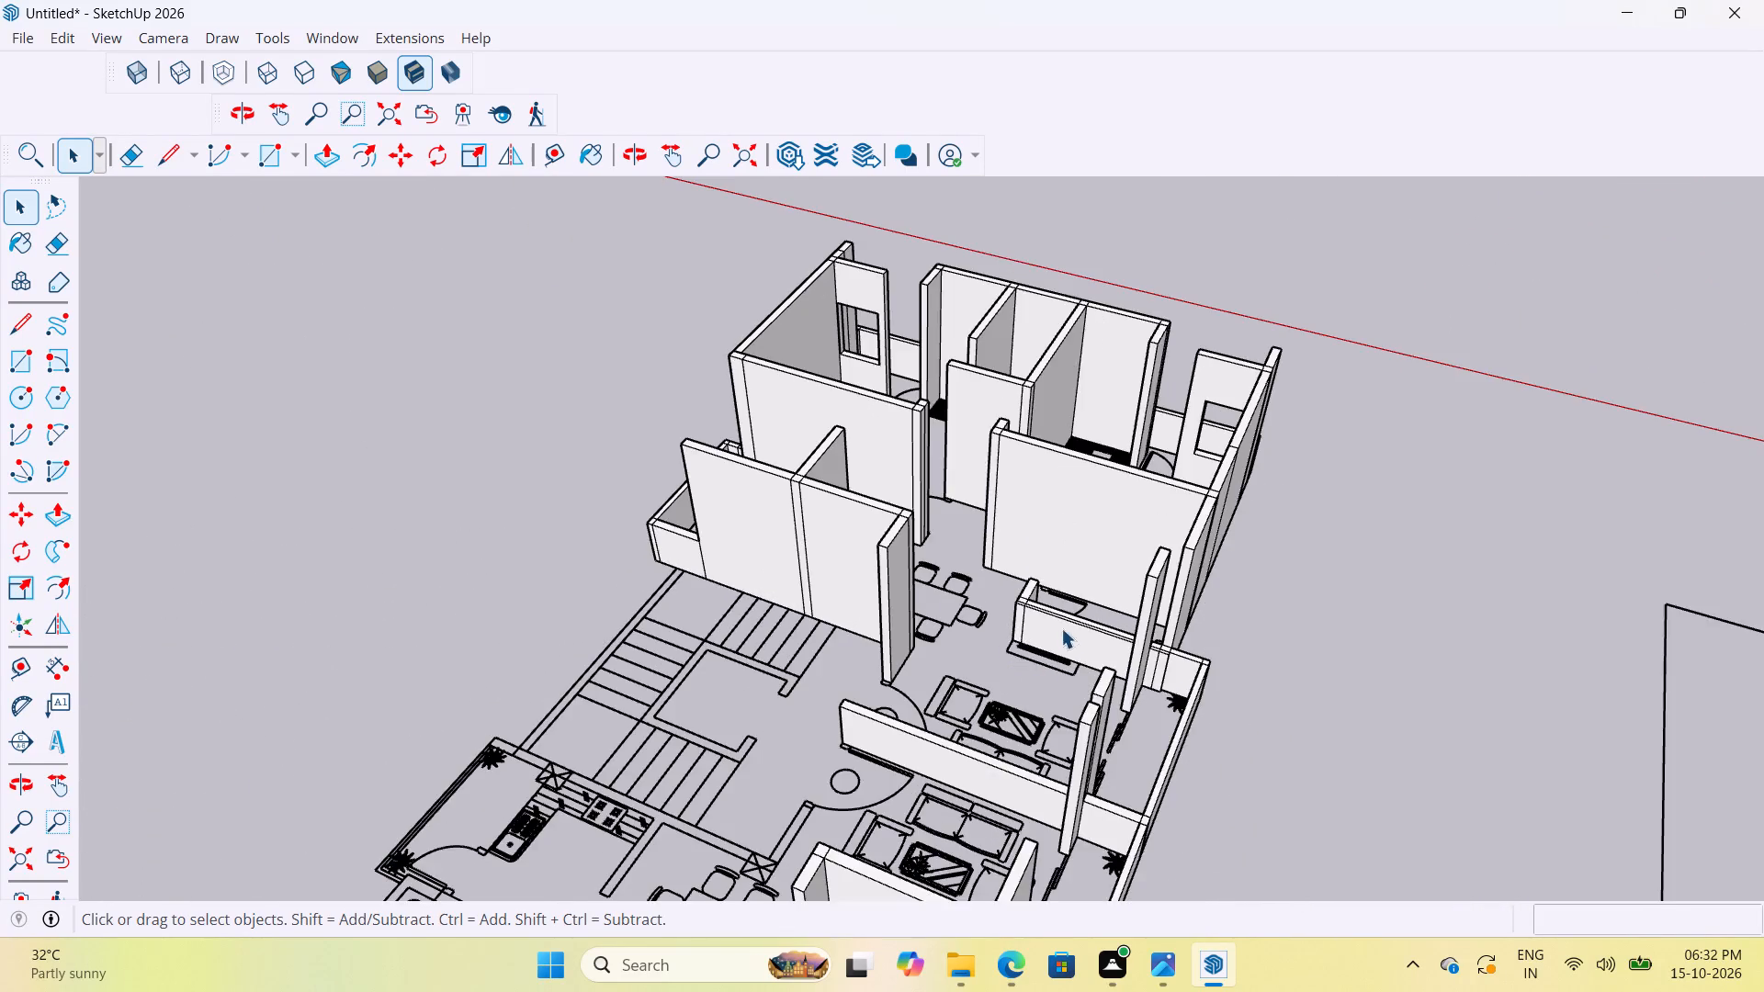
scroll(1067, 625, "up", 9)
middle_click_drag(1063, 659, 1753, 729)
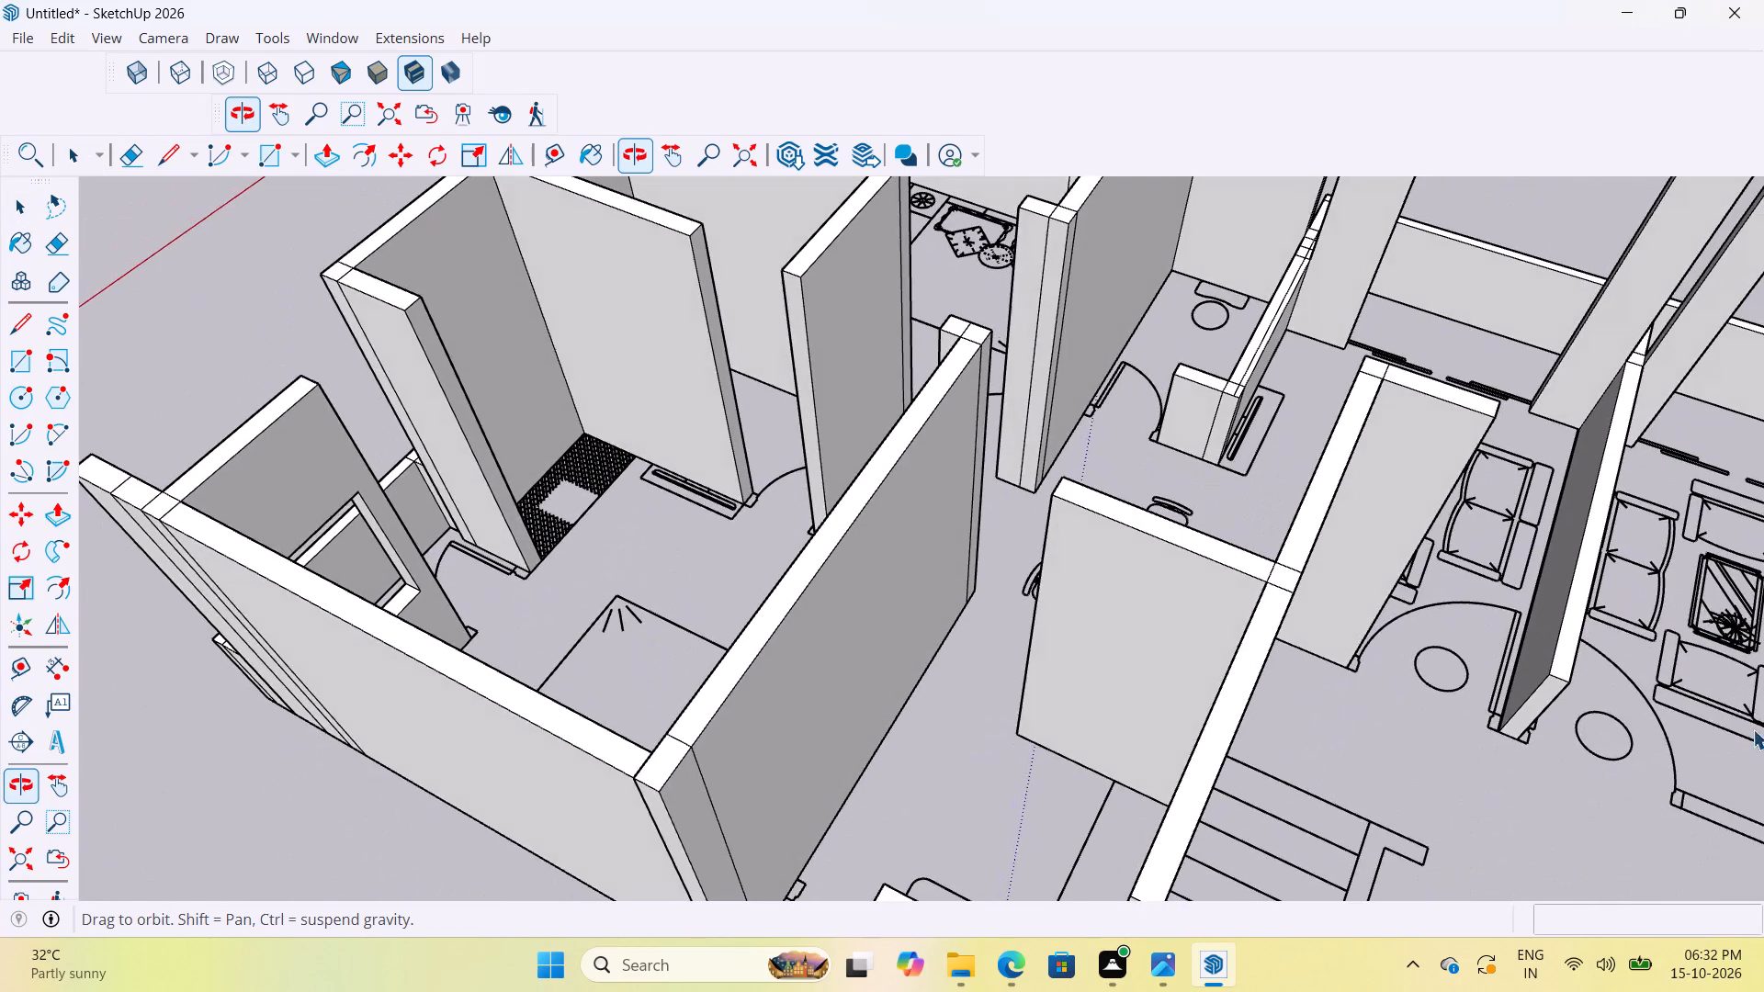
middle_click_drag(1753, 729, 1763, 740)
scroll(1211, 489, "down", 1)
scroll(1302, 305, "up", 5)
scroll(1273, 514, "down", 9)
scroll(1283, 345, "up", 5)
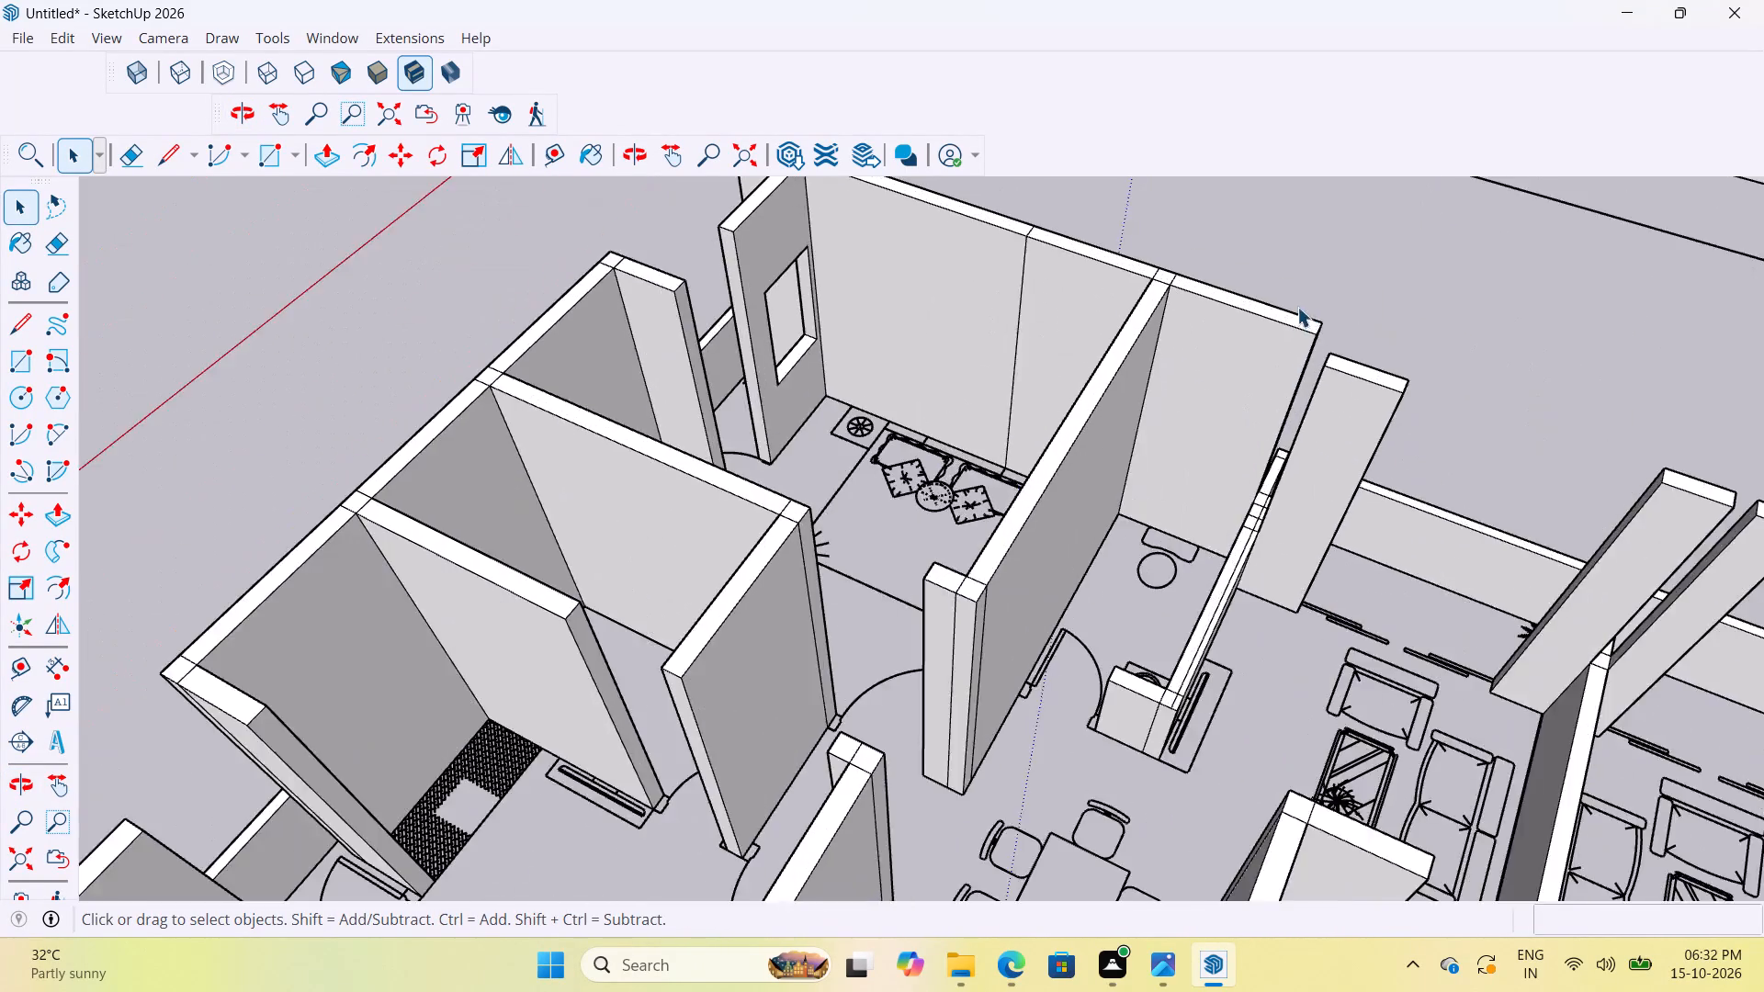
scroll(1297, 307, "up", 10)
middle_click_drag(1326, 451, 1763, 623)
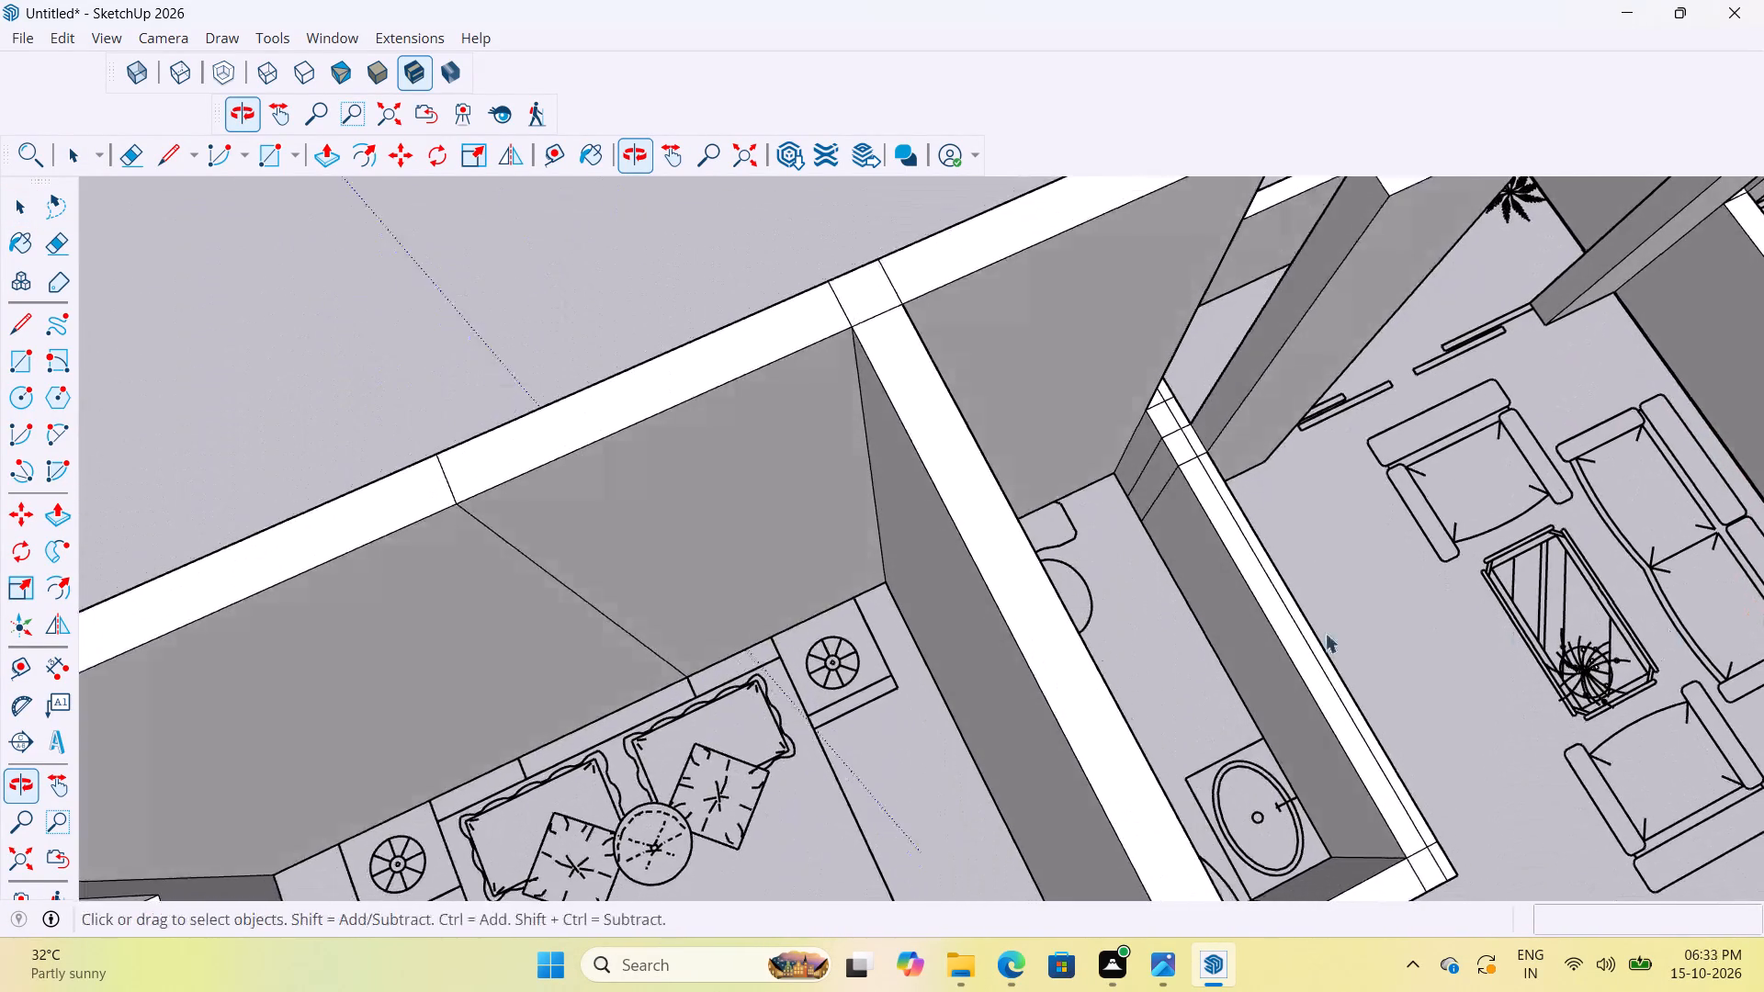
scroll(1158, 602, "down", 11)
scroll(1170, 544, "up", 11)
middle_click_drag(1205, 463, 1299, 279)
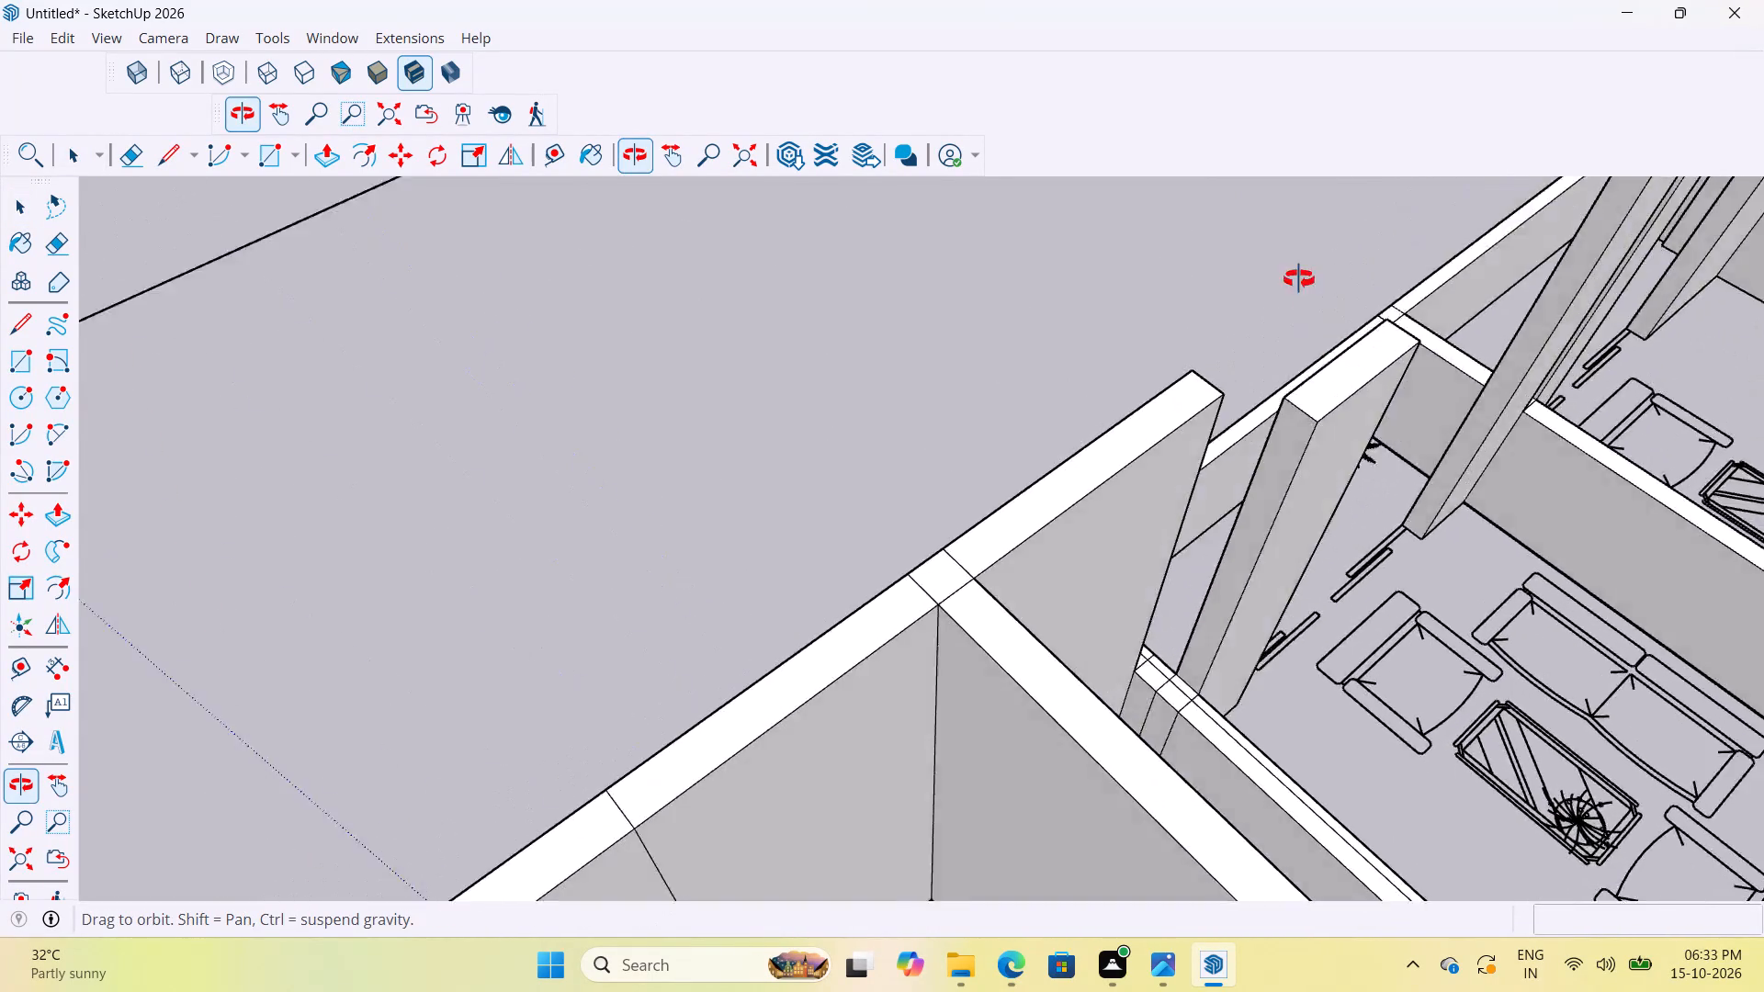
middle_click_drag(1299, 279, 912, 227)
scroll(1249, 897, "down", 6)
scroll(1287, 819, "up", 4)
scroll(1224, 611, "down", 5)
scroll(1116, 718, "down", 5)
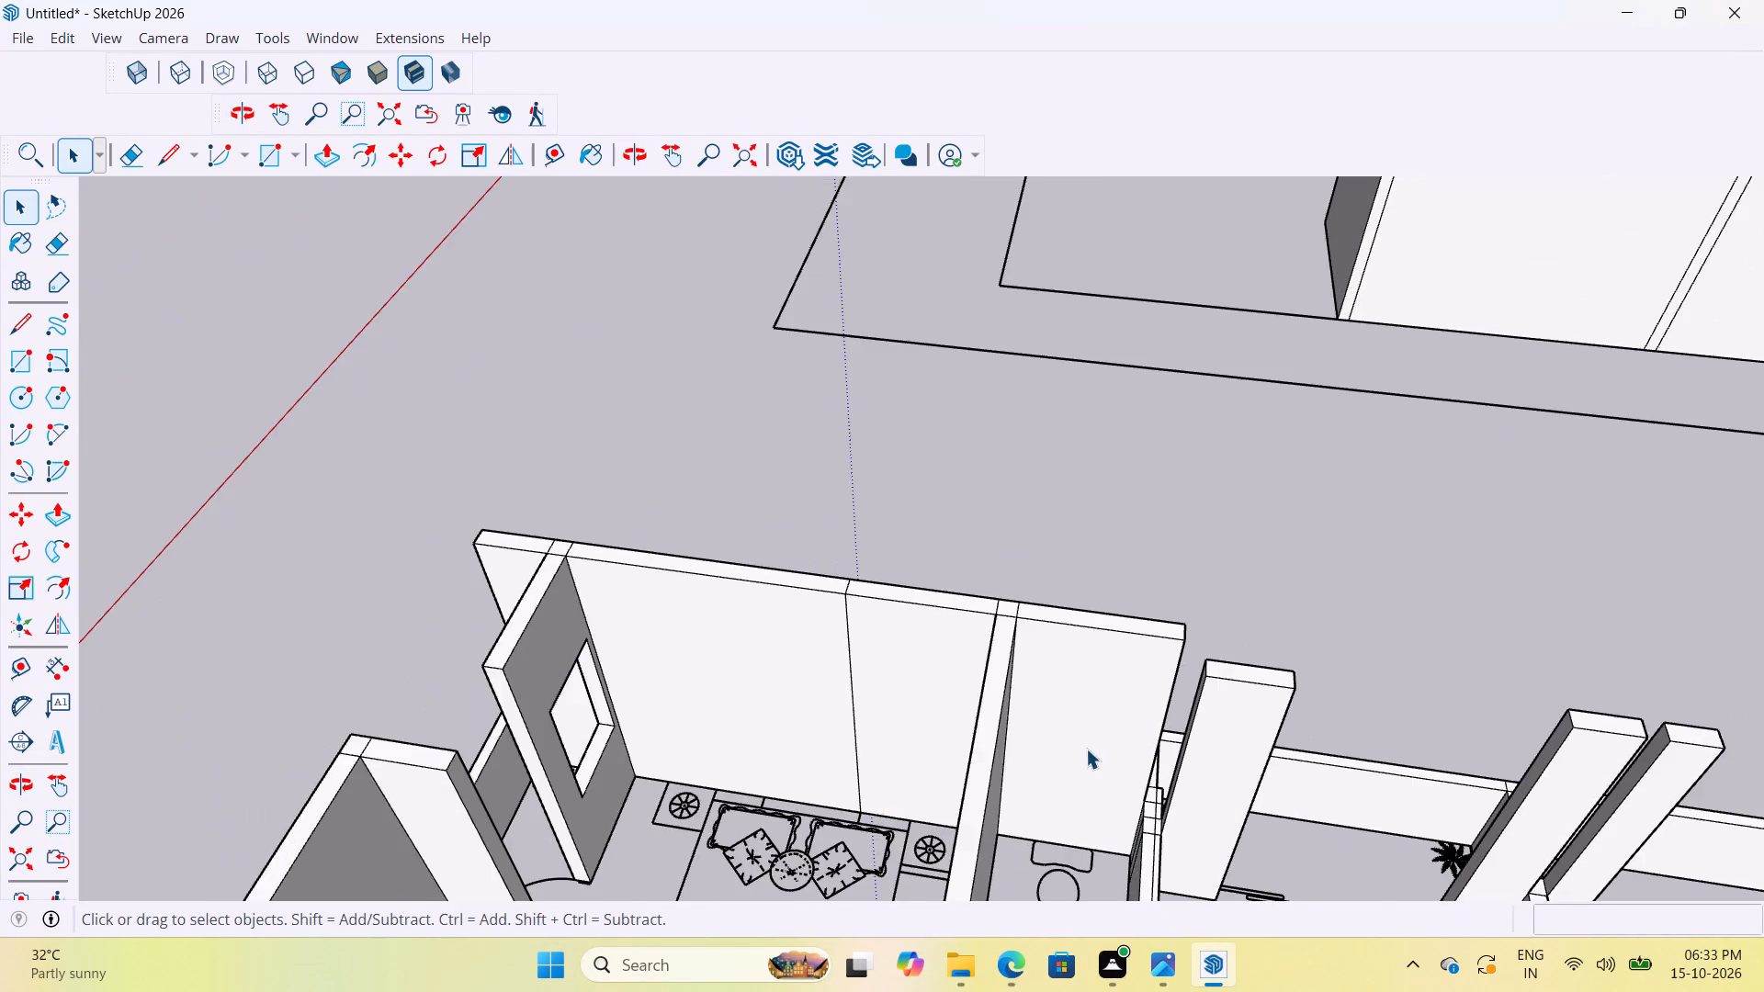
scroll(1080, 732, "down", 6)
scroll(1221, 812, "up", 5)
scroll(1145, 662, "down", 7)
middle_click_drag(1083, 751, 1589, 693)
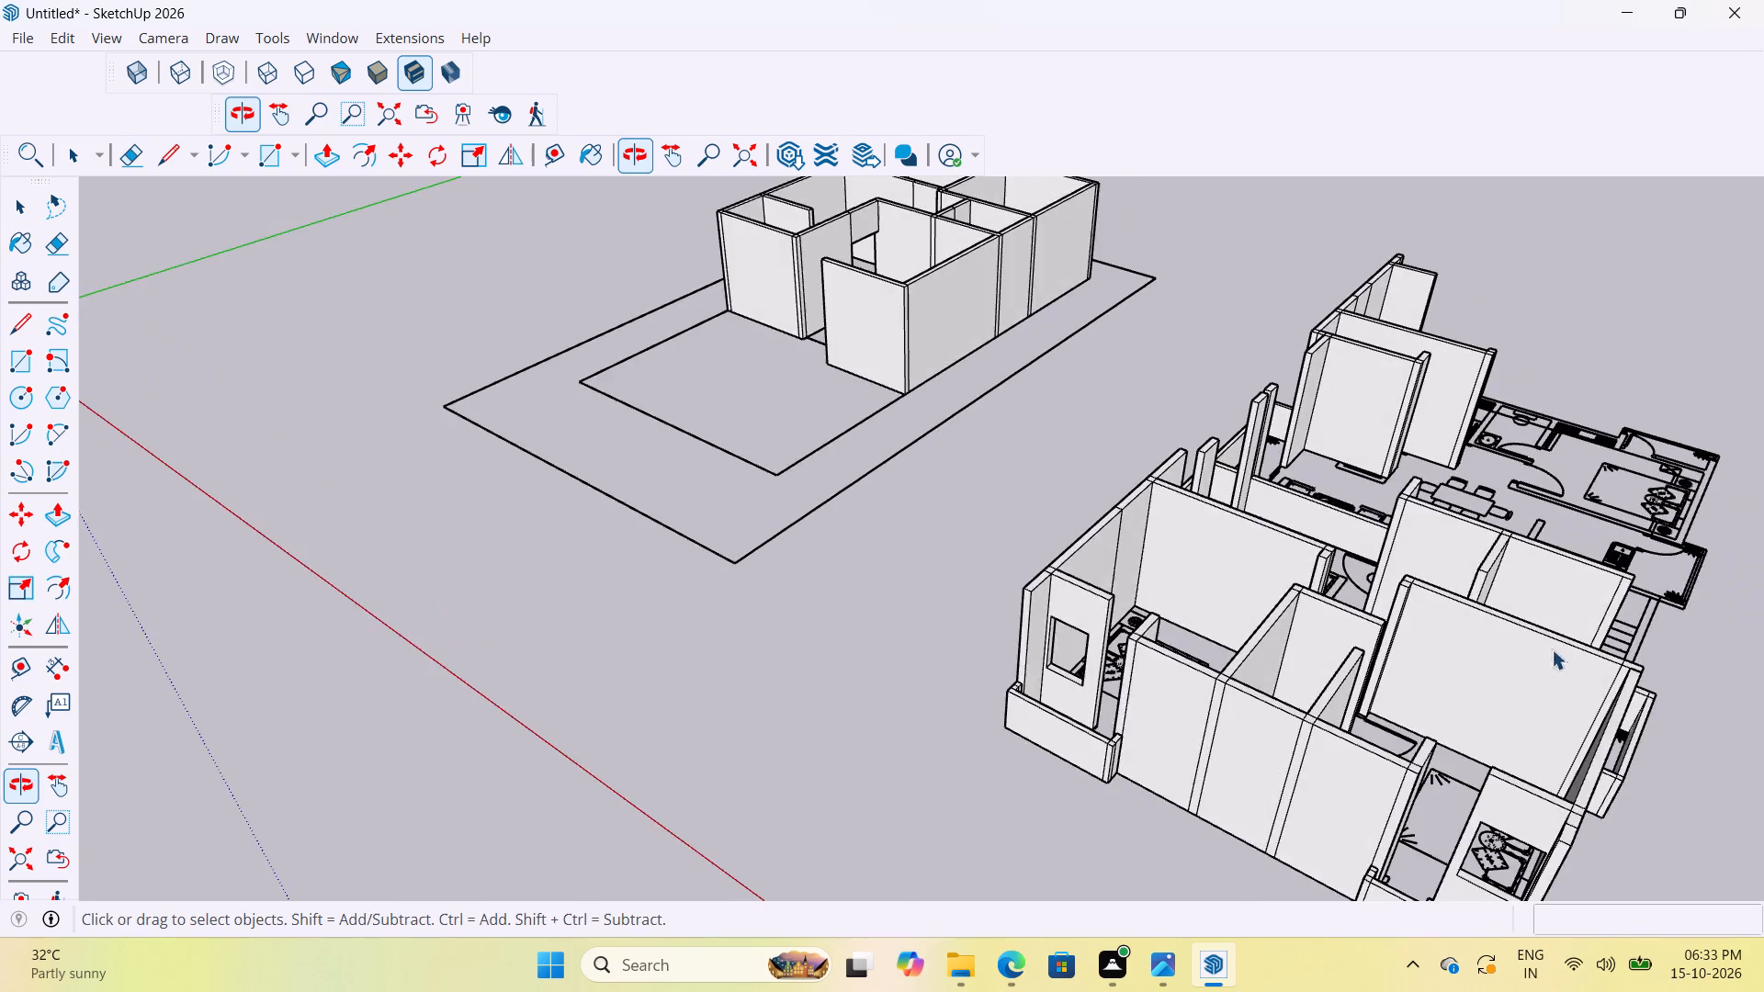
scroll(1340, 550, "down", 6)
scroll(1359, 460, "up", 9)
scroll(1020, 569, "down", 5)
scroll(1074, 592, "up", 9)
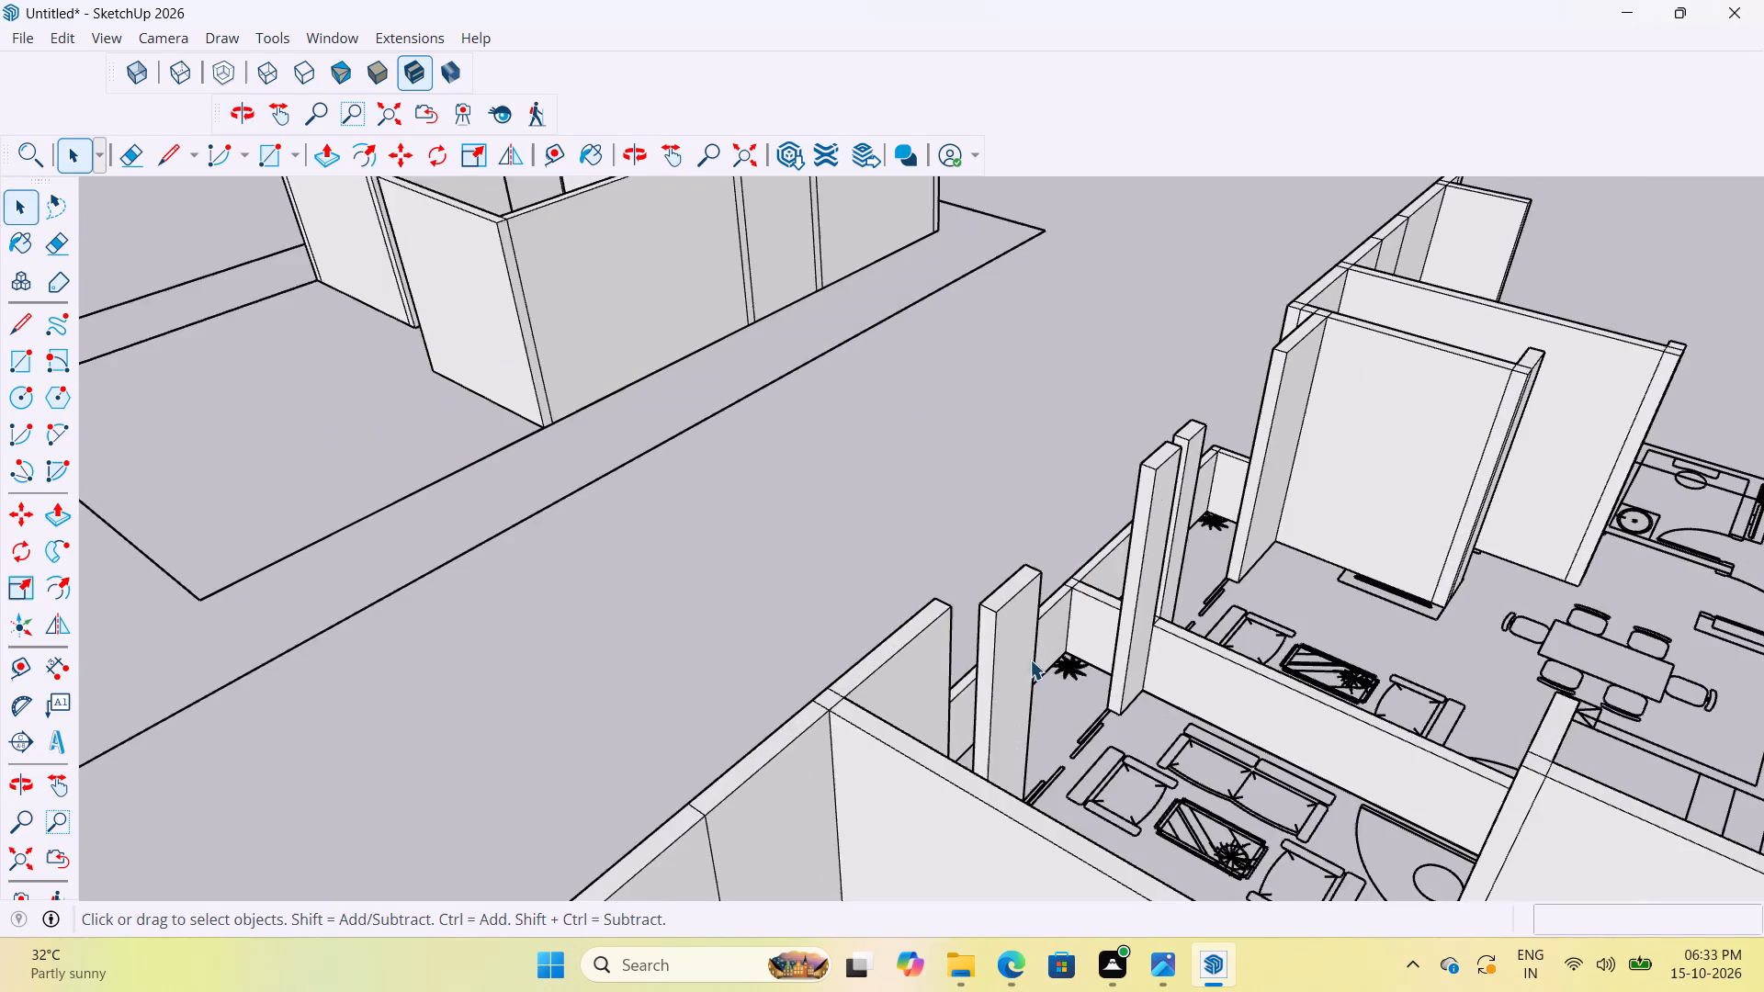
scroll(992, 642, "down", 6)
middle_click_drag(968, 749, 534, 763)
scroll(748, 792, "up", 9)
middle_click_drag(965, 746, 1133, 806)
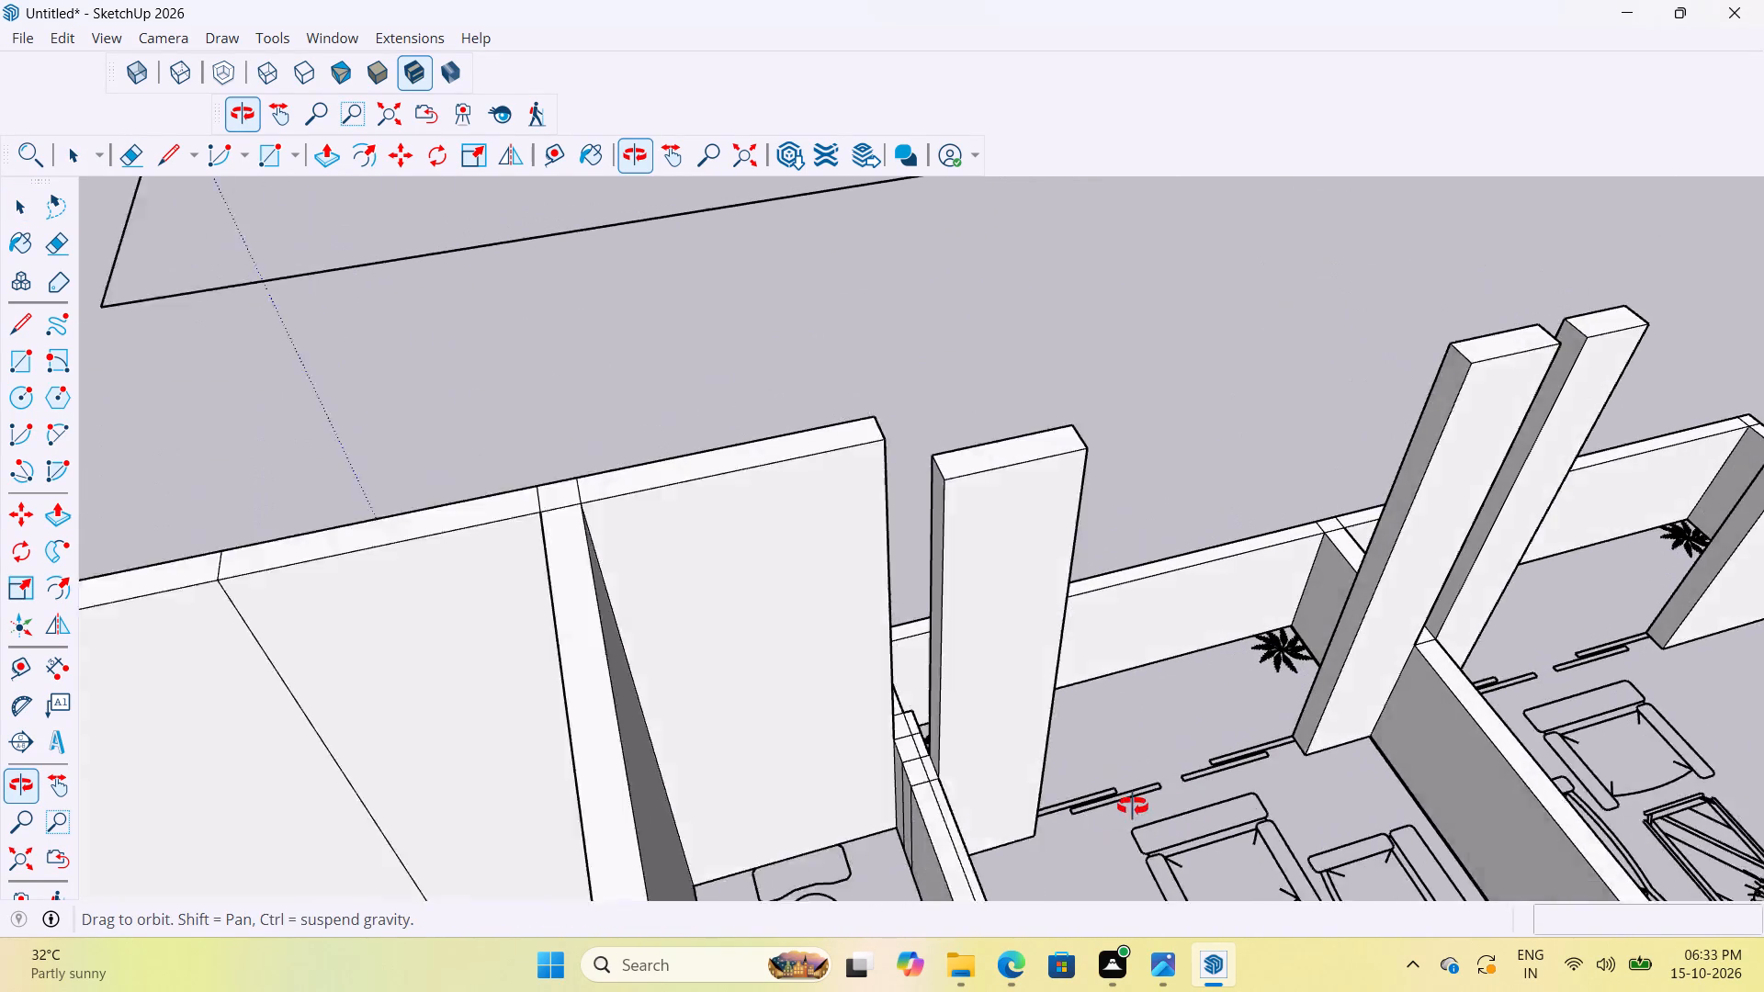
middle_click_drag(1133, 806, 1079, 814)
scroll(808, 837, "up", 12)
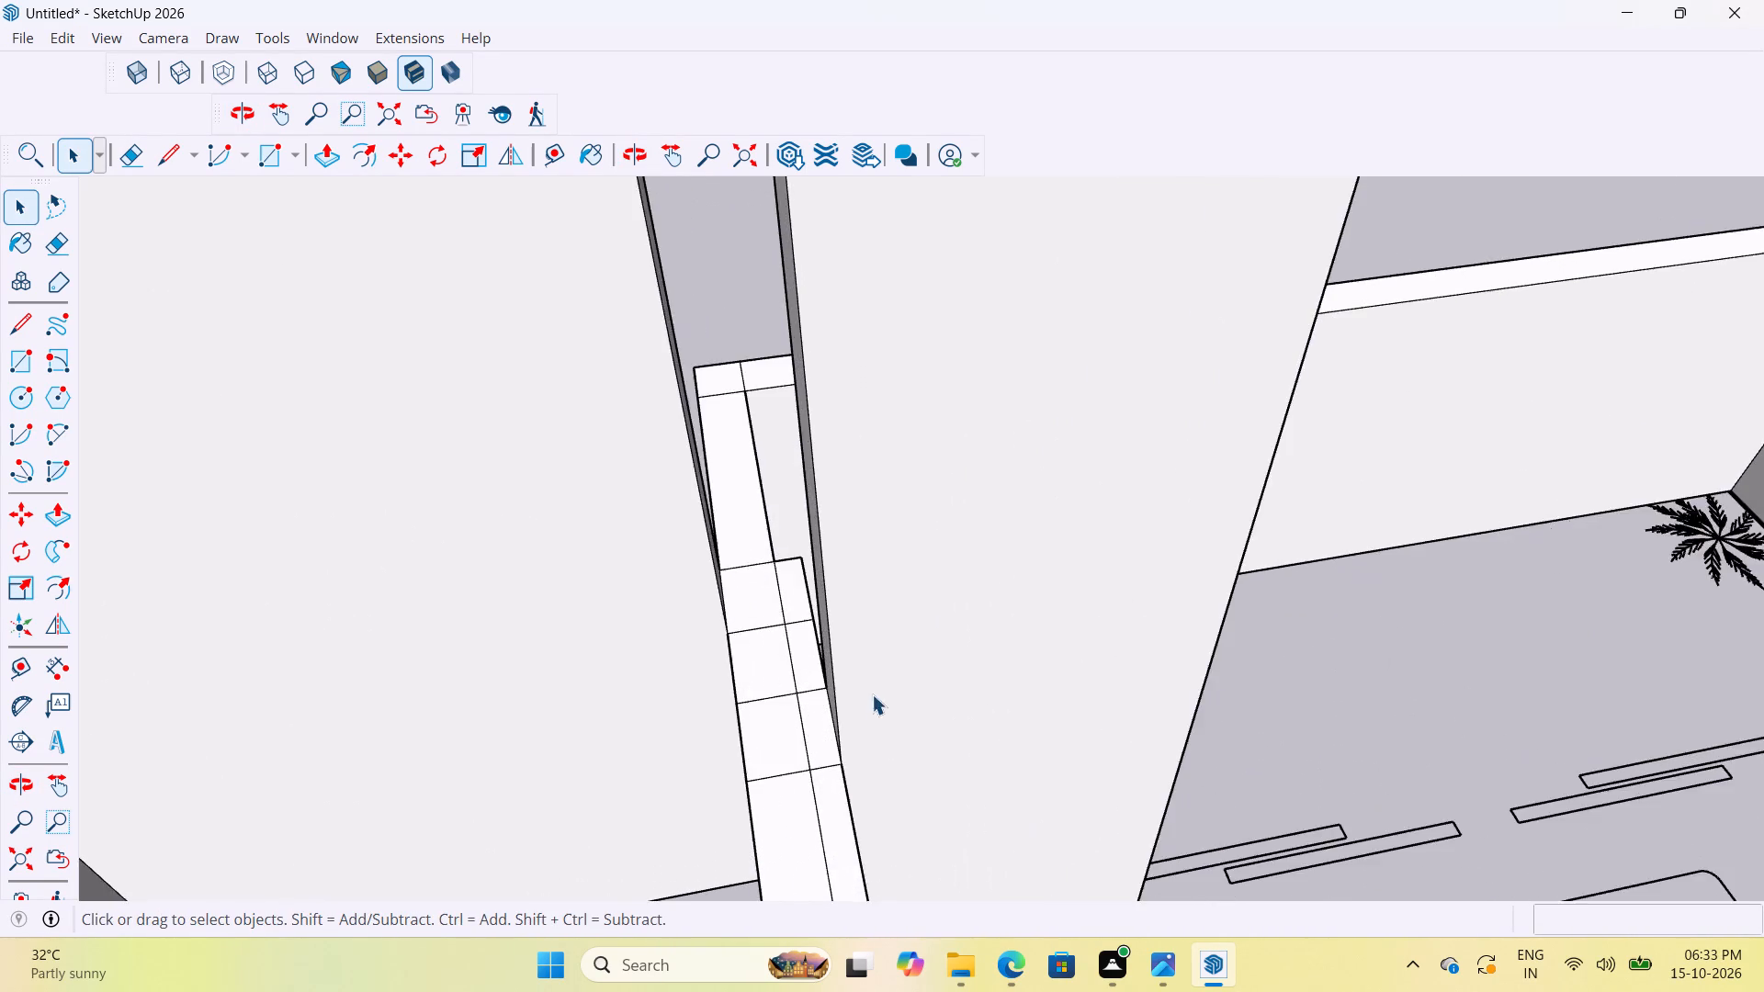
scroll(873, 702, "down", 18)
middle_click_drag(875, 697, 942, 698)
scroll(915, 717, "up", 4)
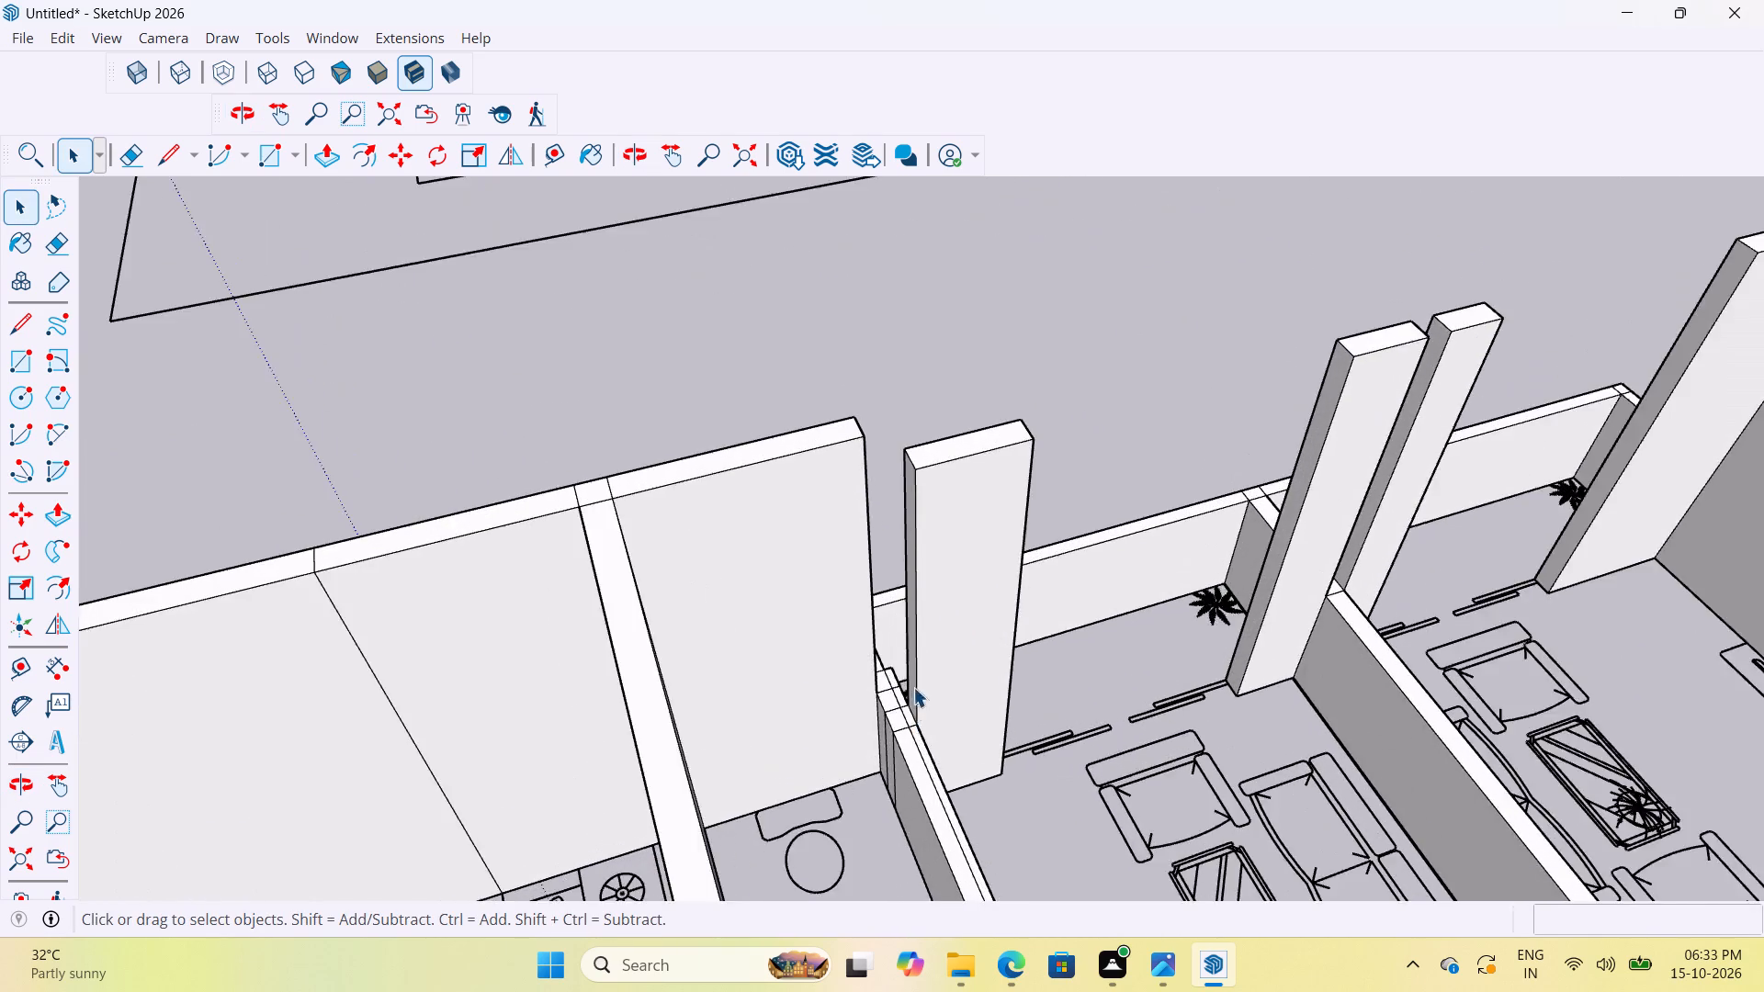
scroll(913, 687, "up", 19)
middle_click_drag(984, 727, 852, 748)
scroll(854, 819, "down", 10)
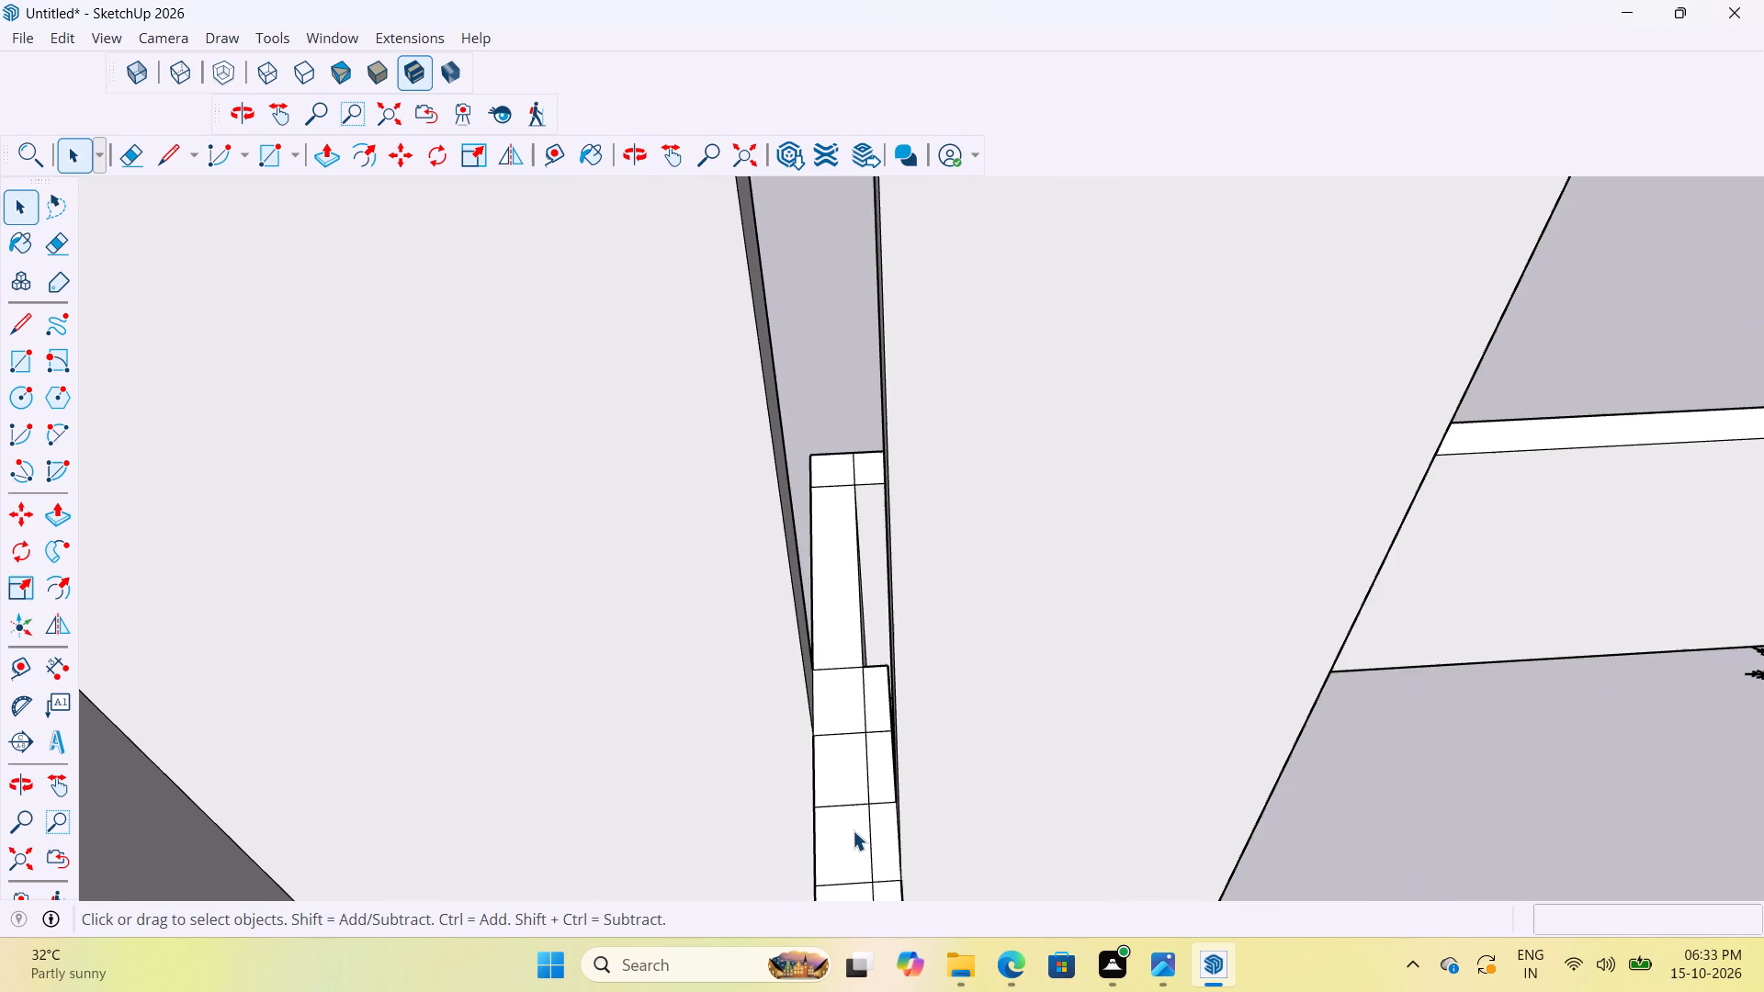
Open the wall group and delete three lengthwise dividing edges on top of the low washroom wall near the outer wall.
scroll(838, 690, "up", 4)
double_click(835, 701)
left_click(835, 703)
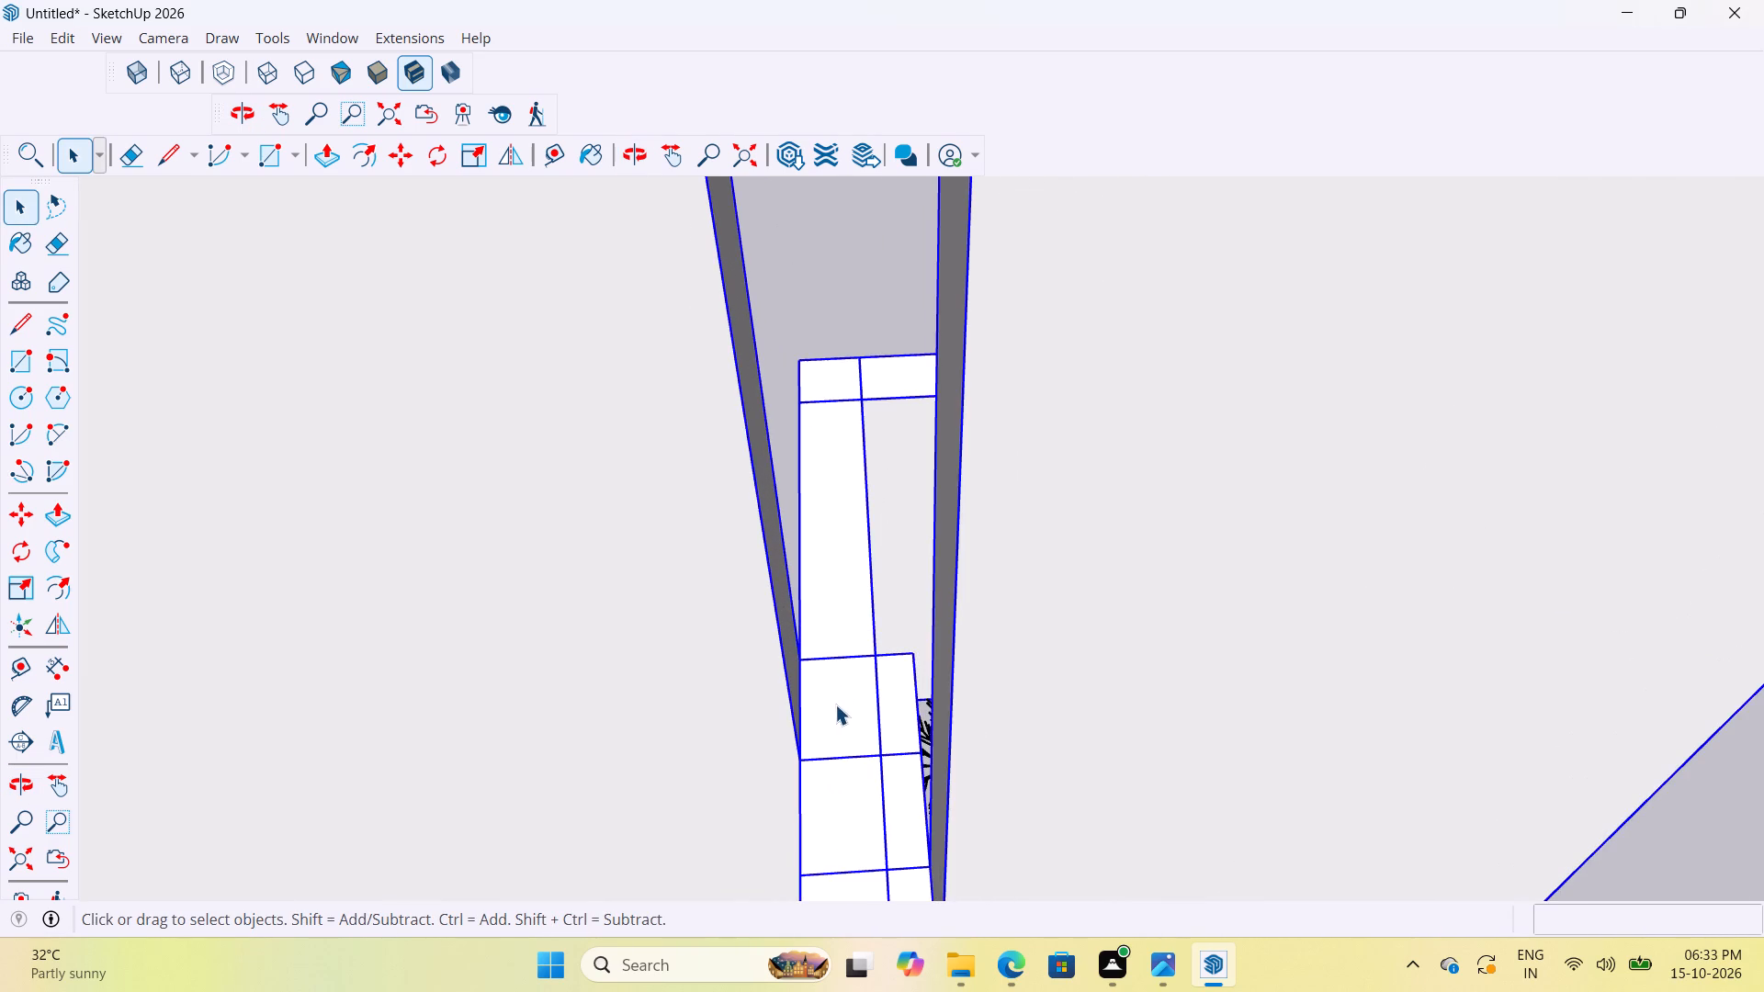
double_click(856, 716)
left_click(878, 727)
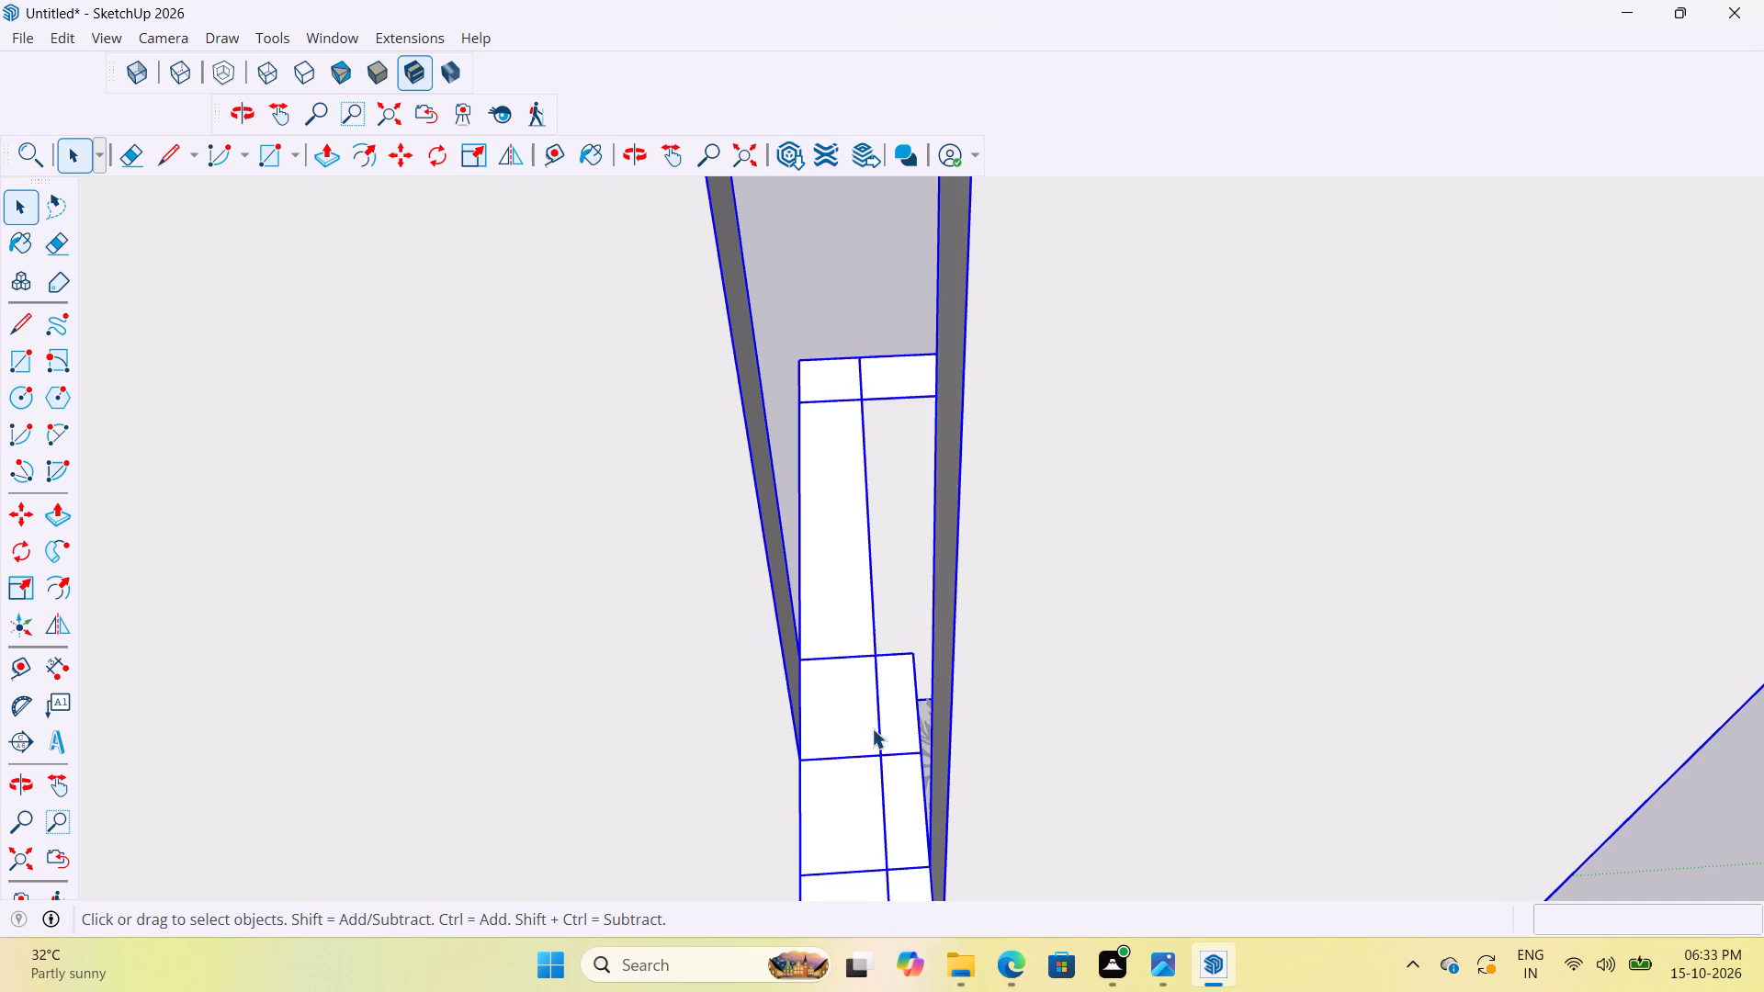
double_click(869, 728)
left_click(879, 723)
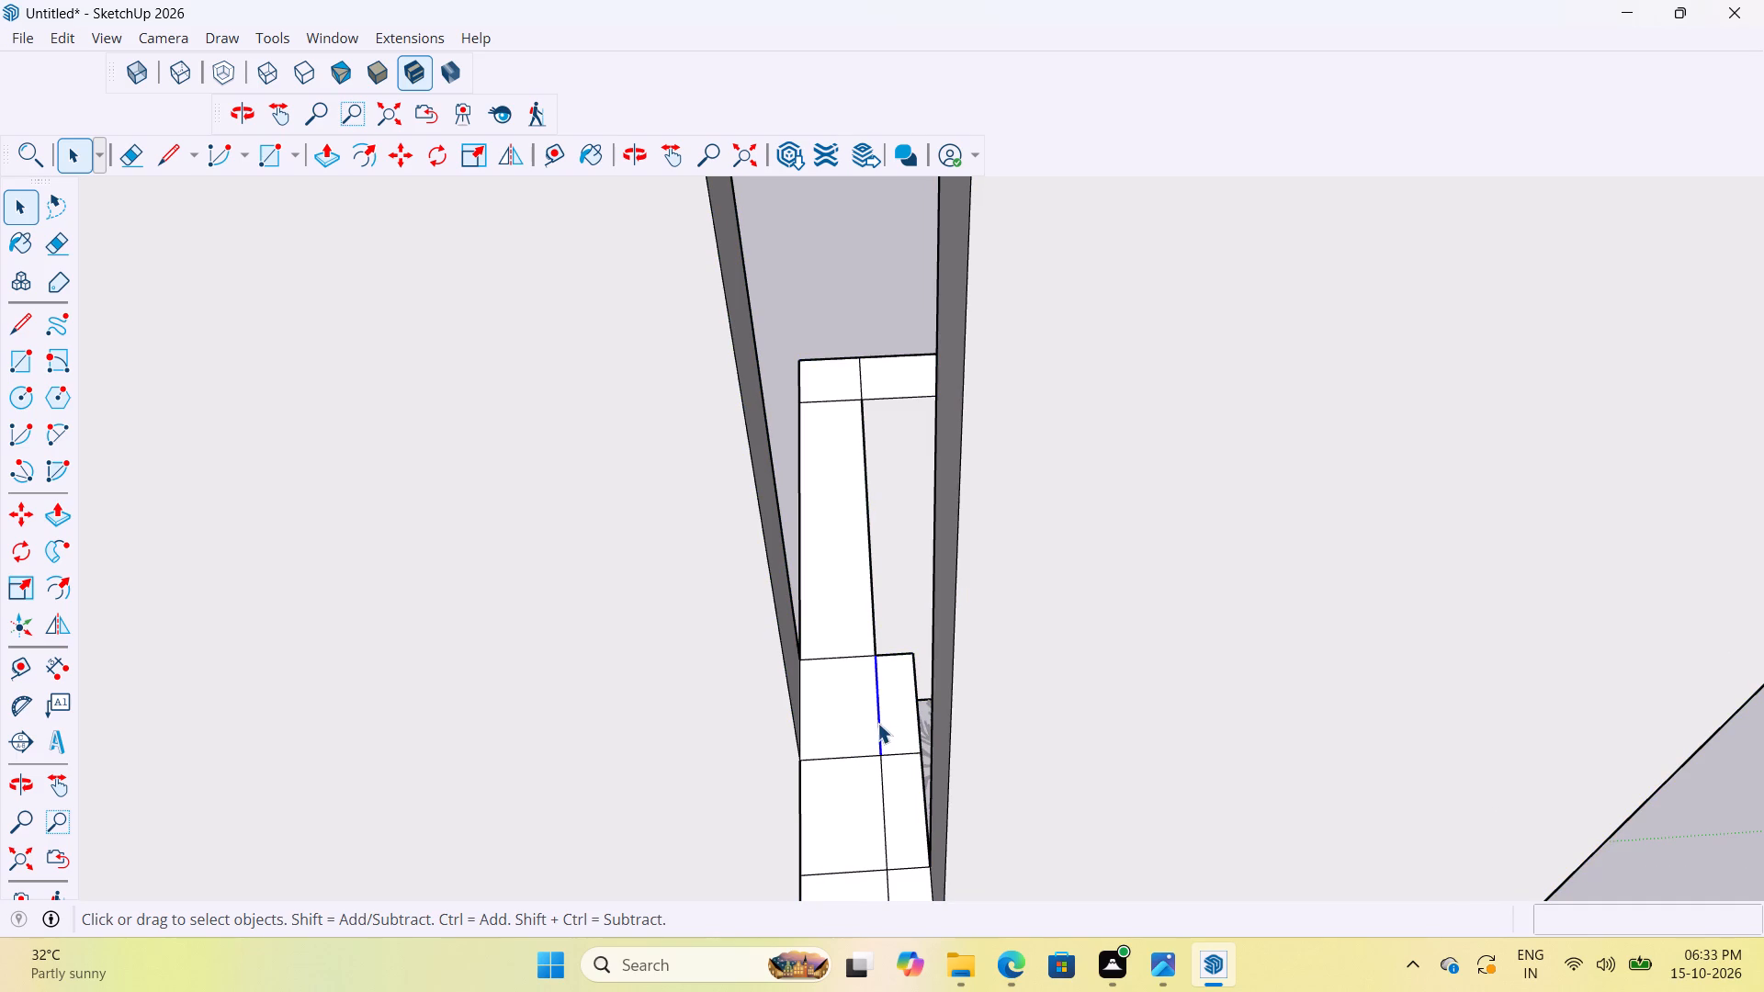
key("Delete")
scroll(929, 691, "down", 6)
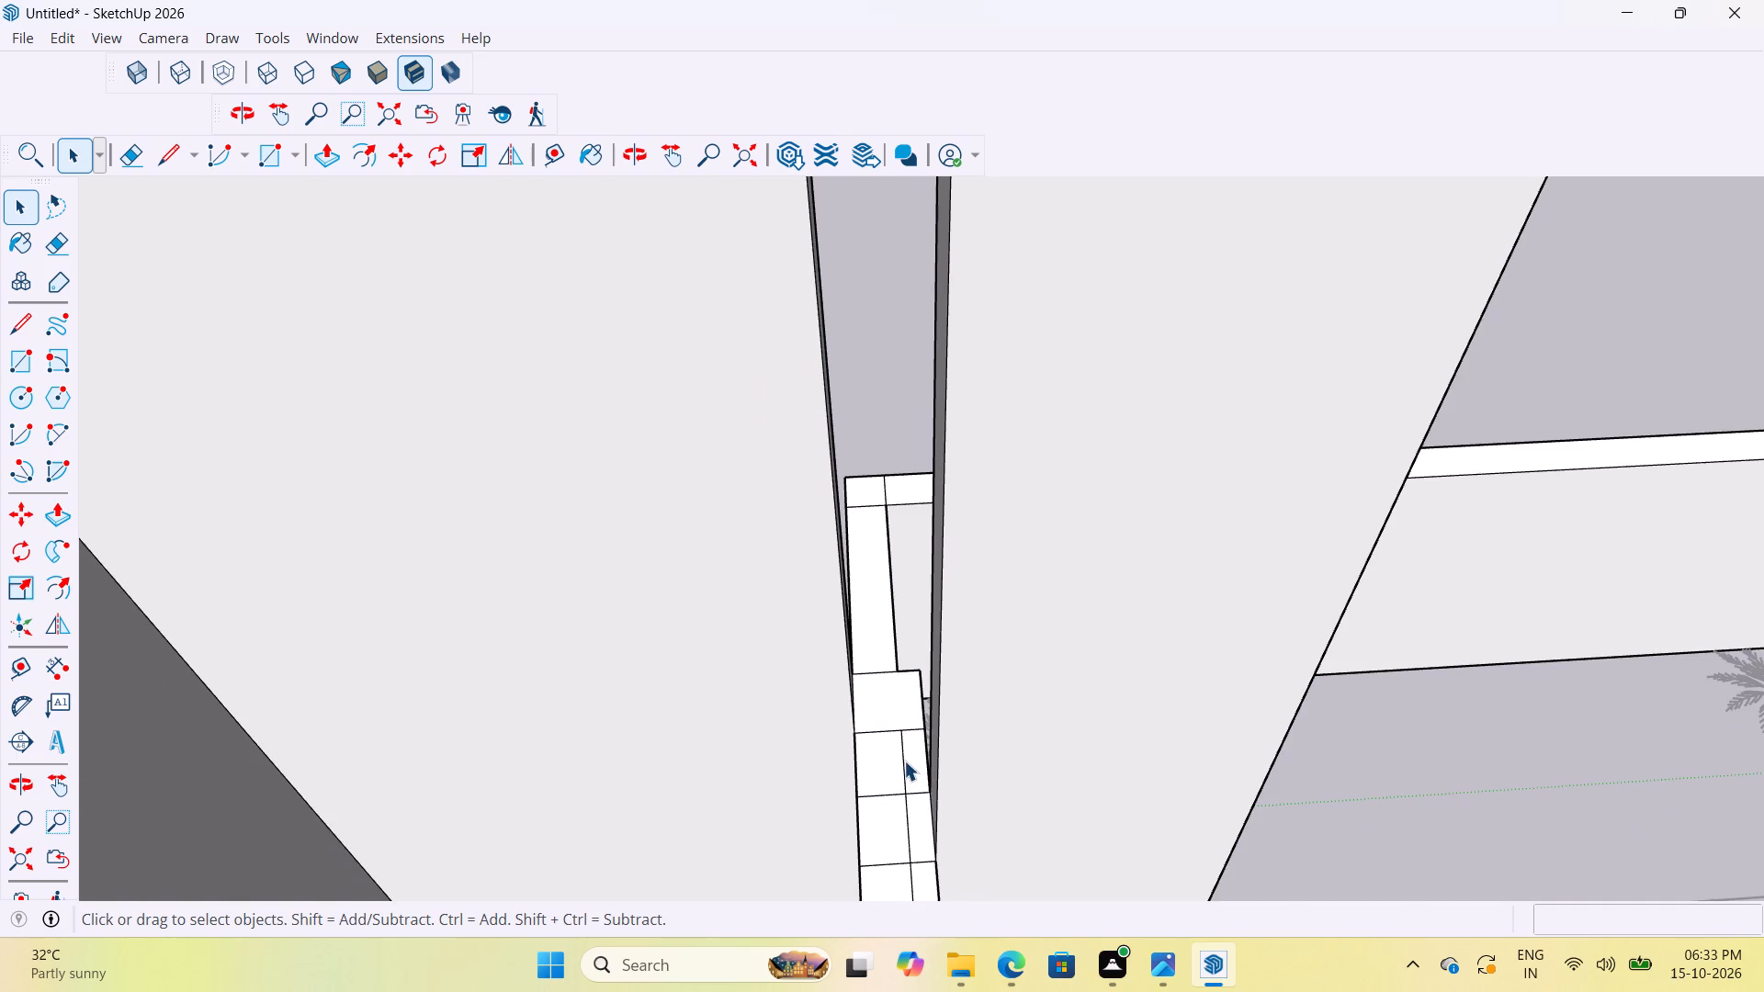
left_click(902, 760)
key("Delete")
scroll(918, 730, "down", 5)
scroll(884, 861, "up", 8)
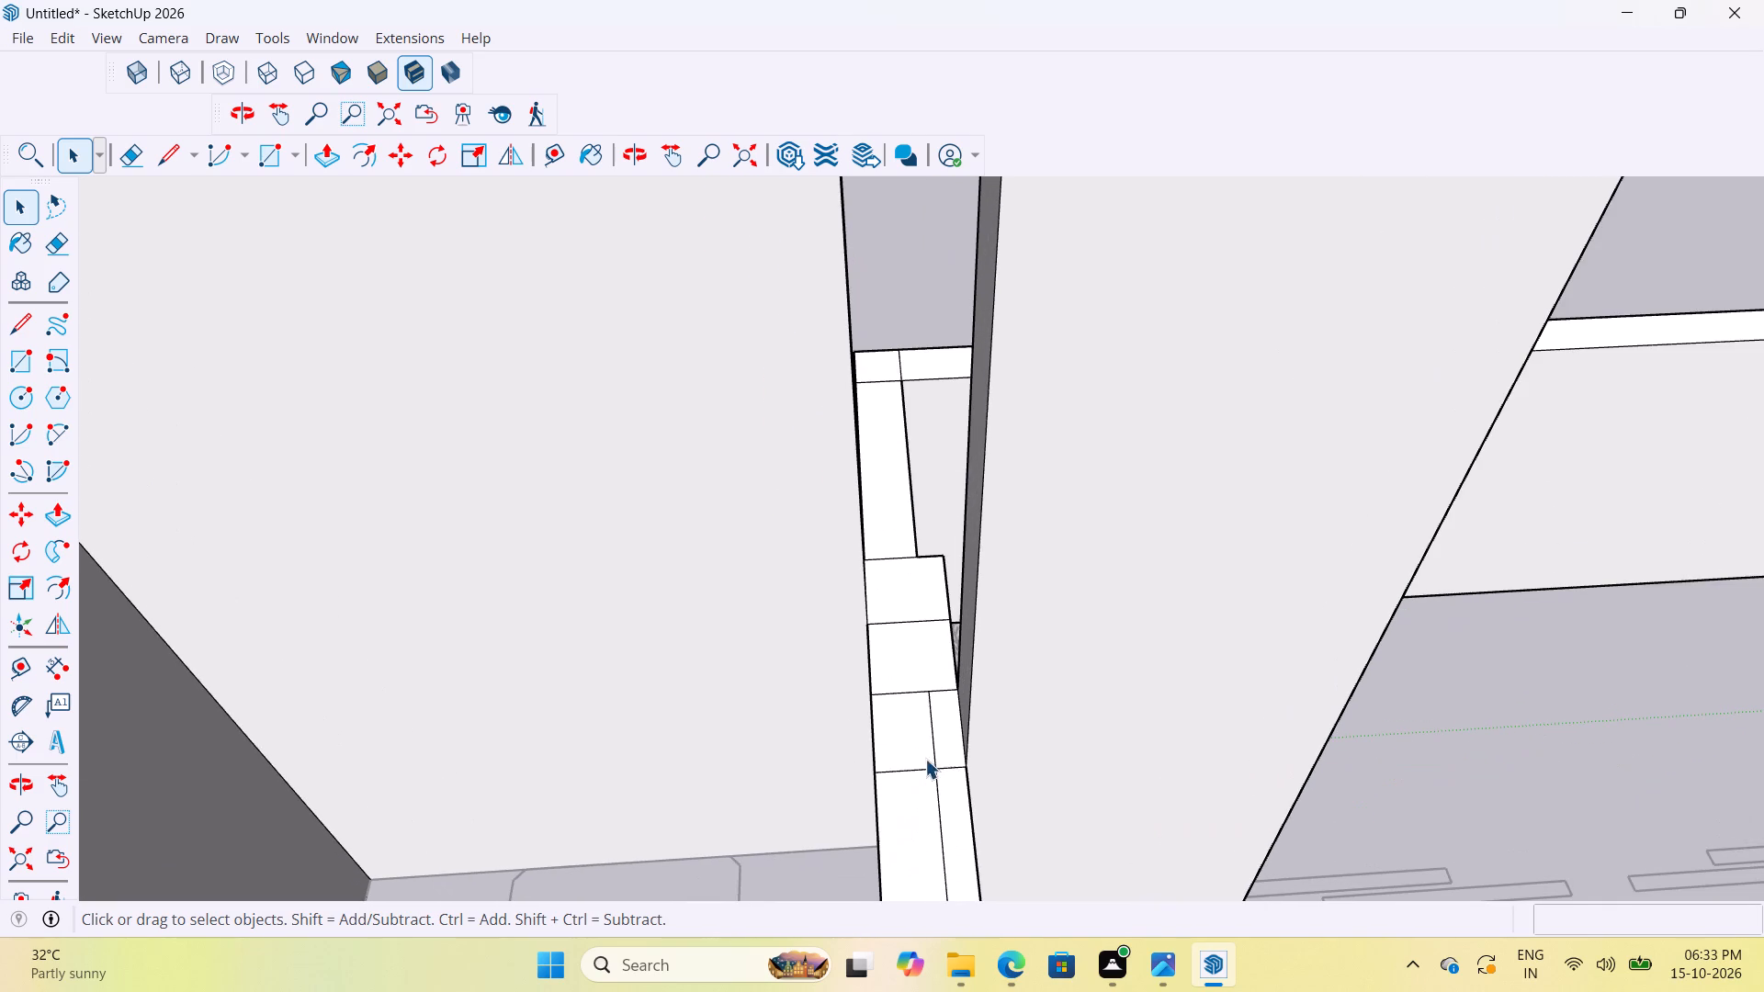
left_click(935, 731)
key("Delete")
Raise the top of the low washroom wall's end segment by 7' to match the full-height outer wall.
scroll(949, 600, "up", 4)
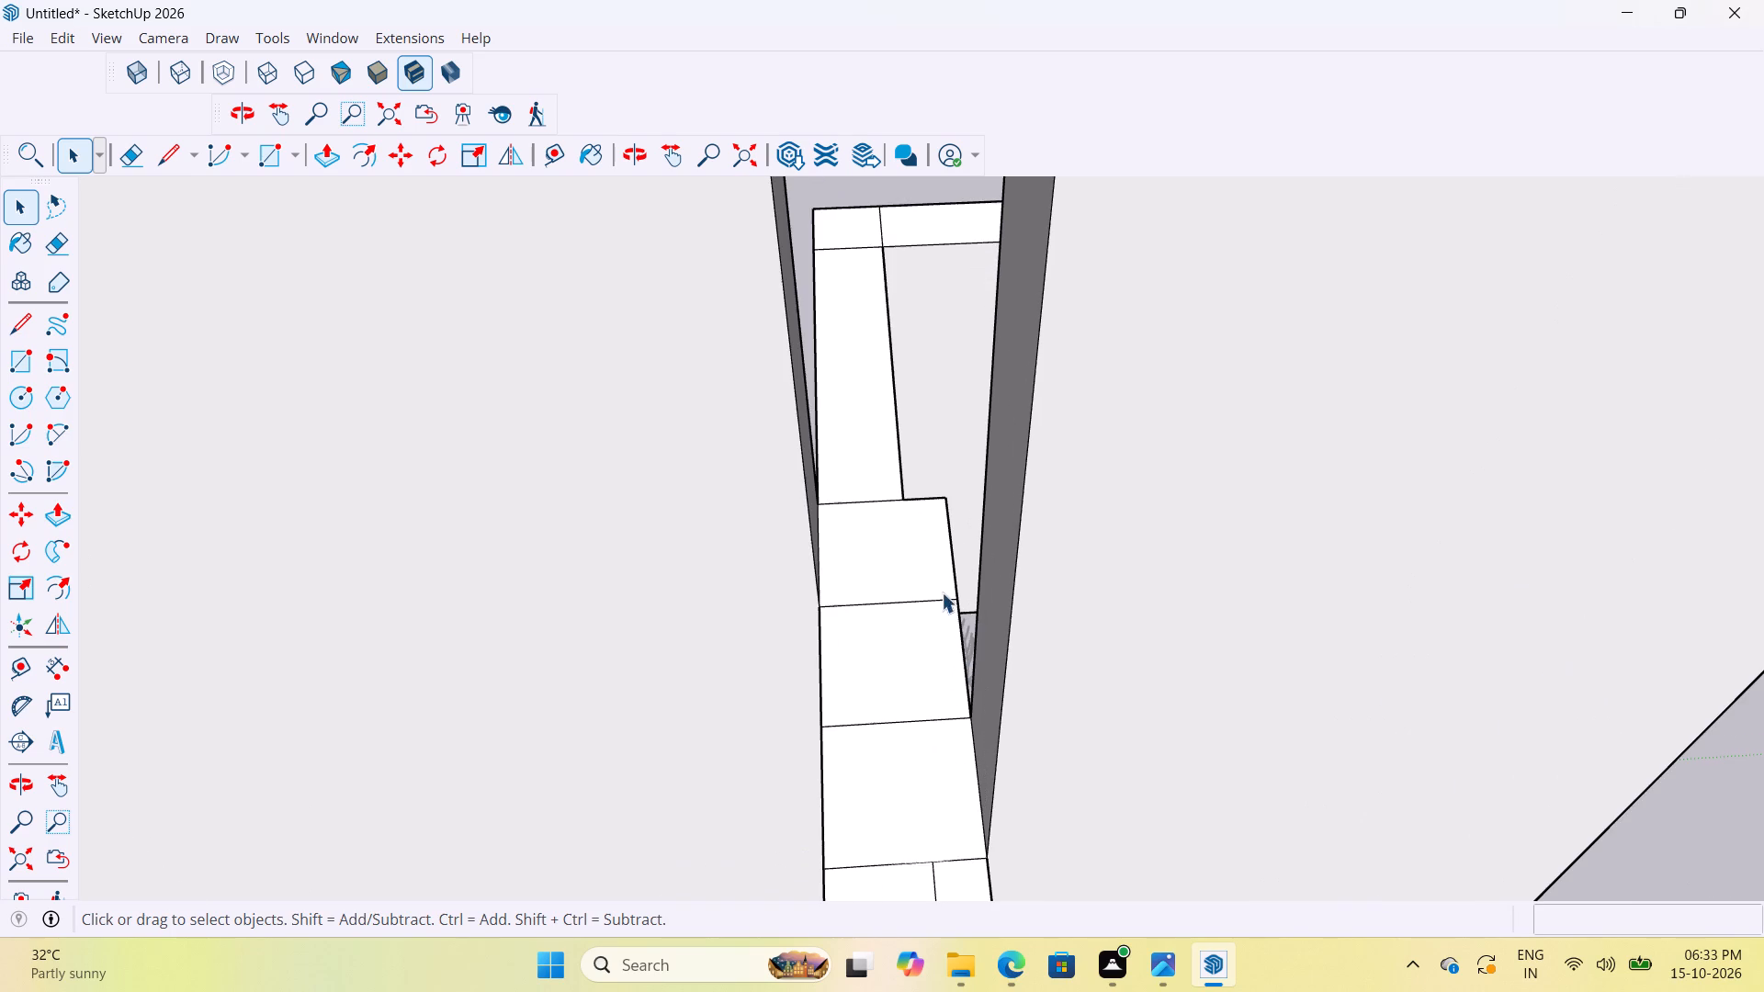
left_click(915, 582)
key("p")
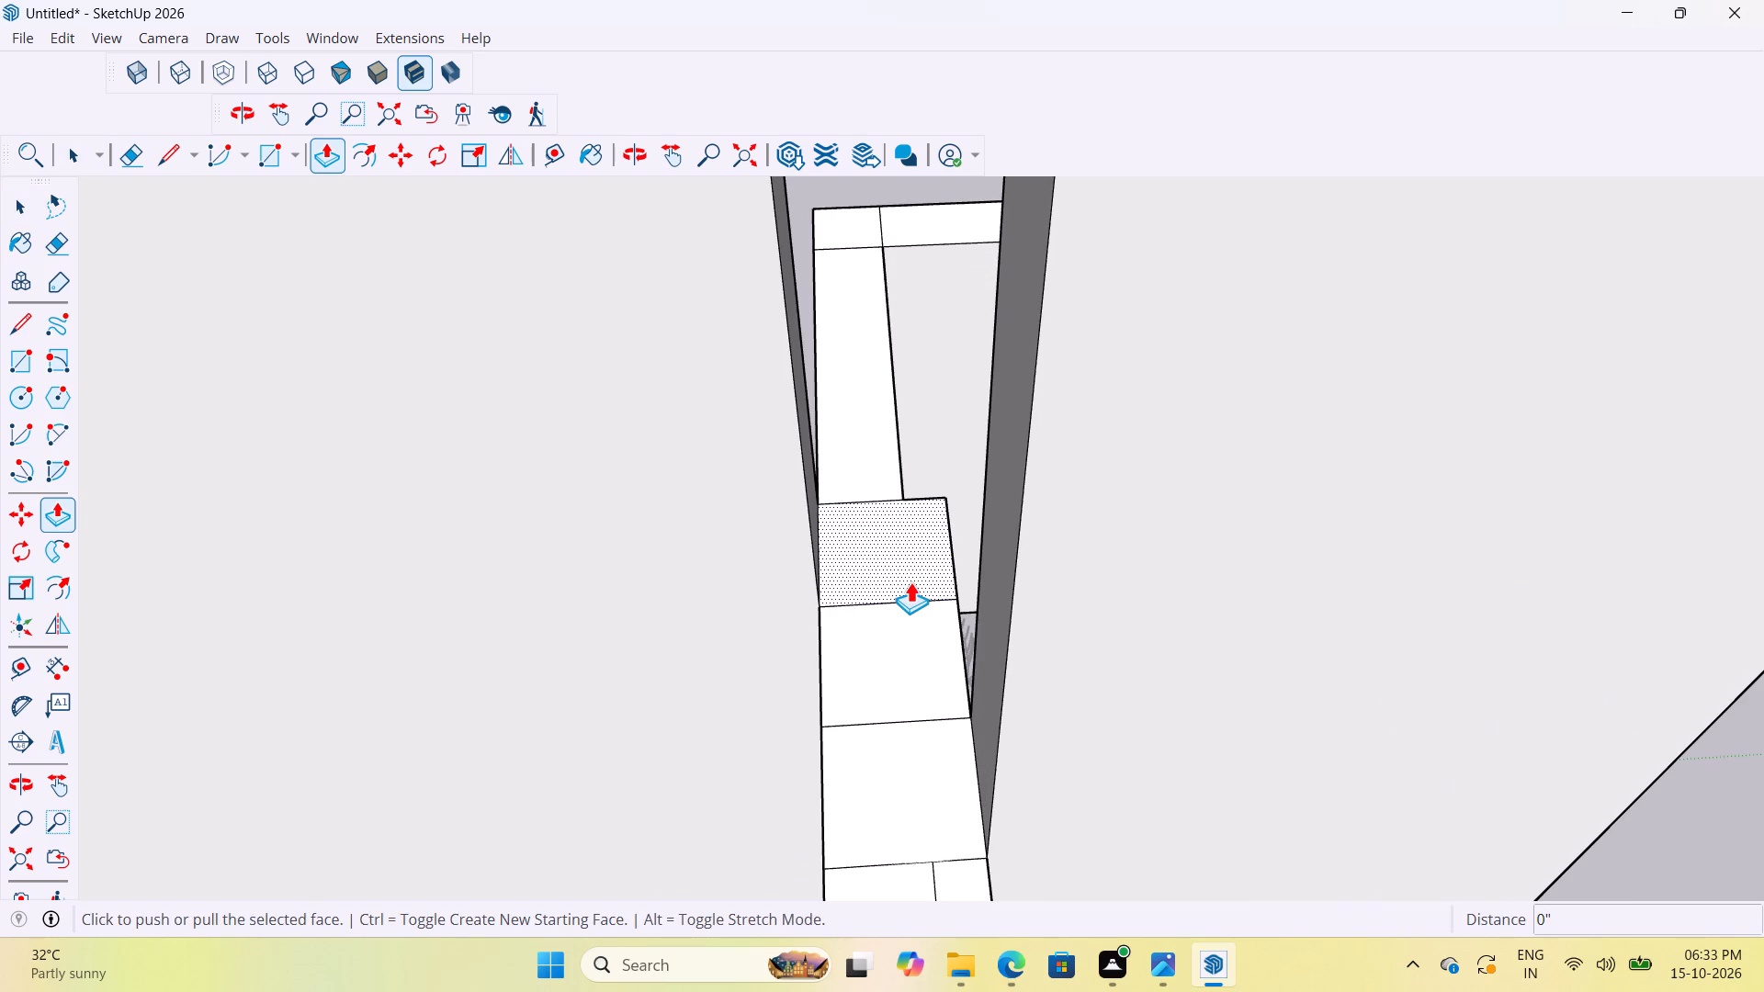
left_click(913, 558)
scroll(936, 448, "down", 10)
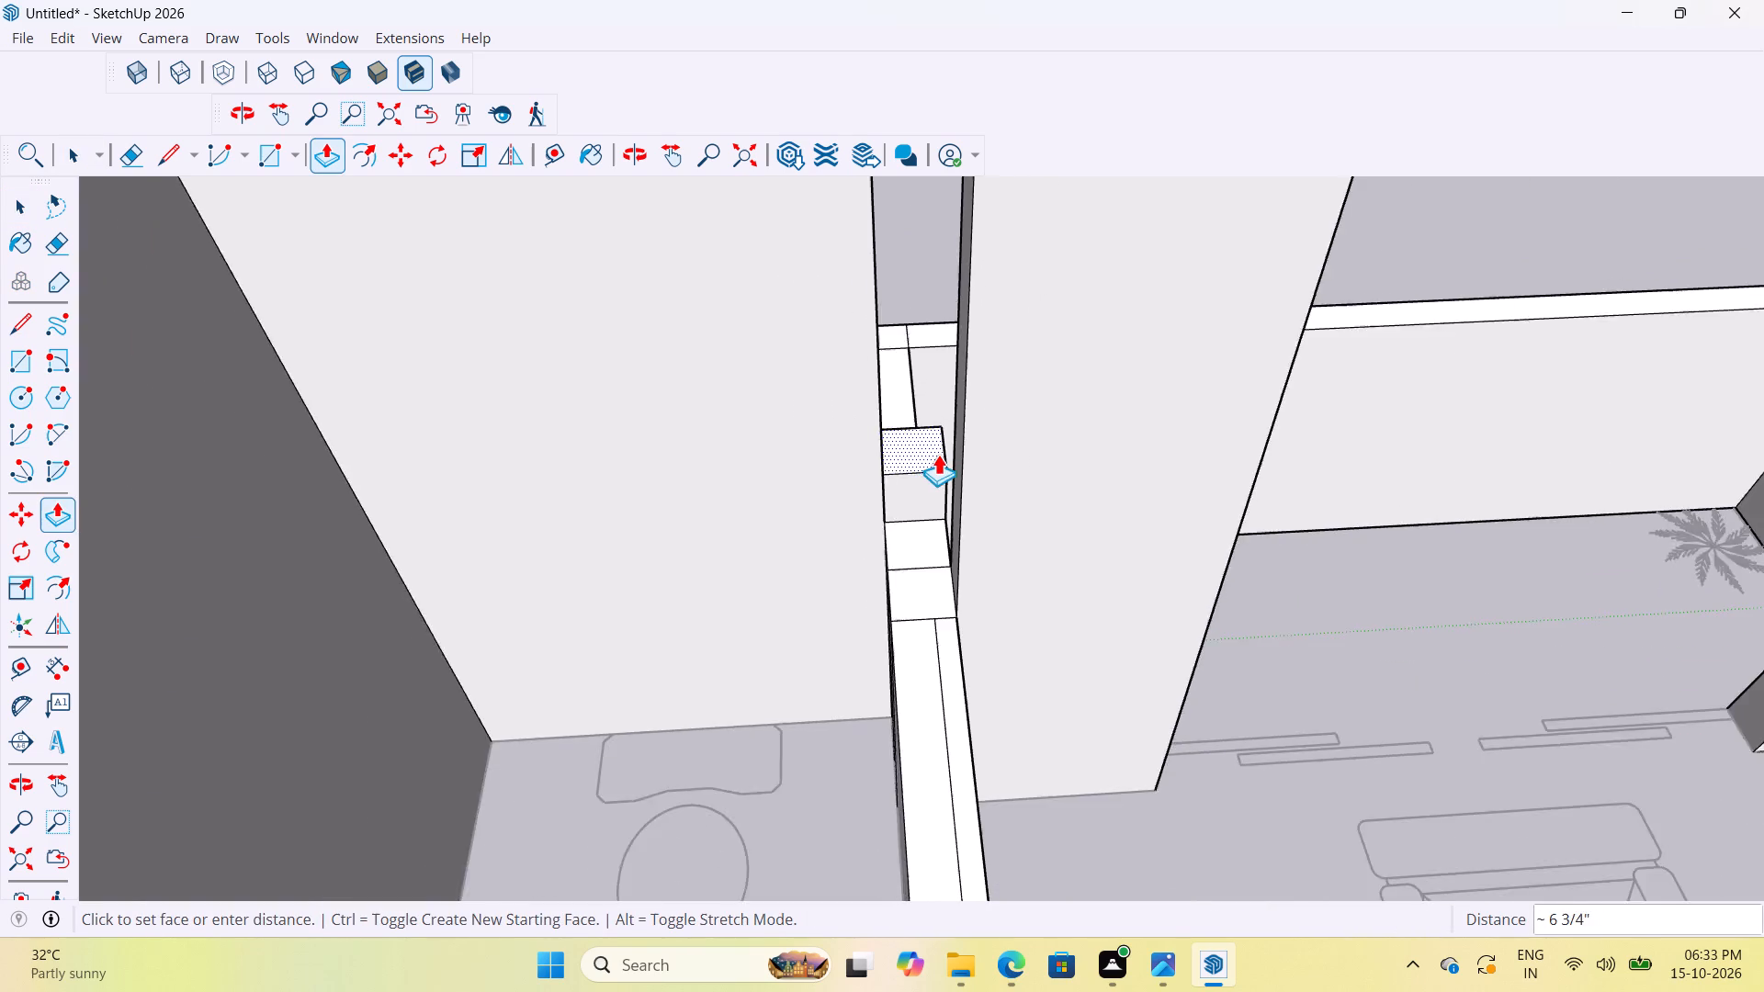
scroll(938, 454, "down", 15)
scroll(917, 392, "up", 4)
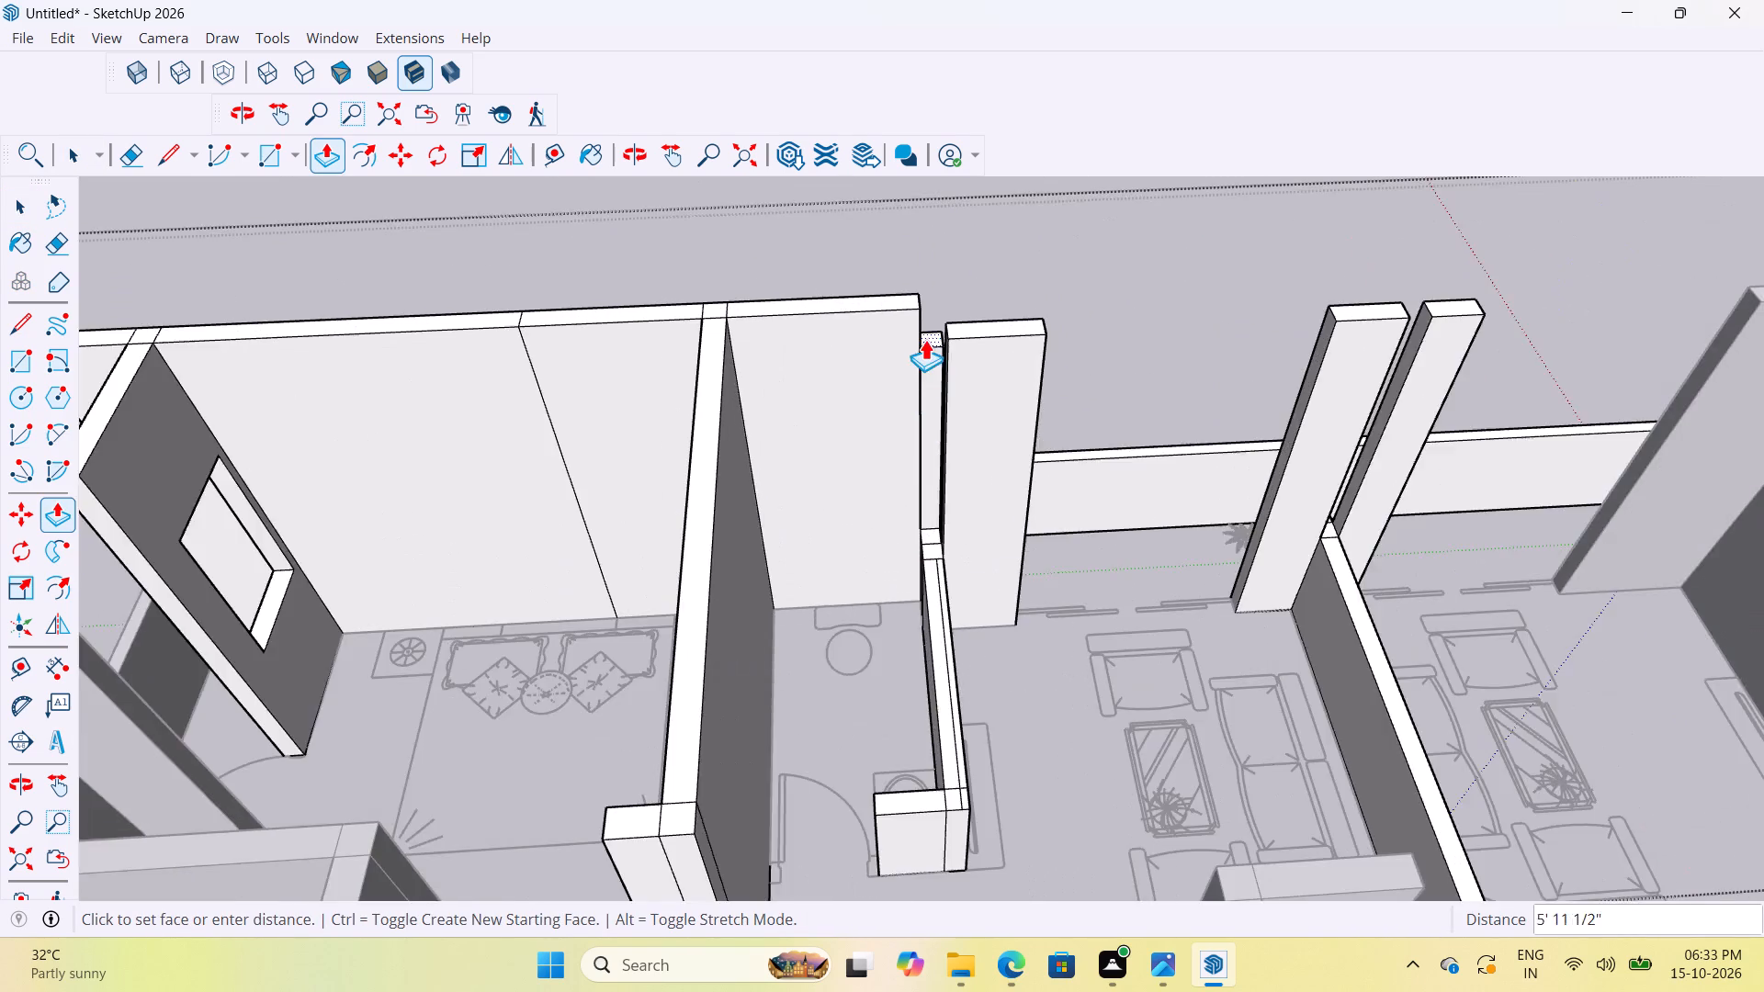
scroll(925, 339, "up", 8)
middle_click_drag(944, 324, 1238, 351)
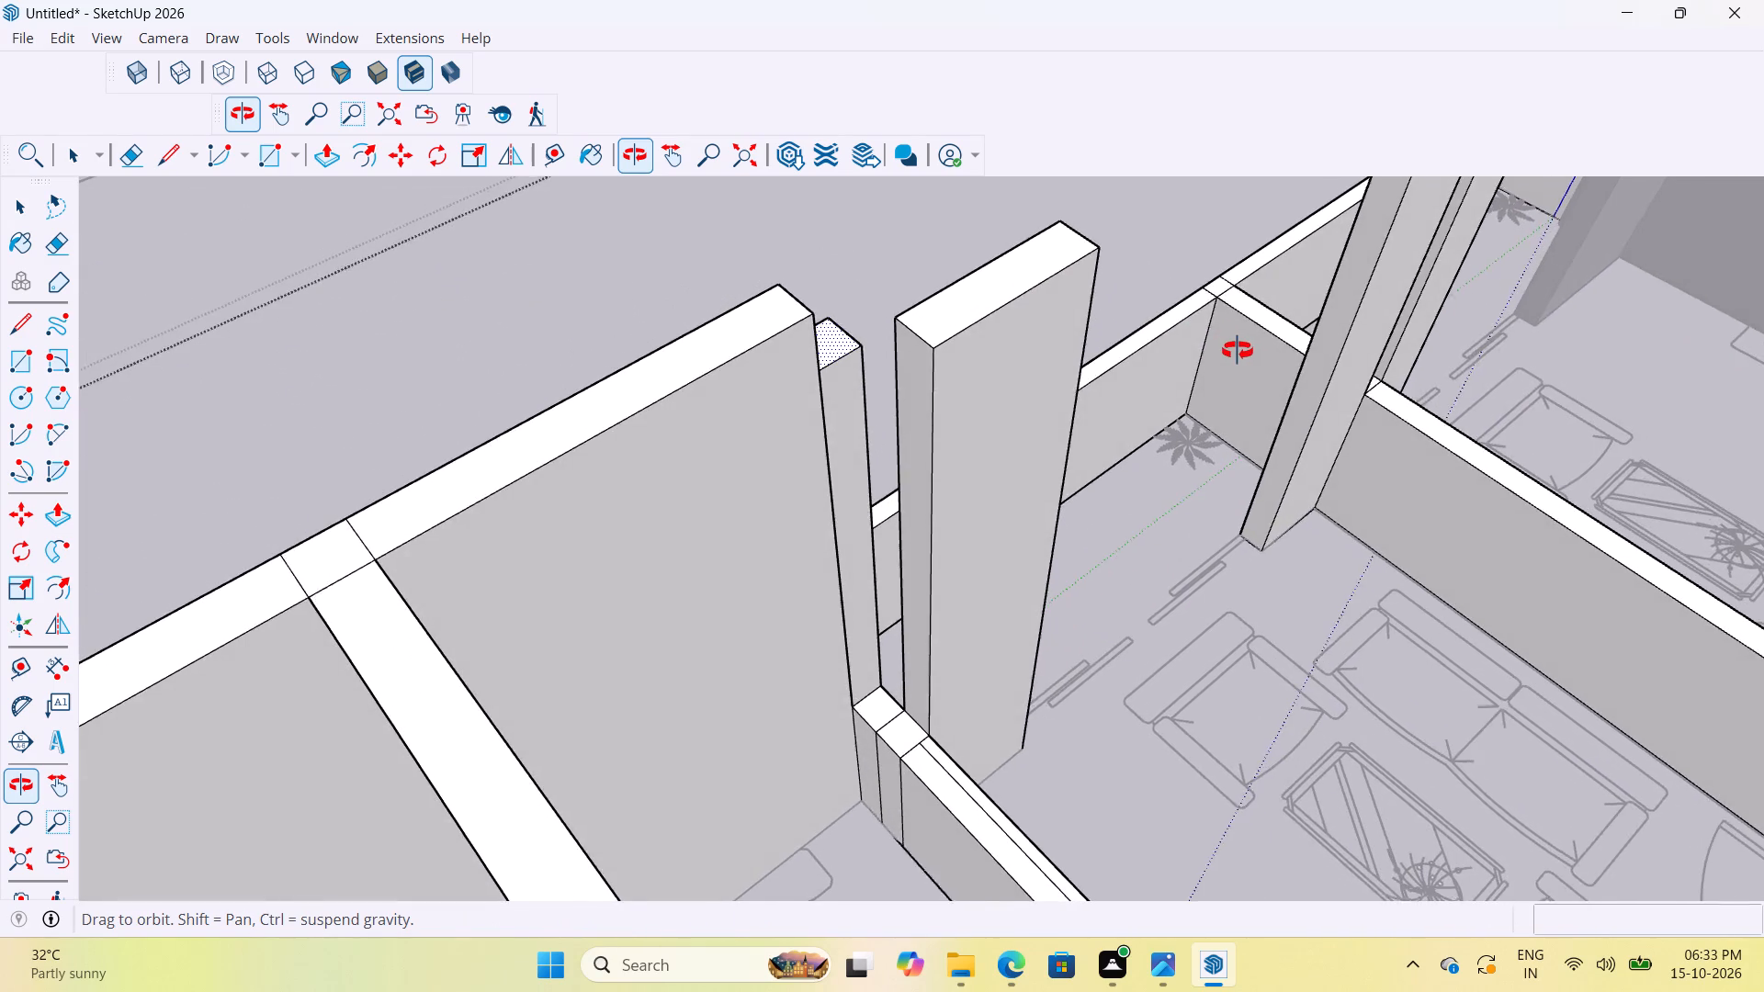
middle_click_drag(1238, 351, 1199, 339)
left_click(825, 299)
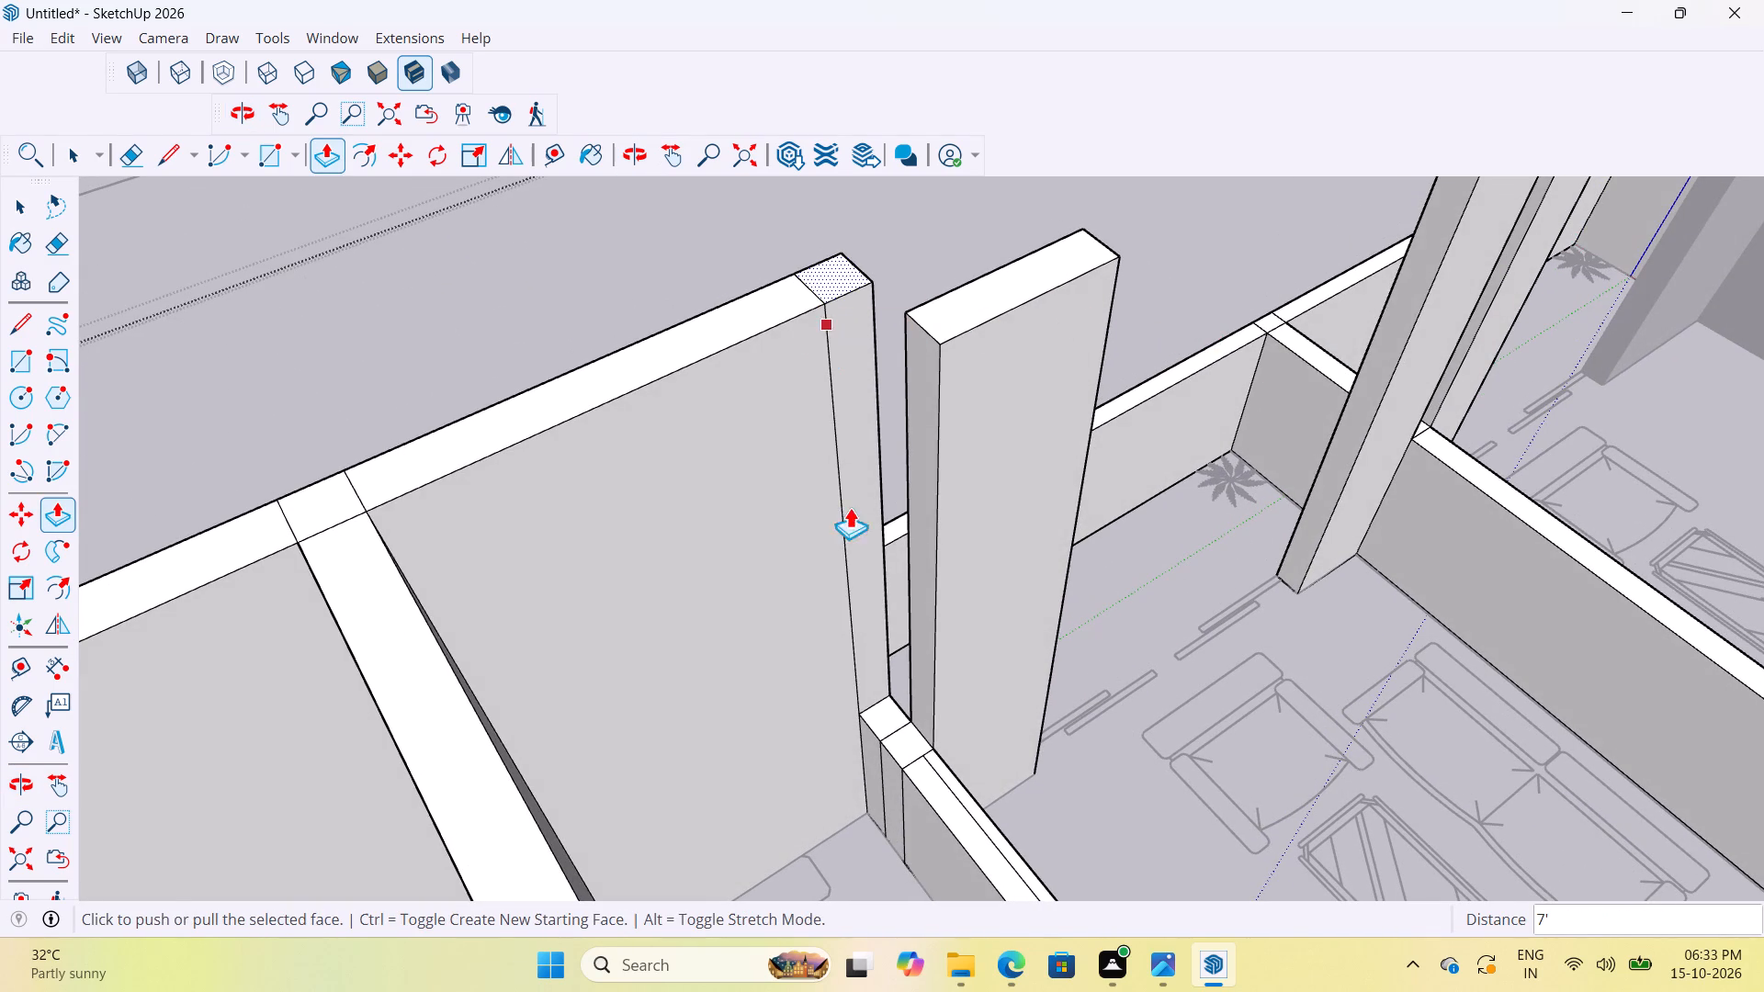
Raise the top of the small segment beside the full-height end on the low washroom wall by 7' to match it.
scroll(877, 717, "up", 6)
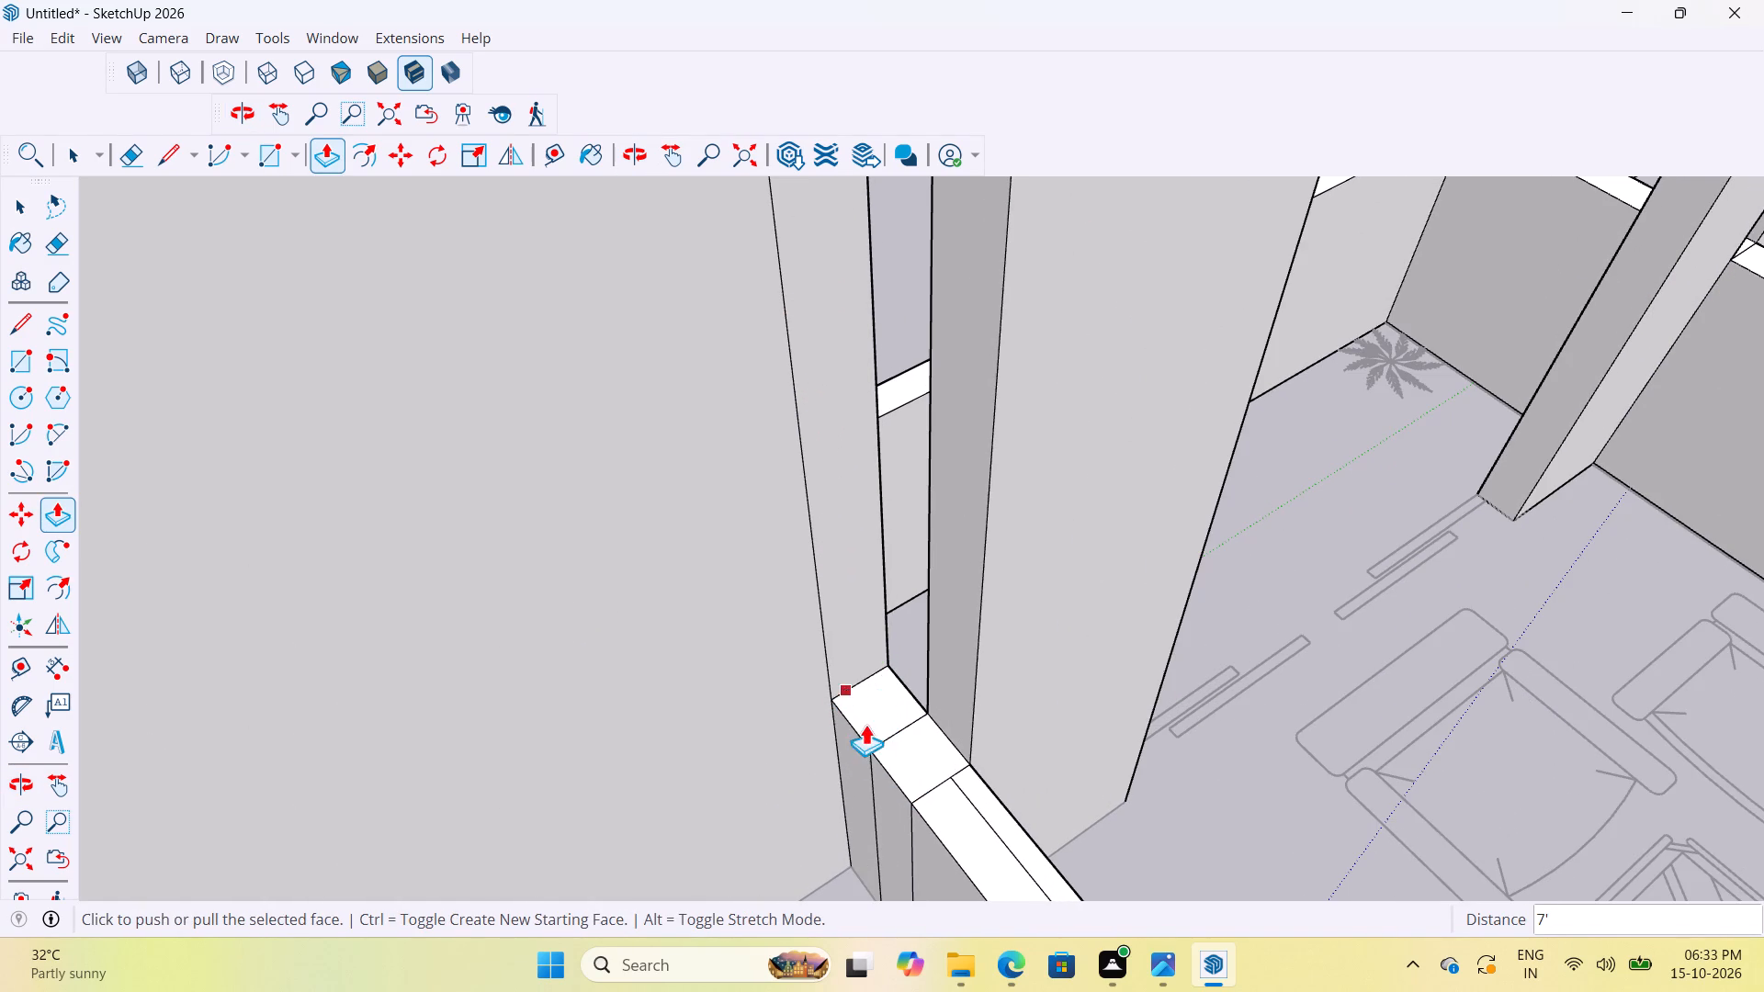
key("space")
type("p")
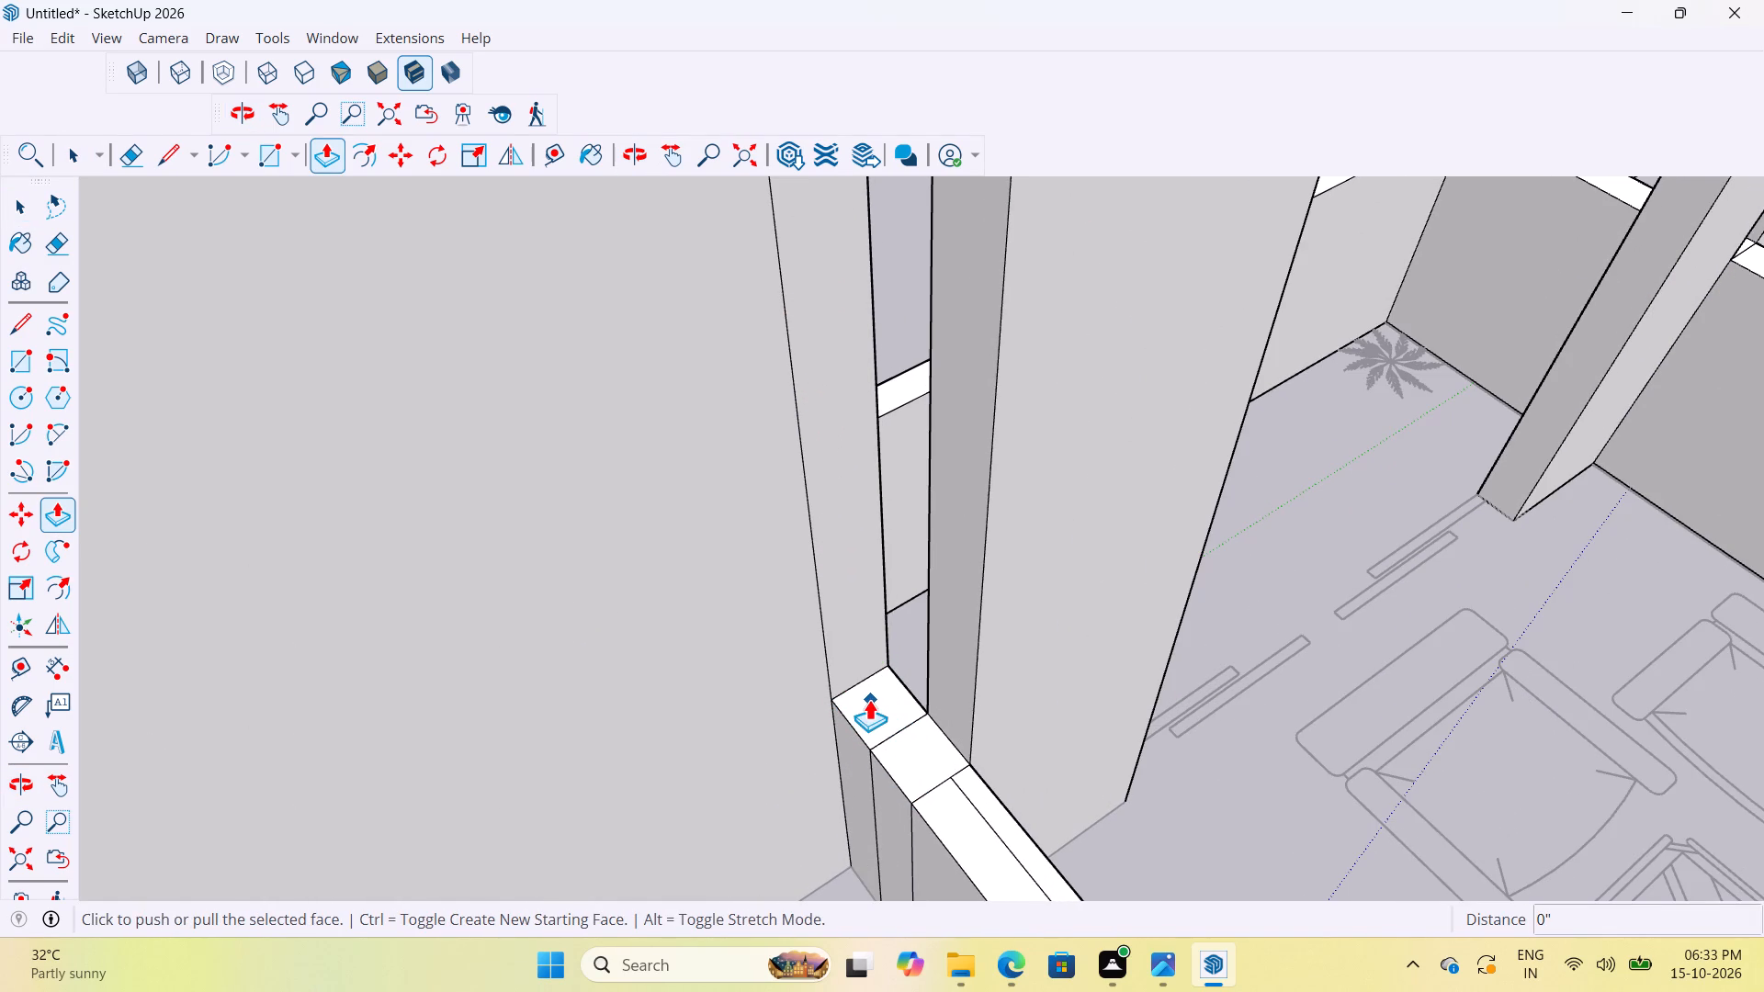
key("space")
left_click(887, 711)
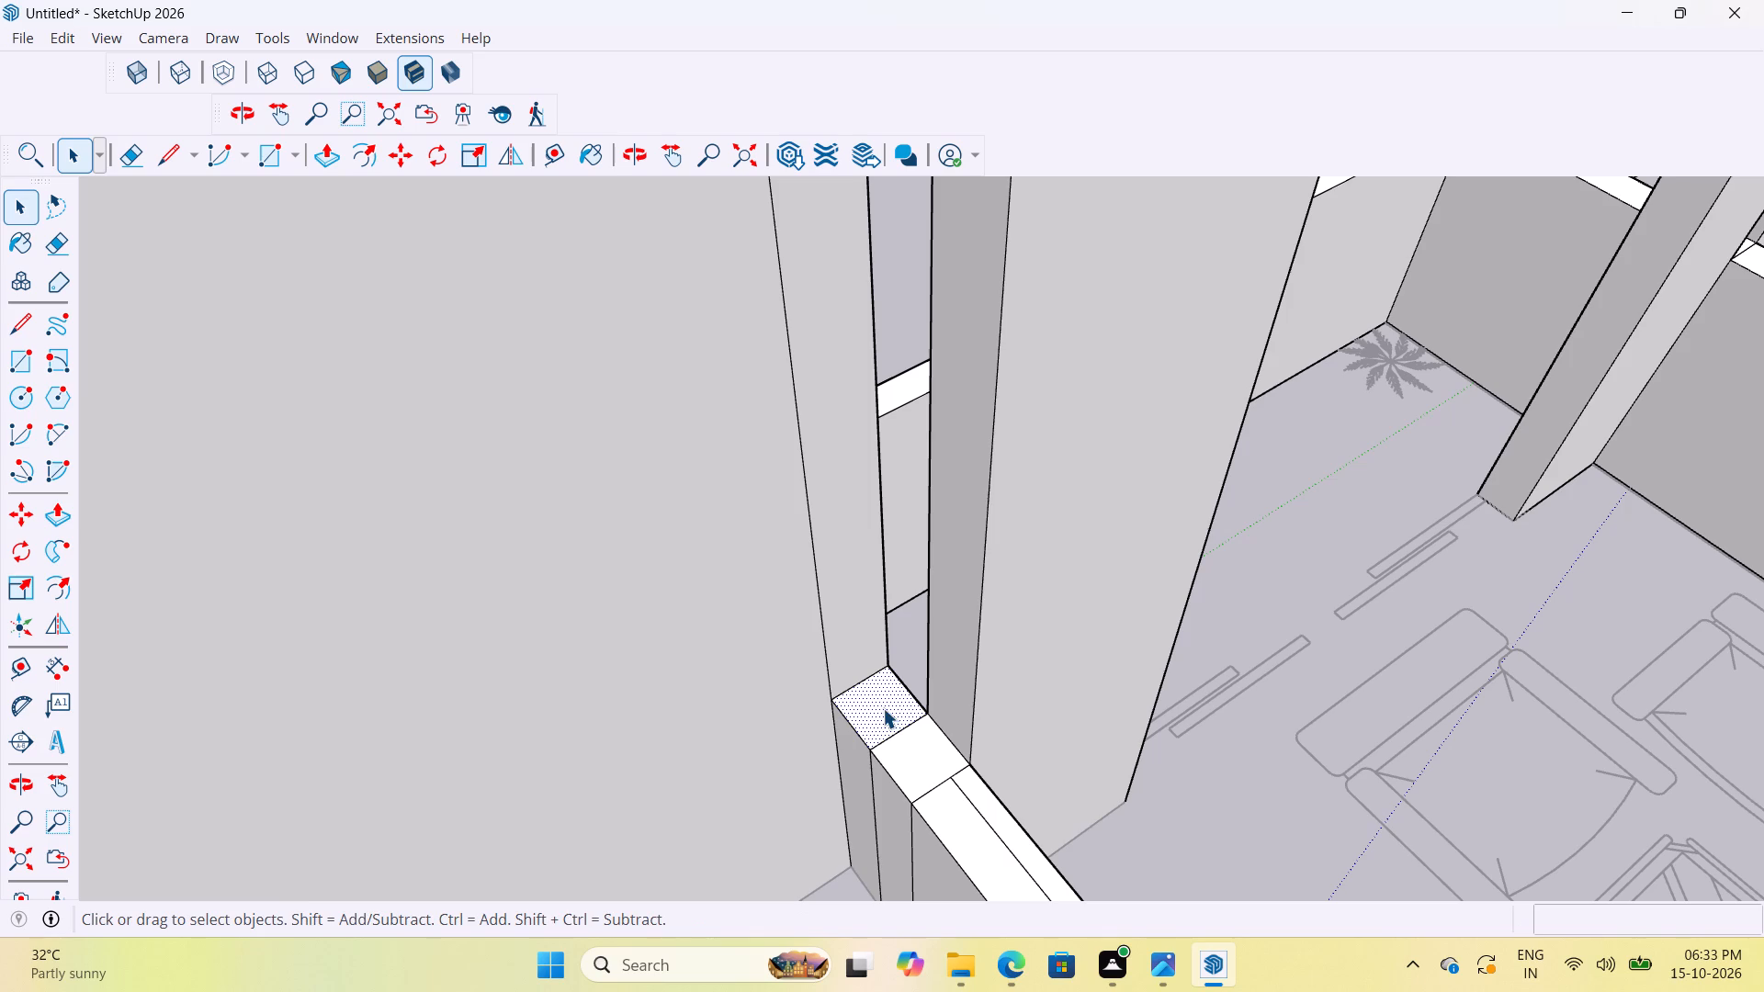
key("p")
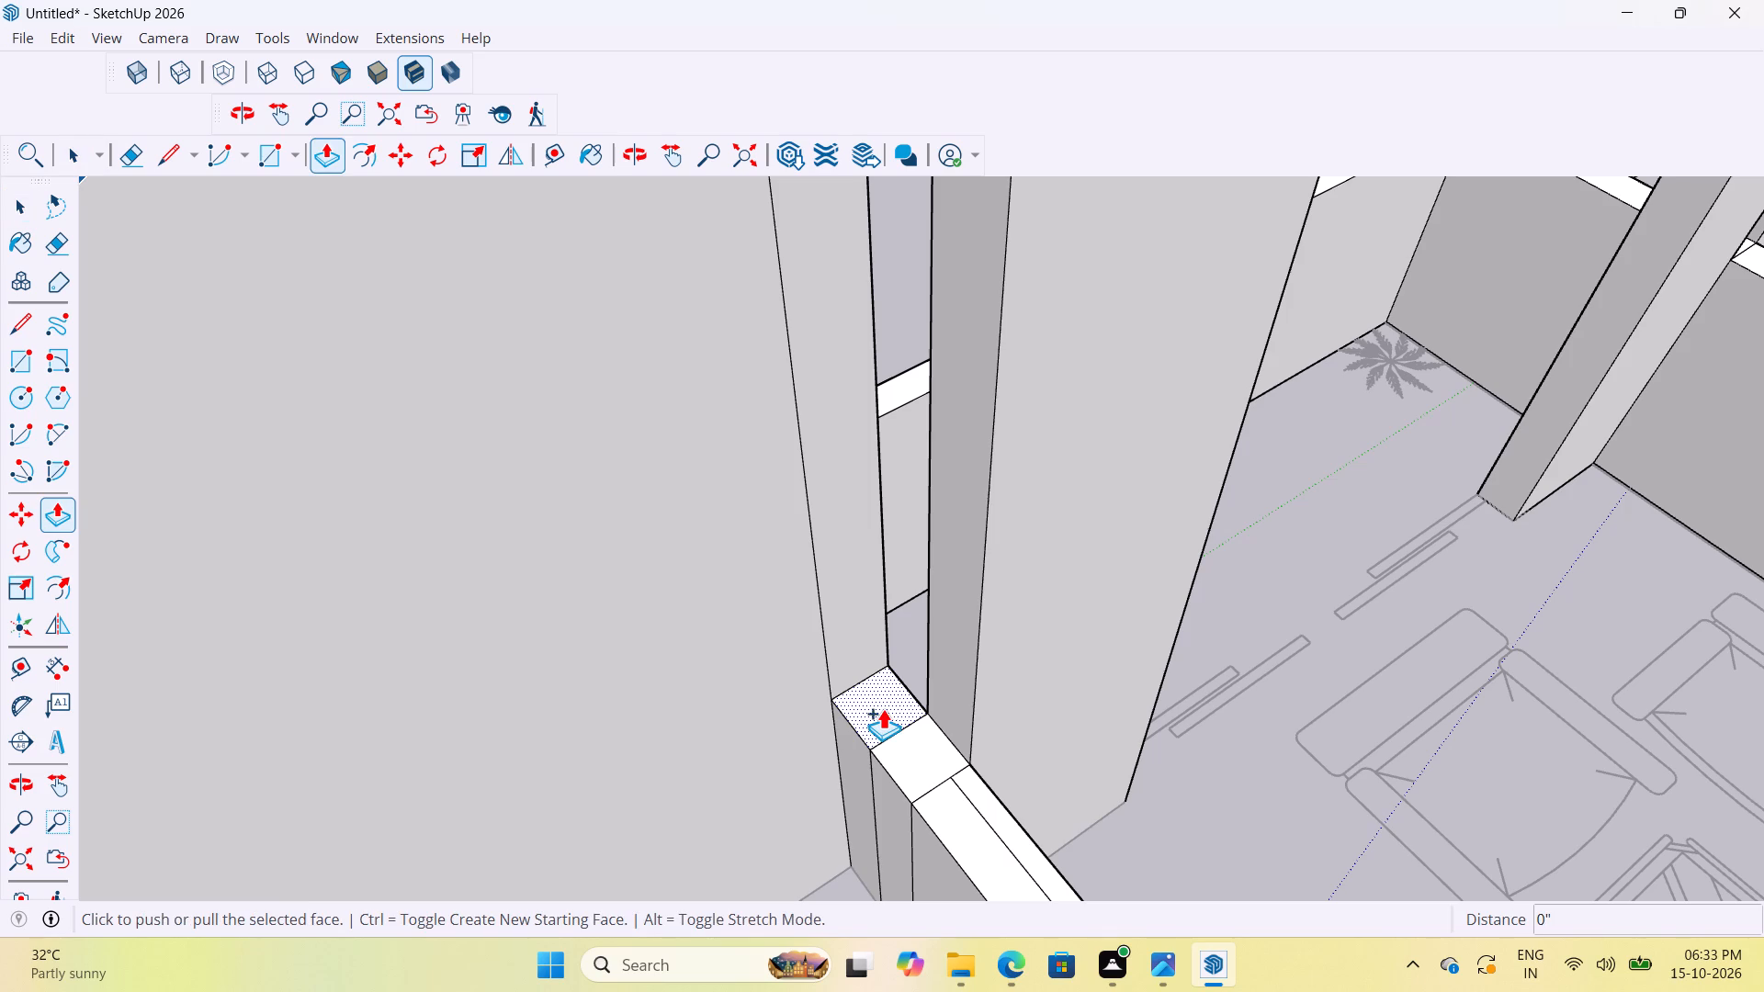
left_click(885, 720)
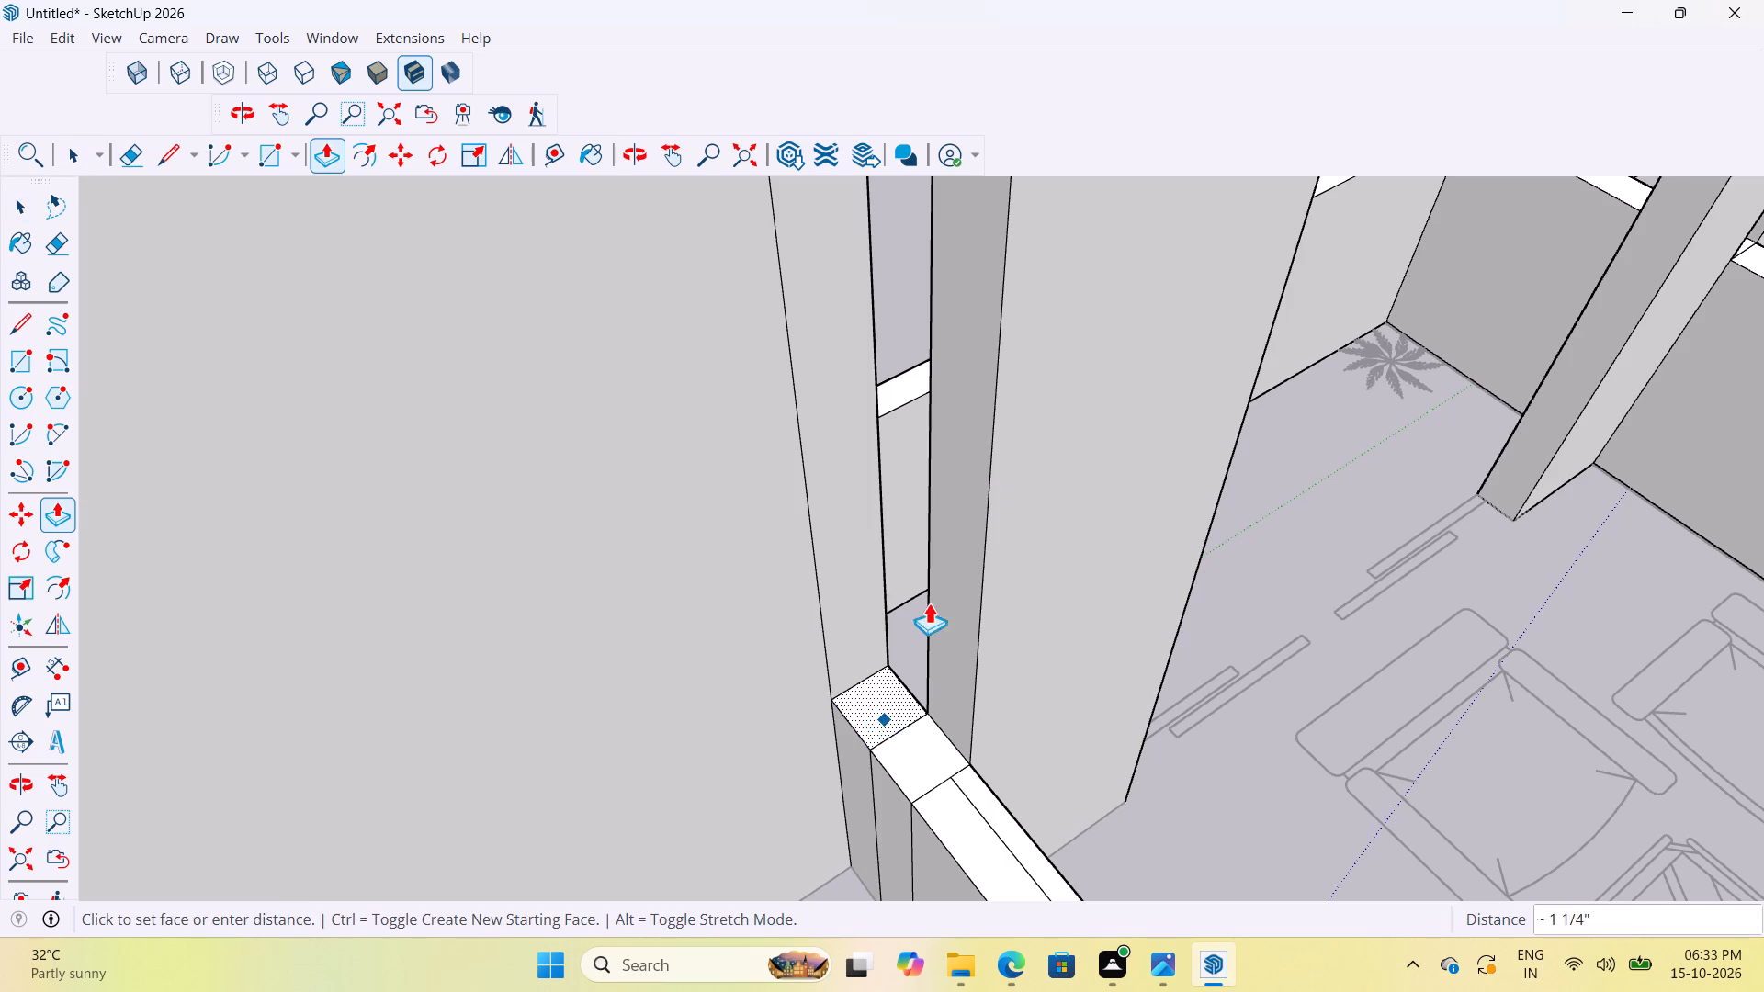
scroll(953, 461, "down", 14)
scroll(922, 306, "up", 3)
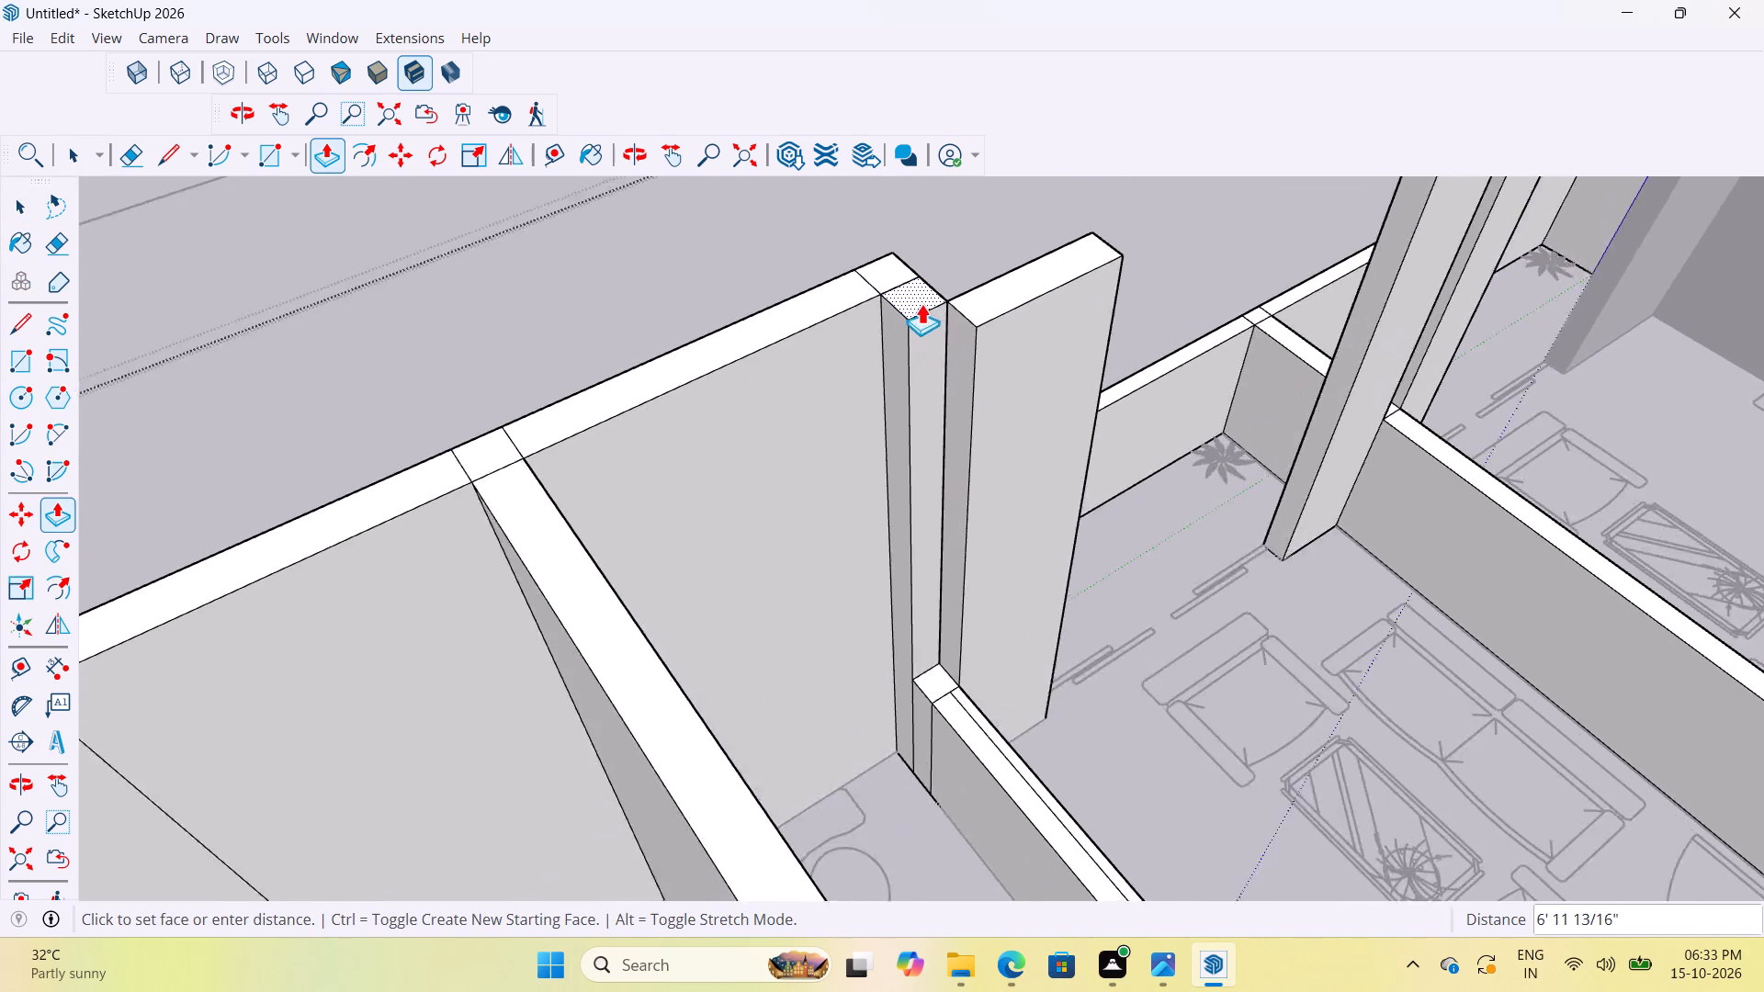
scroll(922, 303, "up", 5)
left_click(864, 289)
Raise the following small top segment of the low washroom wall by 7', level with the adjacent full-height stub wall.
scroll(940, 809, "up", 4)
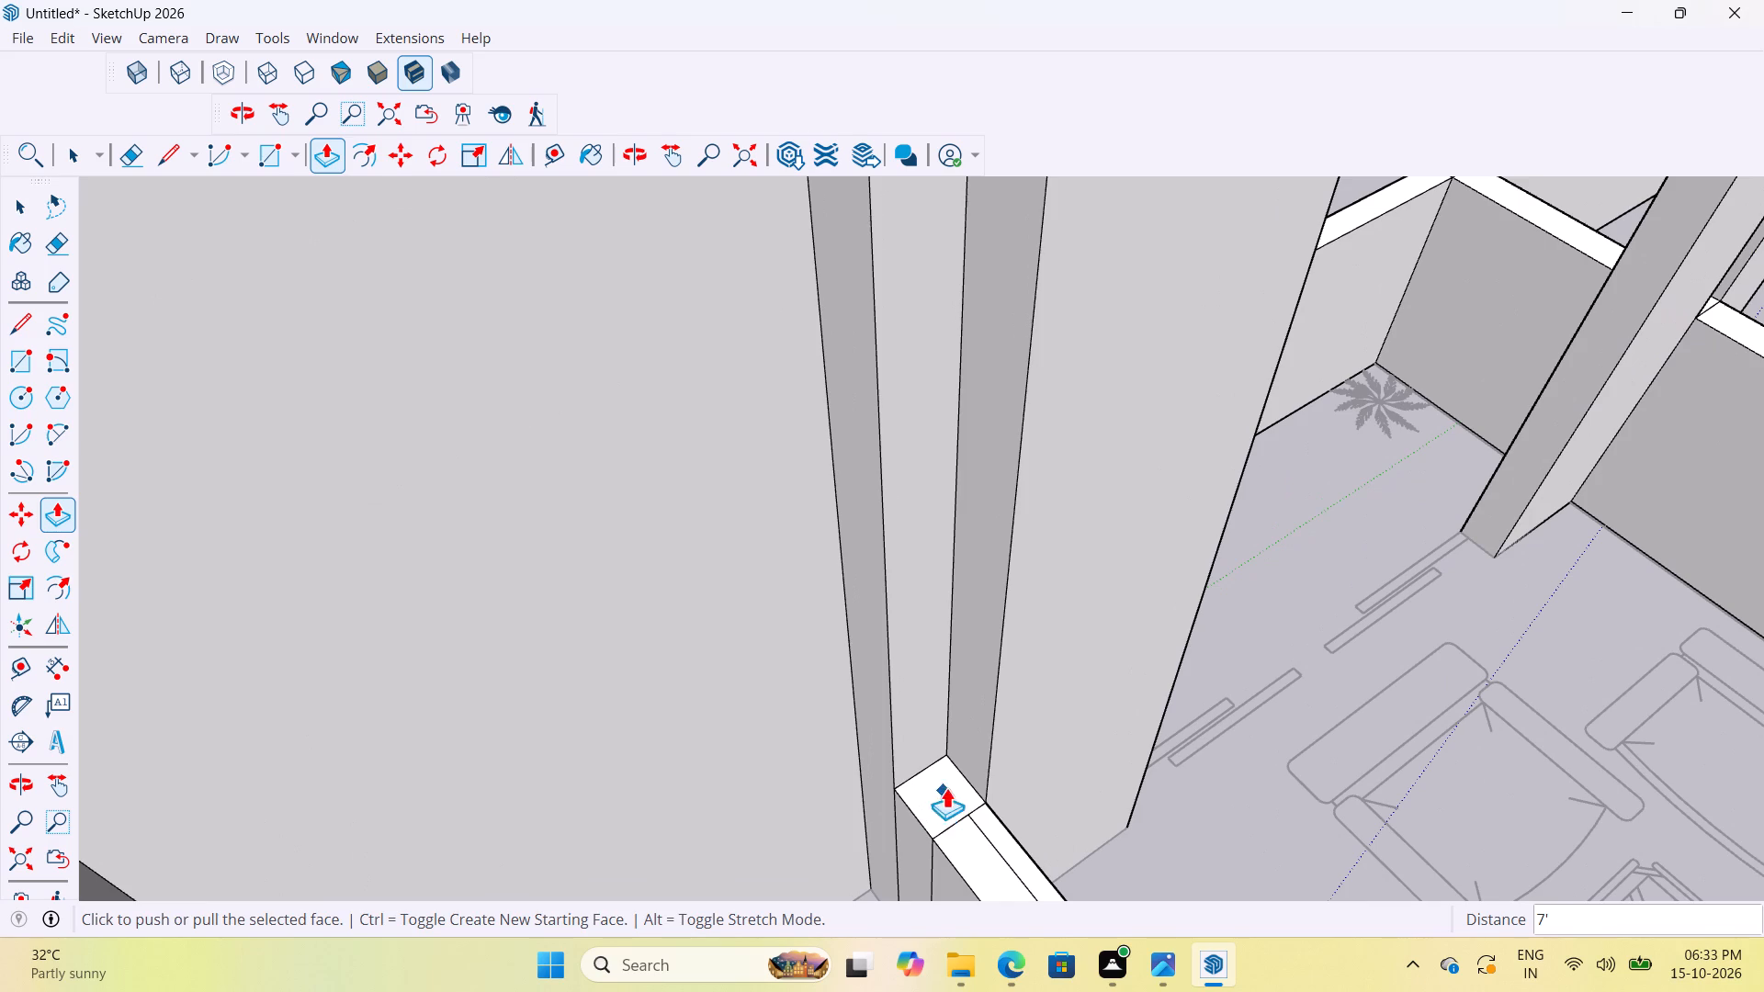
key("space")
left_click(943, 806)
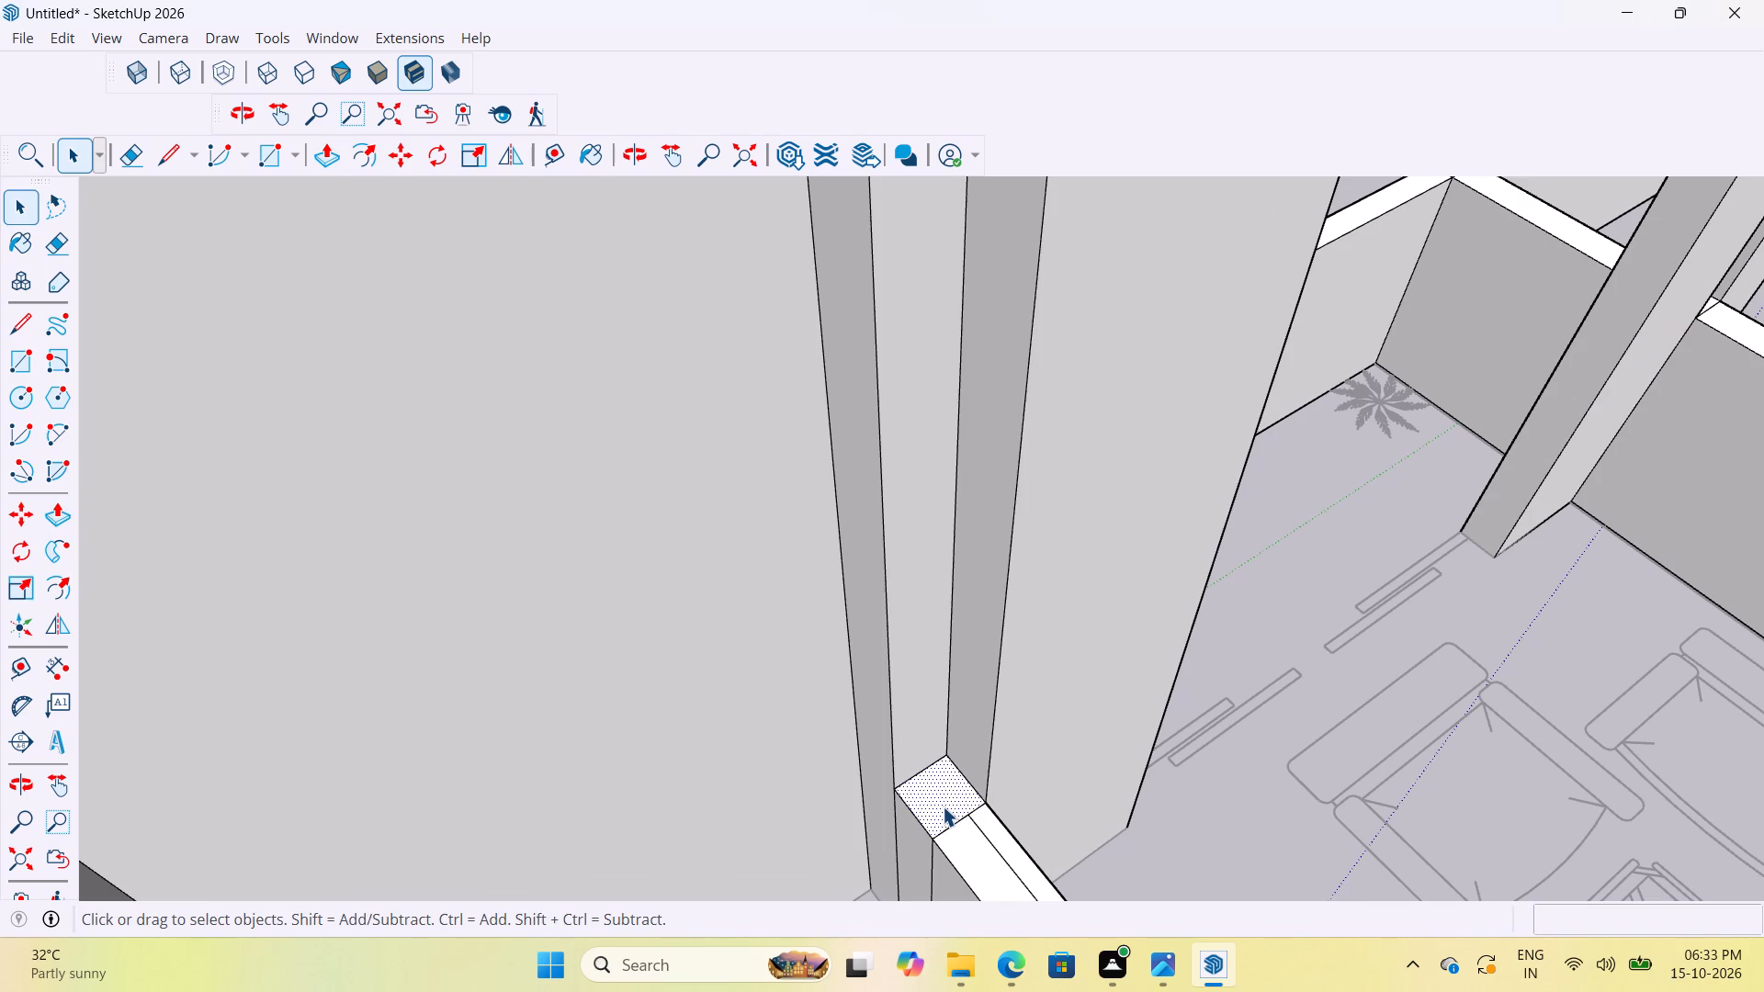
key("p")
left_click(943, 800)
scroll(1023, 586, "down", 11)
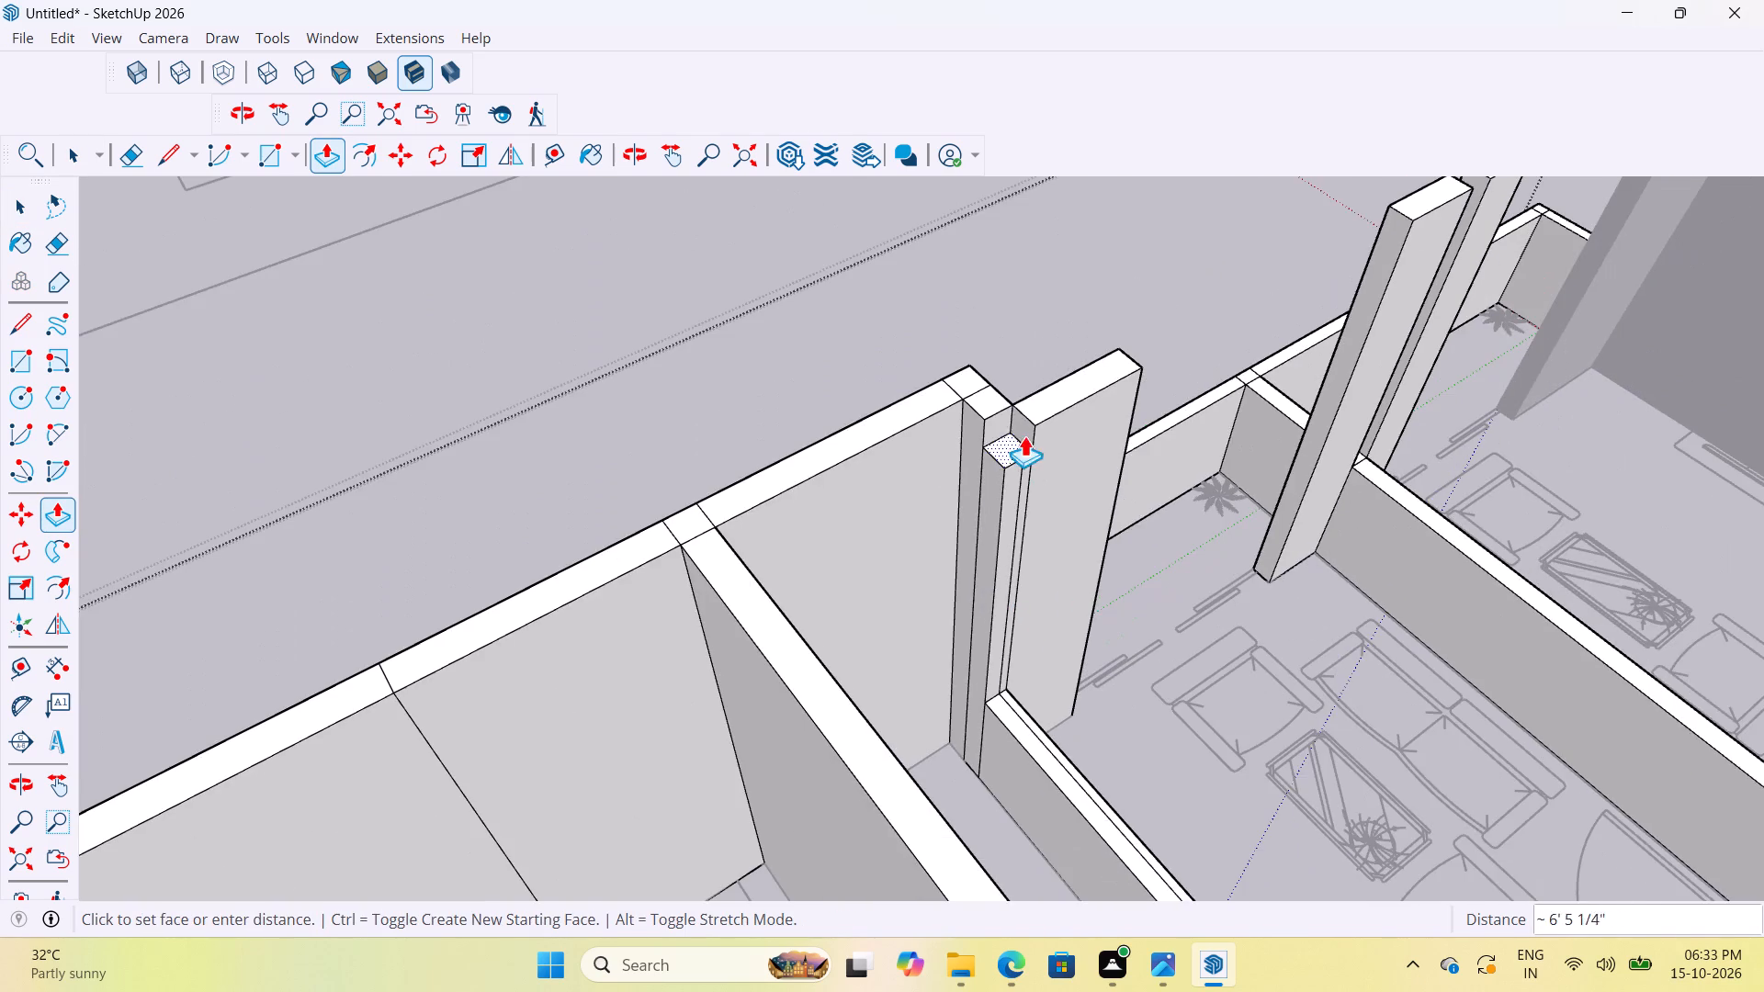
scroll(1011, 418, "up", 7)
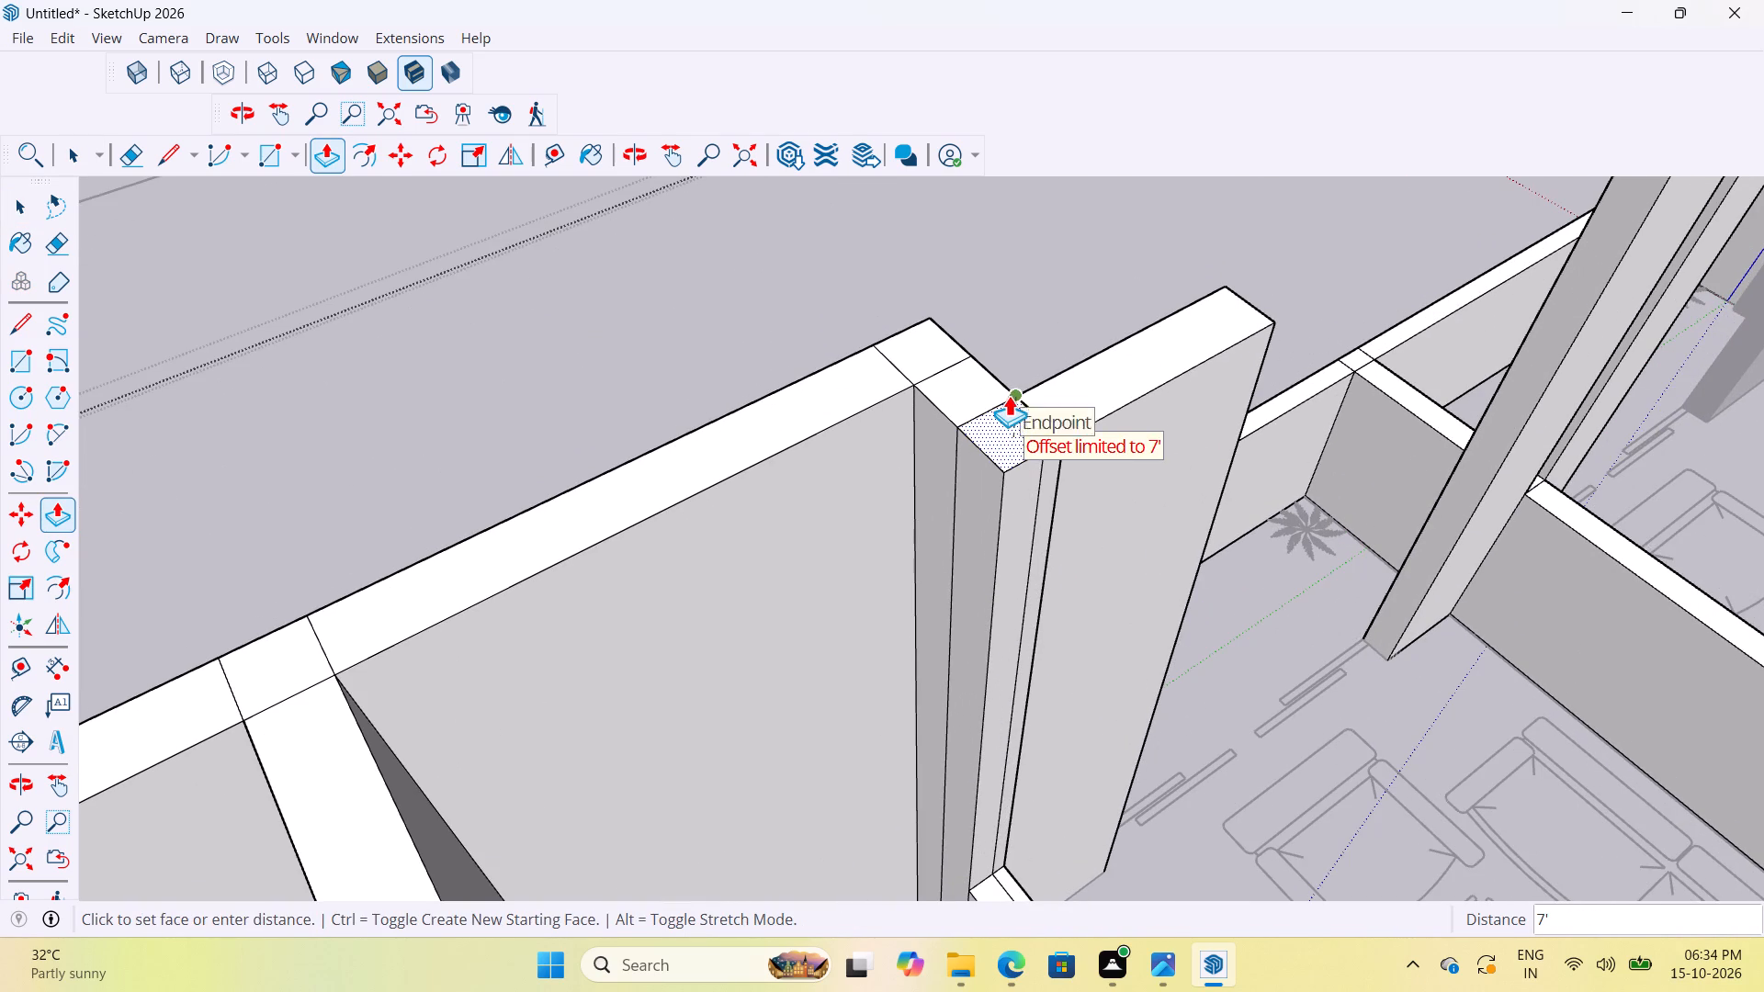
left_click(1014, 395)
Delete the remaining lengthwise dividing edge on top of the low washroom wall and close the wall group.
scroll(965, 517, "down", 9)
scroll(1001, 750, "up", 2)
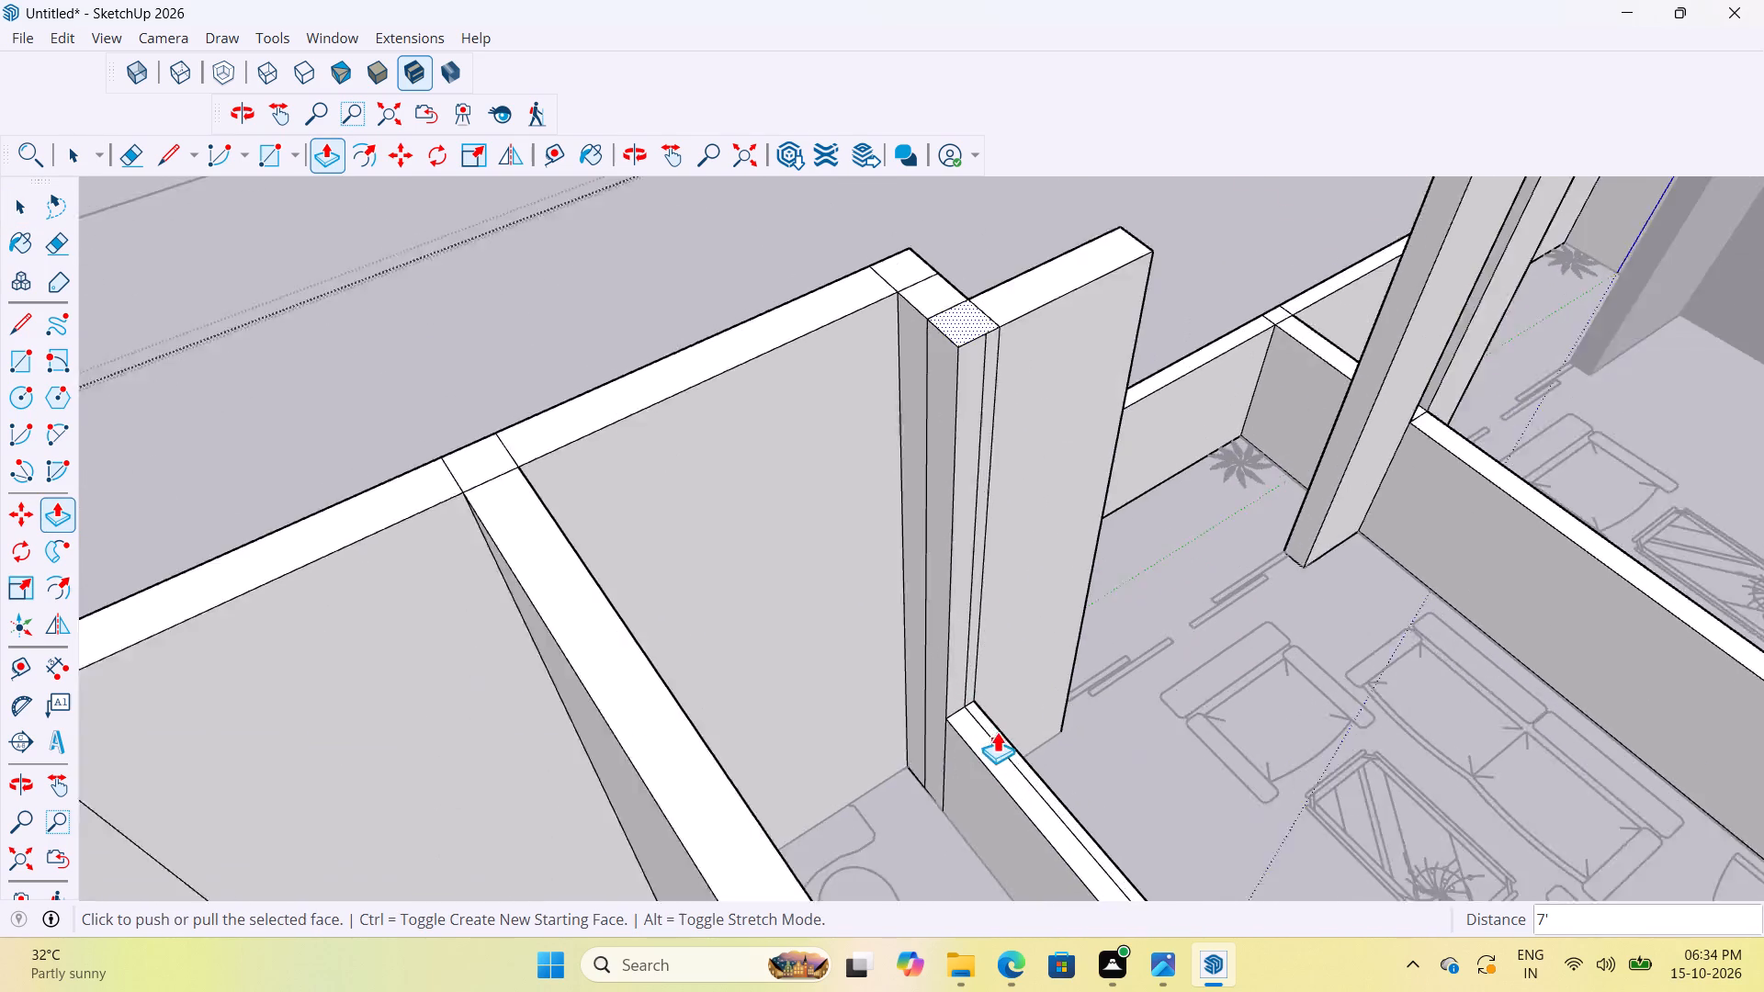
scroll(997, 731, "up", 13)
middle_click_drag(1019, 719, 684, 679)
scroll(868, 716, "down", 12)
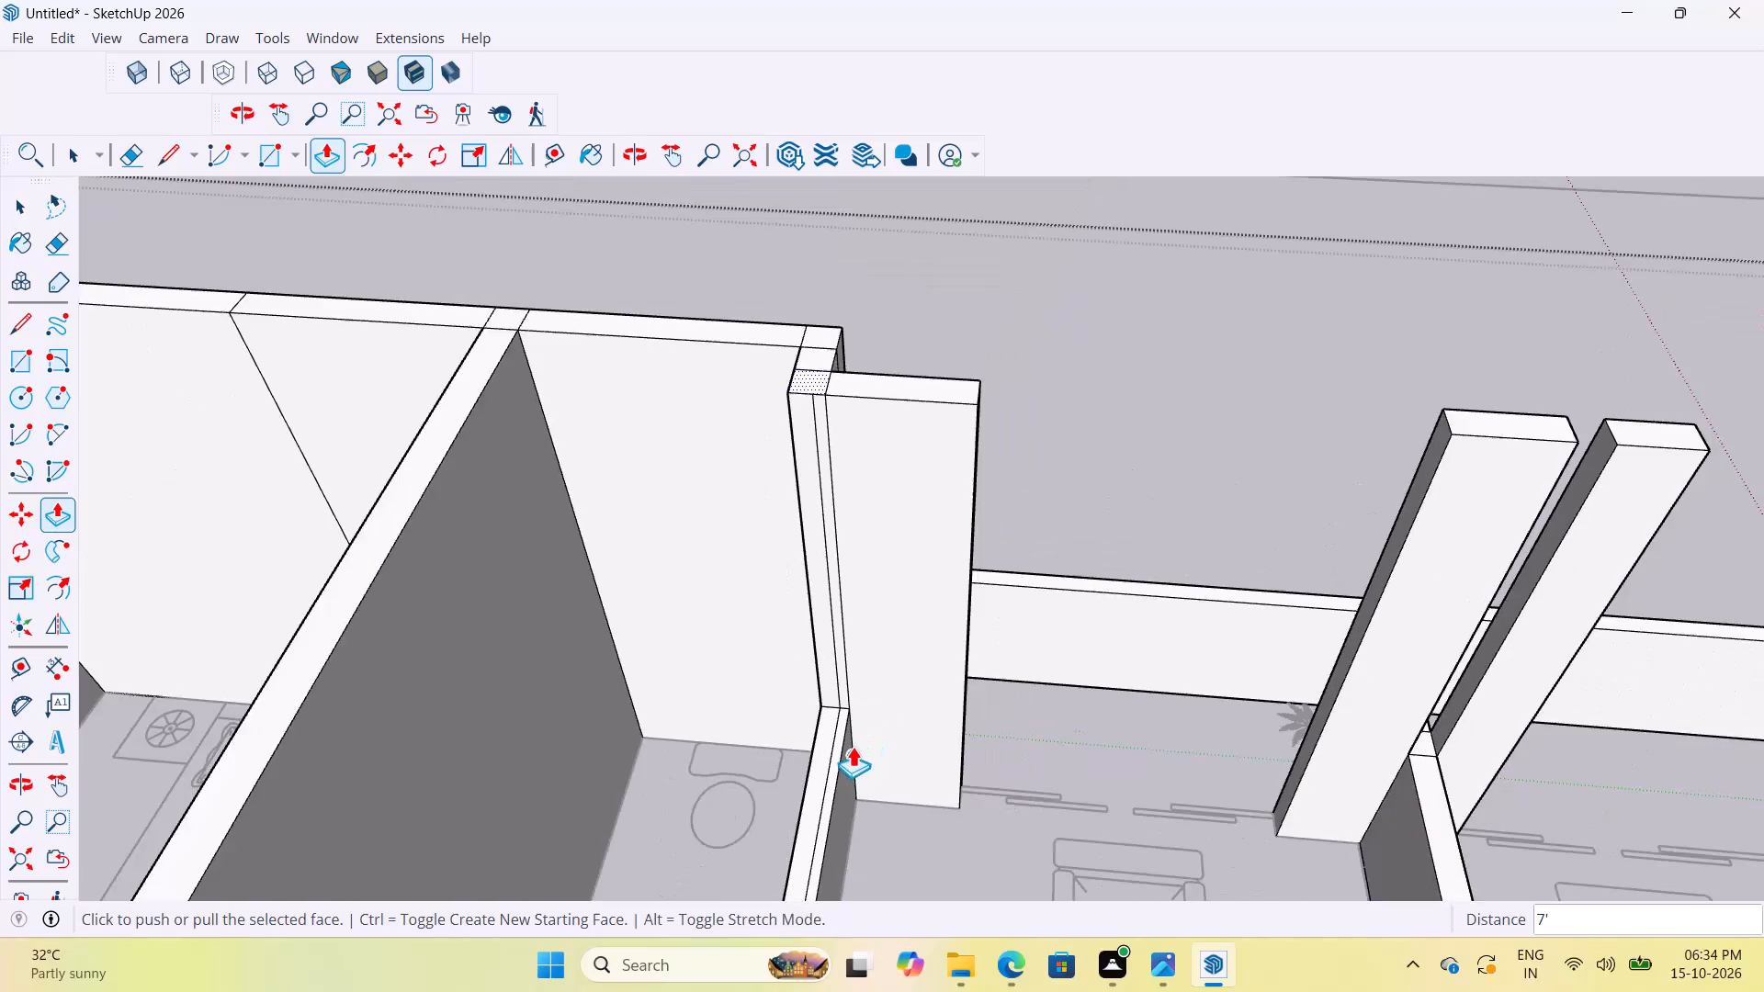
scroll(847, 746, "down", 7)
key("space")
key("space")
scroll(837, 792, "up", 10)
middle_click_drag(871, 738, 1237, 661)
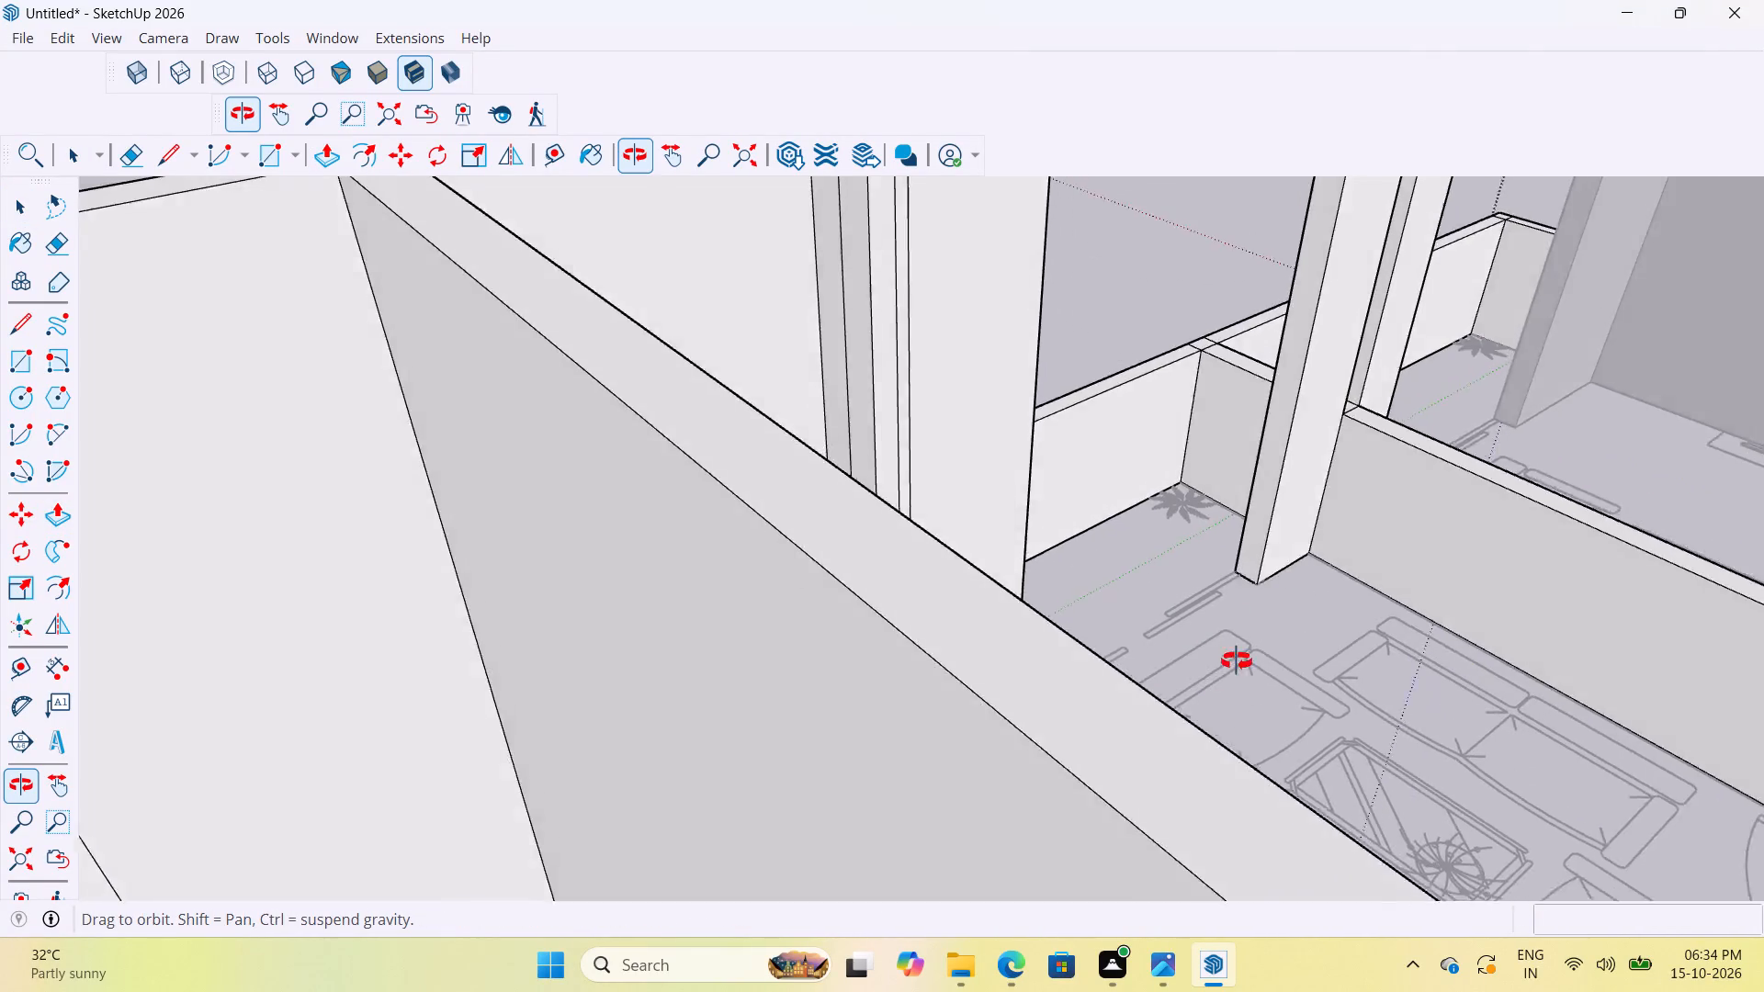
middle_click_drag(1237, 661, 621, 665)
scroll(745, 699, "up", 8)
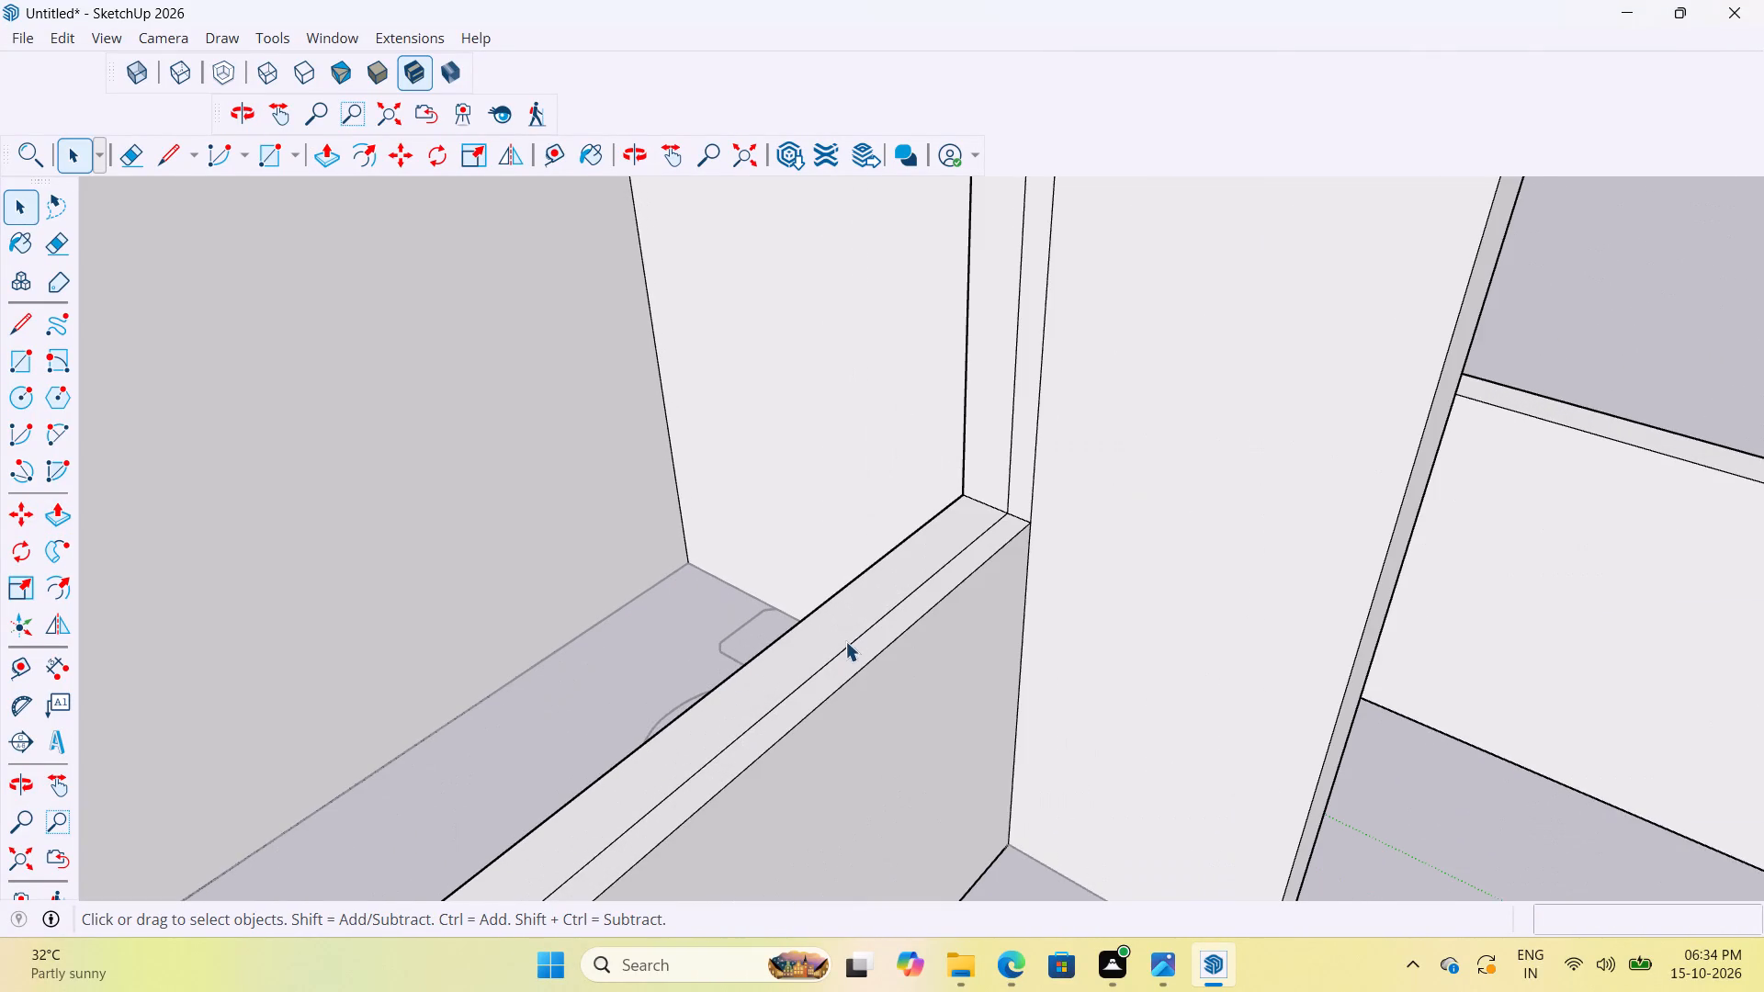
left_click(849, 661)
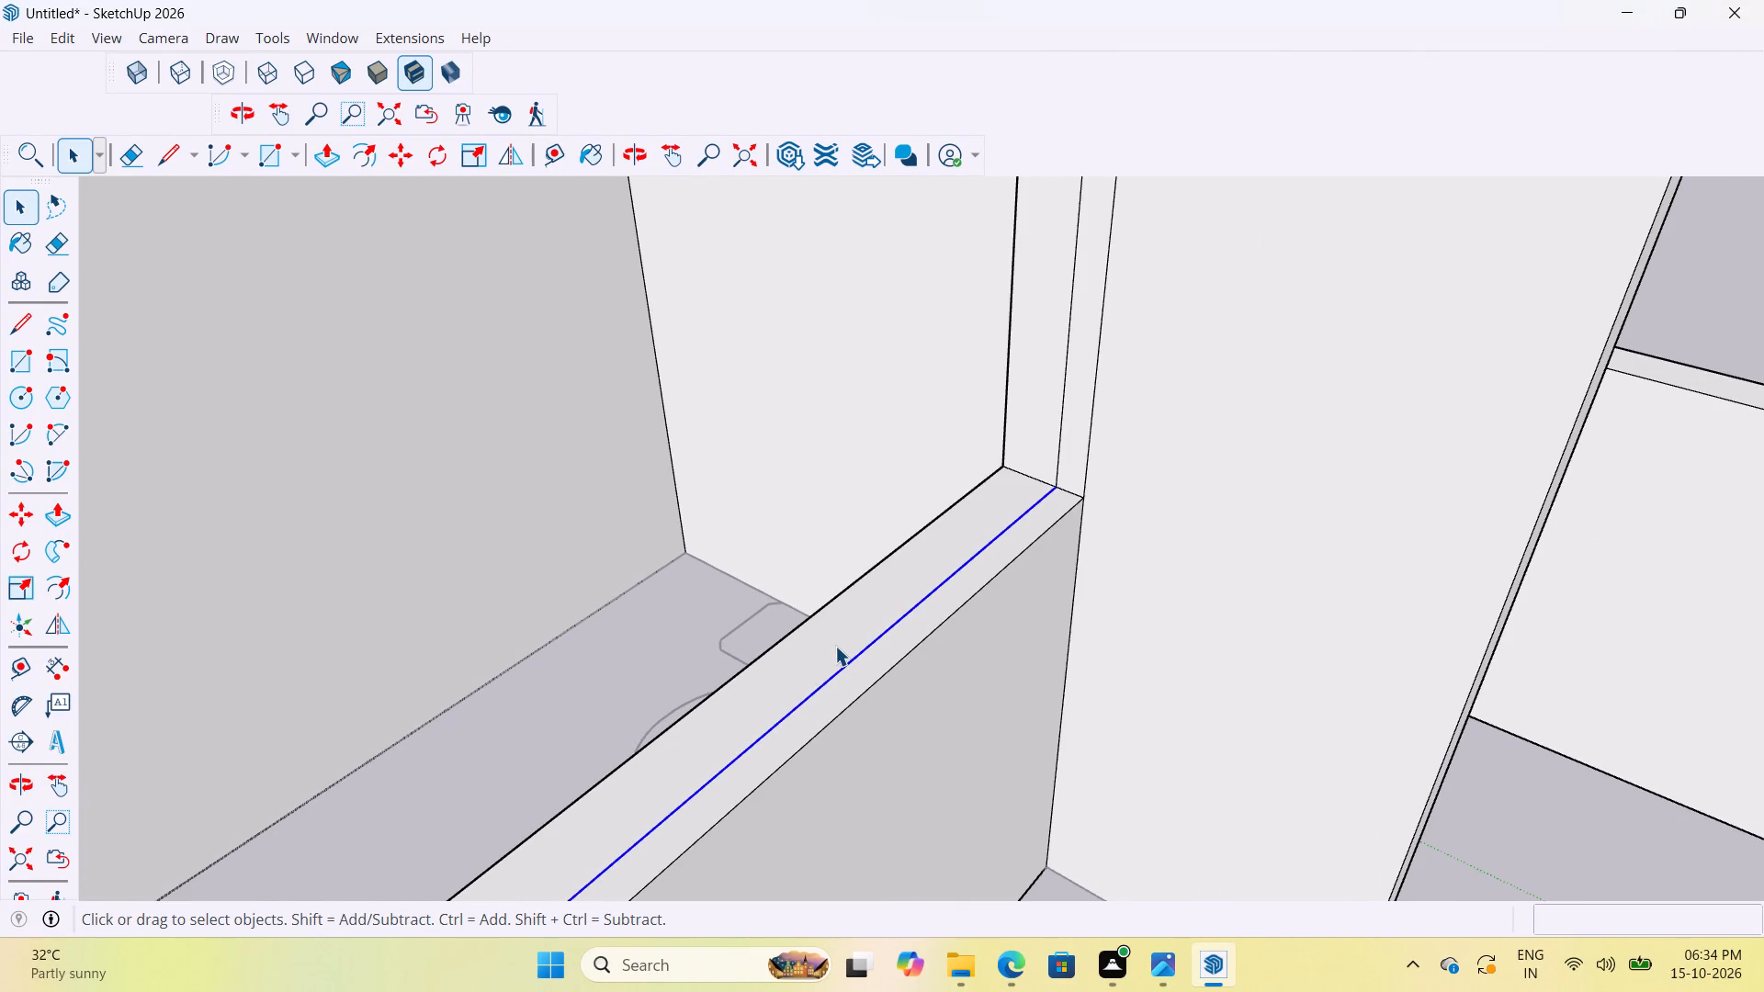
key("Delete")
scroll(846, 649, "down", 12)
scroll(1185, 486, "down", 18)
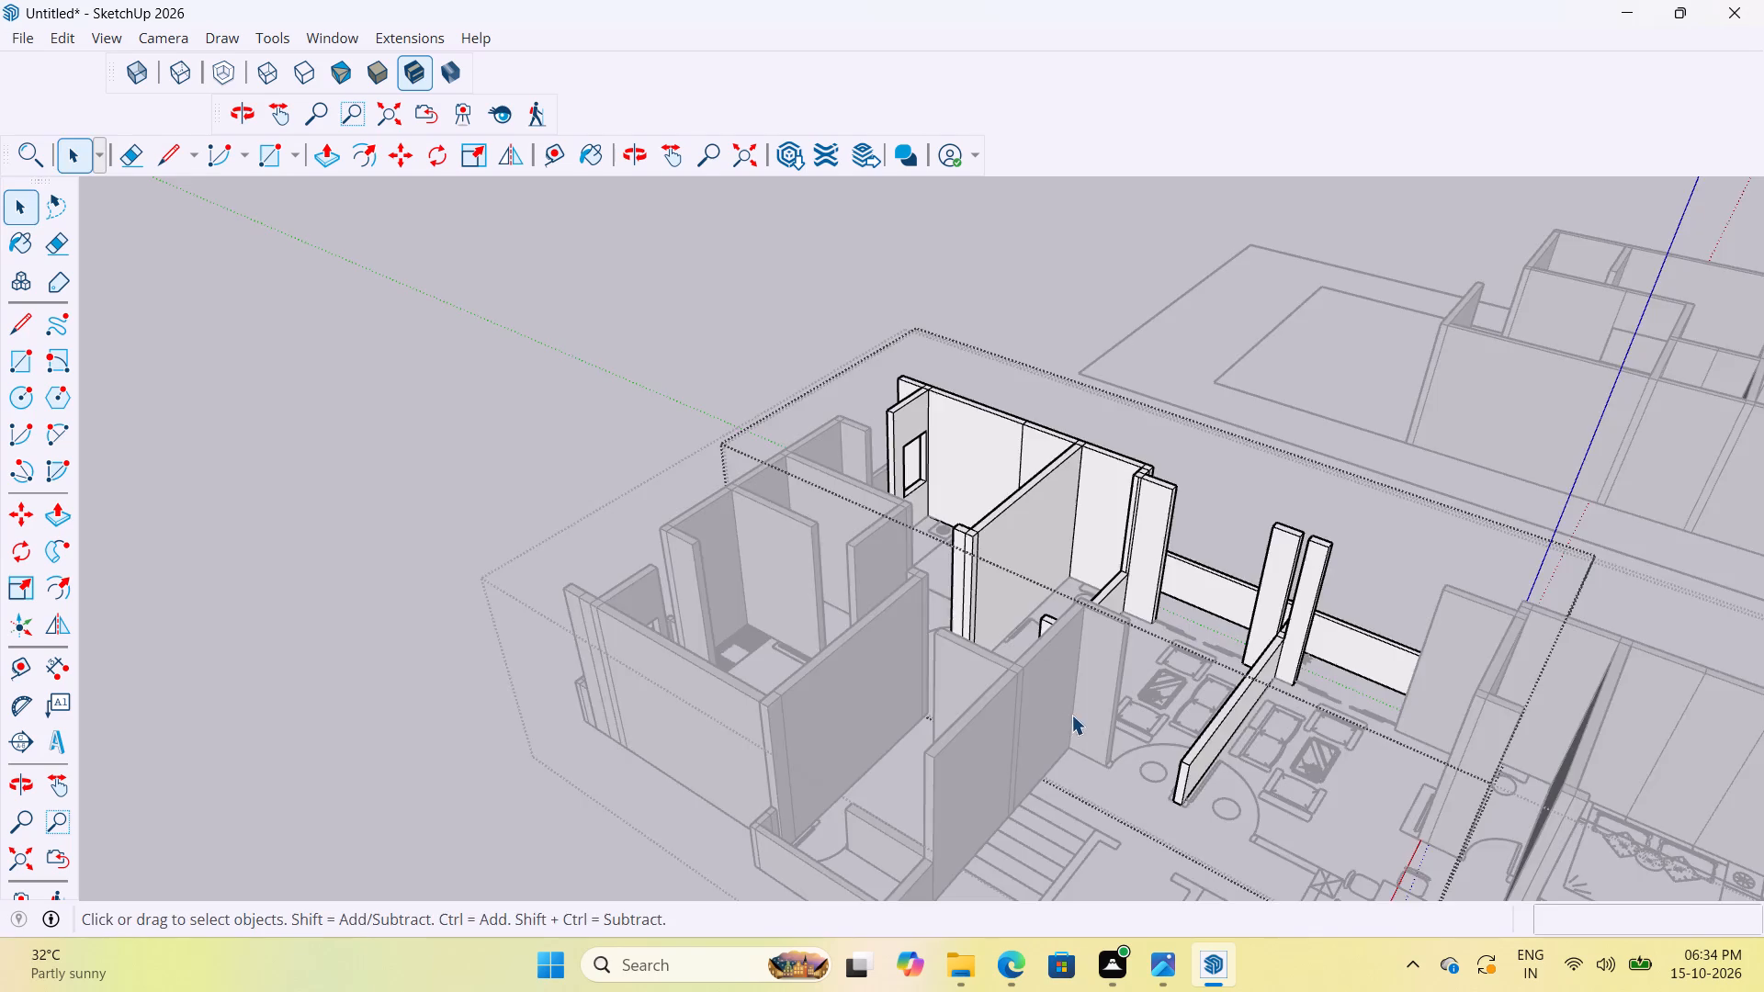
middle_click_drag(1083, 718, 1311, 750)
left_click(668, 328)
scroll(1169, 609, "up", 9)
scroll(878, 518, "down", 7)
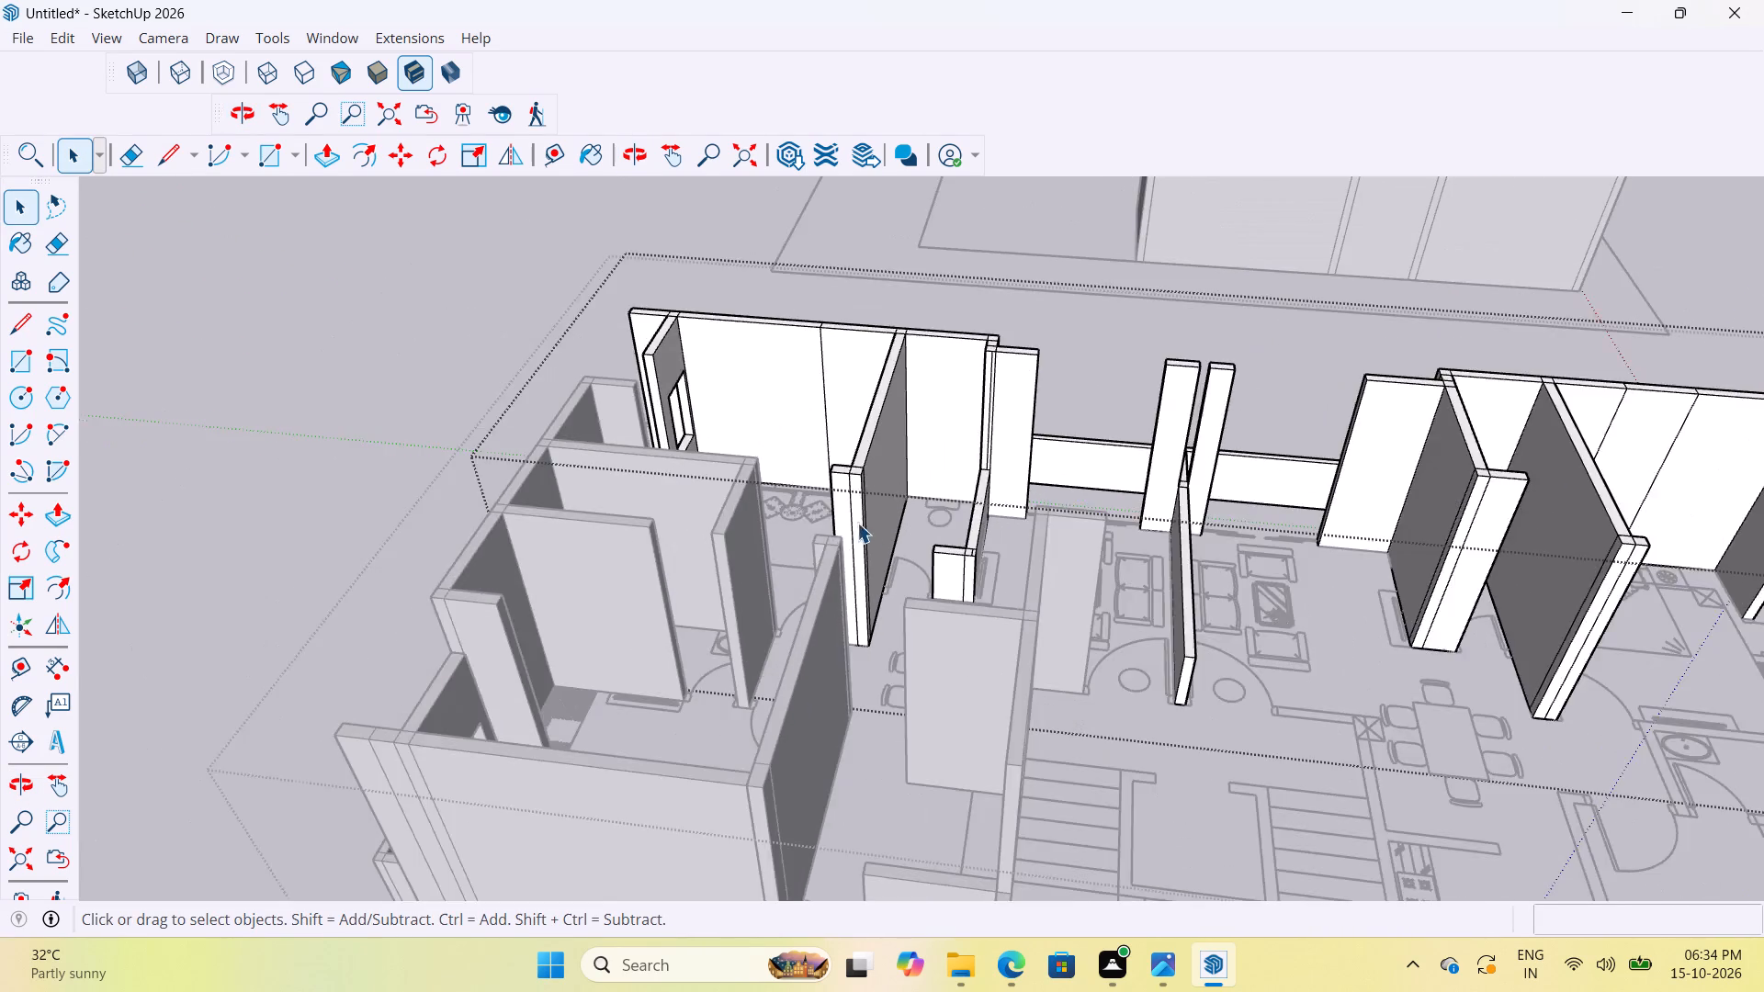
scroll(857, 523, "down", 3)
left_click(524, 488)
scroll(831, 718, "up", 7)
left_click(277, 375)
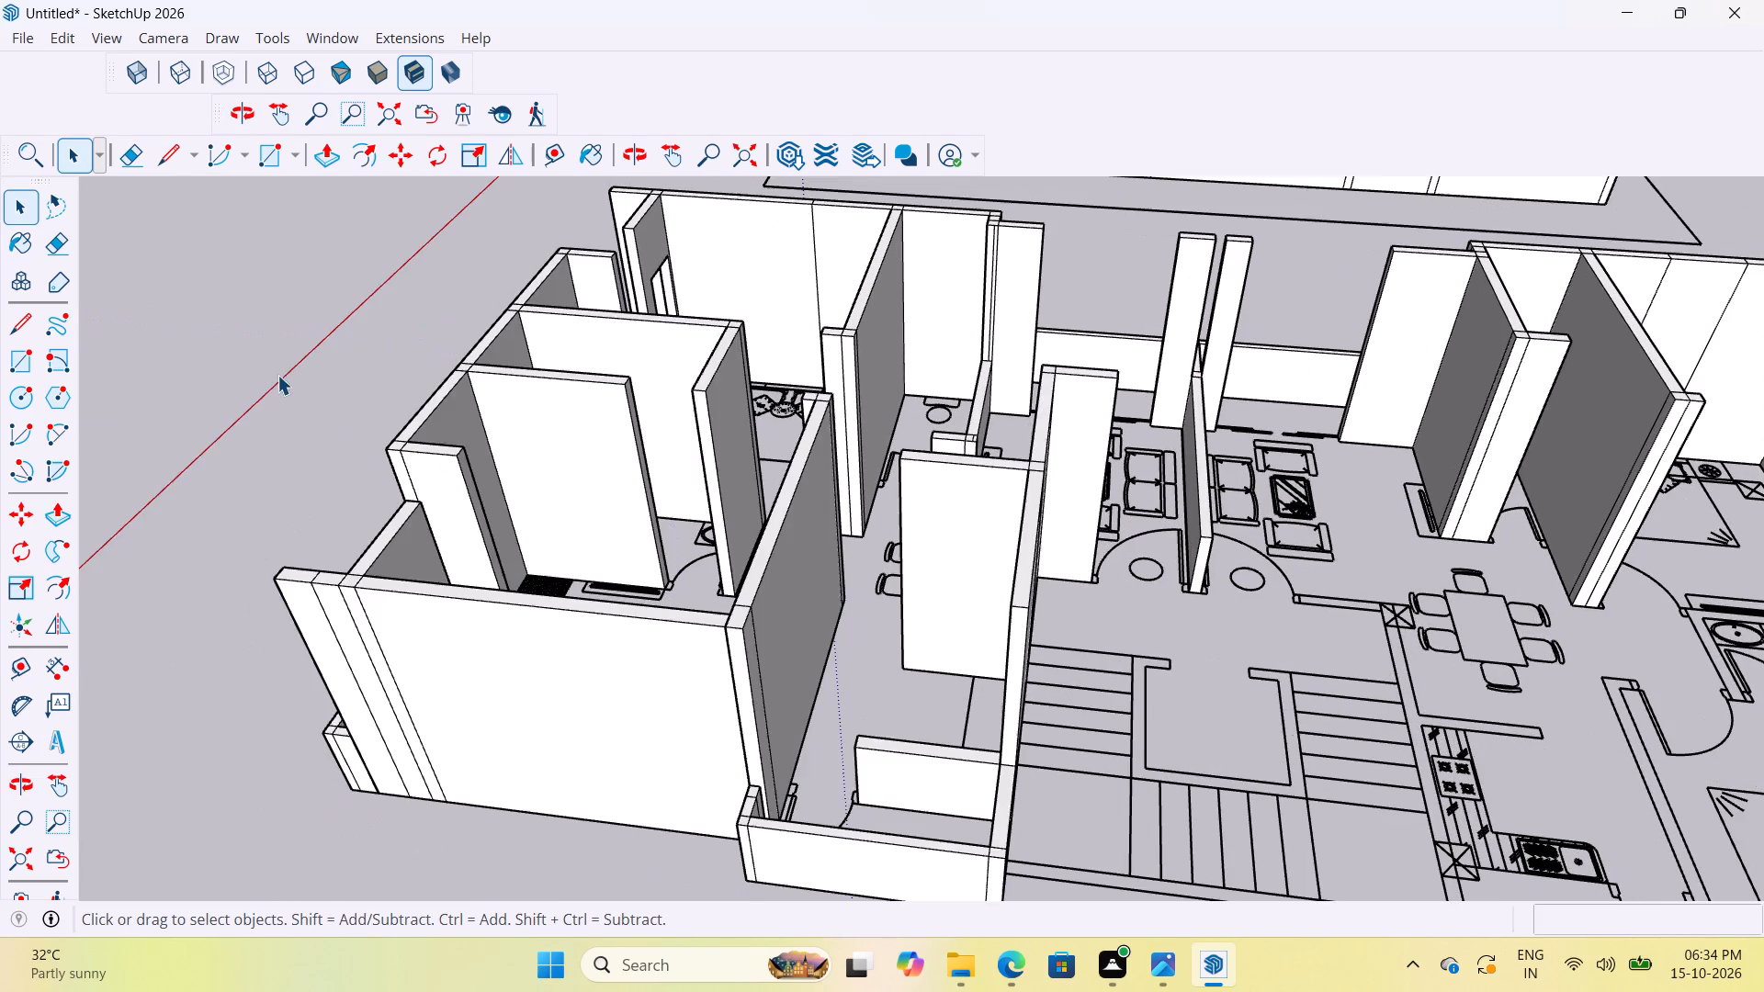
Examine the staircase-side walls and surrounding rooms from several angles for walls still below full height.
scroll(726, 621, "up", 5)
scroll(848, 596, "down", 12)
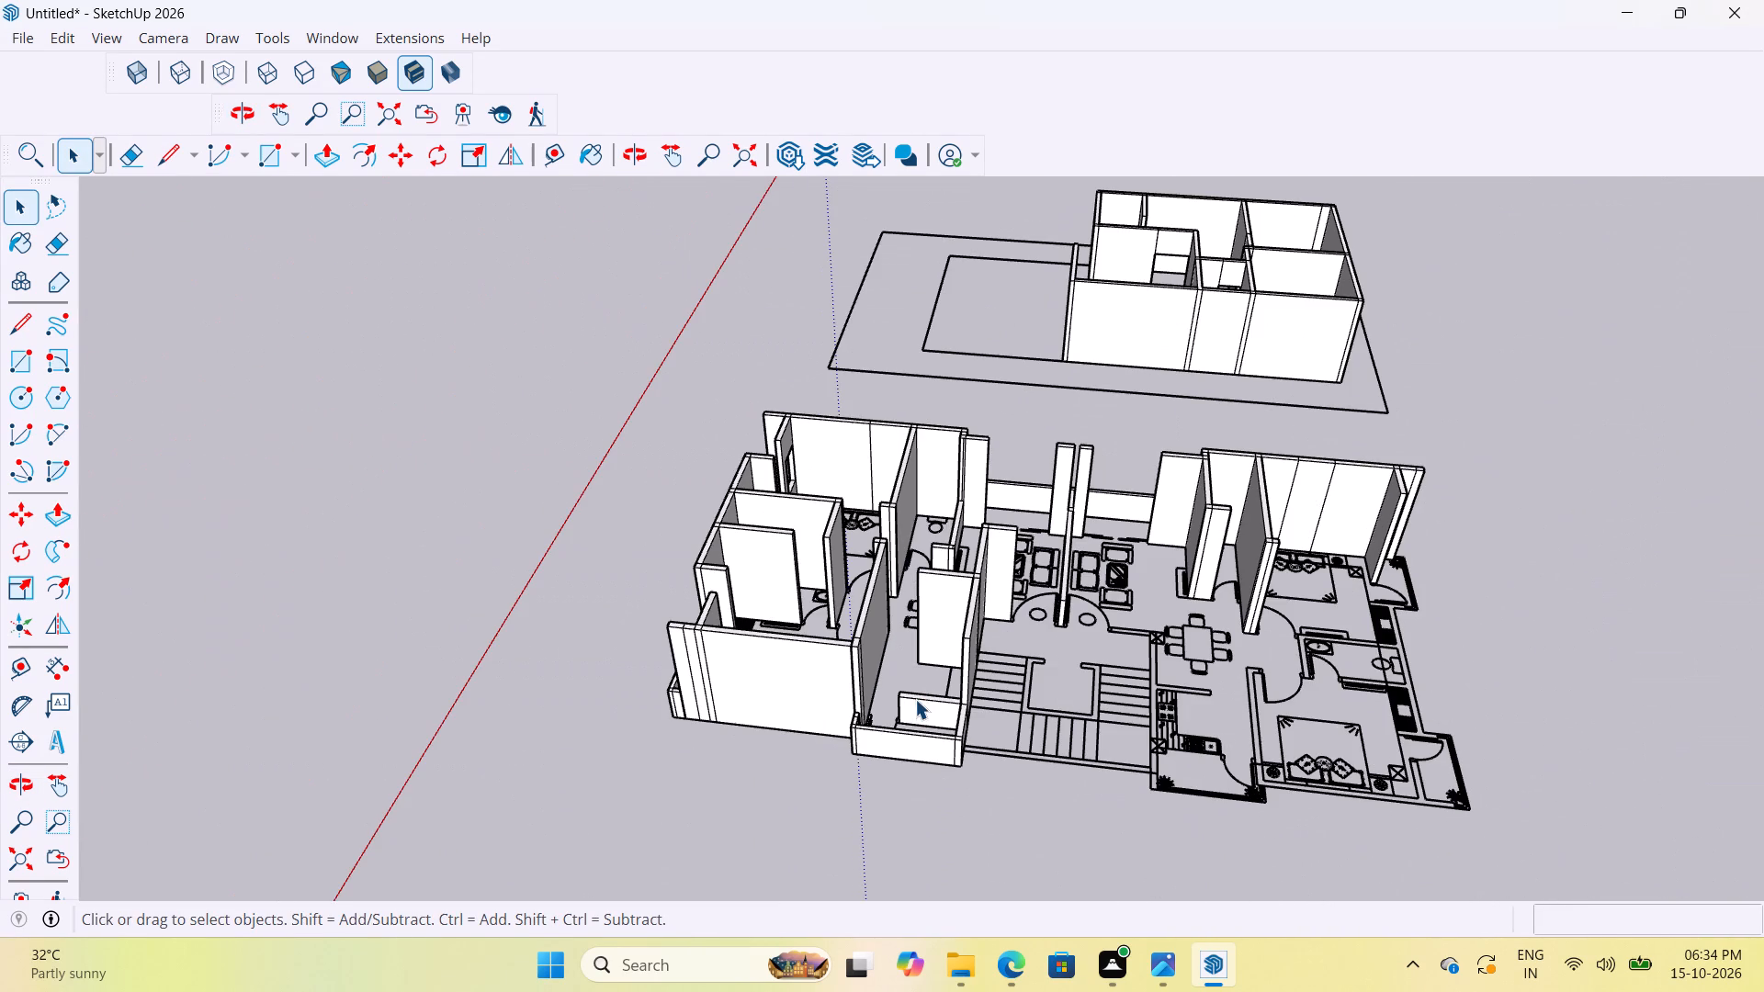
scroll(910, 699, "up", 13)
middle_click_drag(1237, 828, 978, 758)
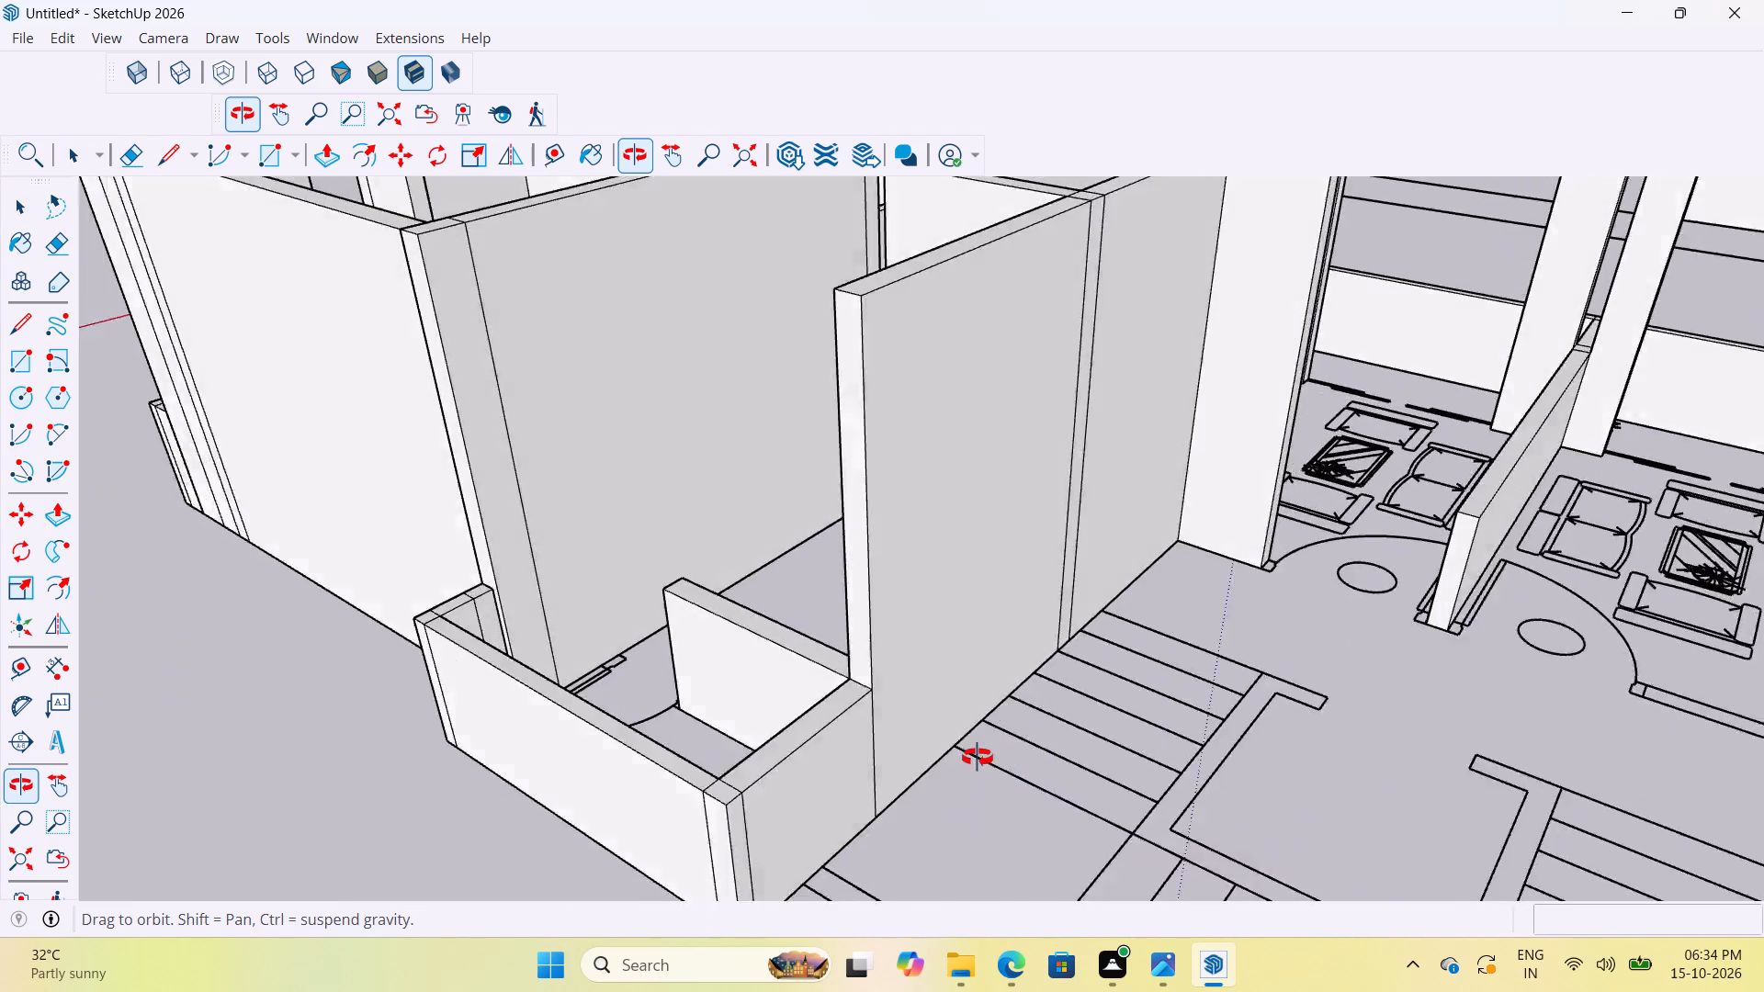
middle_click_drag(978, 758, 172, 980)
scroll(594, 980, "down", 17)
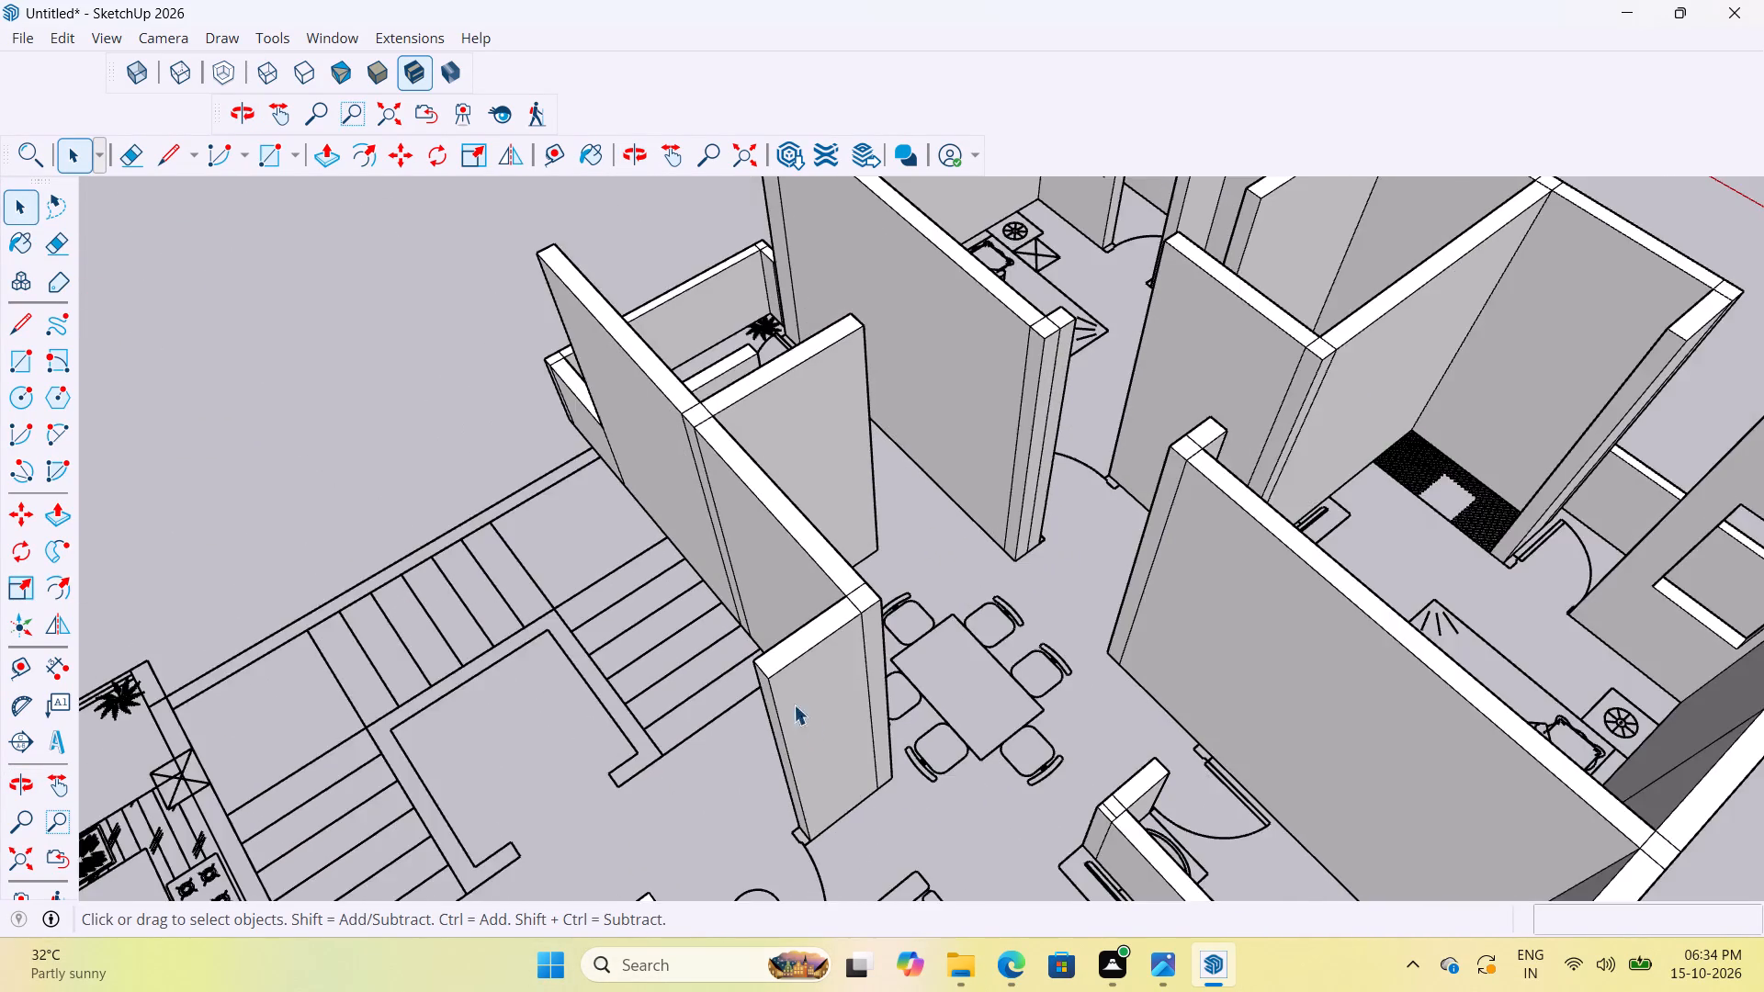
scroll(794, 705, "down", 5)
scroll(760, 581, "up", 3)
scroll(778, 560, "down", 5)
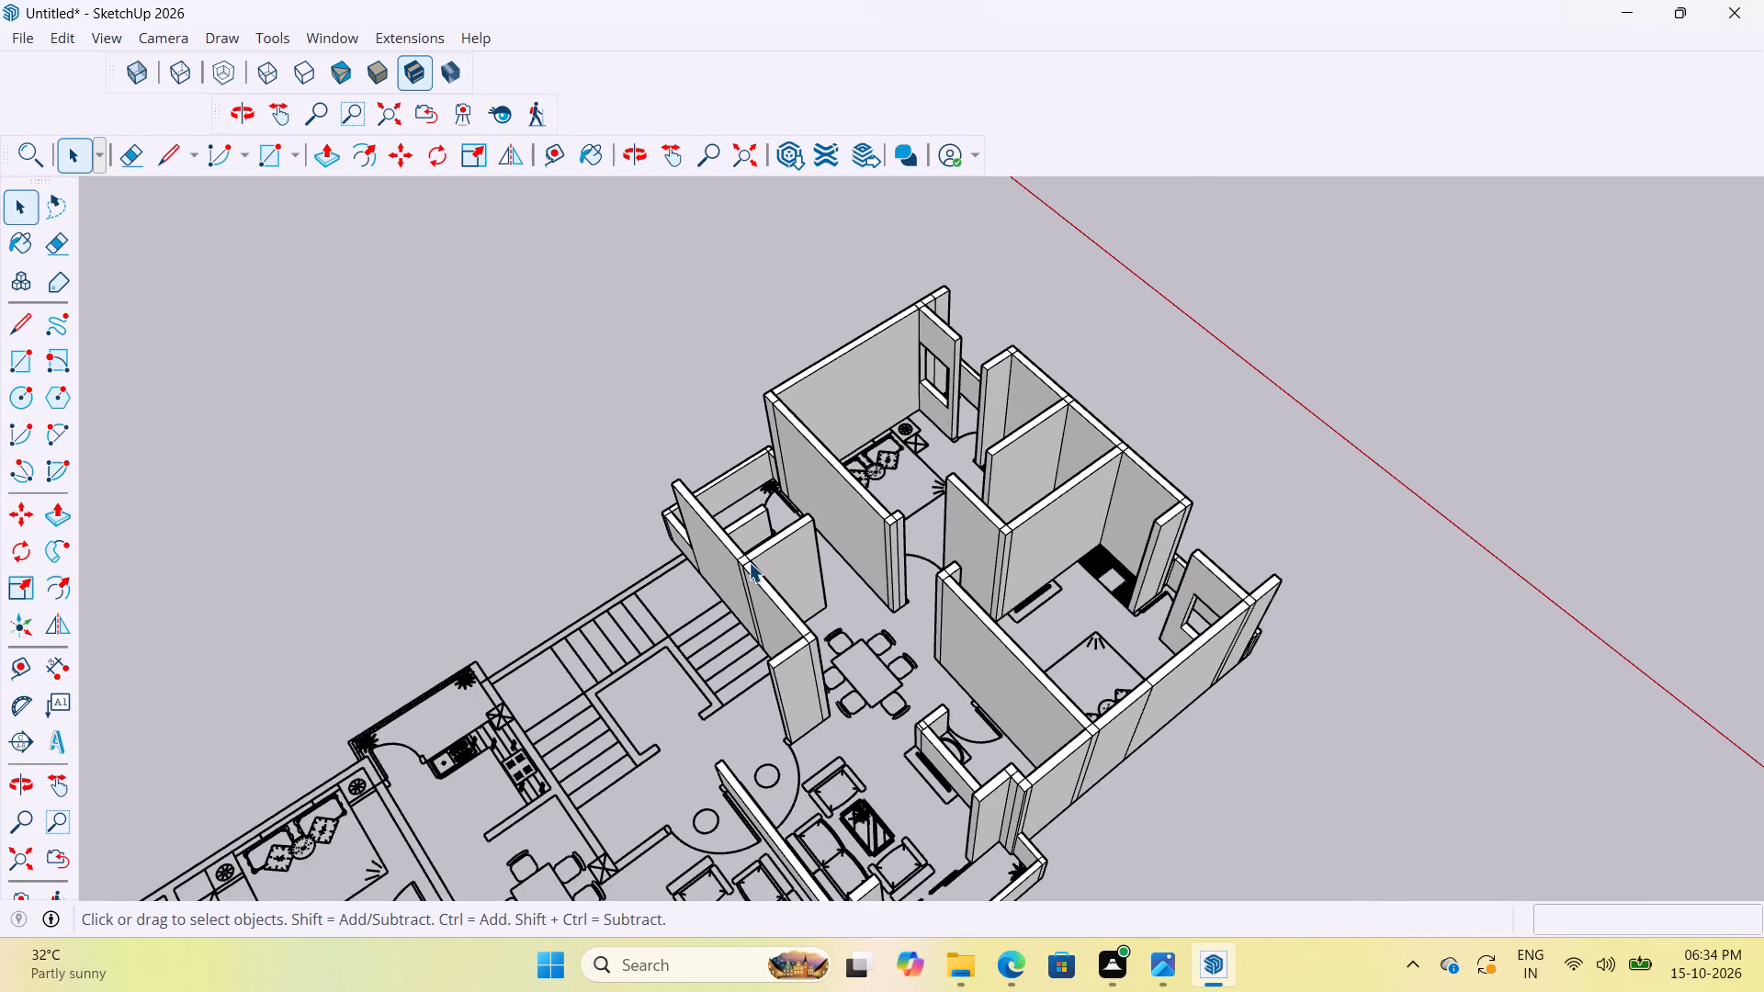
scroll(729, 535, "down", 6)
Open the staircase-side wall group, raise the low wall between the planted balcony and the room by 7', and close the group.
scroll(807, 501, "up", 19)
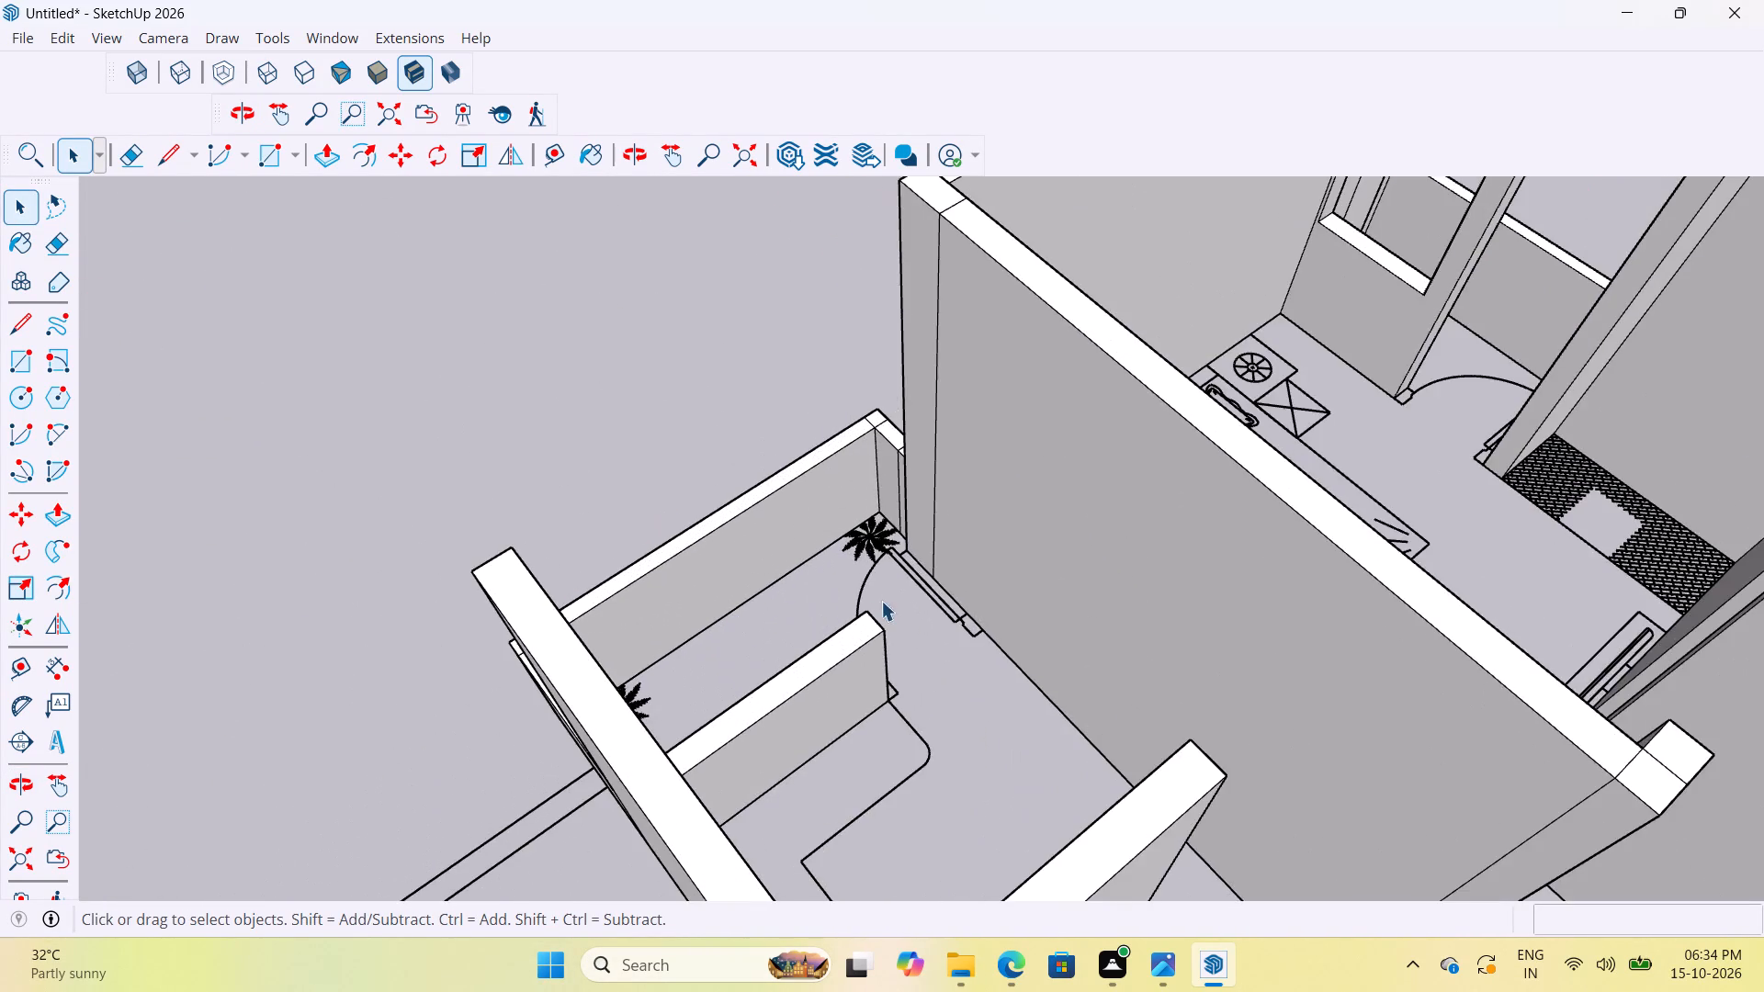
middle_click_drag(879, 599, 753, 587)
scroll(756, 637, "up", 7)
scroll(930, 706, "down", 2)
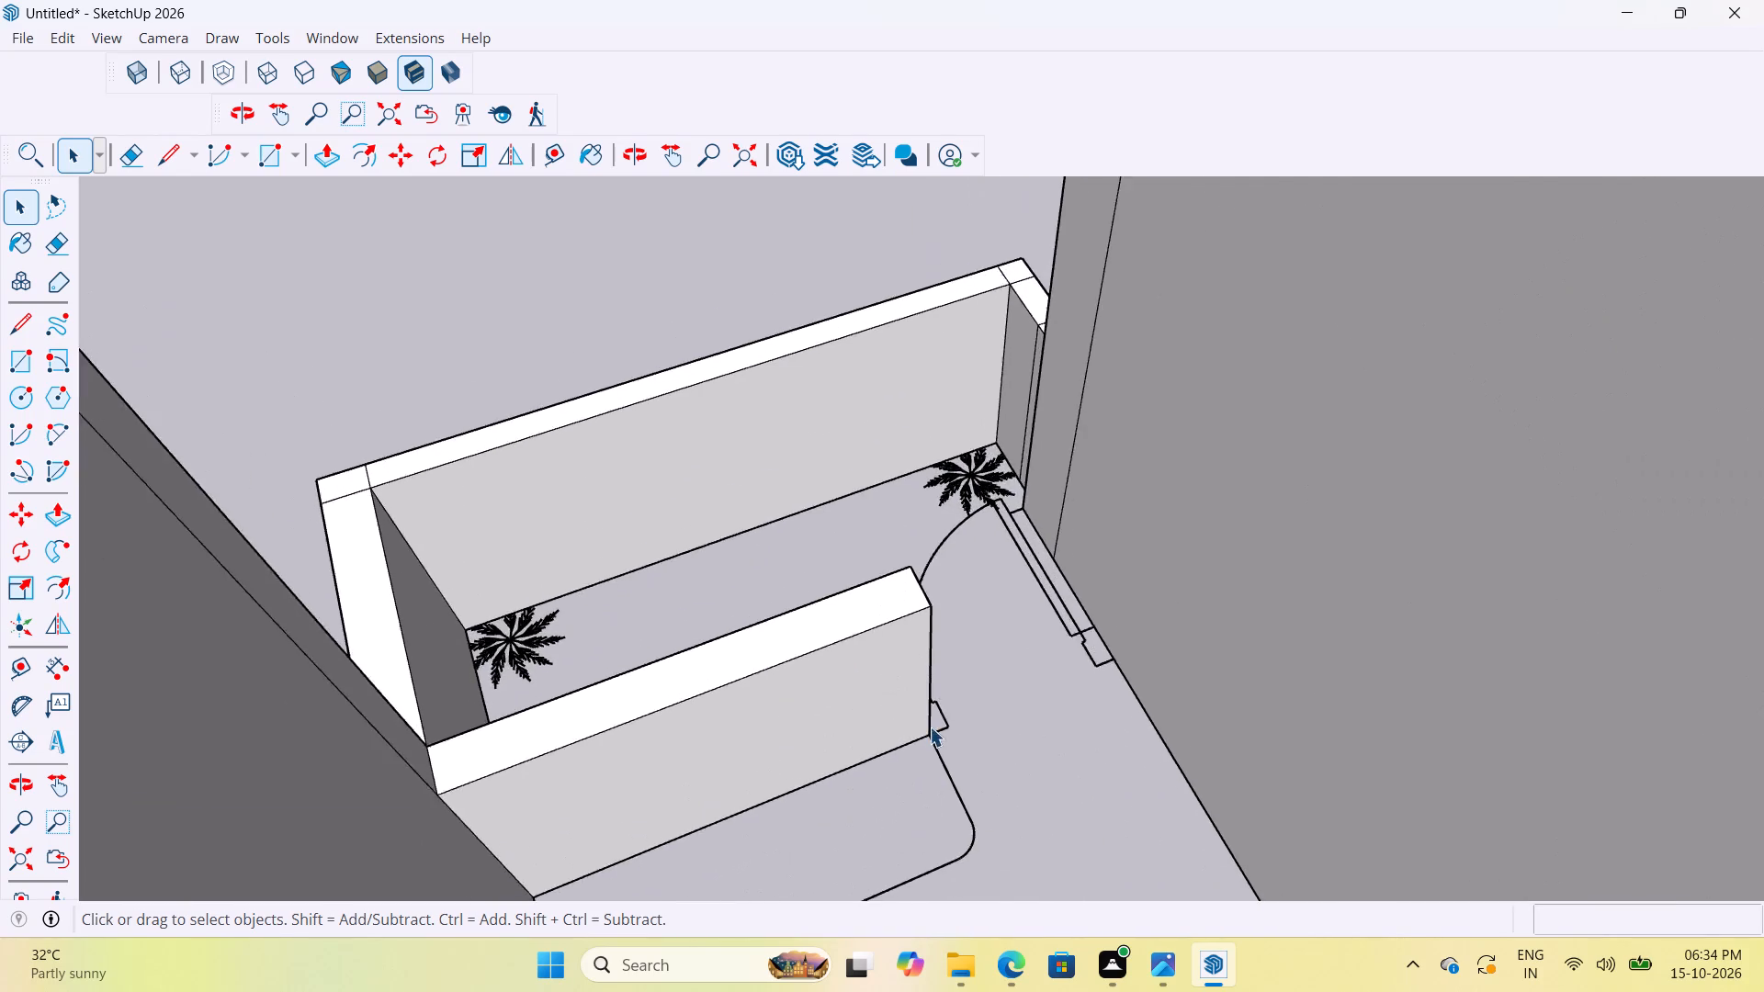
scroll(930, 727, "down", 2)
scroll(834, 687, "up", 4)
double_click(793, 669)
key("p")
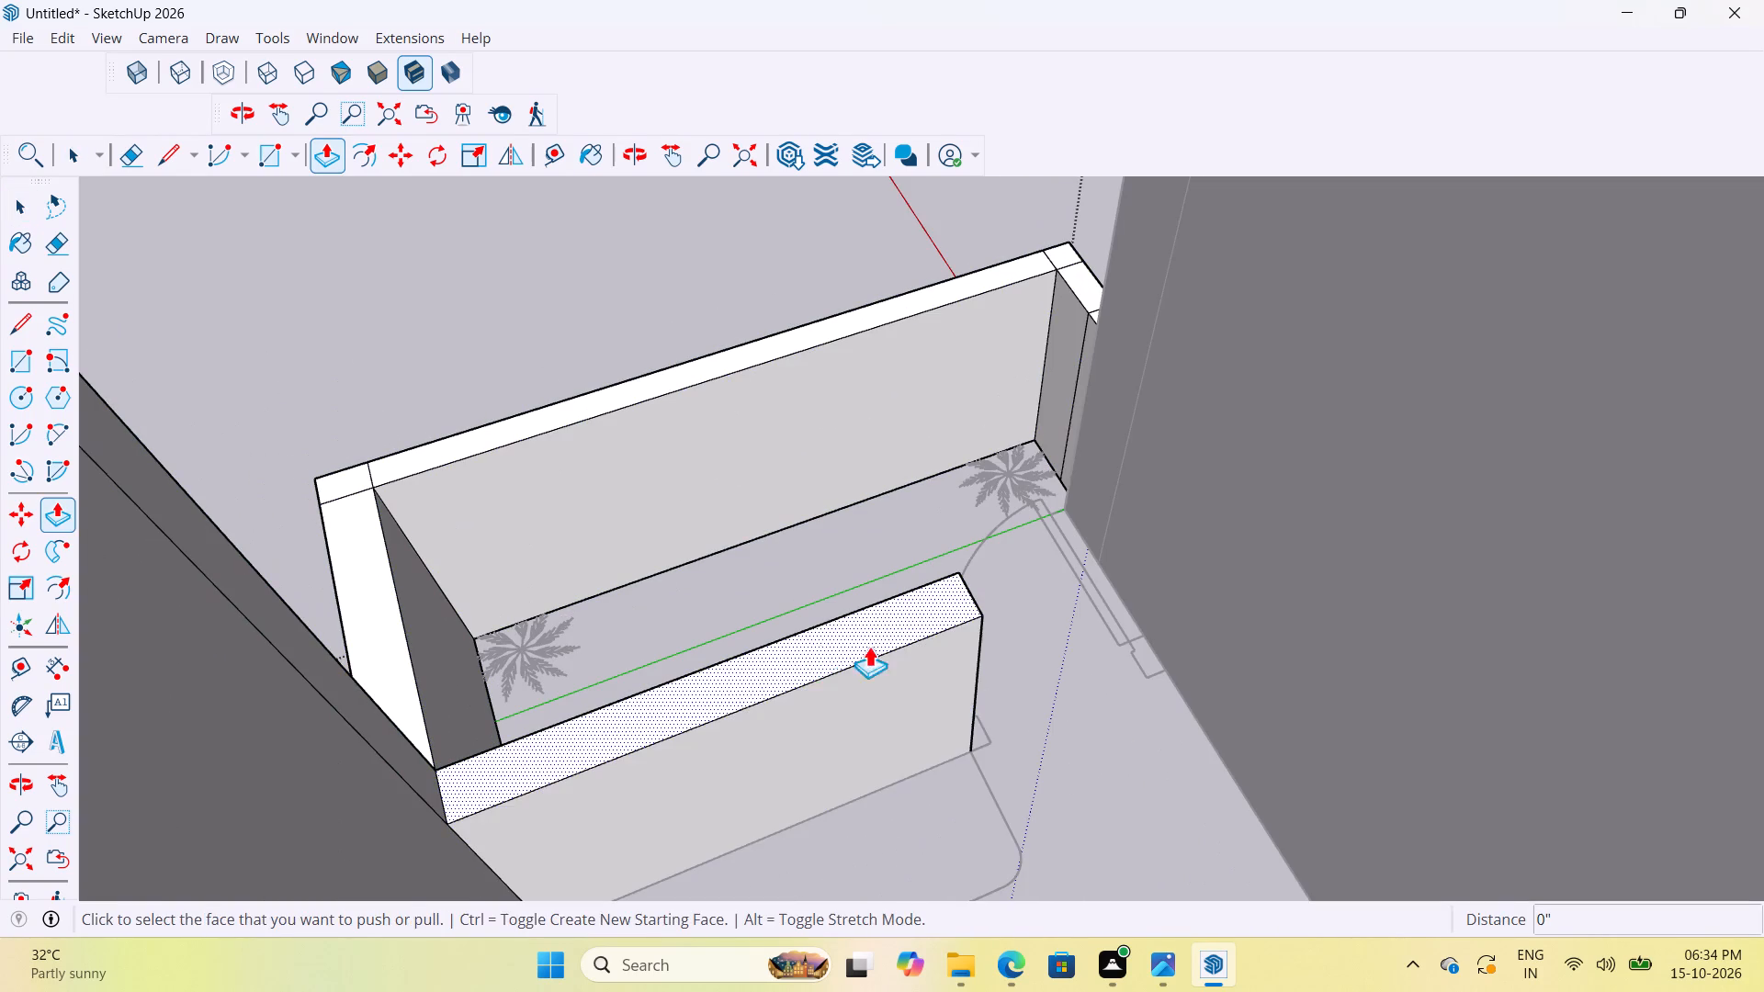
left_click(820, 646)
scroll(881, 608, "down", 9)
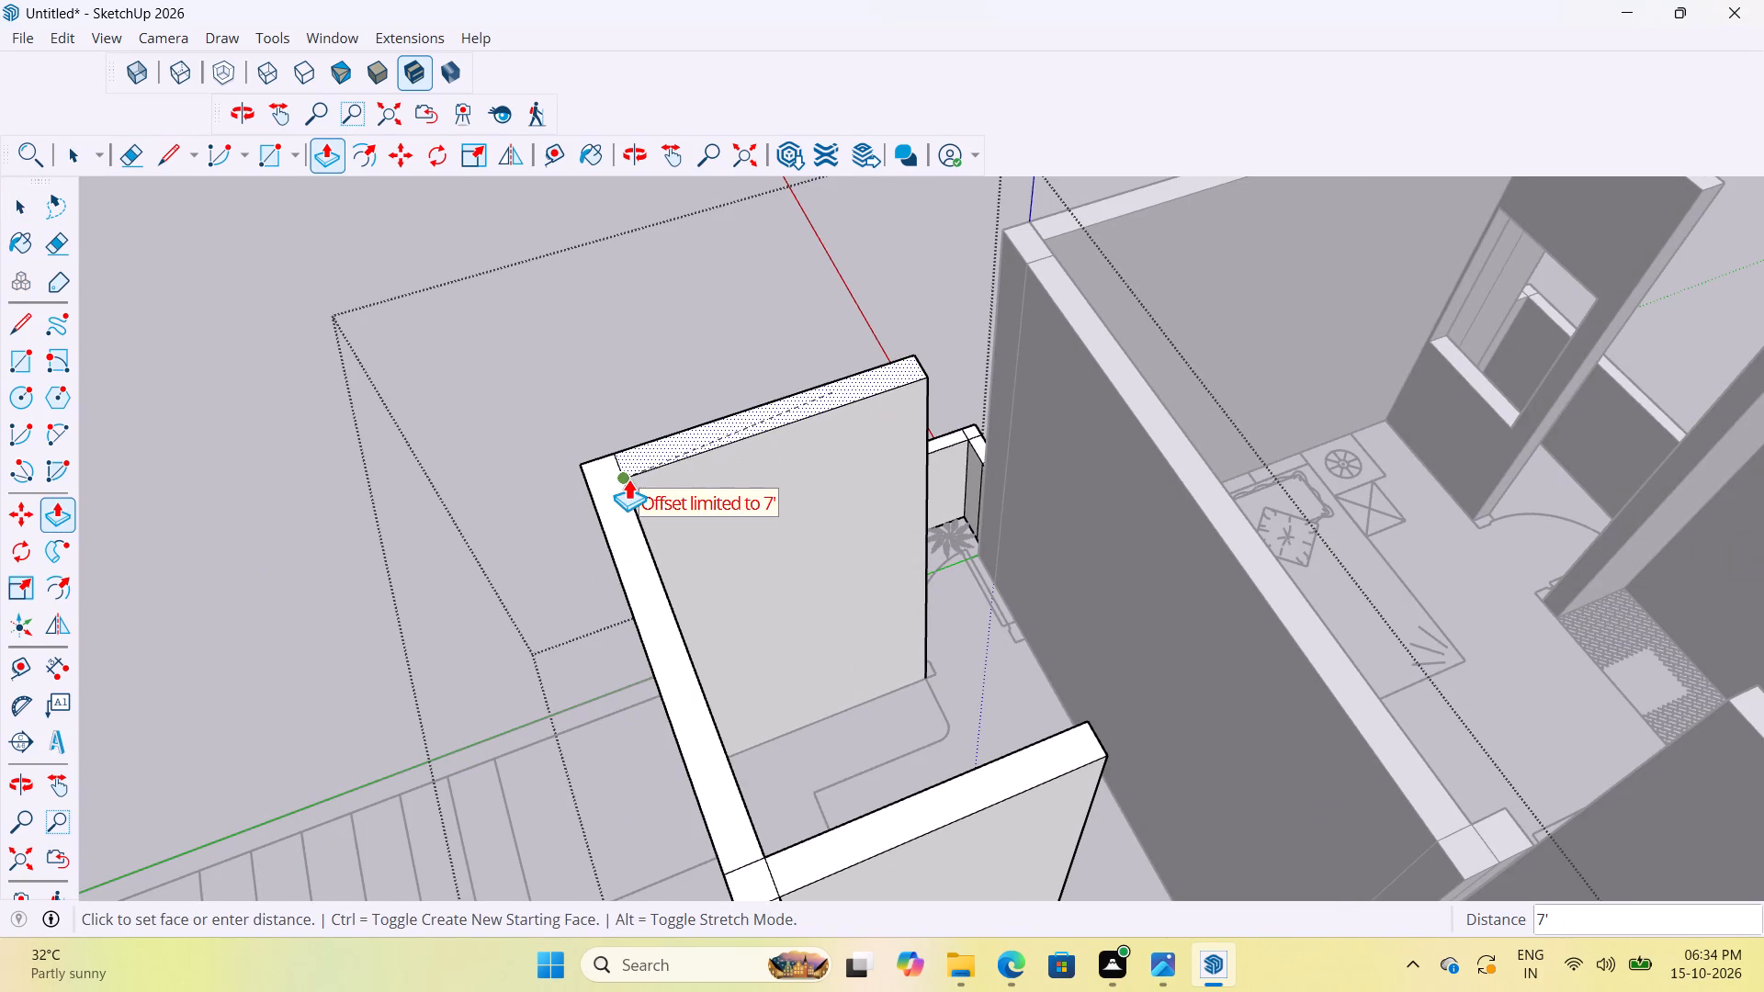
left_click(628, 479)
scroll(796, 607, "down", 5)
scroll(865, 639, "down", 6)
key("space")
left_click(1316, 389)
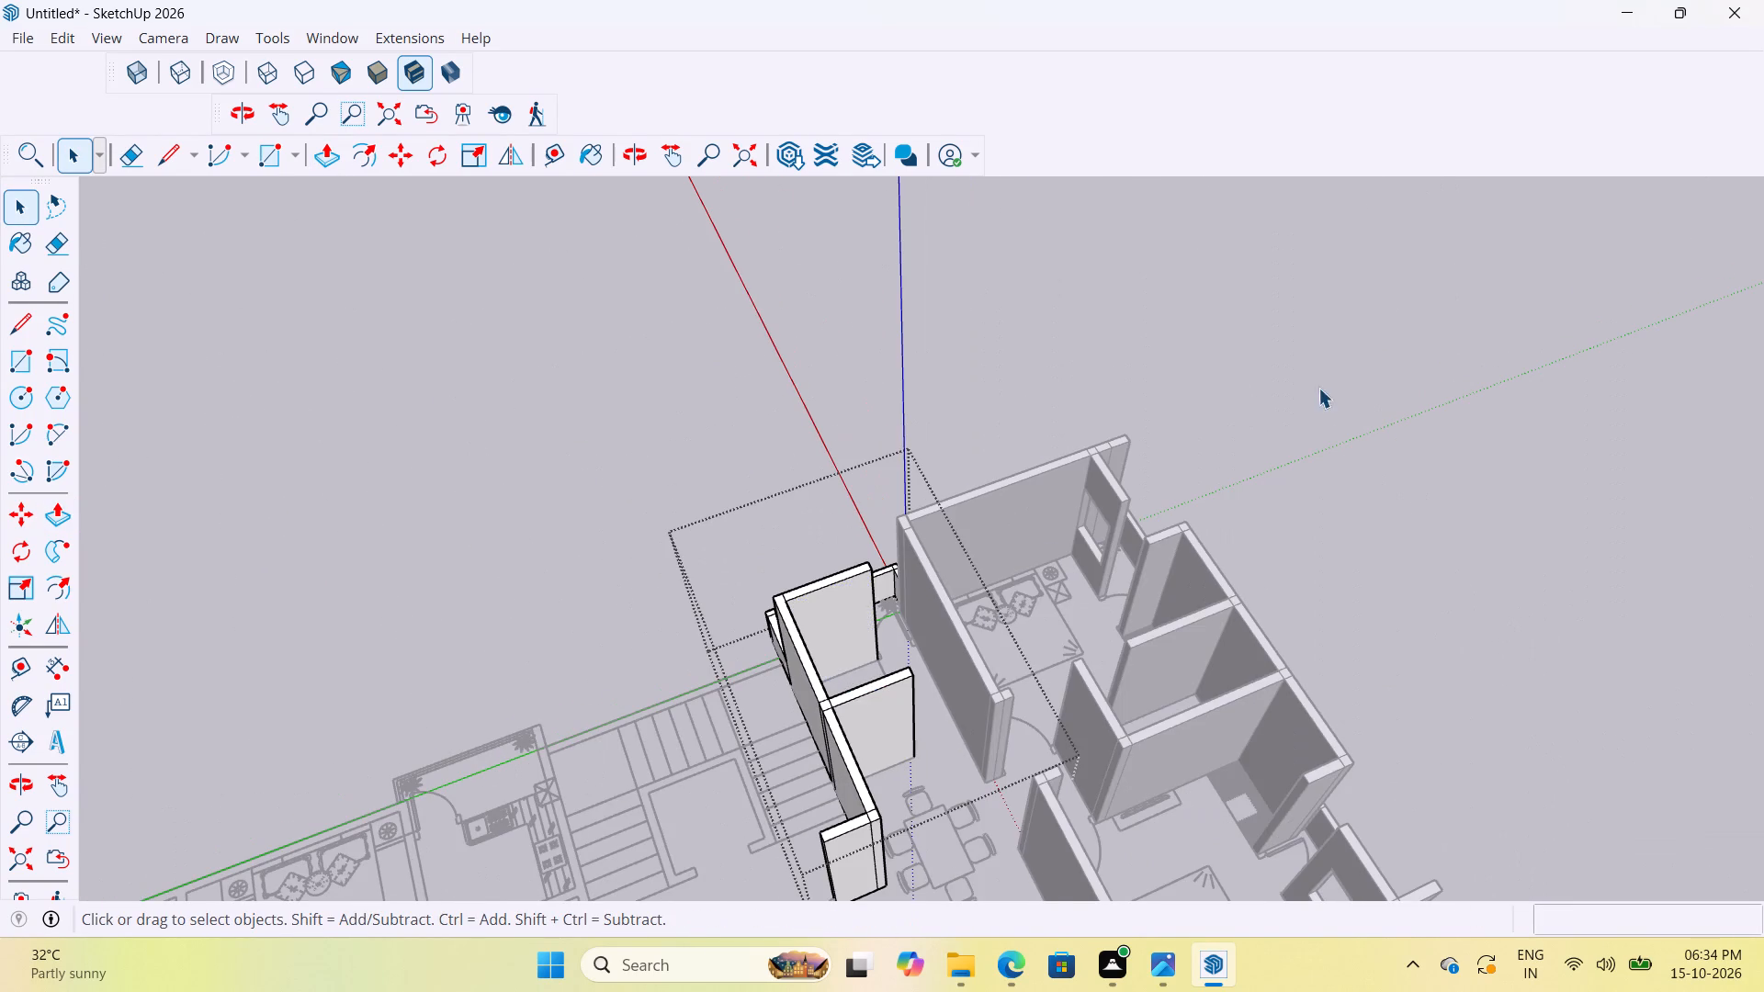
Examine the walls all around the house, focusing on the low balcony parapets, their corners and the window openings.
scroll(989, 556, "up", 9)
middle_click_drag(864, 570, 1616, 569)
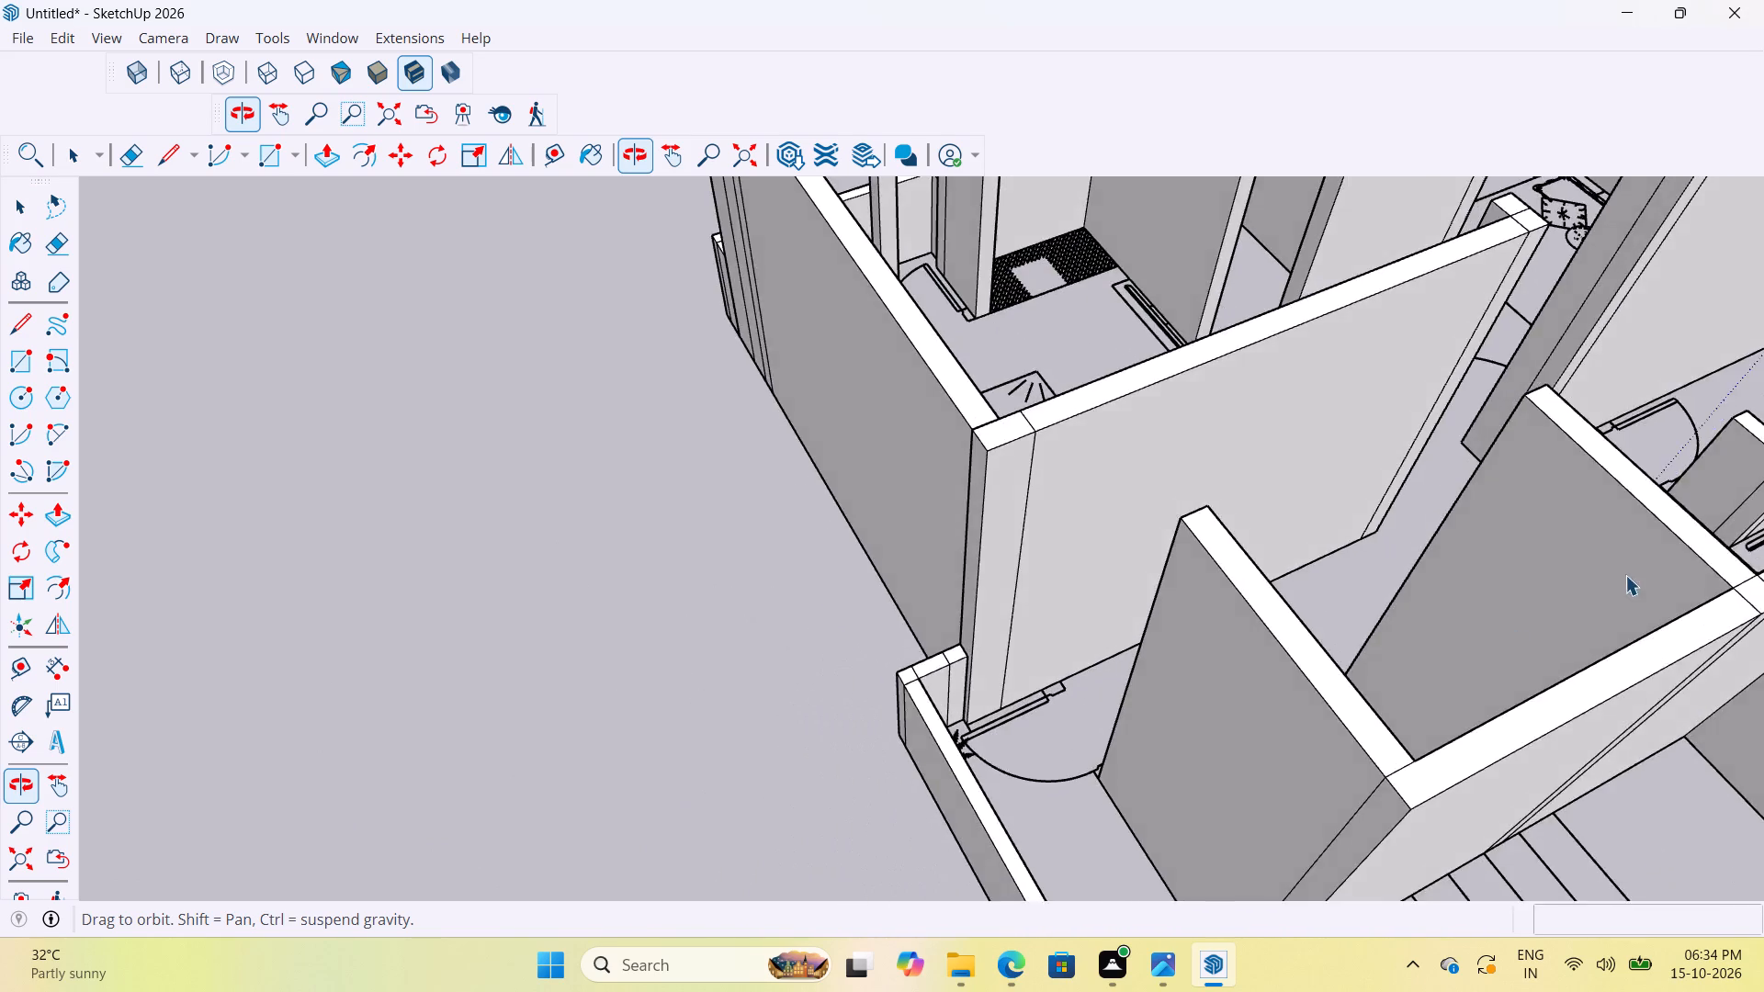
scroll(1177, 643, "up", 1)
scroll(1177, 643, "down", 12)
scroll(975, 495, "up", 3)
middle_click_drag(916, 455, 1763, 378)
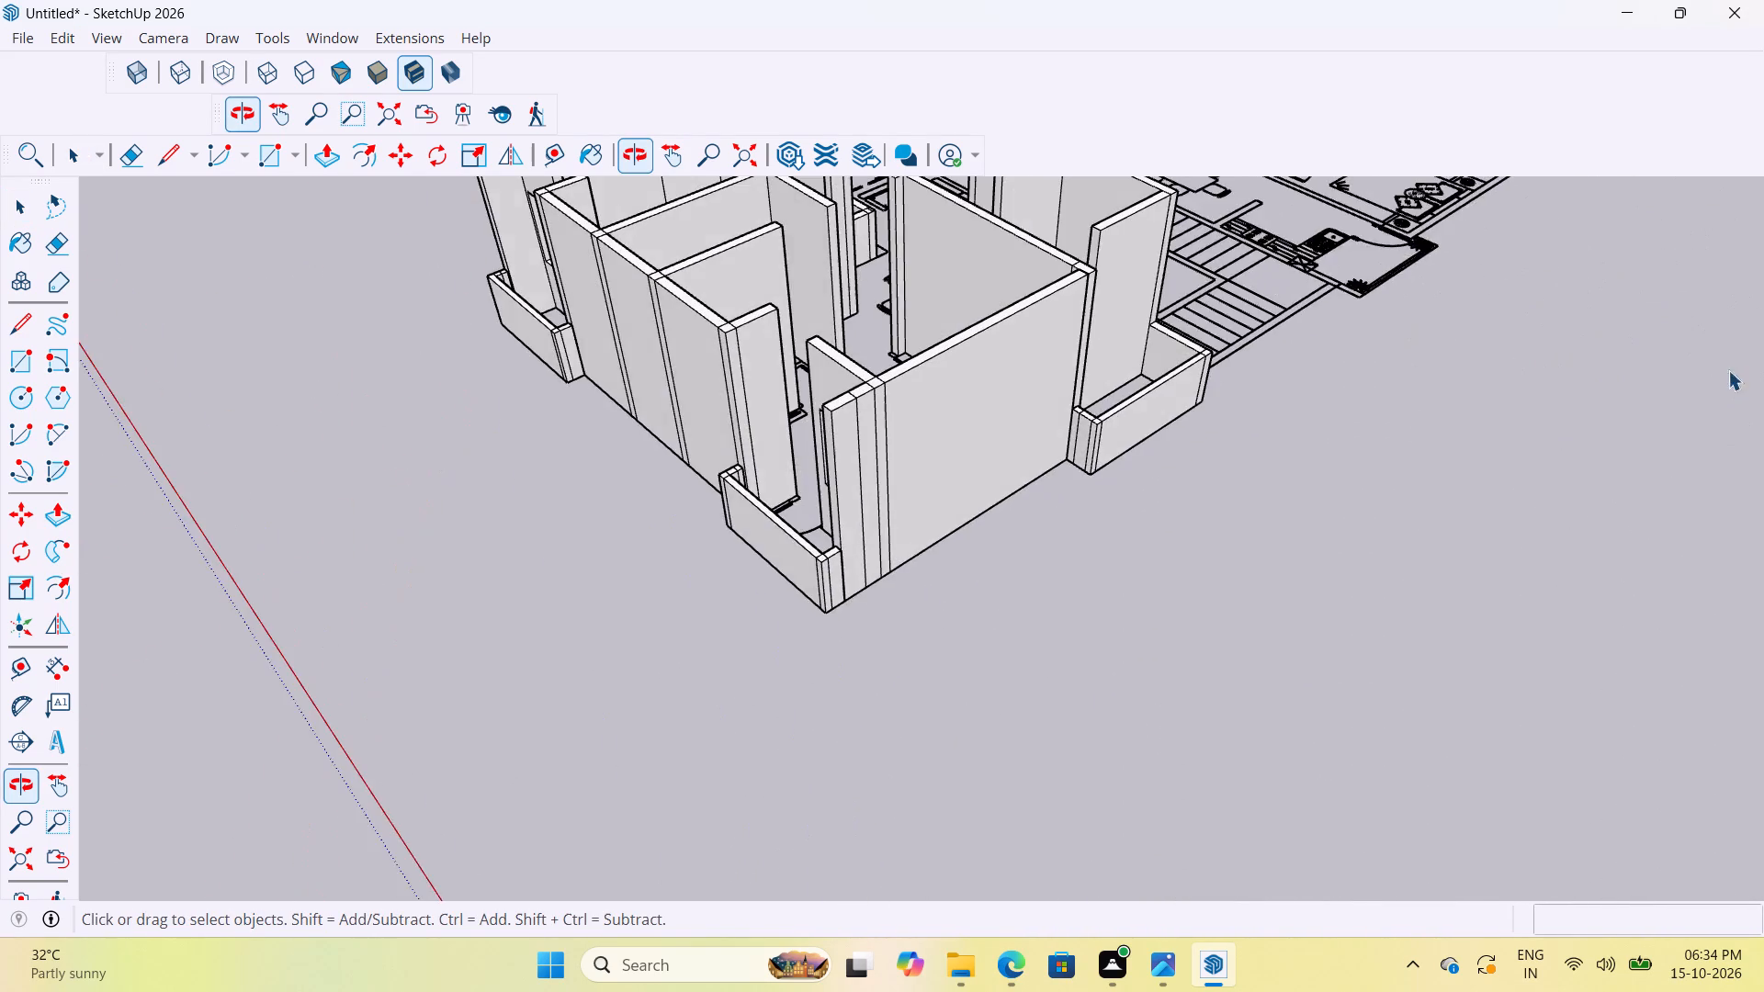
scroll(932, 399, "up", 18)
scroll(734, 530, "down", 6)
scroll(463, 674, "up", 3)
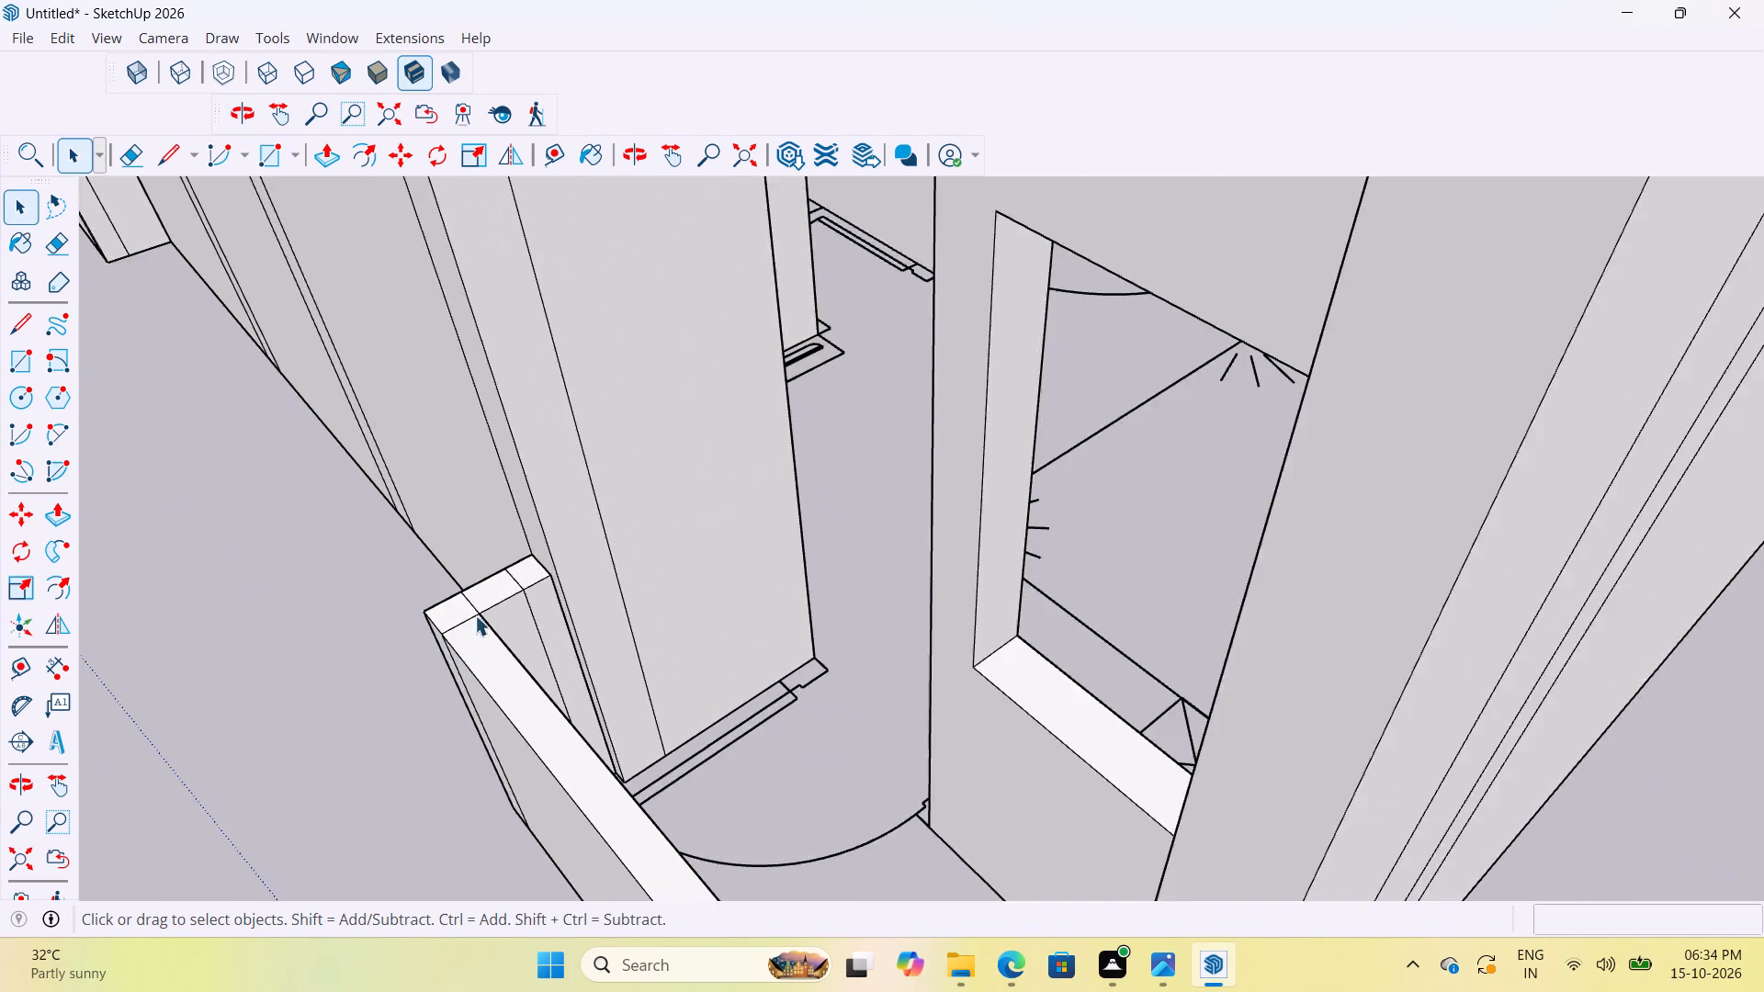
scroll(475, 615, "up", 4)
middle_click_drag(566, 599, 1085, 552)
scroll(1078, 546, "down", 18)
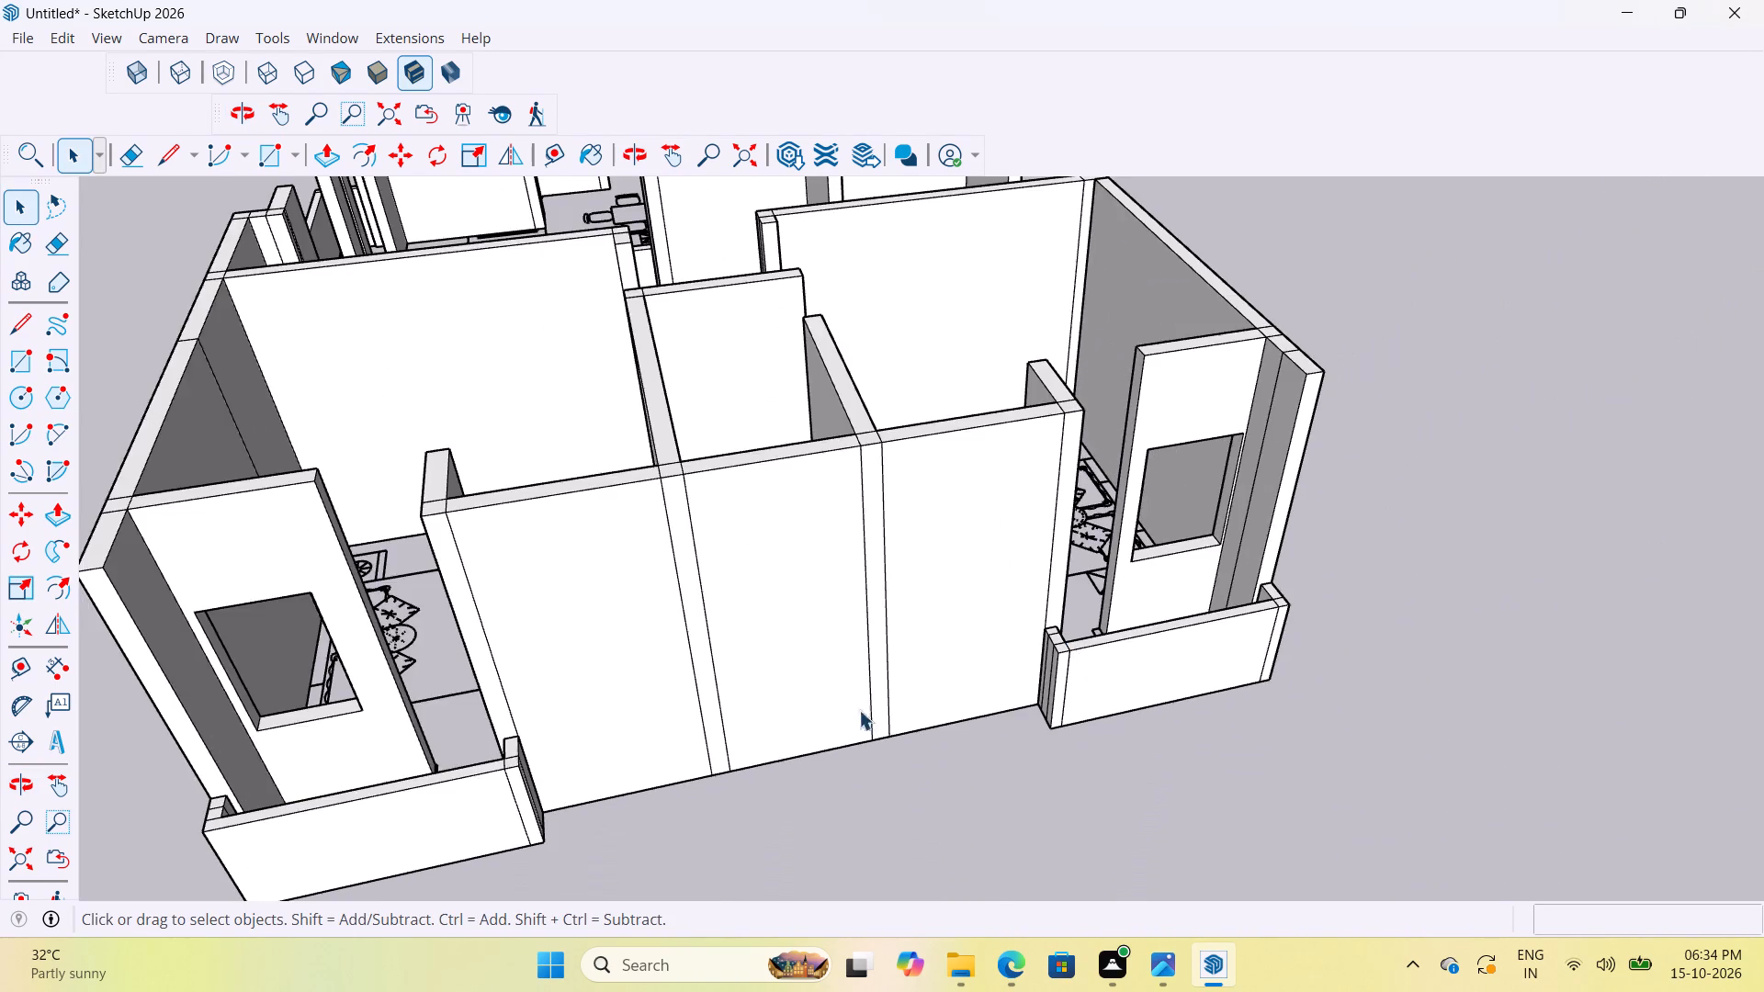
scroll(546, 771, "up", 9)
middle_click_drag(698, 681, 625, 626)
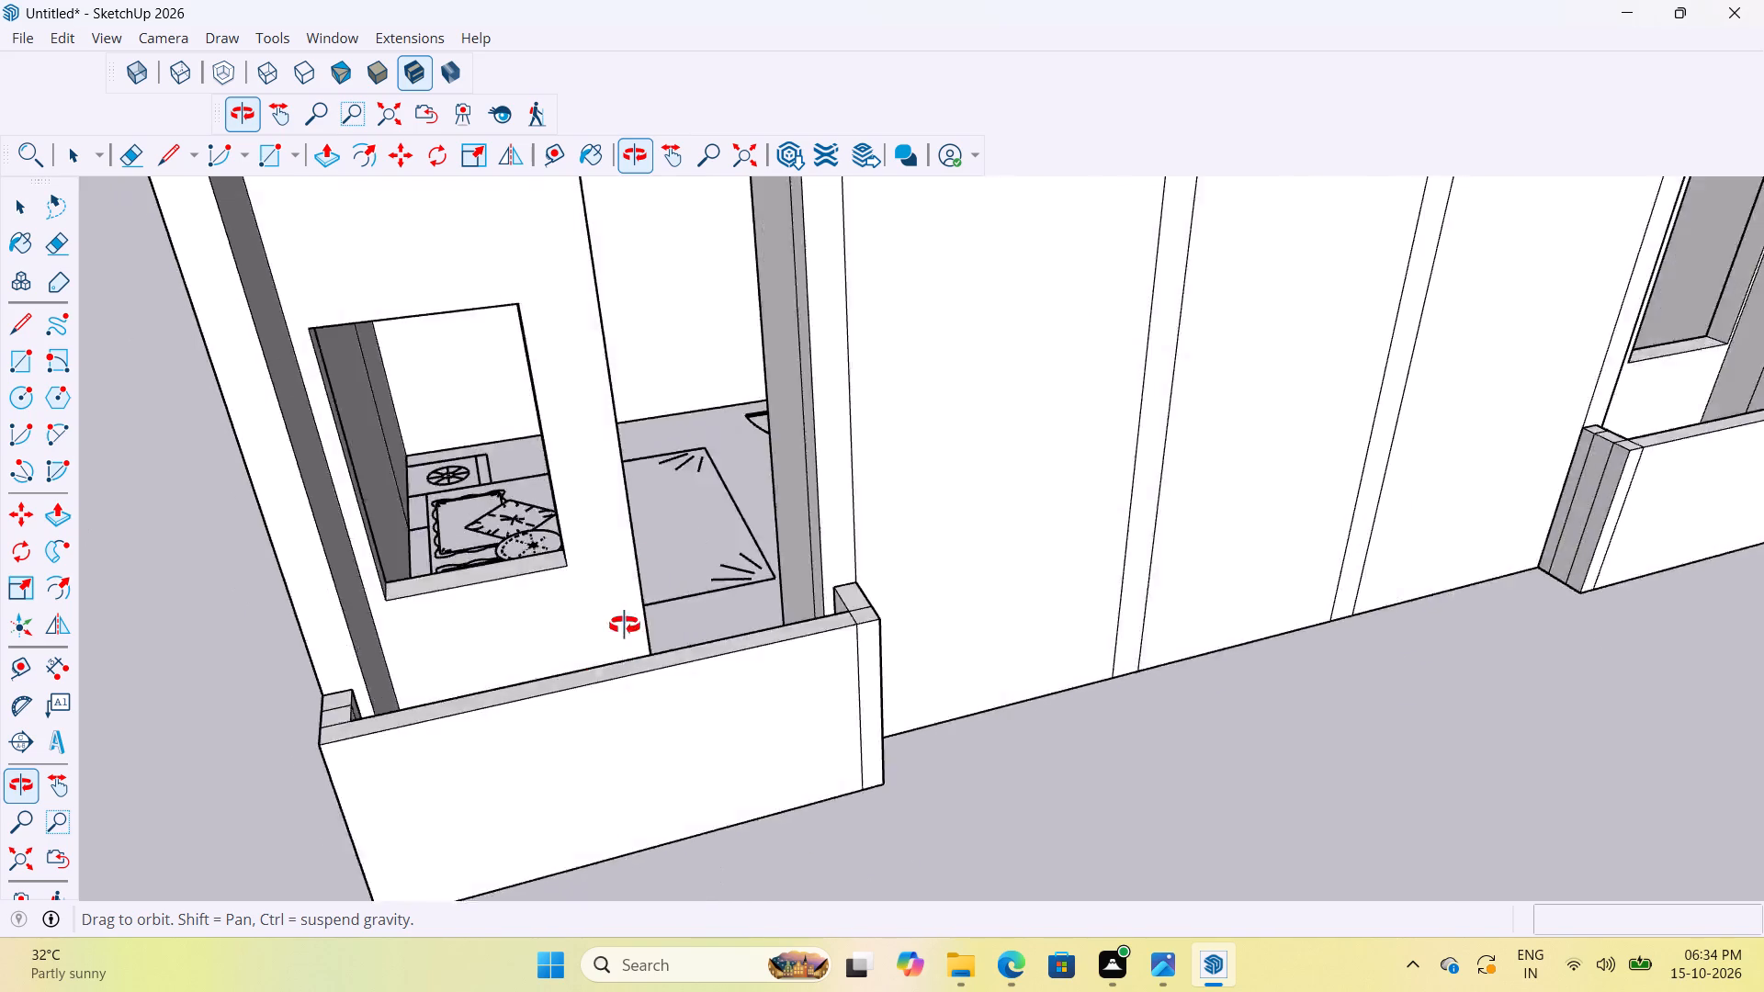
middle_click_drag(625, 626, 567, 647)
scroll(476, 760, "down", 15)
scroll(850, 456, "up", 8)
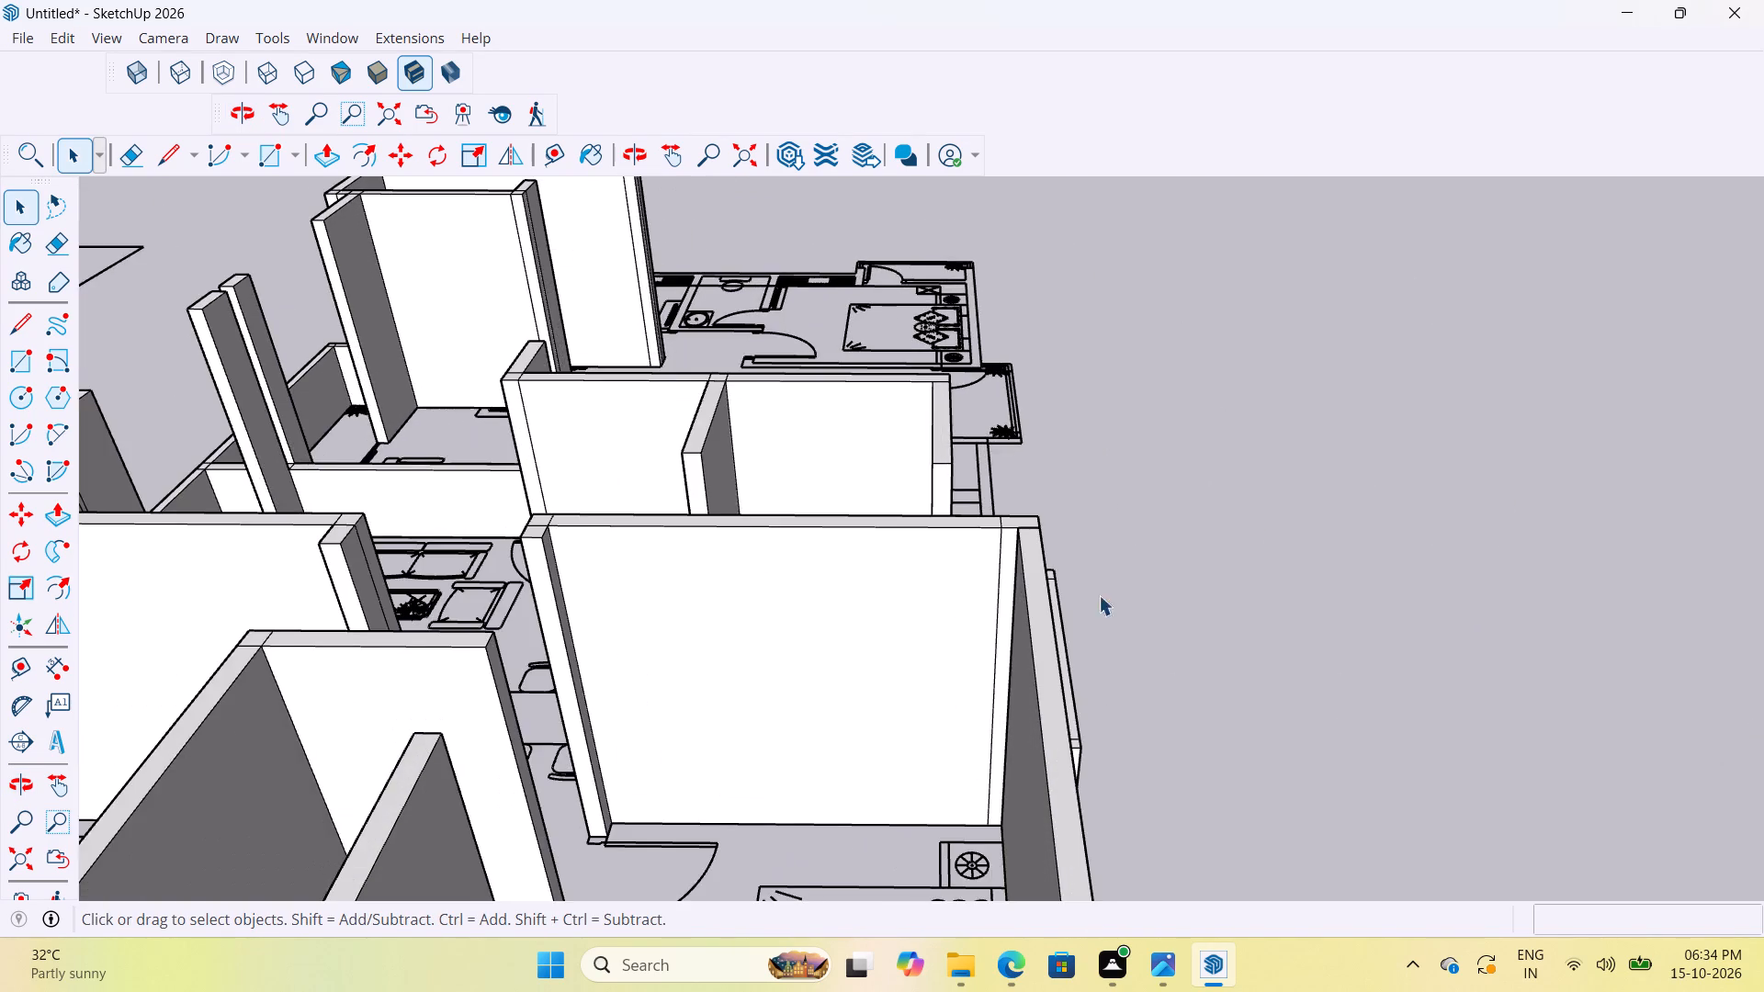
middle_click_drag(1096, 575, 570, 564)
scroll(1062, 710, "up", 8)
middle_click_drag(1155, 773, 951, 789)
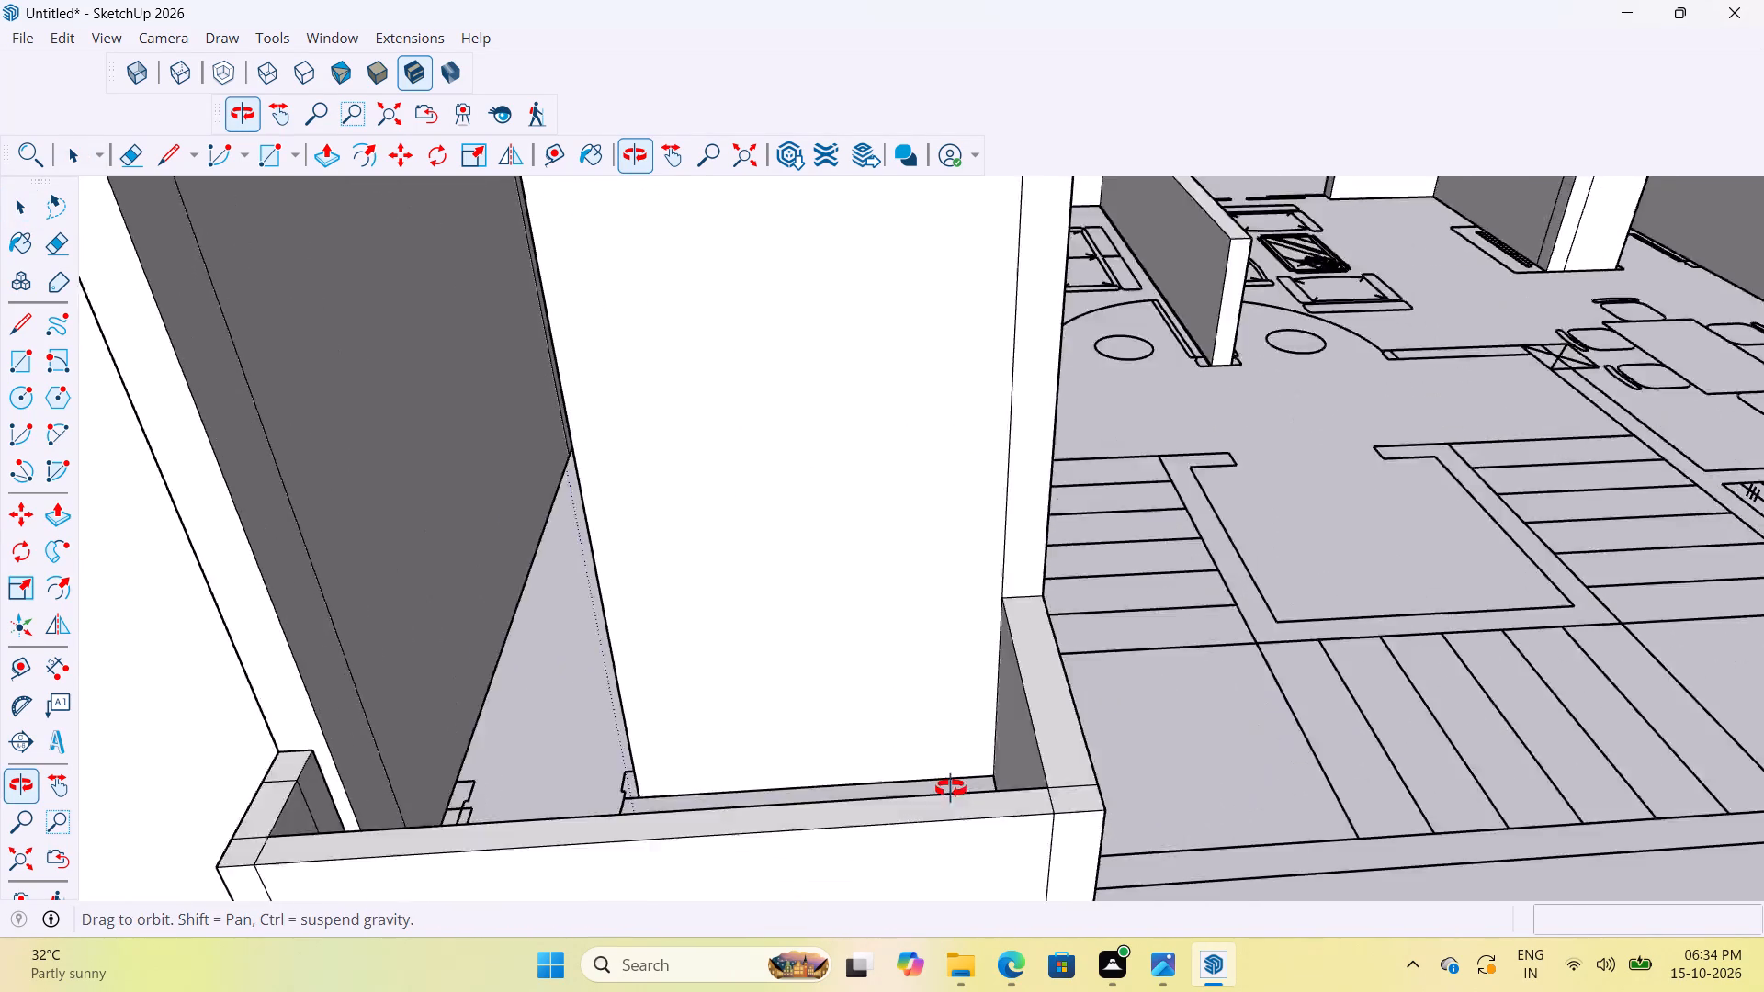
middle_click_drag(951, 789, 519, 824)
scroll(695, 873, "down", 12)
scroll(767, 907, "down", 7)
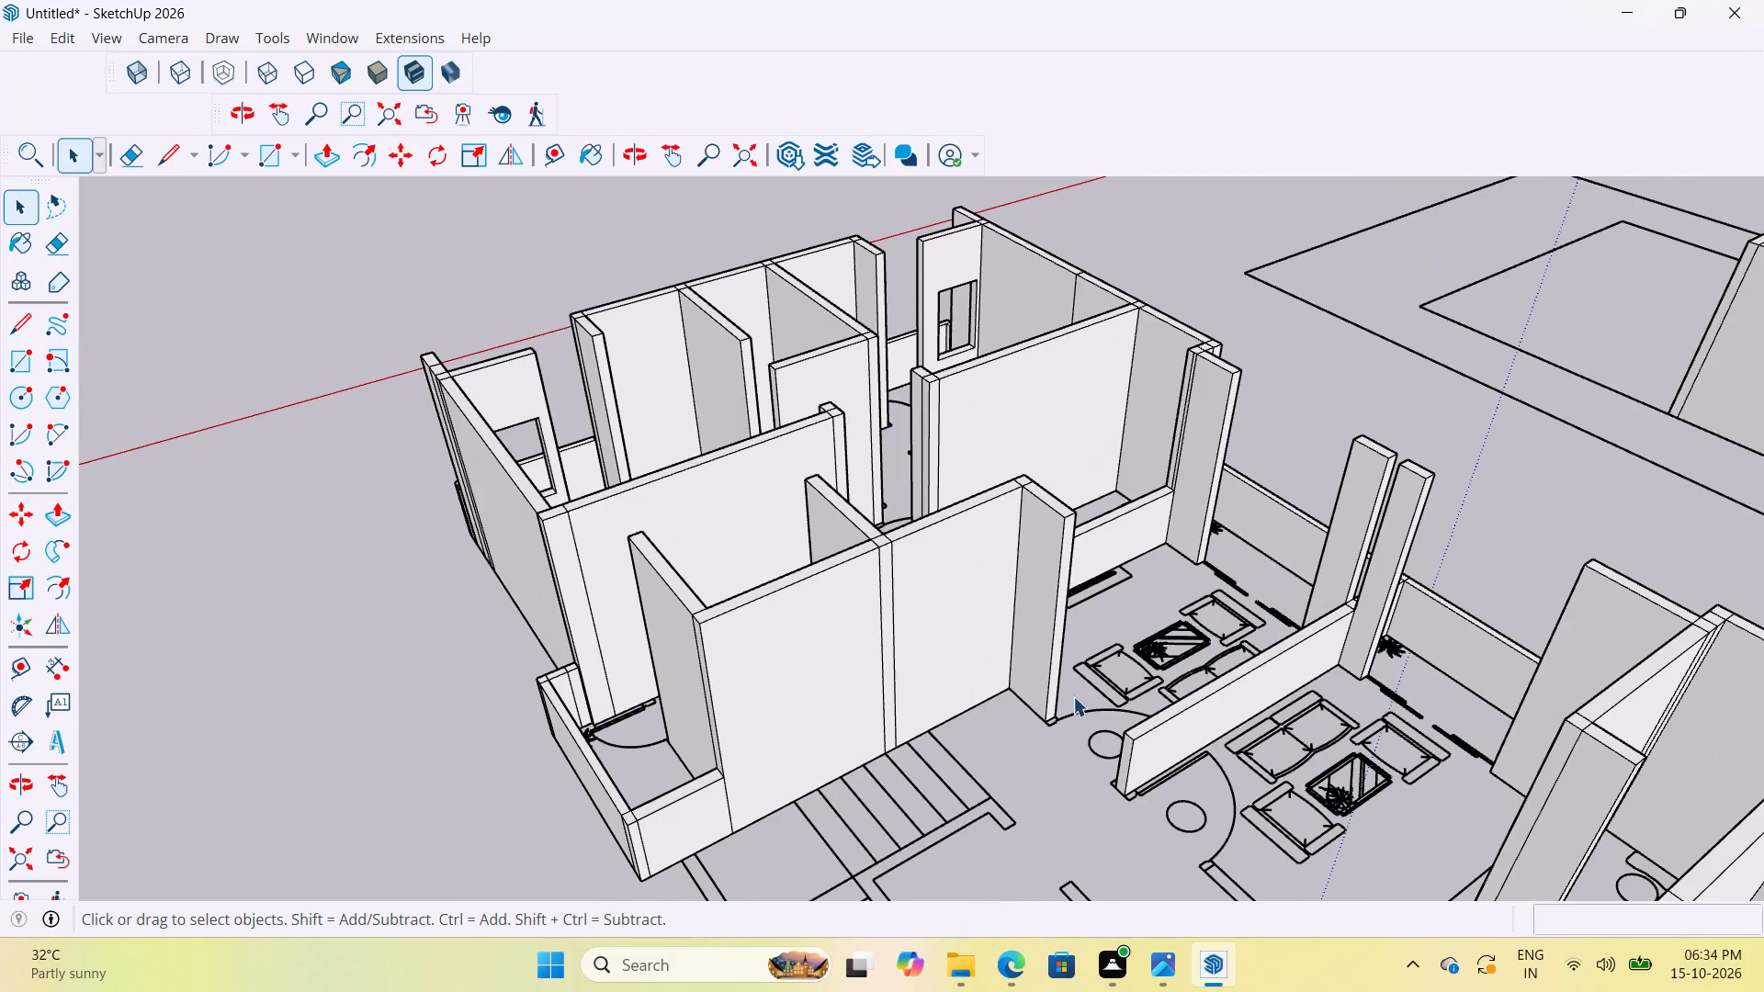
Examine the low balcony parapet beside the staircase and where it meets the full-height wall.
scroll(1075, 681, "up", 3)
scroll(852, 595, "down", 6)
scroll(866, 679, "down", 6)
scroll(847, 797, "up", 10)
scroll(846, 625, "down", 5)
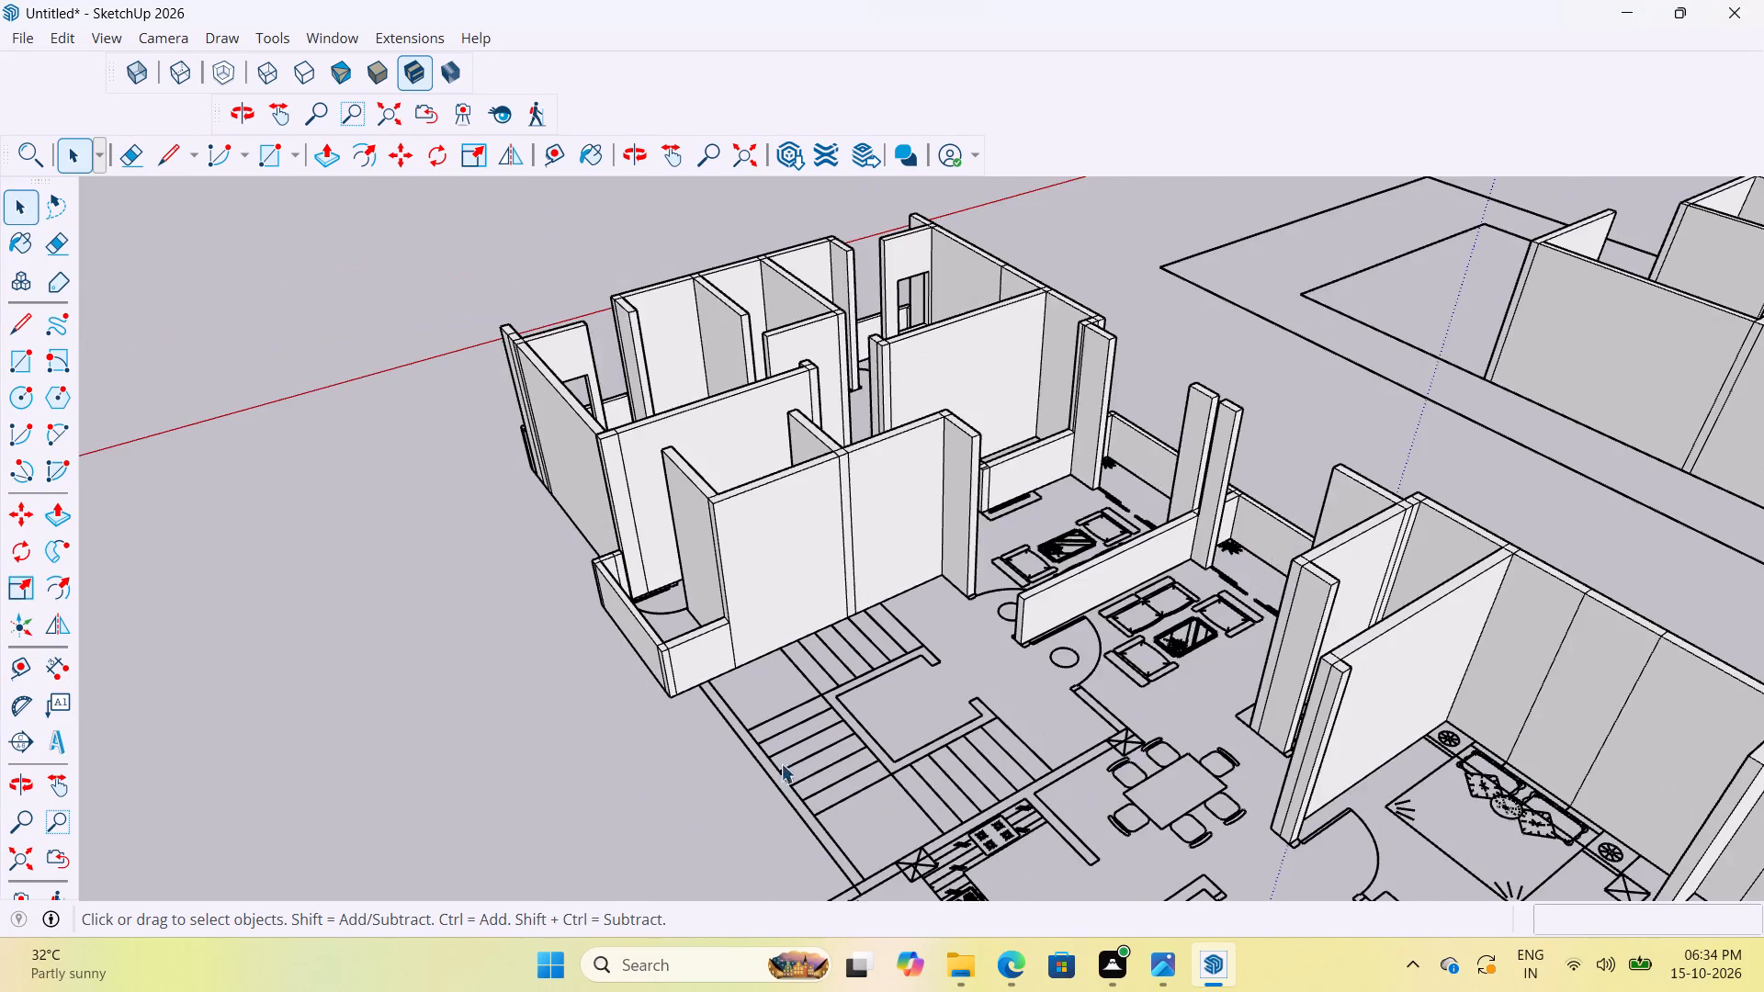
scroll(782, 758, "up", 9)
scroll(680, 611, "up", 11)
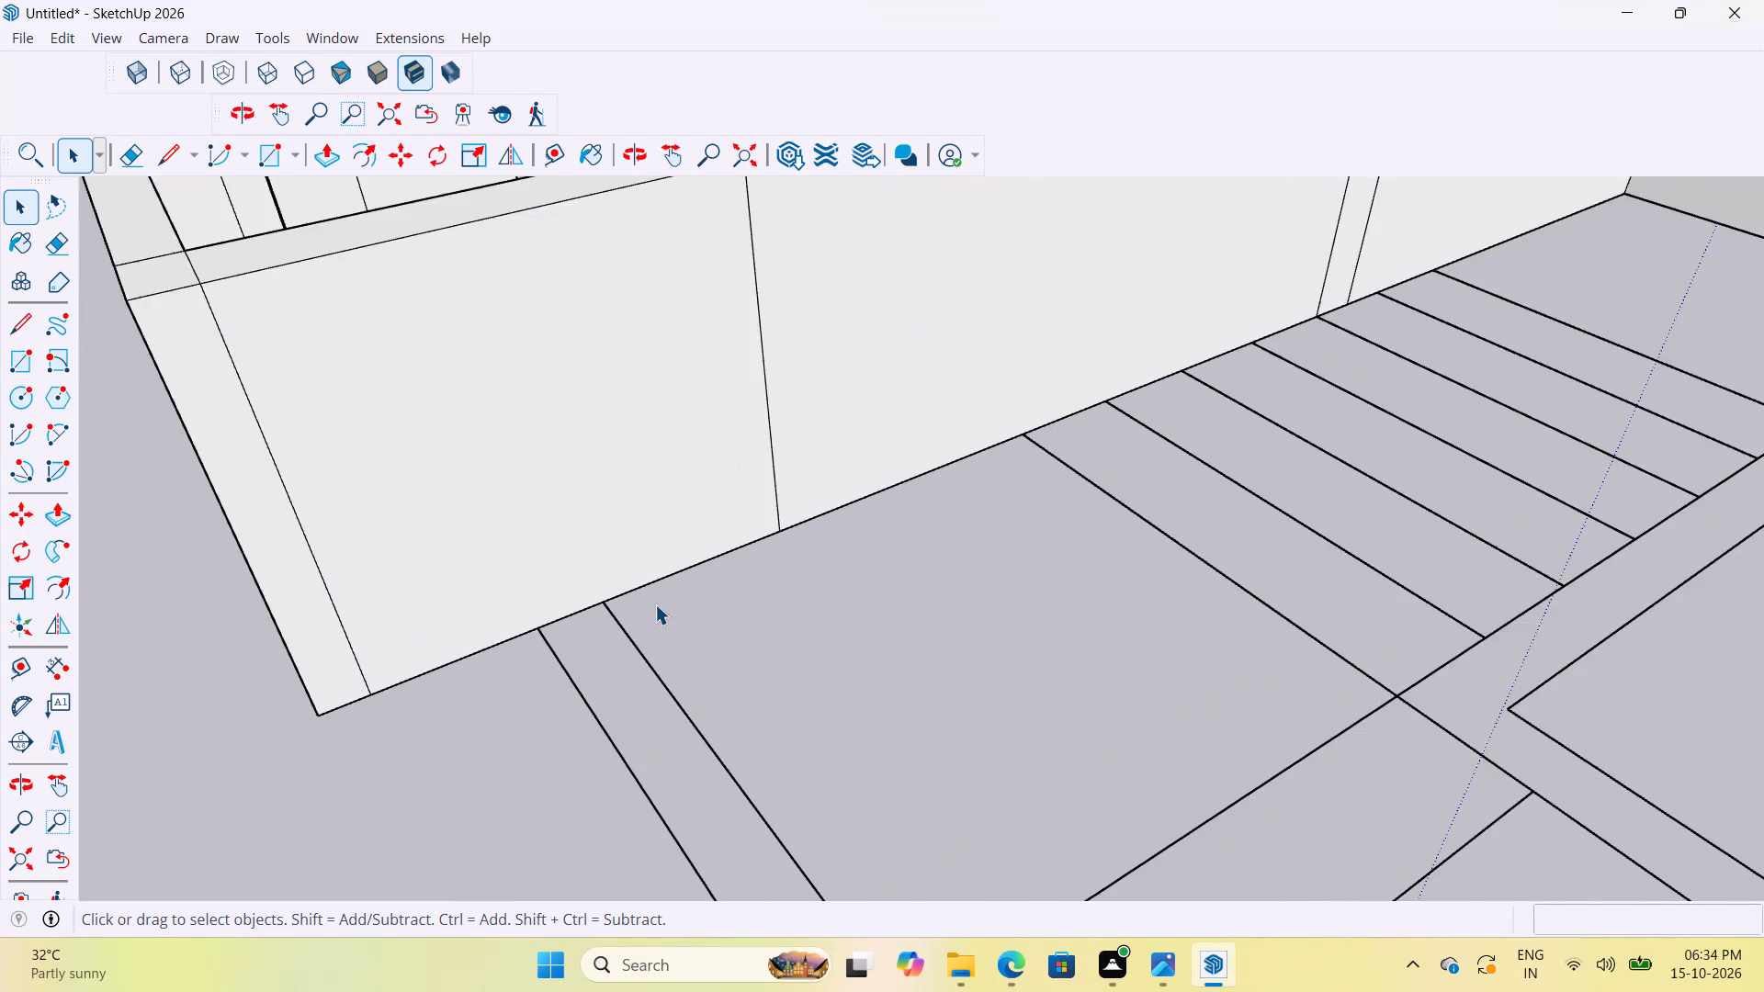
scroll(655, 604, "down", 6)
scroll(607, 582, "up", 8)
scroll(606, 582, "down", 5)
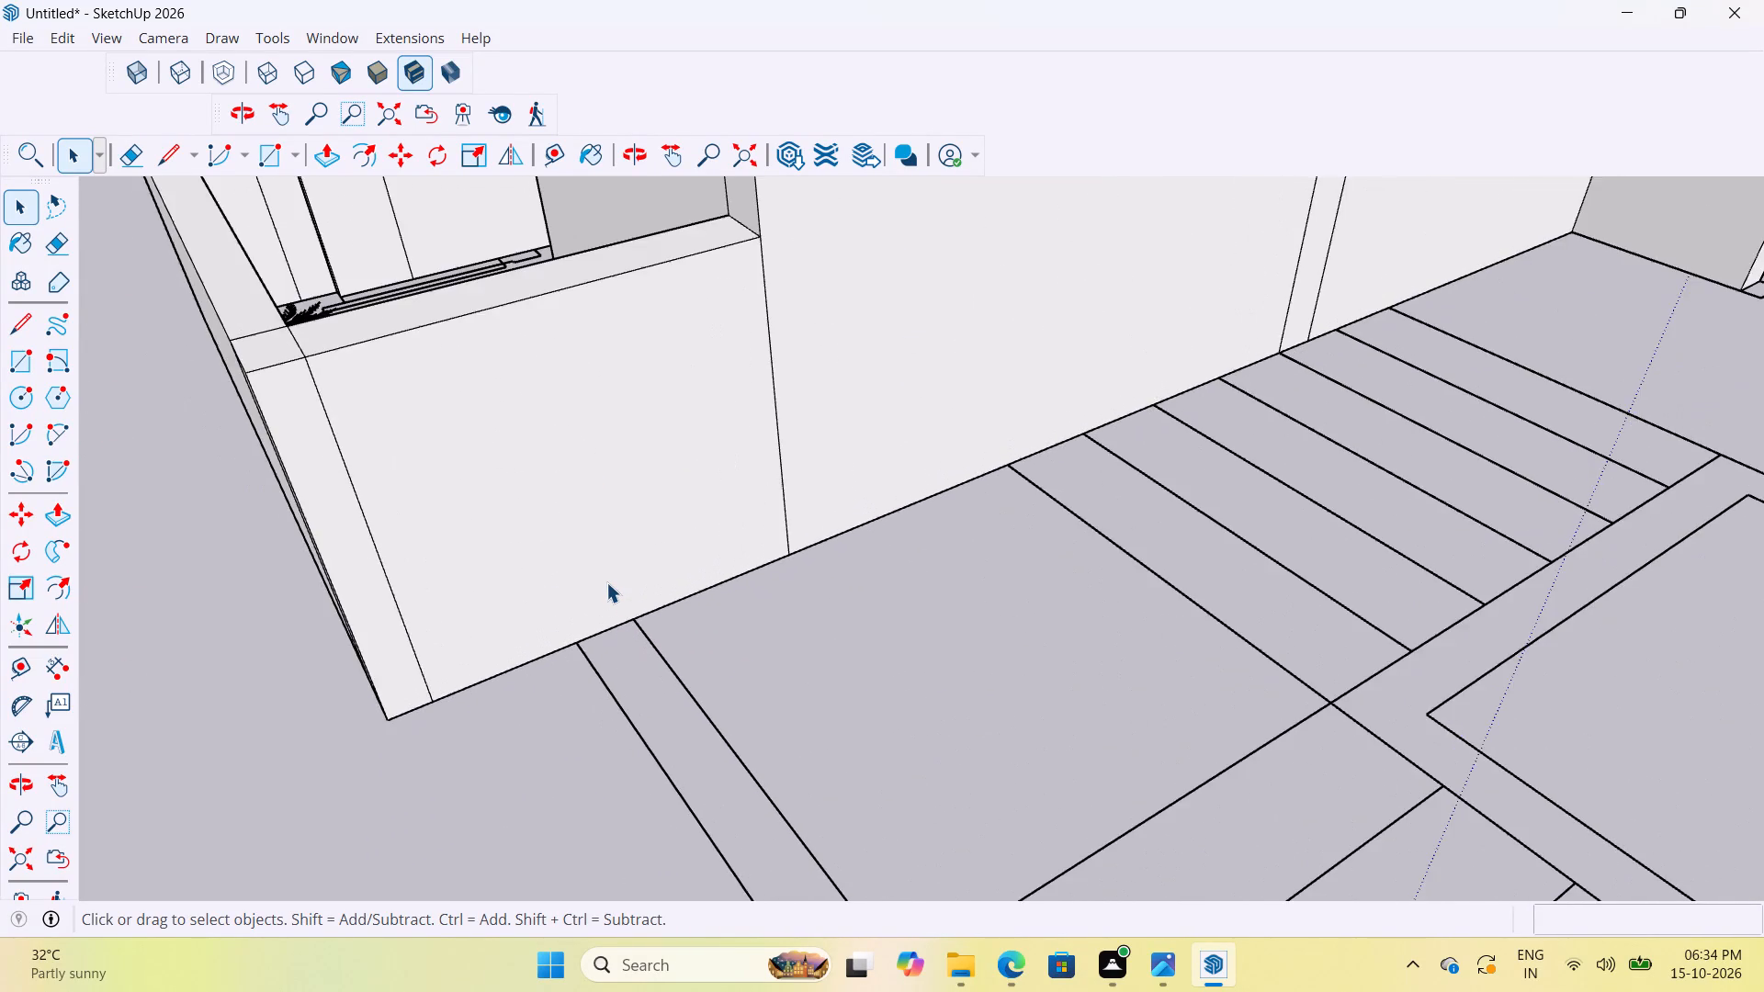
scroll(606, 582, "down", 11)
middle_click_drag(623, 630, 975, 598)
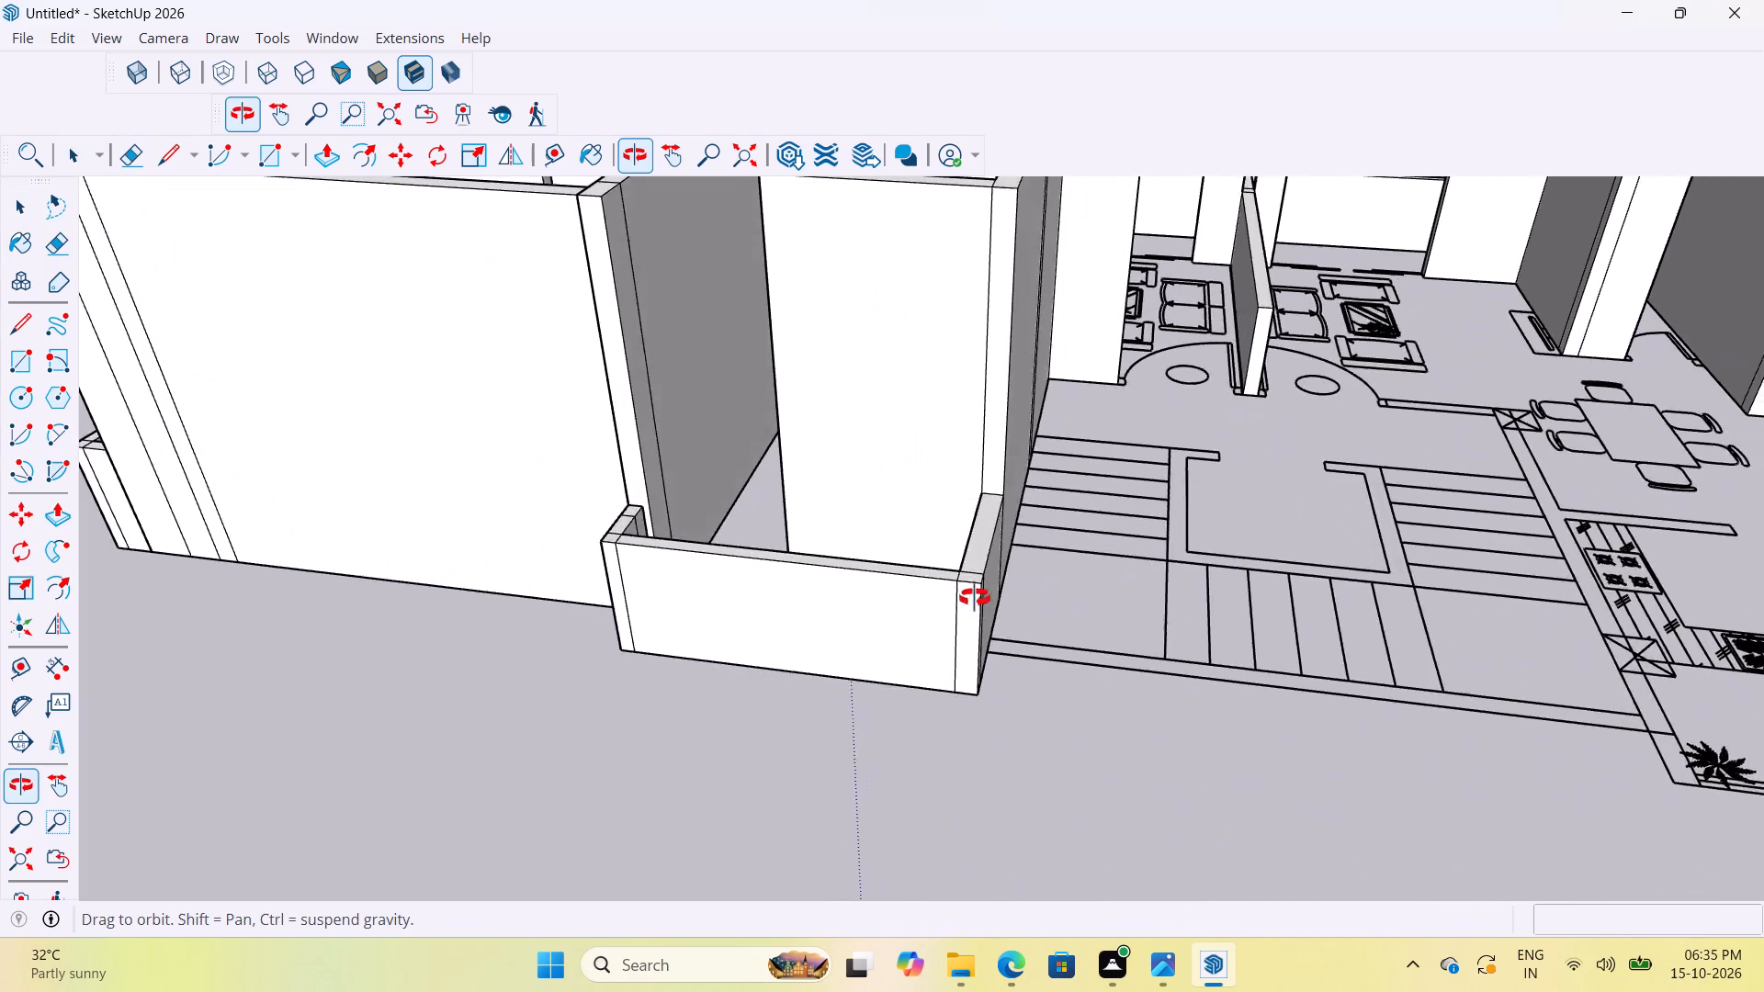
middle_click_drag(975, 598, 665, 634)
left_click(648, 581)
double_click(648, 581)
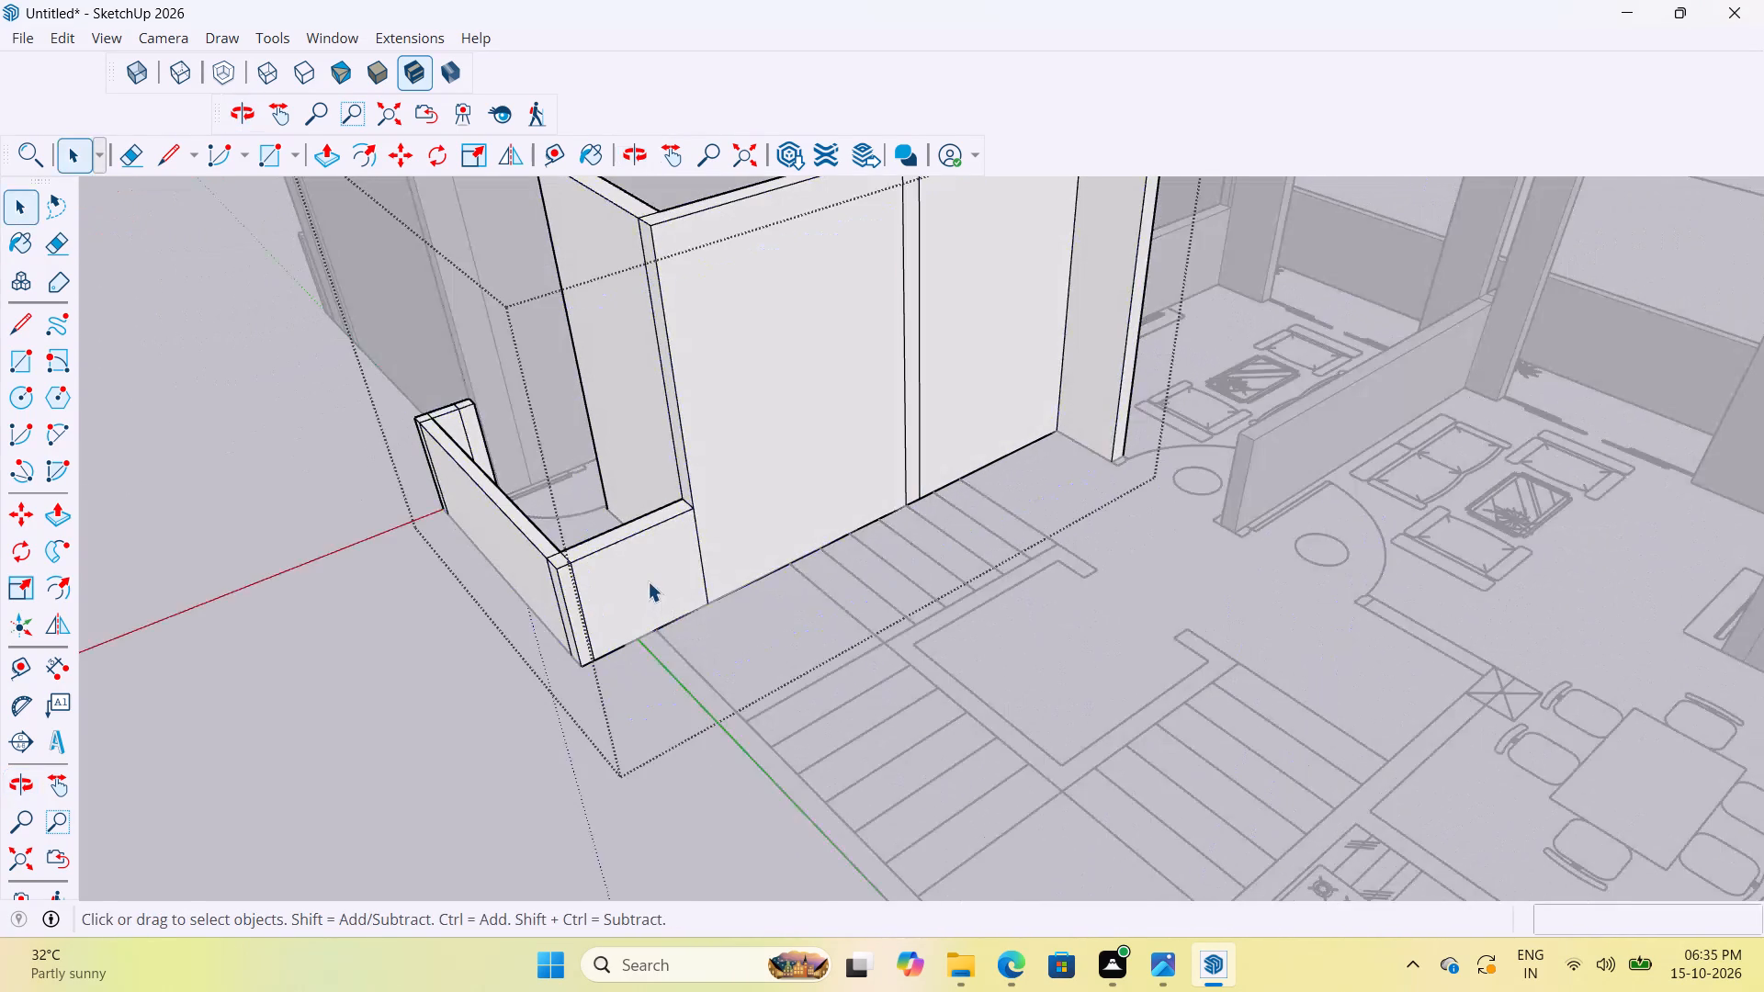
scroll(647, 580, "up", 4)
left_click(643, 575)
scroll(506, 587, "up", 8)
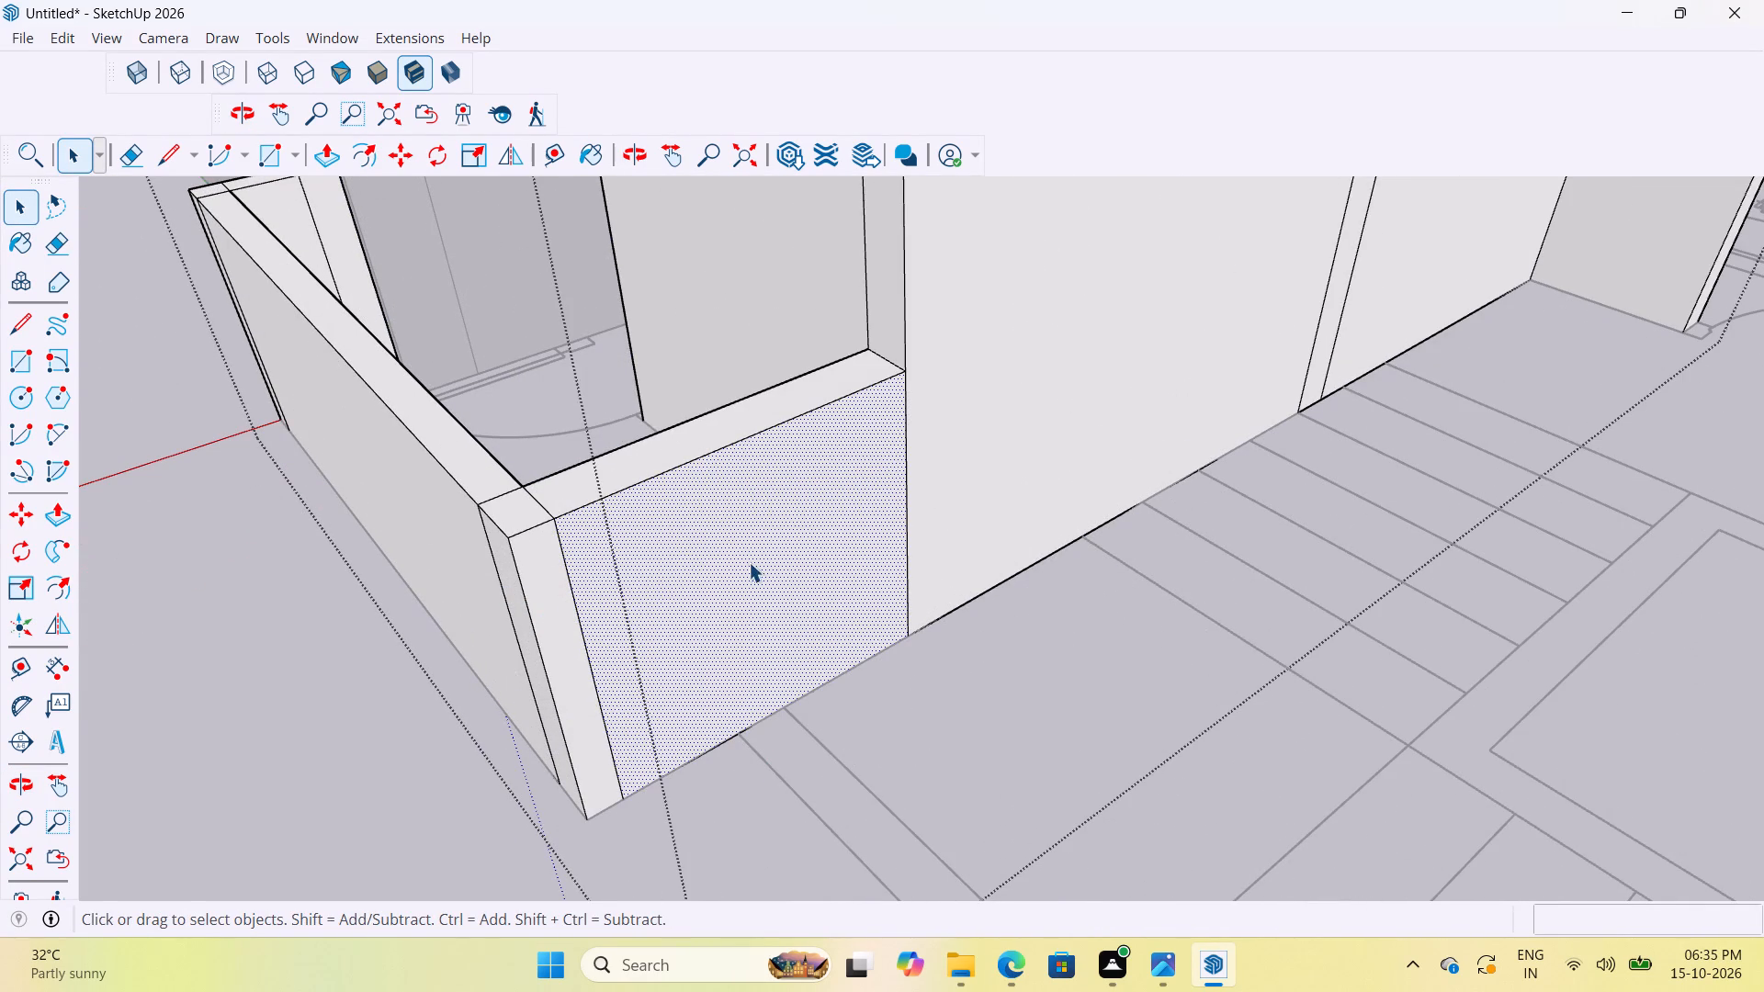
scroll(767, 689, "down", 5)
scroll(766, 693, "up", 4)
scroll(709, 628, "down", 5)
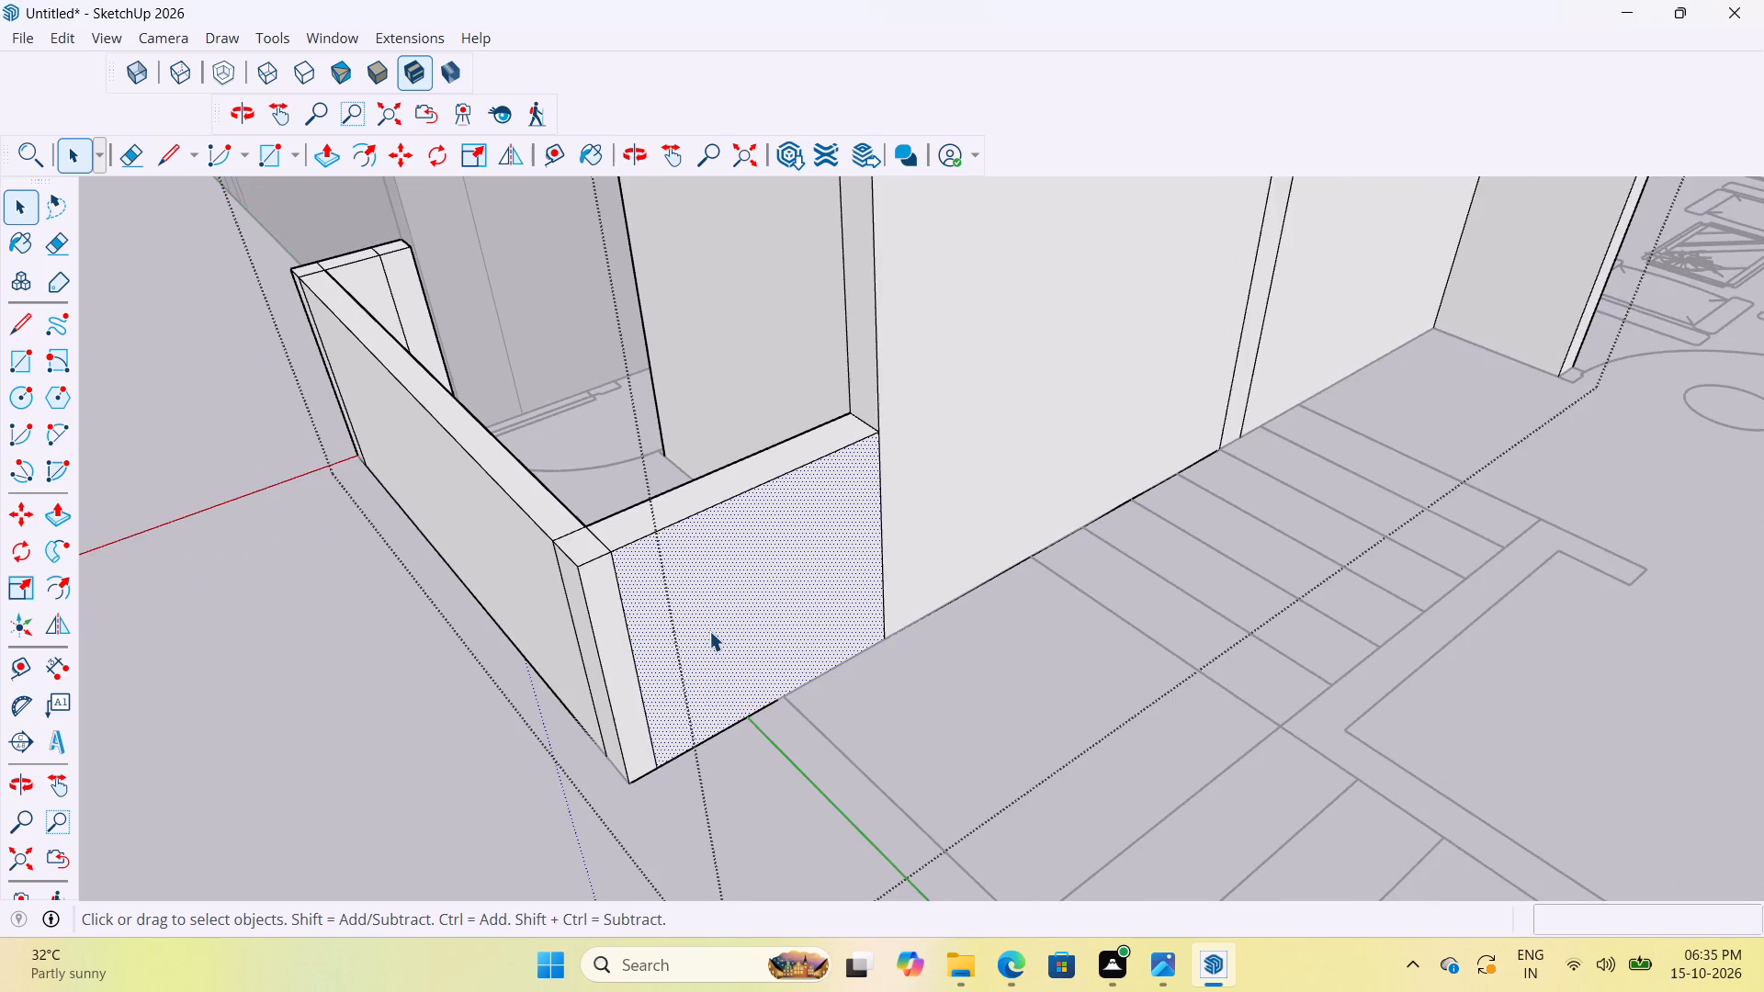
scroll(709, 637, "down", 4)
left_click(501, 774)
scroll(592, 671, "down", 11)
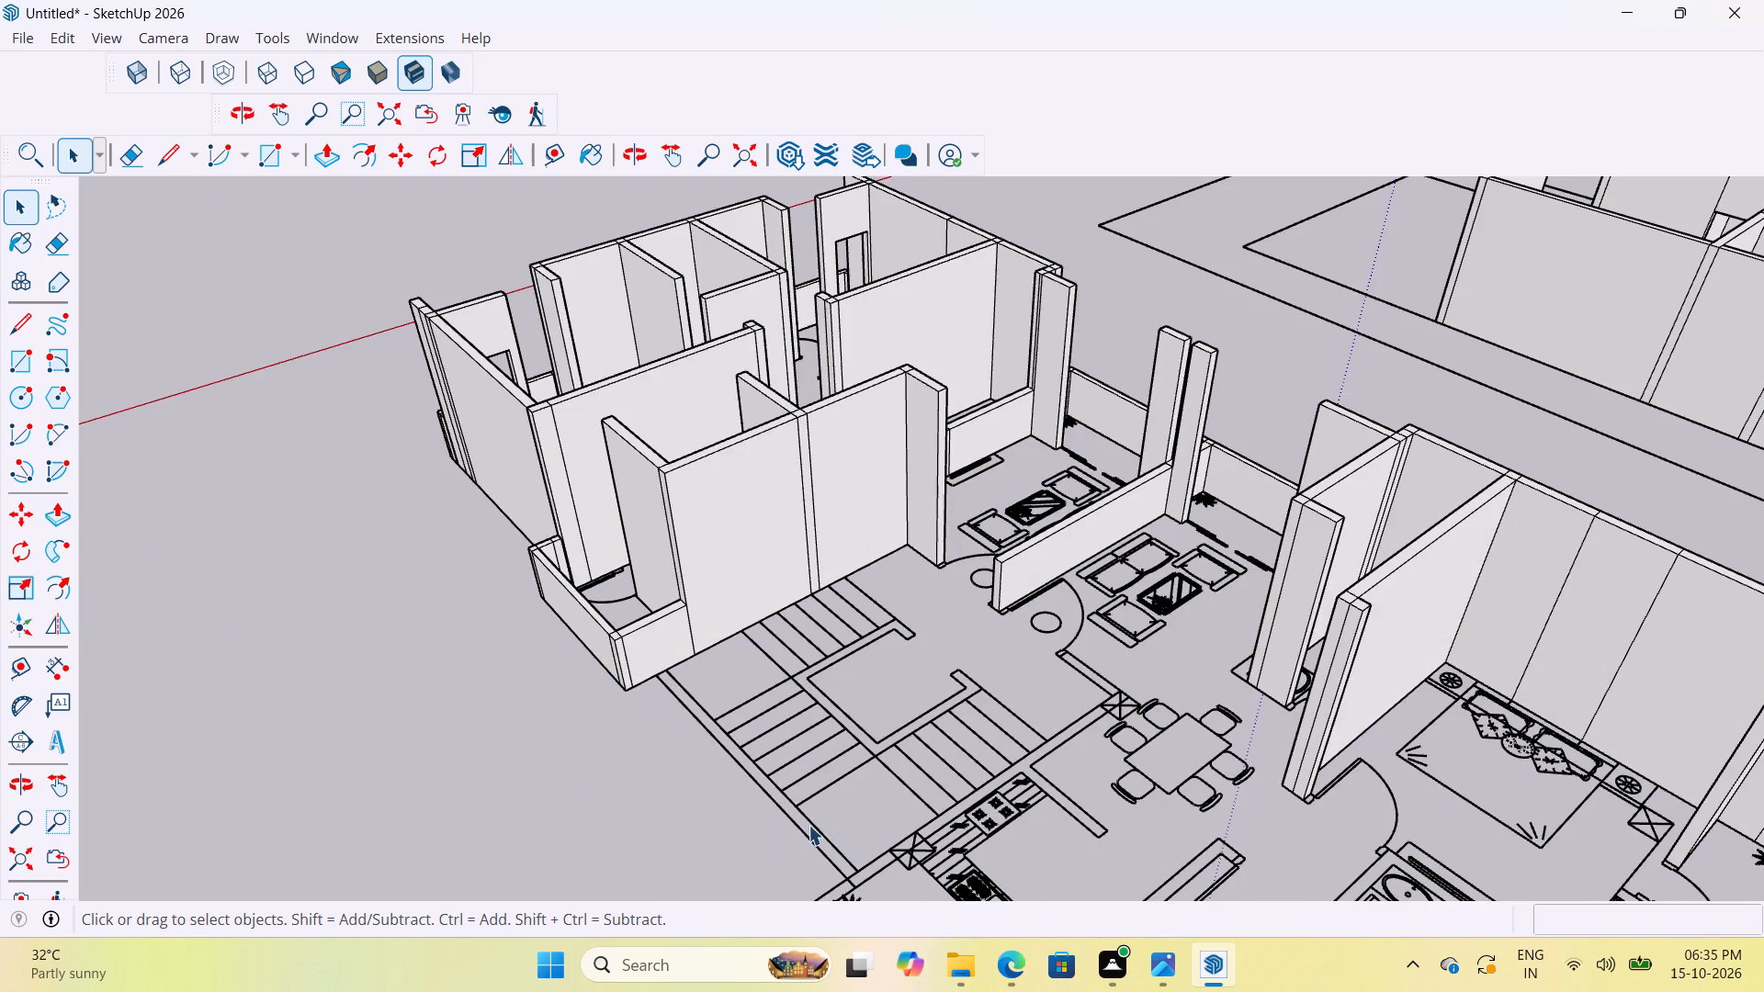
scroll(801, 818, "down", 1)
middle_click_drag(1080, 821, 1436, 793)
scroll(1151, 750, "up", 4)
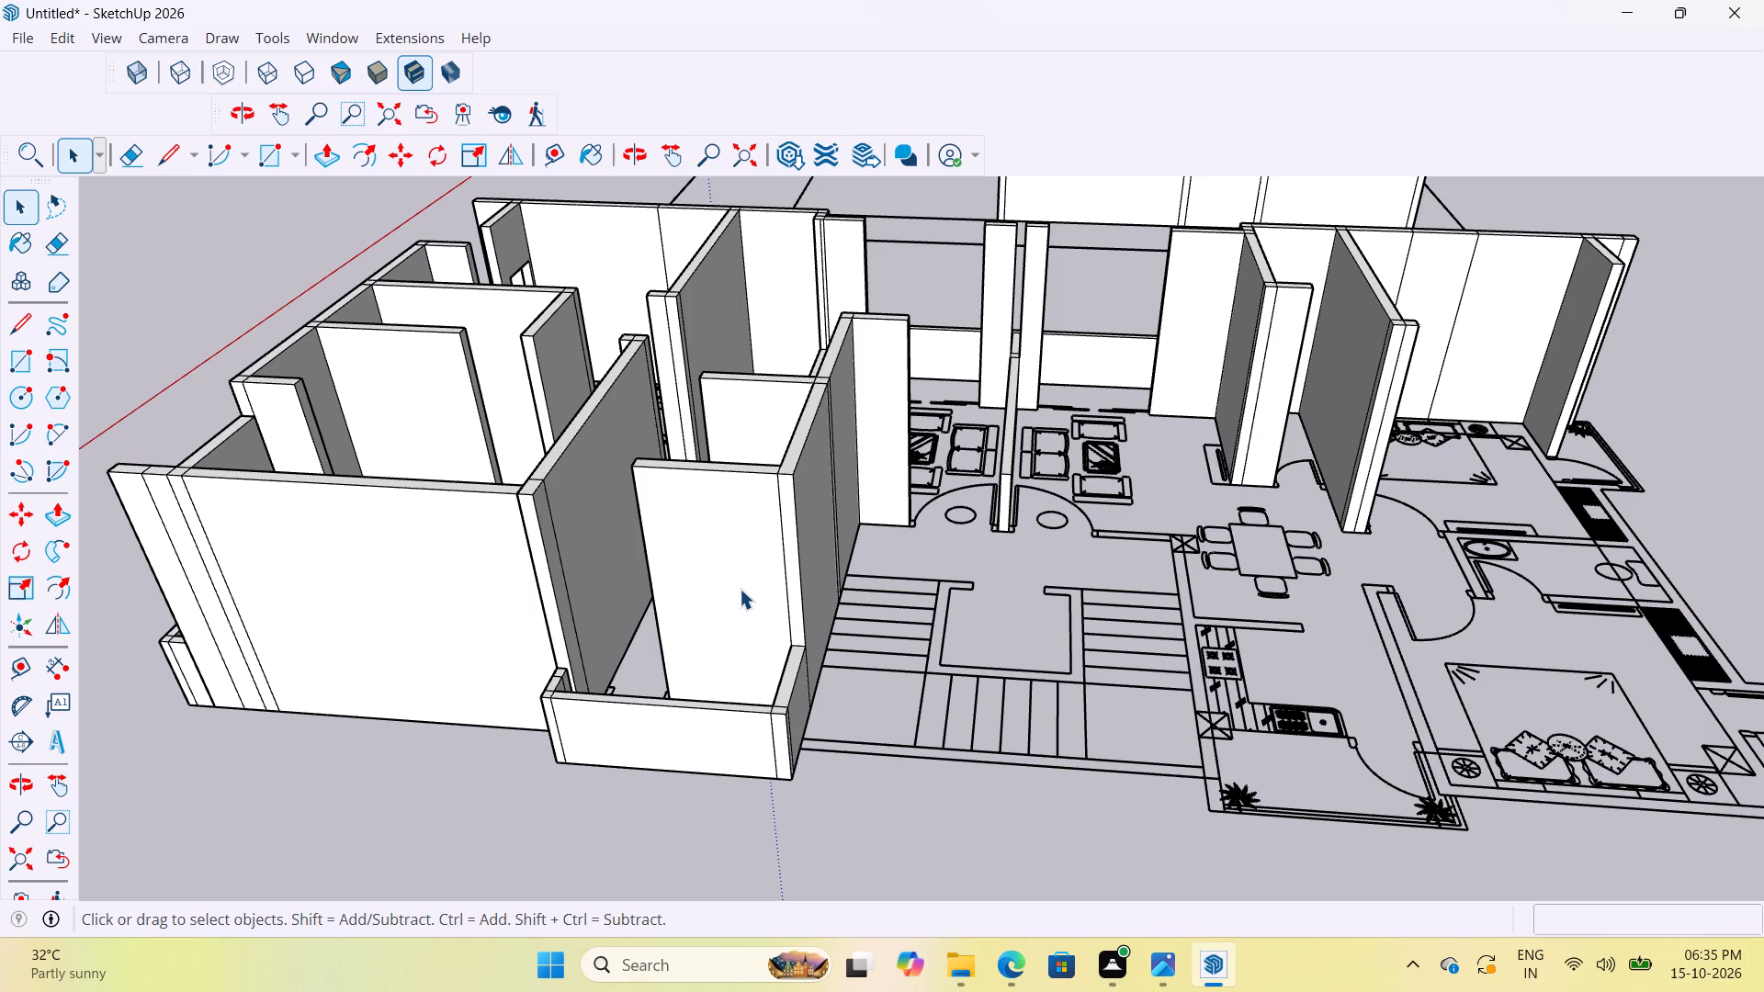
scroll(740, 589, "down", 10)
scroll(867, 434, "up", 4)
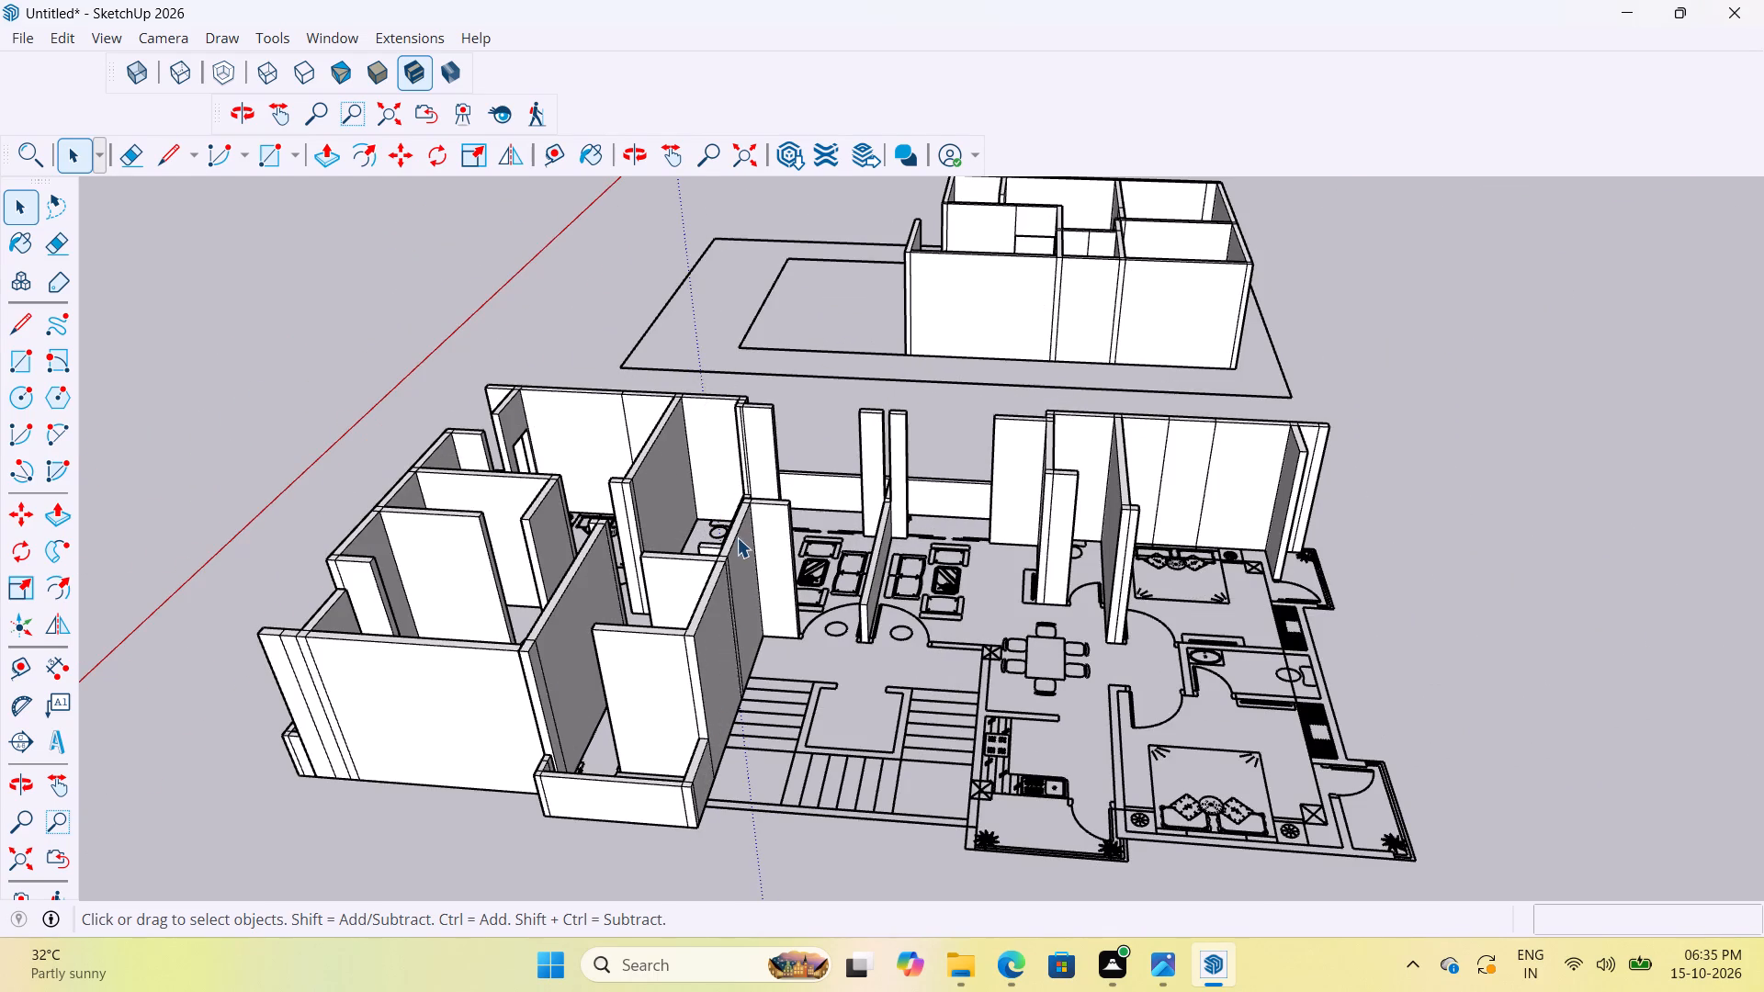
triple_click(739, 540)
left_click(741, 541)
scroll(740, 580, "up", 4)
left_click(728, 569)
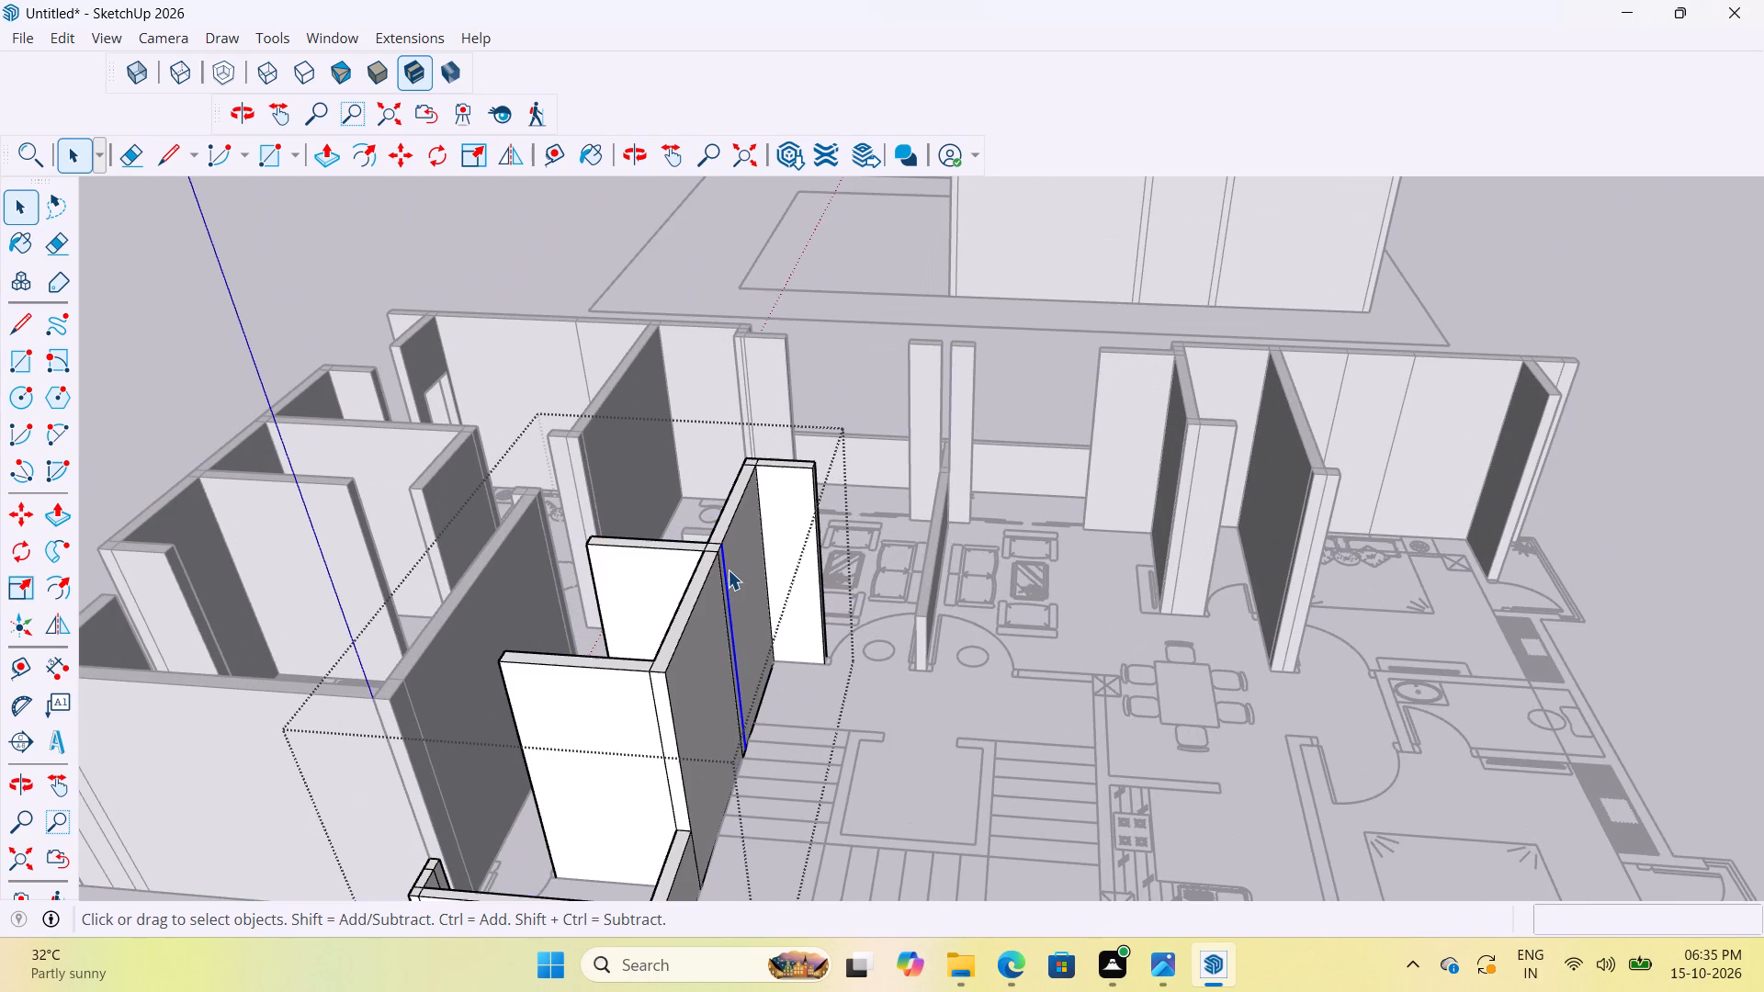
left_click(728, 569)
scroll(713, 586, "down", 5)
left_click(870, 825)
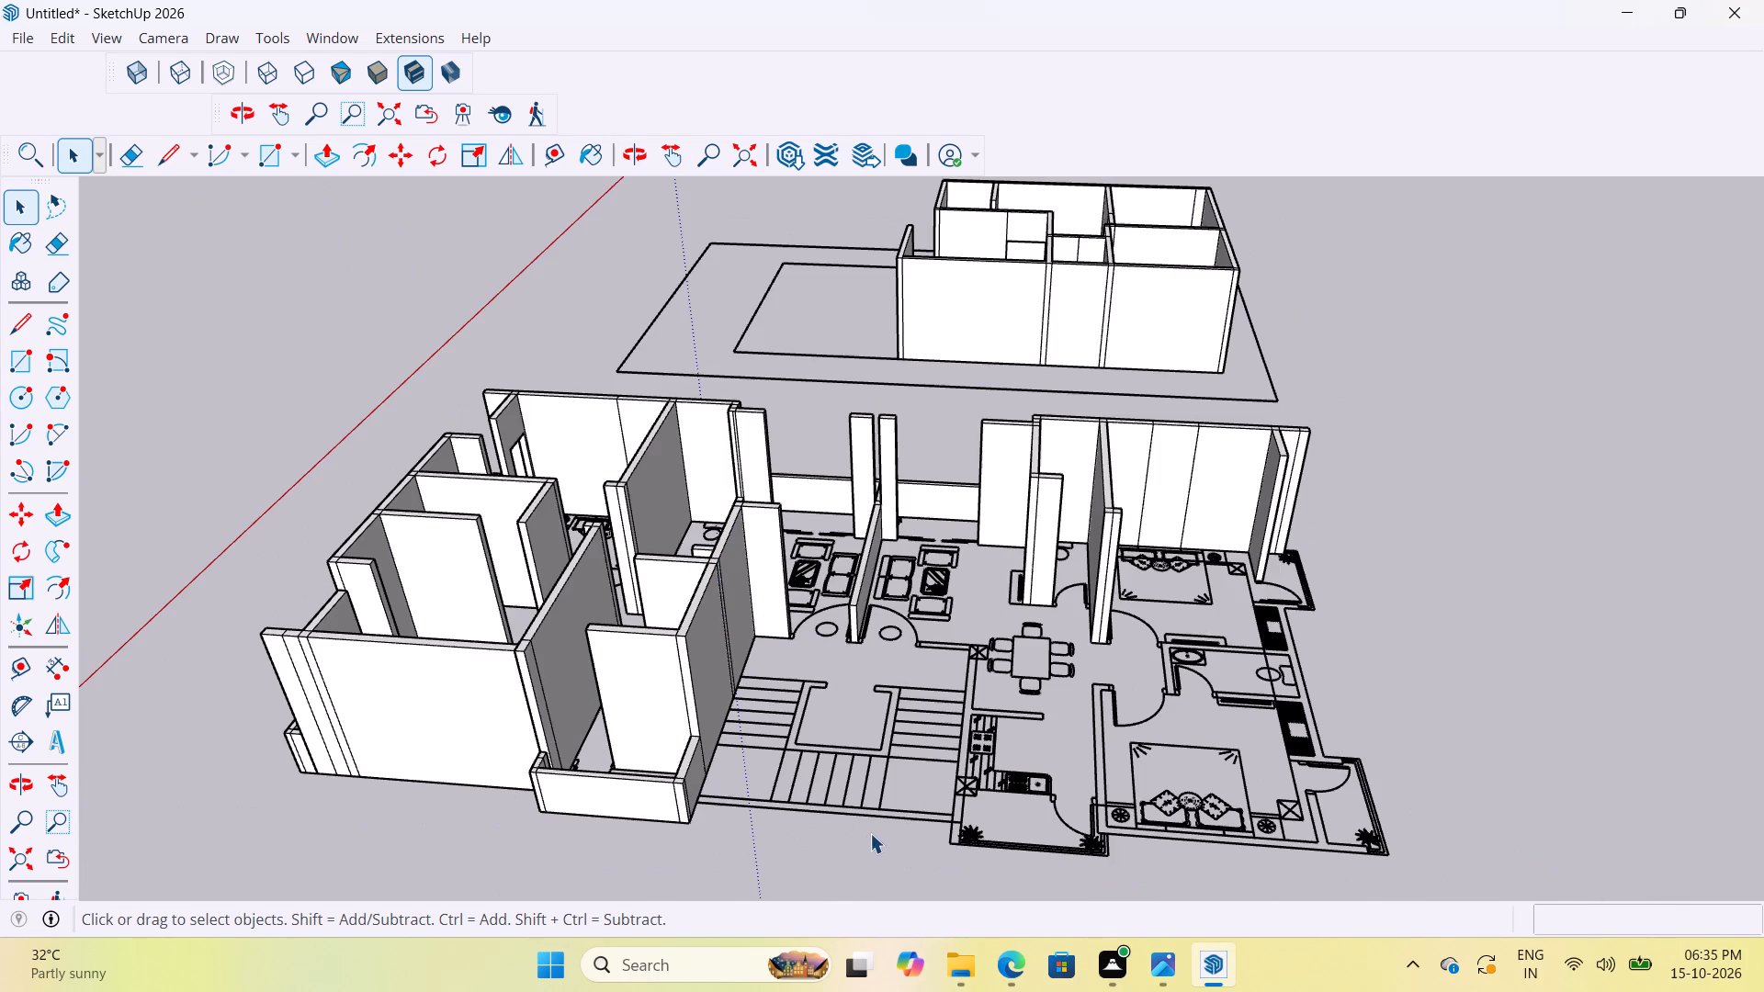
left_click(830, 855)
Examine the low partition between the two living rooms and its junction with the two tall wall piers.
scroll(882, 822, "up", 9)
scroll(862, 592, "down", 2)
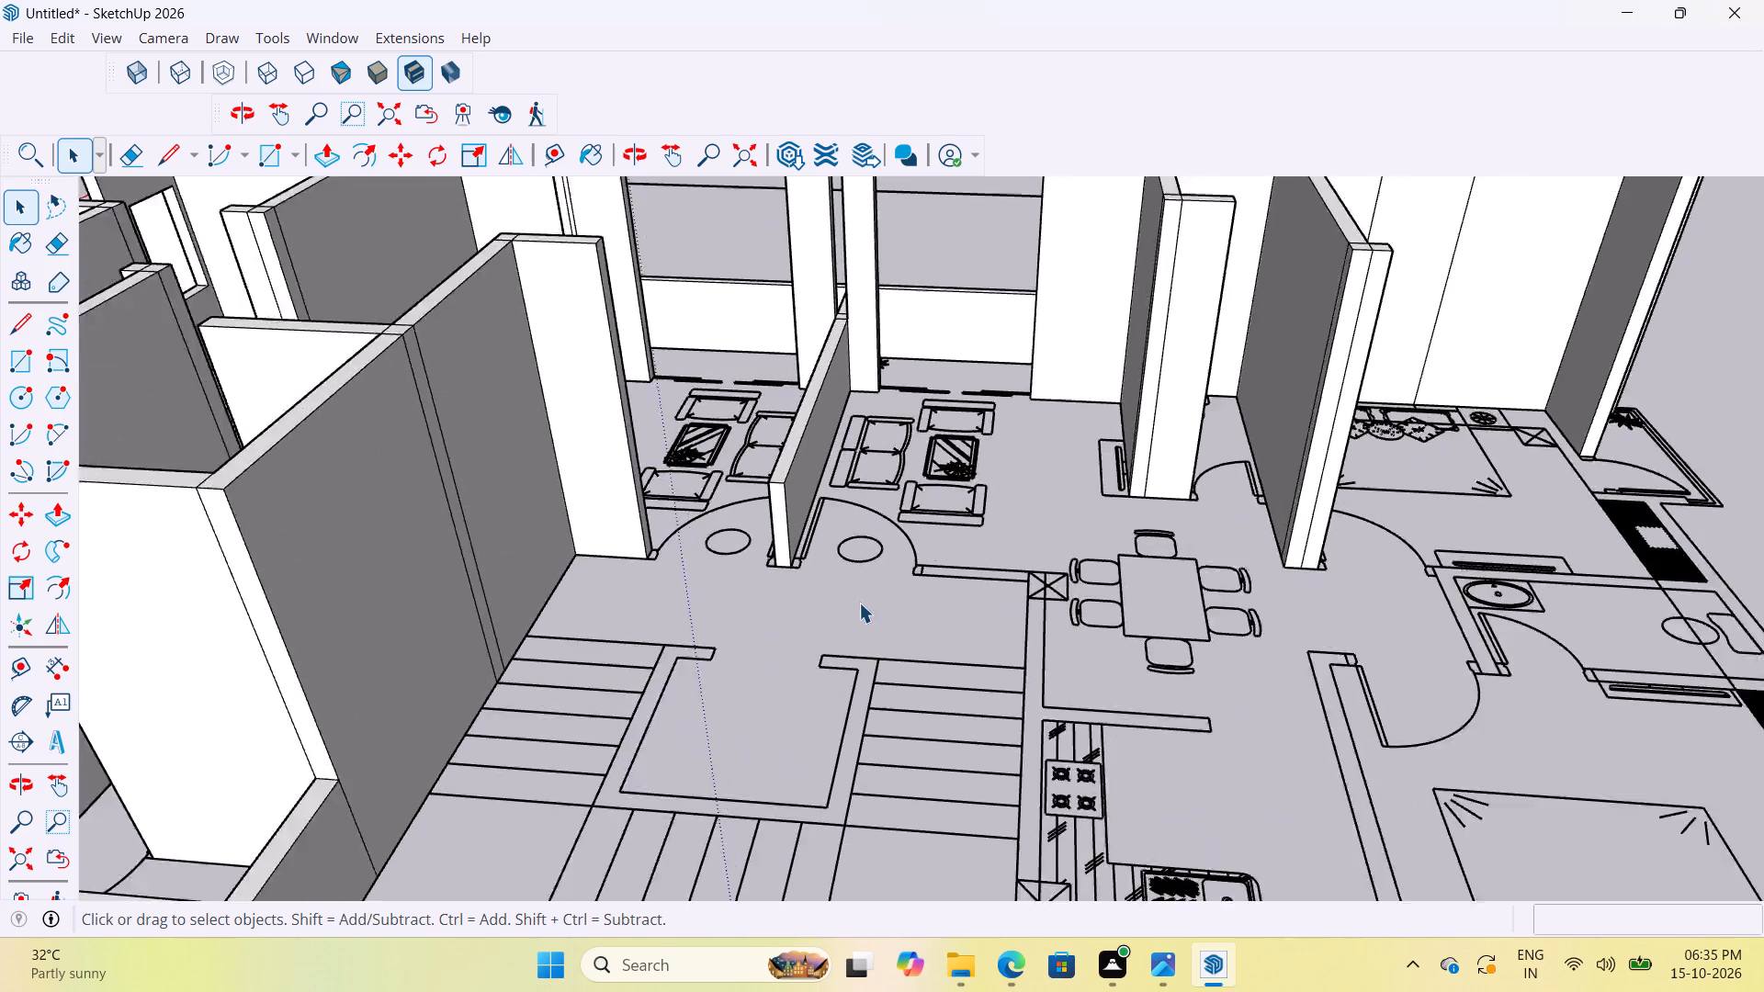
scroll(859, 603, "down", 10)
scroll(835, 560, "up", 9)
middle_click_drag(820, 543, 1171, 592)
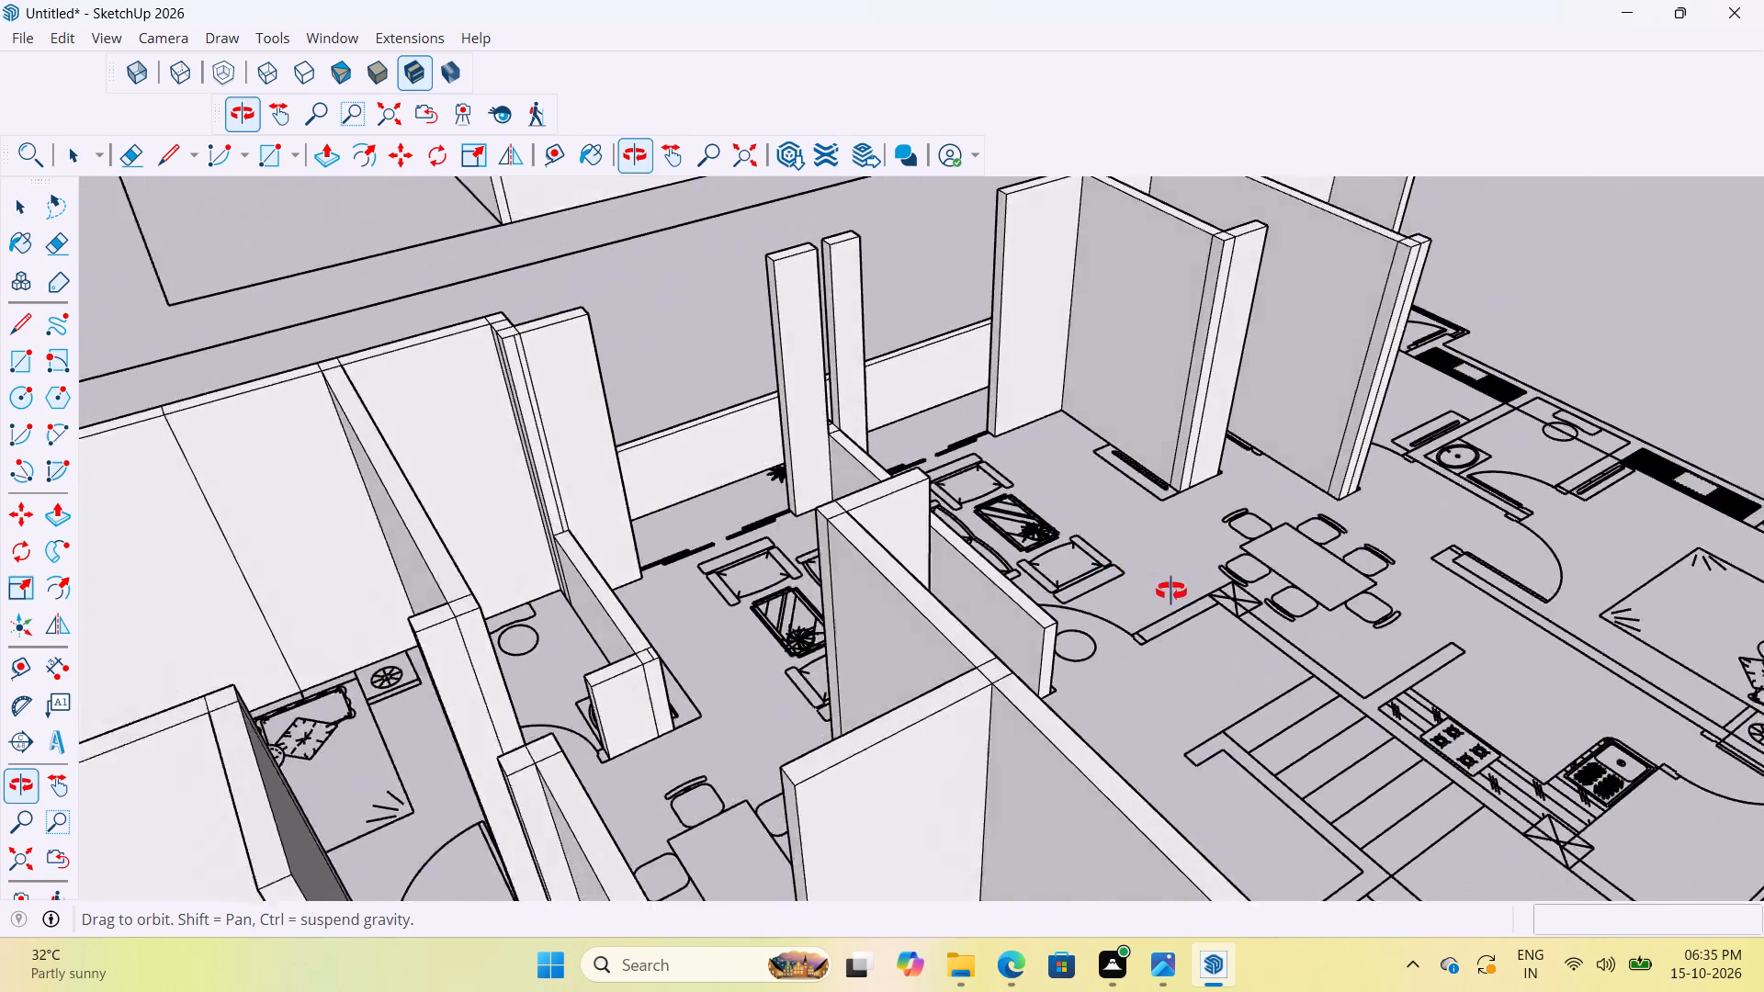
middle_click_drag(1171, 592, 894, 603)
scroll(838, 355, "up", 8)
scroll(844, 774, "down", 5)
middle_click_drag(848, 671, 929, 648)
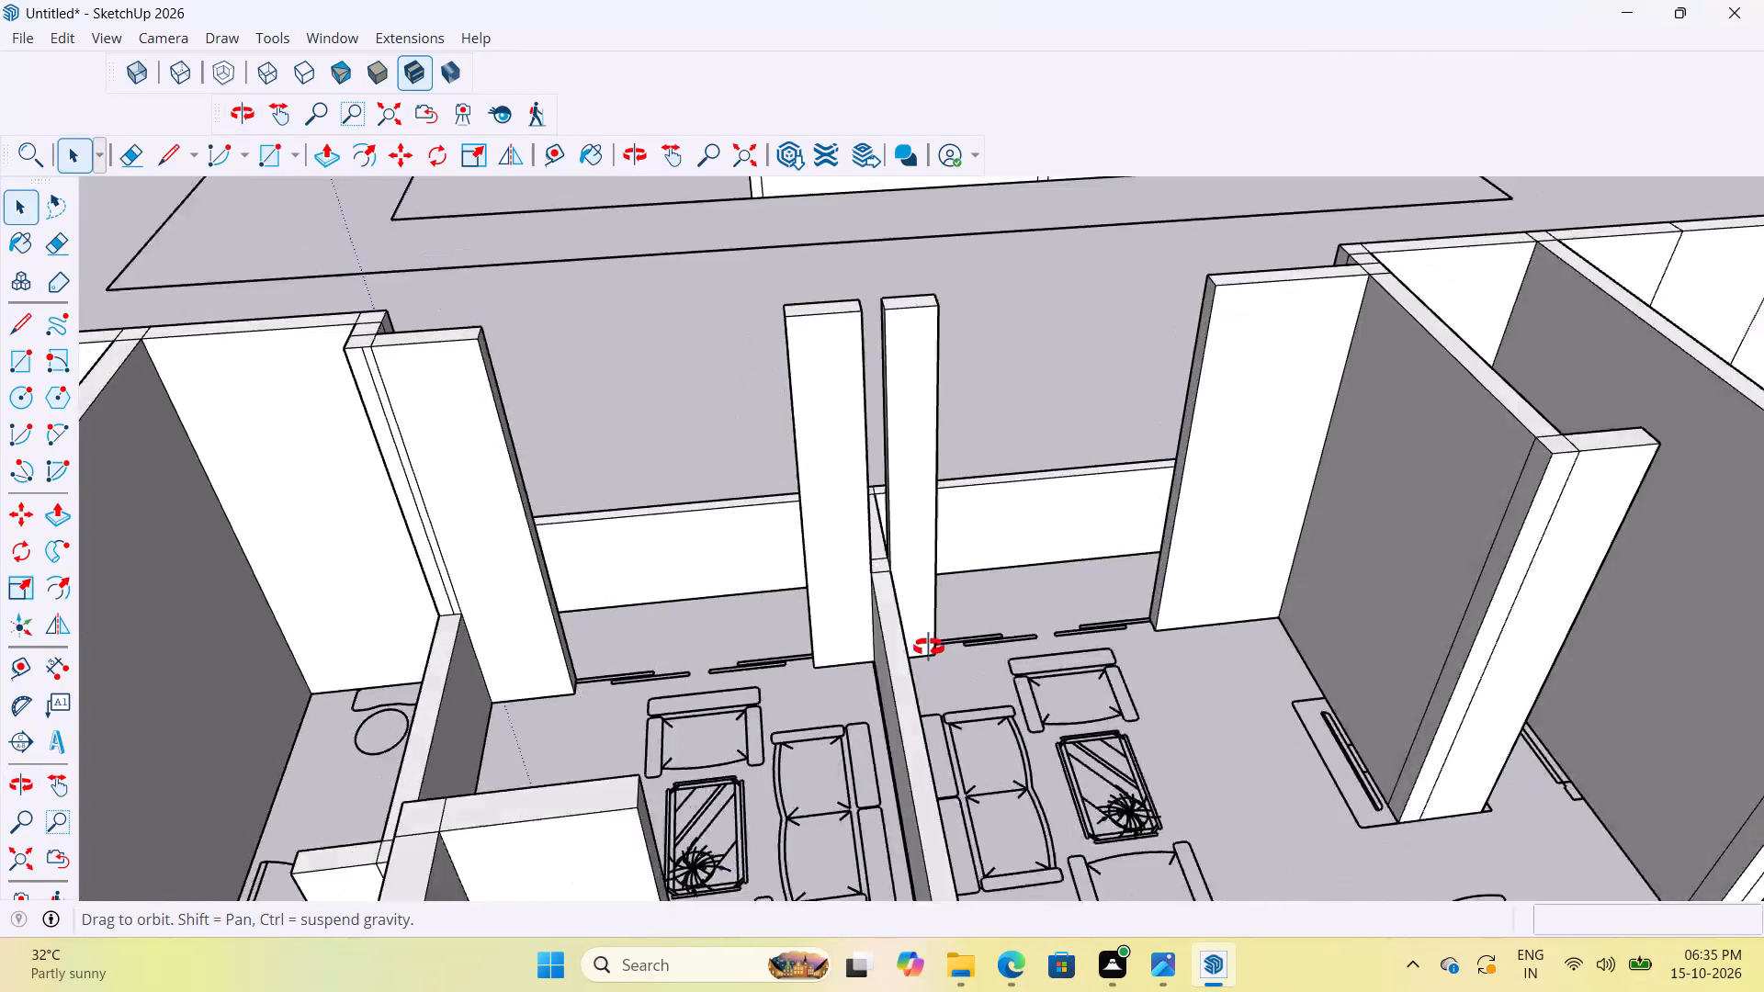
middle_click_drag(929, 648, 1256, 661)
scroll(946, 627, "down", 17)
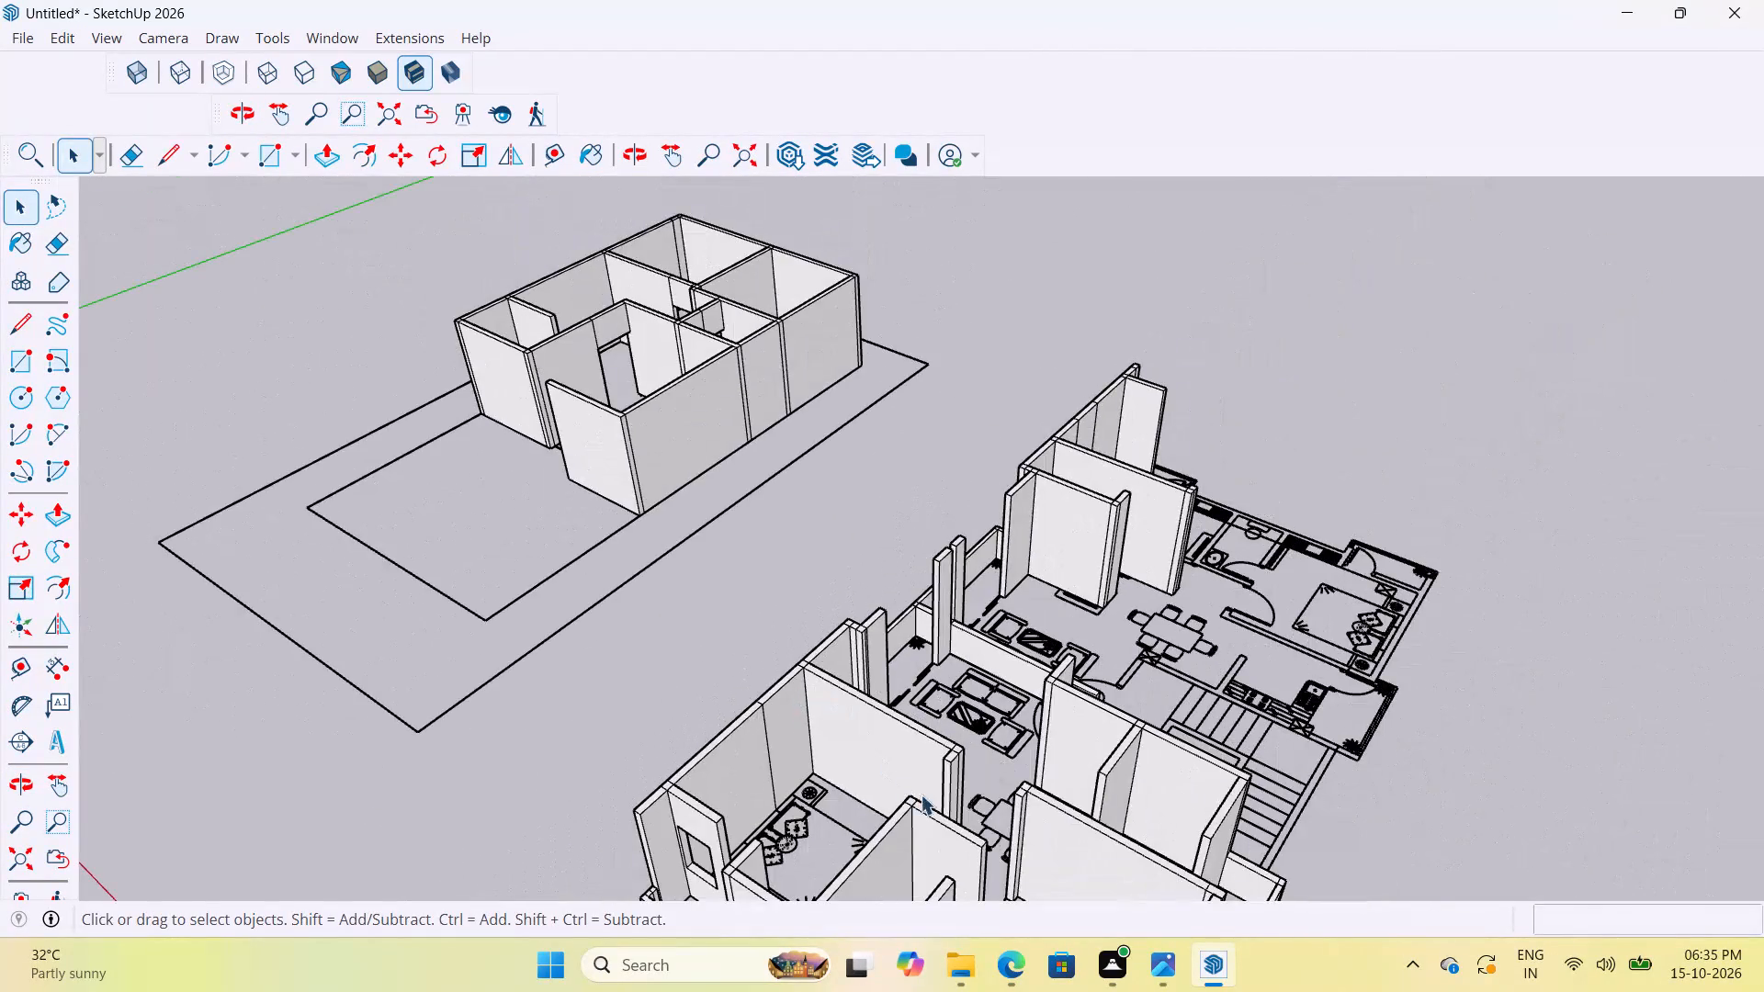
scroll(996, 738, "up", 8)
scroll(985, 582, "down", 1)
scroll(972, 577, "up", 9)
scroll(719, 598, "up", 5)
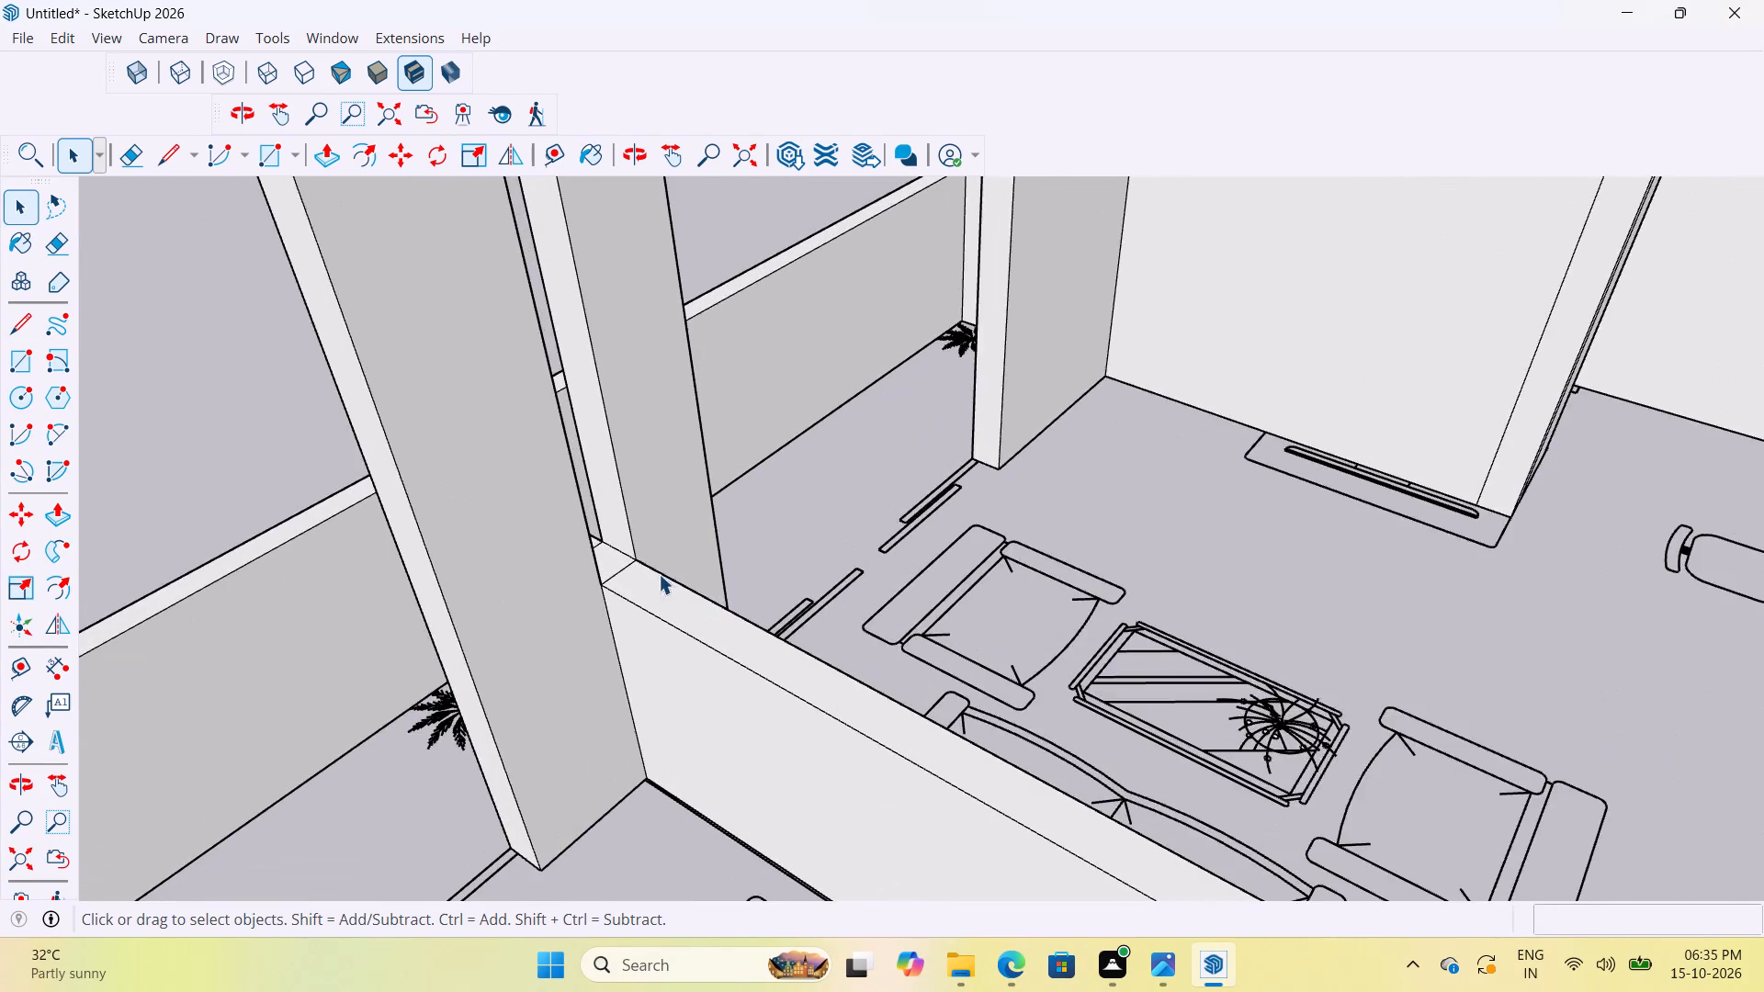
scroll(659, 574, "up", 2)
scroll(664, 585, "down", 1)
middle_click_drag(684, 603, 364, 674)
scroll(628, 884, "down", 10)
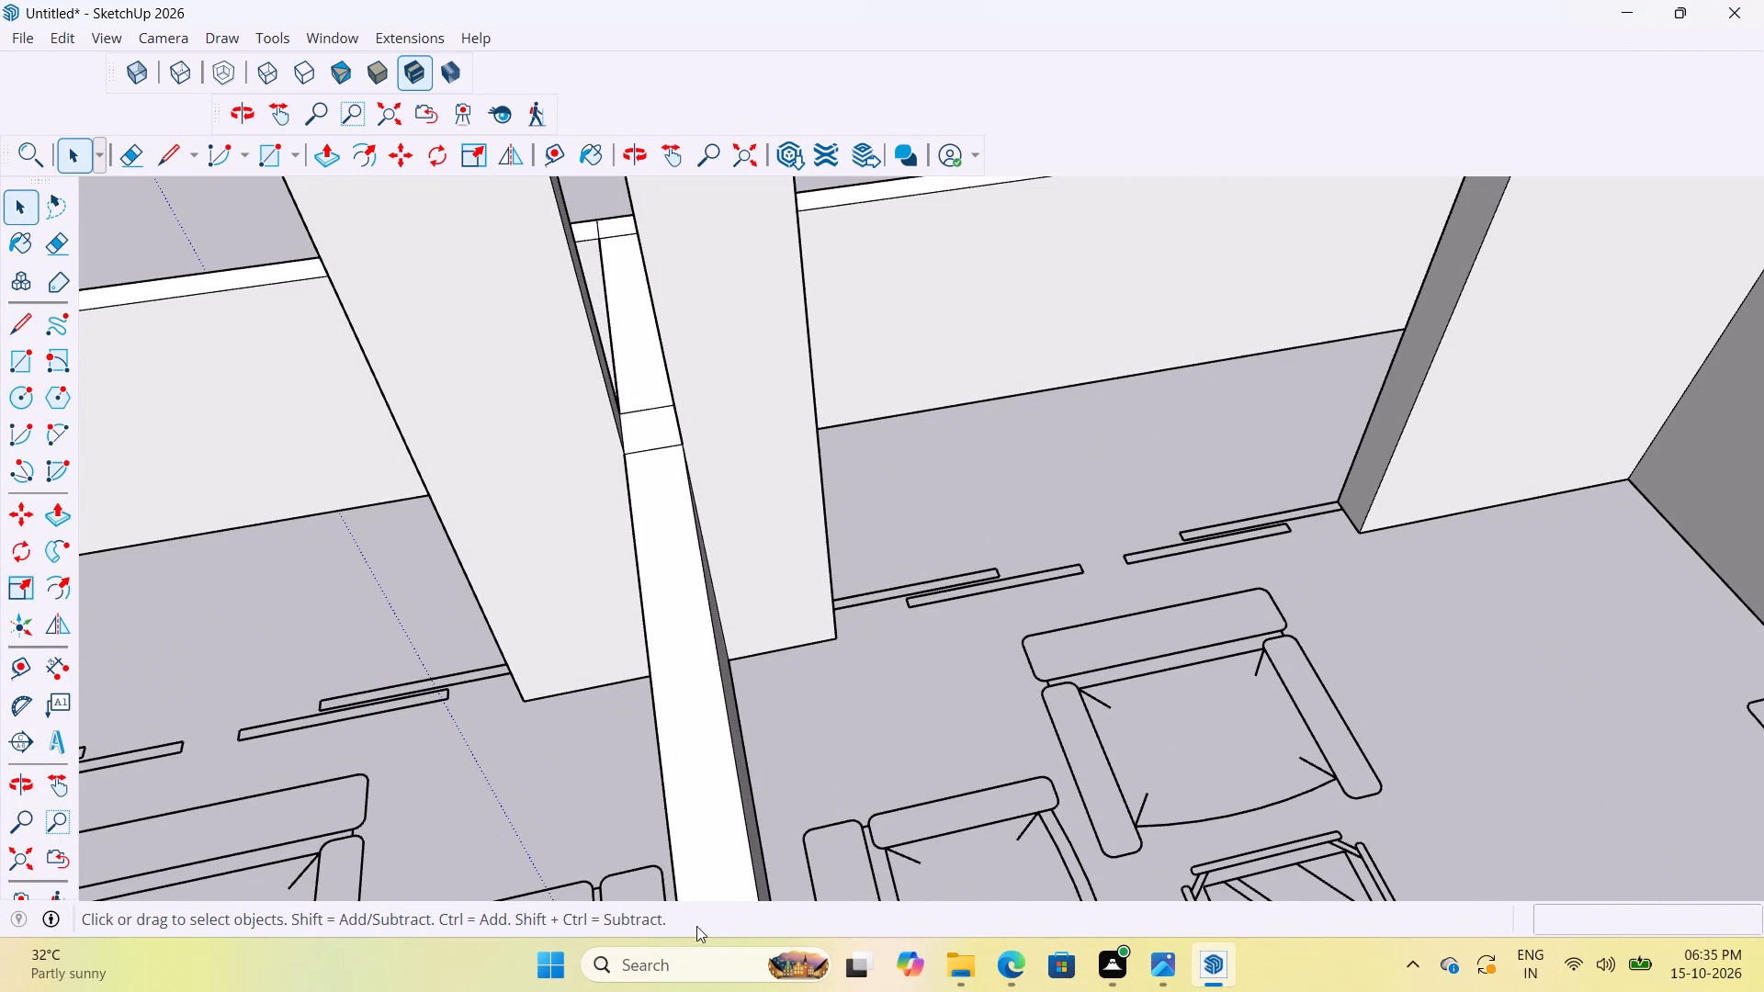
scroll(715, 593, "down", 4)
scroll(733, 430, "up", 8)
Open the living-room wall group and raise the short low segment between the two tall piers by 7' with Push/Pull.
double_click(638, 555)
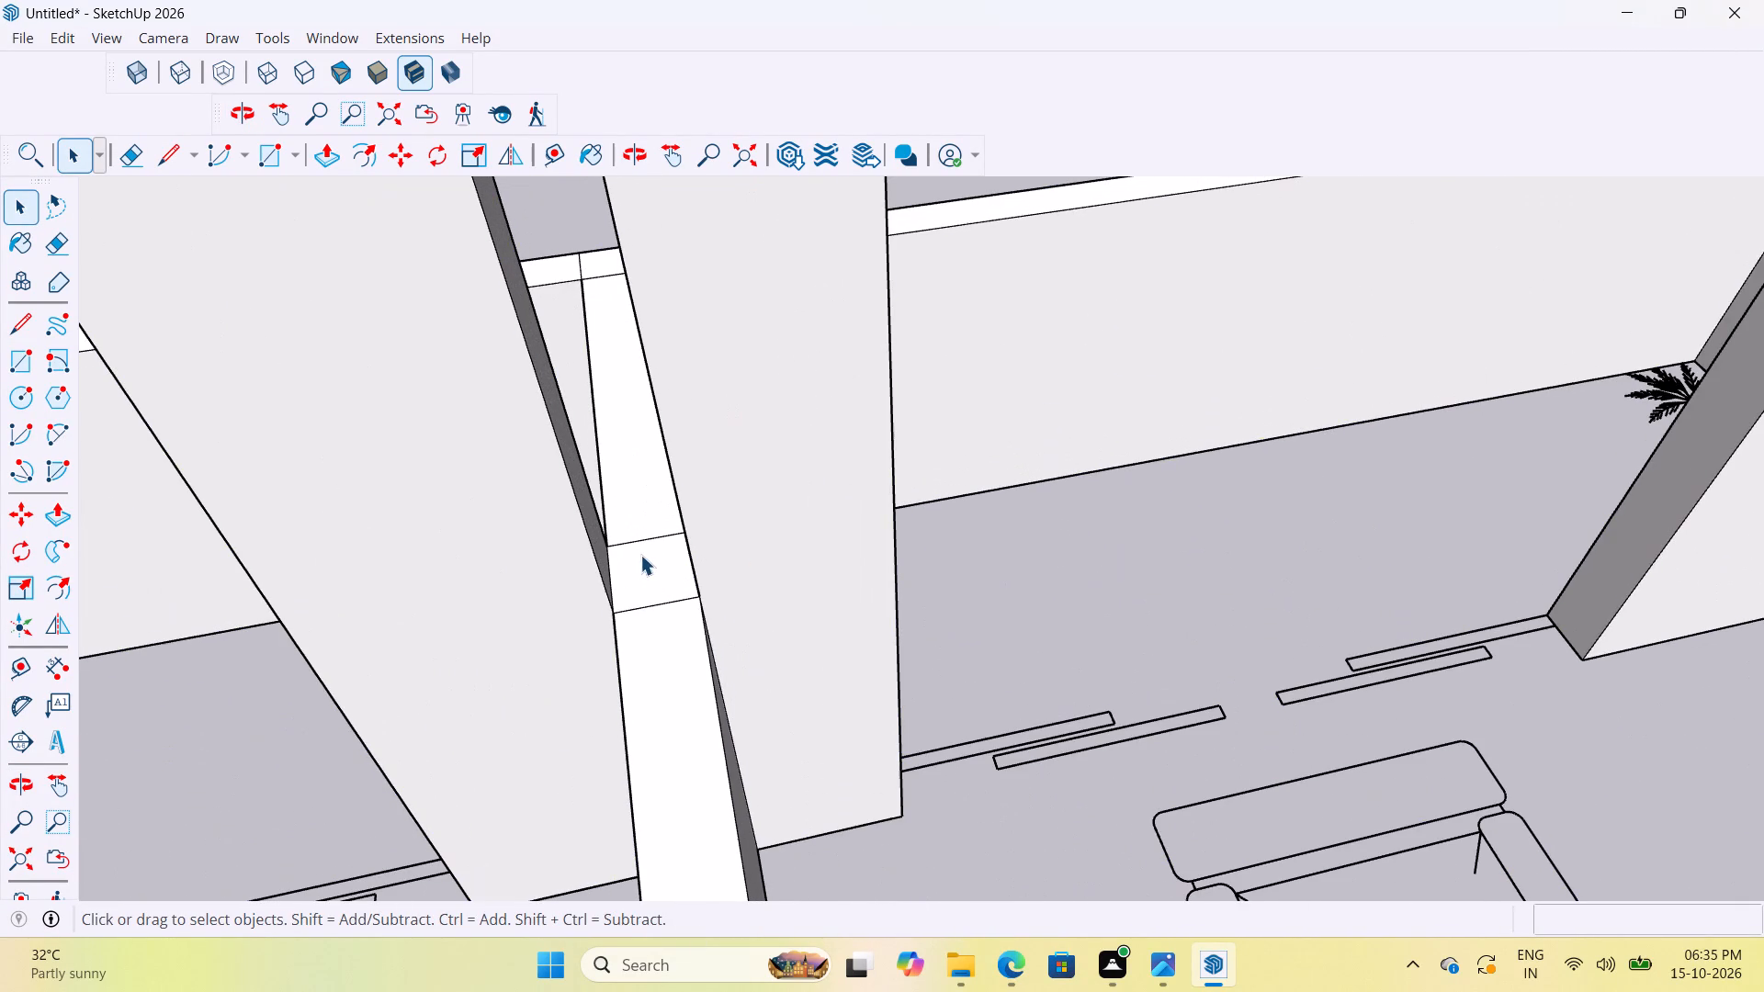
left_click(643, 560)
double_click(651, 571)
left_click(661, 574)
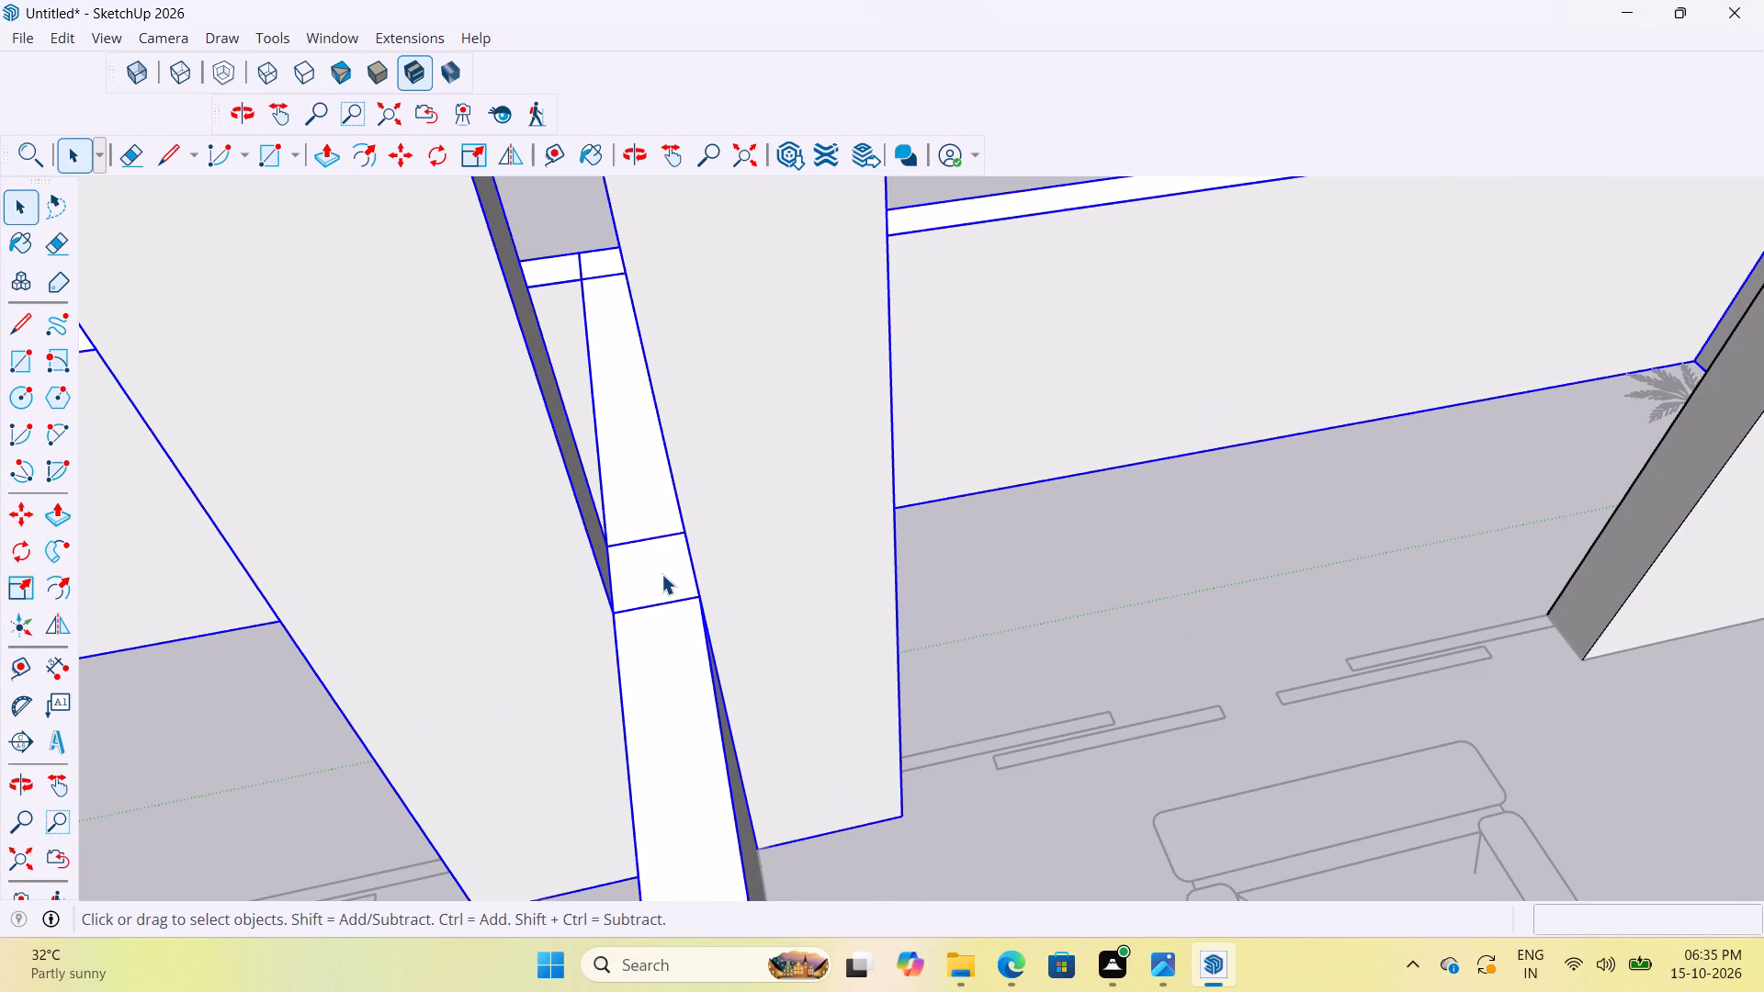
left_click(661, 574)
double_click(660, 577)
double_click(660, 577)
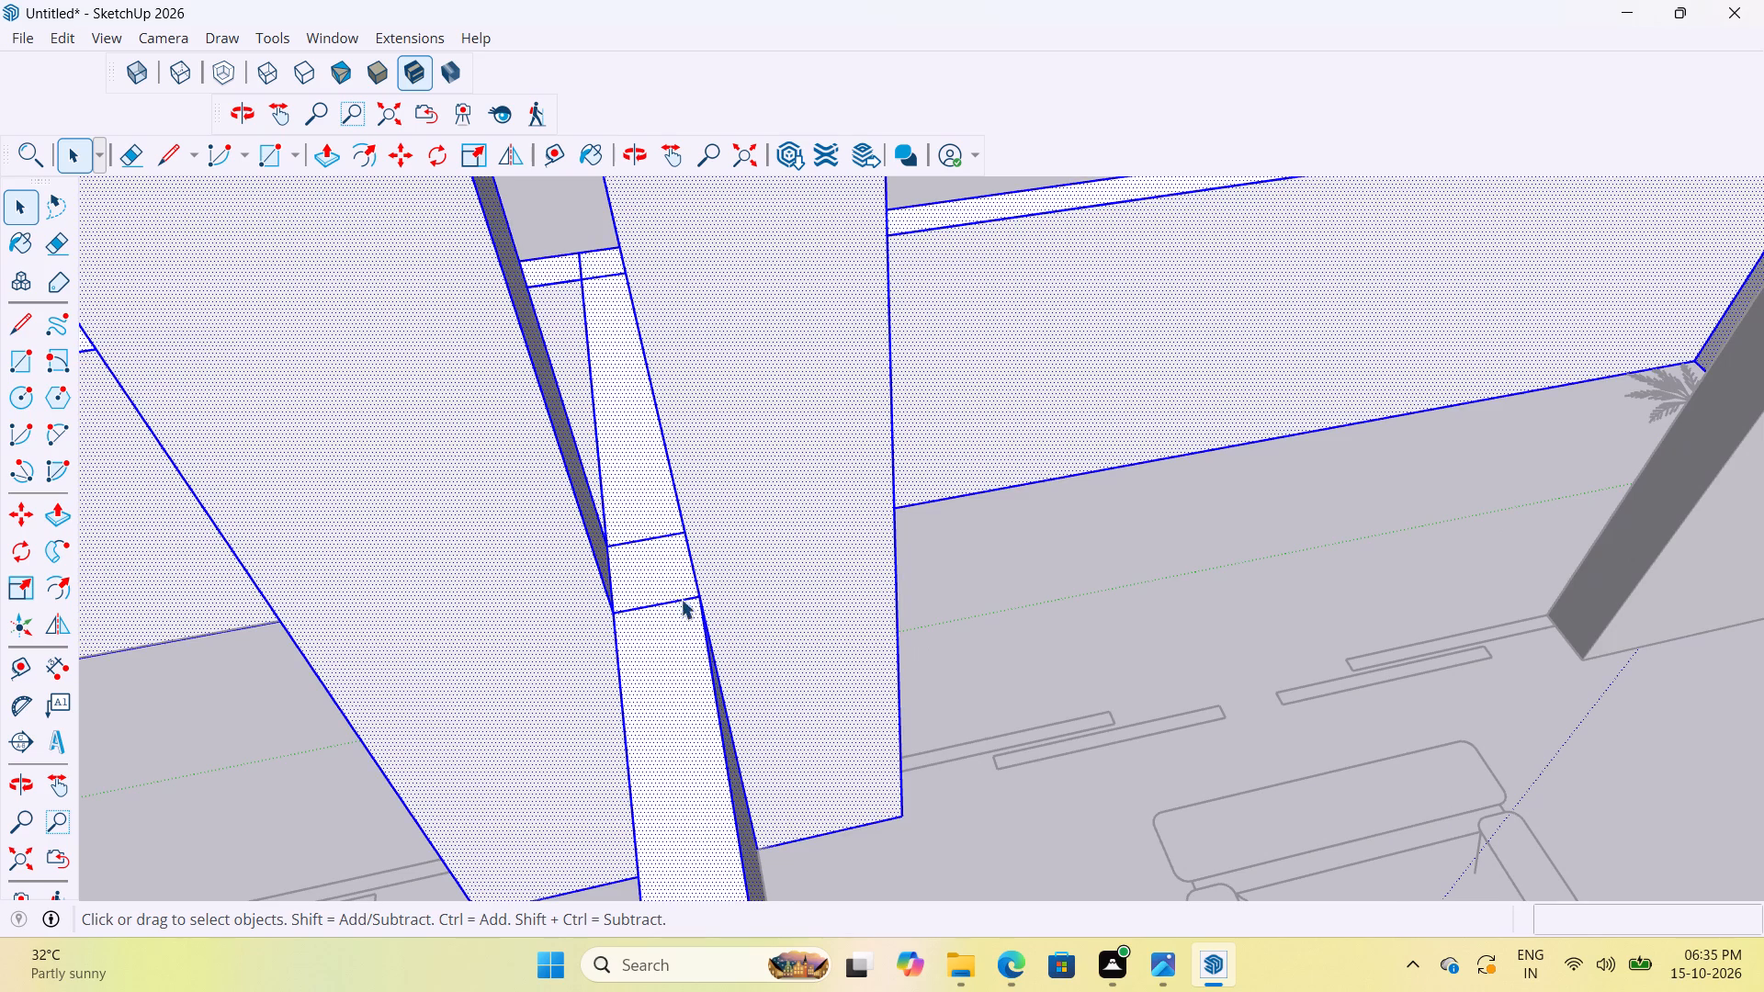
scroll(701, 625, "down", 8)
double_click(676, 581)
left_click(673, 601)
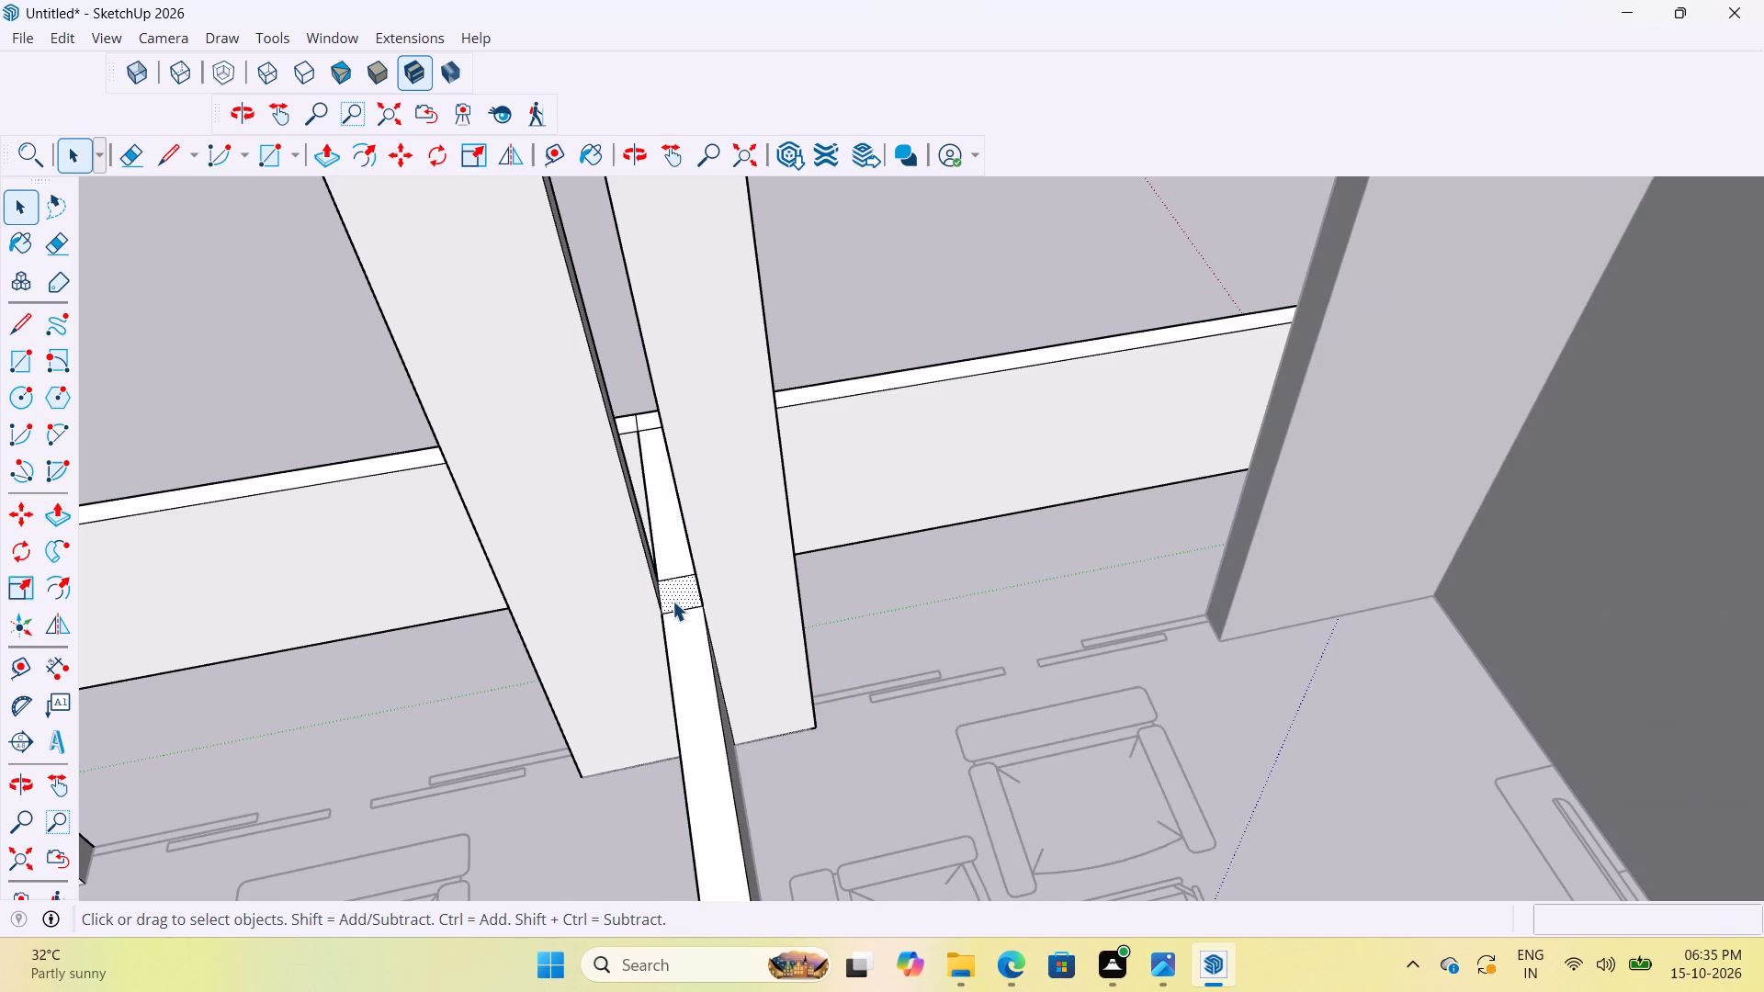
scroll(682, 598, "up", 3)
key("p")
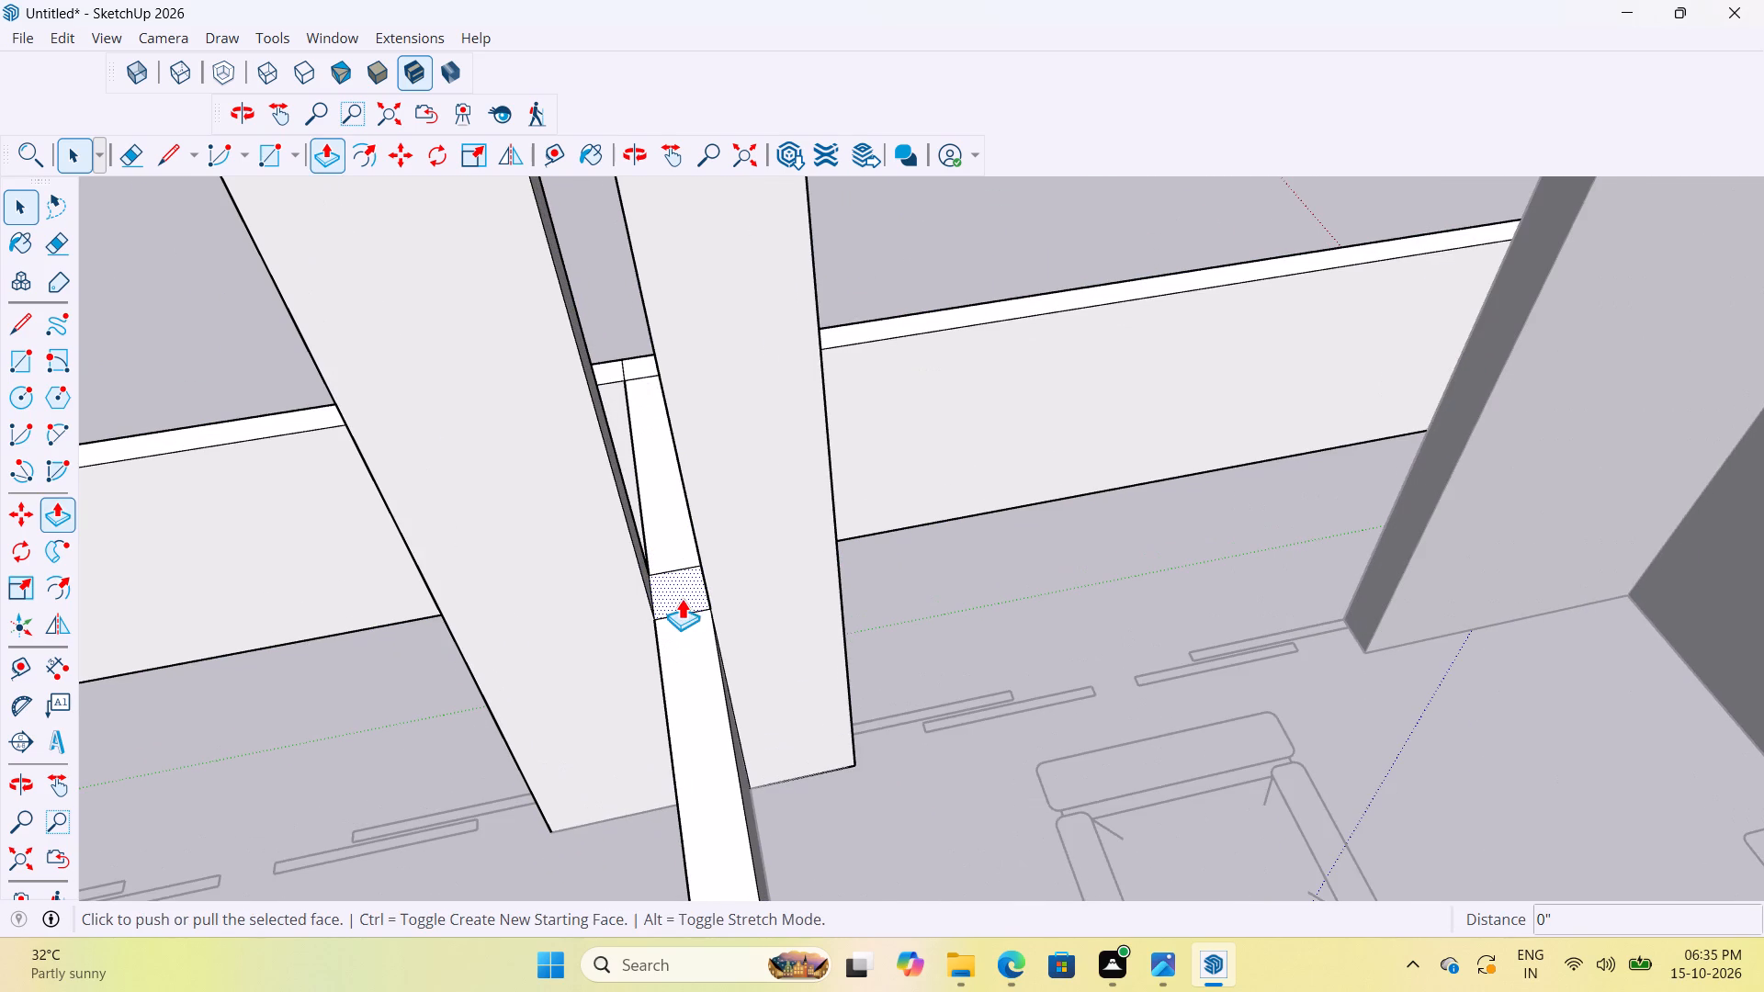
left_click(686, 584)
scroll(711, 516, "down", 15)
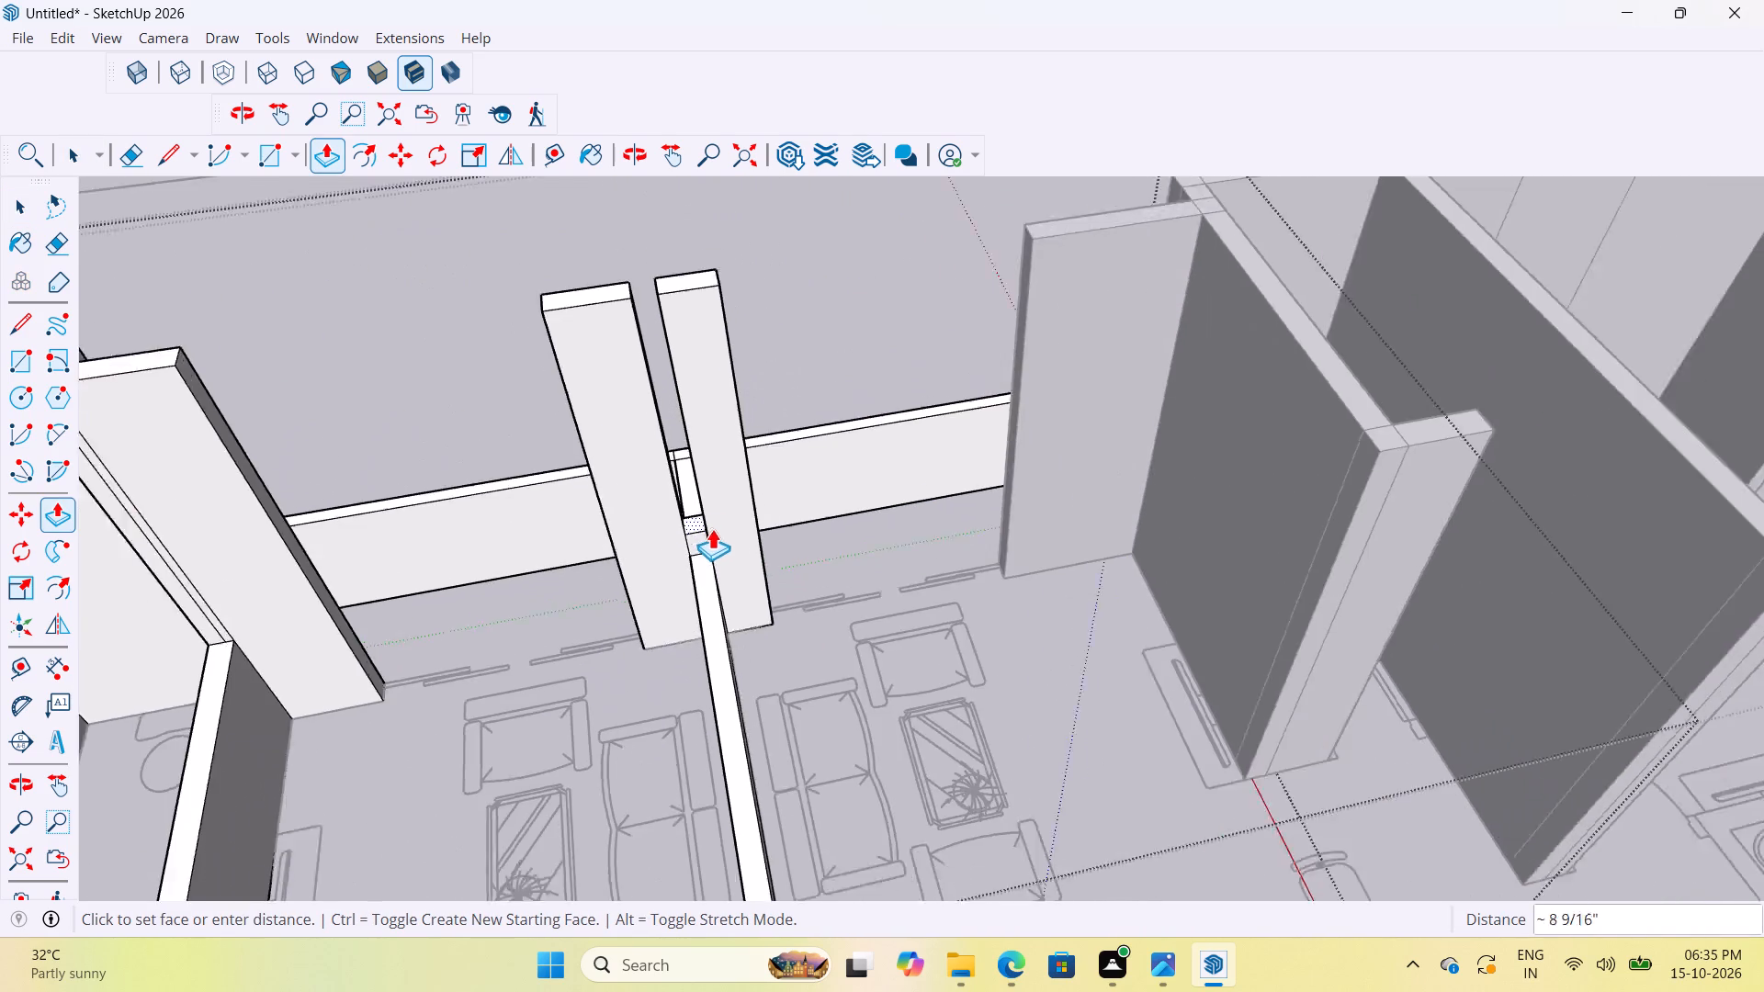
scroll(712, 528, "down", 2)
scroll(652, 384, "up", 12)
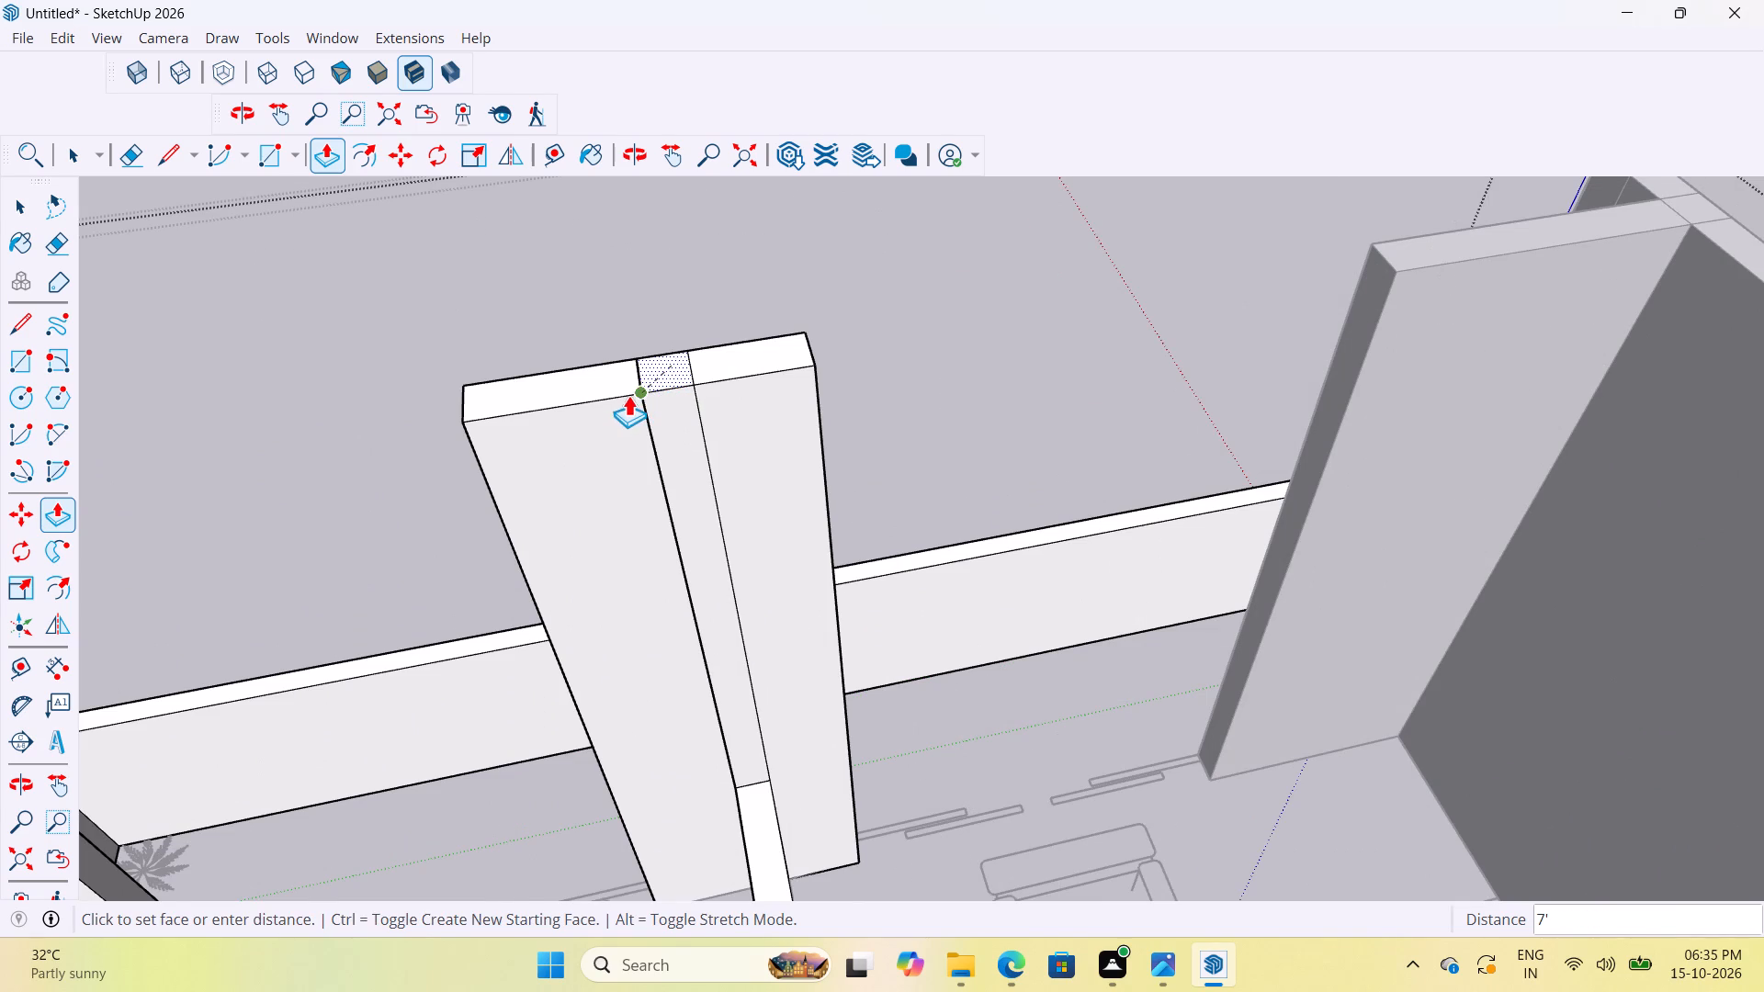
left_click(628, 395)
Raise the remaining low partition between the two living rooms by 7' with Push/Pull and close the nested wall groups.
scroll(724, 556, "down", 5)
scroll(716, 691, "down", 4)
scroll(742, 795, "up", 5)
middle_click_drag(757, 746, 1024, 662)
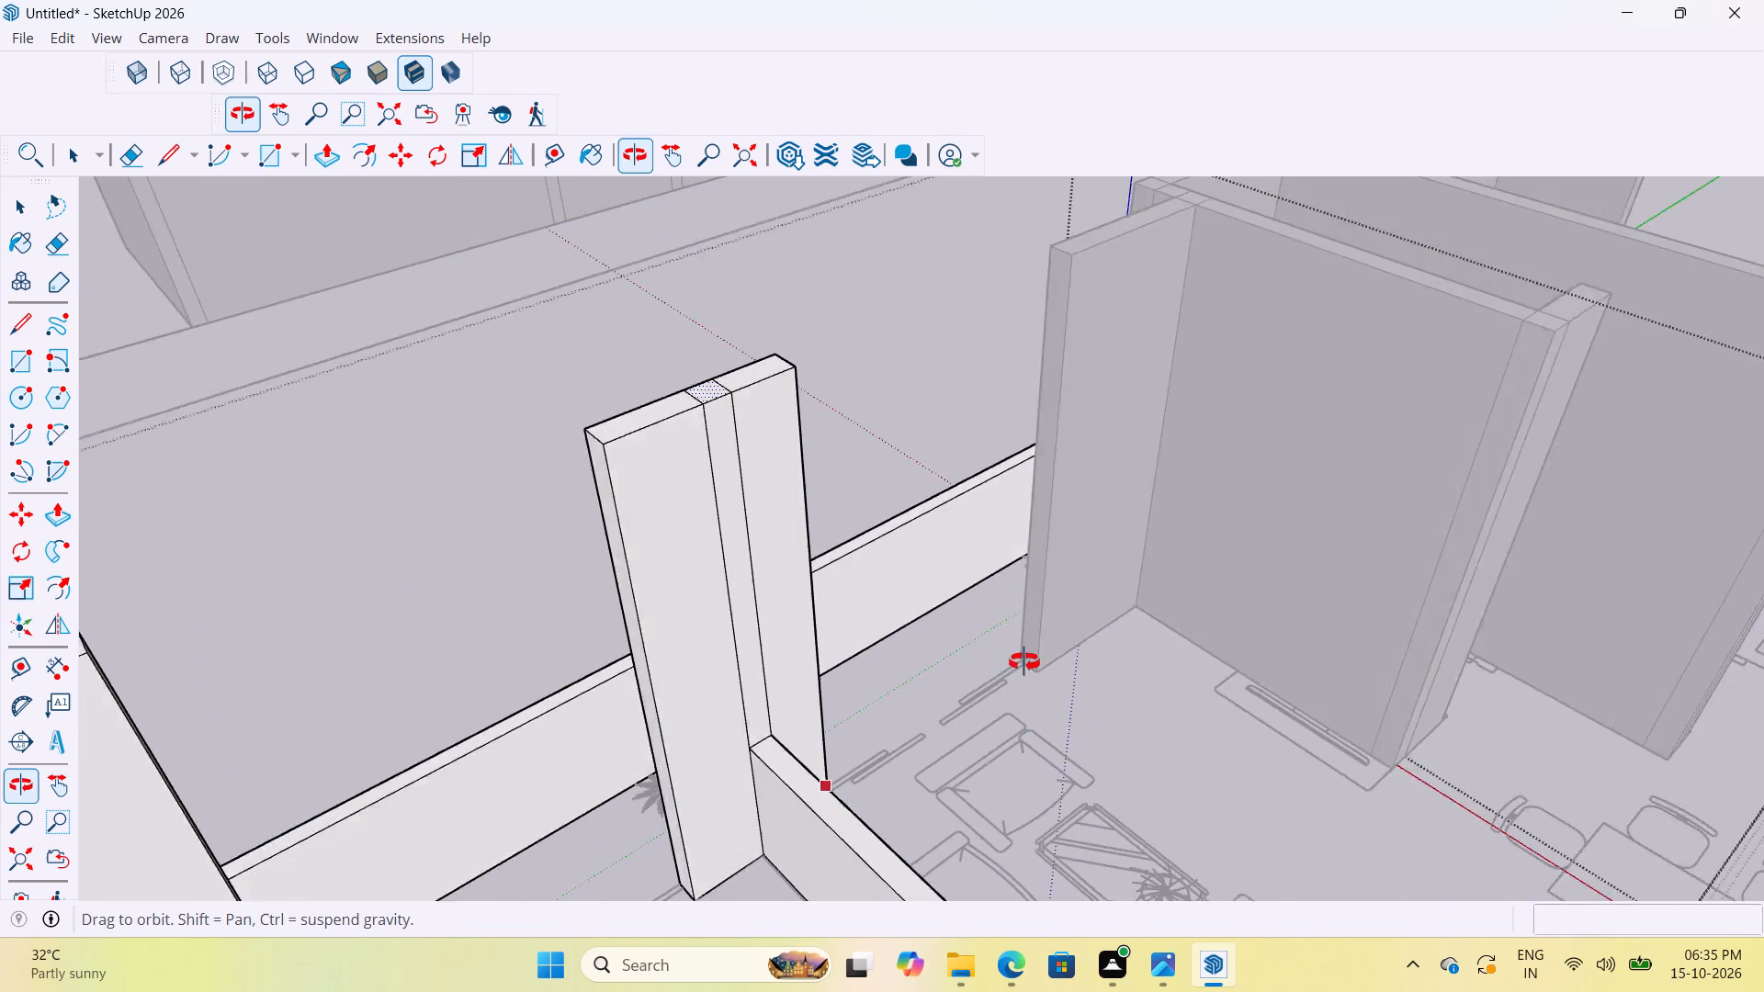
middle_click_drag(1024, 662, 1035, 670)
scroll(852, 840, "up", 6)
key("space")
left_click(860, 817)
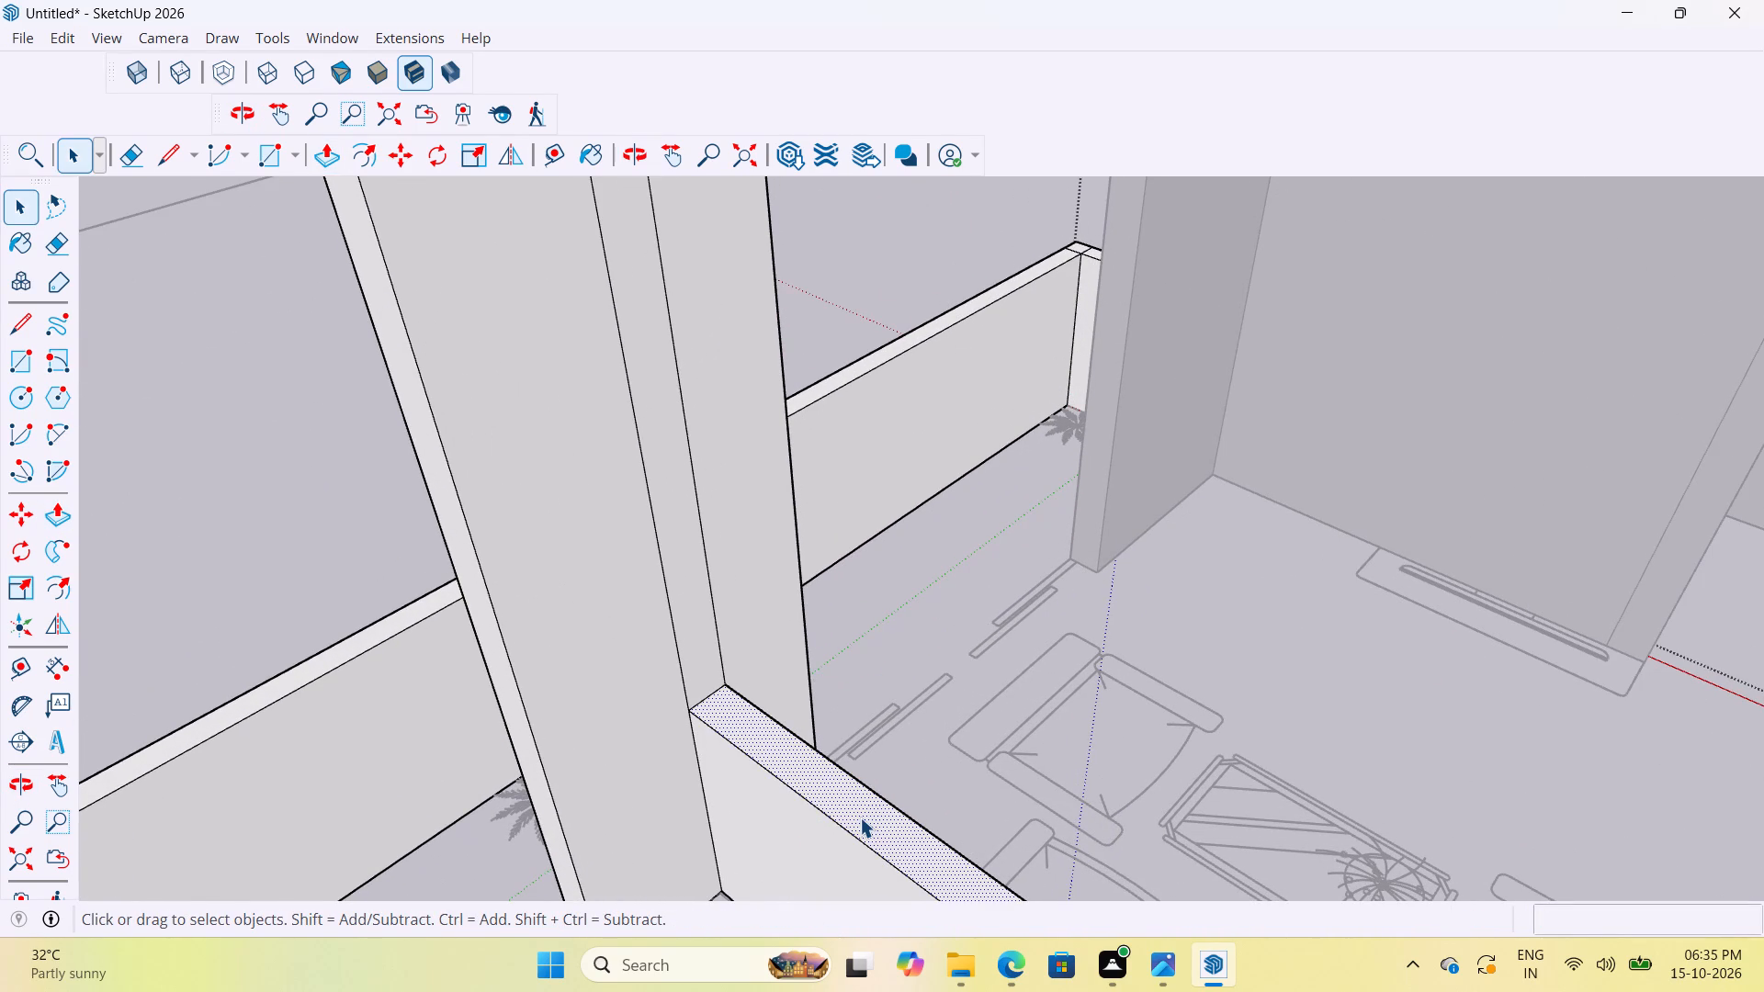
key("p")
left_click(854, 813)
scroll(865, 698, "down", 8)
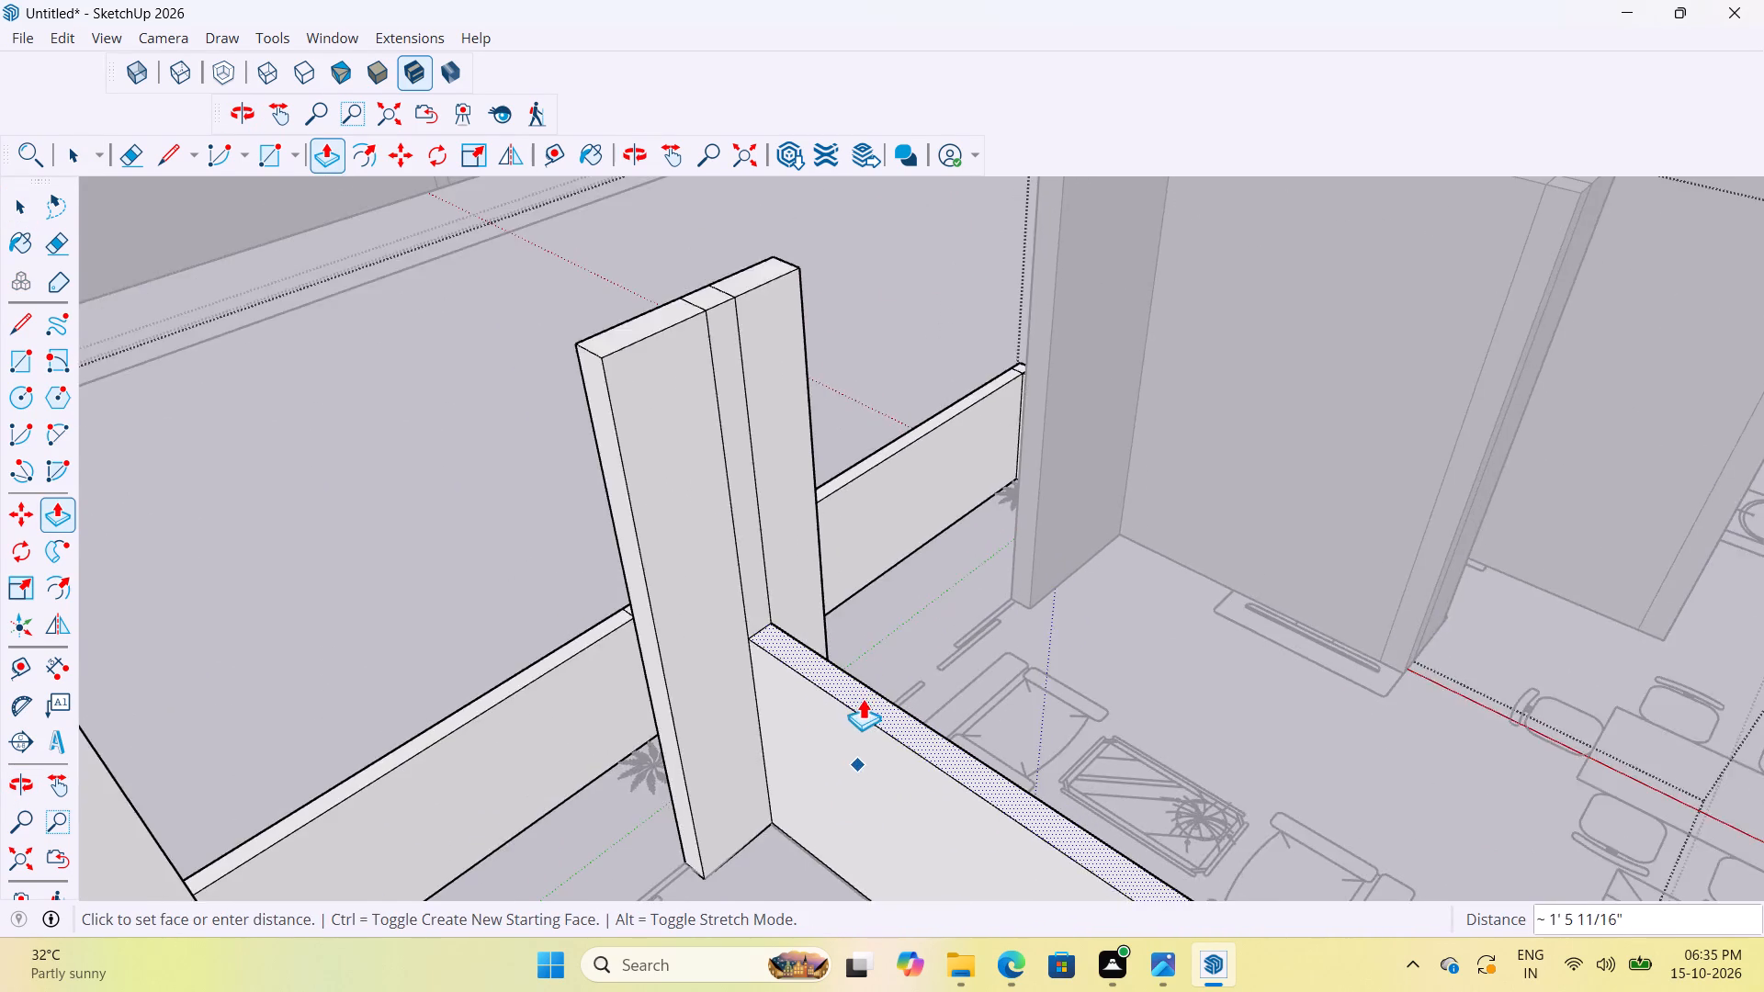
scroll(863, 698, "down", 3)
left_click(767, 474)
scroll(820, 535, "down", 2)
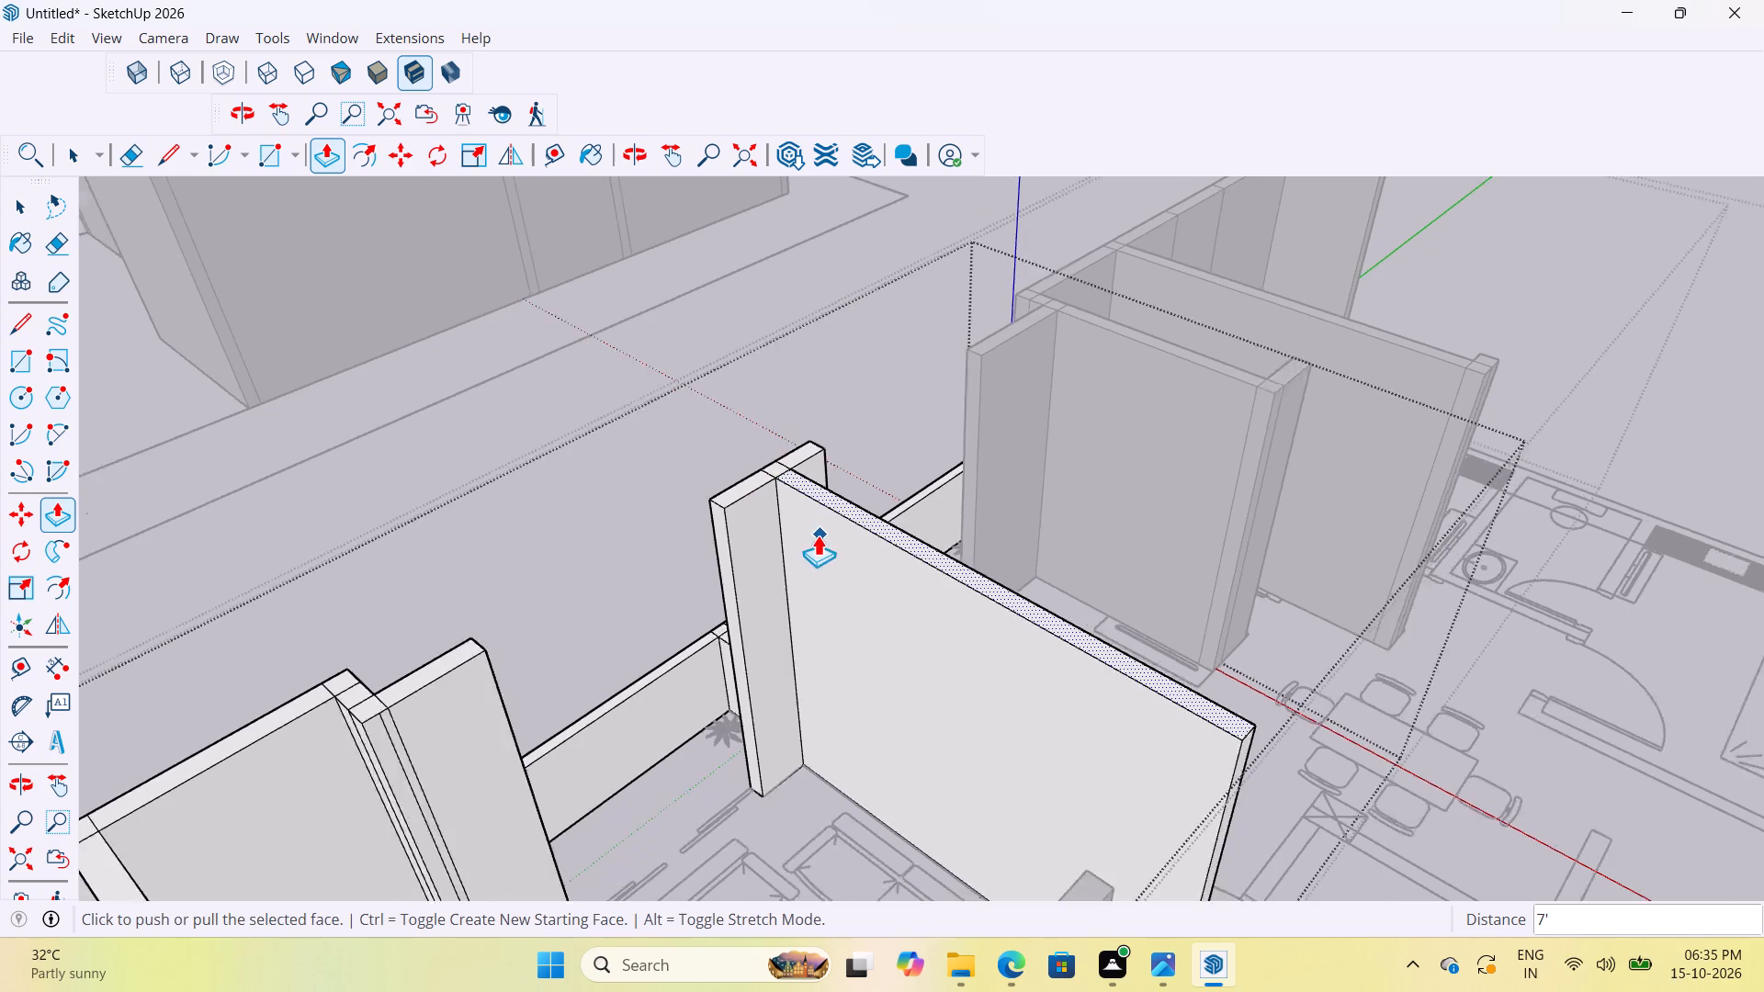
scroll(818, 535, "down", 10)
key("space")
key("space")
left_click(1448, 368)
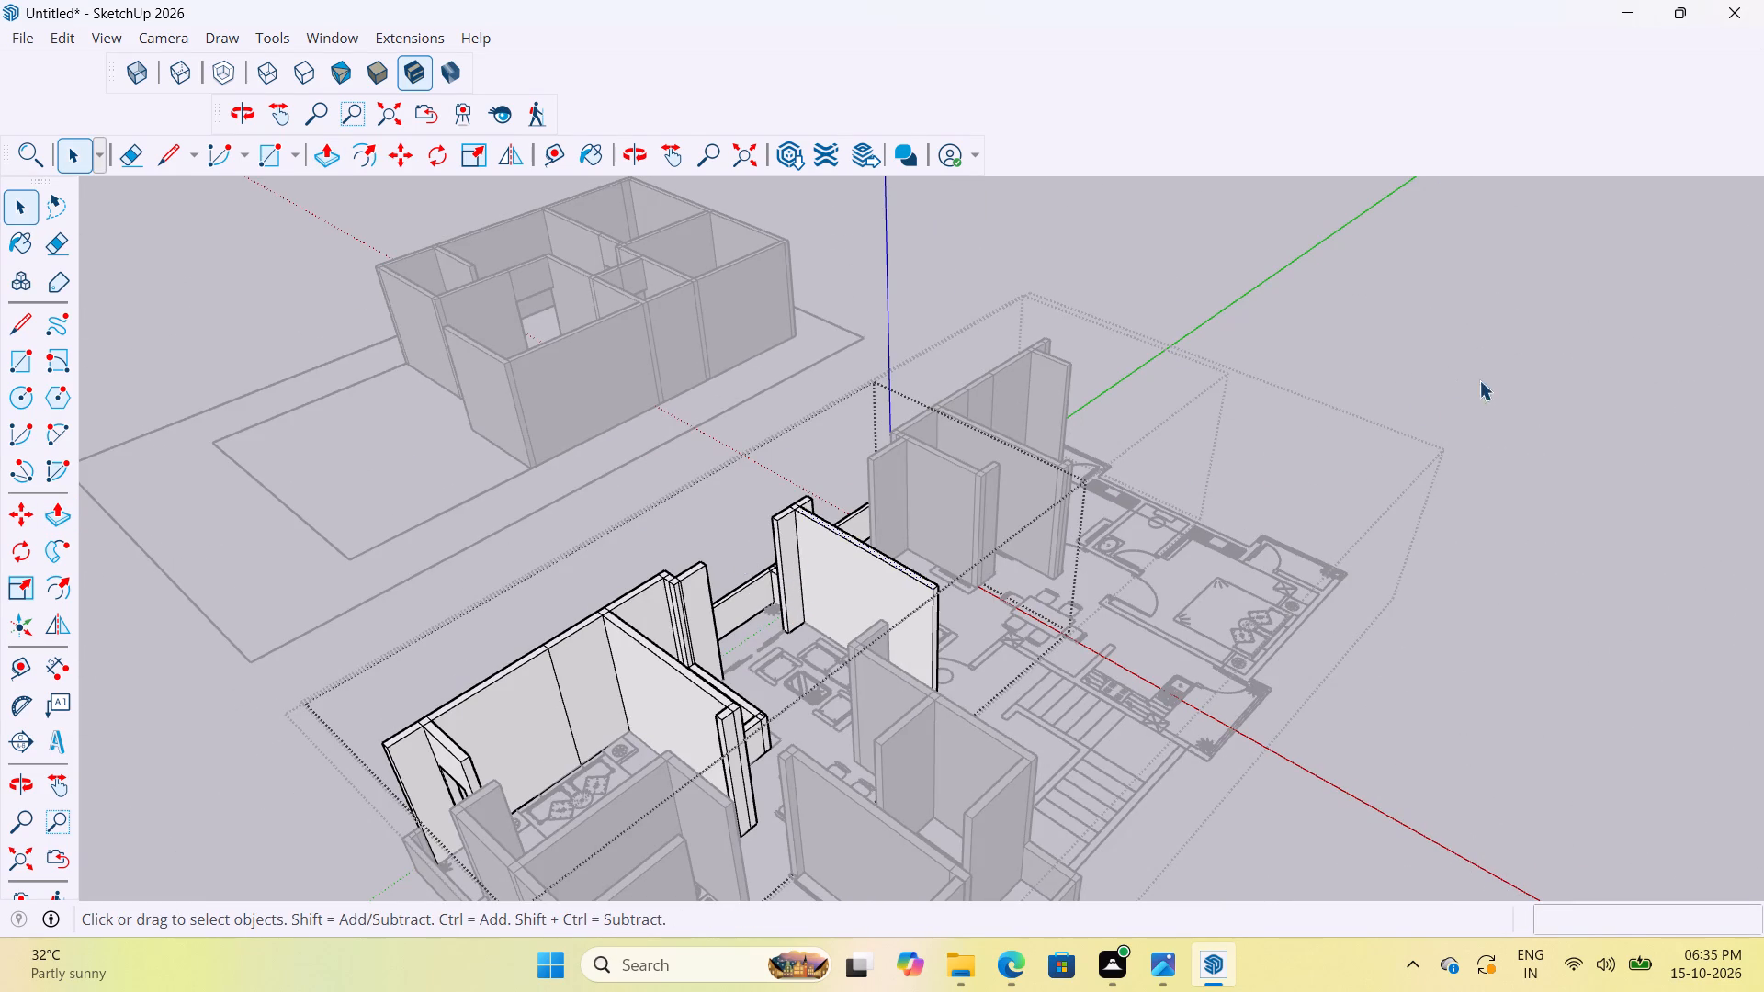
scroll(1056, 477, "up", 9)
scroll(1148, 497, "down", 11)
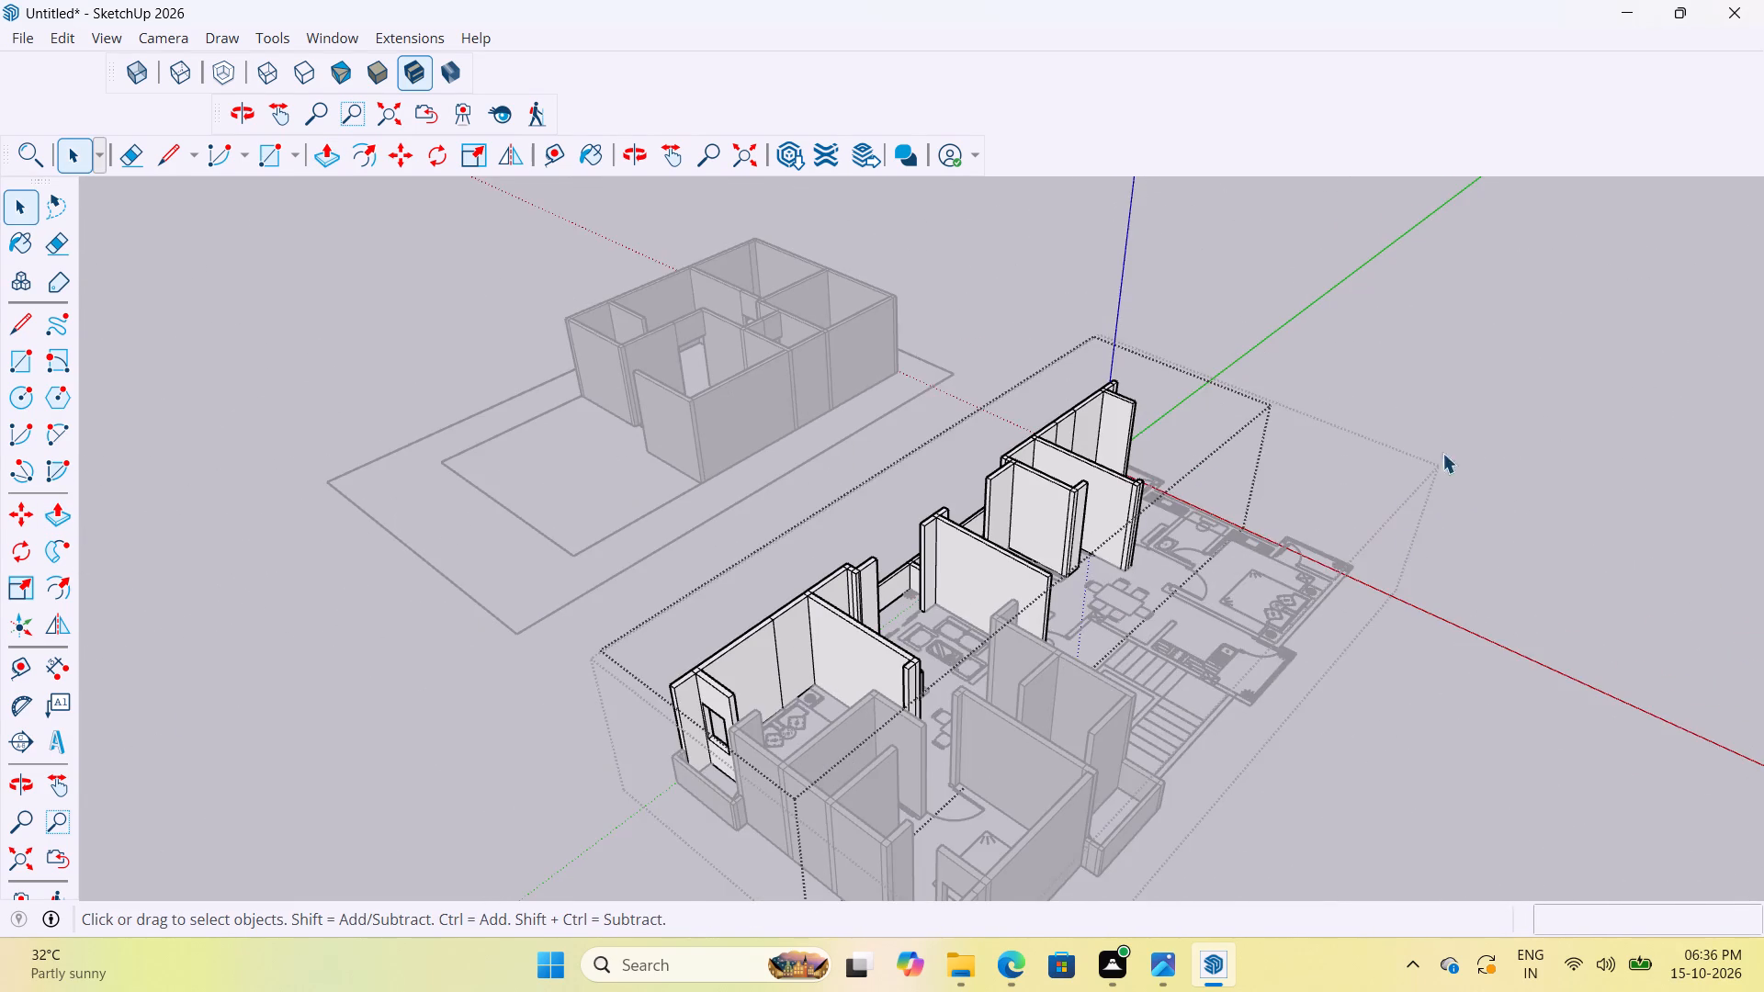
left_click(1506, 356)
scroll(942, 558, "up", 8)
scroll(979, 465, "down", 10)
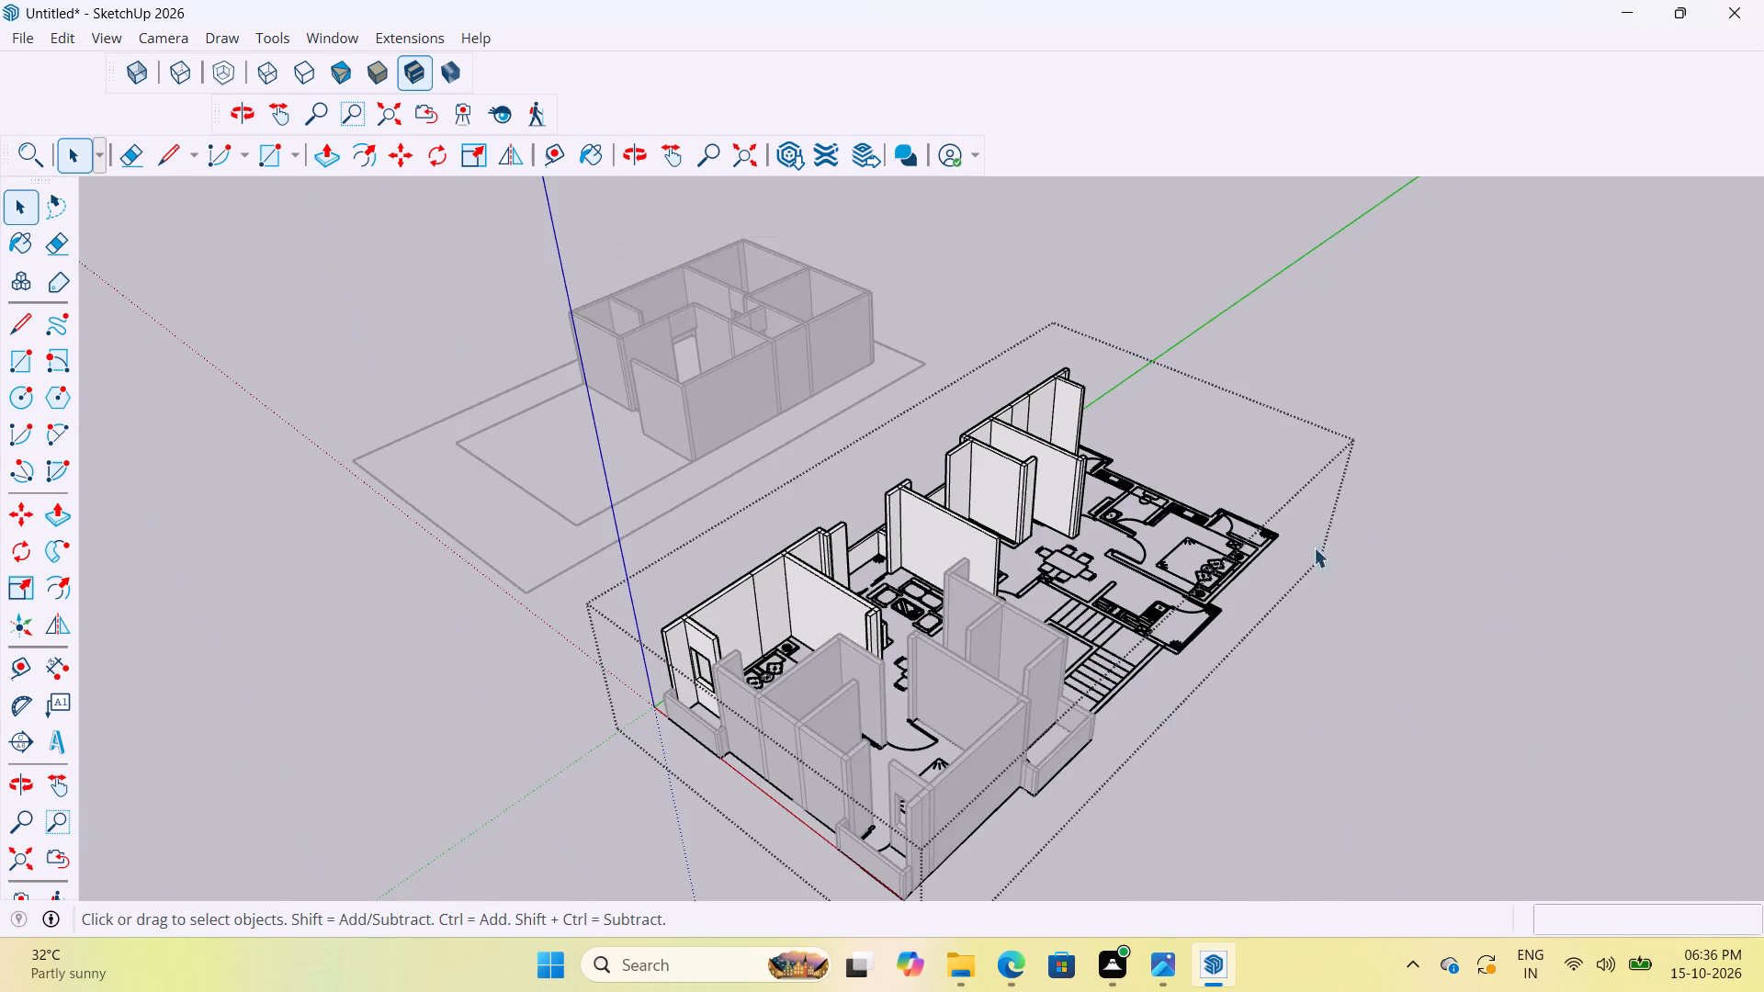
left_click(1538, 360)
Examine the raised partition between the two living rooms and the wall piers around it.
scroll(1071, 534, "up", 13)
middle_click_drag(1025, 530, 588, 580)
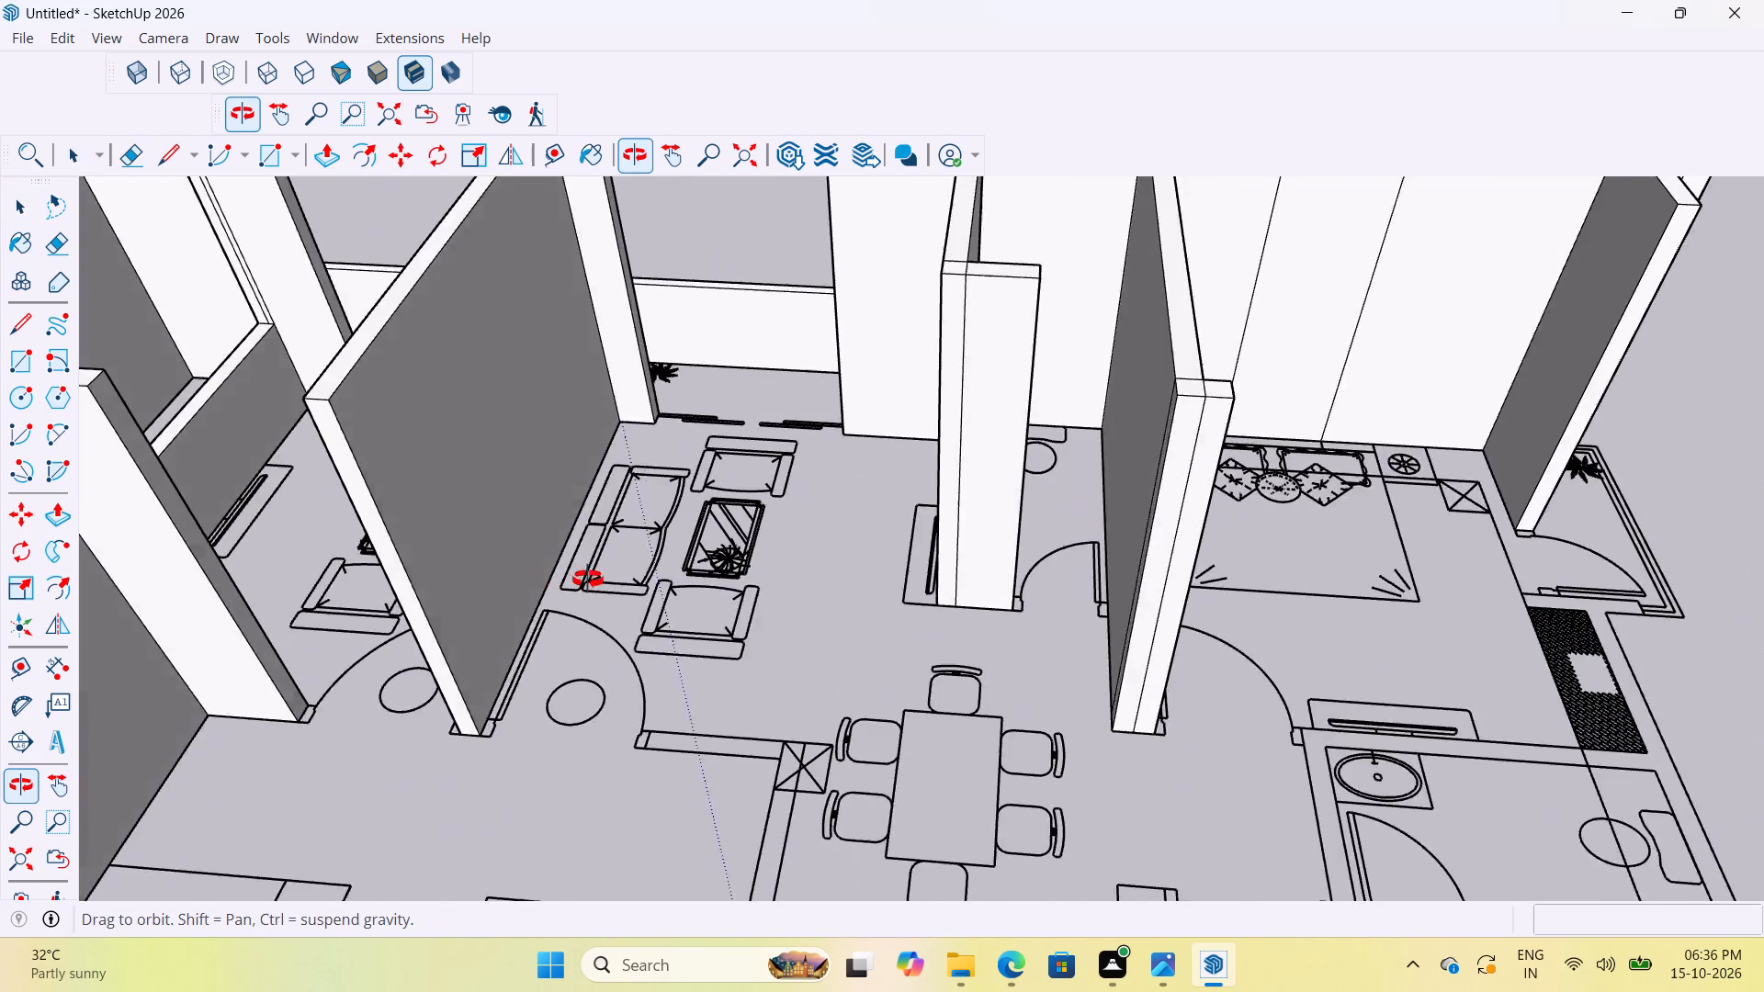
middle_click_drag(588, 580, 734, 571)
scroll(978, 611, "down", 4)
scroll(684, 778, "up", 3)
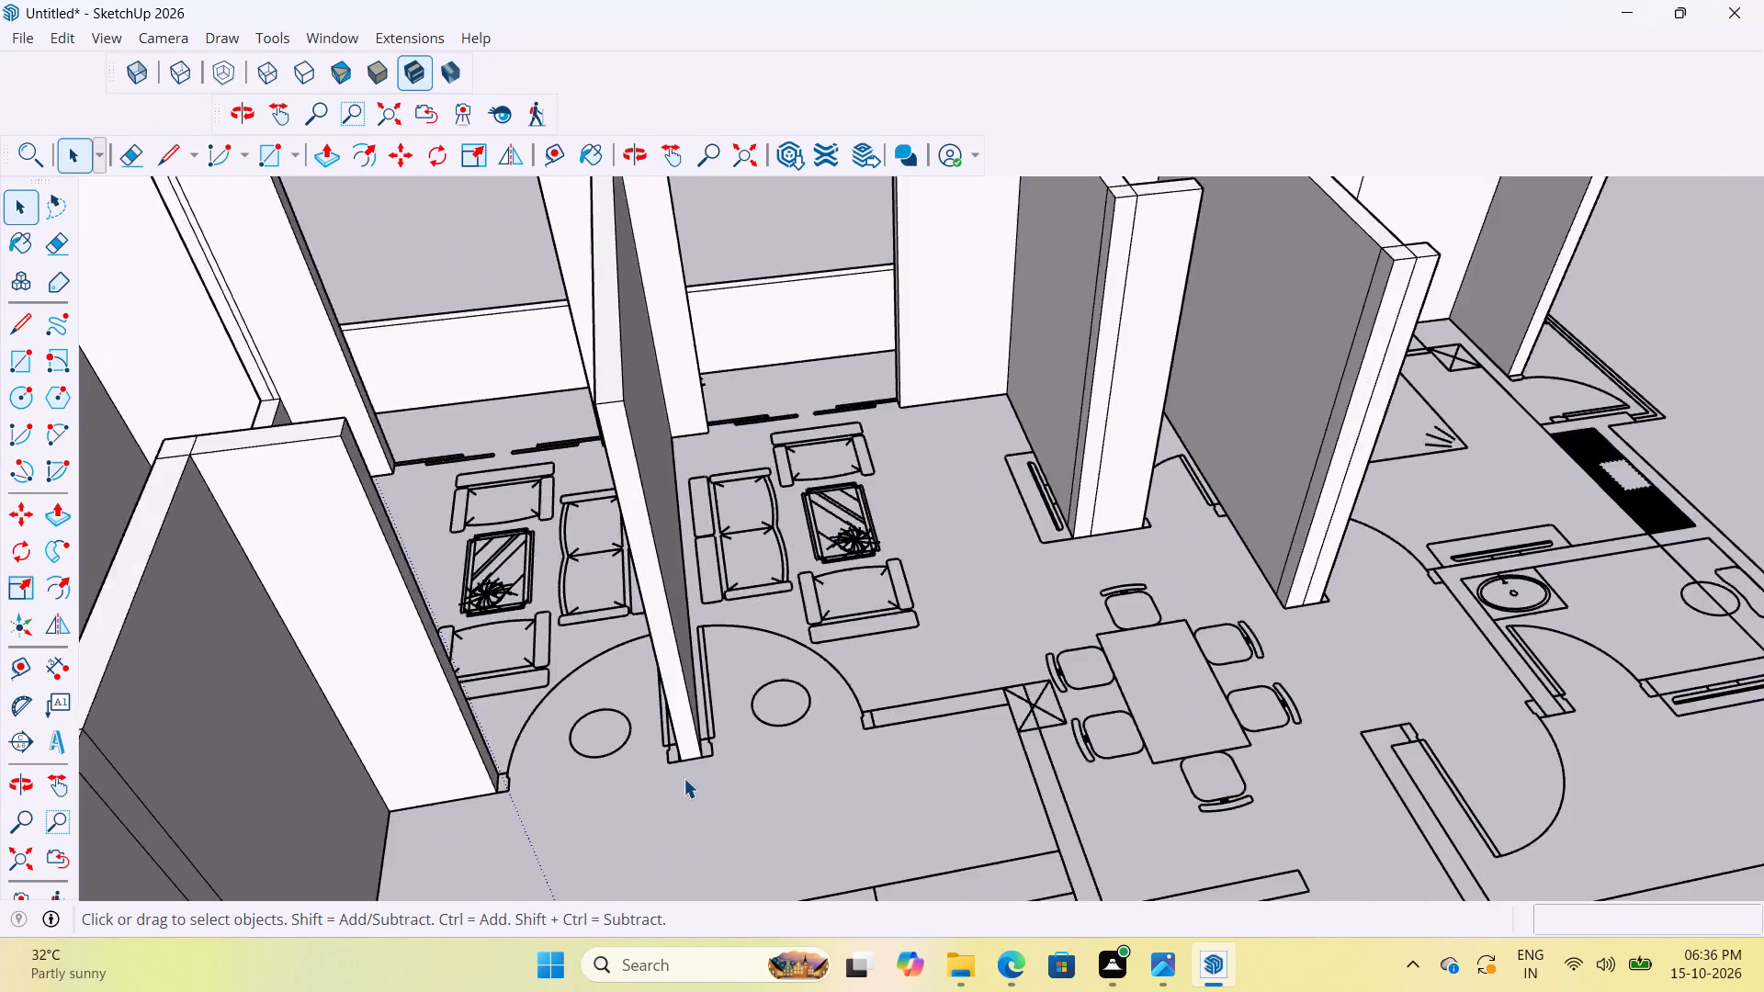
scroll(684, 778, "up", 12)
middle_click_drag(691, 637, 629, 631)
scroll(636, 721, "down", 12)
scroll(1042, 720, "down", 11)
scroll(875, 612, "up", 9)
middle_click_drag(848, 573, 1072, 580)
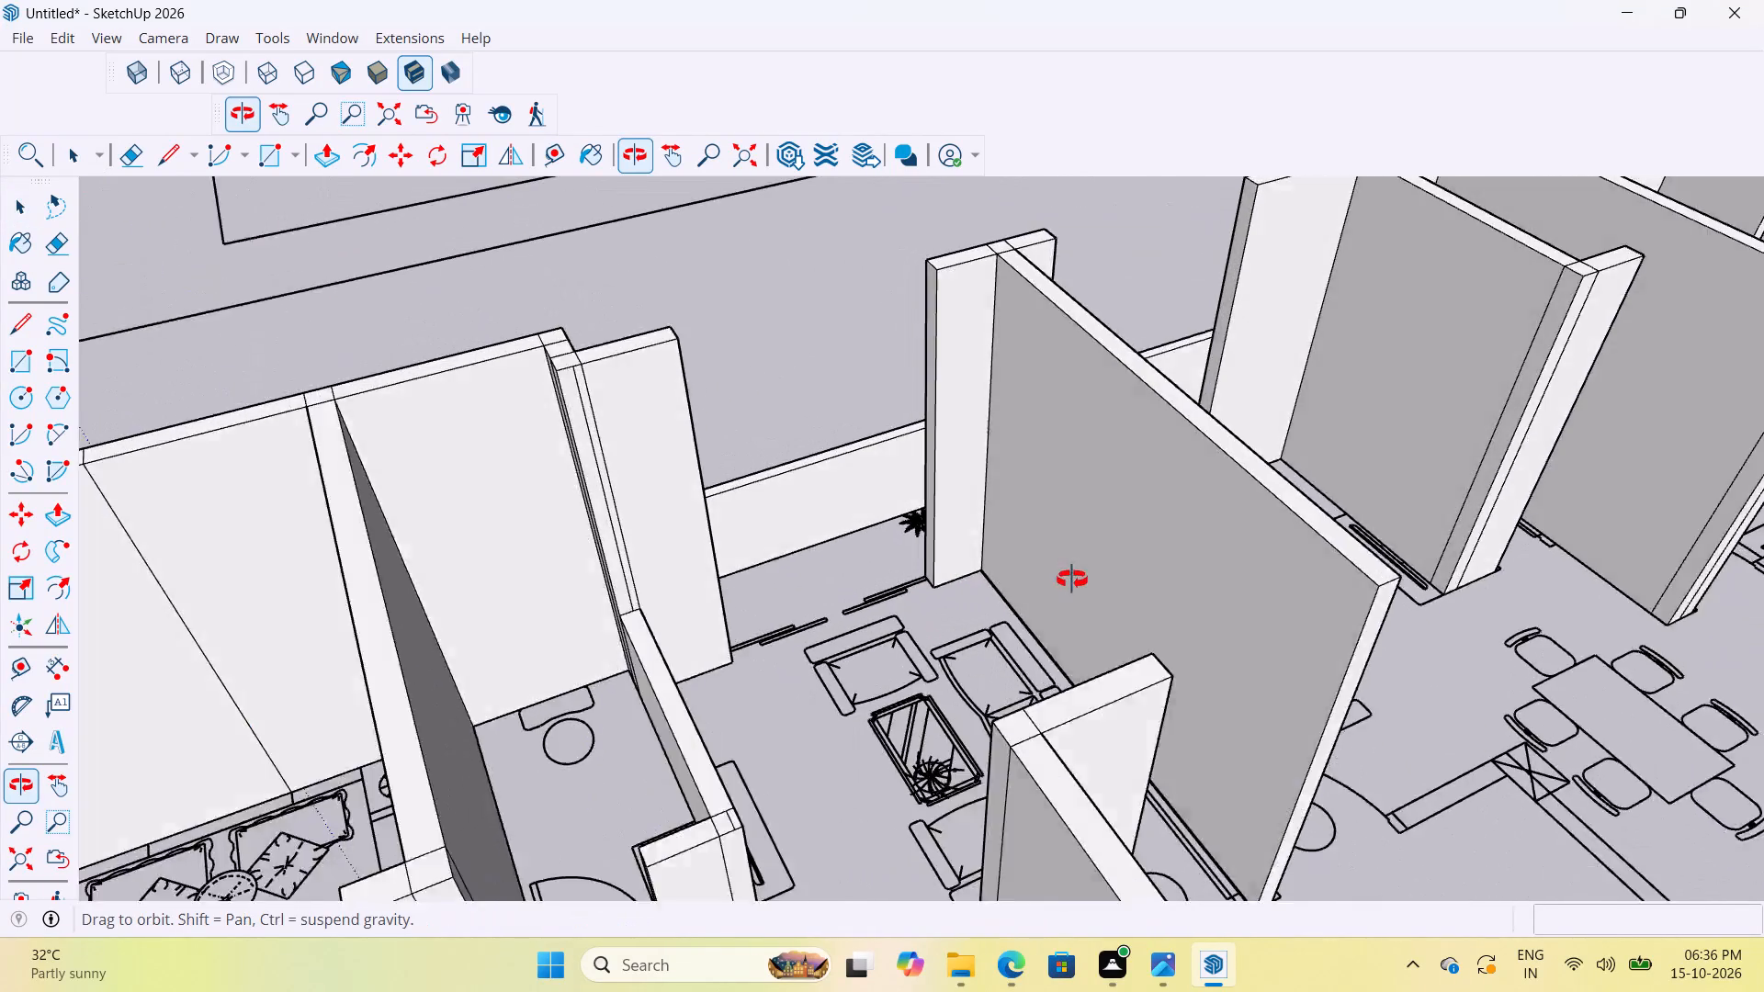
middle_click_drag(1072, 580, 756, 644)
scroll(1203, 569, "down", 8)
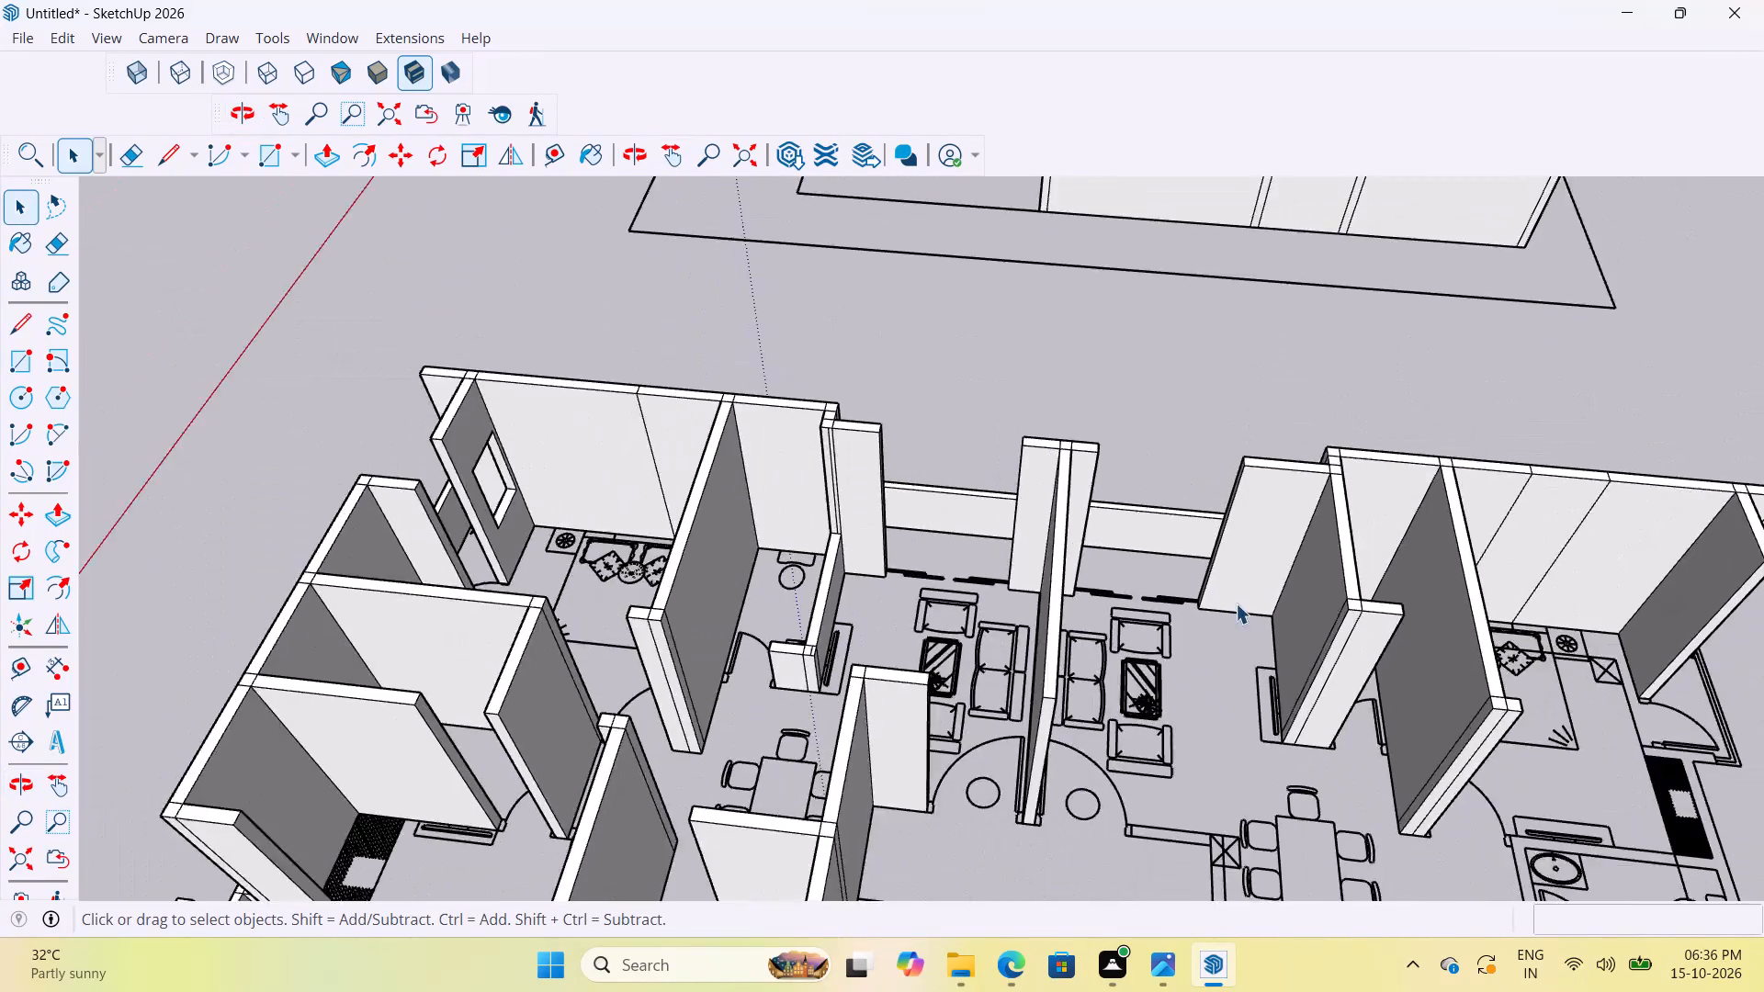
Examine the low L-shaped washroom wall between the dining area and the living room, and its junctions with the taller walls.
scroll(1236, 603, "down", 2)
scroll(905, 744, "up", 11)
middle_click_drag(944, 637, 775, 645)
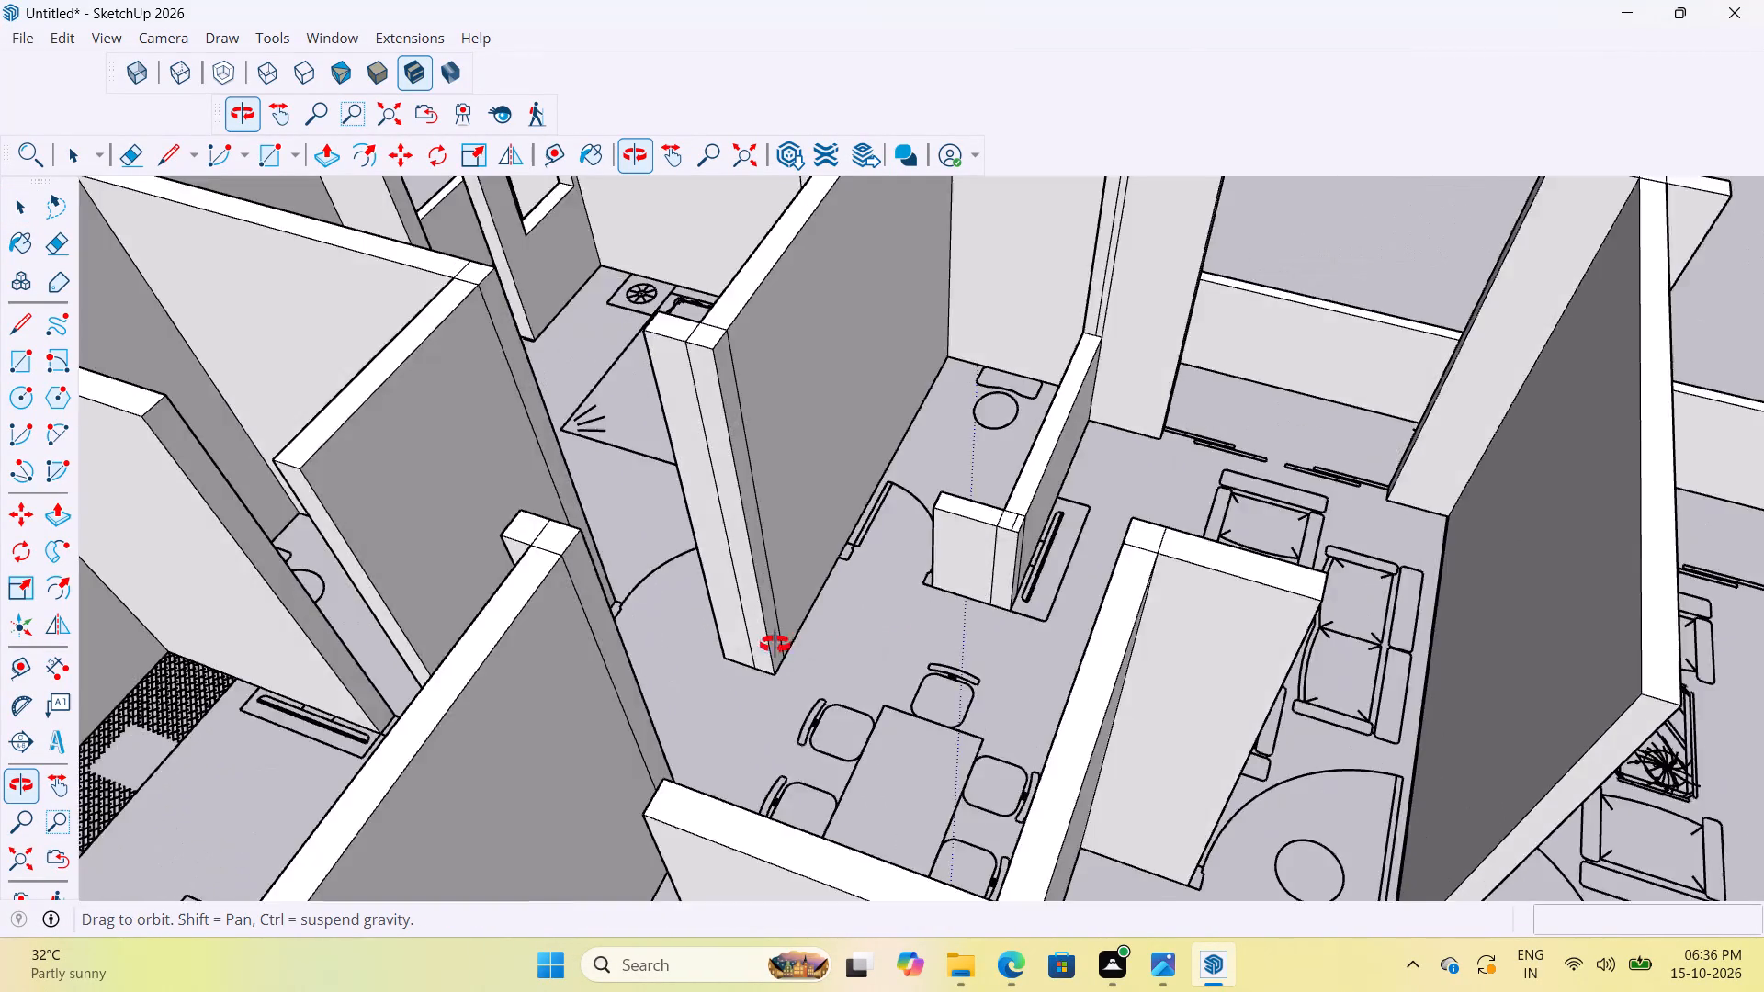
middle_click_drag(775, 645, 458, 670)
scroll(916, 641, "up", 10)
scroll(922, 638, "down", 4)
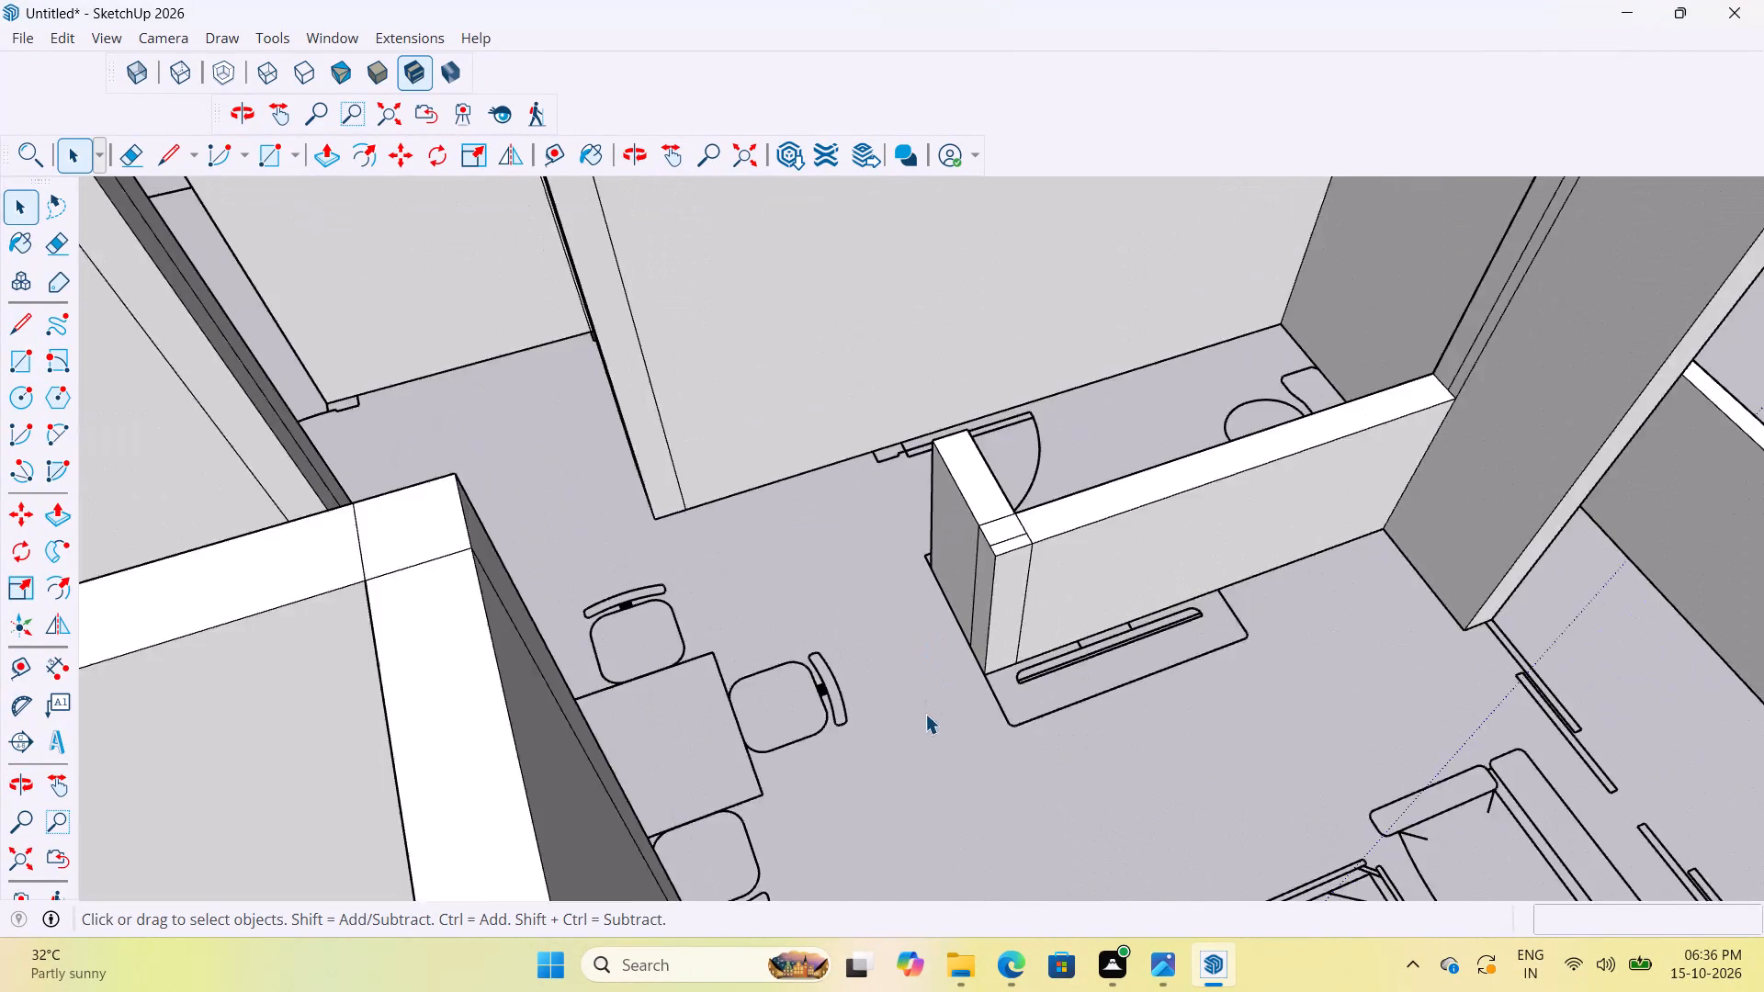
scroll(925, 714, "down", 9)
scroll(891, 619, "up", 5)
middle_click_drag(905, 626, 1160, 623)
scroll(891, 653, "down", 5)
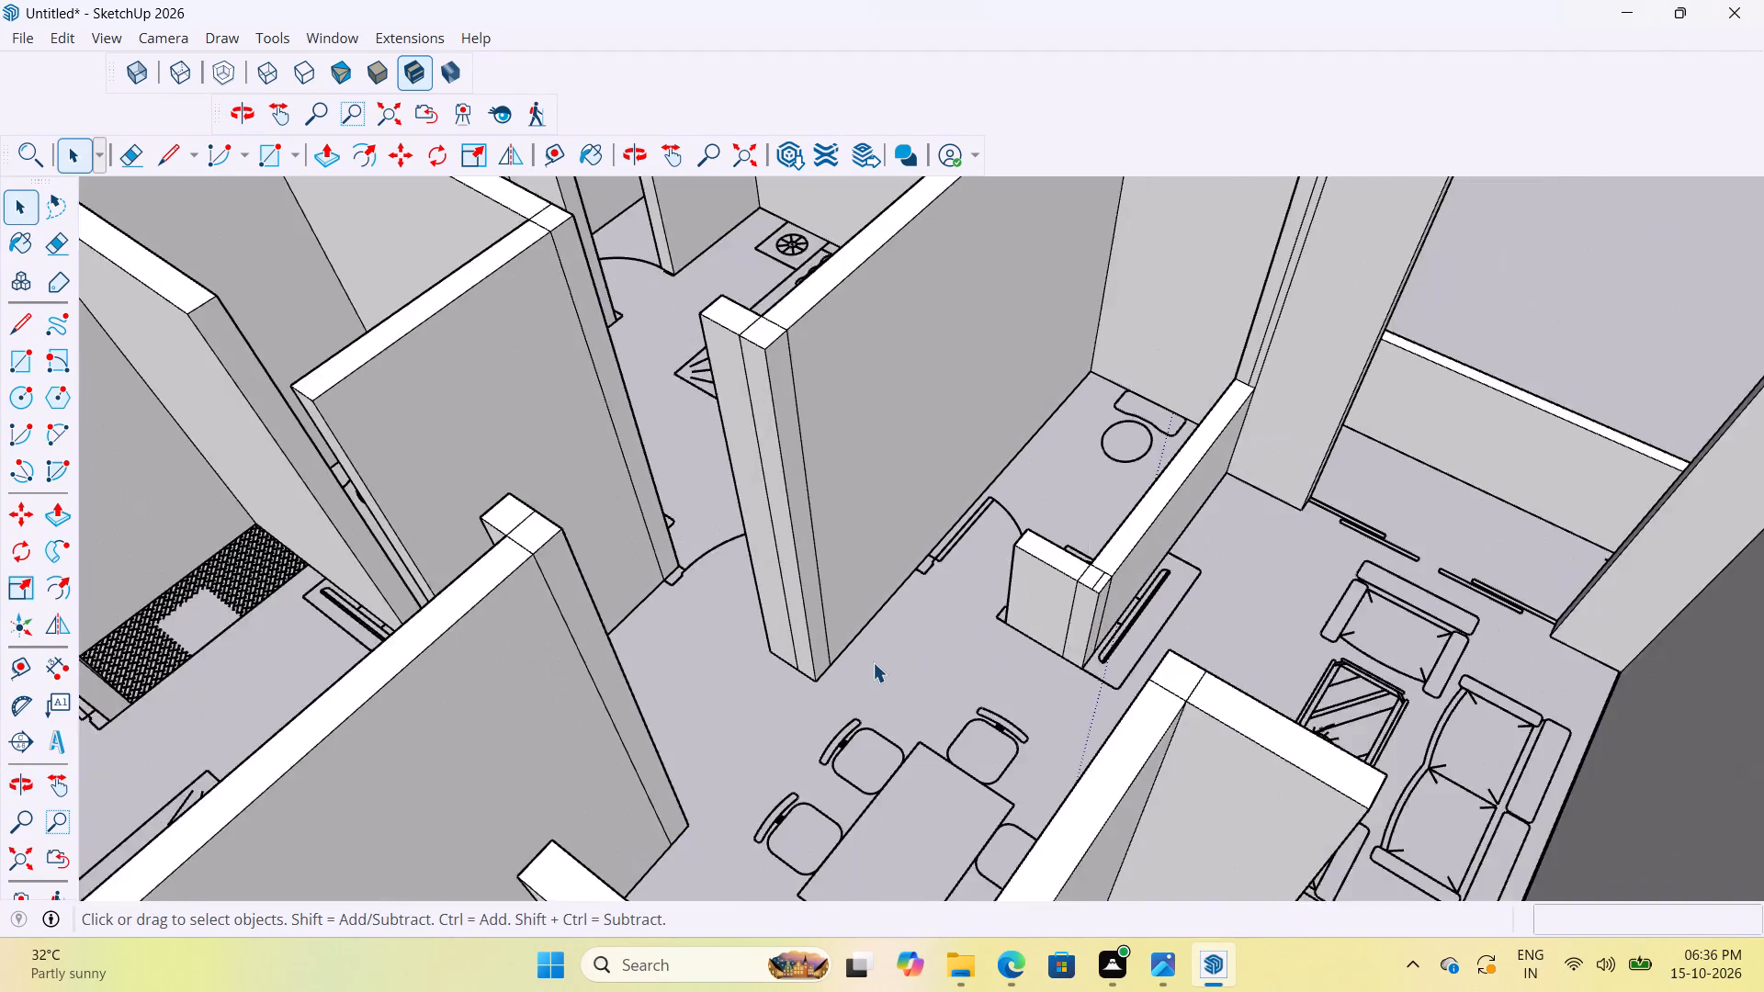
scroll(873, 662, "up", 2)
scroll(877, 650, "down", 12)
middle_click_drag(1057, 671, 1368, 692)
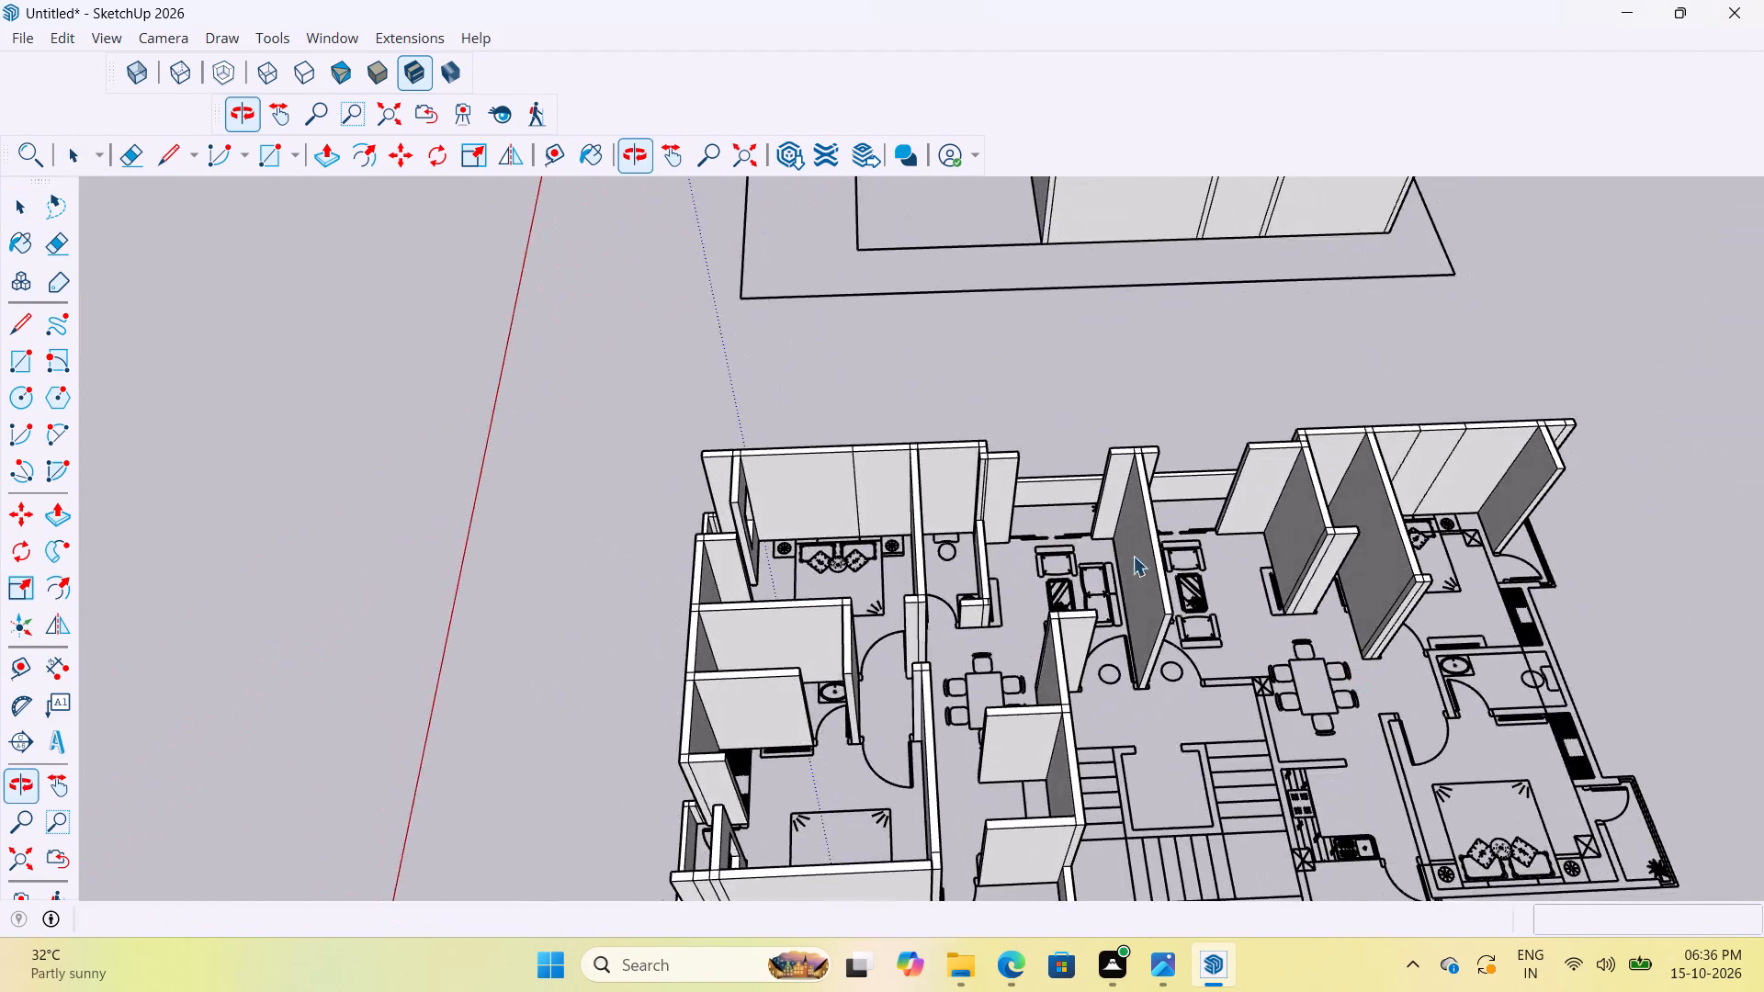
scroll(1128, 523, "up", 8)
scroll(928, 537, "down", 5)
scroll(1032, 722, "up", 8)
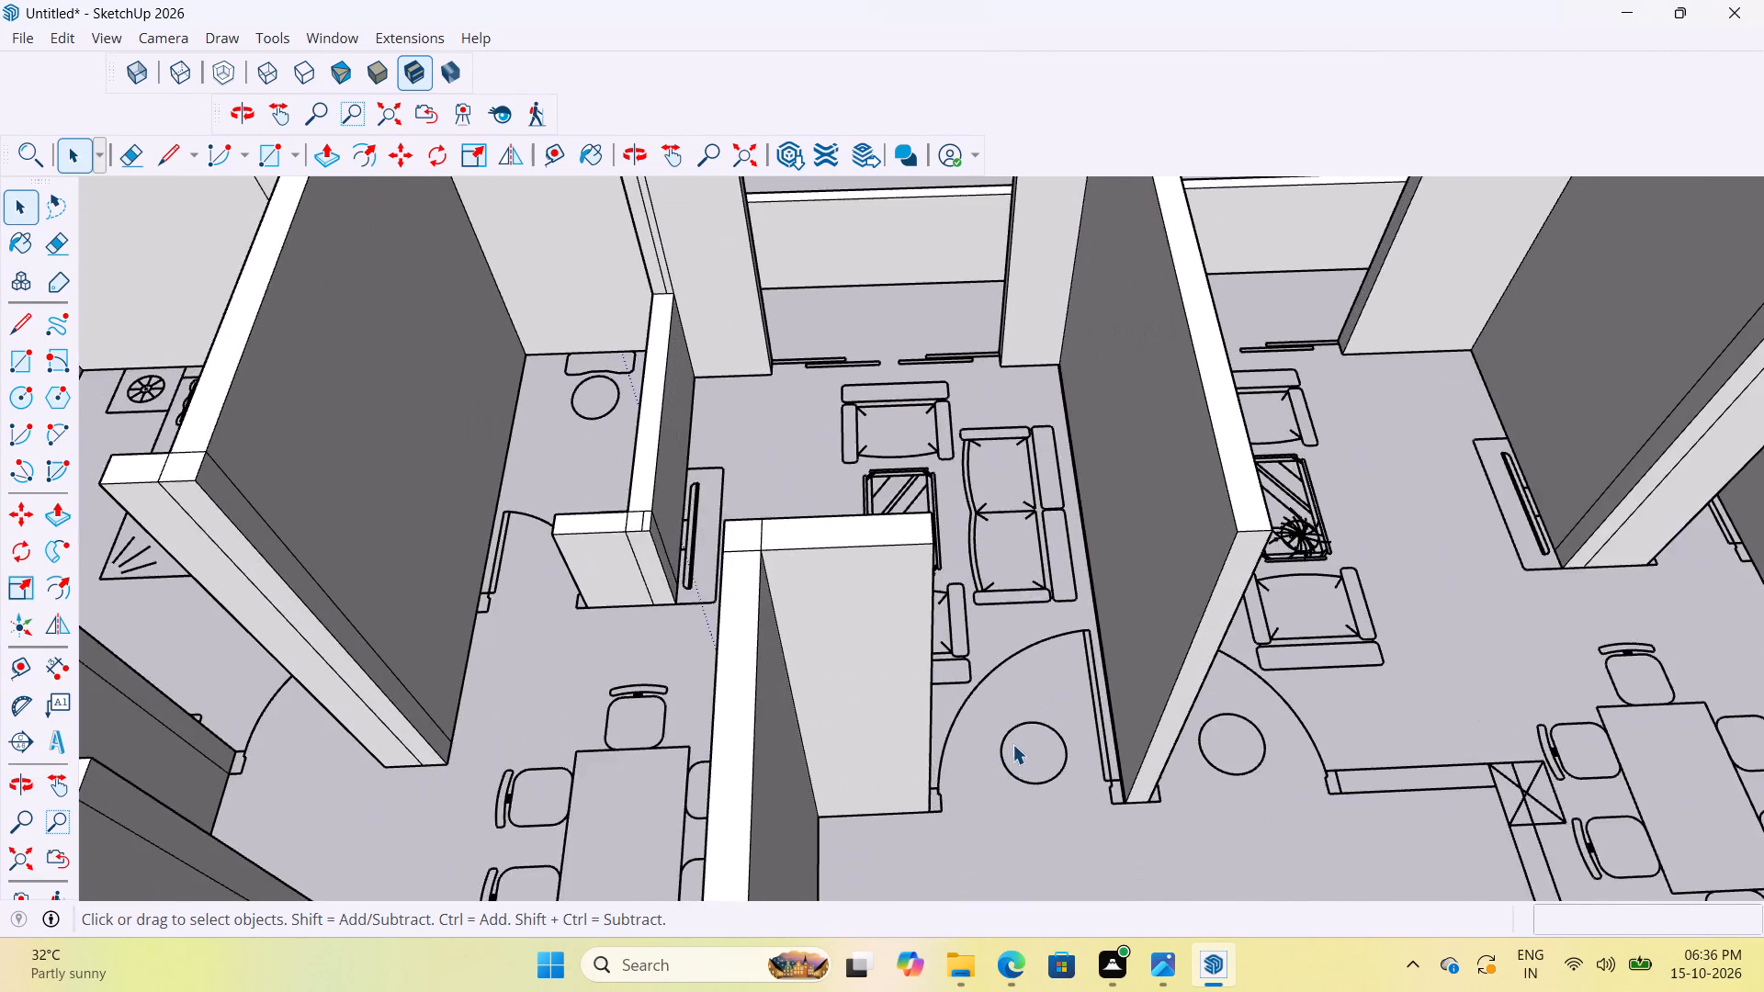
scroll(1012, 744, "down", 5)
scroll(769, 703, "up", 9)
middle_click_drag(897, 671, 1177, 658)
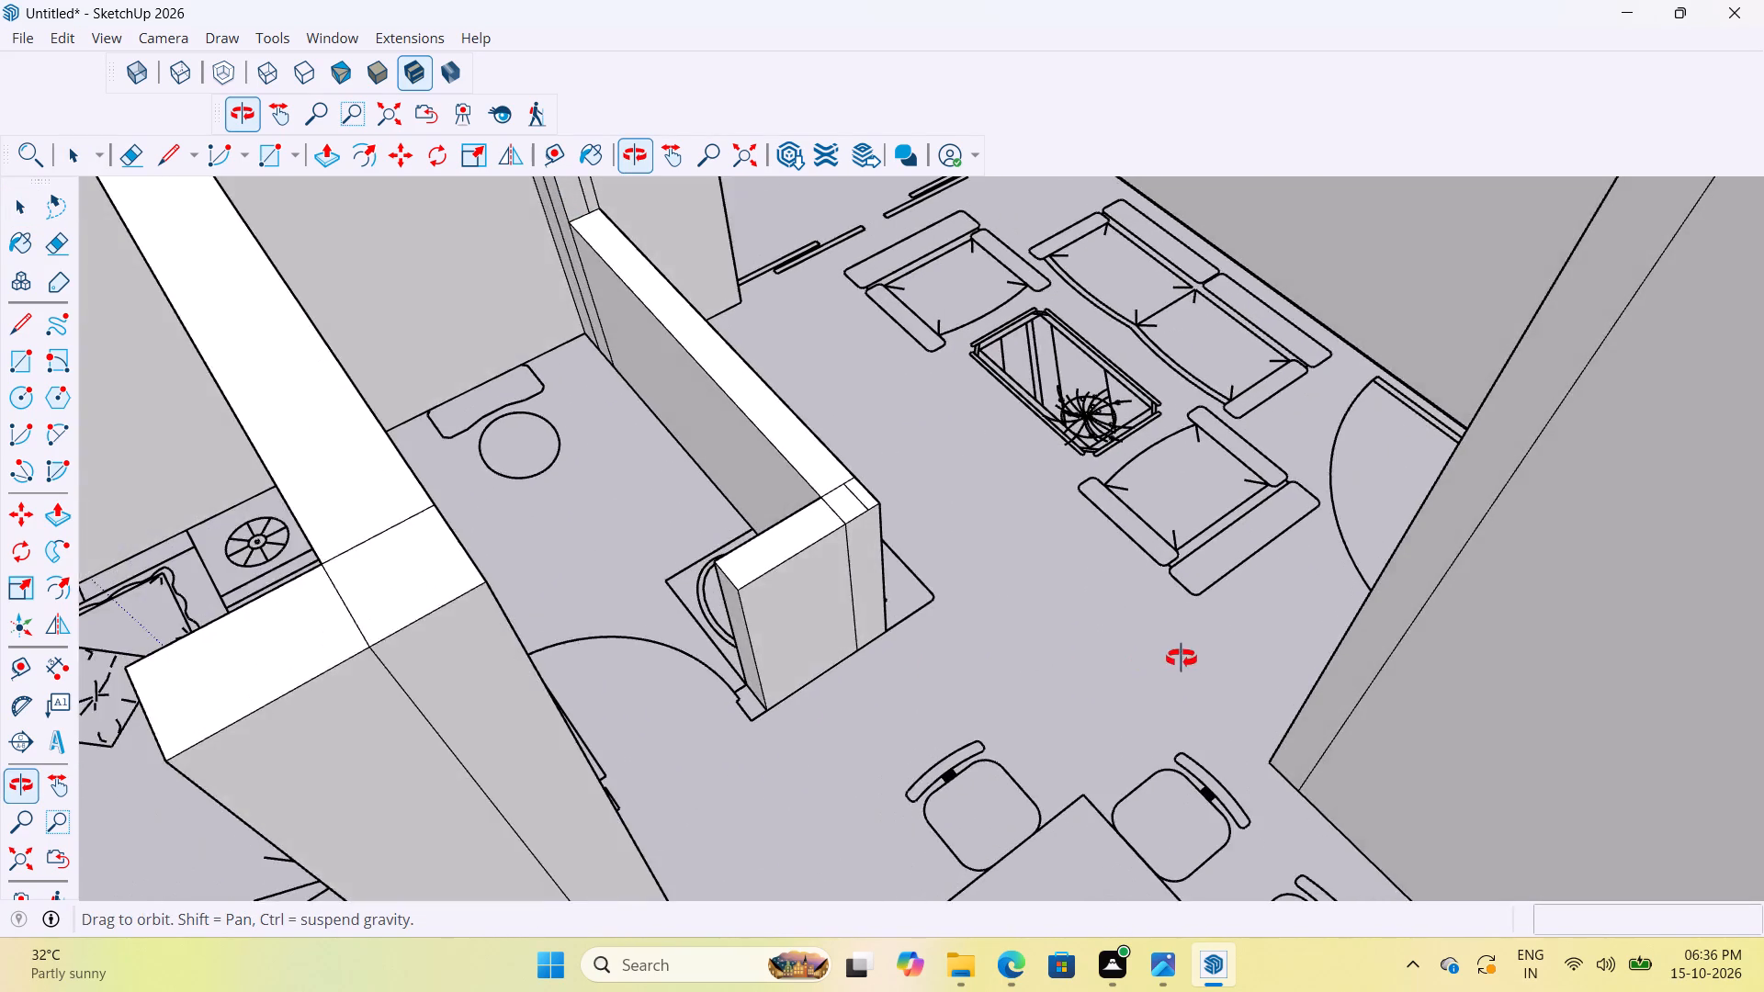
middle_click_drag(1177, 658, 908, 689)
scroll(908, 649, "down", 12)
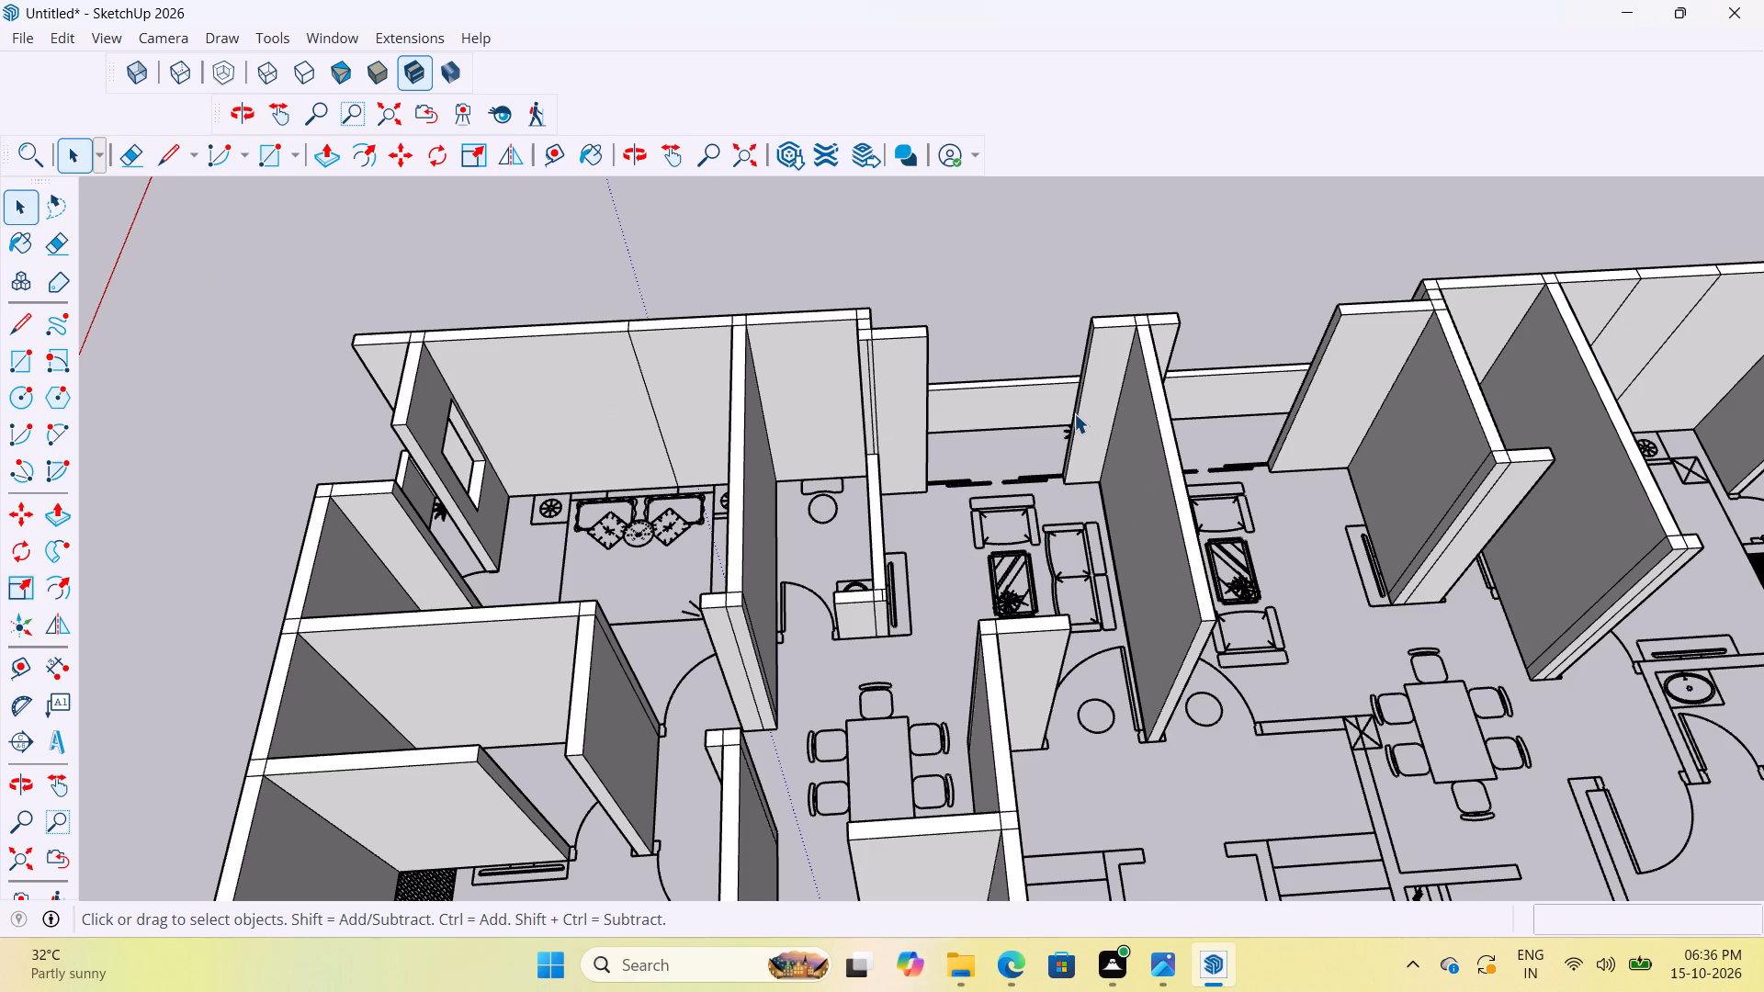
Review the walls around the dining areas and staircase, comparing the modelled half of the house with the half still flat on the plan.
scroll(973, 562, "up", 3)
scroll(937, 598, "down", 5)
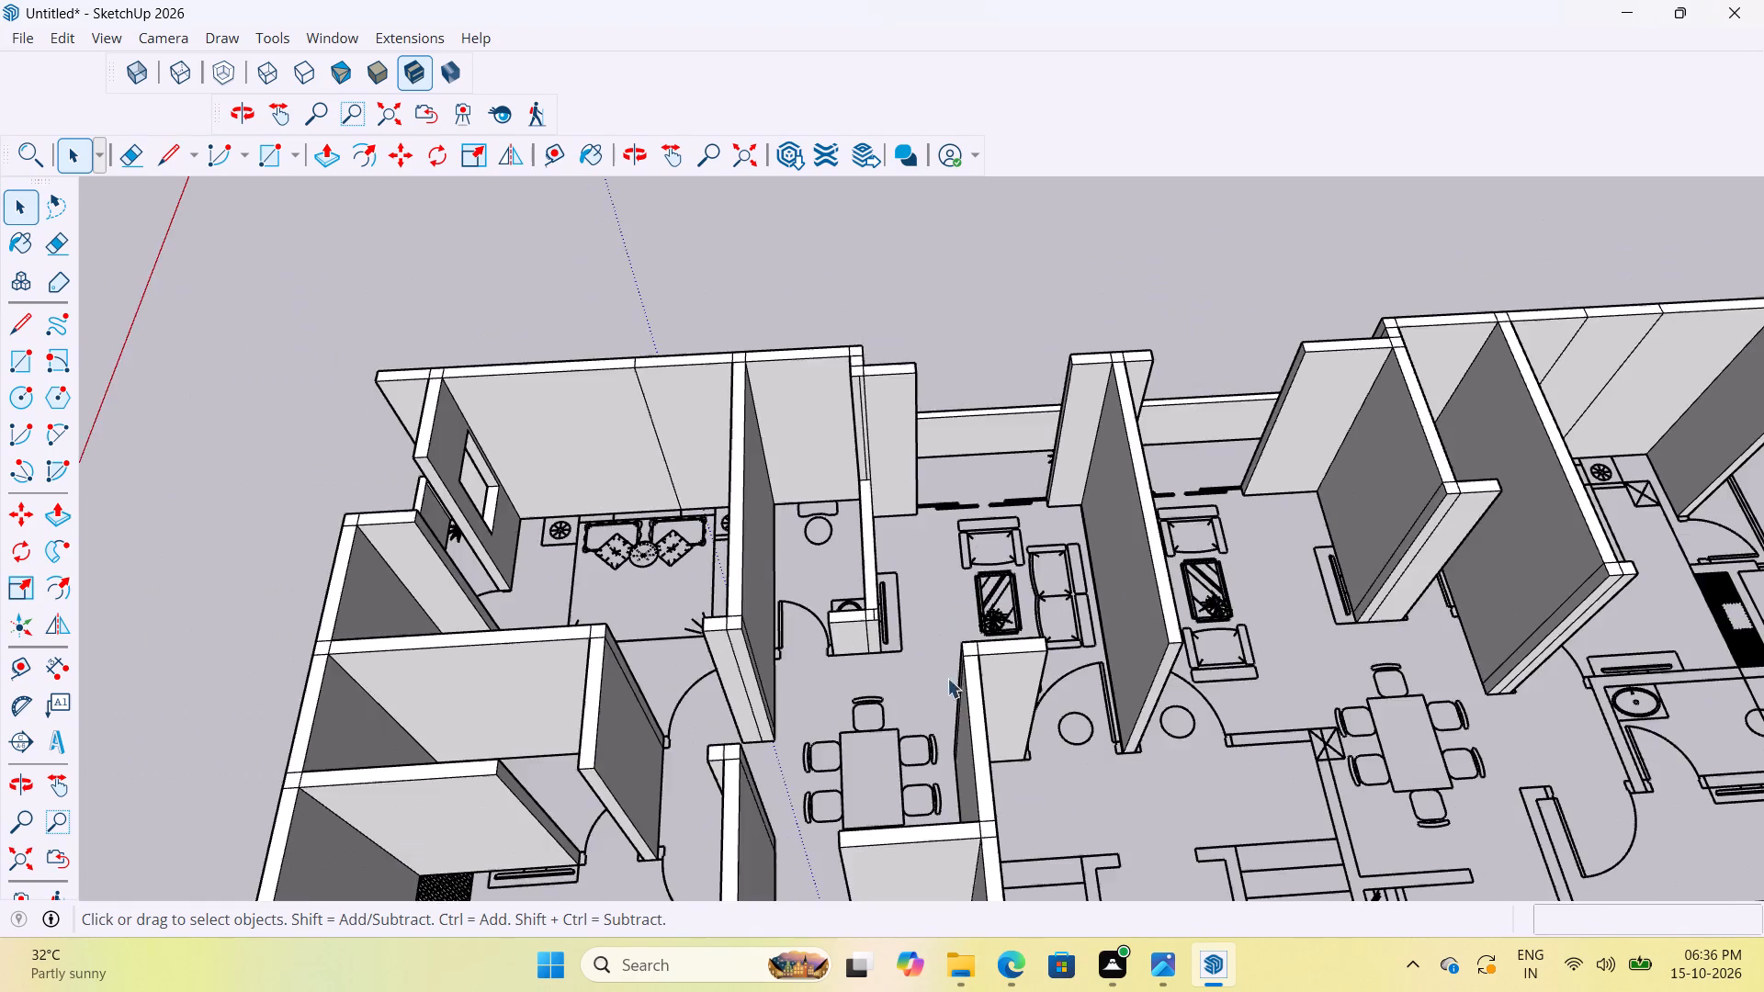
middle_click_drag(957, 750, 1379, 762)
scroll(1024, 719, "up", 8)
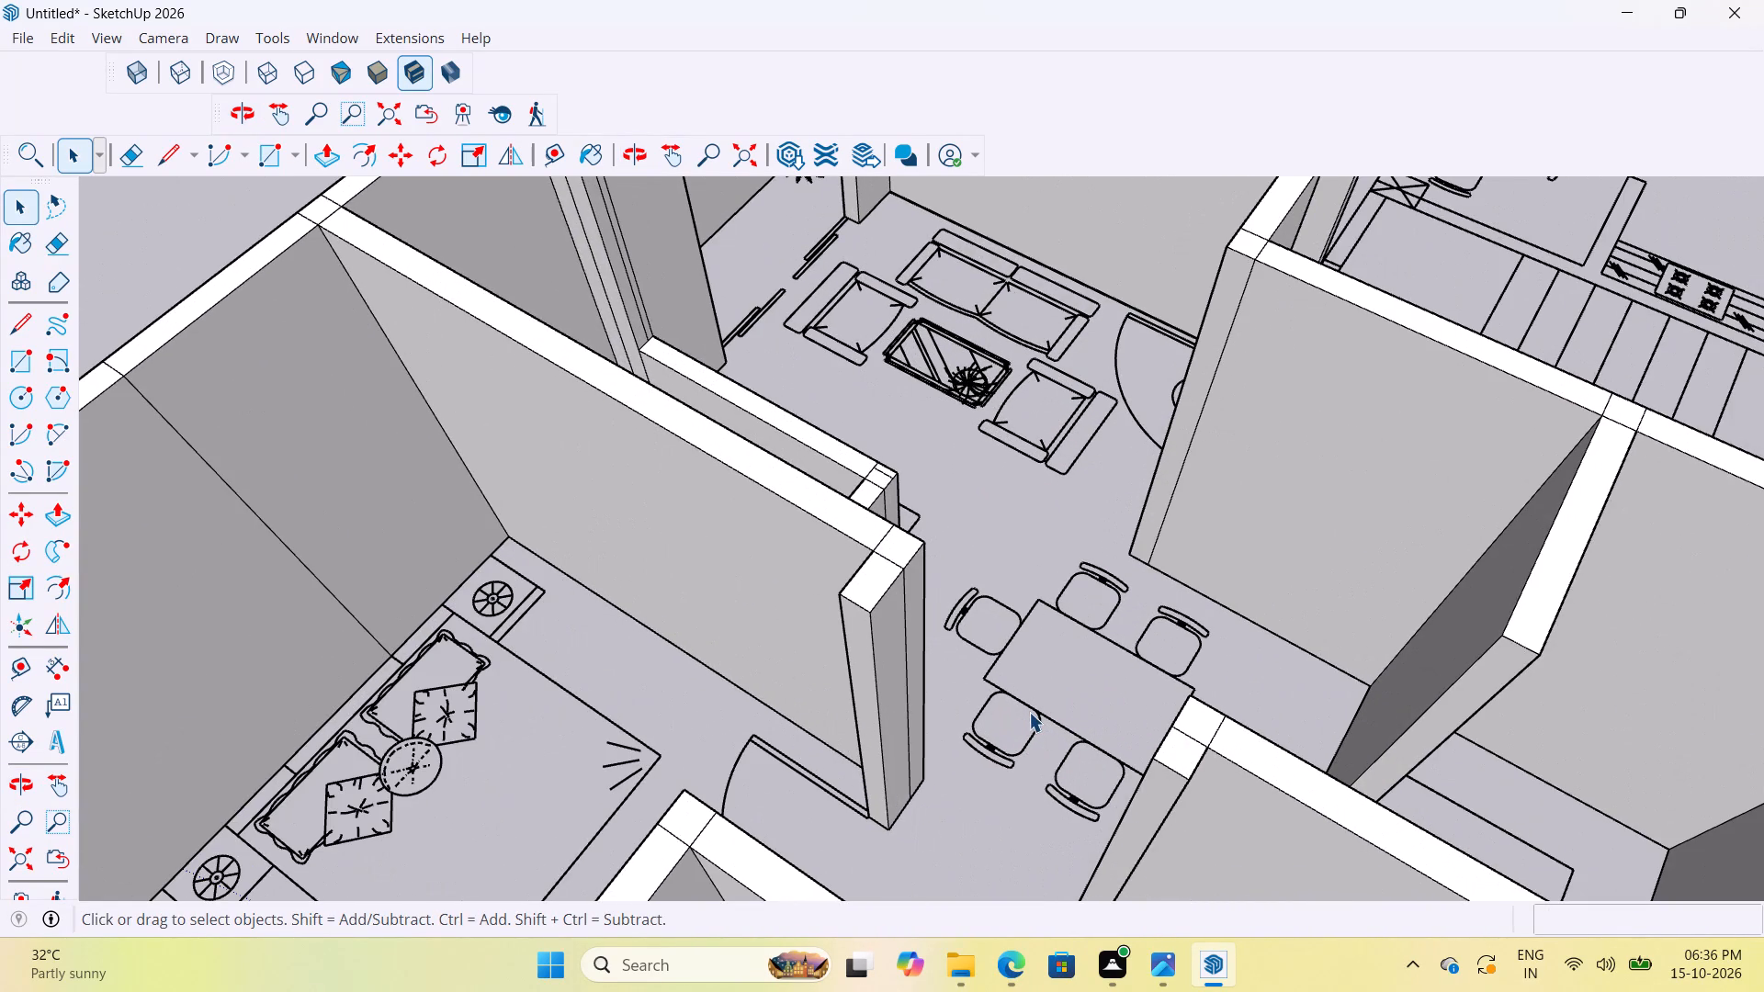
scroll(1023, 661, "down", 11)
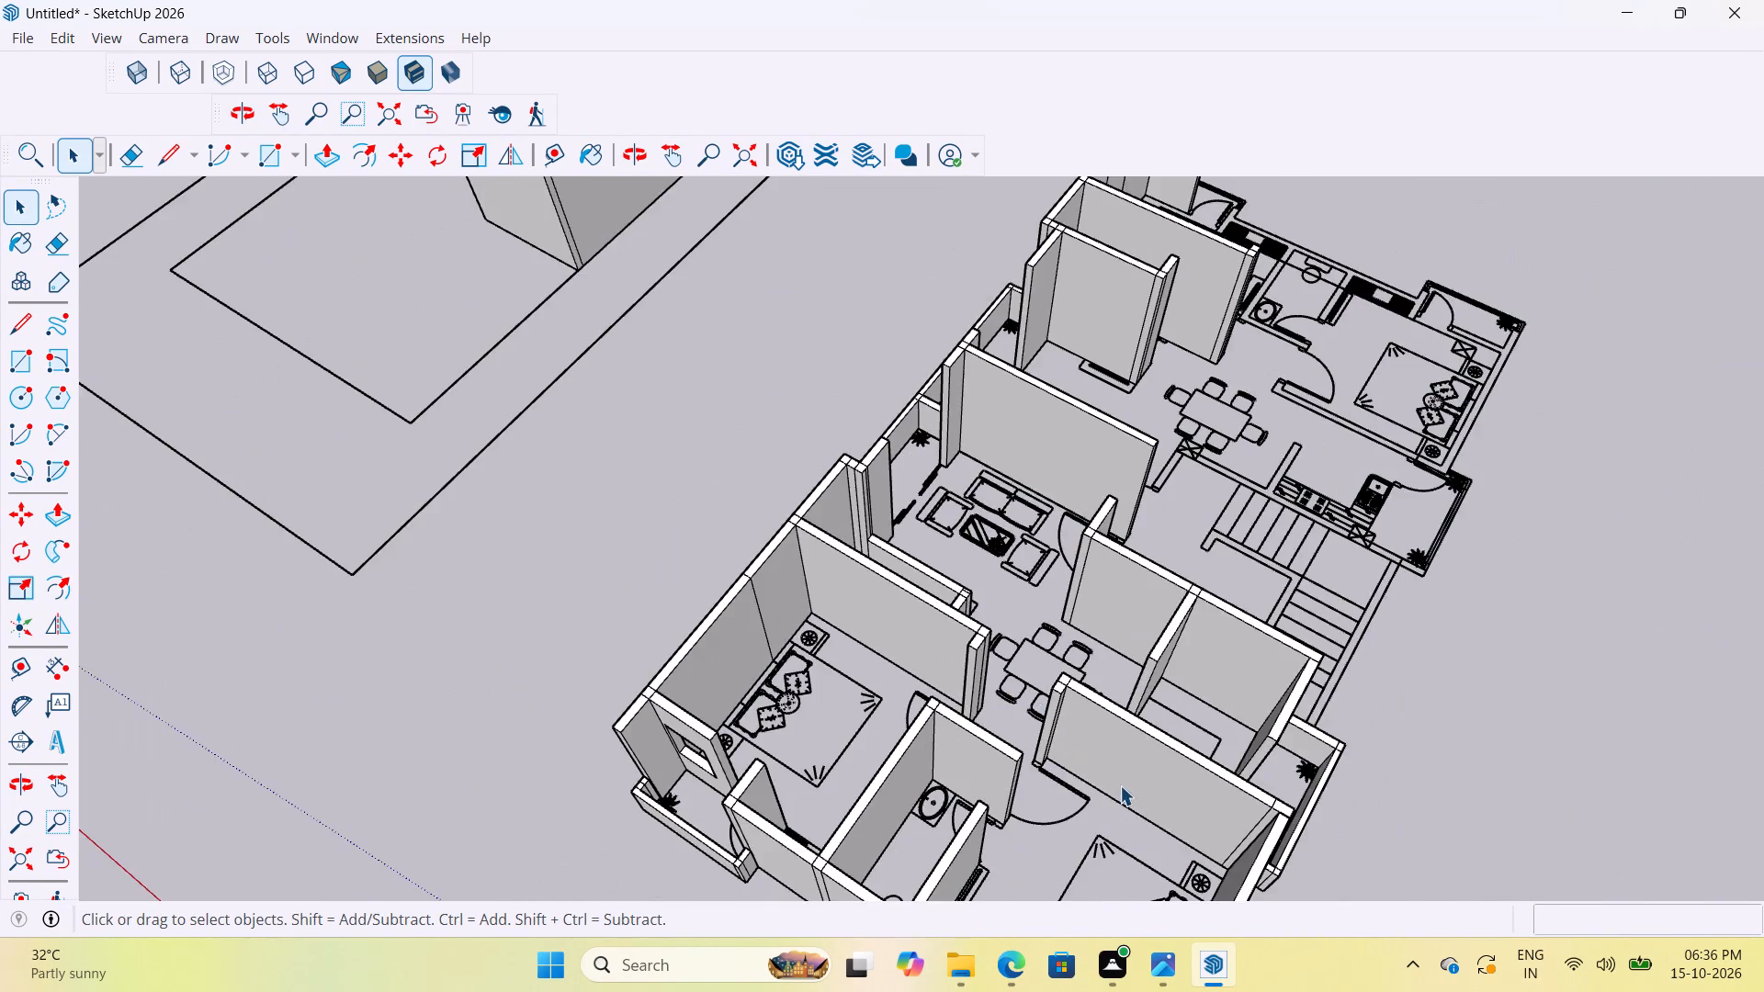
middle_click_drag(1096, 773, 779, 694)
scroll(890, 575, "down", 10)
scroll(975, 660, "up", 5)
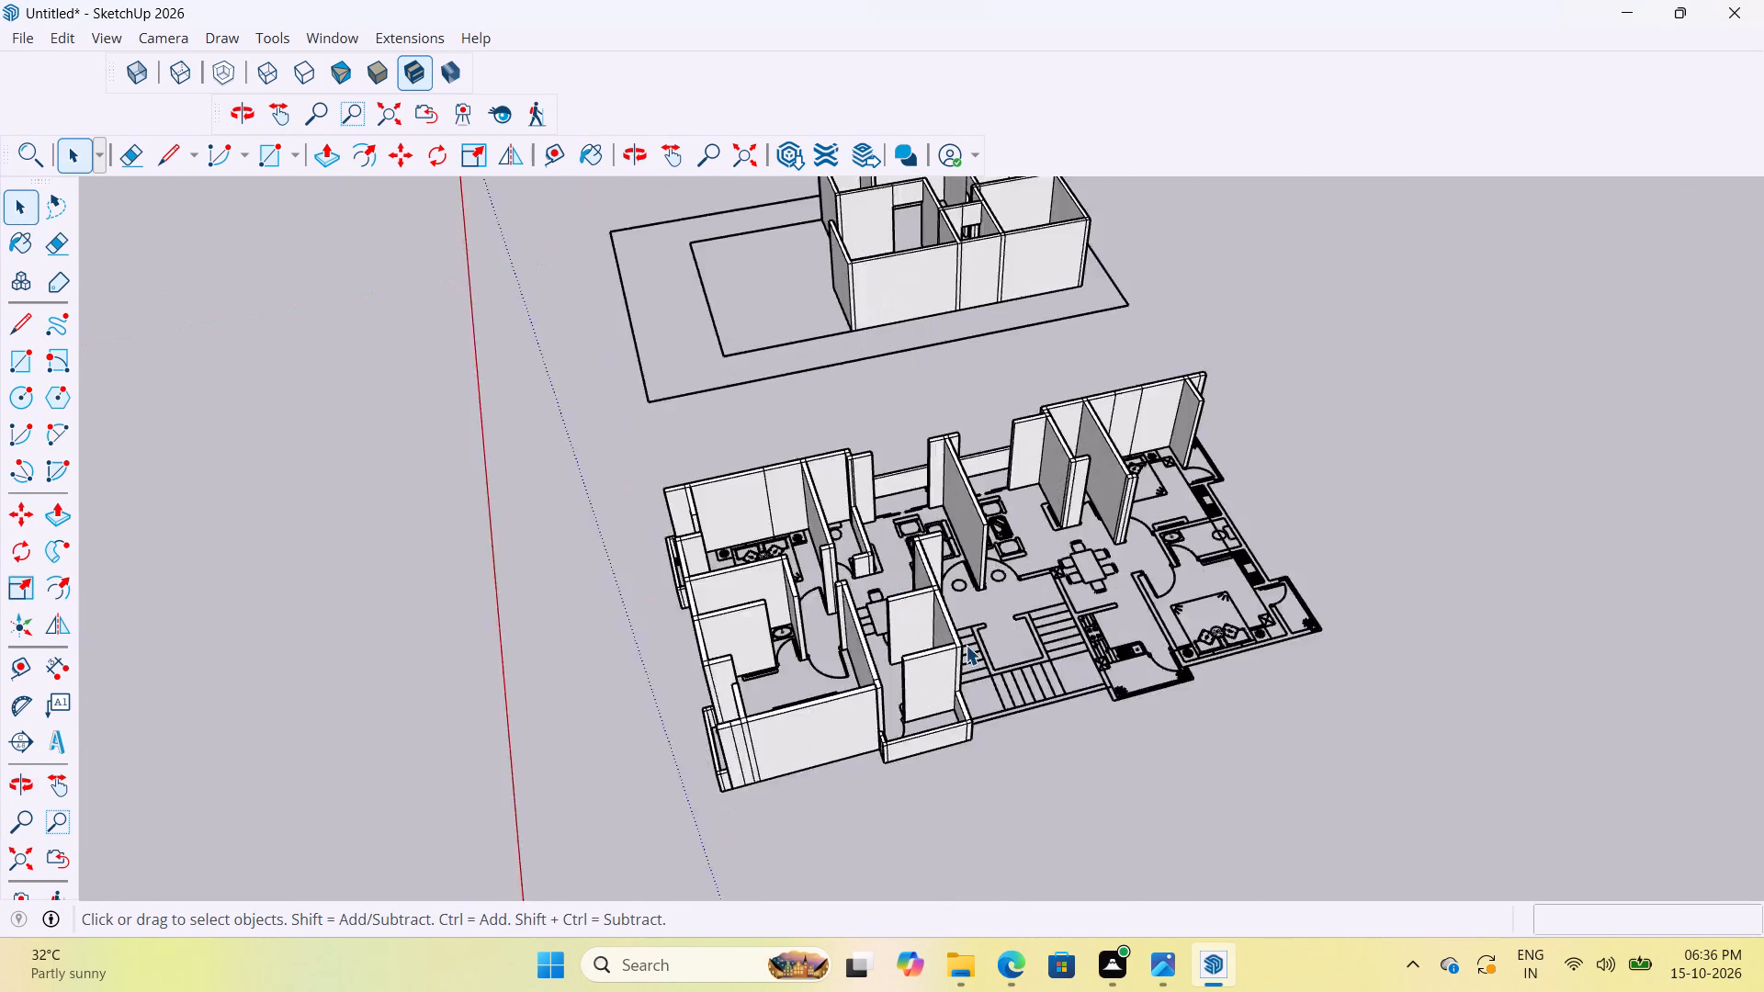
scroll(966, 645, "up", 5)
middle_click_drag(1046, 617, 826, 573)
scroll(1001, 727, "up", 5)
scroll(899, 651, "down", 6)
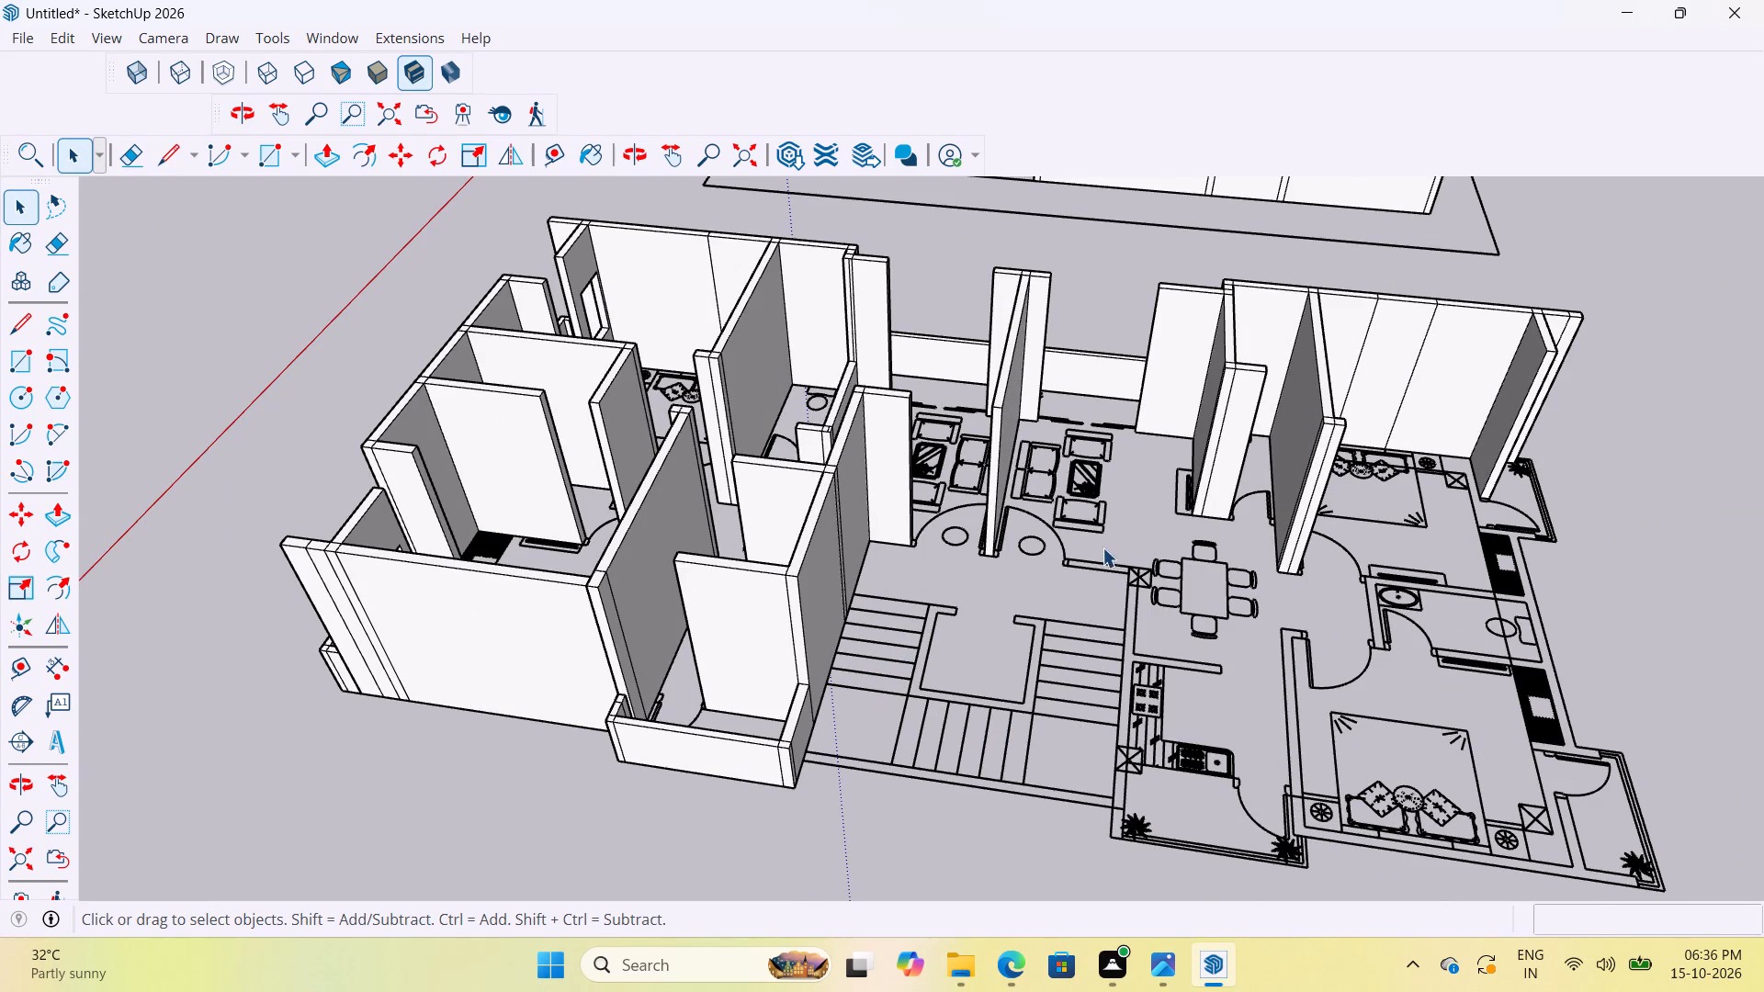
scroll(1050, 540, "up", 9)
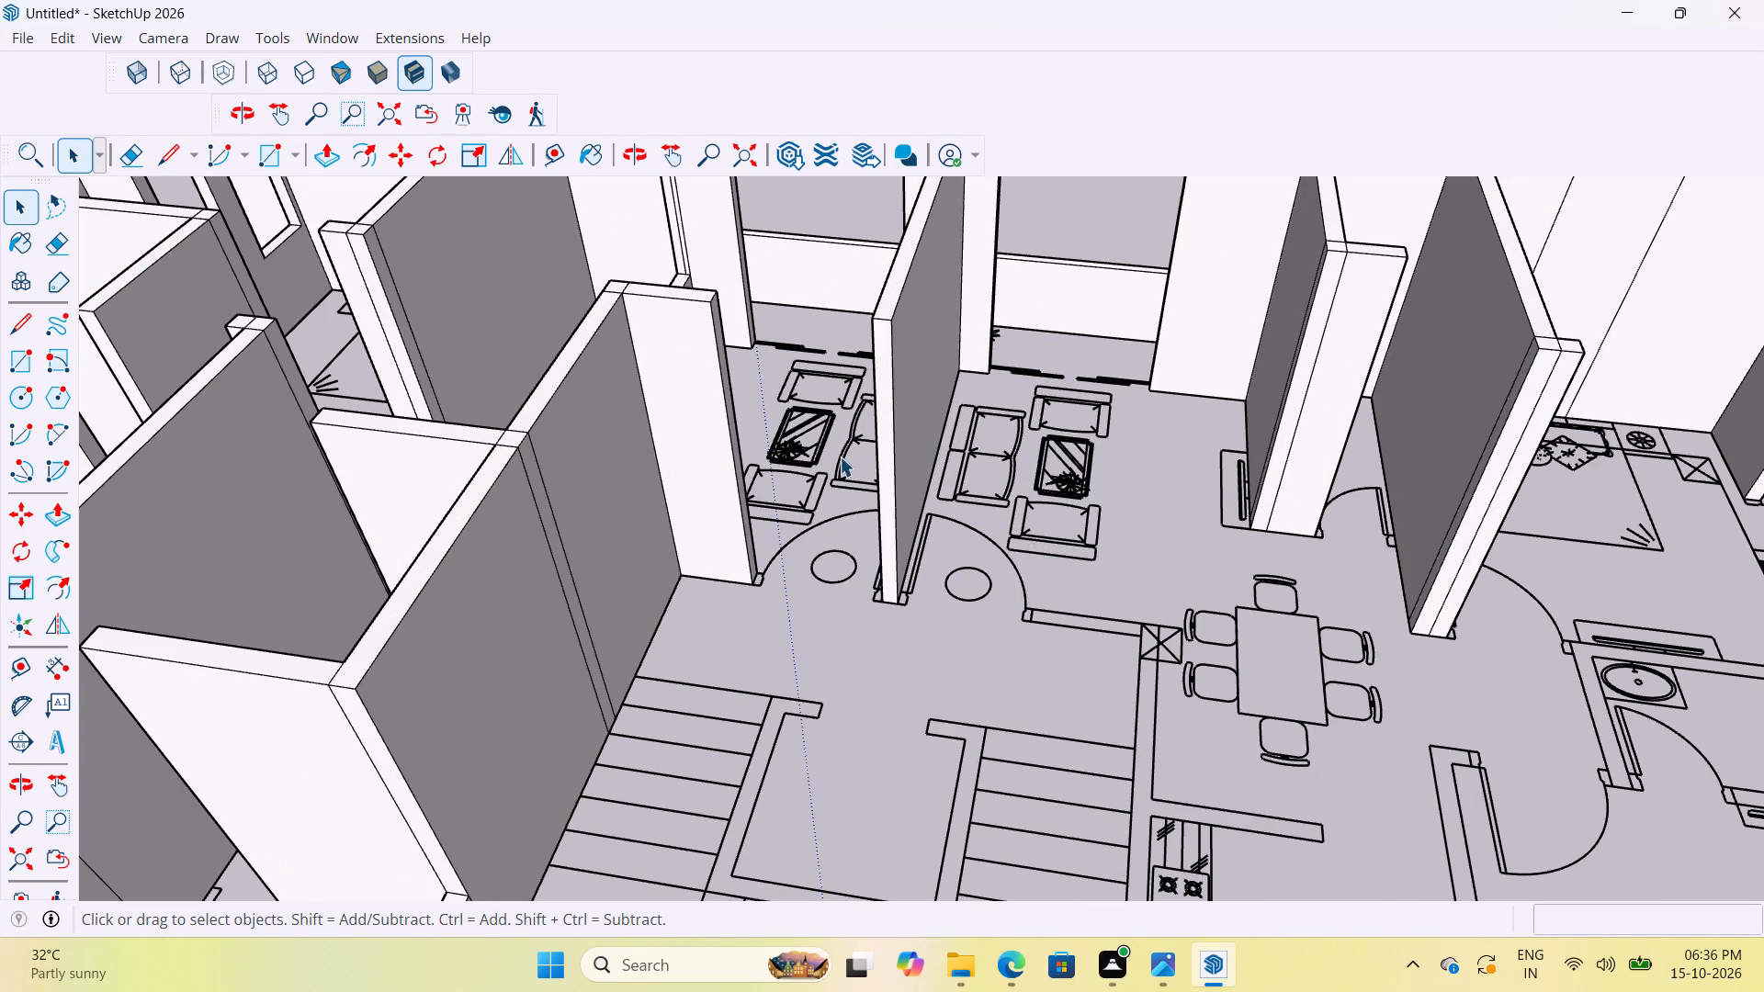
scroll(650, 476, "down", 9)
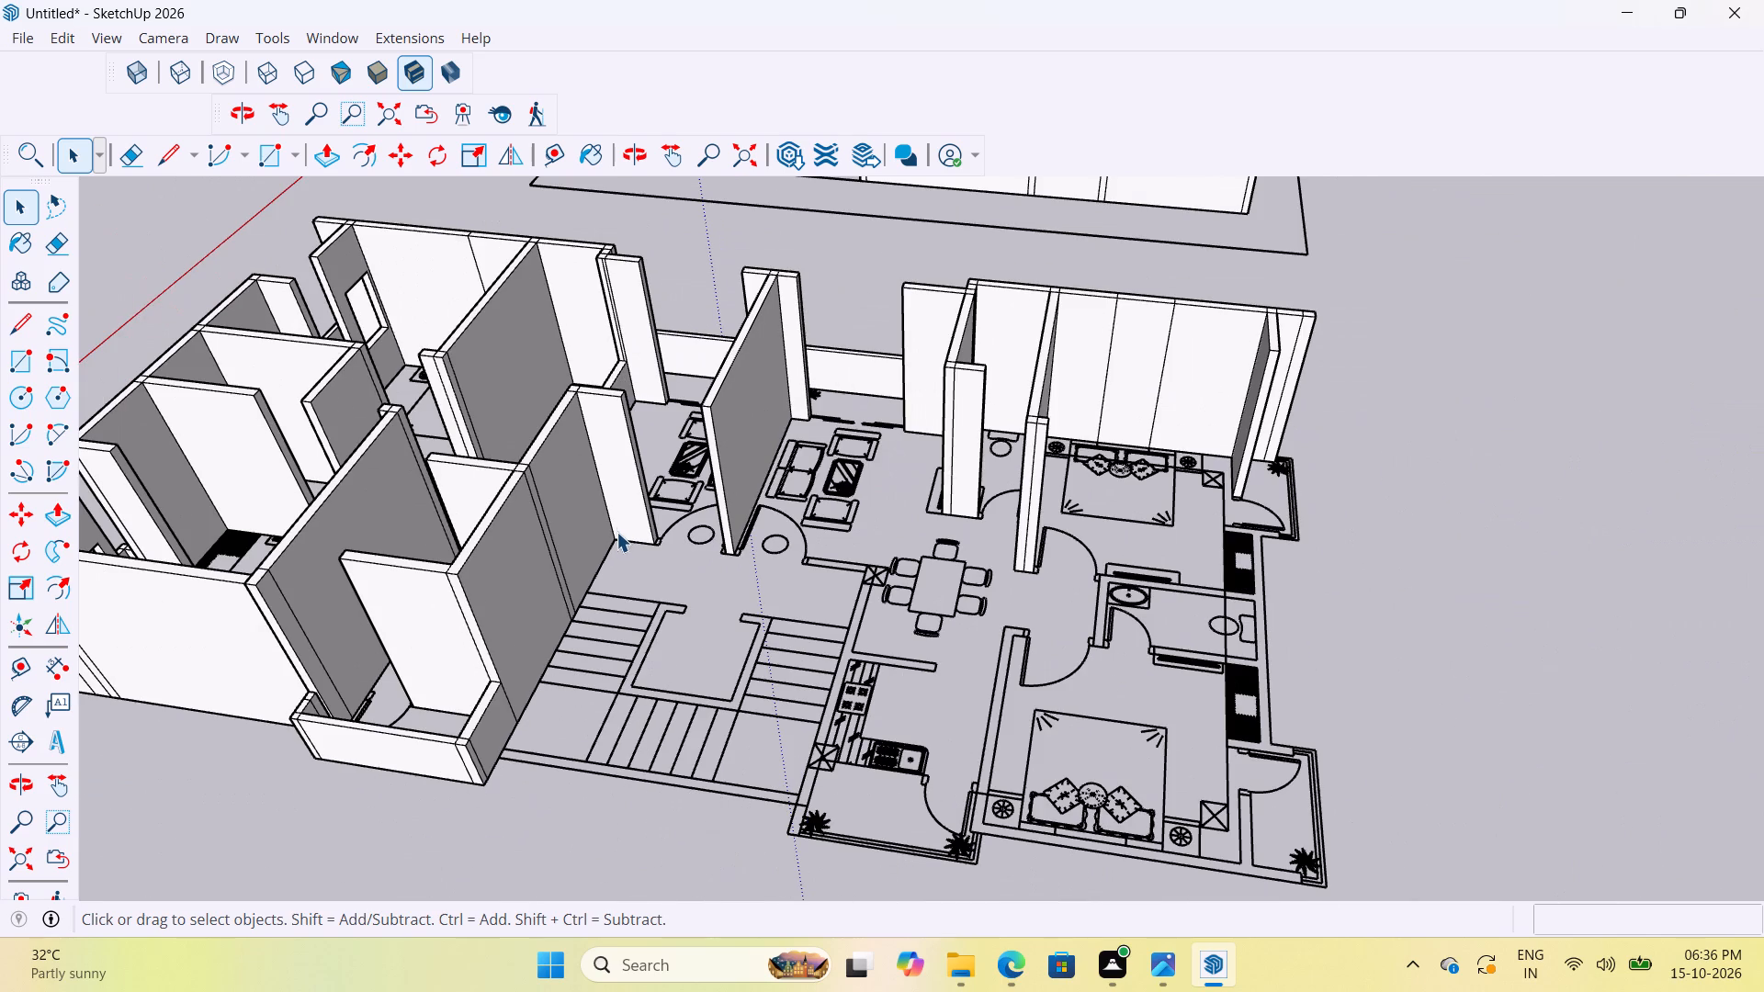
Inspect the bedroom and bathroom walls at the house's finished end, including their door gaps and corner junctions.
middle_click_drag(475, 489, 1180, 493)
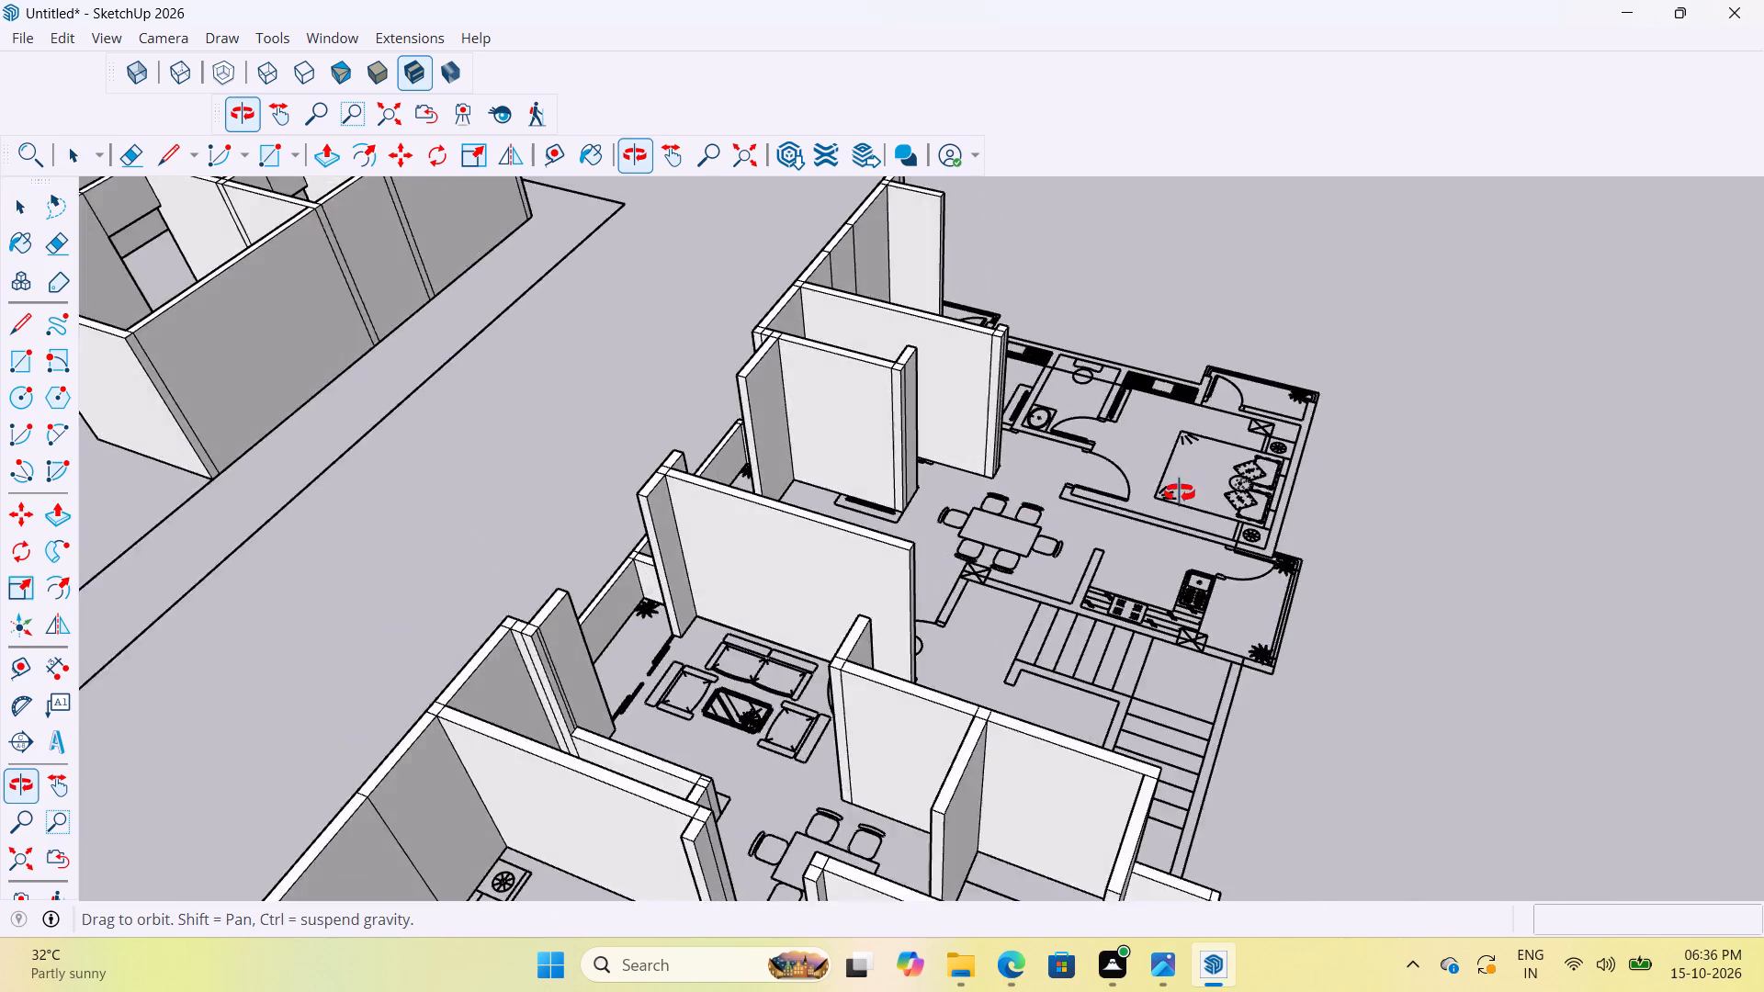
middle_click_drag(1180, 493, 1181, 493)
scroll(1181, 493, "up", 1)
scroll(1040, 473, "down", 10)
middle_click_drag(1007, 673, 1084, 735)
scroll(1013, 688, "up", 7)
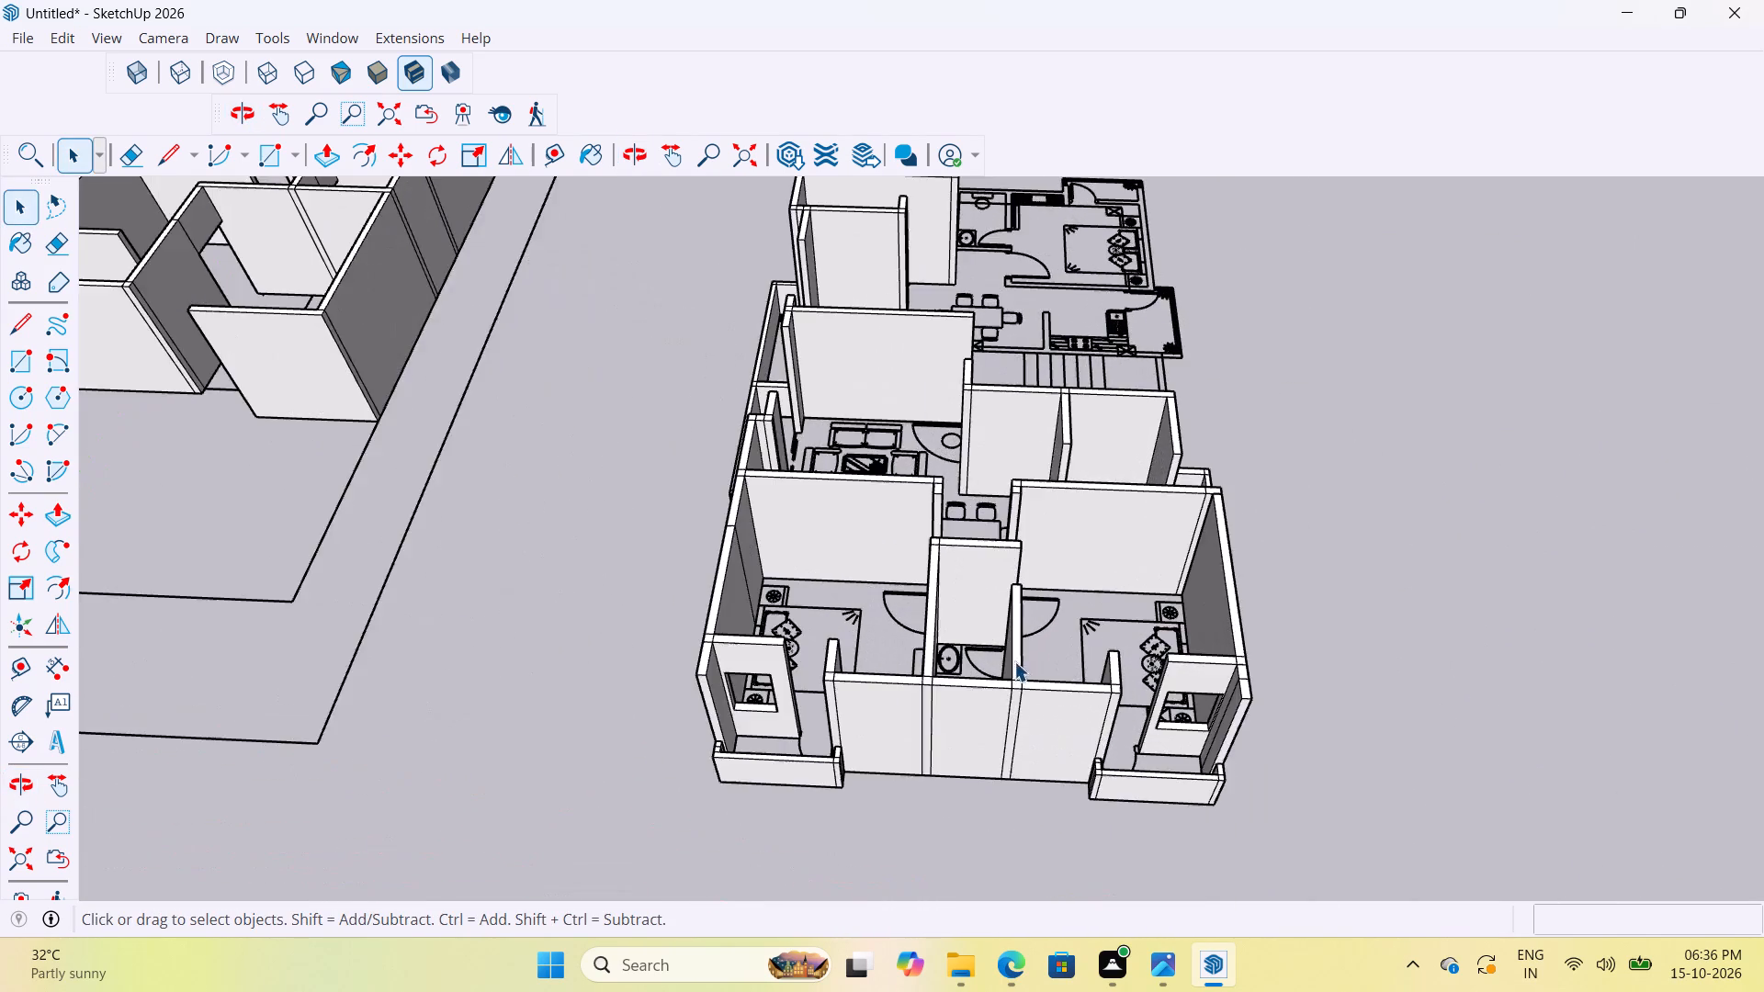
scroll(1014, 661, "up", 10)
middle_click_drag(1050, 545, 1190, 541)
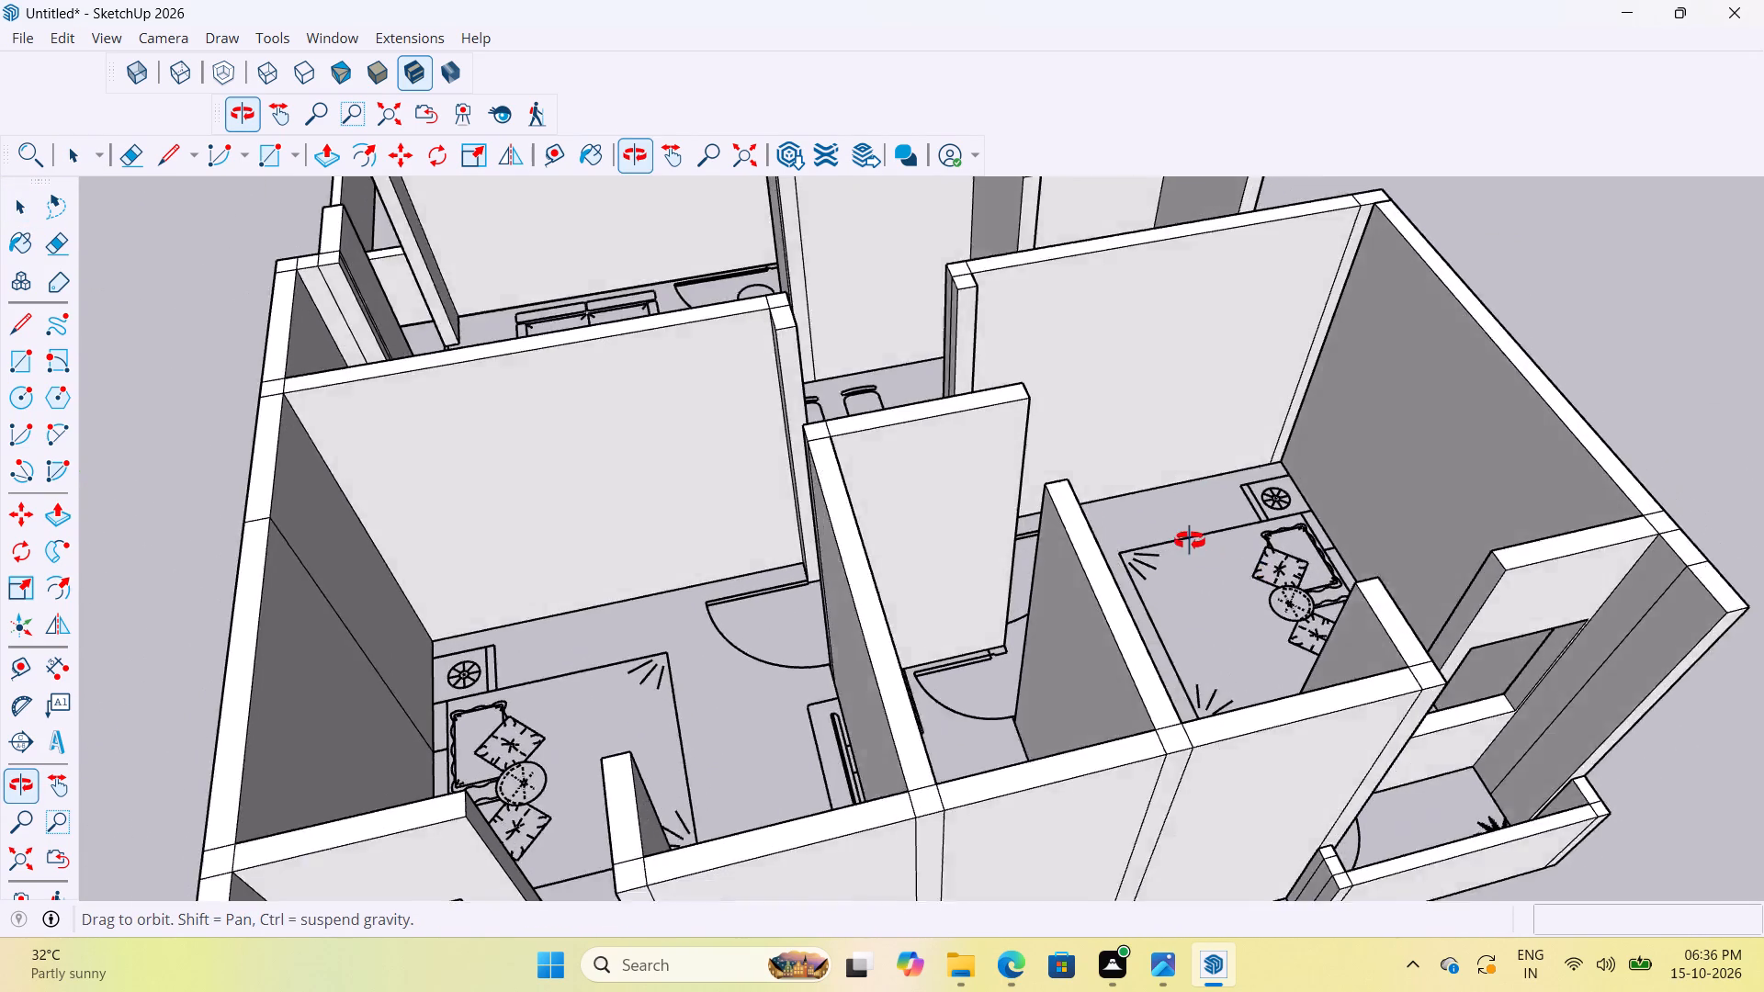
middle_click_drag(1190, 541, 1108, 529)
scroll(888, 386, "up", 4)
scroll(883, 391, "down", 5)
scroll(813, 459, "down", 5)
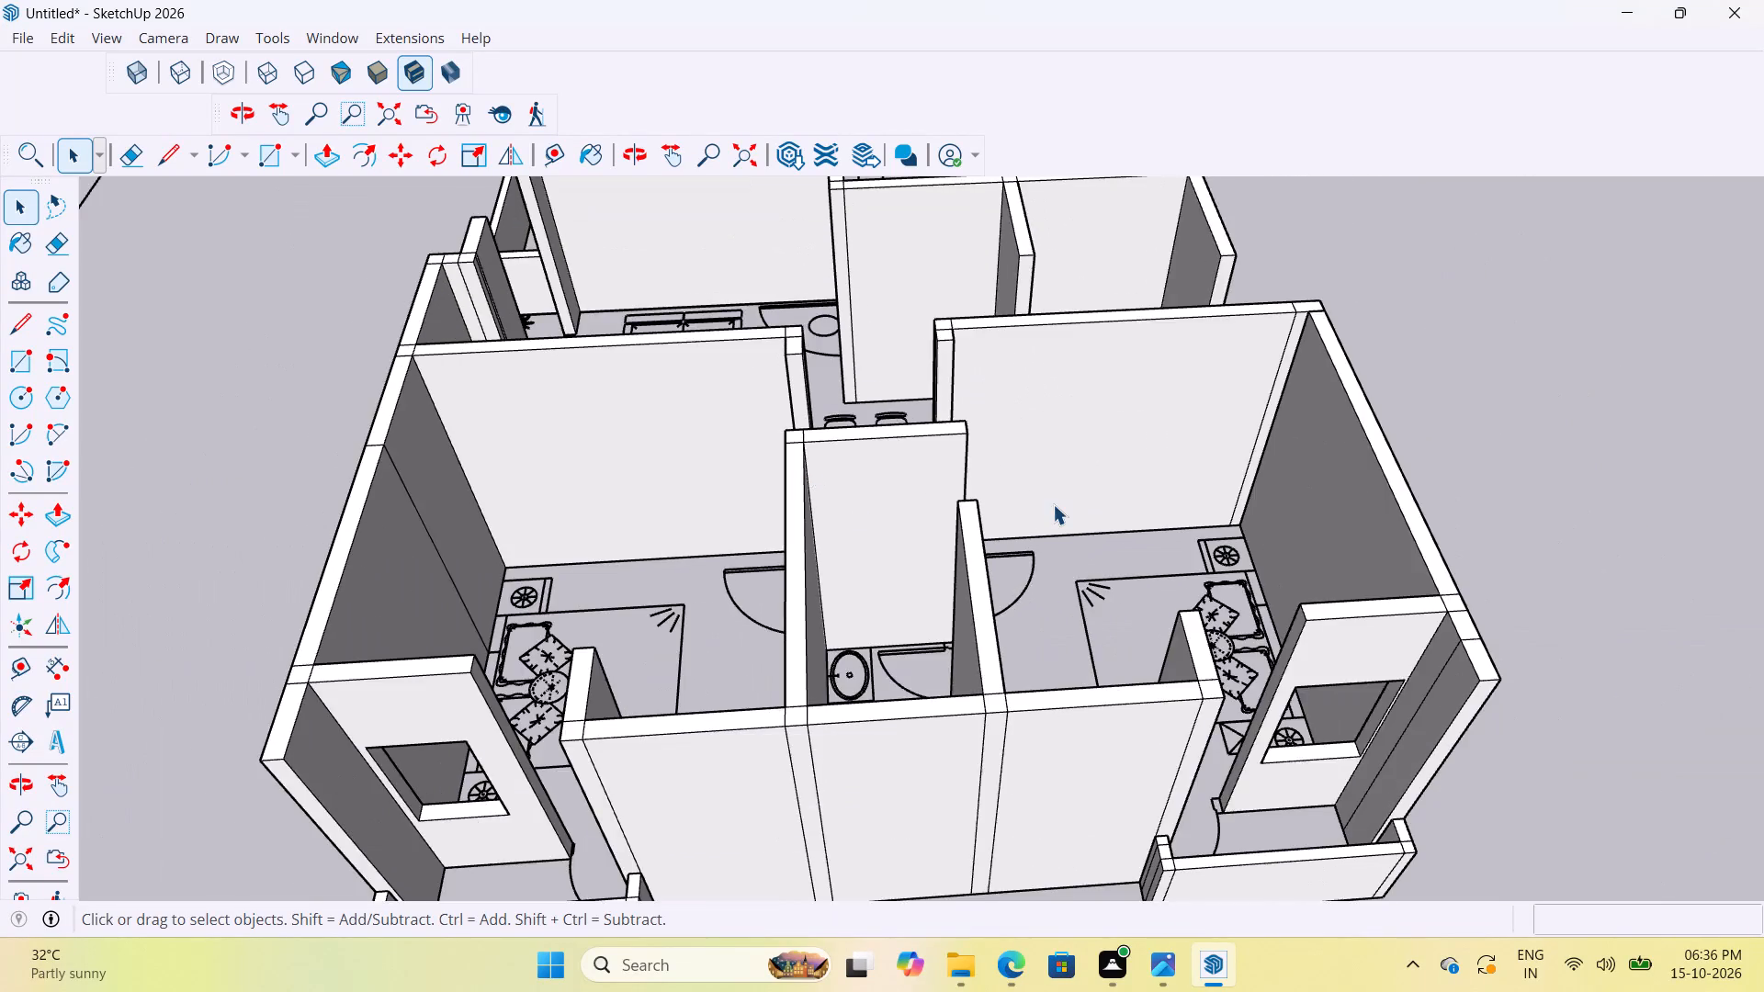
scroll(1053, 504, "up", 4)
middle_click_drag(881, 478, 885, 566)
scroll(885, 566, "up", 1)
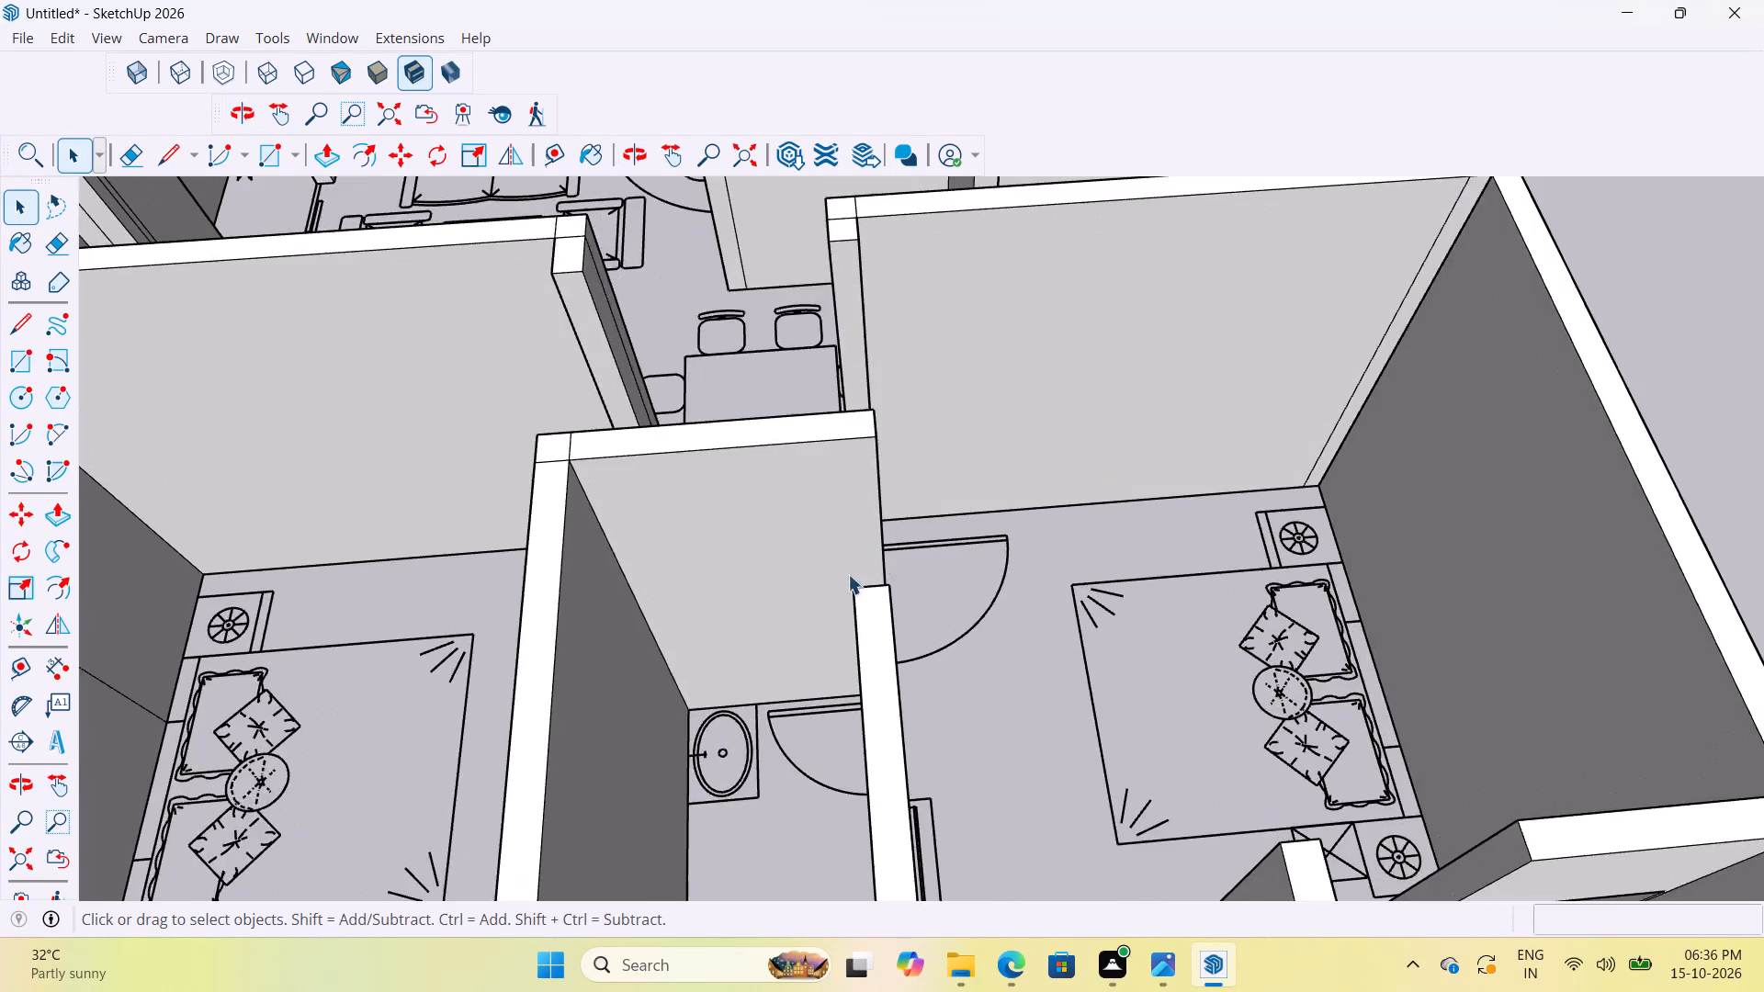
scroll(821, 571, "down", 16)
scroll(1027, 706, "up", 10)
middle_click_drag(869, 592, 800, 555)
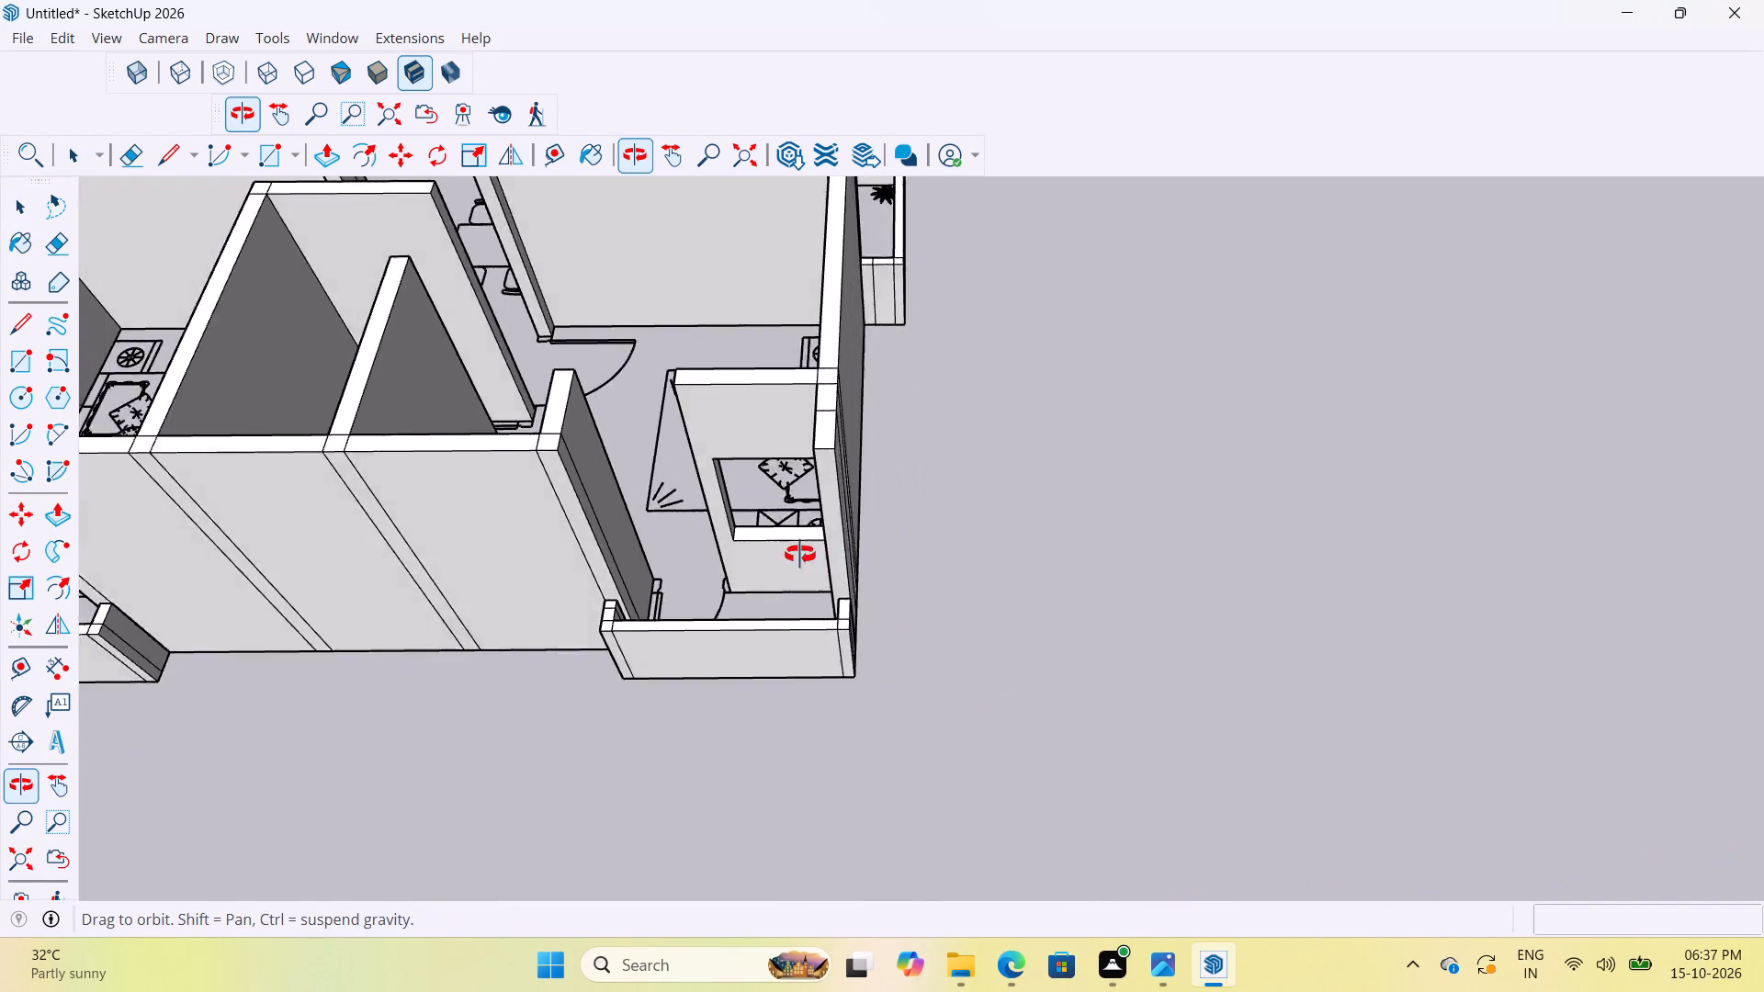
middle_click_drag(800, 555, 592, 547)
Survey the whole house to check which rooms of the floor plan still lack walls.
scroll(650, 814, "down", 17)
scroll(814, 435, "up", 3)
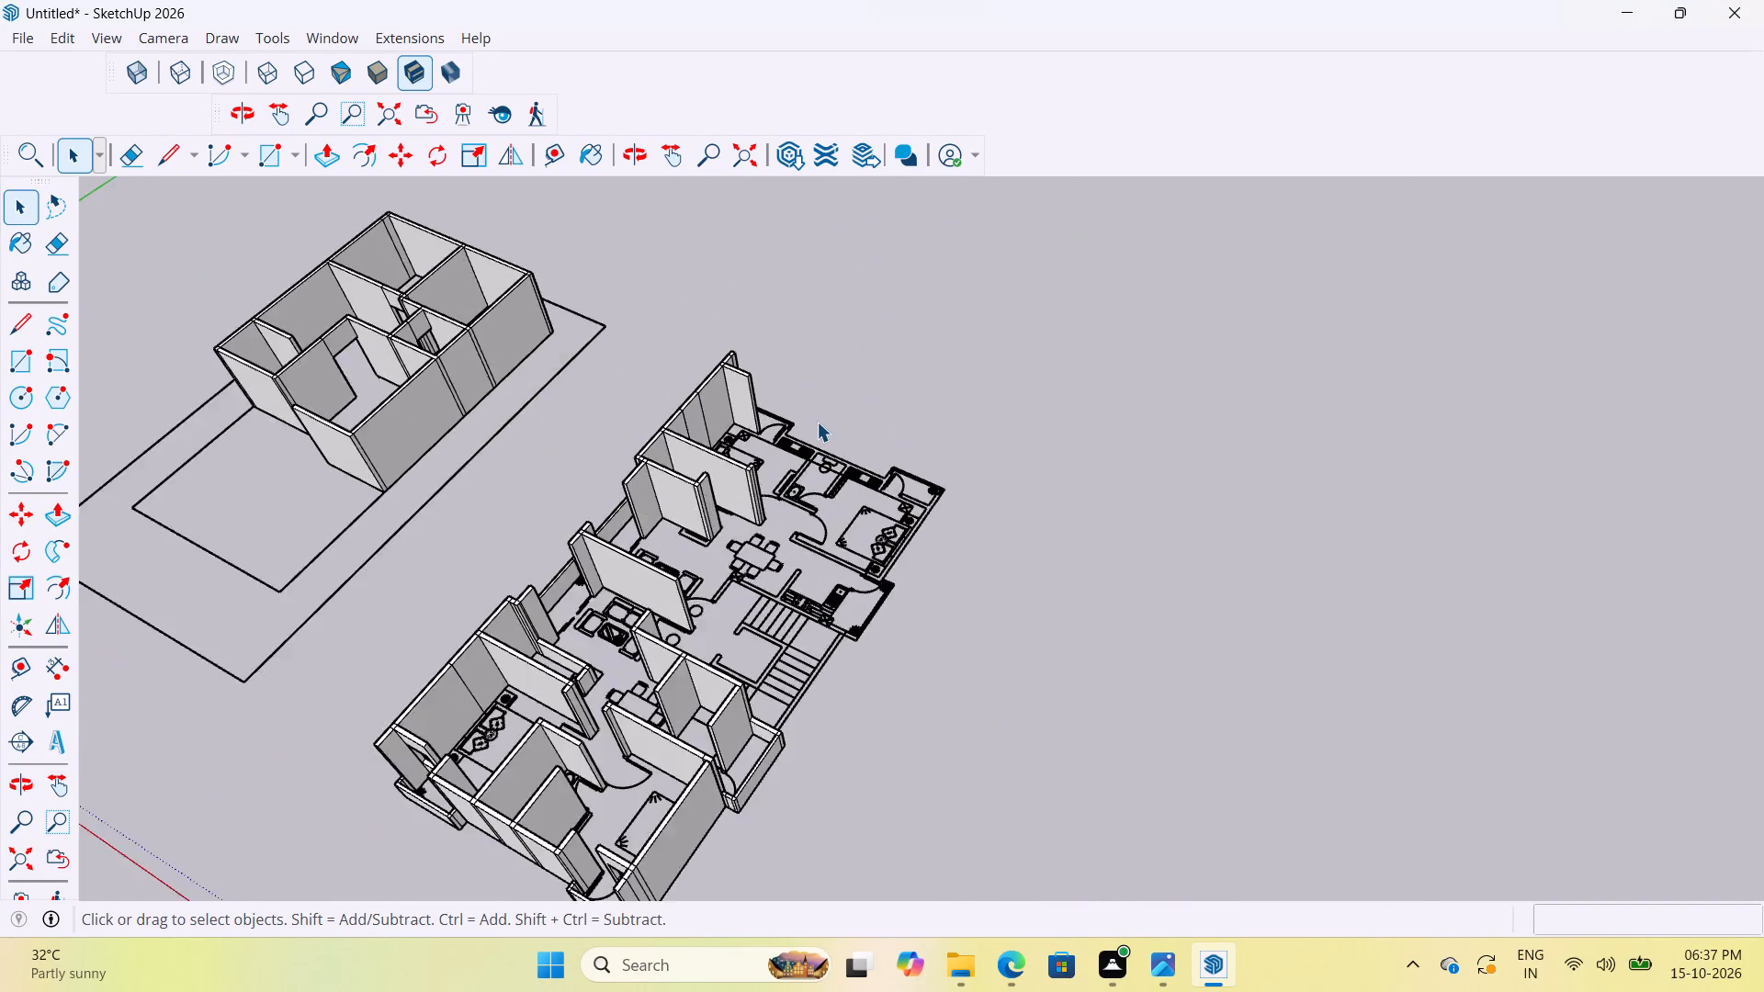
scroll(817, 422, "up", 9)
scroll(806, 411, "down", 5)
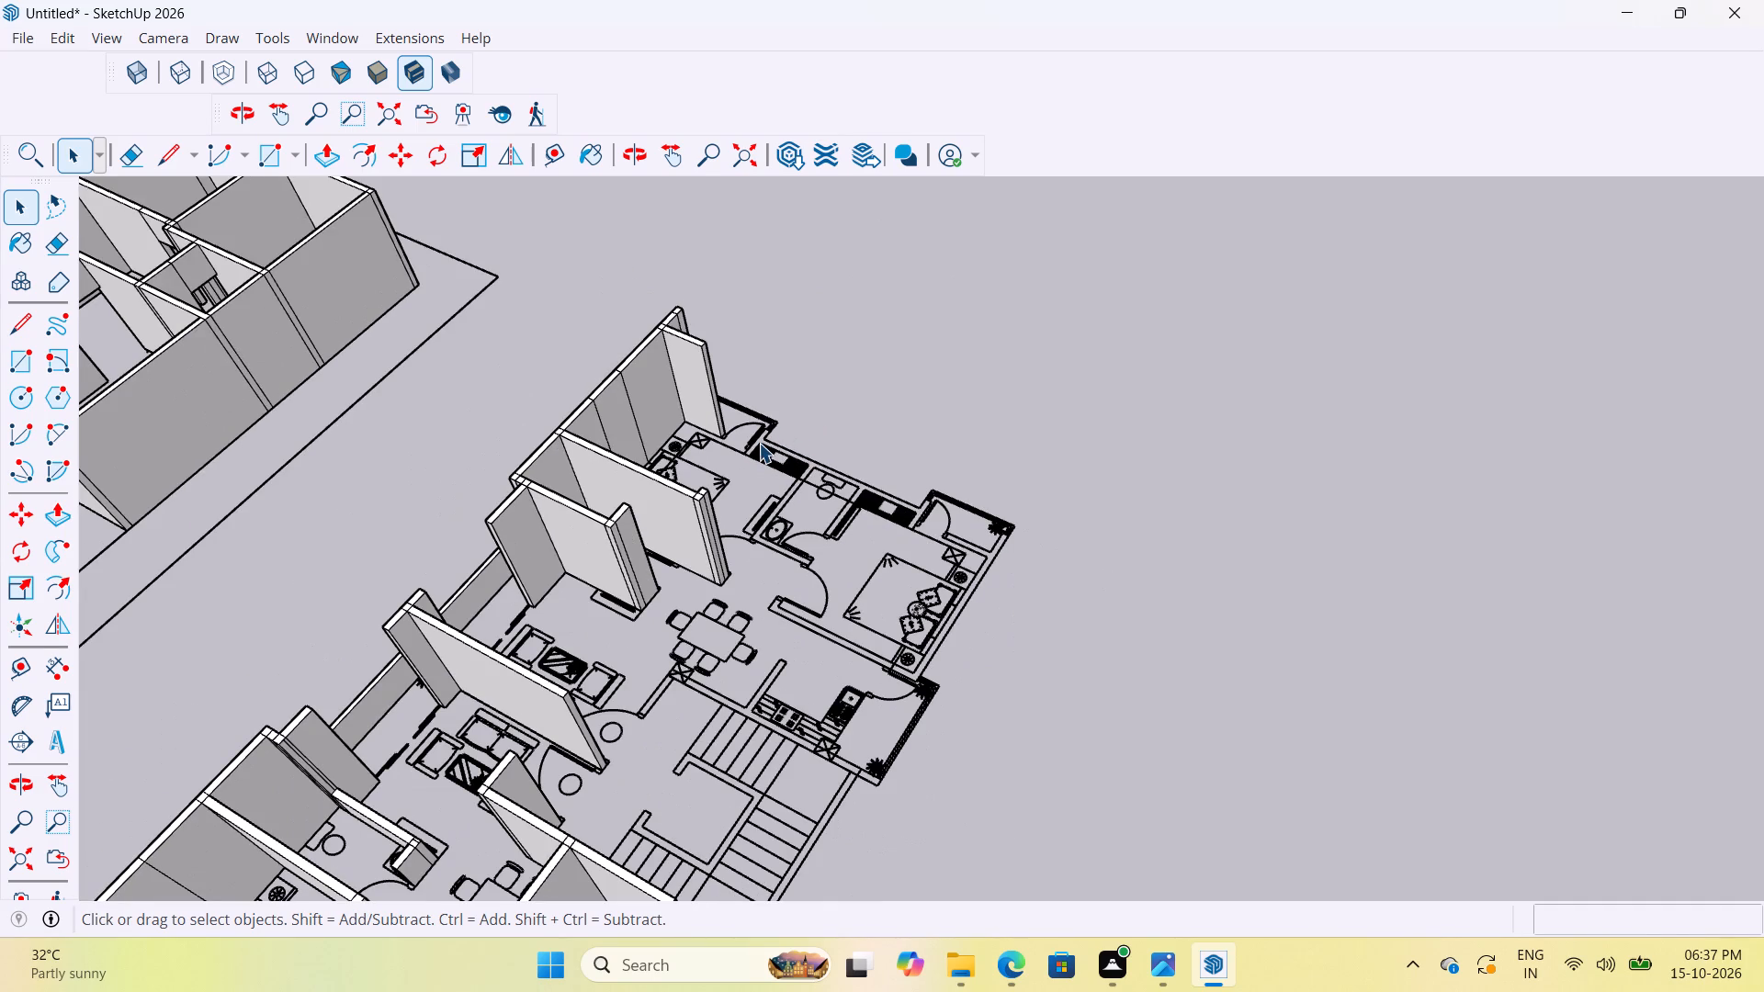
scroll(844, 387, "down", 9)
scroll(670, 669, "up", 12)
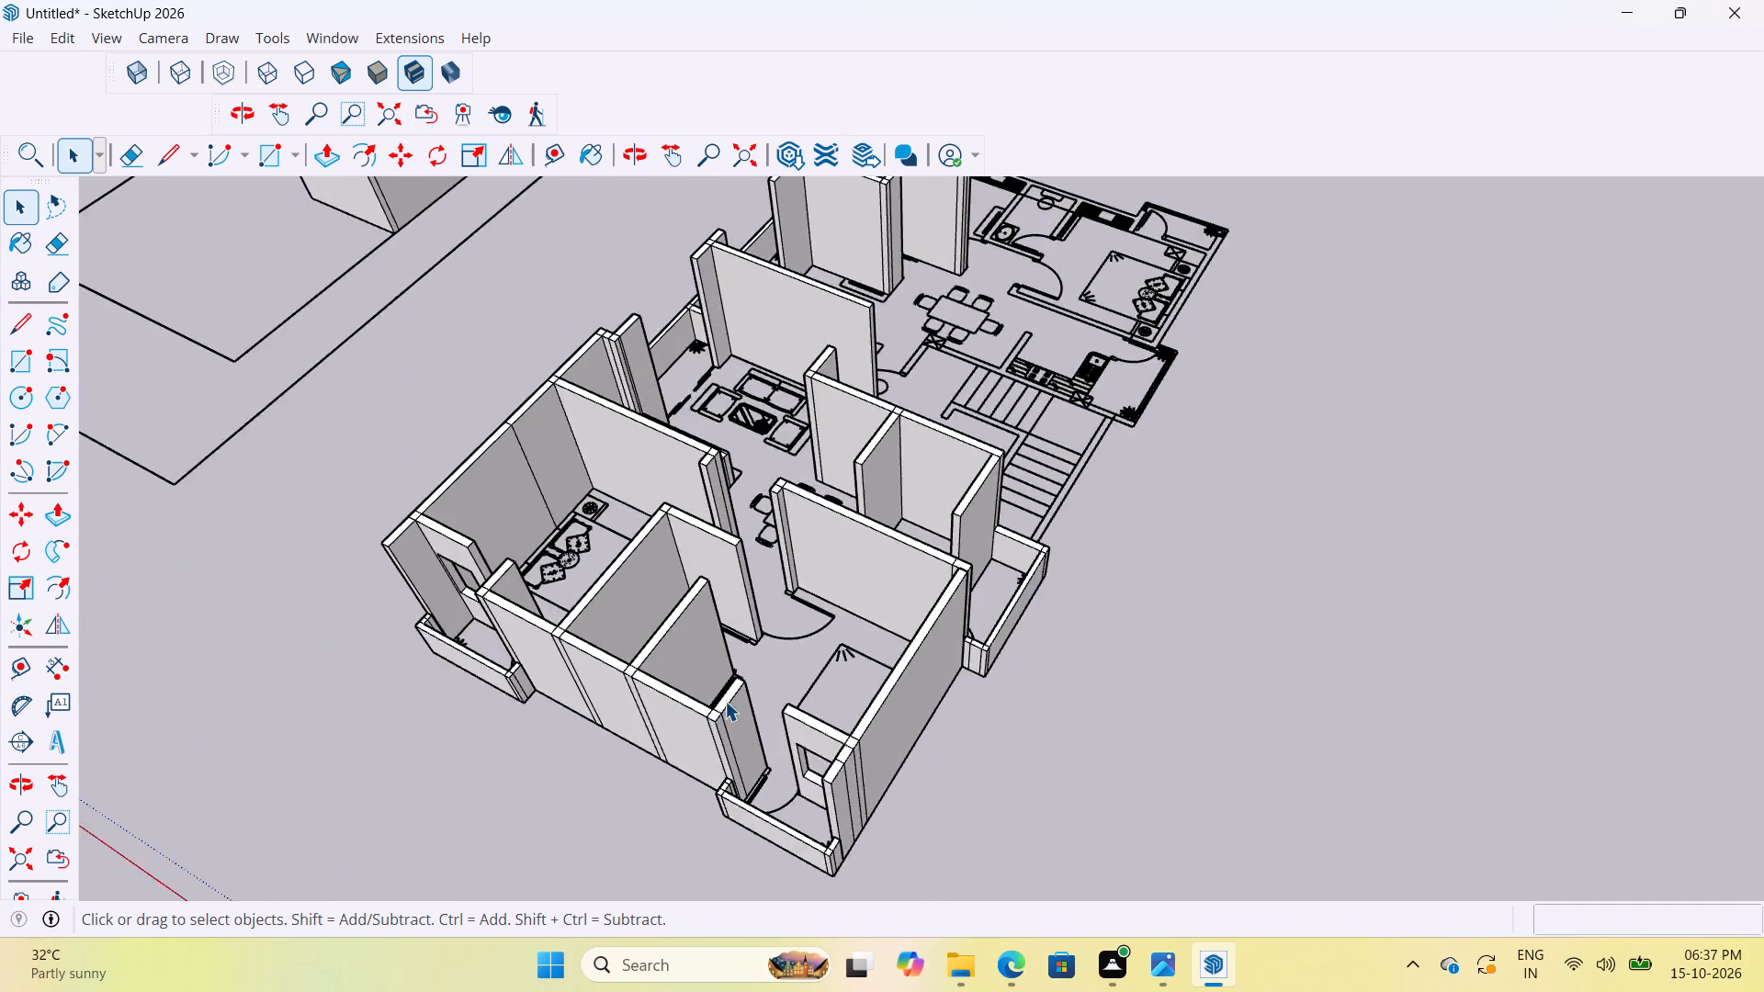
Inspect the end facade with its two bedrooms, window openings and low balcony parapets from several sides.
scroll(725, 701, "up", 3)
middle_click_drag(770, 672, 1285, 524)
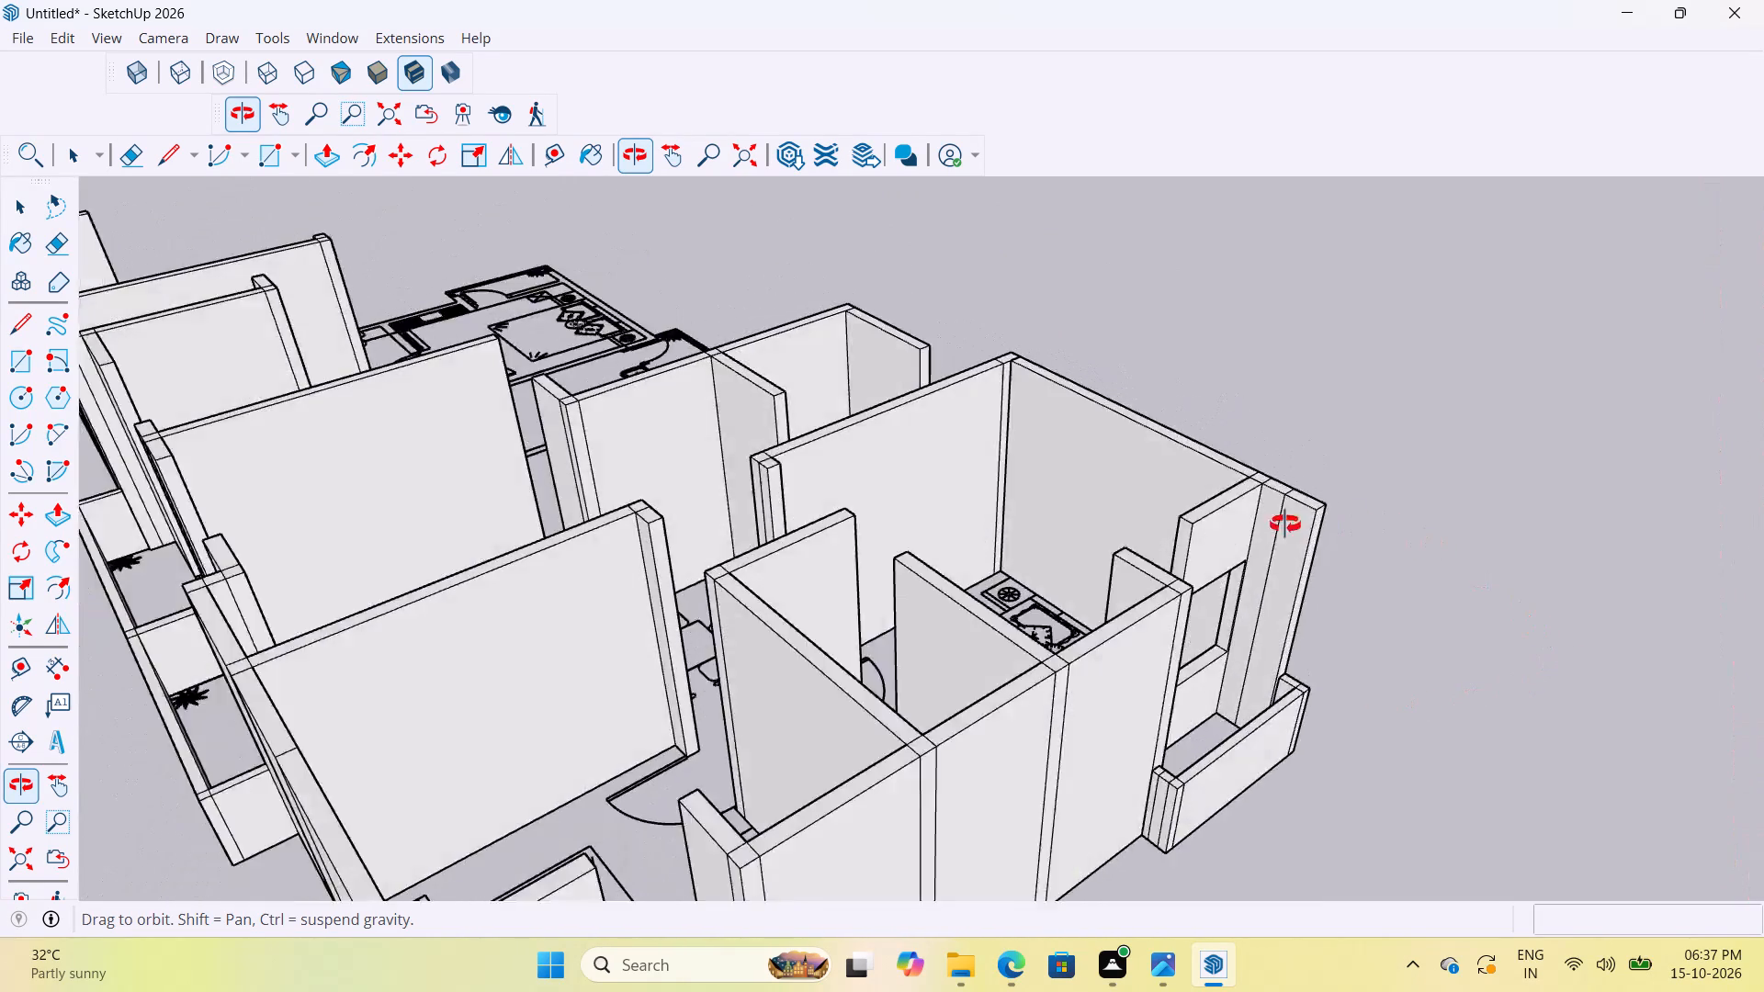
middle_click_drag(1285, 524, 874, 532)
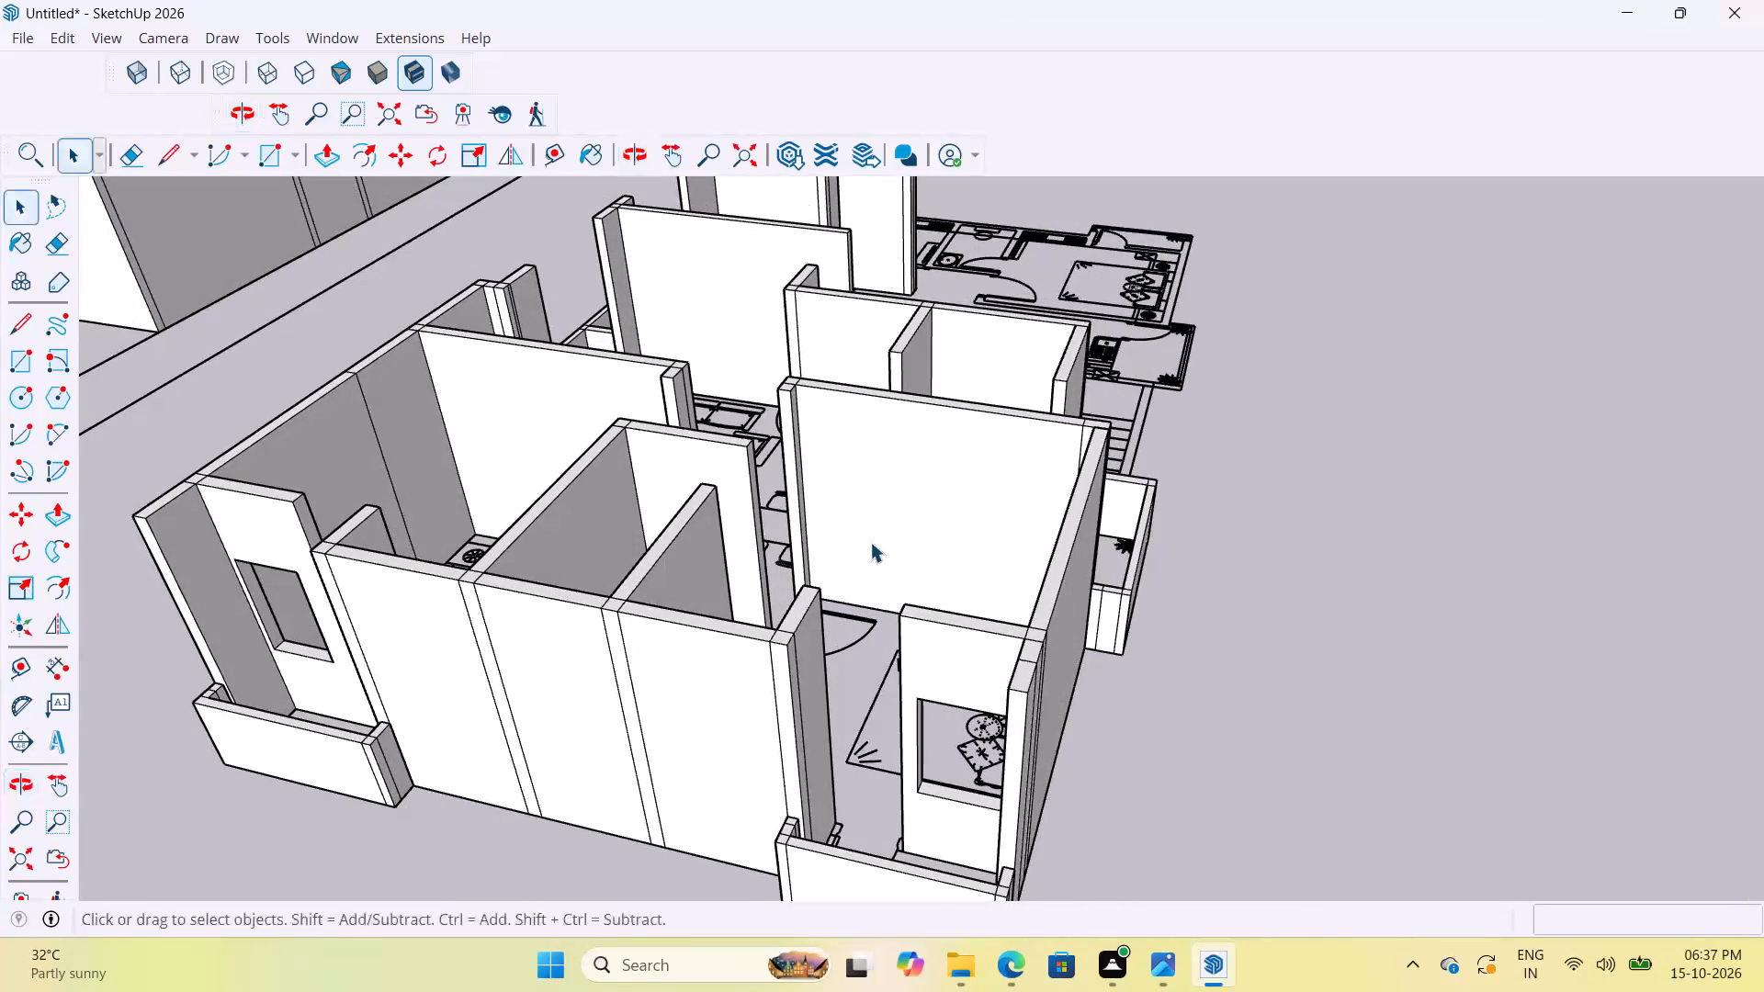
scroll(871, 585, "up", 4)
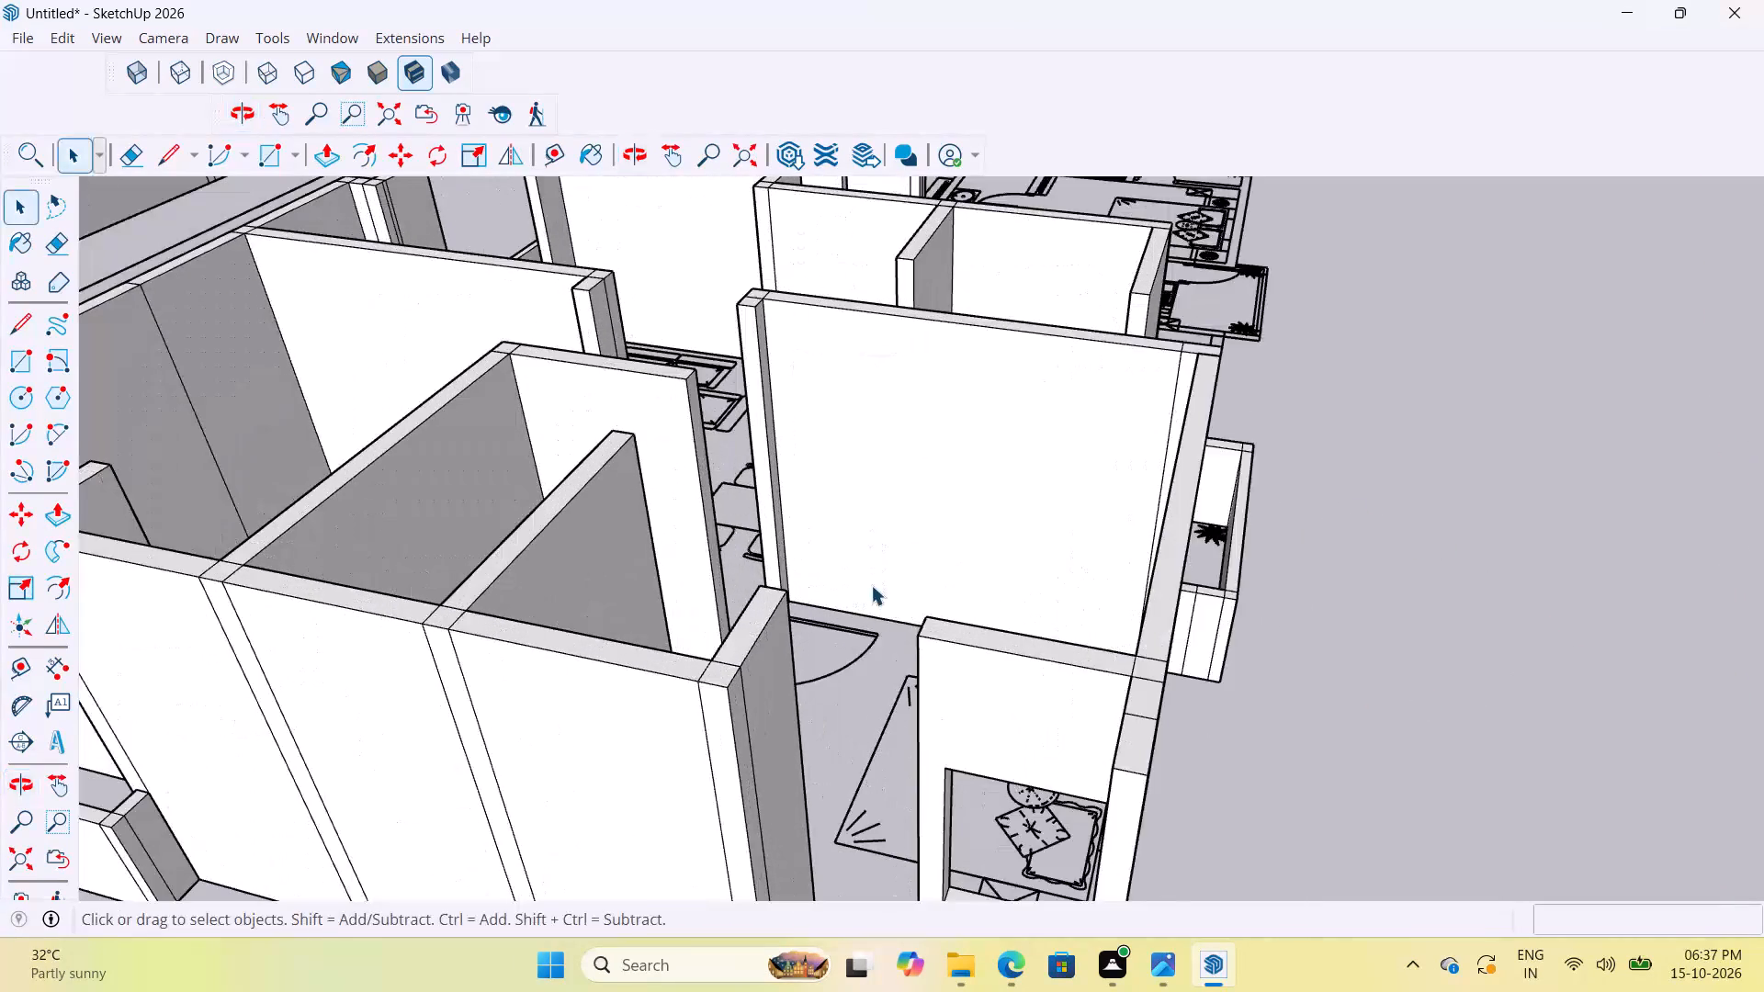
scroll(871, 584, "down", 5)
scroll(903, 785, "up", 3)
middle_click_drag(1041, 698, 461, 915)
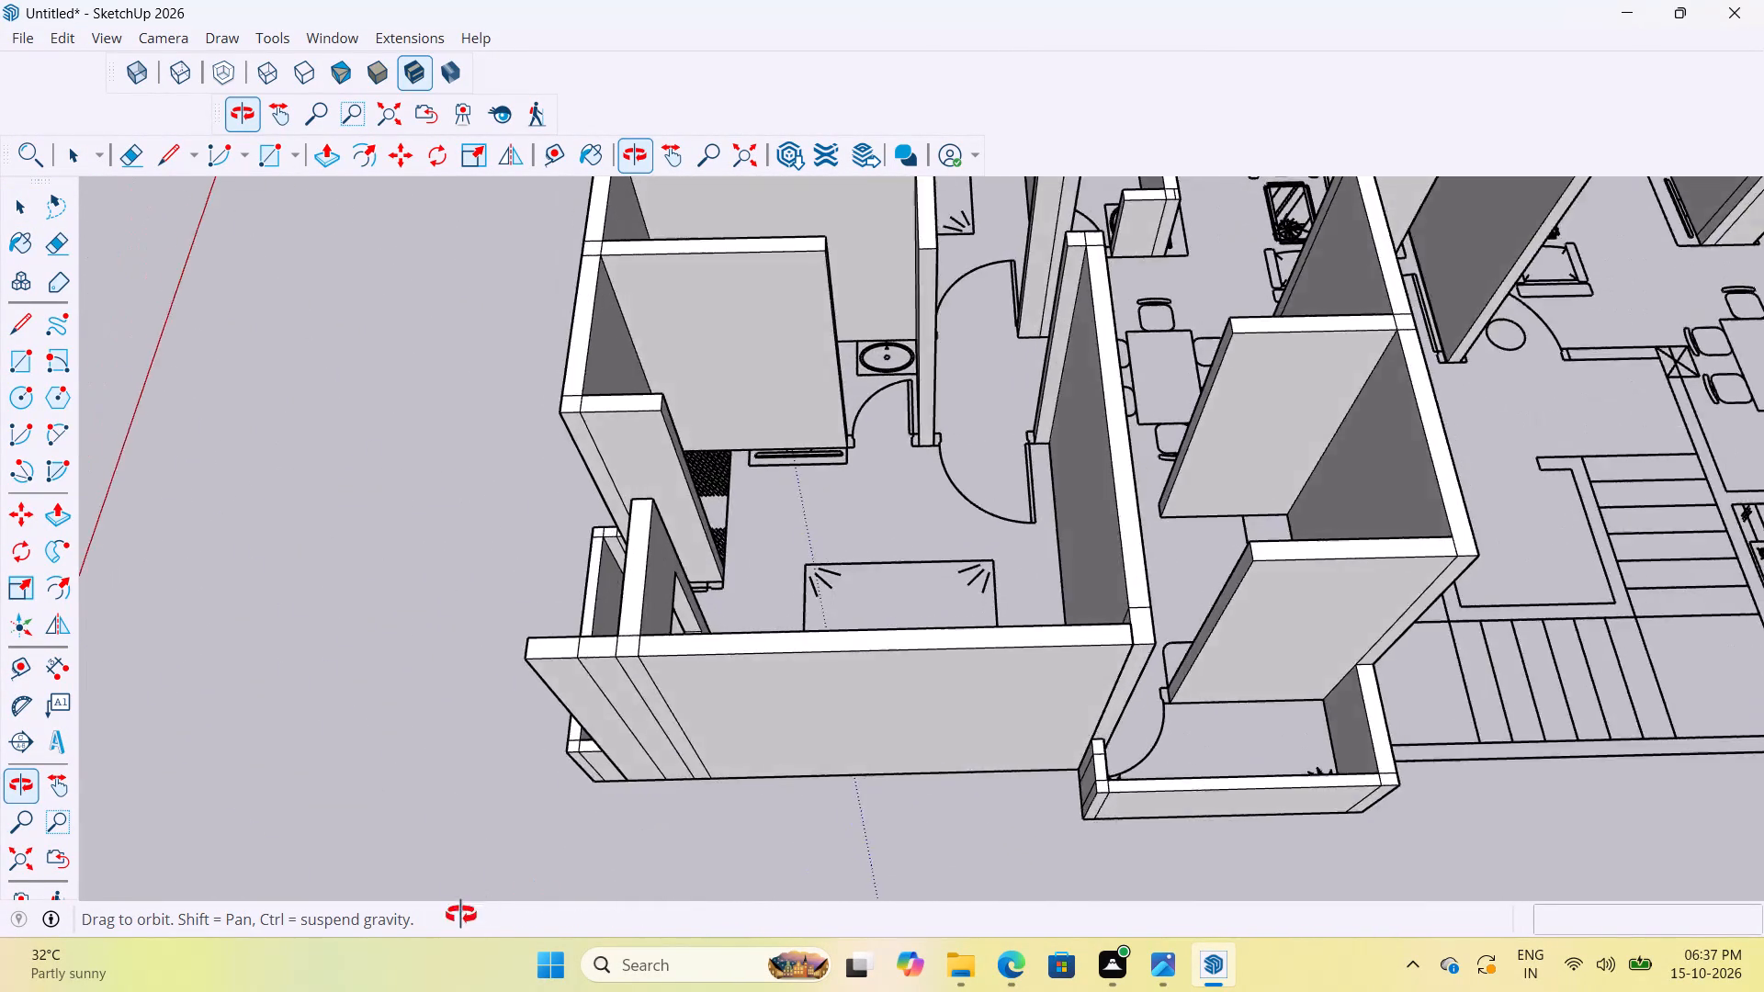
middle_click_drag(461, 915, 1071, 837)
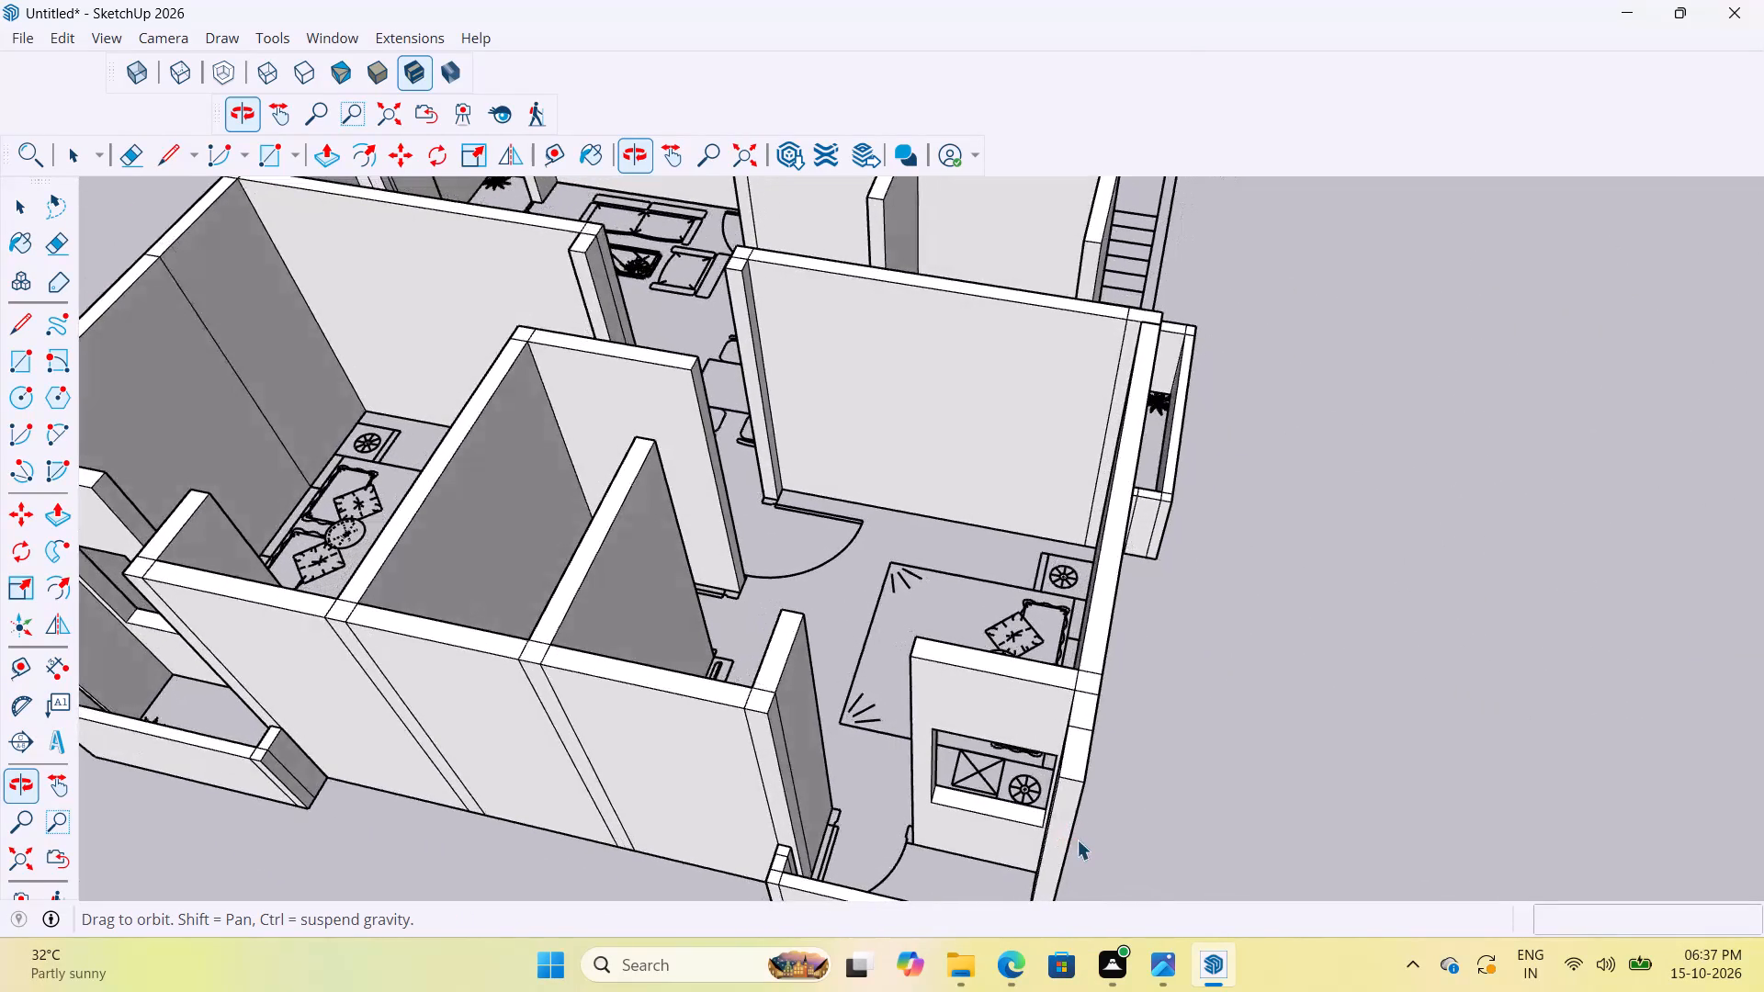
scroll(1054, 756, "down", 11)
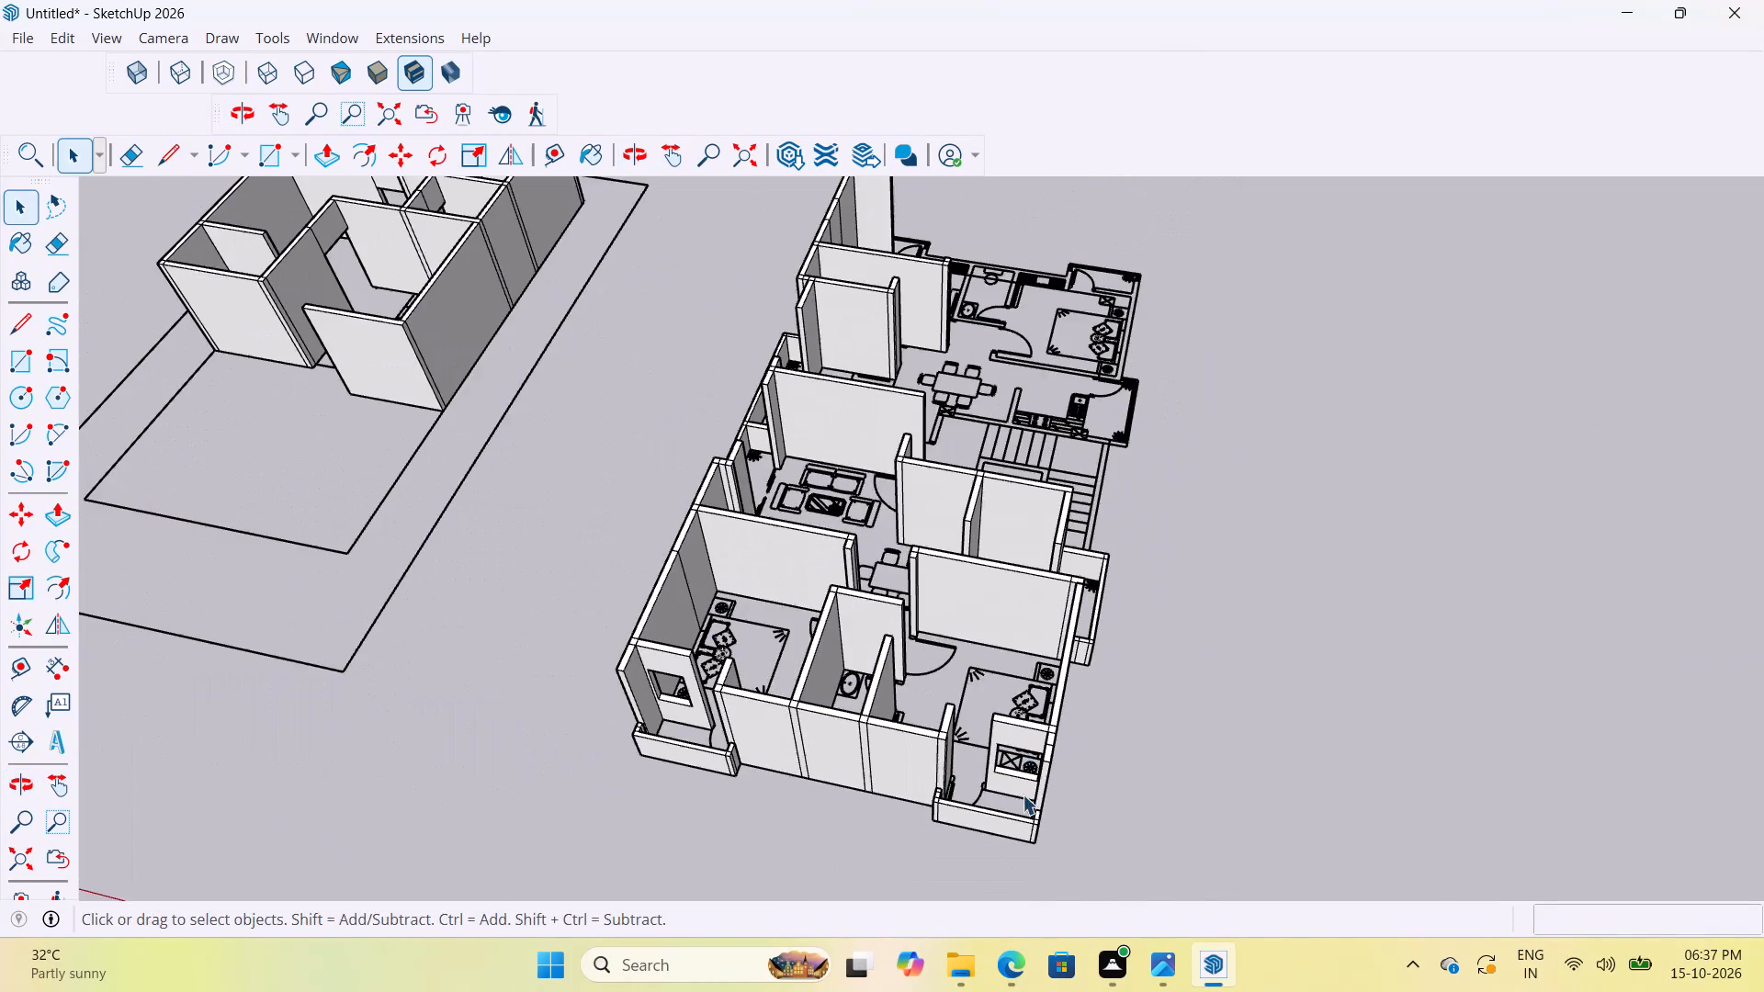
middle_click_drag(1019, 838, 1104, 727)
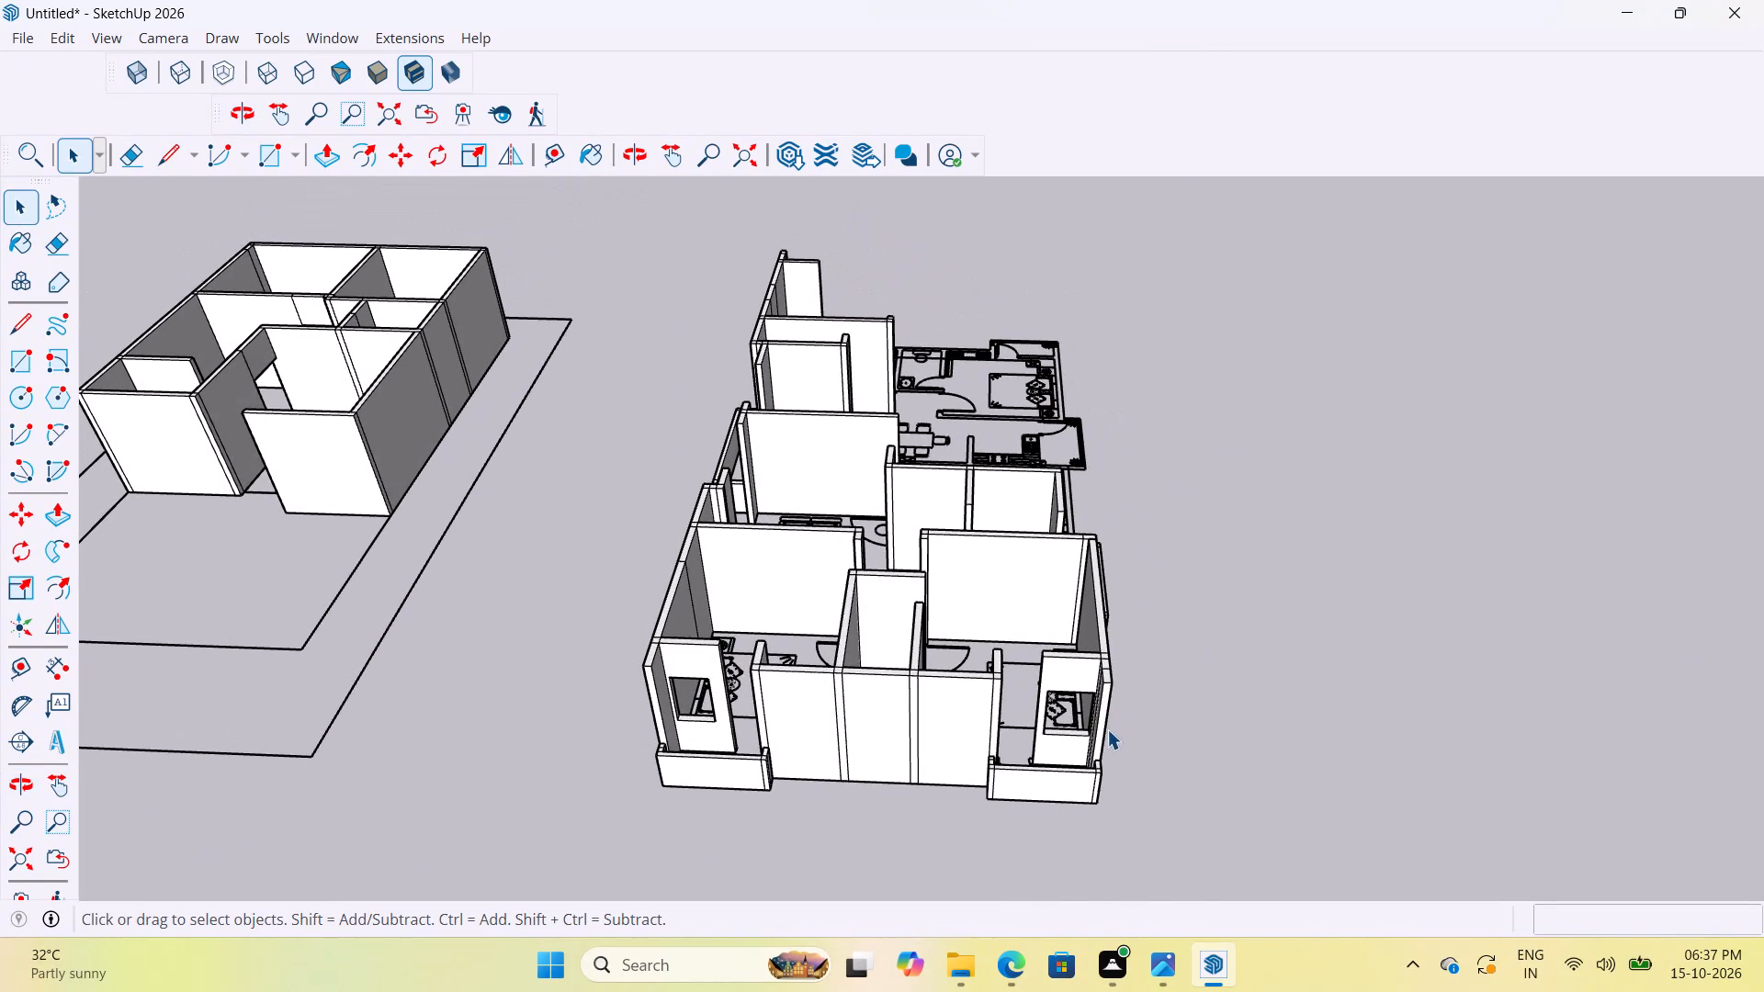
scroll(1012, 761, "up", 8)
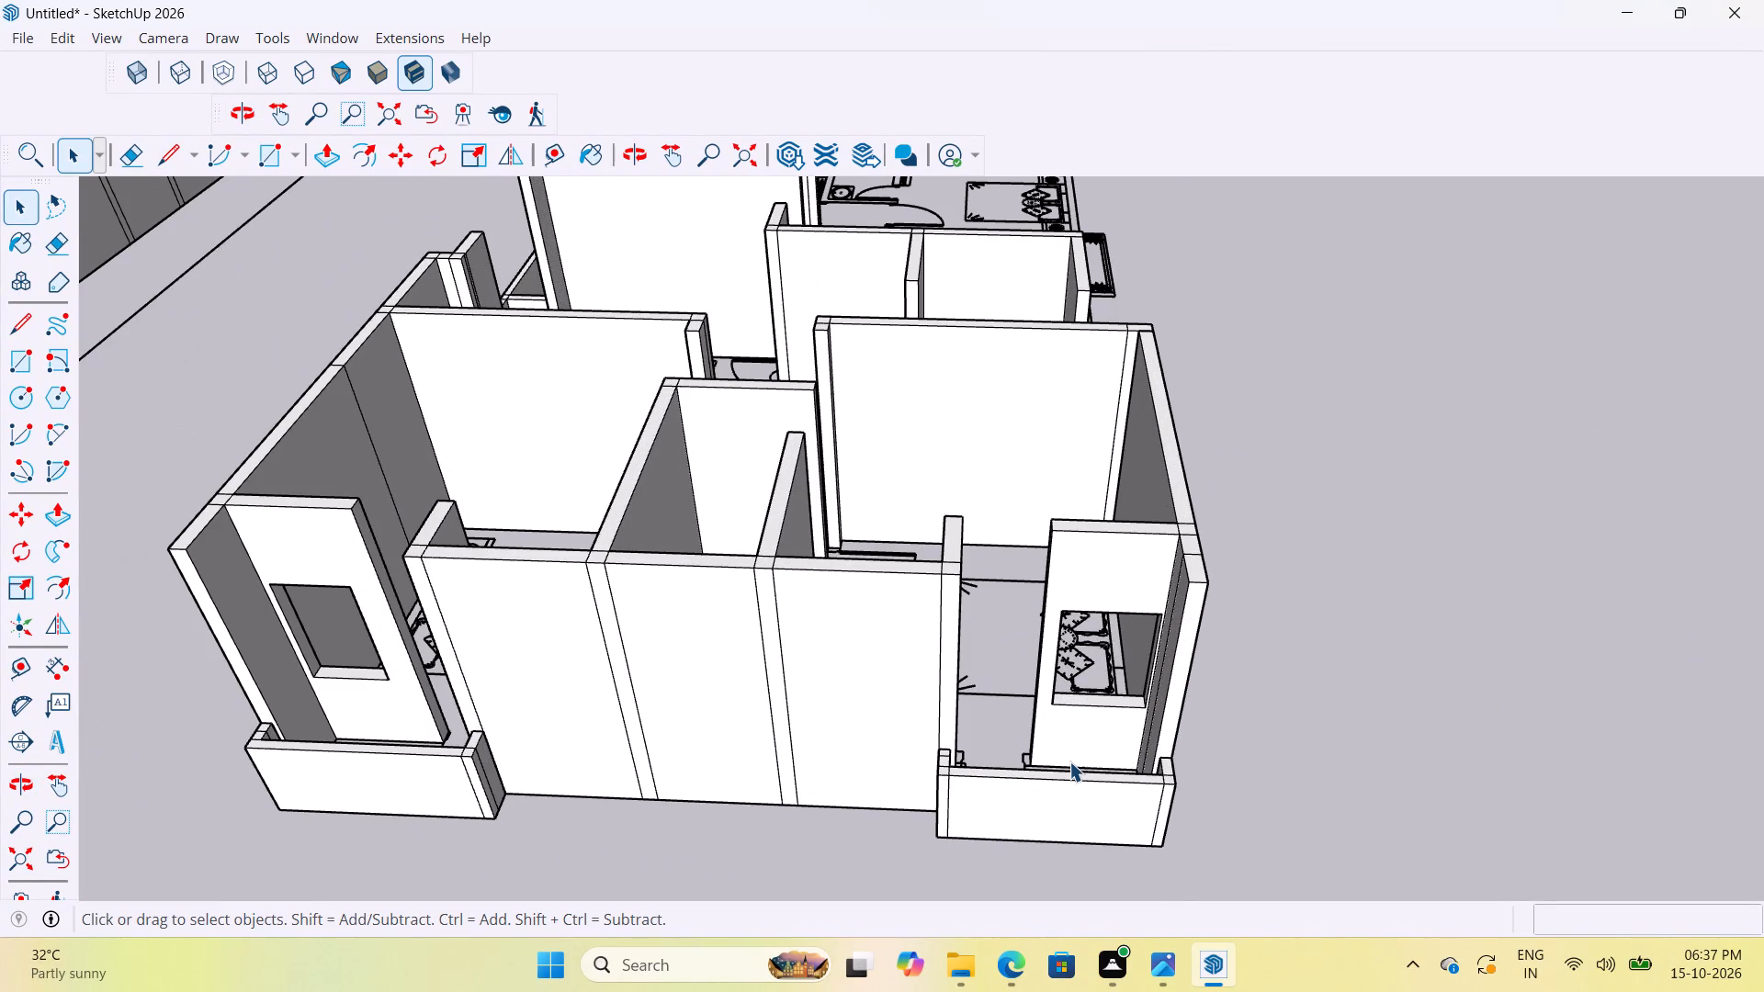
Inspect the end facade and the whole house to find the next stretch of plan without walls.
scroll(1063, 741, "up", 6)
scroll(1082, 829, "down", 8)
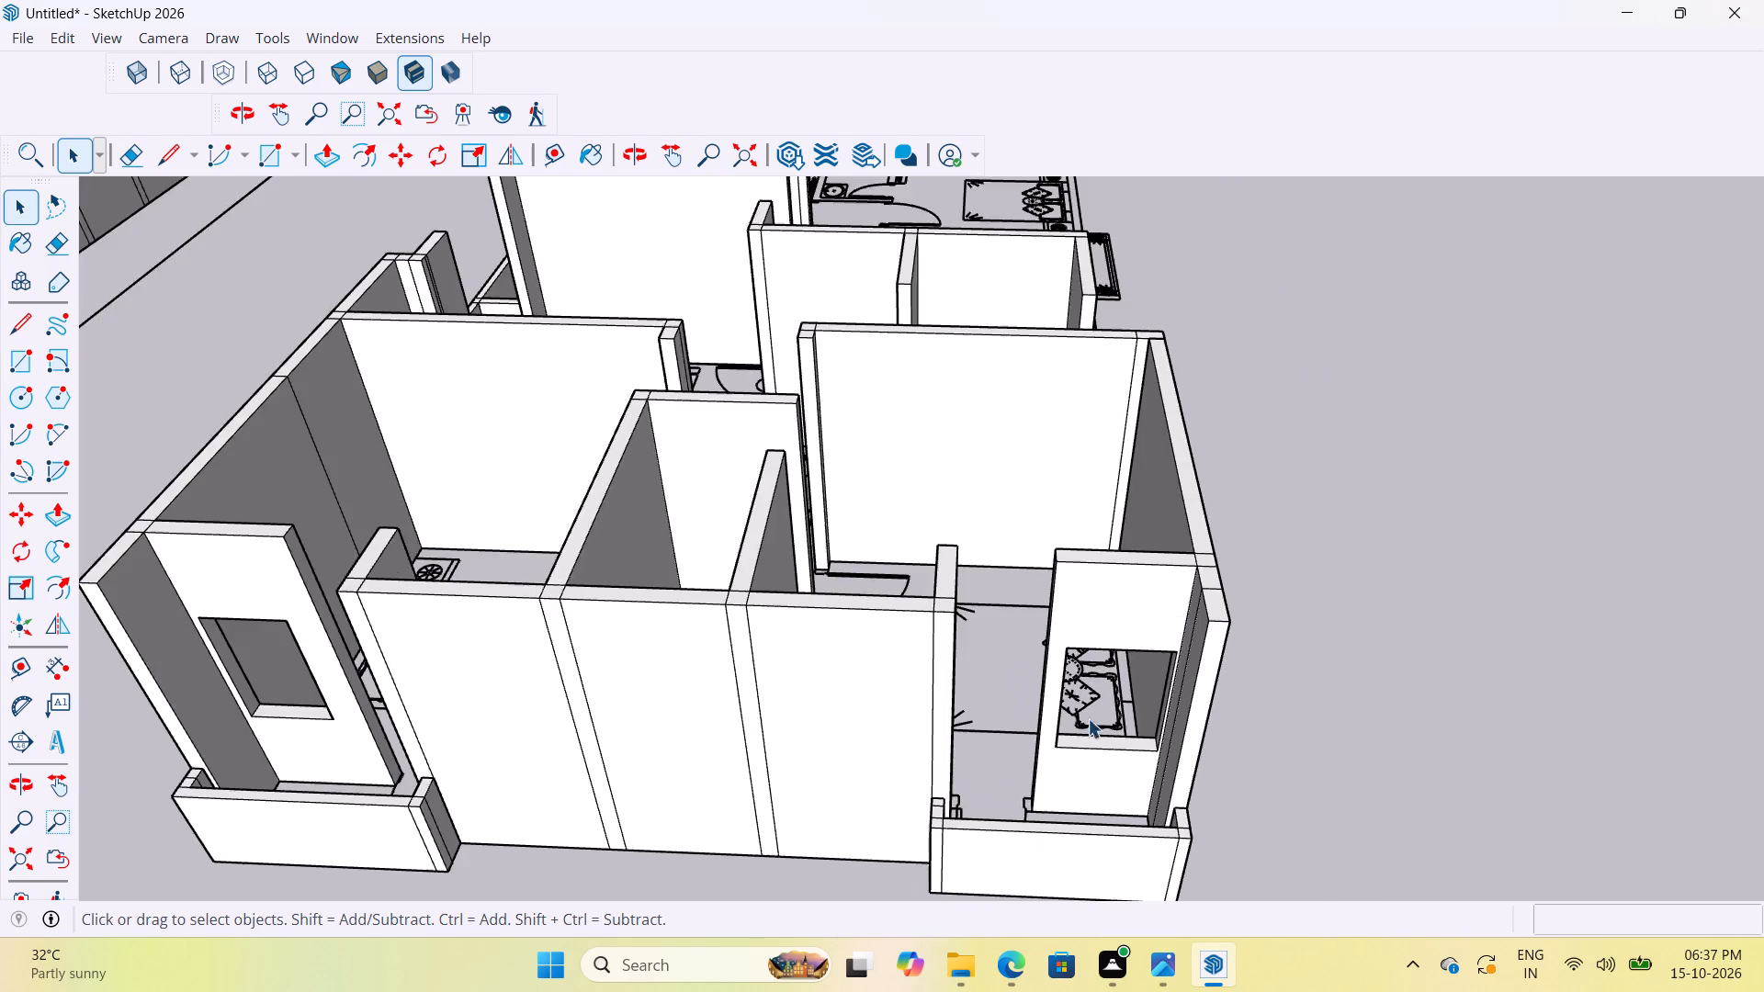
middle_click_drag(1075, 573, 422, 682)
scroll(717, 515, "up", 4)
scroll(874, 589, "down", 8)
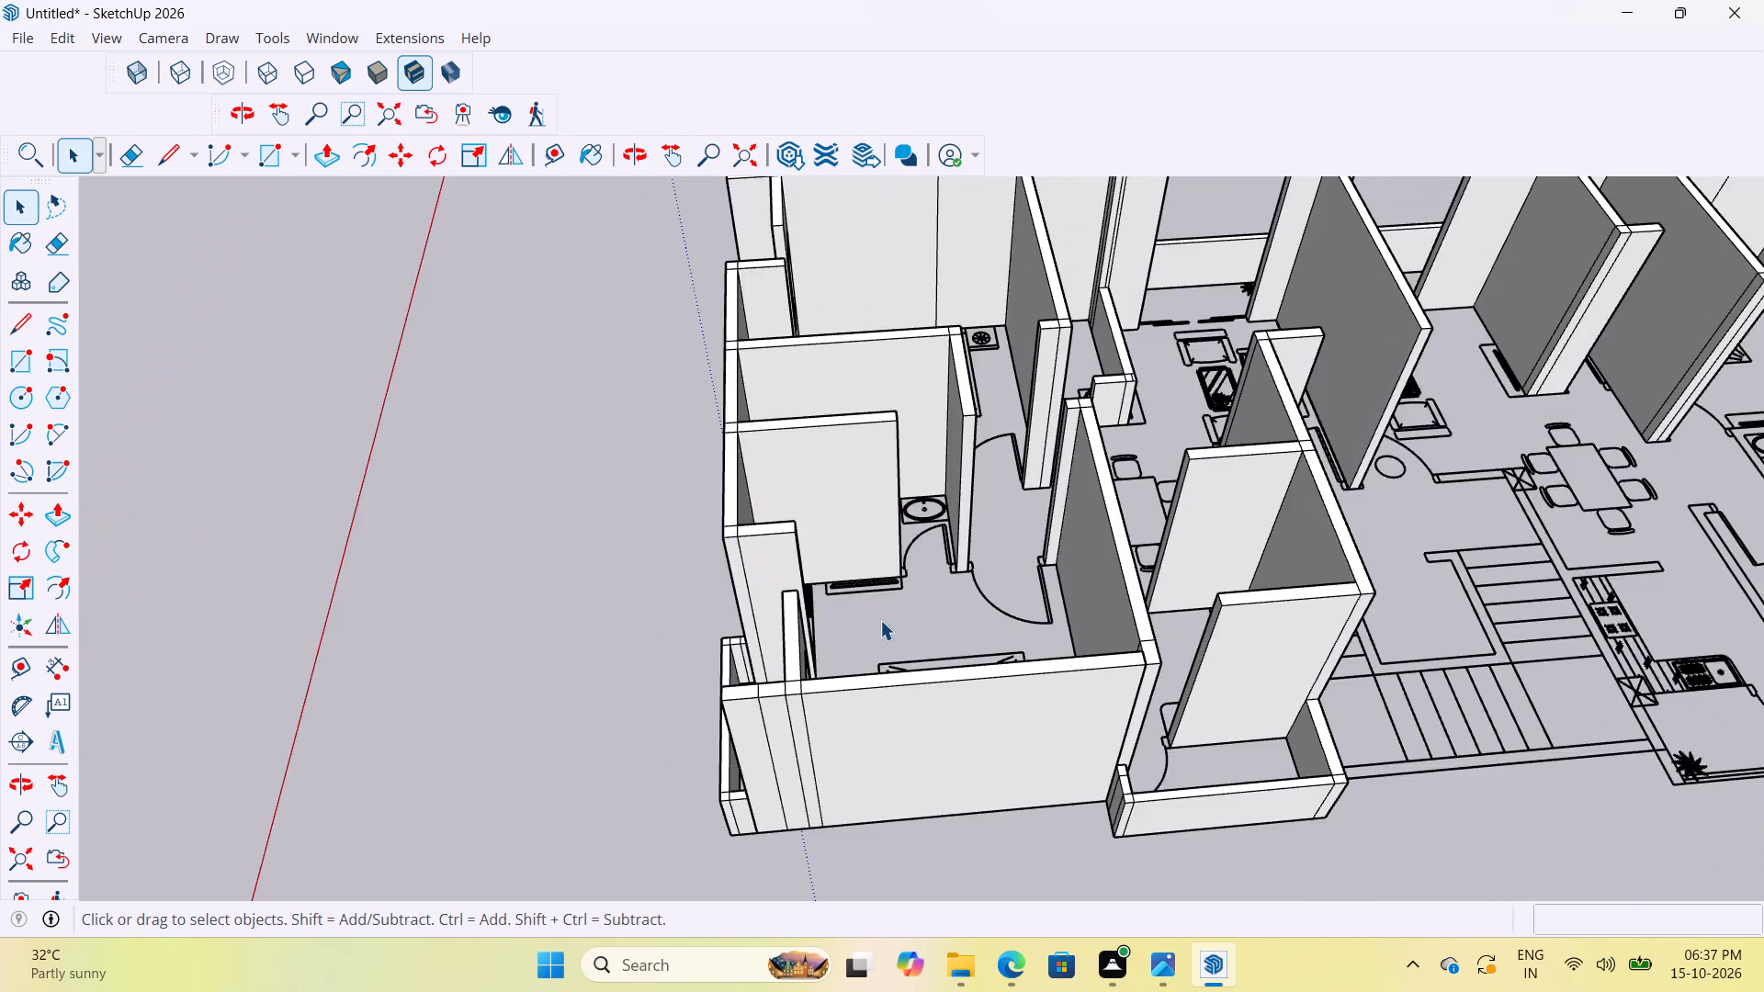
scroll(880, 620, "down", 4)
scroll(1214, 538, "down", 5)
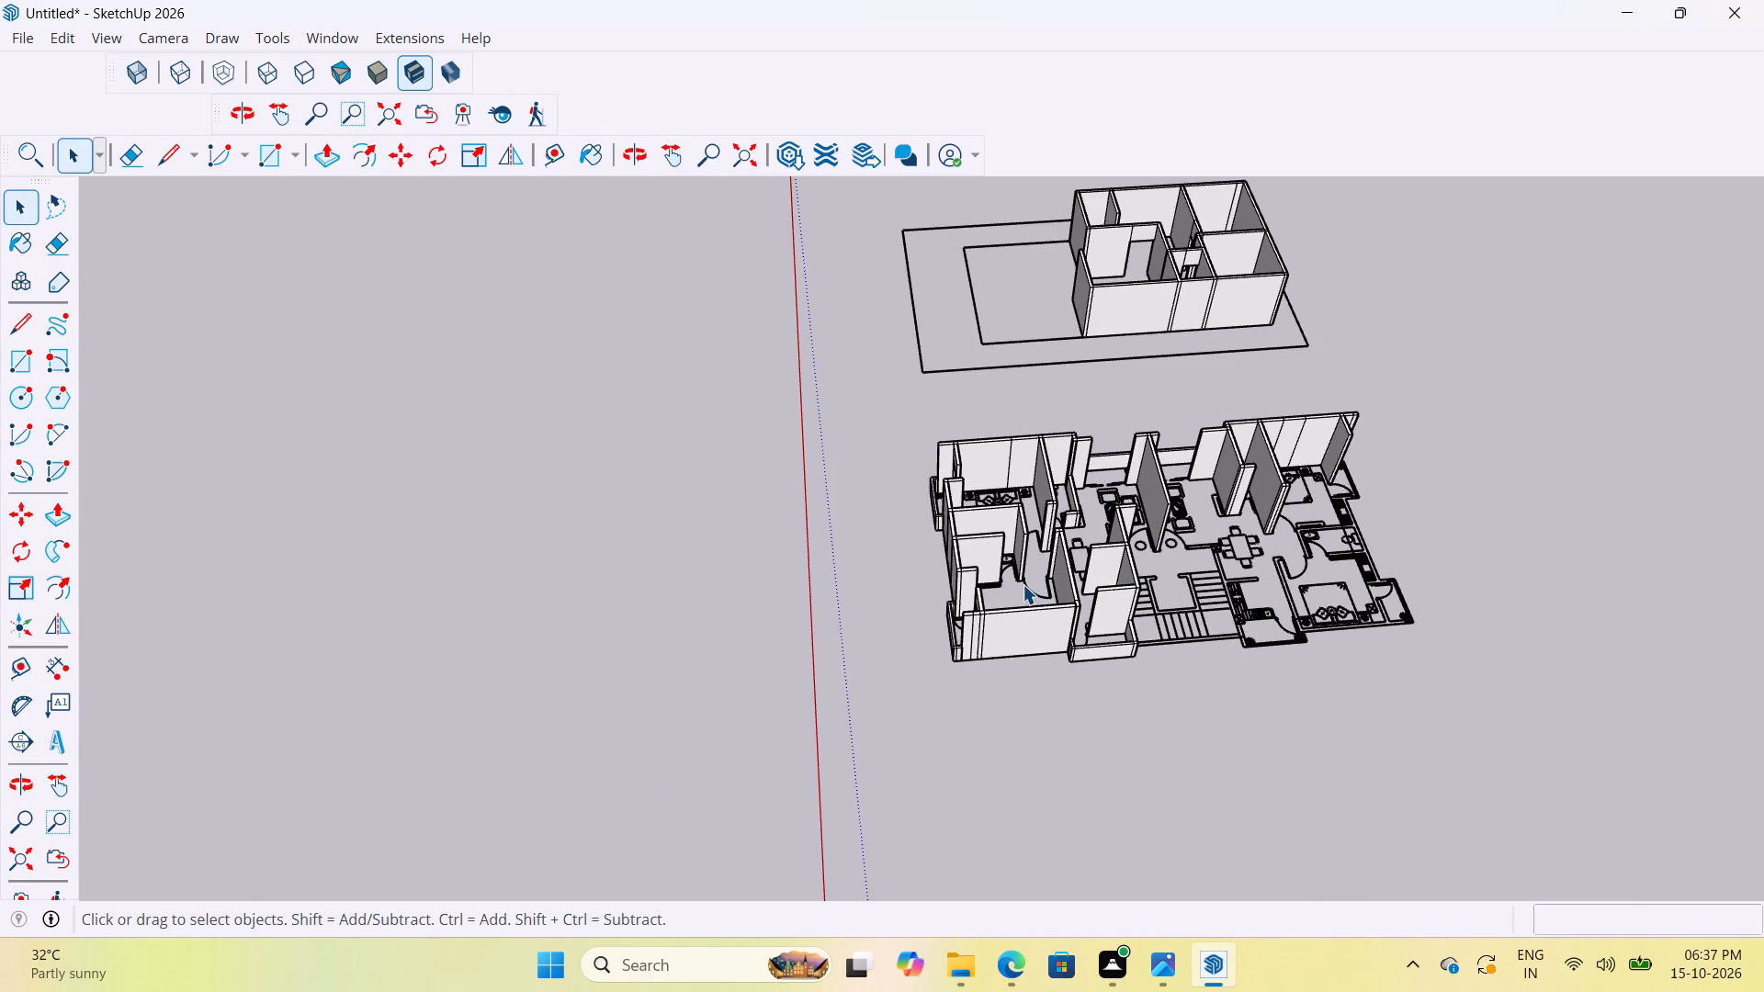
Draw a rectangle about 6" by 7 1/8" on the outer wall outline beside the staircase, starting against the balcony parapet.
scroll(1010, 648, "up", 12)
middle_click_drag(1295, 600, 894, 509)
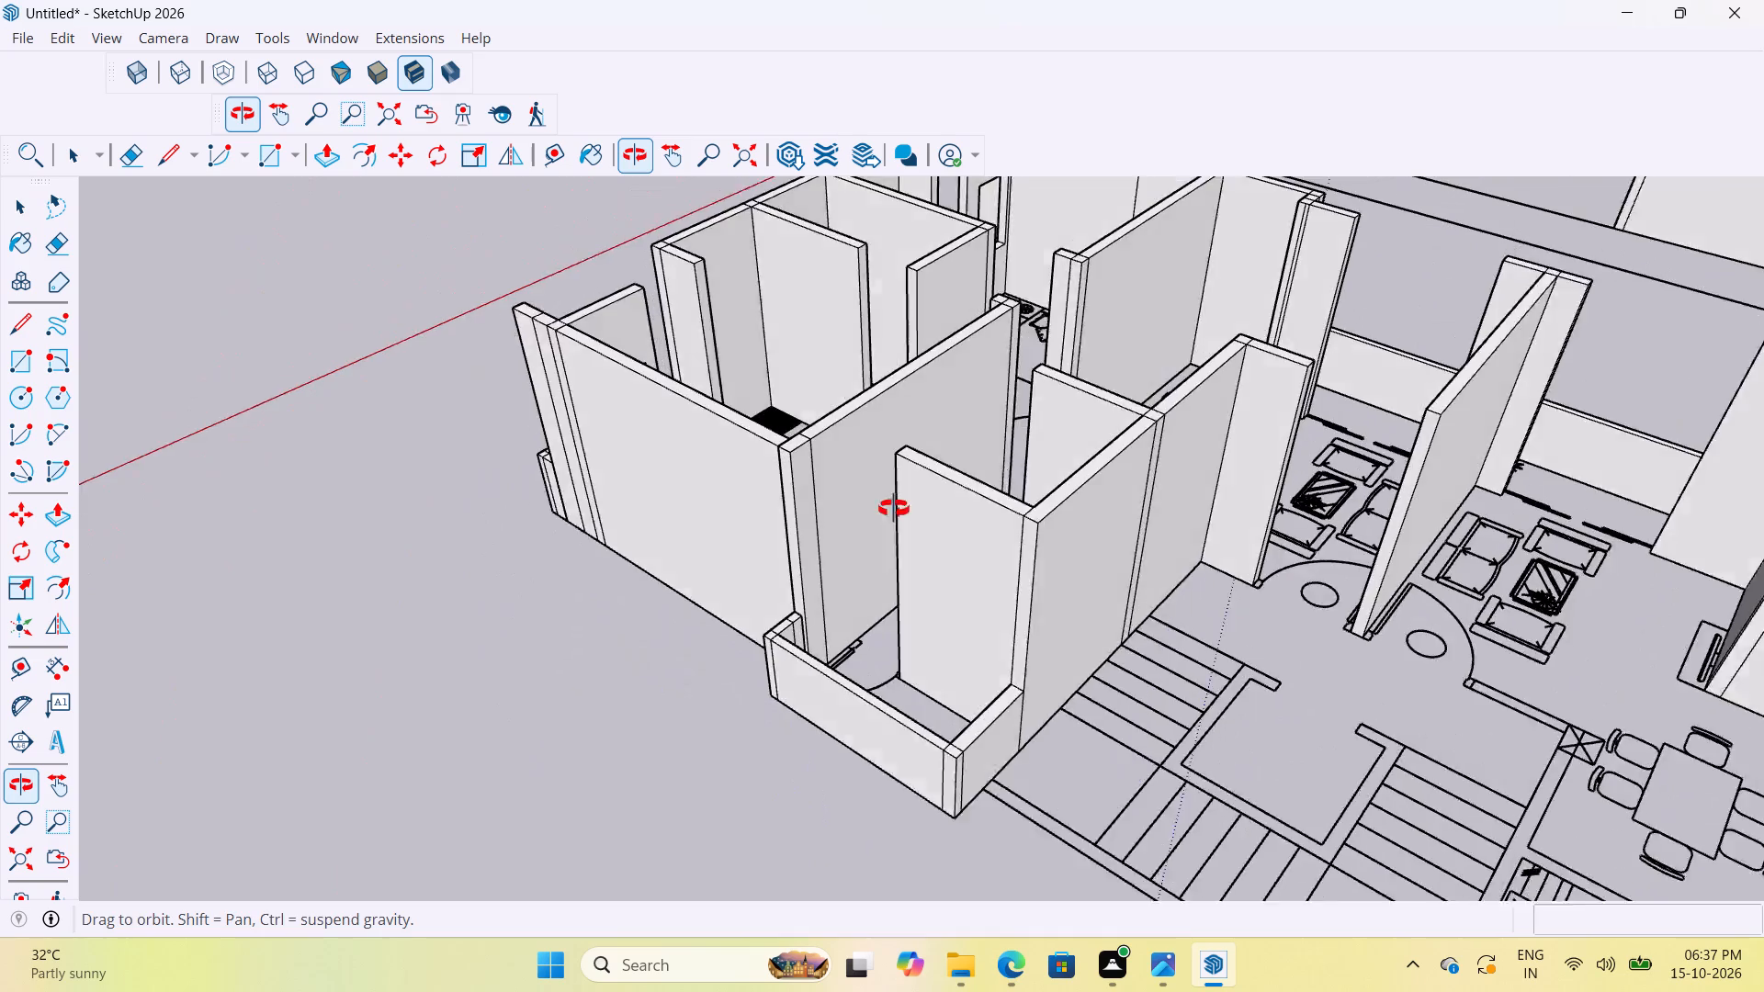
middle_click_drag(894, 509, 873, 509)
scroll(873, 509, "up", 1)
scroll(1067, 533, "down", 10)
scroll(1065, 753, "up", 14)
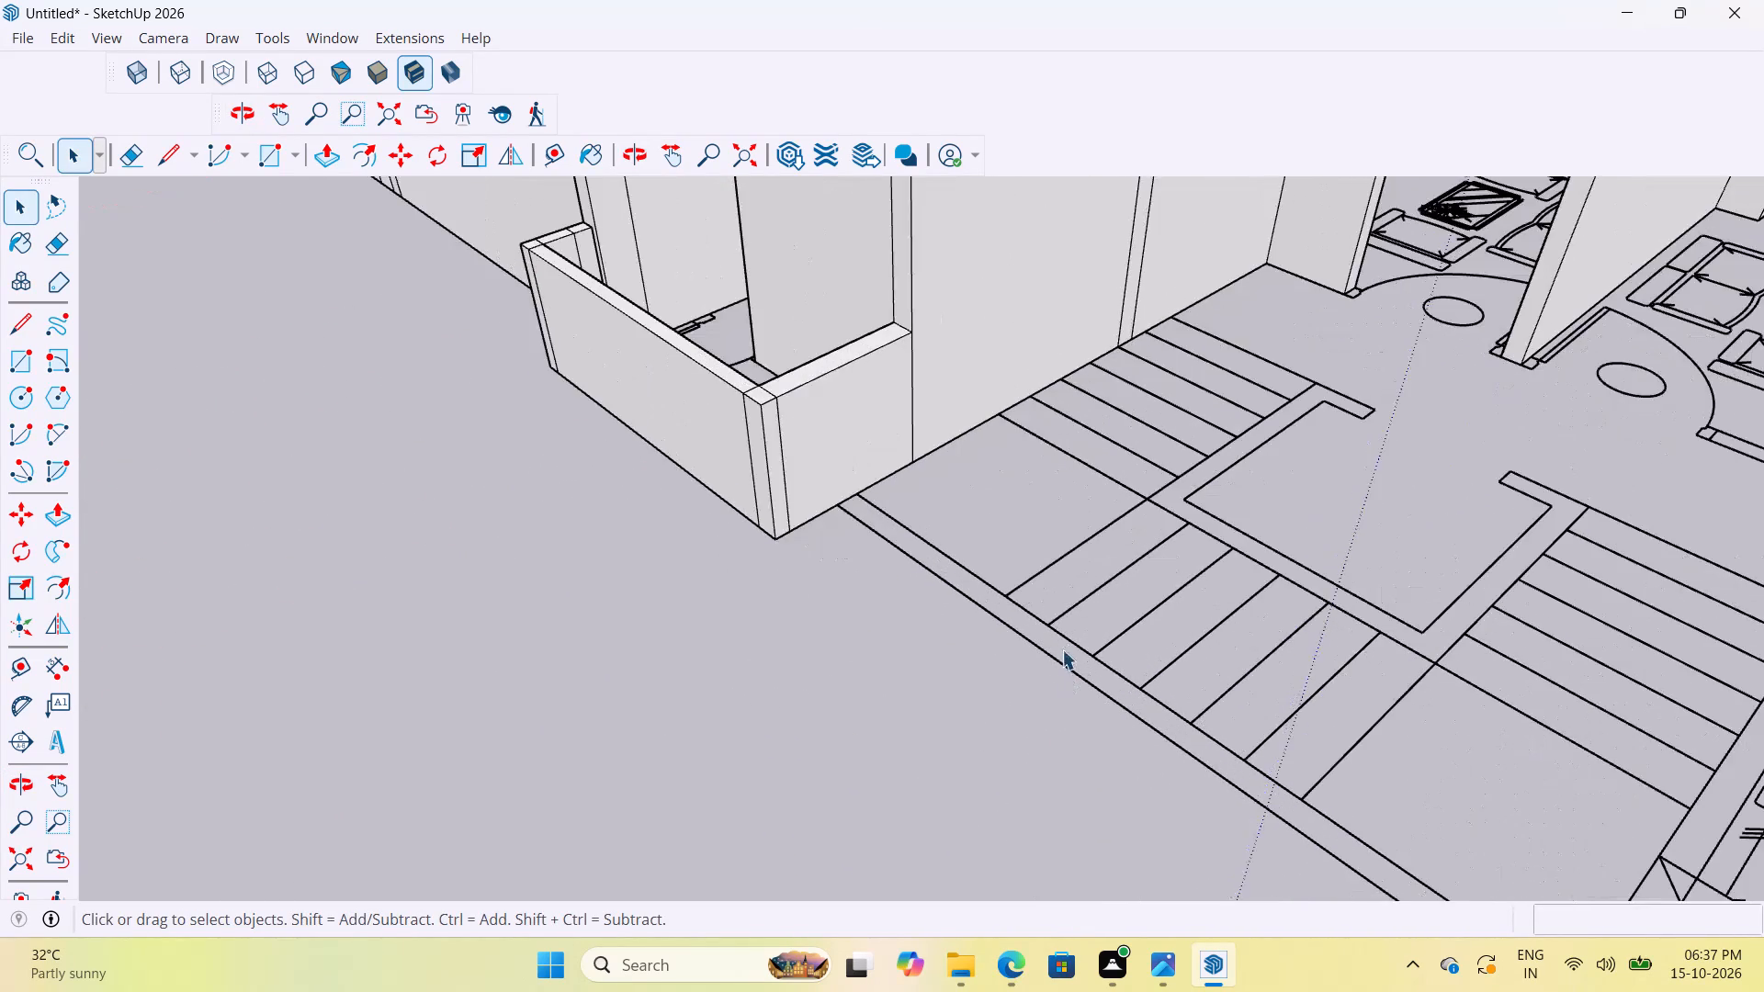
left_click(1062, 655)
scroll(976, 495, "up", 7)
middle_click_drag(890, 578, 715, 615)
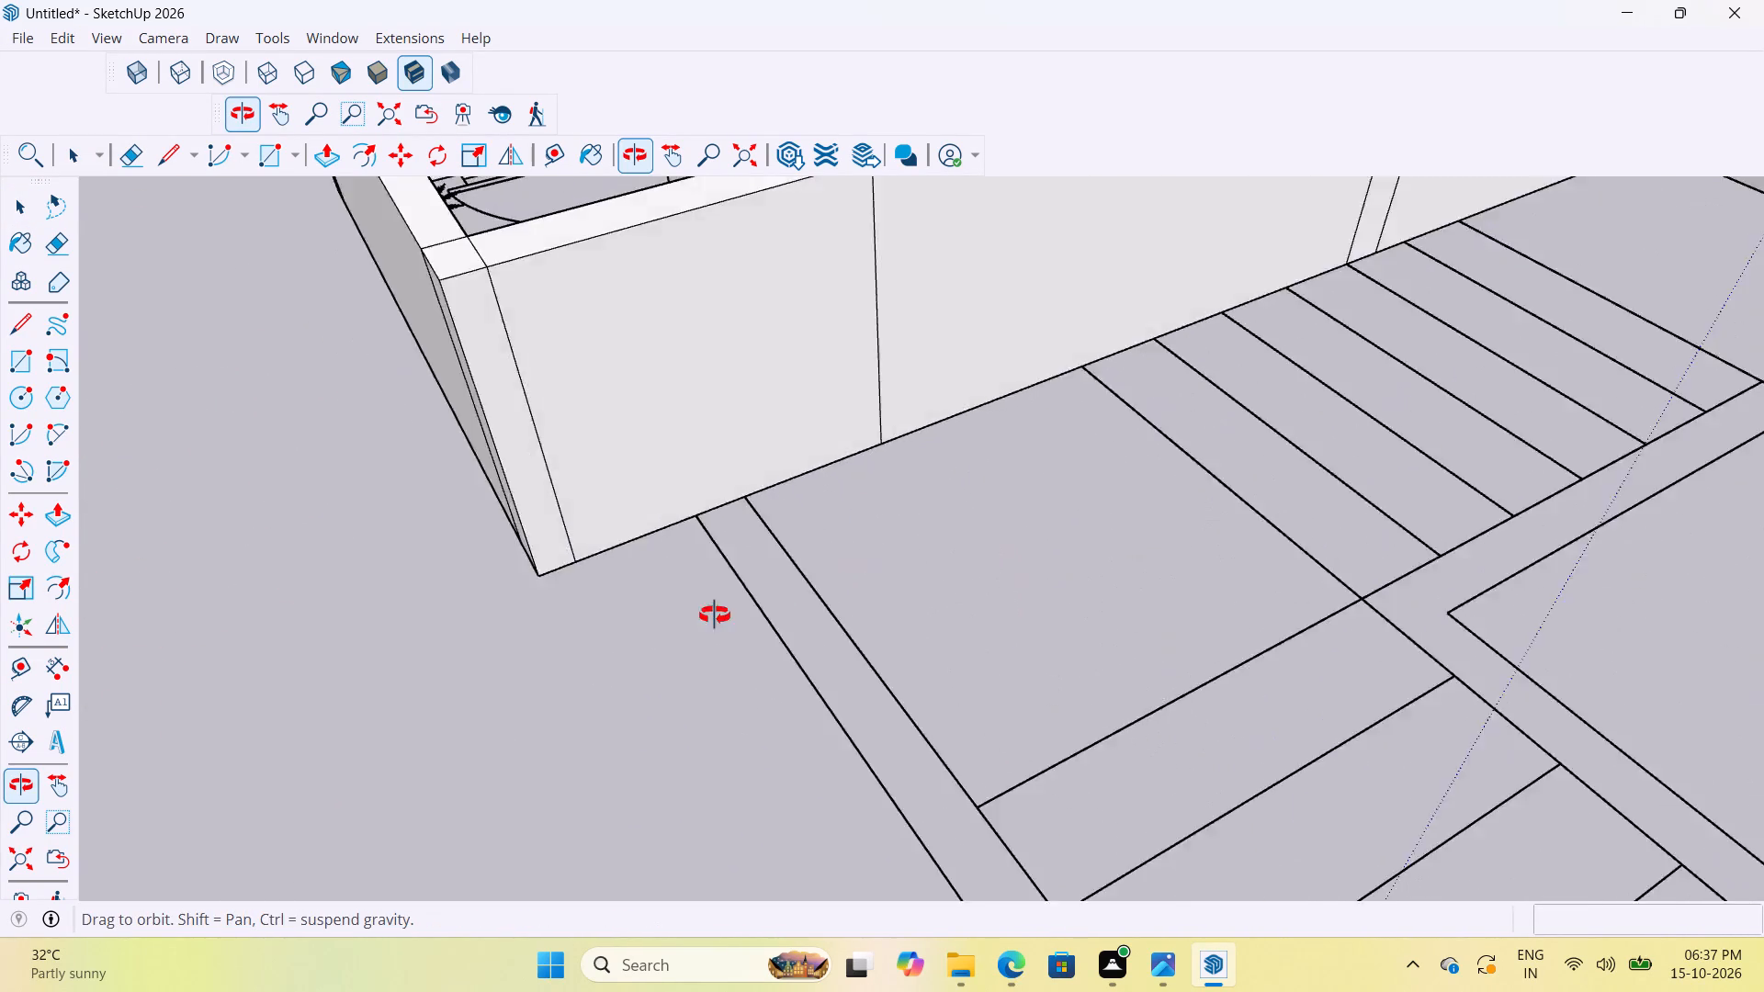
middle_click_drag(715, 615, 570, 624)
scroll(634, 486, "up", 8)
key("r")
scroll(666, 438, "up", 4)
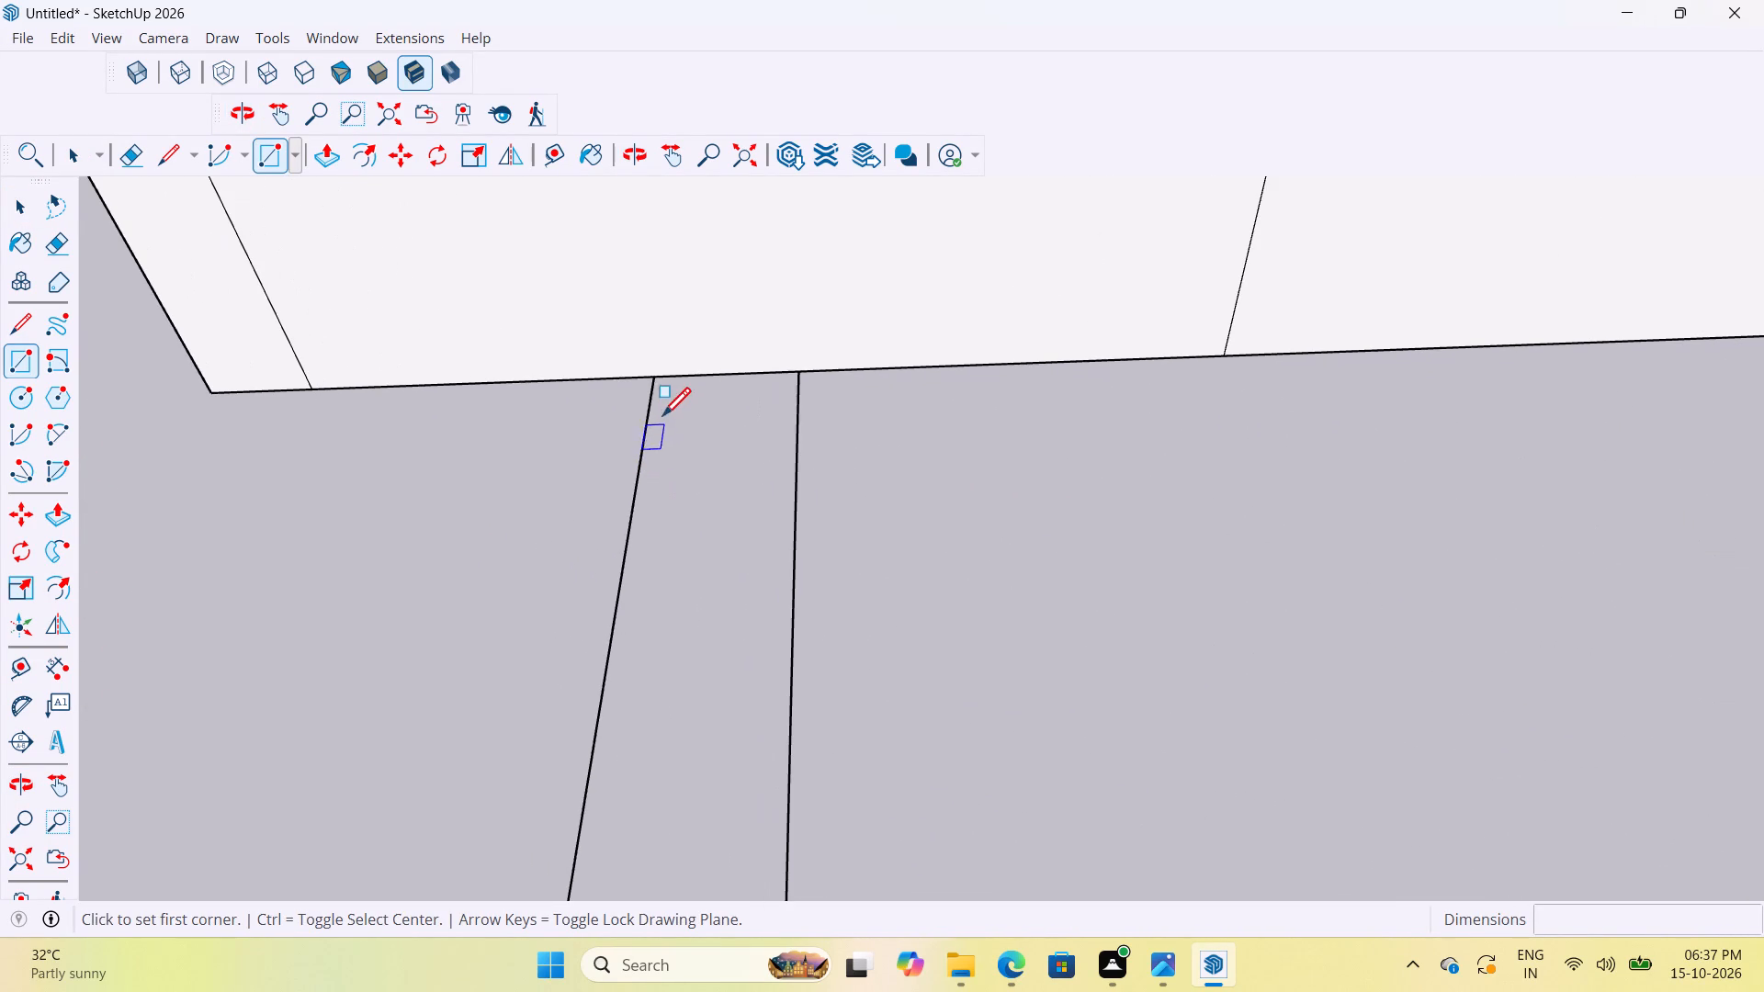
left_click(656, 381)
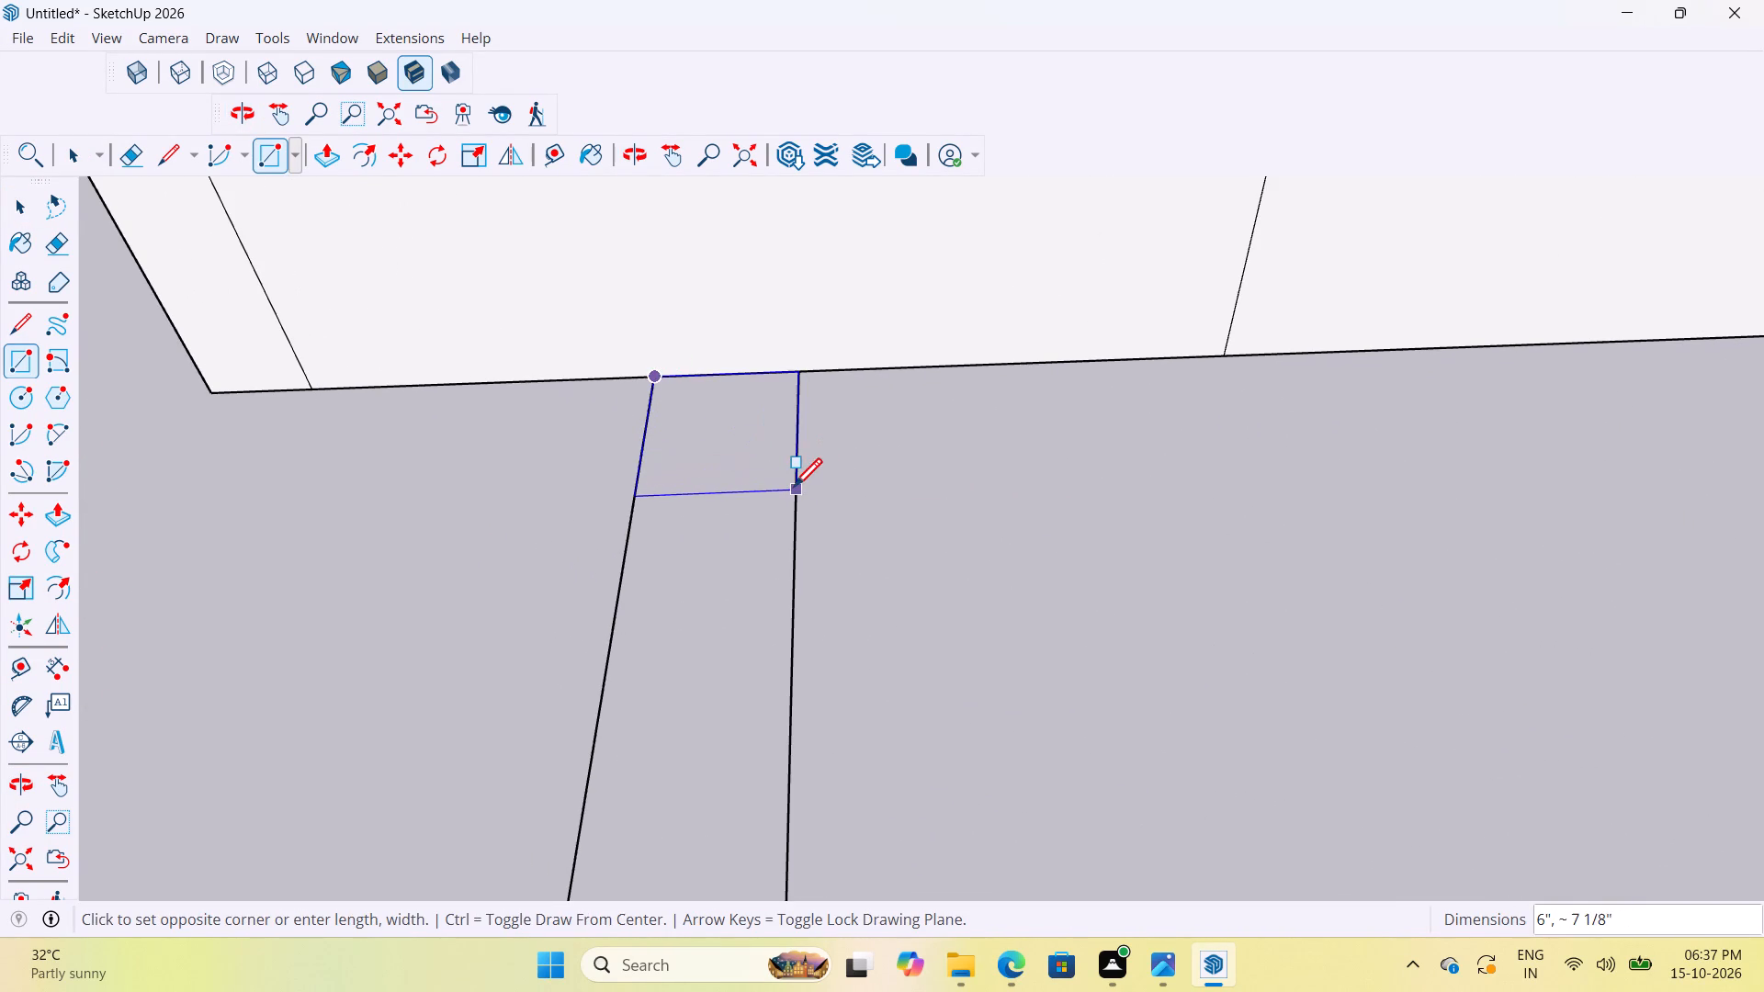
left_click(794, 490)
Make the small wall rectangle and its edges a group.
key("space")
double_click(760, 466)
right_click(752, 466)
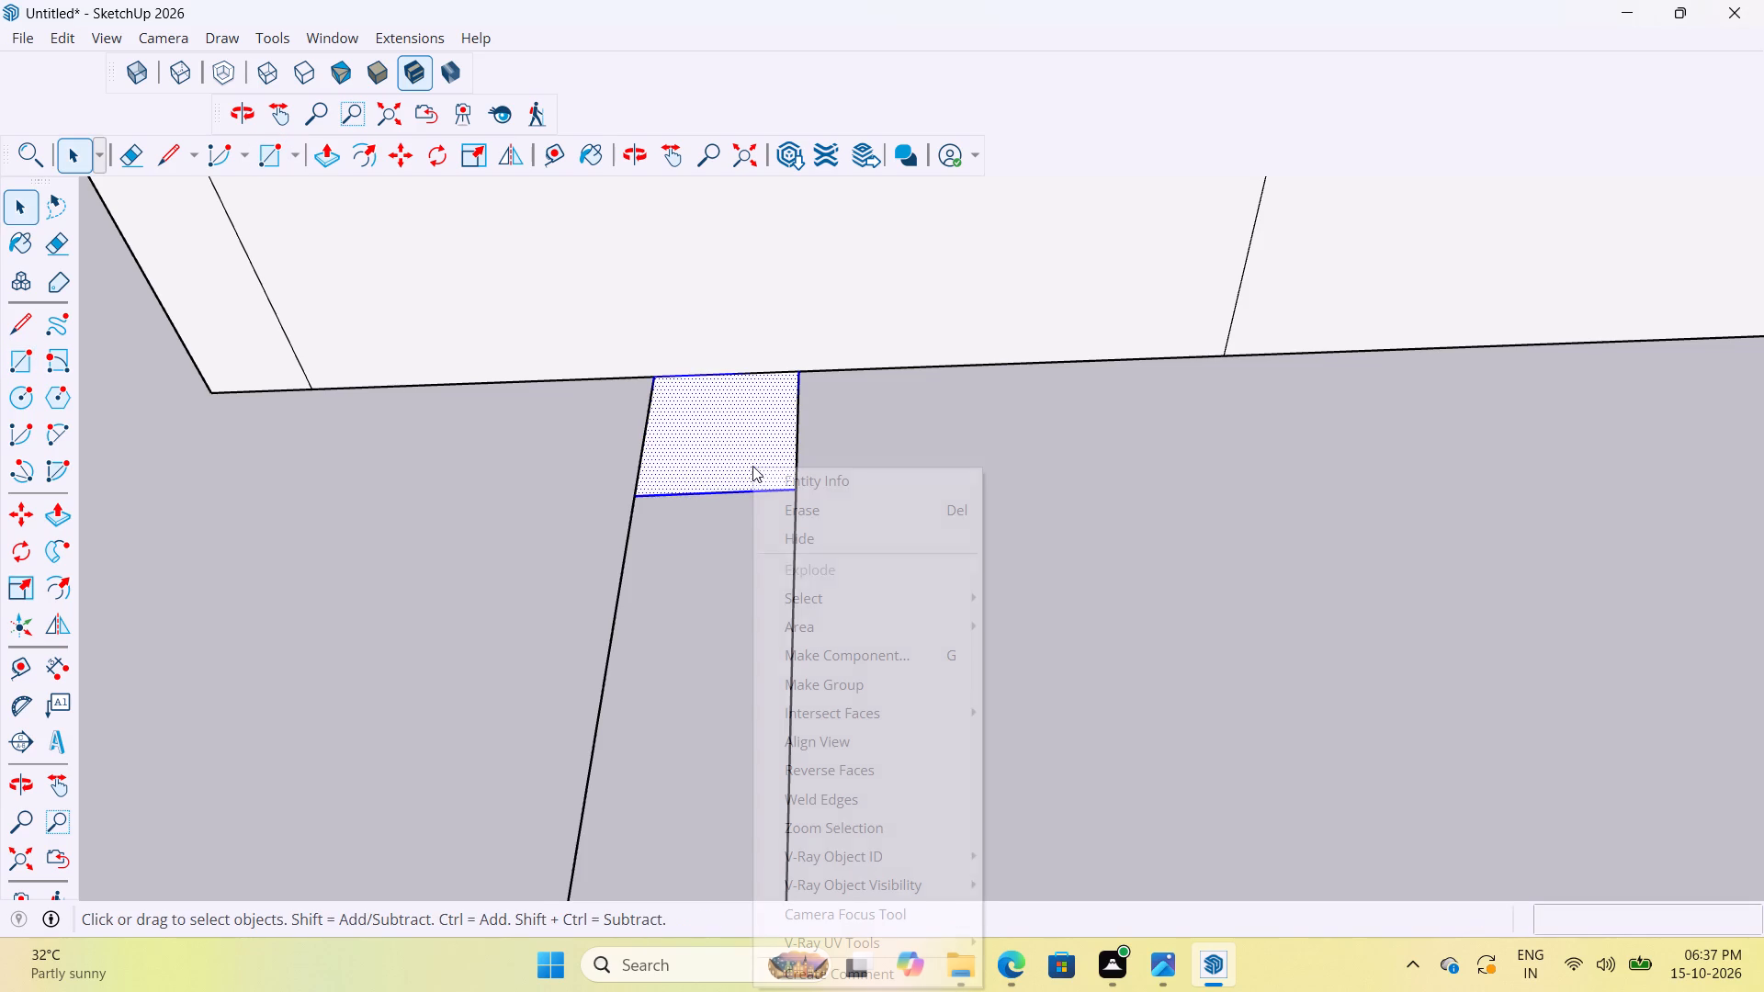
left_click(866, 680)
Open the new group and raise its rectangle 10' with Push/Pull.
double_click(764, 466)
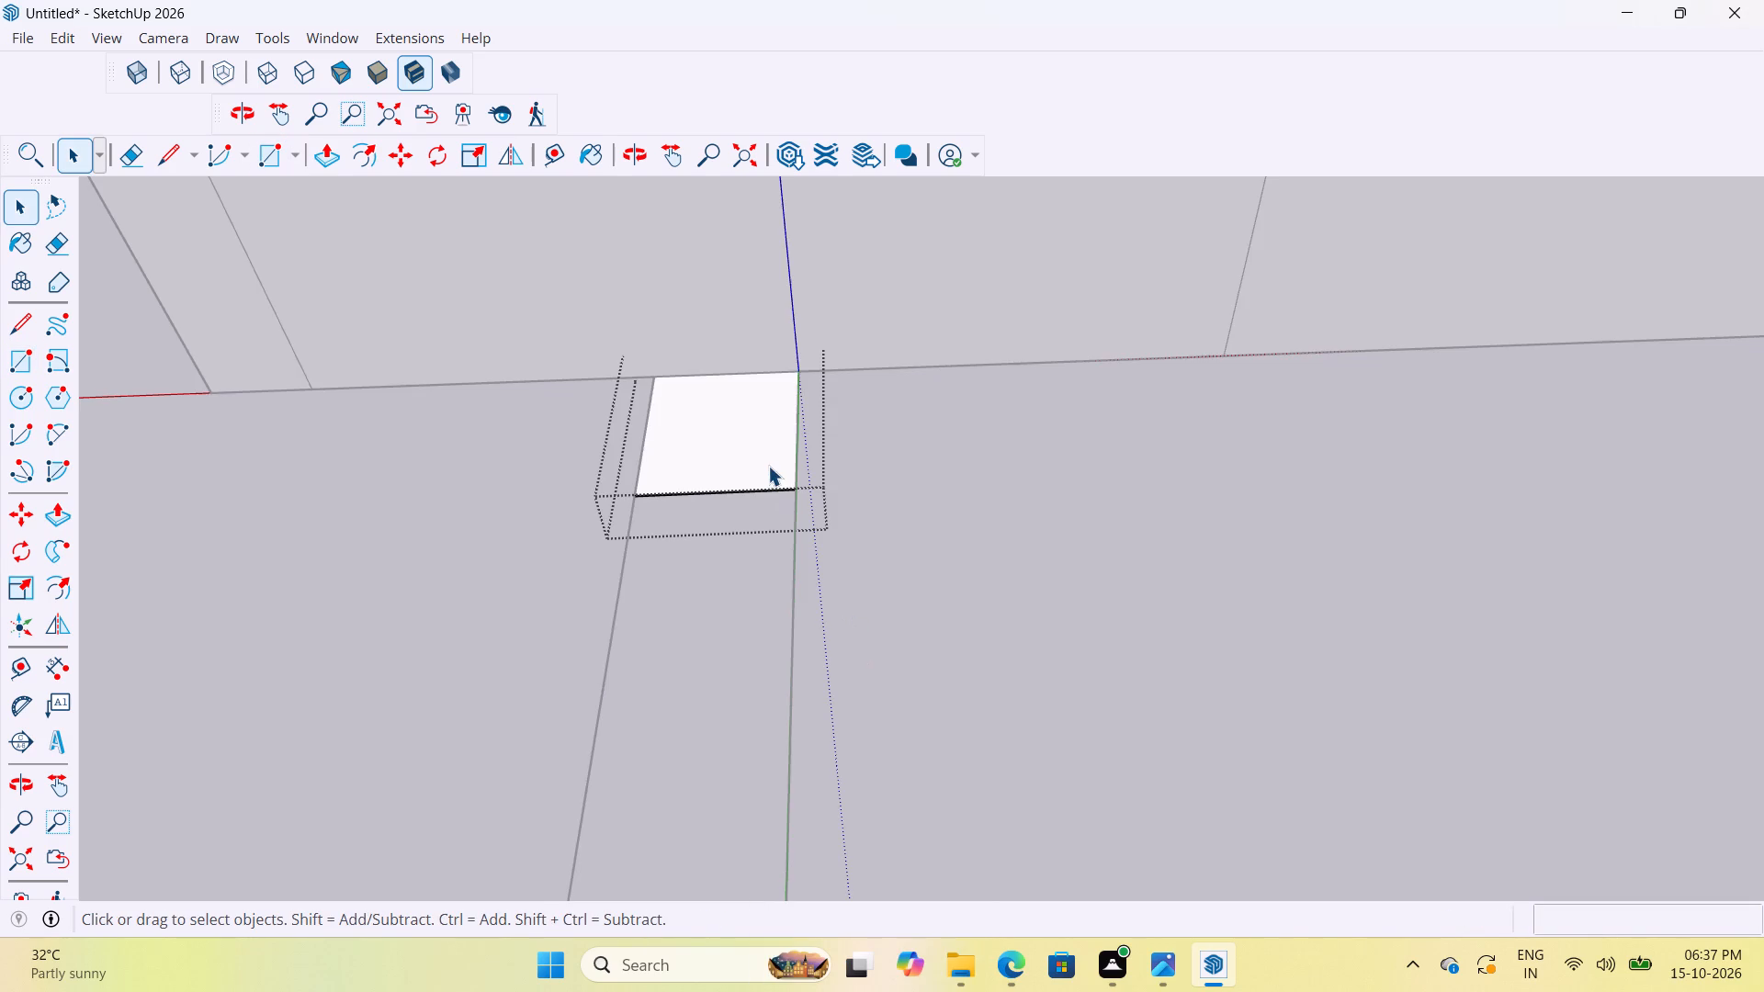
key("p")
left_click(766, 419)
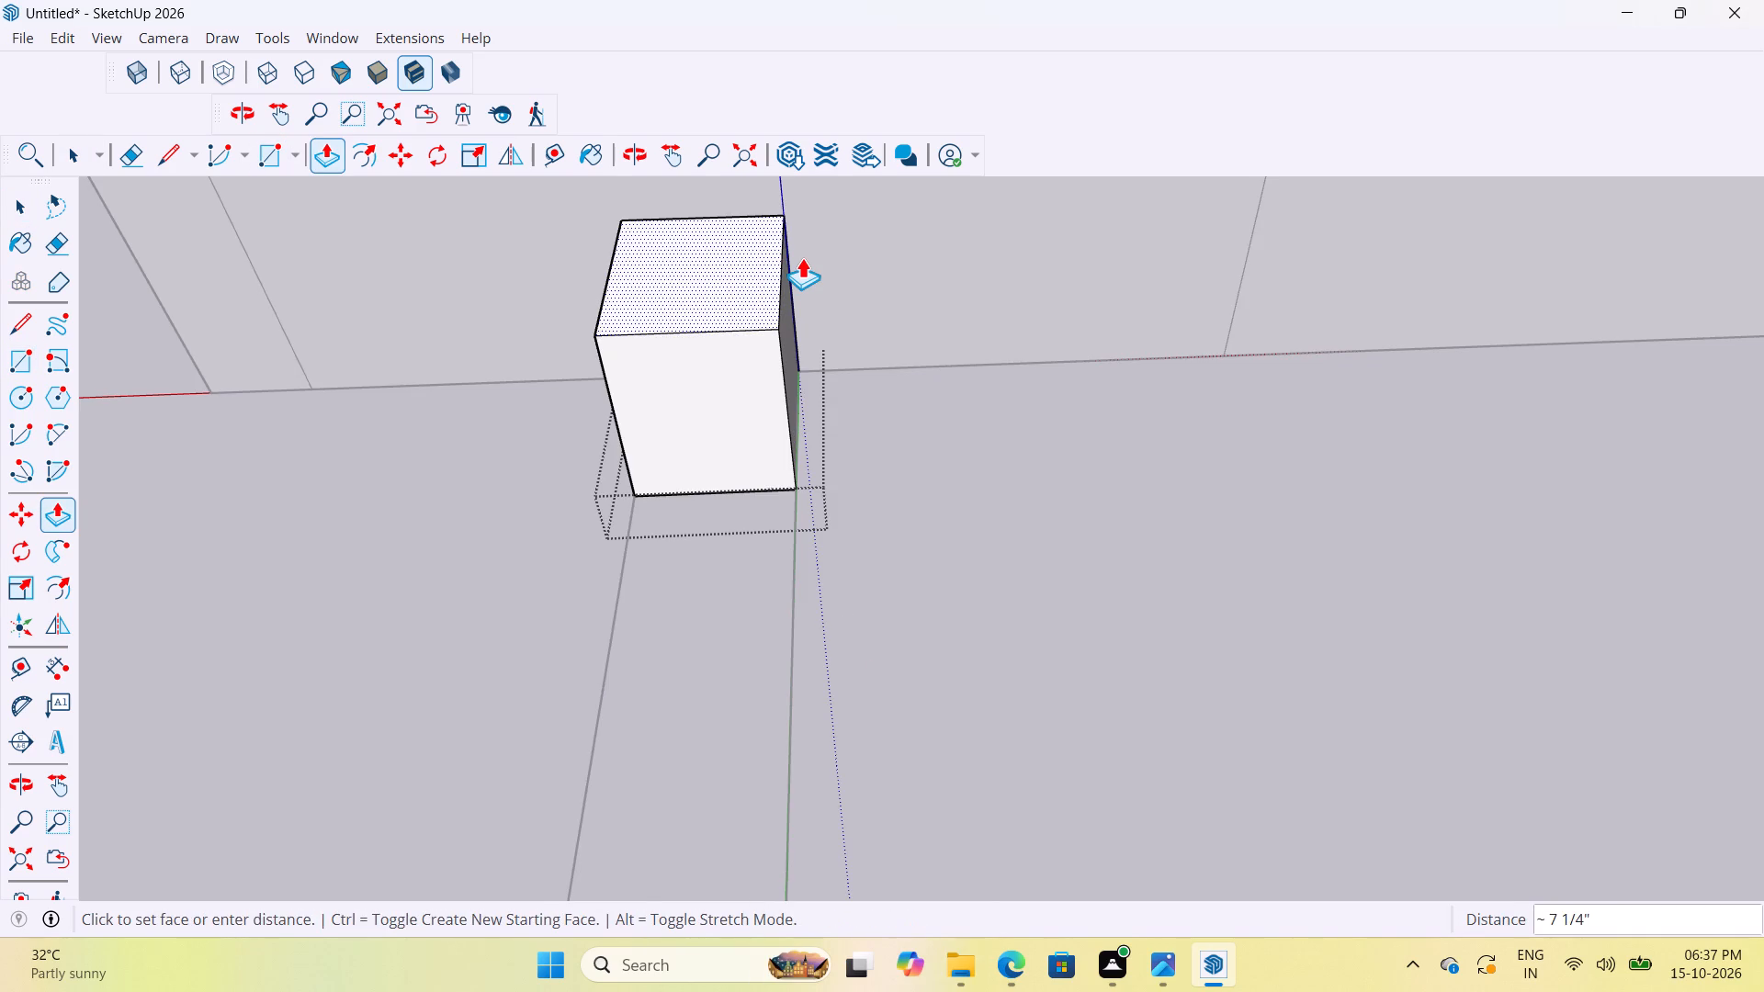
type("10'")
key("Return")
Extend the raised wall's end face about 13' 4 13/16" along the staircase to the near line of the kitchen wall.
scroll(802, 330, "down", 5)
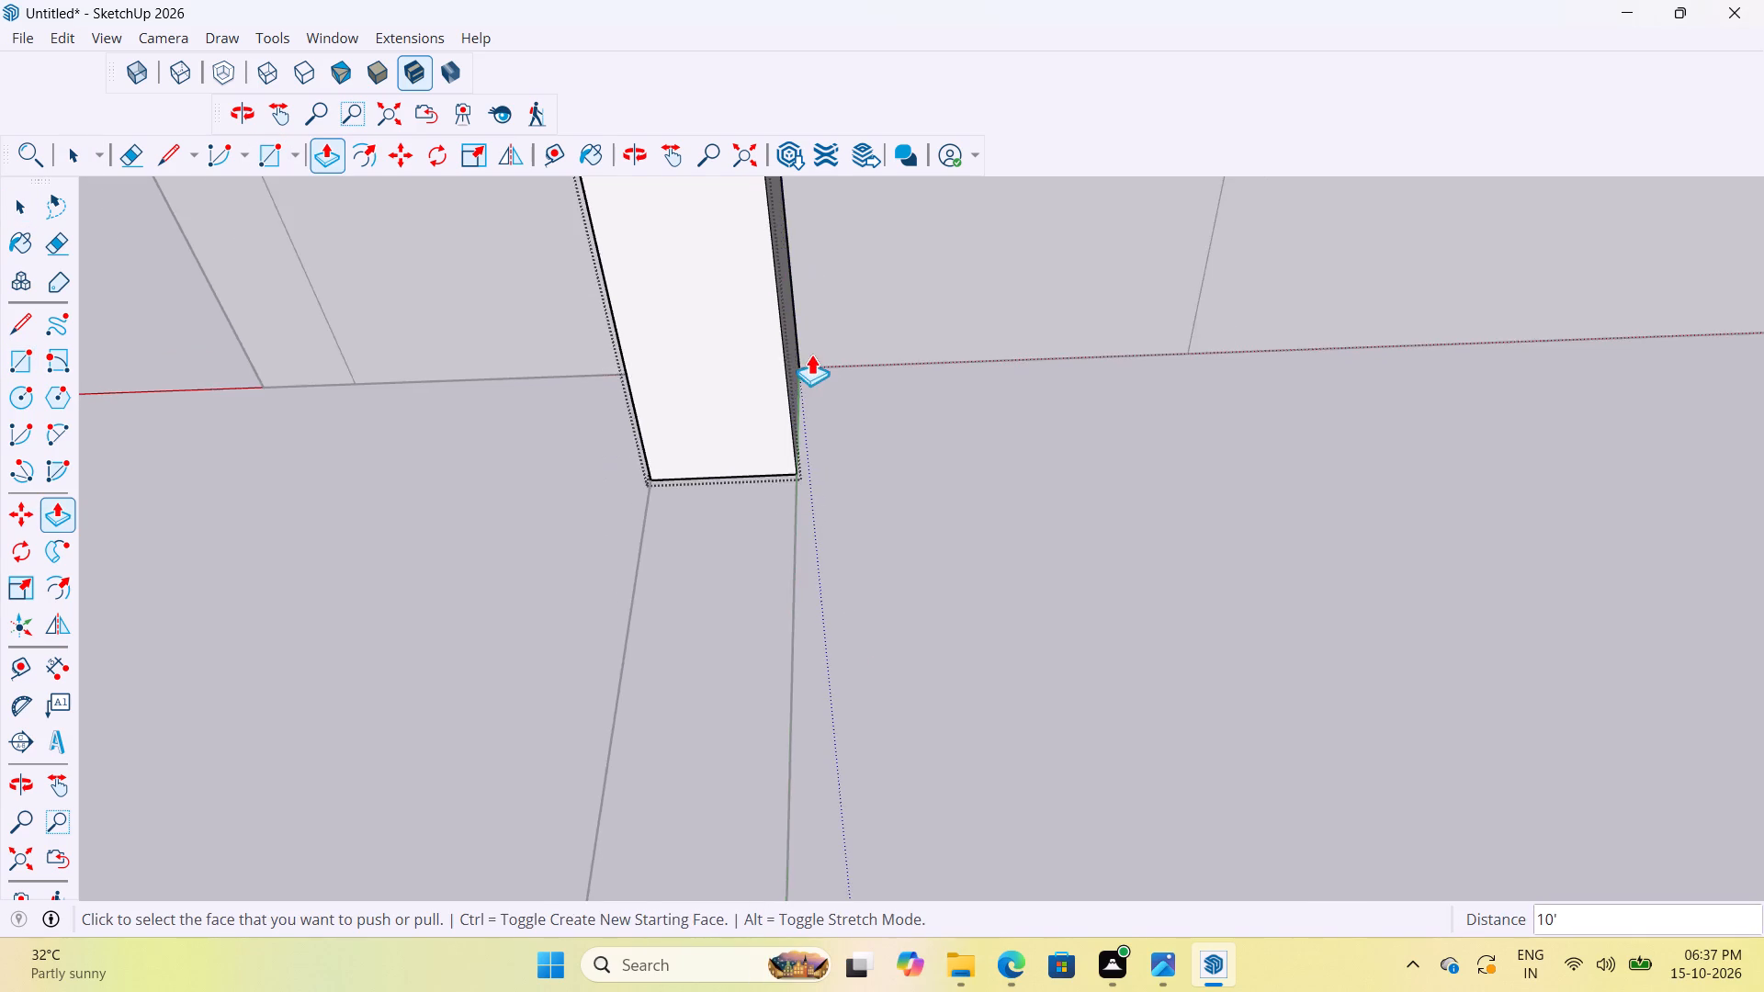
scroll(811, 354, "down", 20)
scroll(811, 354, "down", 5)
scroll(775, 560, "up", 9)
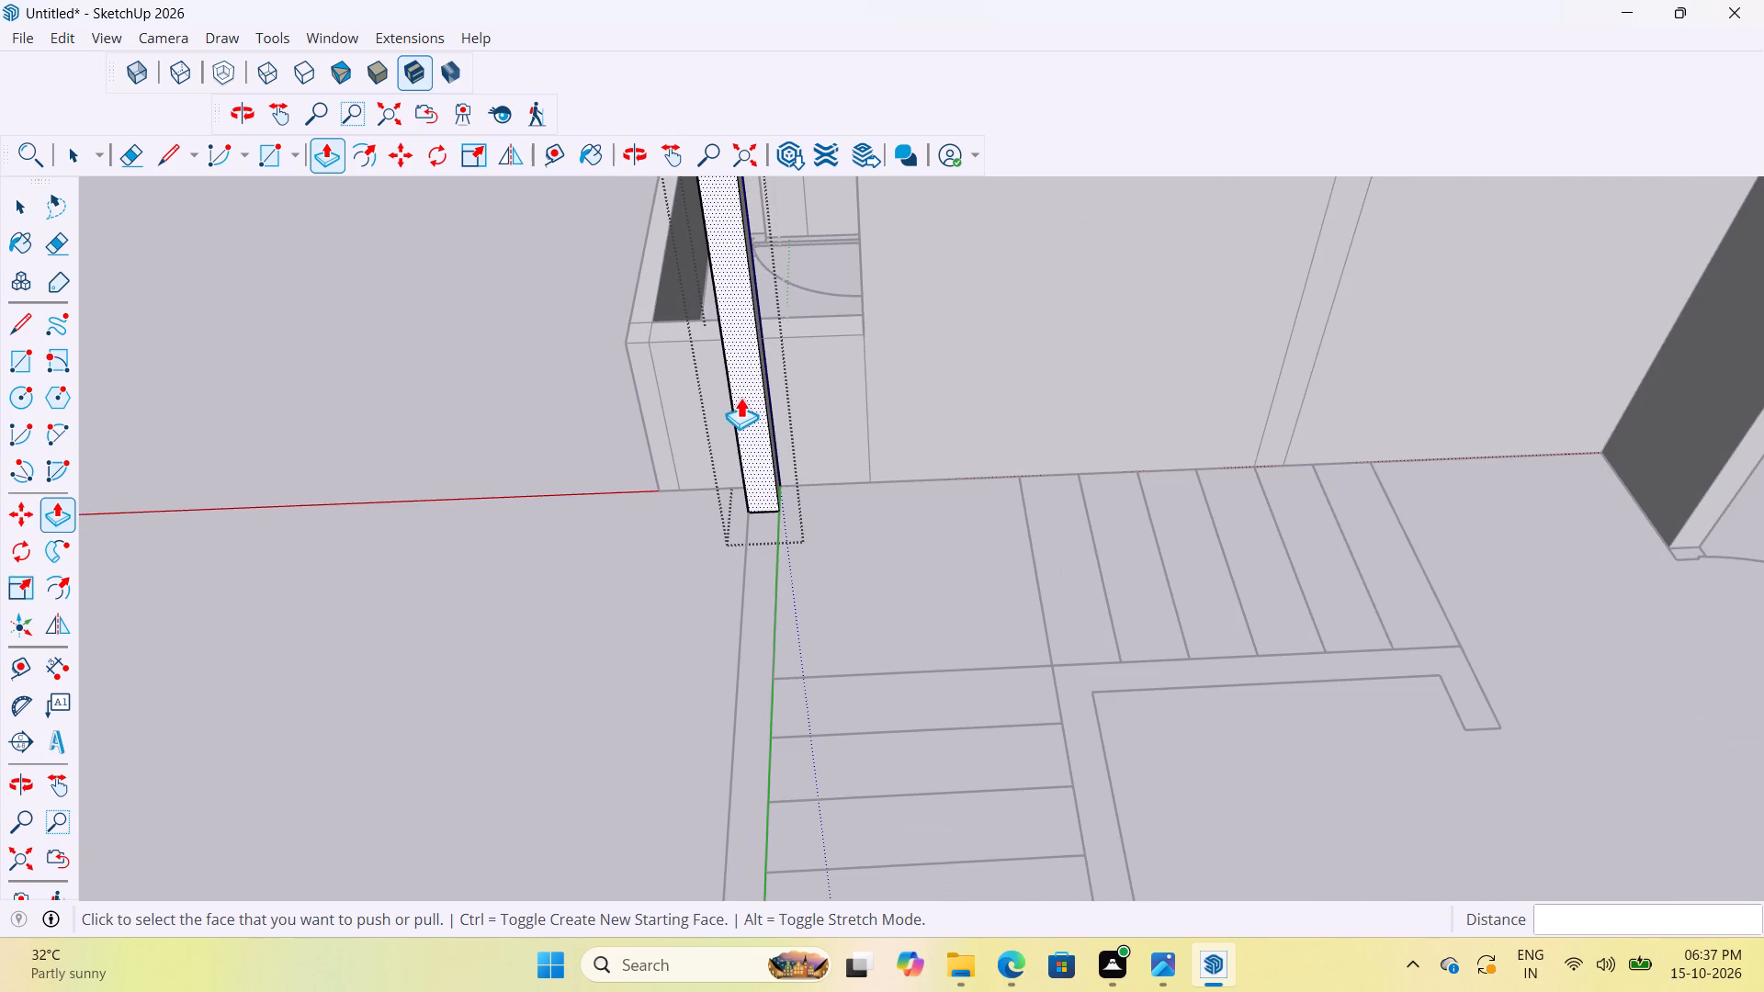
left_click(749, 392)
scroll(747, 411, "down", 10)
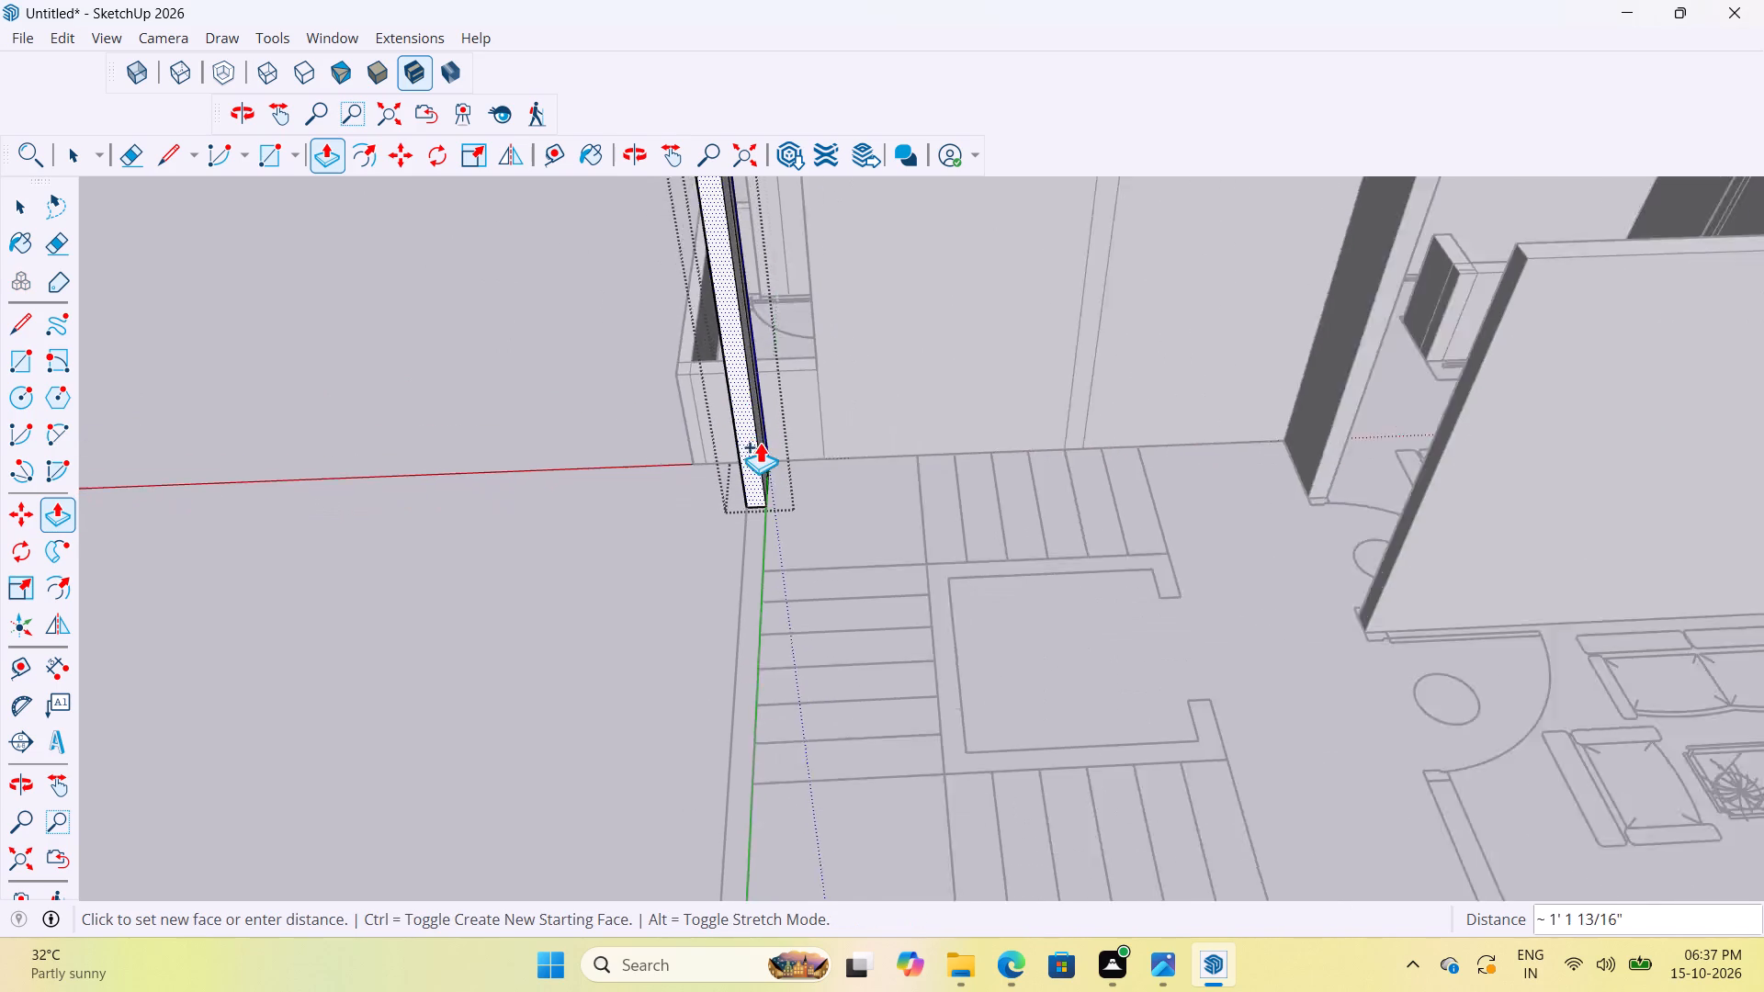
scroll(760, 442, "down", 7)
scroll(756, 644, "up", 11)
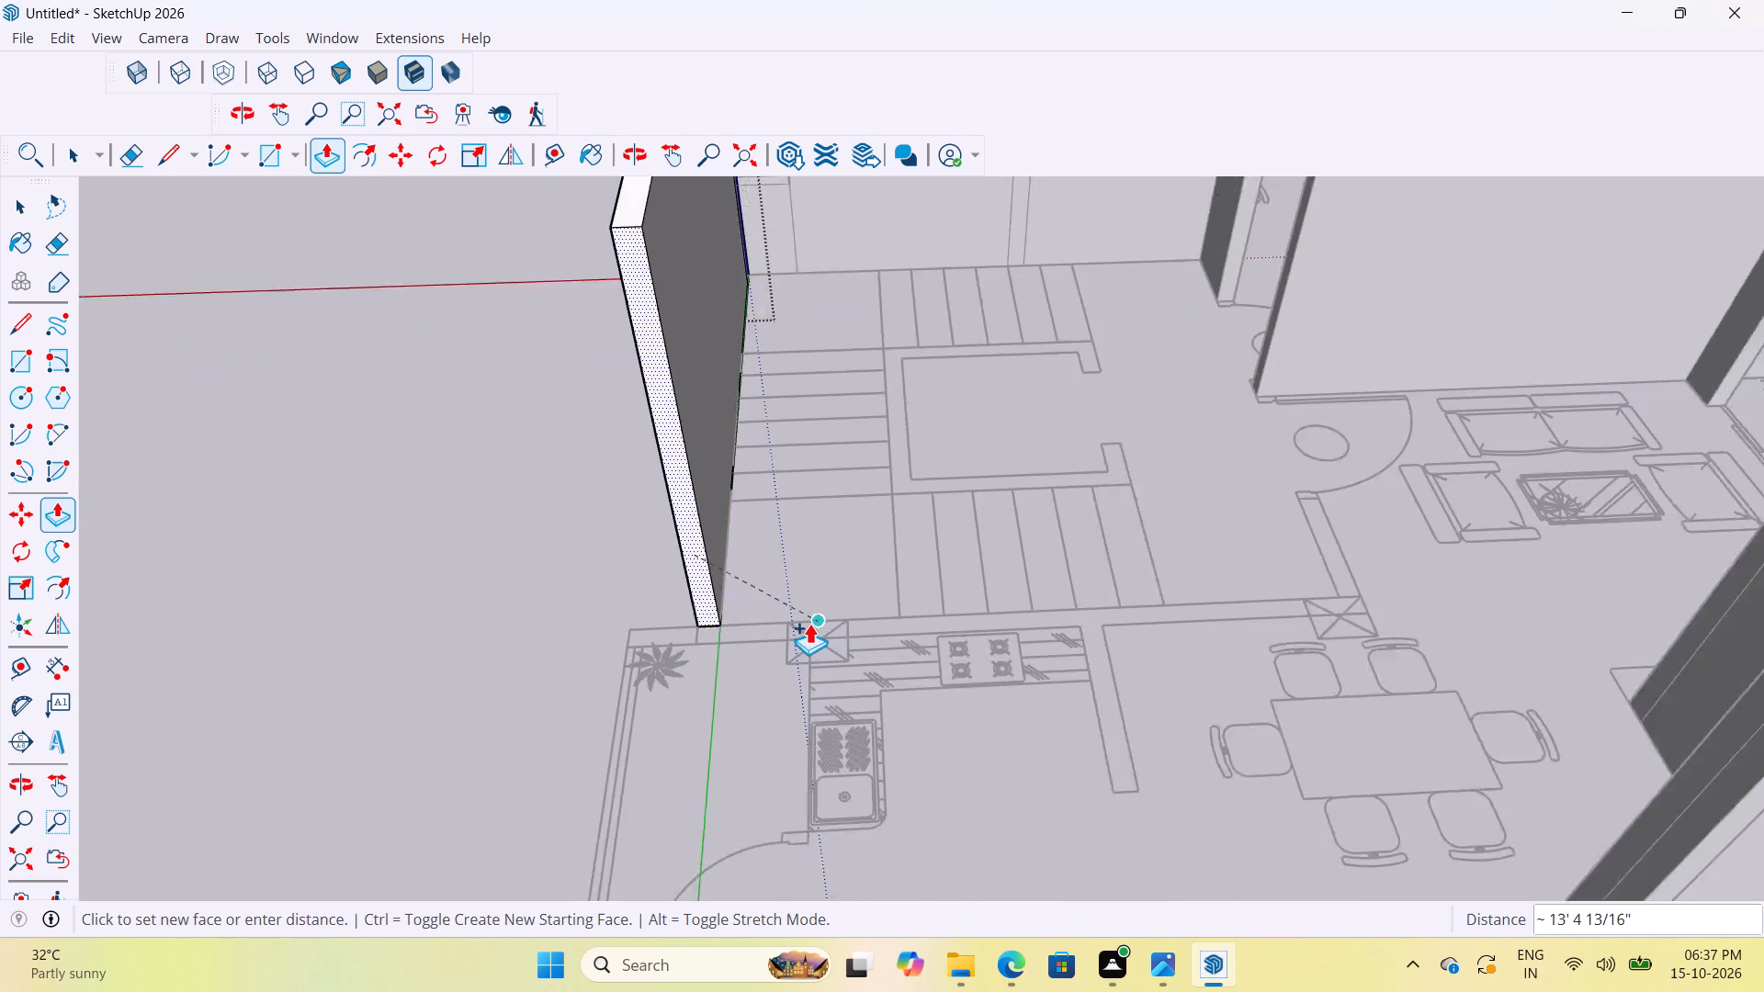
scroll(809, 623, "up", 7)
left_click(751, 621)
scroll(723, 622, "down", 5)
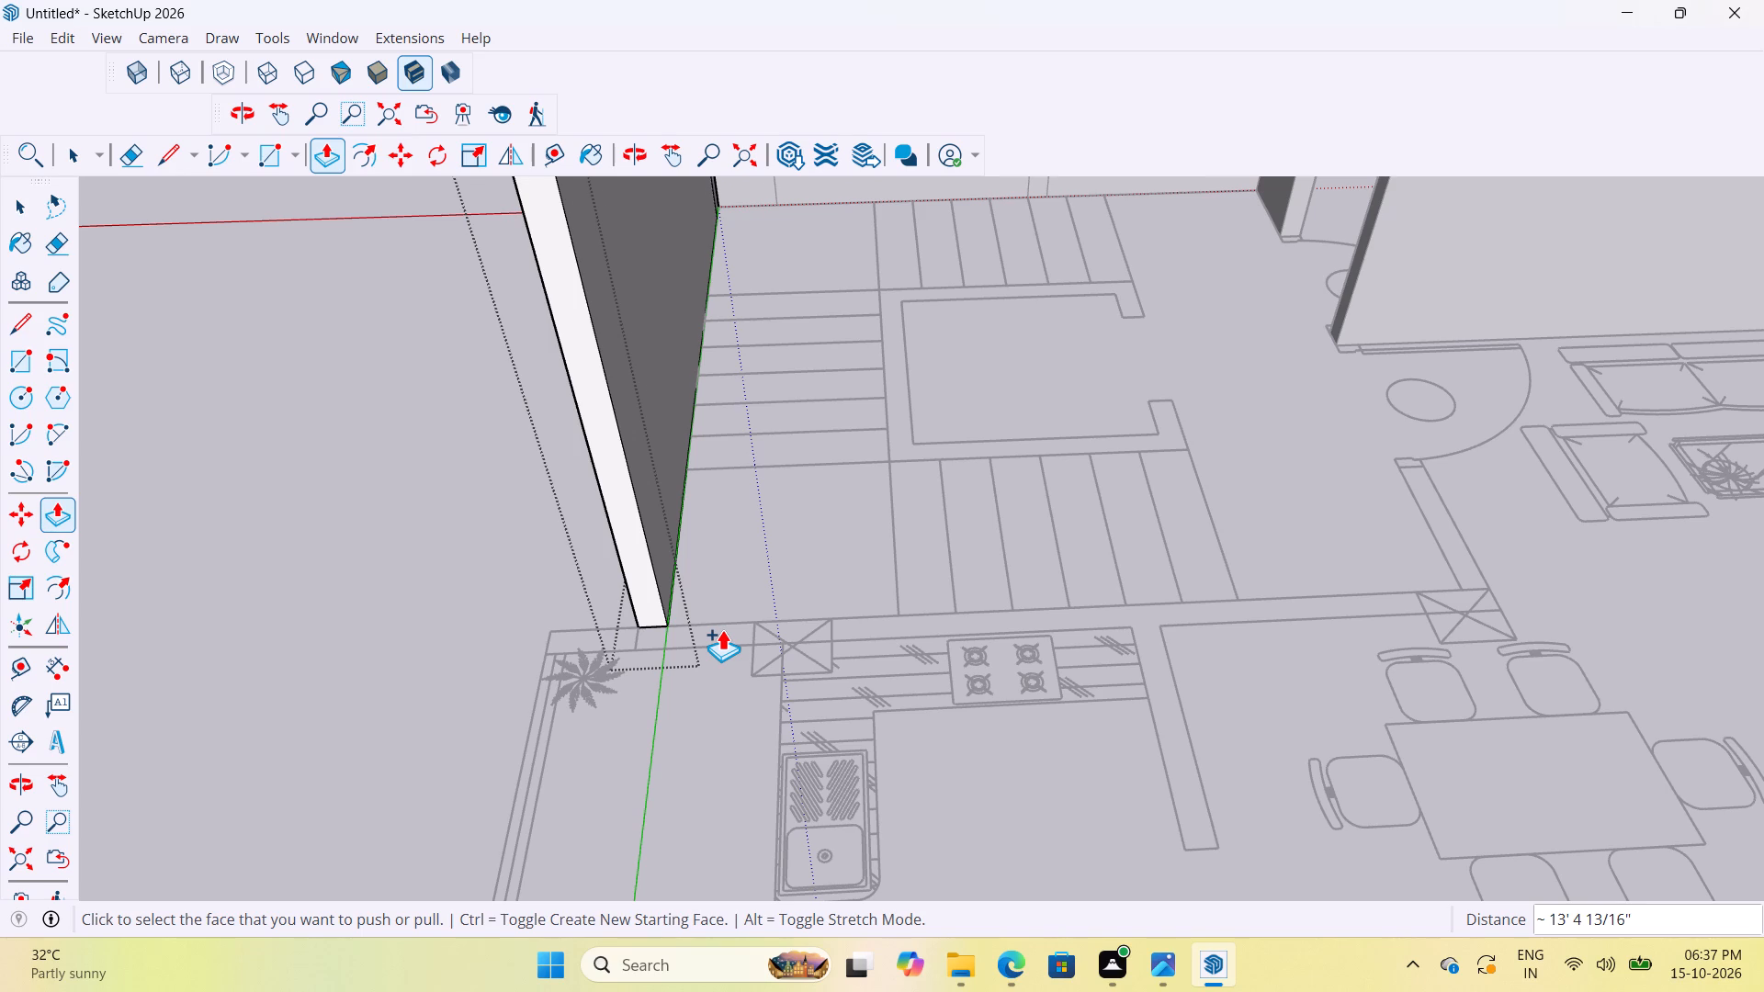
Extend the staircase wall's end face another 6" across the thickness of the kitchen wall outline.
scroll(704, 629, "up", 14)
scroll(700, 622, "down", 7)
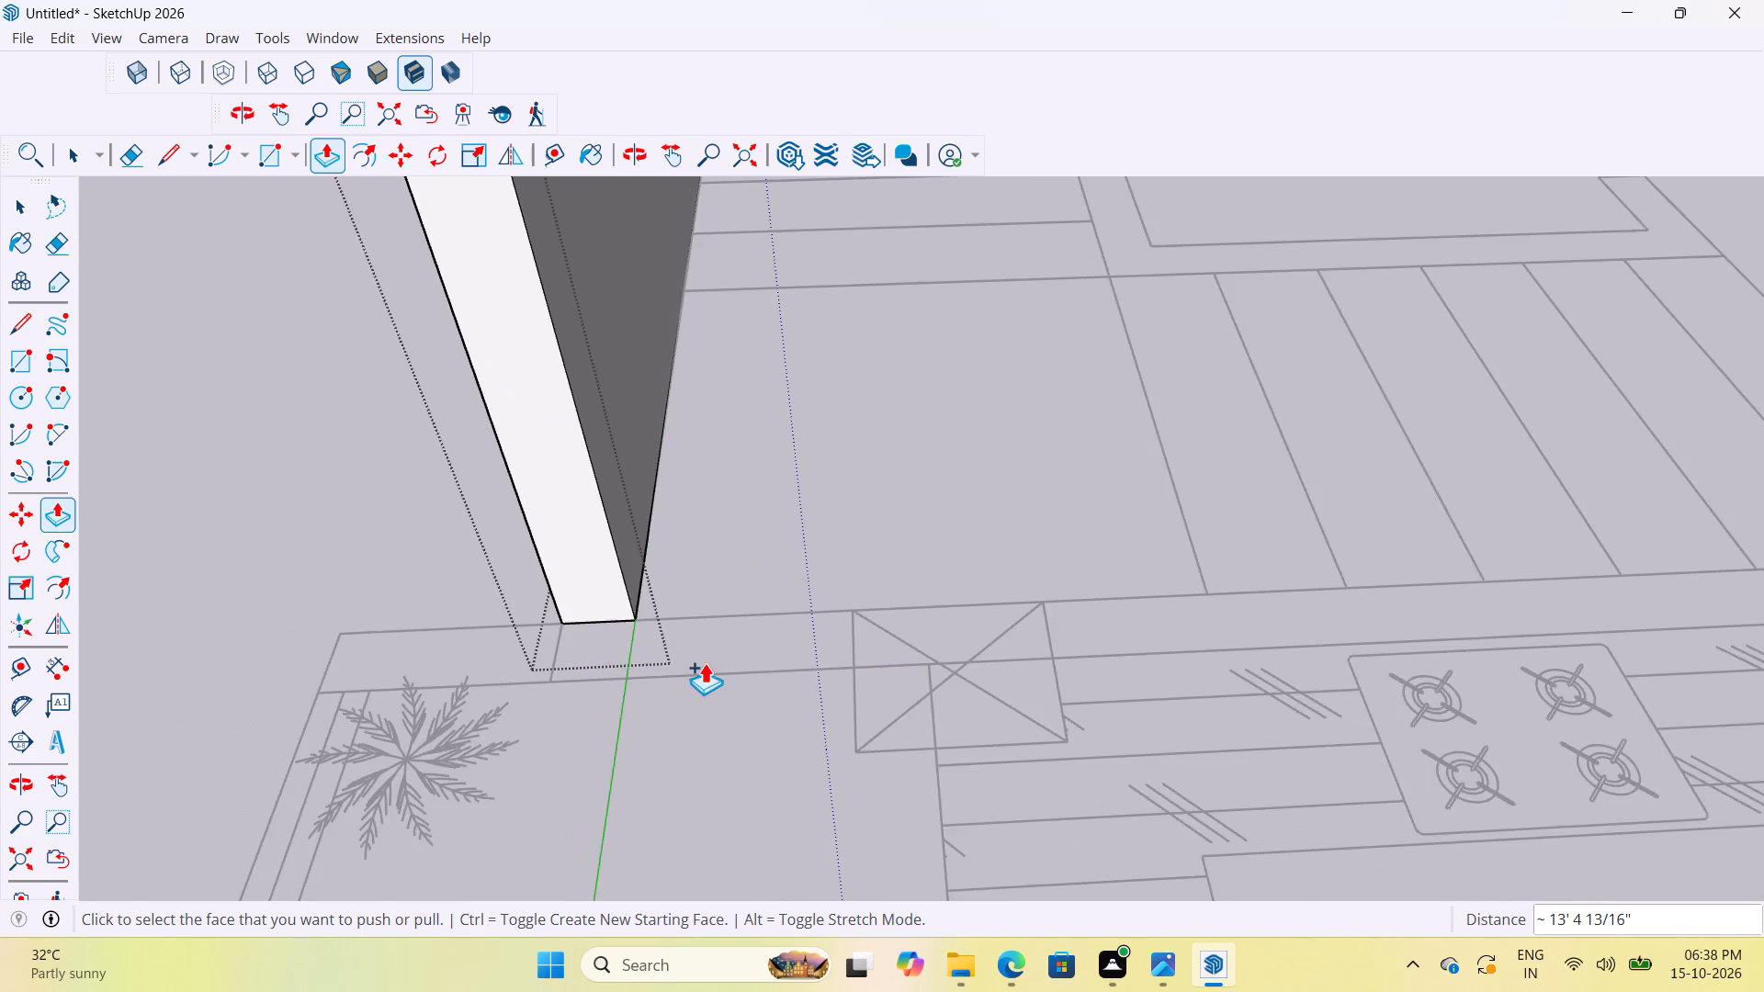
scroll(705, 662, "down", 16)
scroll(638, 710, "up", 20)
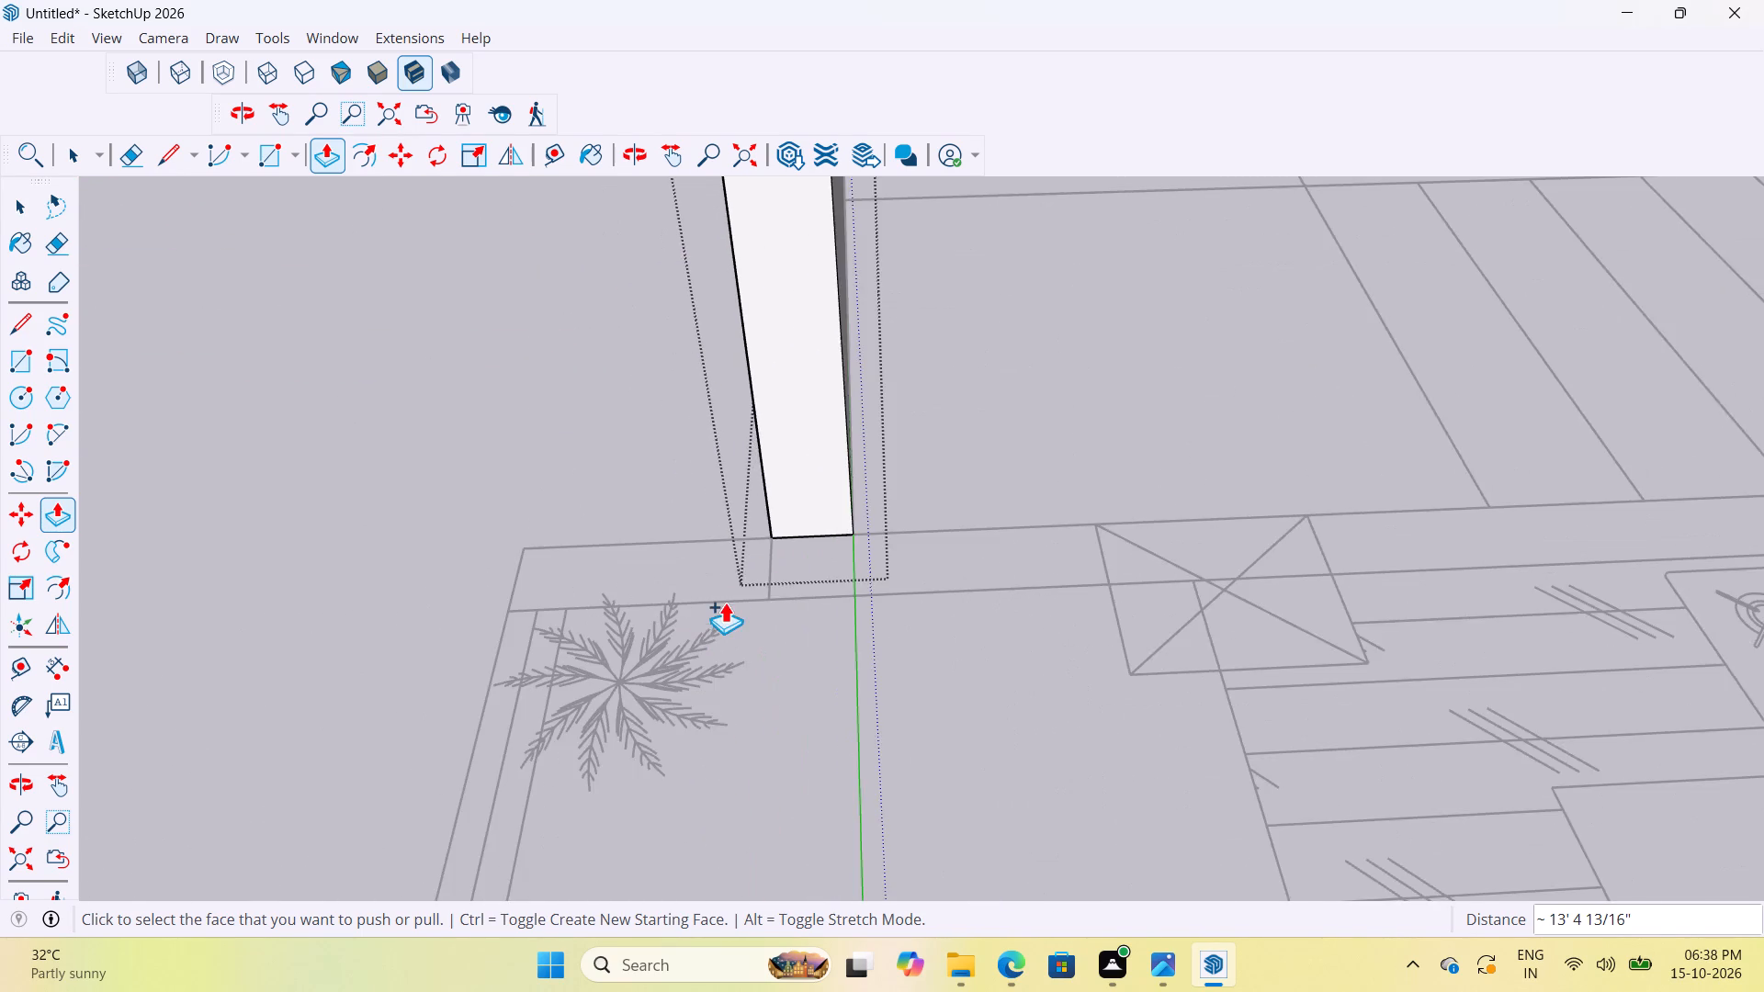
left_click(818, 491)
left_click(723, 602)
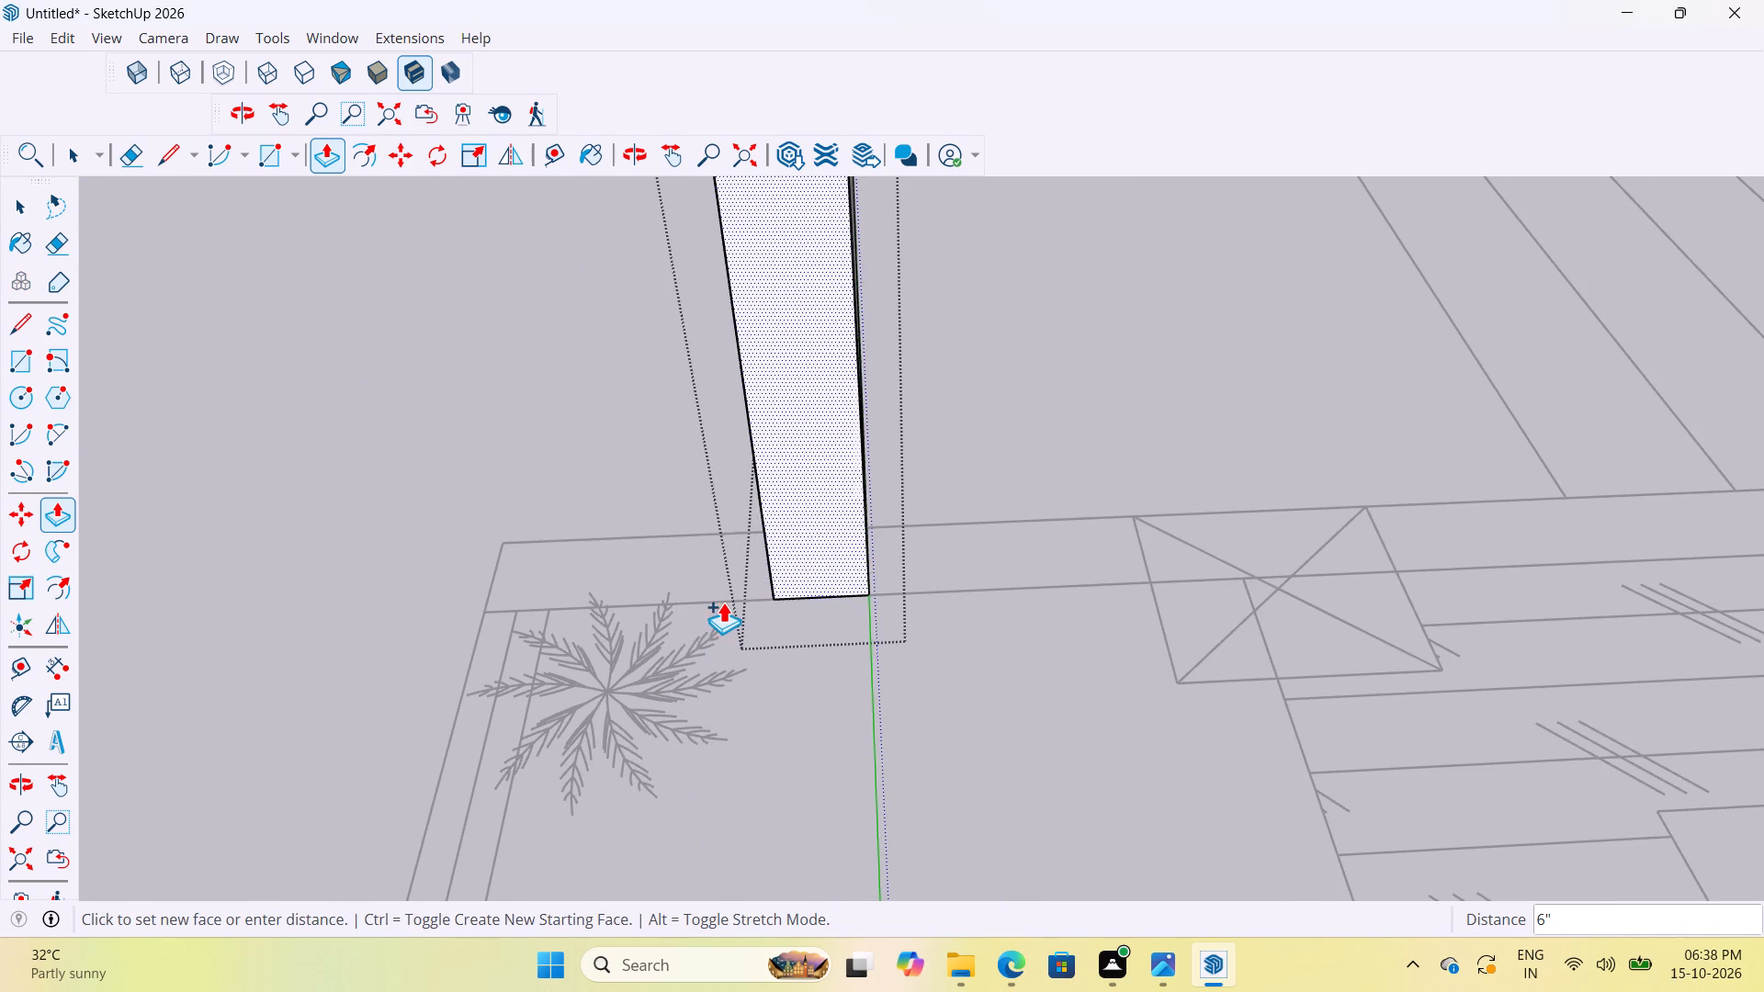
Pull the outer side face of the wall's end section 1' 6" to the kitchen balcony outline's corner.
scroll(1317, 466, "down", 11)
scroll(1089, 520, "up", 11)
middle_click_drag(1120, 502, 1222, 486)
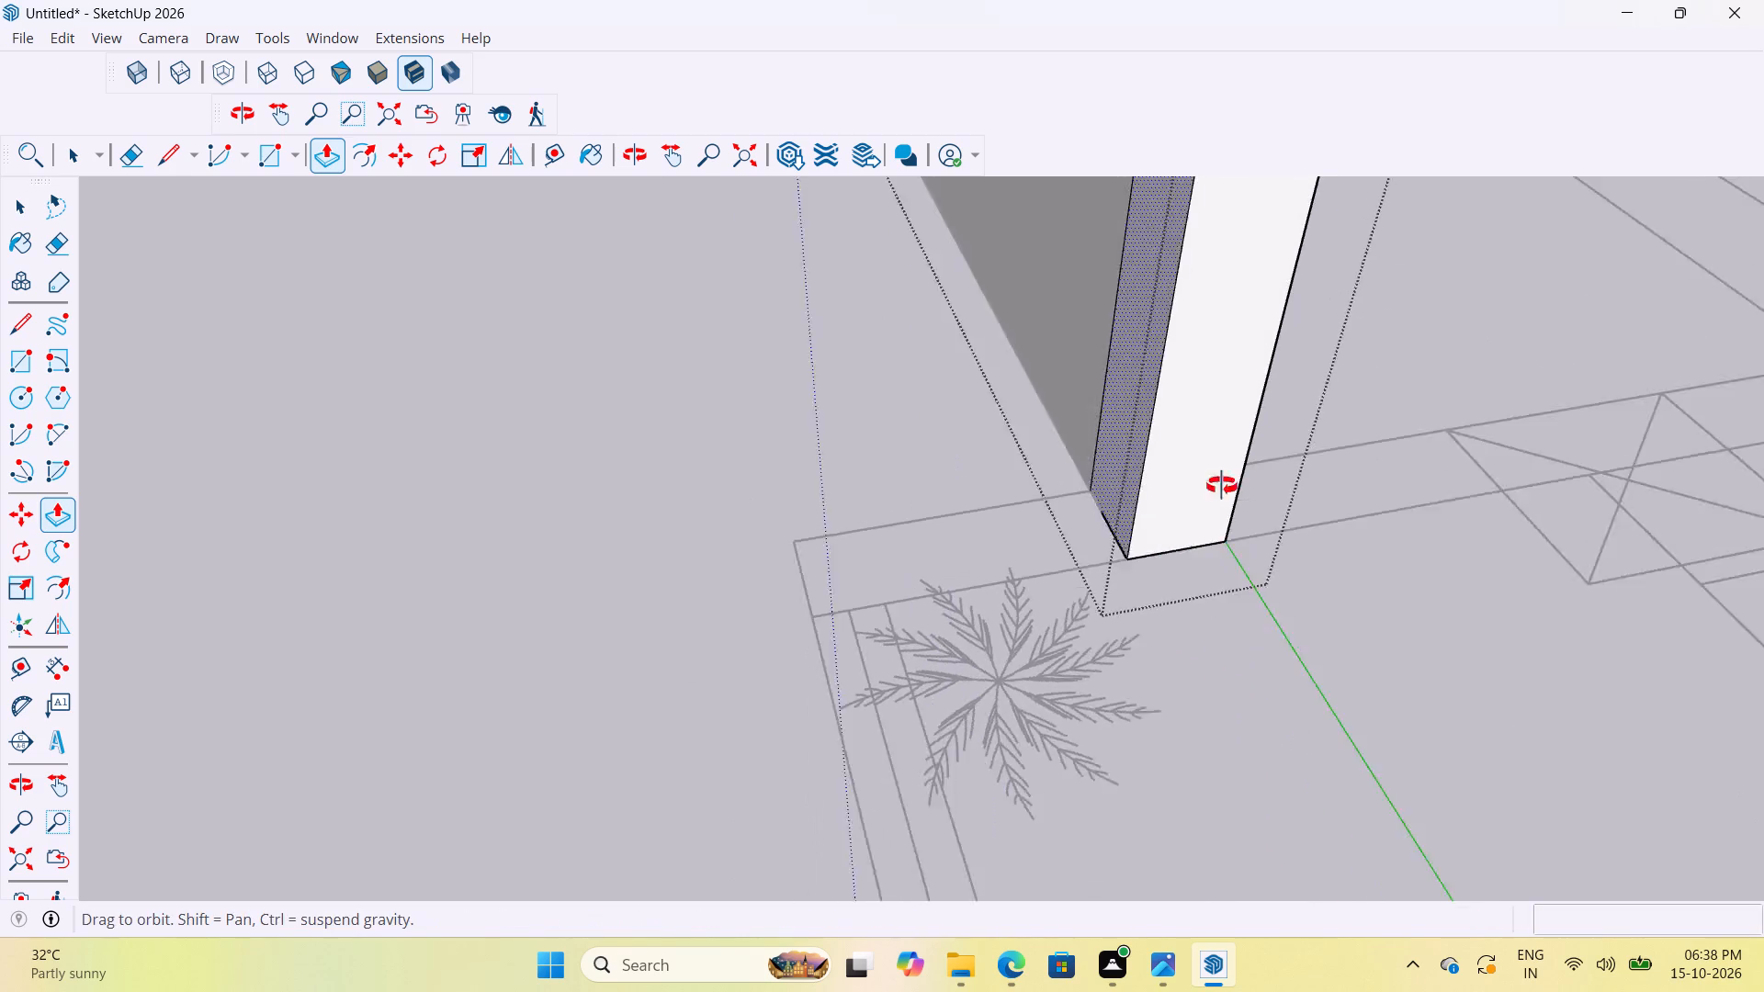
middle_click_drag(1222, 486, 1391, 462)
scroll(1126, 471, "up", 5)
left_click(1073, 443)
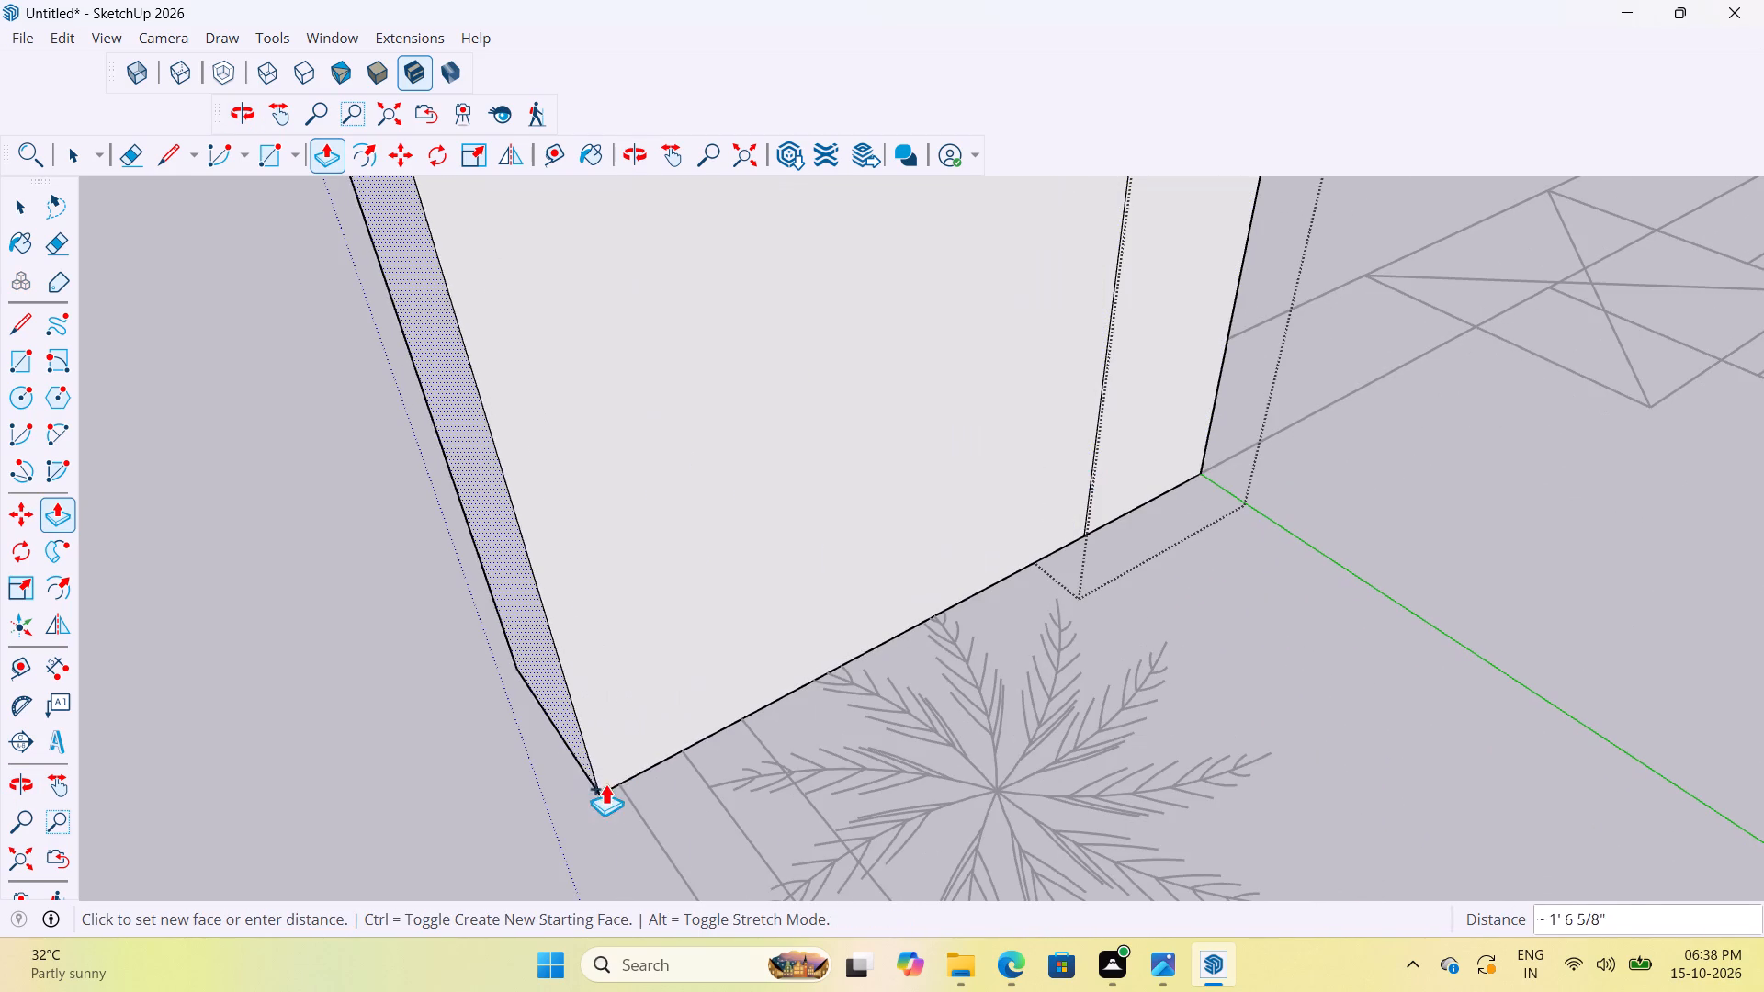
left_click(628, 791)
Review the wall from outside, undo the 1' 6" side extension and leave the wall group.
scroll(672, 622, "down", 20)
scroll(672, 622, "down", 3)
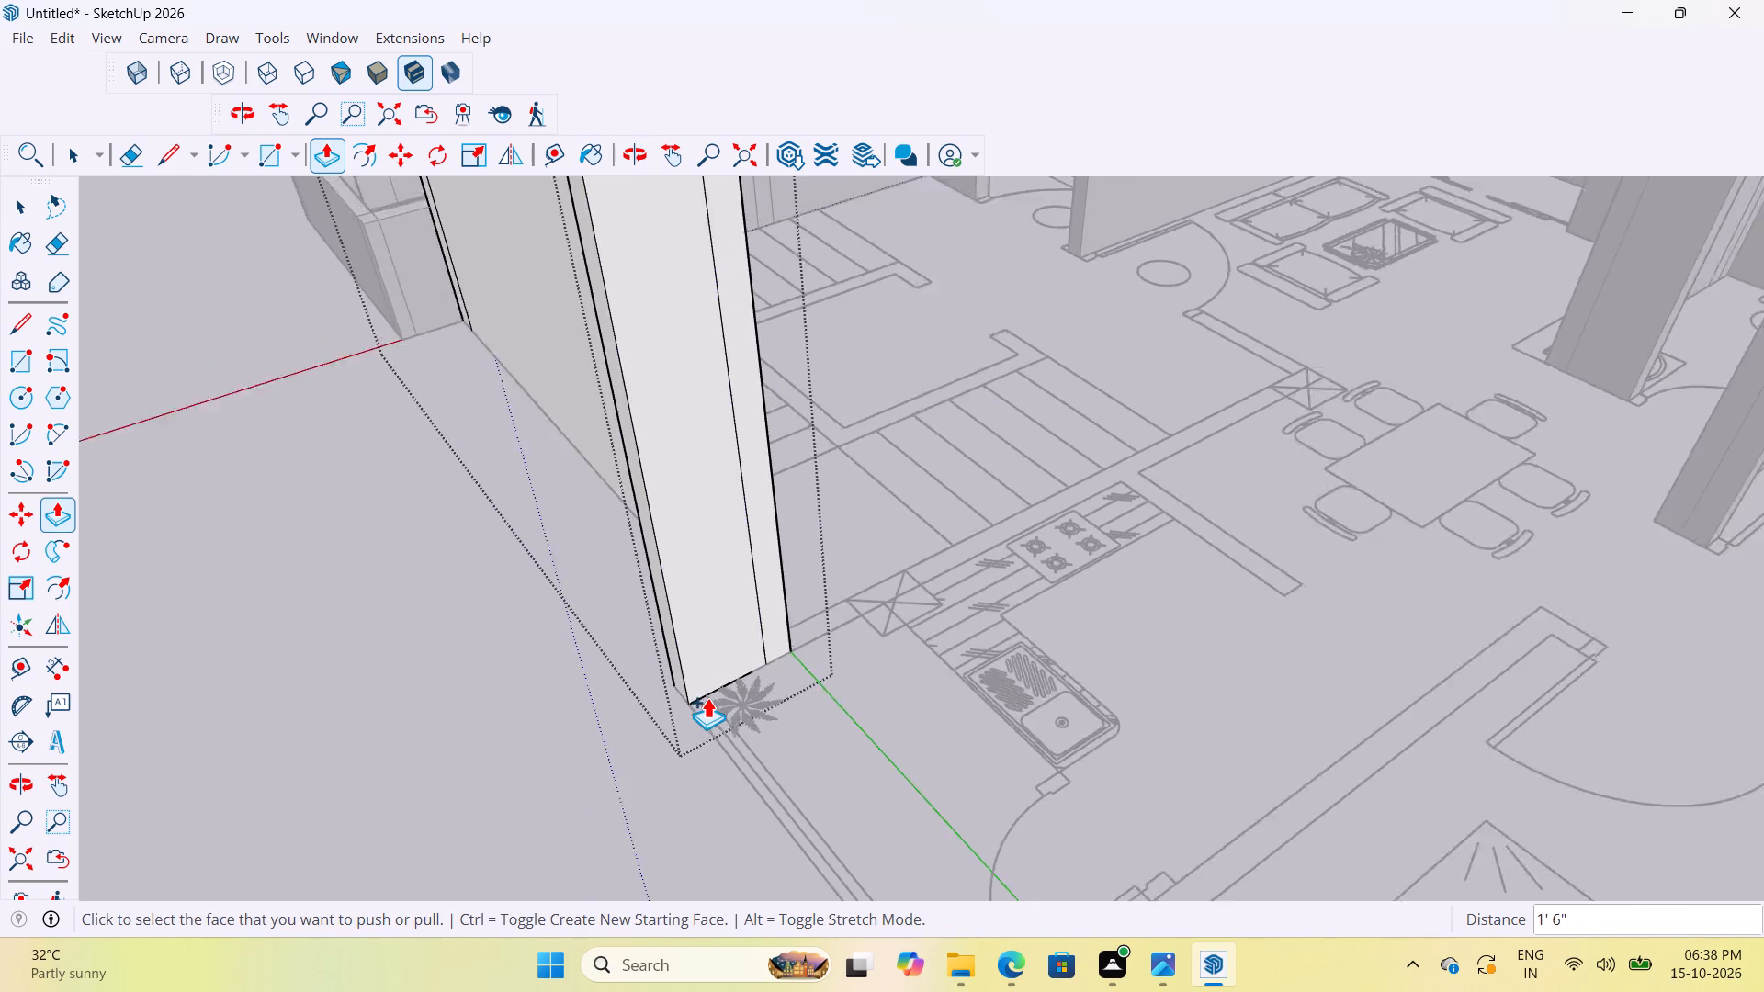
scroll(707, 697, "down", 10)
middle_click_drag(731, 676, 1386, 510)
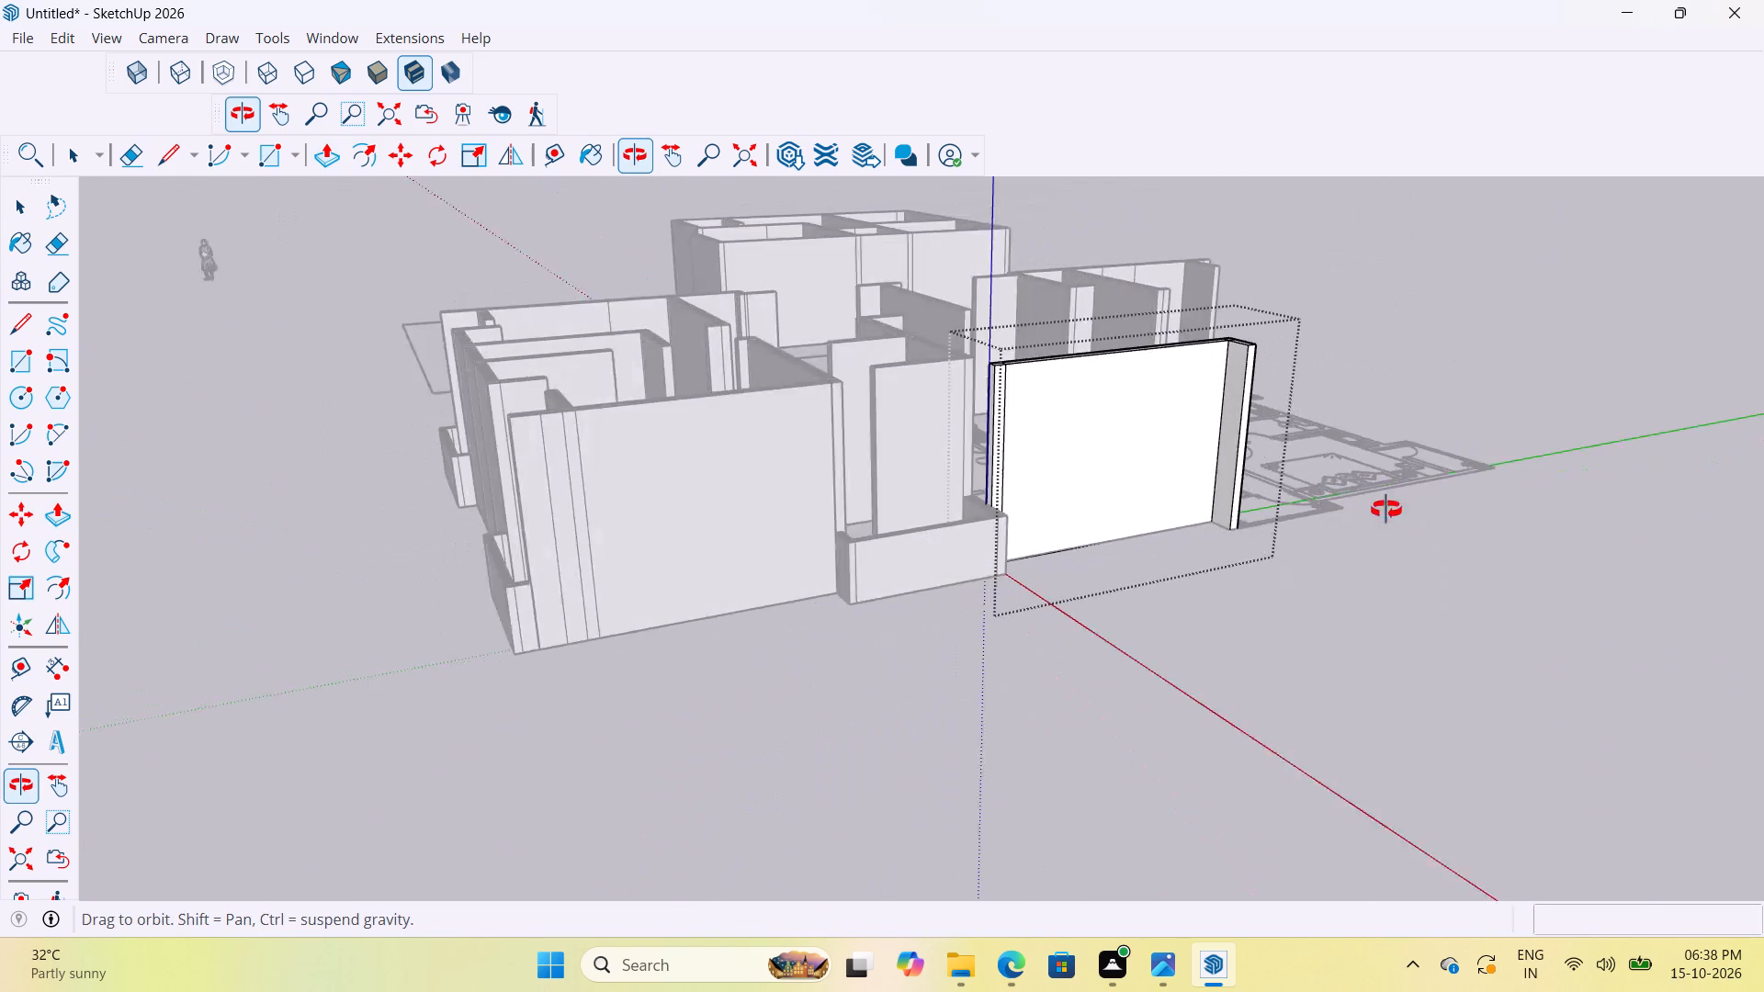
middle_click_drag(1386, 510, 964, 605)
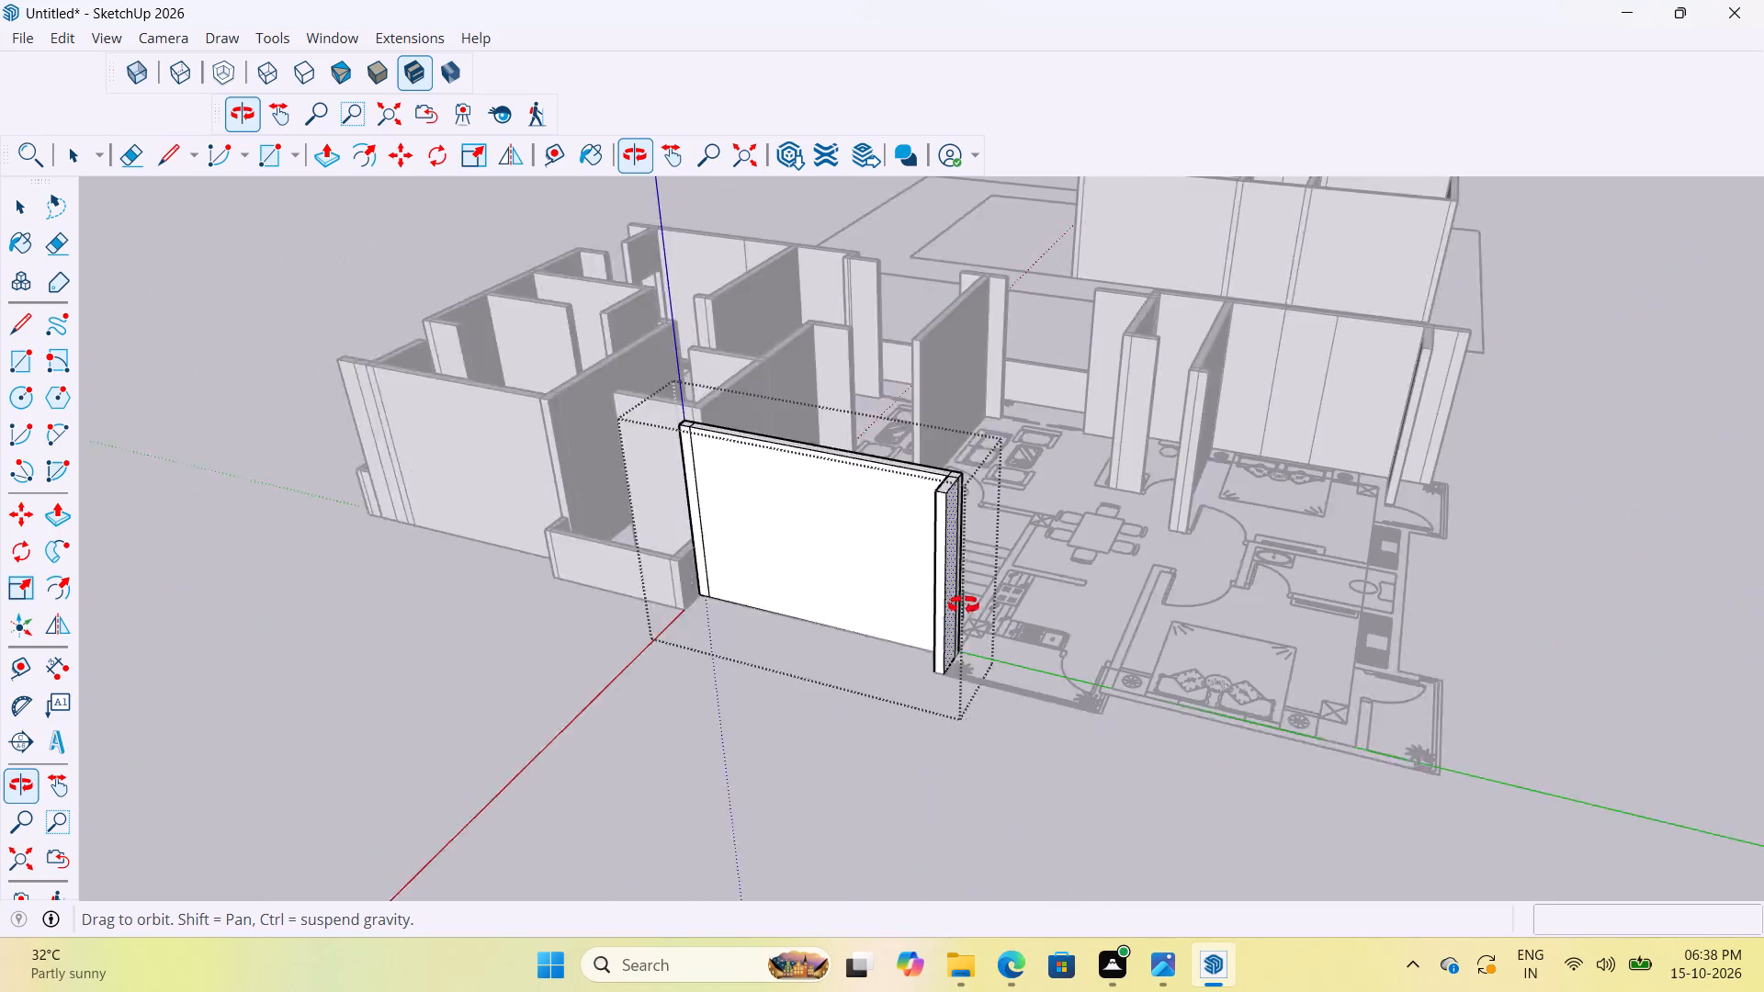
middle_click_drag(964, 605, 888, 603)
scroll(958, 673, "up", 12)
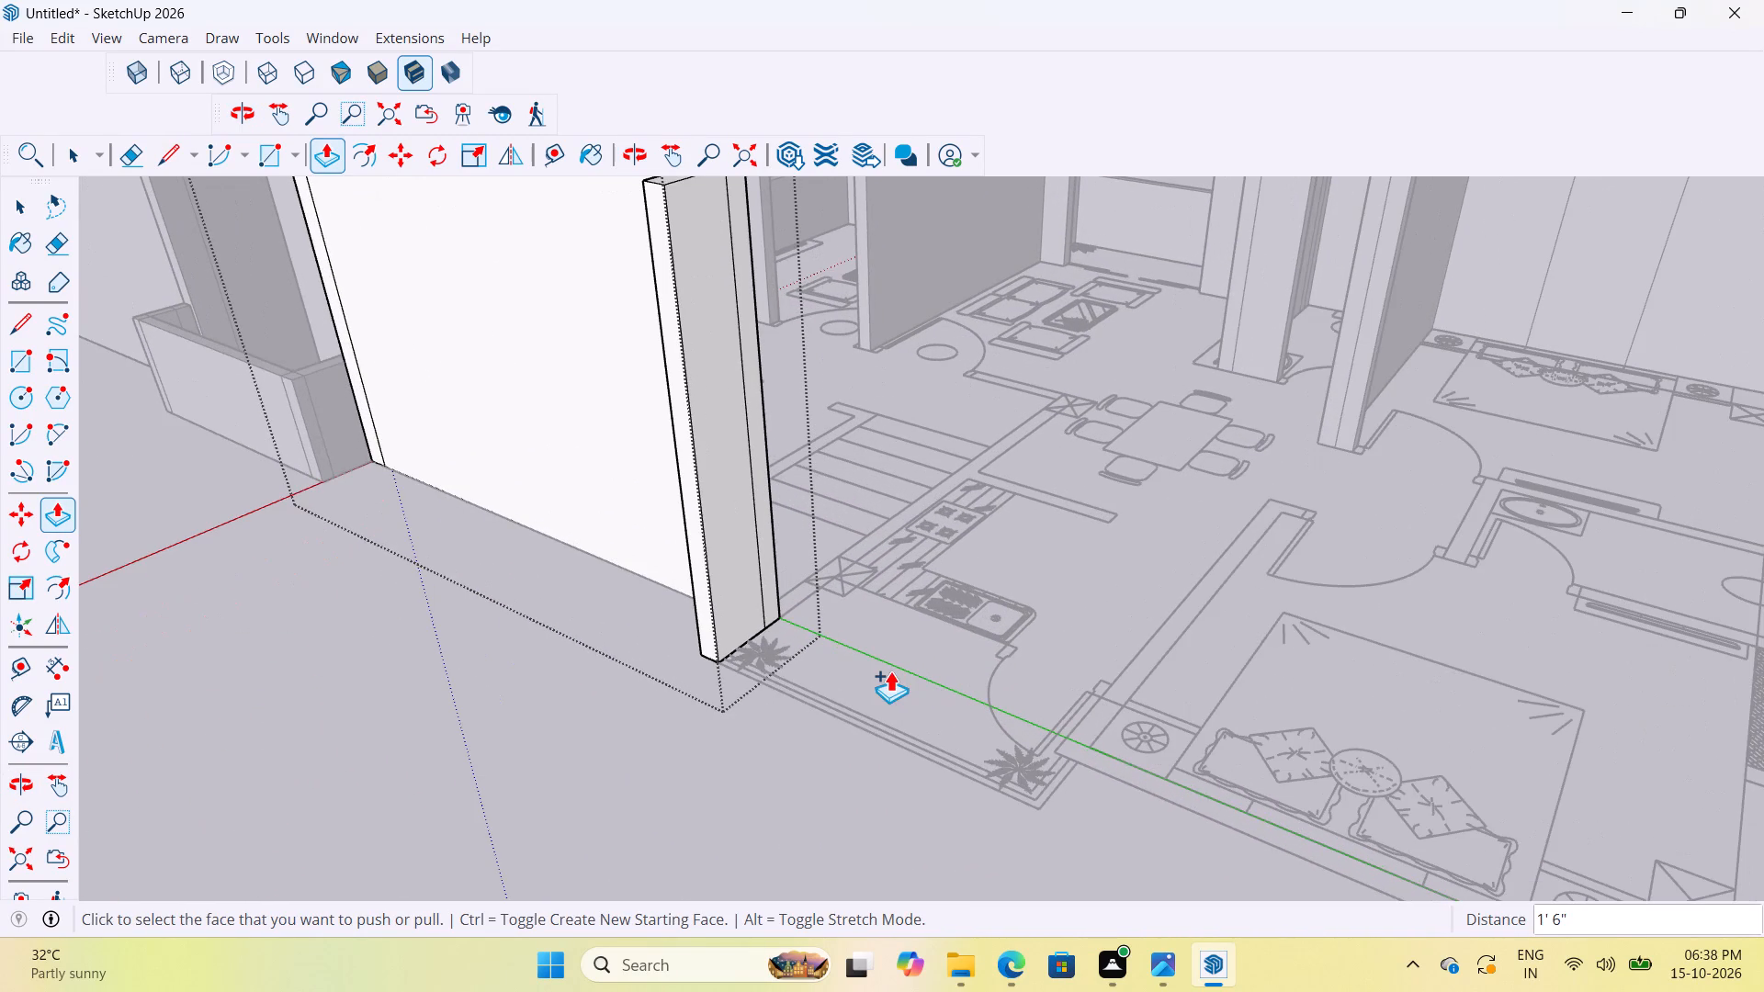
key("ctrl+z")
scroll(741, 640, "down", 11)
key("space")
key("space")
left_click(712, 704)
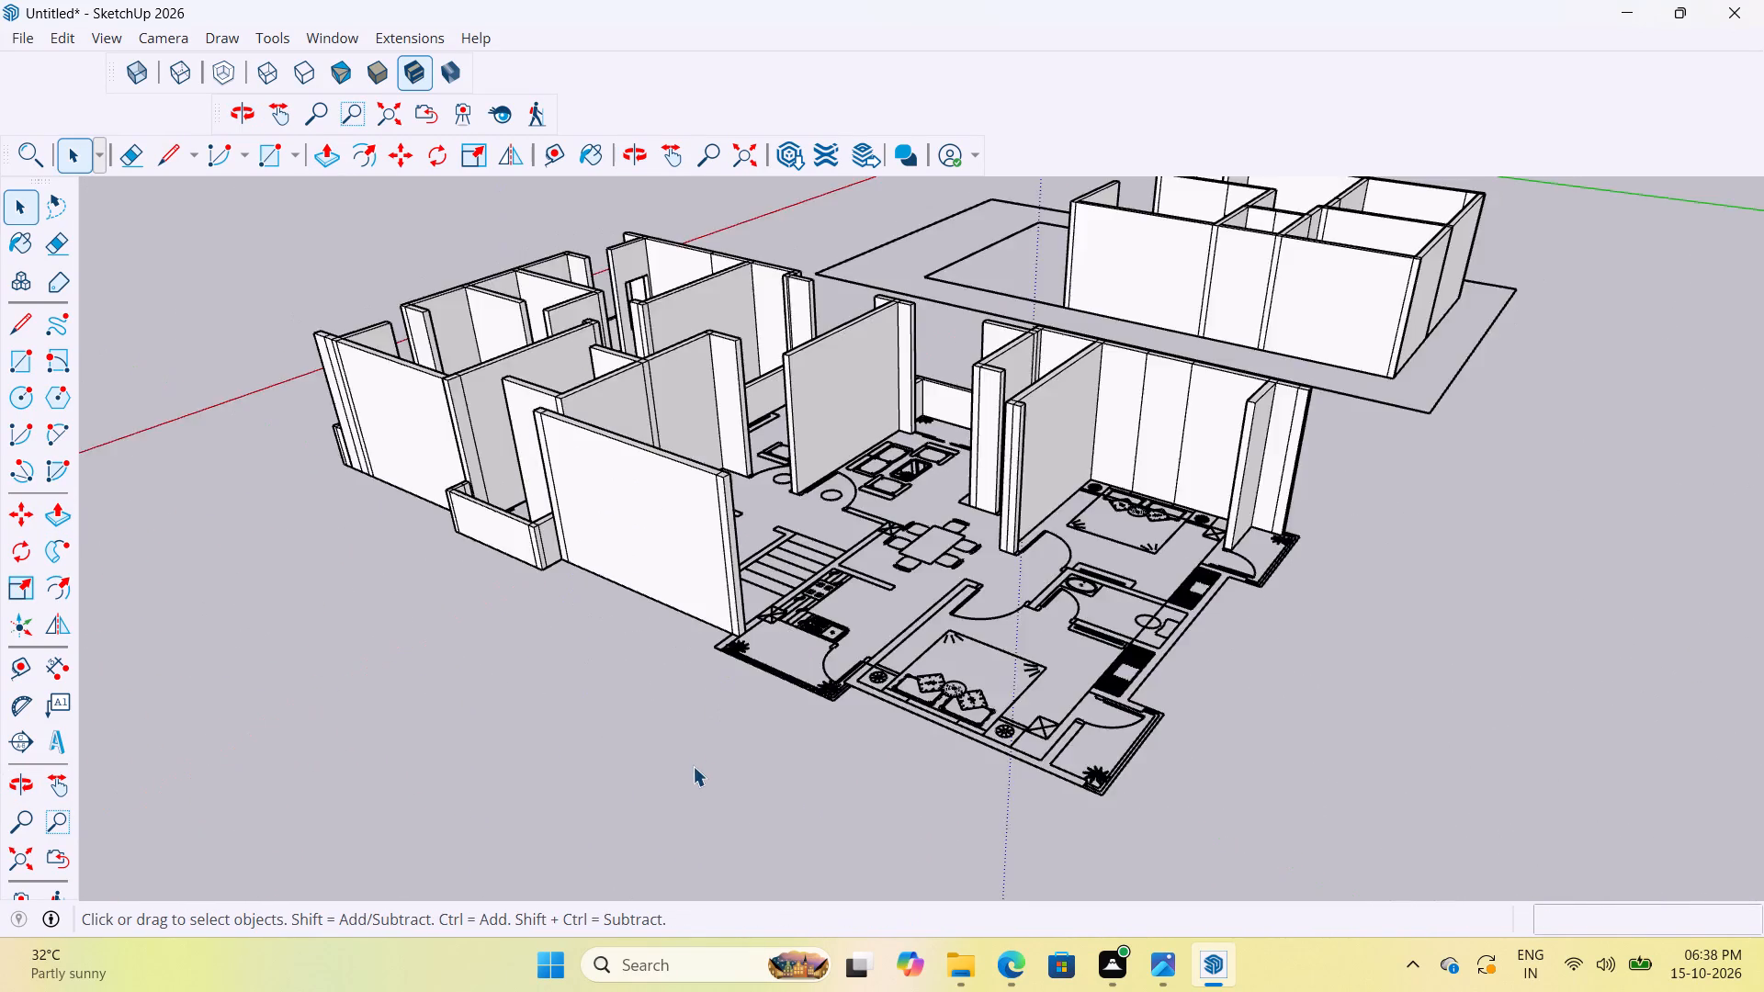
Examine how the staircase wall's end meets the kitchen balcony outline on the plan.
scroll(693, 759, "up", 19)
scroll(769, 528, "down", 7)
middle_click_drag(771, 557, 899, 574)
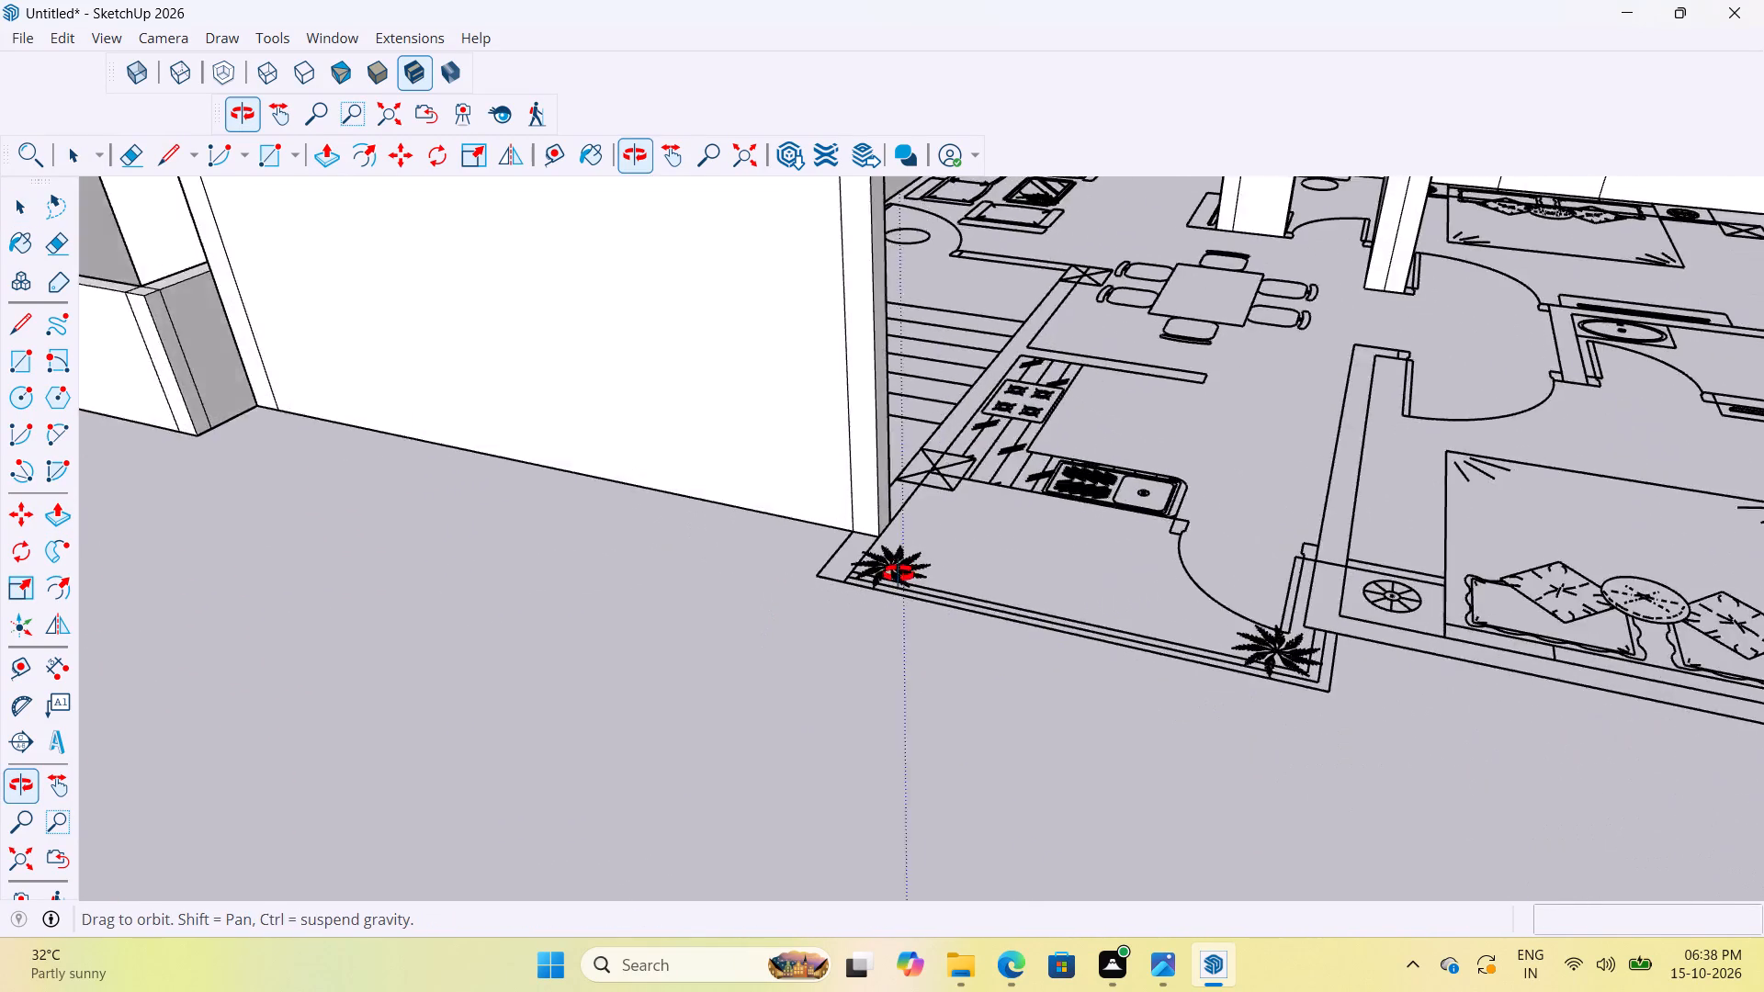
middle_click_drag(899, 574, 1035, 667)
scroll(727, 693, "down", 11)
scroll(825, 741, "up", 10)
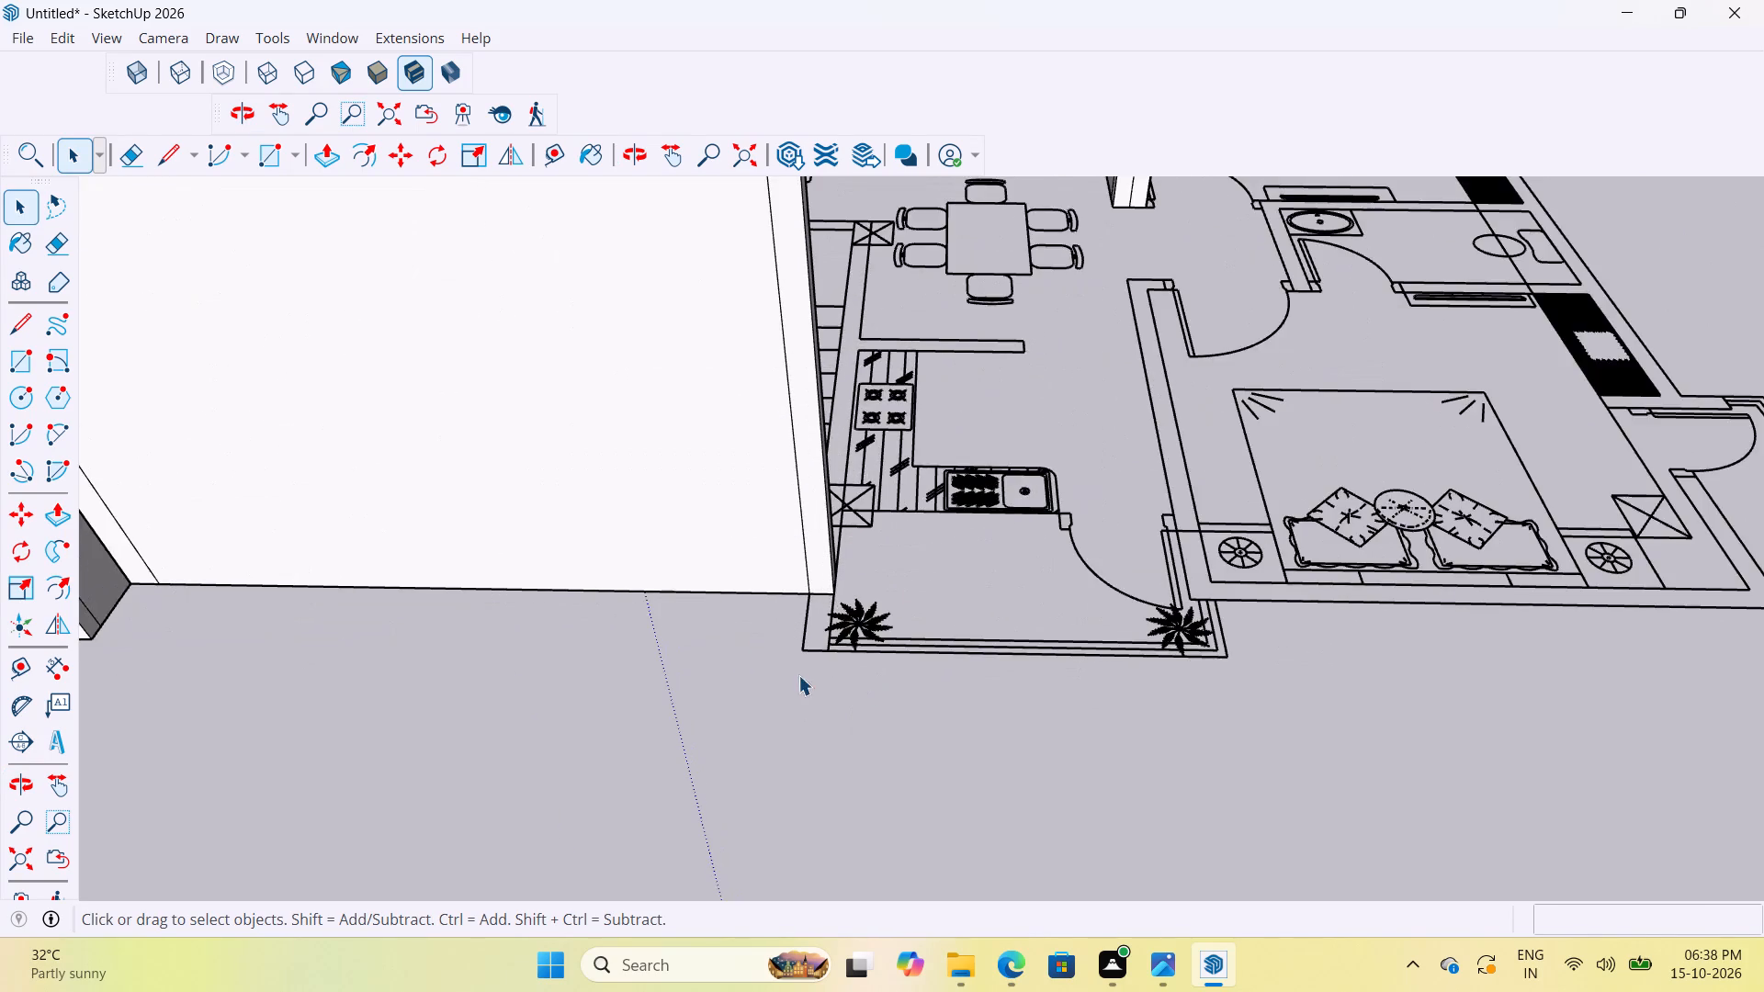
scroll(797, 675, "down", 6)
scroll(859, 700, "up", 15)
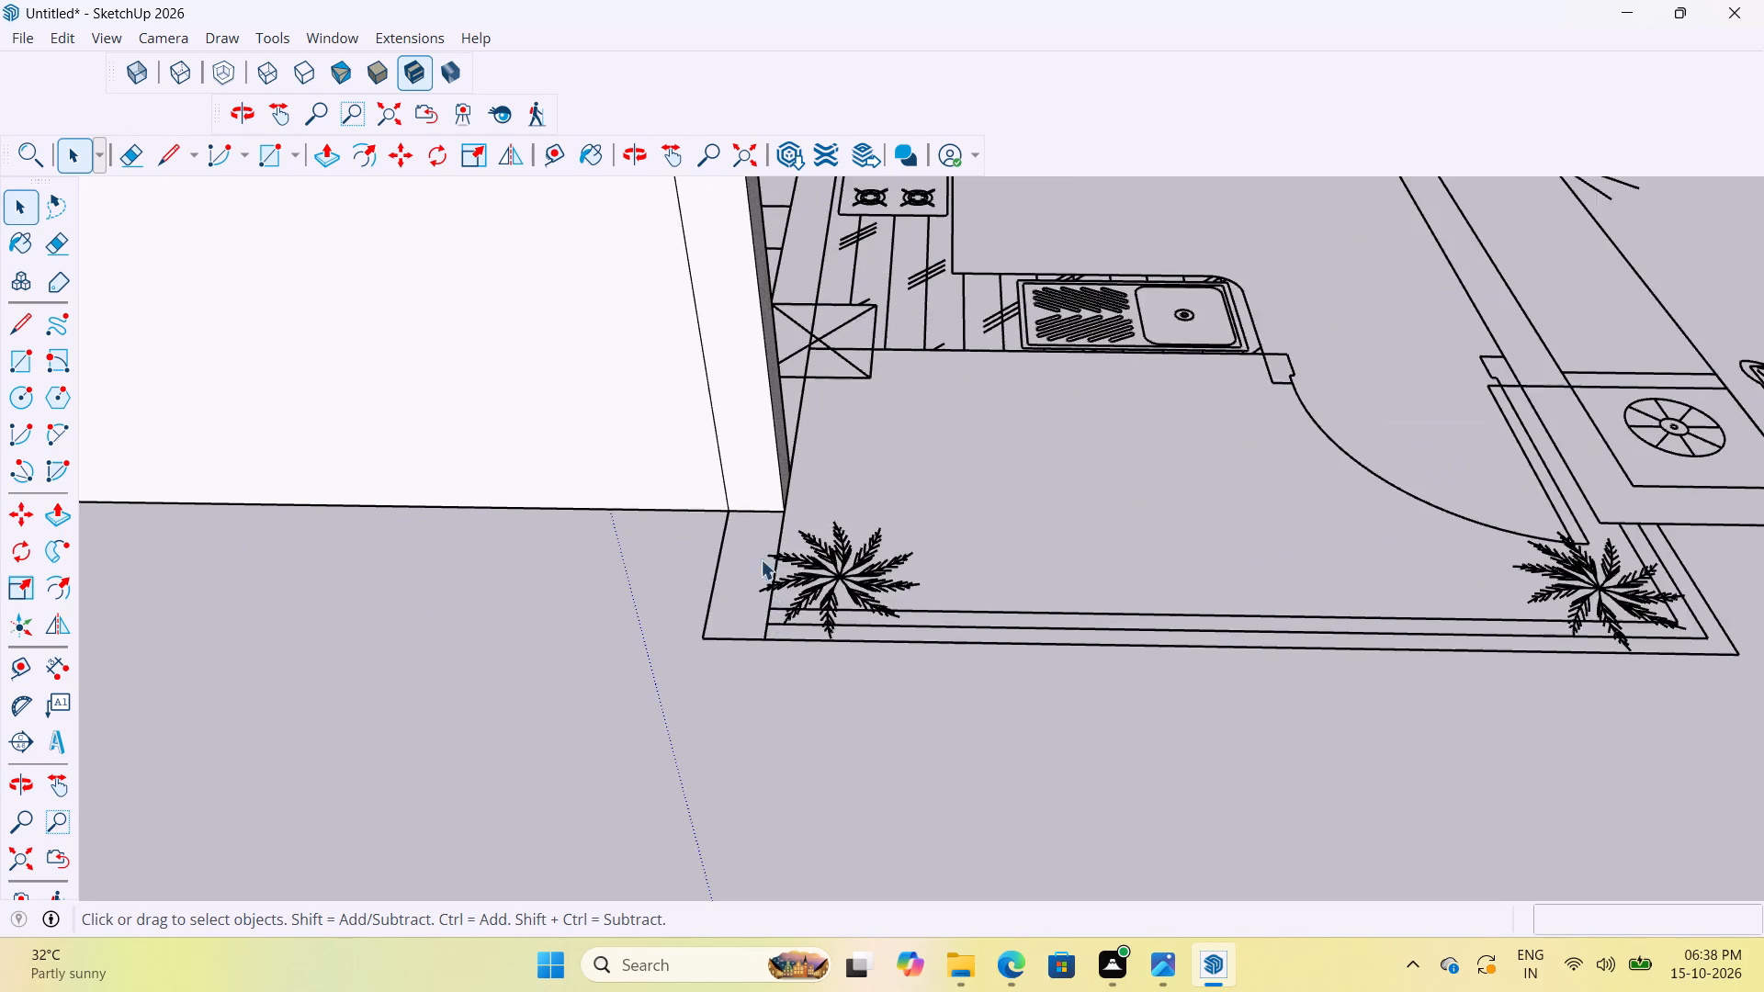
scroll(761, 559, "up", 4)
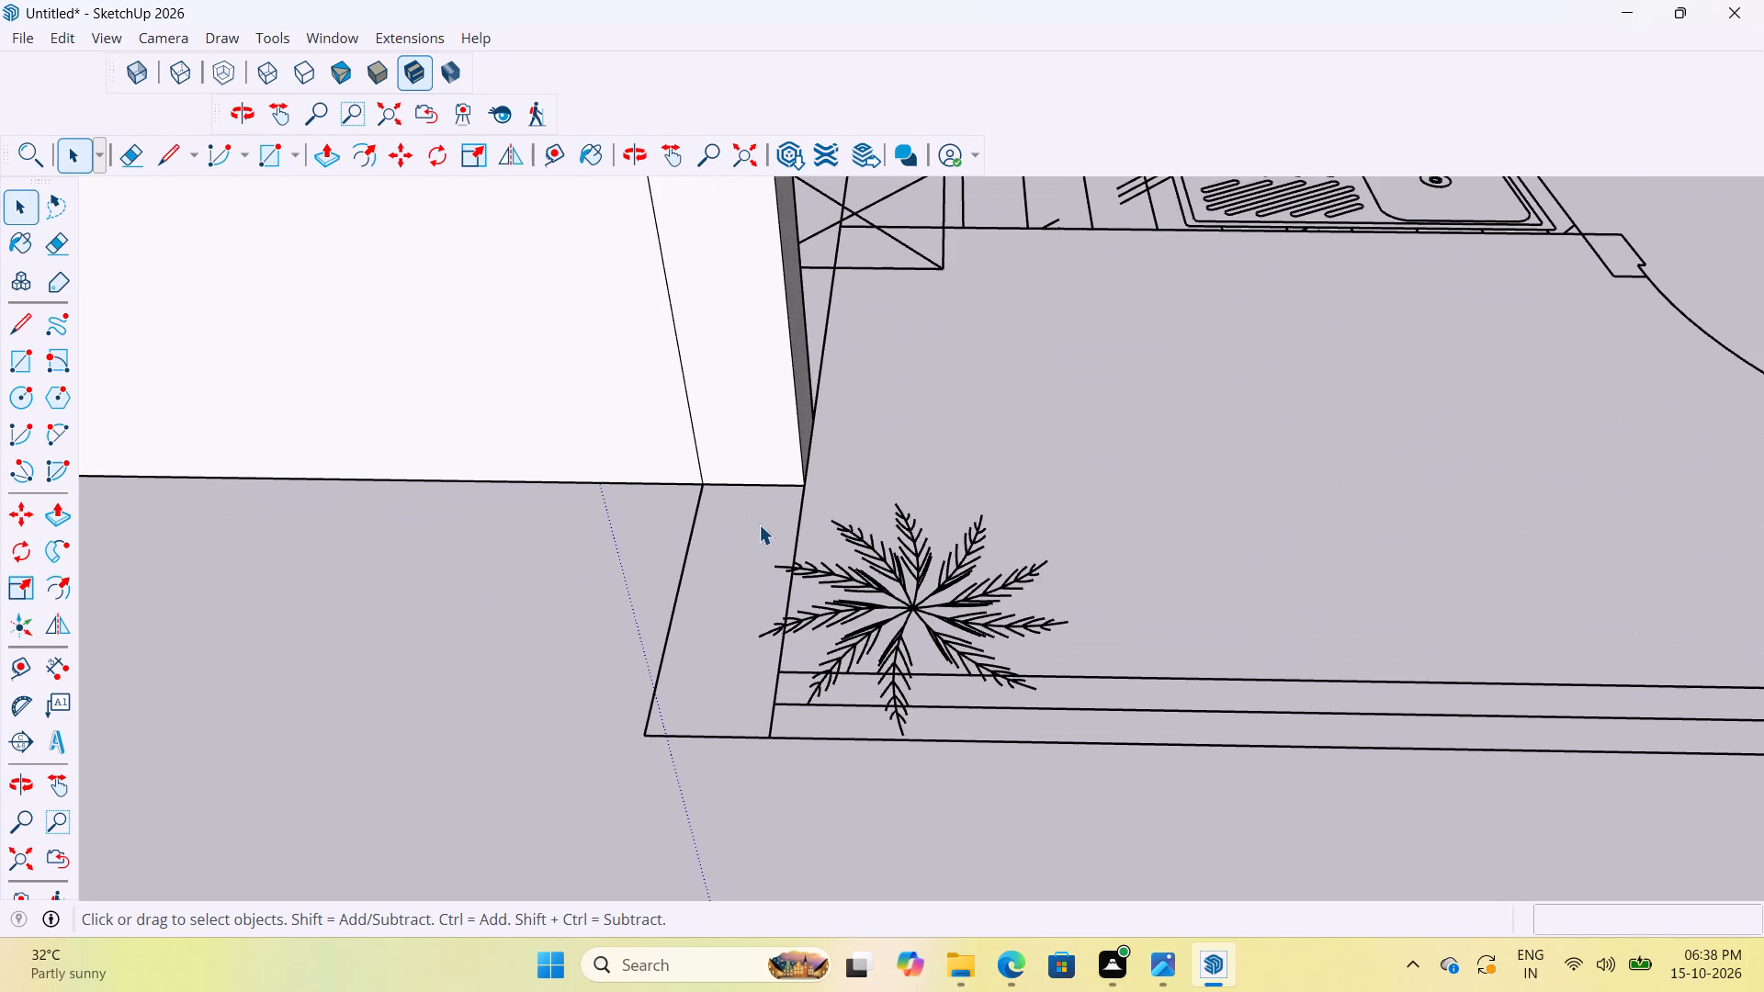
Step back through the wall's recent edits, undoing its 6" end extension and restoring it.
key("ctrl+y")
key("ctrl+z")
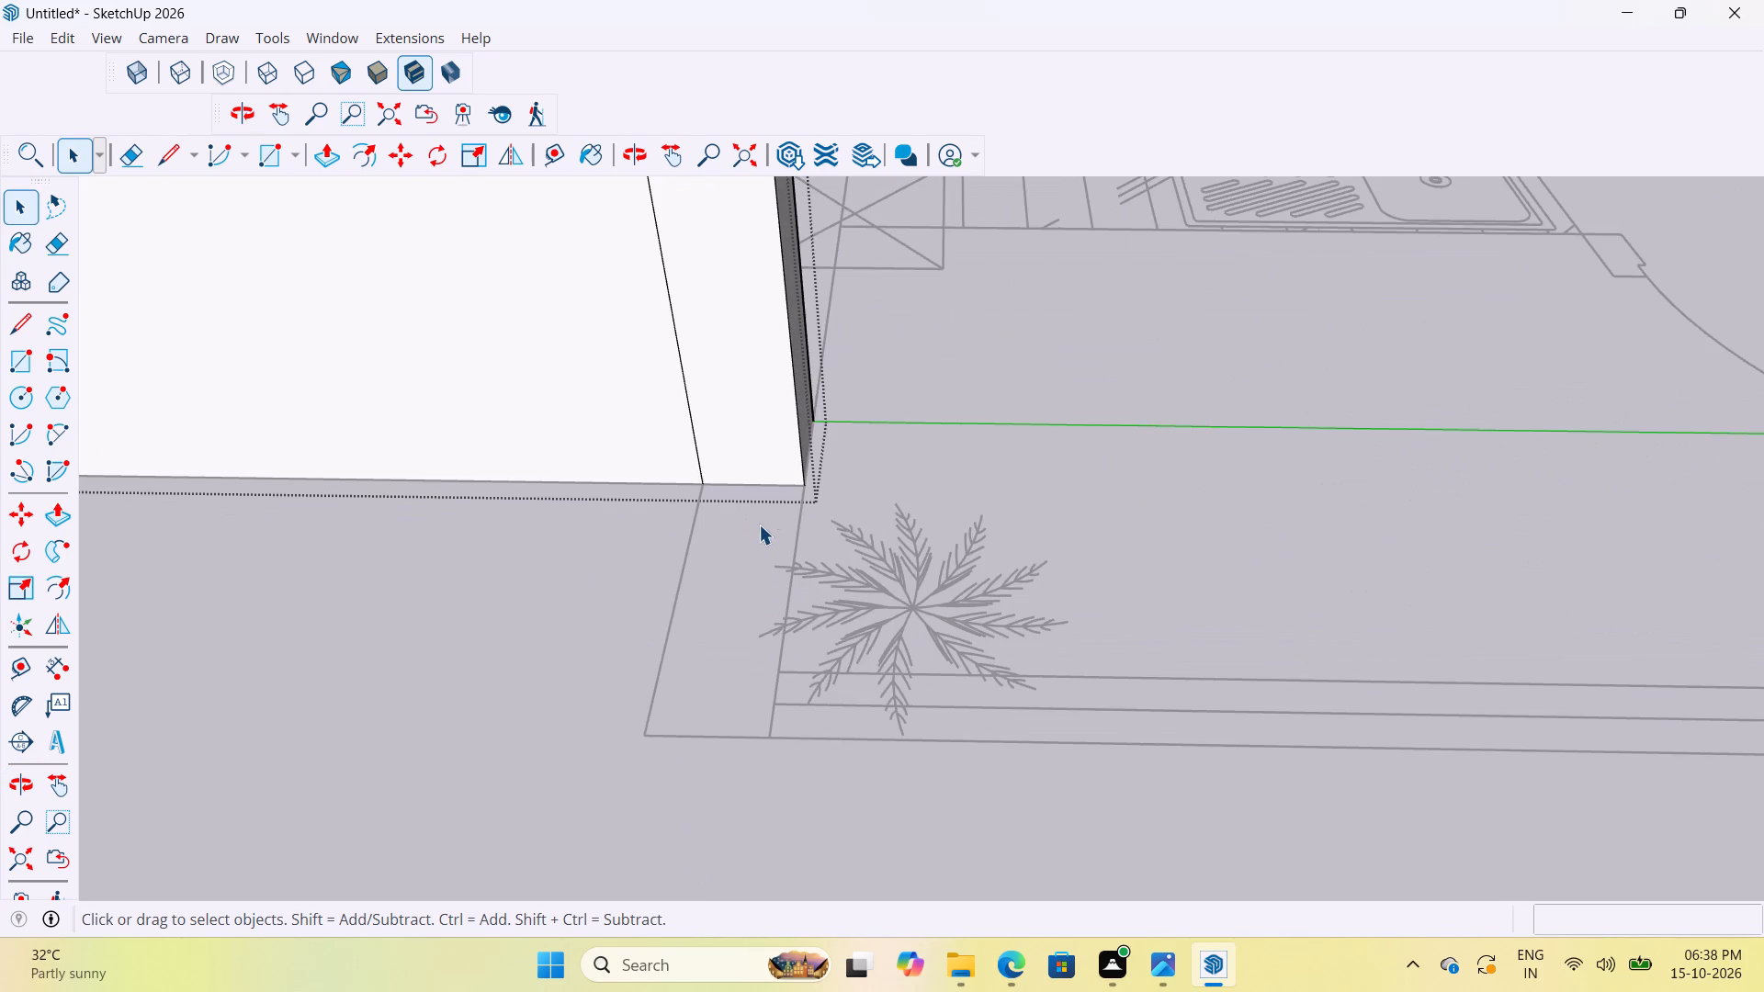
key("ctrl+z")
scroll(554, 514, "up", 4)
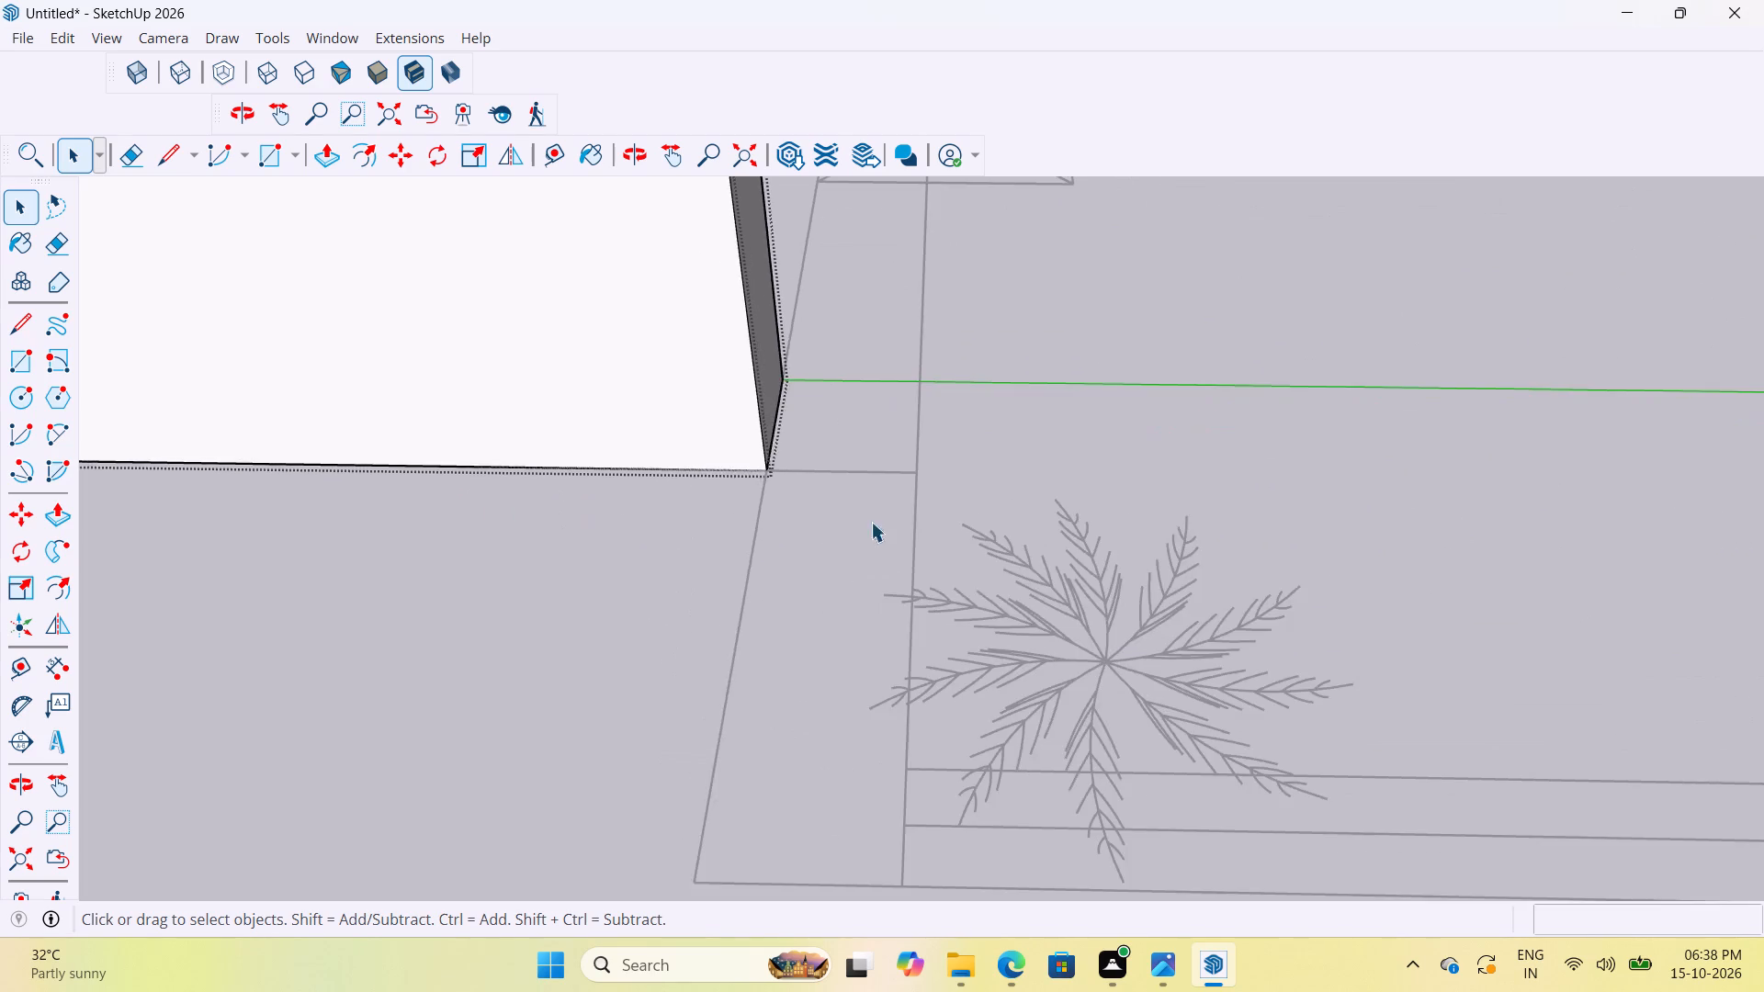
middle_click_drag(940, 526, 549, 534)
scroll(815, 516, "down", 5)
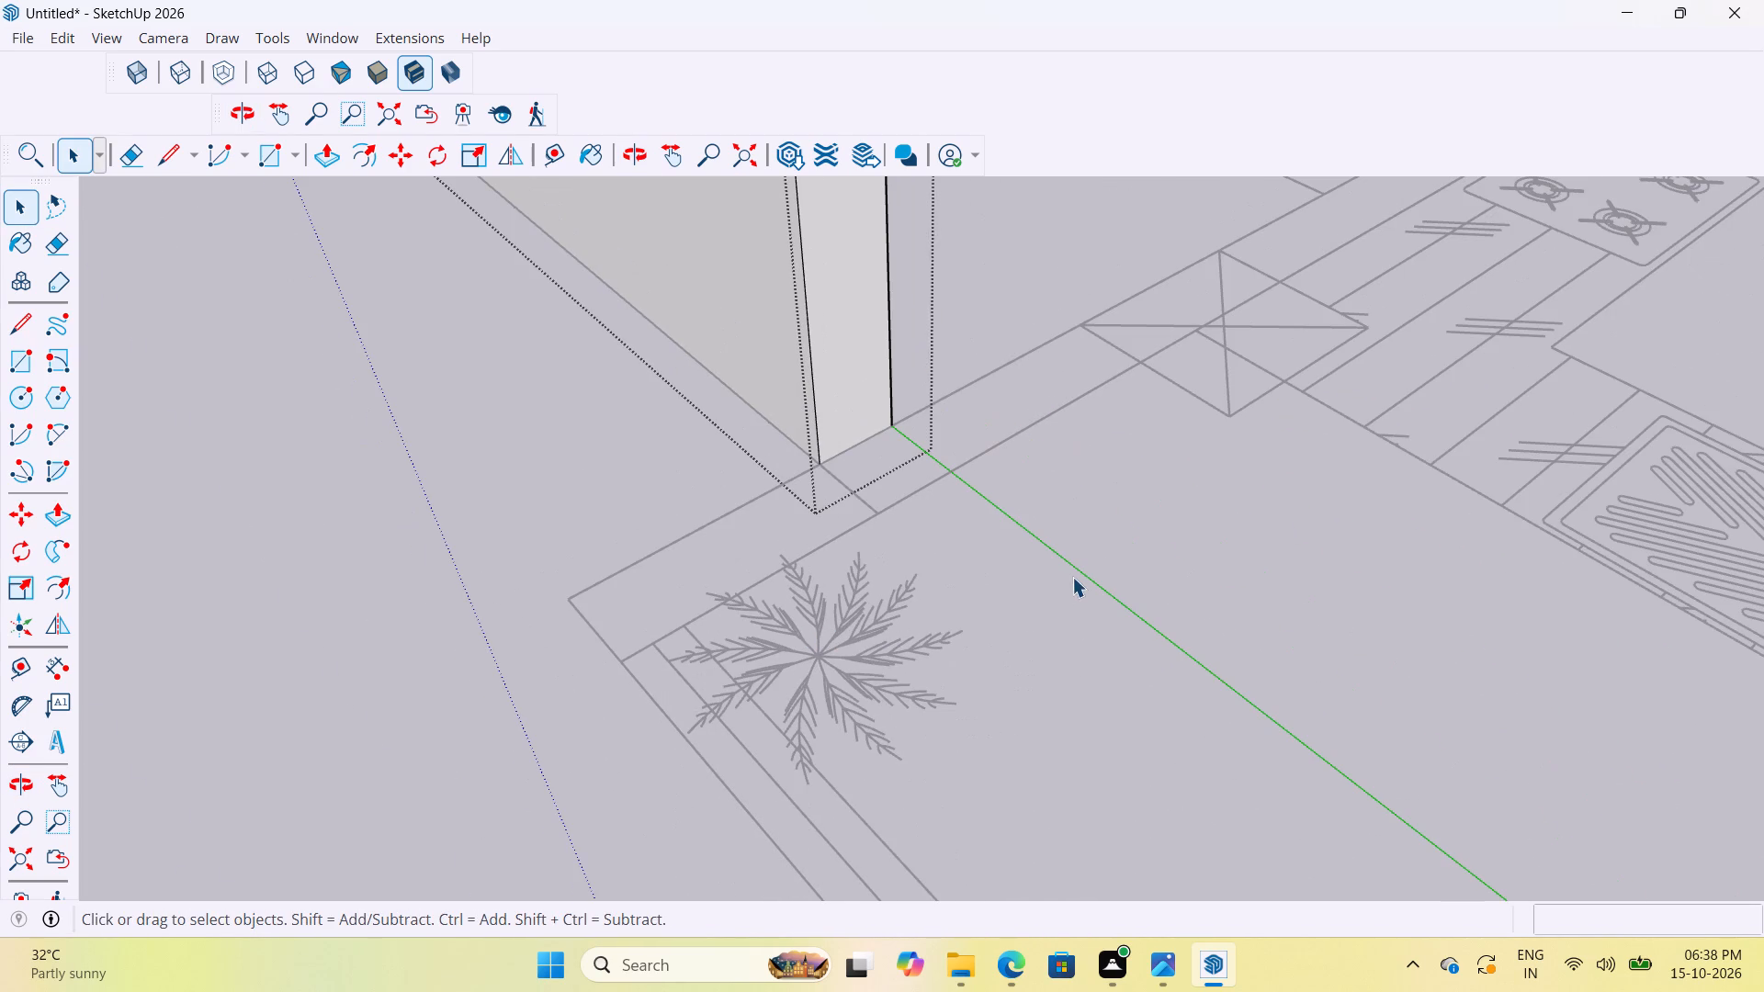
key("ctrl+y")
Pull the outer side face of the staircase wall's end section 1' 6" to the kitchen balcony outline's corner and leave the wall group.
scroll(1034, 548, "down", 5)
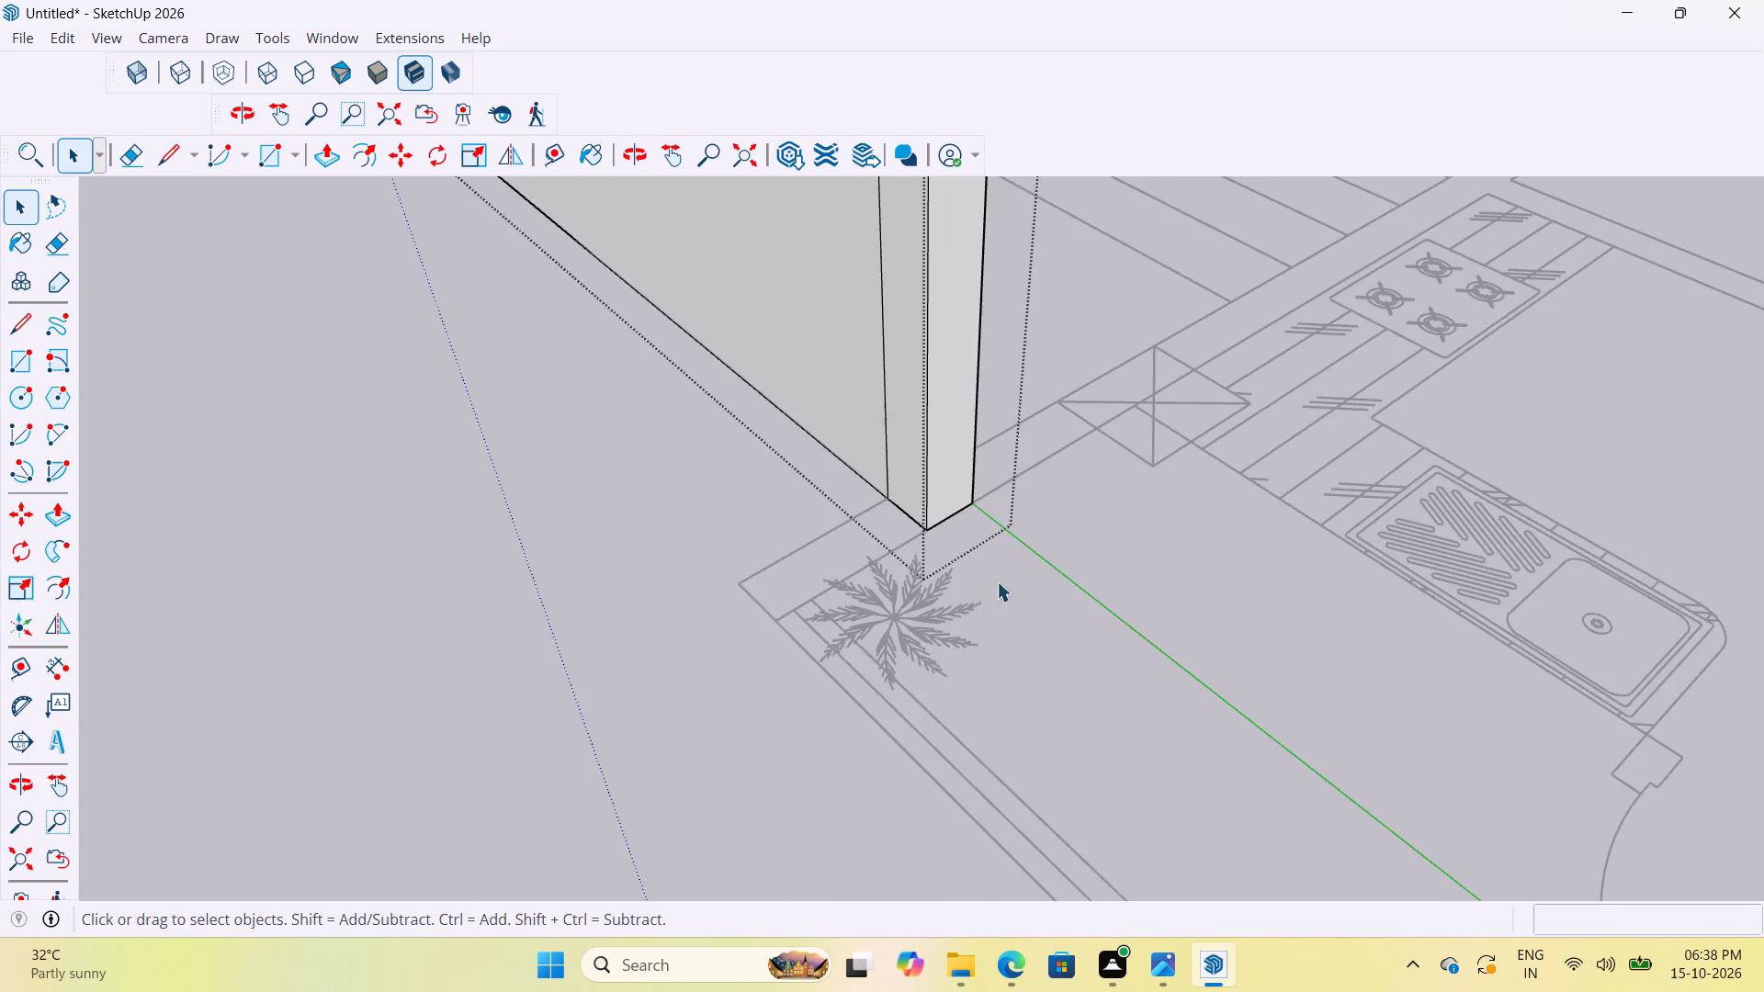
scroll(955, 509, "up", 4)
left_click(896, 448)
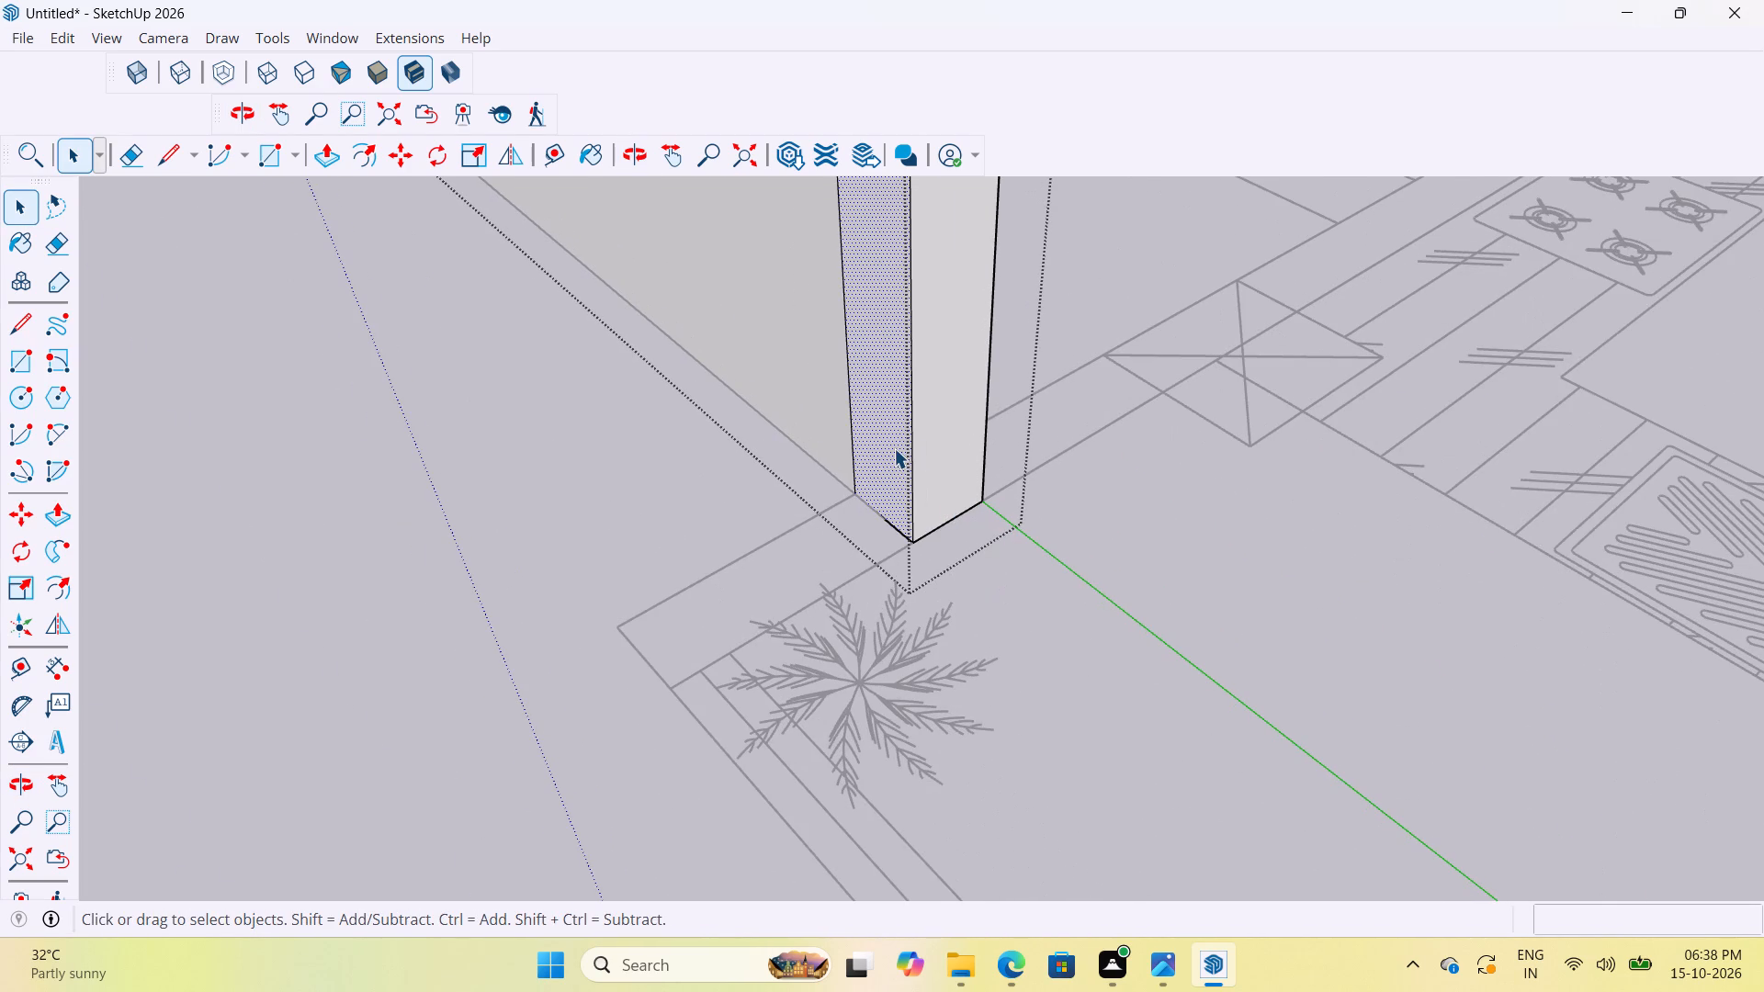
key("p")
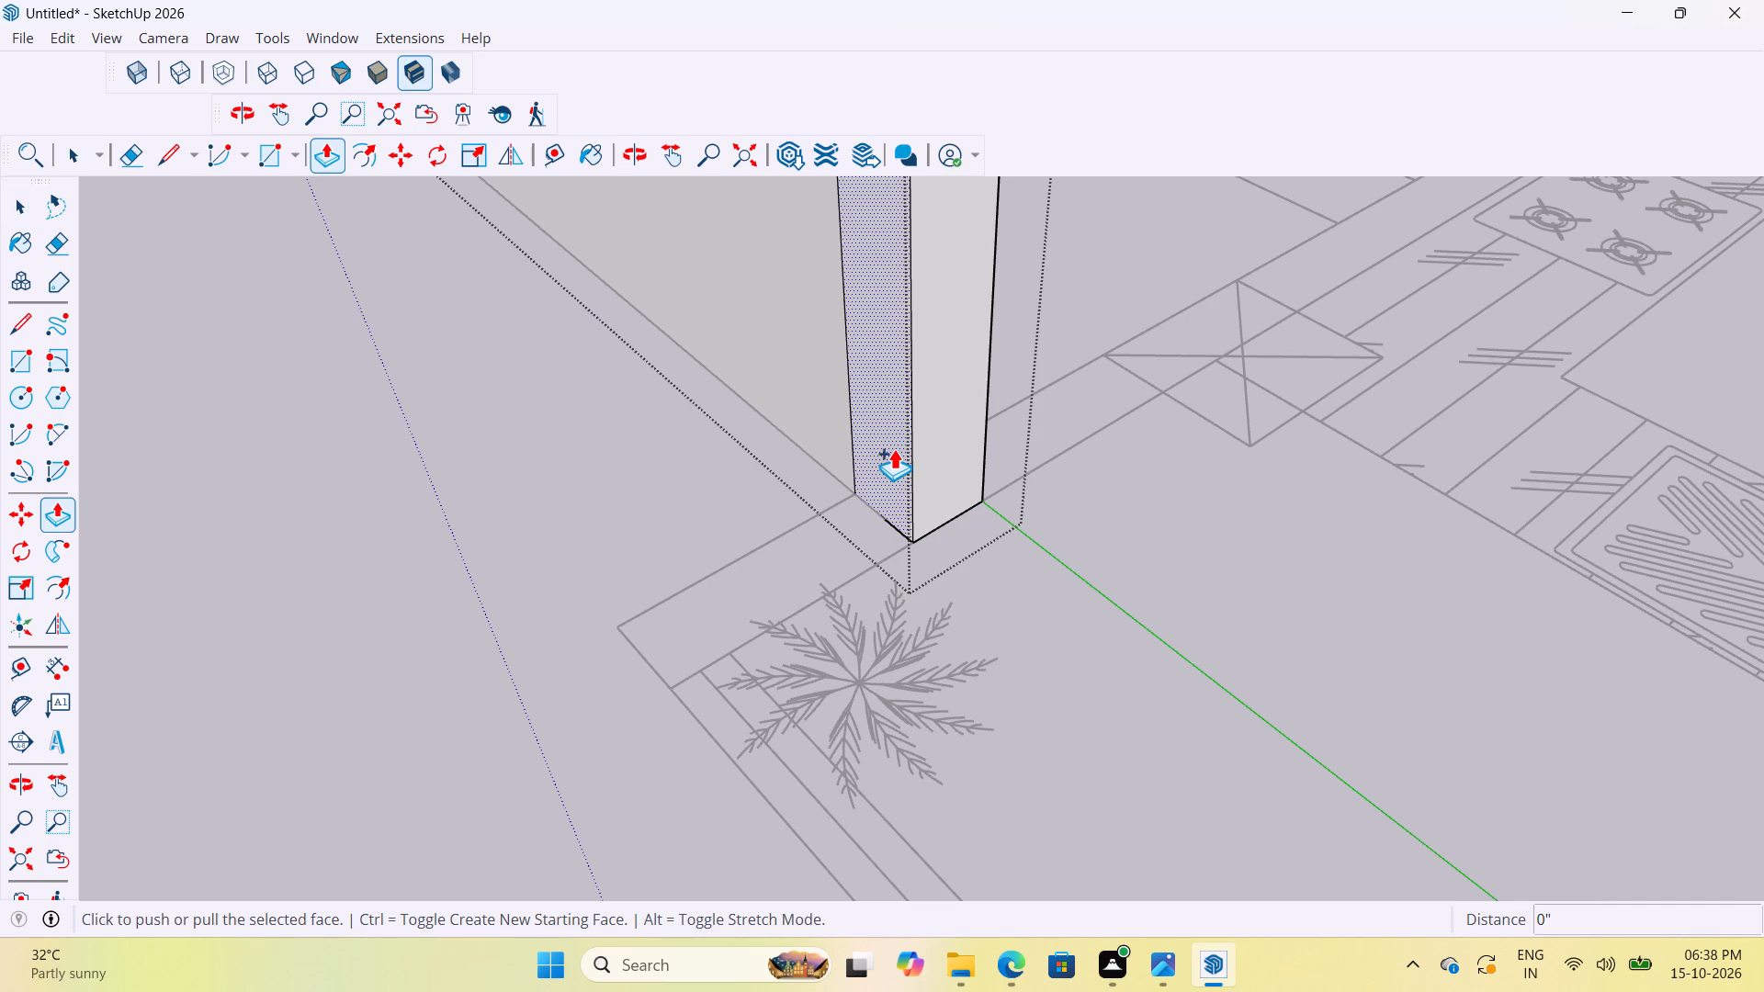
left_click(894, 447)
left_click(670, 693)
scroll(799, 693, "down", 6)
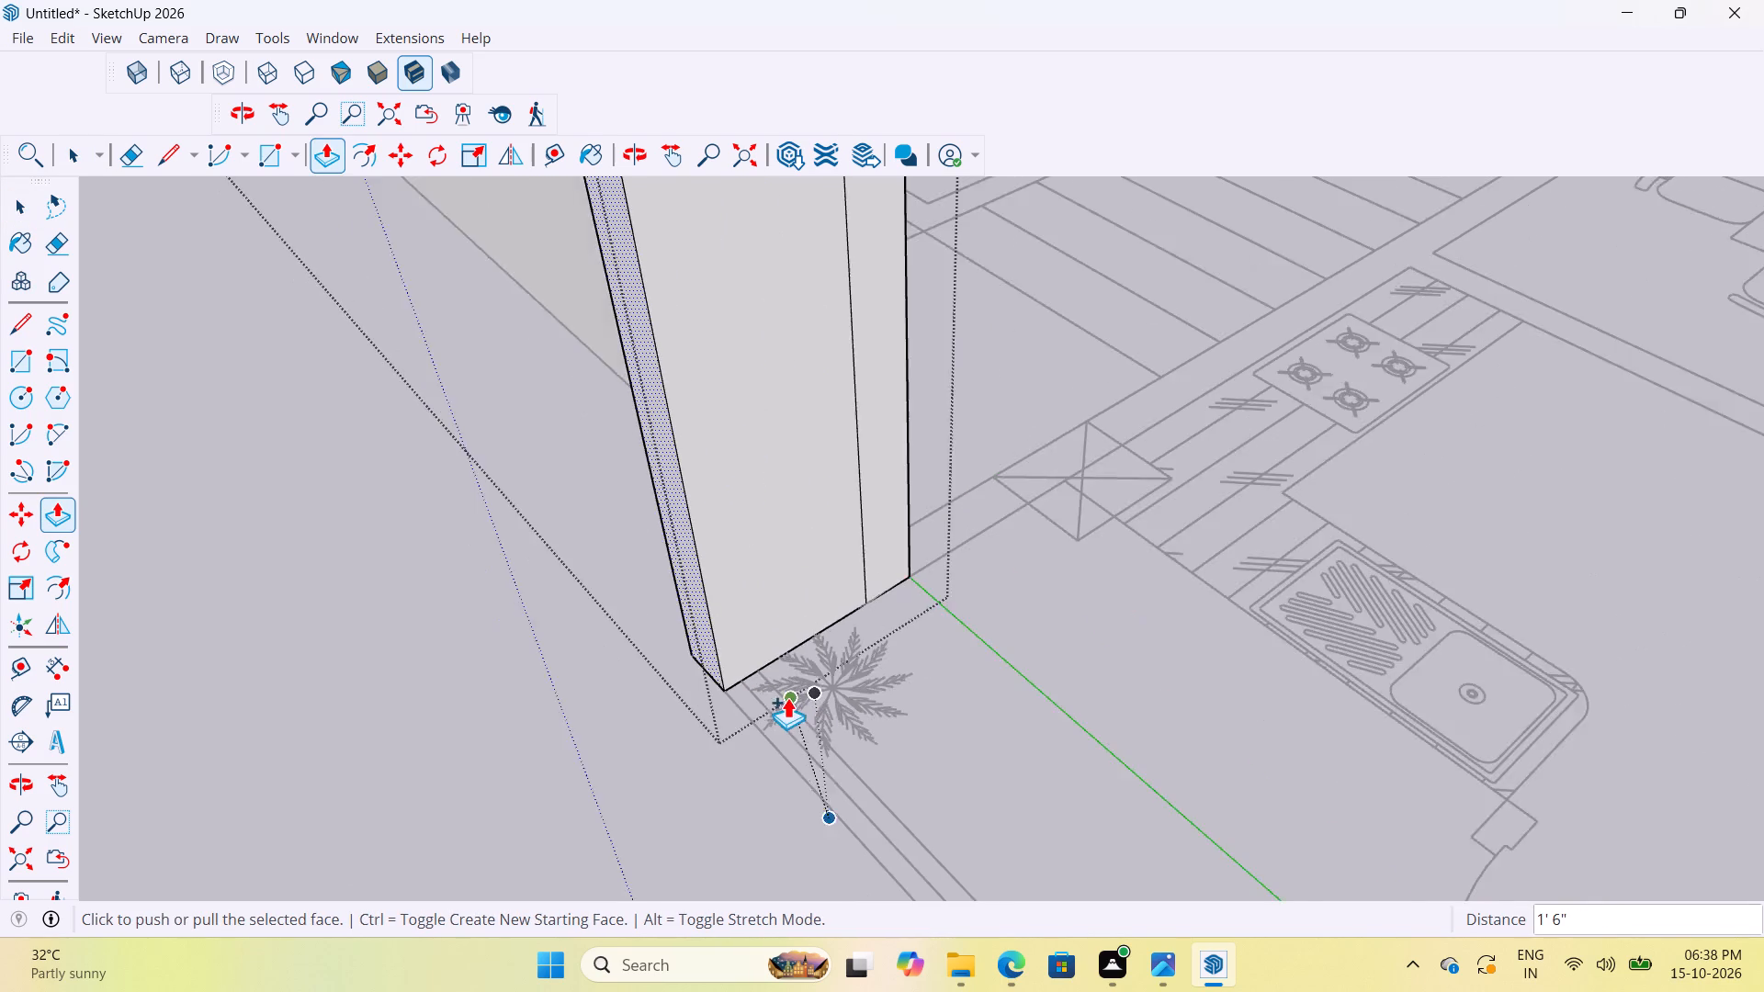
scroll(787, 697, "down", 6)
key("space")
left_click(665, 764)
Reopen the wall group and pull the end section's inner side face 8' along the kitchen wall outline to the partition beyond the stove.
scroll(840, 781, "up", 4)
scroll(714, 704, "down", 18)
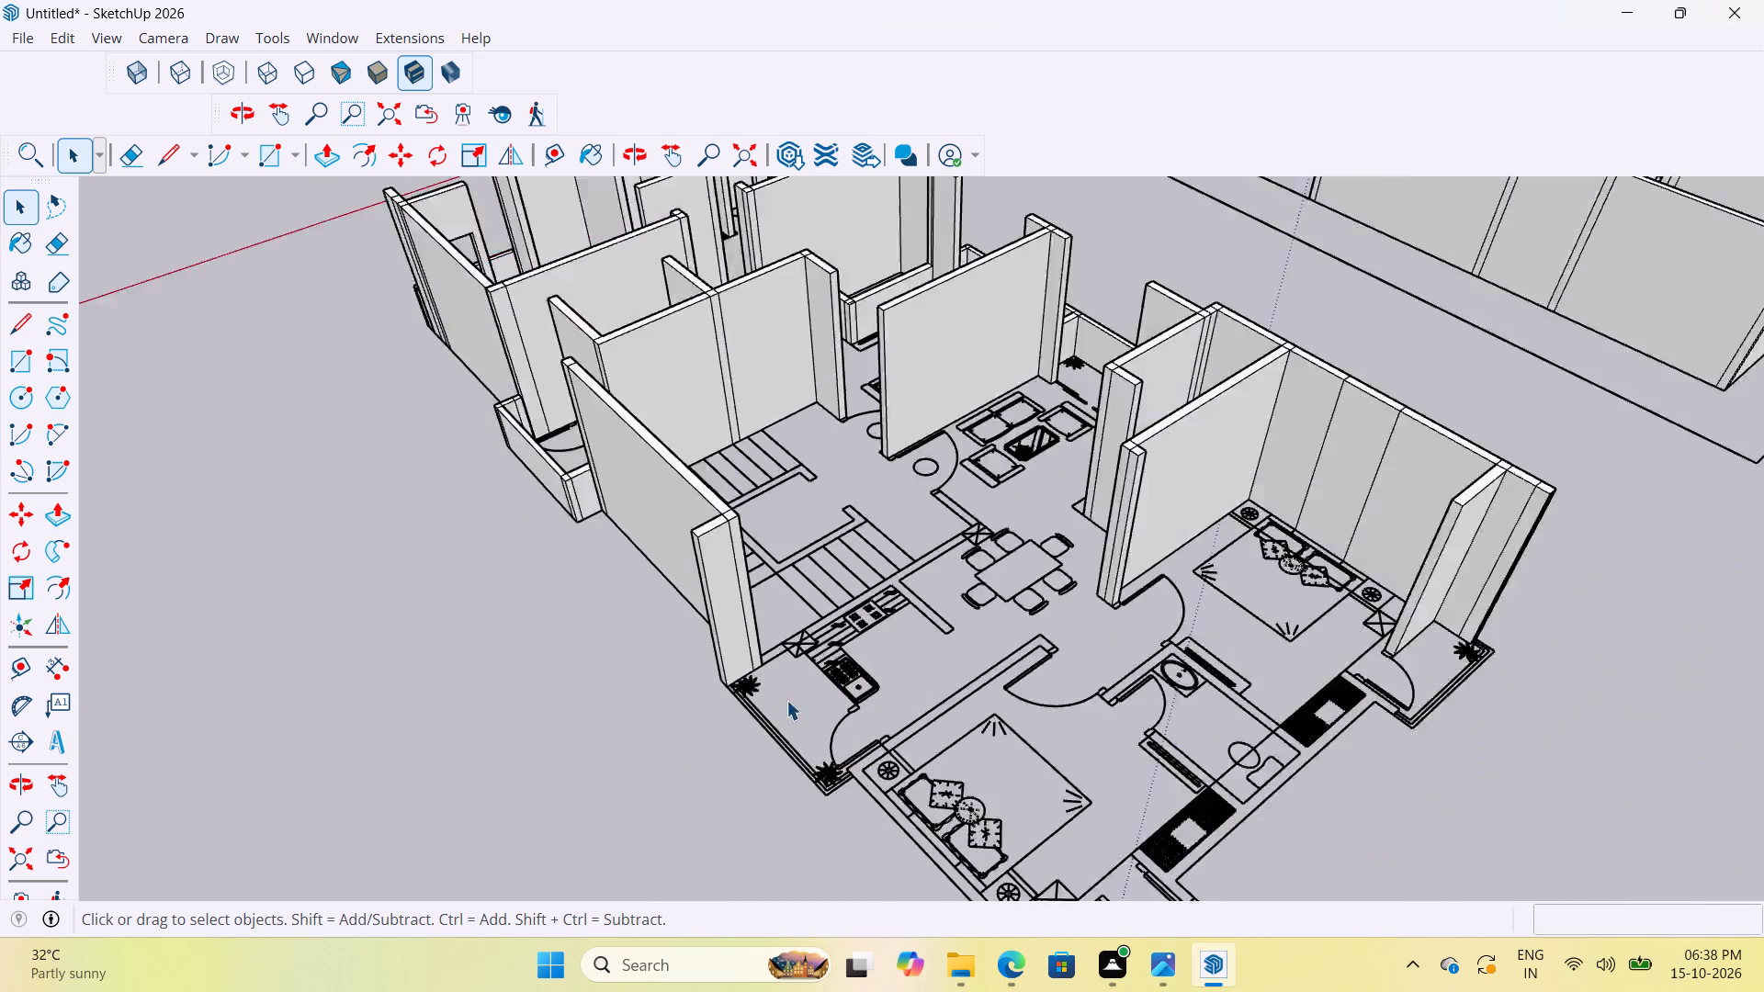
scroll(786, 700, "down", 2)
middle_click_drag(782, 800, 870, 809)
scroll(855, 613, "up", 10)
middle_click_drag(1009, 681, 482, 726)
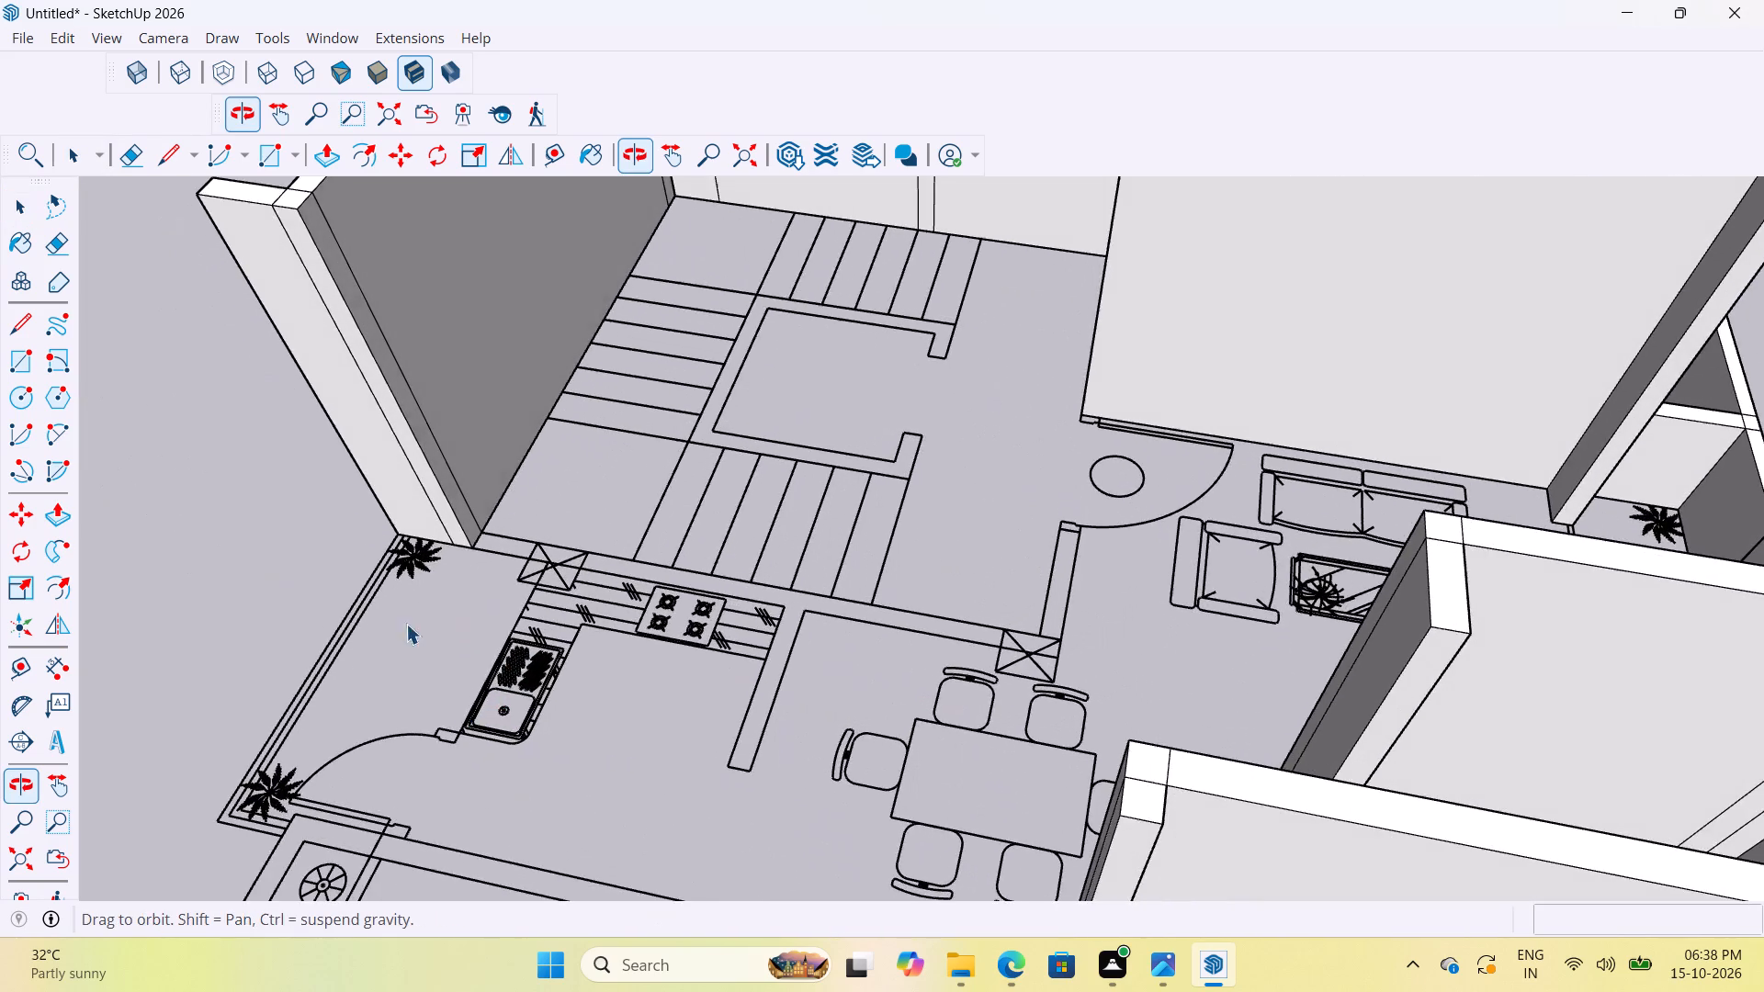
scroll(500, 521, "up", 8)
double_click(422, 499)
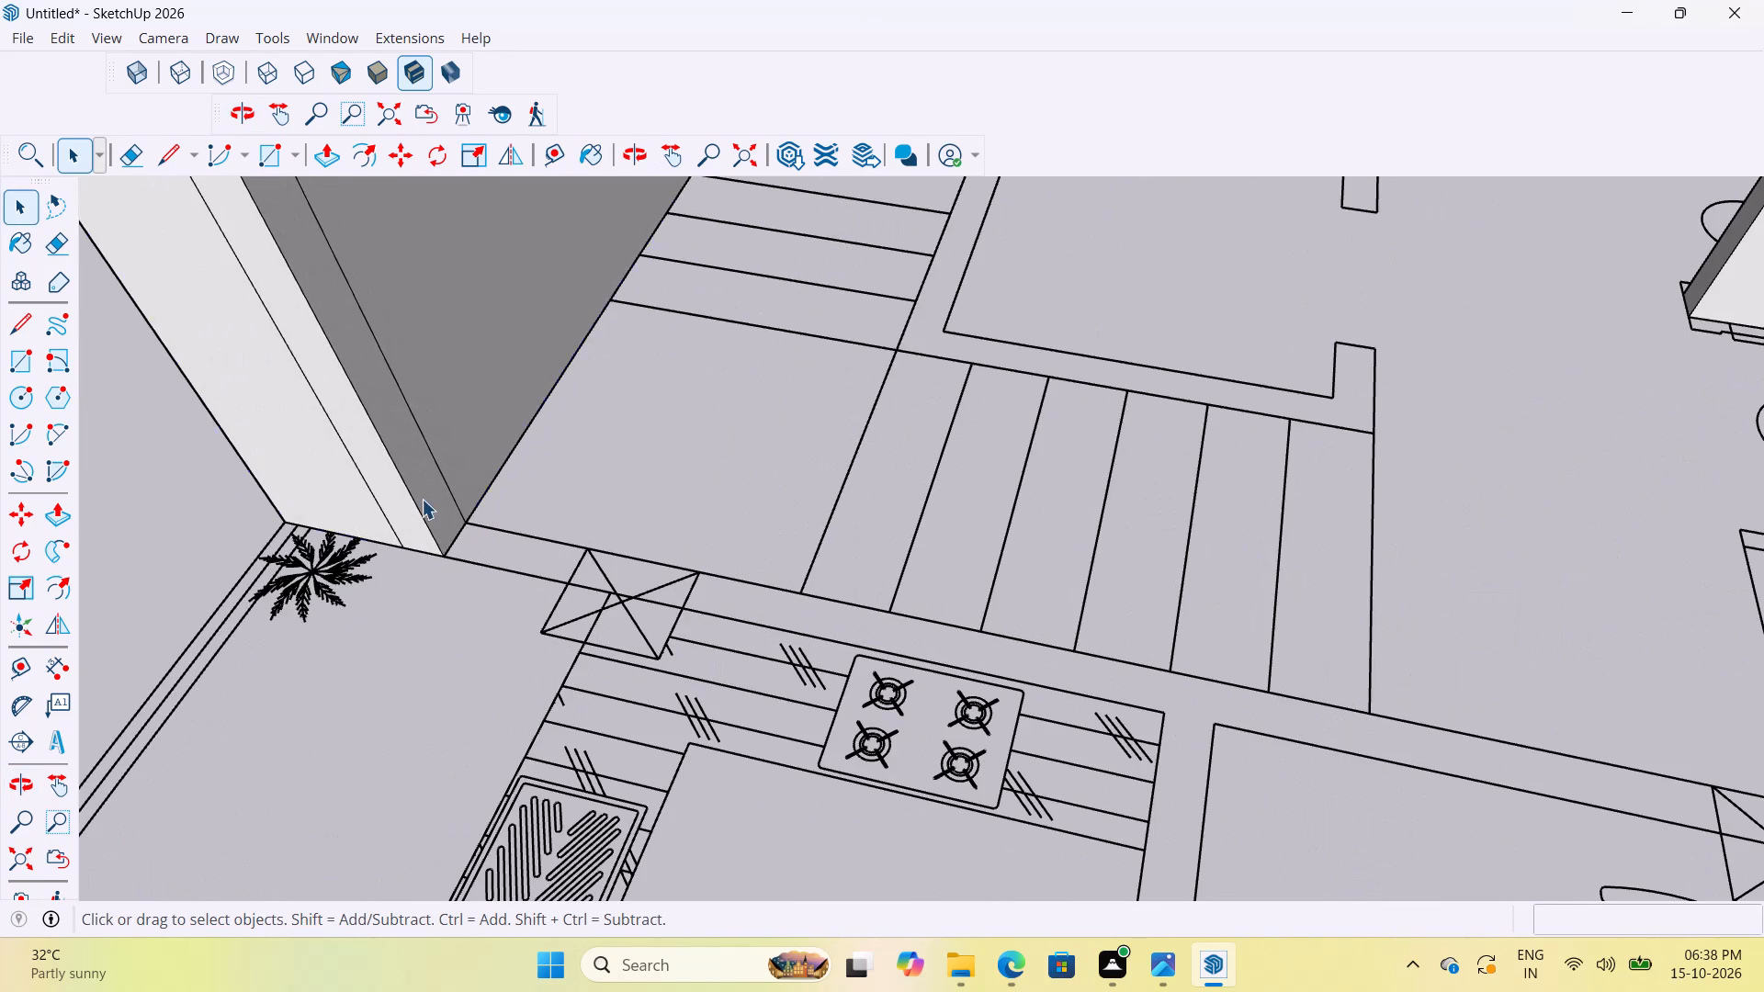
key("p")
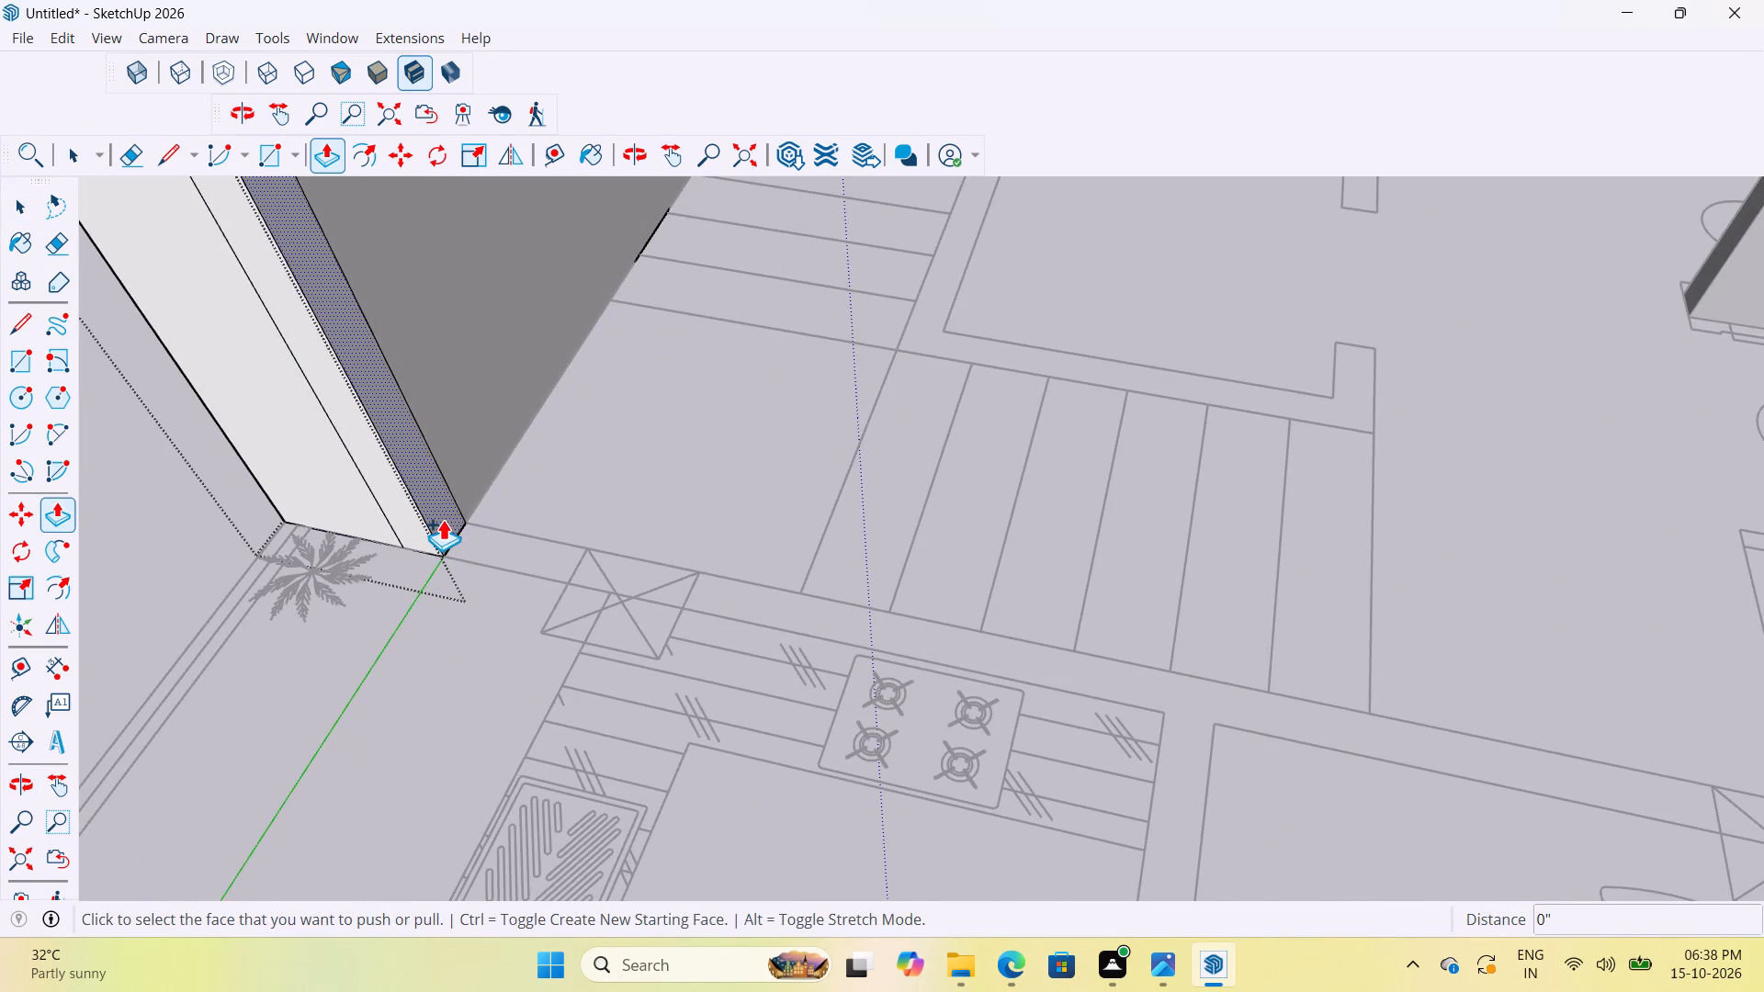
left_click(443, 519)
scroll(540, 517, "down", 16)
scroll(624, 534, "up", 4)
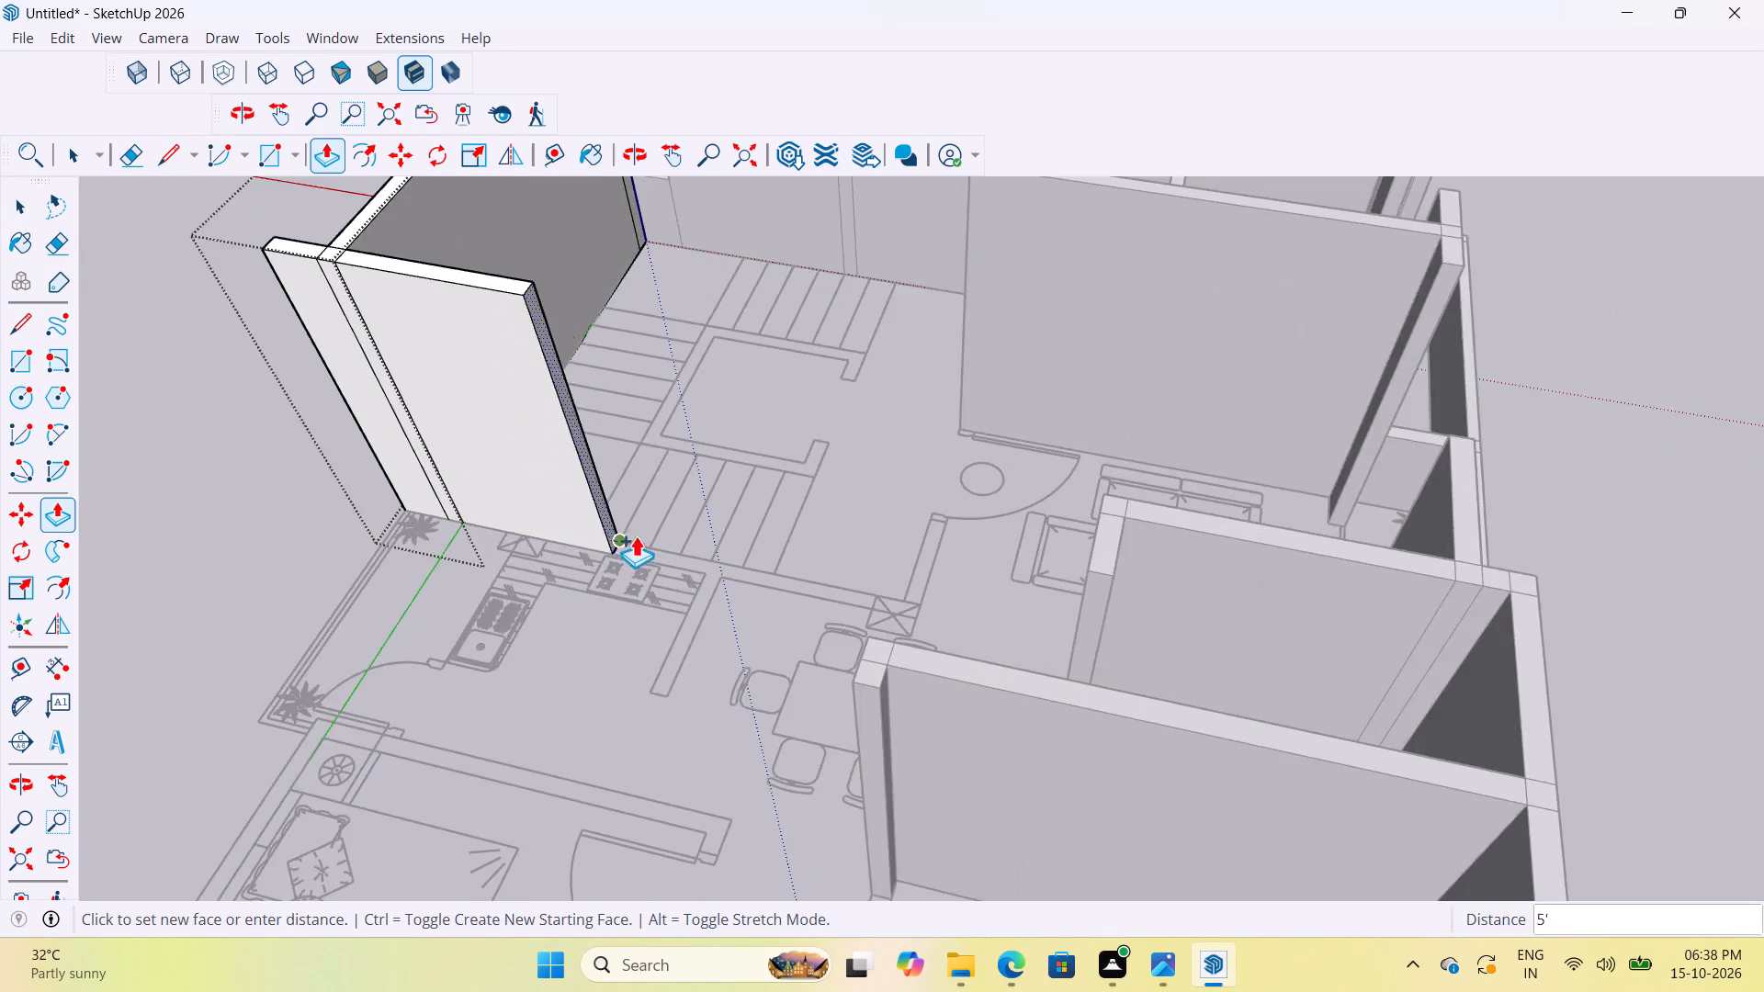
scroll(636, 535, "up", 8)
scroll(701, 626, "up", 8)
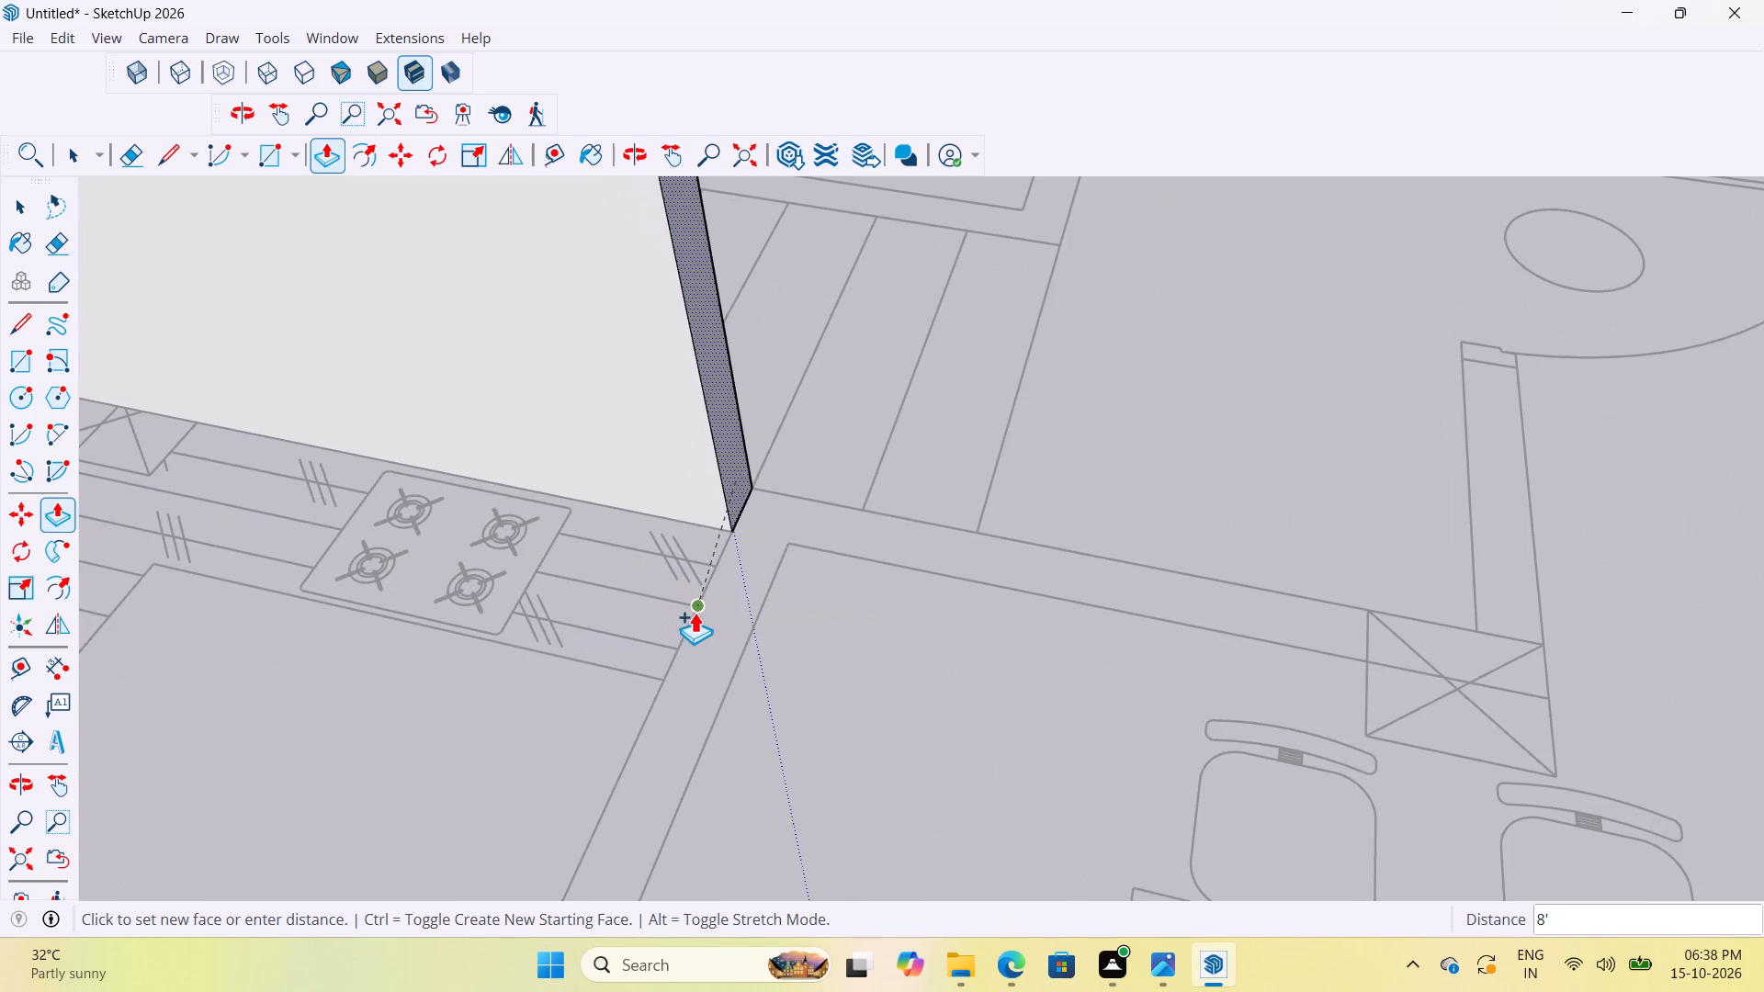
left_click(695, 612)
Extend the end face of the kitchen wall a further 6" across the partition's thickness on the plan.
scroll(701, 626, "down", 11)
scroll(752, 650, "up", 9)
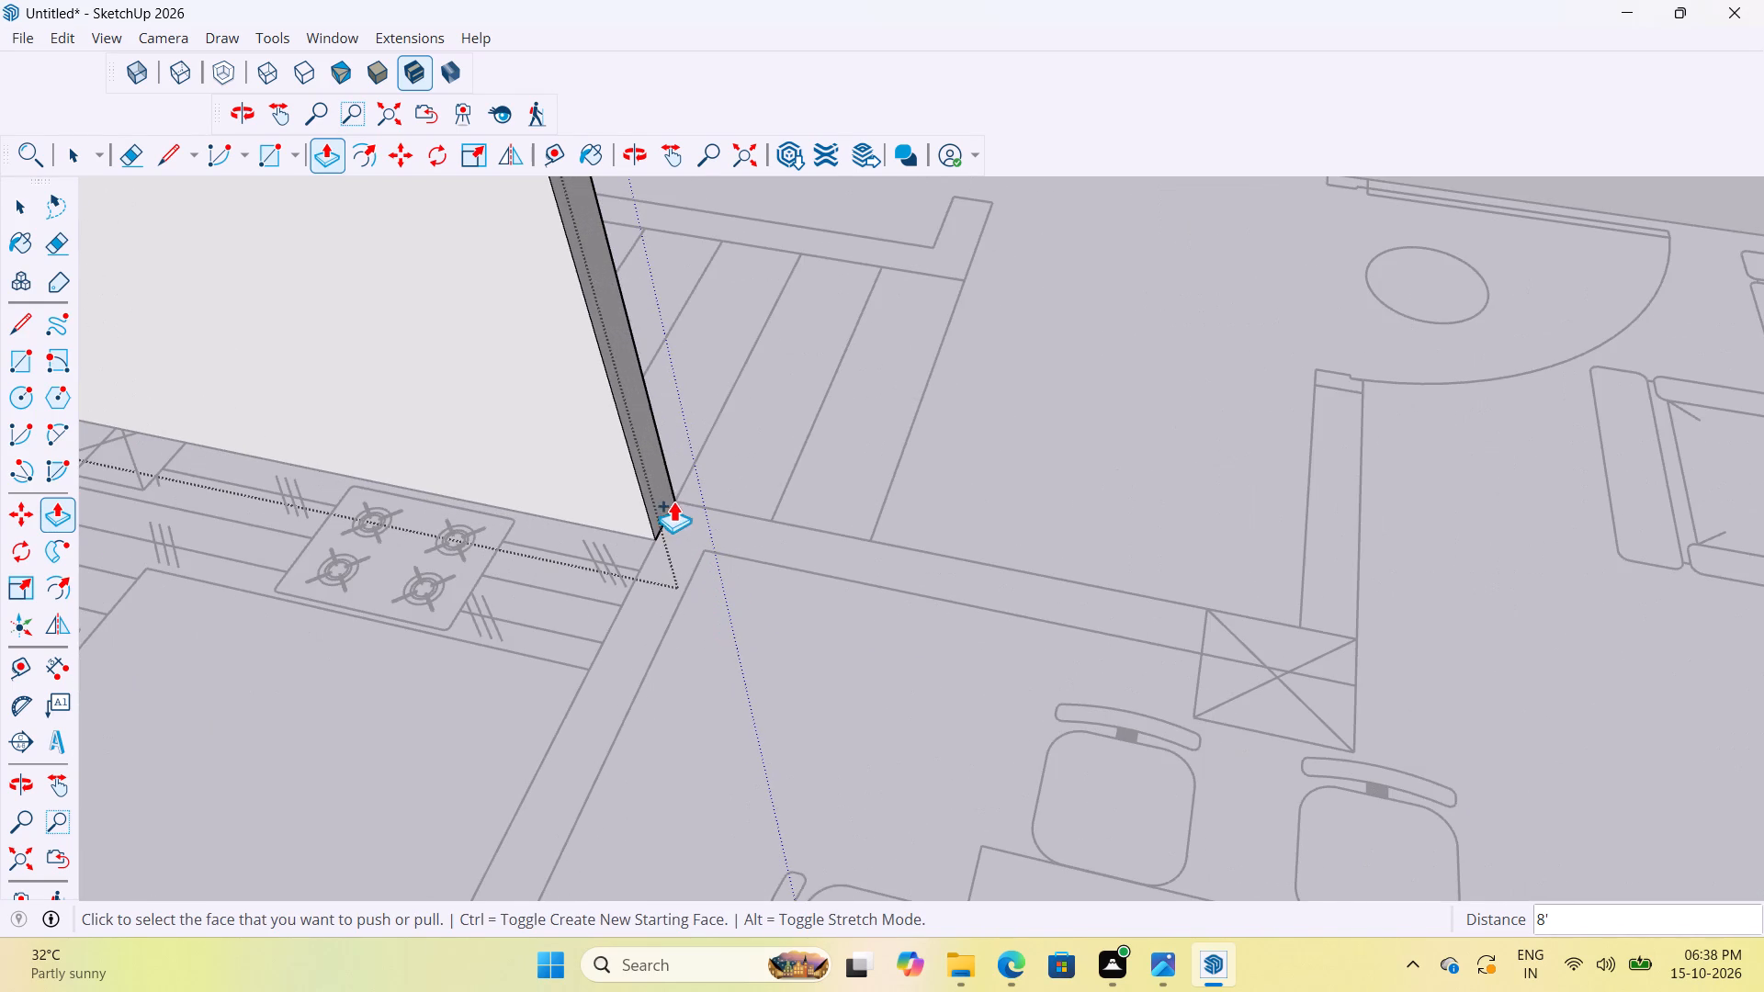
left_click(663, 496)
left_click(695, 565)
Pull the 6" section's kitchen-side face 4' 3" along the partition outline between kitchen and dining area.
scroll(673, 584, "up", 4)
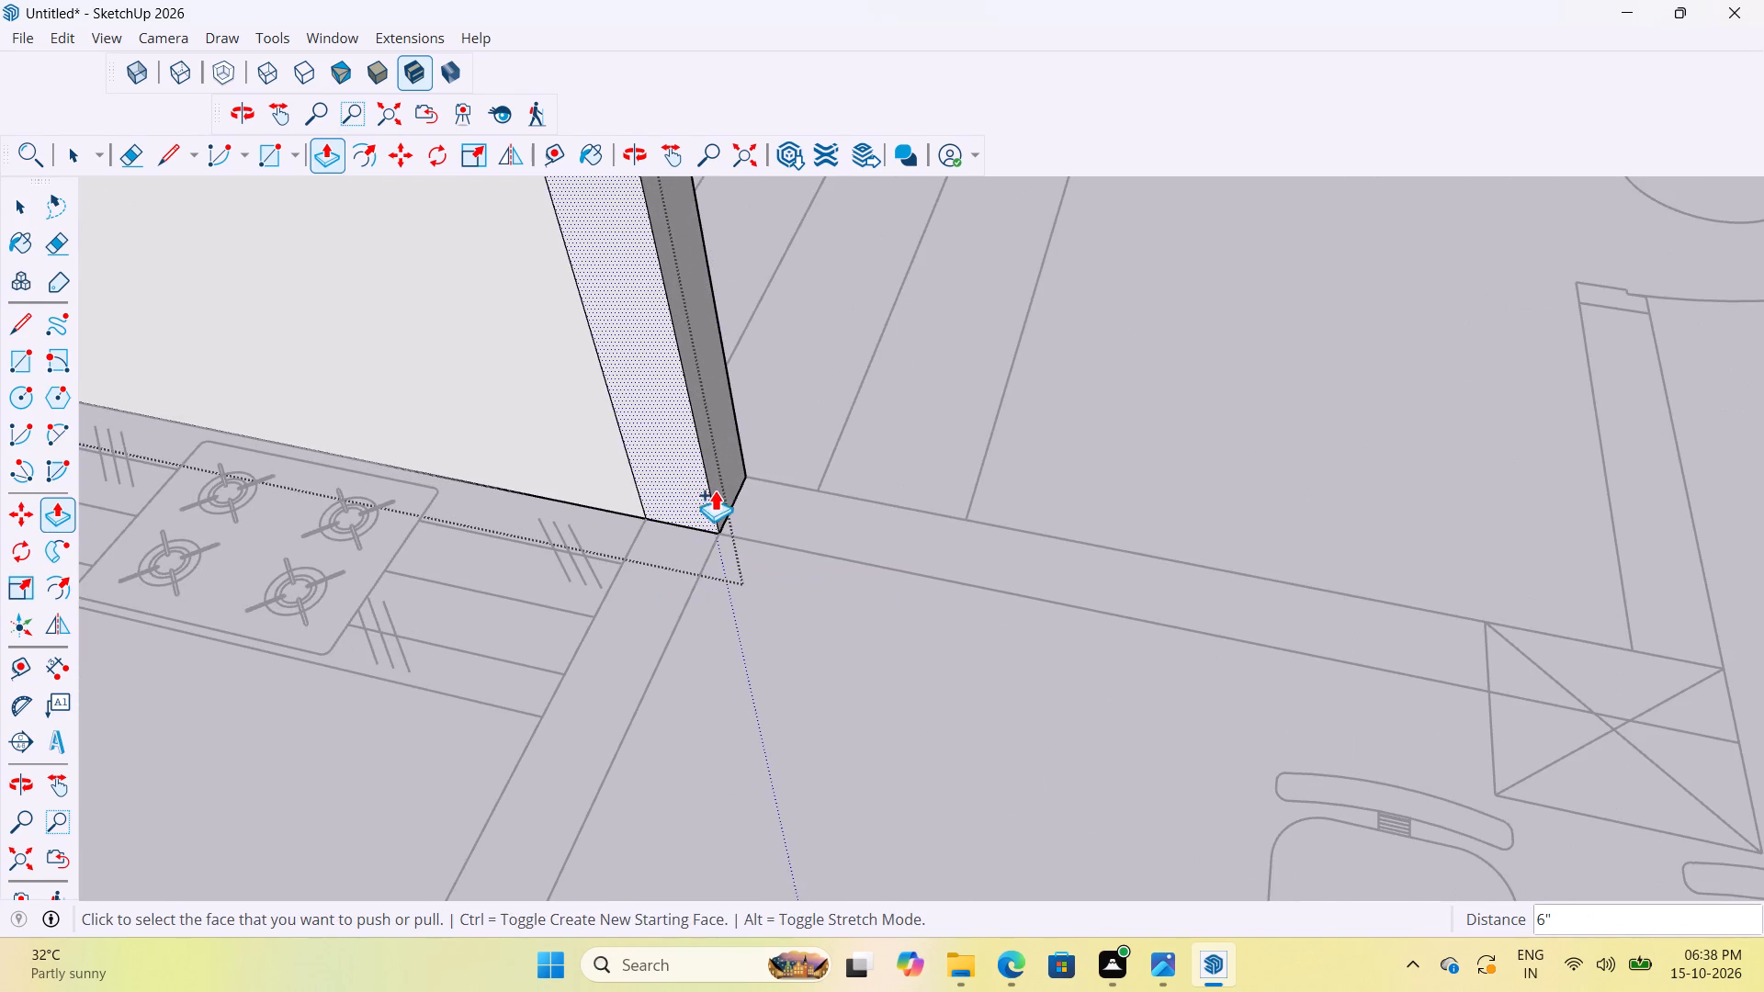
left_click(685, 495)
scroll(698, 539, "down", 15)
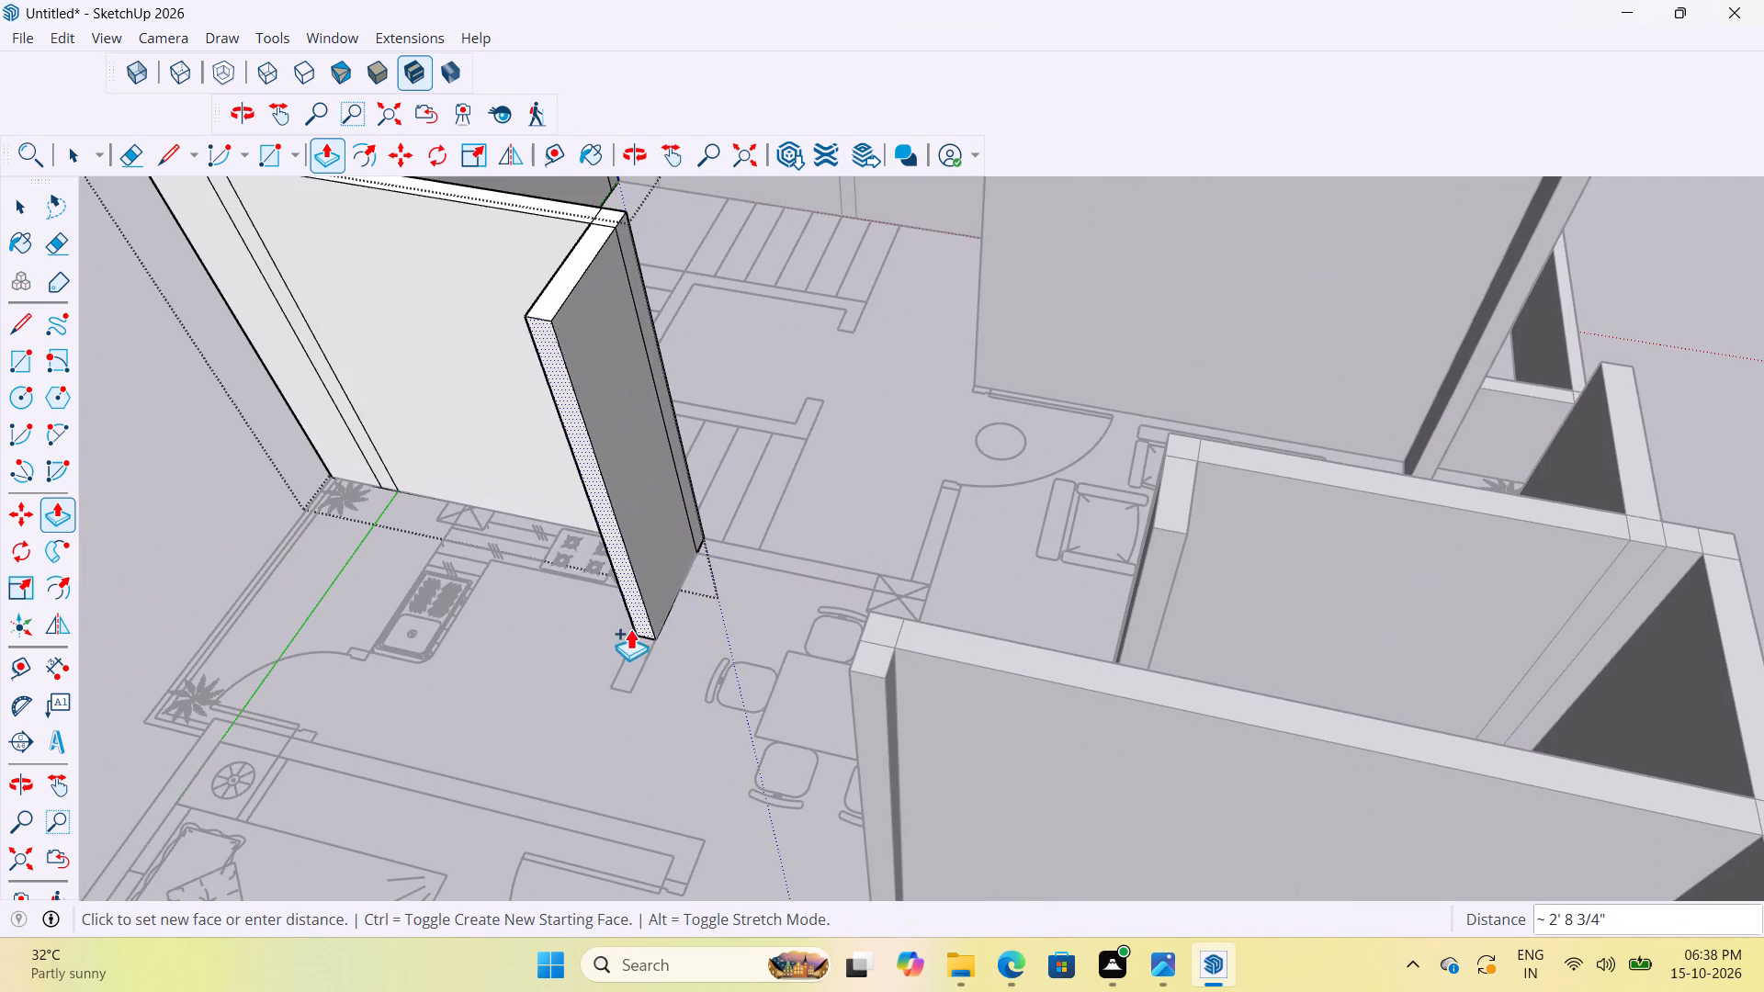
scroll(627, 699, "up", 9)
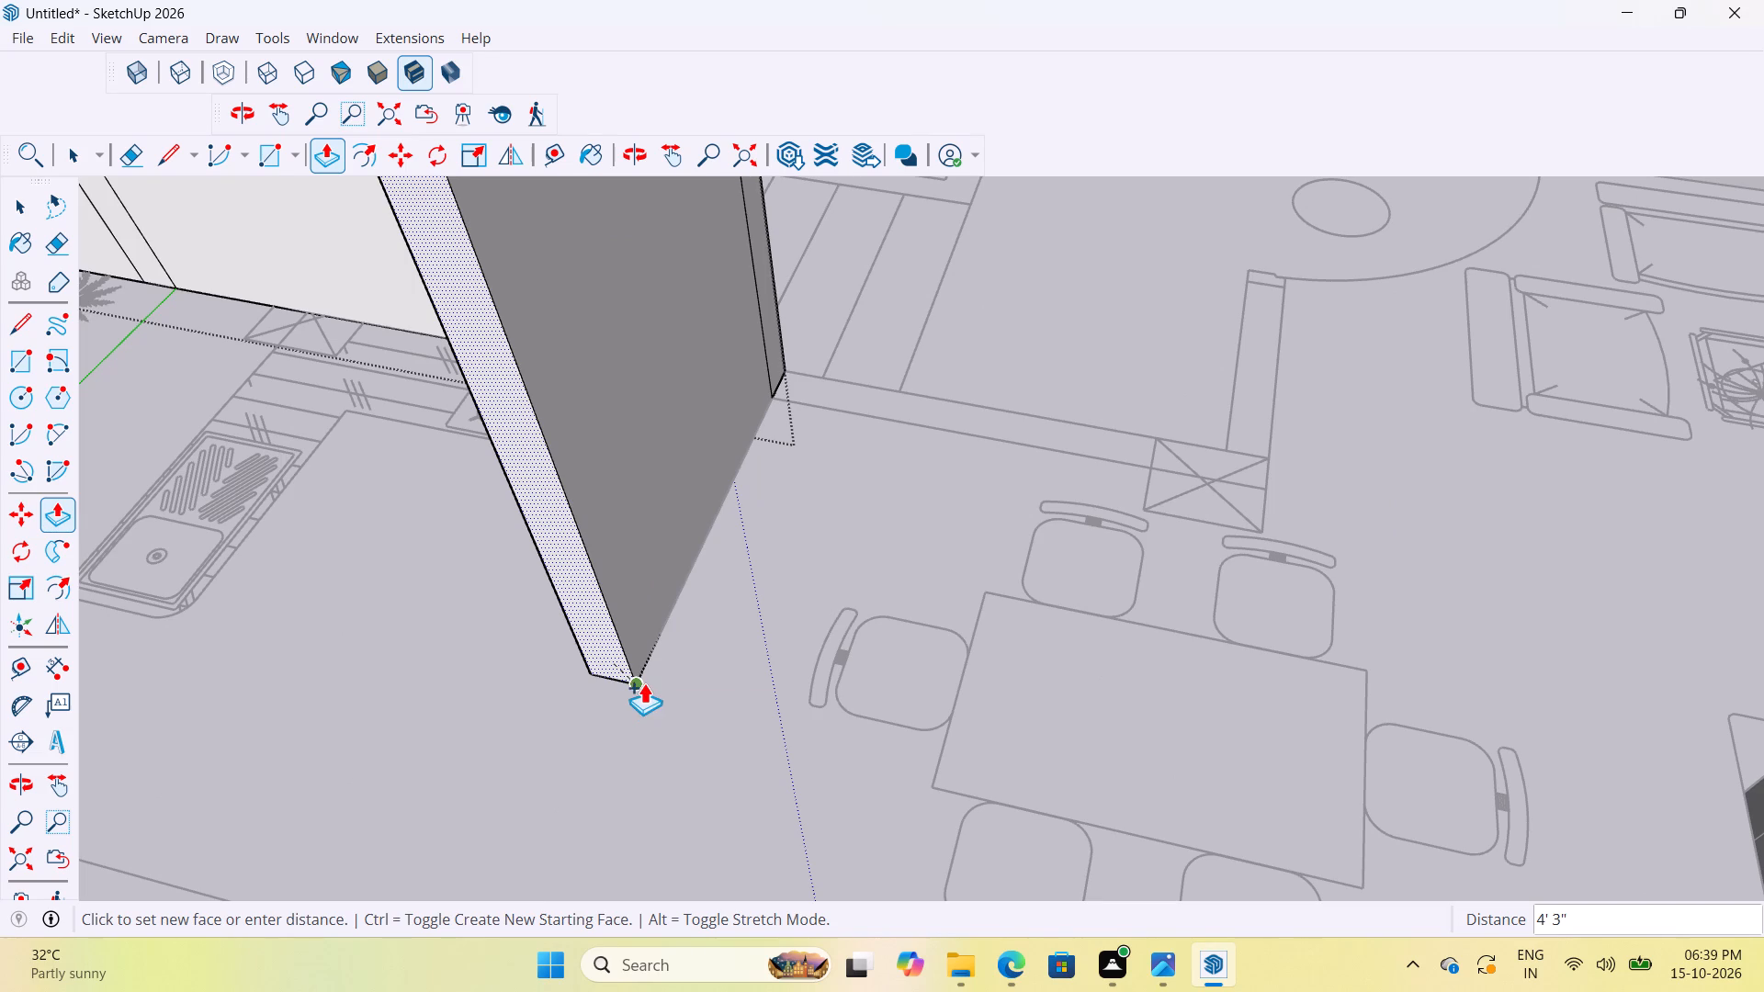
left_click(640, 680)
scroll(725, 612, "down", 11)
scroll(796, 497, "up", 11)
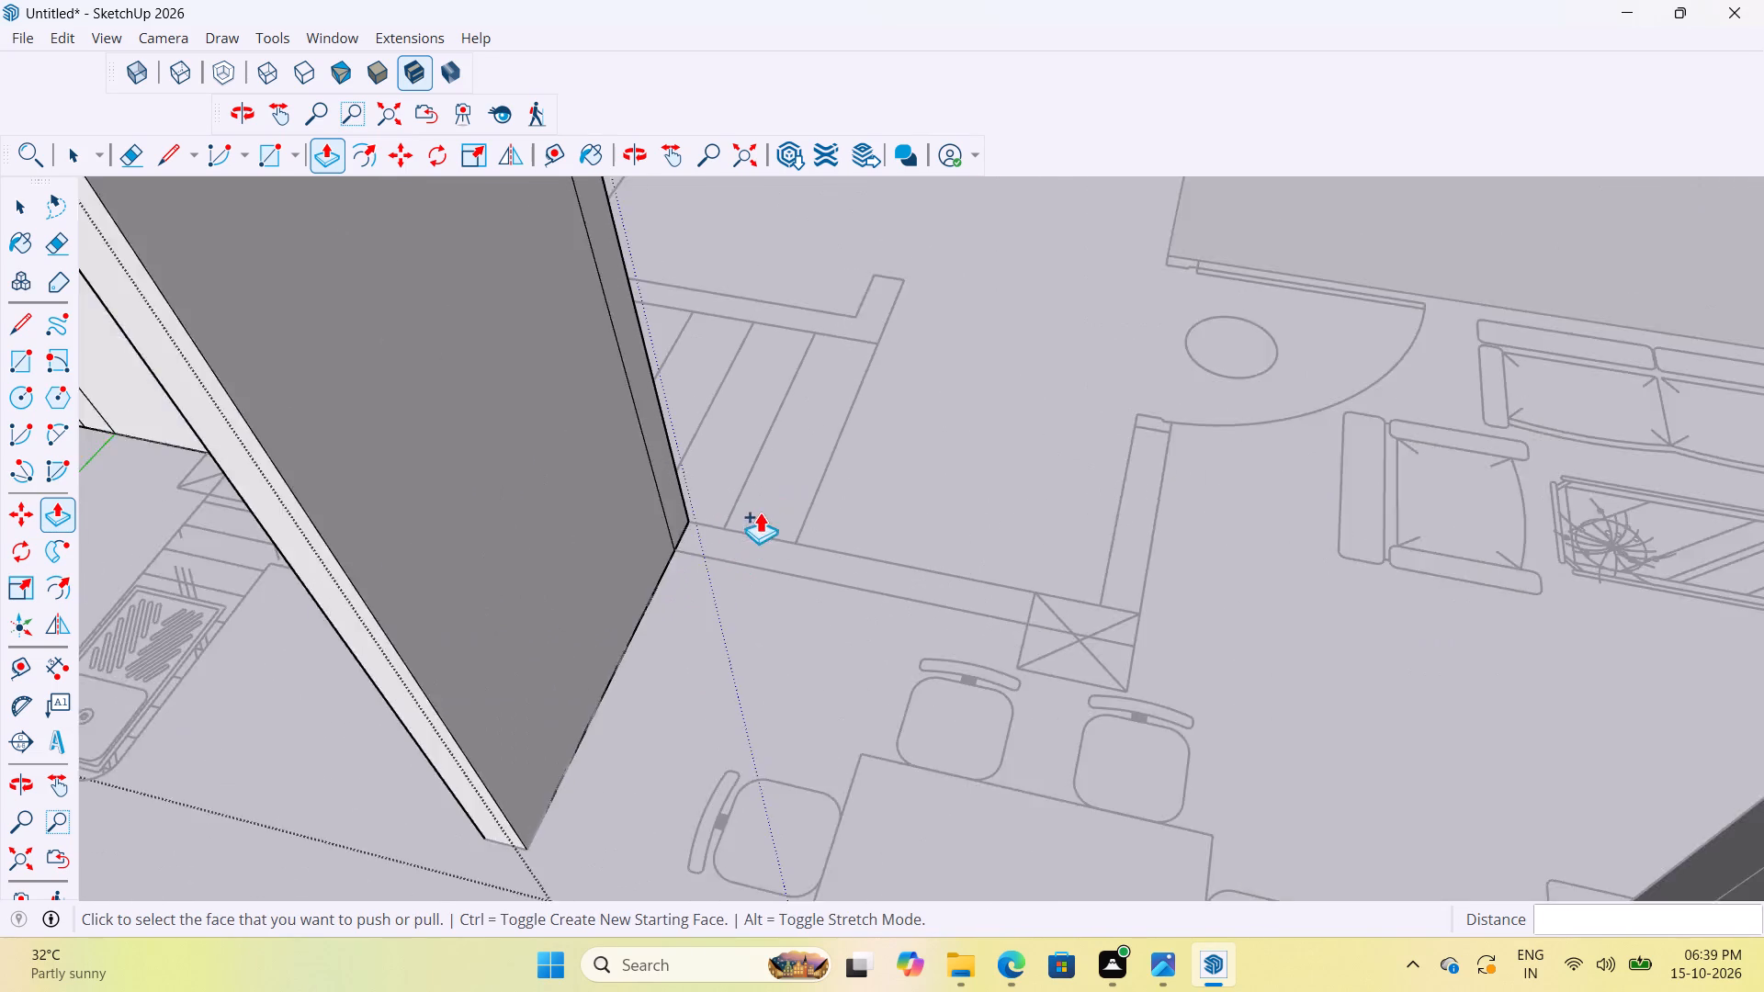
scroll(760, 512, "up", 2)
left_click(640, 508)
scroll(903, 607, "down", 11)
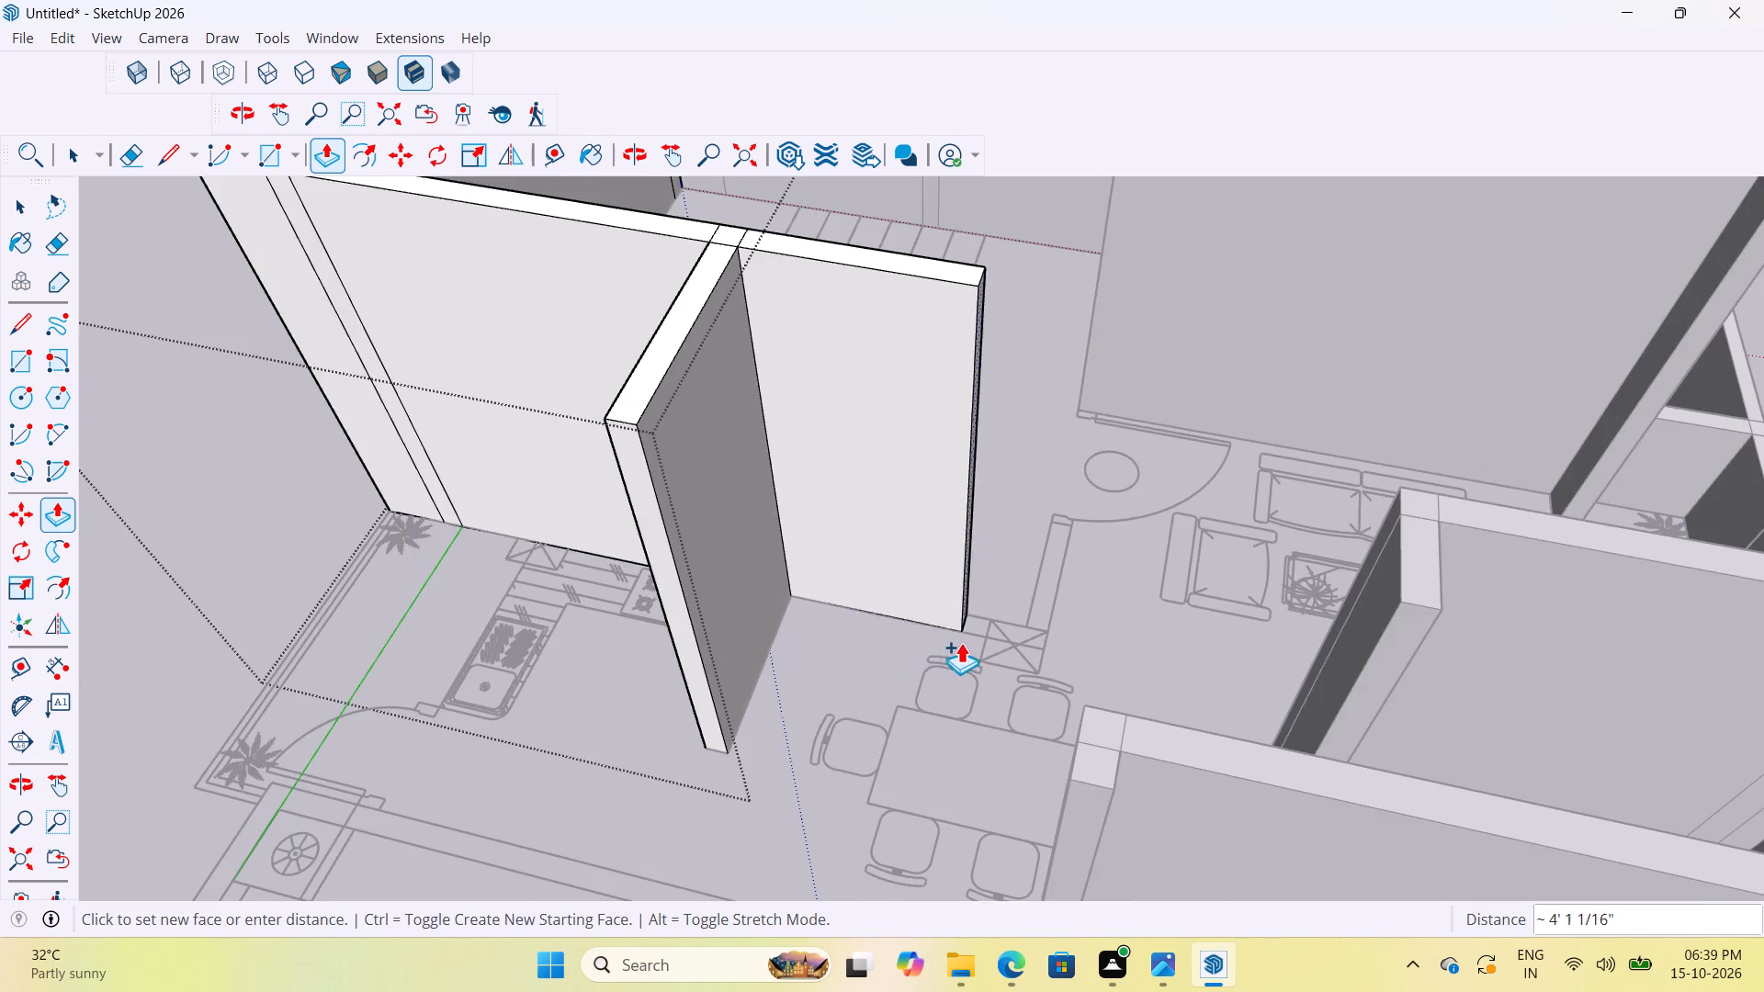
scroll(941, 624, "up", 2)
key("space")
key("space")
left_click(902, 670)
Delete the crossed column symbol at the wall corner beside the dining table and leave the floor plan group.
scroll(1078, 660, "up", 7)
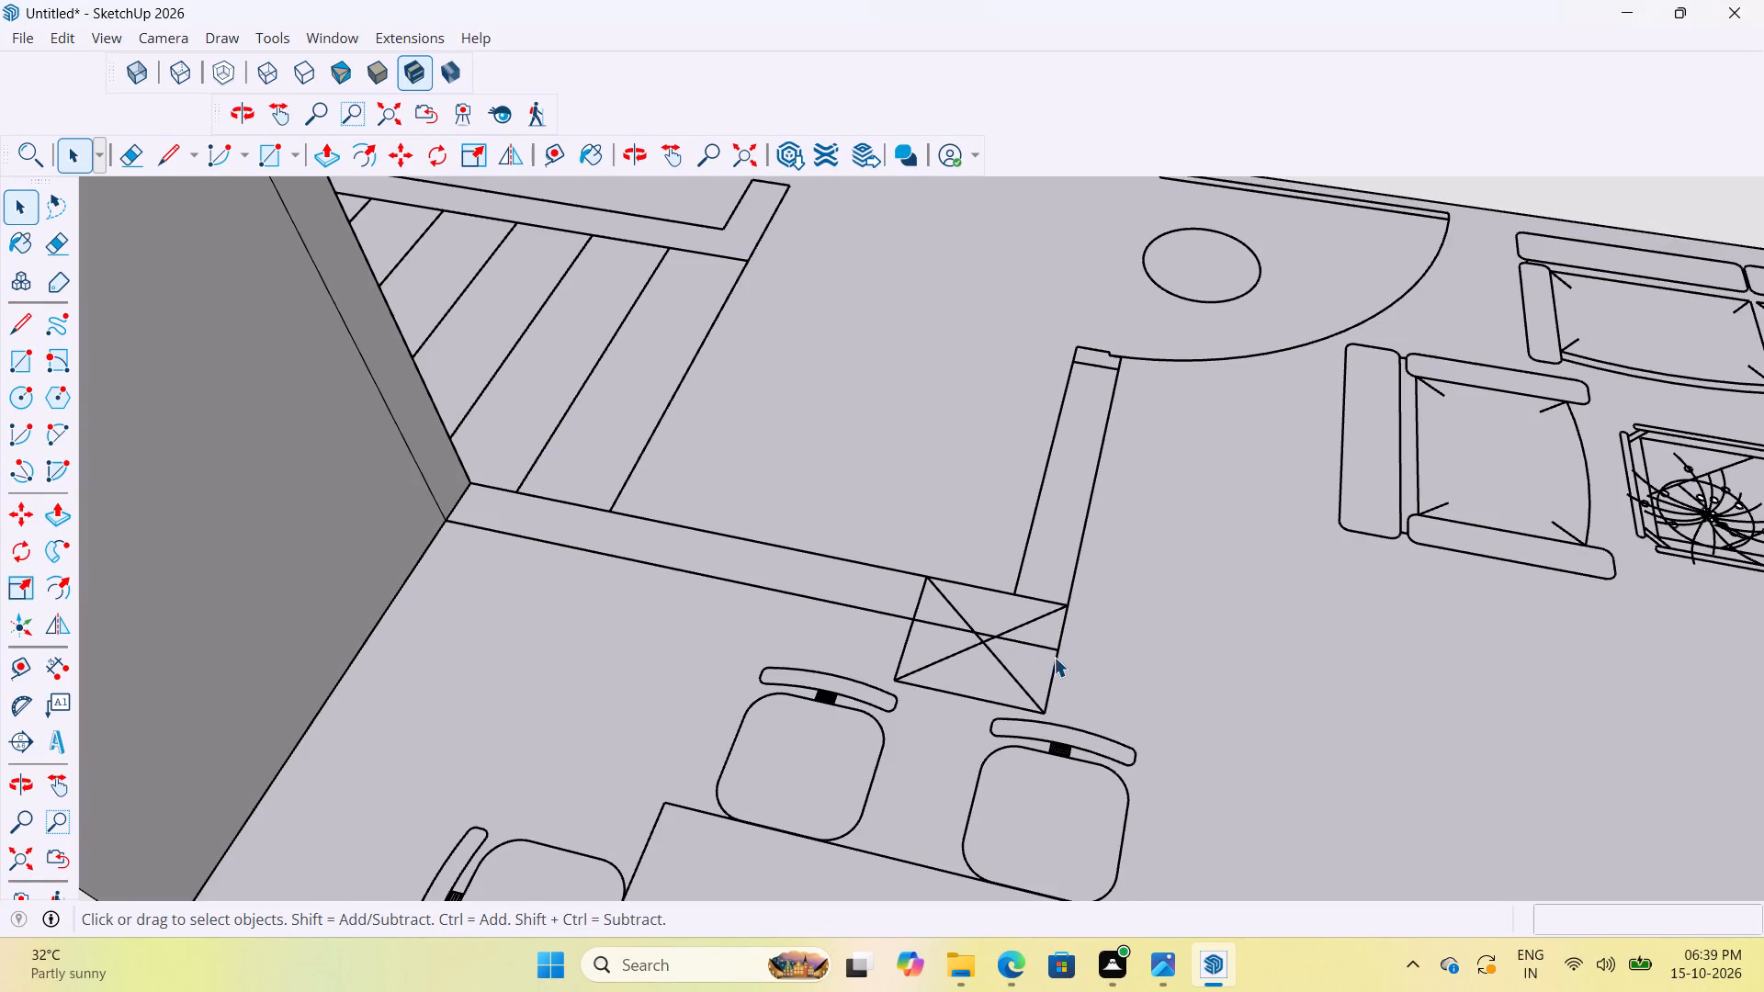
left_click(1054, 667)
scroll(1054, 667, "up", 3)
double_click(1054, 667)
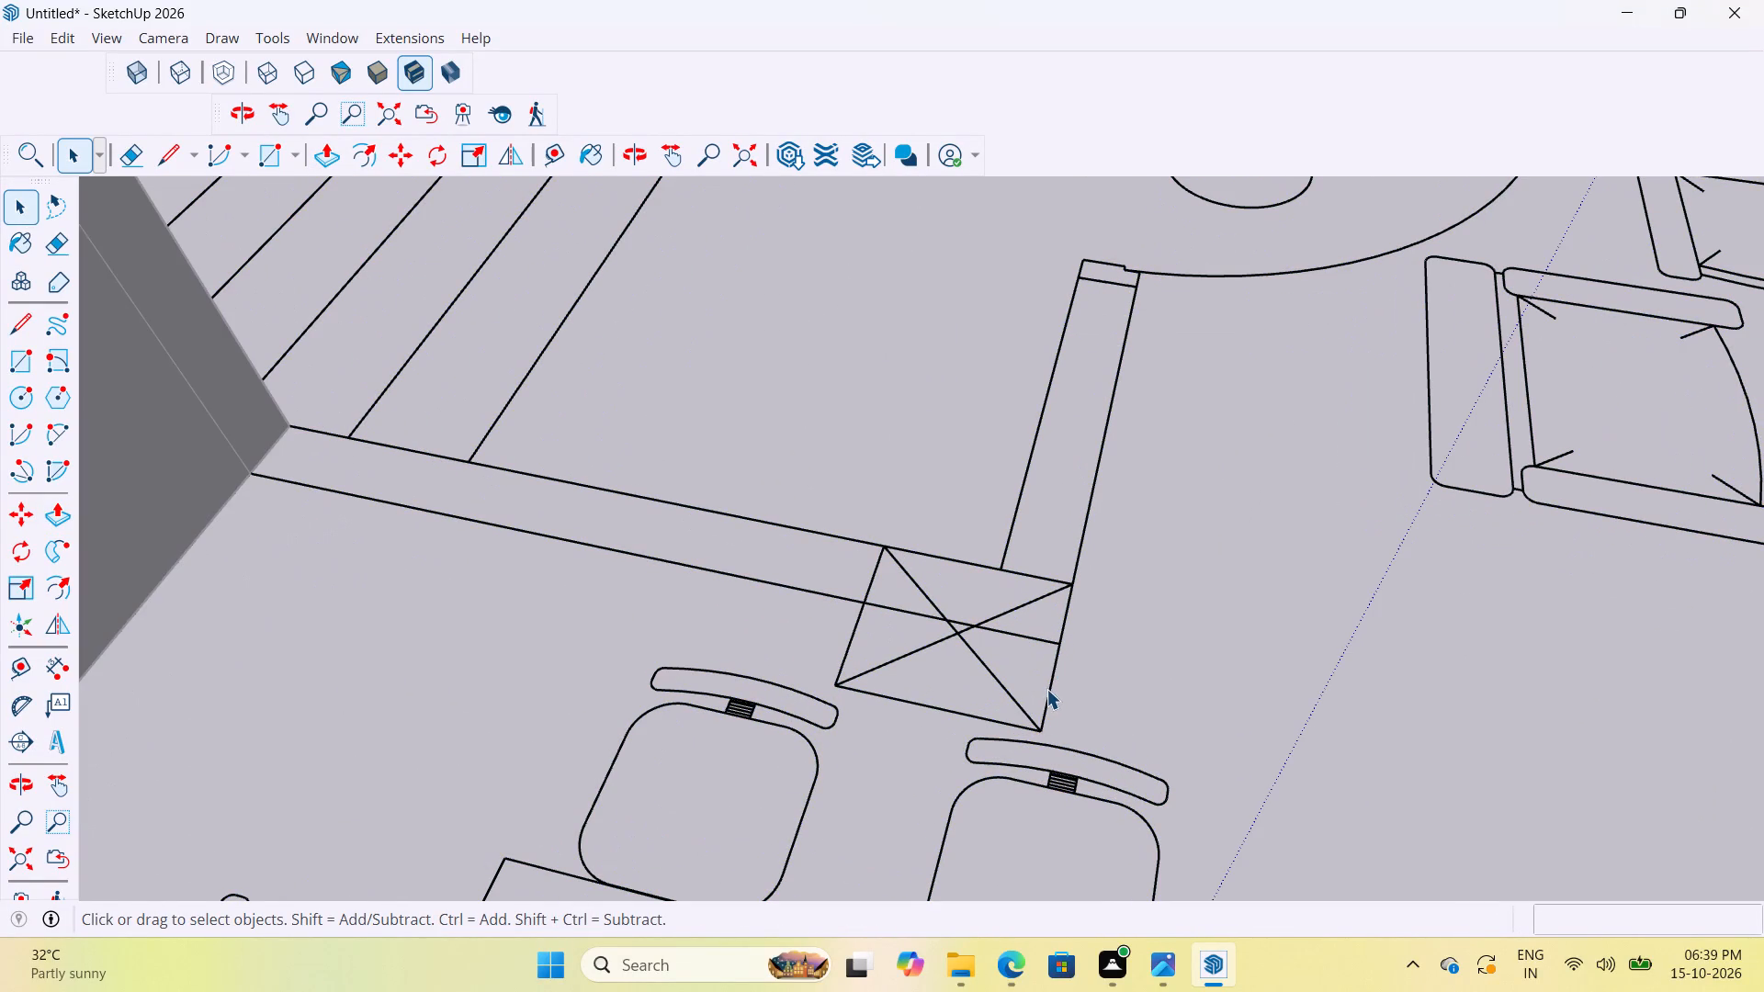
left_click(1046, 689)
key("Delete")
scroll(732, 663, "down", 1)
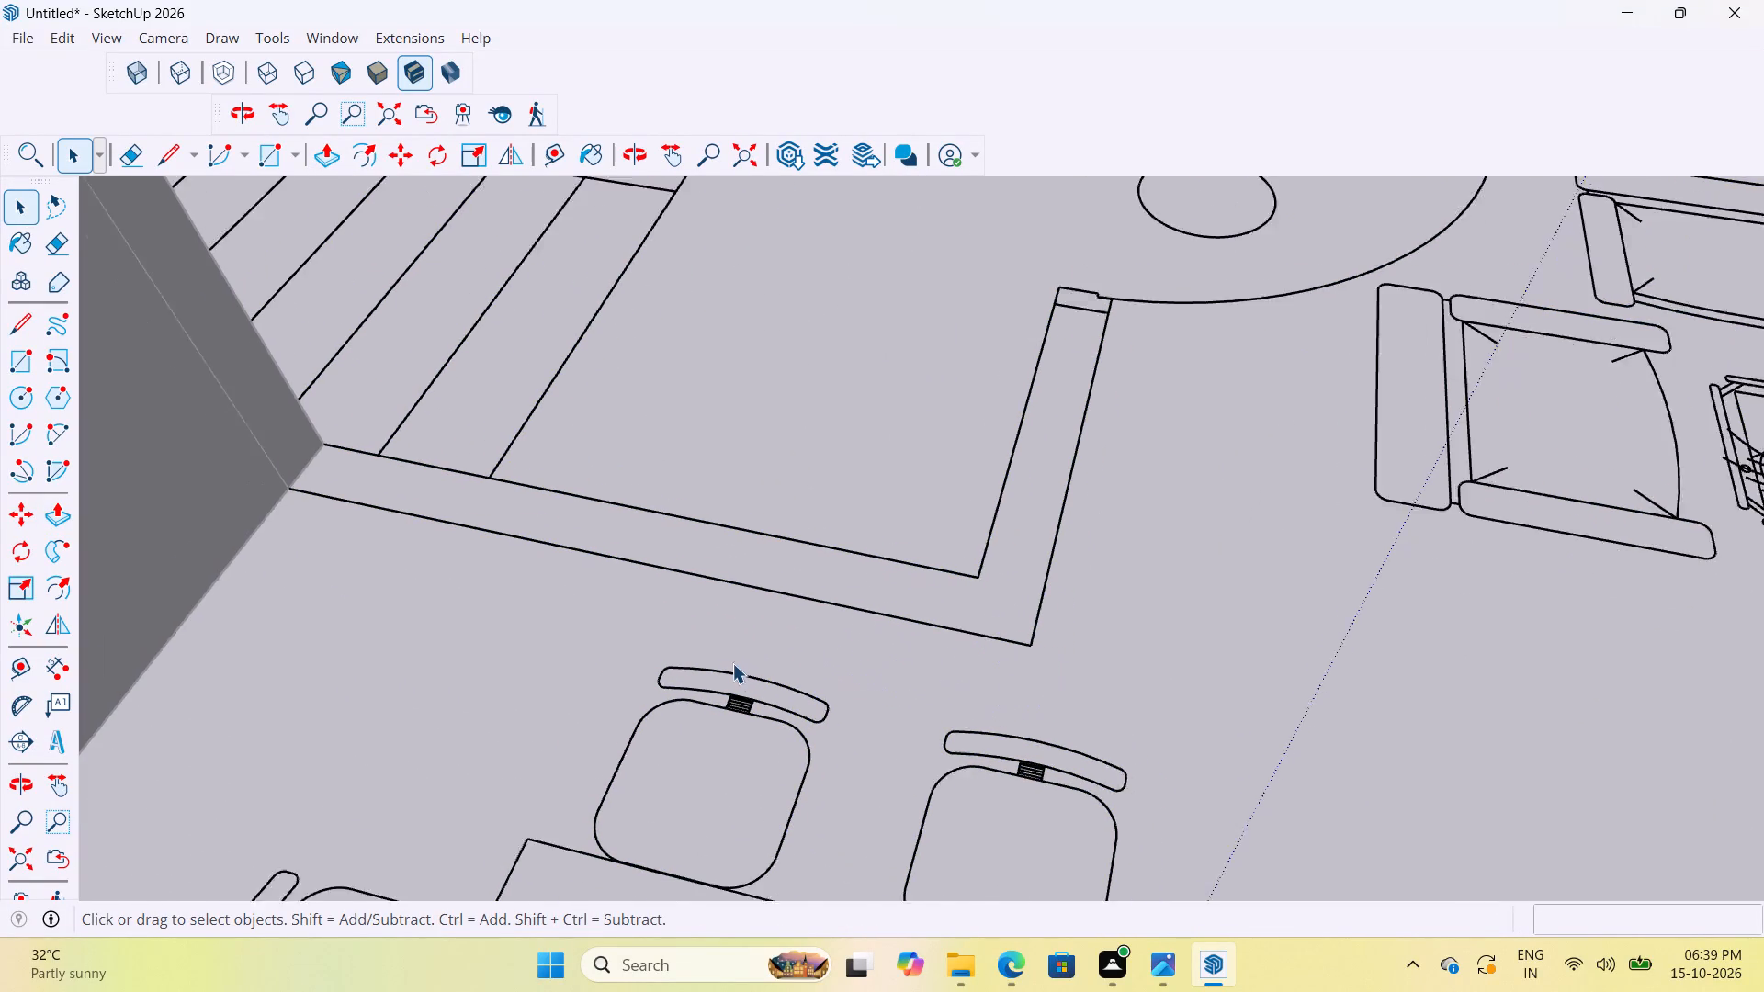
scroll(732, 663, "down", 8)
scroll(534, 554, "up", 4)
scroll(702, 626, "down", 9)
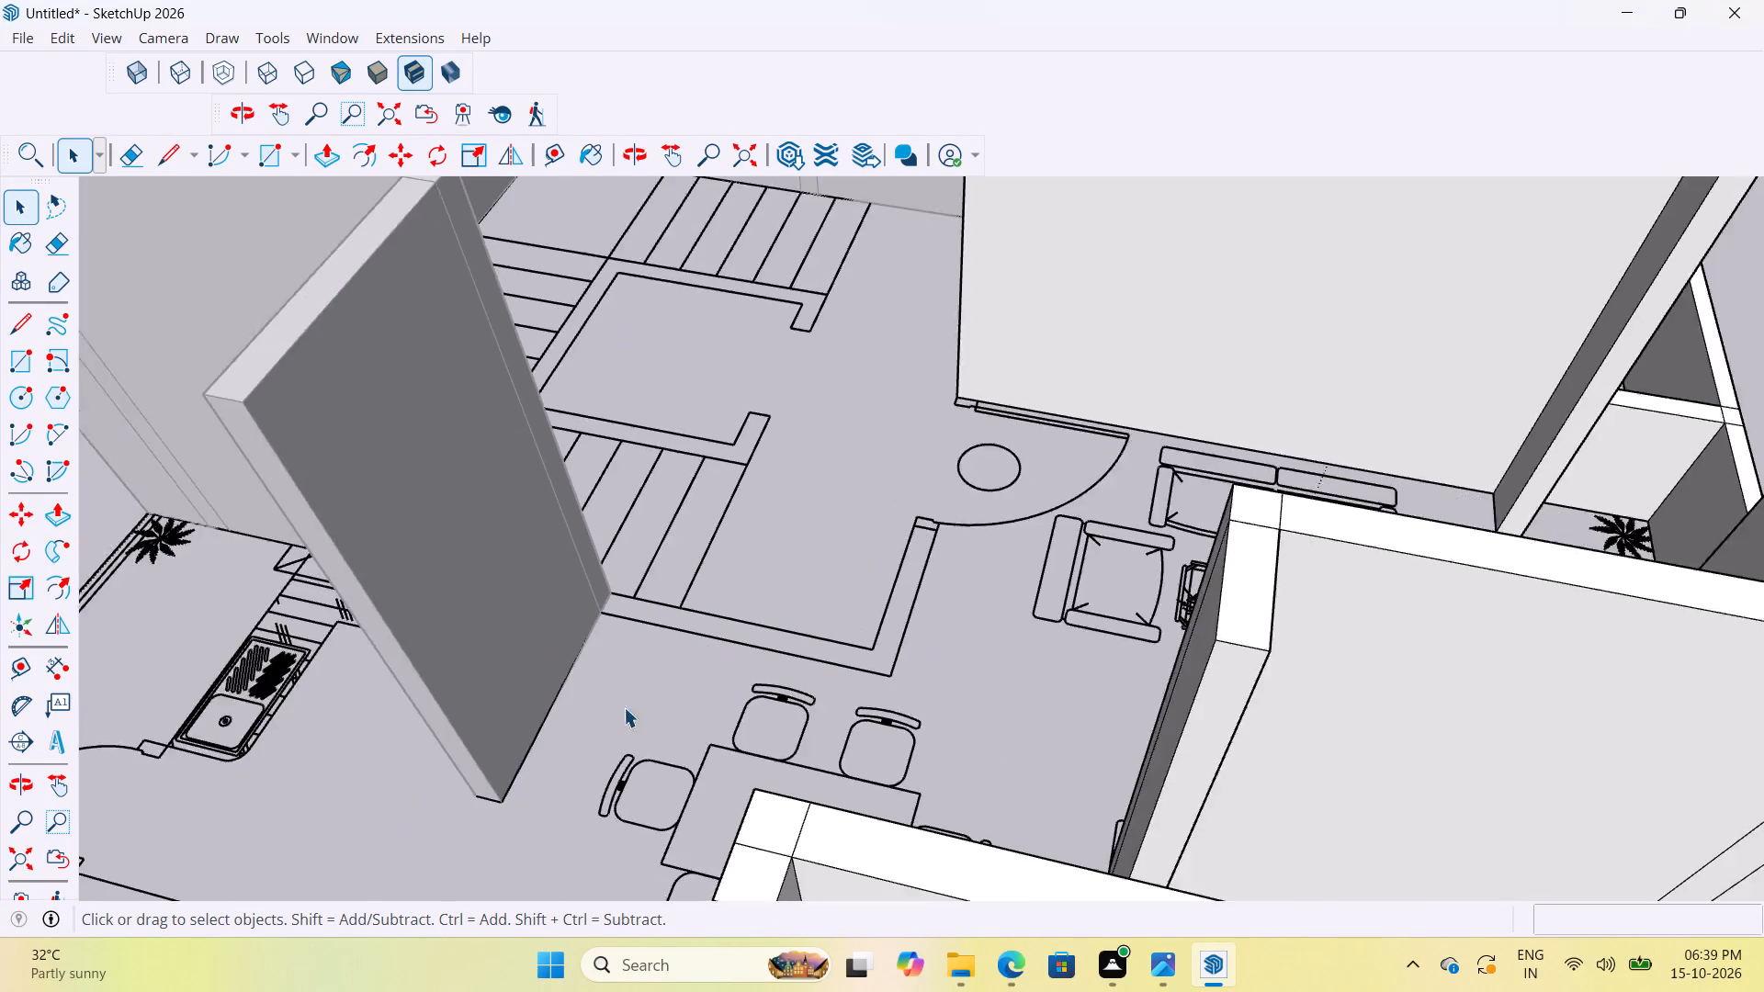
scroll(624, 707, "down", 2)
left_click(495, 778)
scroll(854, 624, "down", 10)
left_click(1179, 596)
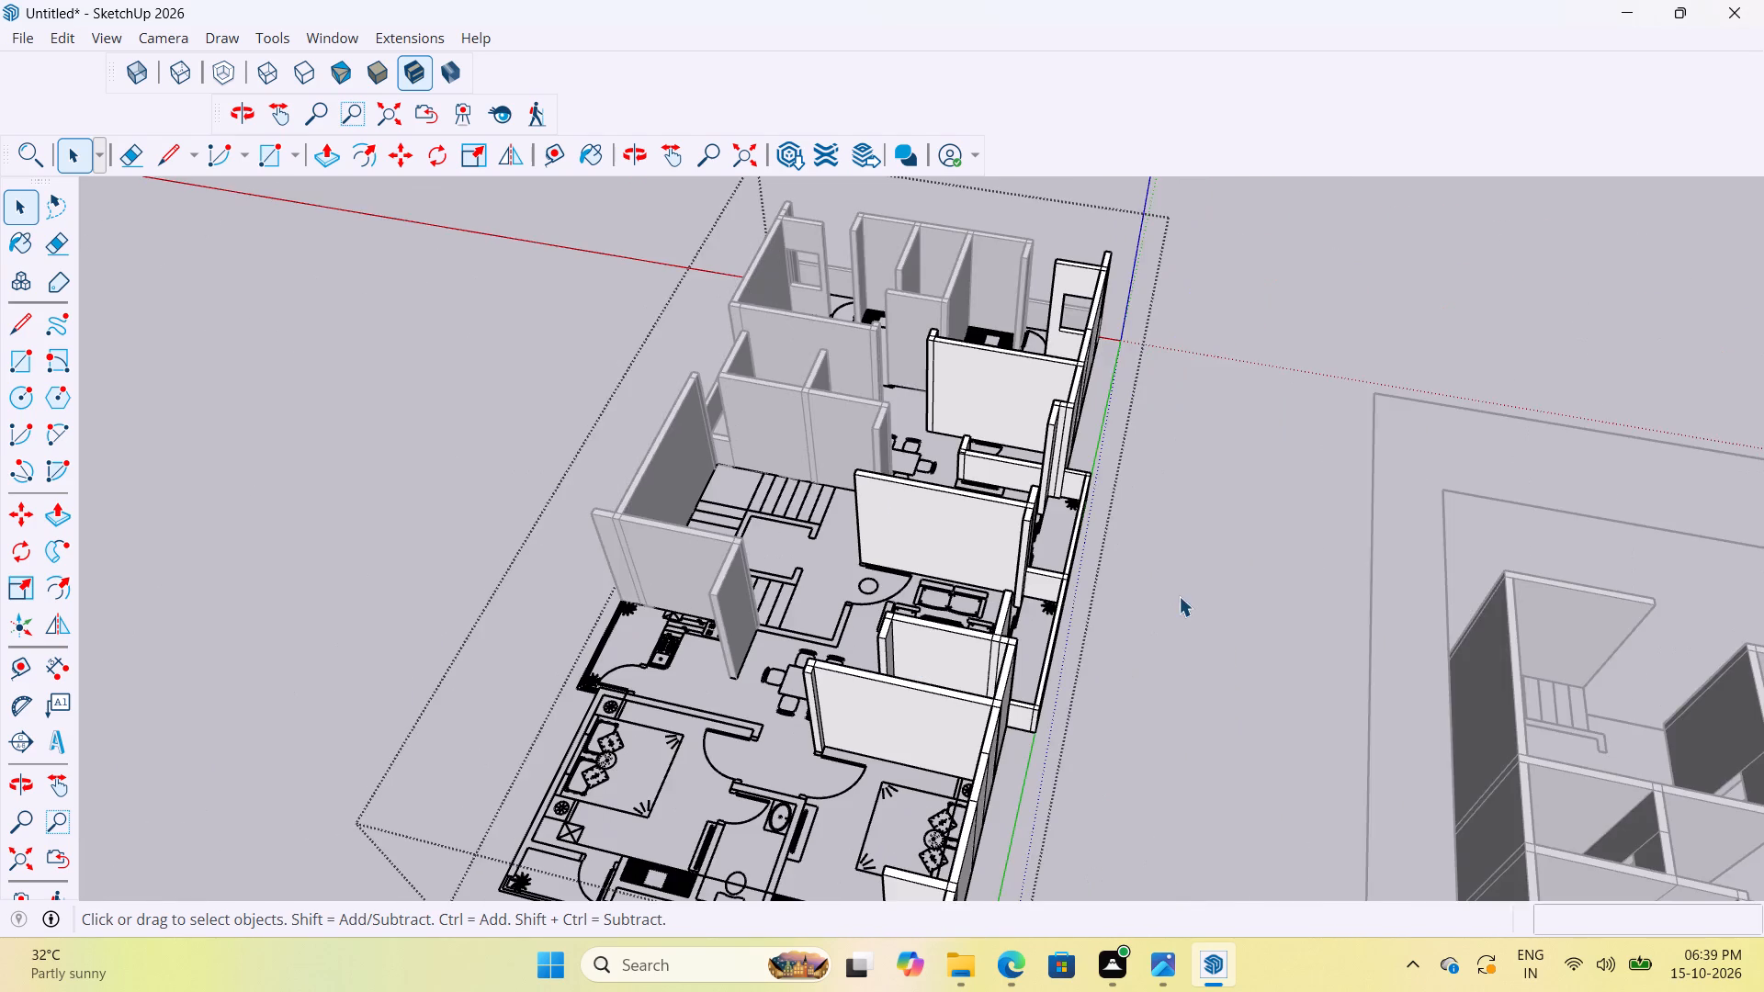
Reopen the wall group and pull the kitchen wall's end face about 5' 6 3/8" past the stairs to the inner corner by the dining table.
scroll(787, 631, "up", 13)
double_click(723, 569)
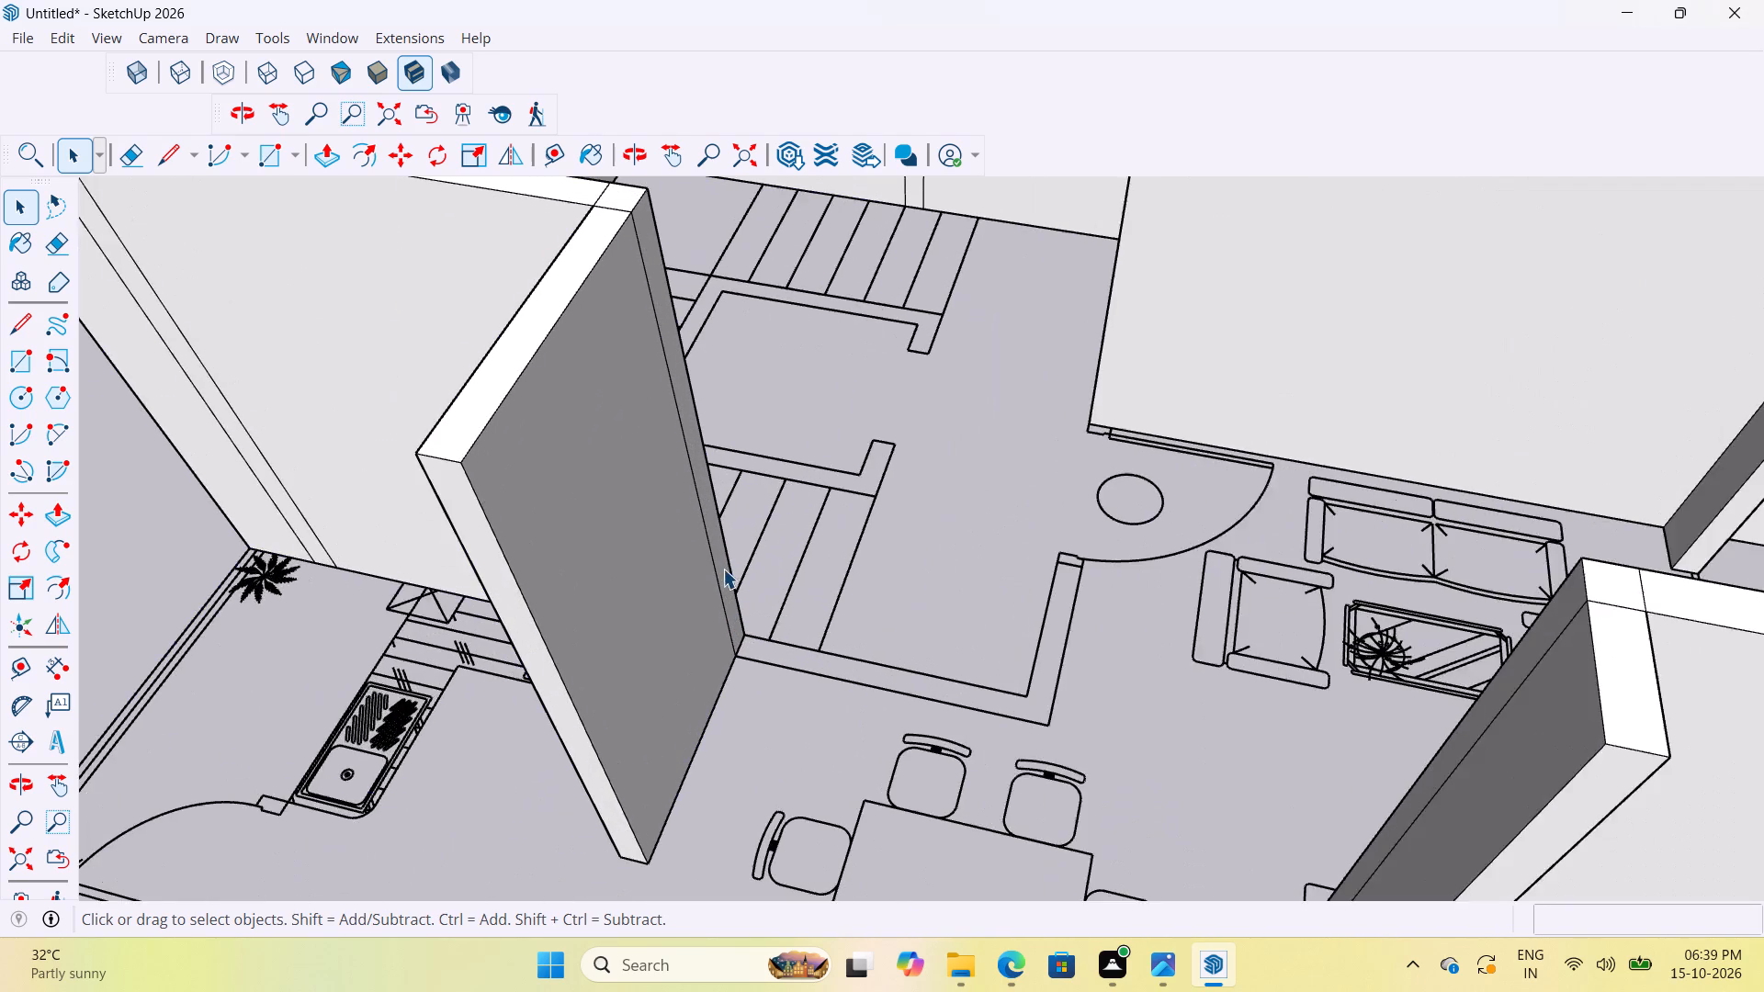
scroll(723, 570, "up", 9)
key("p")
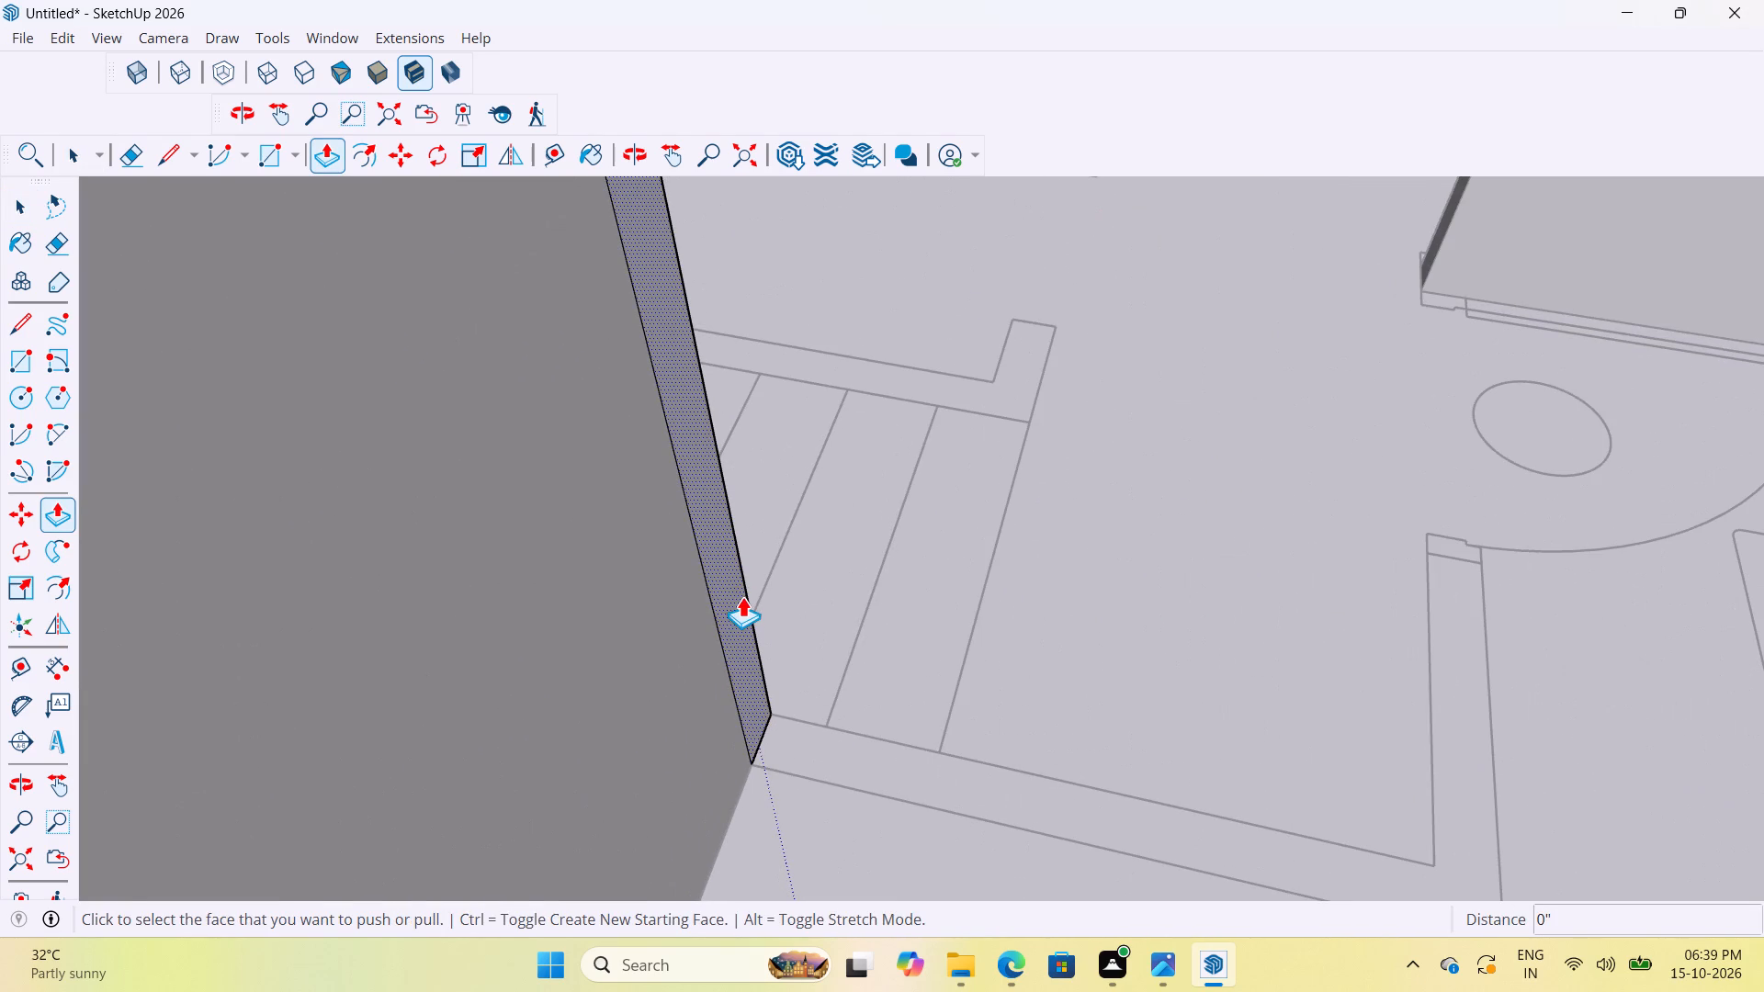
left_click(742, 596)
scroll(795, 610, "down", 11)
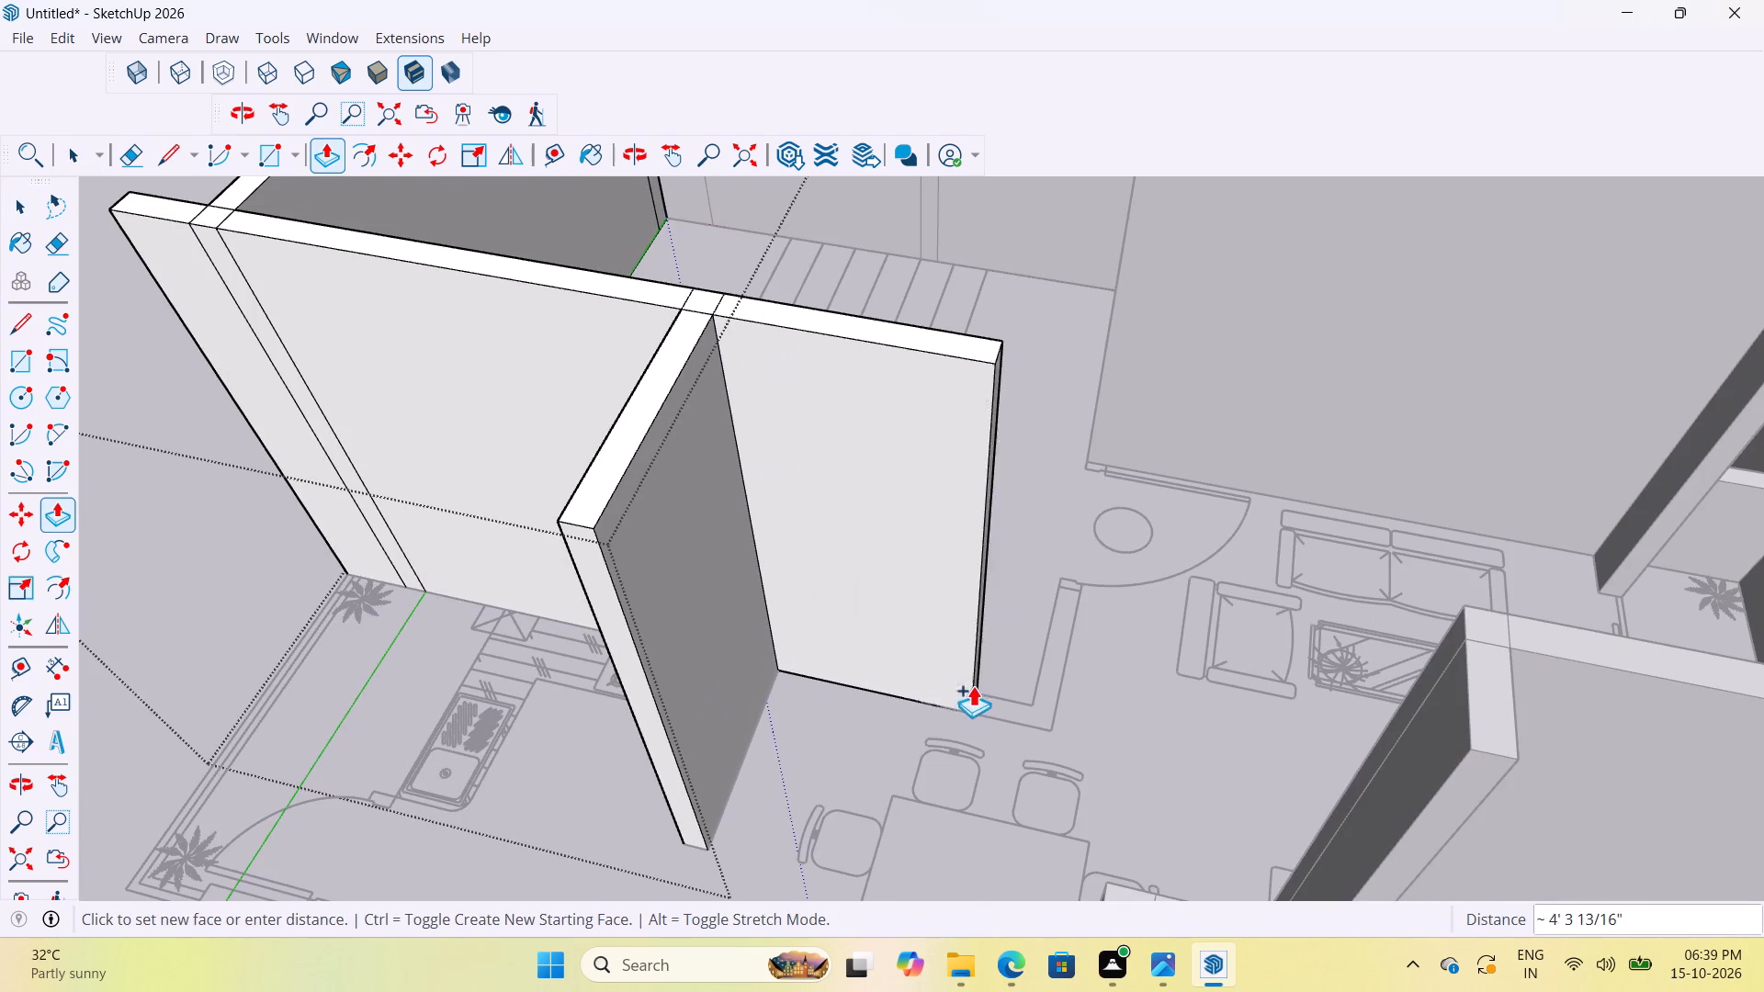
scroll(1044, 702, "up", 6)
middle_click_drag(1012, 672, 717, 625)
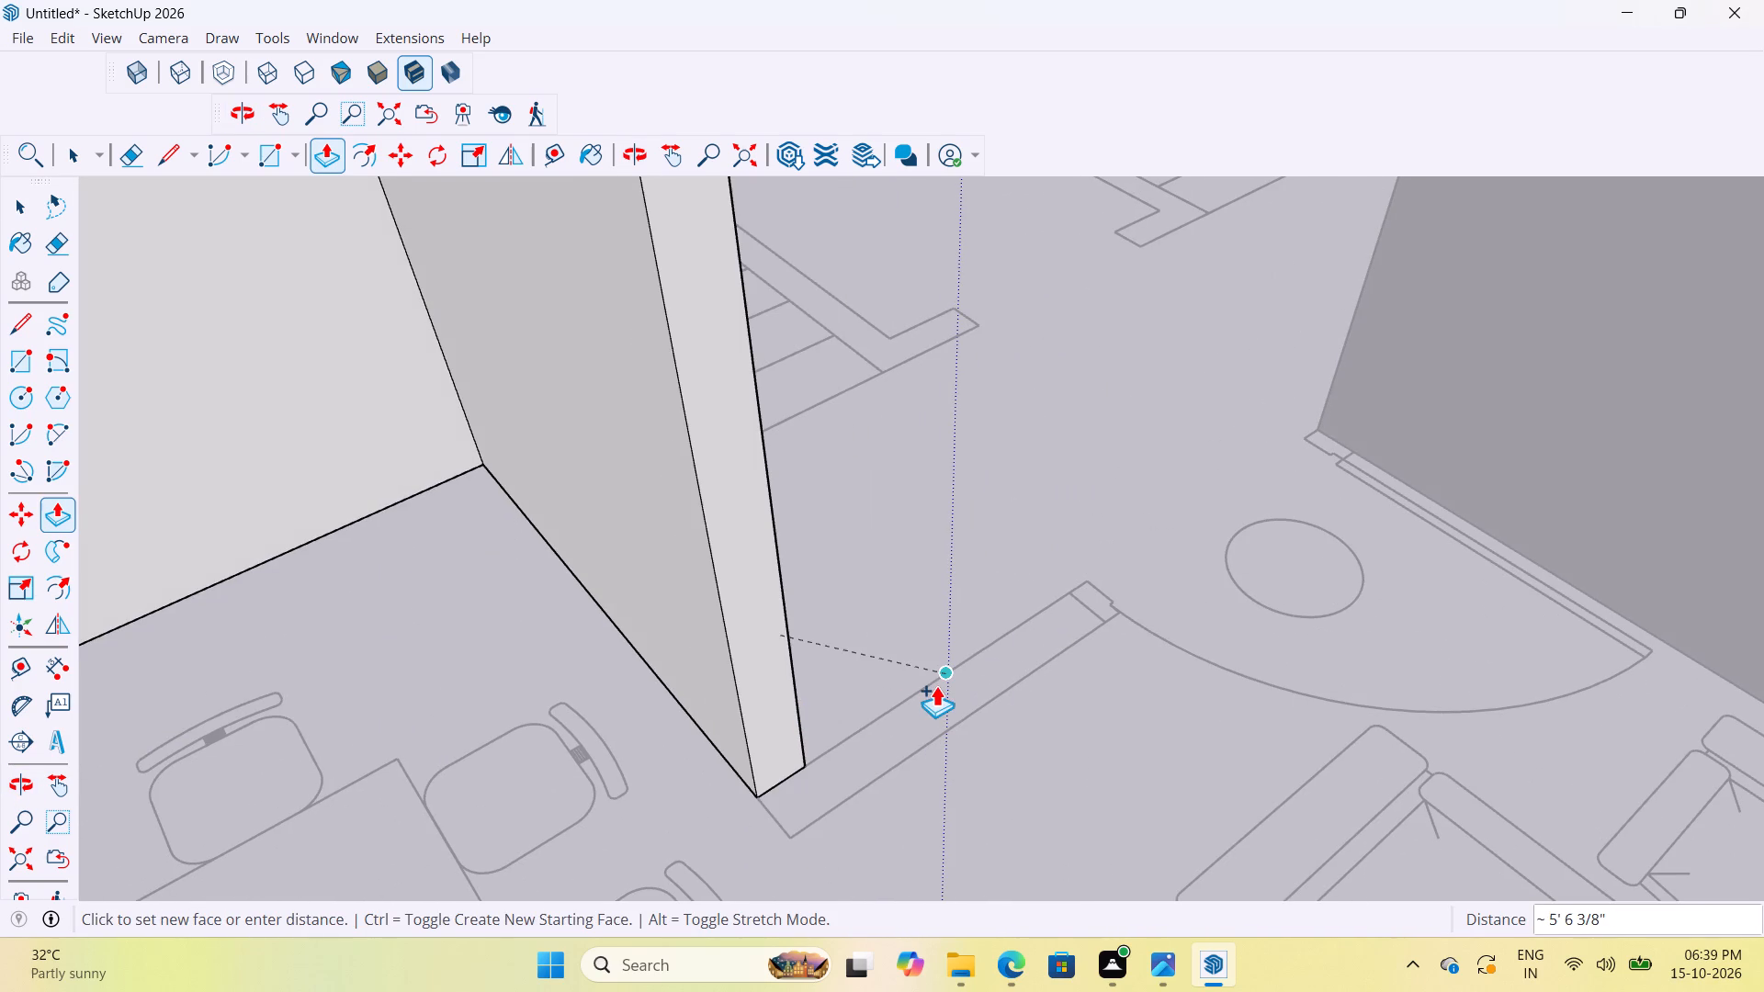
left_click(936, 685)
Extend the wall's end face another 6" to the outer edge of the corner on the plan.
scroll(887, 730, "up", 4)
middle_click_drag(962, 733, 784, 723)
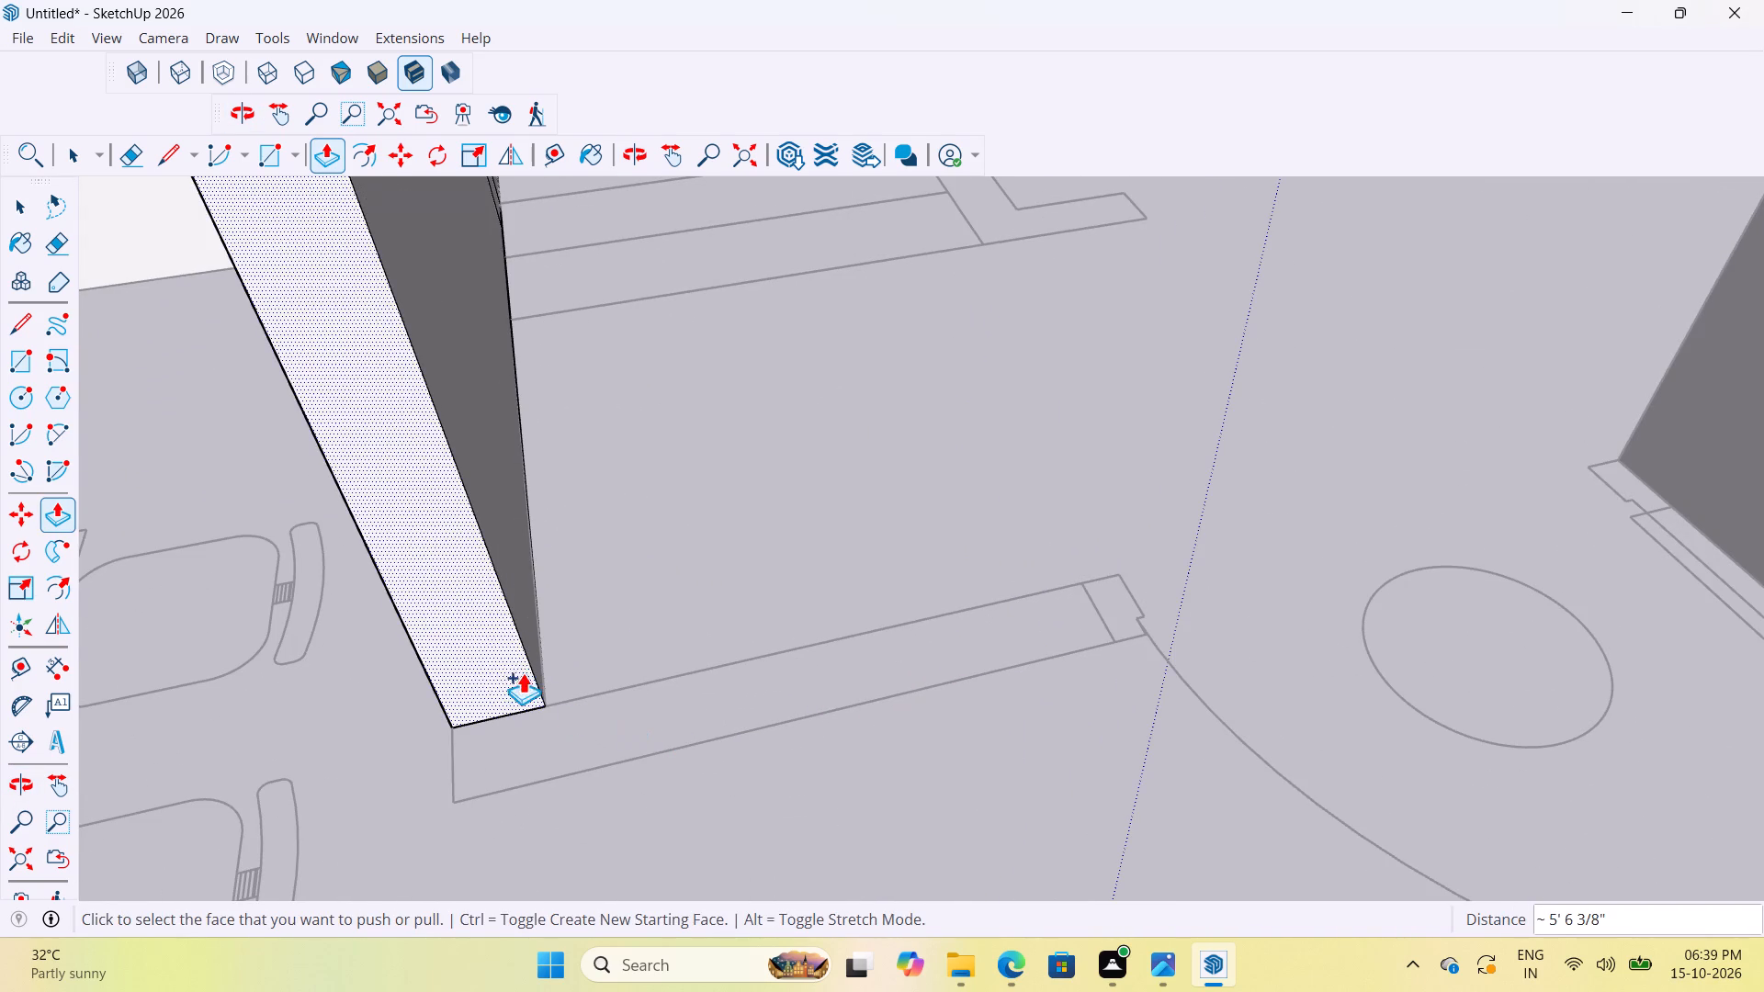
left_click(492, 665)
left_click(743, 736)
Pull the corner section's side face about 3' 2 13/16" along the short return wall to the entrance door frame and leave the group.
scroll(815, 786, "down", 4)
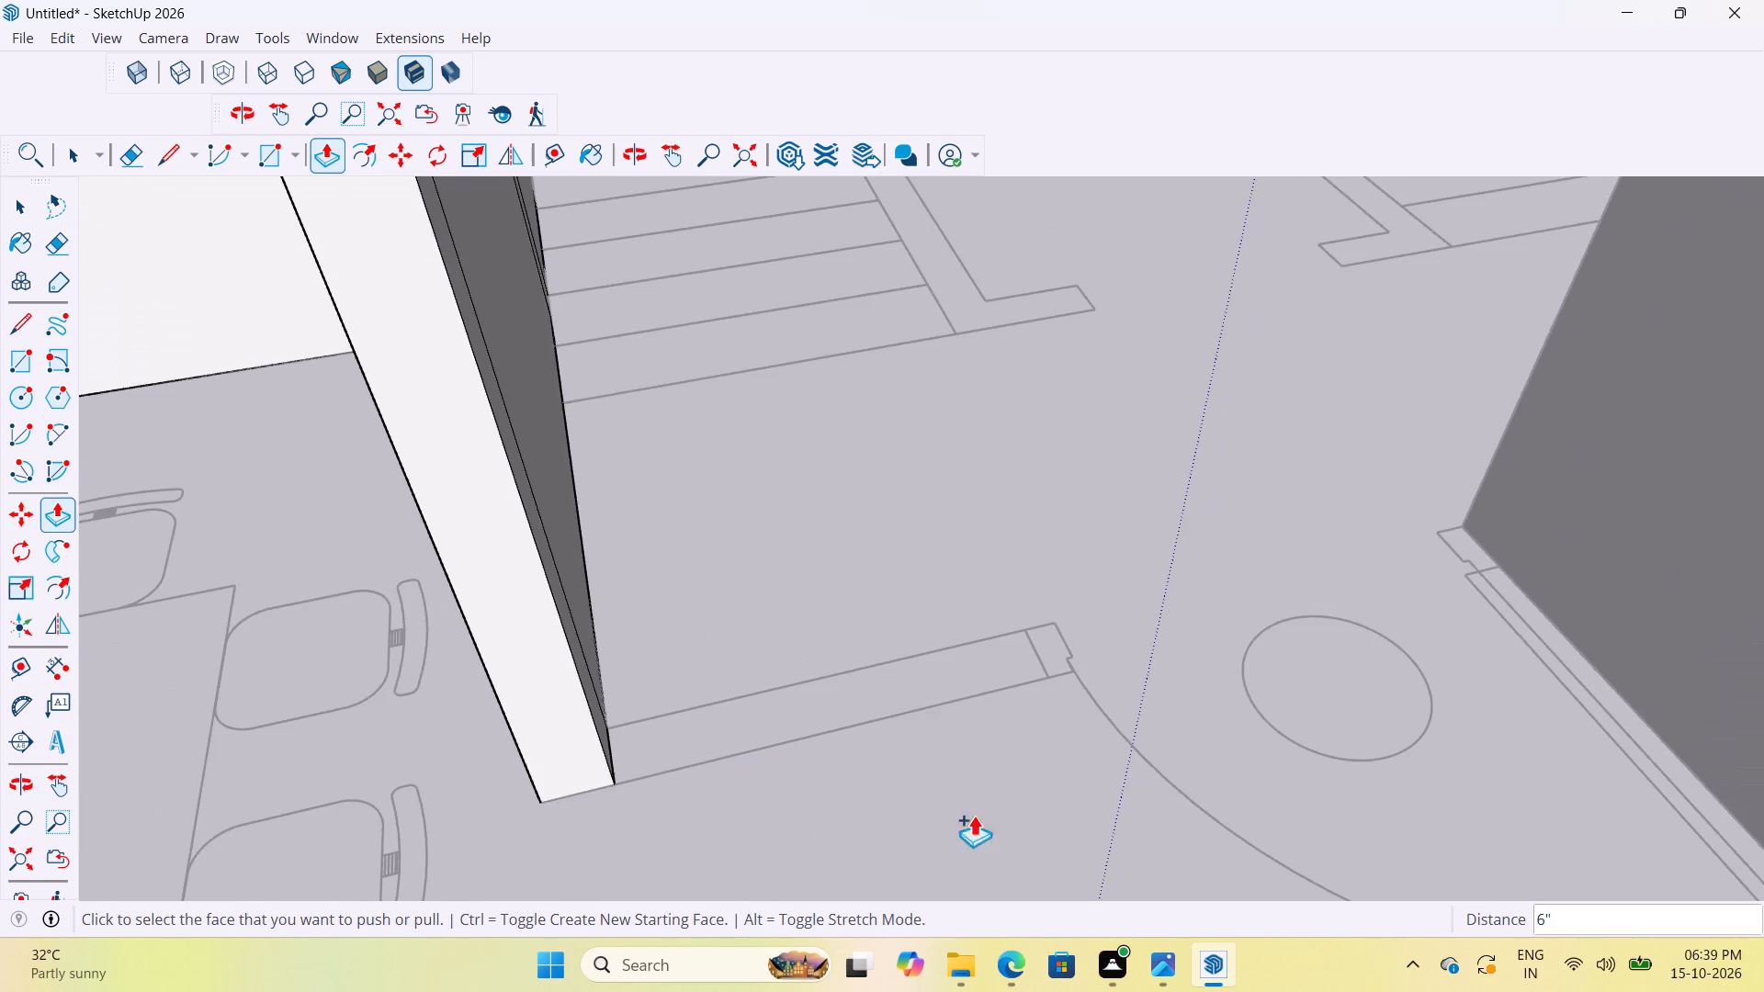
middle_click_drag(1013, 775, 709, 771)
left_click(526, 532)
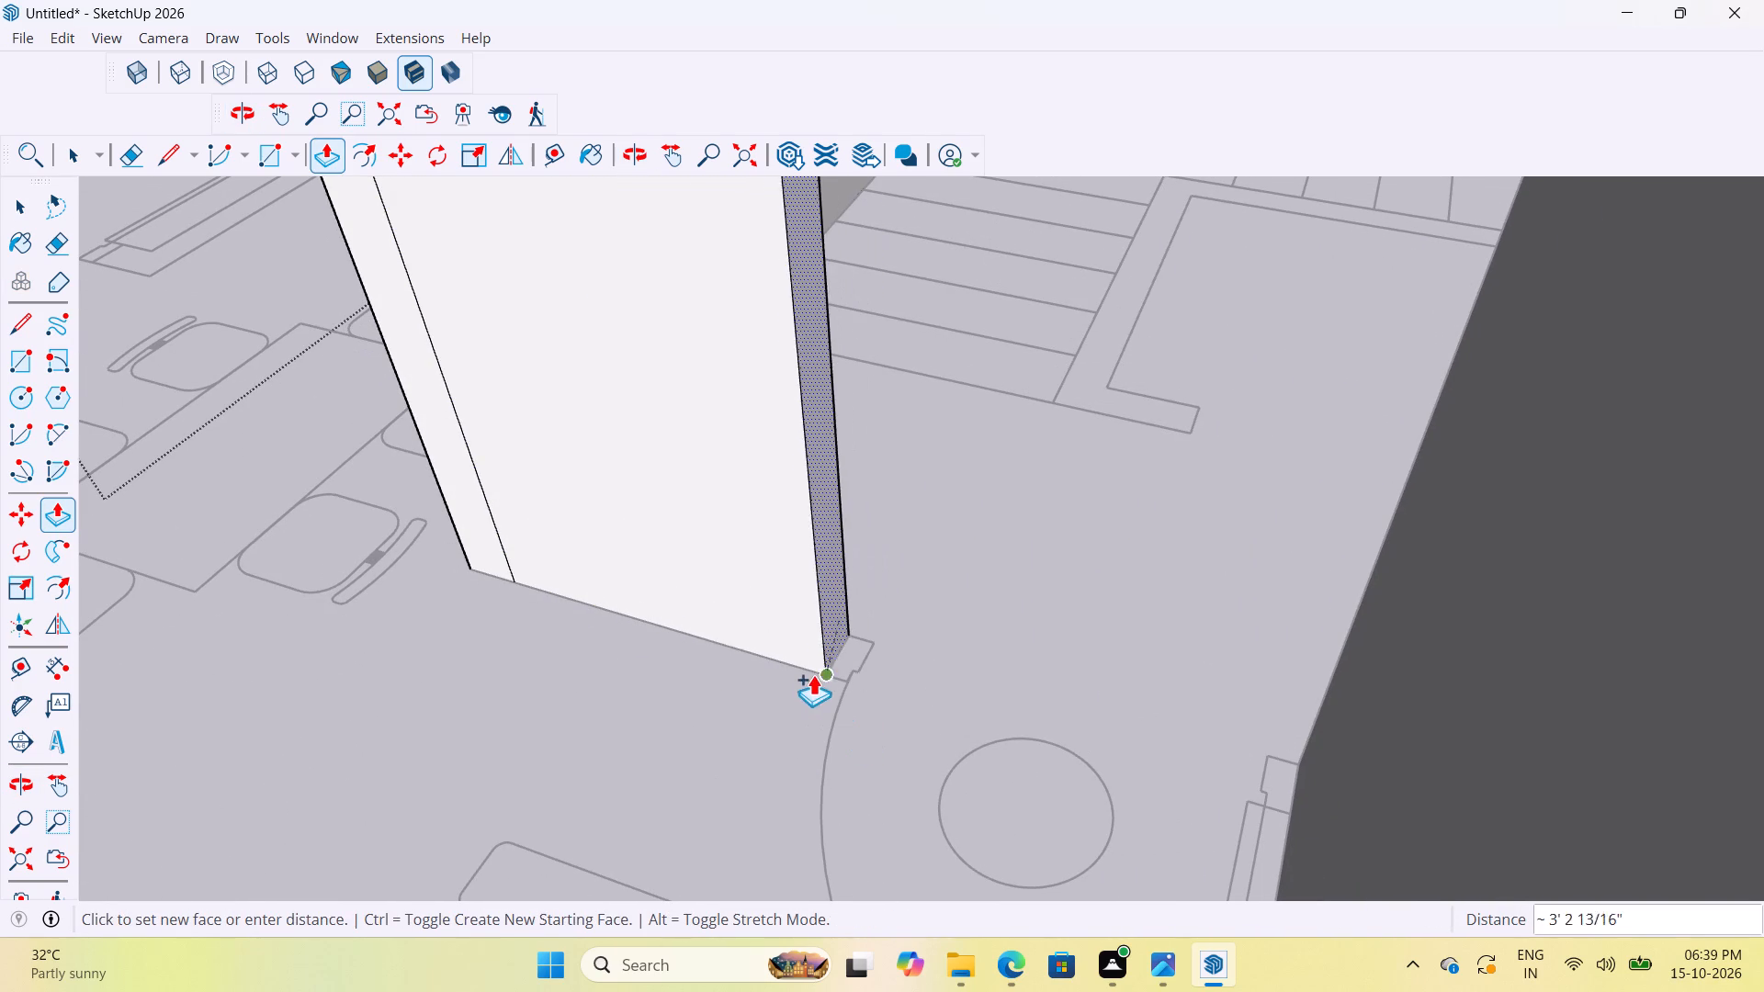
left_click(826, 674)
scroll(862, 680, "down", 19)
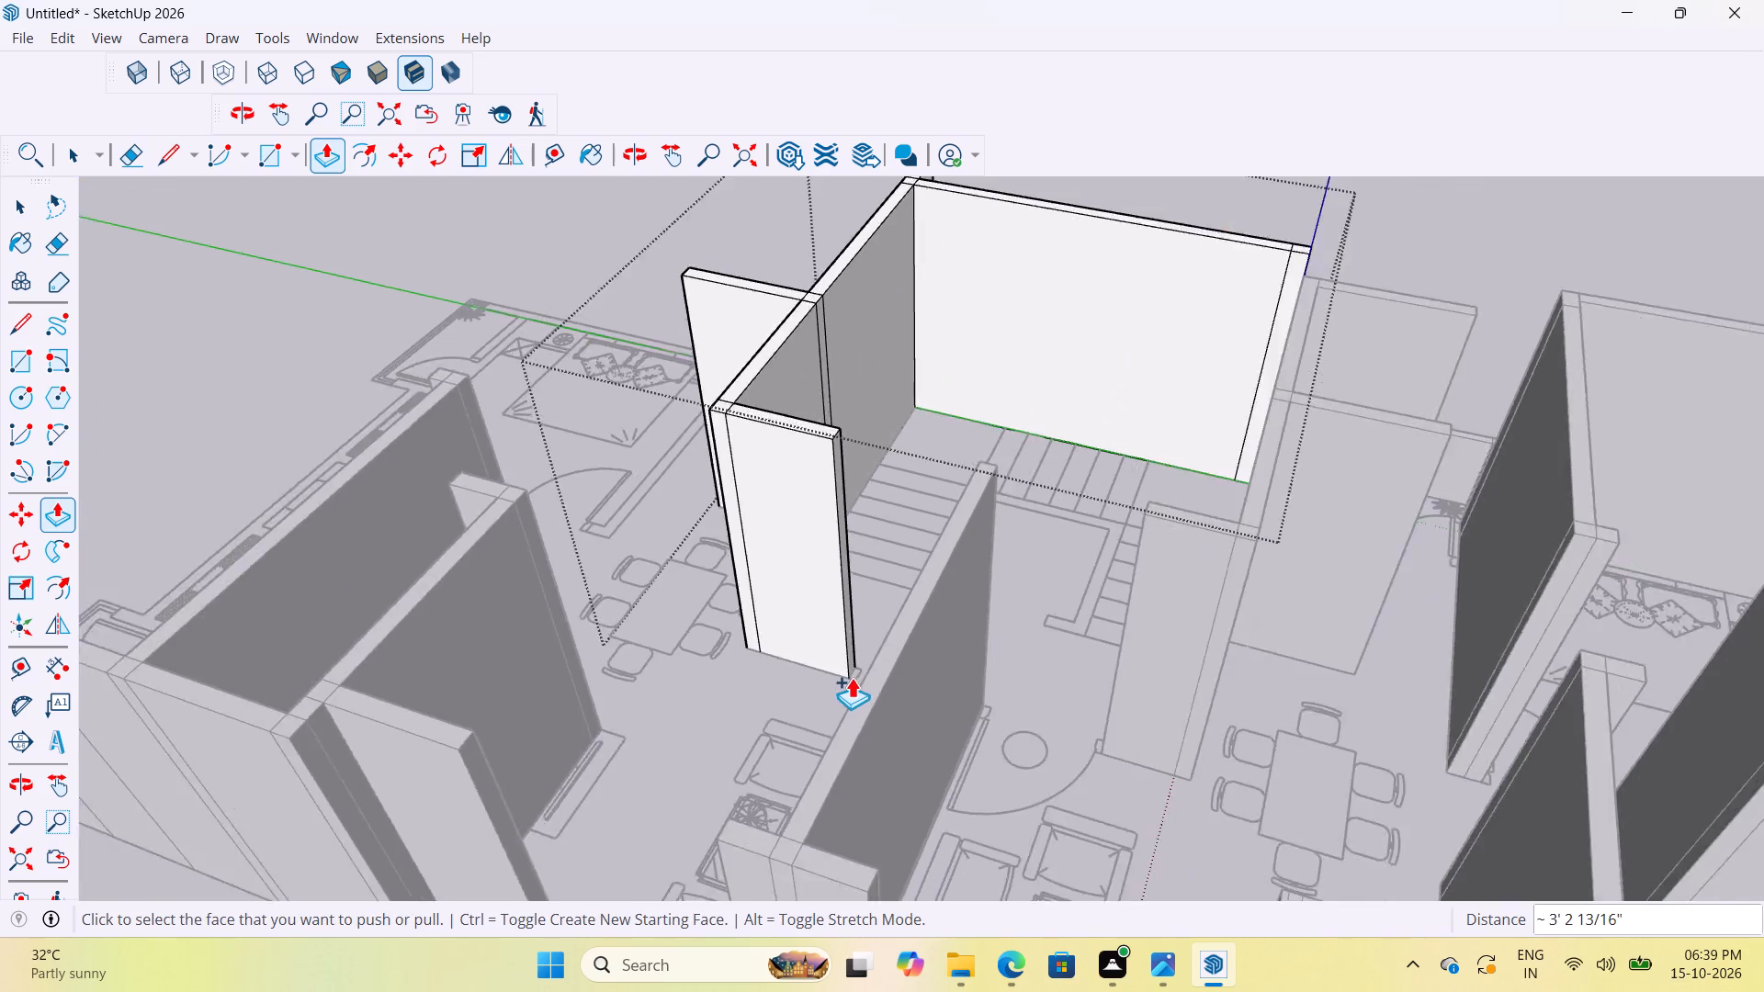
scroll(852, 677, "down", 6)
middle_click_drag(765, 743, 1185, 752)
key("space")
key("space")
left_click(1427, 745)
Examine the new kitchen, partition and dining walls against the plan from several sides.
scroll(1013, 764, "up", 3)
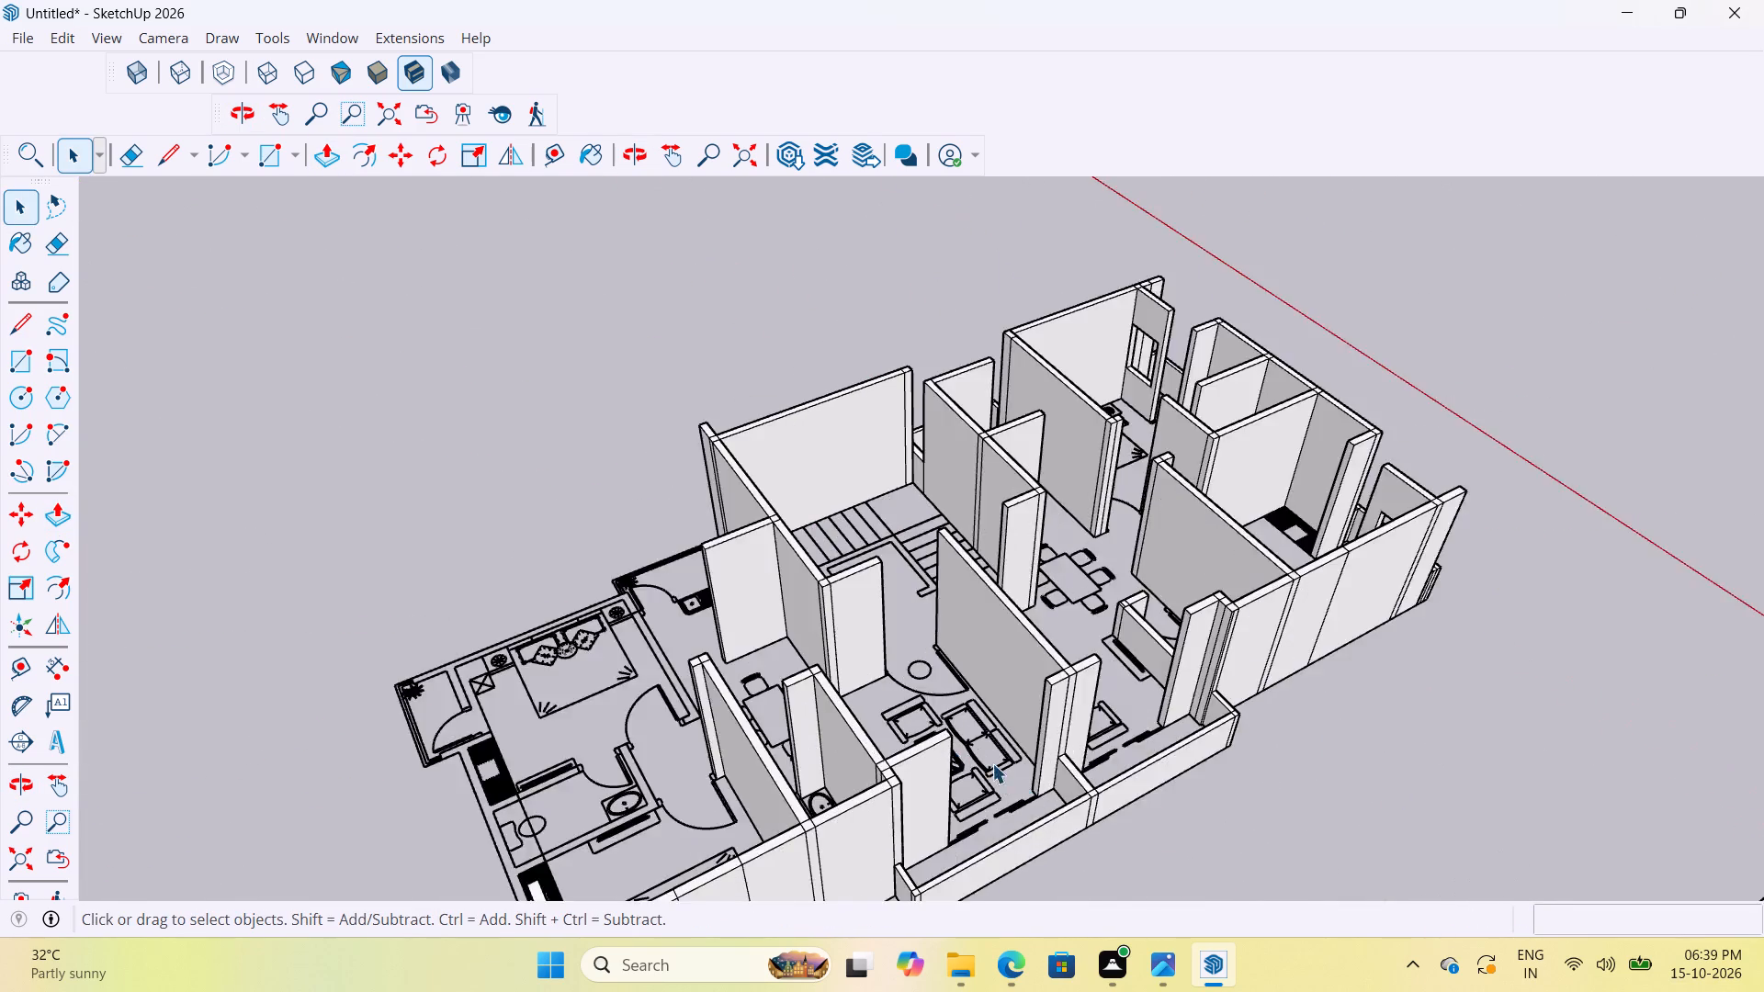
scroll(992, 763, "up", 6)
middle_click_drag(875, 710, 1193, 671)
scroll(1078, 637, "down", 11)
scroll(1035, 597, "up", 3)
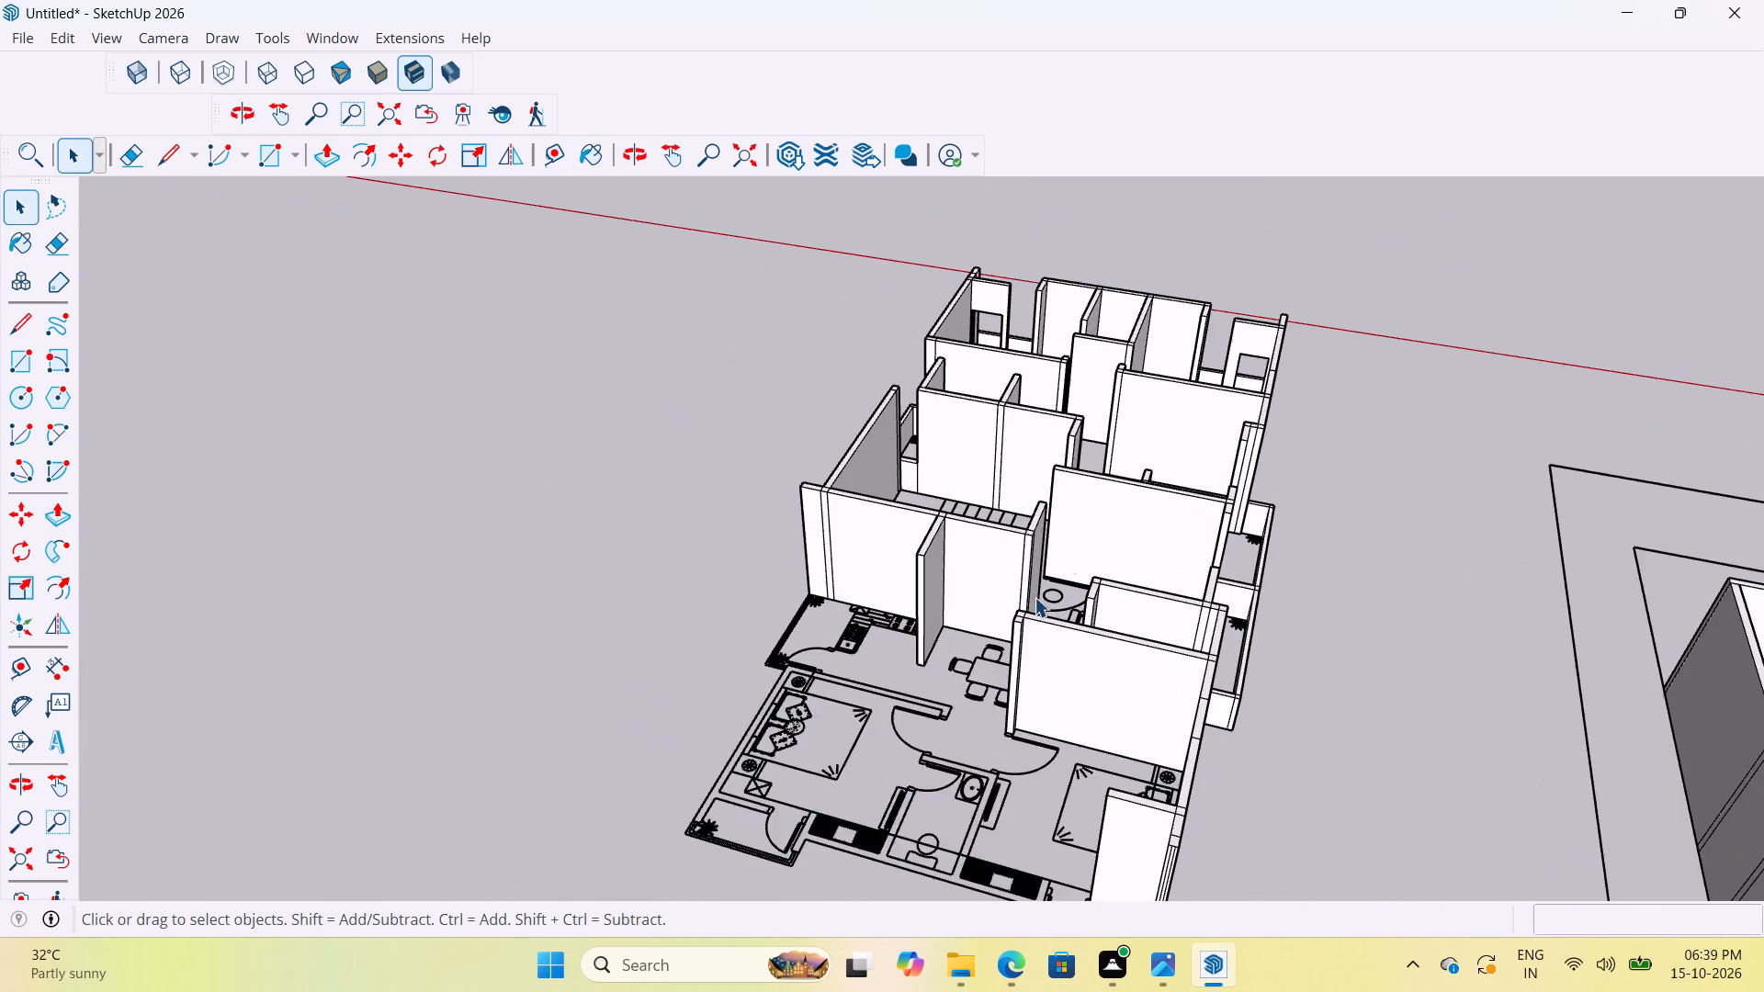
scroll(1035, 597, "up", 1)
scroll(1078, 502, "down", 4)
scroll(1019, 587, "up", 2)
middle_click_drag(1020, 586, 1421, 659)
scroll(1287, 653, "up", 3)
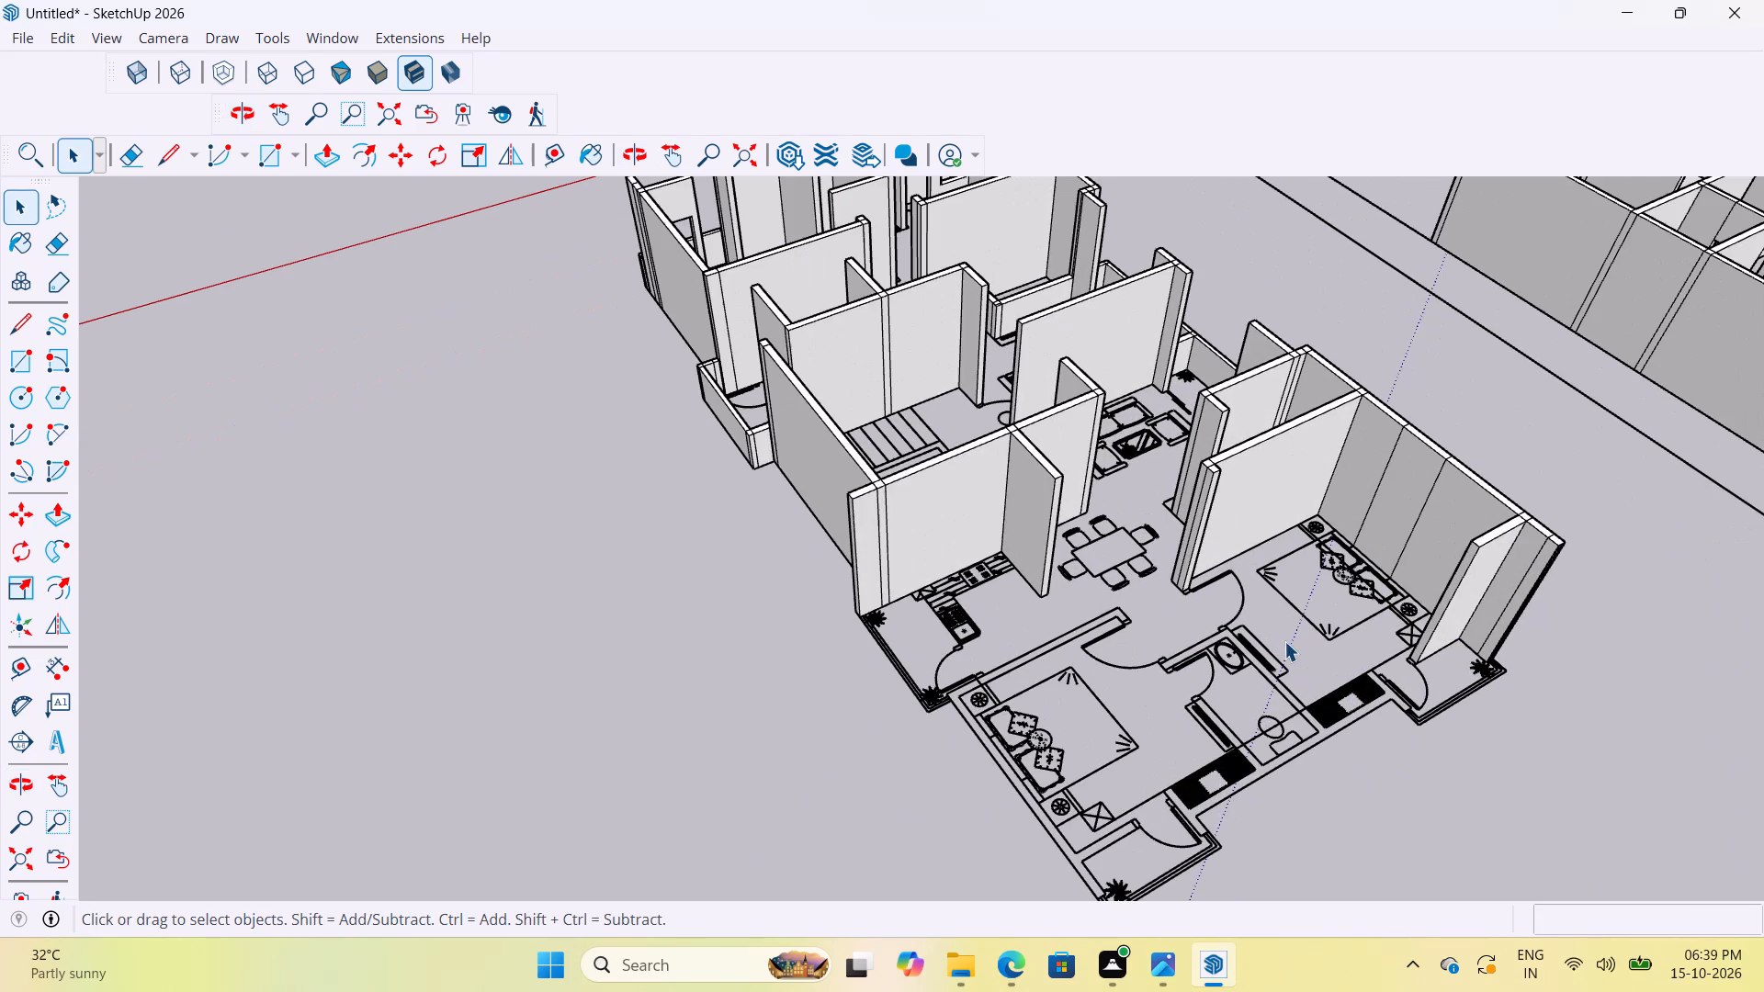
scroll(1055, 601, "down", 5)
scroll(1075, 650, "up", 14)
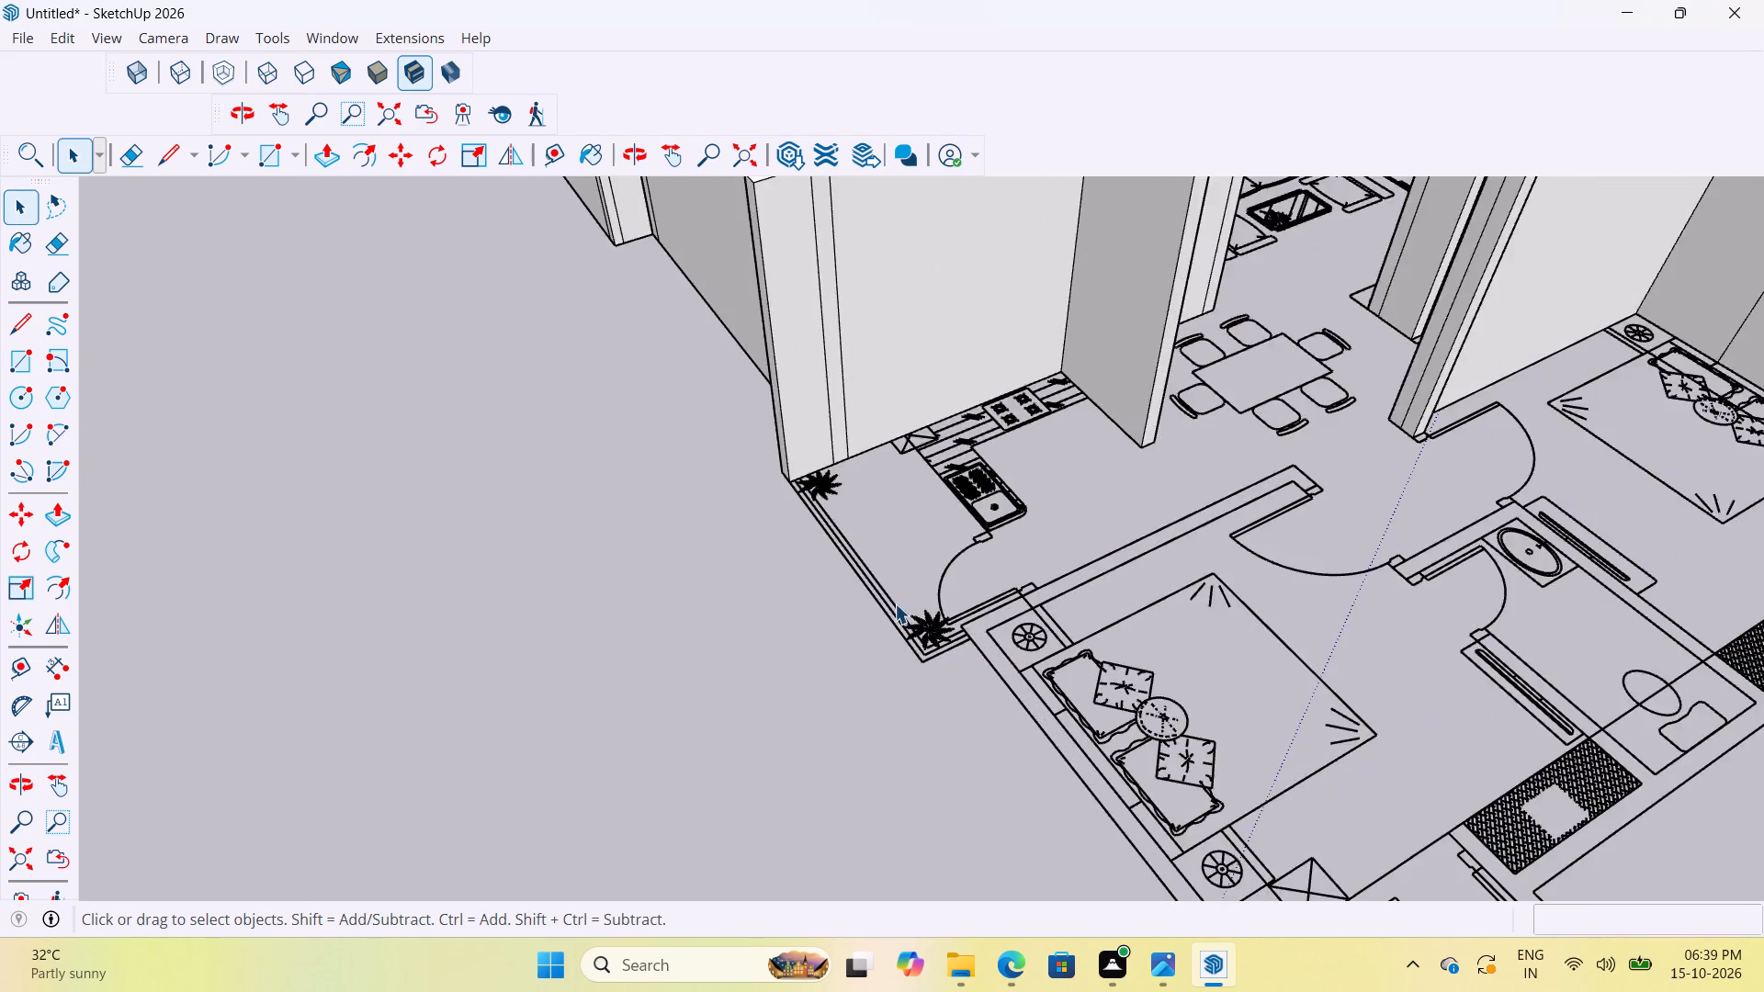
scroll(895, 603, "up", 3)
scroll(877, 562, "down", 12)
scroll(1097, 427, "up", 8)
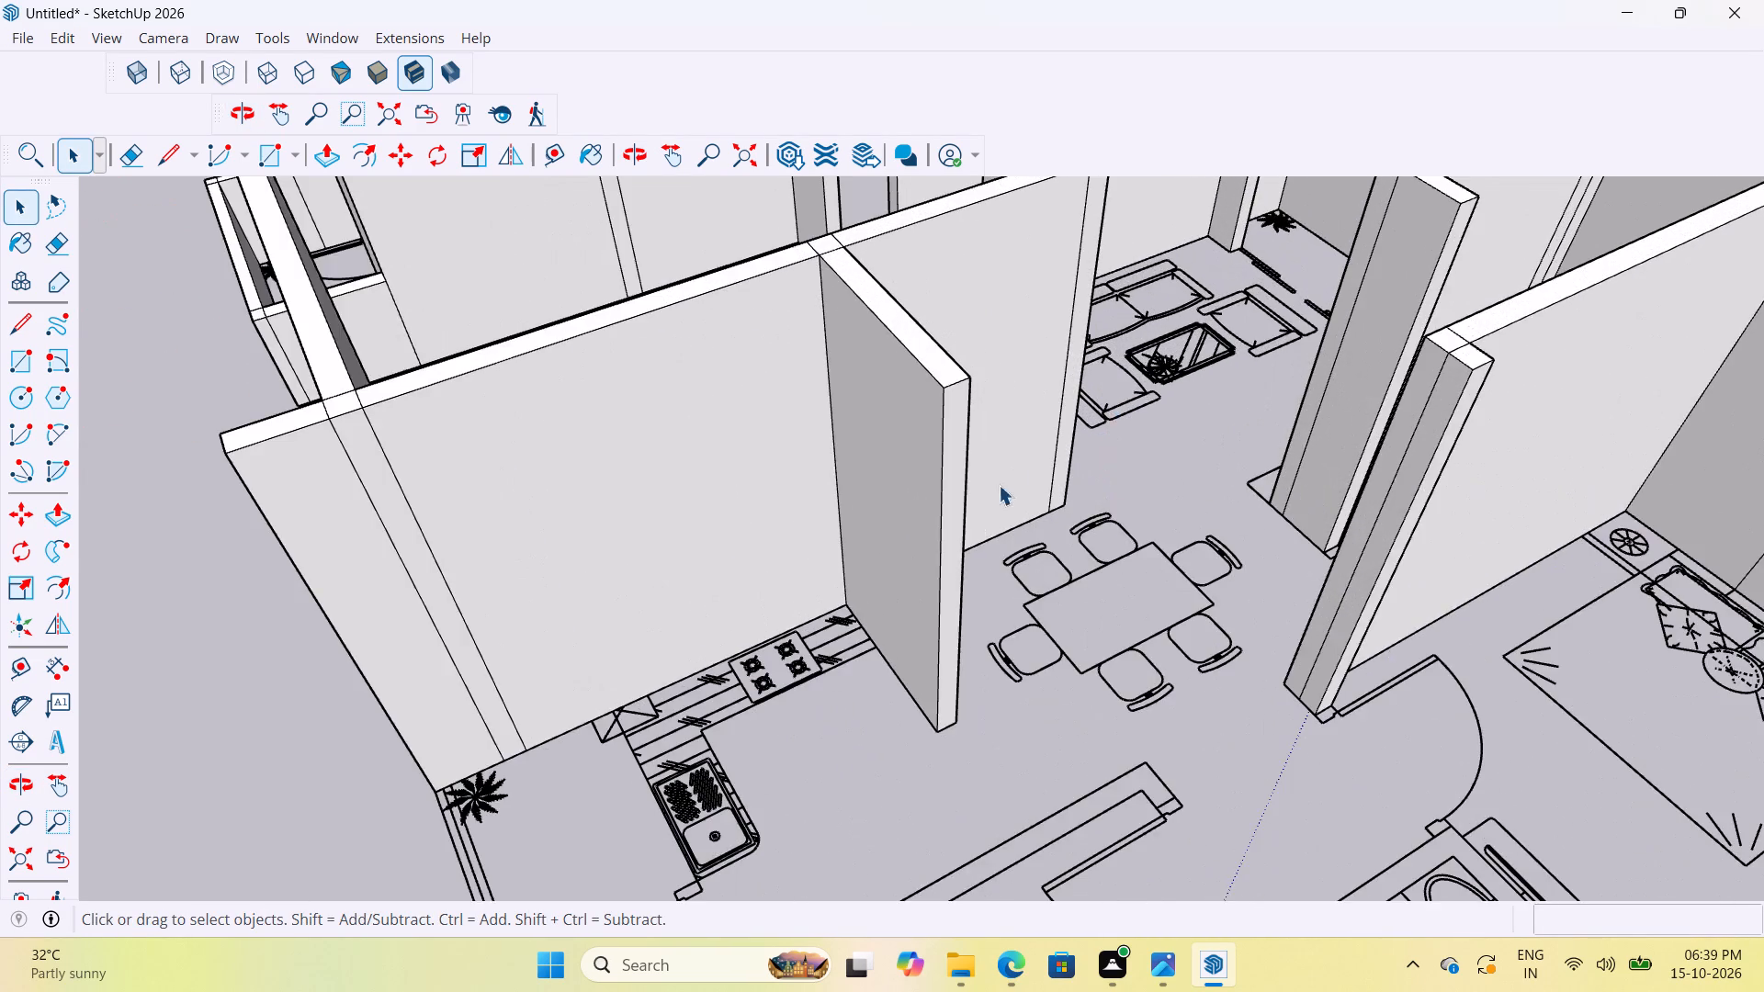
middle_click_drag(974, 522, 616, 532)
scroll(899, 545, "down", 10)
middle_click_drag(856, 463, 1455, 528)
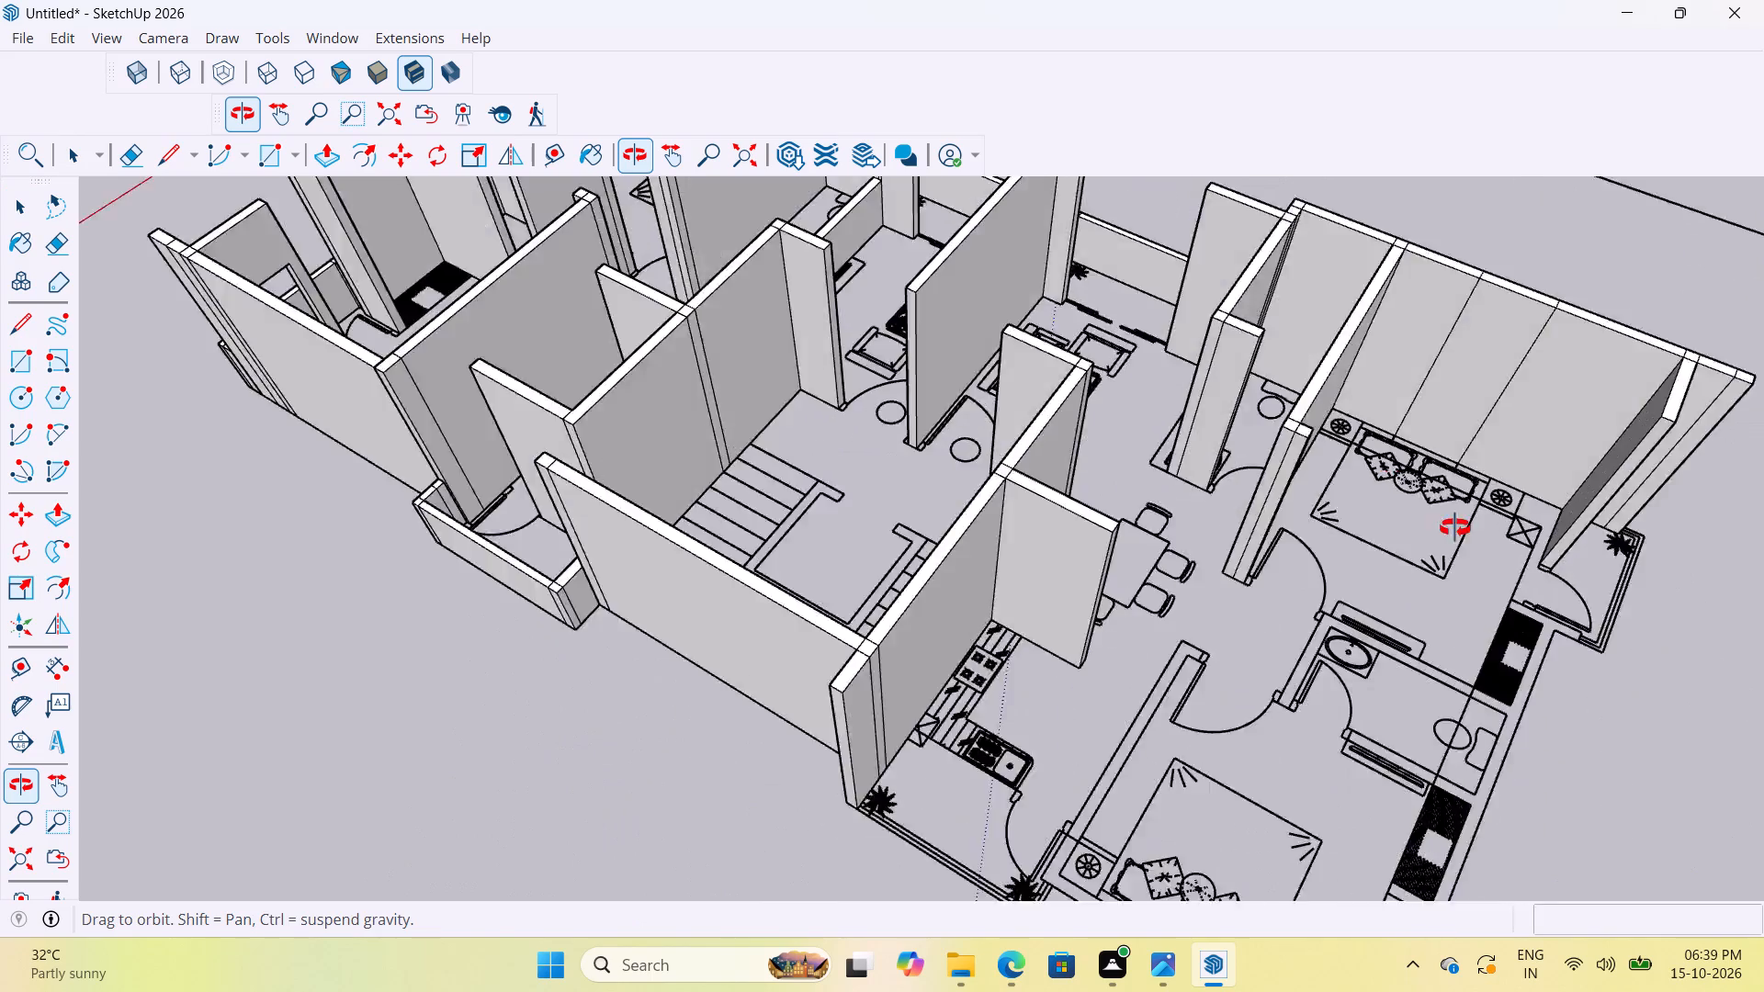
Examine the stair, living and dining walls against the plan from several sides.
middle_click_drag(1455, 528, 1763, 551)
scroll(1272, 603, "down", 4)
middle_click_drag(1087, 486, 1339, 455)
scroll(1238, 380, "up", 5)
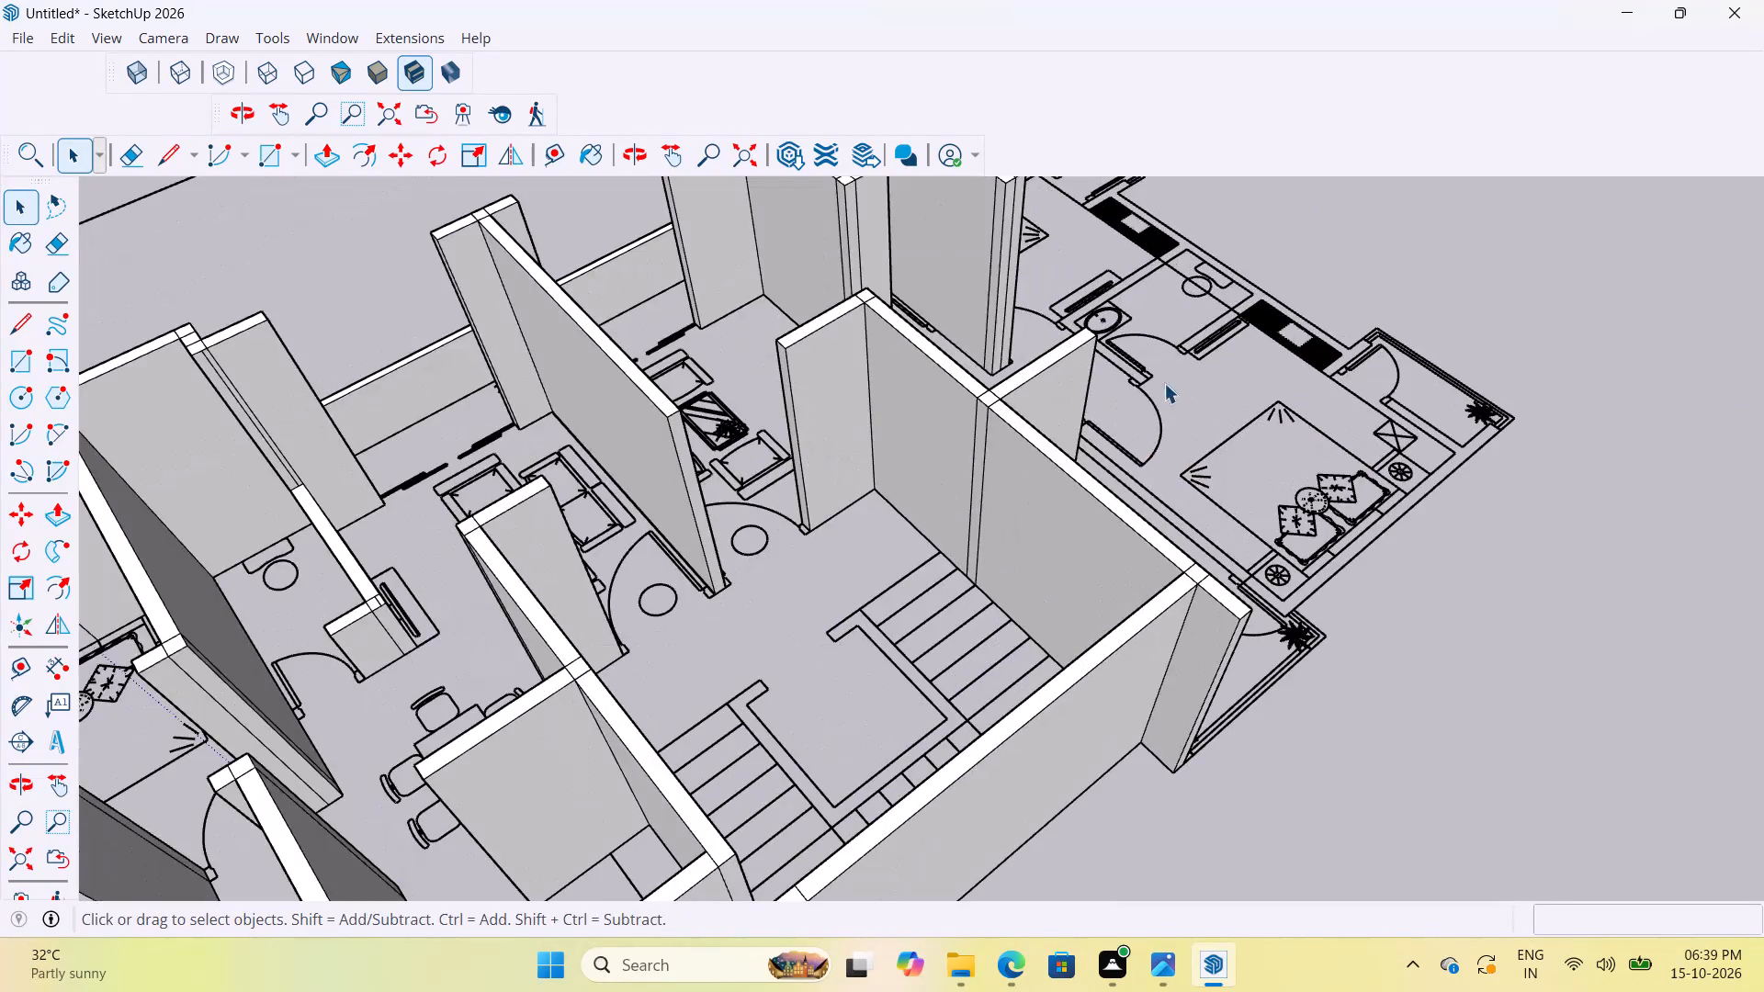
middle_click_drag(1156, 412, 1763, 425)
scroll(742, 582, "up", 5)
scroll(866, 560, "down", 3)
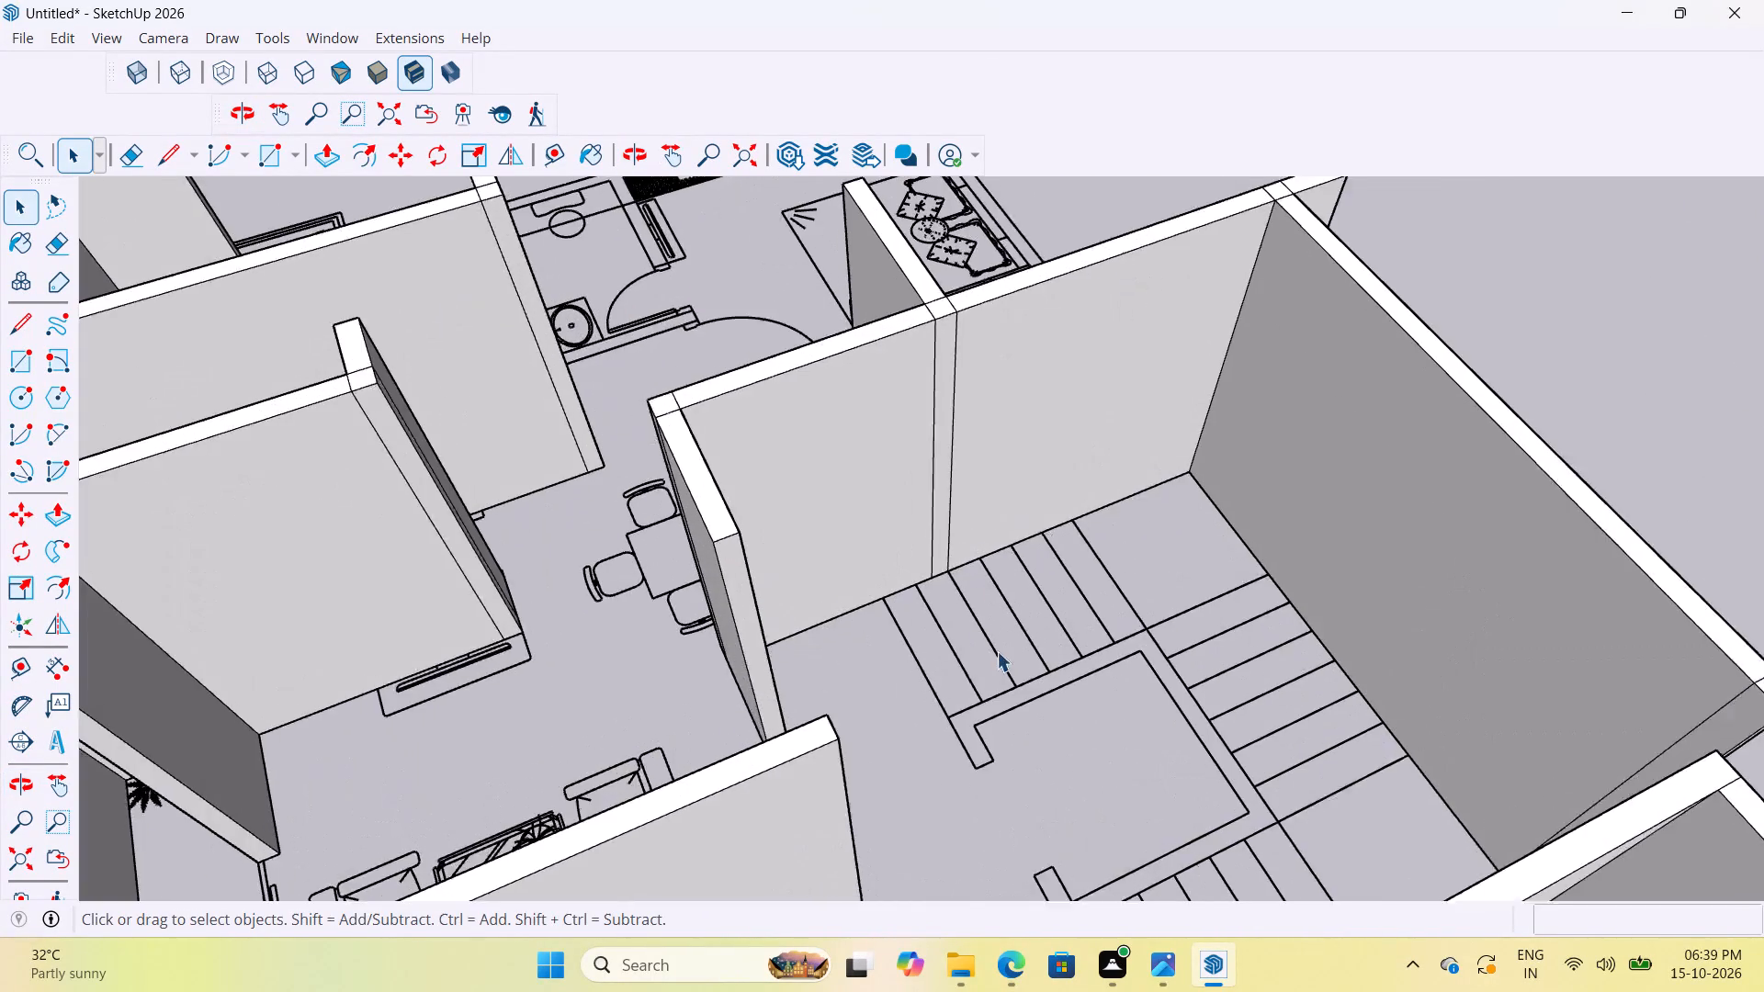
scroll(997, 651, "down", 2)
scroll(831, 664, "down", 4)
scroll(873, 779, "down", 7)
scroll(755, 576, "up", 5)
middle_click_drag(1027, 617, 948, 620)
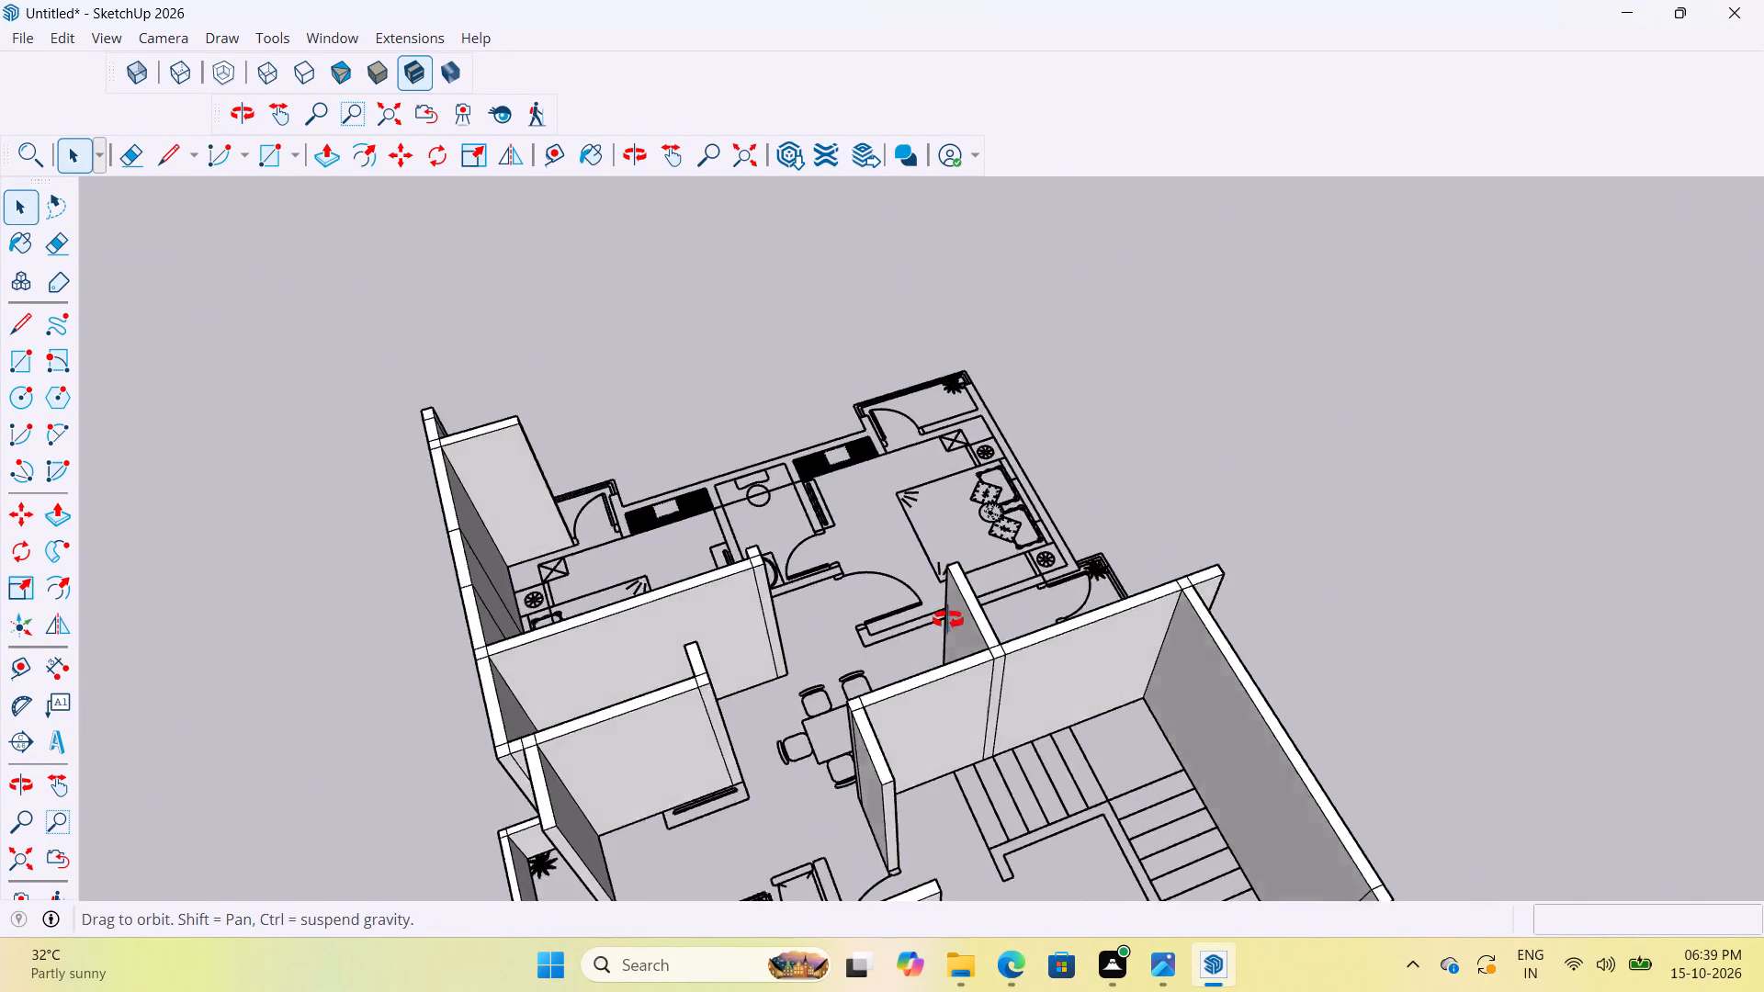
Draw a rectangle about 4" wide between the balcony parapet lines, against the bedroom's outer wall end beside the plant.
middle_click_drag(948, 620, 386, 601)
scroll(831, 263, "up", 13)
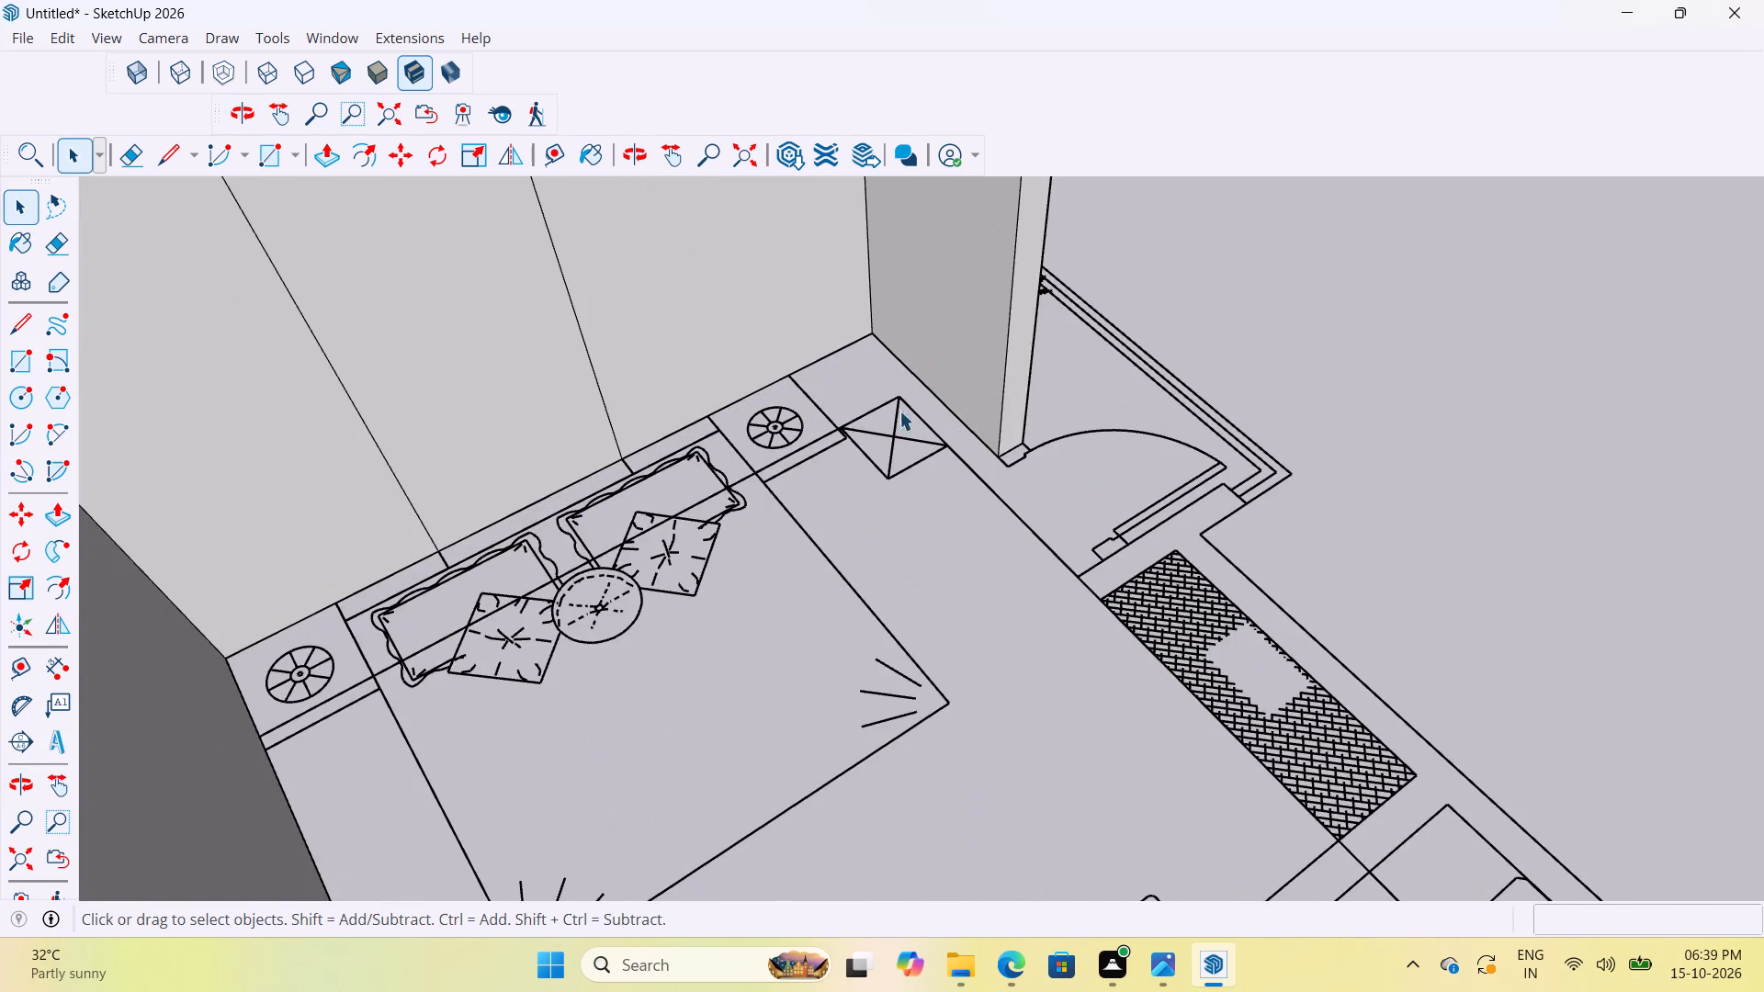
scroll(854, 518, "down", 11)
middle_click_drag(1037, 429, 627, 348)
scroll(636, 350, "up", 1)
scroll(1195, 545, "up", 2)
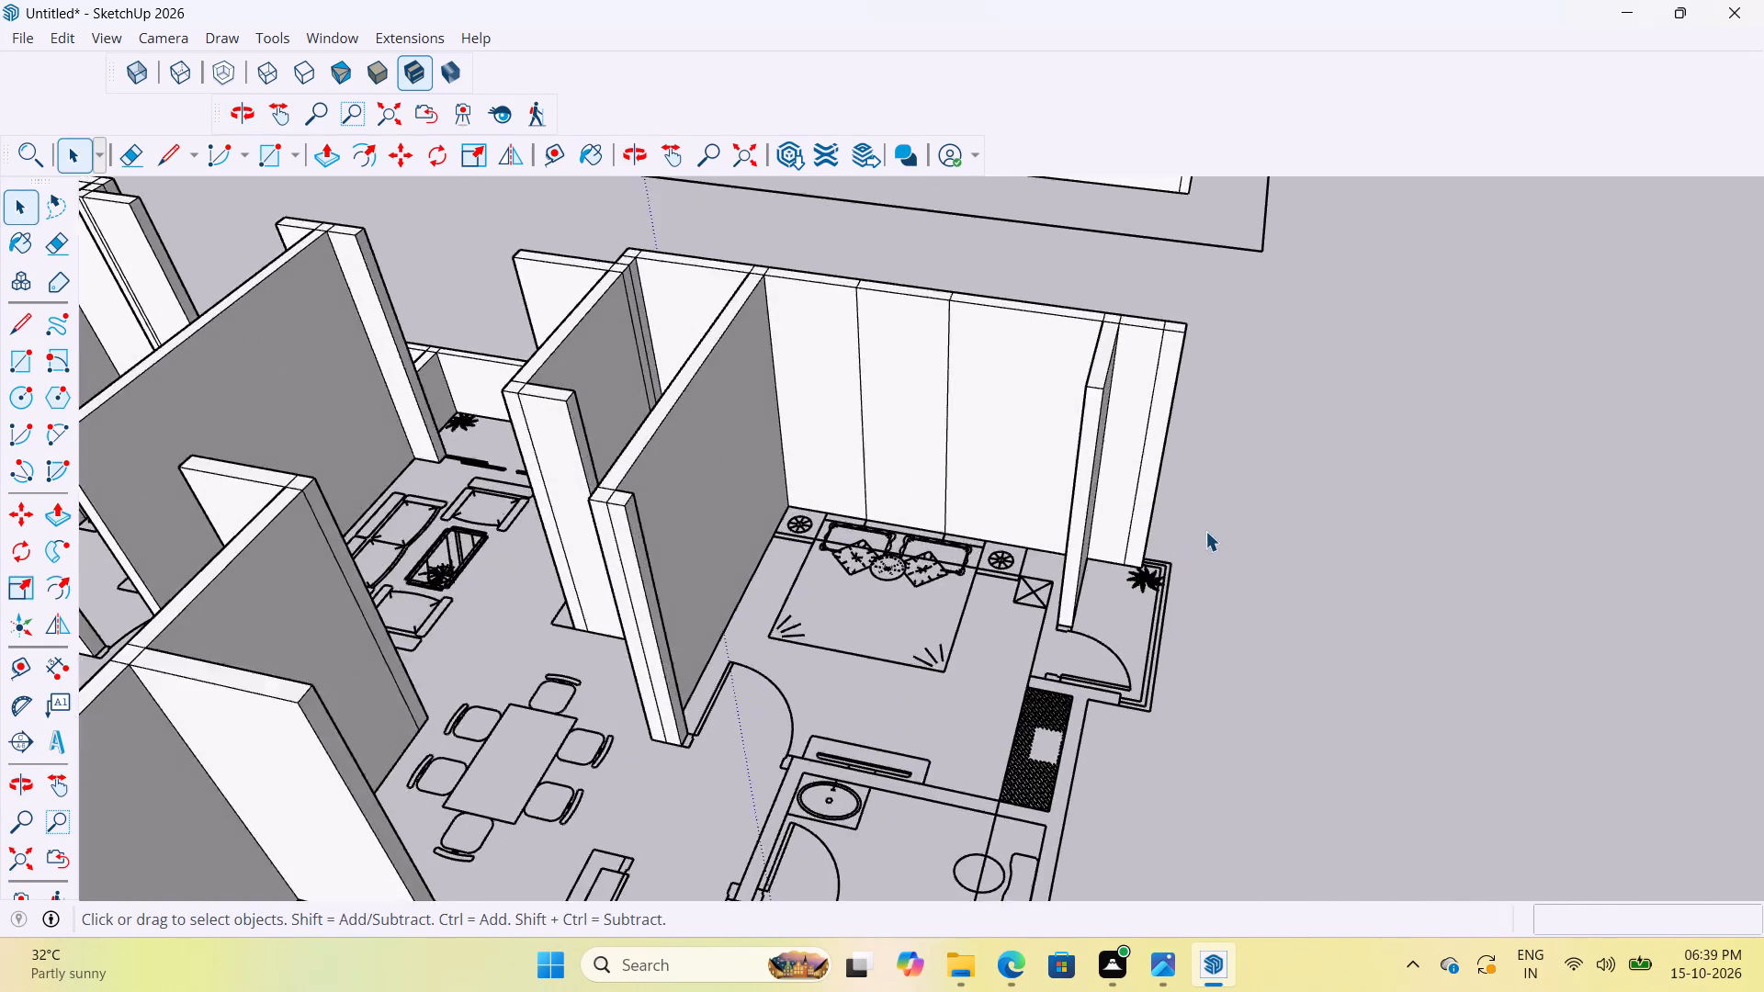
scroll(1205, 531, "up", 7)
middle_click_drag(1141, 623, 811, 563)
scroll(1028, 641, "up", 8)
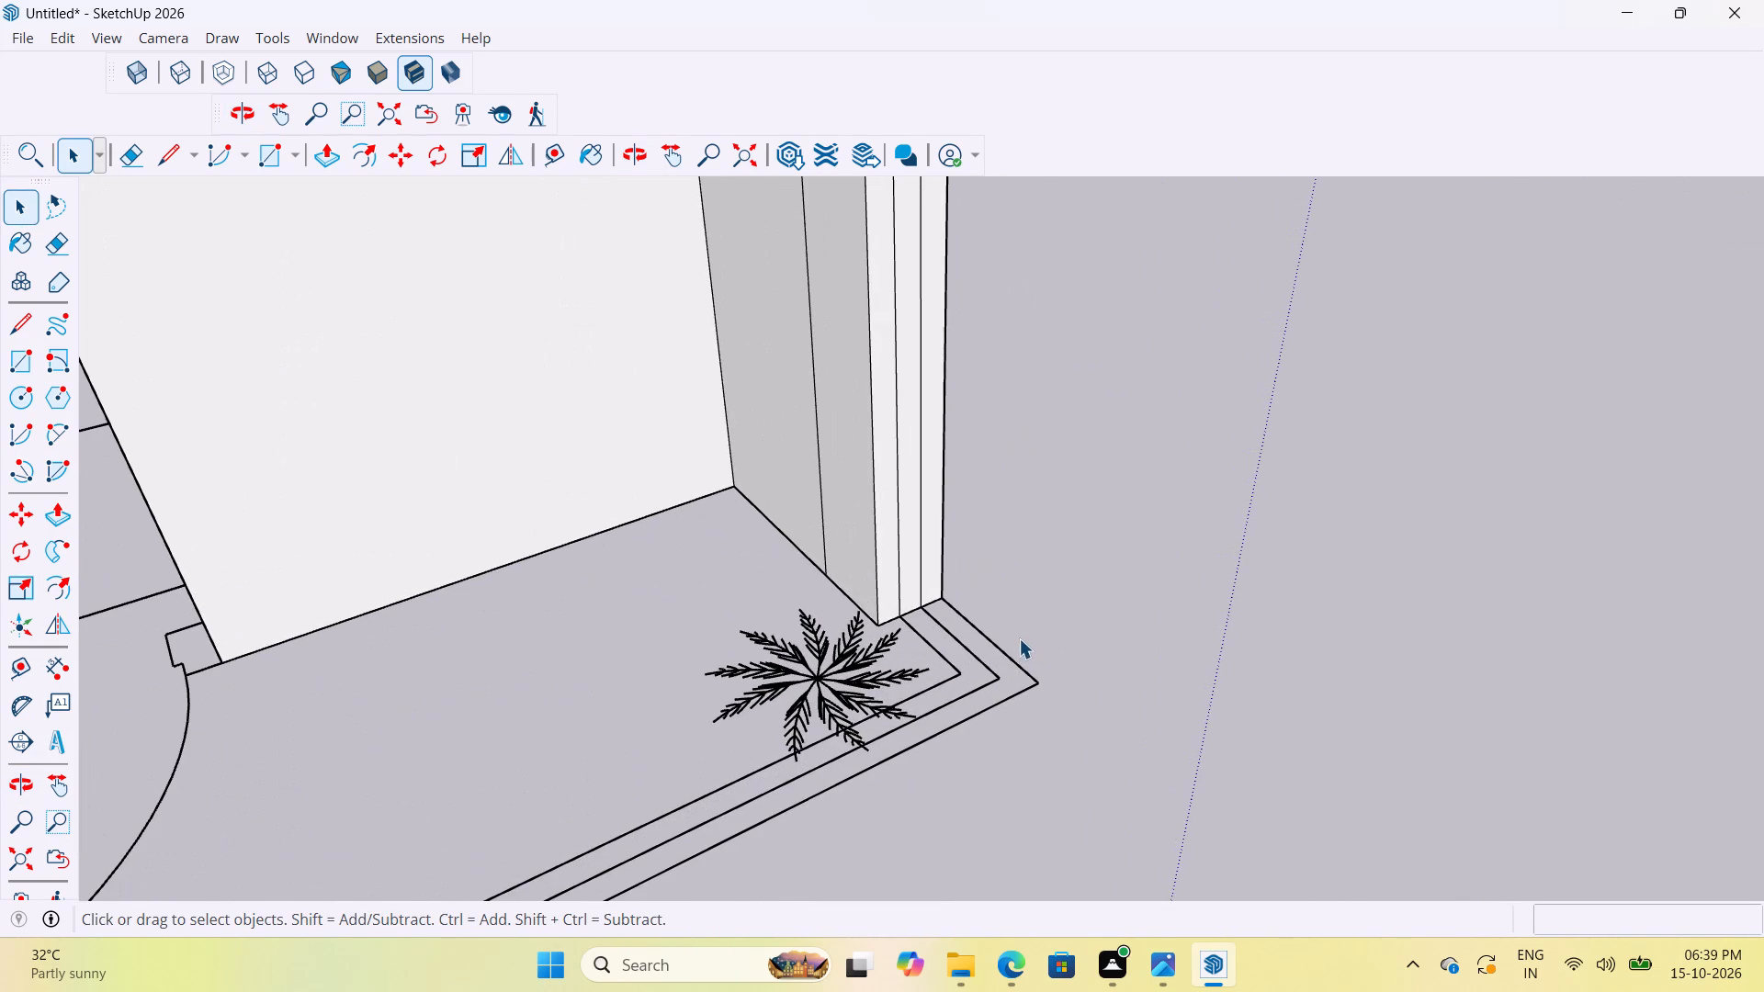
key("r")
scroll(1016, 637, "up", 8)
middle_click_drag(866, 647, 605, 688)
scroll(727, 563, "up", 2)
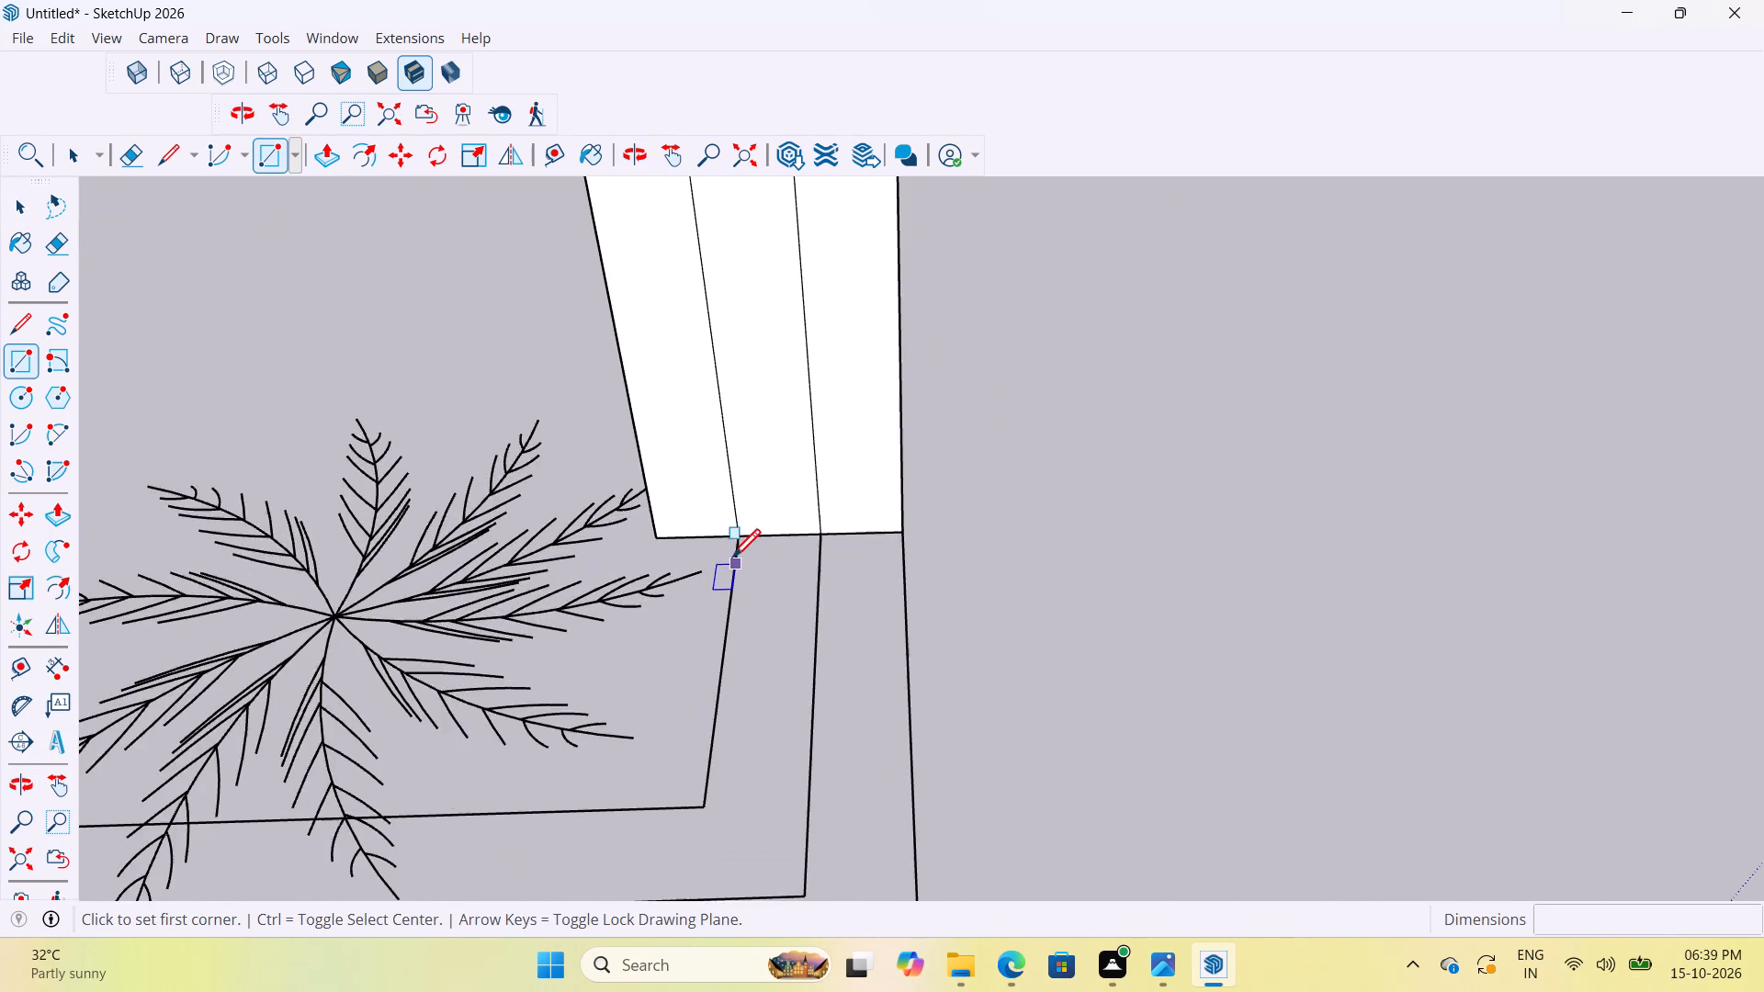
scroll(732, 560, "up", 5)
left_click(734, 538)
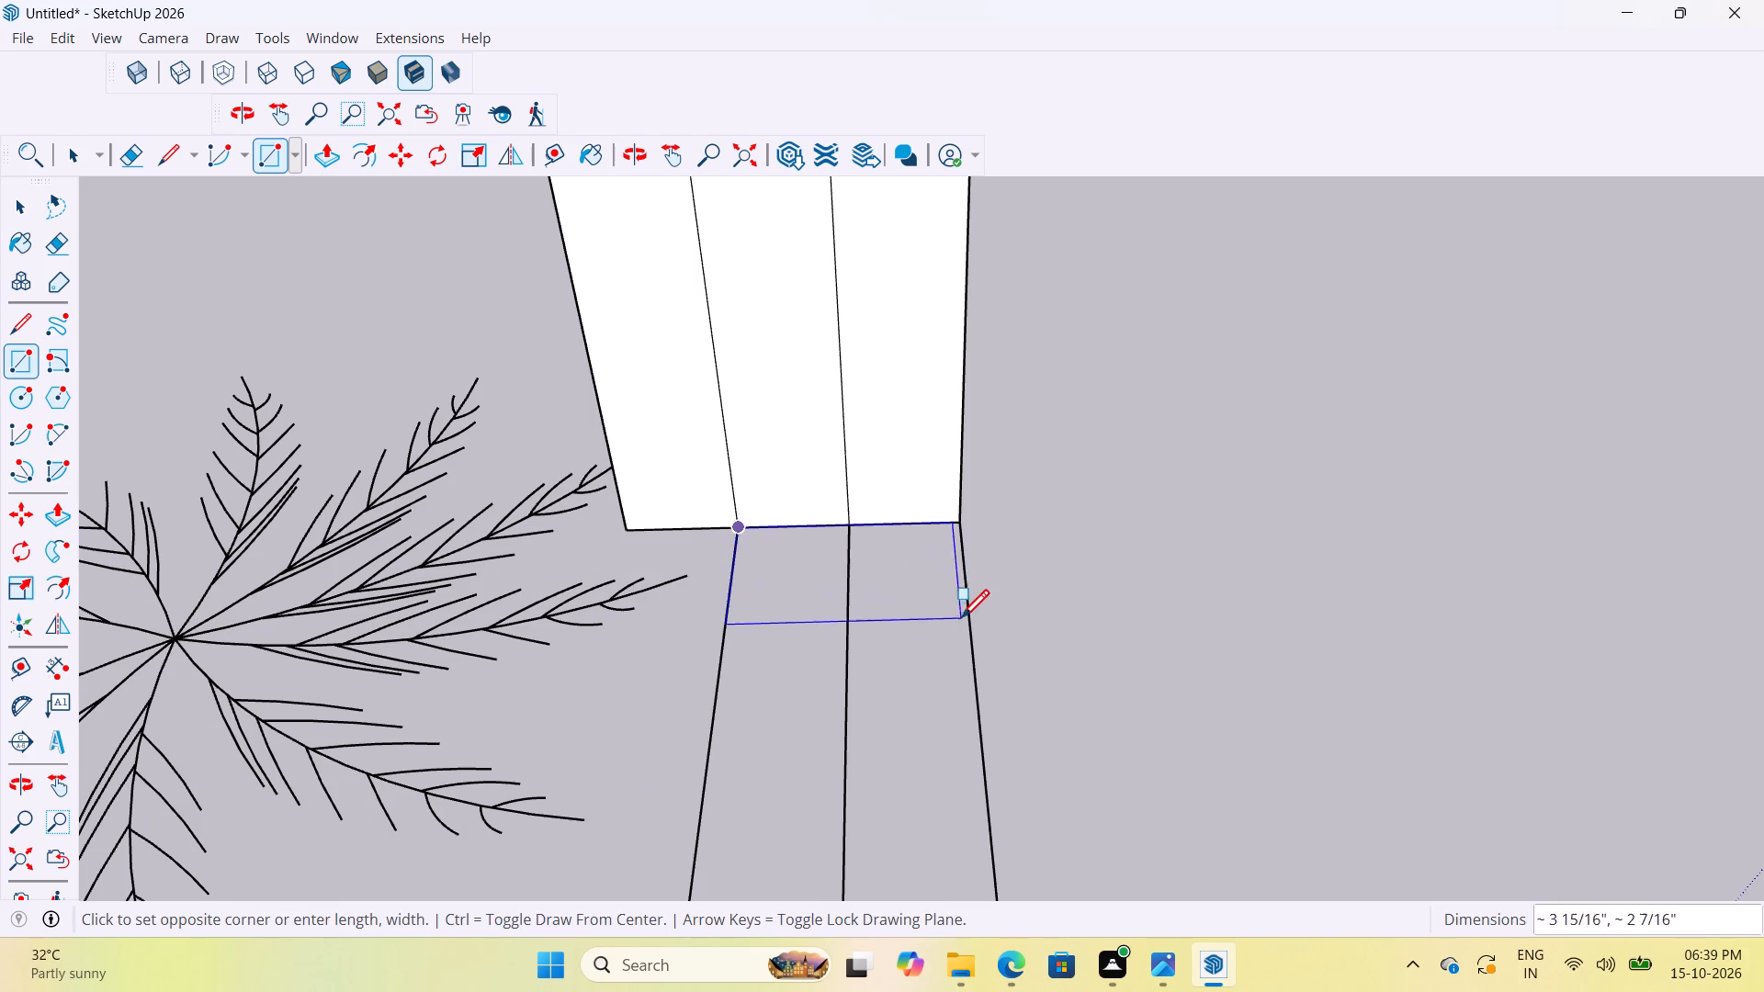
left_click(977, 641)
key("space")
key("space")
Examine the whole house model and the neighbouring walls from opposite sides.
scroll(943, 700, "down", 2)
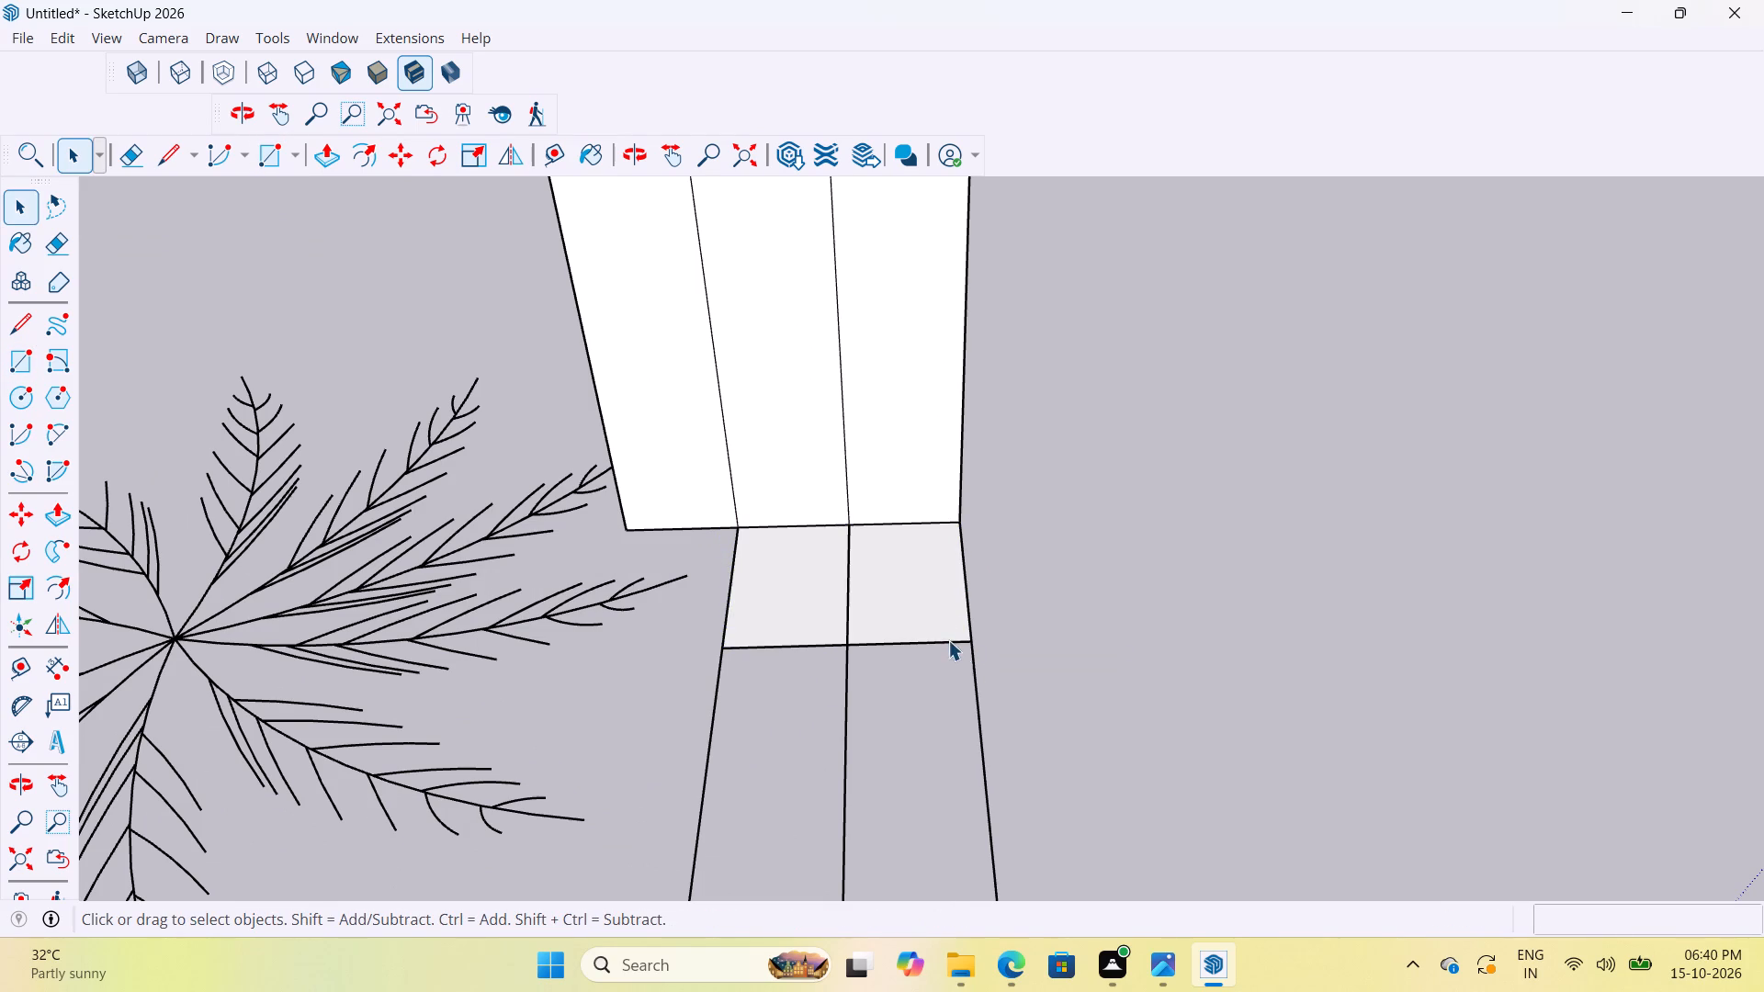
scroll(948, 640, "down", 8)
scroll(929, 767, "down", 20)
scroll(927, 767, "down", 5)
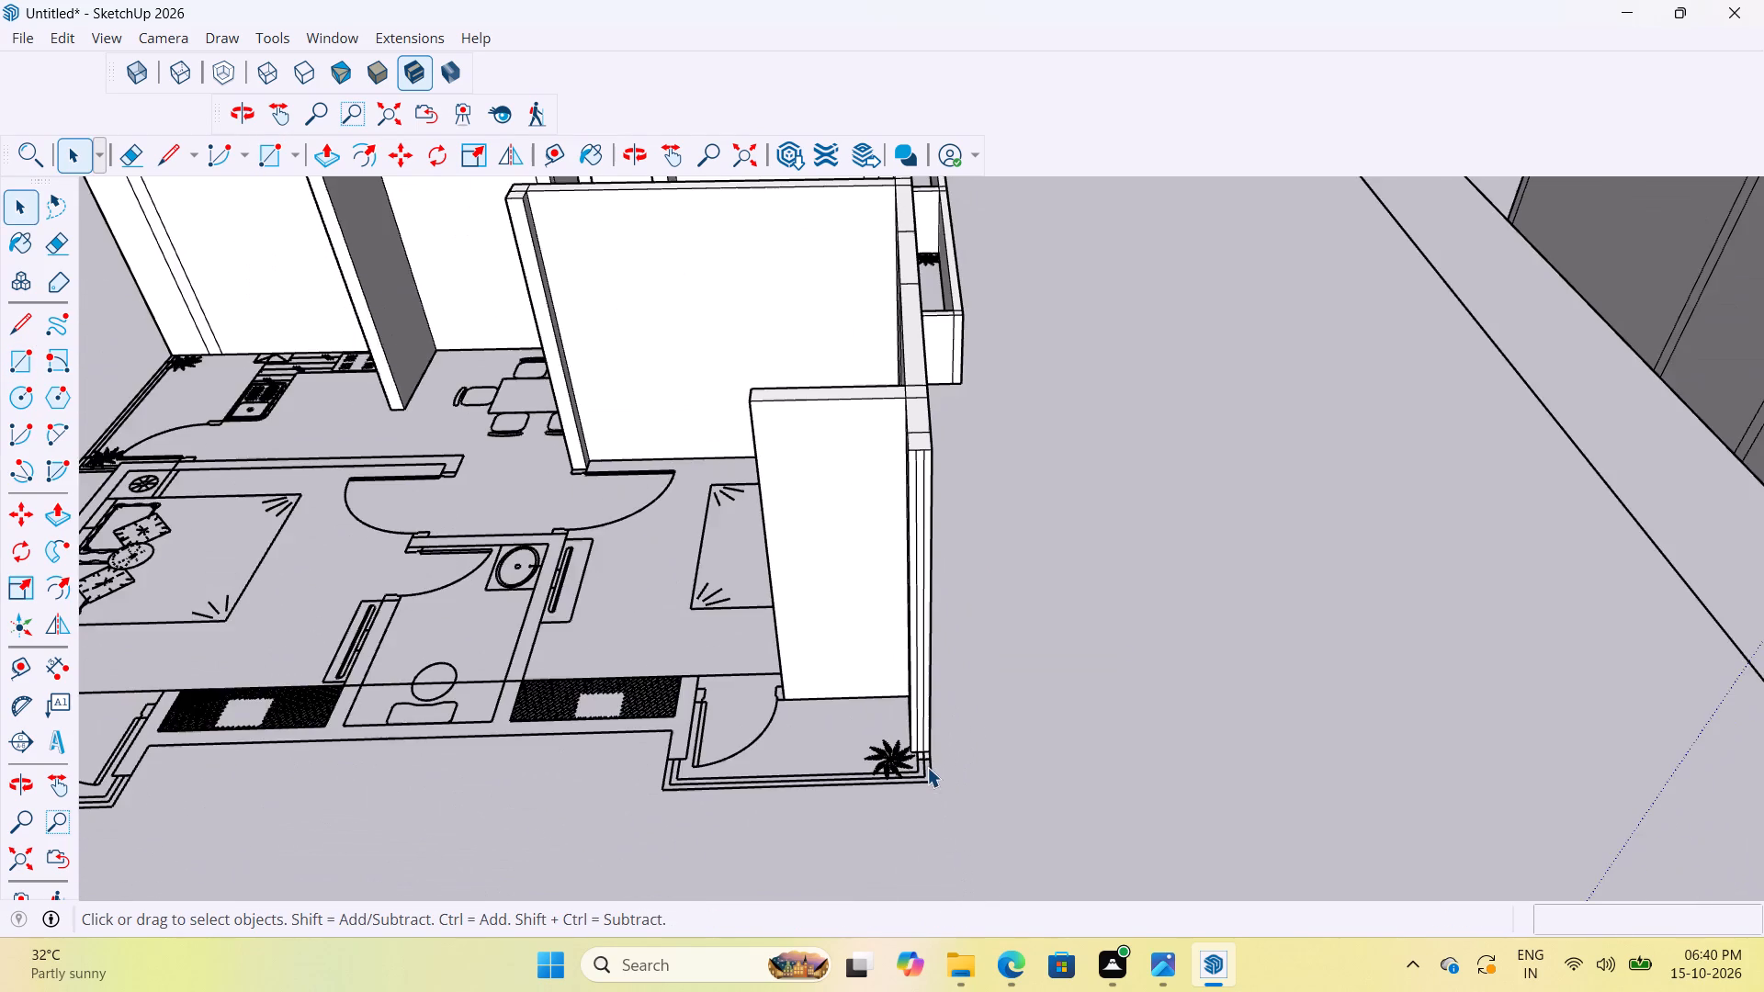
scroll(927, 767, "down", 13)
middle_click_drag(990, 717, 1331, 770)
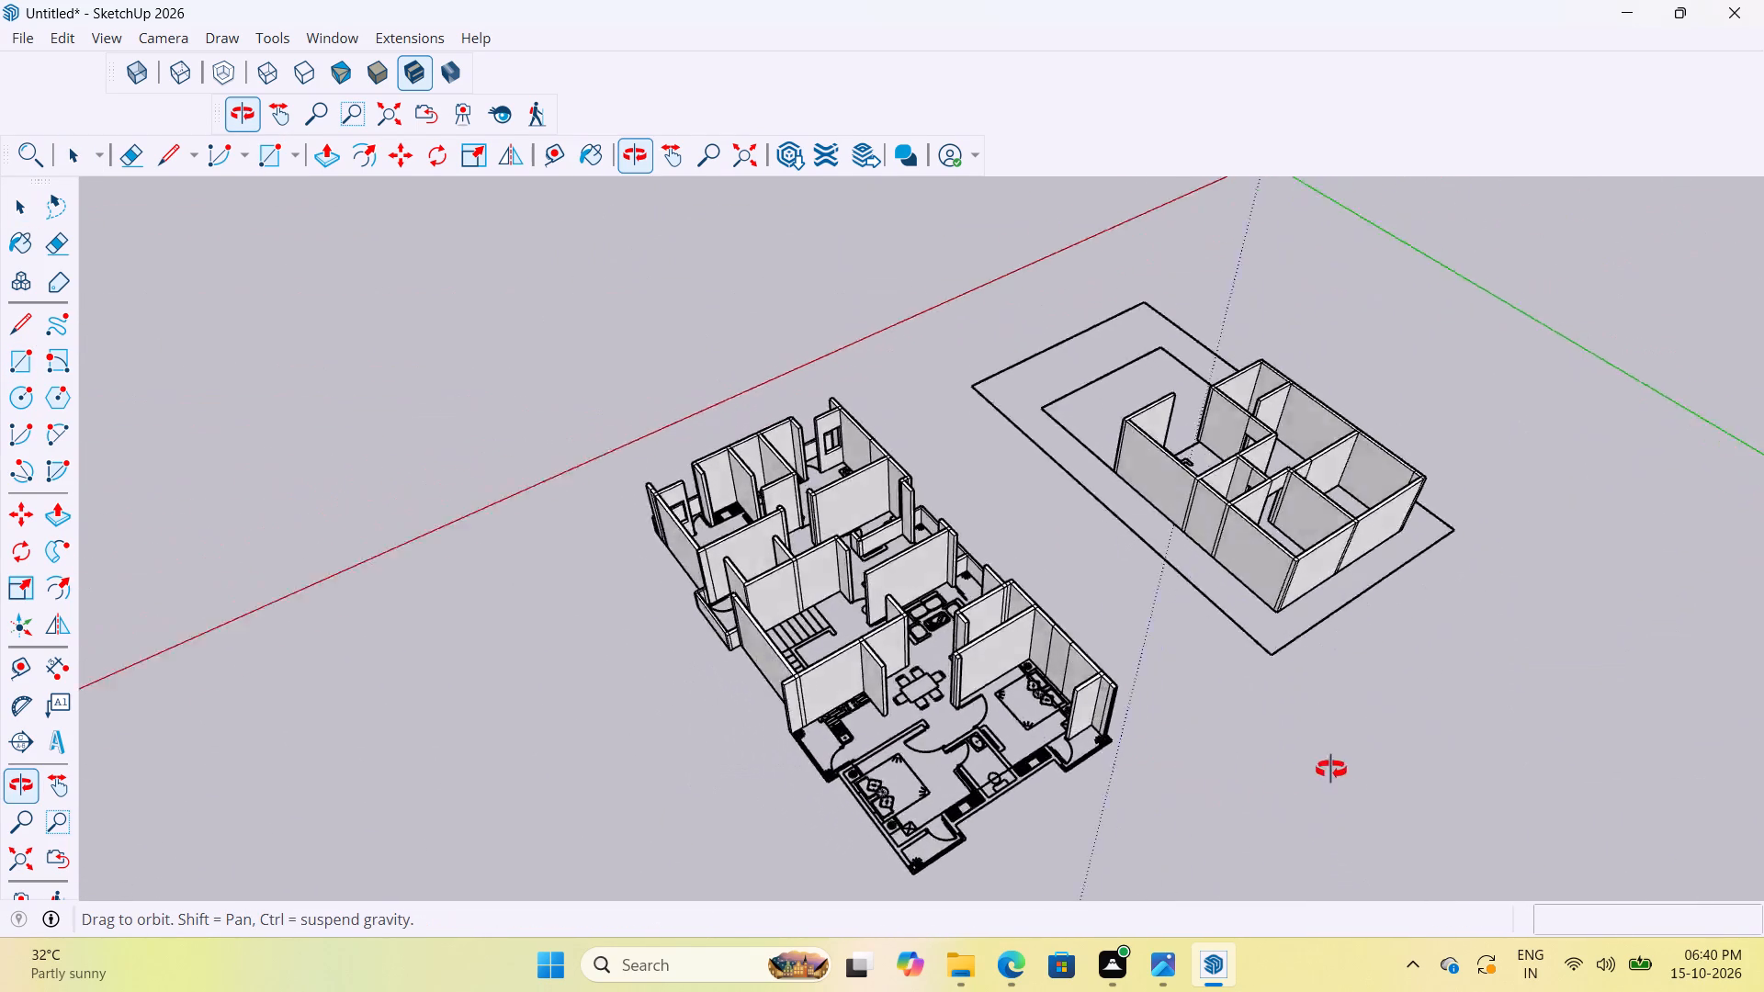
middle_click_drag(1331, 770, 1657, 710)
middle_click_drag(983, 689, 1385, 720)
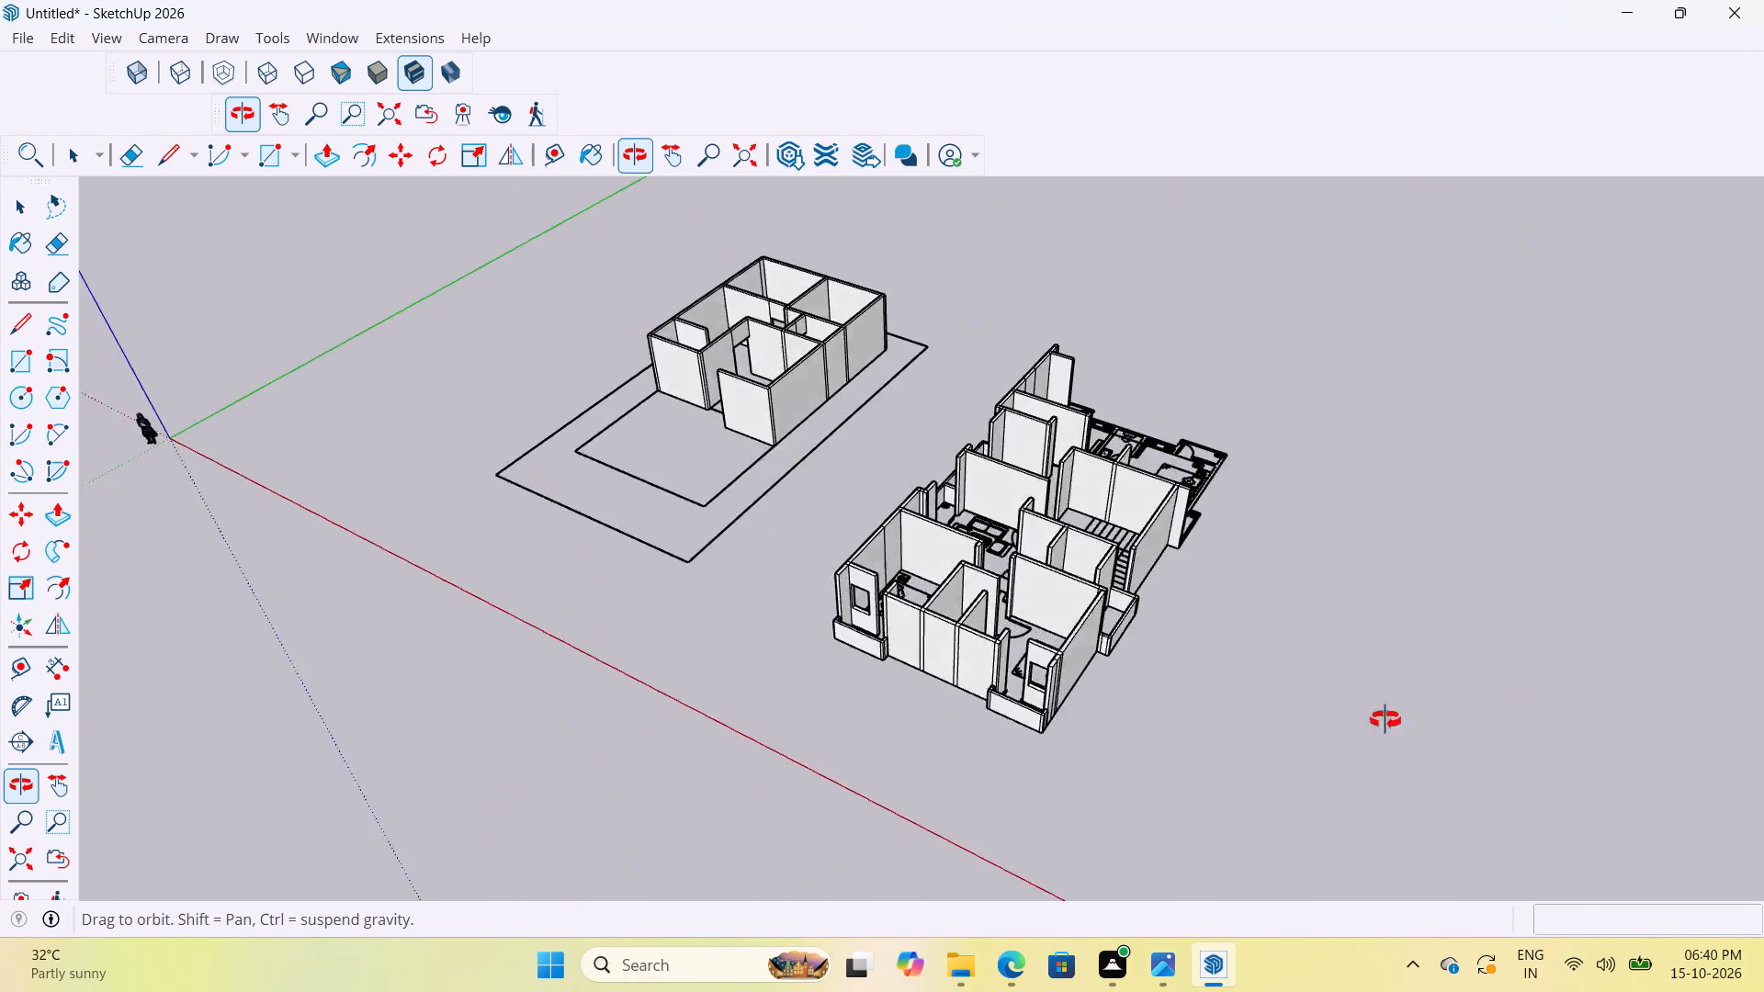
middle_click_drag(1385, 720, 656, 632)
Make the small parapet rectangle beside the balcony plant into a group.
scroll(1105, 645, "up", 20)
scroll(1105, 645, "up", 3)
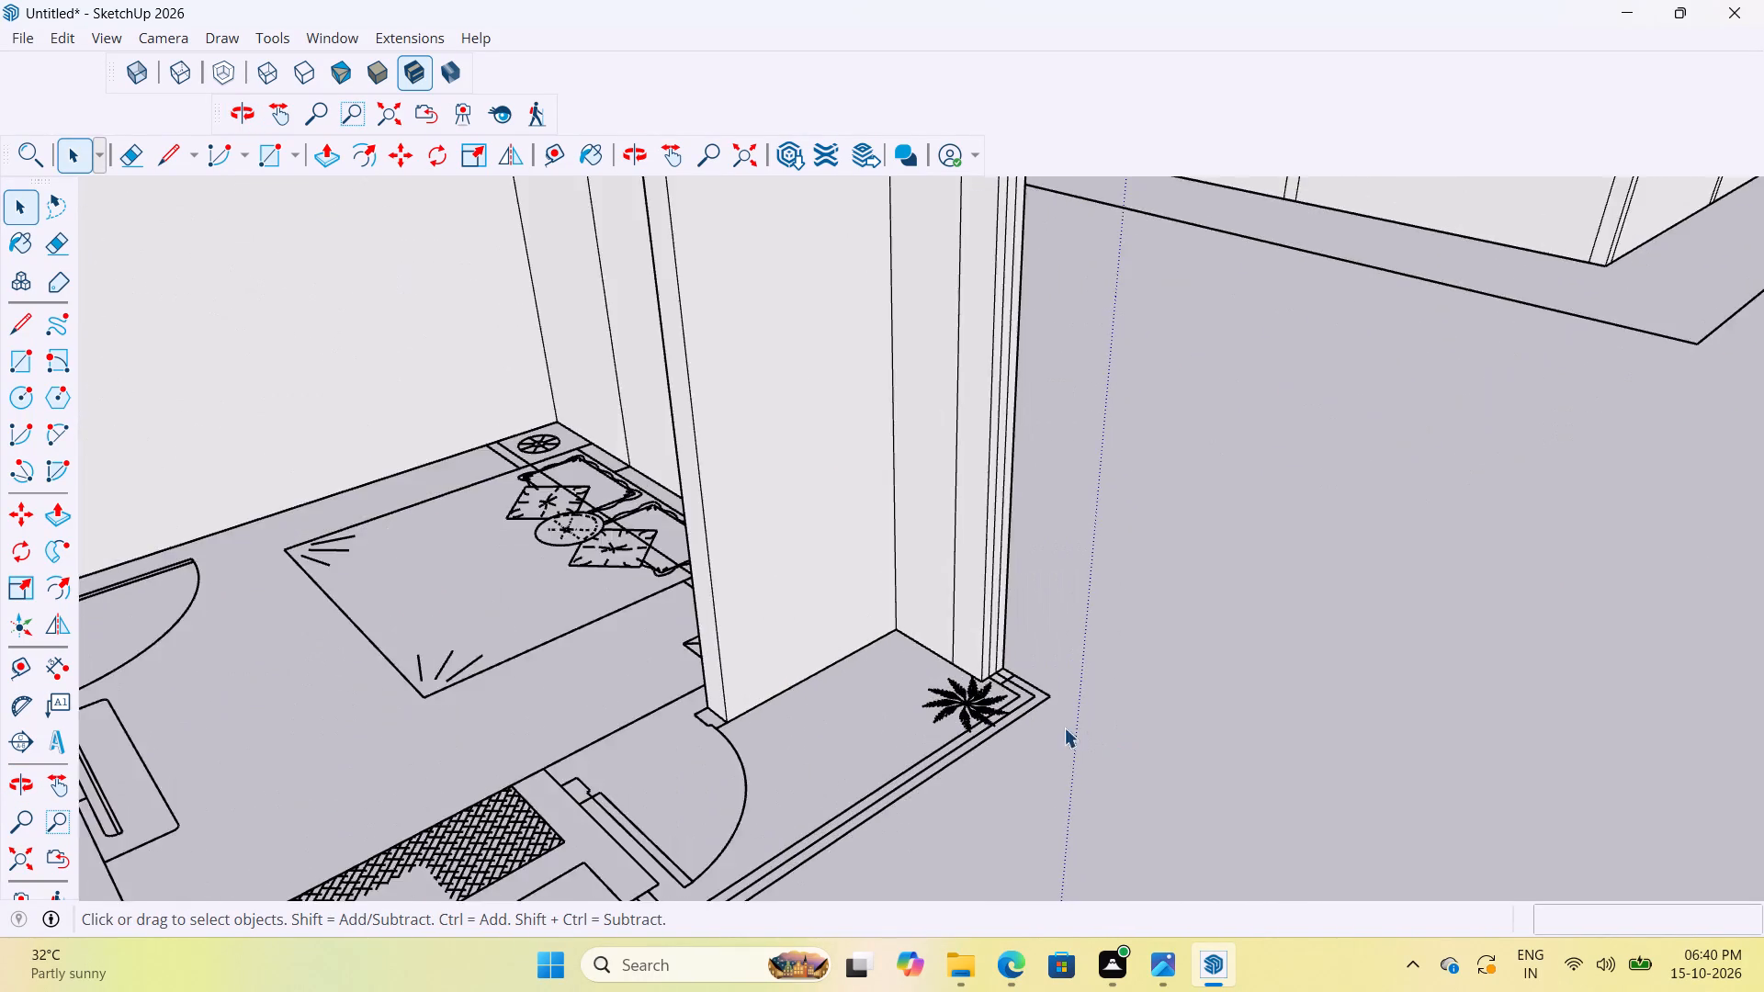
scroll(1064, 727, "up", 8)
middle_click_drag(954, 631, 495, 780)
scroll(798, 634, "up", 5)
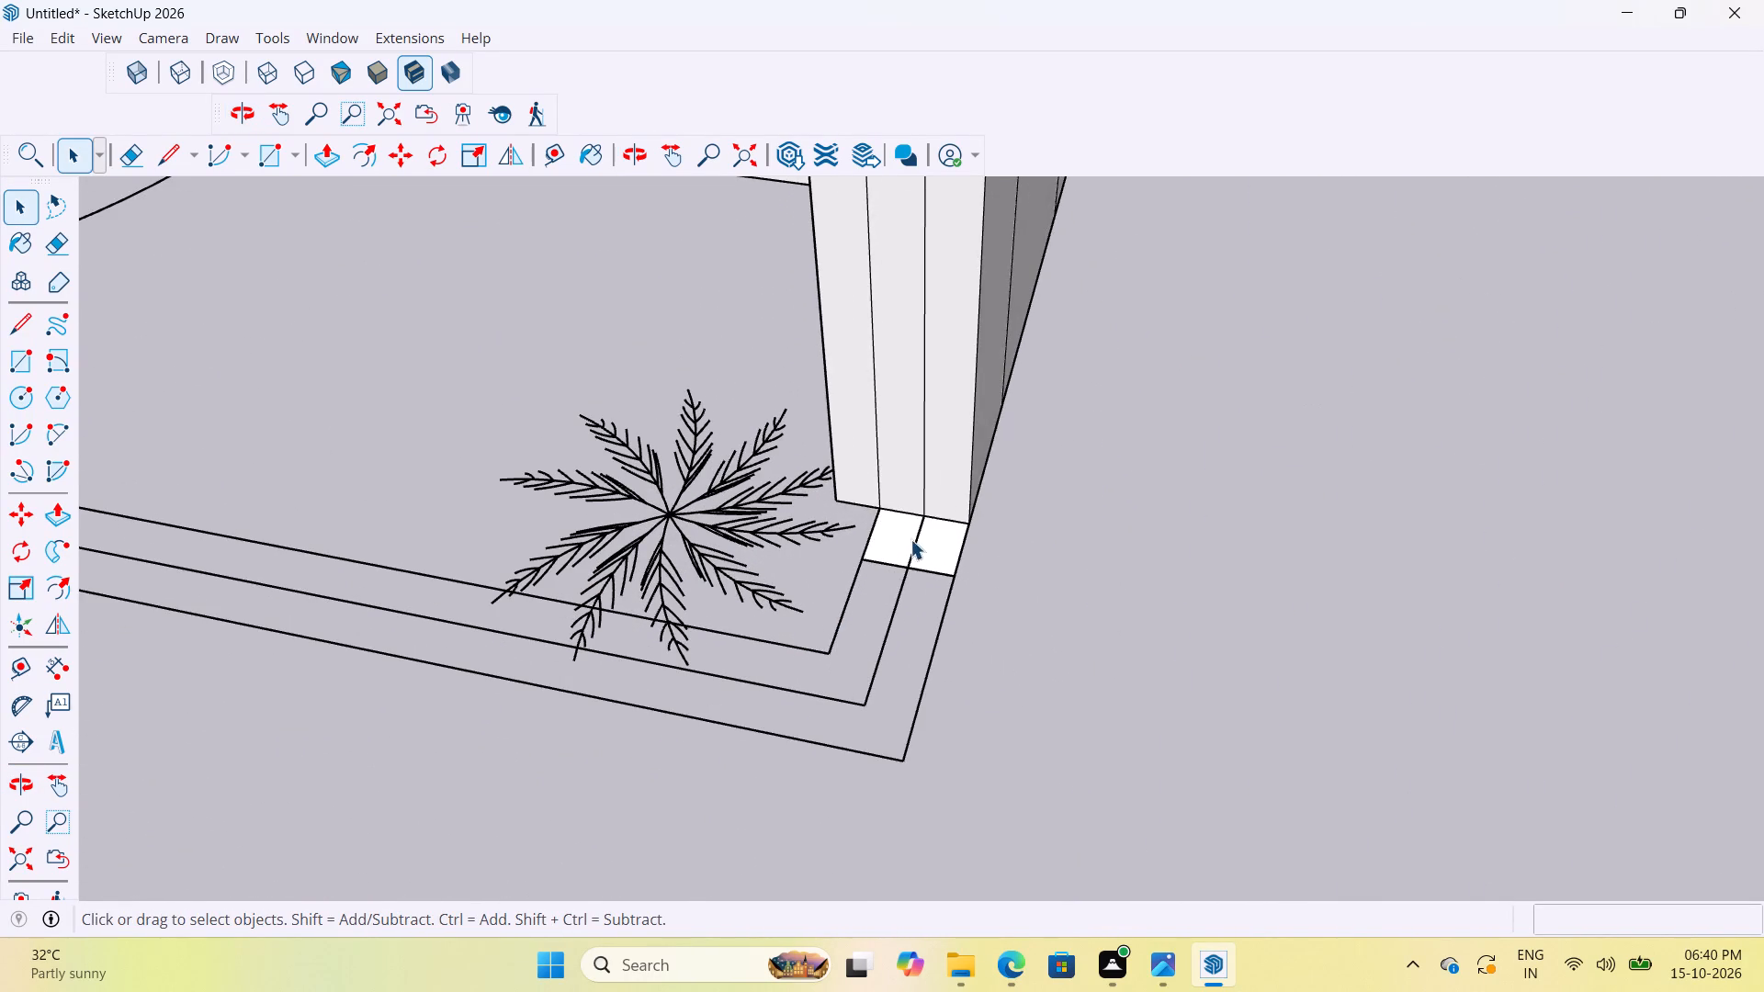
double_click(910, 539)
right_click(904, 541)
left_click(1001, 248)
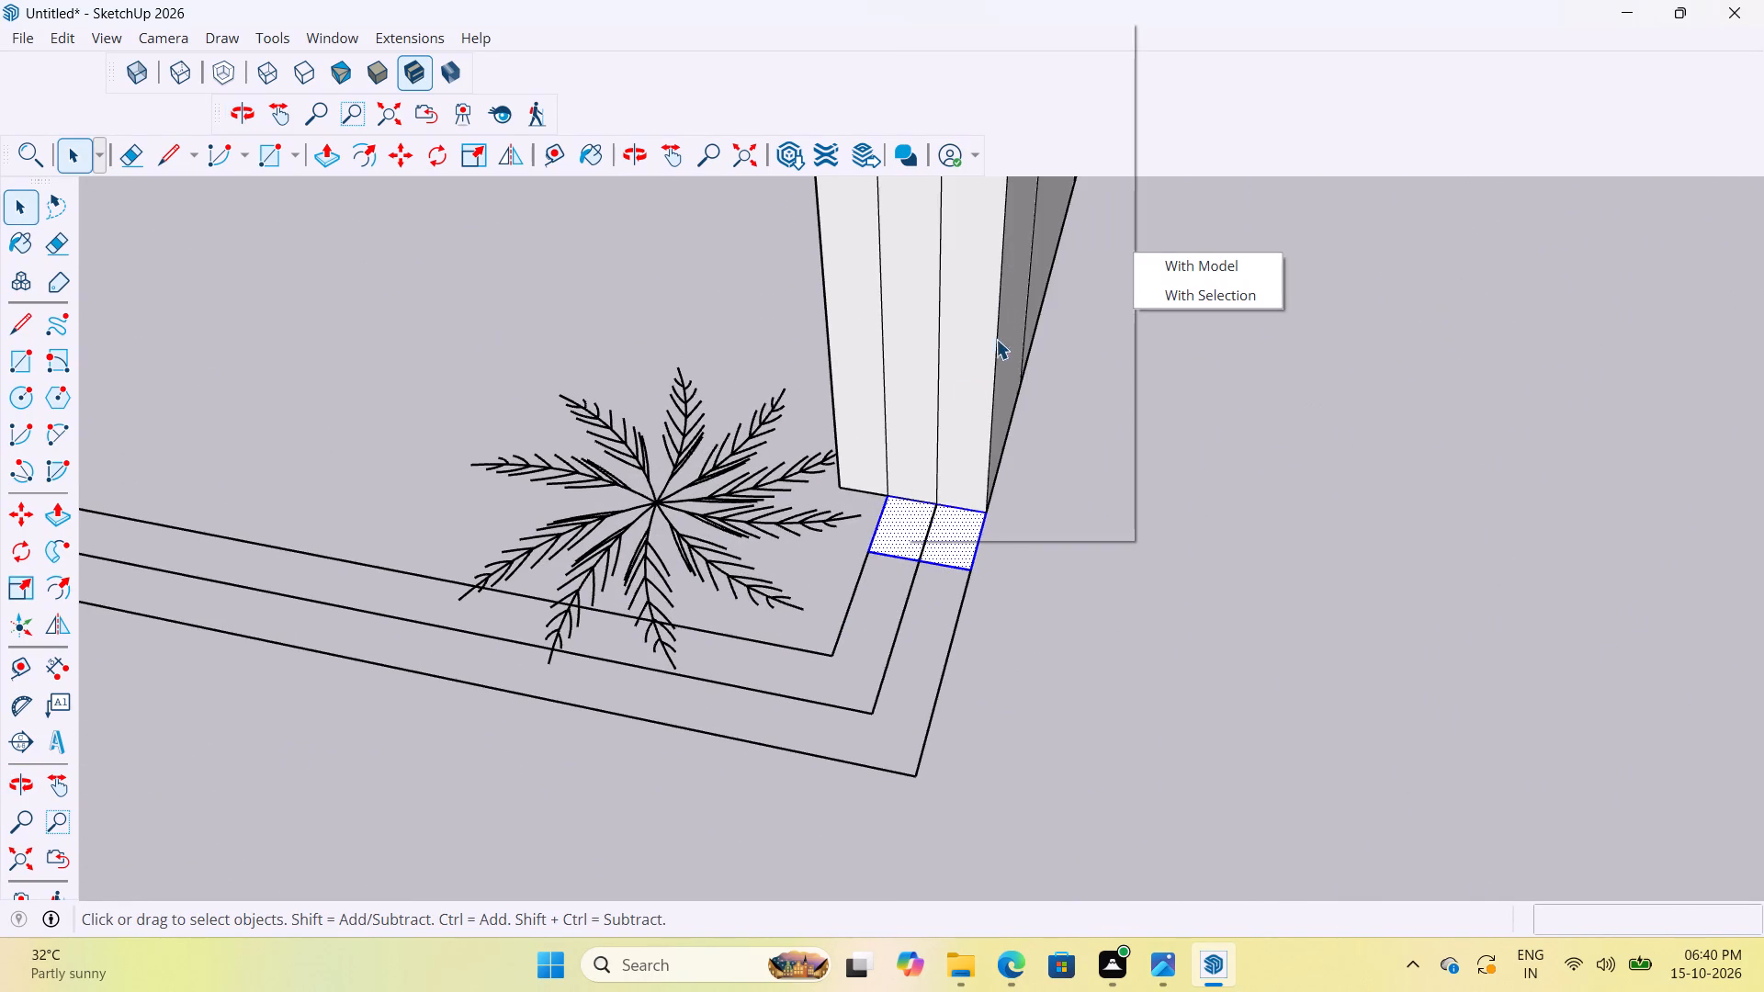
Open the parapet group and pull its face up 3'.
scroll(973, 493, "up", 7)
double_click(933, 573)
scroll(934, 573, "up", 1)
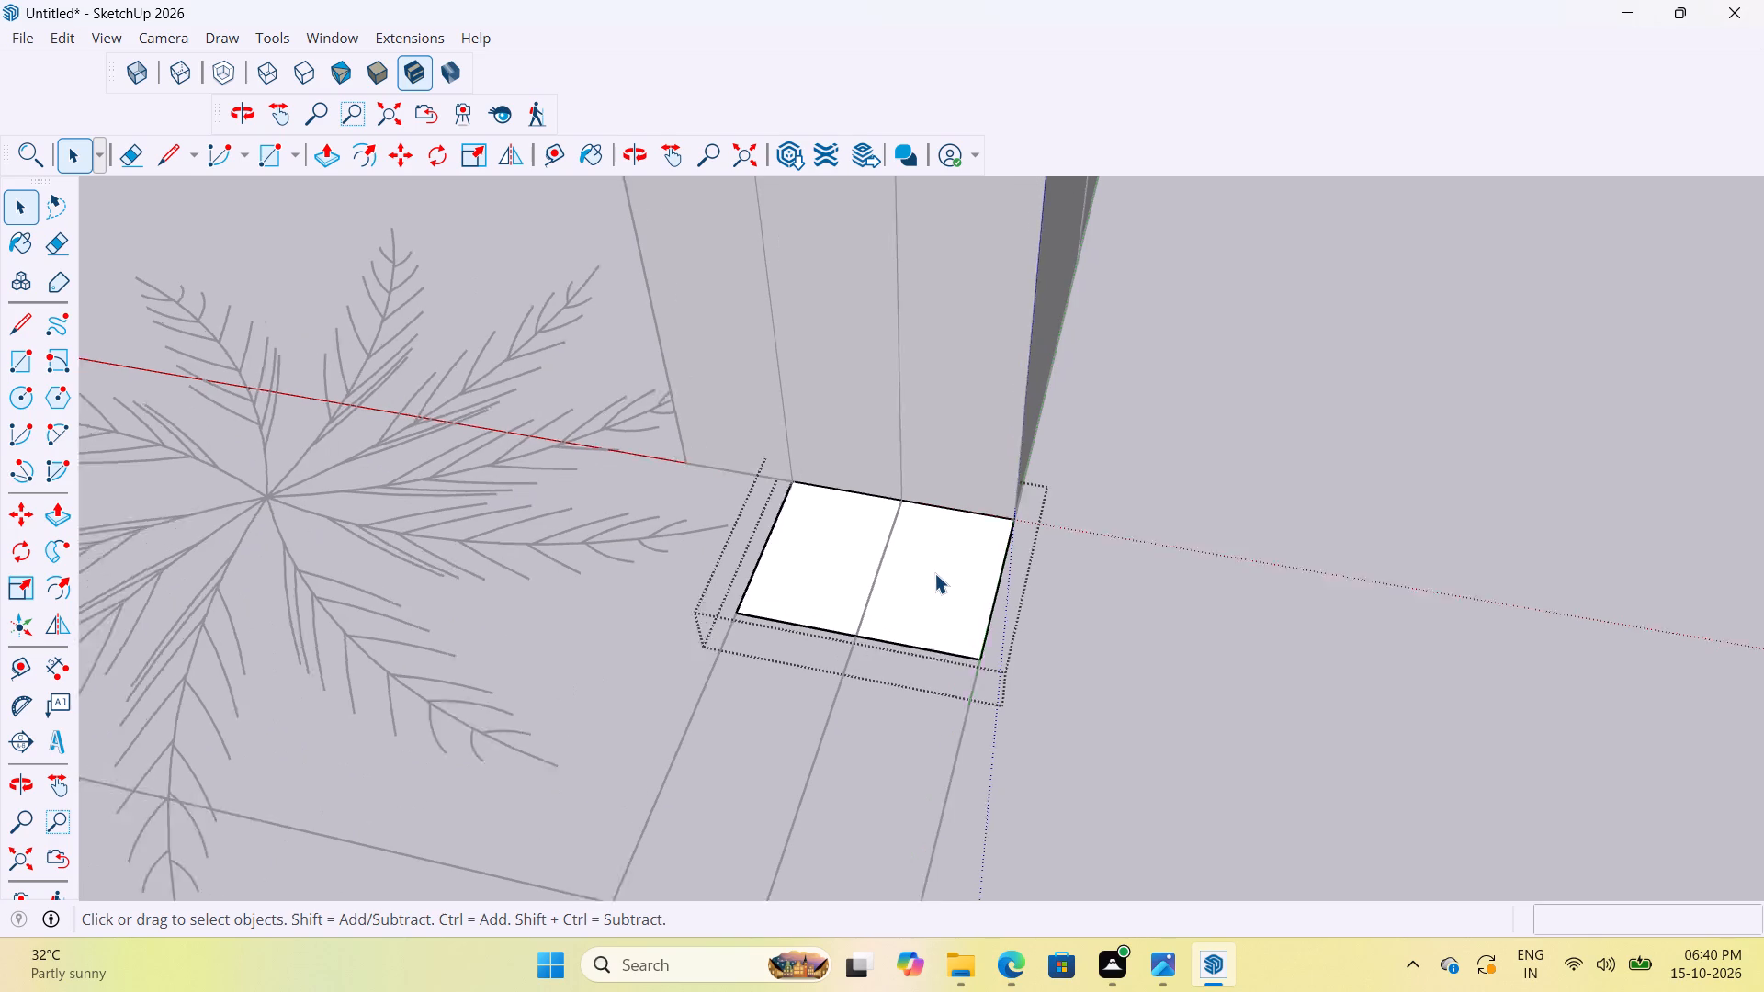
scroll(934, 573, "up", 4)
key("p")
left_click(940, 607)
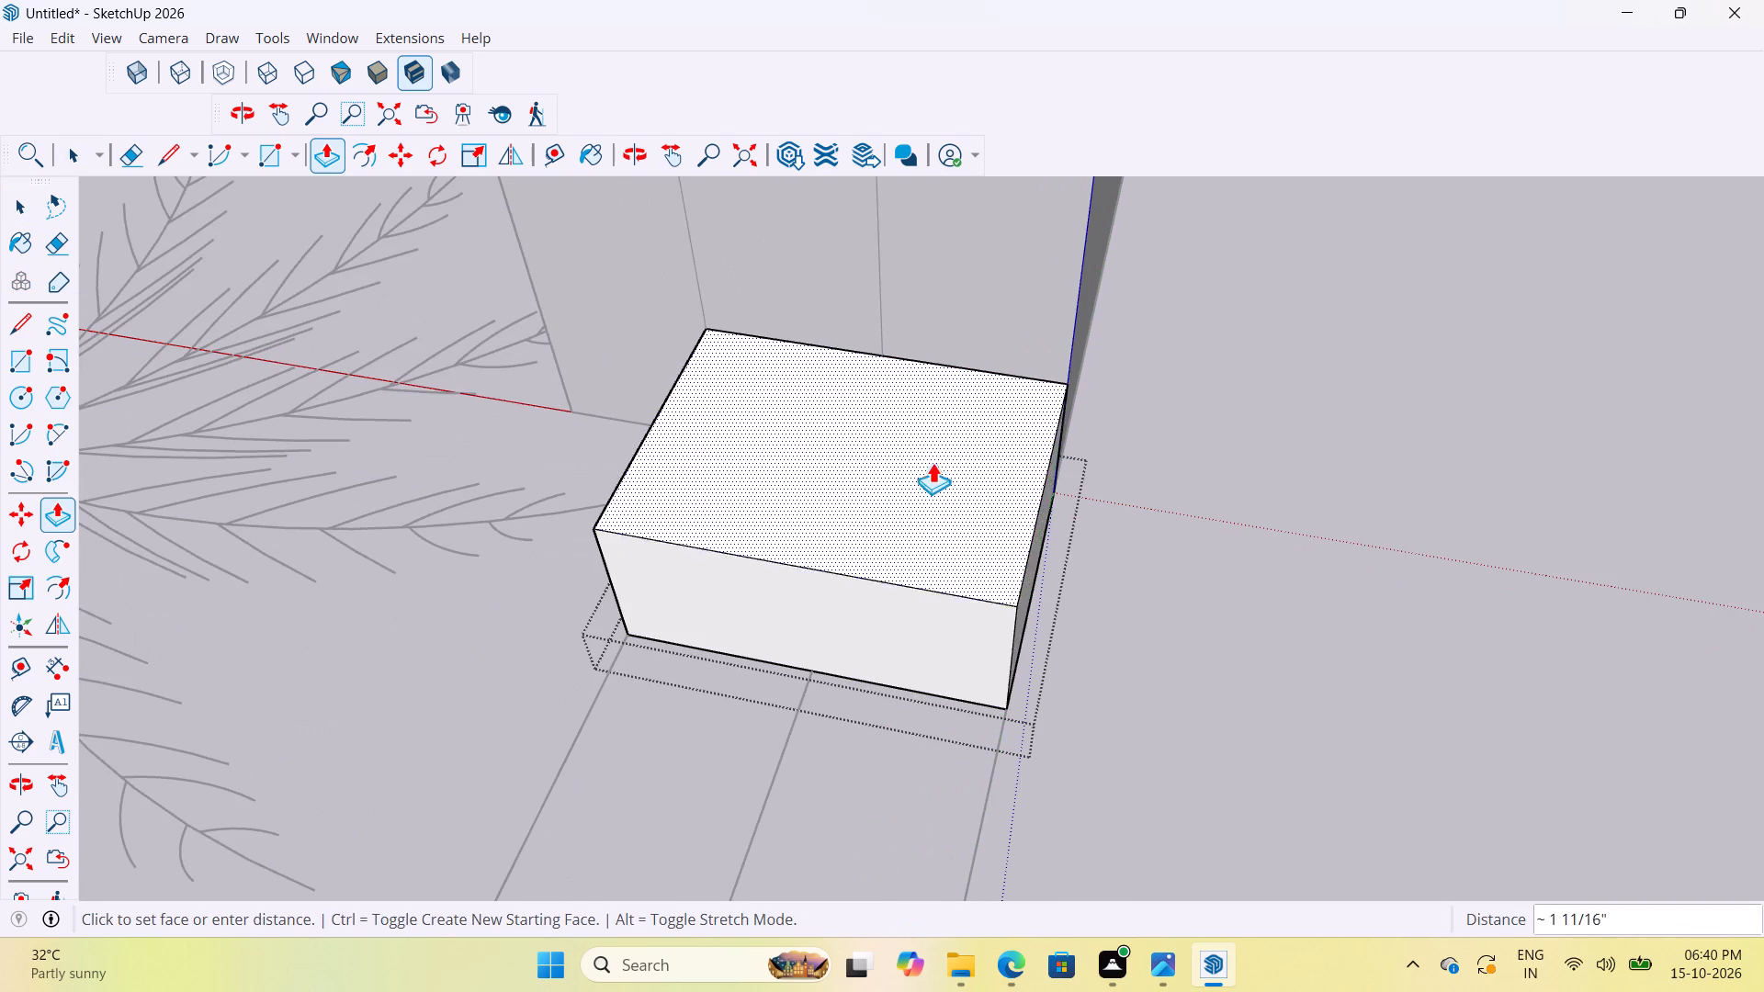
key("3")
key("apostrophe")
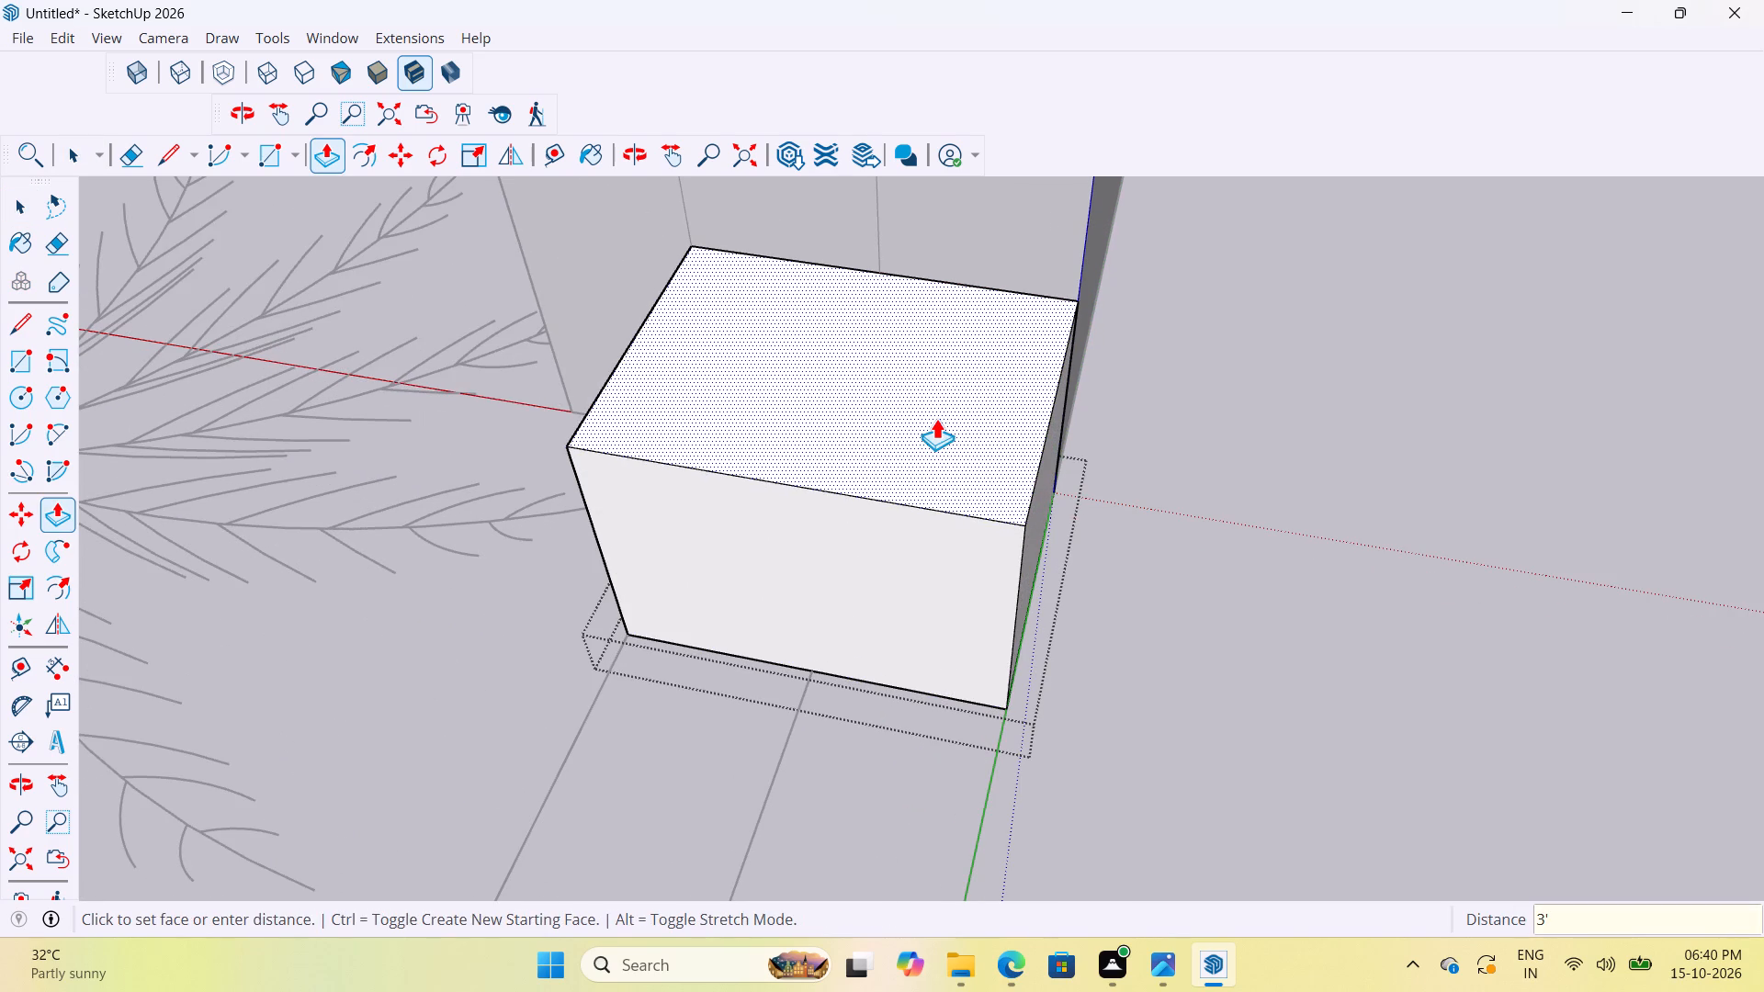
key("Return")
scroll(936, 418, "down", 16)
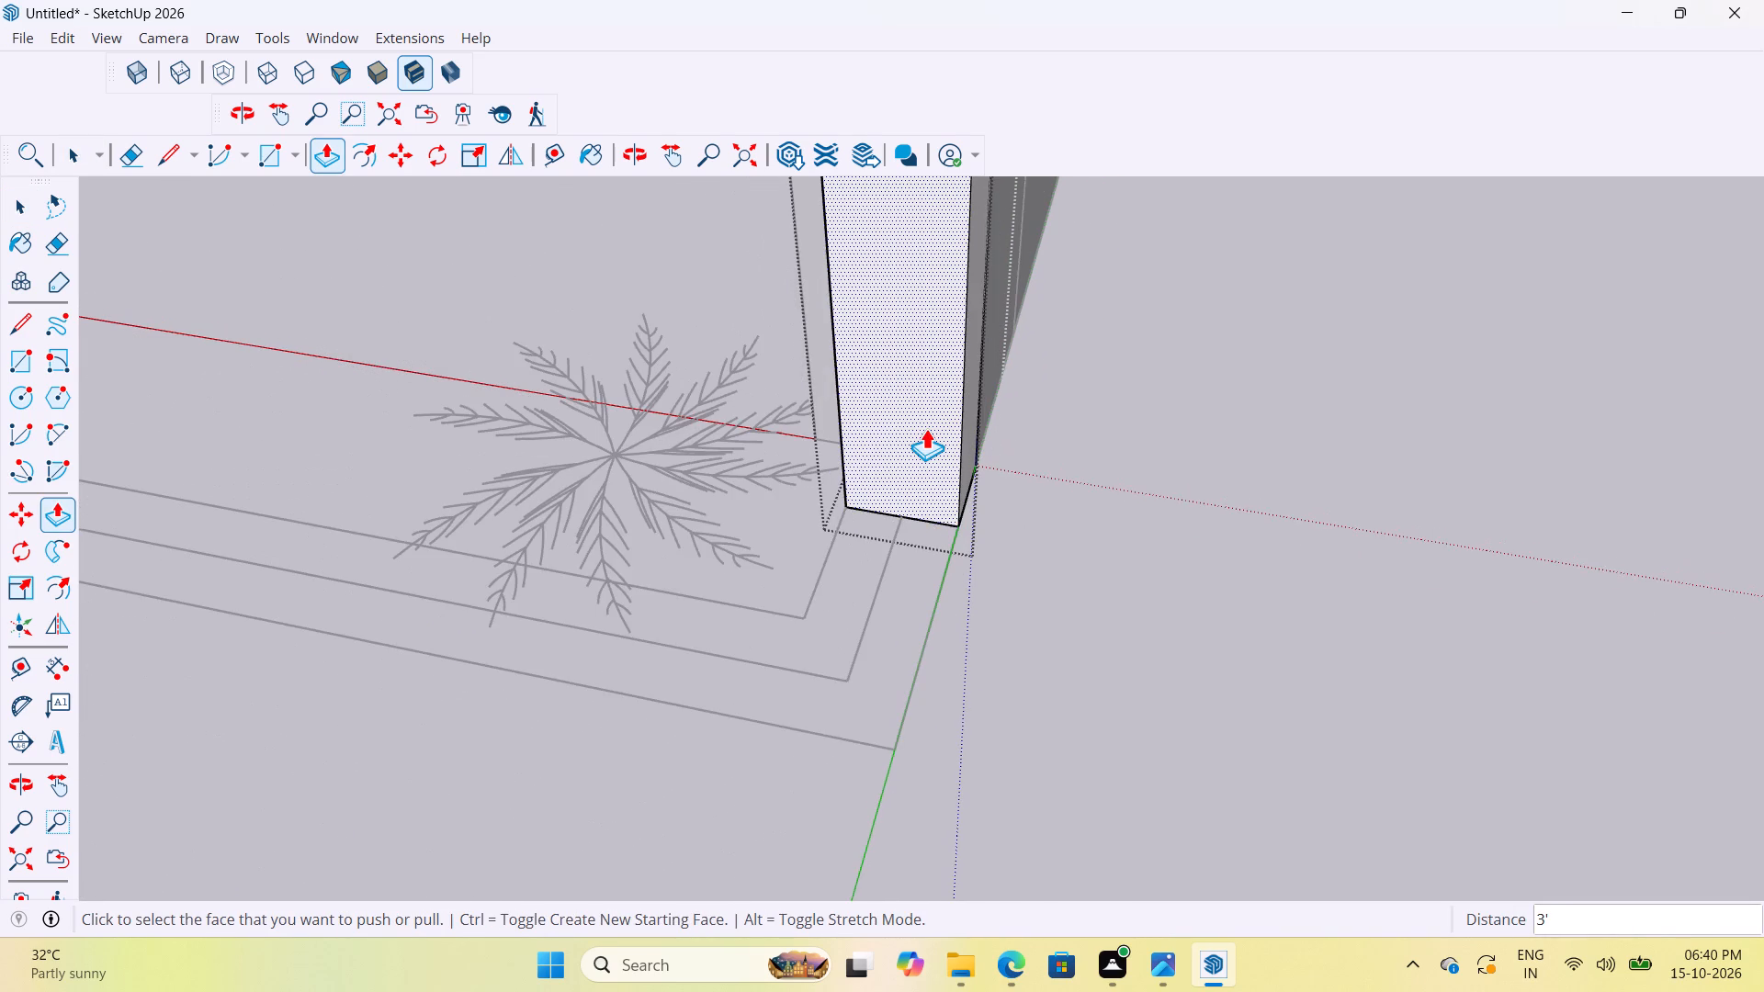
Pull the parapet block's end face to the balcony's inner corner, and another 4" to the outer edge.
scroll(926, 428, "up", 2)
left_click(927, 428)
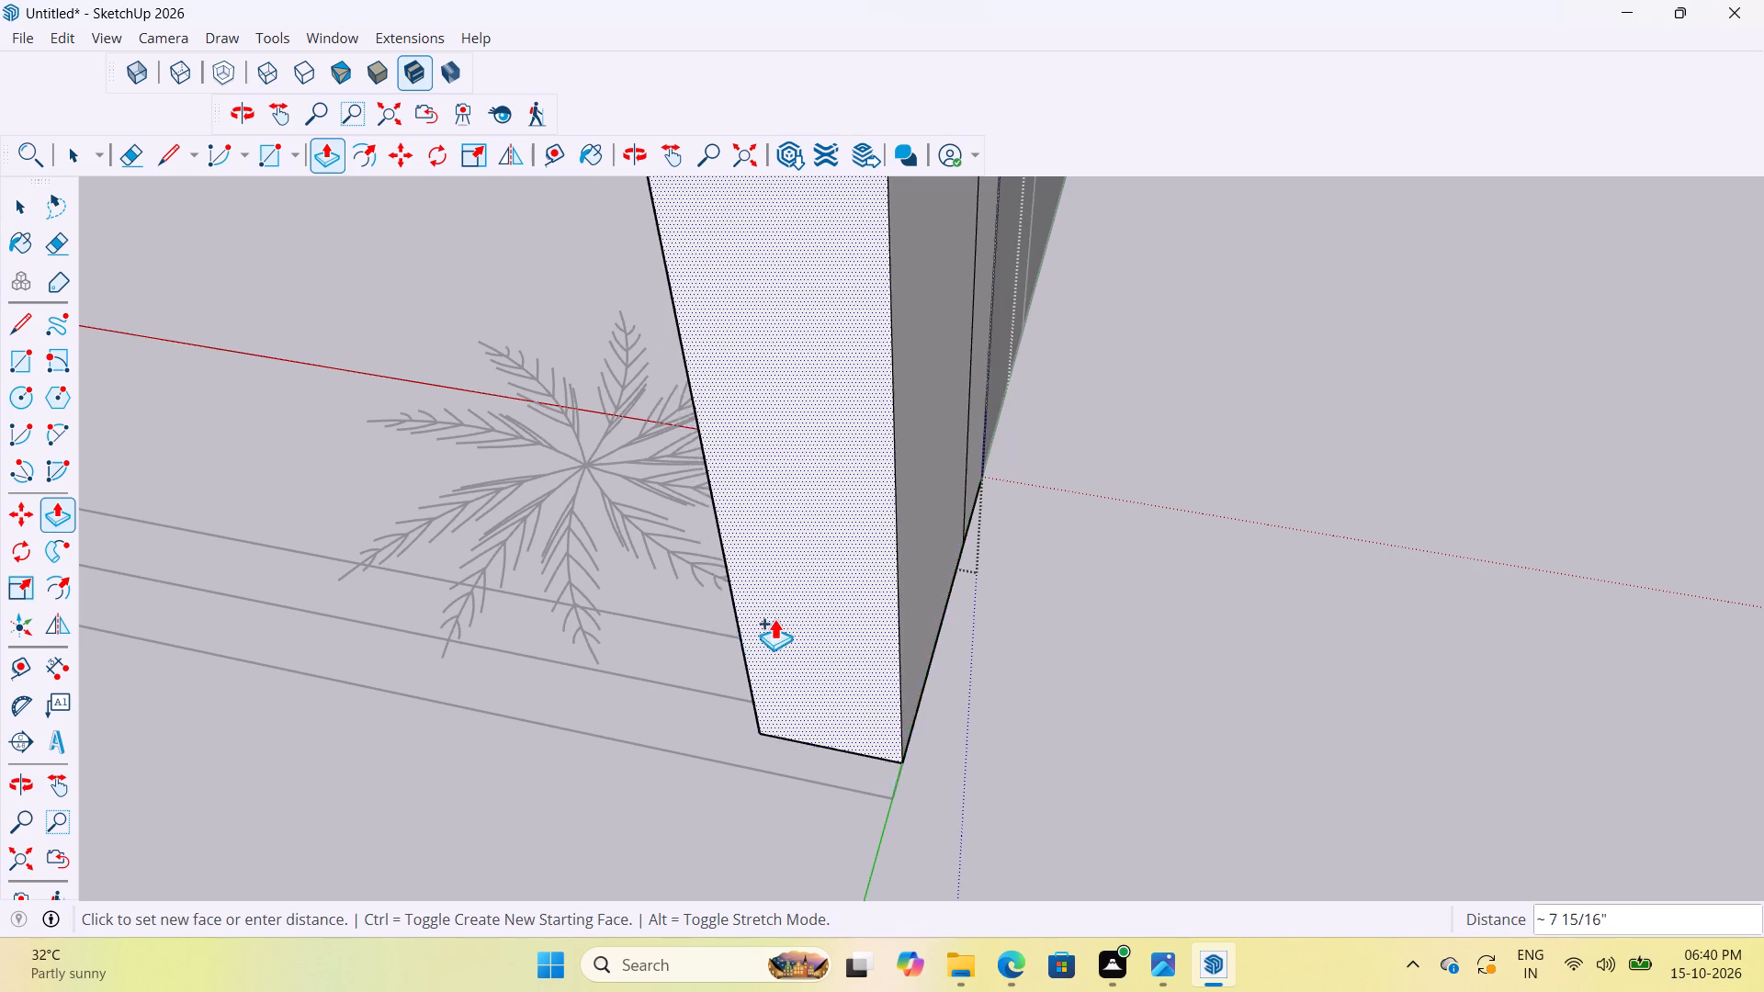
scroll(775, 592, "down", 3)
middle_click_drag(826, 636, 1341, 621)
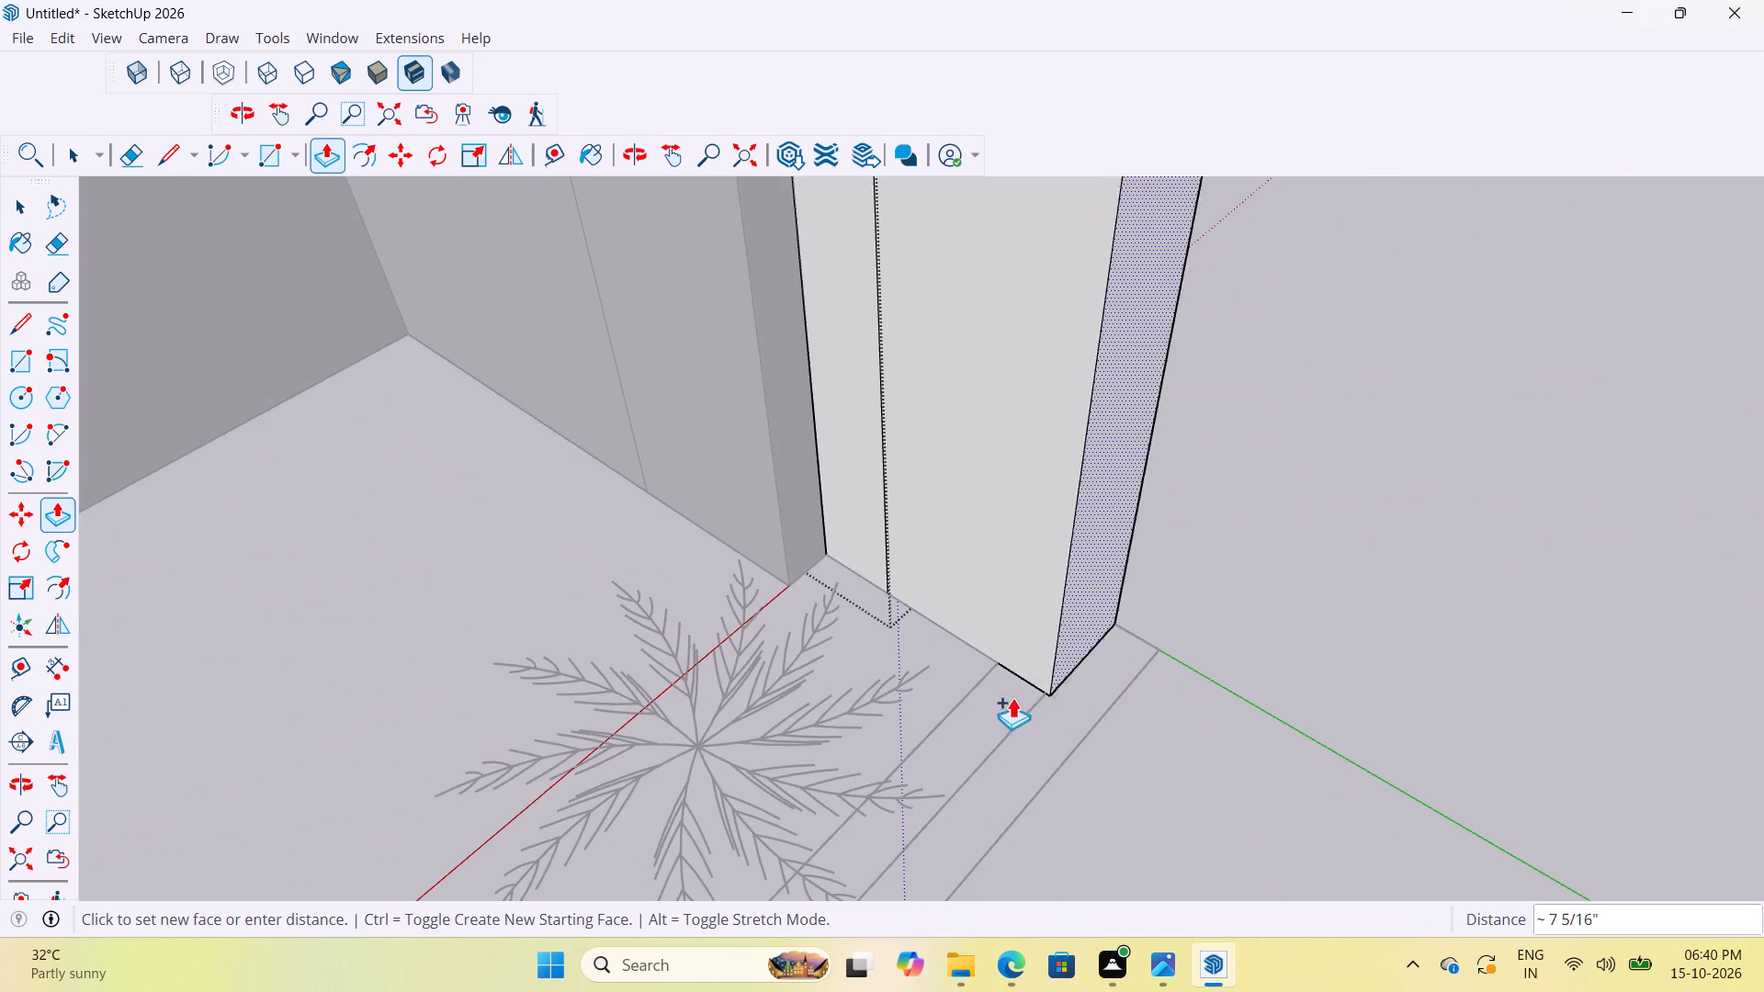
left_click(968, 686)
scroll(1029, 609, "up", 3)
left_click(1036, 585)
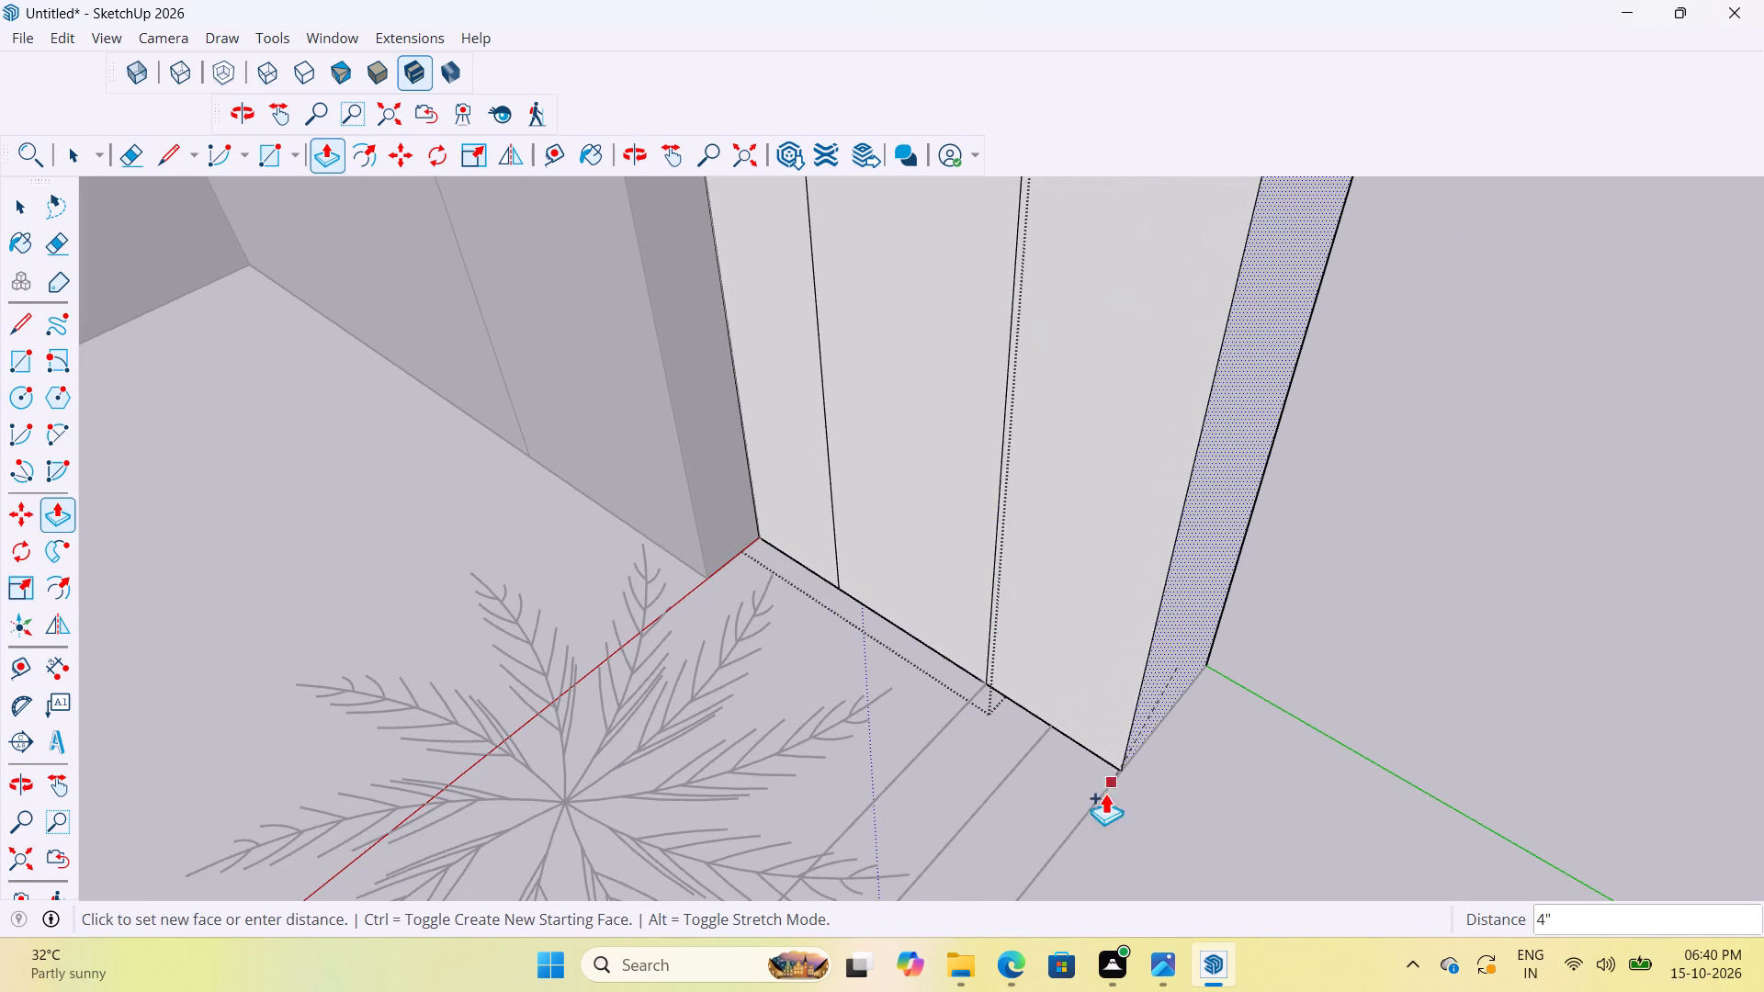
left_click(1104, 803)
scroll(1141, 666, "down", 13)
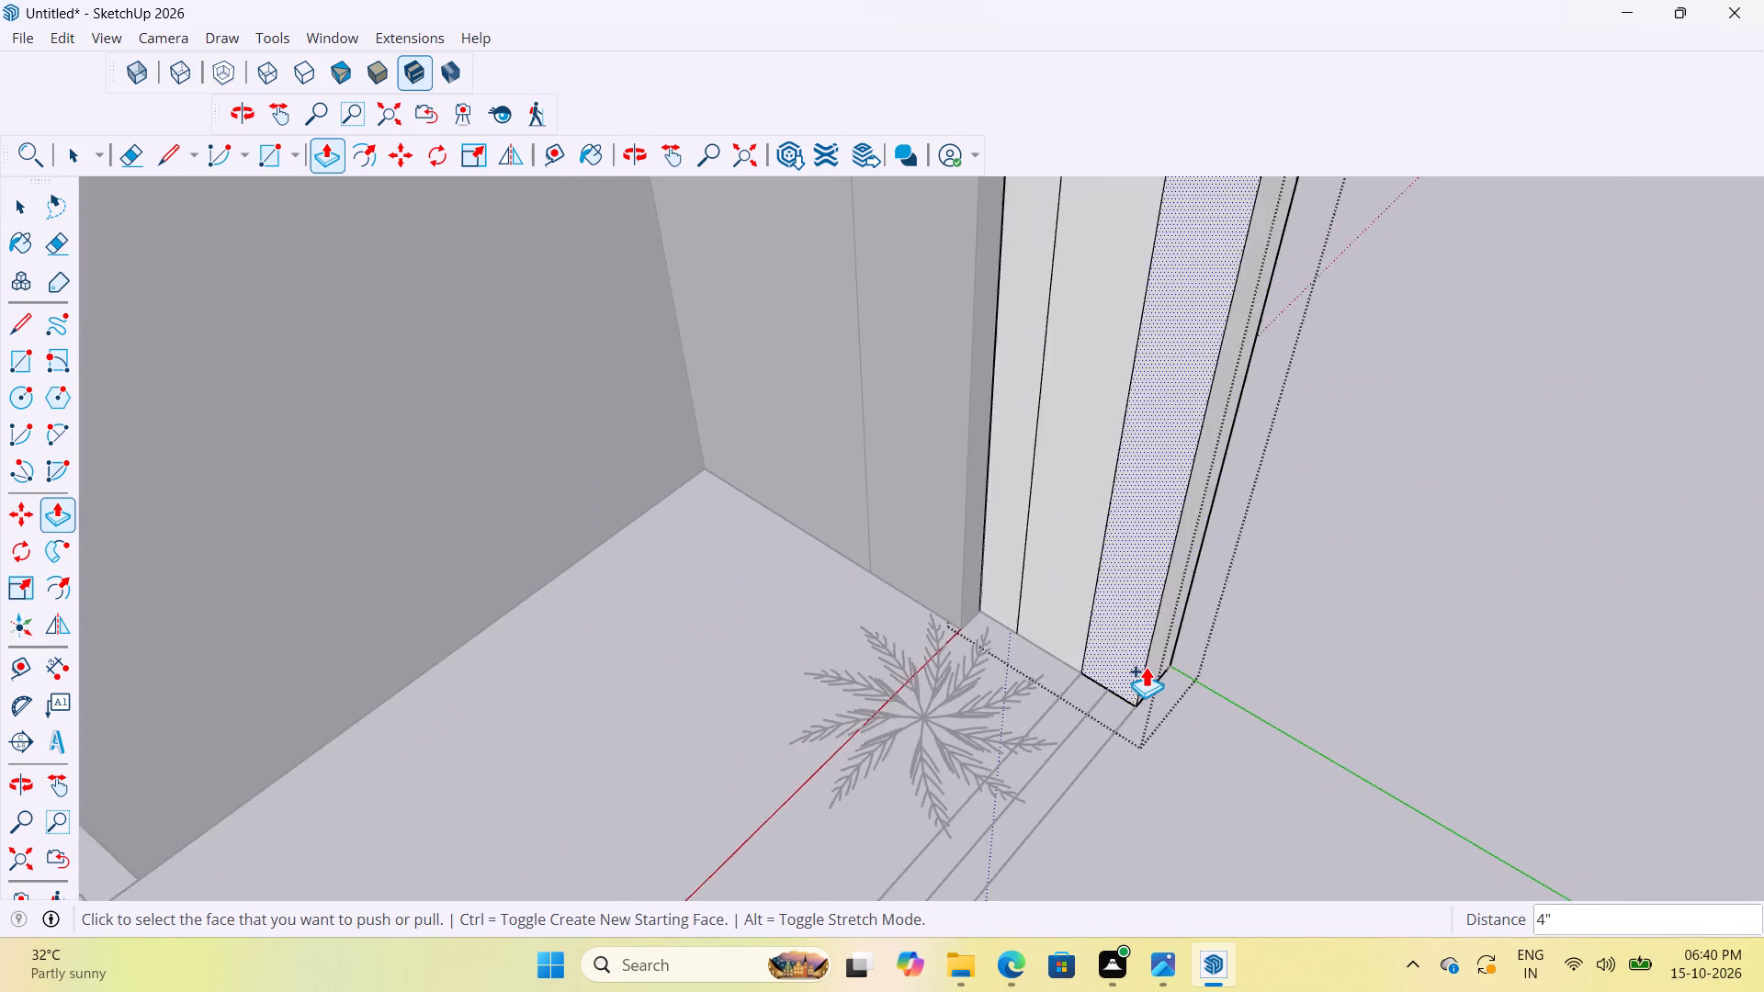
Pull the corner section's side face 6' 4" along the balcony front, and another 4" to the outer edge of the far corner.
scroll(1146, 666, "down", 4)
left_click(1137, 641)
scroll(1107, 663, "down", 18)
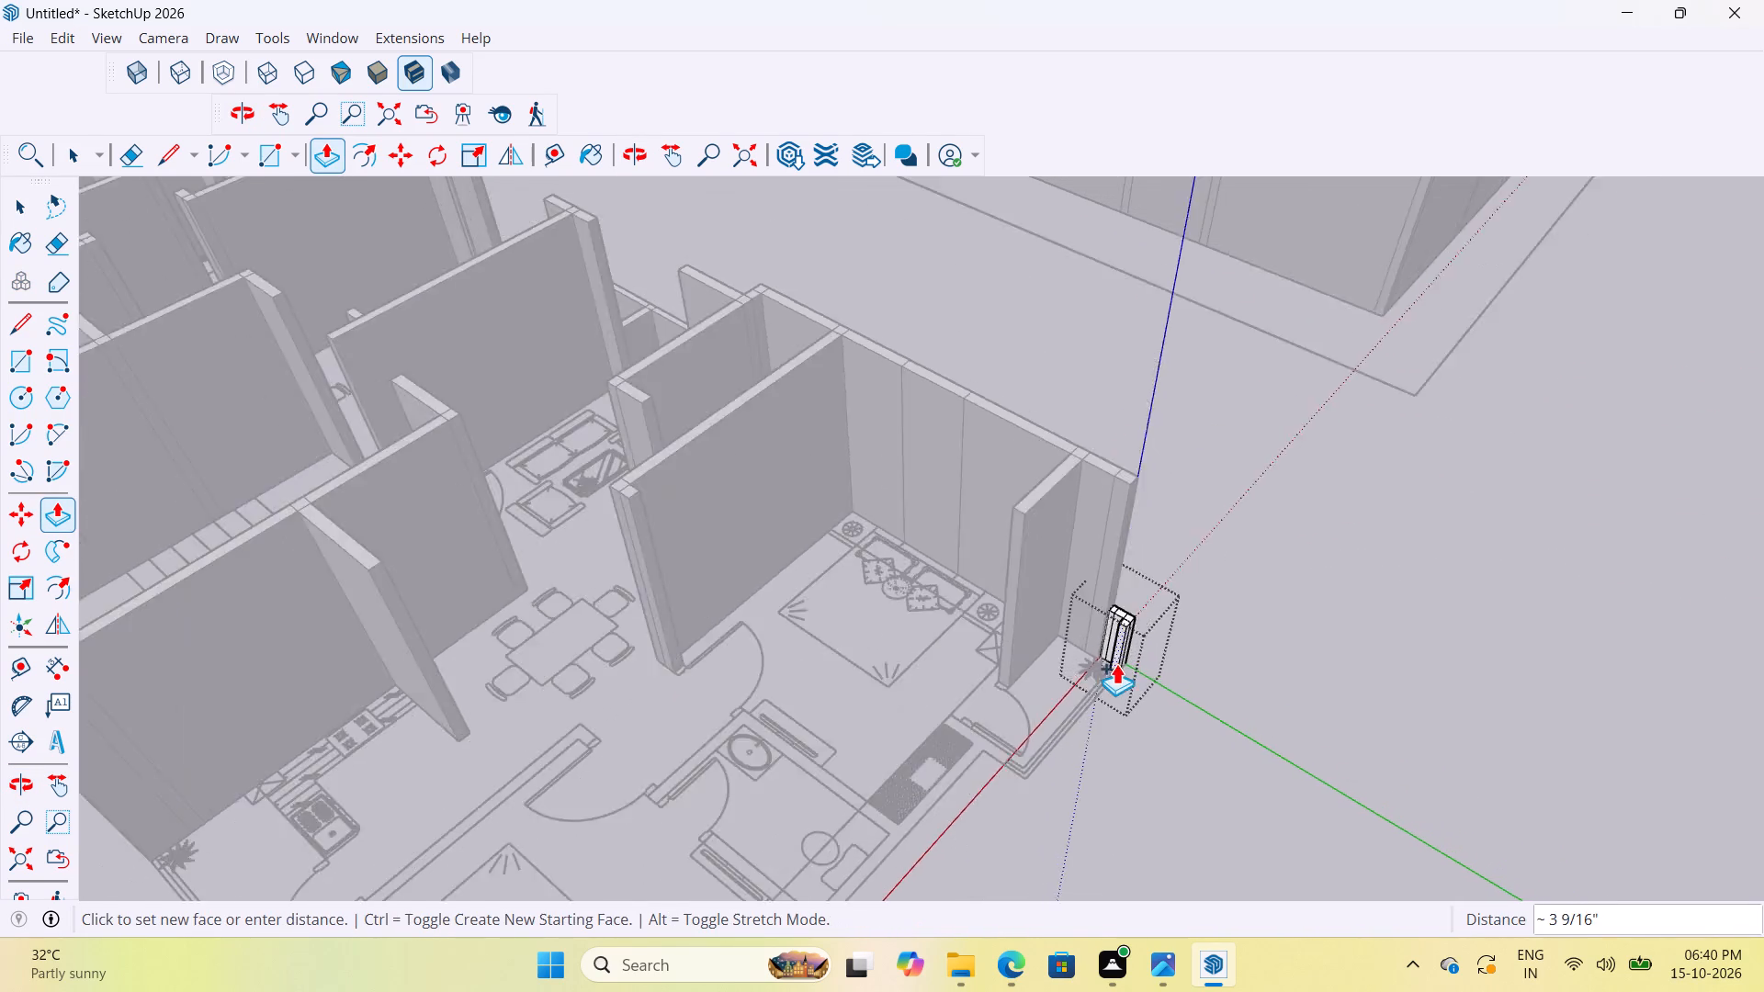
scroll(1091, 764, "up", 17)
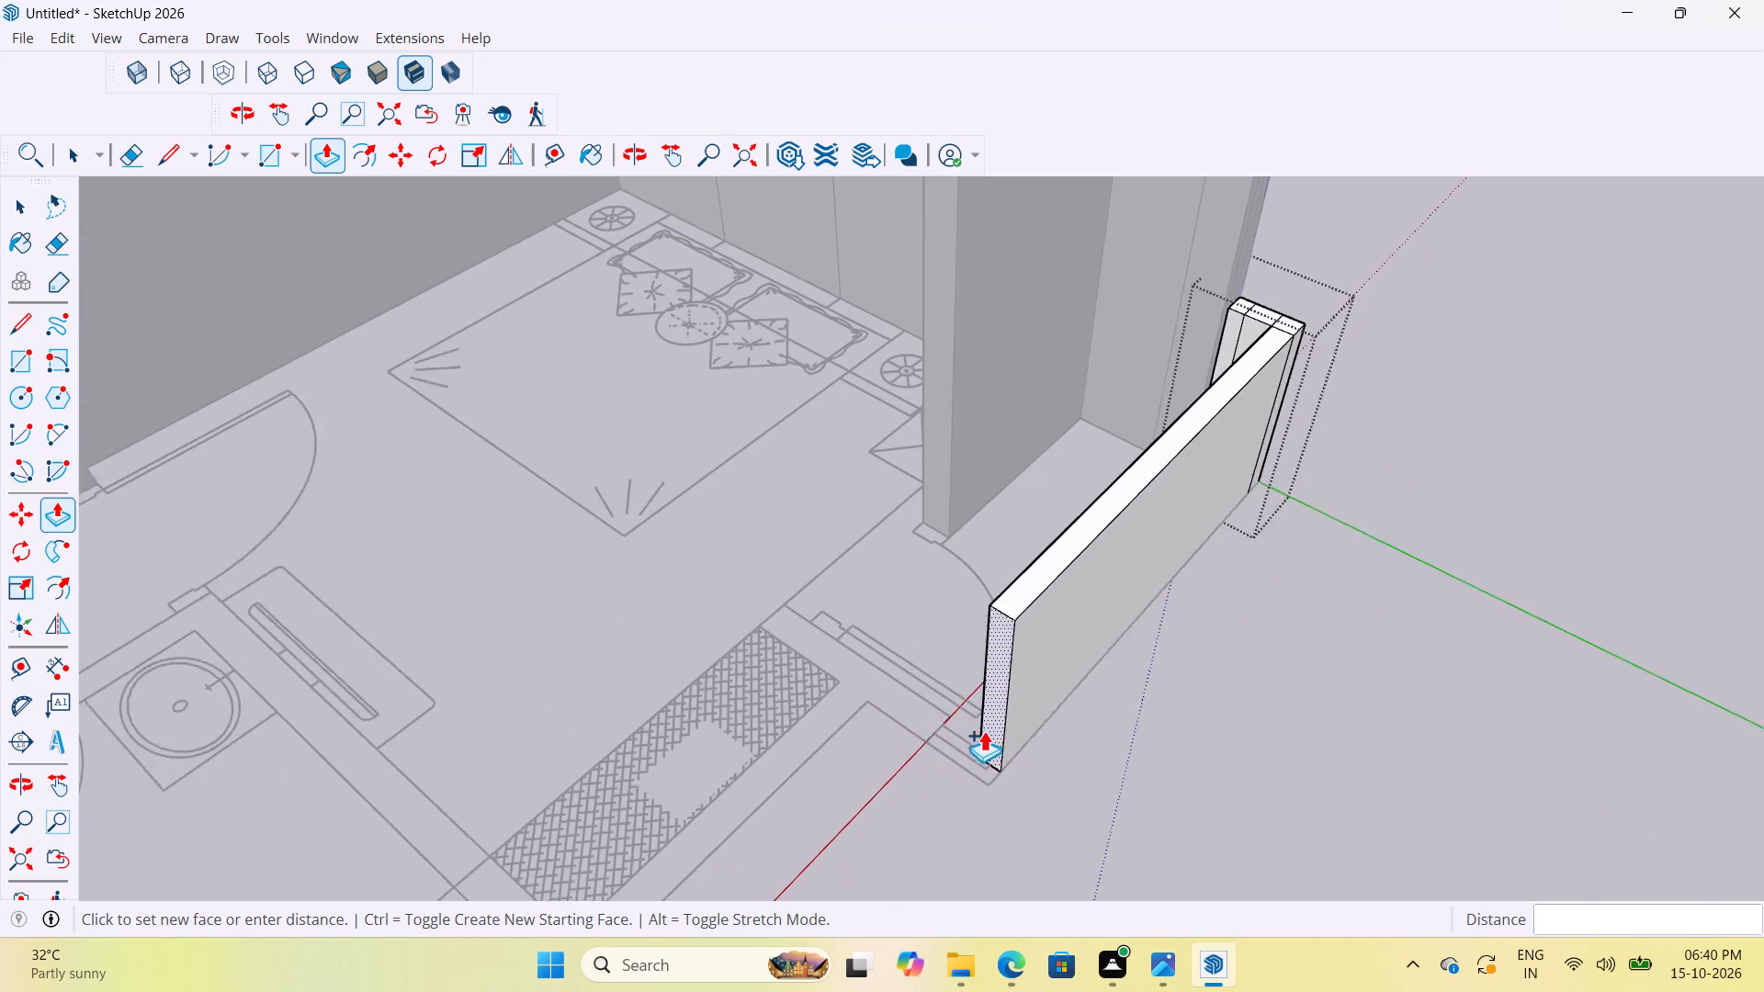
scroll(984, 730, "up", 12)
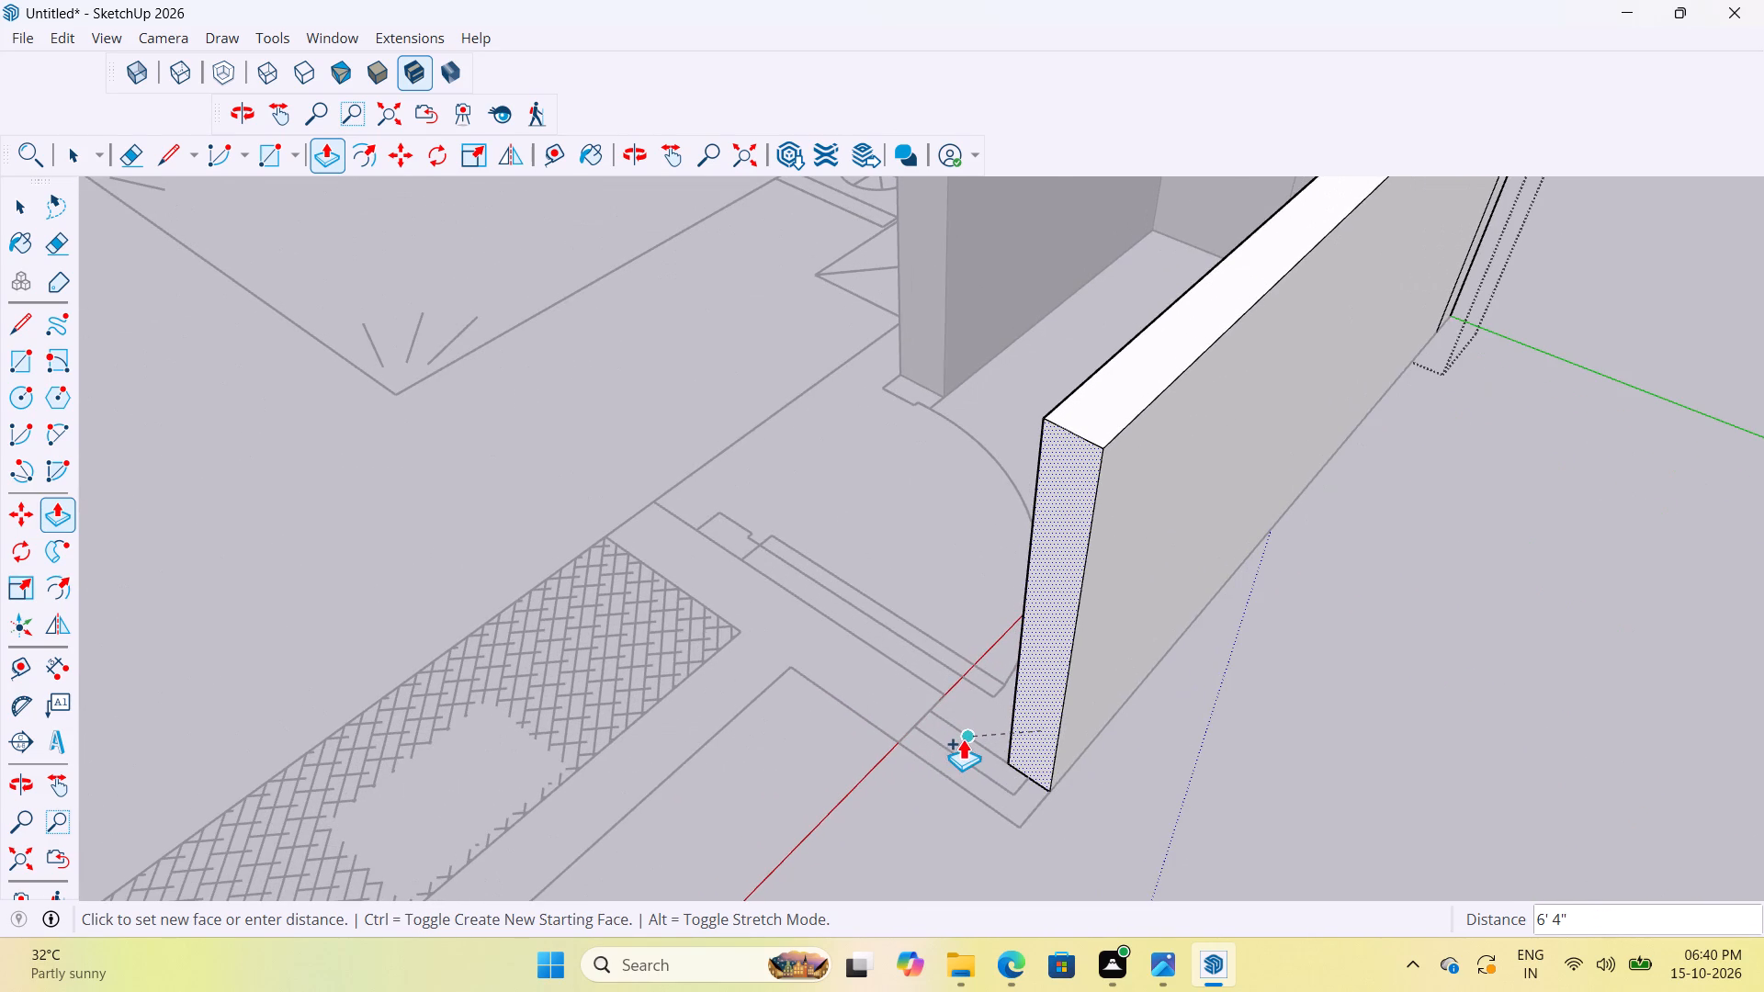
left_click(963, 738)
scroll(1005, 774, "up", 8)
left_click(1073, 726)
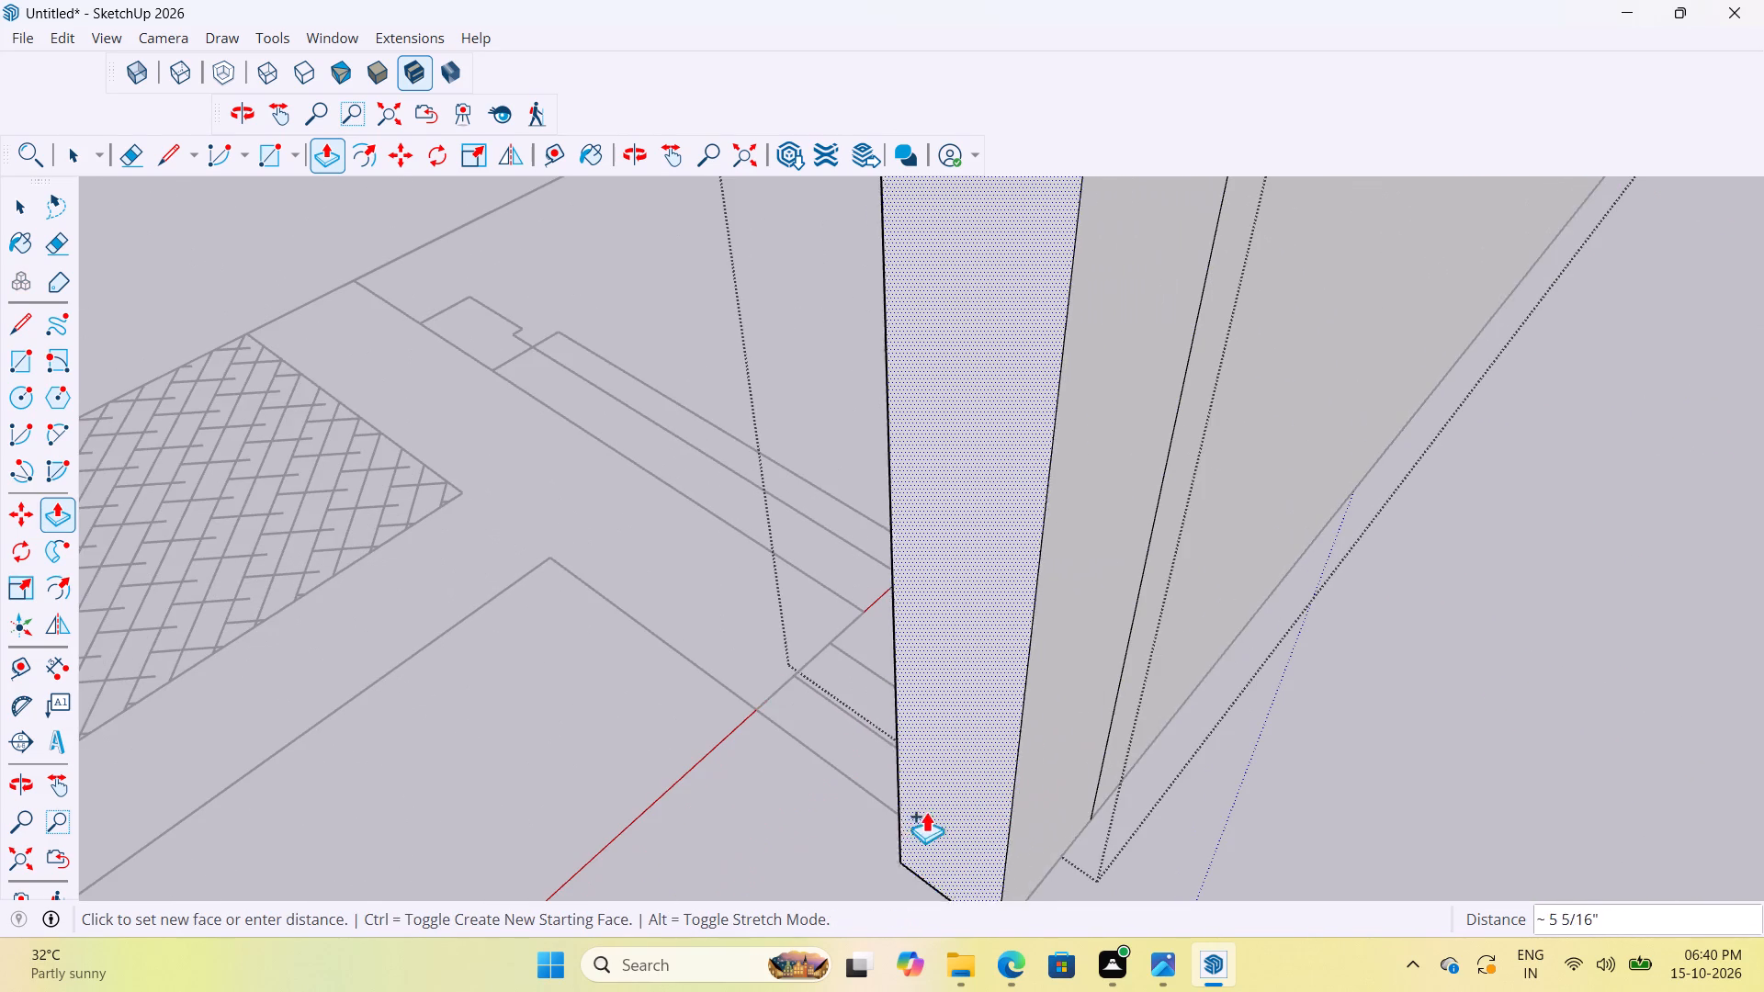
left_click(847, 780)
scroll(954, 794, "down", 10)
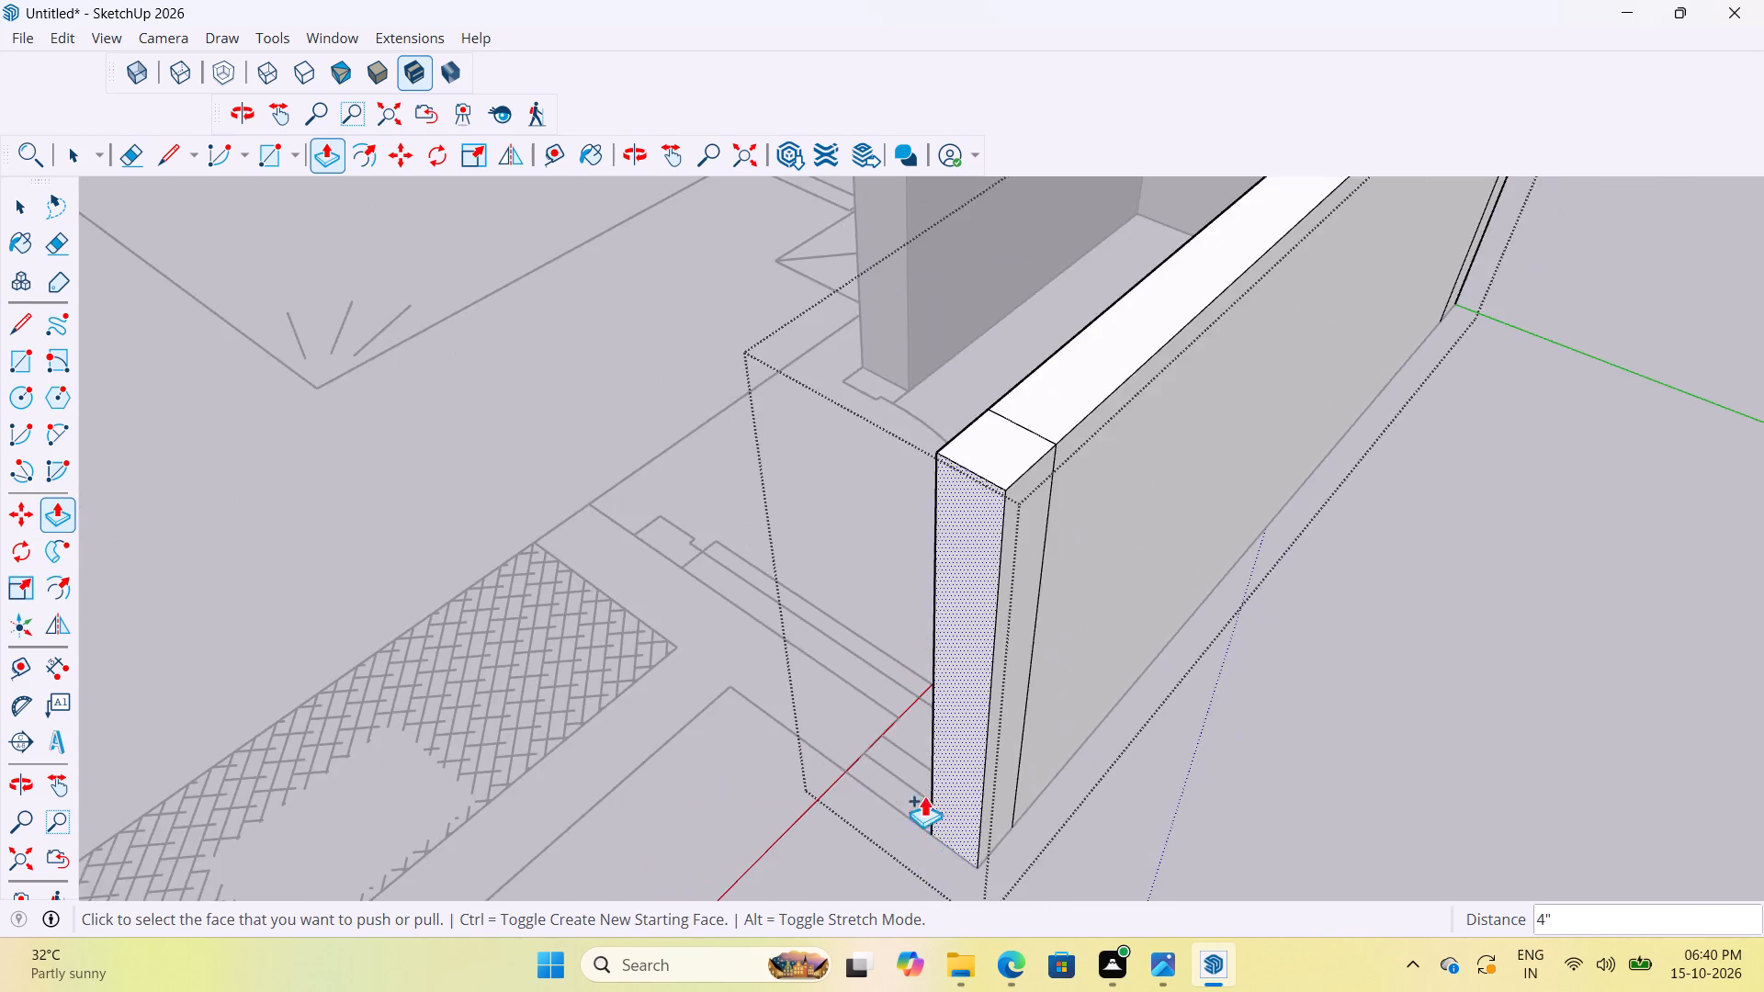
Pull the far corner section's inner face 8" along the short return to the house wall on the plan and leave the group.
middle_click_drag(931, 795, 1553, 801)
scroll(1216, 661, "up", 8)
left_click(1191, 524)
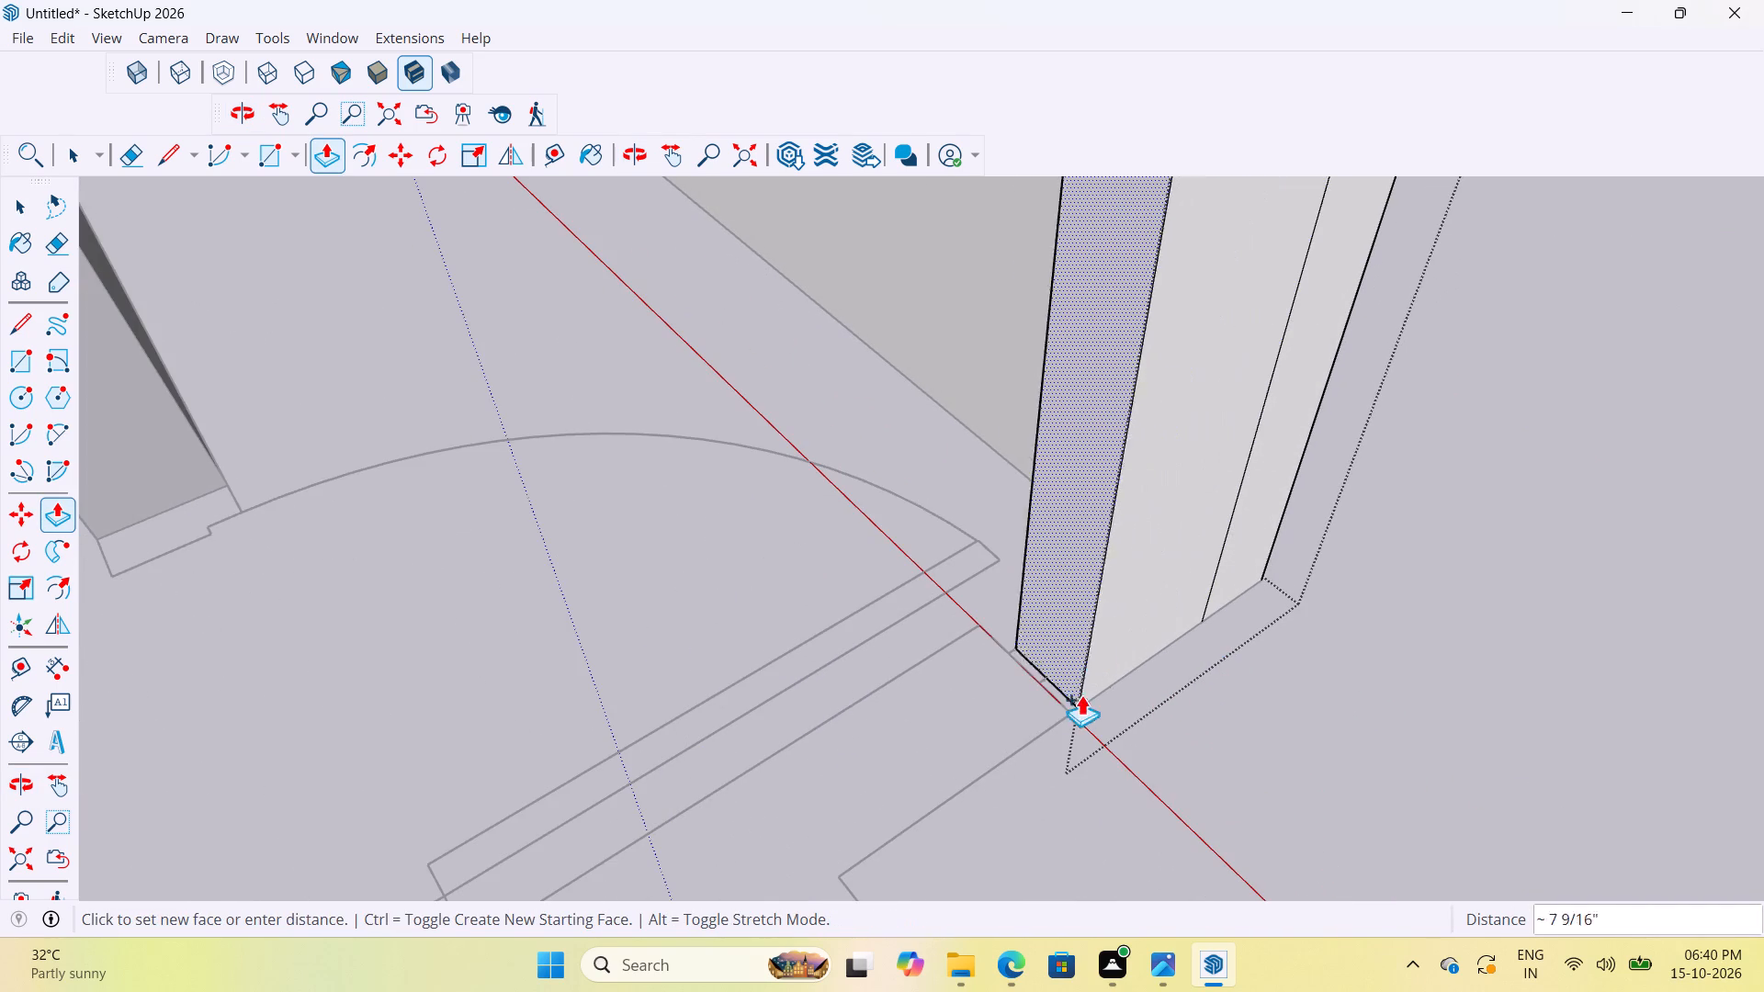
left_click(1067, 714)
scroll(1251, 696, "down", 12)
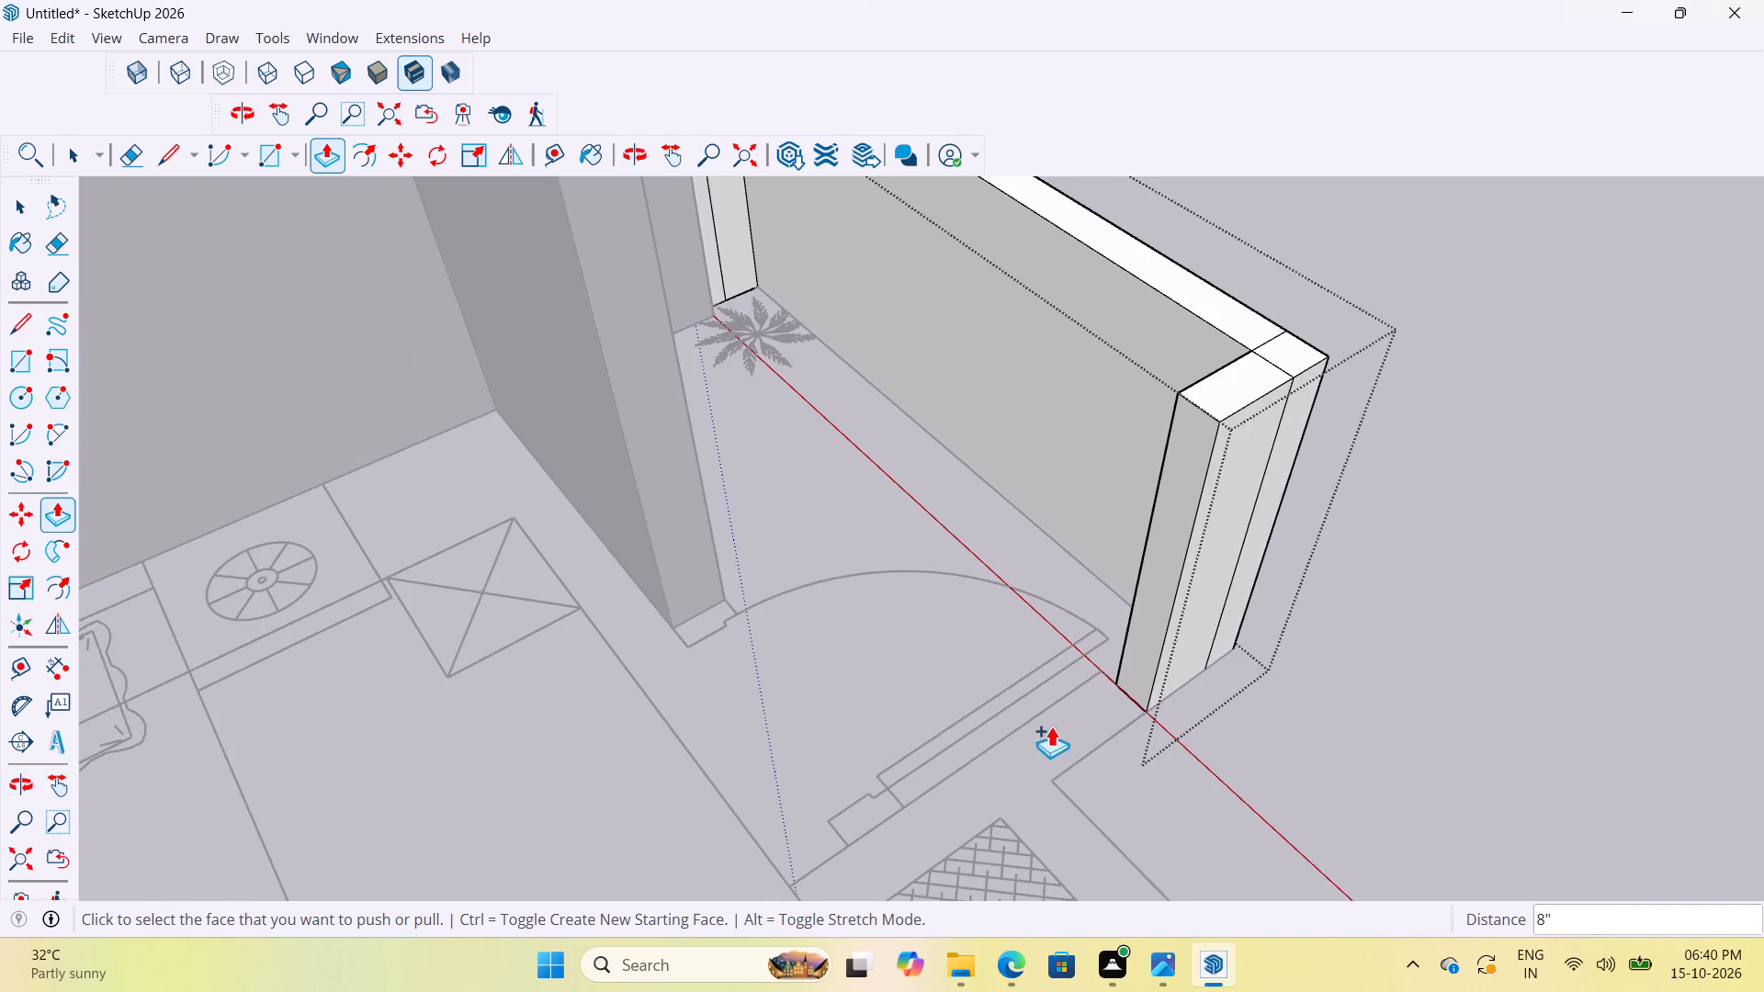
middle_click_drag(1071, 726, 1462, 729)
scroll(1198, 599, "up", 8)
scroll(1140, 453, "down", 6)
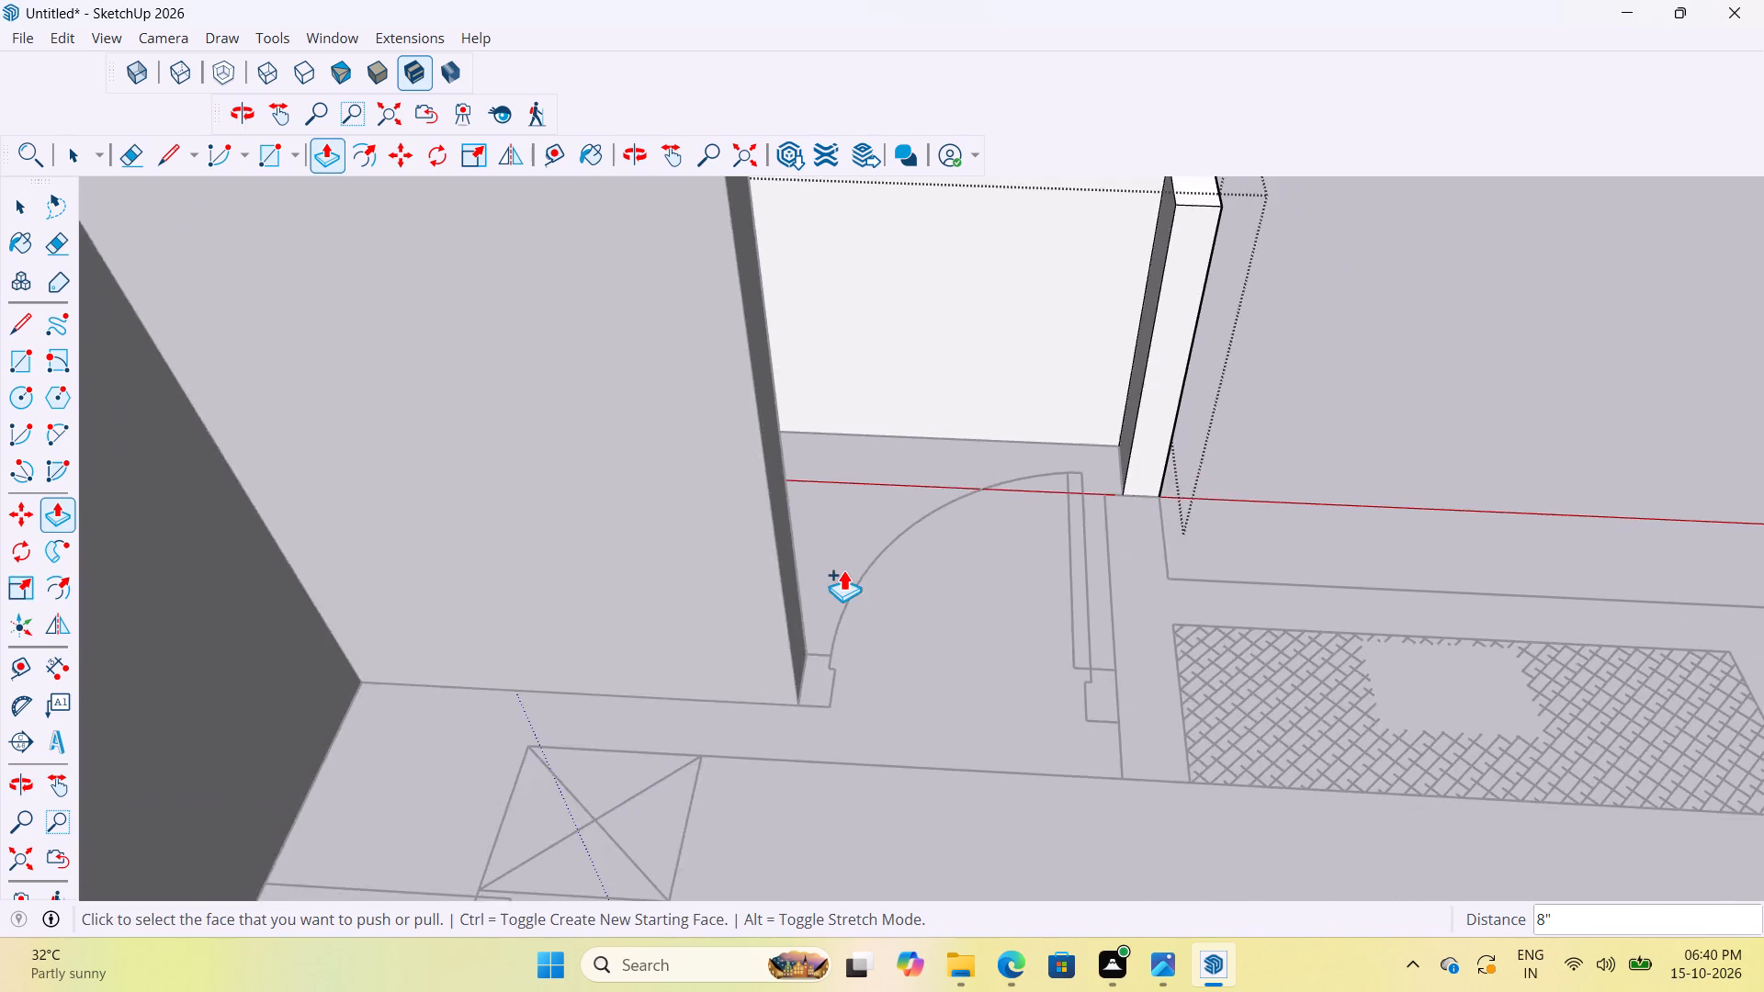
scroll(843, 569, "down", 18)
key("space")
key("space")
left_click(1158, 421)
scroll(981, 487, "down", 6)
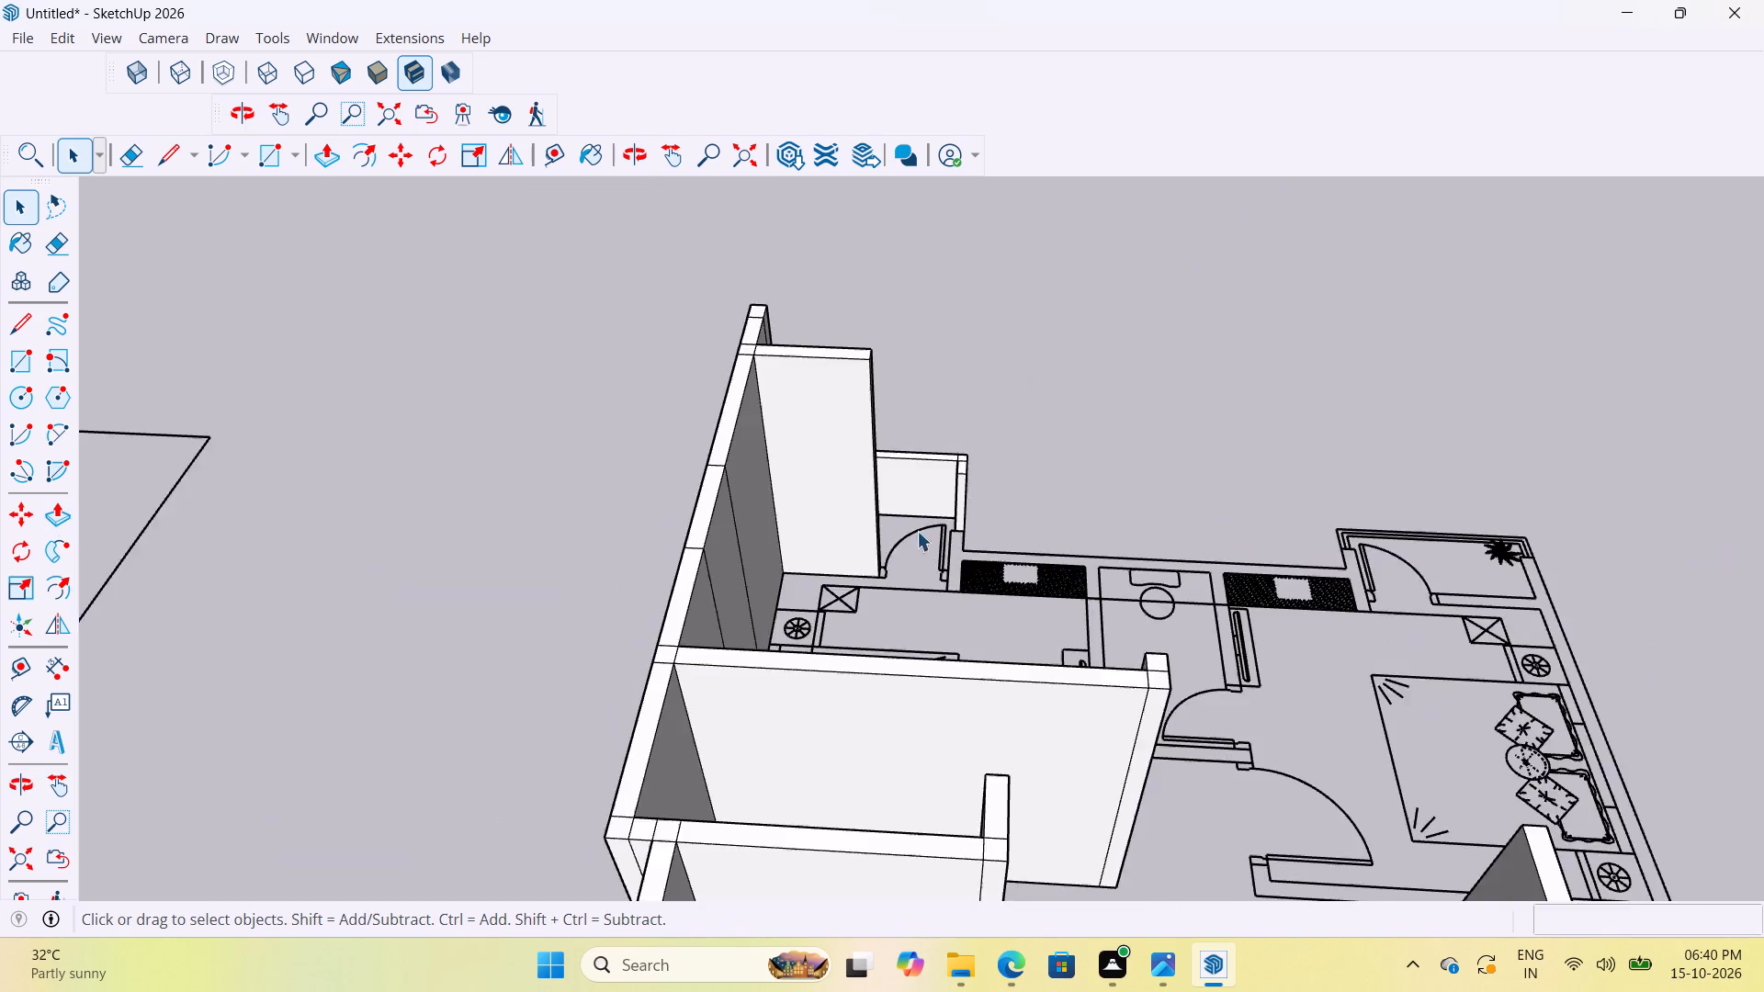
Examine the balcony door opening and the outer wall line past the wardrobes and bathroom.
scroll(907, 538, "up", 14)
scroll(990, 652, "up", 4)
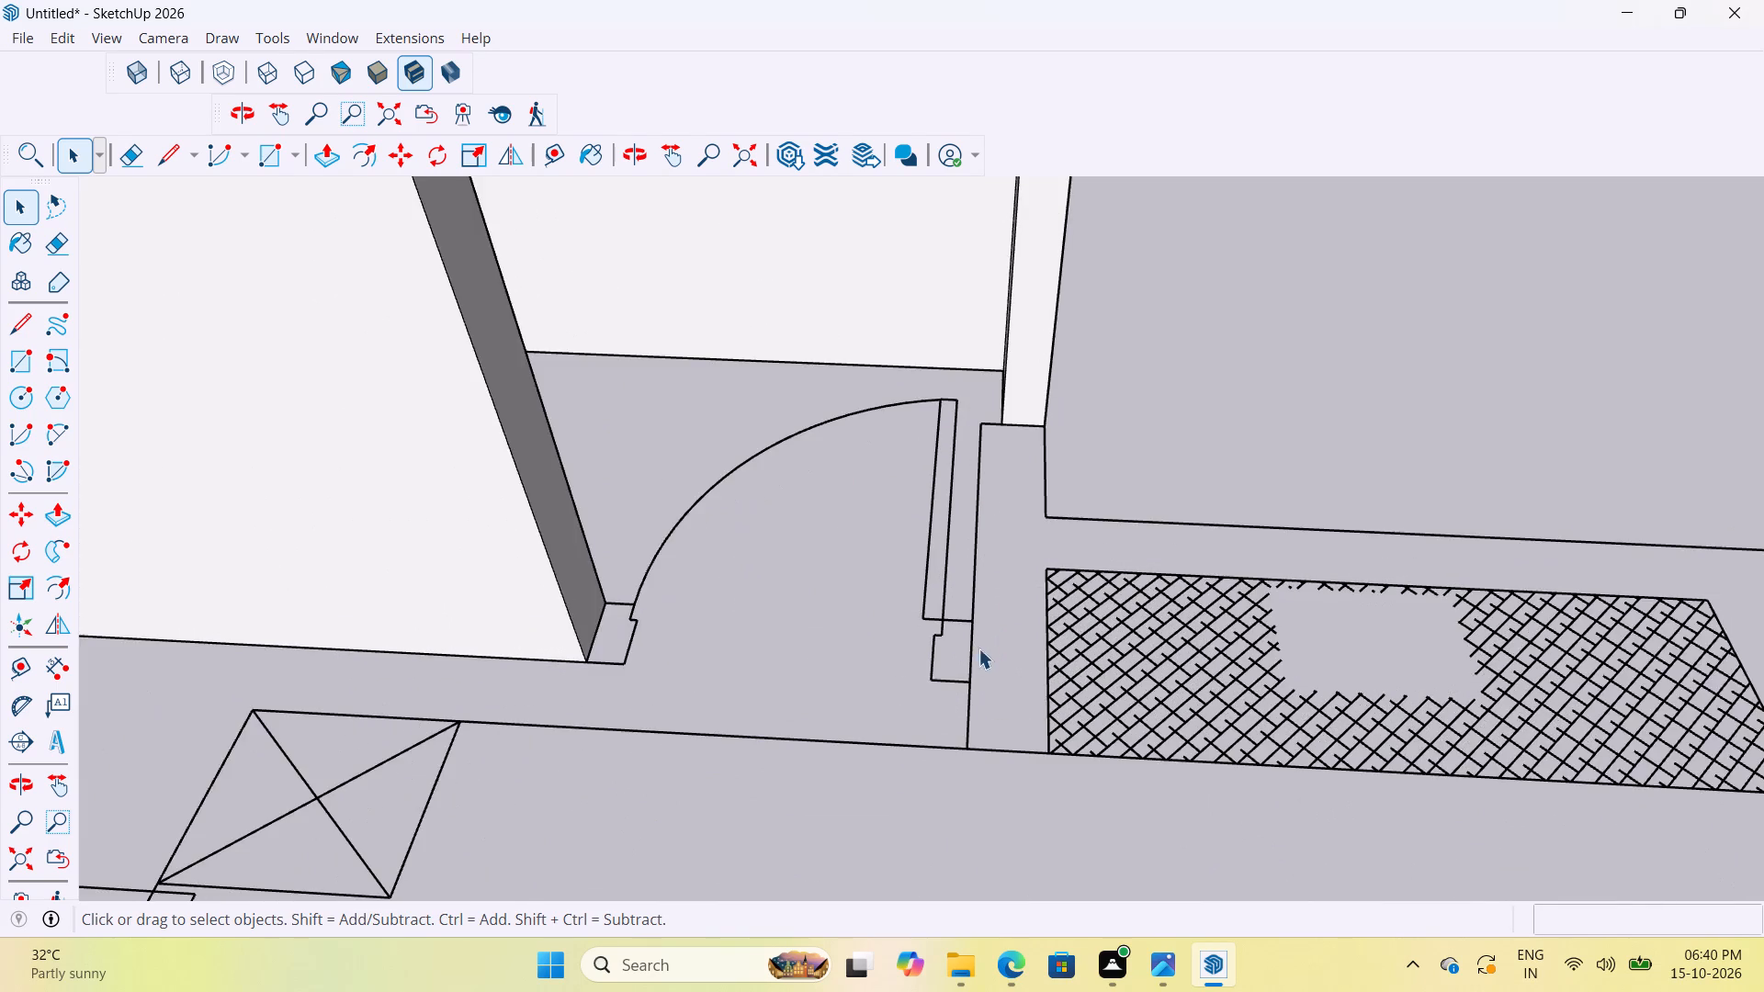
scroll(944, 649, "down", 11)
scroll(998, 616, "up", 5)
scroll(940, 616, "down", 5)
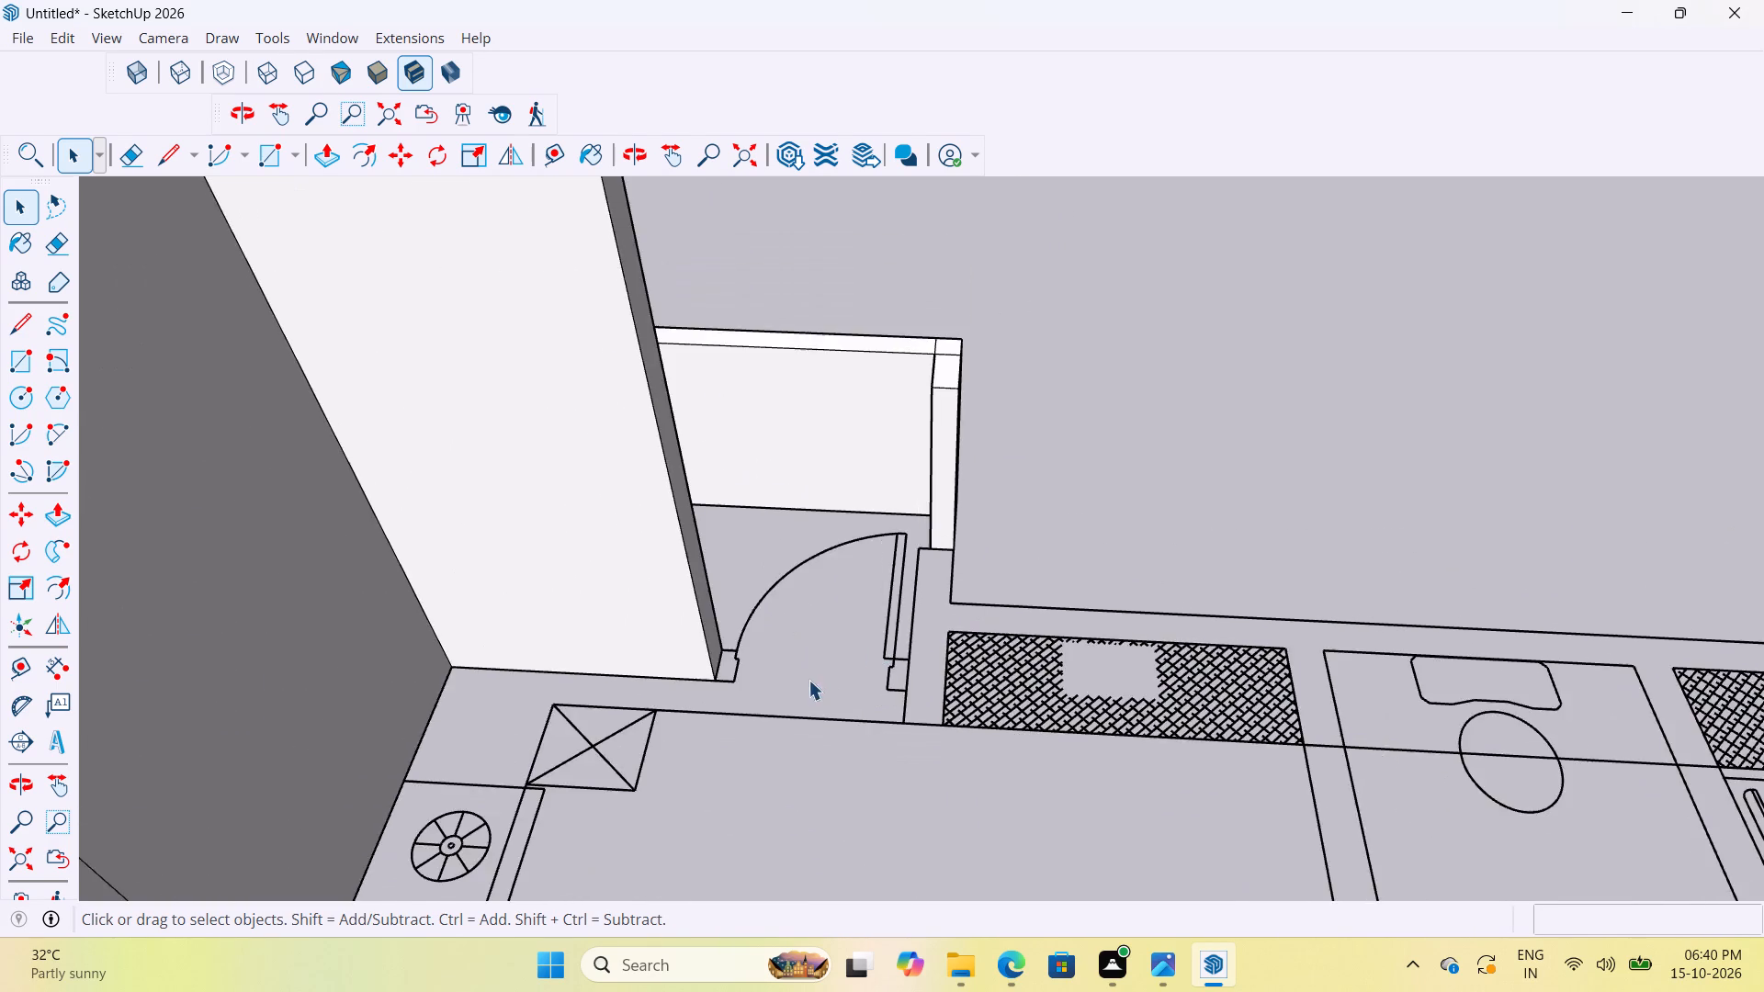
scroll(796, 680, "down", 13)
scroll(1096, 643, "up", 3)
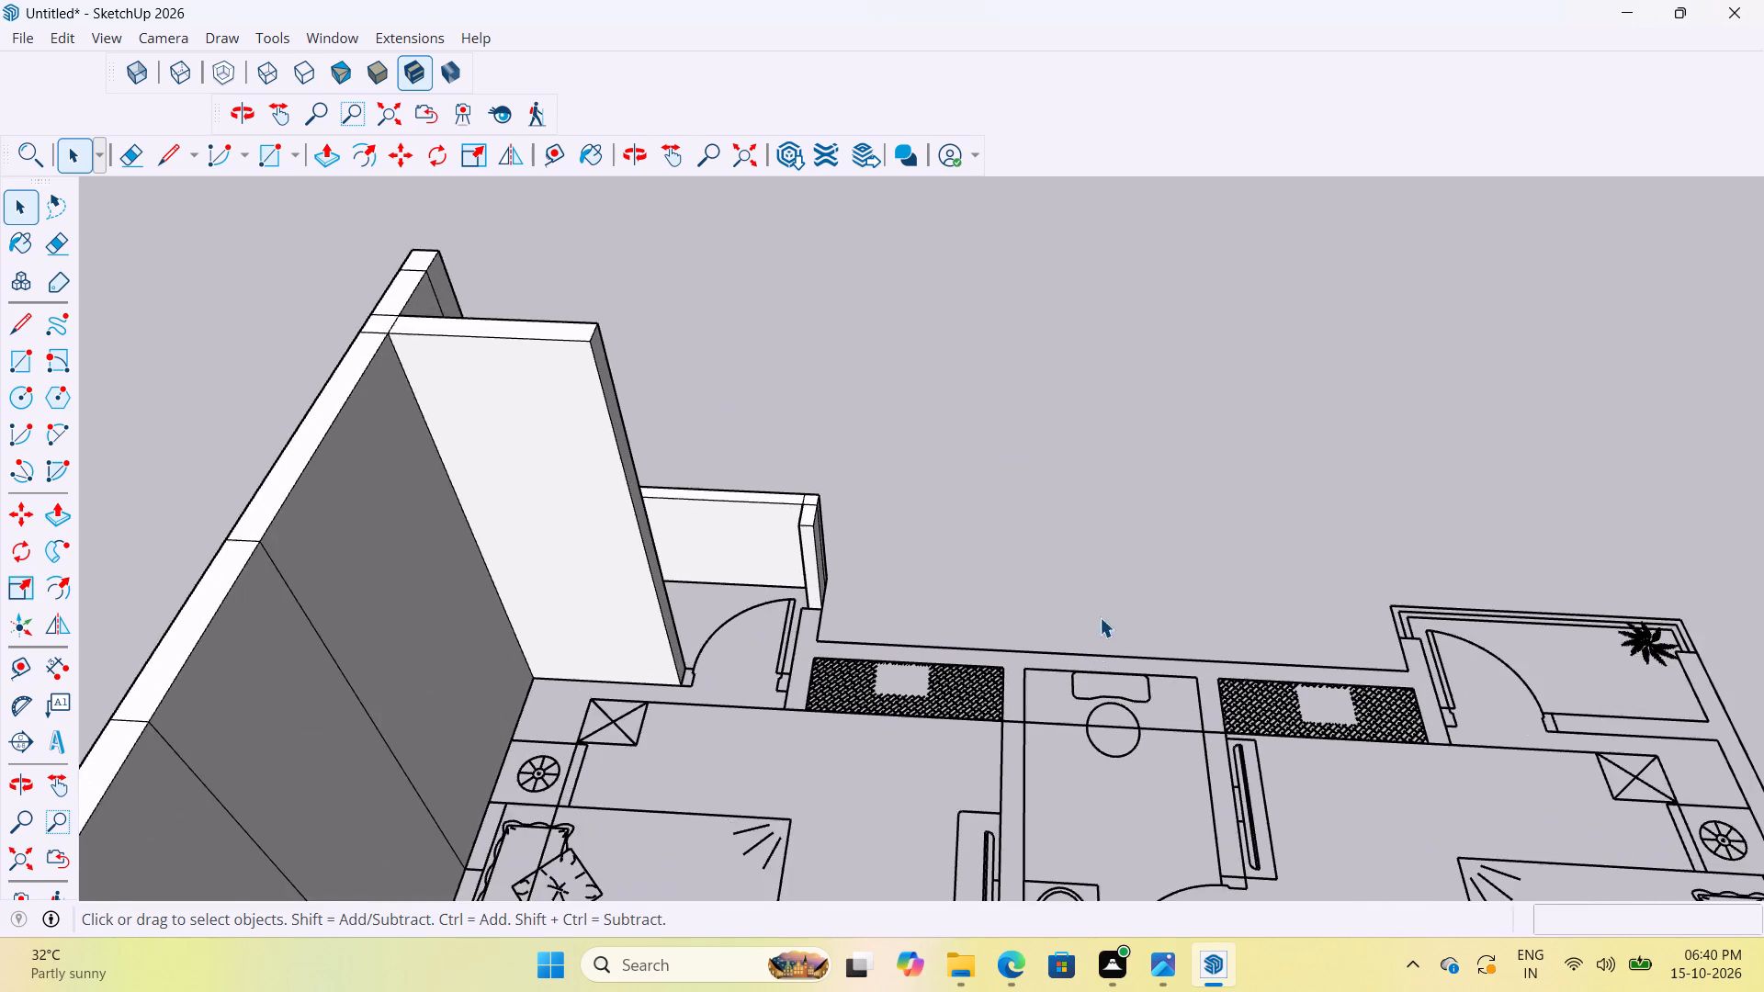
Examine the balcony corner and outer wall line beside the wardrobes, then the neighbouring house model for comparison.
scroll(1100, 617, "up", 4)
scroll(724, 614, "up", 6)
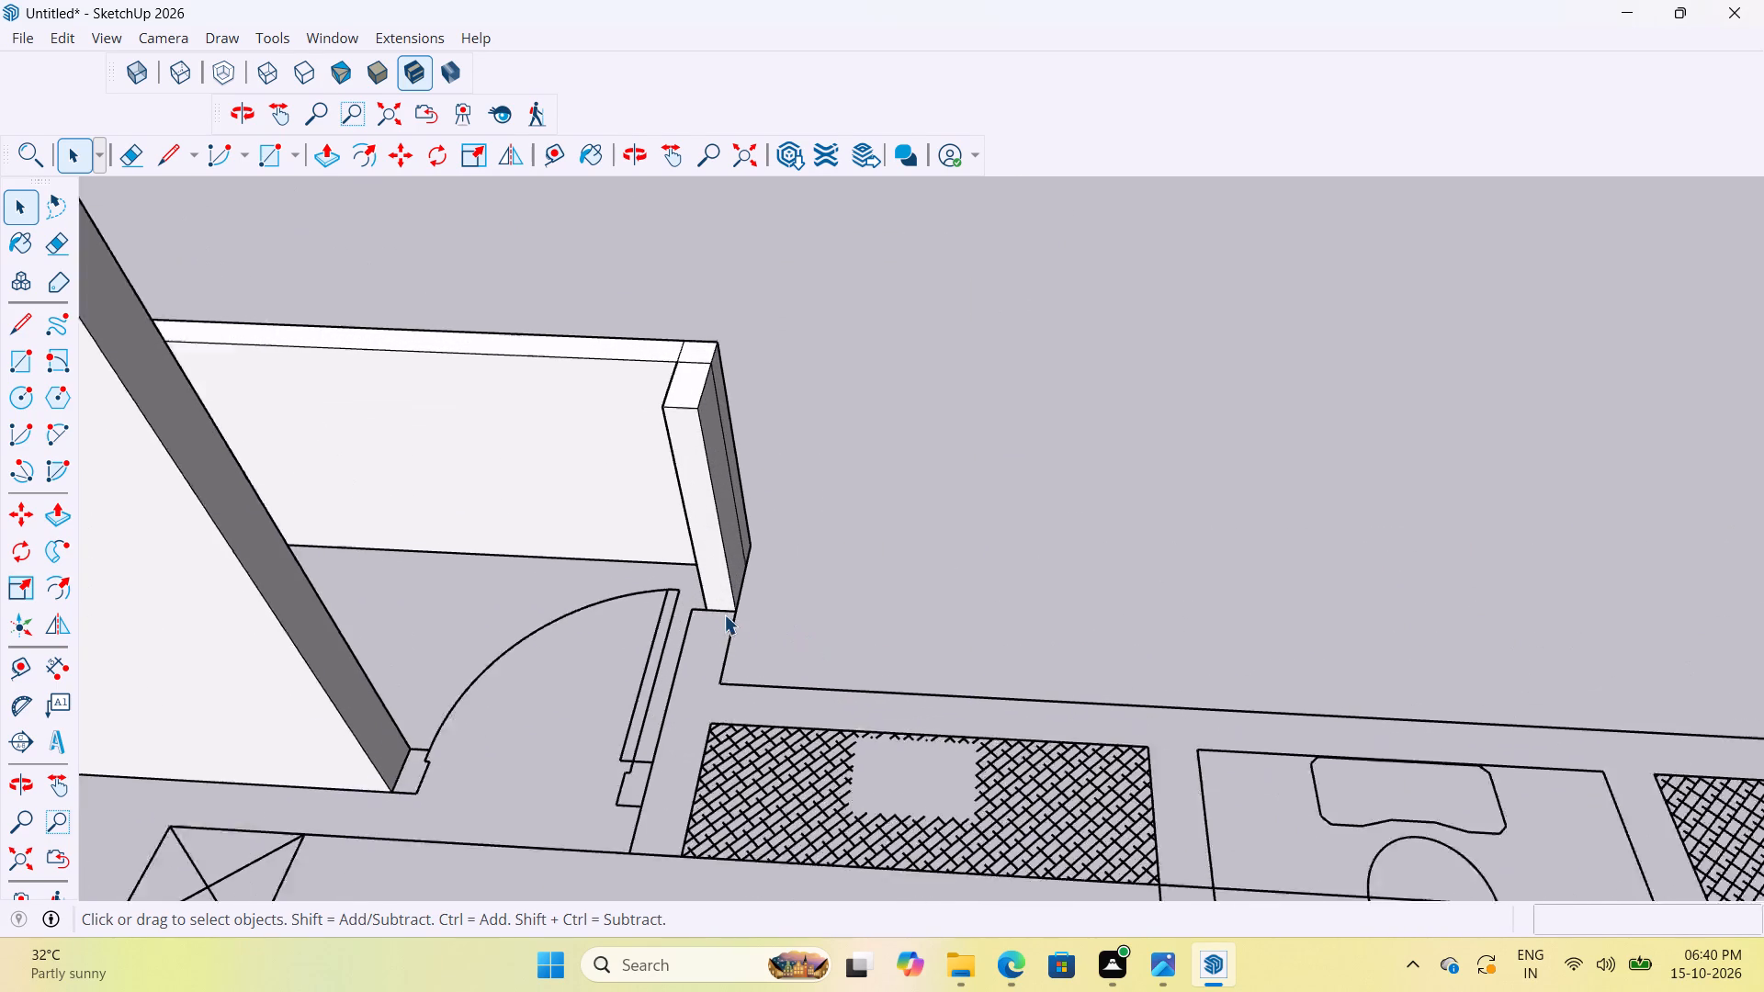
scroll(724, 614, "up", 1)
scroll(806, 591, "down", 5)
scroll(708, 639, "up", 5)
scroll(708, 639, "down", 6)
scroll(775, 693, "down", 8)
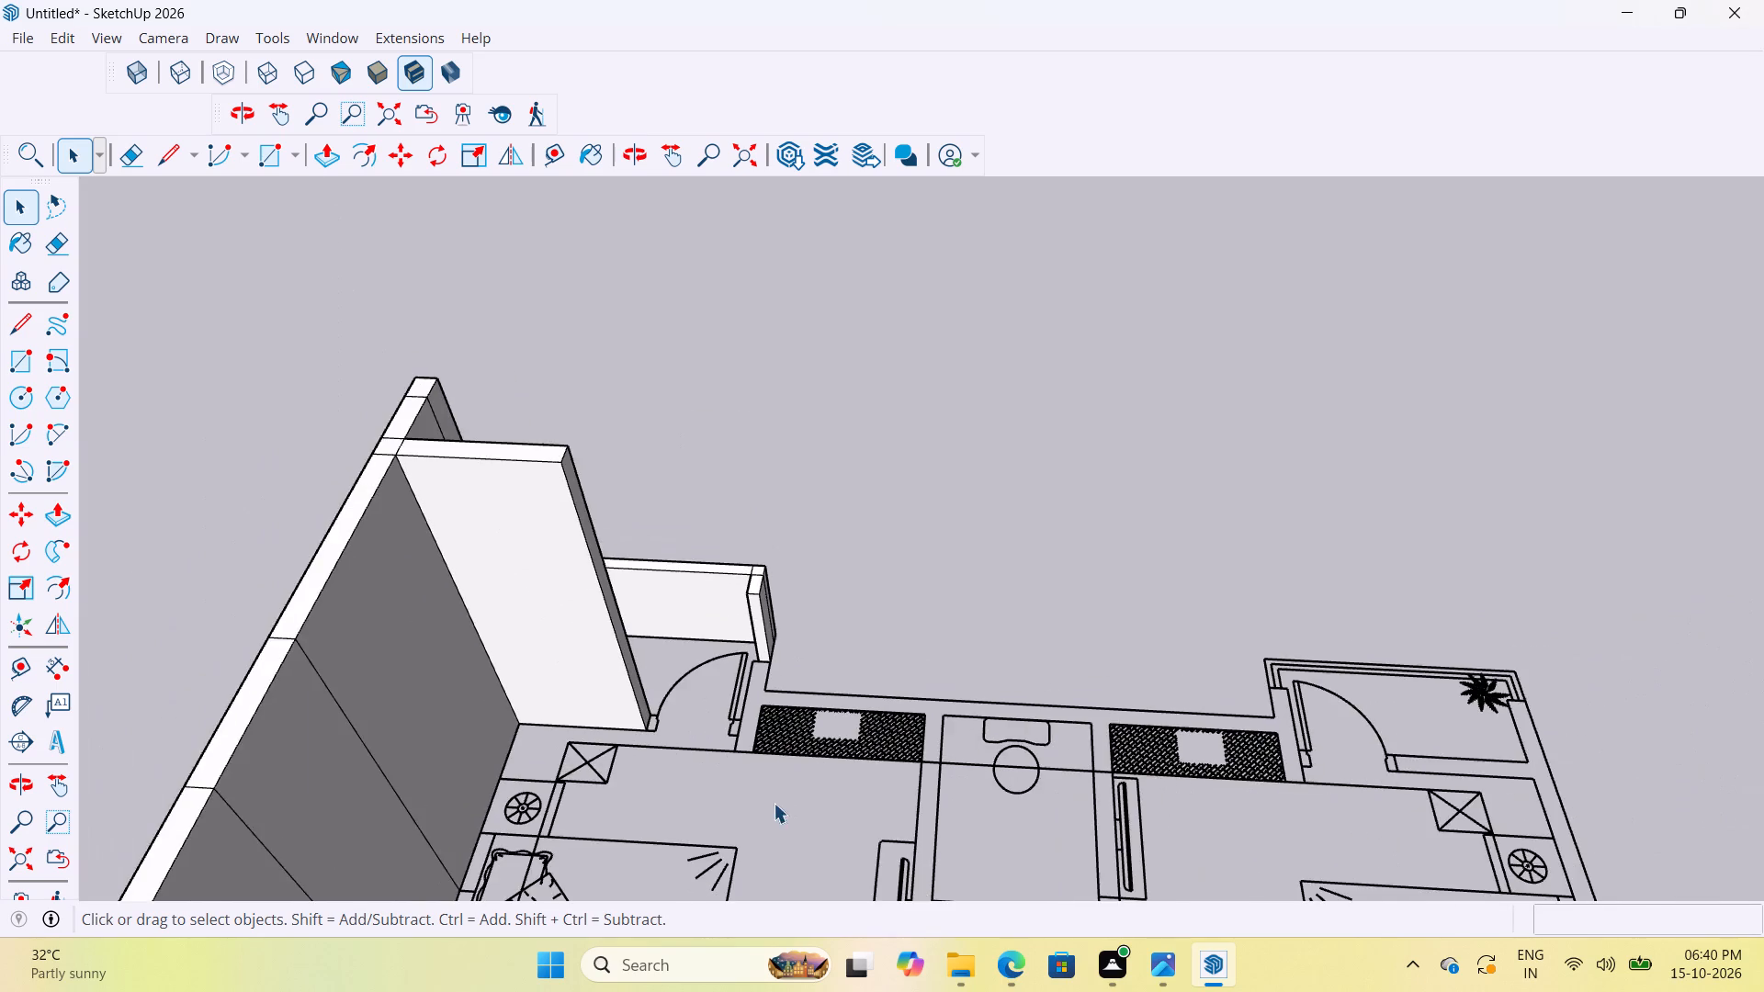
scroll(739, 788, "down", 5)
scroll(621, 666, "up", 8)
scroll(754, 812, "down", 6)
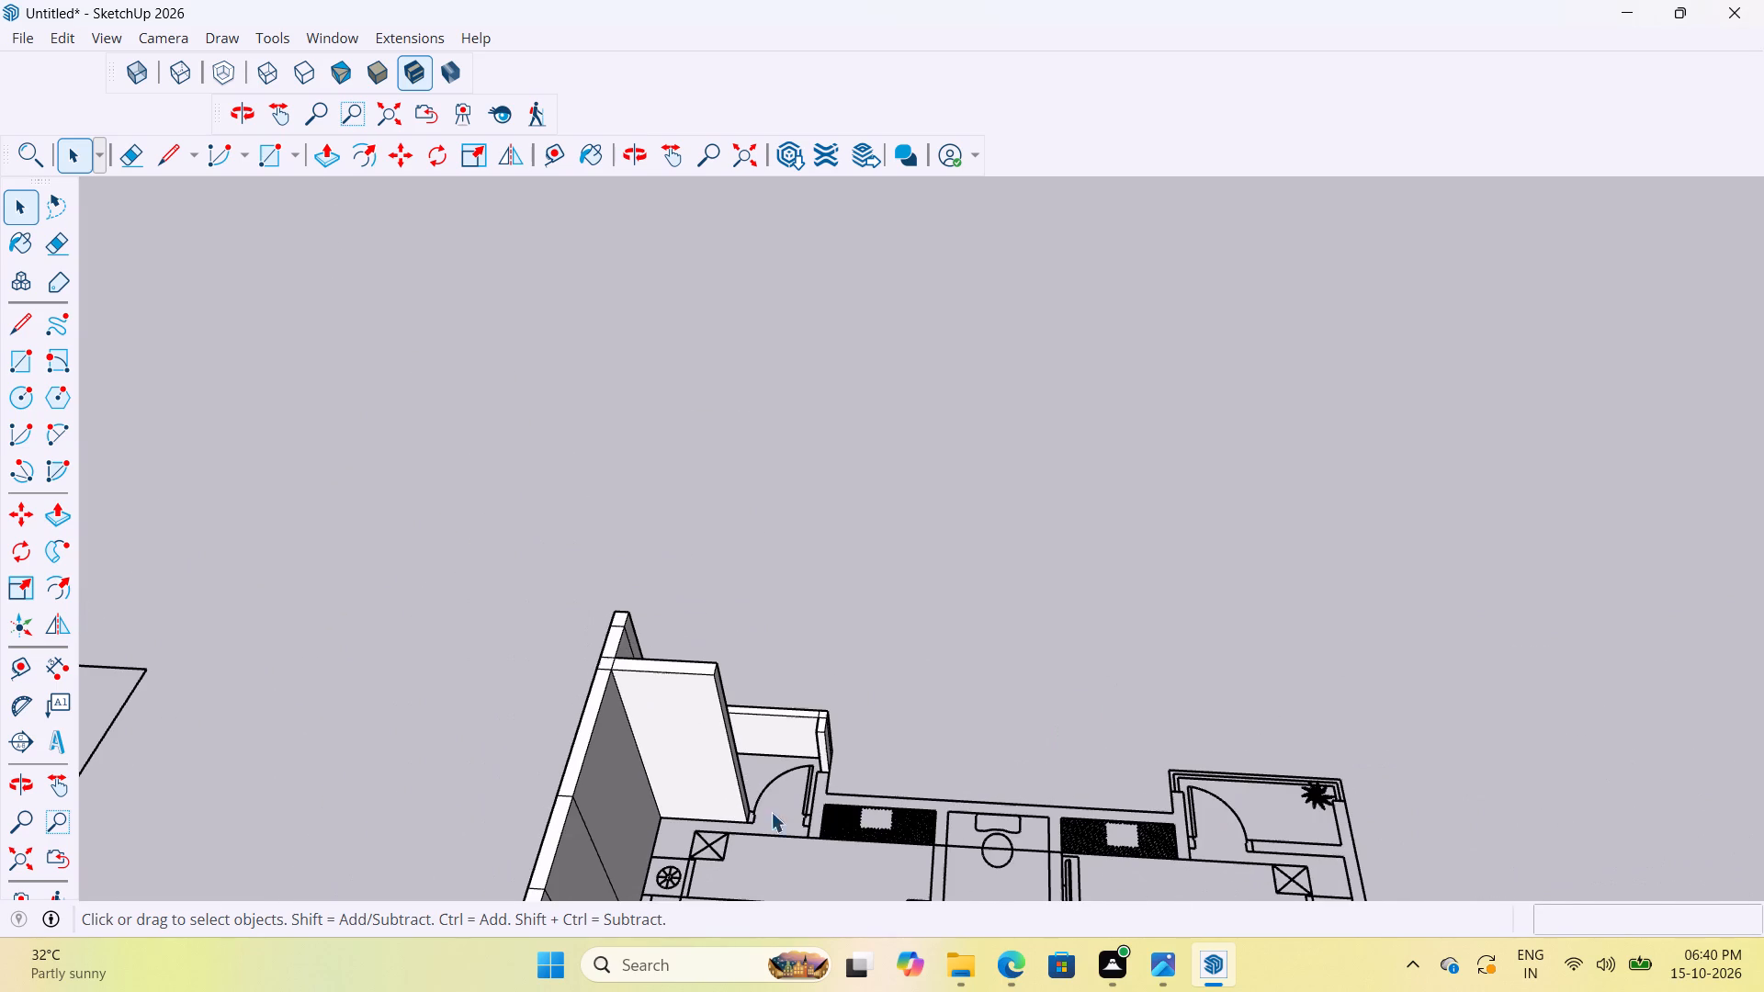
scroll(743, 812, "down", 11)
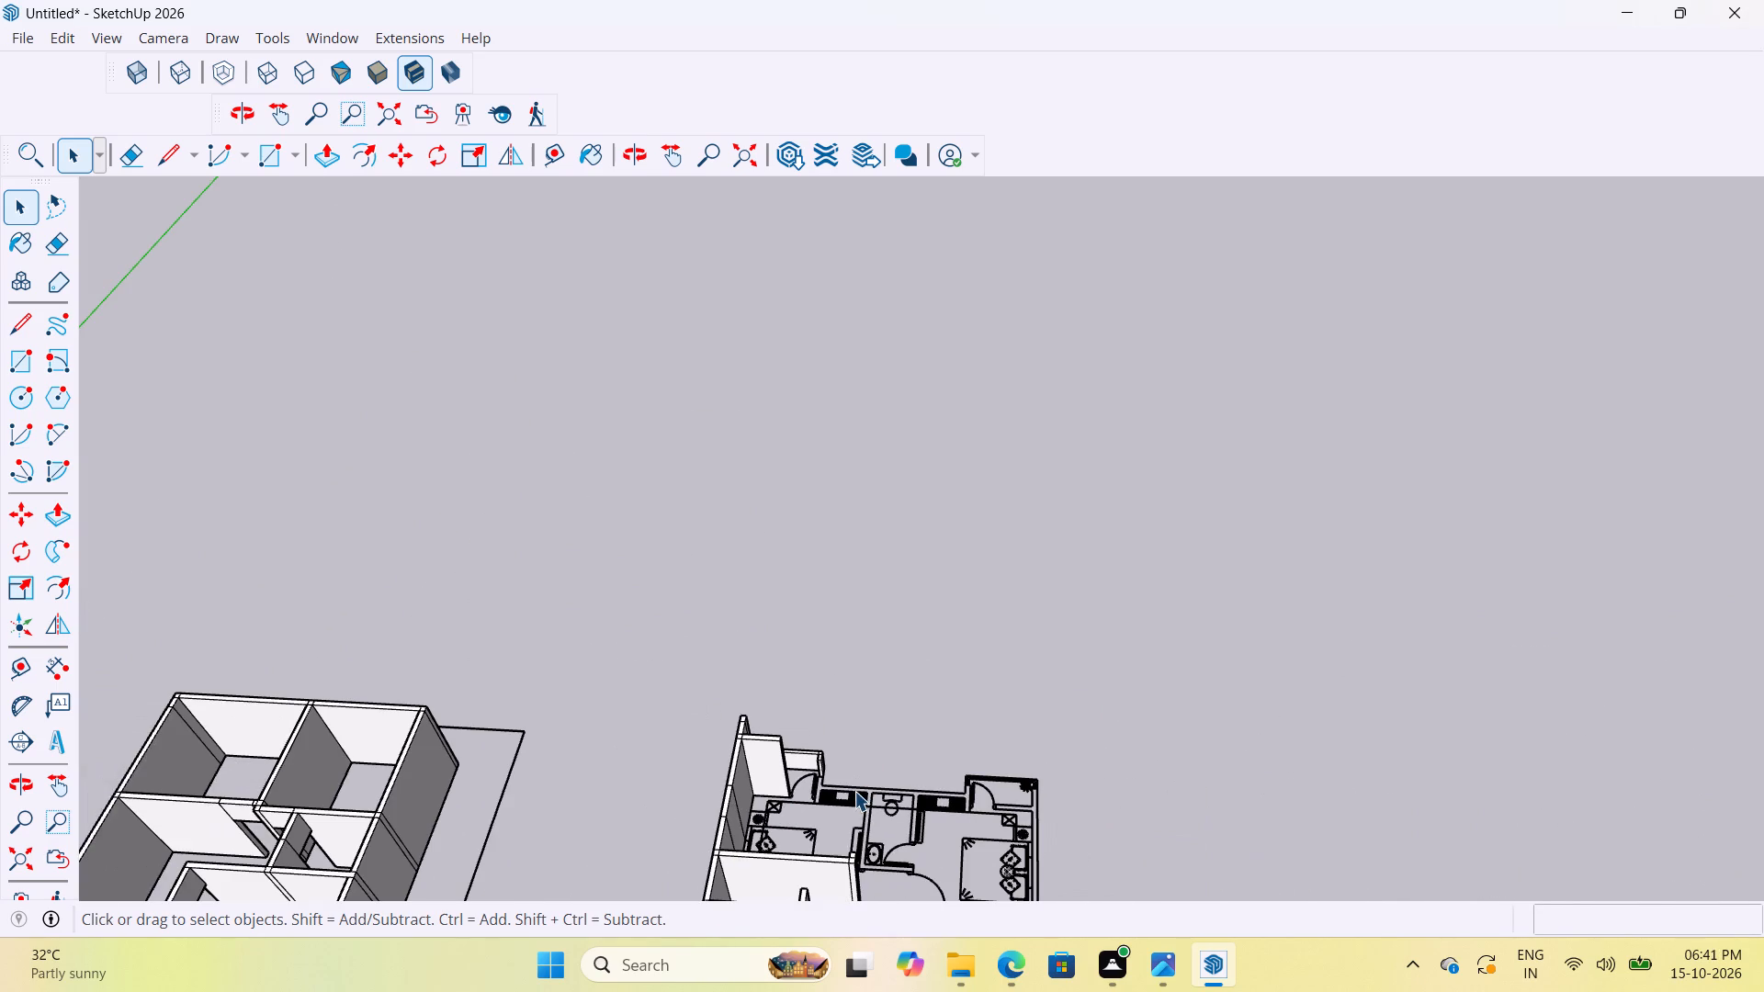
scroll(1147, 519, "down", 5)
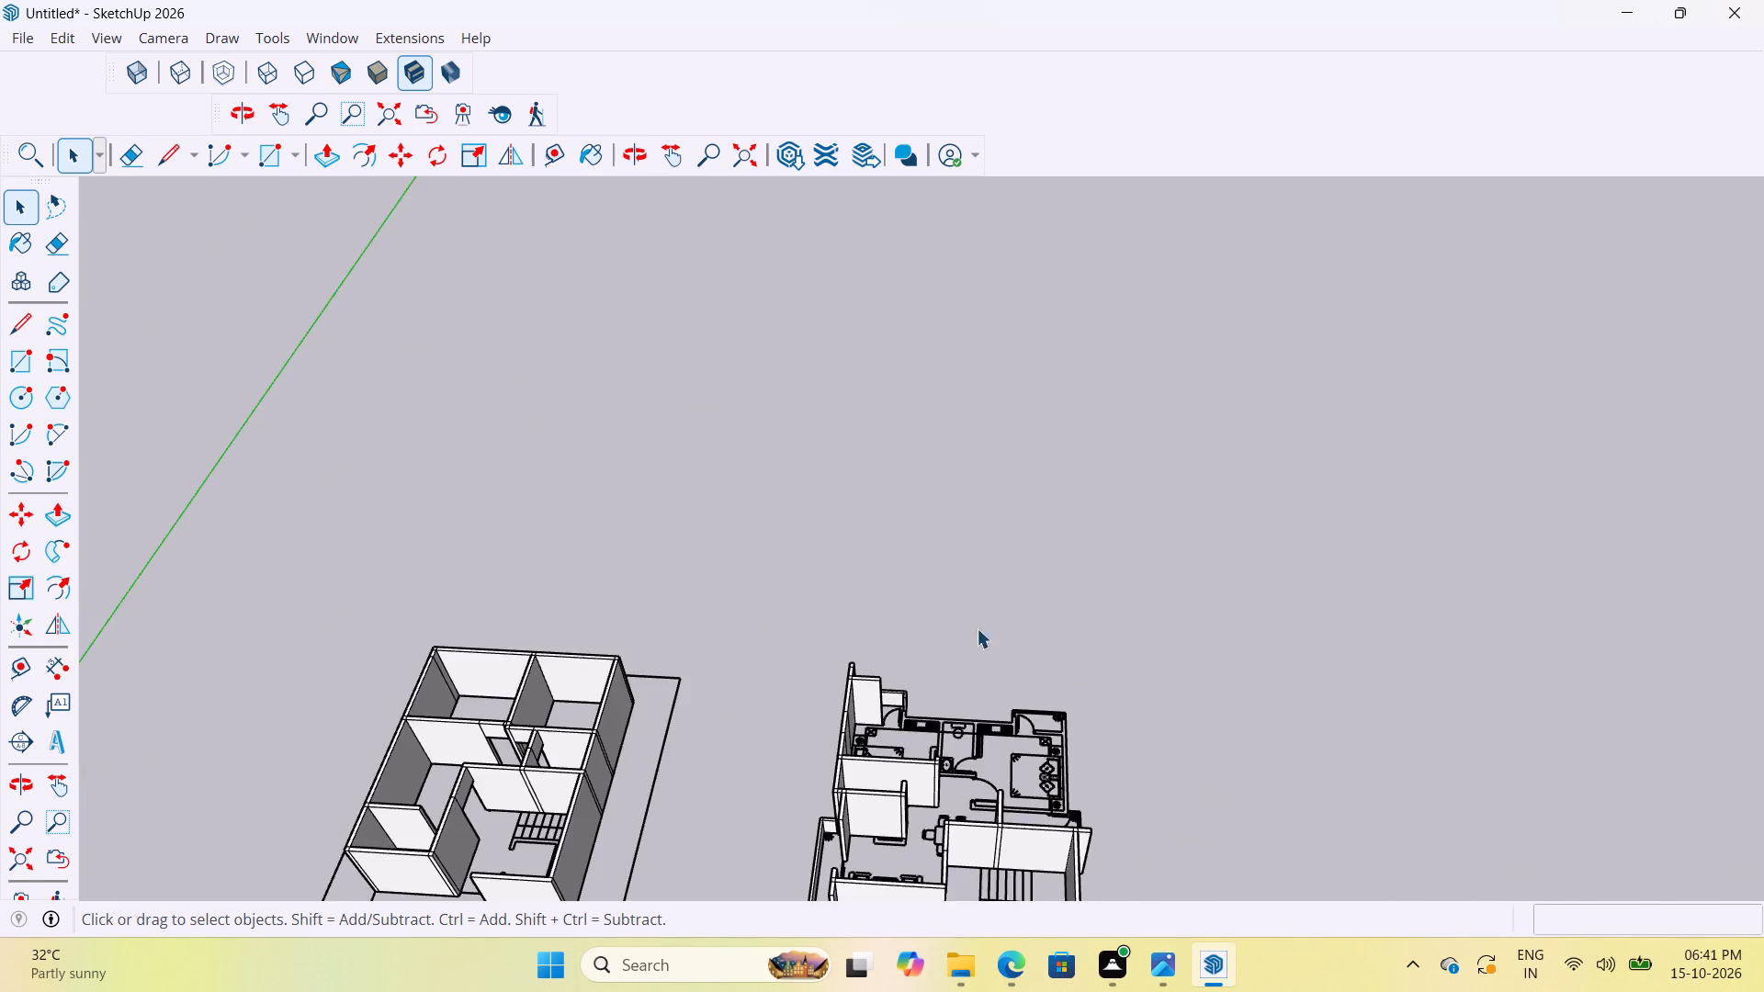
scroll(533, 679, "up", 14)
scroll(1105, 468, "down", 11)
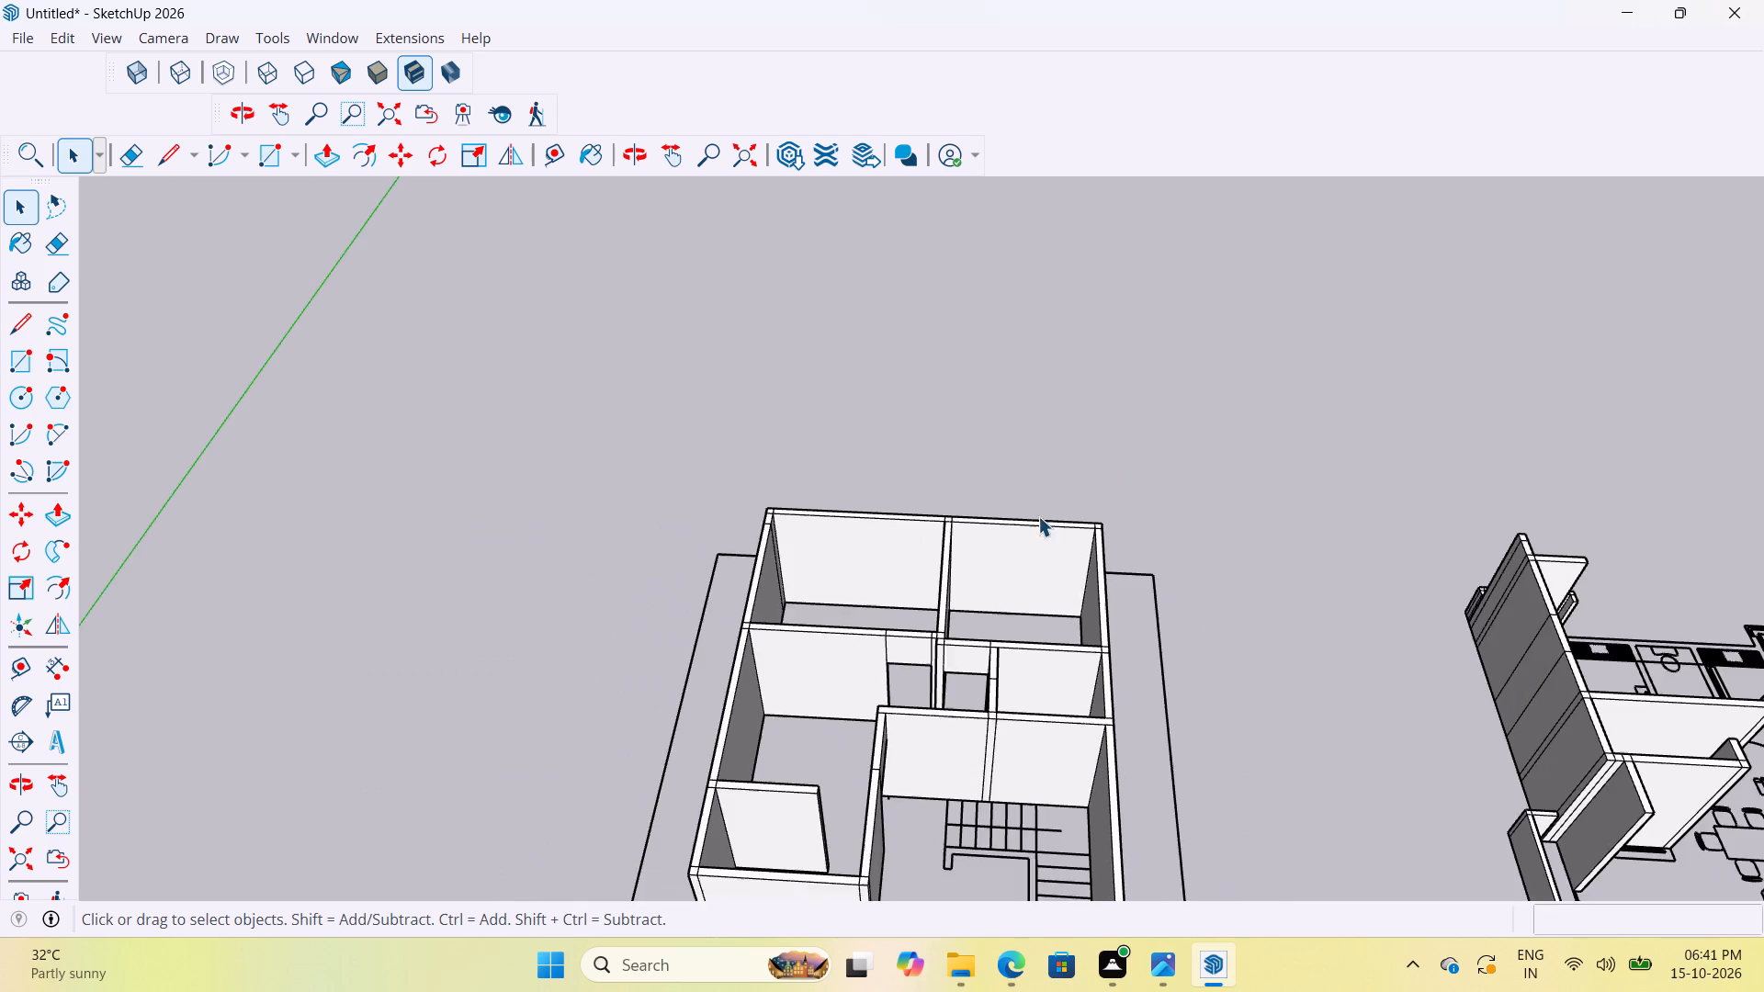
scroll(885, 557, "down", 5)
scroll(710, 578, "down", 5)
scroll(1200, 627, "up", 10)
Open the nested wall group and delete the two vertical seam lines on the inner face of the wall behind the bed.
middle_click_drag(1130, 606, 759, 658)
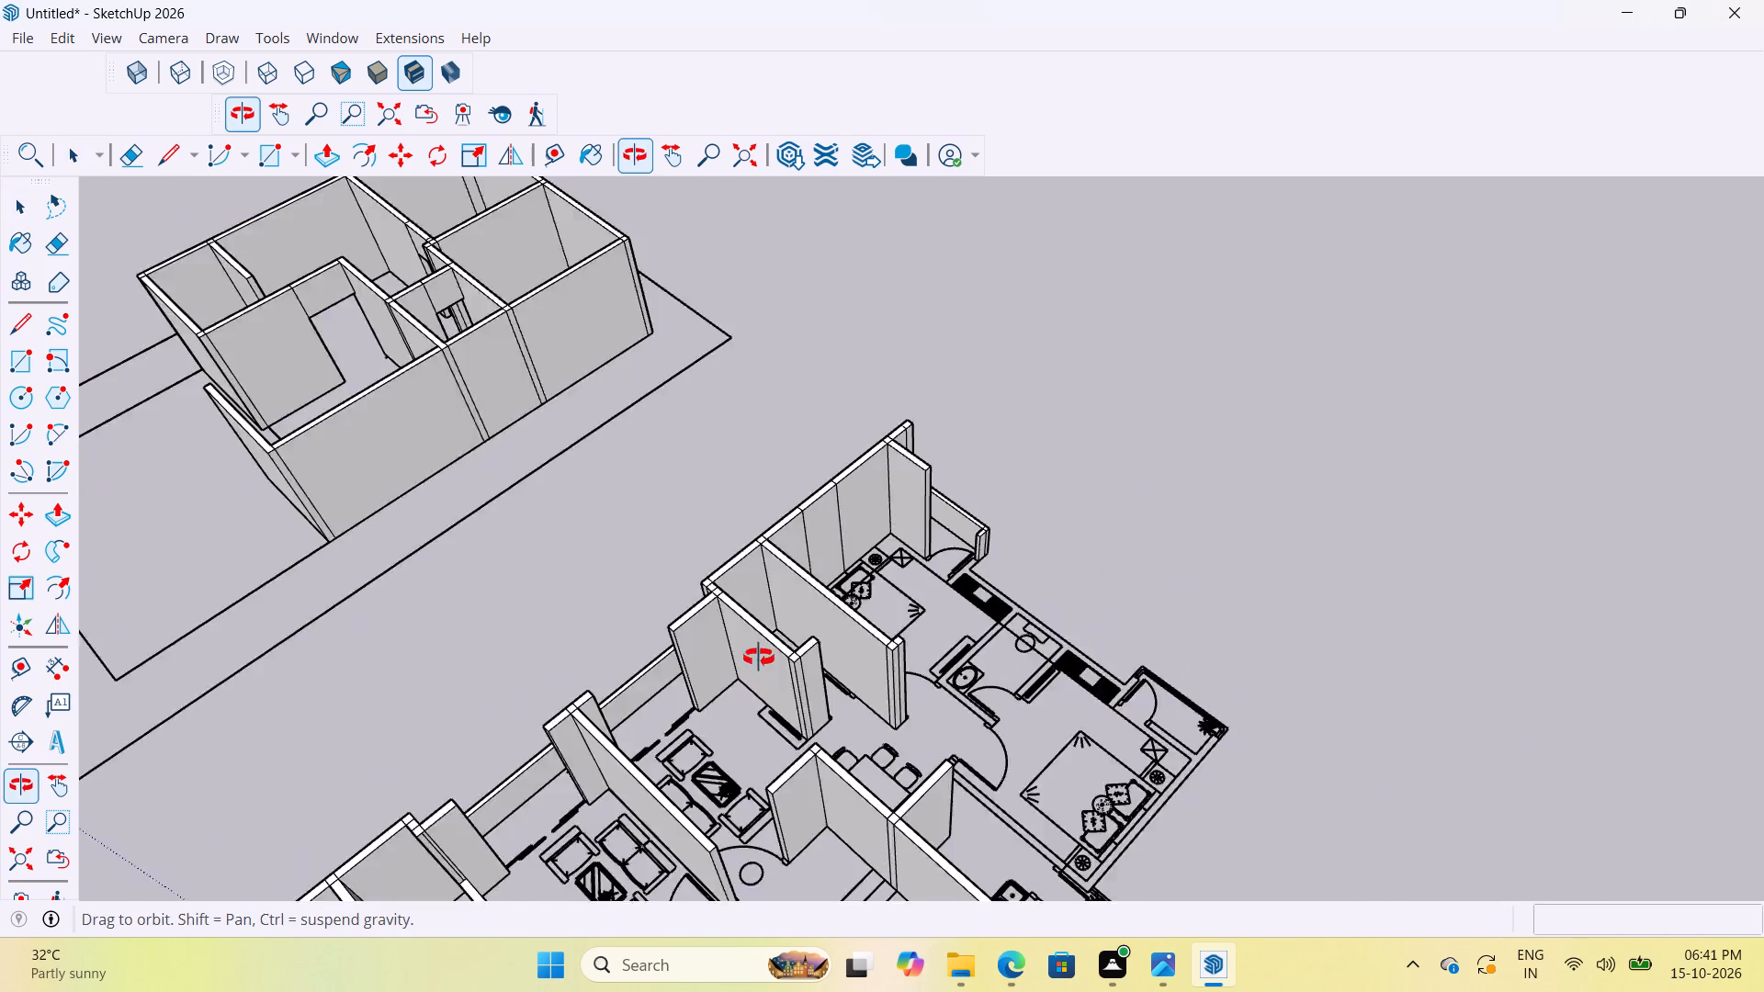
middle_click_drag(759, 658, 752, 656)
scroll(892, 518, "up", 8)
left_click(770, 514)
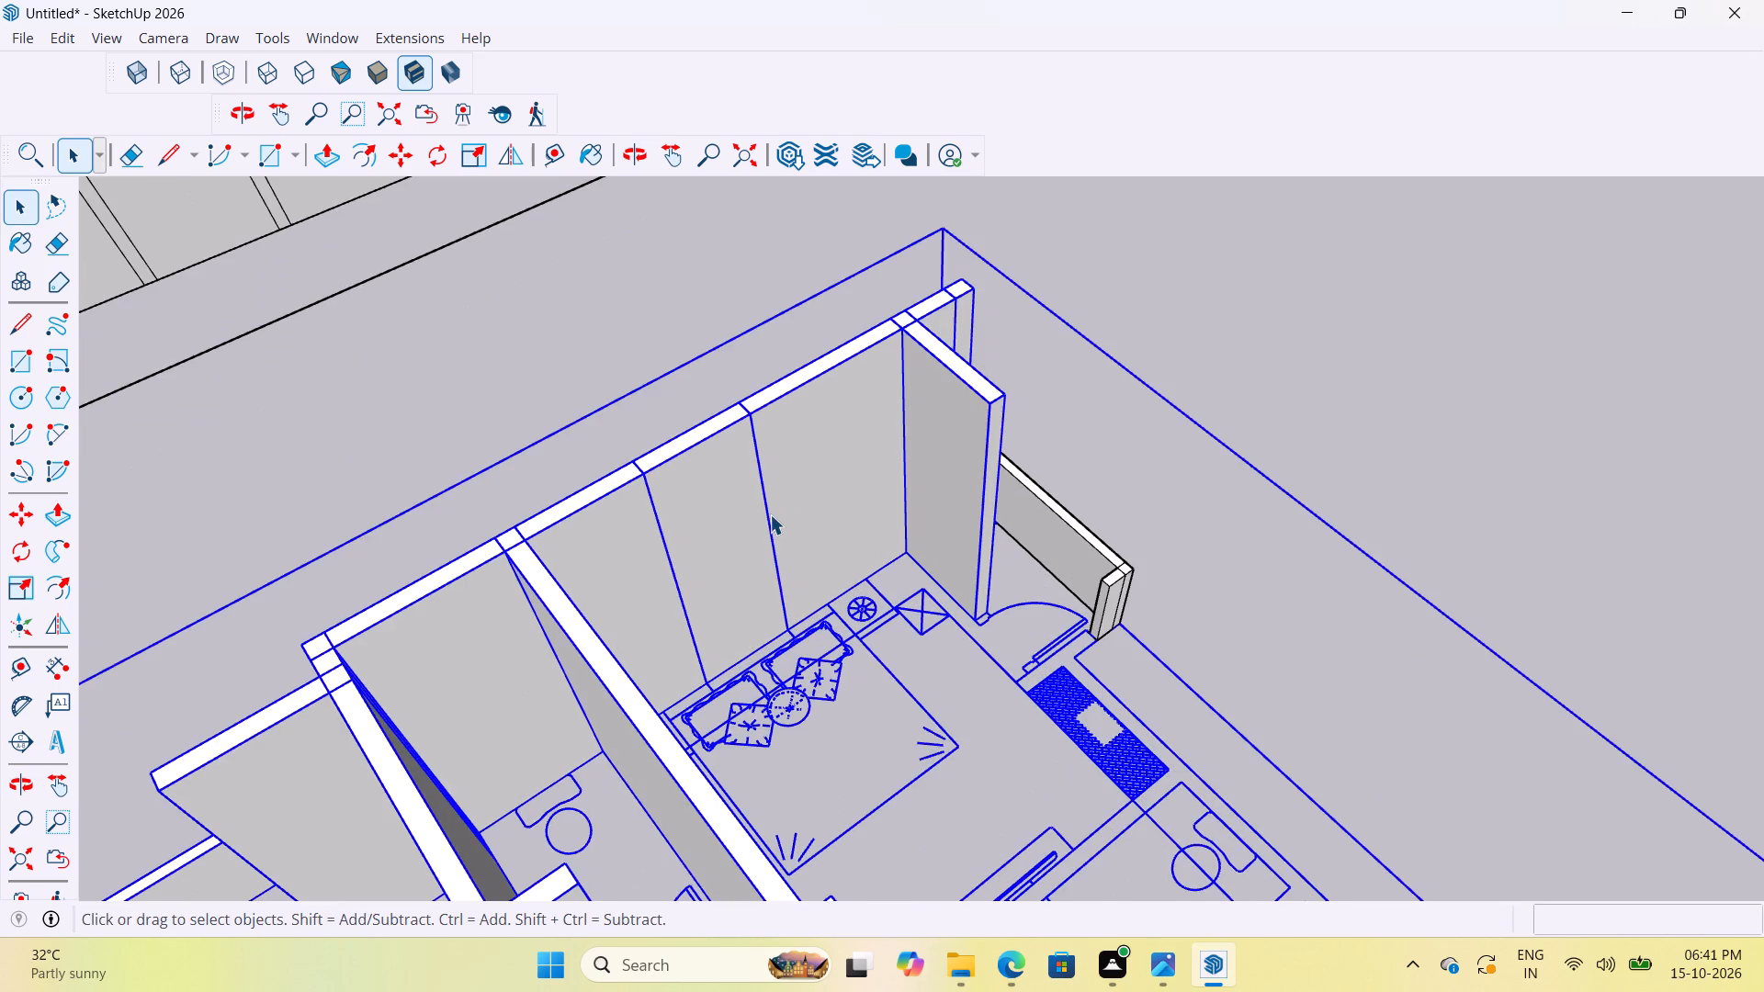
scroll(768, 514, "up", 2)
double_click(768, 514)
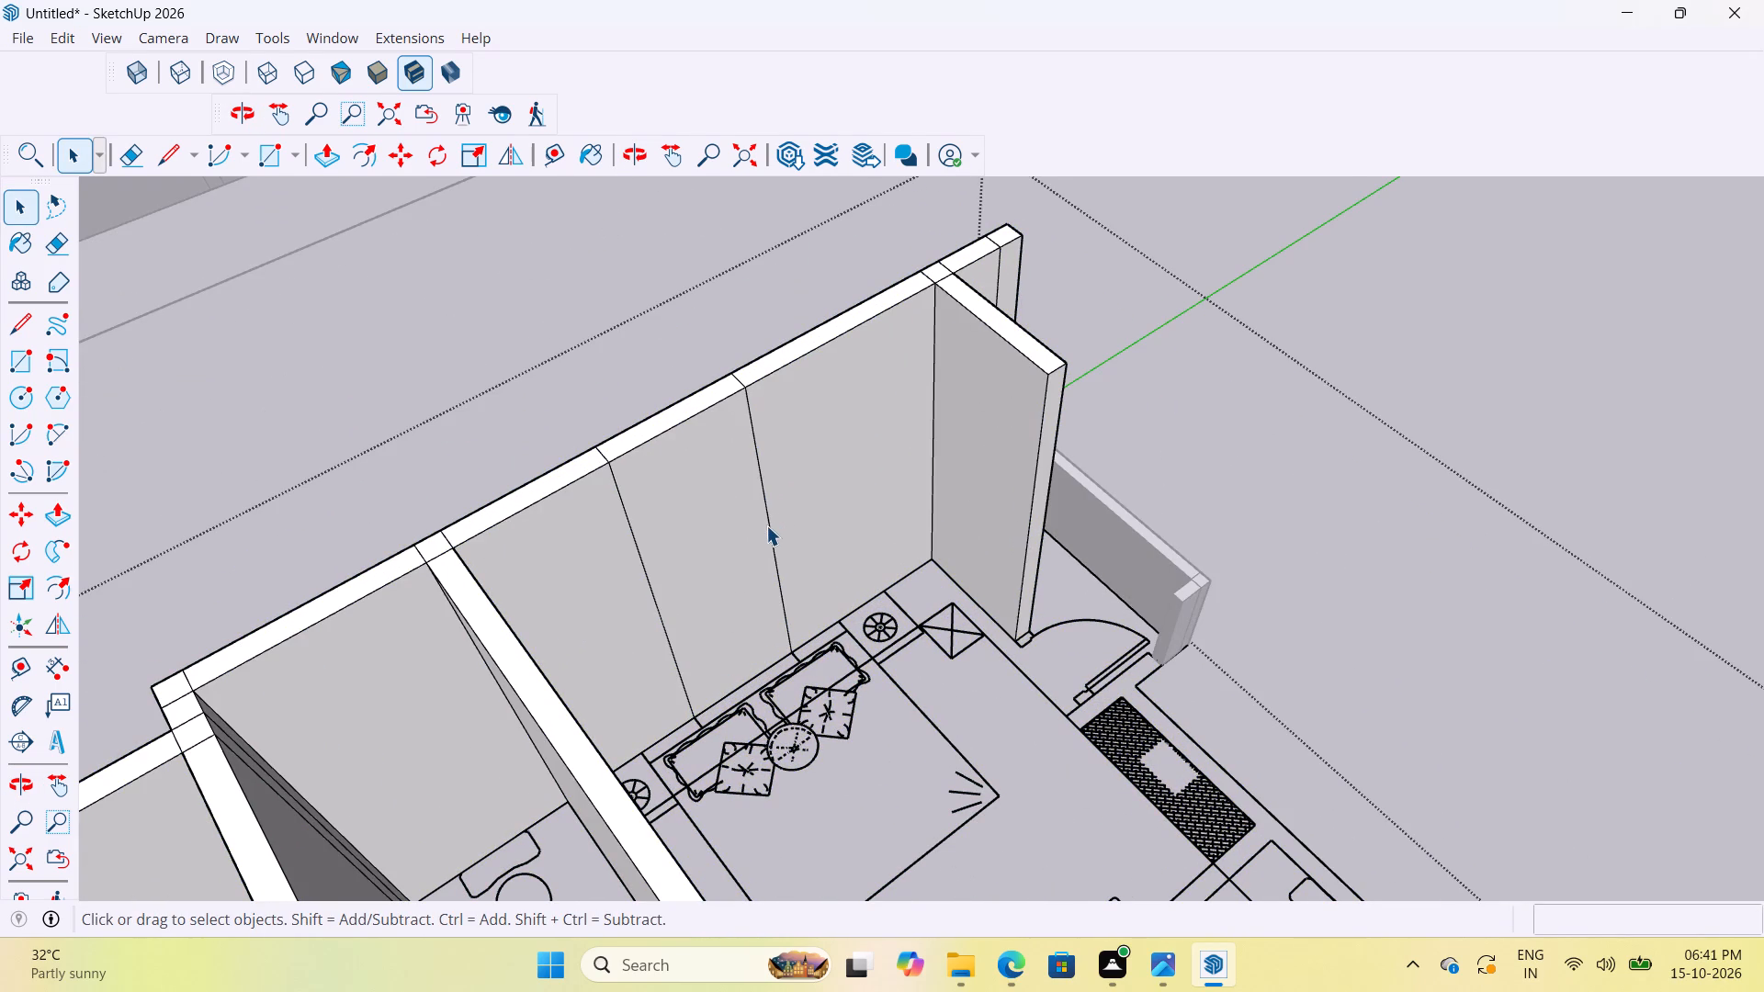
left_click(768, 526)
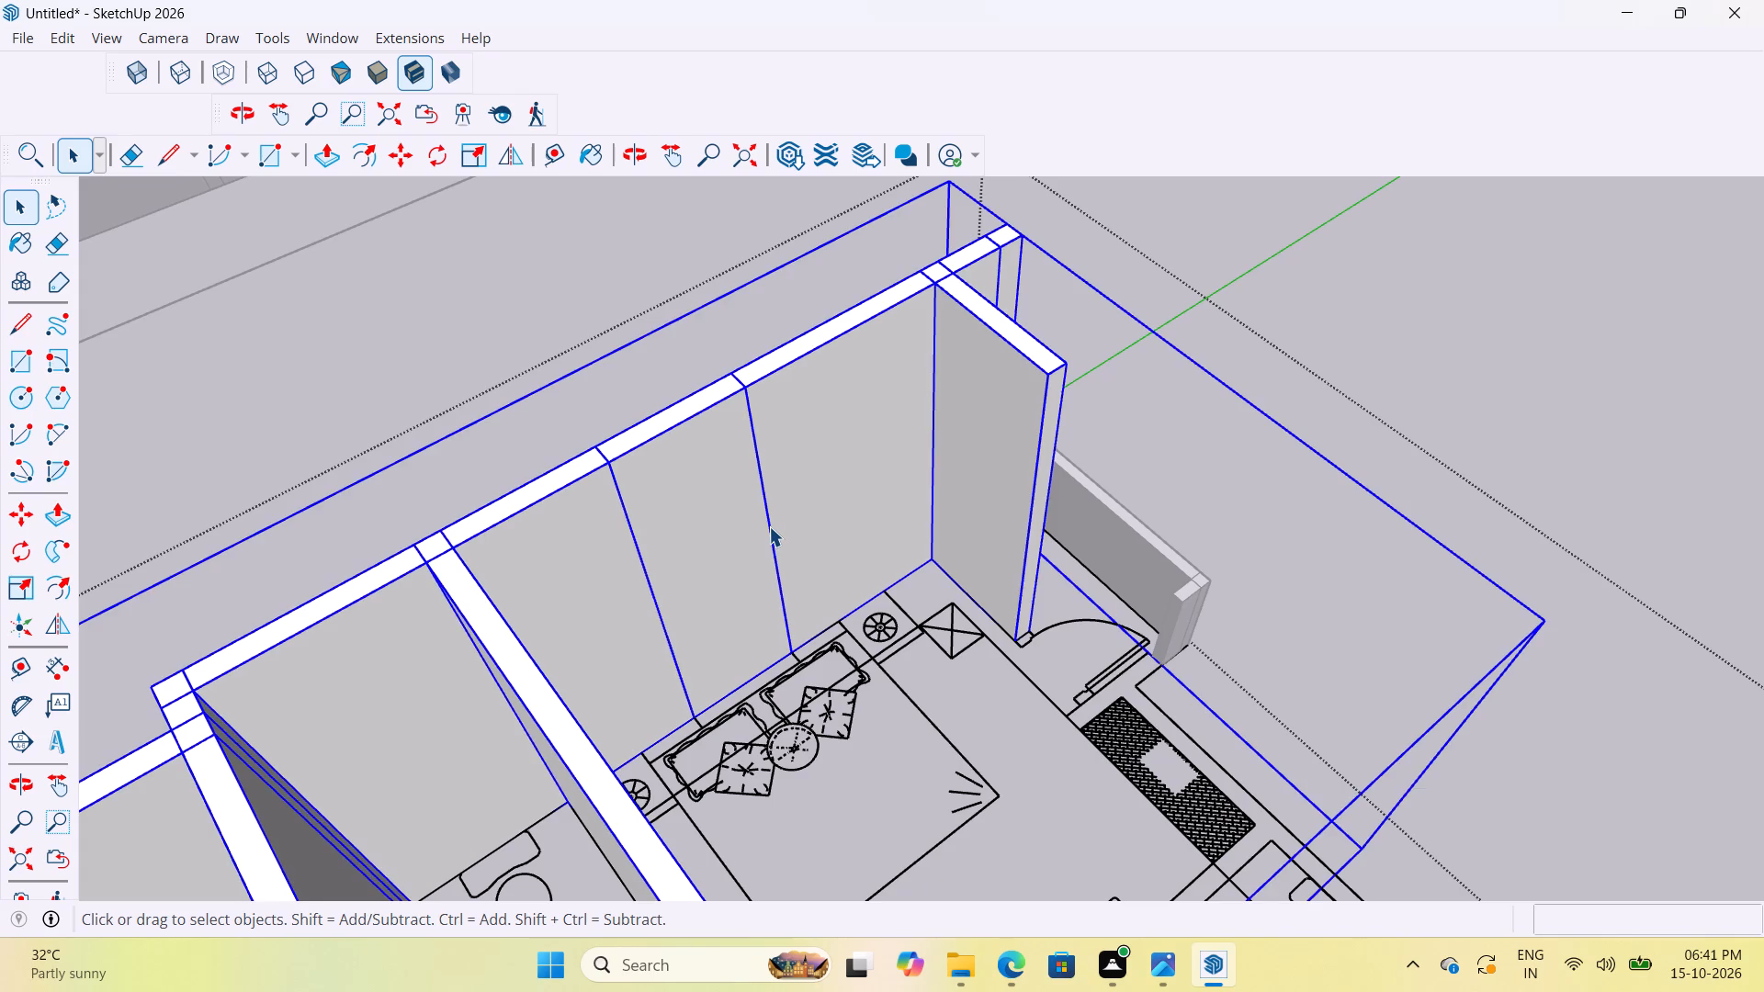
double_click(769, 526)
left_click(771, 533)
key("Delete")
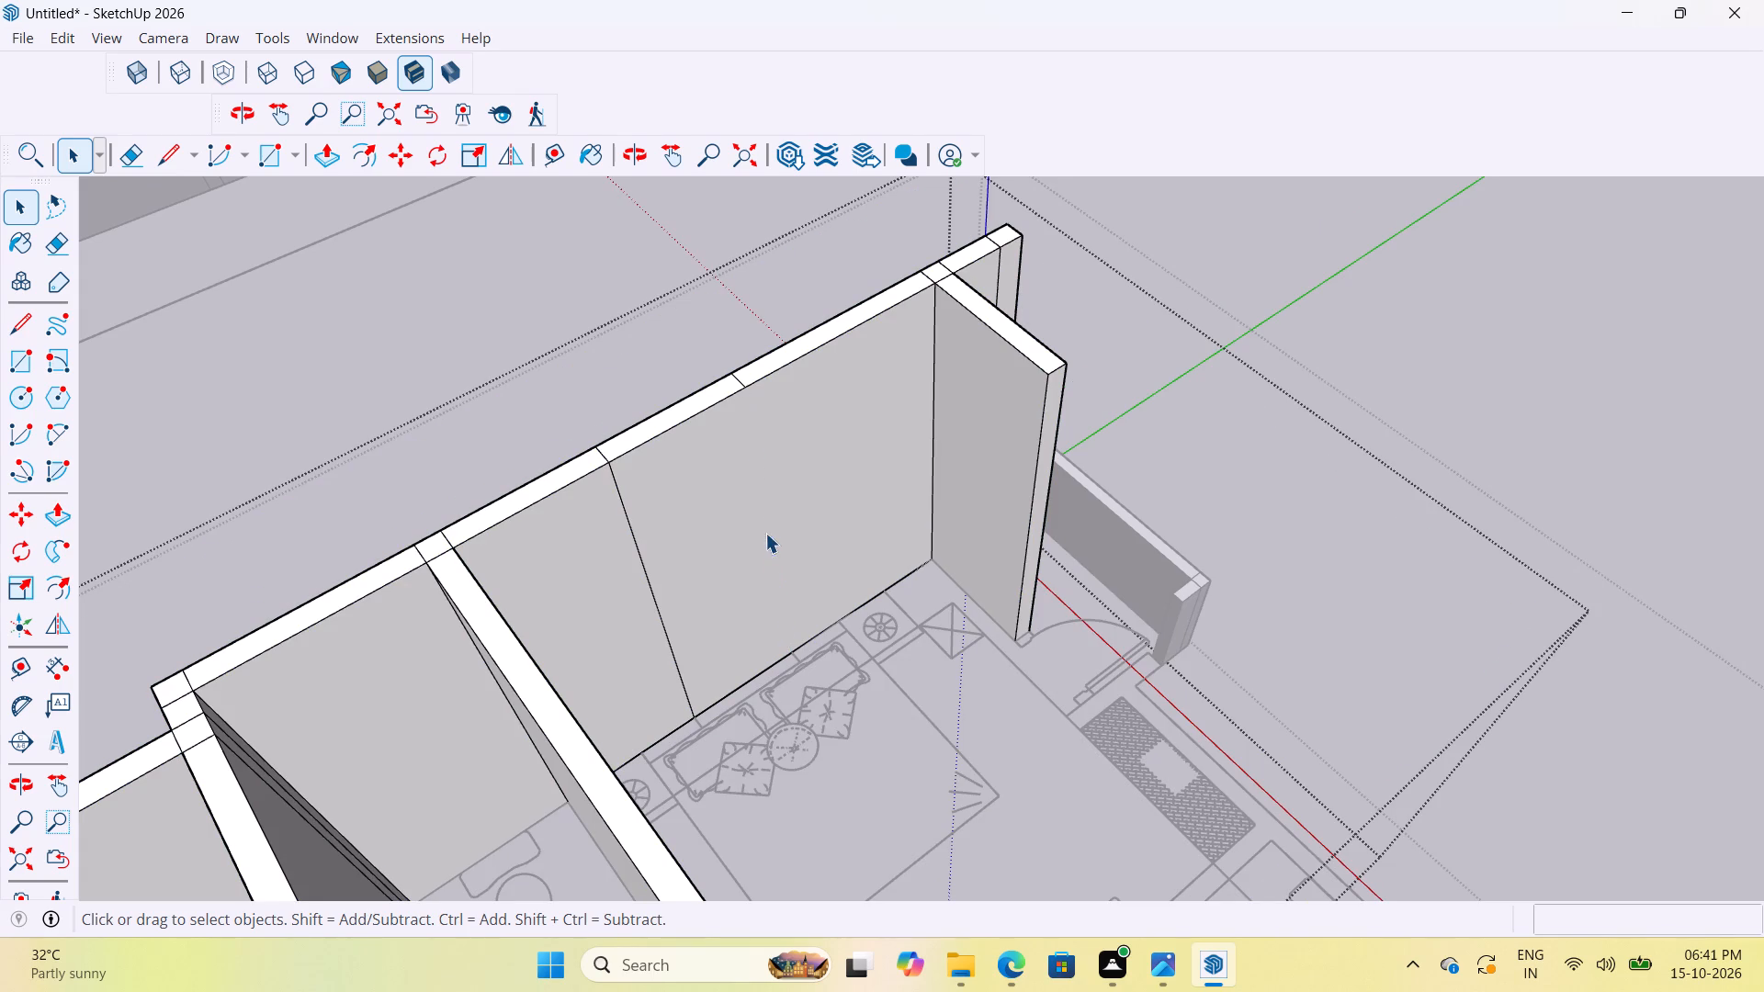
left_click(651, 593)
key("Delete")
Delete the two short seam lines across the top of the wall behind the bed and leave the nested group.
scroll(817, 557, "down", 6)
middle_click_drag(752, 615, 865, 603)
scroll(760, 538, "up", 13)
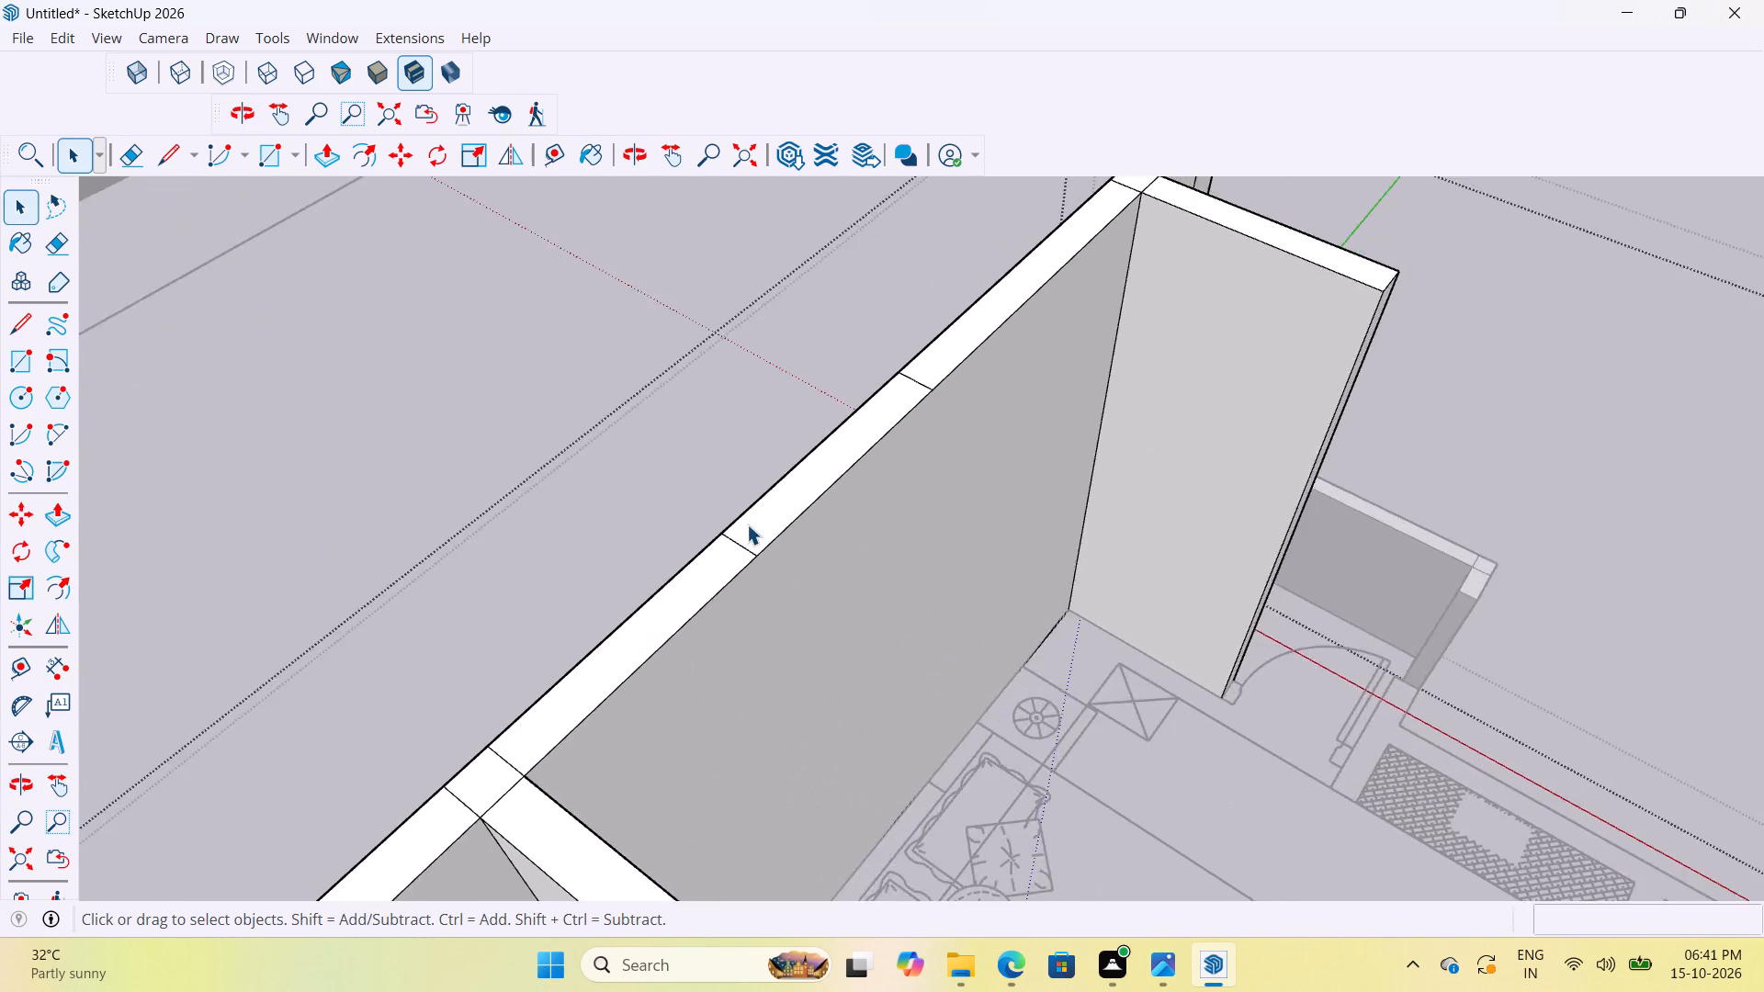
scroll(747, 524, "up", 3)
left_click(744, 555)
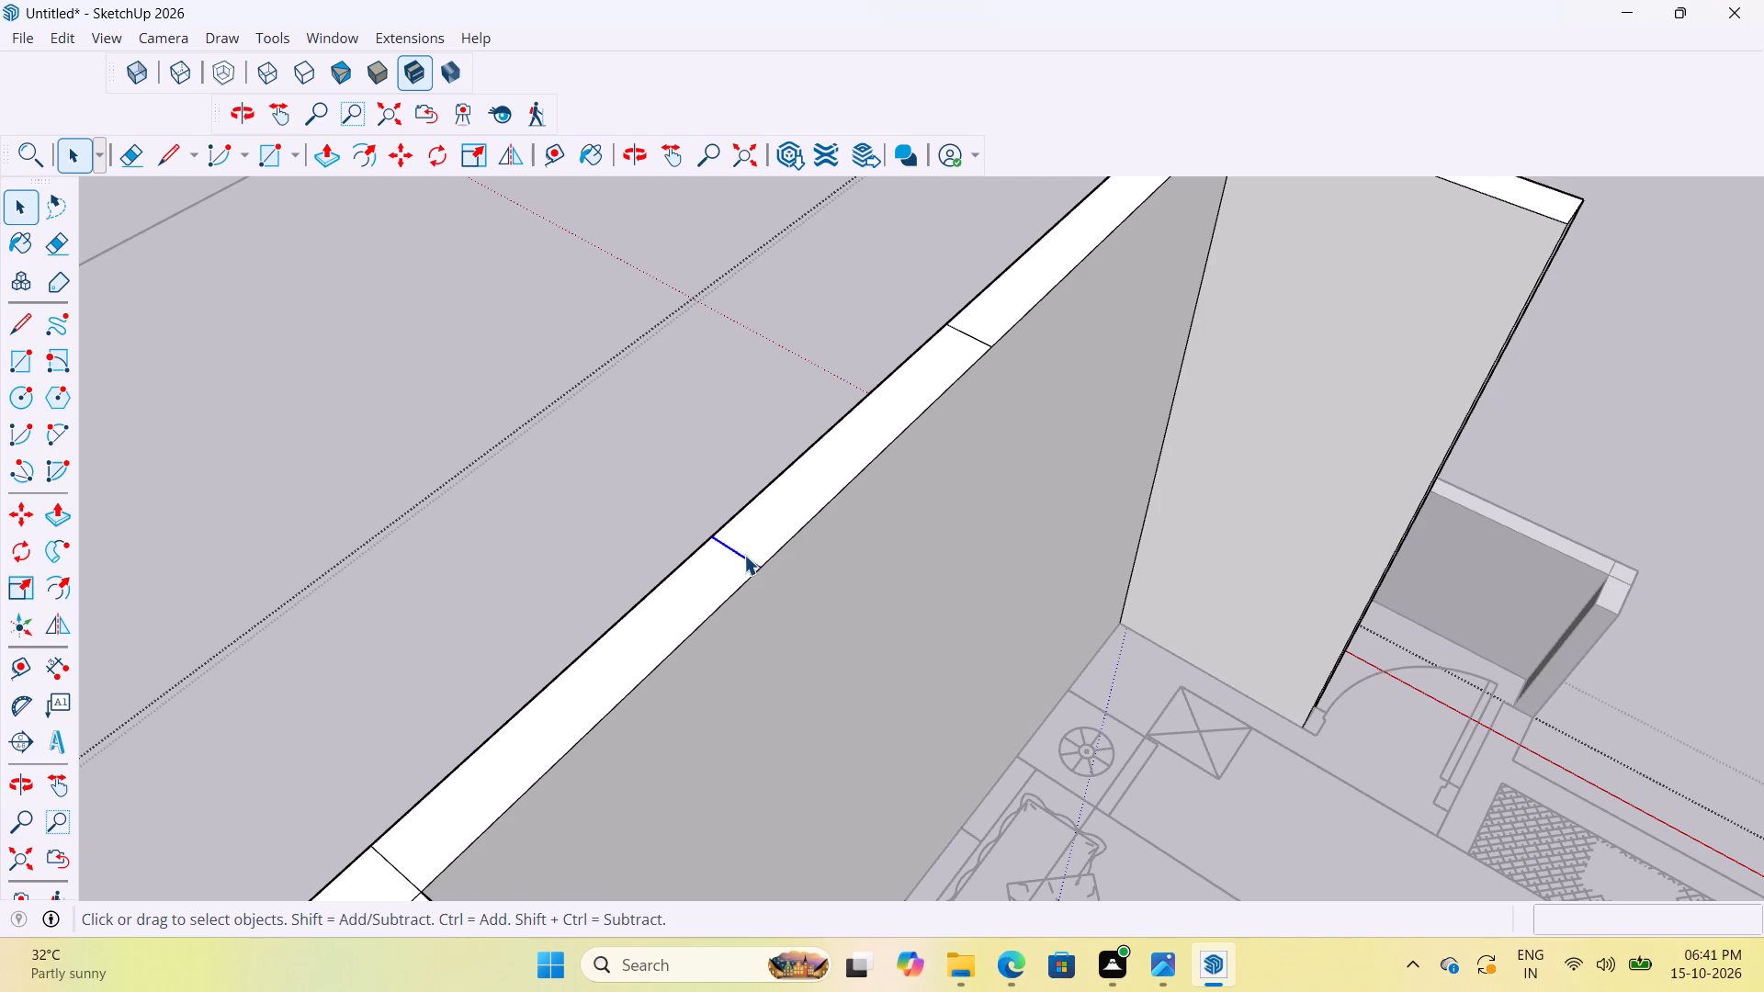
key("Delete")
left_click(975, 337)
key("Delete")
scroll(896, 353, "down", 9)
middle_click_drag(841, 514, 773, 501)
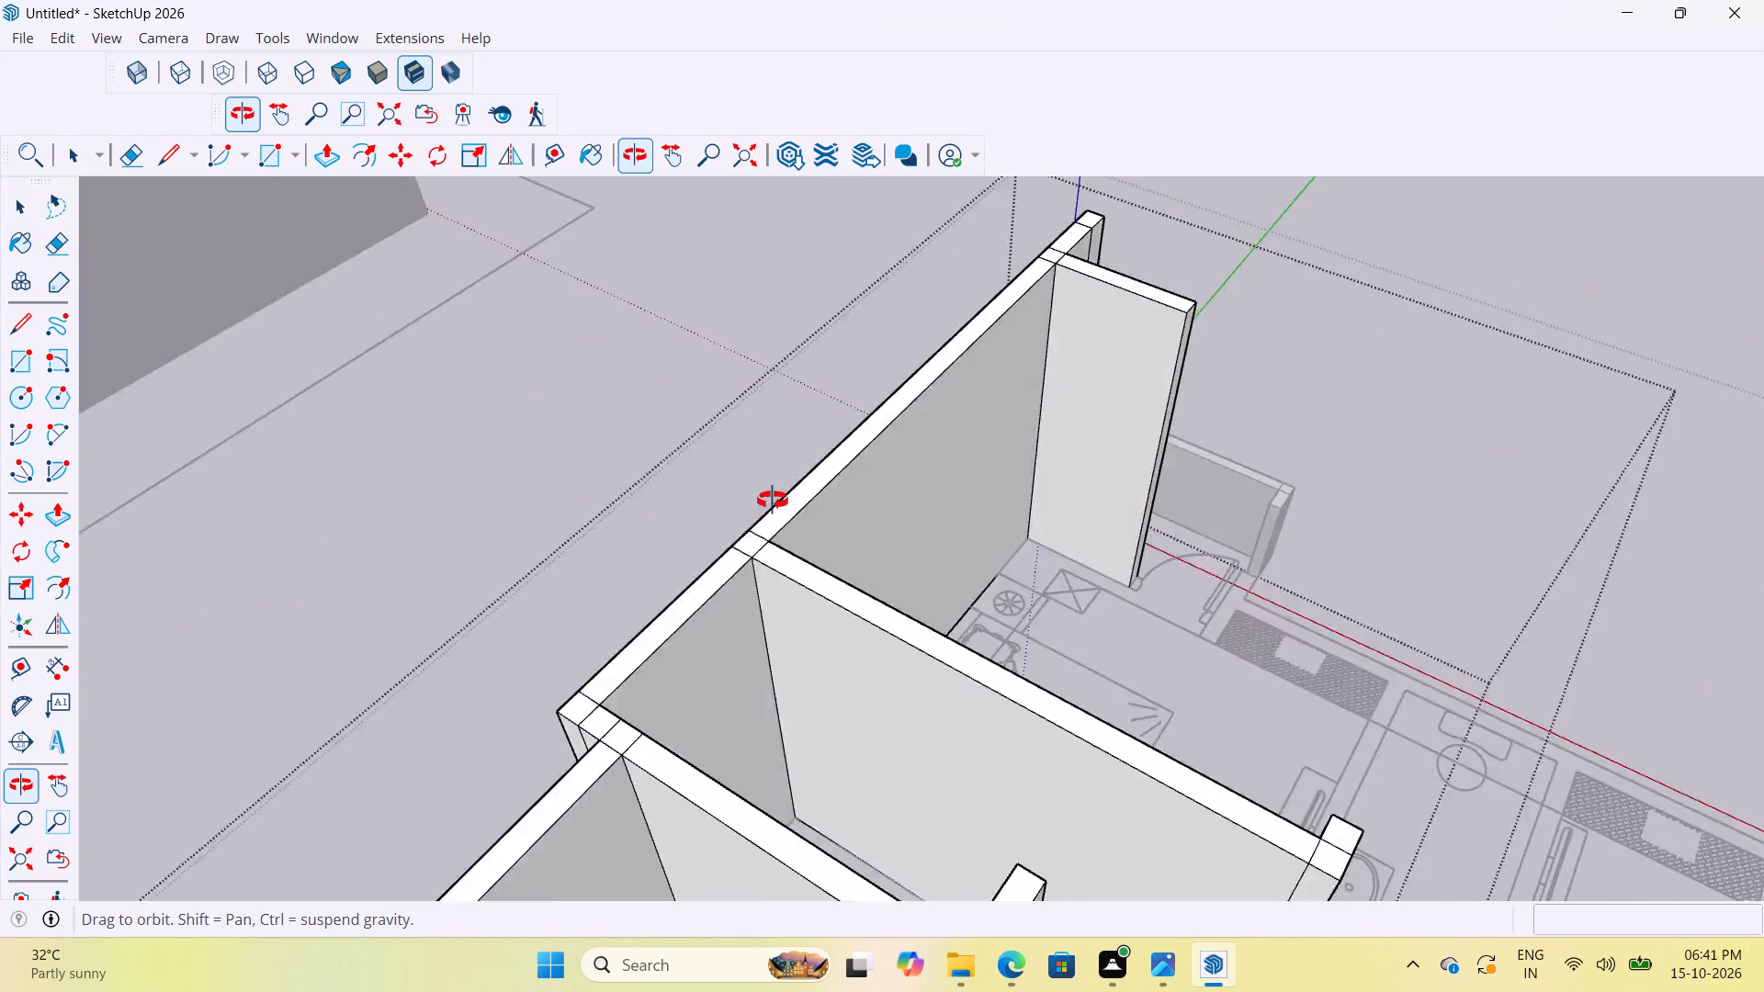
middle_click_drag(773, 501, 755, 502)
scroll(789, 498, "down", 10)
left_click(1511, 364)
Reopen the nested wall group, delete the vertical seam nearest the bedroom partition on the bed wall's outer face, and leave the groups.
scroll(1013, 533, "up", 4)
middle_click_drag(832, 509, 1376, 424)
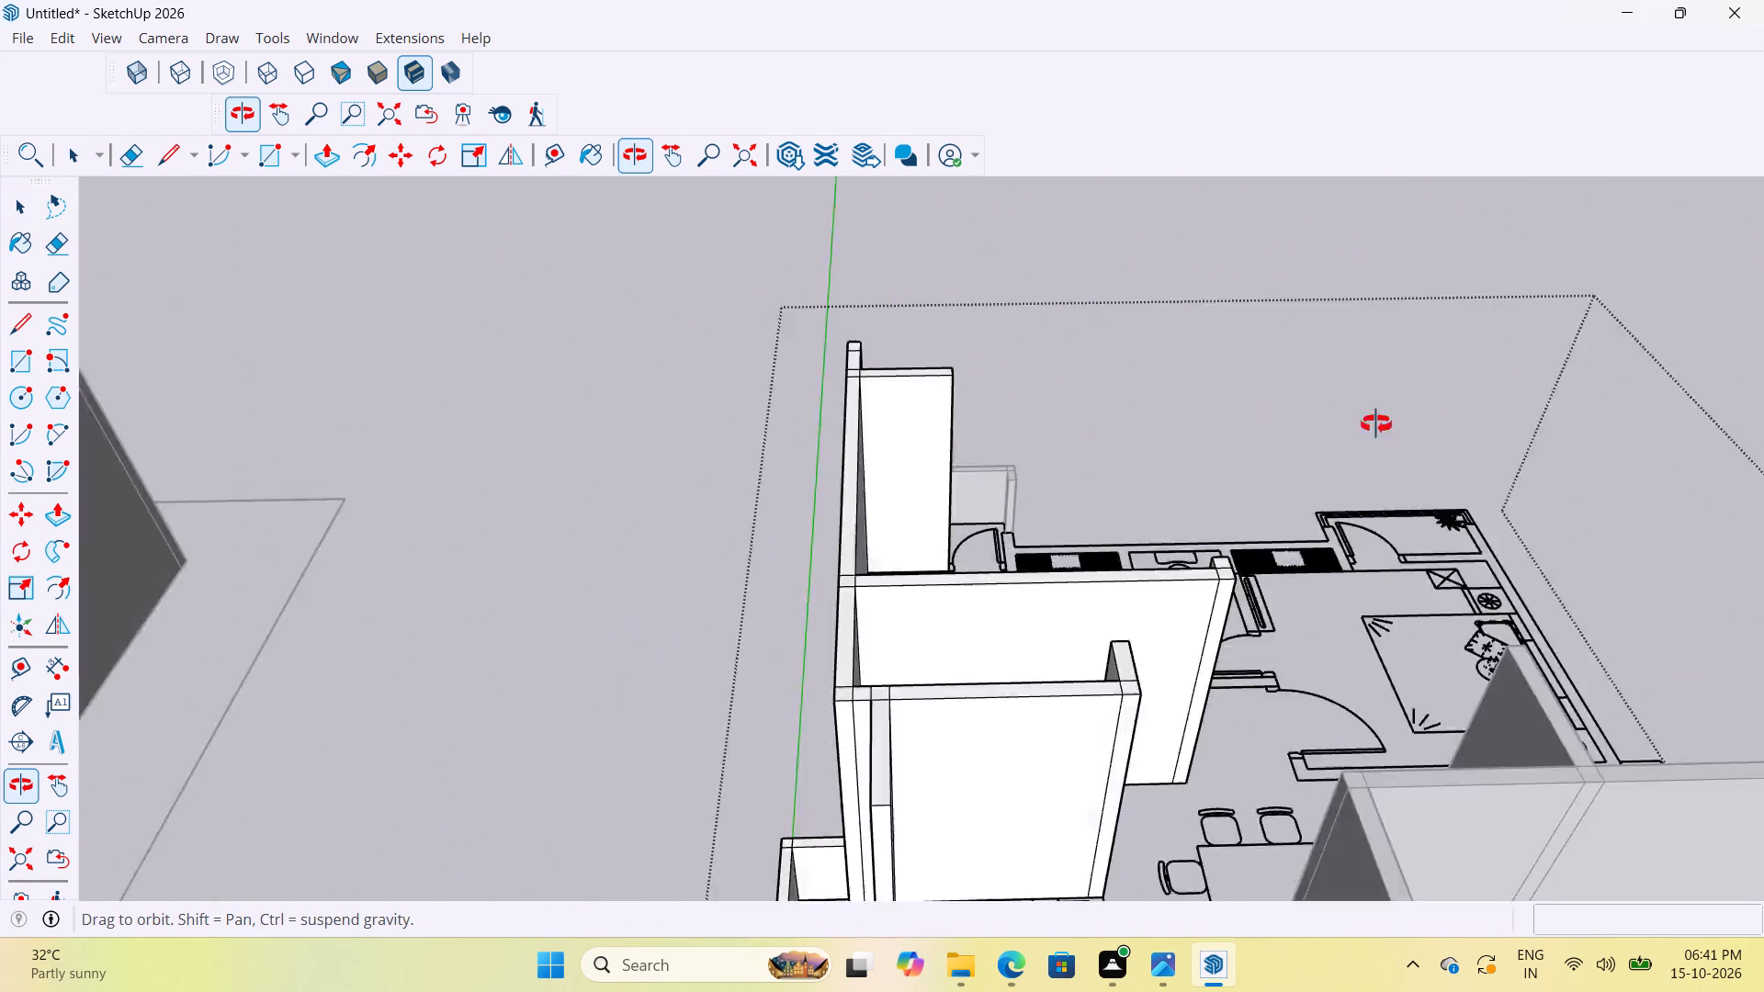
middle_click_drag(1376, 424, 1752, 407)
scroll(1306, 465, "up", 3)
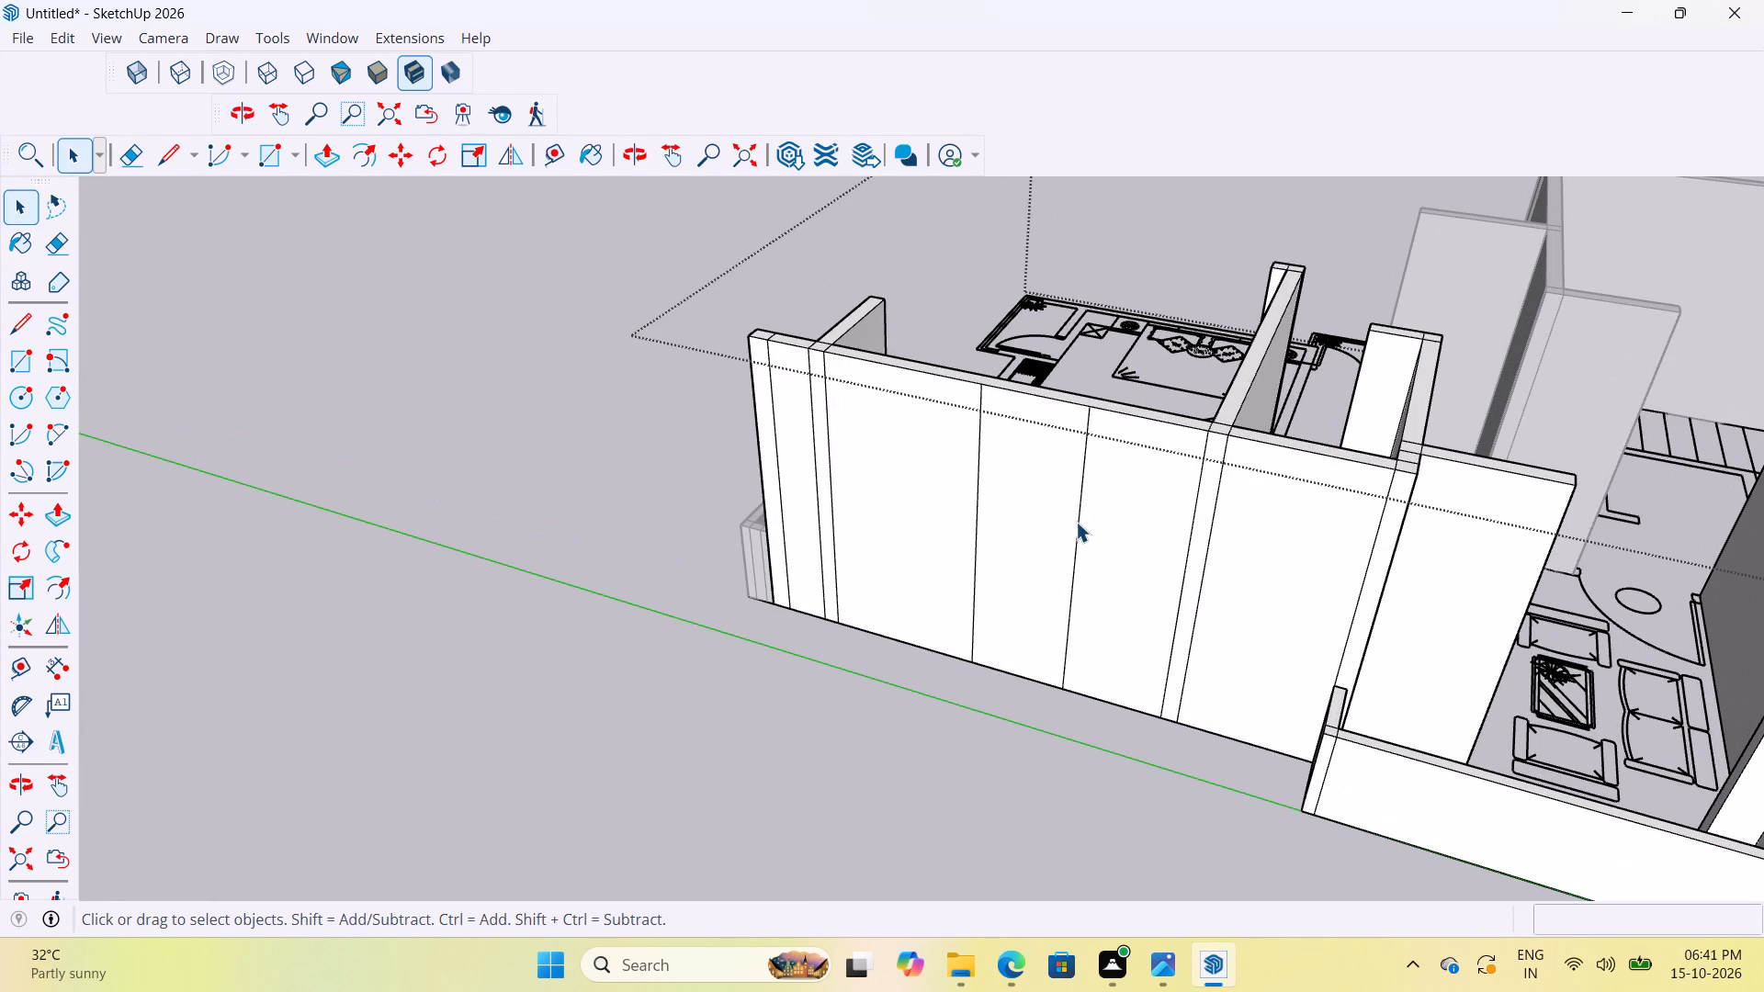
left_click(1076, 522)
left_click(1082, 531)
triple_click(1078, 530)
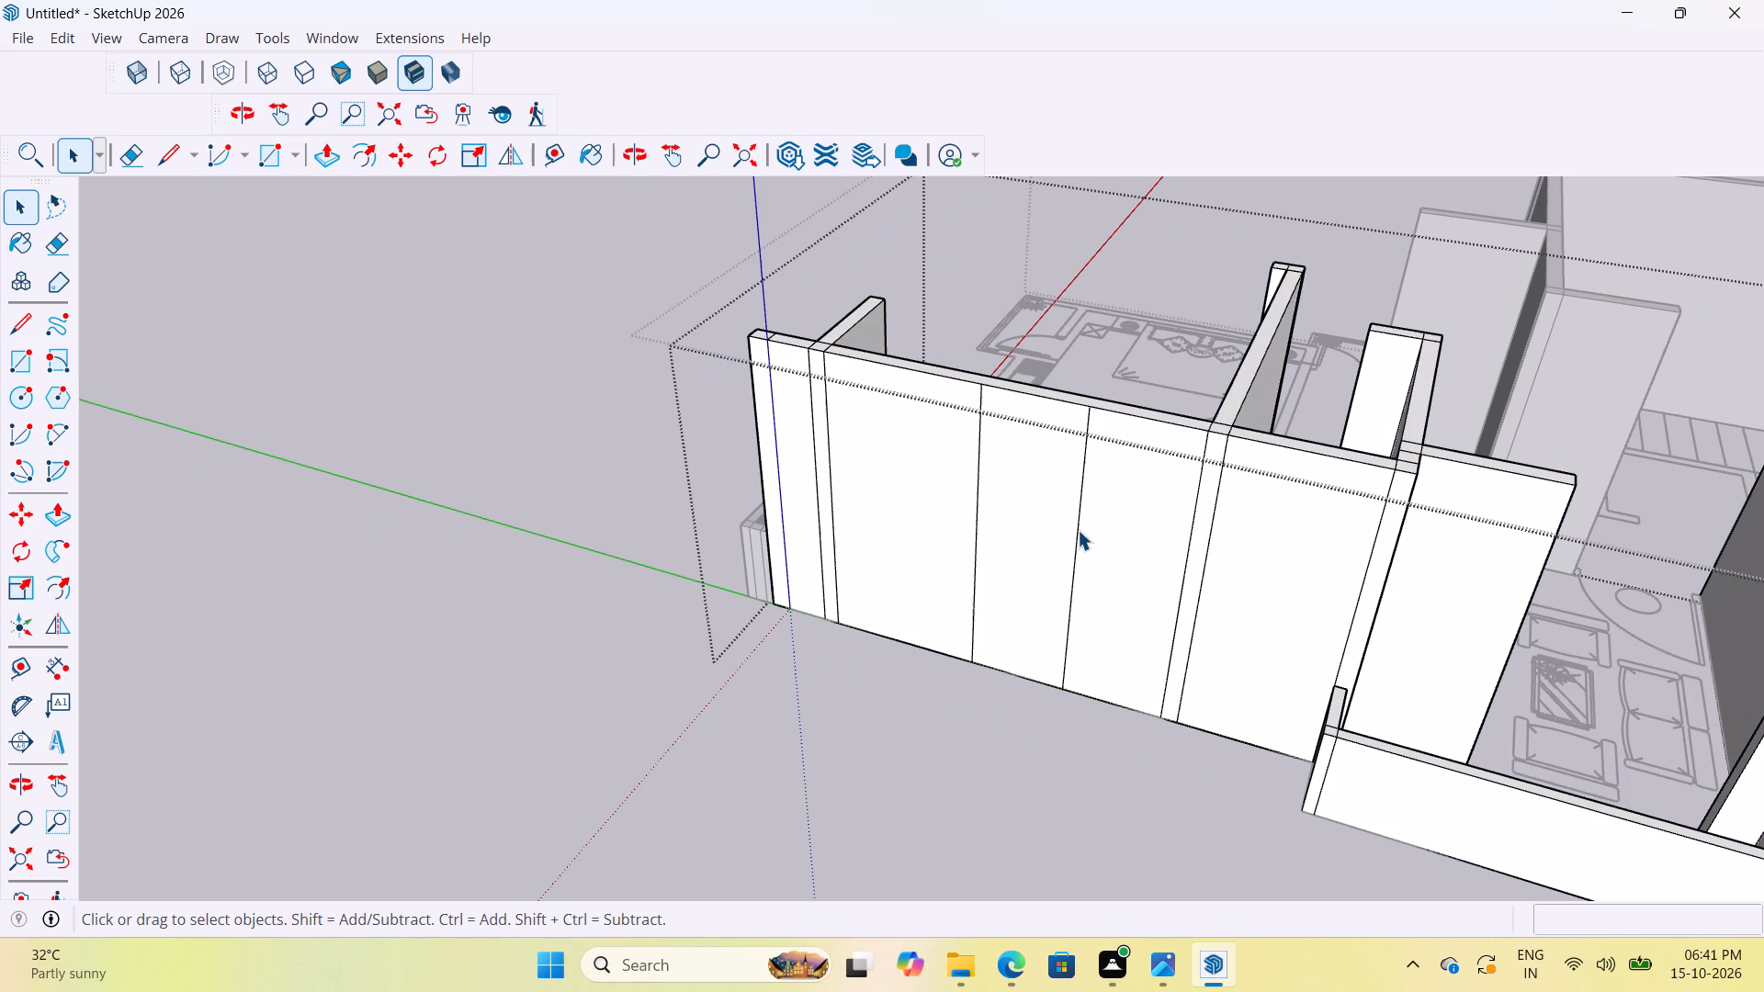
double_click(1079, 530)
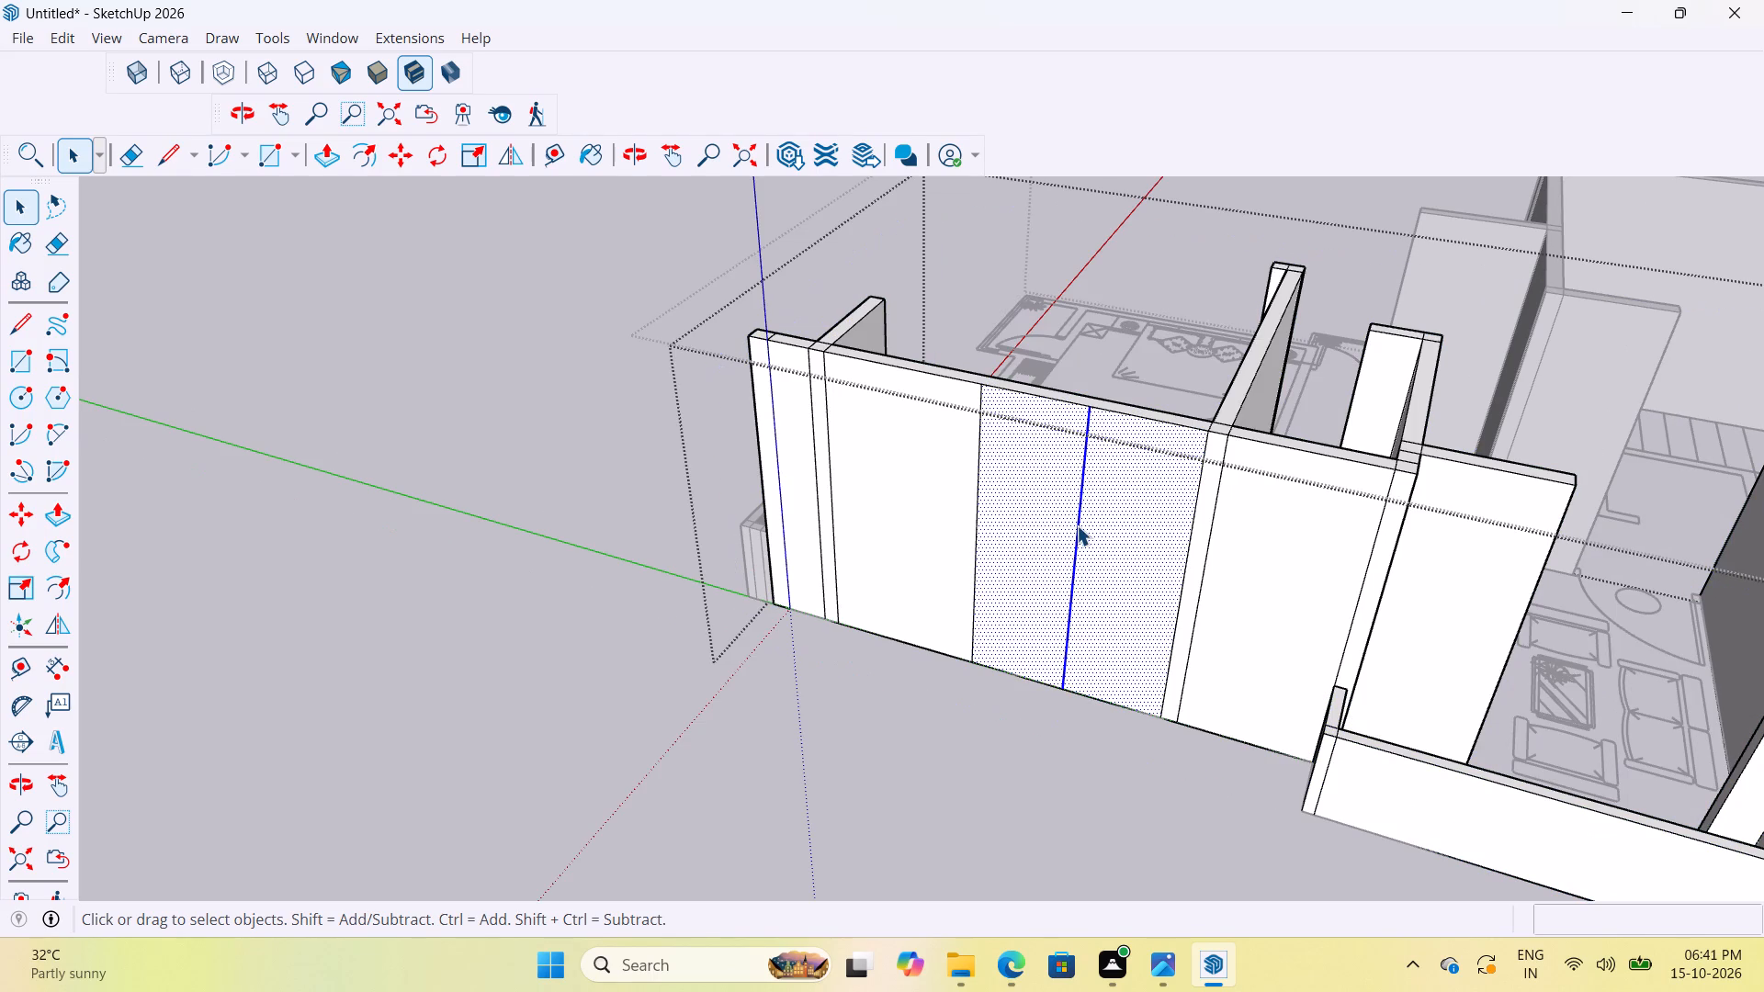
left_click(1077, 525)
key("Delete")
scroll(1073, 529, "down", 5)
middle_click_drag(1218, 580, 913, 571)
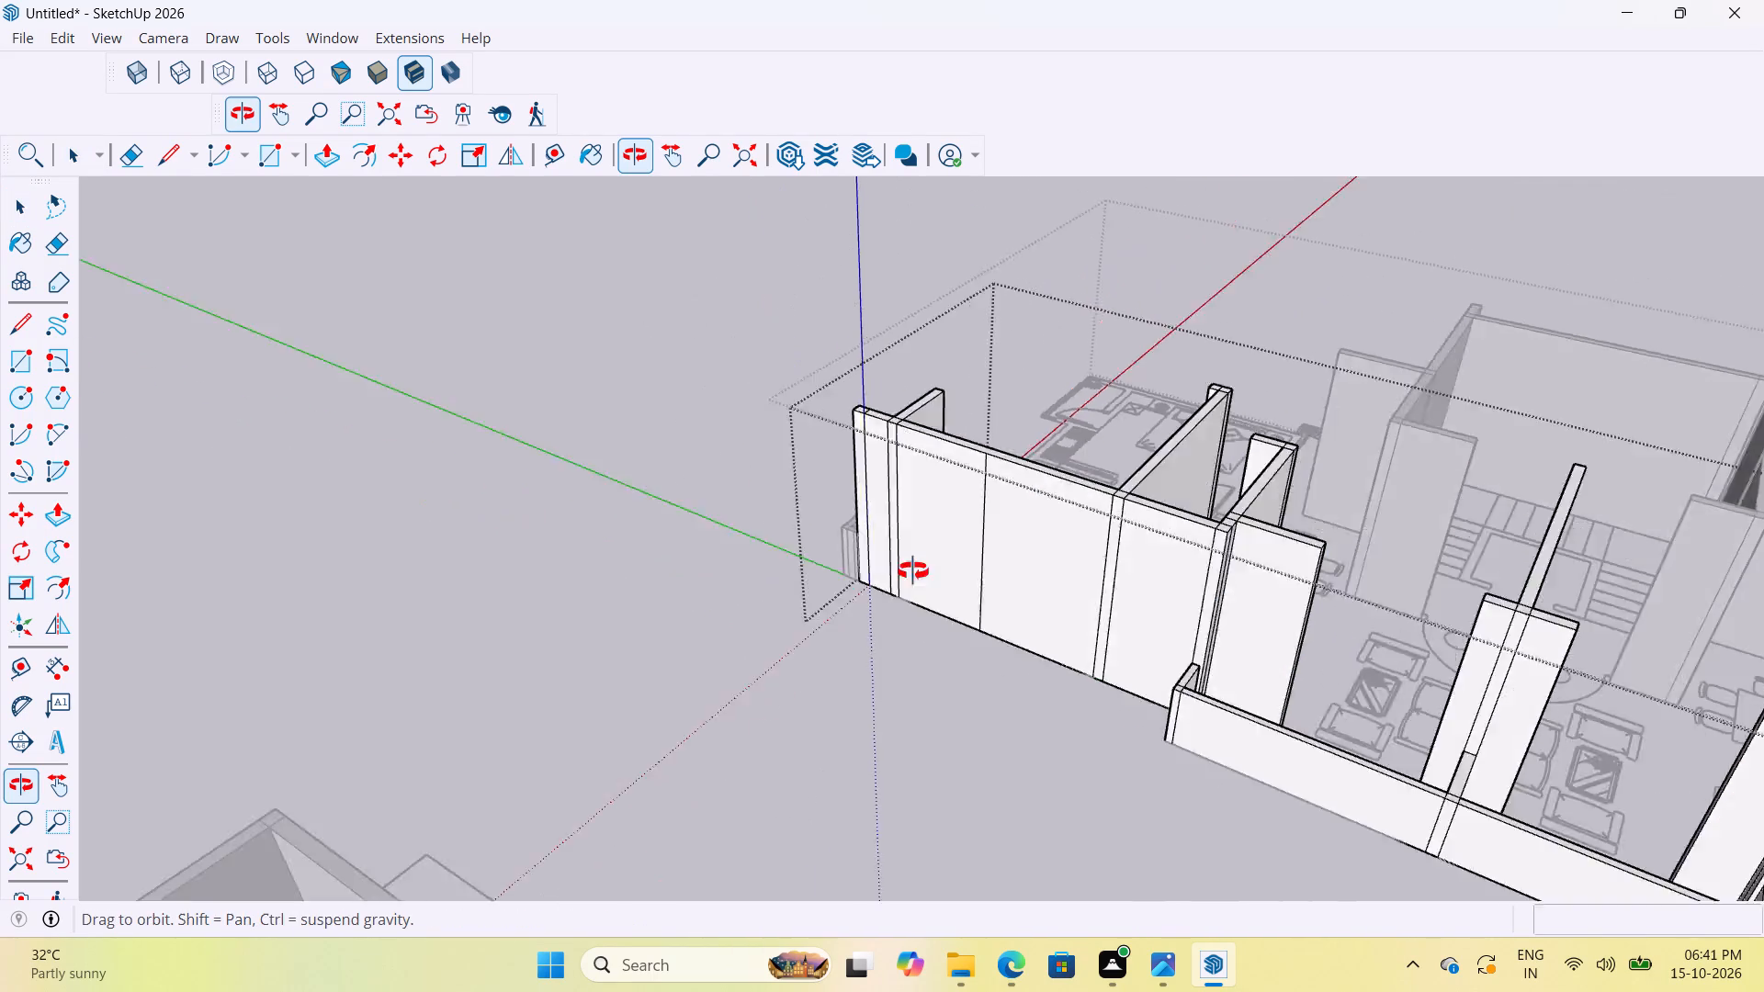
middle_click_drag(913, 571, 483, 575)
left_click(1351, 299)
scroll(891, 499, "up", 8)
middle_click_drag(1161, 503, 842, 580)
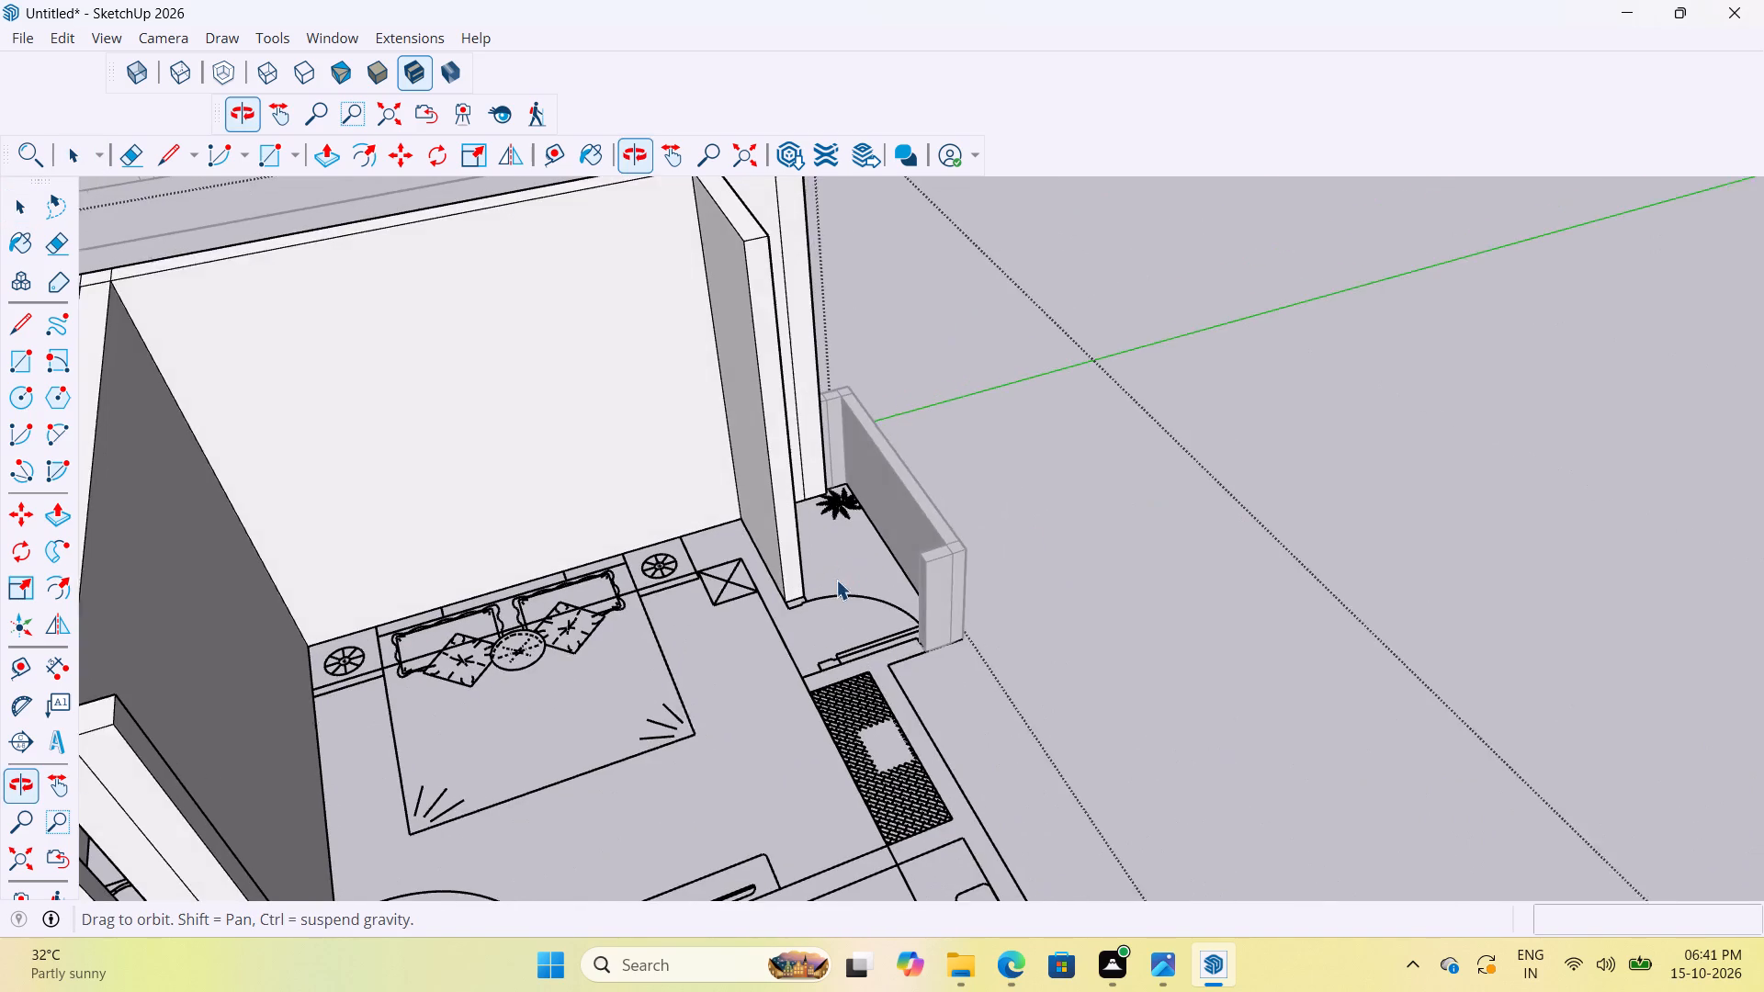
left_click(1481, 373)
Examine the corner where the balcony parapet's short return meets the end of the bedroom's outer wall.
scroll(1128, 574, "down", 5)
scroll(839, 653, "up", 3)
scroll(863, 634, "down", 5)
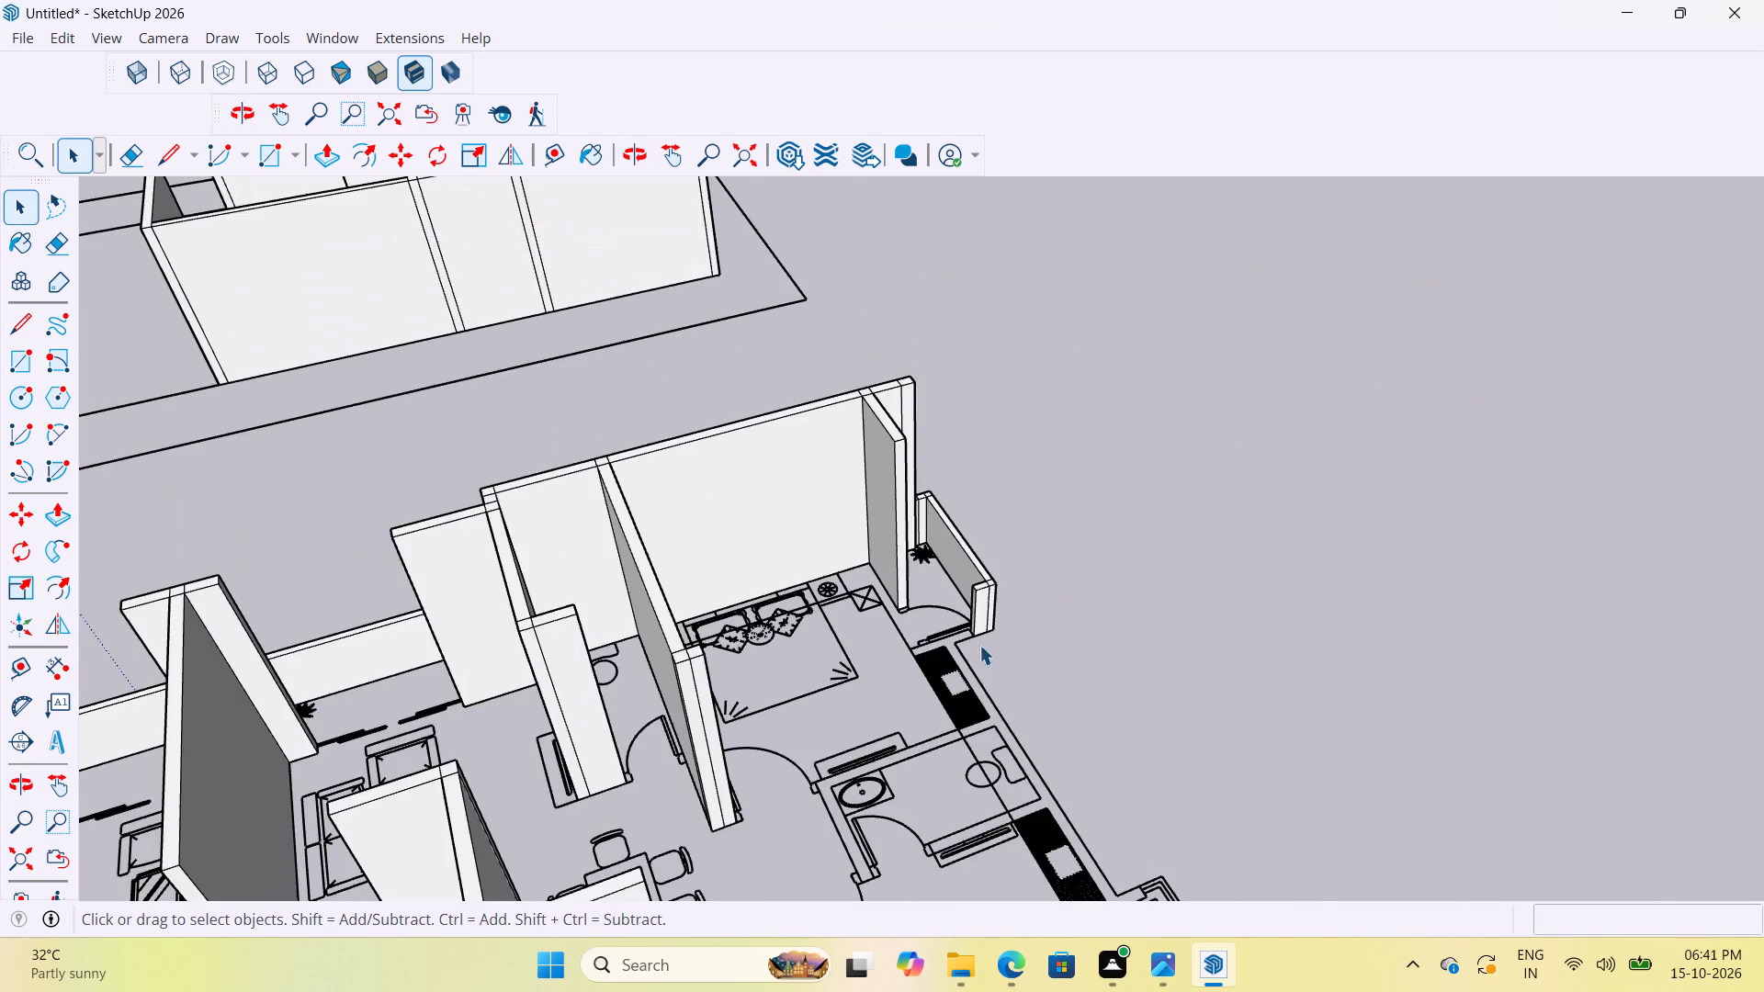
middle_click_drag(1051, 558, 852, 522)
scroll(852, 522, "up", 10)
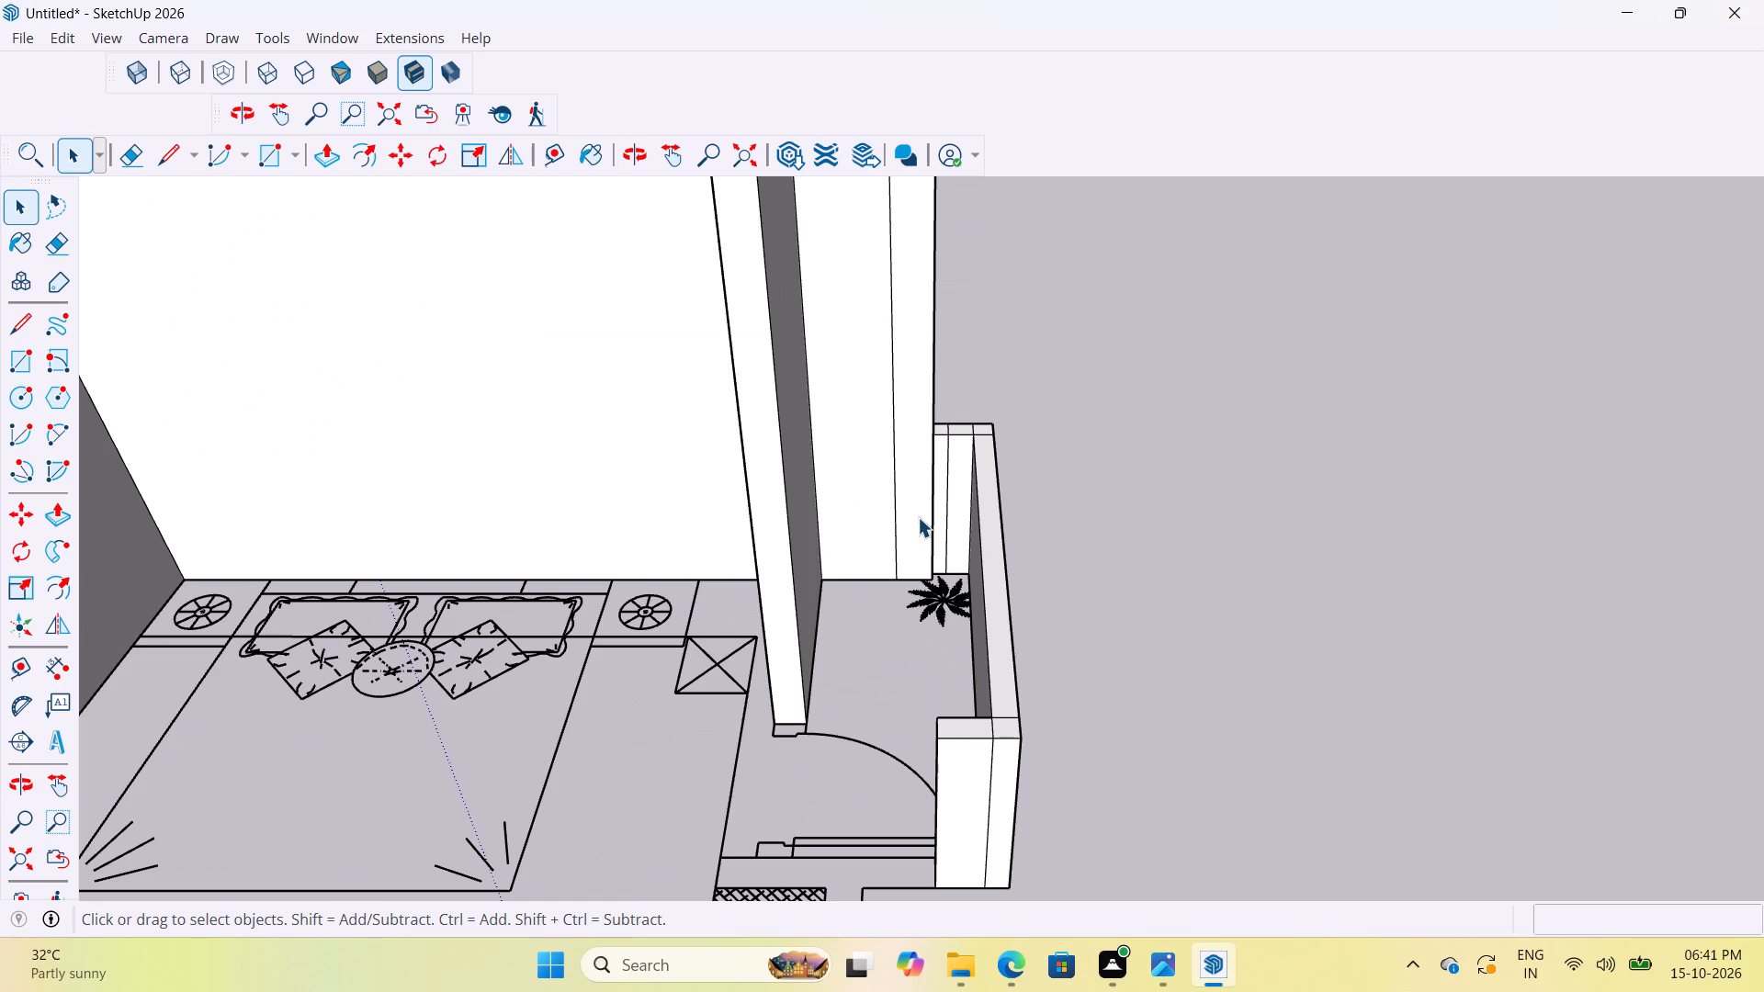
scroll(968, 434, "up", 11)
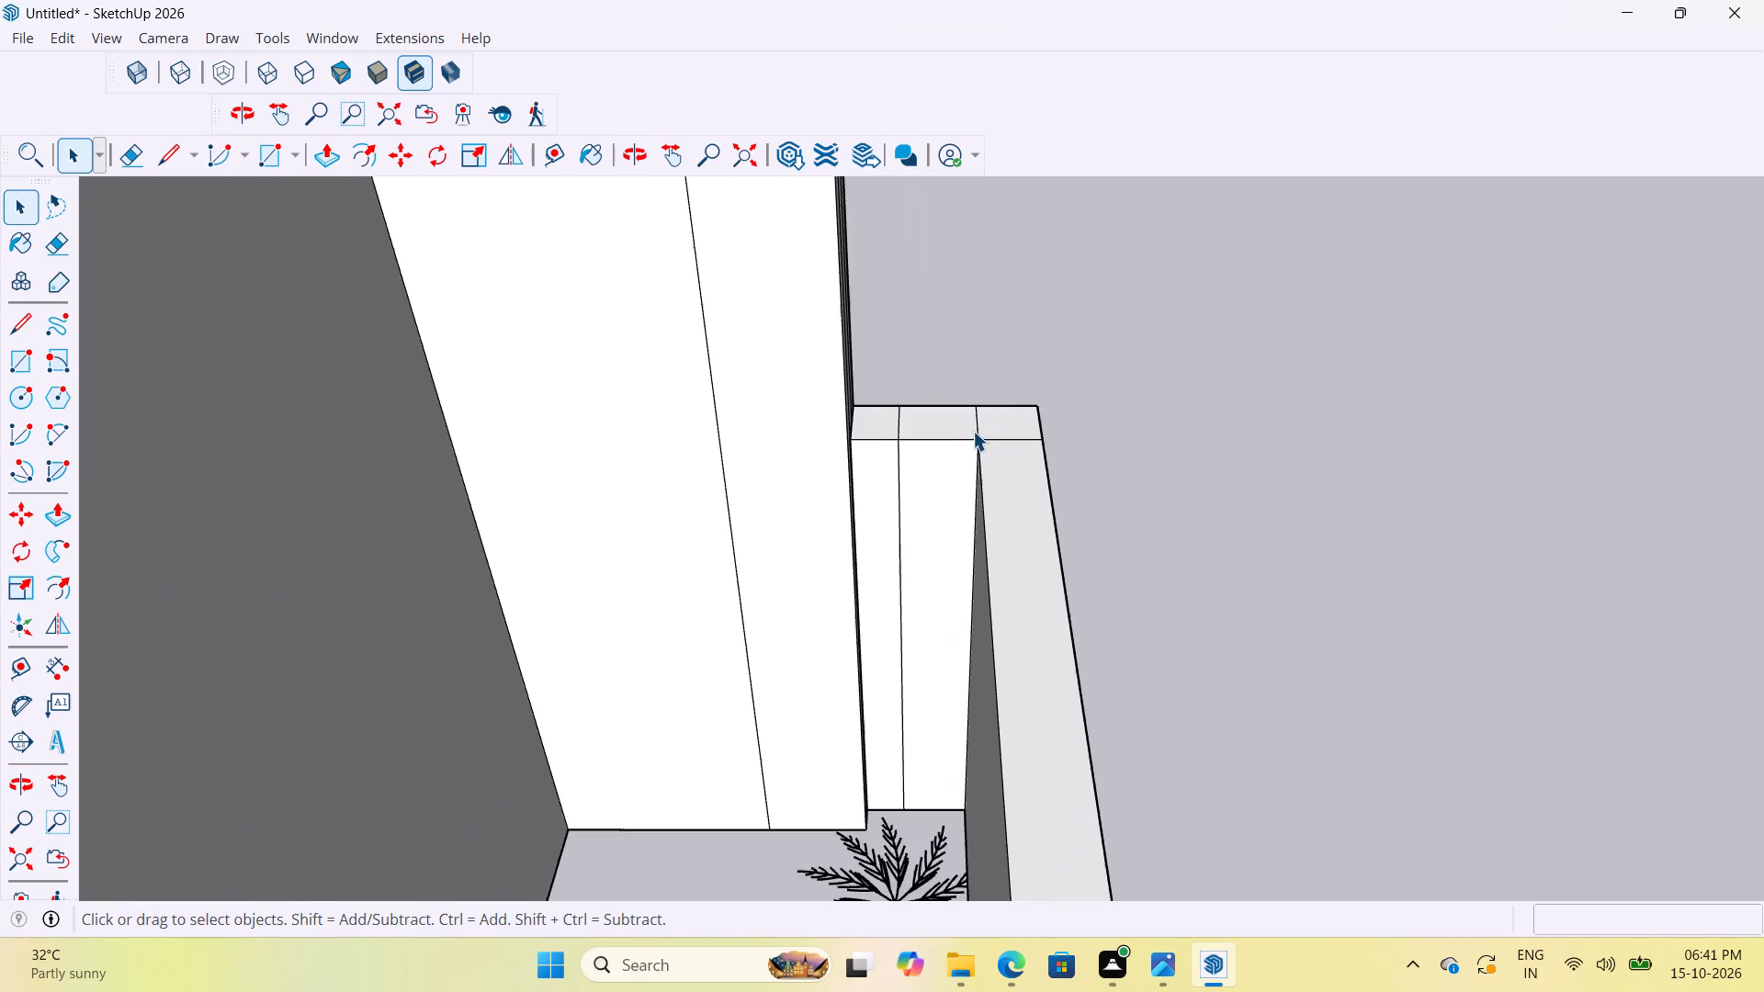
scroll(973, 431, "up", 5)
middle_click_drag(978, 431, 1107, 489)
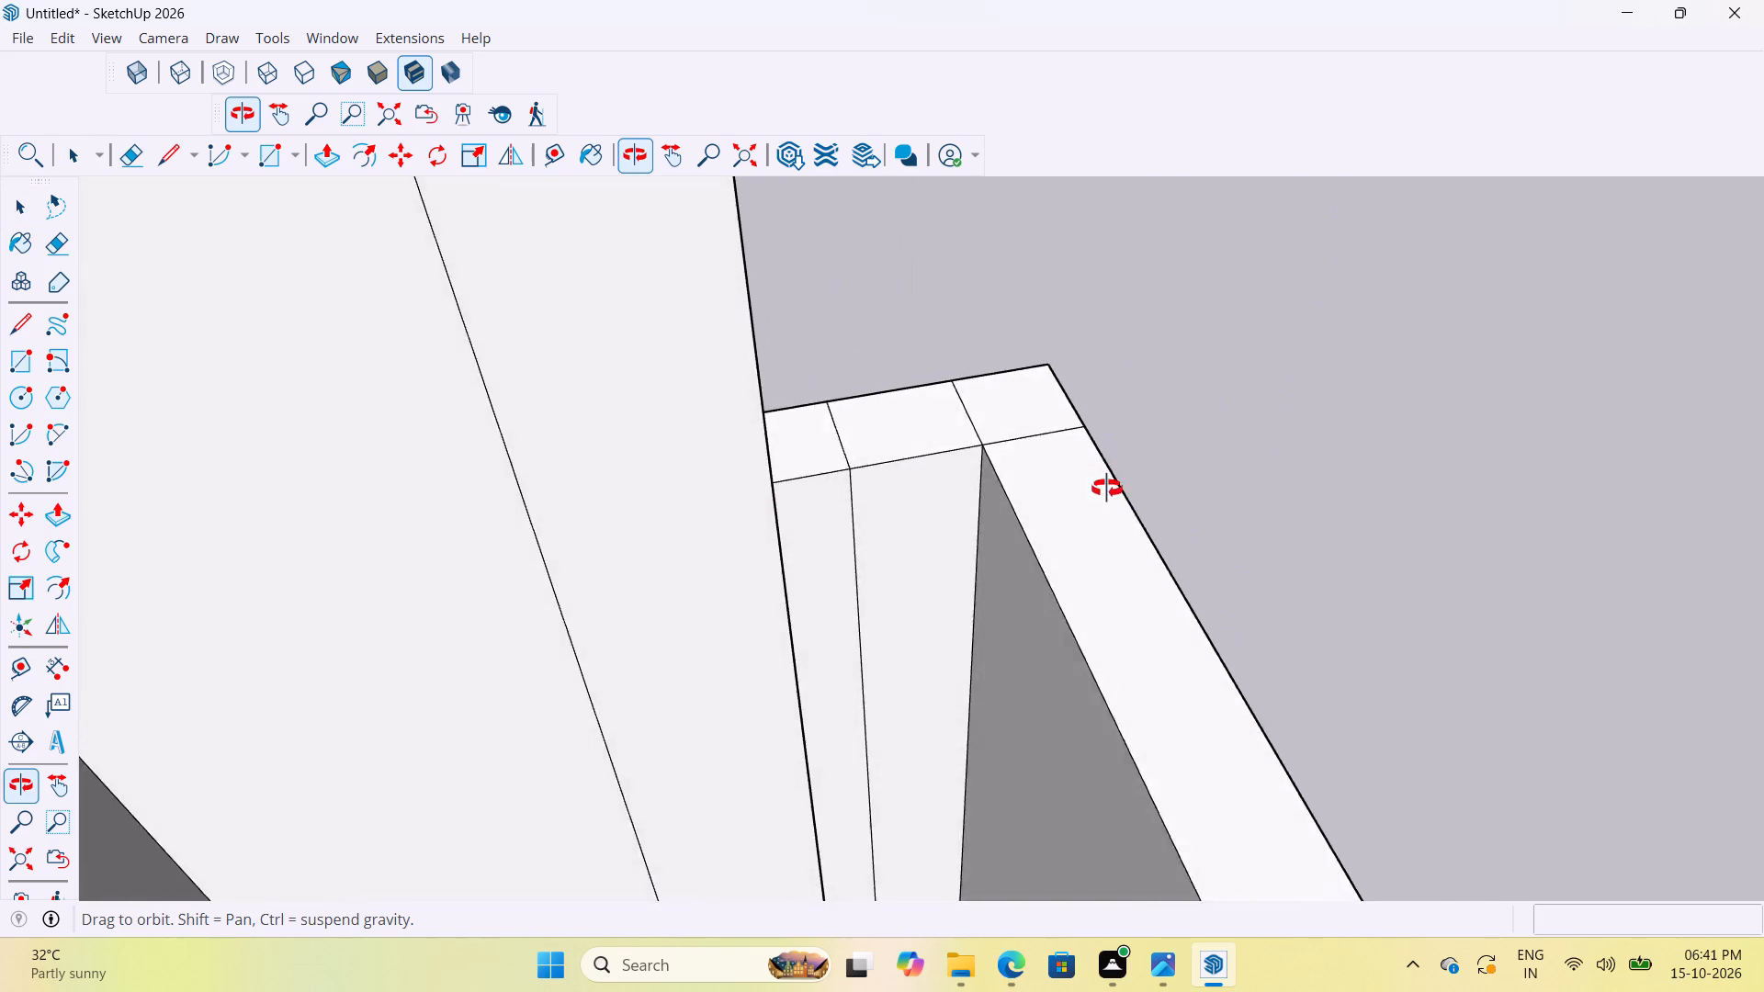
middle_click_drag(1107, 489, 827, 479)
scroll(857, 491, "up", 4)
middle_click_drag(896, 500, 1042, 498)
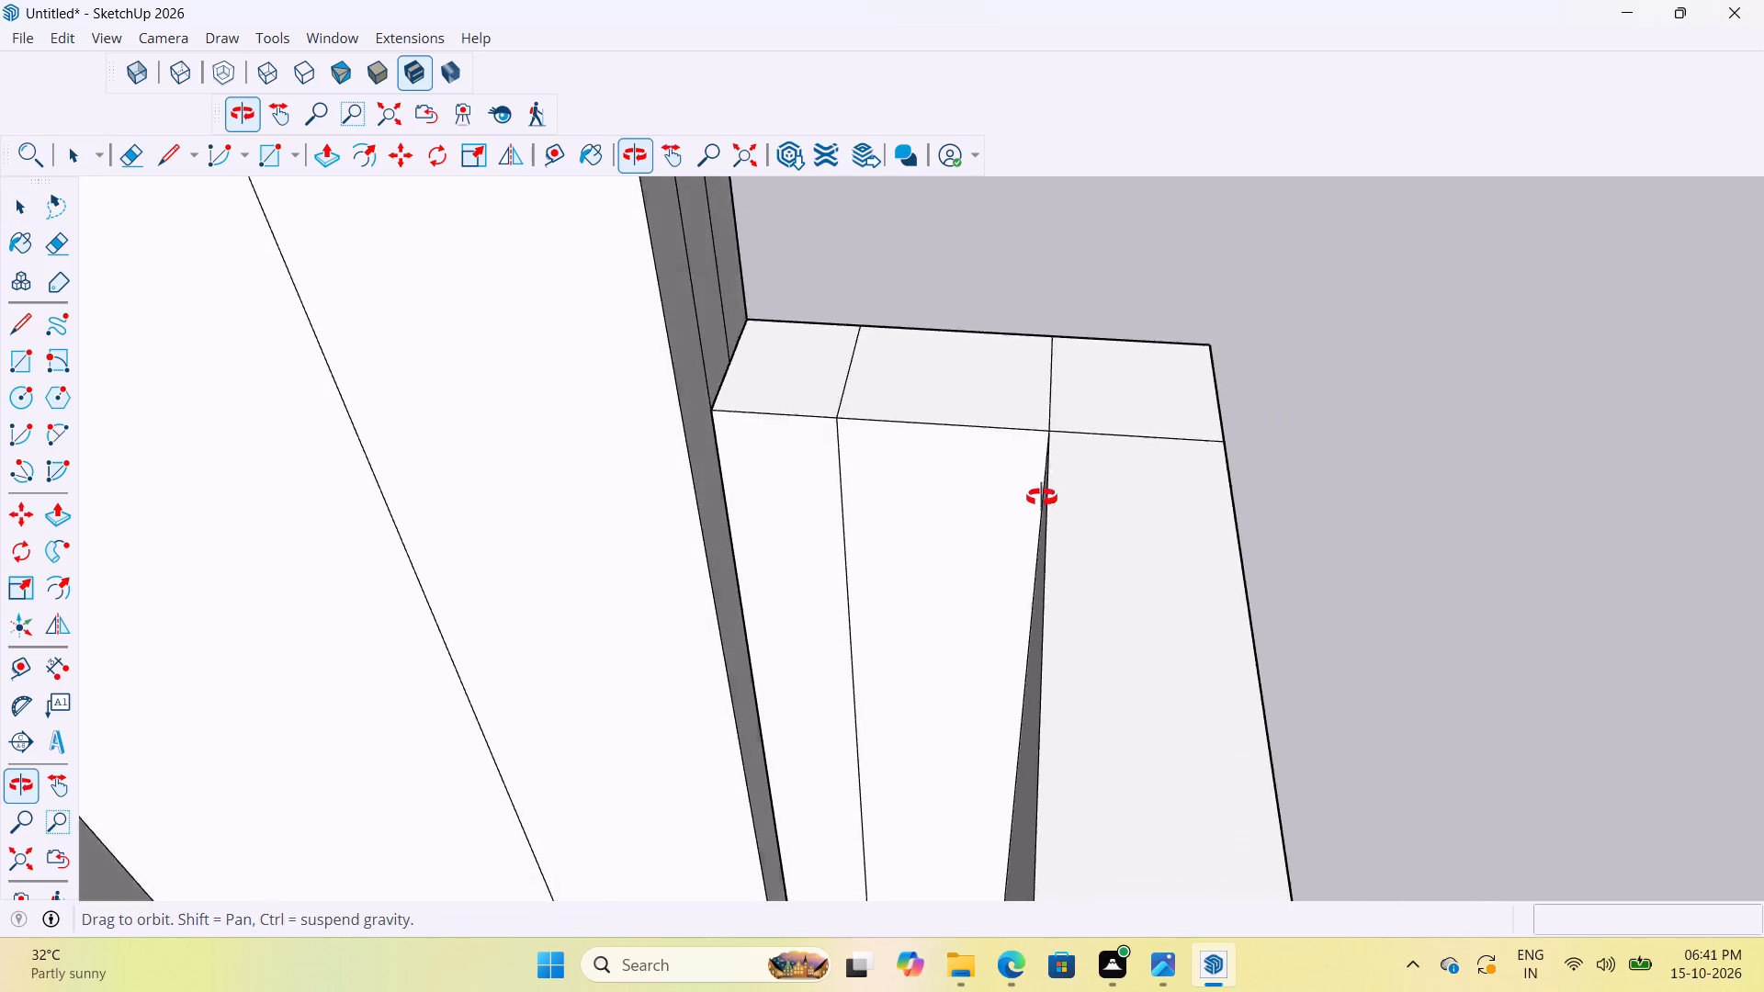
middle_click_drag(1042, 498, 1047, 498)
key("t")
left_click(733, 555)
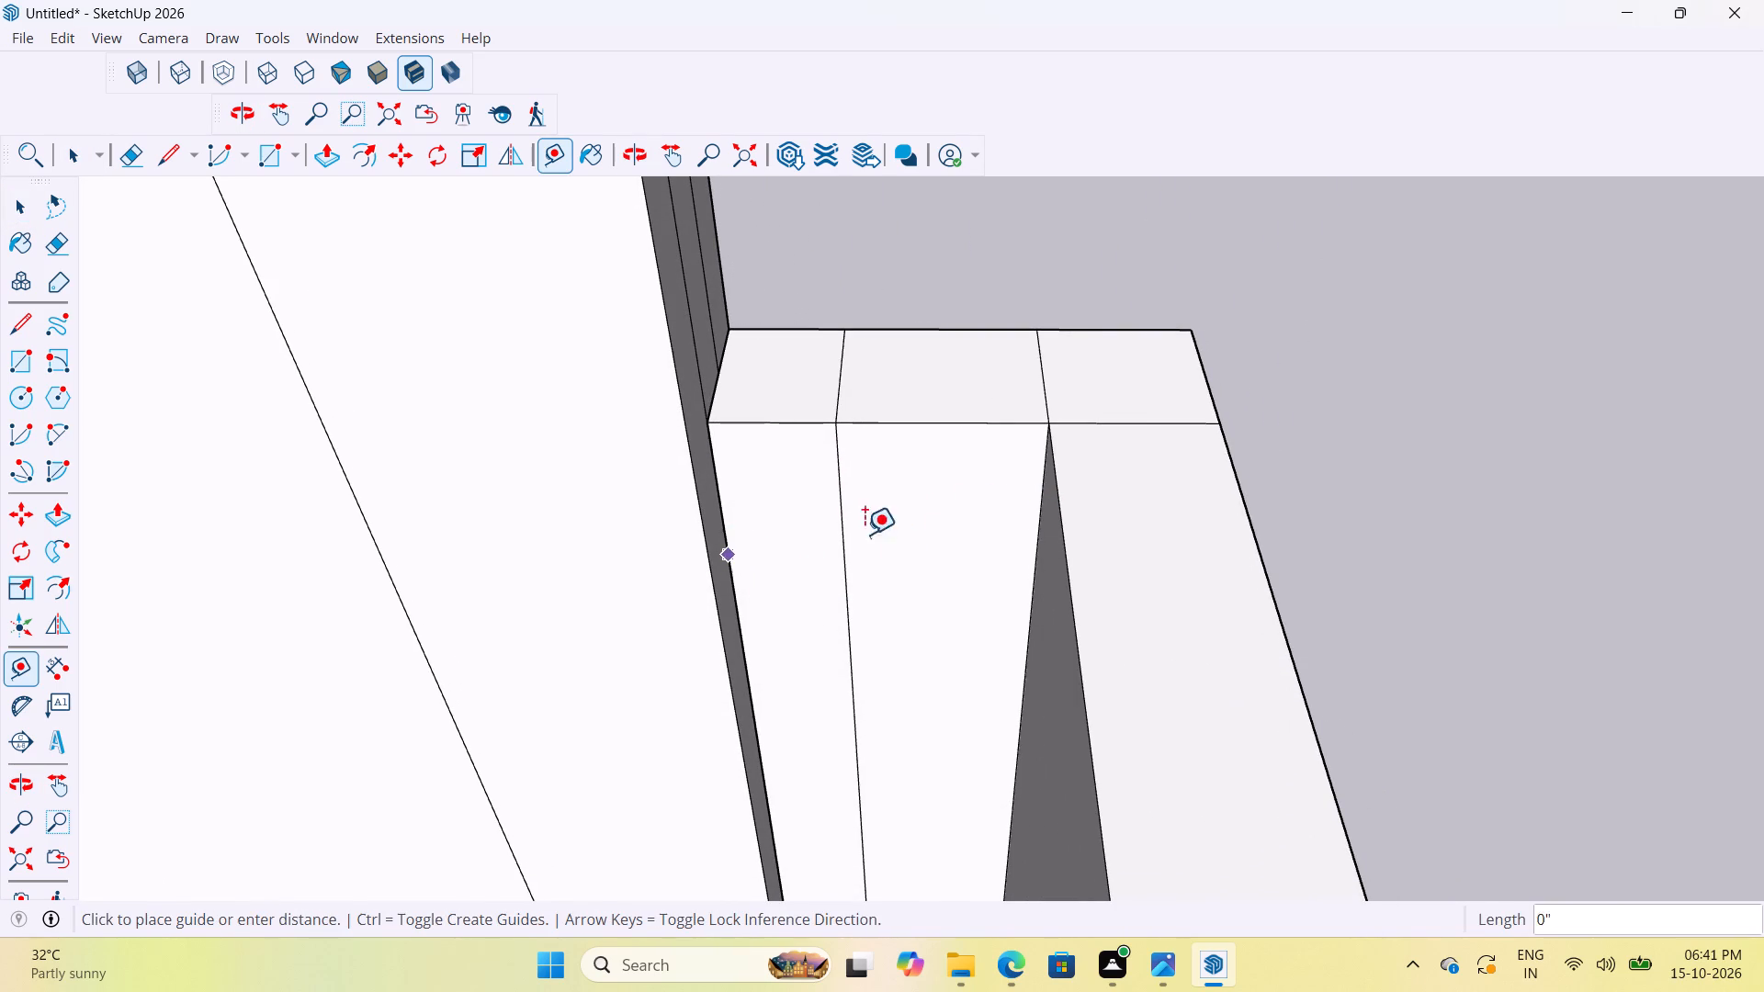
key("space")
Examine the unbuilt bathroom, second bedroom and second balcony on the floor plan, along with the finished parapet.
scroll(882, 578, "down", 8)
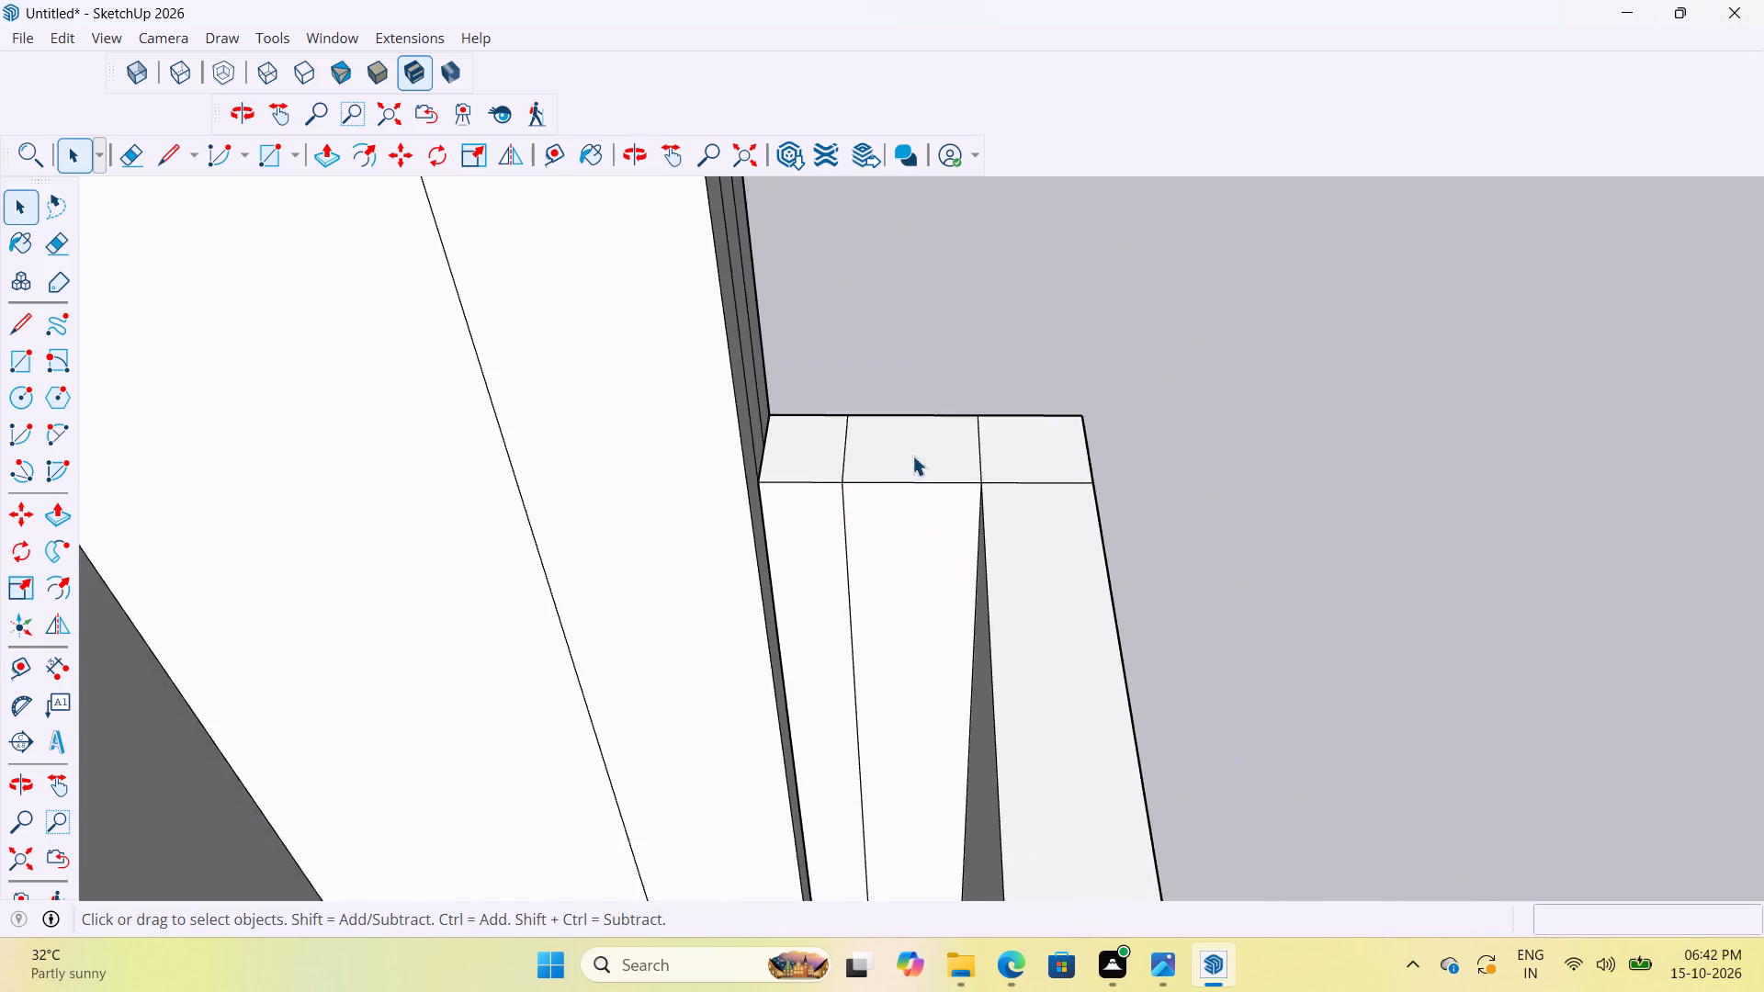
scroll(912, 456, "down", 12)
scroll(971, 513, "down", 7)
scroll(999, 596, "up", 9)
middle_click_drag(1086, 530, 1172, 500)
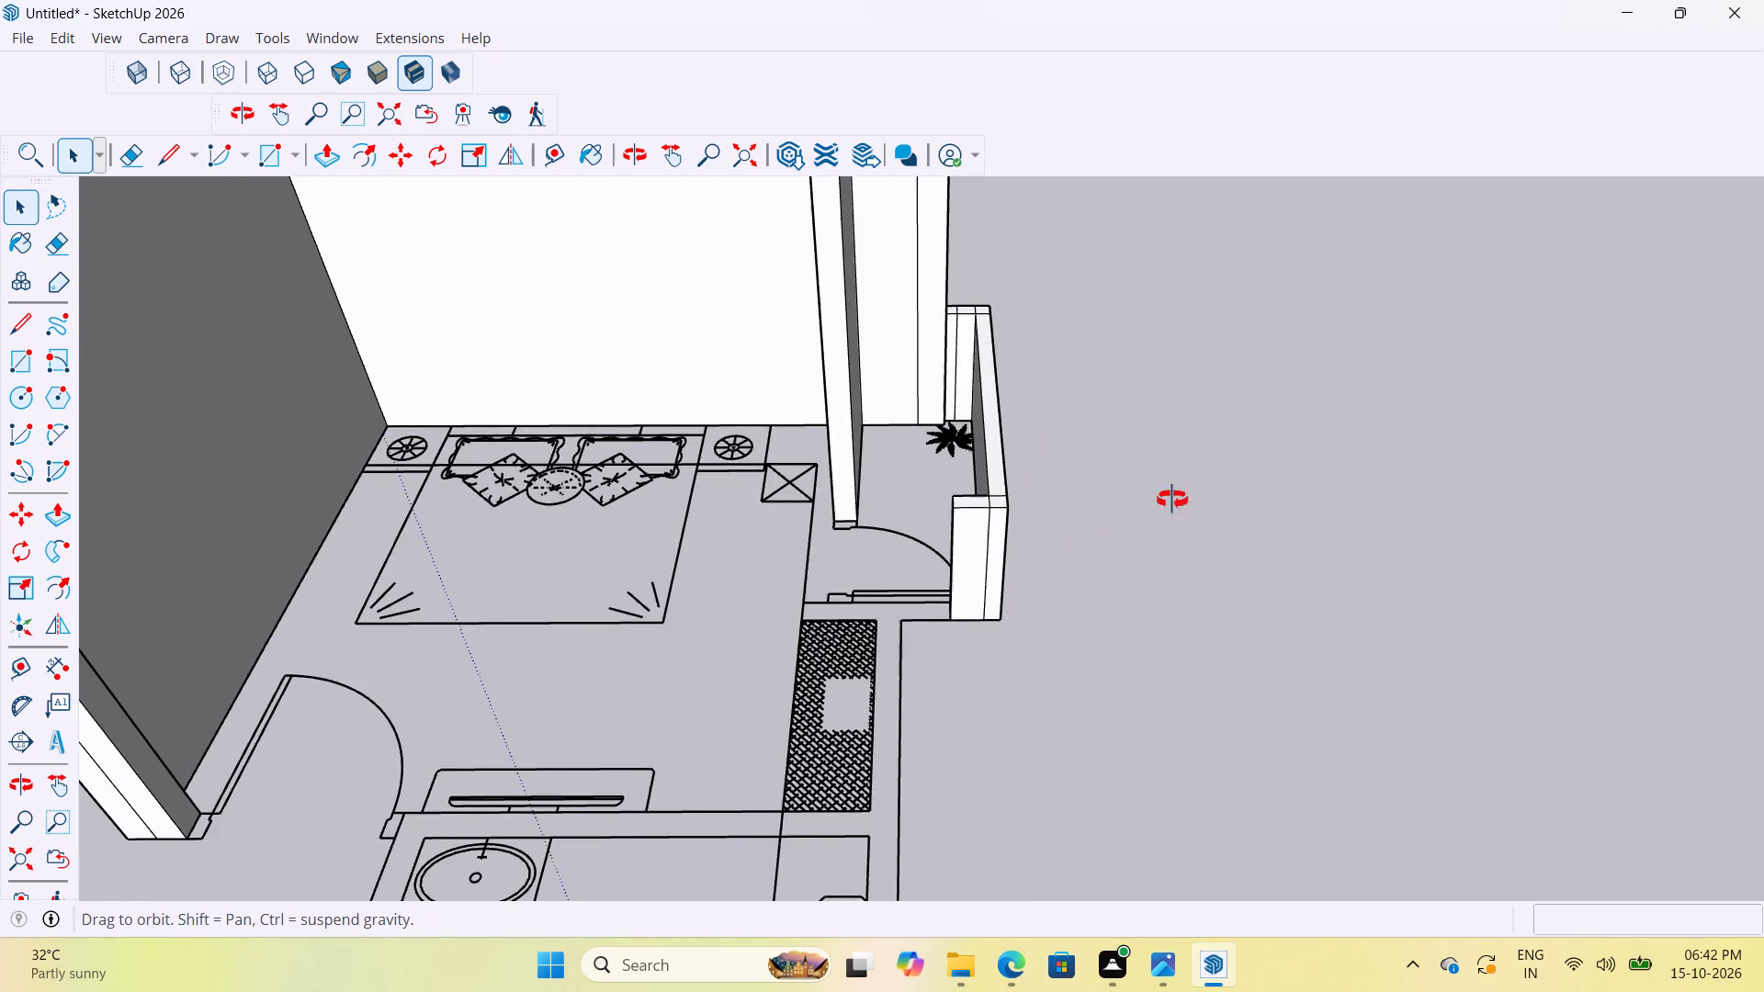
middle_click_drag(1172, 500, 881, 525)
scroll(1288, 484, "down", 5)
scroll(987, 646, "down", 4)
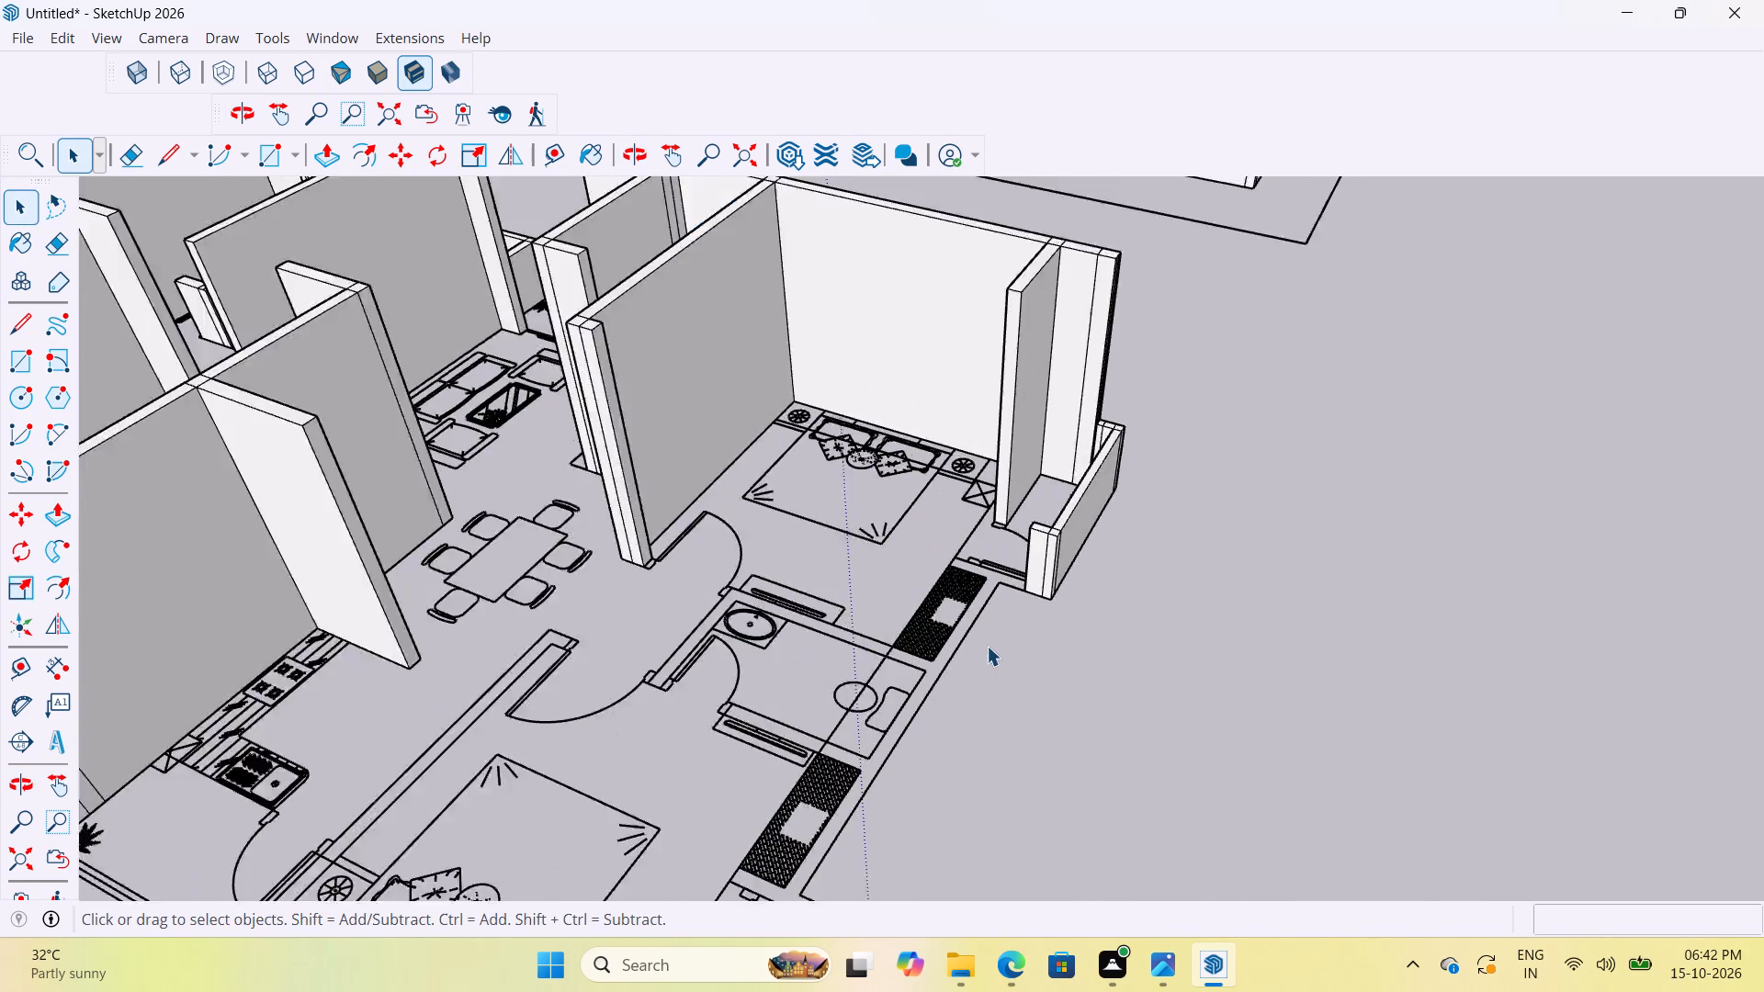
scroll(987, 646, "down", 2)
scroll(1045, 633, "up", 5)
middle_click_drag(1050, 614, 891, 588)
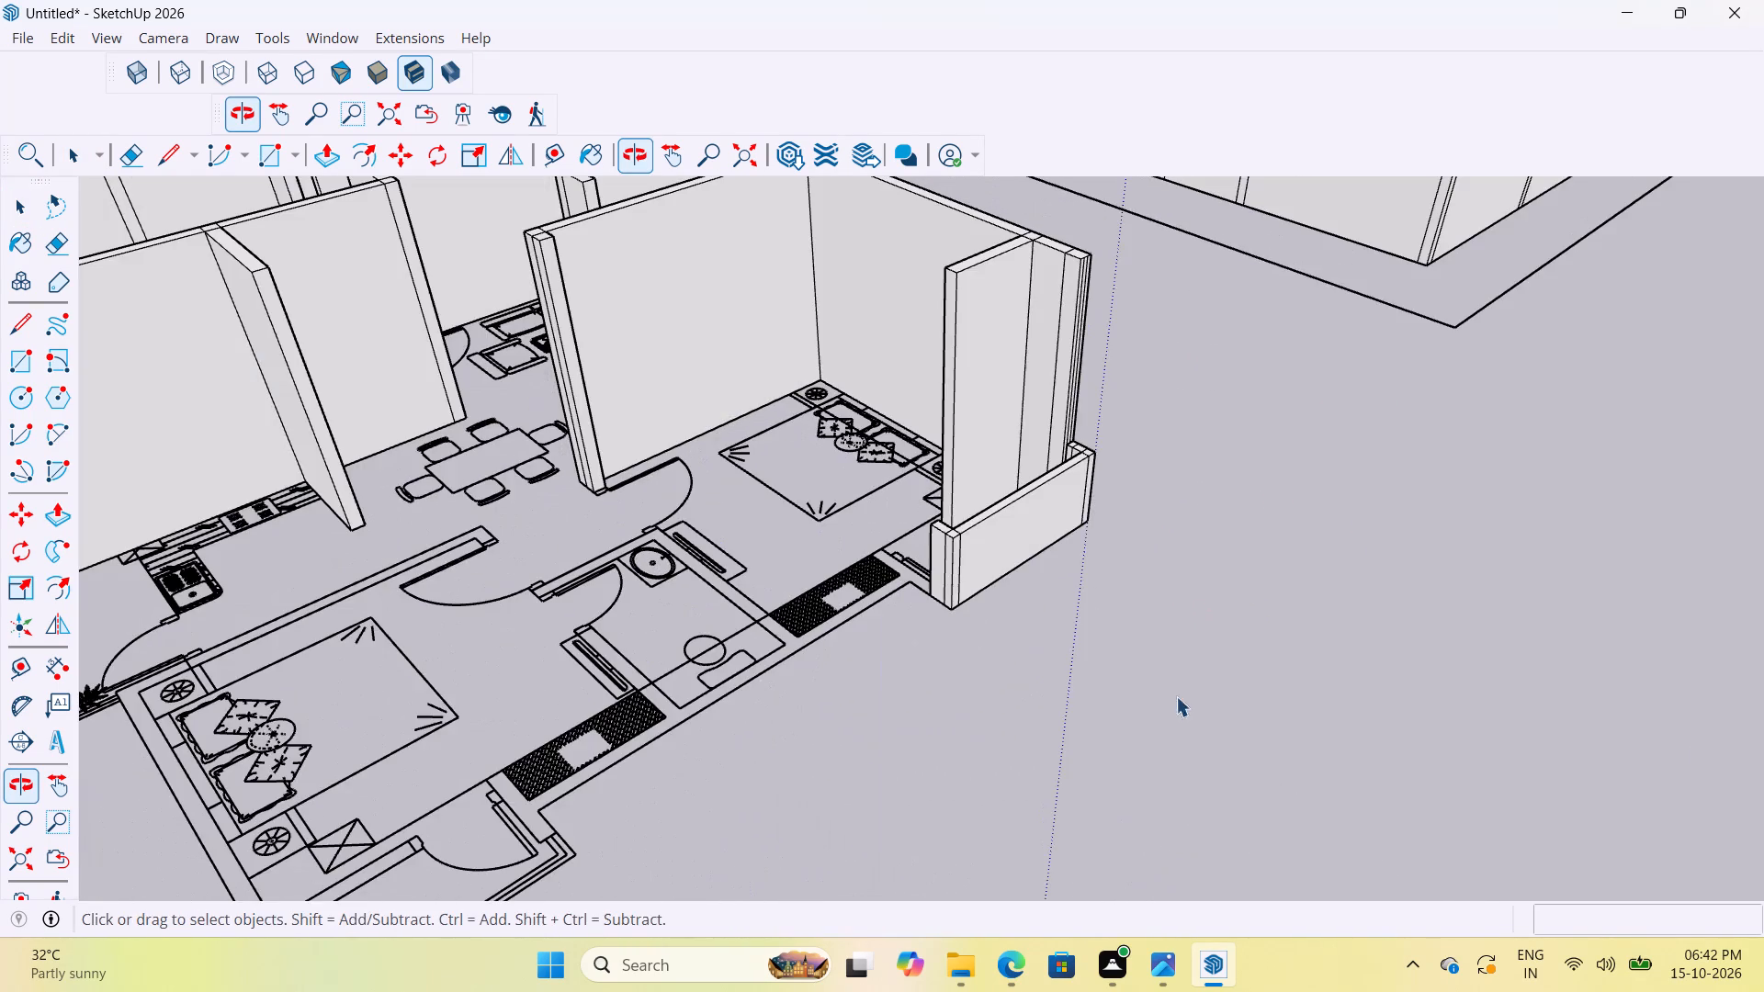
scroll(877, 807, "down", 5)
scroll(1057, 769, "up", 4)
scroll(987, 652, "up", 4)
scroll(1103, 583, "up", 1)
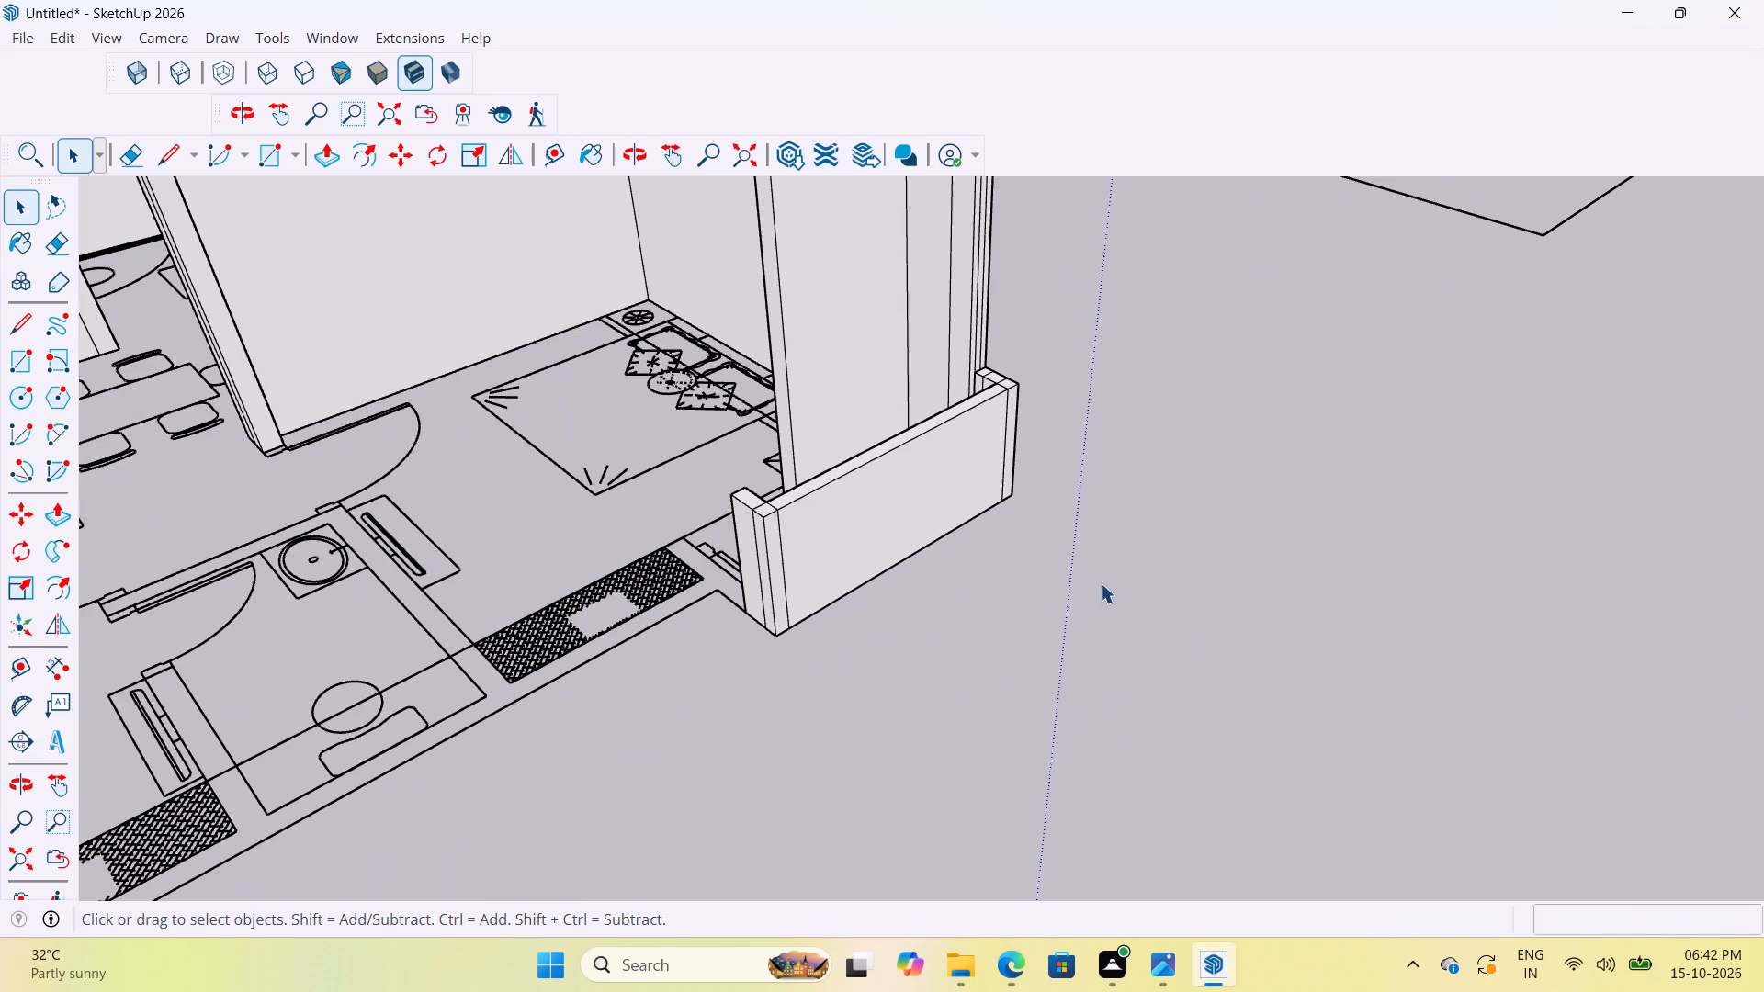
left_click(1083, 592)
scroll(977, 592, "up", 1)
scroll(977, 592, "down", 12)
middle_click_drag(874, 628, 1127, 662)
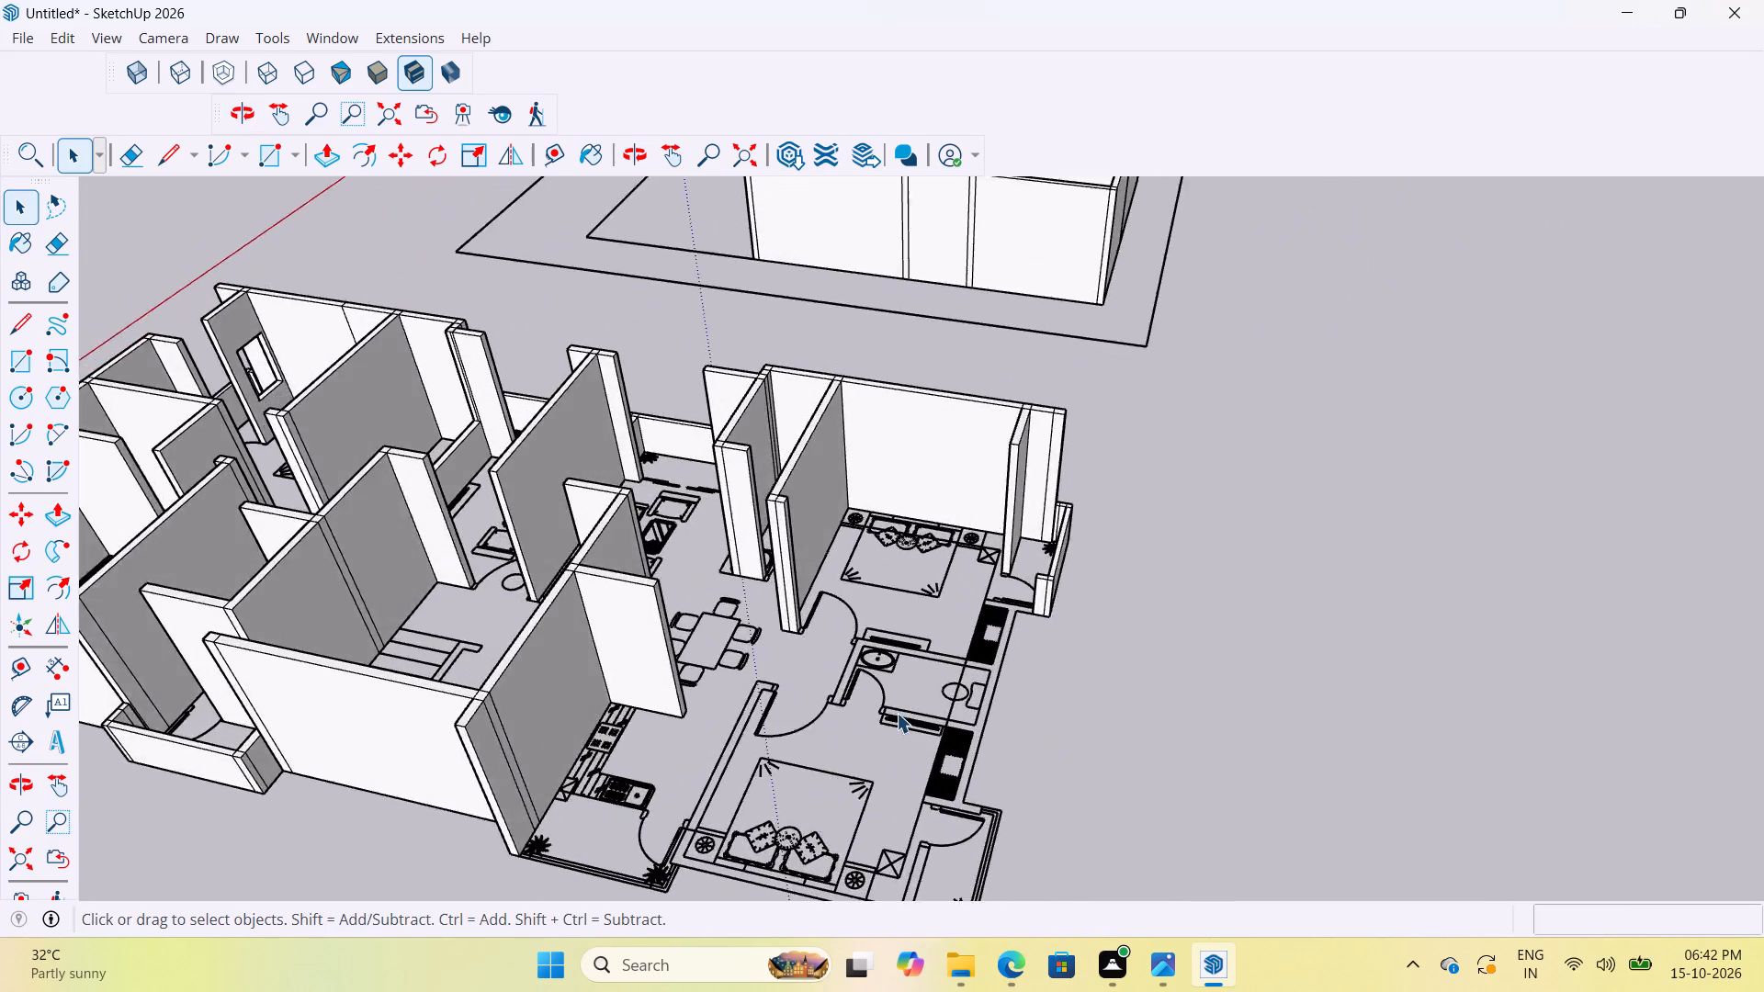
scroll(897, 710, "up", 5)
scroll(1080, 487, "down", 6)
scroll(1021, 706, "up", 4)
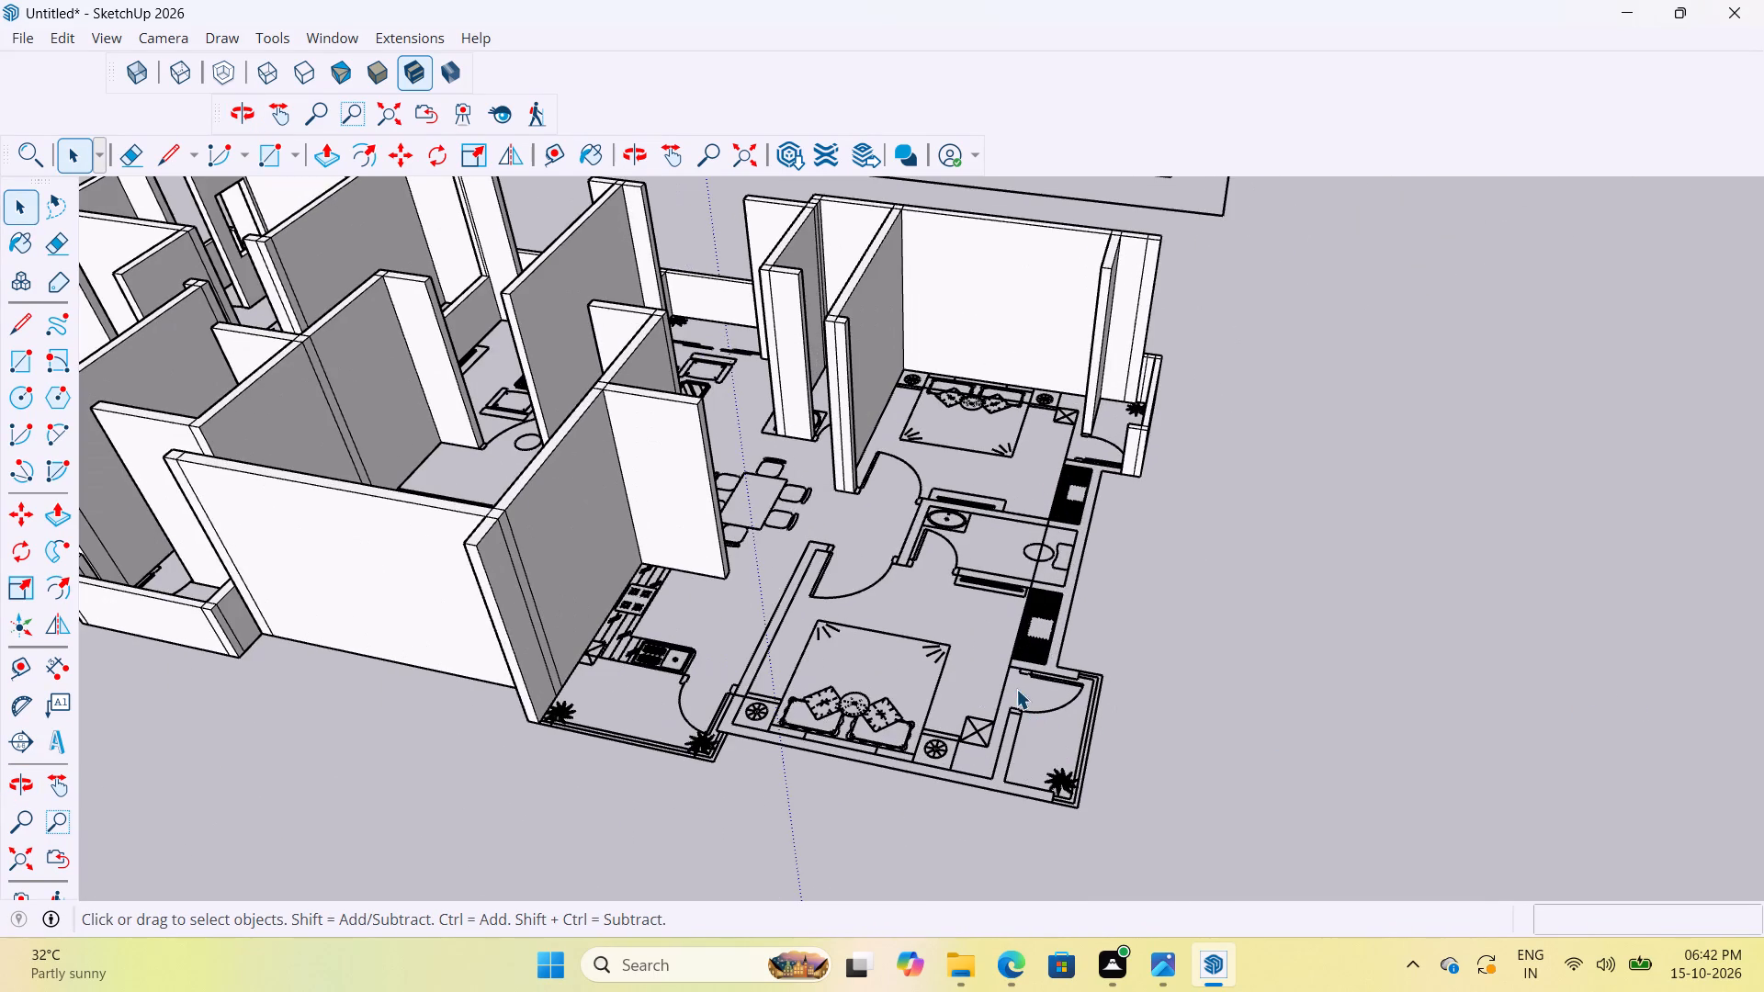
Draw a small rectangle about 3 7/16" by 4 1/16" on the kitchen balcony outline where it meets the outer wall's end.
scroll(320, 781, "up", 13)
middle_click_drag(765, 673, 373, 662)
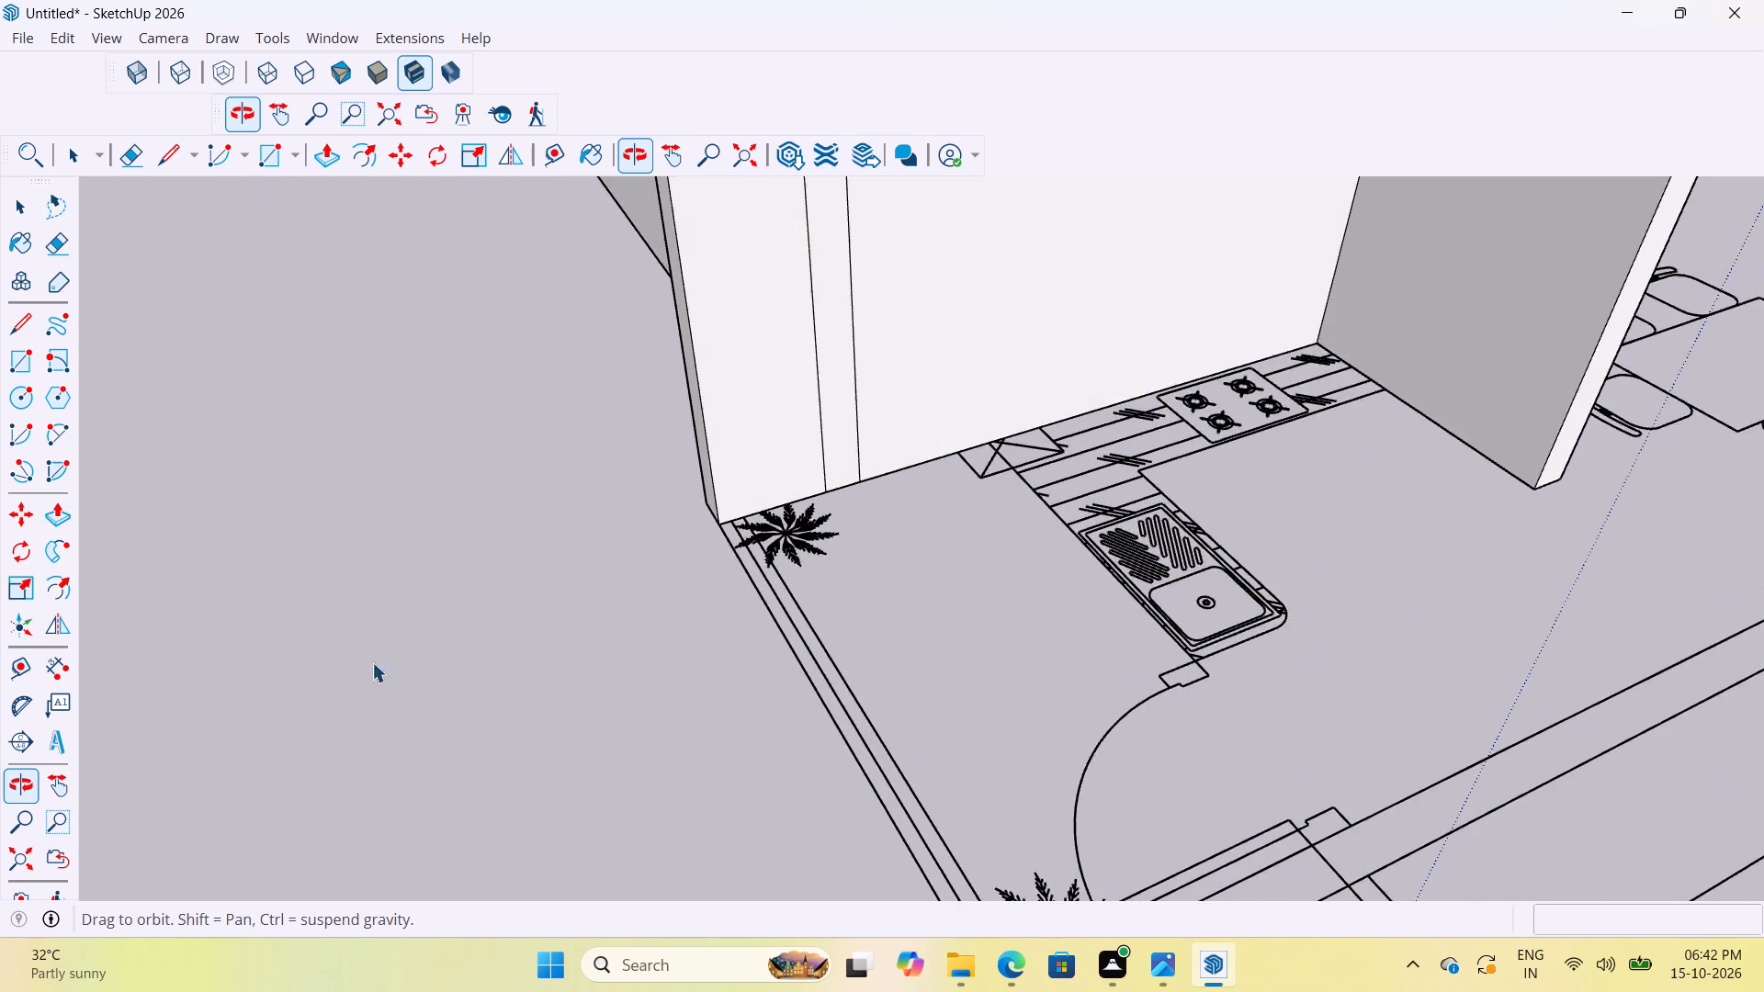
scroll(927, 438, "down", 10)
scroll(933, 546, "up", 13)
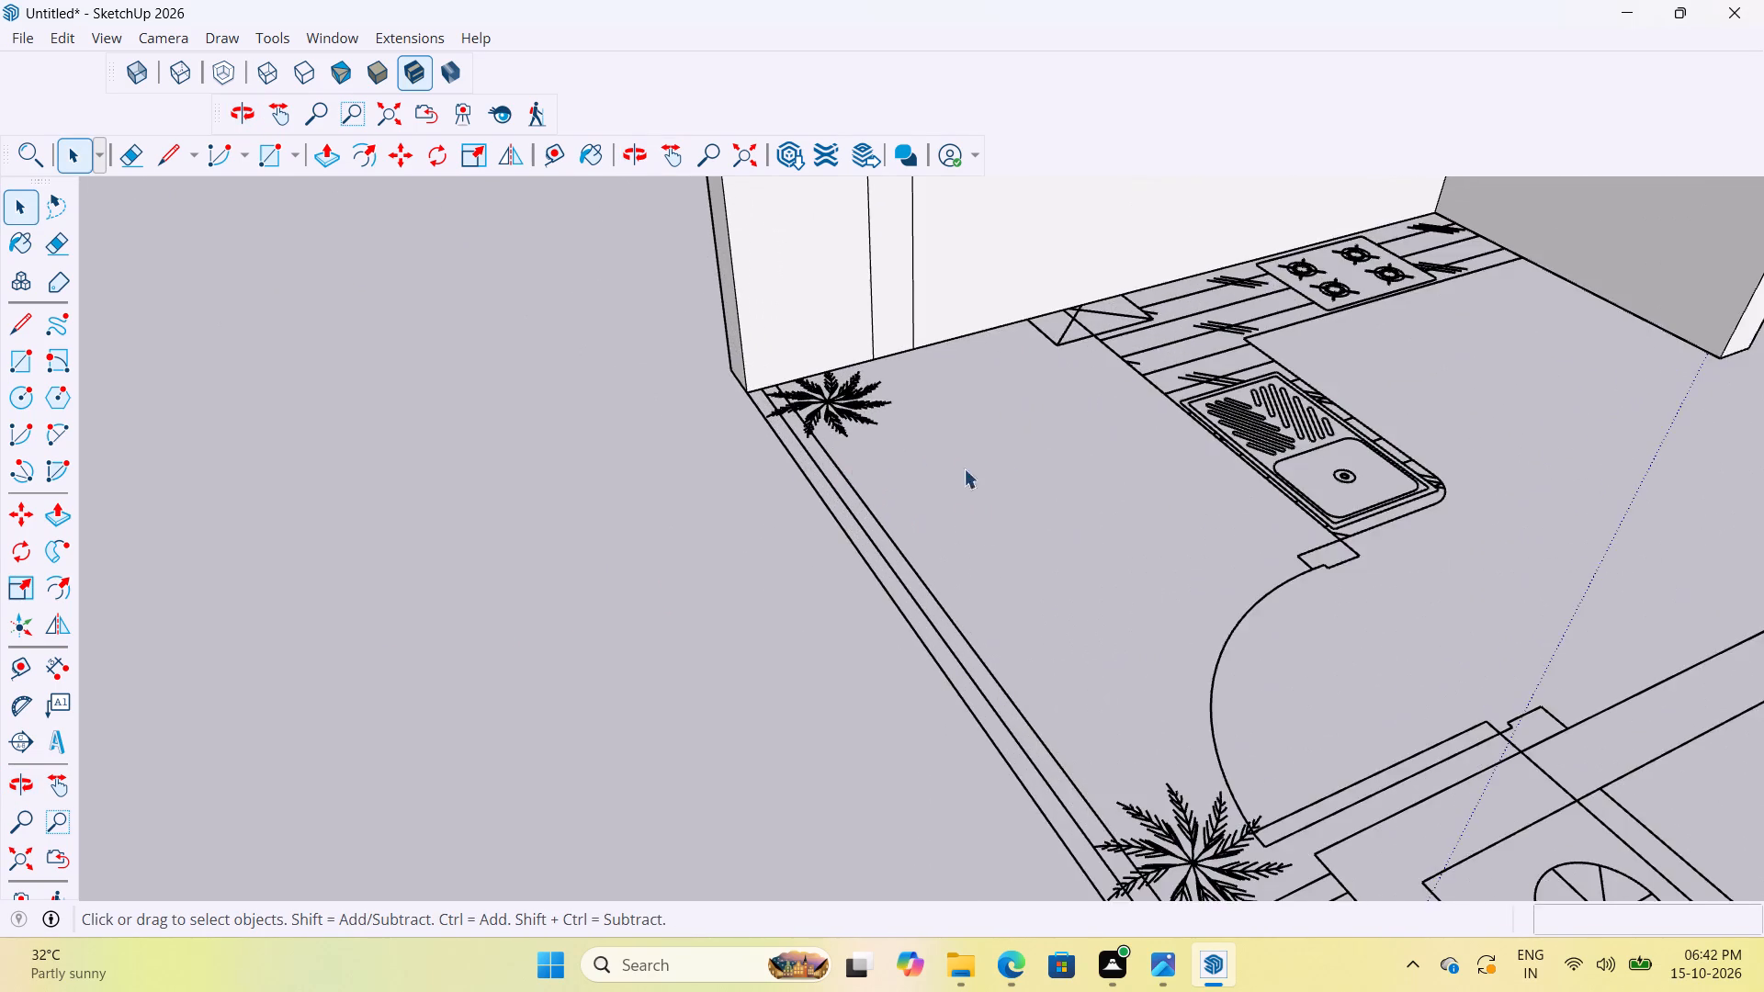
scroll(1006, 468, "up", 1)
middle_click_drag(1000, 468, 775, 480)
scroll(948, 198, "up", 3)
scroll(905, 344, "up", 10)
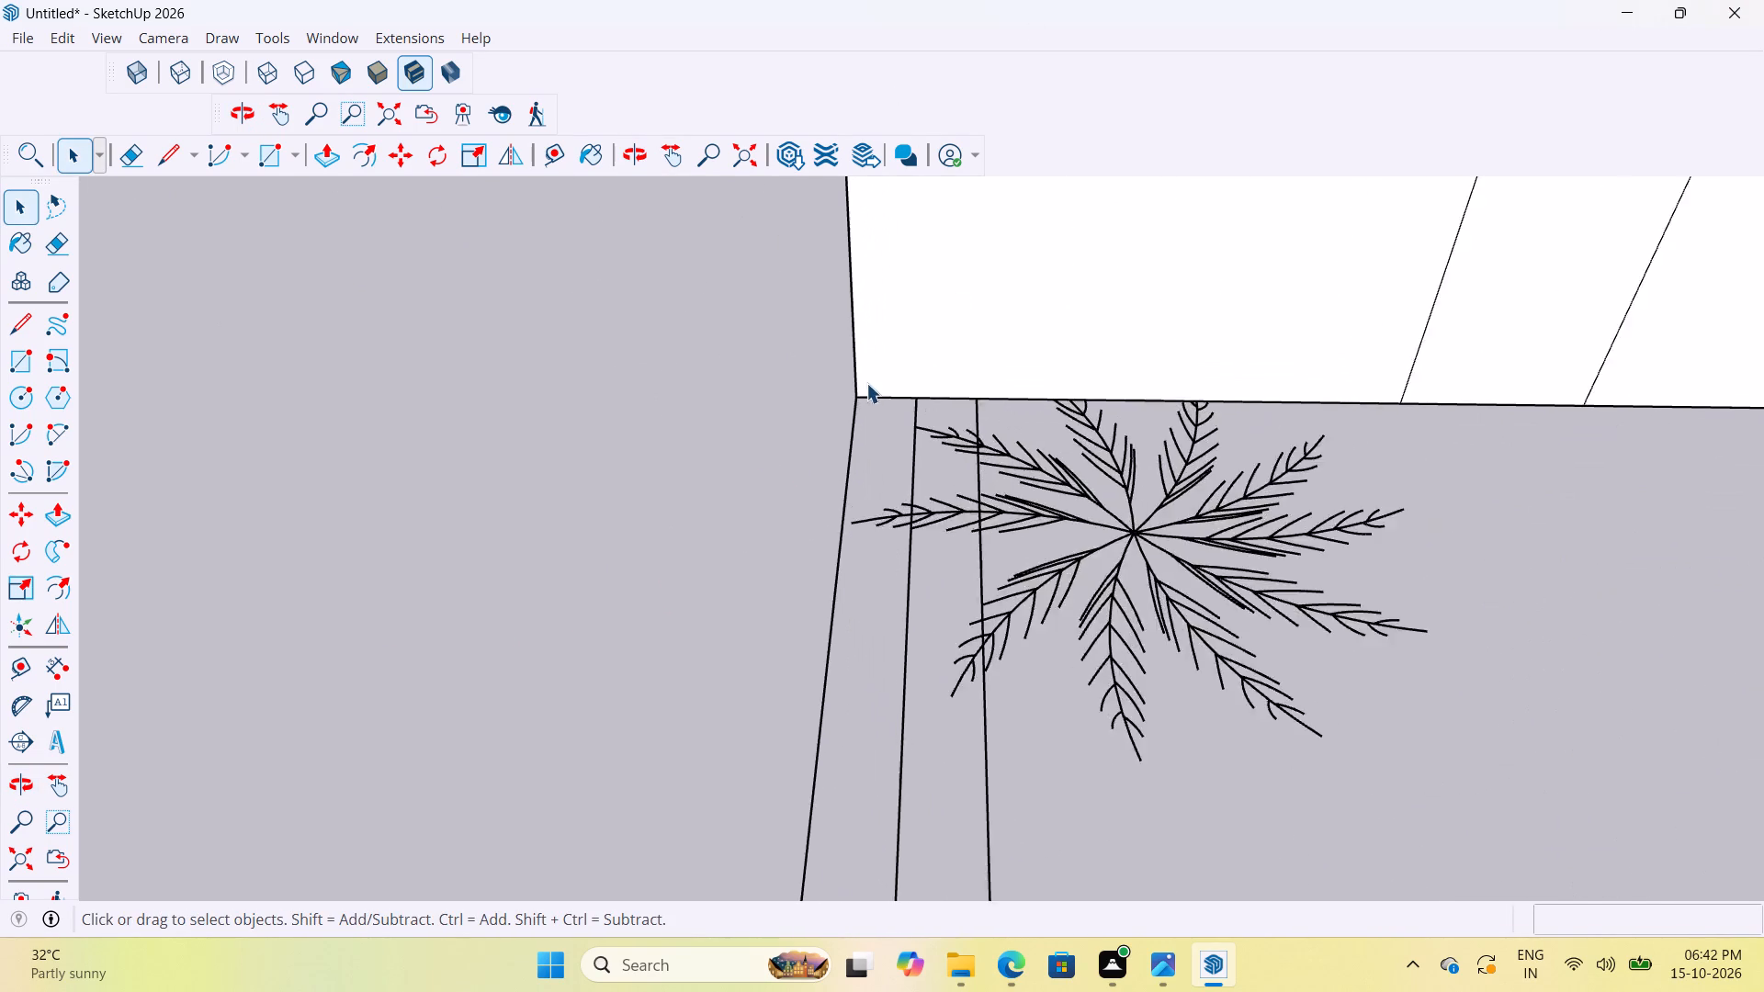
scroll(866, 383, "up", 4)
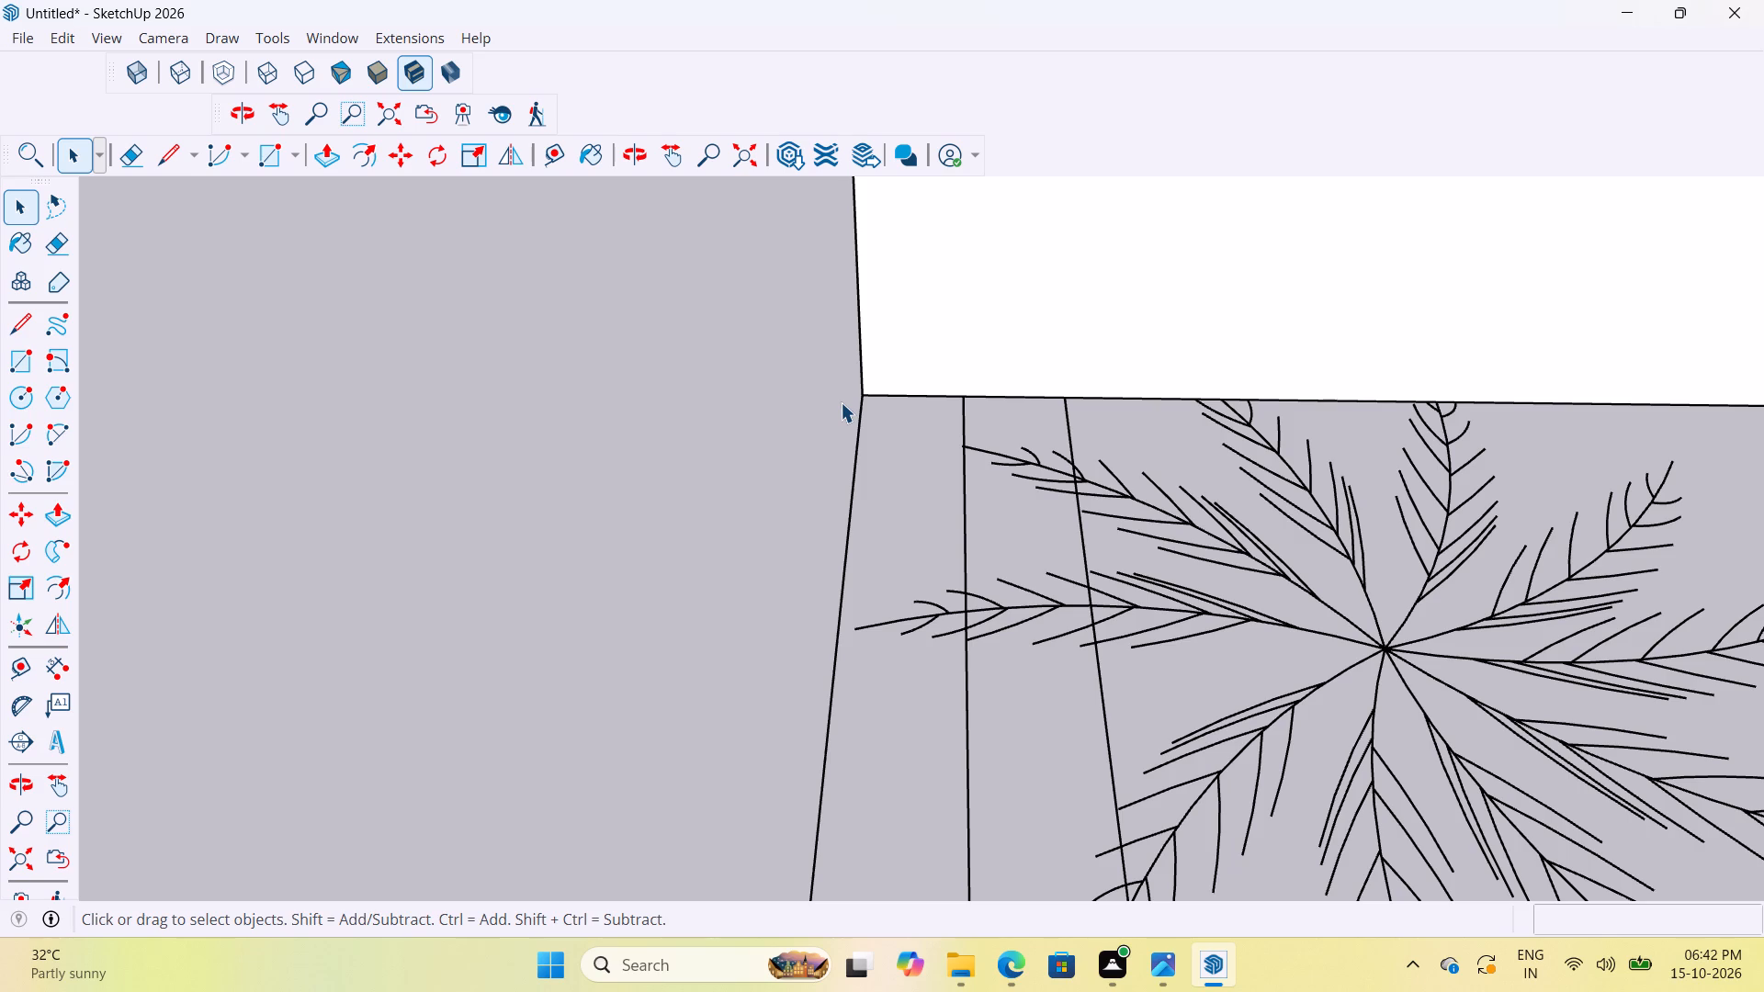
key("r")
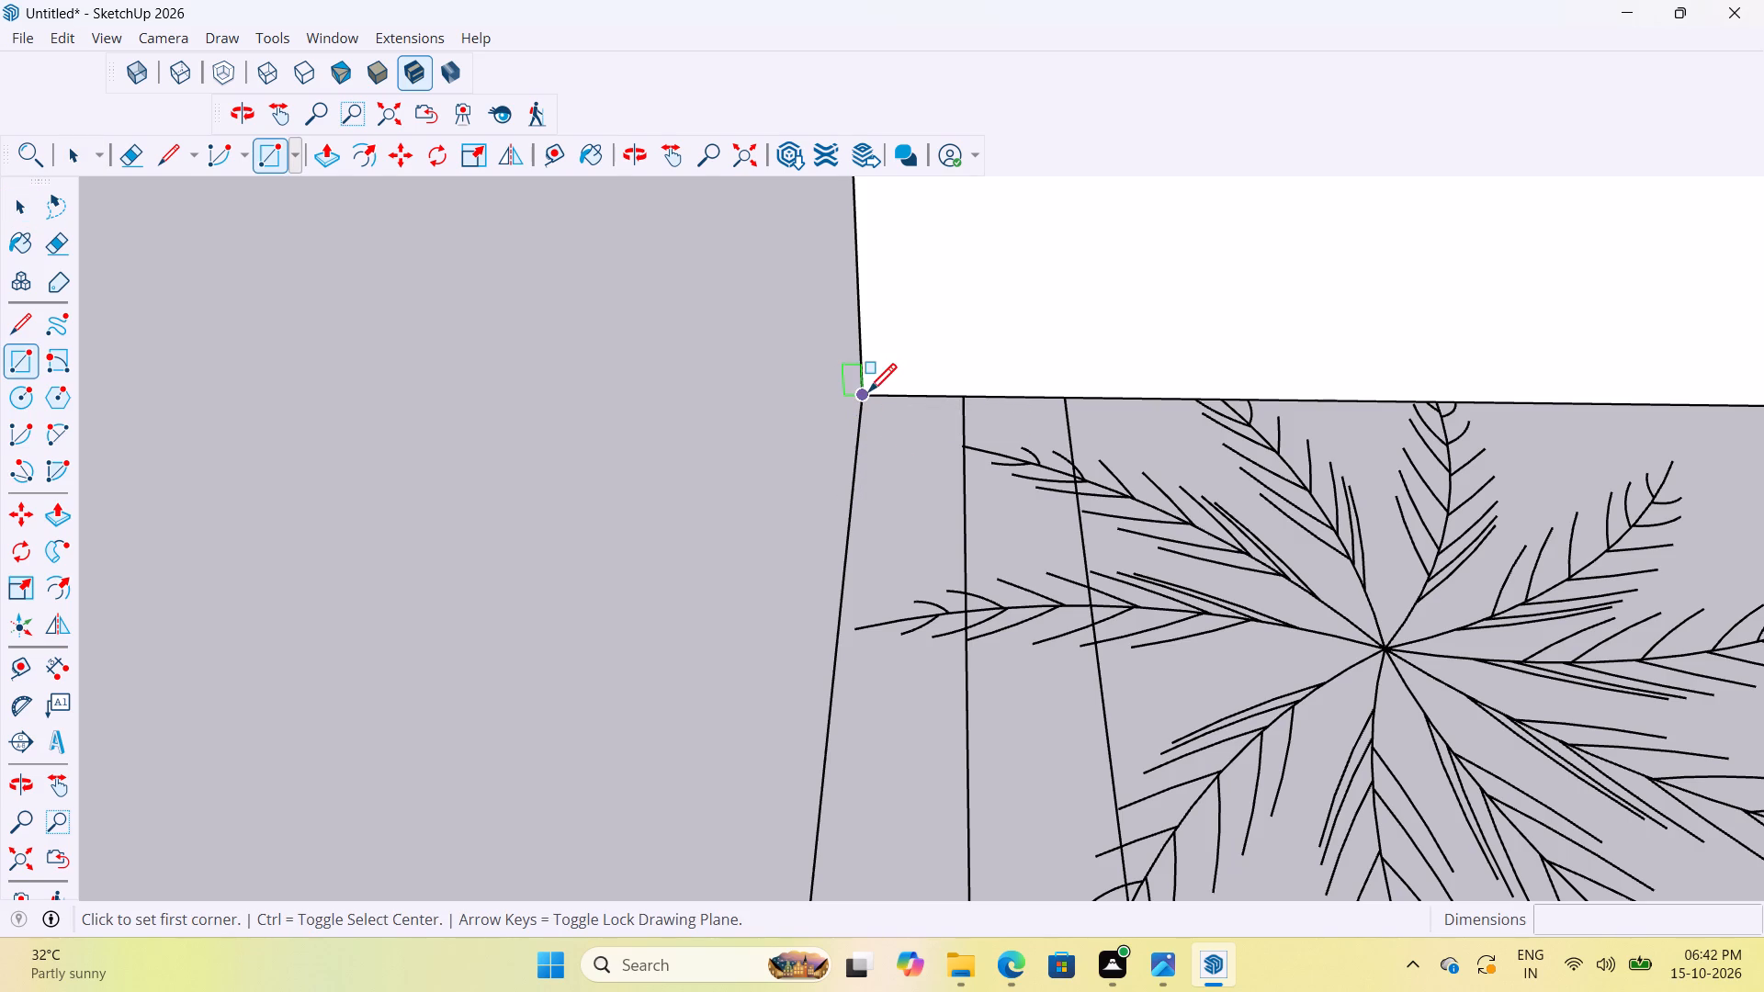
left_click(865, 396)
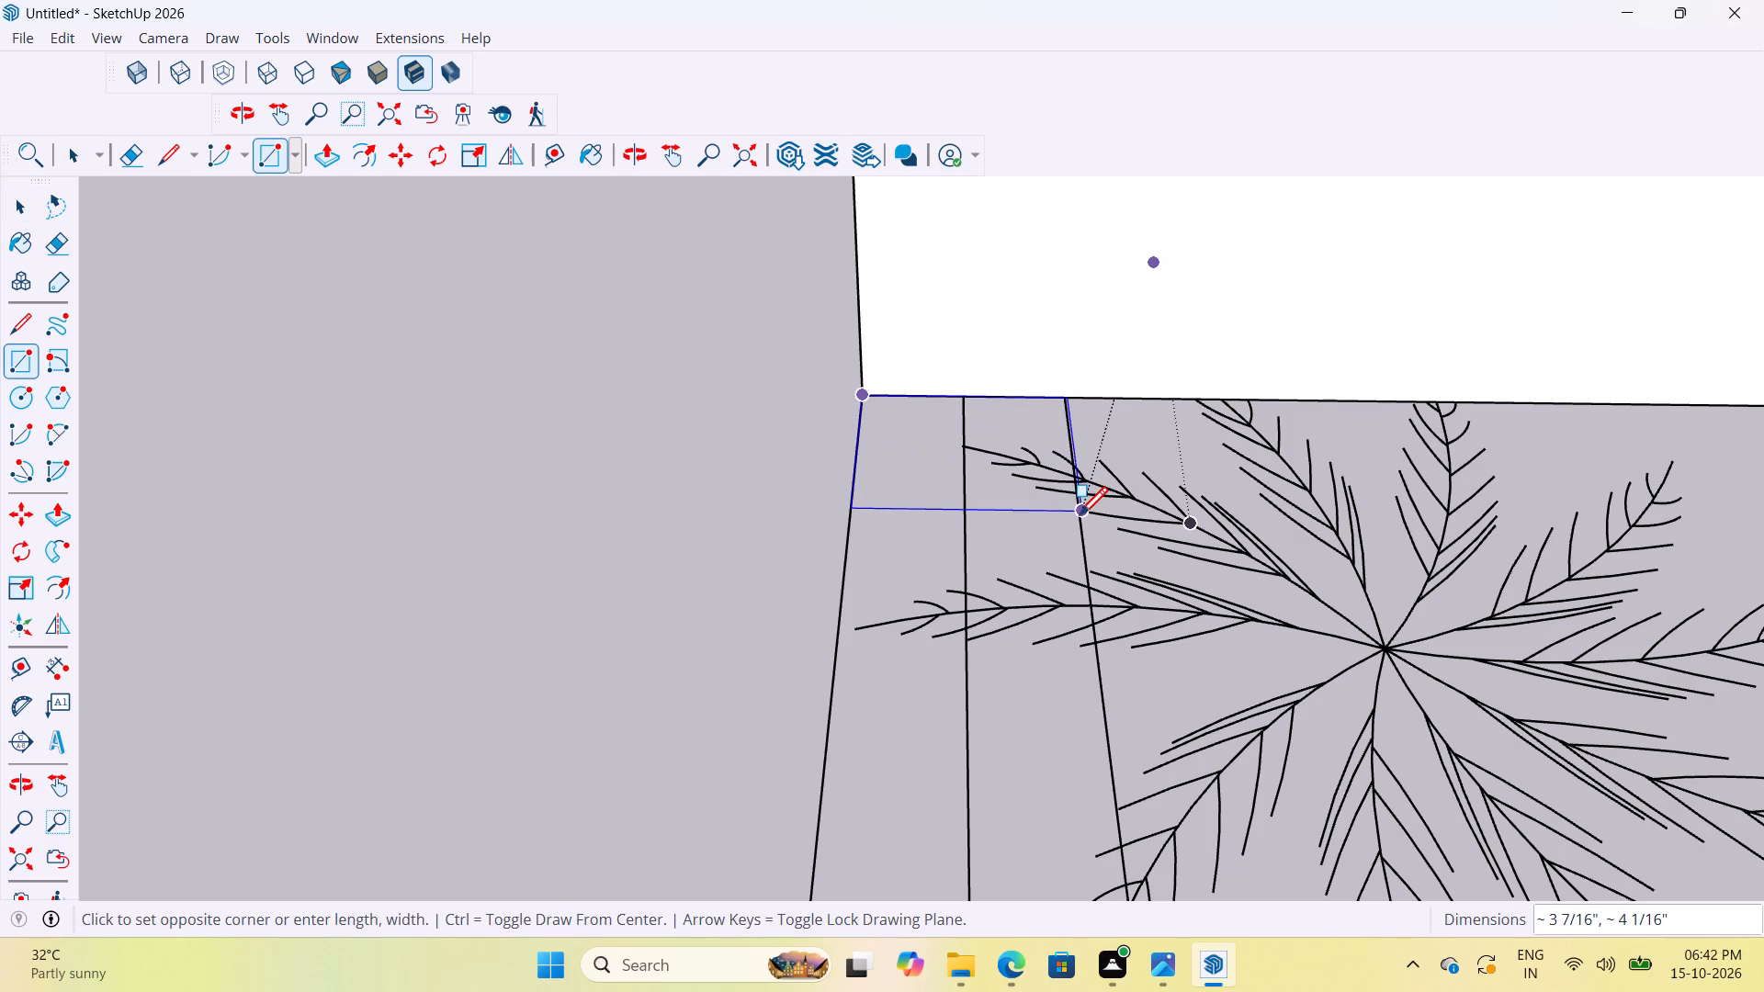
left_click(1080, 518)
key("space")
Examine the existing walls and balcony parapets around the kitchen balcony from outside.
scroll(964, 556, "down", 5)
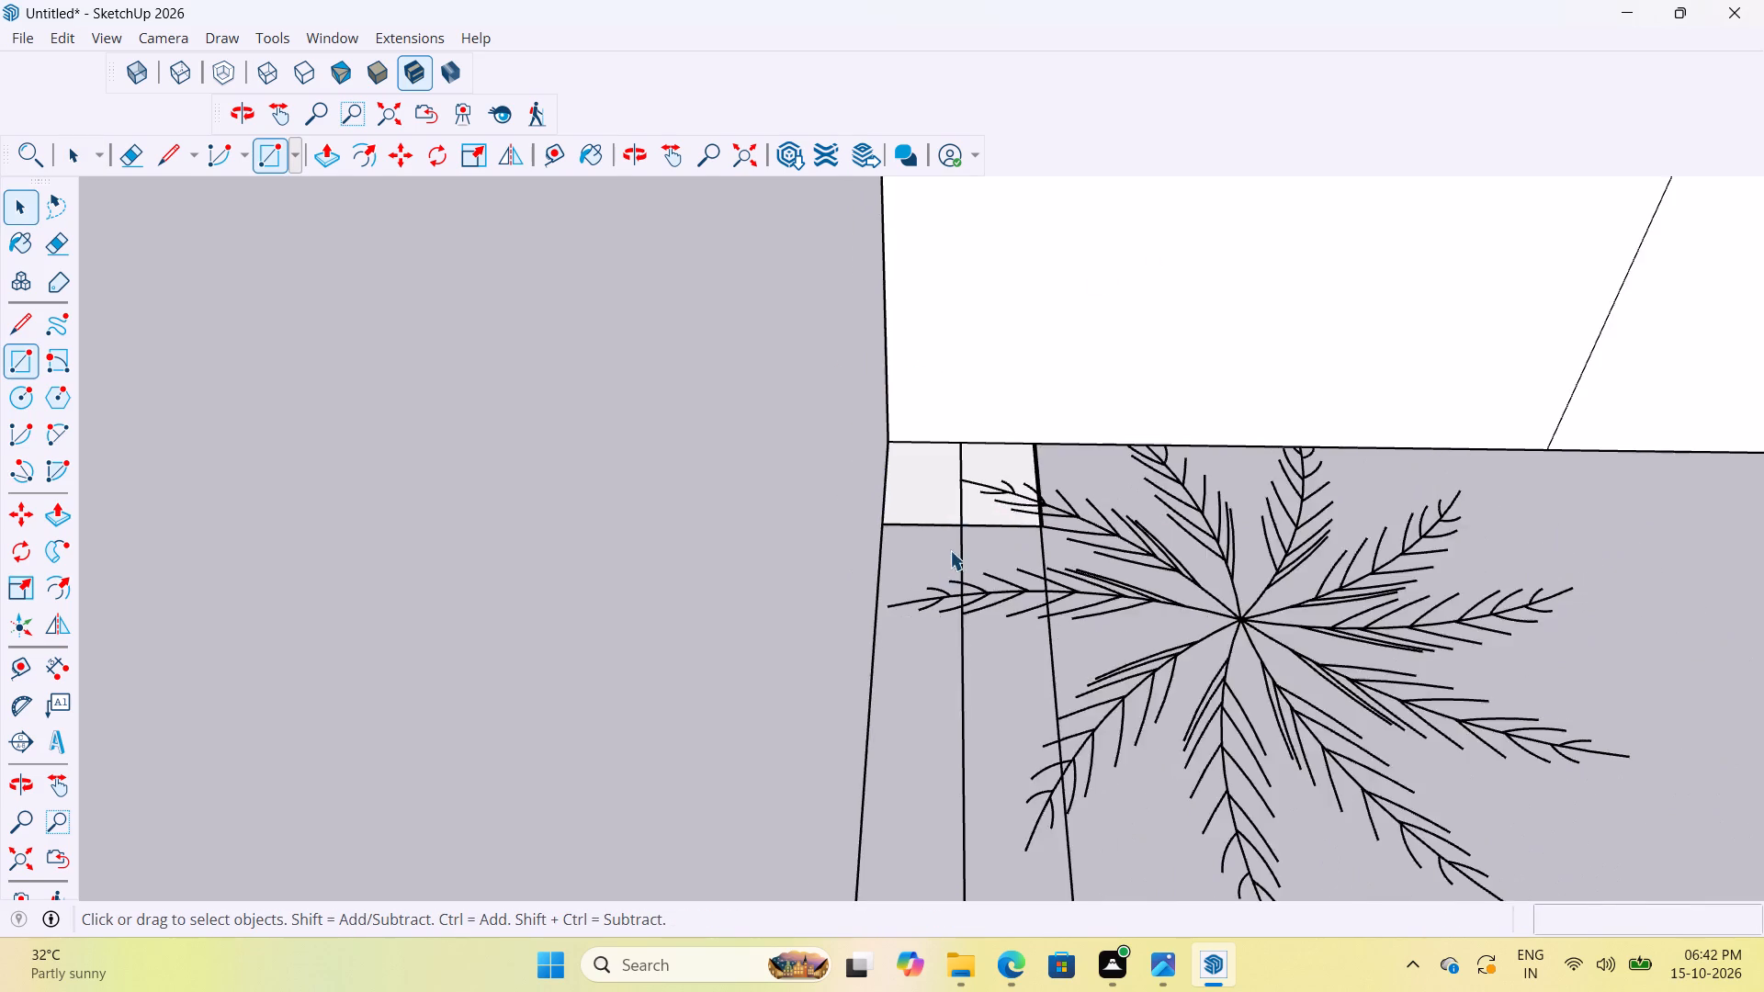
scroll(950, 550, "down", 20)
scroll(950, 550, "down", 9)
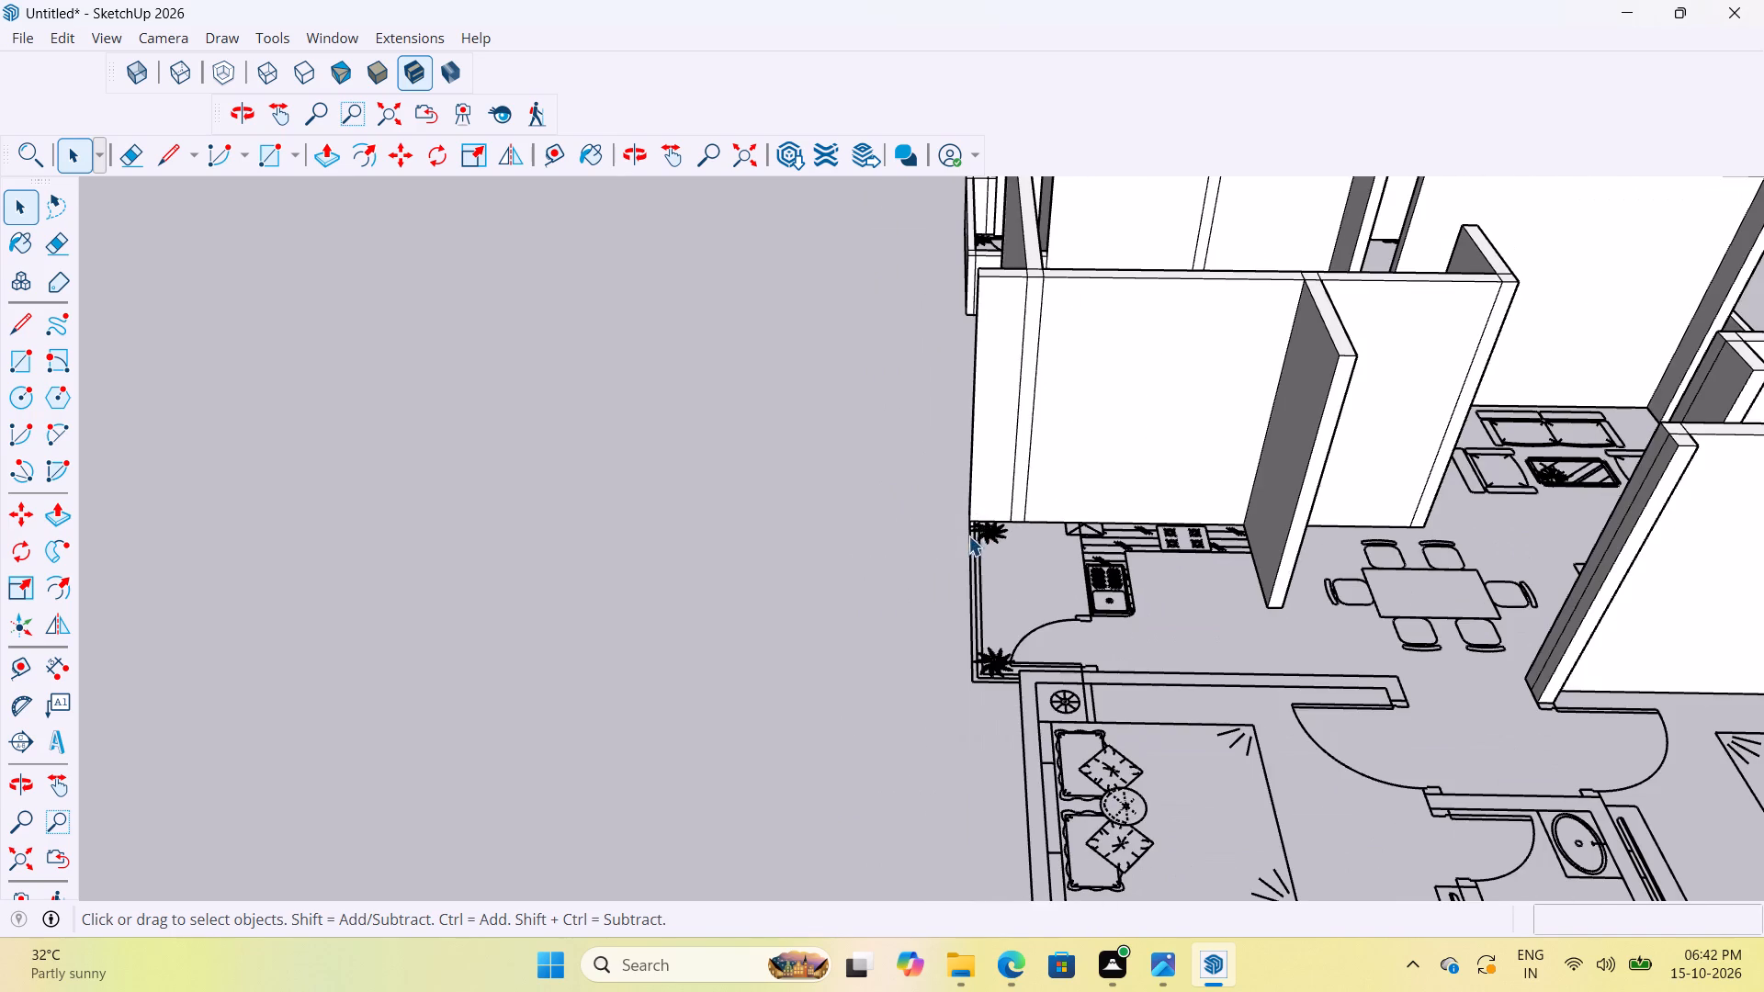
scroll(967, 535, "down", 13)
scroll(1011, 599, "up", 5)
middle_click_drag(1024, 571, 1660, 649)
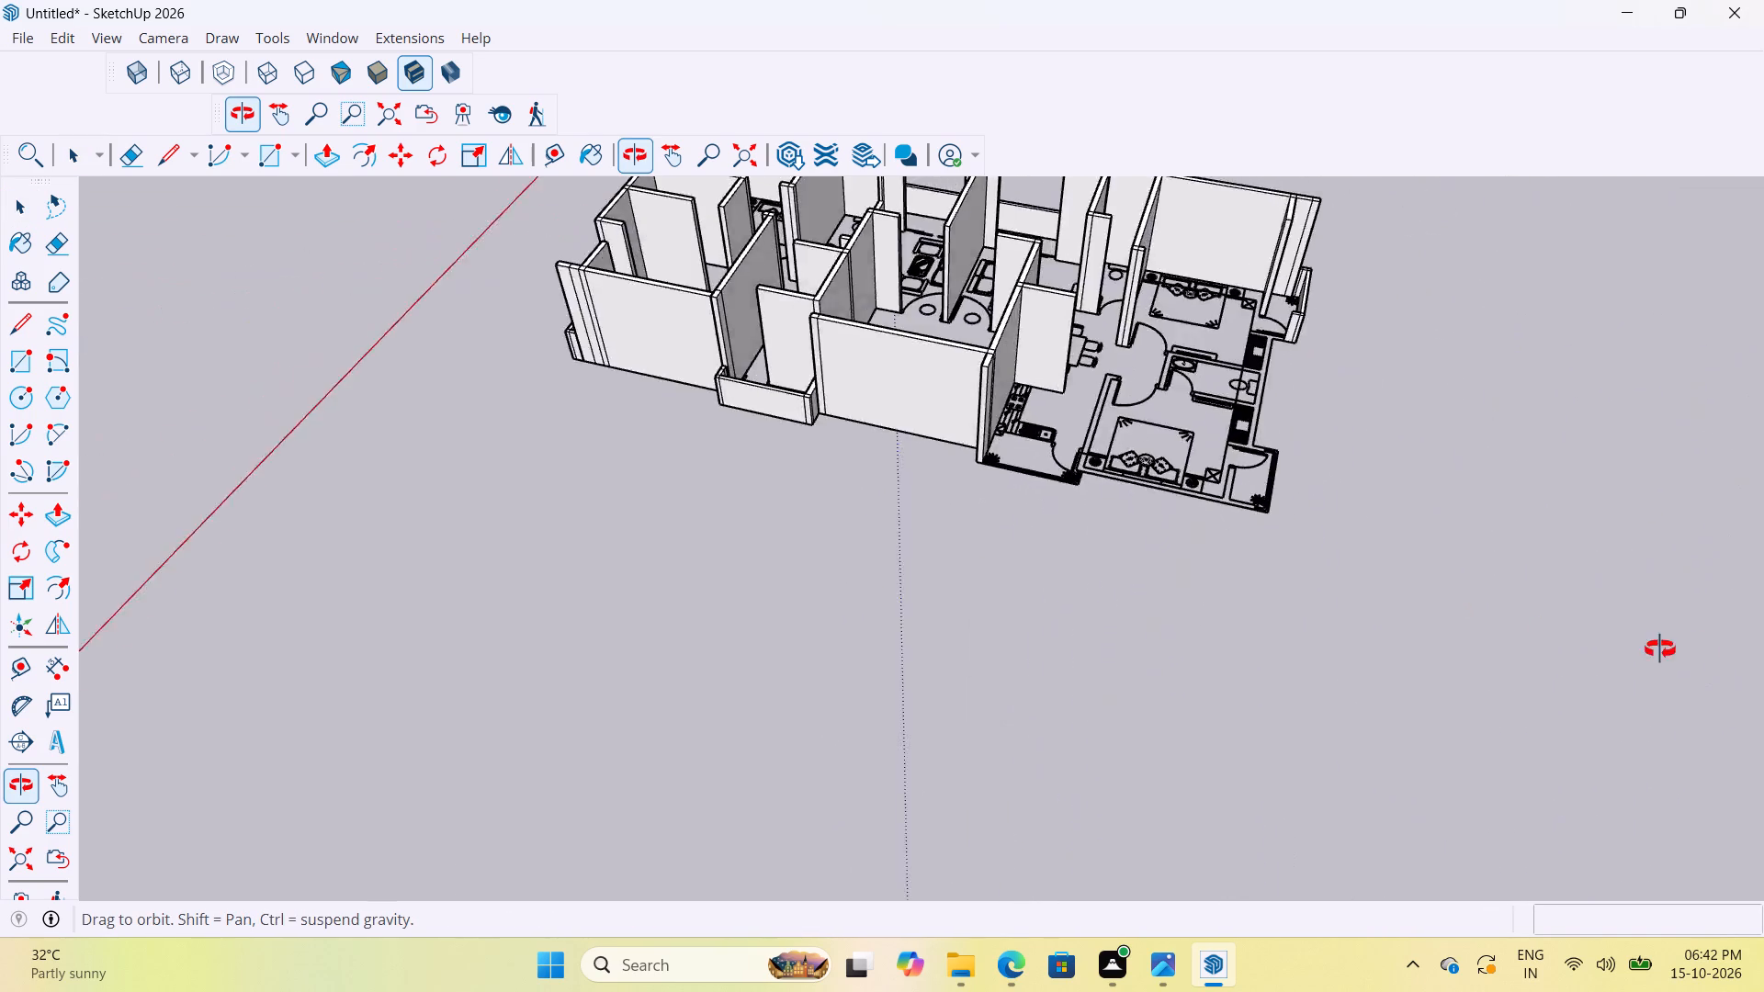
middle_click_drag(1660, 649, 1763, 627)
scroll(1088, 590, "down", 5)
middle_click_drag(1034, 491, 1463, 417)
scroll(1063, 355, "up", 3)
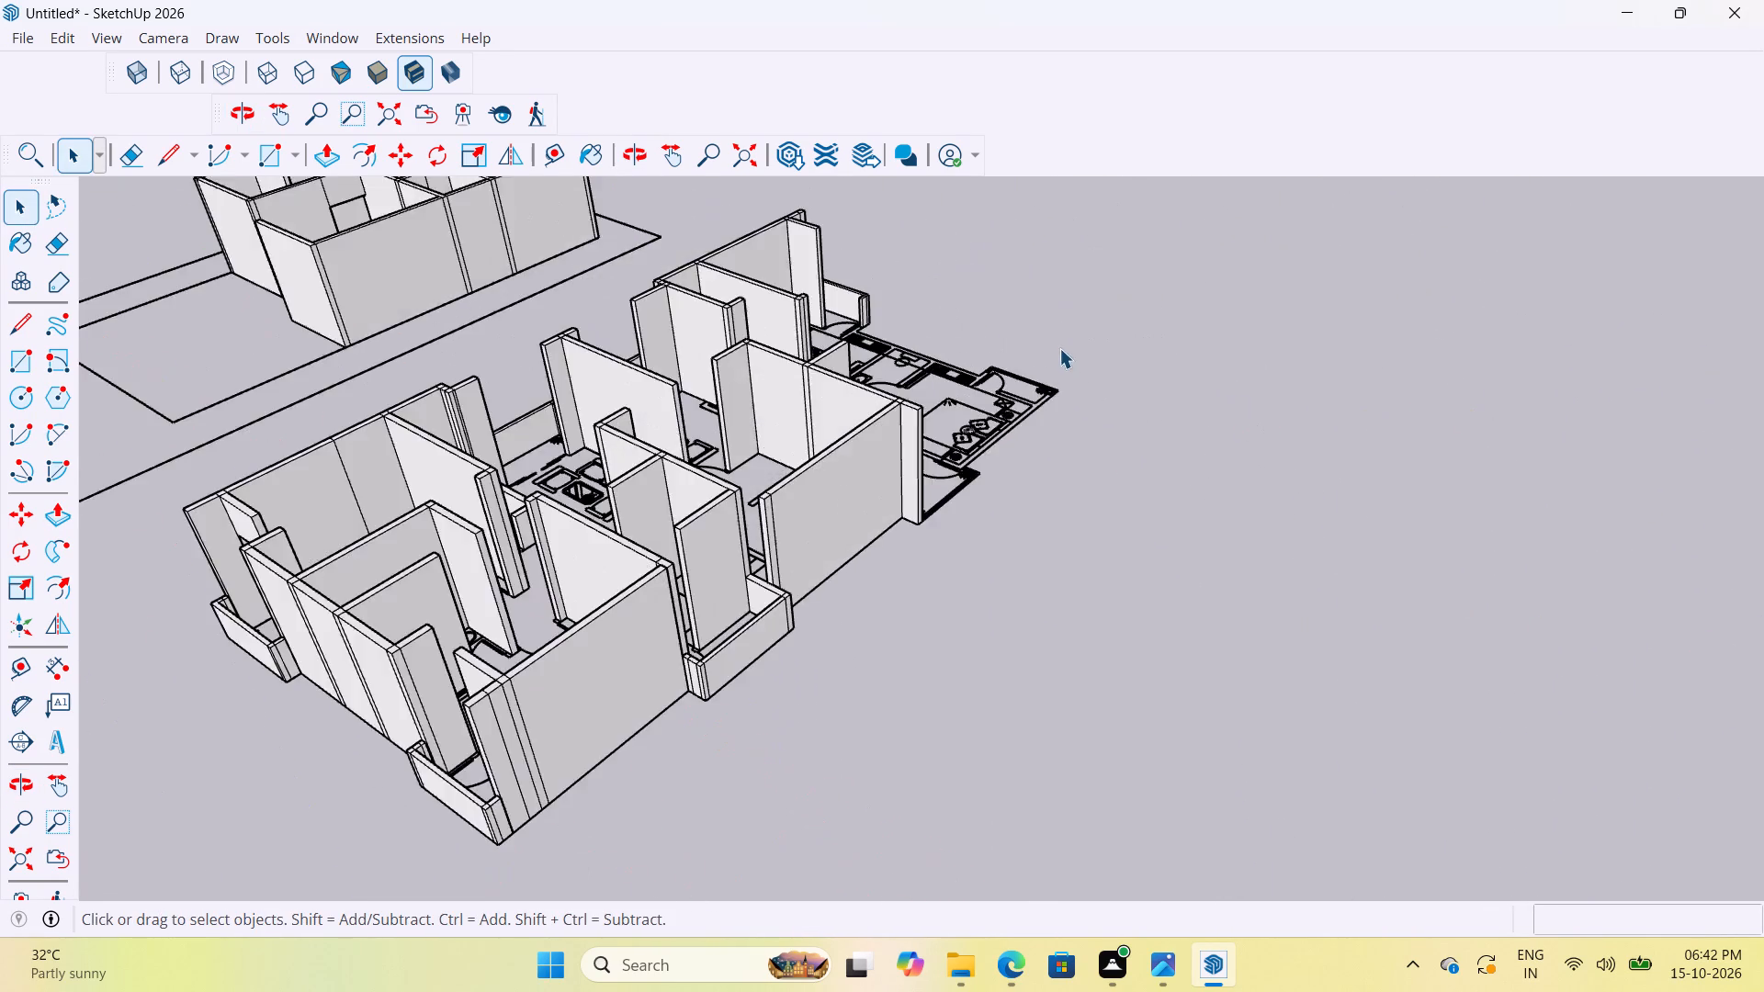
scroll(1059, 348, "up", 13)
scroll(1057, 400, "down", 12)
middle_click_drag(1089, 538, 941, 541)
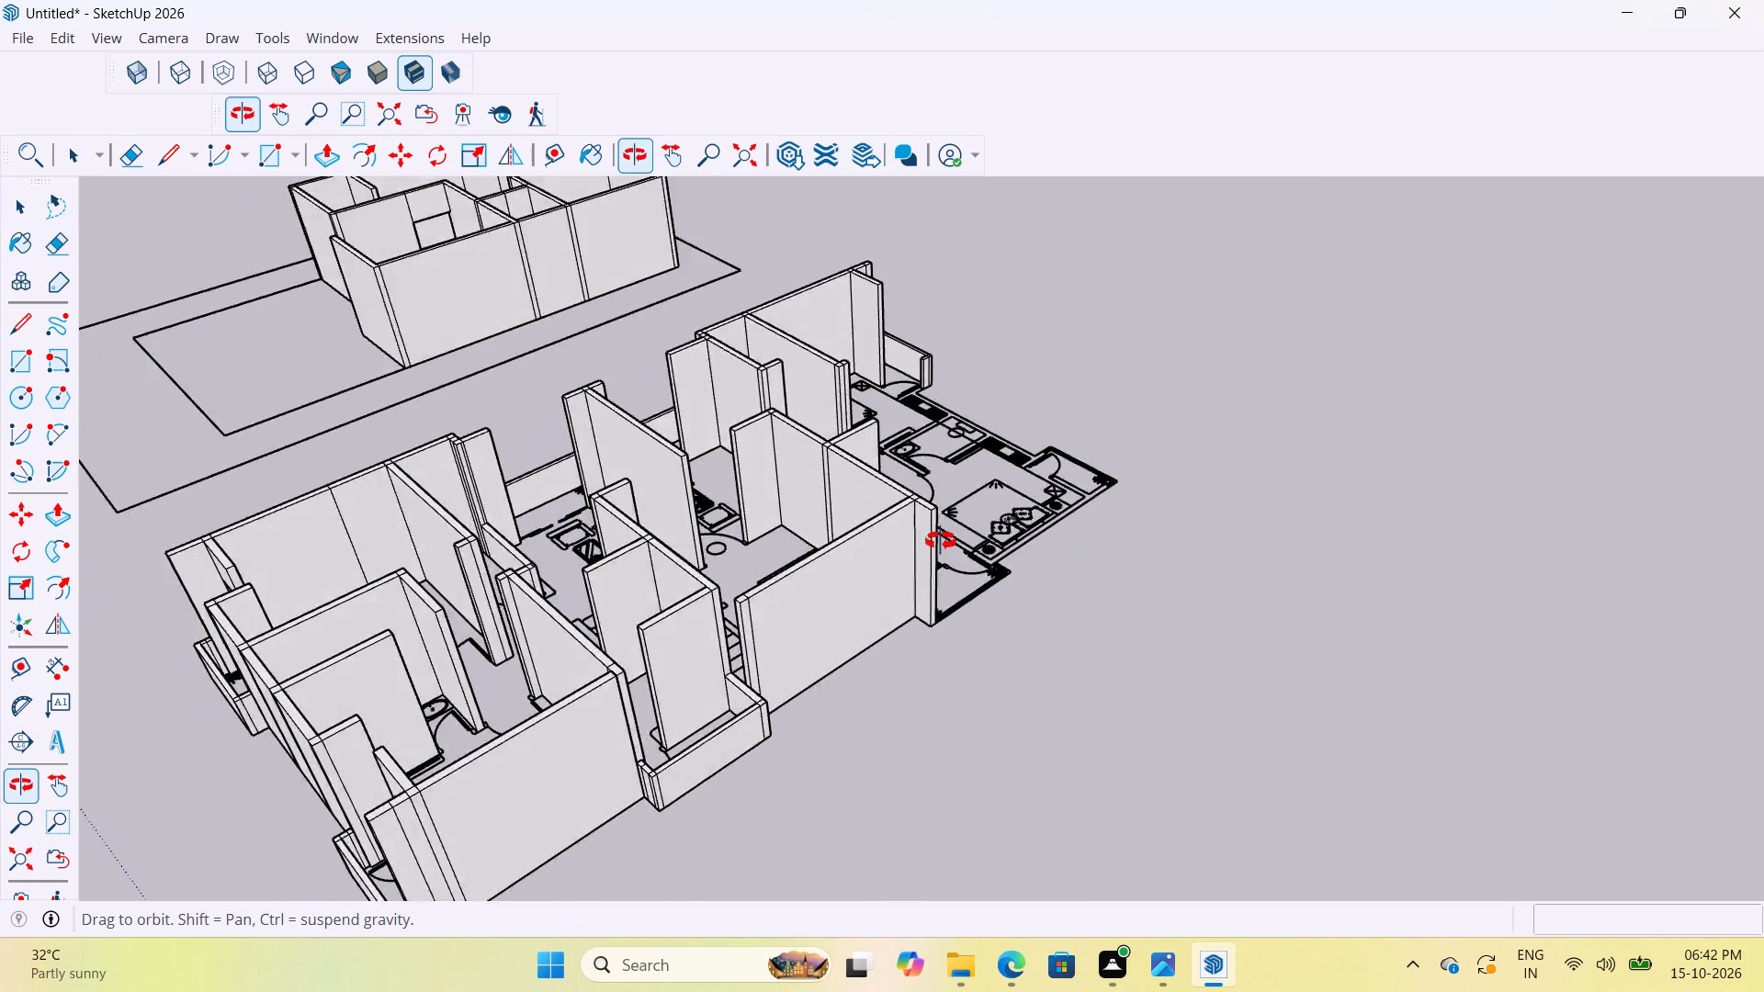
middle_click_drag(941, 541, 369, 571)
scroll(993, 538, "up", 11)
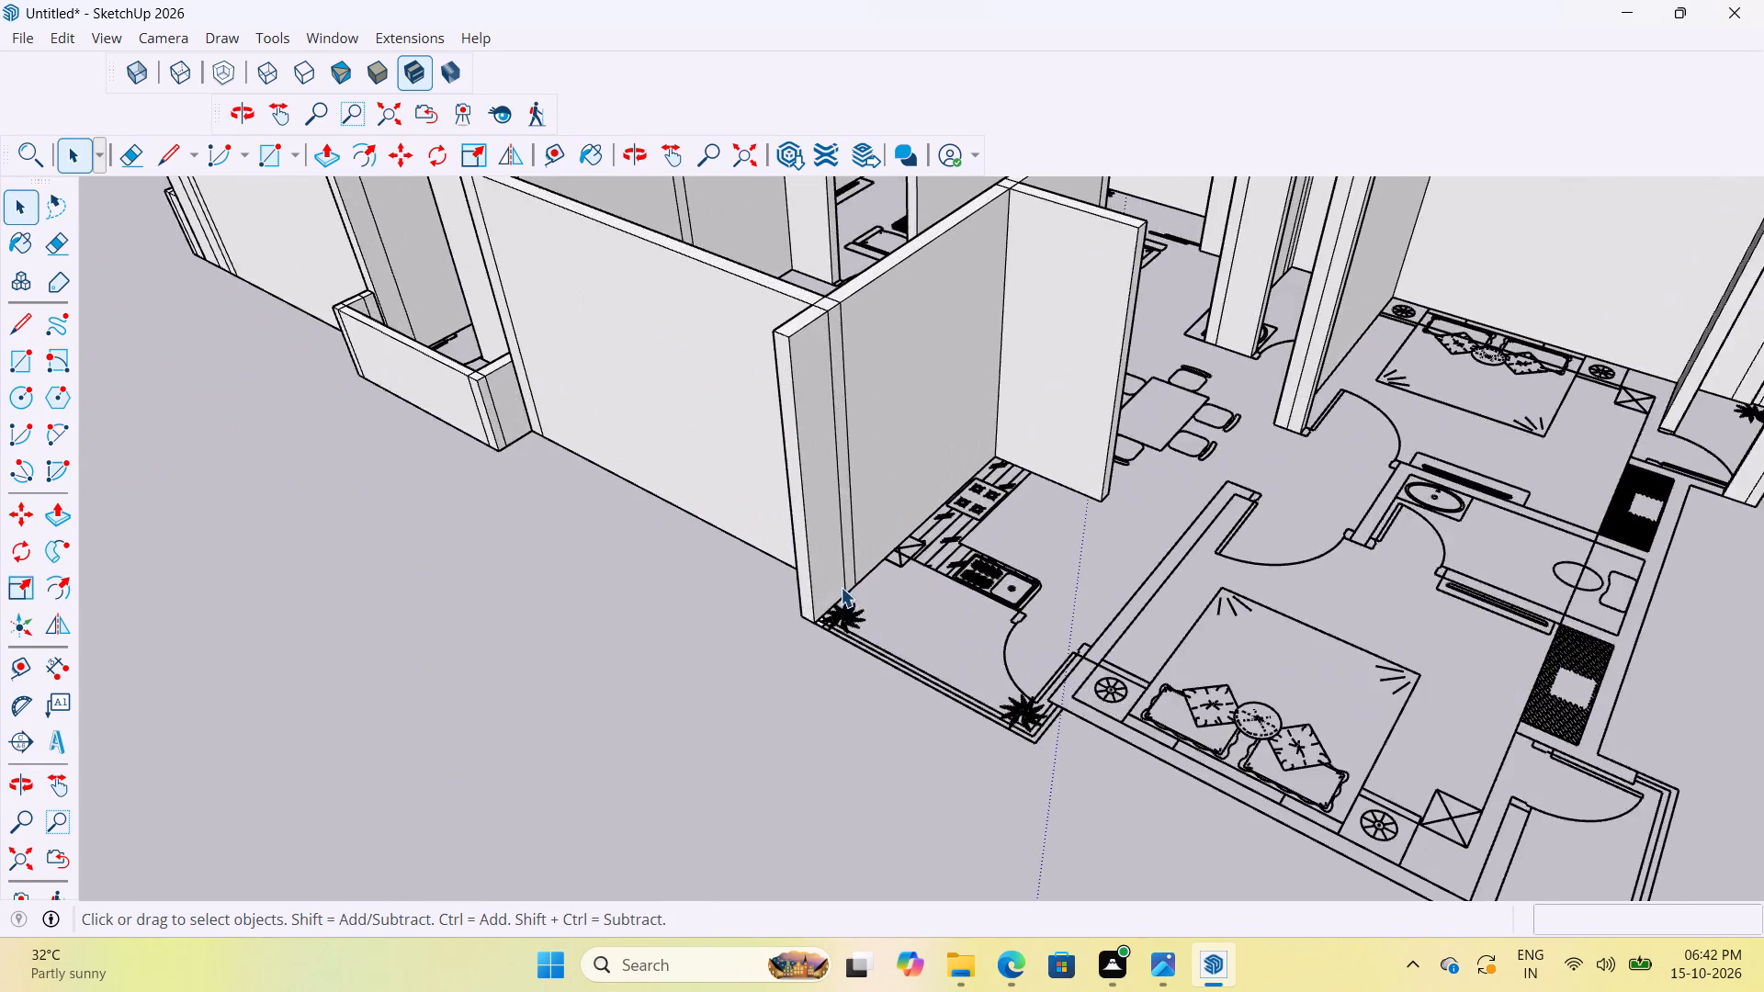
scroll(841, 587, "up", 13)
scroll(794, 573, "down", 18)
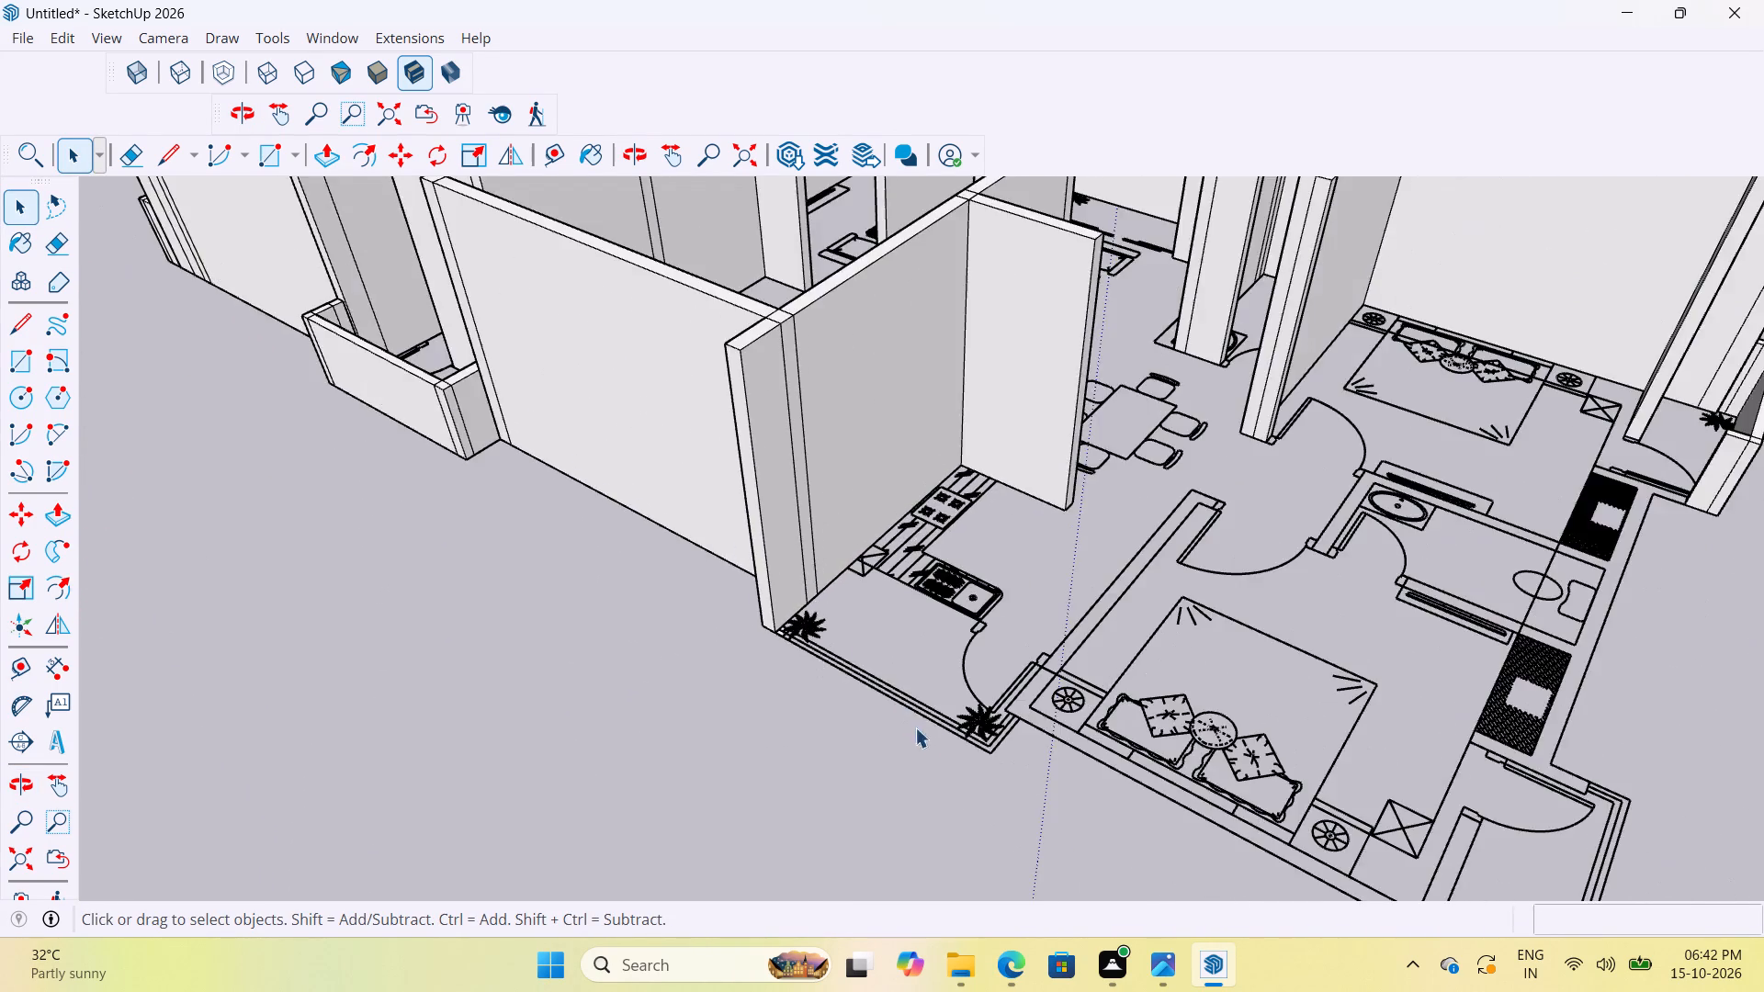
Group the small rectangle at the kitchen balcony corner and extrude it up 18" inside the group.
scroll(933, 727, "up", 10)
middle_click_drag(831, 693, 653, 708)
scroll(663, 439, "up", 16)
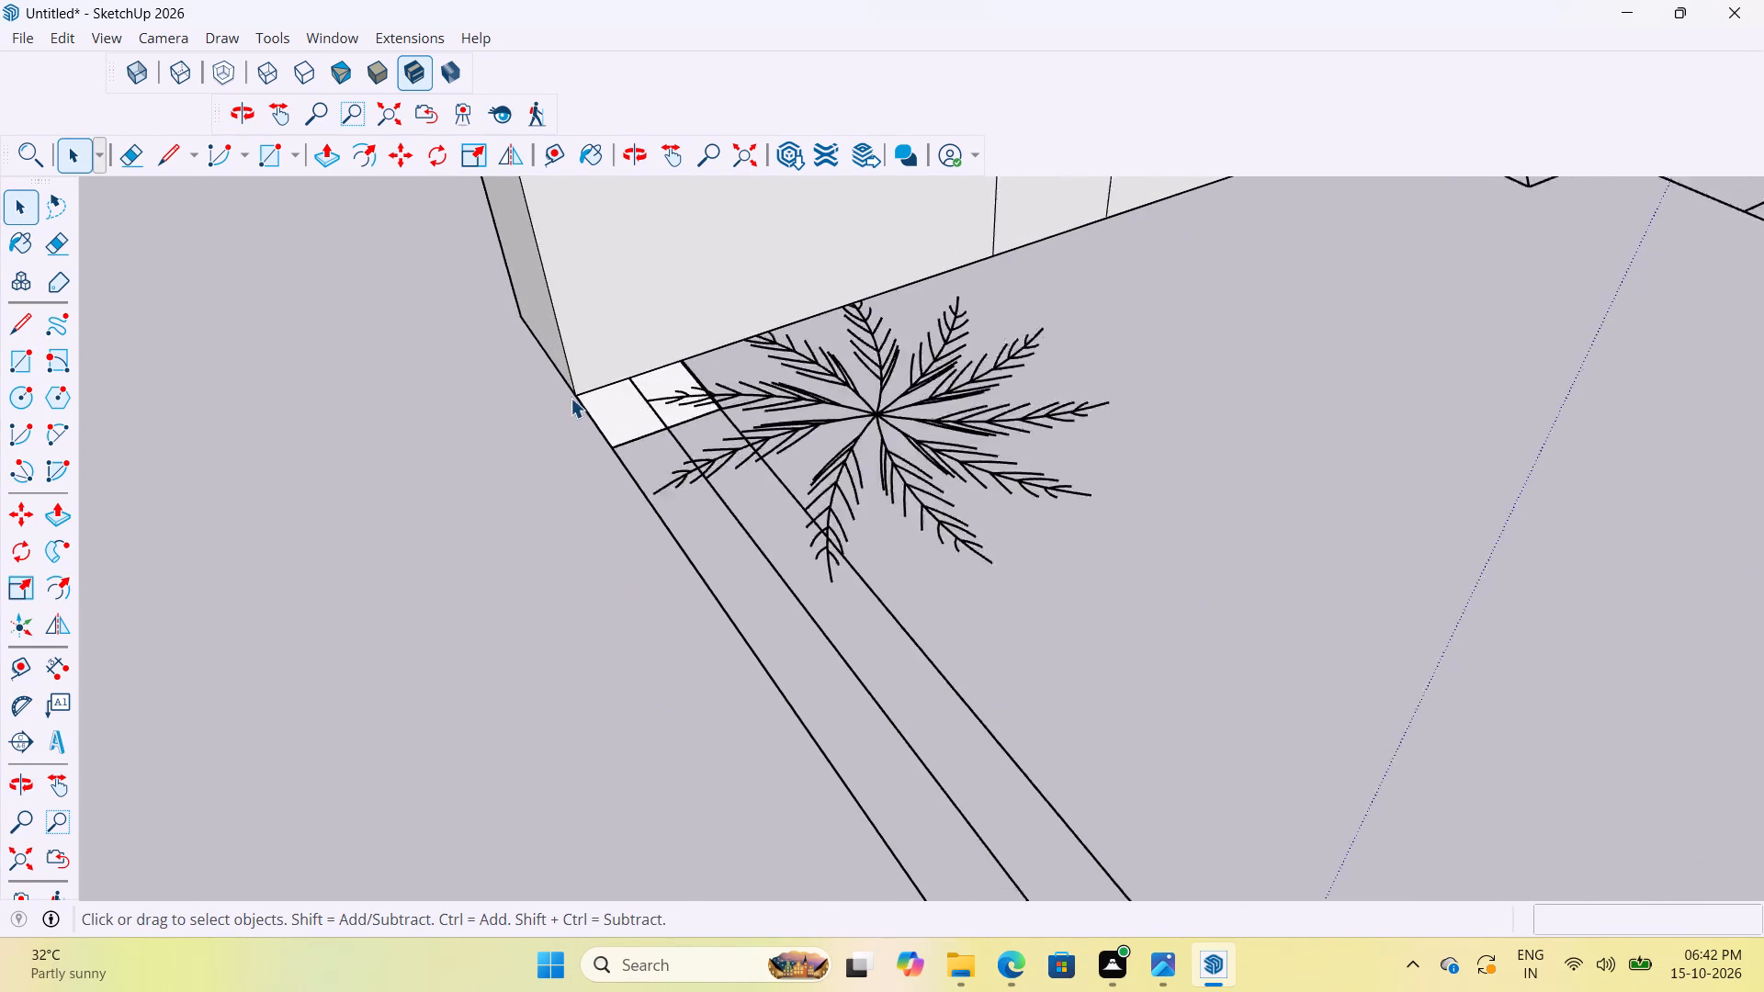
scroll(571, 398, "up", 3)
double_click(632, 403)
right_click(648, 403)
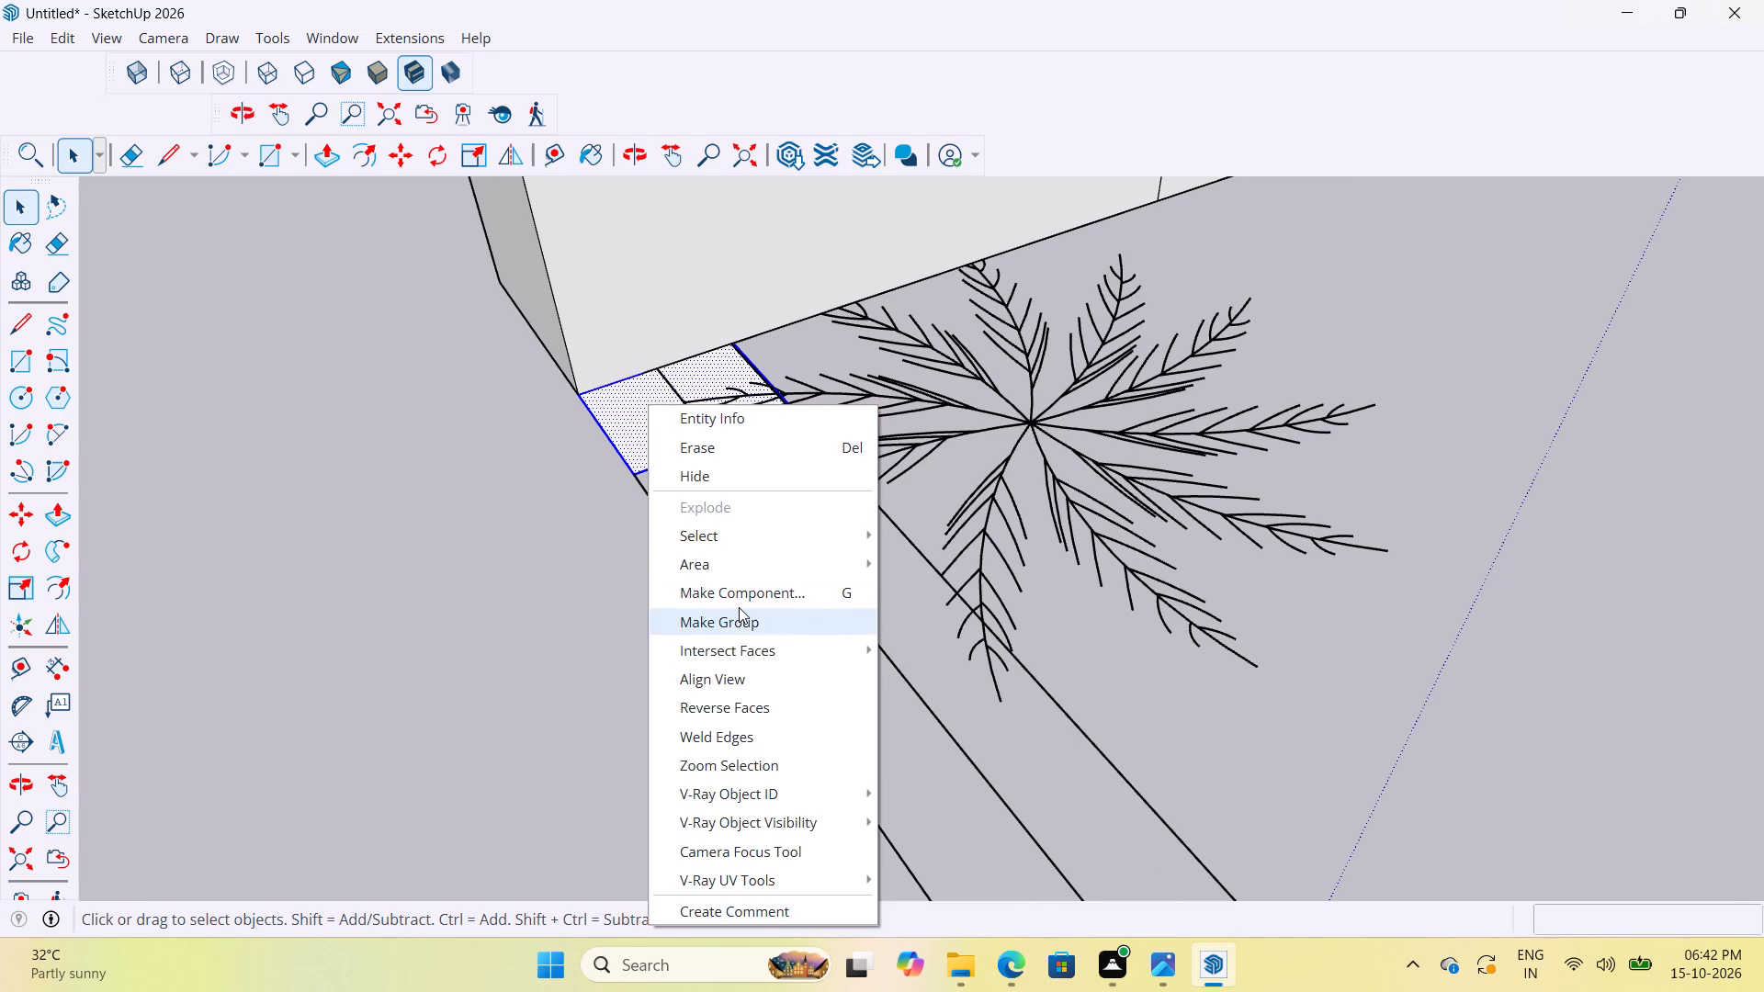
left_click(739, 607)
scroll(700, 436, "up", 4)
double_click(662, 424)
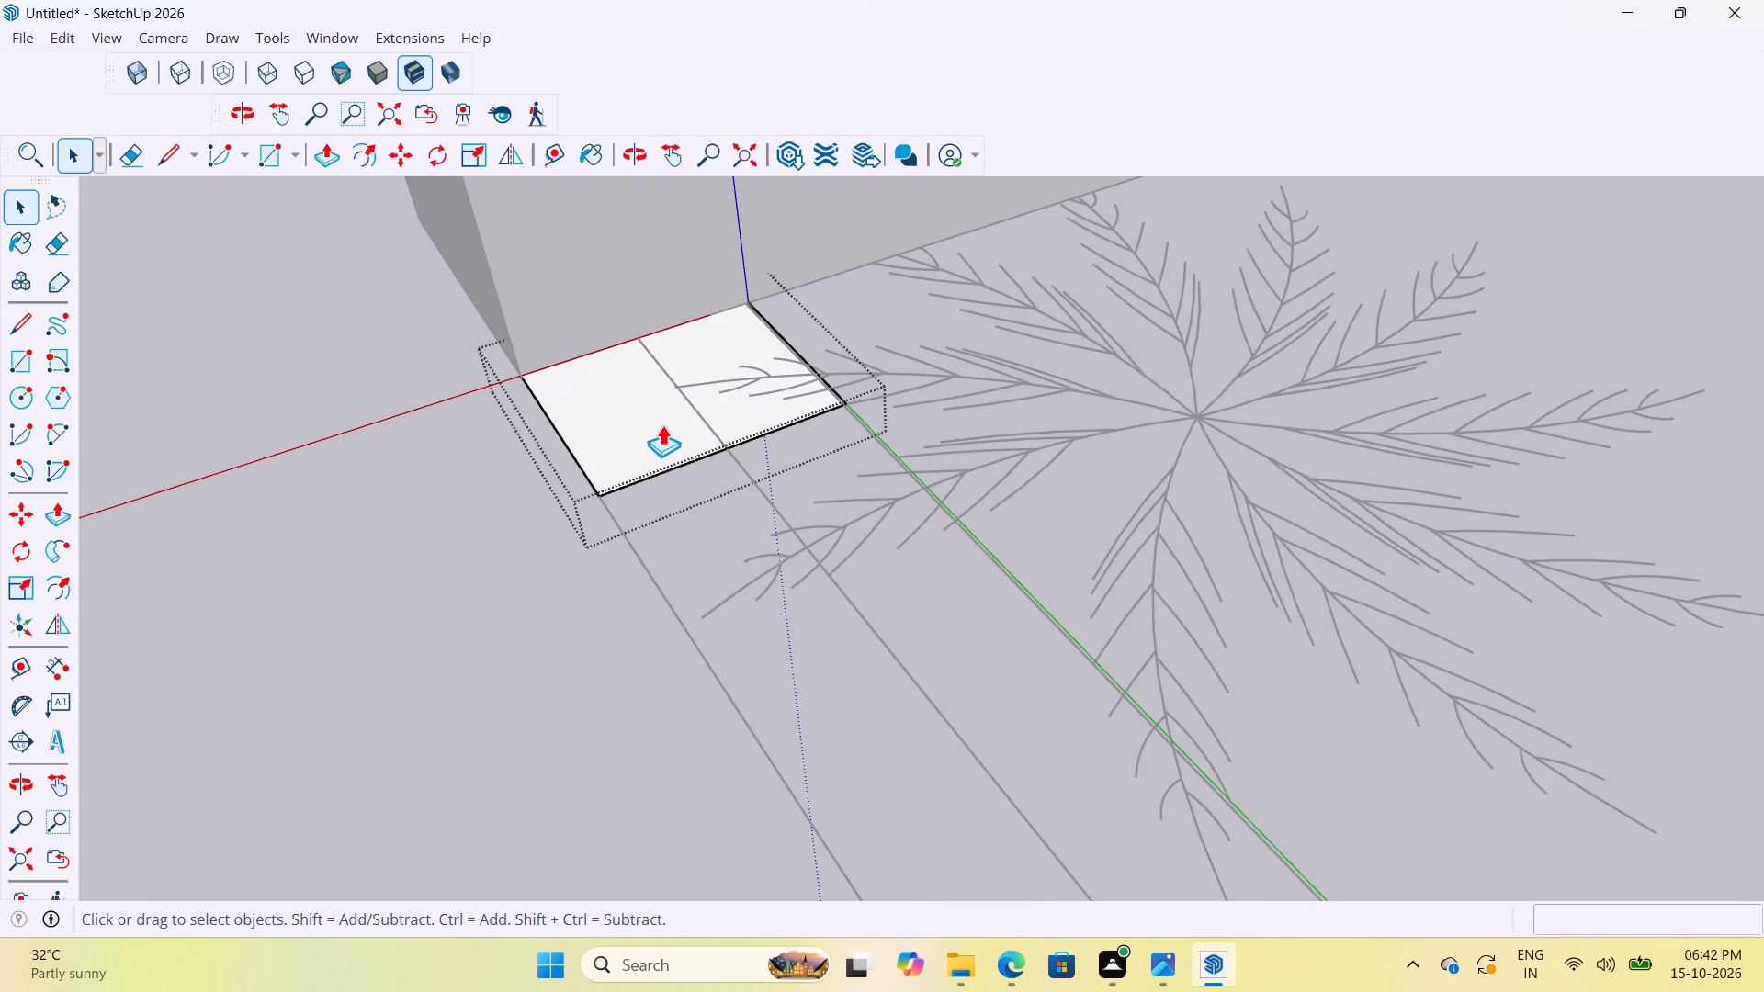
key("p")
left_click(665, 431)
type("18\"")
key("Return")
Extend the post's front face about 7' 1 3/8" along the balcony outline as far as the inner parapet line at the corner.
scroll(695, 426, "down", 11)
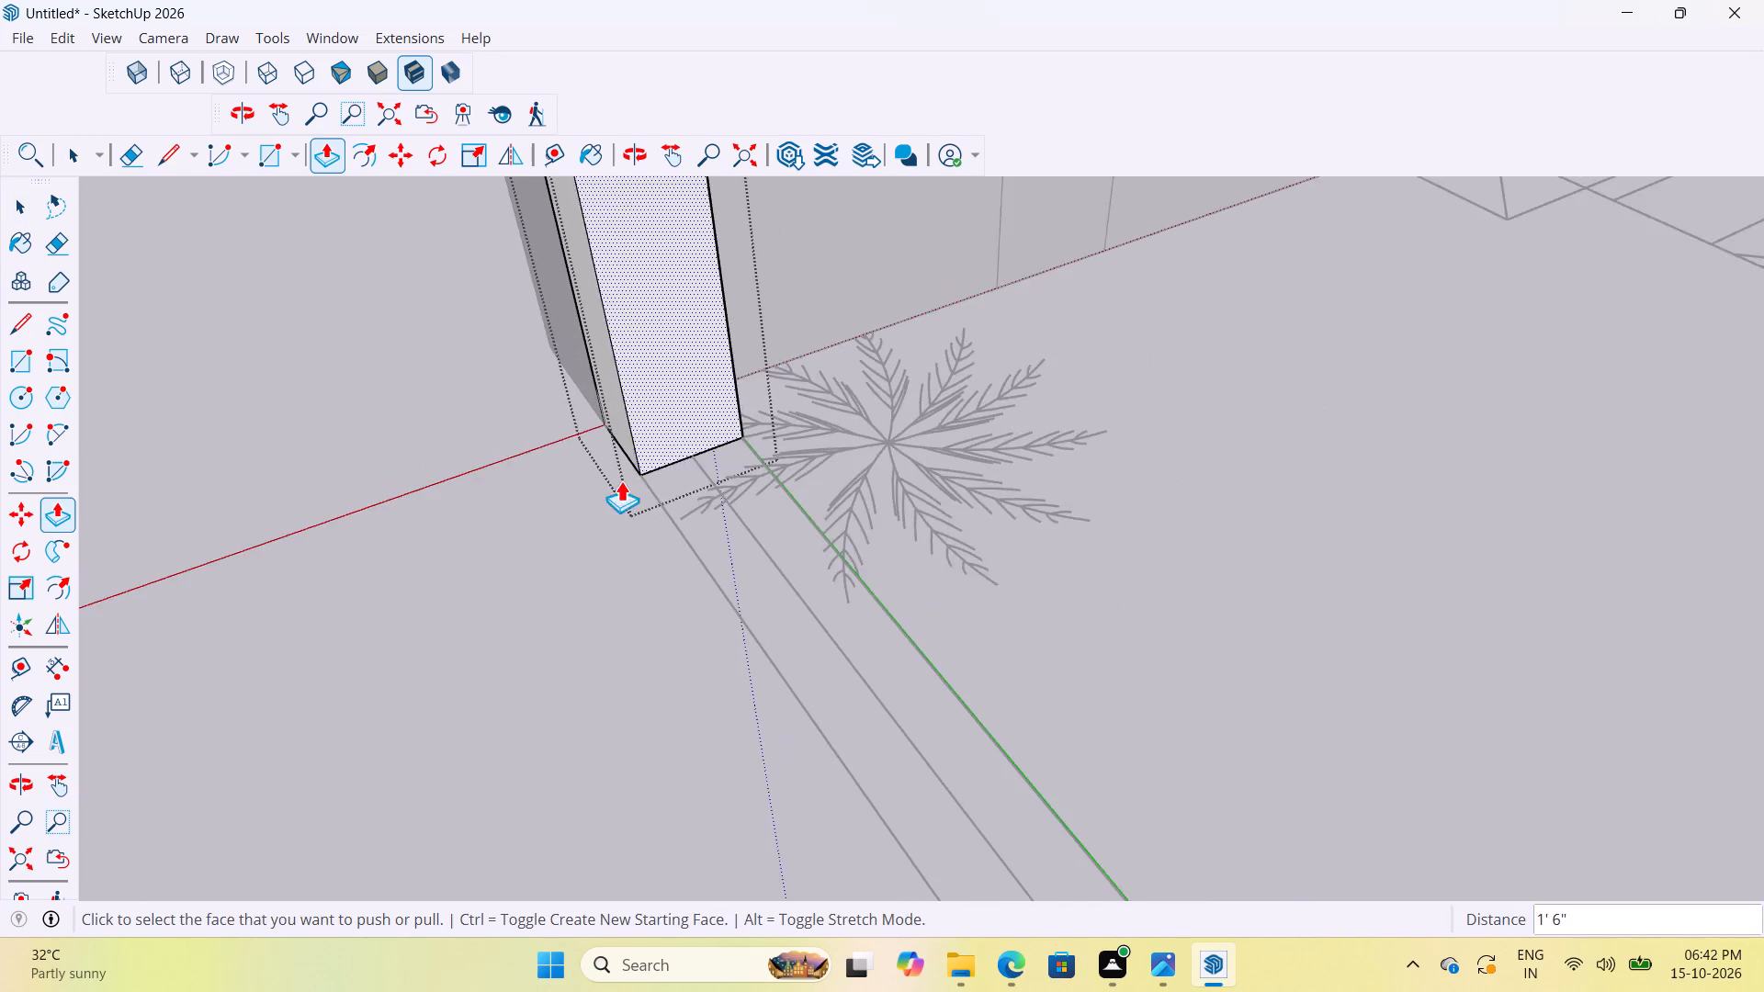
scroll(621, 480, "down", 12)
scroll(658, 539, "down", 13)
scroll(669, 506, "up", 9)
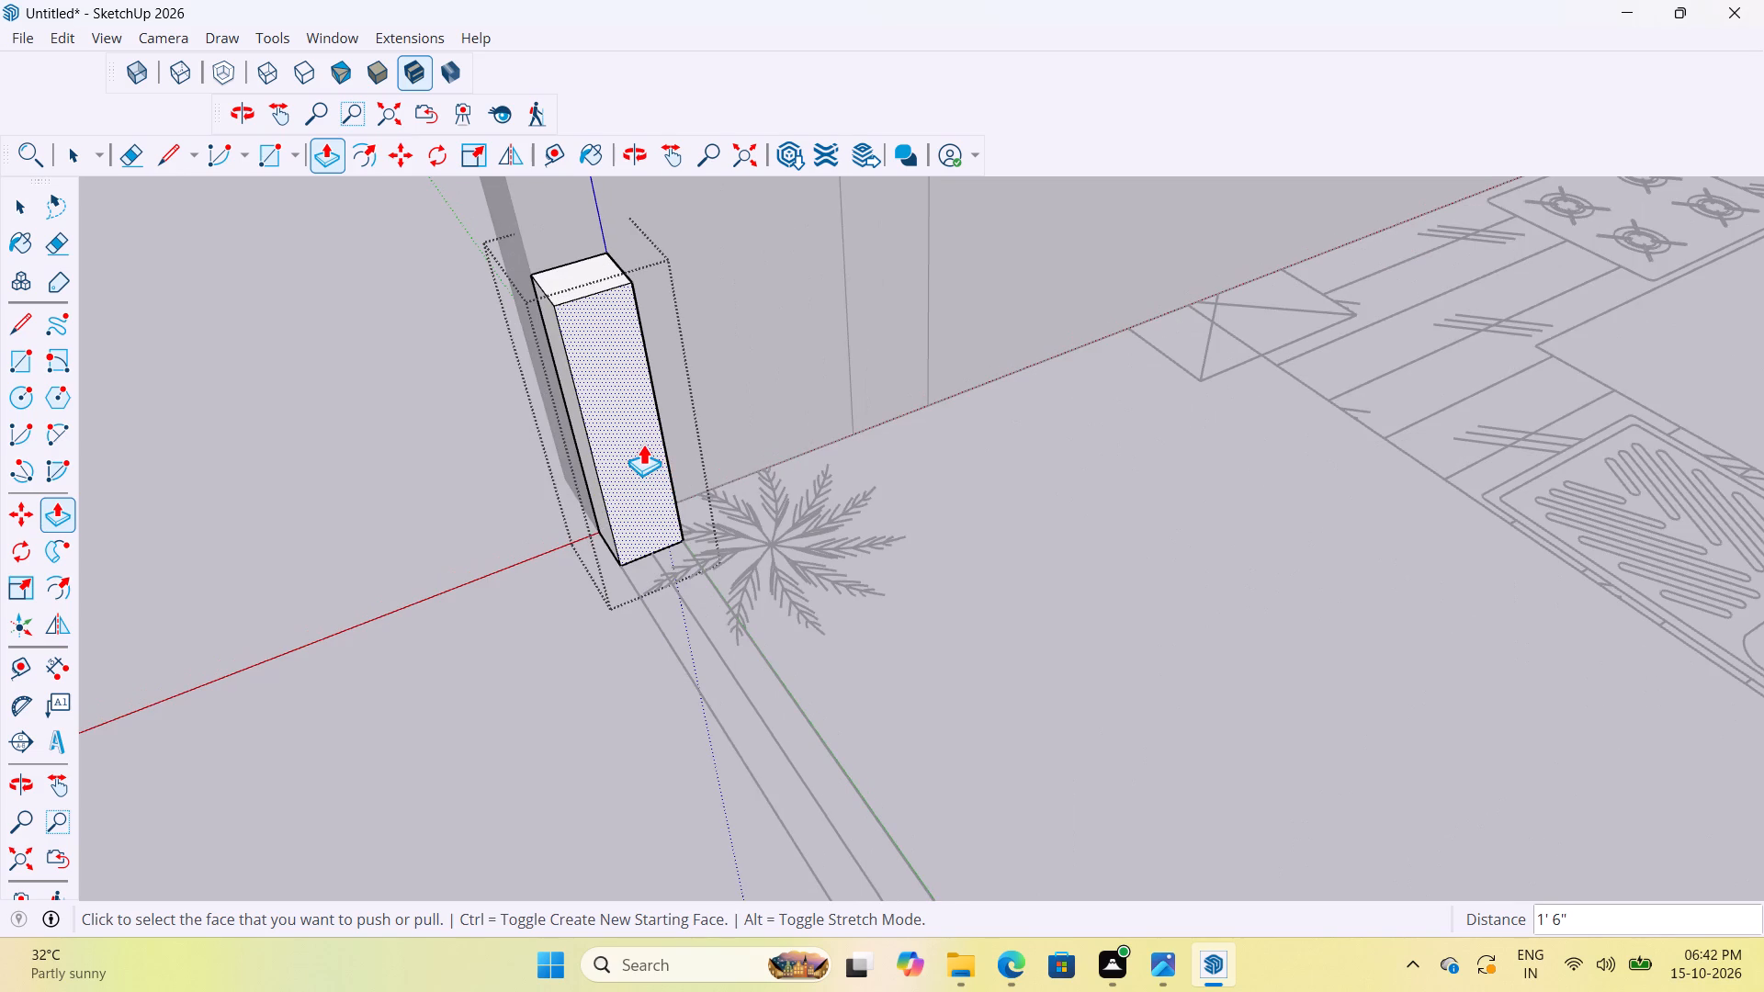
left_click(643, 444)
scroll(691, 522, "down", 18)
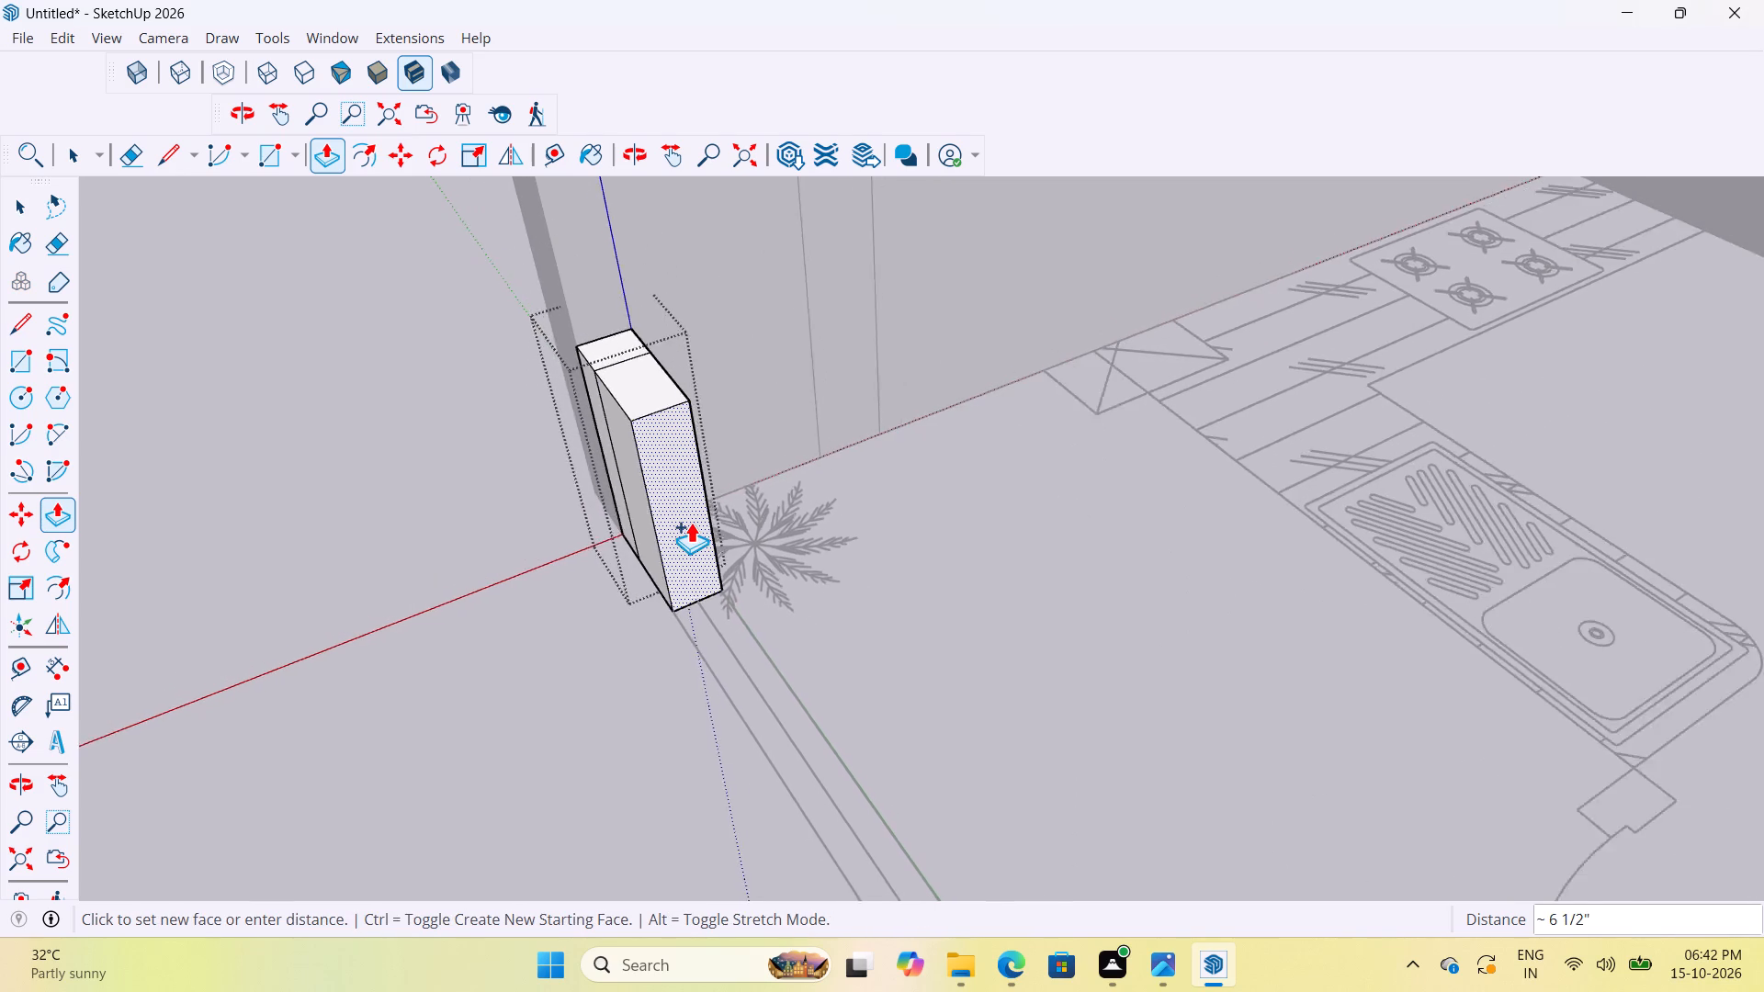
scroll(691, 522, "down", 1)
scroll(809, 400, "down", 11)
scroll(902, 657, "up", 15)
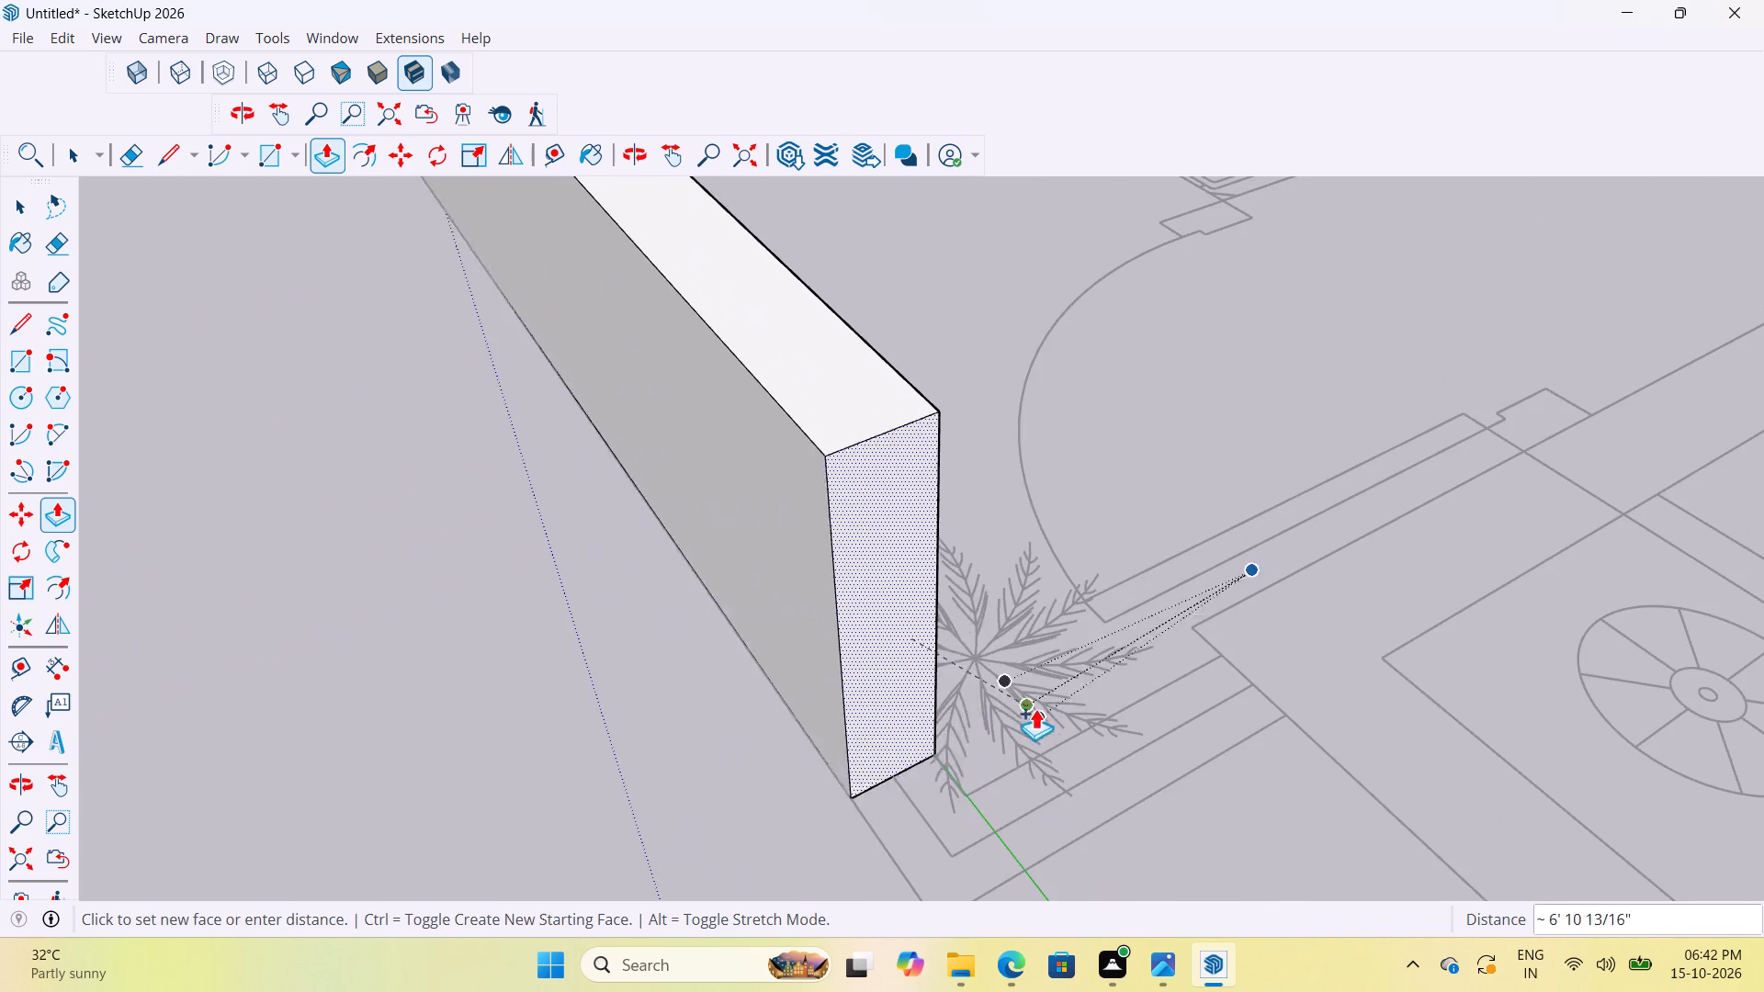
scroll(1012, 788, "up", 5)
scroll(854, 680, "down", 6)
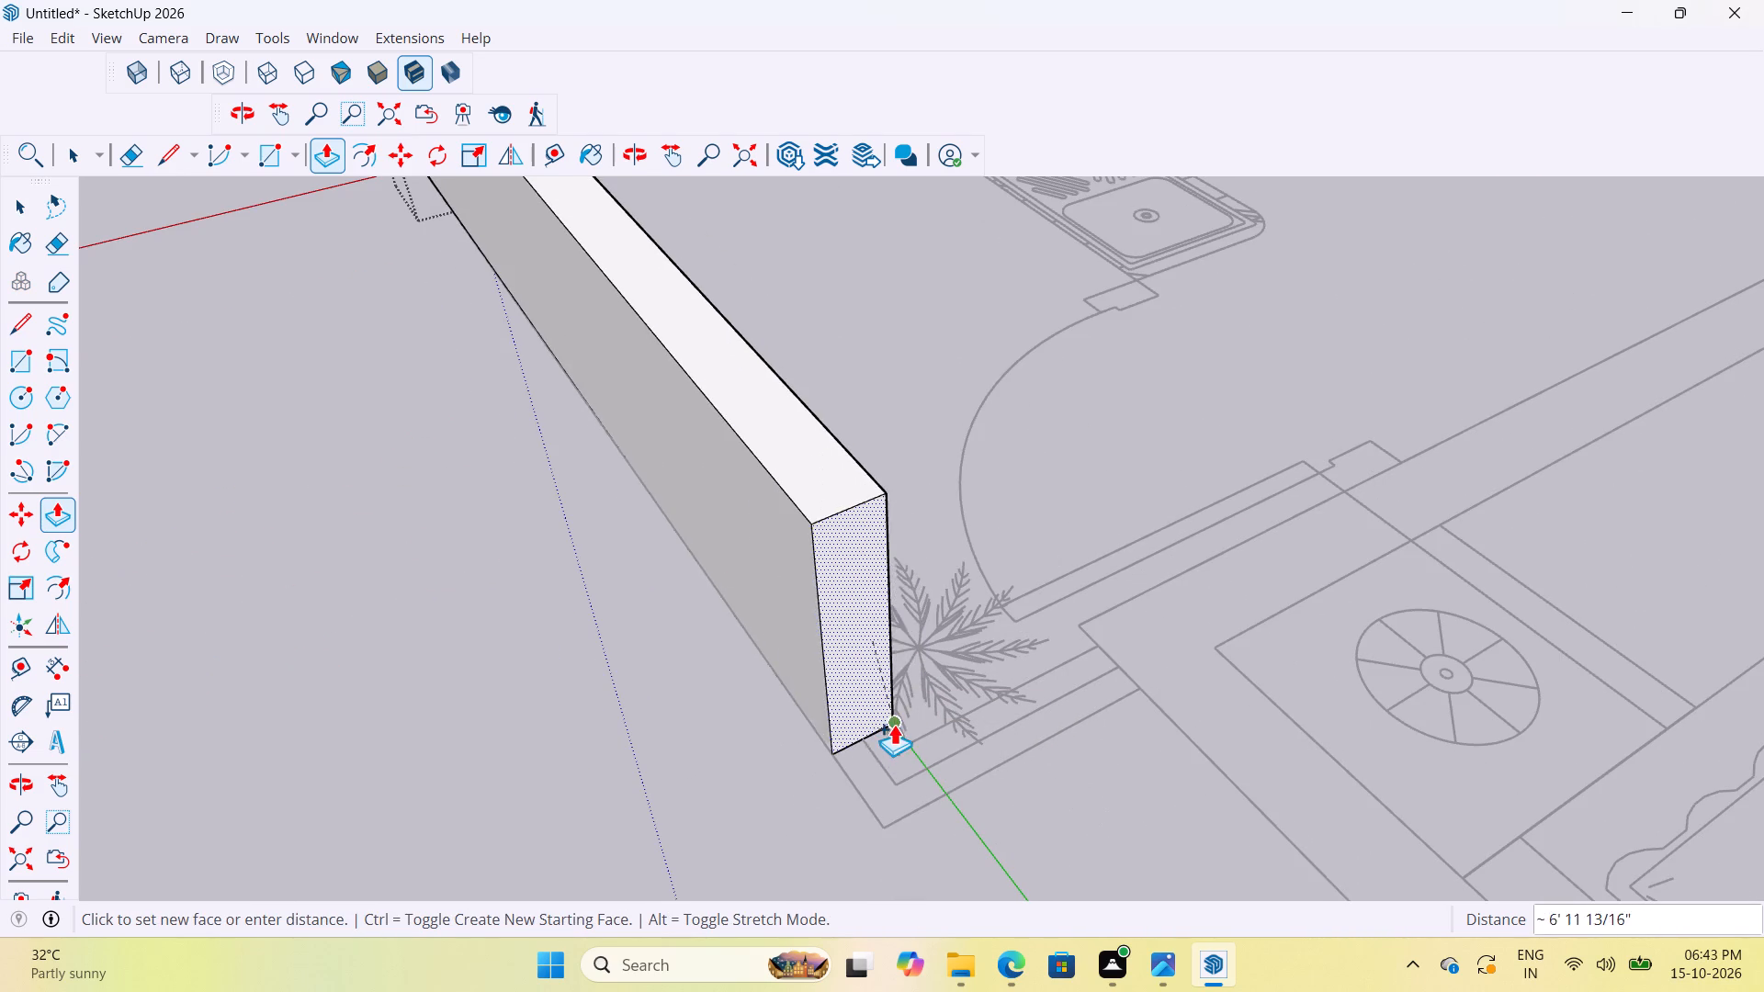
middle_click_drag(928, 659, 485, 713)
scroll(542, 610, "up", 6)
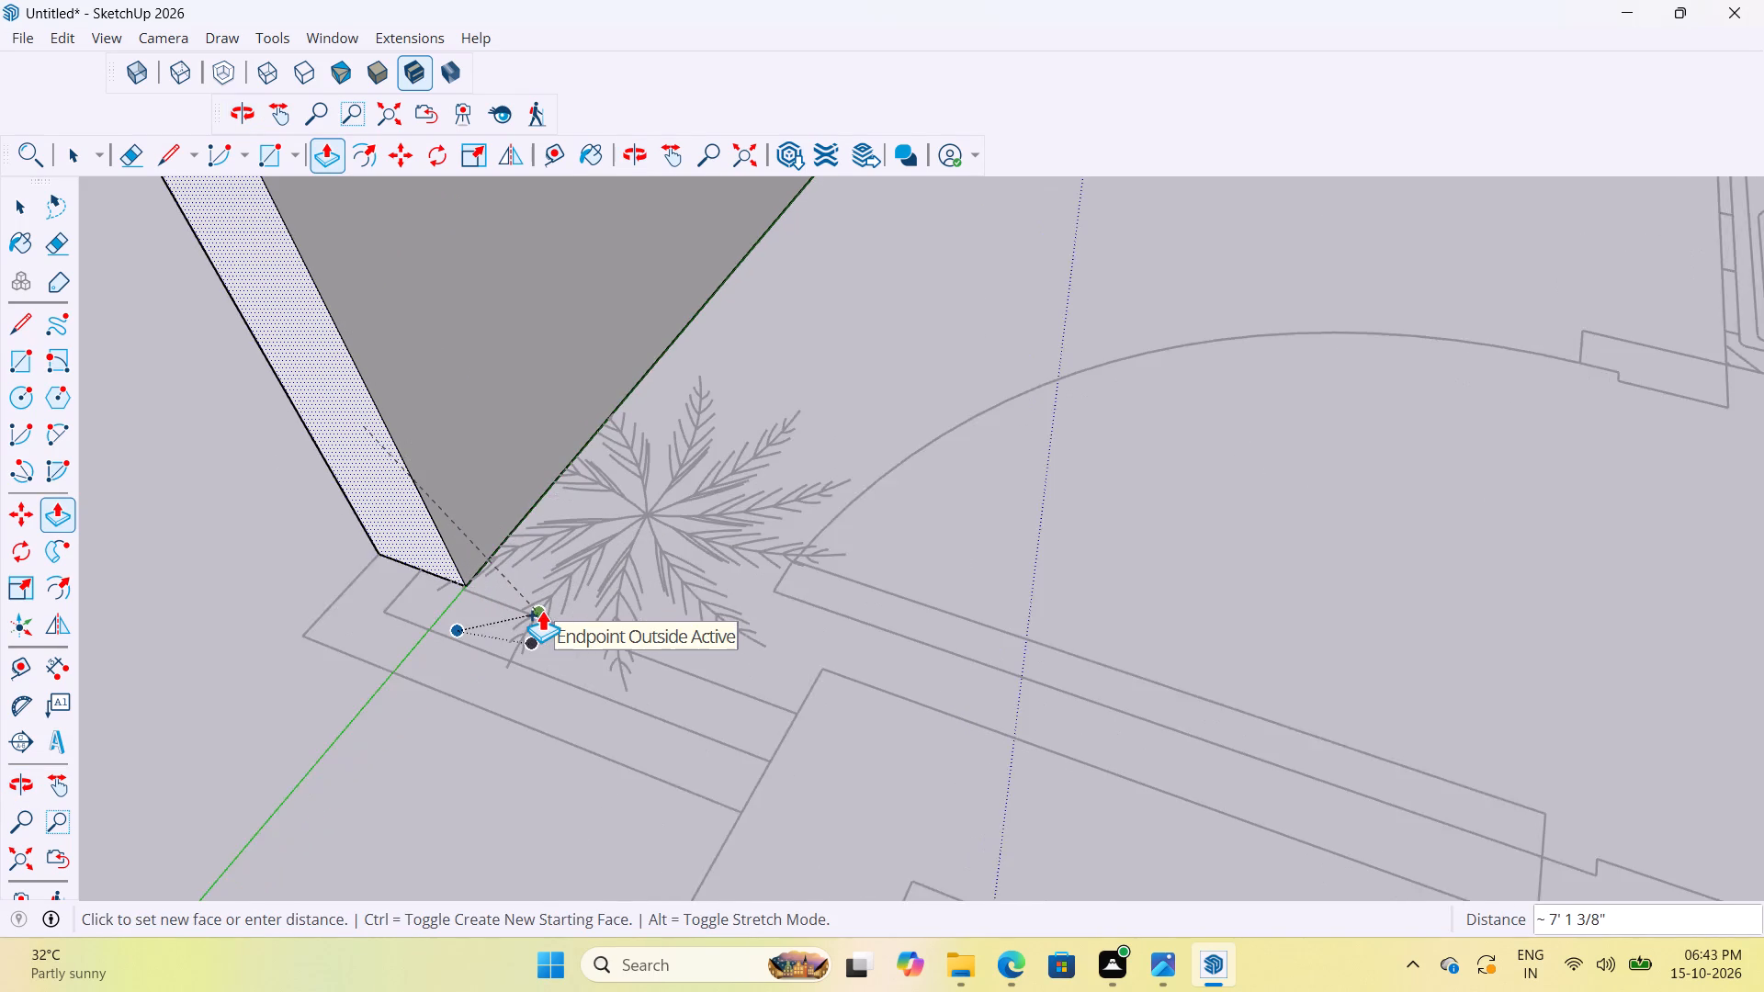
scroll(542, 610, "up", 1)
left_click(547, 618)
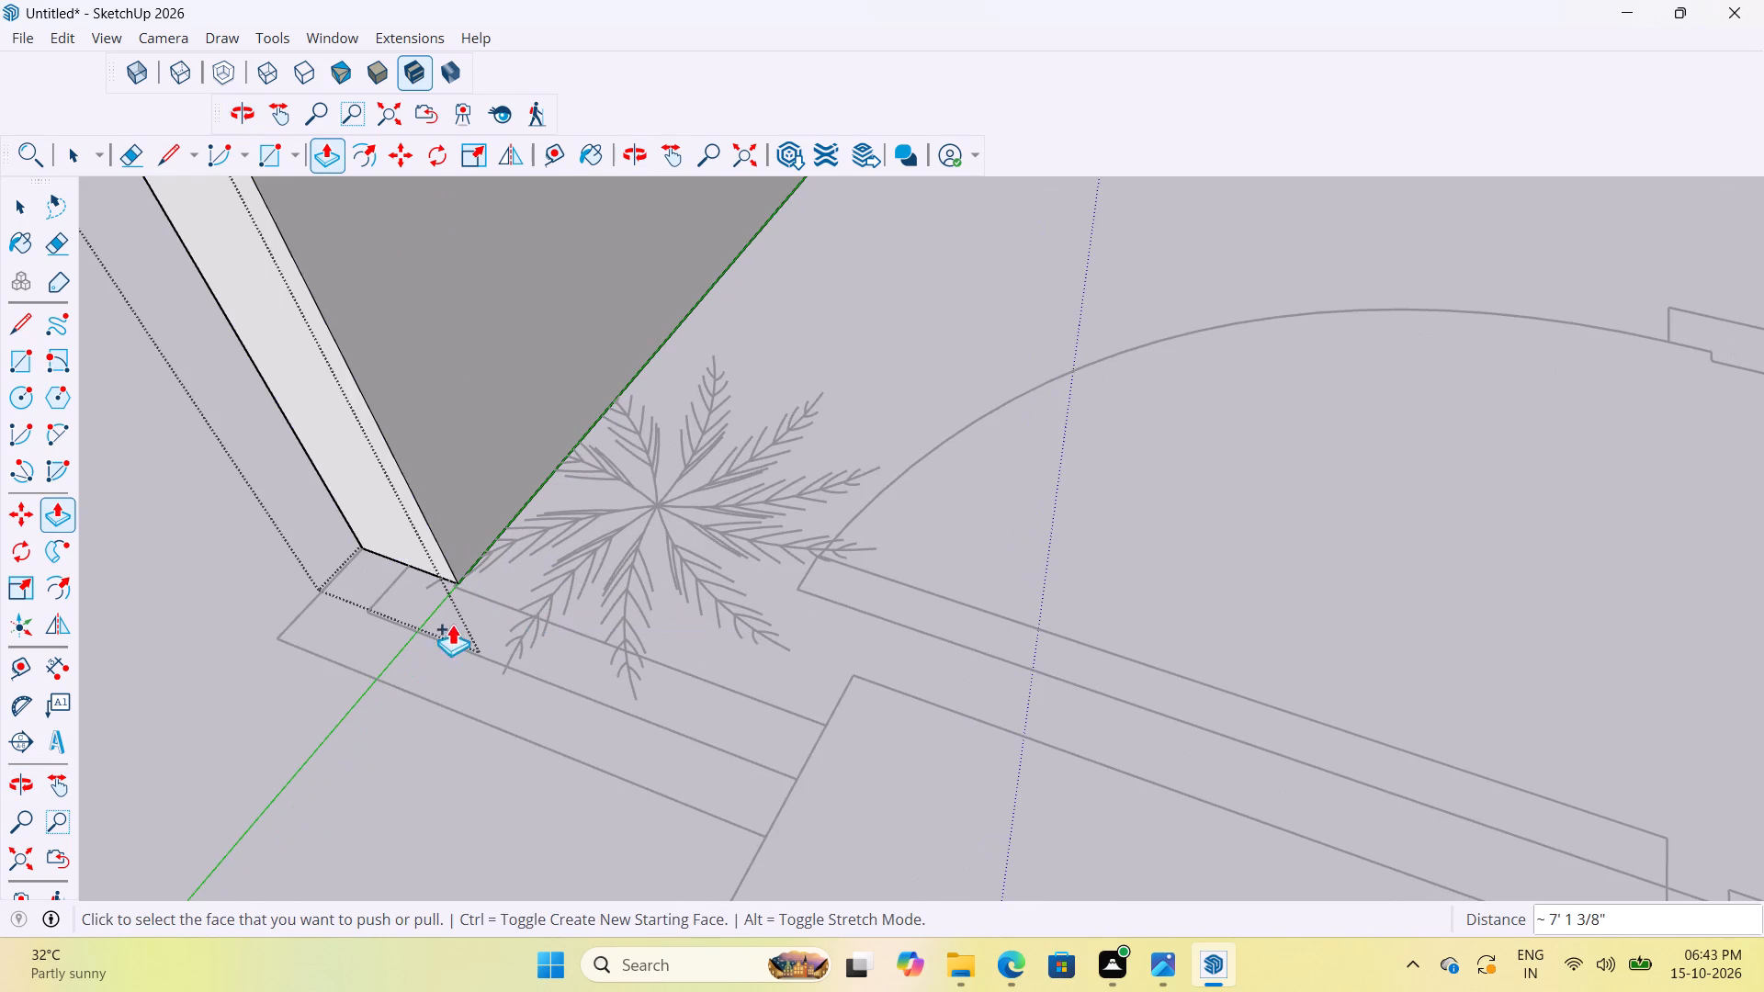
Extend the parapet's end about 4 1/8", pull its inner side about 1' 1 15/16" to the bedroom wall outline, and leave the group.
left_click(413, 546)
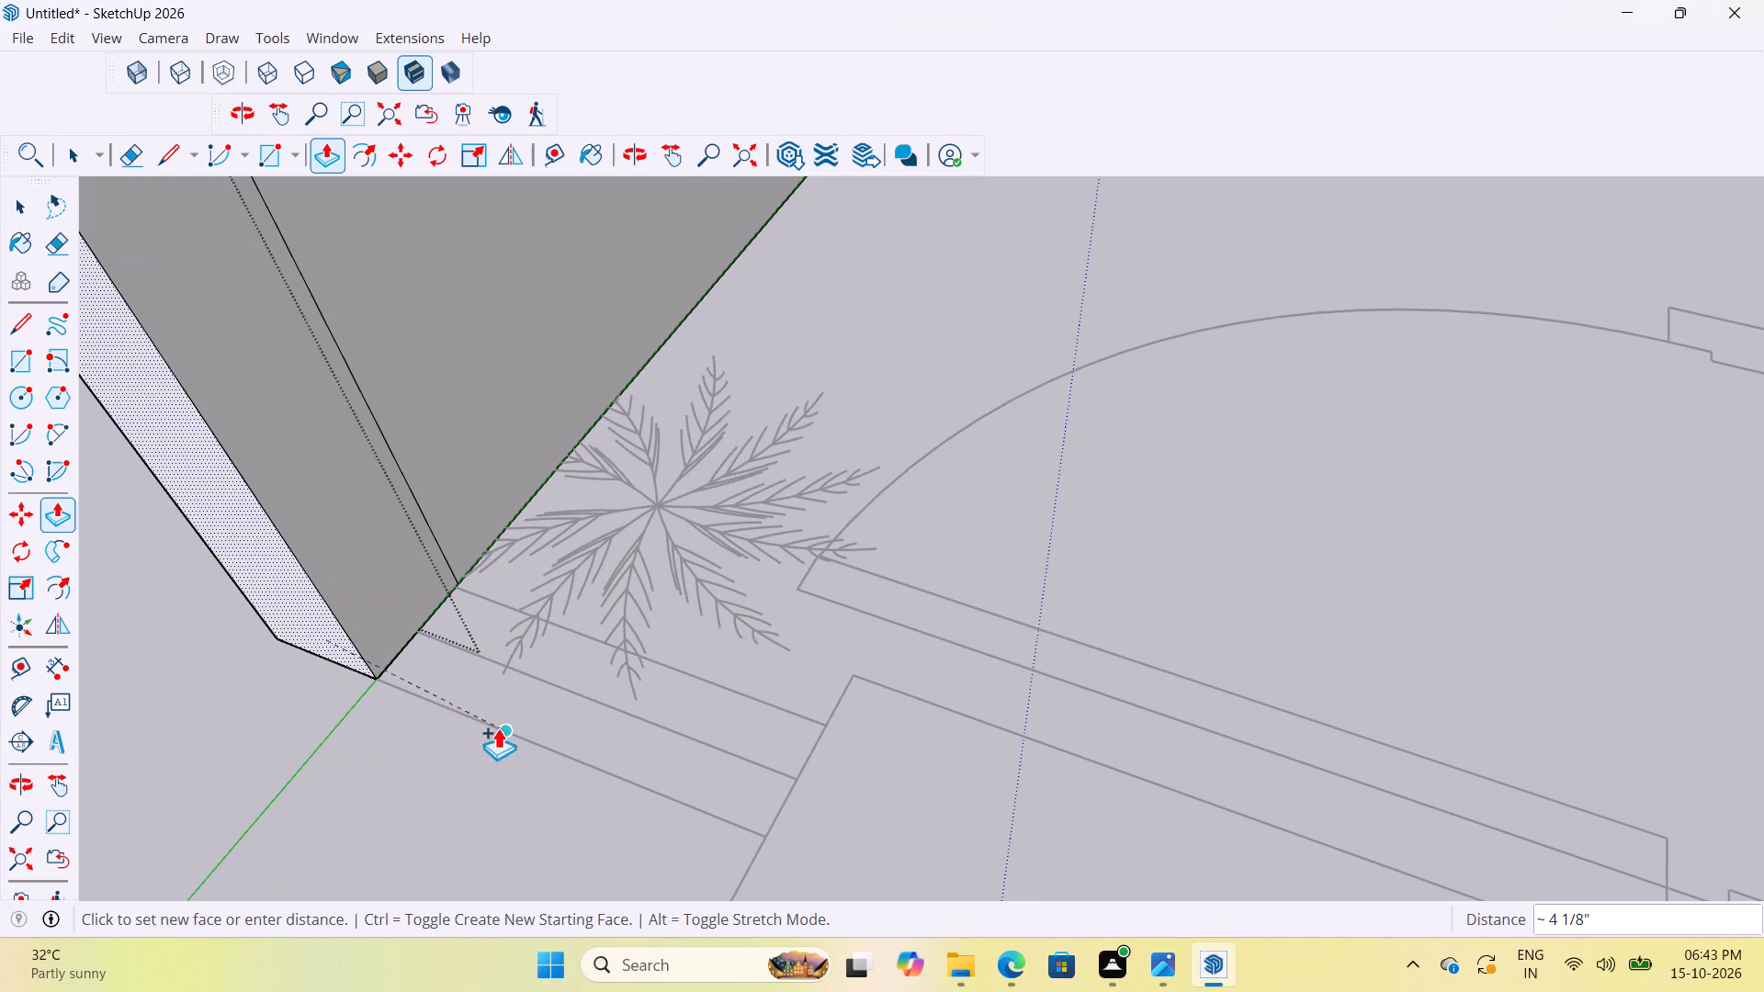
left_click(498, 727)
scroll(672, 750, "down", 6)
middle_click_drag(585, 705, 652, 686)
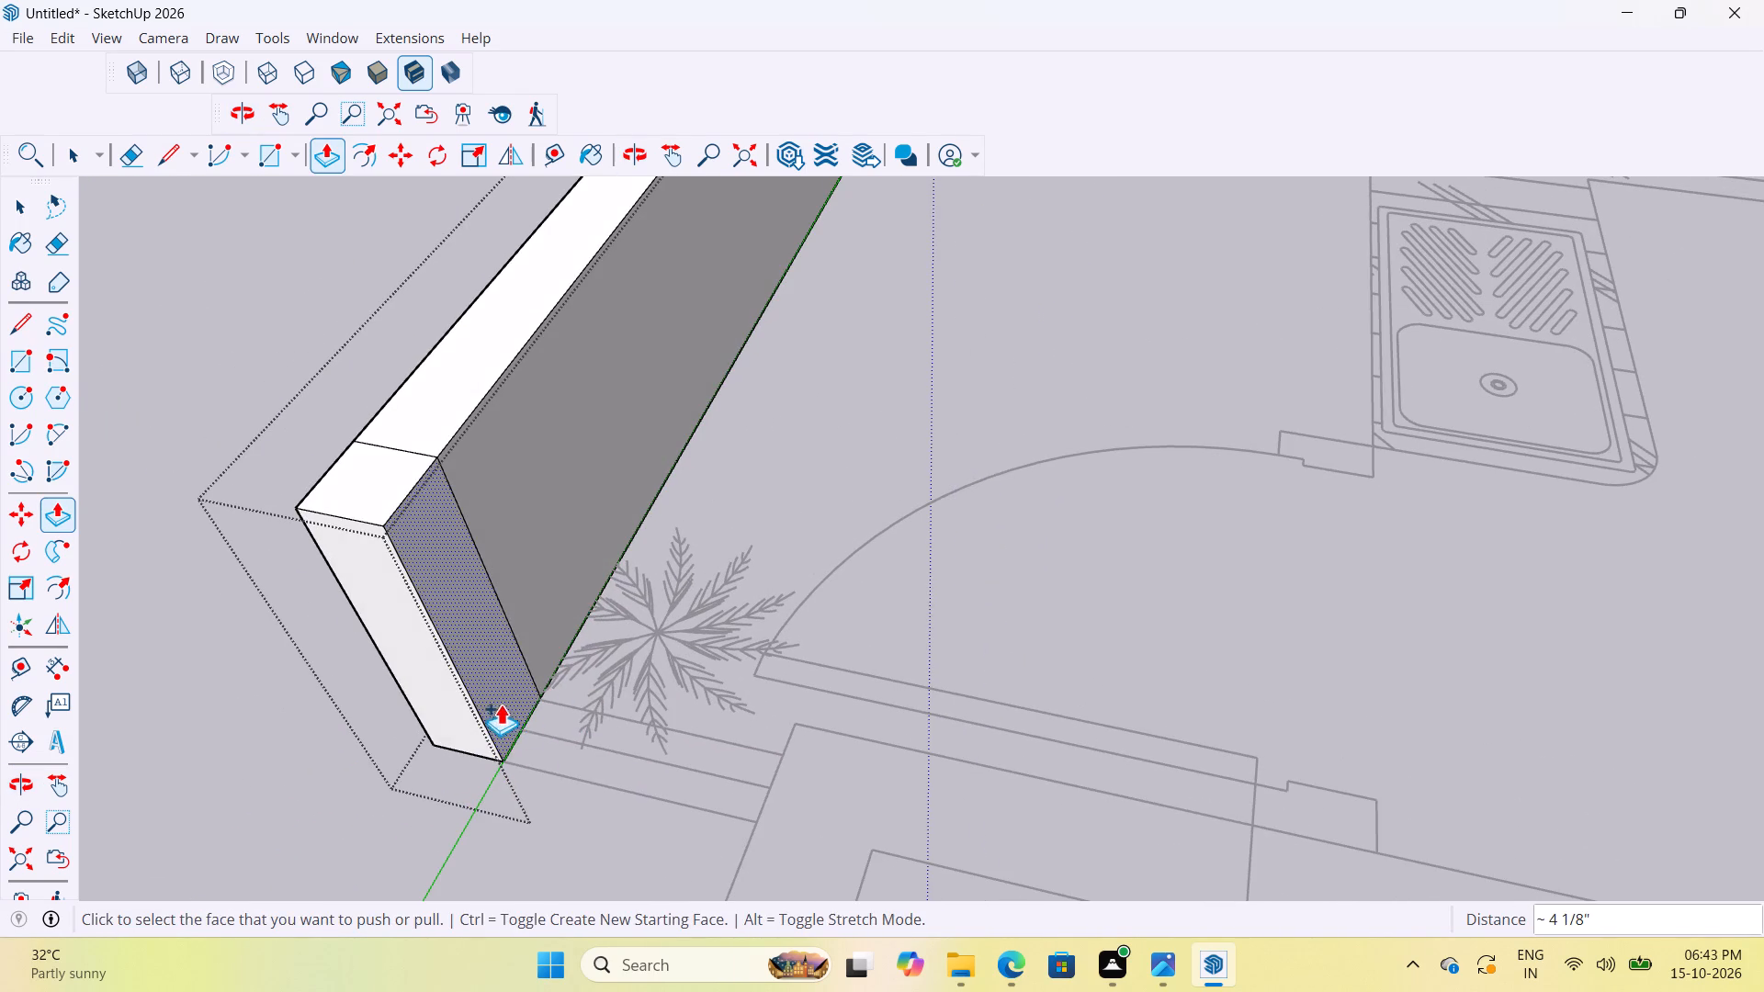
left_click(500, 703)
left_click(756, 830)
scroll(848, 769, "down", 4)
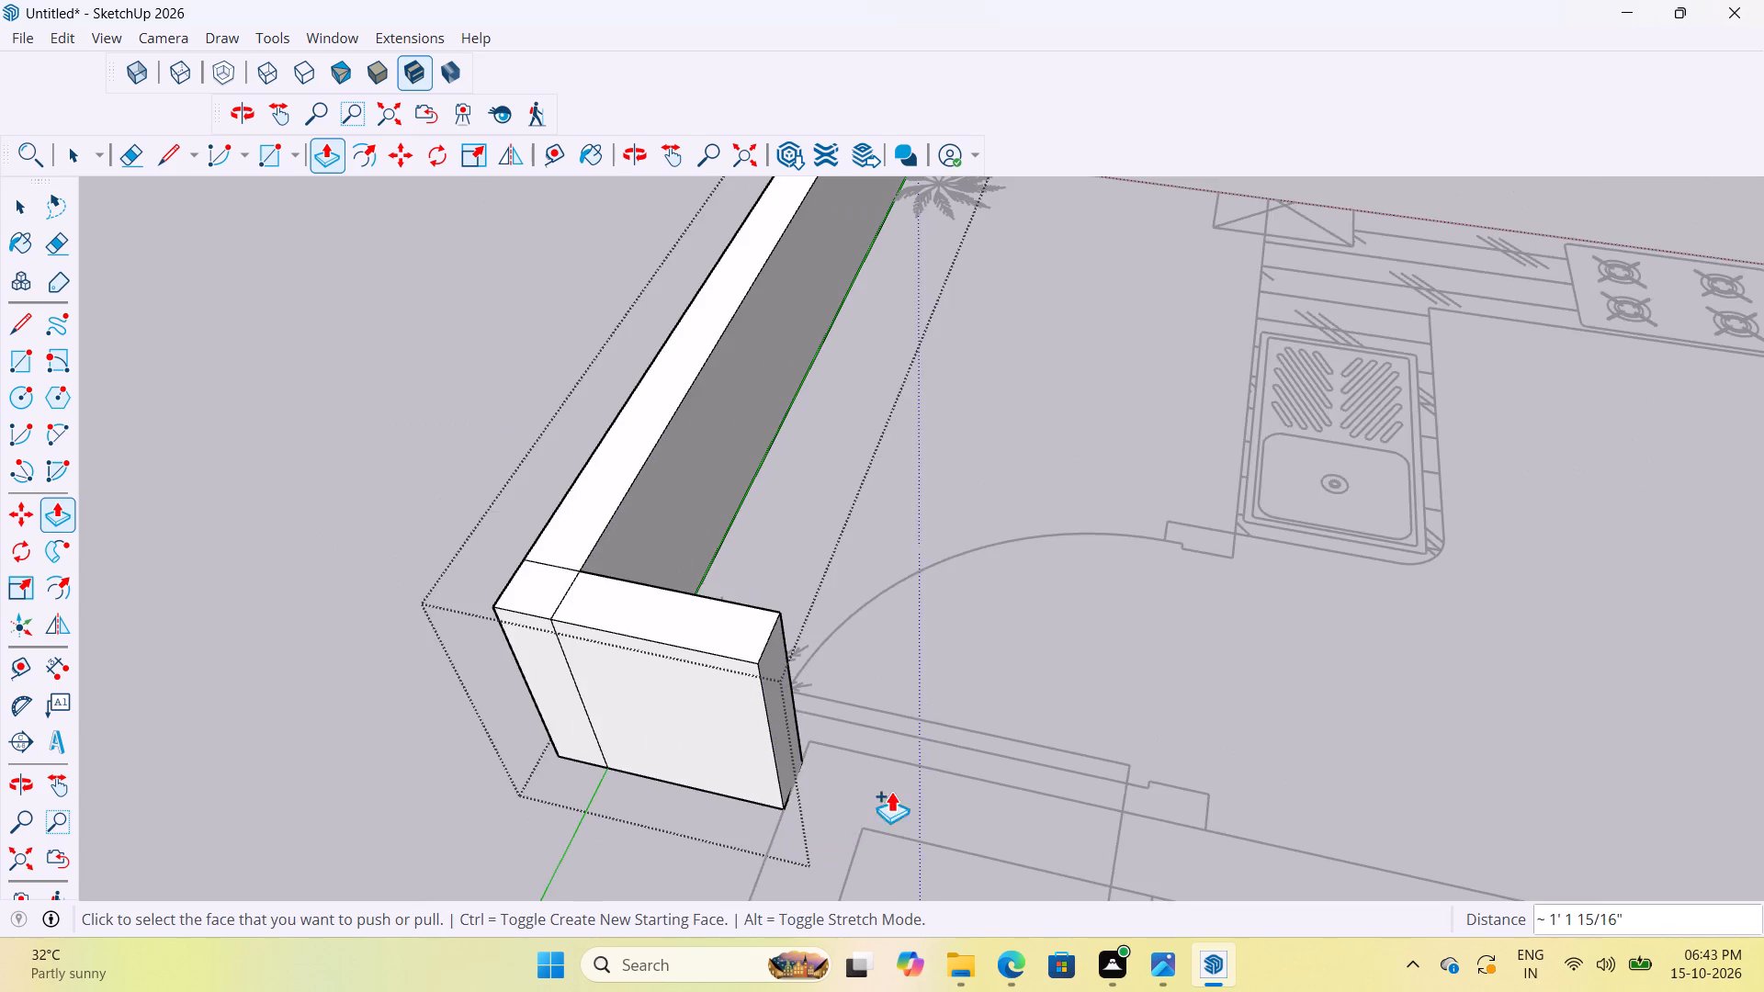
middle_click_drag(822, 749, 377, 700)
scroll(628, 671, "up", 4)
scroll(739, 621, "down", 9)
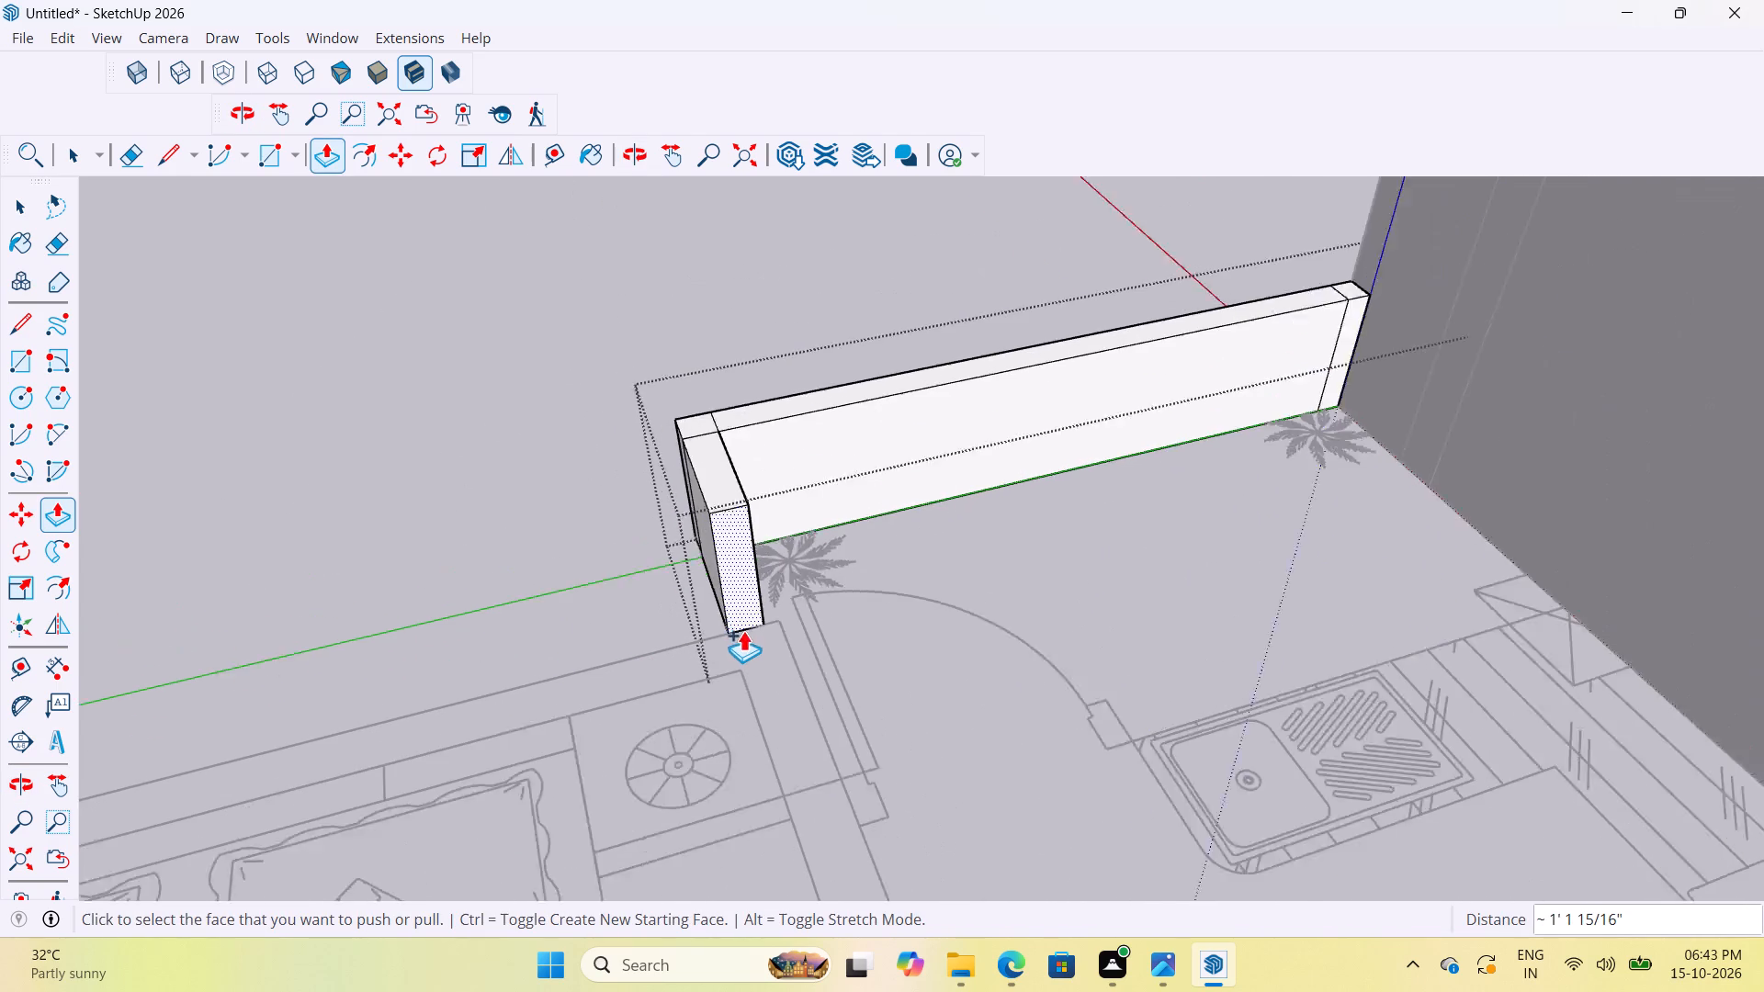
scroll(743, 630, "down", 3)
scroll(775, 695, "up", 9)
scroll(759, 637, "down", 11)
middle_click_drag(775, 705, 1108, 675)
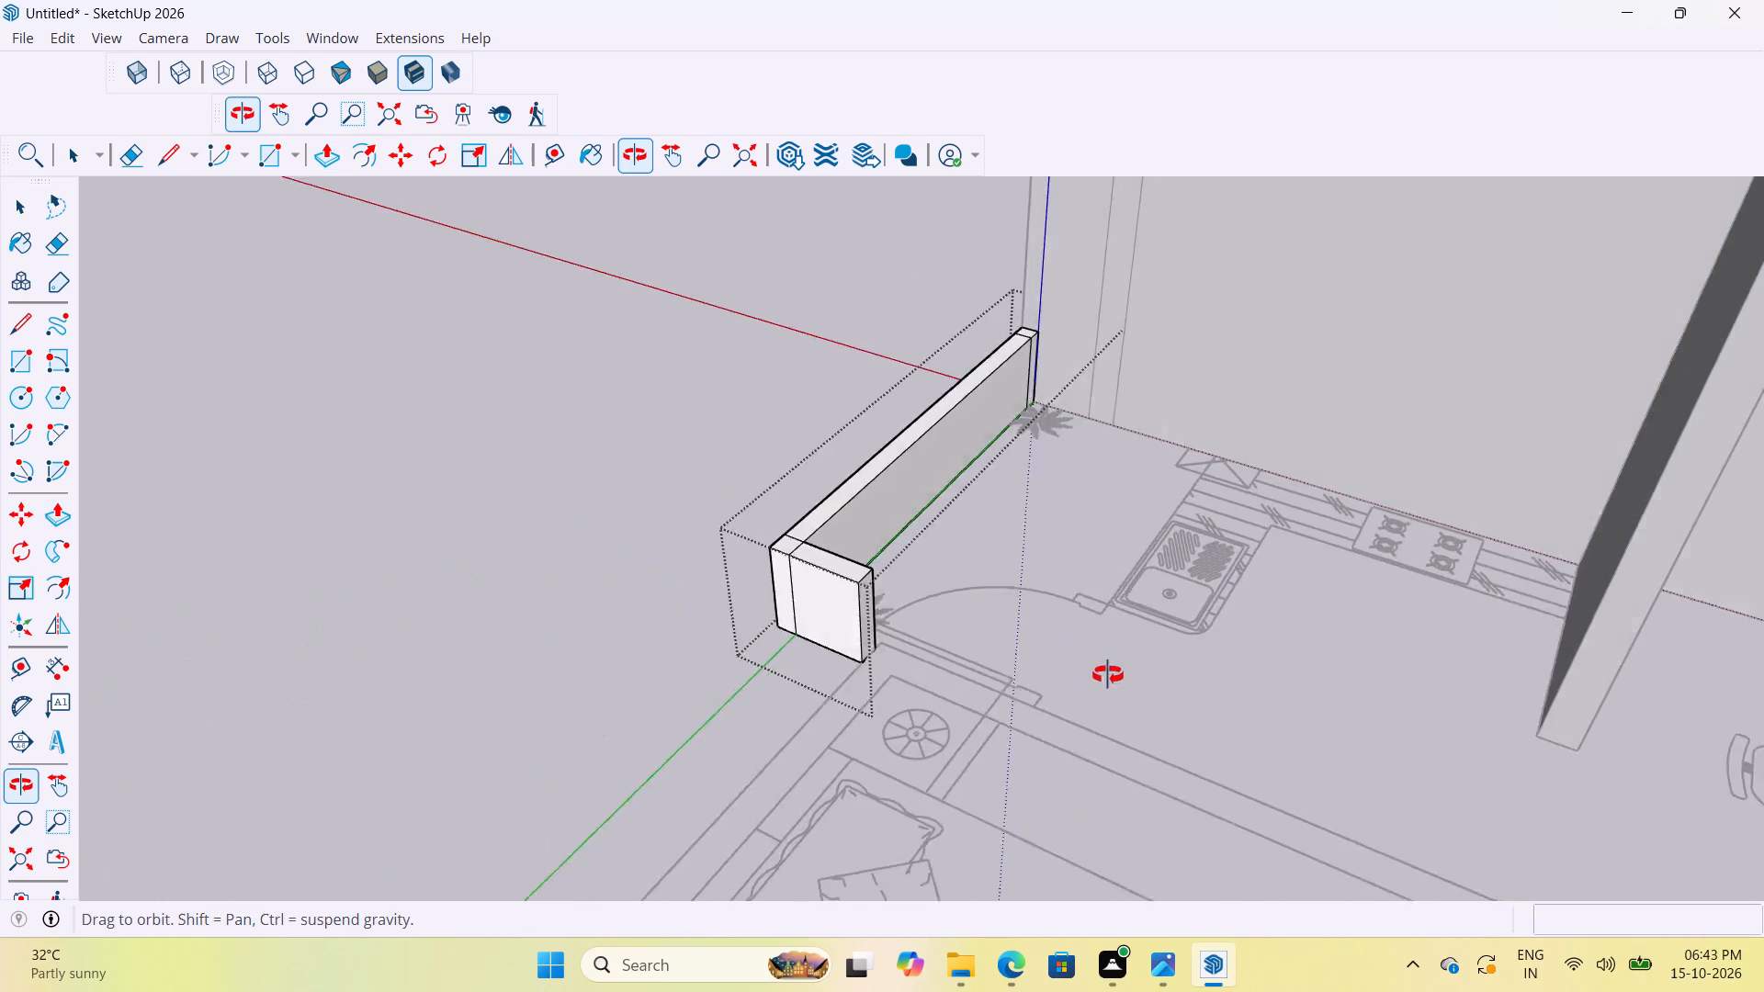
middle_click_drag(1108, 675, 1211, 673)
key("space")
left_click(560, 607)
Open the neighbouring balcony's parapet group, examine the vertical seam beside its outer corner, and leave the group.
scroll(999, 728, "up", 3)
scroll(912, 521, "down", 4)
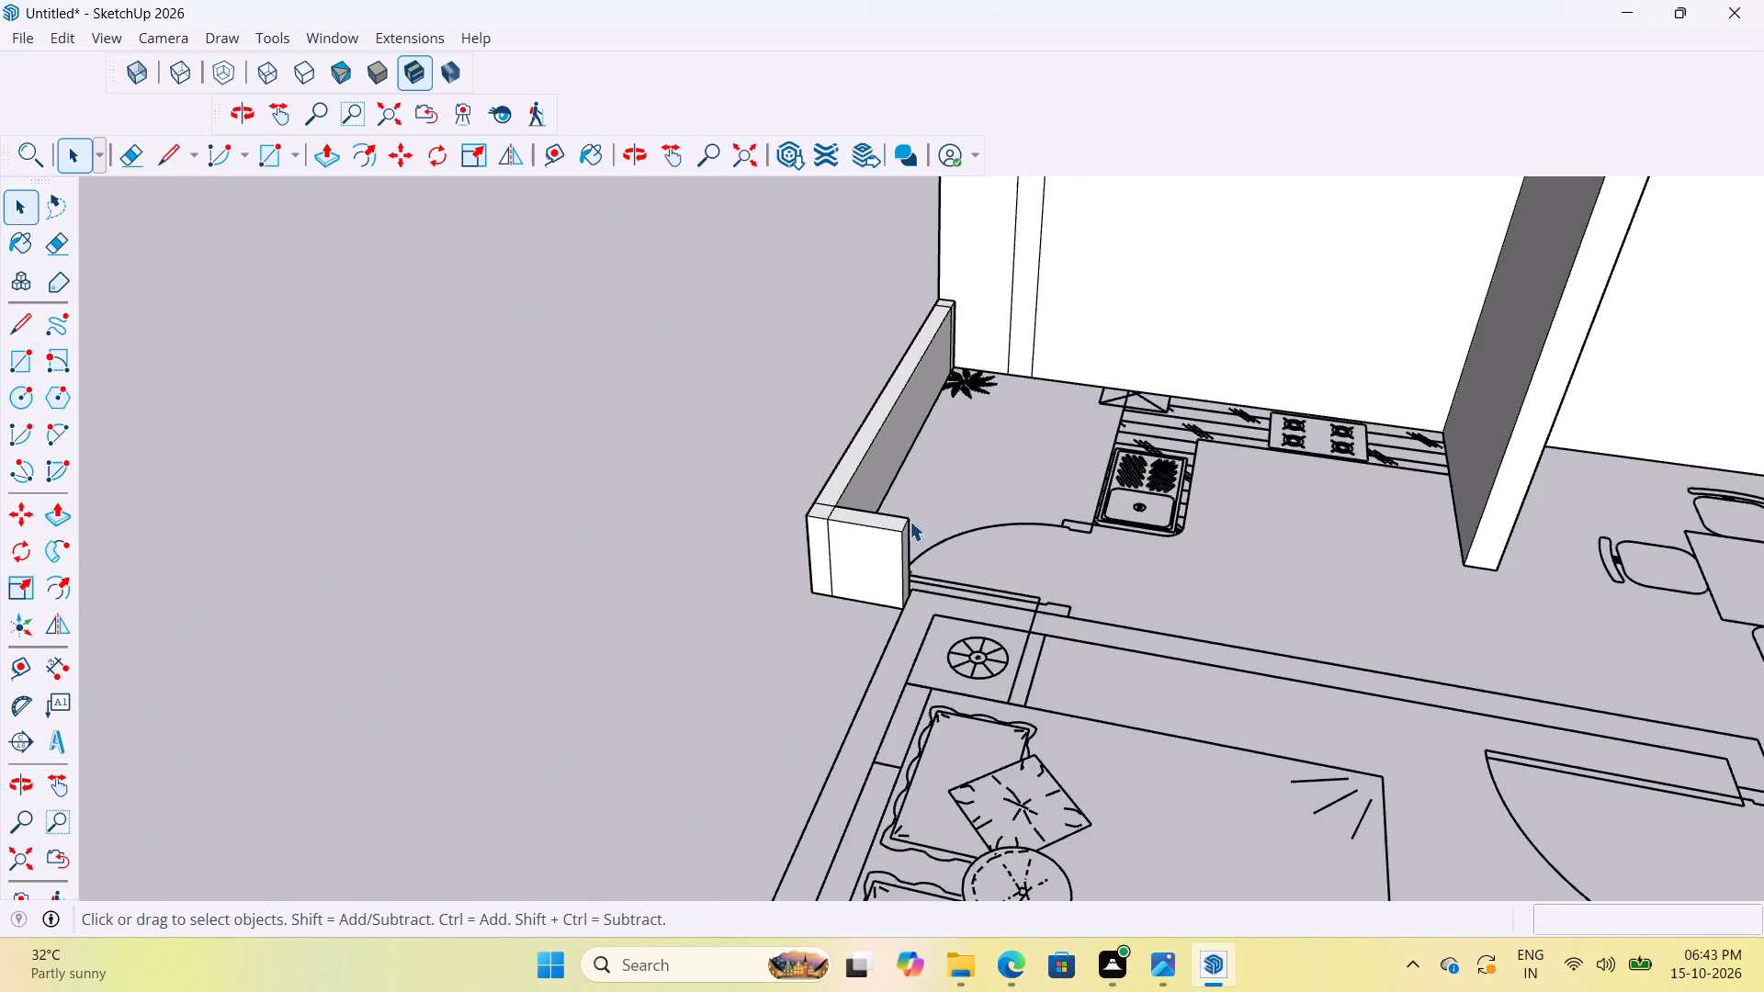
scroll(910, 521, "down", 8)
middle_click_drag(900, 618, 1724, 649)
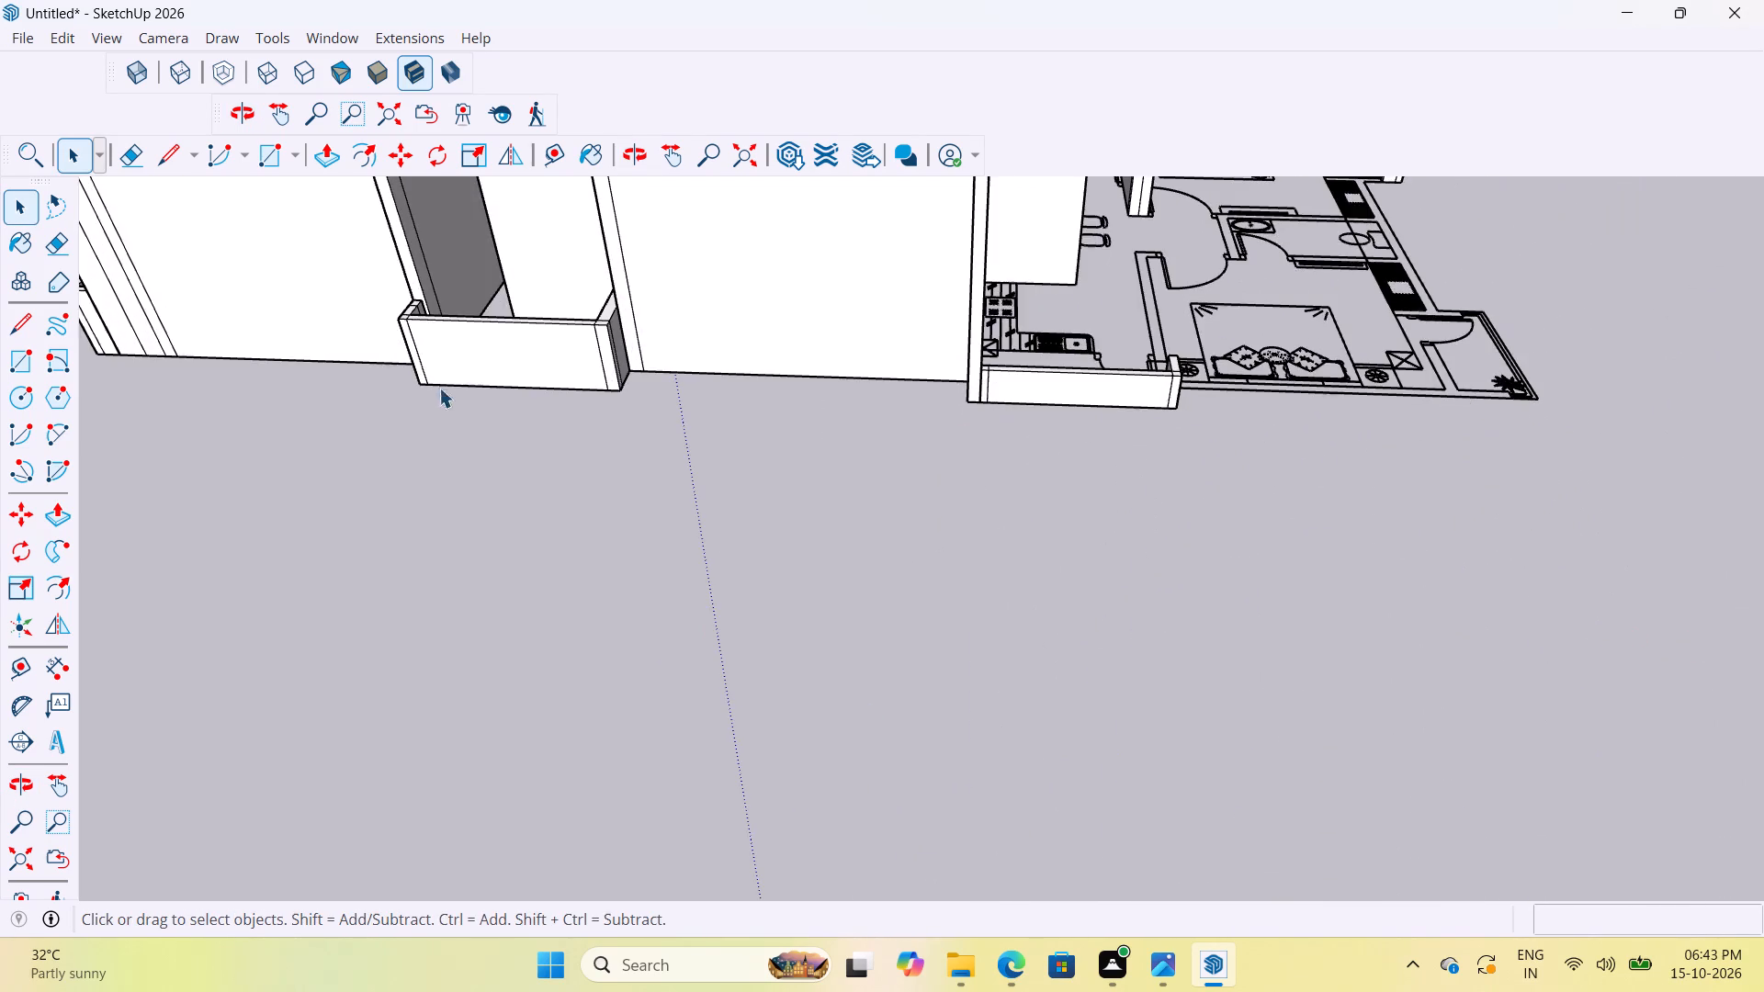
scroll(458, 350, "up", 13)
scroll(527, 415, "down", 5)
scroll(578, 473, "down", 7)
scroll(663, 502, "up", 8)
left_click(639, 410)
scroll(639, 410, "up", 4)
double_click(639, 410)
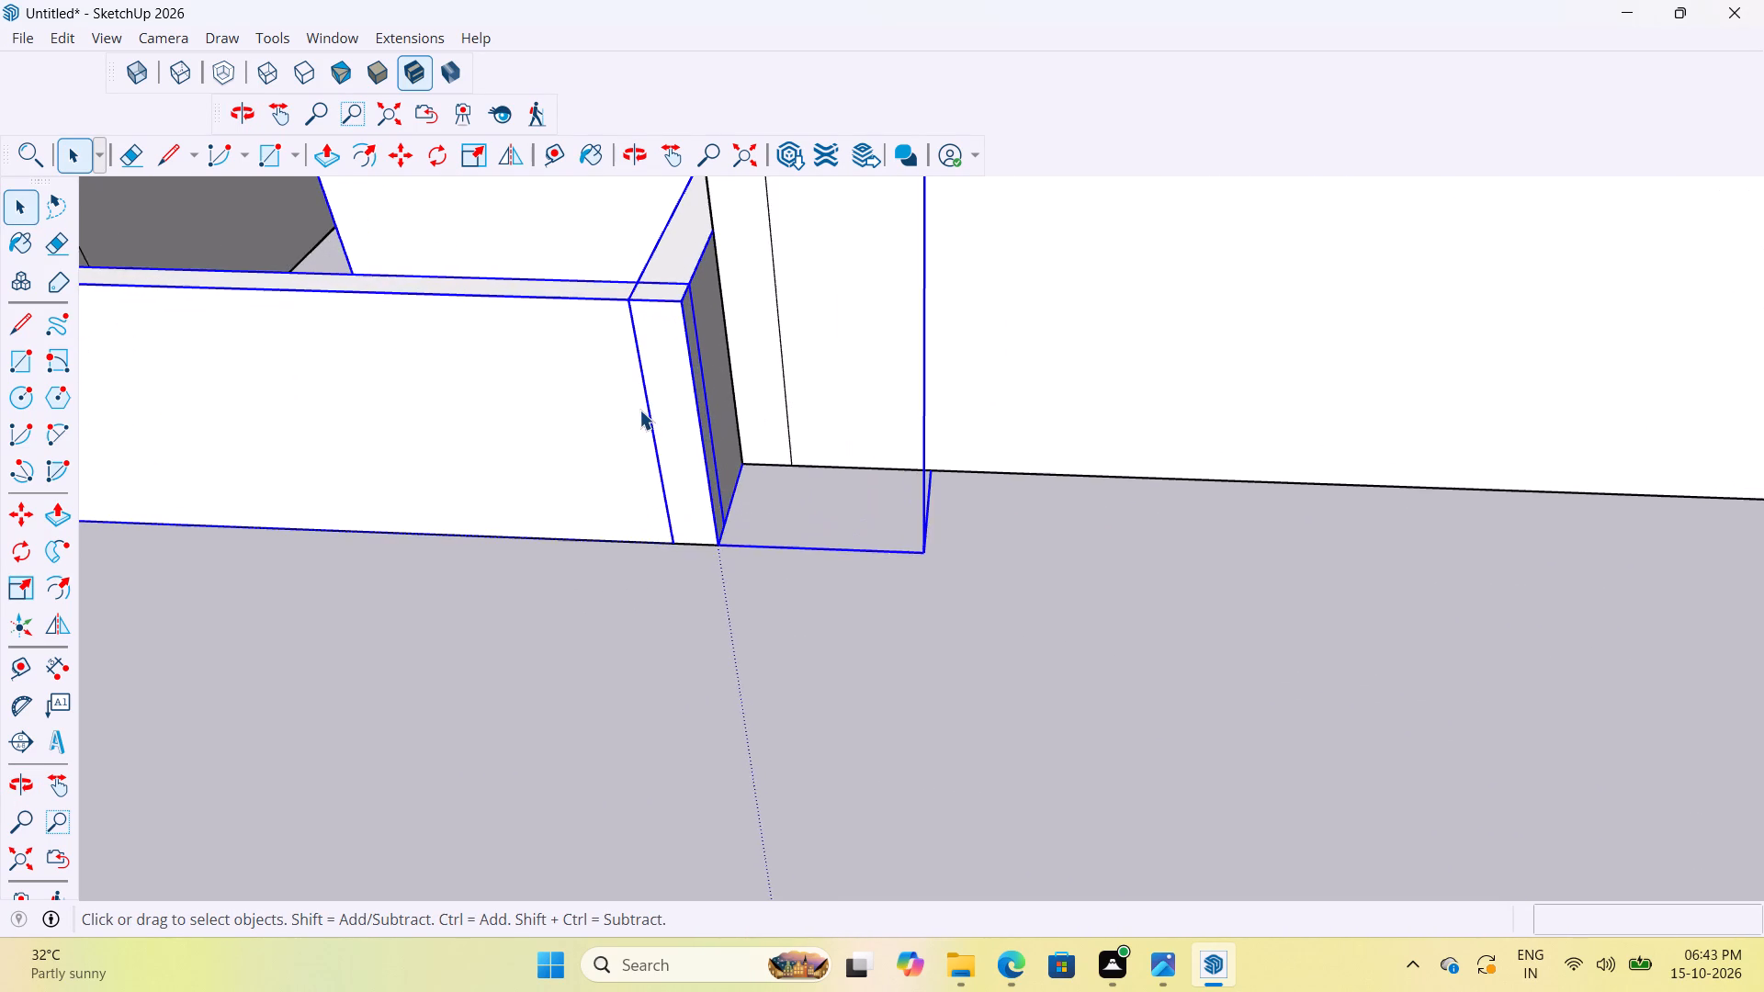
left_click(647, 416)
scroll(647, 416, "up", 3)
scroll(647, 452, "down", 11)
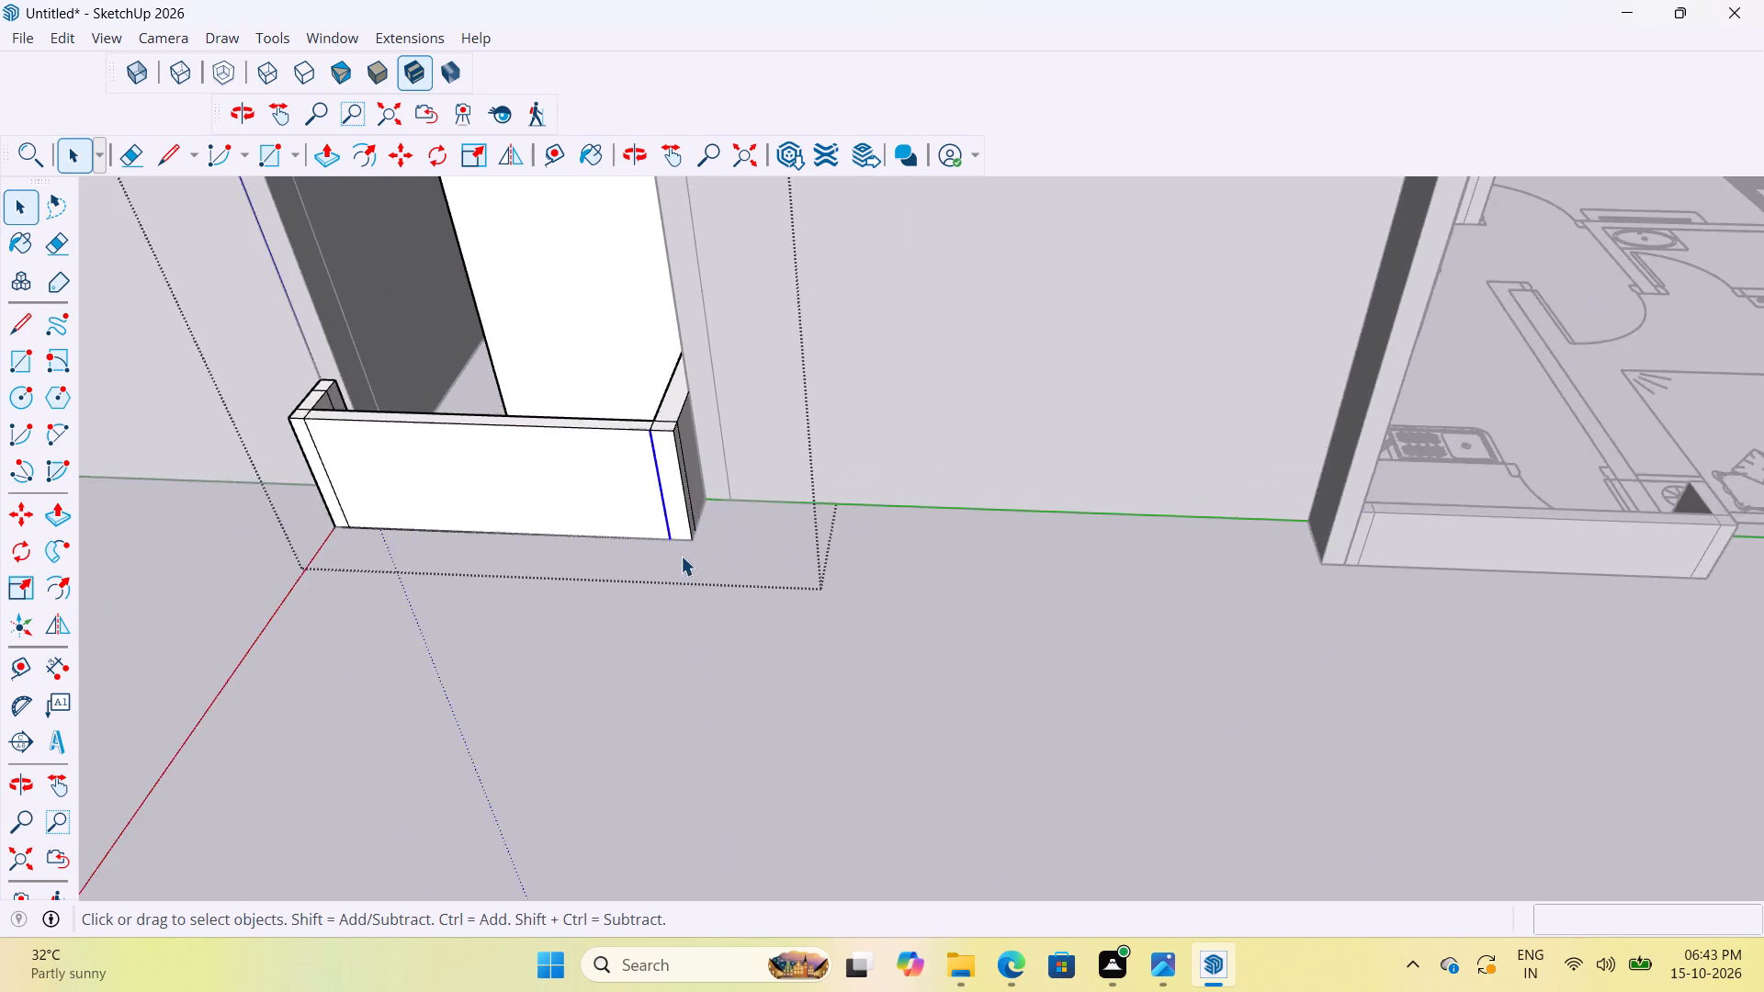
scroll(682, 558, "up", 5)
middle_click_drag(682, 558, 966, 610)
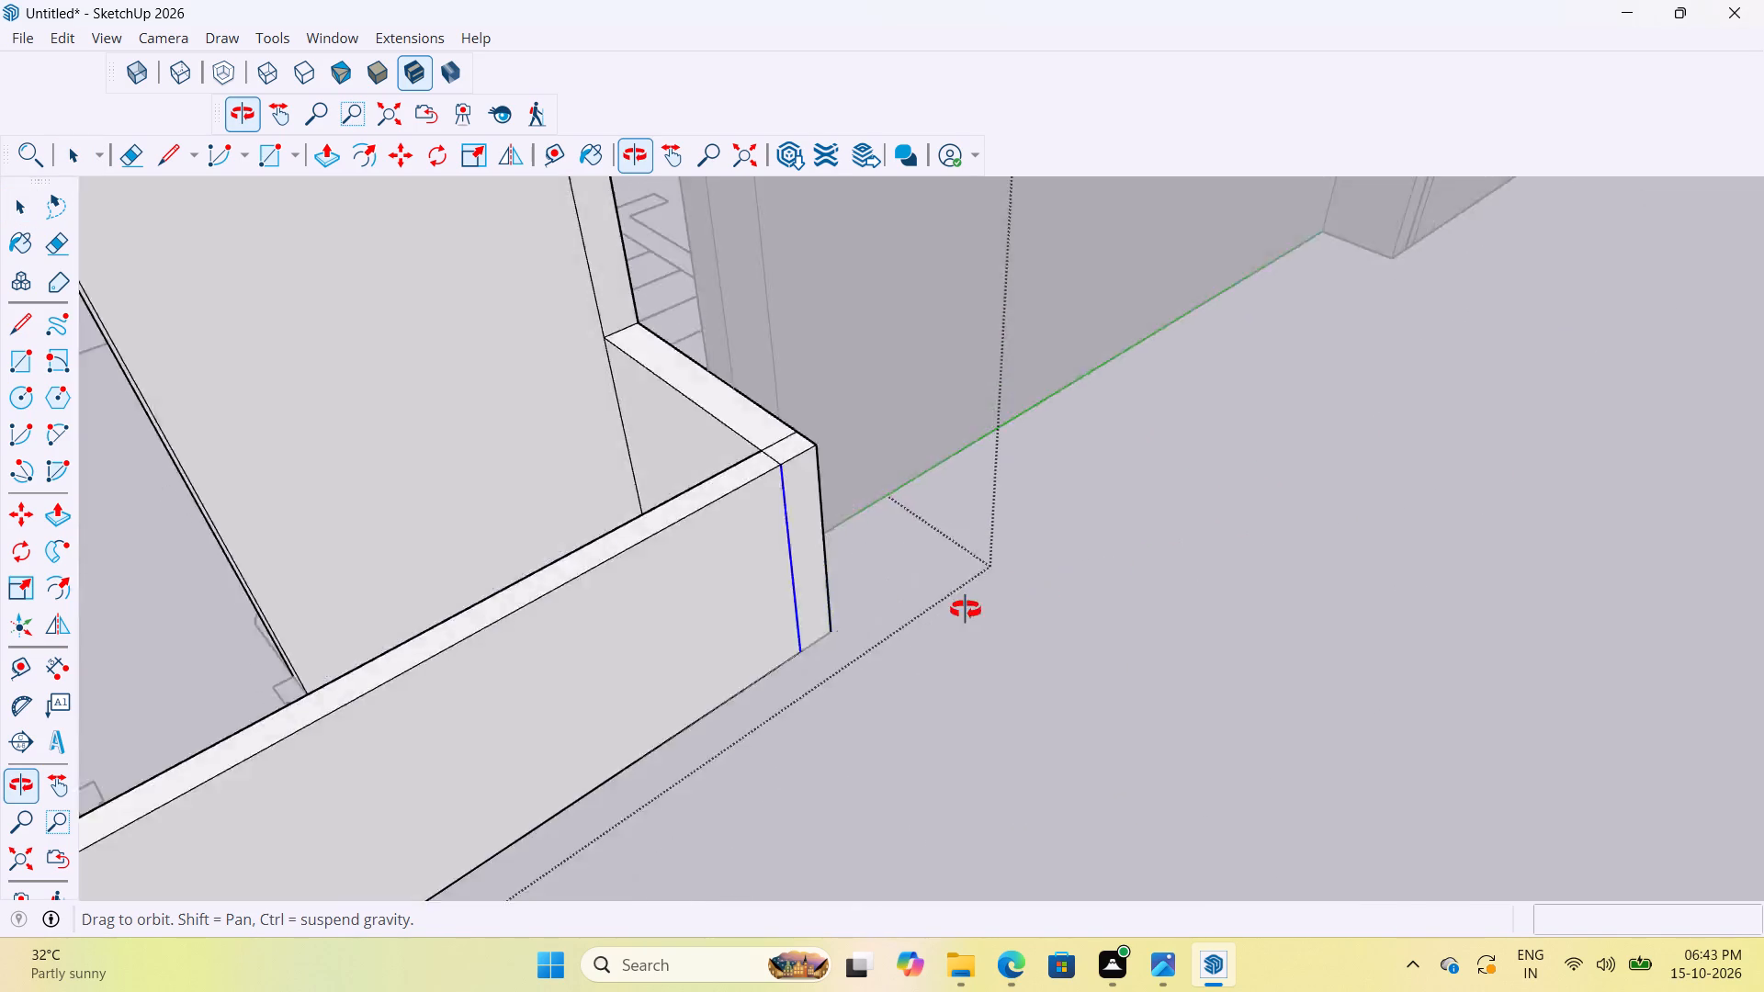
middle_click_drag(966, 610, 668, 658)
left_click(763, 730)
scroll(1011, 622, "down", 12)
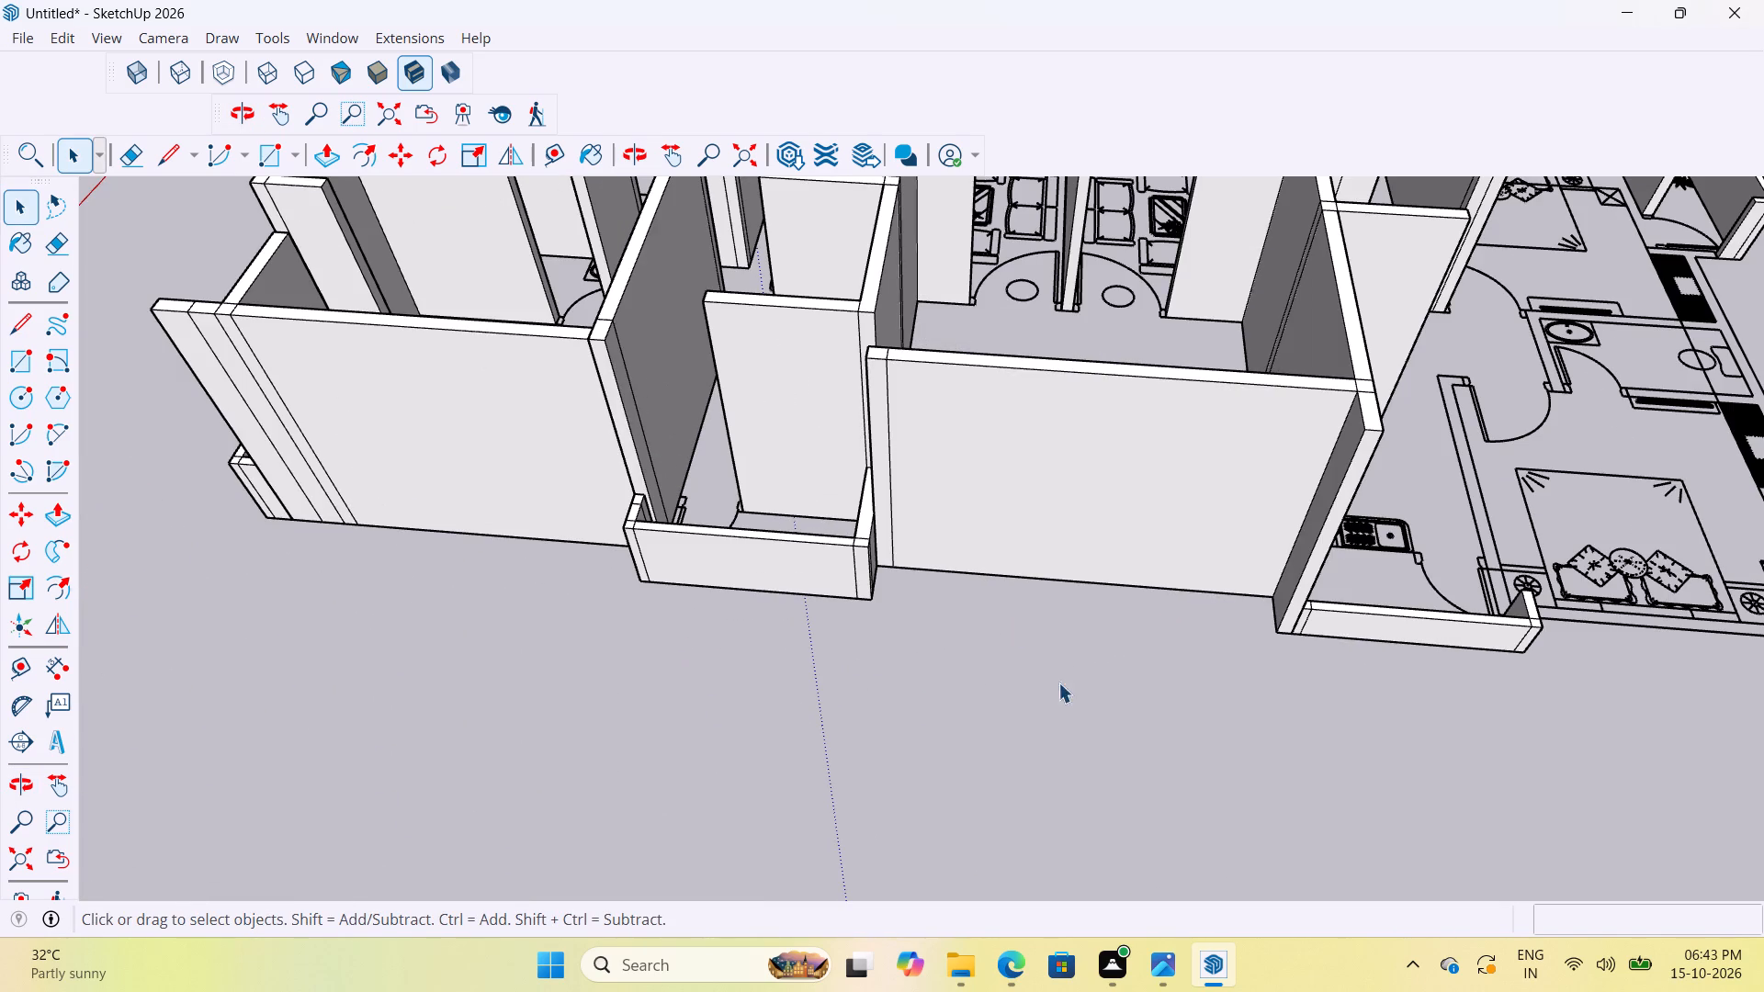
scroll(603, 635, "down", 6)
scroll(435, 712, "down", 6)
scroll(835, 684, "up", 13)
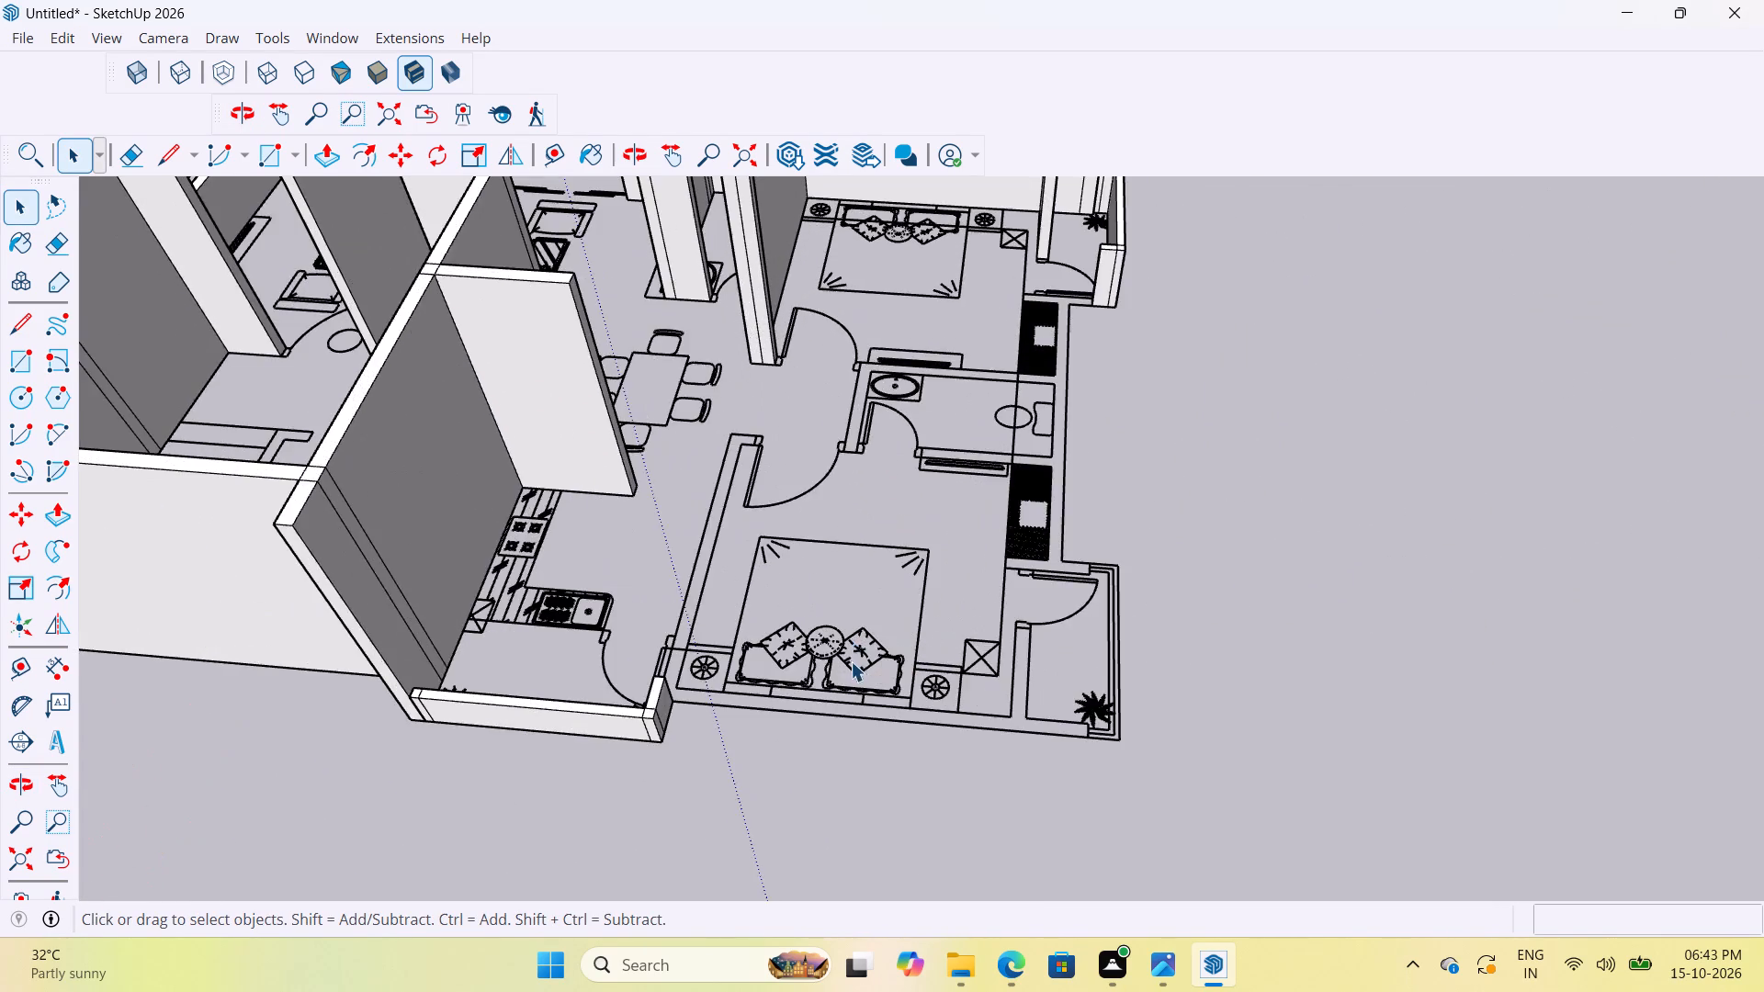
Delete the floor plan line crossing the bedroom balcony doorway, between the crossed square by the bed and the hatched unit's corner.
scroll(842, 658, "up", 1)
middle_click_drag(831, 653, 521, 569)
scroll(549, 525, "up", 15)
middle_click_drag(805, 480, 708, 491)
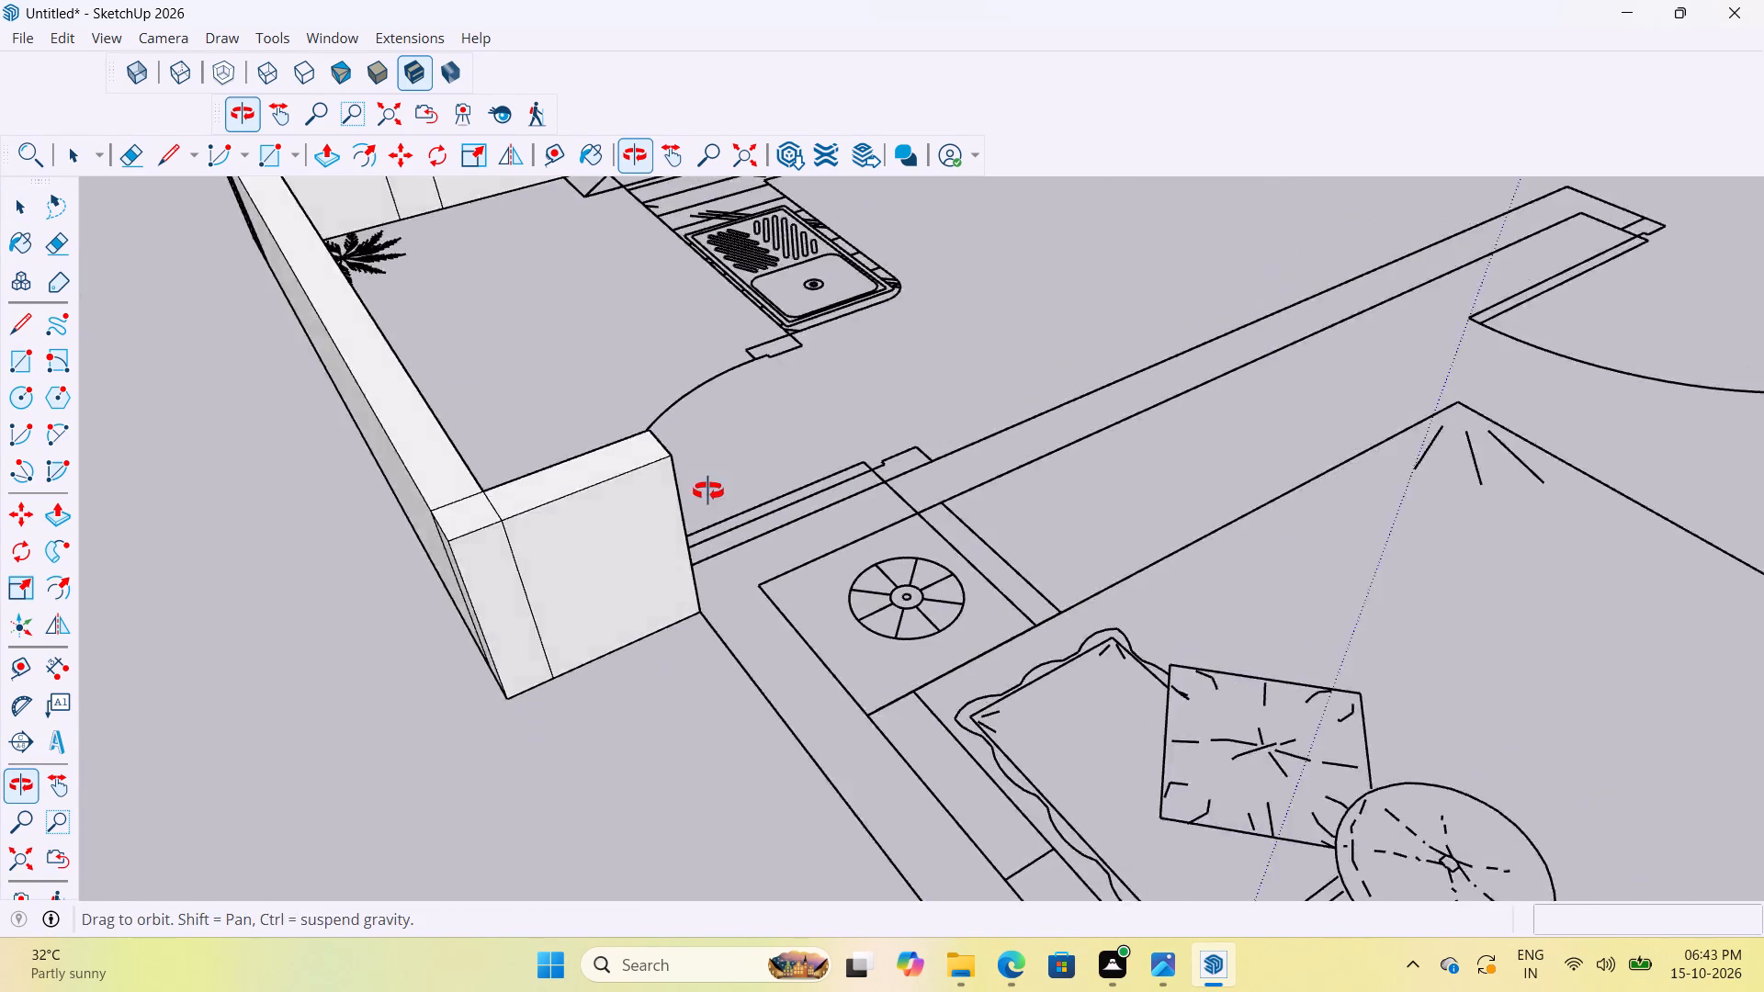
middle_click_drag(708, 491, 510, 518)
scroll(812, 517, "down", 20)
scroll(816, 379, "down", 5)
scroll(1050, 446, "up", 16)
middle_click_drag(1038, 502, 1763, 584)
scroll(1175, 555, "down", 5)
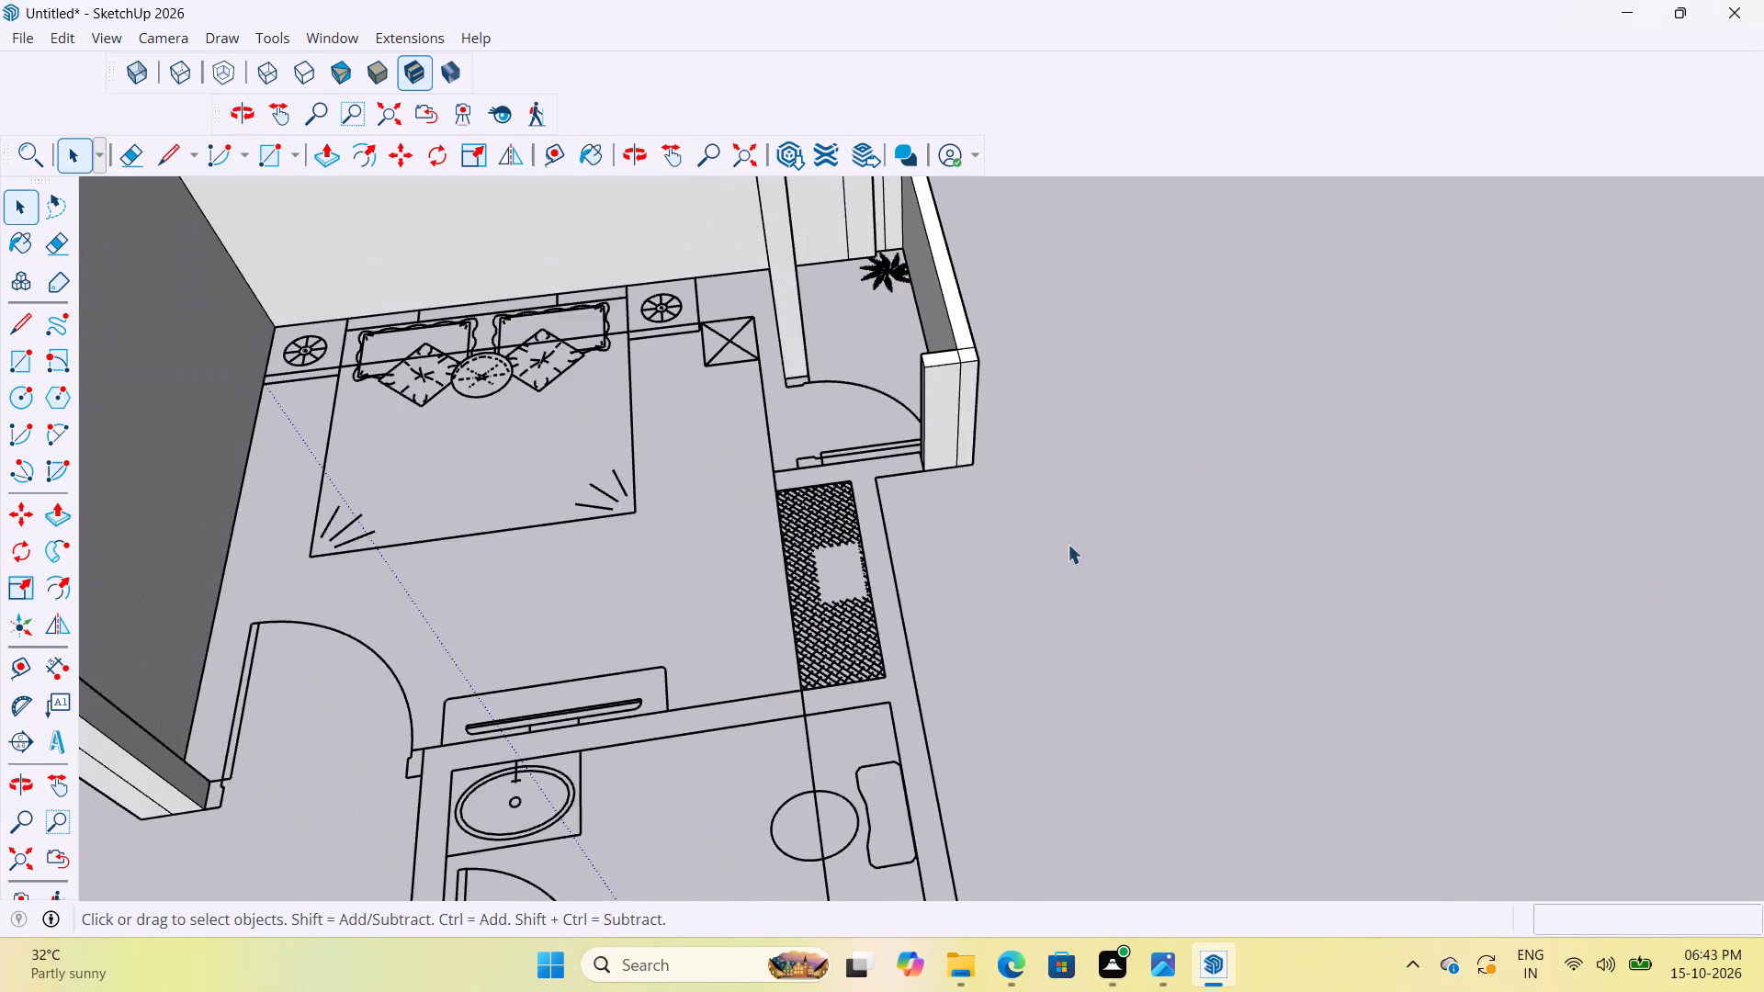
scroll(937, 470, "up", 8)
scroll(939, 598, "down", 5)
middle_click_drag(935, 552, 1053, 543)
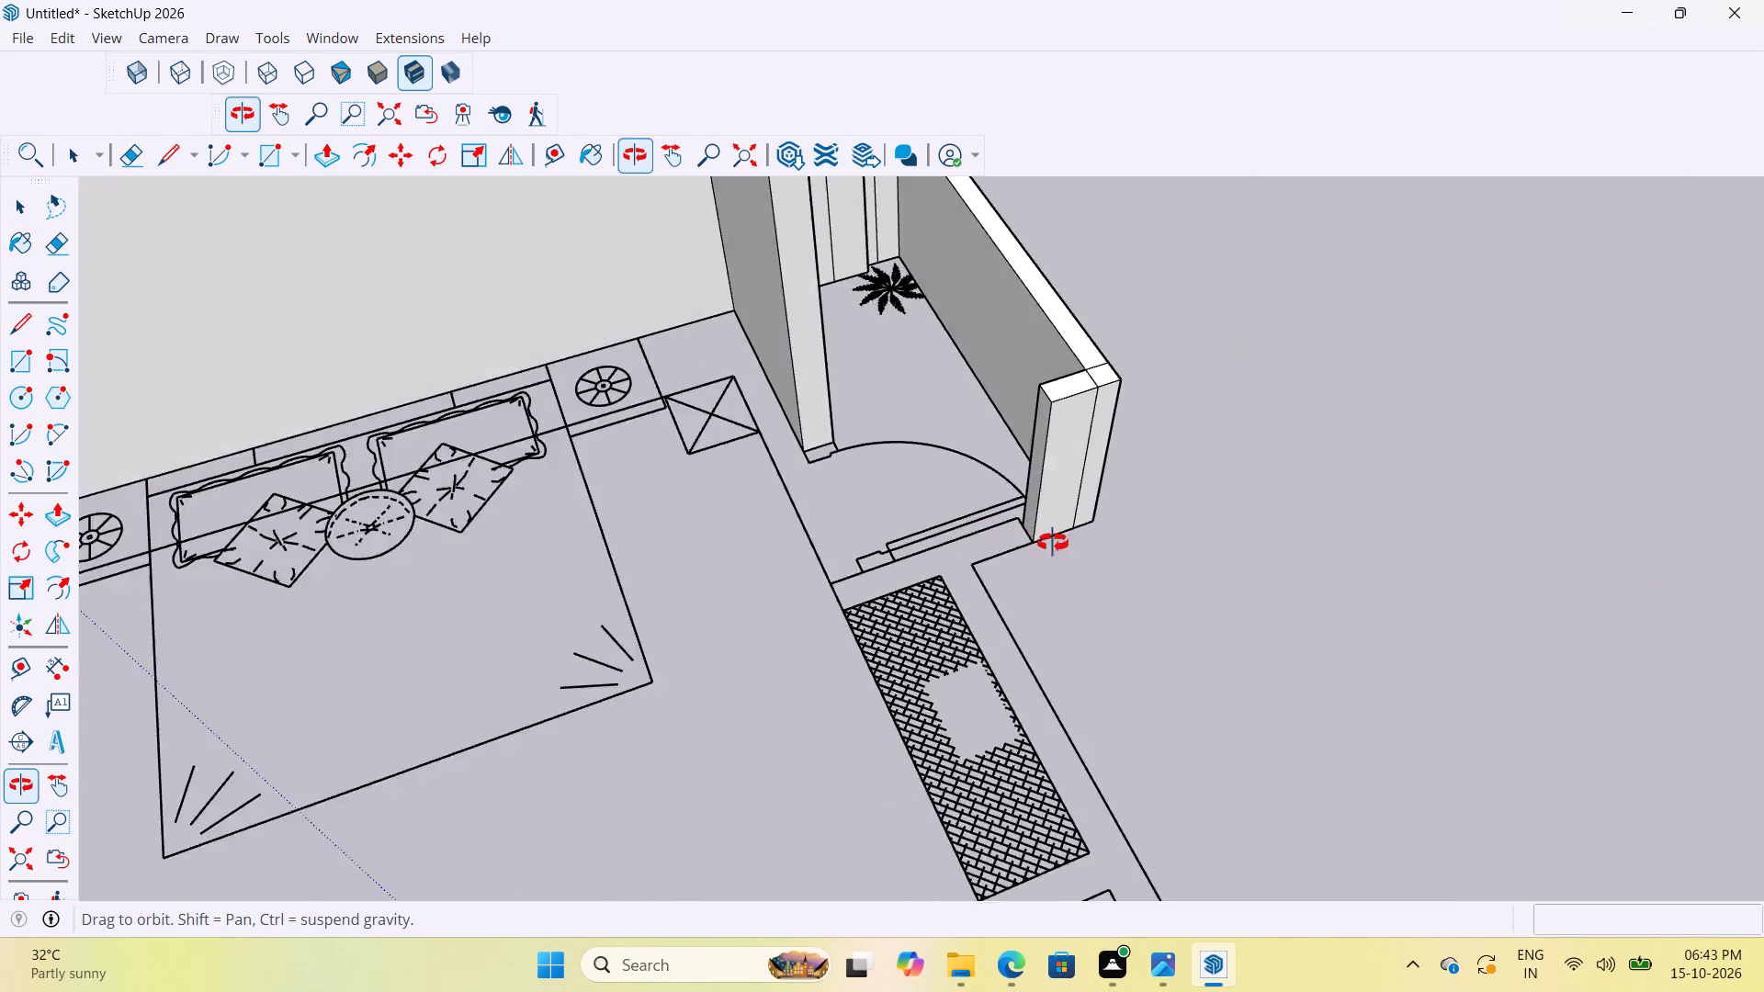
middle_click_drag(1053, 543, 993, 567)
scroll(775, 535, "up", 4)
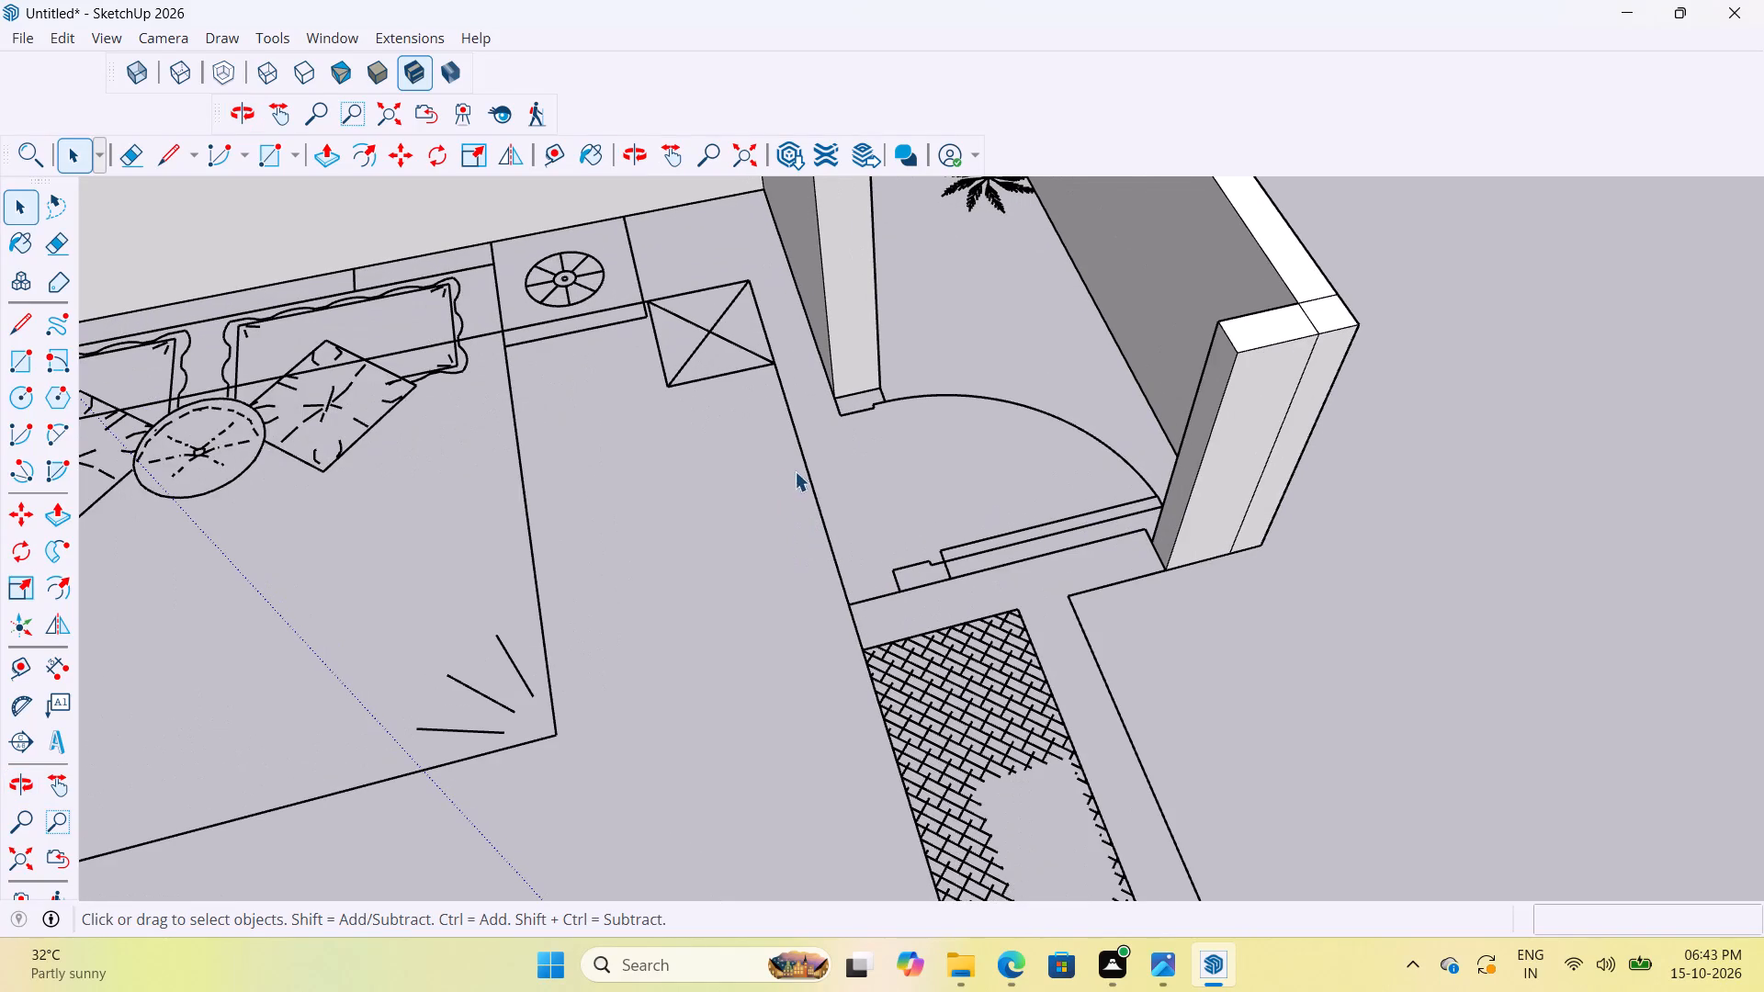
left_click(810, 486)
double_click(811, 486)
left_click(820, 509)
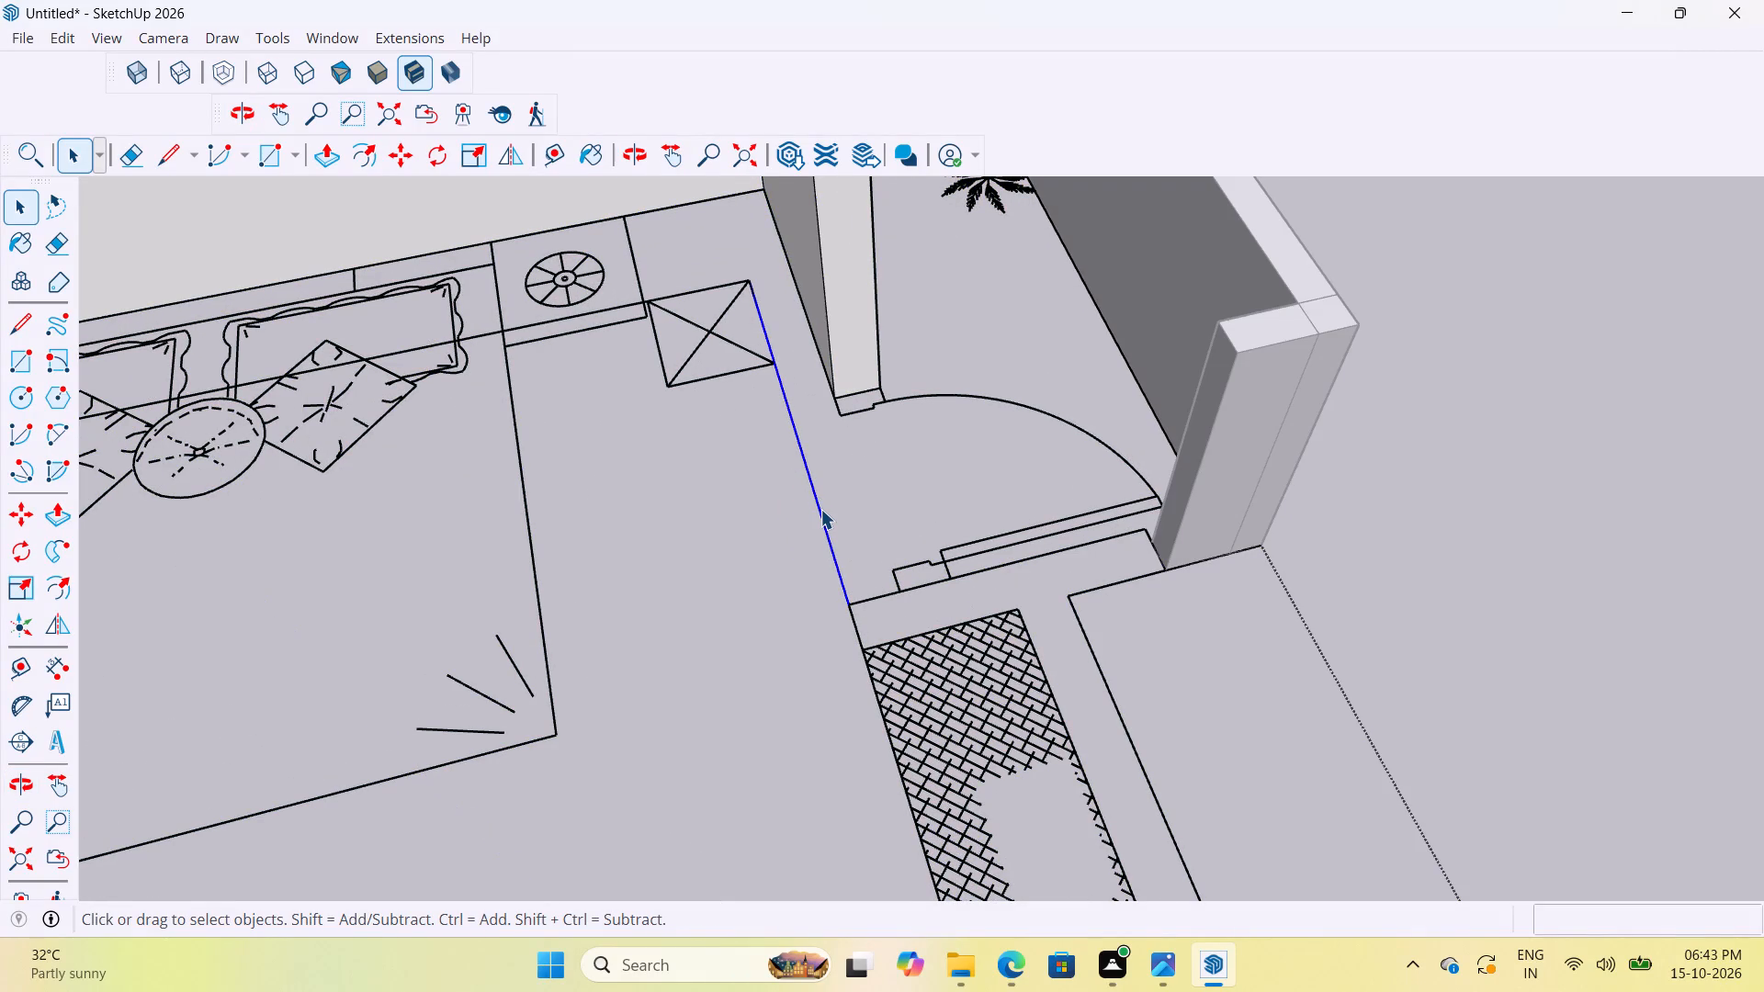
key("Delete")
Delete the crossed square symbols beside the beds in both bedrooms next to the balconies, and clear the selection.
scroll(820, 509, "down", 5)
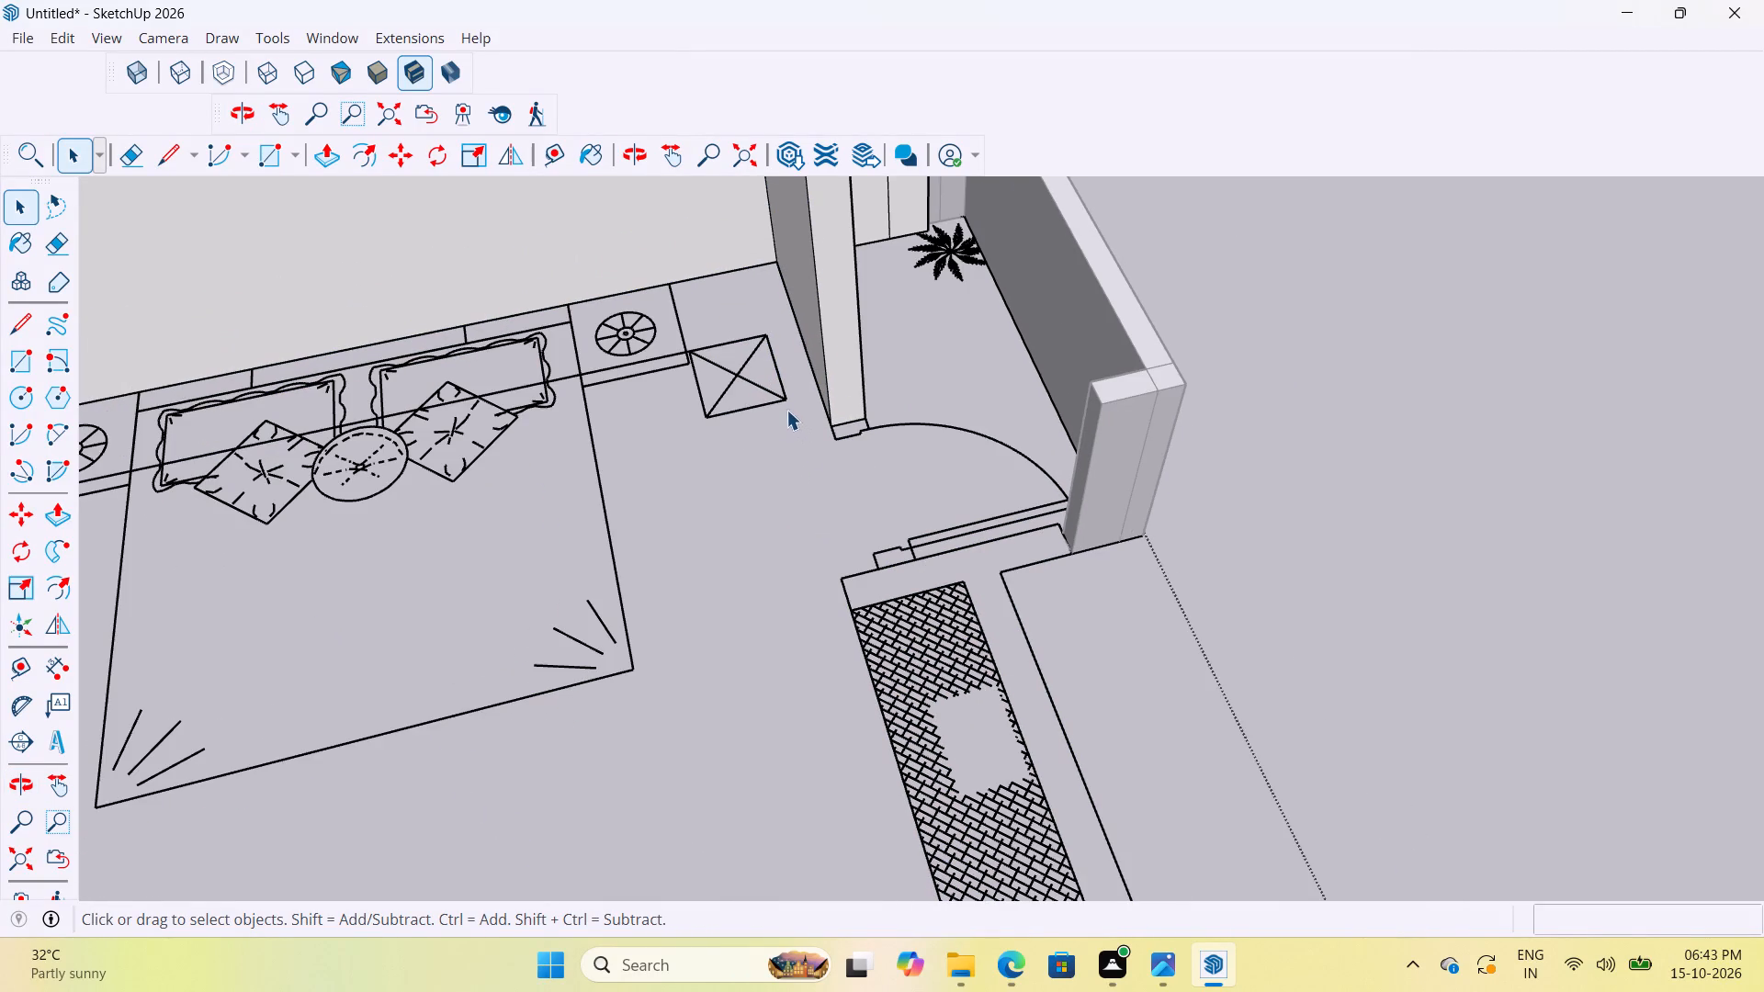
left_click(784, 406)
key("Delete")
scroll(784, 406, "down", 14)
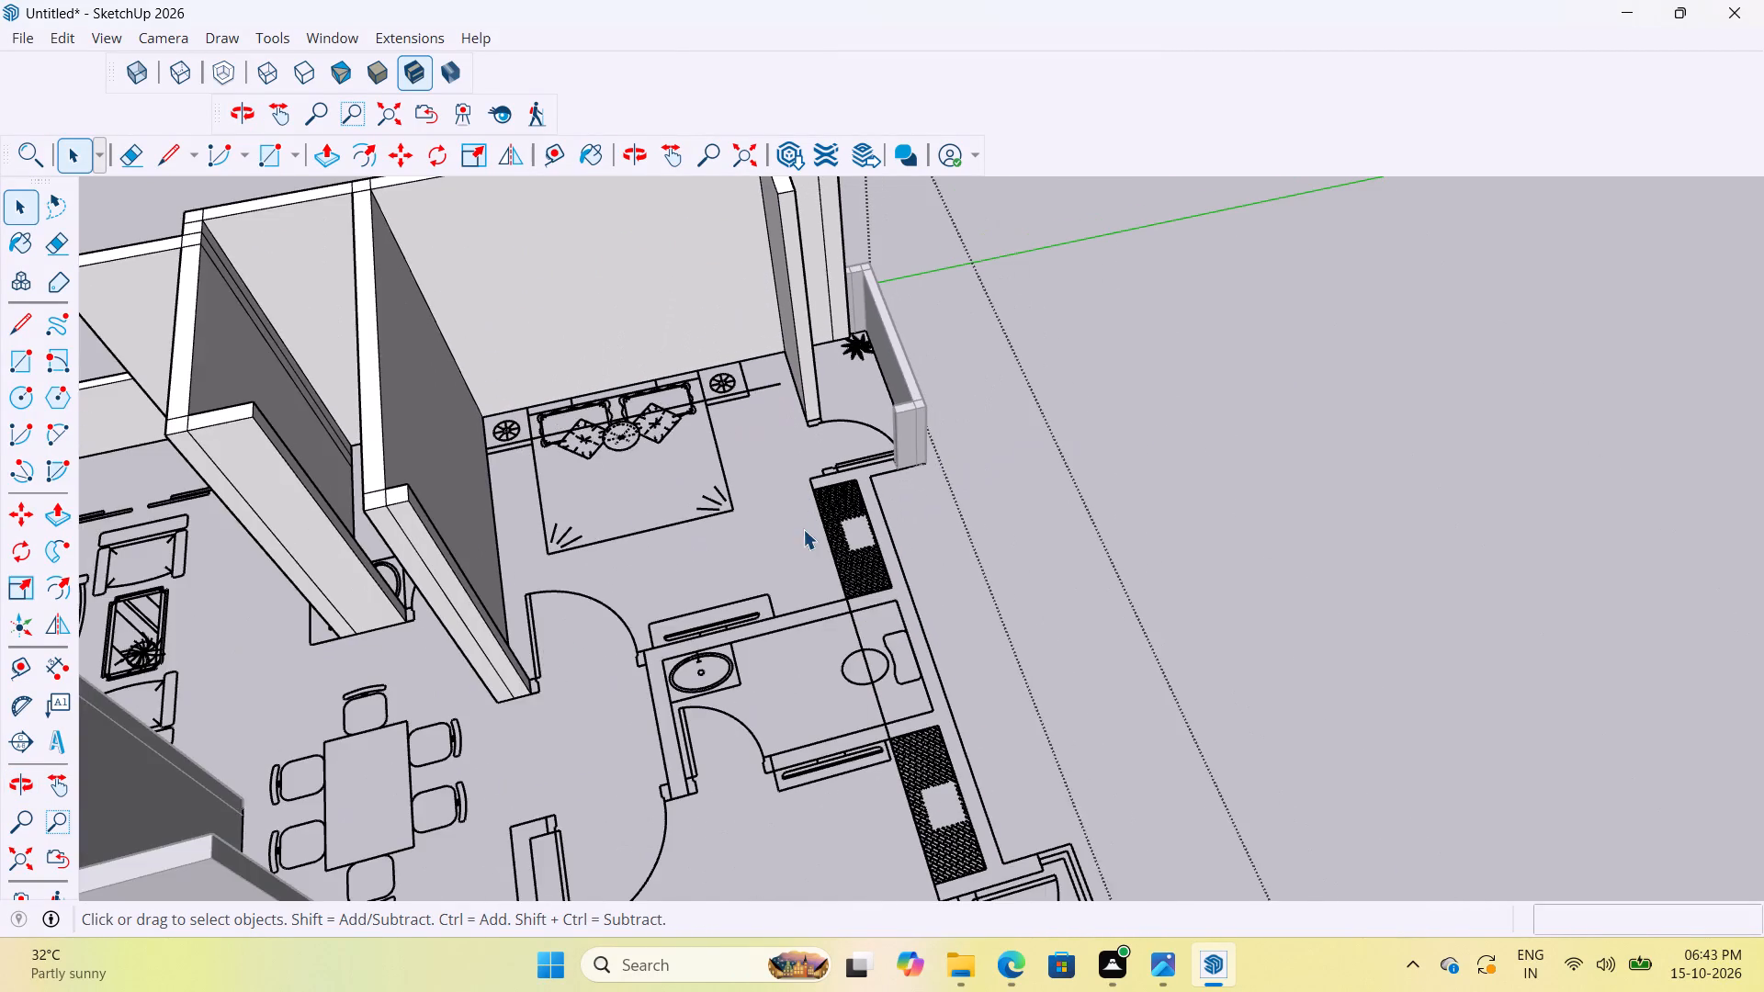
scroll(776, 507, "down", 6)
scroll(858, 831, "up", 7)
left_click(894, 797)
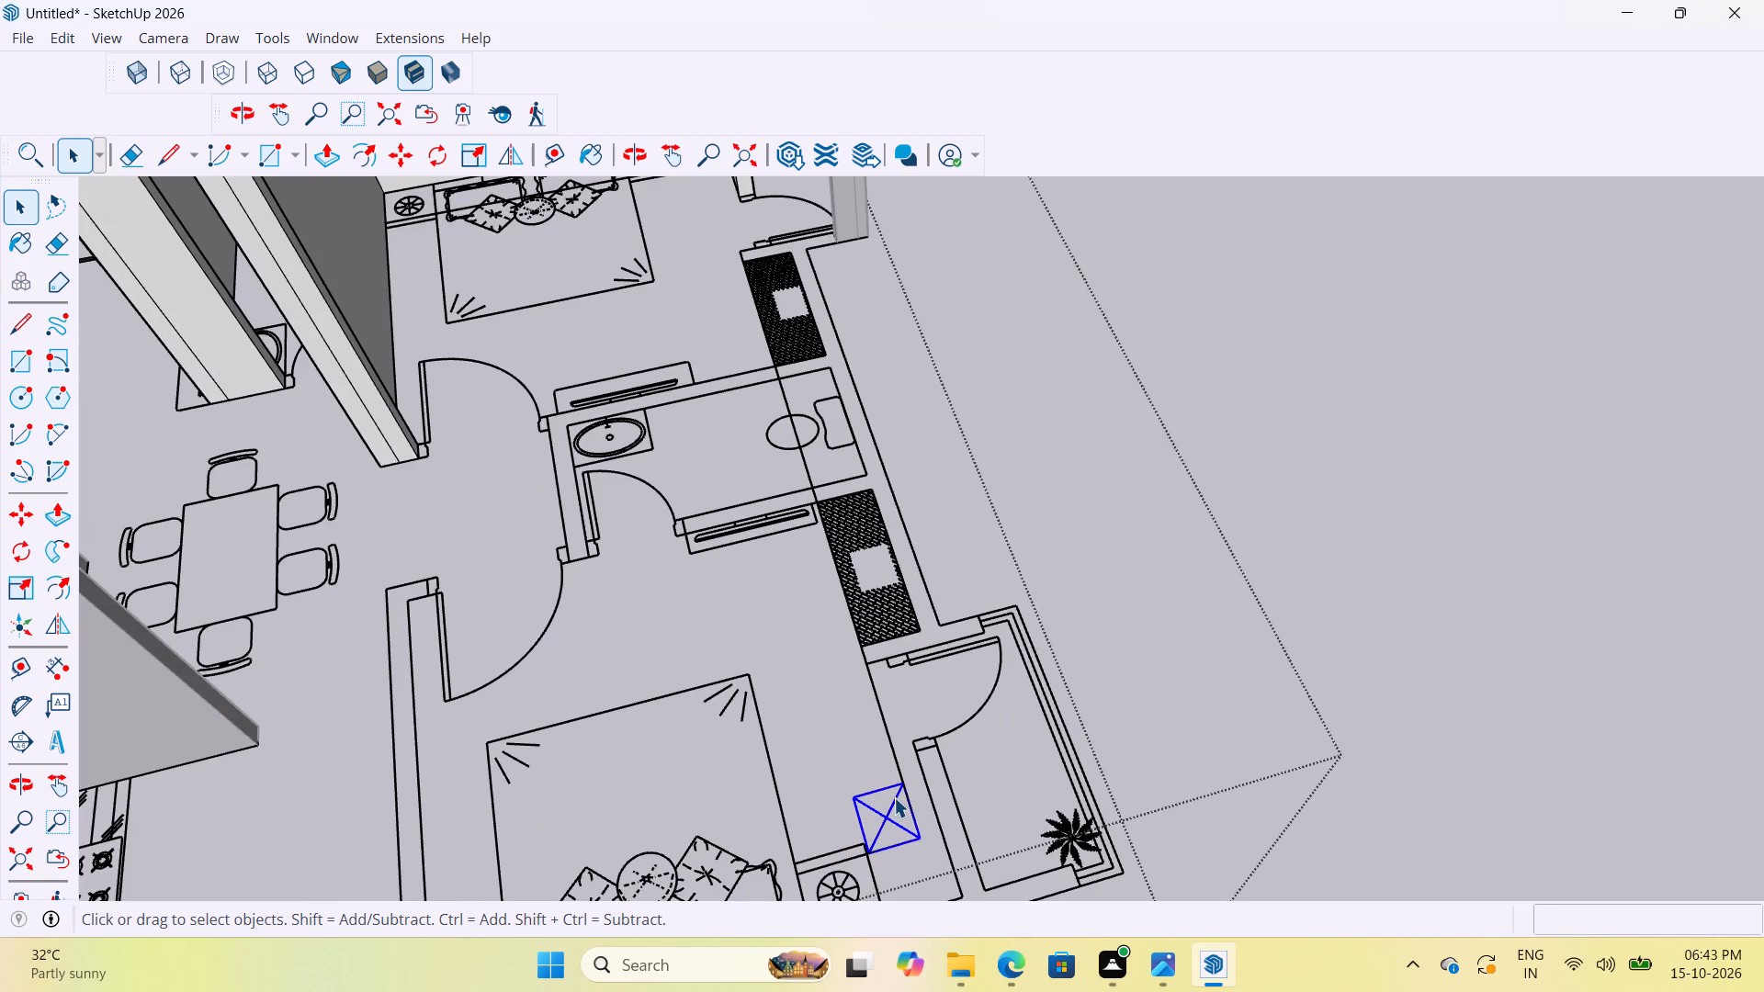
key("Delete")
scroll(892, 797, "down", 7)
scroll(872, 644, "up", 5)
scroll(789, 505, "down", 2)
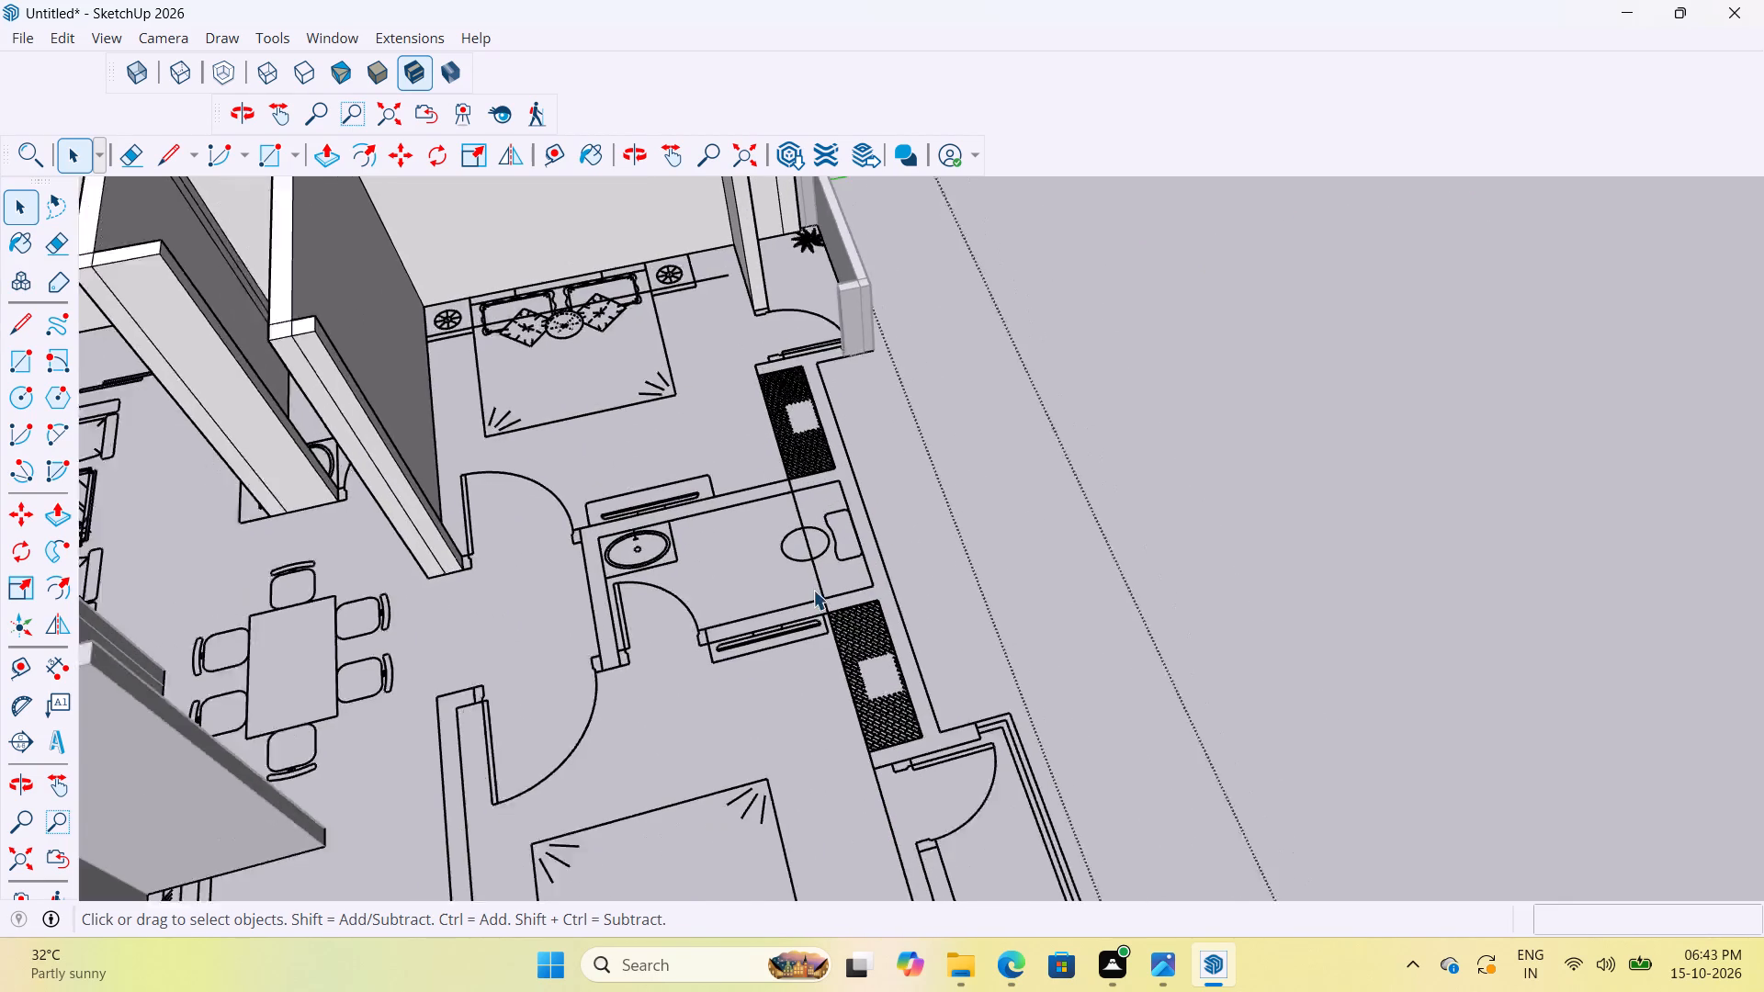
scroll(813, 590, "down", 6)
scroll(884, 761, "up", 2)
left_click(1145, 495)
scroll(820, 397, "up", 10)
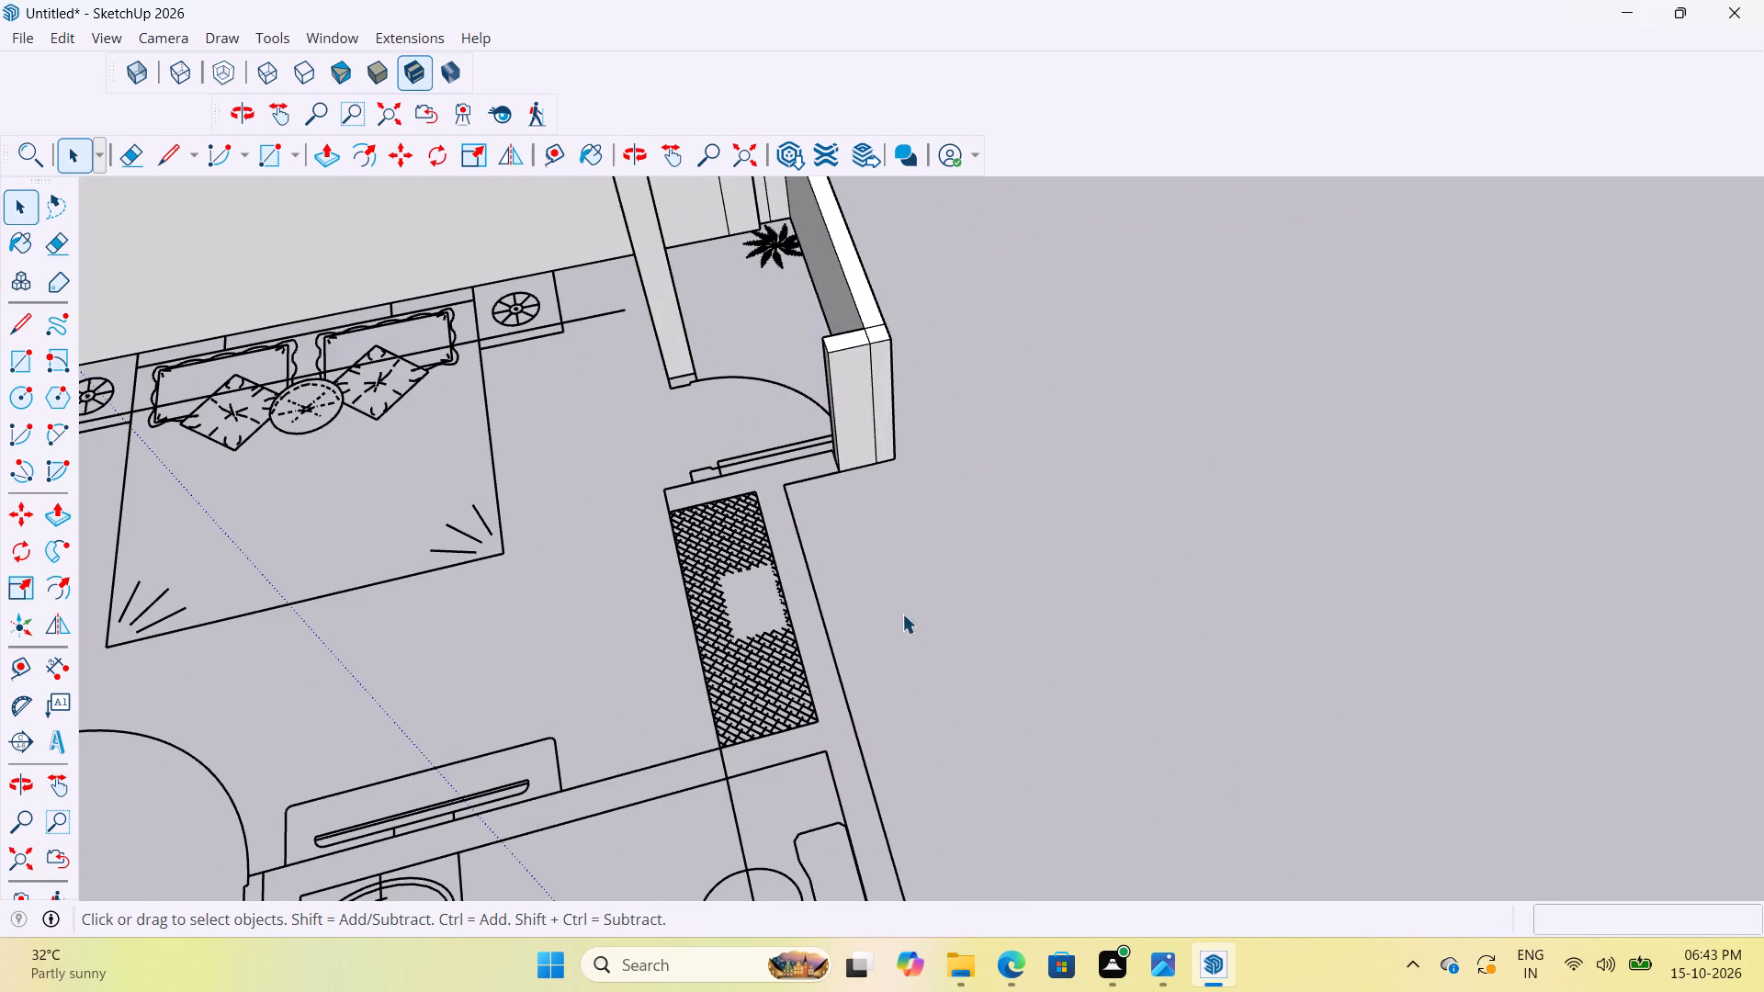
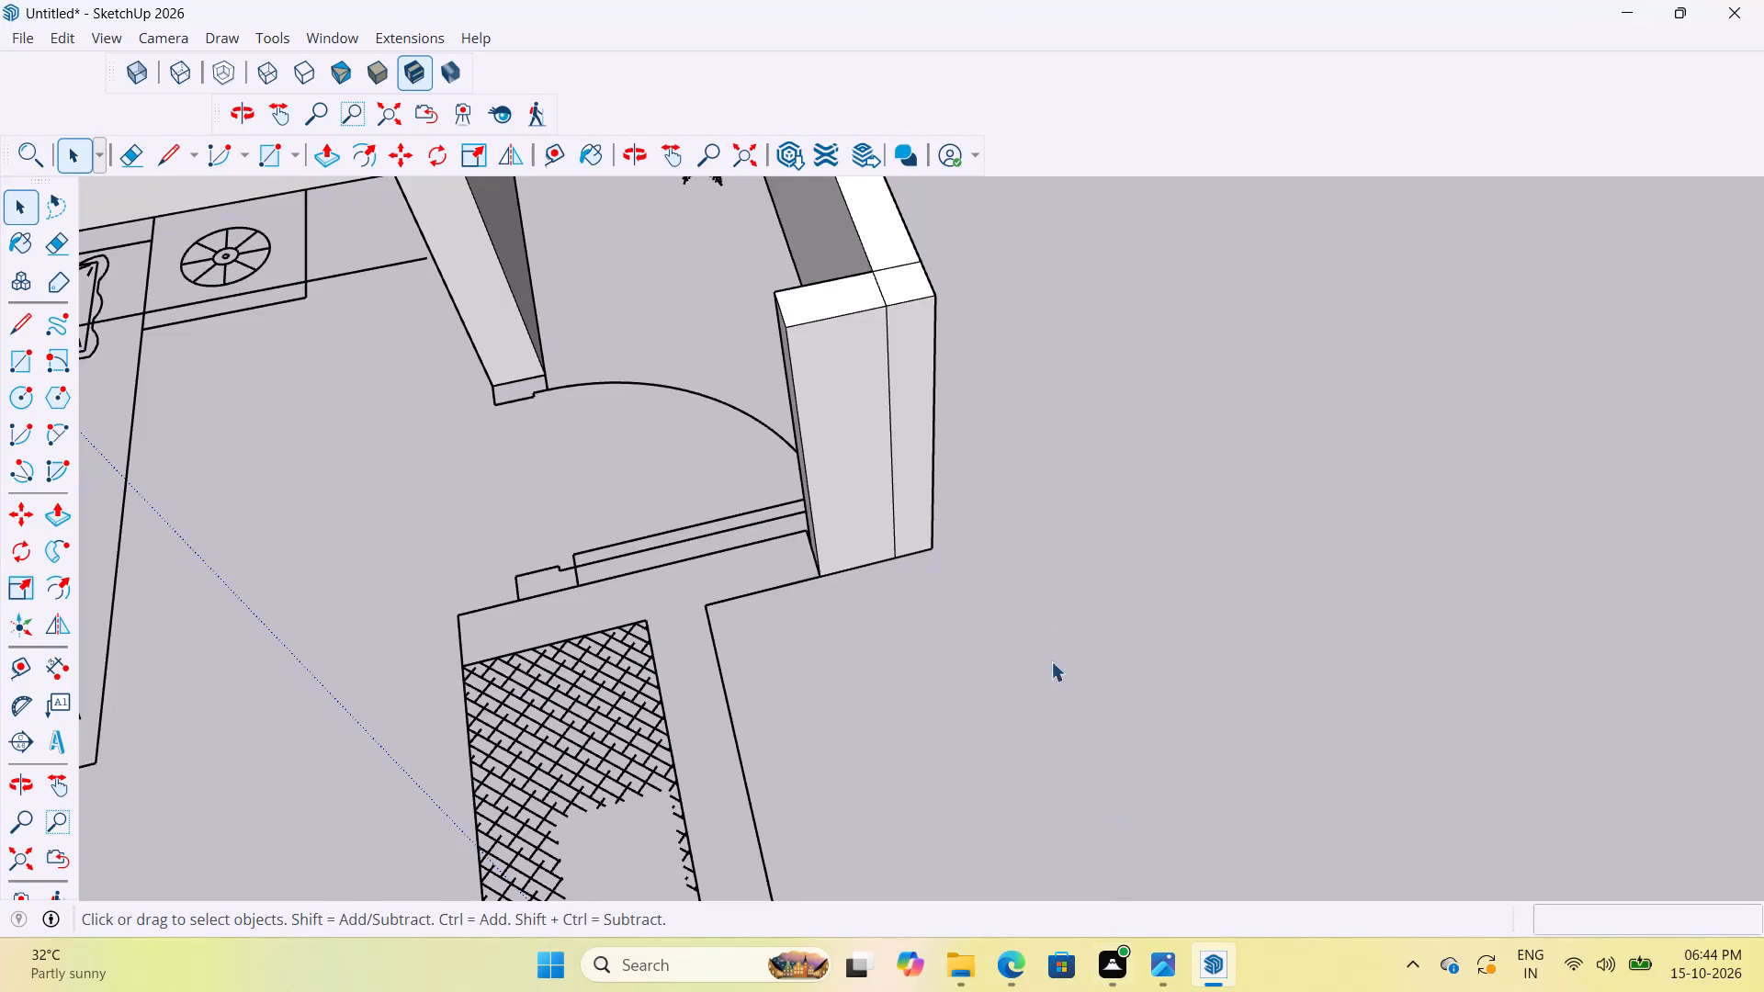
Draw a small rectangle across the bedroom wall outline, starting at its corner against the balcony parapet's end.
scroll(753, 365, "up", 4)
middle_click_drag(808, 470, 1041, 412)
scroll(1058, 446, "down", 5)
scroll(749, 631, "down", 6)
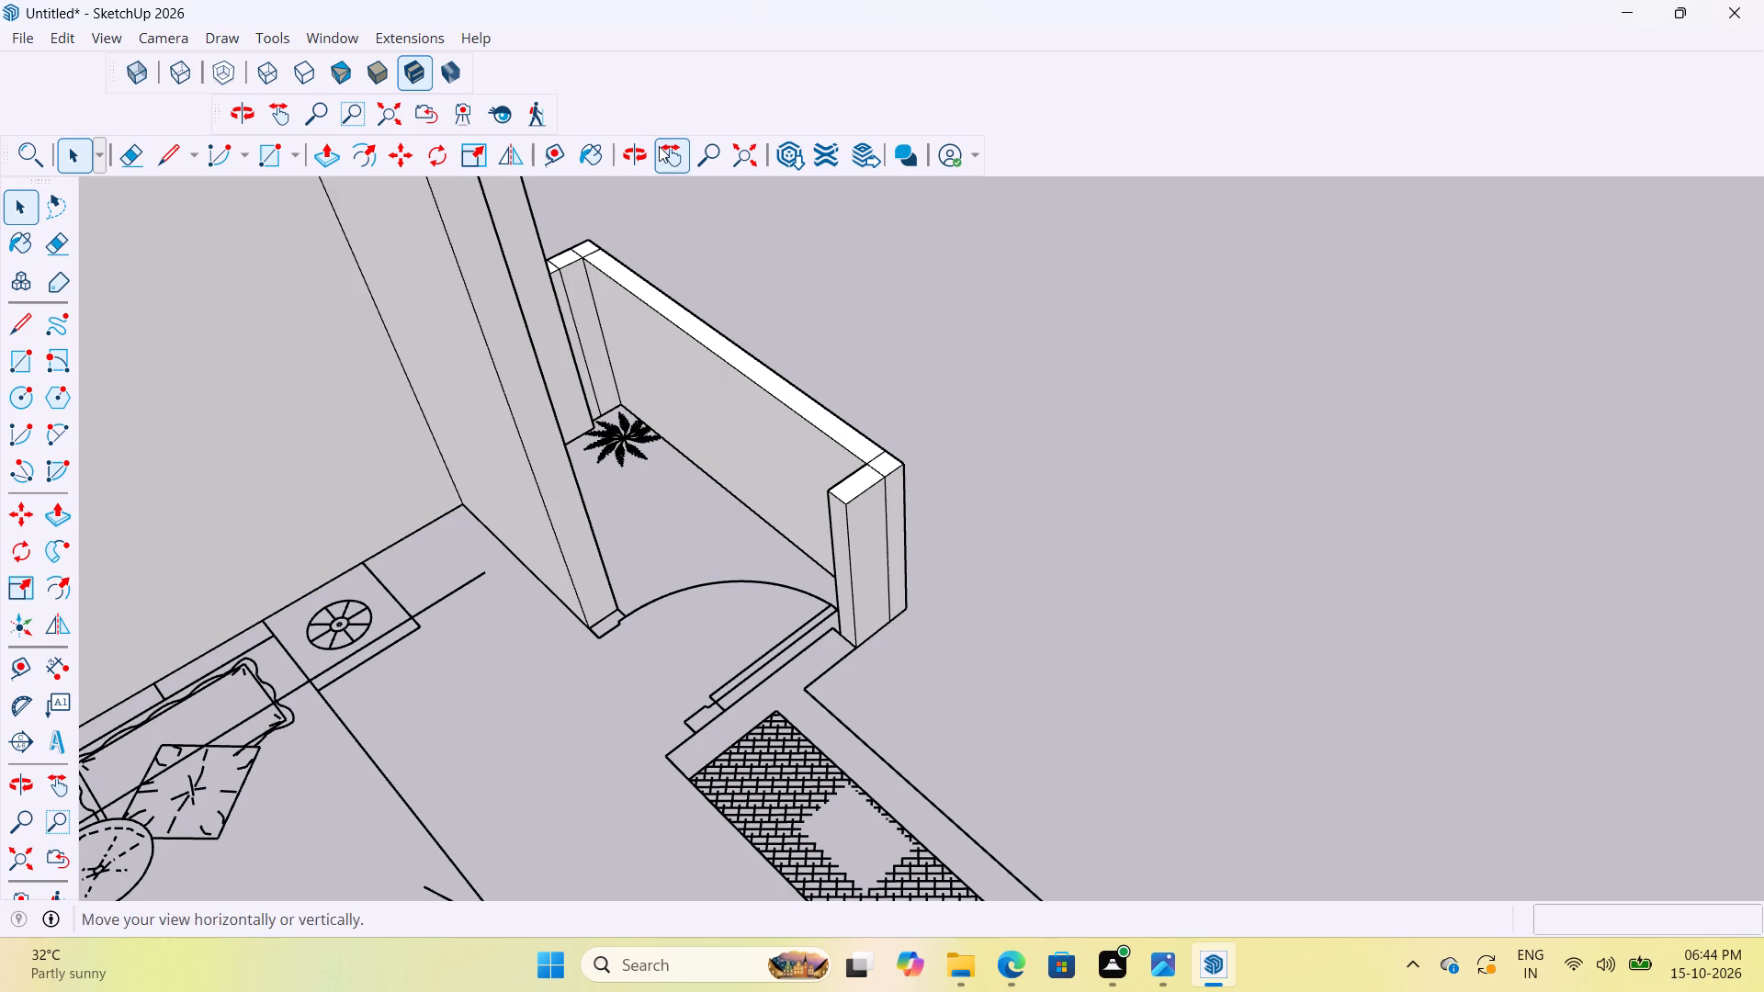
scroll(788, 685, "up", 12)
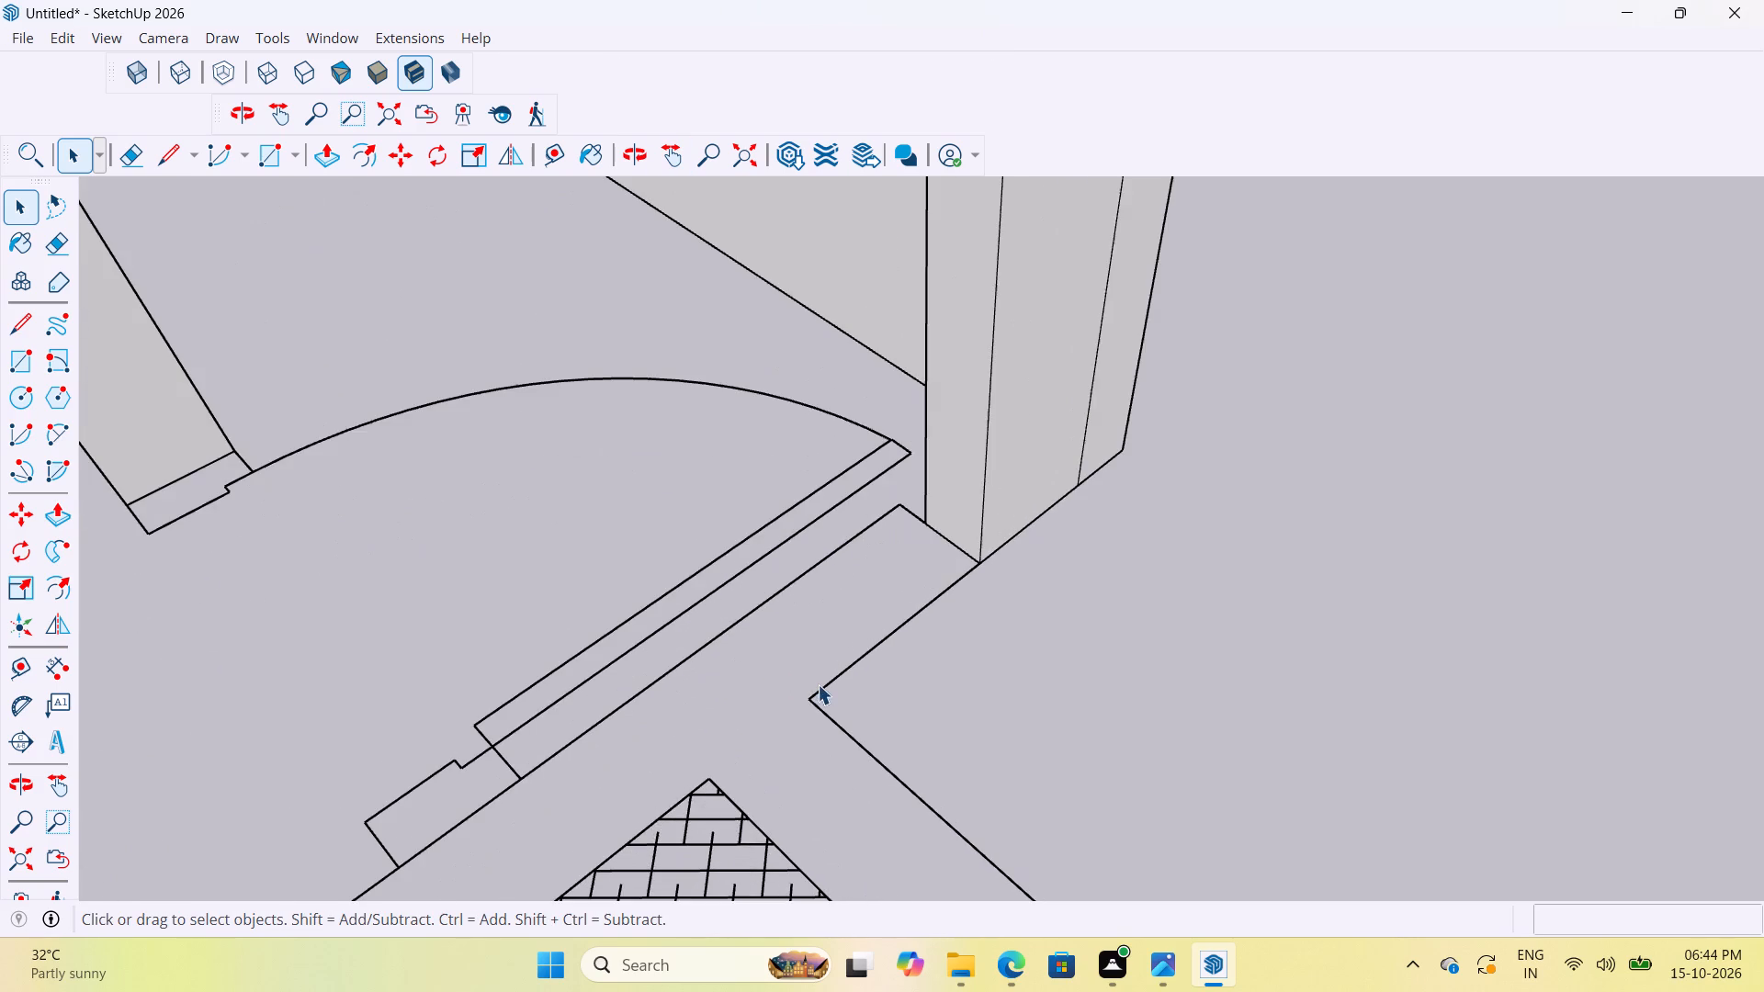
scroll(883, 588, "up", 5)
middle_click_drag(899, 580, 1116, 569)
scroll(1042, 559, "down", 1)
scroll(961, 571, "down", 8)
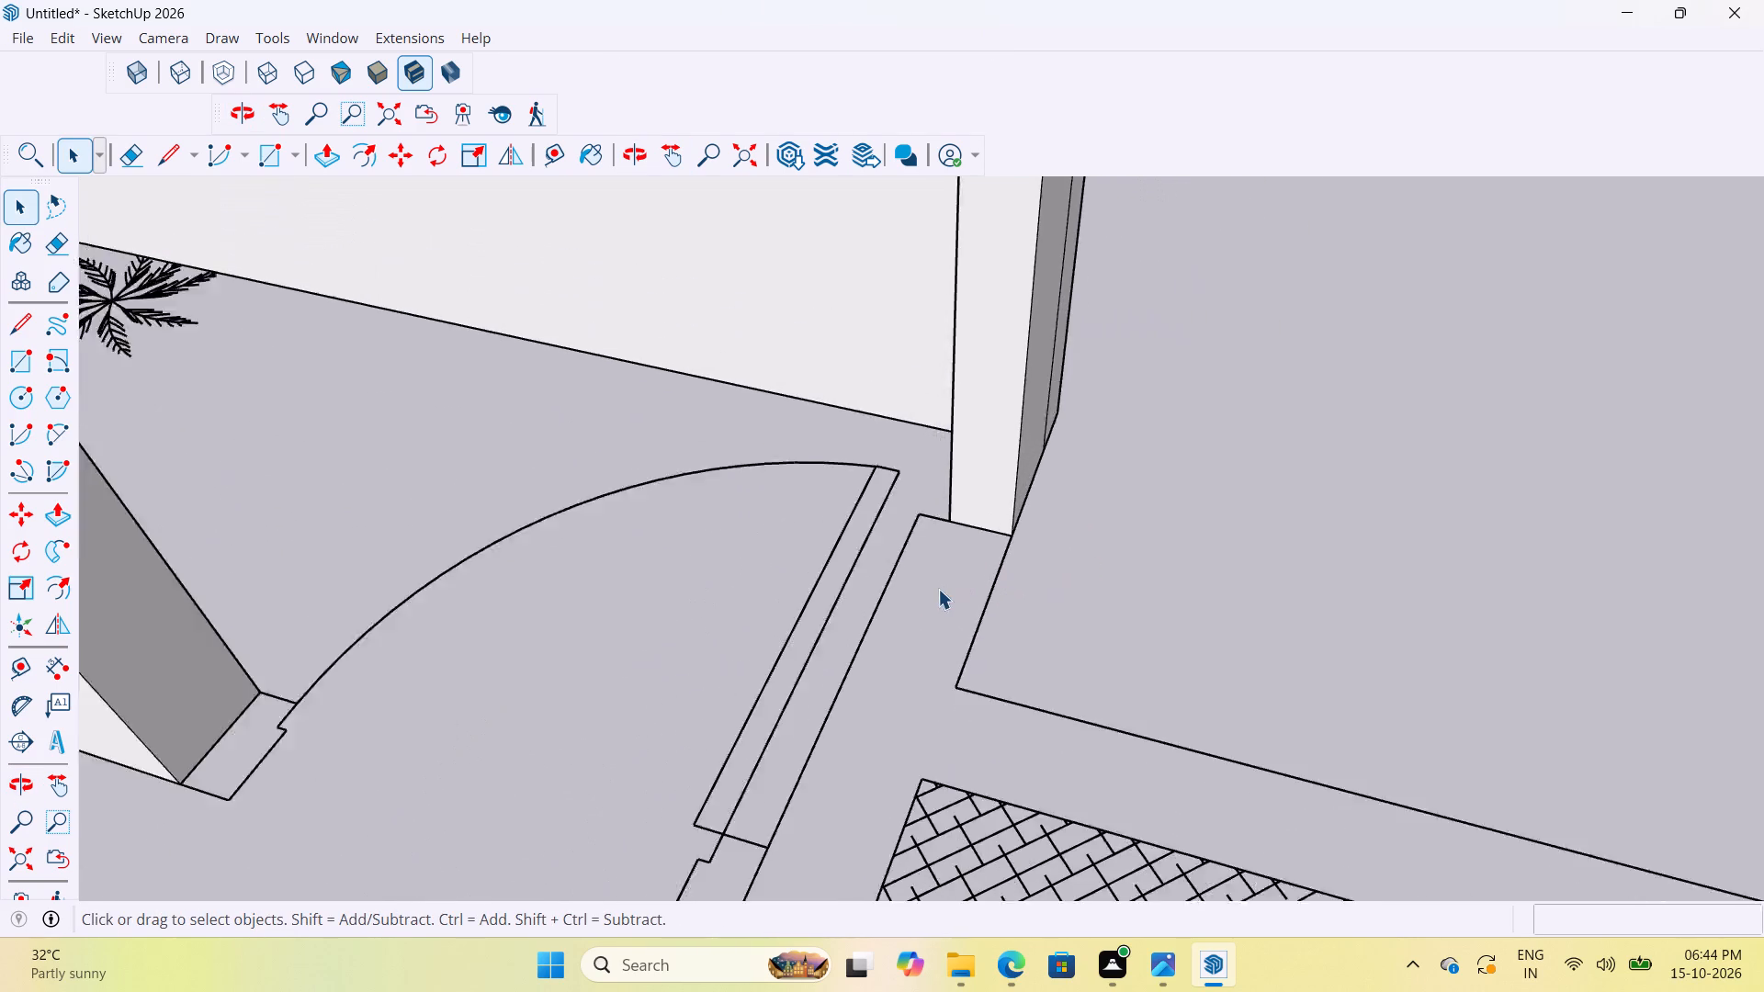
scroll(938, 589, "down", 9)
middle_click_drag(886, 642, 1044, 709)
scroll(1009, 601, "up", 12)
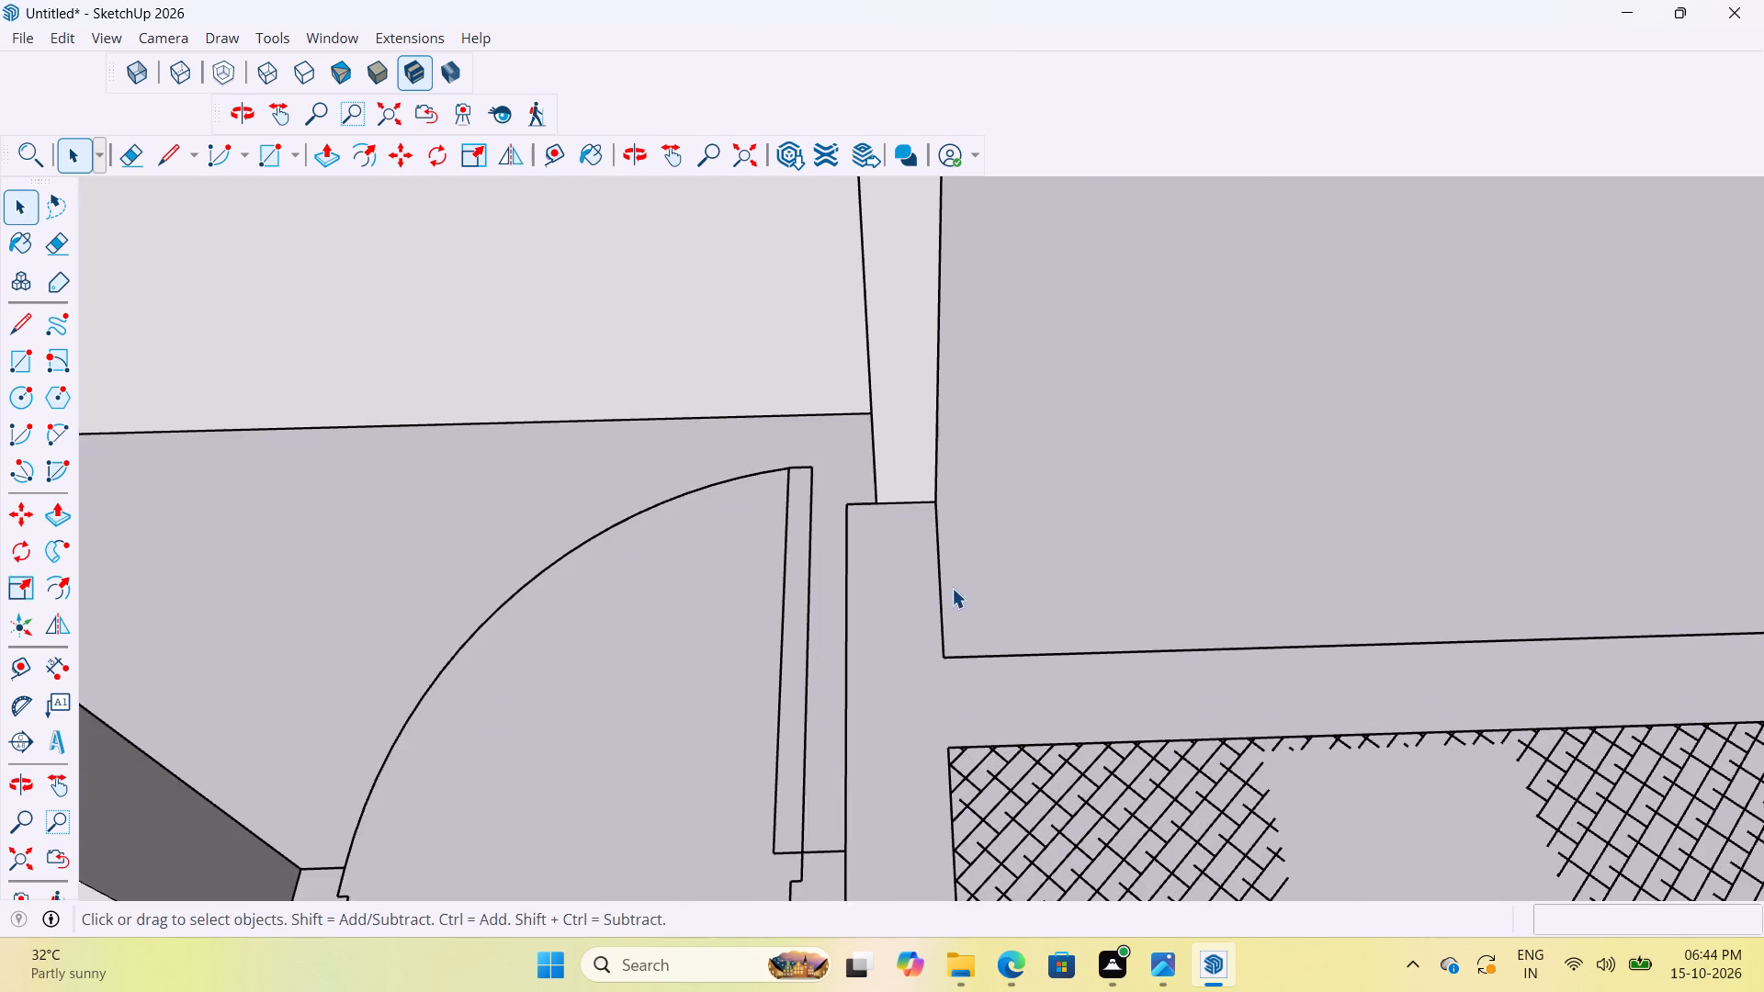
key("r")
scroll(922, 553, "up", 8)
left_click(740, 439)
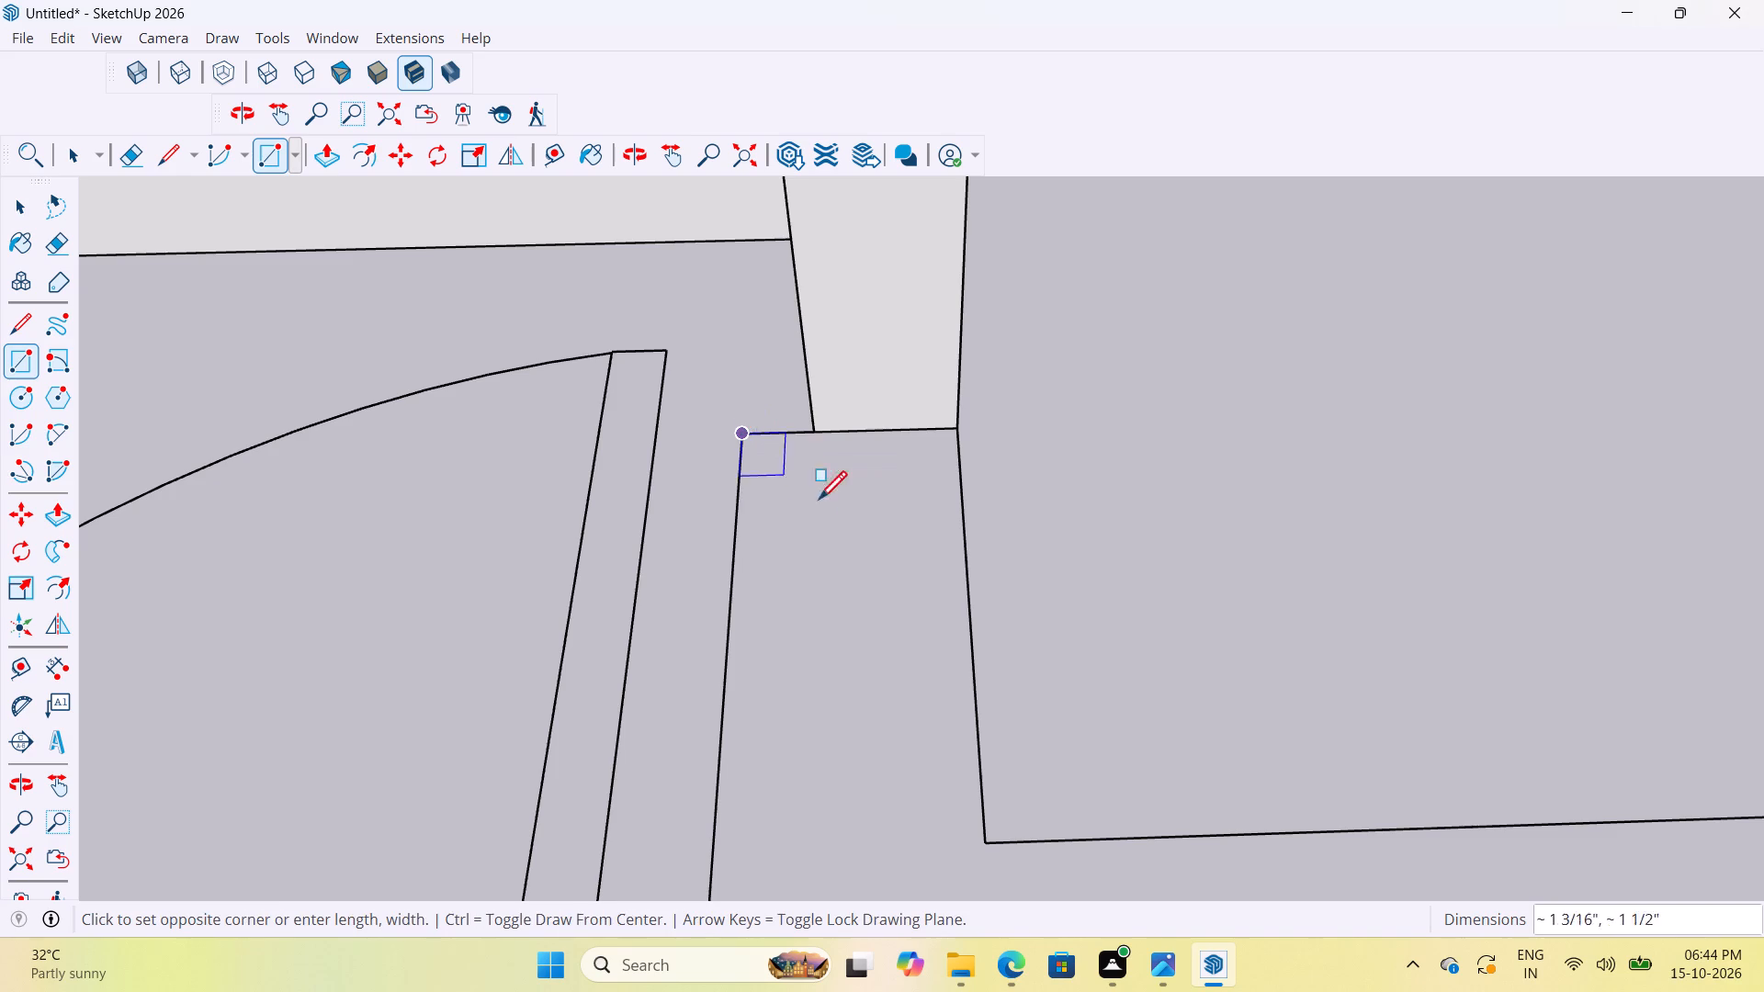
left_click(964, 588)
key("space")
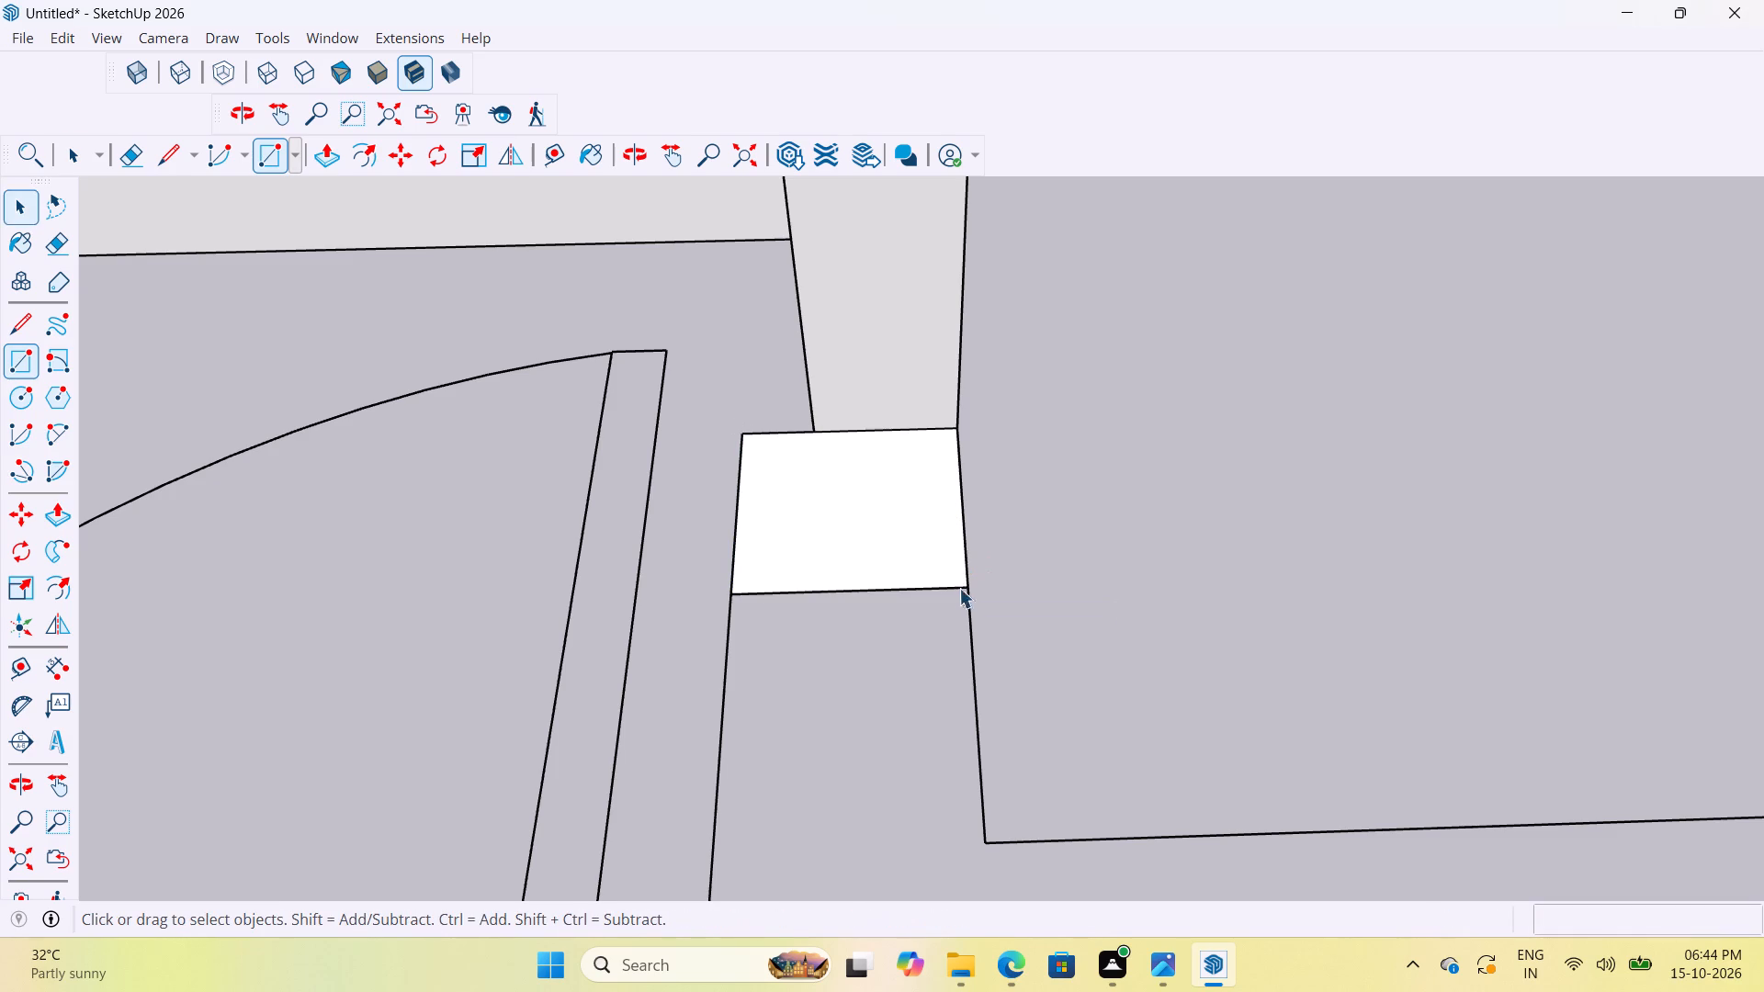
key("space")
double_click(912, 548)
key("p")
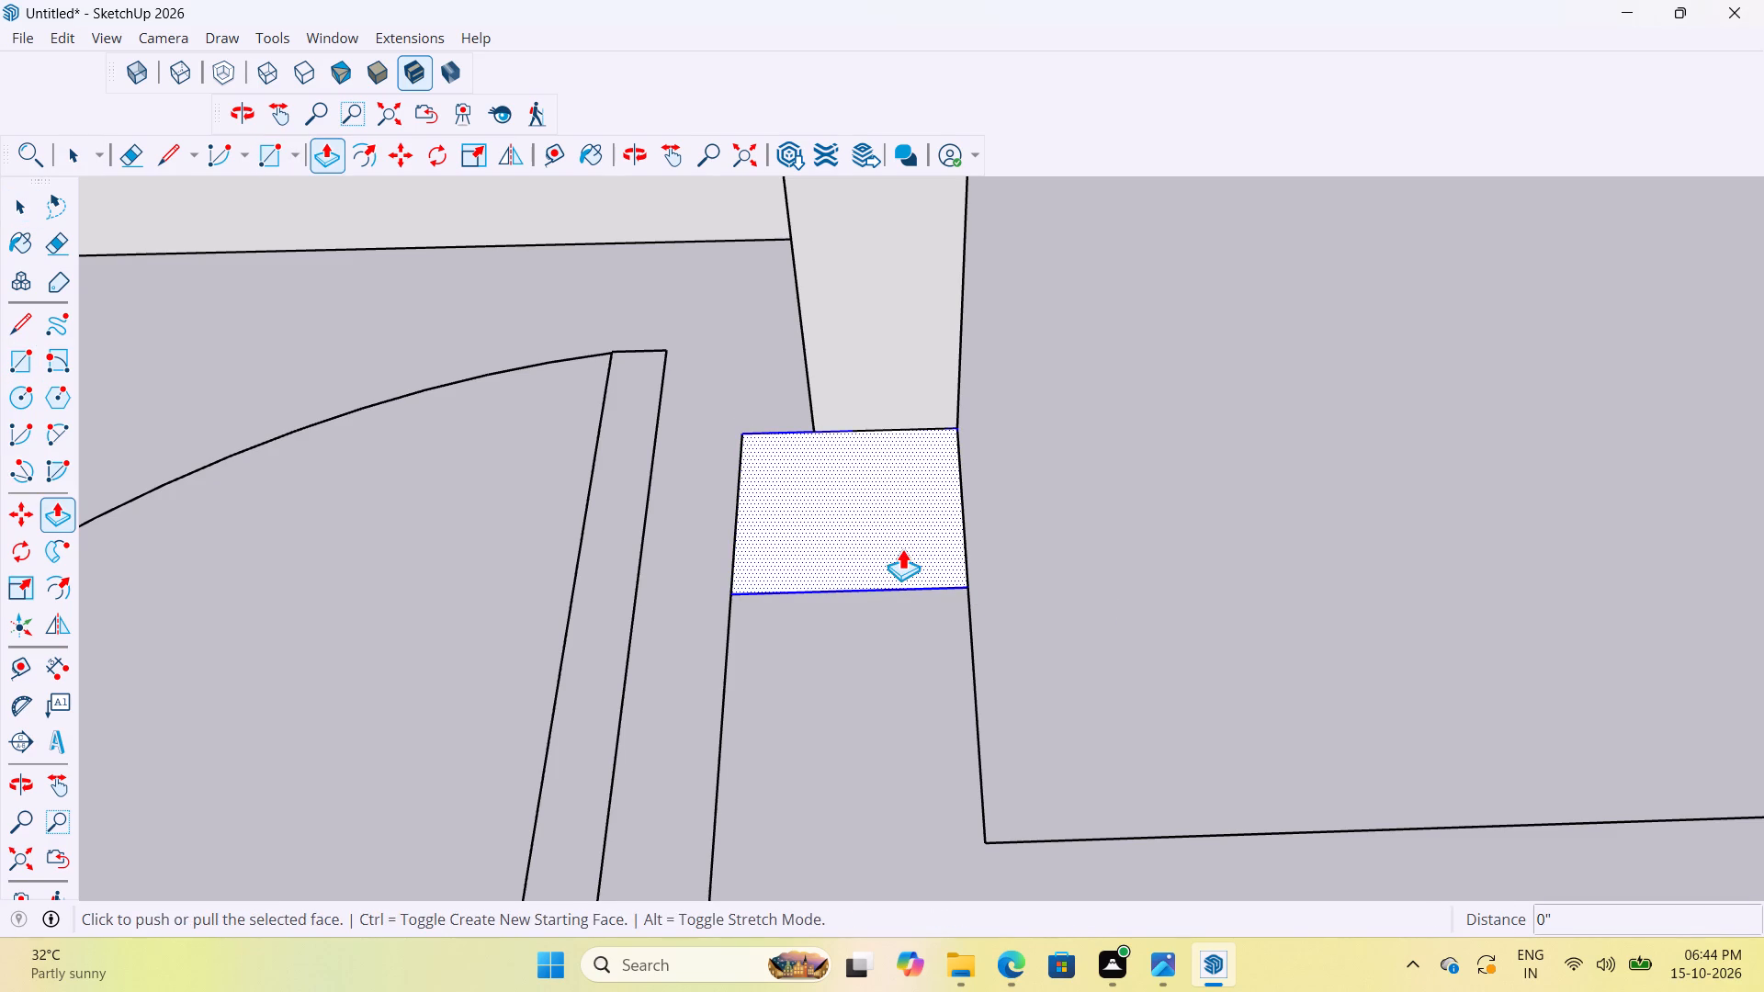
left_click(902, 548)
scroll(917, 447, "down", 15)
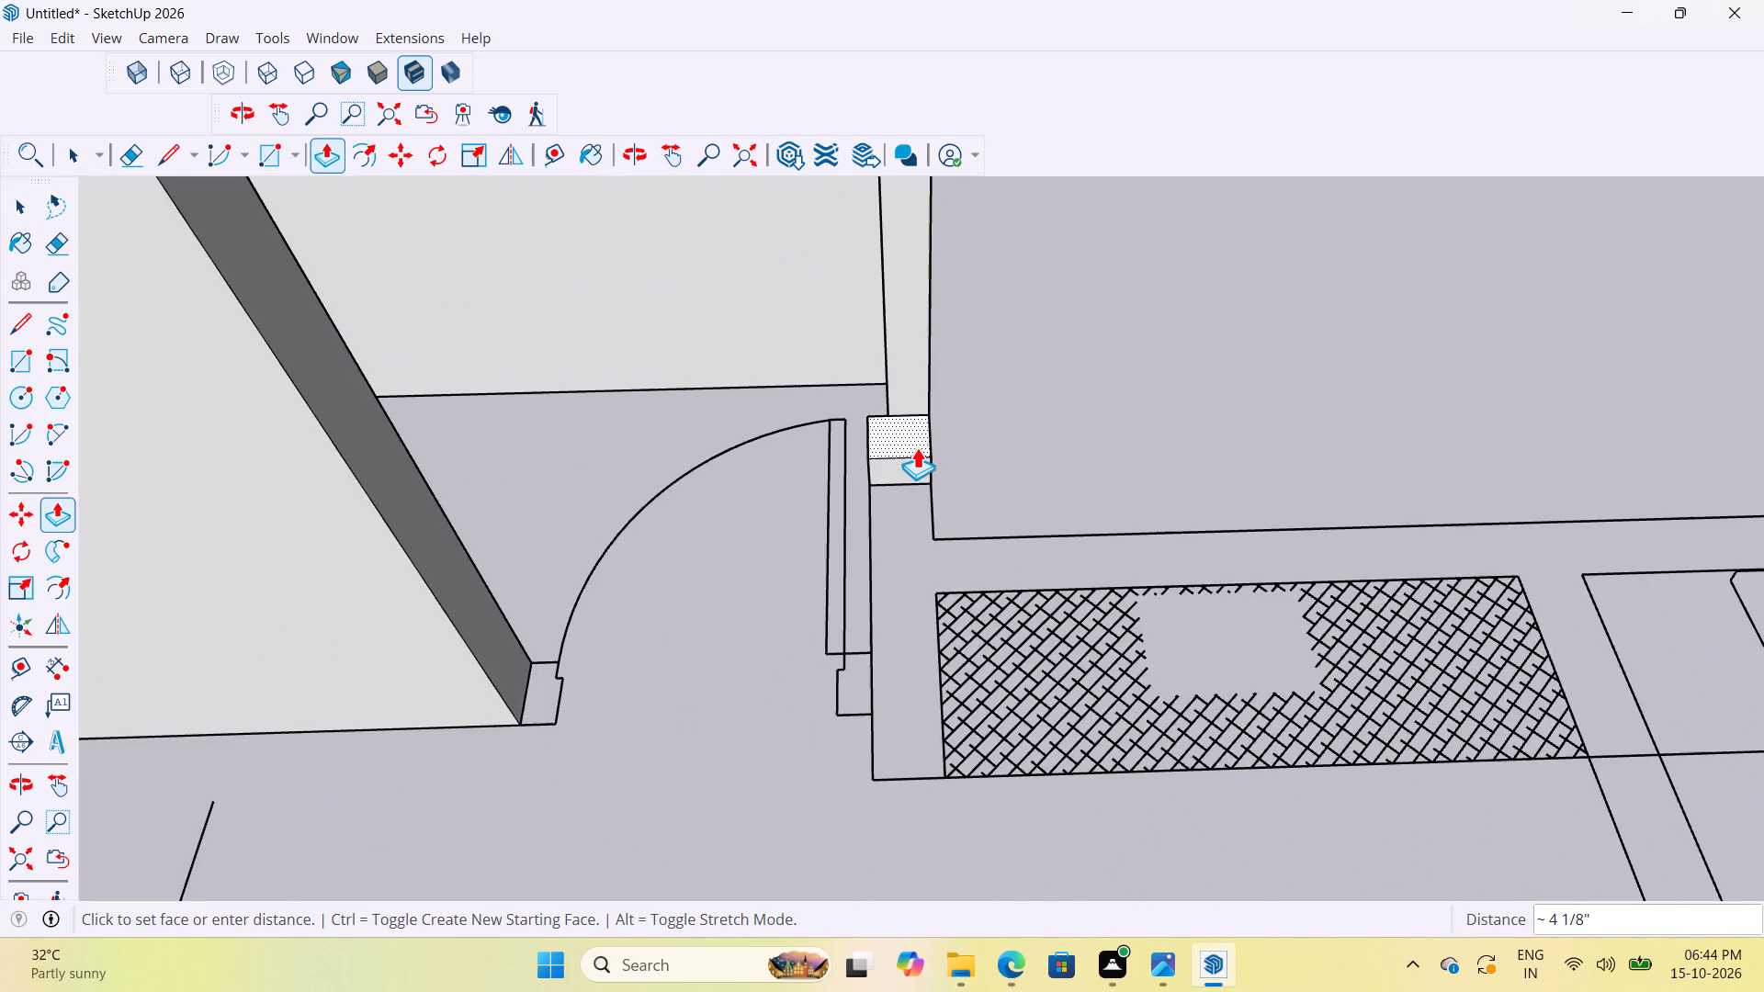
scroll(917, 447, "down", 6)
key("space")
Group the small rectangle's face and edges, and open the group for editing.
scroll(917, 447, "up", 3)
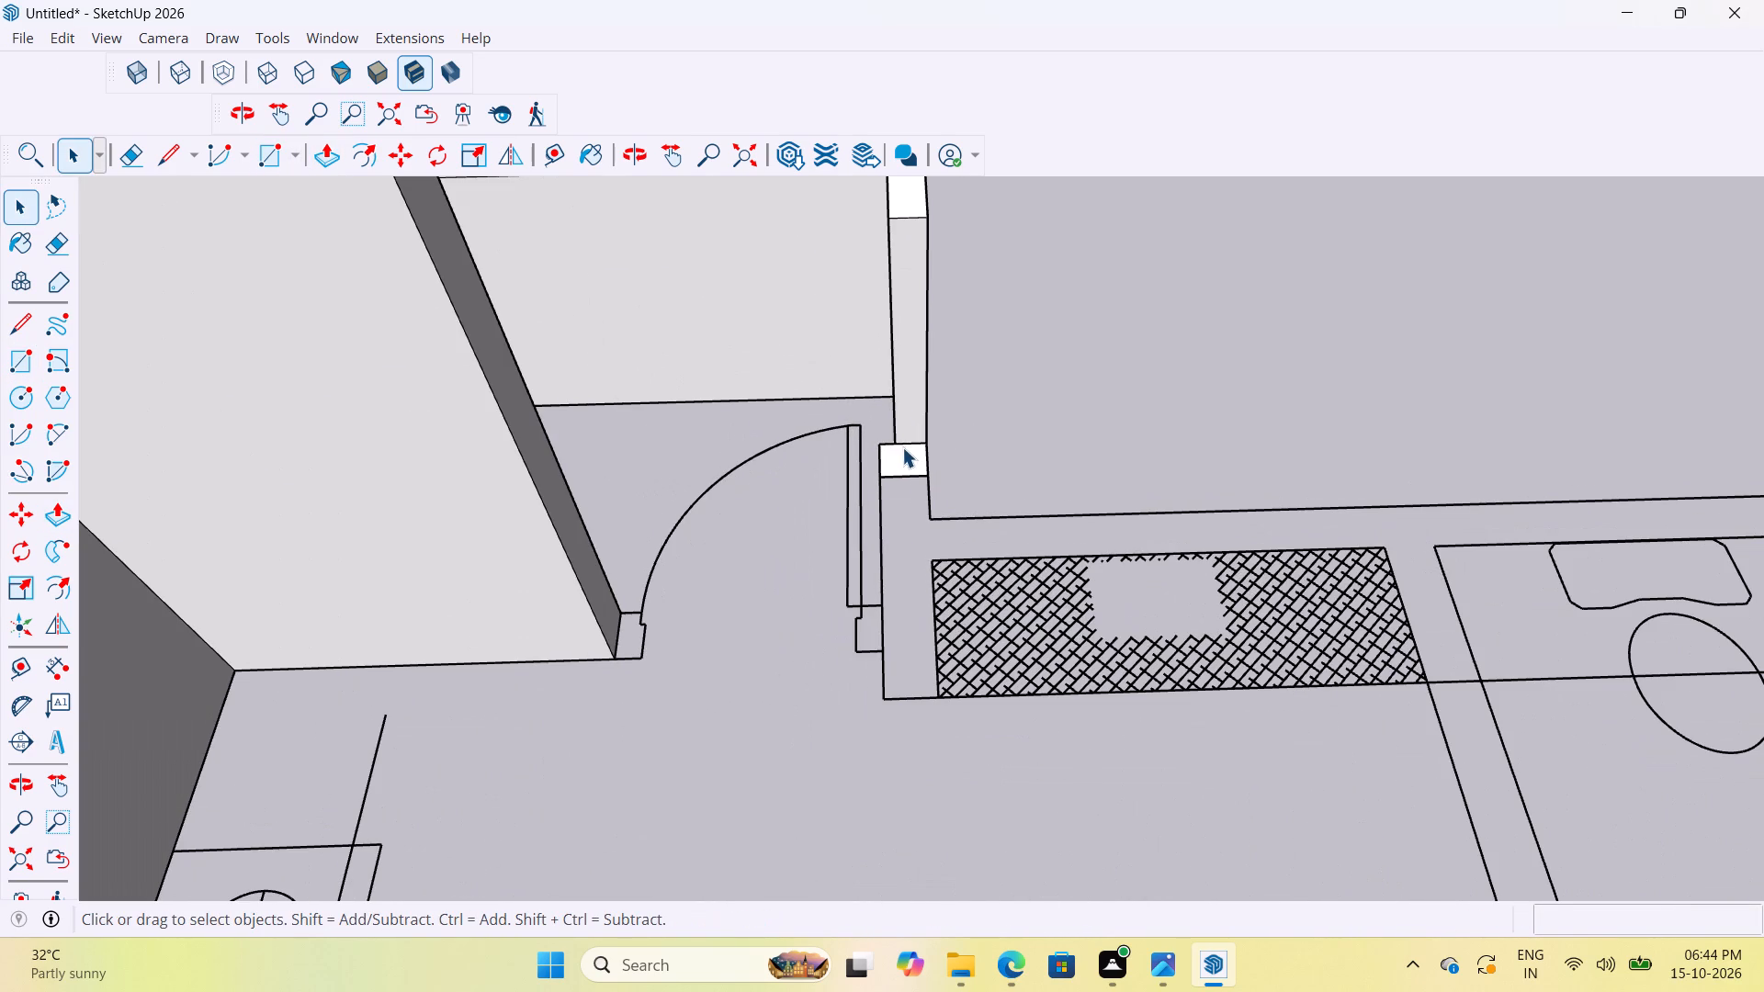
double_click(902, 447)
scroll(910, 447, "up", 5)
double_click(904, 471)
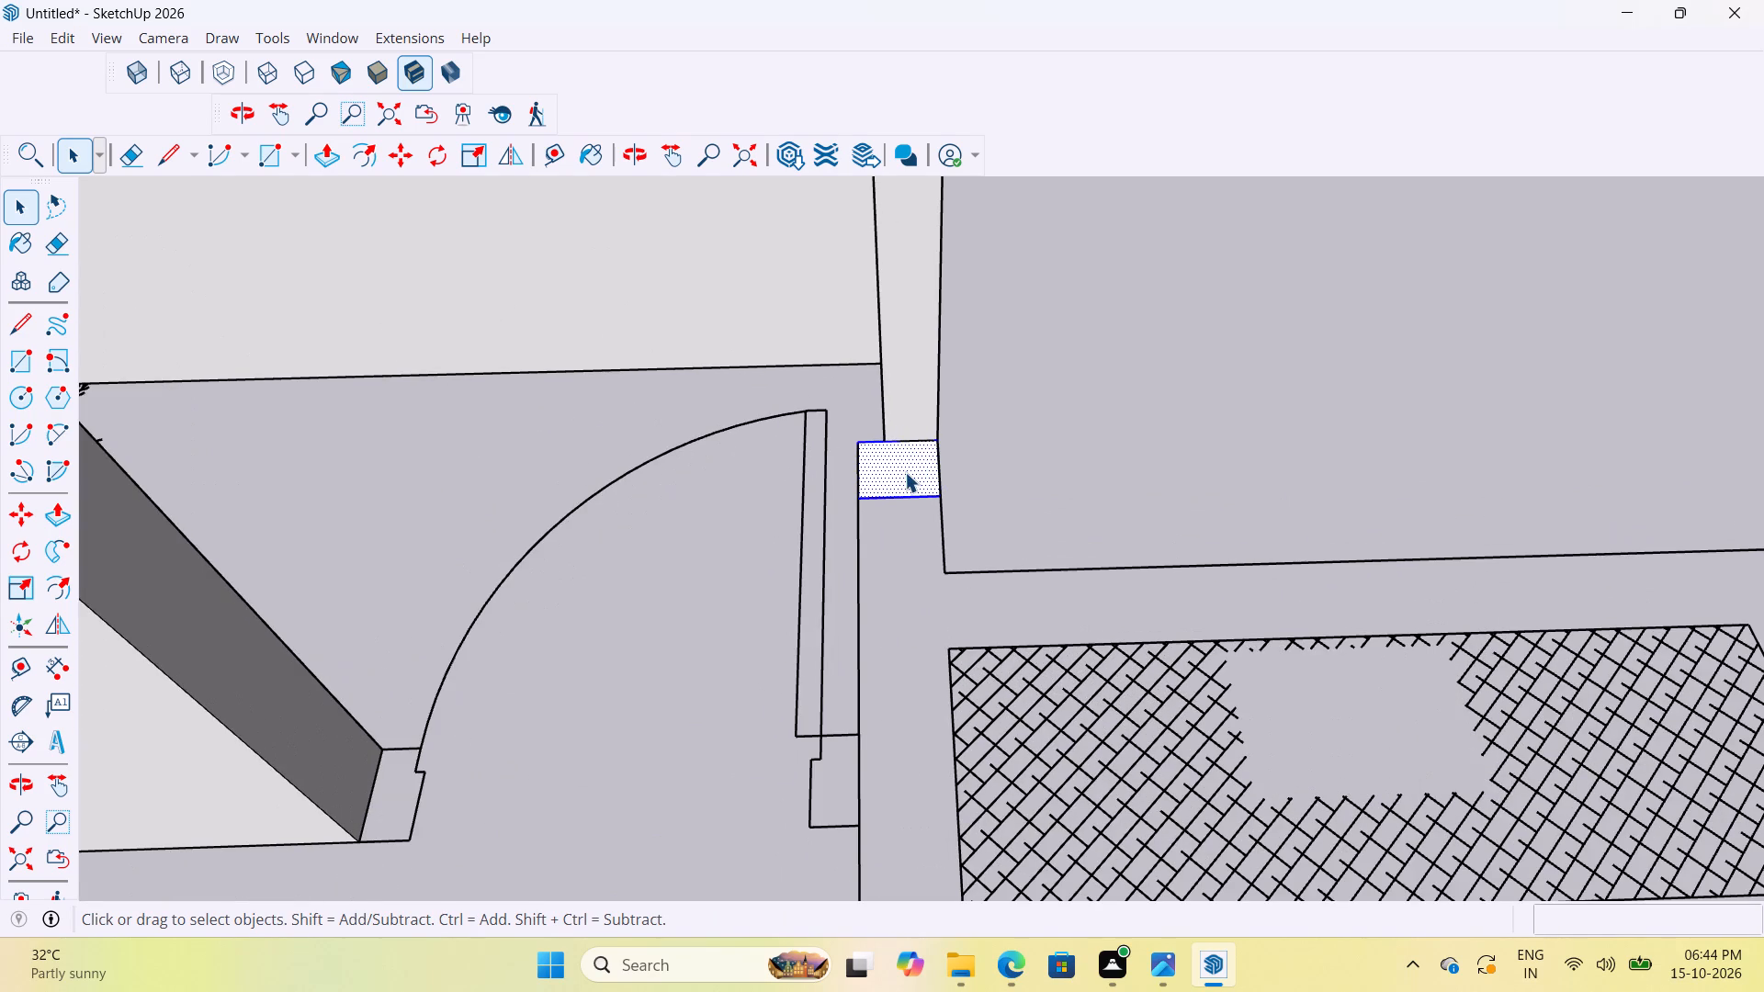
double_click(905, 472)
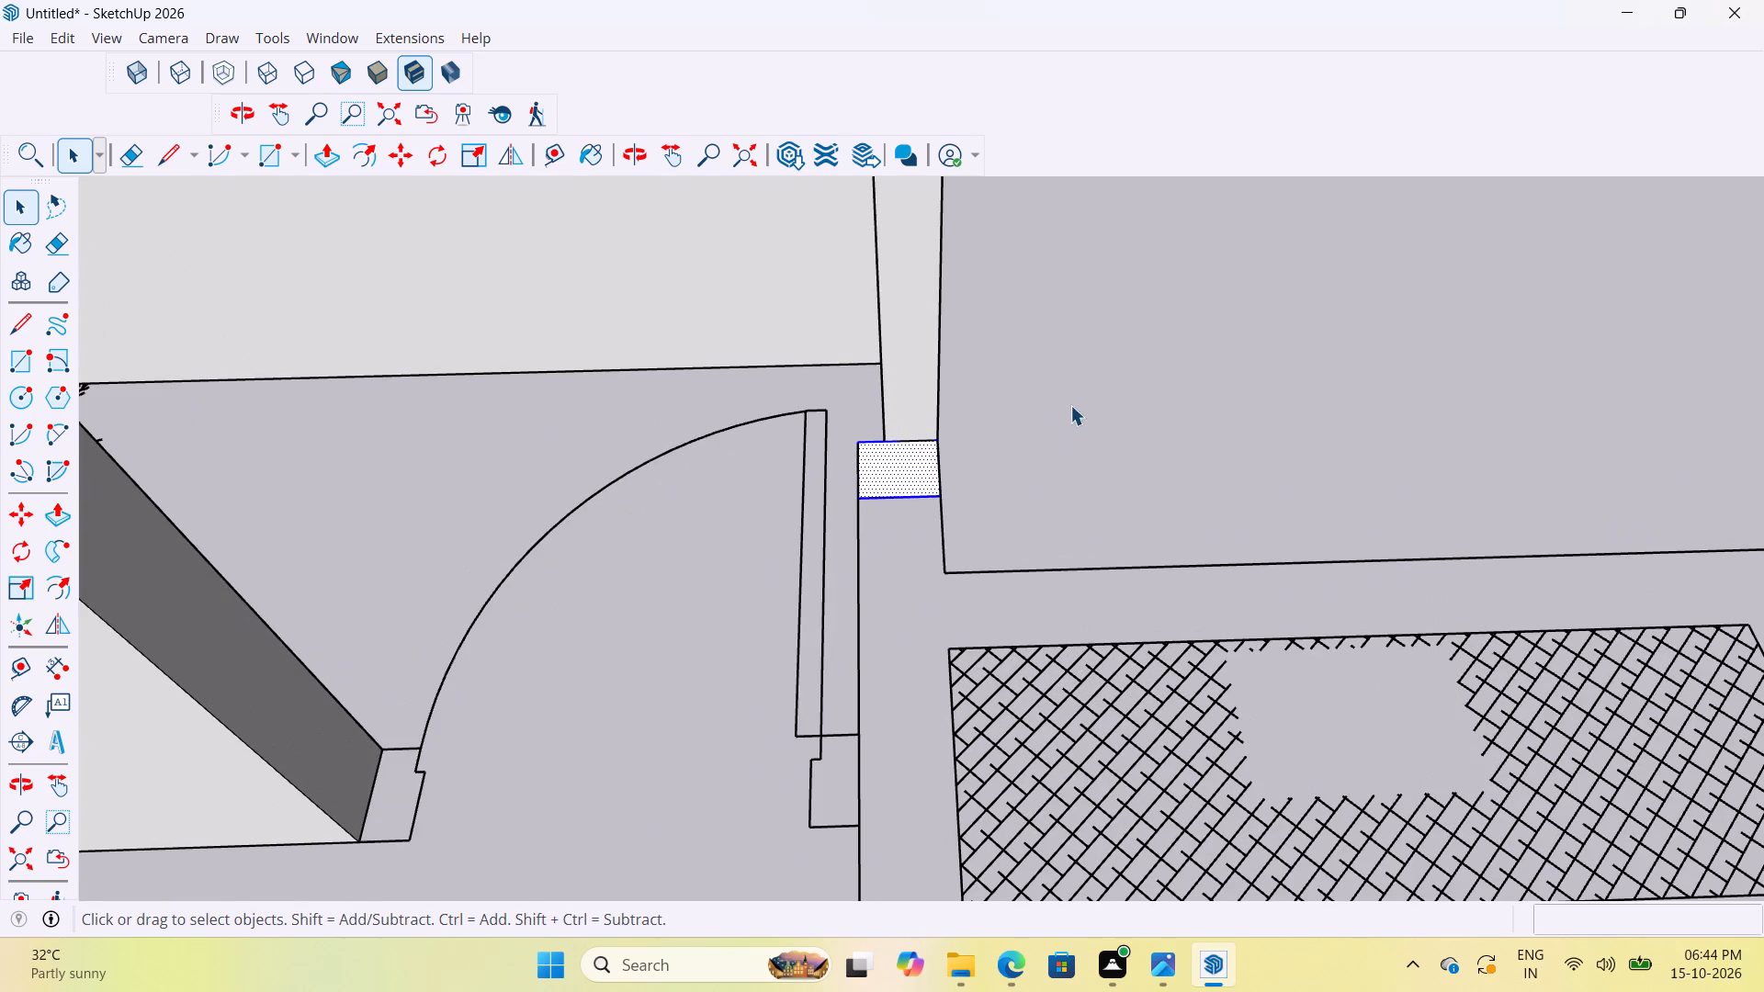
left_click(1070, 403)
left_click(899, 457)
double_click(899, 457)
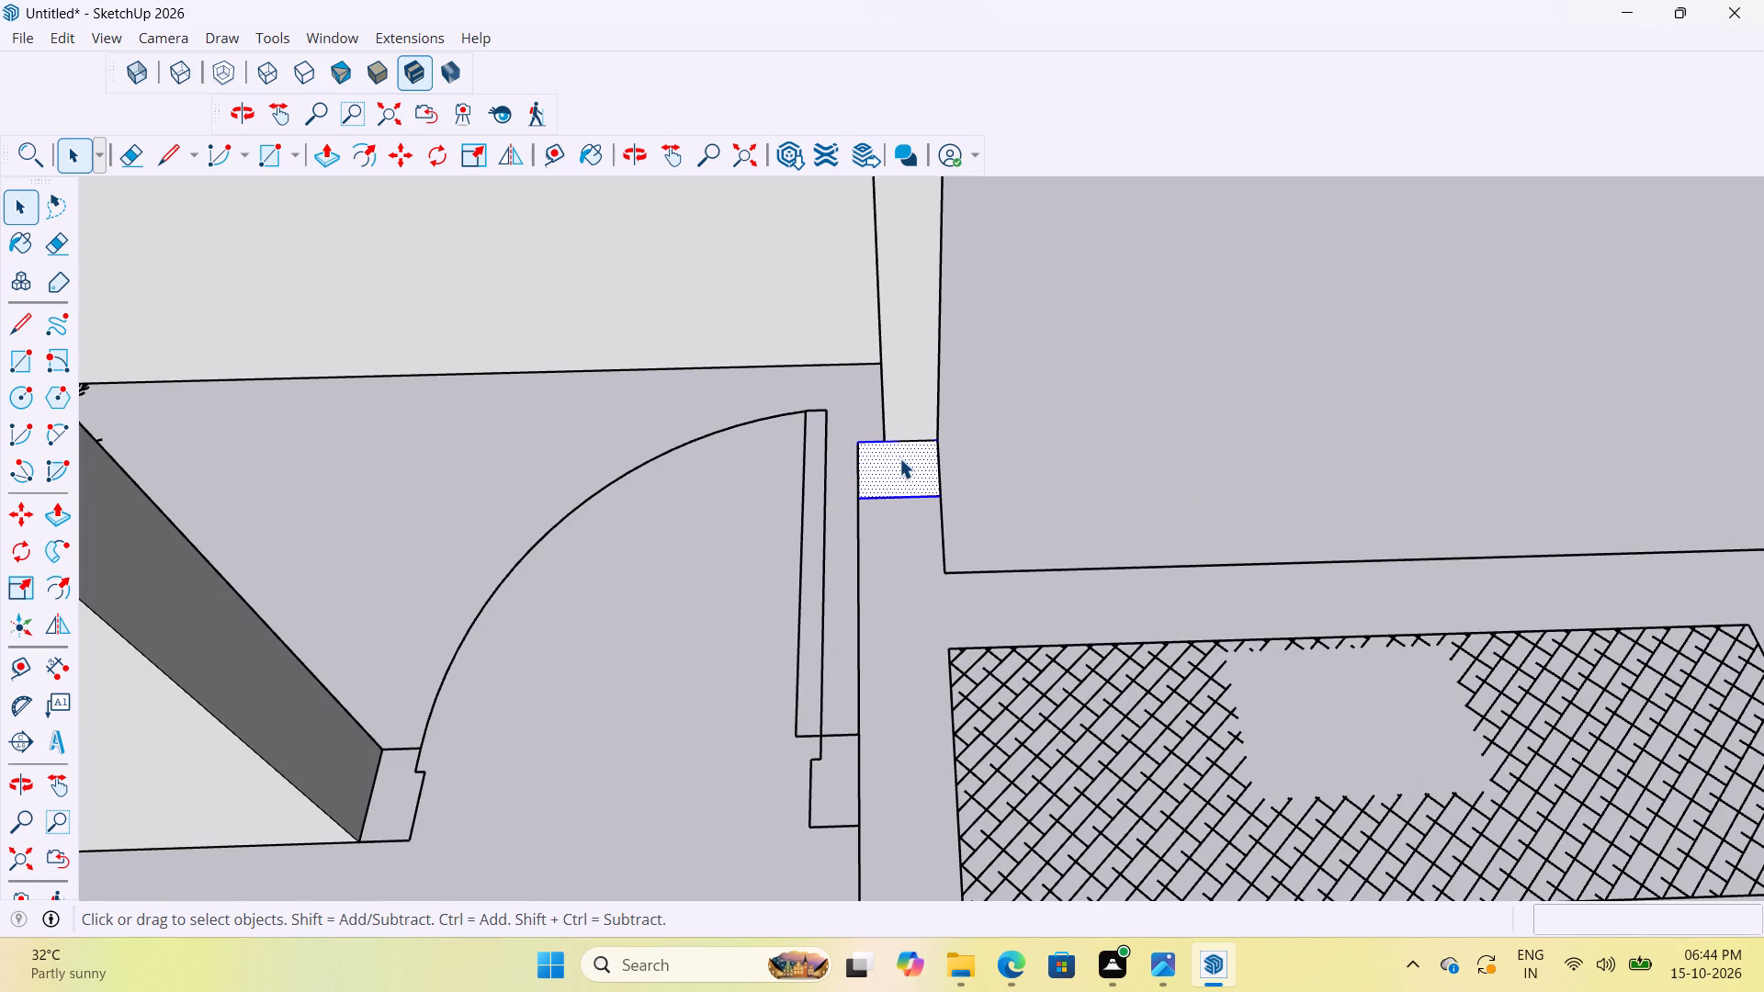
right_click(899, 458)
left_click(1002, 682)
double_click(897, 460)
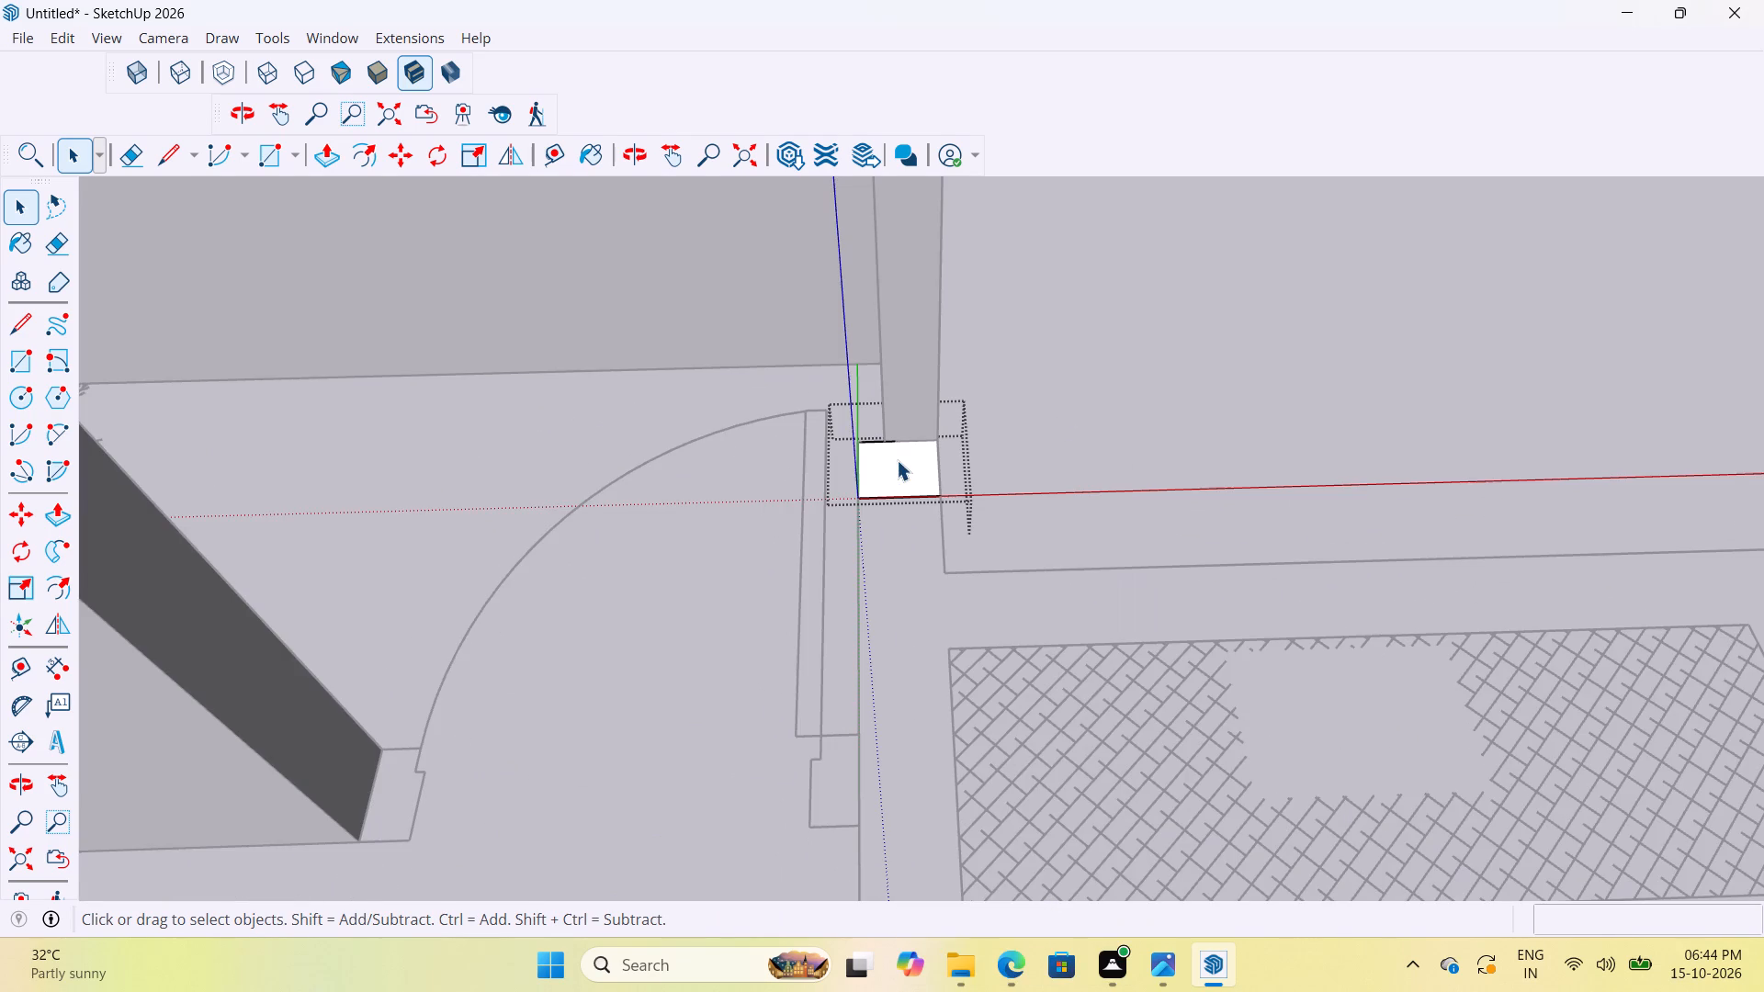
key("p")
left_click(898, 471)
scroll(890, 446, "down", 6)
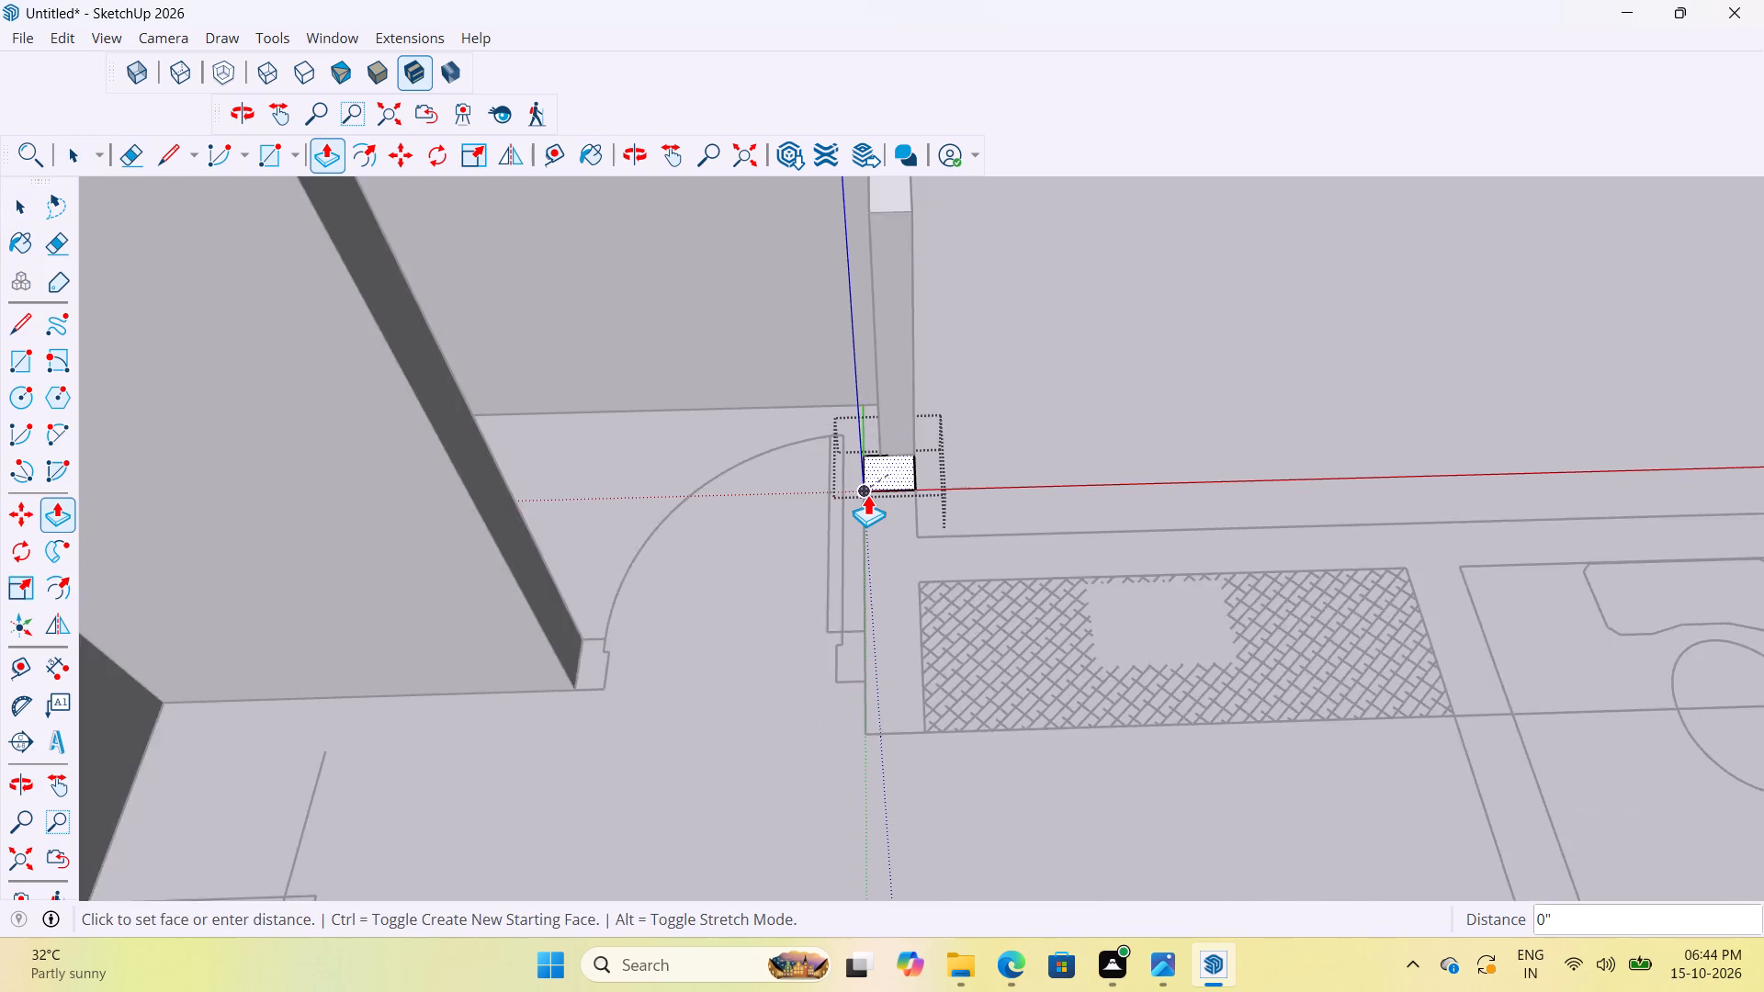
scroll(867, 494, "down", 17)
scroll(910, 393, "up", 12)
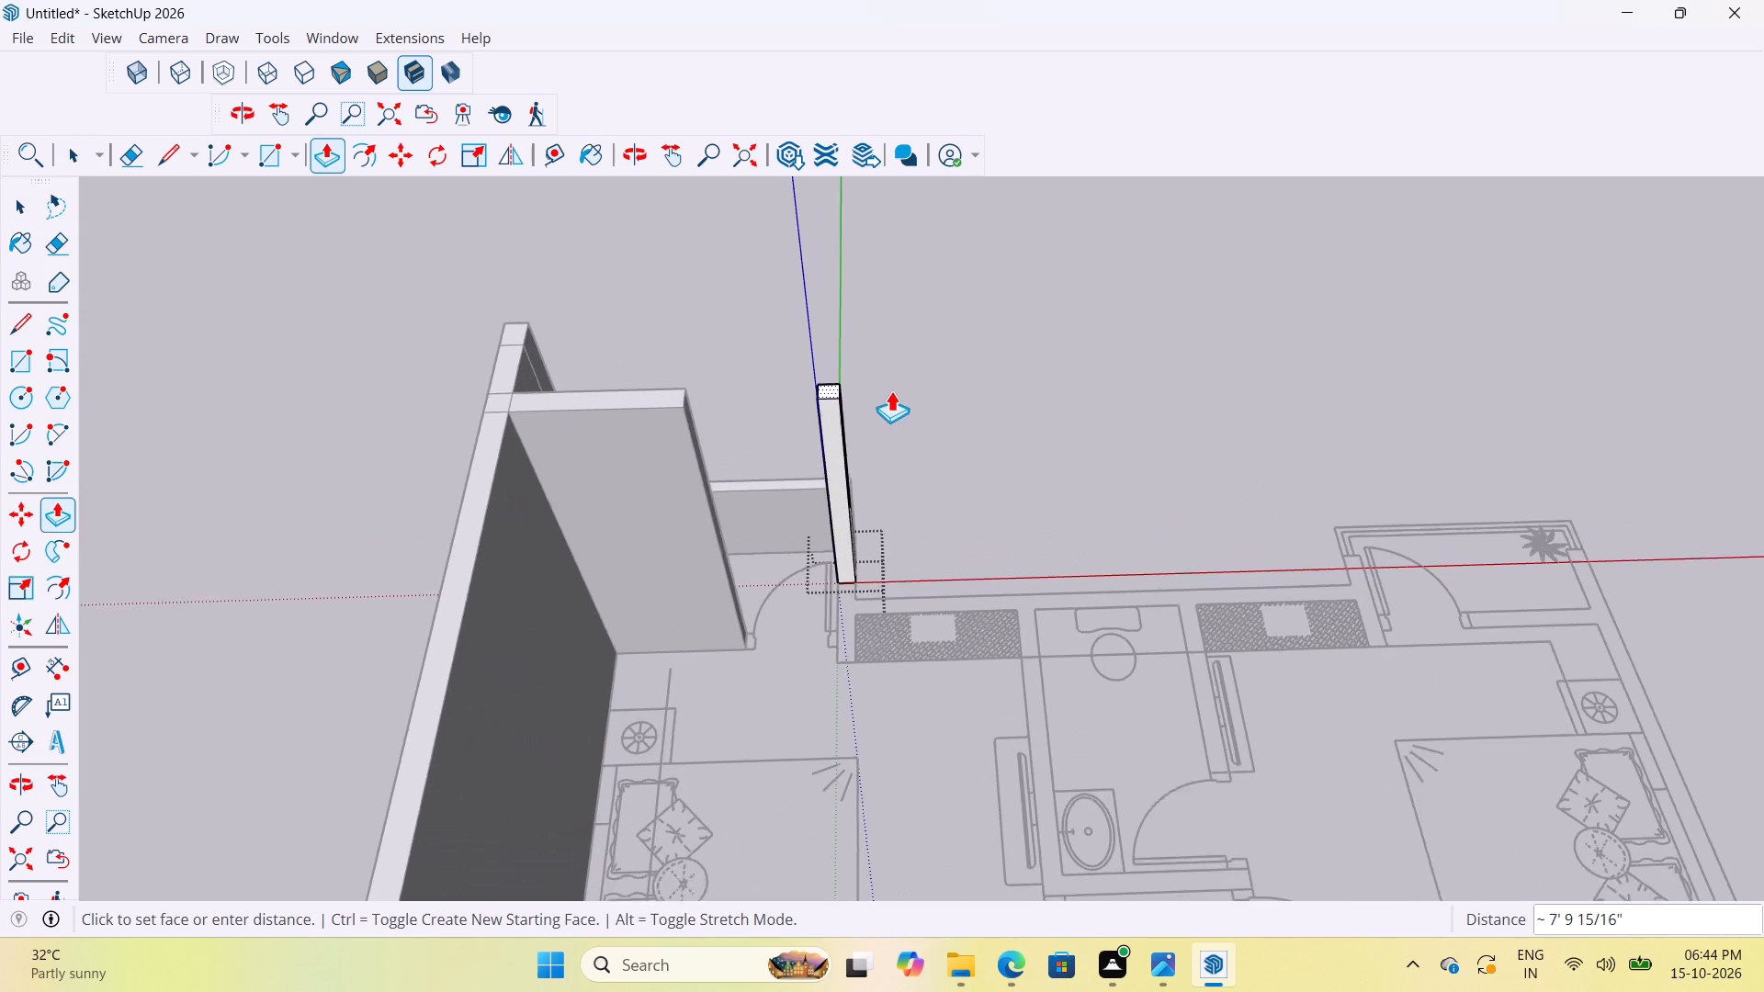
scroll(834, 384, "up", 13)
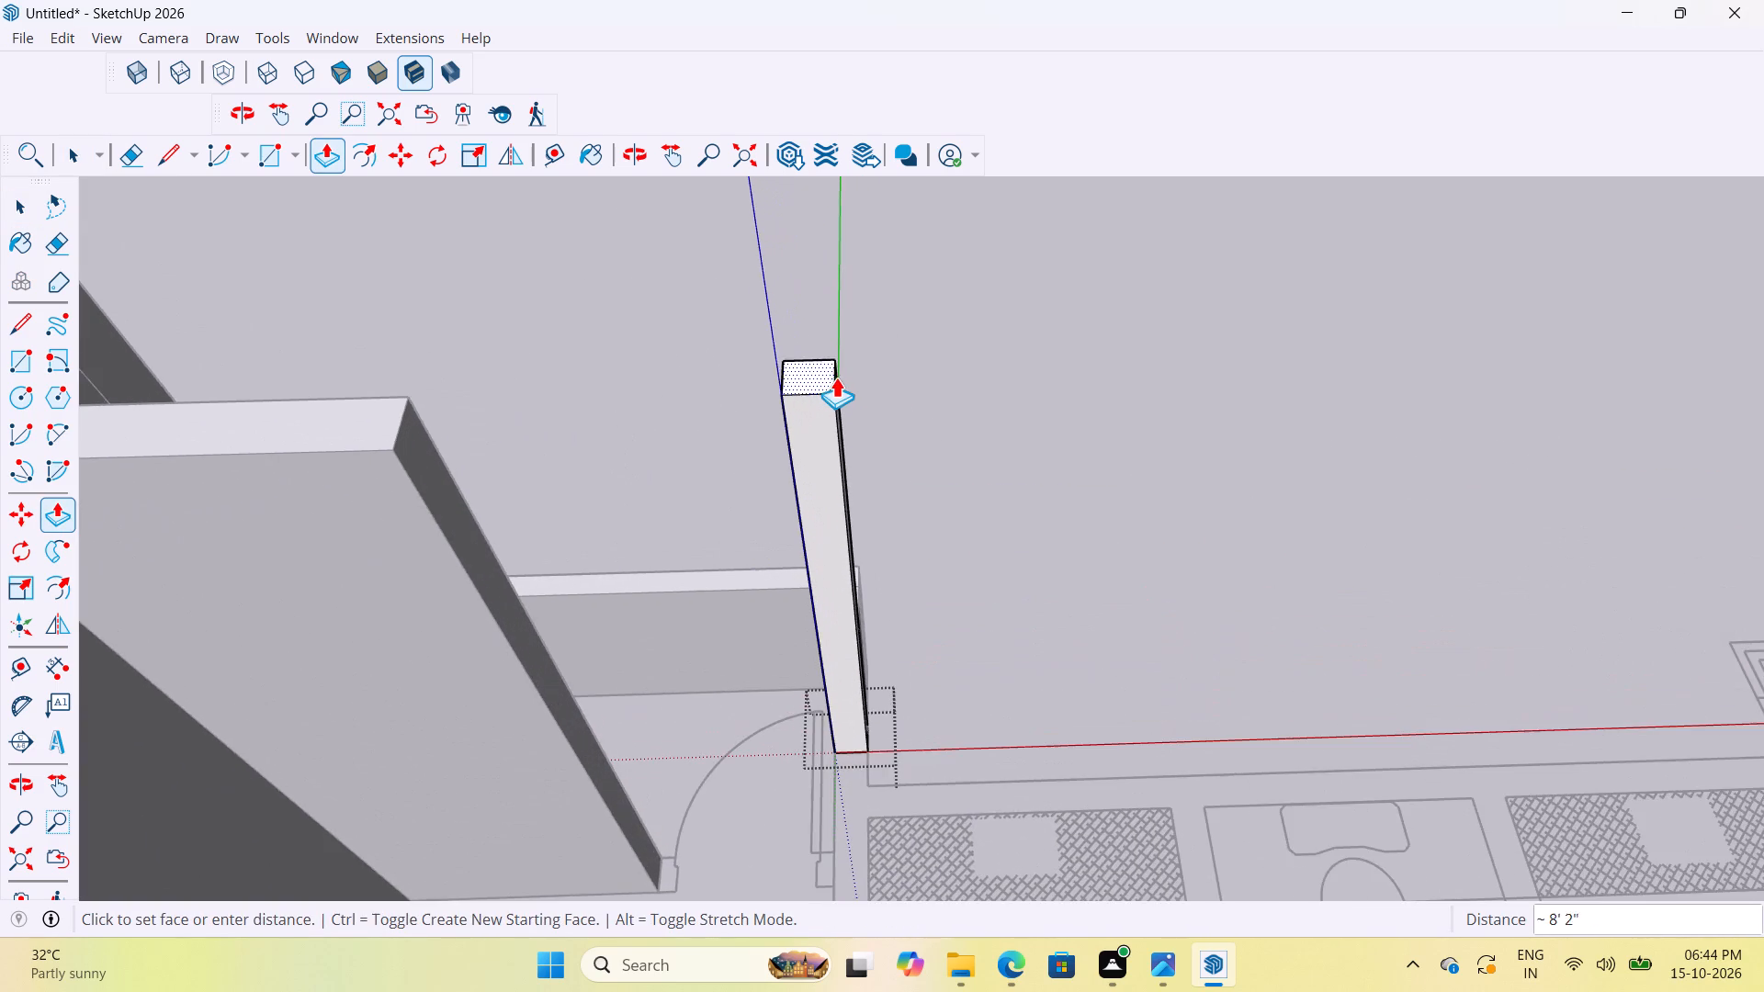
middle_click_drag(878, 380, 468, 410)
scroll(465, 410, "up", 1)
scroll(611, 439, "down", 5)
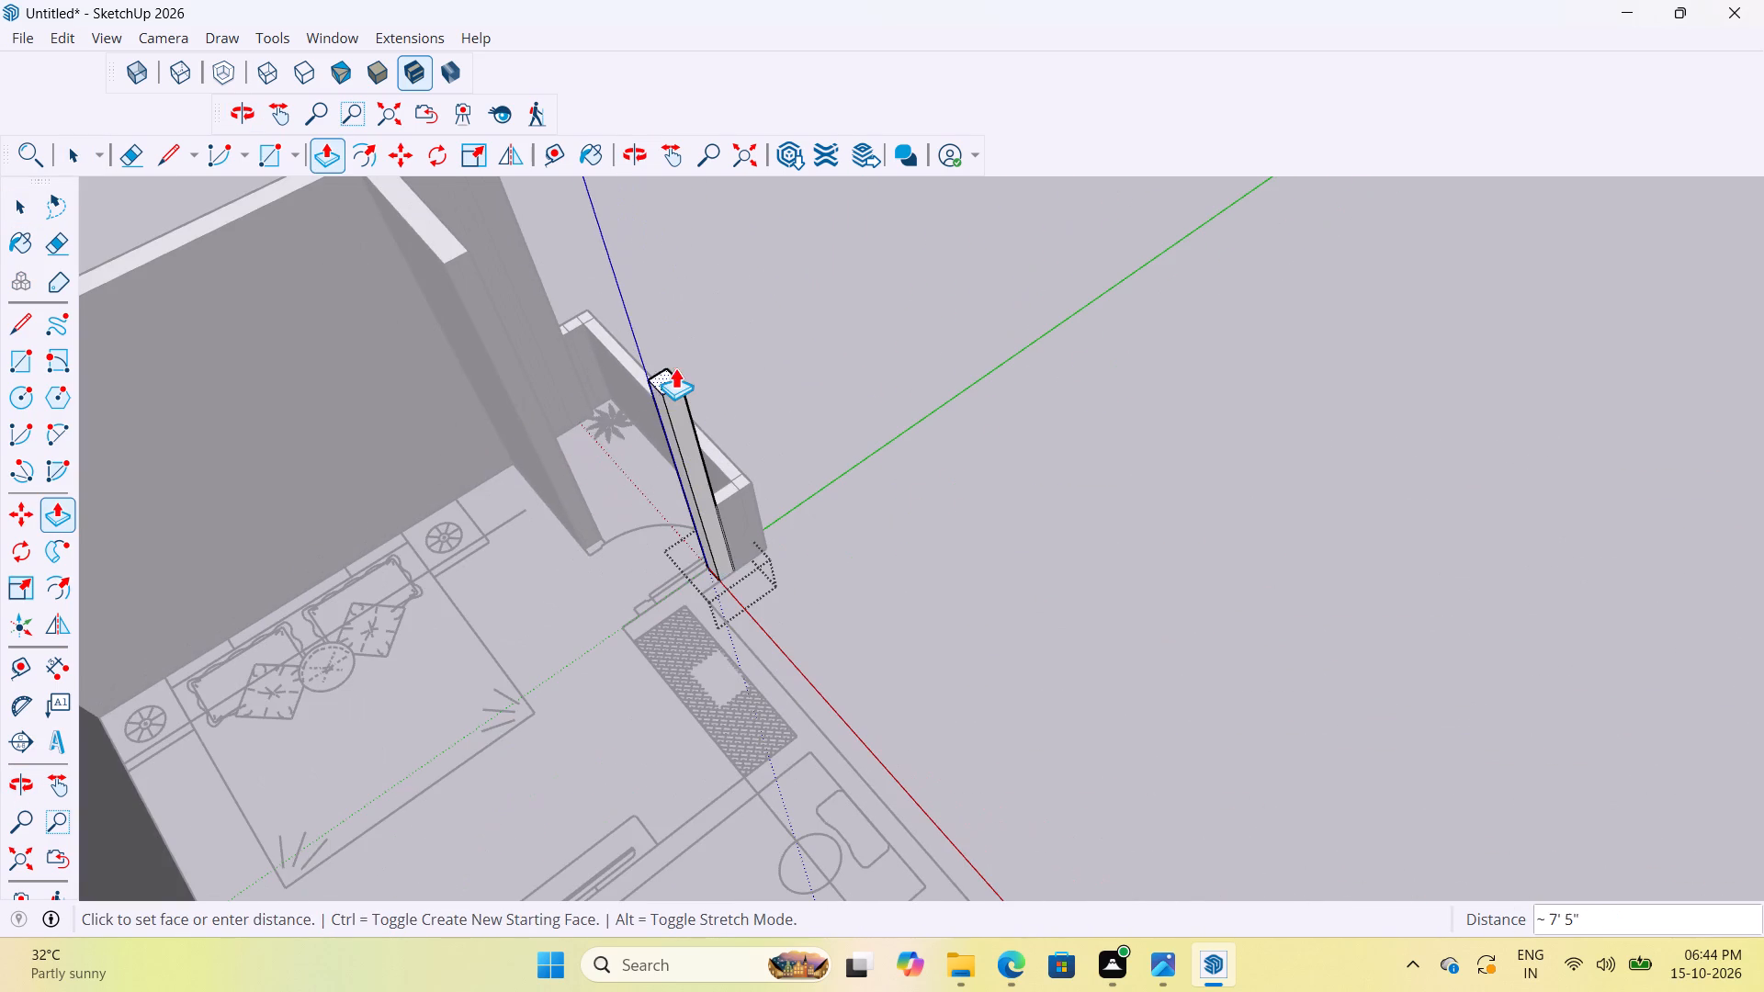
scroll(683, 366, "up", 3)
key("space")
Pull the rectangle beside the parapet's end up 10' as a wall piece.
scroll(706, 624, "up", 5)
middle_click_drag(732, 578, 875, 504)
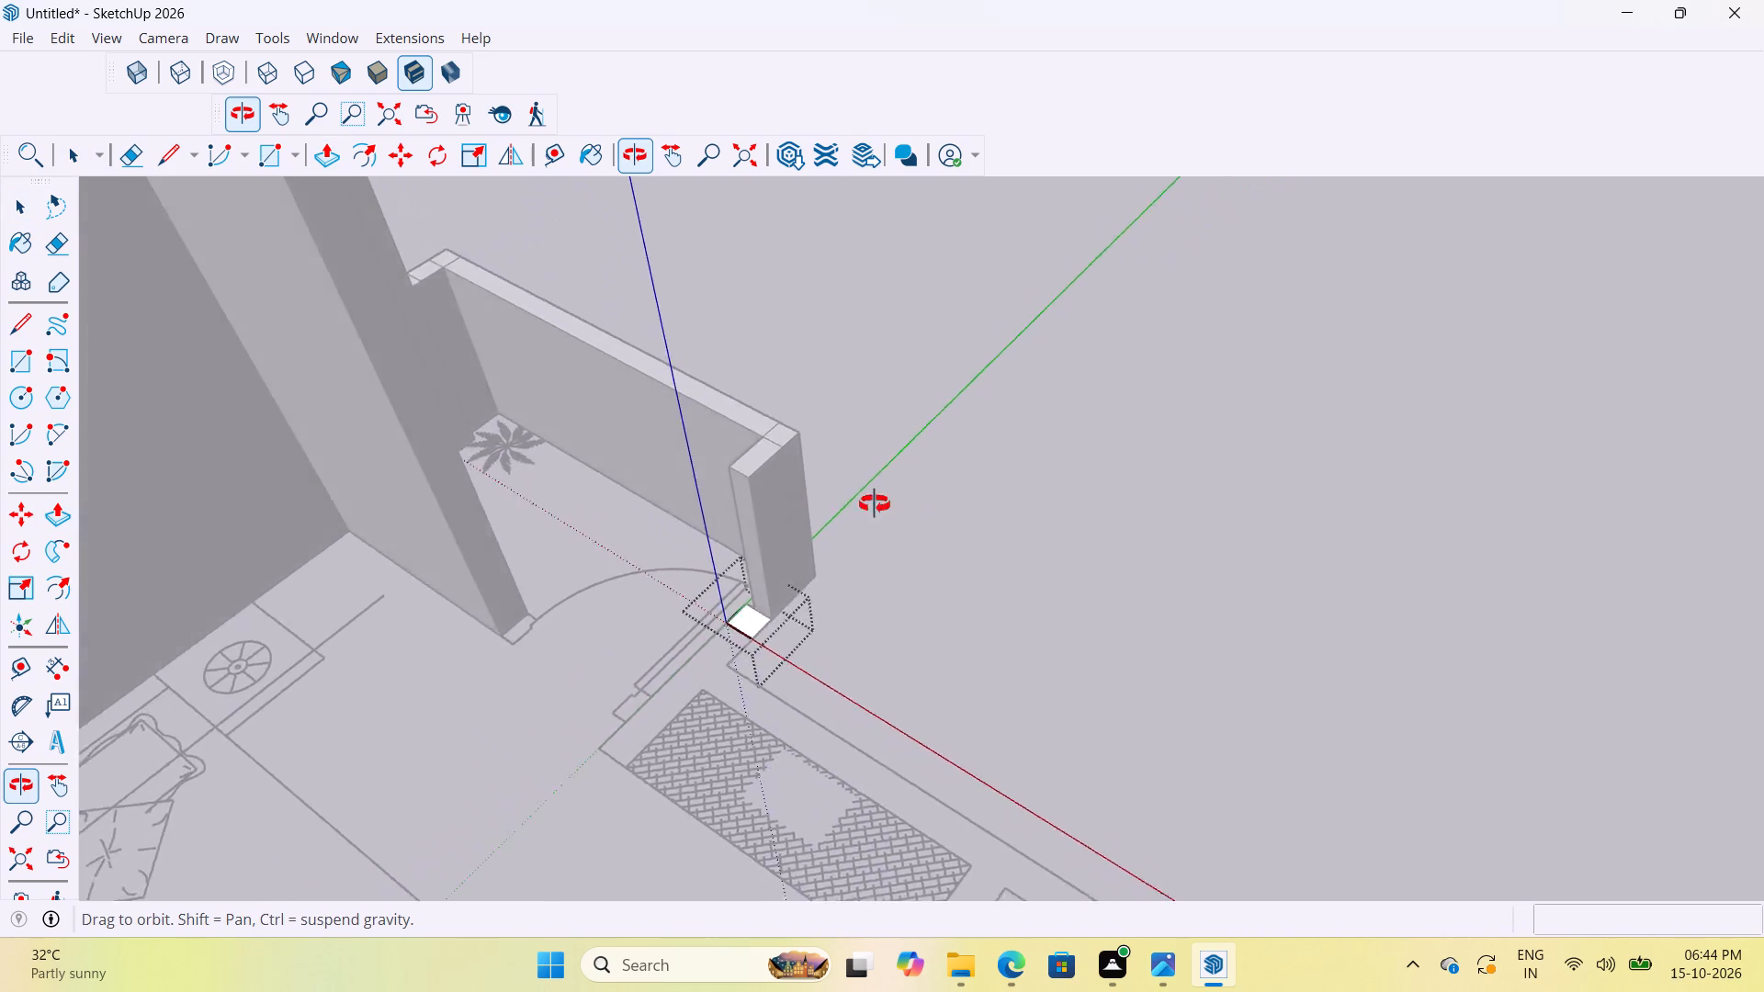
middle_click_drag(875, 504, 1113, 547)
scroll(919, 739, "up", 9)
middle_click_drag(910, 735, 861, 725)
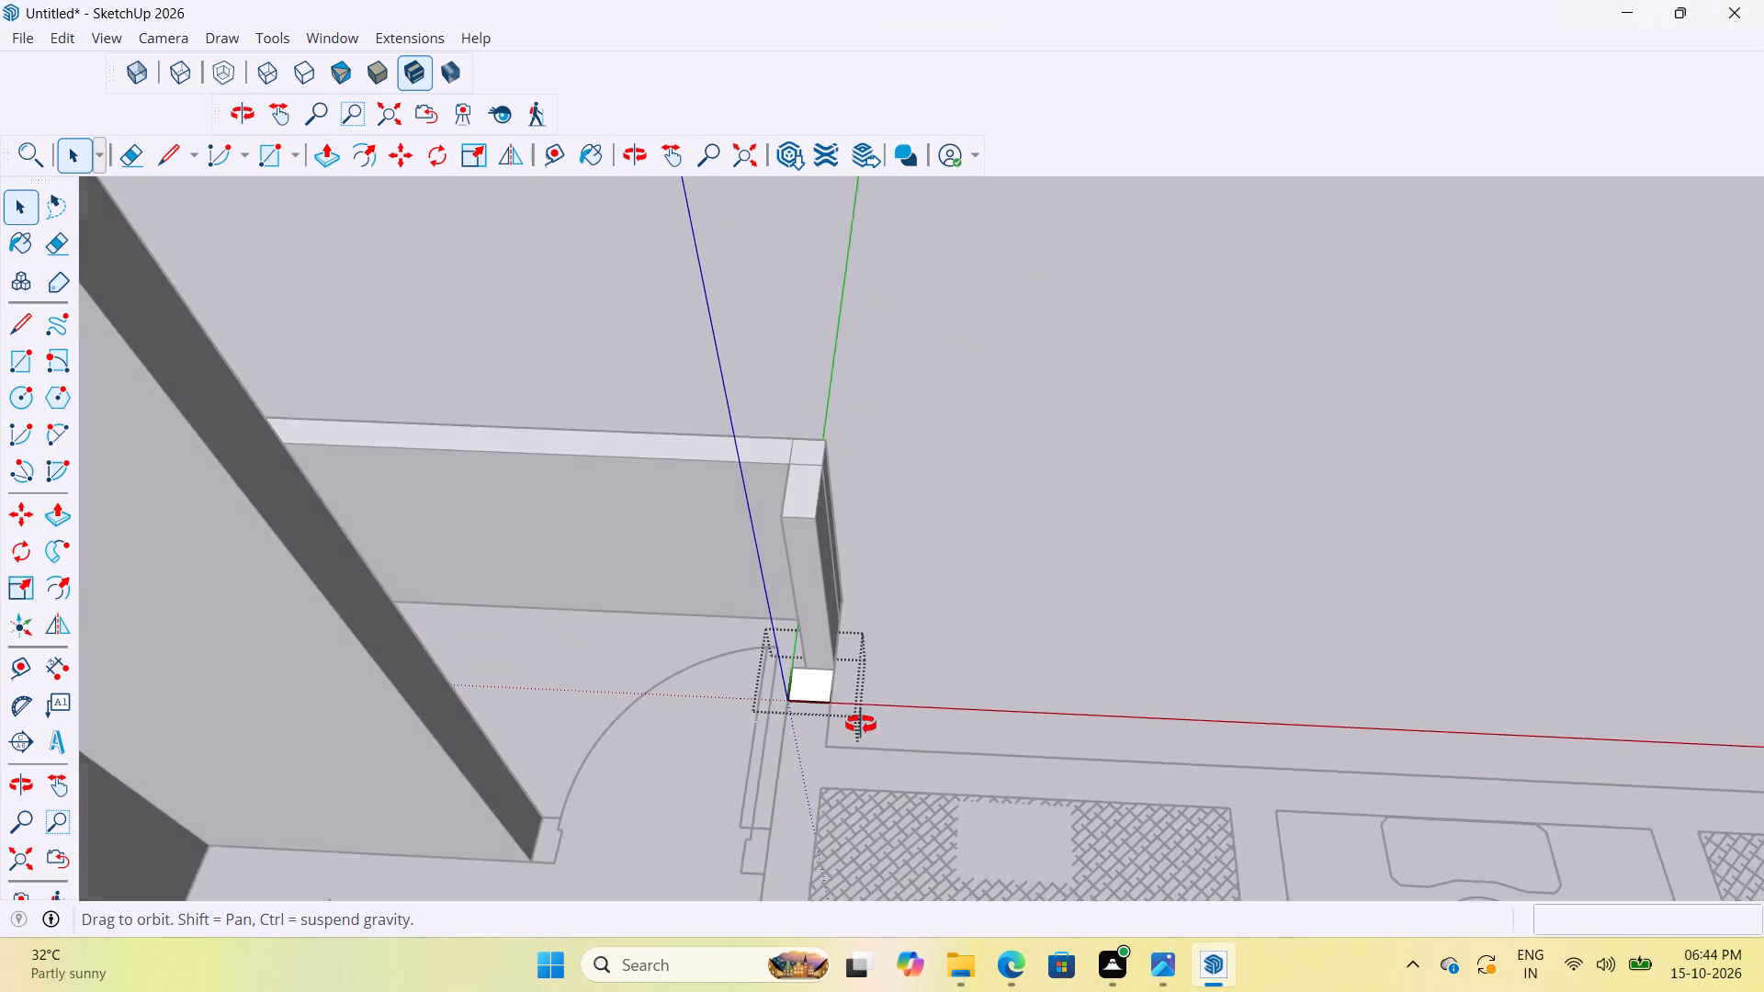
middle_click_drag(861, 725, 699, 730)
scroll(793, 552, "up", 7)
scroll(743, 741, "down", 4)
scroll(750, 753, "up", 5)
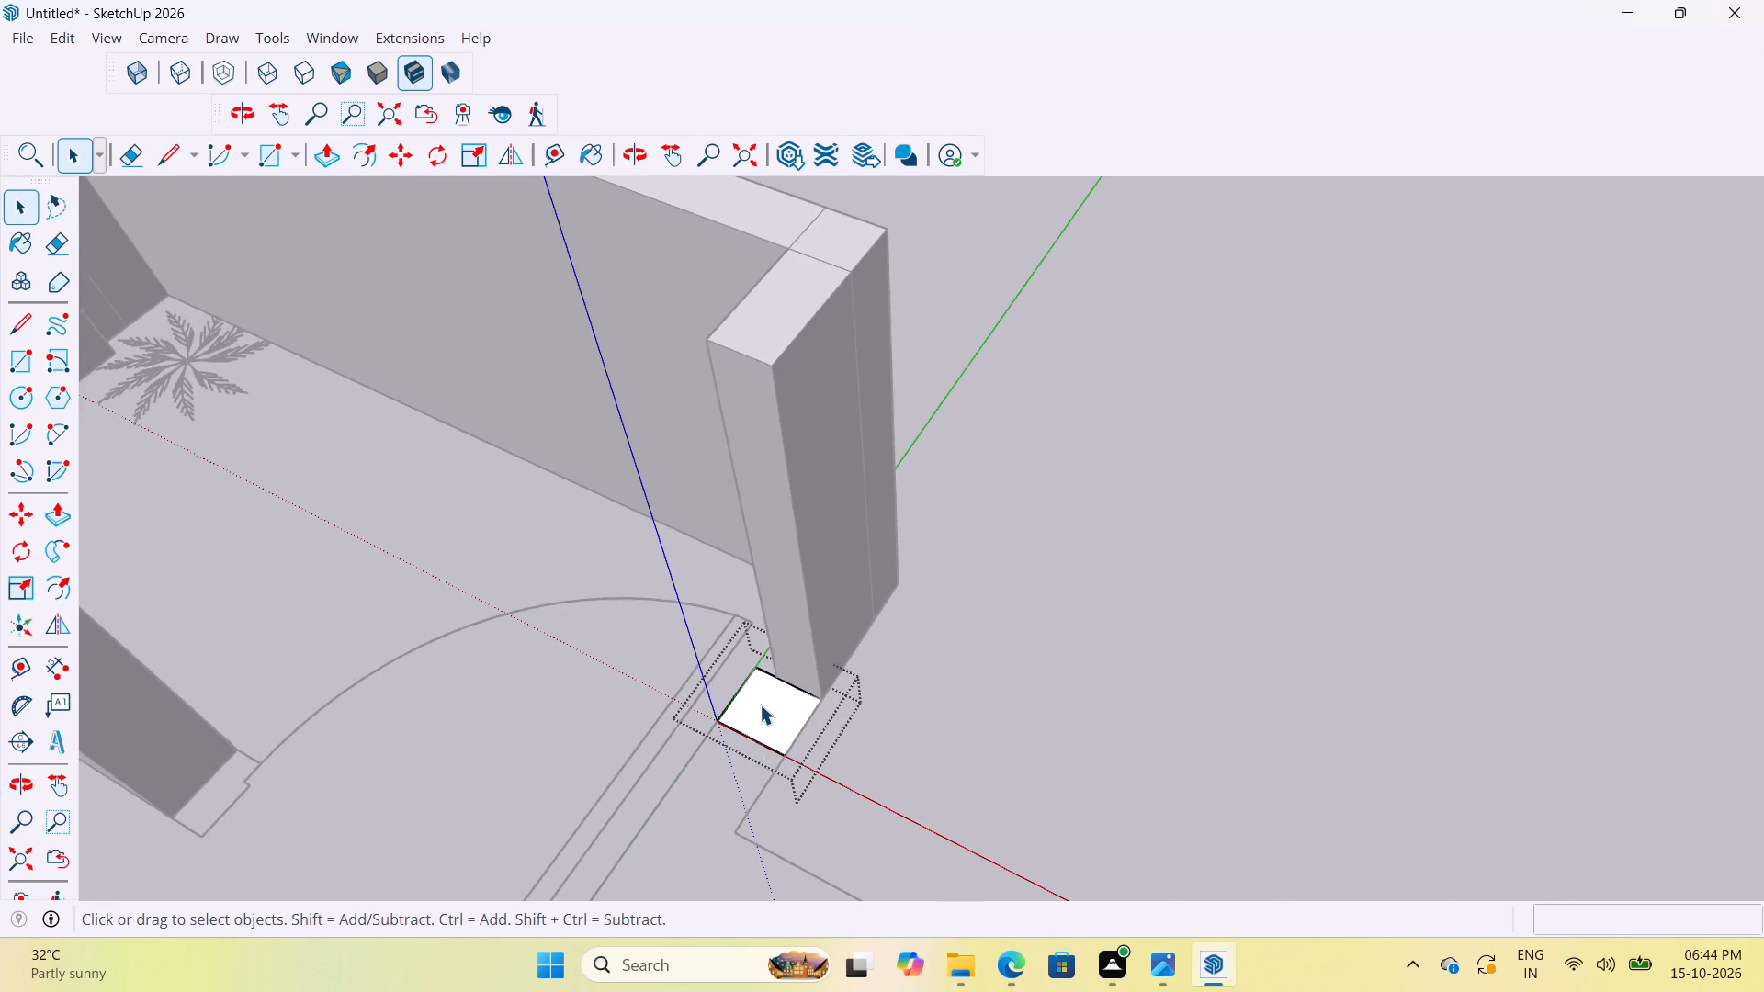
scroll(760, 705, "up", 4)
key("p")
left_click(782, 737)
scroll(845, 429, "down", 2)
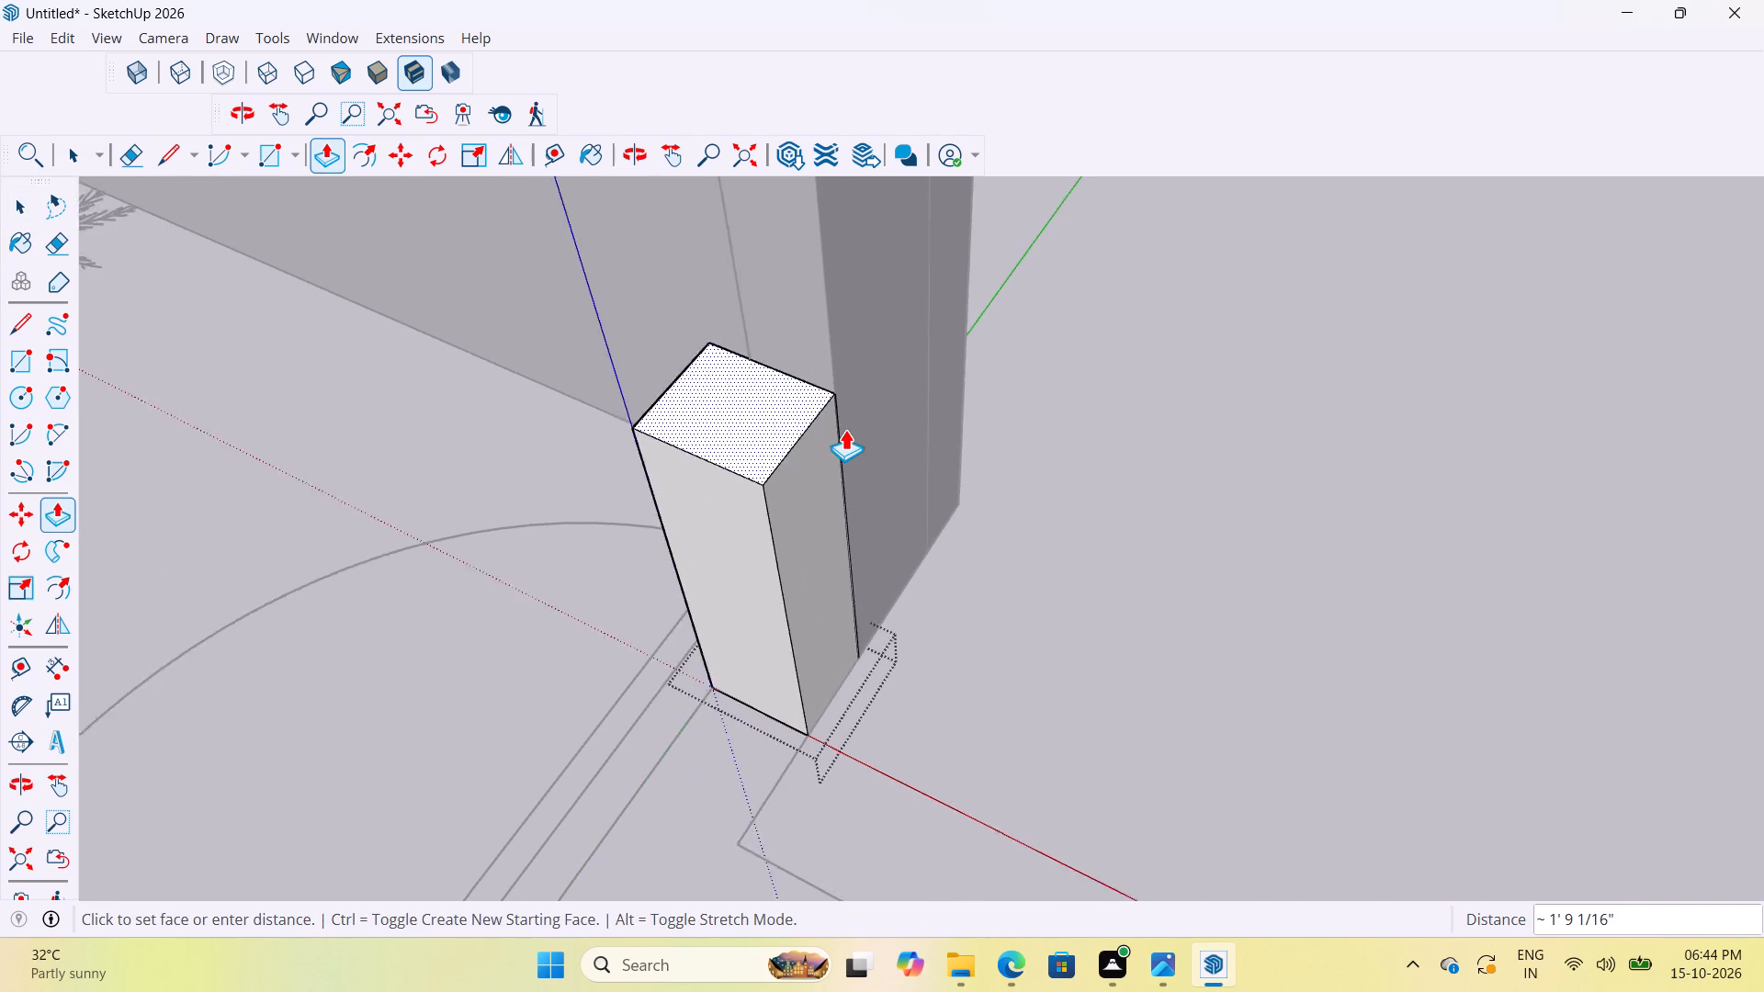
scroll(845, 429, "down", 14)
type("10'")
key("Return")
Extend the wall piece in three new sections past the outline's corner and the hatched unit's back, the last 1' 6" to the outline's end.
scroll(801, 460, "up", 5)
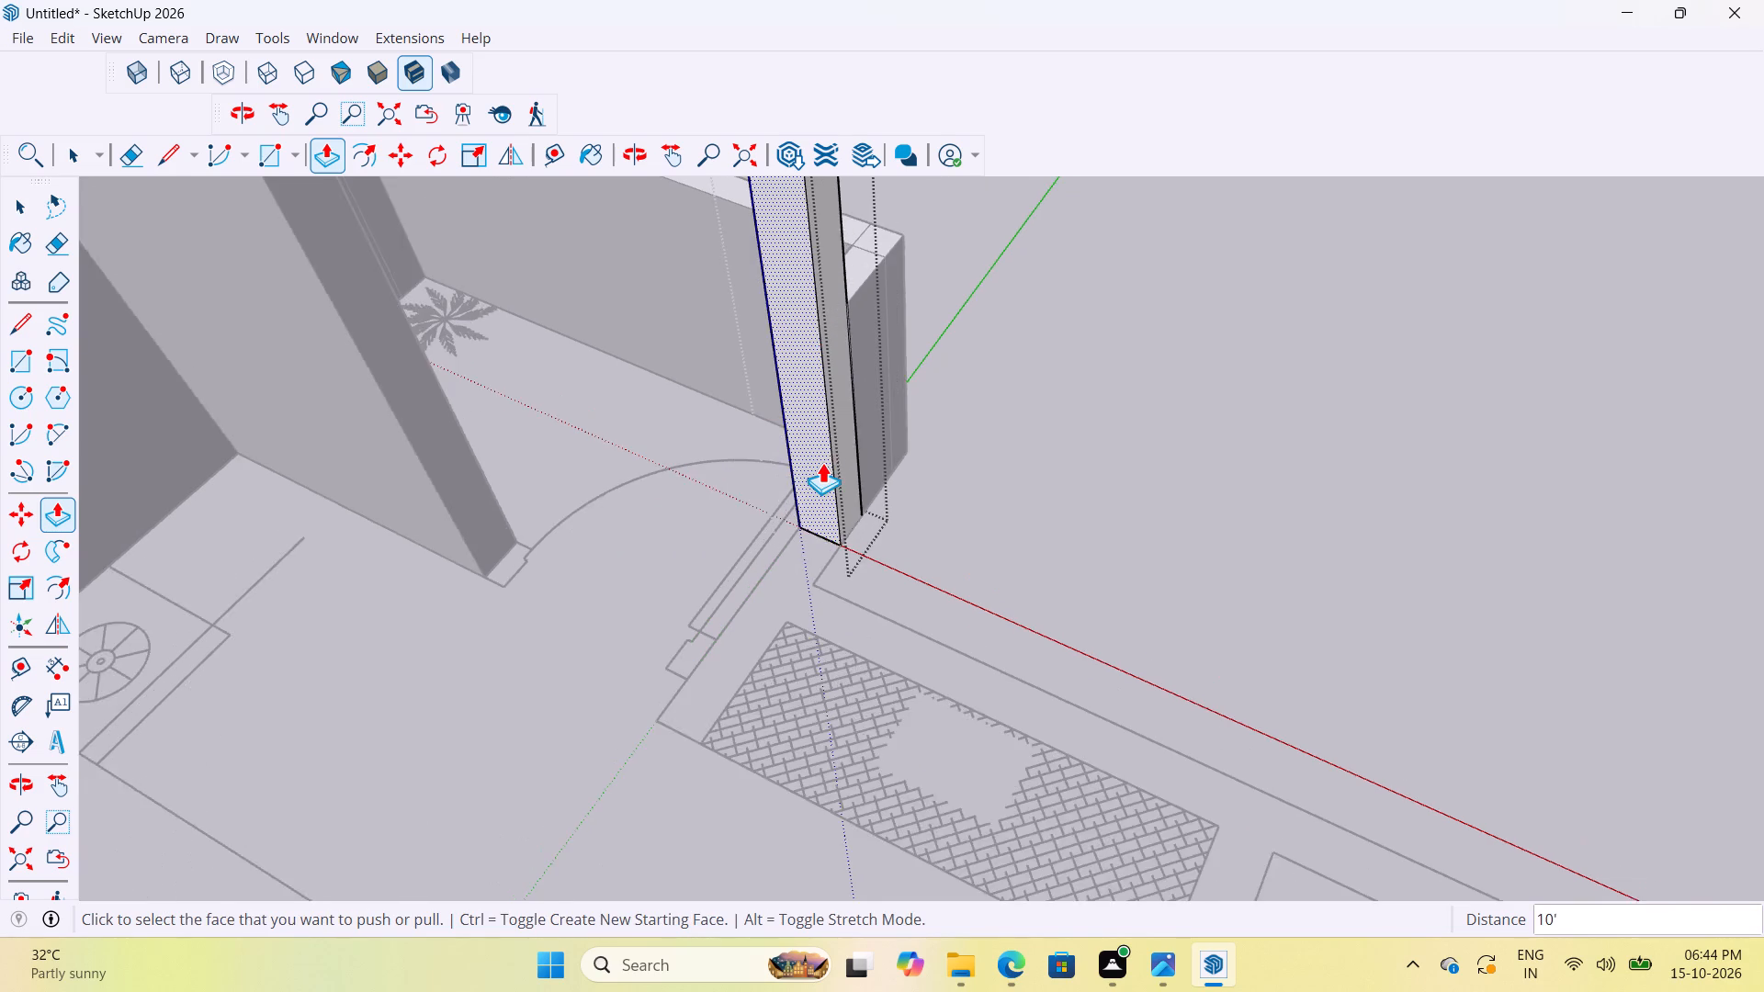
scroll(822, 462, "up", 4)
left_click(825, 462)
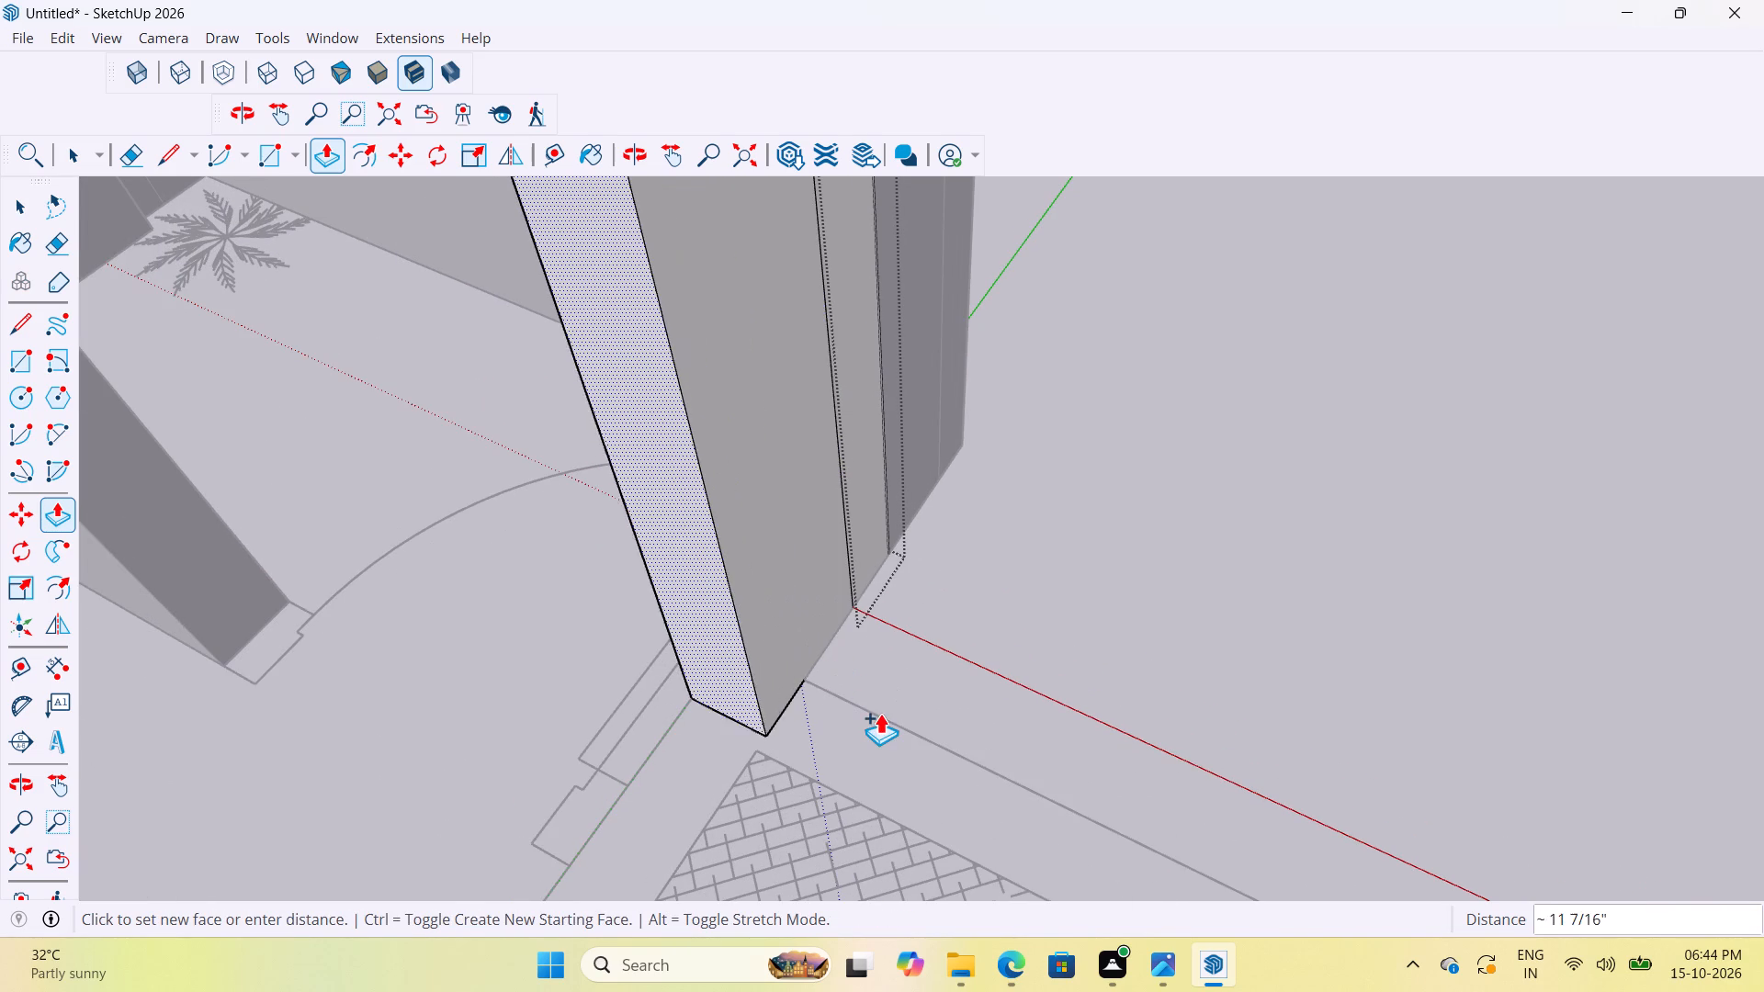
left_click(880, 715)
scroll(838, 575, "down", 6)
left_click(804, 607)
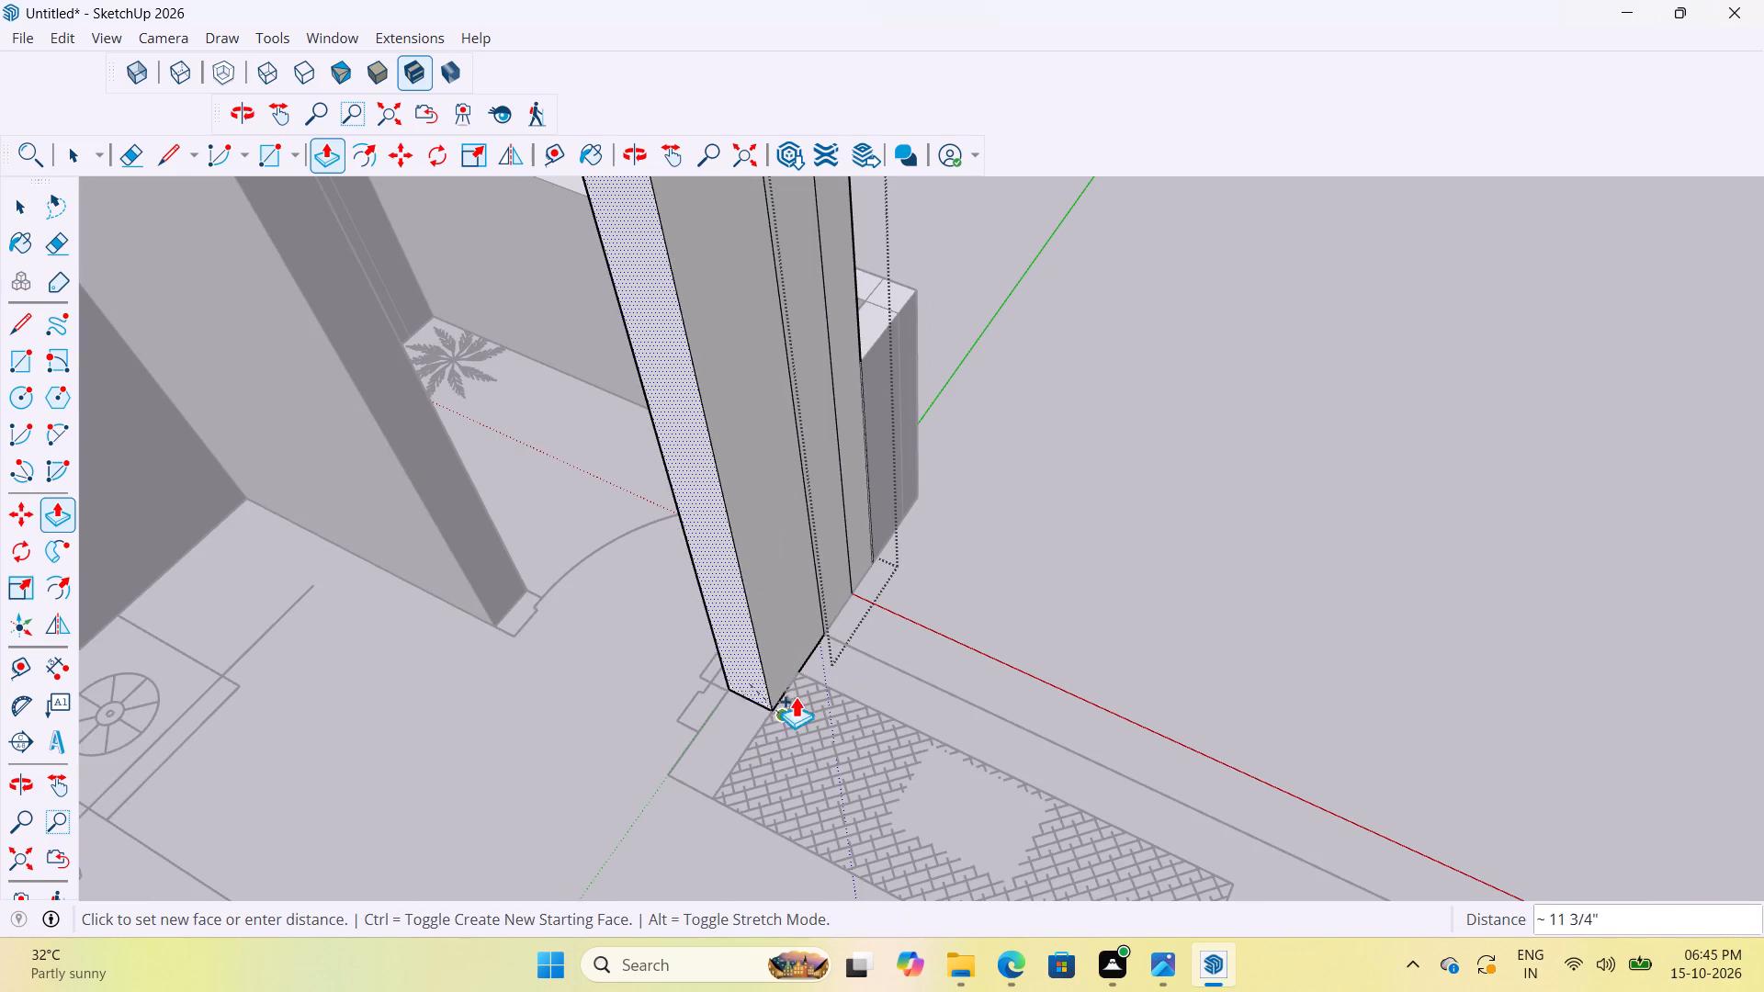
left_click(822, 685)
scroll(759, 672, "up", 4)
left_click(797, 650)
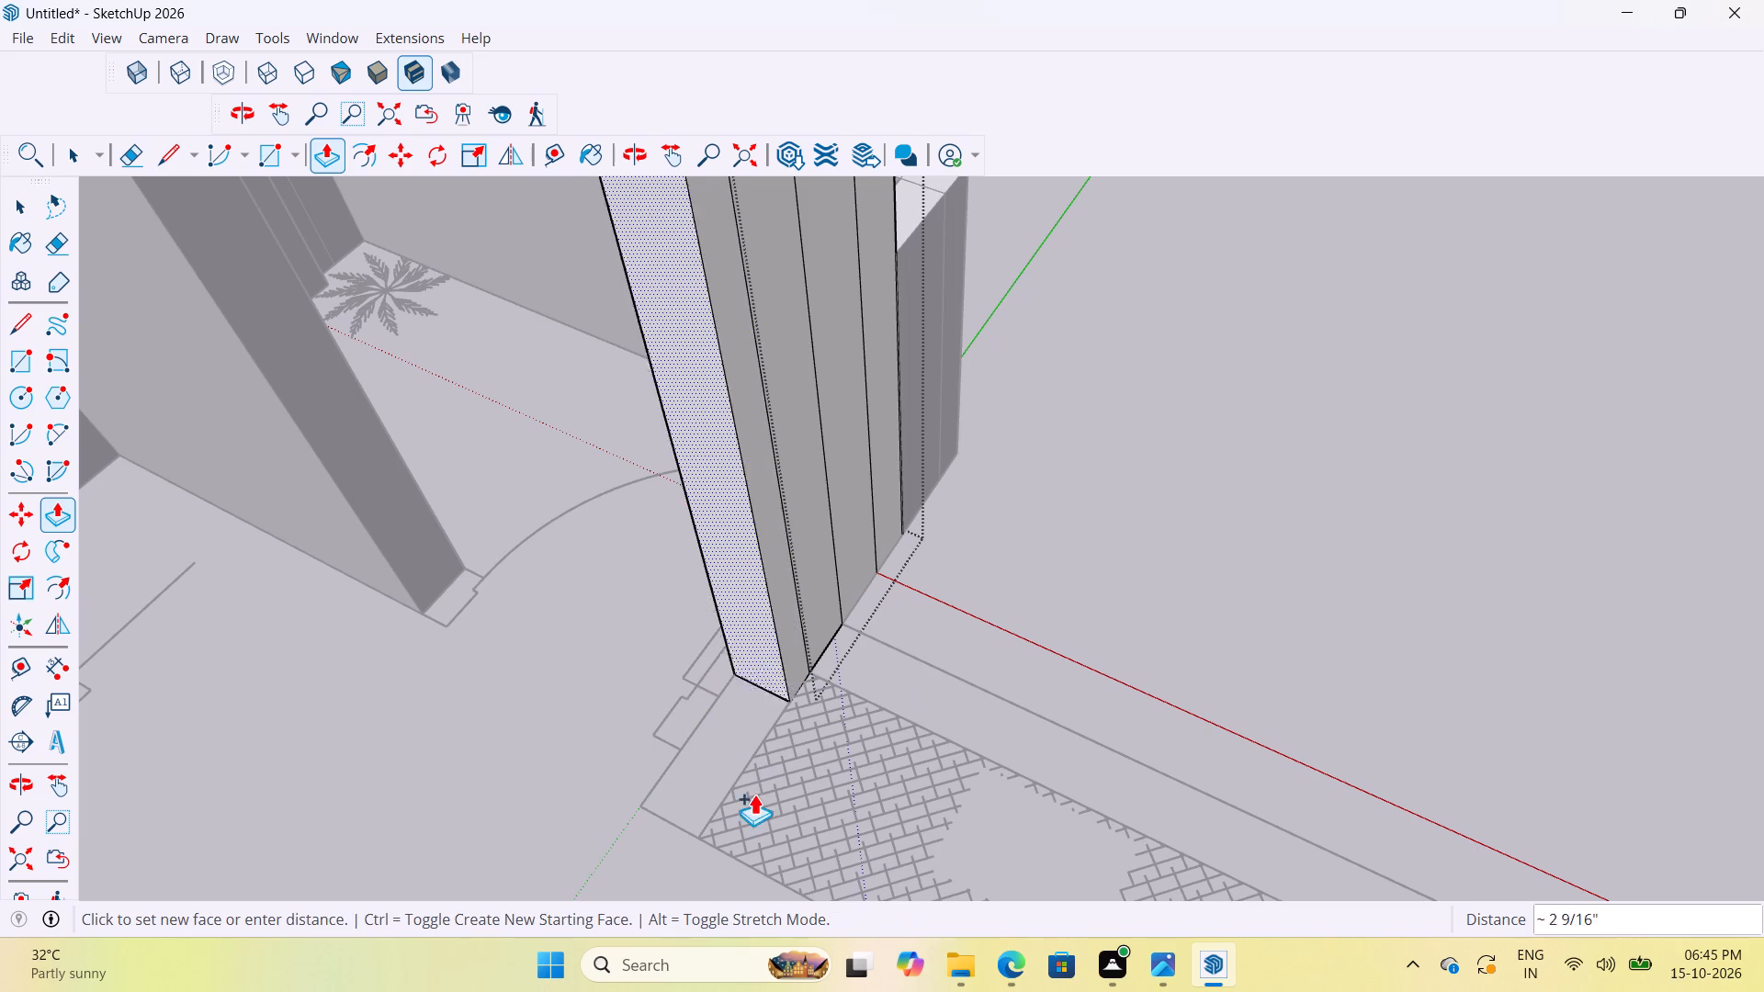
left_click(741, 863)
Pull the middle section's side face 4' 6" along the hatched unit's back, then add another section across the bathroom wall's thickness.
scroll(684, 713, "down", 6)
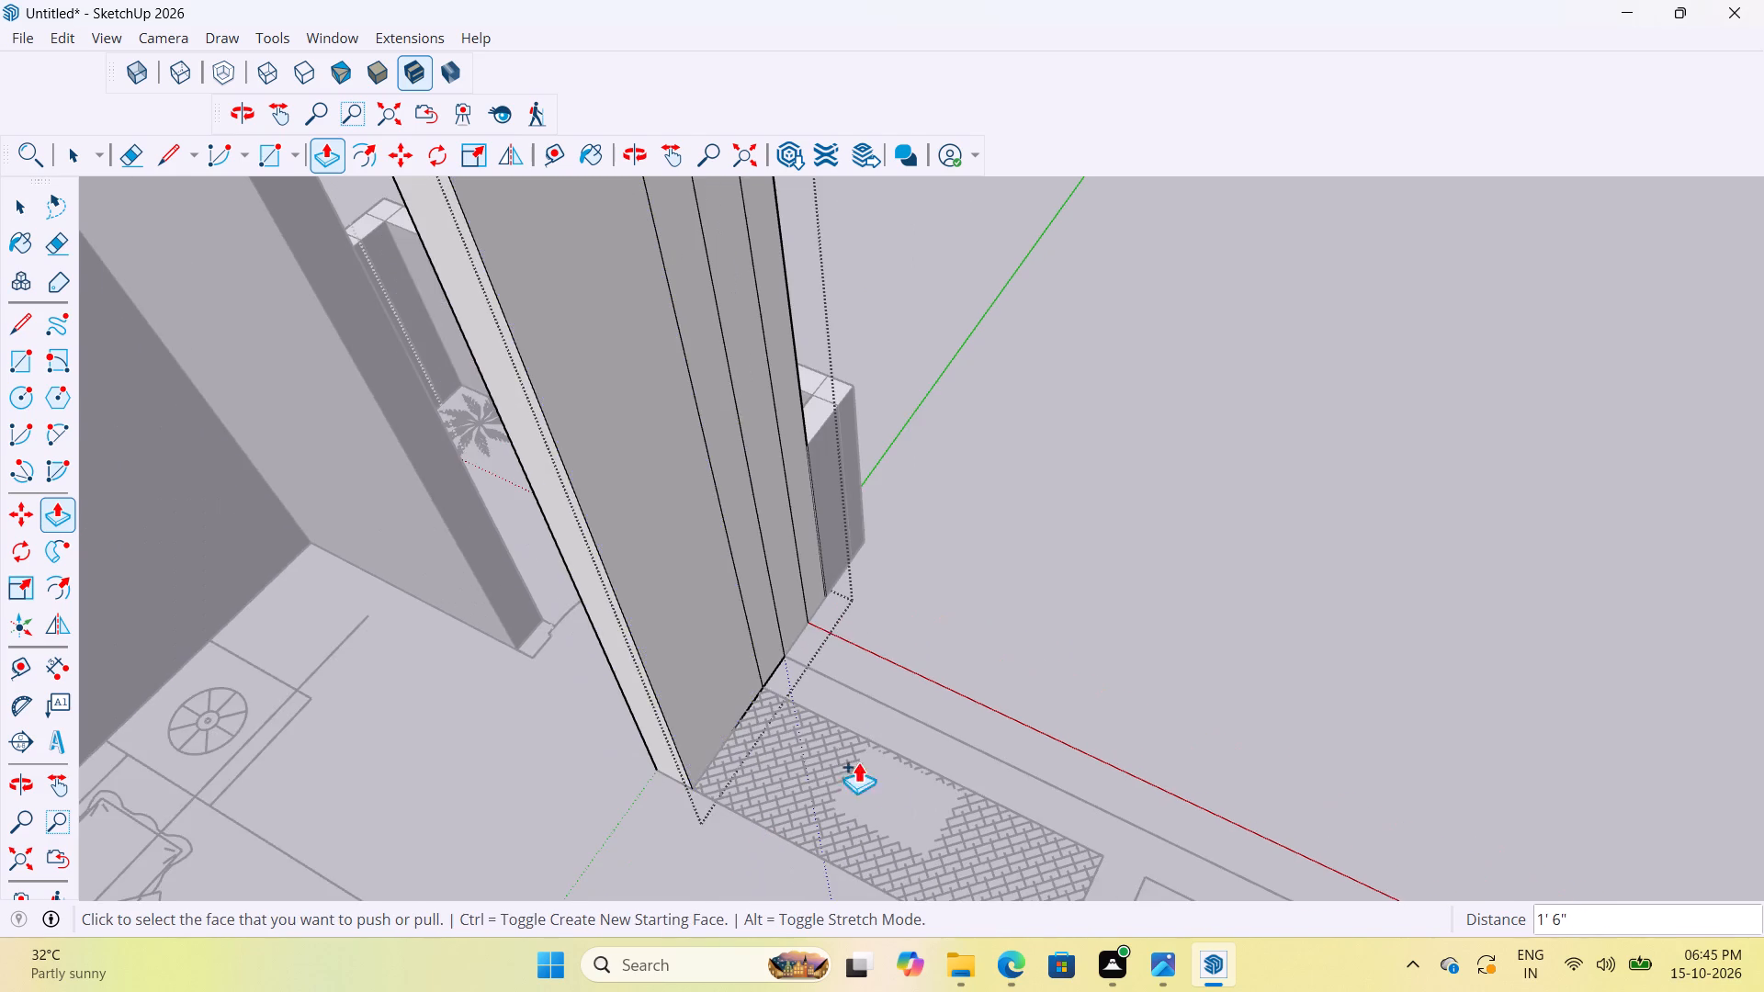
scroll(912, 752, "up", 9)
scroll(589, 610, "down", 18)
scroll(731, 737, "up", 5)
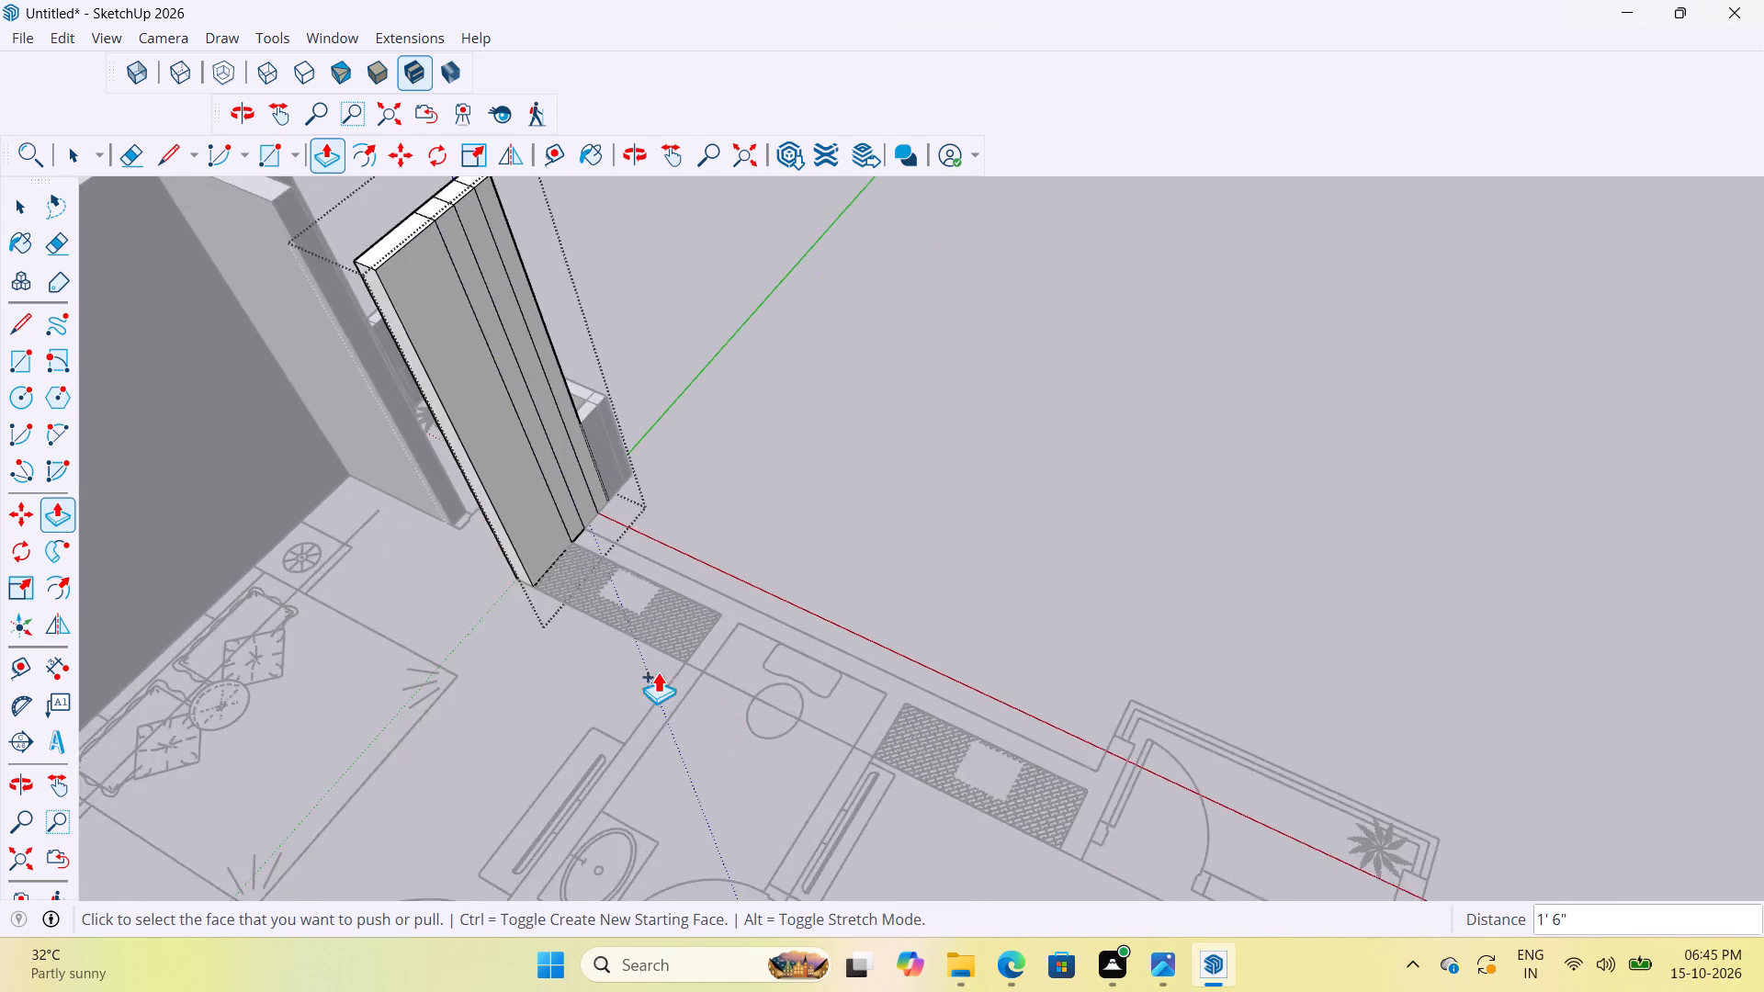
scroll(658, 671, "up", 8)
scroll(529, 463, "up", 4)
left_click(529, 463)
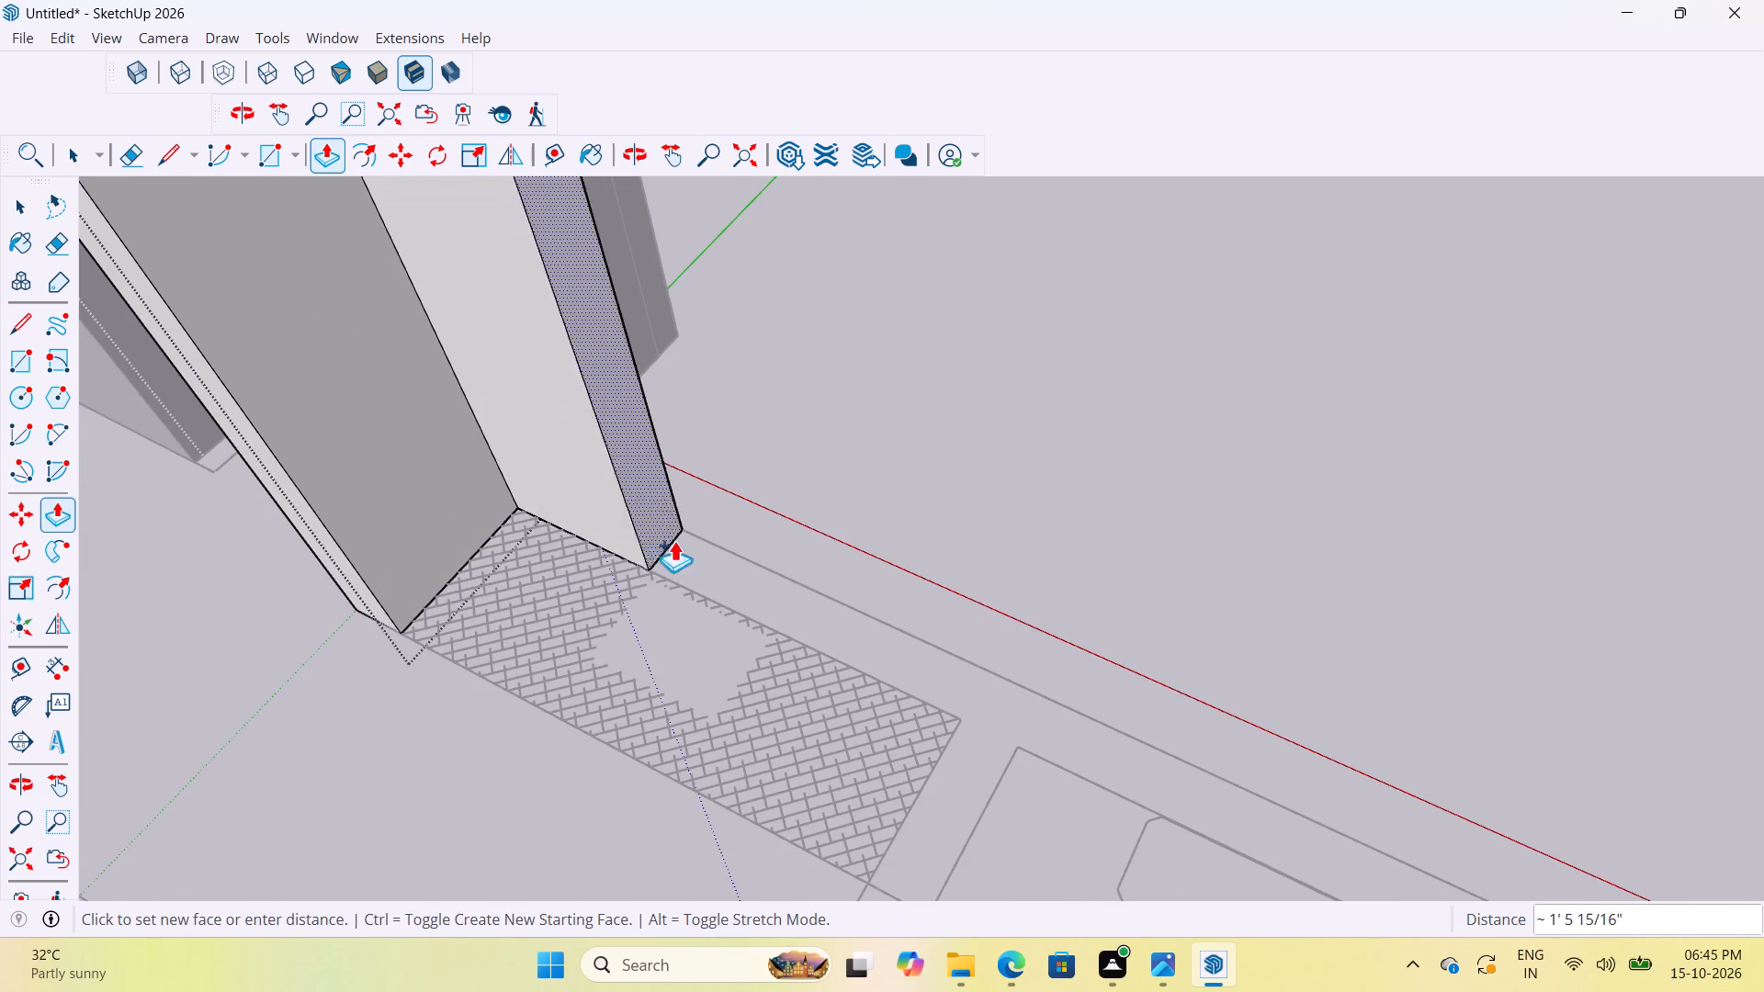
scroll(934, 716, "down", 9)
scroll(949, 749, "up", 6)
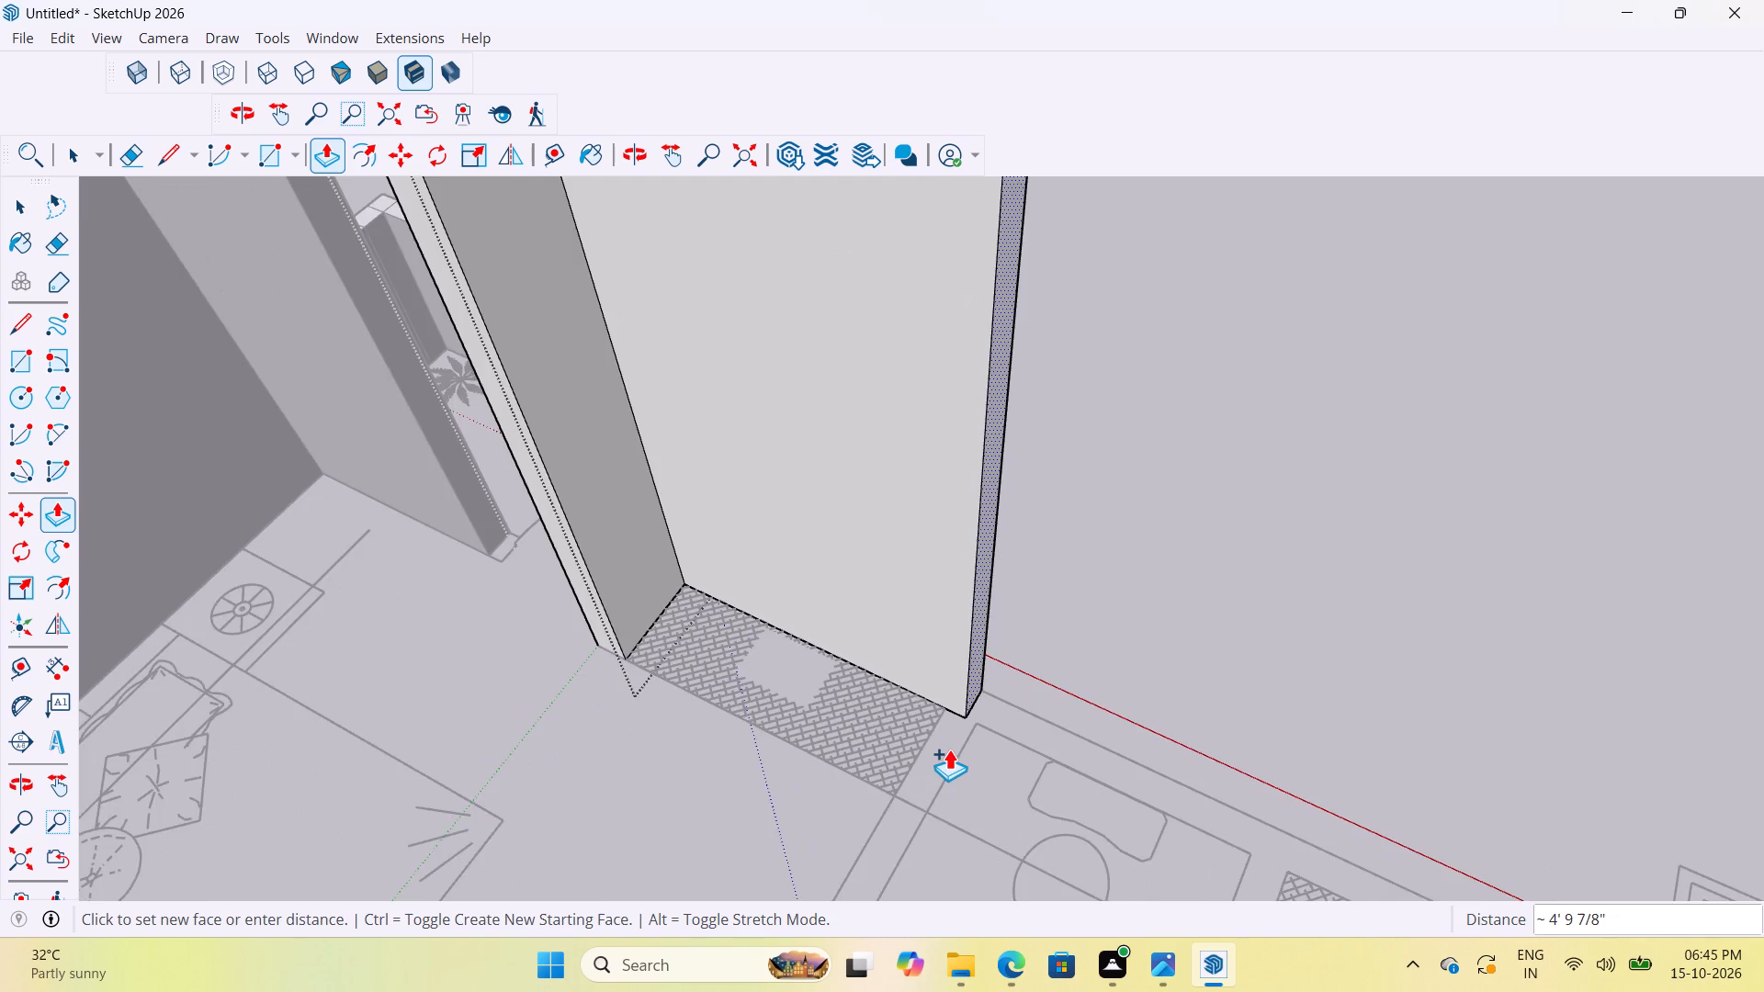
scroll(949, 749, "up", 3)
left_click(924, 723)
scroll(1025, 731, "up", 8)
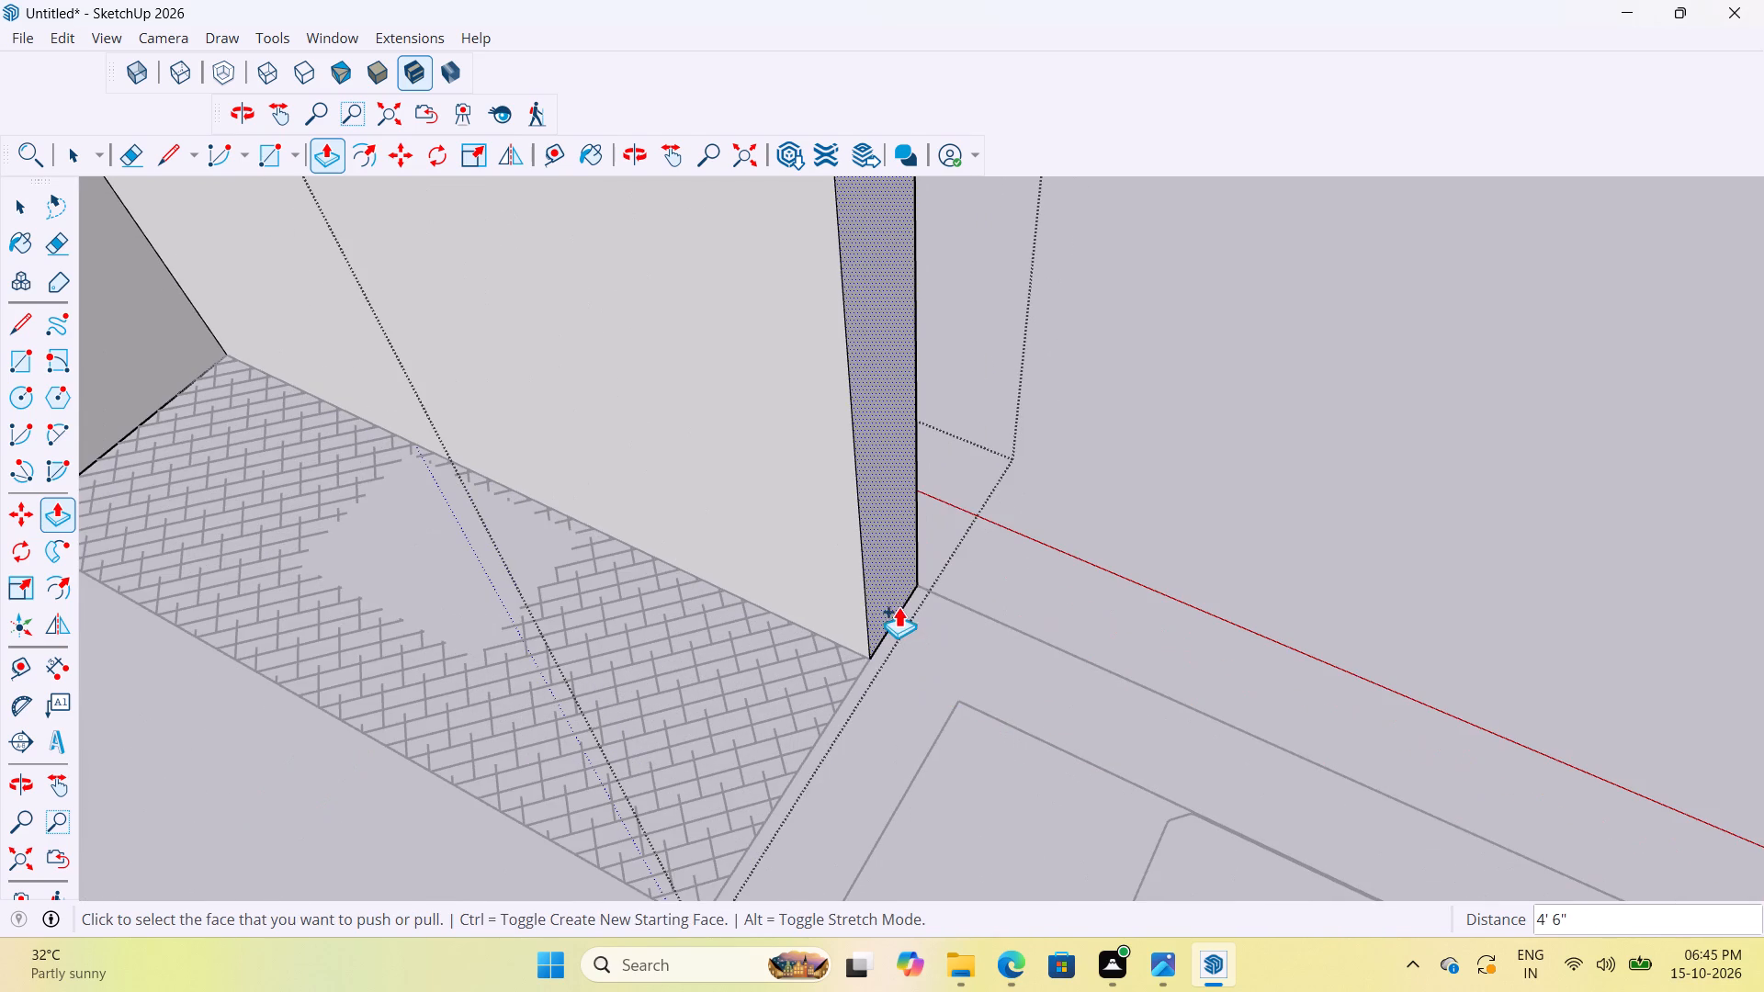
left_click(898, 603)
left_click(950, 707)
Pull the new corner section's inner face 7' 6" along the bathroom wall outline, past the washbasin towards the door.
left_click(914, 659)
scroll(905, 659, "down", 3)
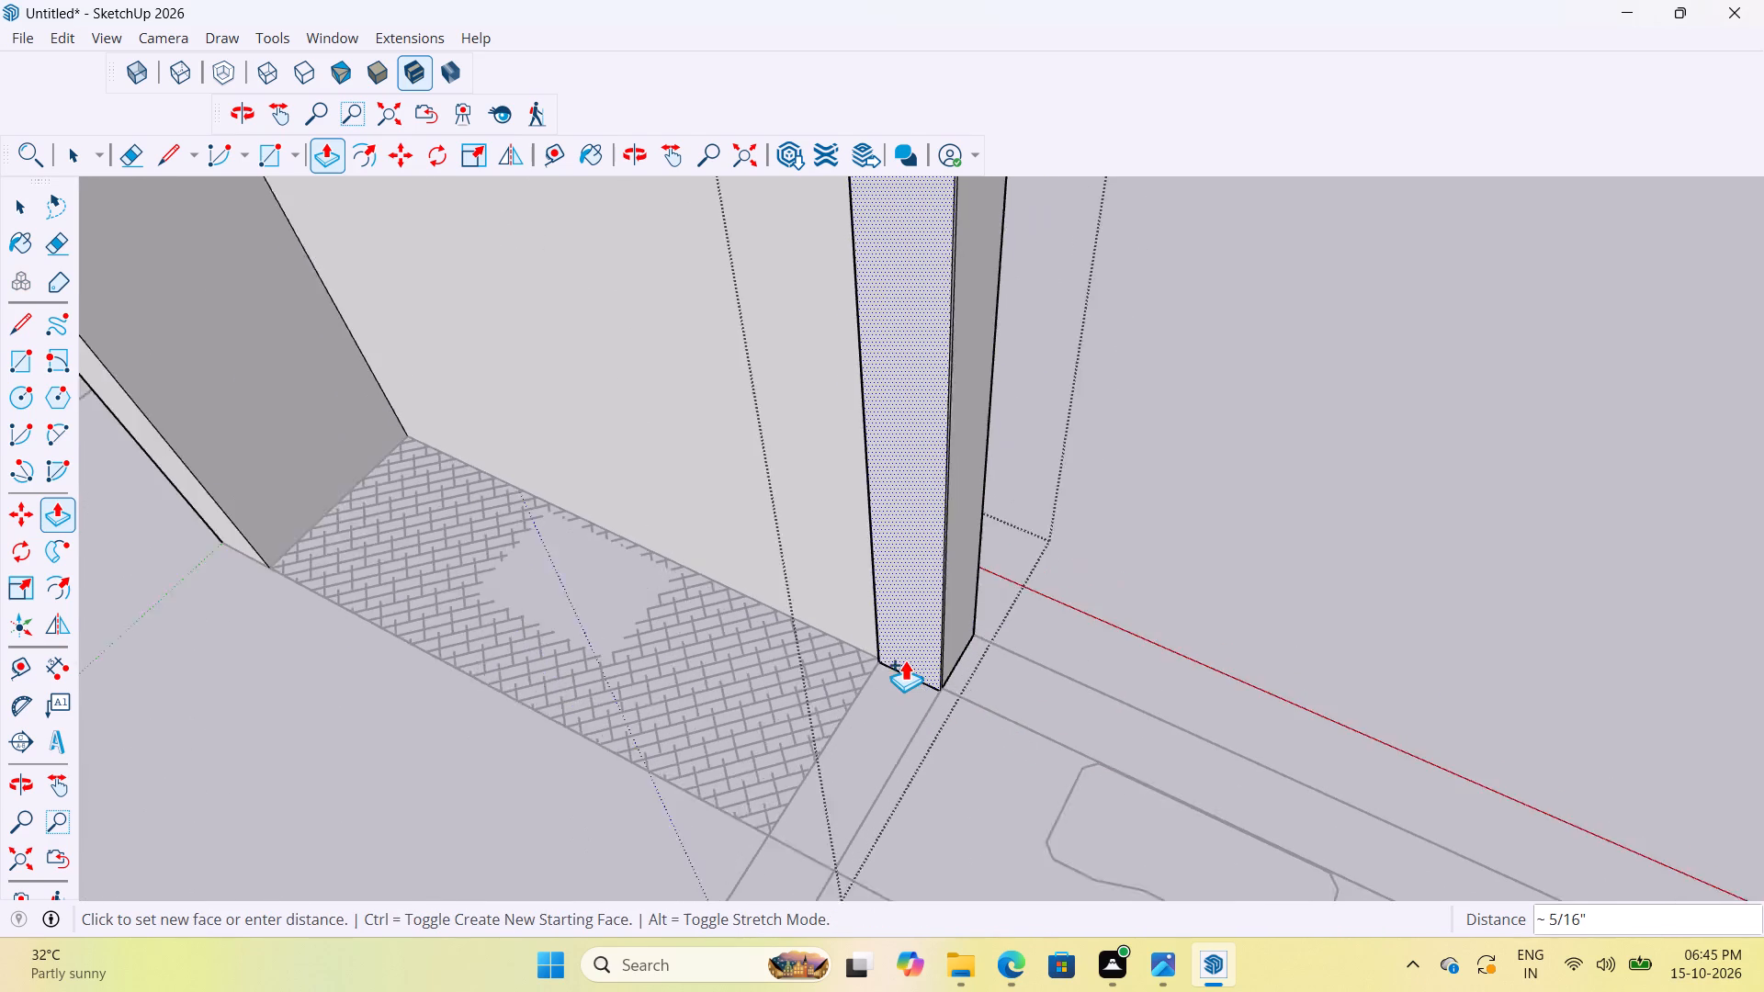
scroll(905, 659, "down", 20)
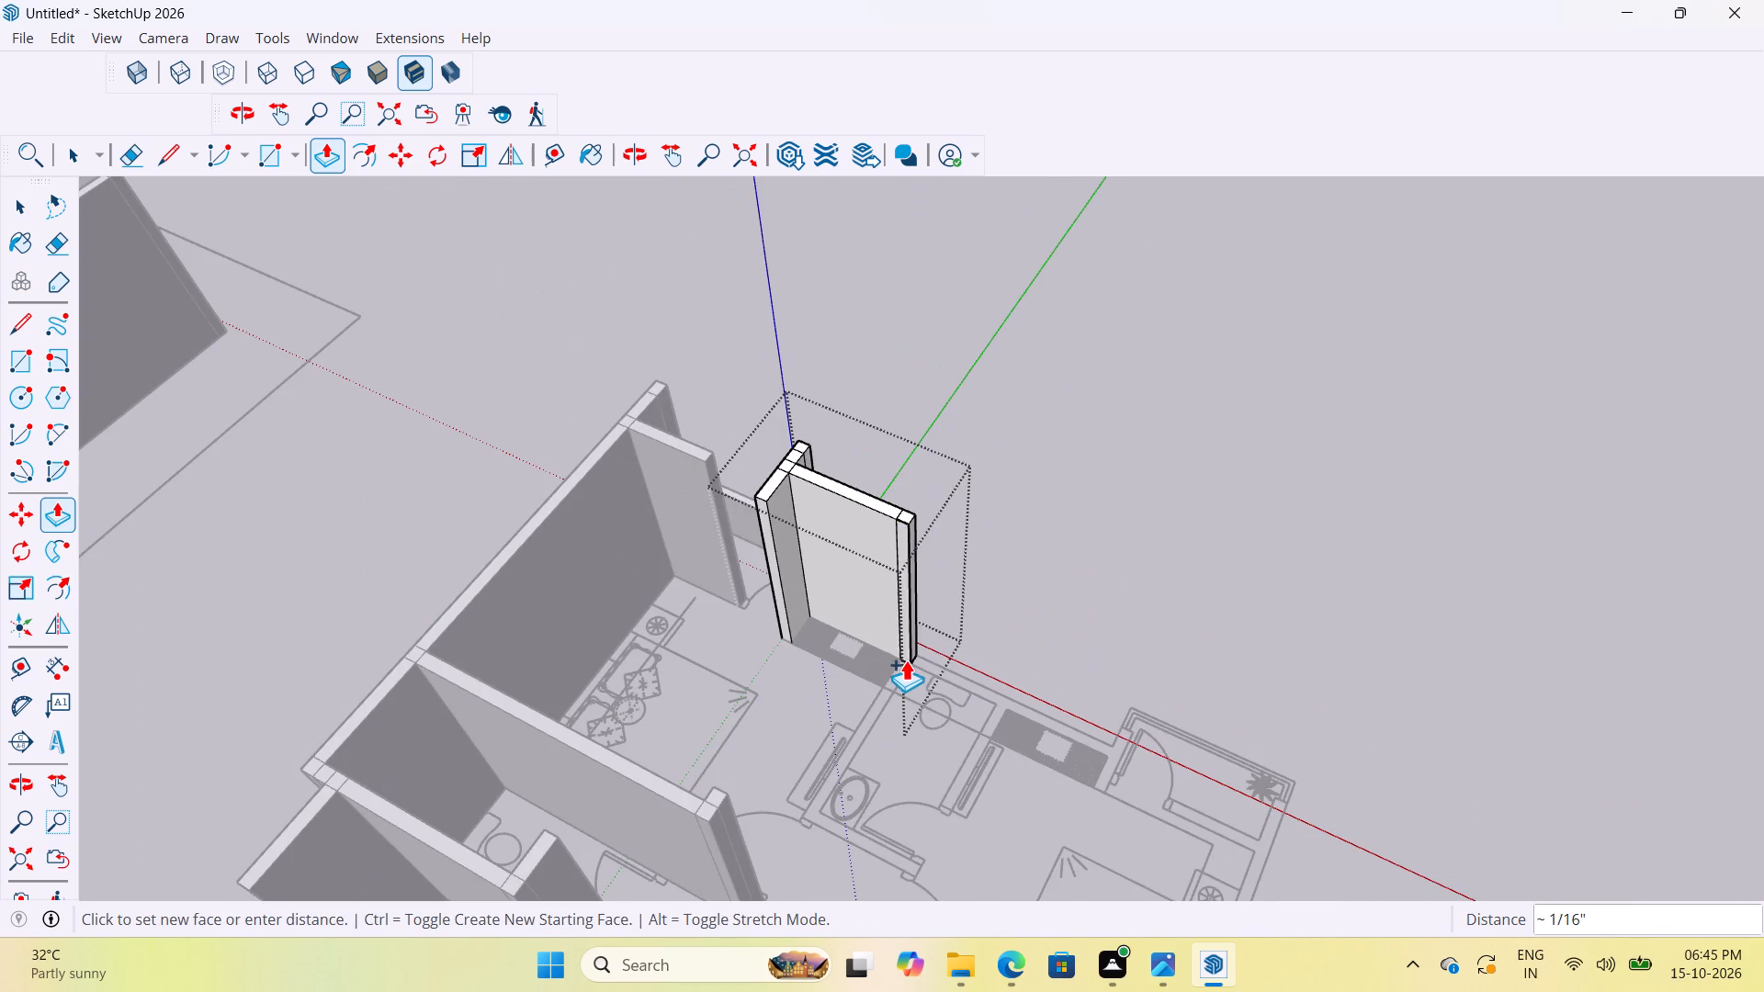
scroll(866, 739, "up", 14)
scroll(904, 631, "down", 11)
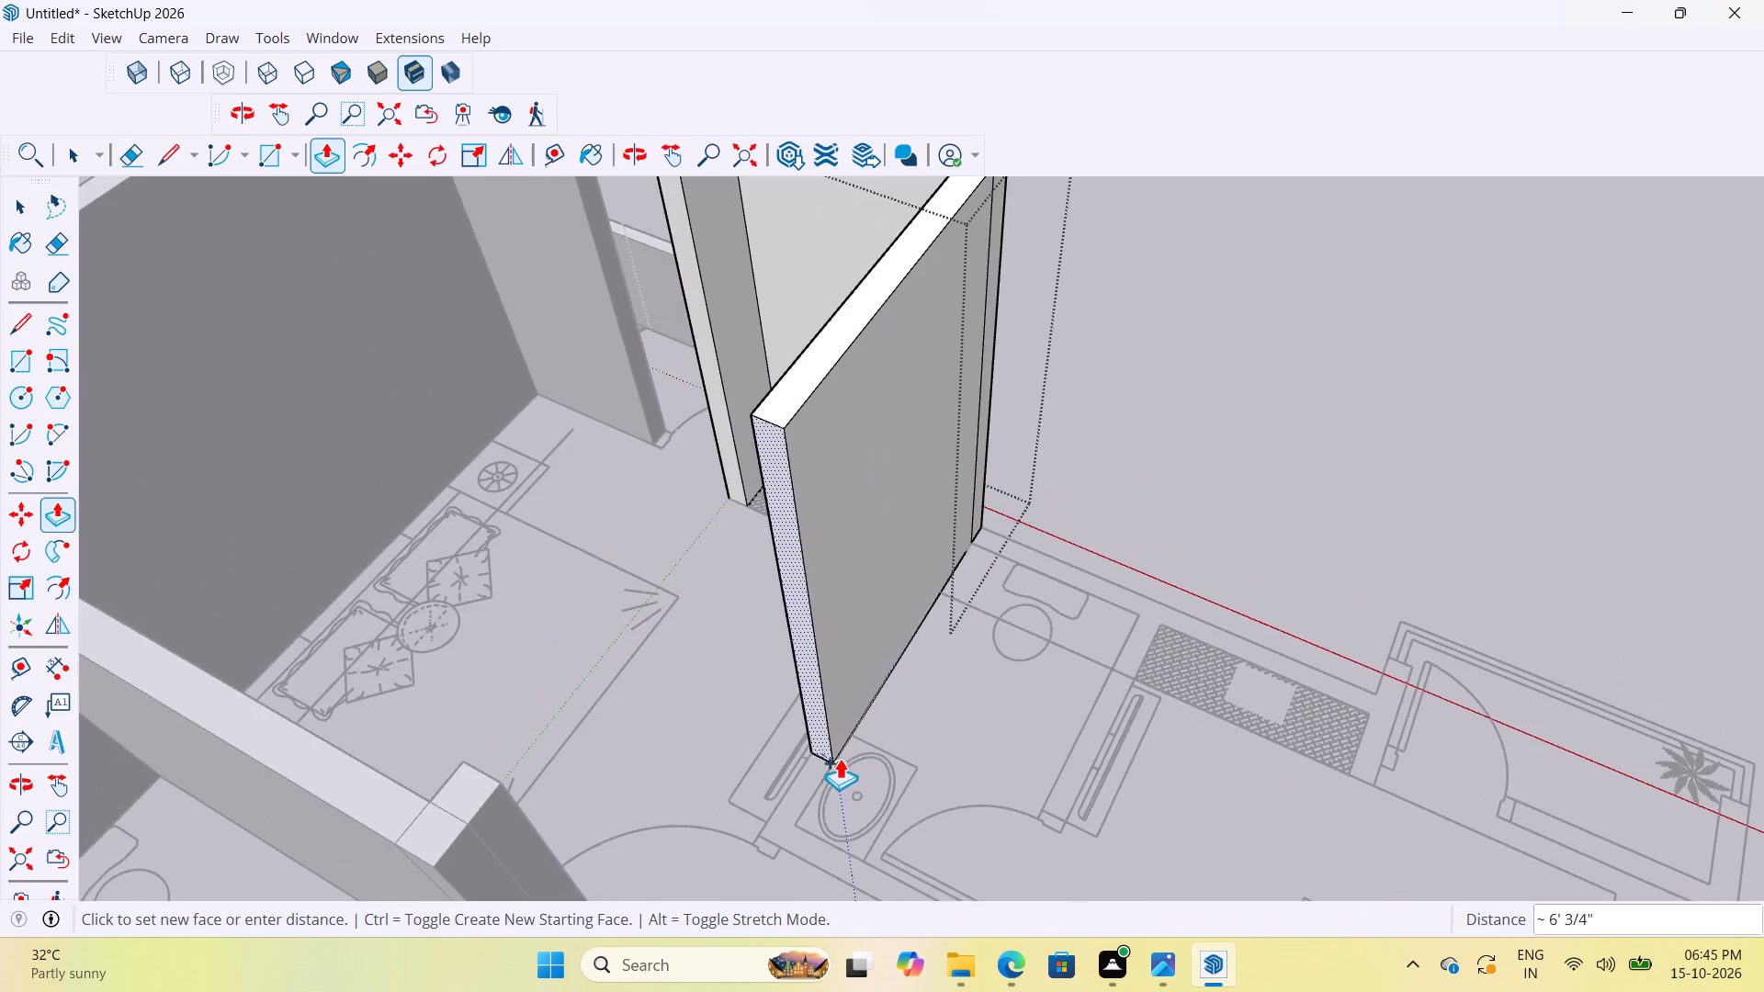
scroll(855, 741, "up", 9)
scroll(931, 637, "down", 11)
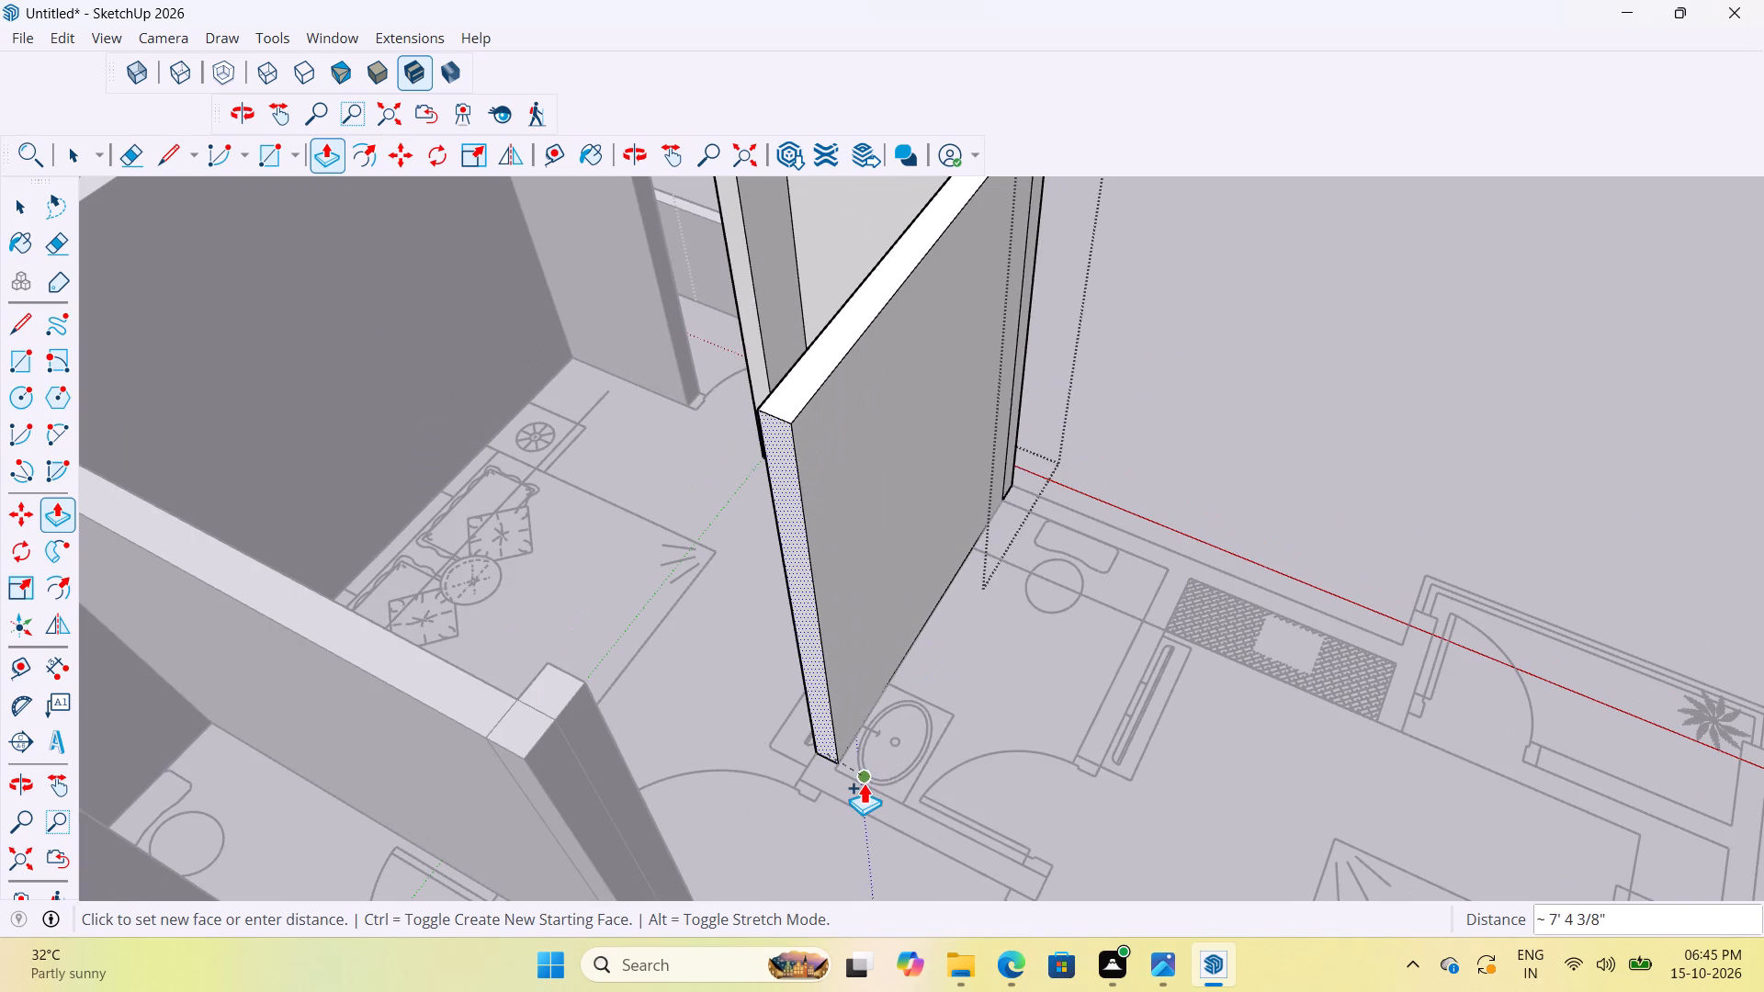
scroll(875, 788, "up", 9)
left_click(879, 793)
scroll(769, 779, "up", 3)
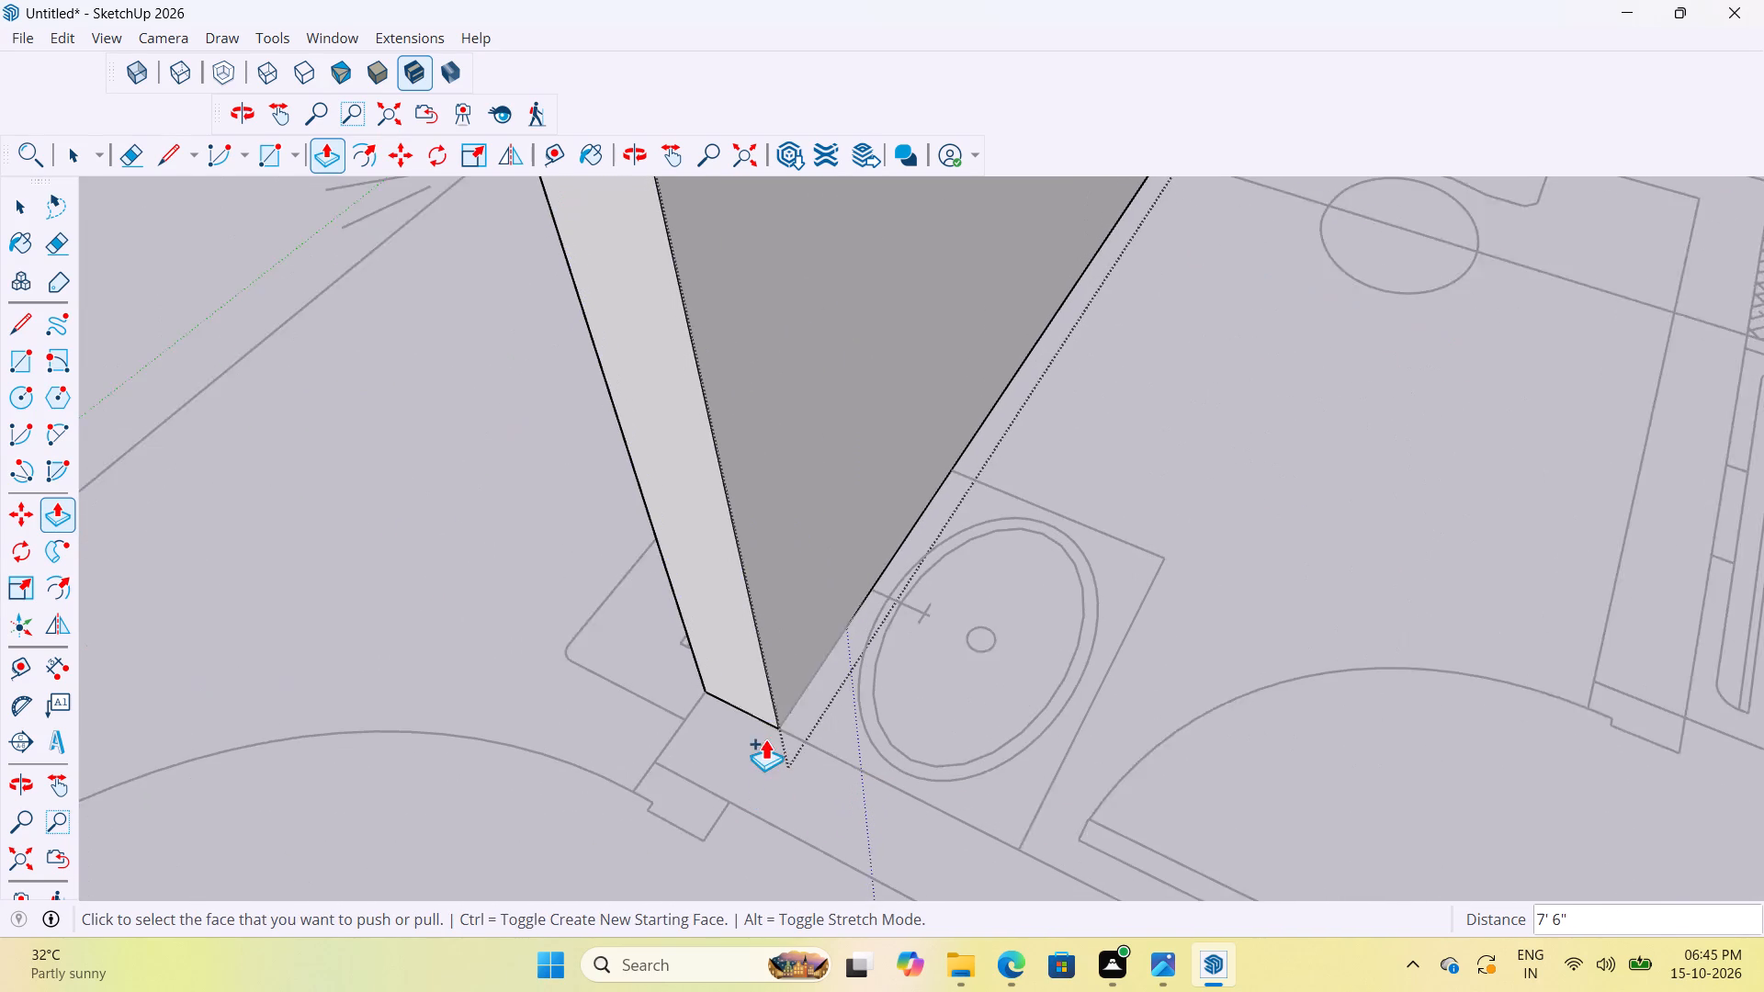
Add a 6" section across the wall's thickness by the washbasin, and pull its side face about 4' 6" to the bathroom door frame.
scroll(765, 738, "up", 2)
left_click(766, 700)
left_click(796, 839)
scroll(727, 677, "down", 4)
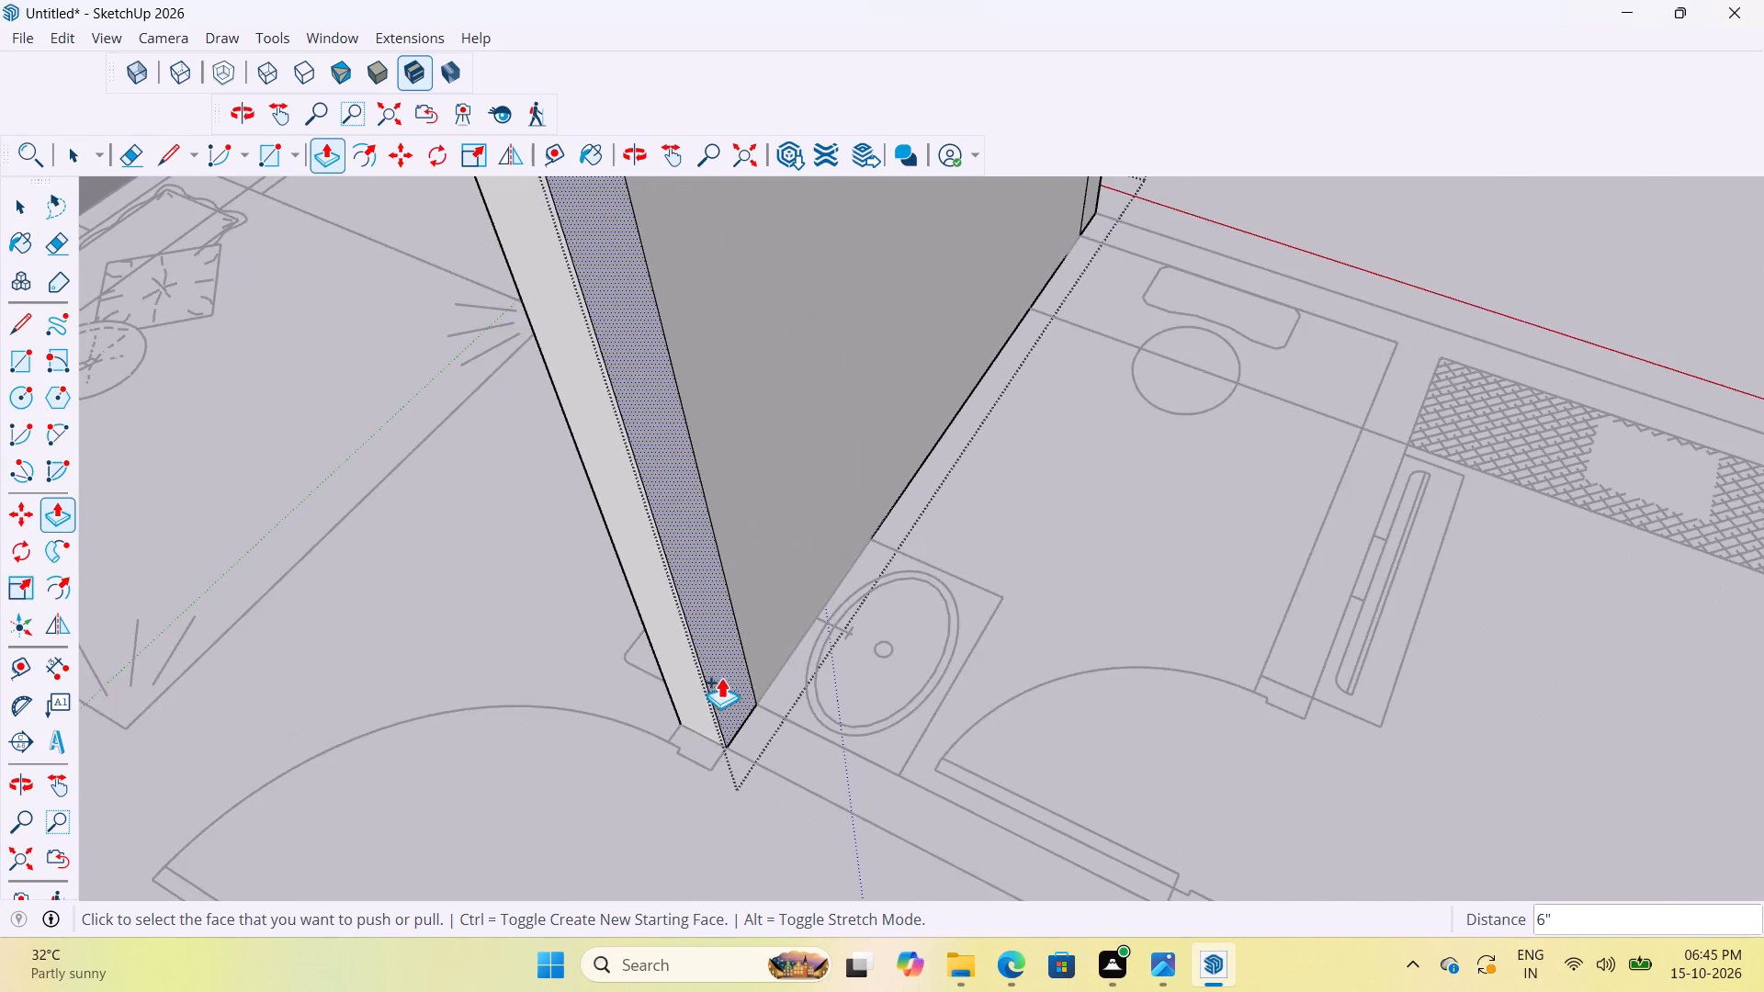
scroll(721, 677, "down", 15)
scroll(785, 721, "up", 9)
left_click(708, 566)
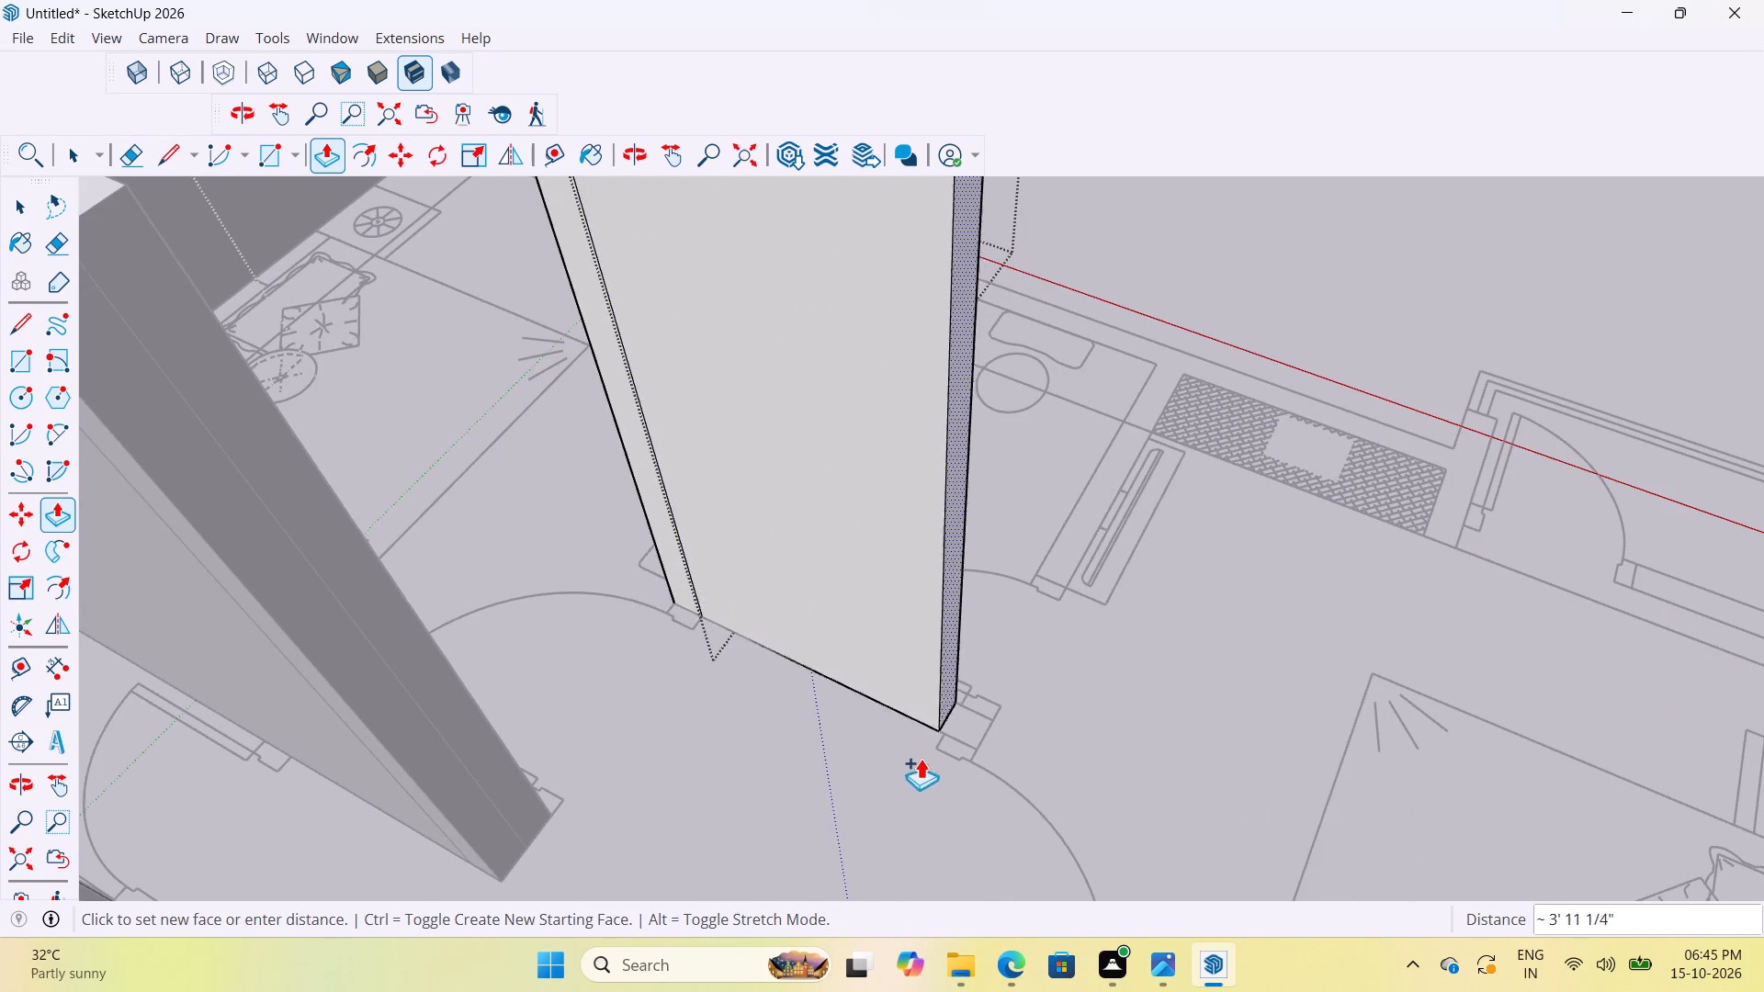
scroll(956, 749, "up", 8)
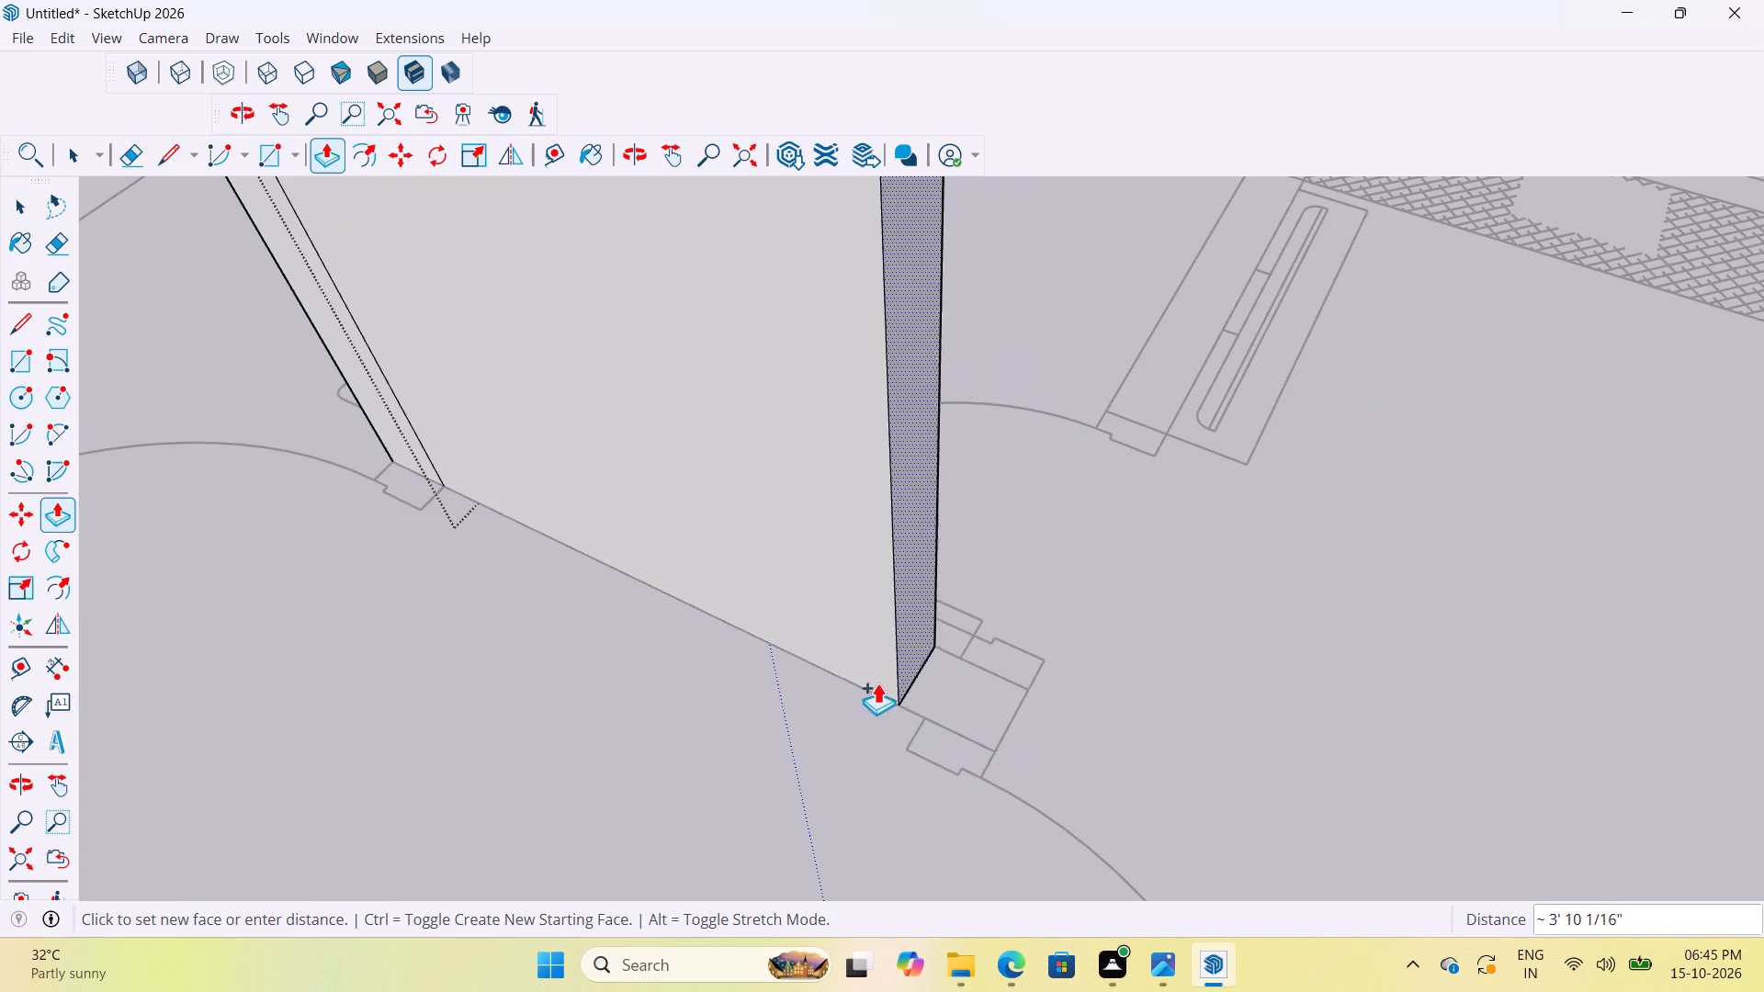
scroll(899, 682, "up", 6)
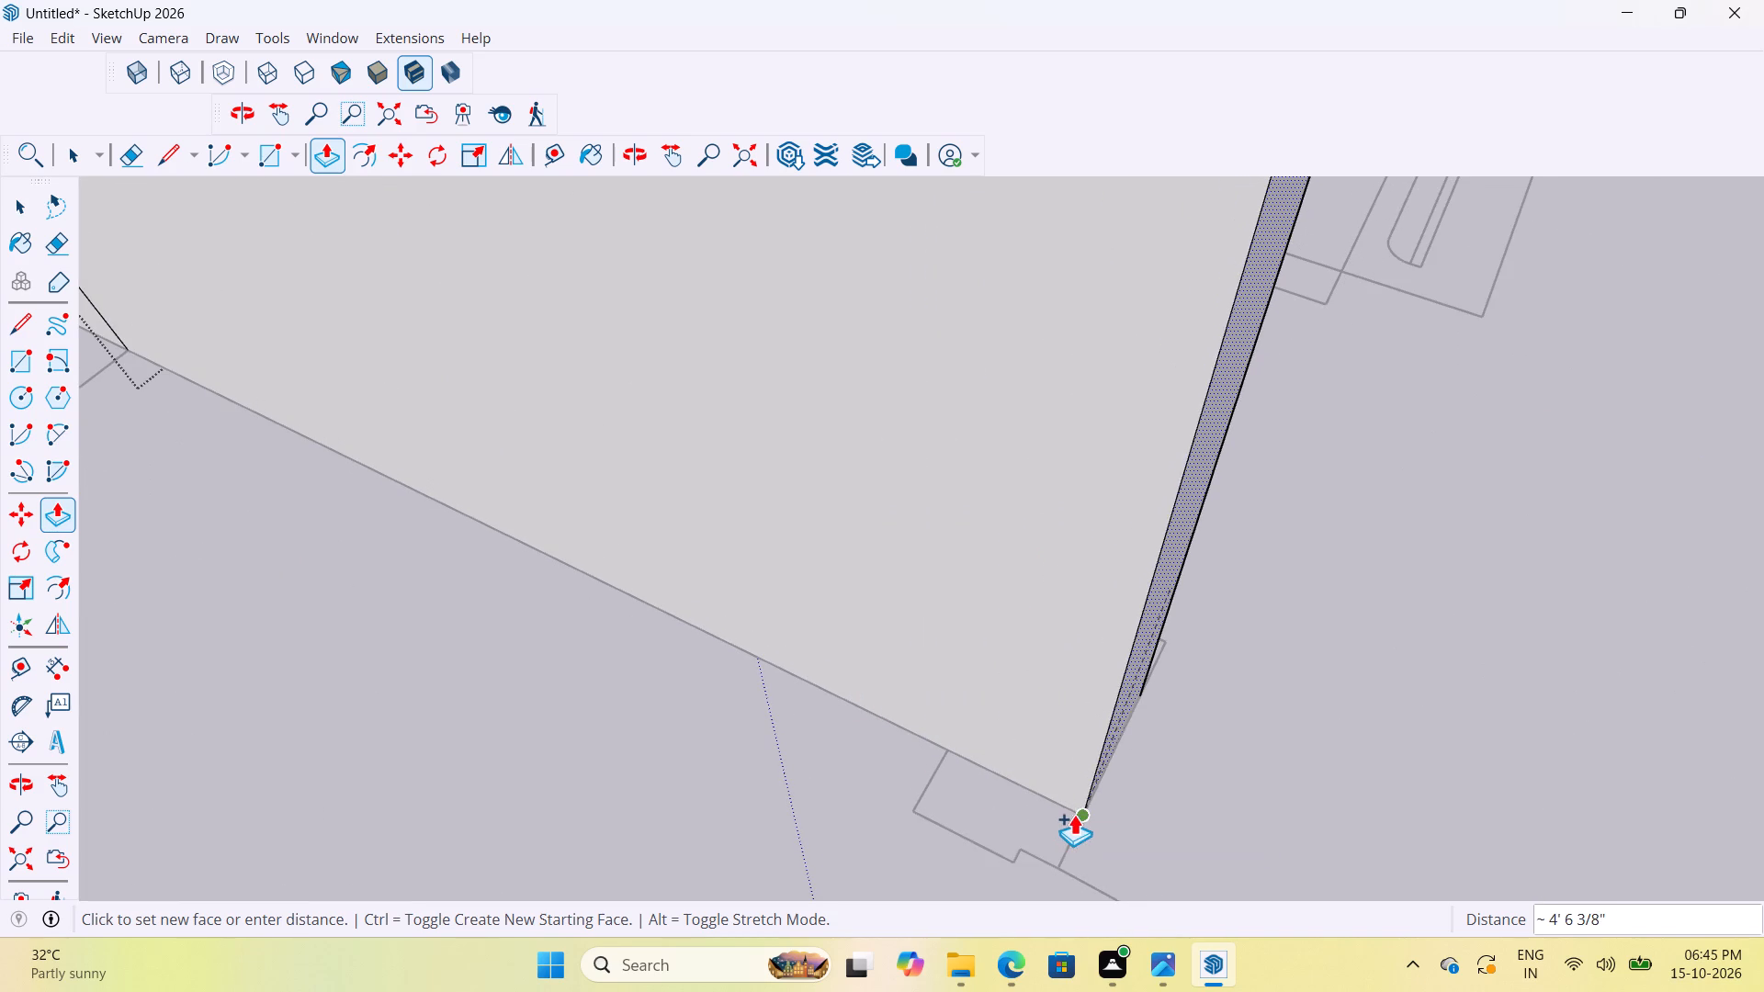
left_click(1075, 814)
Pull the outer wall's end face about 4' past the toilet to the bathroom's partition outline.
scroll(792, 735, "down", 20)
scroll(792, 735, "down", 9)
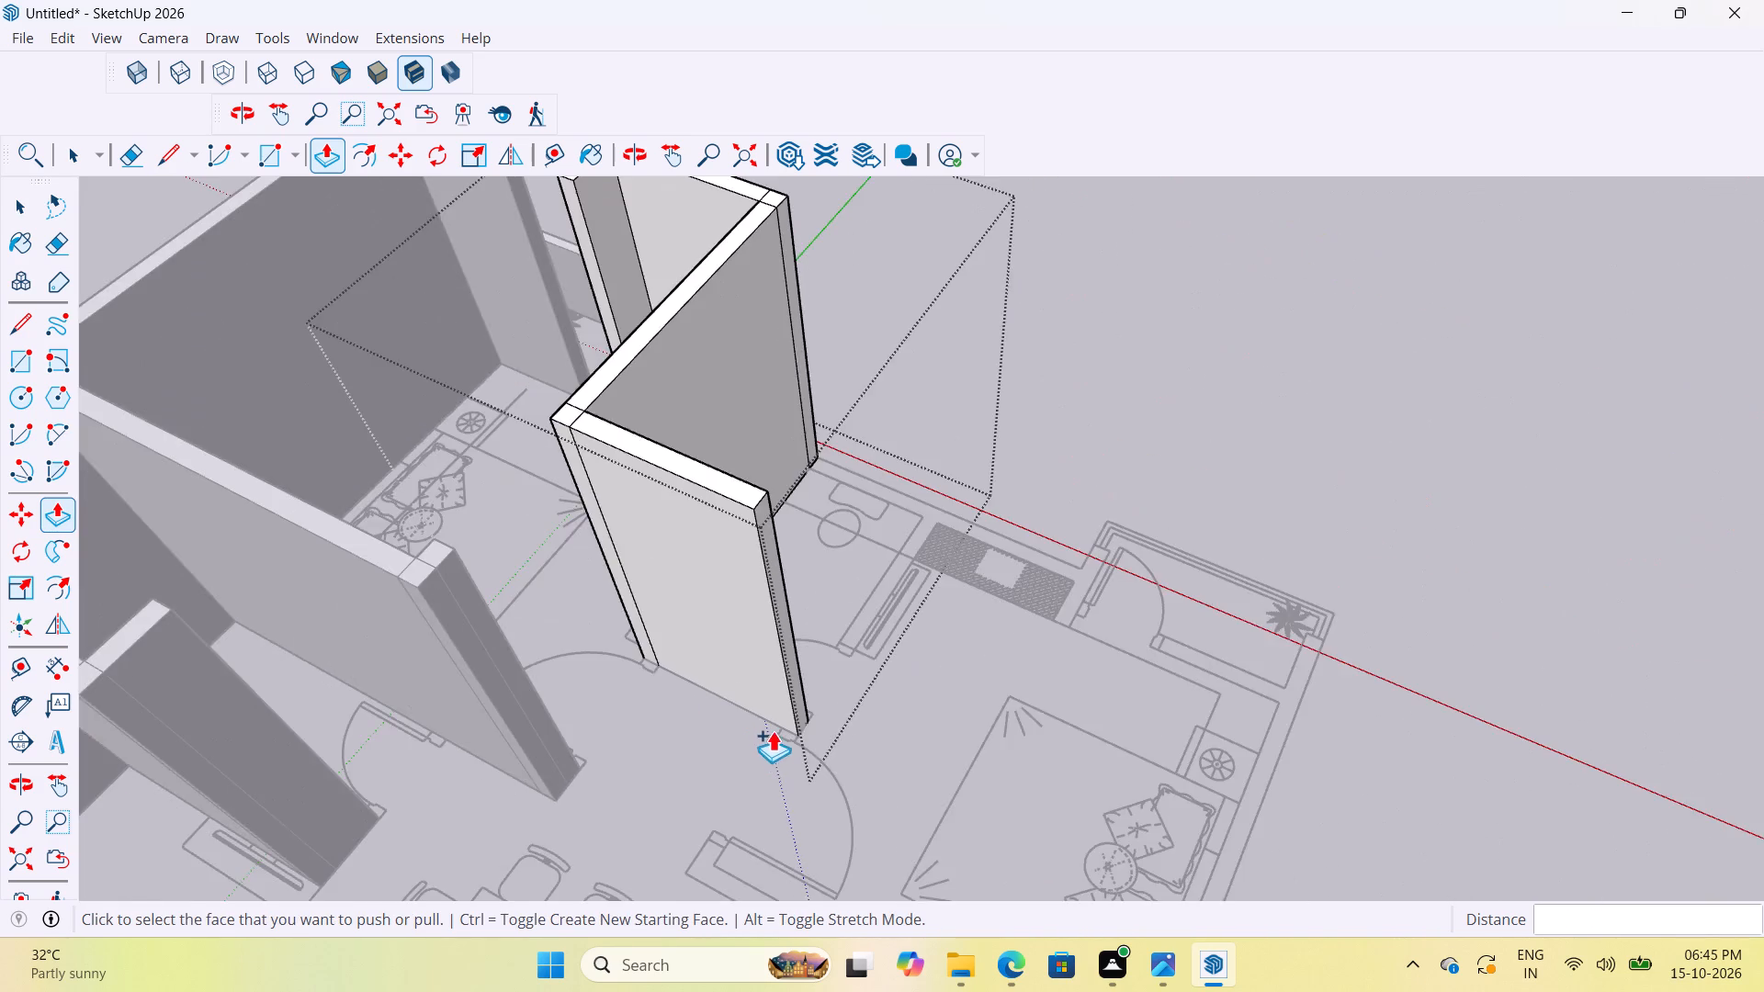
scroll(773, 730, "down", 3)
scroll(924, 656, "up", 9)
scroll(914, 564, "up", 1)
middle_click_drag(913, 563, 300, 579)
scroll(903, 275, "up", 8)
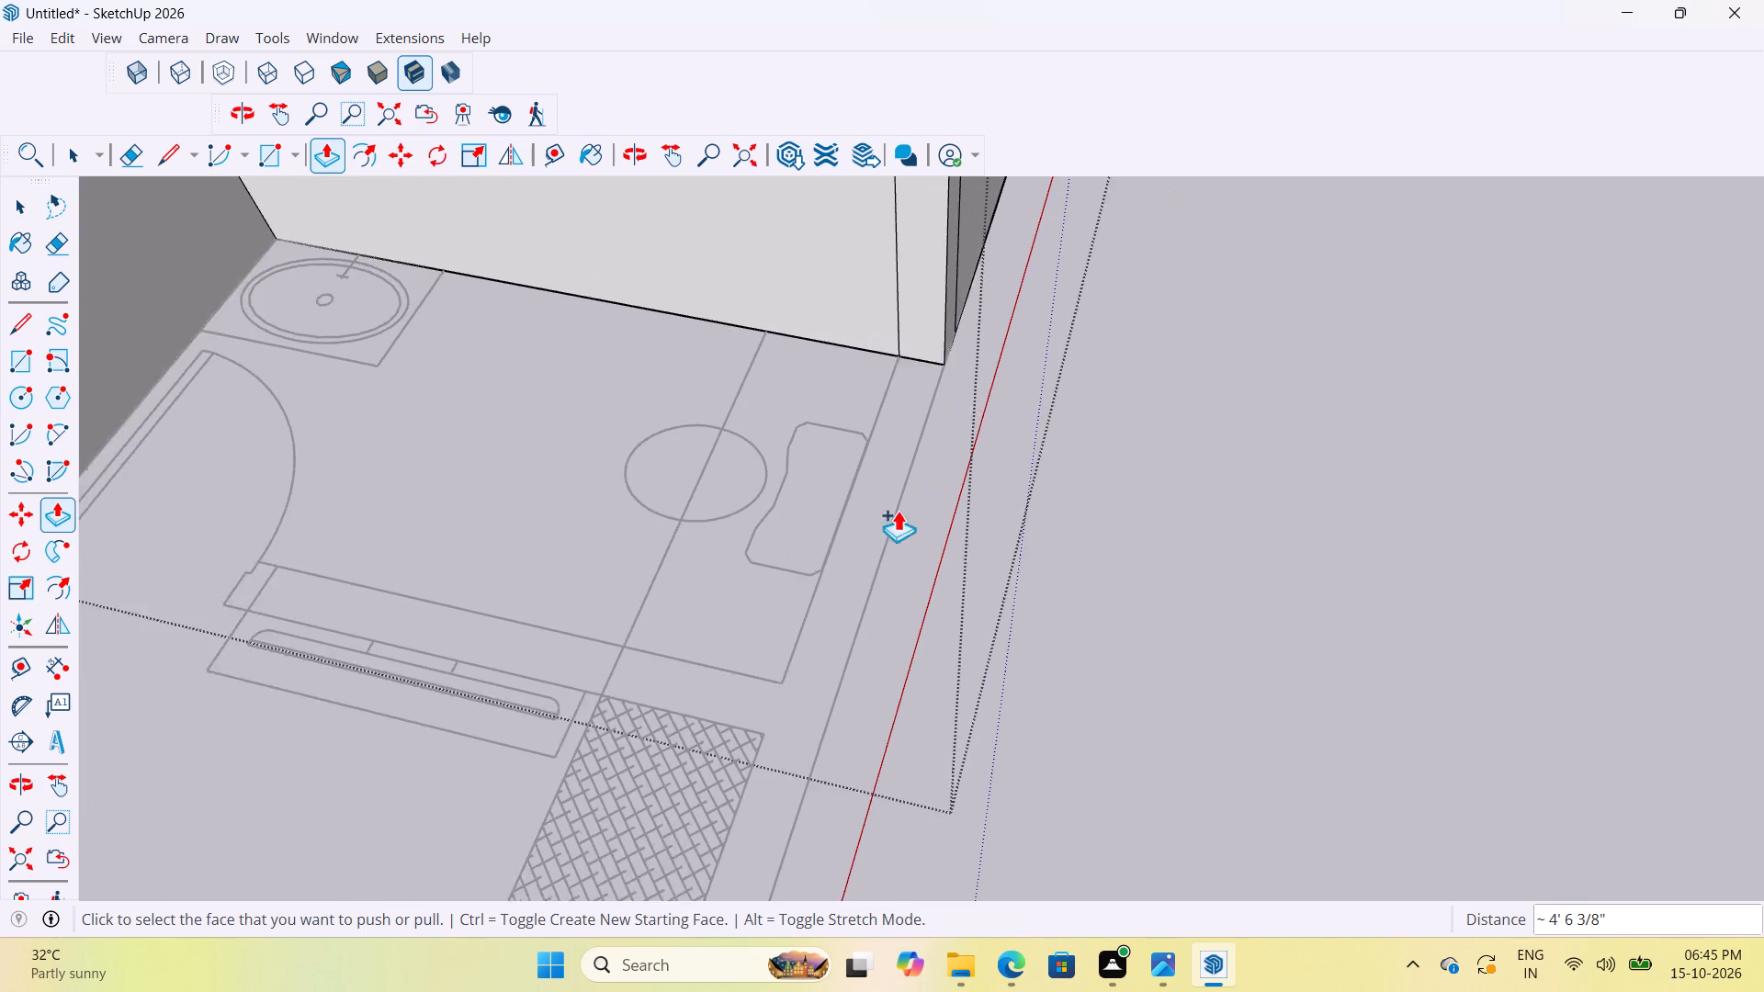
scroll(897, 541, "down", 10)
scroll(905, 489, "up", 9)
left_click(932, 413)
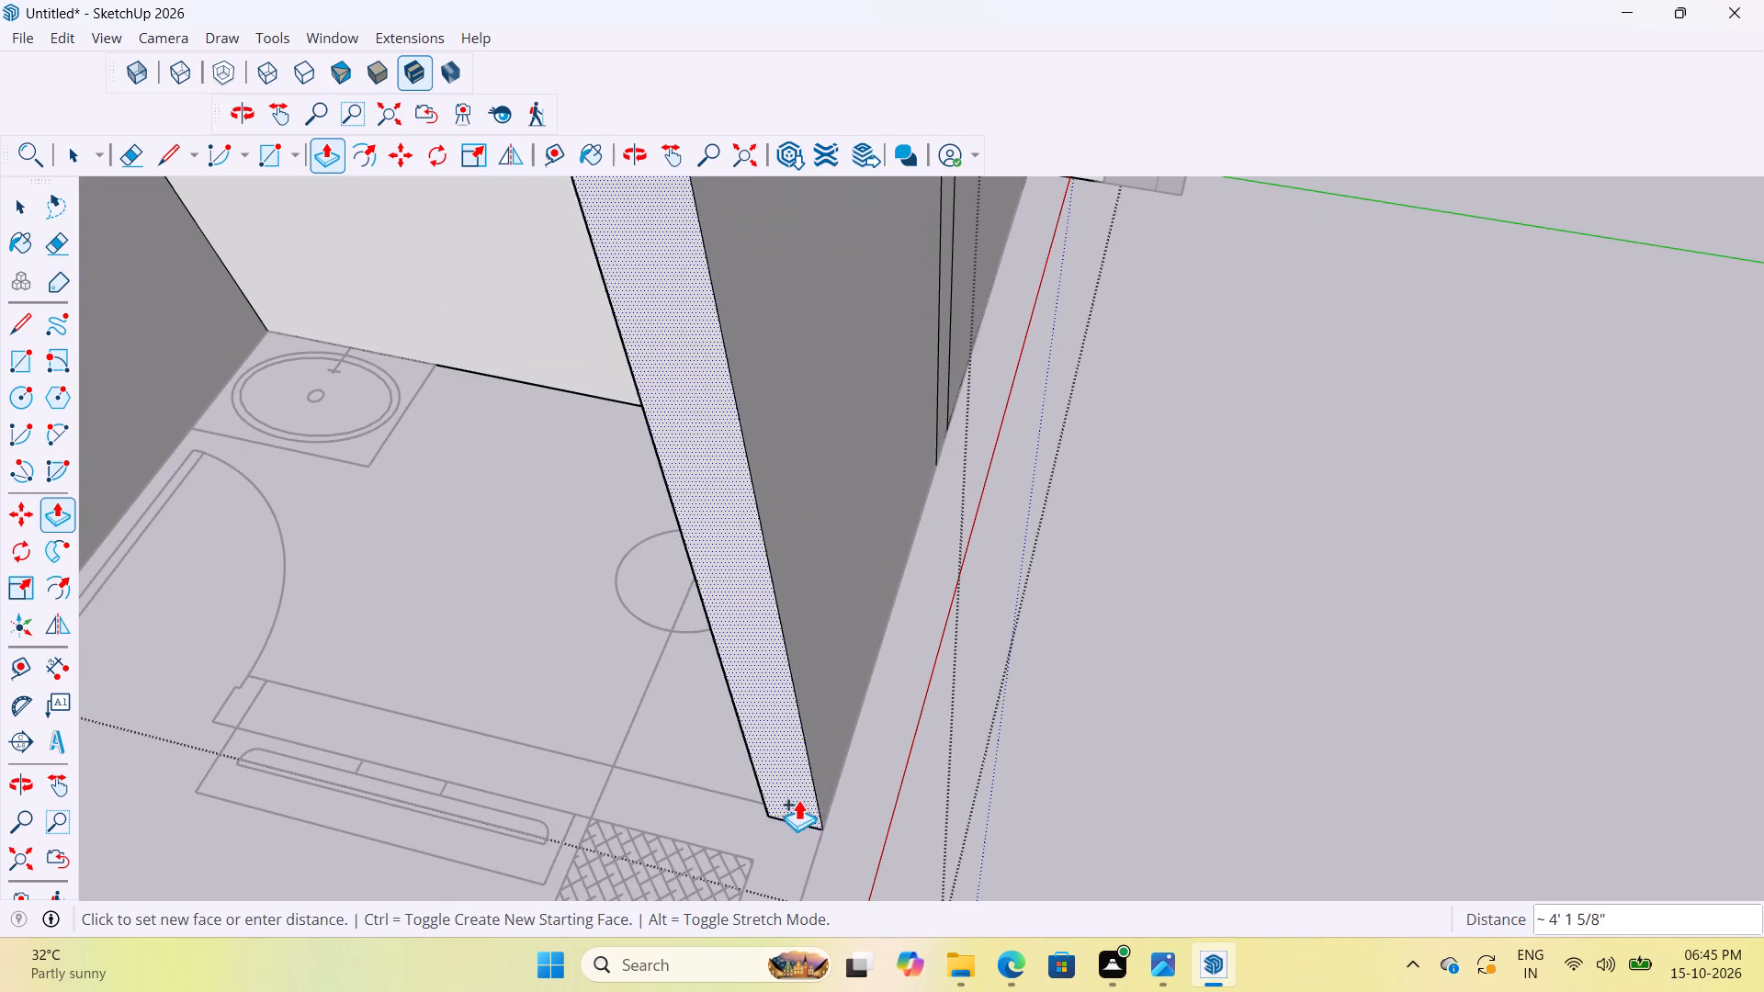
left_click(643, 781)
Extend the outer wall with a new 6" section across the partition's thickness, up to the hatched unit.
scroll(888, 680, "down", 12)
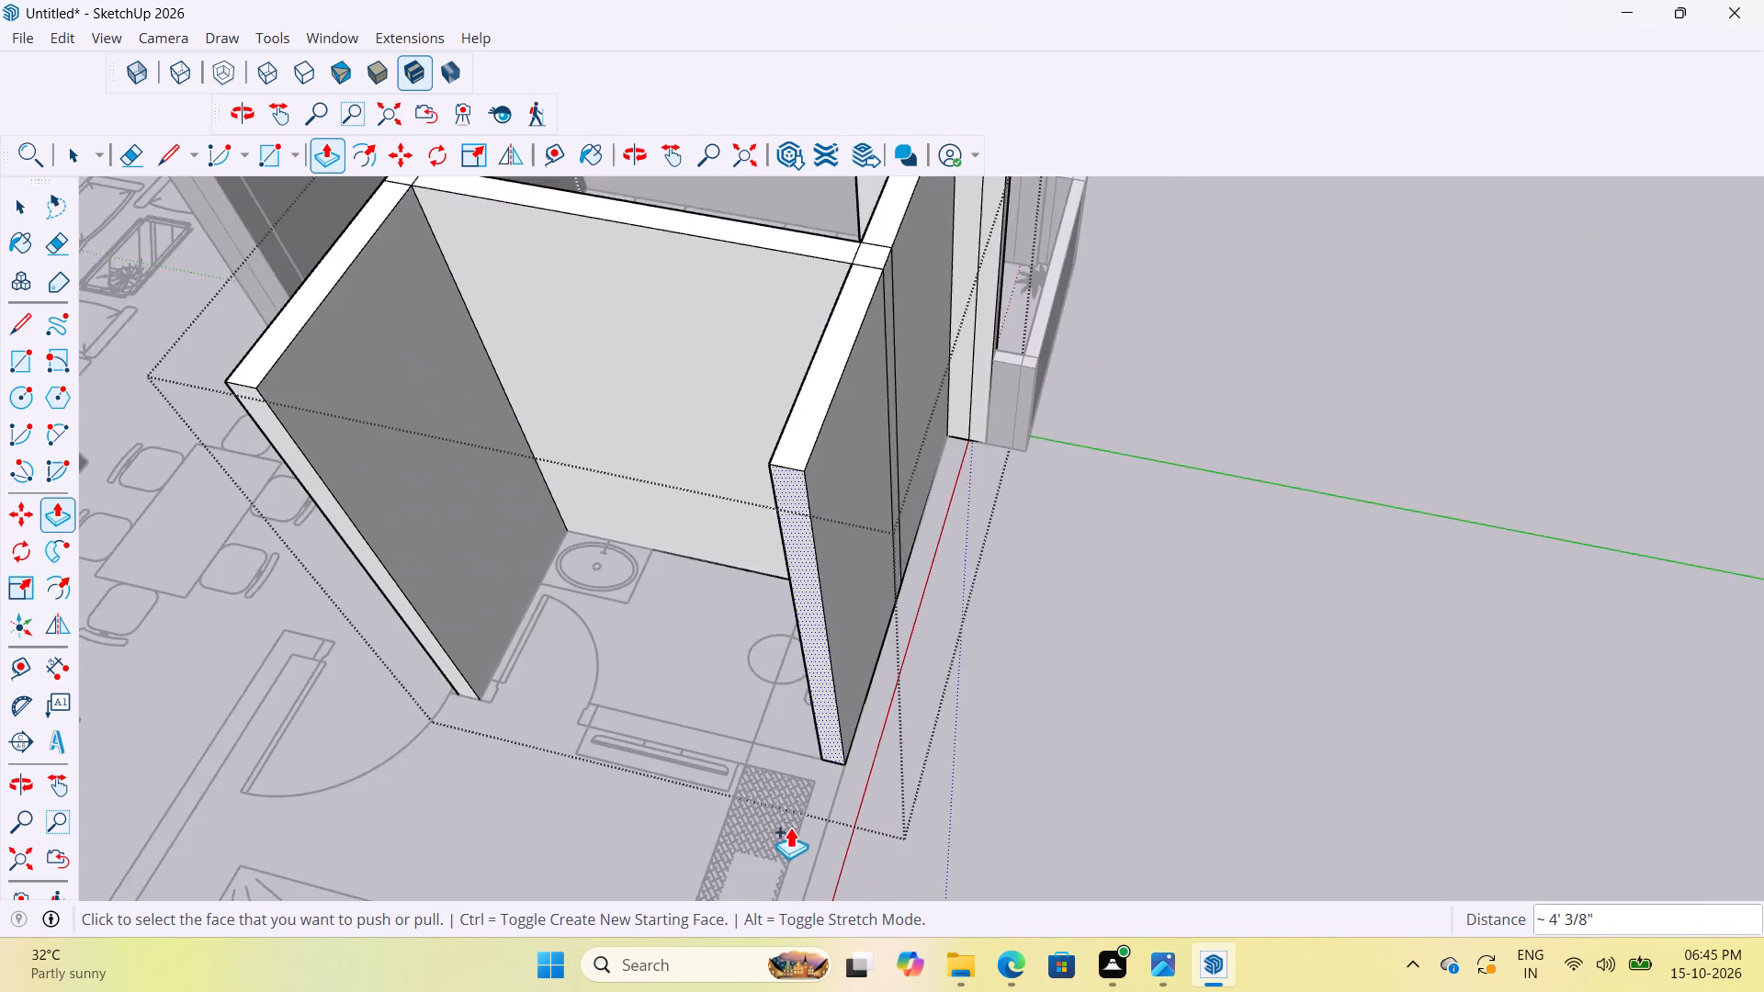
scroll(790, 825, "up", 9)
middle_click_drag(821, 733, 967, 706)
scroll(967, 706, "up", 1)
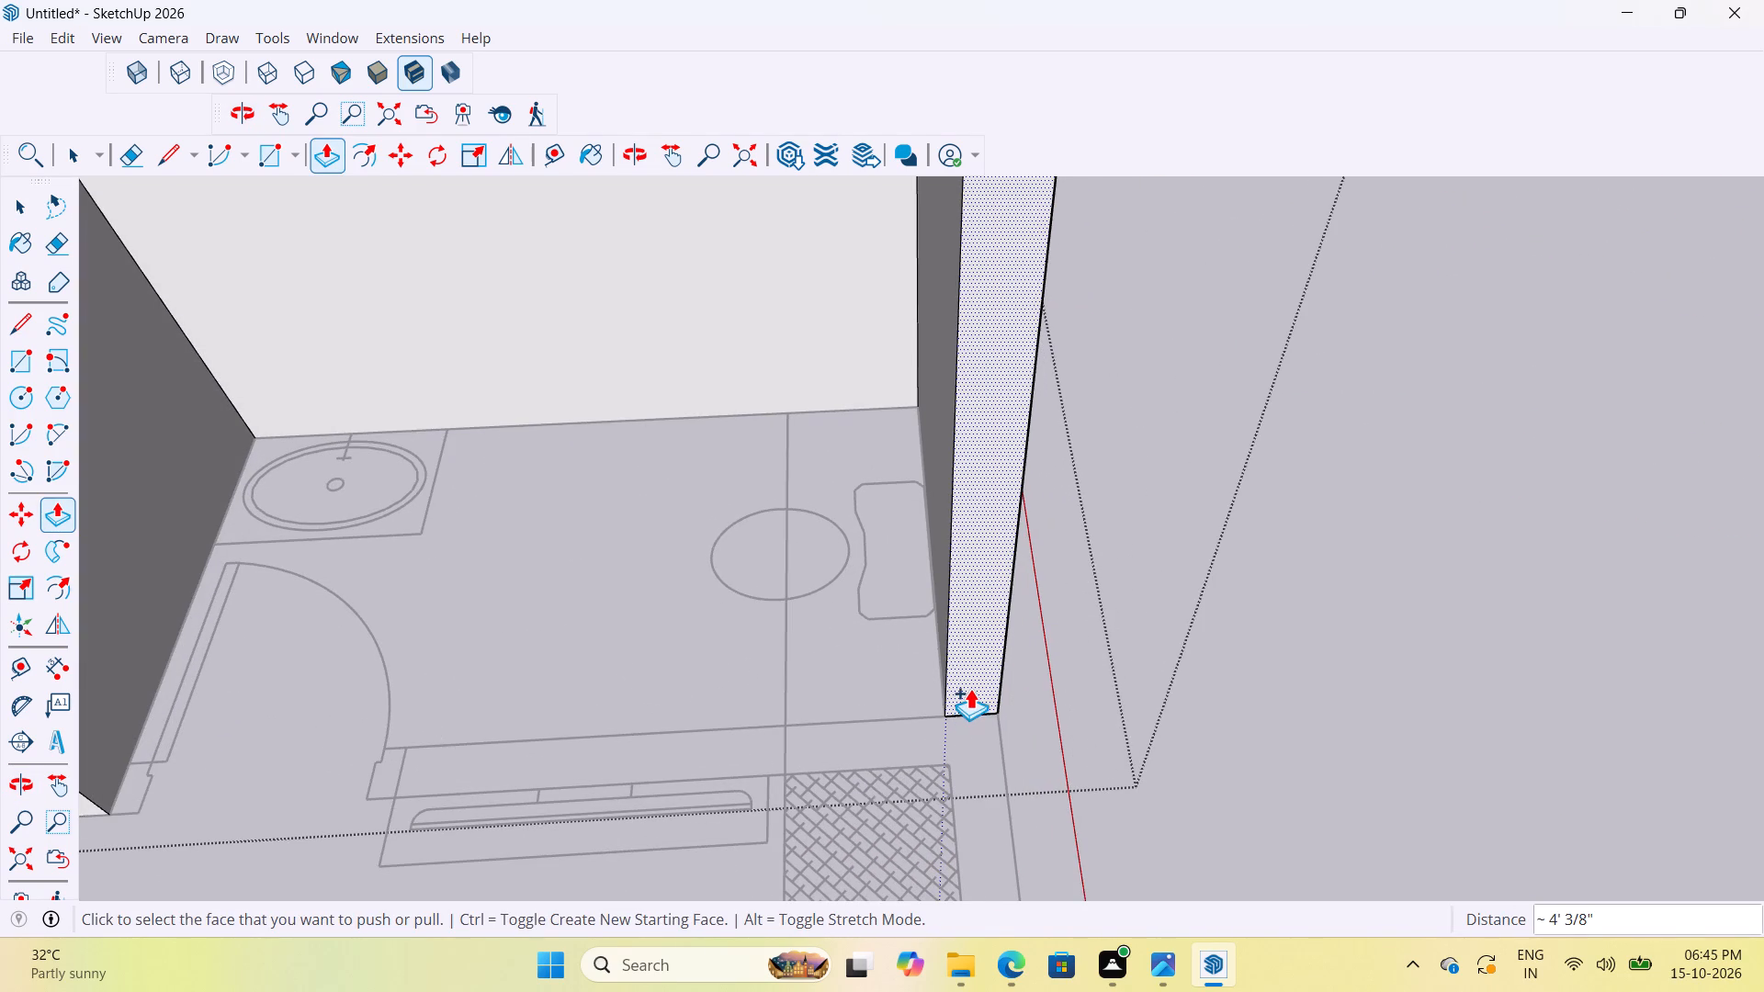
left_click(970, 687)
left_click(865, 771)
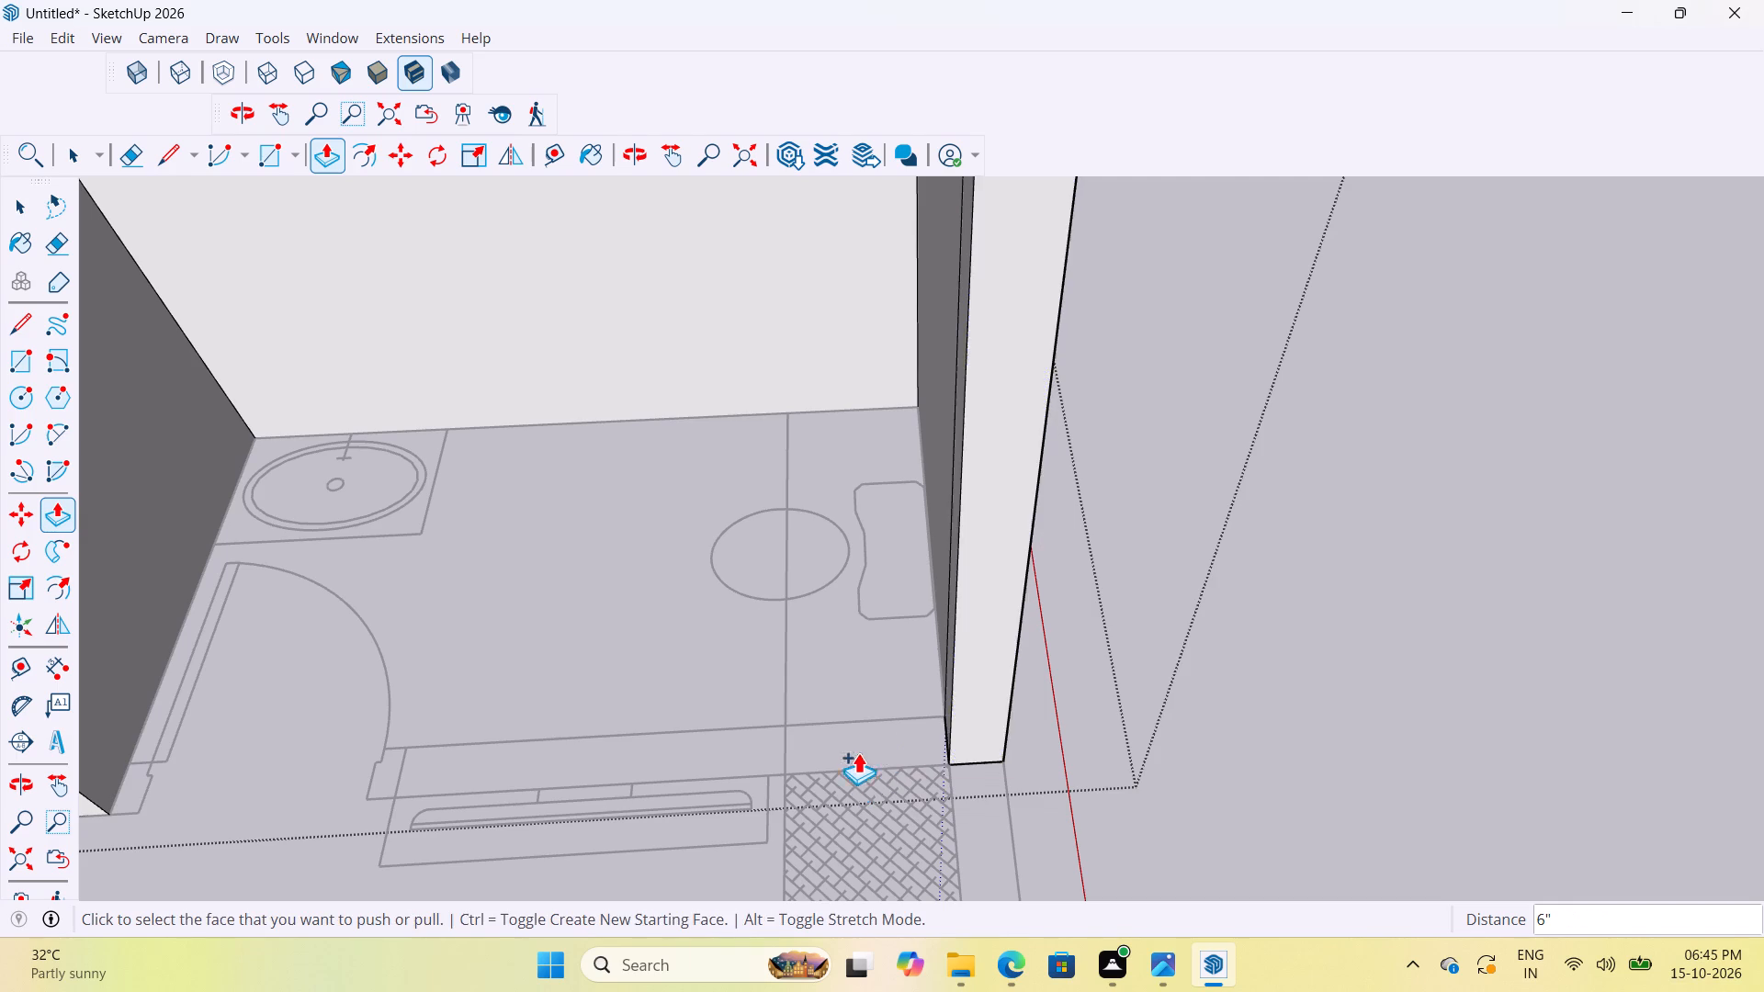
Pull the new section's inner face 5' along the partition outline, from the hatched unit's edge to the bathroom door.
scroll(910, 733, "up", 4)
middle_click_drag(964, 698, 1041, 660)
scroll(998, 655, "up", 5)
scroll(1428, 468, "down", 10)
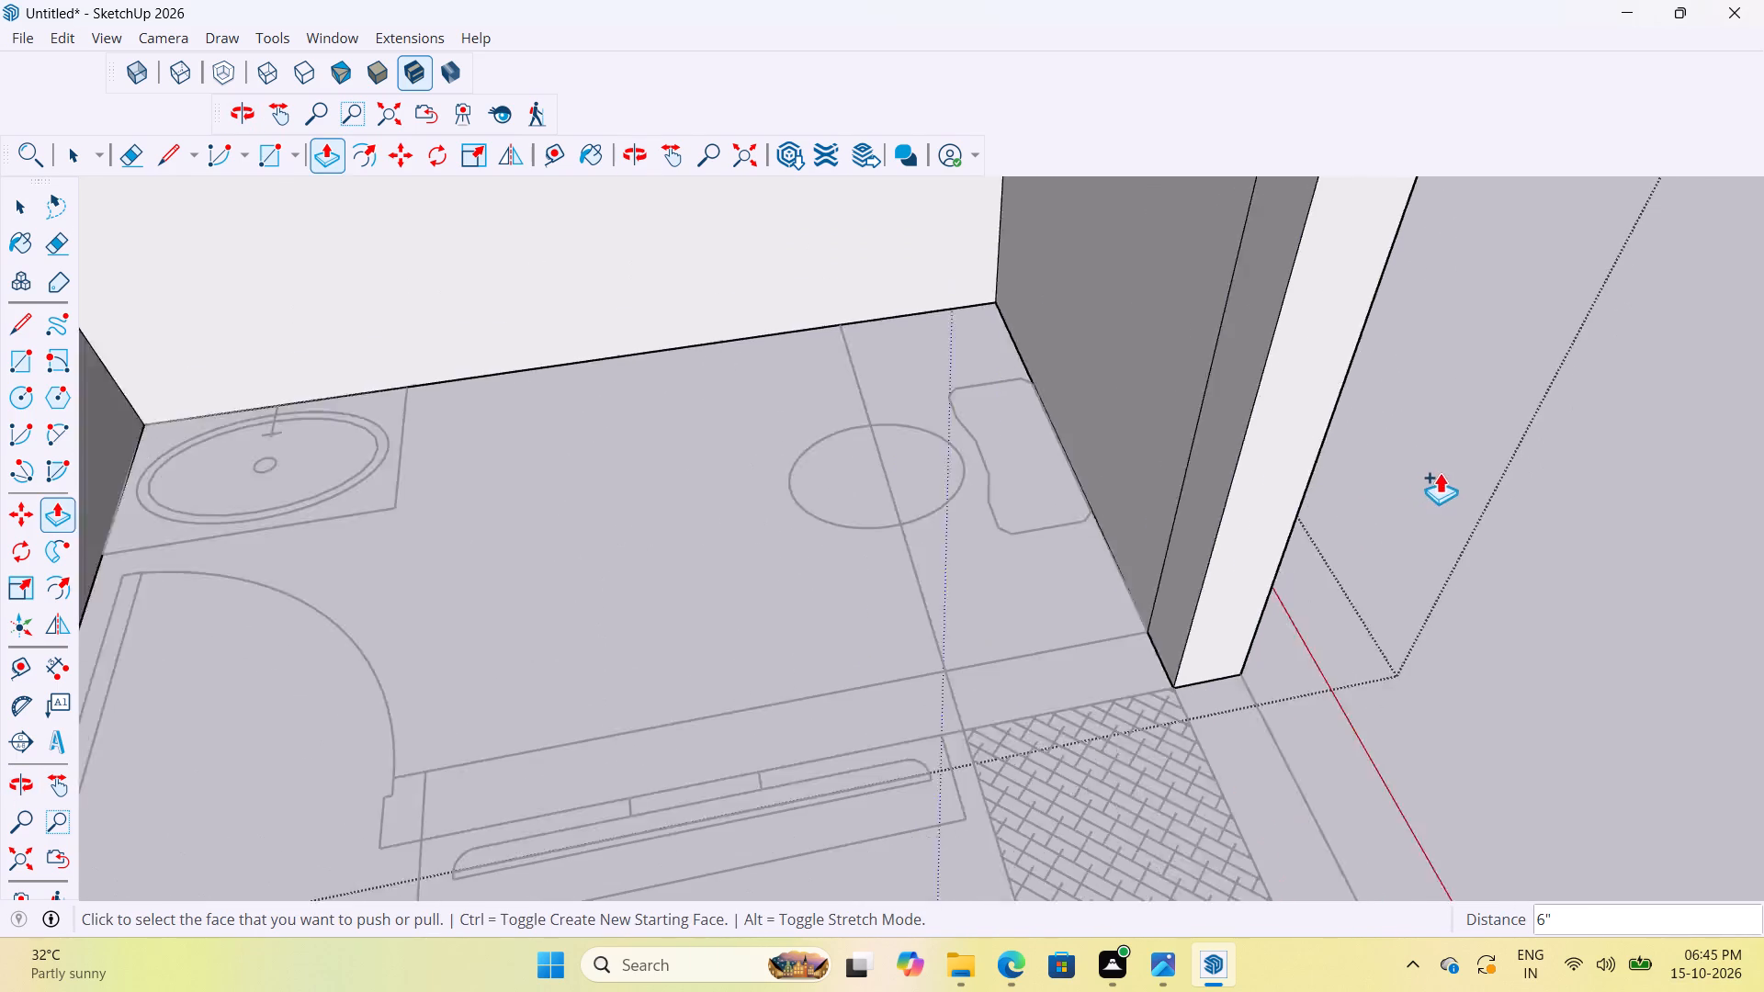
scroll(1440, 472, "down", 2)
scroll(1298, 587, "up", 5)
left_click(1265, 546)
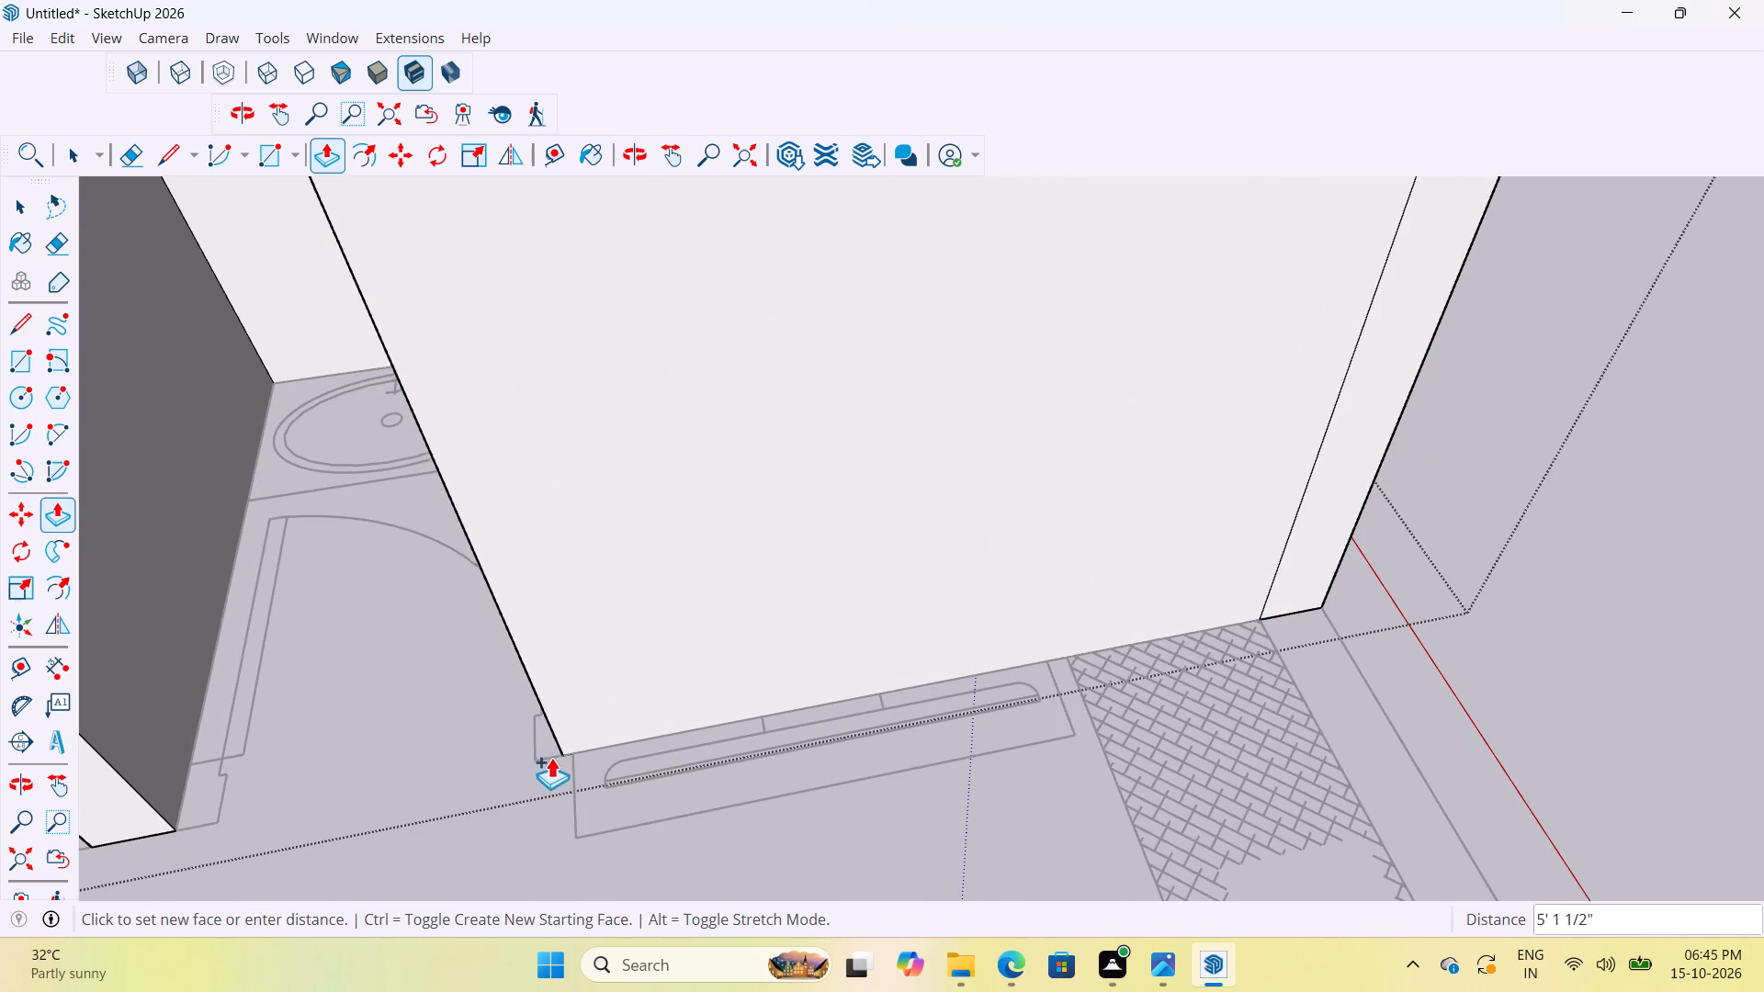
left_click(571, 749)
Pull the outer wall's end face 4' 6" along the hatched unit to the balcony door wall.
scroll(799, 724, "down", 5)
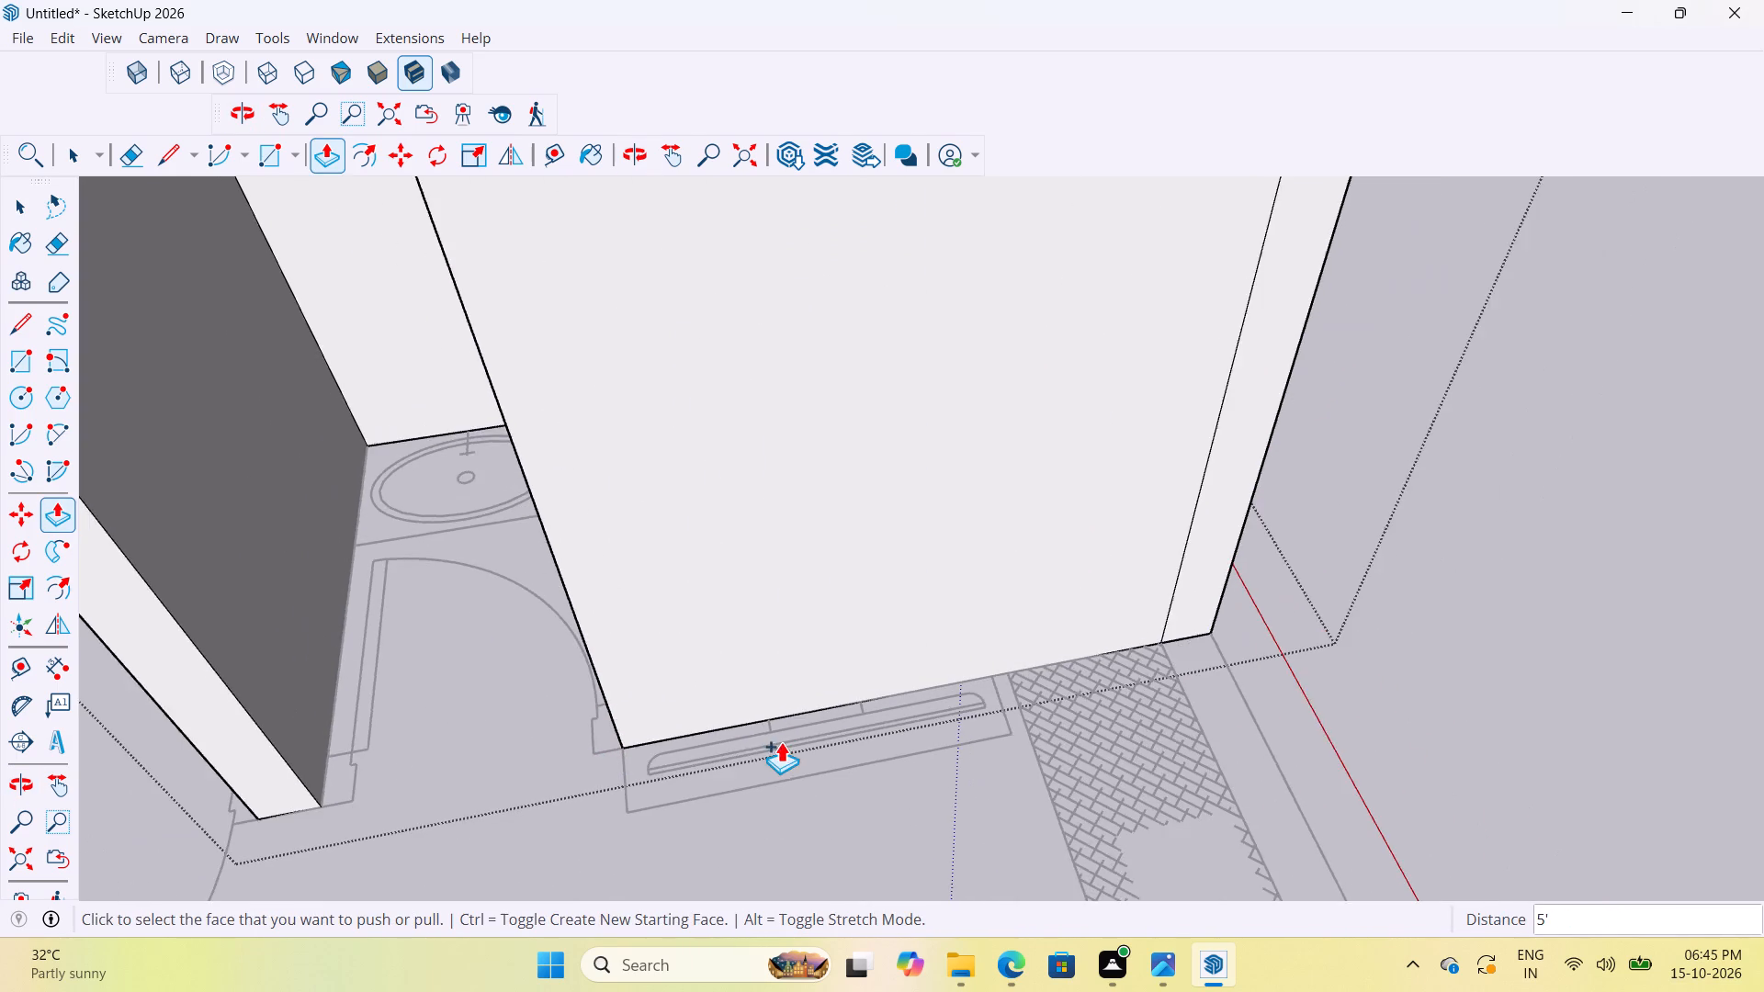
scroll(755, 735, "down", 12)
scroll(988, 833, "up", 14)
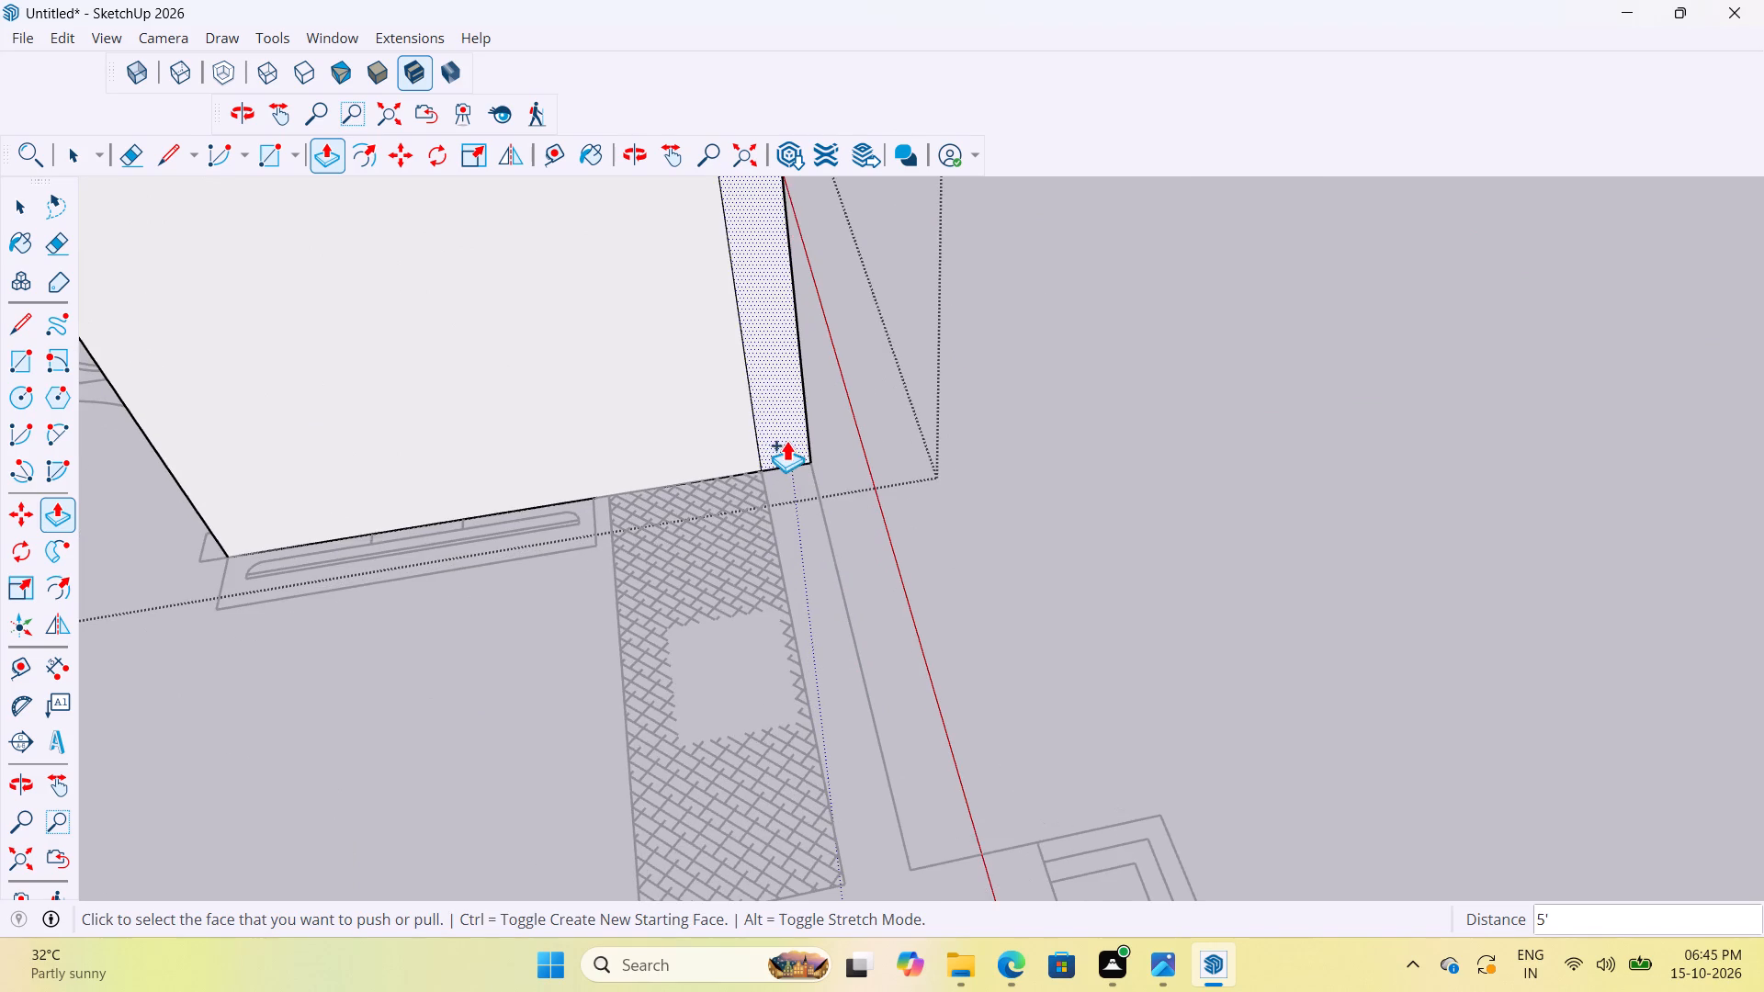
left_click(786, 438)
scroll(826, 481, "down", 6)
left_click(913, 669)
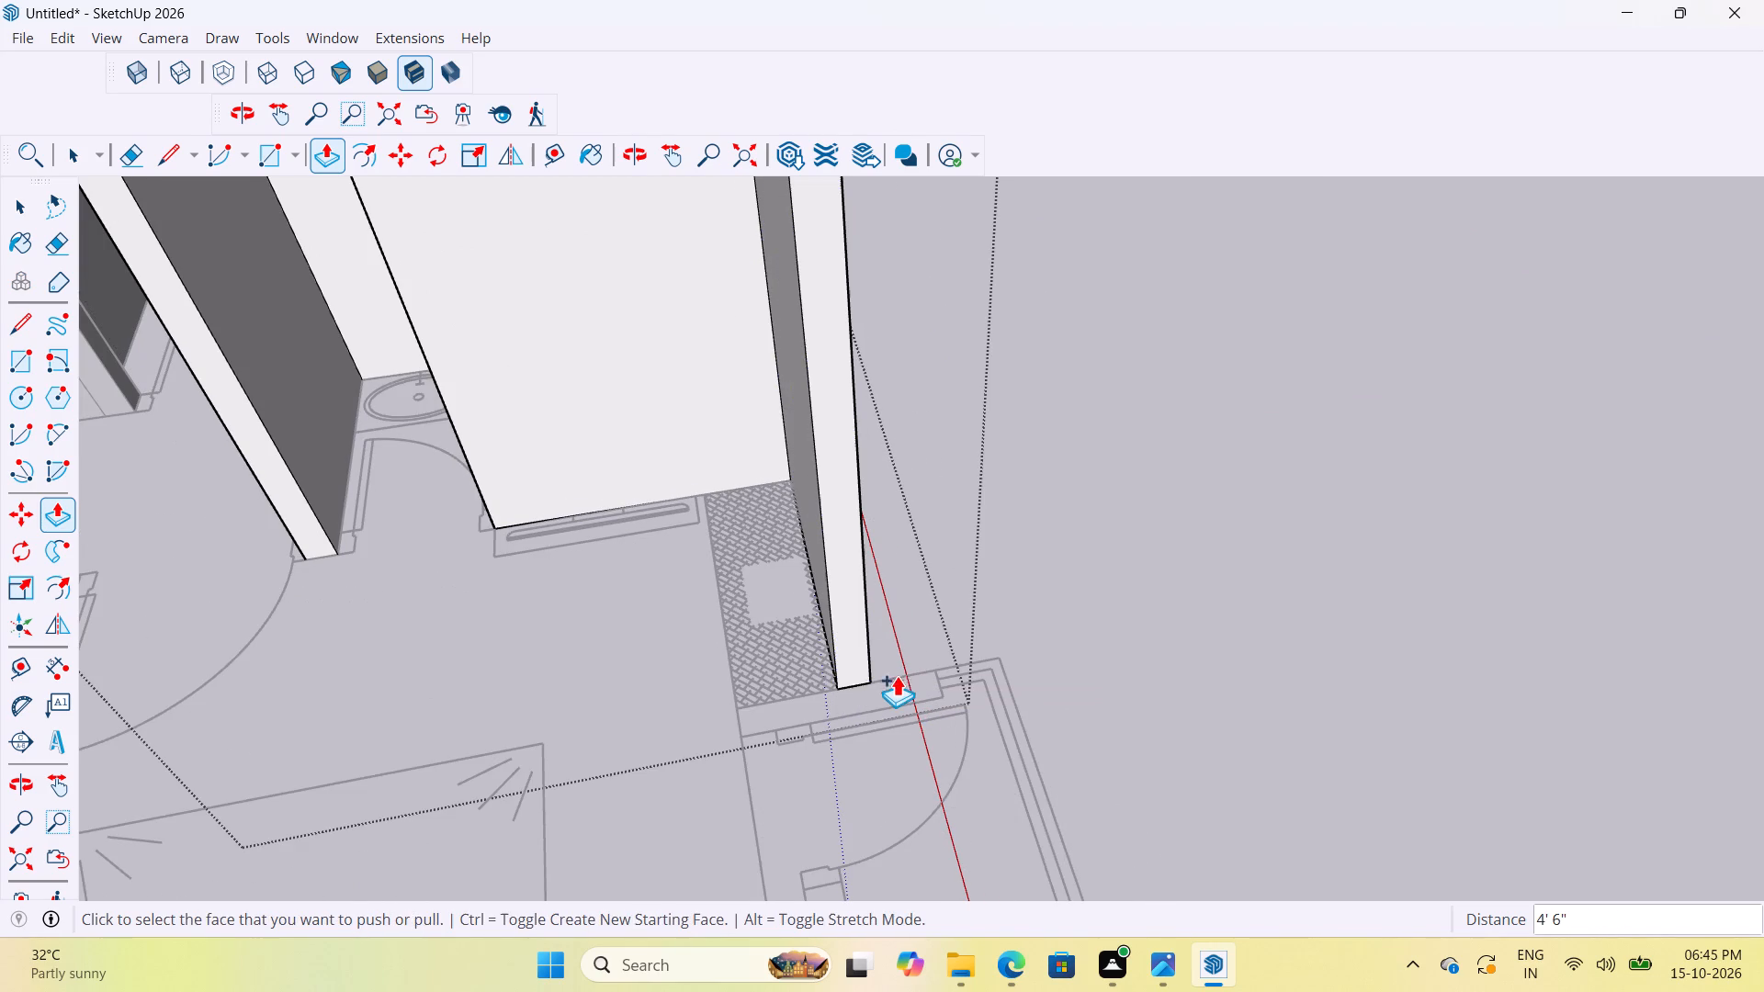
Add a 6" section across the balcony door wall's thickness, and pull its inner face 1' 6" along the hatched unit's end.
scroll(863, 682, "up", 17)
middle_click_drag(907, 569, 953, 535)
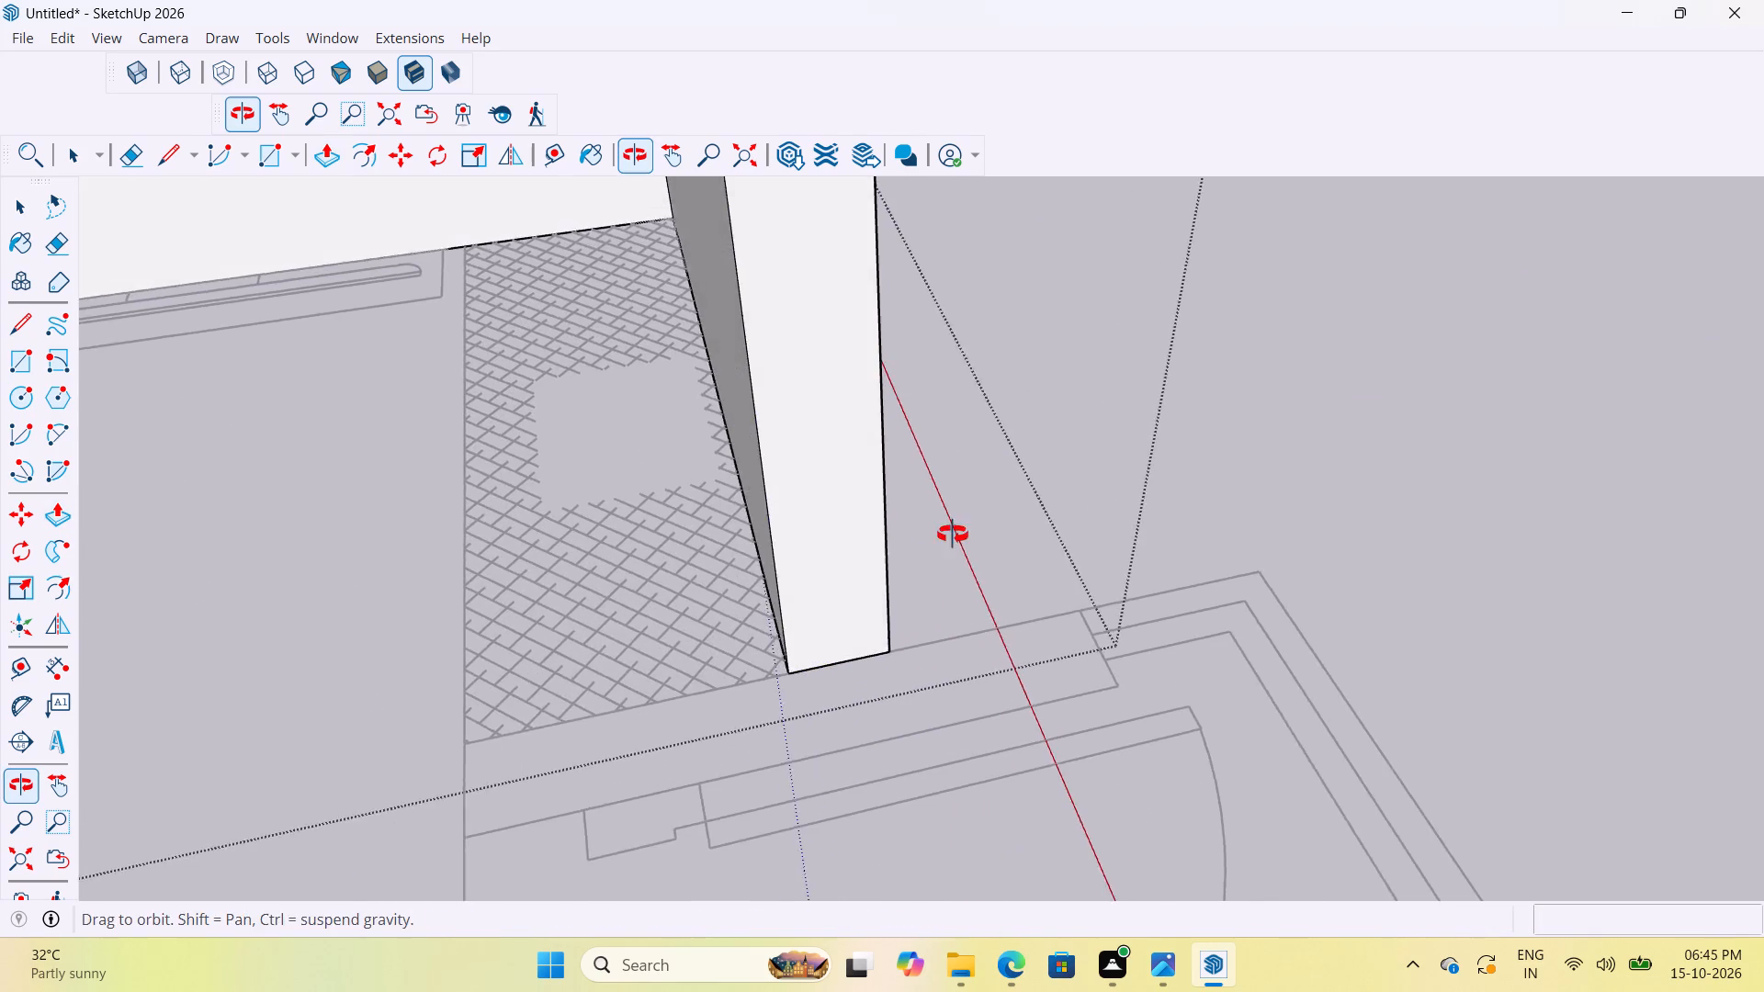
middle_click_drag(953, 535, 954, 535)
scroll(958, 526, "down", 10)
scroll(944, 600, "up", 13)
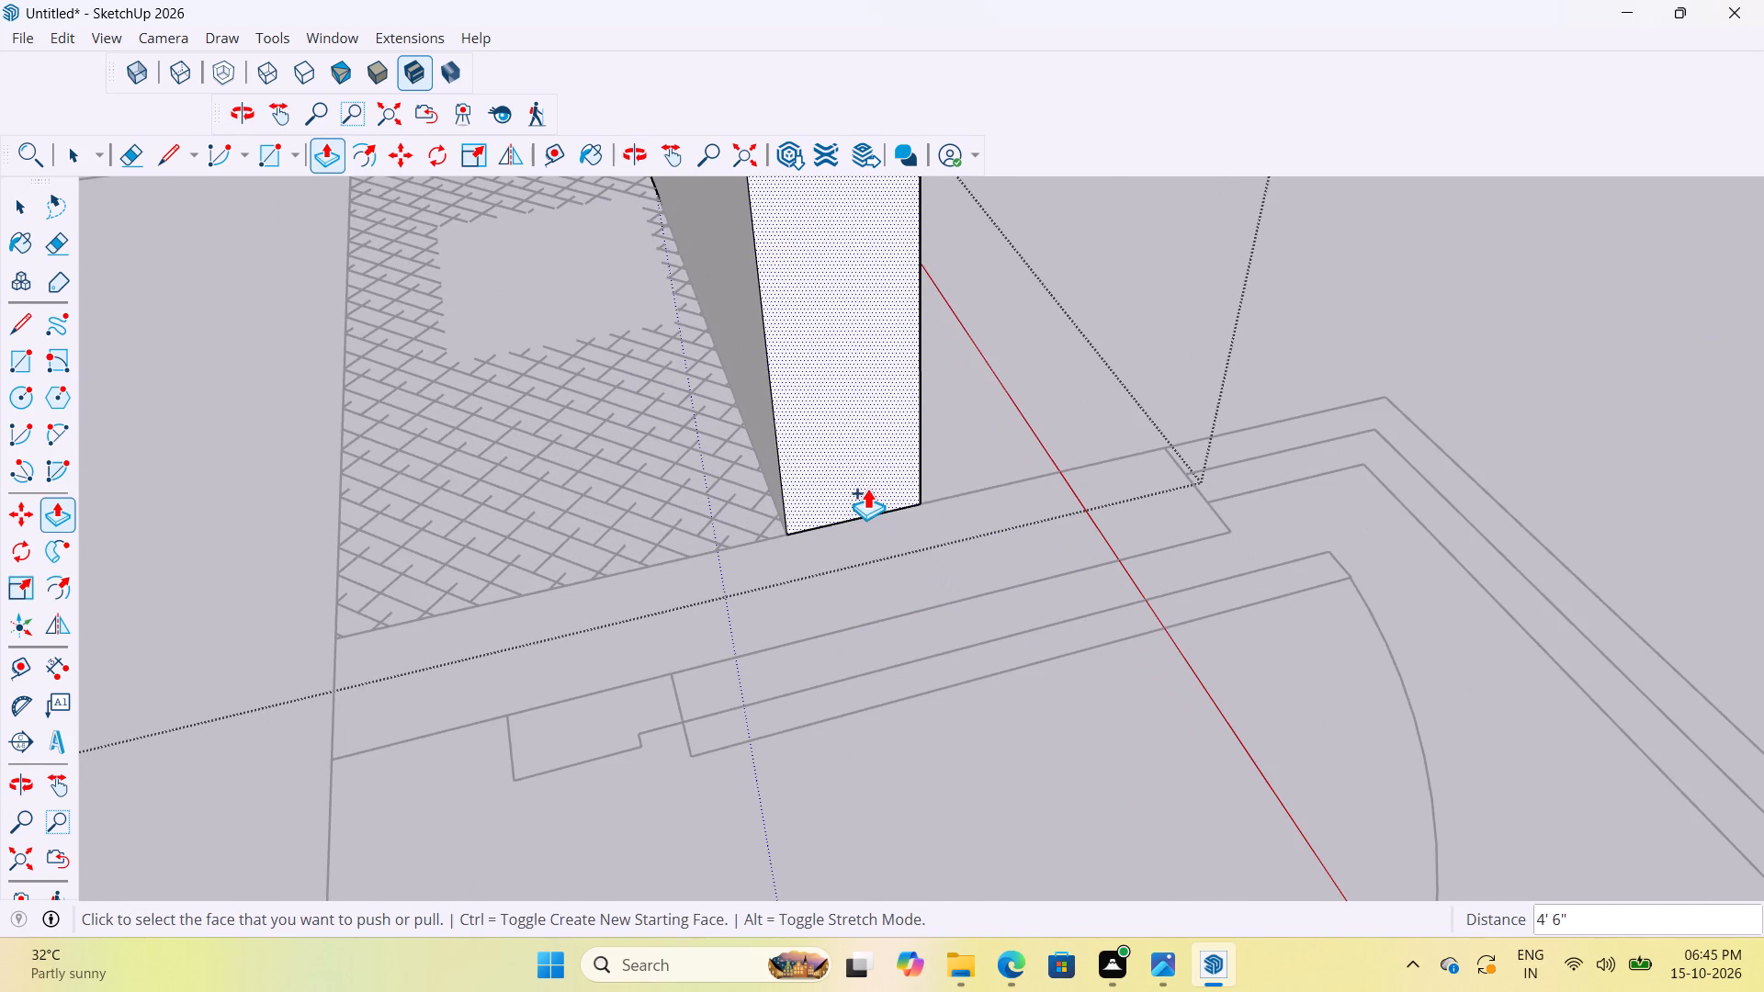
left_click(866, 488)
scroll(965, 536, "down", 10)
scroll(919, 558, "up", 4)
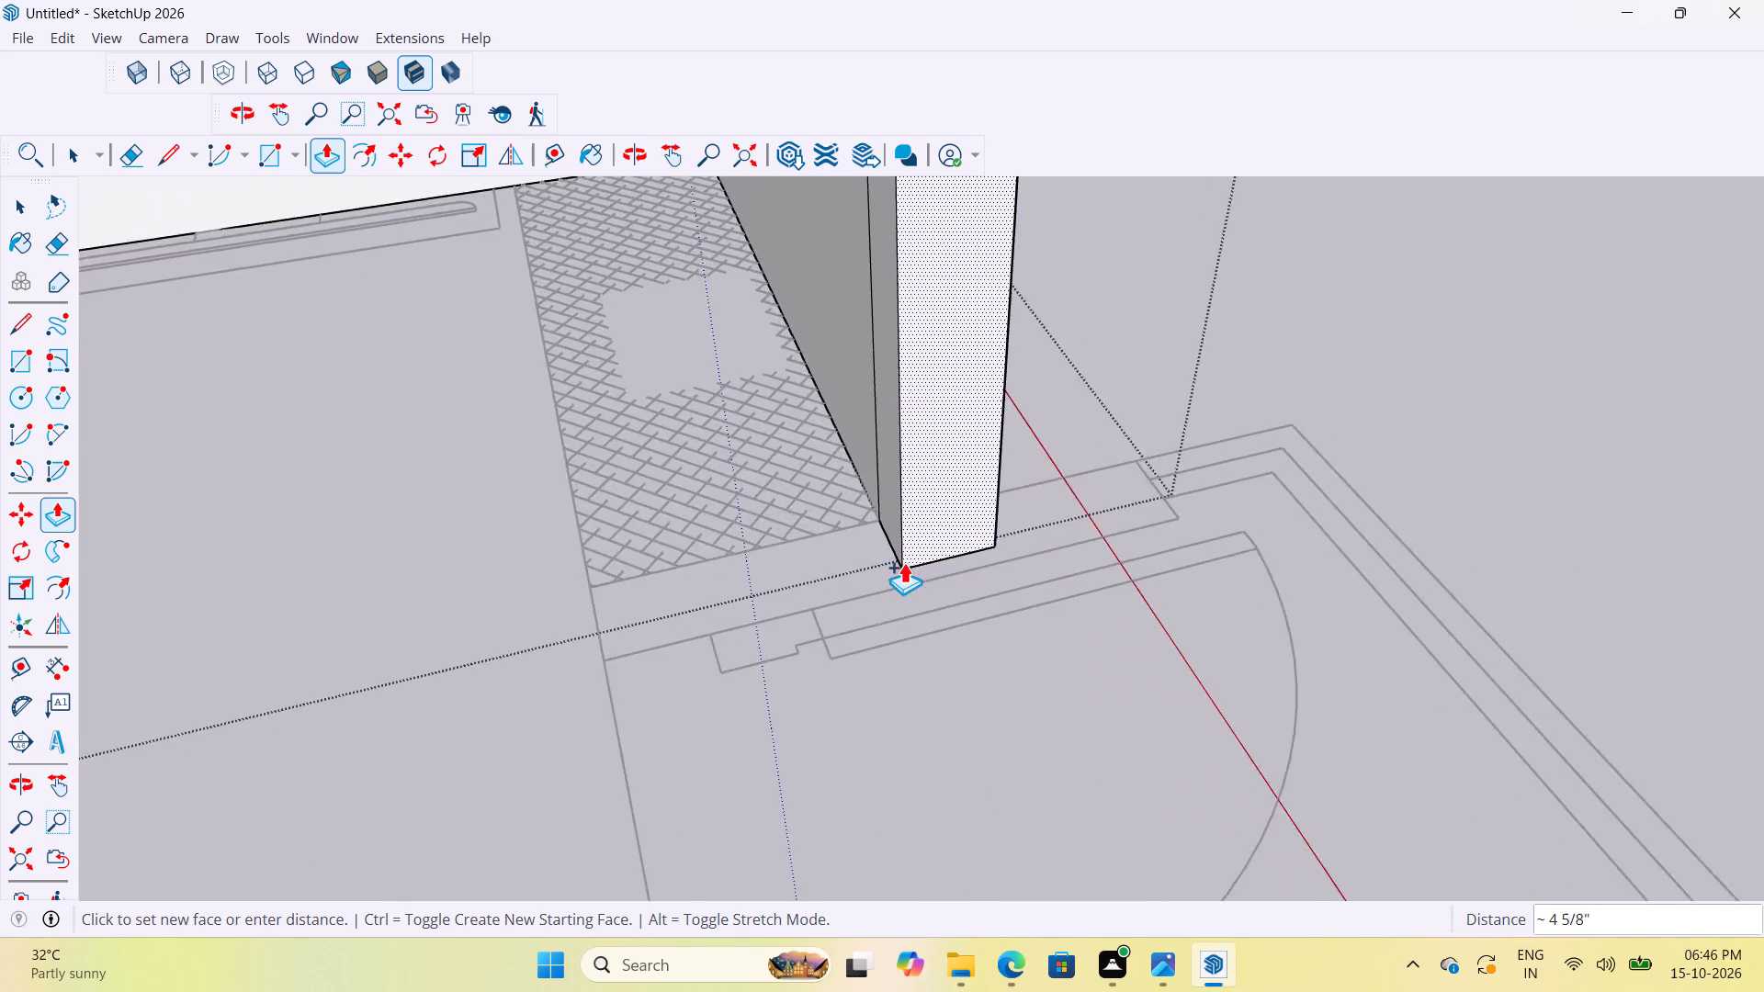
scroll(904, 562, "up", 5)
left_click_drag(860, 609, 1034, 566)
scroll(1346, 445, "down", 5)
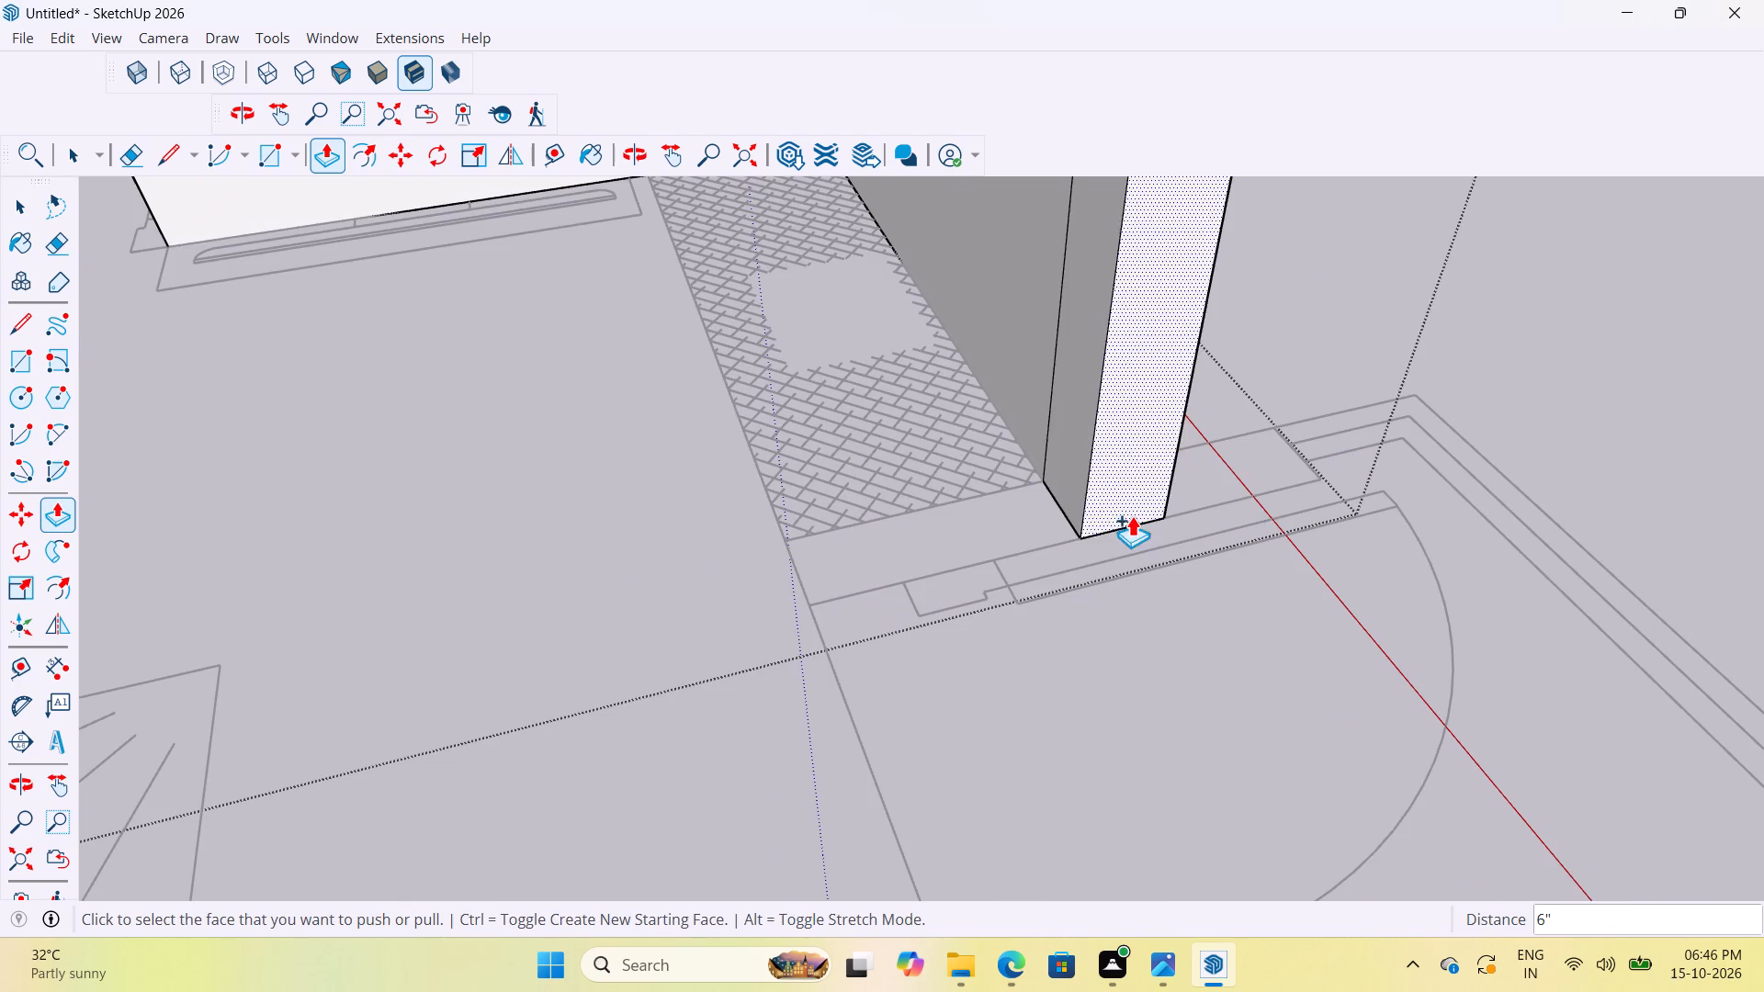
left_click(1073, 490)
left_click(820, 604)
Pull the corner section's outer face about 1' towards the balcony to the wall outline's end, and leave the wall group.
scroll(890, 670, "down", 2)
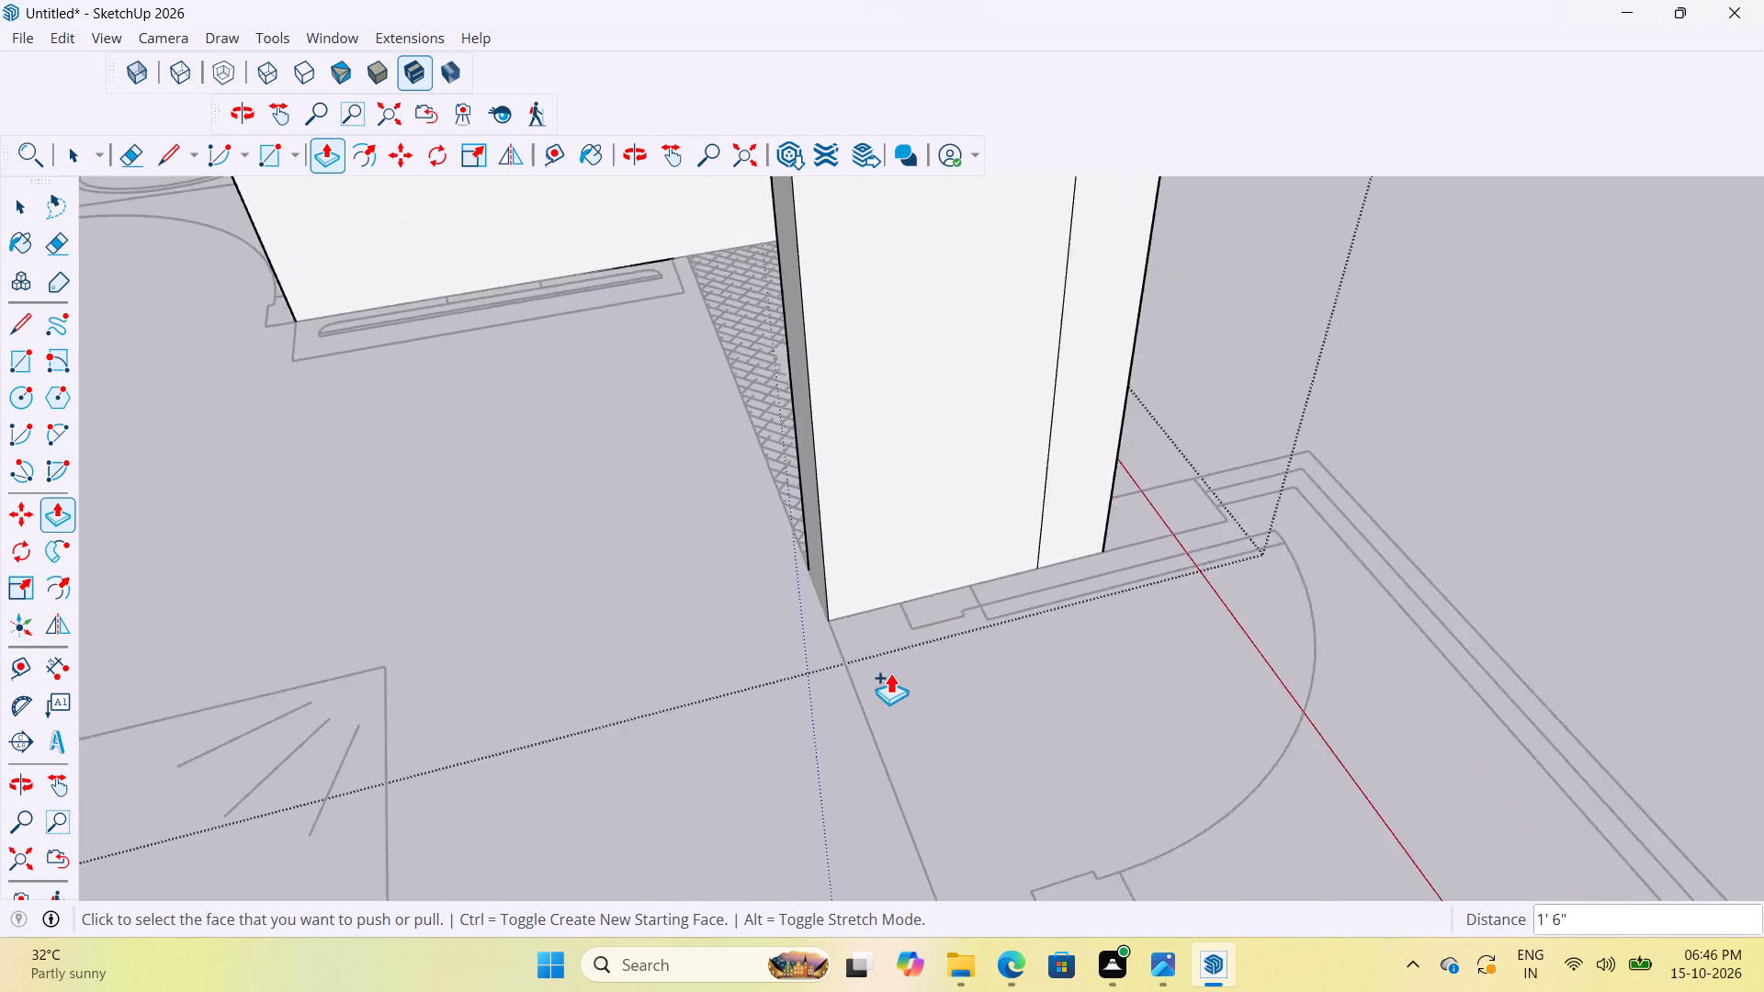
scroll(890, 672, "down", 15)
scroll(876, 676, "down", 6)
middle_click_drag(1053, 565, 796, 555)
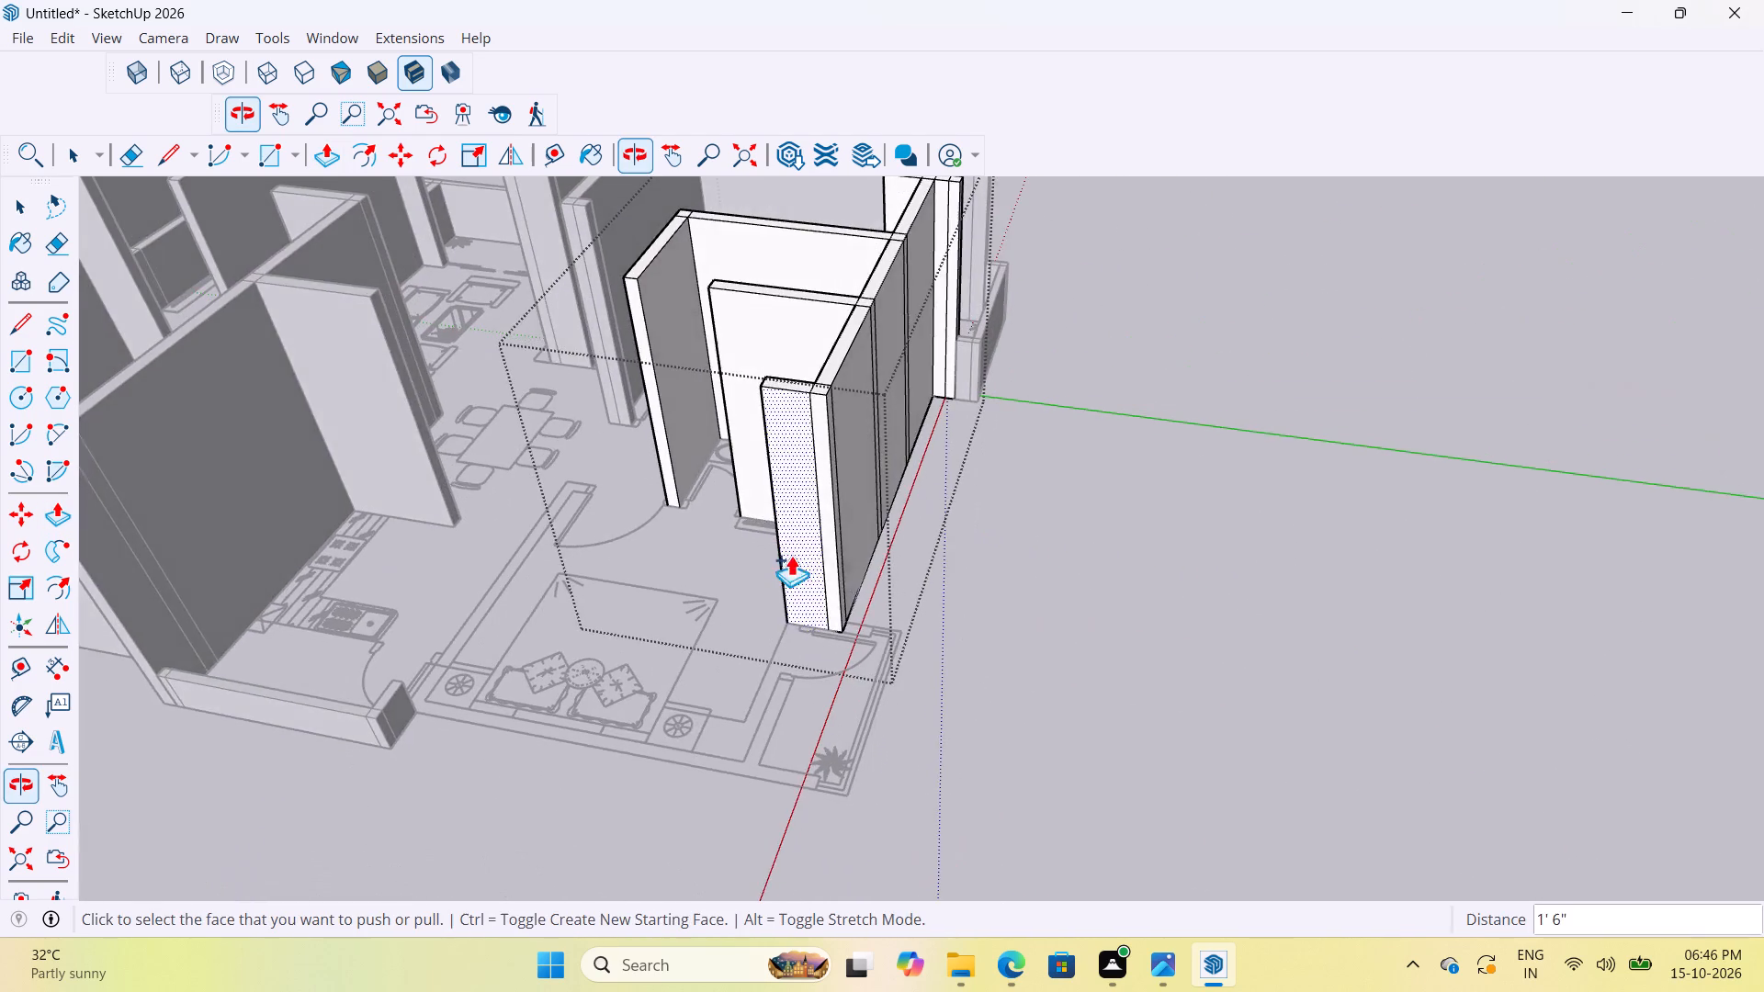
scroll(874, 597, "up", 17)
left_click(712, 586)
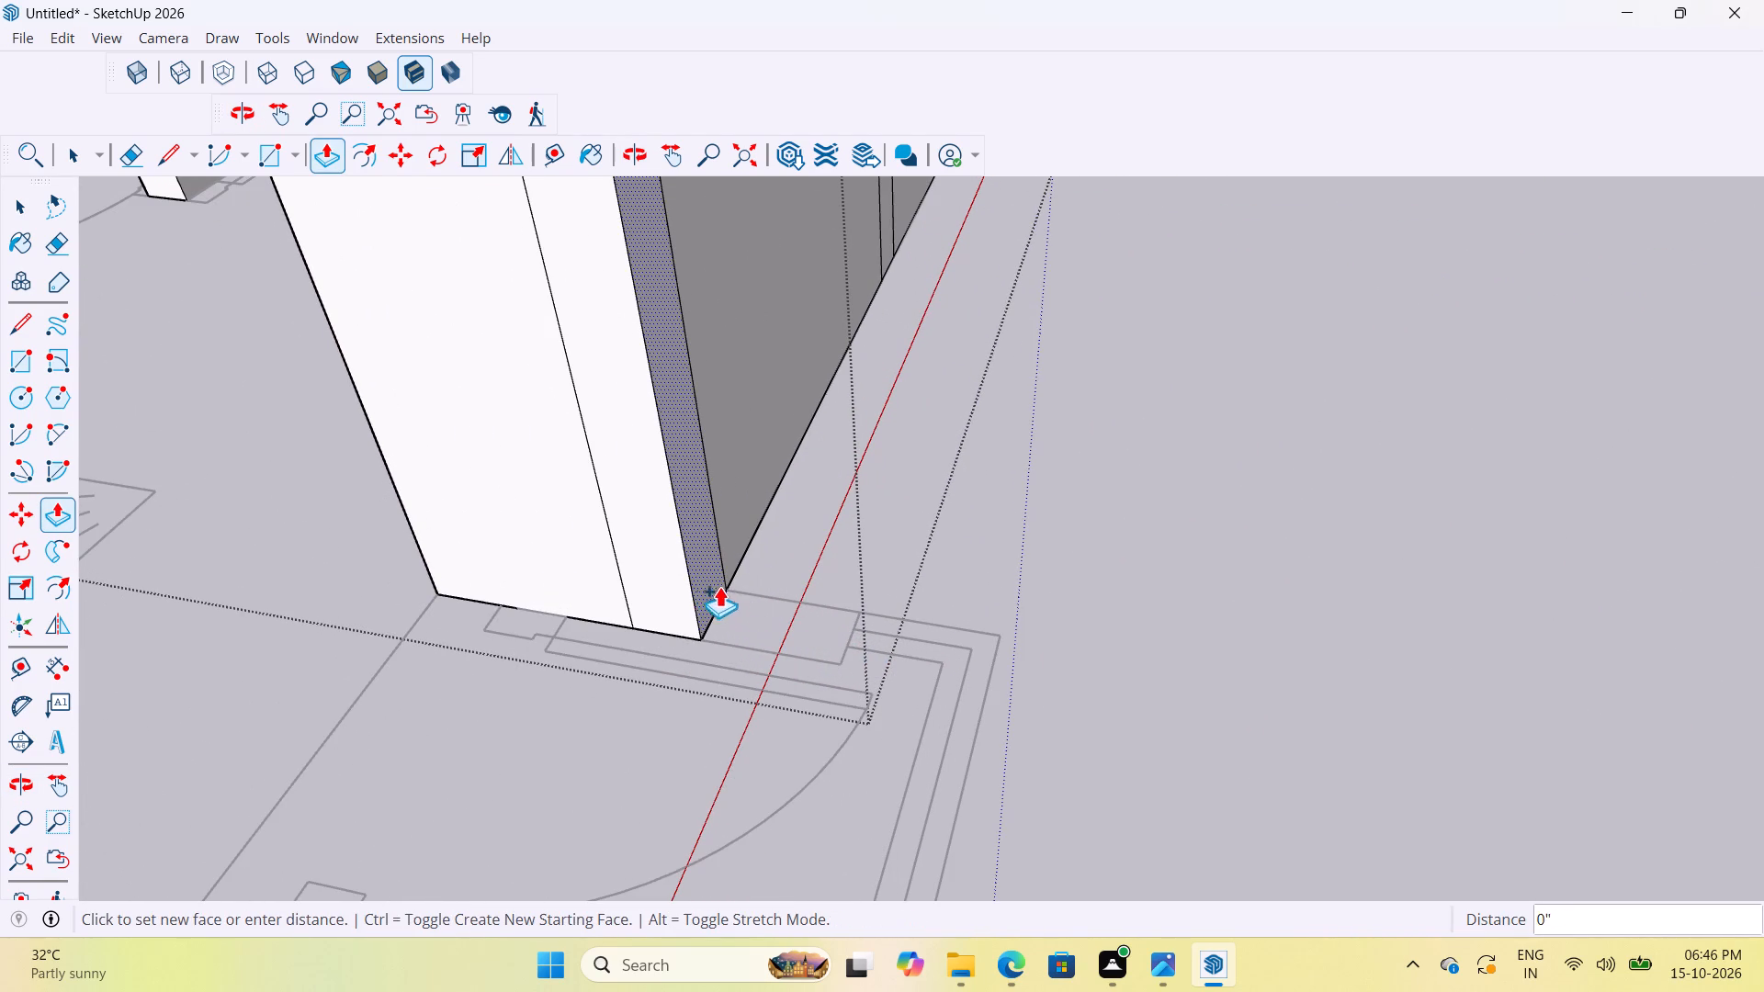
left_click(836, 663)
scroll(960, 647, "down", 18)
scroll(904, 604, "down", 5)
scroll(809, 716, "up", 20)
scroll(809, 716, "up", 1)
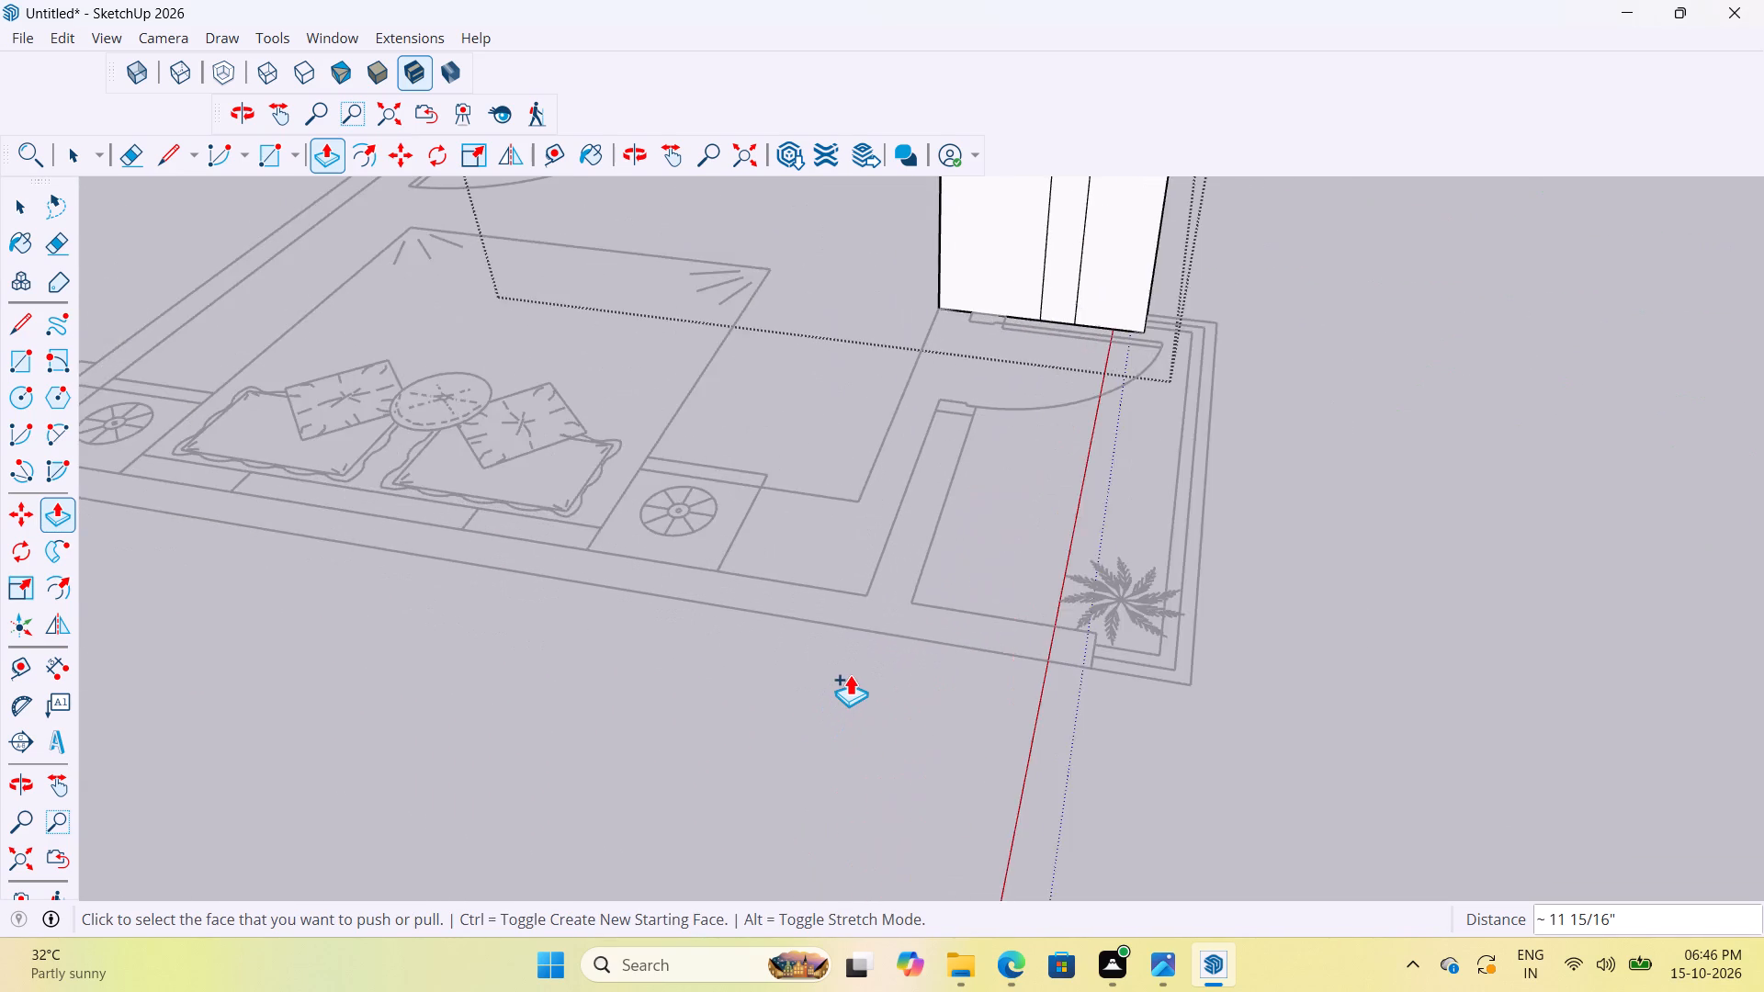
scroll(850, 674, "up", 2)
scroll(850, 674, "down", 18)
key("space")
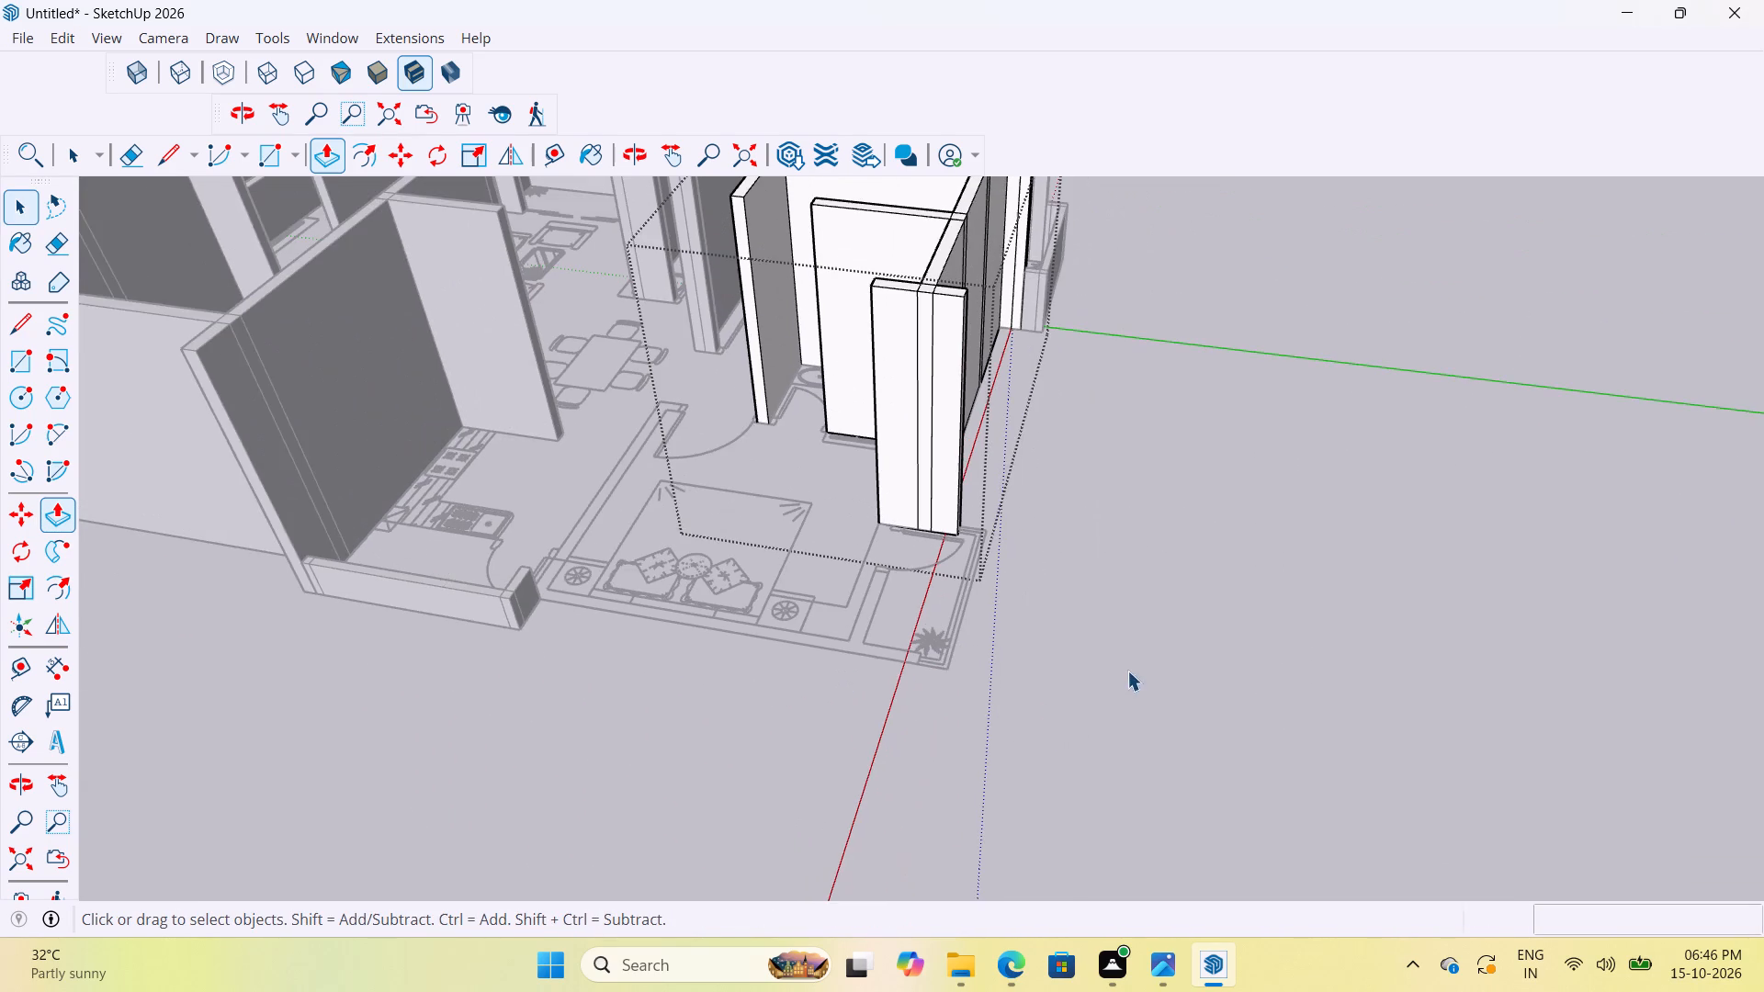
key("space")
left_click(1136, 626)
Examine the raised bedroom and bathroom walls, the remaining bedroom outline and the balcony from several sides.
scroll(590, 643, "up", 9)
middle_click_drag(635, 493, 1099, 595)
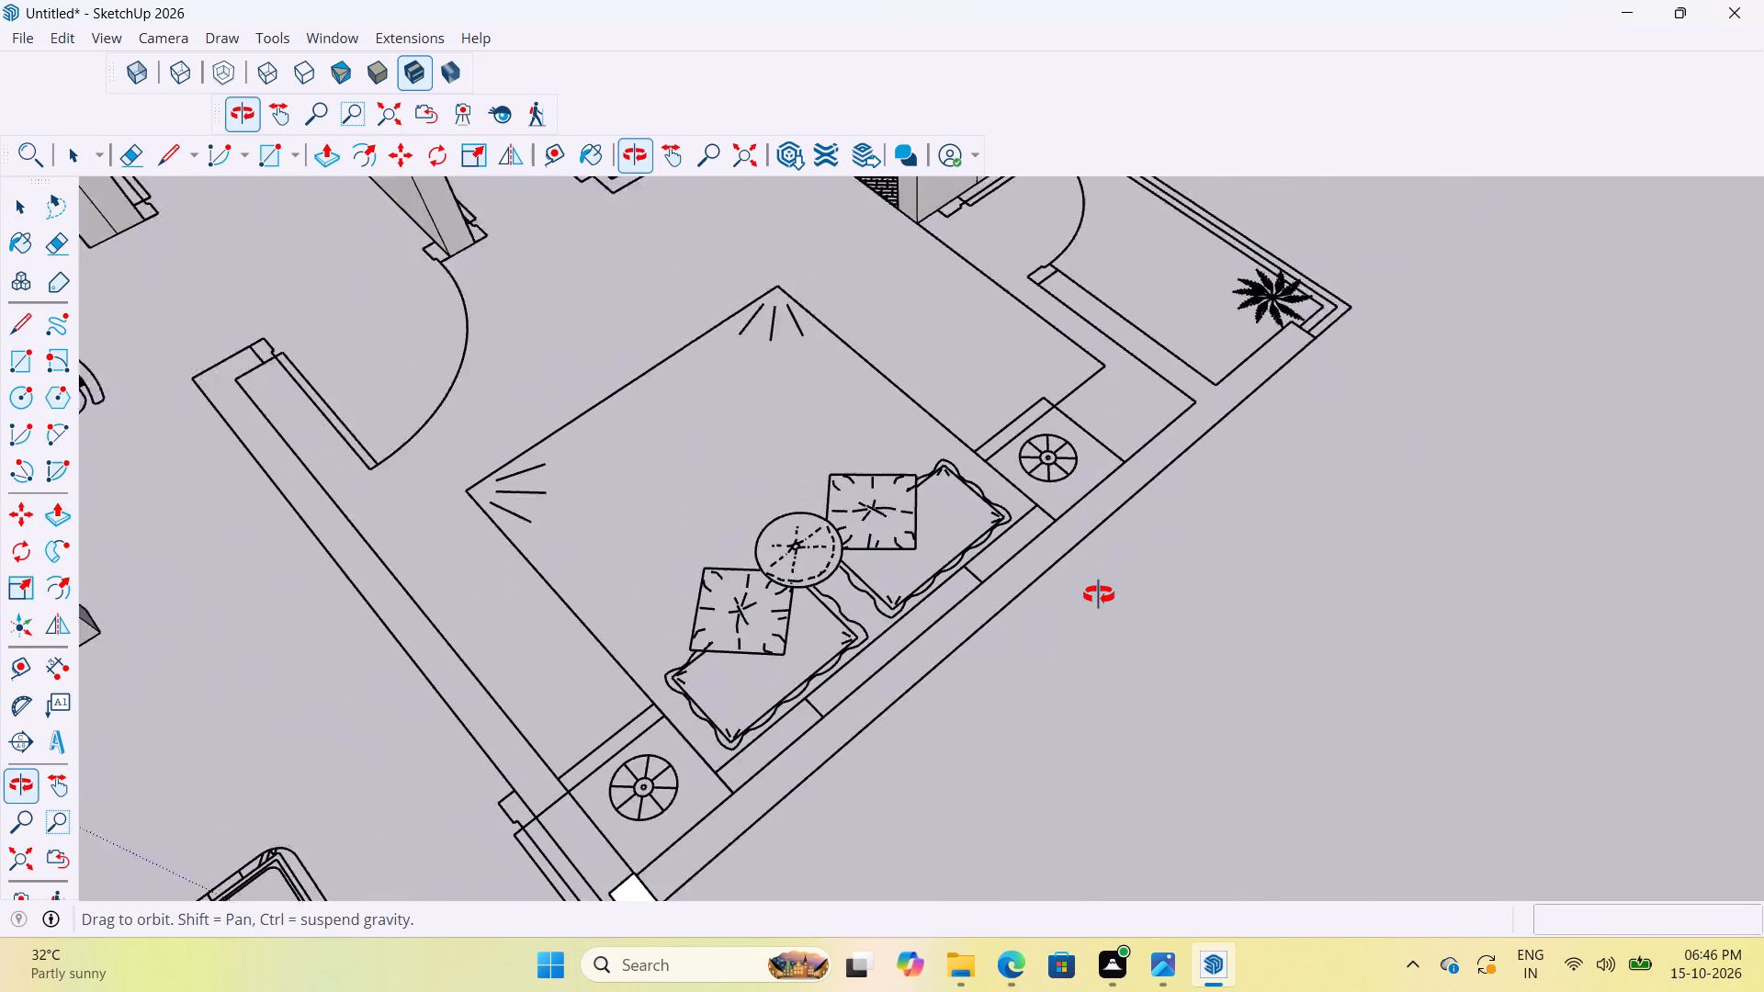
middle_click_drag(1099, 595, 1106, 570)
scroll(987, 579, "down", 12)
scroll(892, 546, "up", 6)
scroll(892, 546, "down", 12)
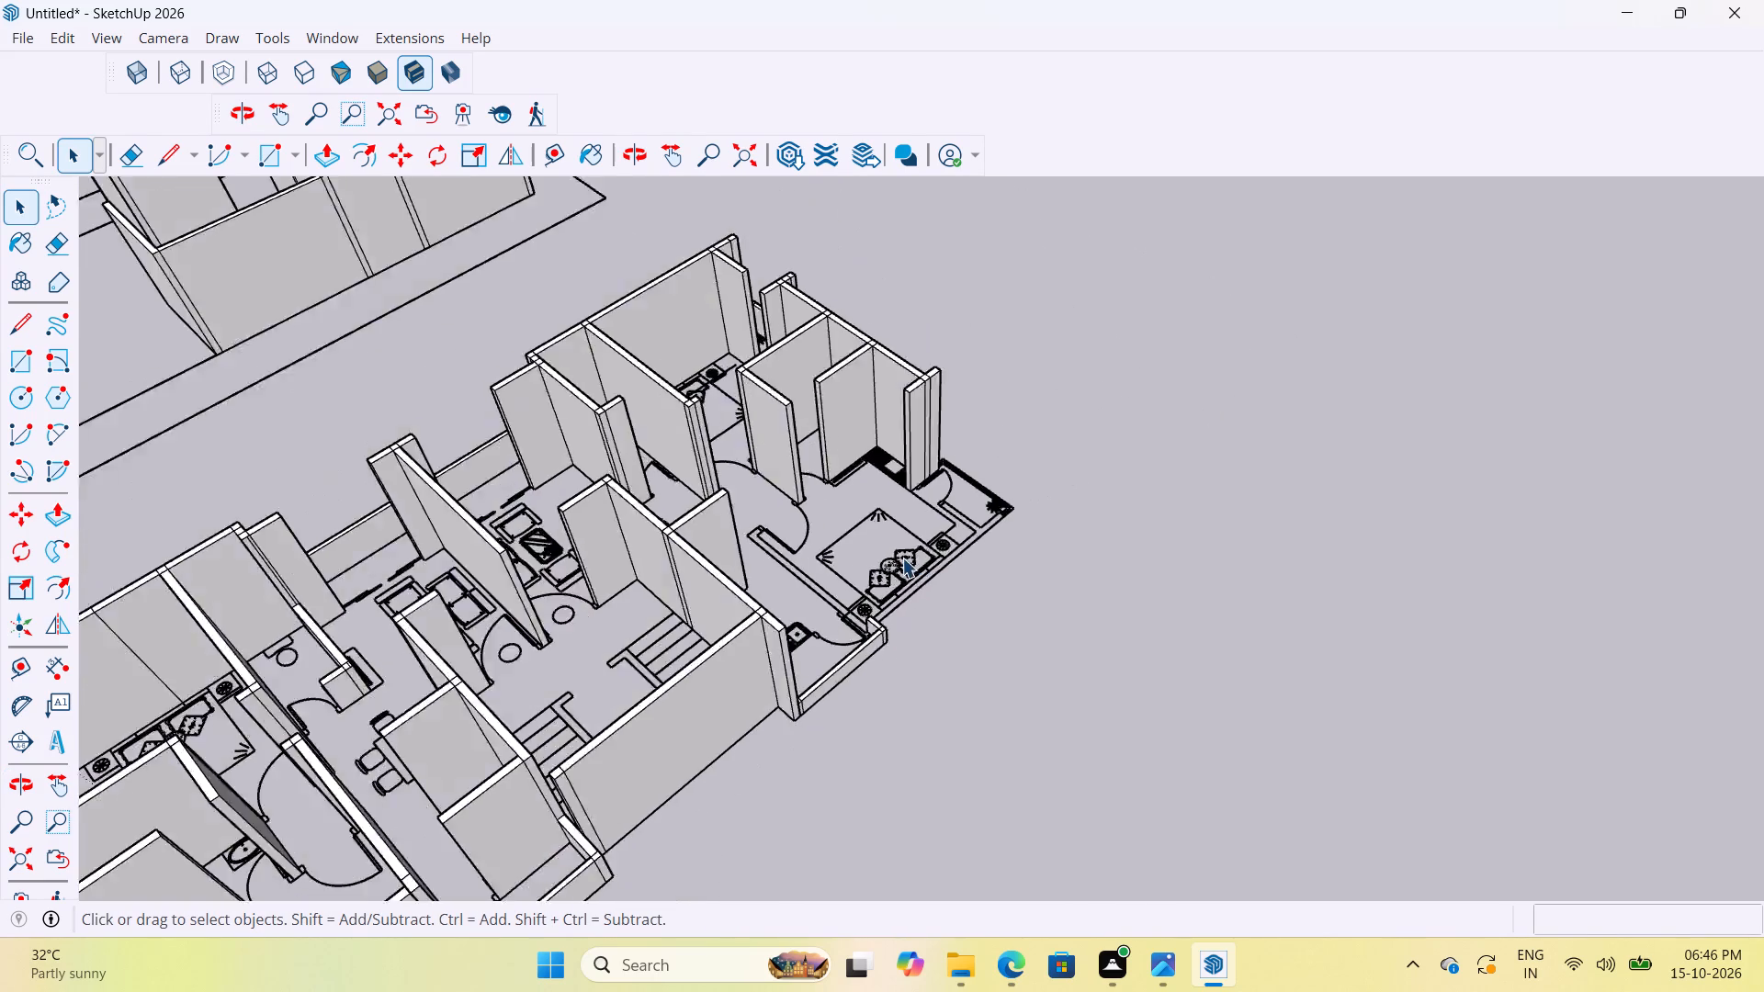
scroll(902, 558, "down", 1)
scroll(864, 415, "down", 5)
scroll(808, 400, "up", 11)
middle_click_drag(827, 393, 1229, 397)
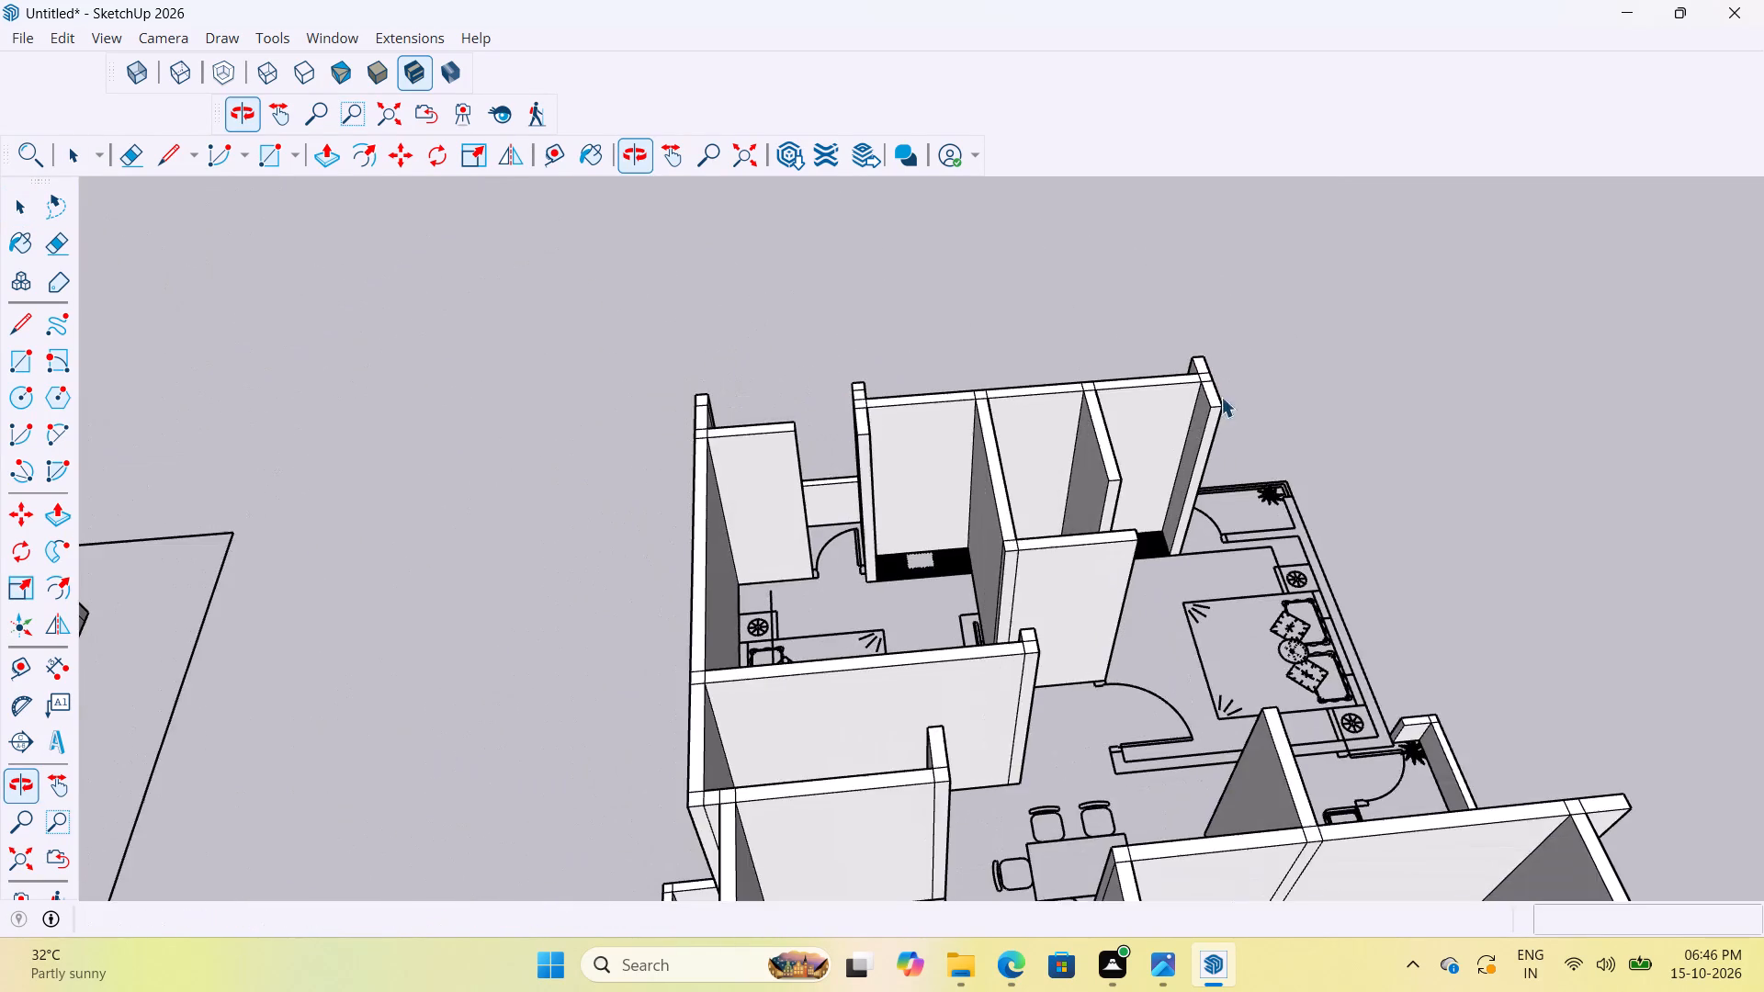
scroll(817, 511, "up", 5)
scroll(816, 511, "down", 6)
scroll(861, 592, "down", 5)
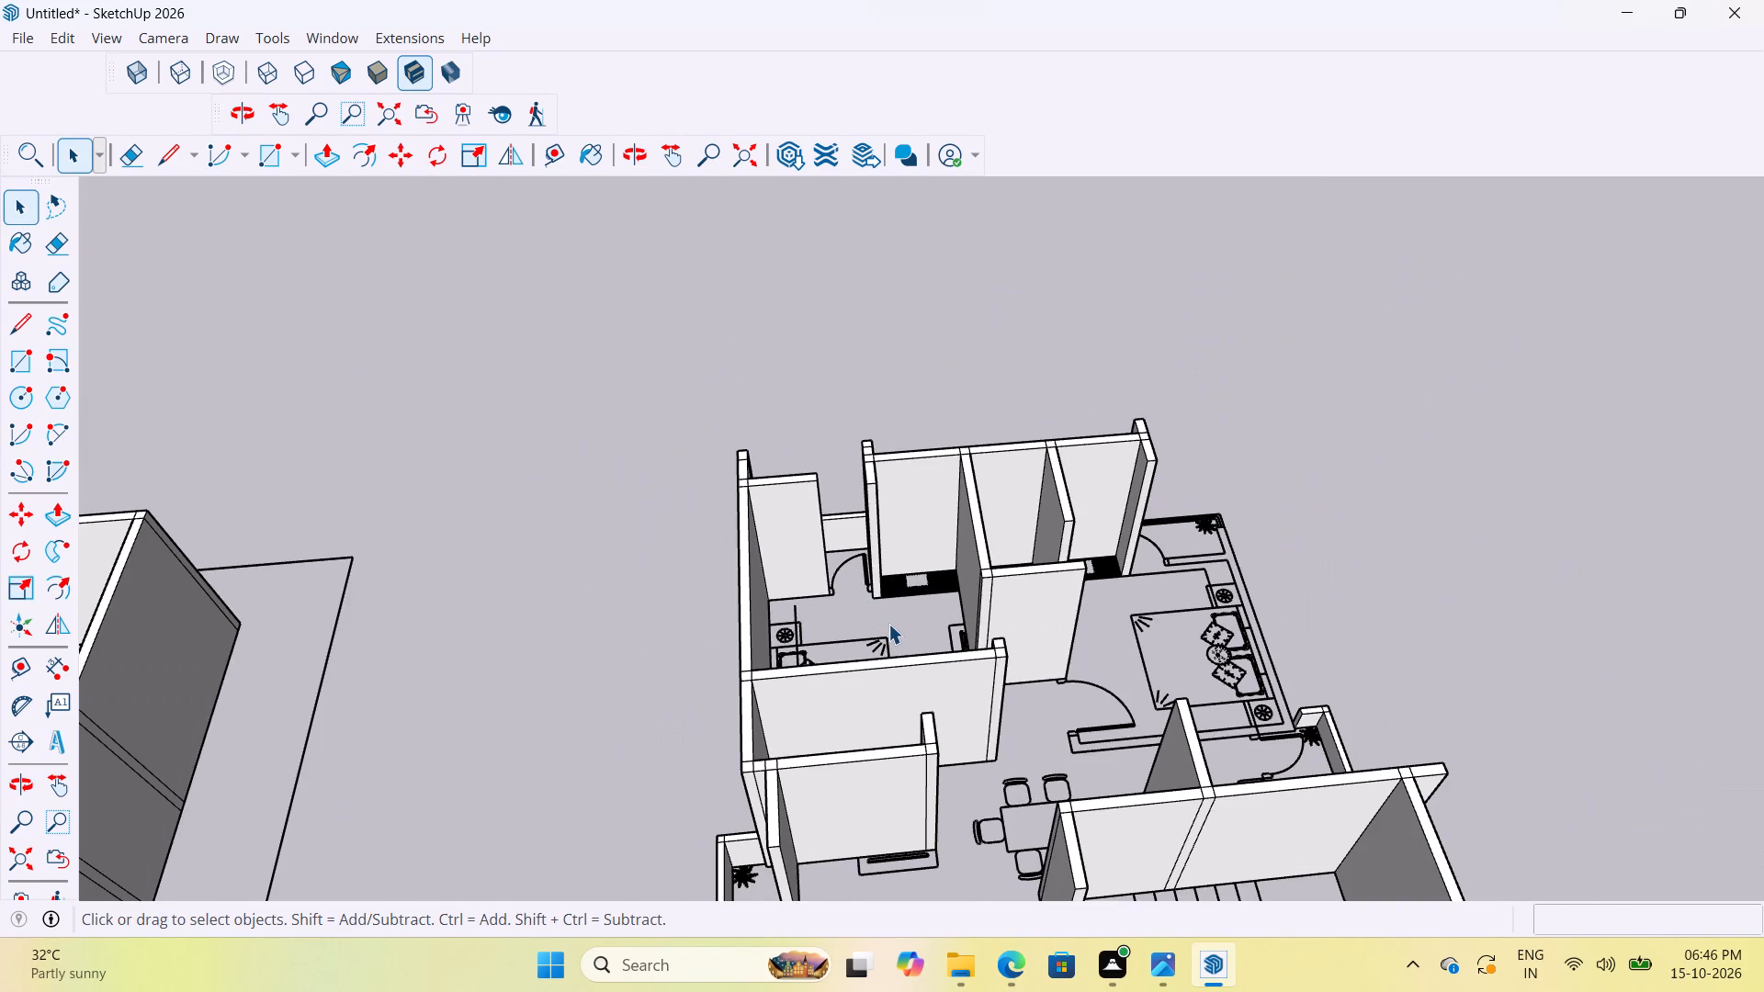
scroll(842, 623, "up", 5)
scroll(807, 507, "up", 10)
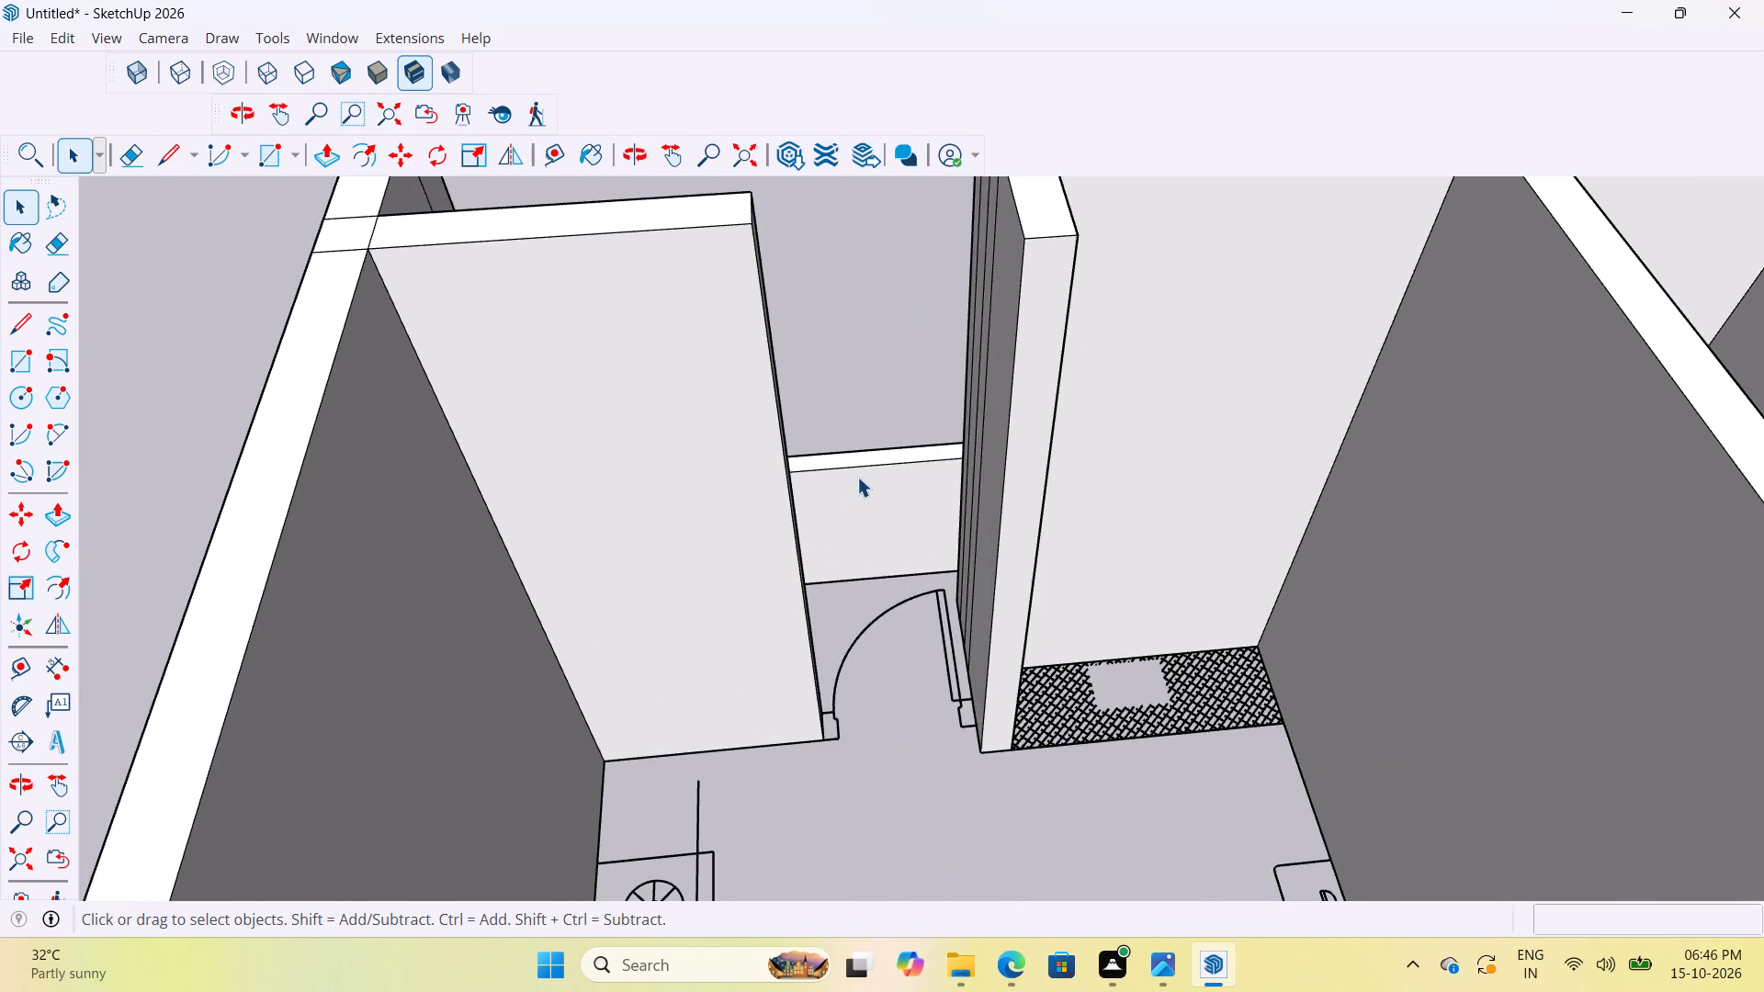
scroll(775, 651, "down", 12)
scroll(865, 735, "up", 10)
middle_click_drag(876, 688, 786, 618)
scroll(798, 702, "down", 12)
scroll(832, 643, "up", 7)
scroll(805, 663, "down", 1)
scroll(798, 695, "up", 1)
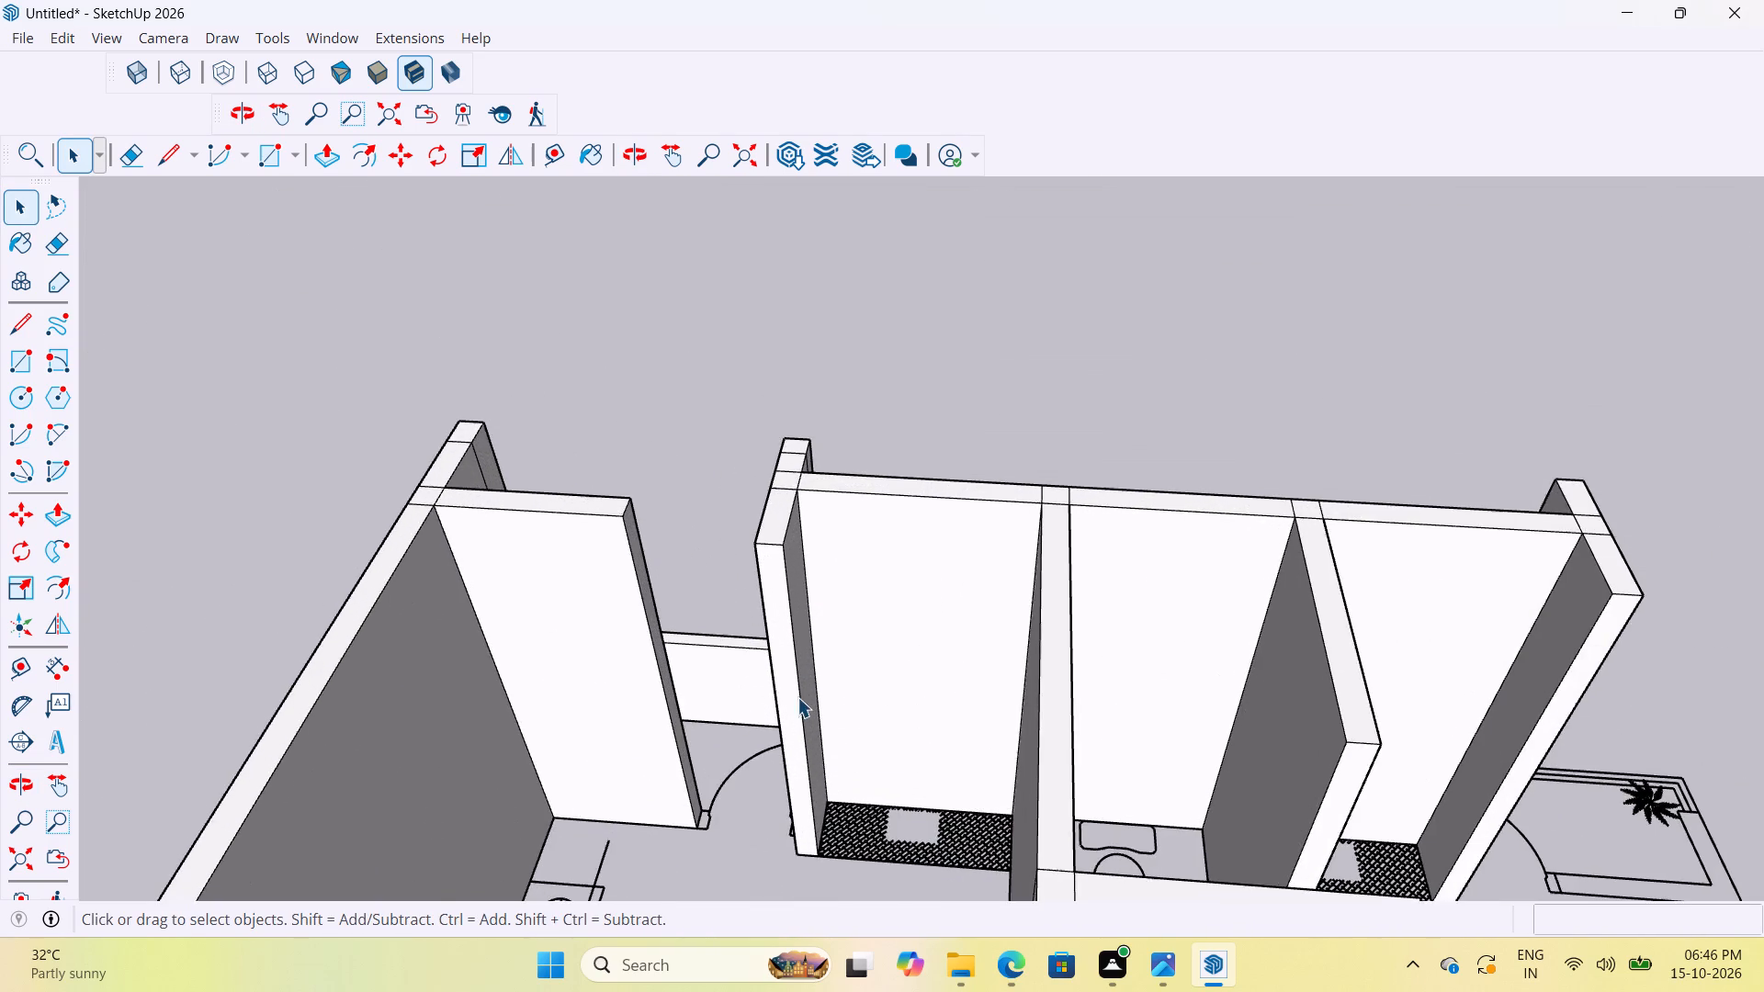
scroll(797, 697, "down", 5)
scroll(848, 636, "down", 6)
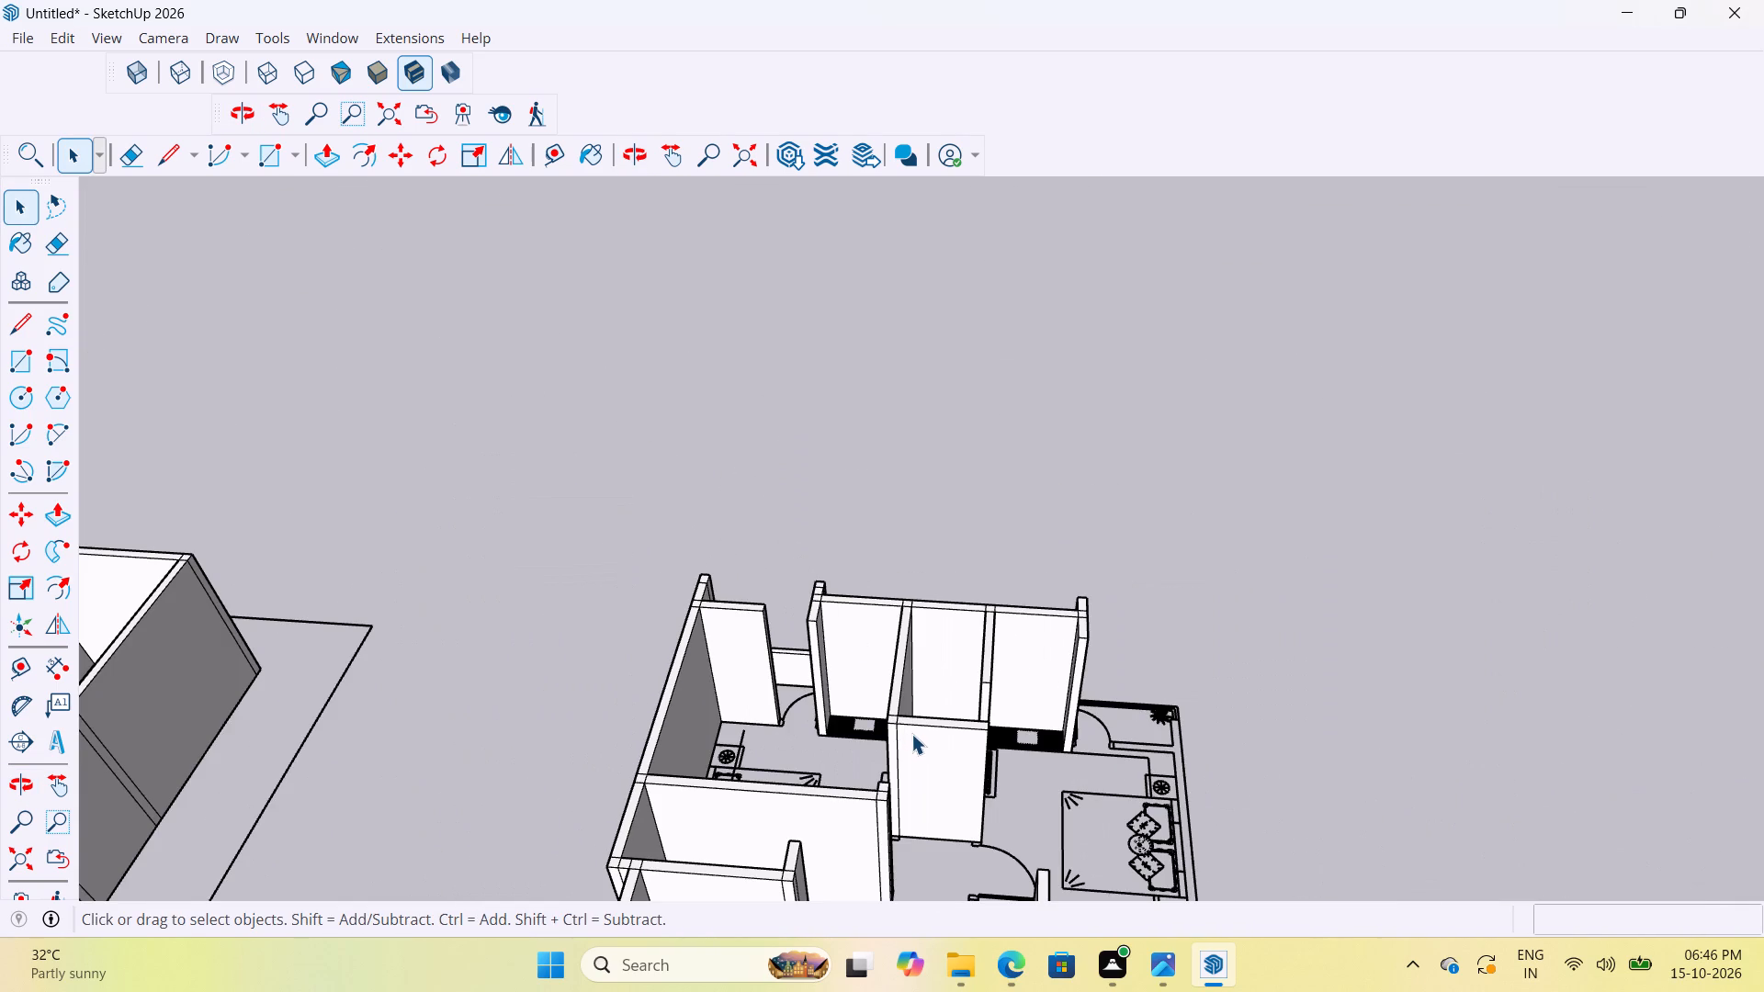
scroll(886, 714, "up", 4)
scroll(771, 474, "up", 6)
middle_click_drag(830, 521, 1018, 611)
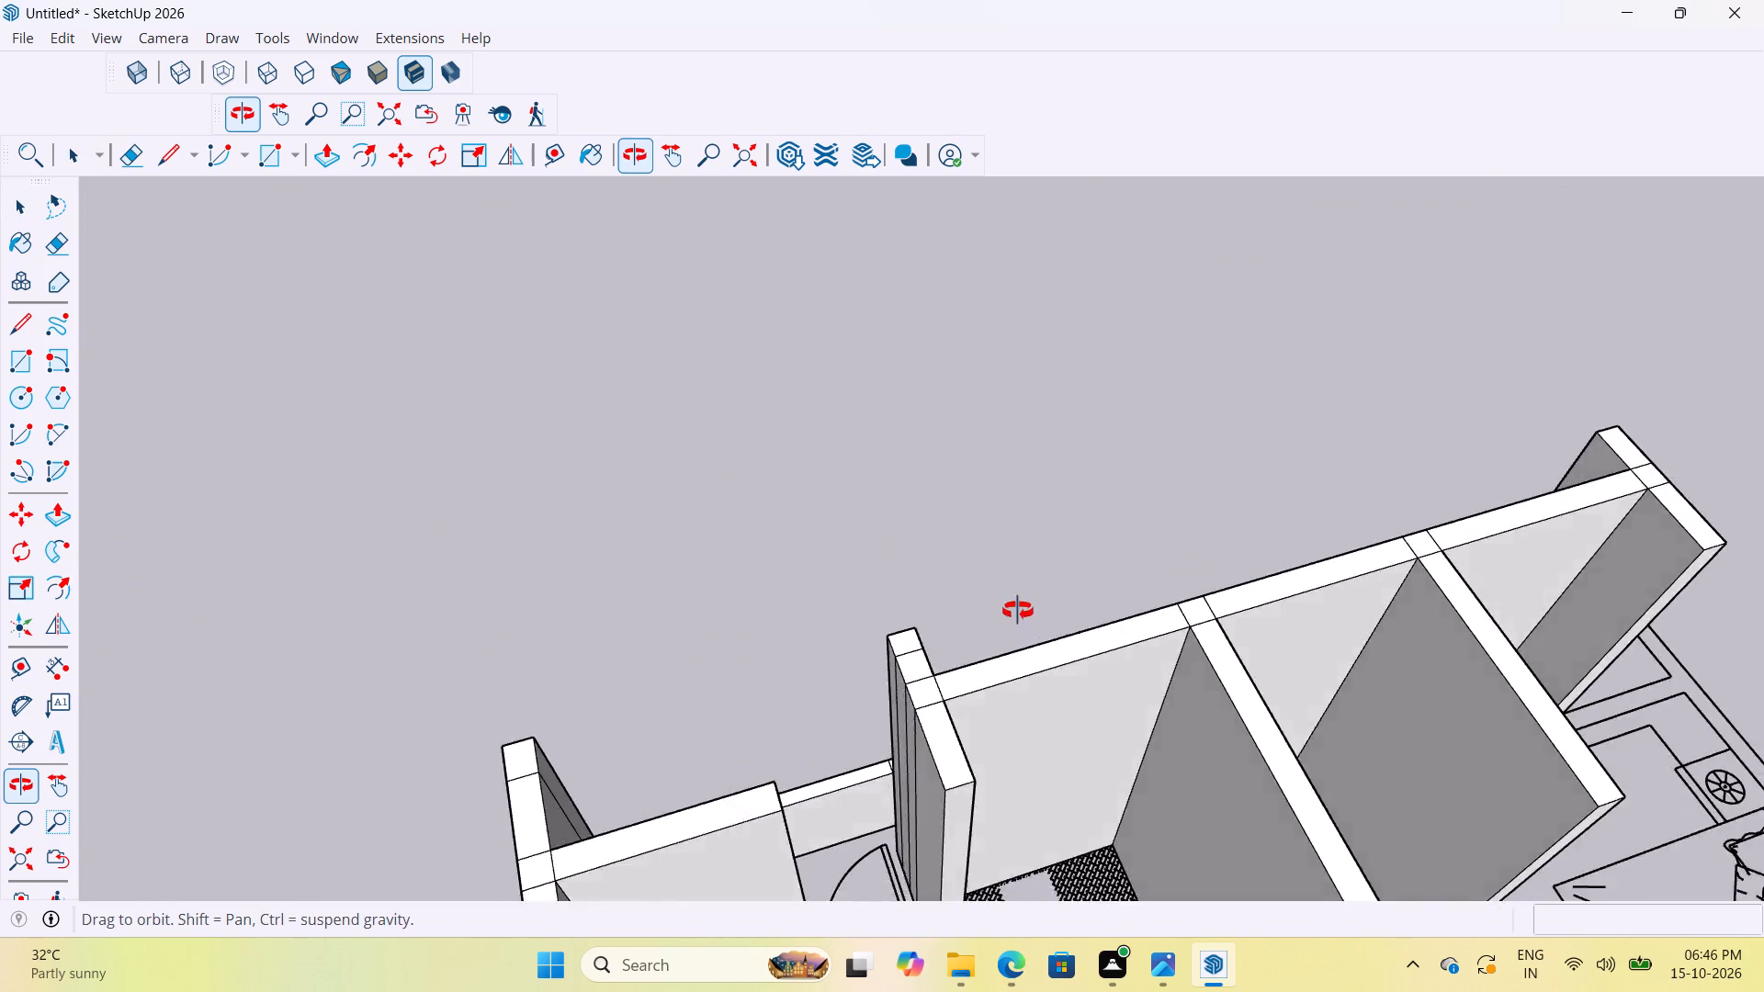
middle_click_drag(1018, 611, 960, 524)
scroll(997, 497, "down", 7)
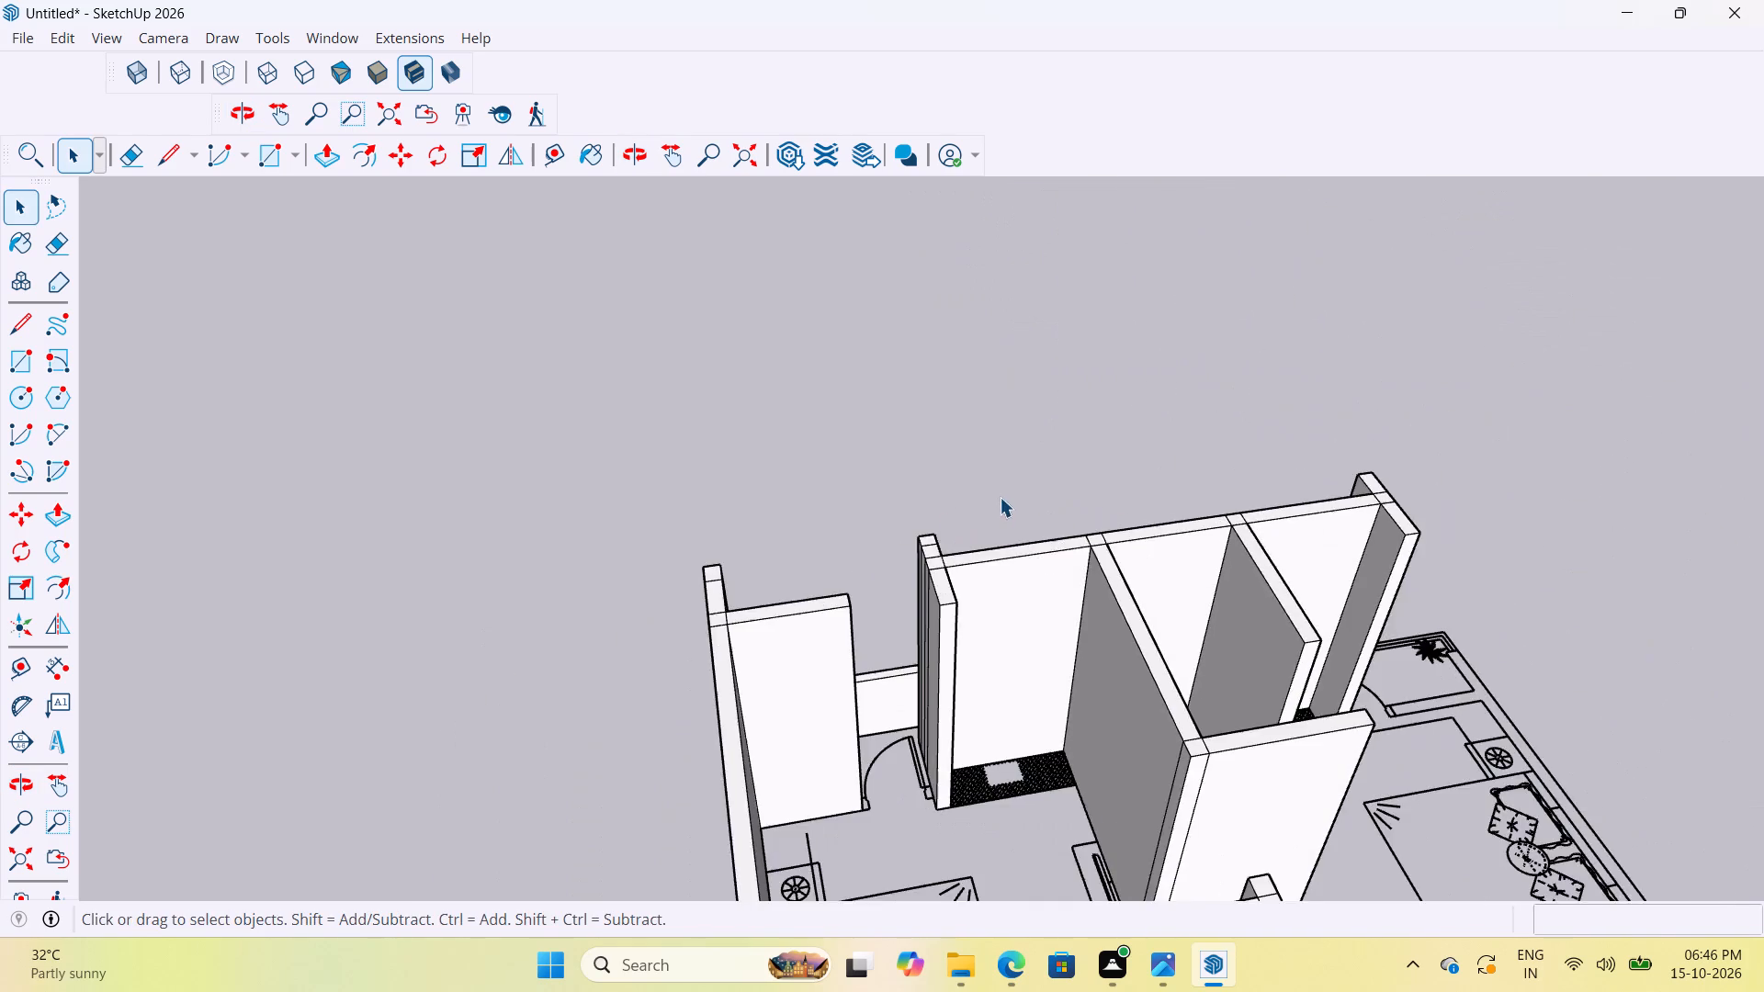
scroll(1000, 497, "down", 6)
scroll(1093, 653, "up", 5)
middle_click_drag(1353, 583, 1040, 587)
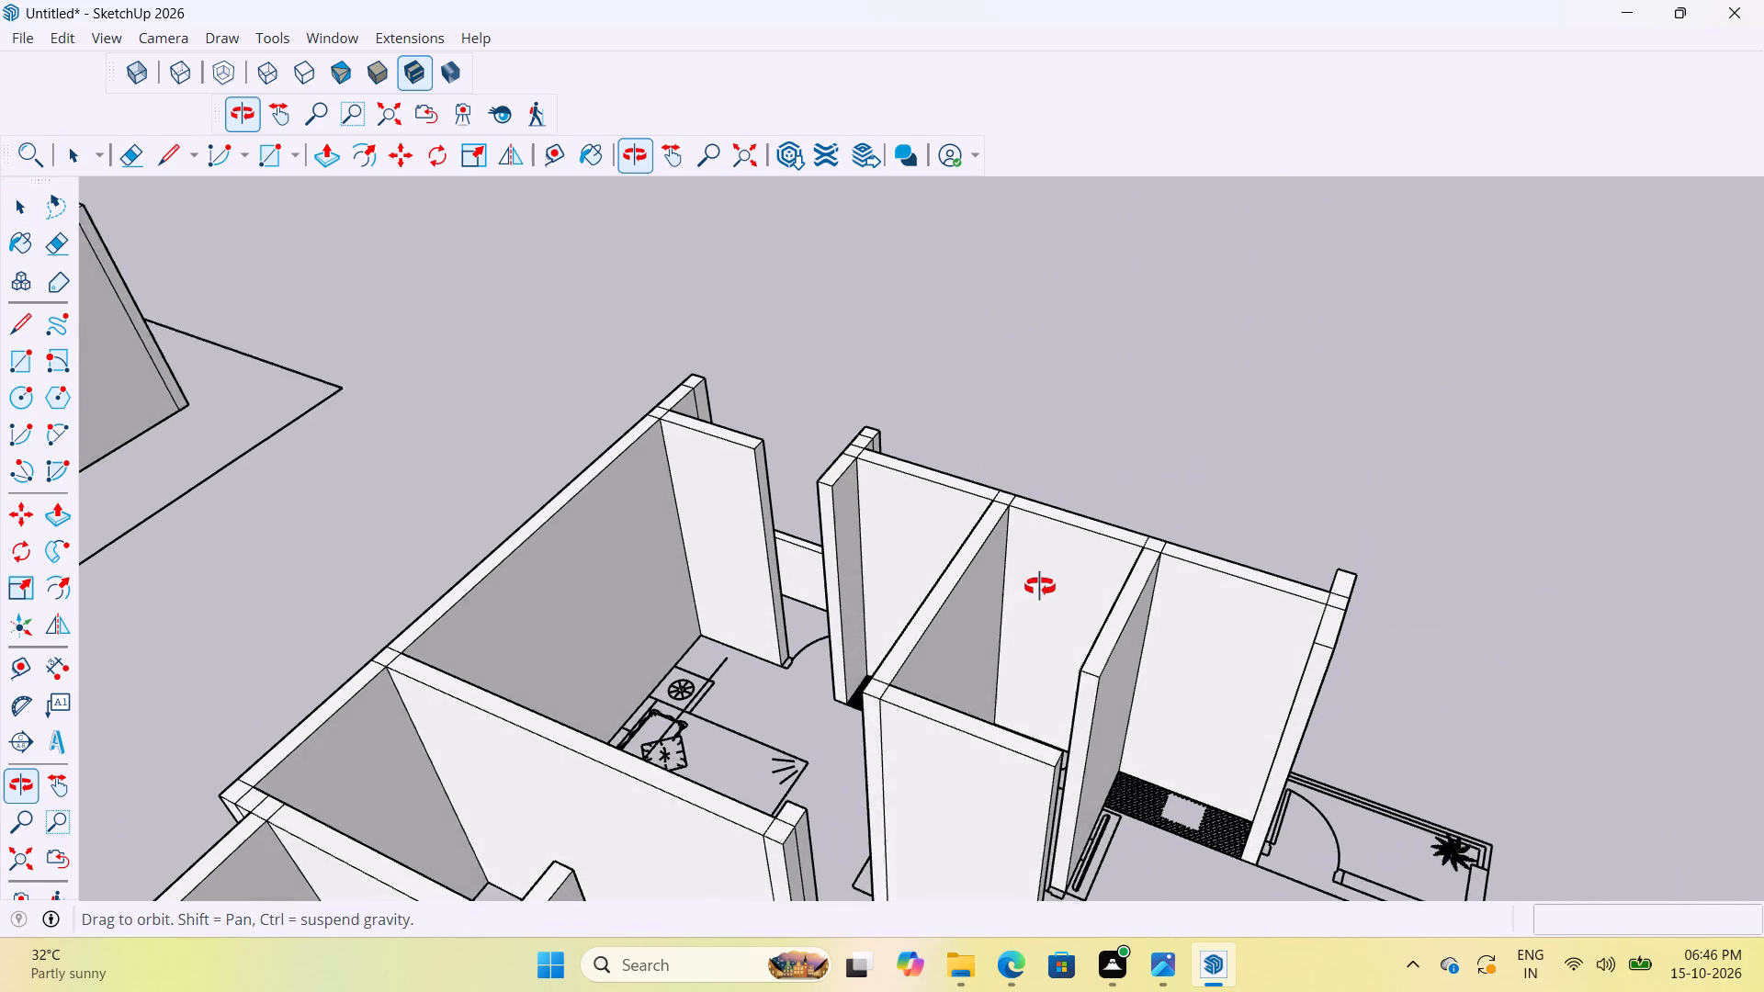
middle_click_drag(1040, 587, 1027, 587)
middle_click_drag(1388, 646, 695, 728)
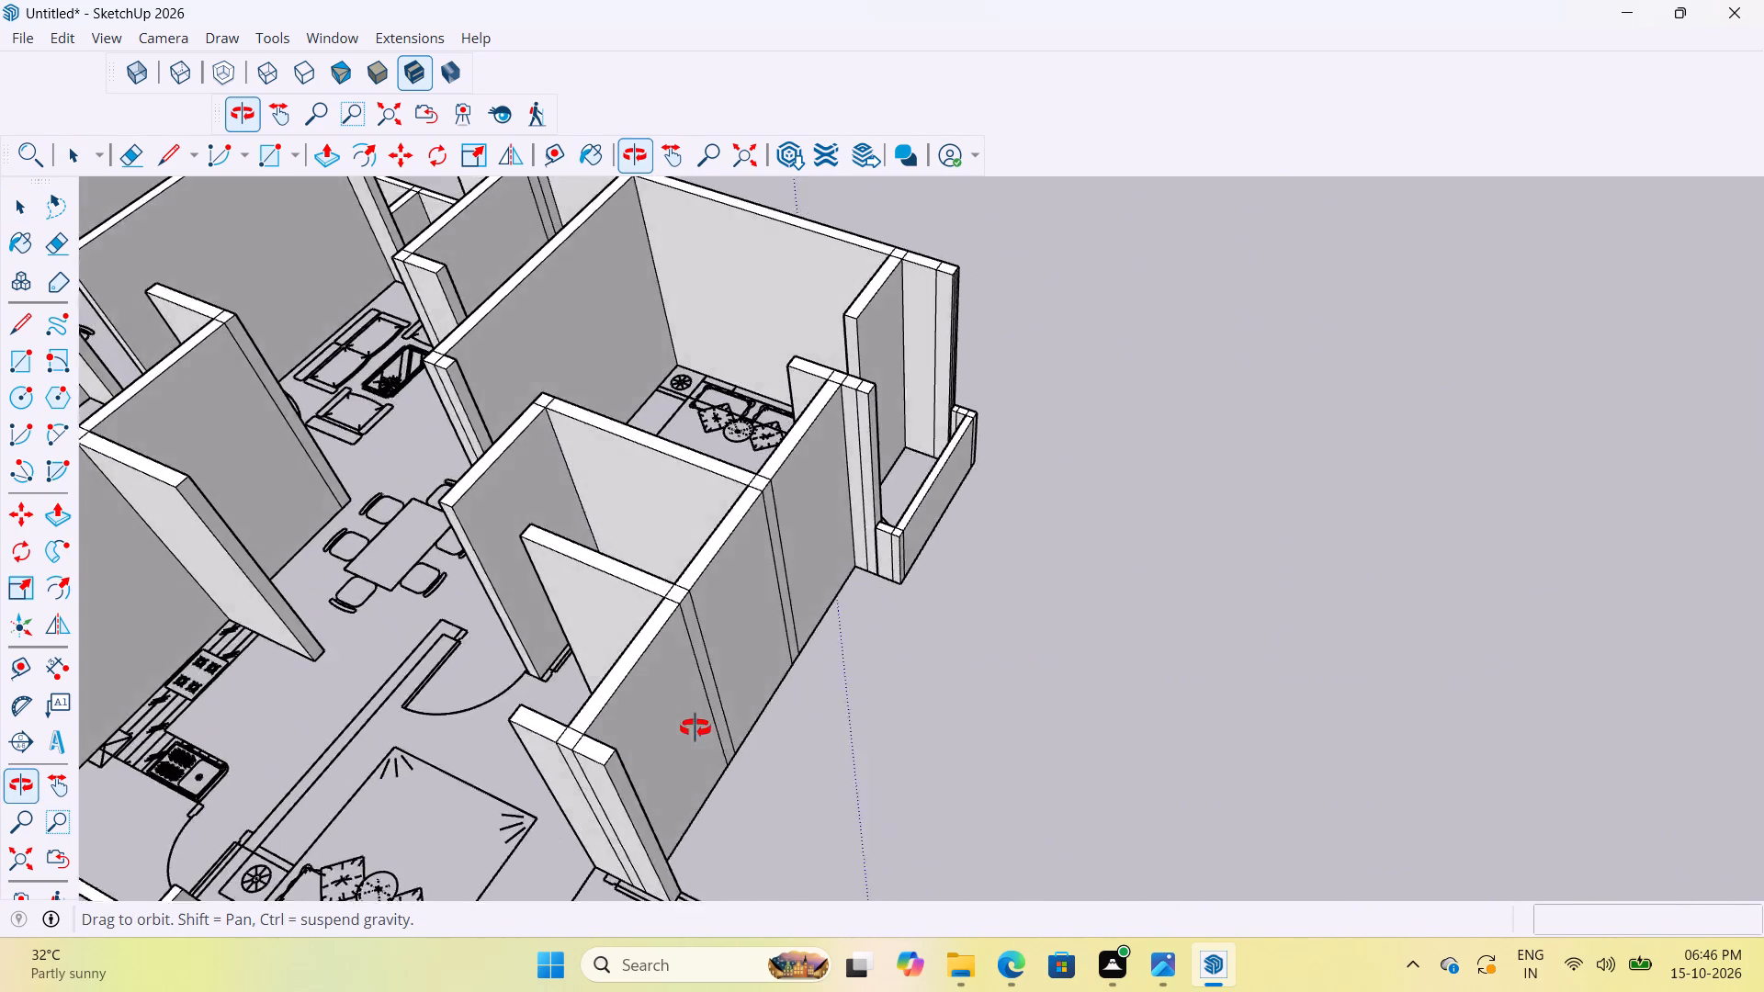
Examine the raised walls and balcony parapets of the whole house from all sides, ending at the unbuilt bedroom.
middle_click_drag(695, 728, 989, 606)
scroll(893, 606, "down", 12)
scroll(1034, 794, "up", 5)
scroll(989, 718, "down", 2)
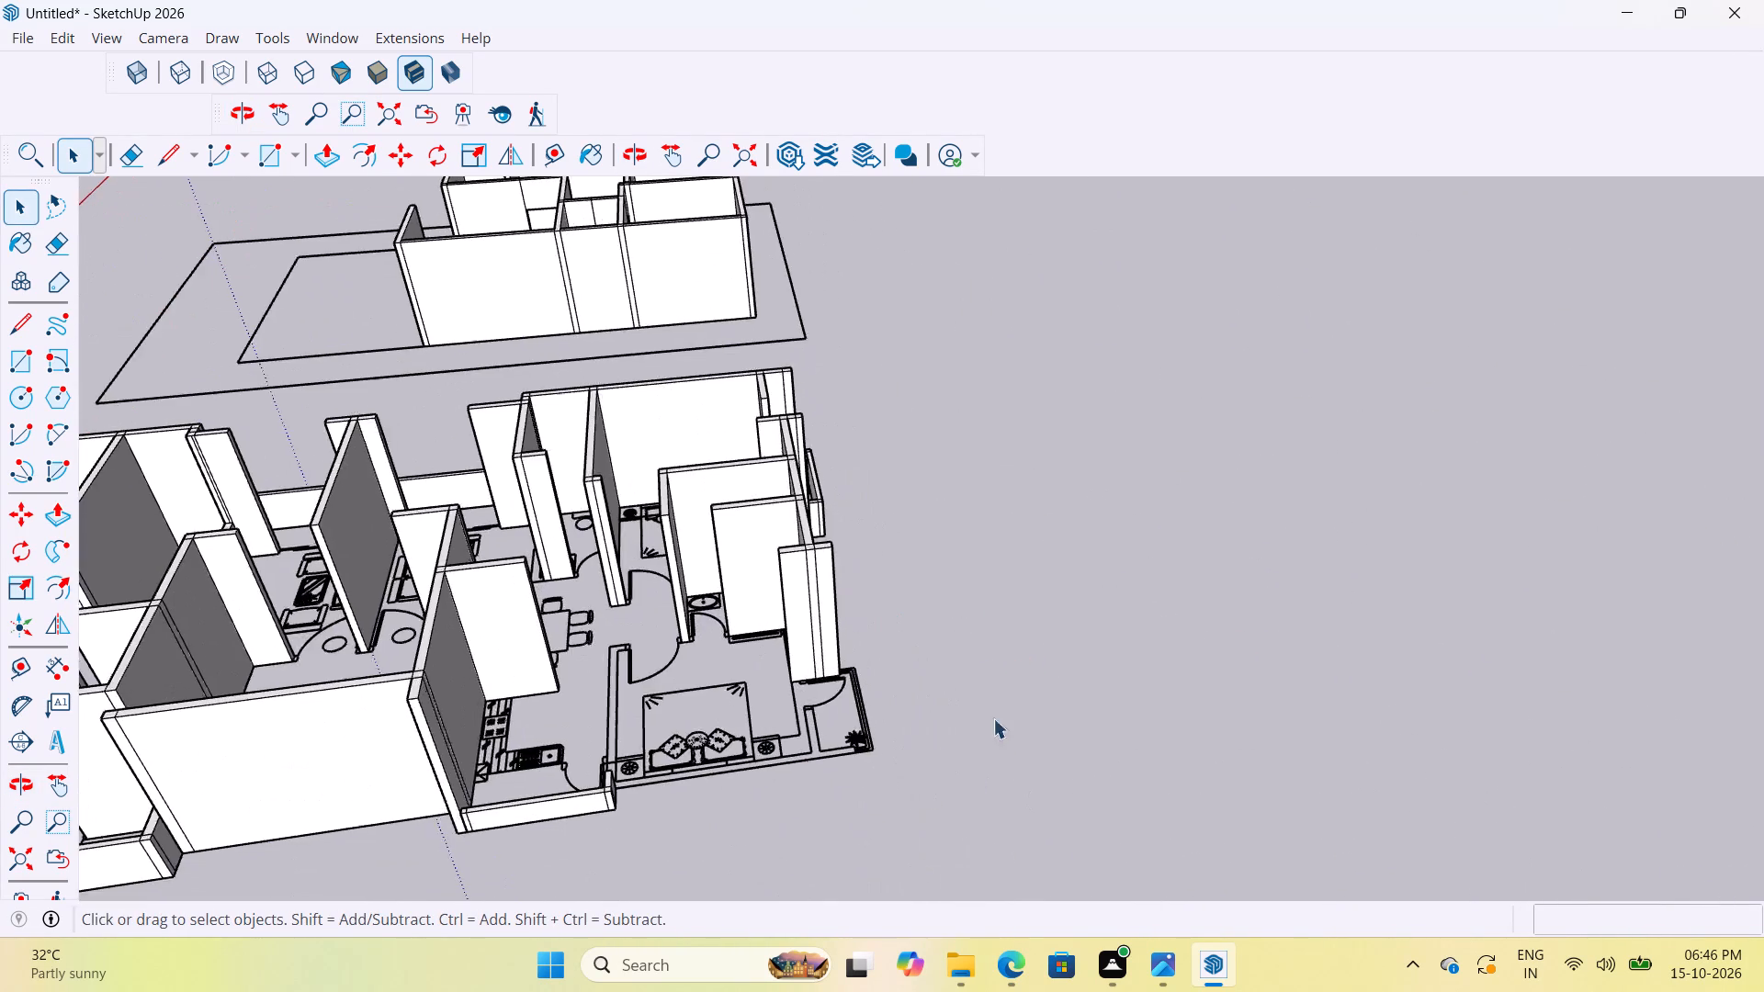
scroll(993, 718, "down", 4)
scroll(895, 600, "up", 4)
scroll(1012, 752, "up", 1)
middle_click_drag(1008, 750, 736, 789)
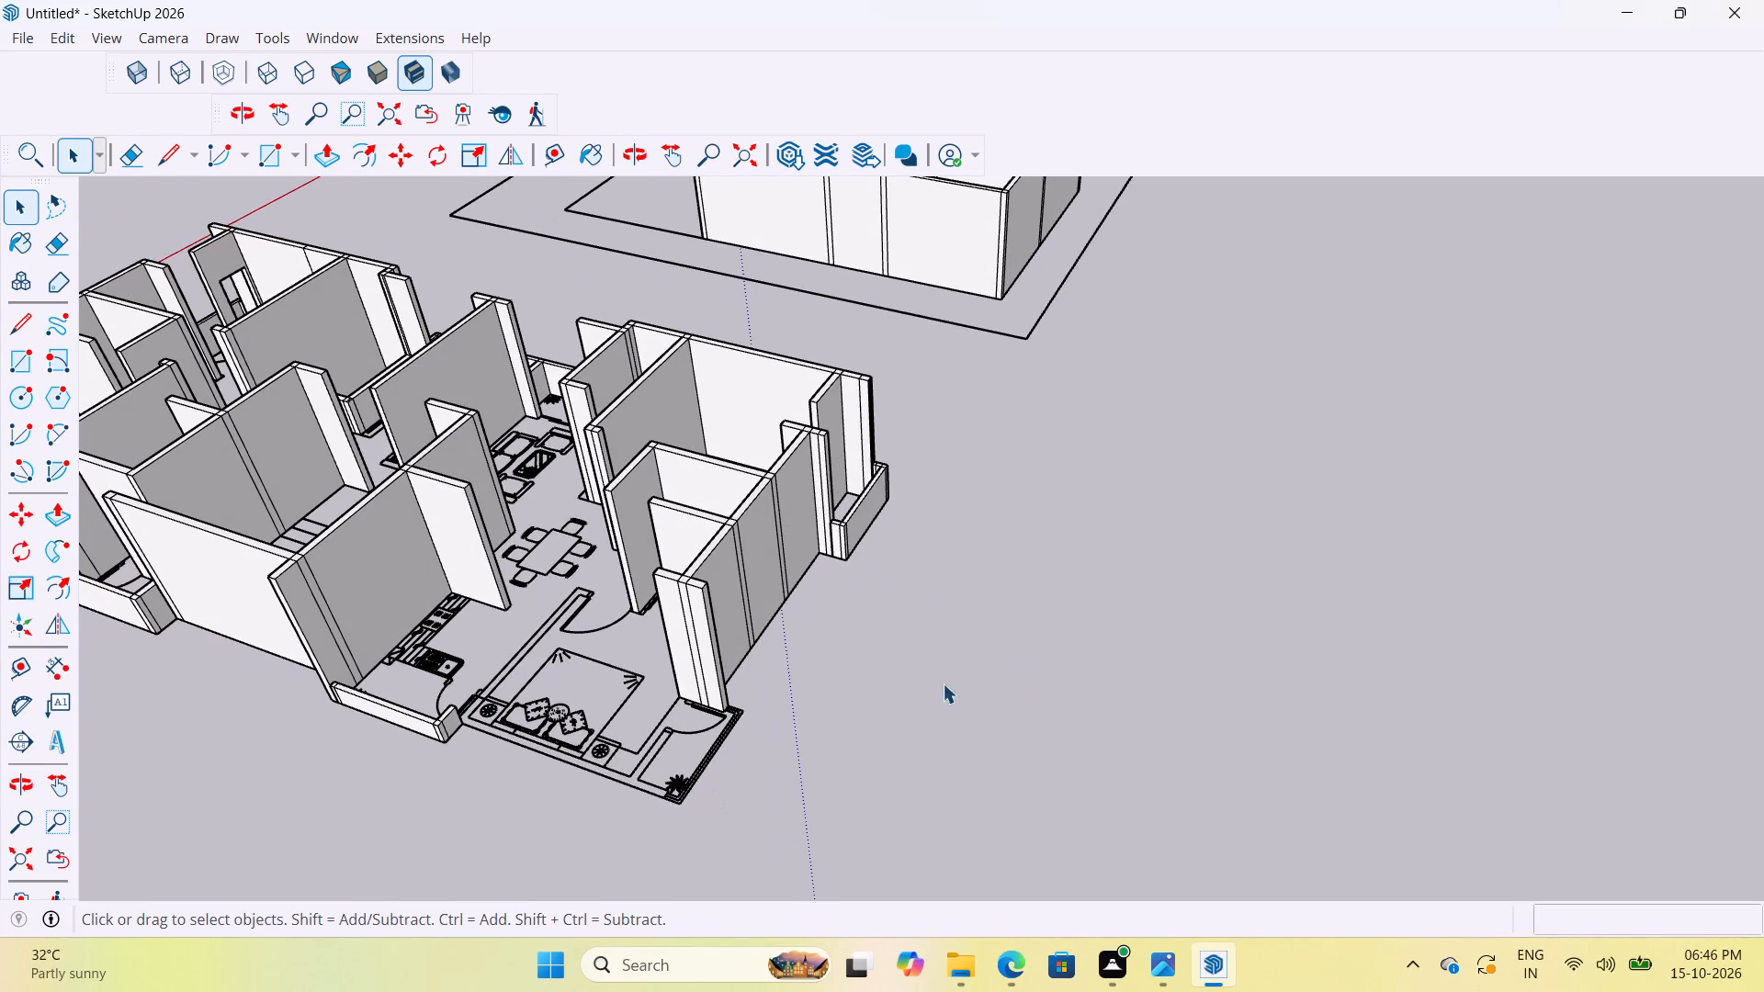
scroll(1025, 653, "down", 5)
scroll(410, 505, "up", 4)
middle_click_drag(421, 497, 1136, 409)
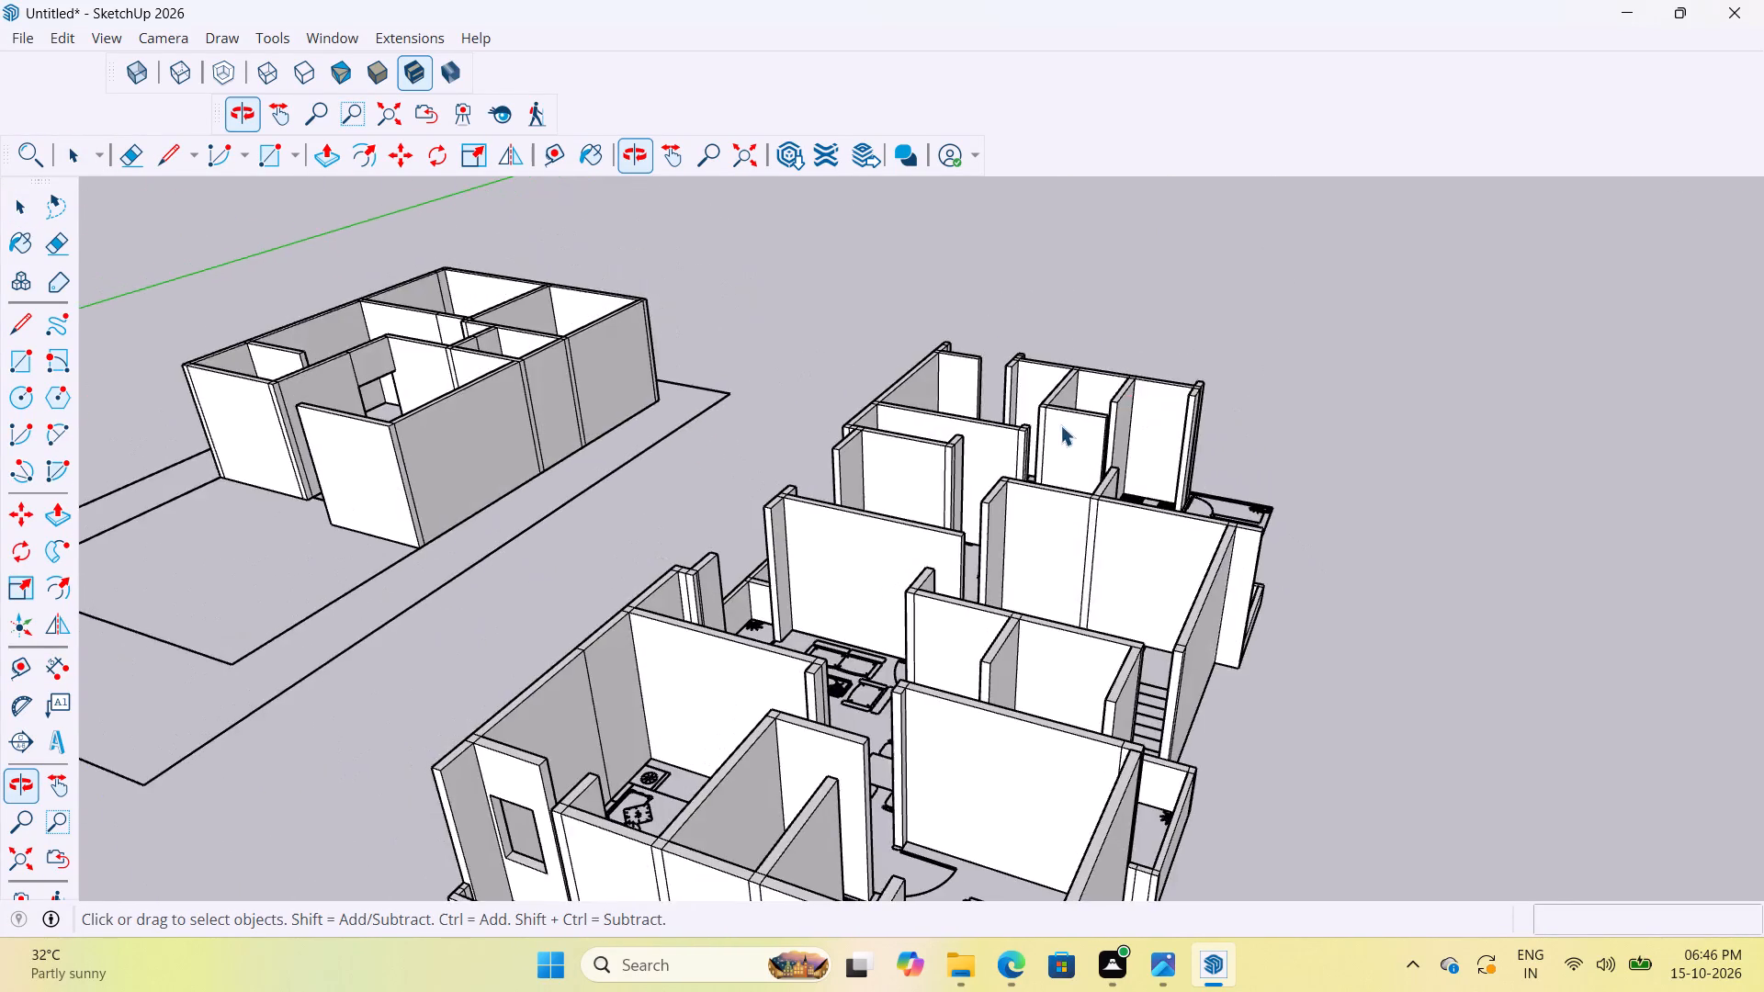
scroll(1041, 427, "down", 9)
scroll(1050, 671, "up", 10)
middle_click_drag(1019, 552, 1433, 528)
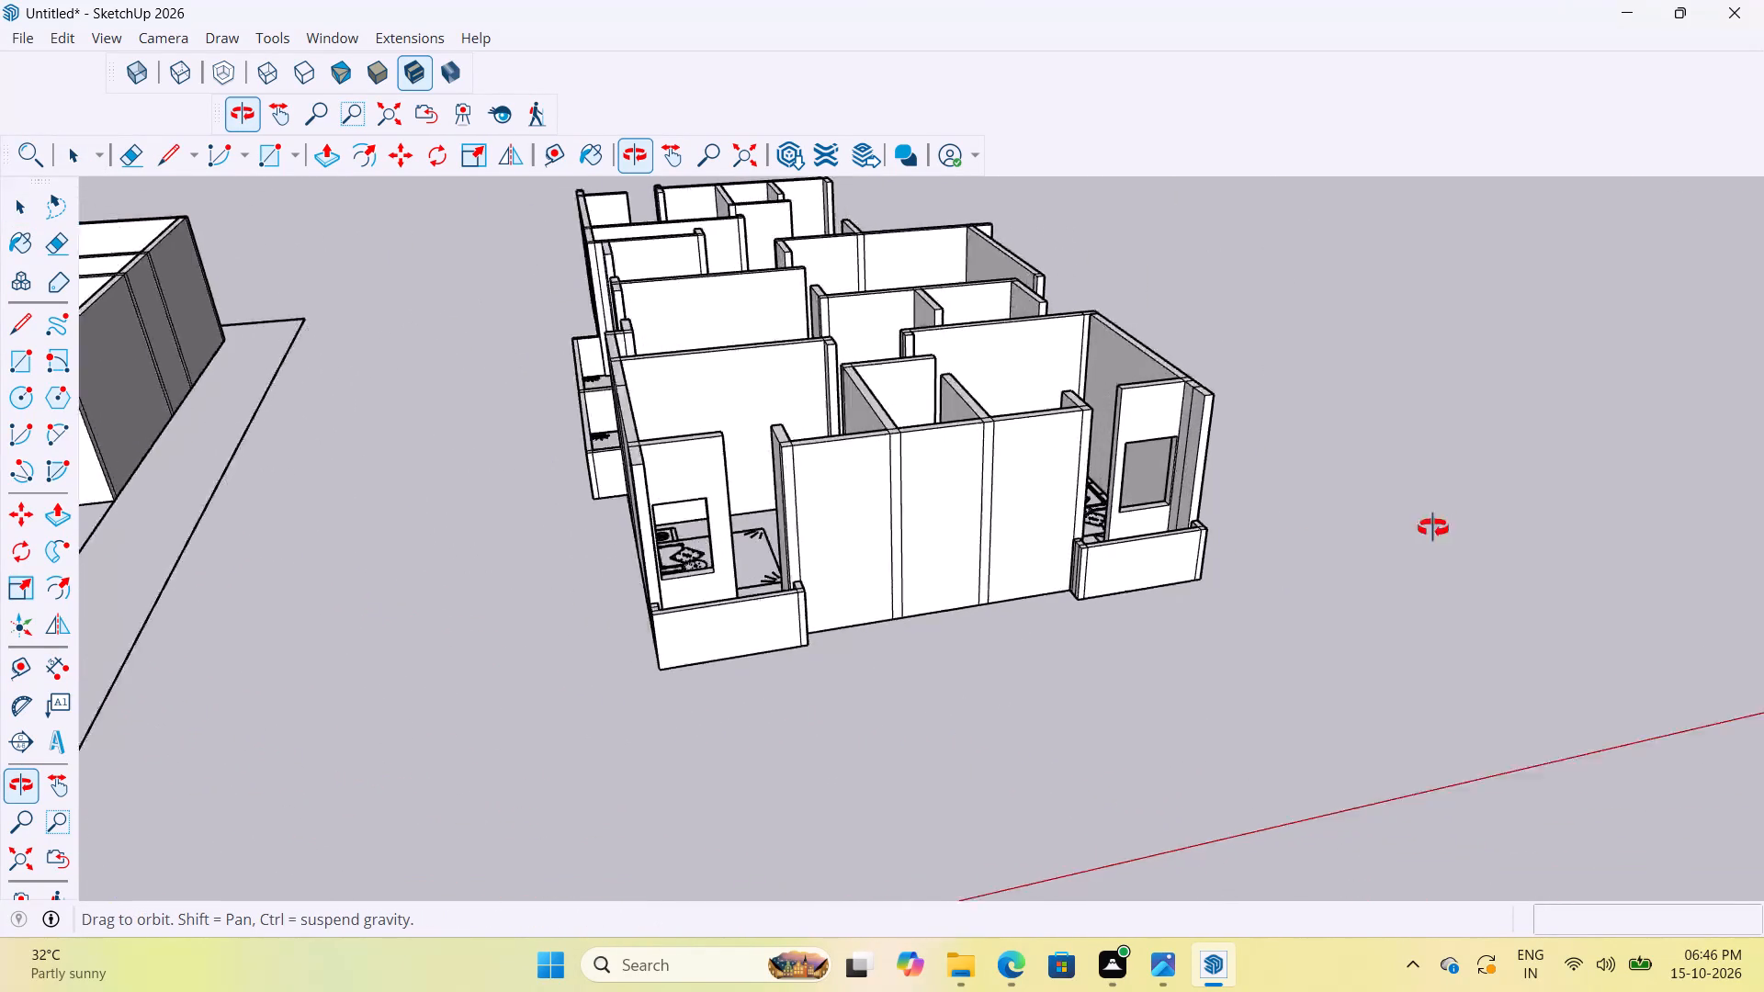
middle_click_drag(1433, 528, 1227, 611)
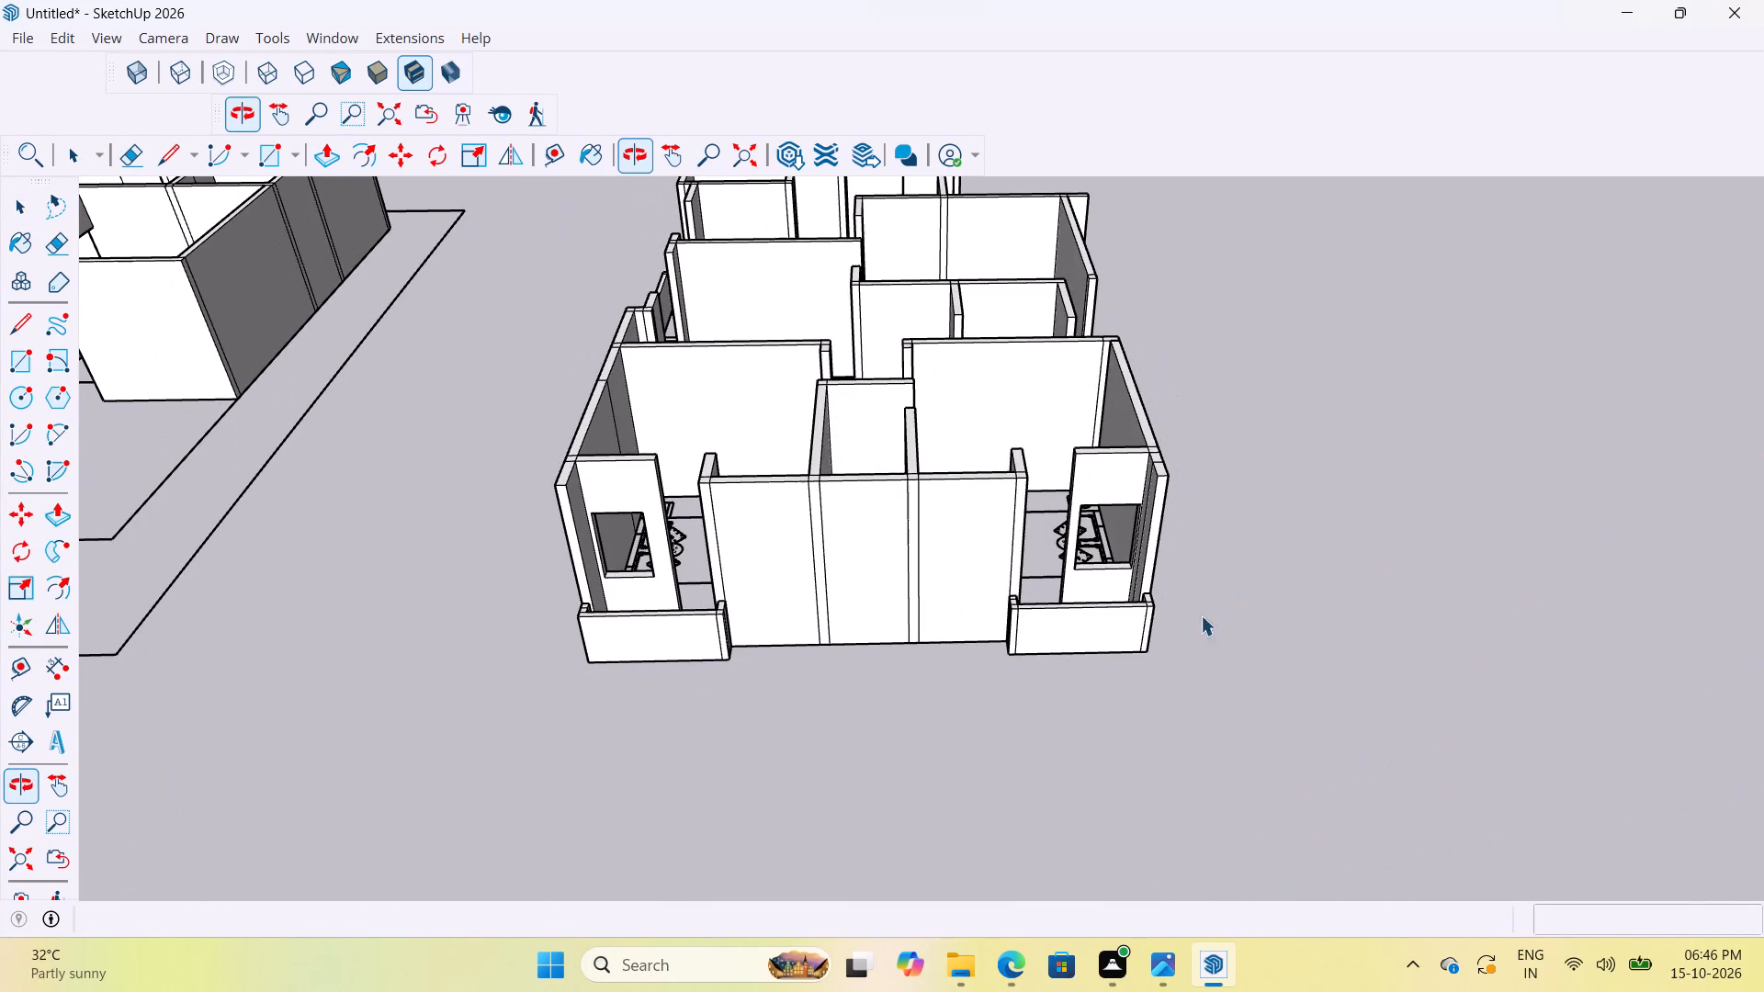
scroll(656, 691, "down", 5)
scroll(775, 796, "down", 7)
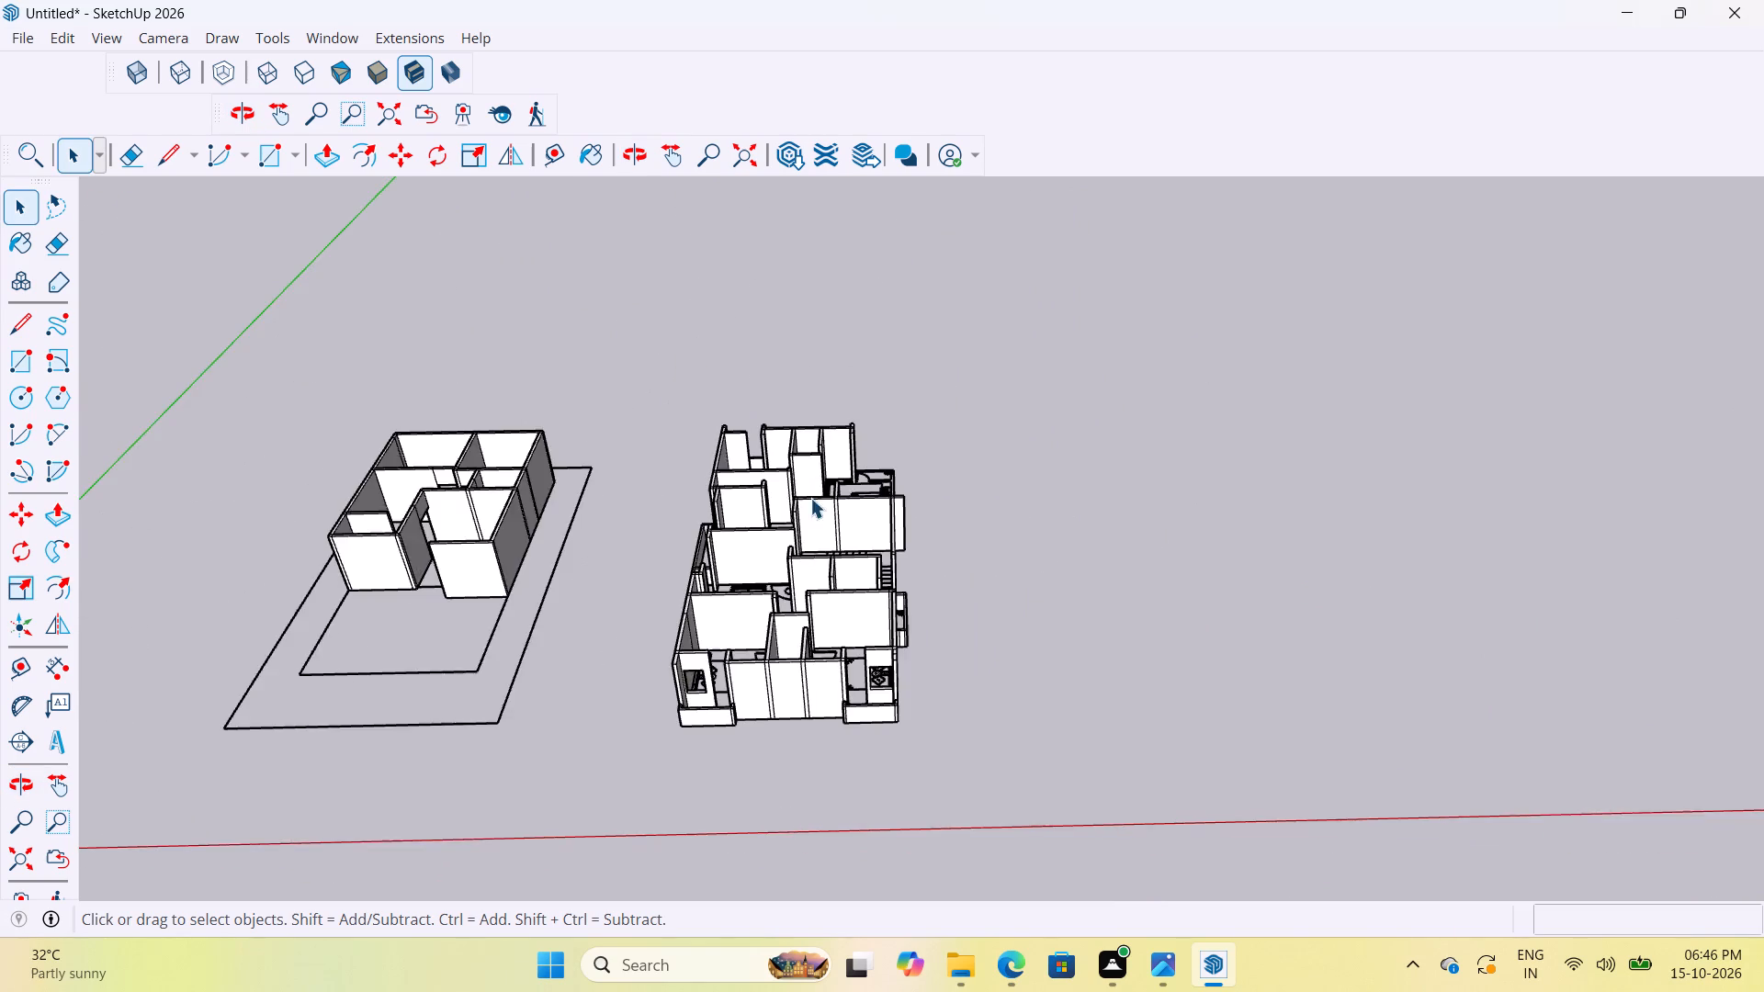
scroll(812, 492, "up", 15)
middle_click_drag(1158, 510, 429, 577)
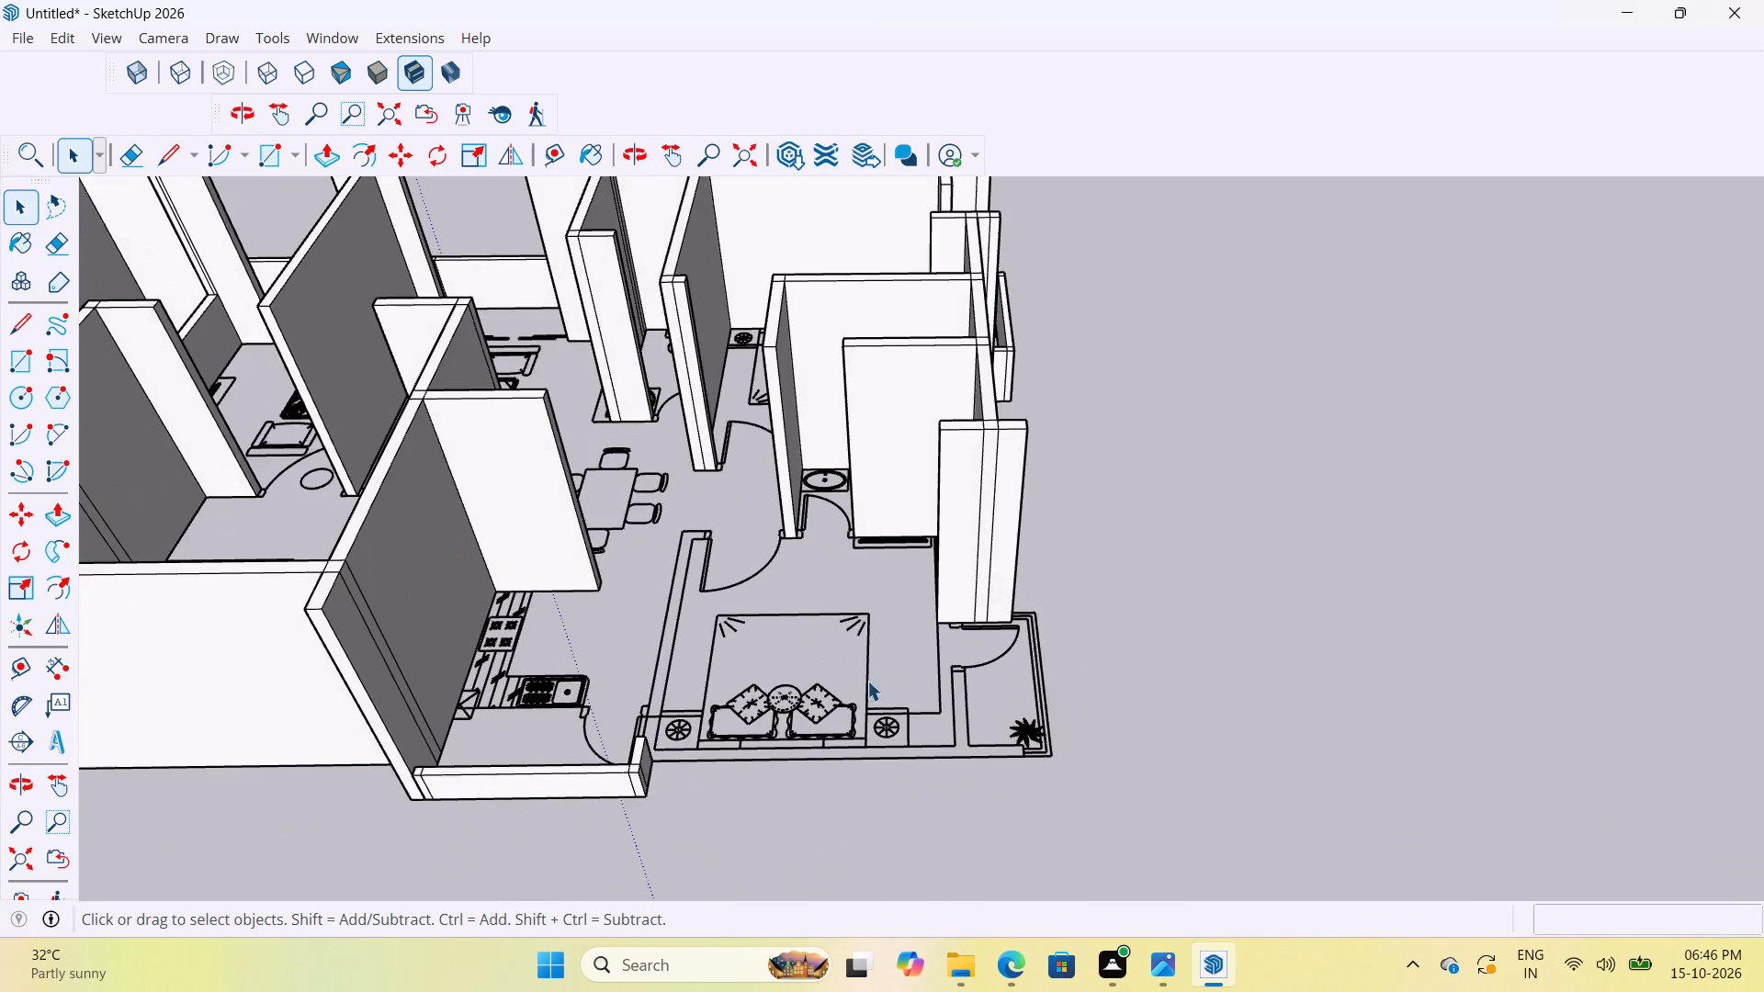
scroll(865, 700, "up", 4)
scroll(808, 686, "down", 11)
scroll(967, 711, "up", 3)
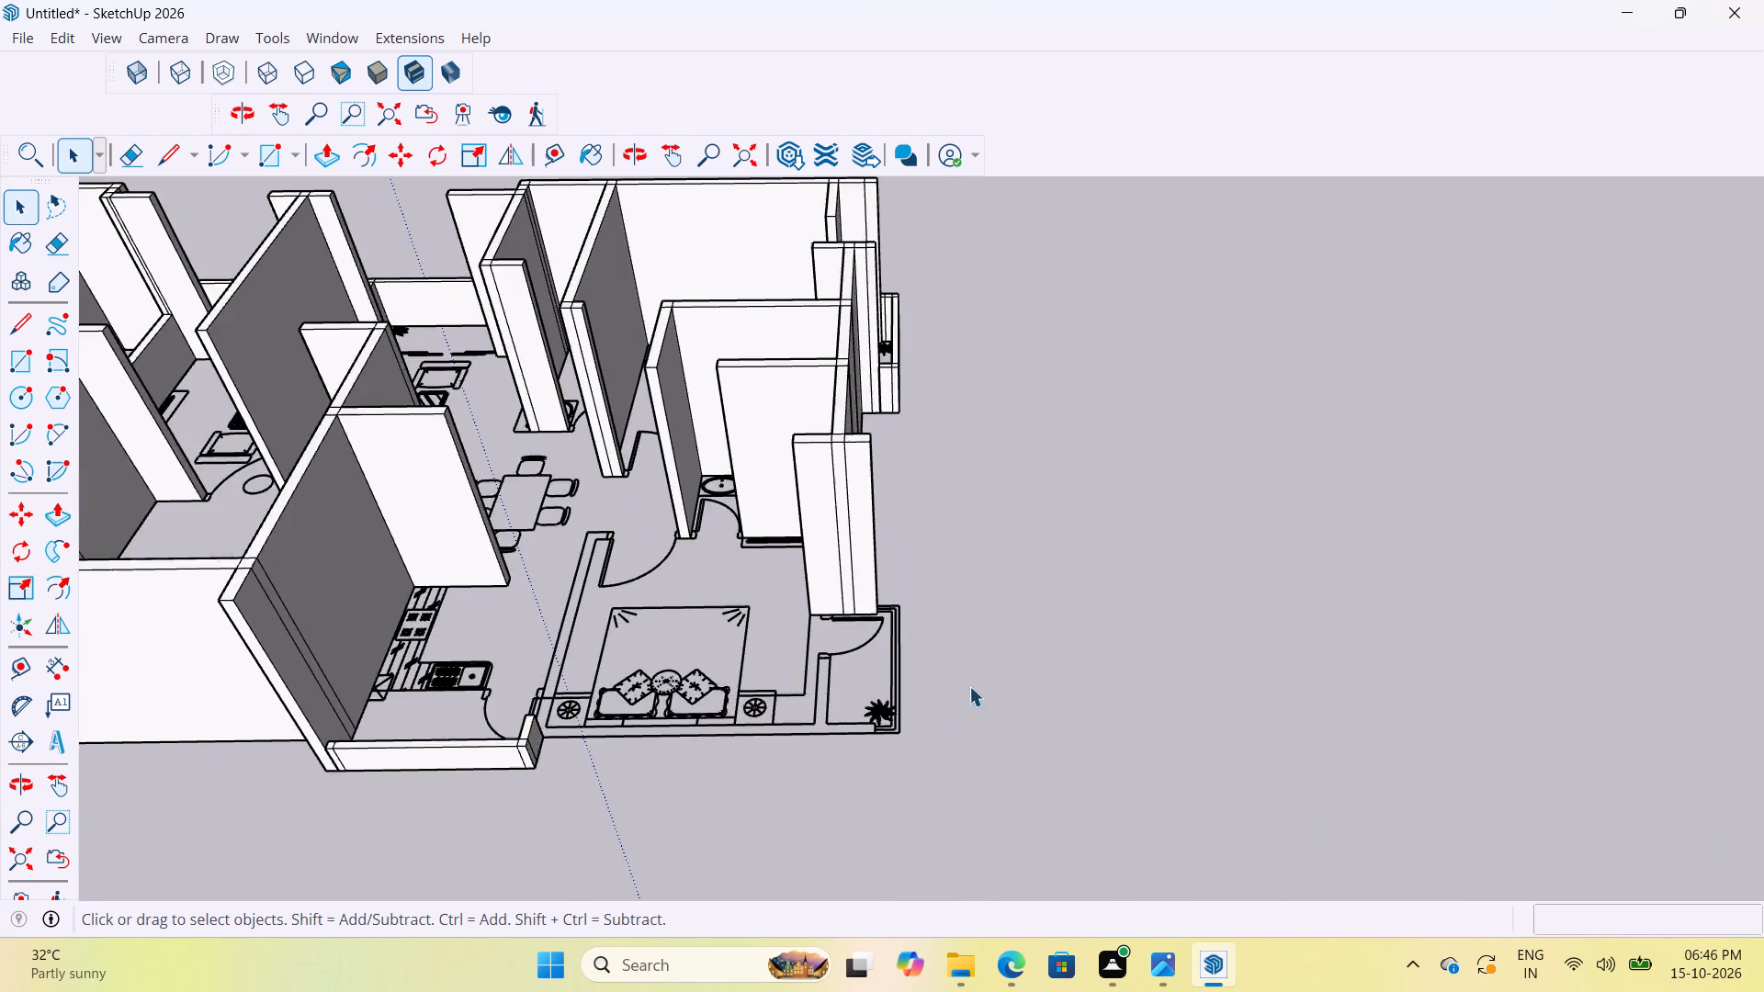
Inspect the last balcony's parapet outline where it meets the end of the balcony door wall.
scroll(969, 686, "up", 12)
scroll(779, 524, "up", 13)
middle_click_drag(885, 469, 566, 483)
scroll(562, 483, "down", 1)
scroll(826, 458, "up", 5)
middle_click_drag(840, 495, 1155, 557)
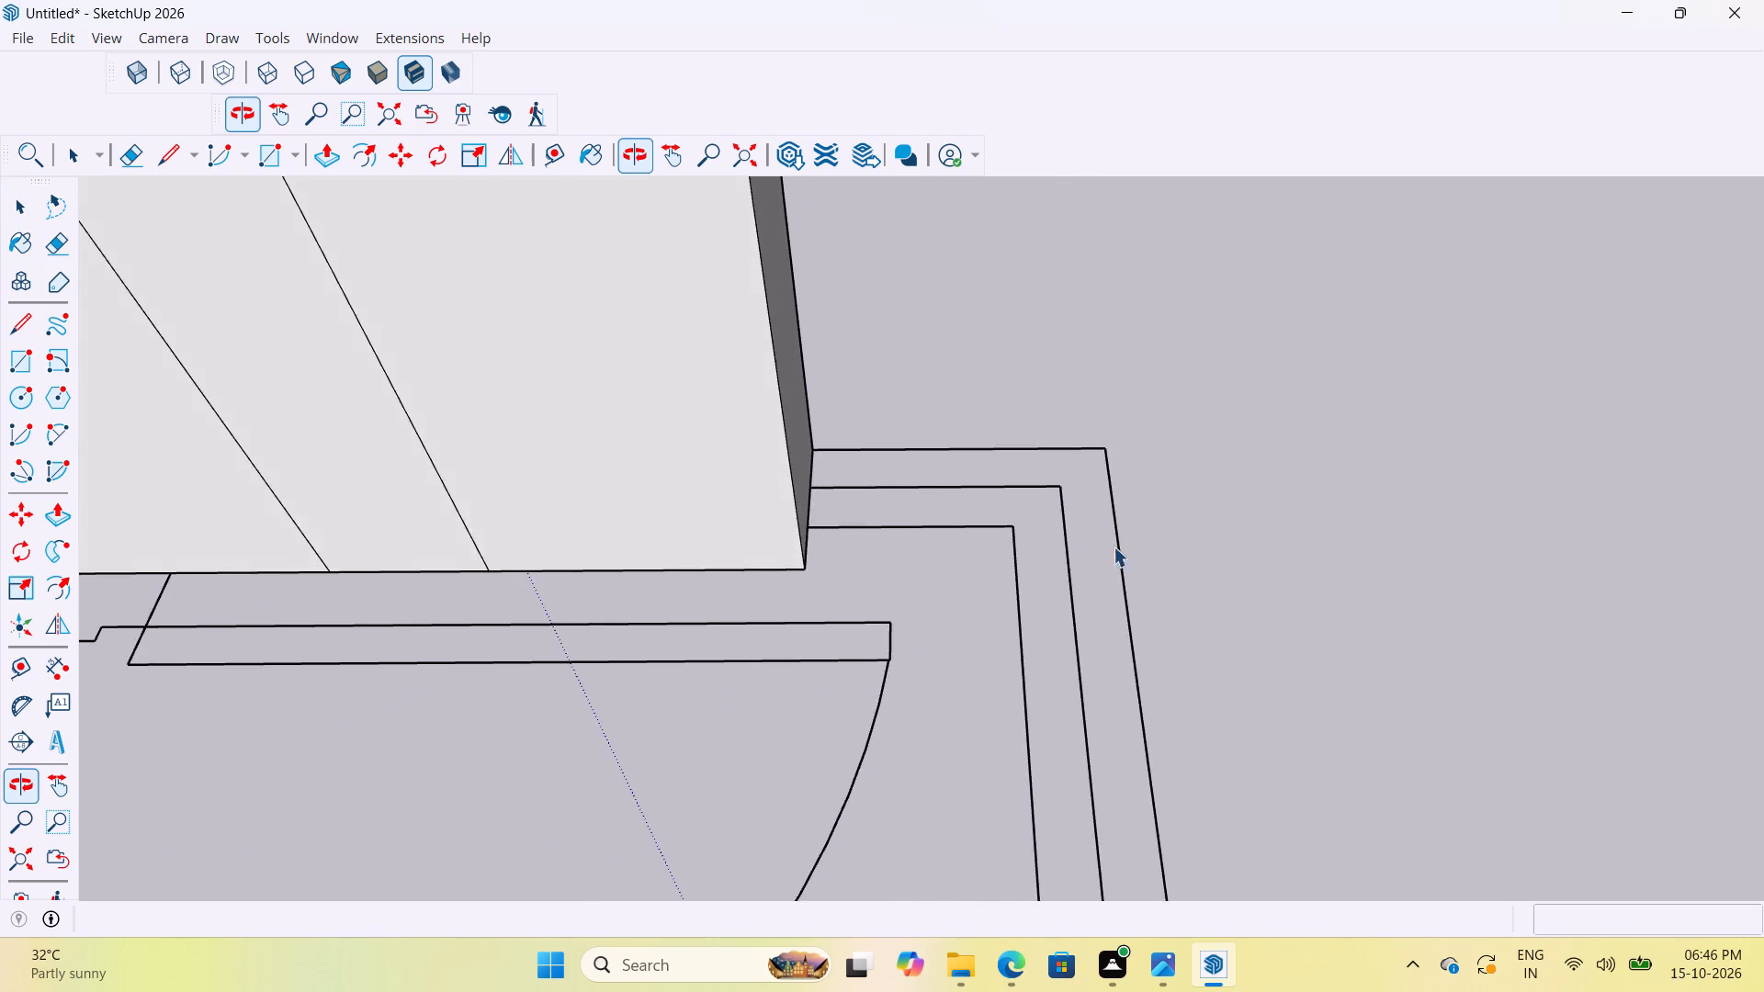
scroll(961, 479, "up", 4)
middle_click_drag(961, 479, 859, 474)
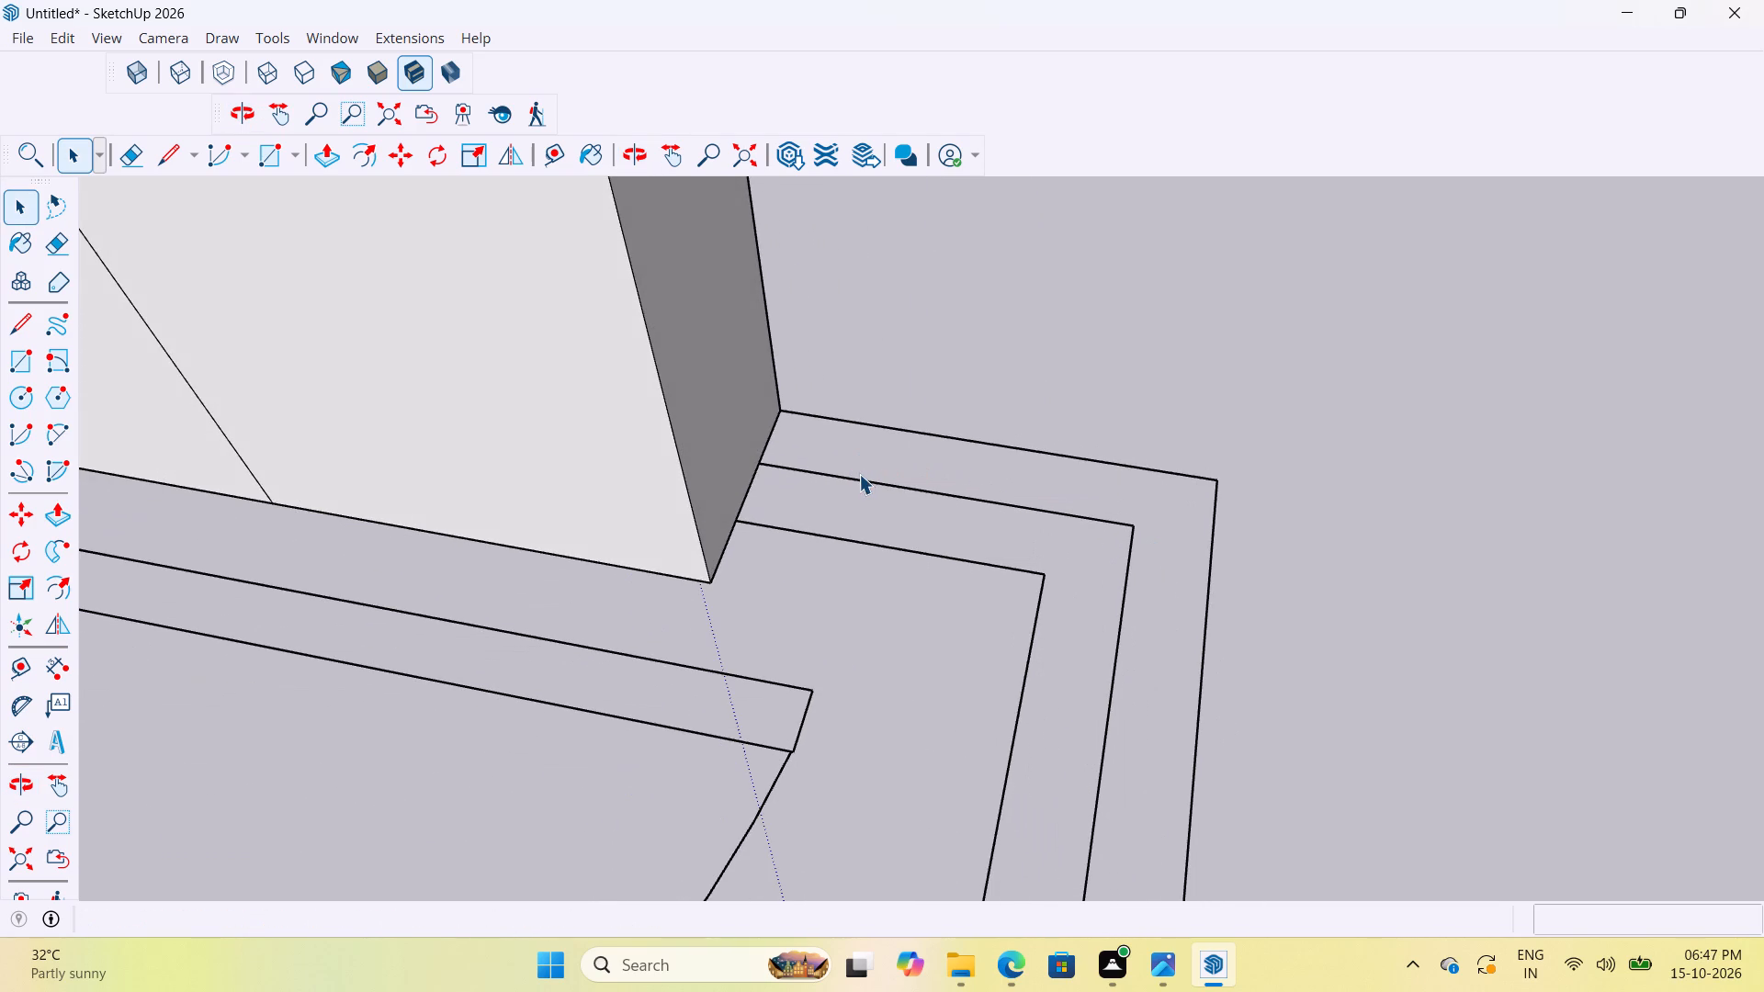
scroll(859, 474, "up", 4)
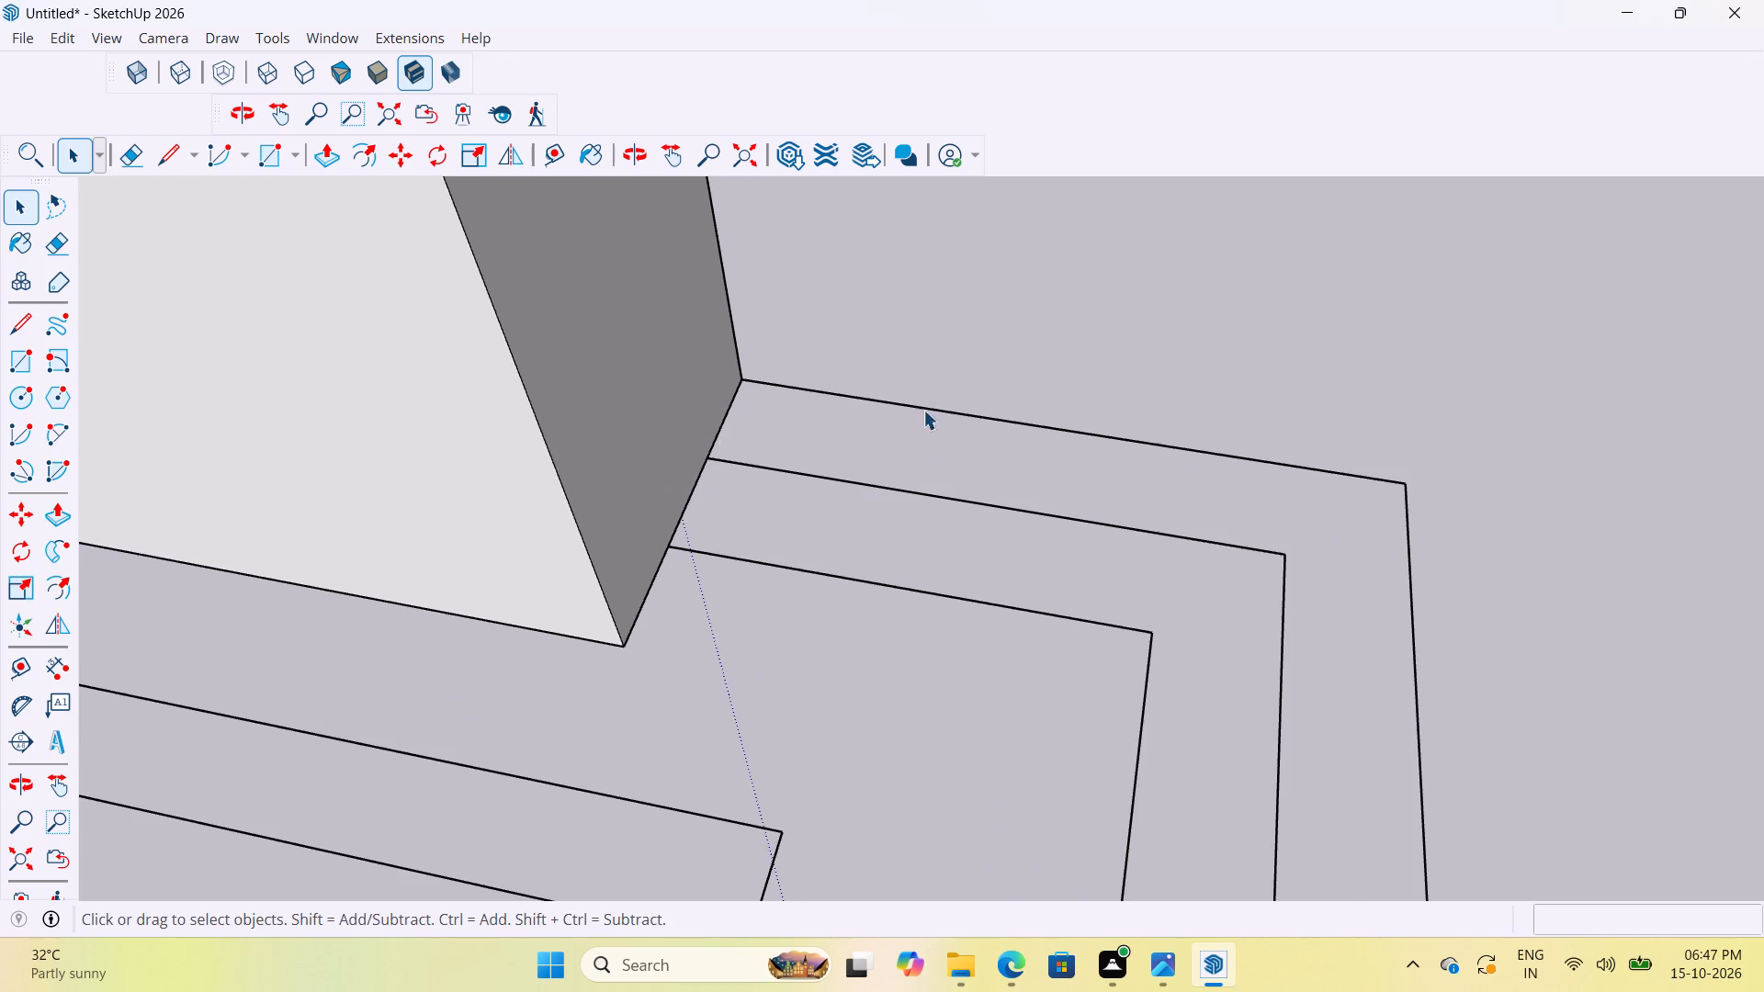
scroll(815, 368, "down", 11)
scroll(796, 416, "up", 12)
middle_click_drag(815, 433, 788, 415)
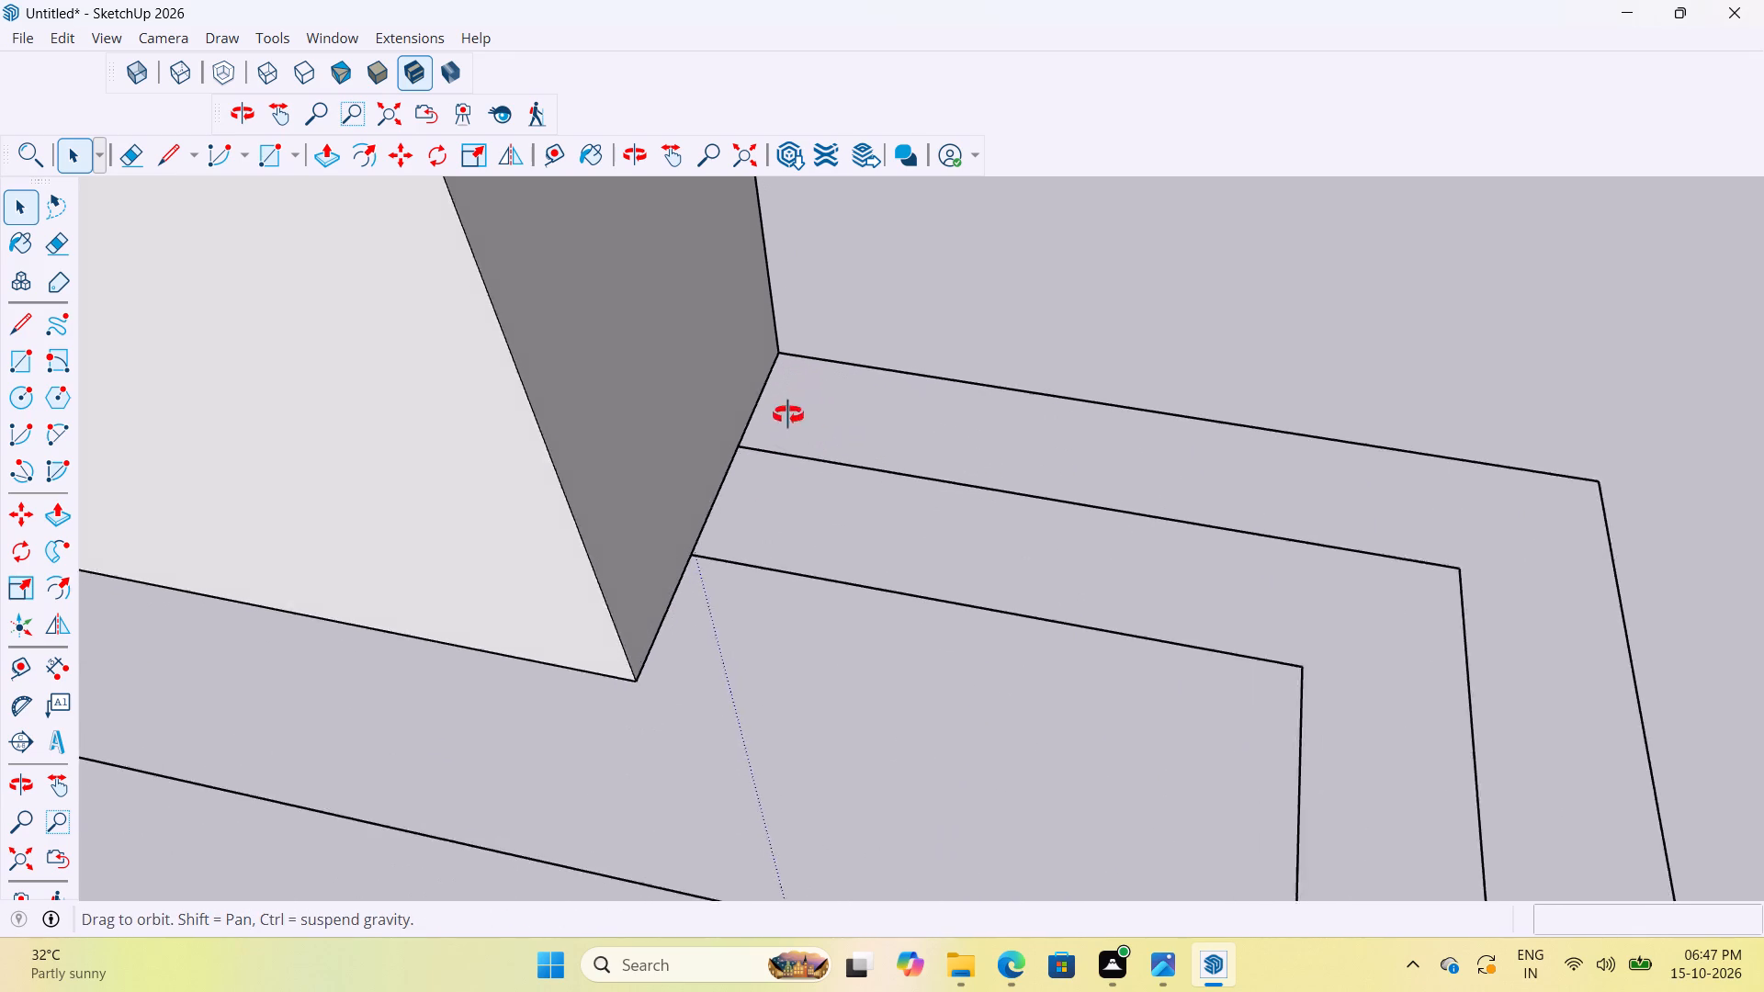
middle_click_drag(788, 415, 701, 377)
scroll(697, 377, "down", 18)
scroll(793, 736, "up", 5)
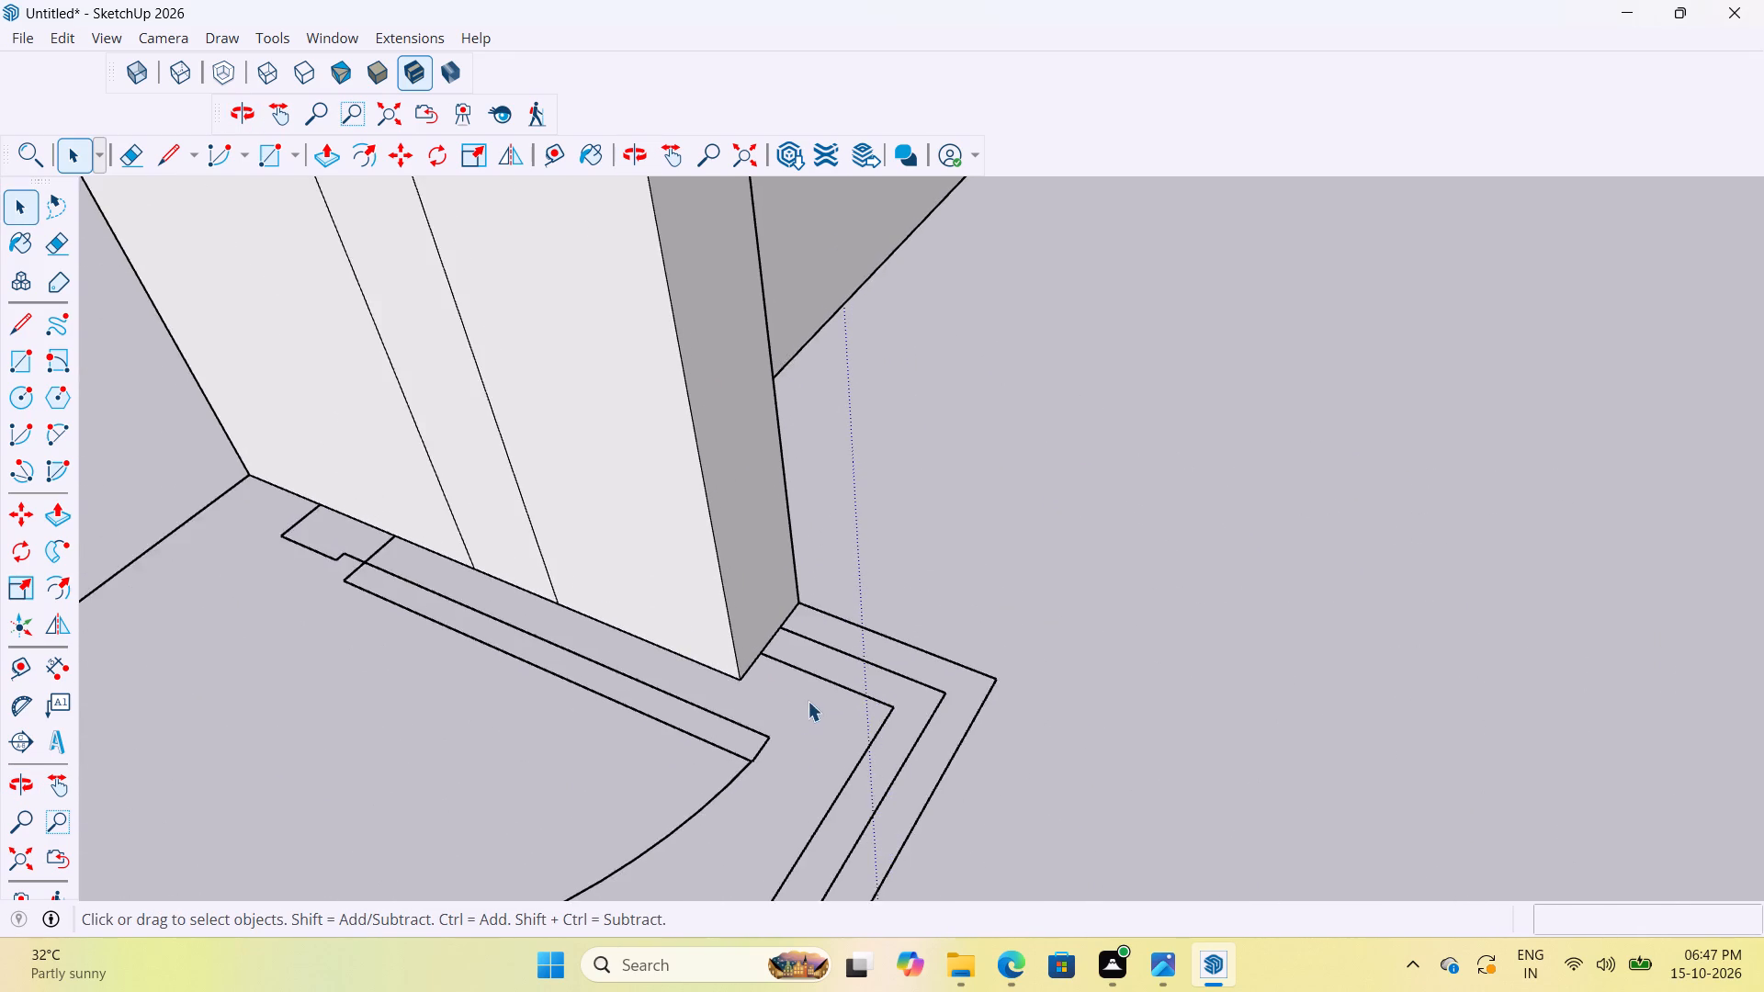
scroll(808, 701, "up", 3)
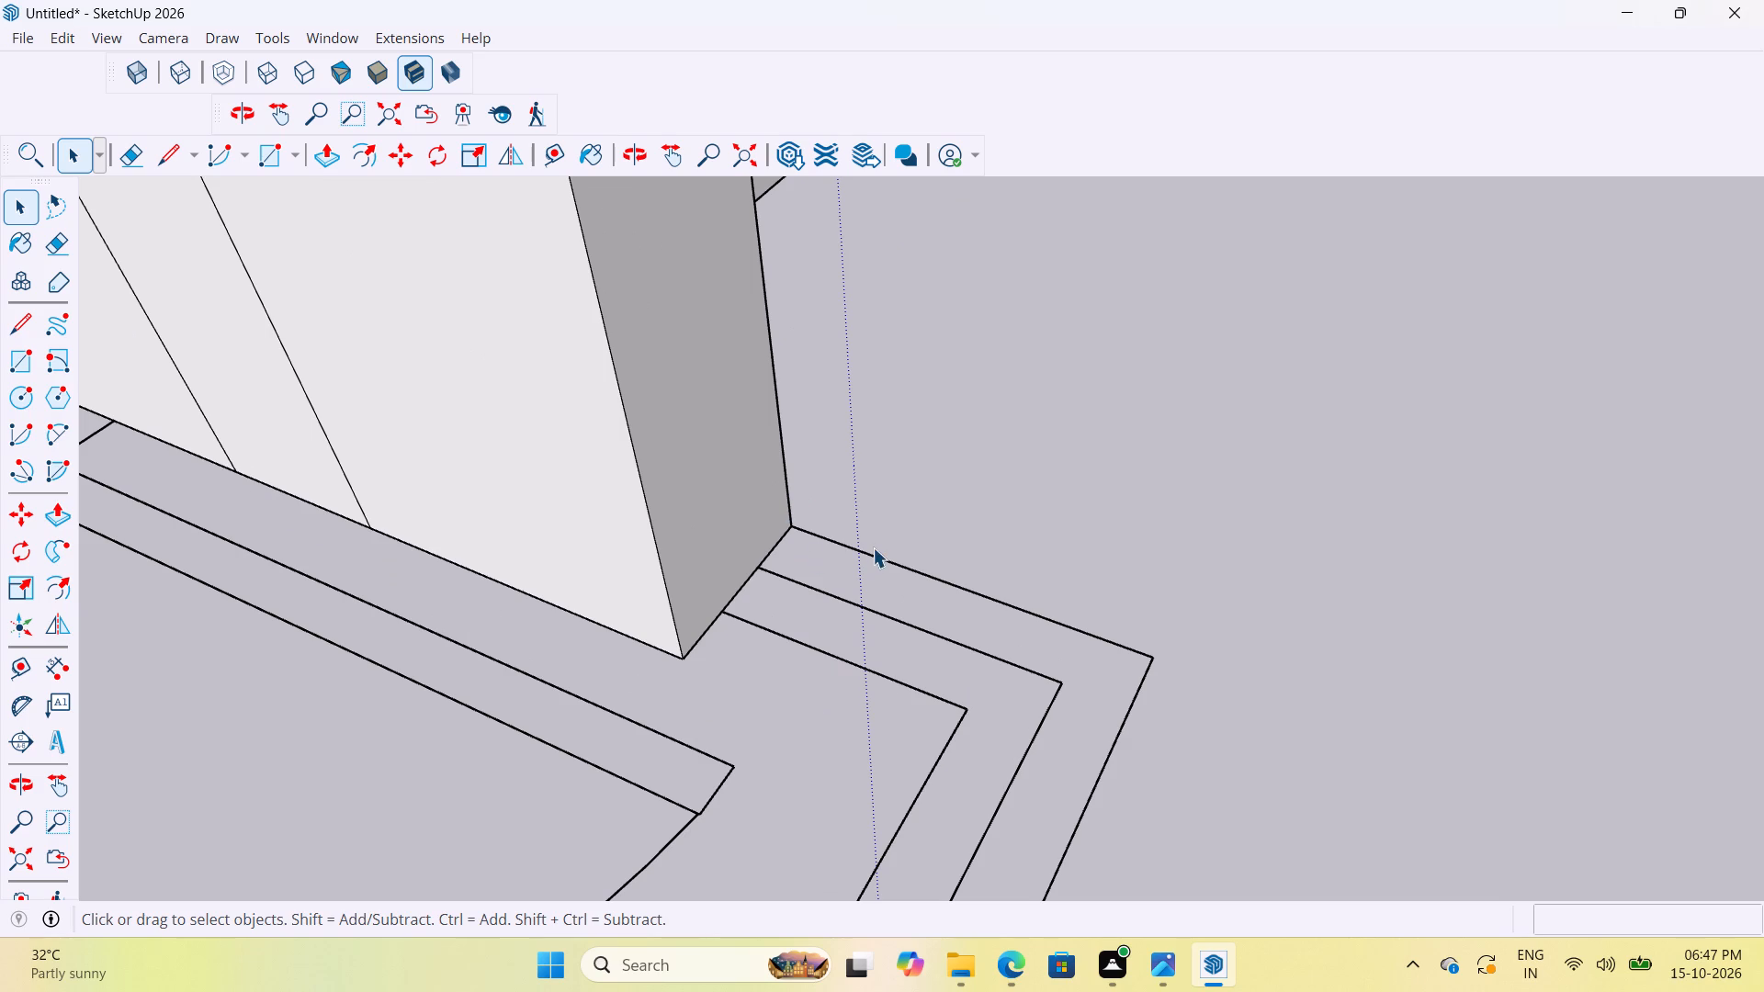
scroll(862, 551, "up", 8)
scroll(773, 563, "down", 12)
scroll(695, 653, "up", 1)
middle_click_drag(695, 653, 842, 710)
scroll(775, 690, "up", 9)
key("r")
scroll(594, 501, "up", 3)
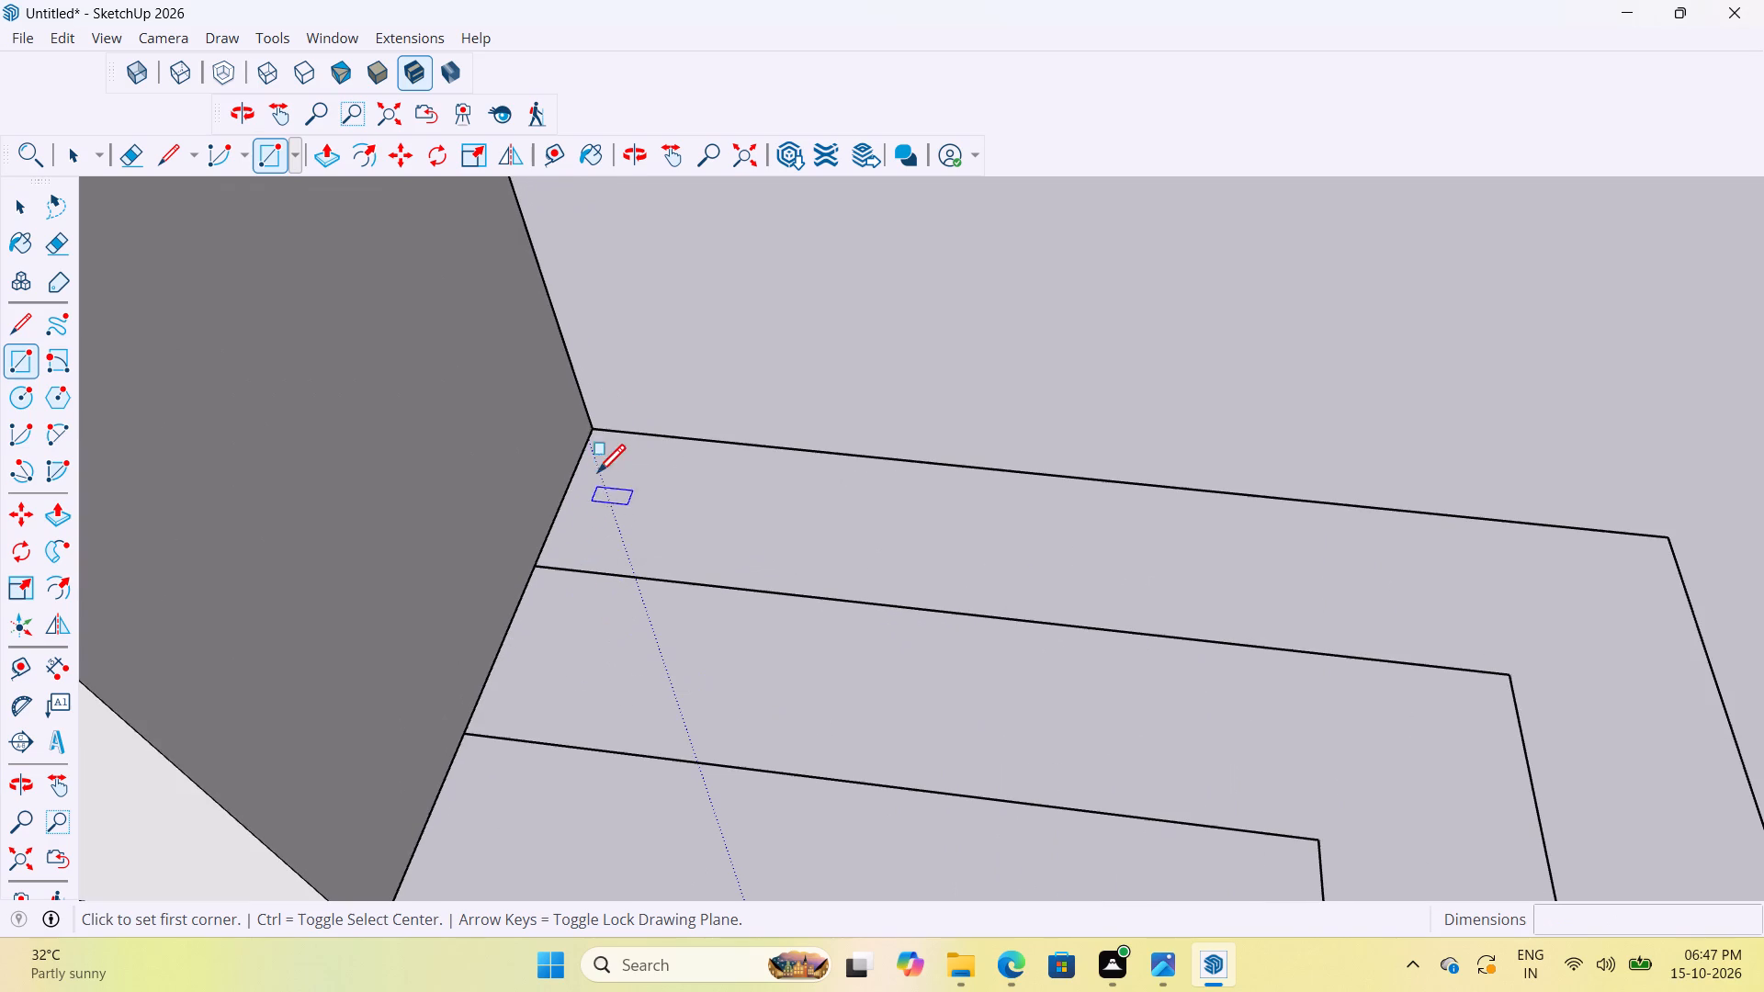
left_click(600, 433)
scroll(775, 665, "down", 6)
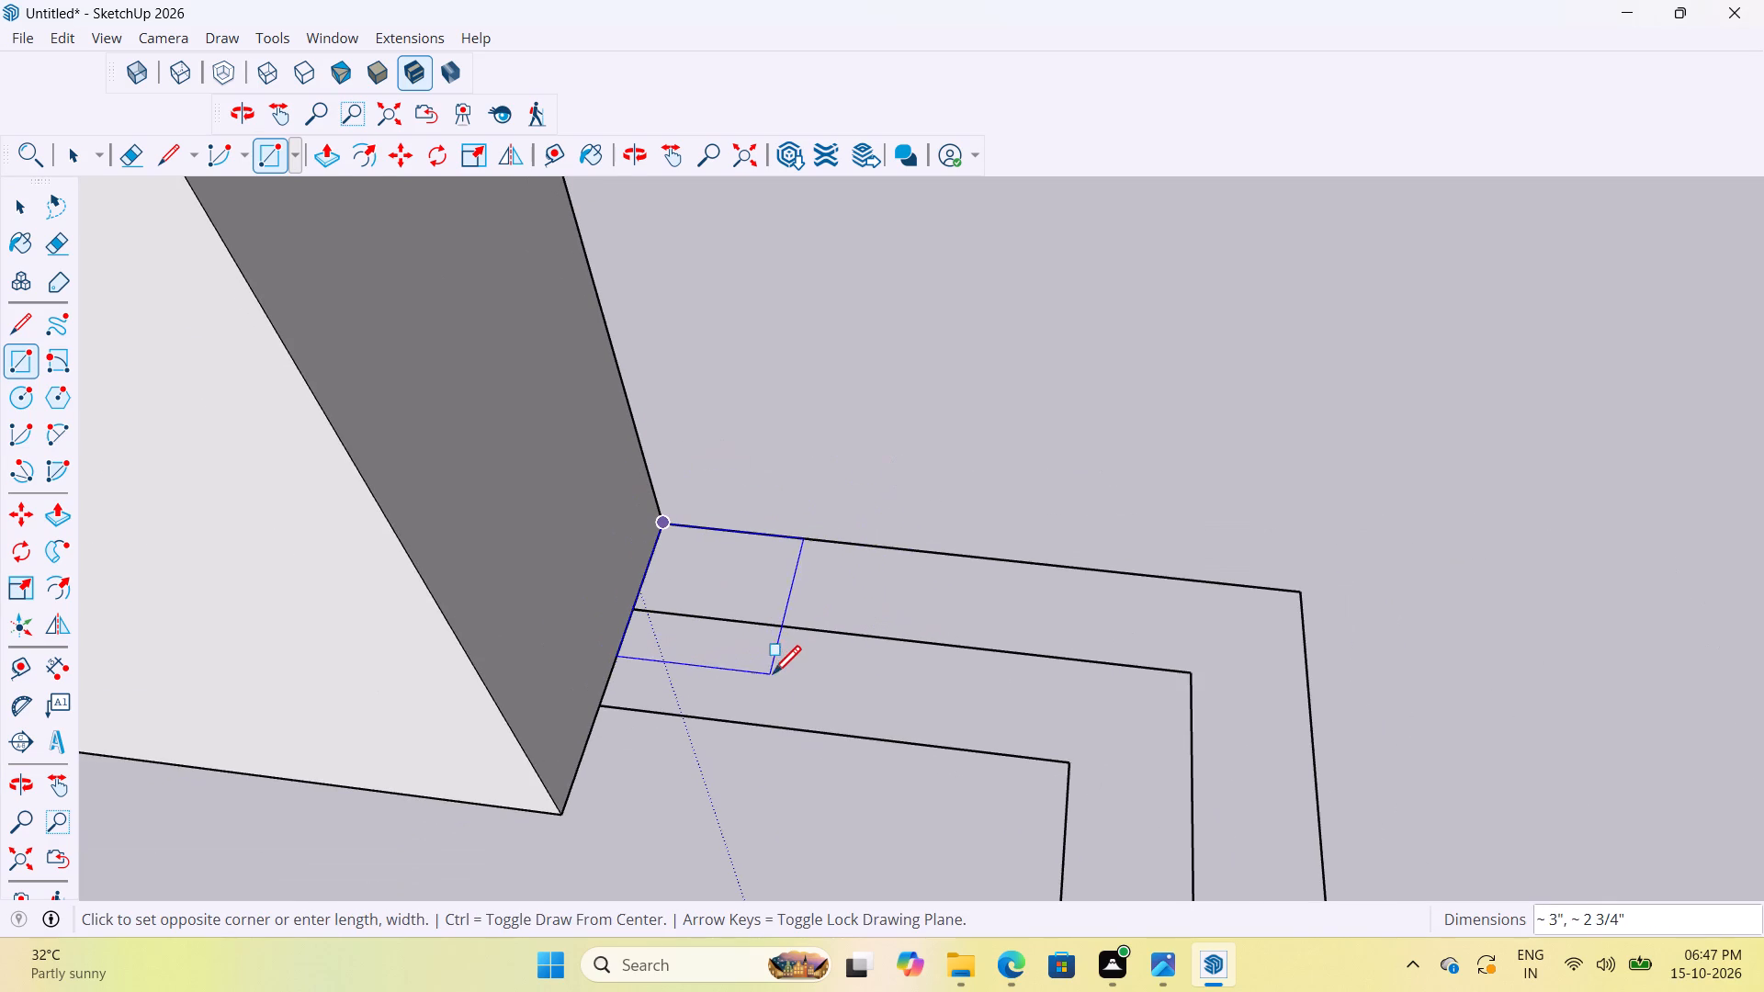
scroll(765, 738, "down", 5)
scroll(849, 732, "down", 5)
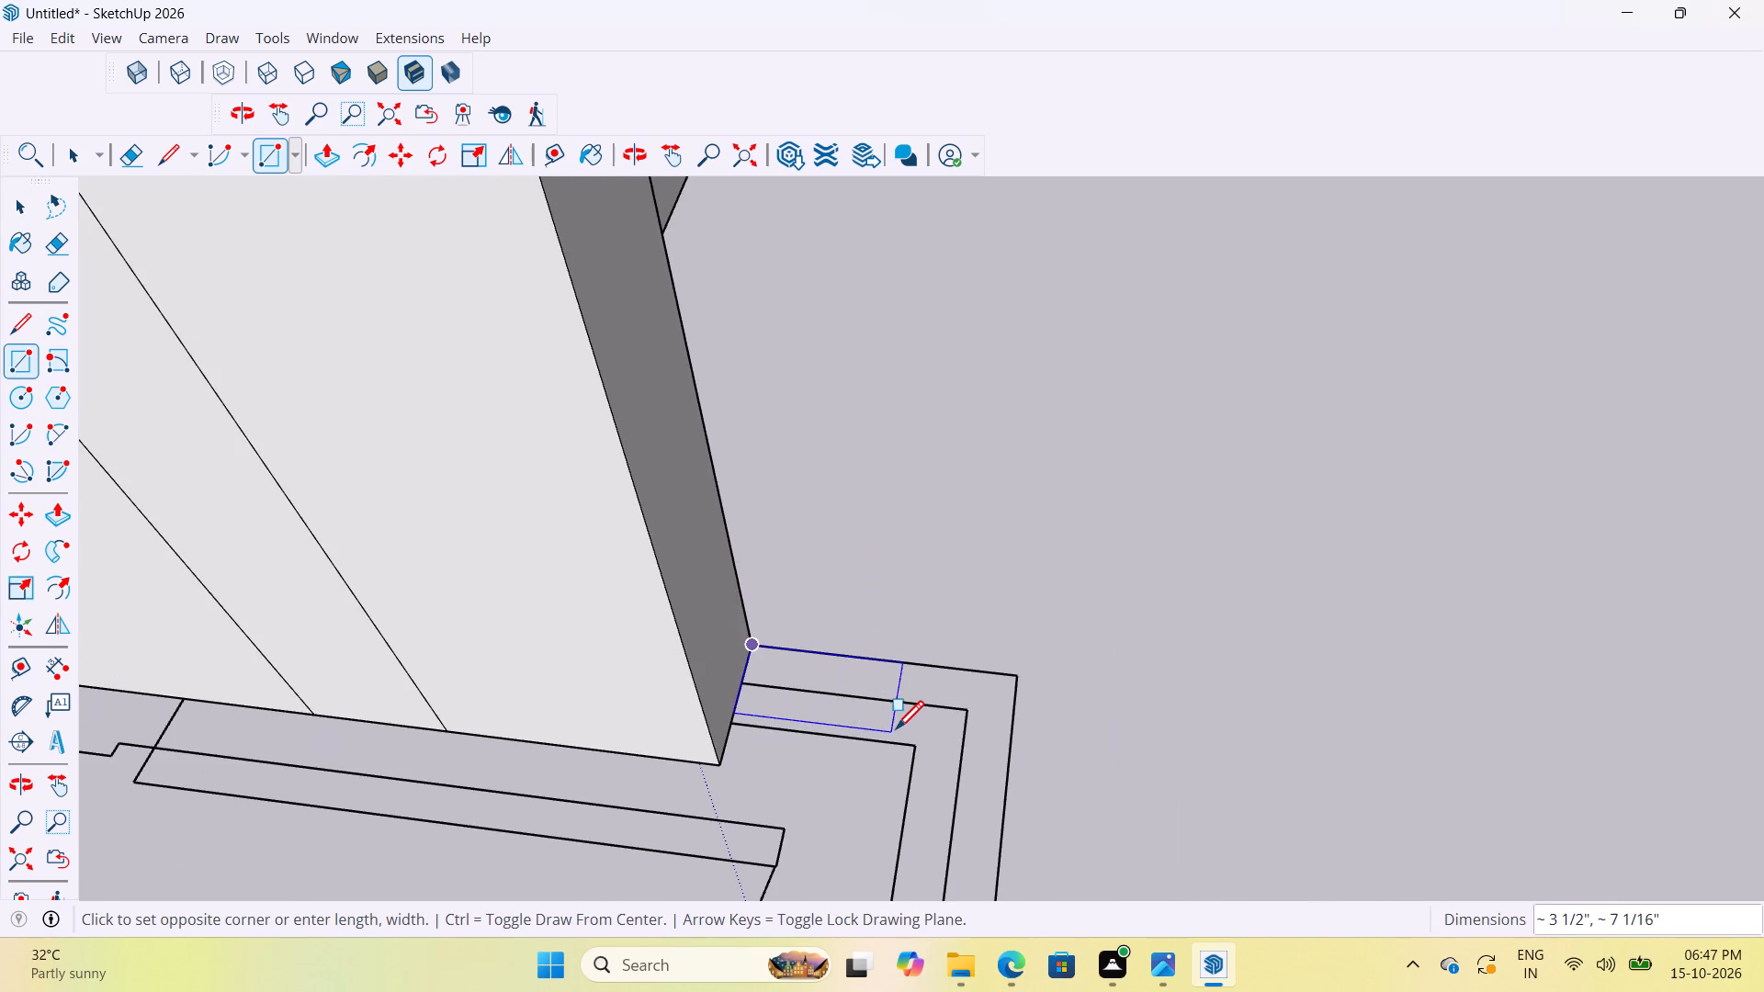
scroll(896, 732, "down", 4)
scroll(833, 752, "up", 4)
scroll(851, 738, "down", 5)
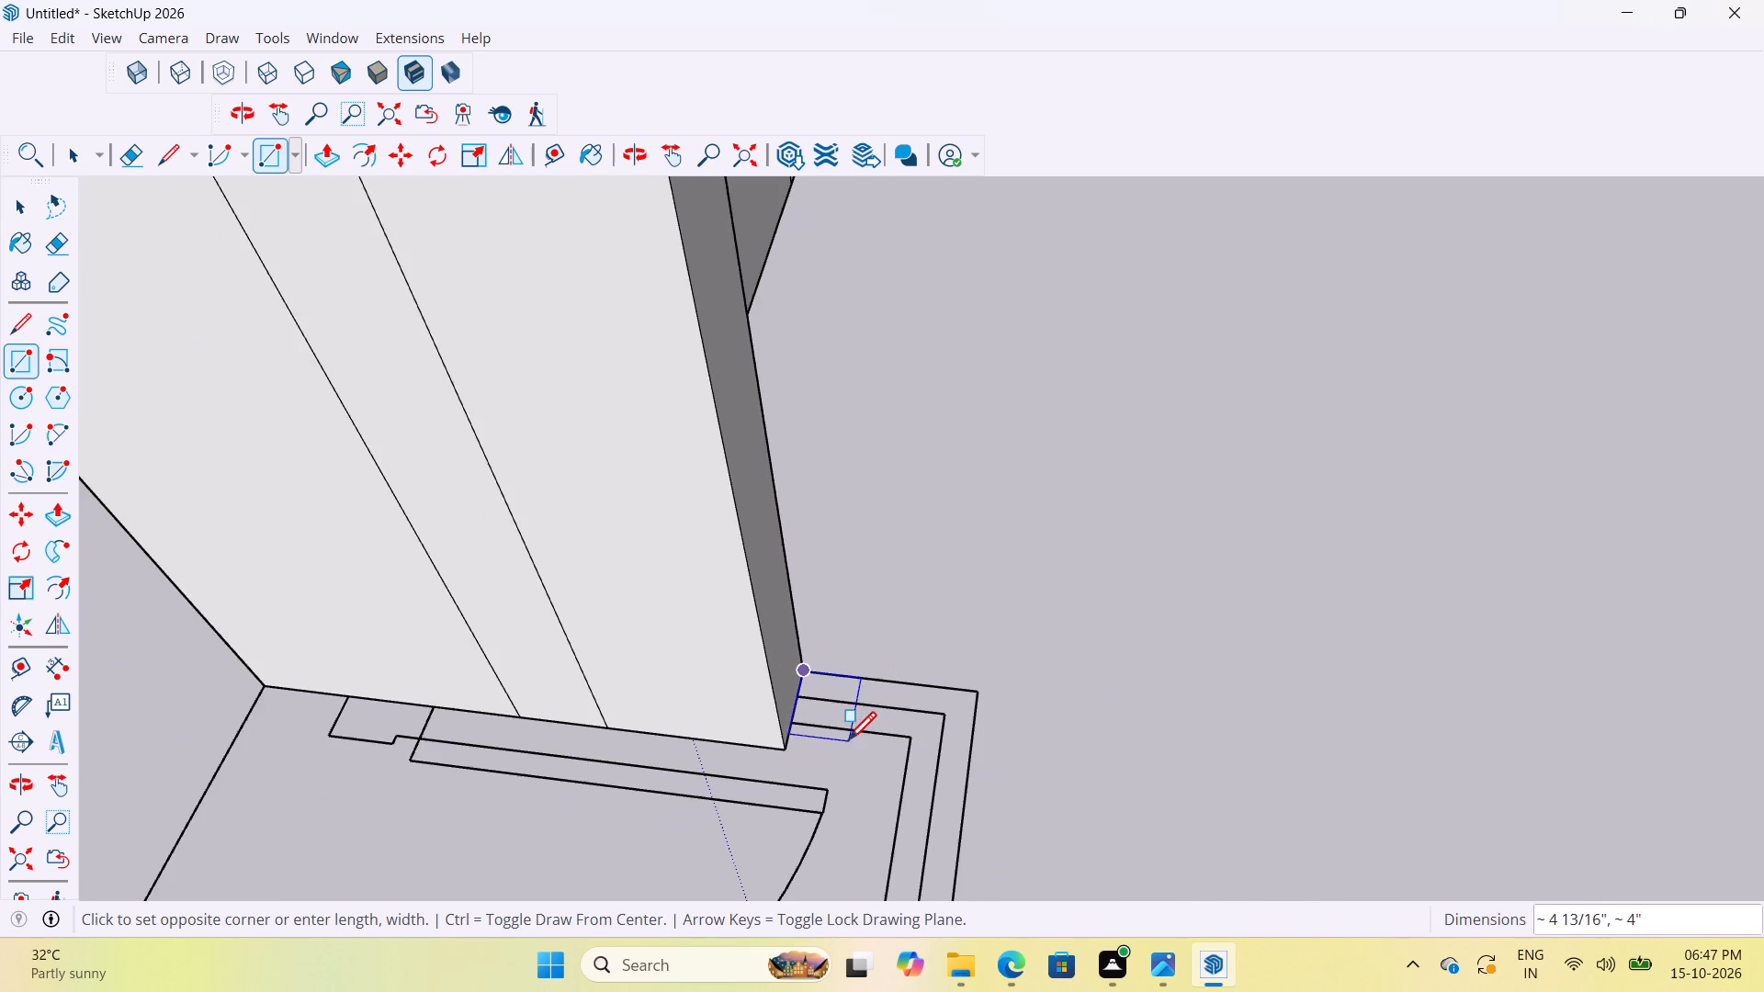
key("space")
Examine the remaining bedroom's wall outline, its balcony and the corner beside the kitchen balcony parapet.
scroll(839, 743, "down", 20)
scroll(839, 743, "down", 13)
middle_click_drag(822, 728, 542, 798)
scroll(718, 591, "up", 2)
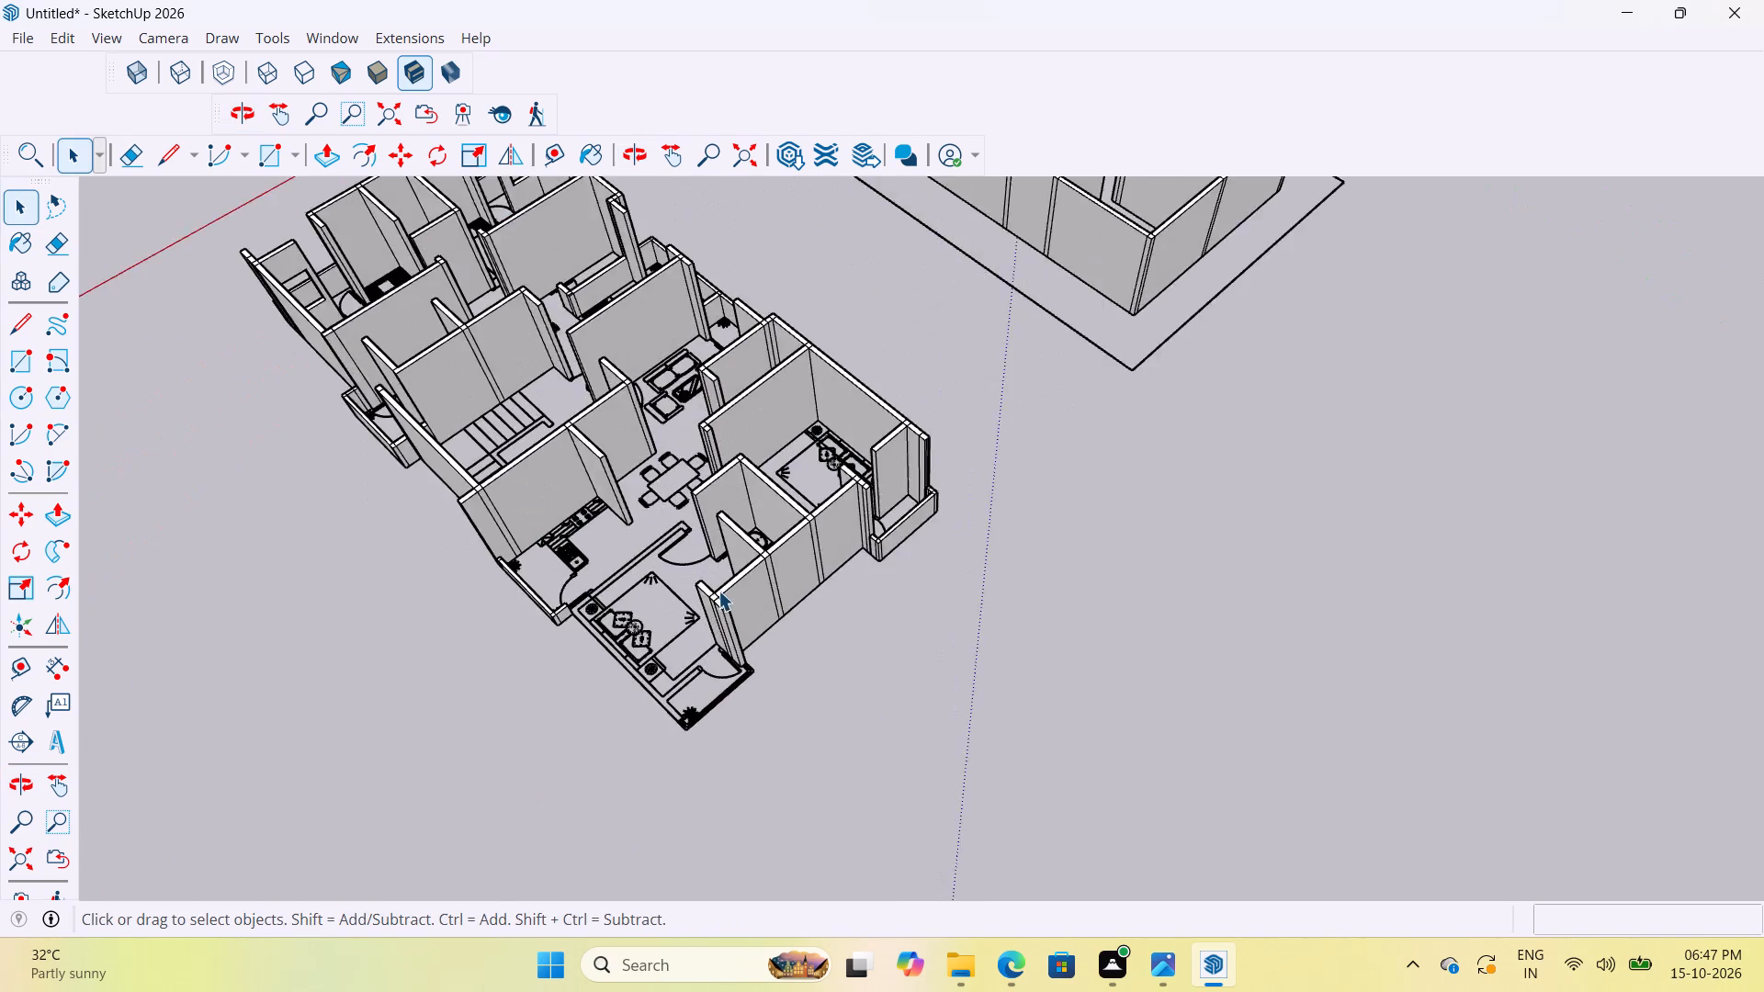
scroll(718, 591, "up", 18)
middle_click_drag(842, 655, 1046, 533)
scroll(955, 527, "down", 6)
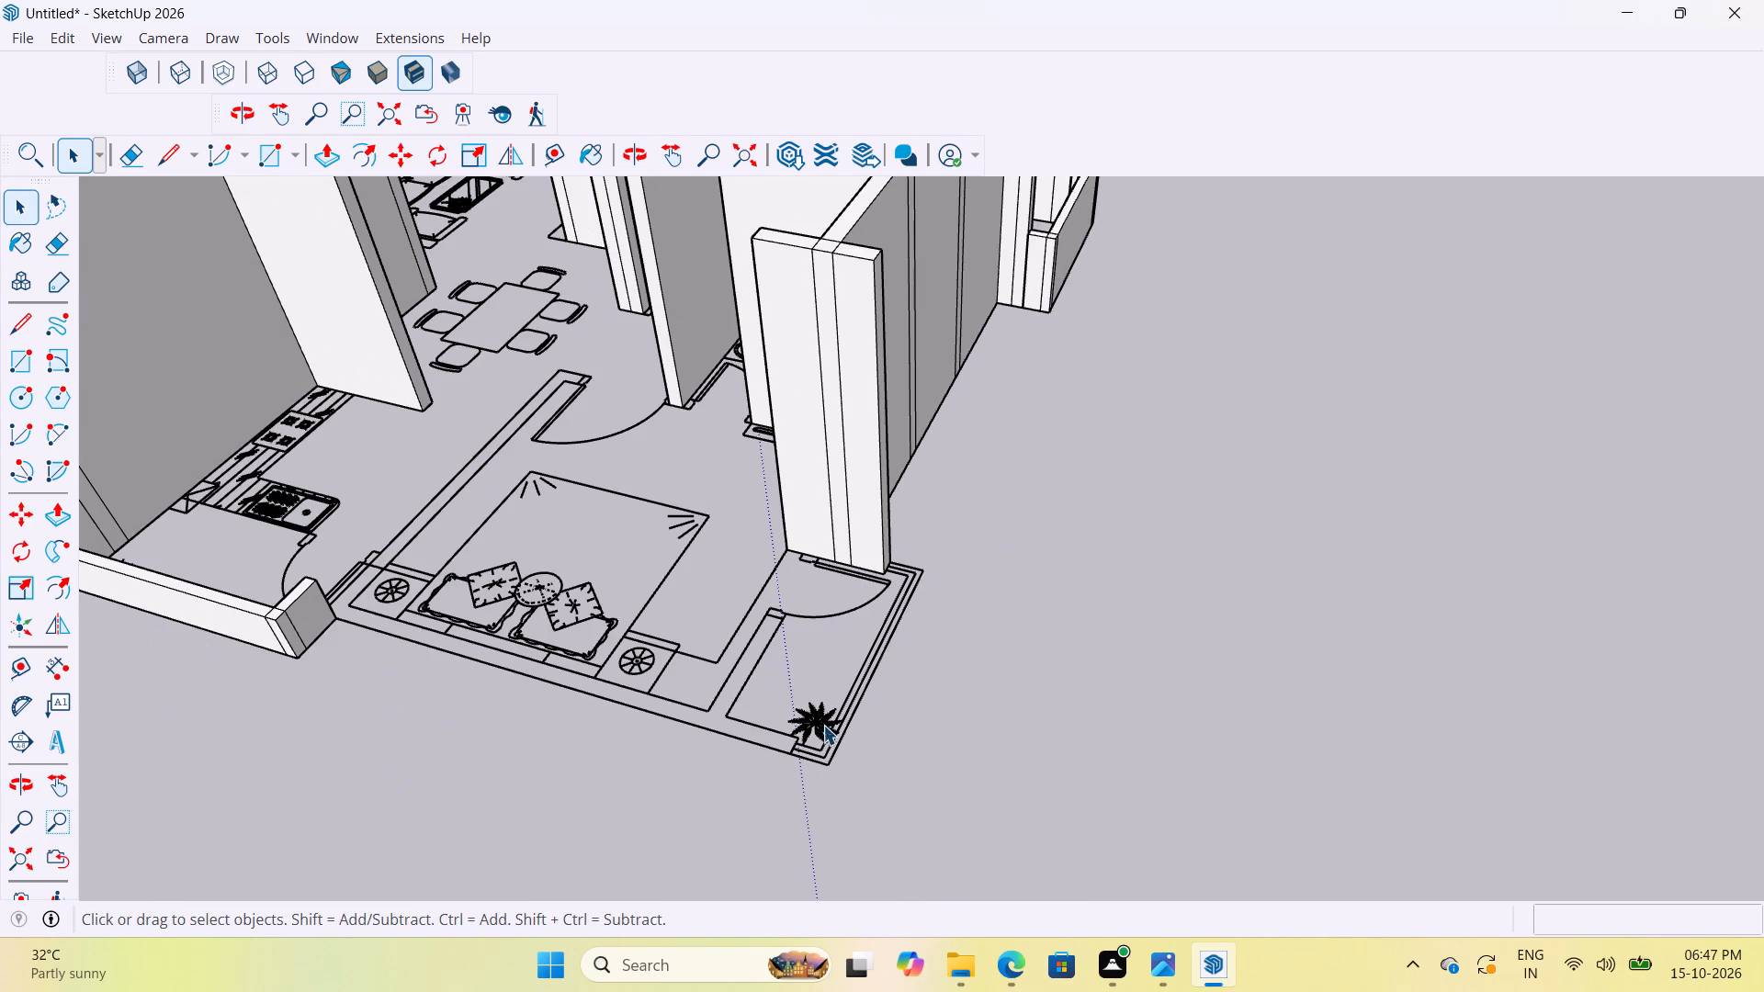
scroll(1259, 708, "down", 2)
scroll(613, 415, "up", 3)
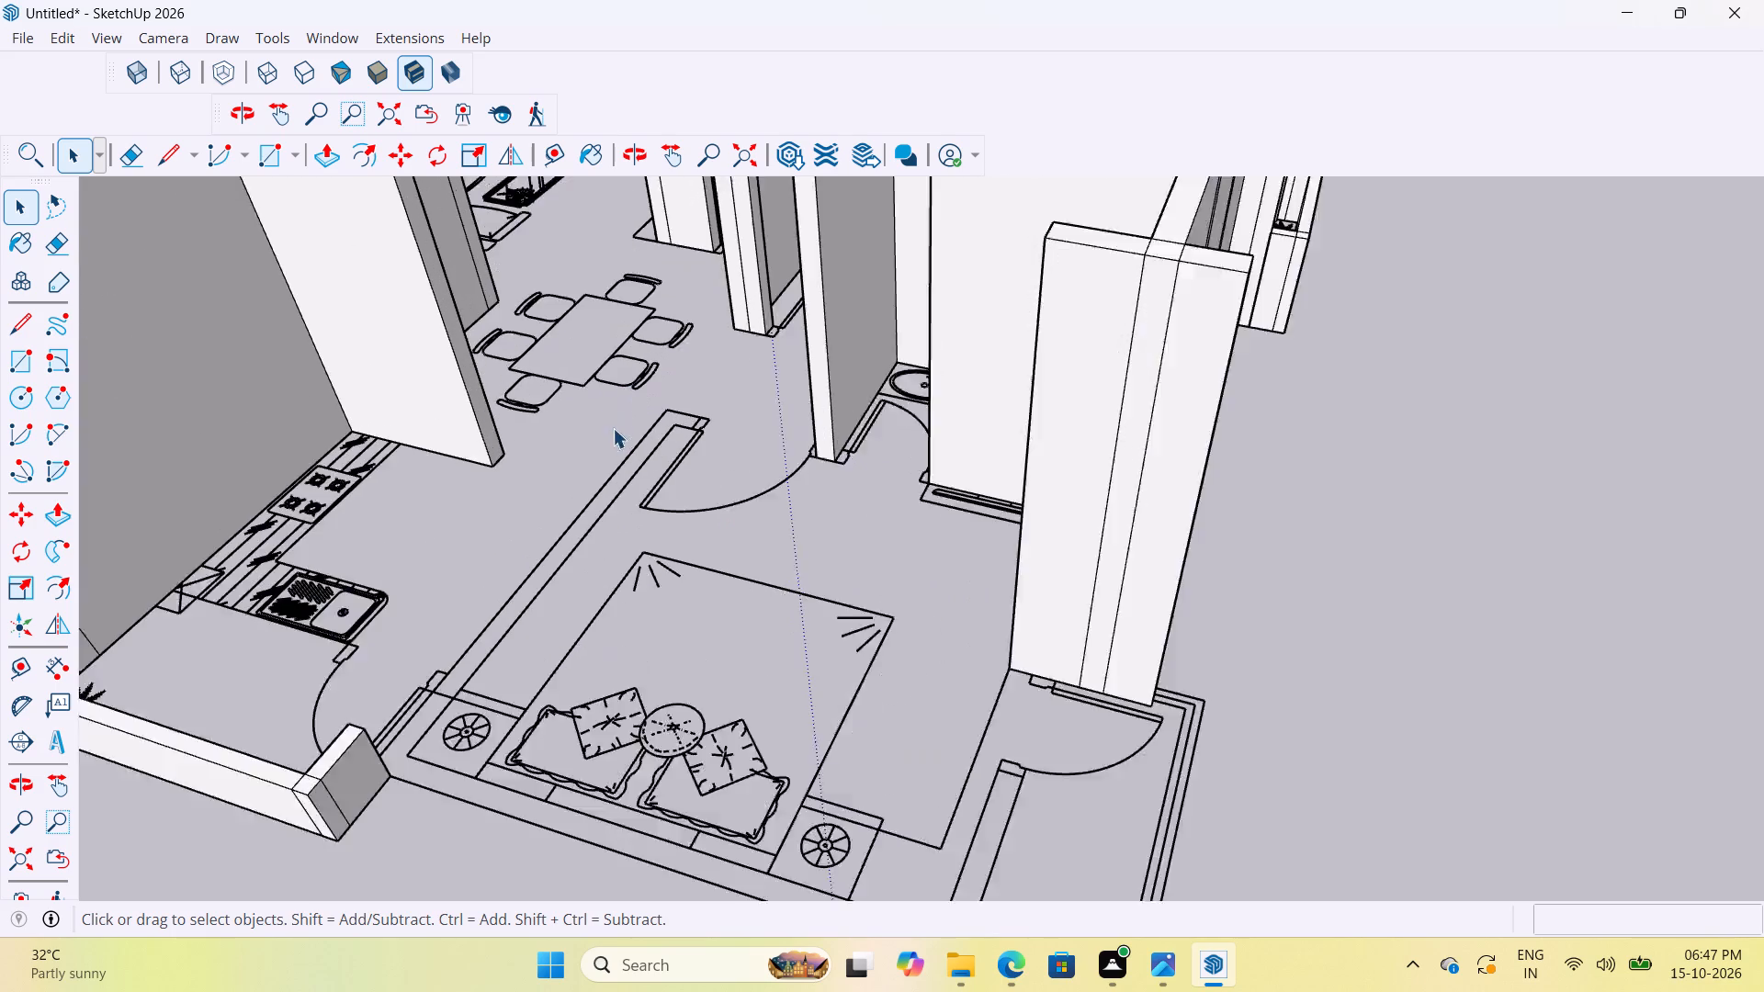
scroll(613, 428, "up", 6)
middle_click_drag(694, 517, 303, 647)
scroll(673, 423, "down", 6)
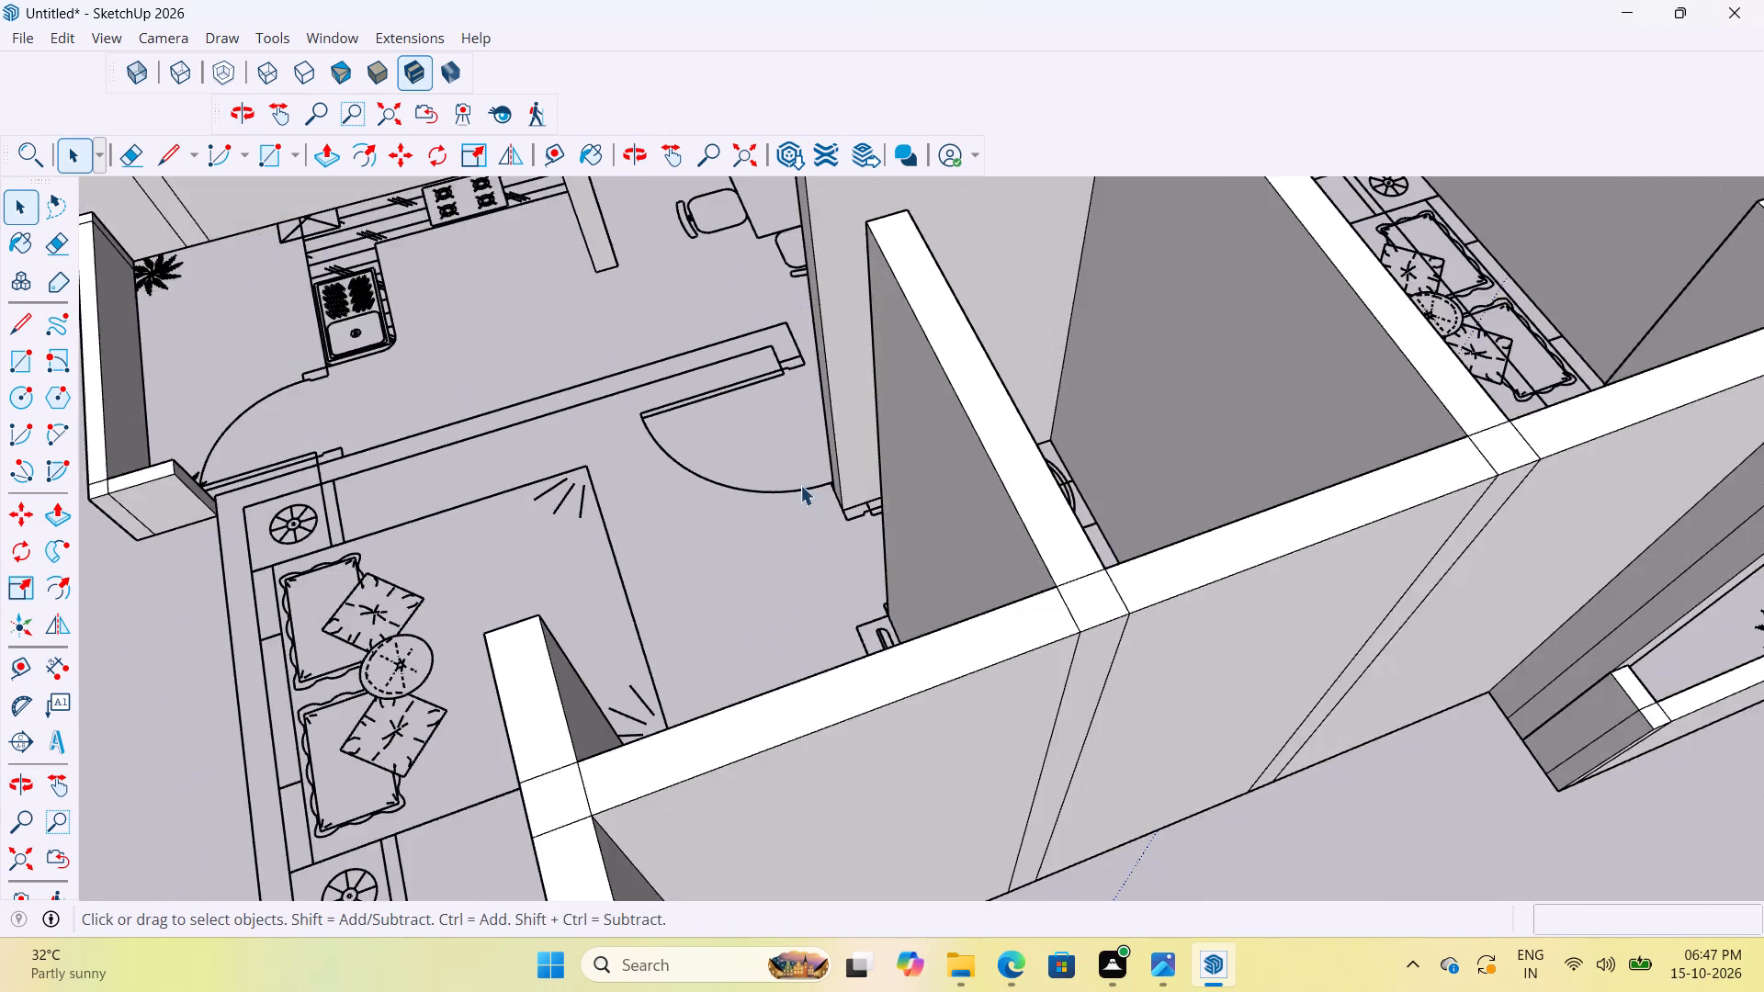
scroll(800, 485, "down", 5)
scroll(397, 485, "up", 19)
middle_click_drag(844, 524, 628, 576)
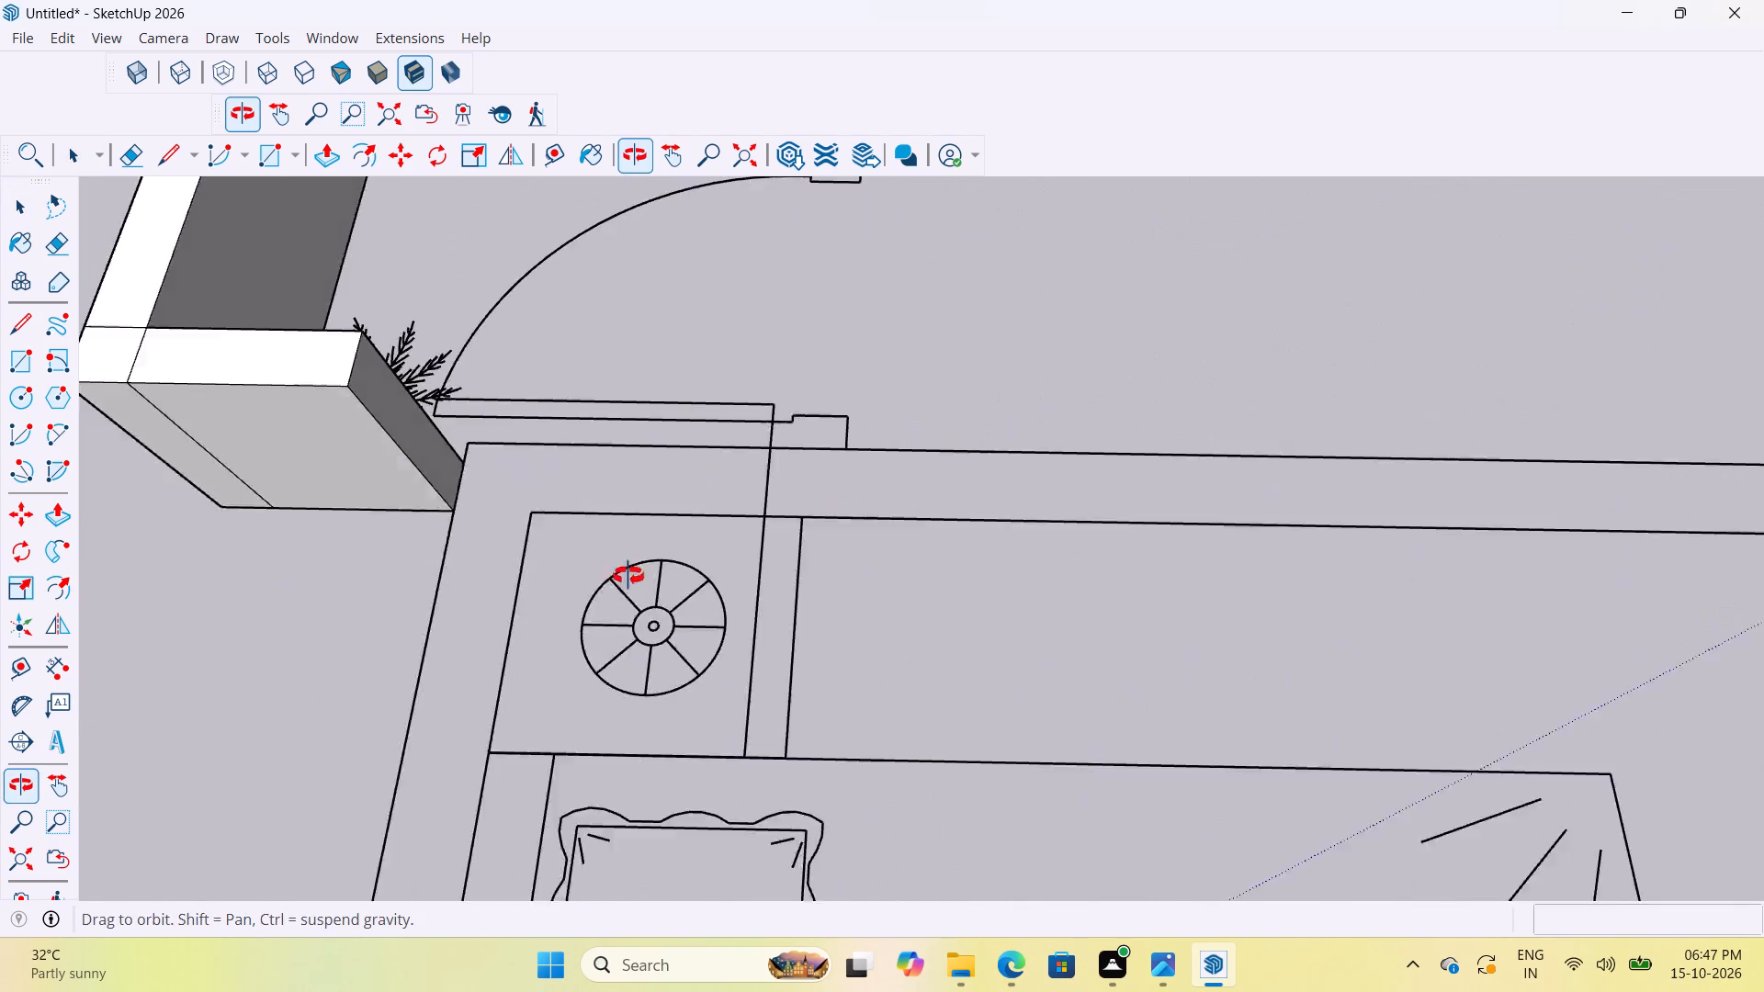
middle_click_drag(628, 576, 379, 566)
scroll(764, 322, "up", 10)
scroll(838, 371, "down", 12)
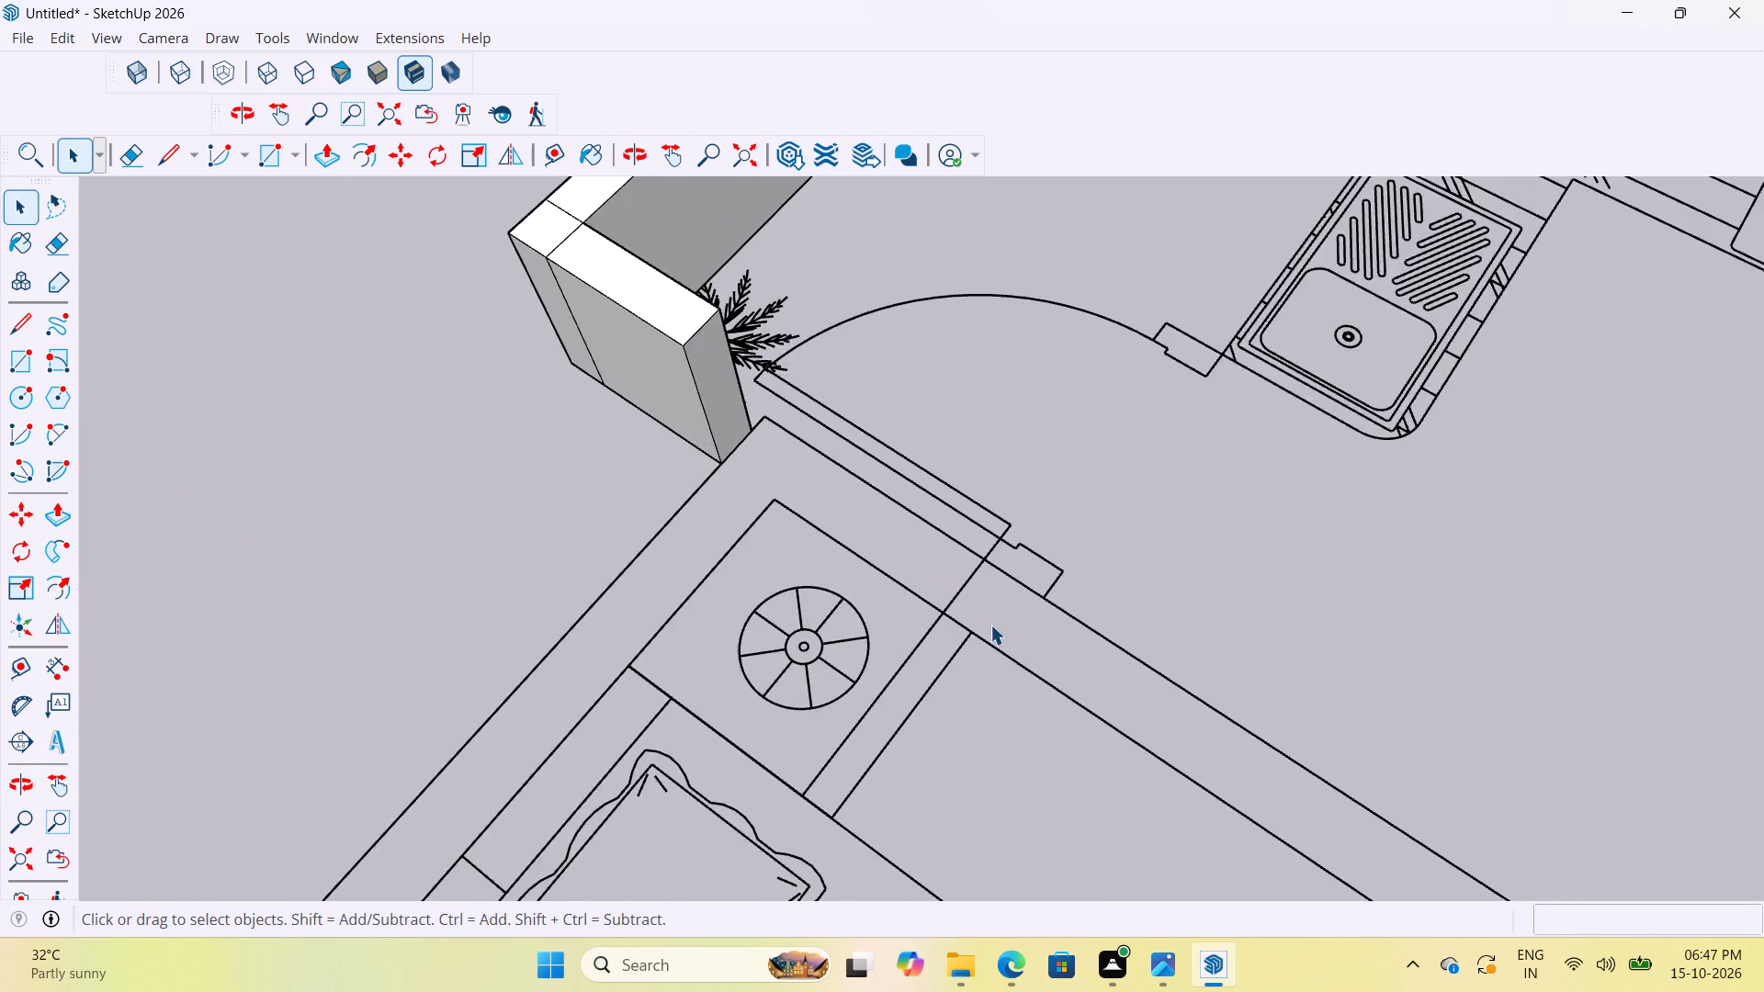
scroll(988, 616, "up", 5)
middle_click_drag(922, 471, 1227, 366)
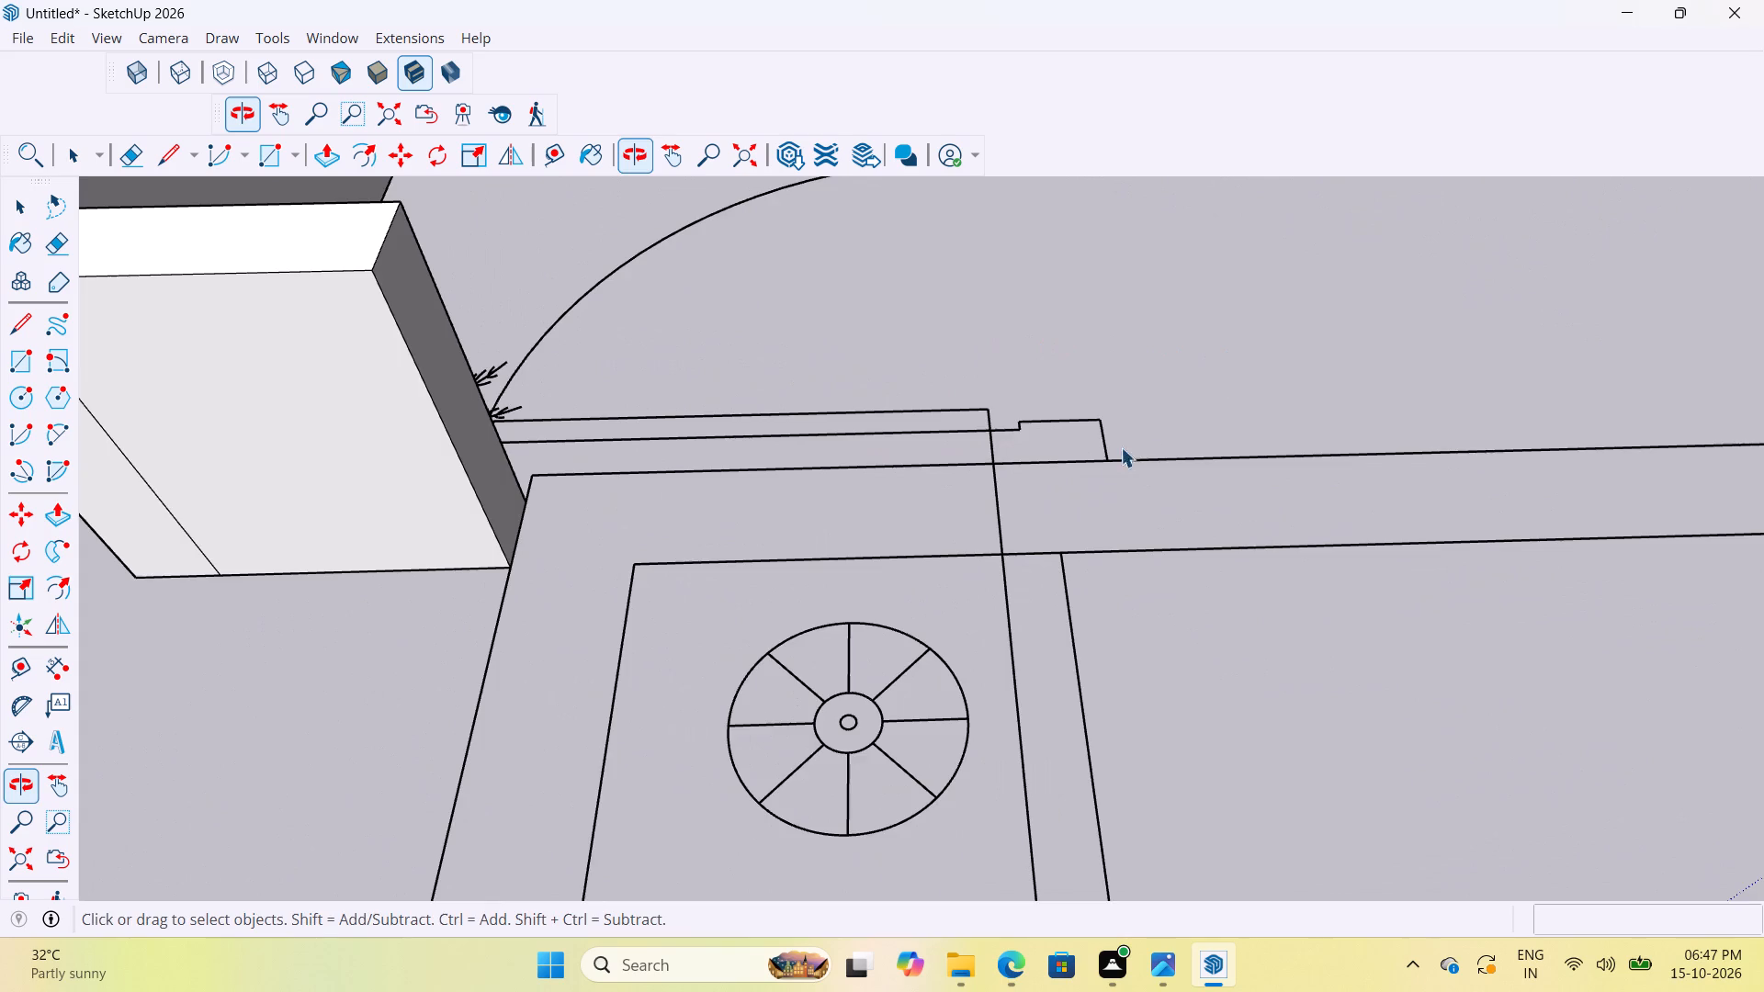
scroll(1062, 510, "down", 11)
scroll(1008, 565, "down", 5)
scroll(1013, 629, "up", 4)
scroll(1017, 607, "down", 3)
scroll(1011, 598, "up", 7)
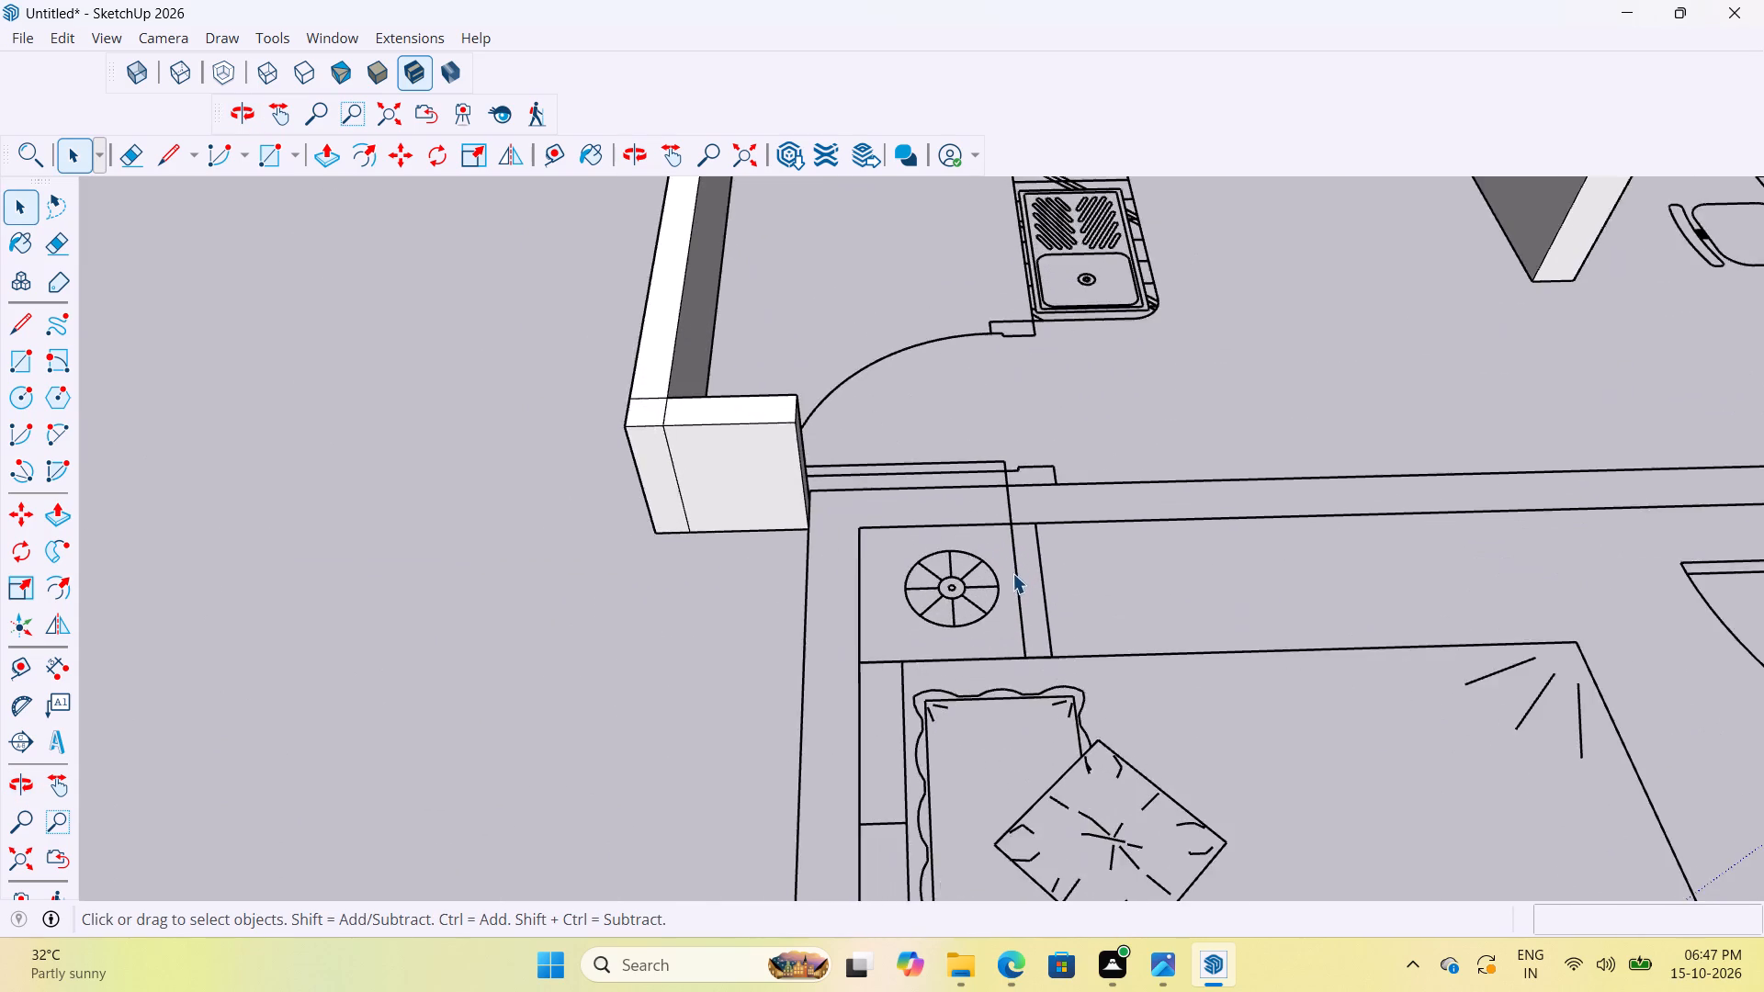
scroll(1012, 573, "up", 2)
scroll(970, 571, "down", 12)
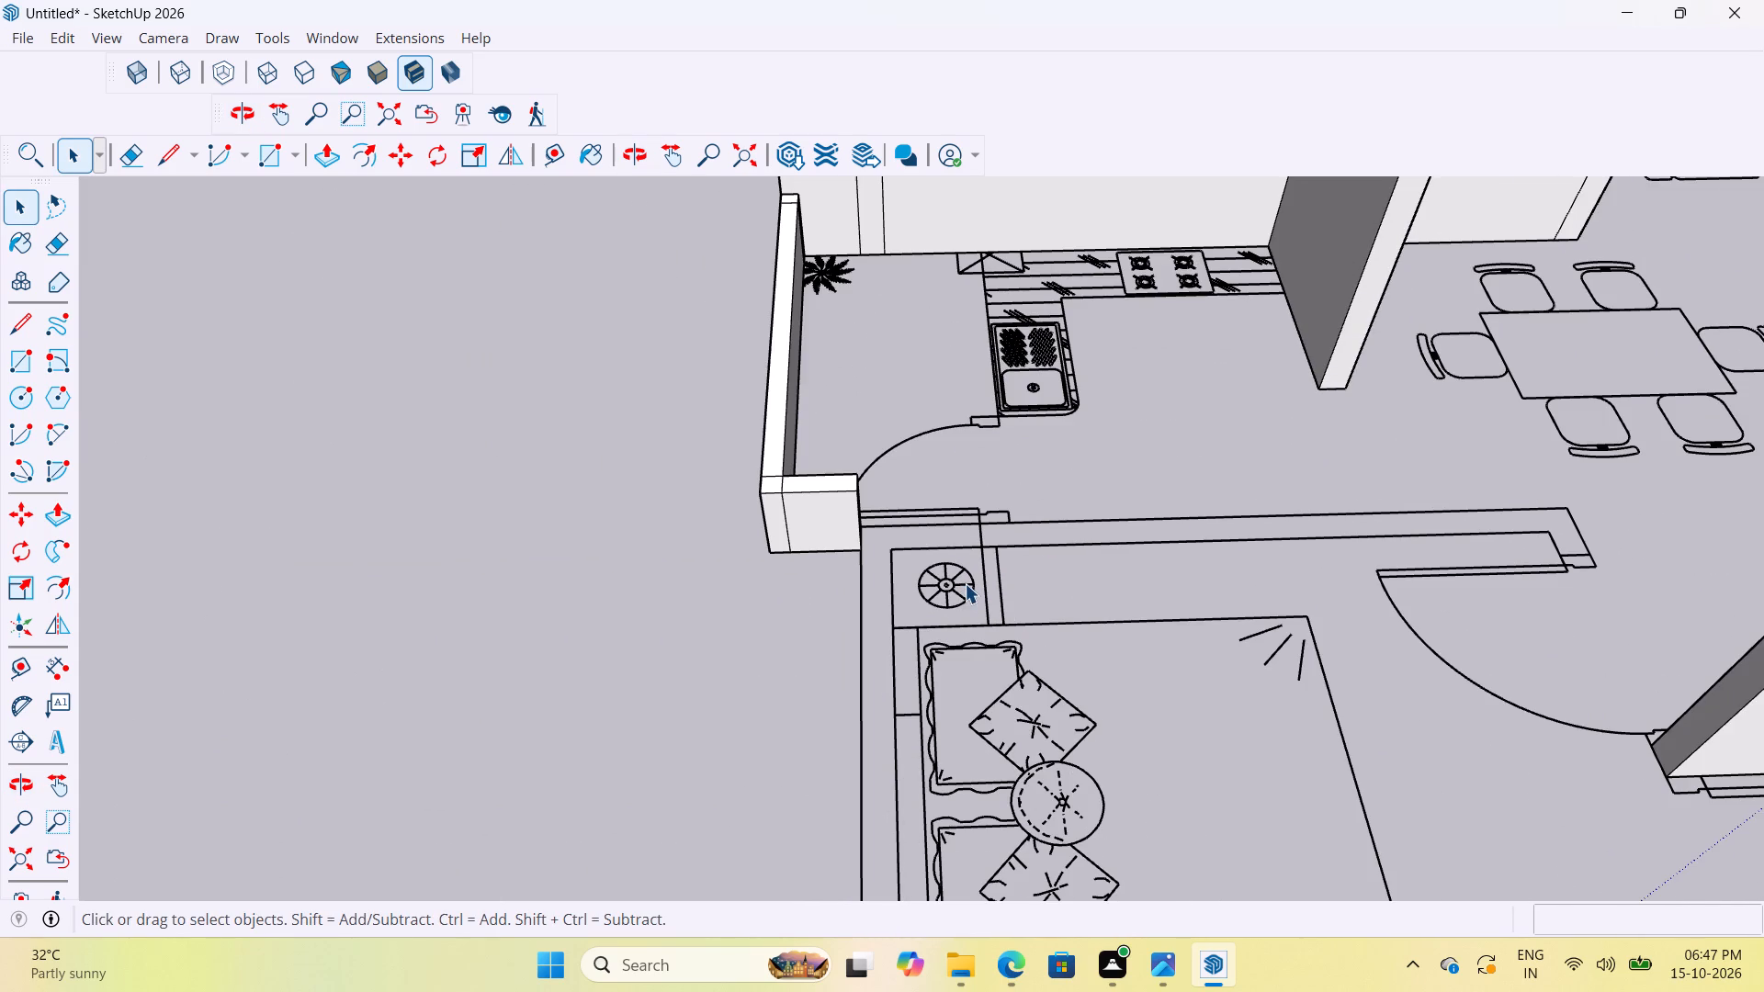
scroll(965, 583, "down", 17)
Draw a 4" by about 3 3/4" rectangle on the last balcony's parapet outline against the door wall's end, and group it.
middle_click_drag(1154, 609, 1543, 665)
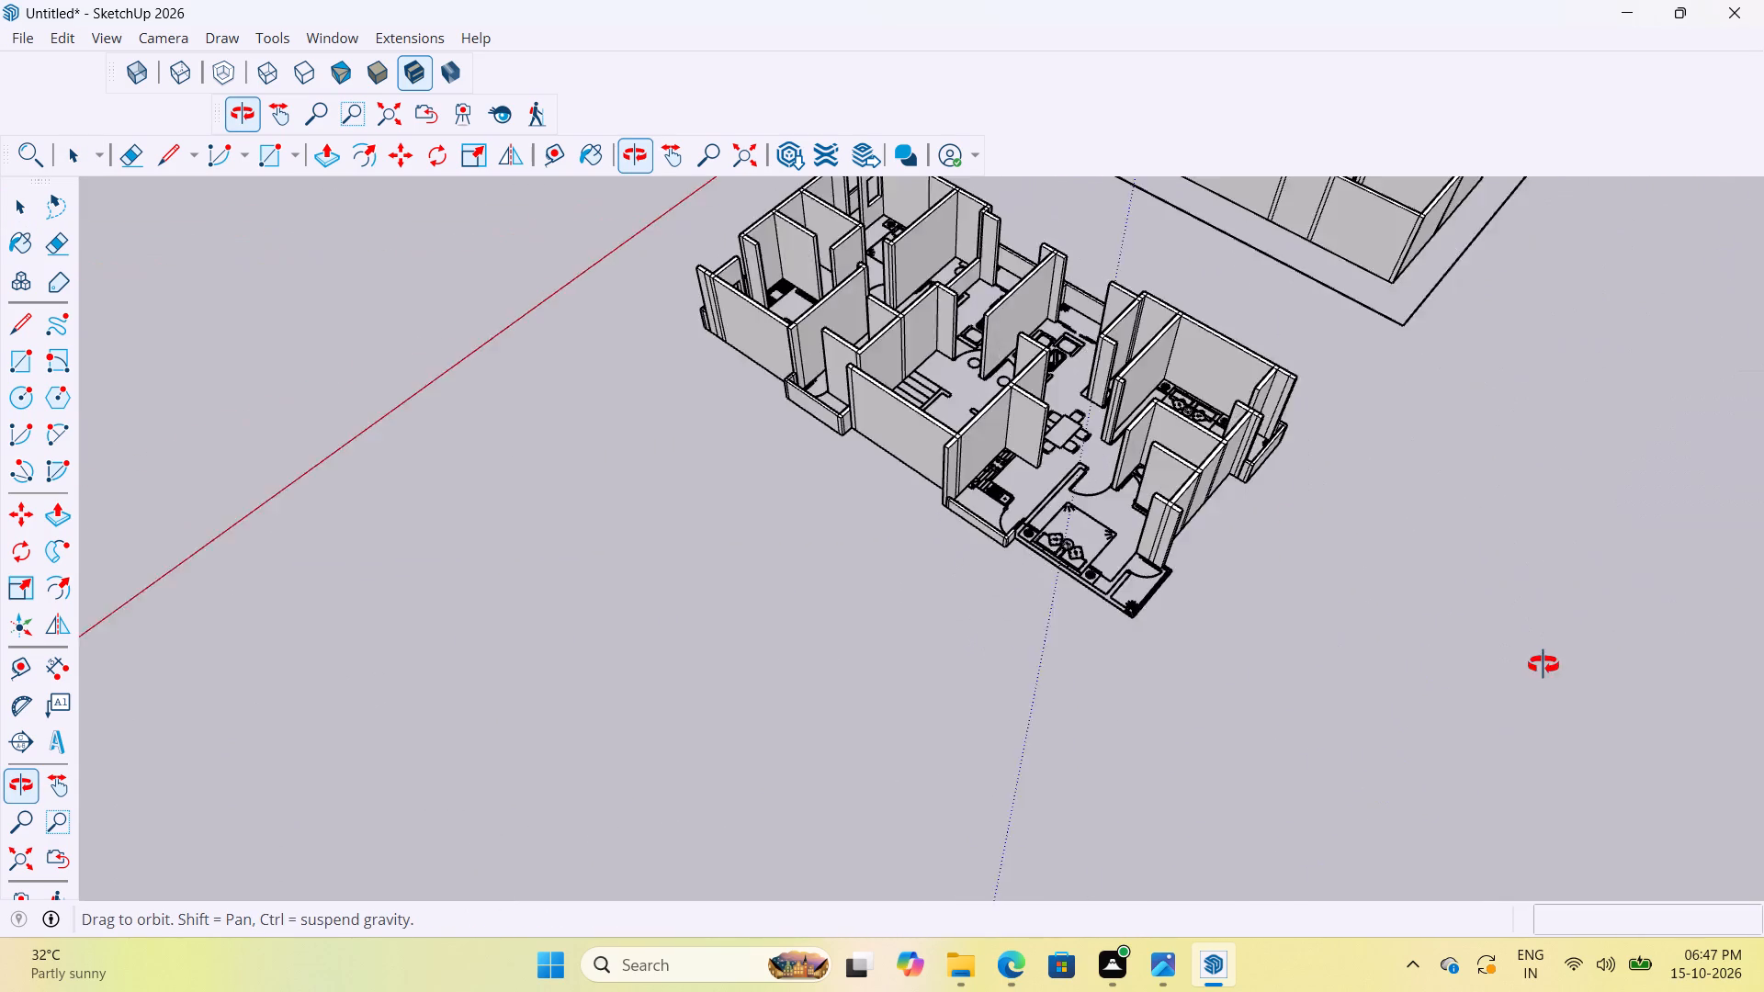
middle_click_drag(1543, 665, 1720, 653)
scroll(1294, 555, "up", 10)
scroll(926, 339, "up", 10)
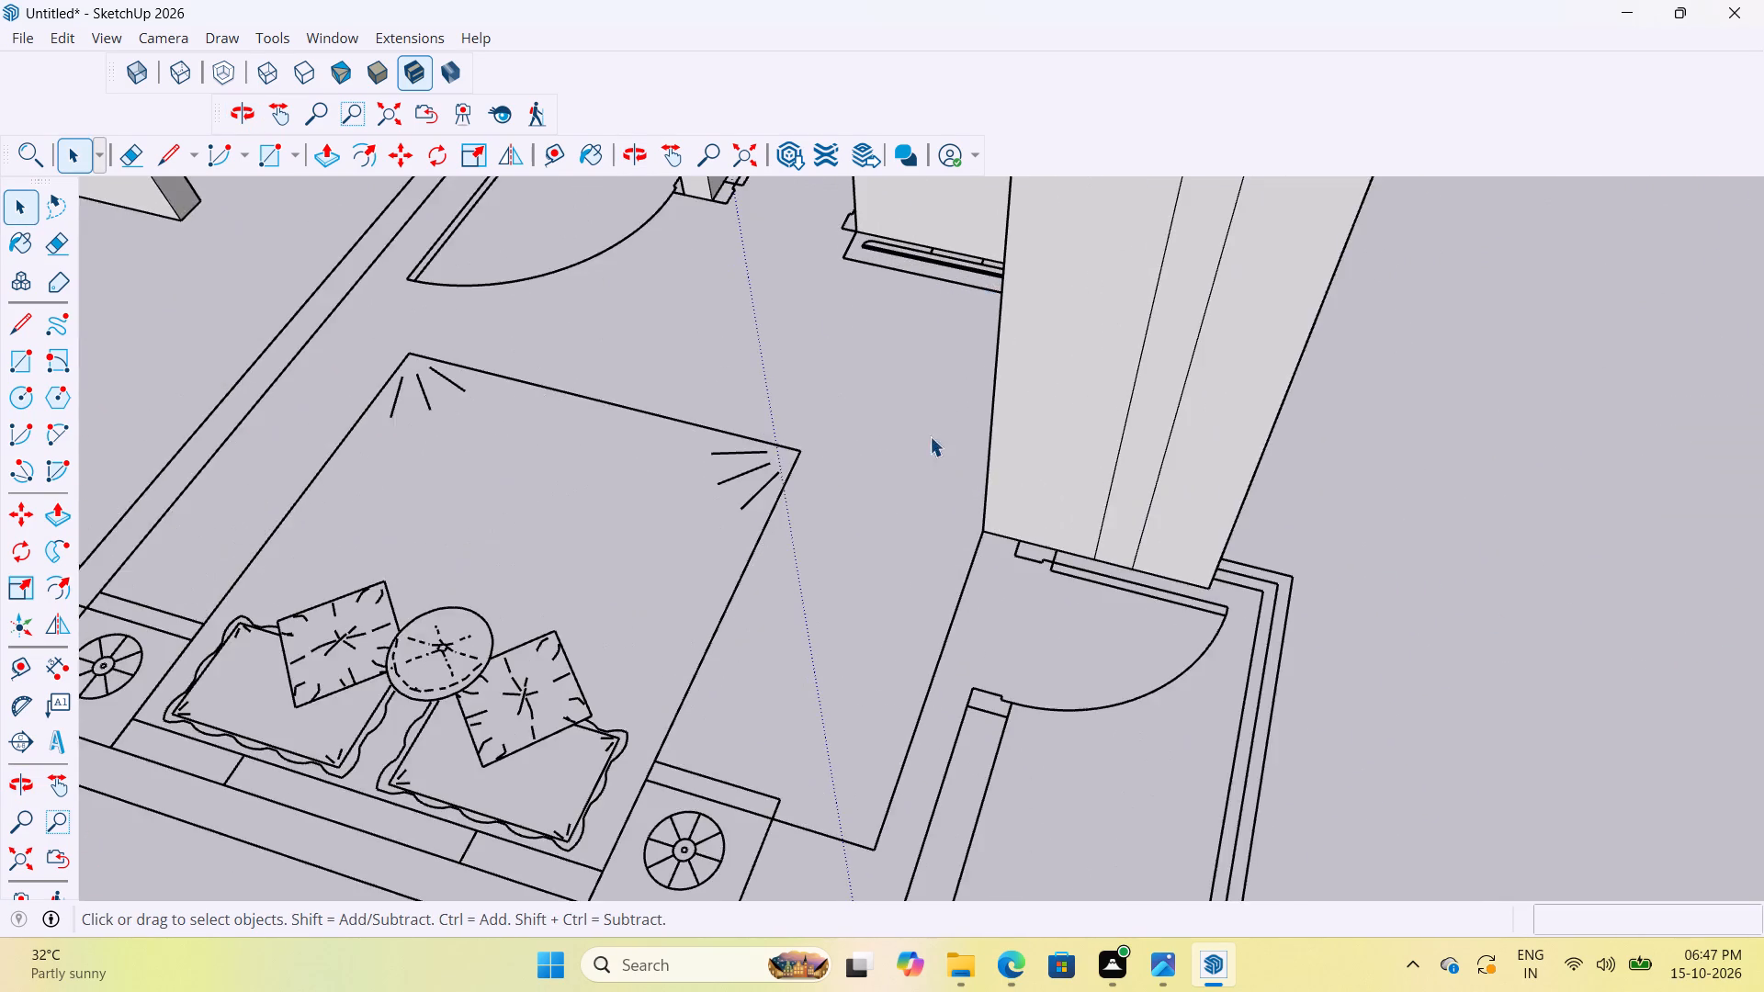
scroll(847, 671, "down", 11)
scroll(1009, 698, "up", 9)
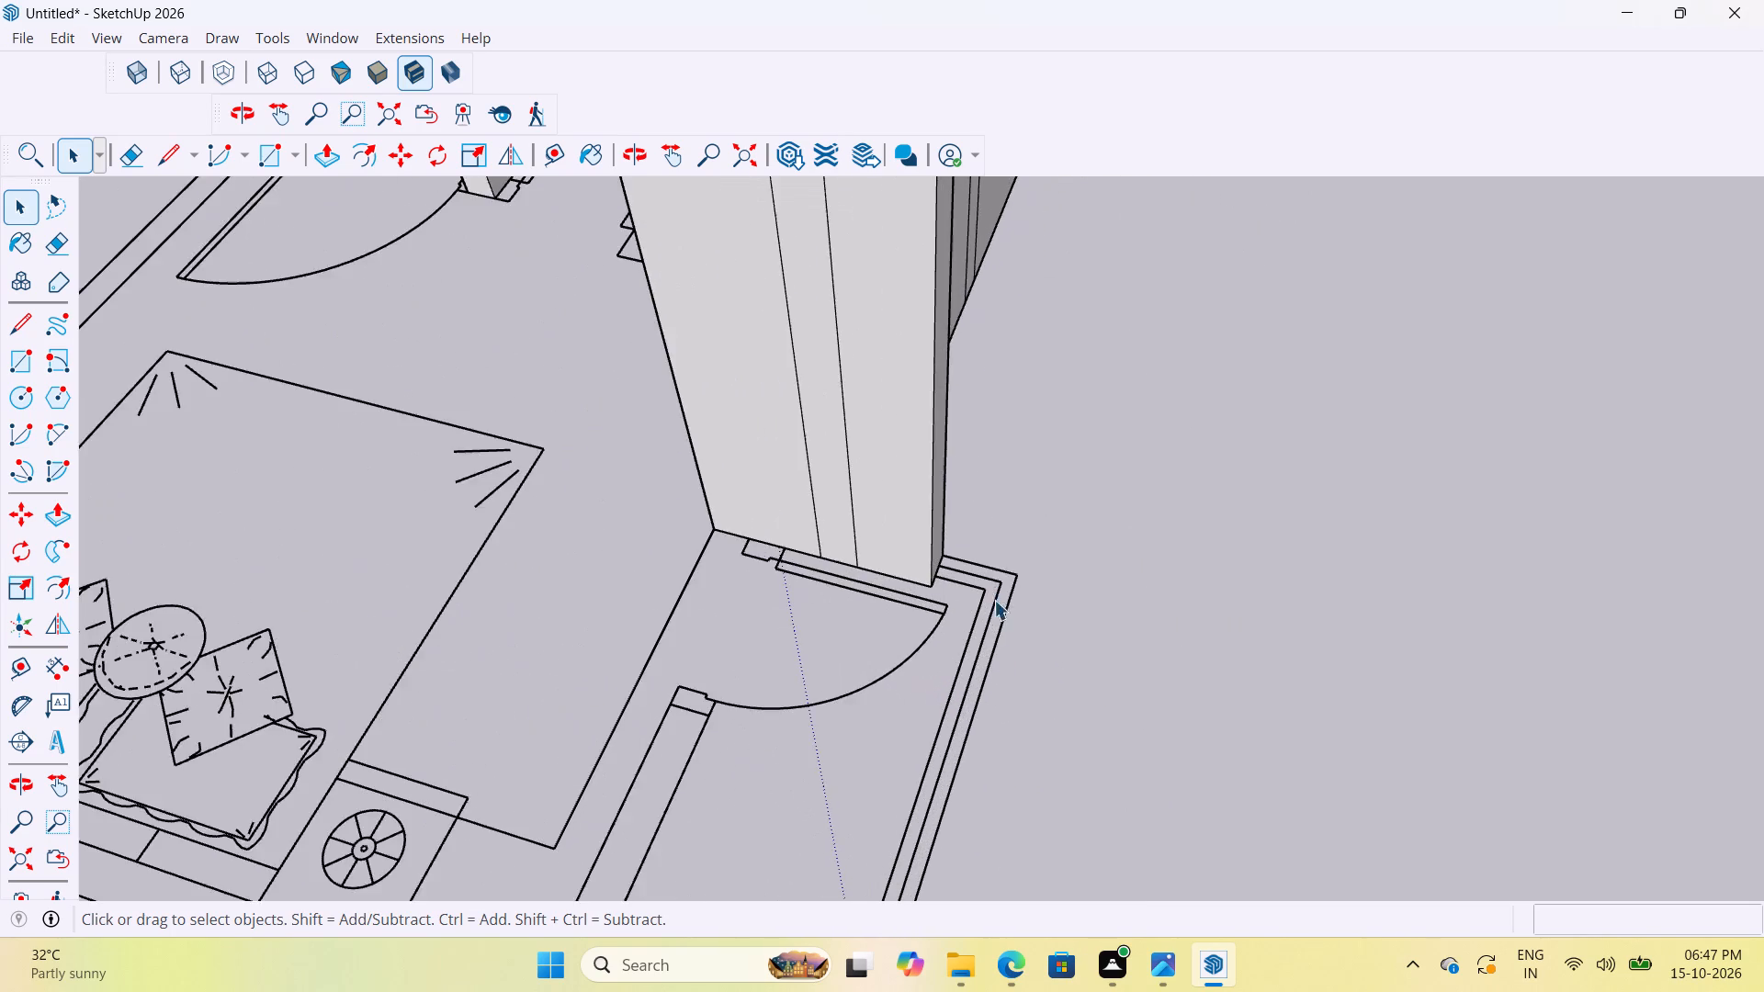
scroll(994, 600, "up", 8)
middle_click_drag(994, 525, 626, 487)
scroll(817, 549, "up", 8)
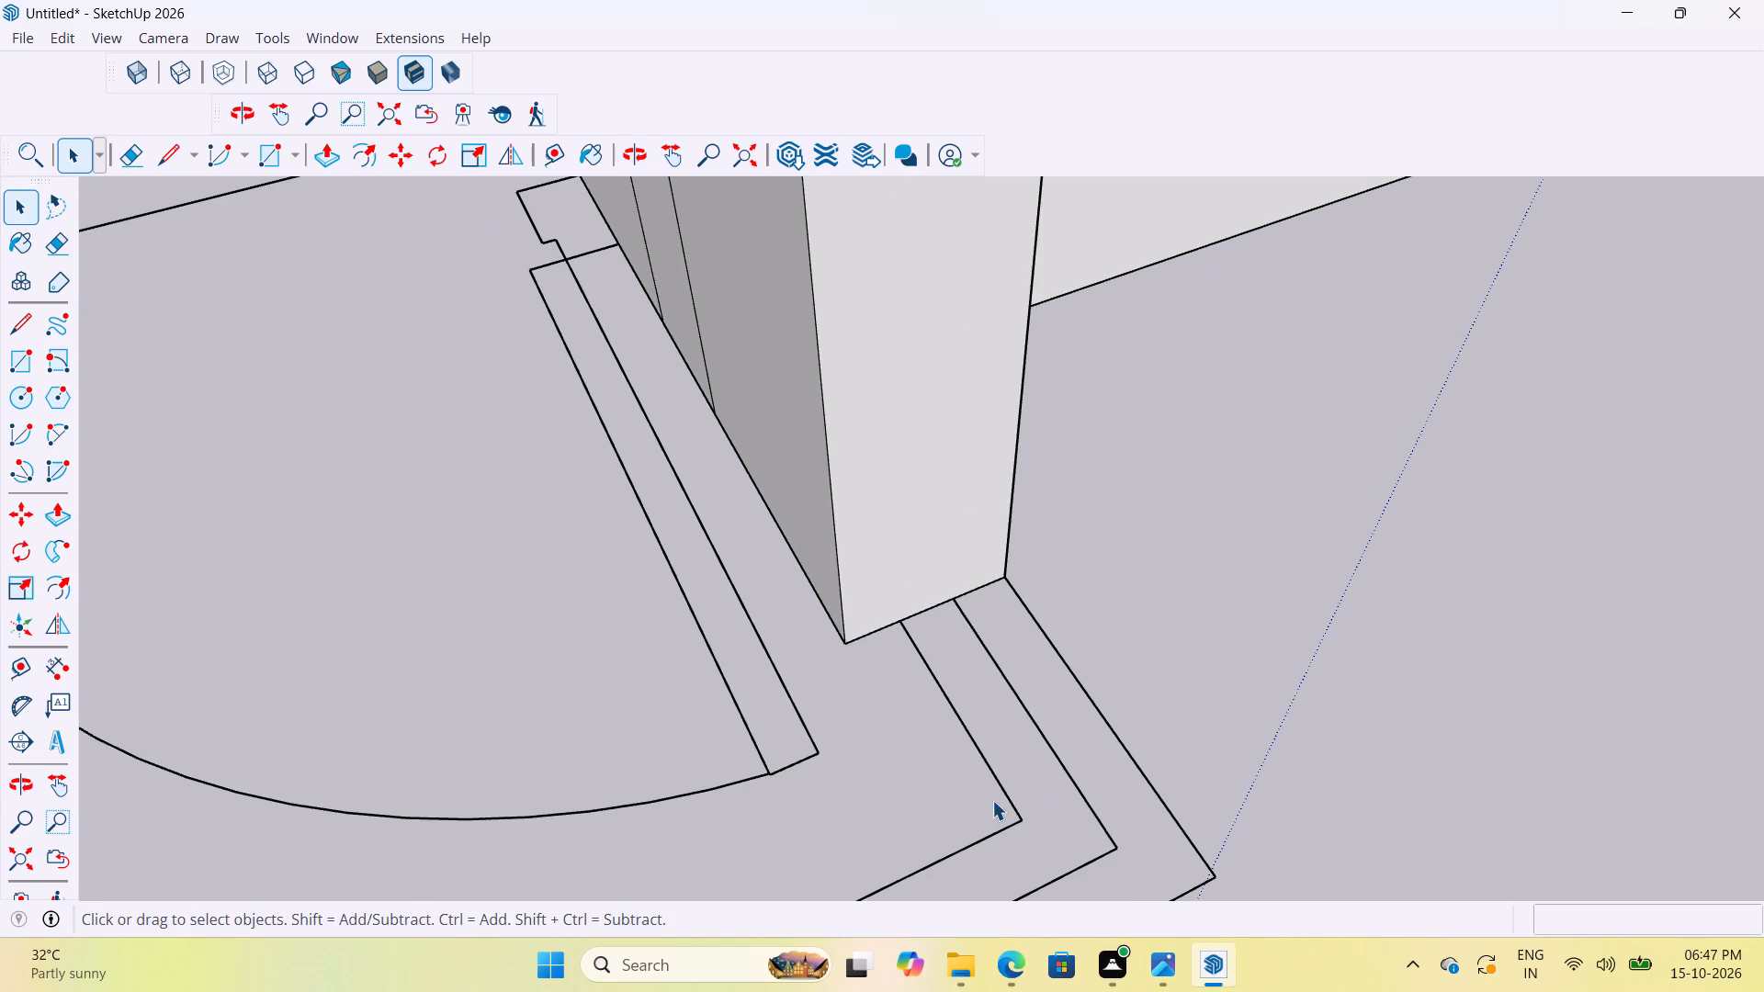
key("r")
scroll(995, 753, "up", 8)
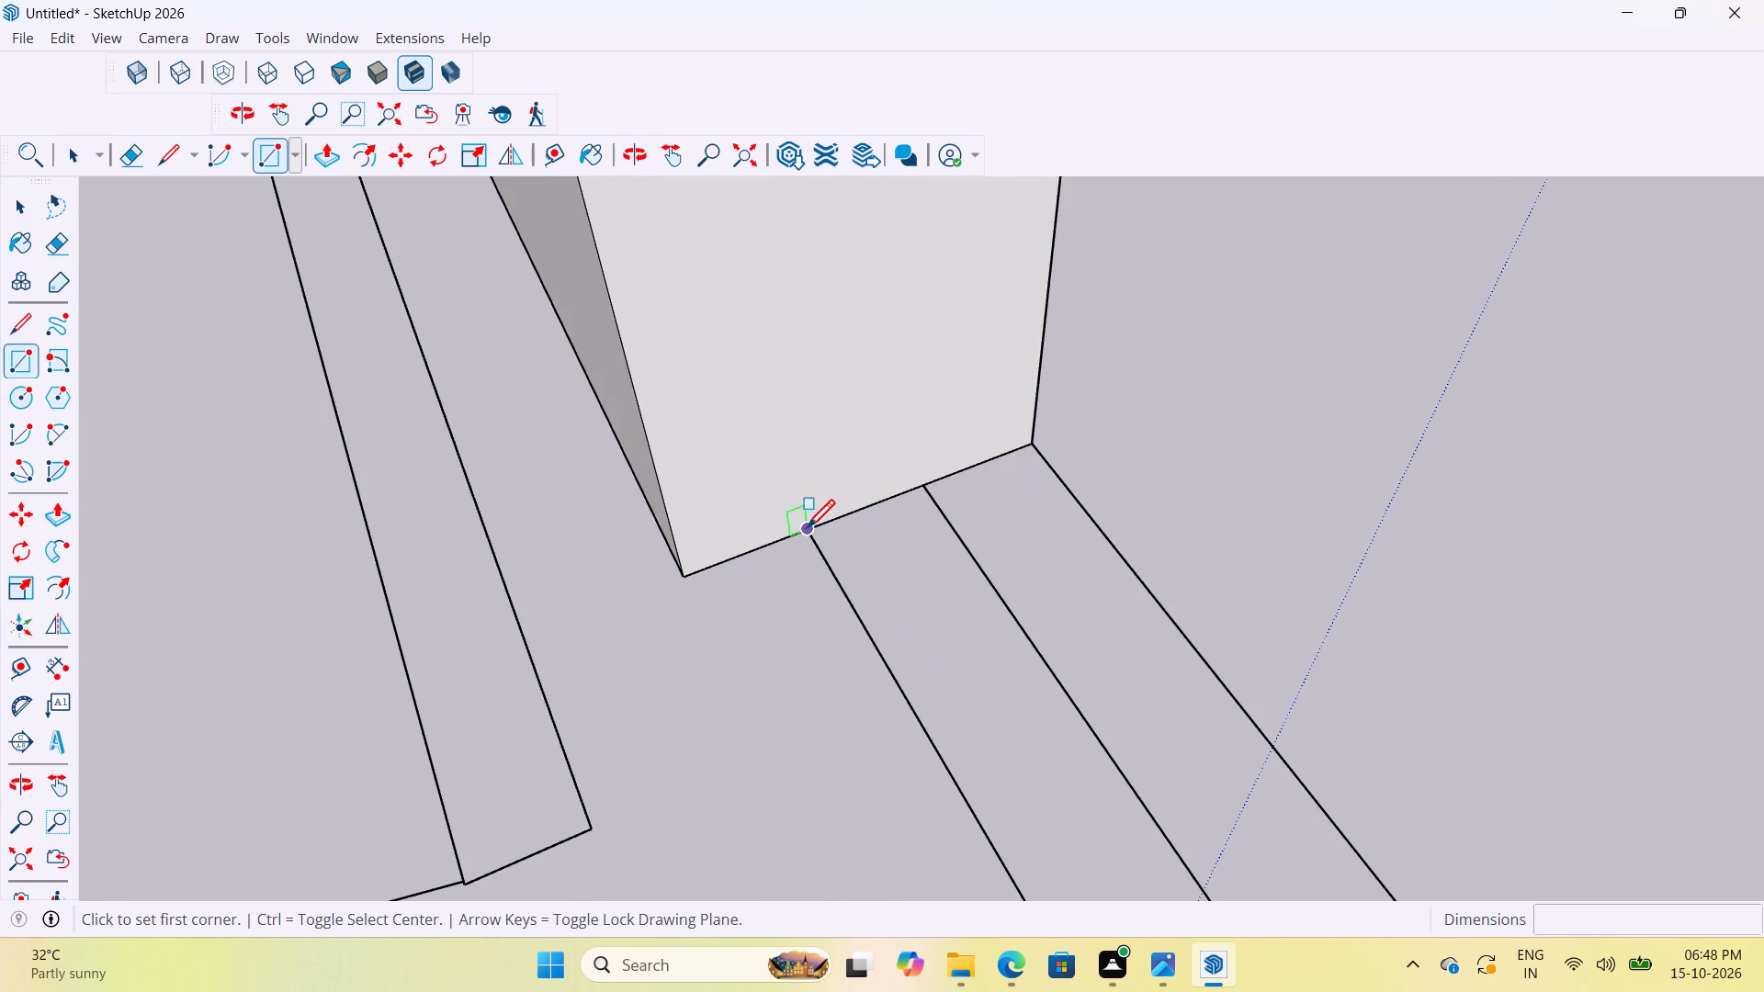
left_click(807, 530)
left_click(1151, 618)
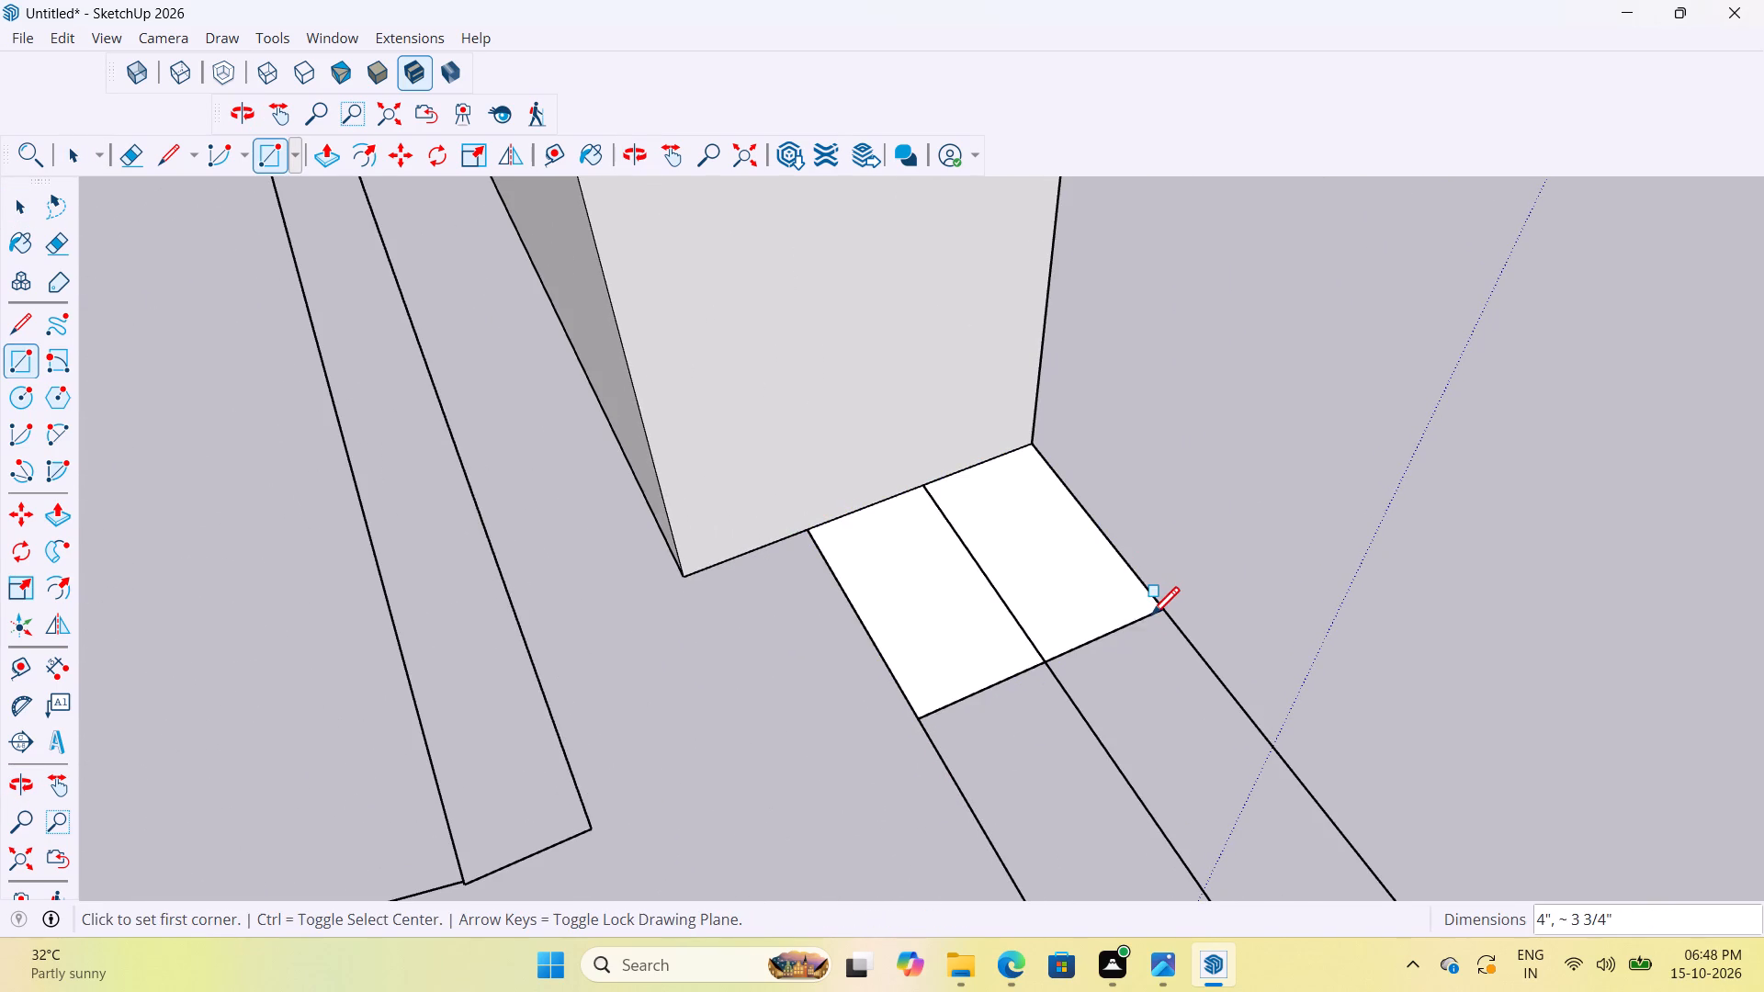
key("space")
double_click(1093, 592)
right_click(1082, 591)
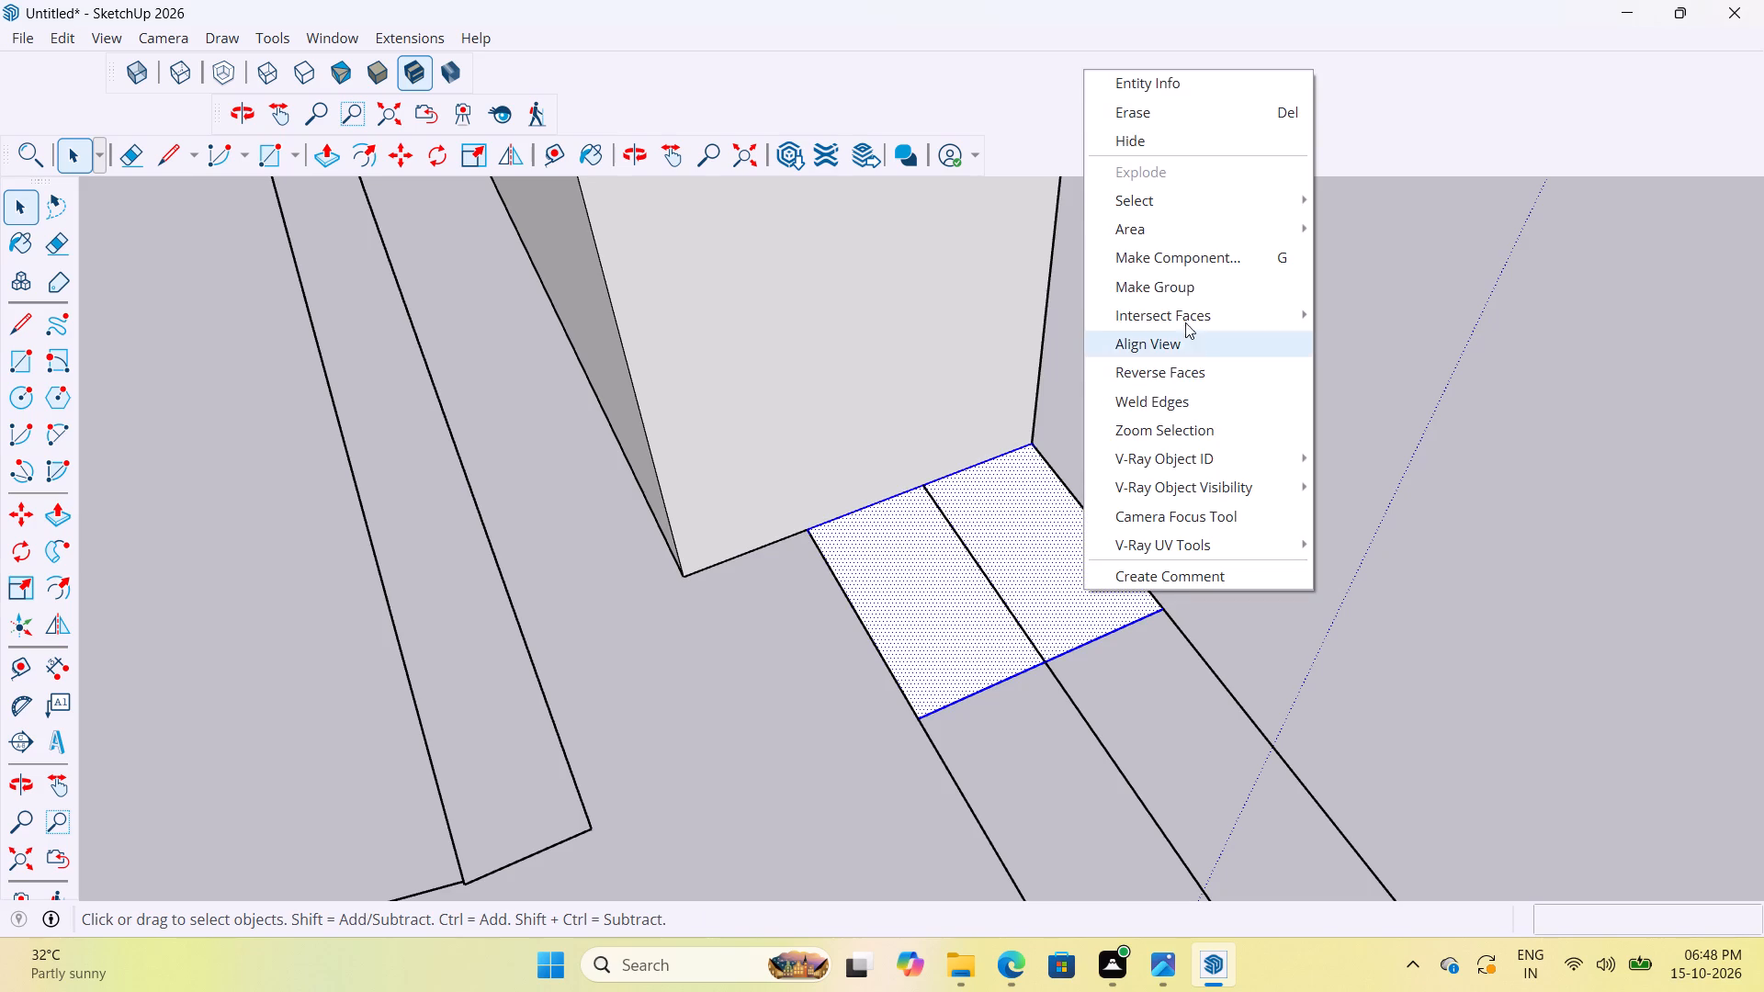
left_click(1199, 291)
Open the small rectangle's group at the door wall's end and extrude its face up 18".
double_click(1069, 529)
key("p")
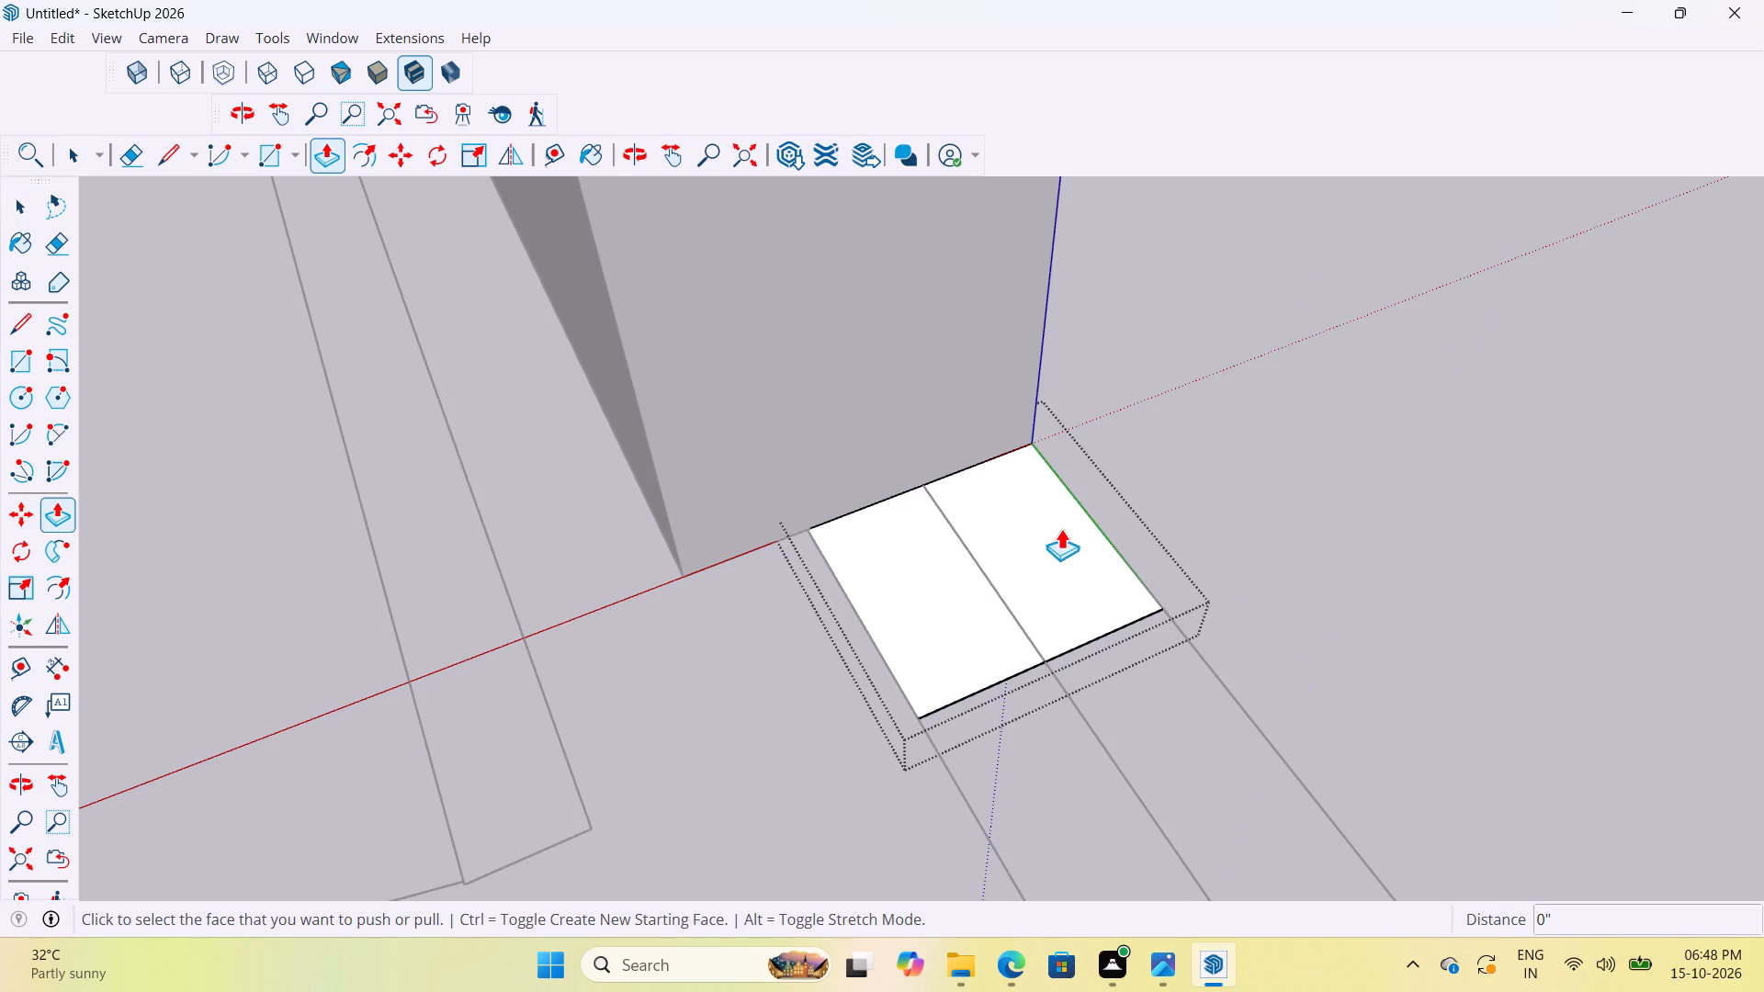
scroll(1061, 528, "down", 16)
scroll(1075, 519, "down", 6)
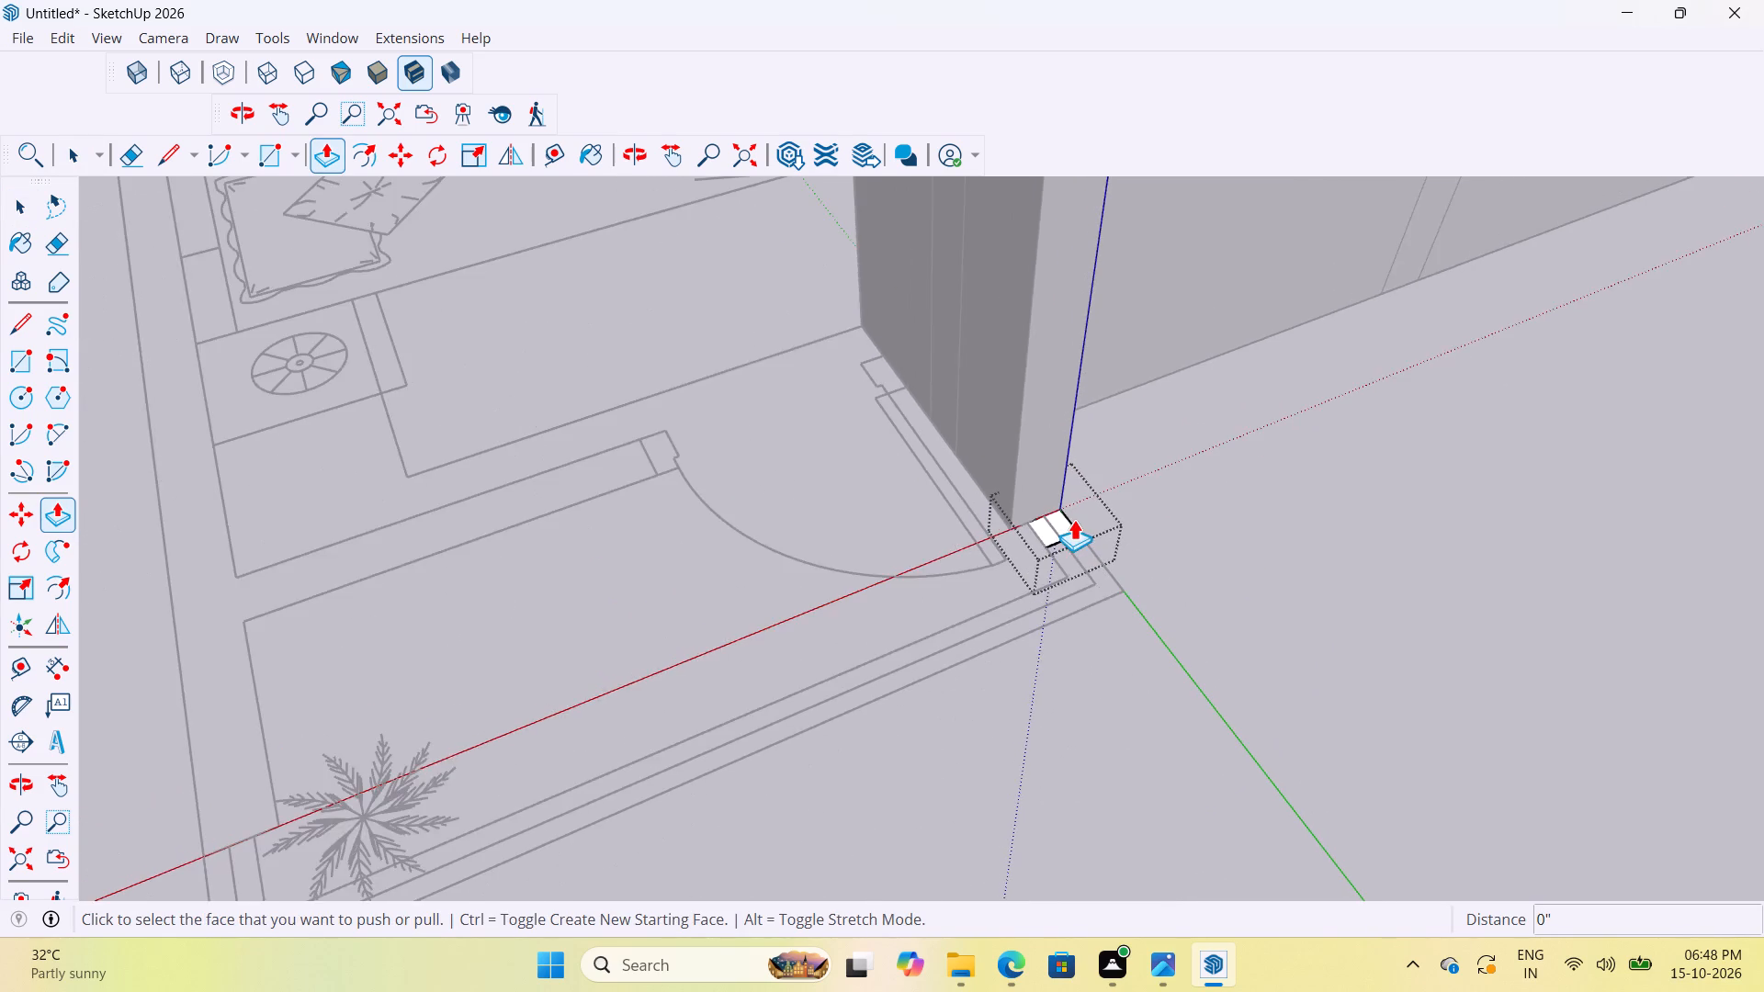
scroll(1074, 519, "down", 5)
scroll(1075, 518, "up", 18)
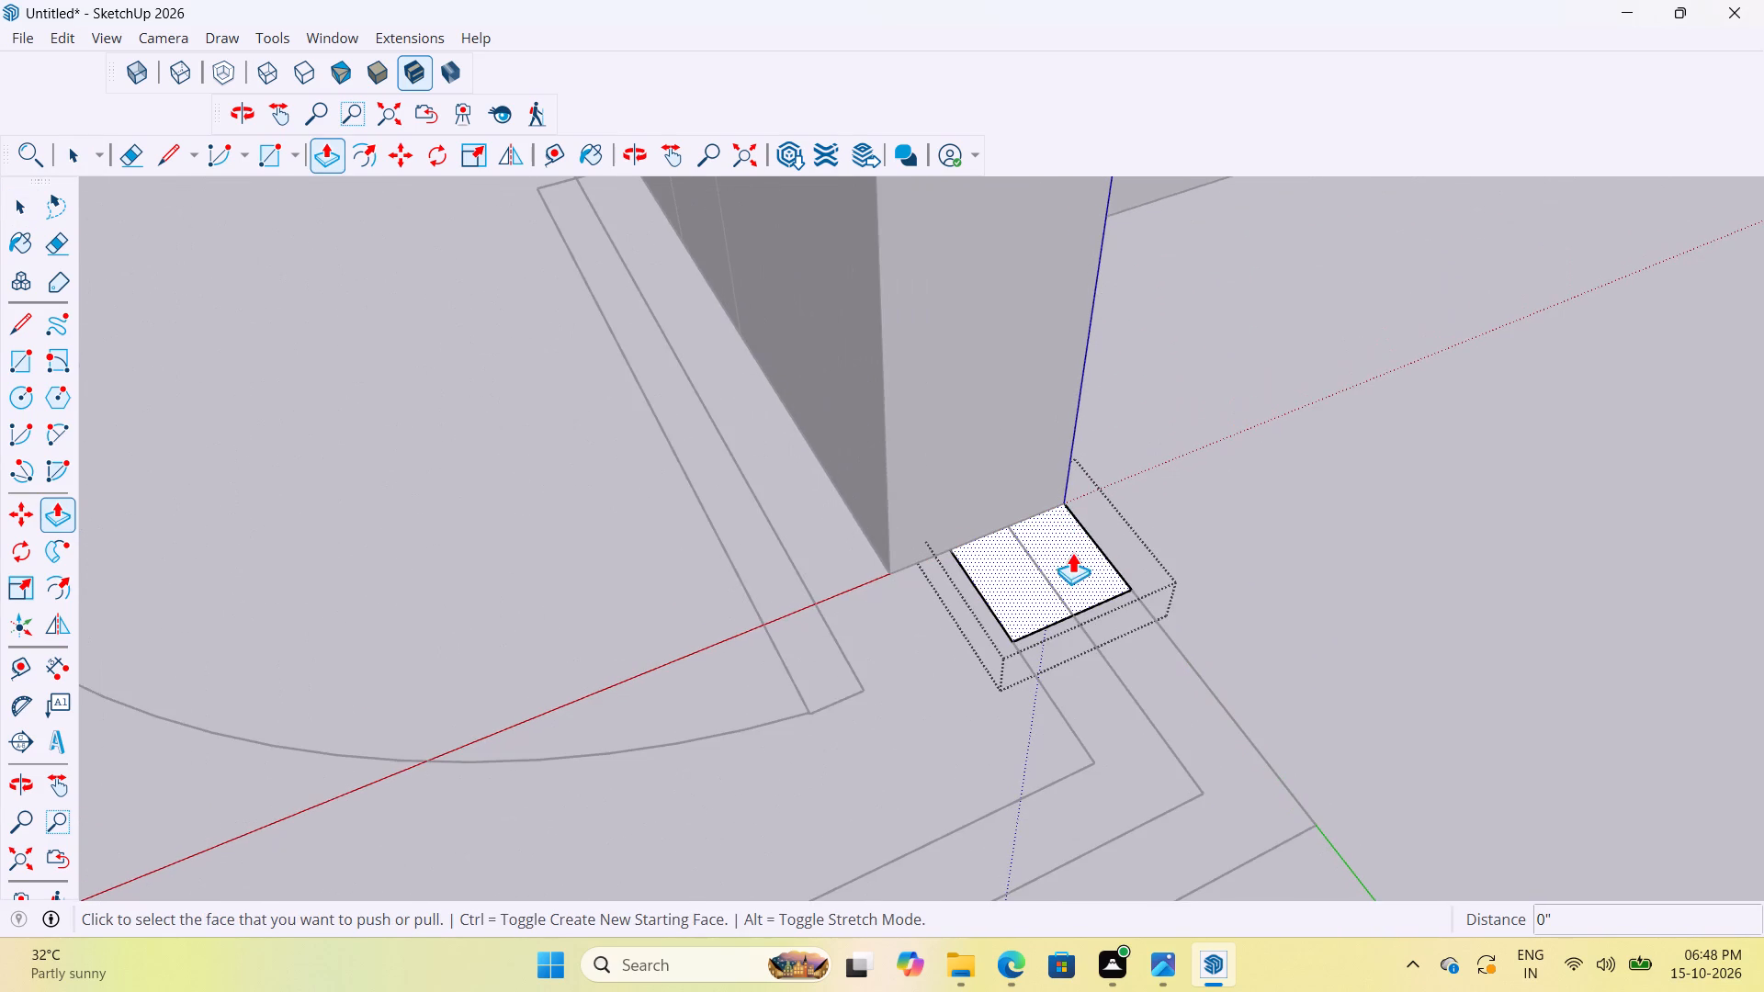
left_click(1073, 552)
type("18\"")
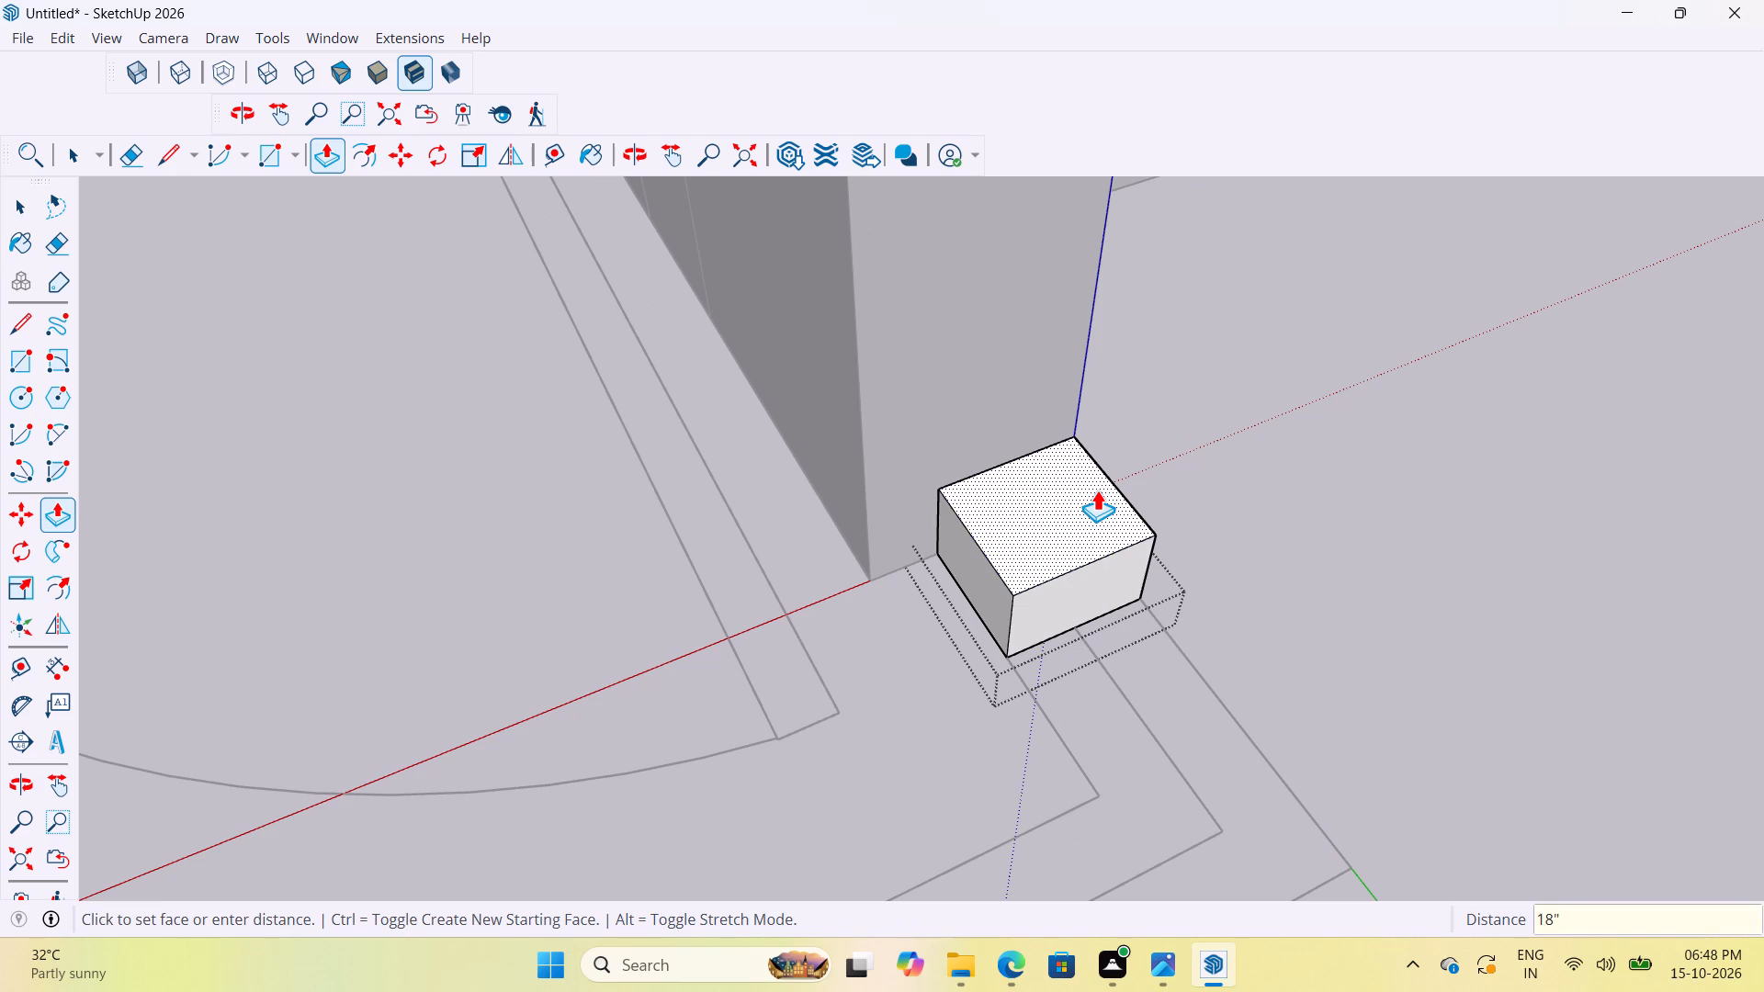
key("Return")
Extend the 18" parapet block outward to the balcony outline's inner line, plus a separate 4" section reaching the outer line.
scroll(1097, 490, "down", 12)
scroll(1083, 581, "up", 5)
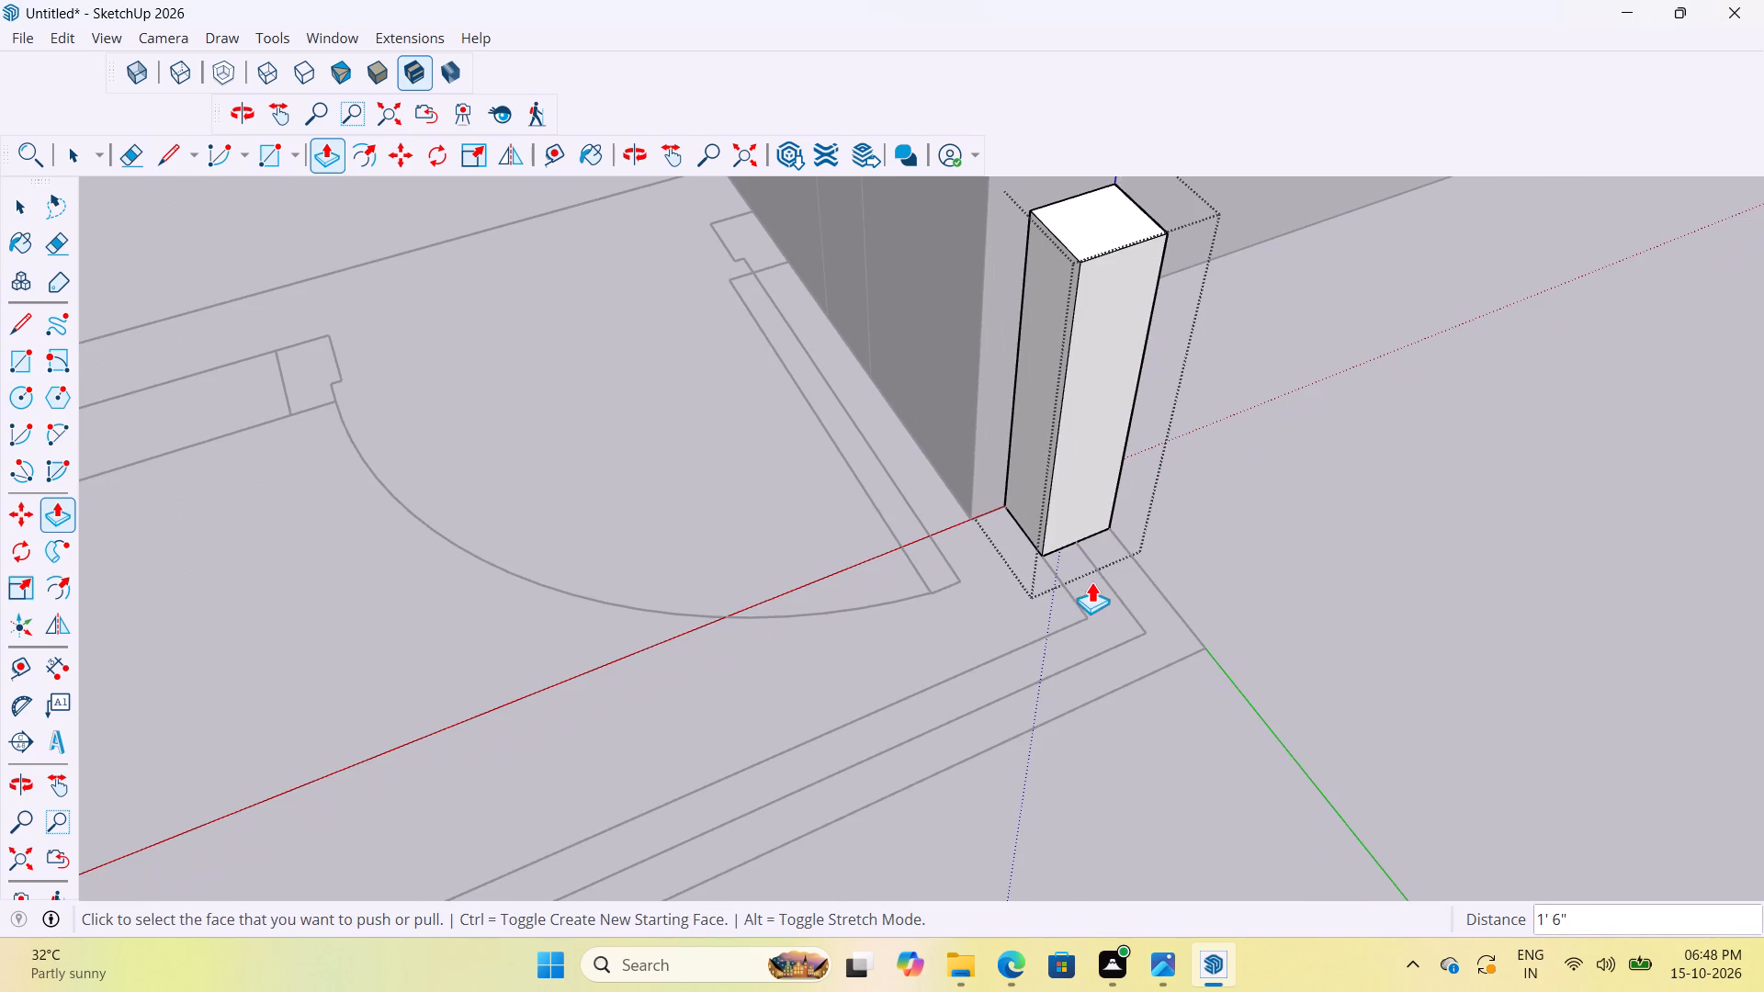
left_click(1082, 437)
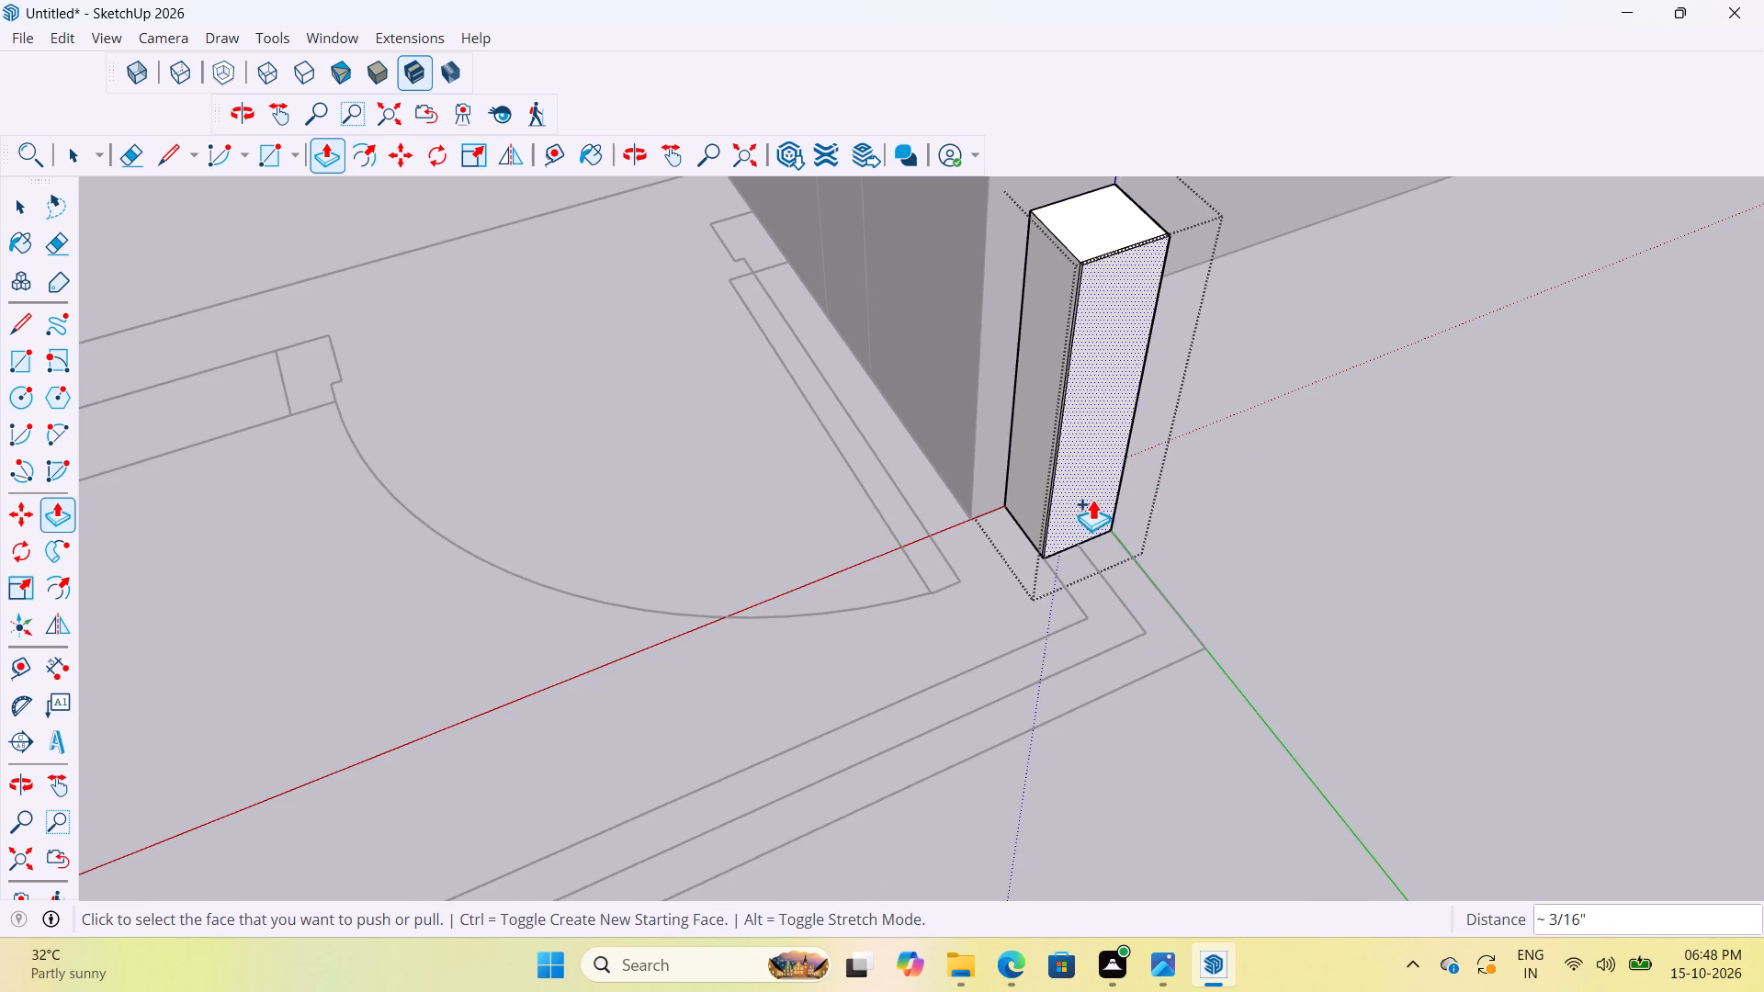
scroll(1078, 499, "up", 4)
key("ctrl+z")
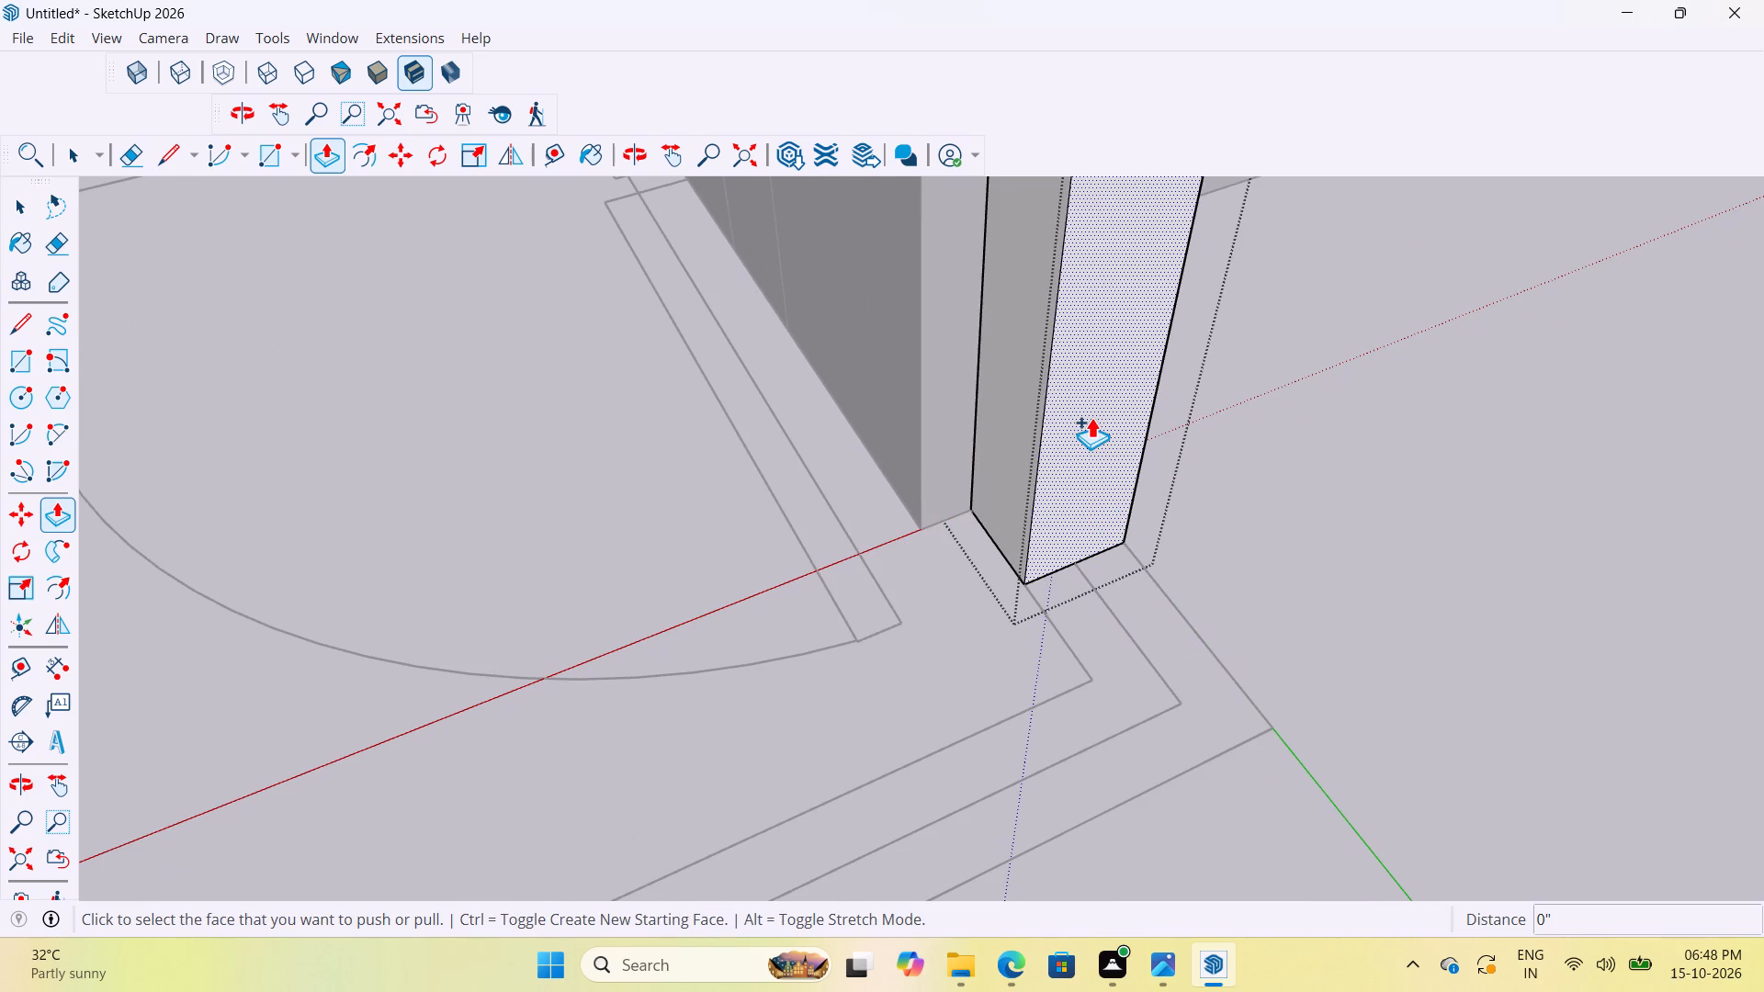
left_click(1091, 417)
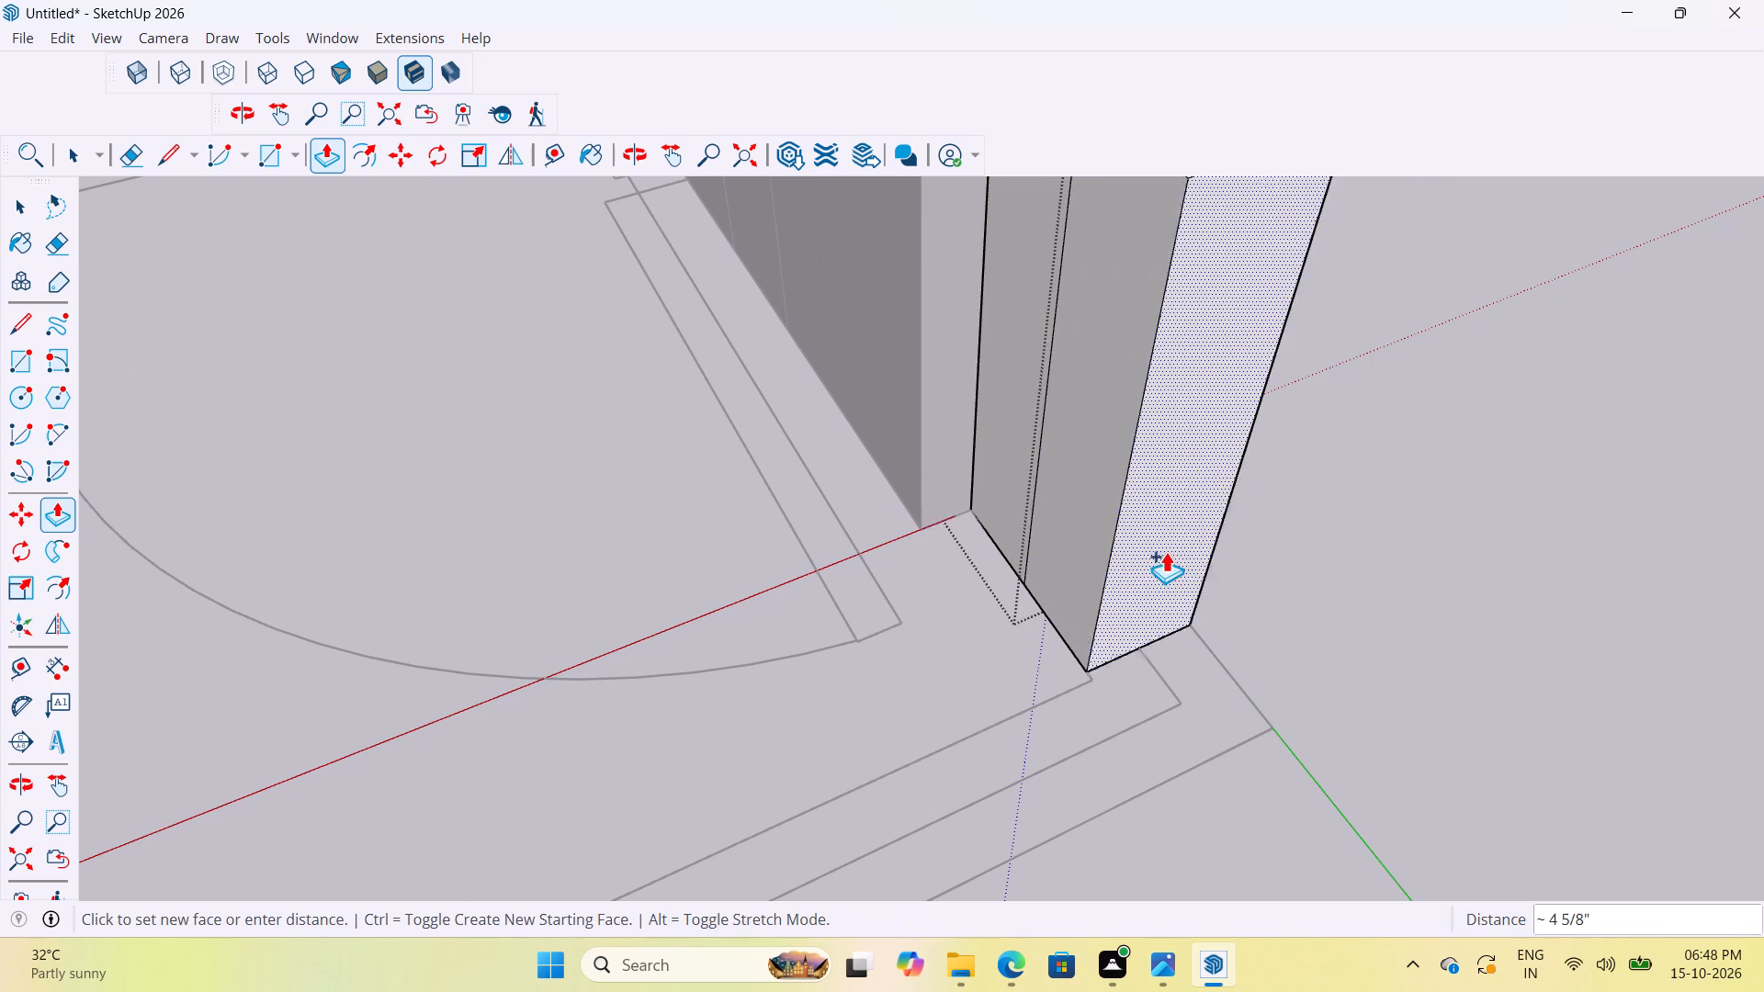
scroll(1123, 498, "down", 11)
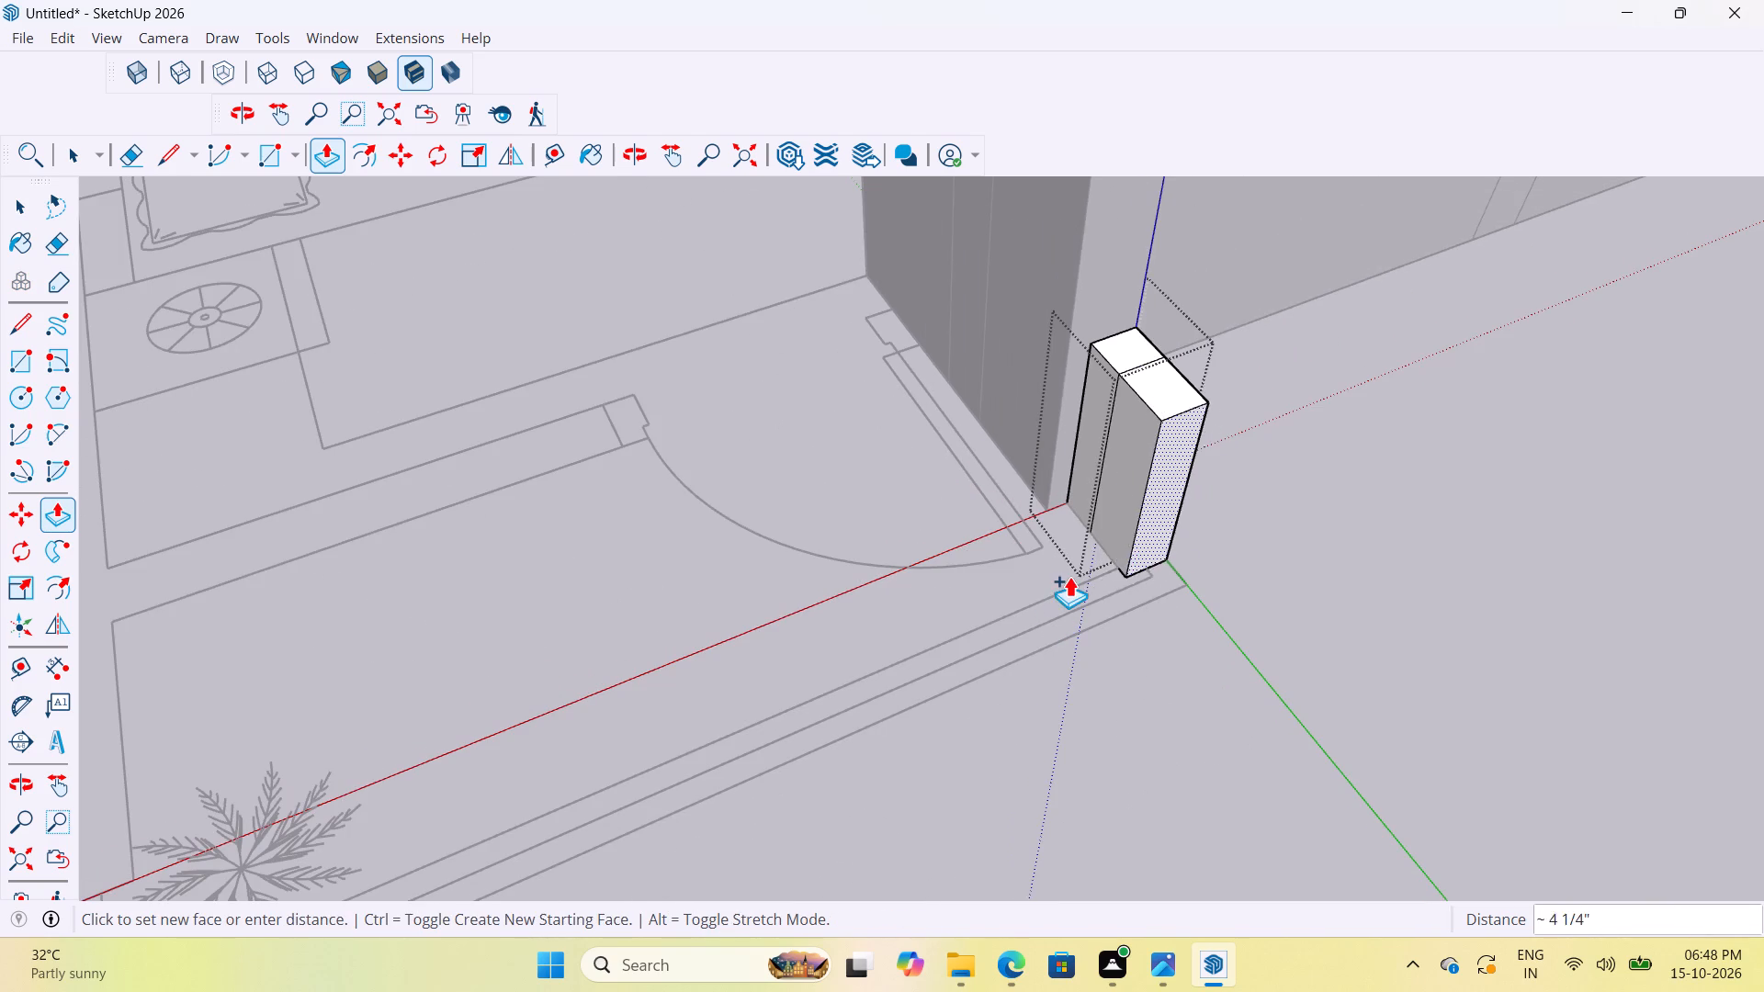
scroll(1069, 576, "up", 12)
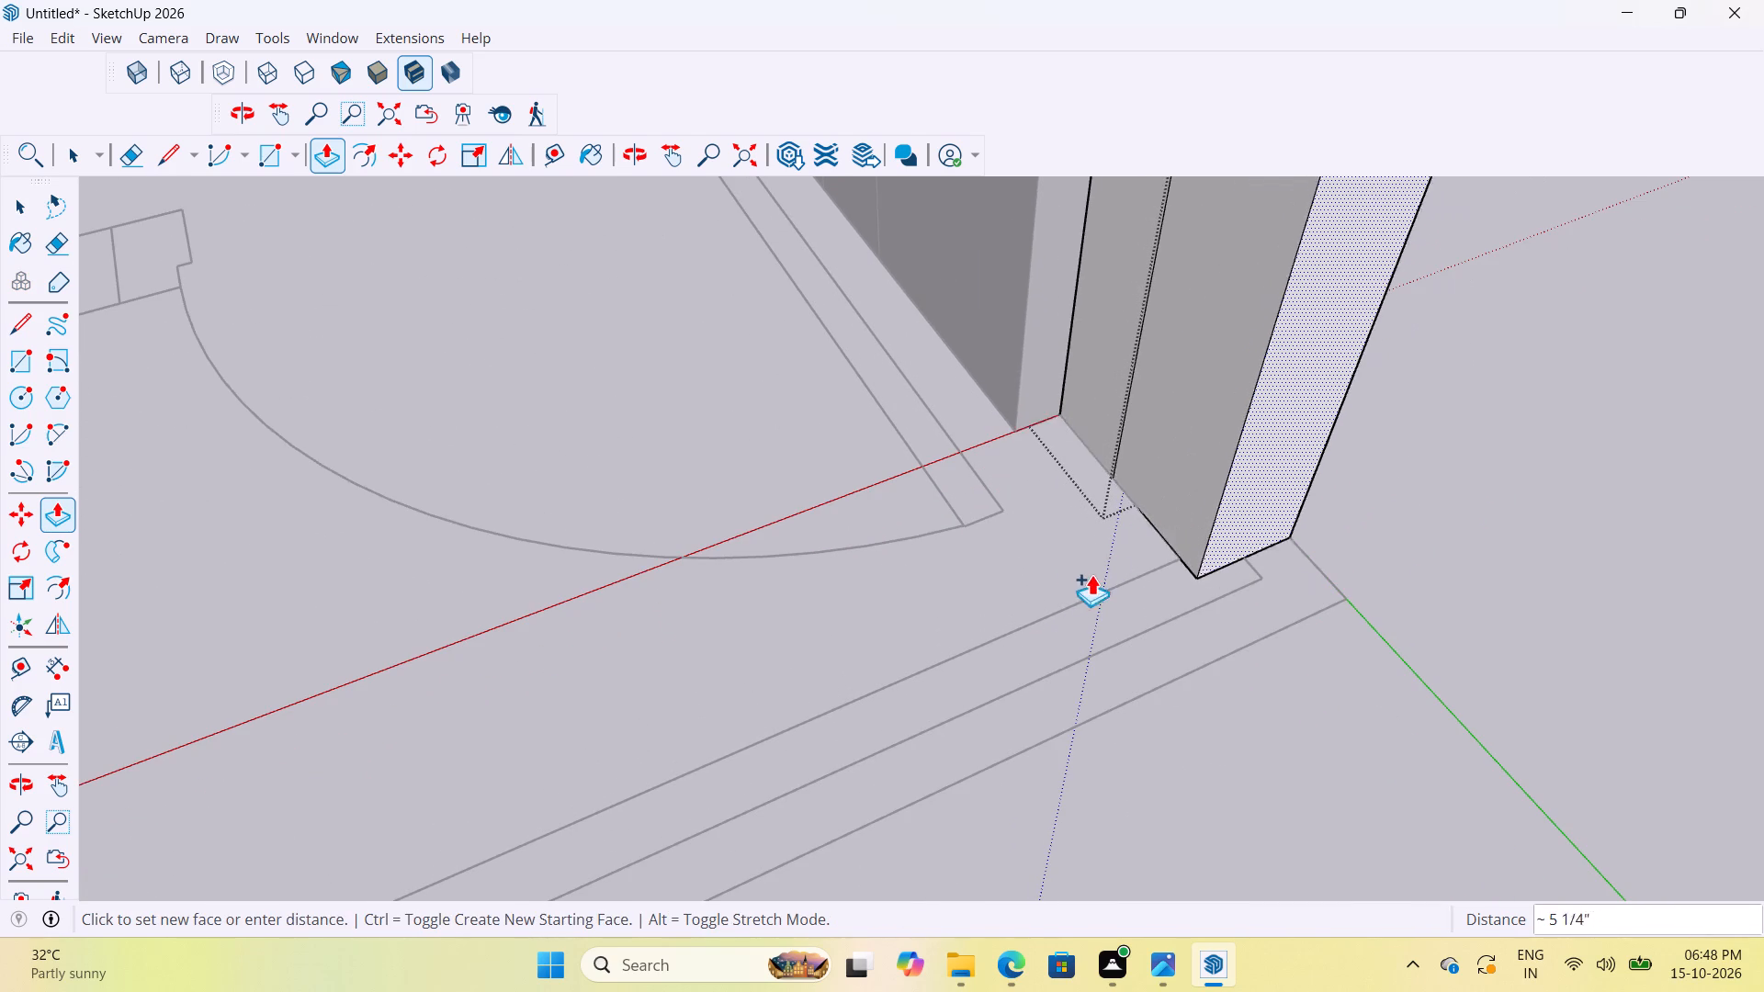
left_click(1073, 601)
left_click(1260, 496)
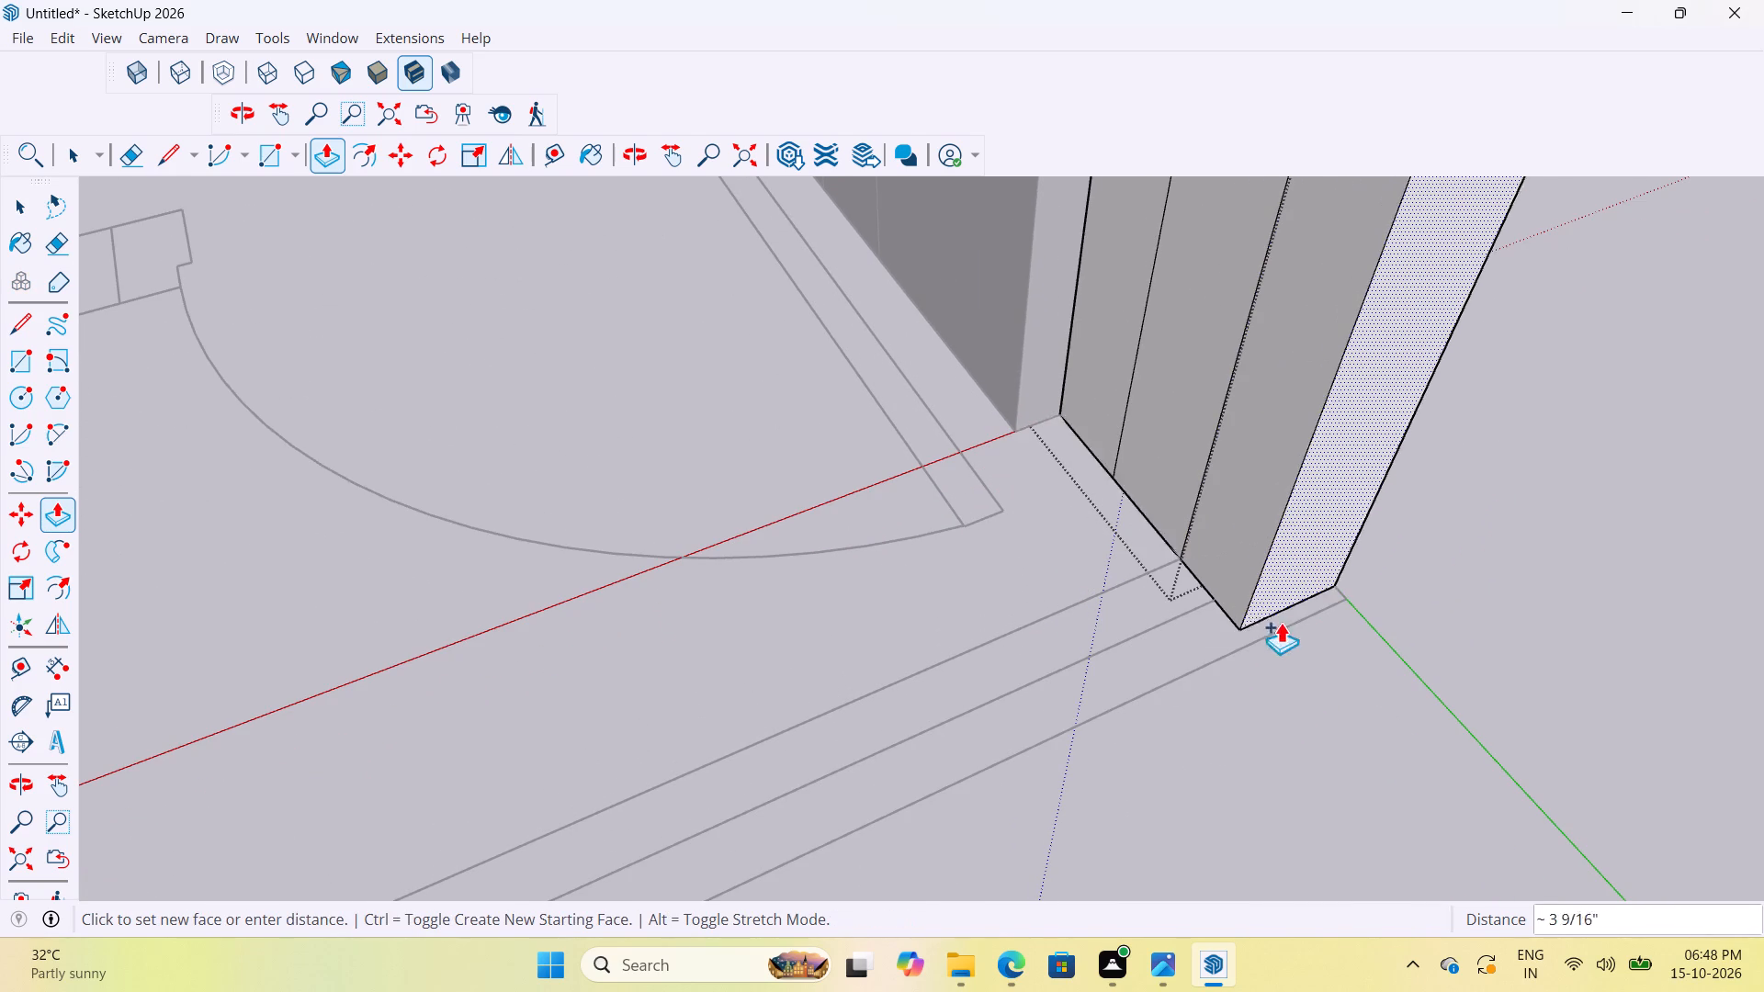
left_click(1206, 665)
Extend the parapet 6' 4" along the balcony's long side, plus a separate 4" section to the far outer corner.
scroll(1325, 570, "down", 4)
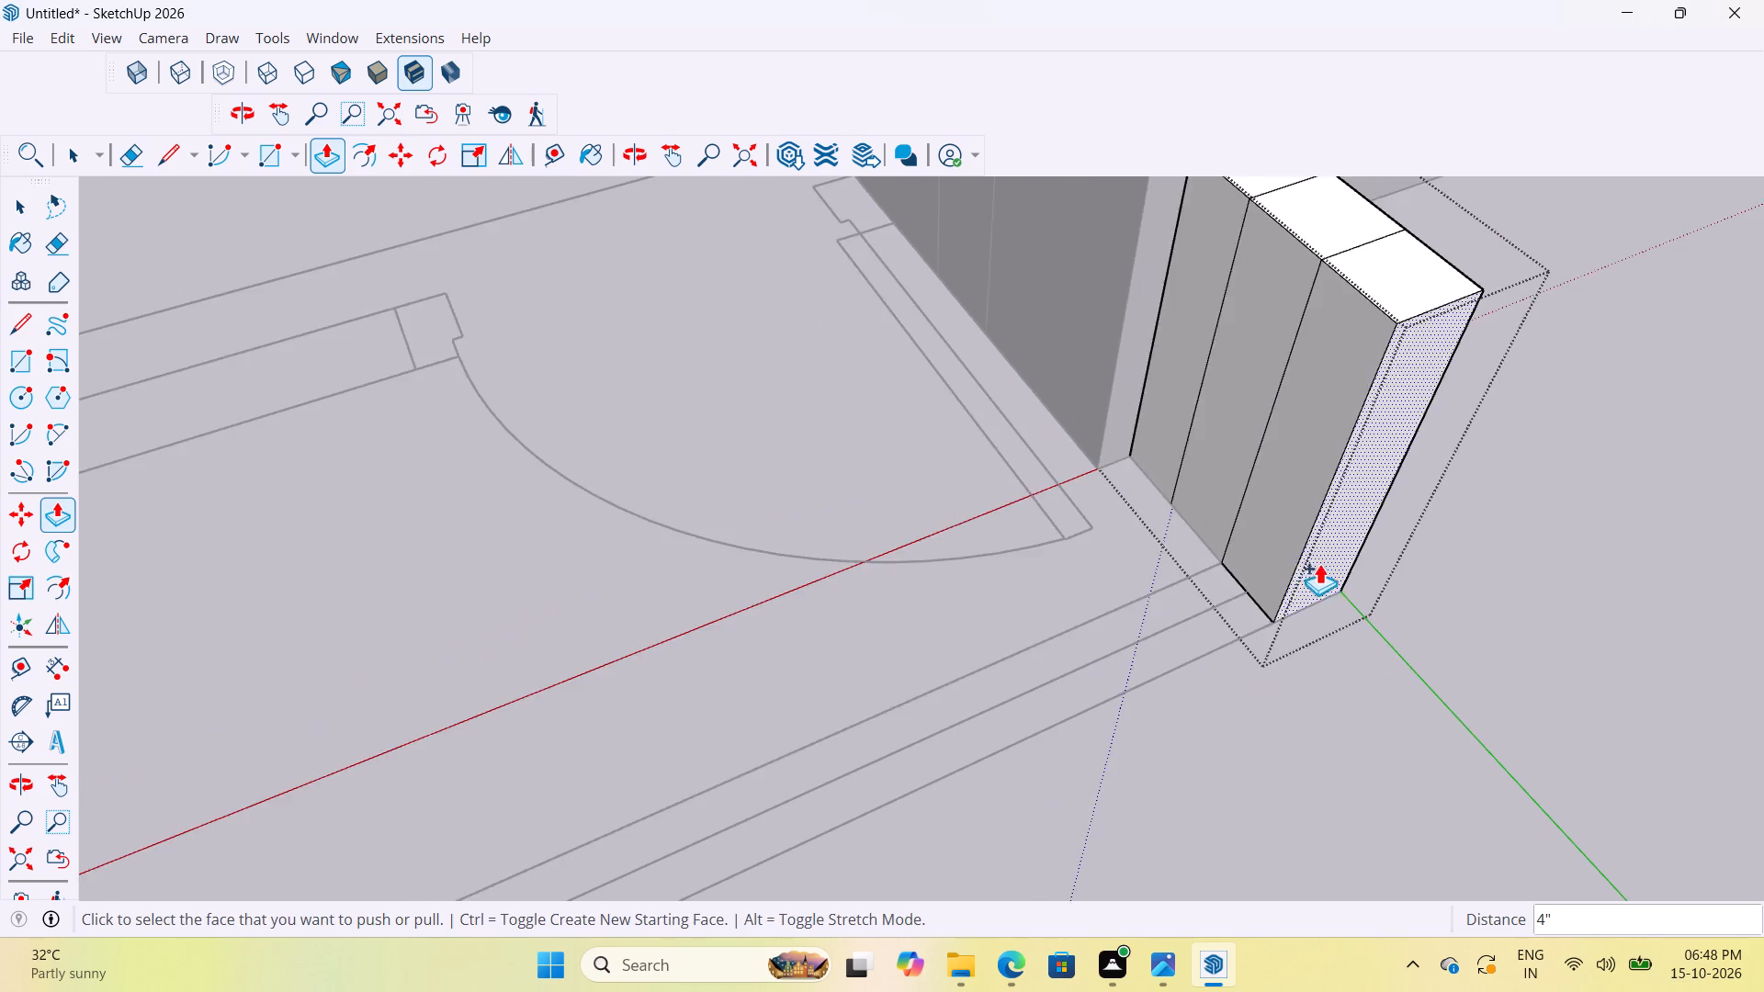
scroll(1319, 563, "down", 6)
left_click(1287, 552)
scroll(1194, 599, "down", 12)
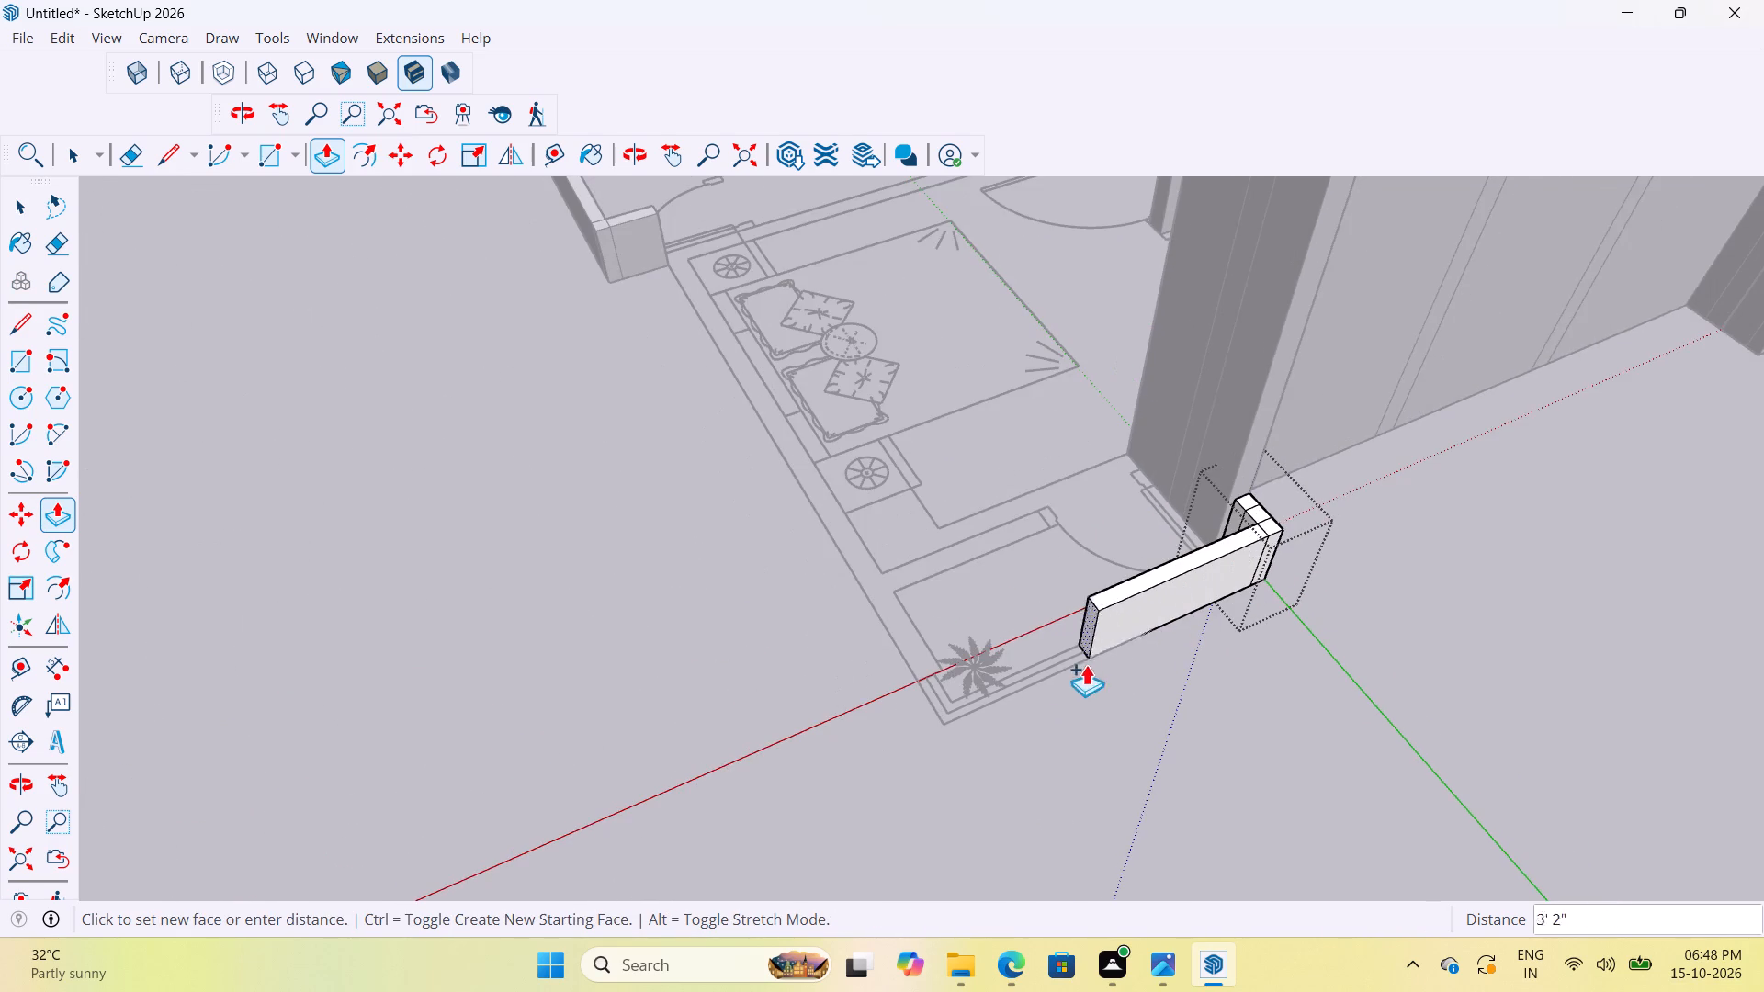
scroll(981, 703, "up", 14)
middle_click_drag(980, 689, 1512, 701)
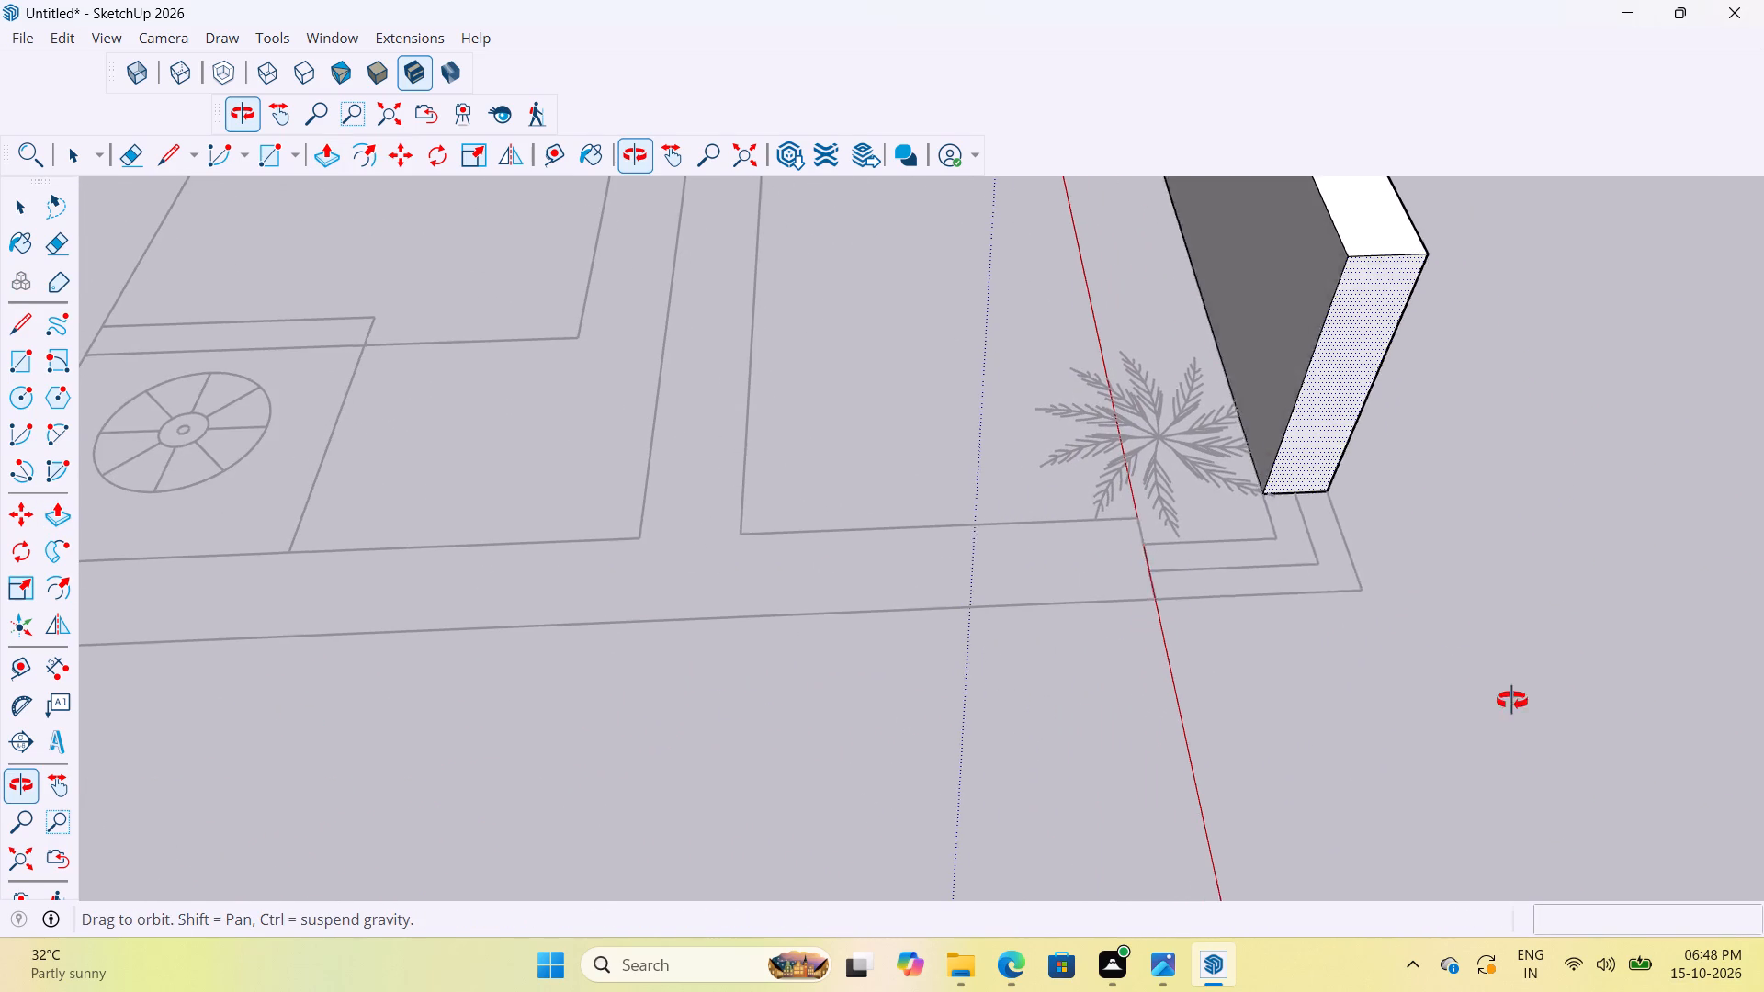
middle_click_drag(1512, 701, 1512, 698)
left_click(1272, 541)
scroll(1354, 491, "up", 4)
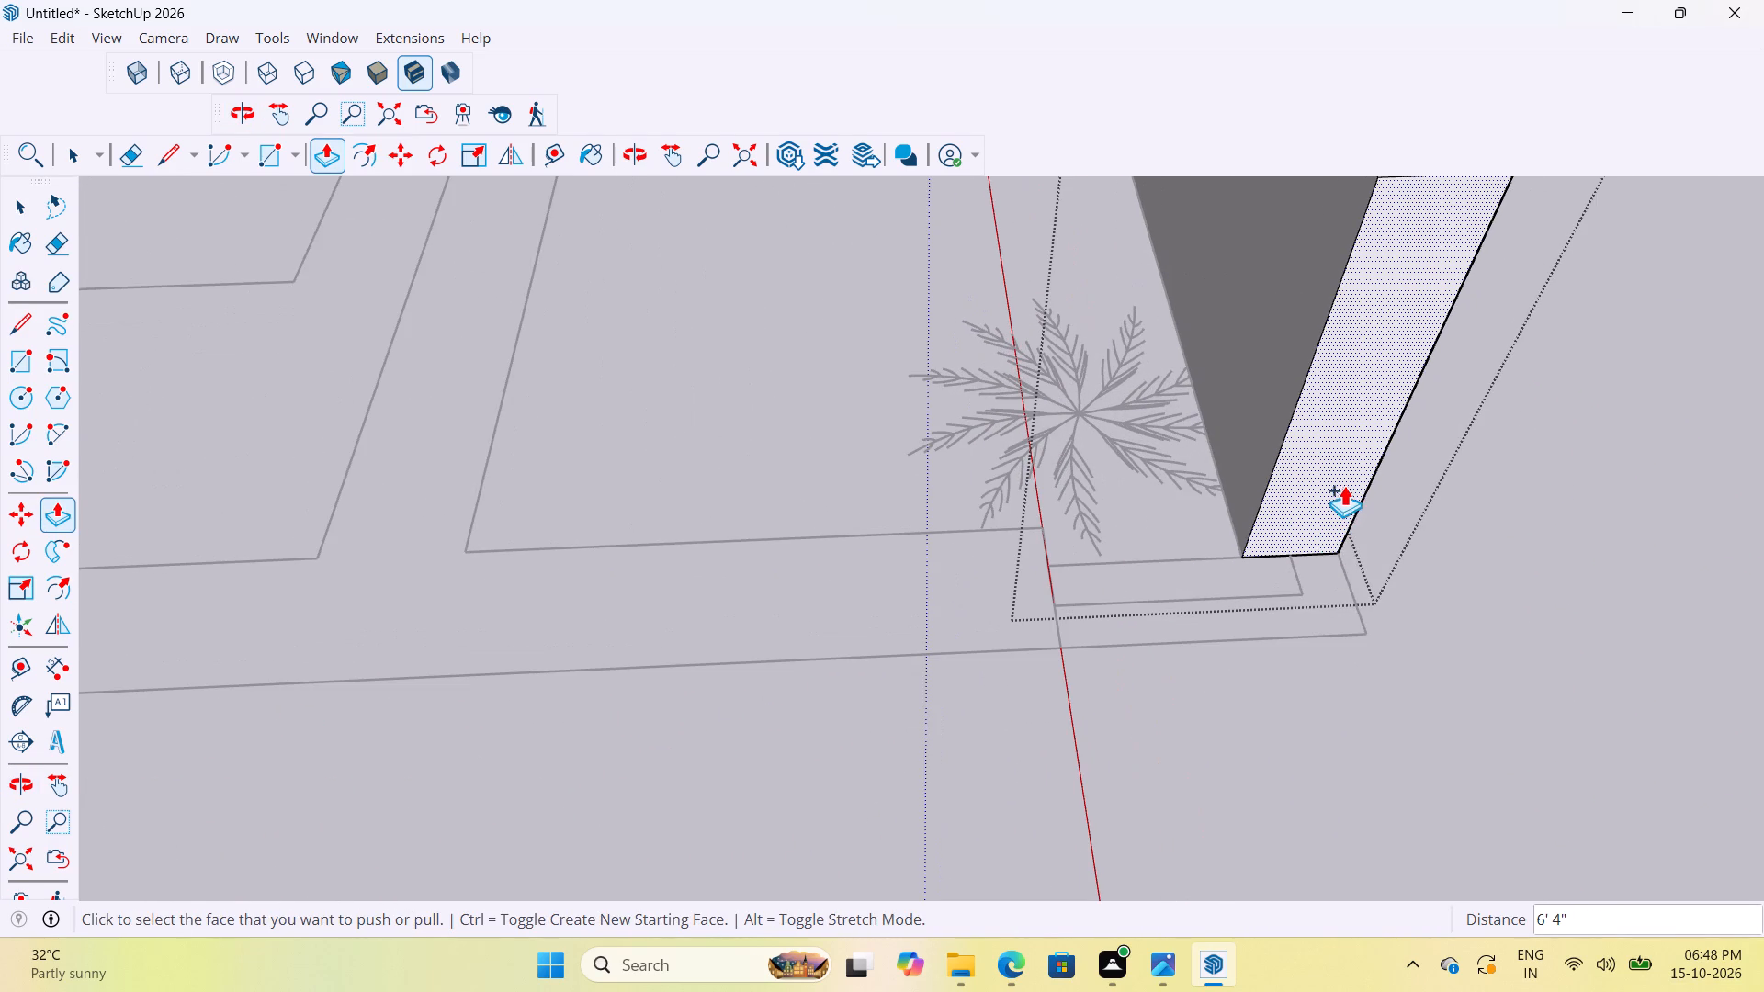
left_click(1343, 485)
left_click(1229, 637)
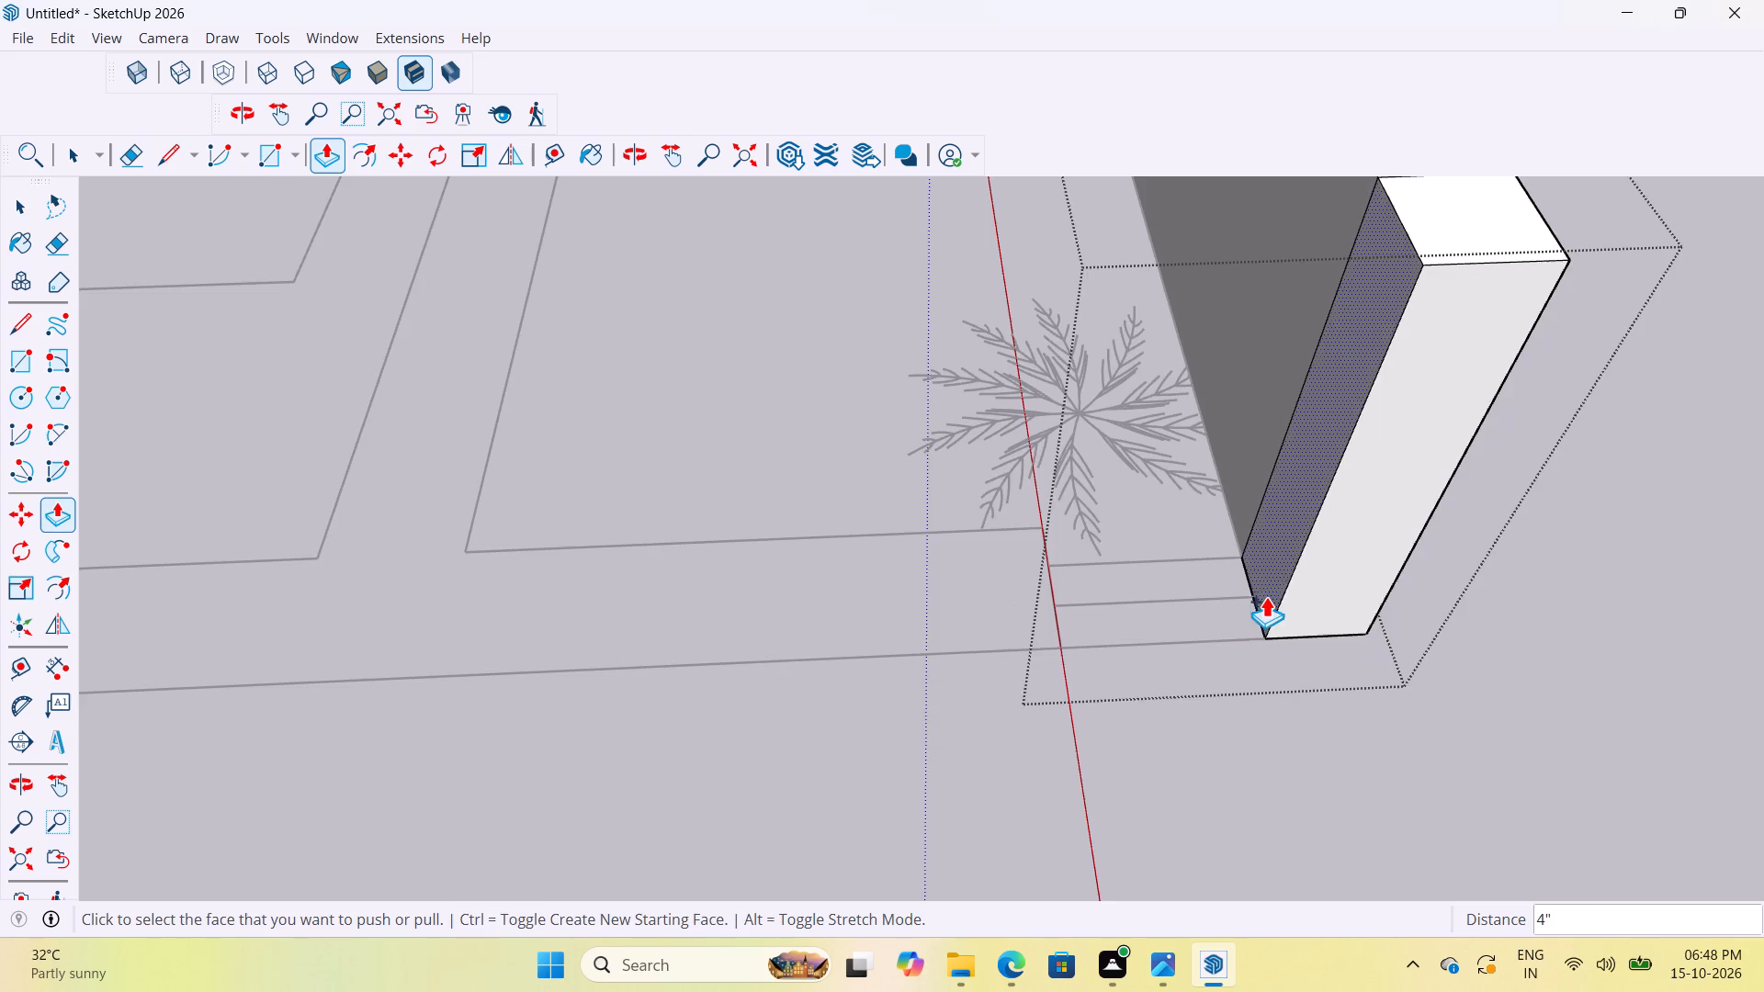
Extend the parapet from the far corner along the balcony's short side by 8", then about 2' more to the outline's inner corner.
scroll(1266, 585, "up", 4)
left_click(1266, 580)
left_click(957, 678)
scroll(1160, 784, "down", 2)
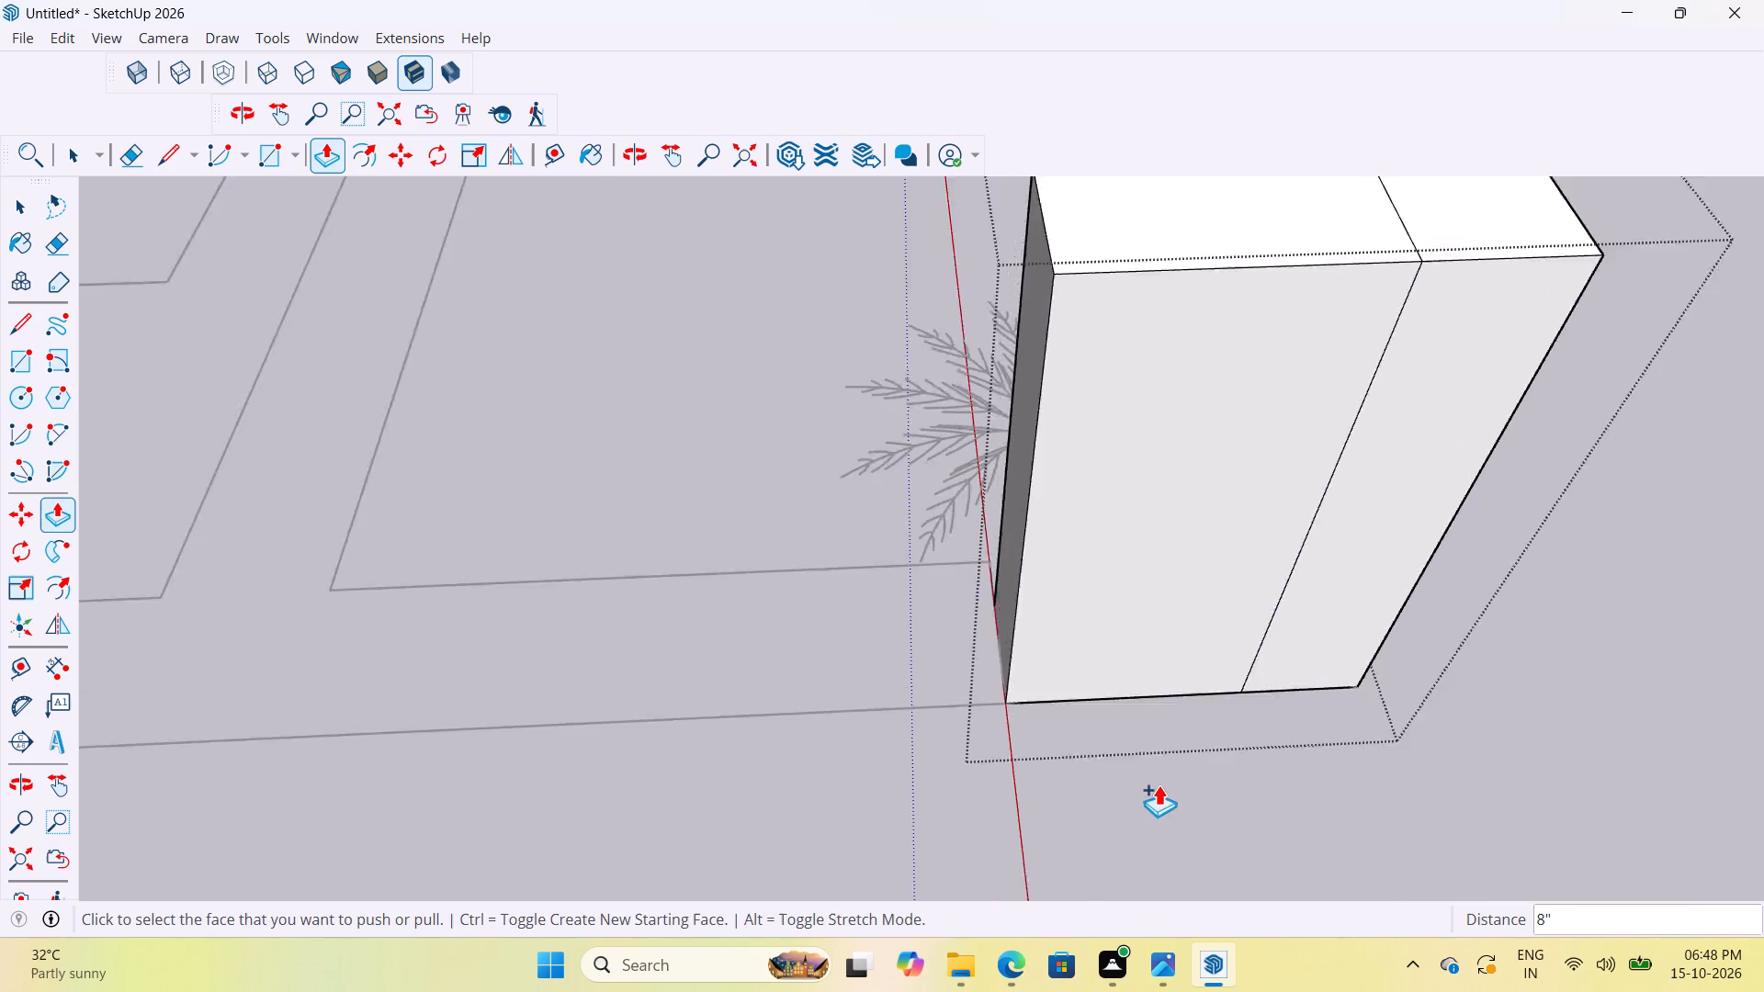
scroll(1159, 784, "down", 17)
scroll(1063, 773, "up", 1)
middle_click_drag(1063, 773, 1227, 723)
scroll(1149, 637, "up", 2)
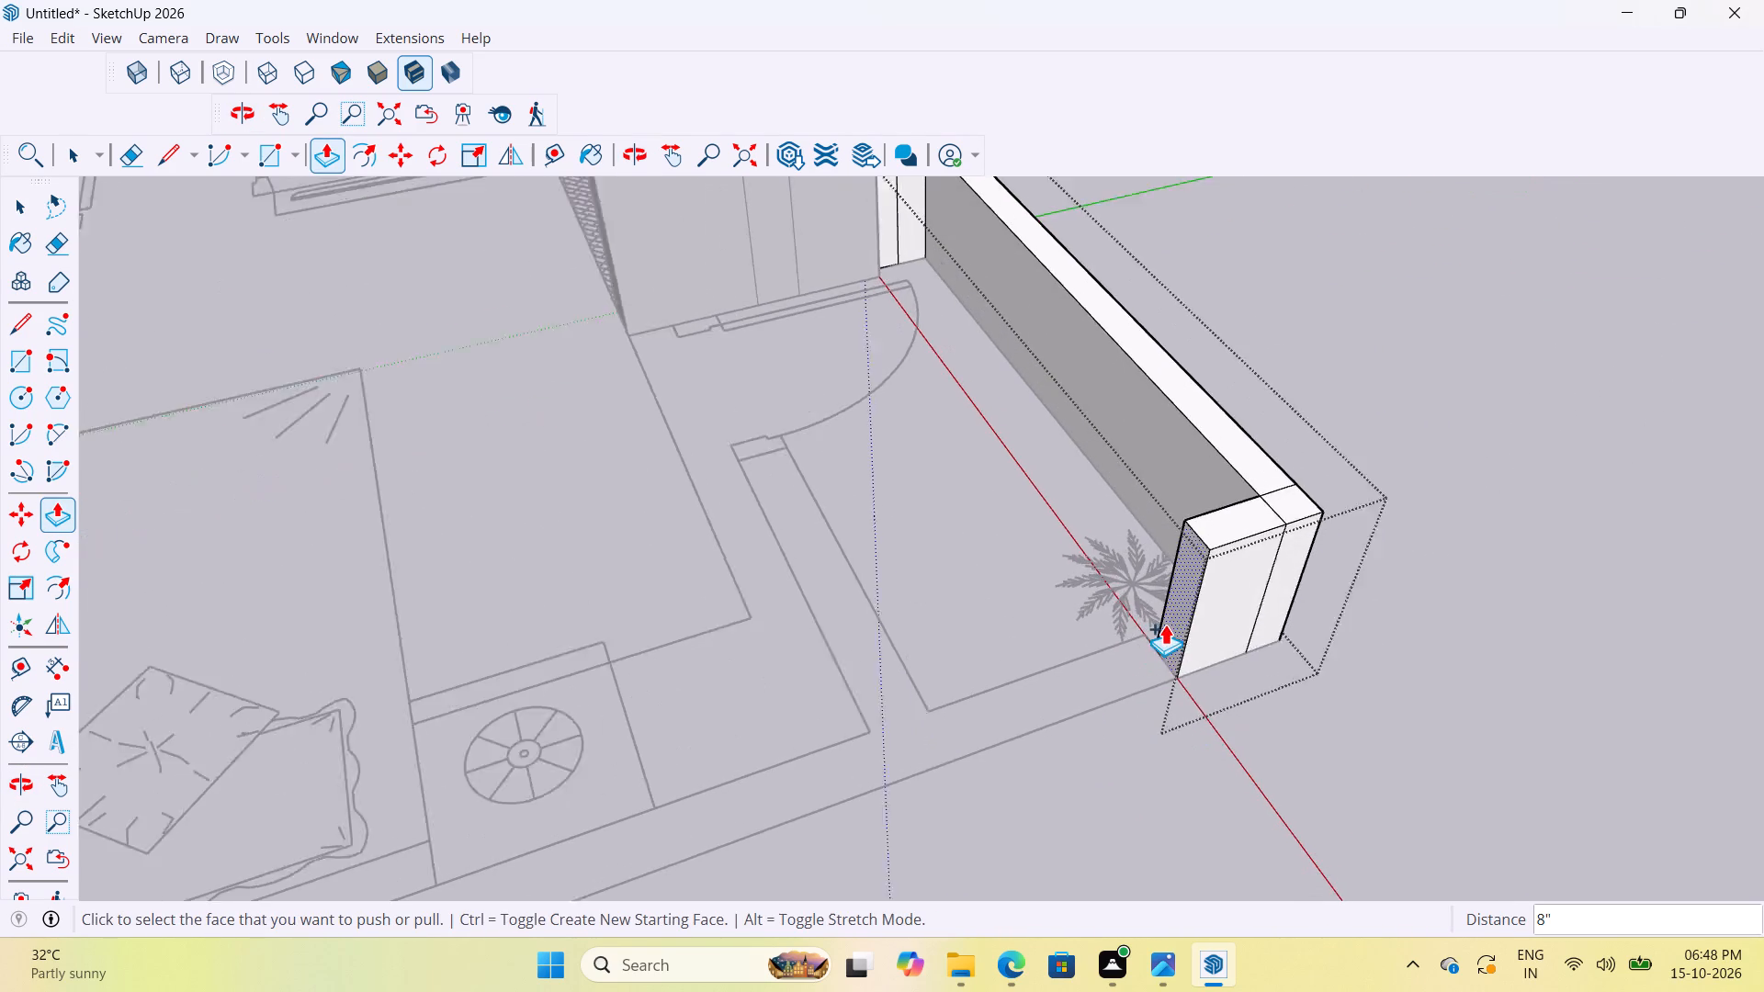
scroll(1165, 624, "up", 5)
scroll(1075, 647, "down", 5)
scroll(976, 711, "down", 6)
scroll(1047, 699, "up", 8)
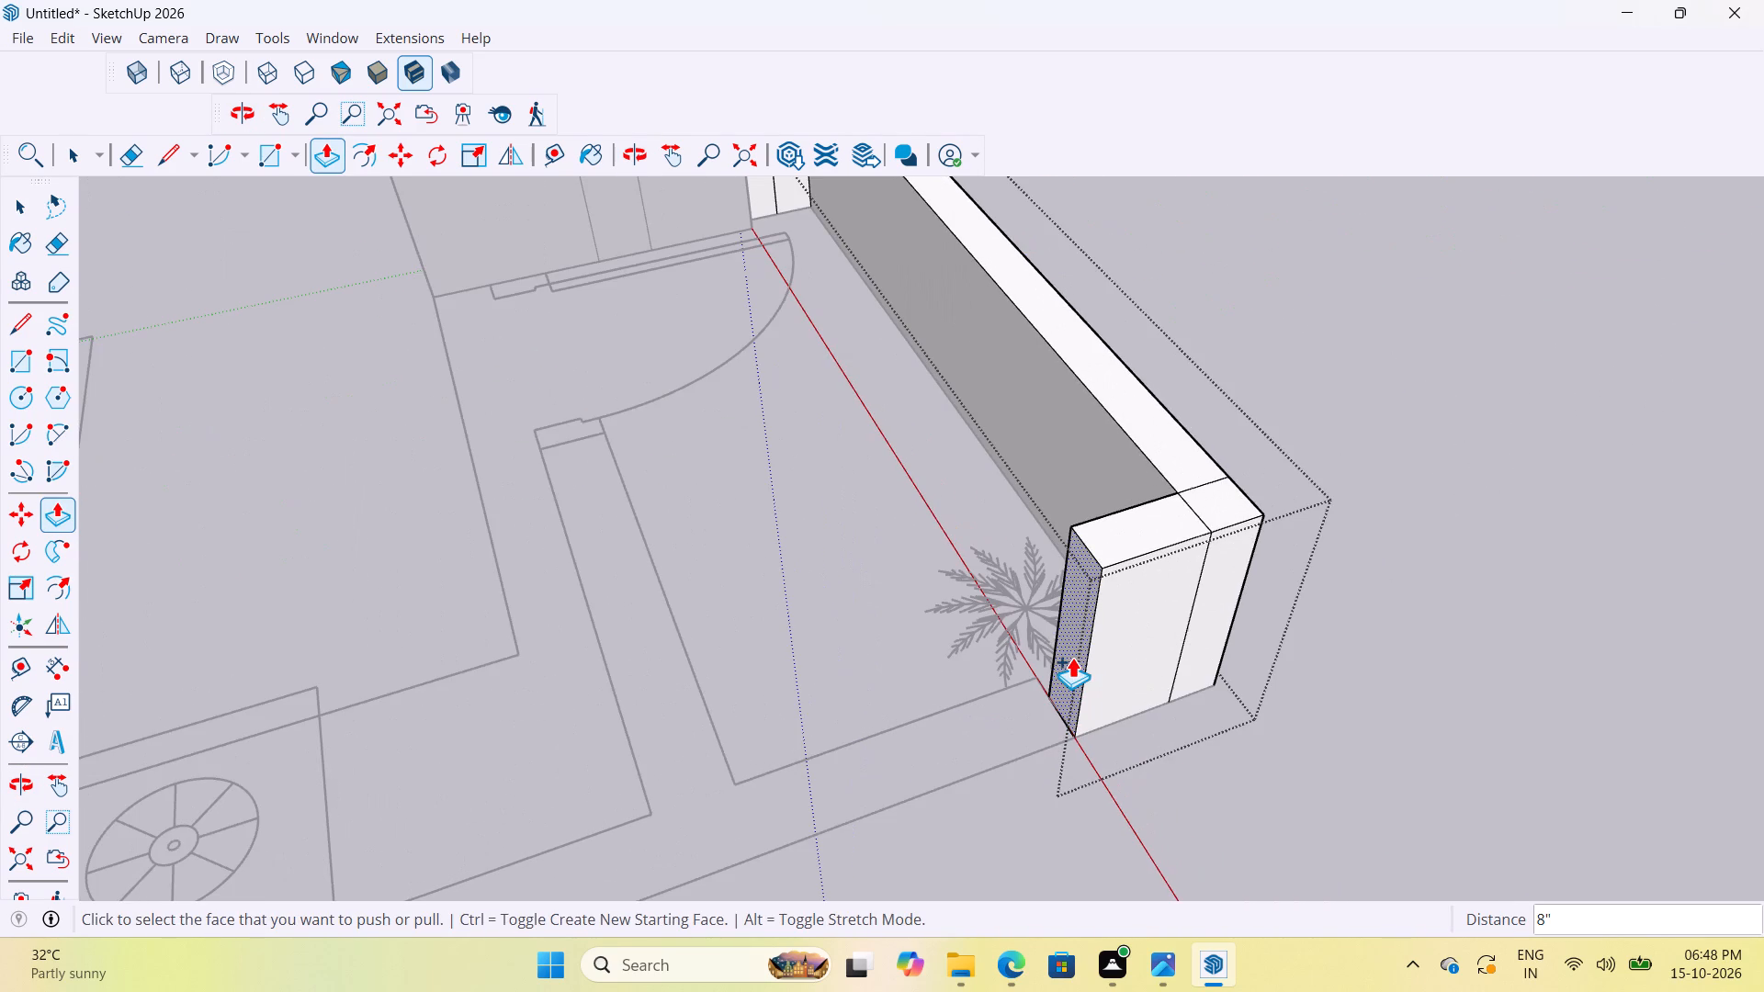
left_click(1072, 657)
scroll(697, 705, "up", 4)
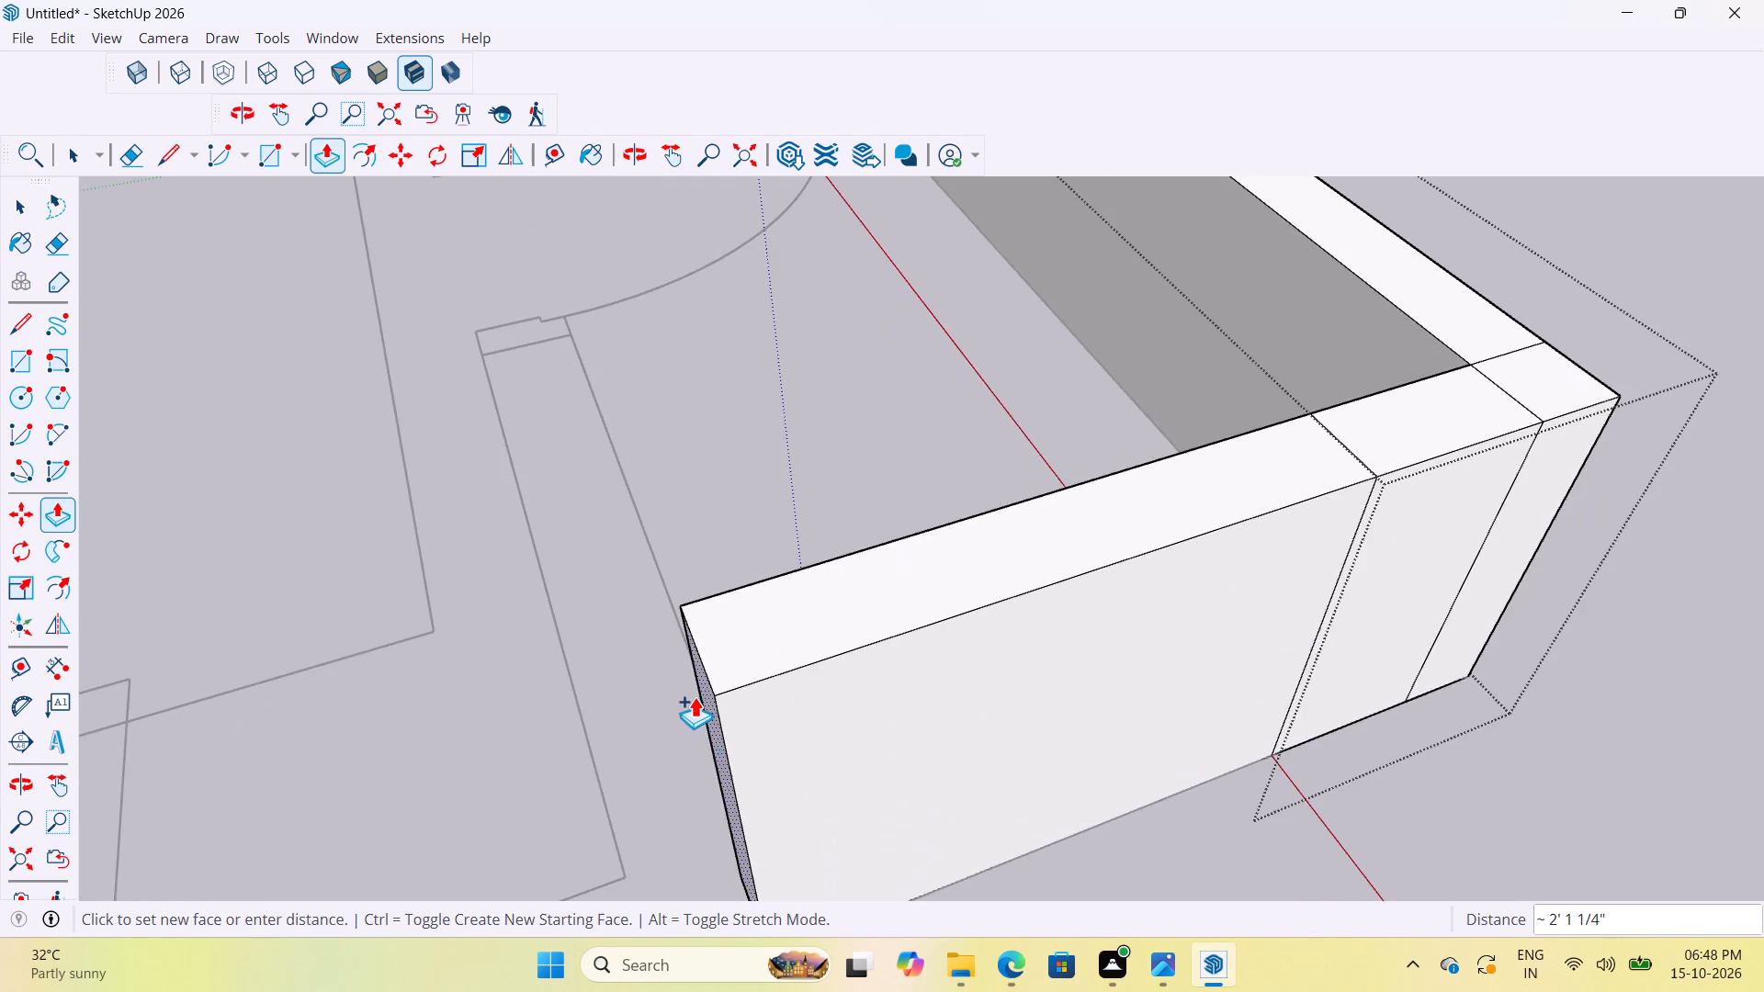
middle_click_drag(695, 693, 1116, 651)
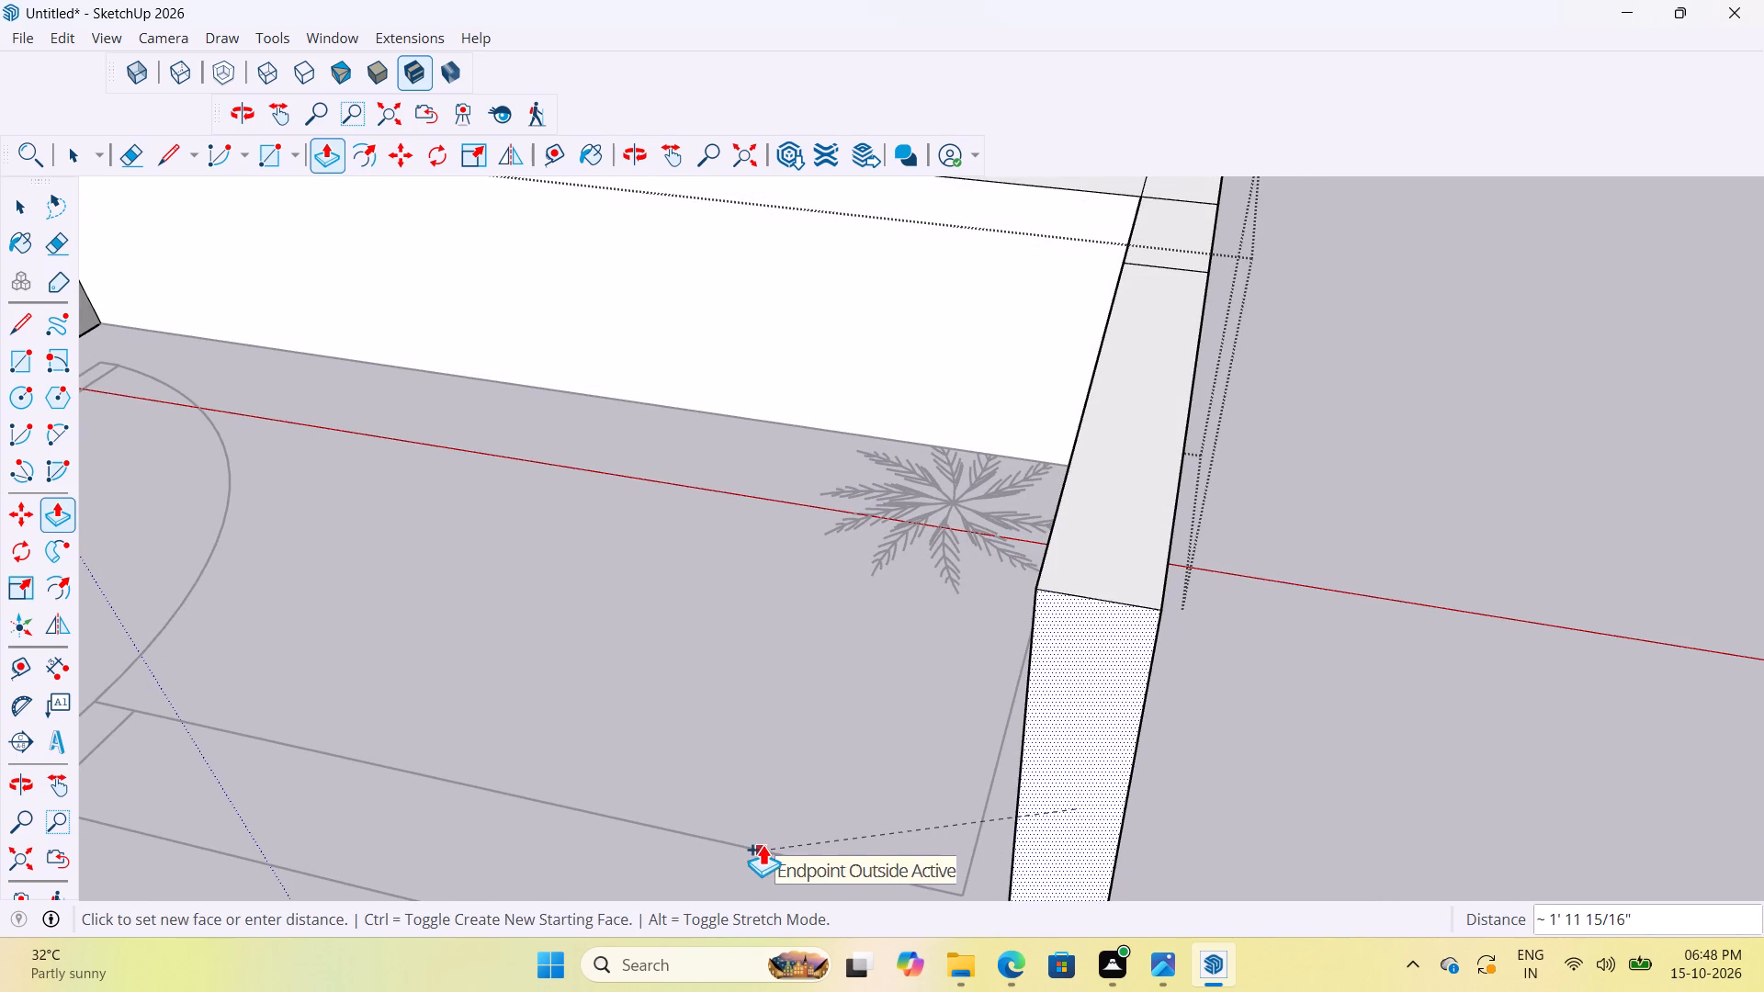
left_click(763, 844)
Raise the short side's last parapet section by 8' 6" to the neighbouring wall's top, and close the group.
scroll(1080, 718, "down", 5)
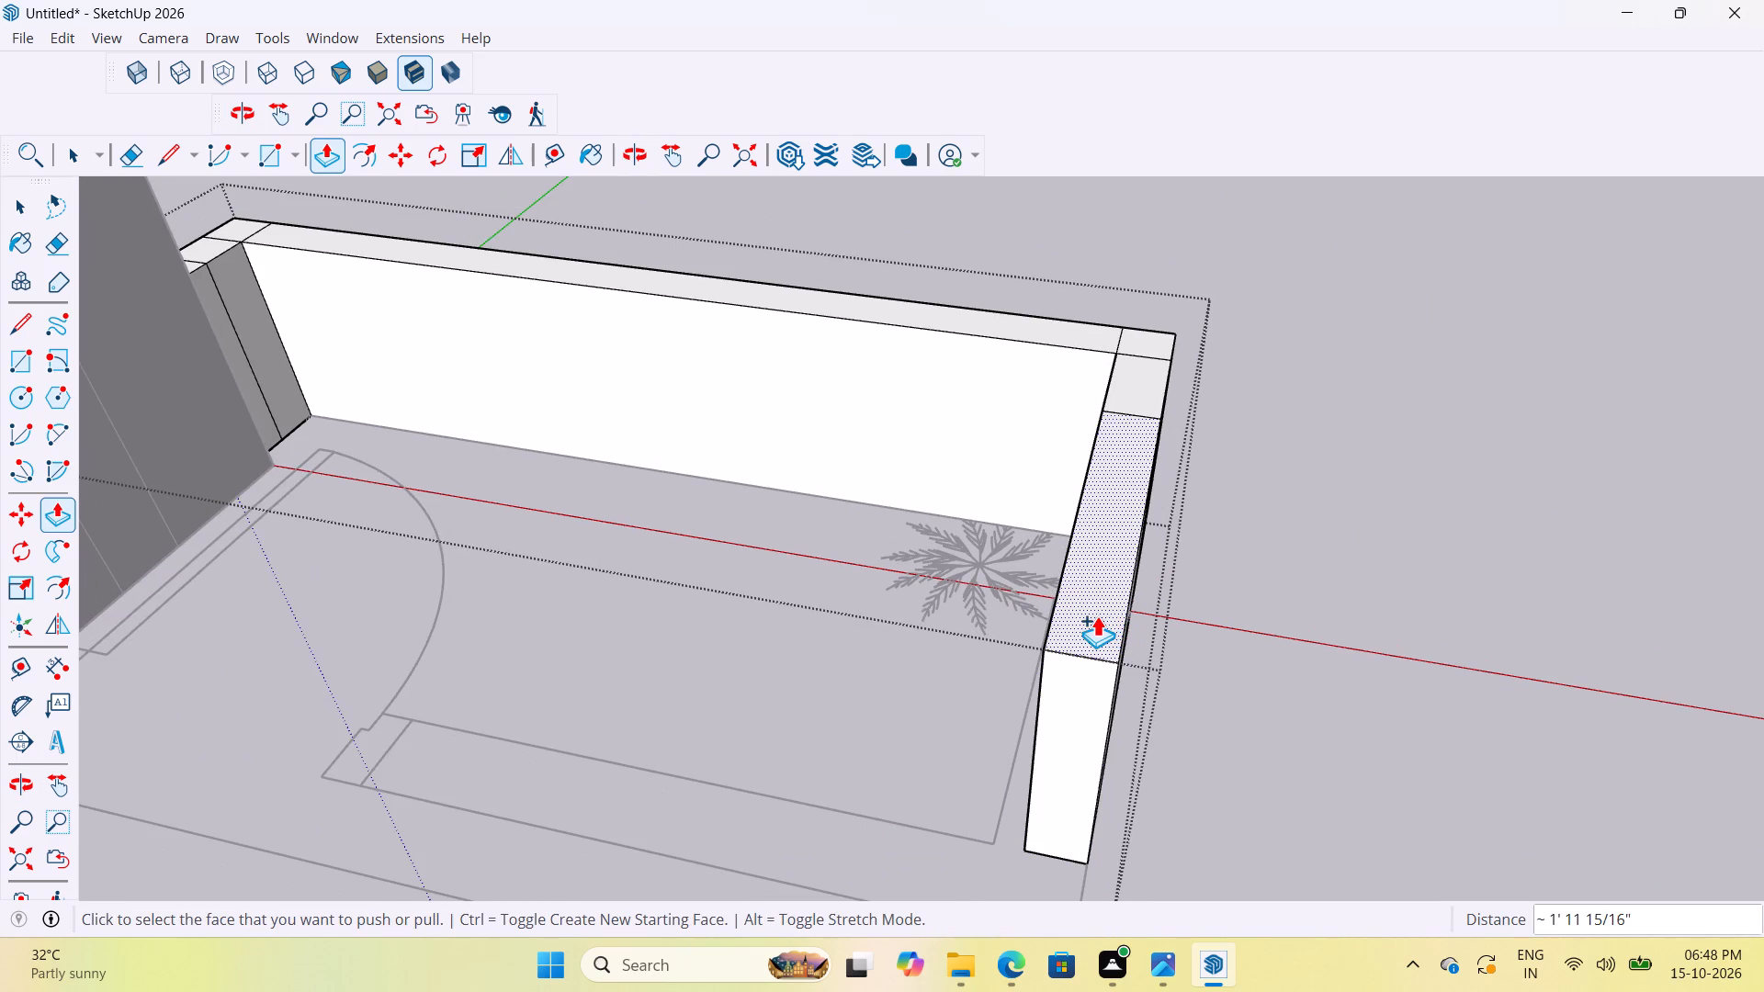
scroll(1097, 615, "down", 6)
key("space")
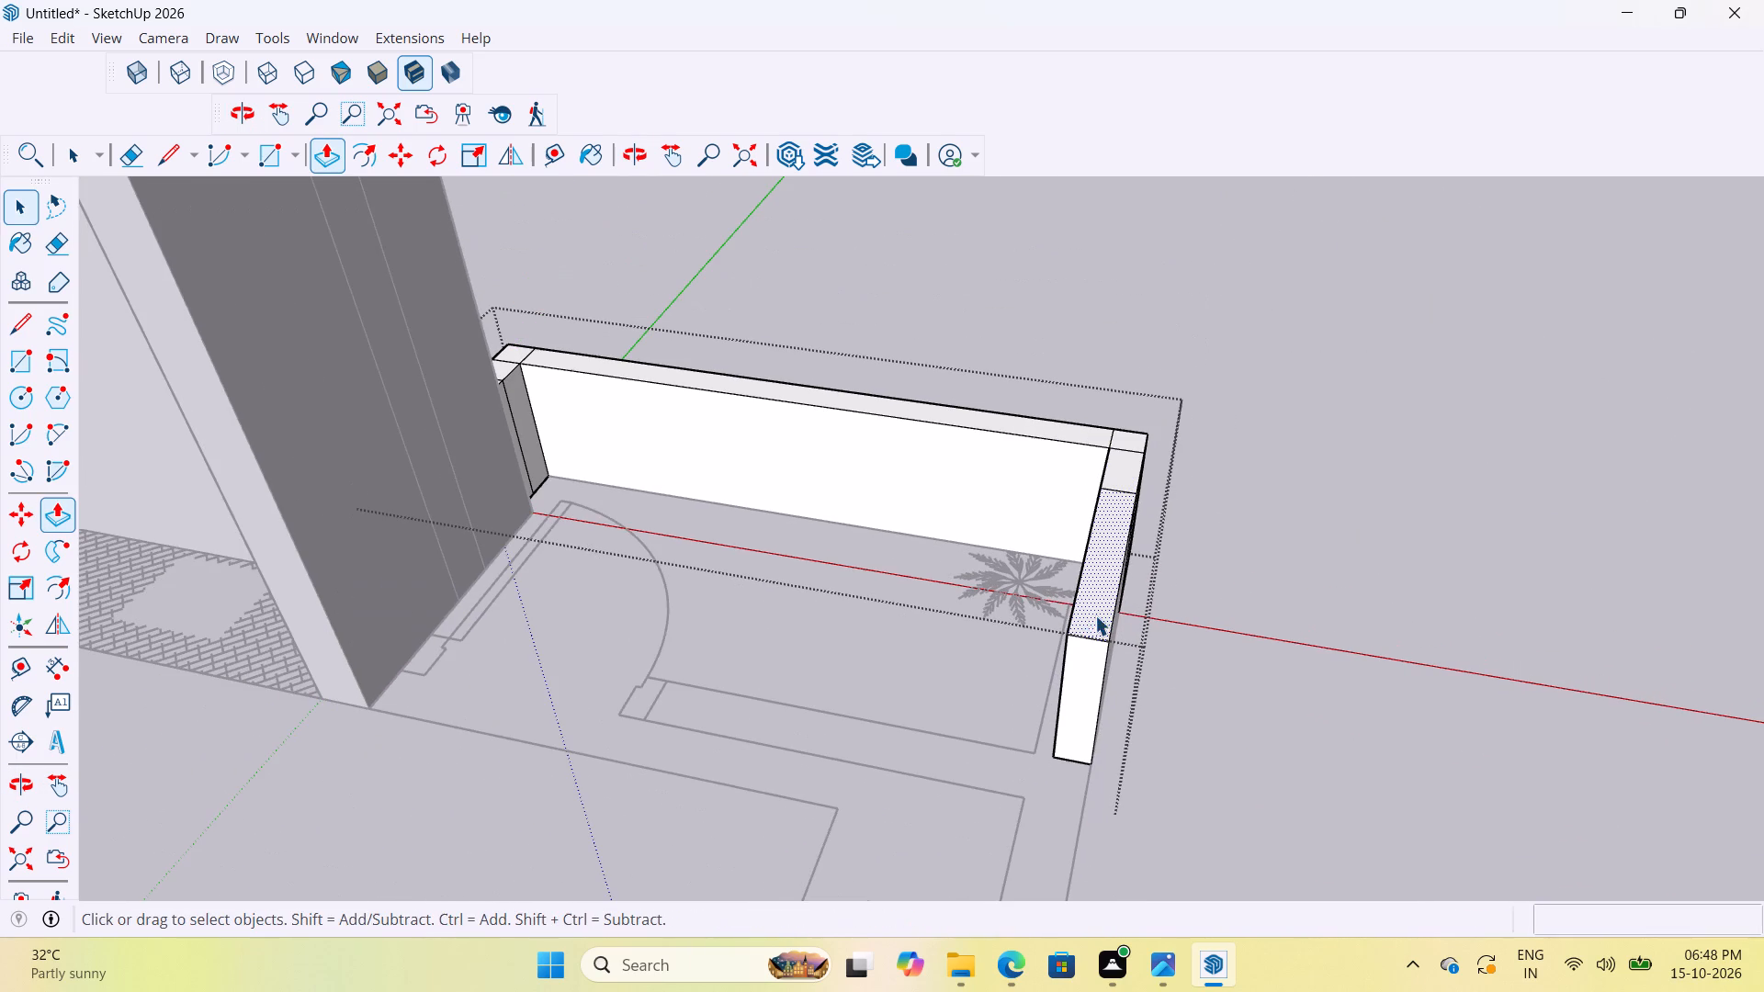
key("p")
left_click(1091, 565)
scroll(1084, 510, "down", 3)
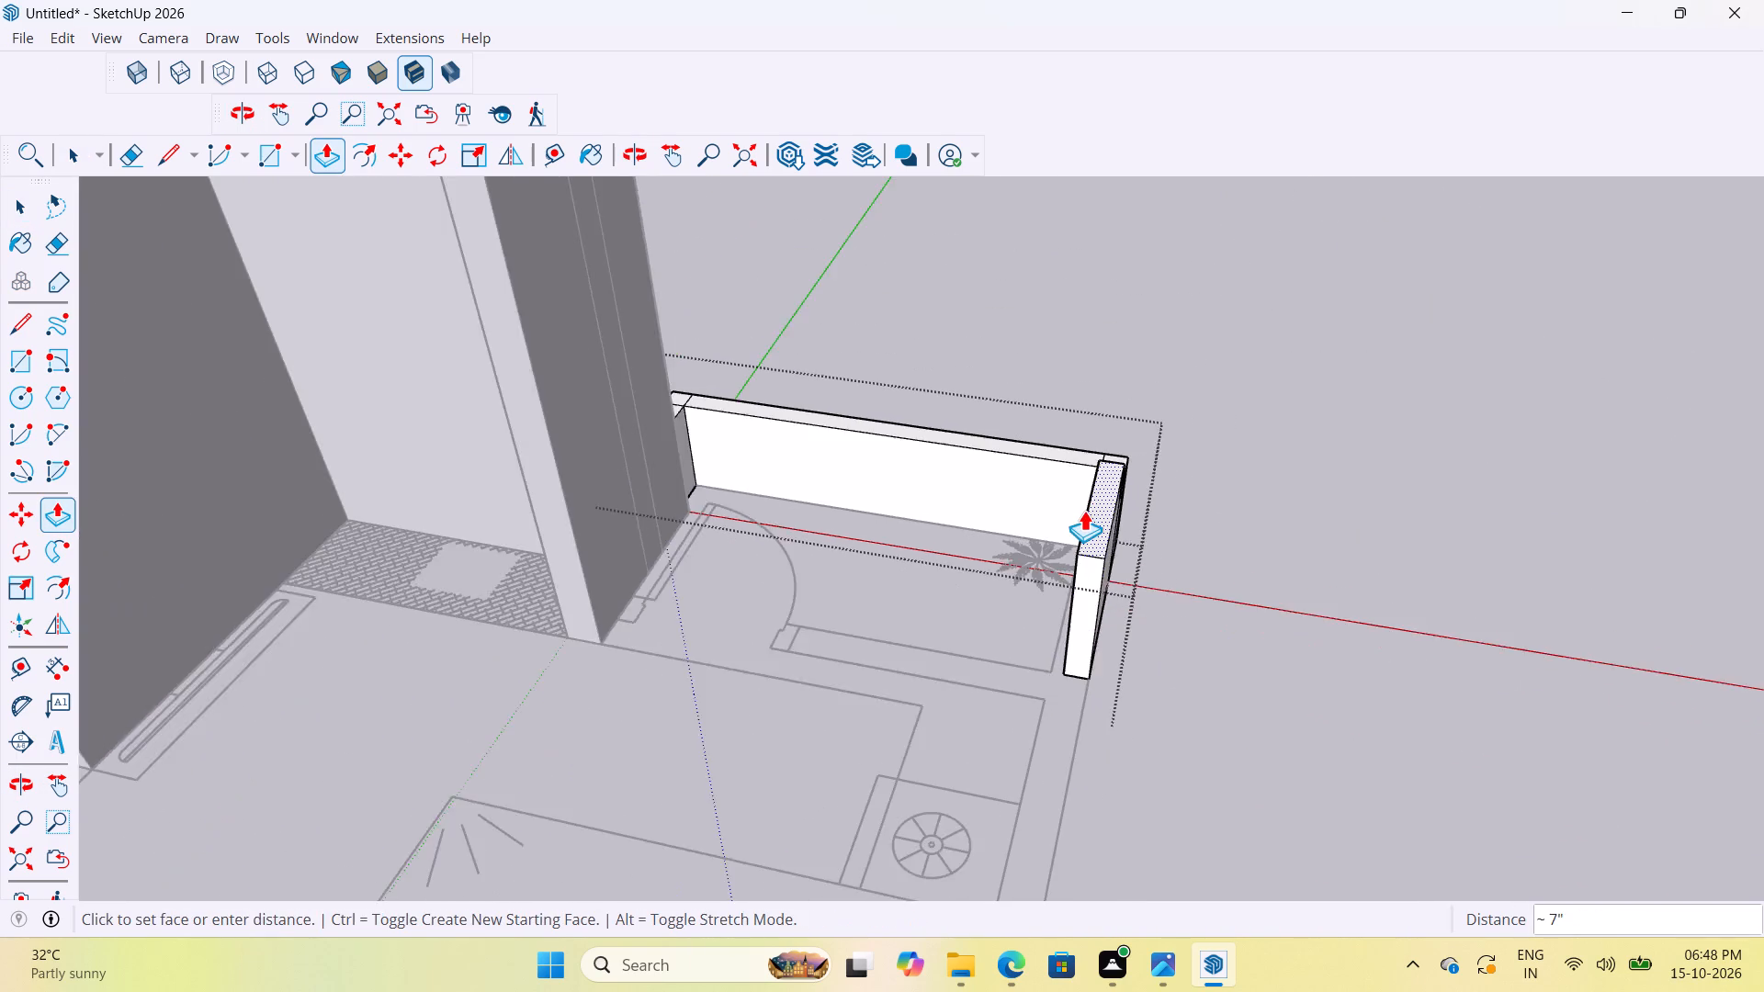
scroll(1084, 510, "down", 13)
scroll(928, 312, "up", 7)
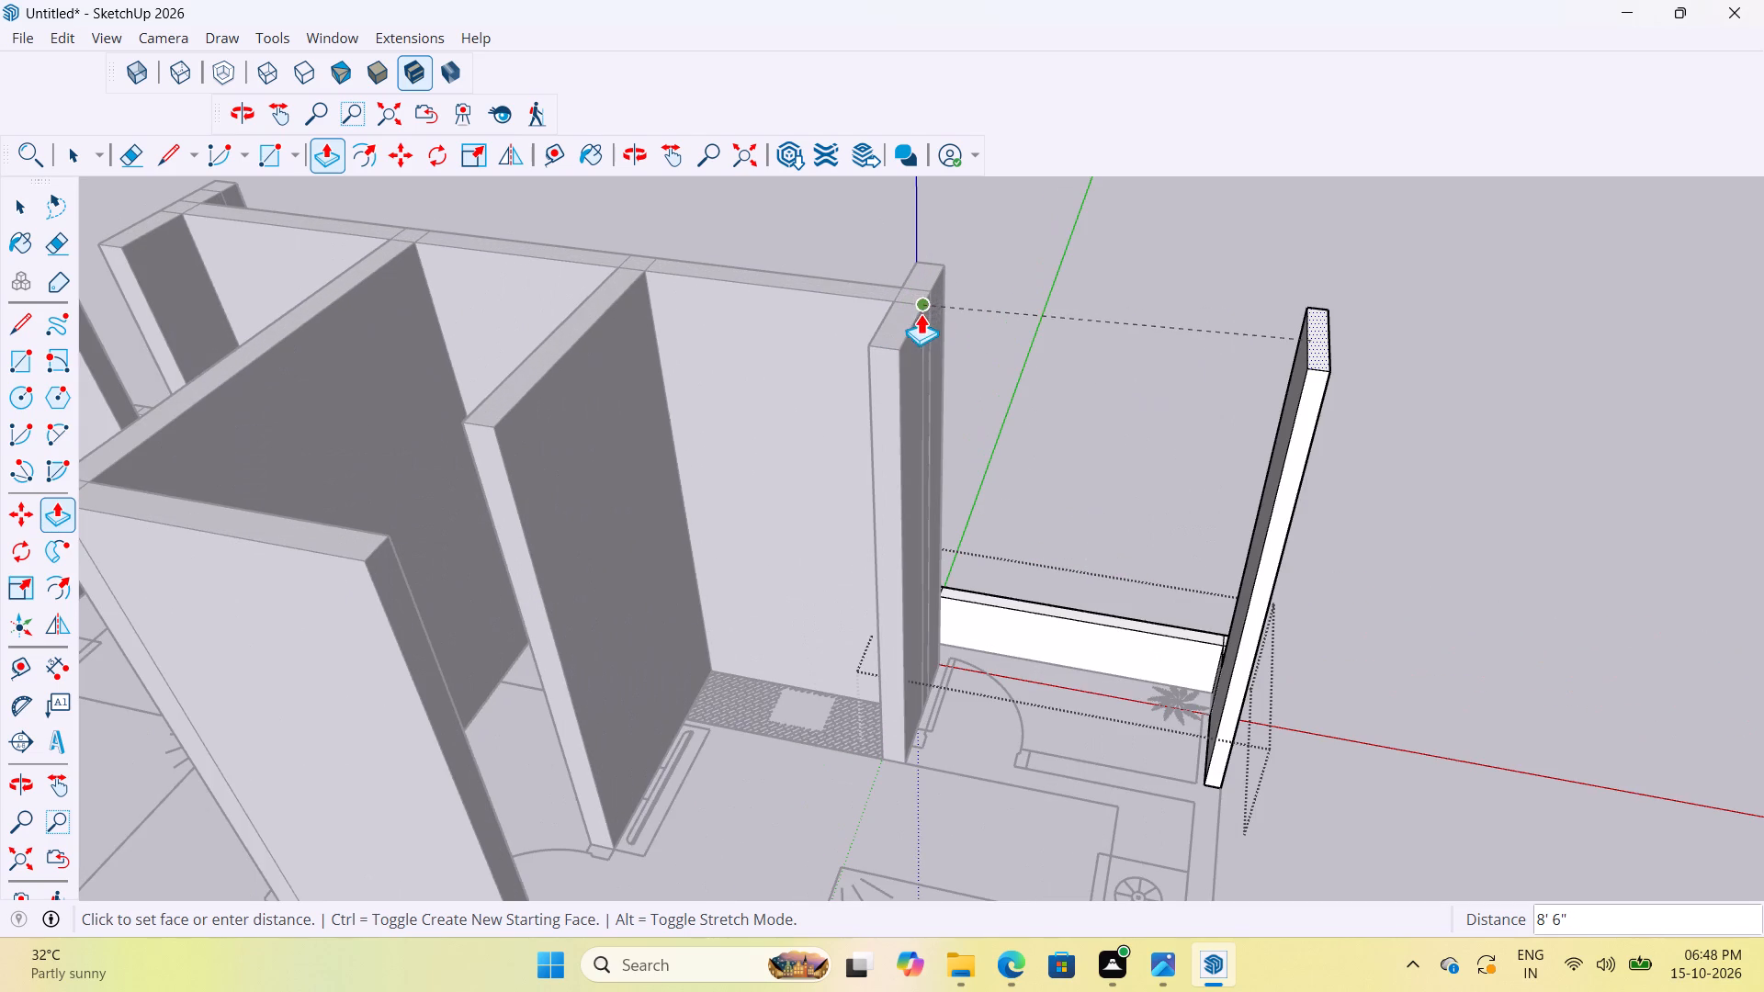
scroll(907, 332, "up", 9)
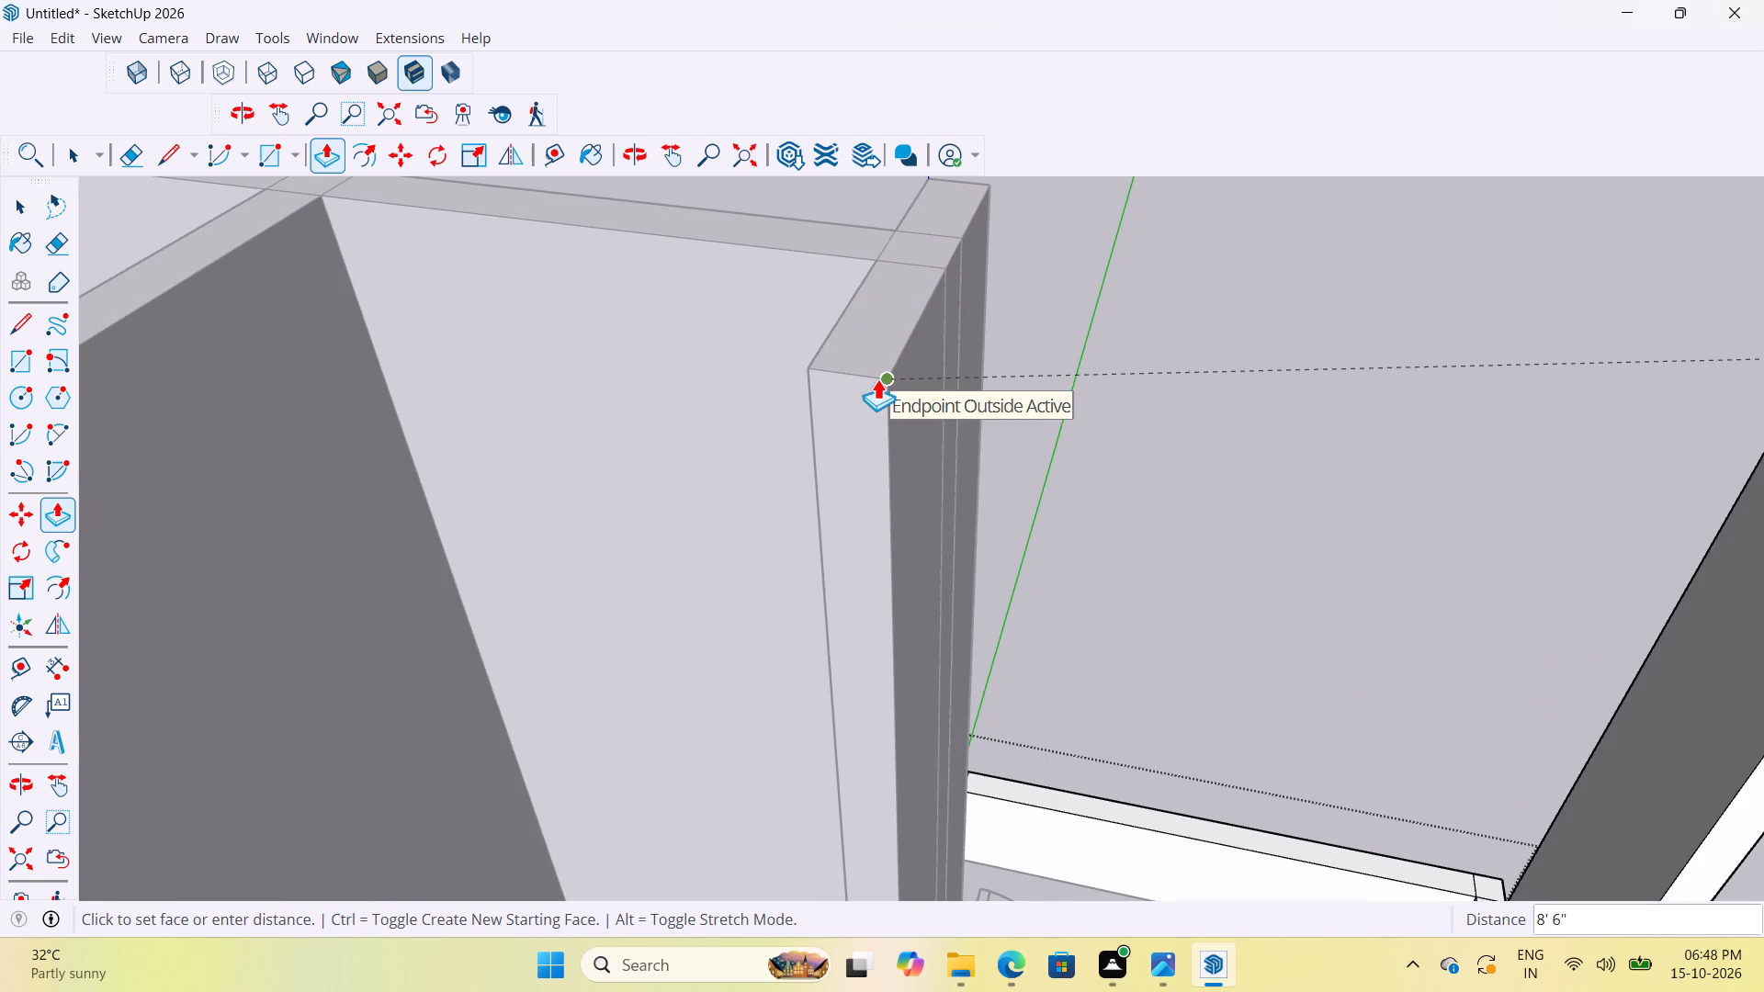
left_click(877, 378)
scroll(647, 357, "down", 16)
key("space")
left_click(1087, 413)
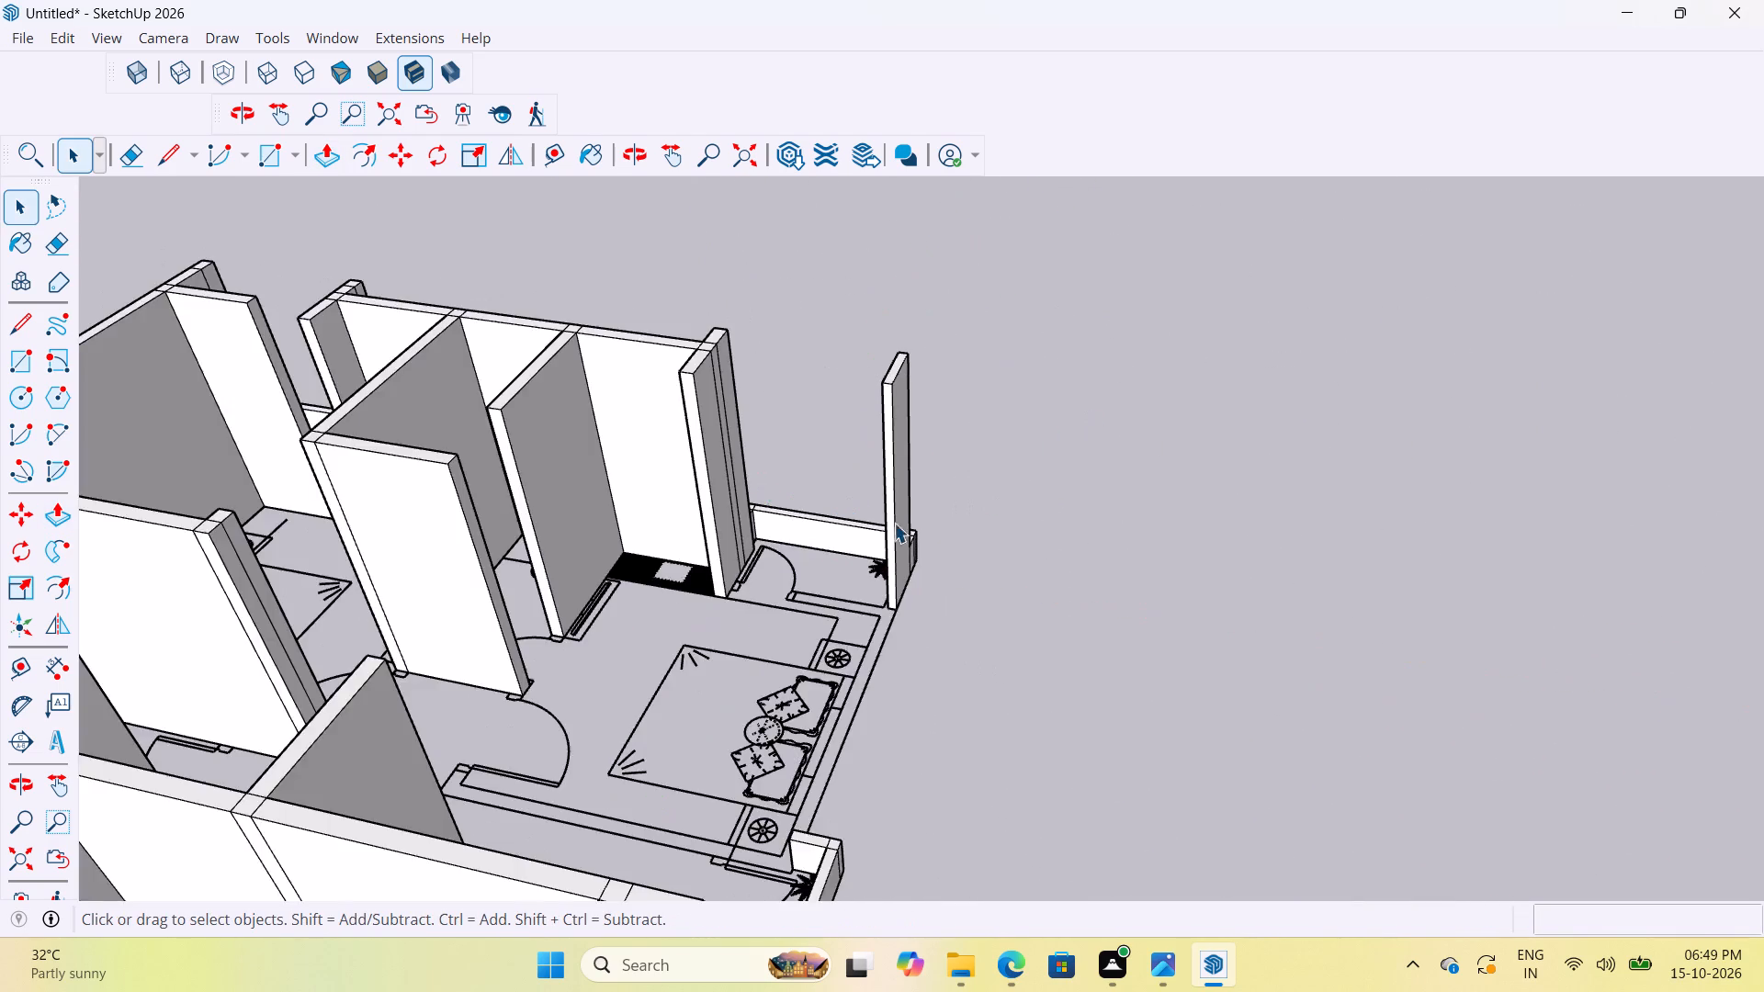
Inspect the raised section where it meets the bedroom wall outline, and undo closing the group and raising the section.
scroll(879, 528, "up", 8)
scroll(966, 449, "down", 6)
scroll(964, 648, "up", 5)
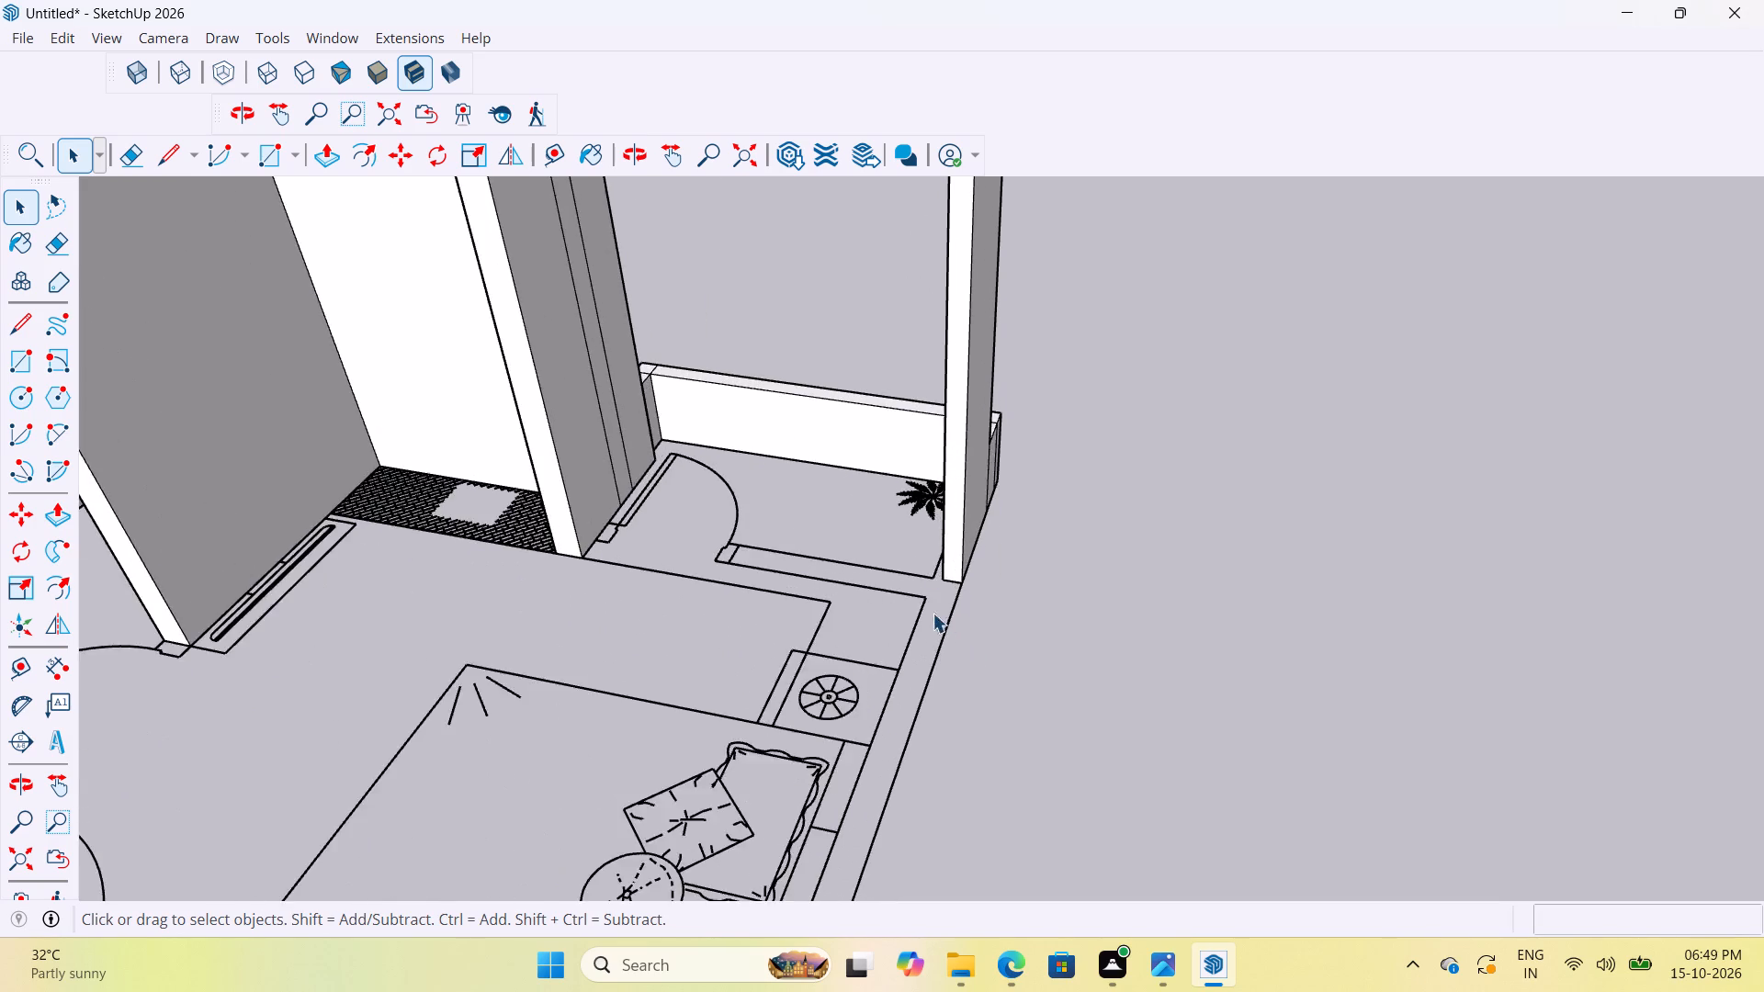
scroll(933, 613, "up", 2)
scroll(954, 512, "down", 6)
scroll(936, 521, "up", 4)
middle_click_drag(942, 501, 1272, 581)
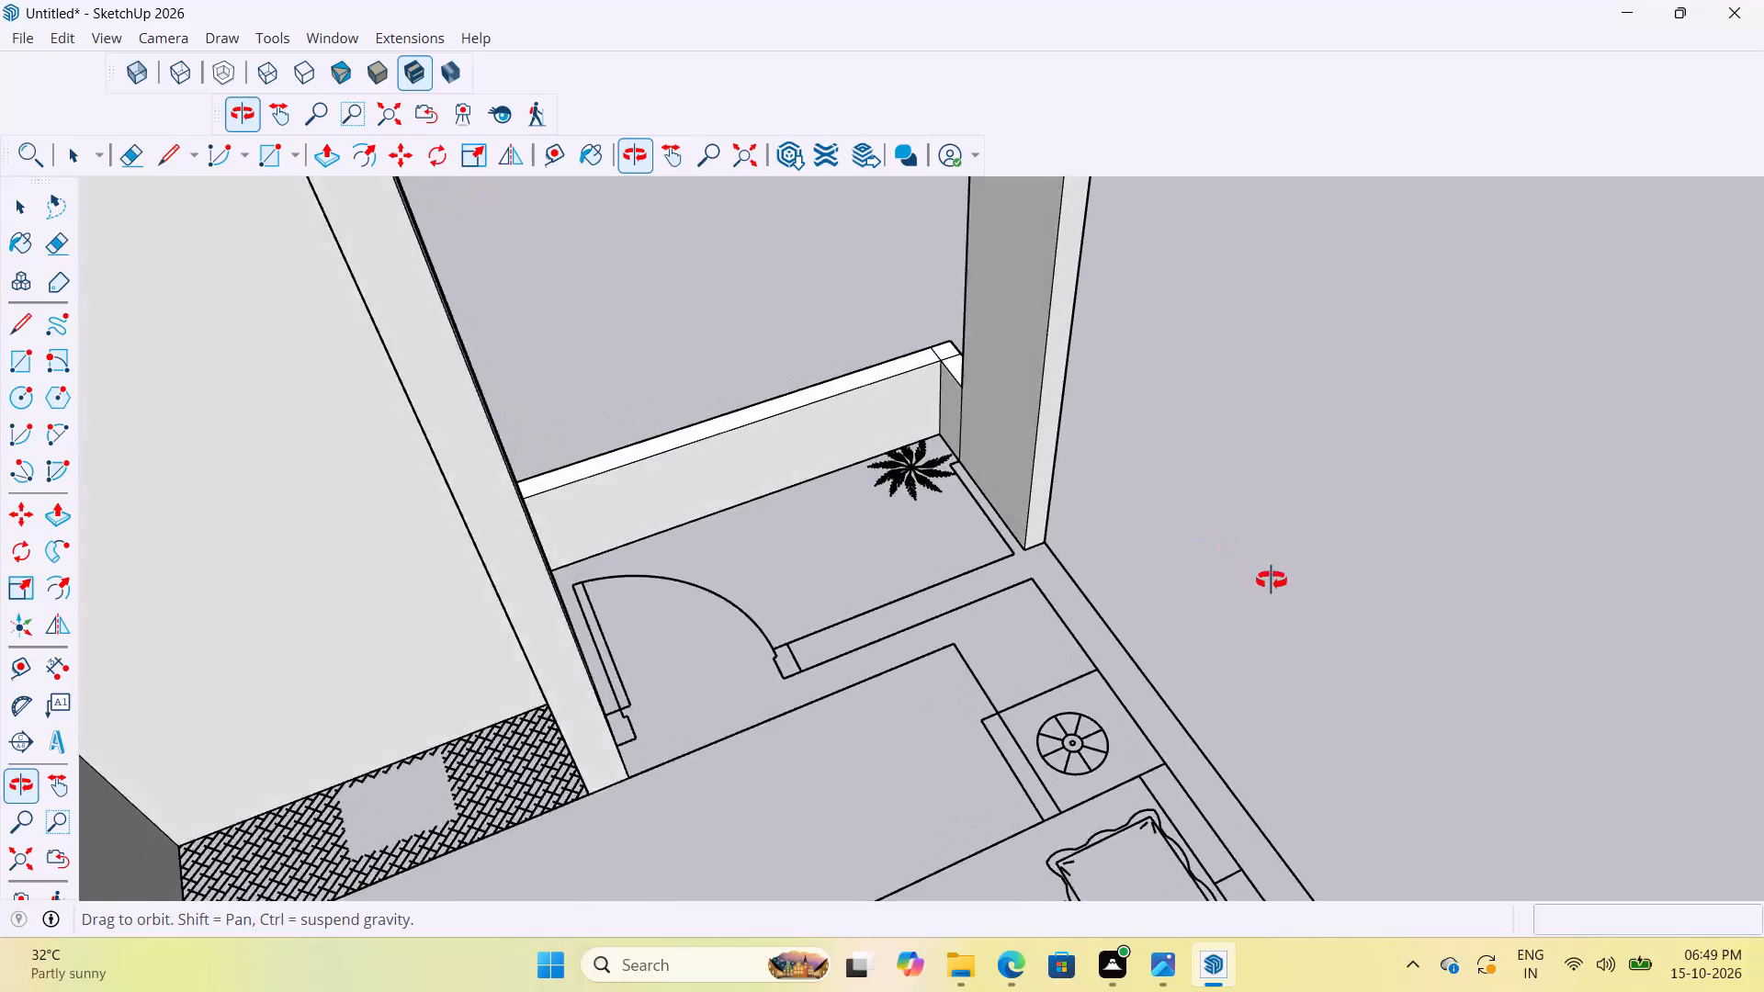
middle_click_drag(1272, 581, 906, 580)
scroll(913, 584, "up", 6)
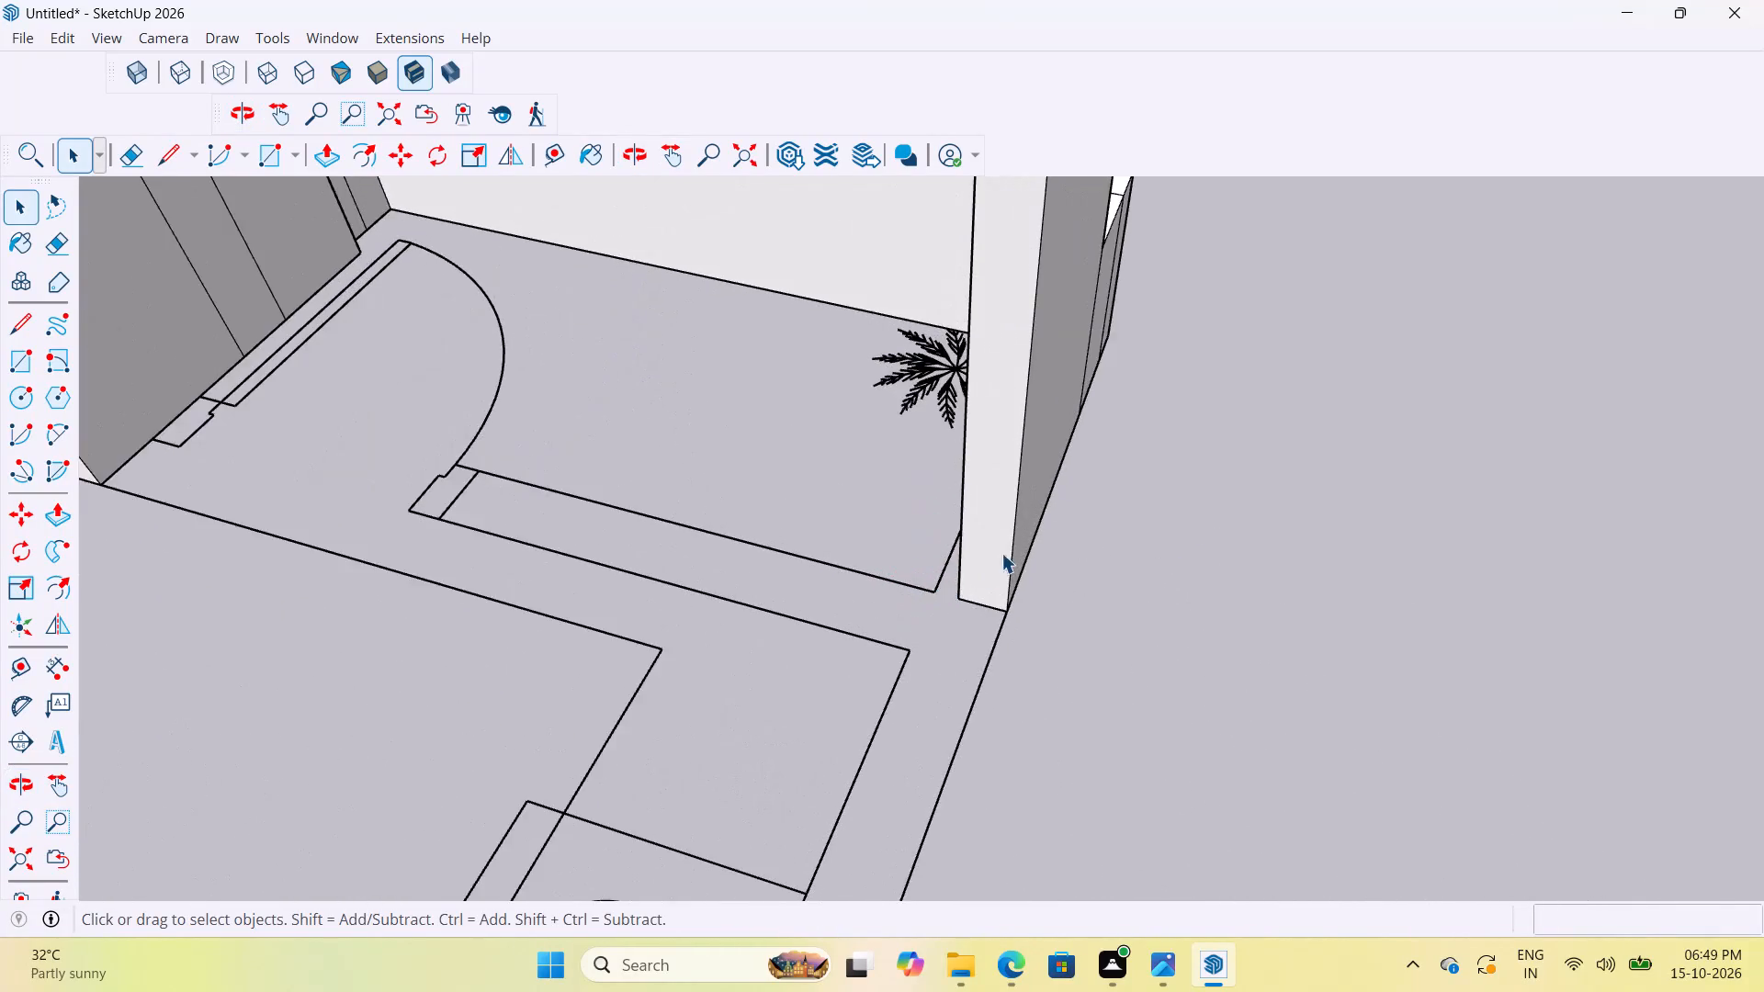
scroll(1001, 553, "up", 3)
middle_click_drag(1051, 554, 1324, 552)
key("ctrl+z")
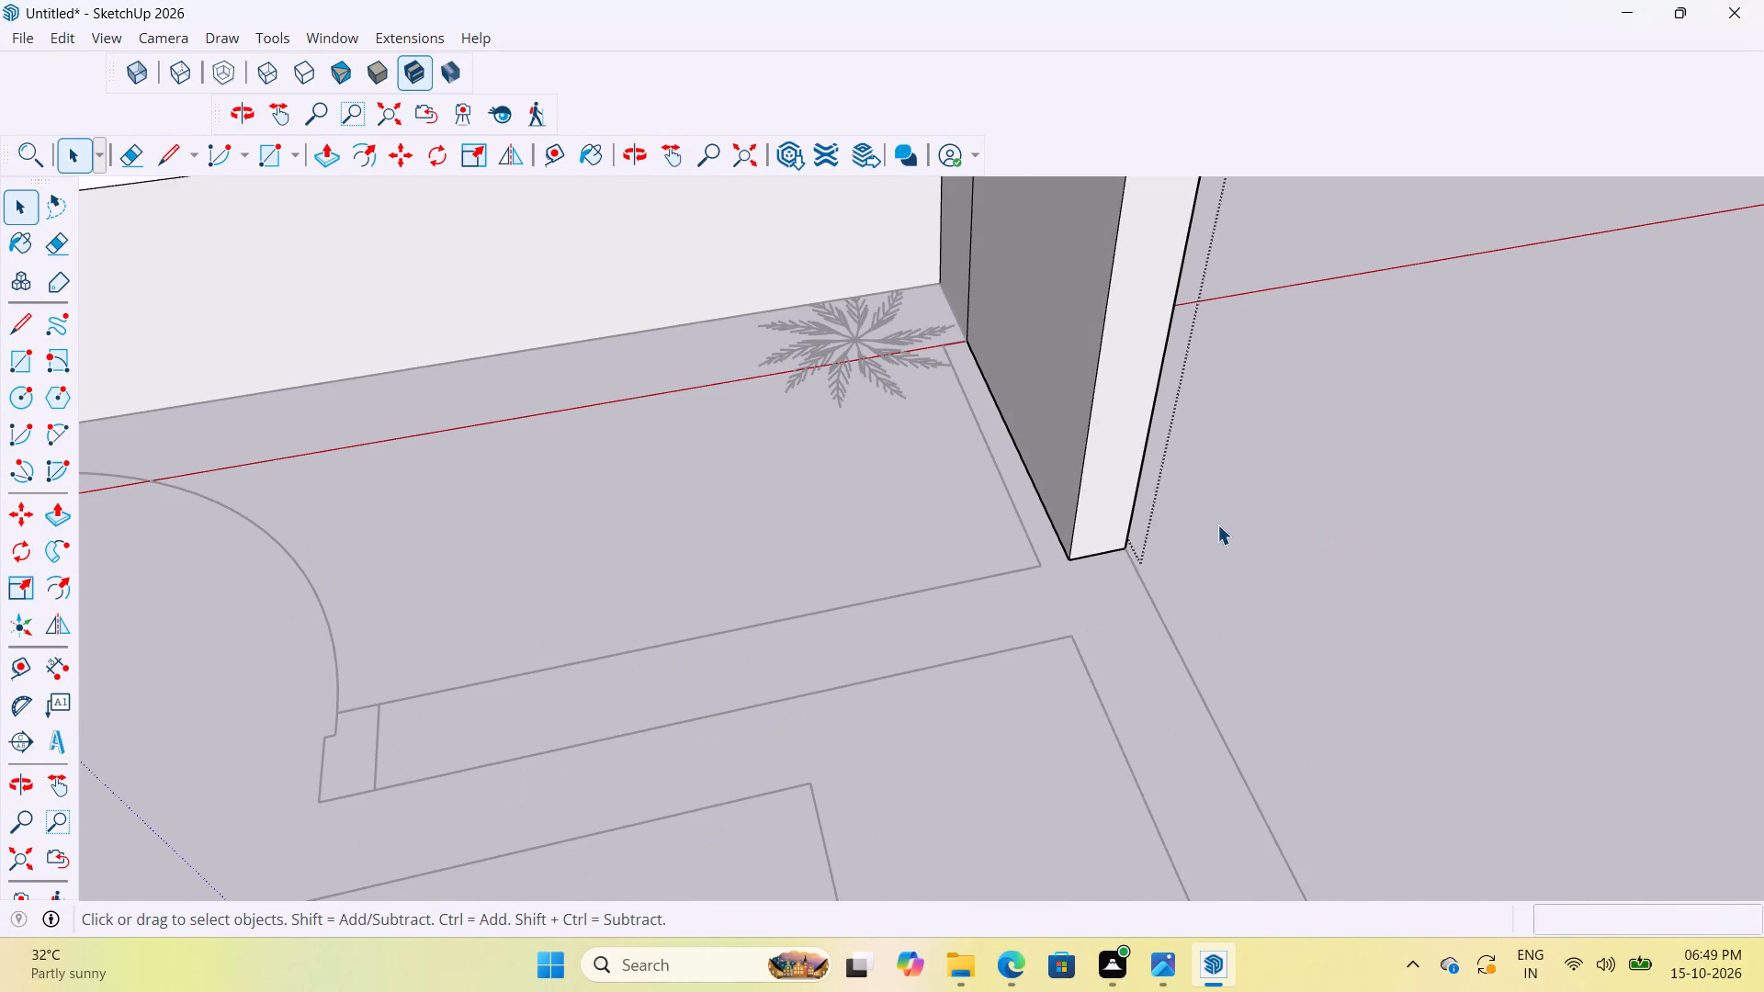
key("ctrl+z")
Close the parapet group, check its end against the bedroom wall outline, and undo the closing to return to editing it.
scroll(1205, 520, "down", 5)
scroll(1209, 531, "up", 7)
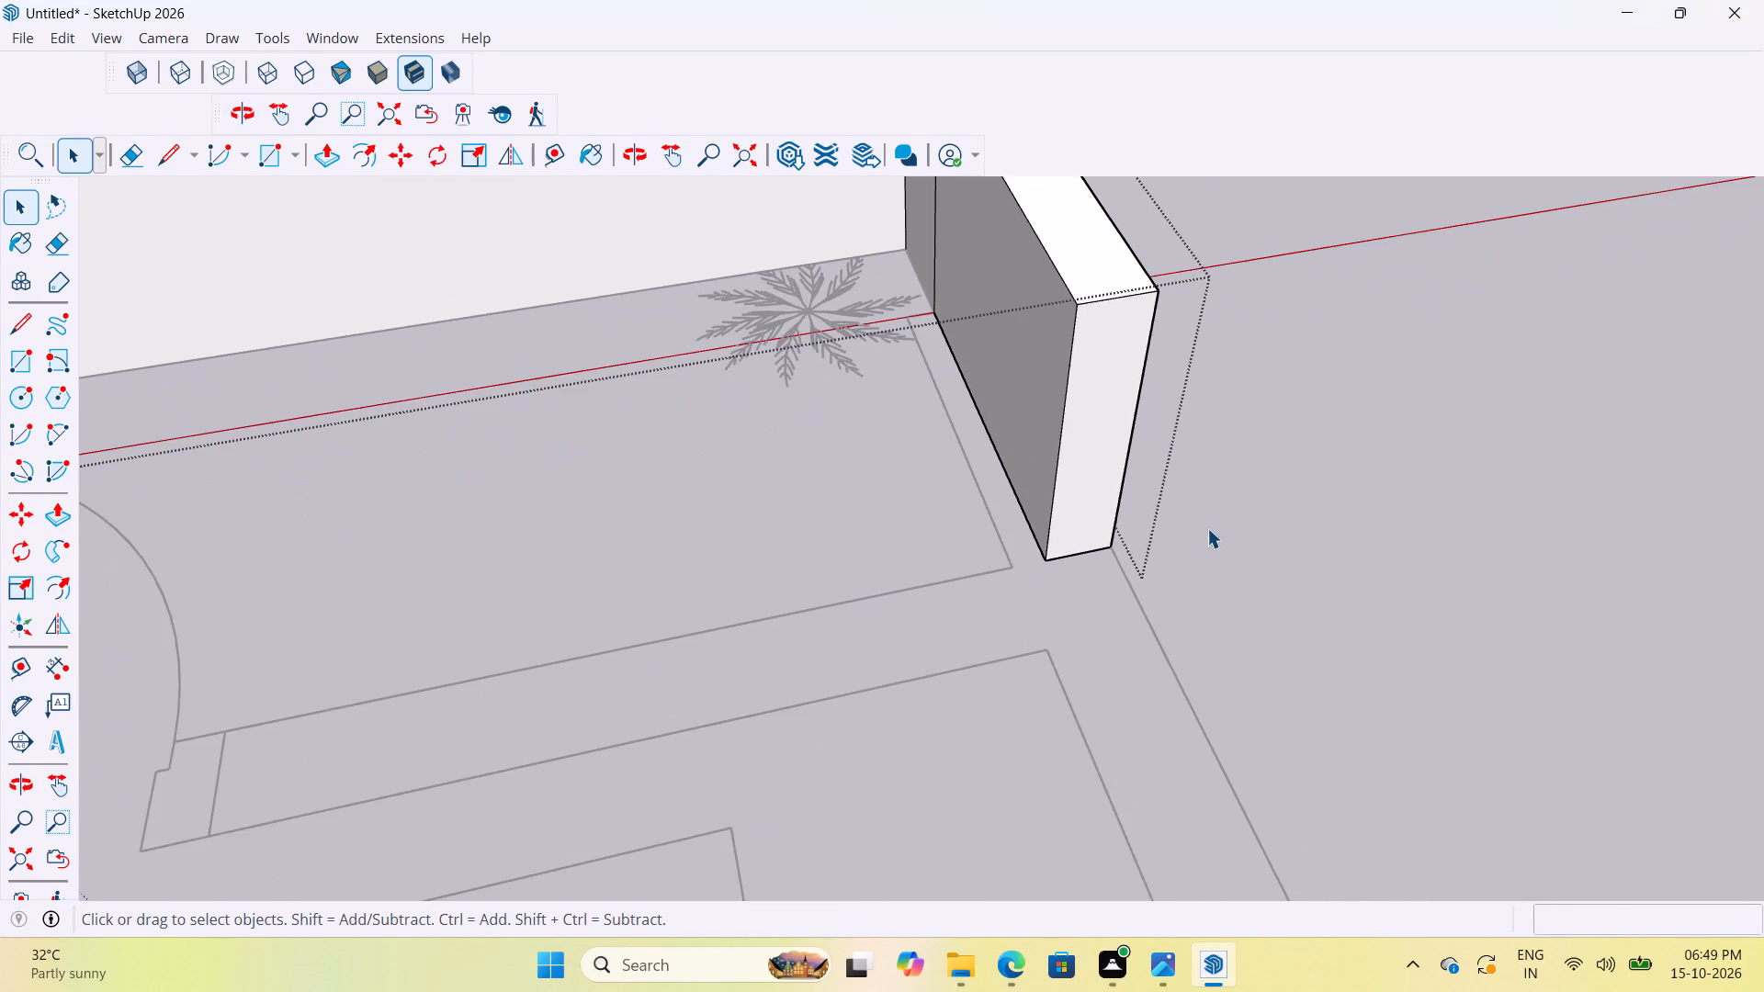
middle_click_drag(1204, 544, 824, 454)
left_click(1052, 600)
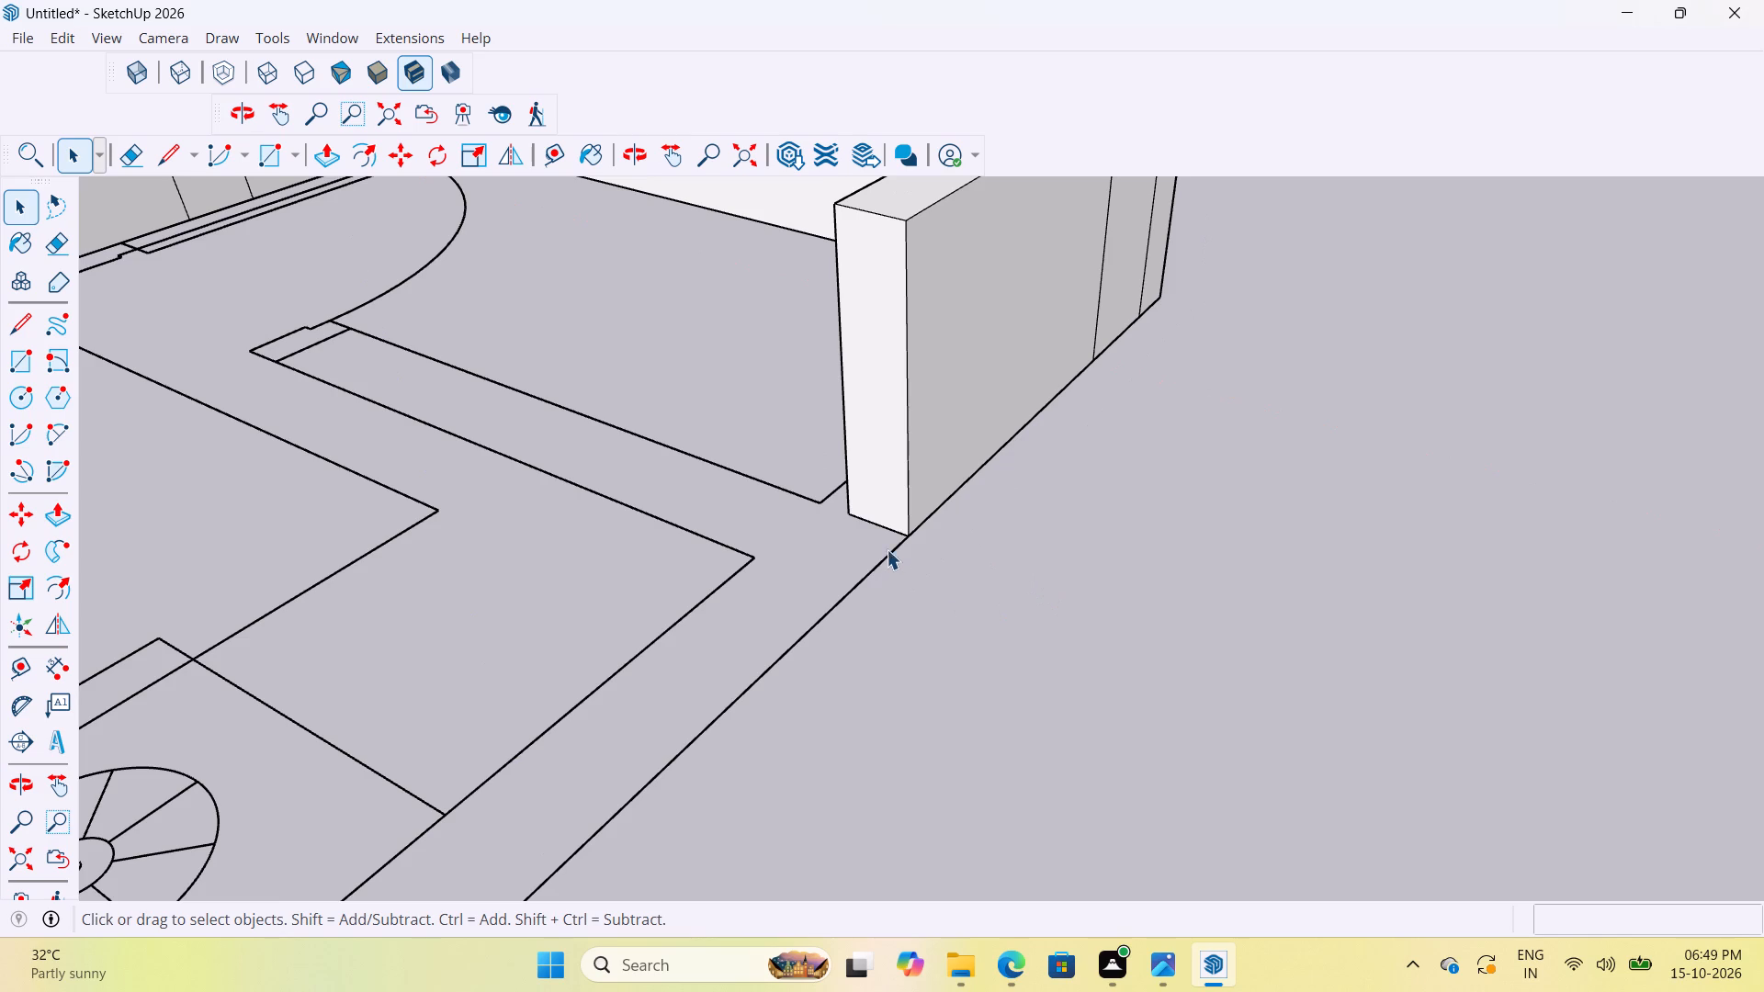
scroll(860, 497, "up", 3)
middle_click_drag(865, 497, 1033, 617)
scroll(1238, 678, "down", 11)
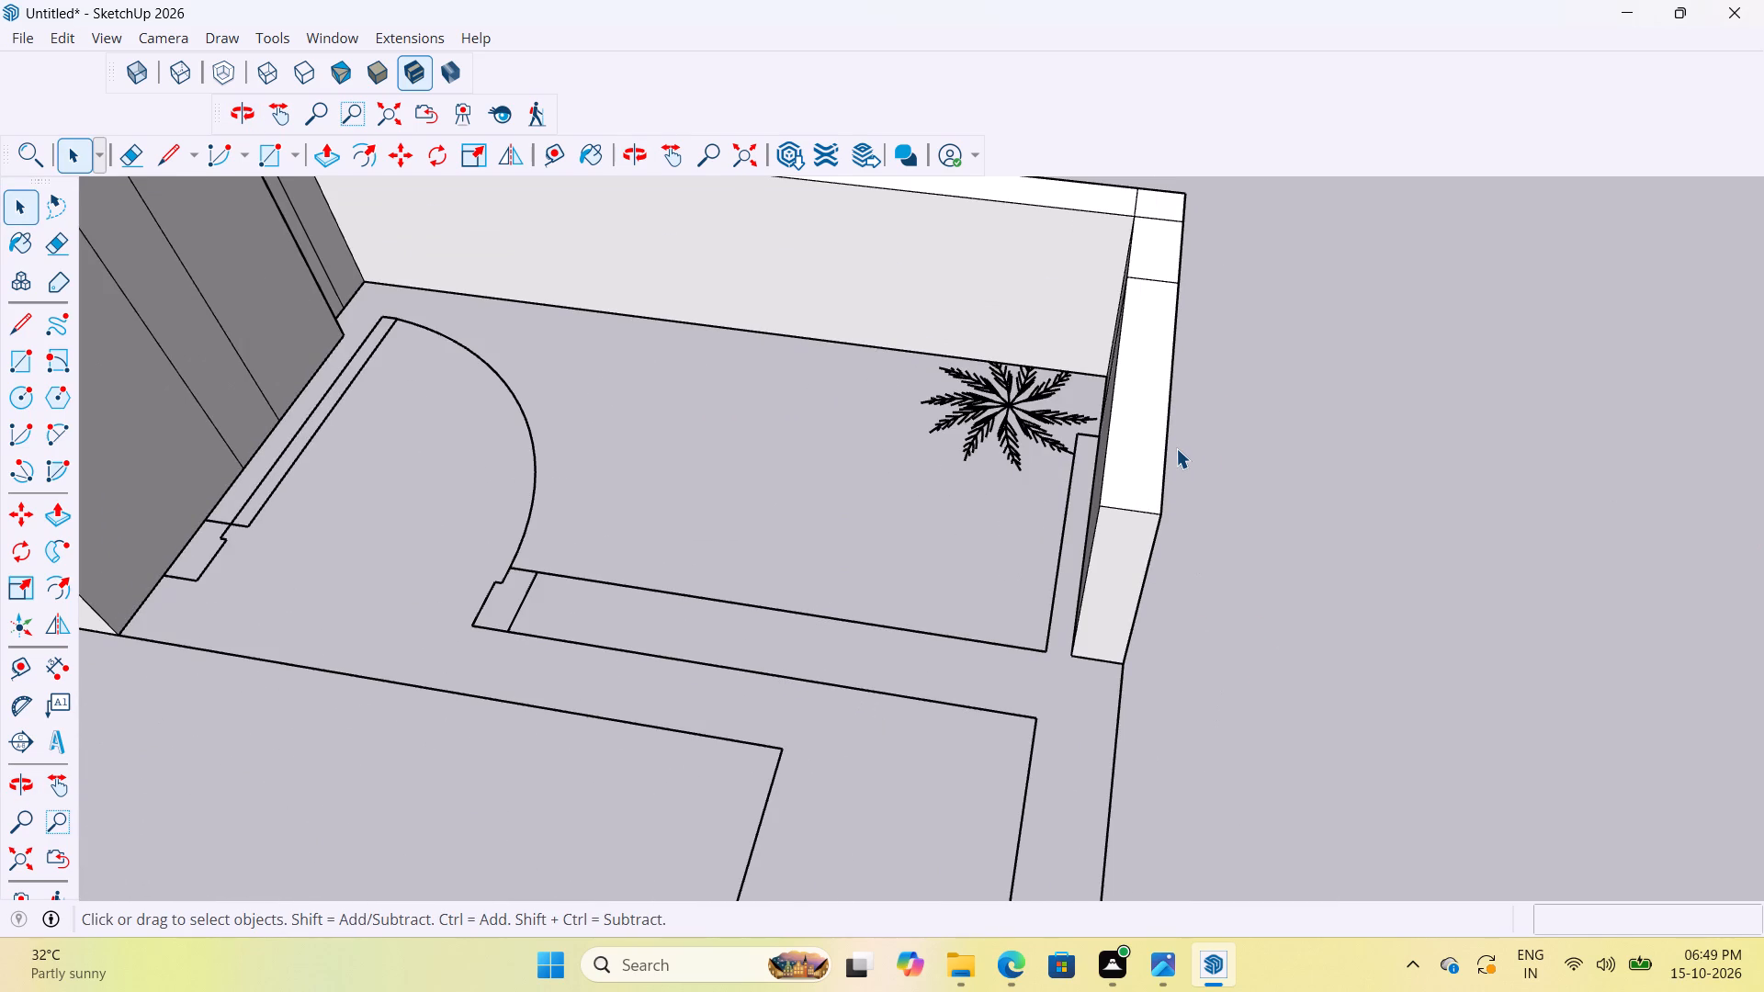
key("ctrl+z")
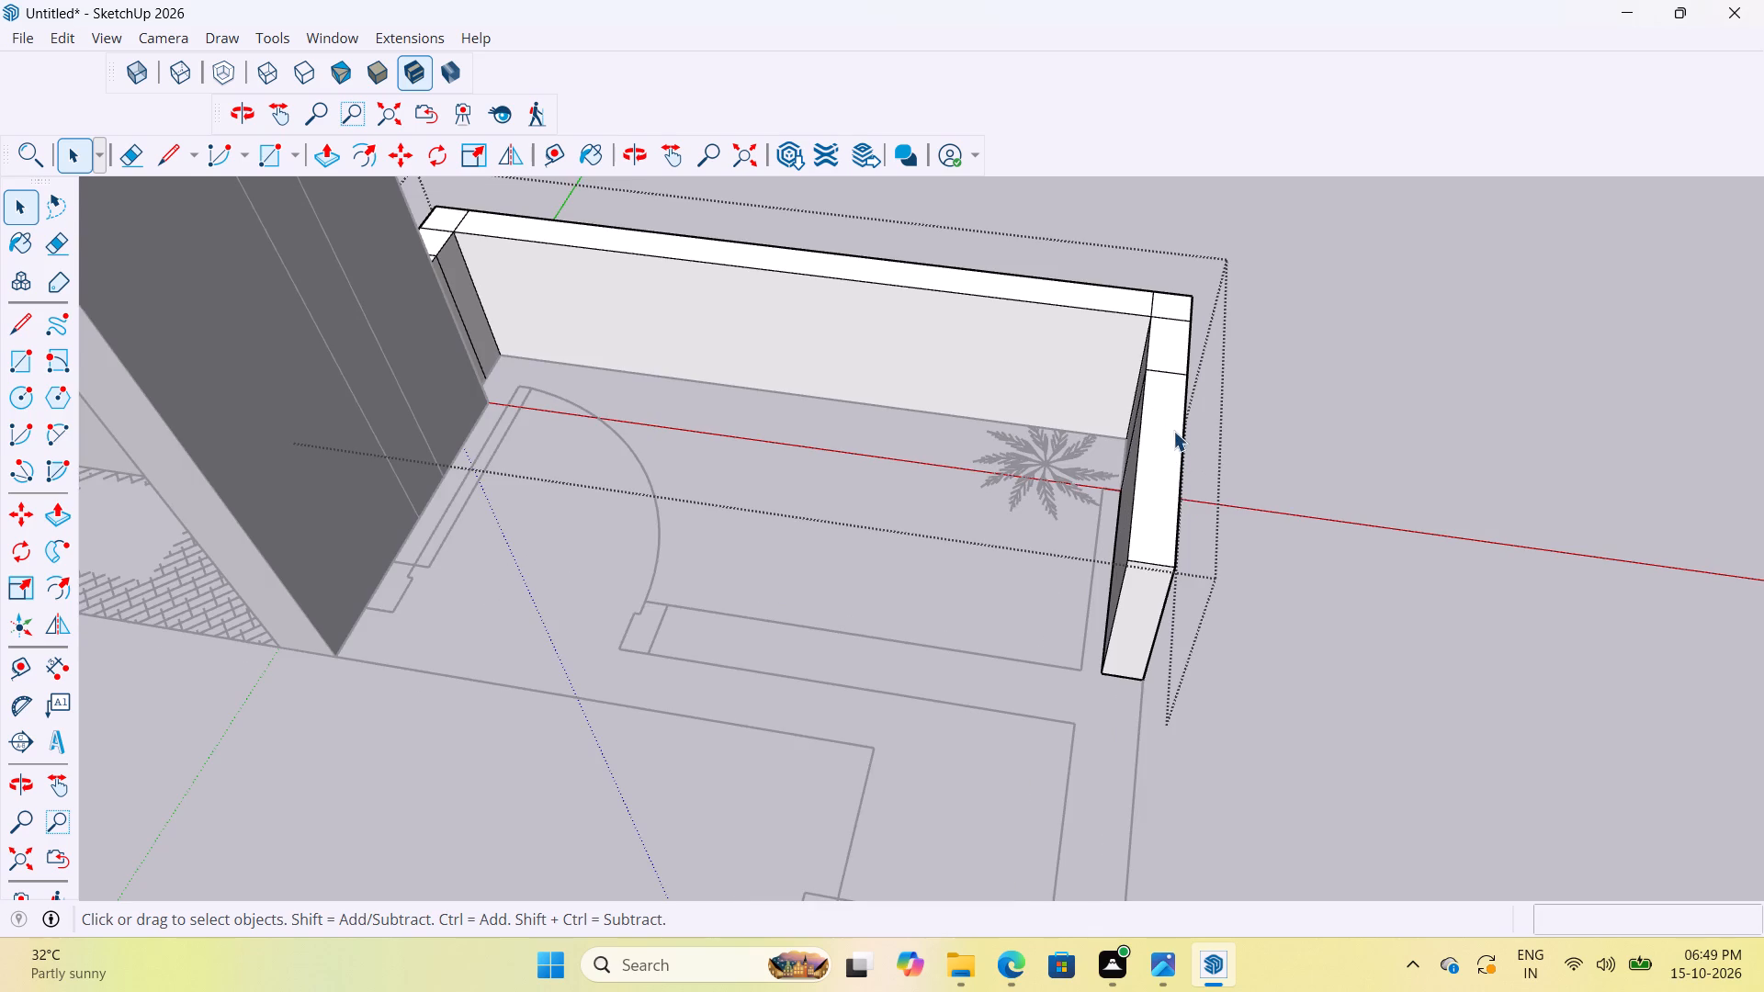
Undo the last 2' extension on the parapet's short side and close the parapet group.
key("ctrl+z")
left_click(1300, 617)
Open the floor plan for editing and delete the three stray lines around the bedside table nearest the balcony.
scroll(1168, 442, "up", 8)
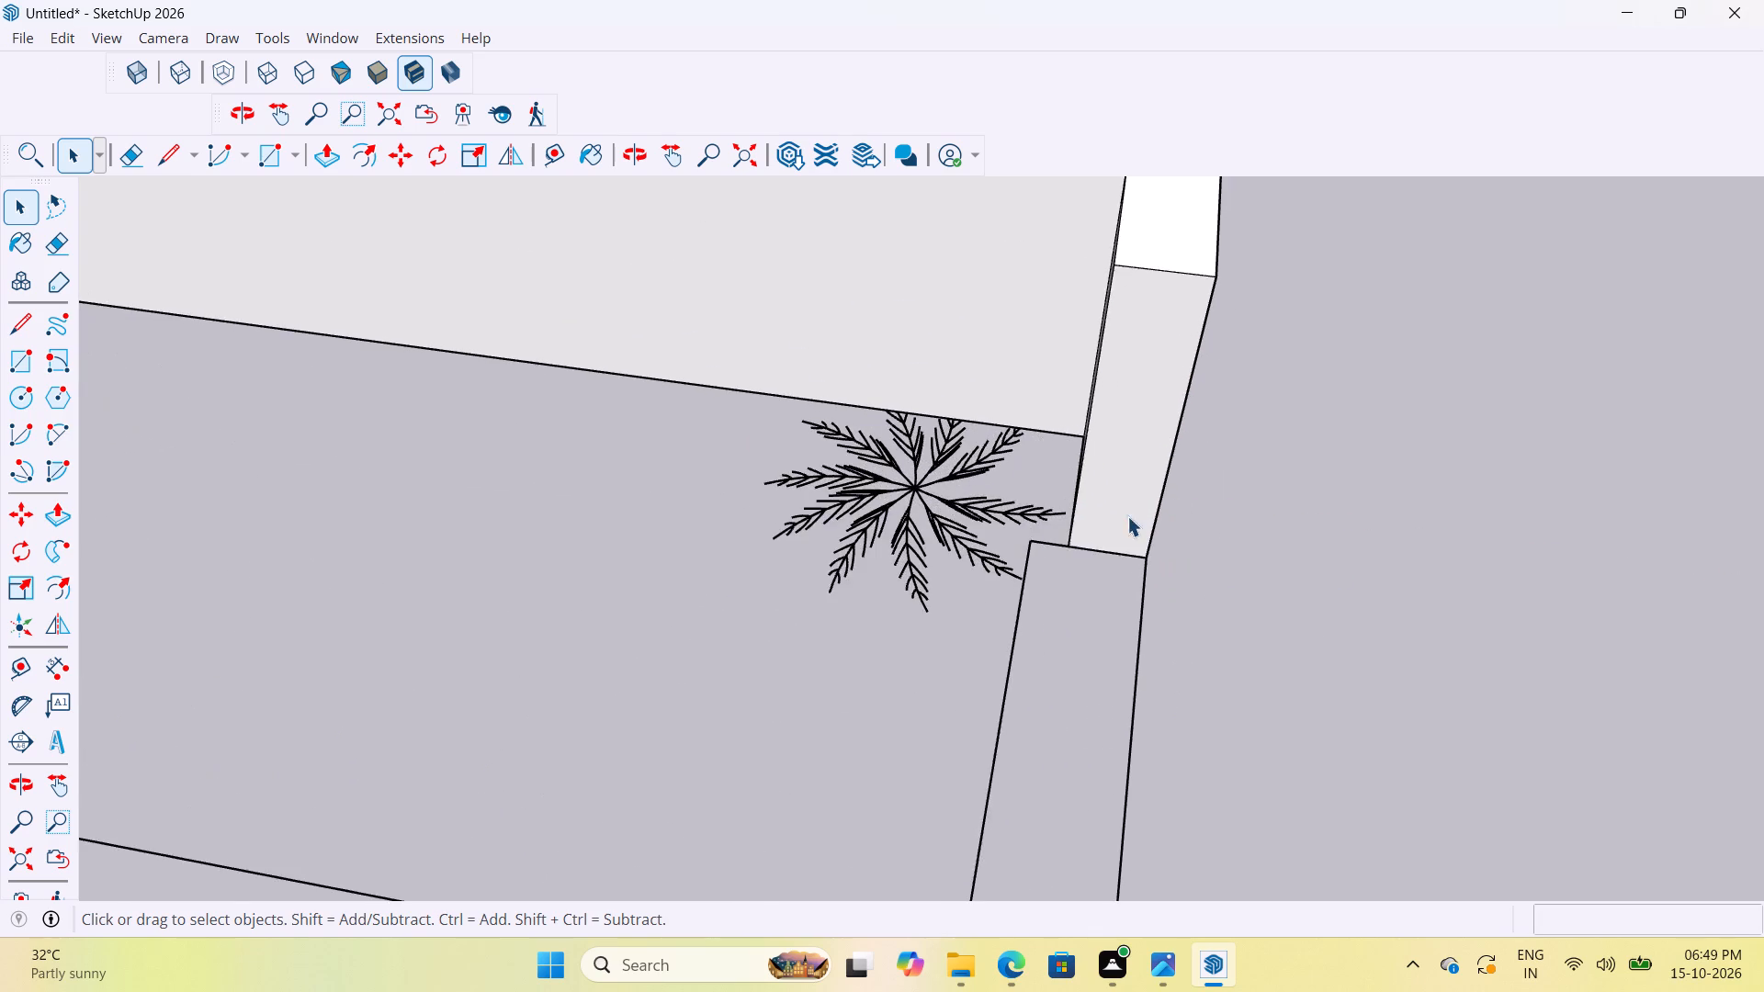
scroll(1012, 555, "down", 11)
scroll(1056, 631, "up", 4)
middle_click_drag(1122, 632, 1036, 595)
scroll(993, 593, "down", 1)
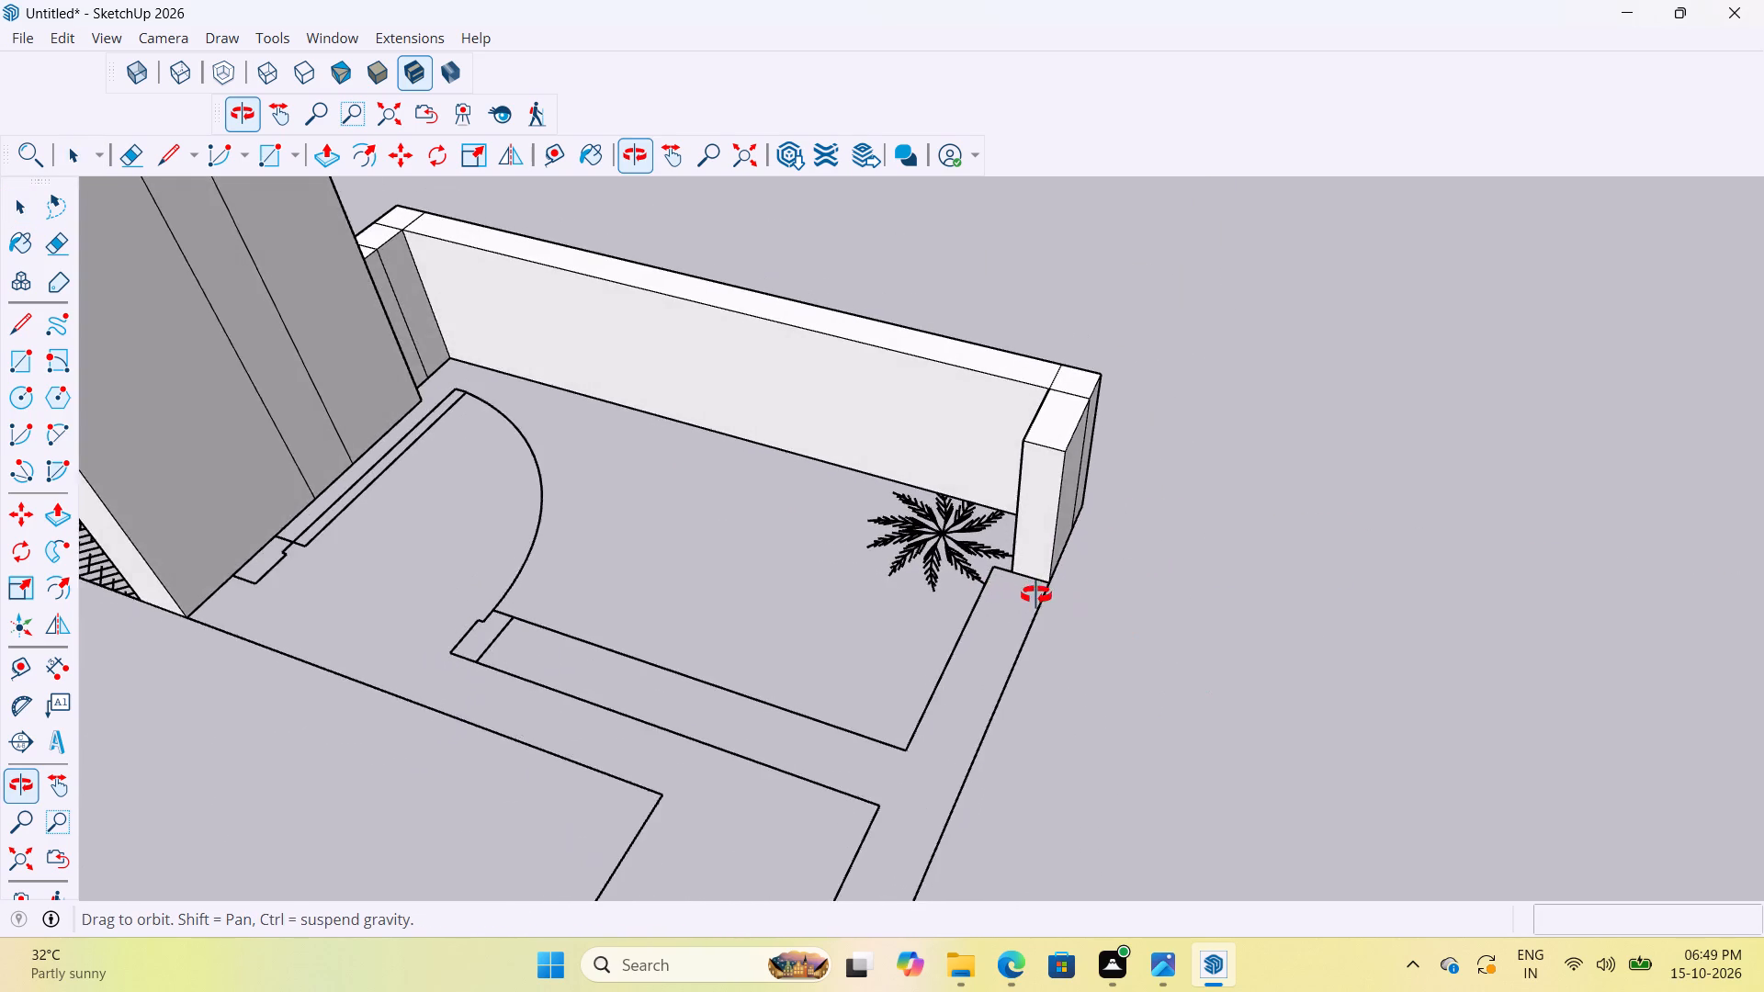
middle_click_drag(1036, 595, 1037, 595)
scroll(1043, 580, "down", 10)
middle_click_drag(996, 720, 1115, 760)
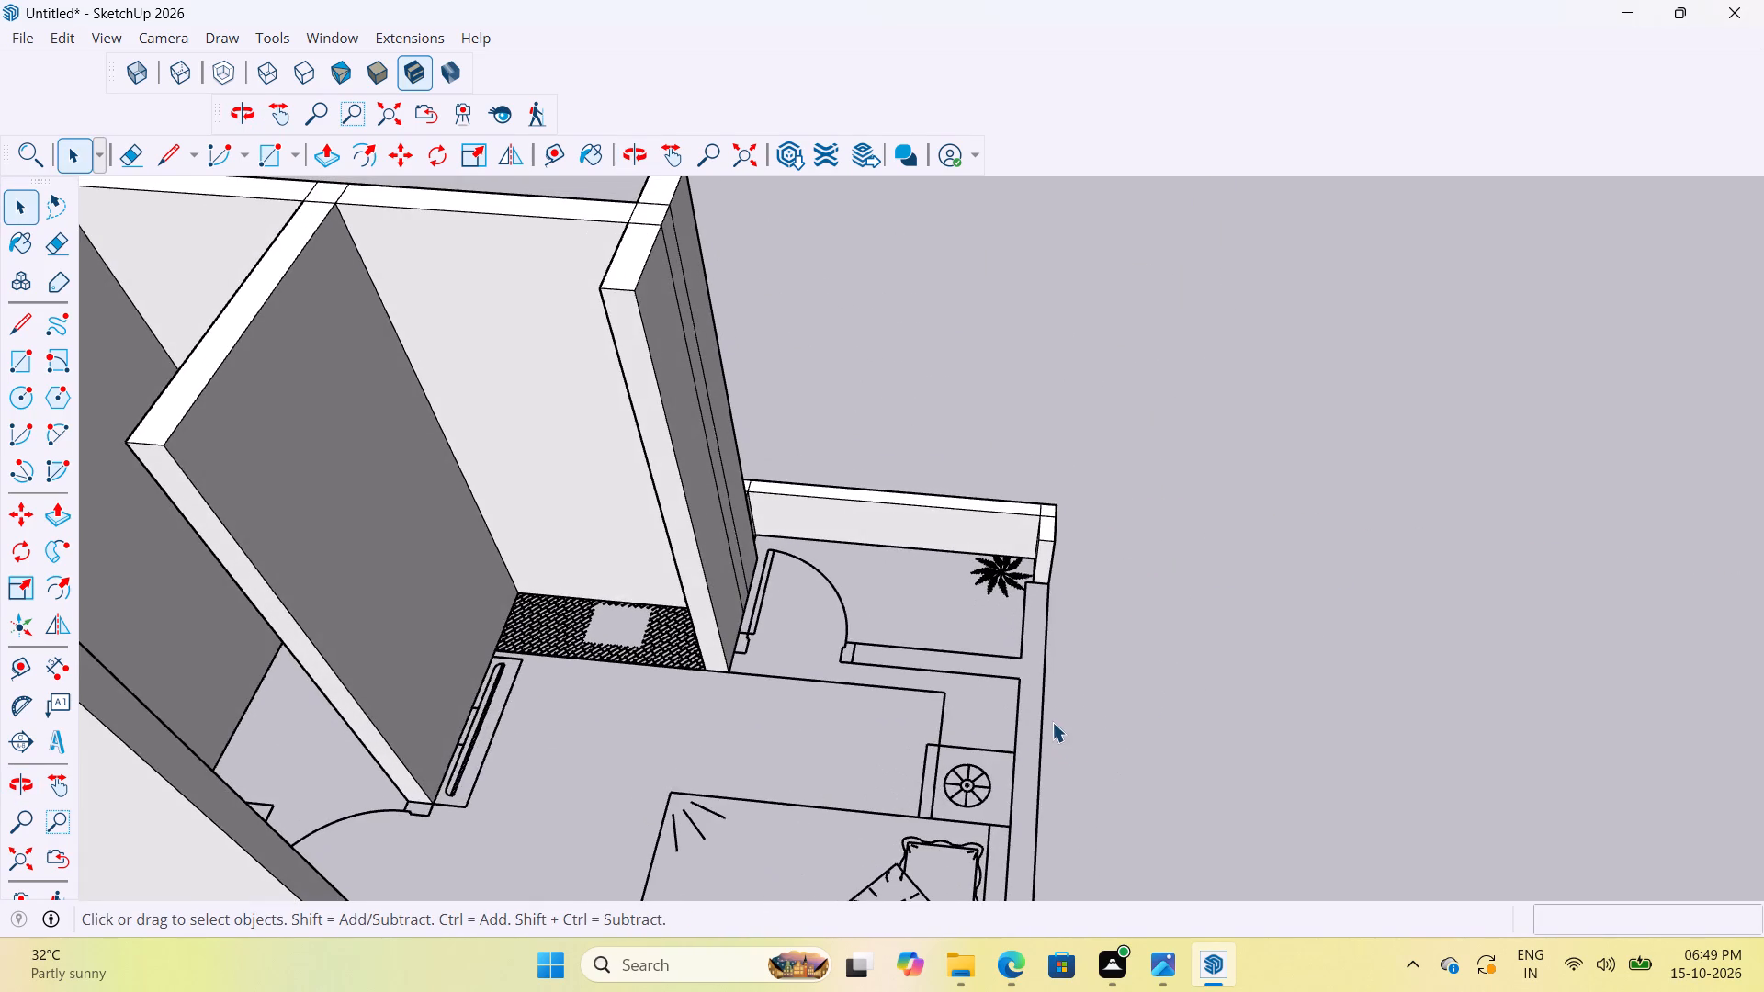
scroll(1048, 716, "up", 4)
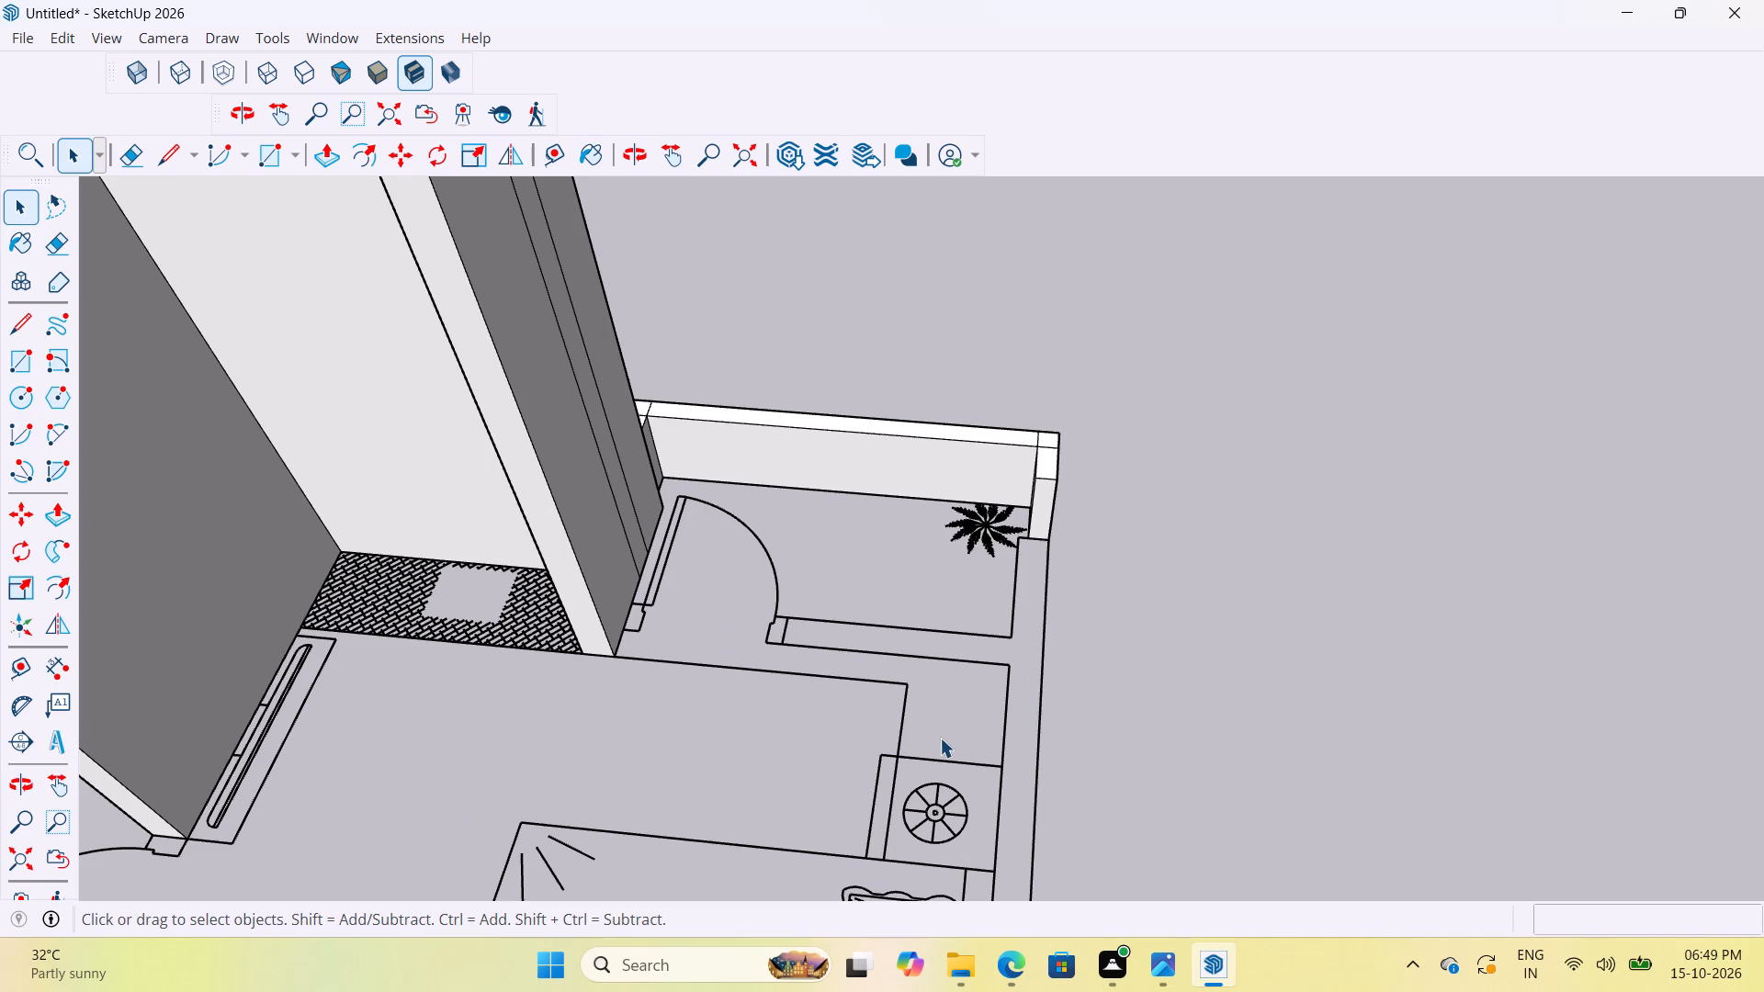
scroll(898, 815, "up", 7)
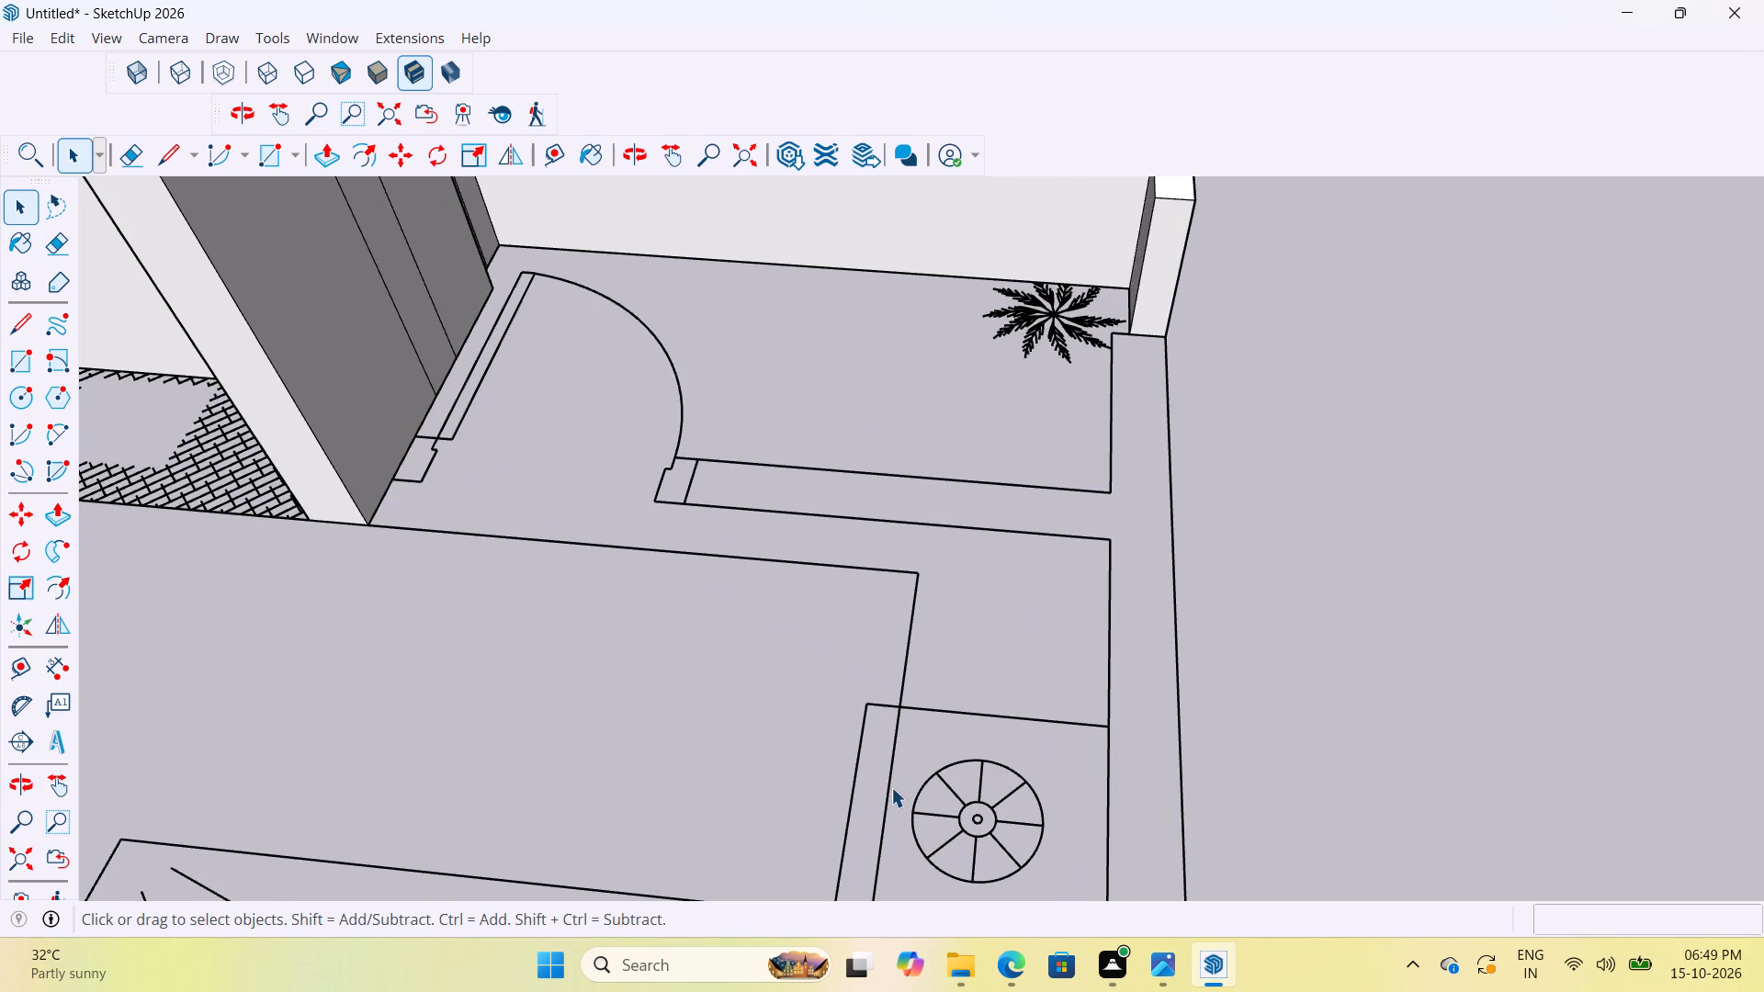
left_click(890, 778)
double_click(890, 778)
left_click(890, 772)
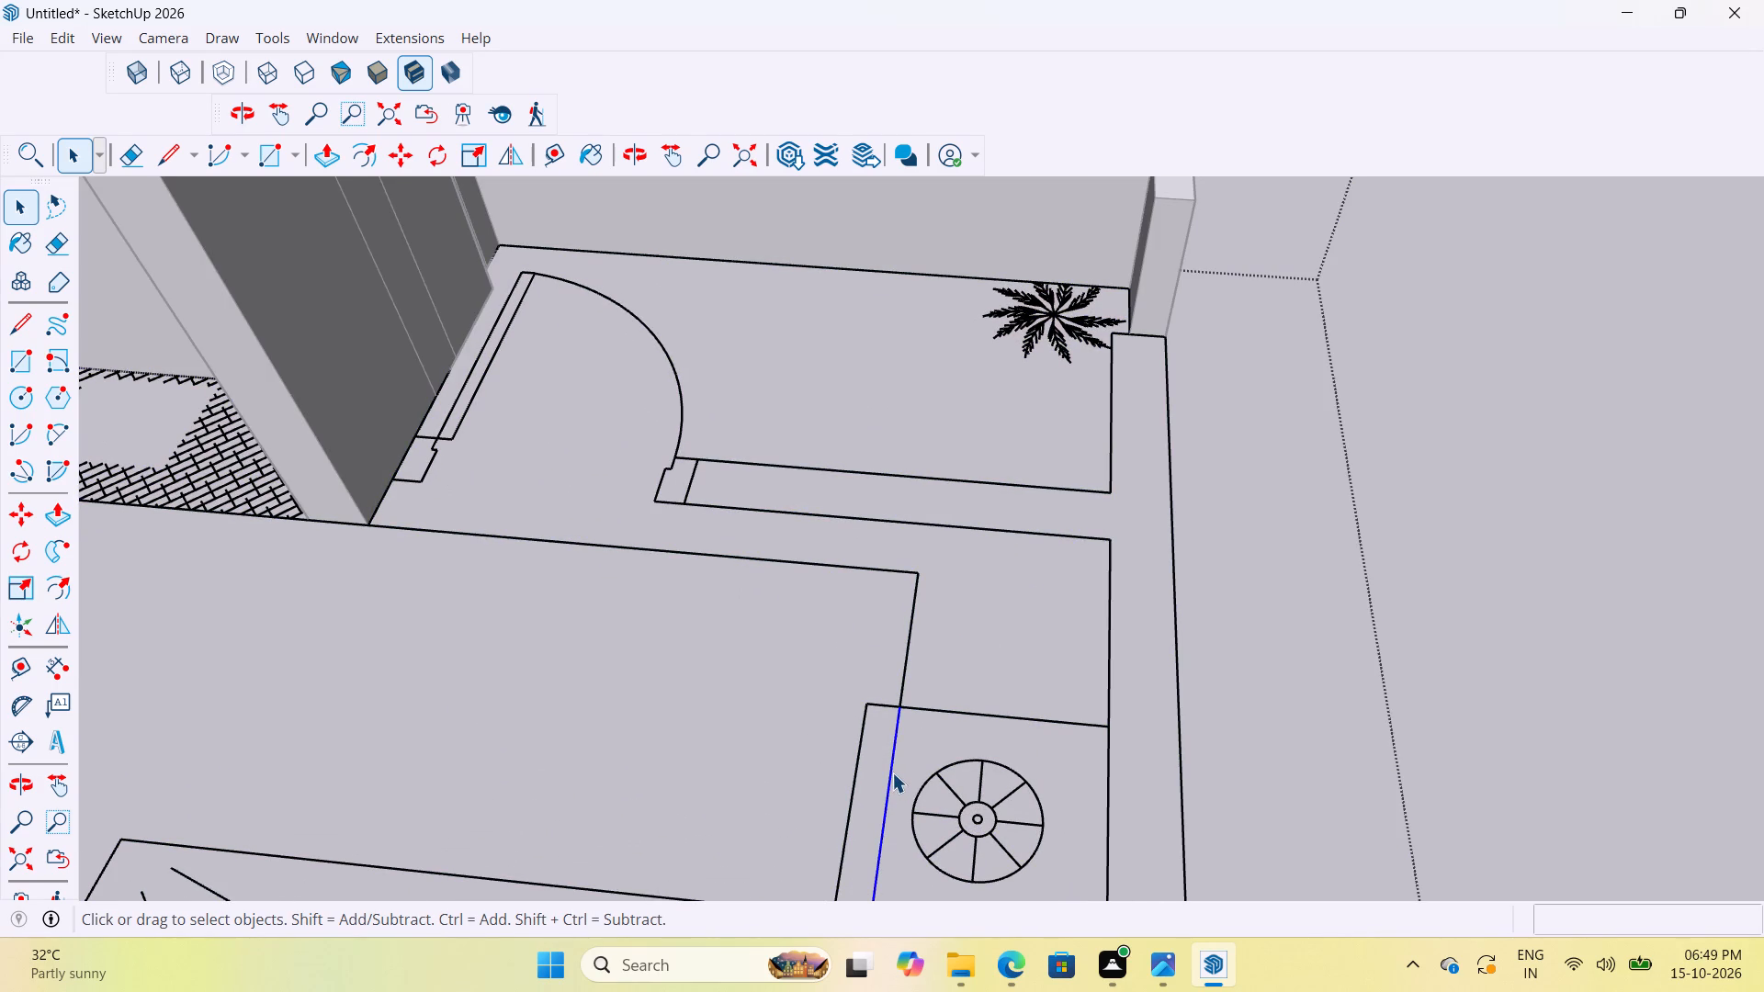
key("Delete")
scroll(982, 548, "down", 4)
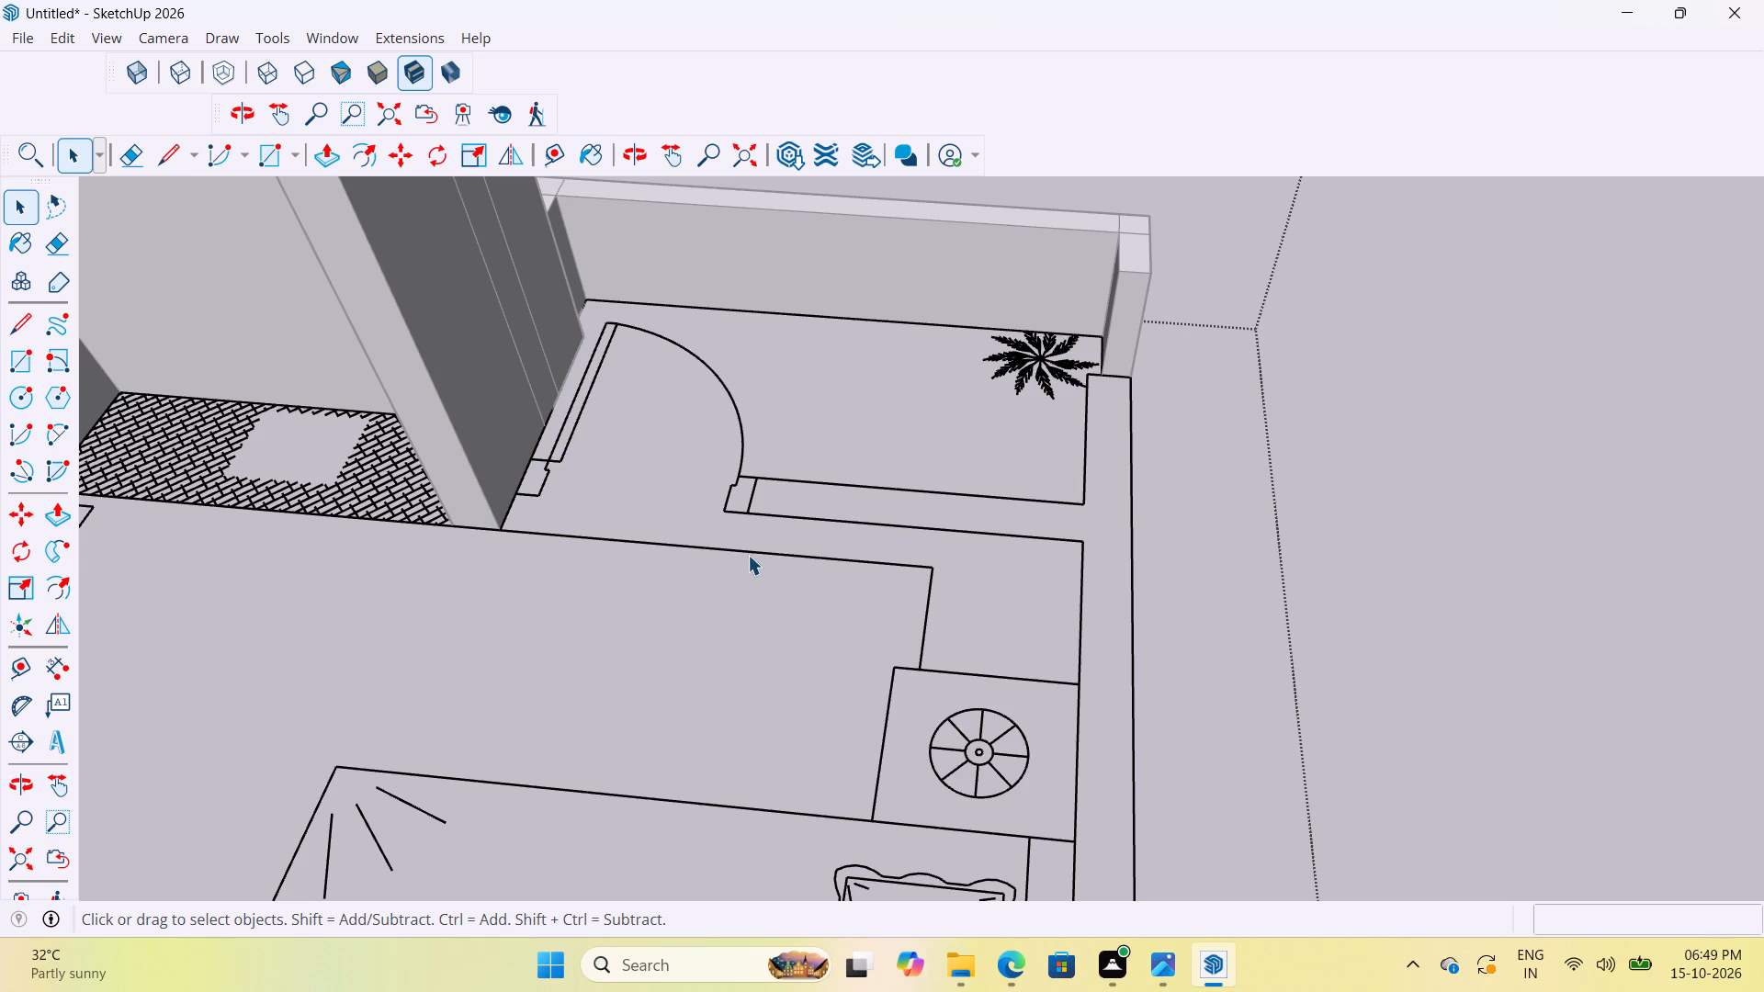
left_click(860, 563)
left_click(870, 563)
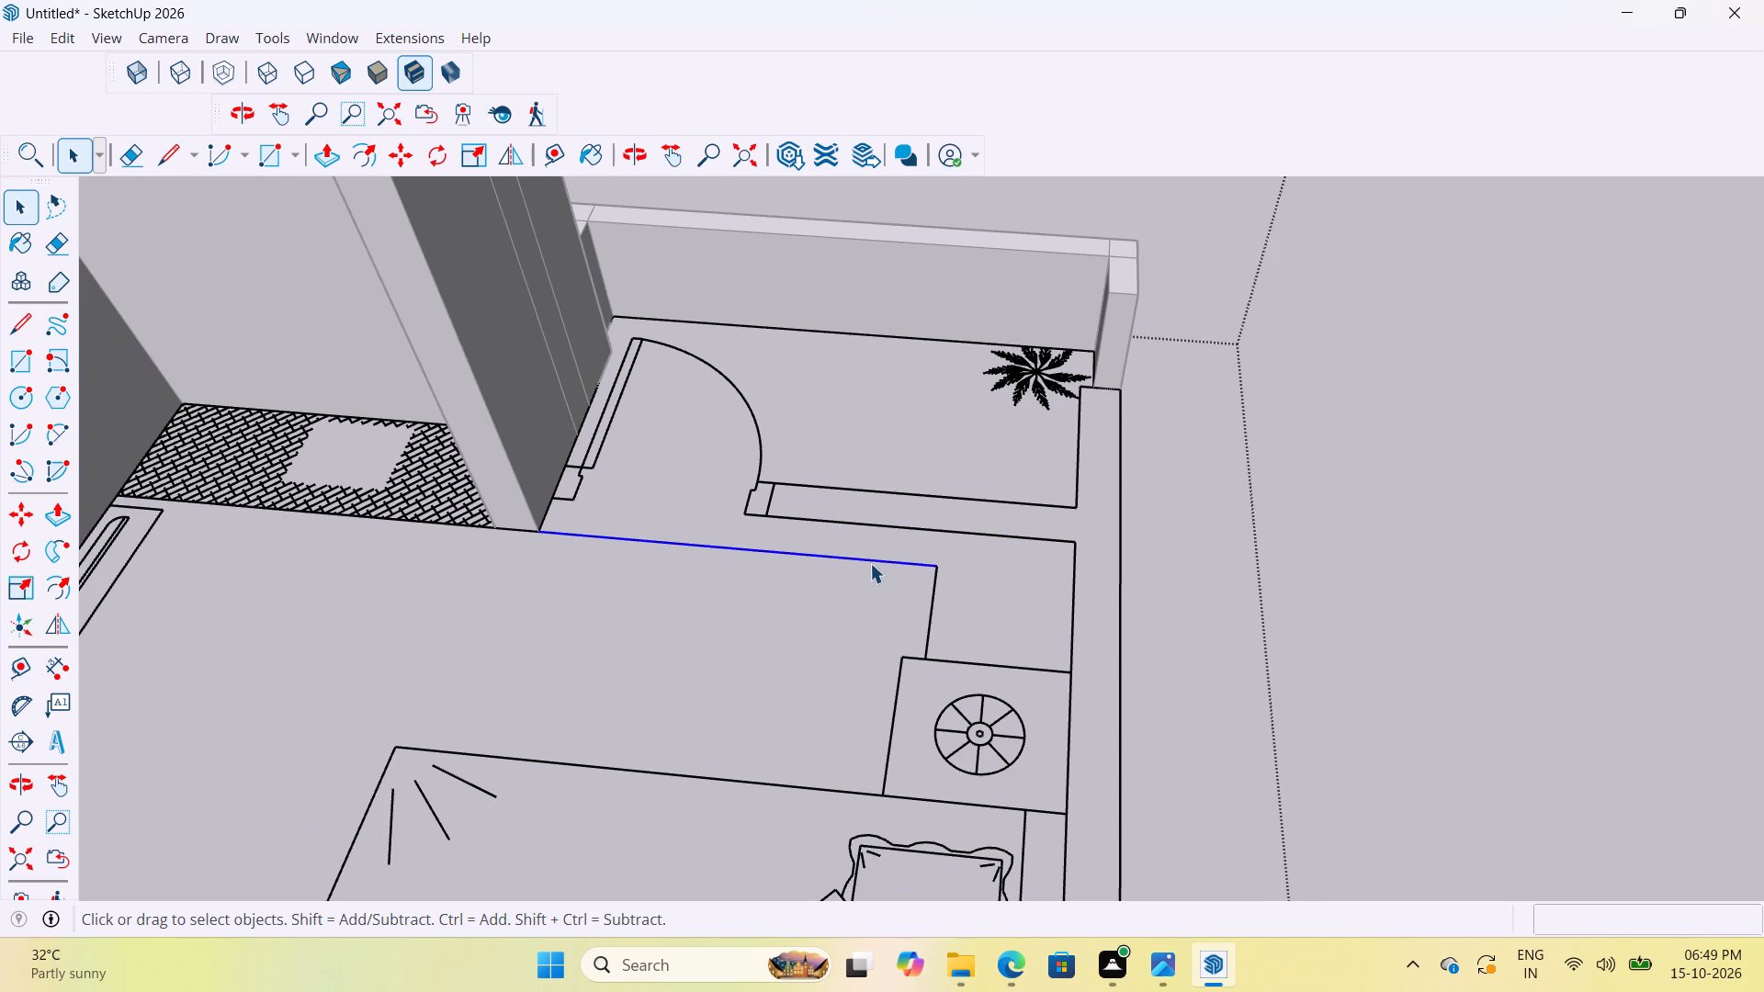
key("Delete")
left_click(932, 609)
key("Delete")
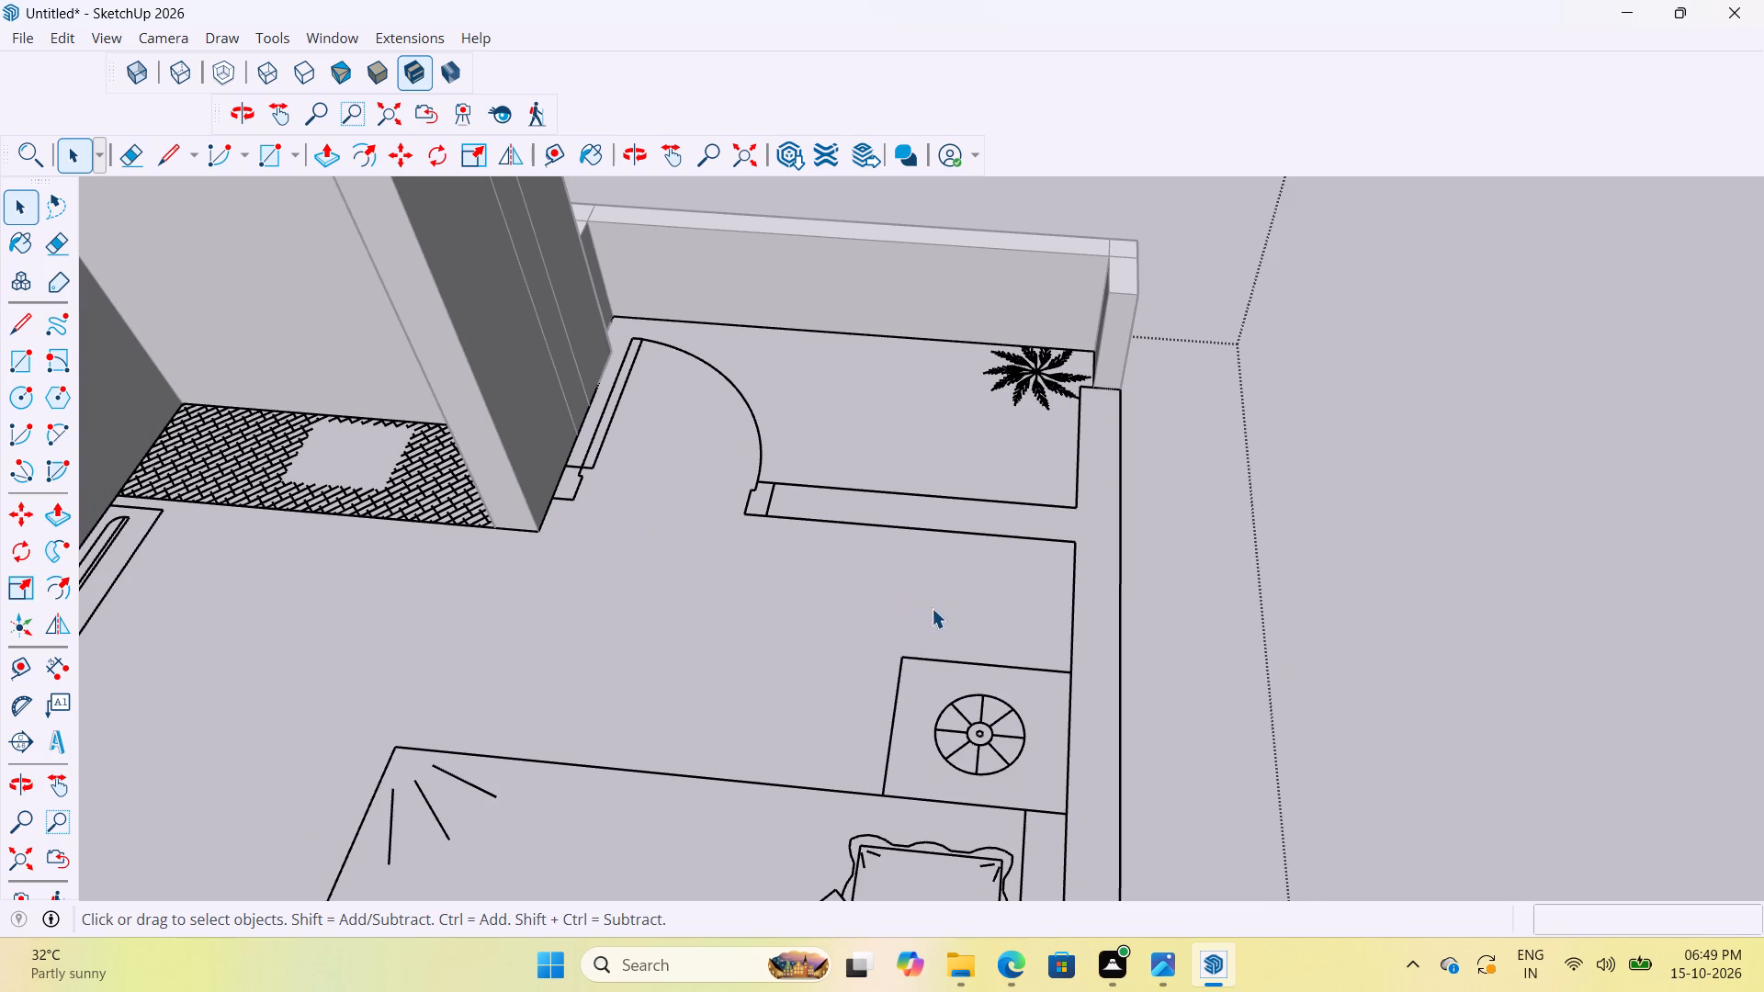
Delete the two stray lines beside the bedroom's other bedside table, and close the floor plan group.
scroll(935, 597, "down", 12)
scroll(990, 742, "up", 3)
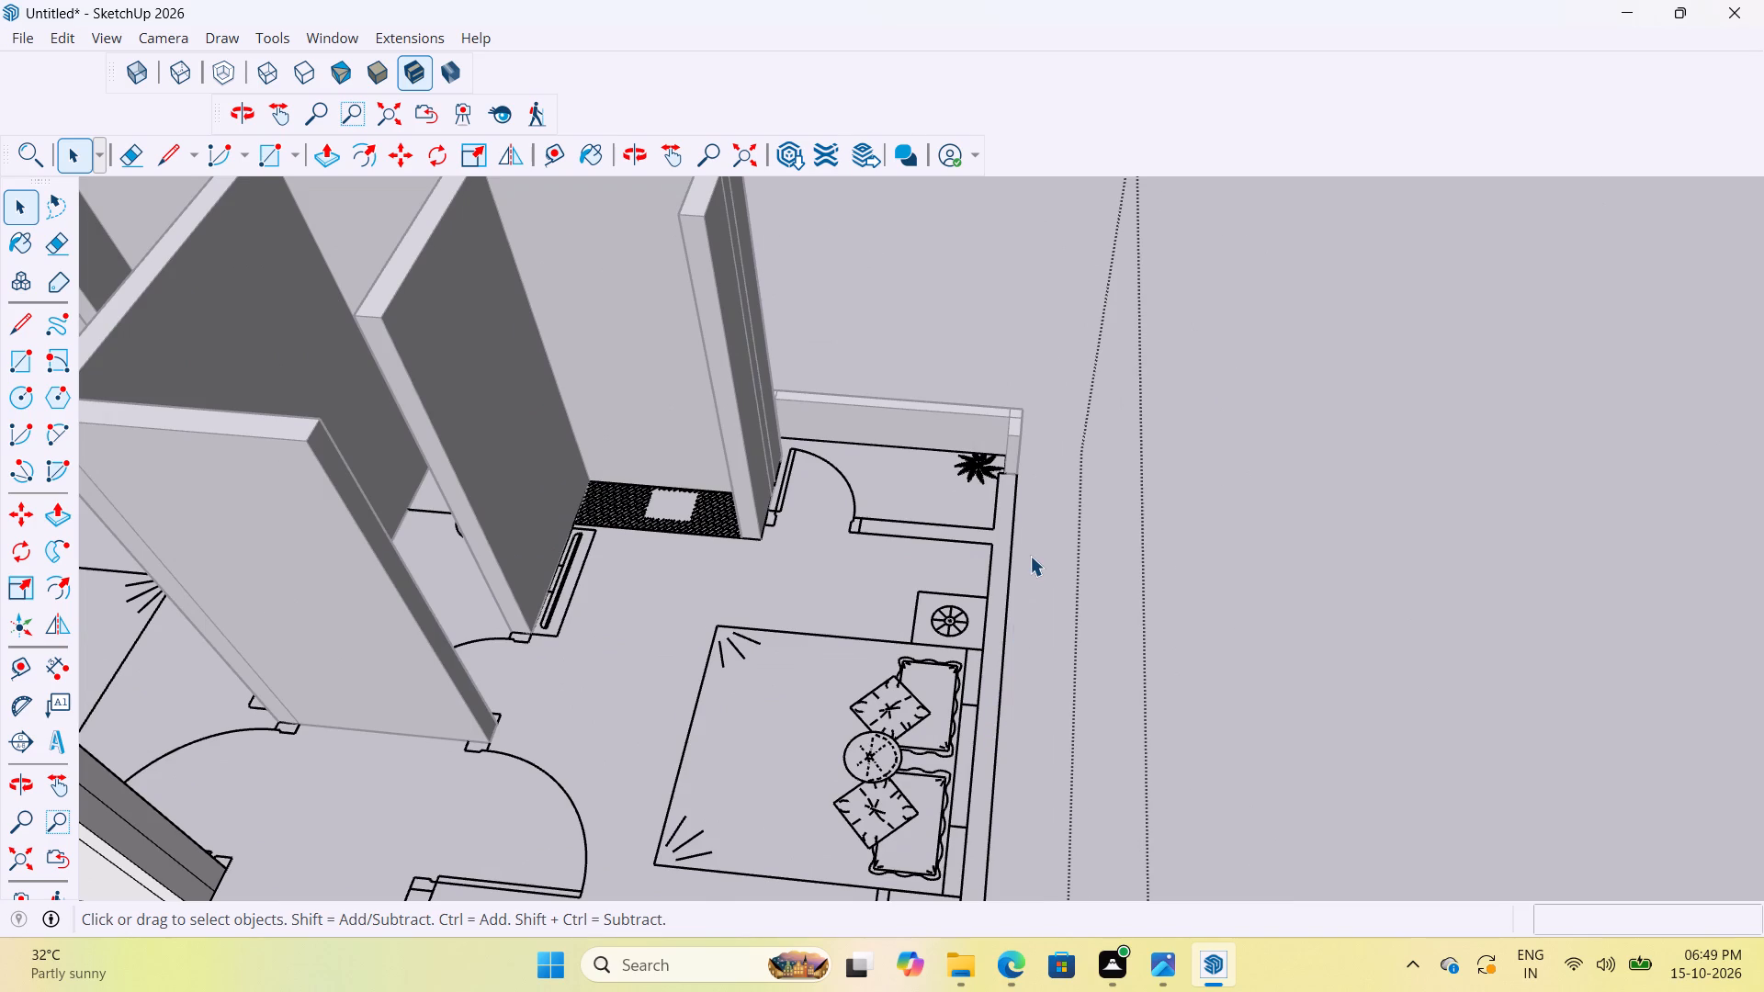
scroll(1030, 556, "down", 5)
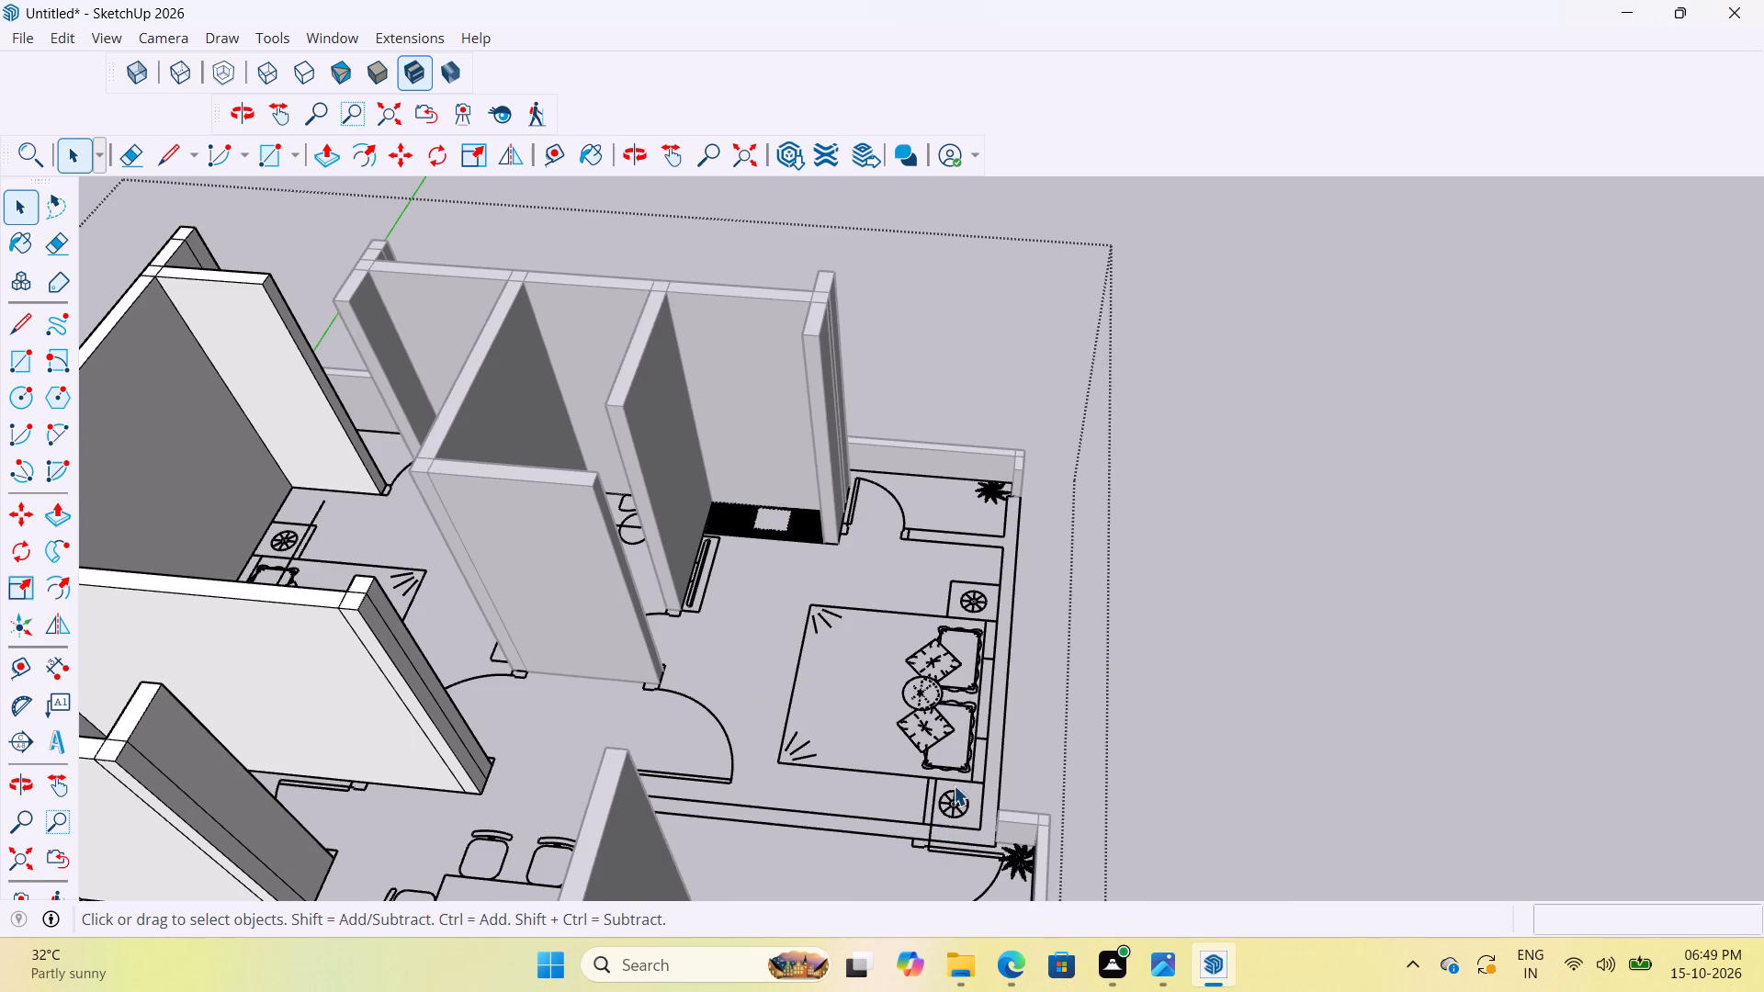
scroll(958, 782, "up", 11)
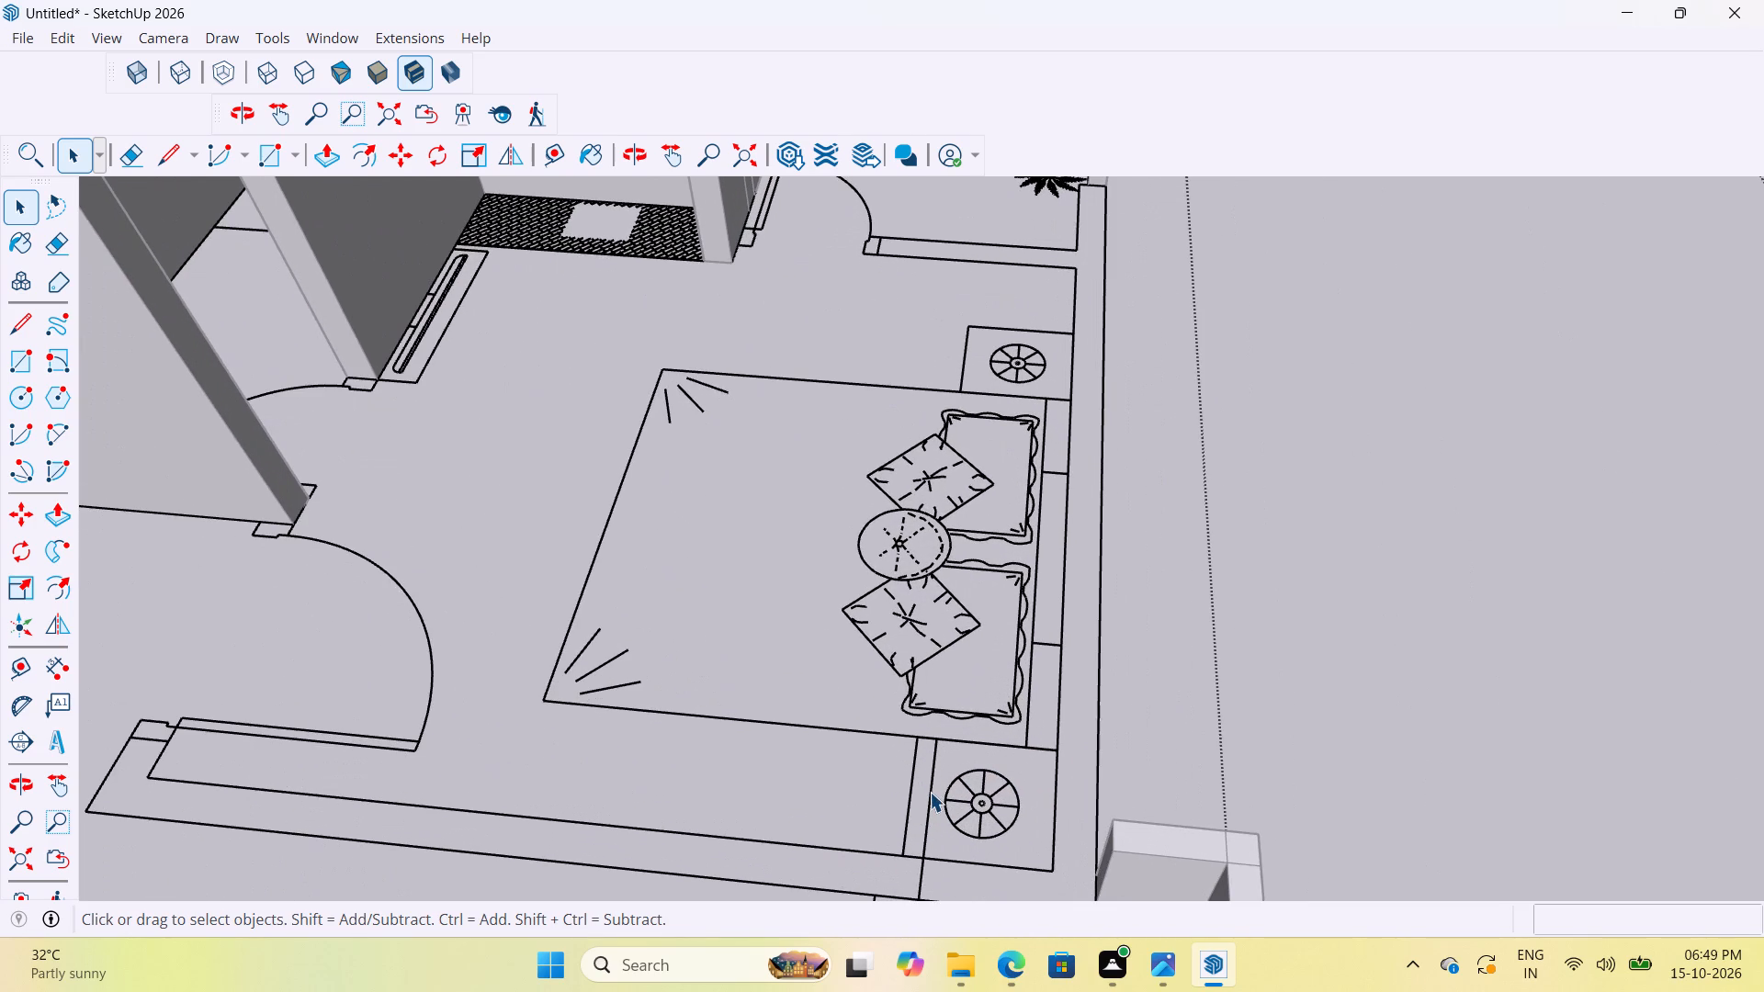
left_click(930, 792)
key("Delete")
scroll(1028, 645, "down", 7)
scroll(980, 835, "up", 6)
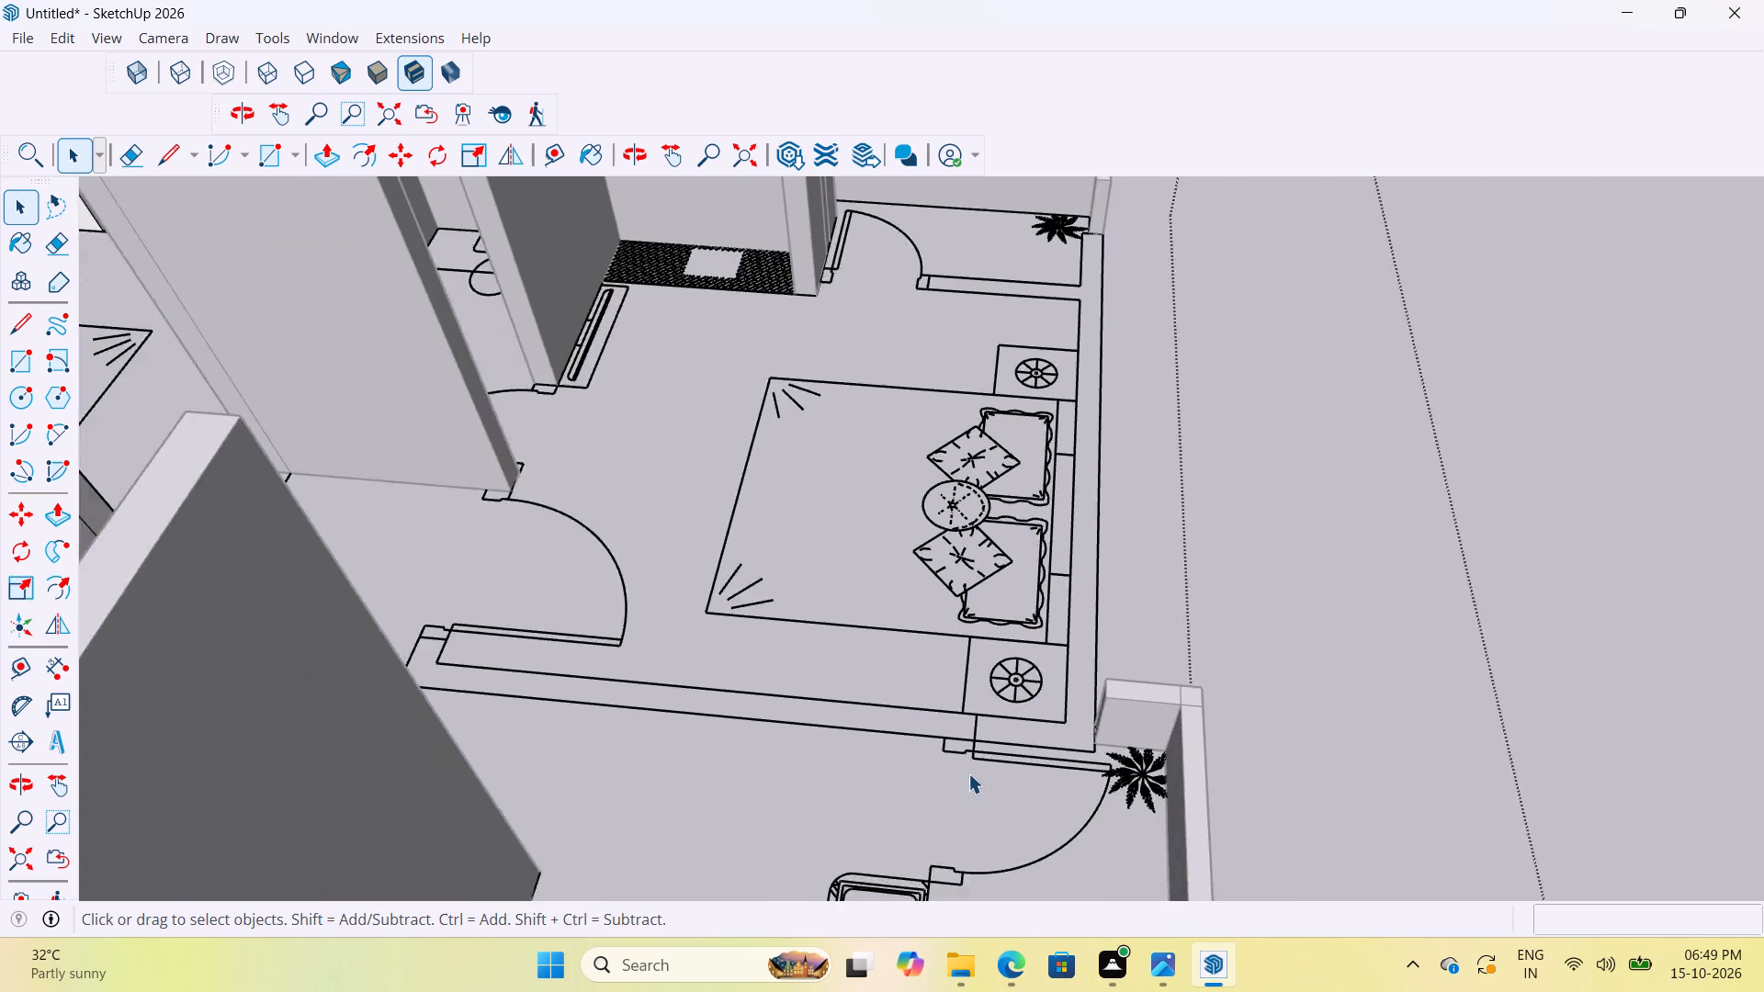
scroll(968, 773, "up", 3)
left_click(981, 706)
key("Delete")
scroll(977, 741, "up", 4)
scroll(948, 729, "down", 19)
left_click(1330, 574)
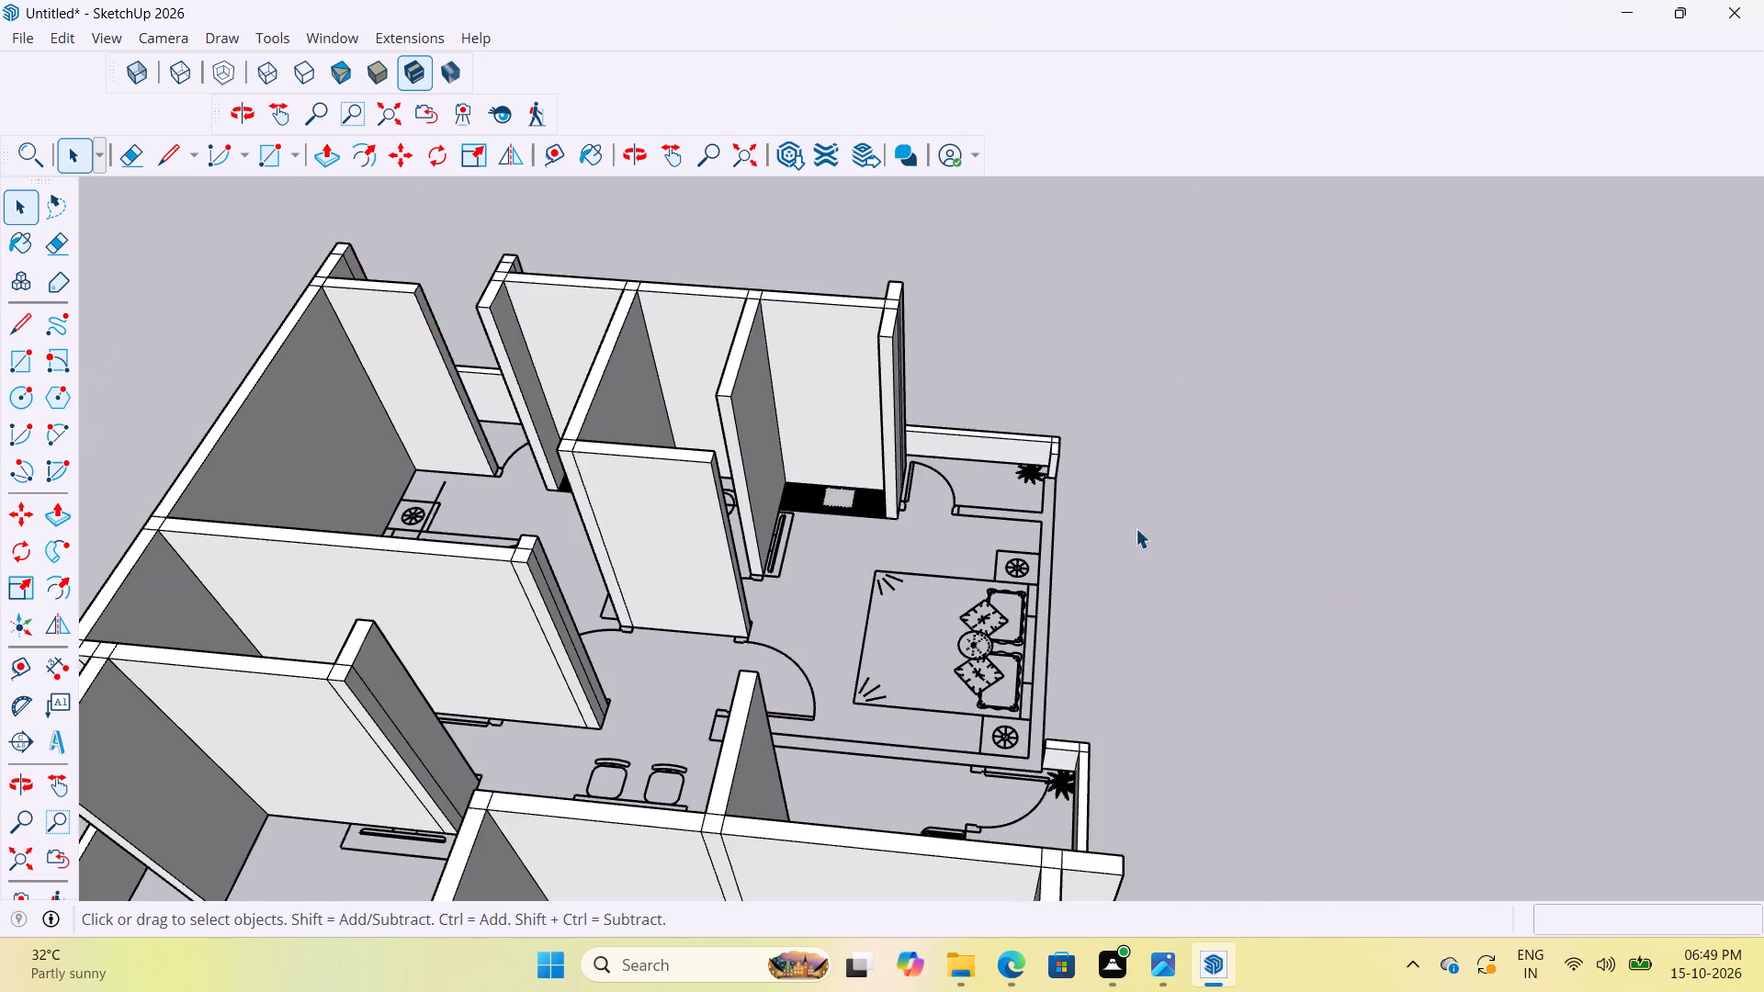
Examine the remaining bedroom's wall outline and the end of the balcony parapet from several sides.
scroll(741, 324, "up", 13)
middle_click_drag(1291, 639, 882, 623)
scroll(1149, 594, "down", 6)
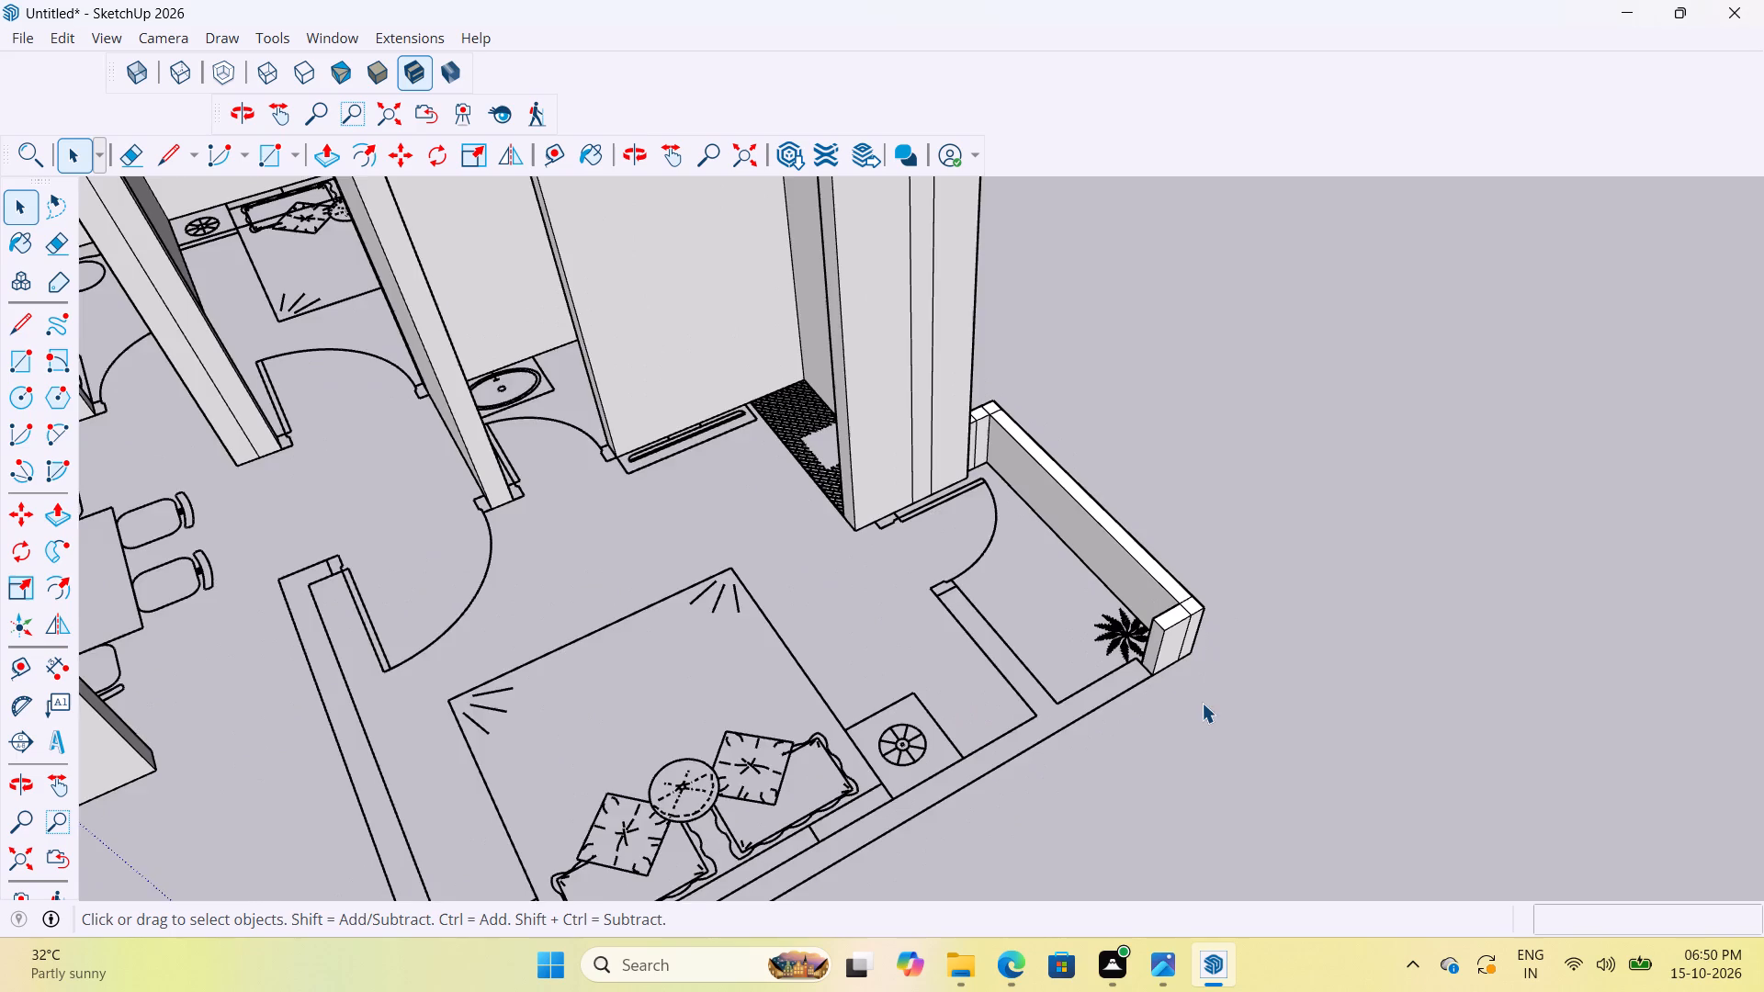
scroll(1195, 707, "up", 9)
scroll(1126, 656, "down", 10)
scroll(1060, 620, "down", 11)
middle_click_drag(1087, 646, 639, 445)
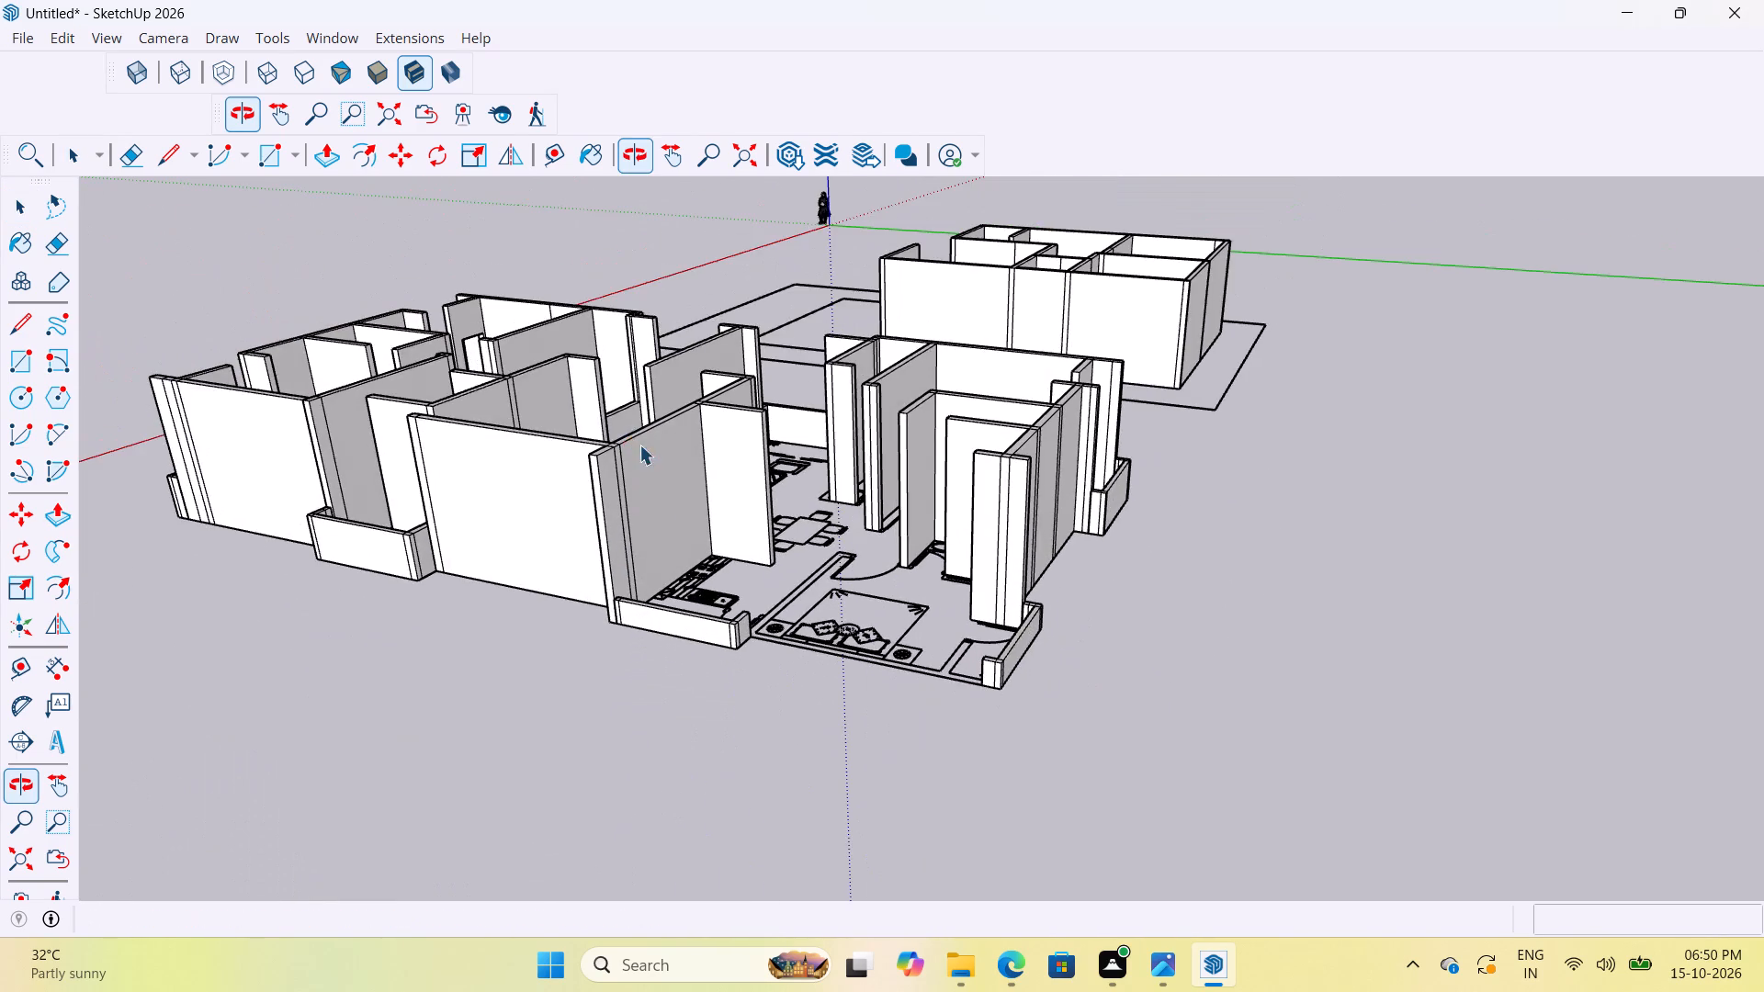
scroll(918, 693, "up", 14)
middle_click_drag(1057, 675, 1274, 813)
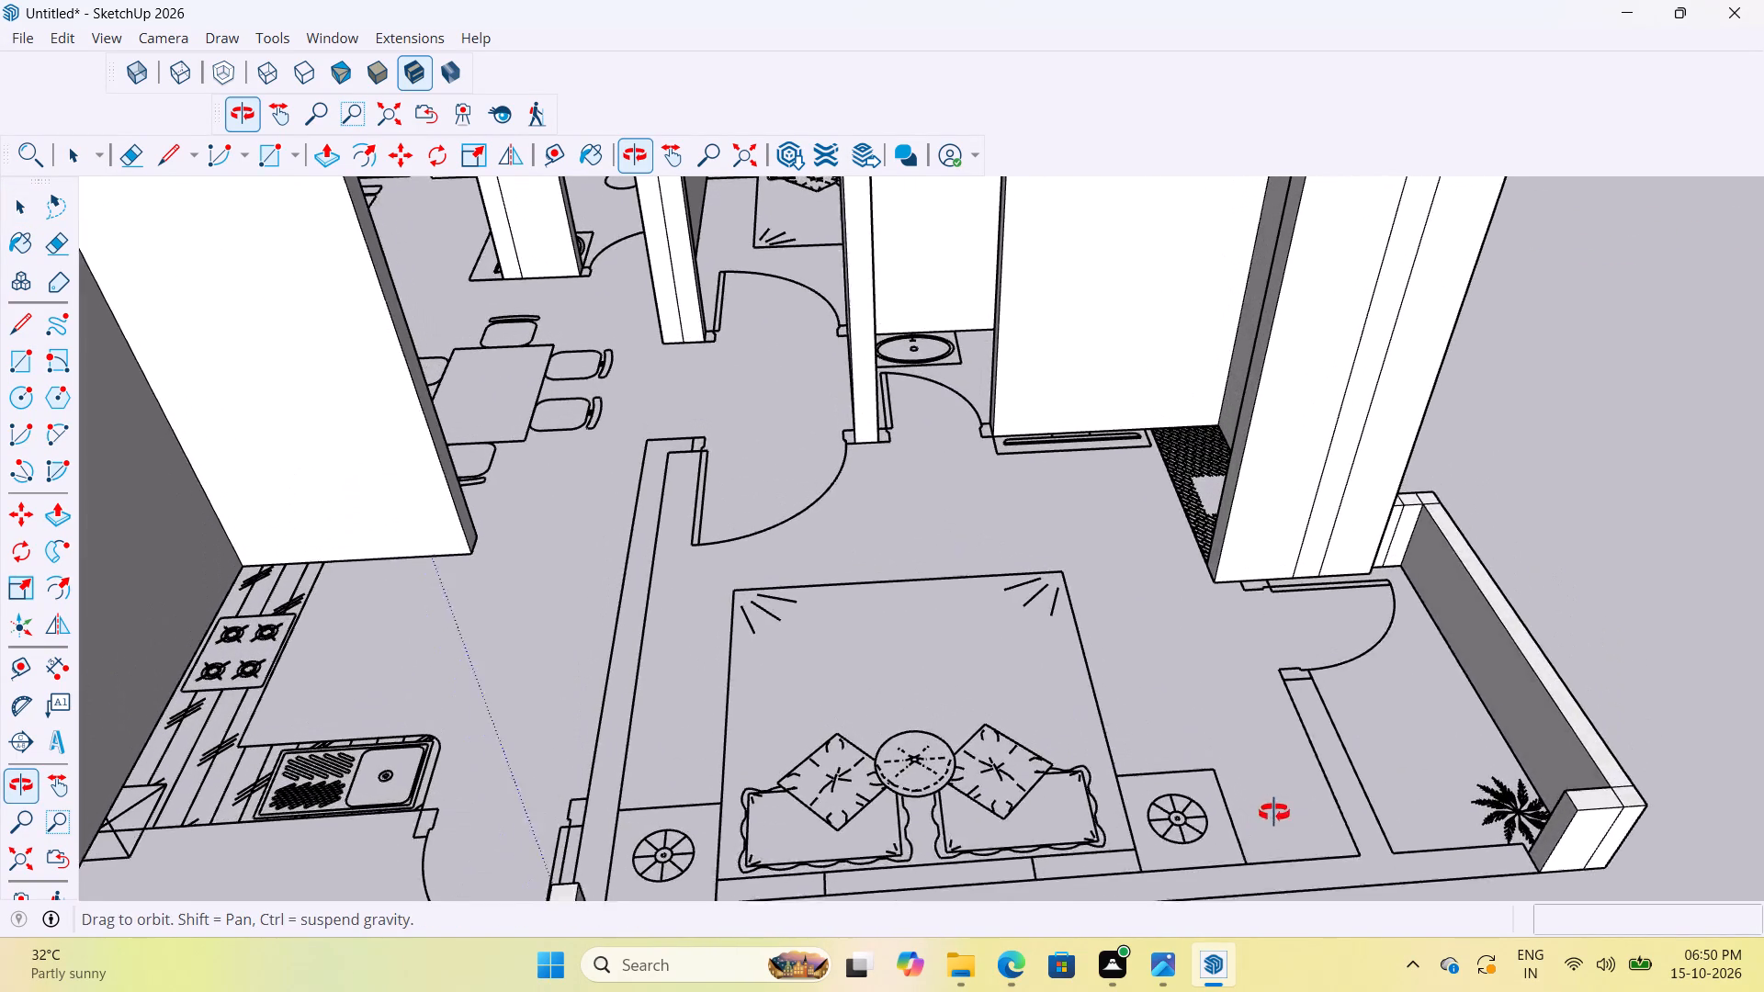
middle_click_drag(1274, 813, 1272, 827)
scroll(753, 461, "up", 18)
scroll(1005, 465, "down", 11)
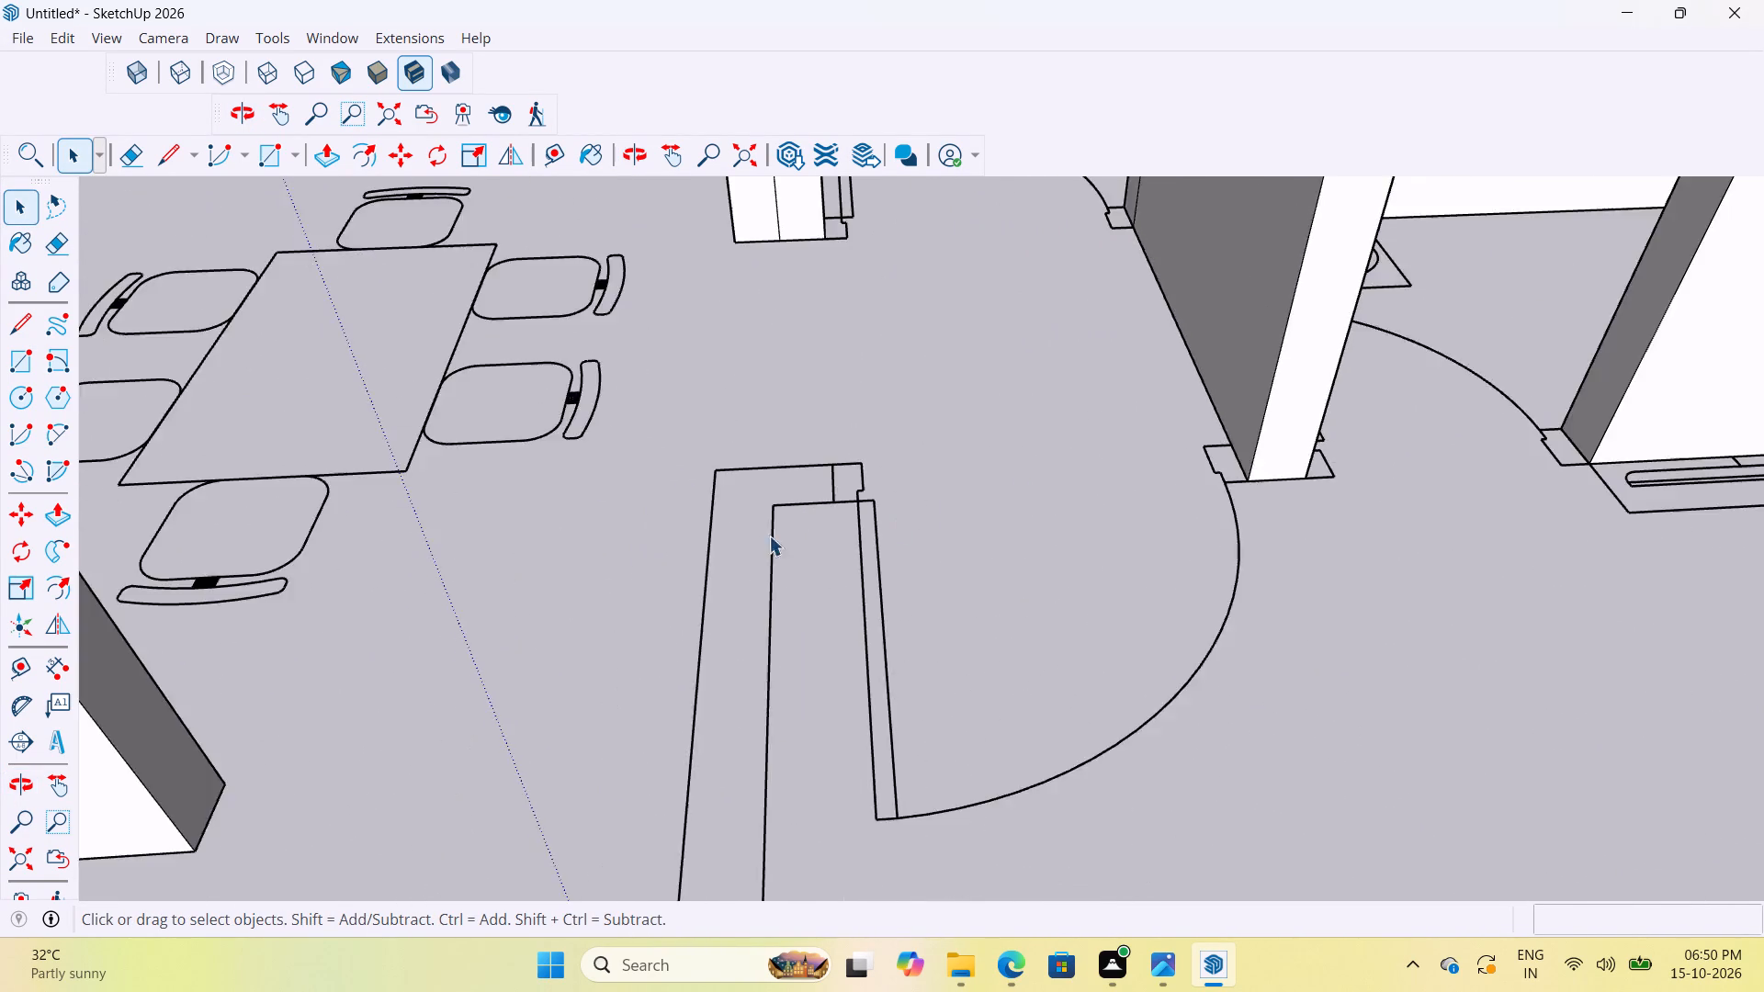
scroll(769, 535, "down", 19)
scroll(1066, 716, "up", 14)
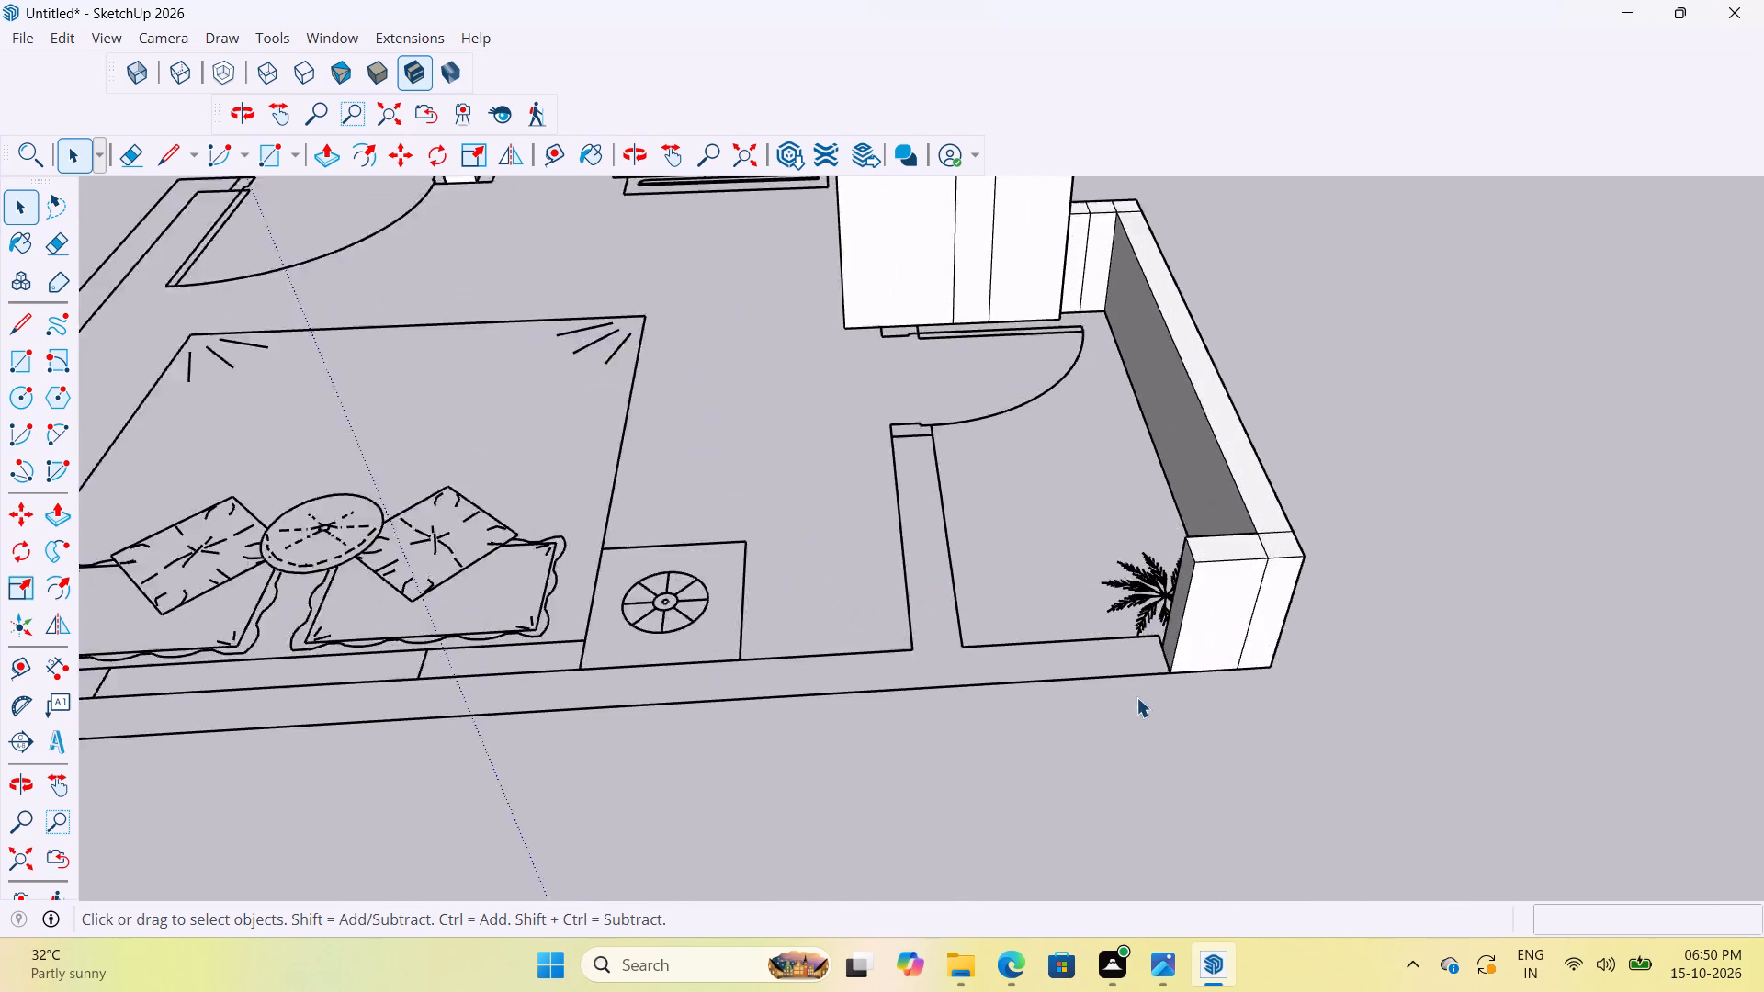
Draw a small rectangle across the outer wall outline at the parapet's end, and make it a group.
scroll(1136, 697, "up", 9)
middle_click_drag(1101, 721, 1053, 742)
key("r")
scroll(1140, 633, "up", 3)
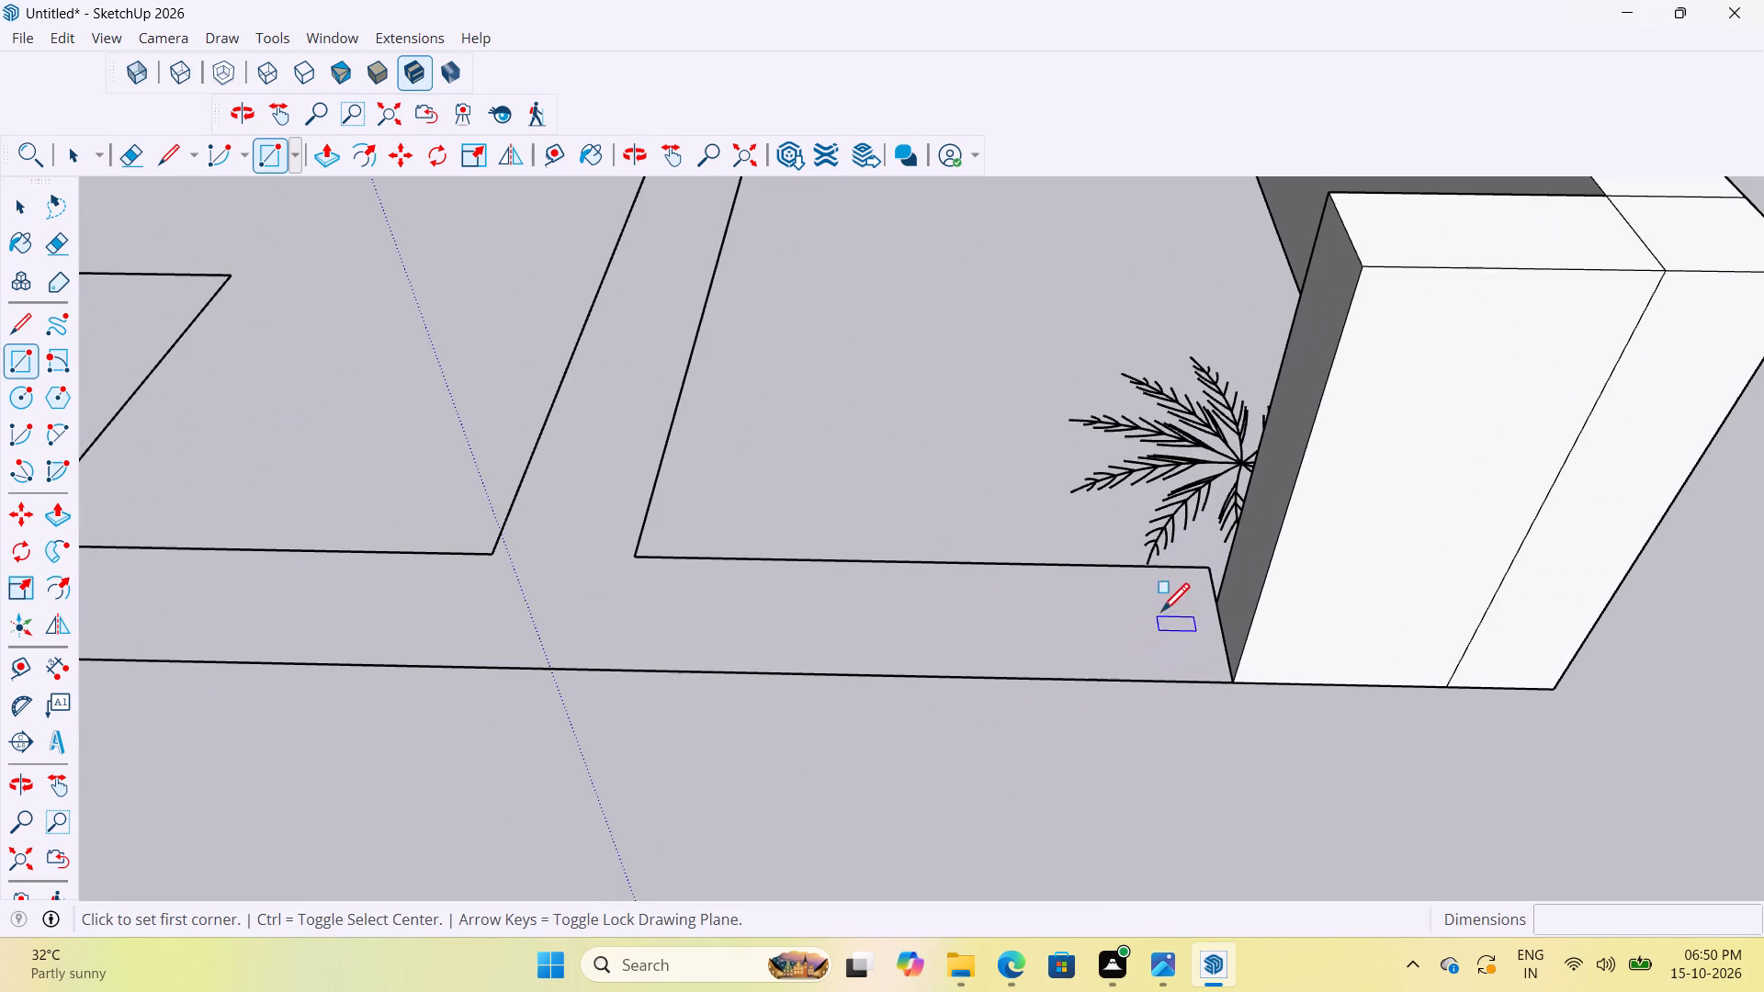
left_click(1201, 569)
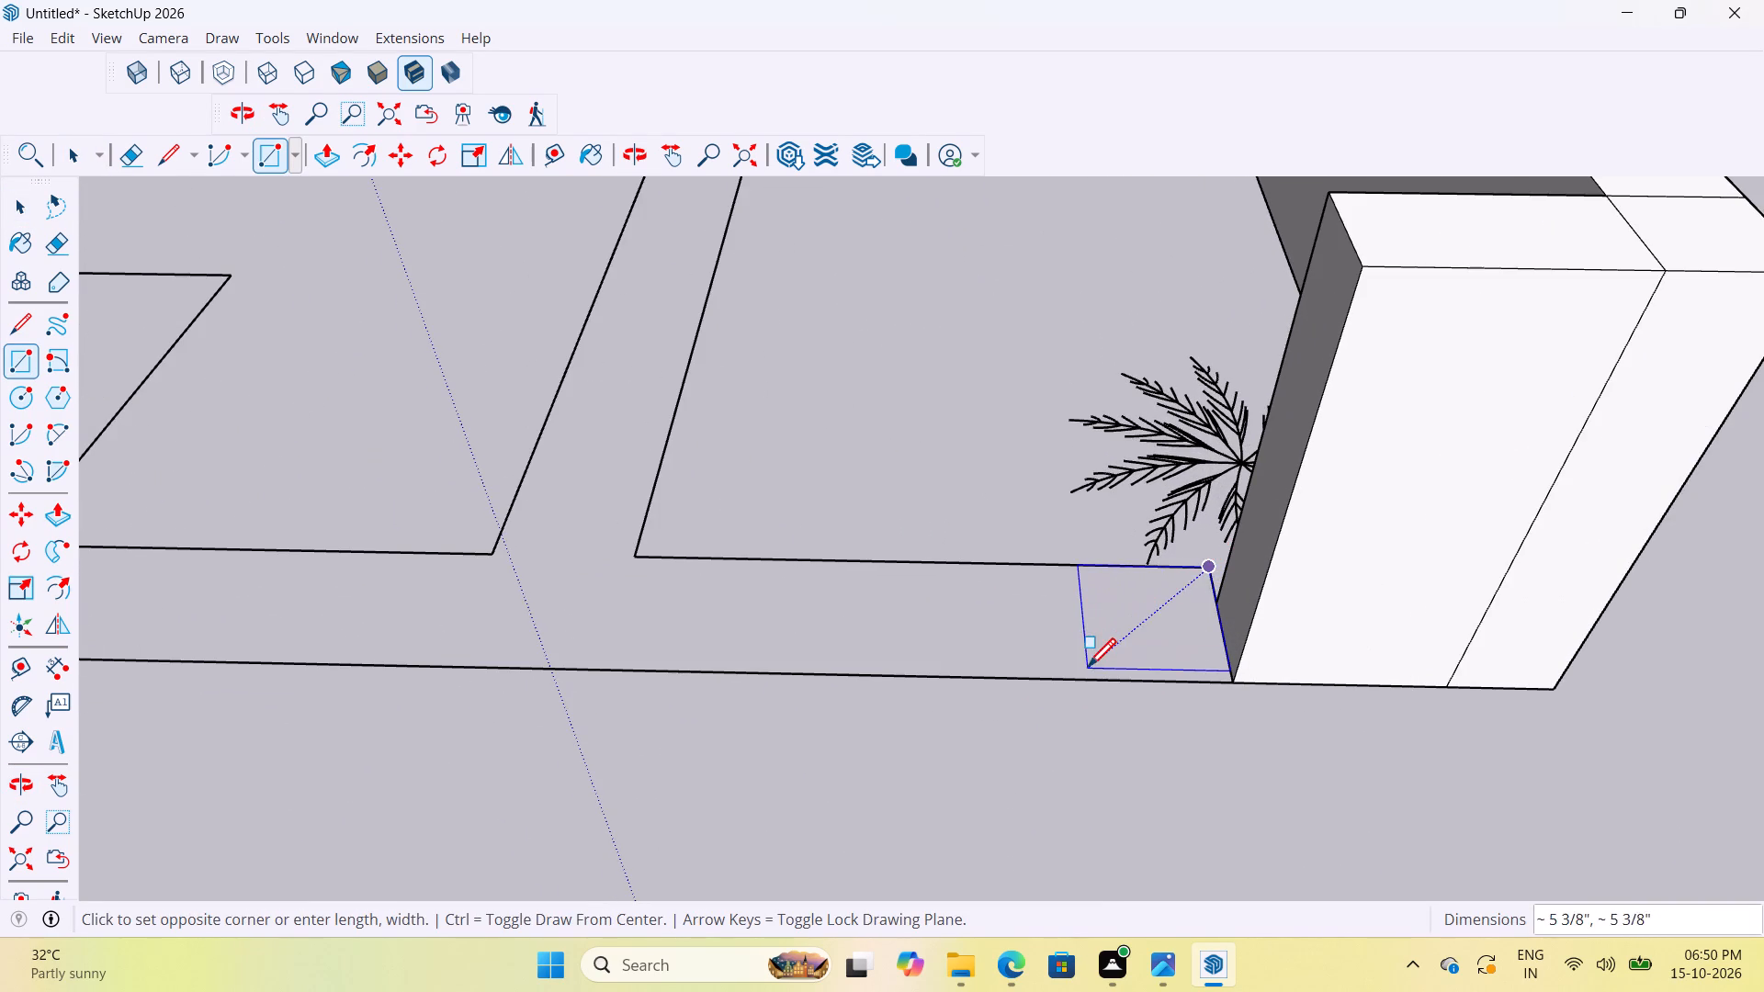
left_click(1087, 681)
key("space")
double_click(1133, 637)
right_click(1132, 637)
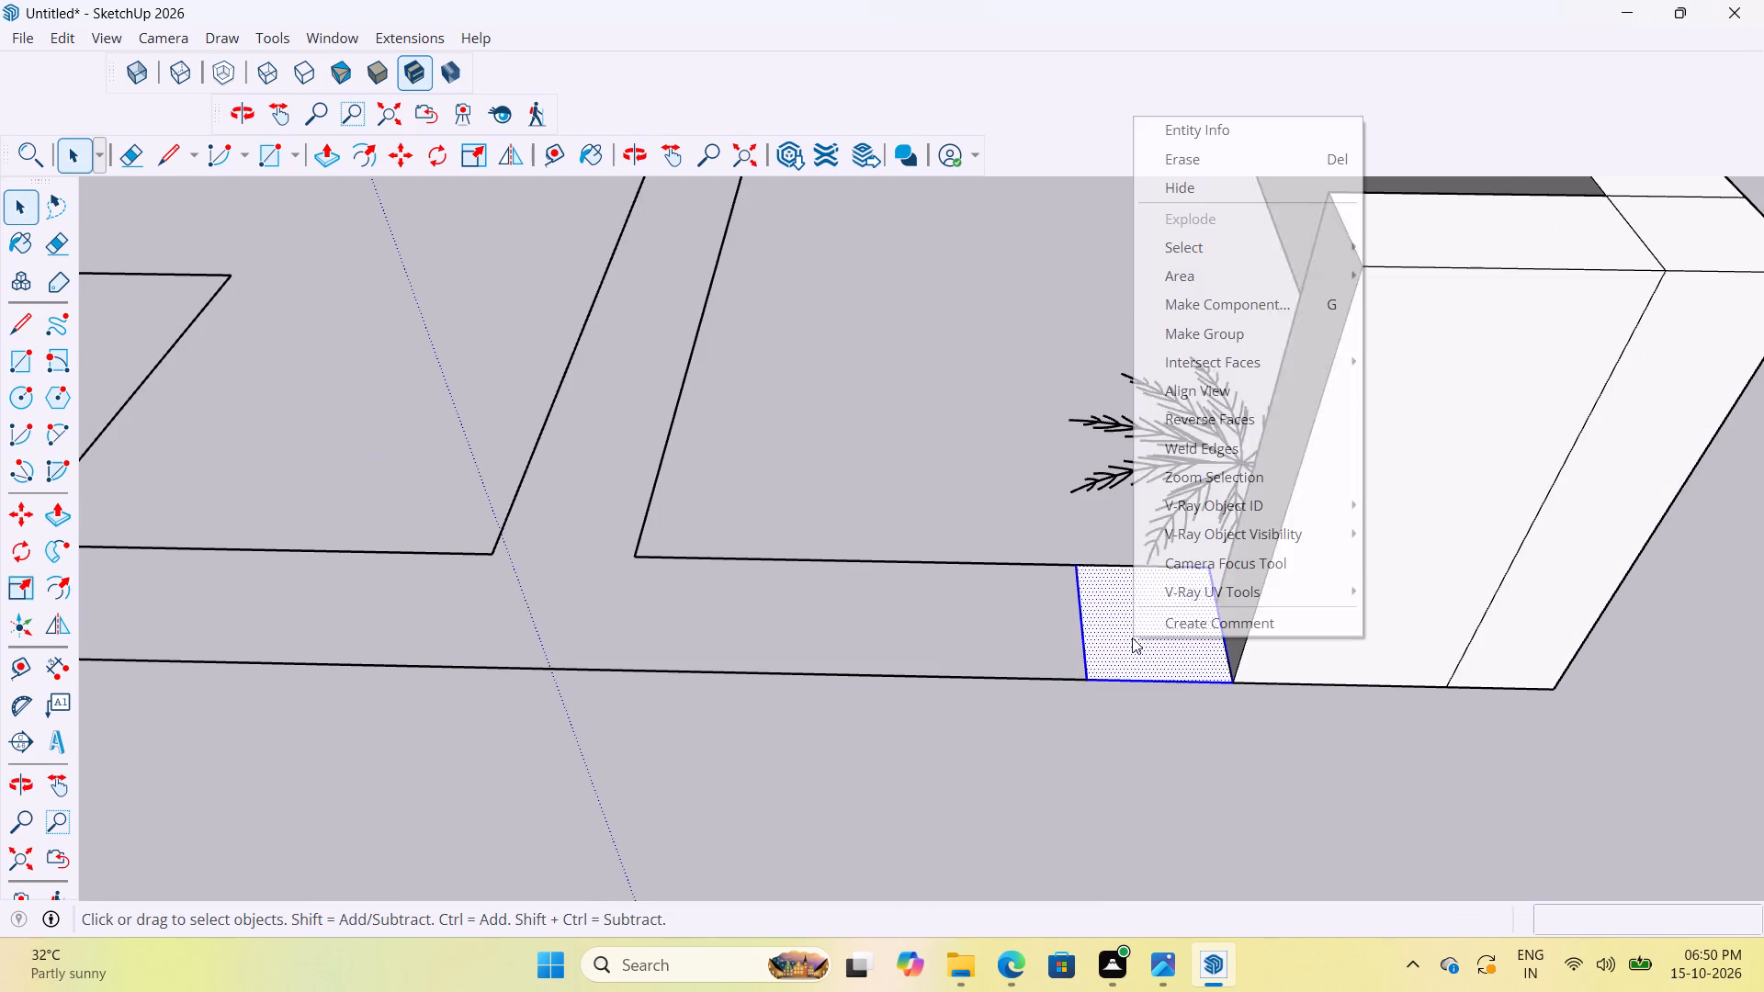
left_click(1219, 345)
Open the new group and raise its rectangle 10' into a wall section.
double_click(1143, 632)
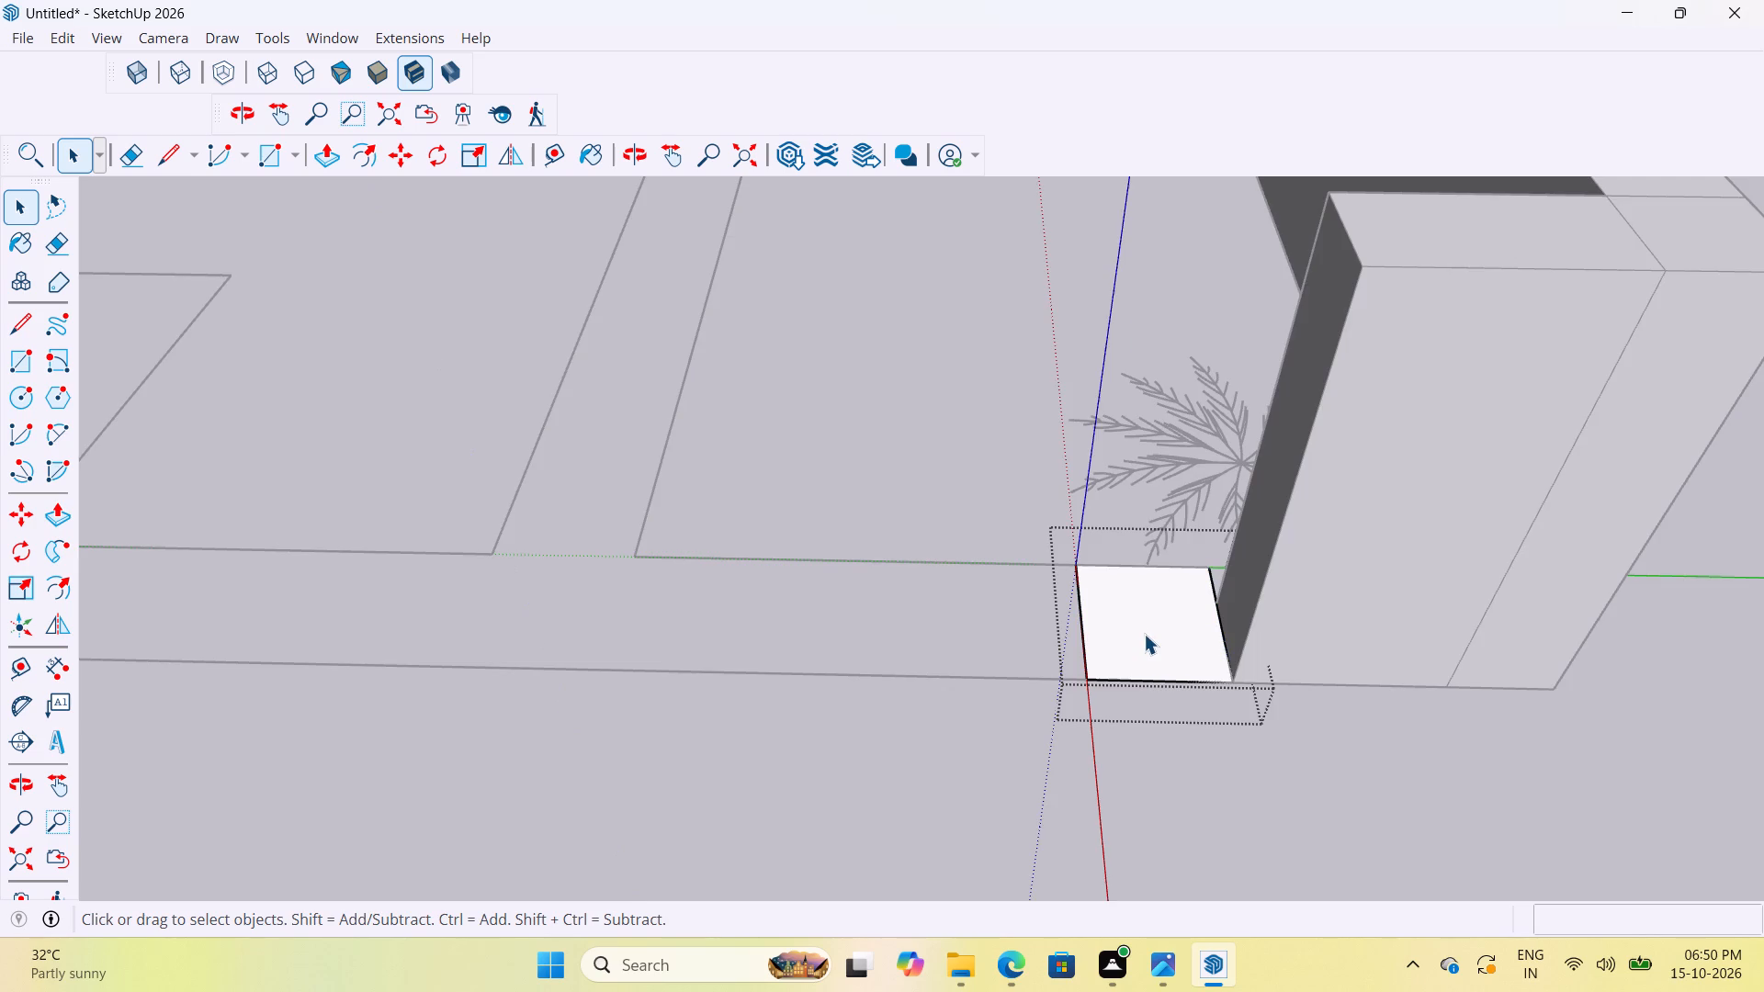
key("p")
left_click(1182, 630)
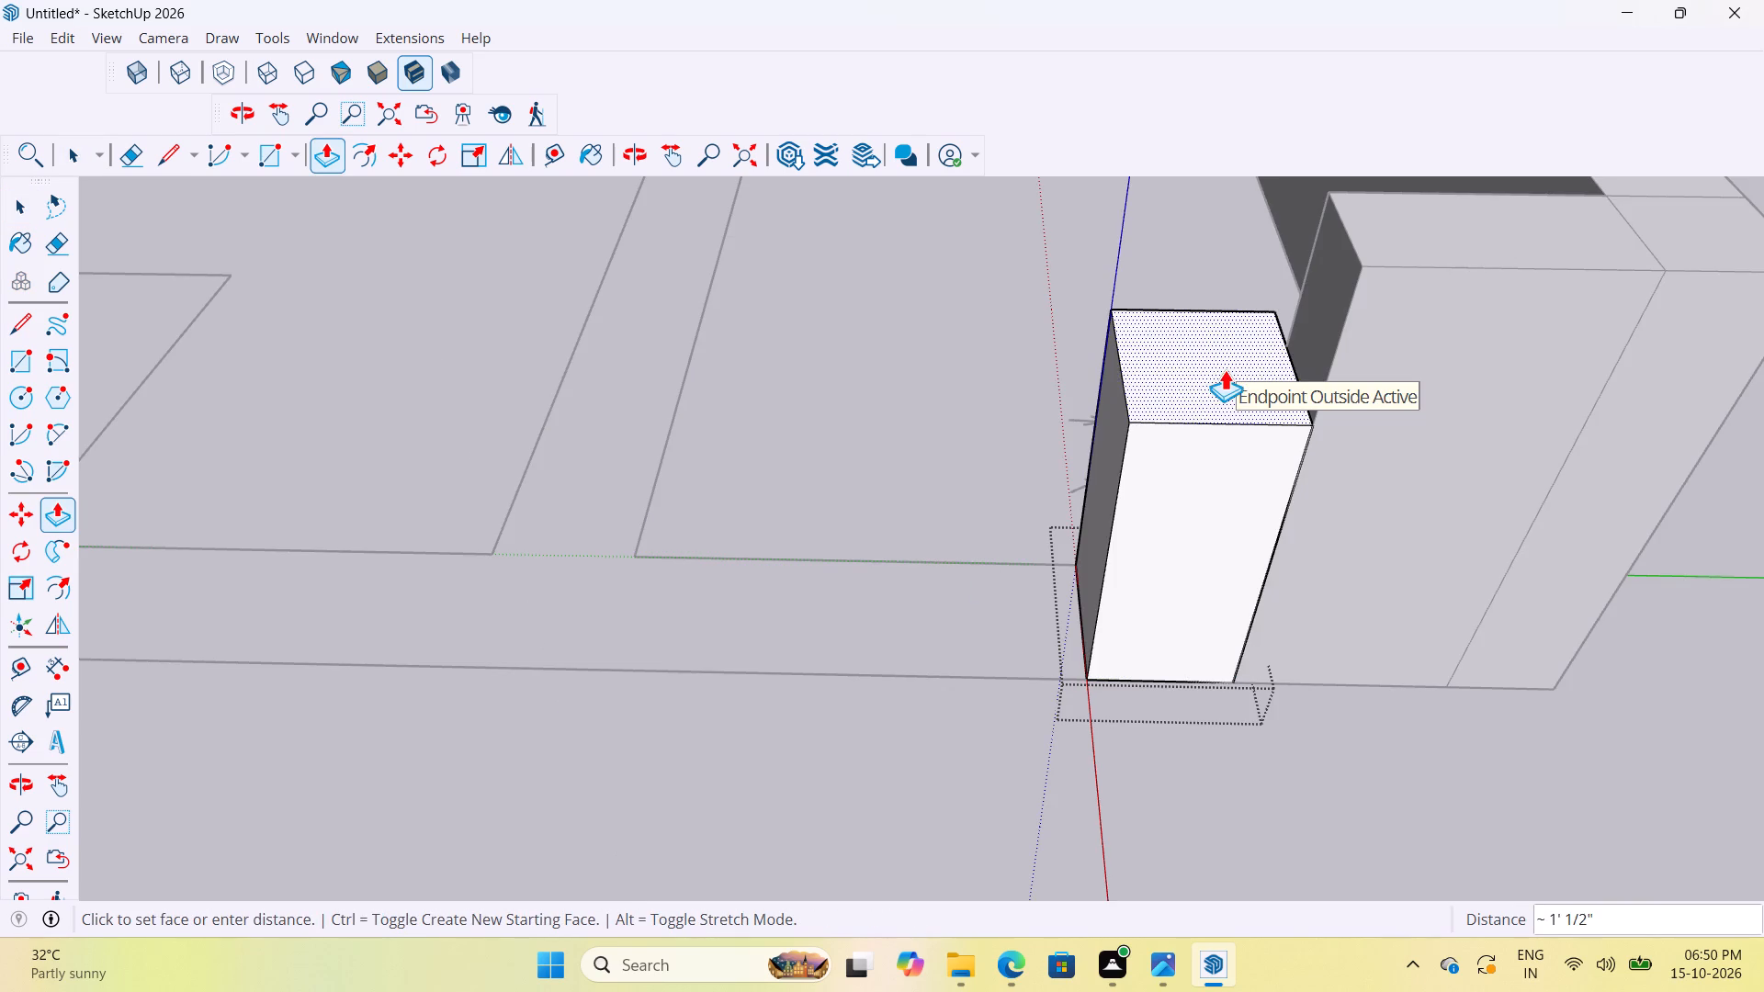
type("10'")
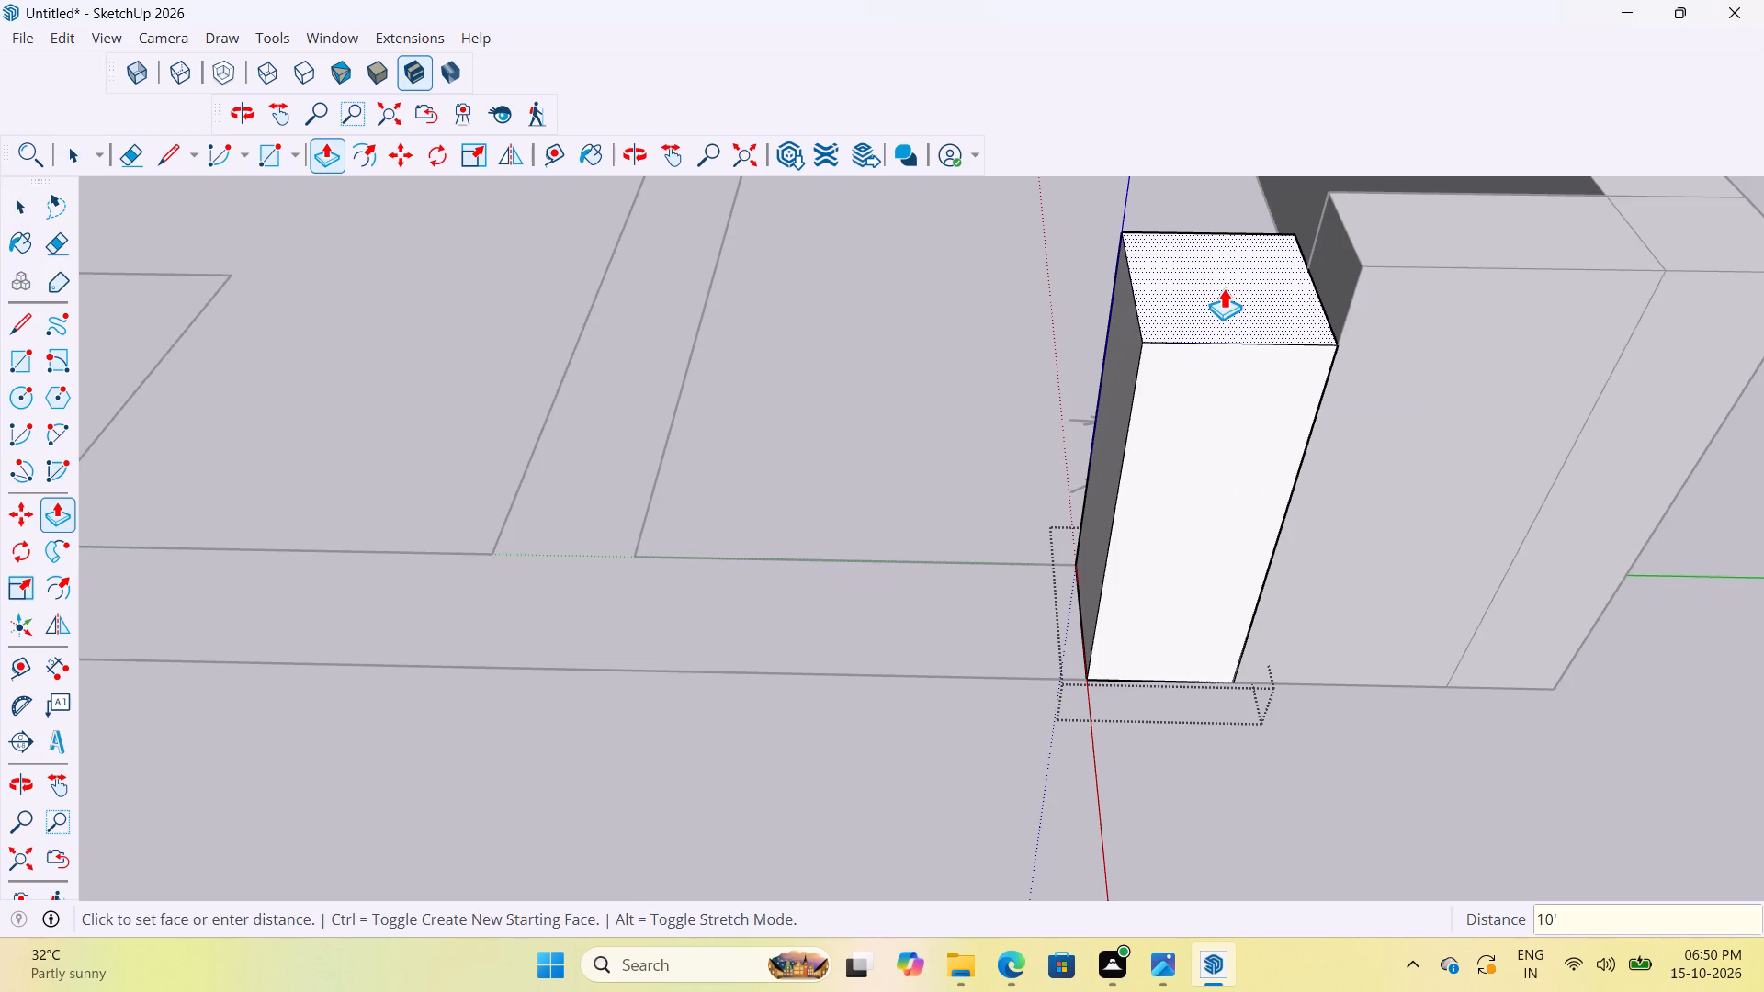
key("Return")
Extend the wall section along the outer outline to the balcony partition, then 6" more across the partition's thickness.
scroll(1269, 478, "down", 10)
middle_click_drag(1227, 632, 1534, 601)
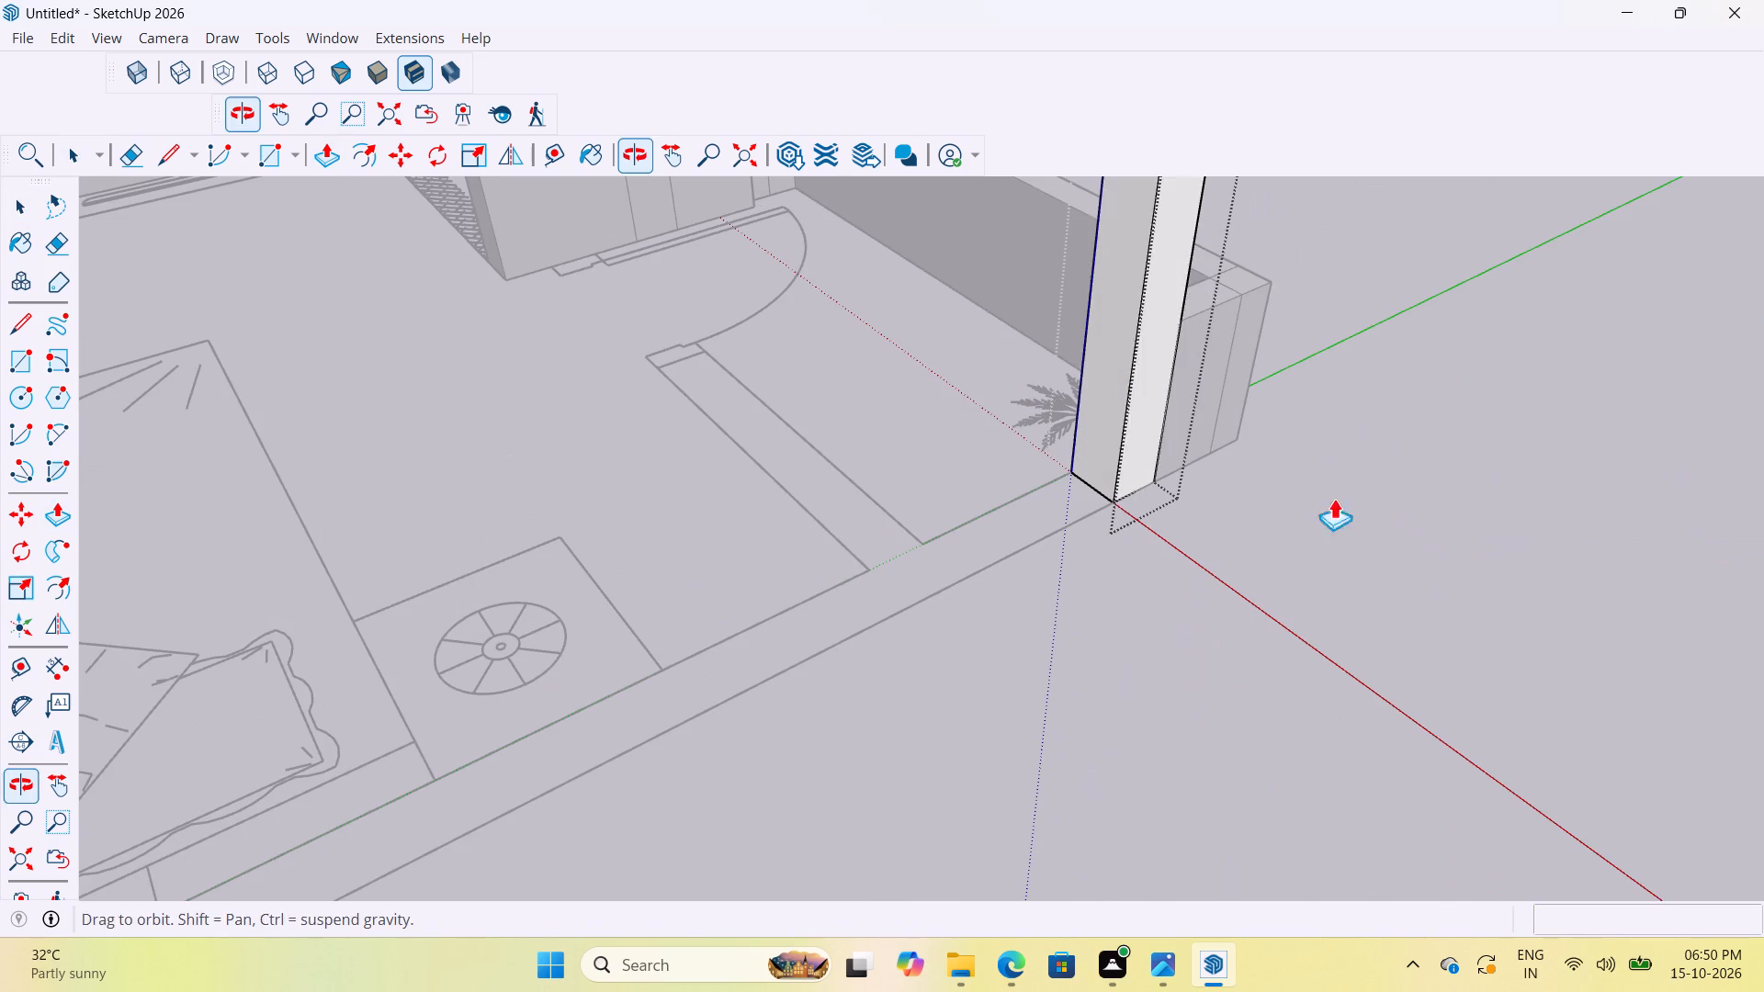
left_click(1119, 375)
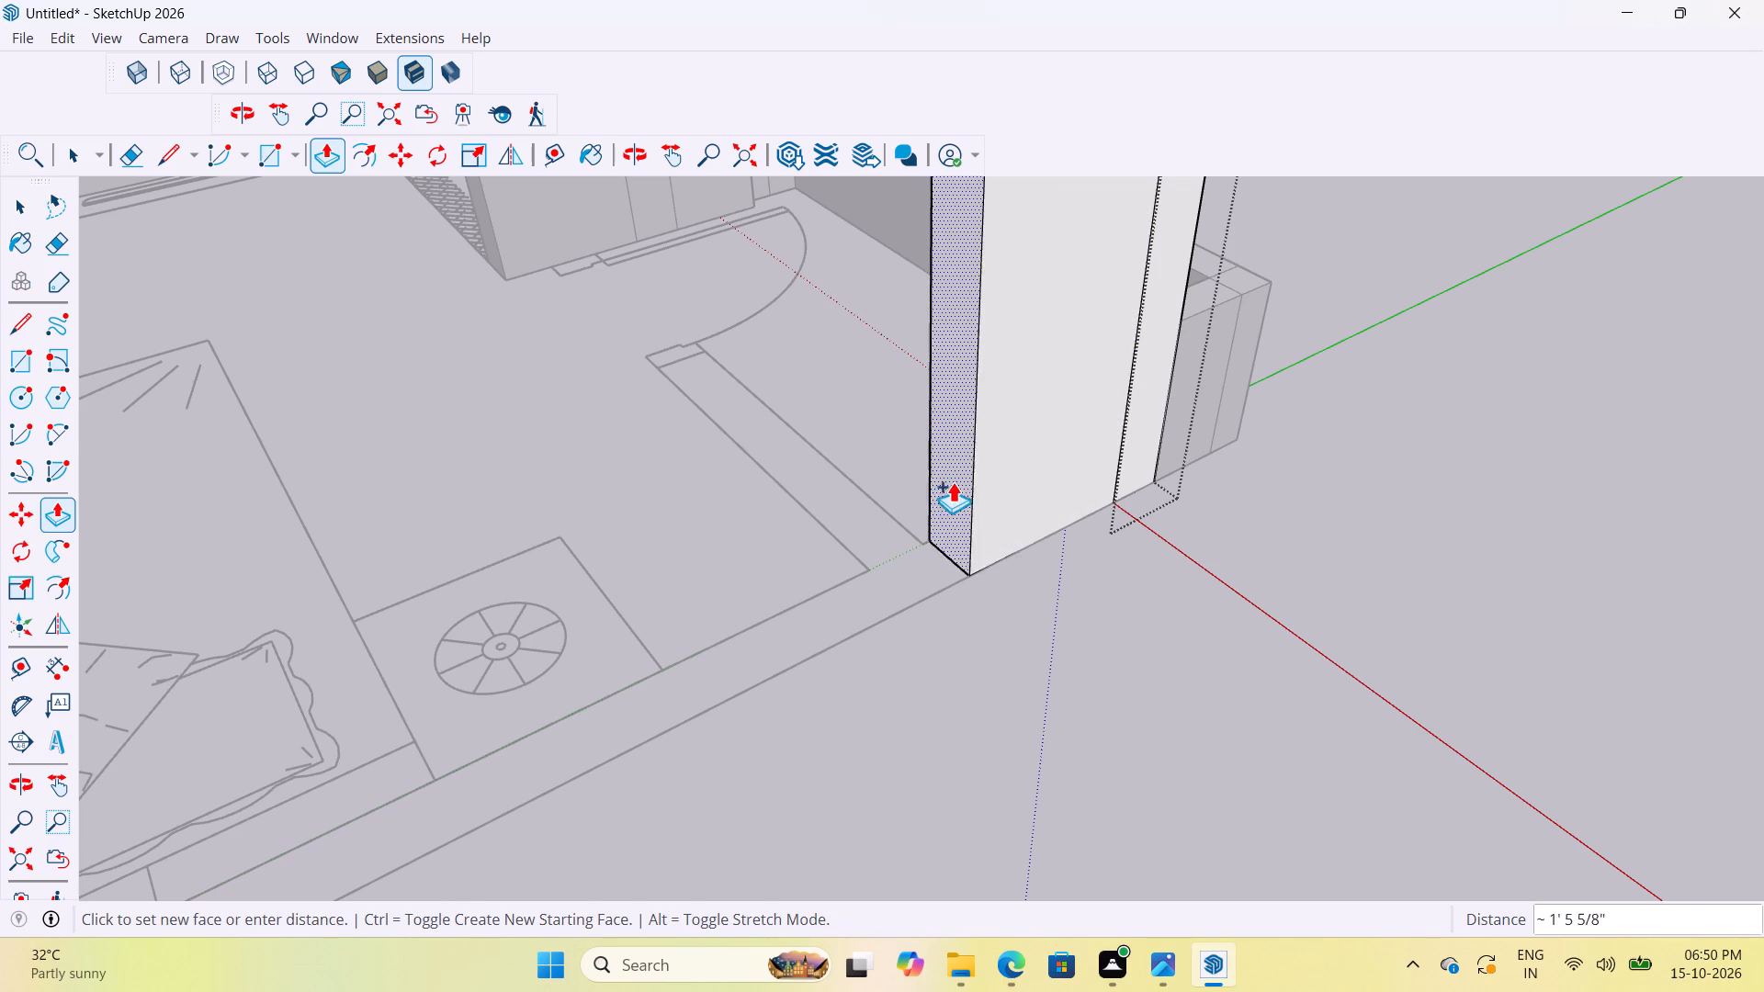
left_click(825, 464)
left_click(949, 512)
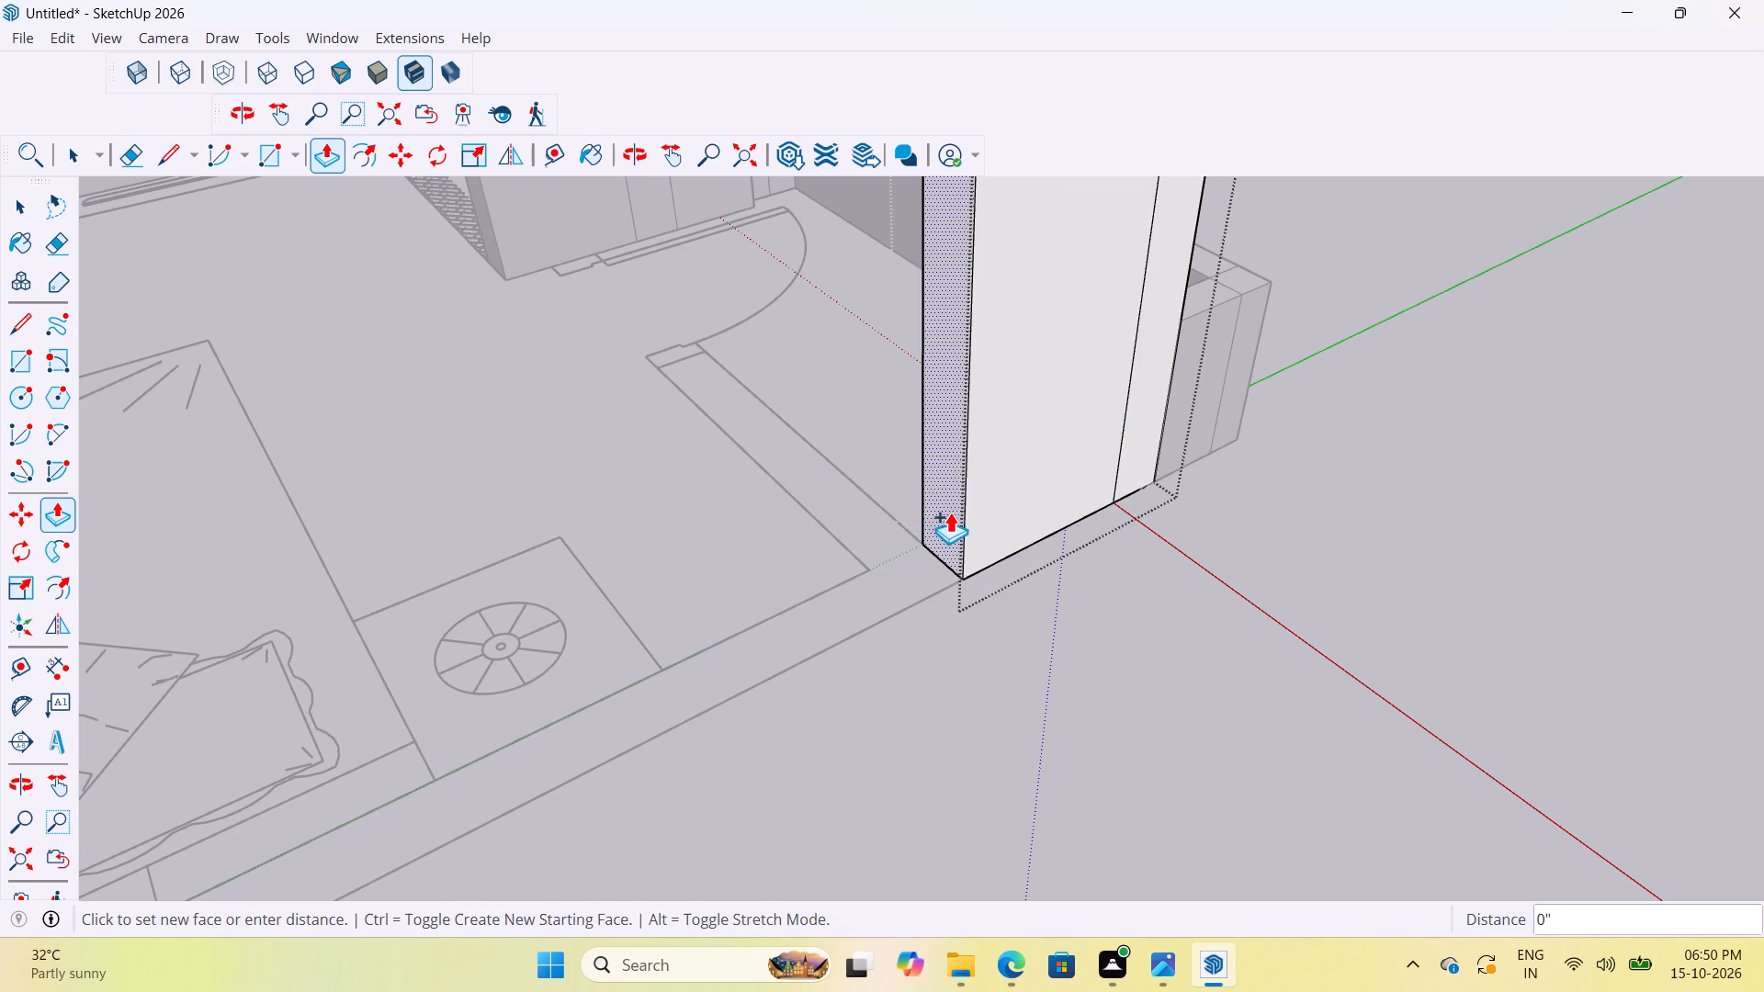
left_click(814, 514)
Pull the partition-thick section's inner face 3' 6" along the partition outline to the balcony door opening.
middle_click_drag(942, 535, 1462, 572)
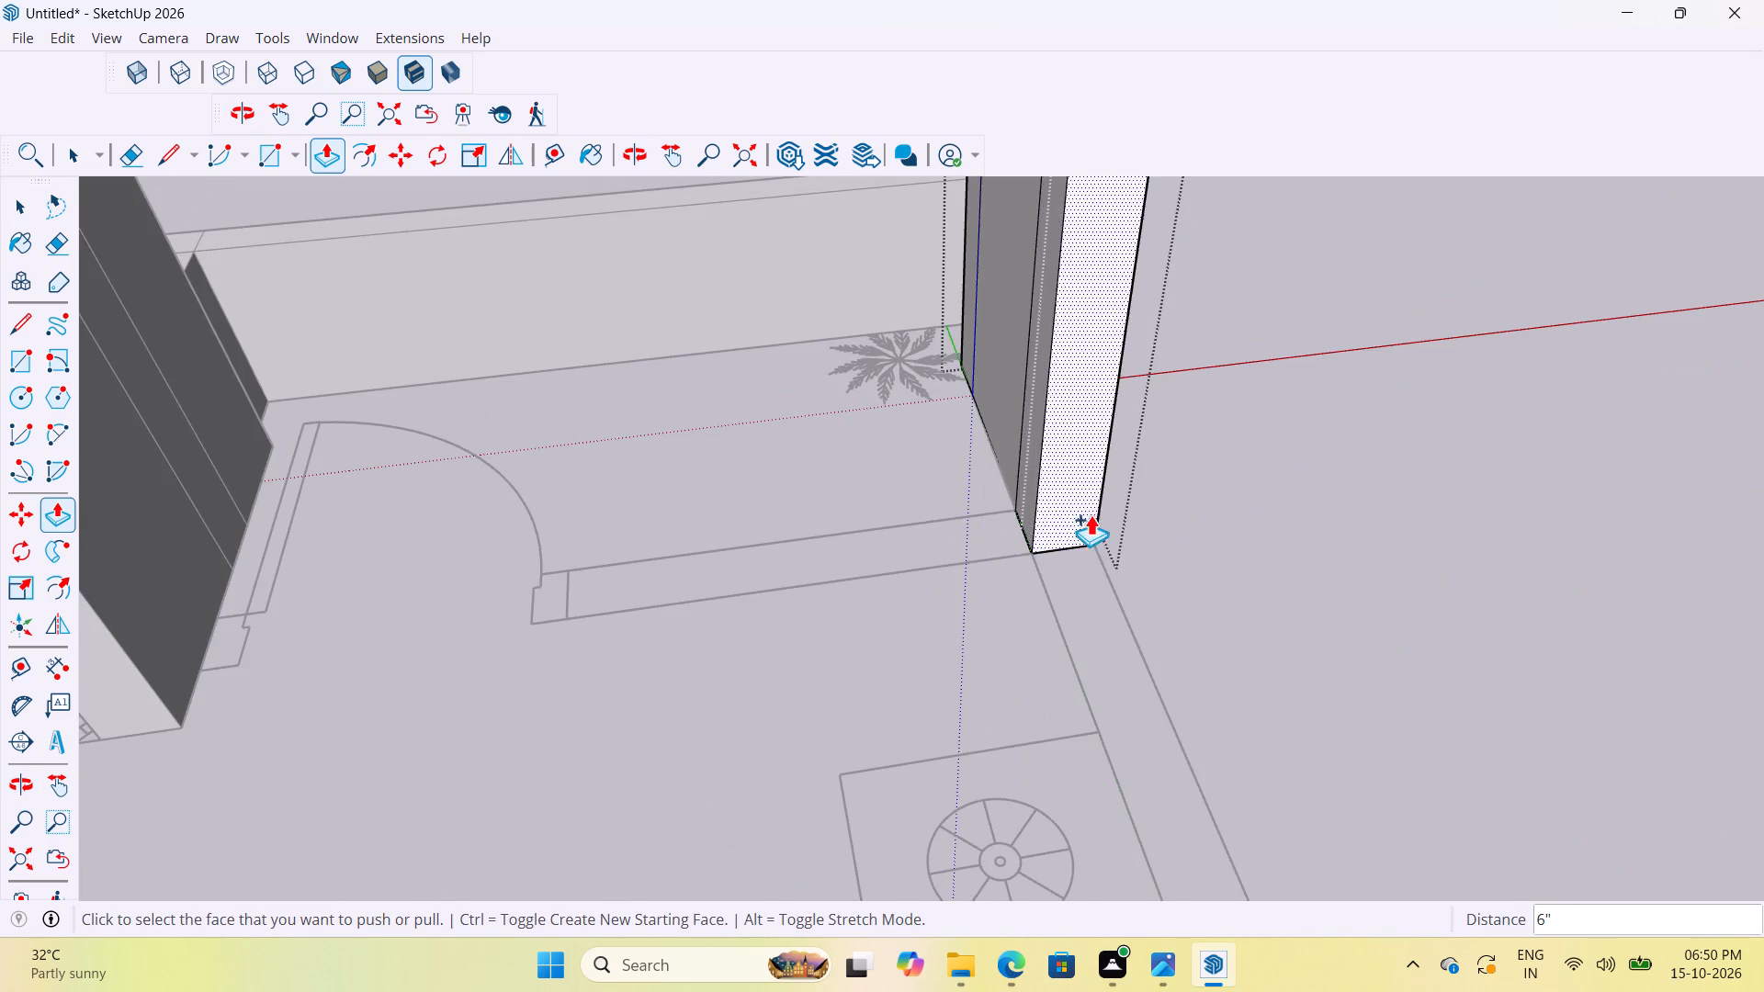
scroll(1021, 500, "up", 5)
left_click(1036, 493)
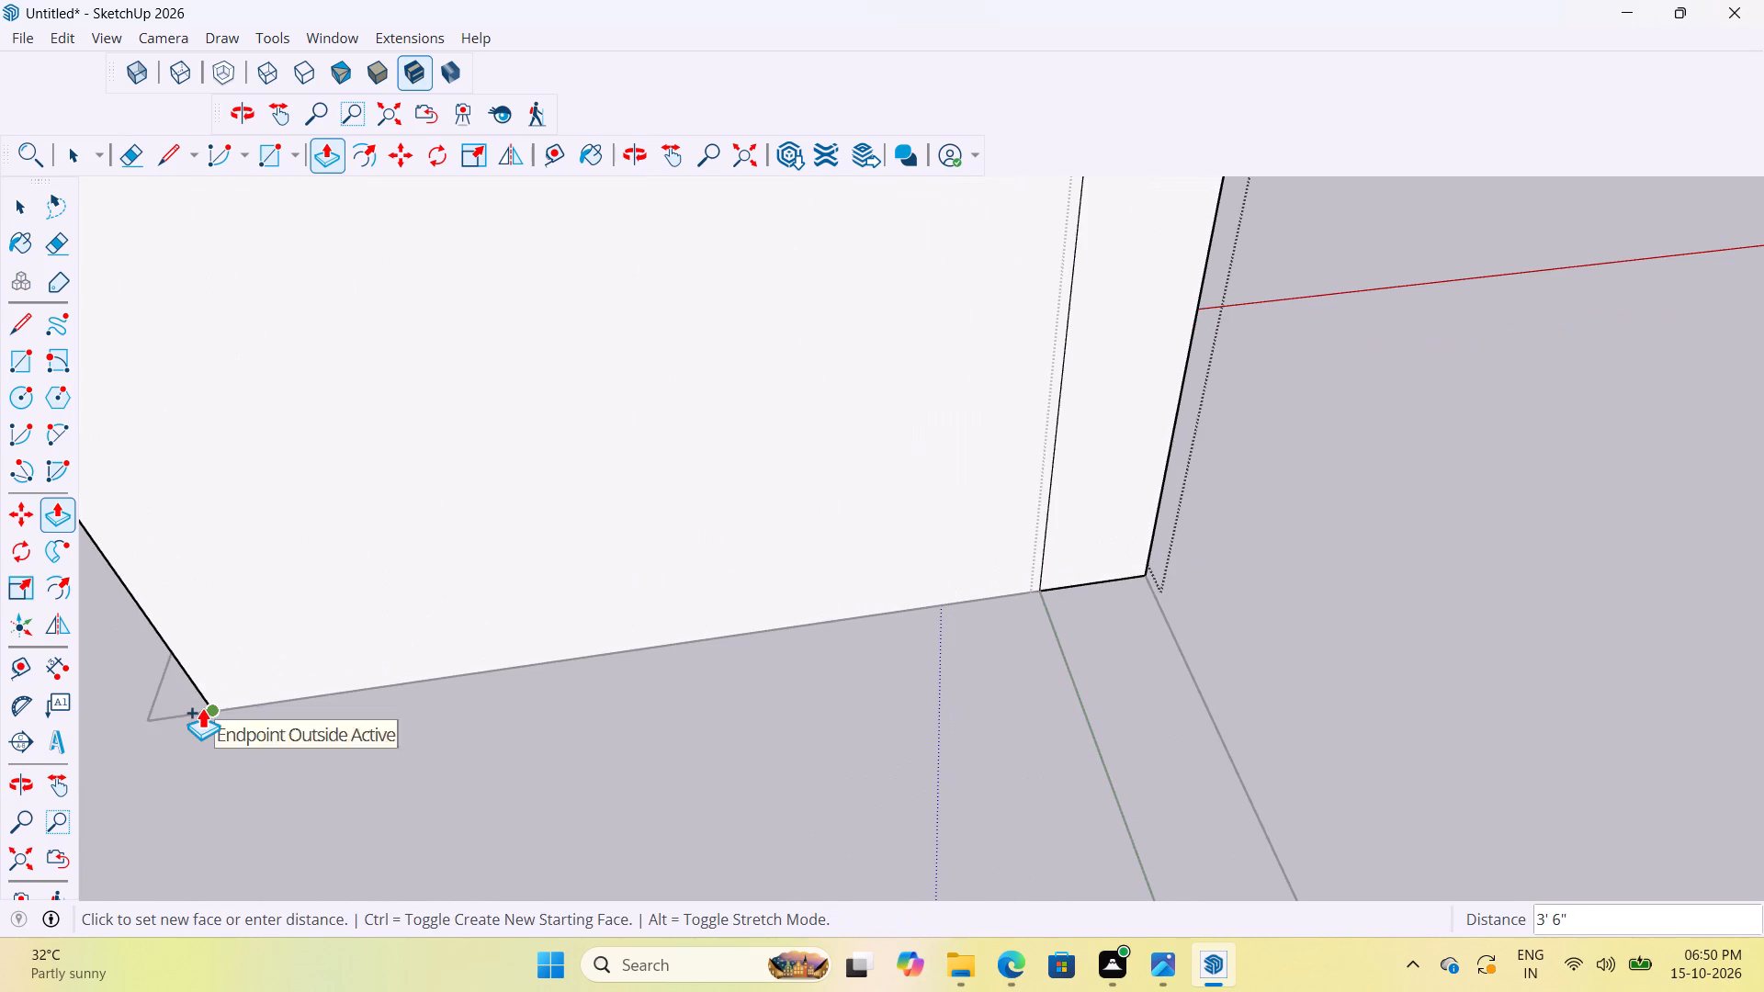
left_click(202, 707)
Extend the outer wall 11' behind the bed to the bedroom's far corner, then 6" more across the side partition's thickness.
scroll(520, 640, "down", 11)
left_click(757, 550)
scroll(766, 589, "down", 5)
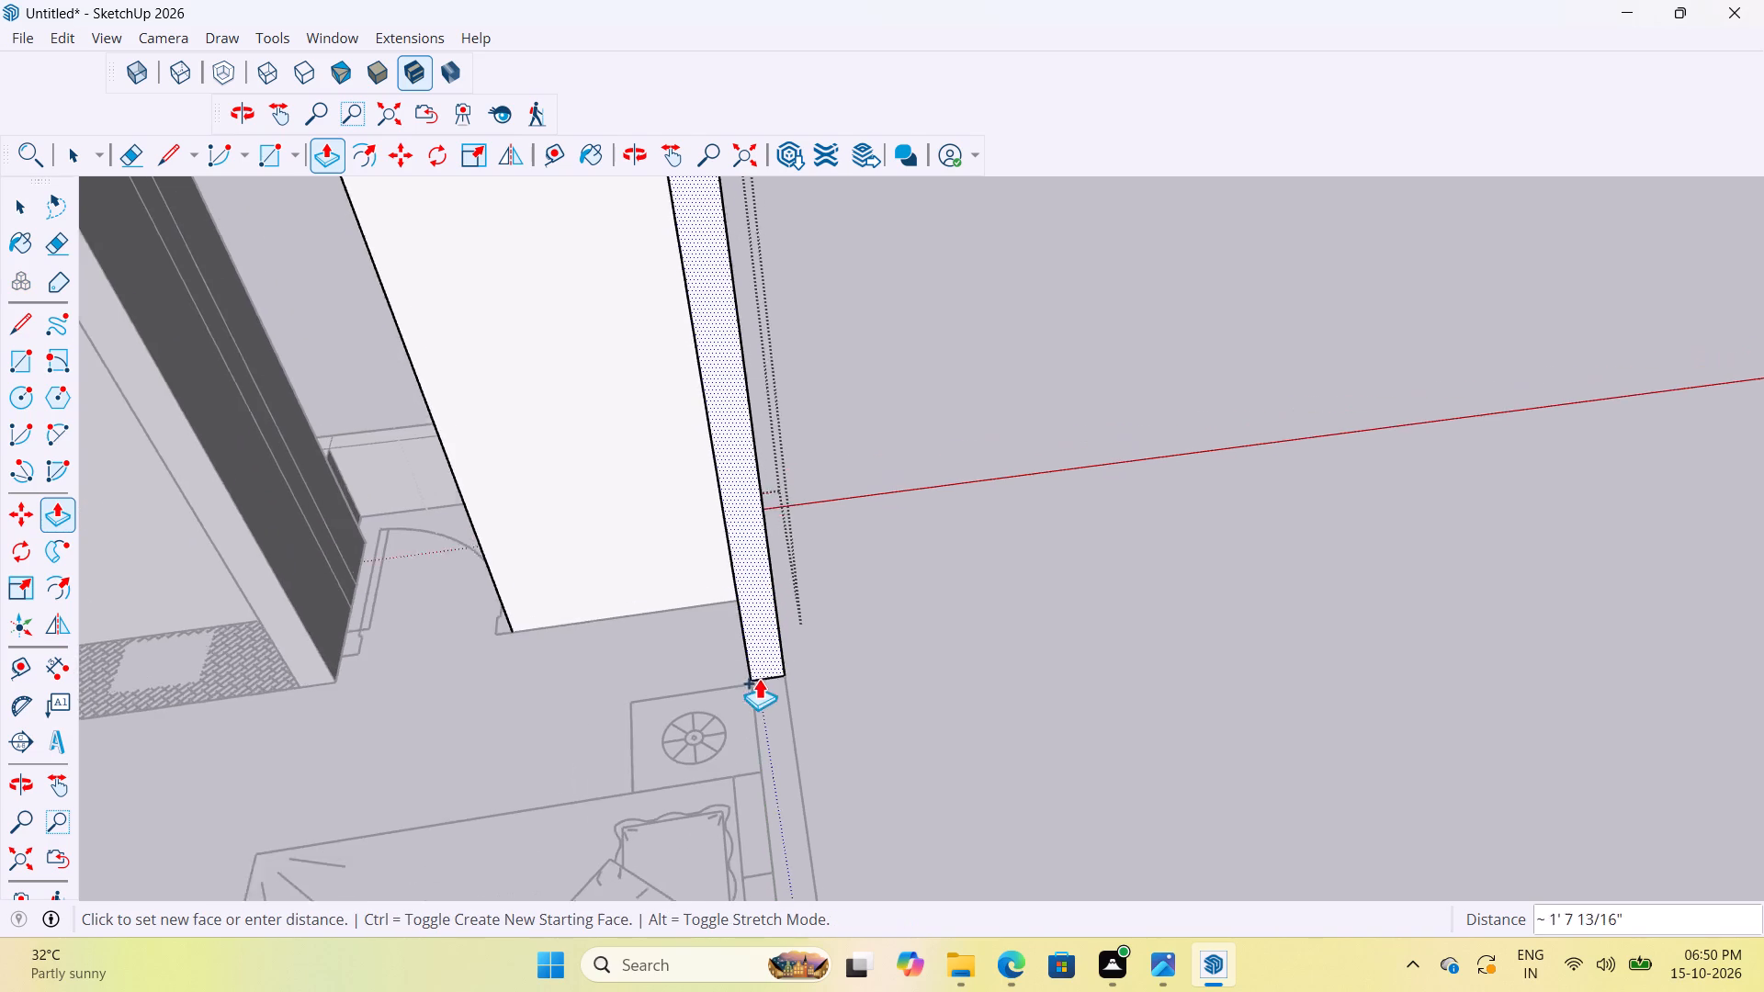
scroll(770, 655, "up", 2)
scroll(770, 637, "down", 16)
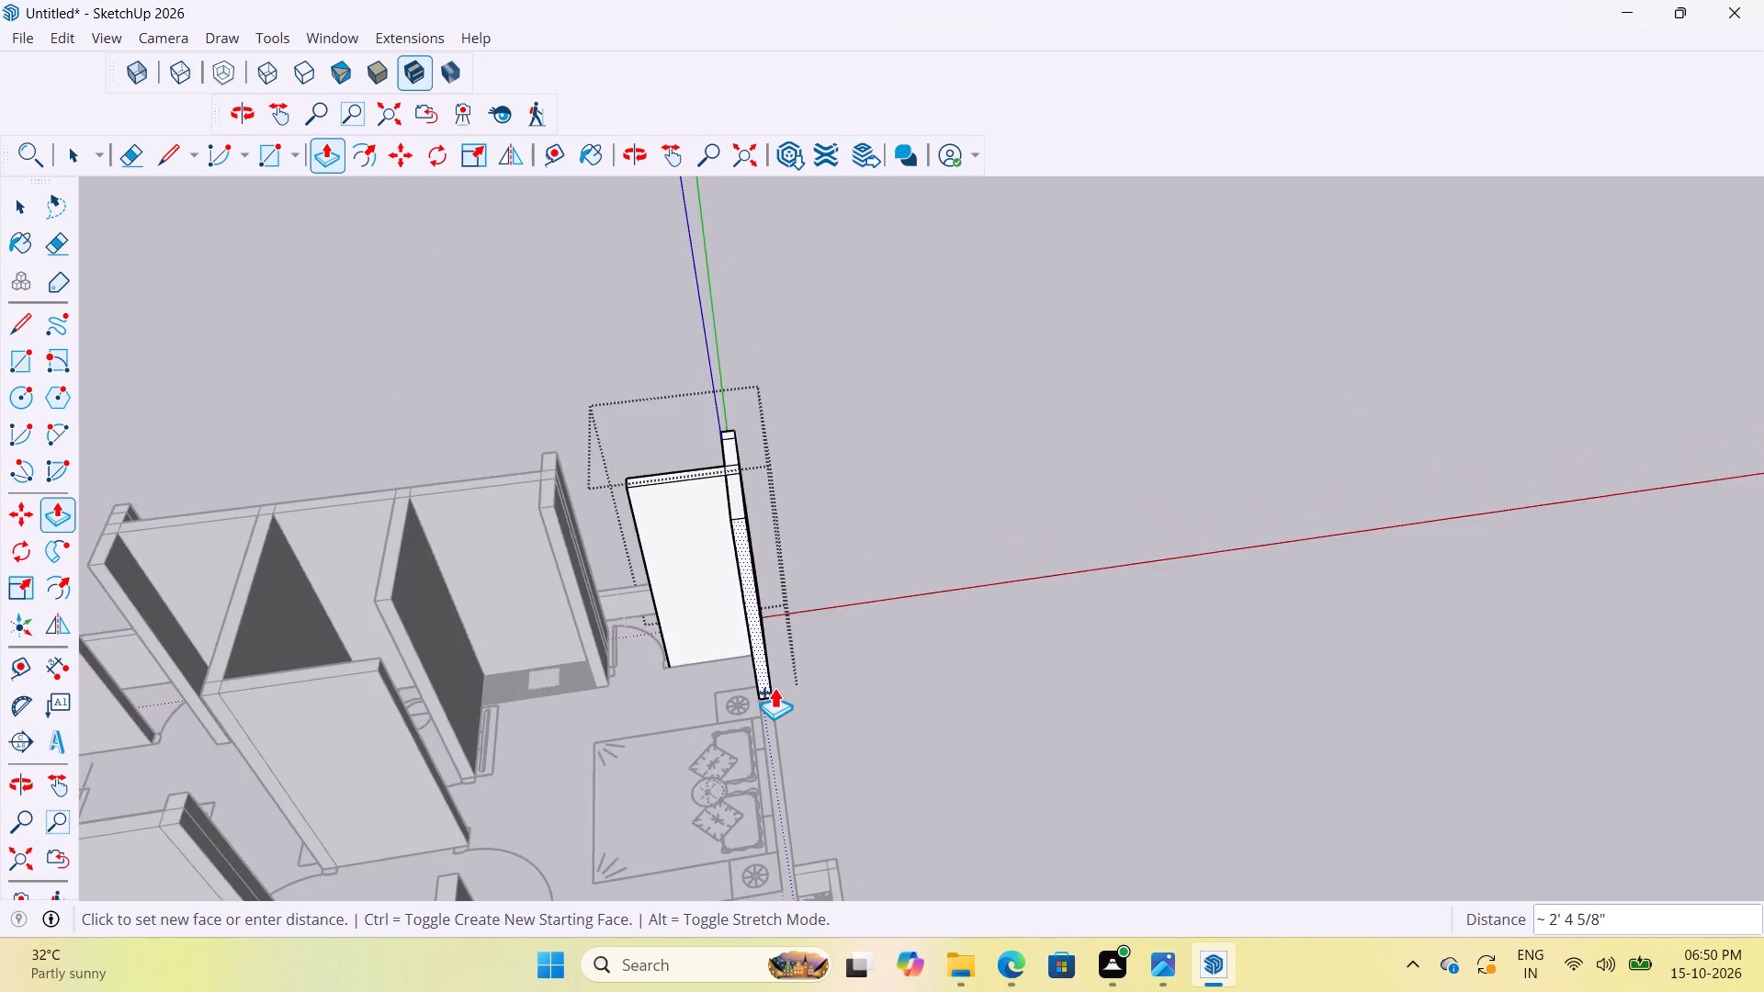
scroll(775, 687, "down", 6)
scroll(791, 673, "up", 10)
scroll(932, 576, "down", 5)
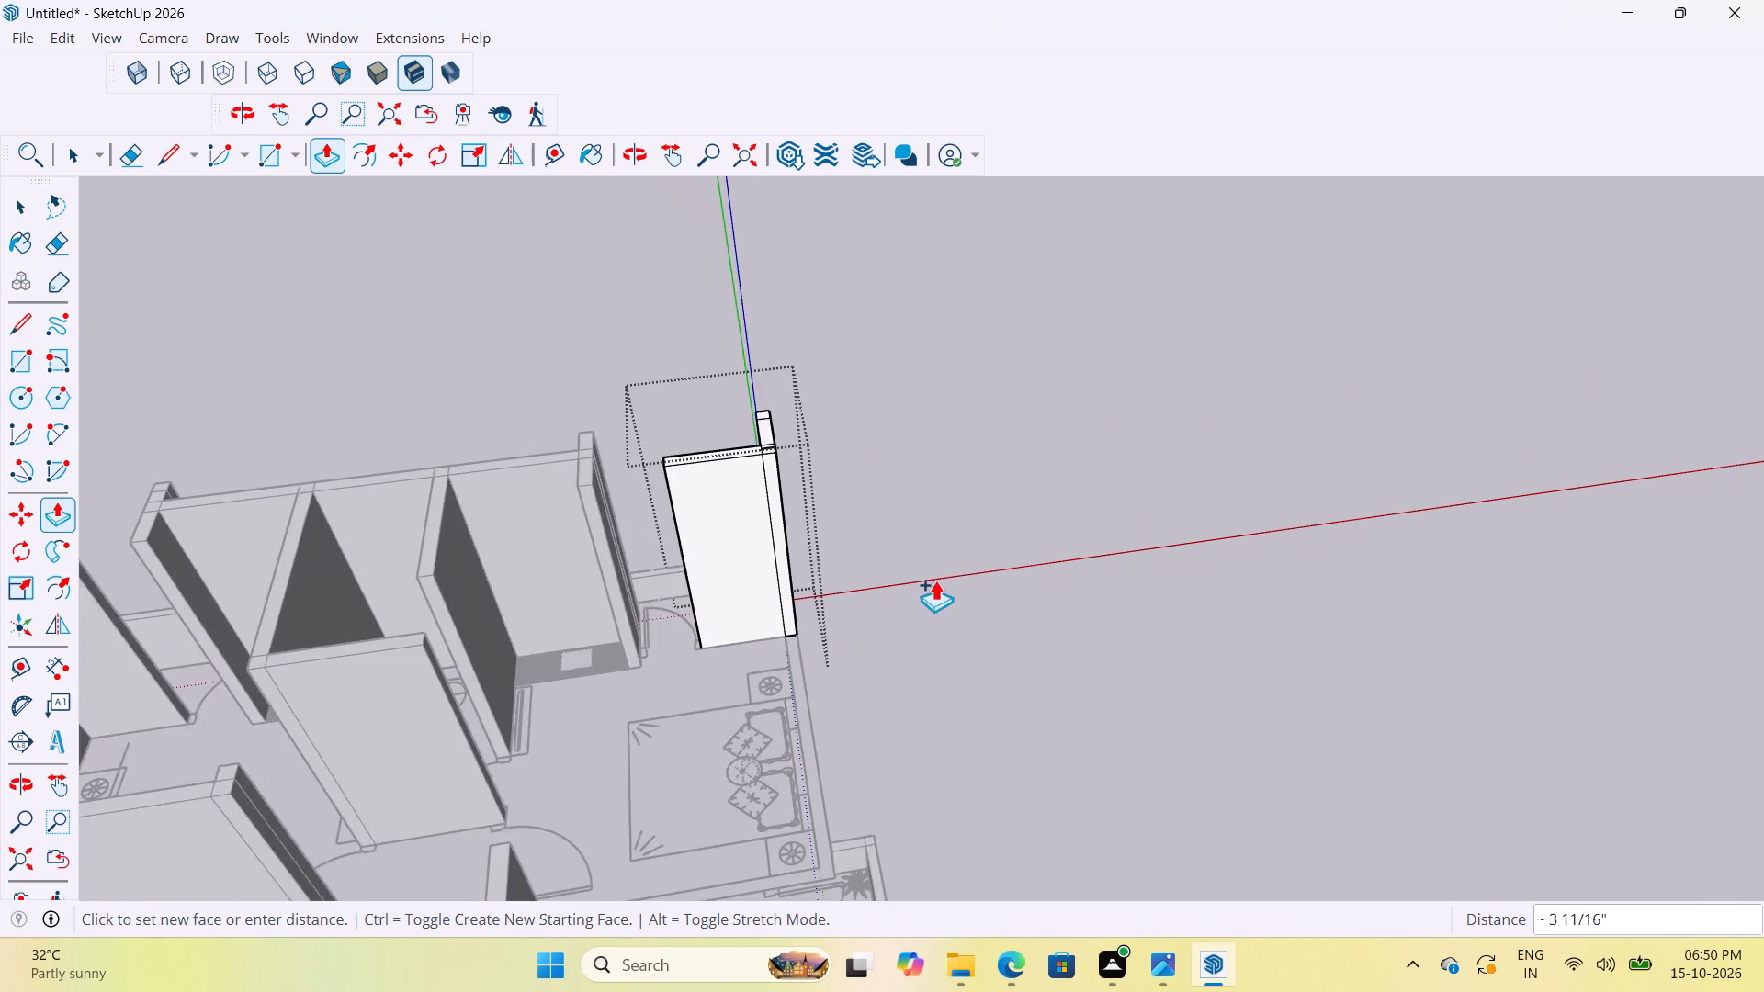
scroll(935, 580, "down", 5)
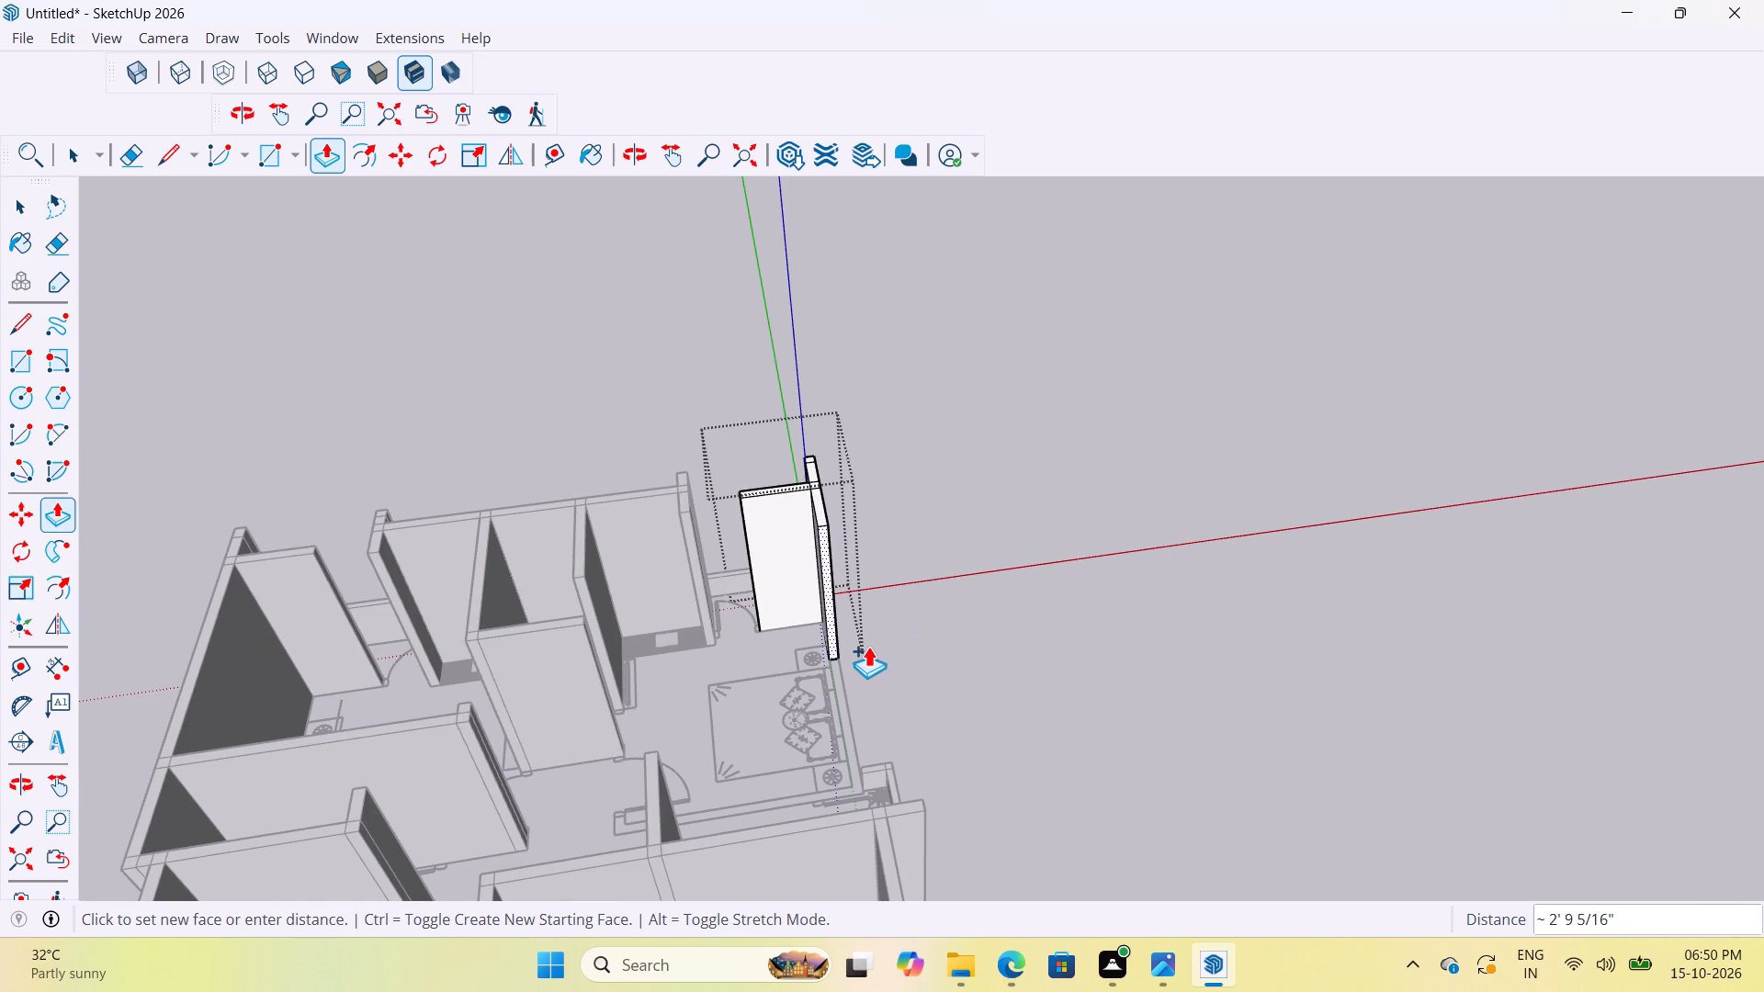
scroll(868, 646, "down", 8)
scroll(881, 713, "up", 9)
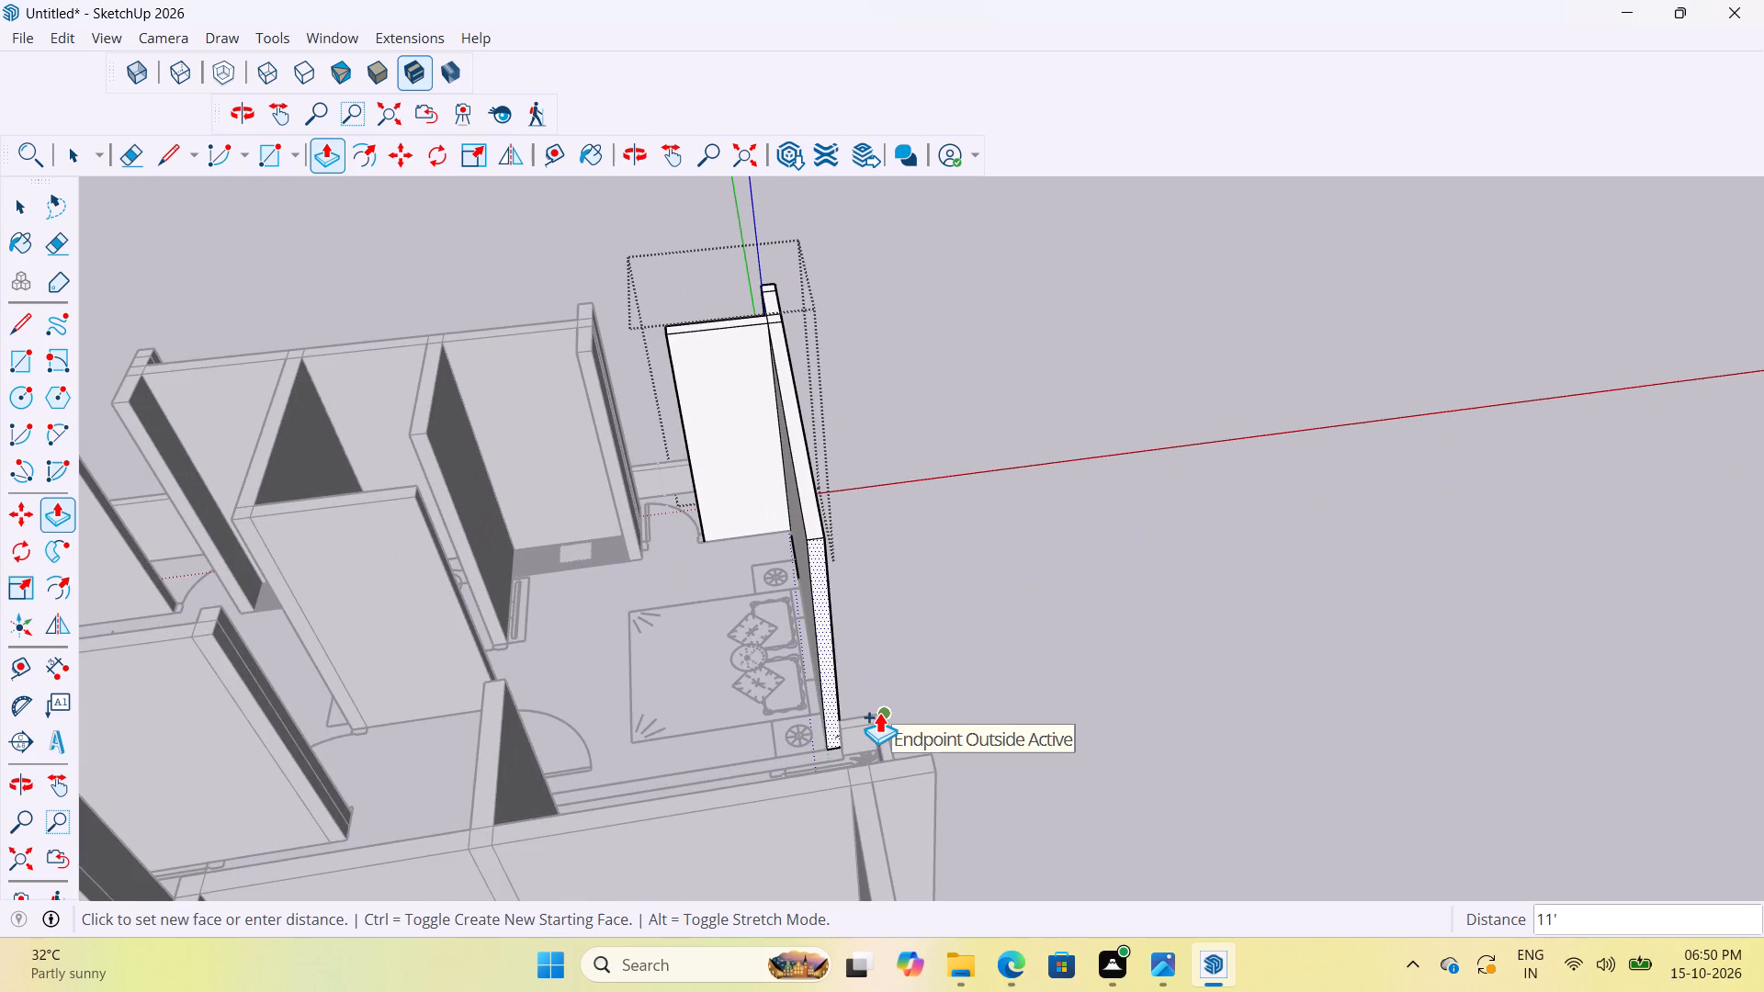
scroll(889, 726, "up", 9)
scroll(842, 592, "down", 4)
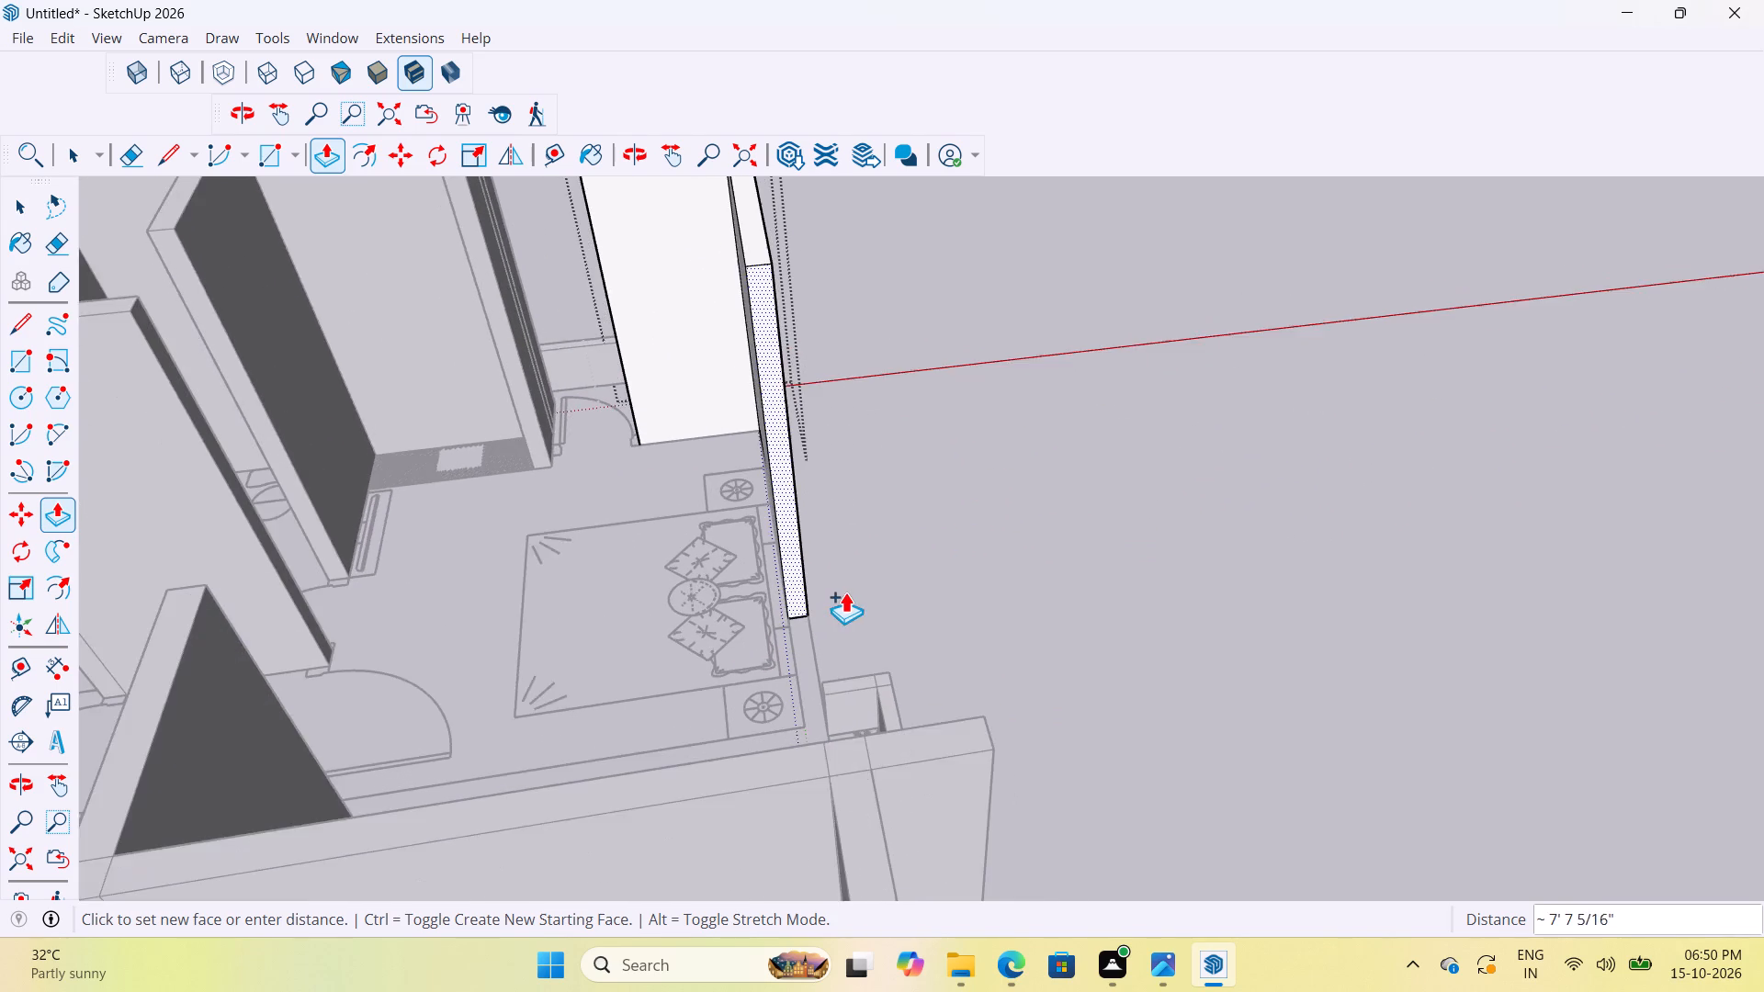
scroll(845, 592, "down", 6)
scroll(770, 715, "up", 5)
middle_click_drag(864, 712, 1100, 773)
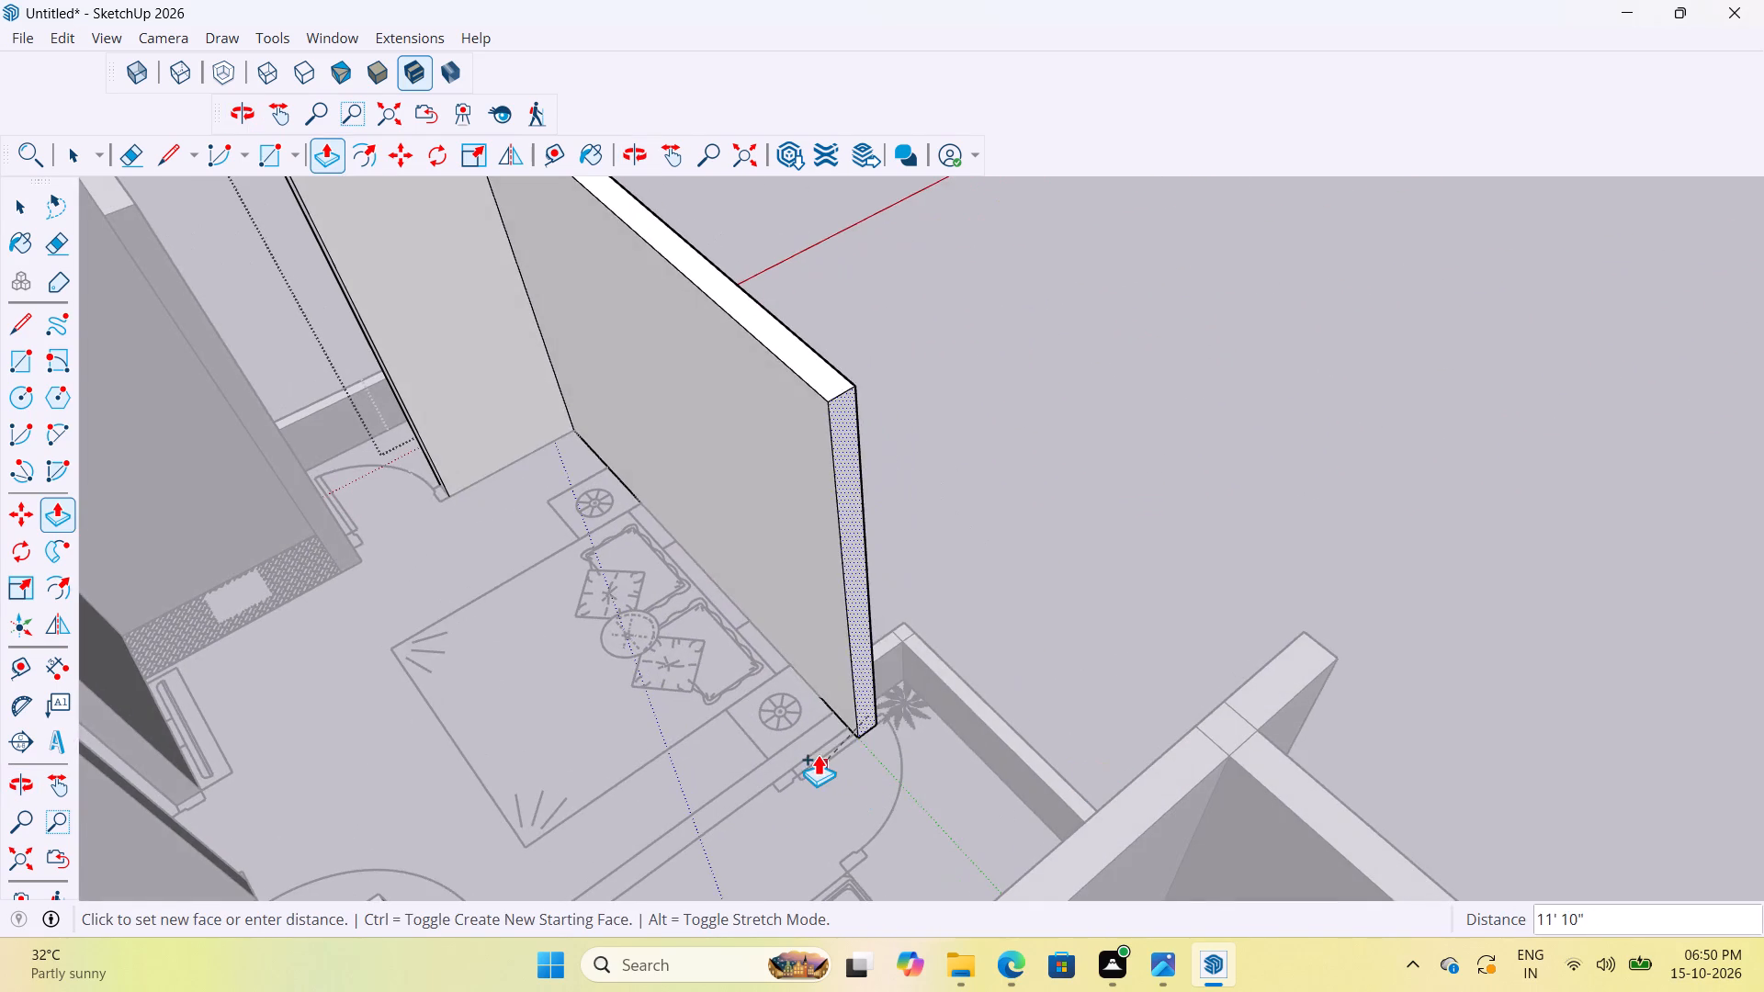
scroll(818, 754, "up", 12)
left_click(801, 682)
scroll(898, 680, "up", 4)
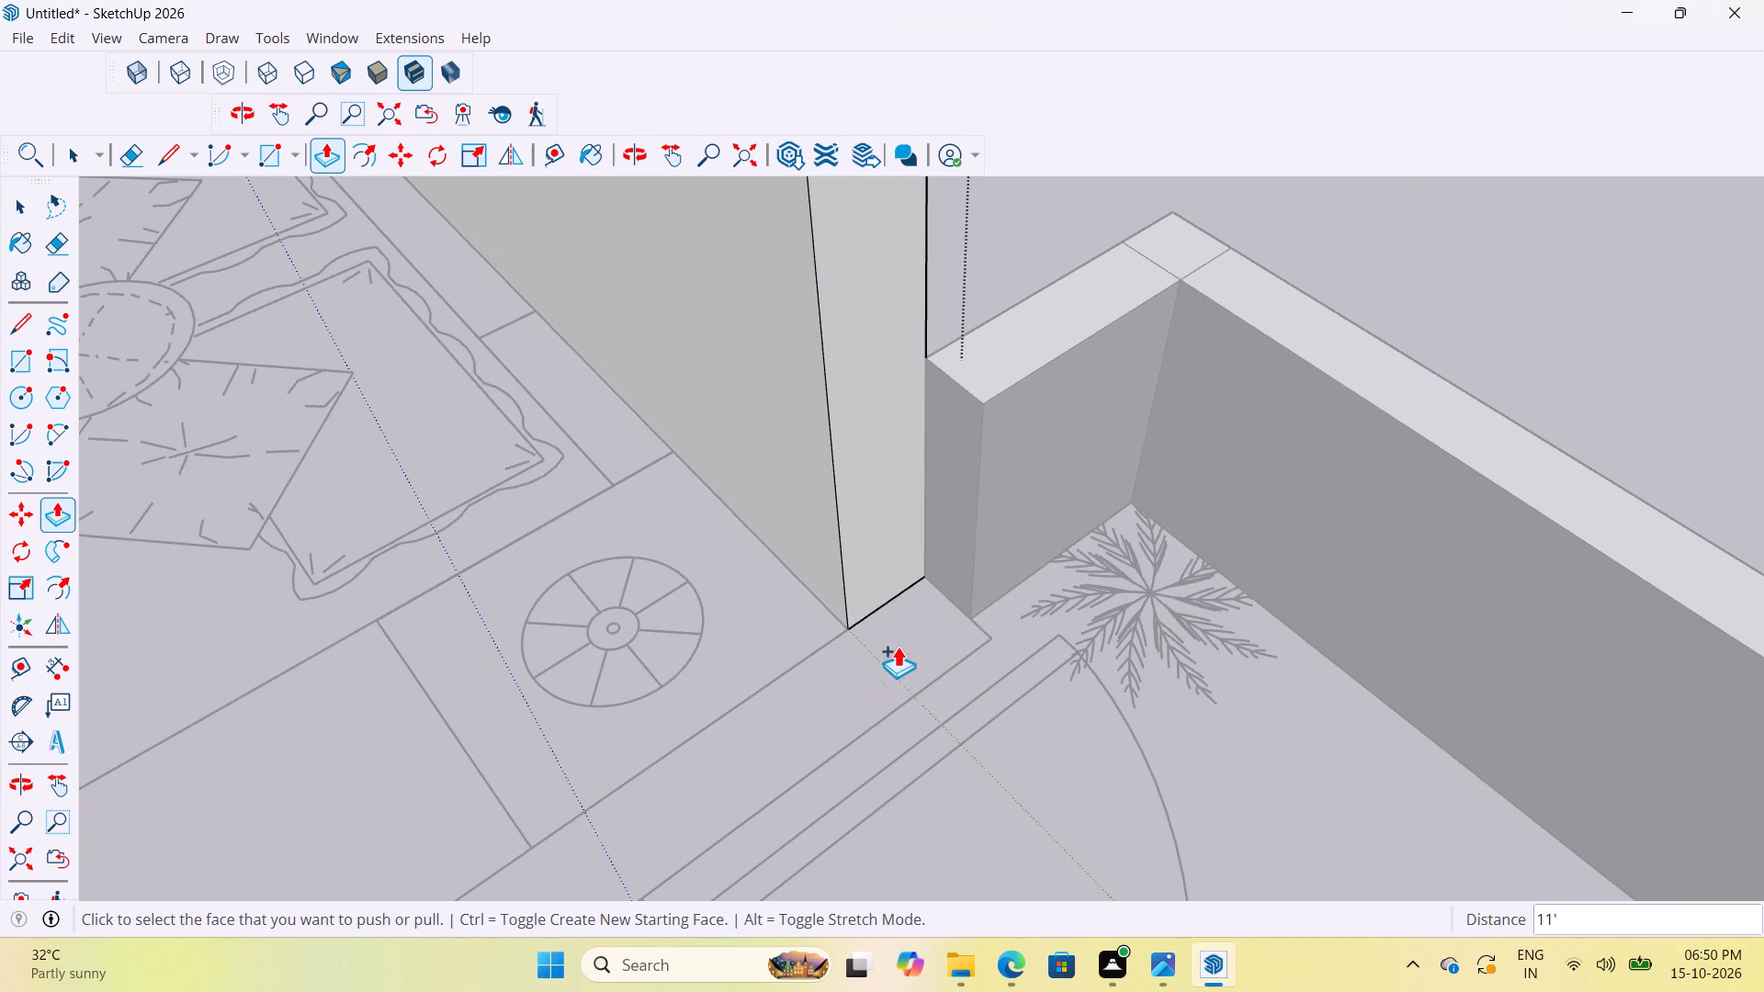
left_click(888, 582)
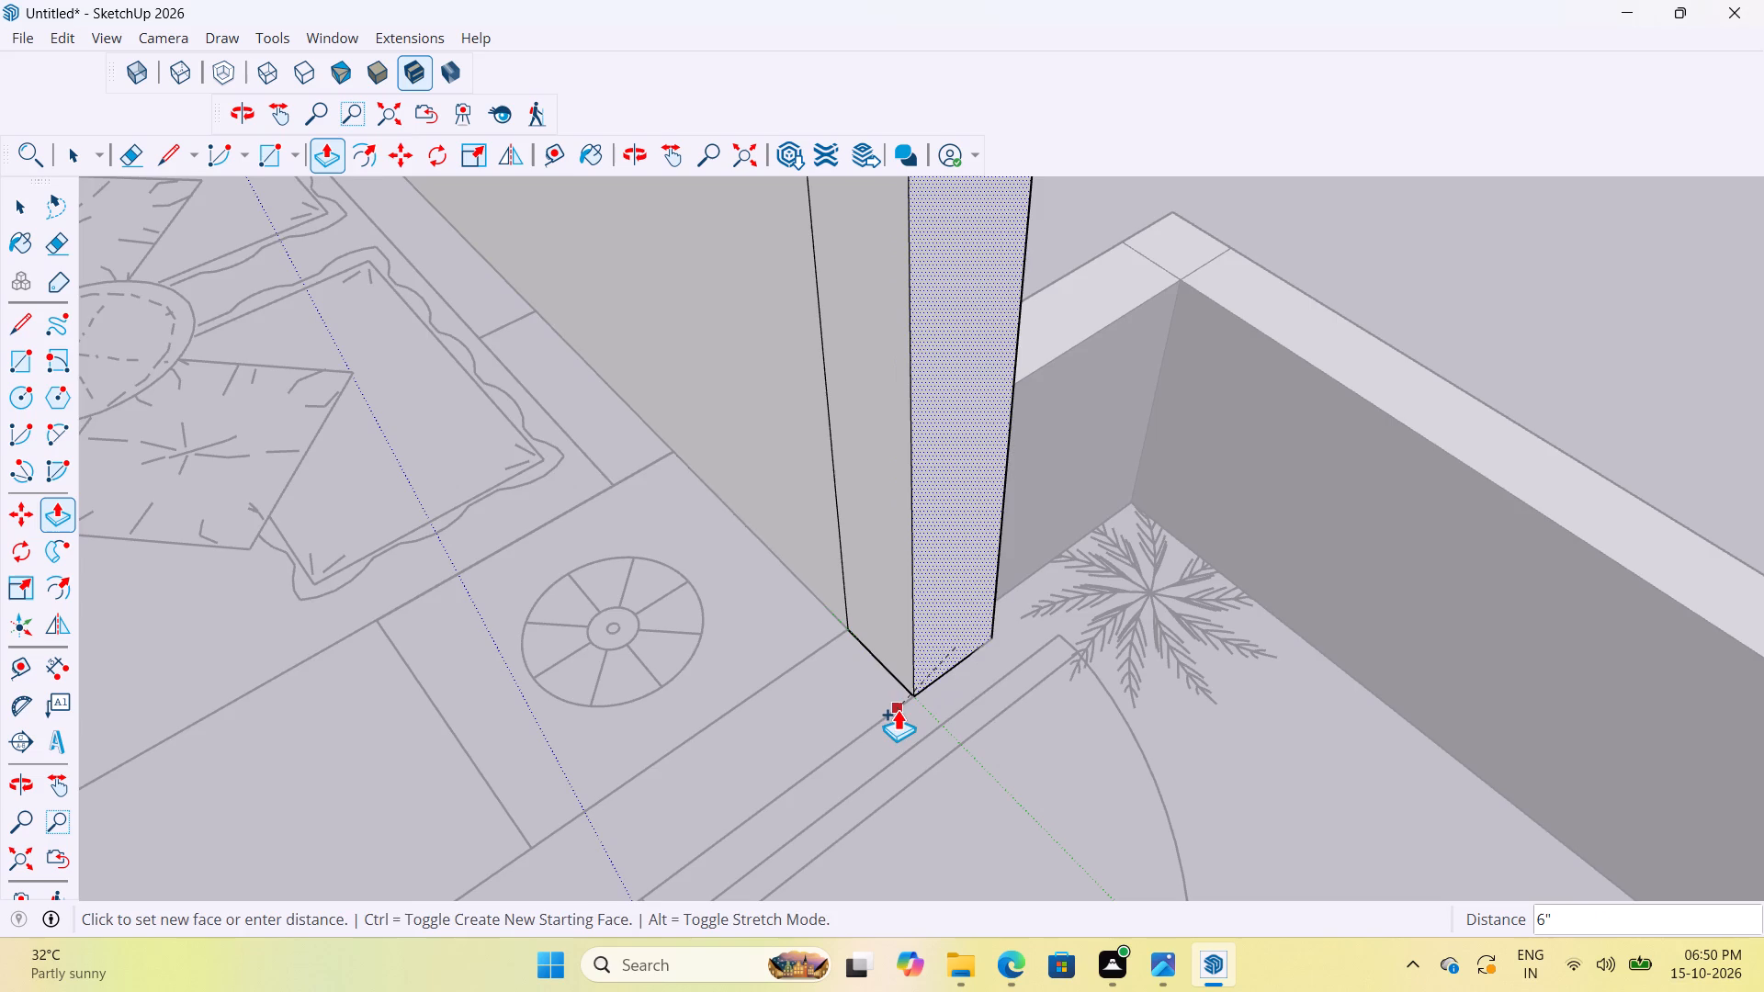
left_click_drag(898, 709, 907, 709)
Pull the corner section's inner face 11' along the bedroom's side partition, then 6" more across the door-side wall's thickness.
scroll(1222, 665, "down", 11)
scroll(984, 773, "up", 4)
left_click(1100, 581)
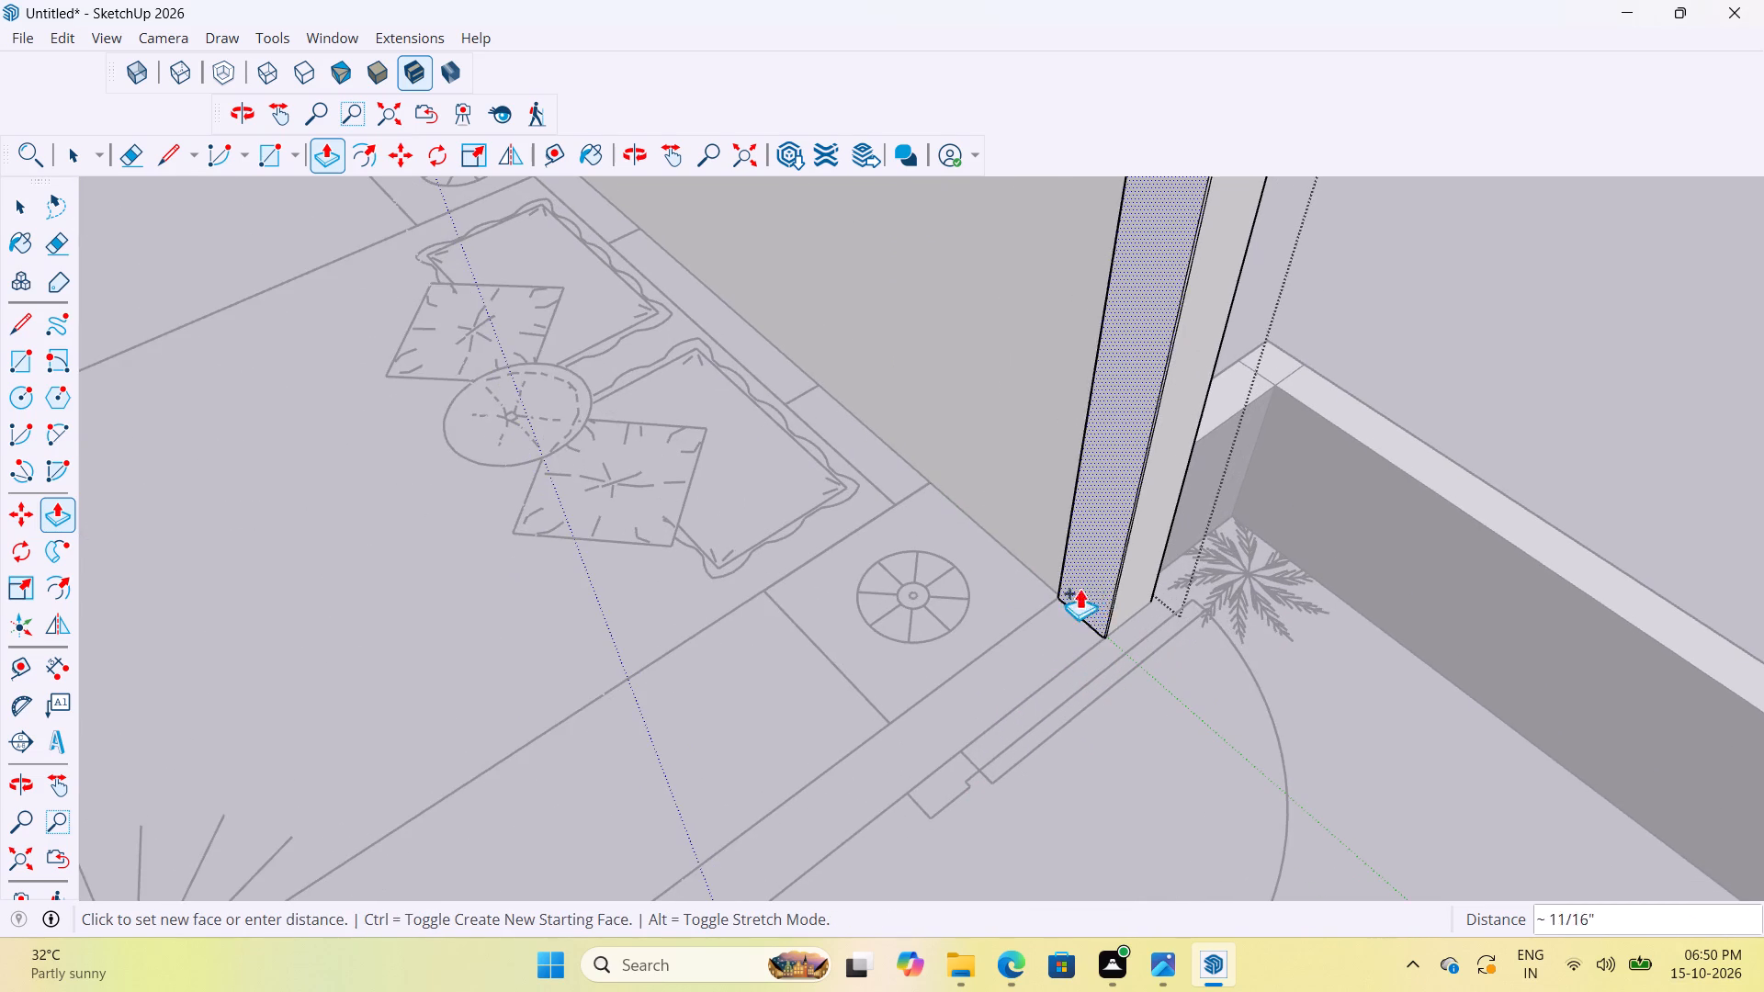
scroll(1045, 604, "down", 15)
scroll(907, 691, "up", 3)
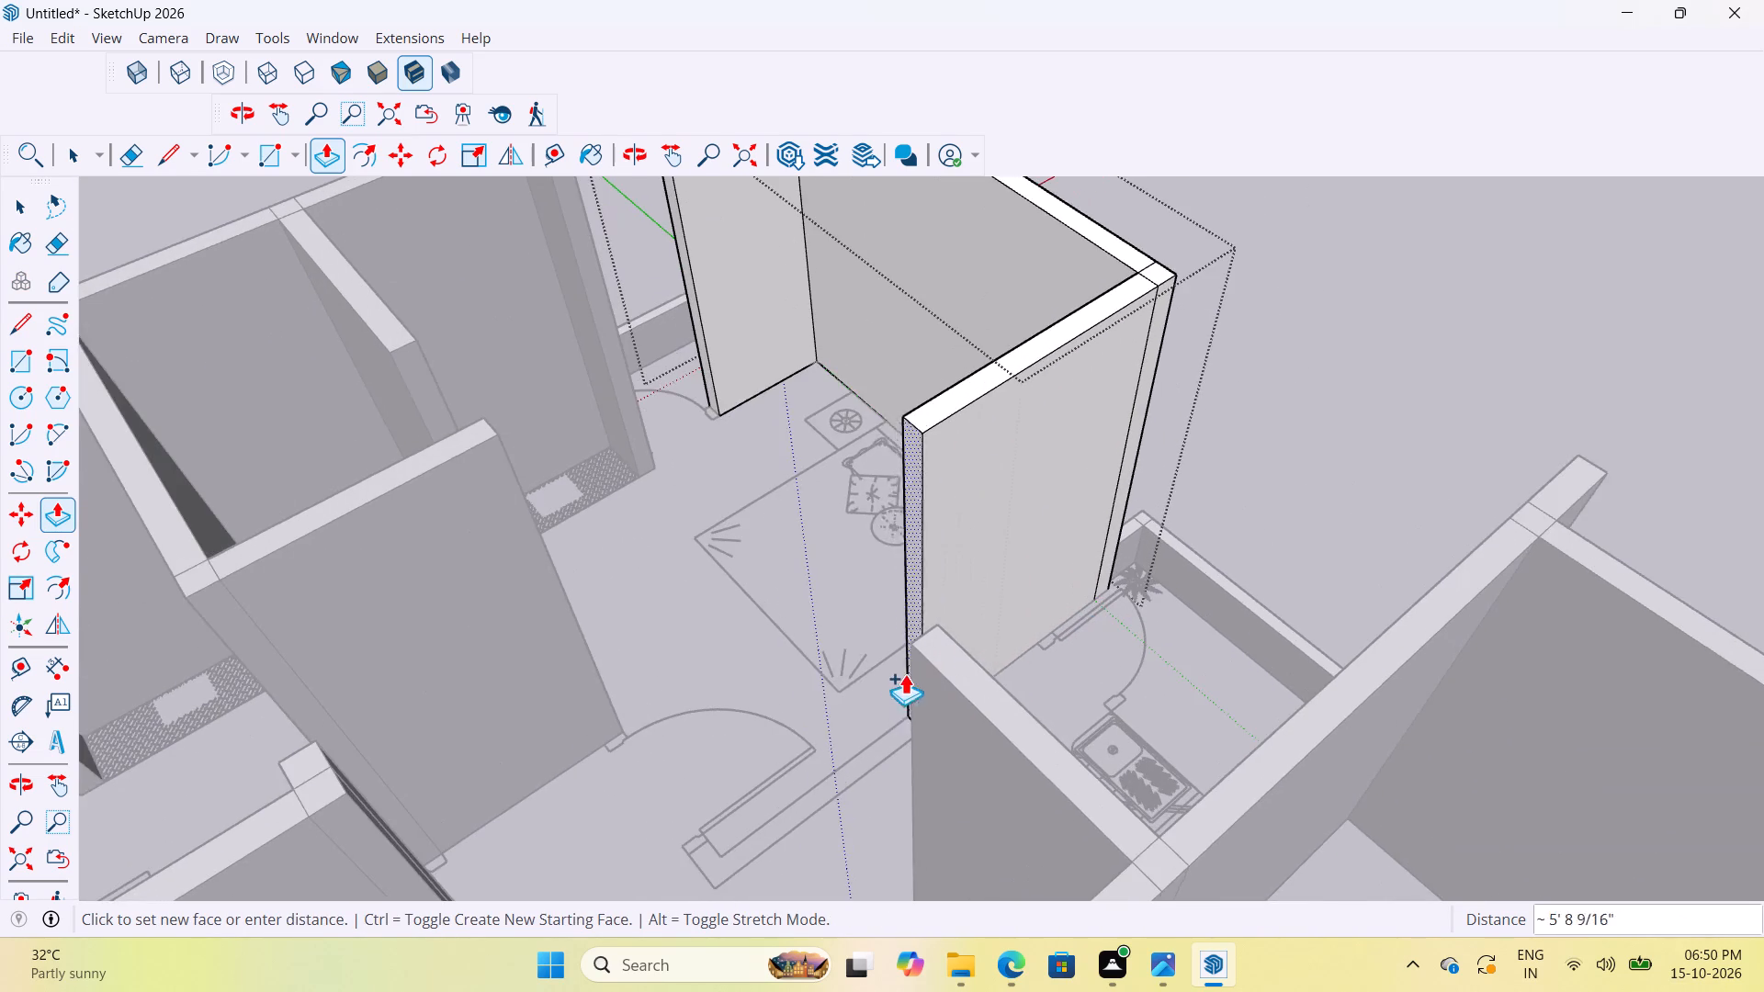
scroll(965, 613, "up", 2)
scroll(1193, 490, "down", 9)
scroll(1014, 701, "up", 12)
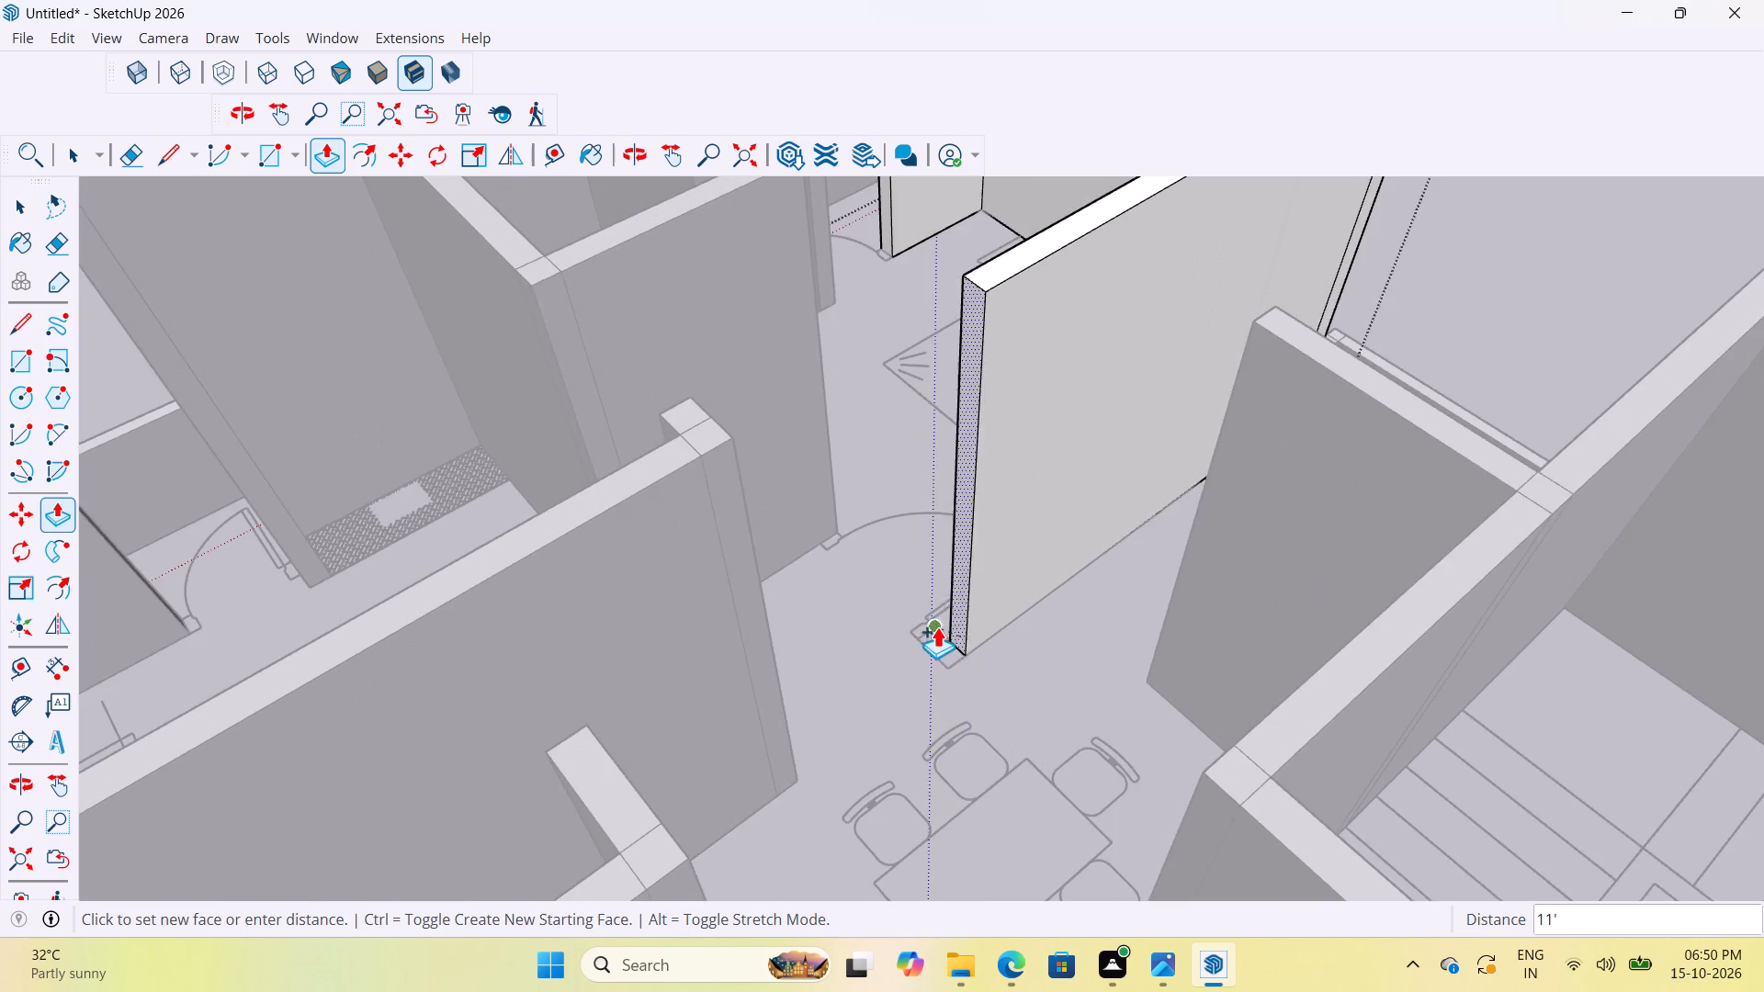
middle_click_drag(959, 611, 1335, 695)
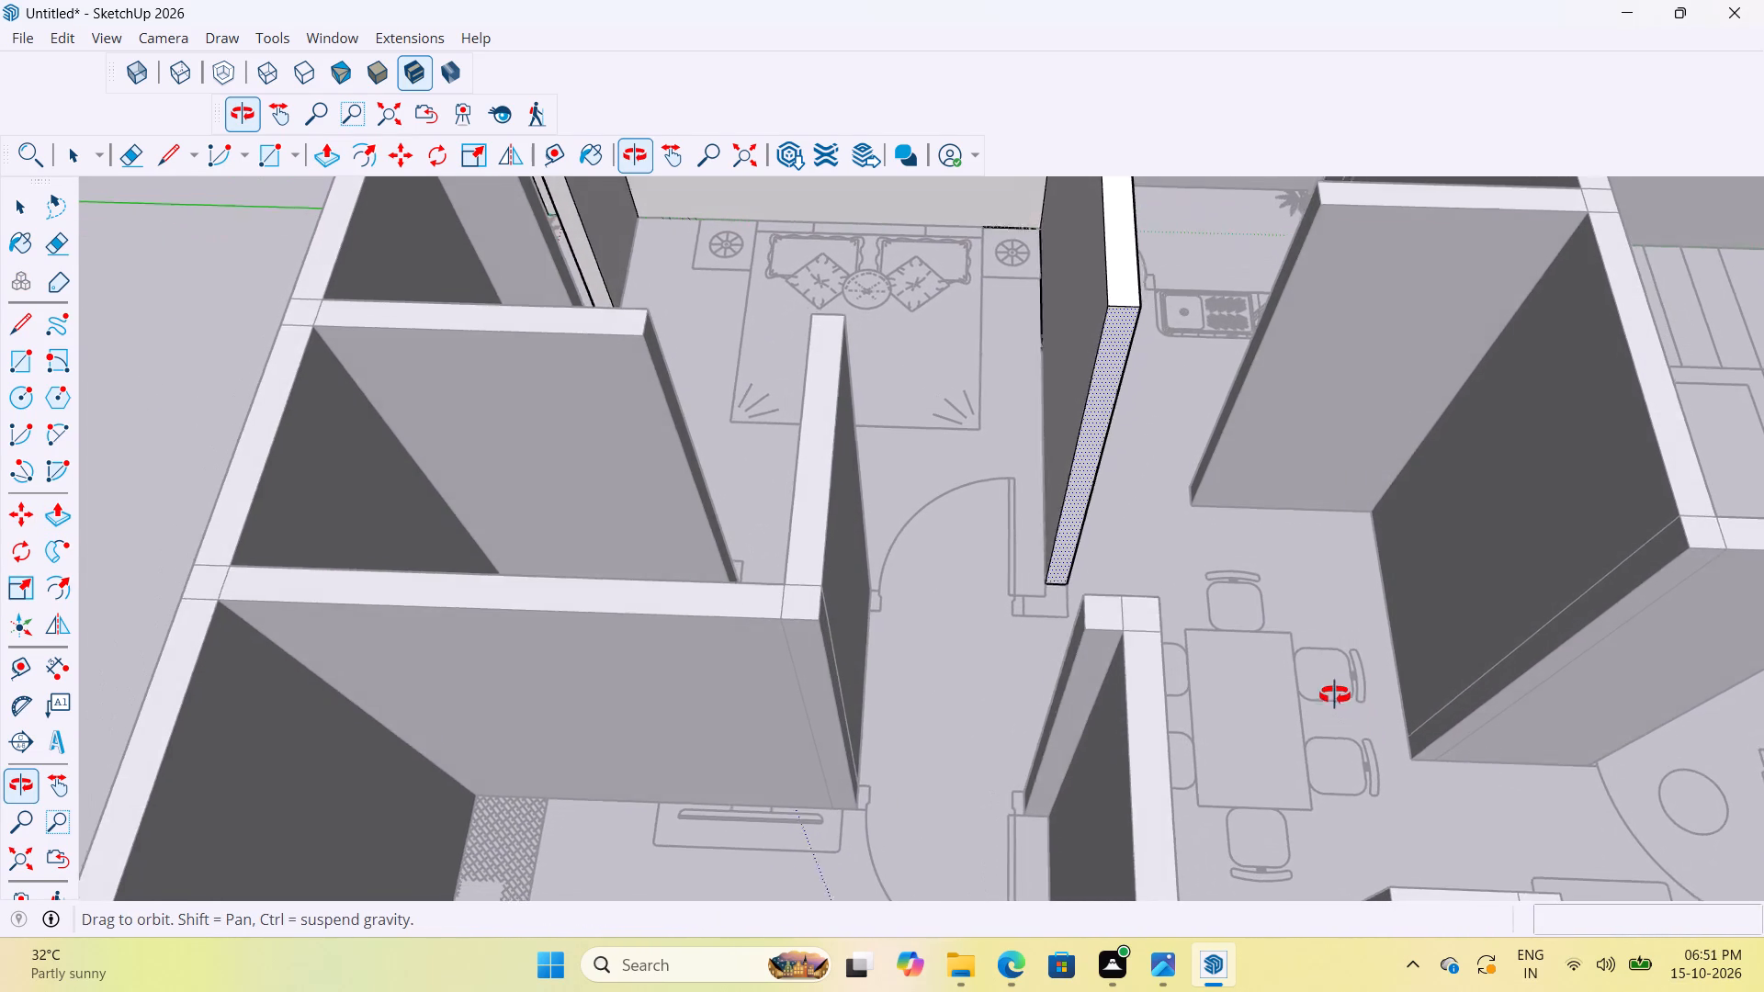
middle_click_drag(1335, 695, 1333, 693)
scroll(1102, 586, "down", 9)
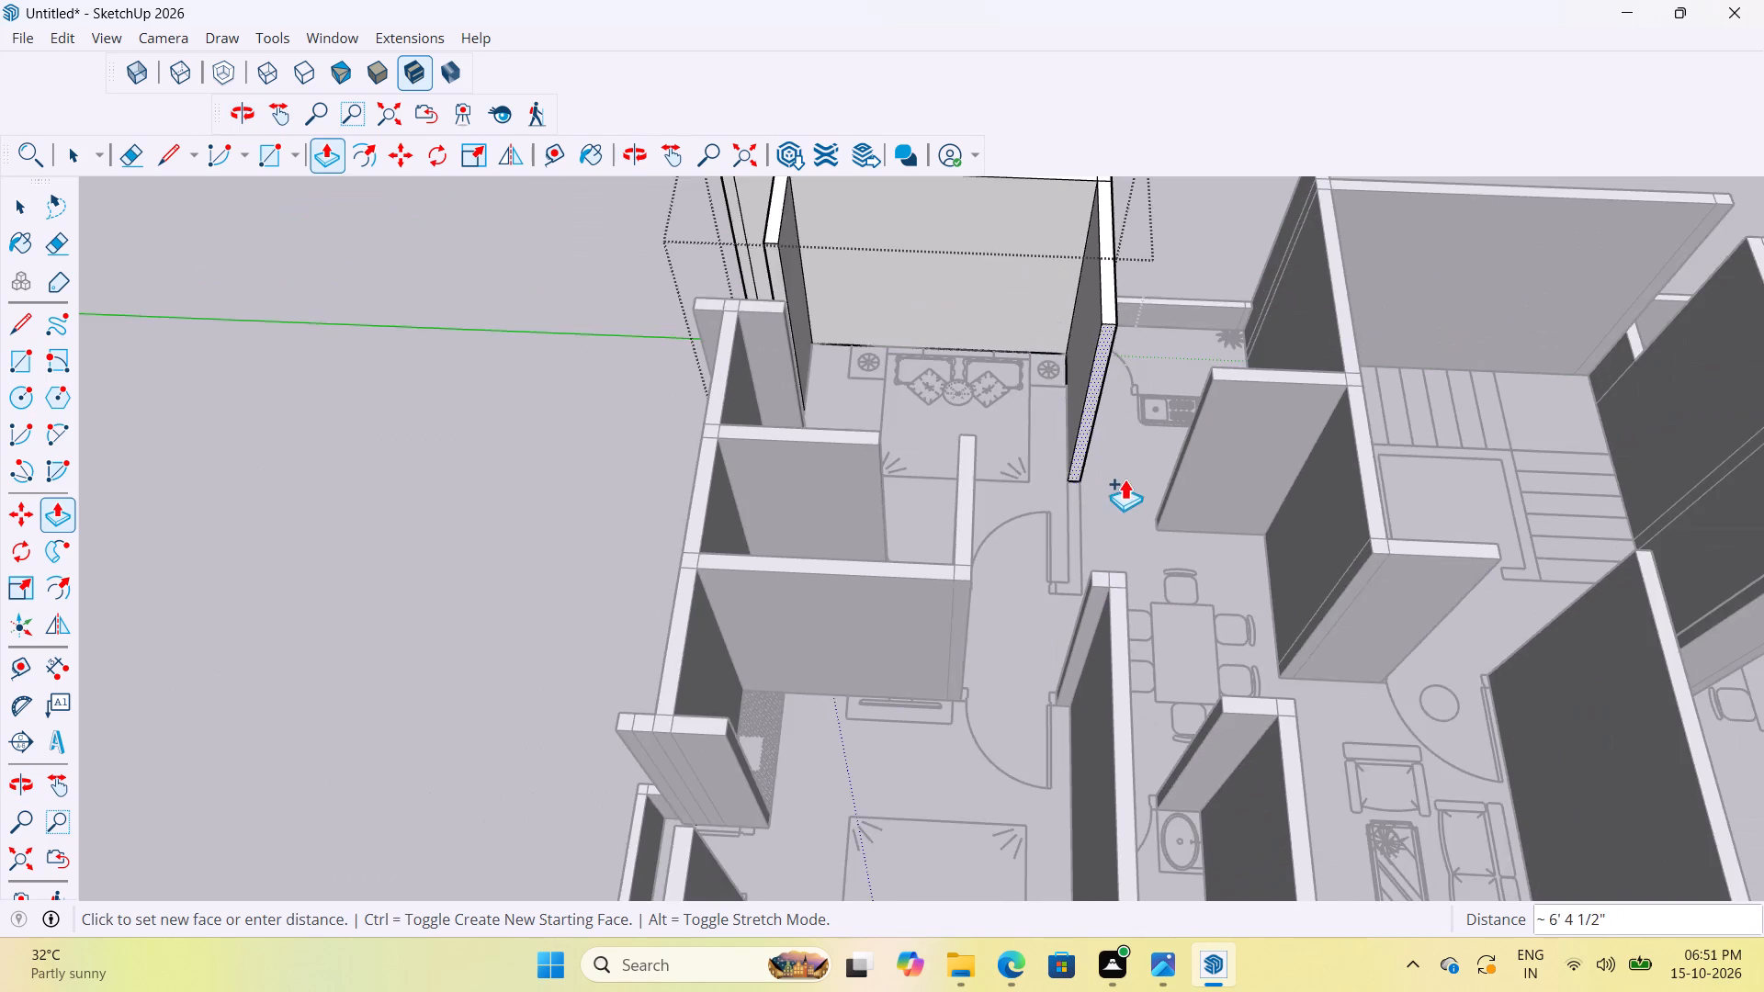
scroll(1122, 492, "up", 14)
scroll(1034, 617, "up", 8)
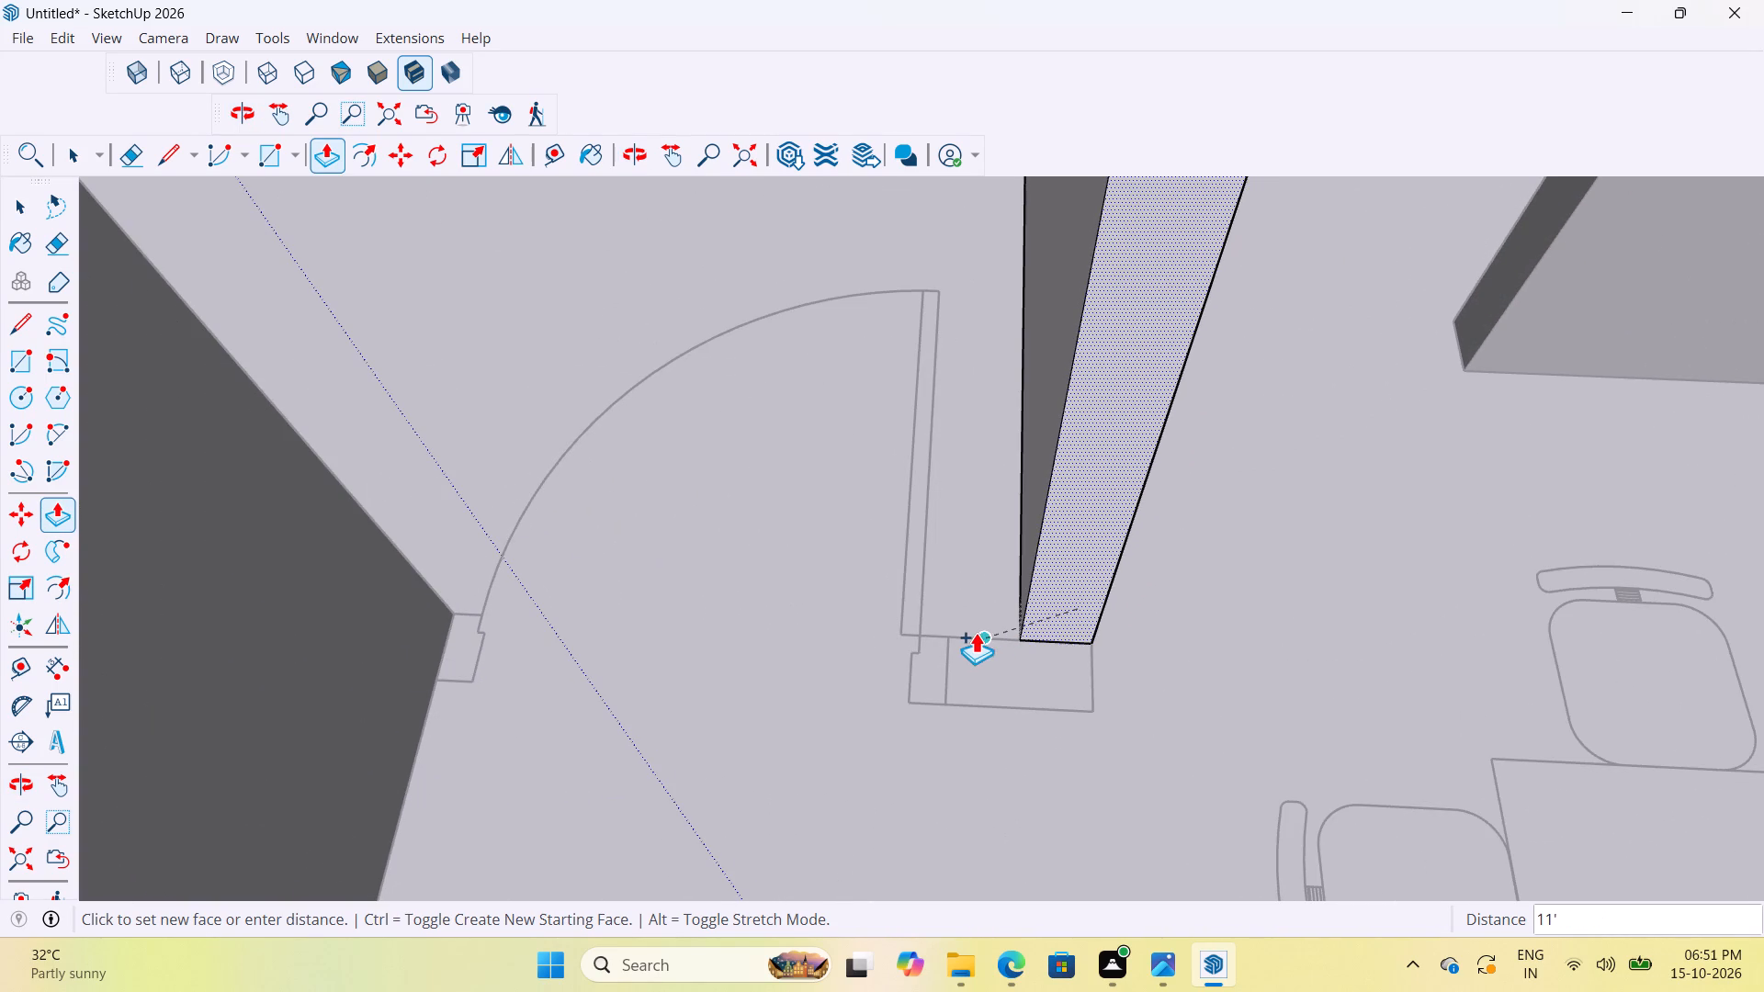
left_click(976, 632)
scroll(1006, 648, "up", 8)
left_click(1073, 608)
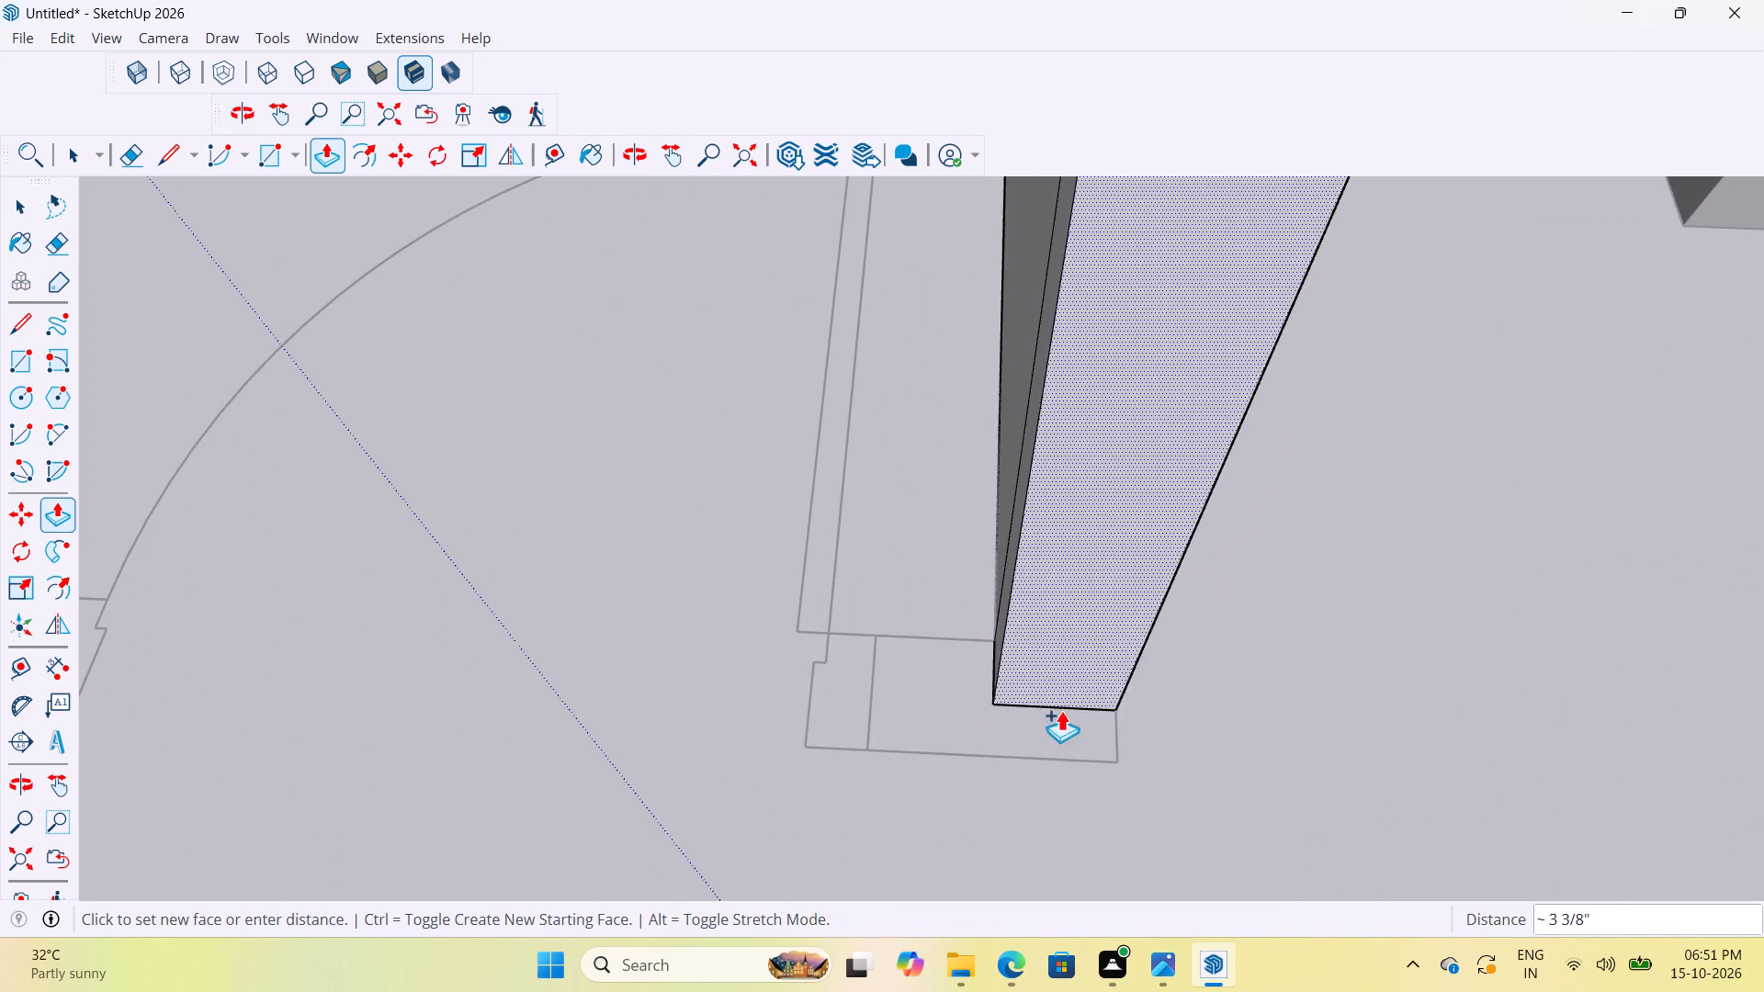
left_click(931, 750)
Pull the partition end's inner face 6" toward the bedroom door opening, and close the wall group.
scroll(1108, 711, "down", 5)
middle_click_drag(1117, 690, 1284, 665)
scroll(1055, 699, "up", 4)
left_click(1116, 626)
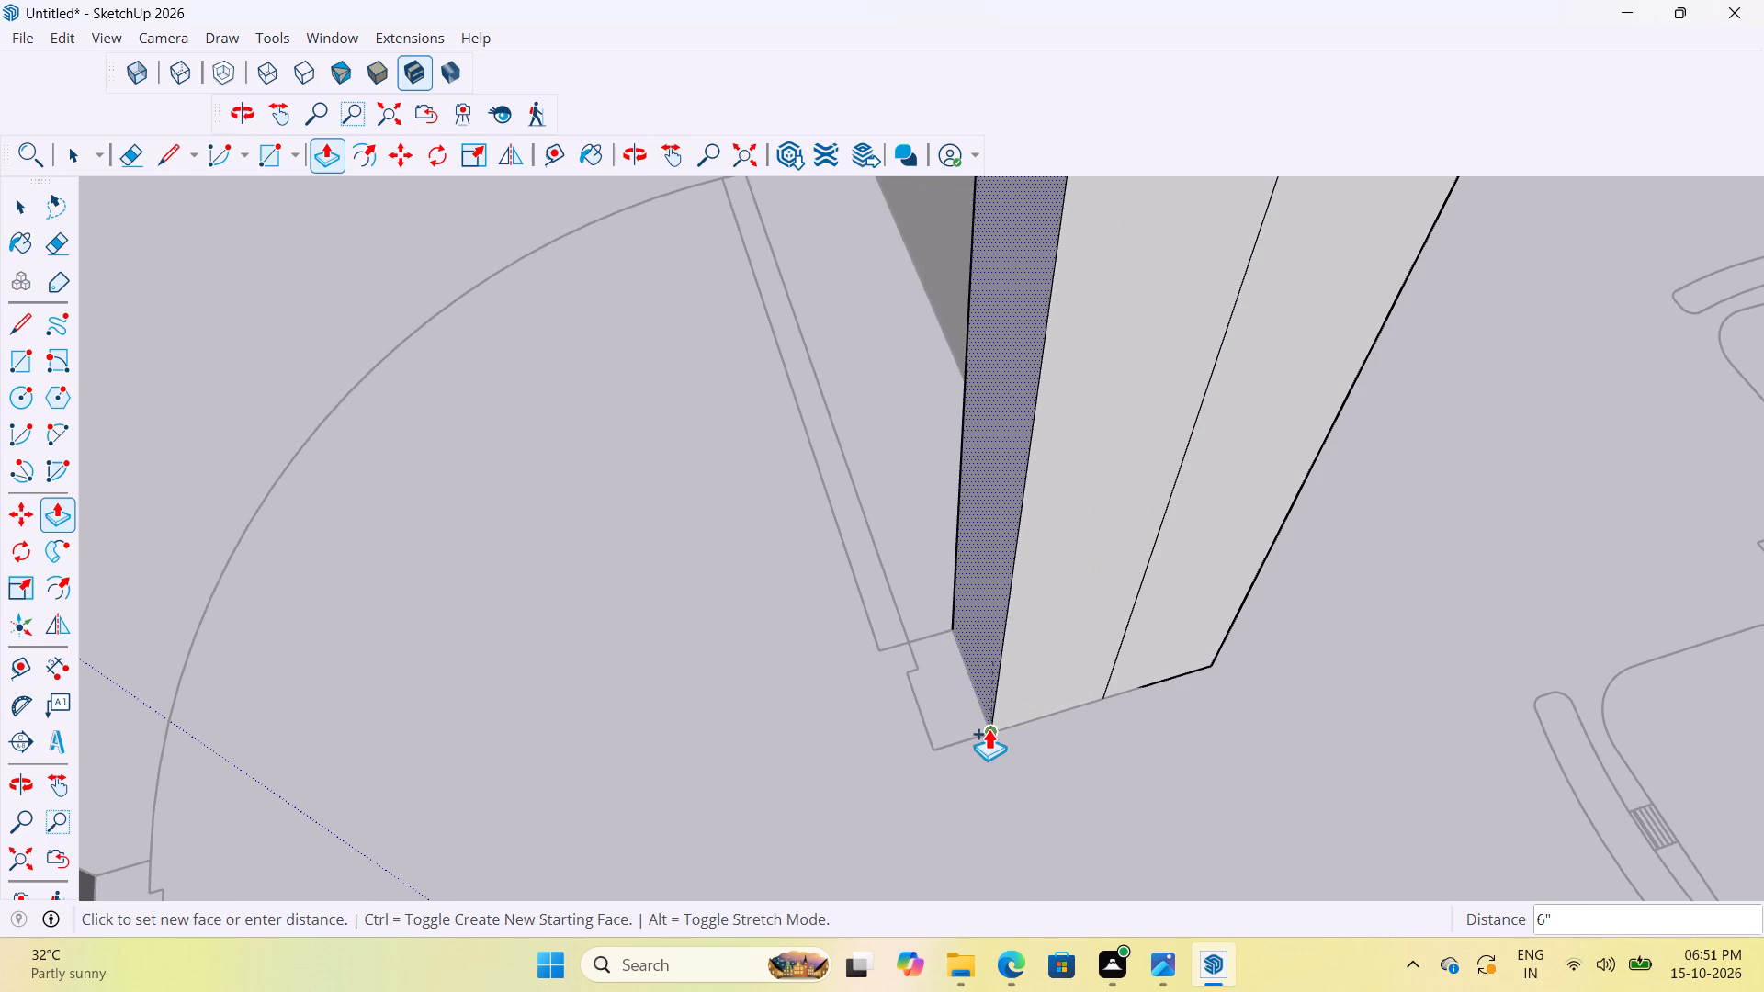
left_click(989, 728)
scroll(1152, 714, "down", 20)
scroll(1152, 714, "down", 8)
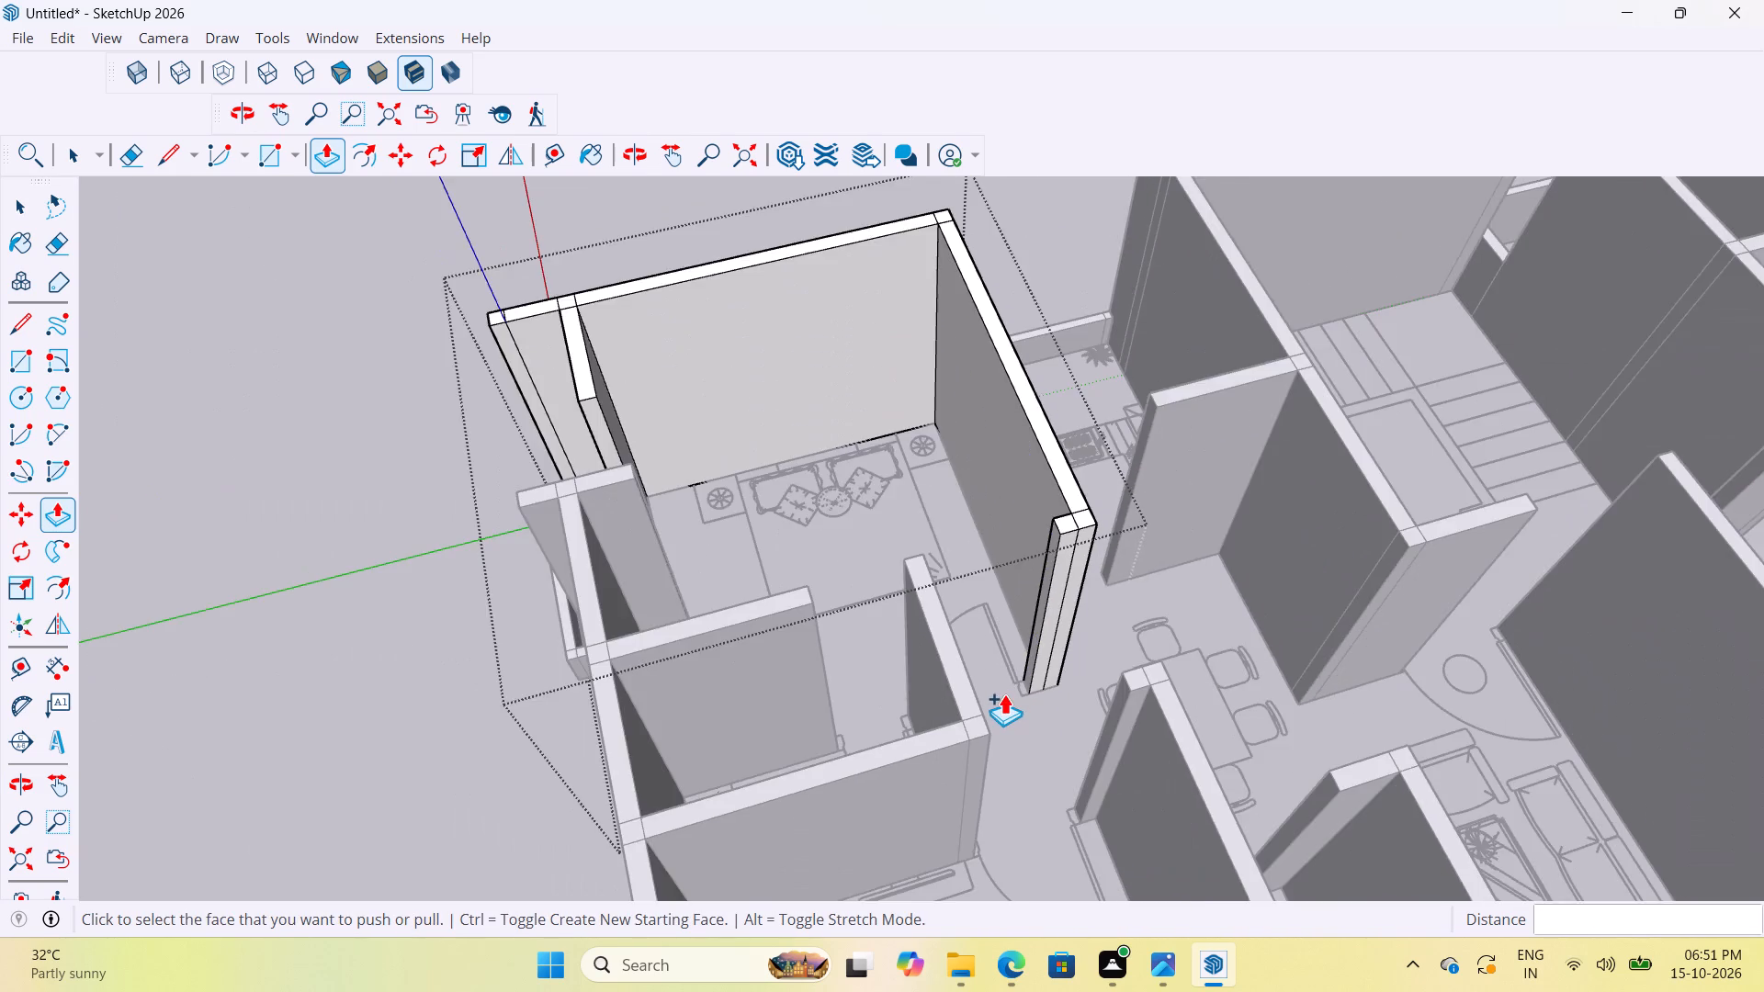
scroll(1004, 693, "down", 10)
key("space")
key("space")
left_click(582, 592)
Examine the modelled walls and corner balconies from around the house.
scroll(835, 629, "up", 9)
middle_click_drag(889, 694, 971, 658)
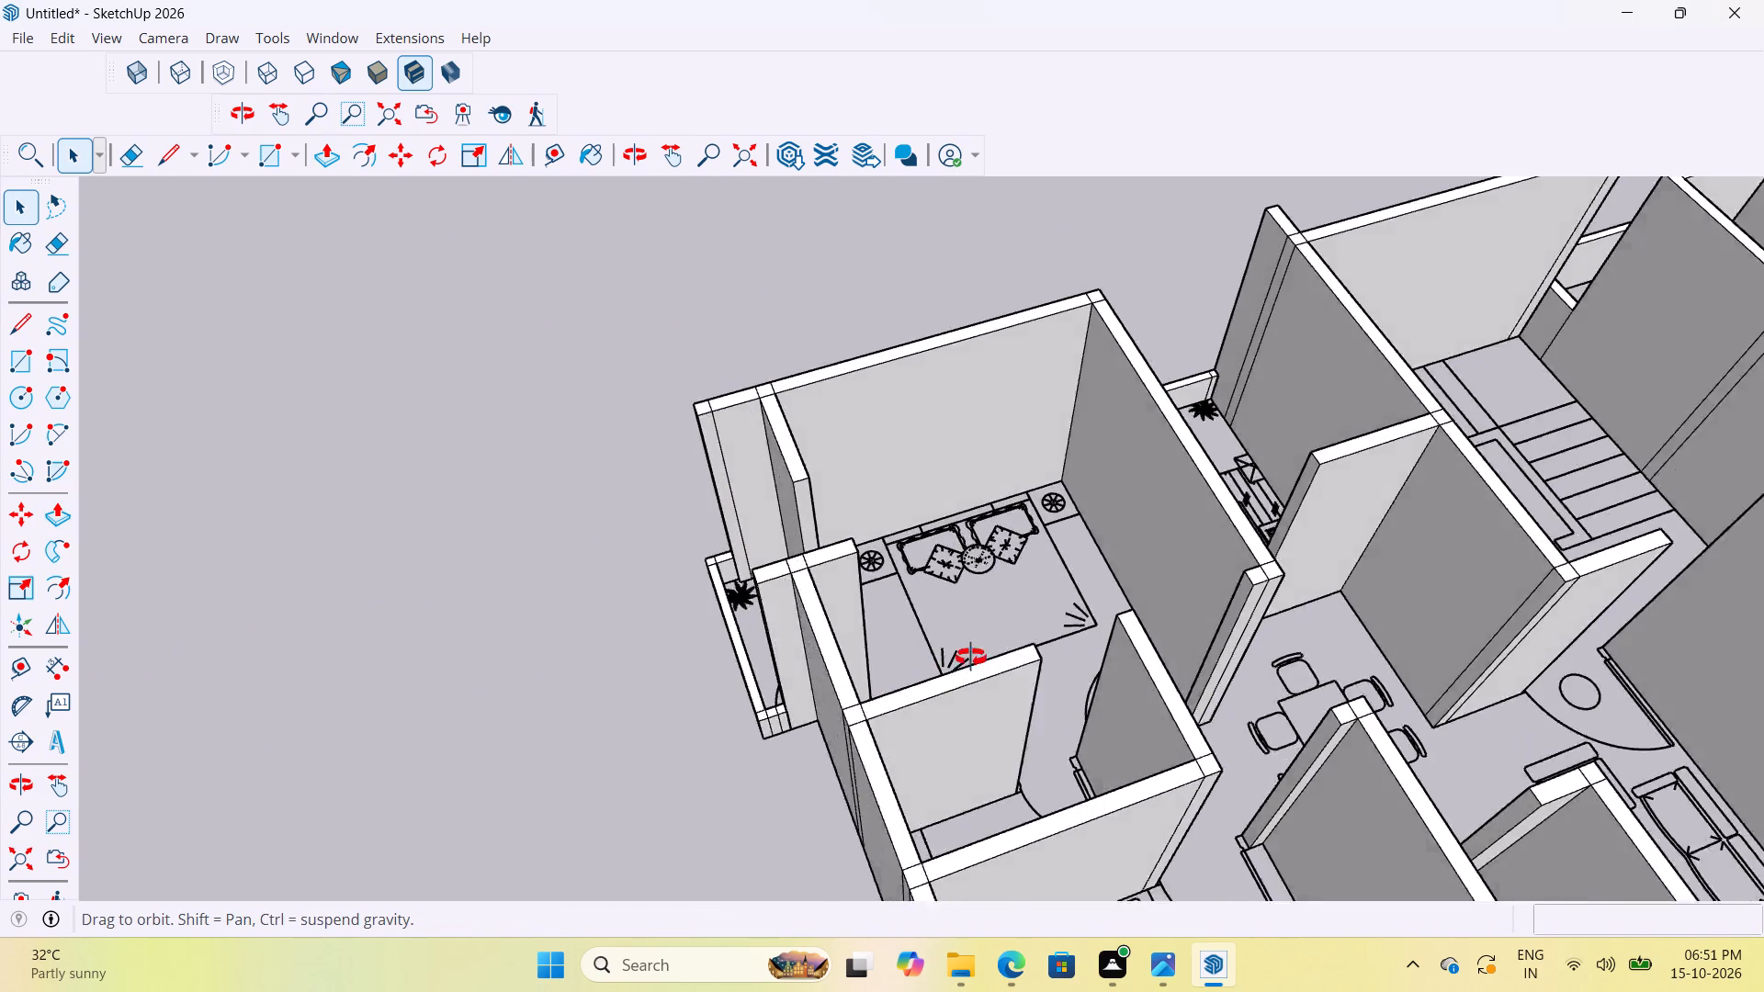
middle_click_drag(971, 658, 1510, 622)
scroll(1159, 704, "down", 17)
scroll(1132, 741, "up", 2)
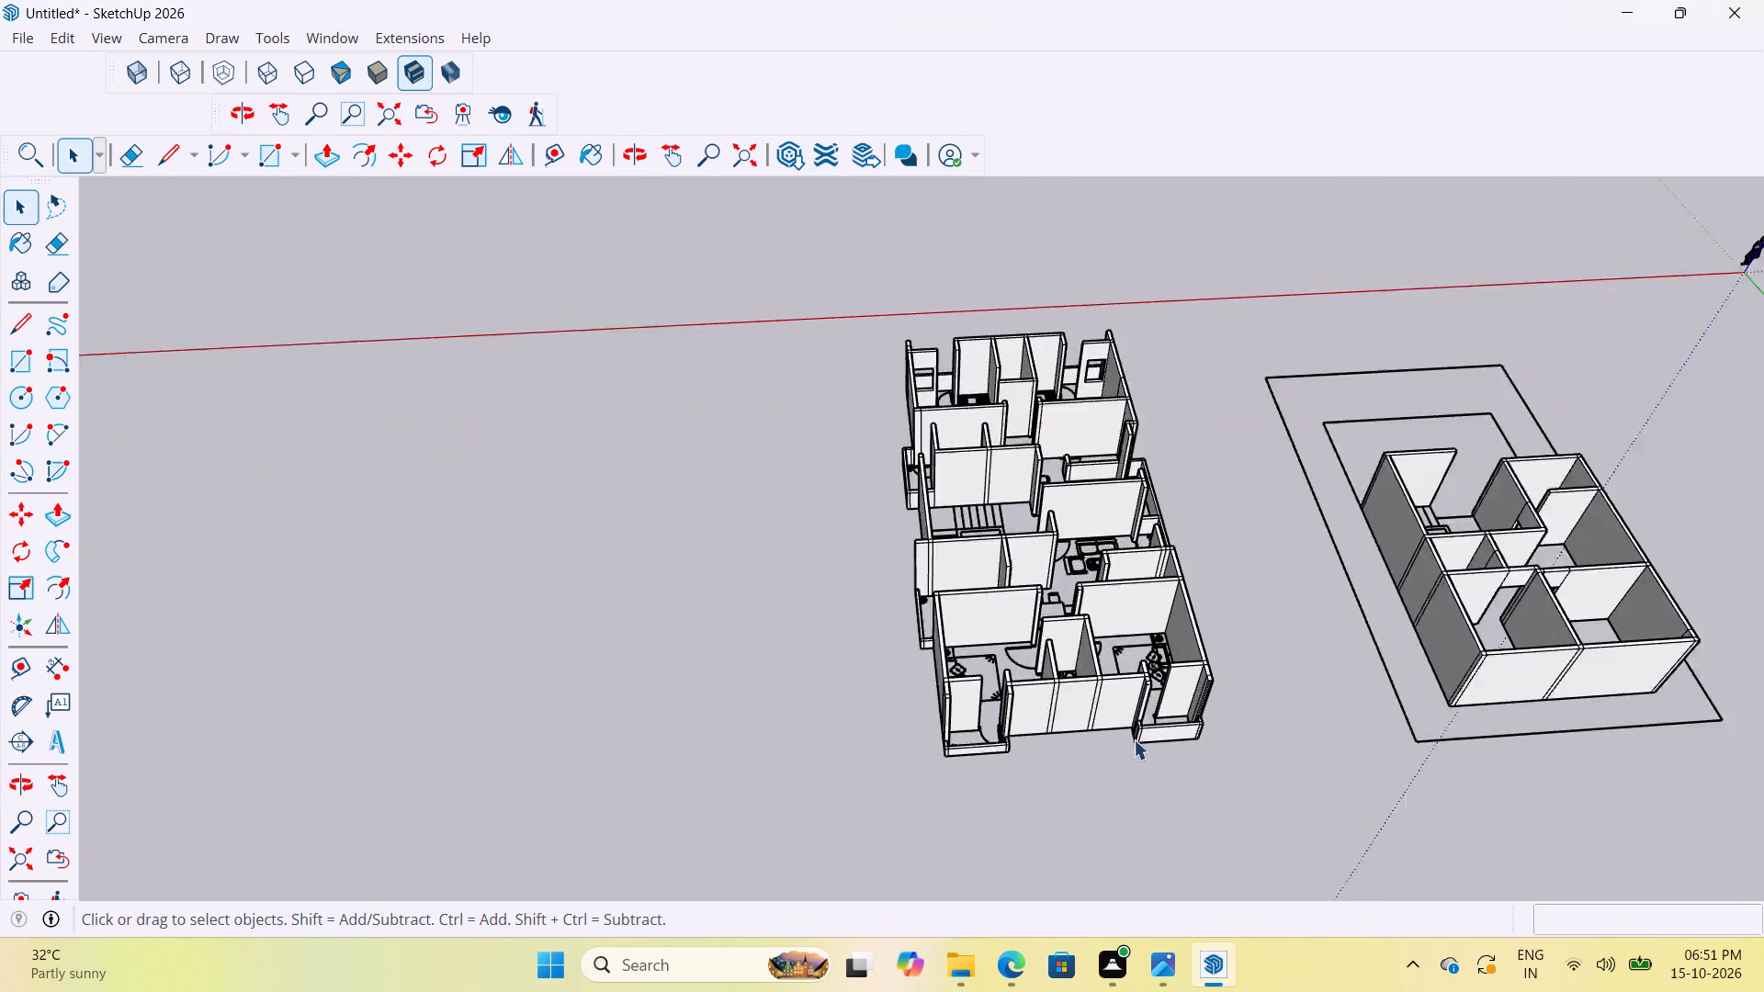
scroll(1134, 739, "up", 19)
middle_click_drag(1337, 705, 684, 546)
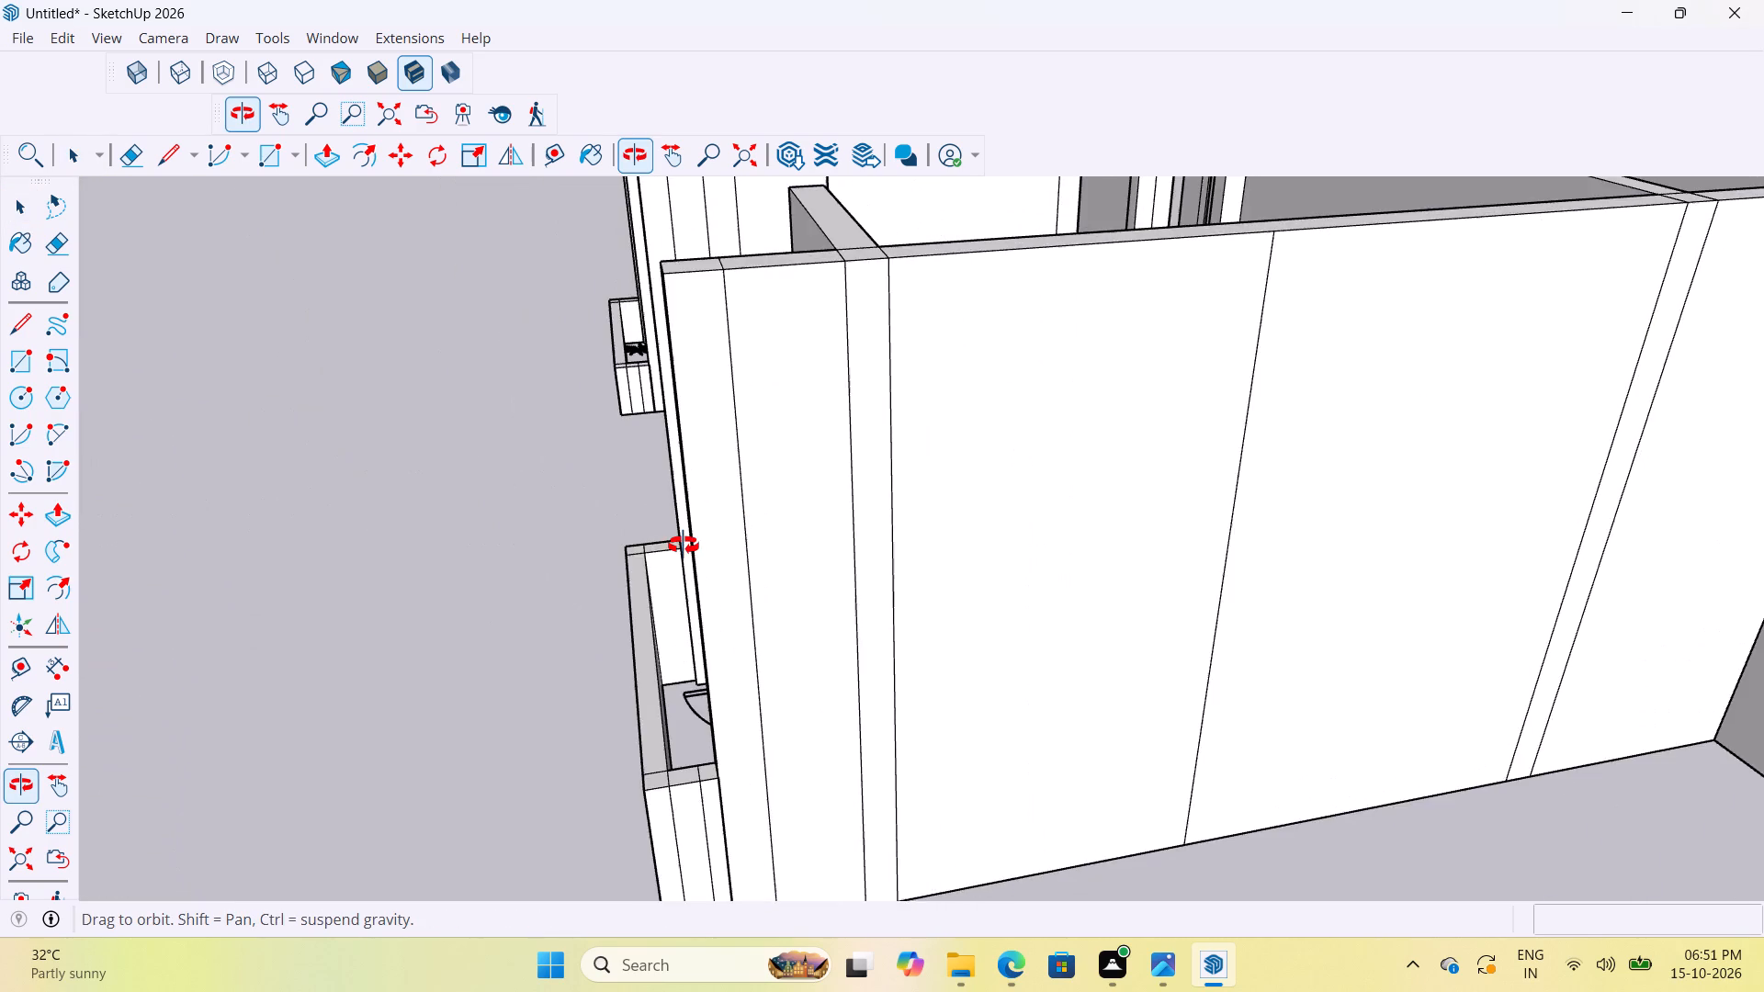
middle_click_drag(684, 546, 717, 788)
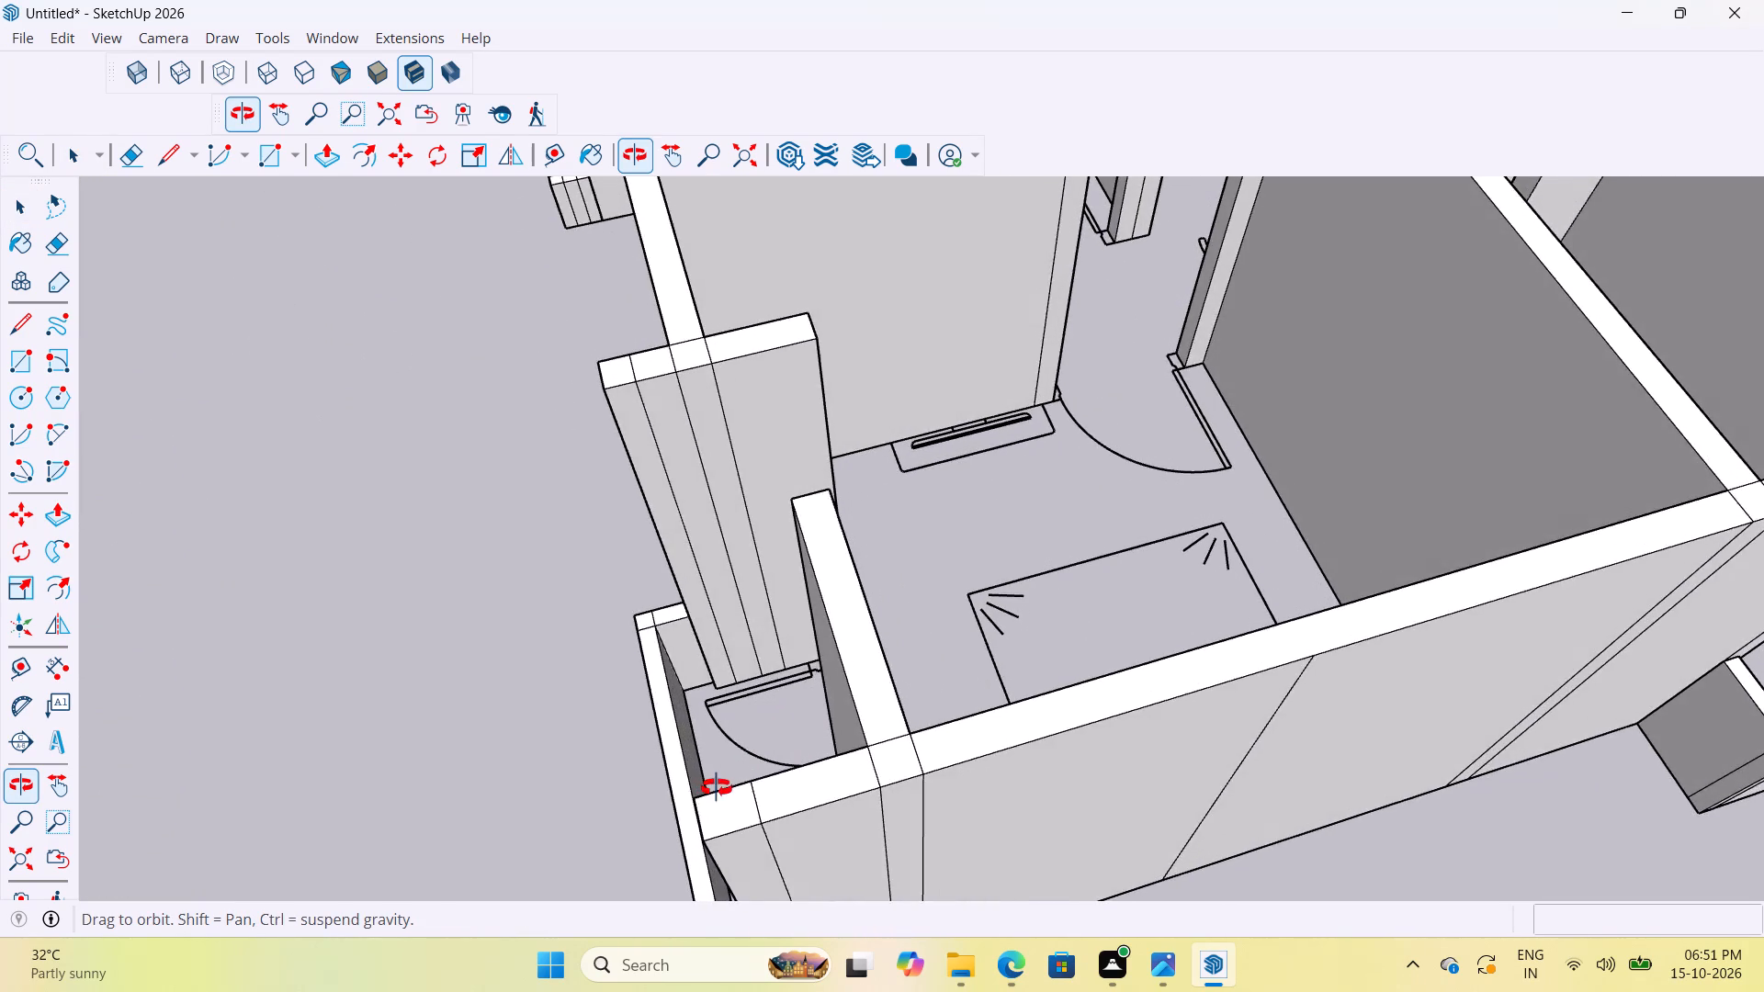
middle_click_drag(717, 788, 1177, 693)
scroll(1230, 680, "down", 11)
scroll(1093, 727, "down", 6)
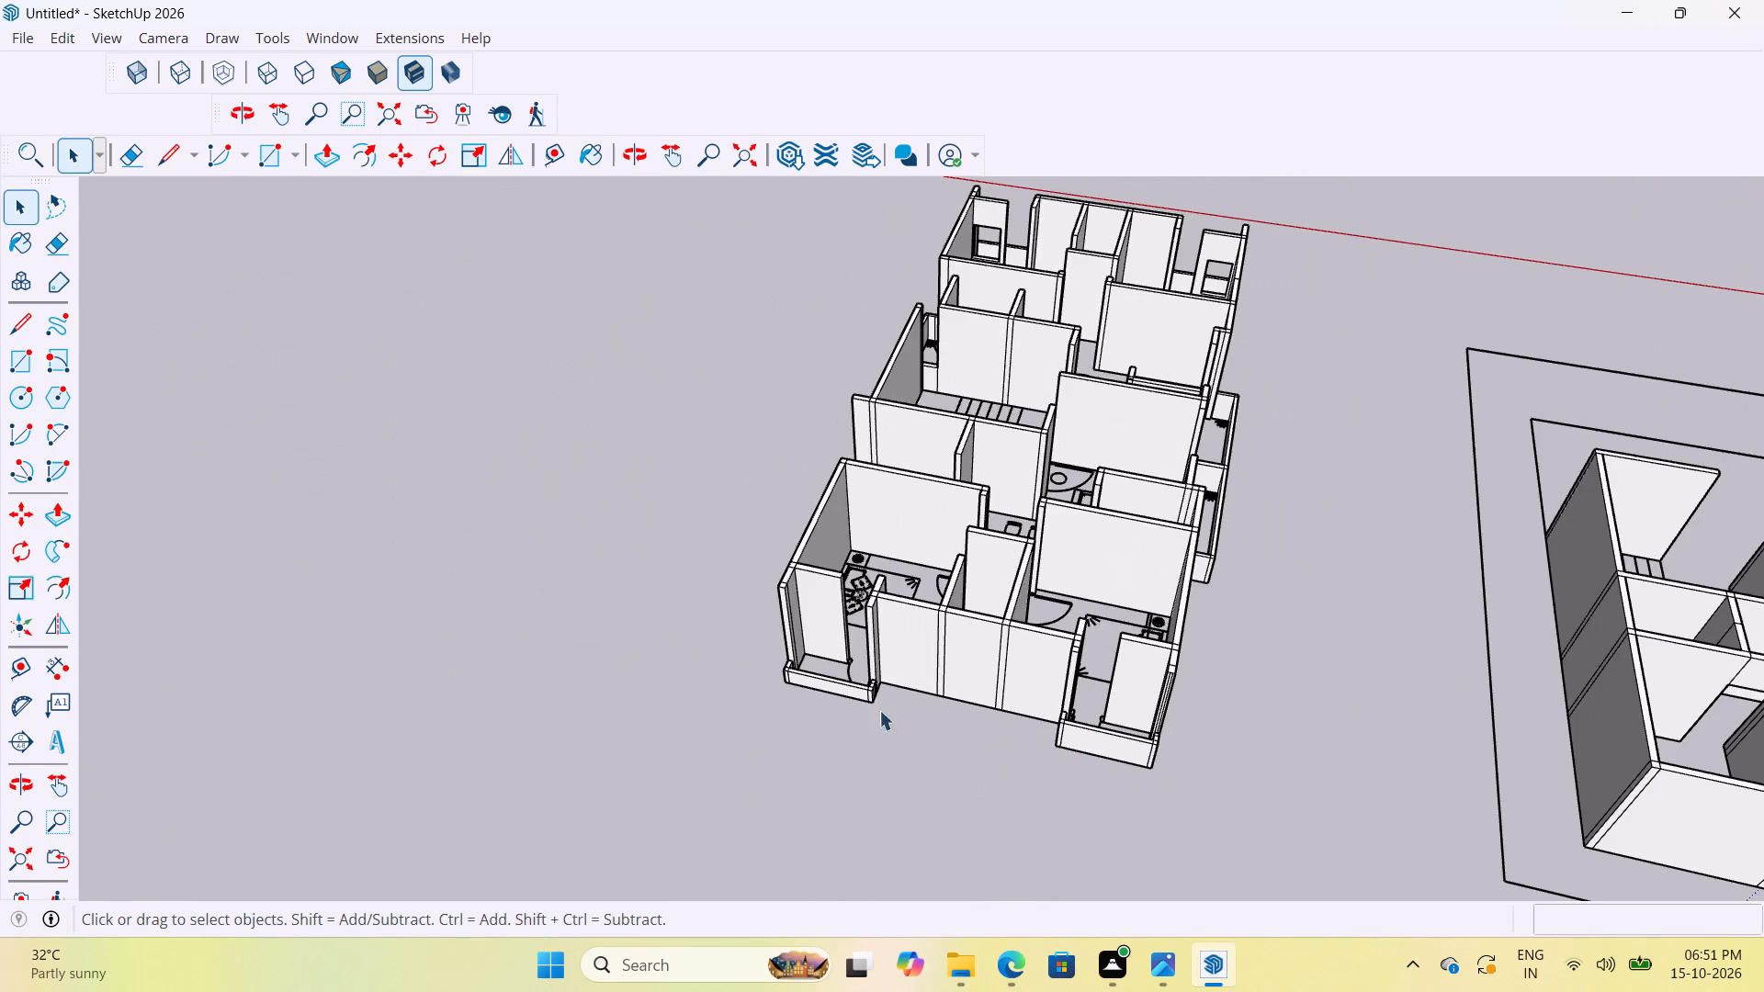
middle_click_drag(899, 572, 1763, 378)
Examine the kitchen balcony's parapet and the adjoining outer walls from outside.
scroll(904, 496, "up", 9)
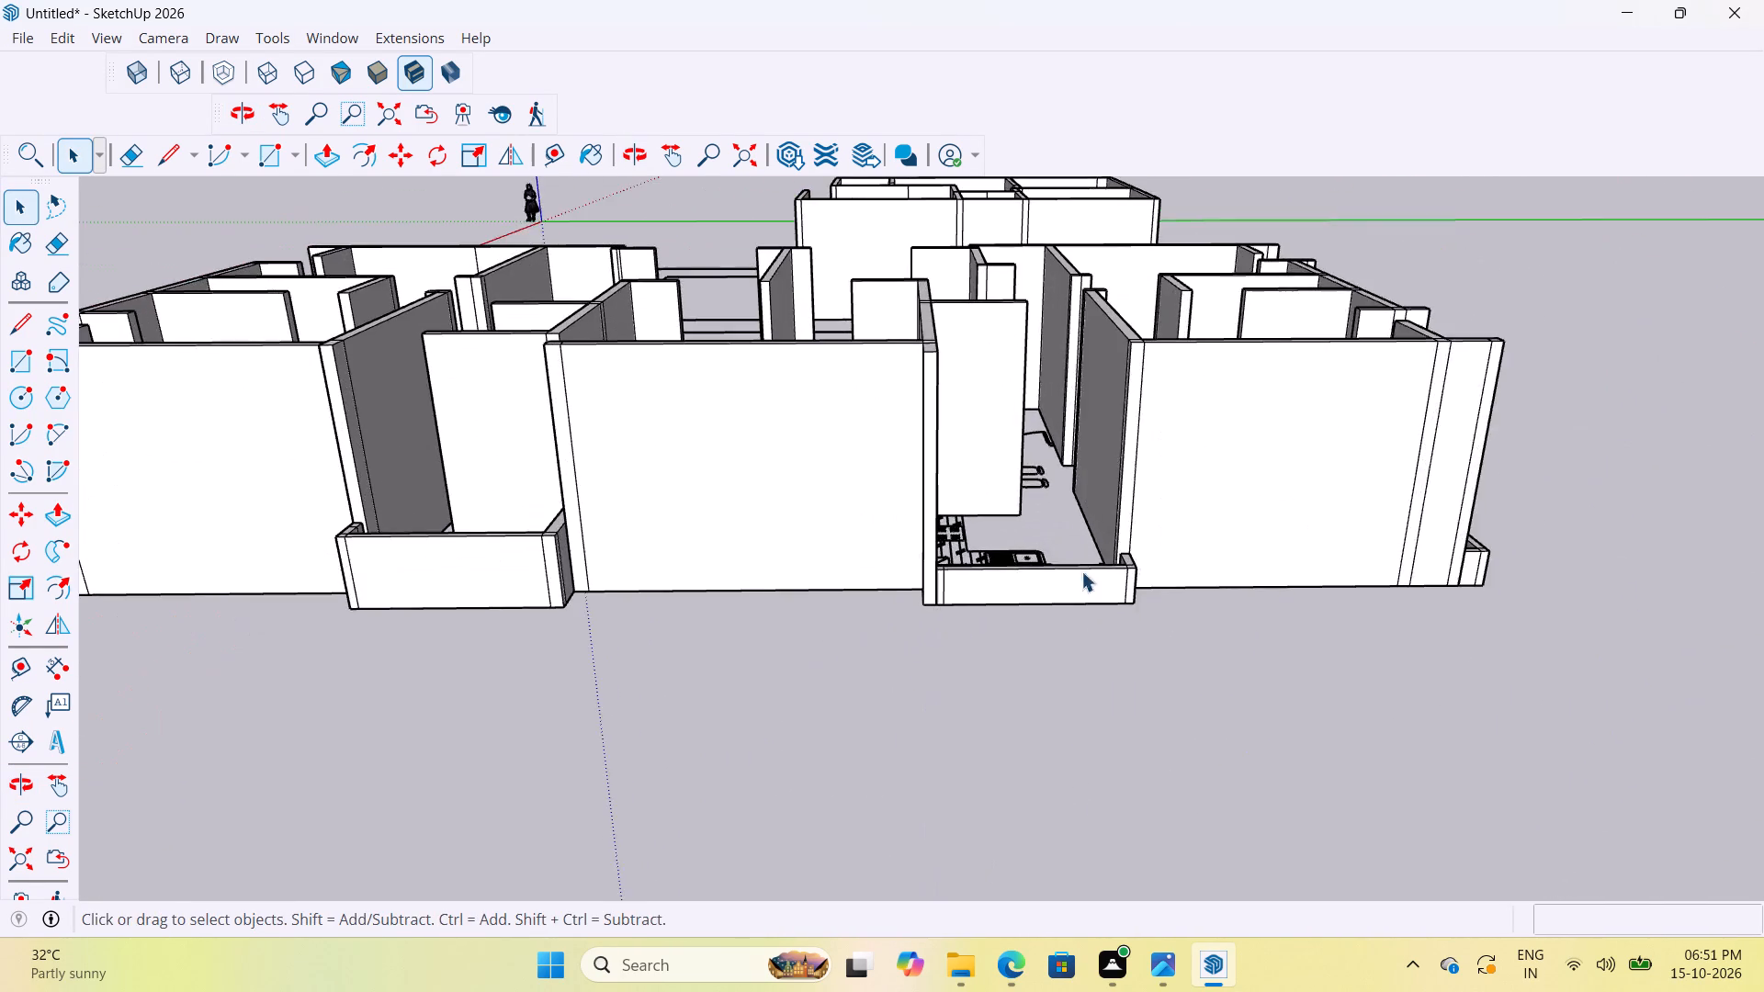
scroll(1167, 593, "up", 9)
middle_click_drag(1256, 579, 947, 589)
scroll(939, 589, "down", 8)
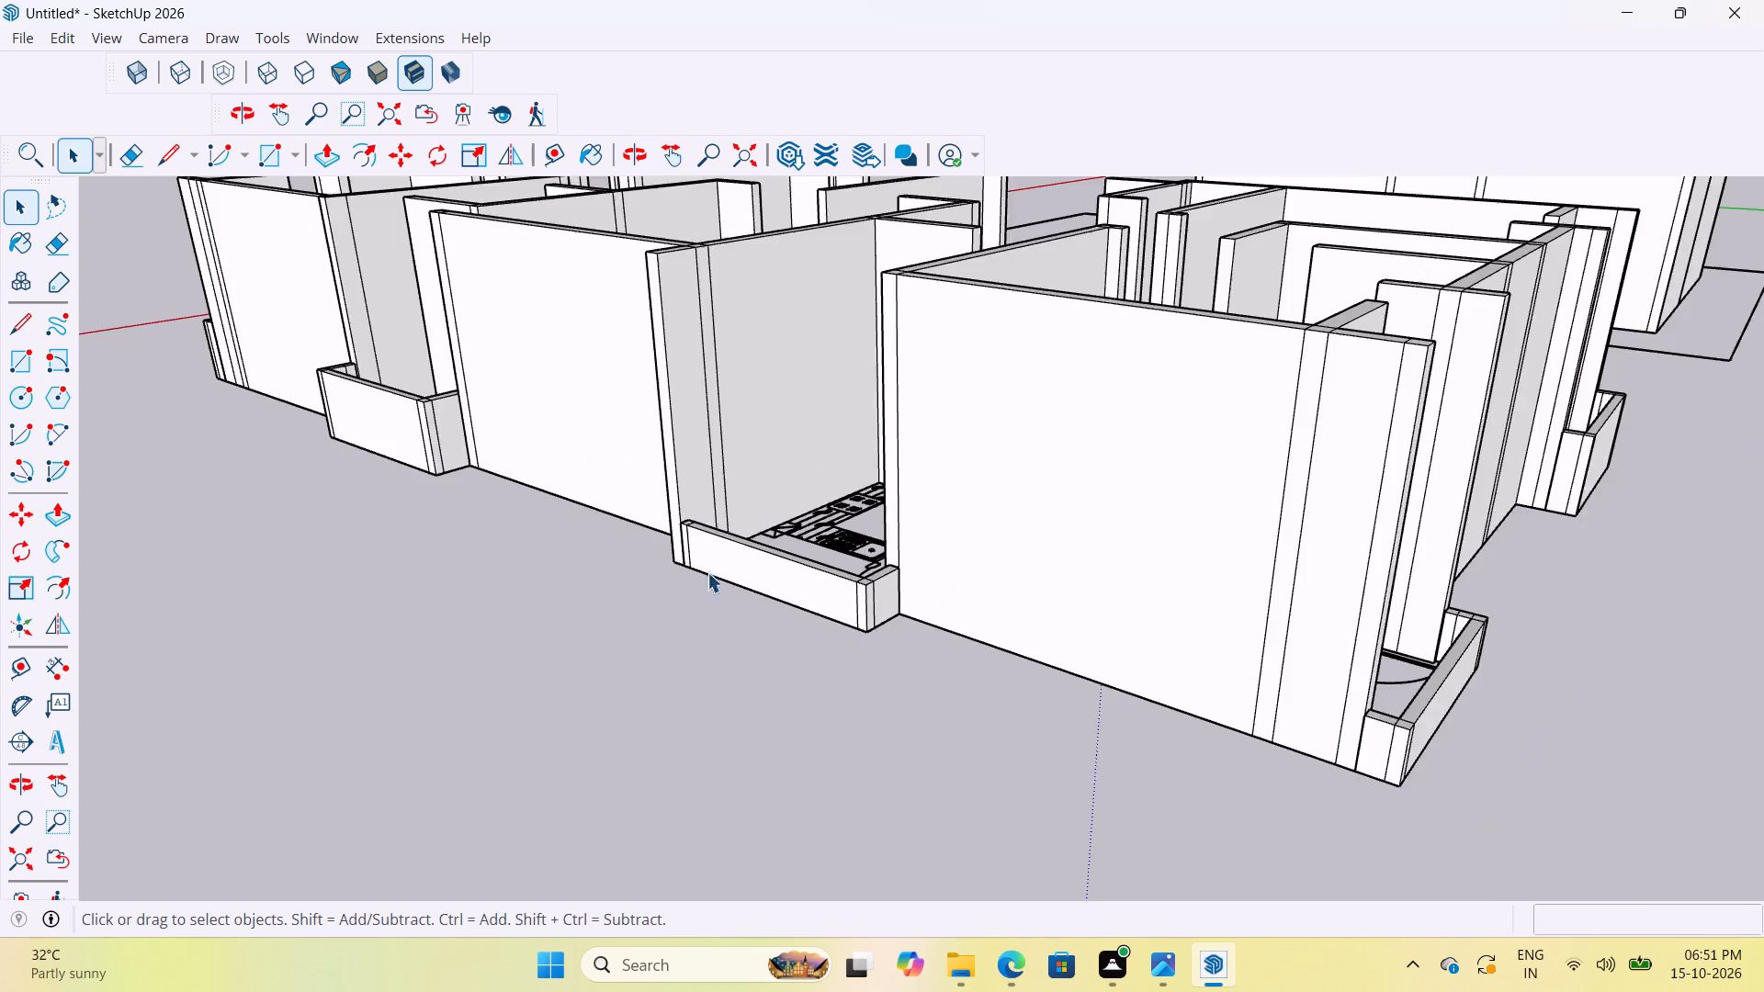
scroll(638, 559, "up", 20)
scroll(638, 559, "up", 4)
scroll(780, 385, "down", 6)
scroll(708, 569, "down", 6)
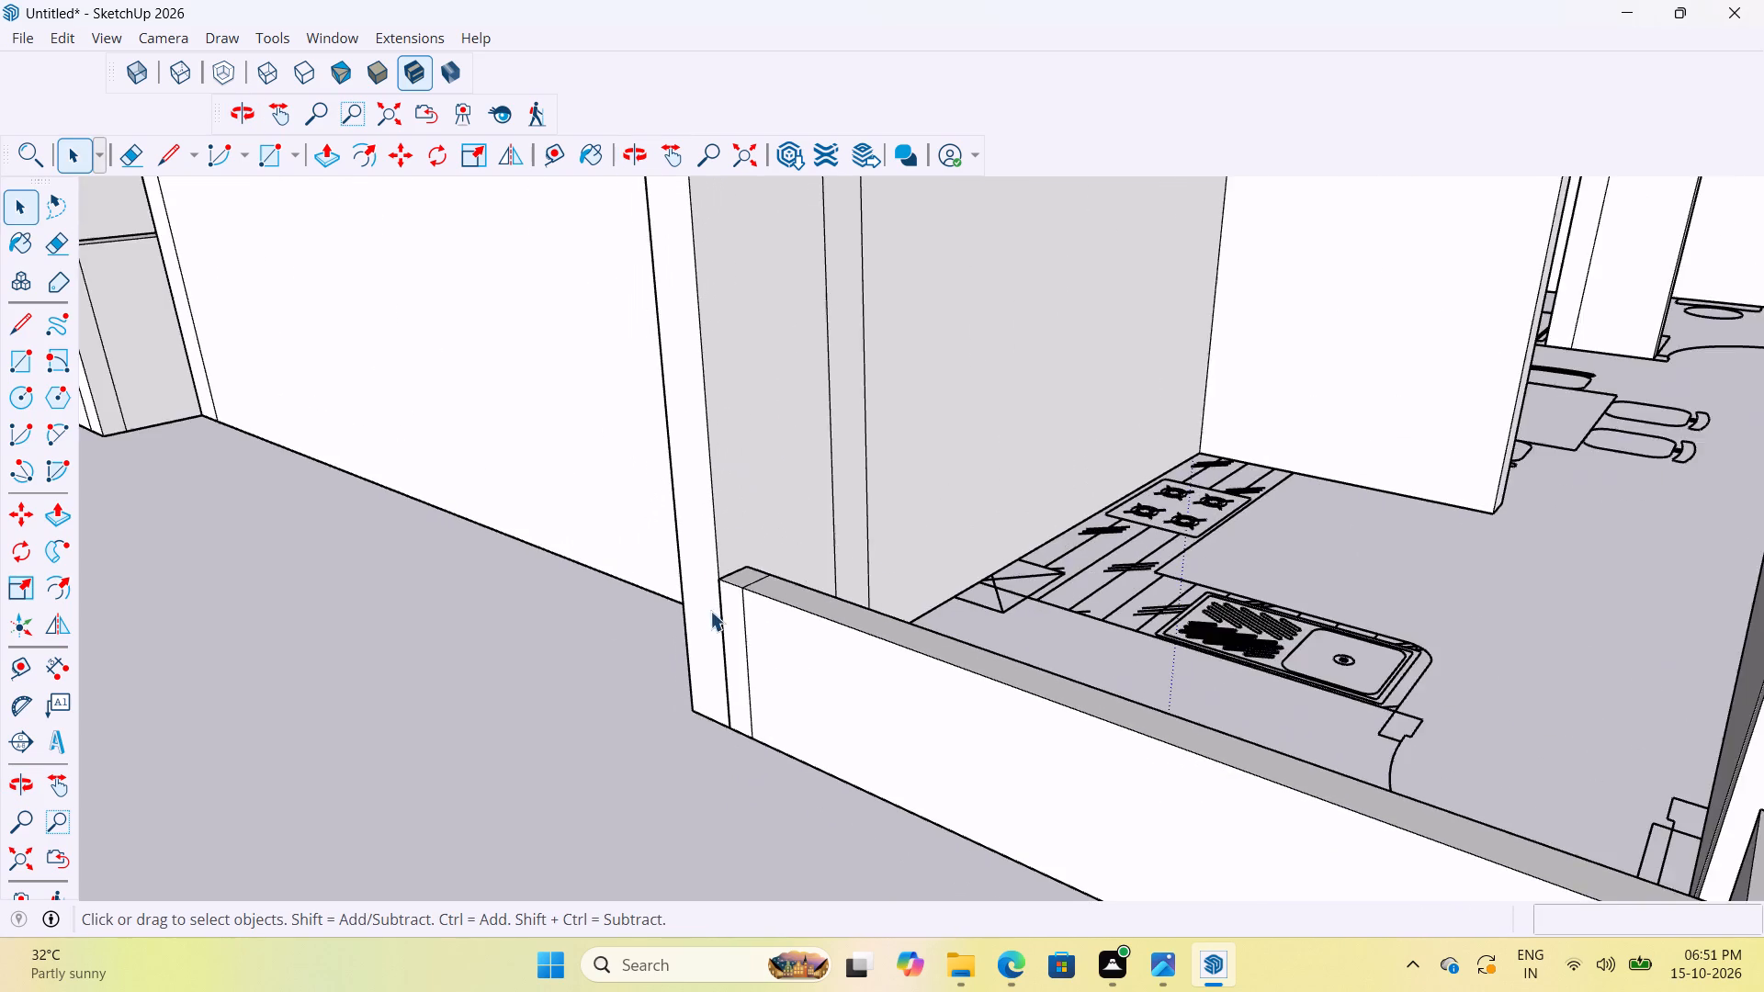
scroll(696, 602, "down", 6)
scroll(1151, 710, "up", 4)
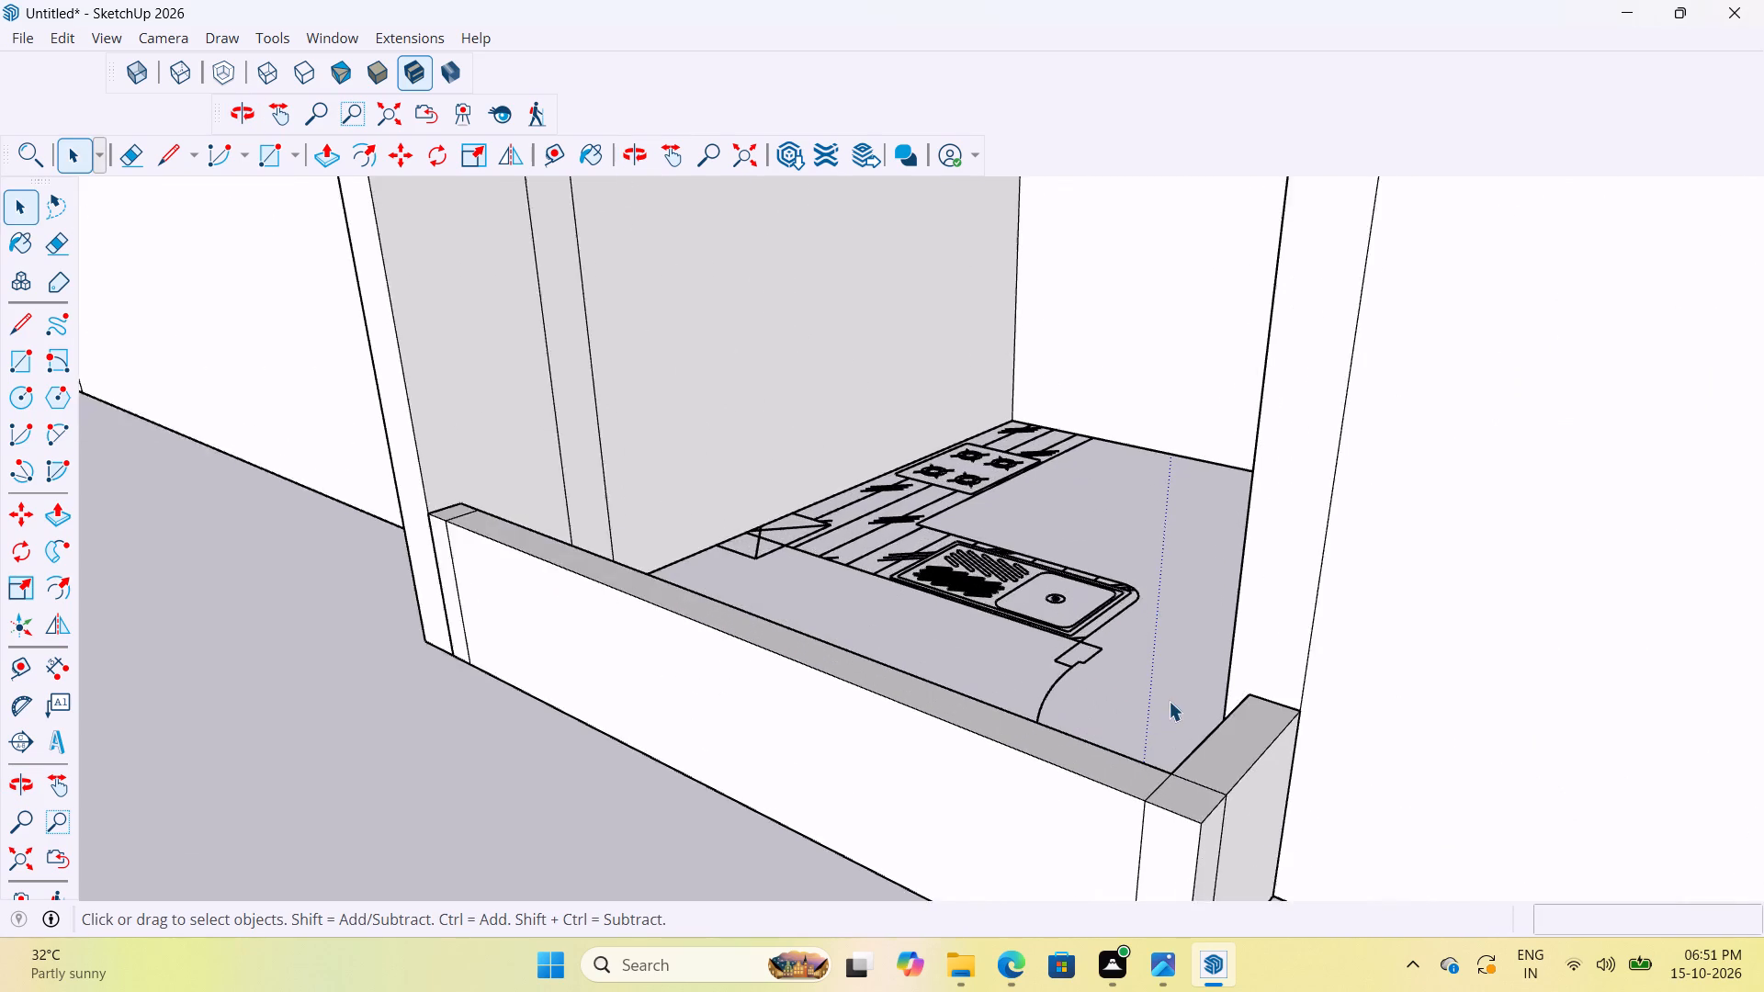
scroll(1169, 701, "up", 5)
scroll(1223, 804, "down", 17)
scroll(1233, 870, "up", 3)
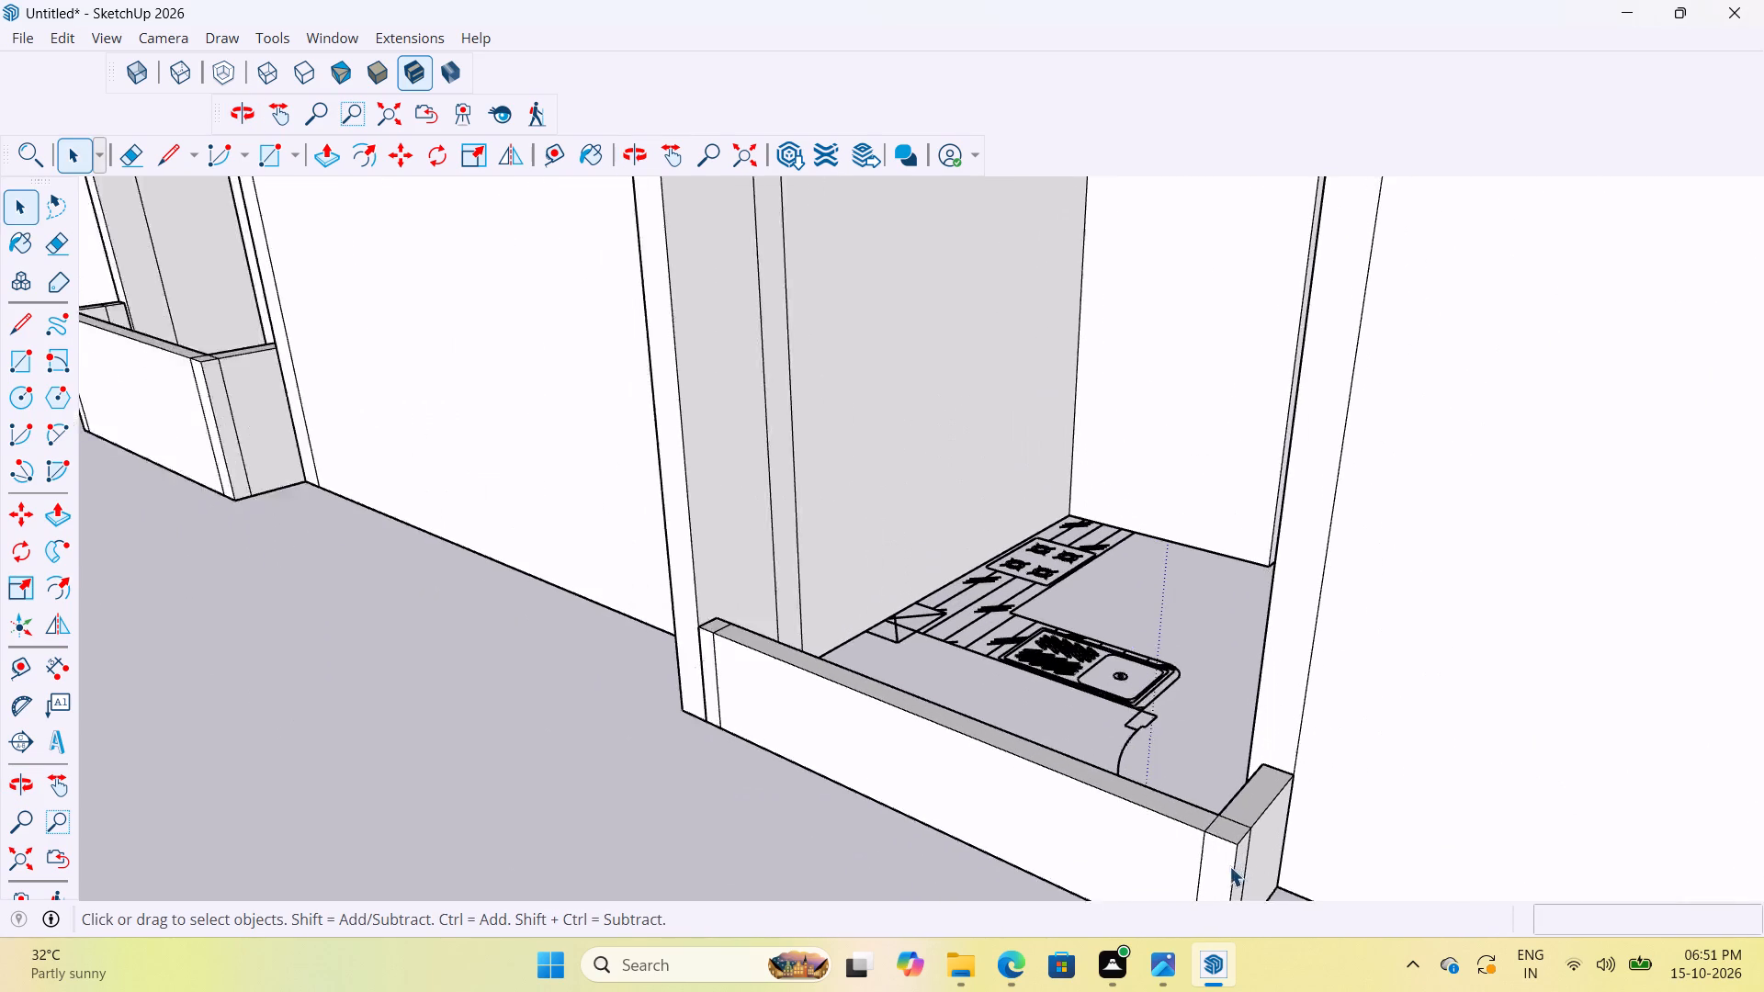
scroll(1229, 866, "up", 11)
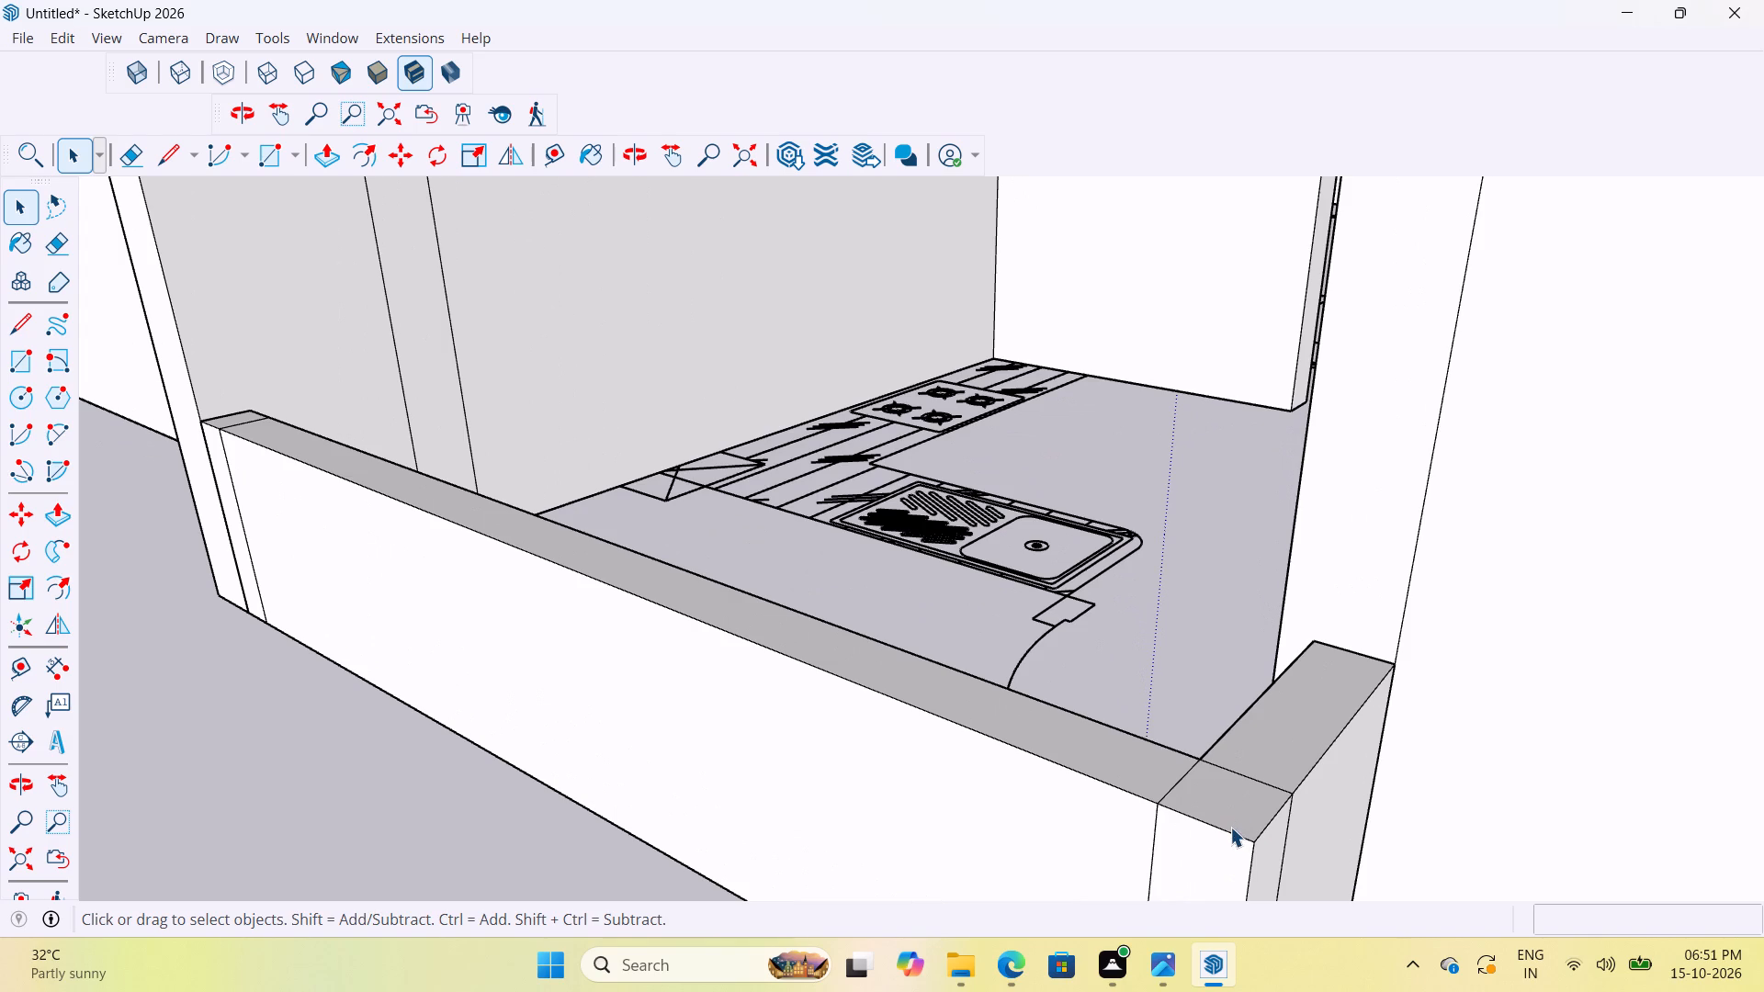
scroll(1233, 845, "down", 19)
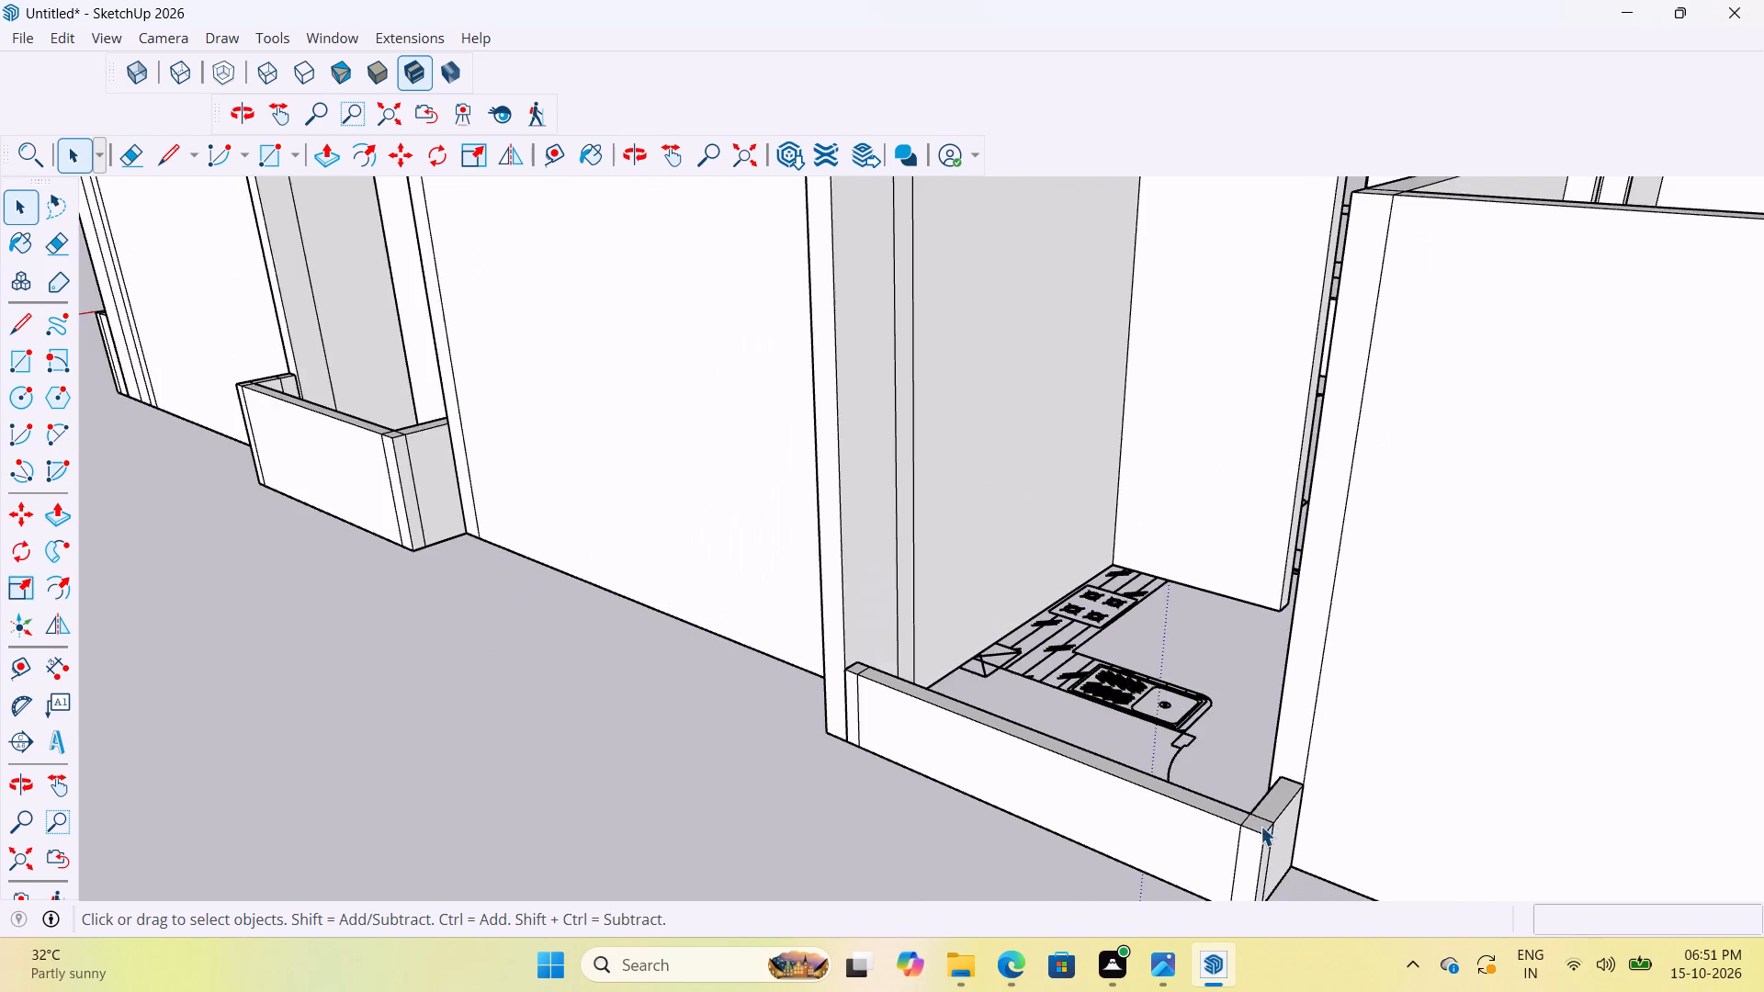
scroll(1261, 826, "down", 12)
scroll(920, 713, "up", 9)
scroll(1001, 614, "down", 8)
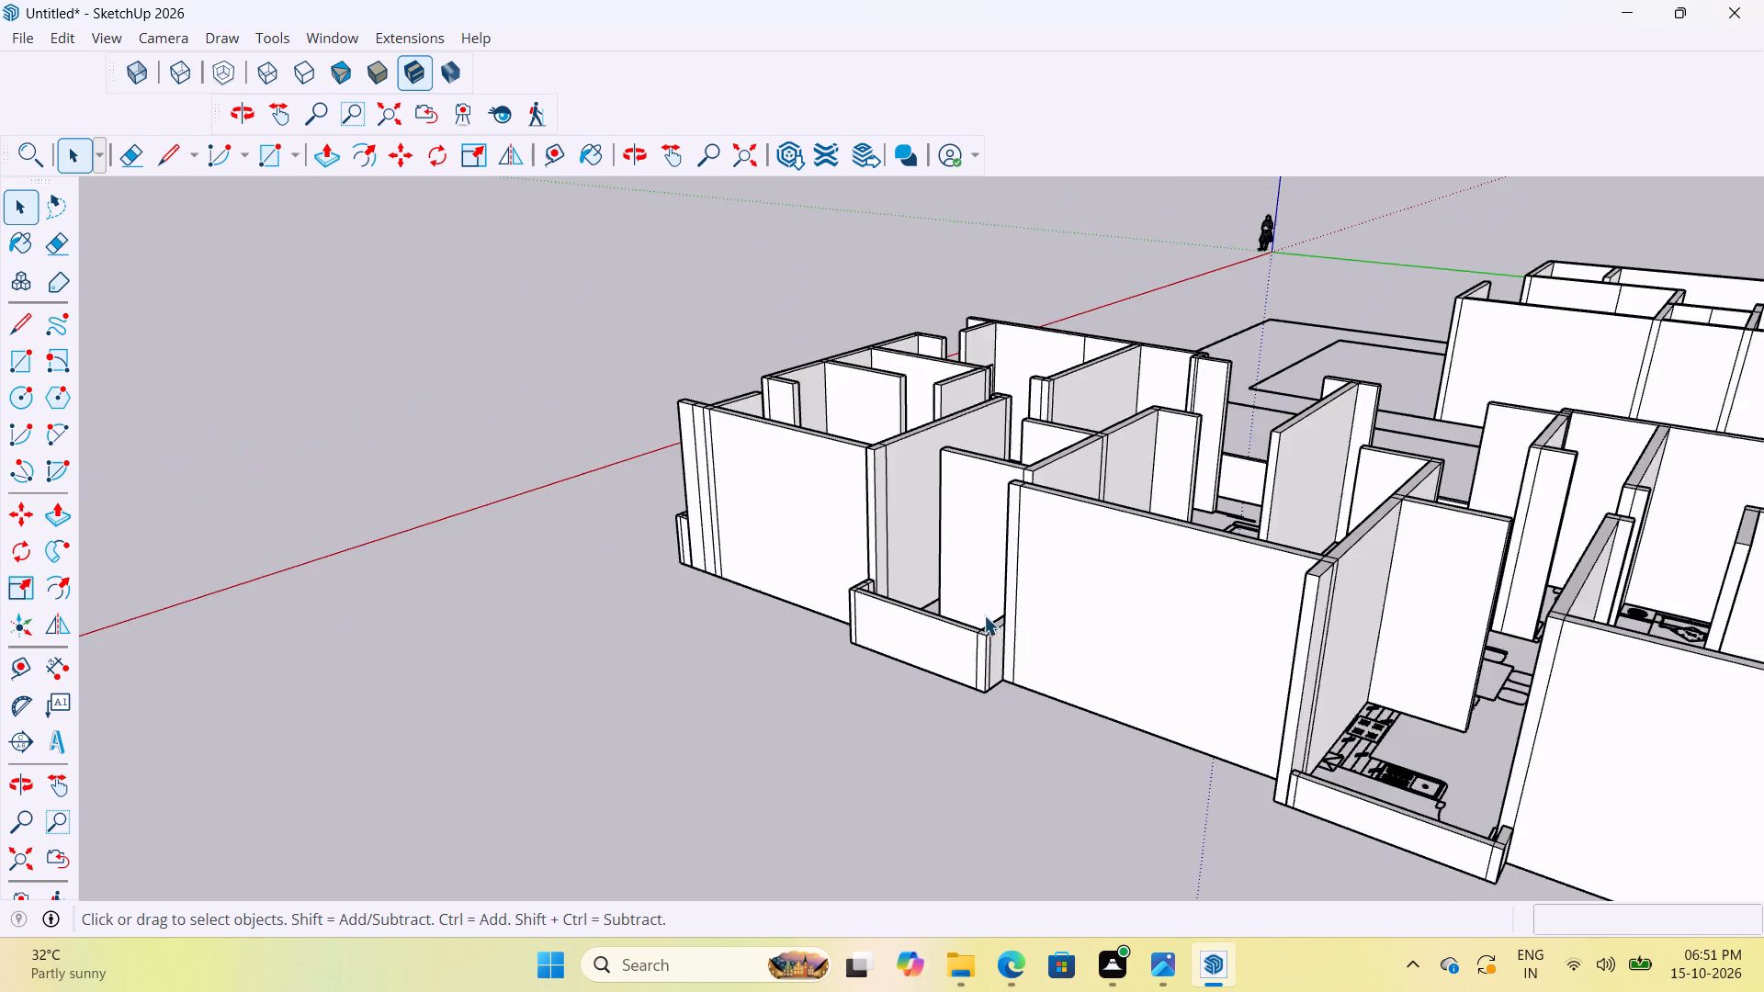
scroll(984, 615, "down", 4)
scroll(1151, 748, "up", 14)
scroll(1182, 765, "down", 1)
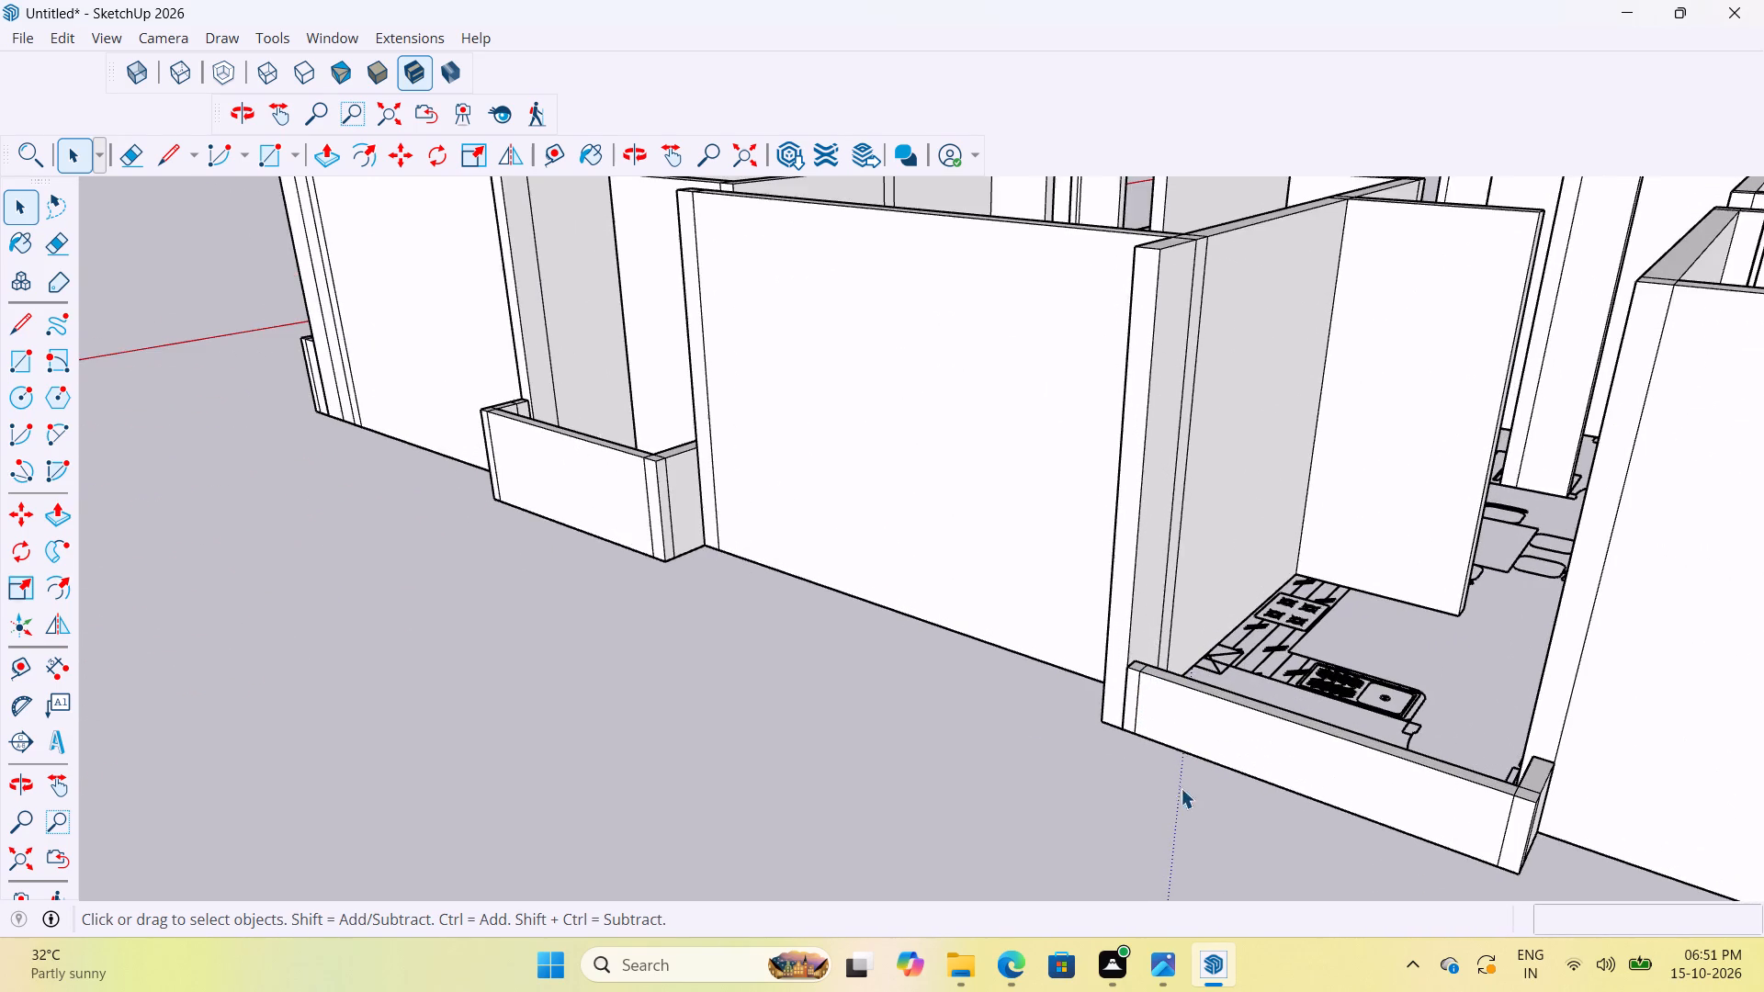
scroll(1162, 755, "up", 4)
middle_click_drag(1153, 681, 1162, 755)
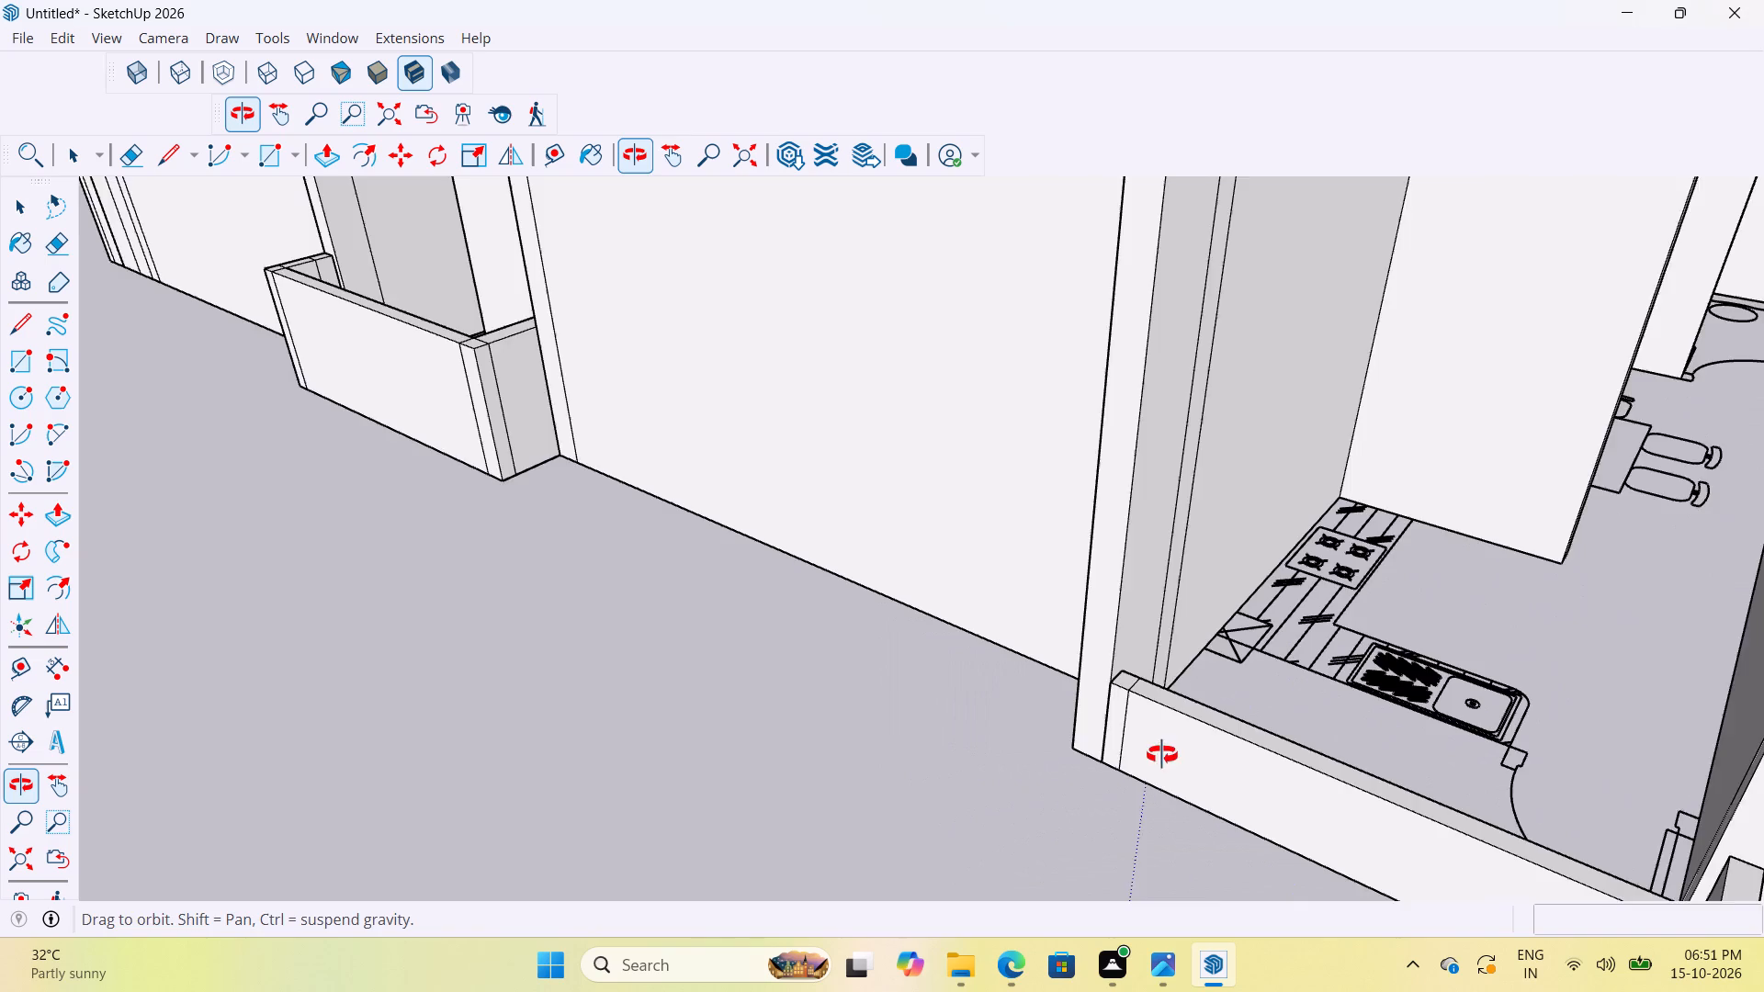
middle_click_drag(1162, 755, 1202, 759)
scroll(1169, 845, "down", 10)
scroll(1189, 652, "up", 7)
middle_click_drag(1185, 635, 1044, 586)
scroll(1053, 562, "down", 5)
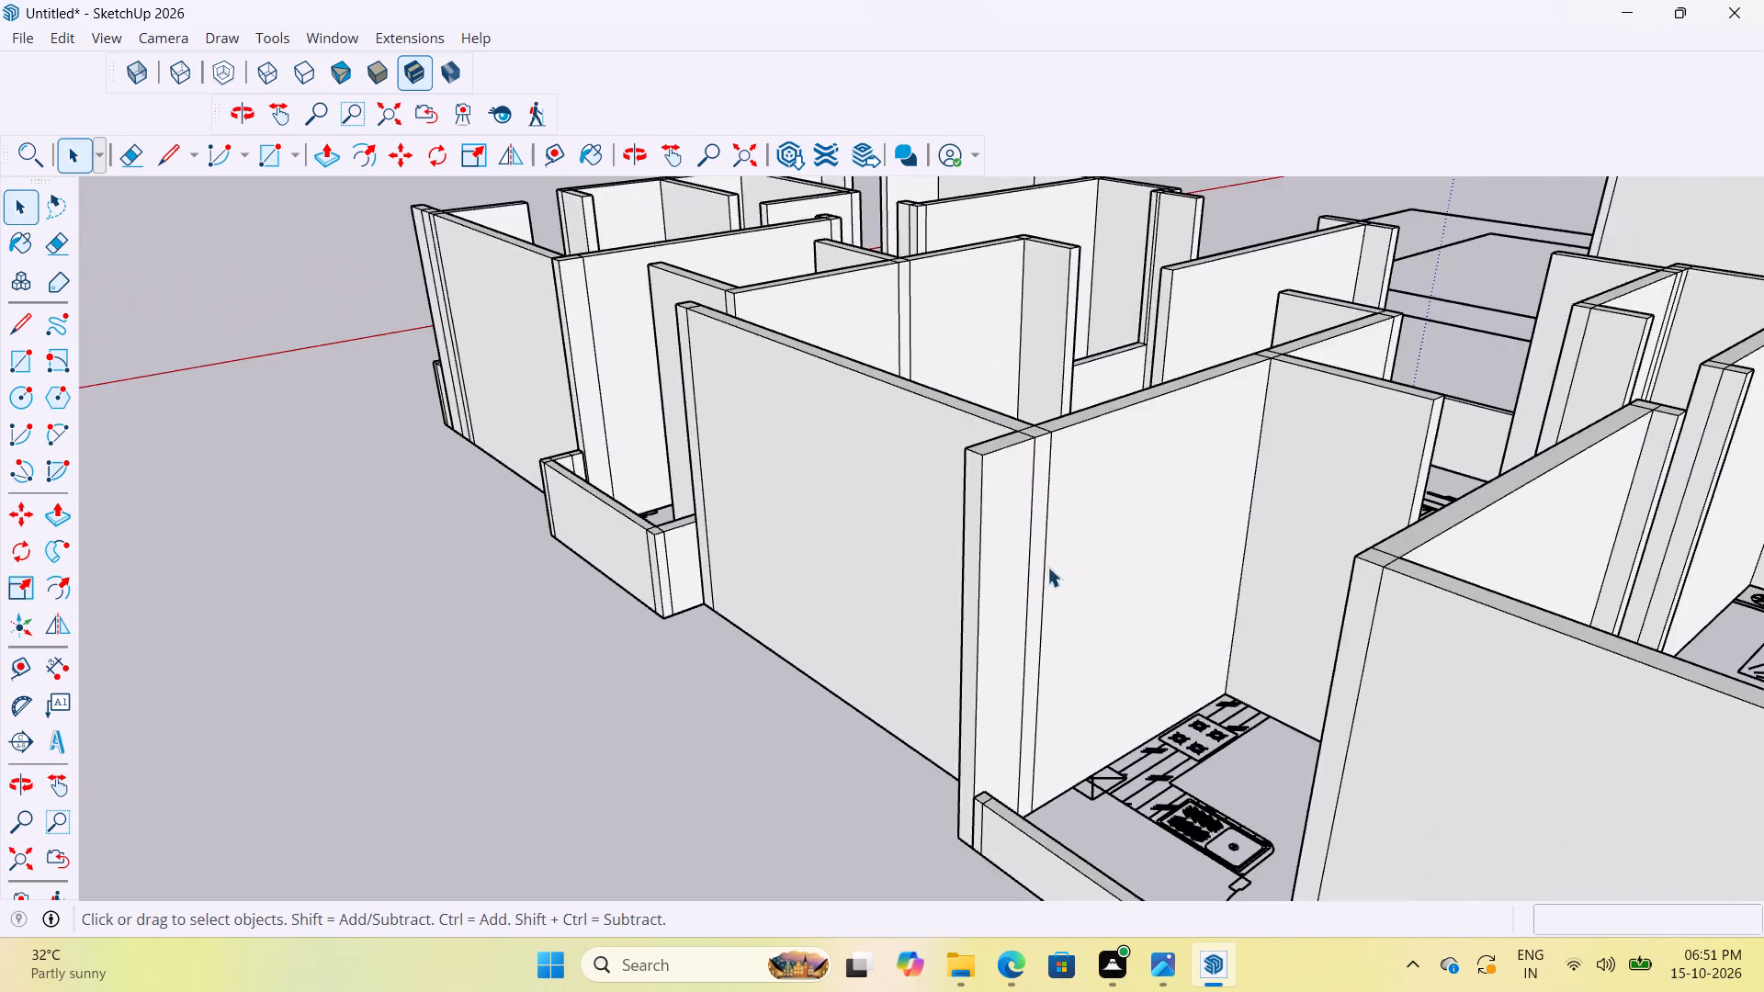
scroll(1045, 569, "down", 5)
scroll(1045, 649, "up", 4)
middle_click_drag(1033, 637, 1122, 689)
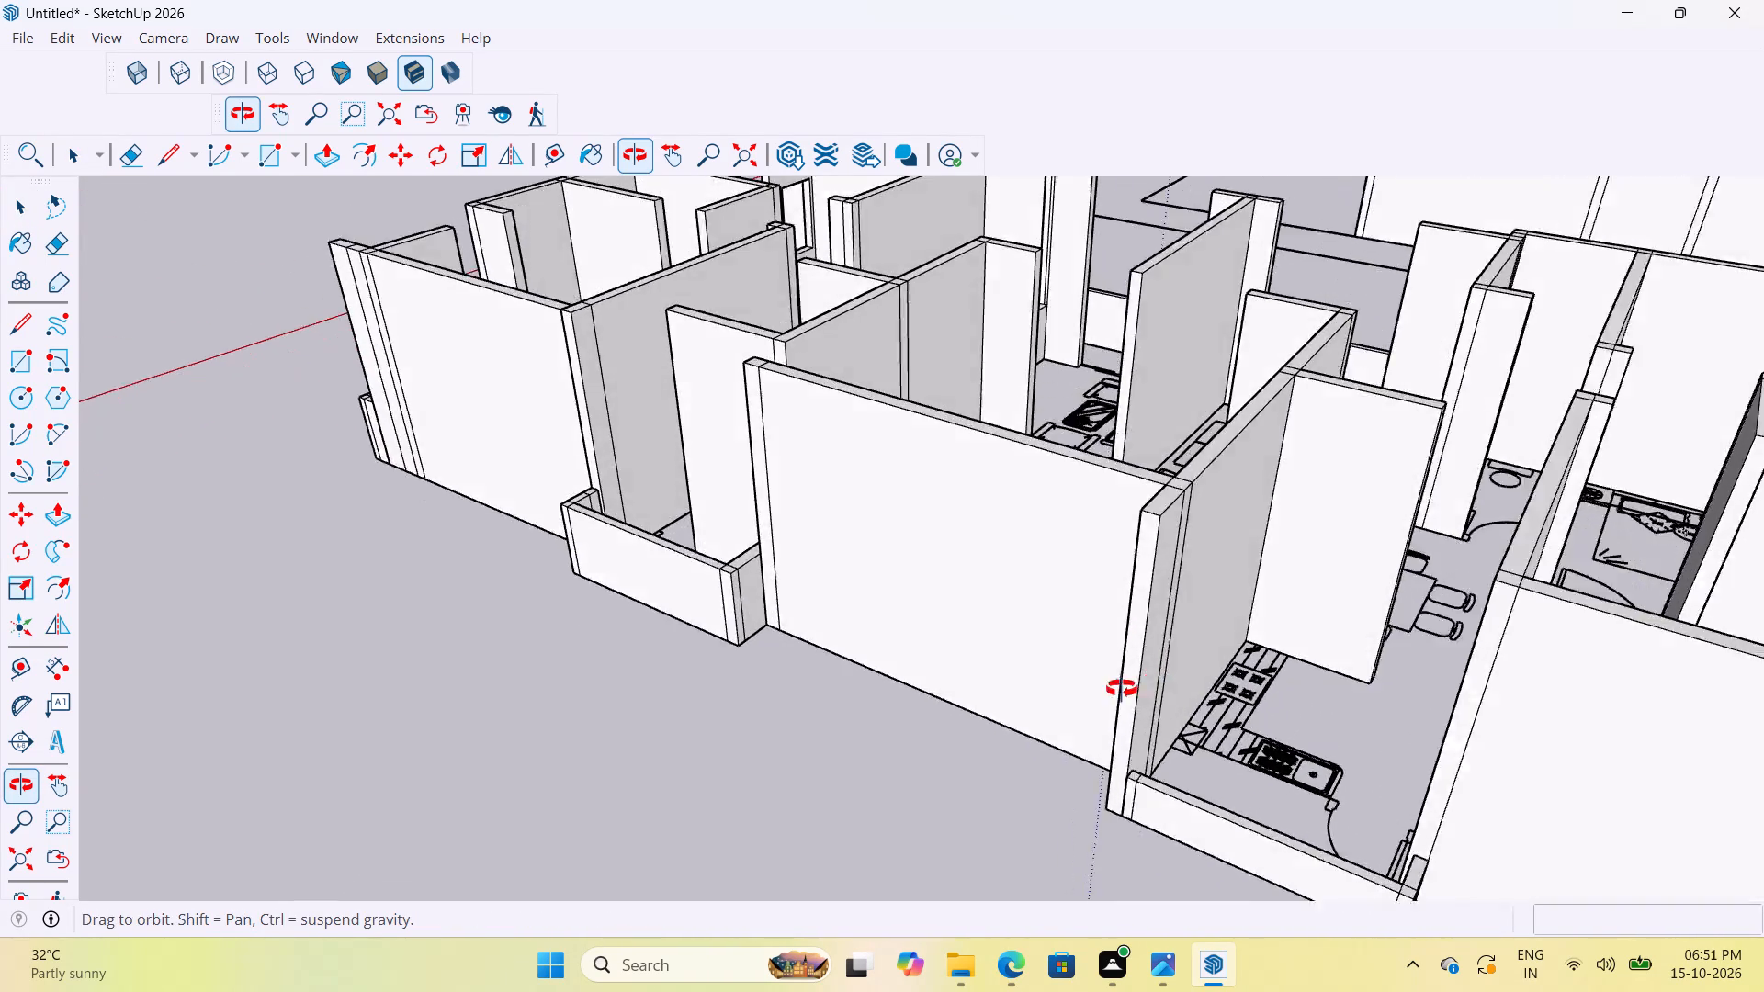
Push the top of the short outer wall section beside the kitchen balcony down 8' 6" to parapet level, and close the wall group.
middle_click_drag(1122, 689, 1009, 709)
scroll(979, 698, "up", 5)
scroll(1122, 480, "down", 10)
scroll(1012, 696, "up", 4)
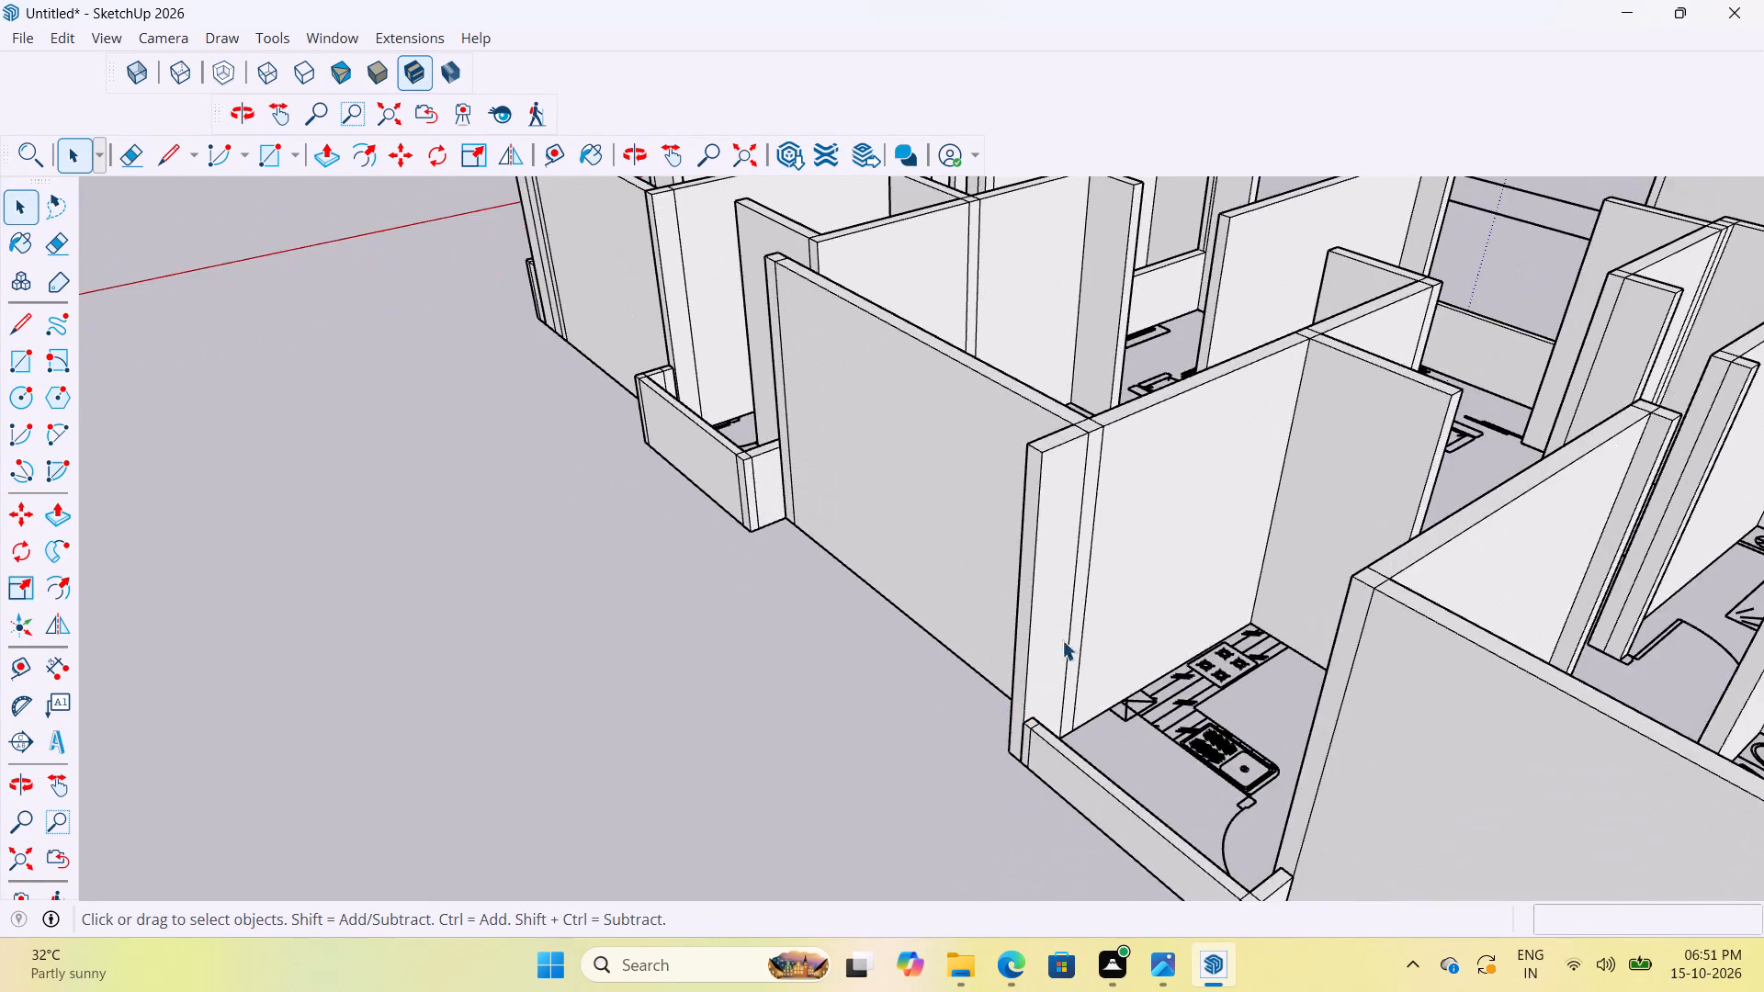
middle_click_drag(1064, 640, 951, 714)
scroll(904, 587, "up", 5)
double_click(903, 567)
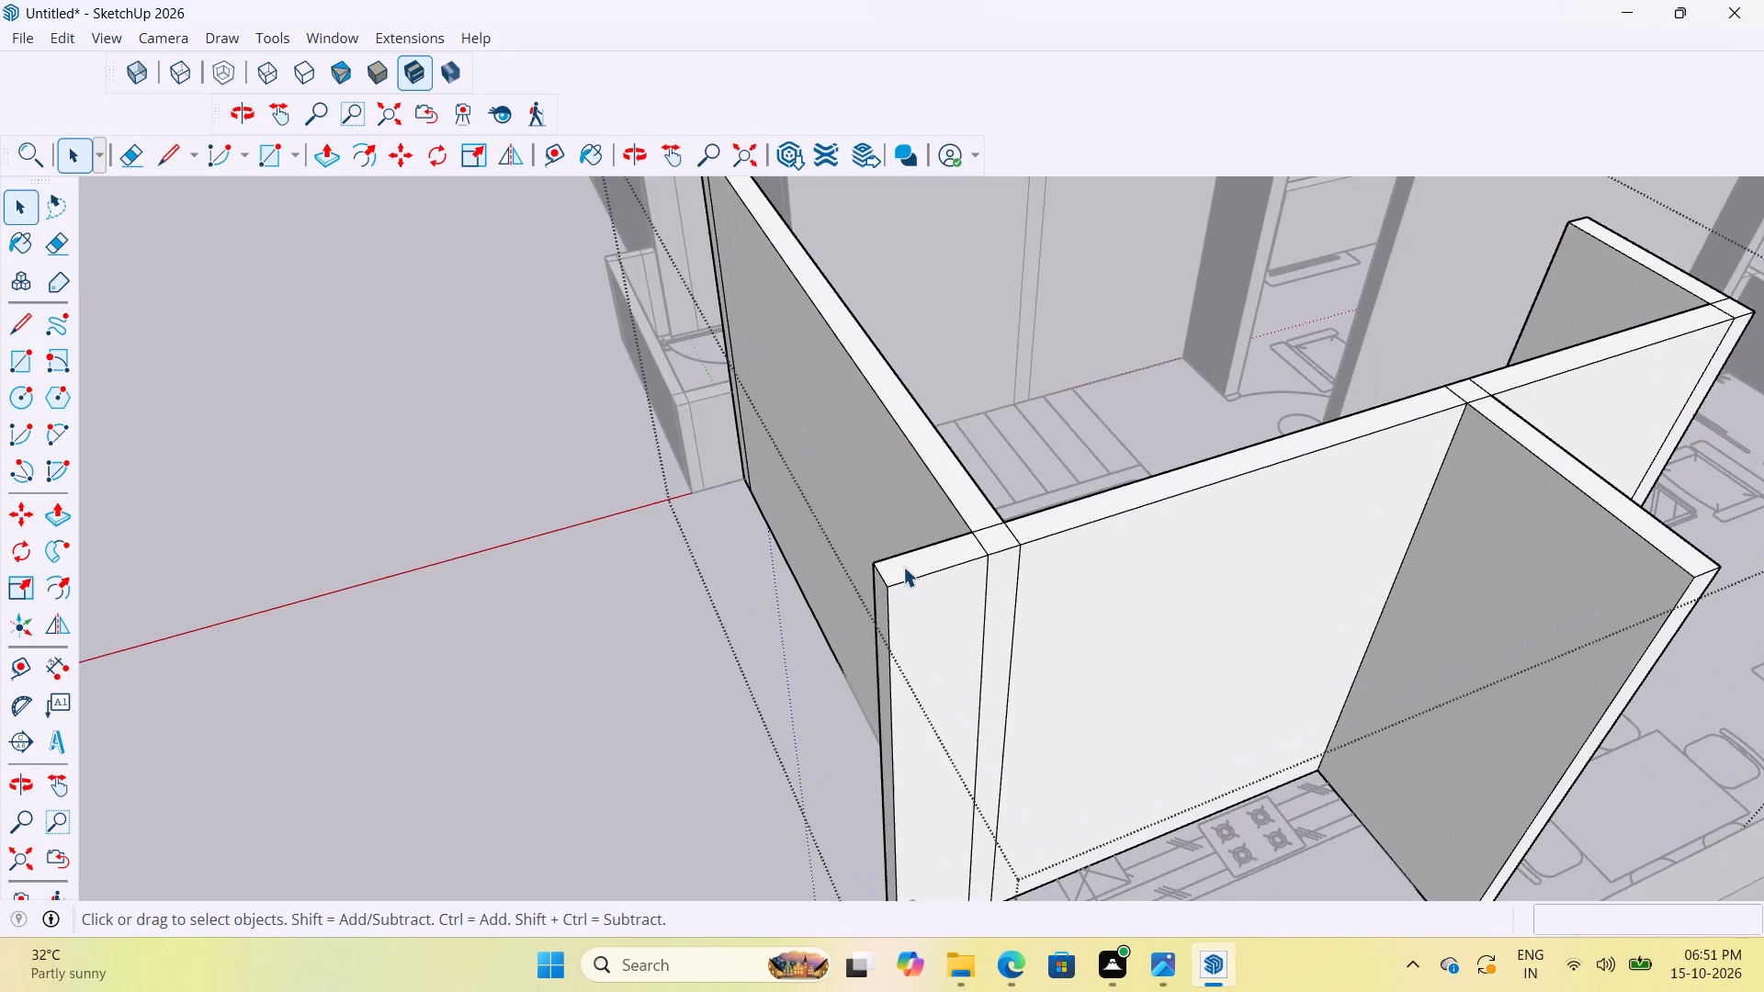
key("p")
left_click(937, 560)
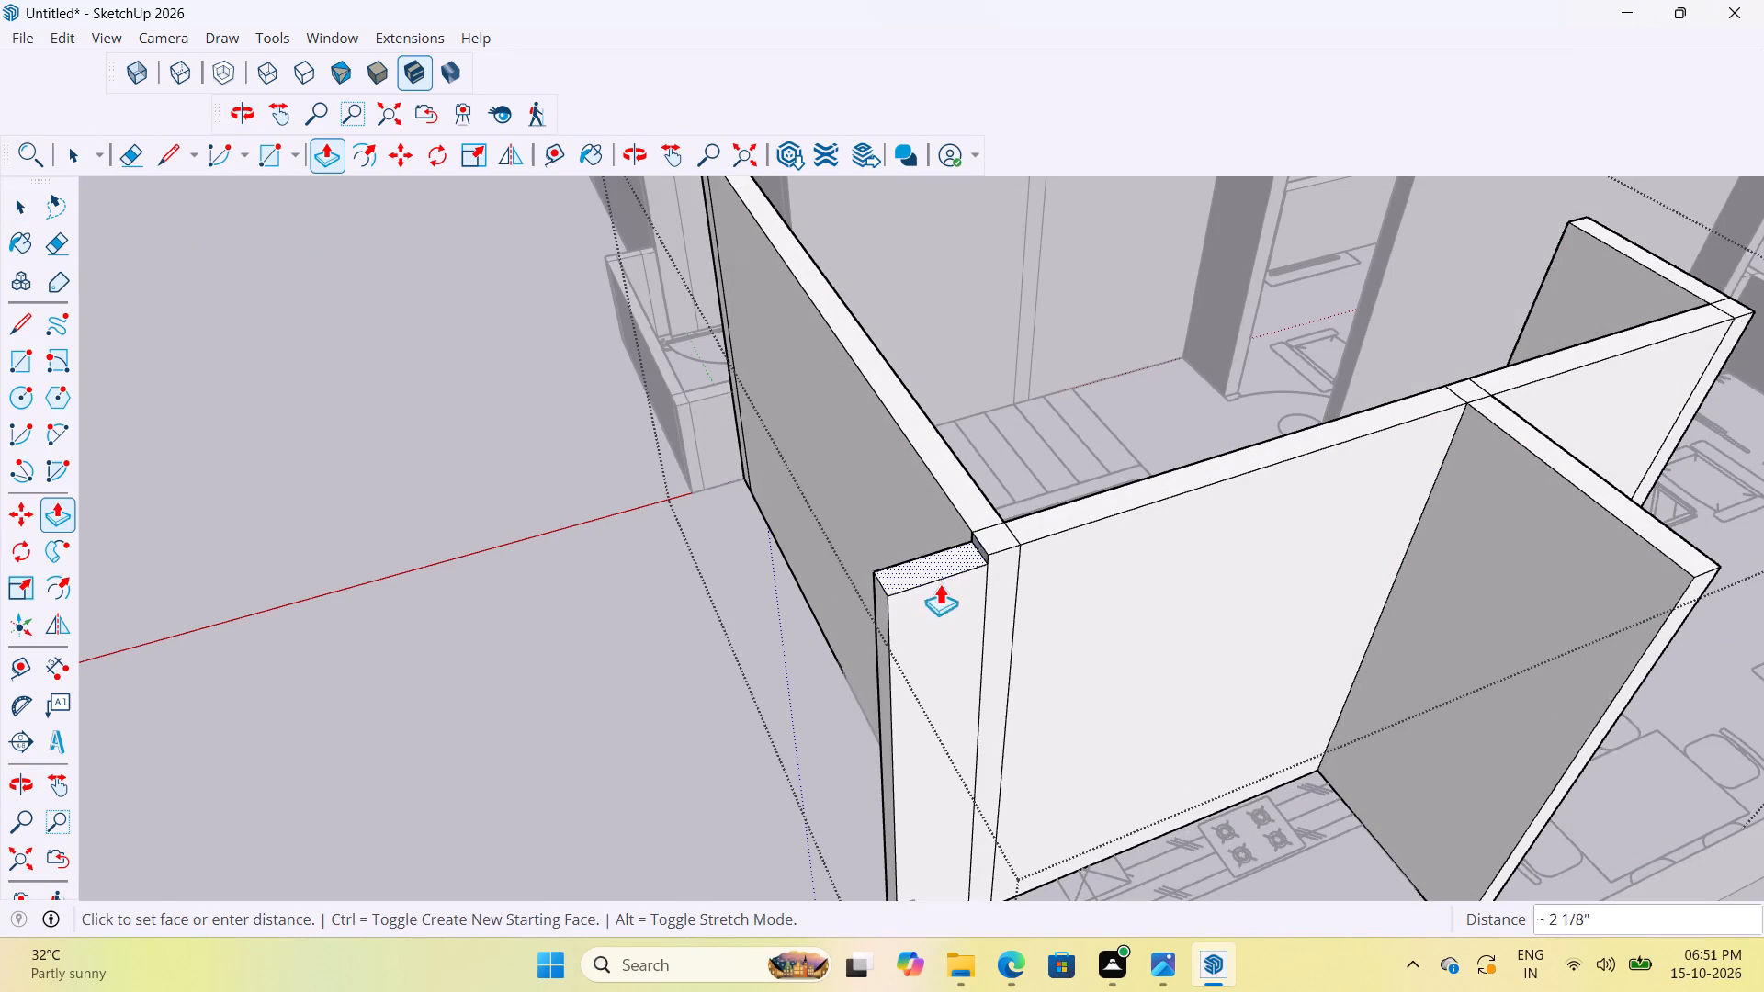
scroll(965, 663, "down", 15)
scroll(968, 768, "up", 9)
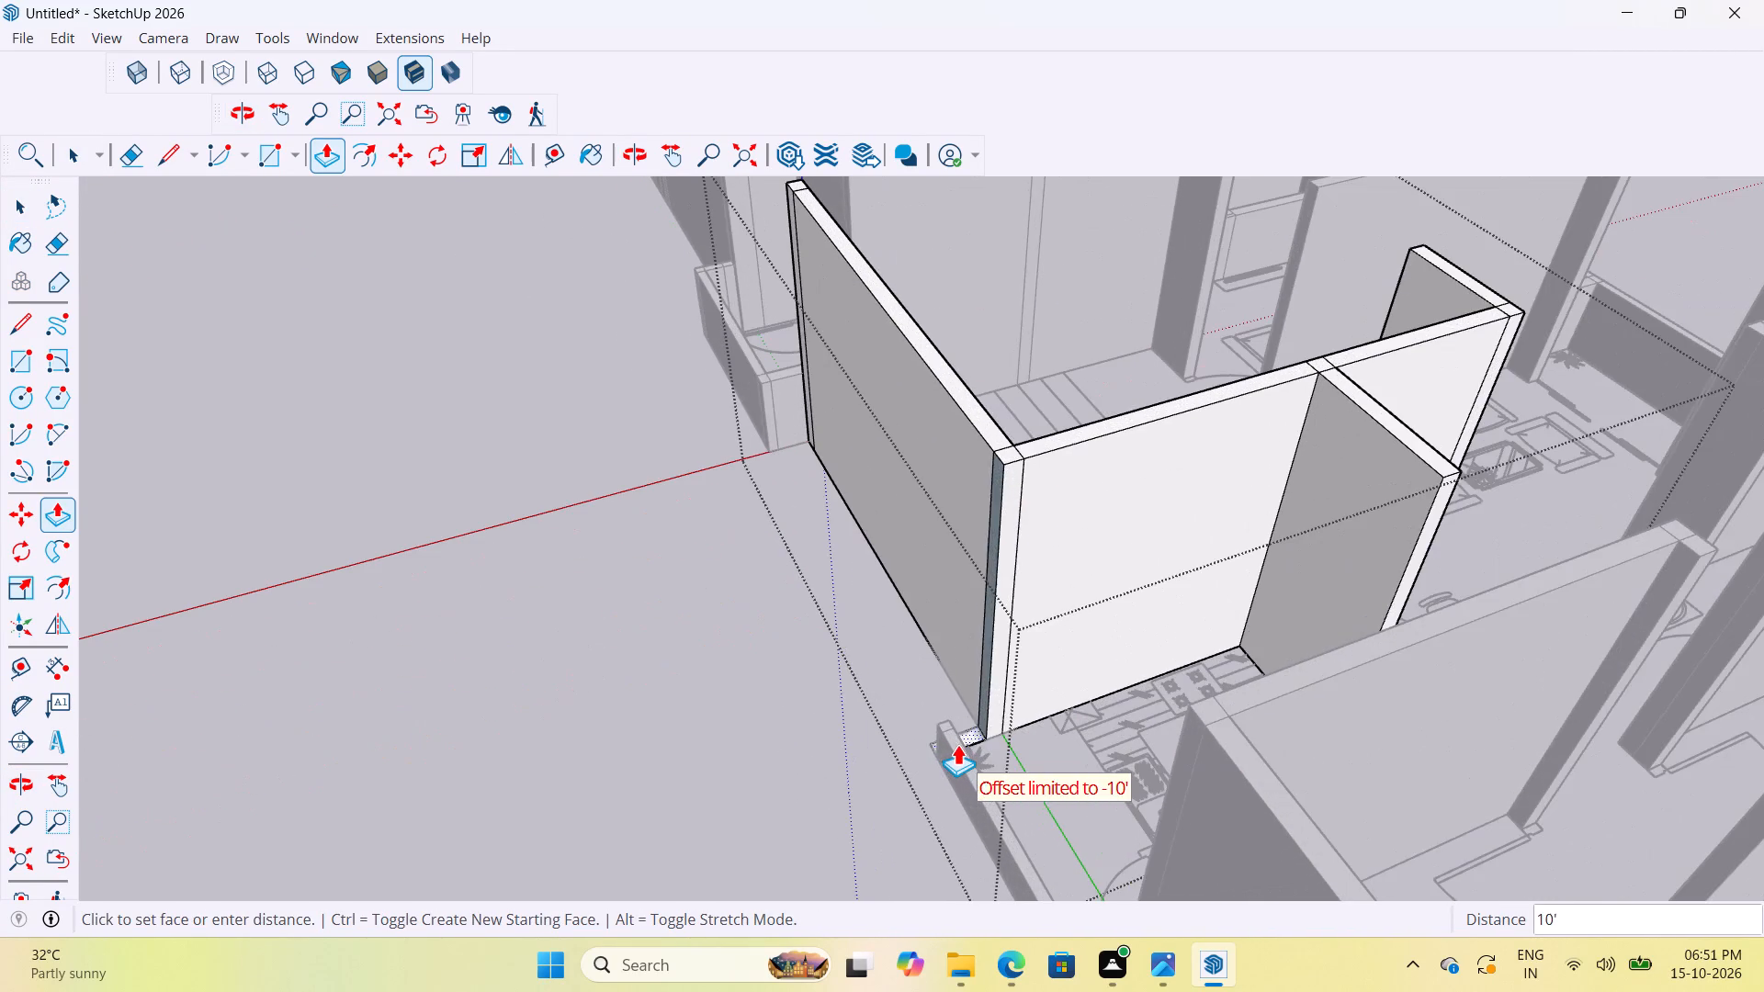
scroll(938, 720, "up", 14)
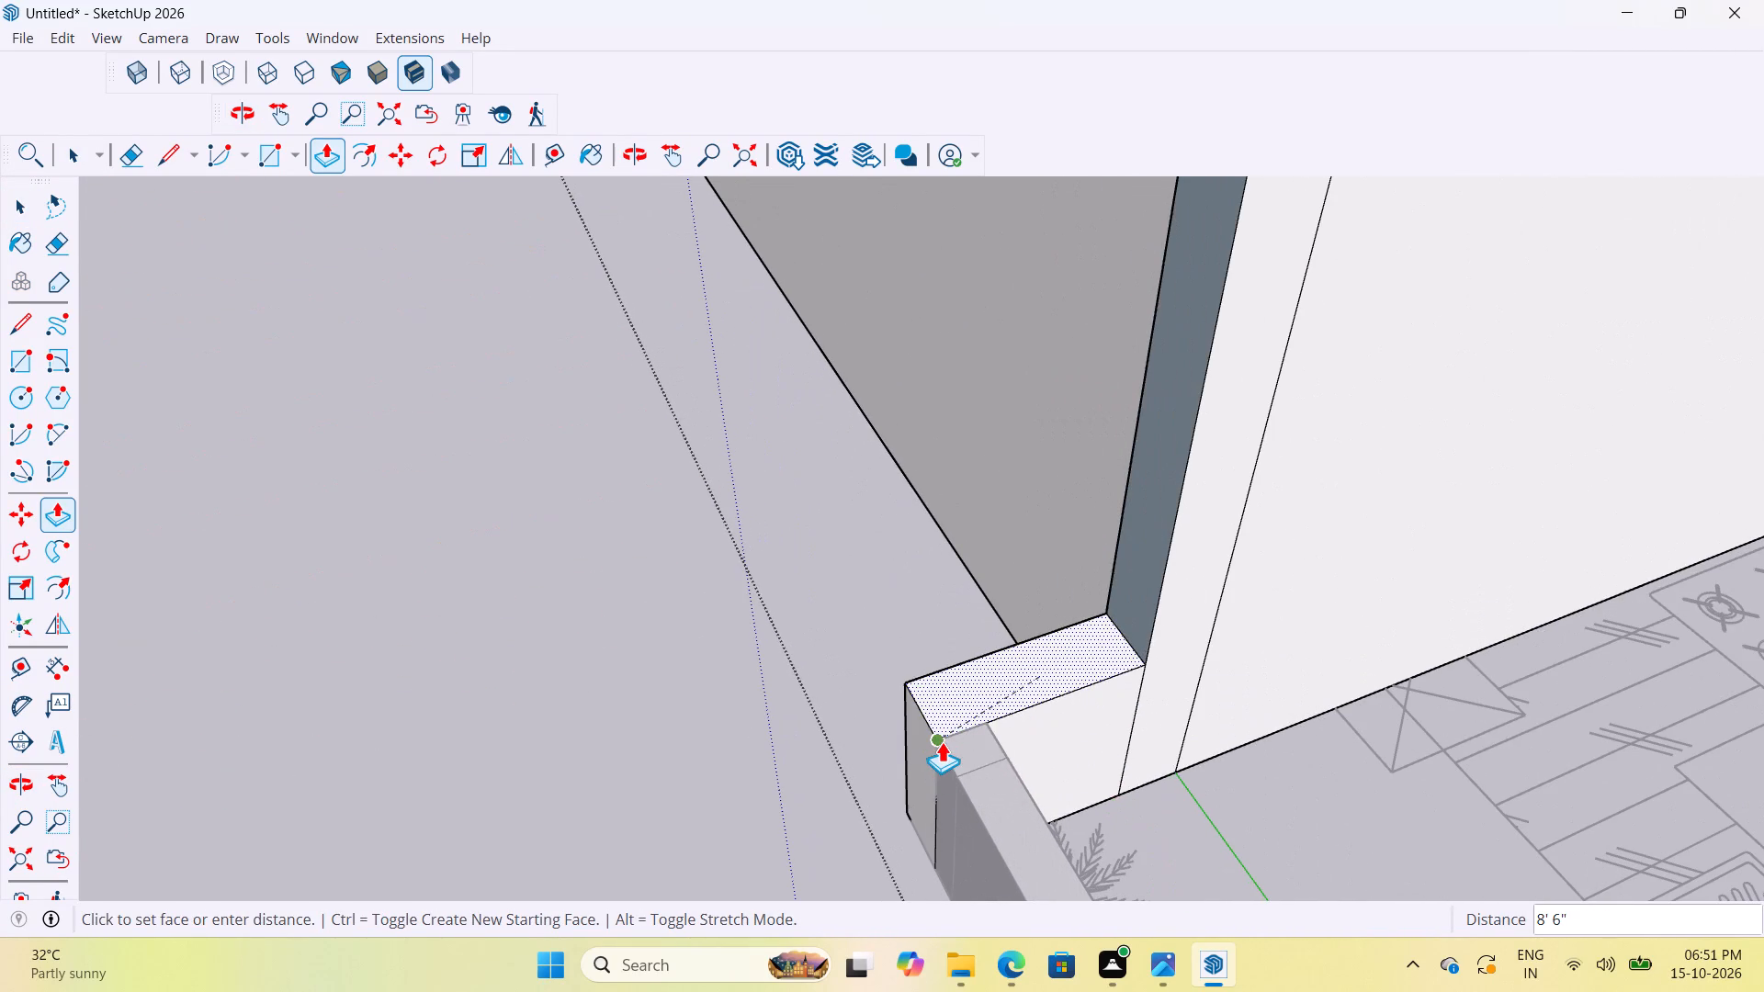
left_click(942, 741)
scroll(1046, 699, "down", 17)
key("space")
key("space")
left_click(821, 715)
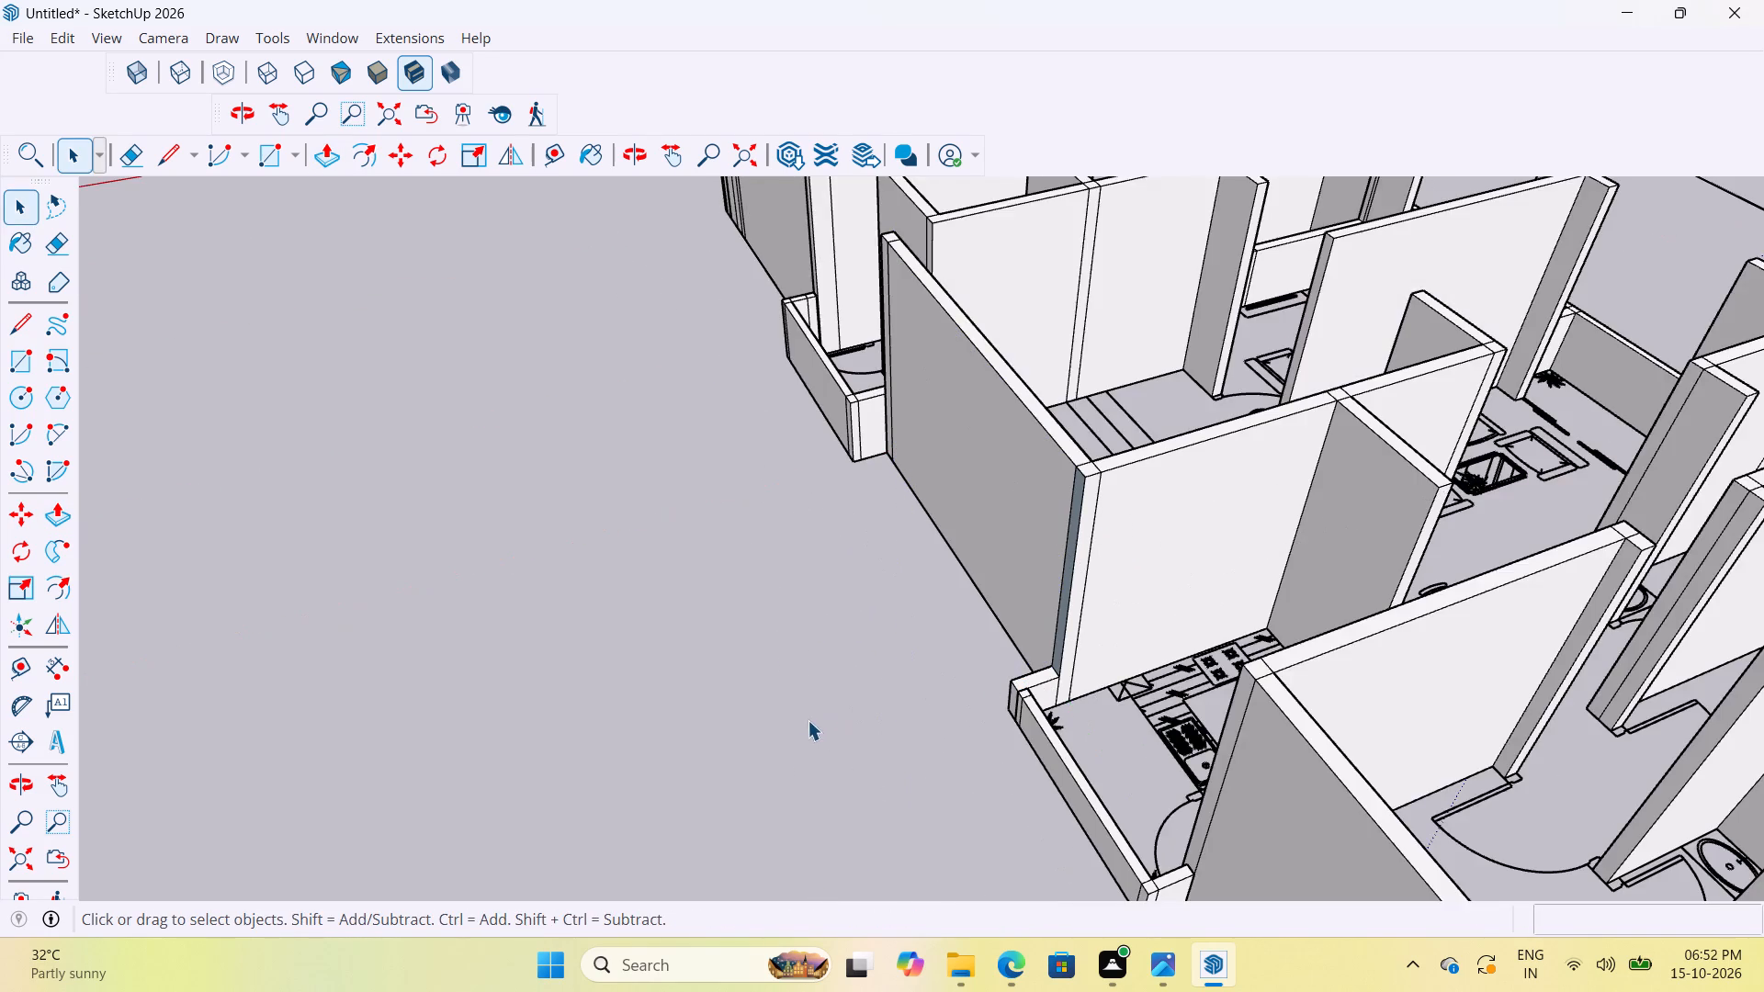
Examine the kitchen balcony's parapet and the overall wall layout from outside the house.
middle_click_drag(816, 705, 1539, 624)
scroll(1513, 630, "up", 1)
scroll(1124, 713, "down", 10)
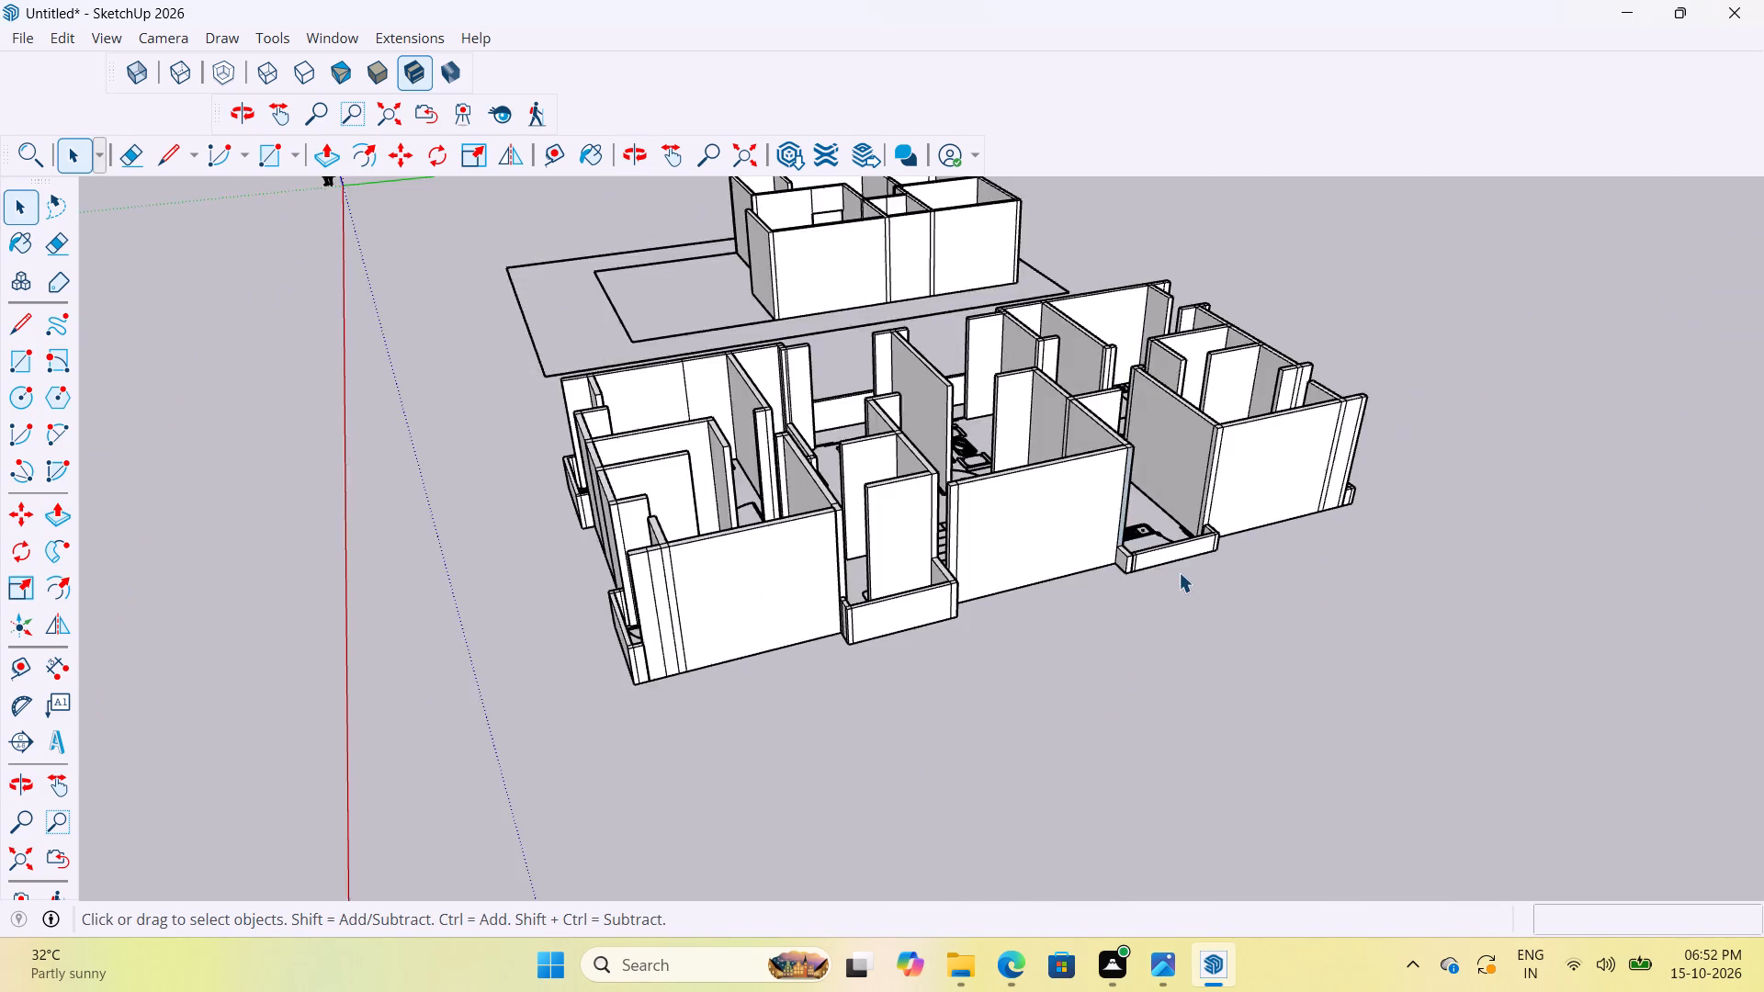
scroll(1180, 570, "up", 18)
middle_click_drag(1209, 608, 818, 674)
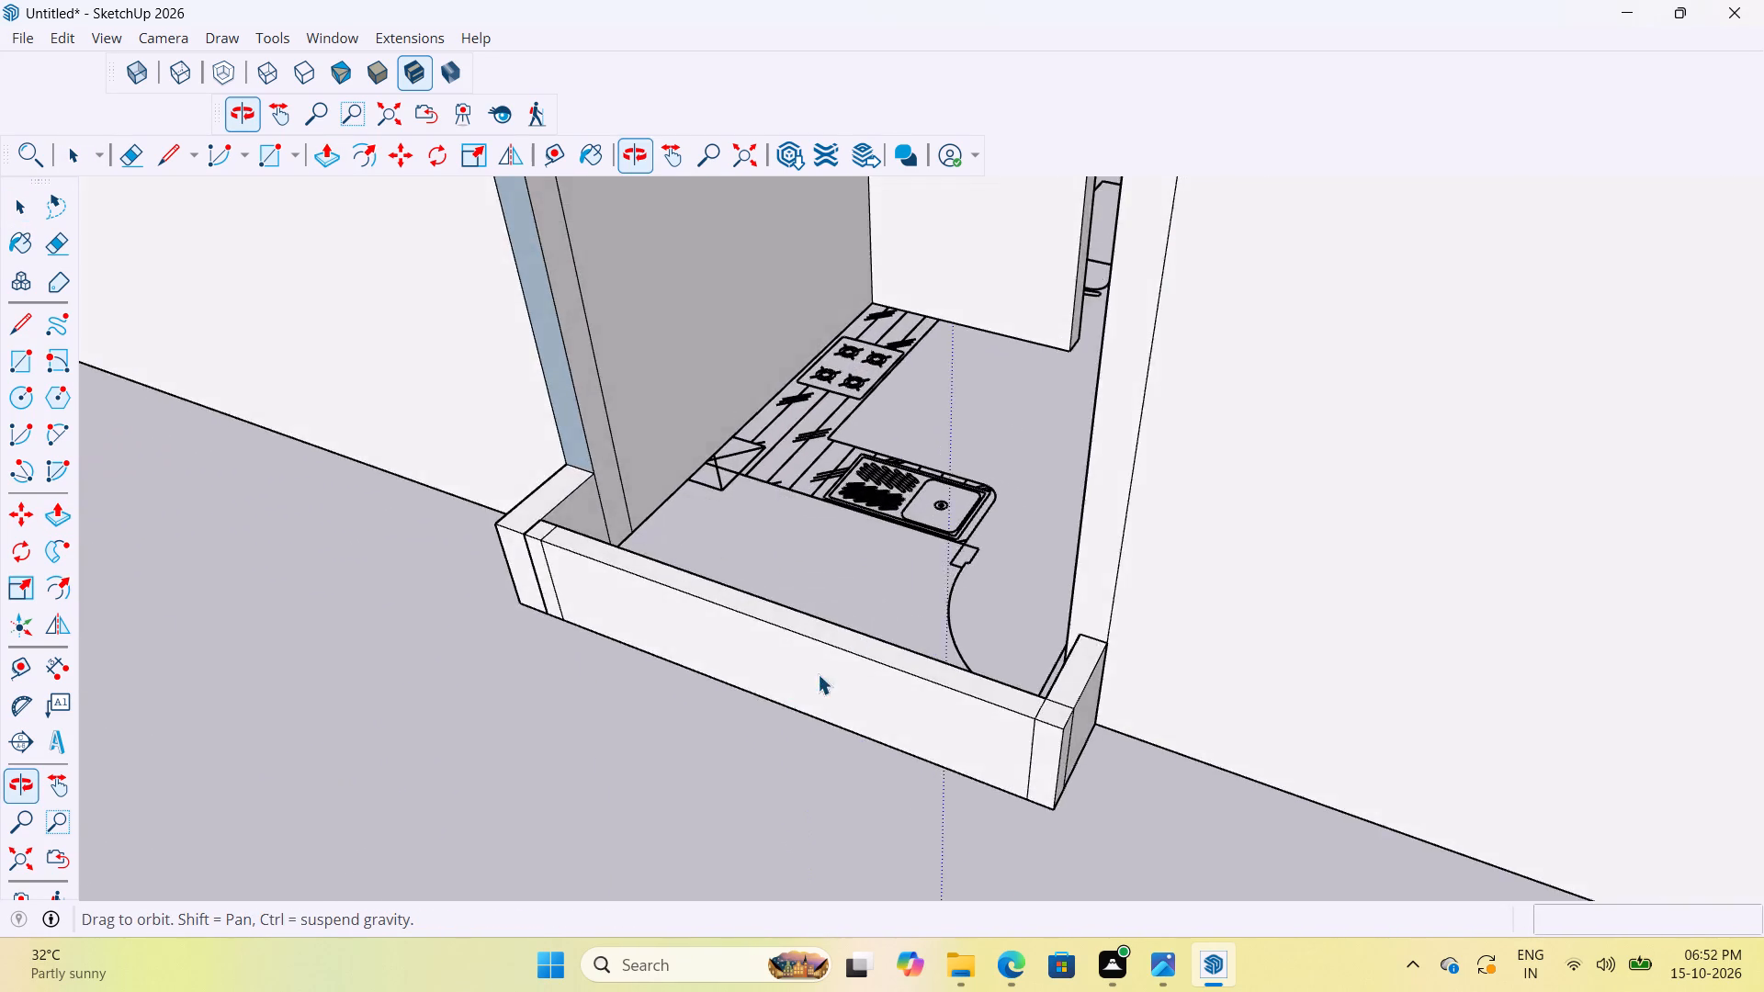
scroll(850, 606, "down", 20)
scroll(850, 606, "down", 4)
middle_click_drag(877, 652, 1672, 645)
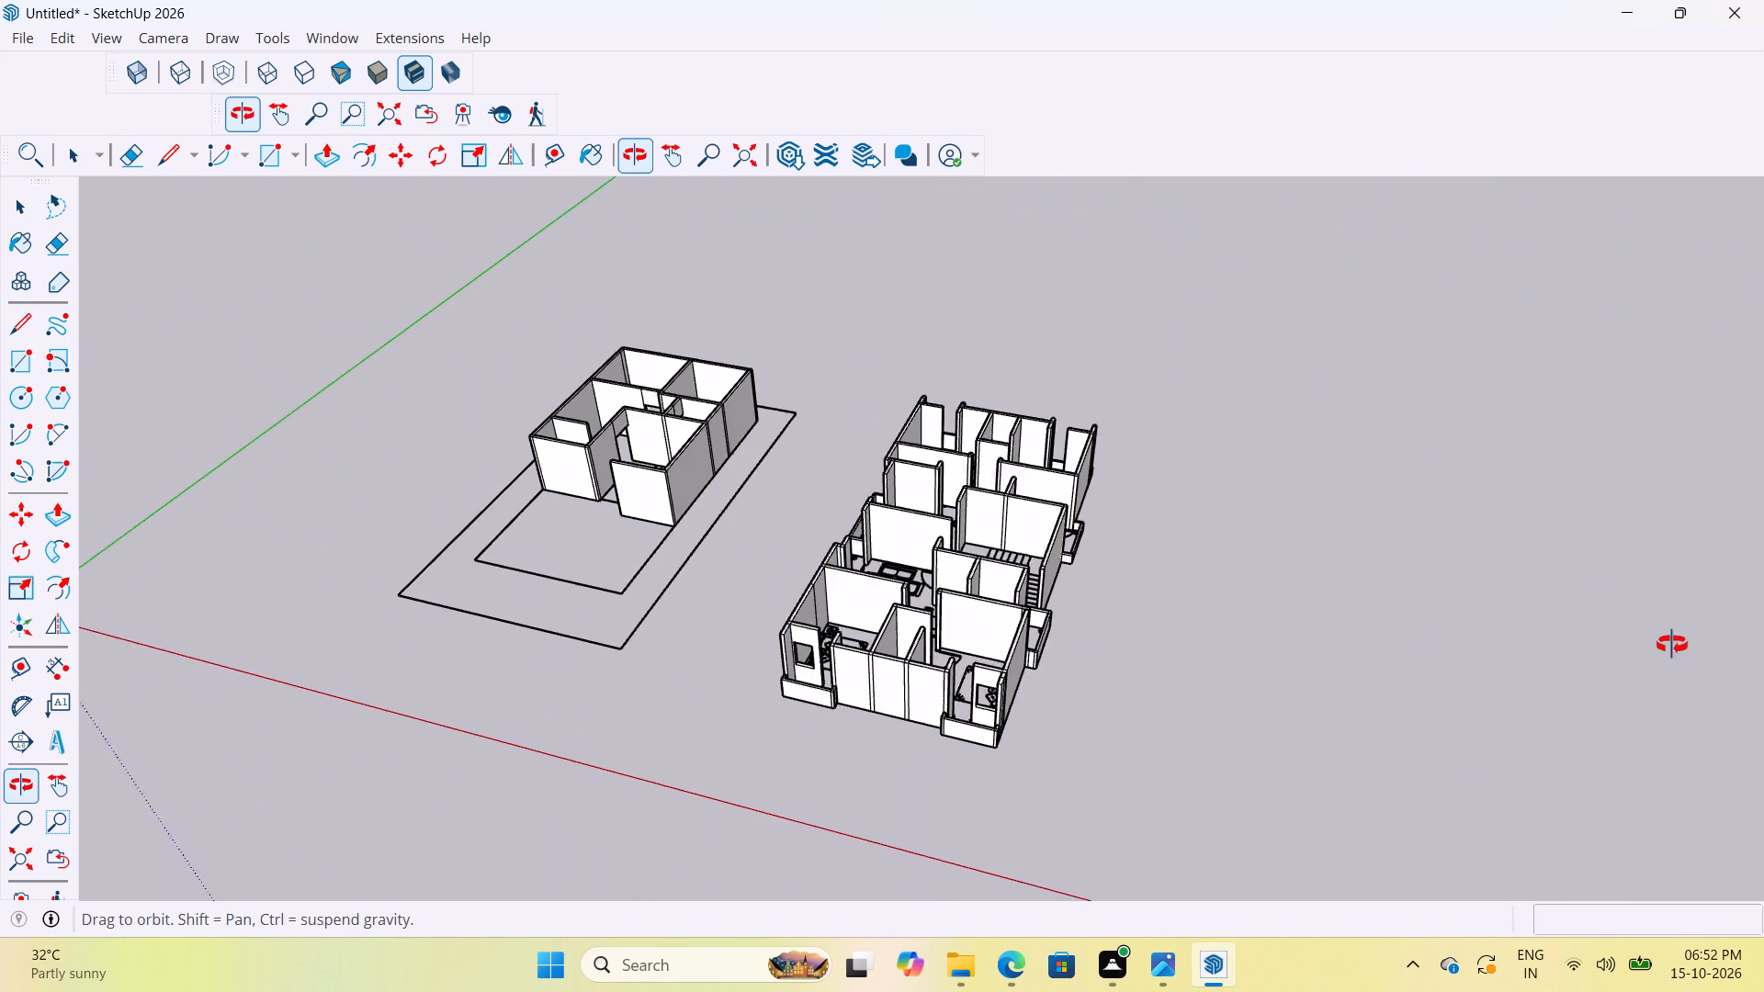
middle_click_drag(1672, 645, 1677, 645)
left_click(1267, 806)
scroll(863, 750, "up", 9)
scroll(994, 616, "down", 10)
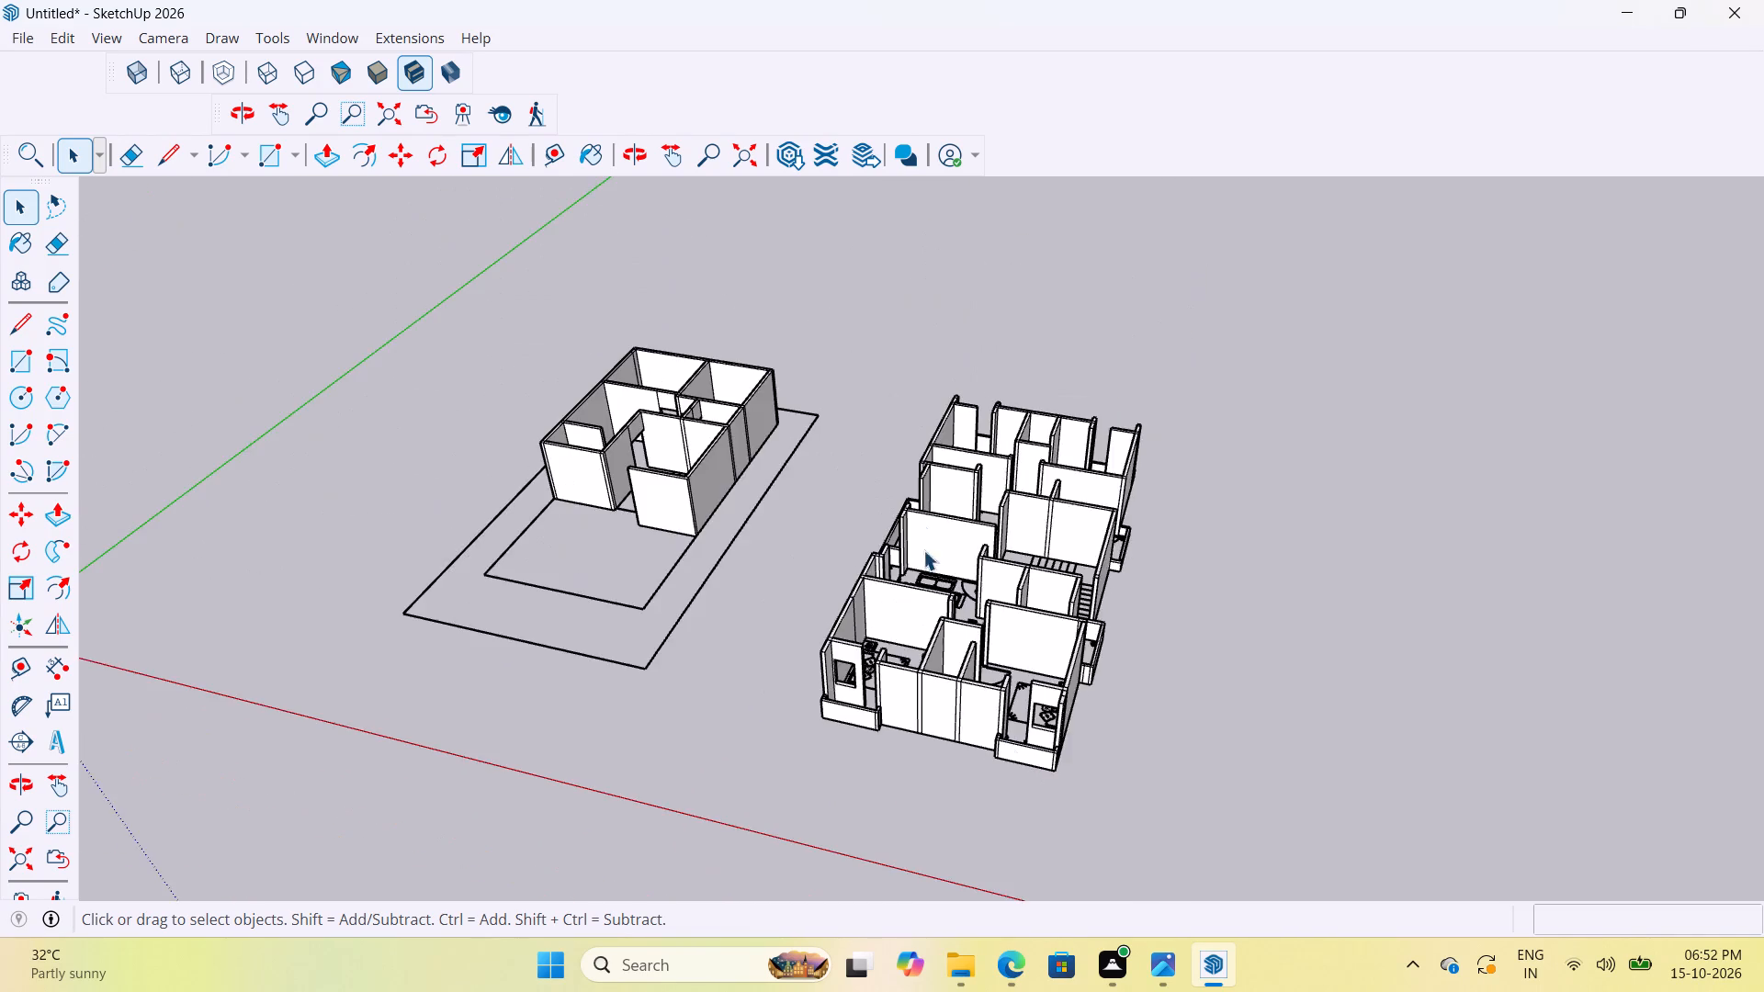
scroll(926, 429, "up", 8)
scroll(987, 519, "up", 6)
scroll(1004, 475, "down", 6)
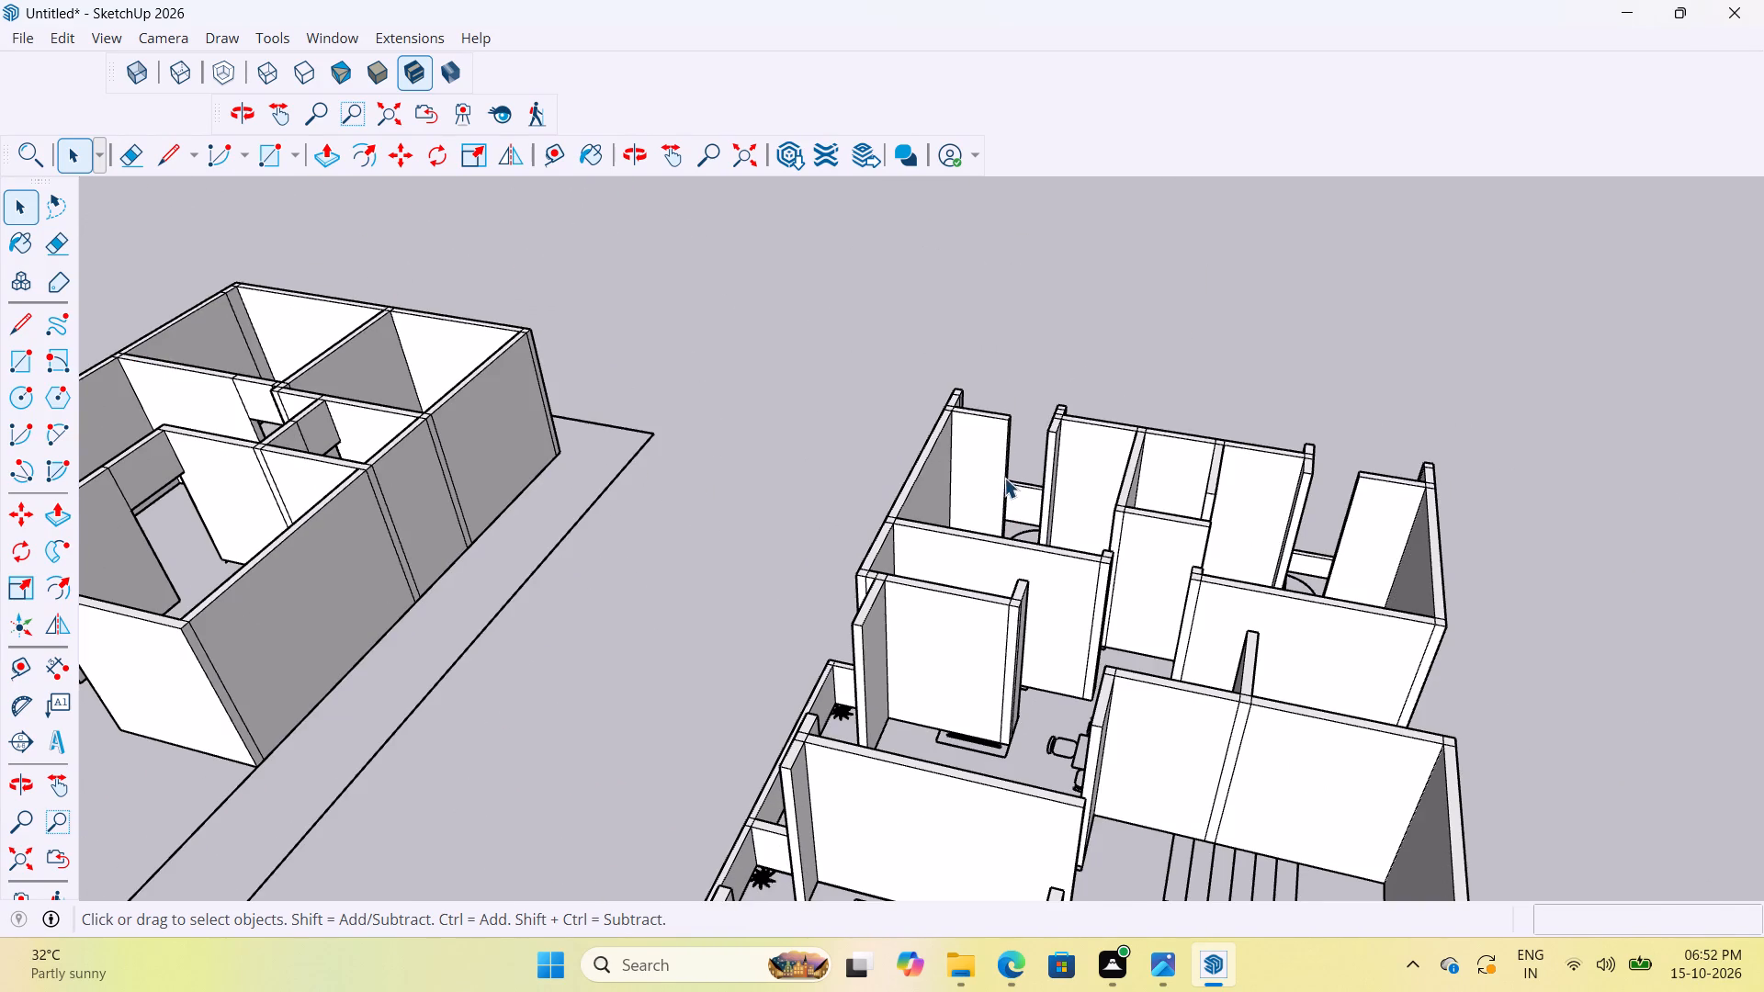
scroll(1310, 486, "down", 6)
scroll(1119, 838, "up", 5)
scroll(1182, 571, "down", 6)
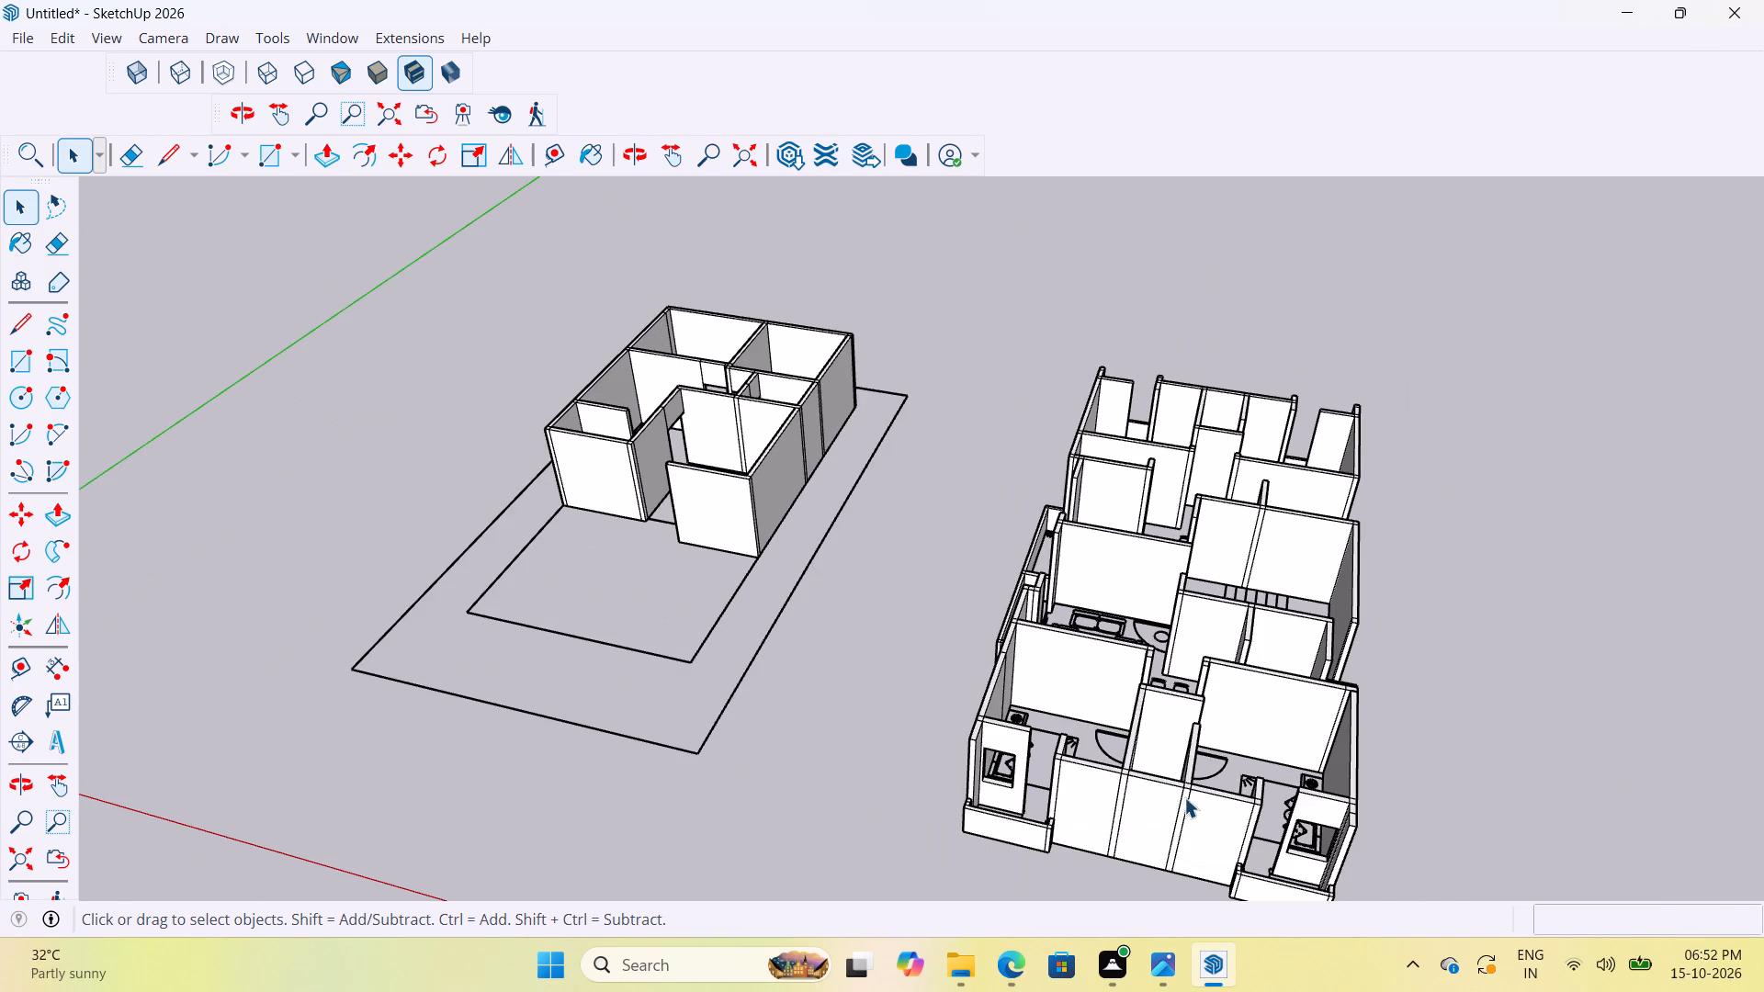
scroll(1066, 600, "down", 6)
scroll(1126, 611, "up", 19)
Examine the interior partitions around the living and dining areas and the staircase from above.
middle_click_drag(1123, 487, 1488, 589)
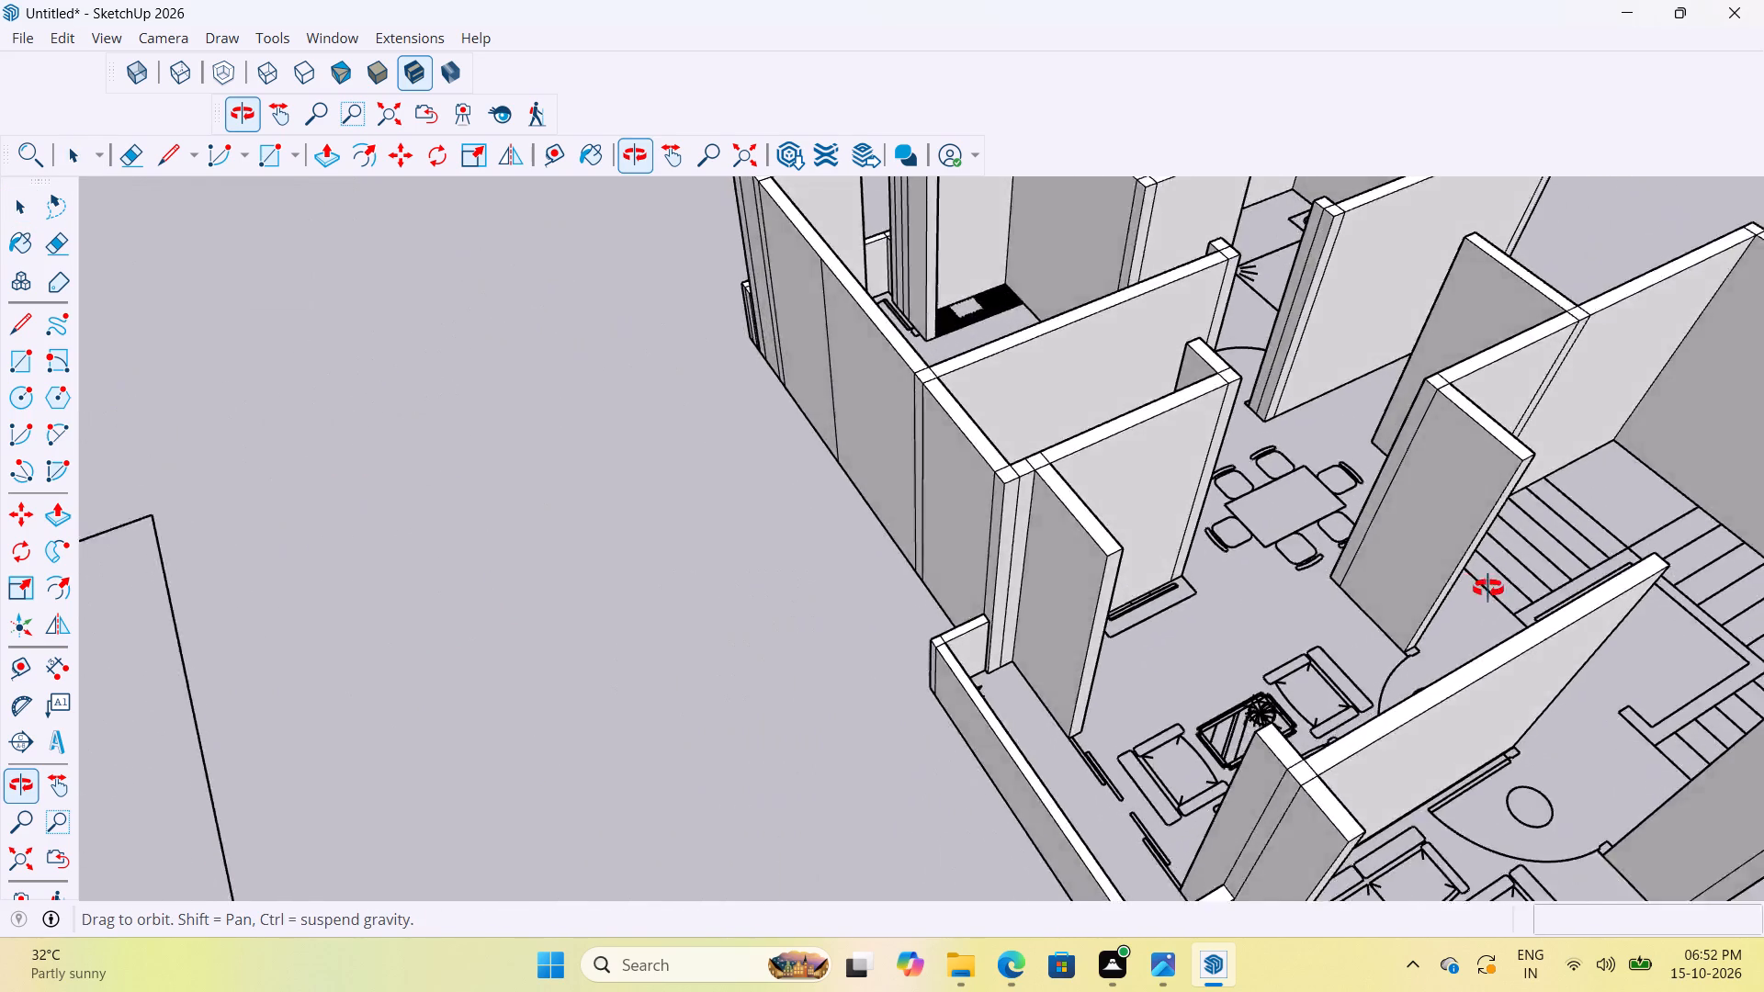
middle_click_drag(1488, 589, 1112, 516)
scroll(1085, 501, "down", 10)
scroll(1168, 610, "up", 9)
scroll(1112, 573, "down", 10)
middle_click_drag(1196, 608, 1388, 731)
scroll(1164, 569, "up", 10)
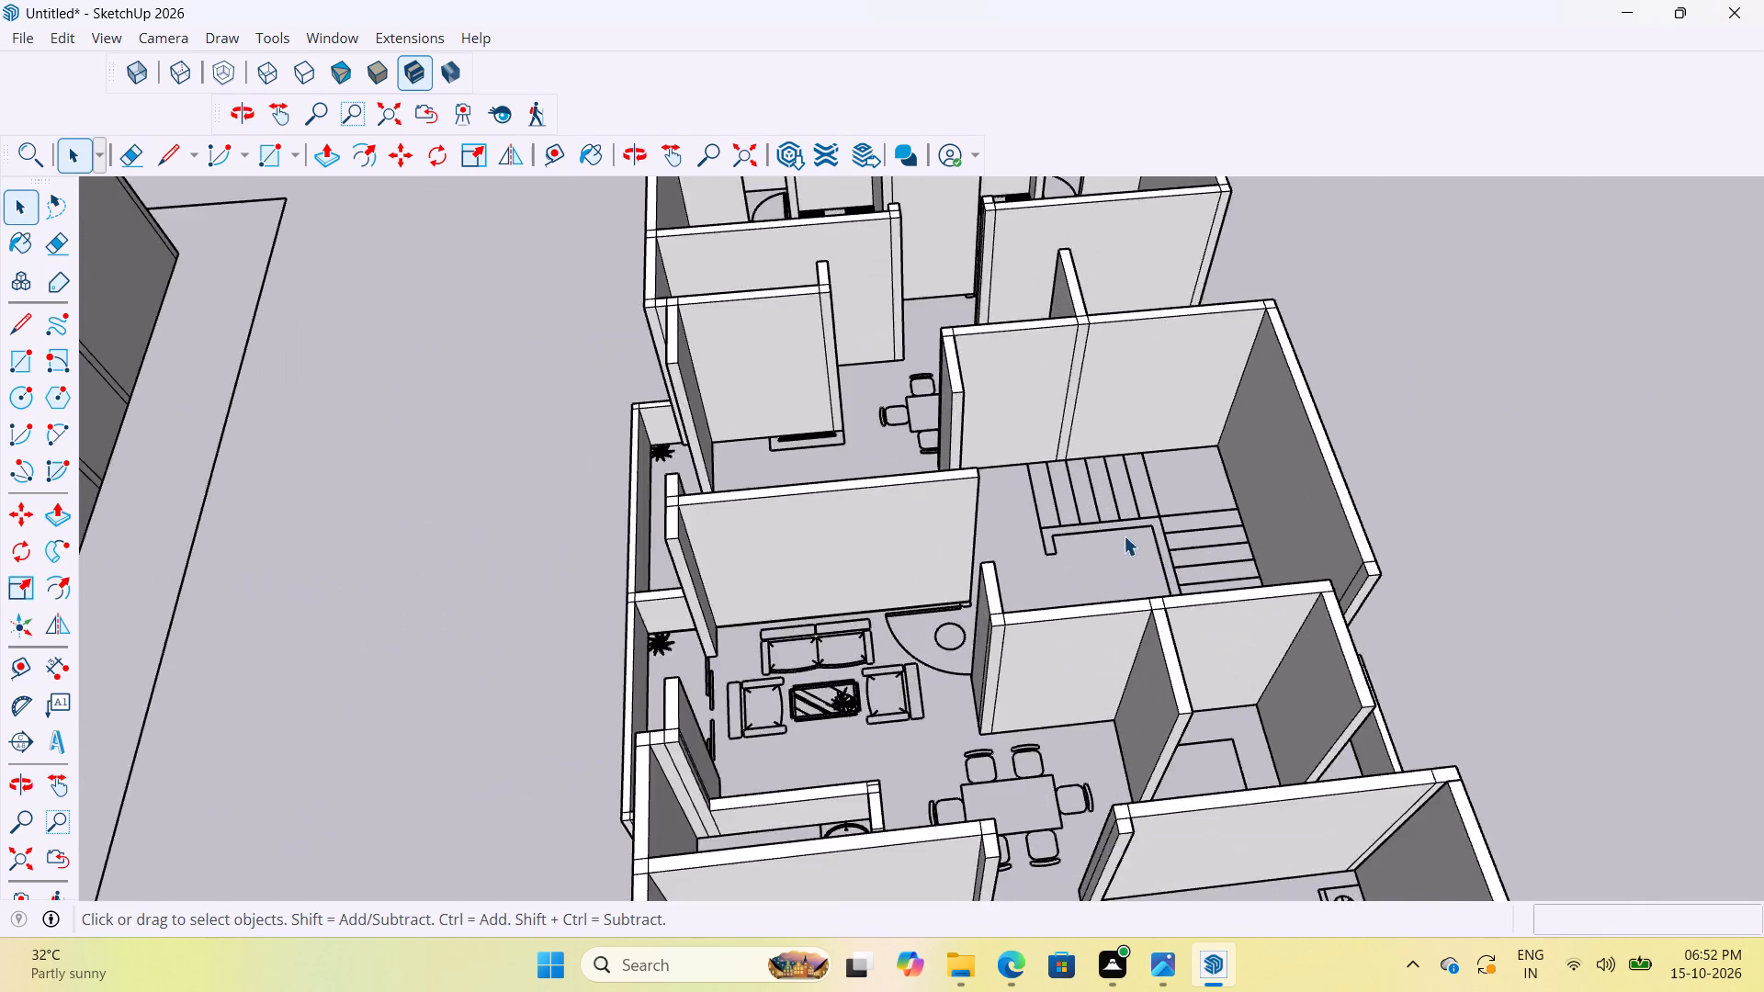
scroll(1124, 535, "up", 4)
middle_click_drag(1211, 531, 1450, 562)
scroll(1086, 472, "up", 9)
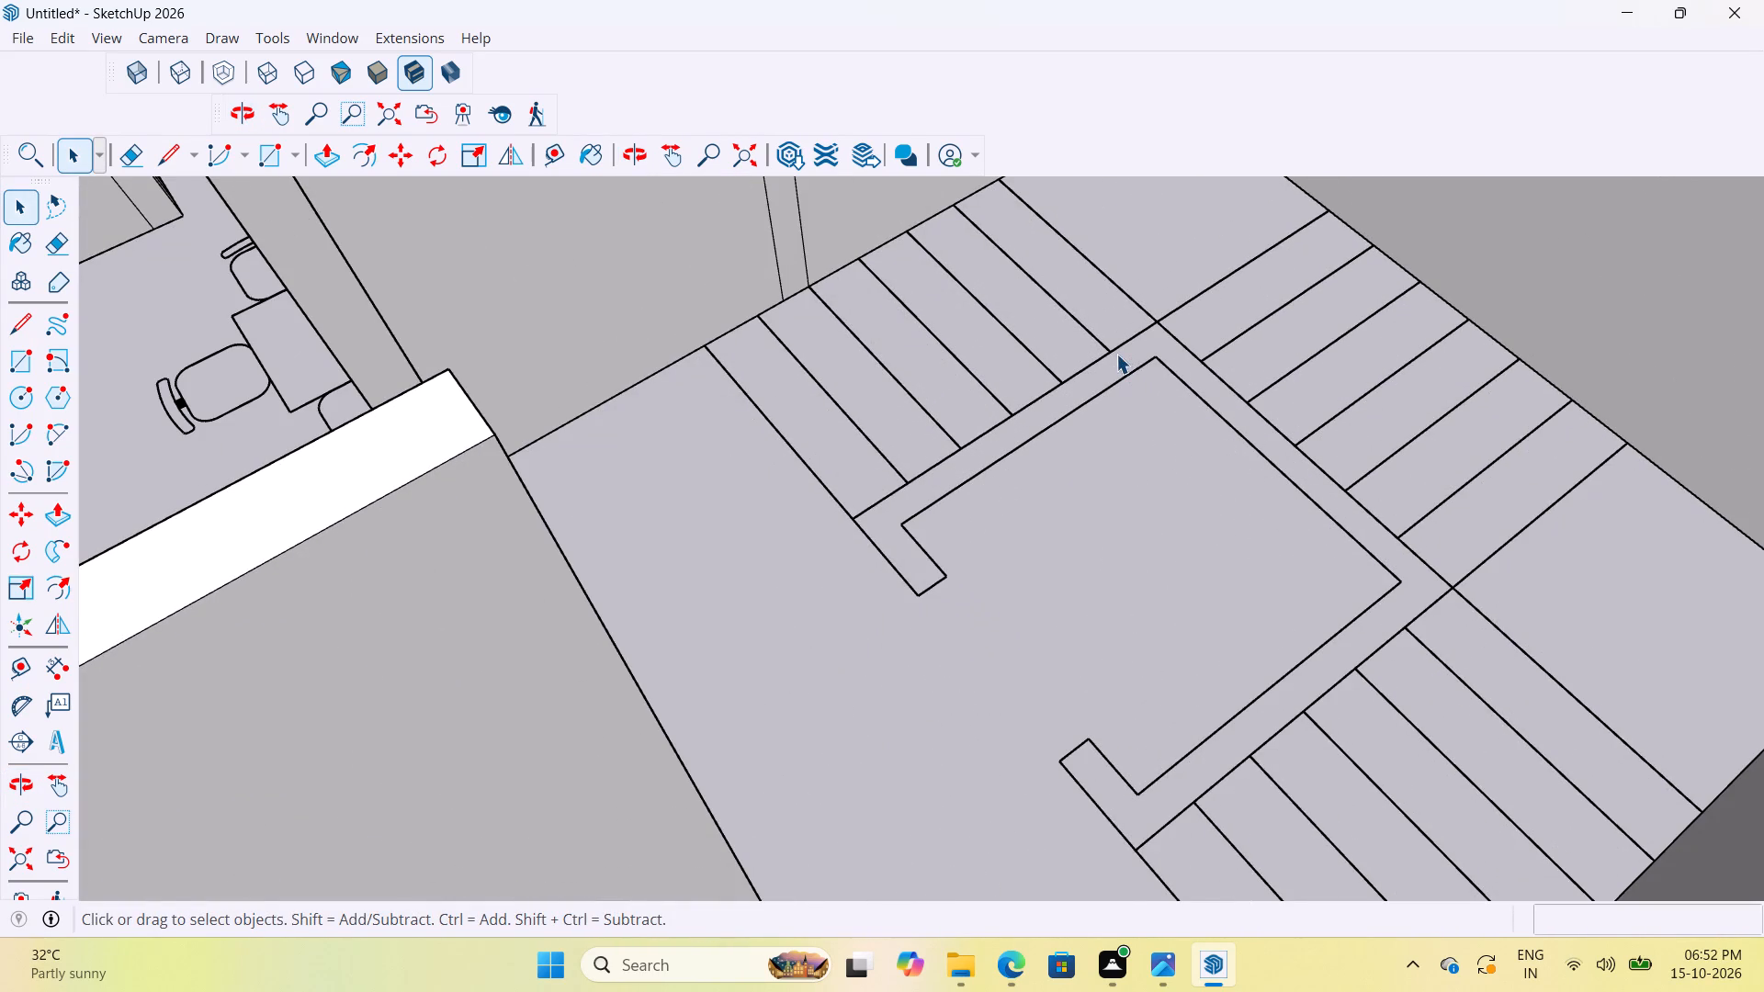
scroll(1116, 354, "down", 12)
scroll(1105, 390, "up", 5)
scroll(1087, 397, "down", 13)
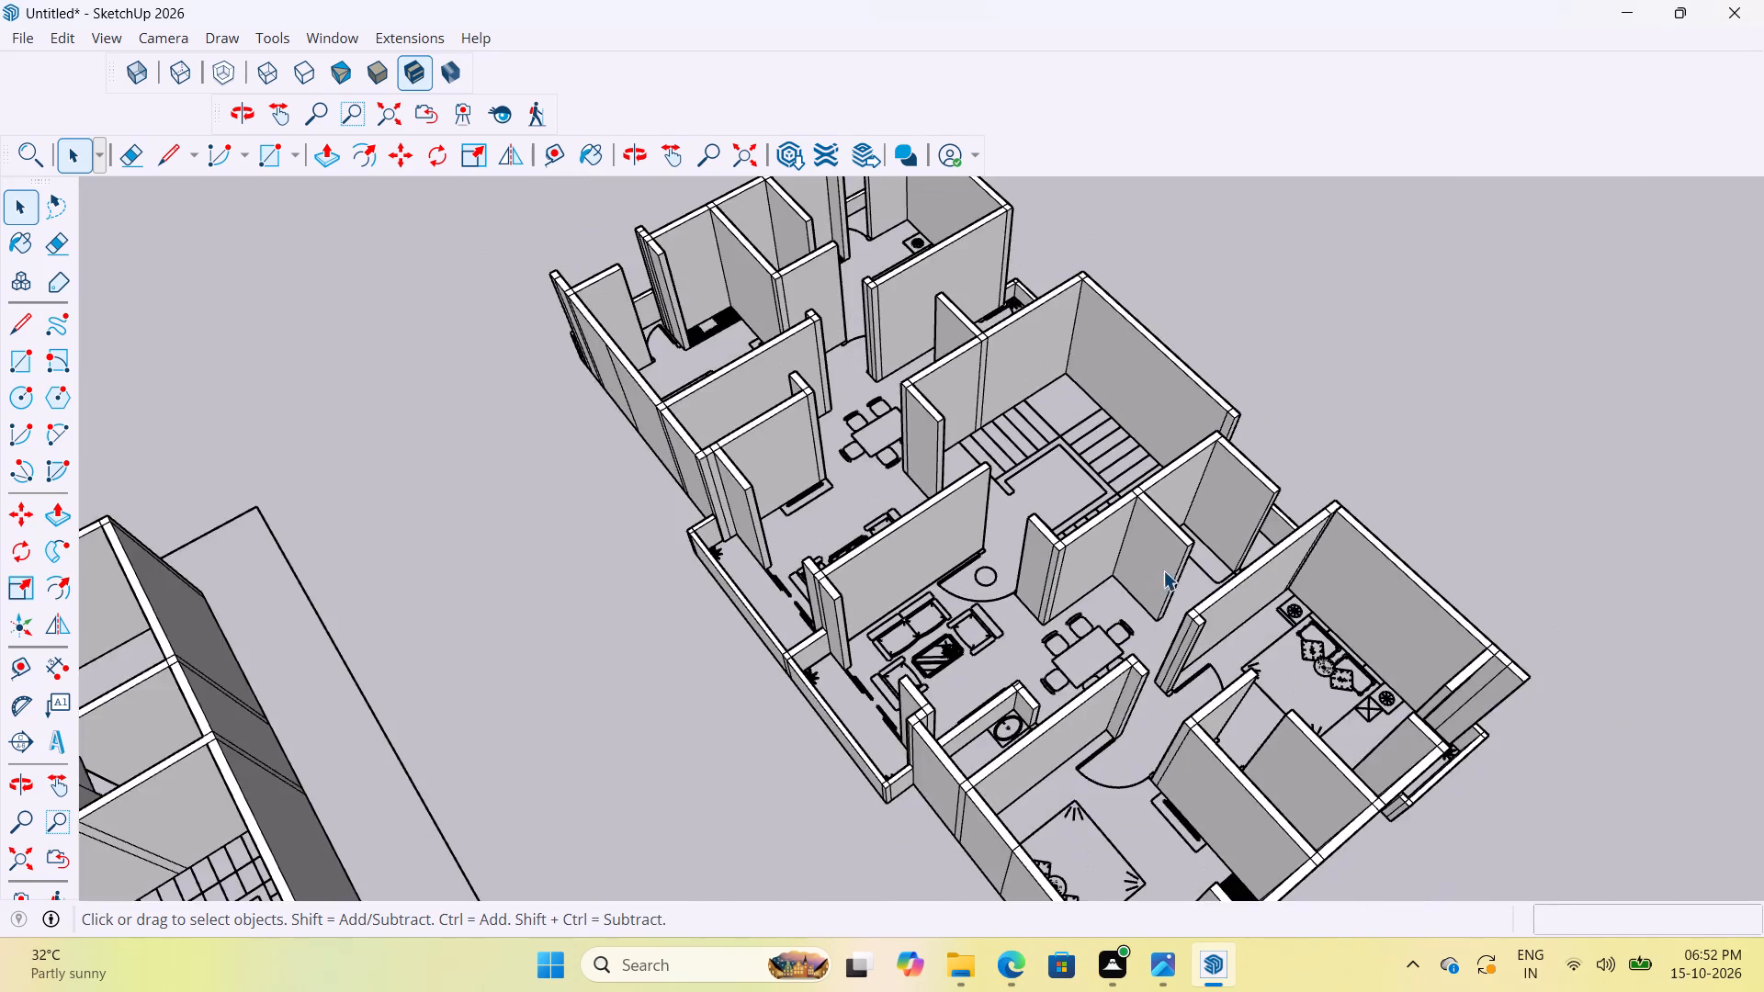
middle_click_drag(1136, 536, 926, 484)
scroll(944, 479, "up", 5)
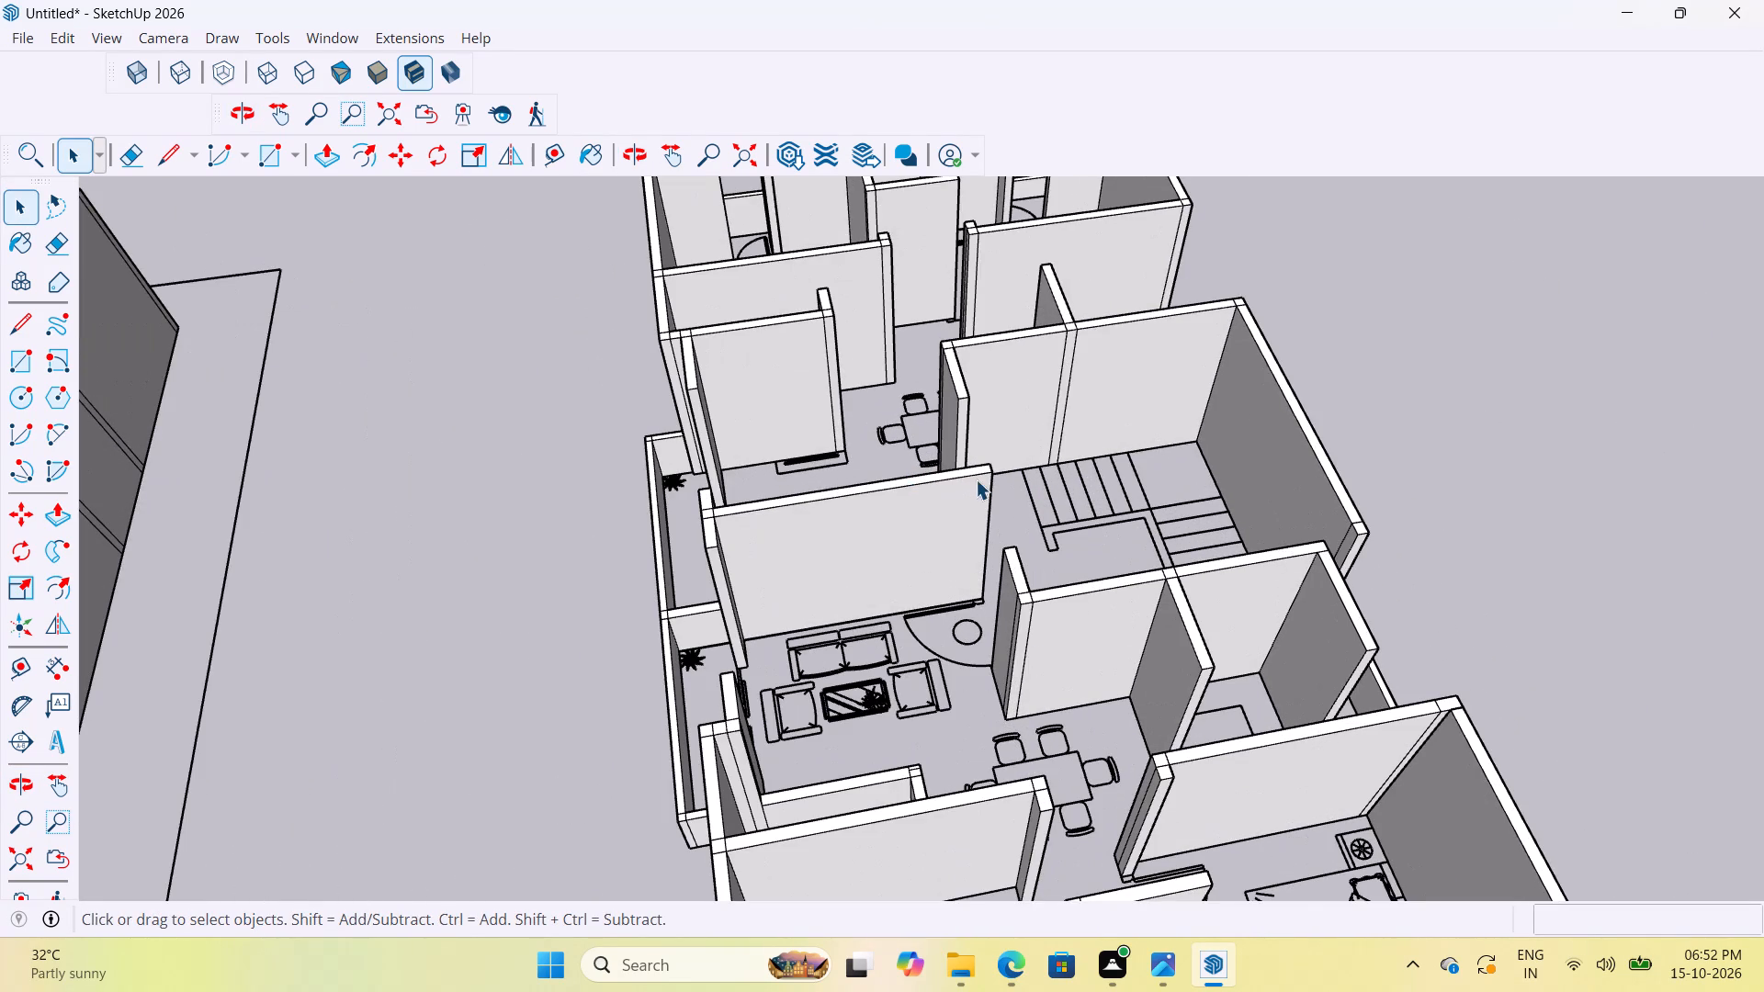
scroll(837, 431, "down", 6)
scroll(922, 575, "down", 6)
middle_click_drag(927, 589, 684, 516)
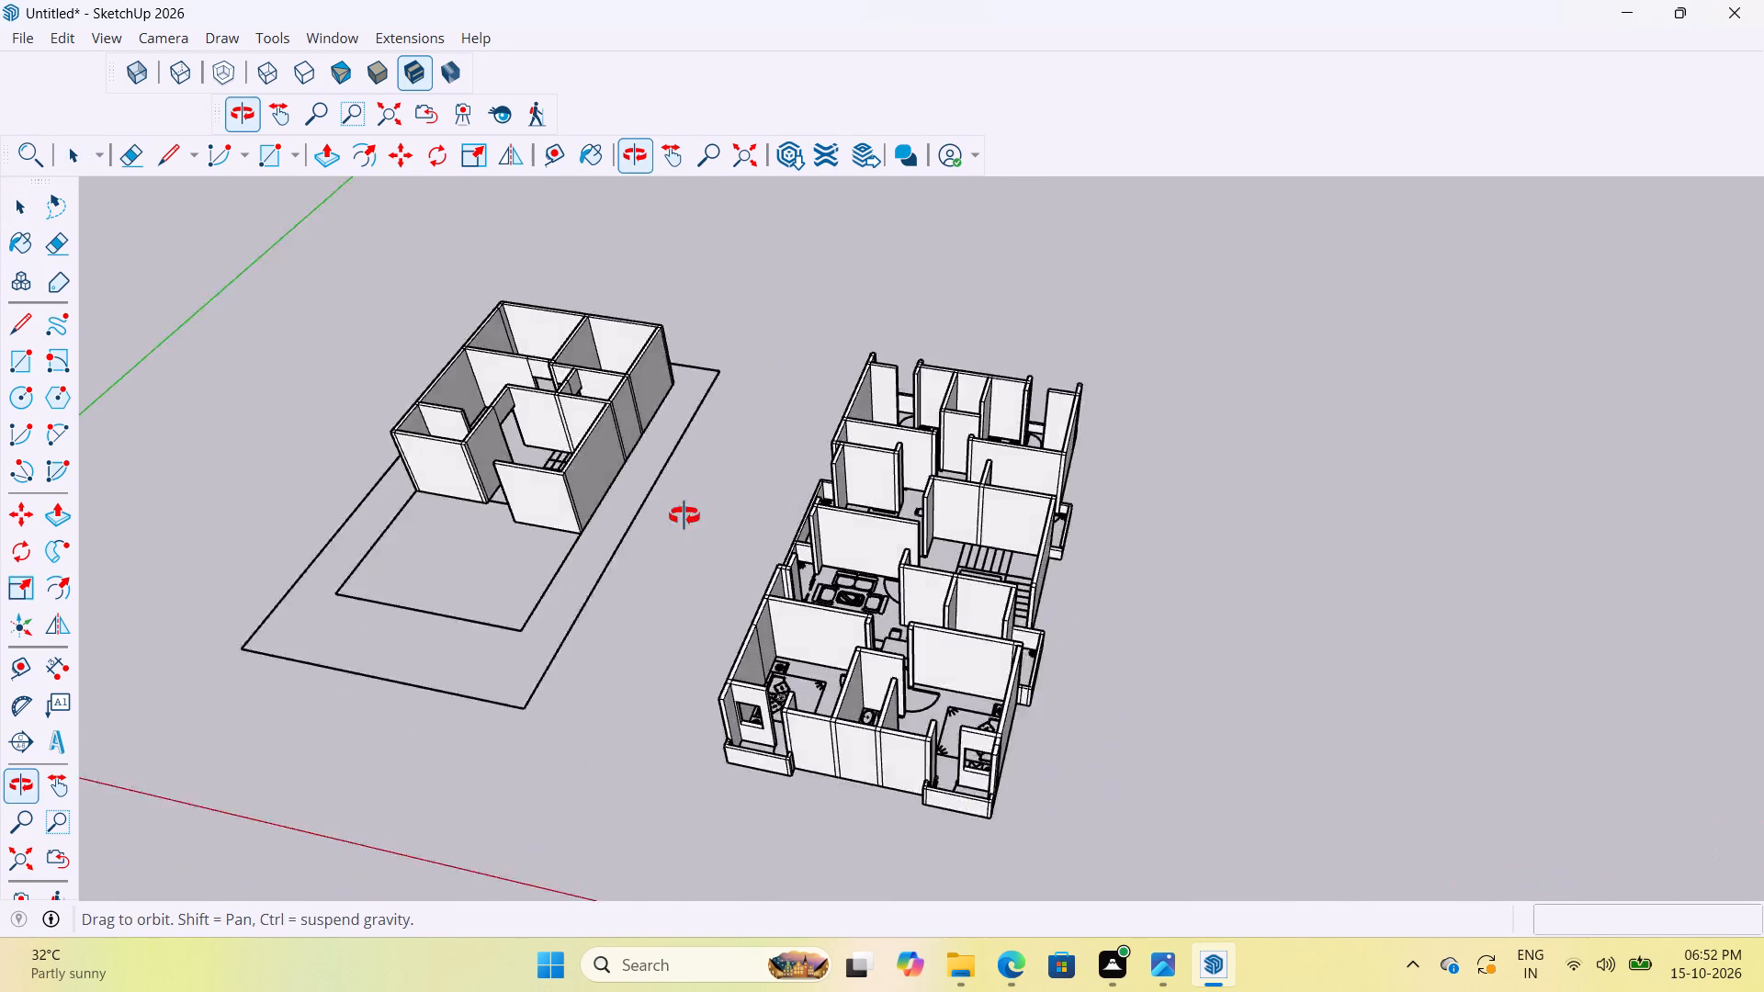
middle_click_drag(684, 516, 639, 513)
scroll(1042, 638, "up", 9)
scroll(1035, 564, "down", 6)
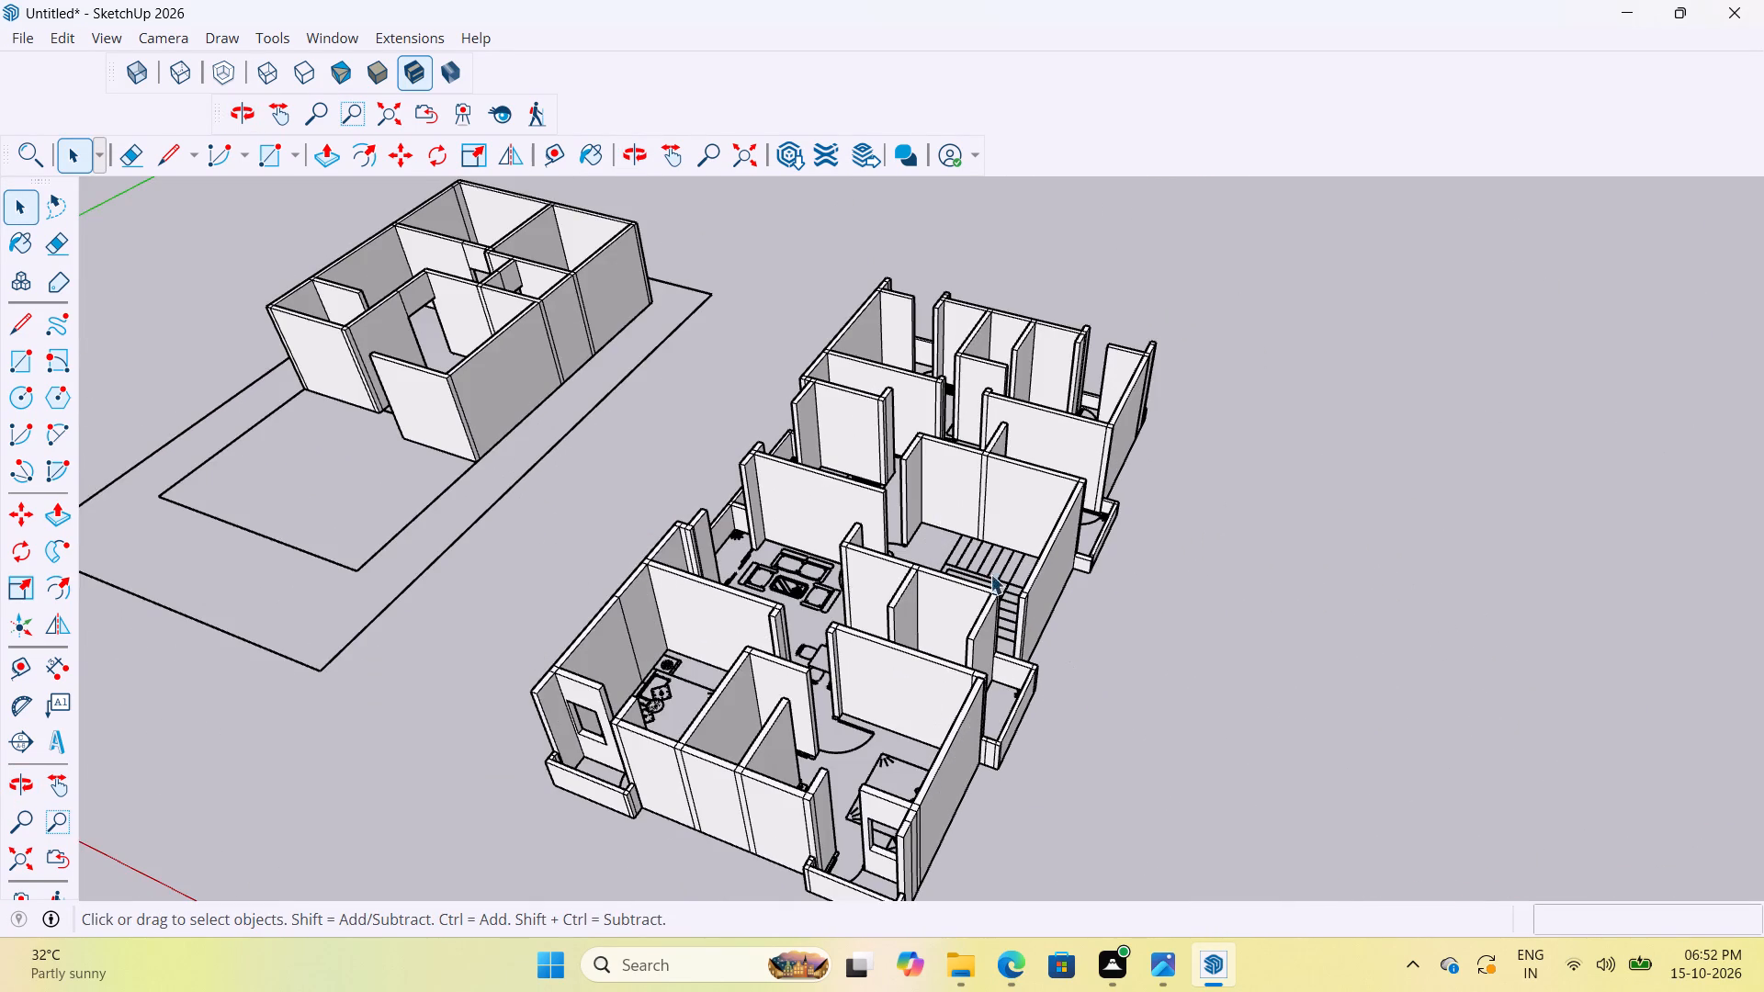
scroll(983, 647, "down", 5)
scroll(1030, 451, "up", 15)
Examine the corner balcony and the paired living-room balconies' parapets and divider from outside.
middle_click_drag(848, 386, 1606, 430)
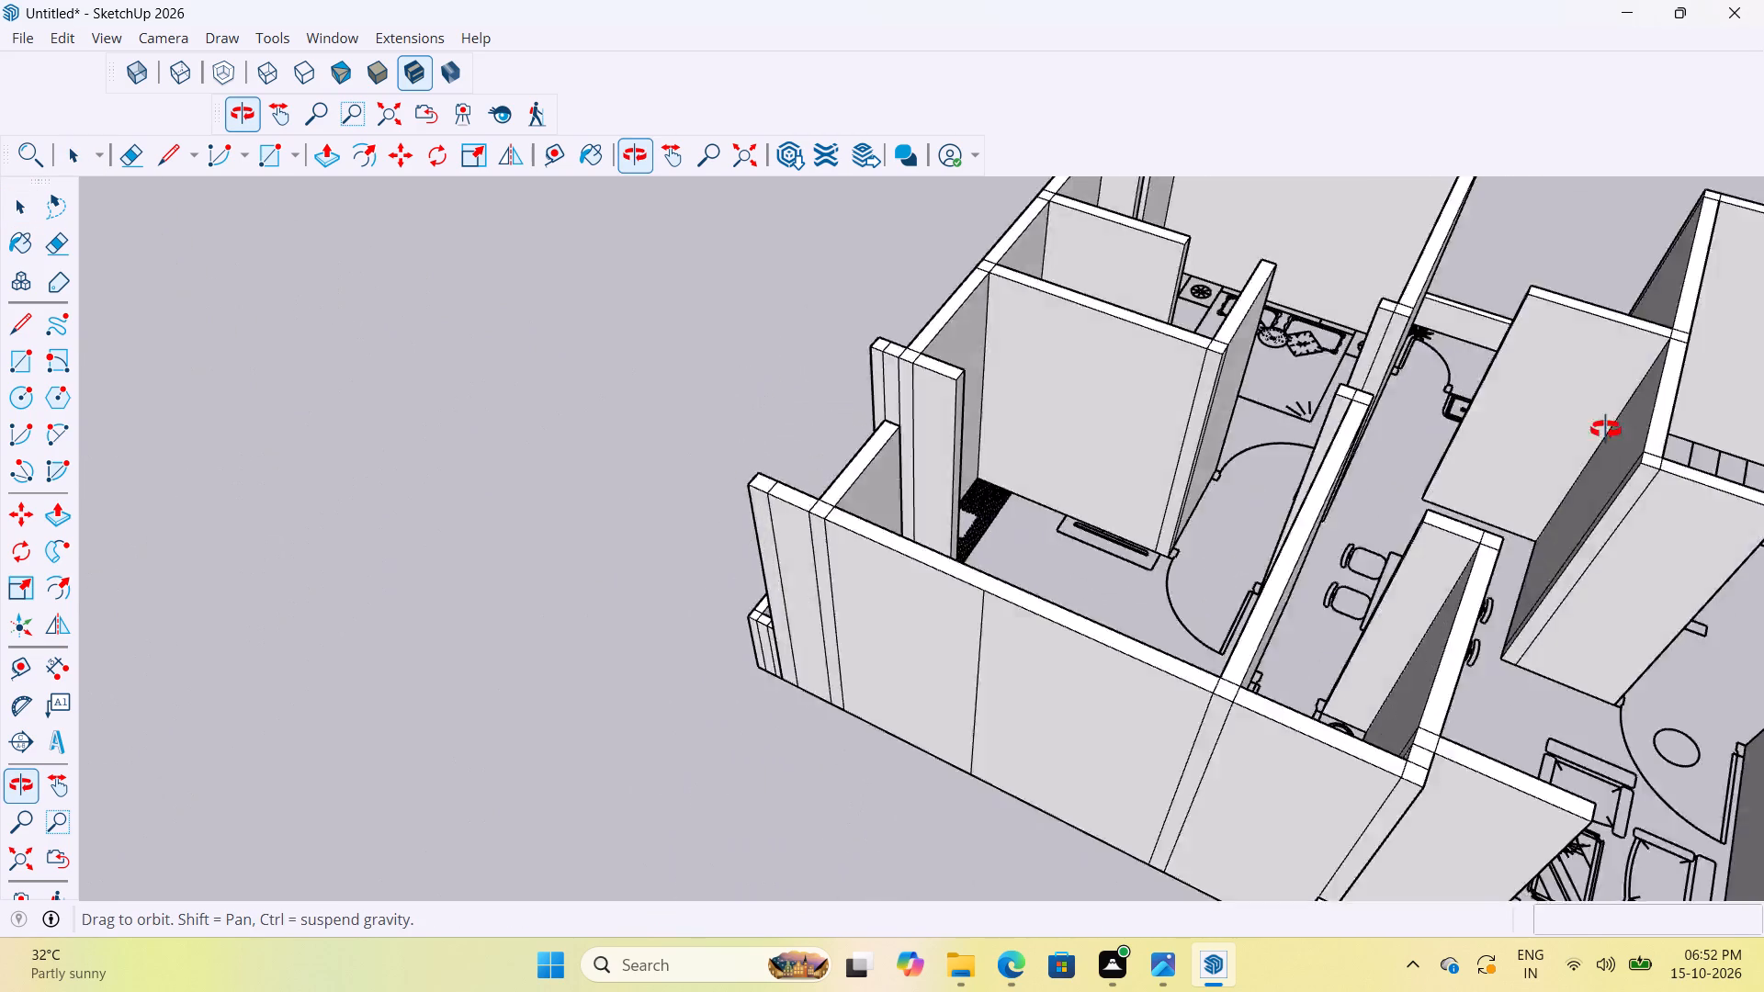
middle_click_drag(1606, 430, 1763, 321)
middle_click_drag(937, 459, 1133, 382)
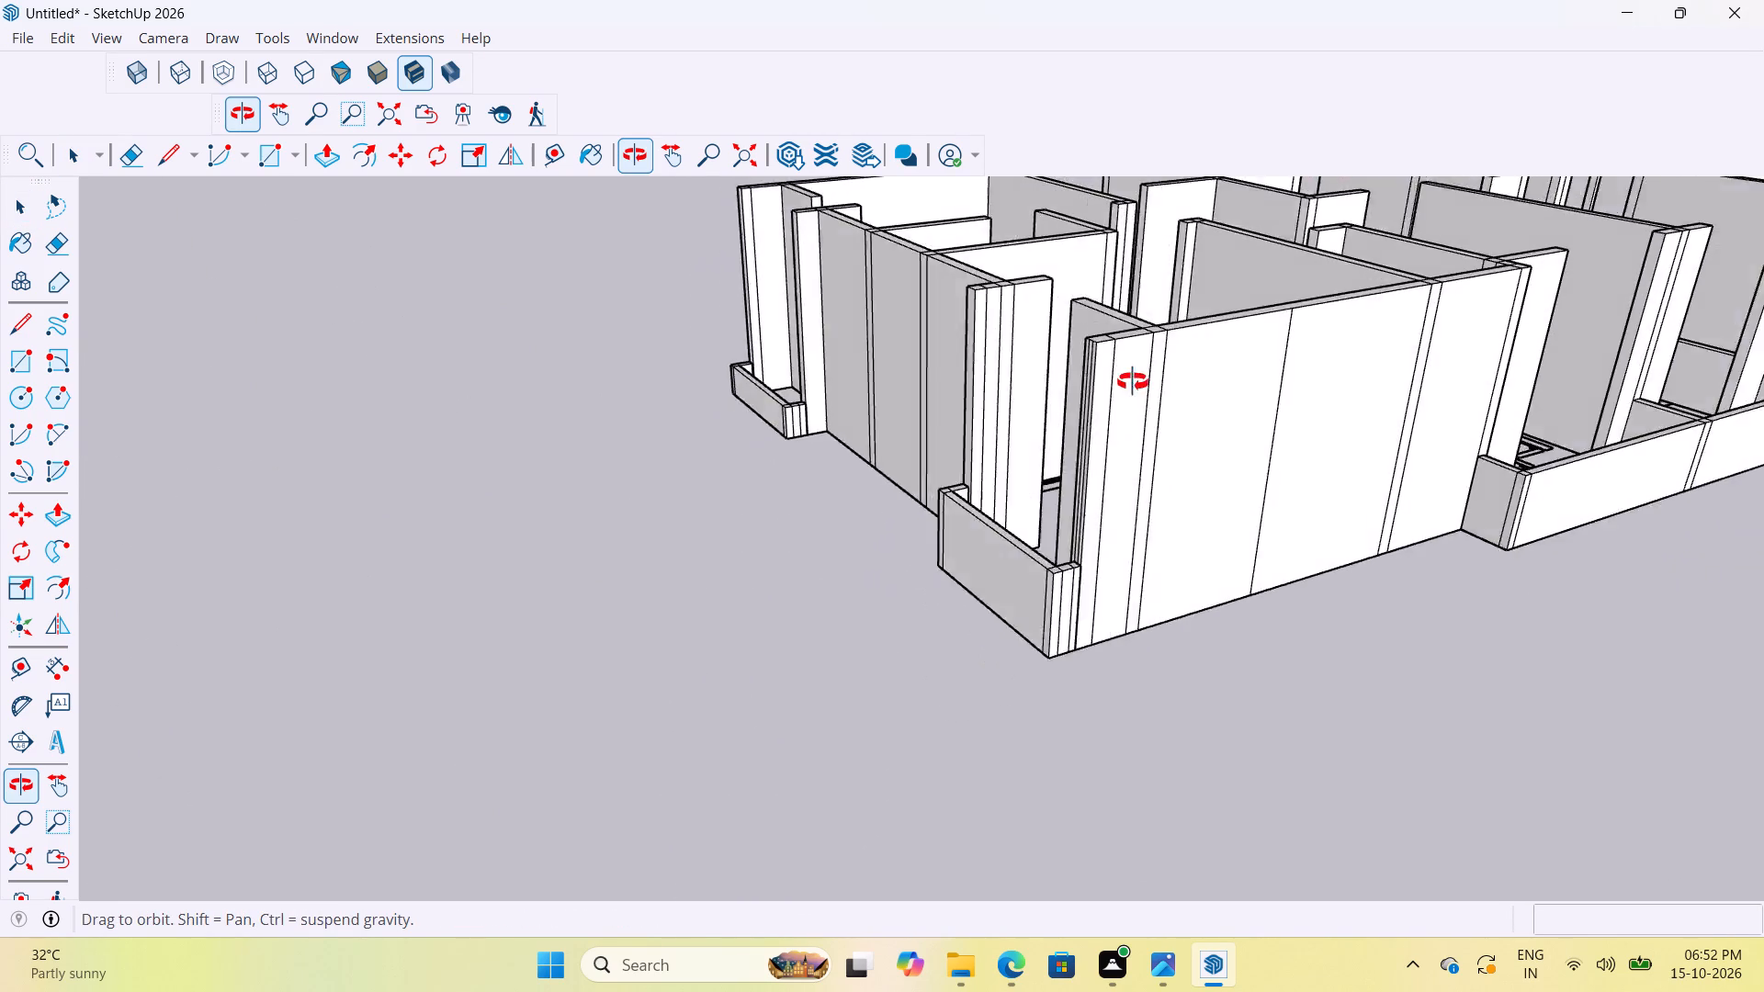
middle_click_drag(1133, 382, 775, 356)
scroll(511, 397, "down", 11)
scroll(927, 573, "up", 9)
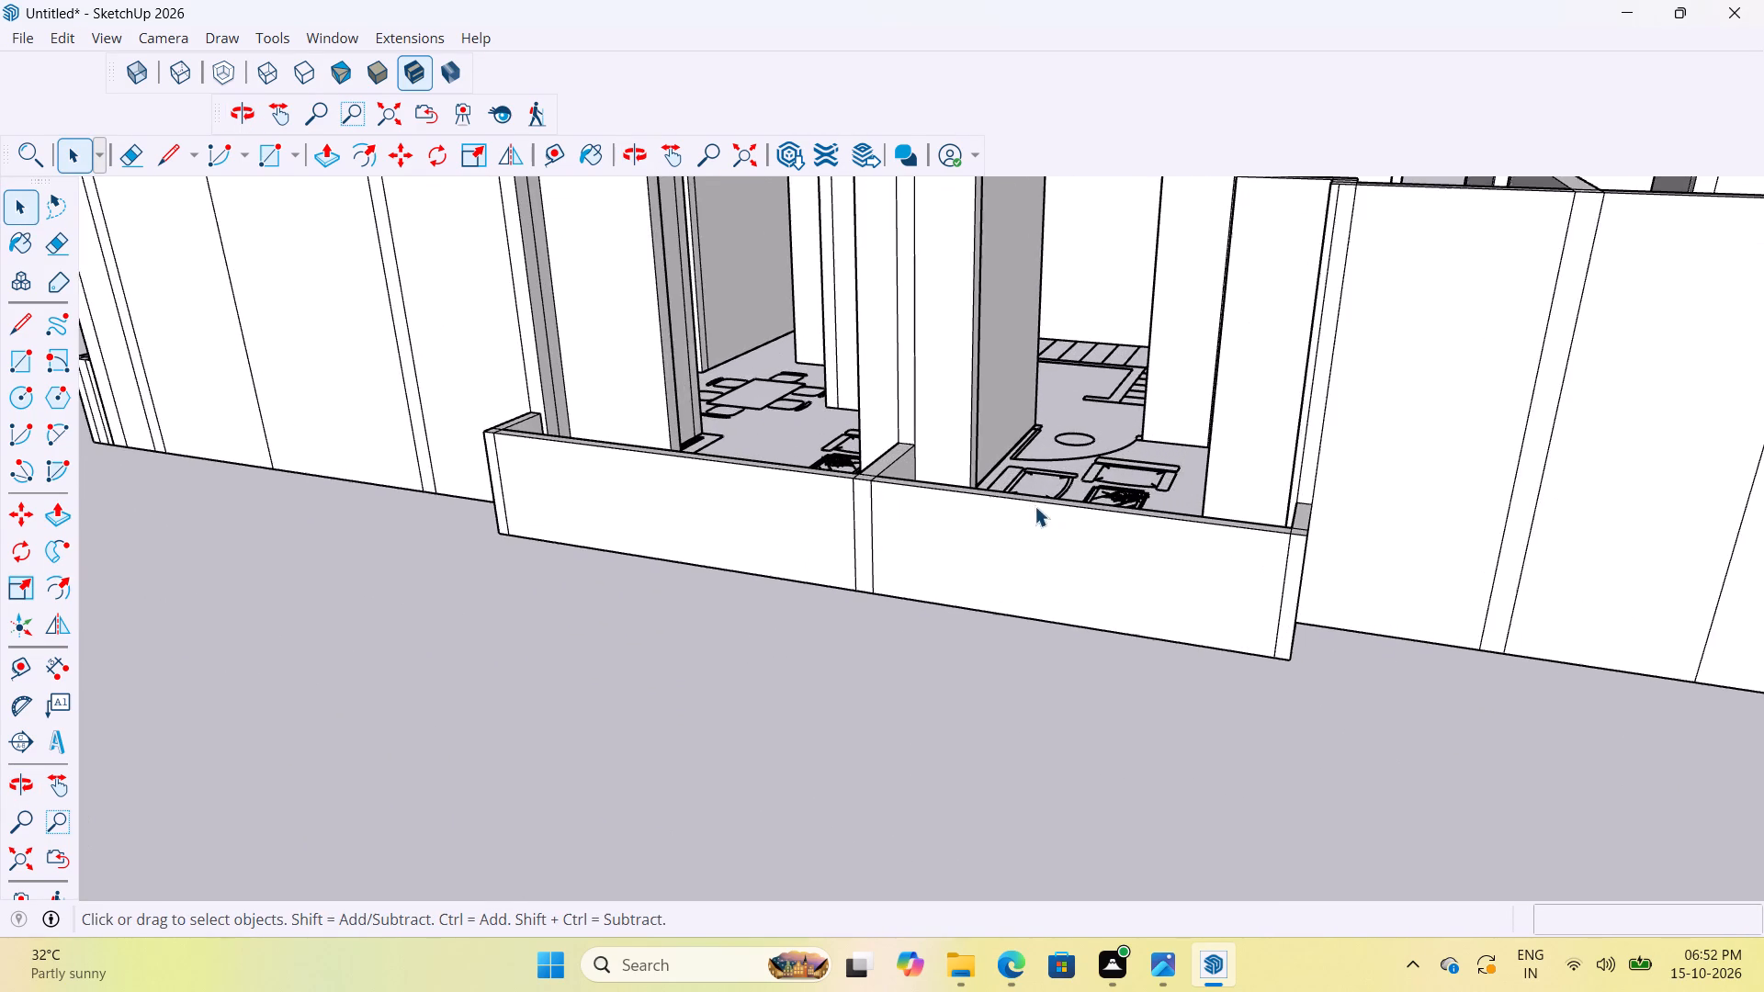
scroll(901, 480, "down", 9)
scroll(876, 463, "up", 8)
middle_click_drag(899, 448, 1075, 549)
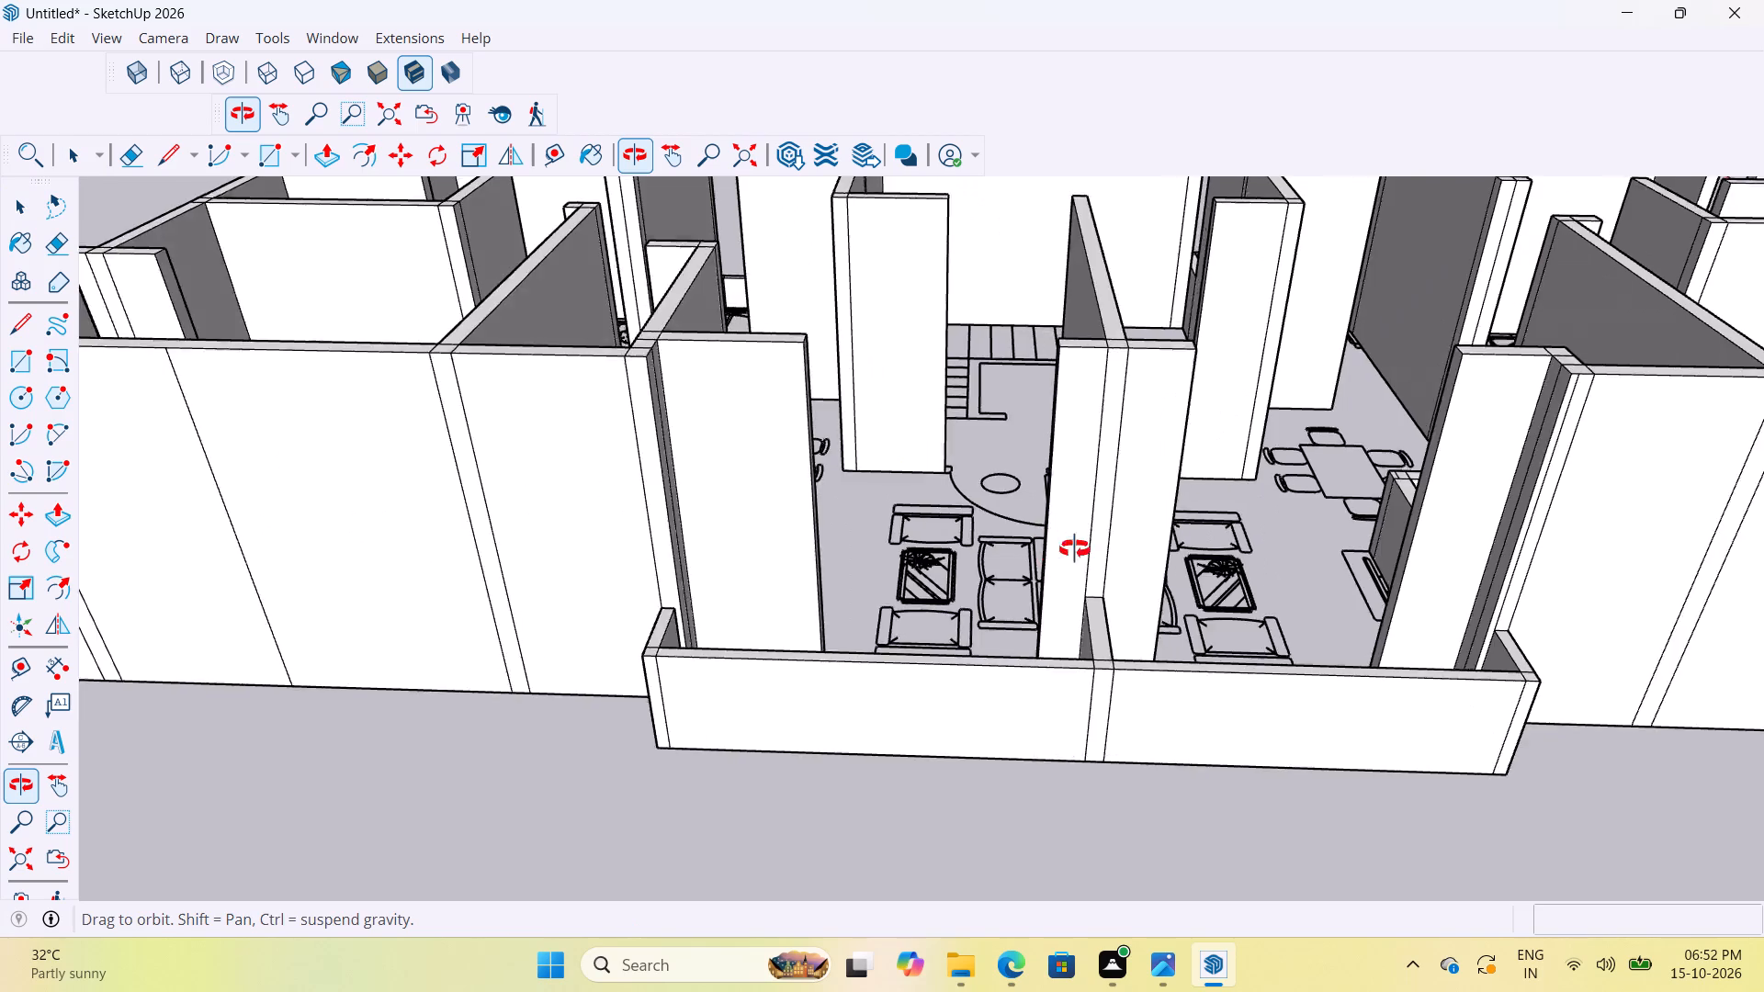
middle_click_drag(1075, 549, 1042, 505)
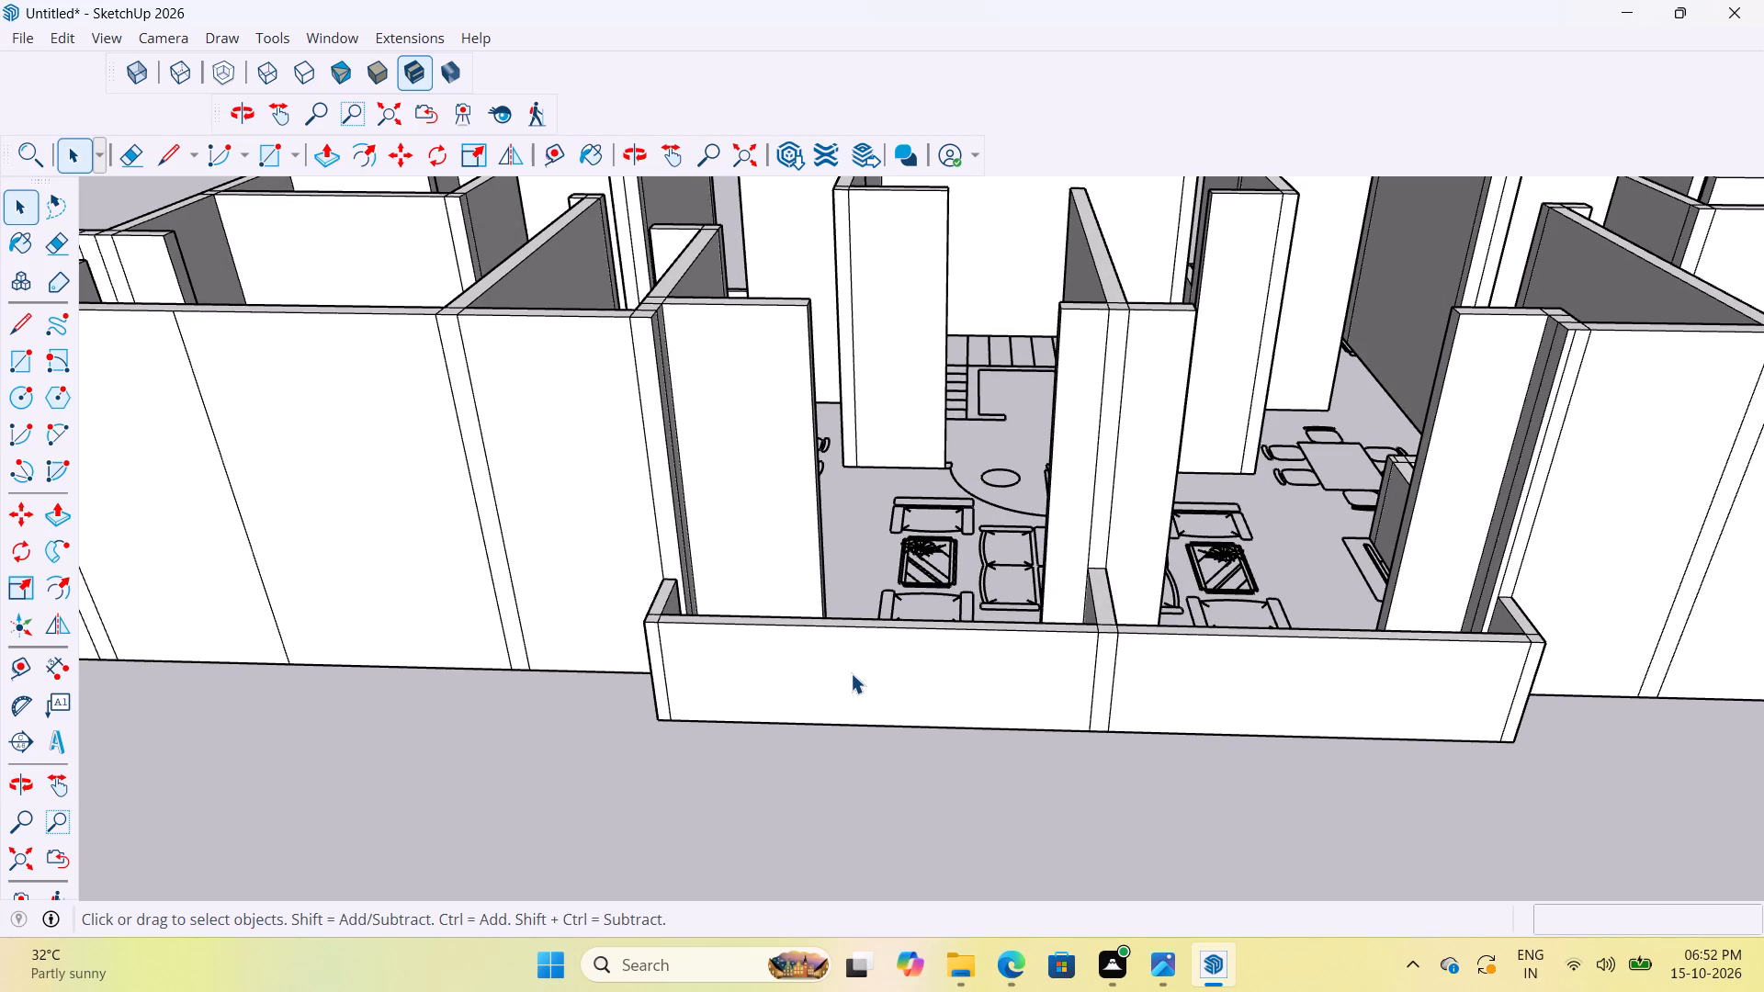
scroll(964, 612, "down", 5)
middle_click_drag(997, 620, 875, 648)
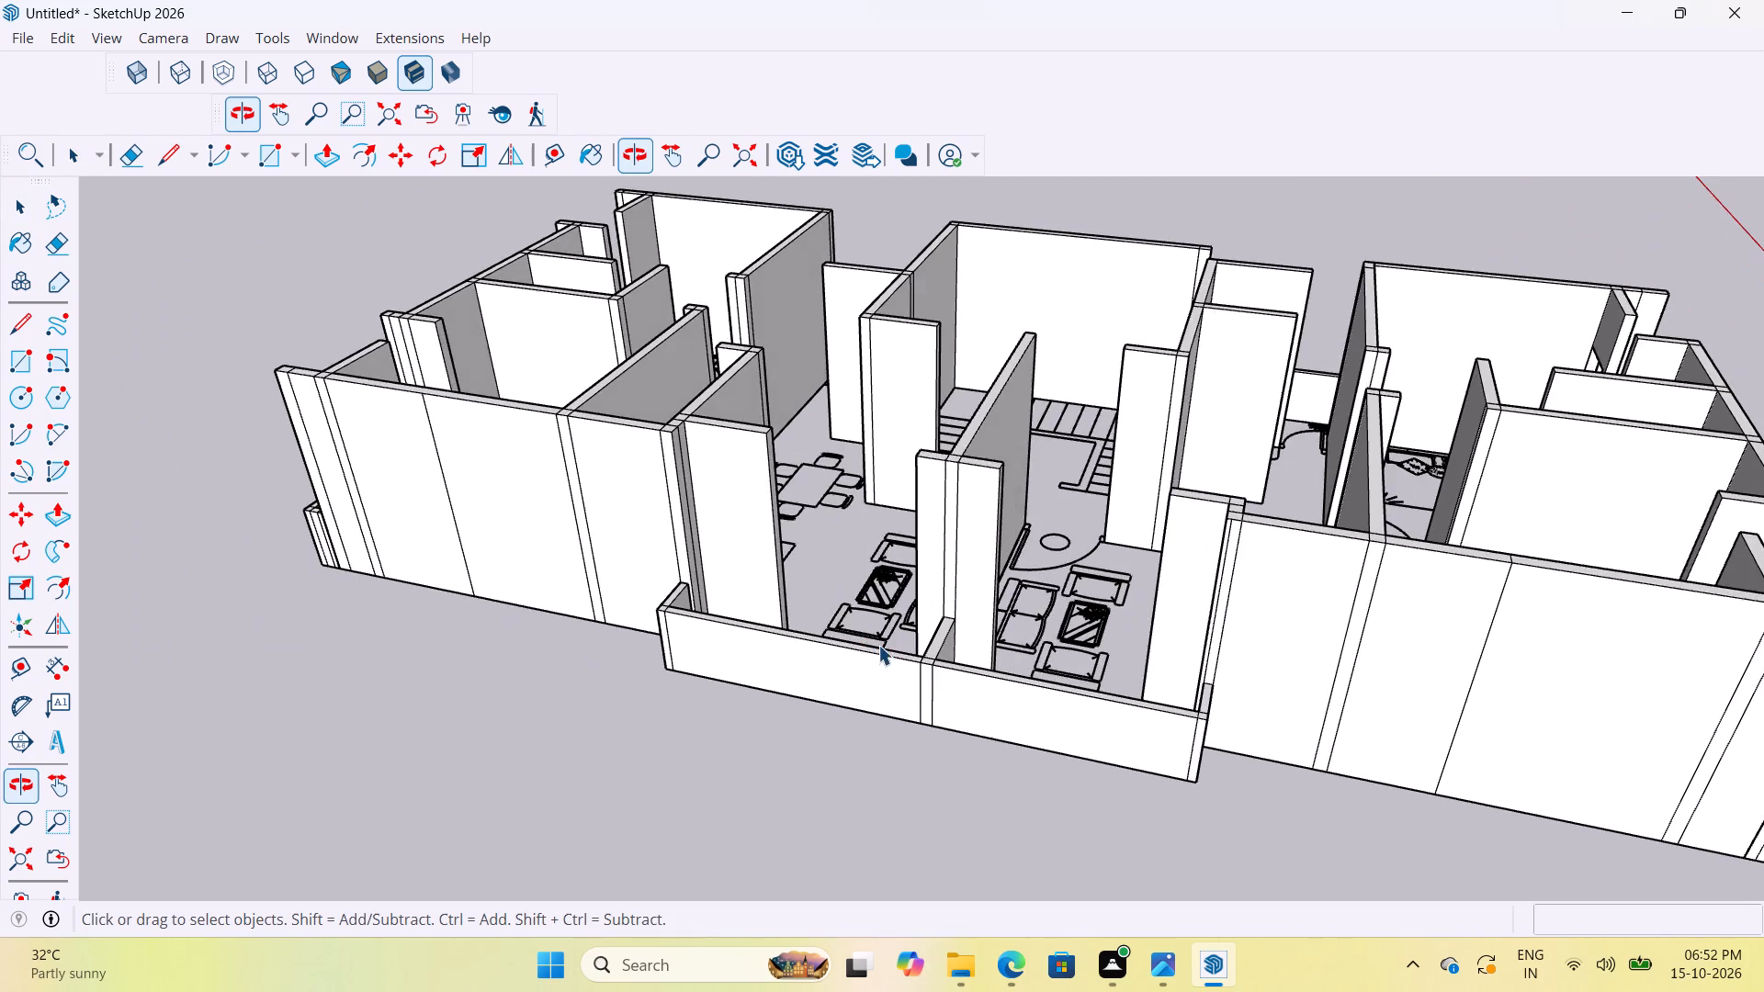
scroll(887, 640, "up", 9)
scroll(1057, 641, "up", 3)
scroll(1081, 626, "down", 5)
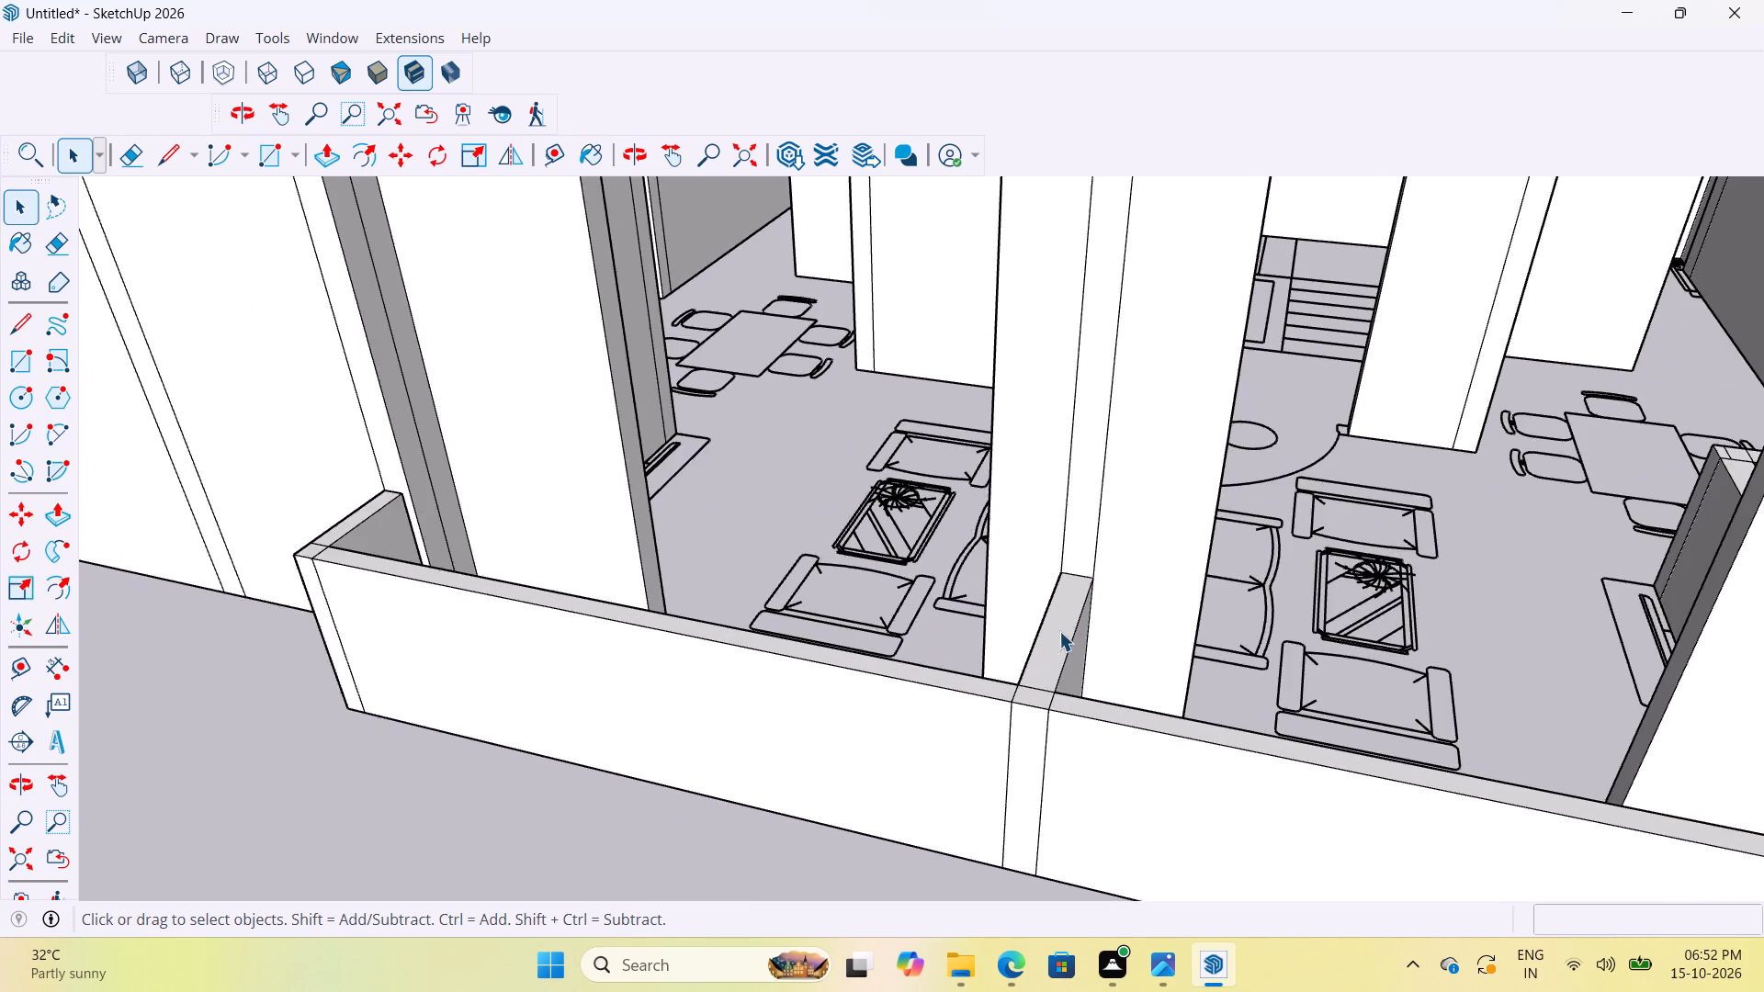
scroll(1051, 631, "down", 7)
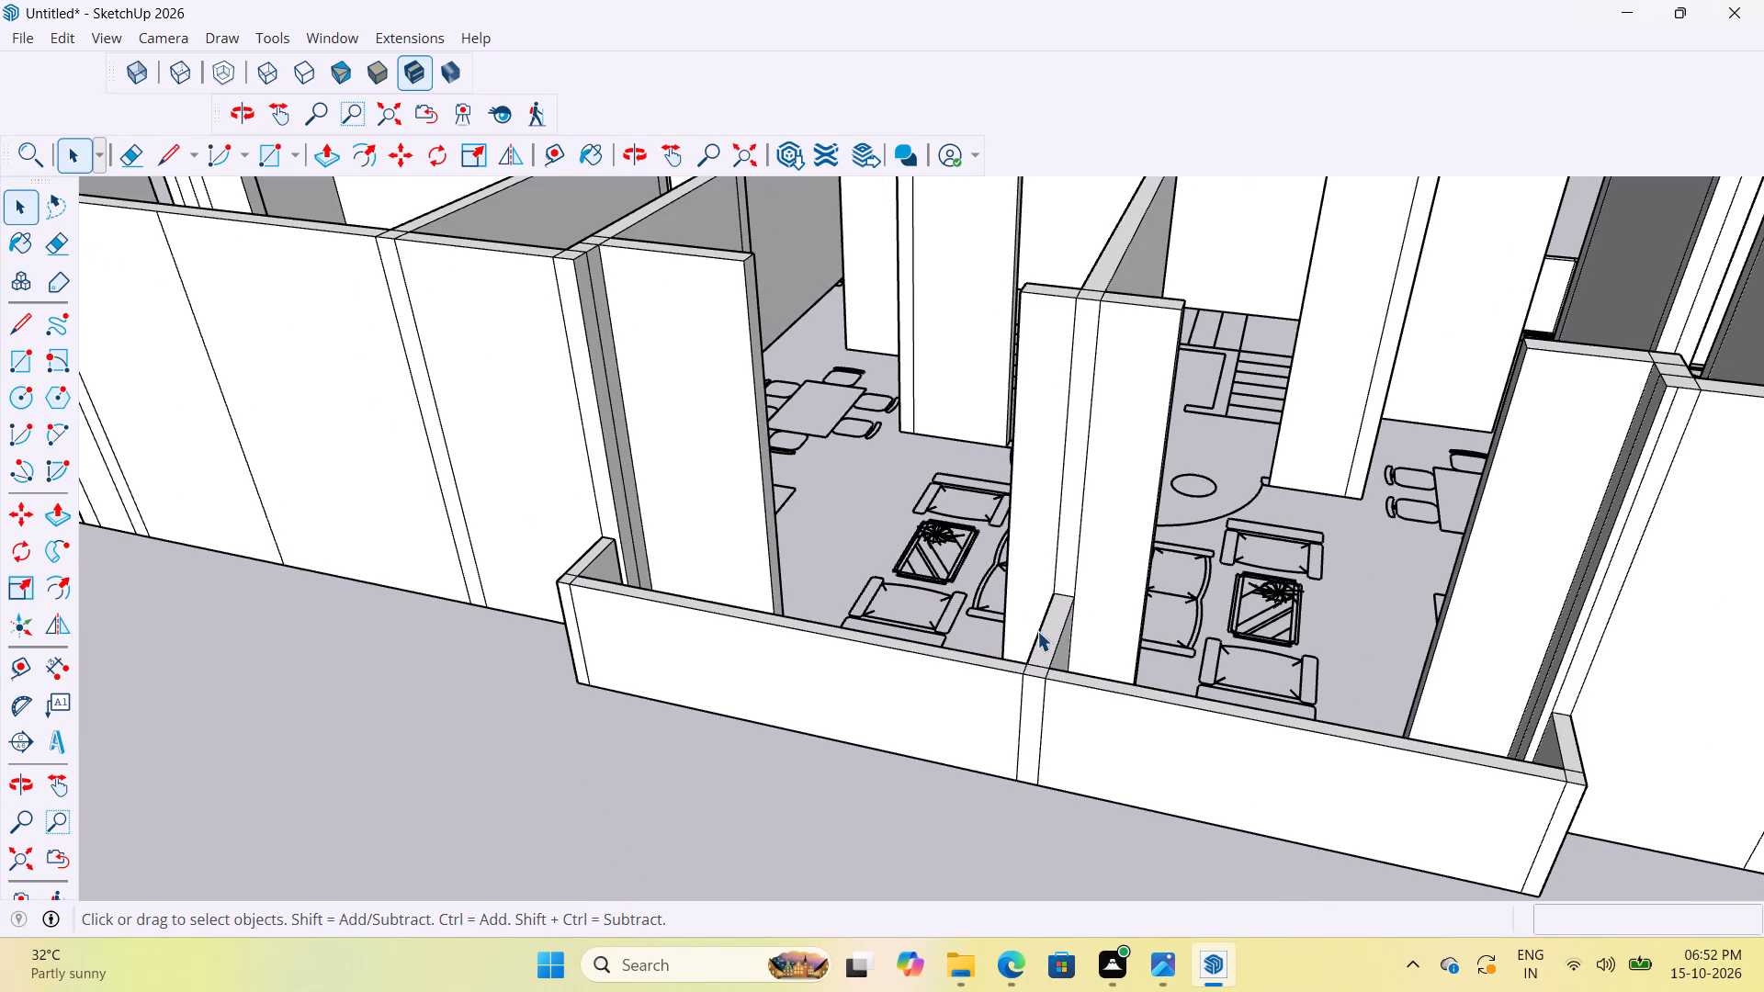
scroll(982, 596, "up", 4)
scroll(1131, 587, "down", 4)
middle_click_drag(1117, 643, 1087, 663)
scroll(1068, 637, "up", 5)
scroll(1023, 603, "down", 6)
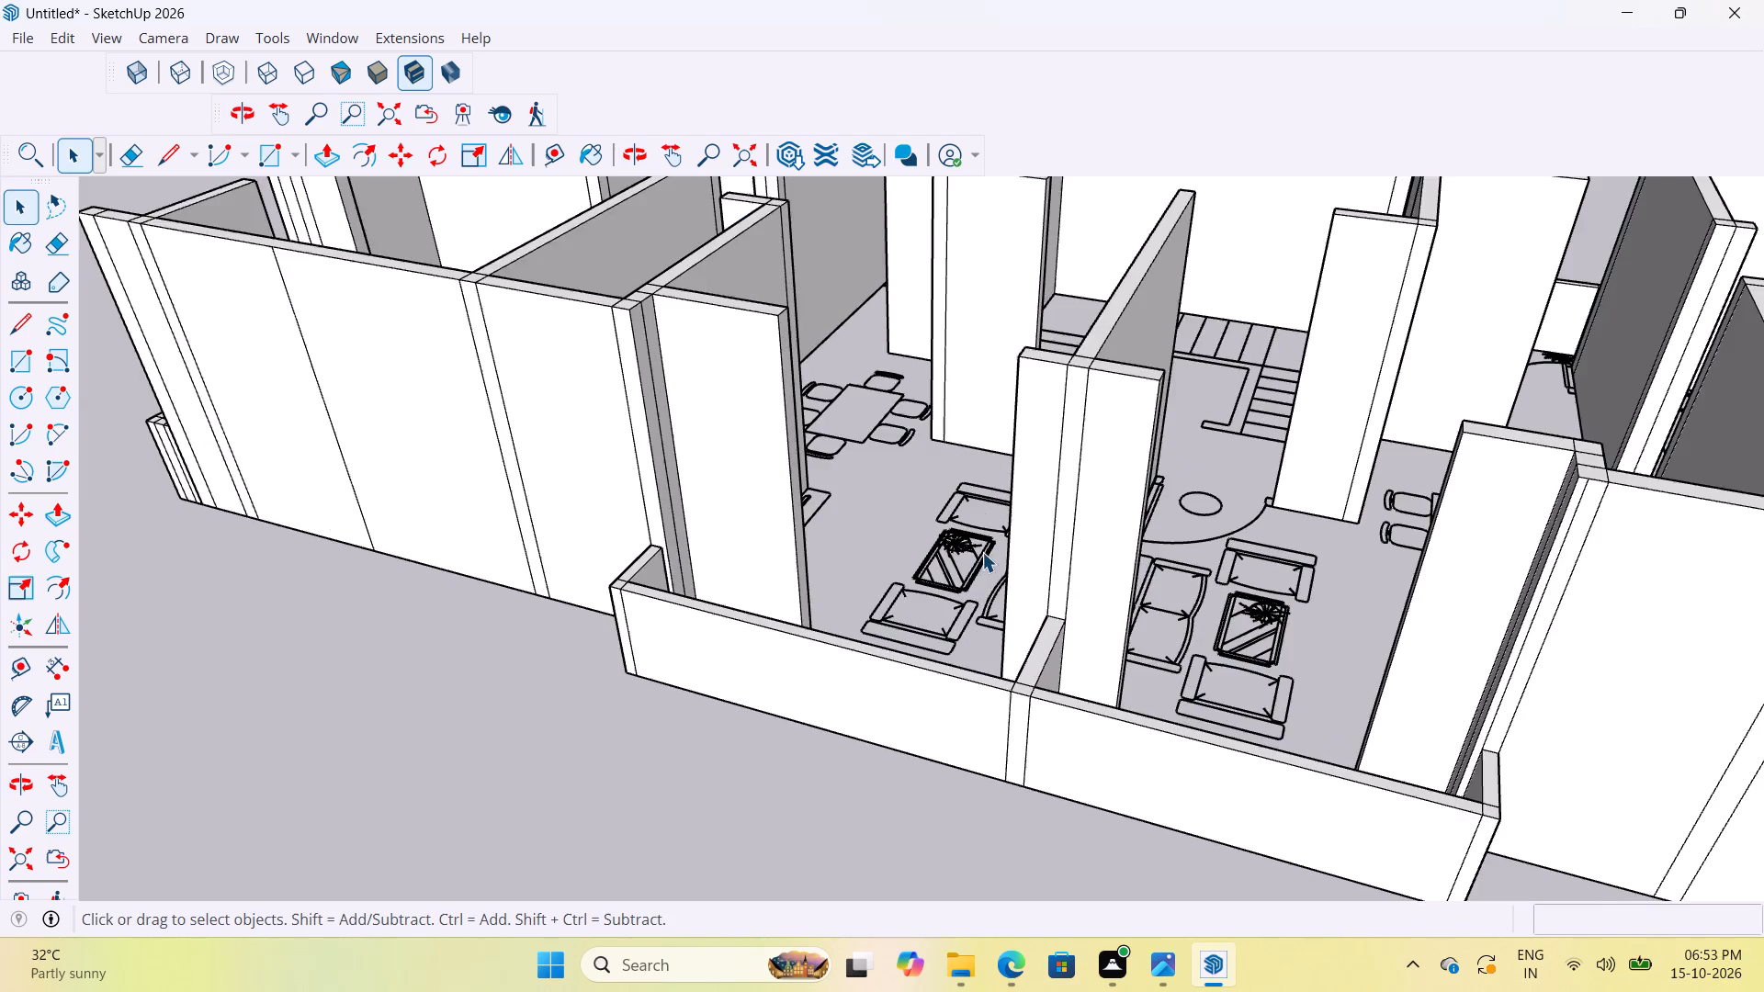
Pull the top of the low divider between the two living-room balconies up 7' to the full wall height.
scroll(982, 552, "down", 6)
scroll(1007, 629, "up", 18)
double_click(1012, 603)
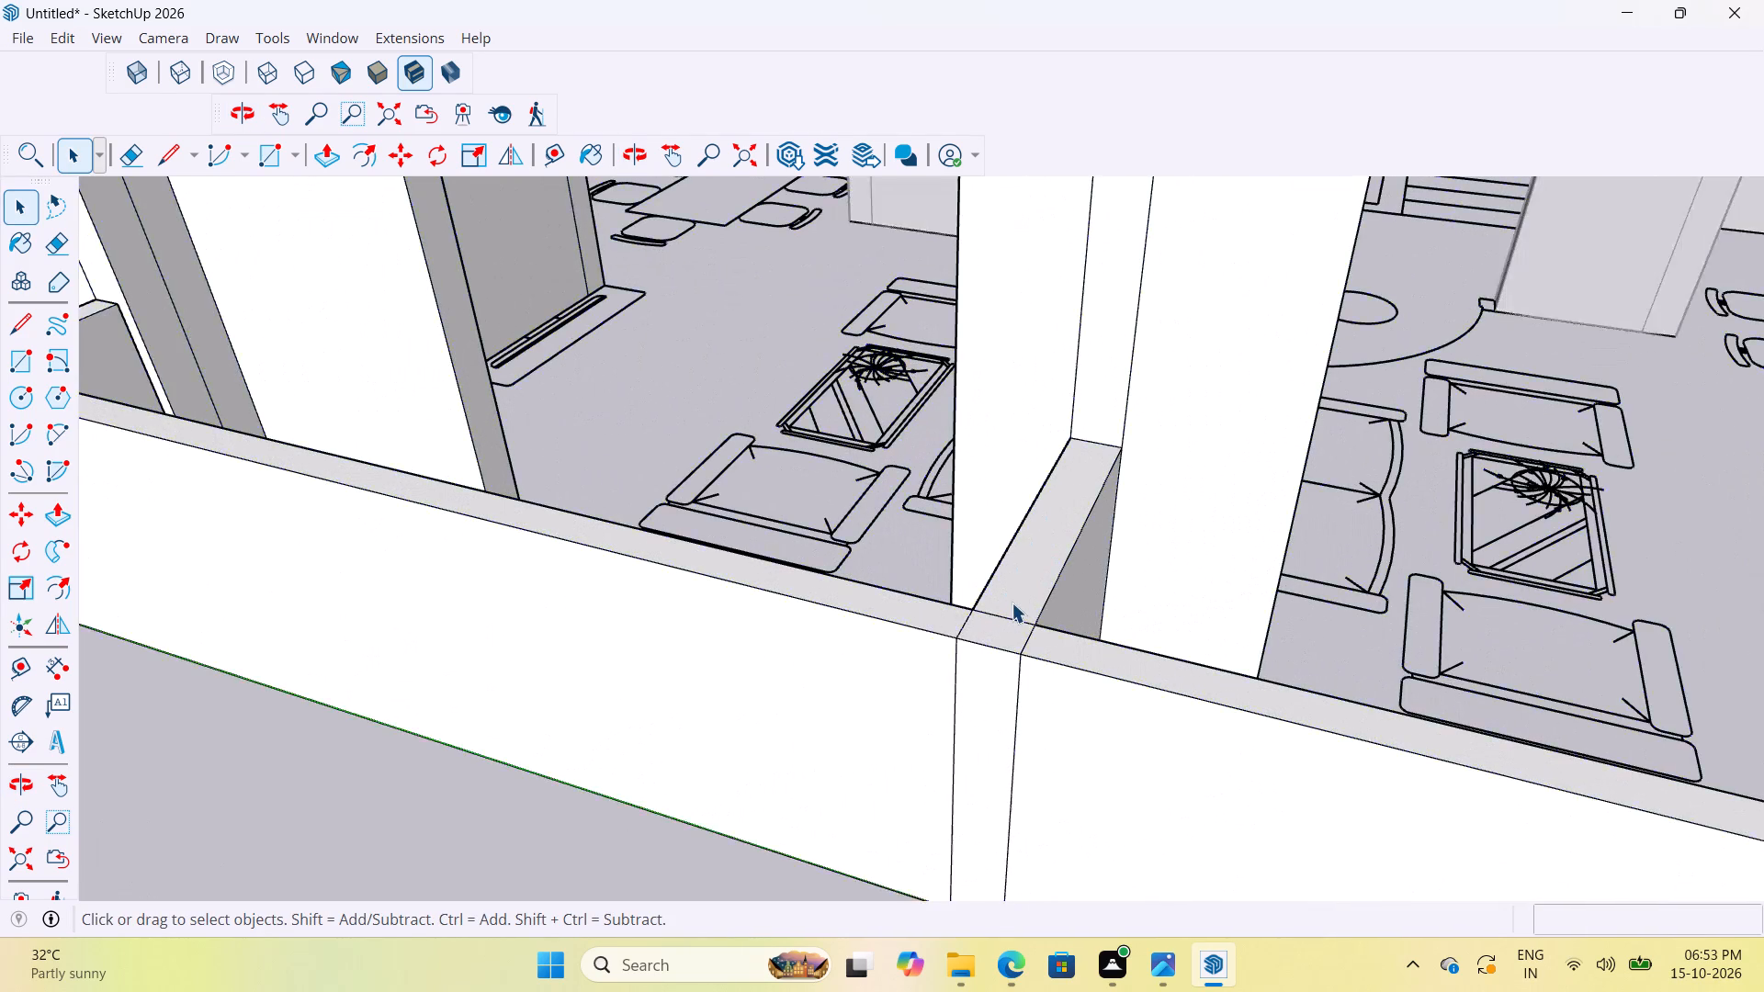
scroll(1012, 603, "up", 4)
left_click(1012, 603)
double_click(1012, 603)
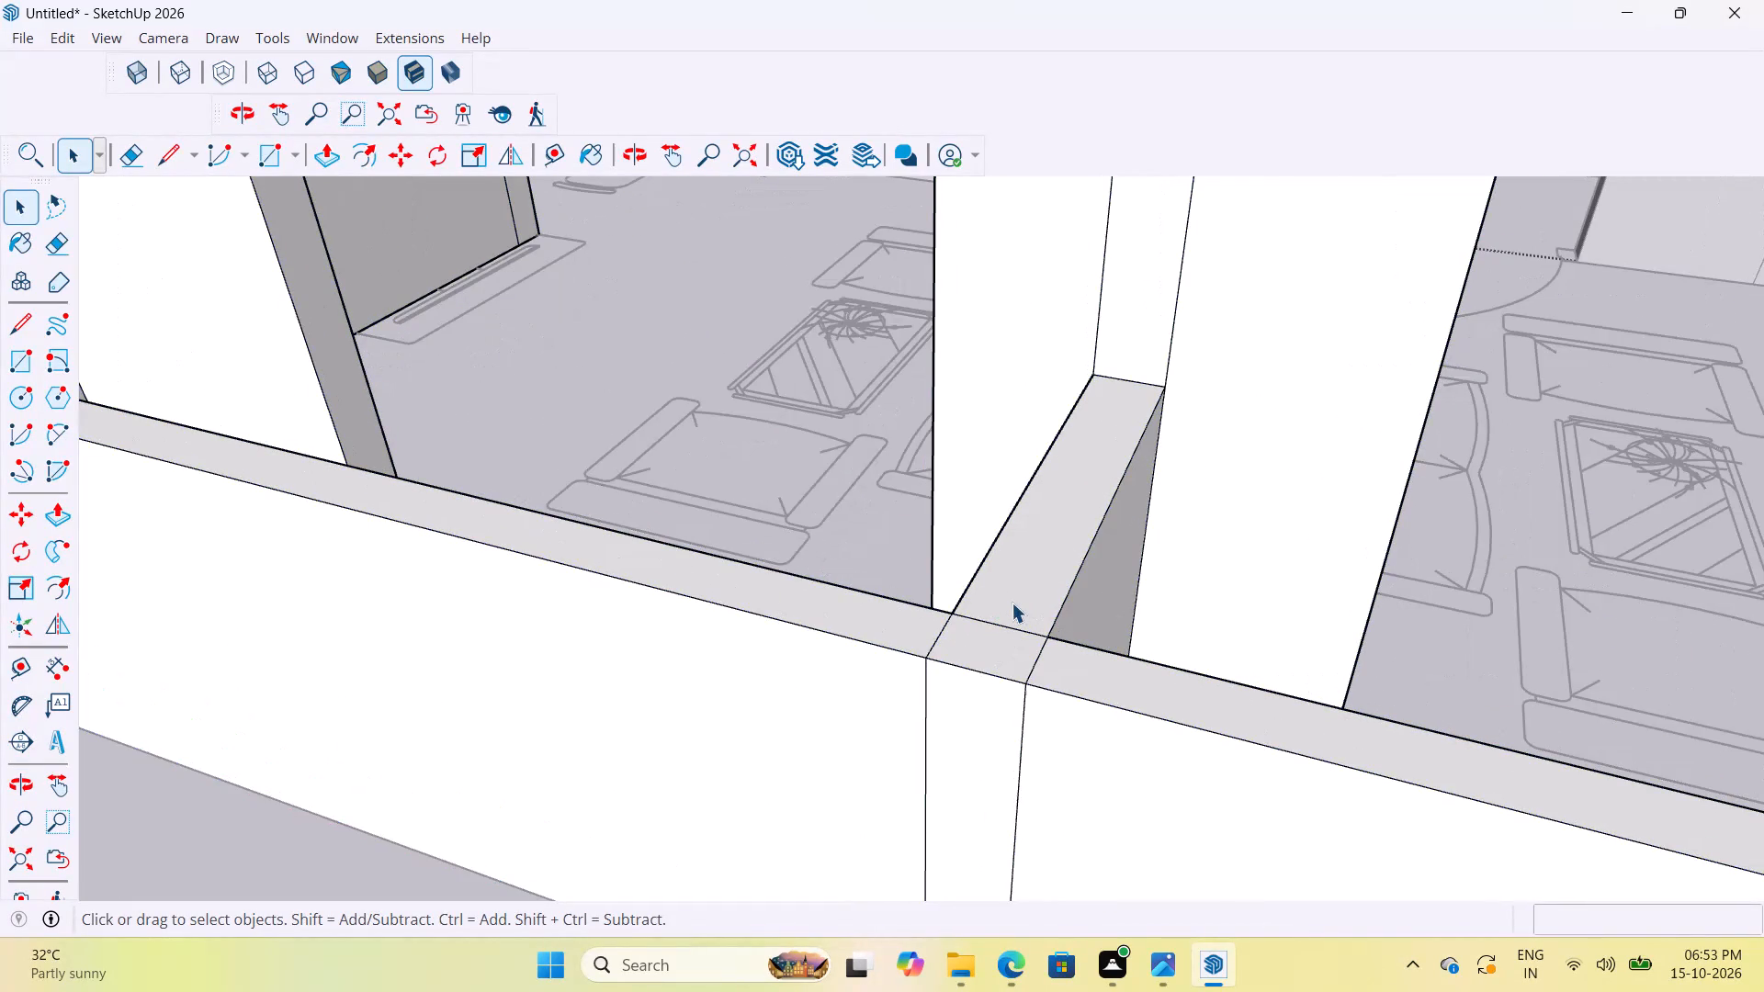
left_click(1030, 589)
double_click(1030, 589)
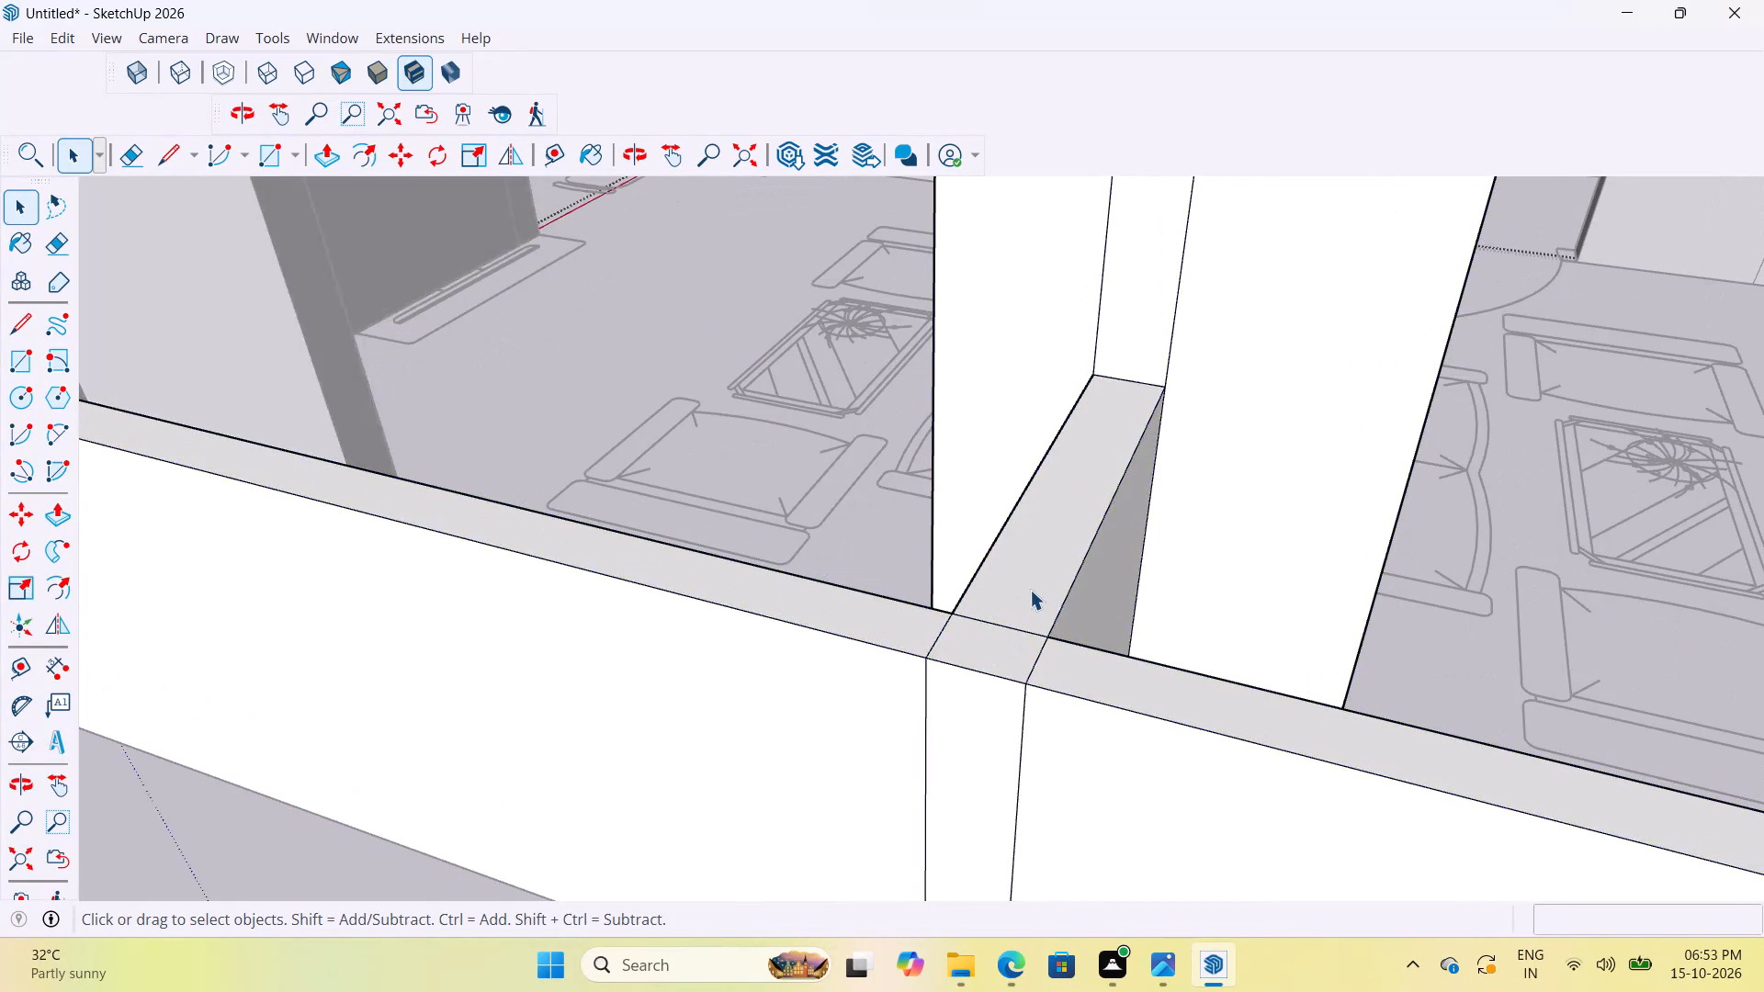
key("p")
left_click(1044, 593)
scroll(1067, 427, "down", 14)
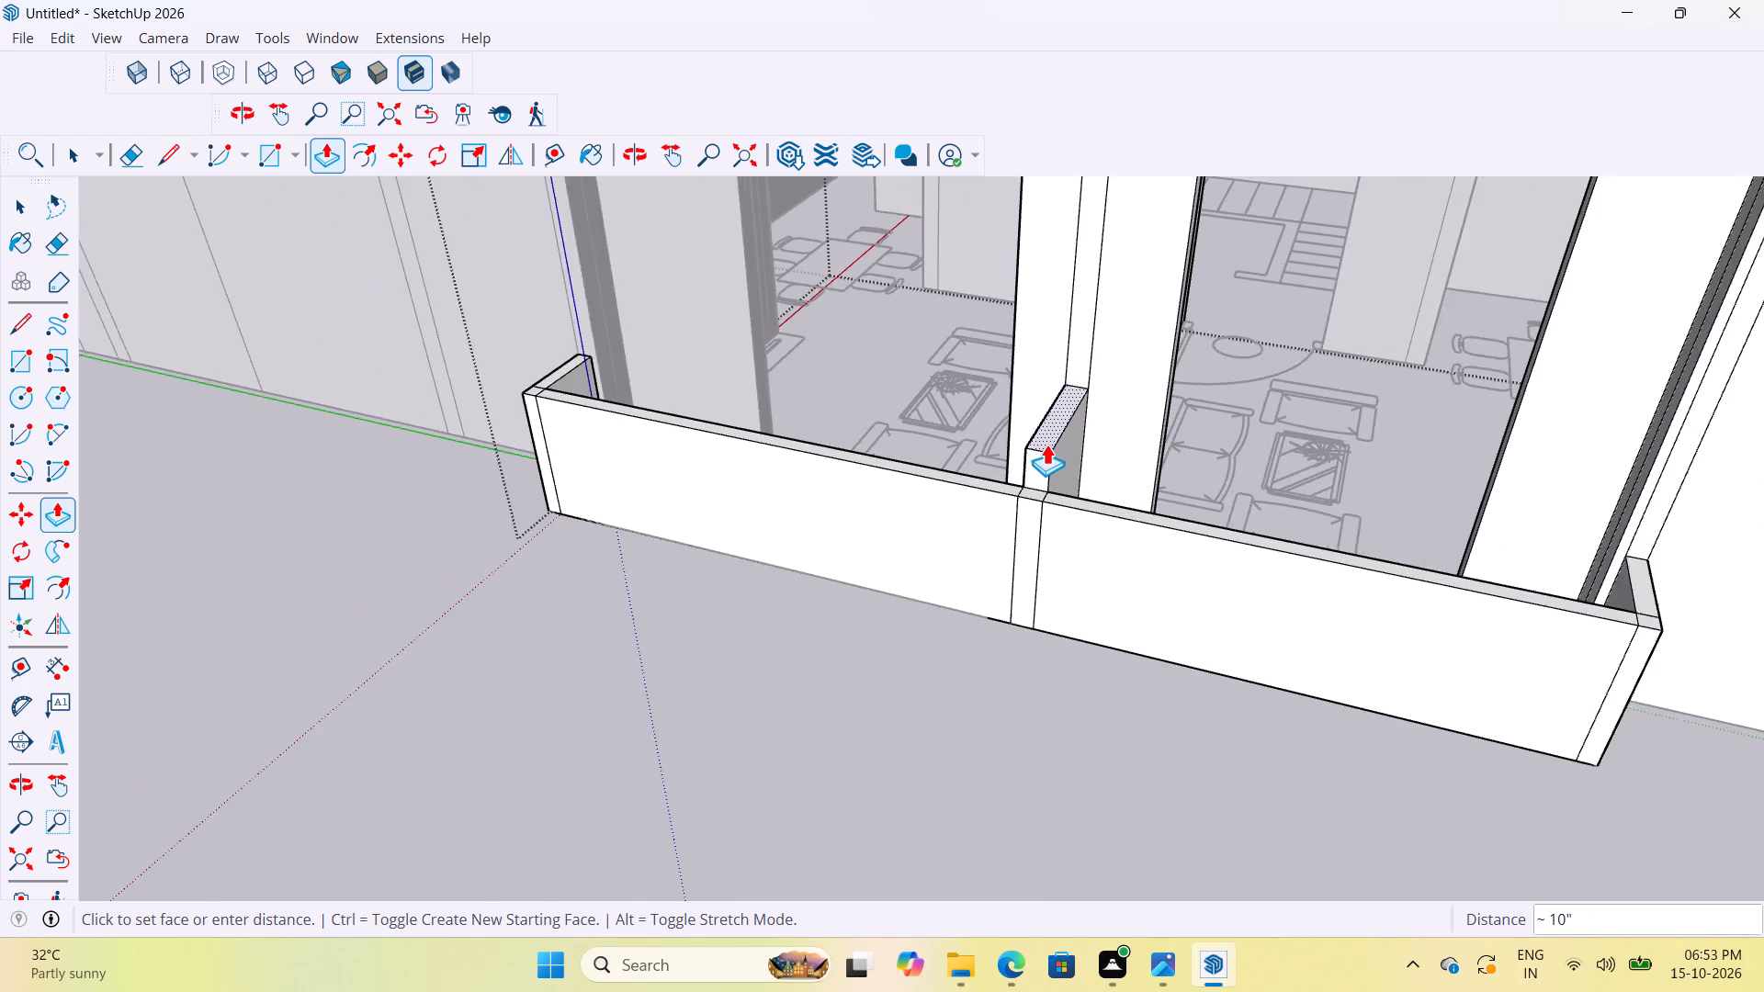
scroll(1046, 444, "down", 16)
scroll(1046, 401, "up", 13)
left_click(1148, 262)
Pull the top of the parapet junction at the divider between the two living-room balconies up 7' to the full wall height.
scroll(1028, 623, "up", 4)
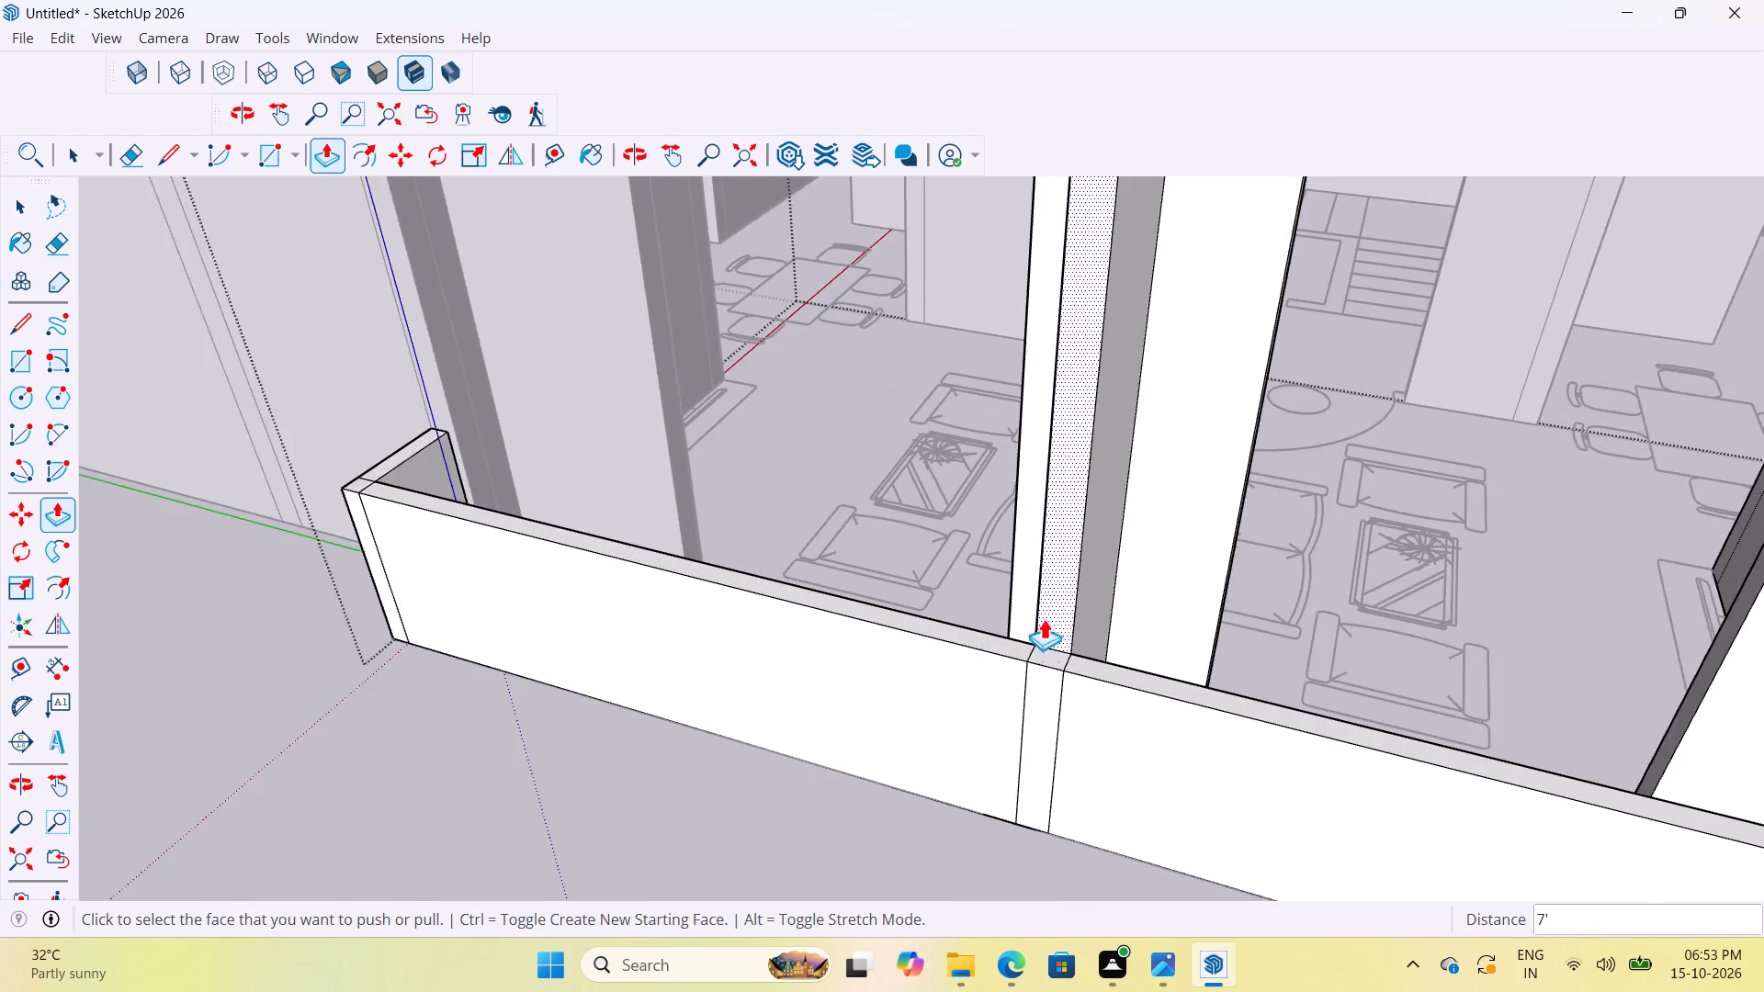
scroll(1044, 618, "up", 5)
scroll(1059, 688, "down", 4)
middle_click_drag(1075, 630, 1243, 719)
scroll(1109, 741, "down", 10)
scroll(1179, 813, "up", 13)
middle_click_drag(1160, 724, 1136, 704)
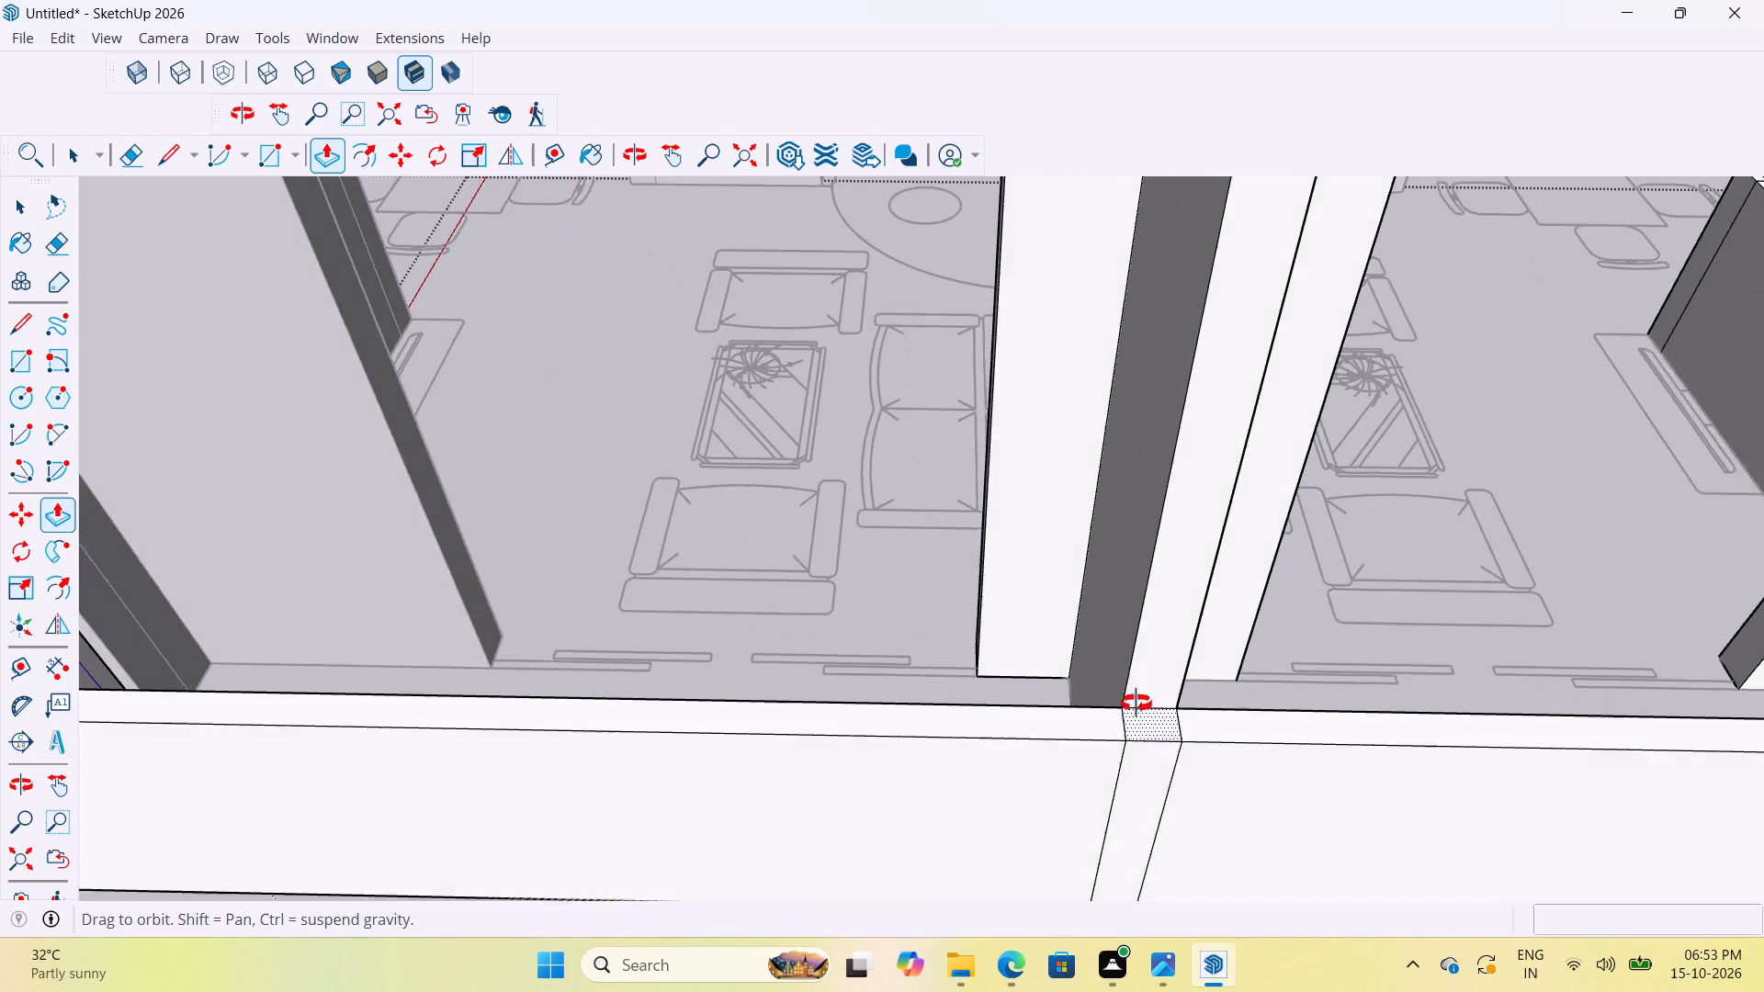
middle_click_drag(1136, 704, 1034, 622)
scroll(1040, 614, "down", 5)
scroll(1081, 772, "up", 9)
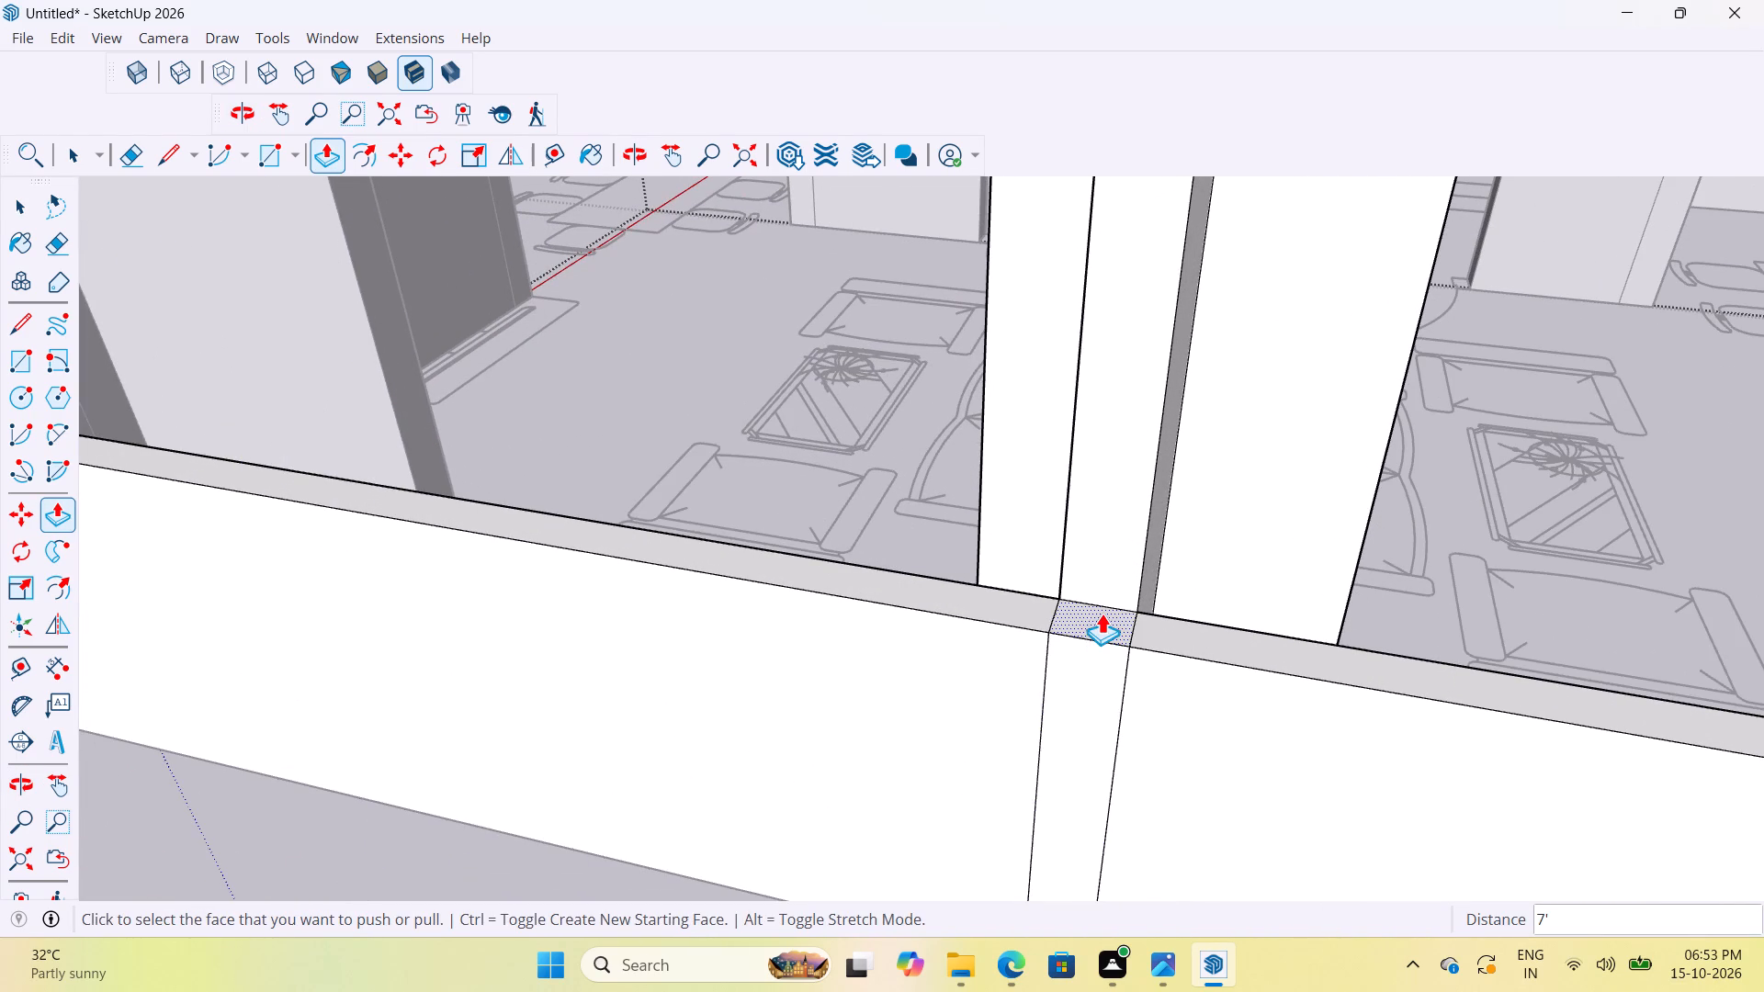
scroll(1096, 652, "down", 4)
middle_click_drag(1108, 606, 1597, 684)
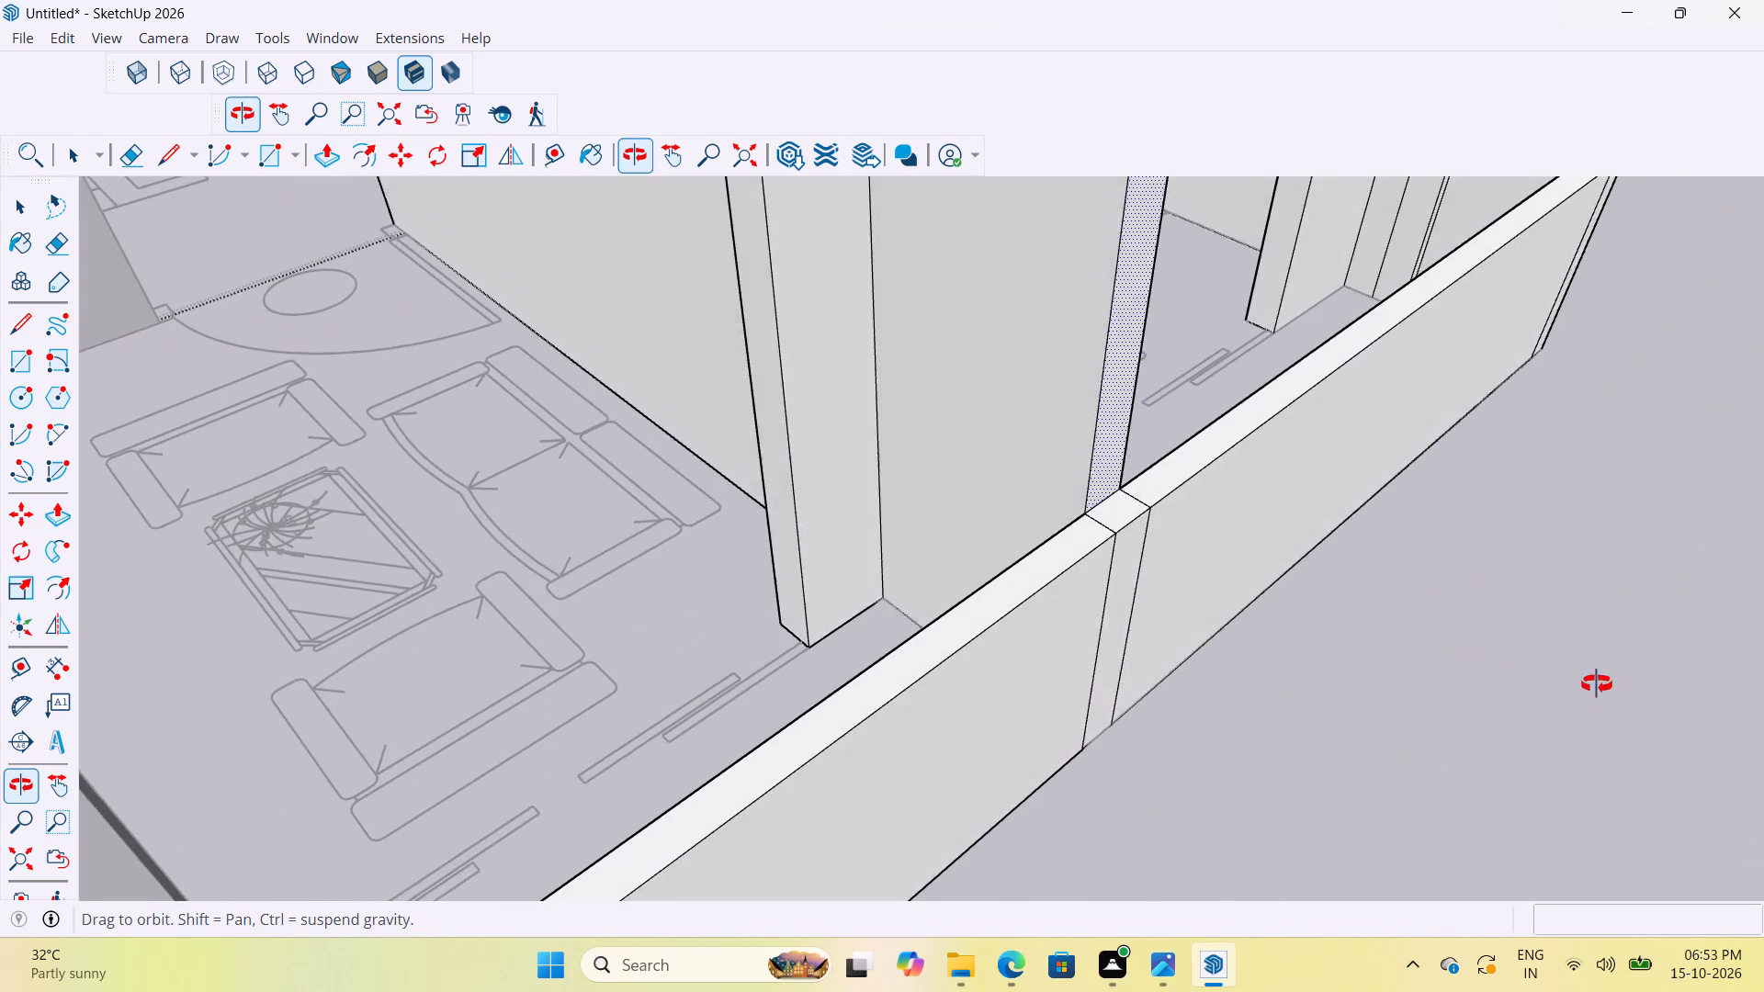
middle_click_drag(1597, 684, 1594, 681)
scroll(1165, 510, "up", 11)
left_click(1120, 578)
scroll(1109, 579, "down", 4)
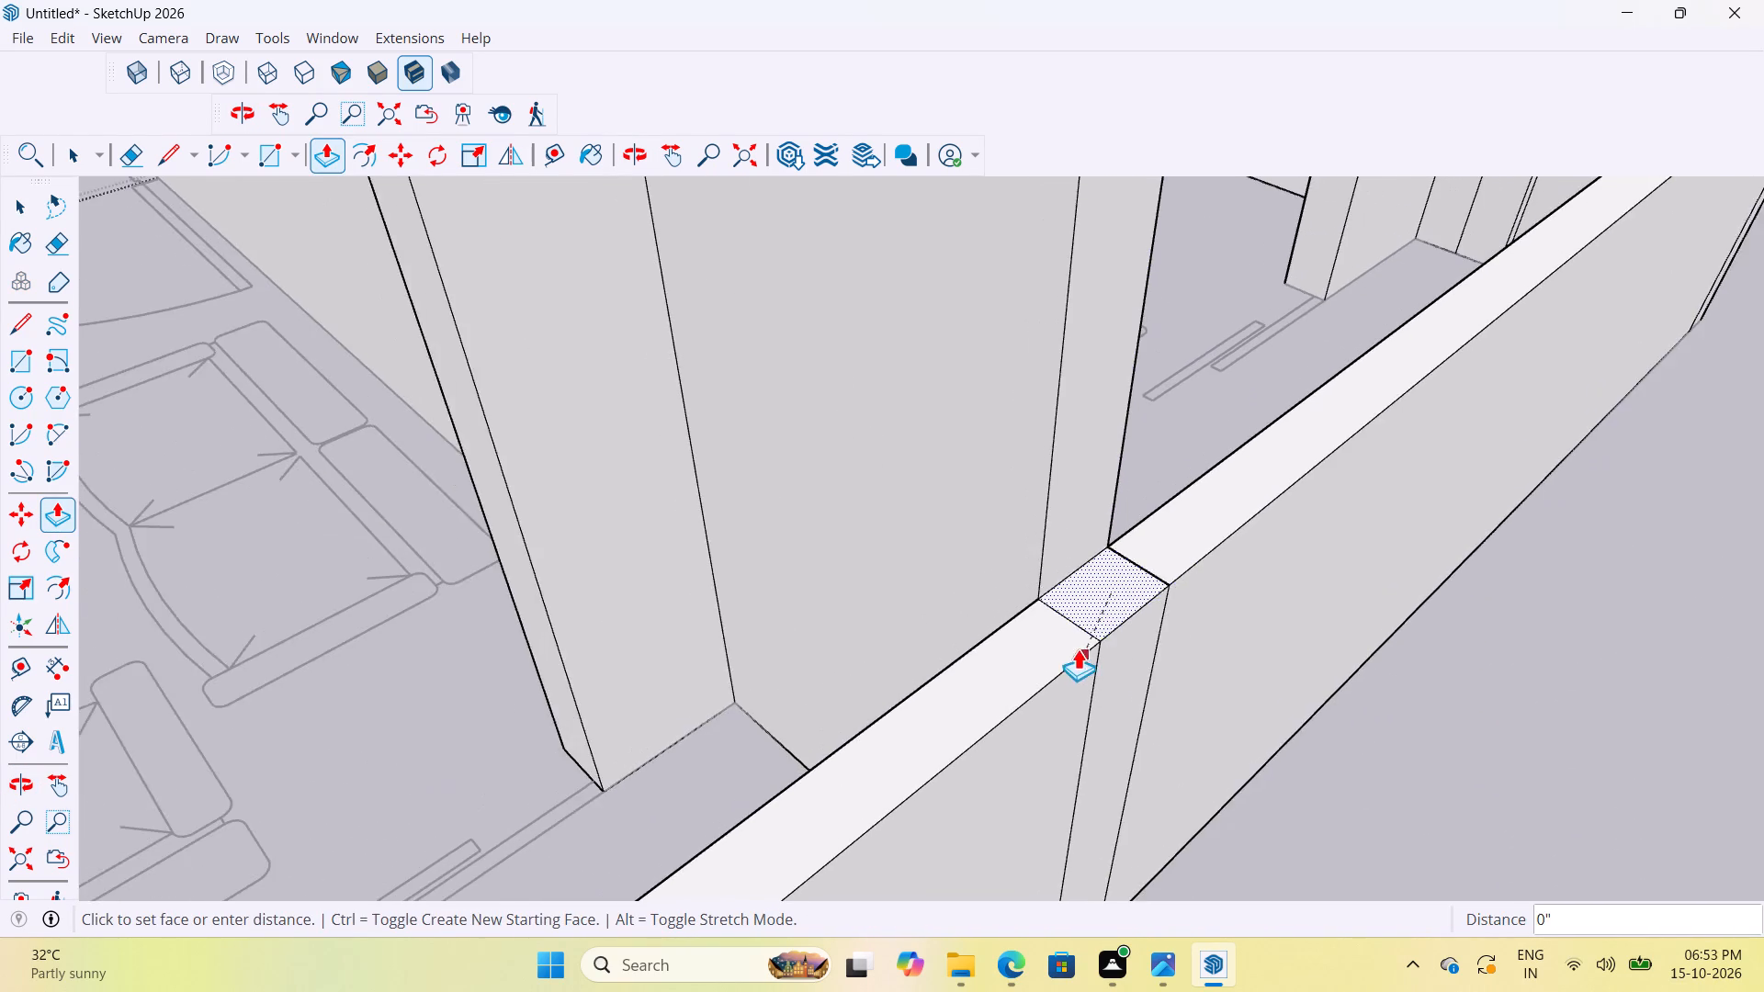
scroll(1078, 648, "down", 7)
scroll(1067, 630, "down", 17)
scroll(1084, 479, "up", 4)
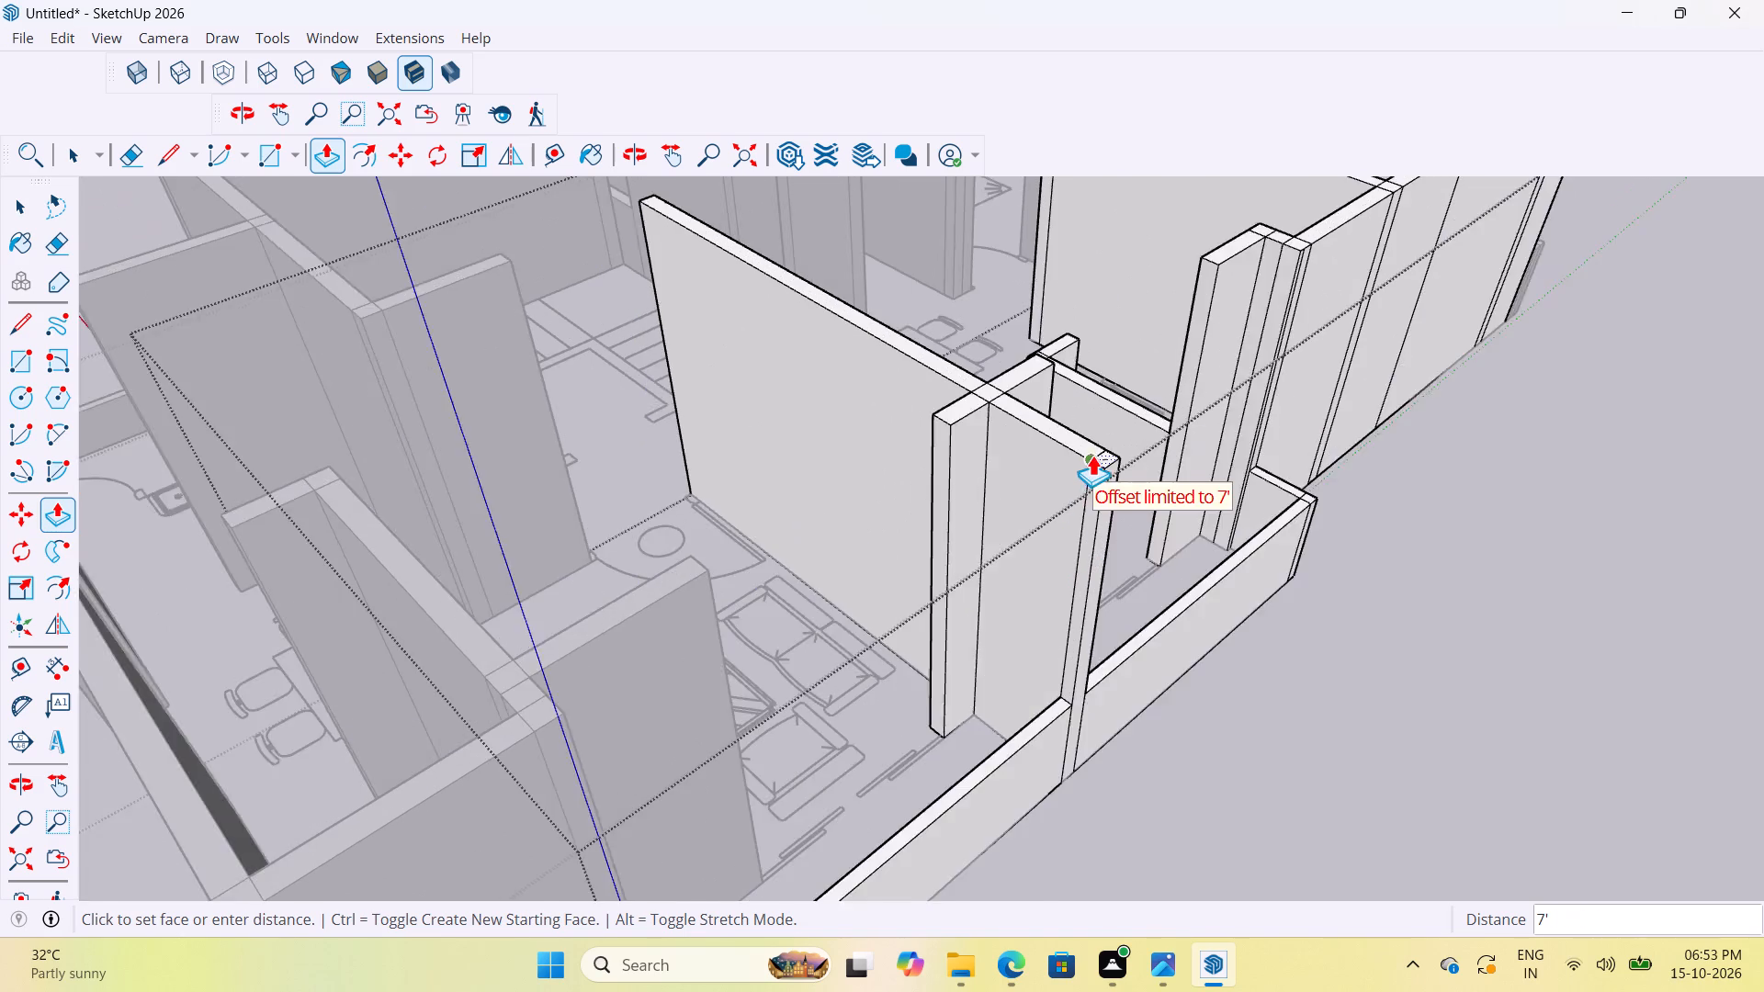
scroll(1092, 455, "up", 4)
left_click(1092, 466)
scroll(1054, 520, "down", 11)
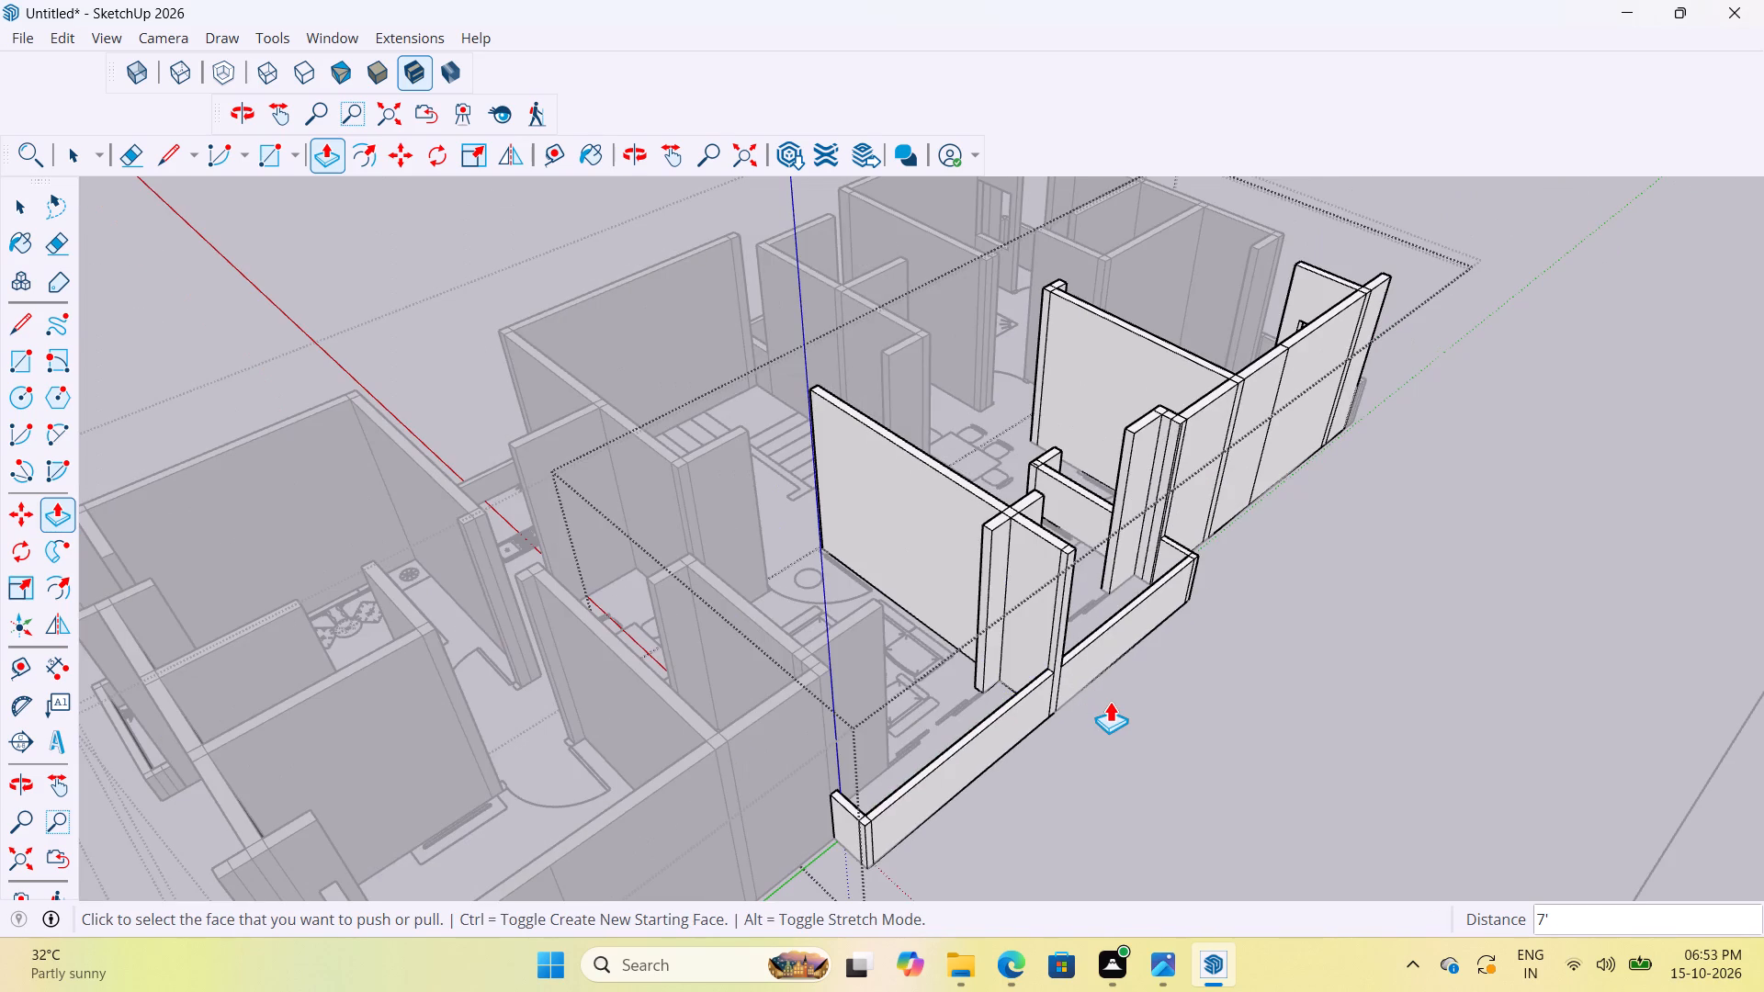
key("space")
left_click(1114, 737)
Exit editing of the wall group.
scroll(1038, 650, "up", 4)
middle_click_drag(1069, 648, 803, 614)
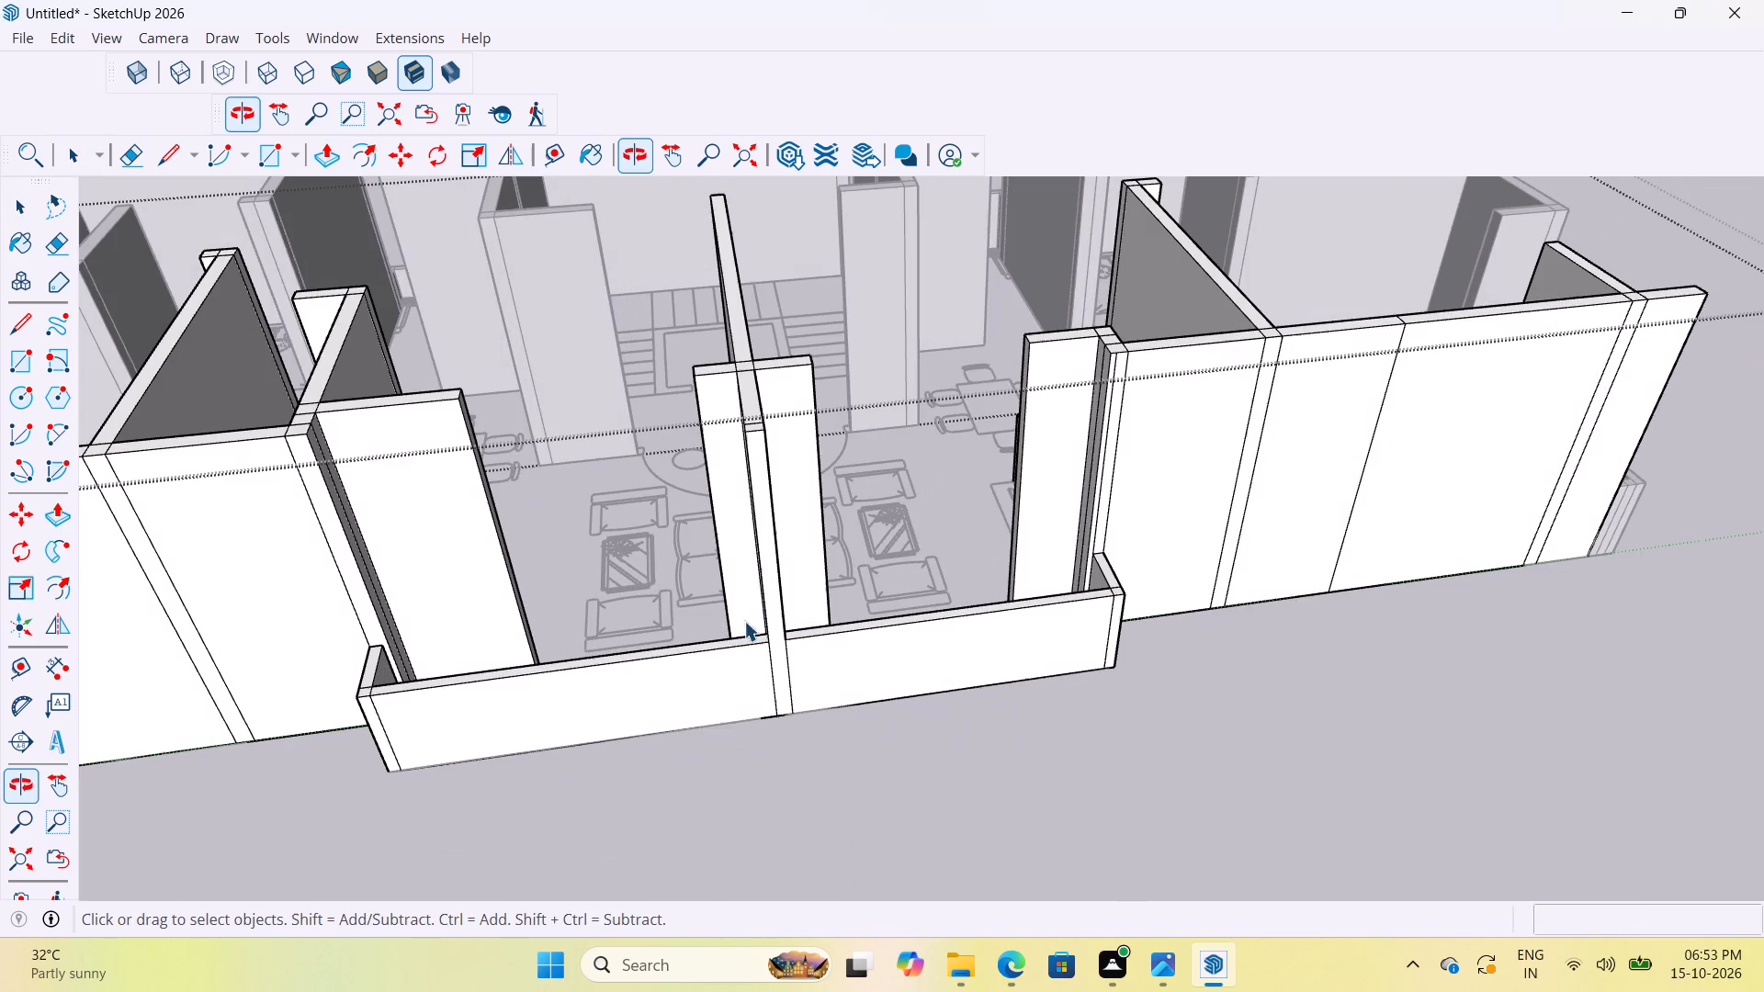
left_click(820, 785)
scroll(845, 754, "down", 12)
left_click(1281, 355)
scroll(1295, 556, "up", 1)
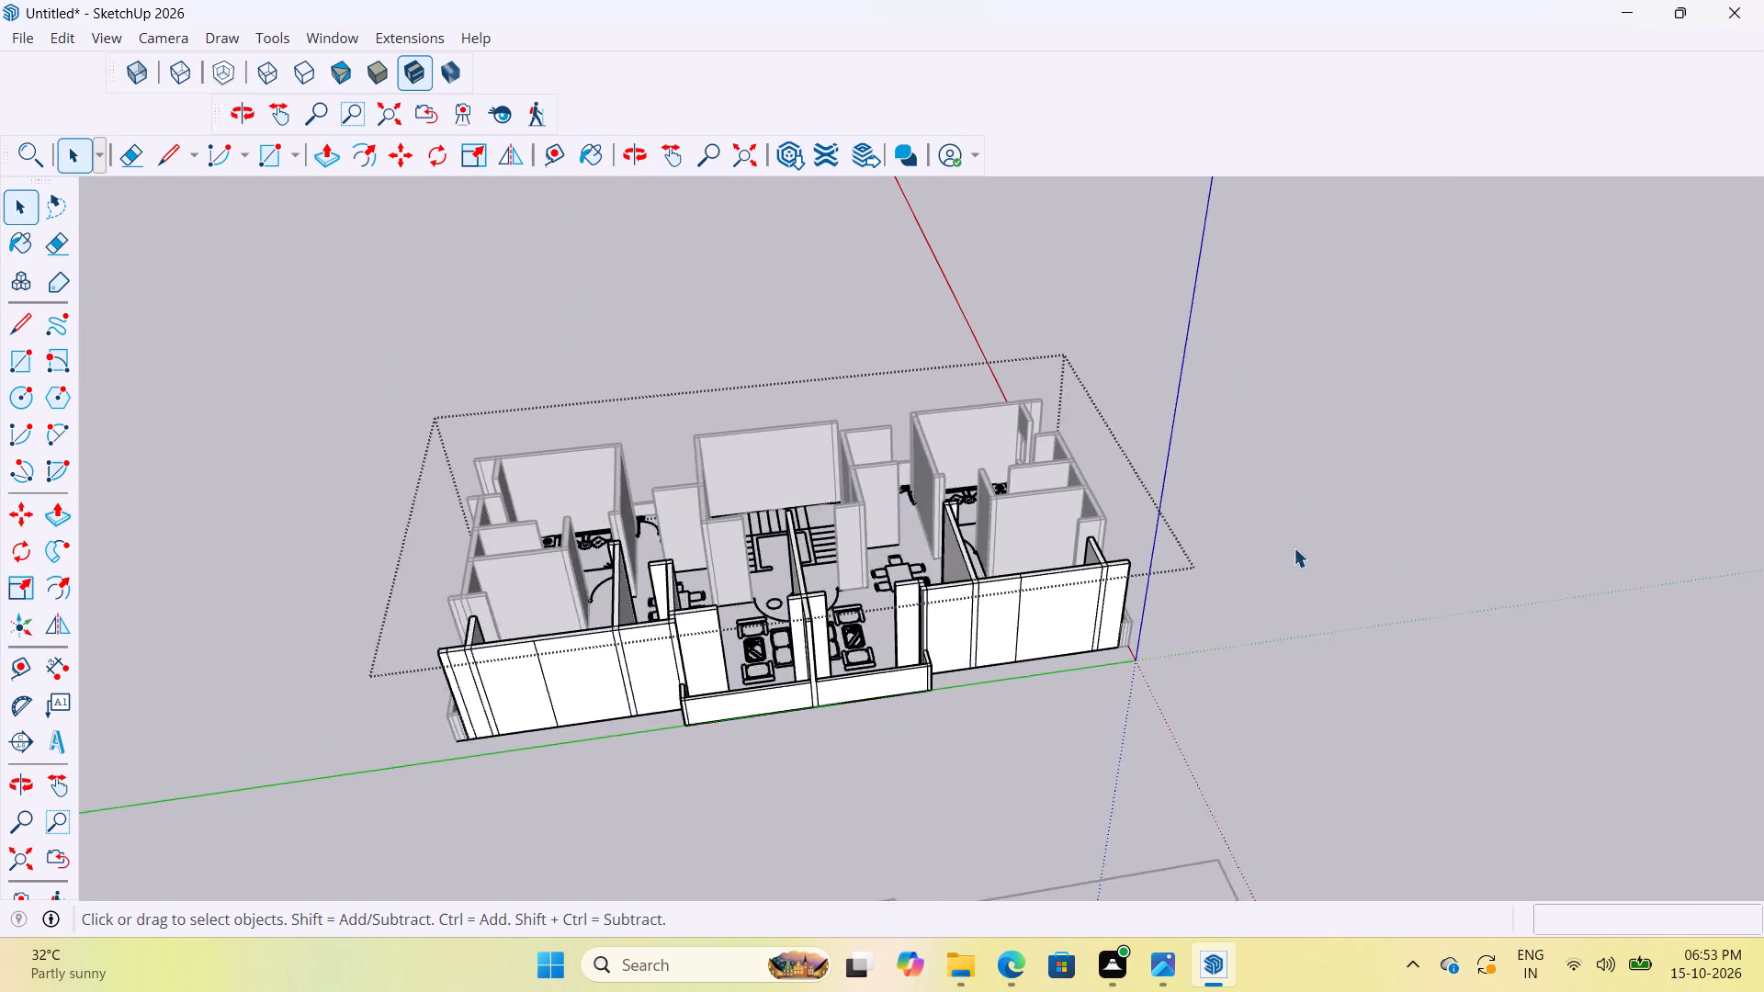
scroll(1294, 547, "up", 2)
left_click(1310, 566)
Examine the outer walls along the living-room side and the two balcony parapets at the house end without window openings.
middle_click_drag(1365, 578, 599, 553)
scroll(801, 438, "up", 5)
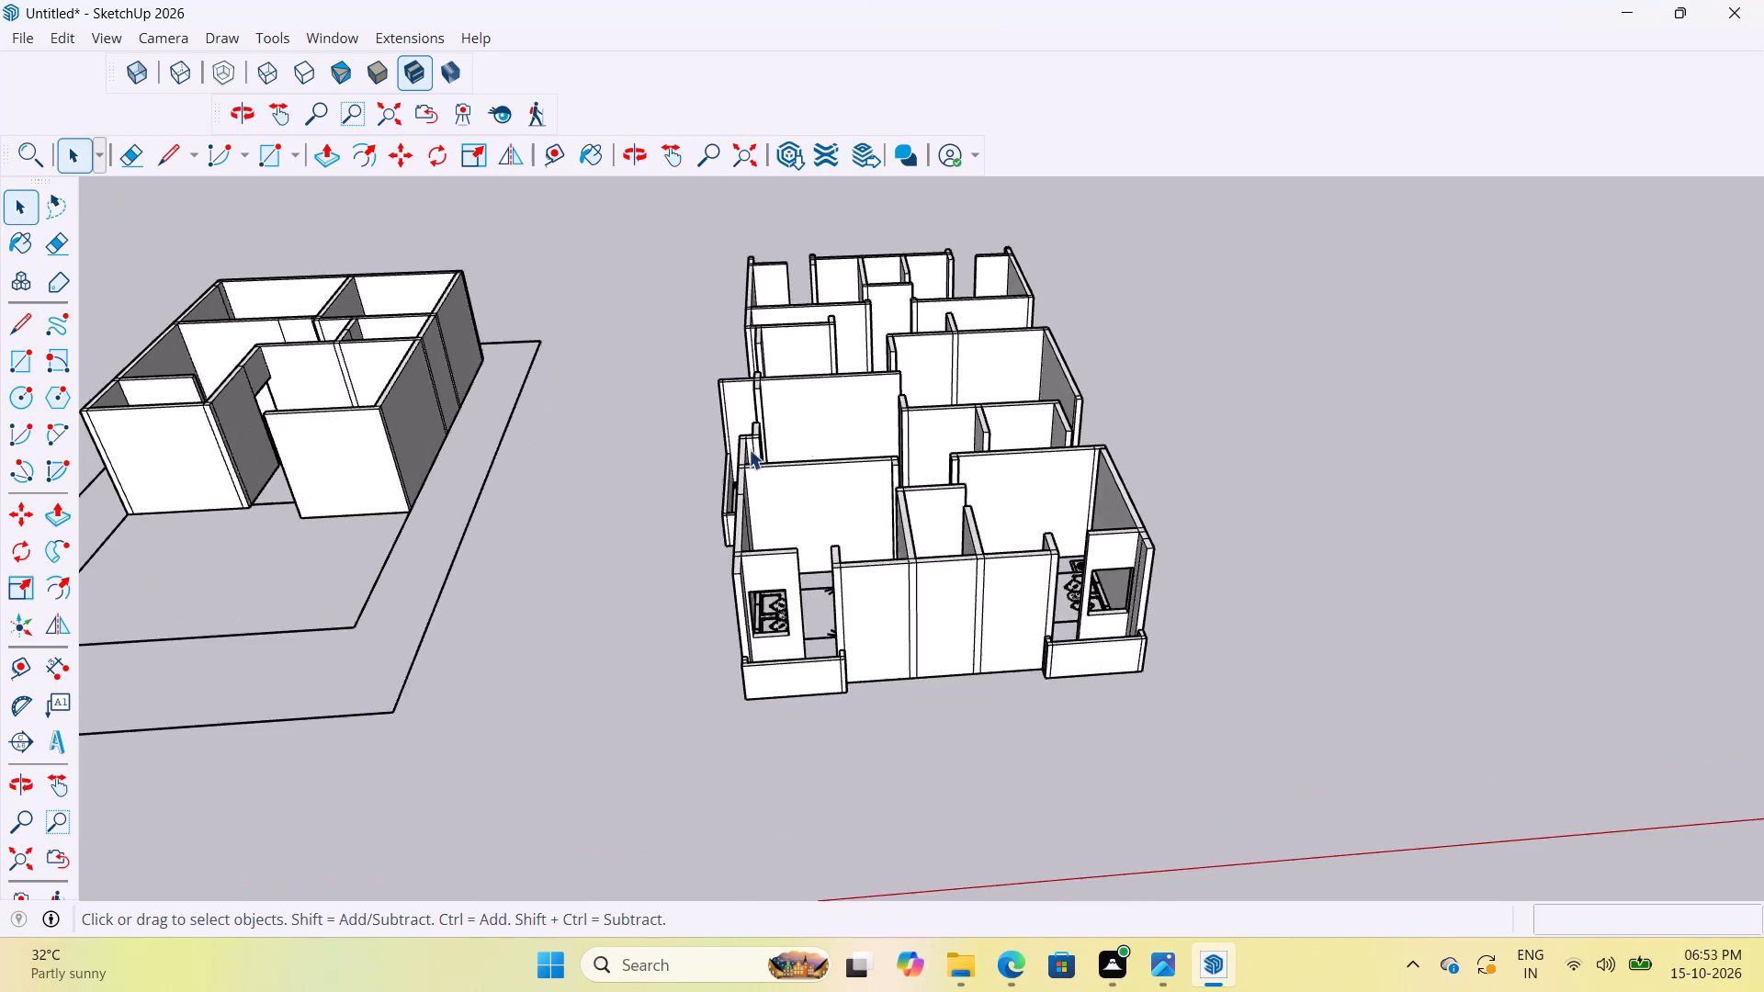
scroll(749, 449, "up", 3)
middle_click_drag(711, 399, 1410, 309)
scroll(1000, 439, "up", 1)
scroll(995, 463, "down", 5)
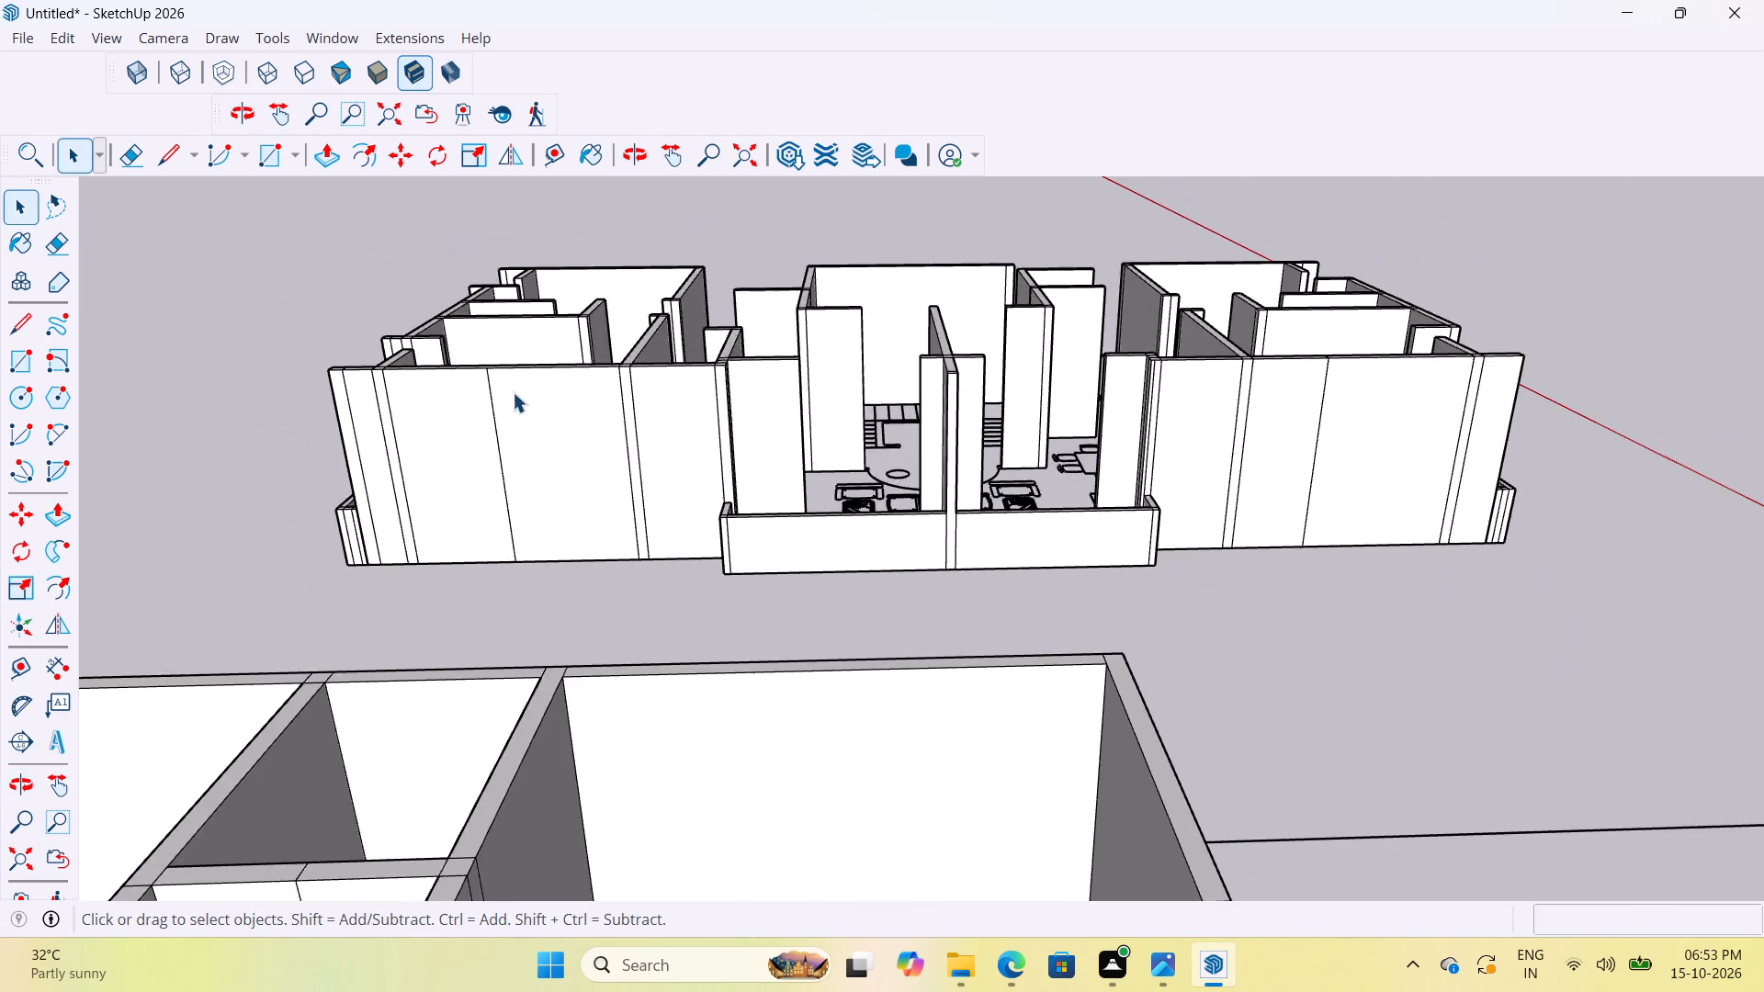
middle_click_drag(524, 394, 1012, 401)
scroll(441, 631, "up", 9)
scroll(595, 611, "down", 6)
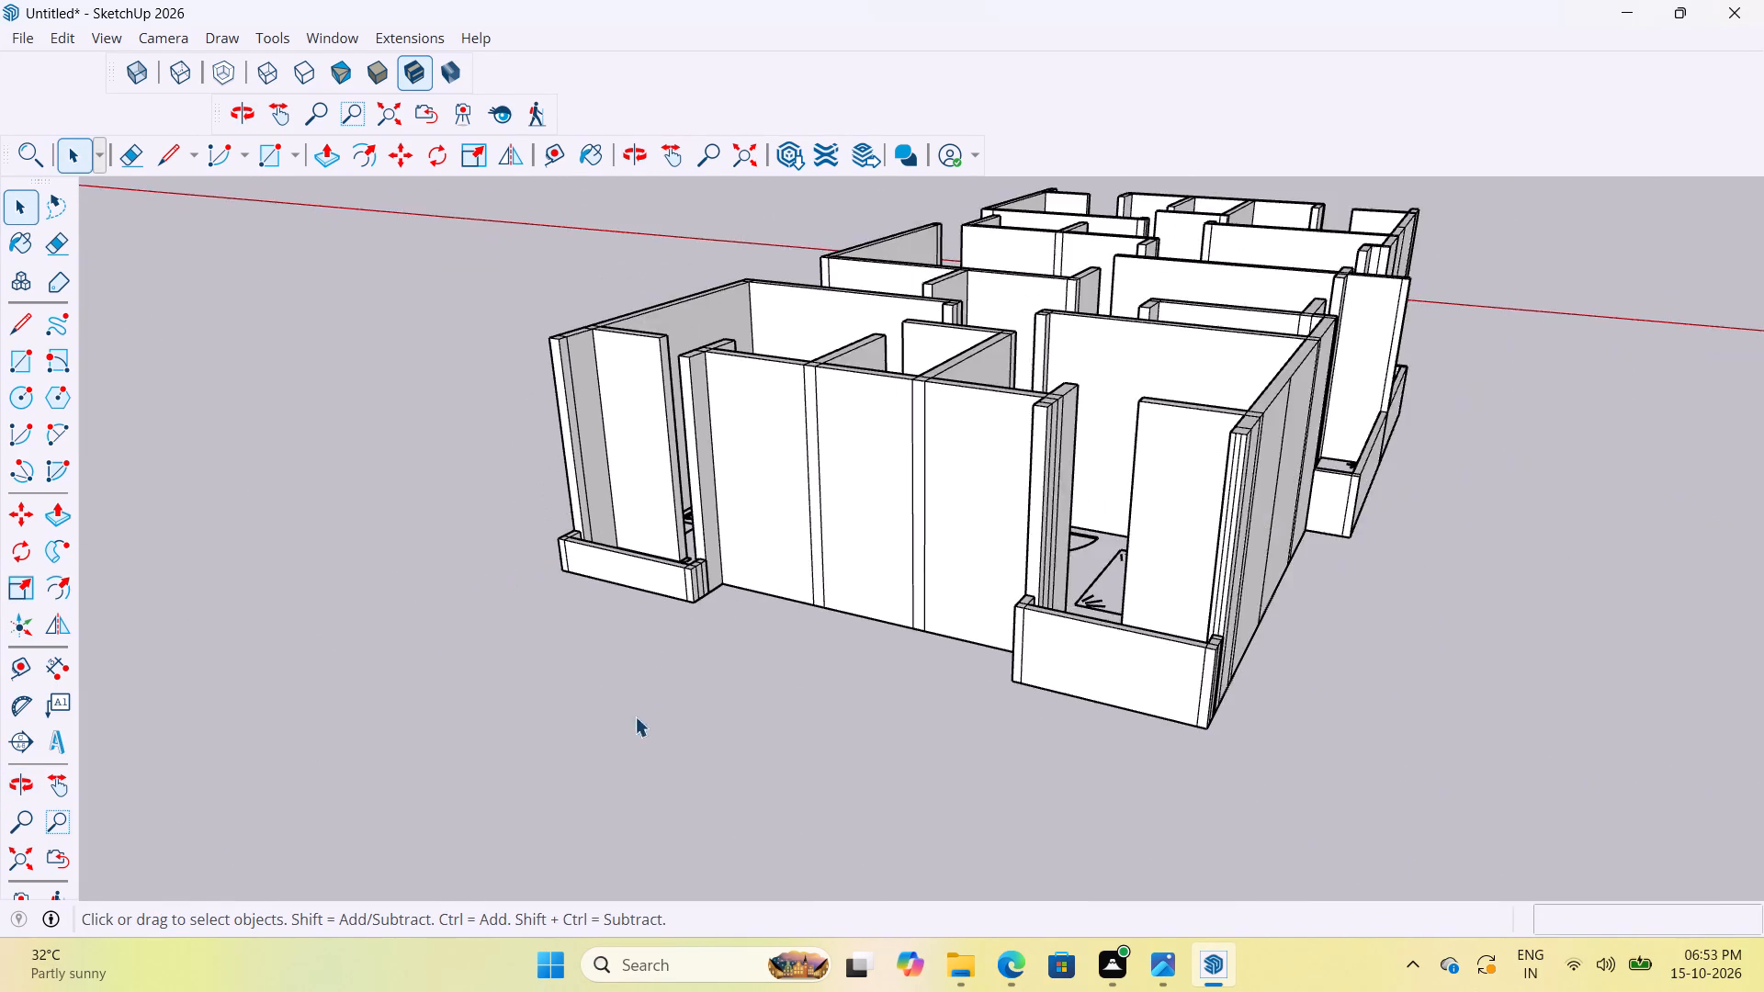
scroll(696, 457, "up", 9)
middle_click_drag(687, 506, 1032, 465)
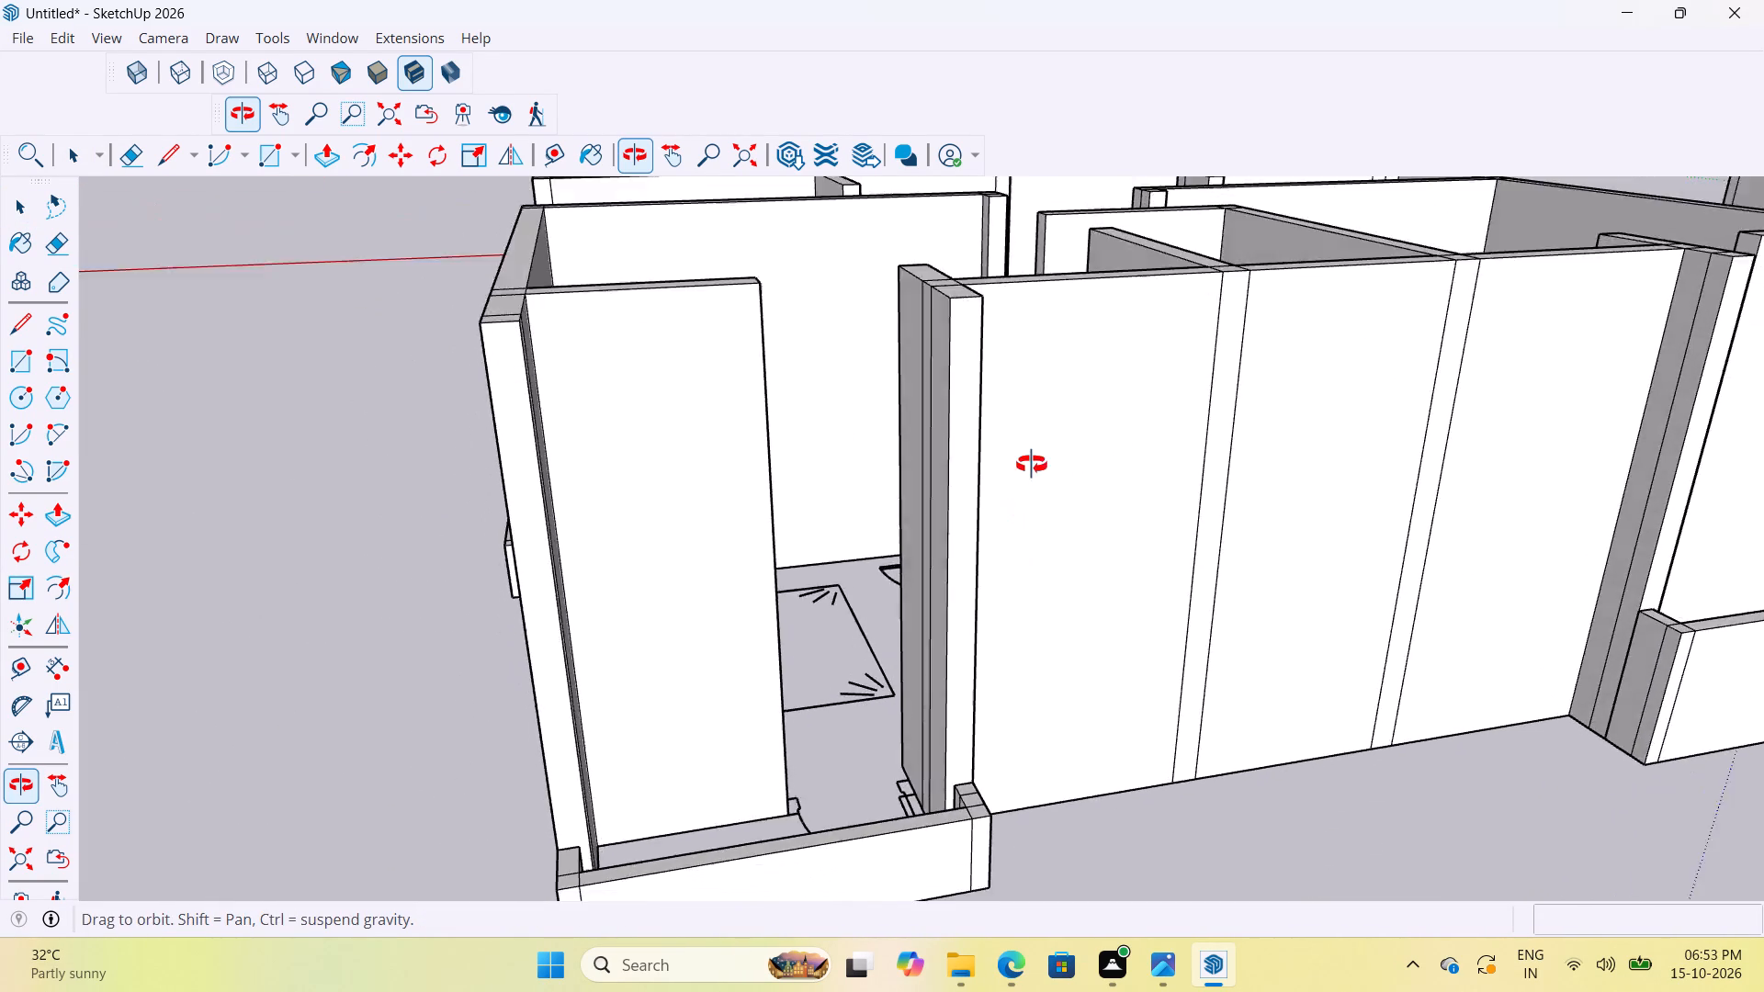
middle_click_drag(1032, 465, 1035, 435)
scroll(926, 819, "up", 4)
scroll(1058, 619, "down", 11)
middle_click_drag(1037, 740, 980, 746)
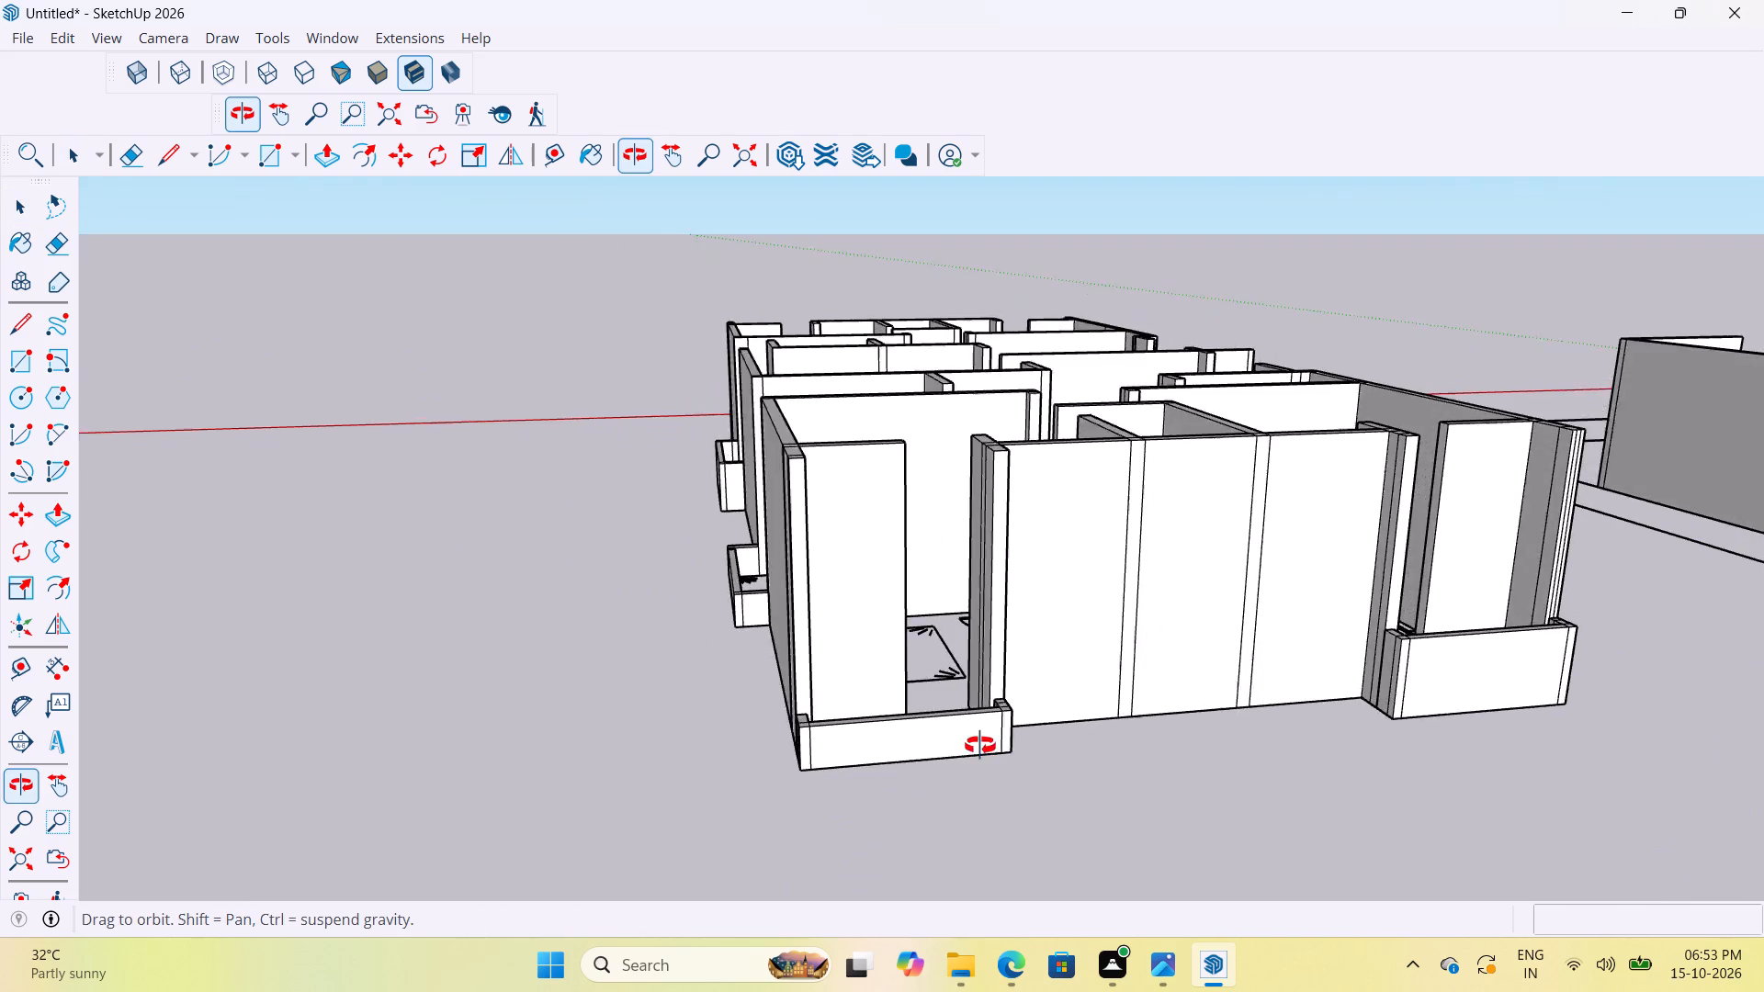
middle_click_drag(980, 746, 800, 819)
scroll(813, 821, "up", 15)
scroll(935, 659, "down", 5)
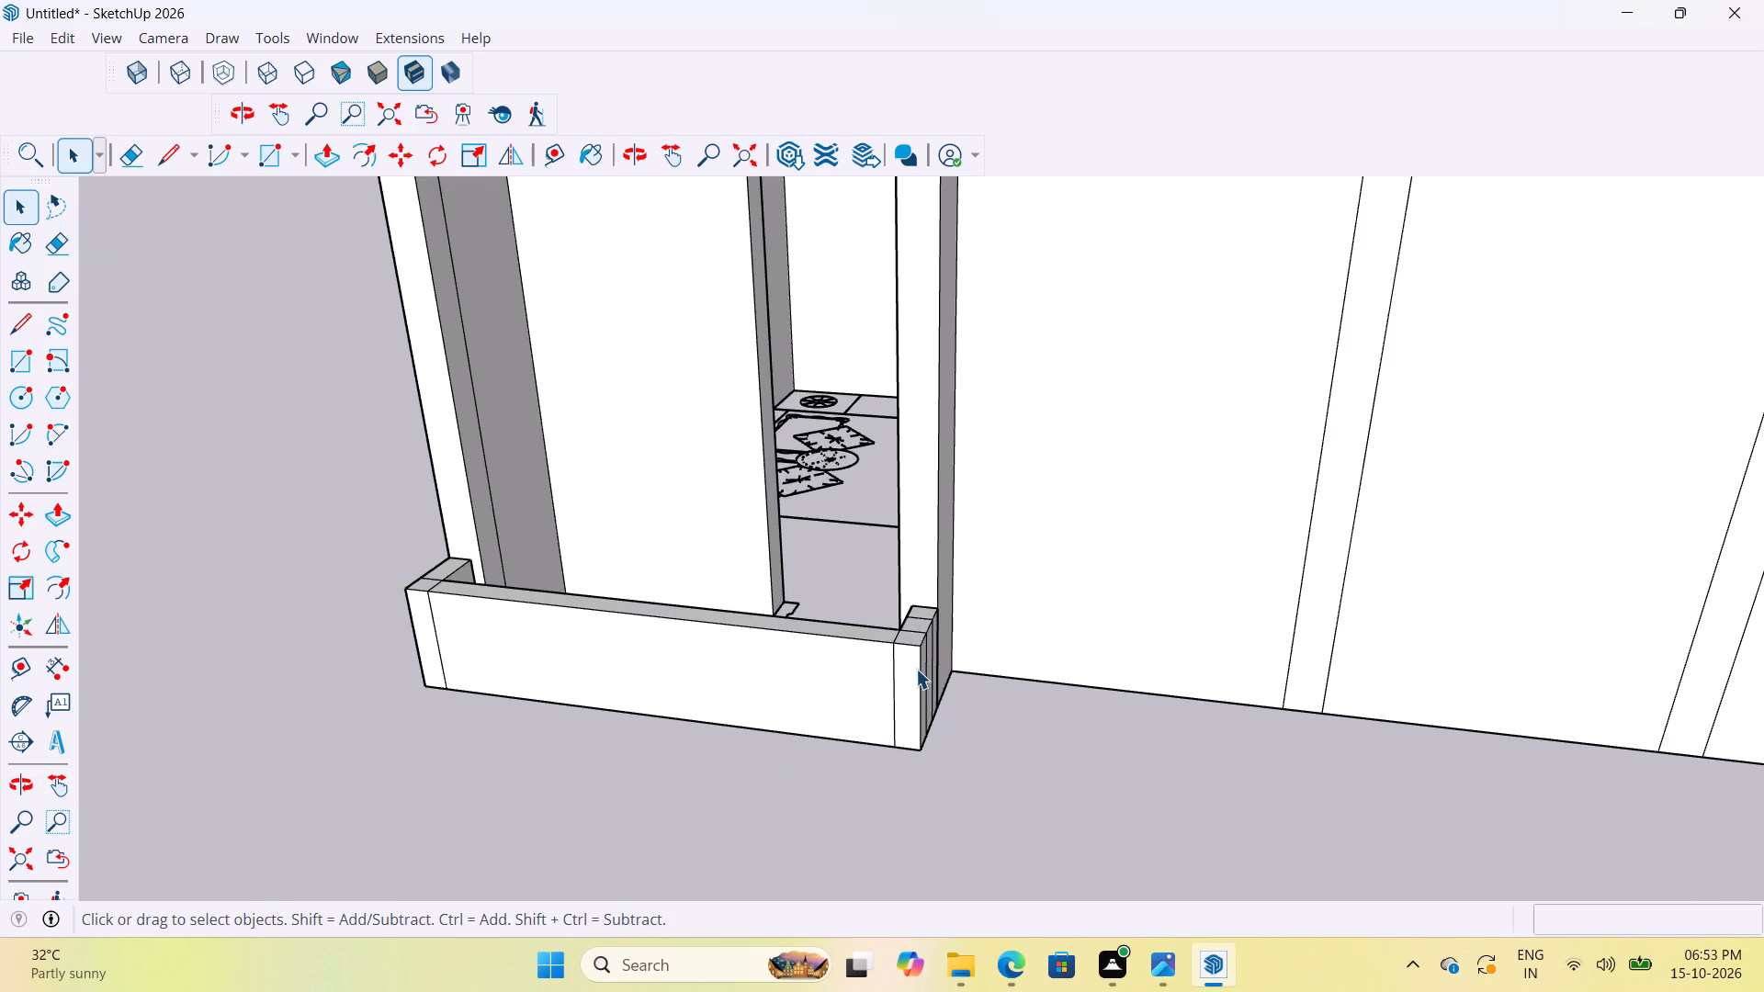
scroll(878, 641, "up", 8)
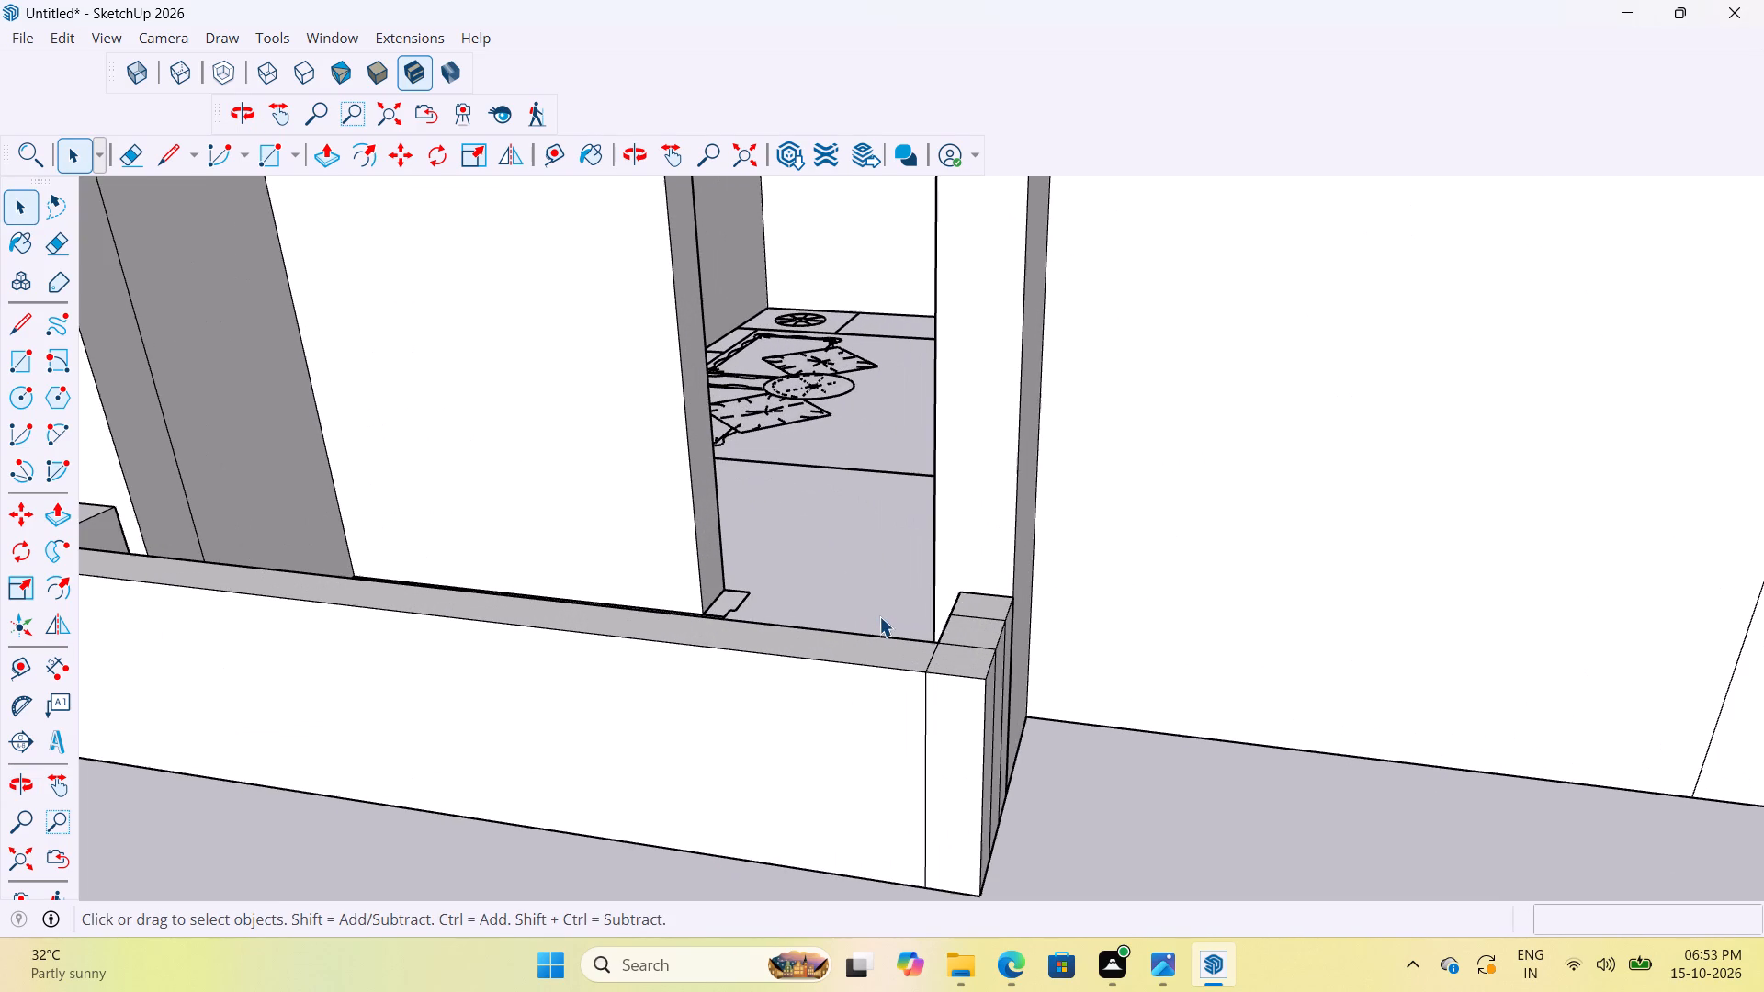
scroll(879, 616, "down", 10)
scroll(640, 608, "up", 7)
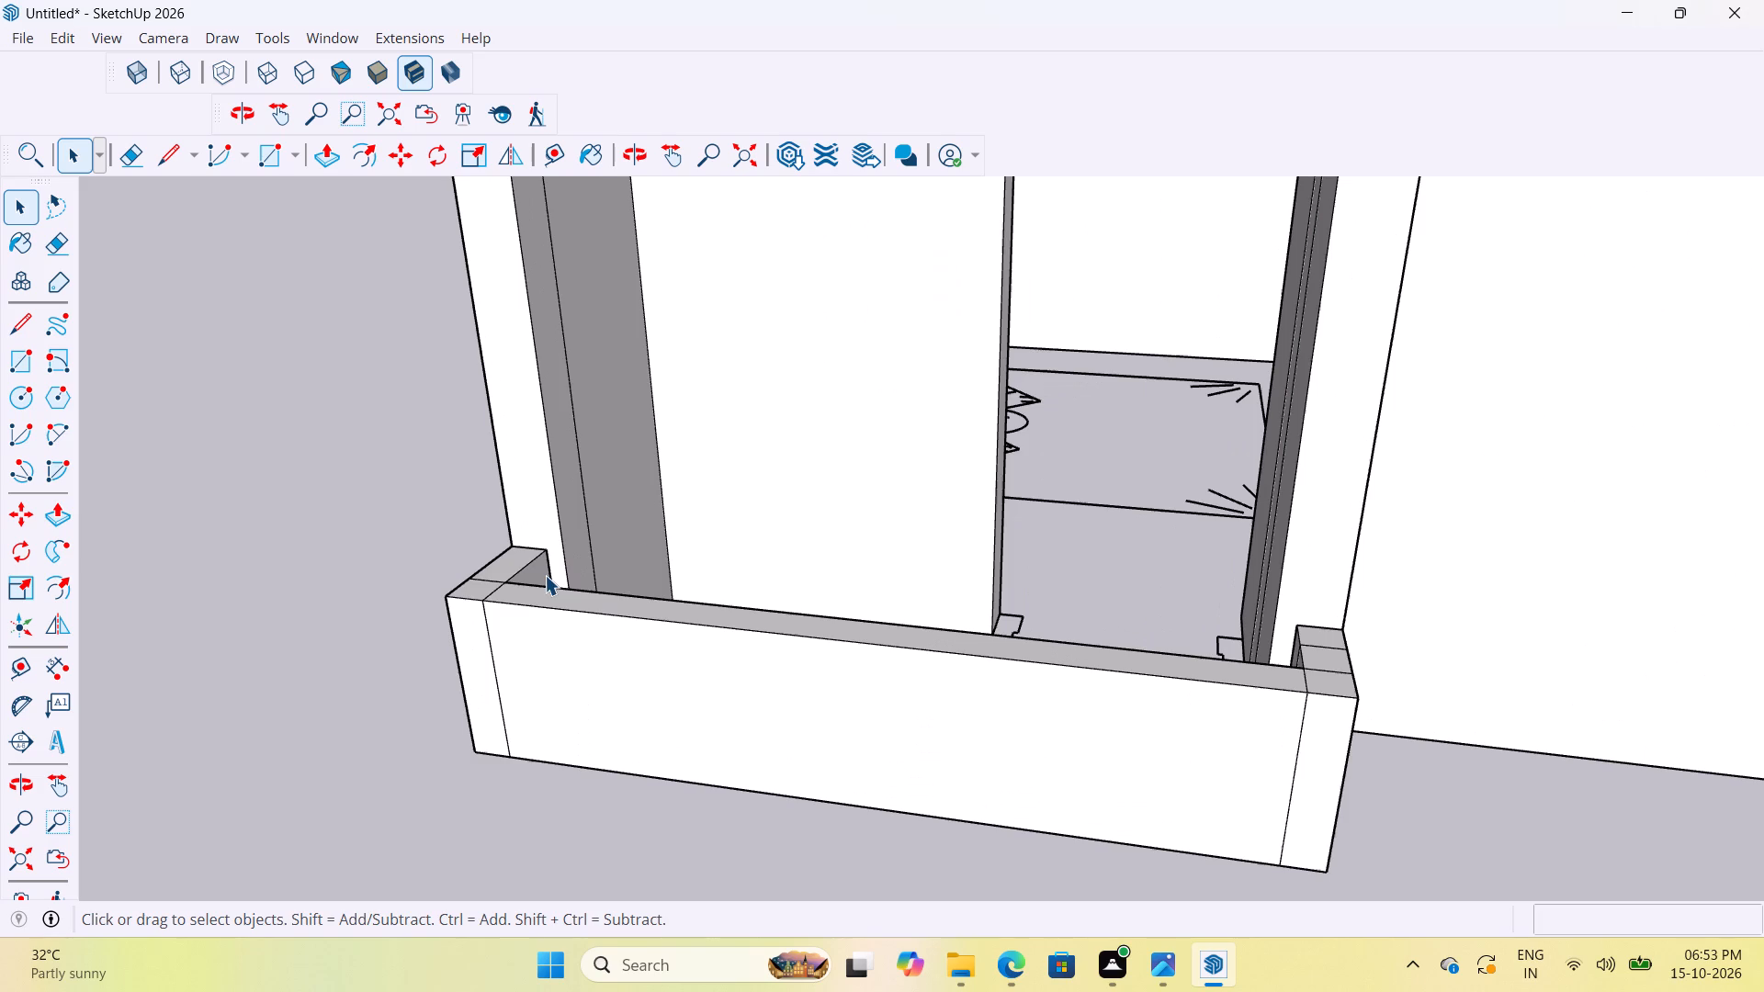
scroll(708, 587, "down", 5)
scroll(763, 582, "down", 16)
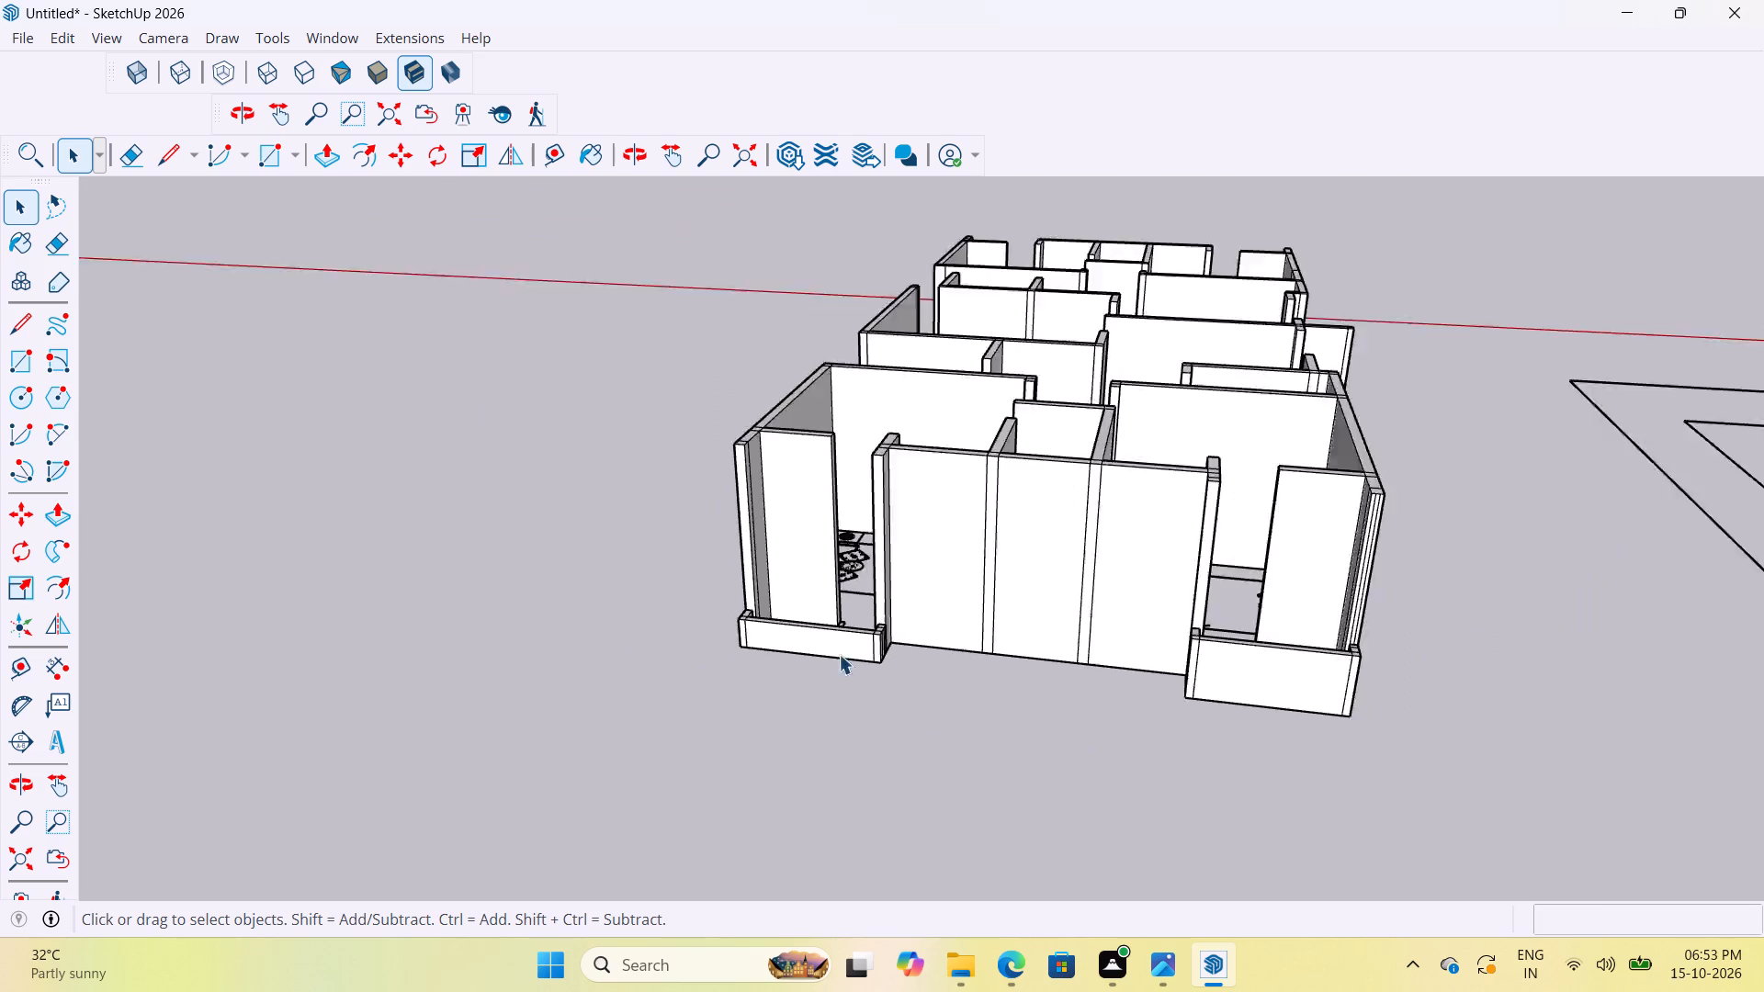
scroll(839, 654, "down", 2)
scroll(1125, 537, "up", 3)
Examine the walls and two balcony parapets at the house end with the window openings.
middle_click_drag(1251, 585, 229, 584)
scroll(557, 550, "down", 5)
middle_click_drag(1002, 638, 572, 784)
scroll(689, 741, "up", 10)
left_click(773, 783)
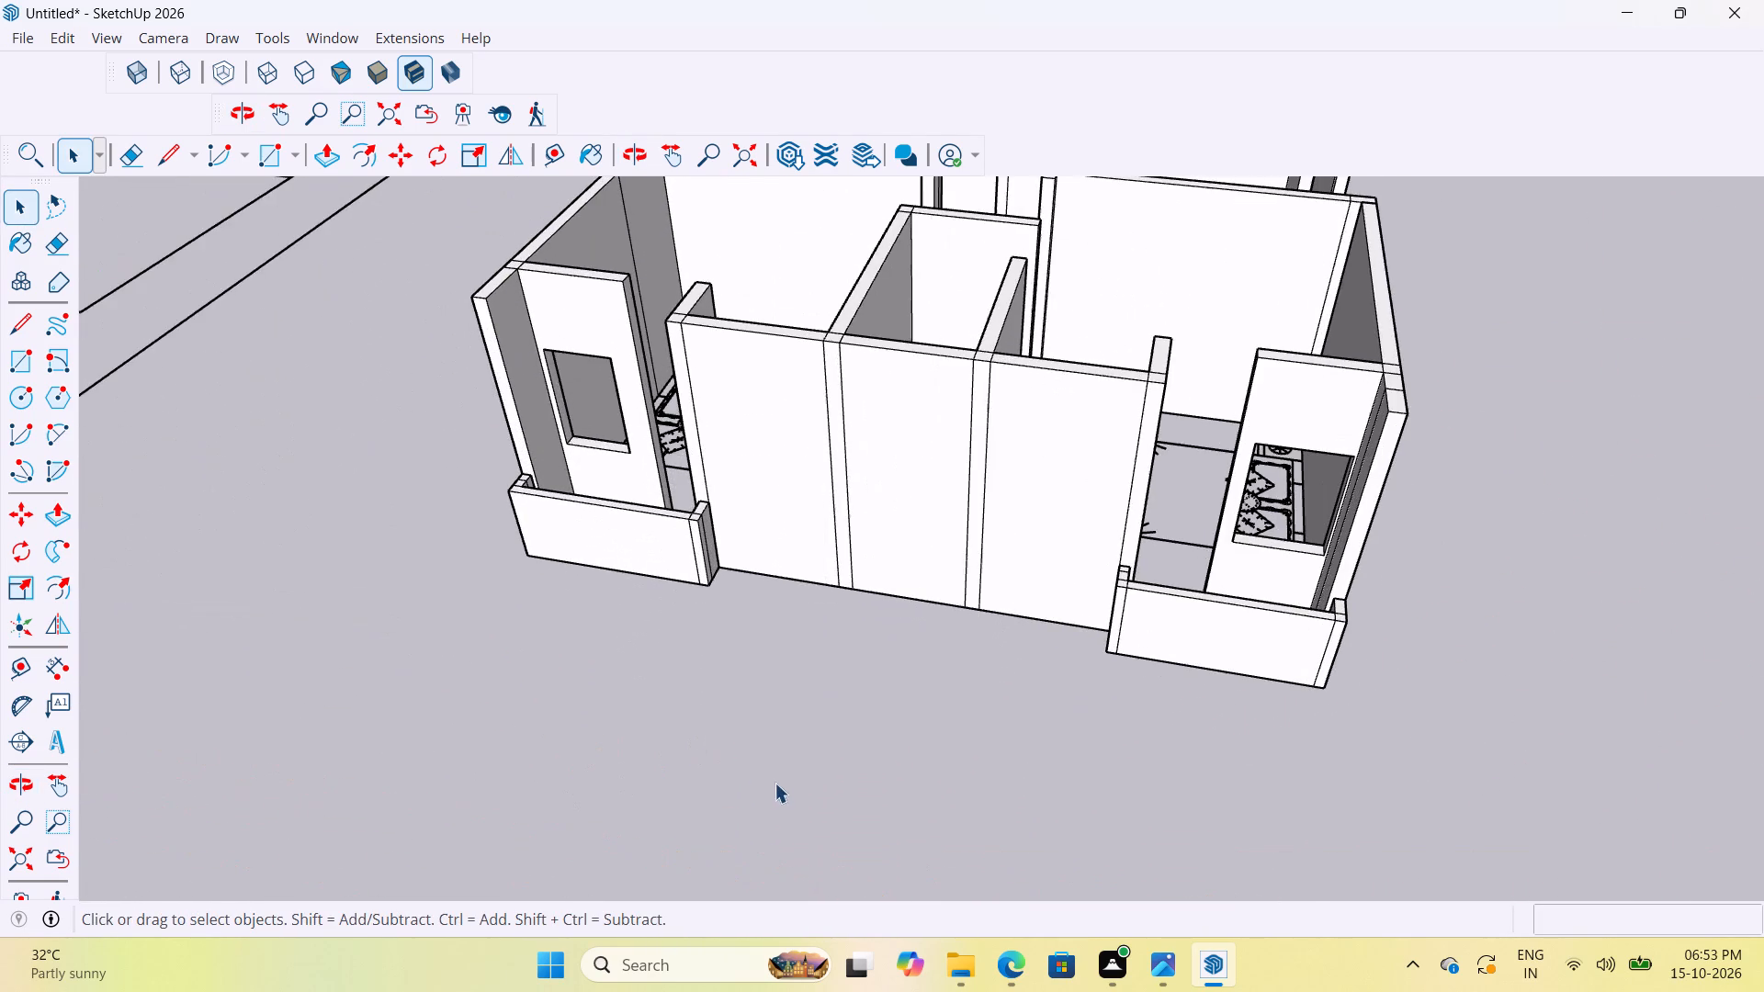
scroll(1414, 627, "up", 5)
middle_click_drag(1396, 609, 1159, 507)
scroll(1152, 500, "up", 5)
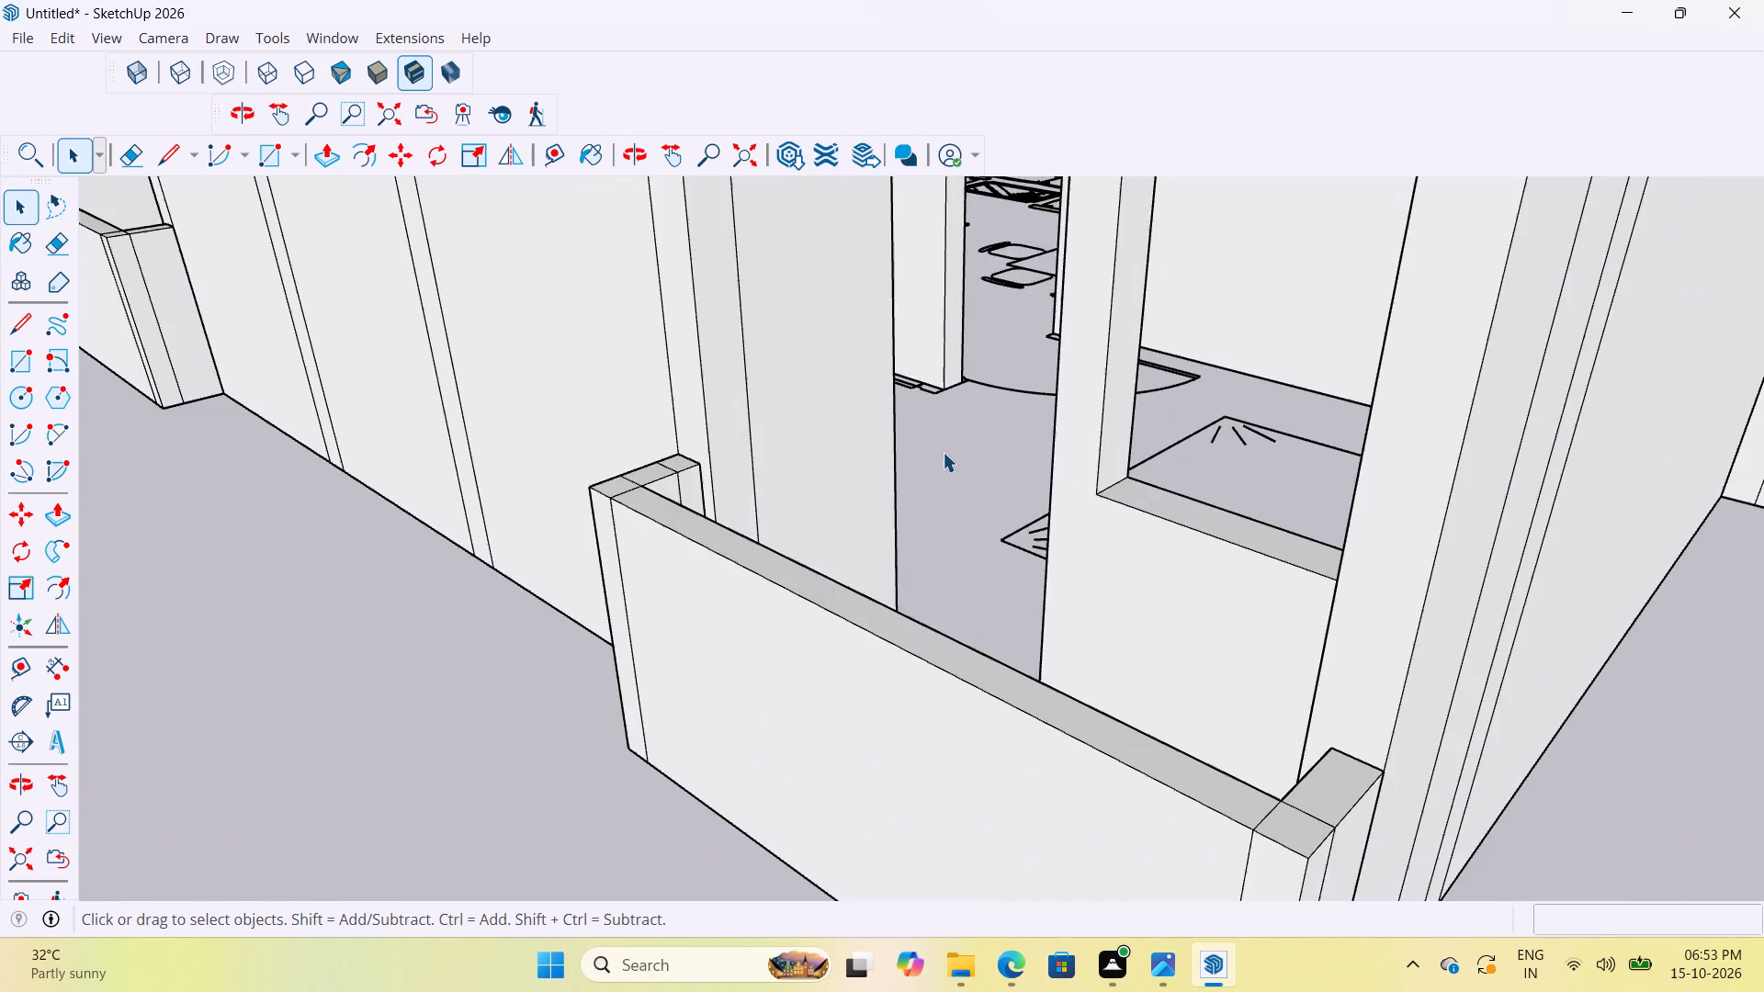
scroll(943, 452, "down", 7)
scroll(800, 497, "up", 9)
middle_click_drag(854, 453, 1466, 446)
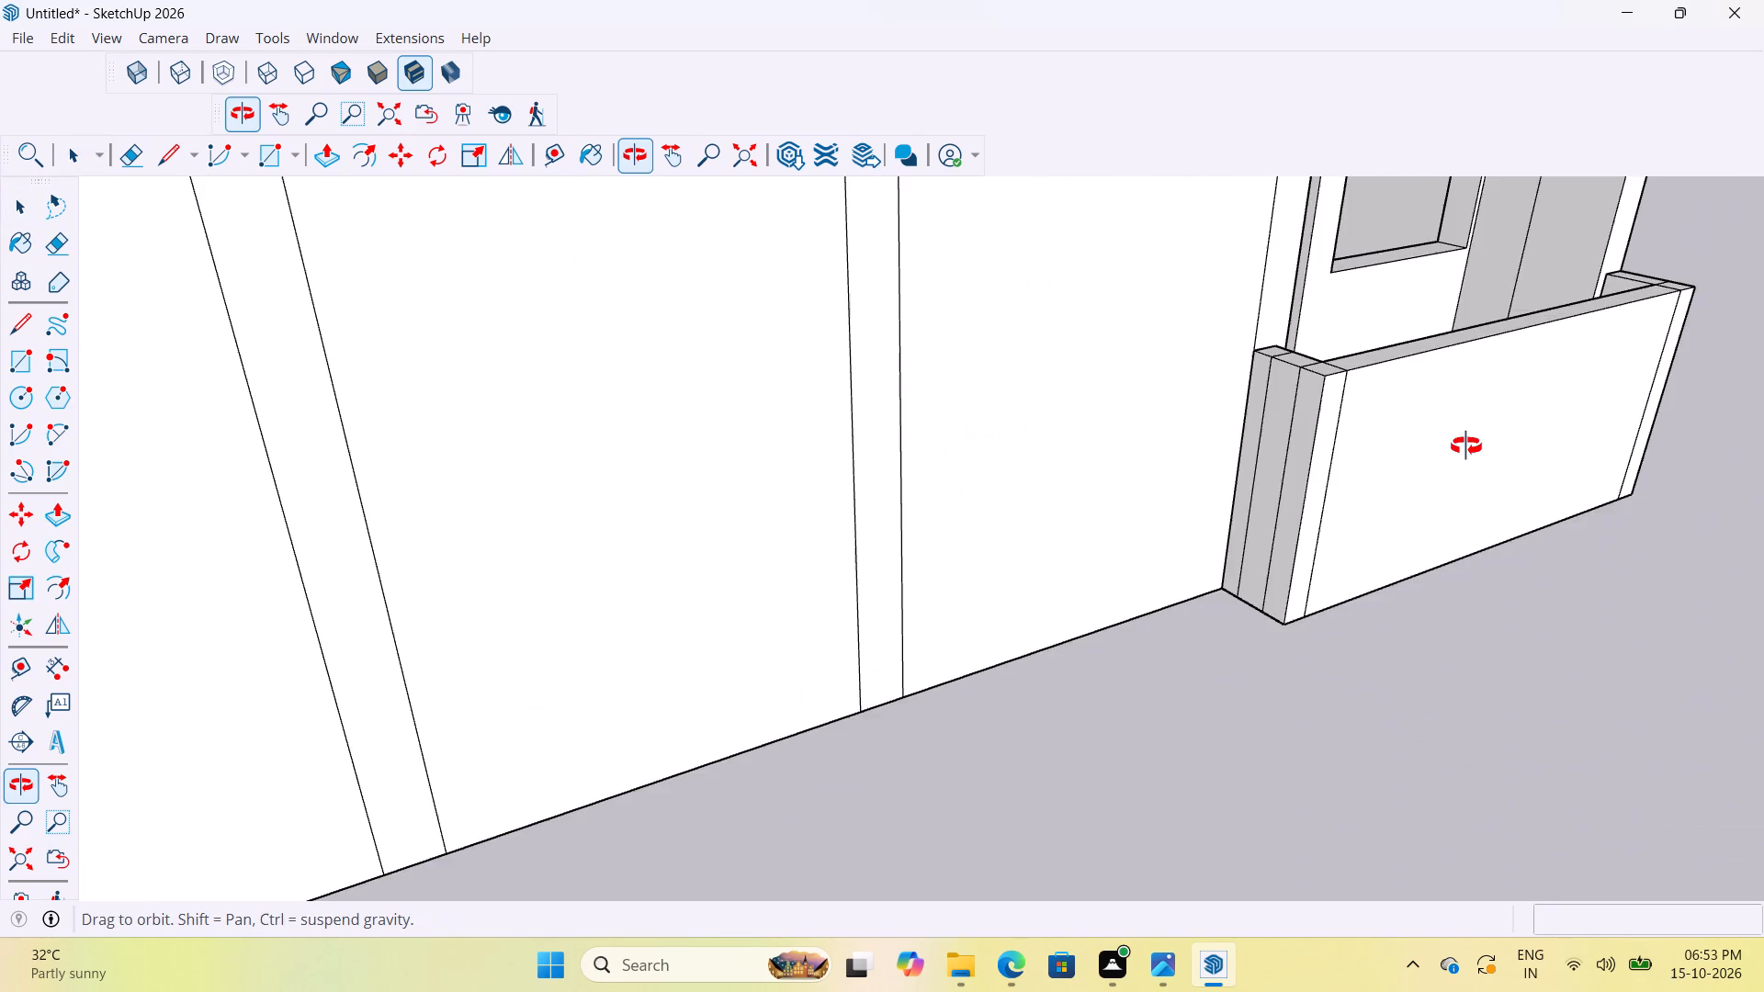
middle_click_drag(1466, 446, 894, 547)
scroll(869, 554, "down", 6)
scroll(876, 658, "down", 5)
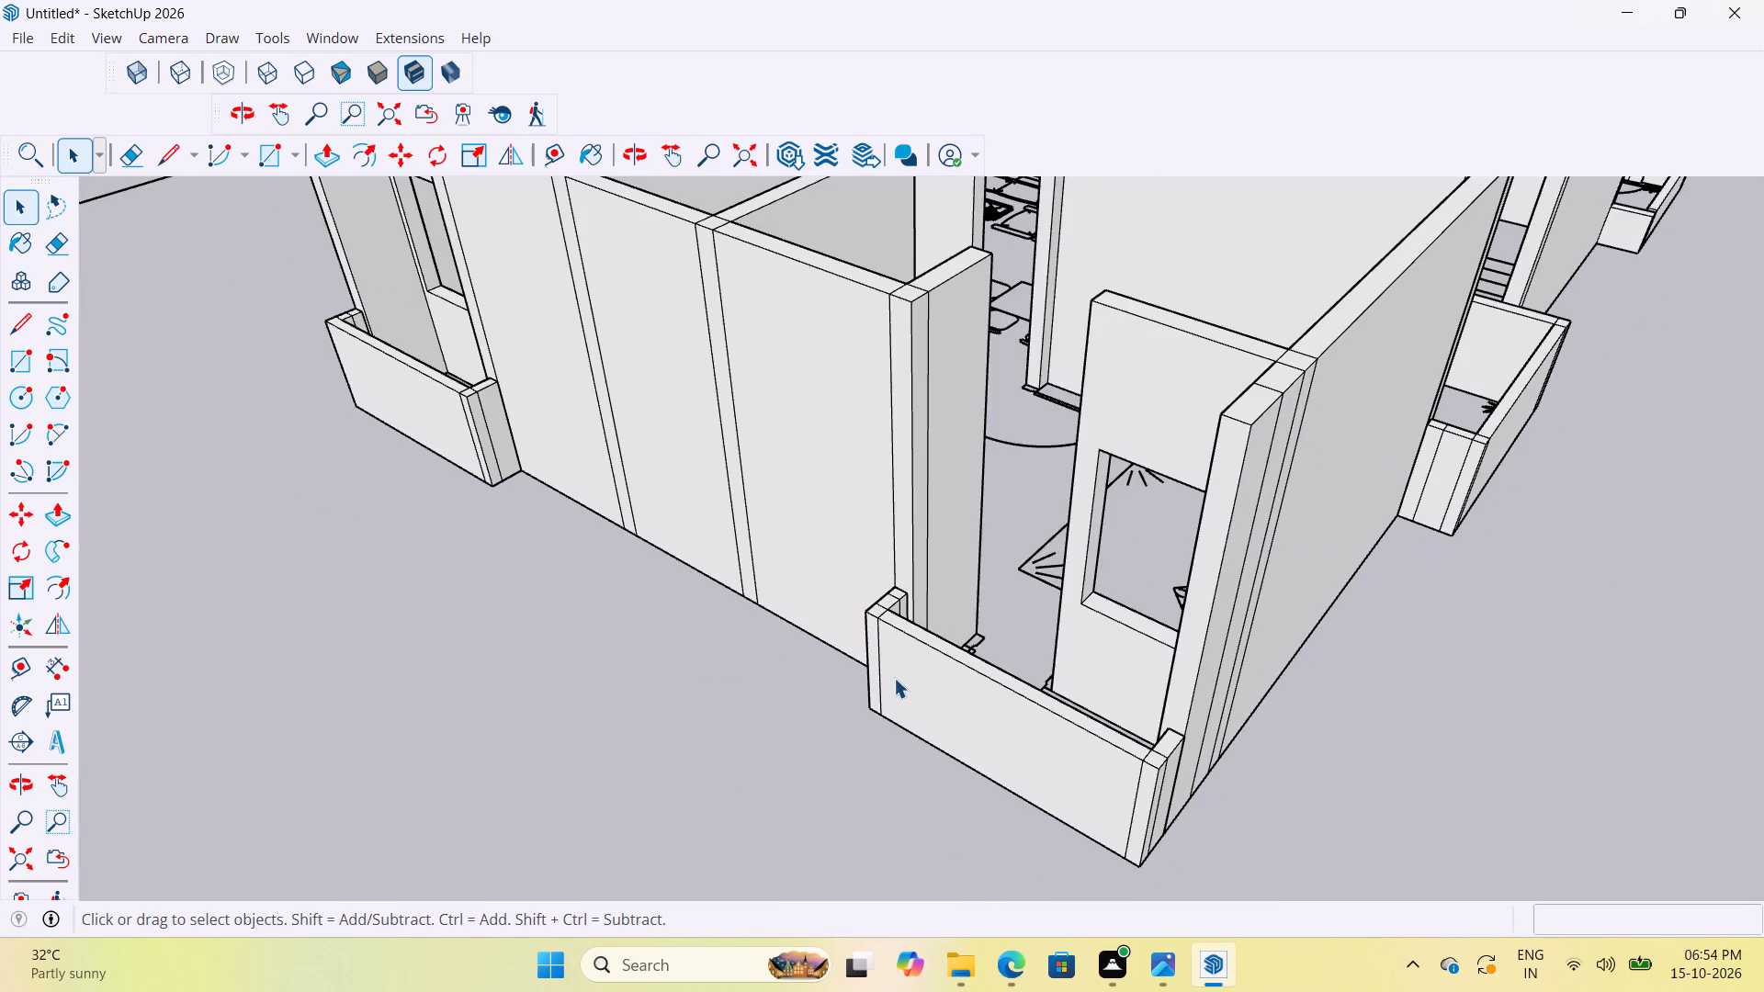
scroll(636, 489, "up", 4)
middle_click_drag(634, 487, 825, 479)
scroll(677, 566, "down", 9)
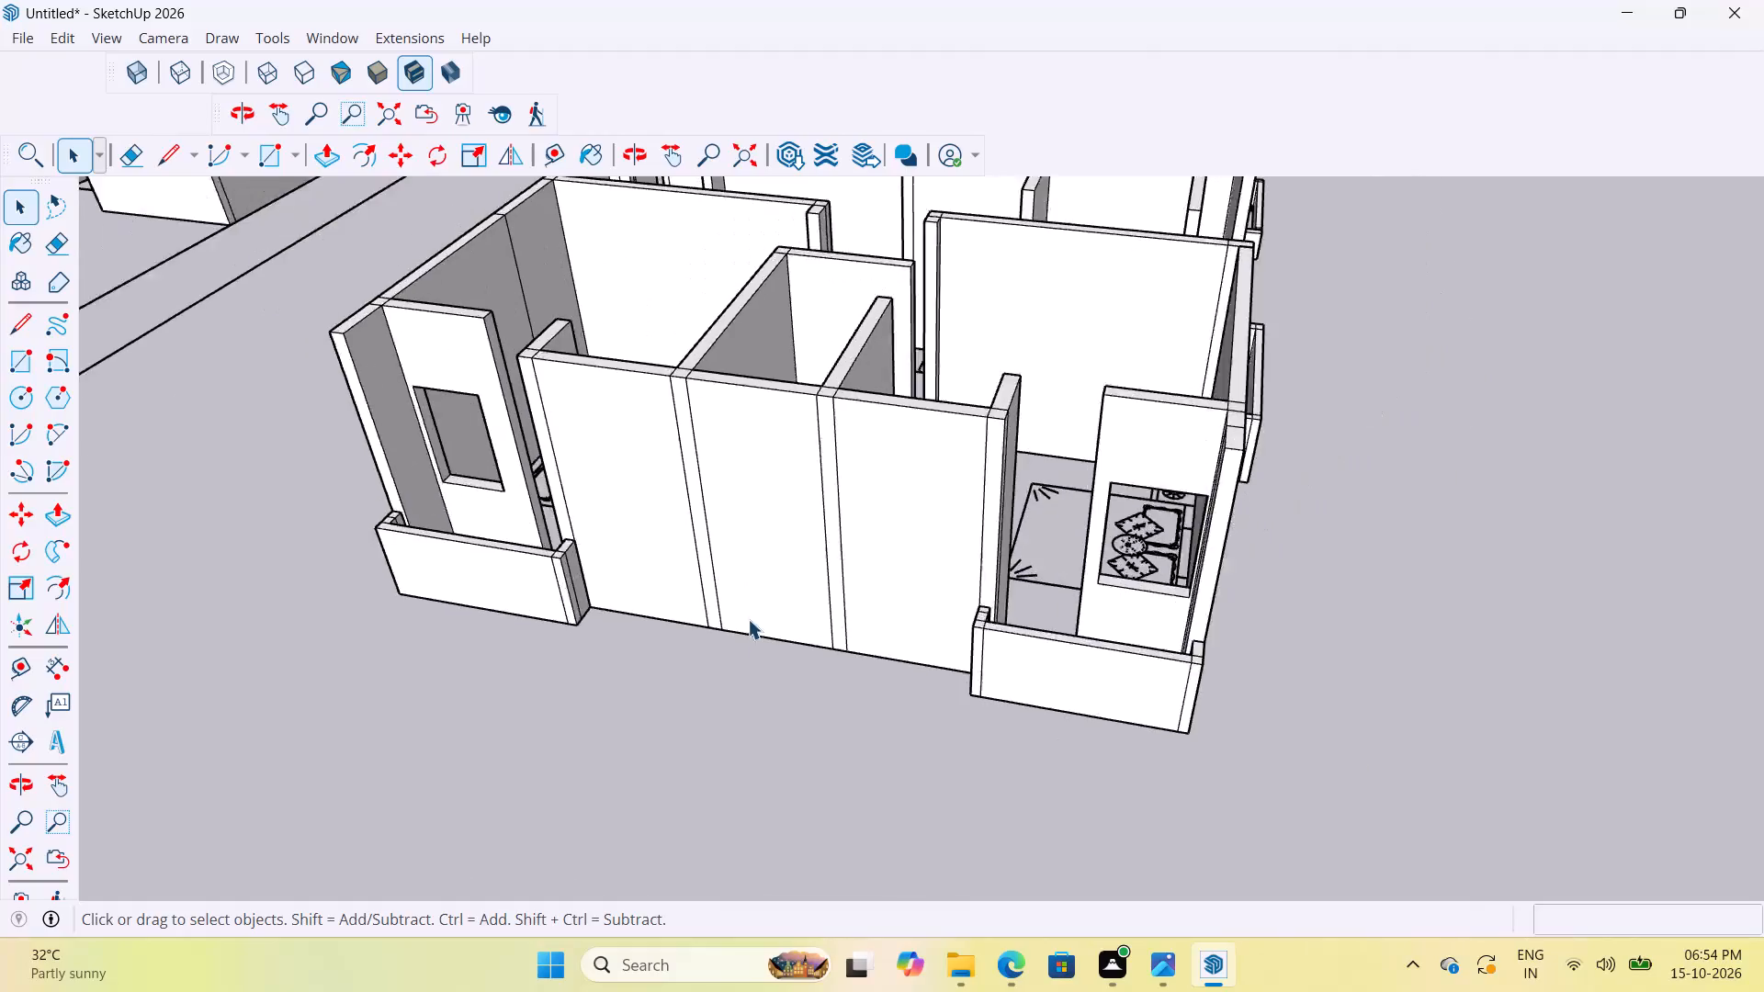
Examine the long side walls and the overall interior wall layout from above.
scroll(748, 619, "down", 2)
scroll(963, 571, "up", 8)
middle_click_drag(1127, 528, 1252, 474)
scroll(1045, 729, "down", 13)
scroll(1118, 598, "up", 9)
middle_click_drag(1069, 584, 748, 565)
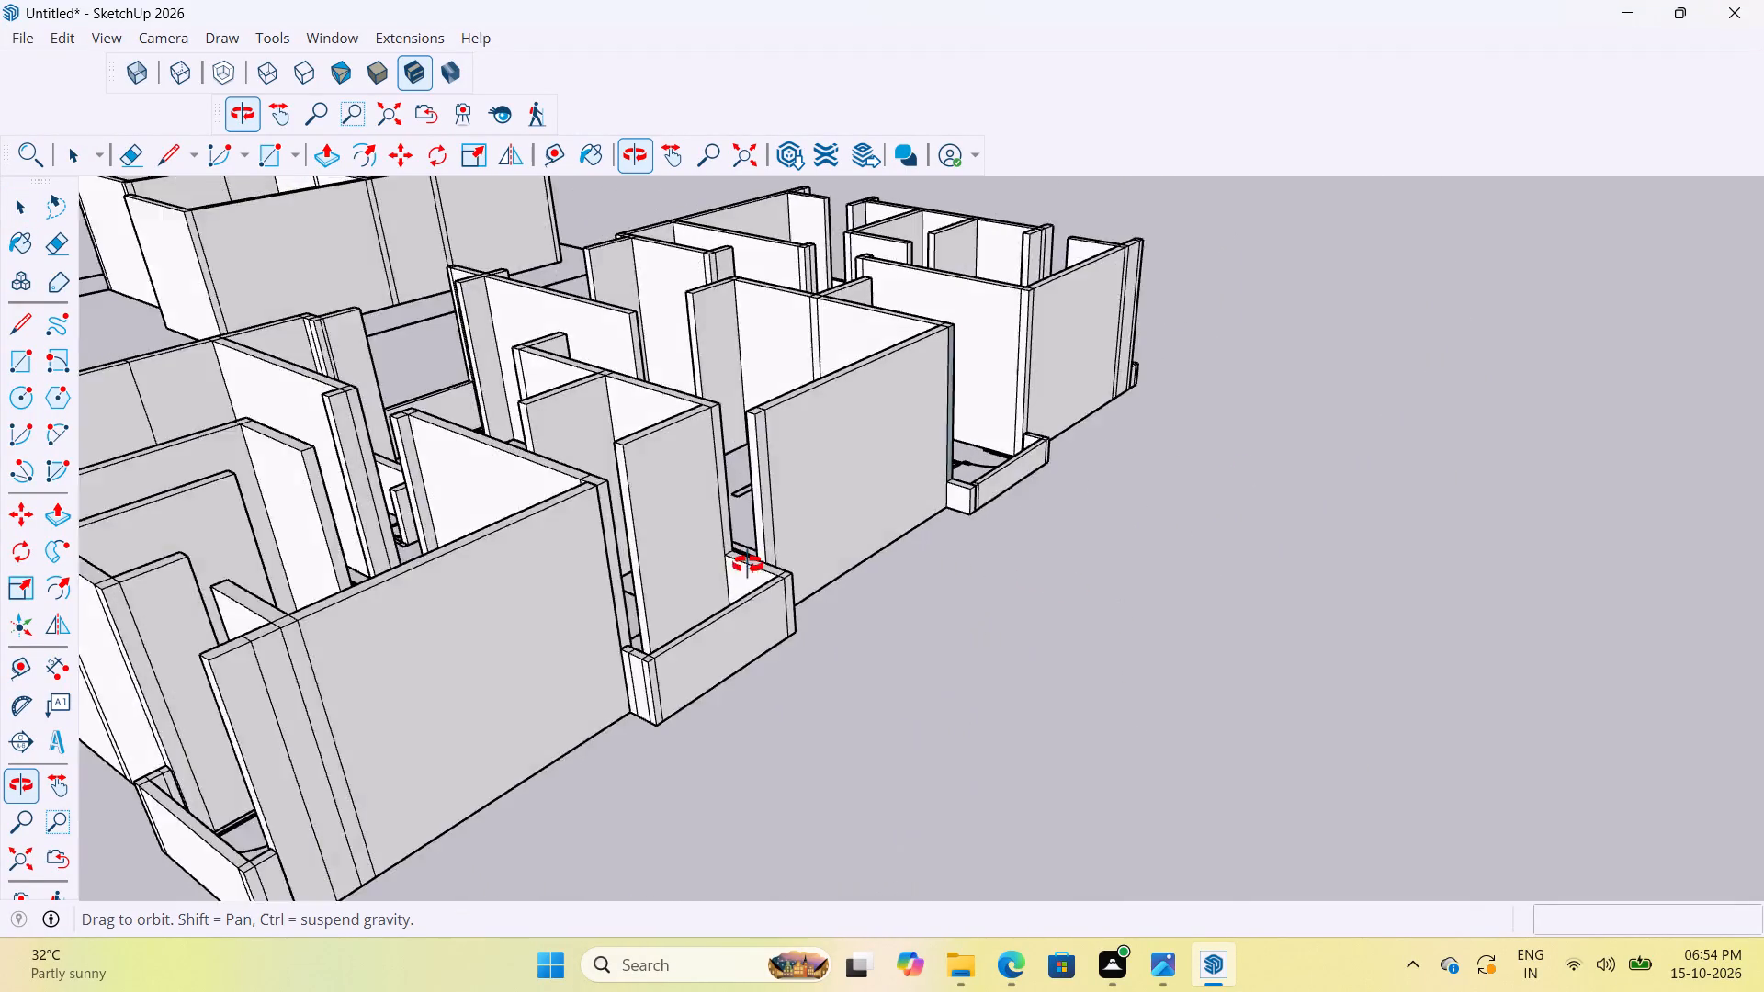
middle_click_drag(748, 565, 1249, 597)
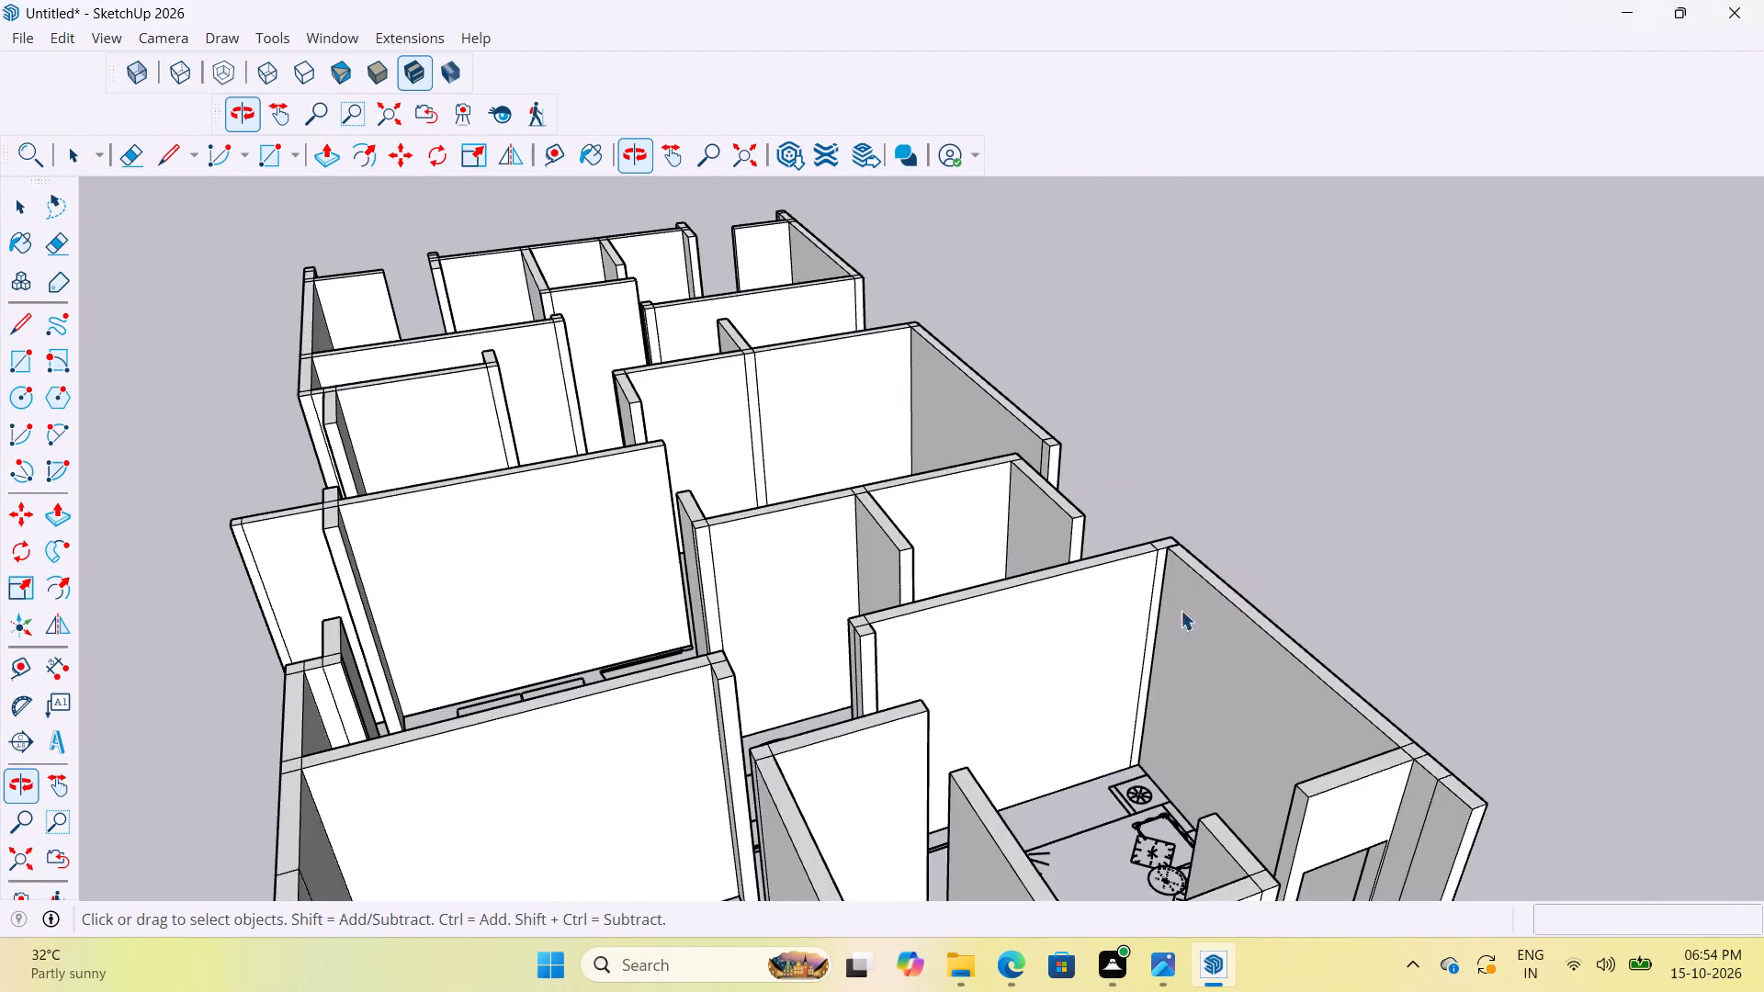
scroll(916, 552, "down", 10)
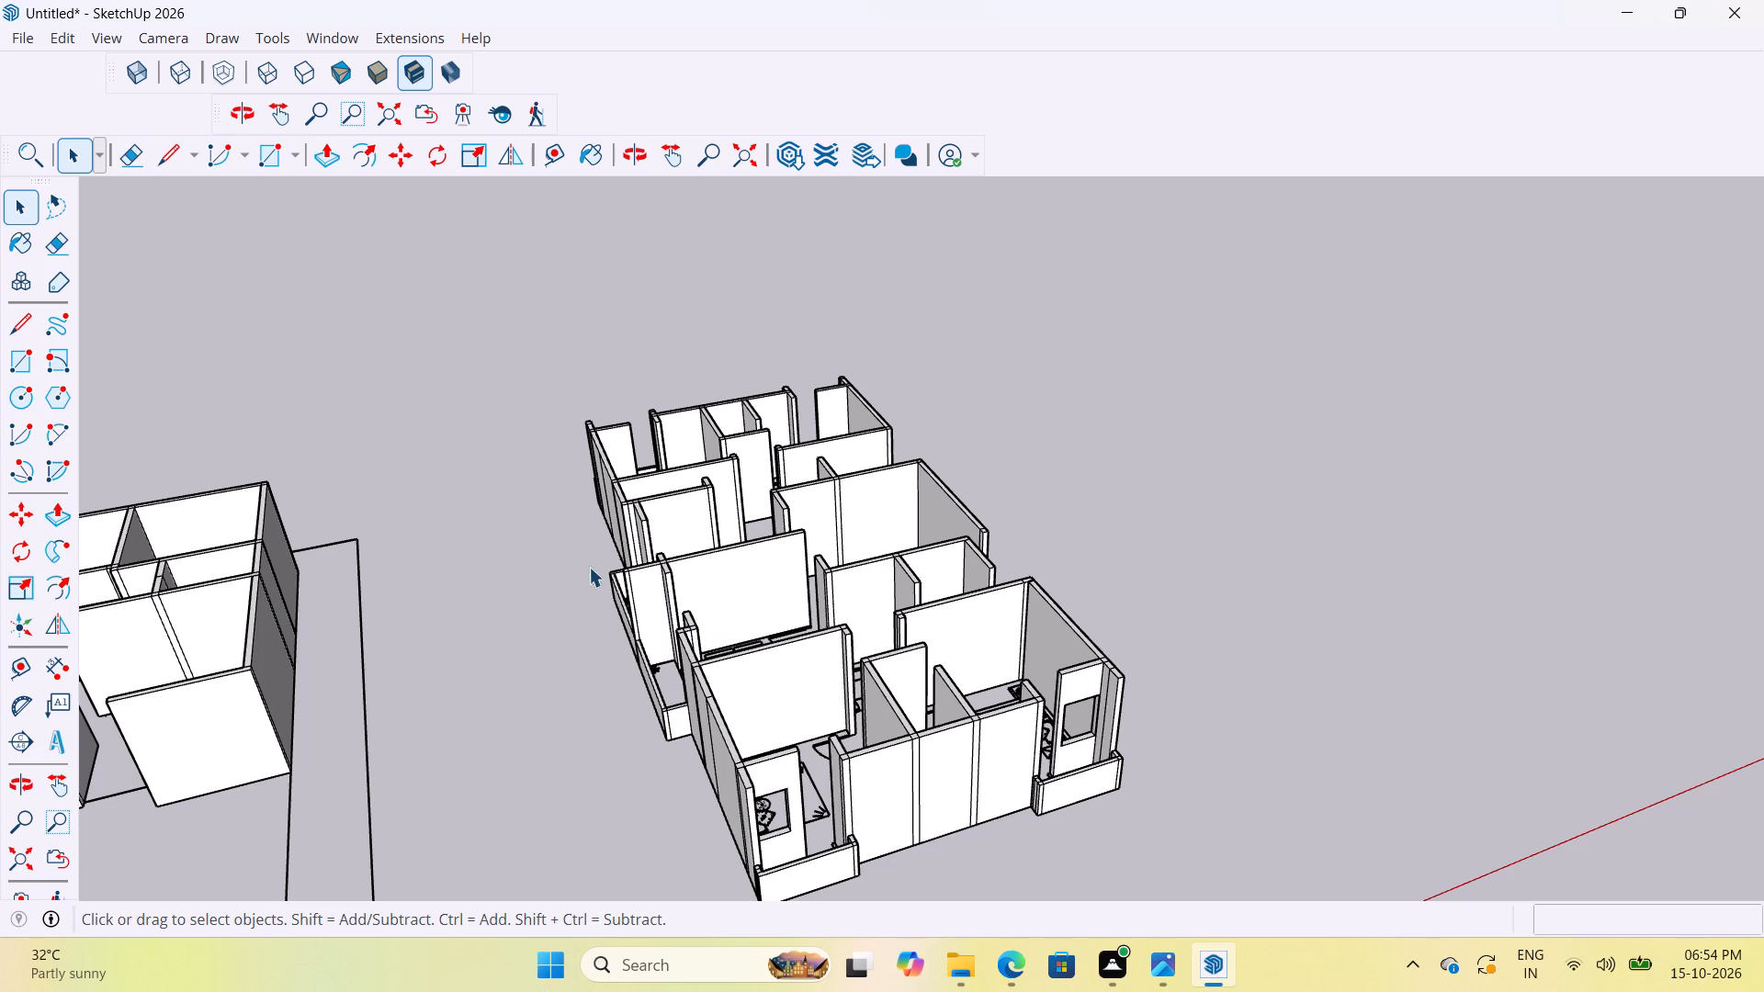
scroll(658, 465, "up", 11)
middle_click_drag(990, 504, 651, 538)
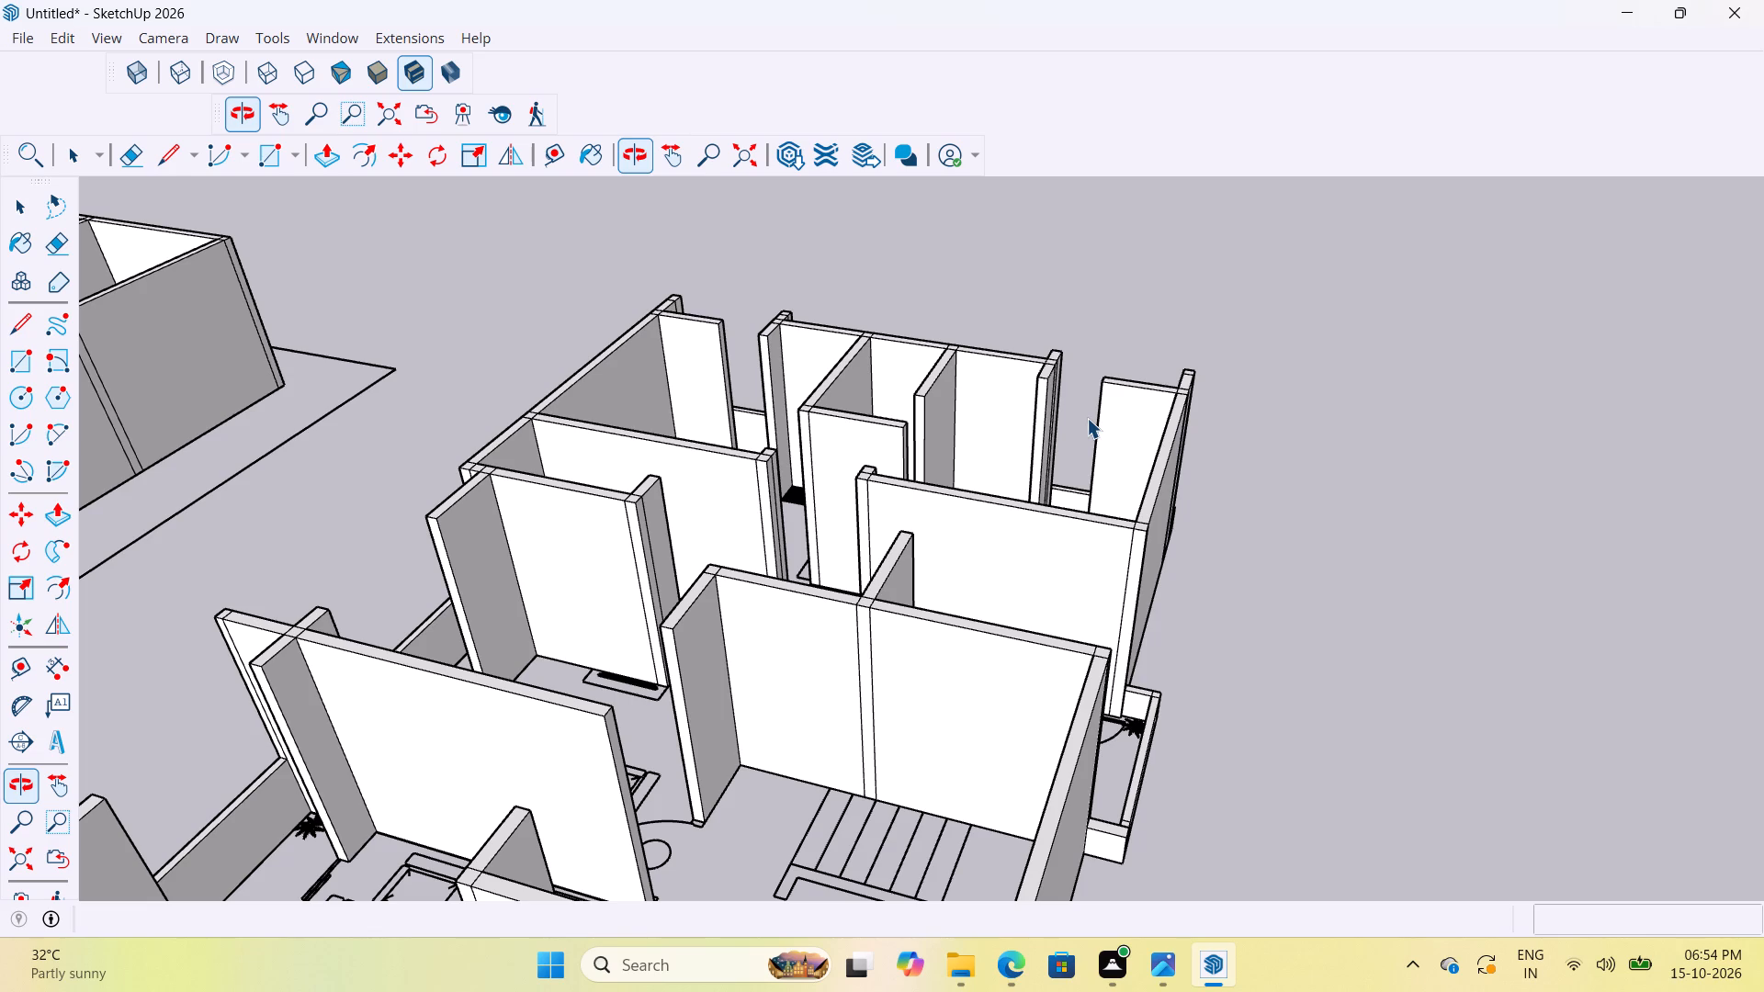
scroll(1329, 471, "down", 9)
scroll(882, 419, "up", 10)
Examine the corner bedroom's walls, balcony door opening and furniture linework.
middle_click_drag(1009, 397, 1093, 478)
scroll(999, 501, "up", 9)
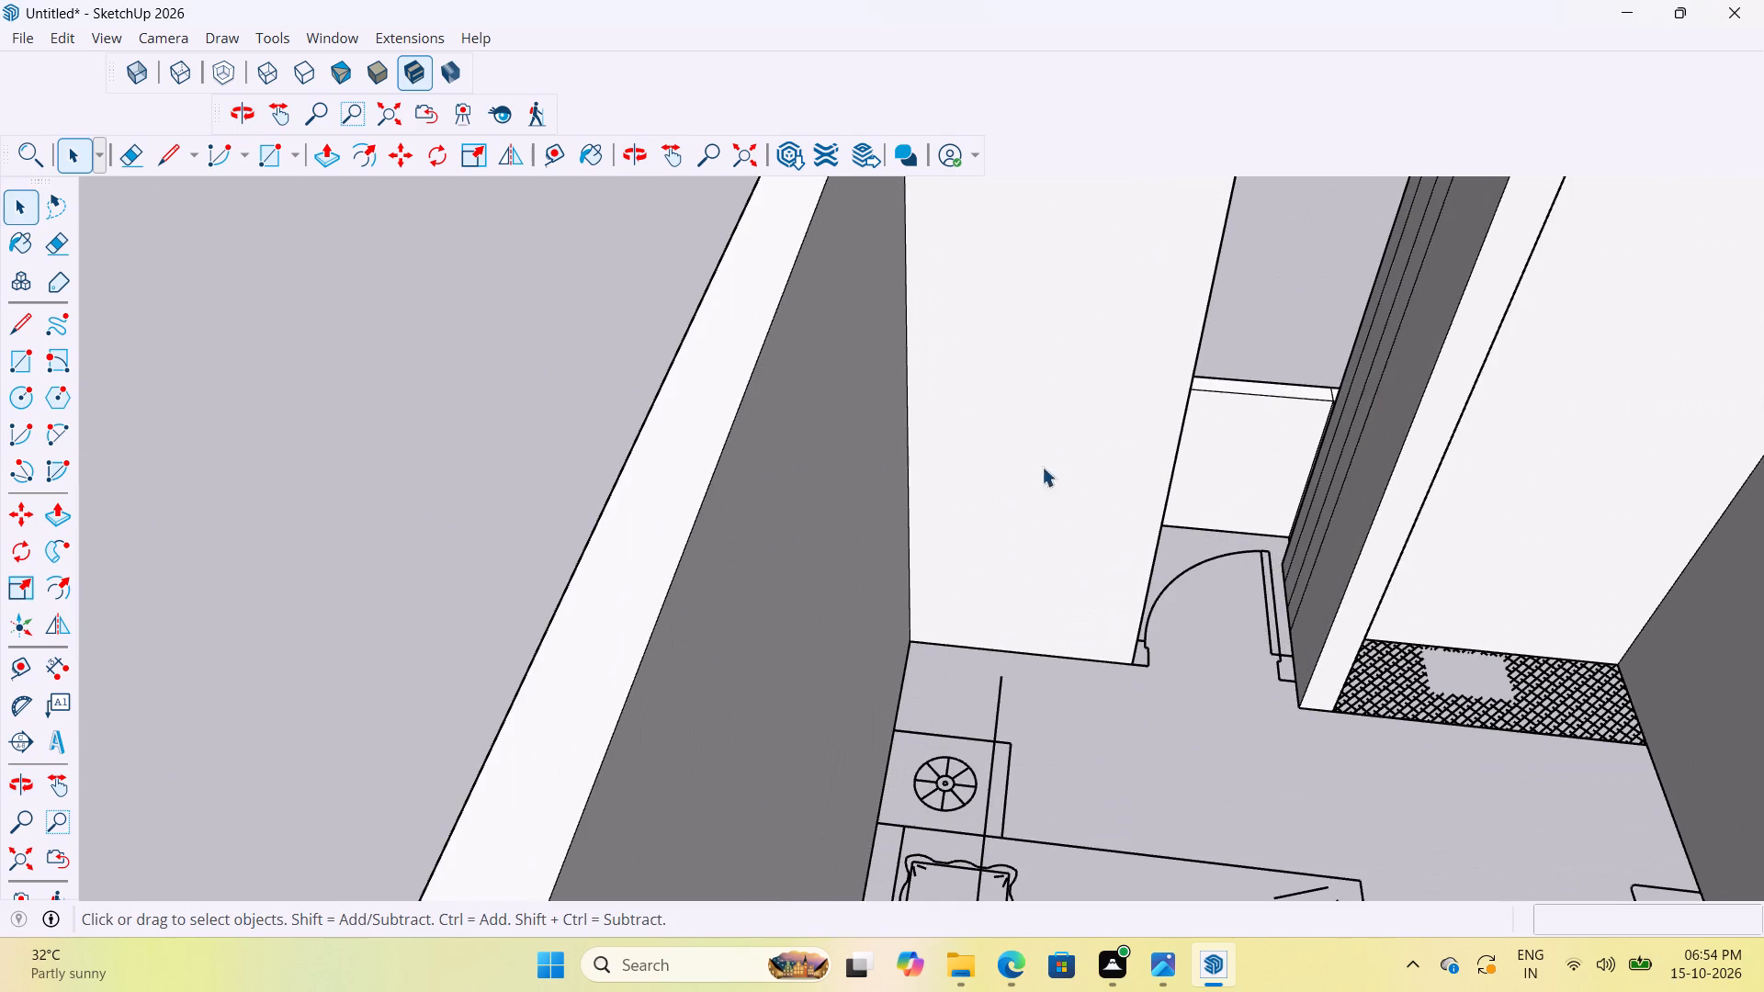
scroll(1028, 609, "down", 4)
scroll(984, 759, "down", 6)
scroll(1032, 692, "up", 4)
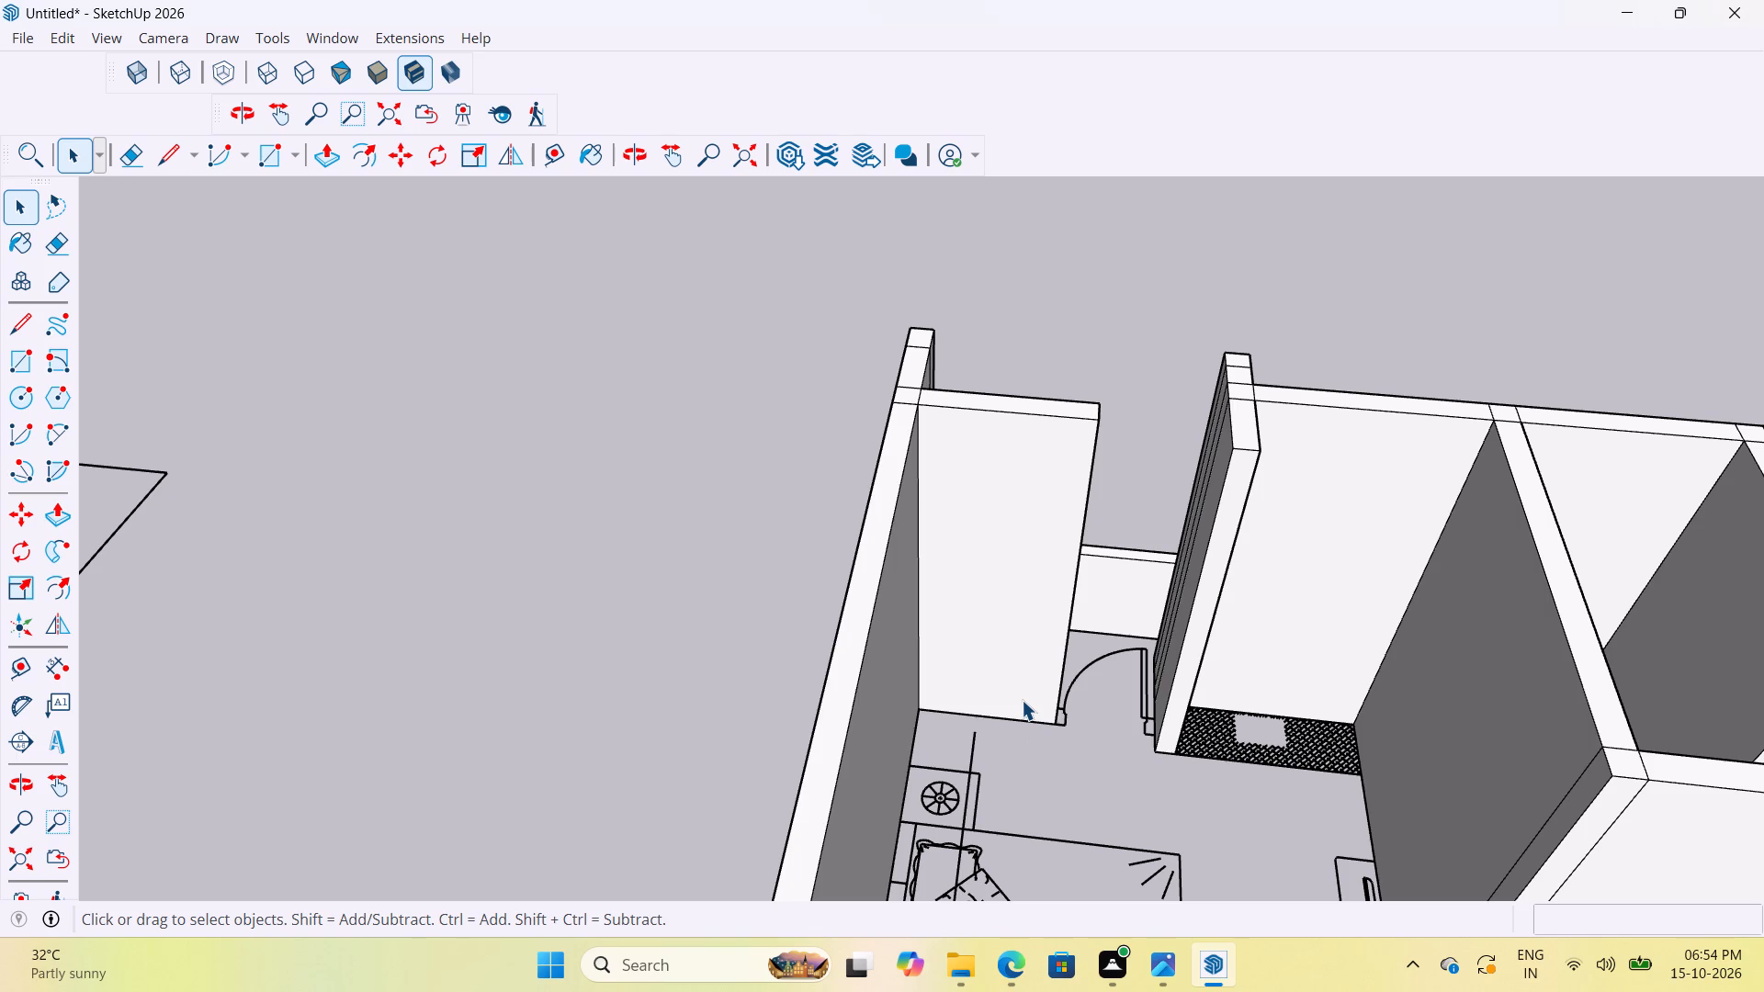
scroll(909, 838, "up", 3)
scroll(877, 796, "down", 4)
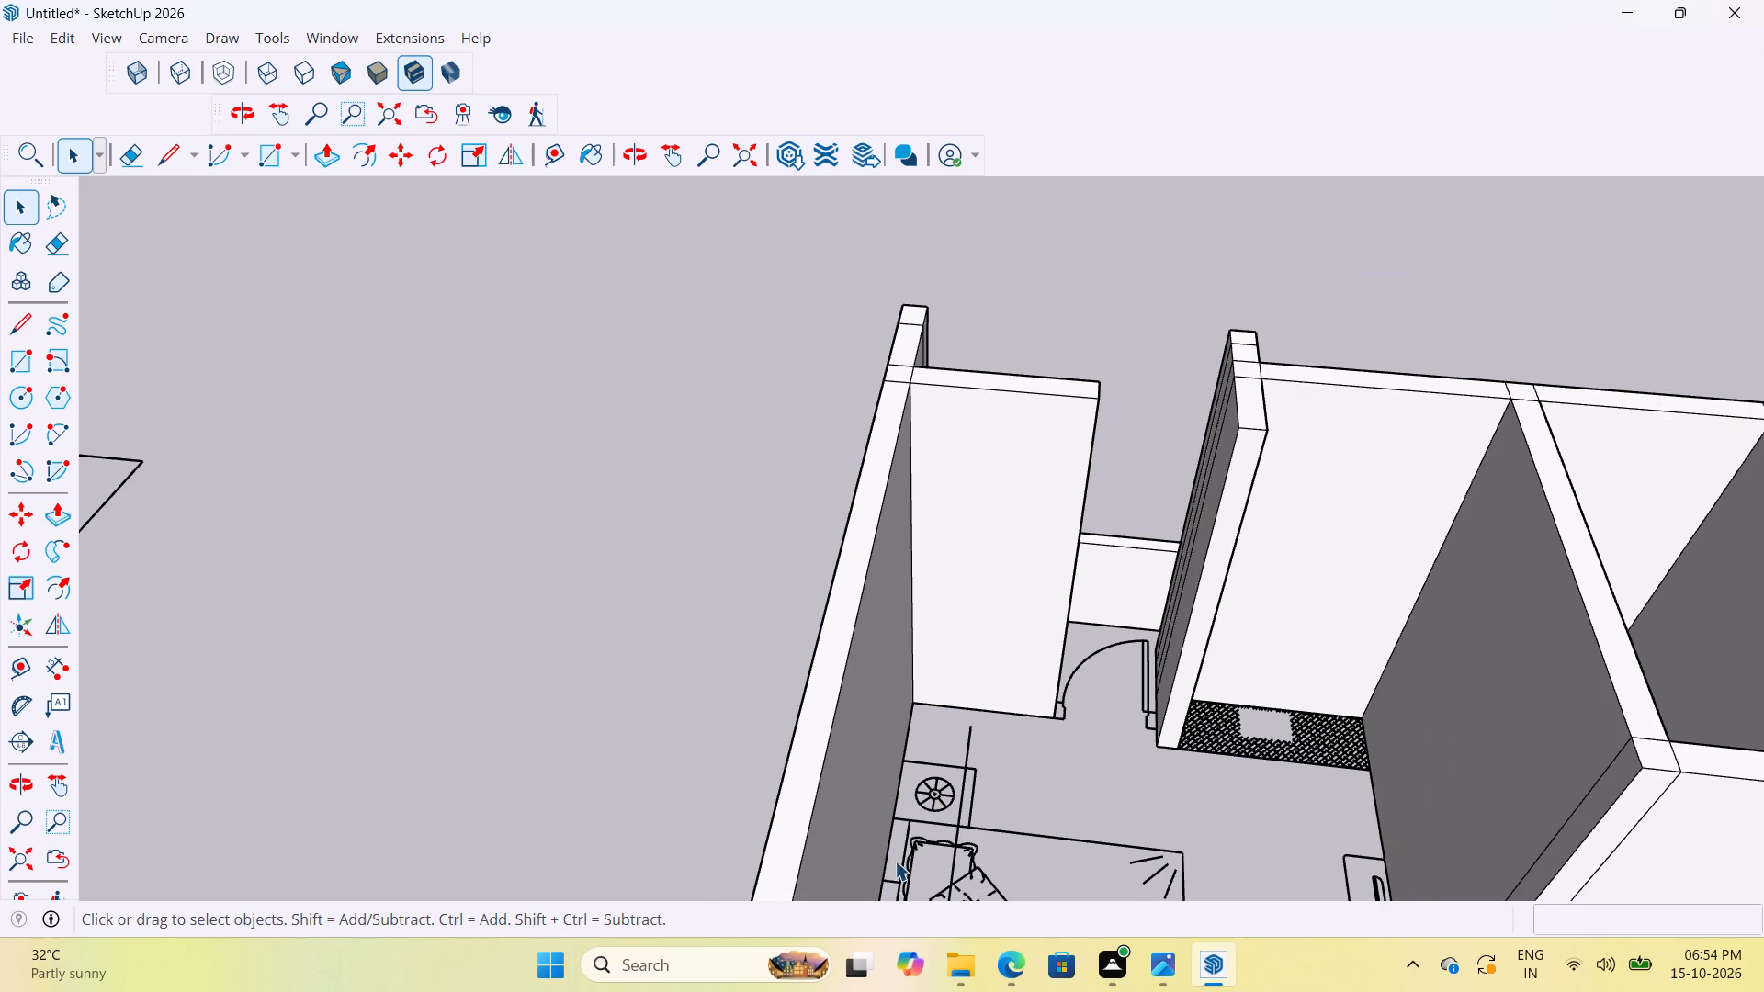
scroll(985, 821, "up", 3)
scroll(932, 837, "down", 2)
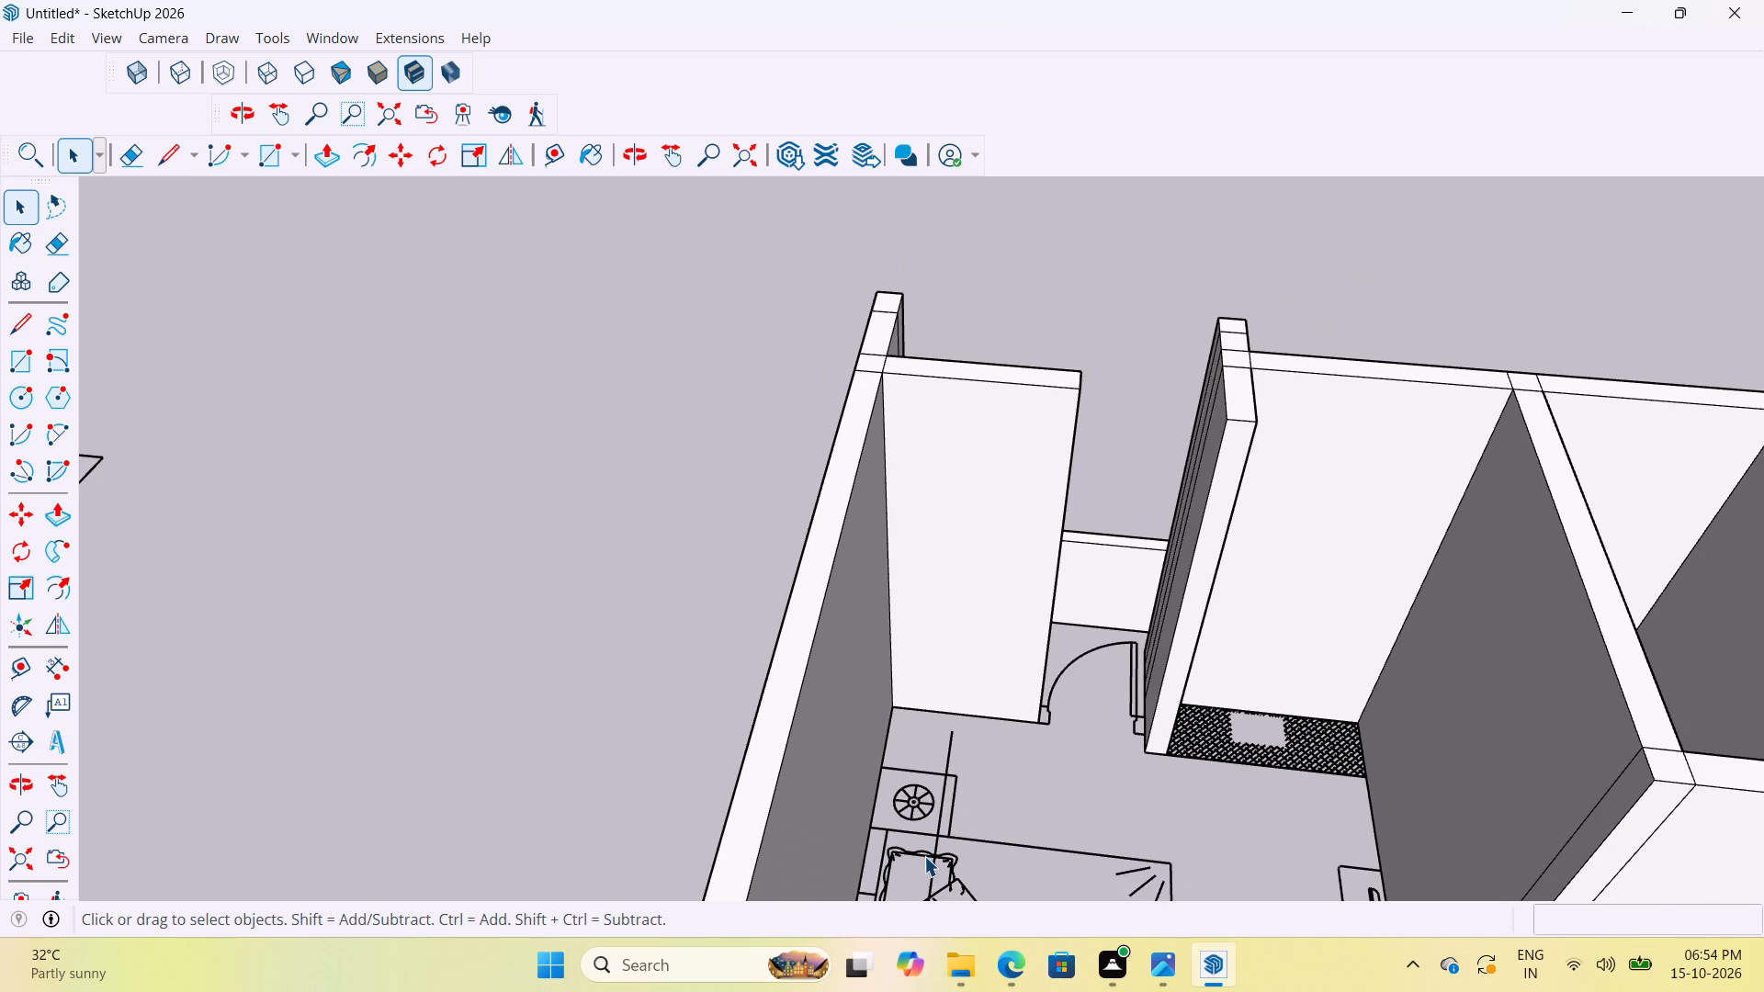
scroll(924, 856, "up", 7)
scroll(981, 941, "down", 4)
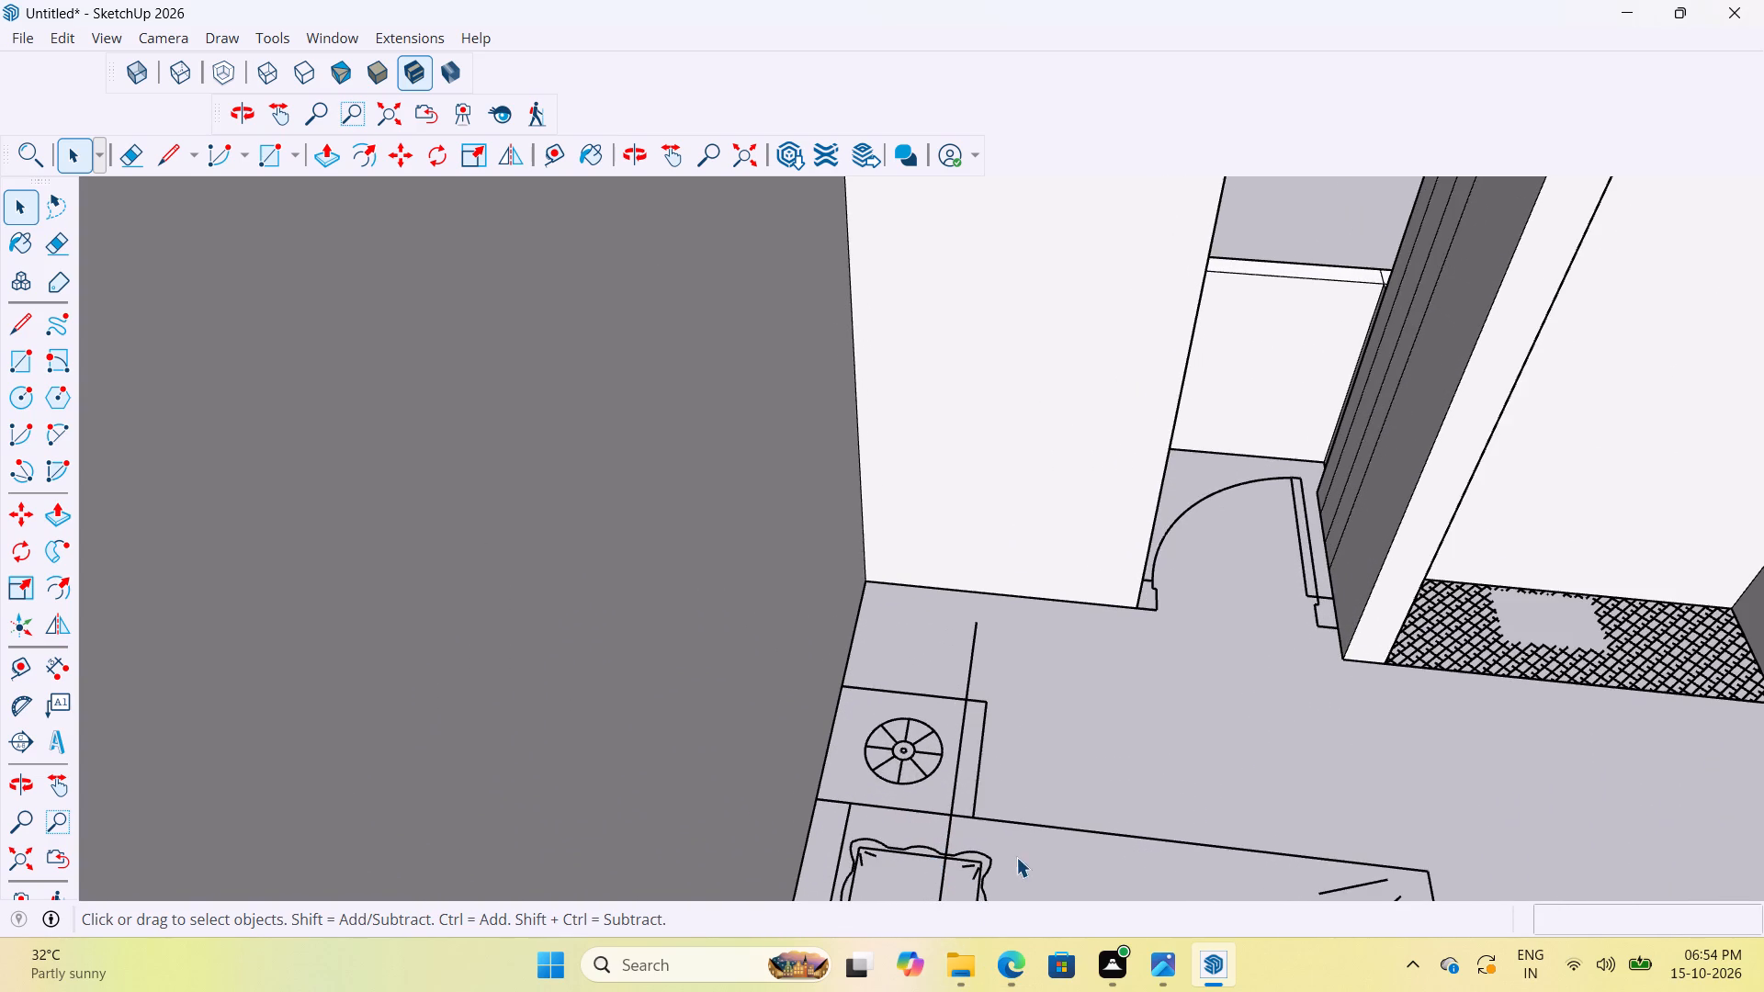
Delete the stray plan line segment extending past the bedside table in the corner bedroom and leave the plan group.
scroll(1016, 851, "up", 7)
middle_click_drag(1079, 696, 795, 724)
scroll(853, 685, "down", 6)
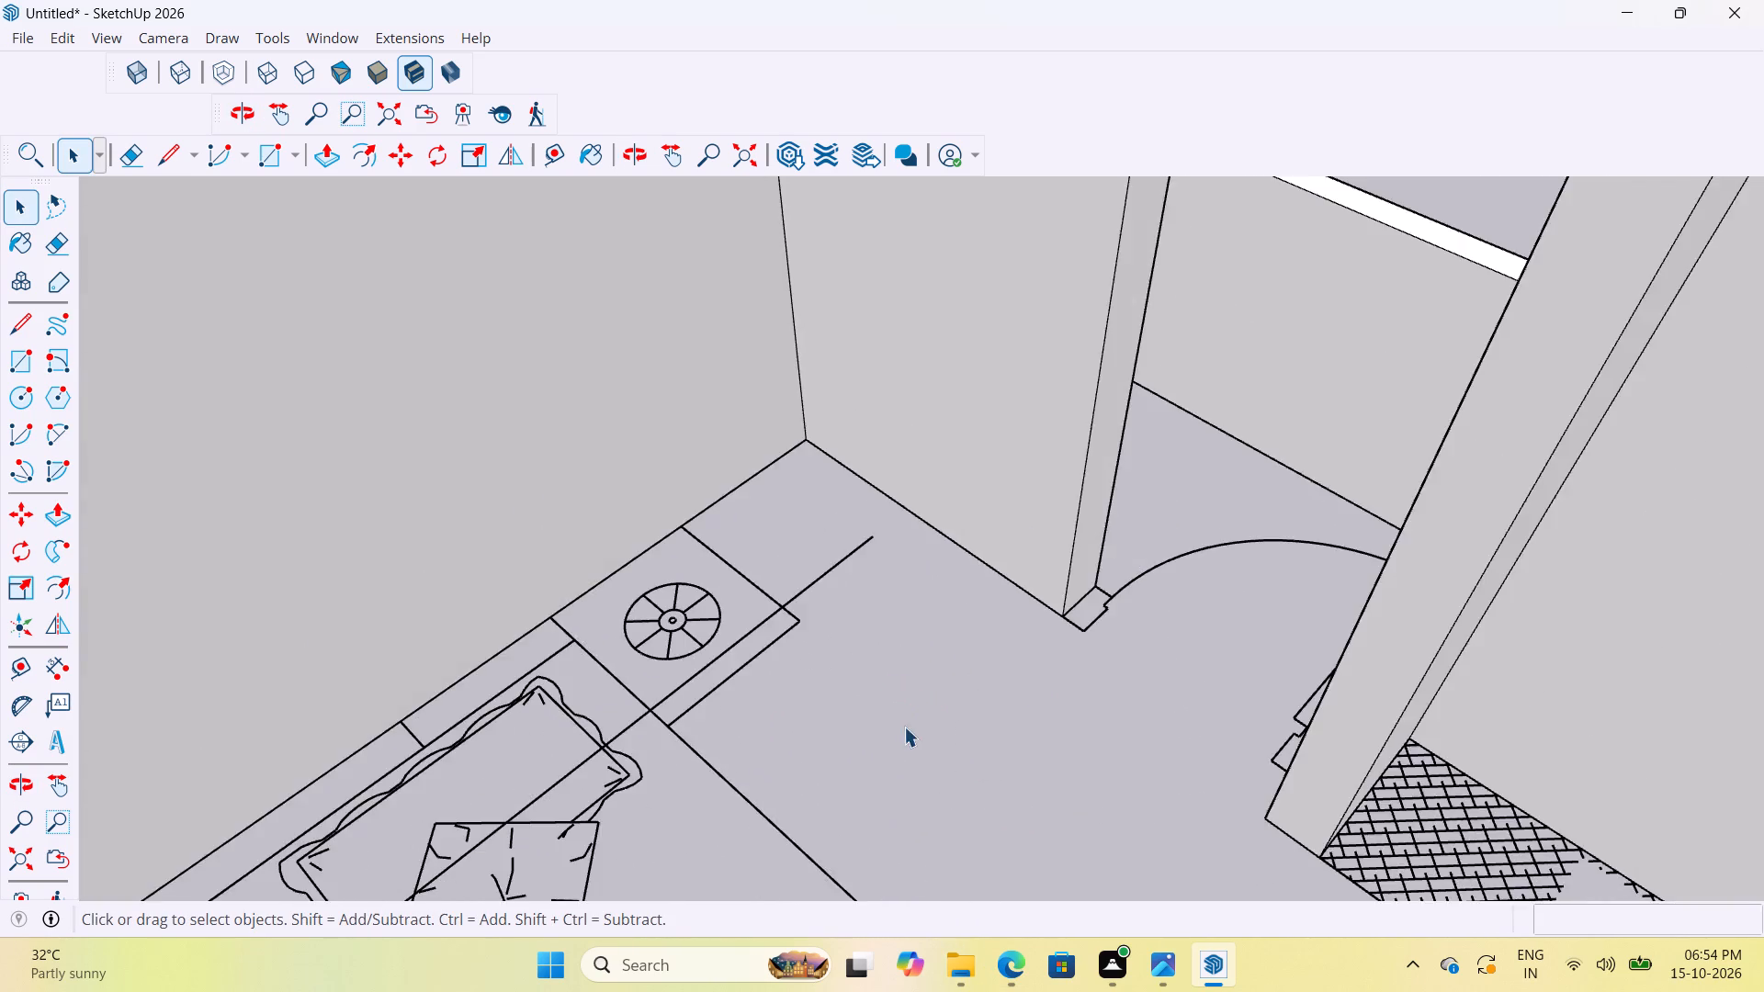
scroll(904, 727, "down", 5)
middle_click_drag(909, 752, 766, 716)
scroll(884, 633, "up", 9)
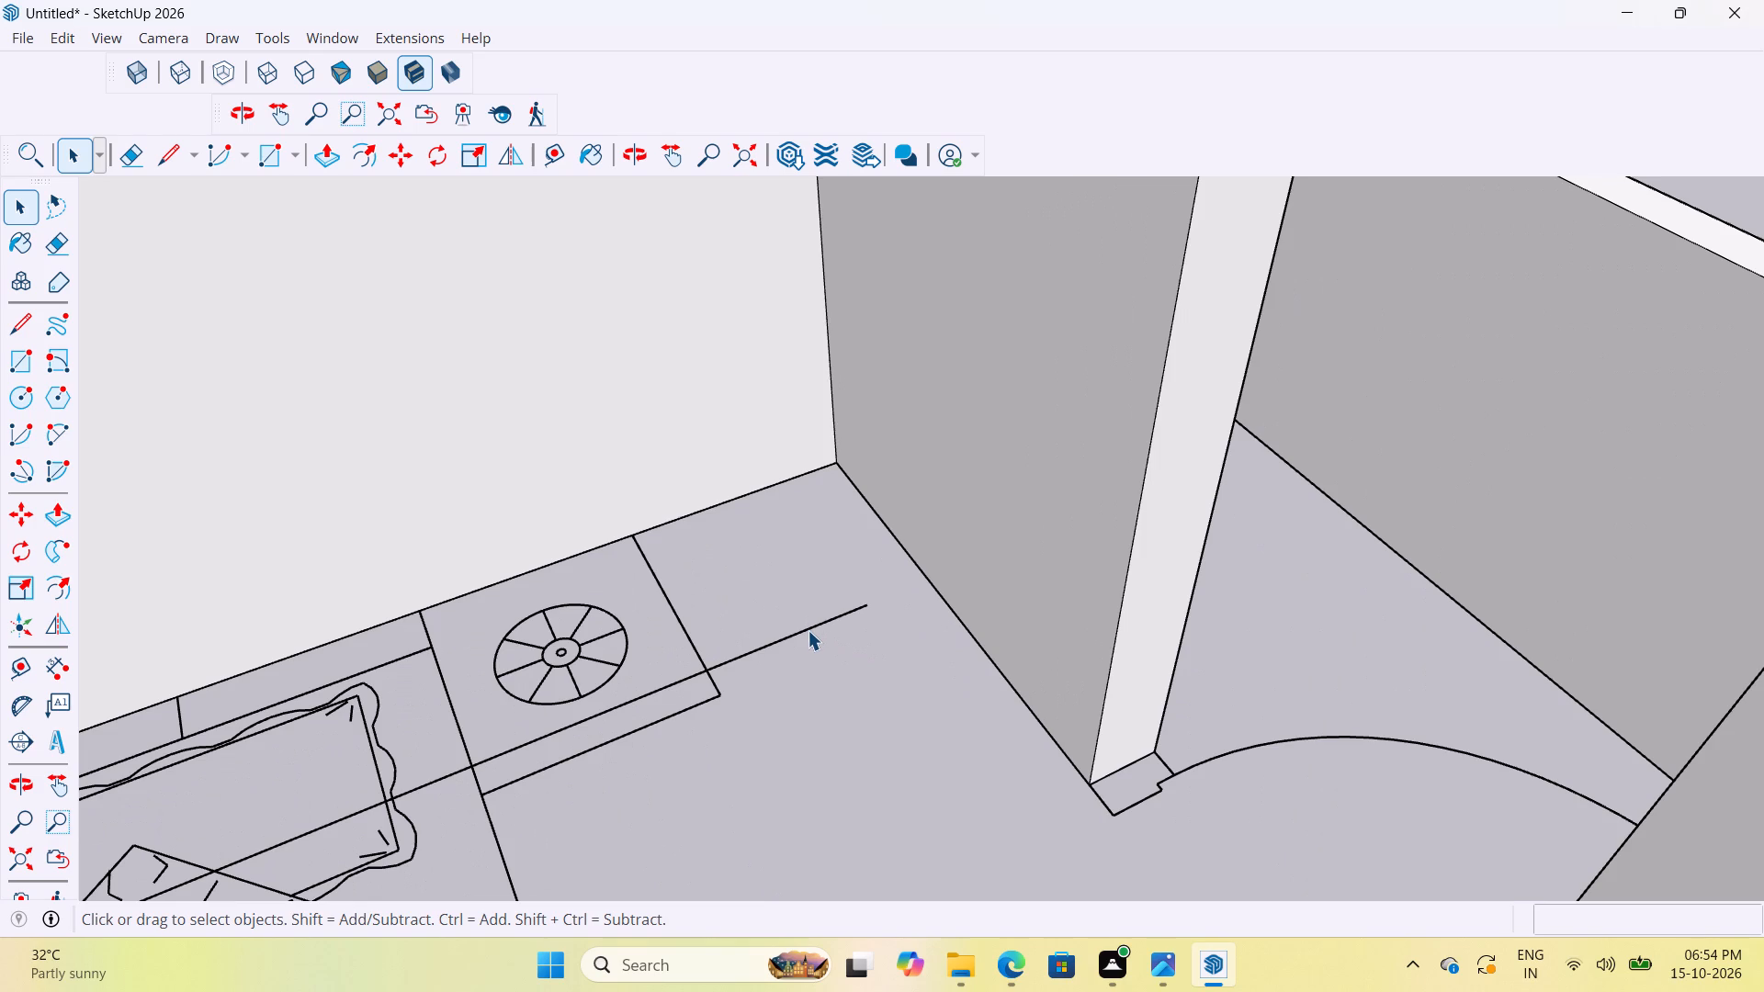
left_click(808, 632)
double_click(807, 632)
left_click(814, 625)
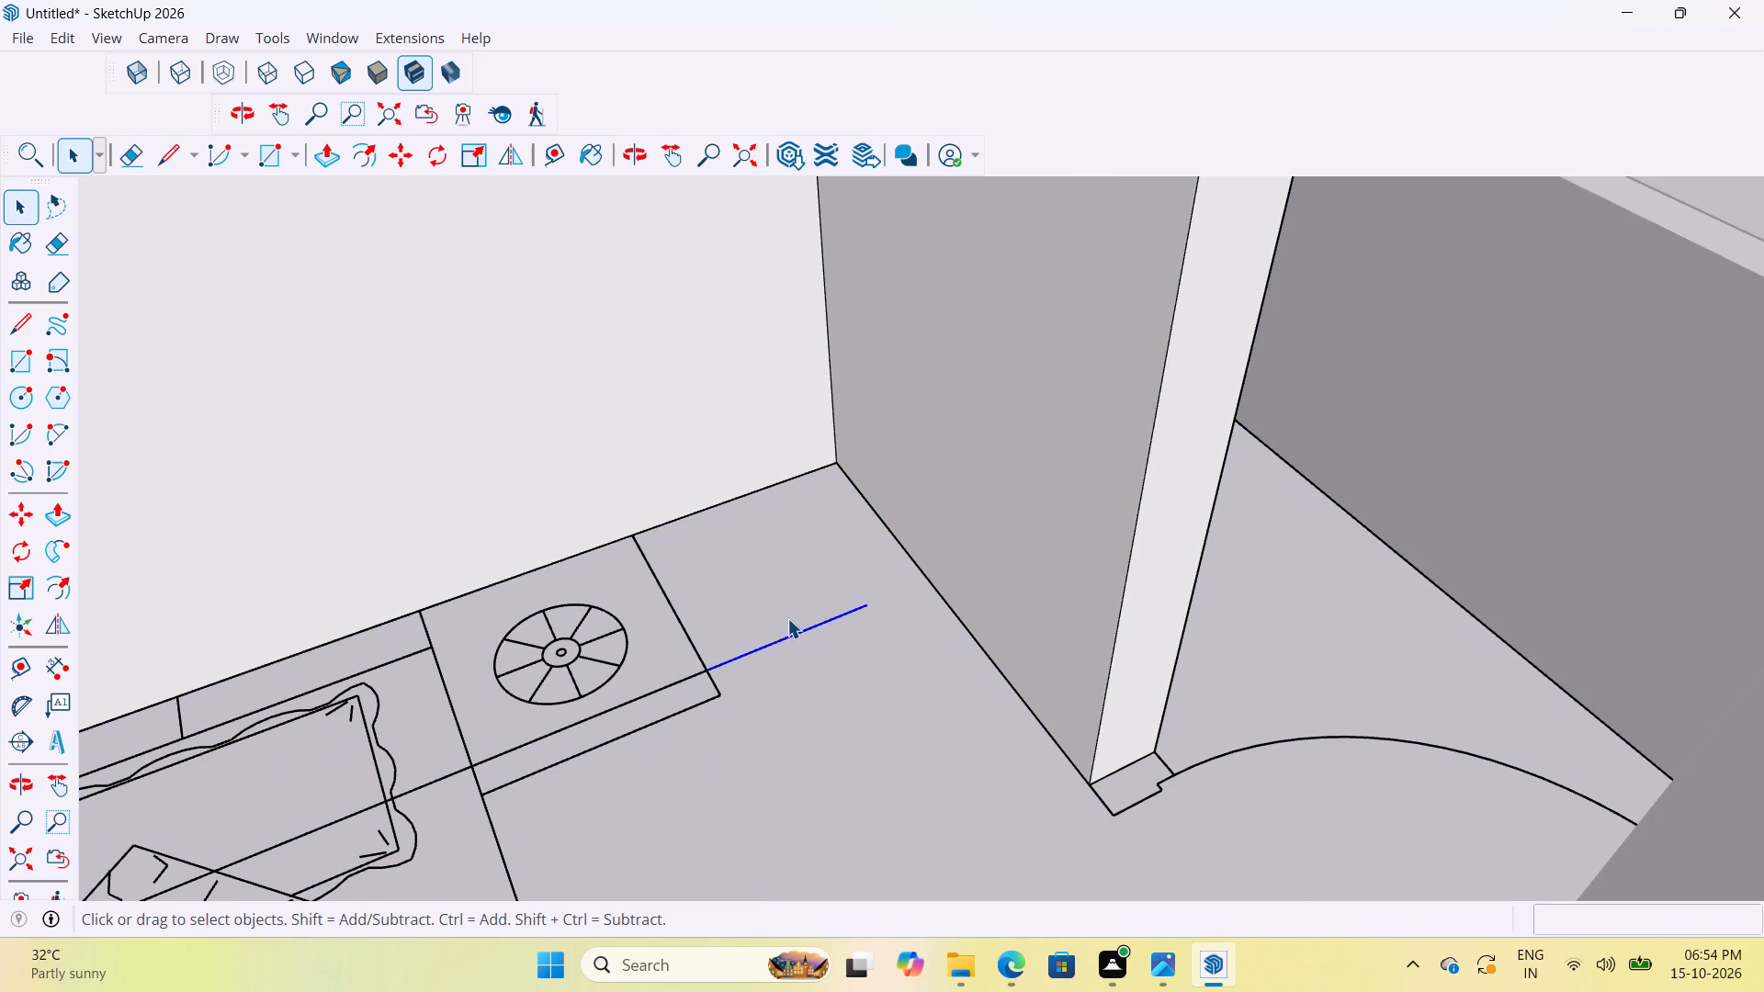
key("Delete")
scroll(801, 638, "down", 6)
scroll(614, 758, "up", 4)
scroll(899, 838, "down", 20)
middle_click_drag(968, 877, 1250, 913)
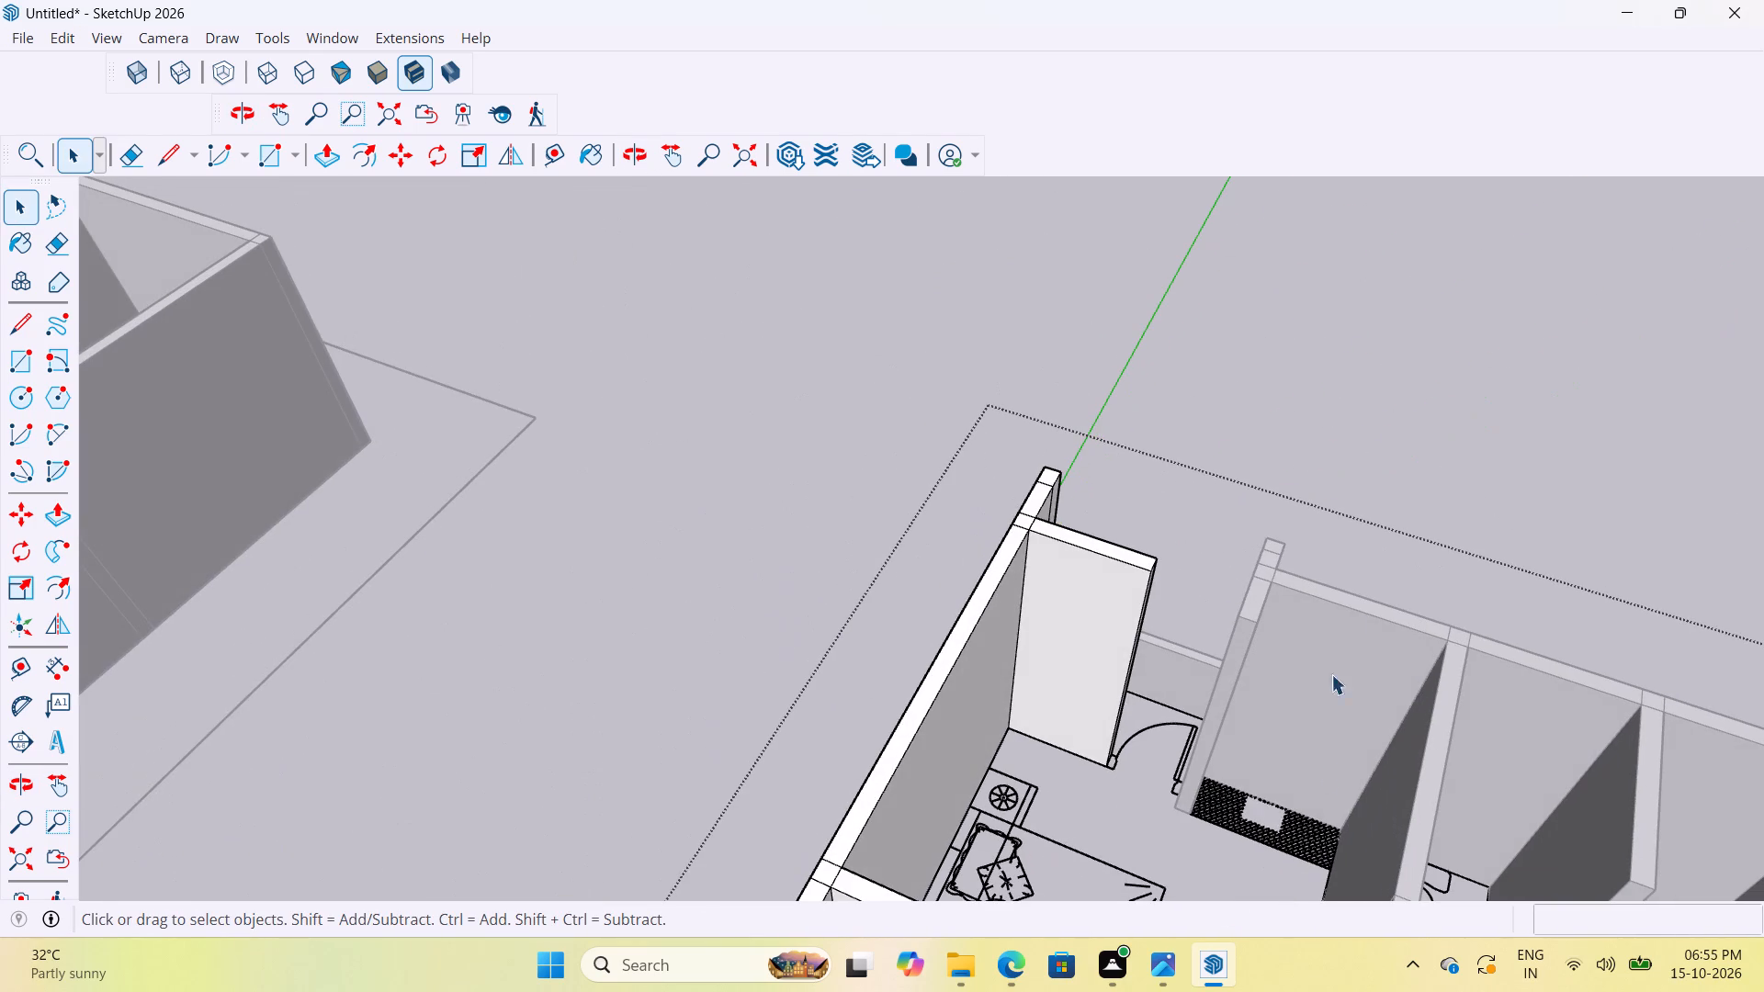
left_click(1369, 457)
scroll(1036, 454, "down", 11)
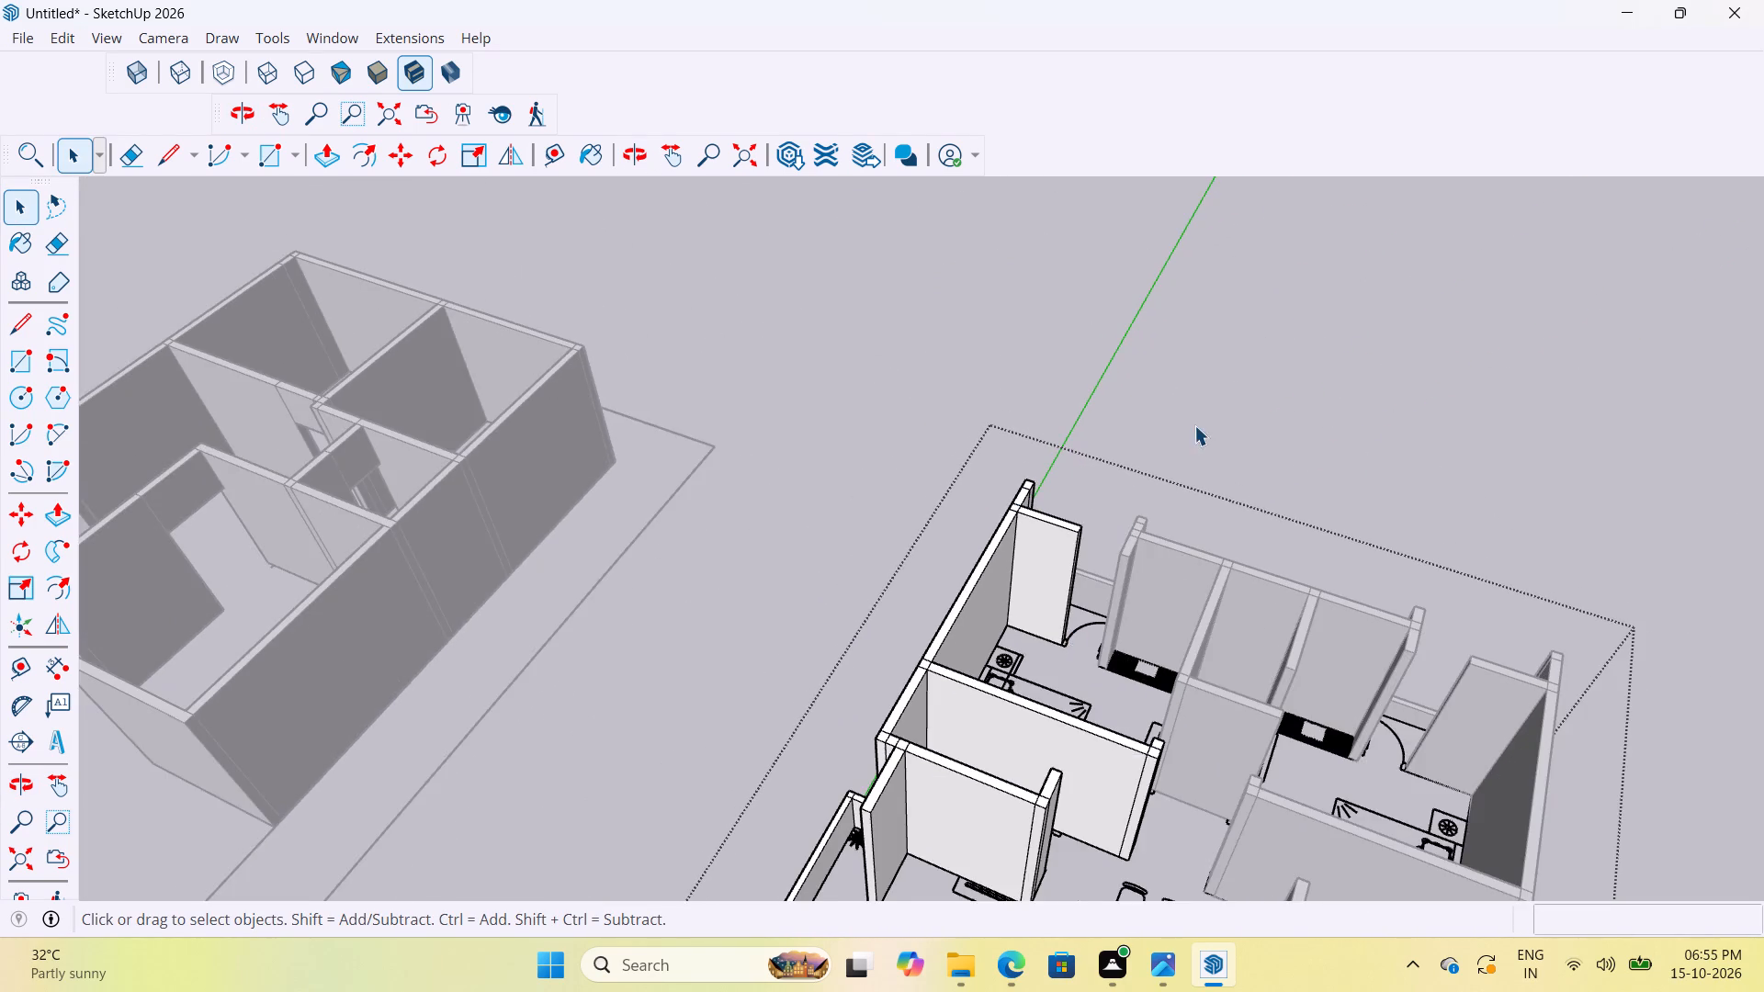
left_click(1194, 425)
Open the wall group for editing at the corner bedroom's short wall beside the balcony door.
scroll(1064, 563, "up", 9)
middle_click_drag(1007, 638, 1227, 700)
scroll(1003, 565, "down", 5)
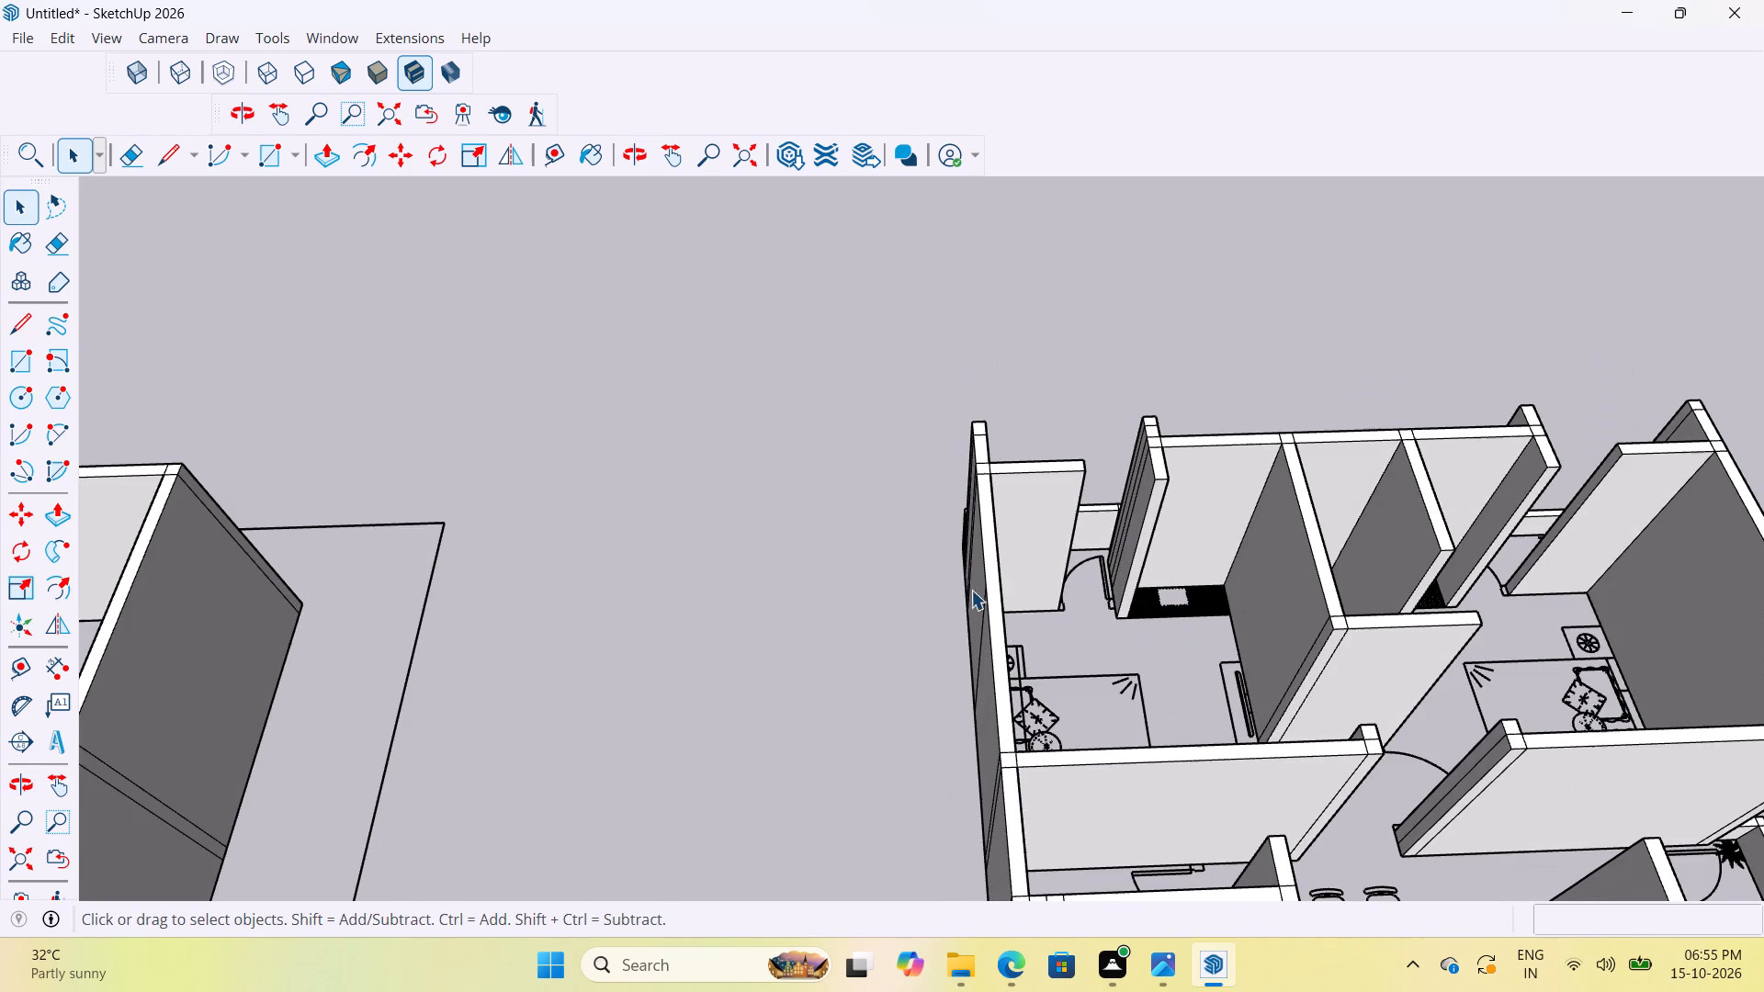
middle_click_drag(1363, 773, 1206, 775)
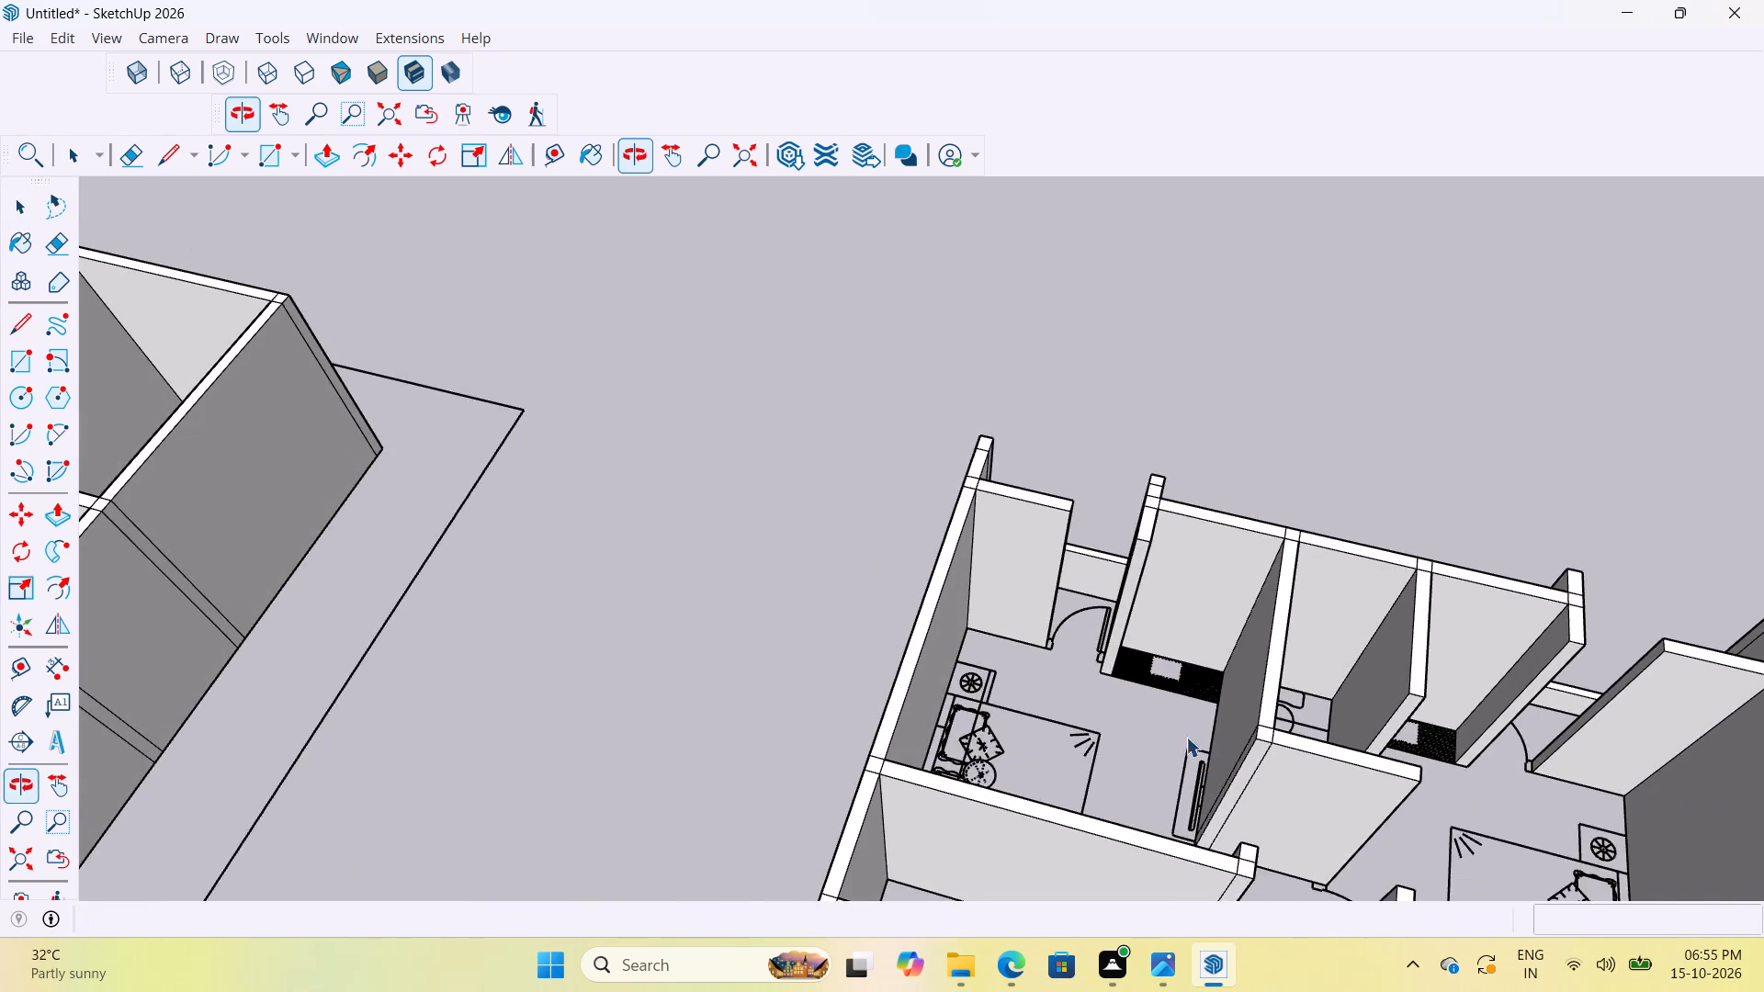
scroll(983, 458, "up", 7)
middle_click_drag(1151, 620, 1198, 539)
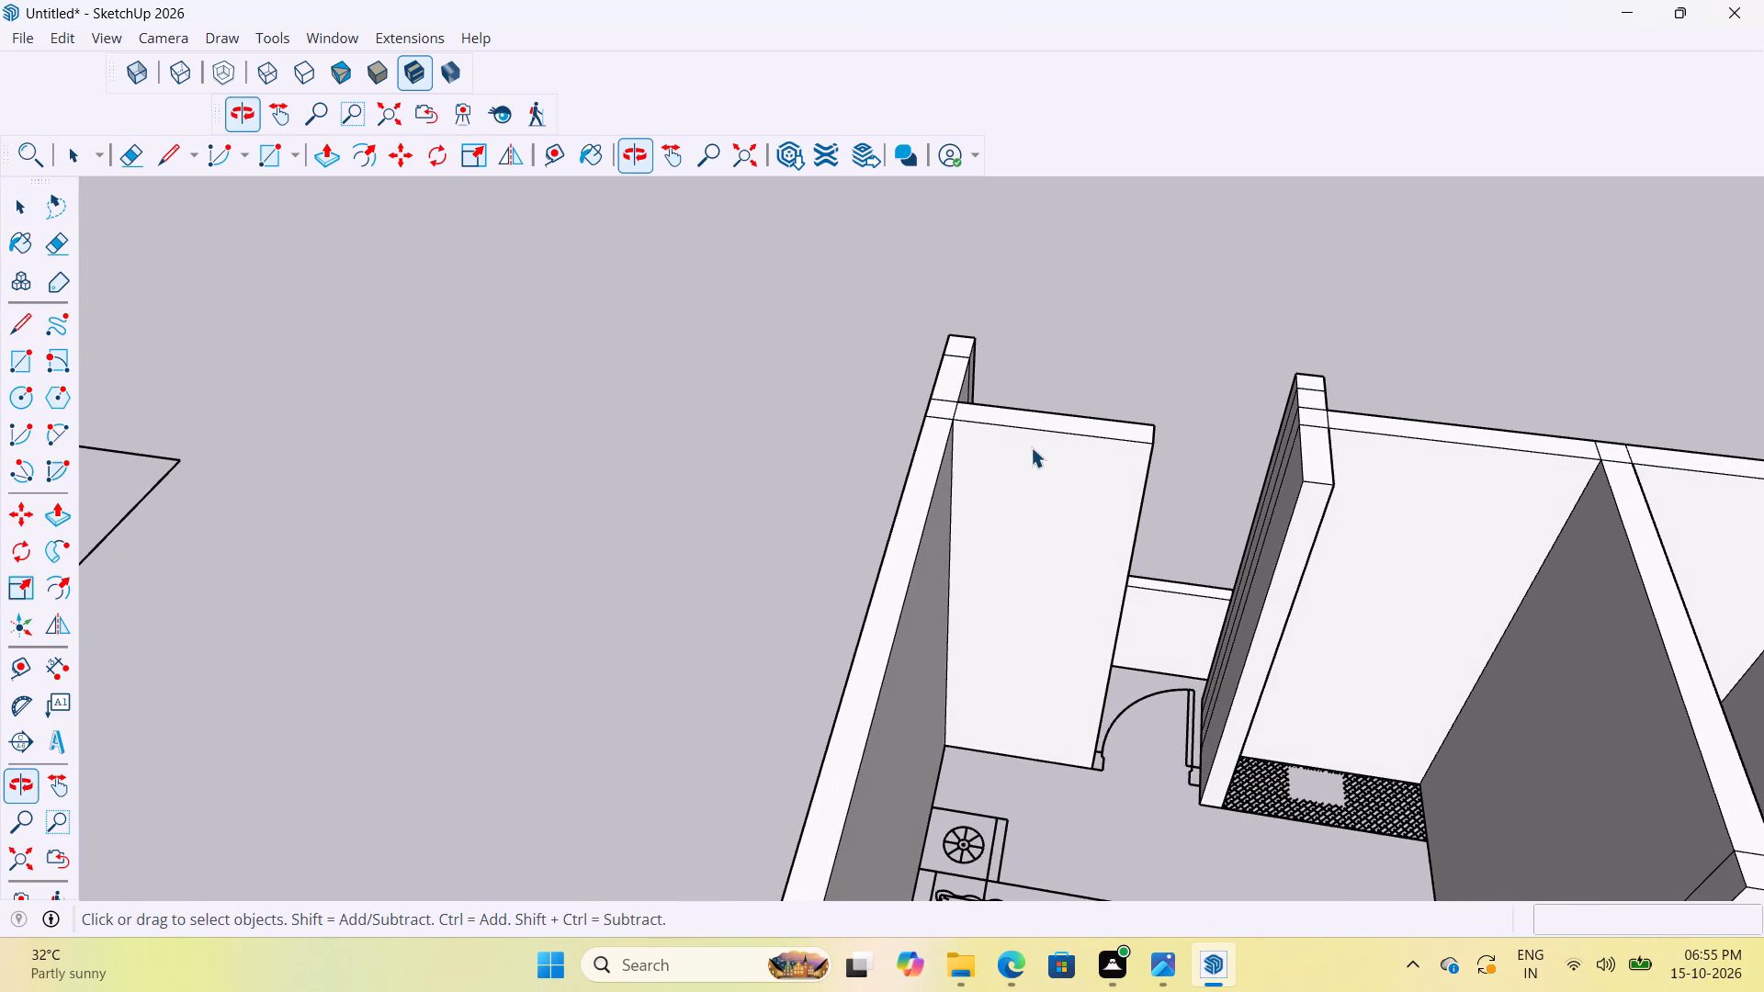
double_click(1051, 531)
left_click(1038, 558)
left_click(1038, 559)
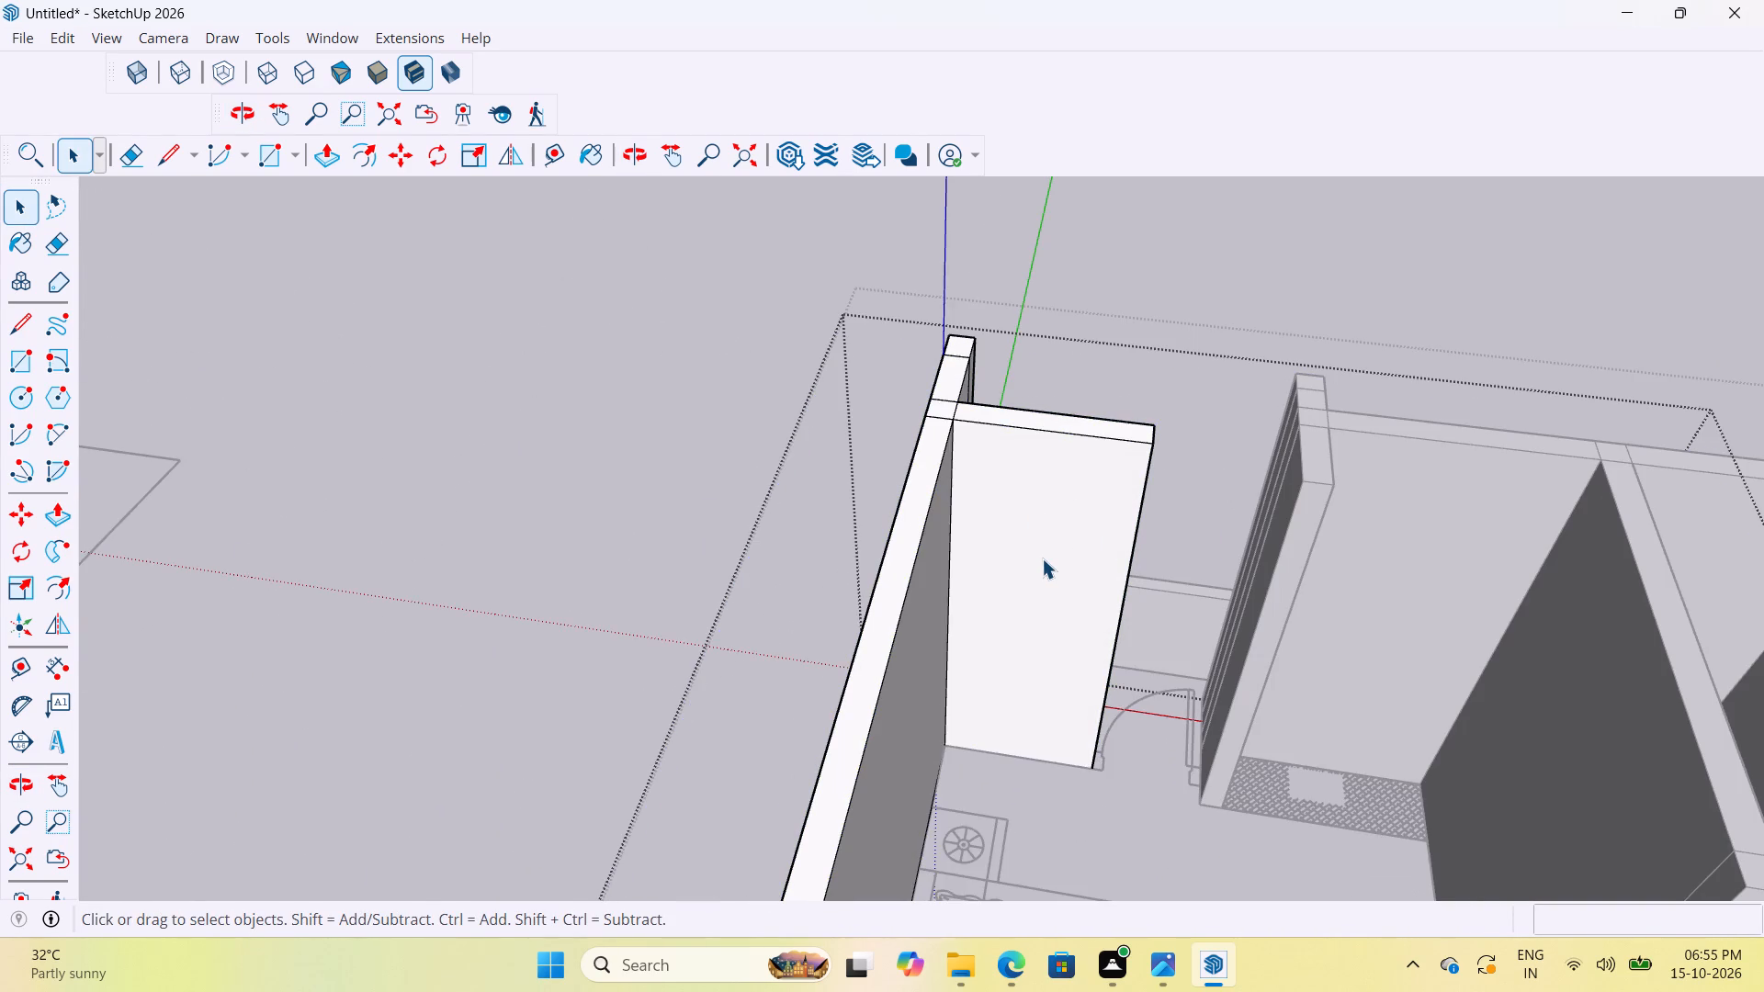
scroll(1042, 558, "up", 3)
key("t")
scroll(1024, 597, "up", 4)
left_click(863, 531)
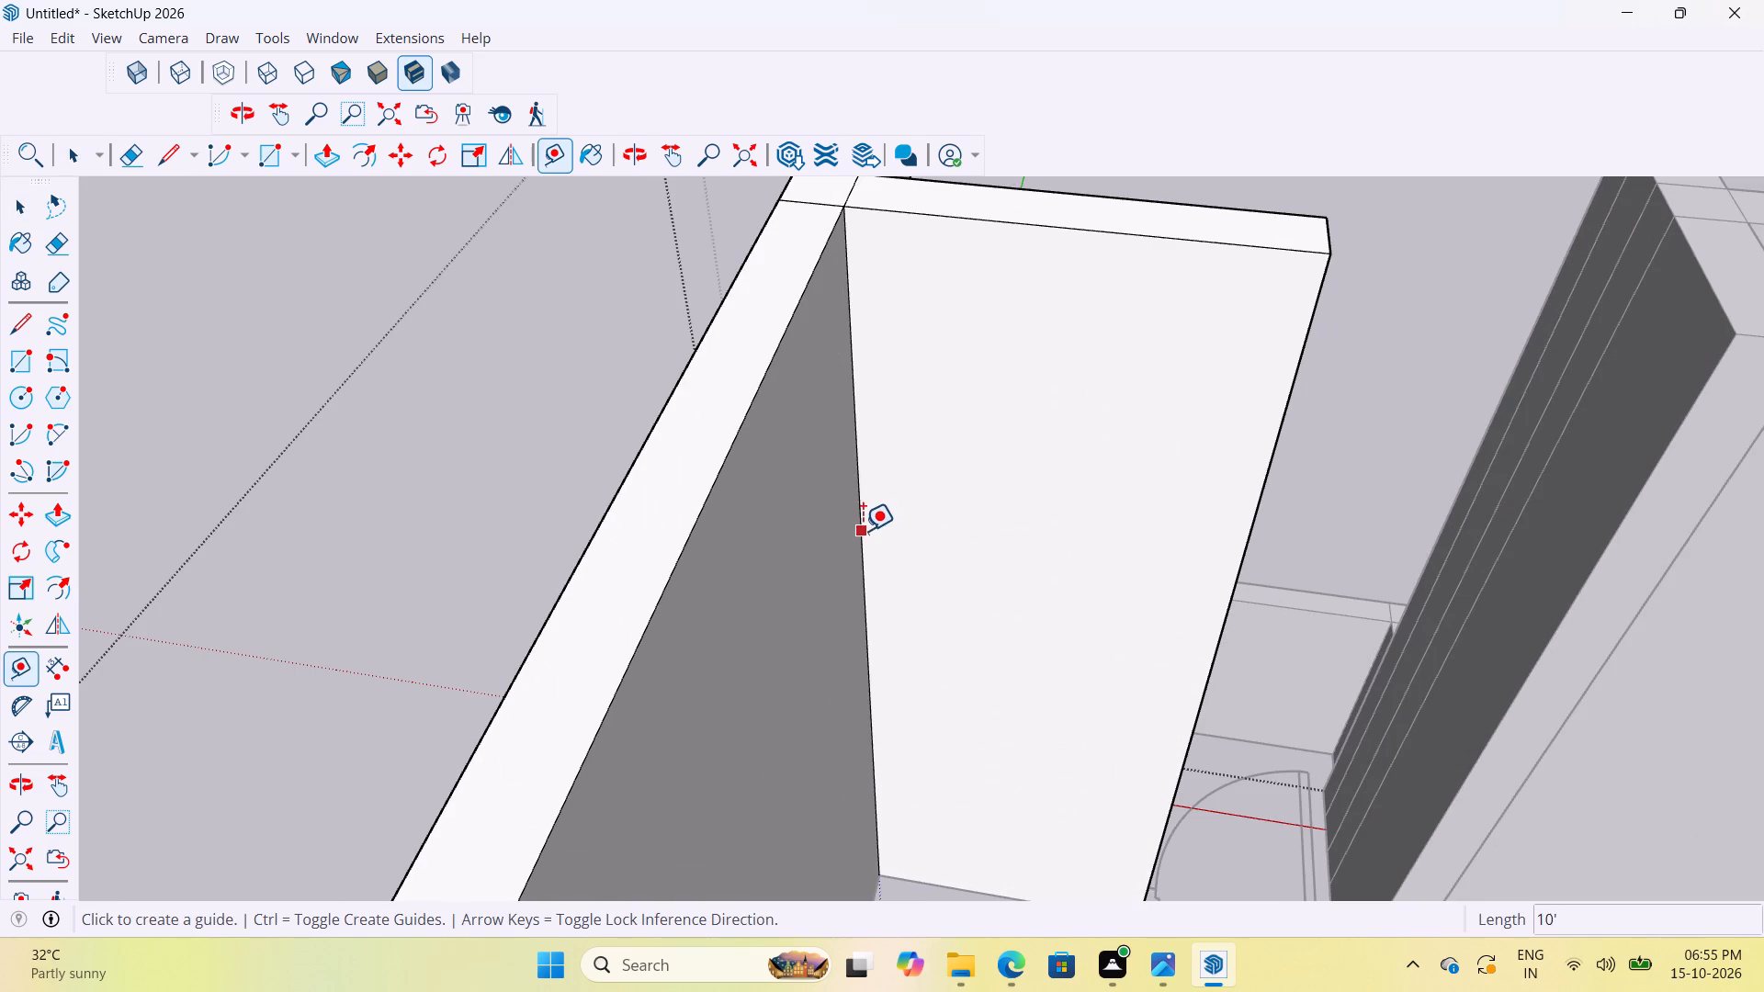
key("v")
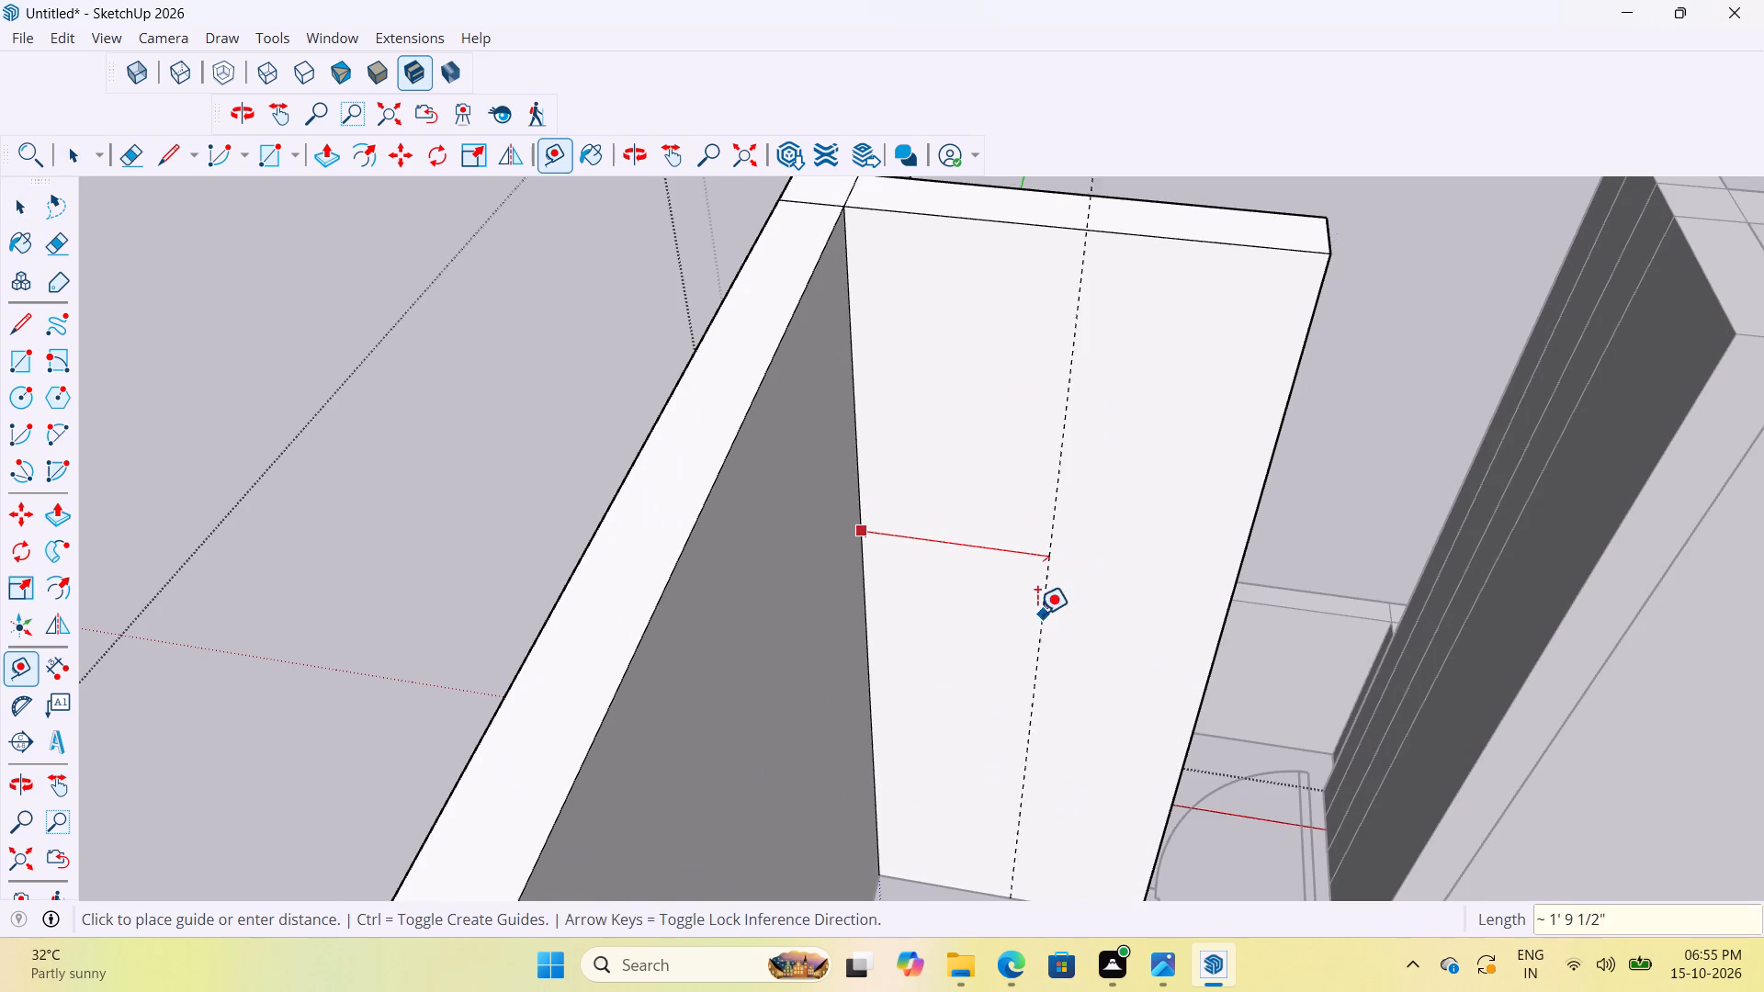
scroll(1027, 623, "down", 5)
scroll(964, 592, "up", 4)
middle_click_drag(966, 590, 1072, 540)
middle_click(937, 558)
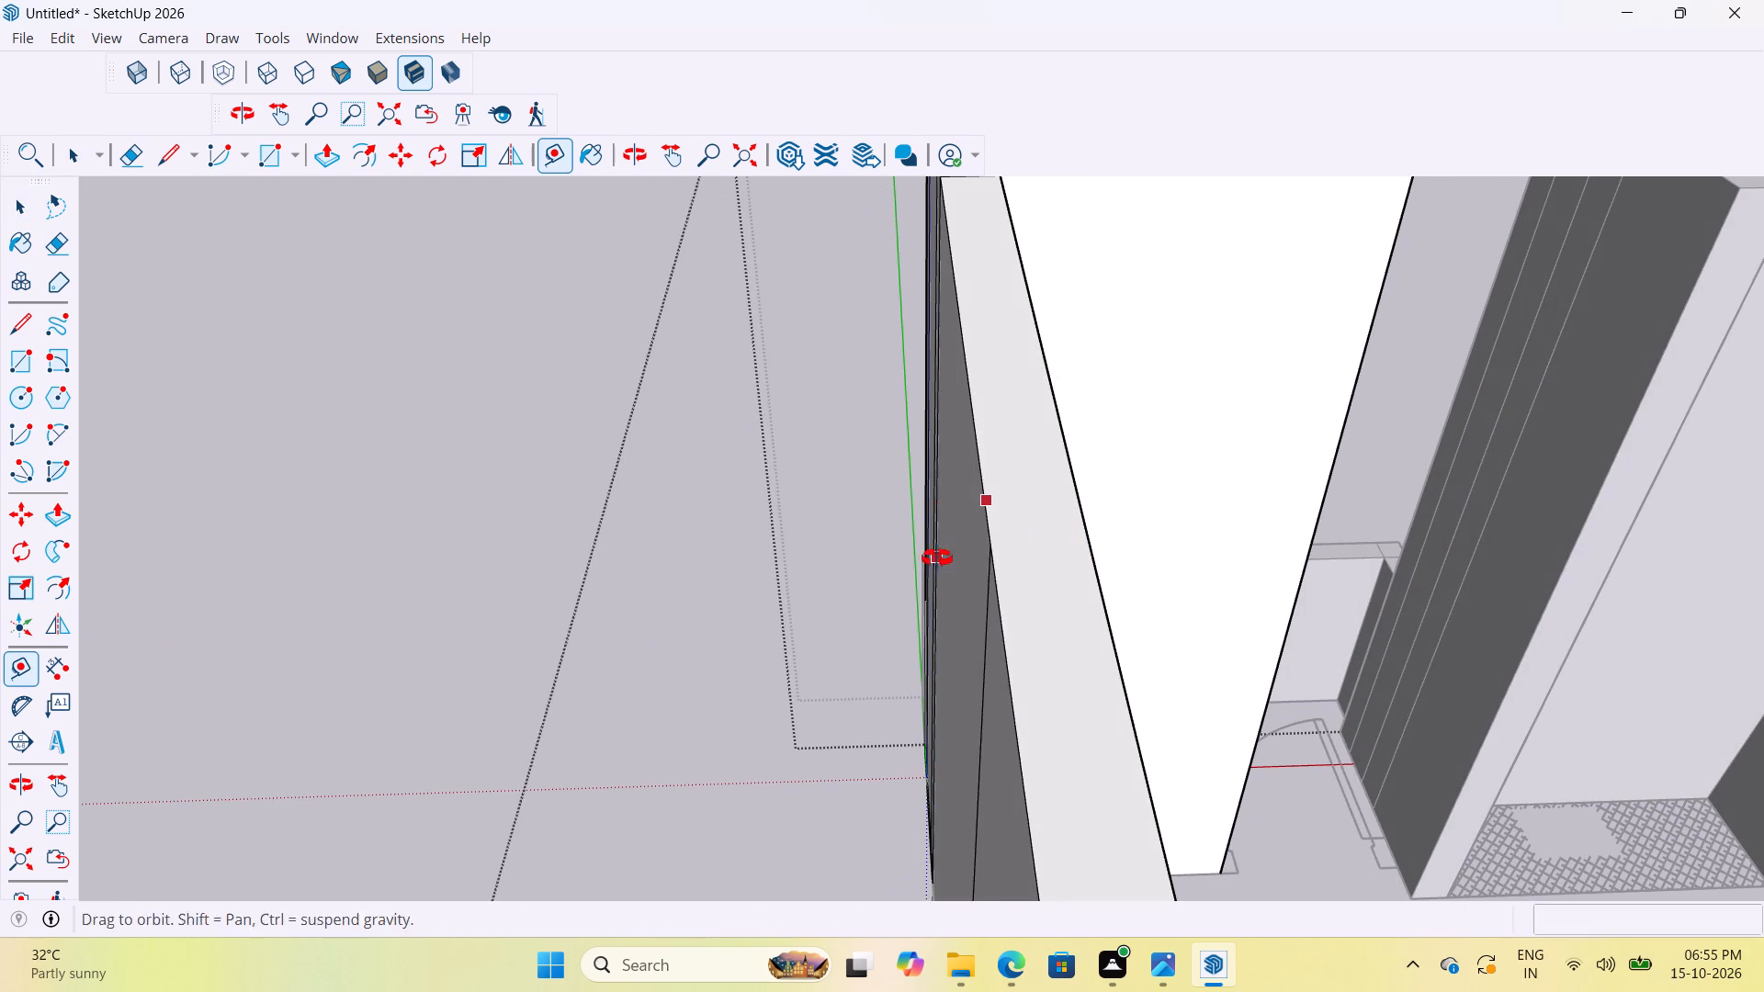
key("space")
Place vertical guides 2" inward from both side edges of the short wall beside the balcony door.
scroll(1035, 646, "down", 4)
middle_click_drag(1181, 639, 1103, 623)
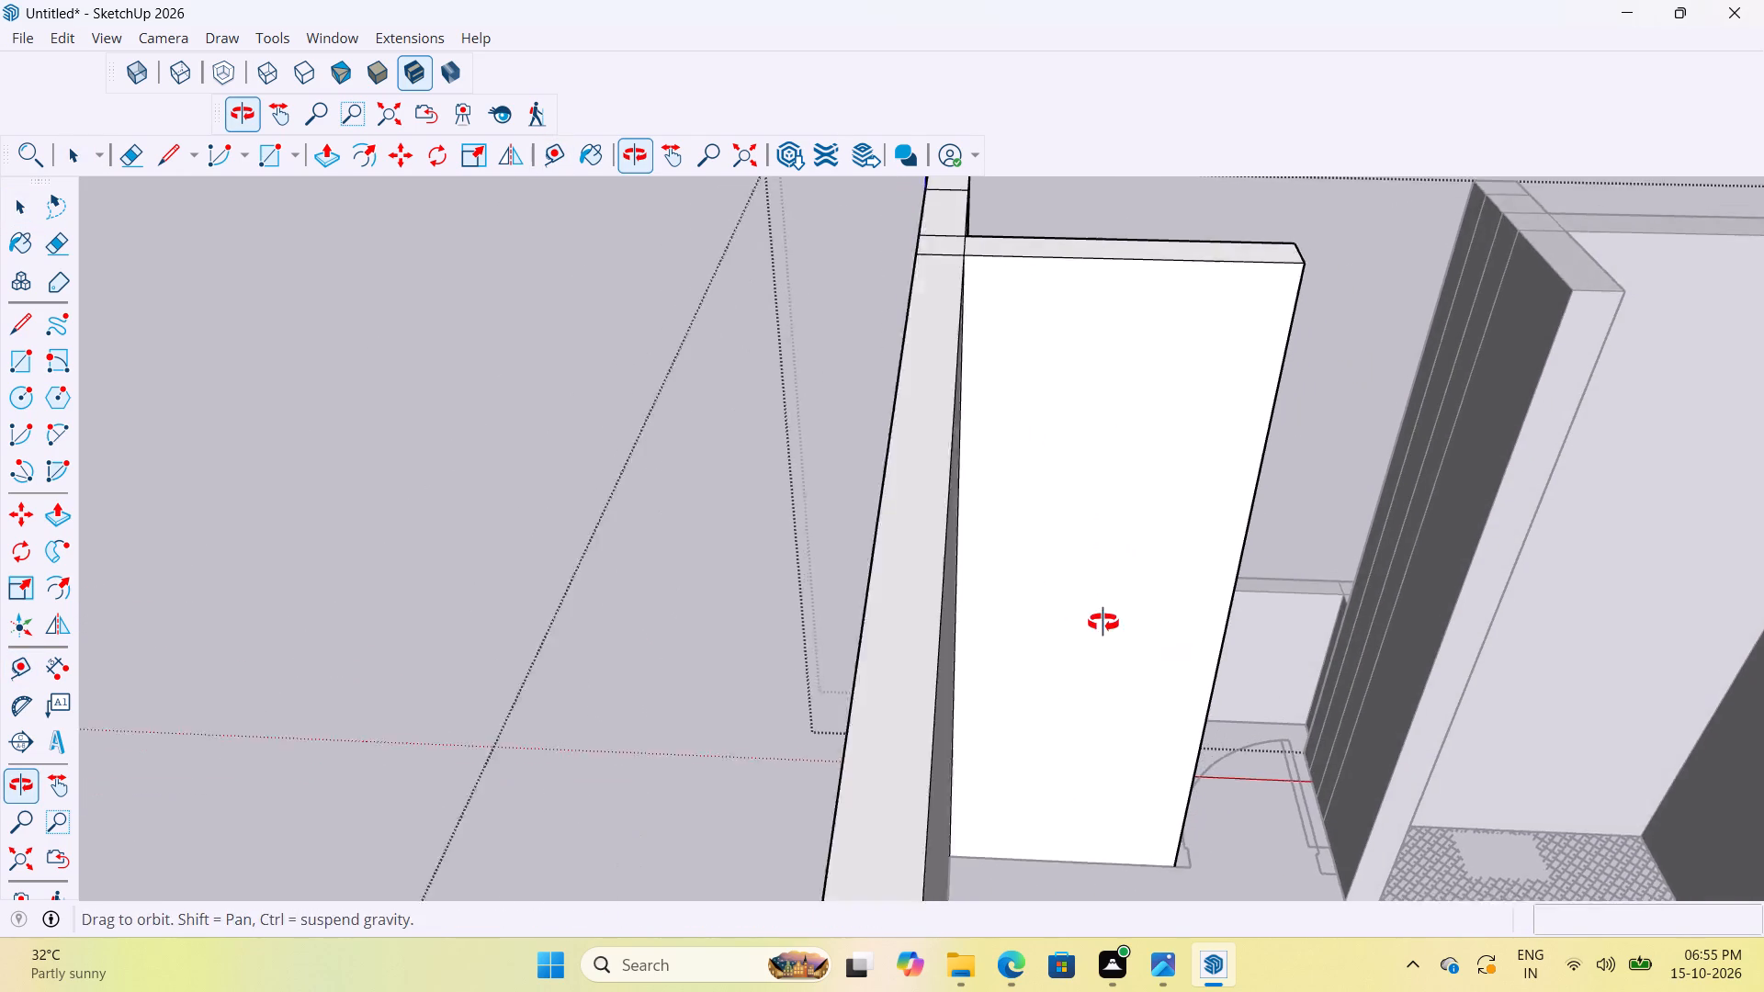
middle_click_drag(1103, 623, 1102, 623)
scroll(1187, 585, "up", 6)
scroll(1062, 673, "down", 10)
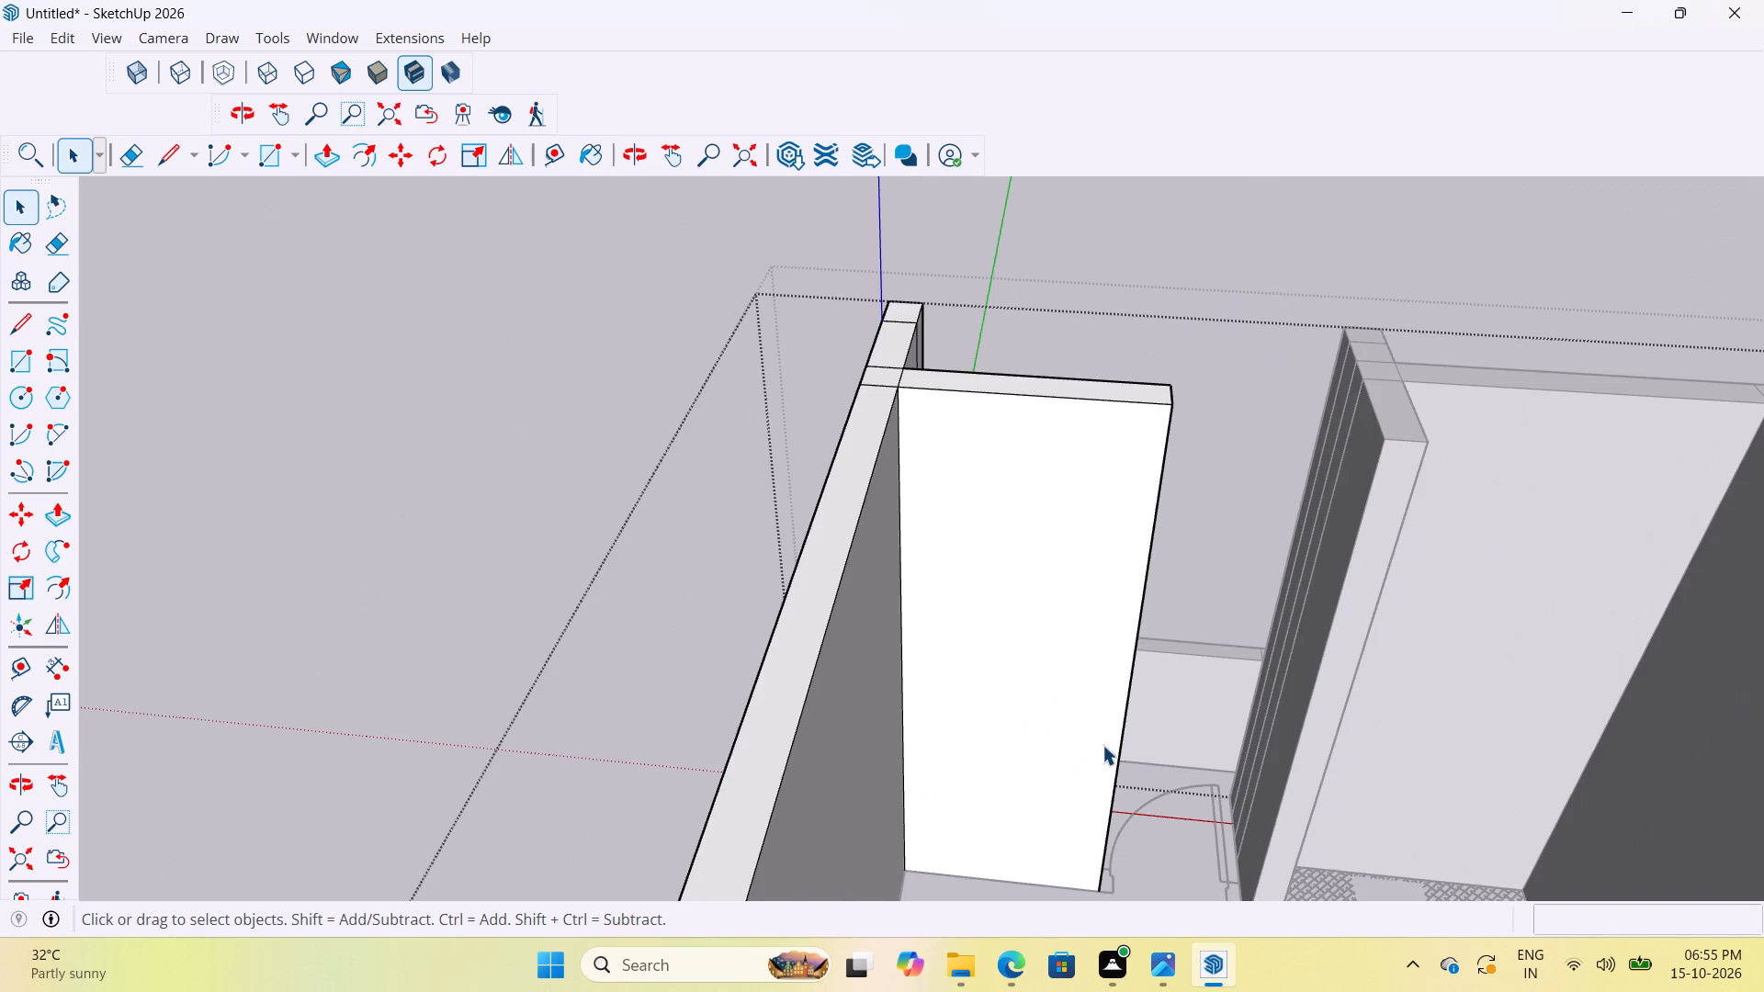
middle_click_drag(1091, 738, 1024, 707)
scroll(1032, 757, "up", 3)
middle_click_drag(1046, 764, 1126, 823)
scroll(1120, 811, "up", 1)
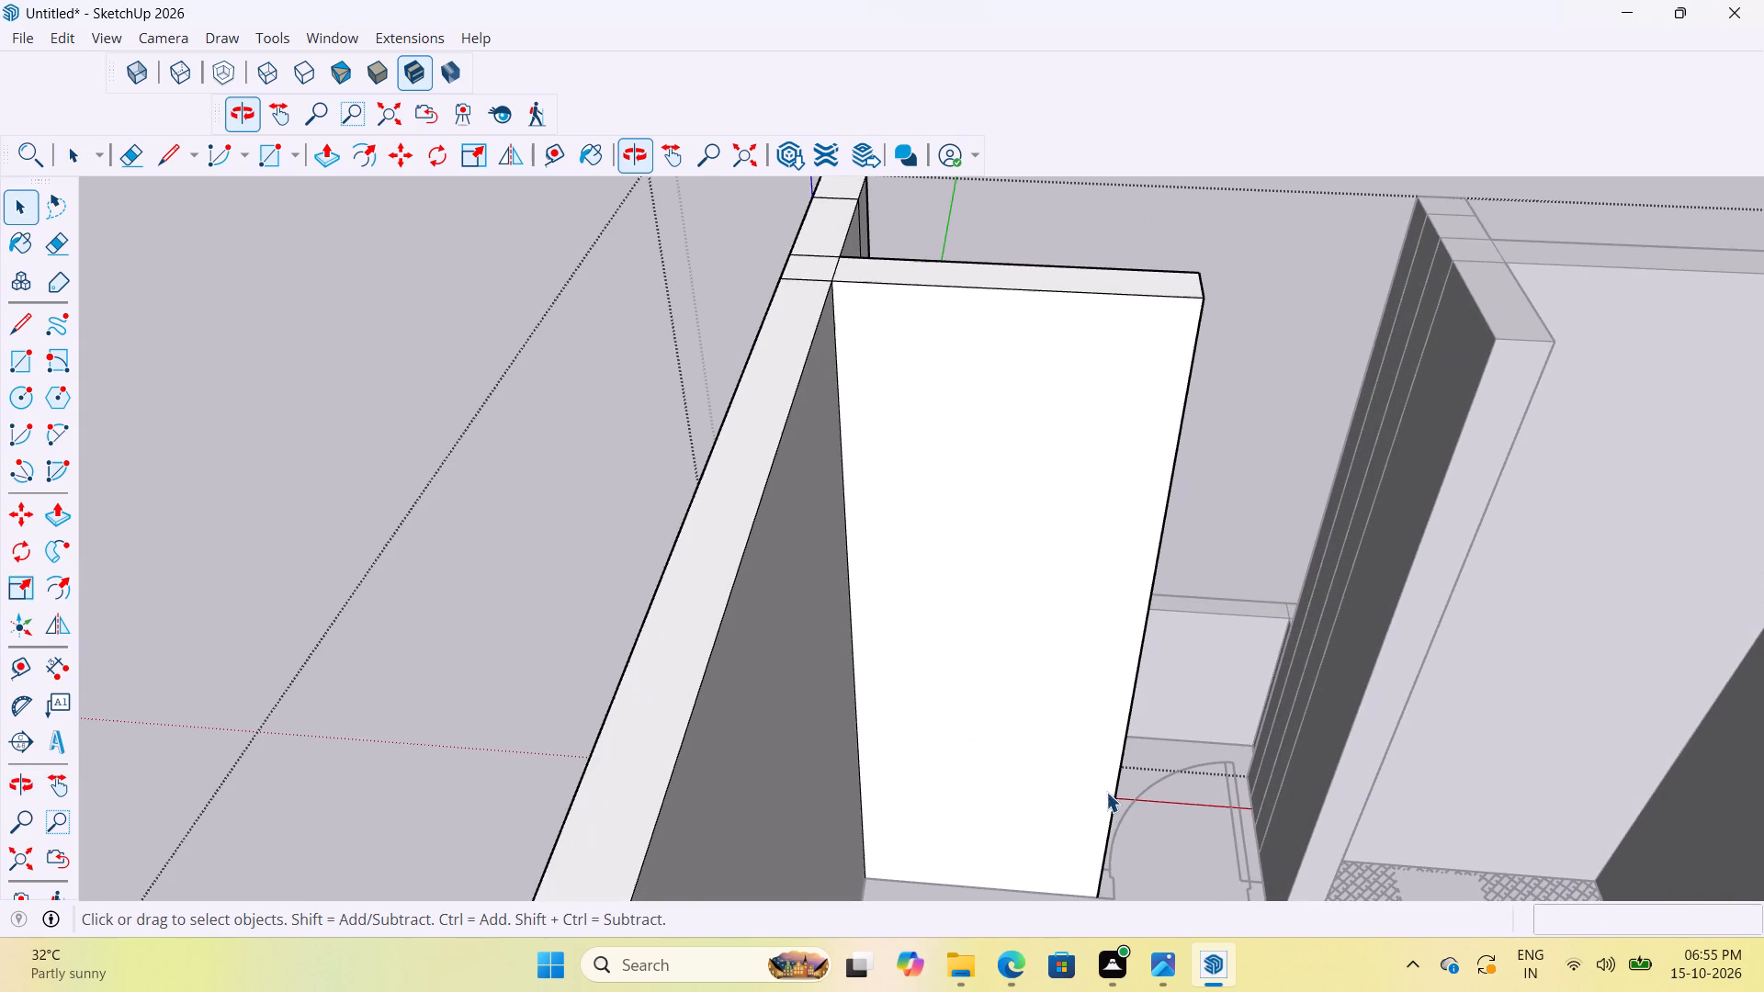
key("t")
left_click(1141, 669)
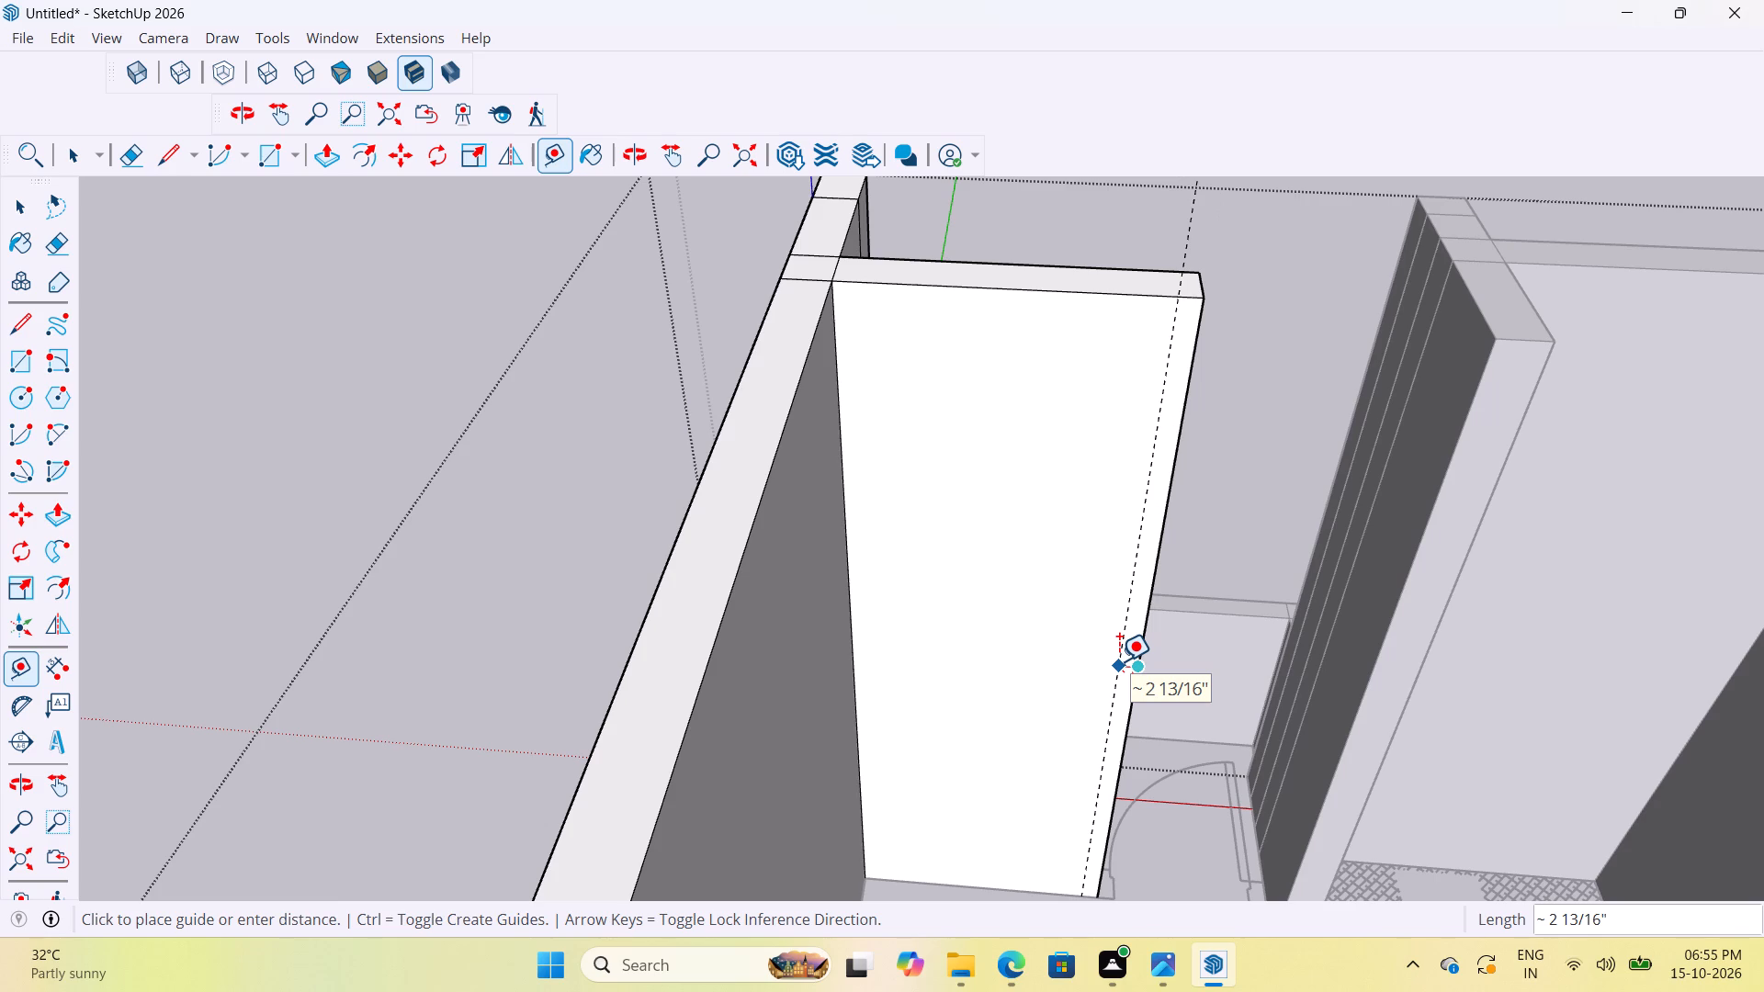
type("2\"")
key("Return")
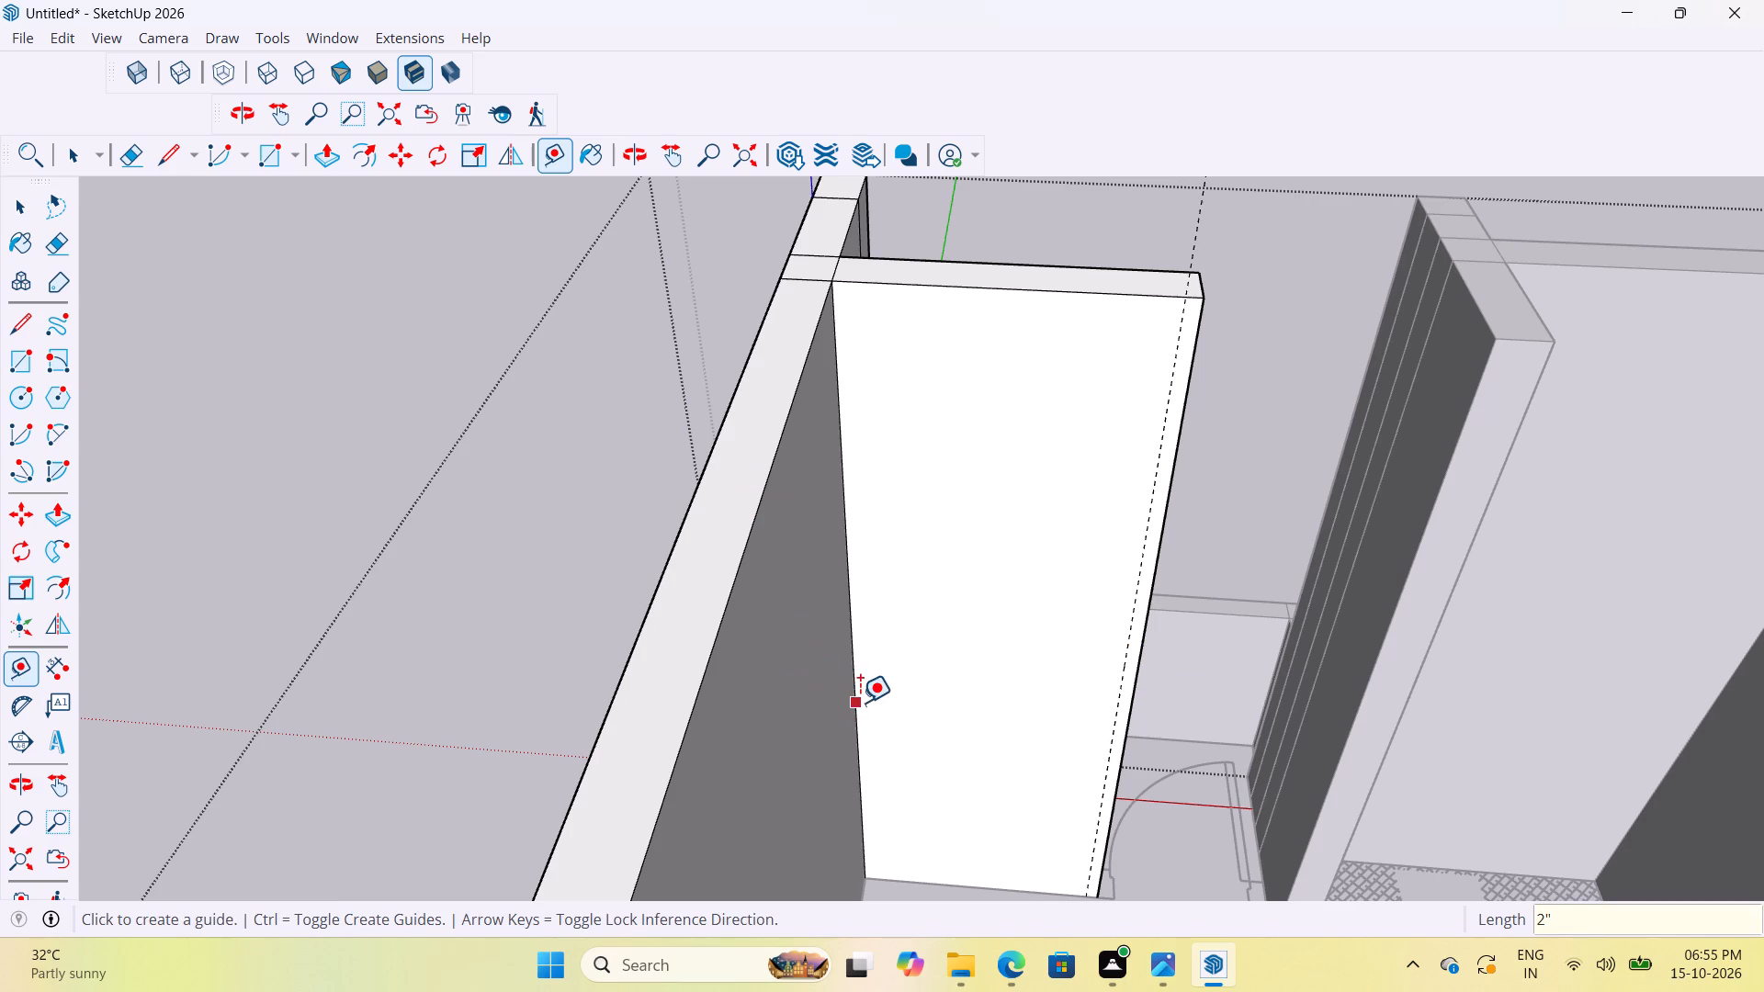
scroll(878, 686, "up", 3)
left_click(834, 587)
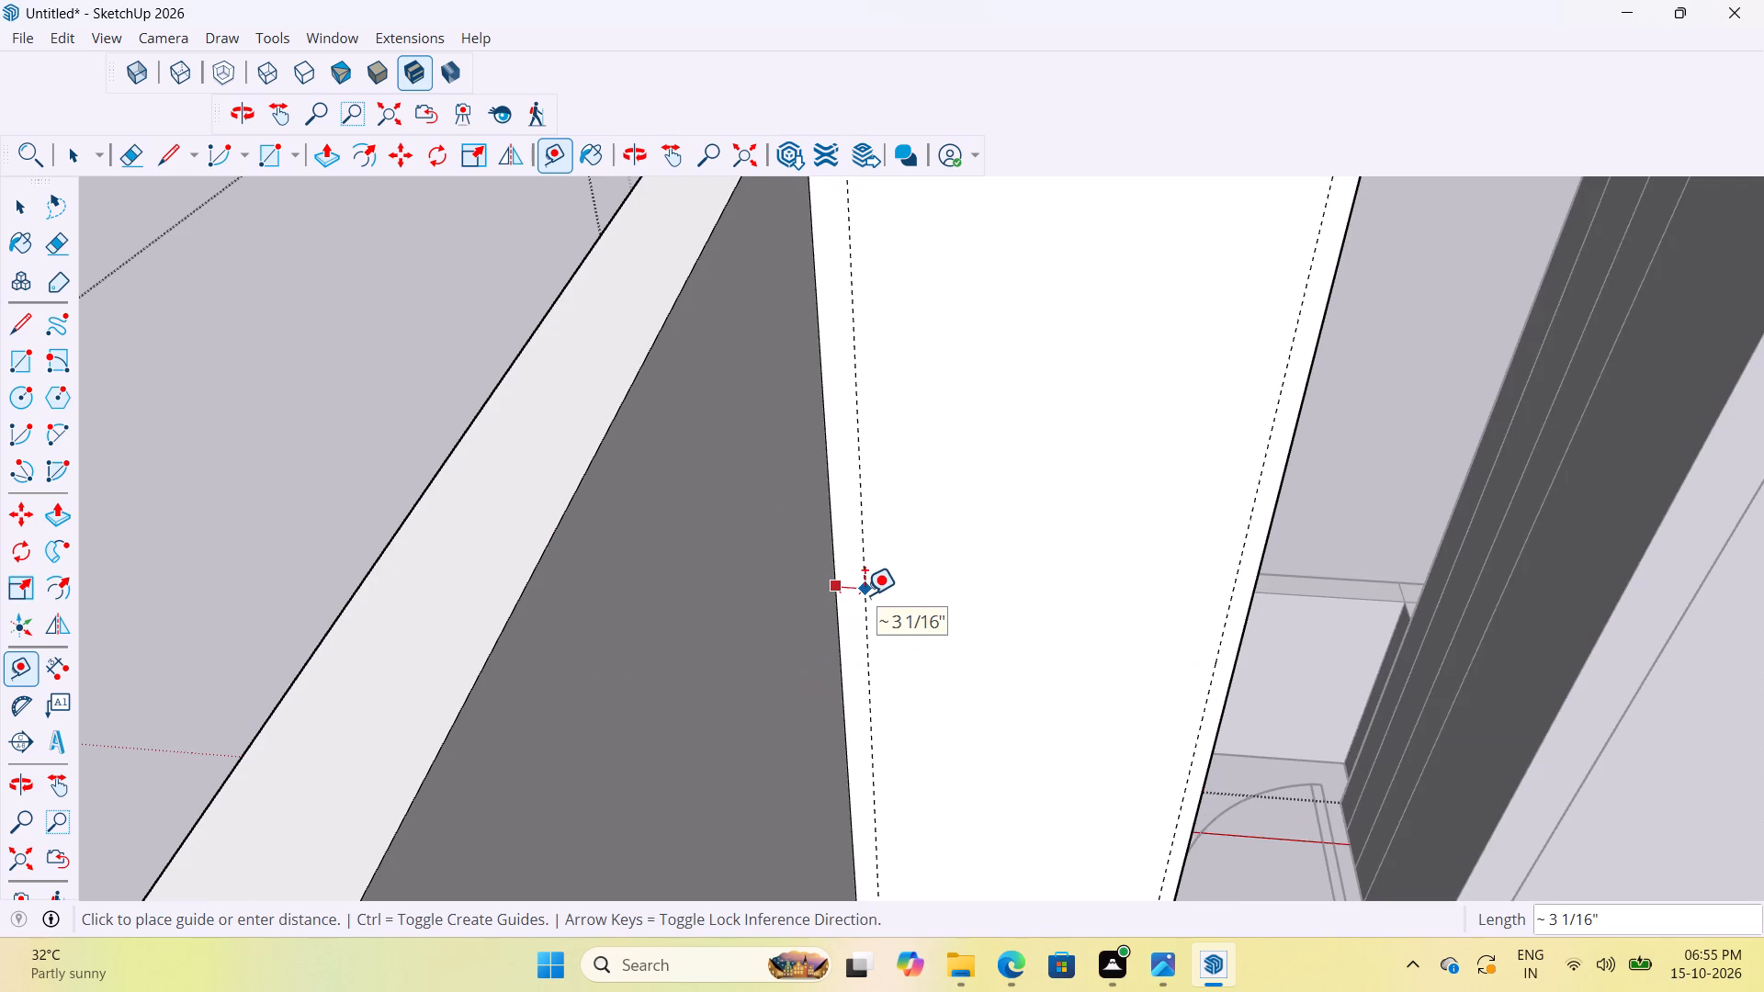
type("2\"")
key("Return")
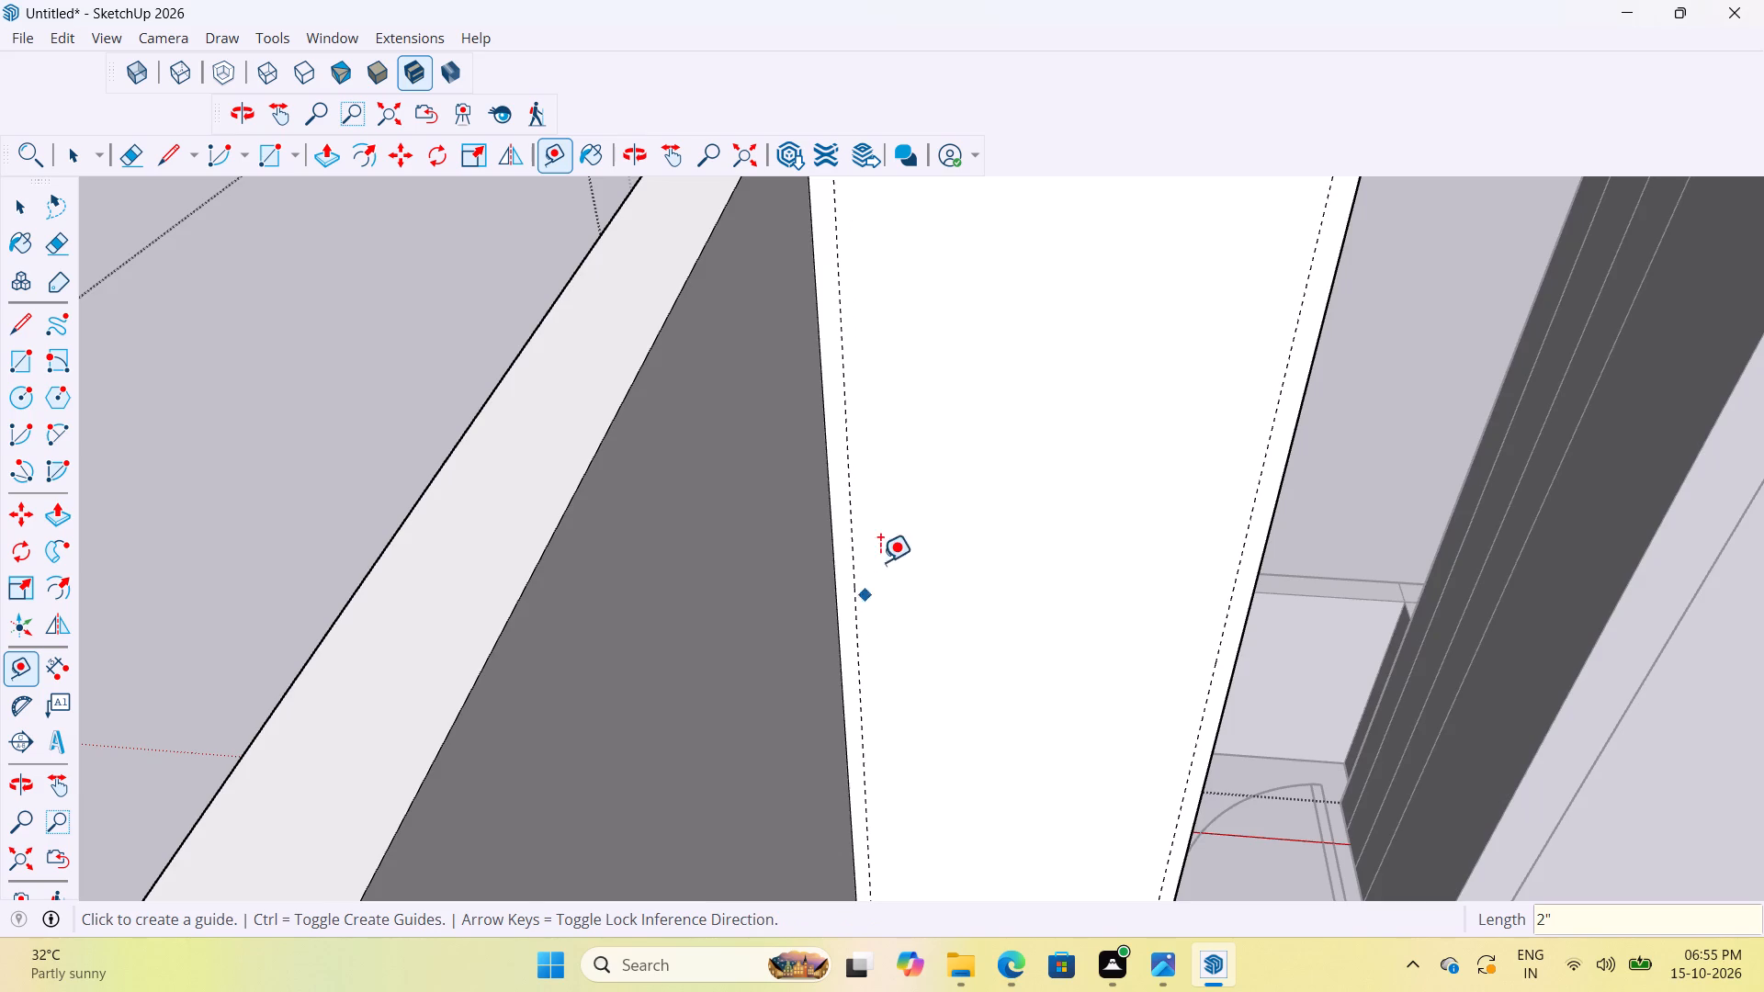
Place horizontal guides on that wall, one 3' above its base and another 4' above the first.
scroll(904, 535, "down", 6)
scroll(961, 800, "up", 4)
left_click(973, 802)
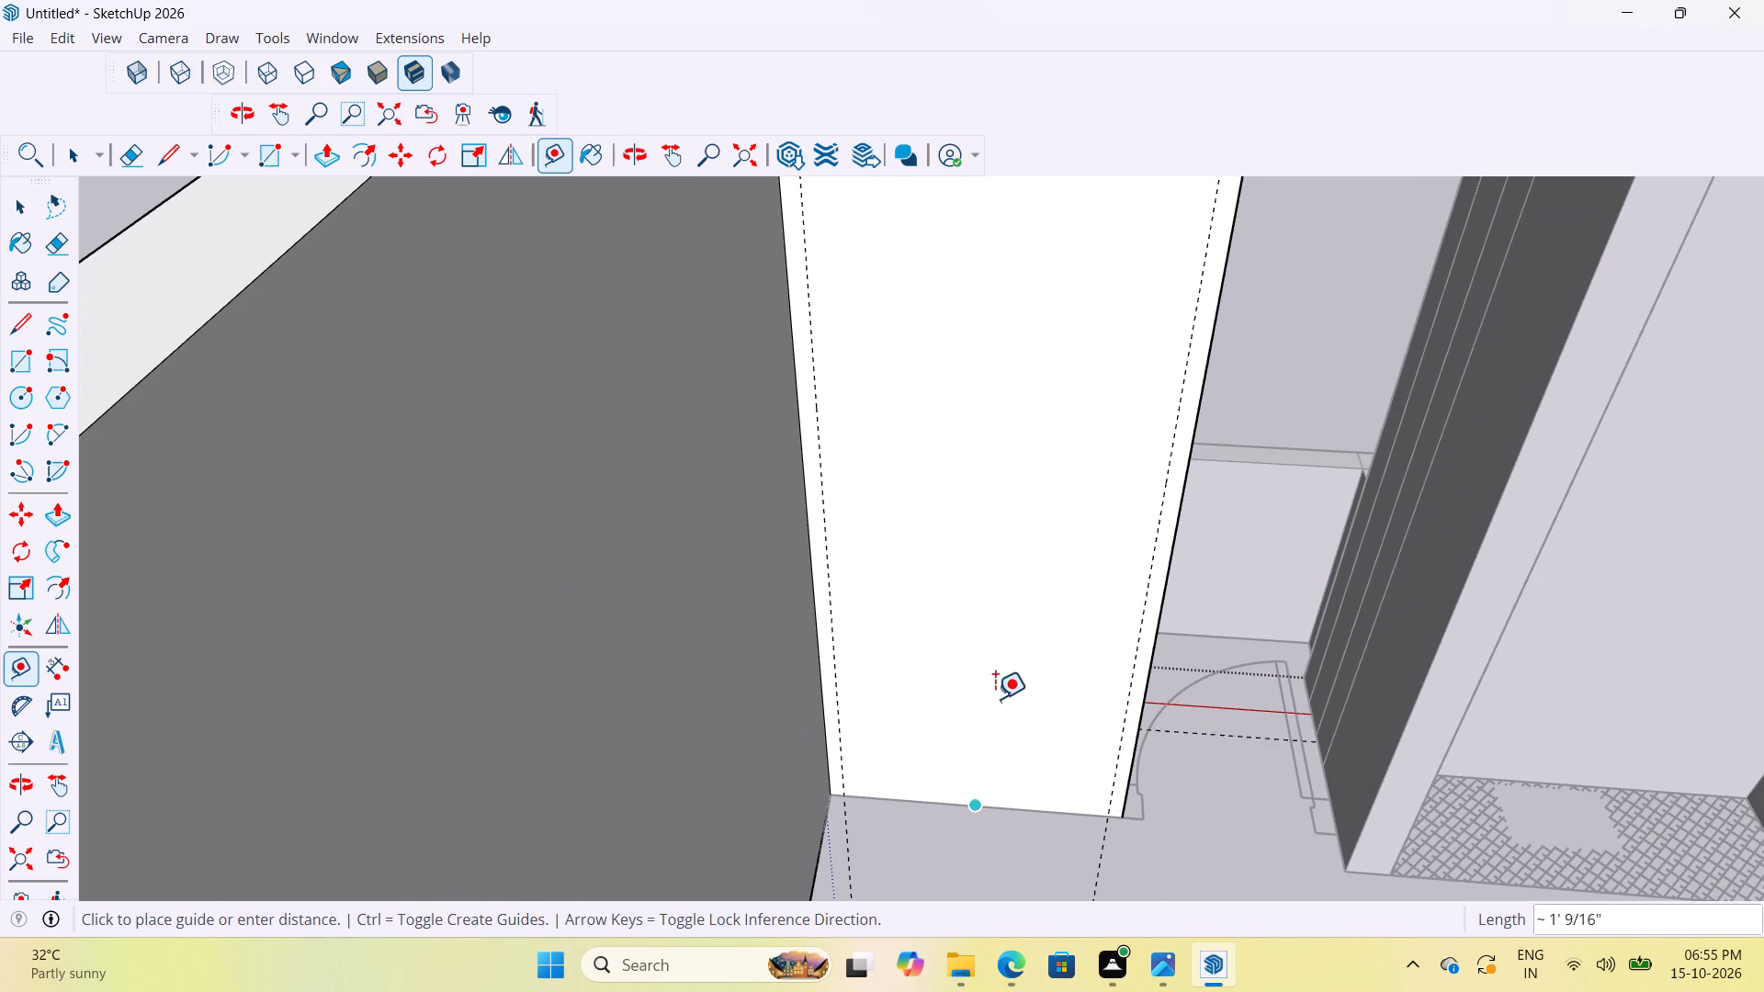
scroll(986, 652, "up", 3)
middle_click_drag(1001, 645, 1095, 649)
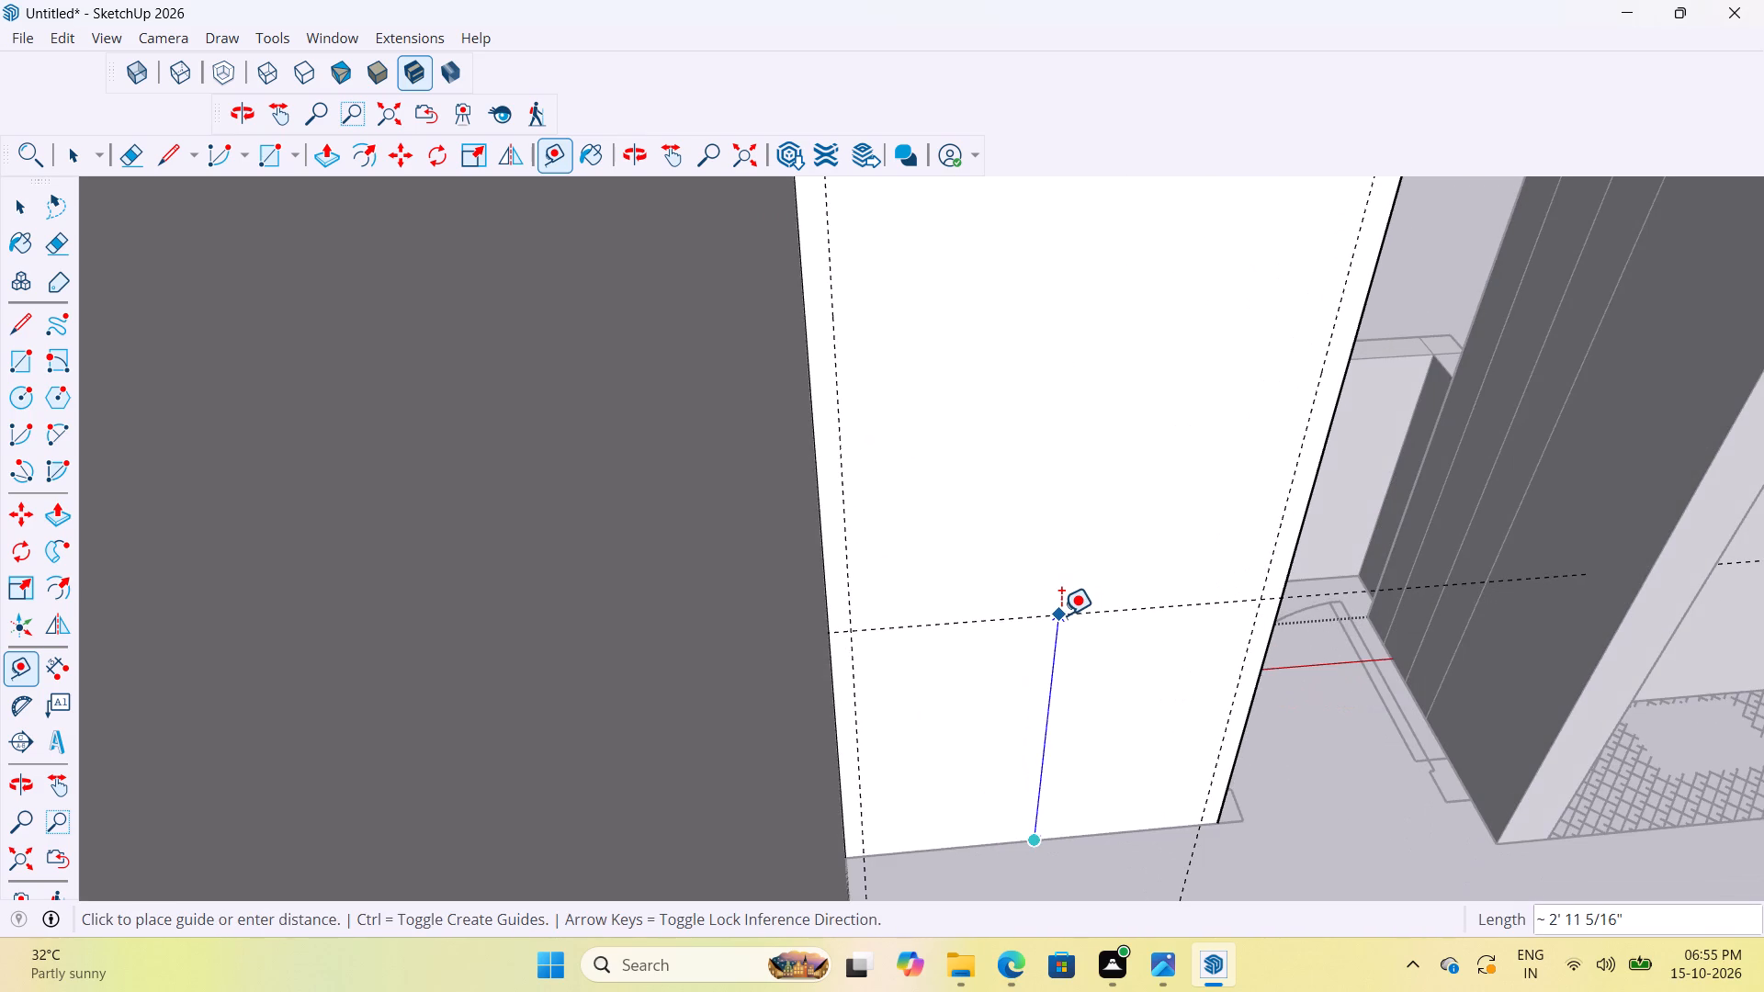
type("3'")
key("Return")
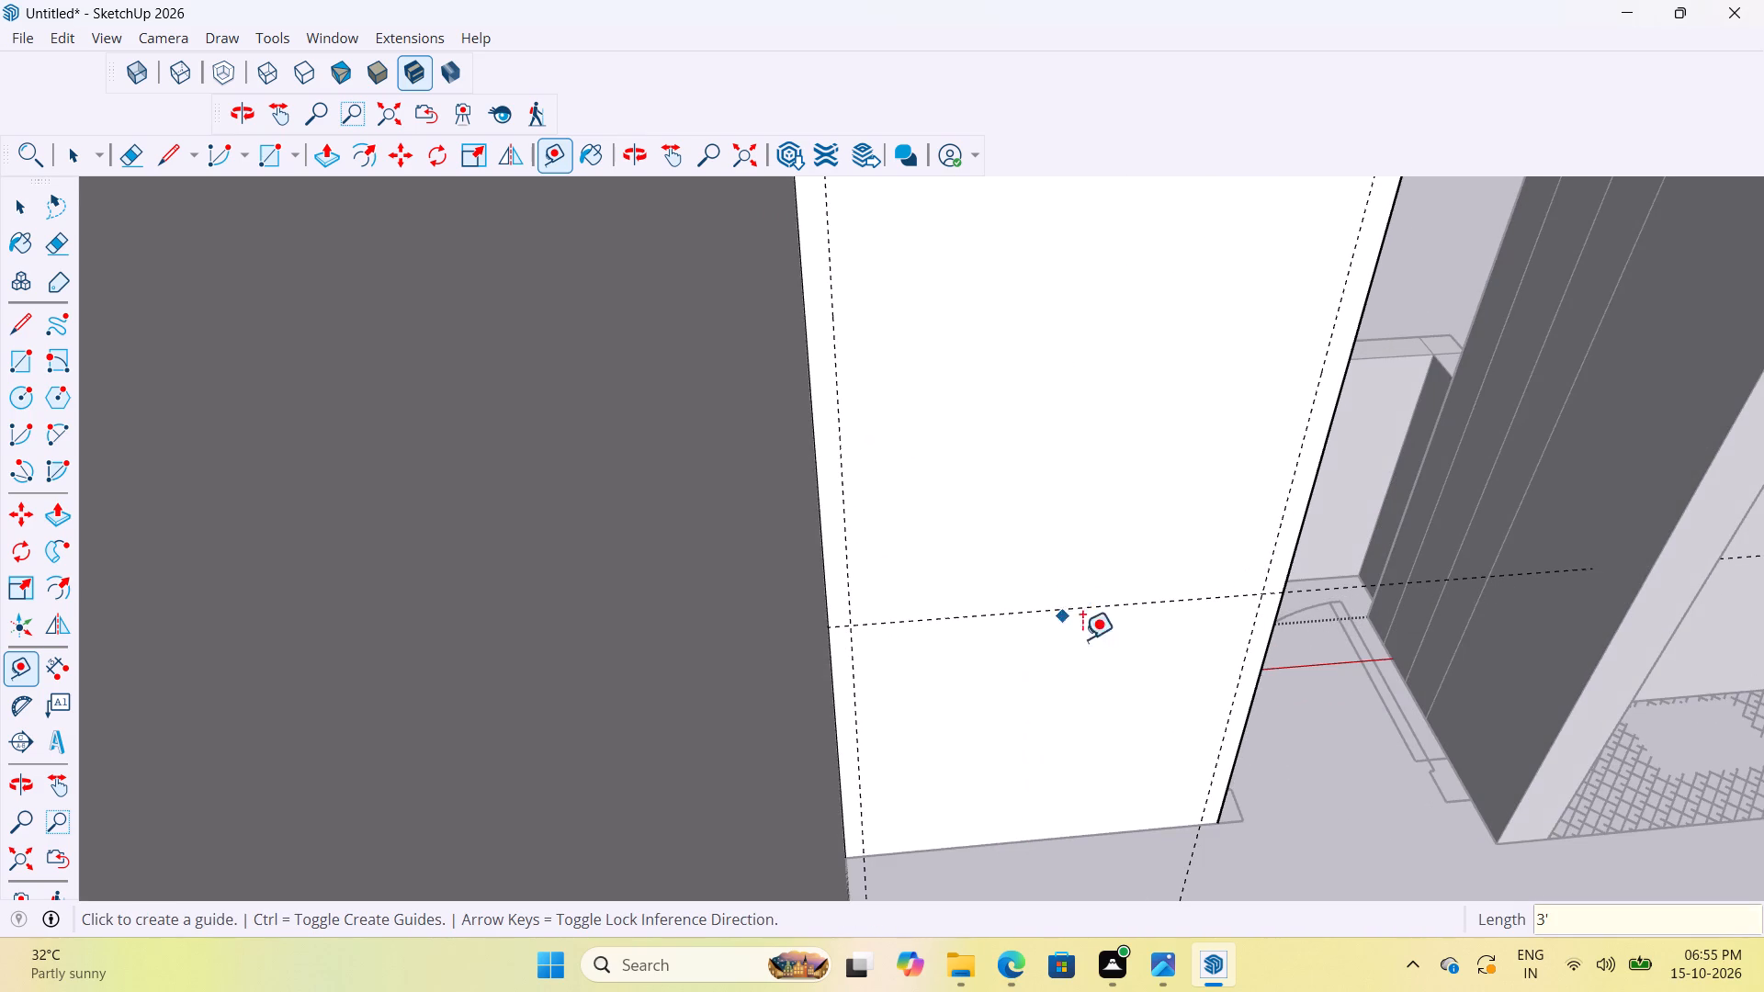
scroll(1082, 645, "down", 5)
scroll(781, 511, "down", 10)
middle_click_drag(1105, 632, 1046, 640)
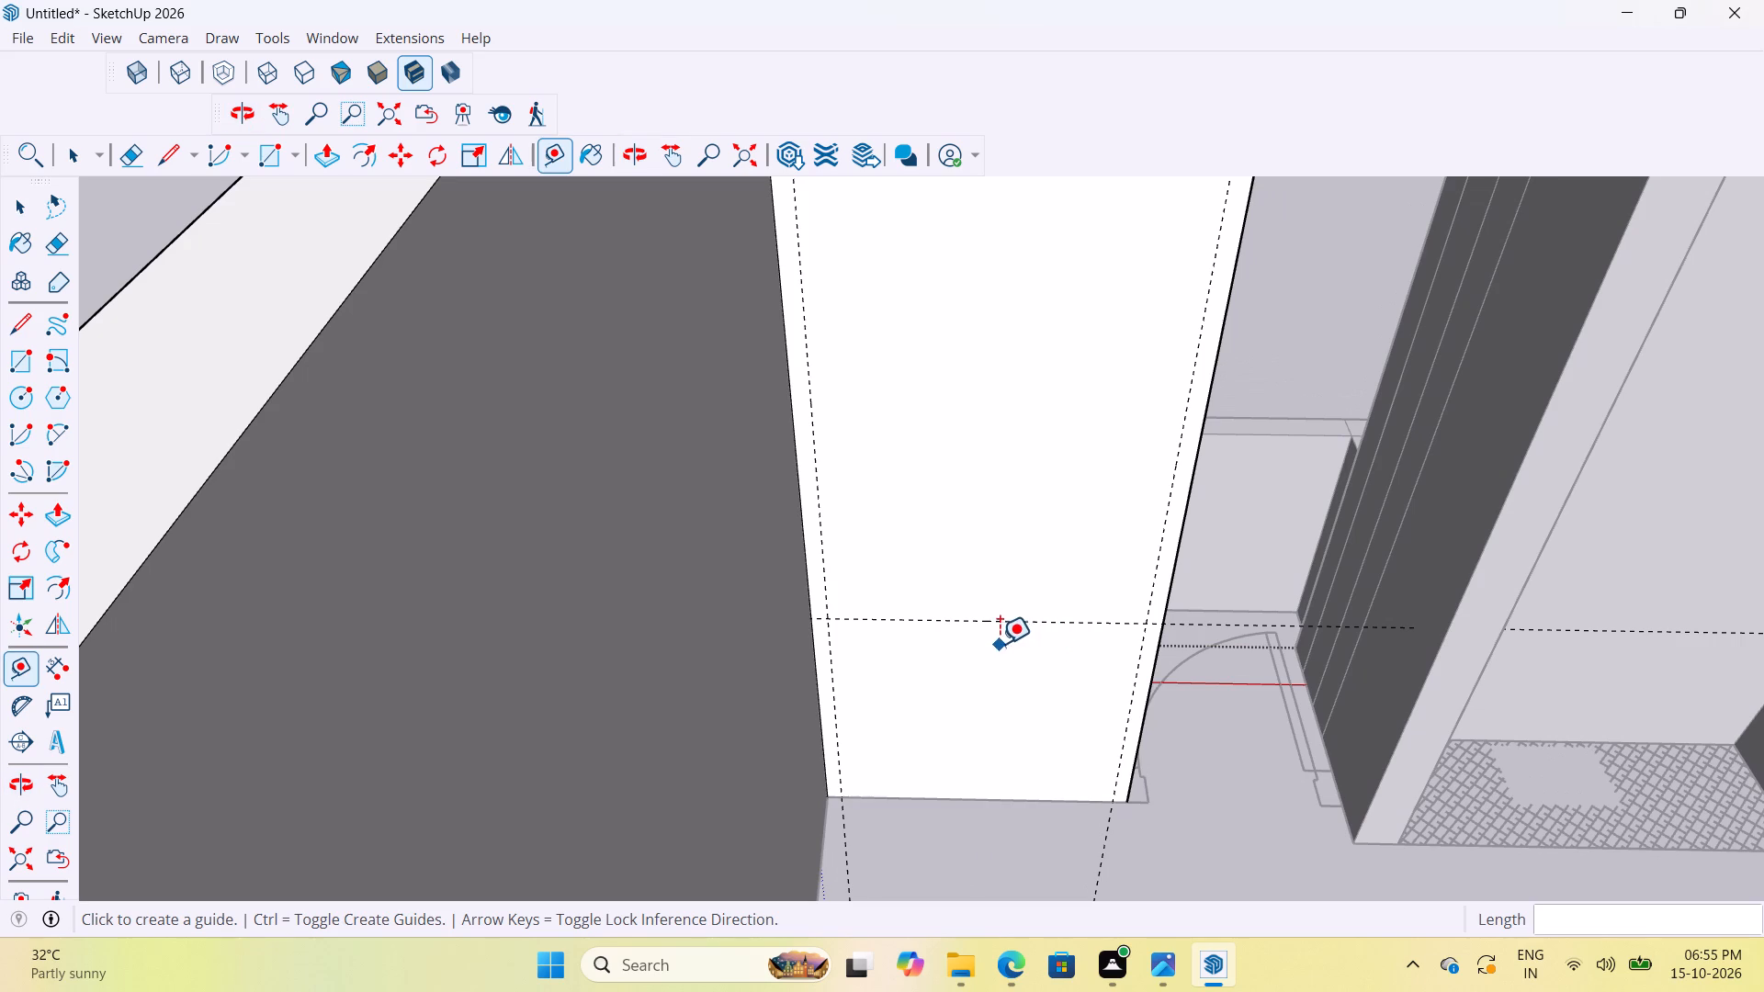
left_click(1016, 623)
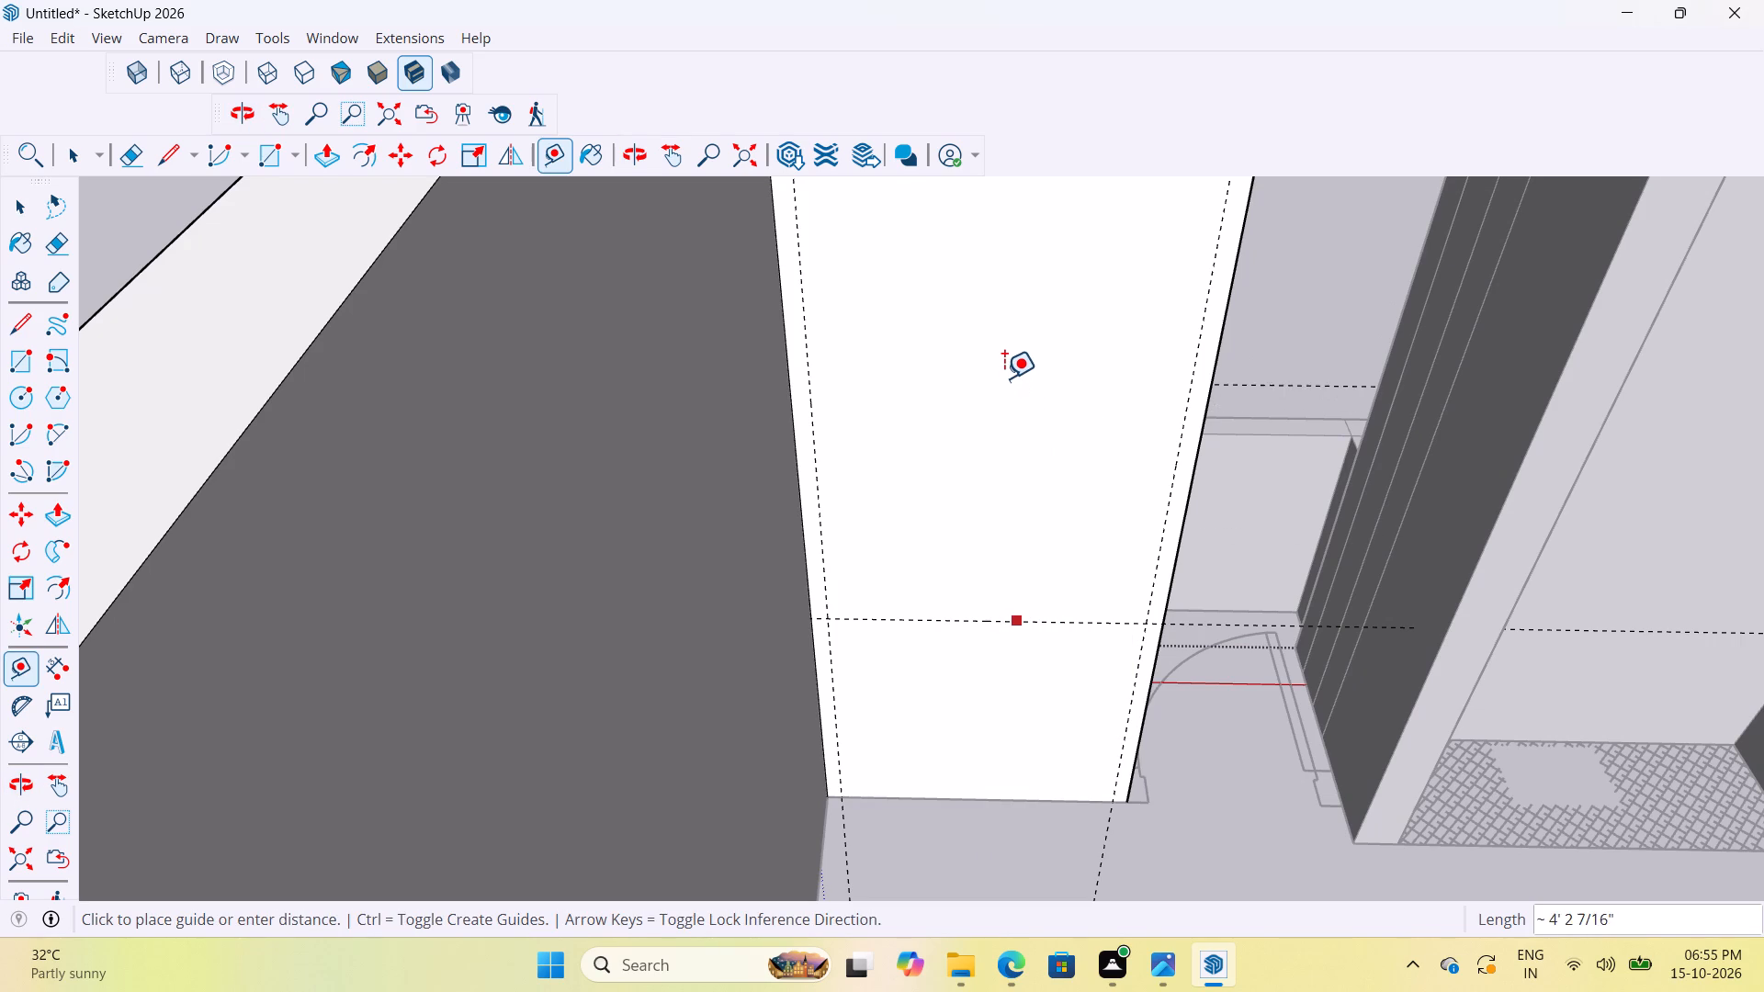
middle_click_drag(1029, 397, 1063, 450)
type("4'")
key("Return")
Draw a 3' 2" by 4' window rectangle between the guide intersections on the wall face.
key("r")
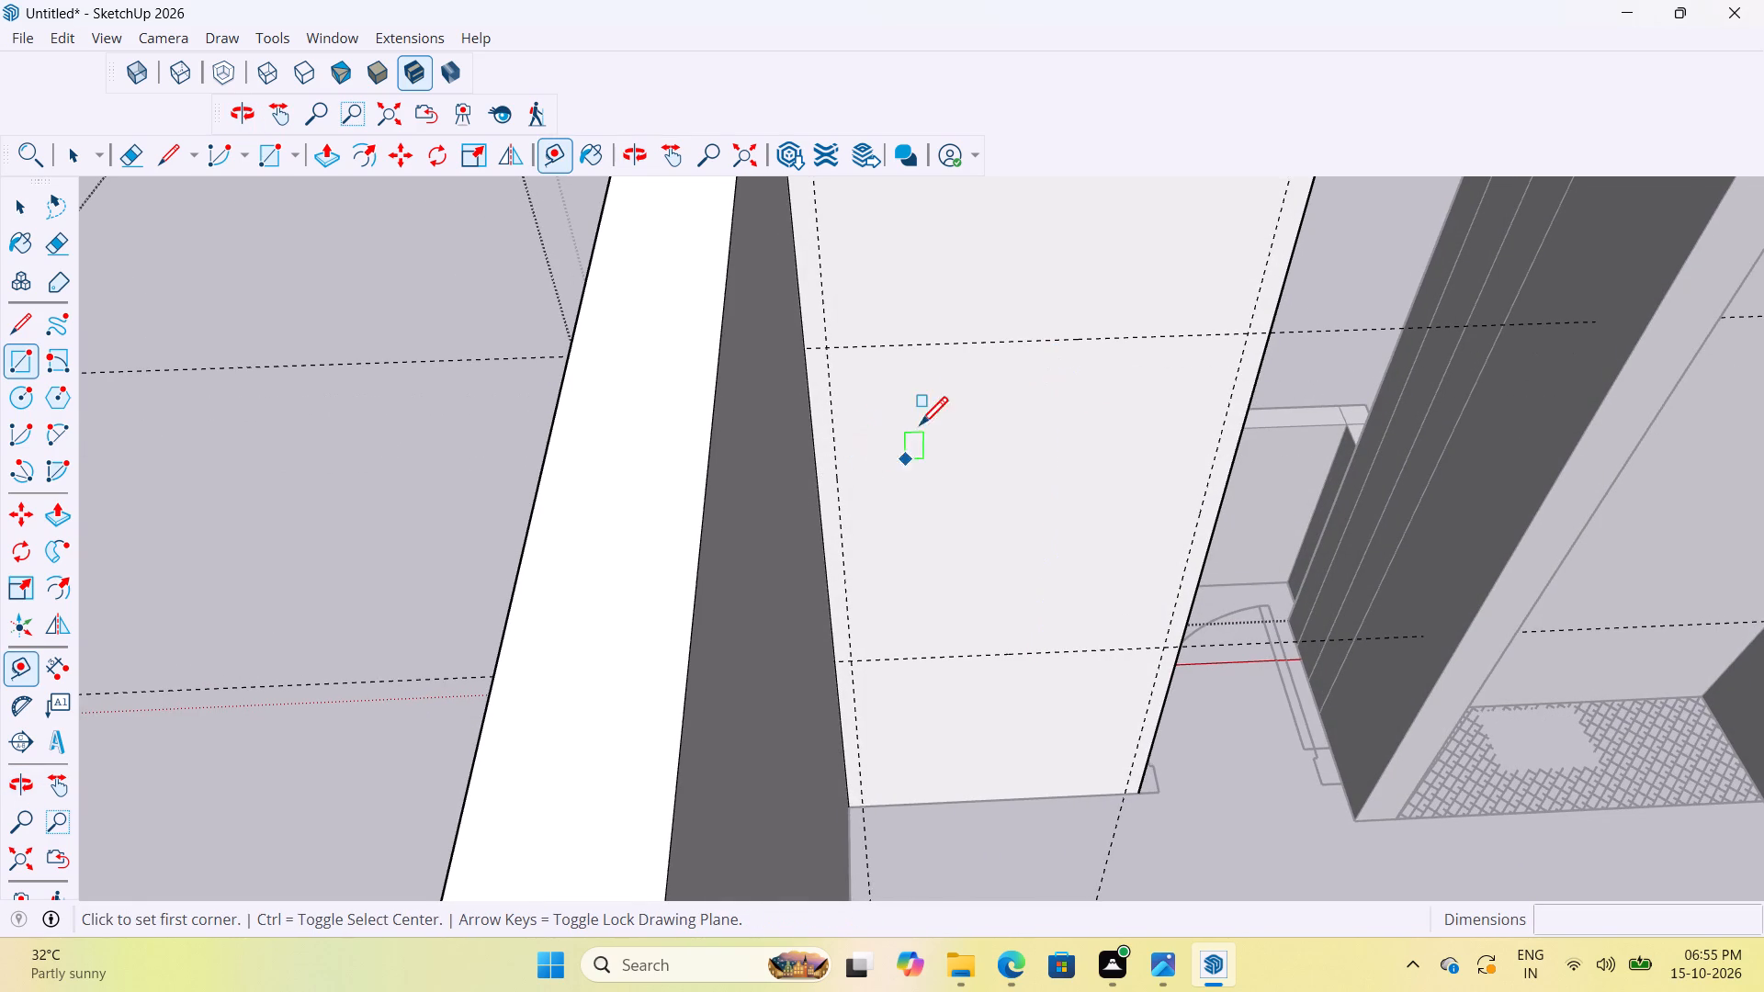
scroll(899, 406, "up", 3)
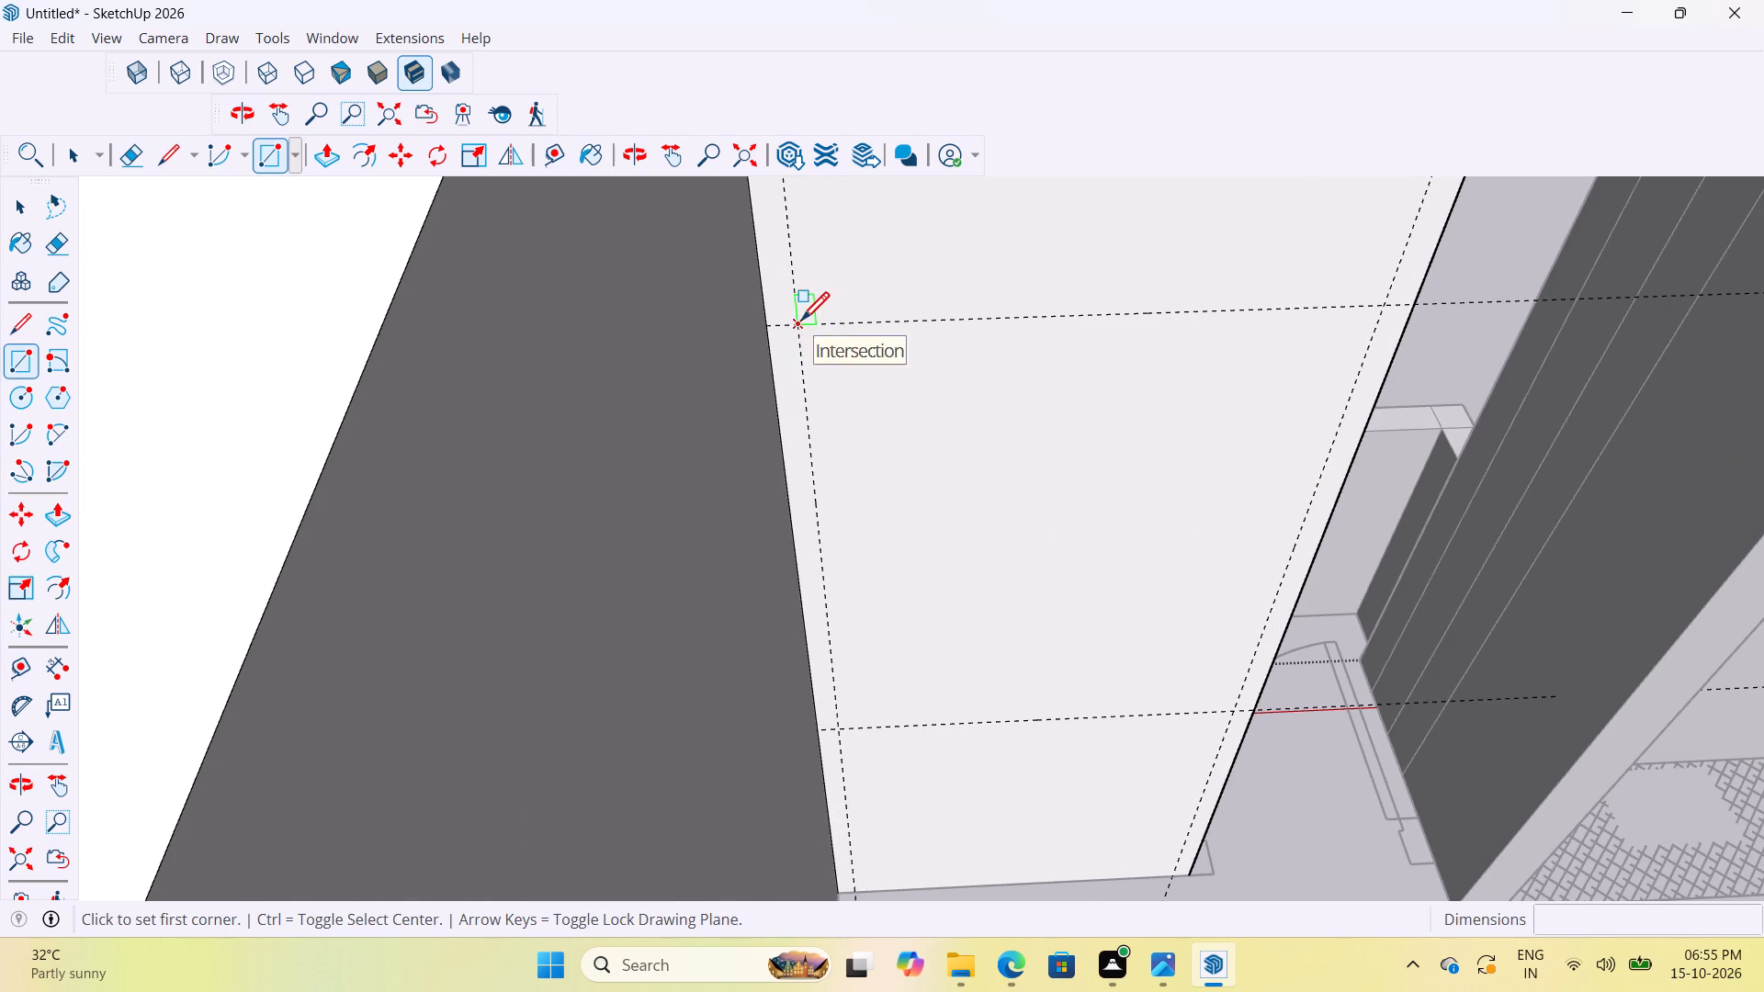
left_click(801, 323)
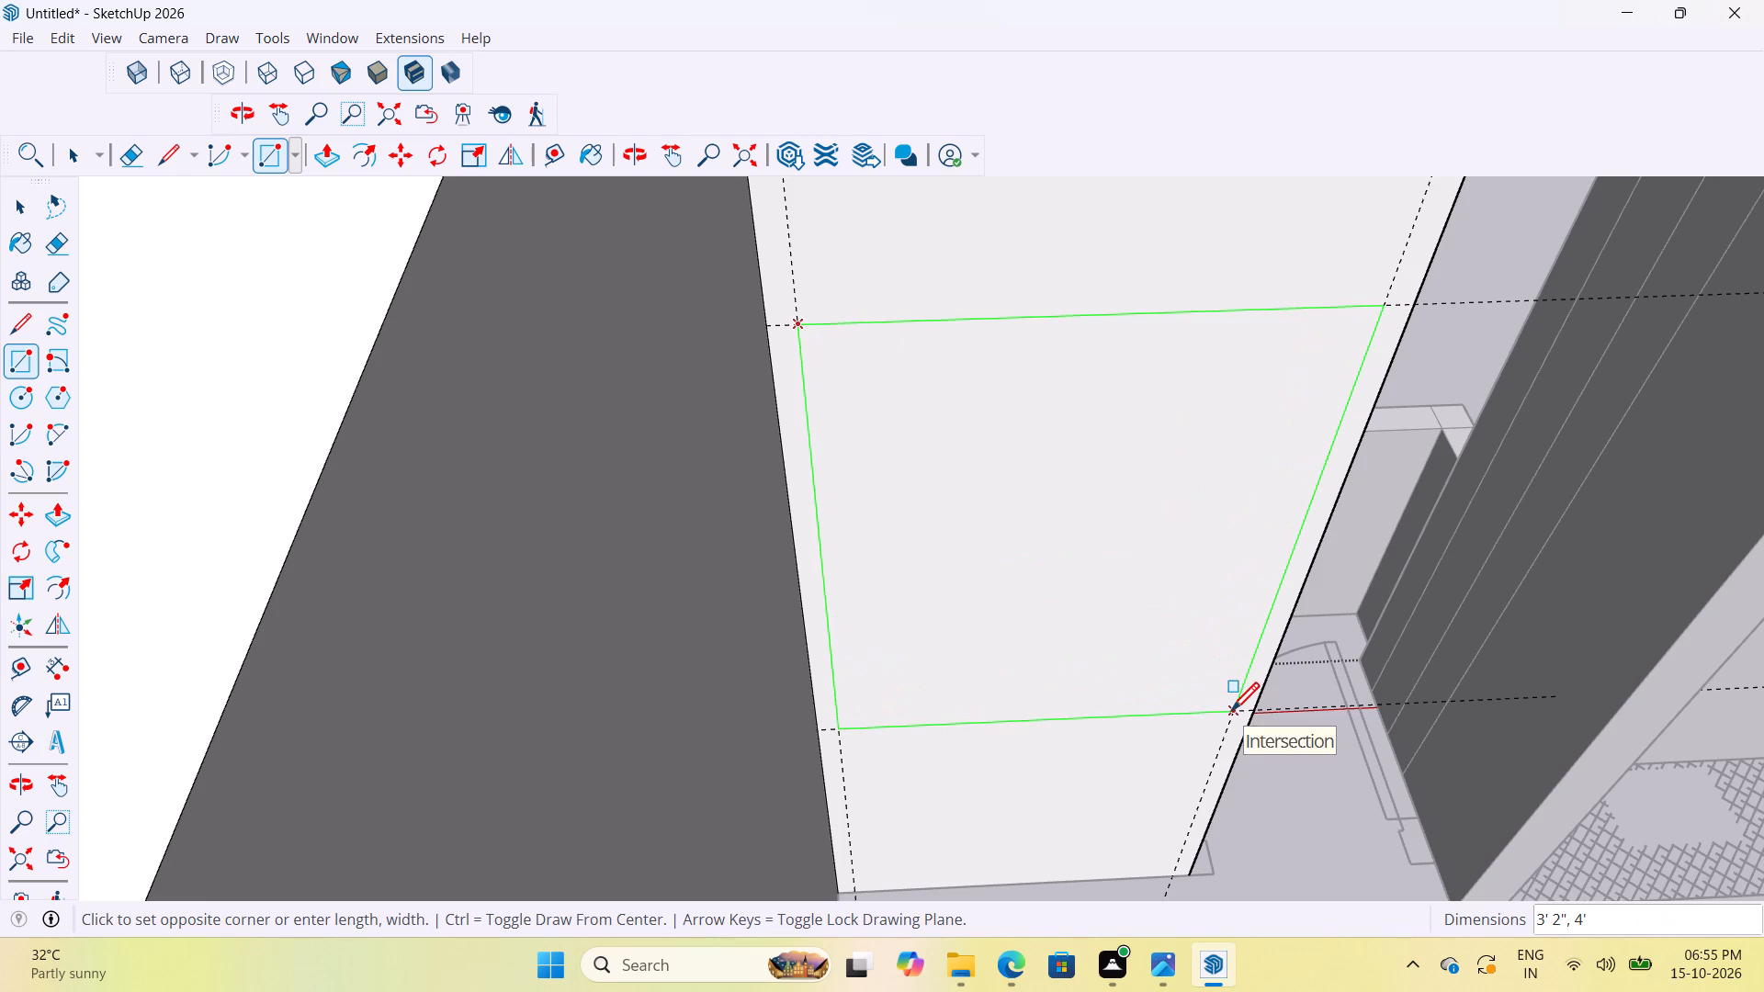
left_click(1231, 714)
key("space")
key("space")
Push the window rectangle through the full wall thickness to cut the opening, and leave the wall group.
left_click(1019, 659)
double_click(1021, 658)
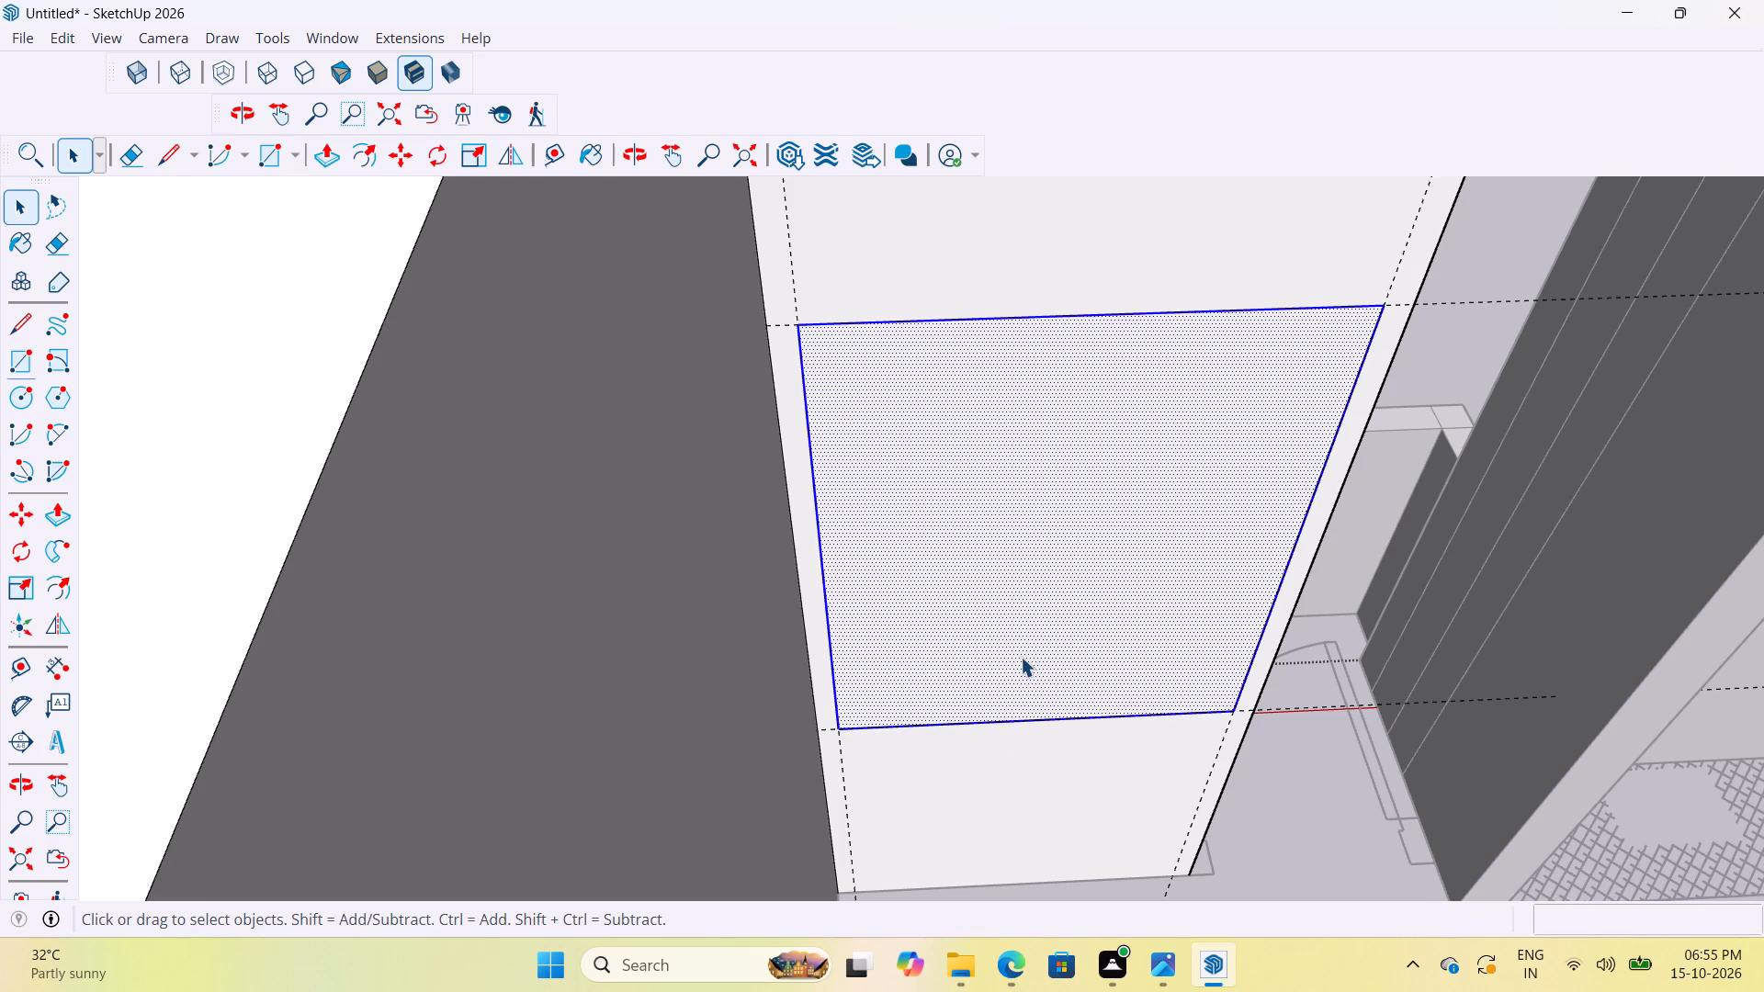
left_click(1021, 657)
key("p")
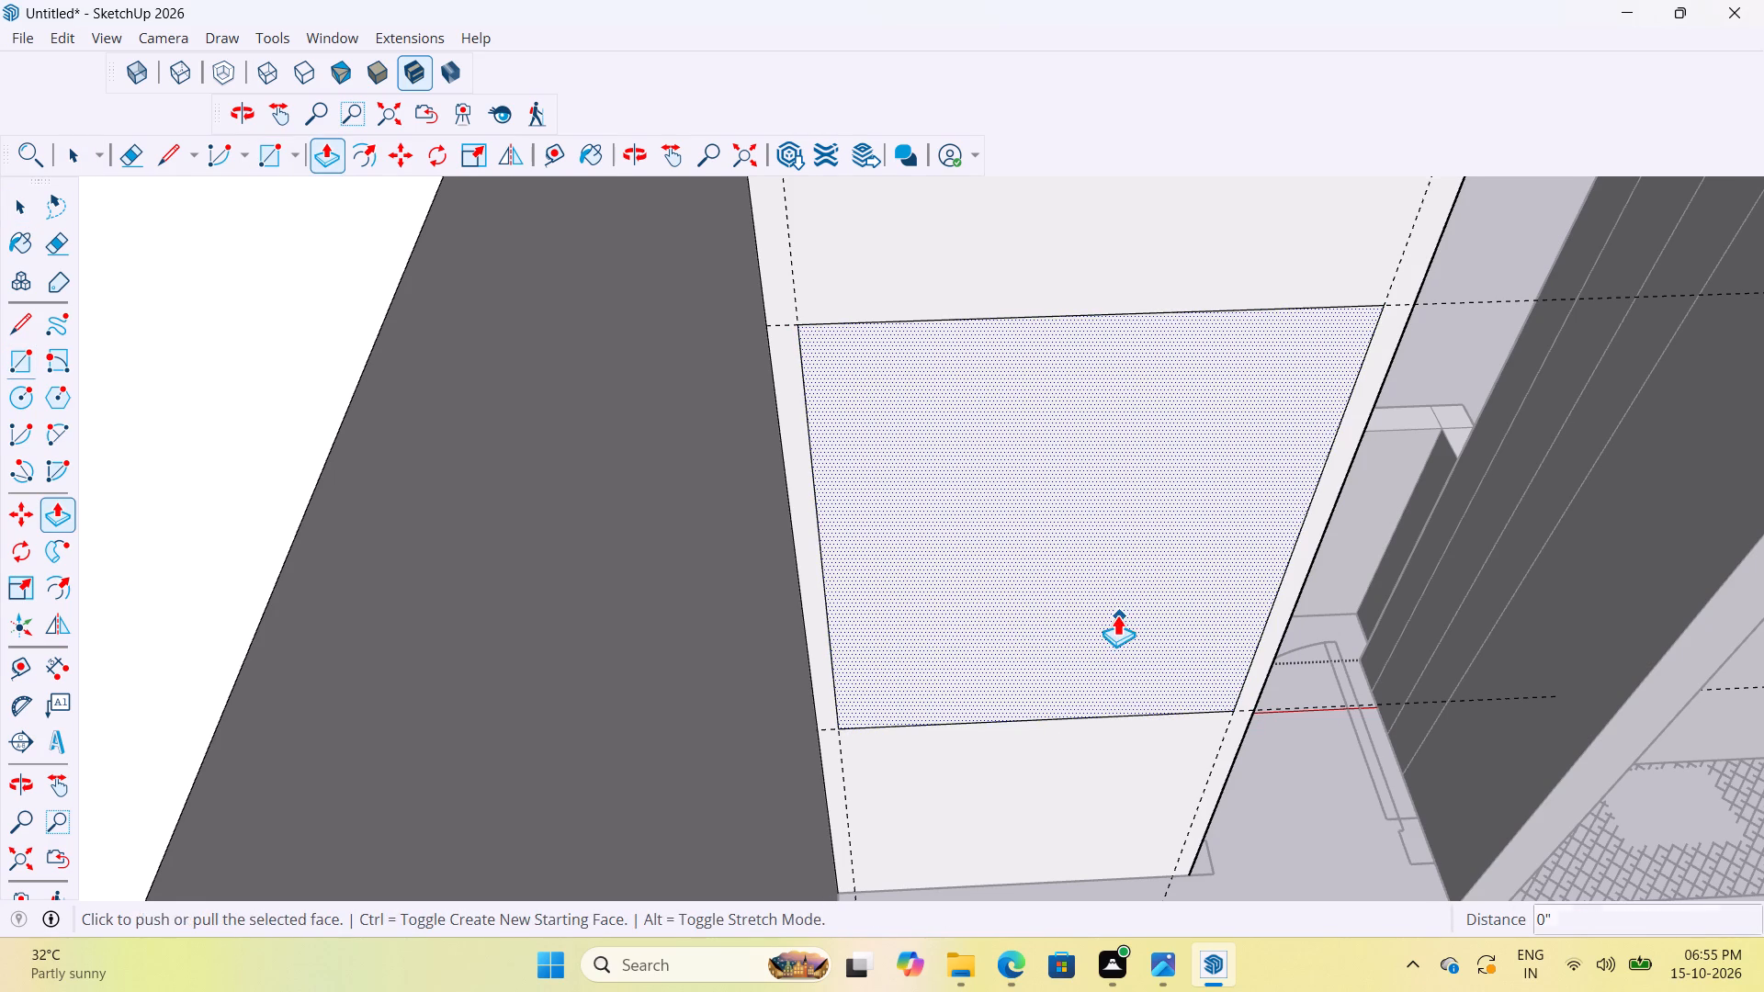
left_click(1117, 614)
middle_click_drag(1110, 524, 1317, 700)
scroll(1198, 732, "down", 5)
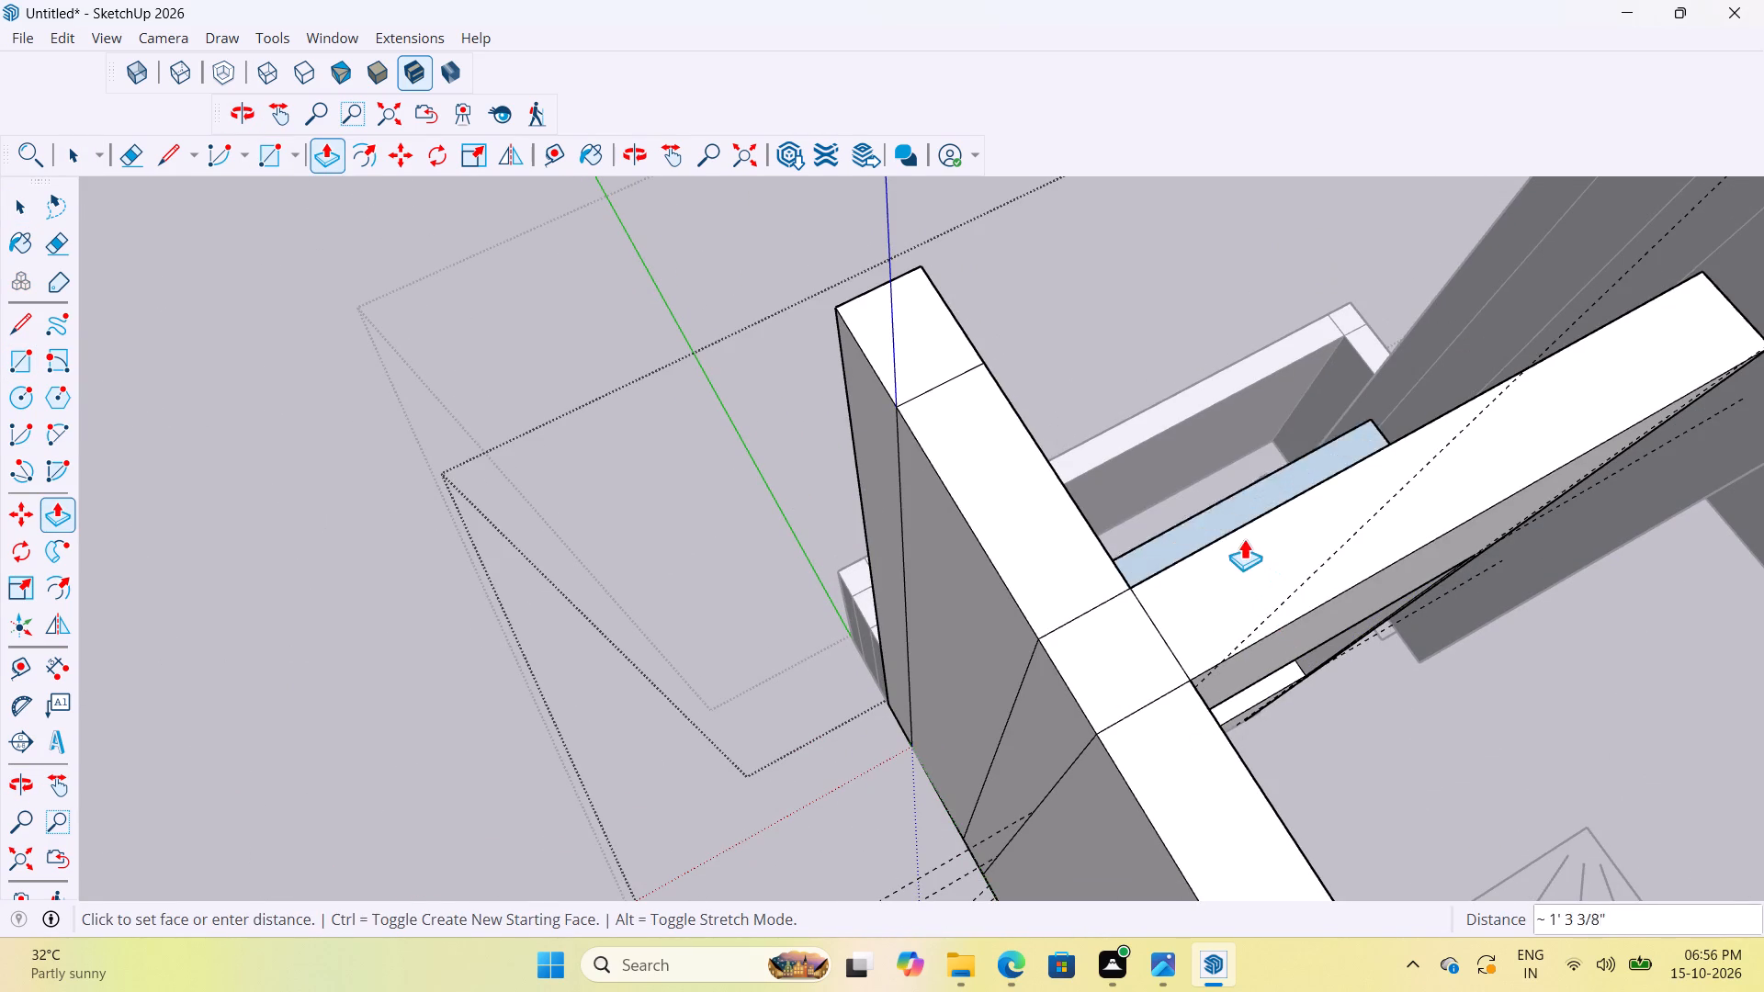
middle_click_drag(1246, 536, 1365, 561)
scroll(1366, 561, "up", 1)
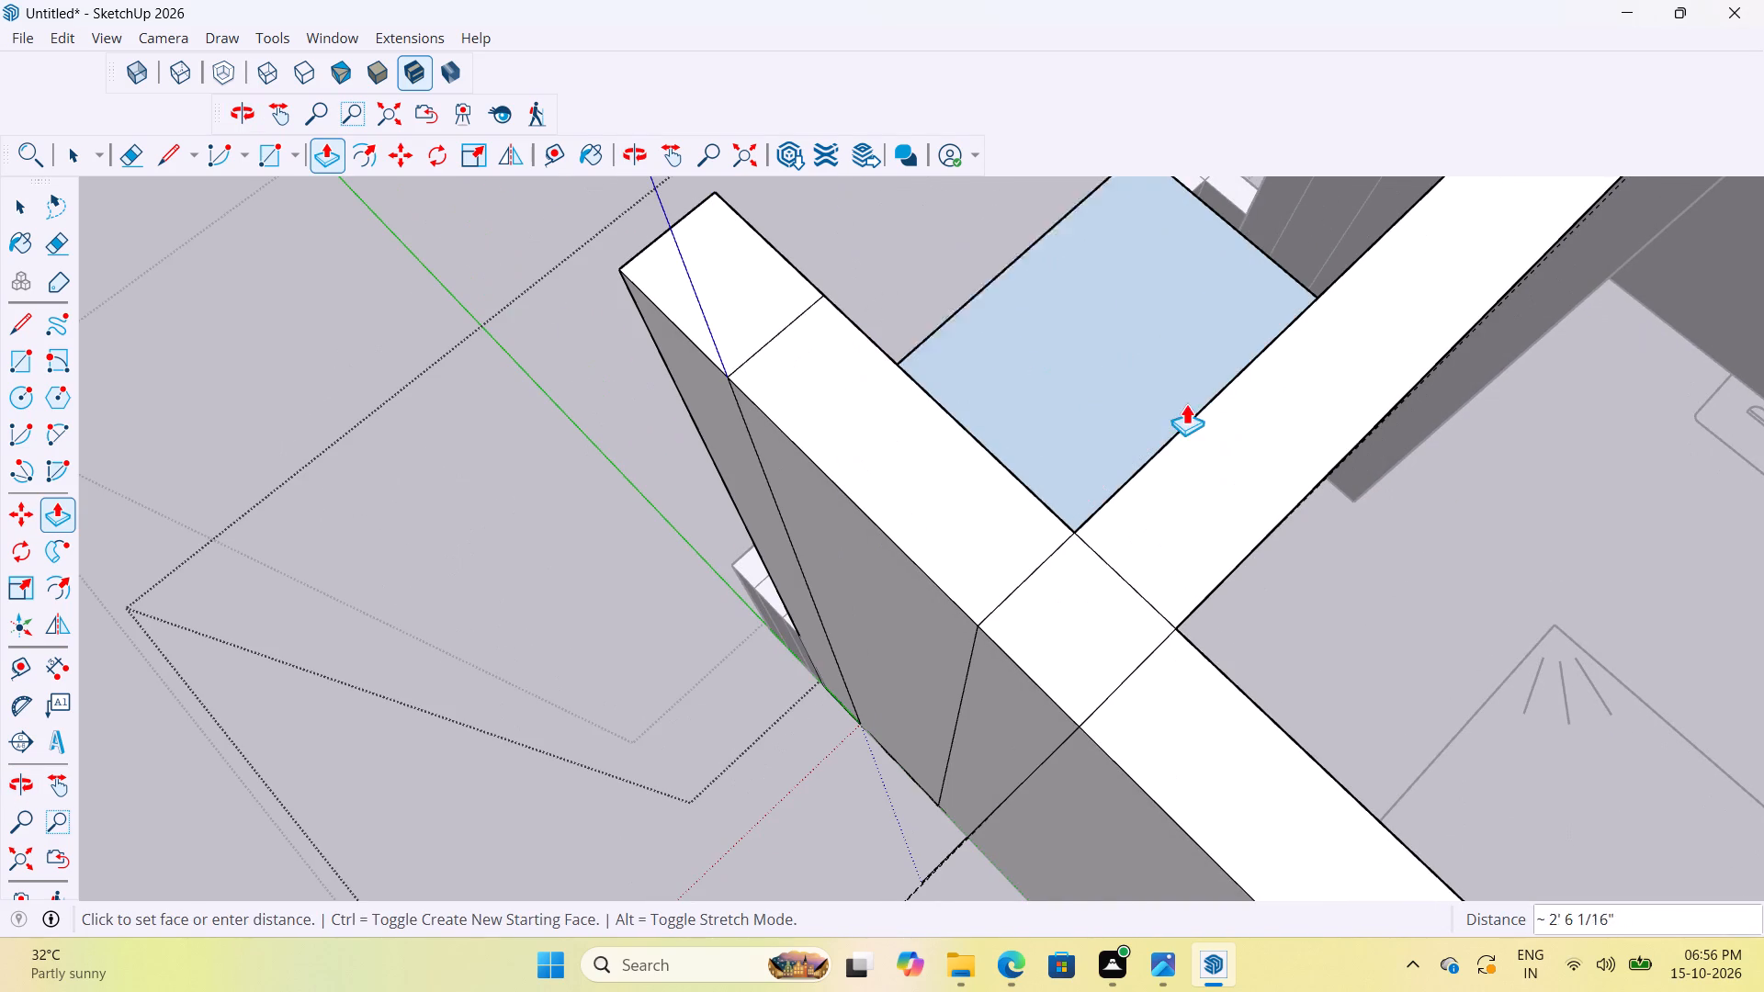
scroll(1194, 417, "up", 3)
middle_click_drag(1203, 417, 1256, 414)
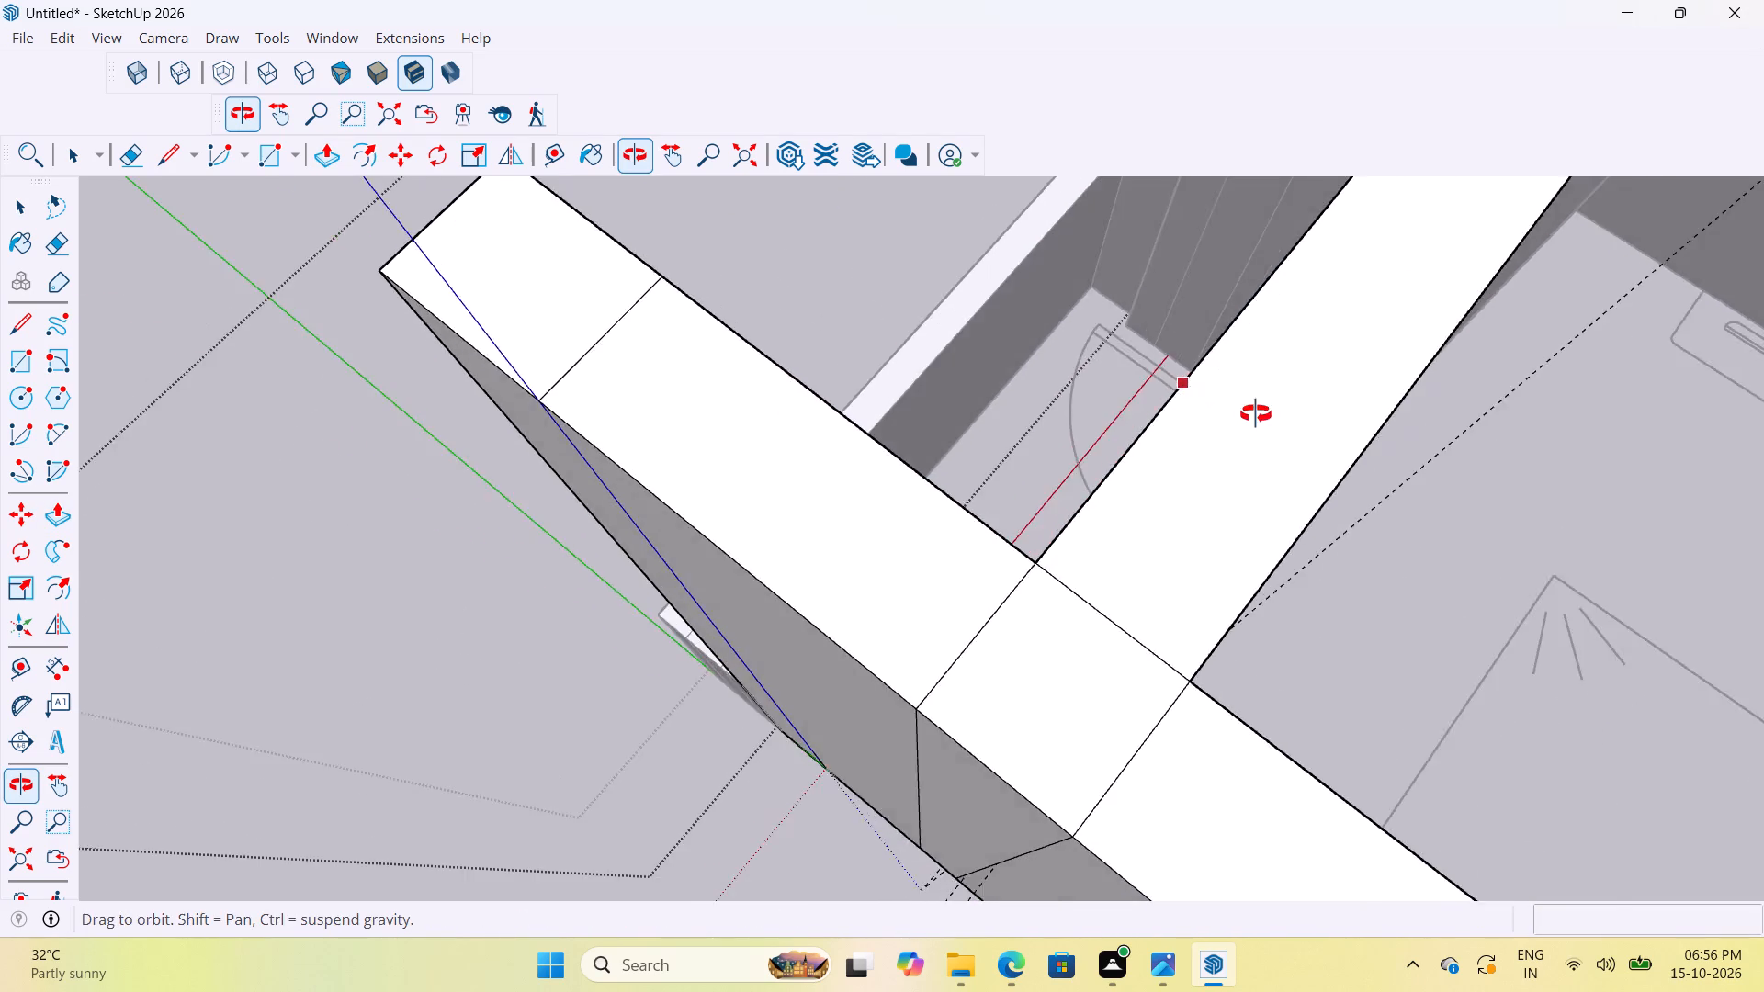
middle_click_drag(1256, 414, 1363, 412)
left_click(1134, 349)
middle_click_drag(1276, 476, 800, 335)
scroll(772, 425, "down", 4)
key("space")
key("space")
left_click(481, 242)
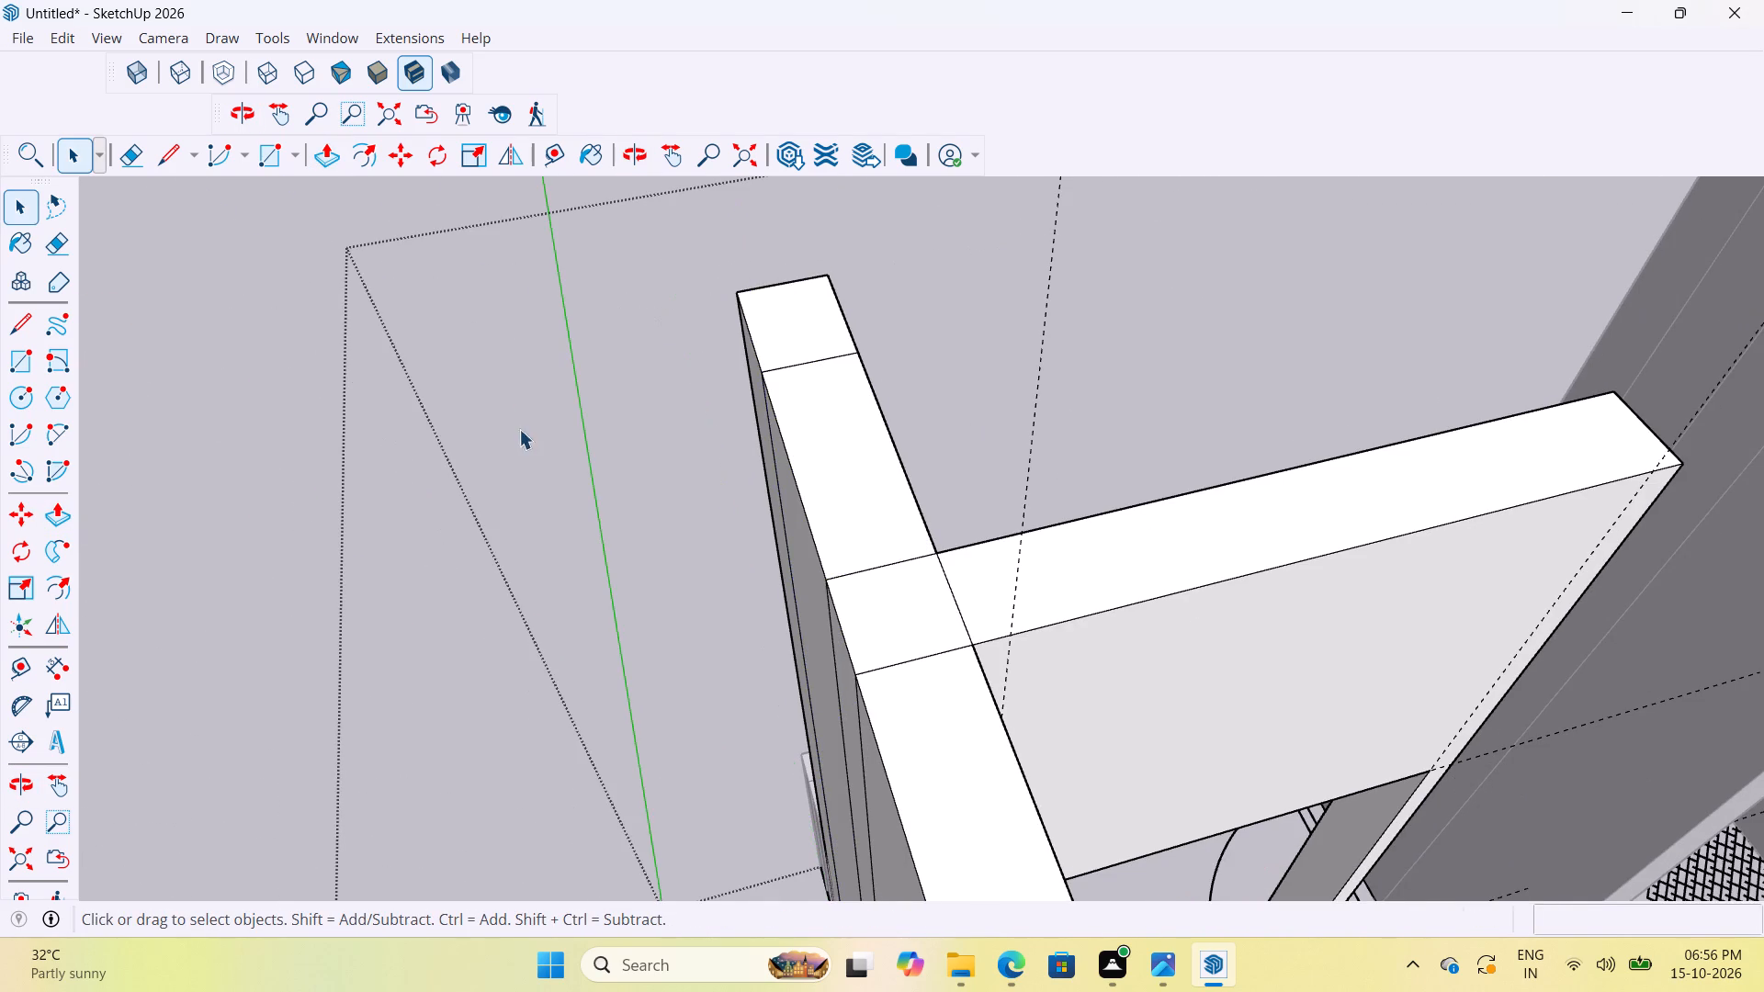
scroll(520, 429, "down", 5)
left_click(392, 495)
Examine the new window opening and its sill from inside the corner bedroom.
middle_click_drag(966, 643, 617, 510)
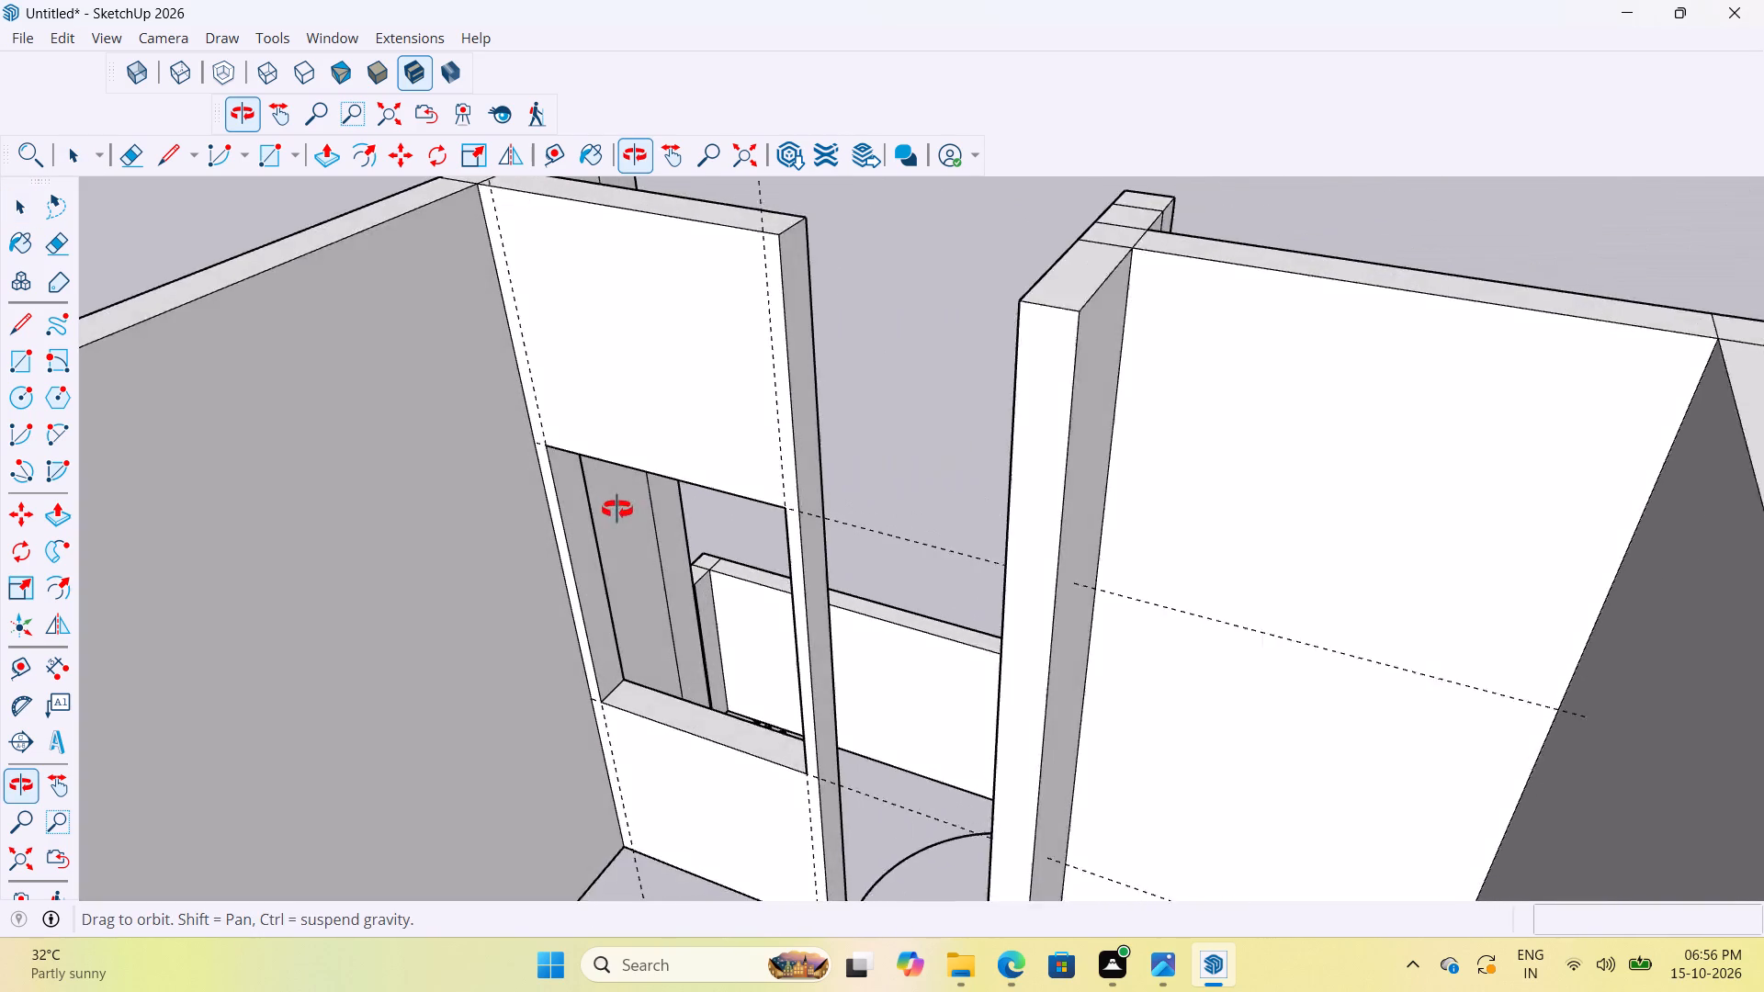
middle_click_drag(617, 510, 610, 510)
scroll(631, 517, "up", 7)
middle_click_drag(668, 510, 790, 475)
scroll(726, 457, "down", 9)
scroll(712, 613, "up", 8)
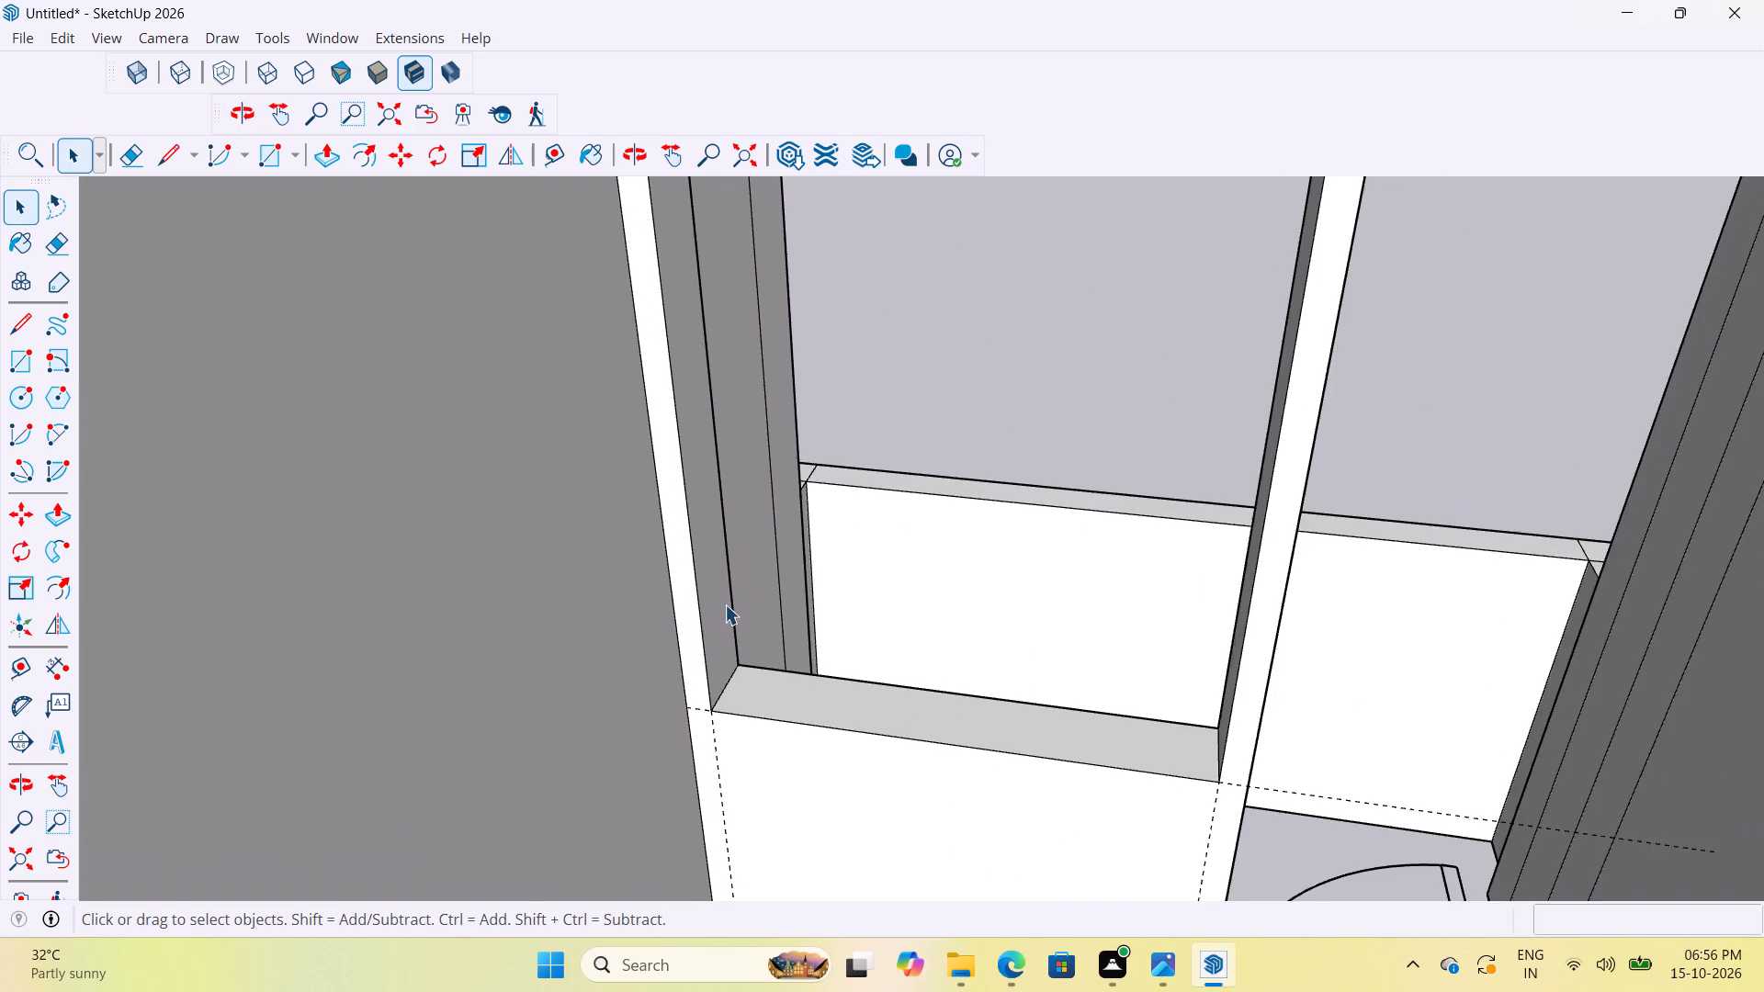
Examine the corner bedroom's window opening, its jambs and the balcony parapet beyond it from several angles.
scroll(725, 604, "down", 16)
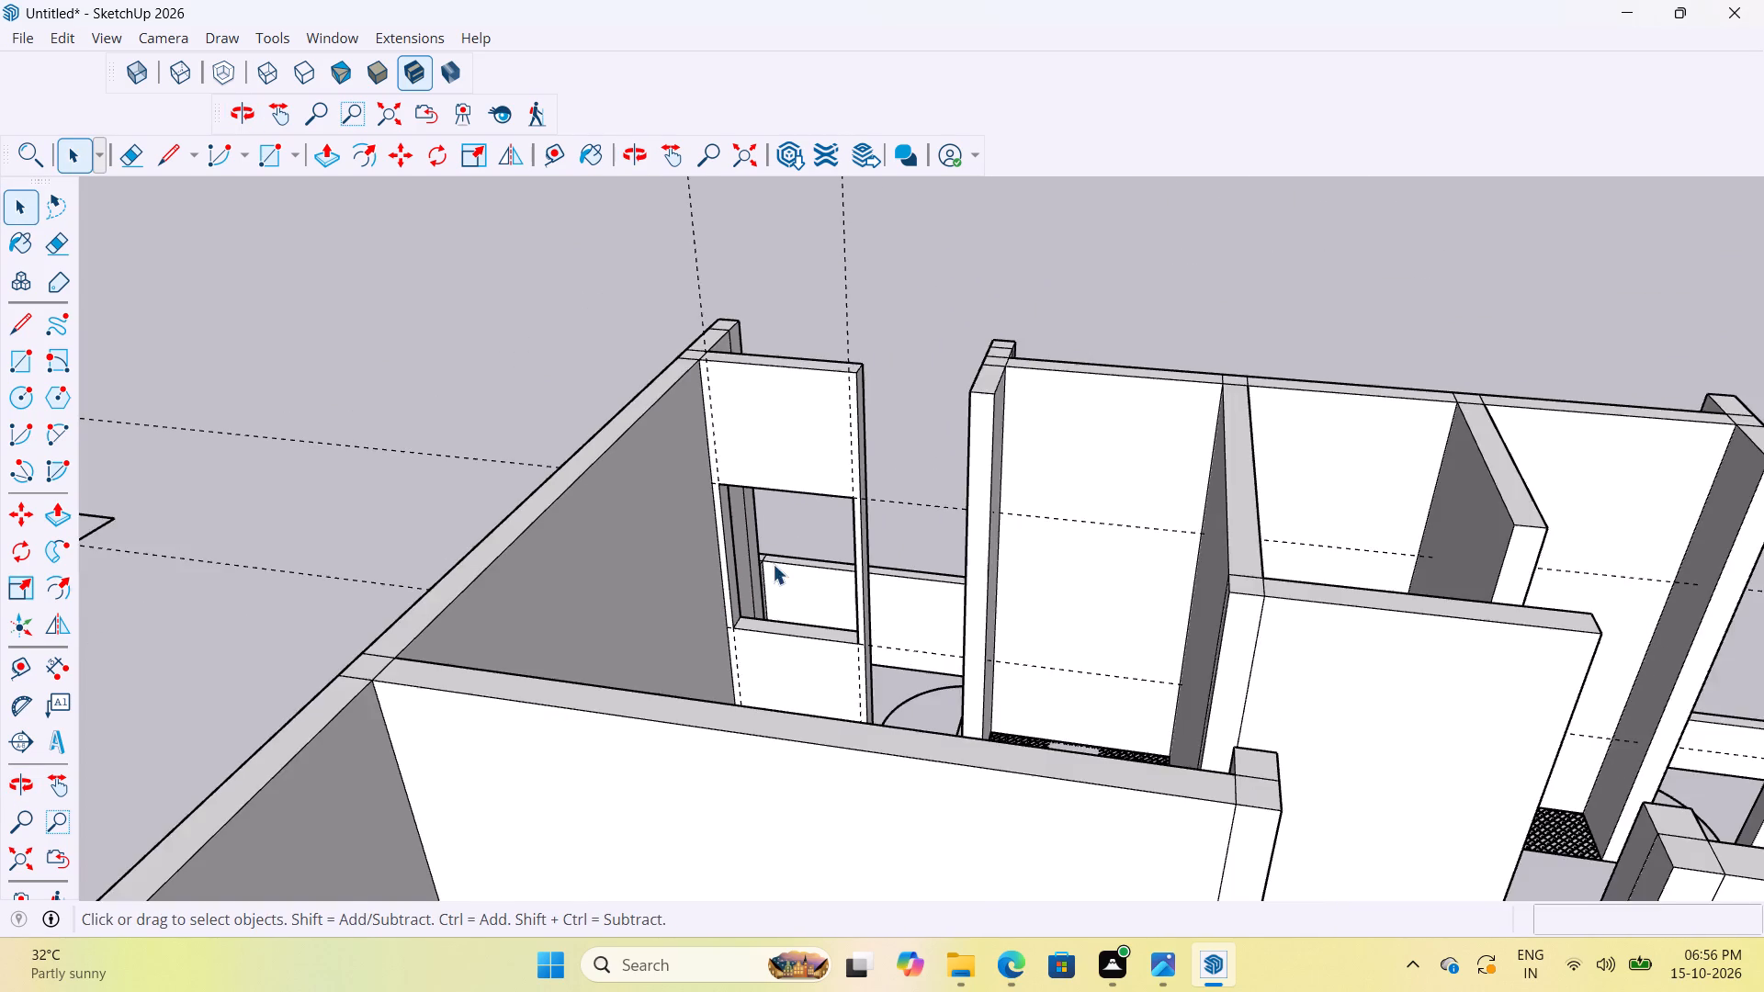
scroll(732, 528, "down", 5)
scroll(1170, 693, "up", 12)
middle_click_drag(607, 567, 678, 519)
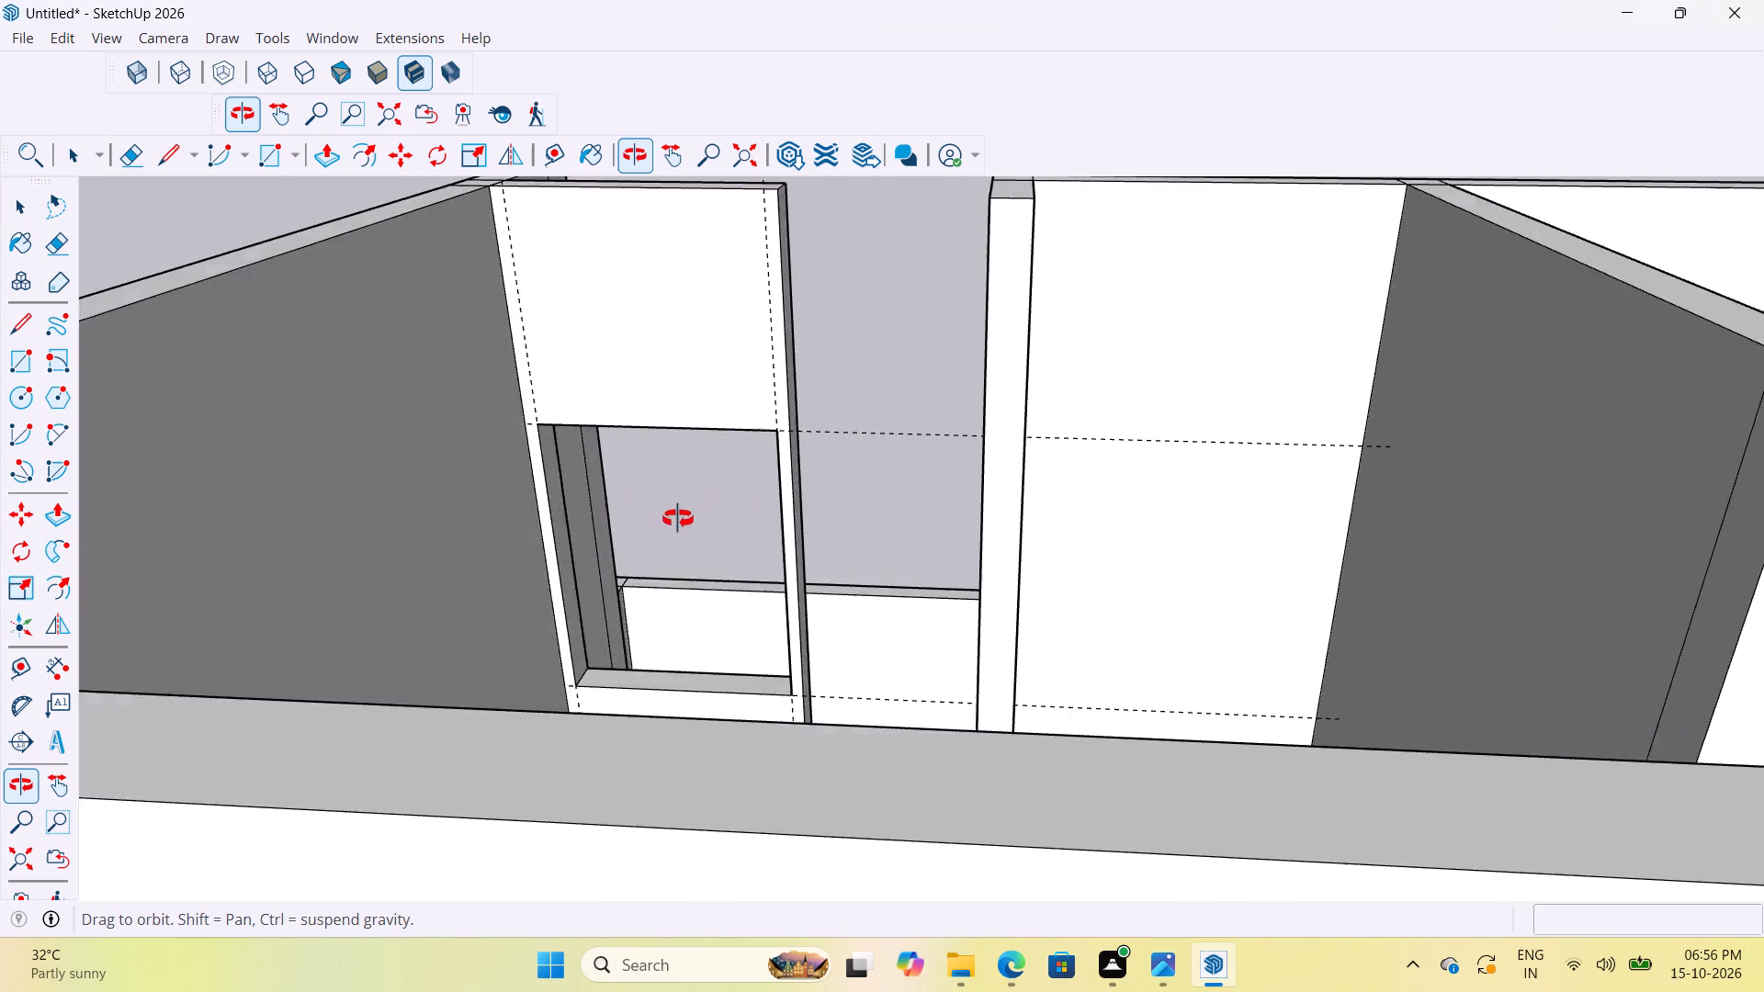
middle_click_drag(678, 519, 601, 624)
scroll(505, 631, "up", 5)
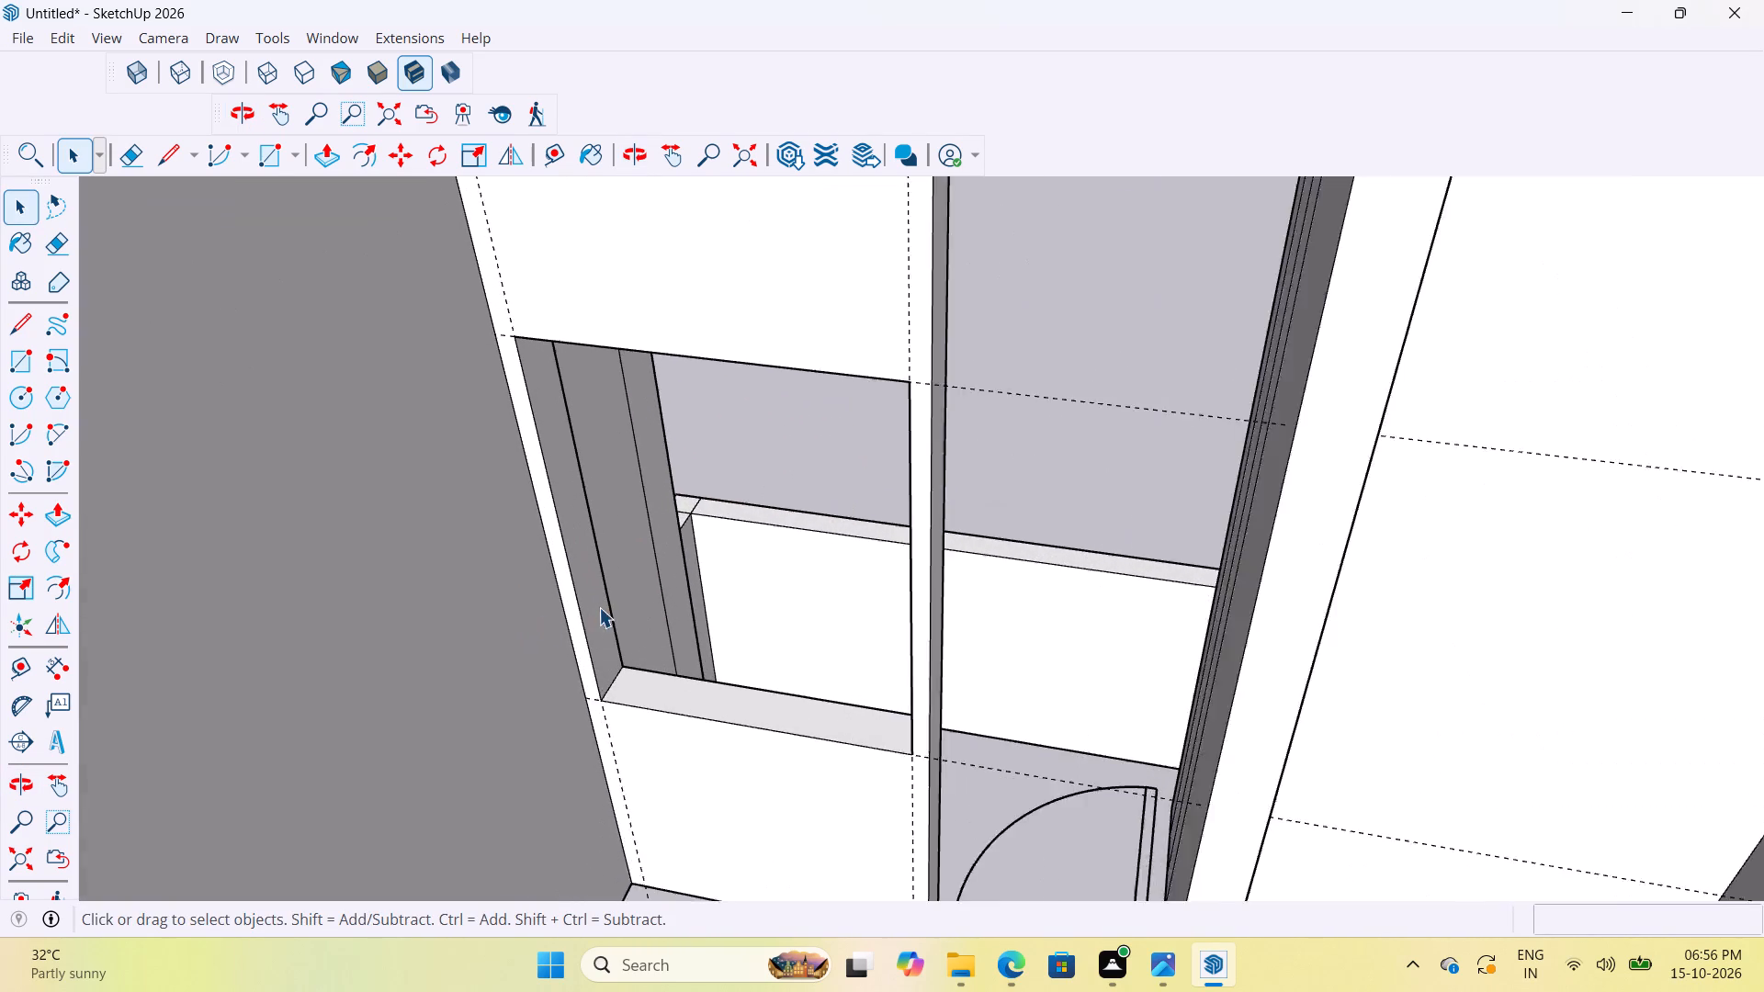
scroll(599, 607, "up", 10)
middle_click_drag(662, 631, 652, 665)
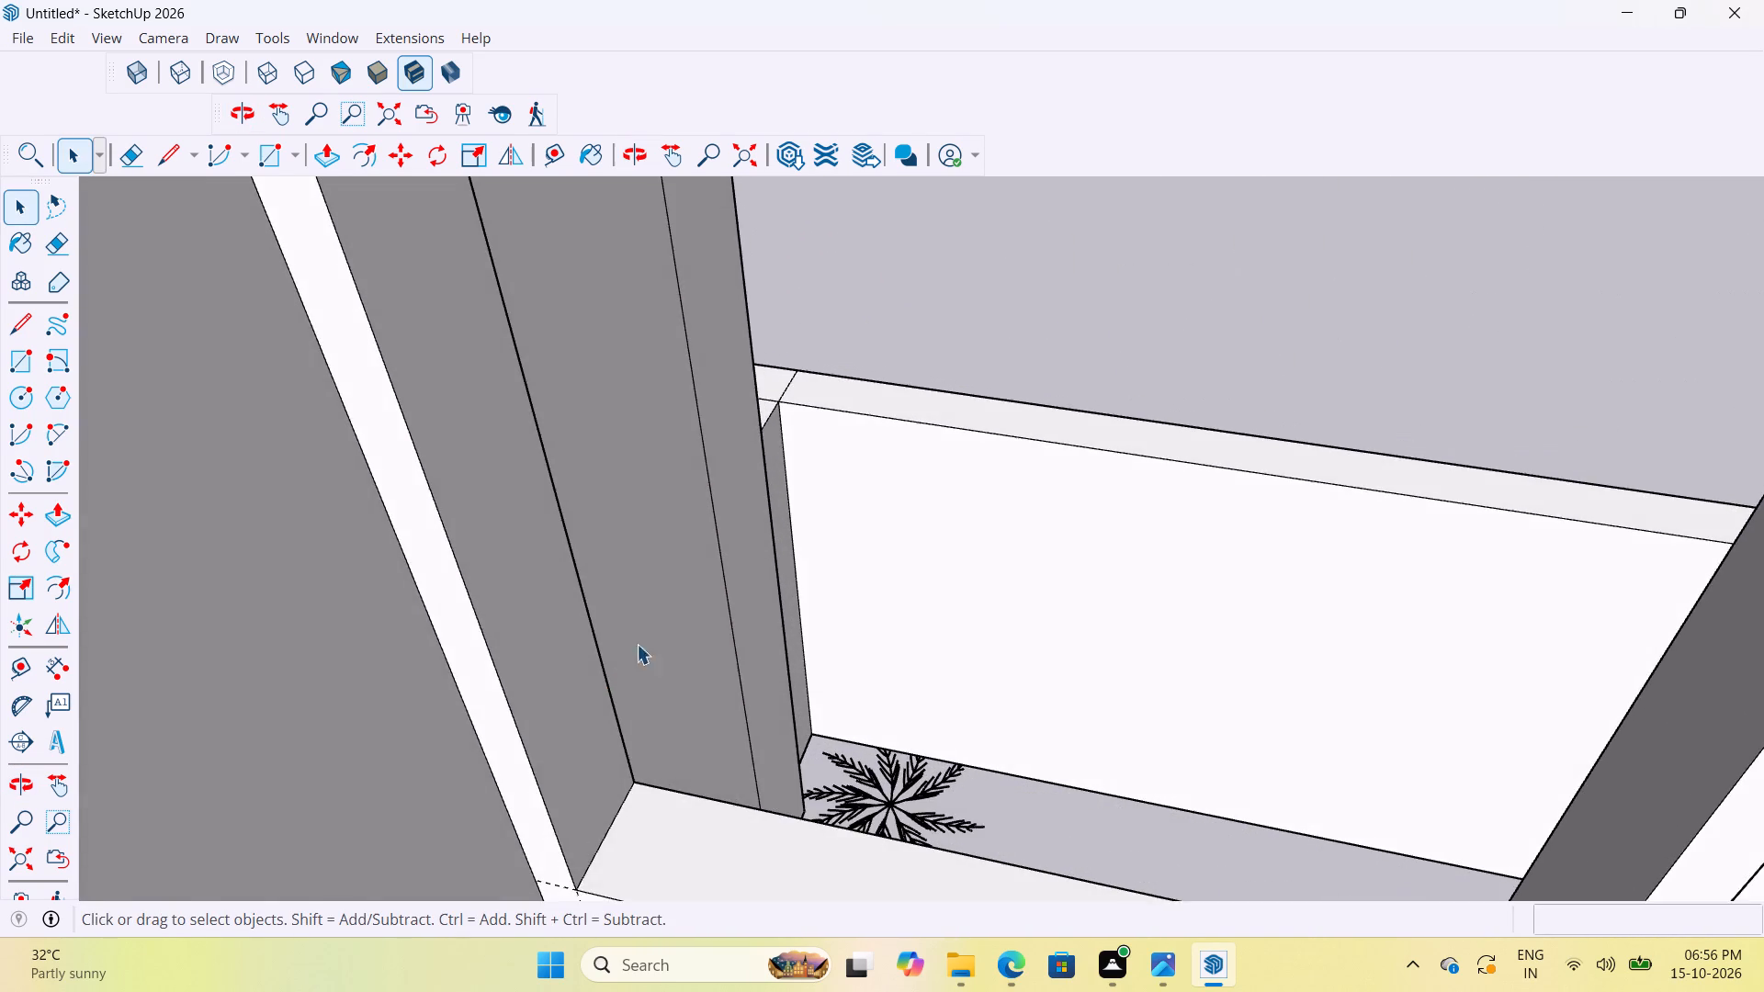
scroll(657, 597, "down", 15)
middle_click_drag(777, 644, 860, 493)
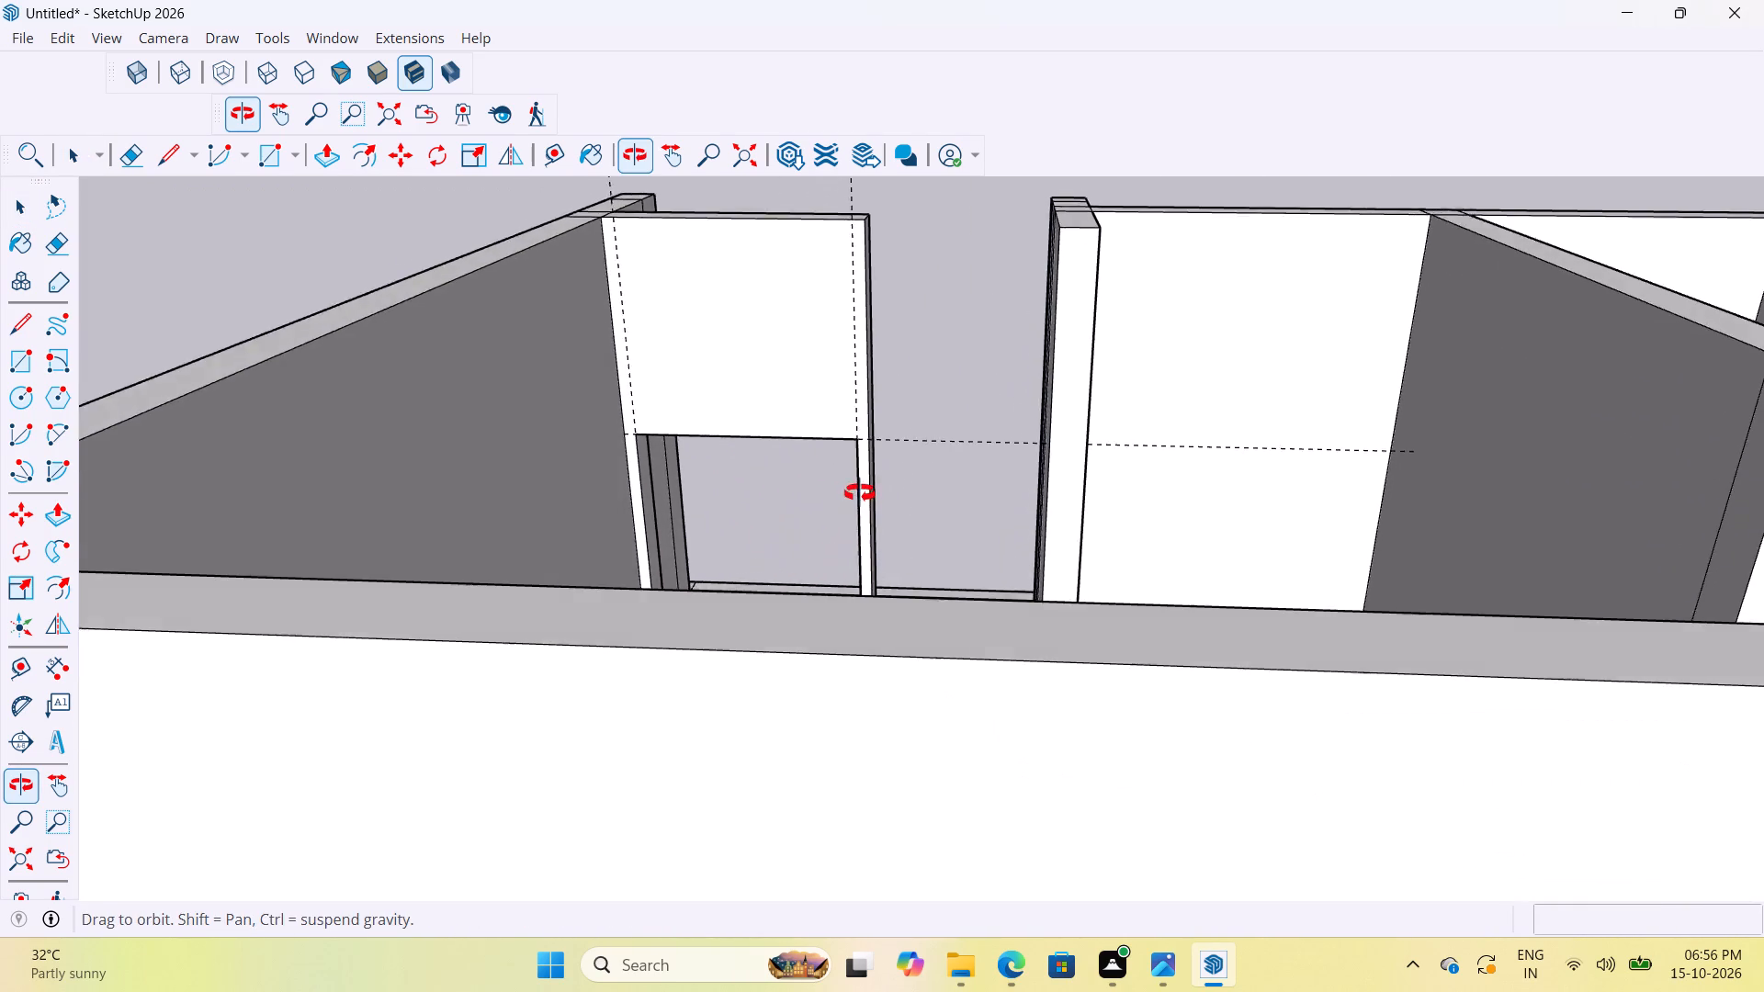
middle_click_drag(860, 493, 860, 492)
scroll(701, 575, "down", 20)
scroll(701, 575, "down", 1)
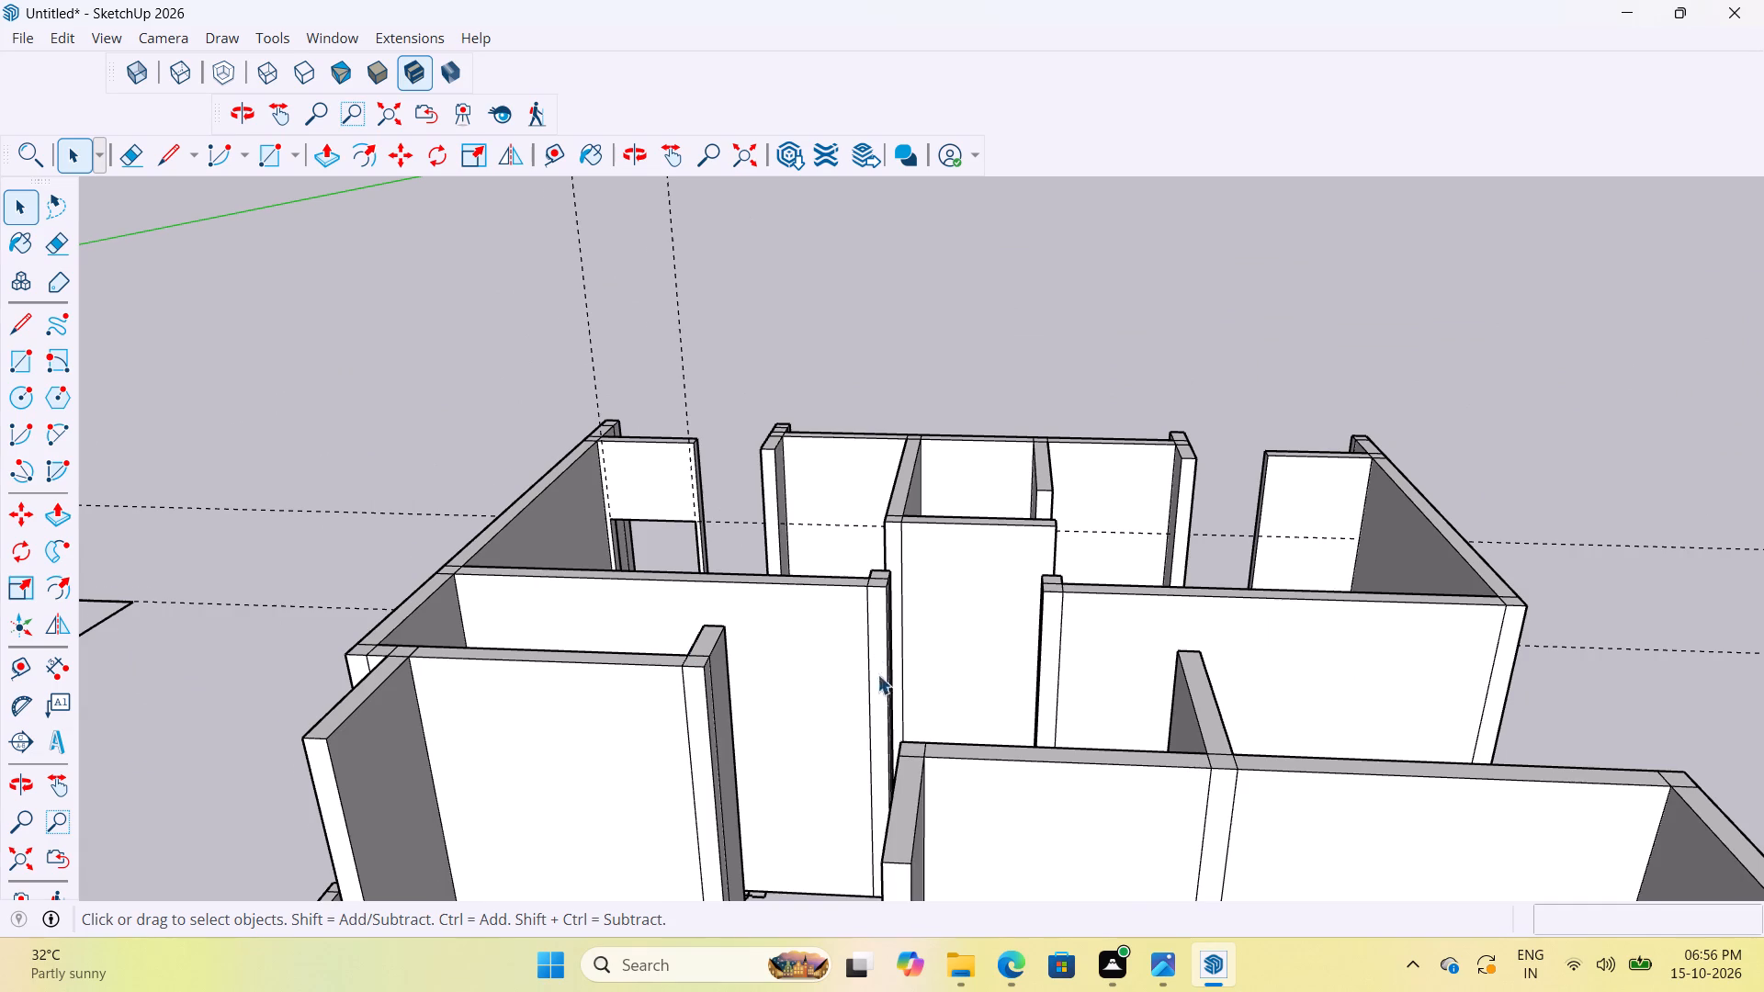
Delete all guides in the model.
scroll(878, 686, "up", 1)
left_click(61, 43)
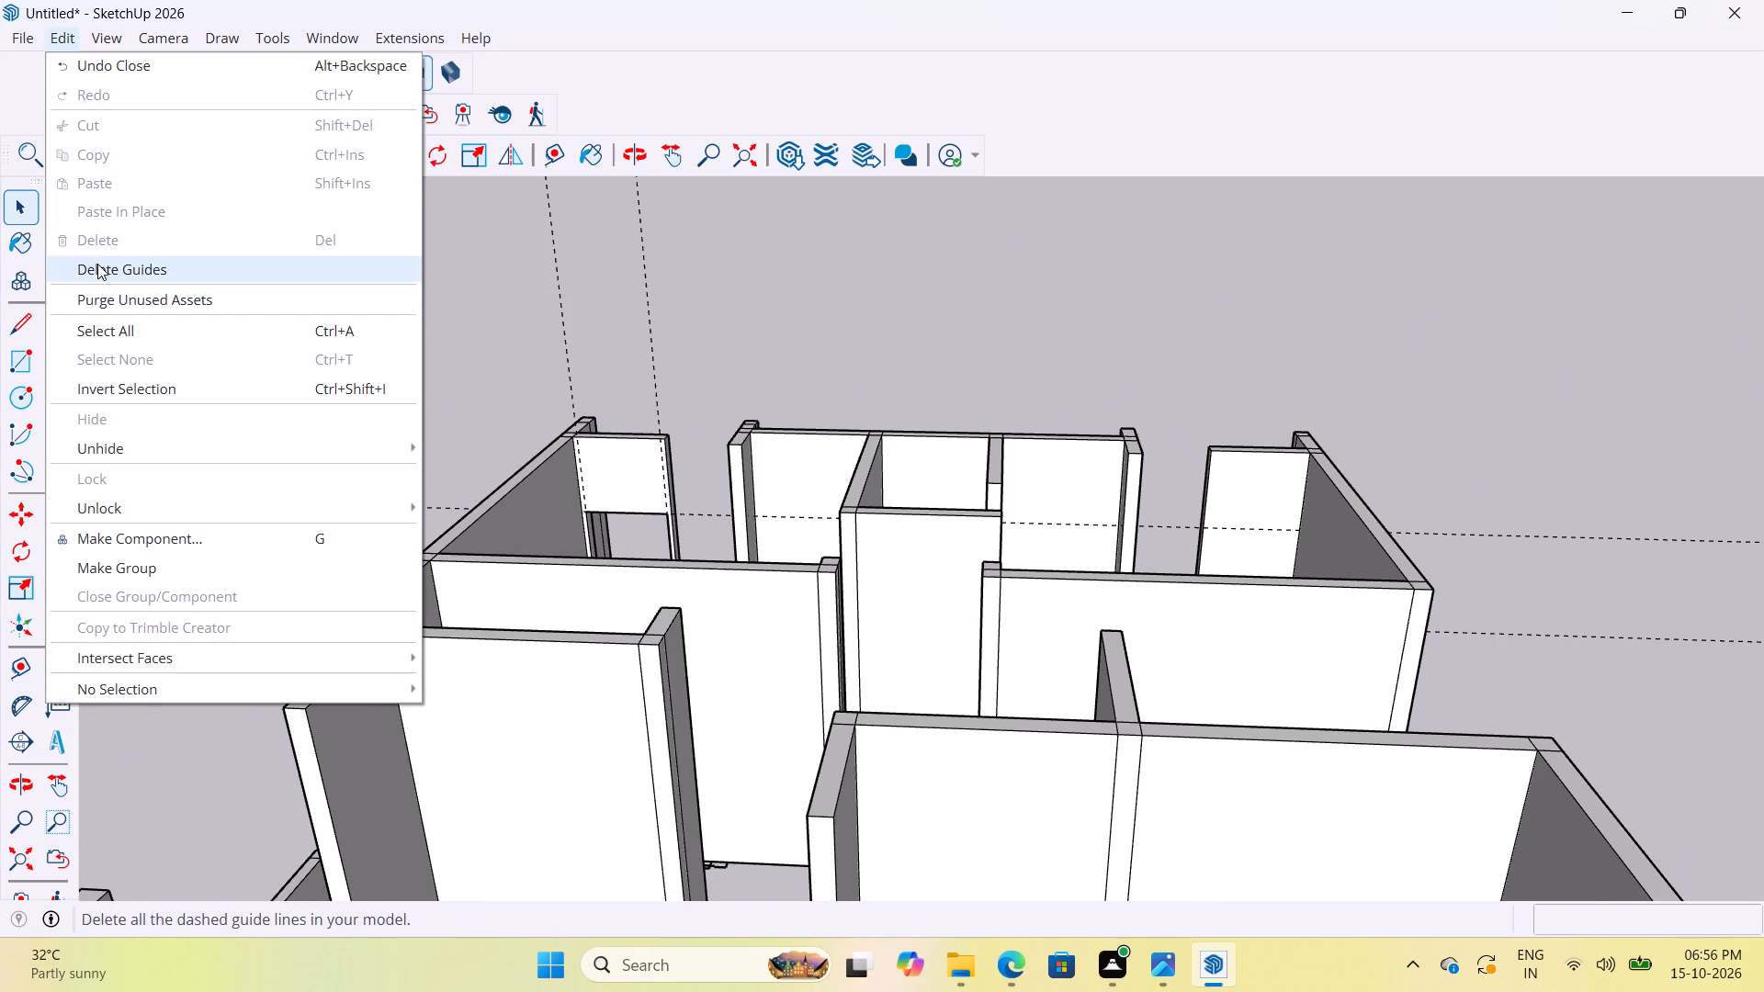
left_click(97, 265)
Open the wall group of the opposite corner bedroom for editing at its short wall beside the balcony door.
scroll(1217, 530, "up", 3)
middle_click_drag(1258, 532, 1102, 614)
scroll(1198, 676, "up", 5)
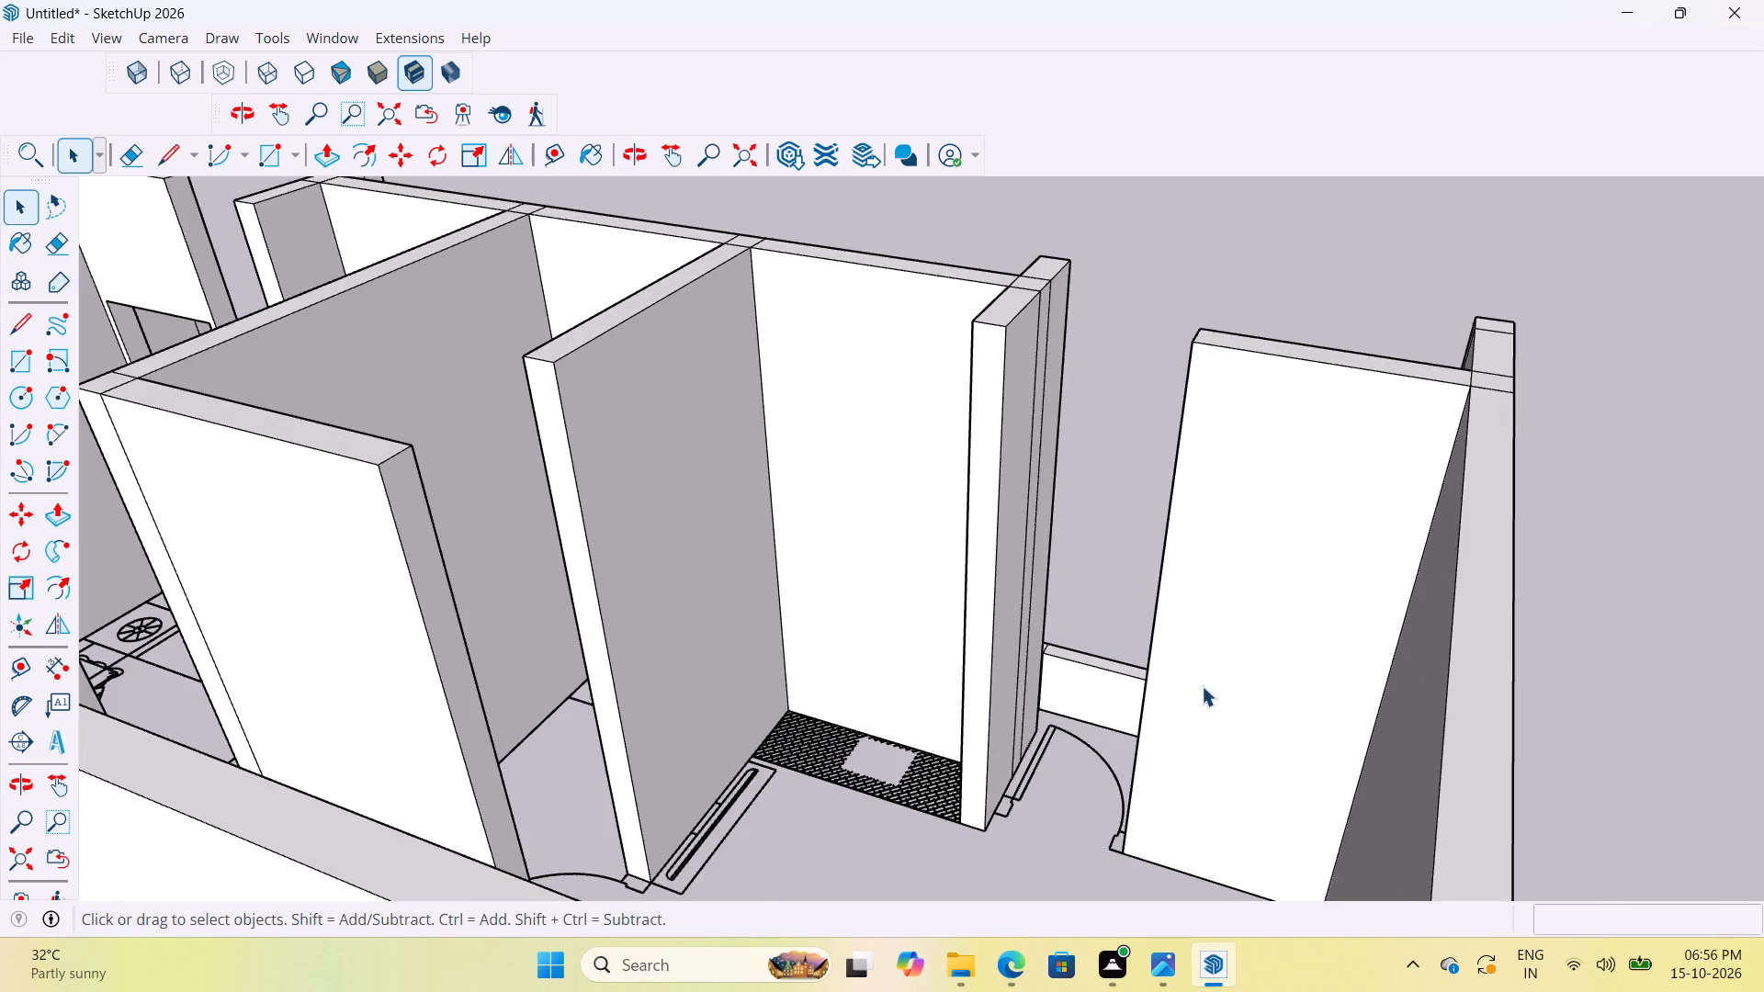
middle_click_drag(1217, 697, 1299, 720)
scroll(1417, 730, "up", 4)
scroll(1243, 669, "down", 5)
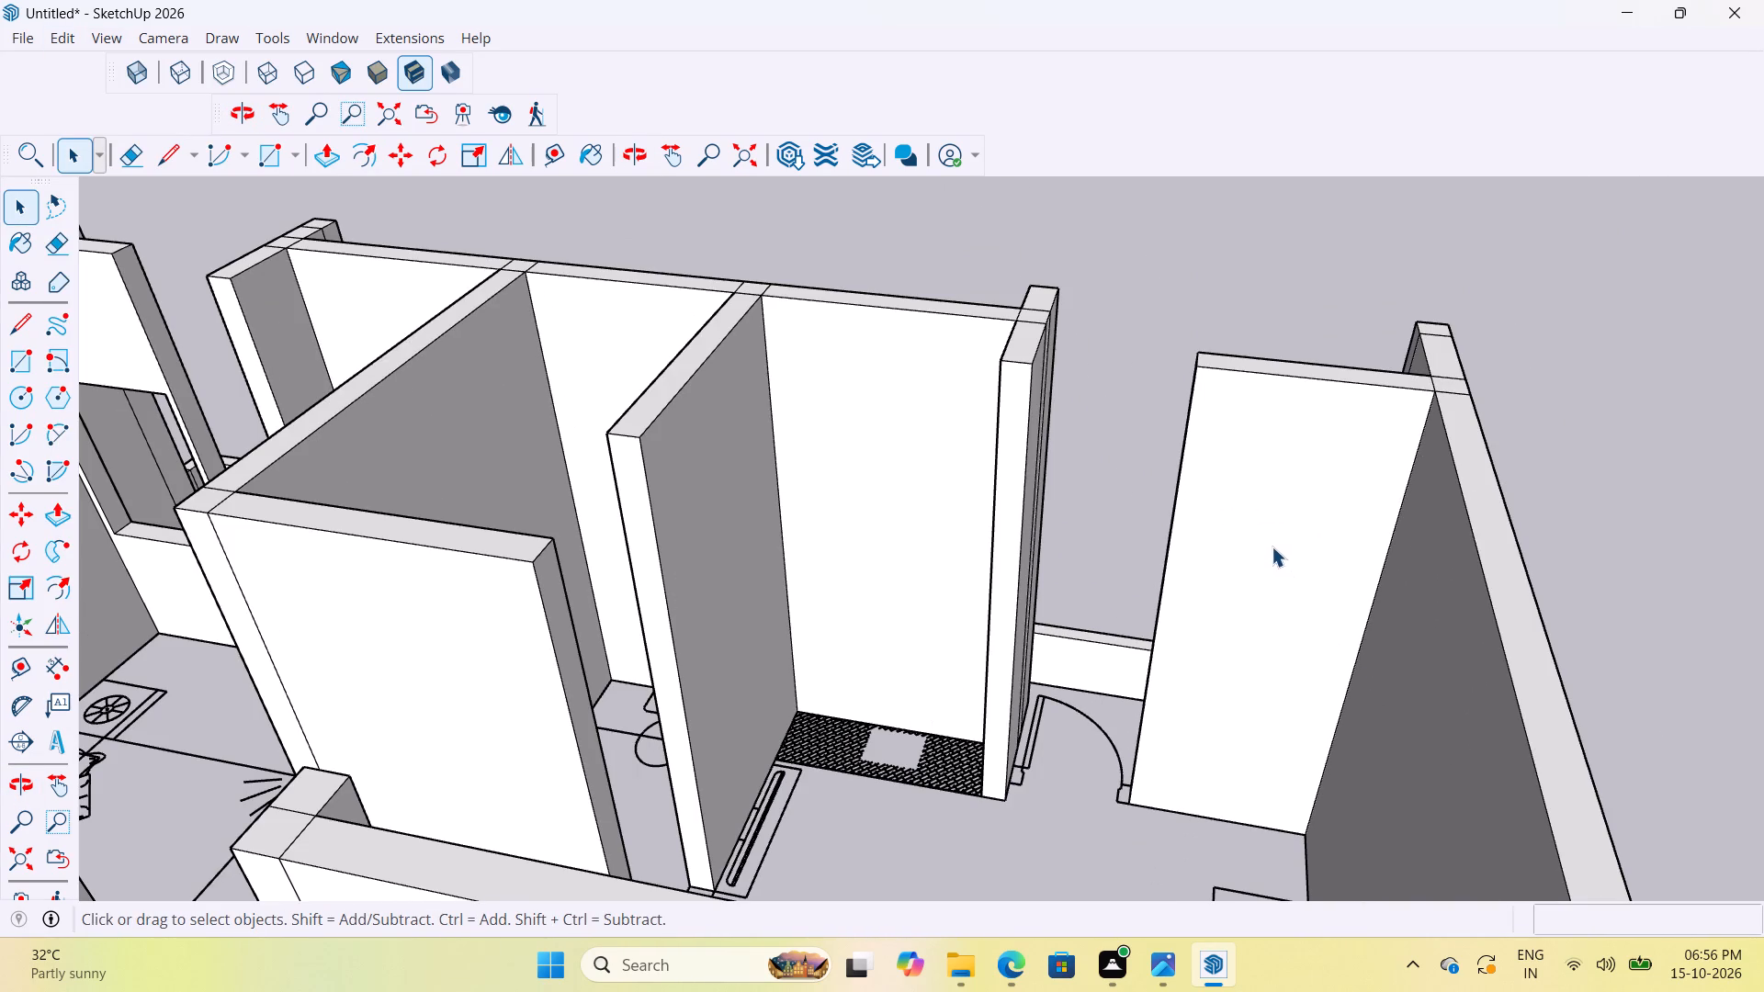
left_click(1365, 590)
left_click(1310, 607)
left_click(1316, 608)
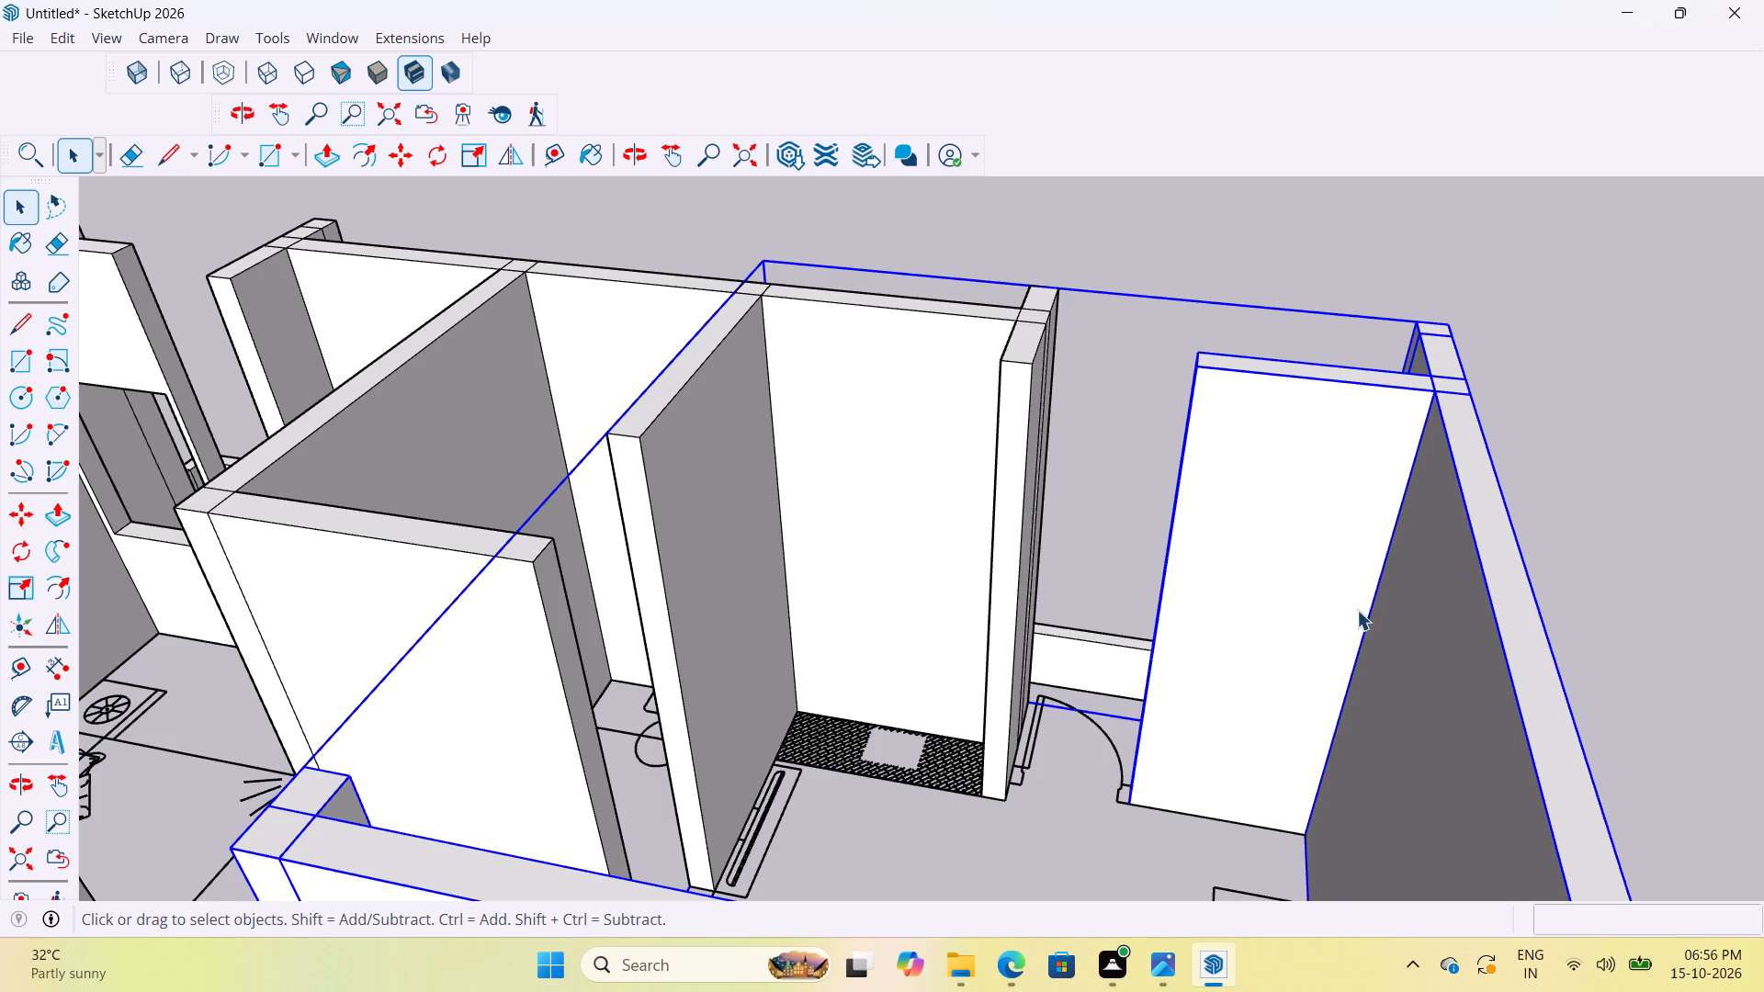
double_click(1354, 603)
Measure the width of the short wall's inner face between its two vertical edges.
key("t")
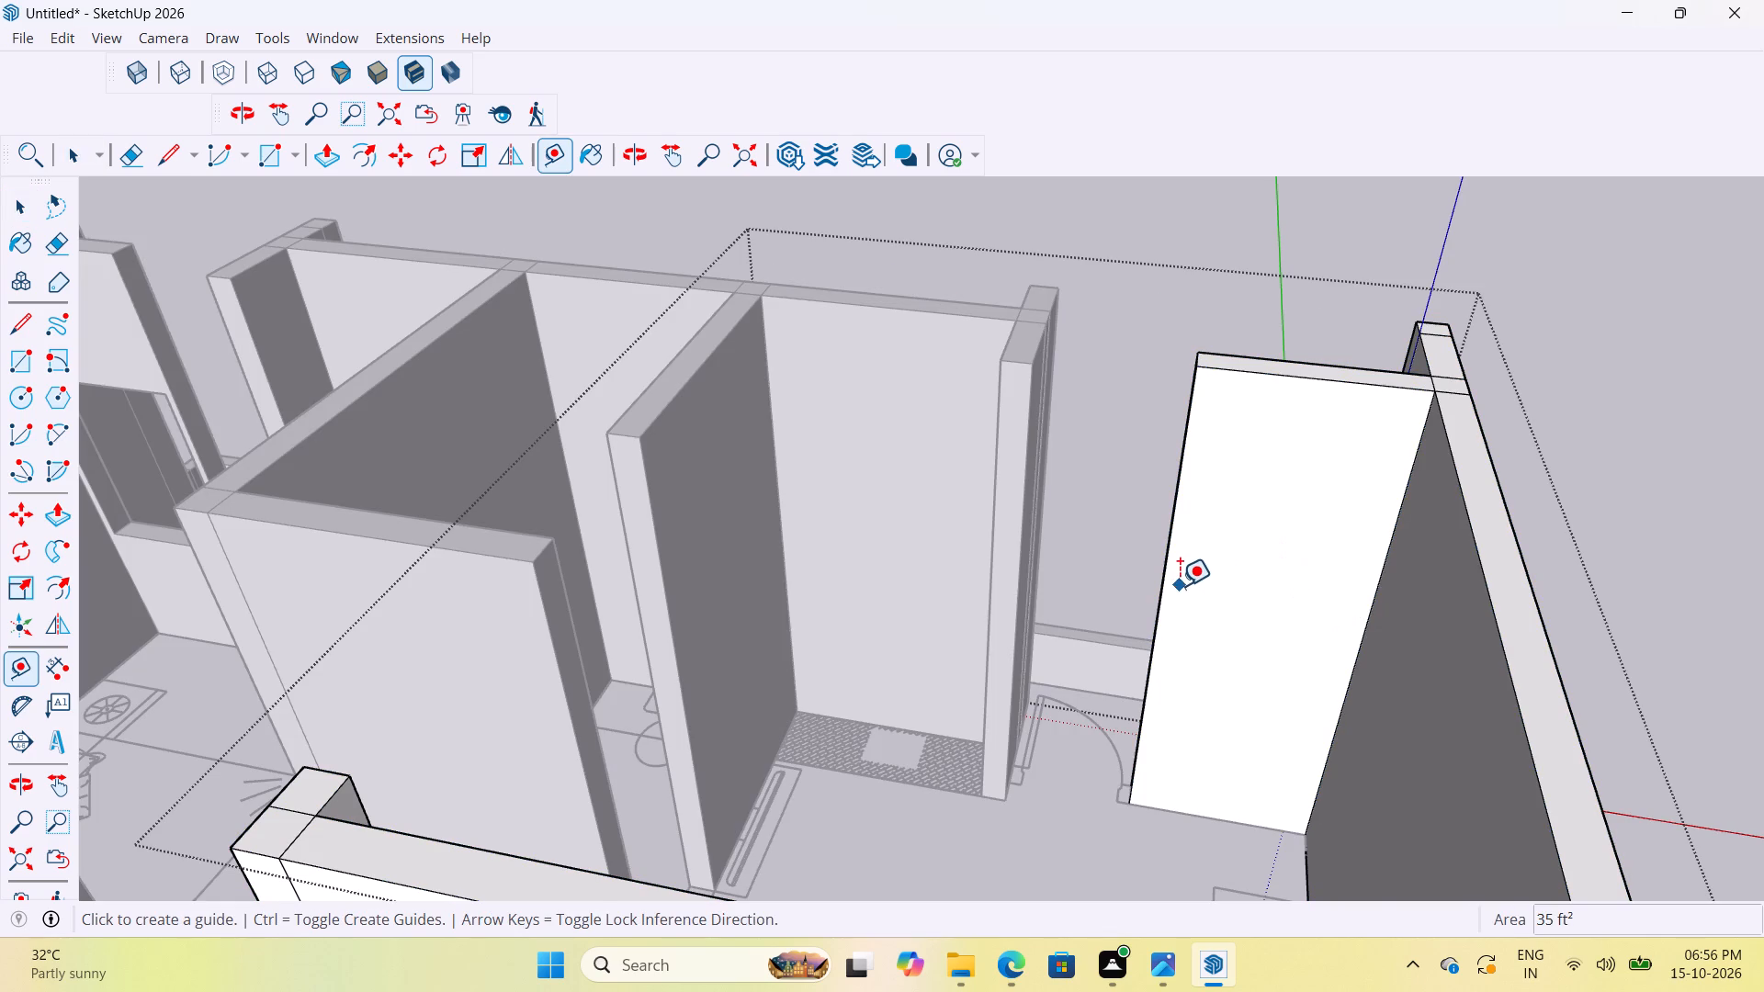
scroll(1168, 566, "up", 6)
middle_click_drag(1170, 566, 1252, 562)
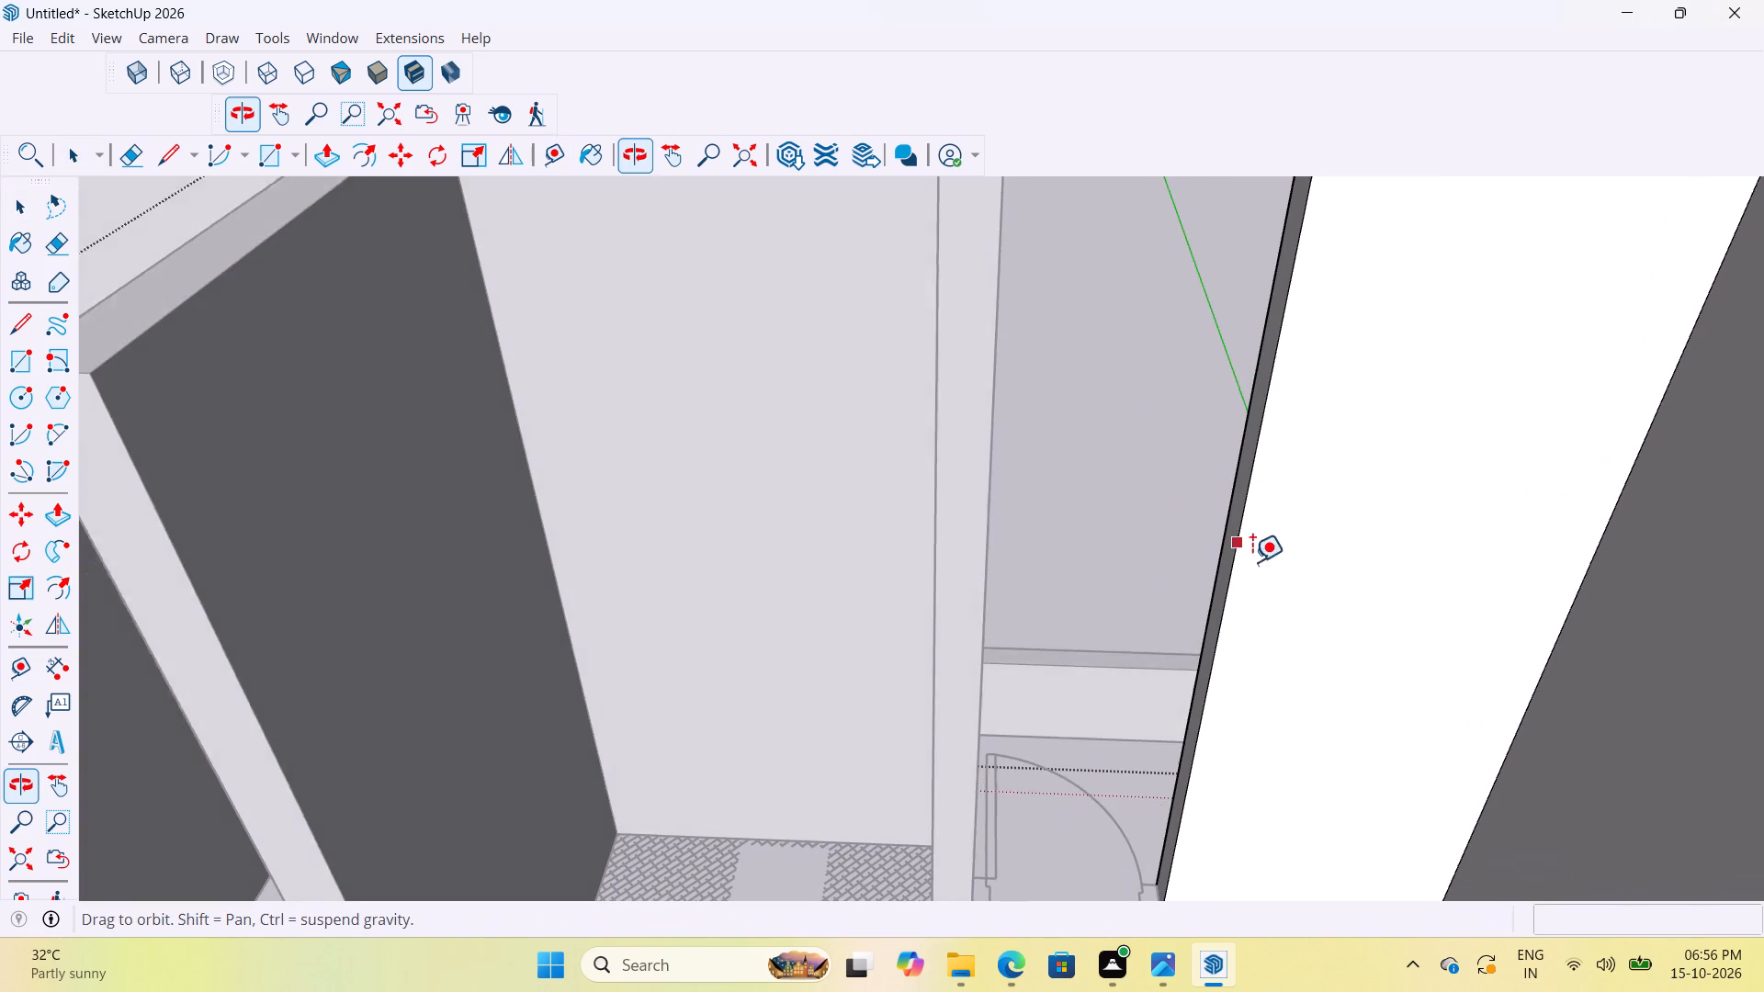
middle_click_drag(1252, 562, 1254, 565)
key("space")
left_click(1239, 573)
scroll(1056, 577, "down", 4)
key("t")
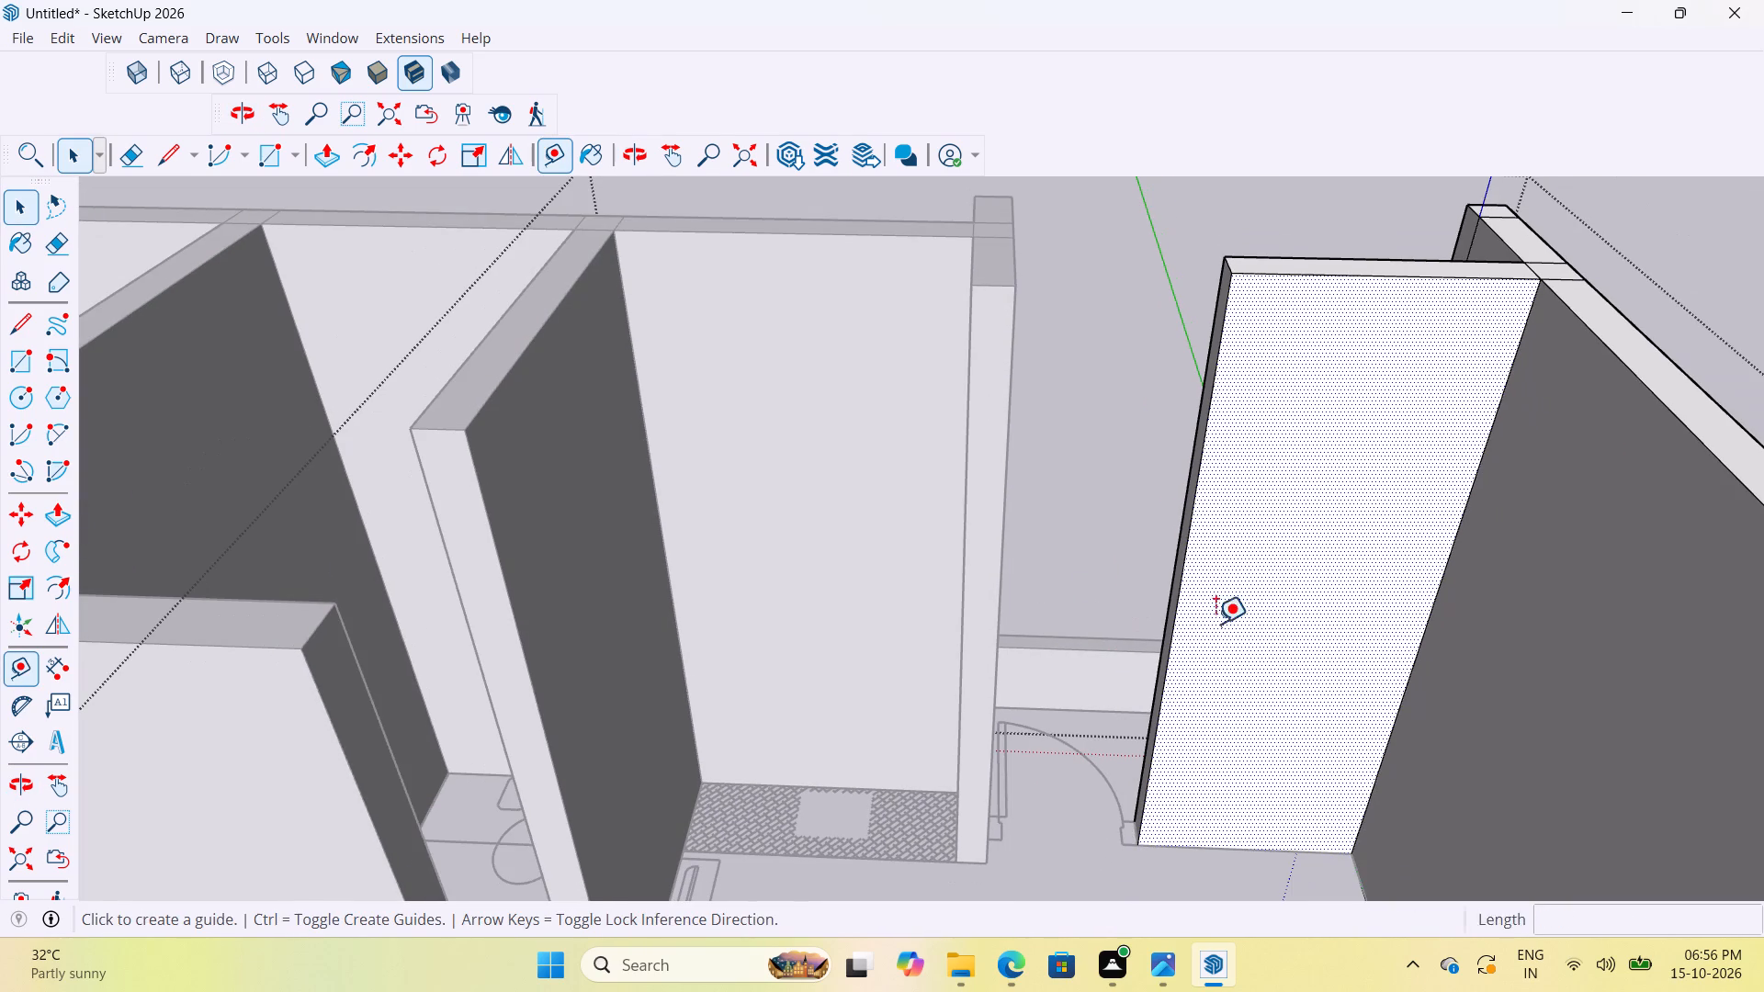
left_click(1187, 564)
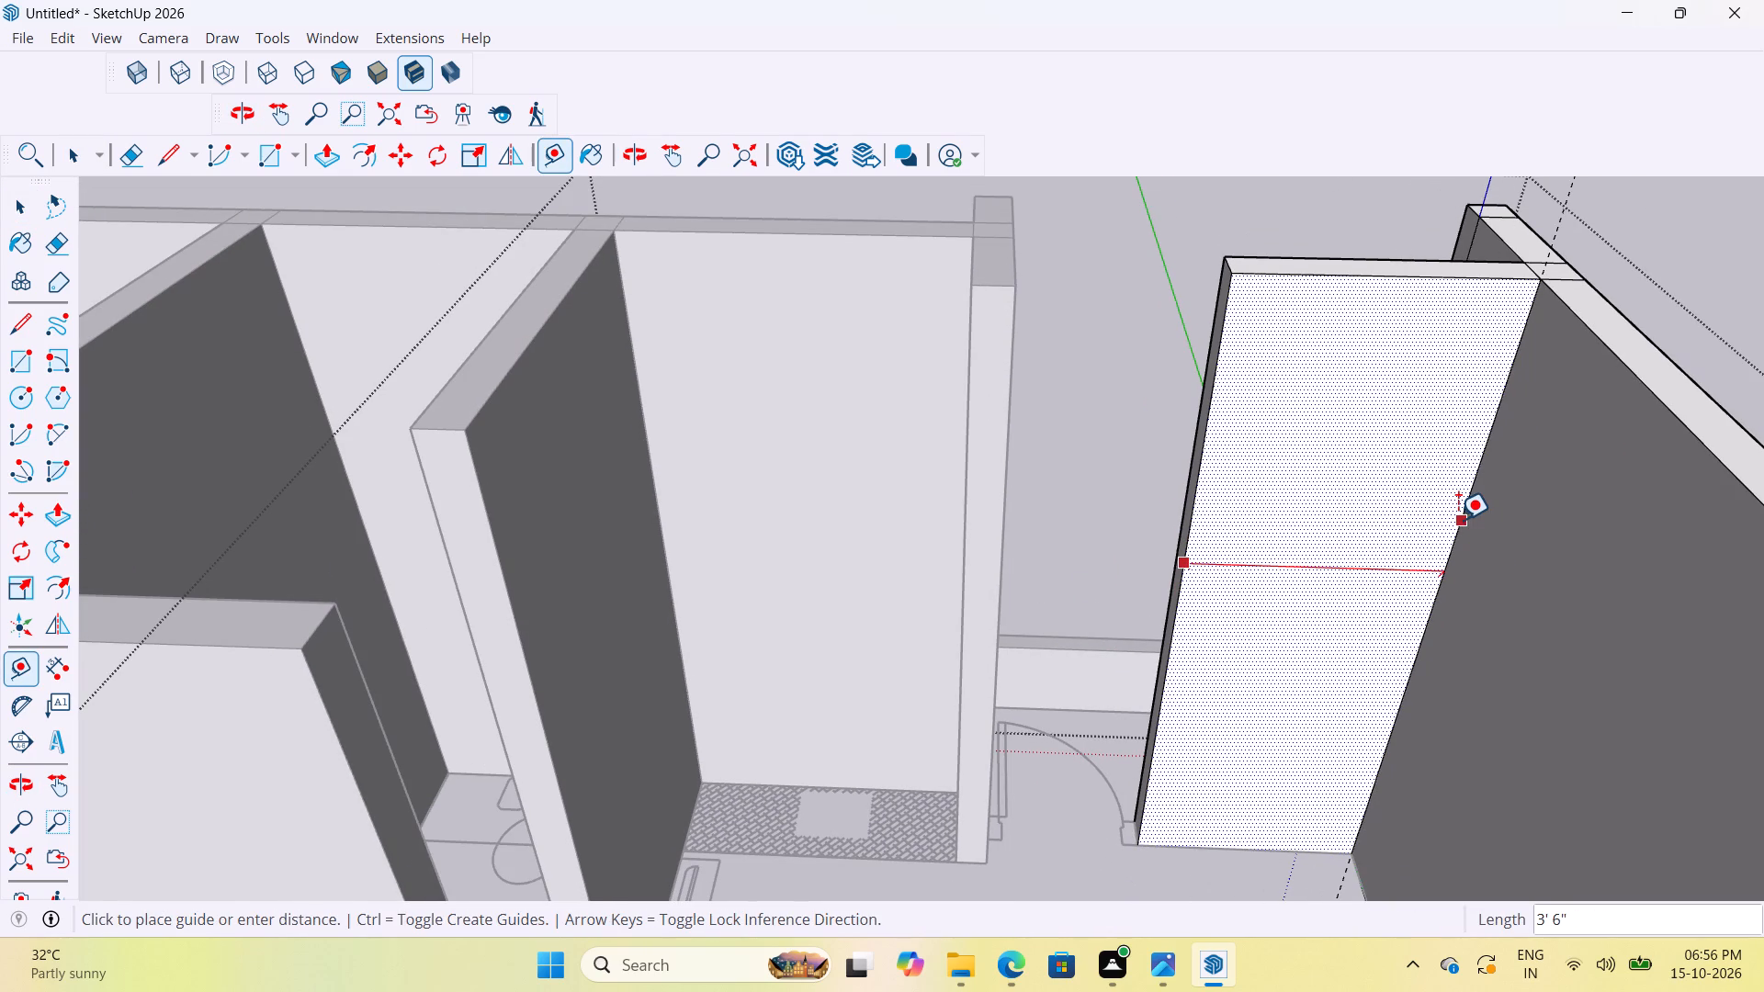
key("space")
Place vertical guides on the short wall's face, 2" inward from each of its side edges.
scroll(1174, 597, "down", 3)
middle_click_drag(1297, 580, 1216, 554)
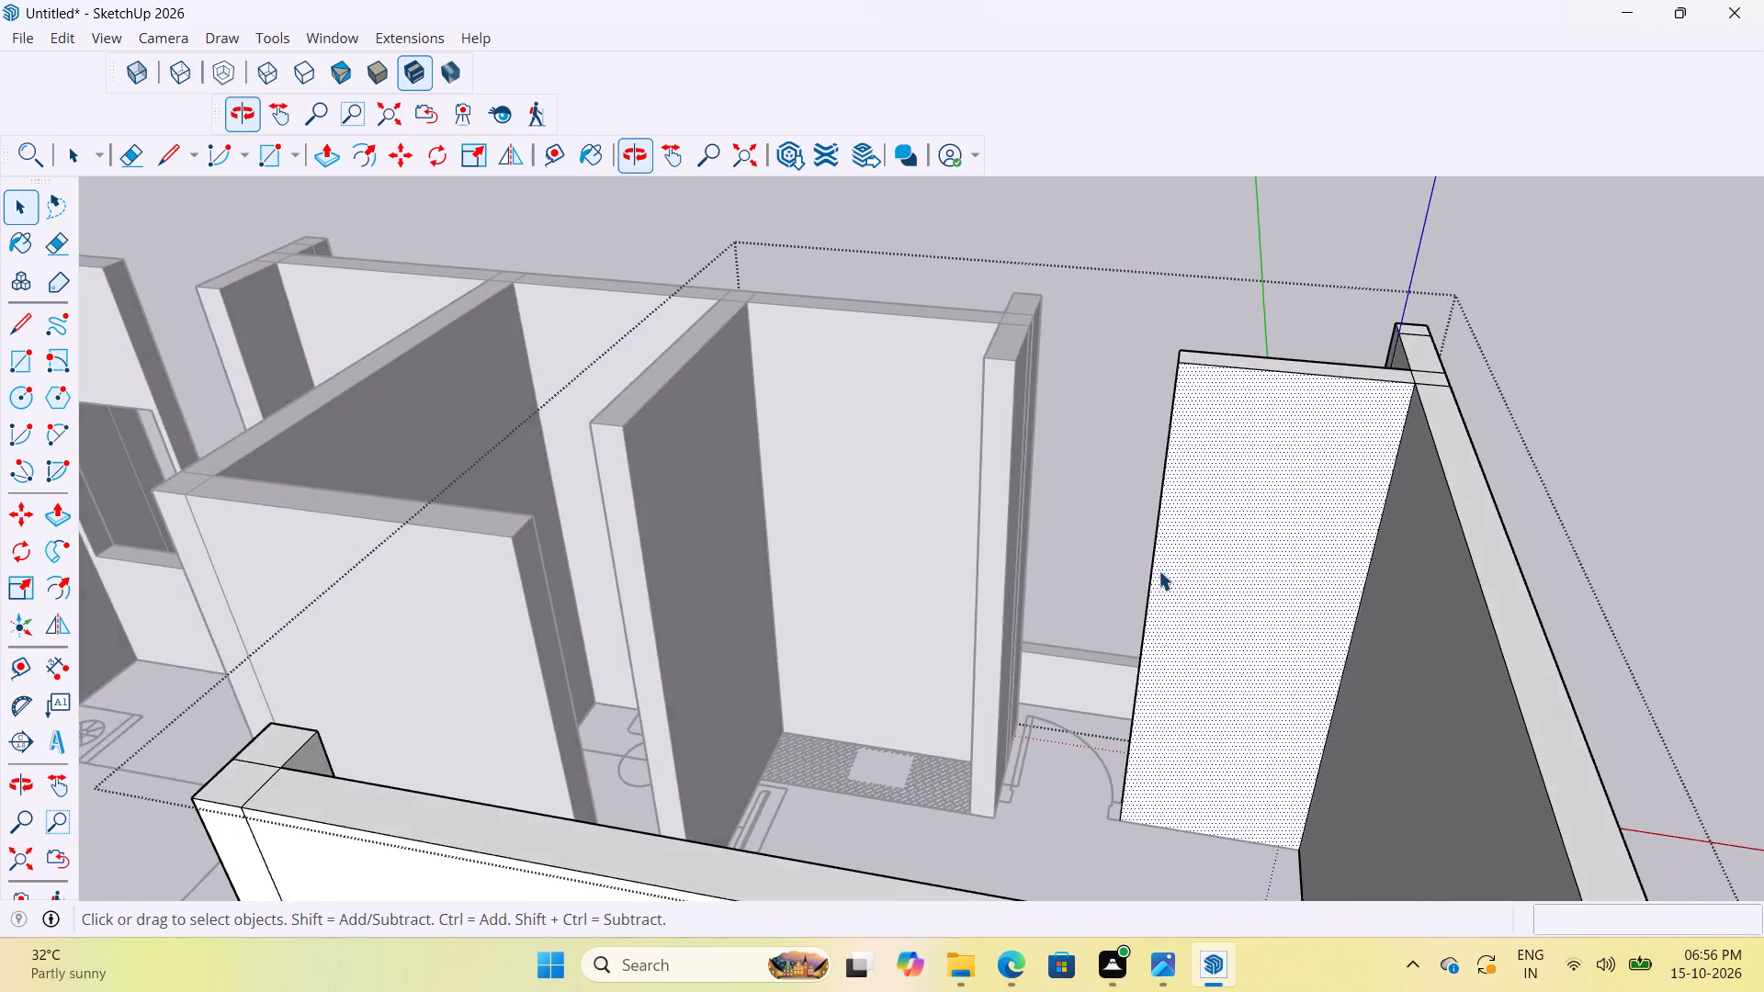
scroll(1167, 580, "up", 3)
key("t")
scroll(1148, 621, "up", 3)
left_click(1145, 586)
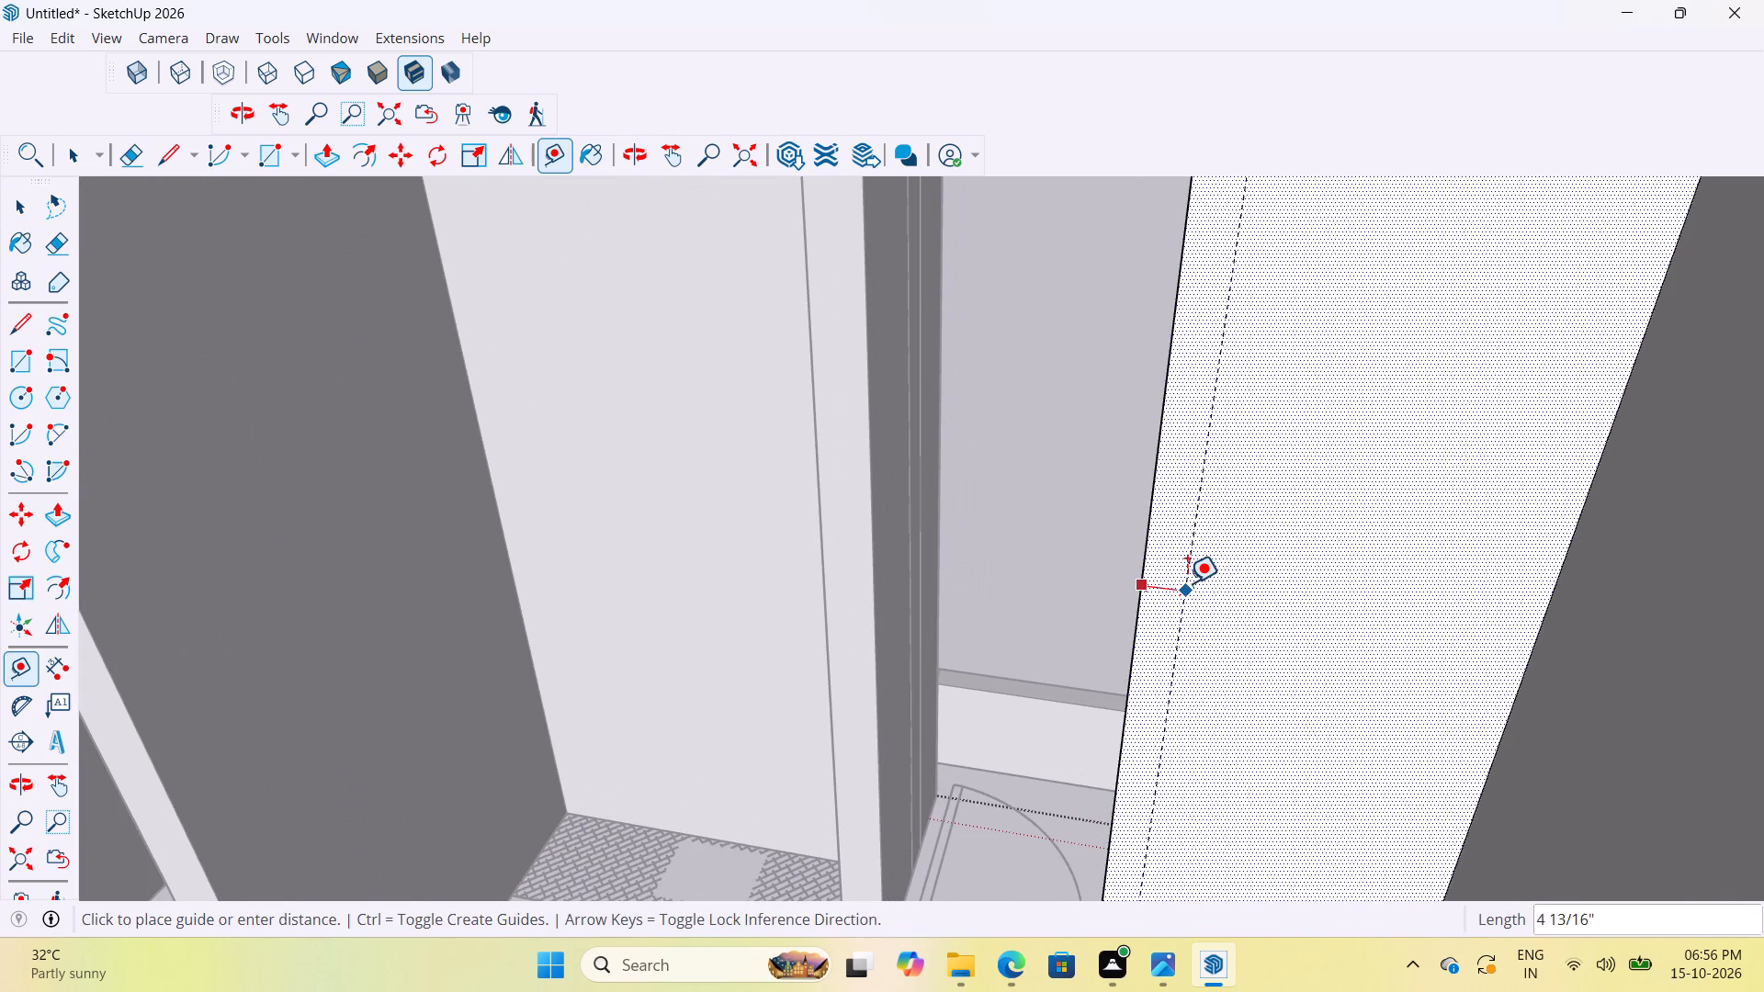
type("2\"")
key("Return")
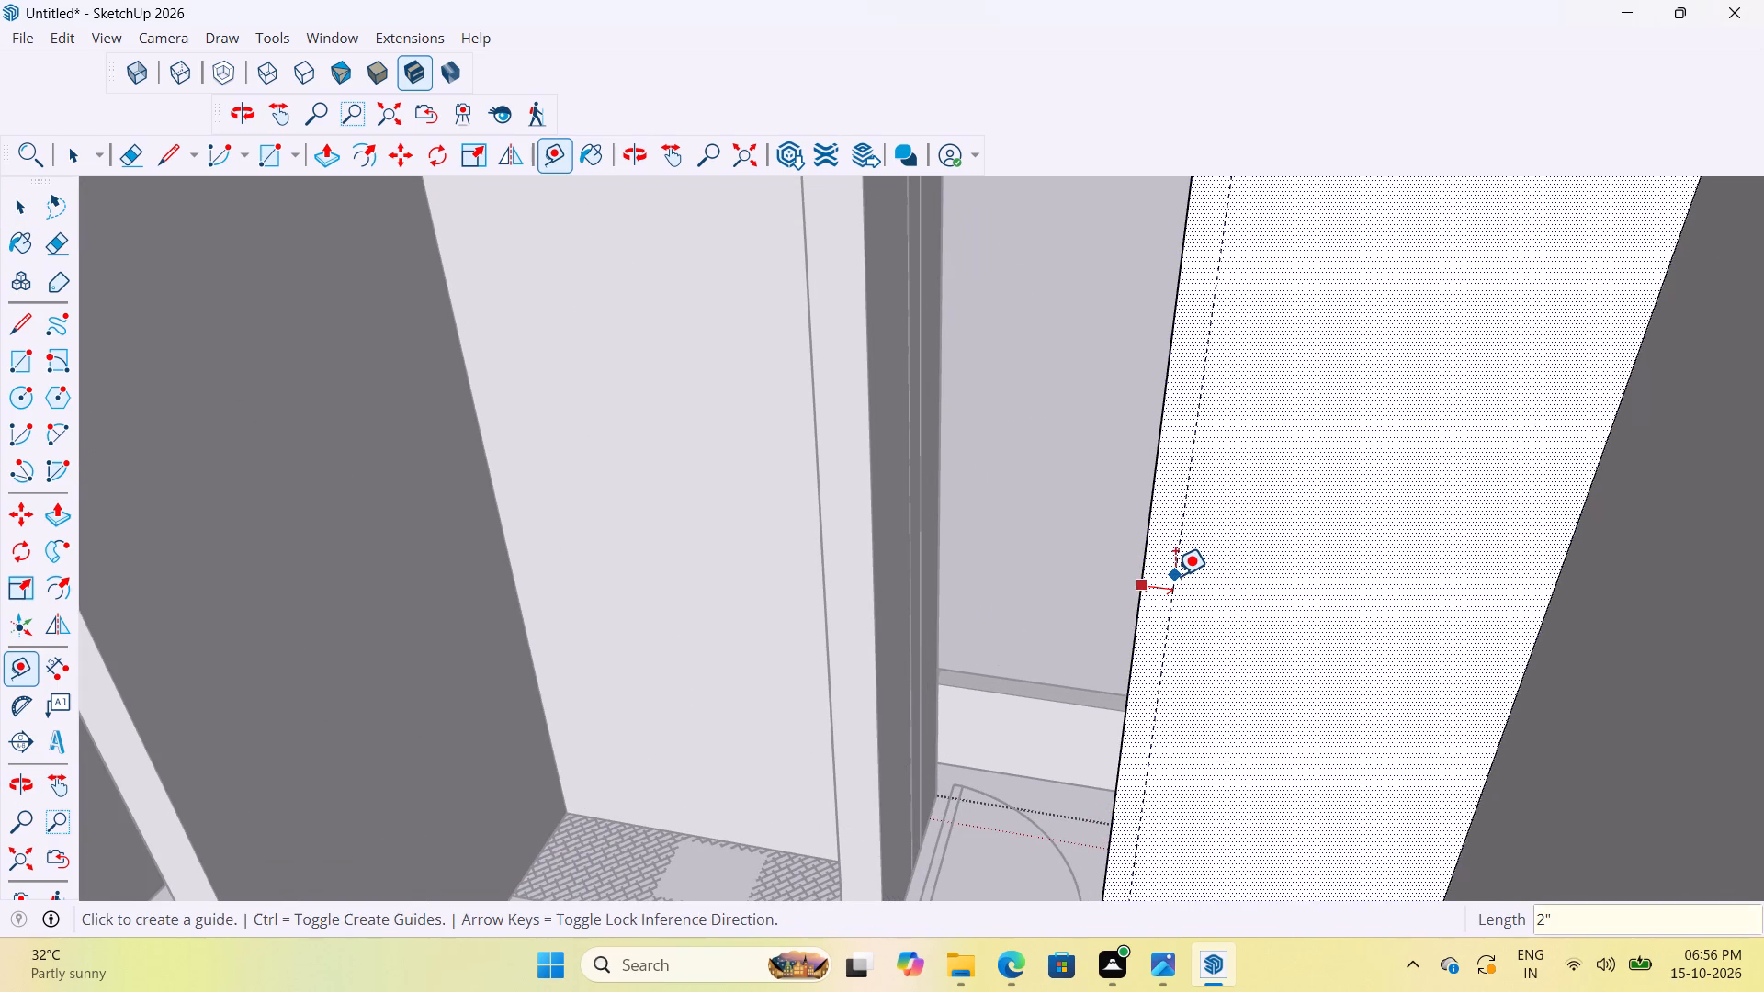
left_click(1585, 496)
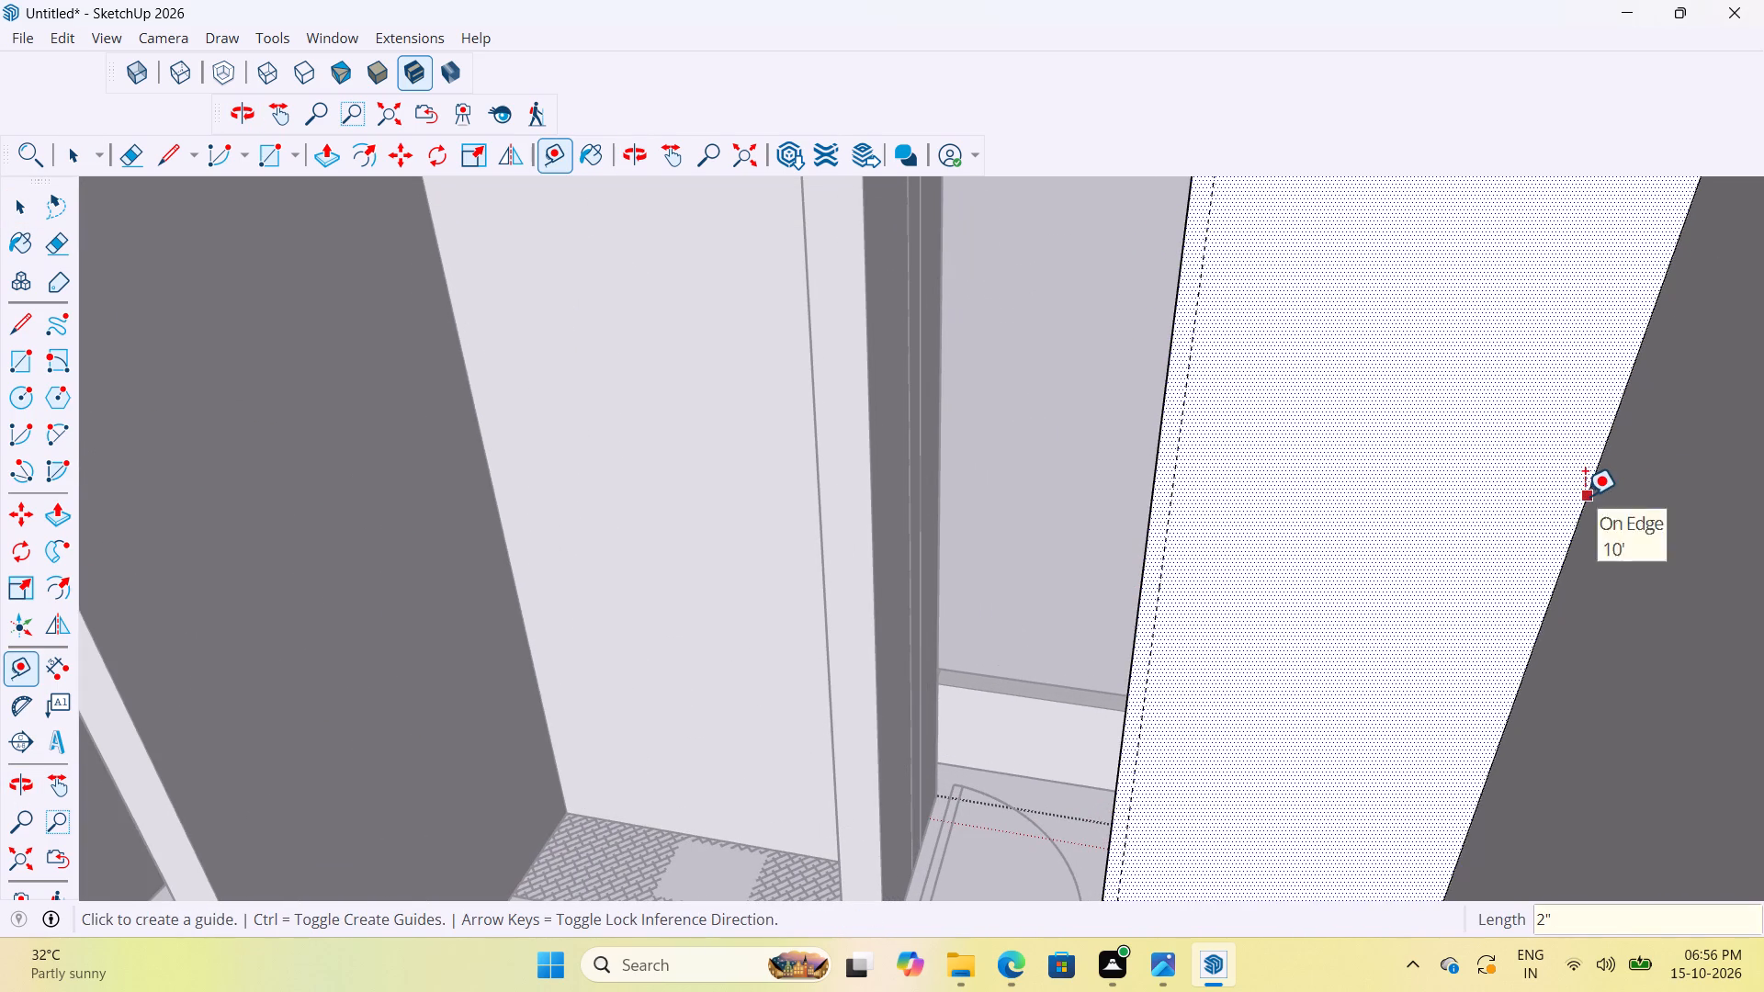
type("2\"")
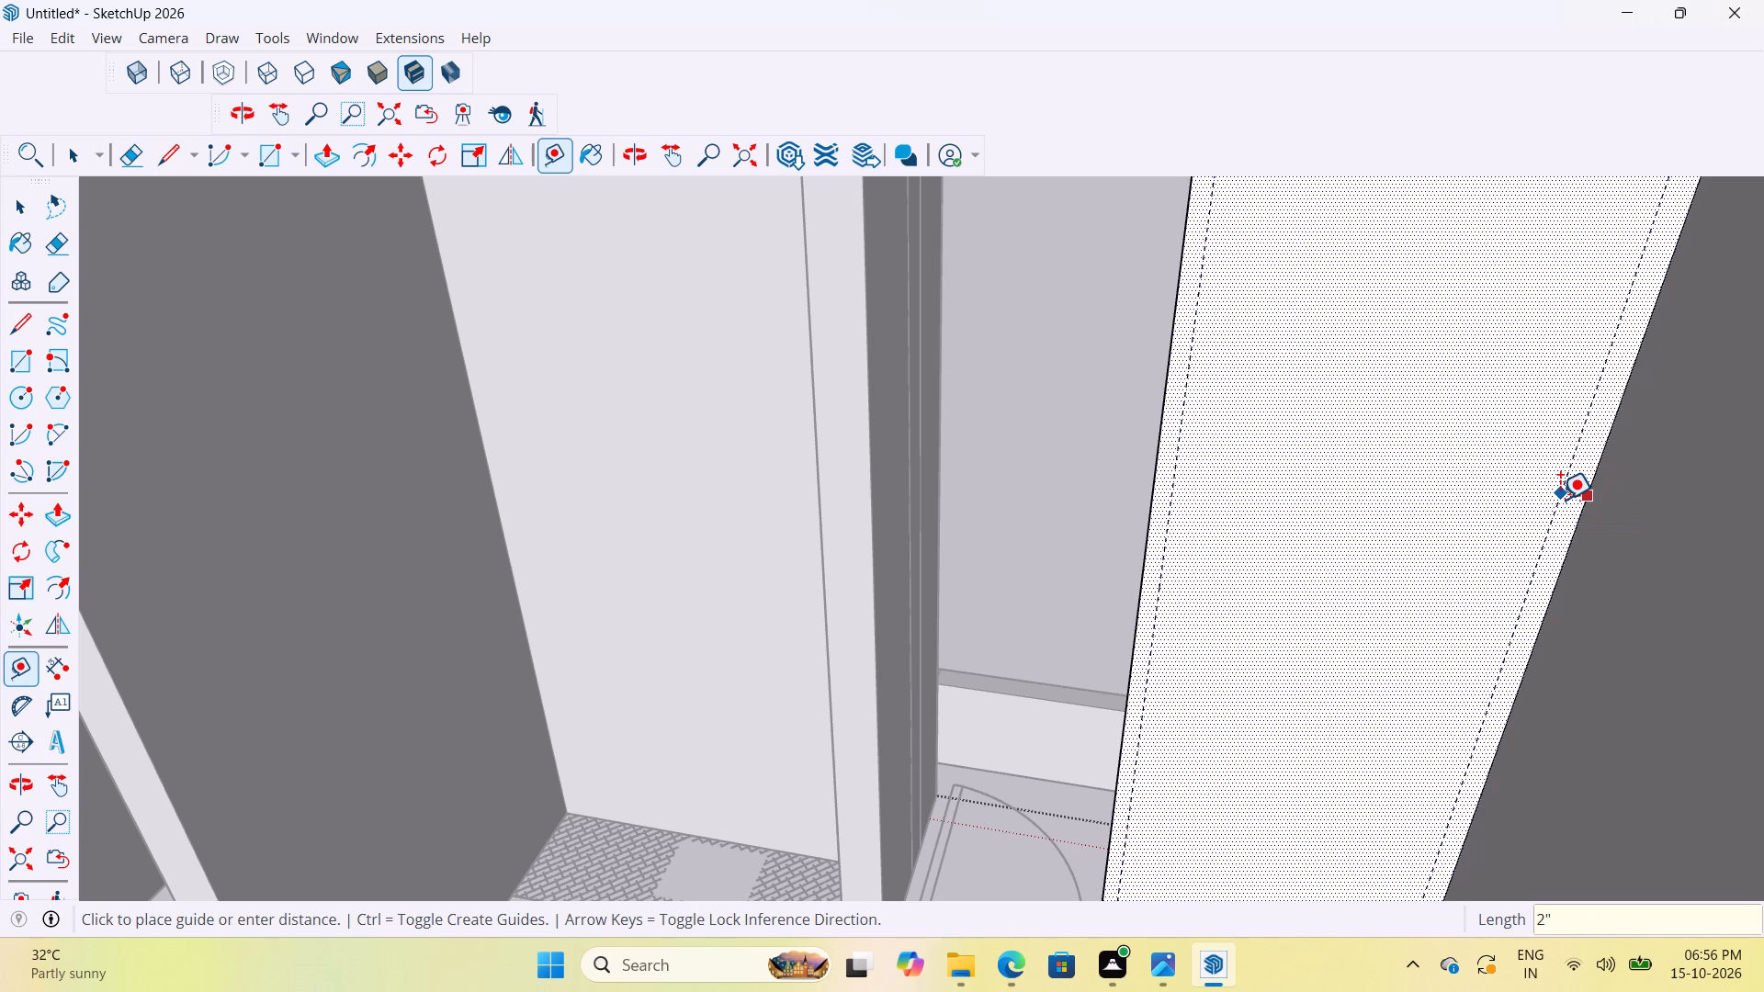
key("Return")
Place horizontal guides on the short wall, one 3' above its base and another 4' above the first.
scroll(1498, 471, "down", 6)
scroll(1343, 823, "up", 3)
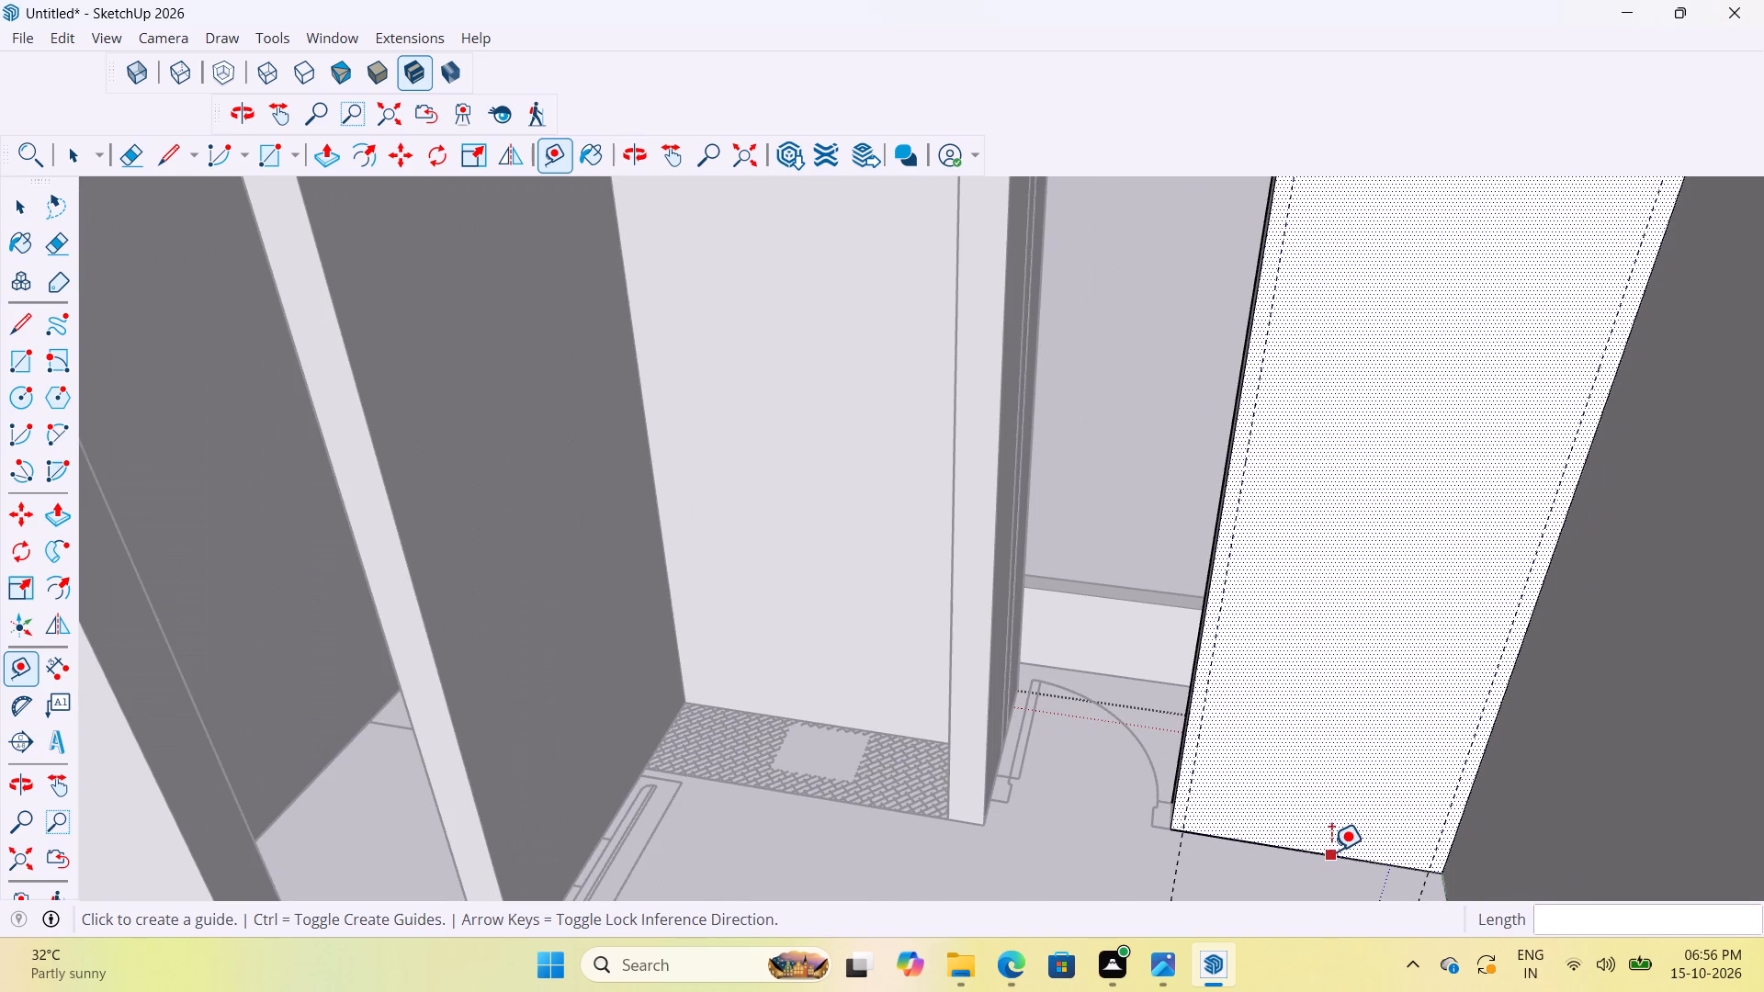
left_click(1330, 853)
type("3'")
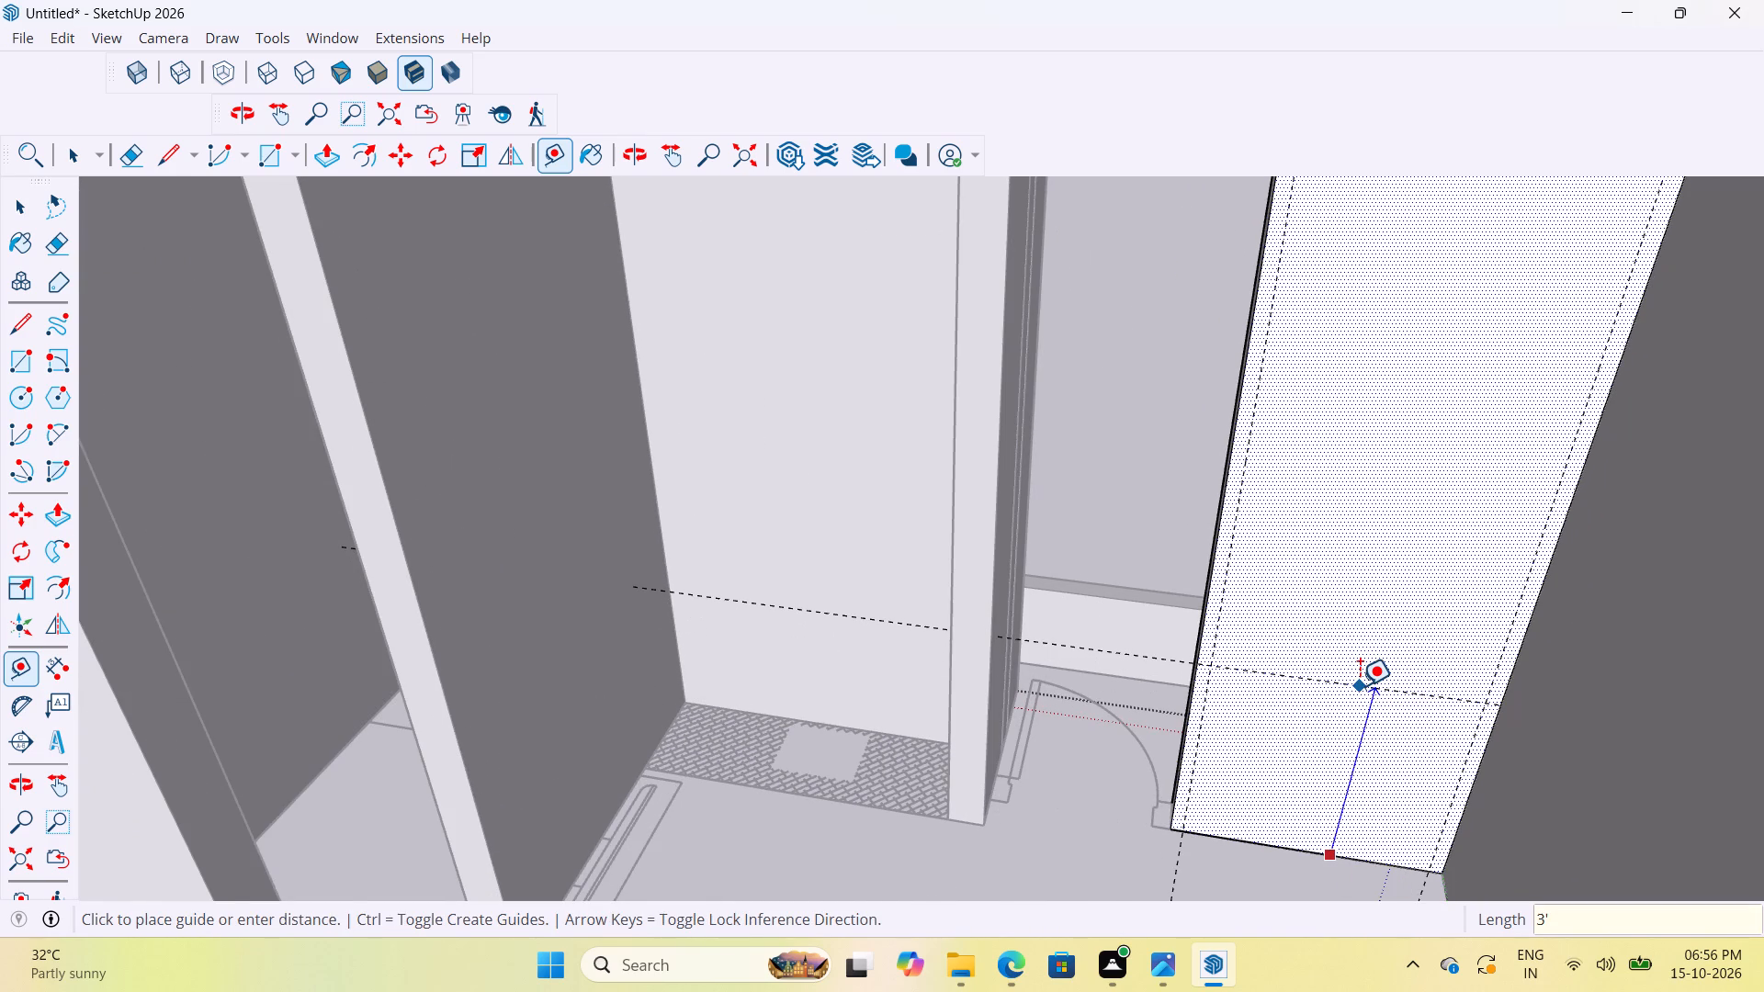
key("Return")
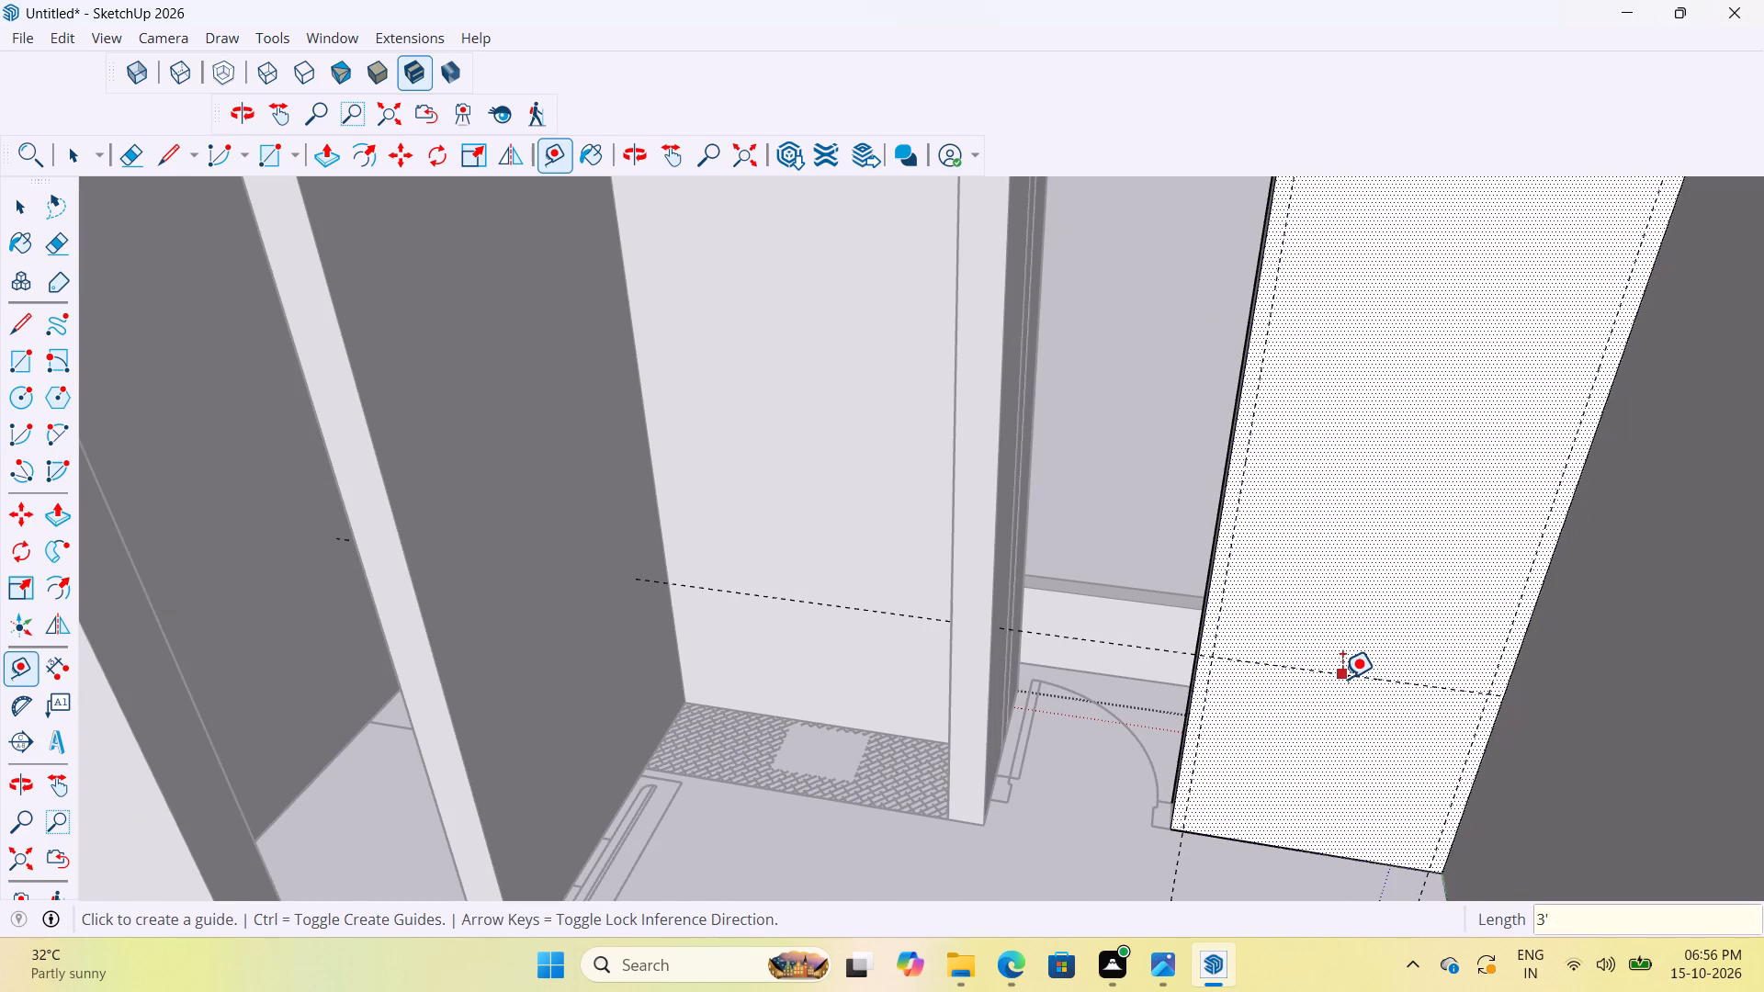
left_click(1351, 672)
middle_click_drag(1385, 483, 1449, 514)
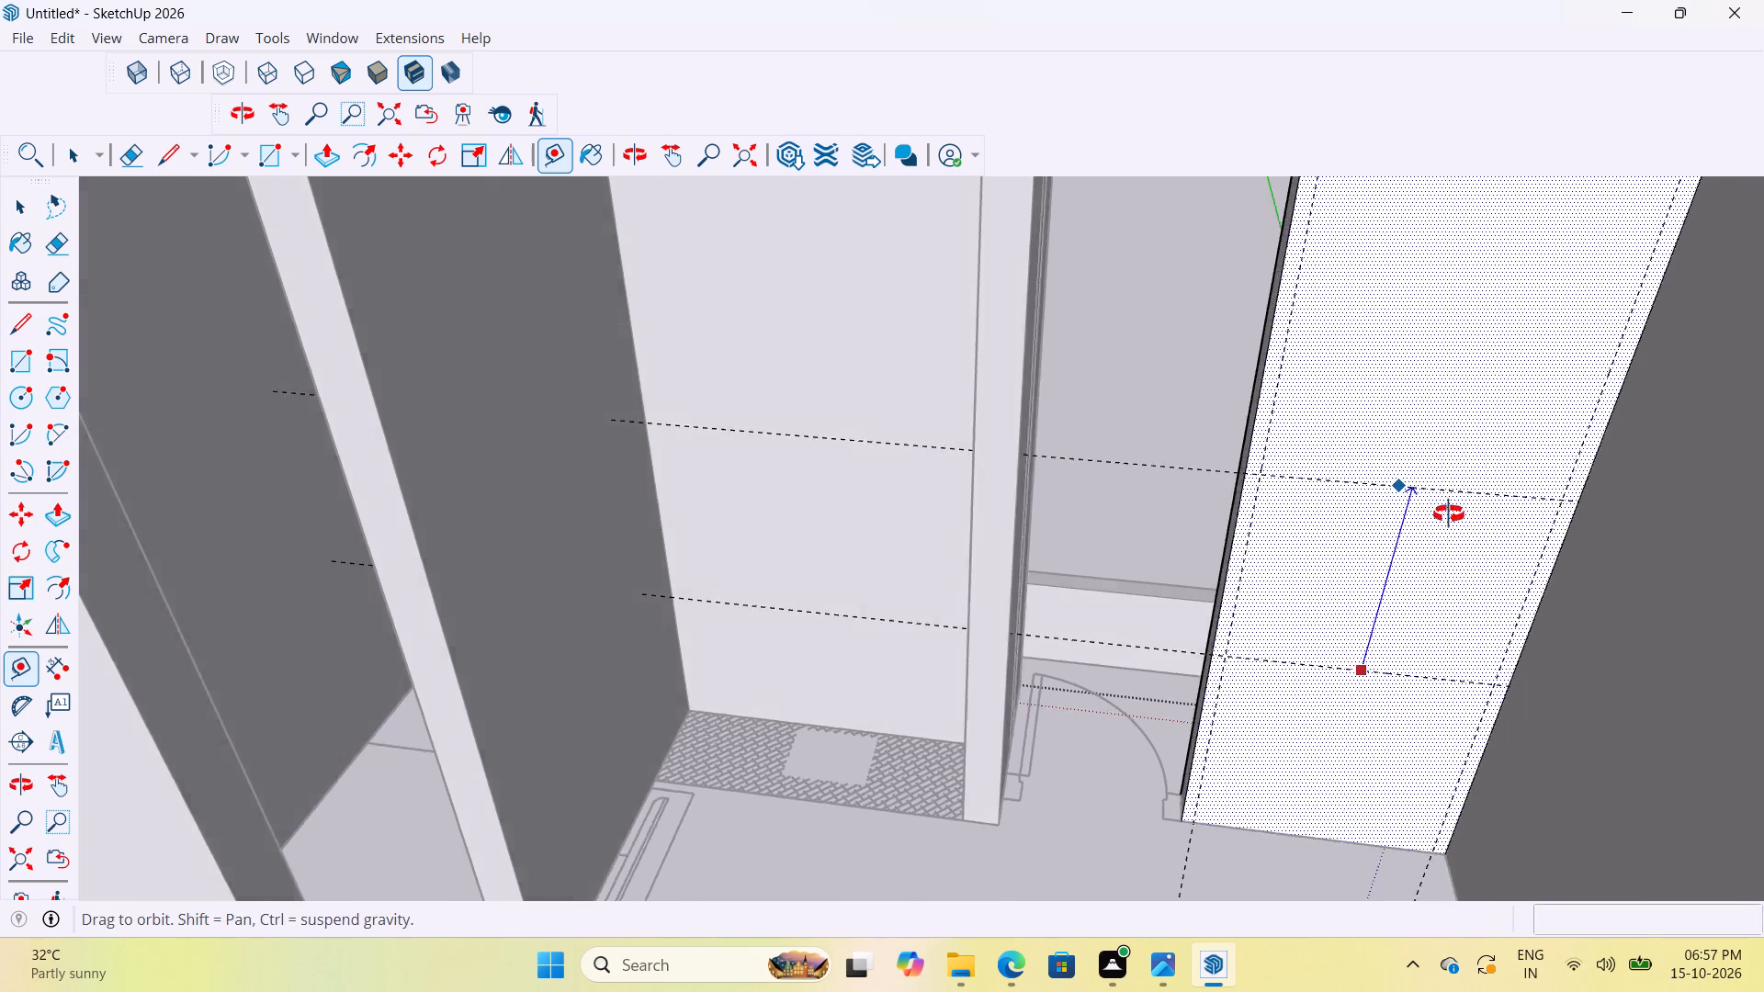
middle_click_drag(1449, 514, 1462, 513)
type("4'")
key("Return")
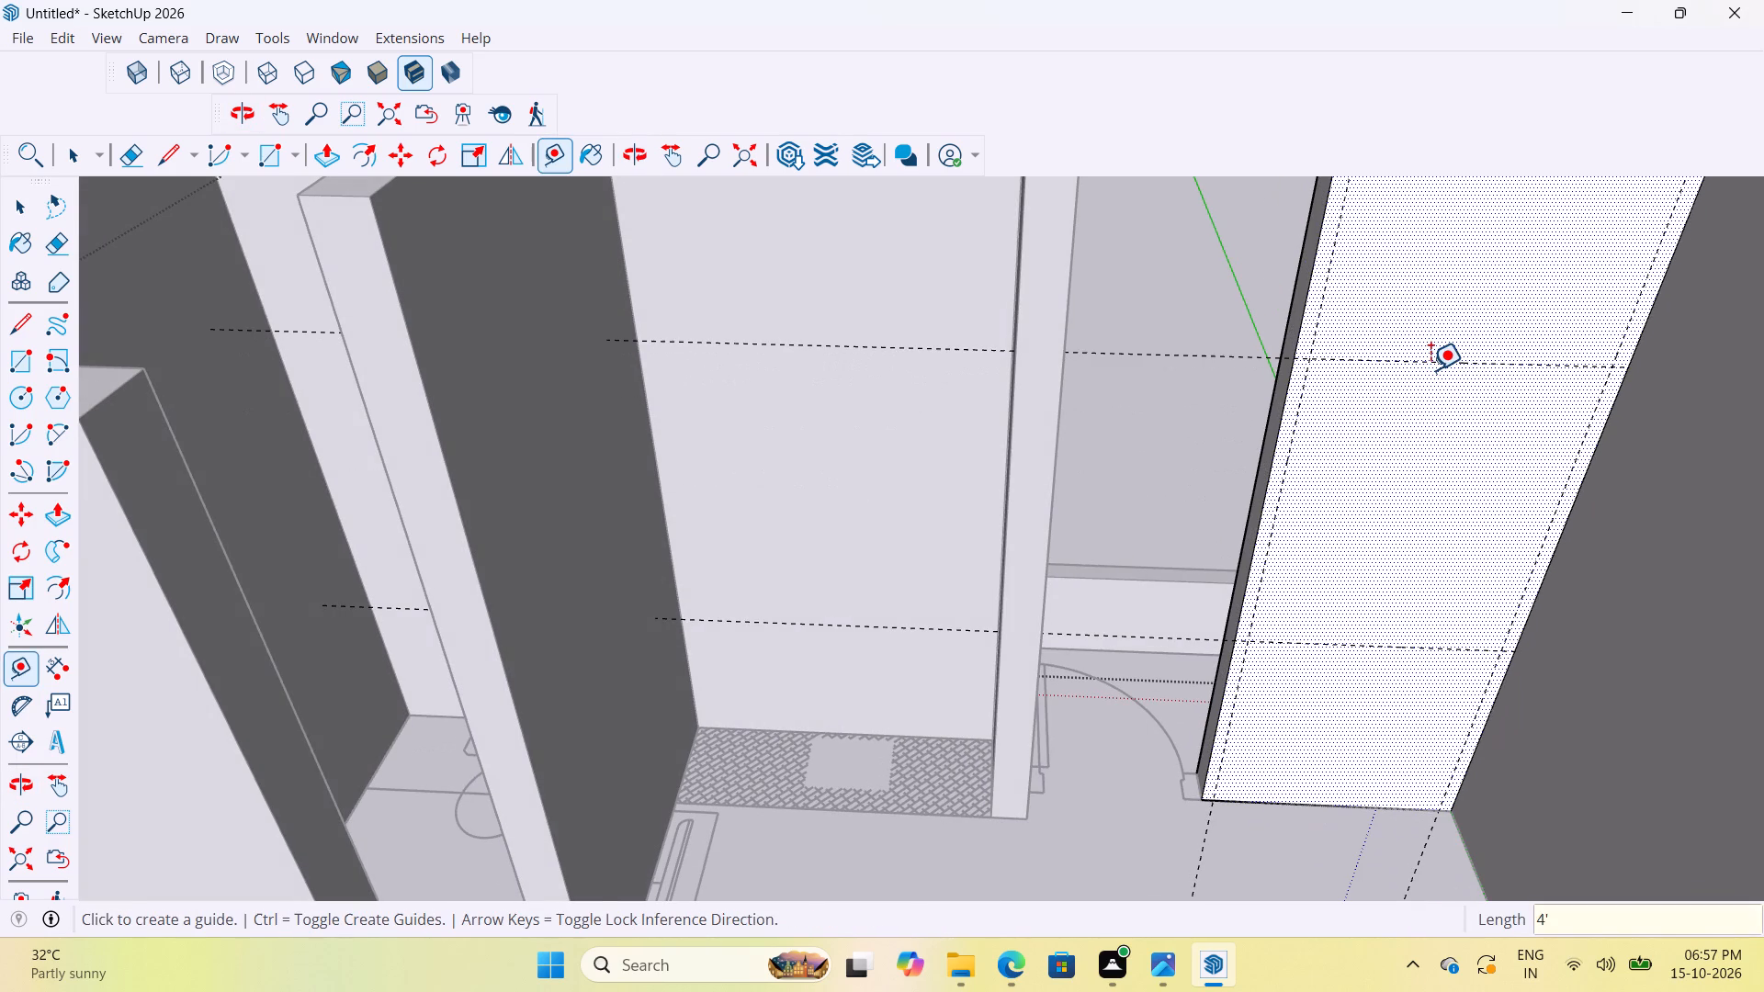
Draw a 3' 2" by 4' window rectangle between the guide intersections on the short wall's face.
key("r")
scroll(1377, 461, "up", 2)
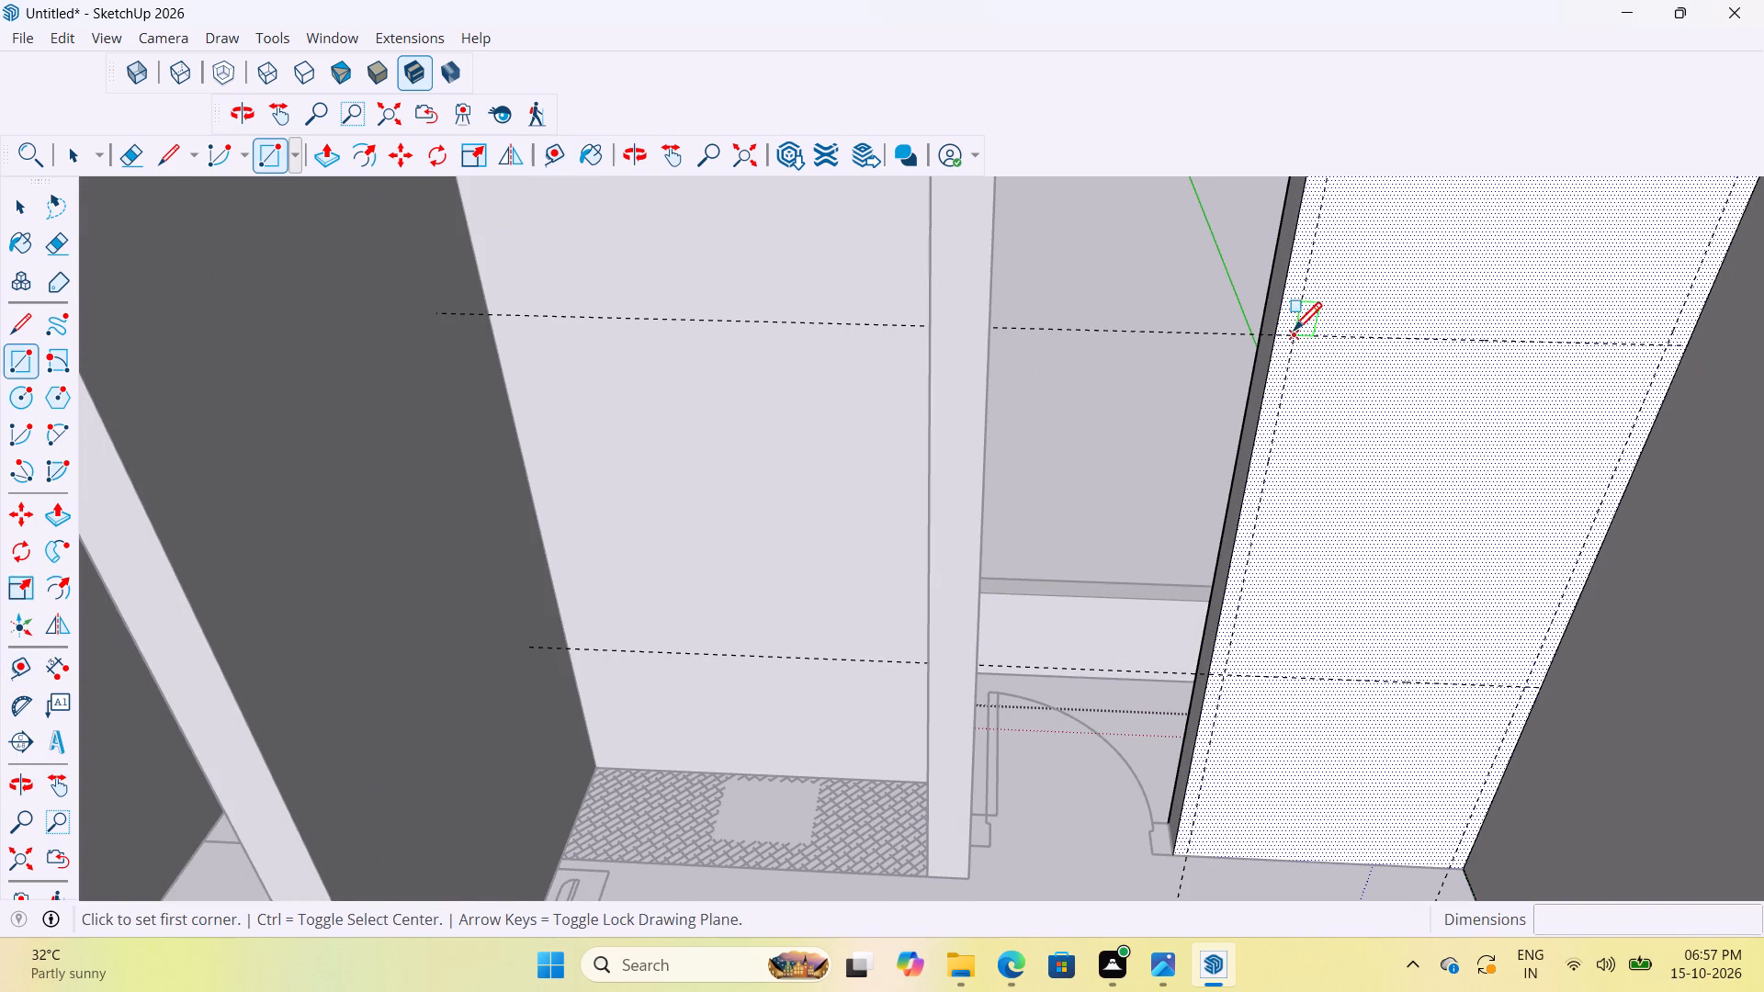
left_click(1294, 336)
scroll(1516, 682, "up", 2)
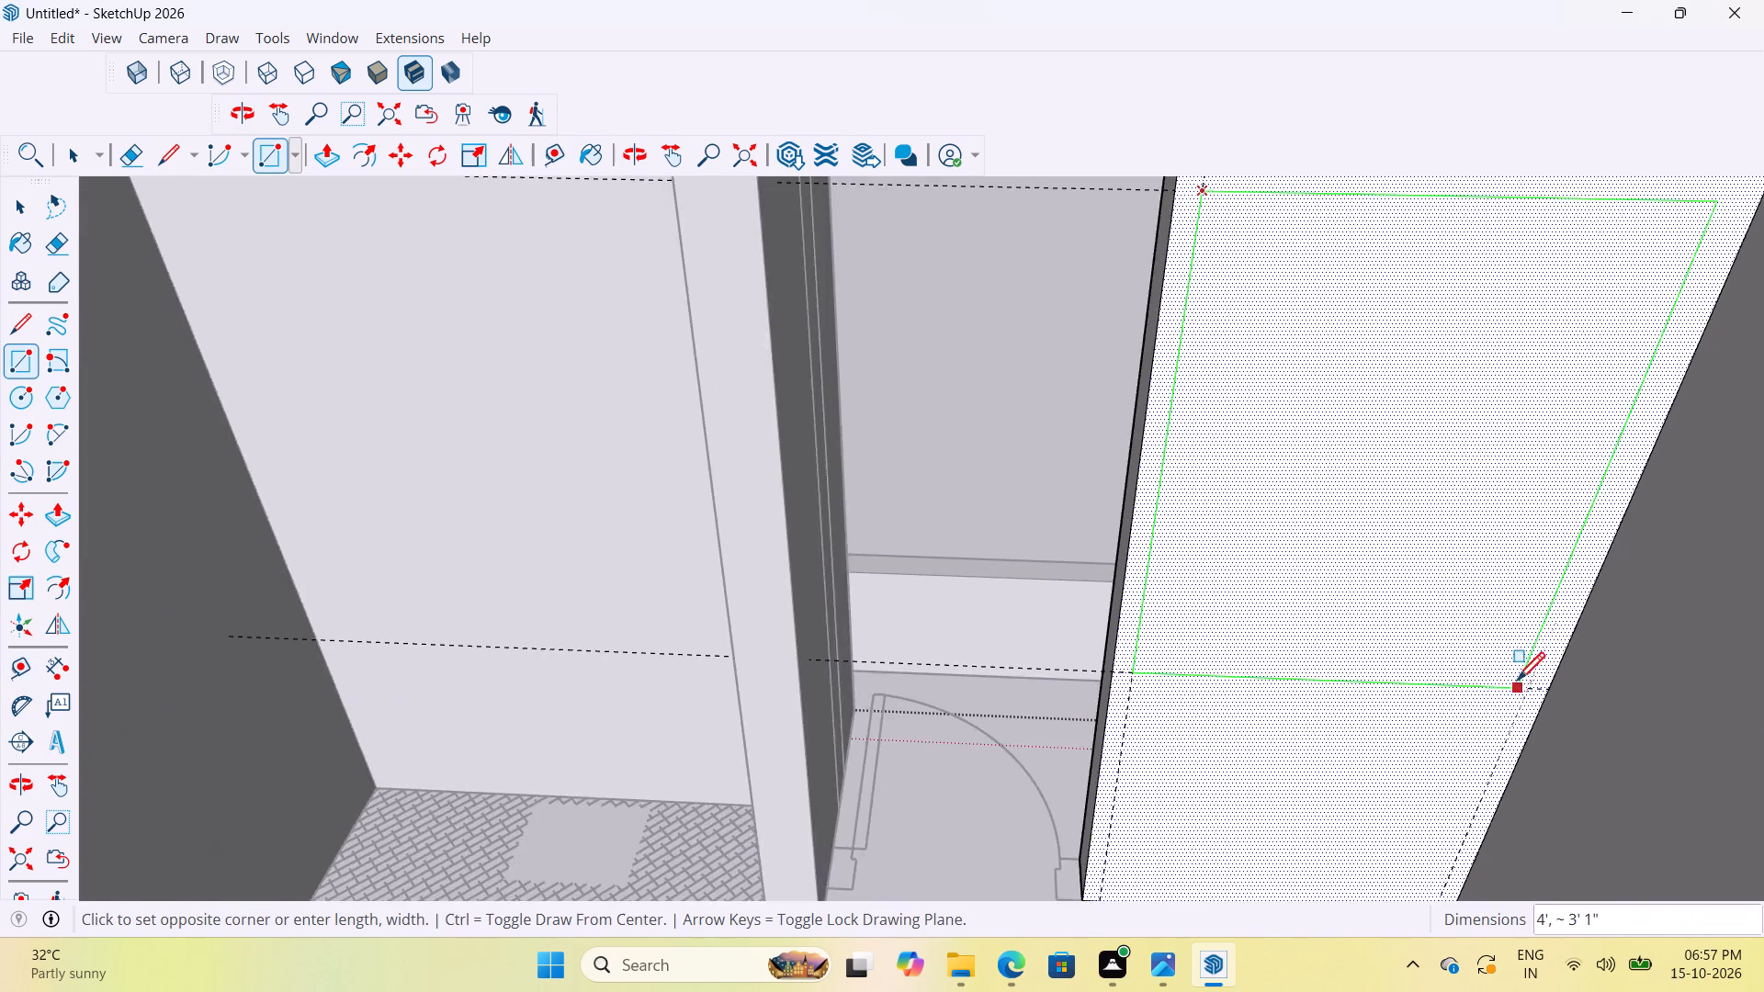
scroll(1517, 683, "up", 4)
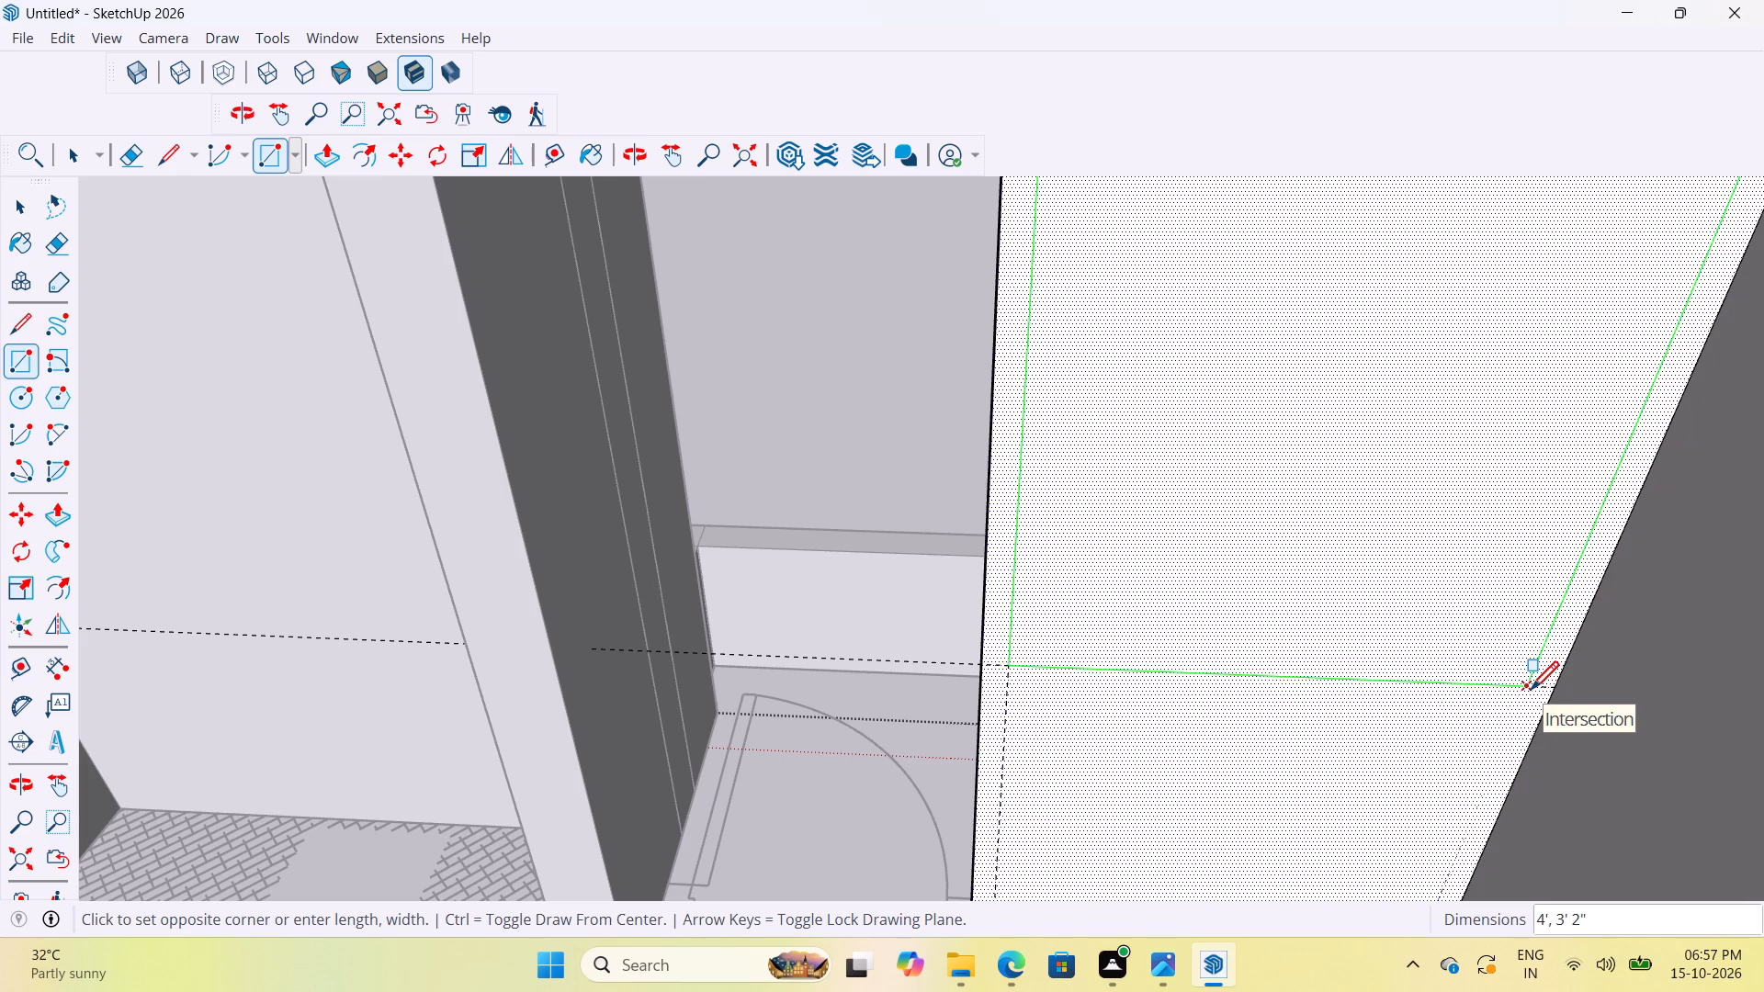
left_click(1531, 693)
Push the window rectangle through the wall's full 6" thickness to cut the opening, and leave the wall group.
scroll(1284, 786, "down", 10)
key("space")
left_click(1182, 722)
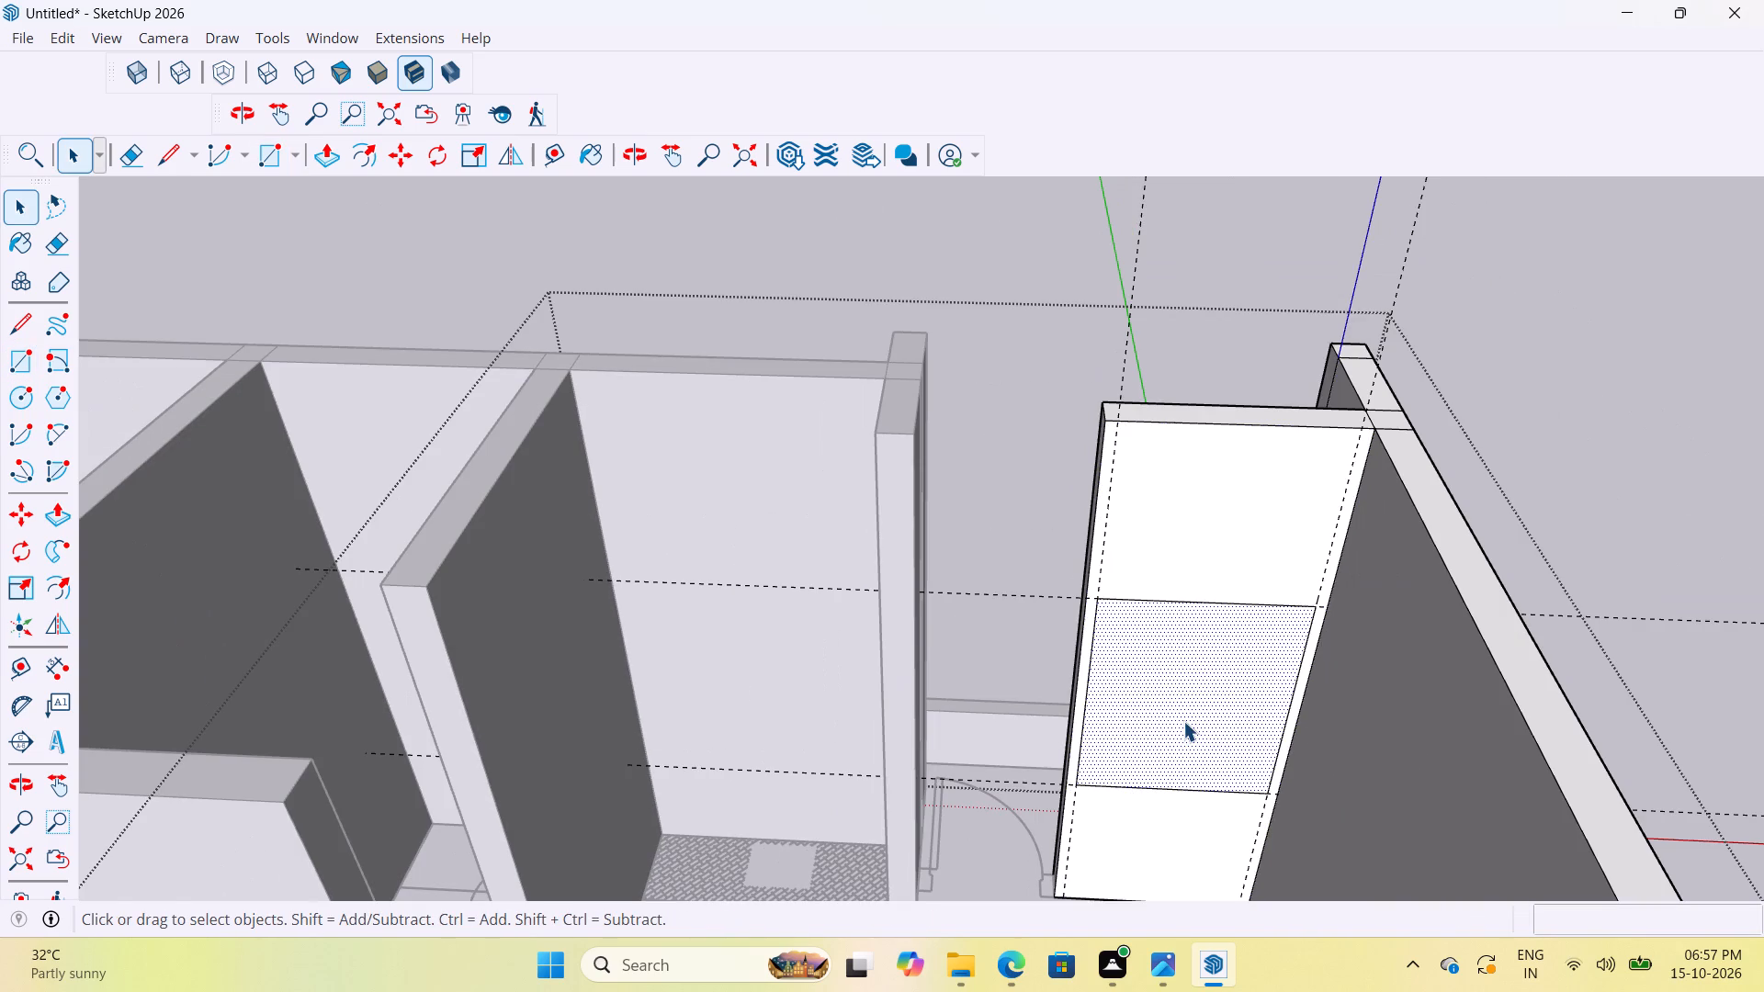
key("p")
left_click(1210, 692)
middle_click_drag(1197, 618, 1414, 751)
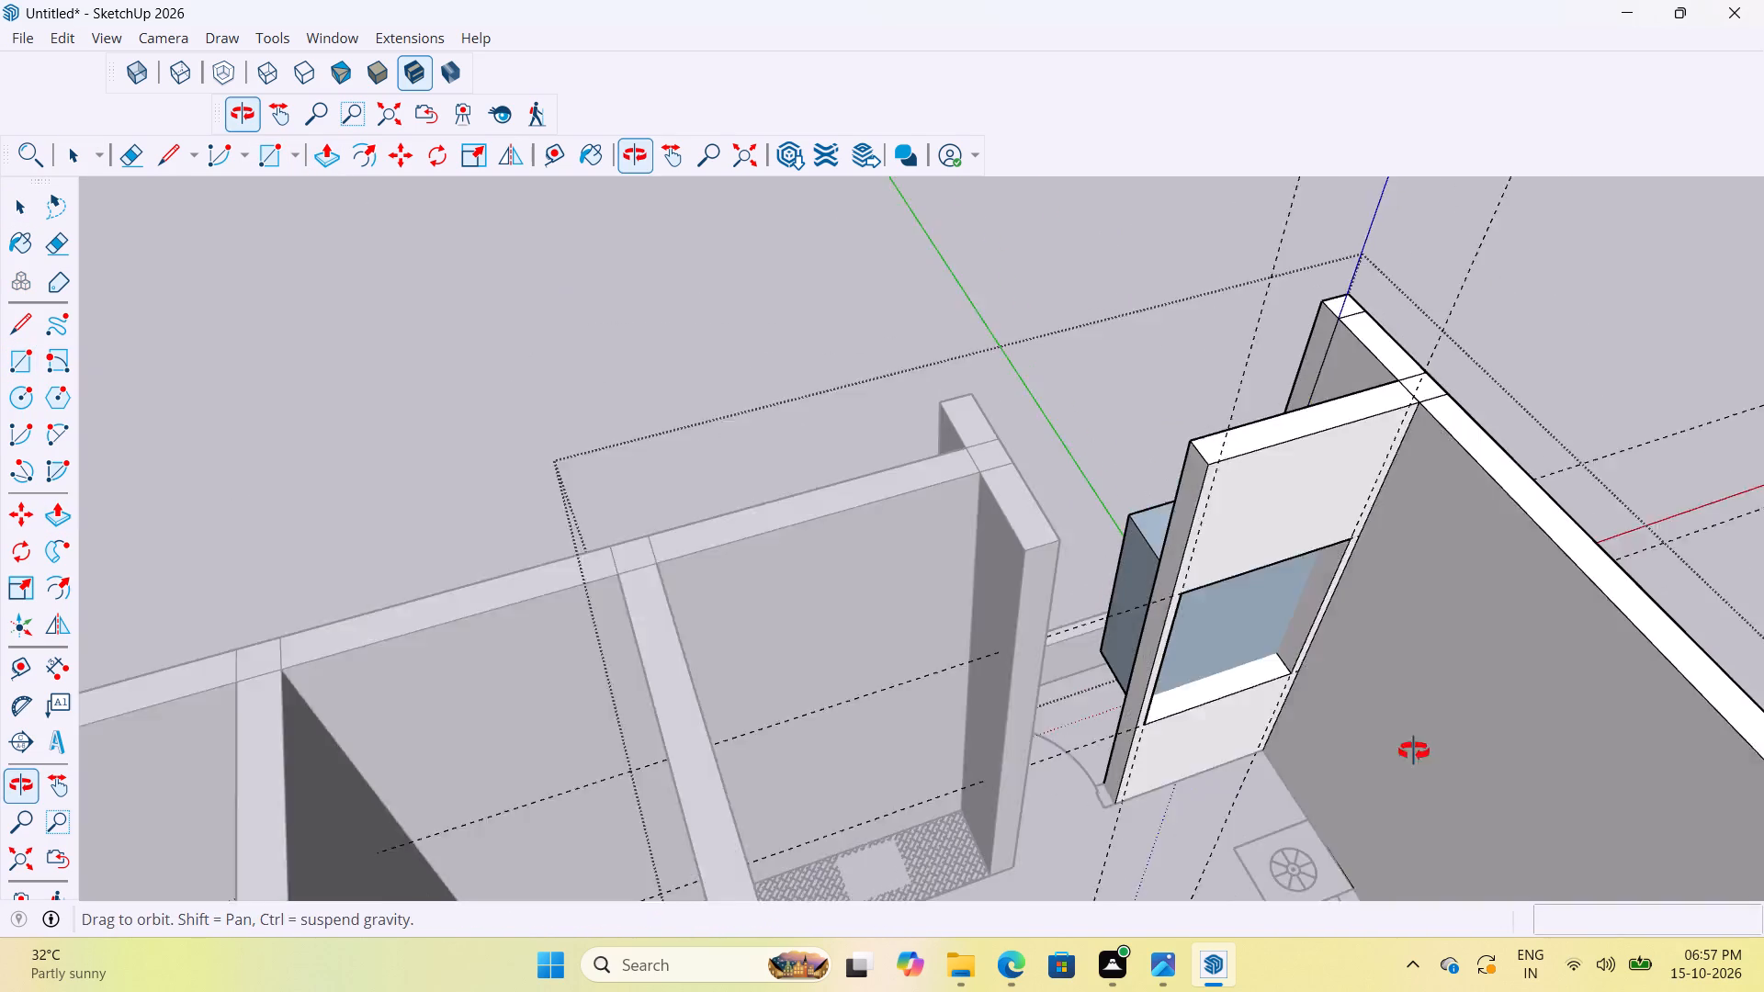
middle_click_drag(1414, 751, 1474, 783)
scroll(1272, 412, "up", 10)
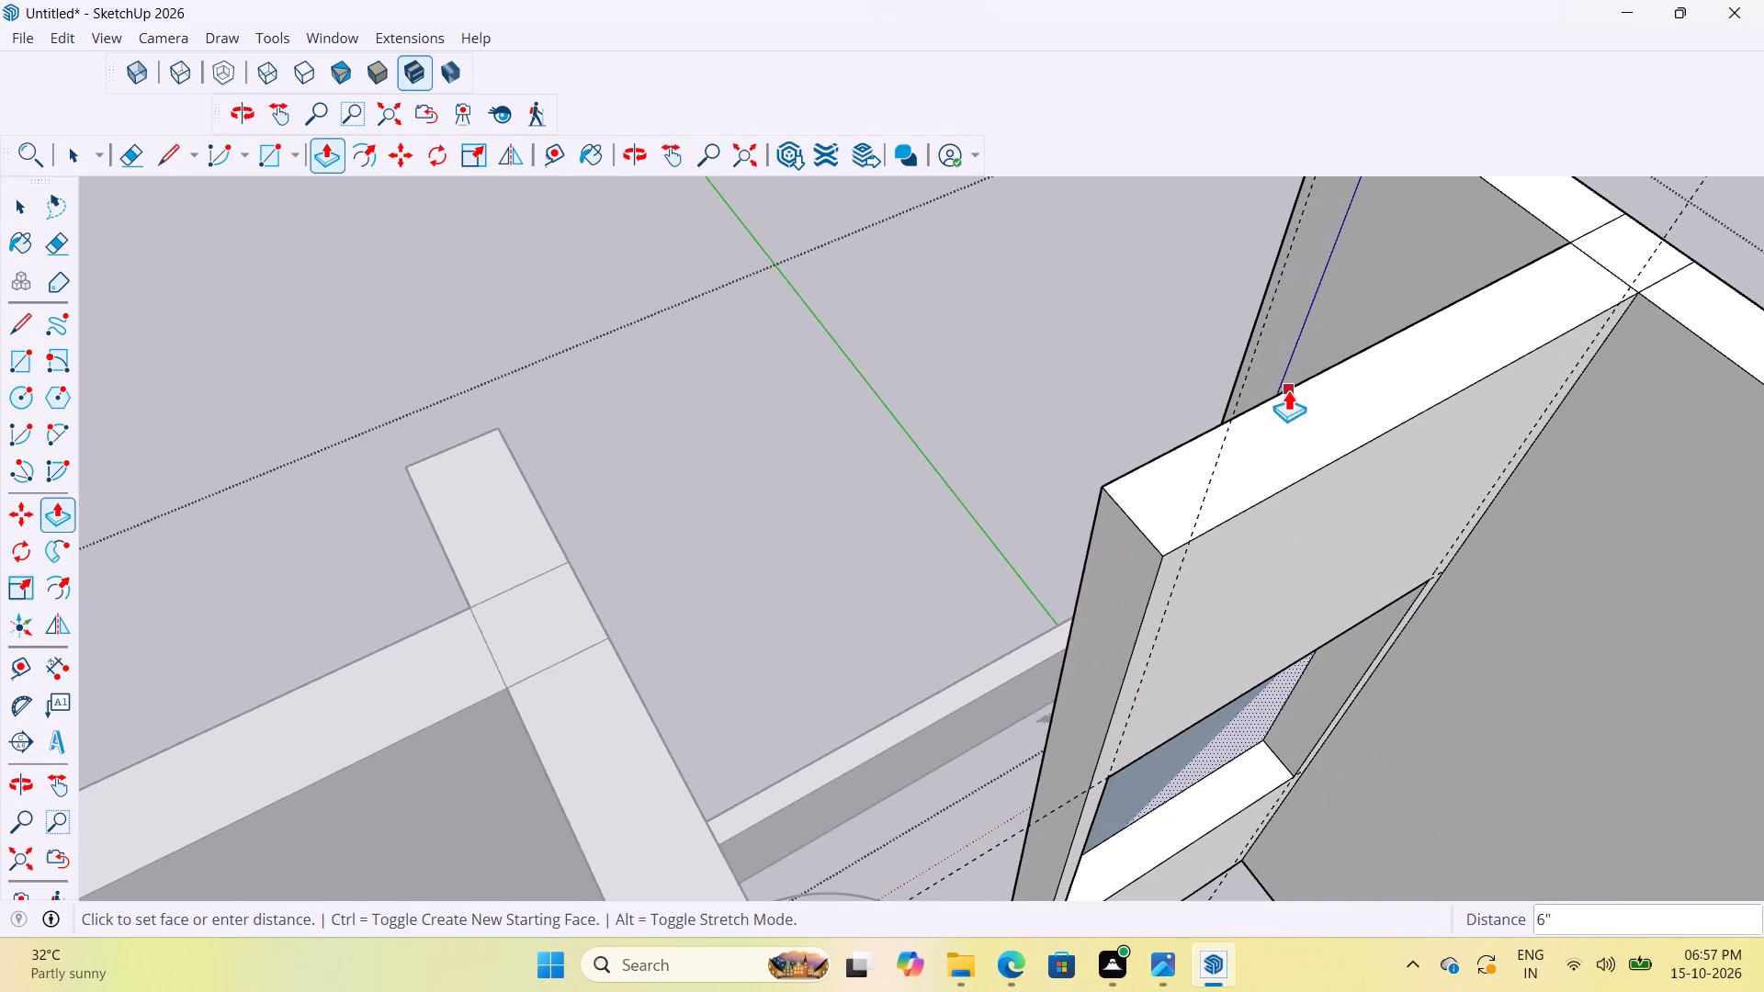
left_click(1262, 405)
scroll(1103, 455, "down", 6)
key("space")
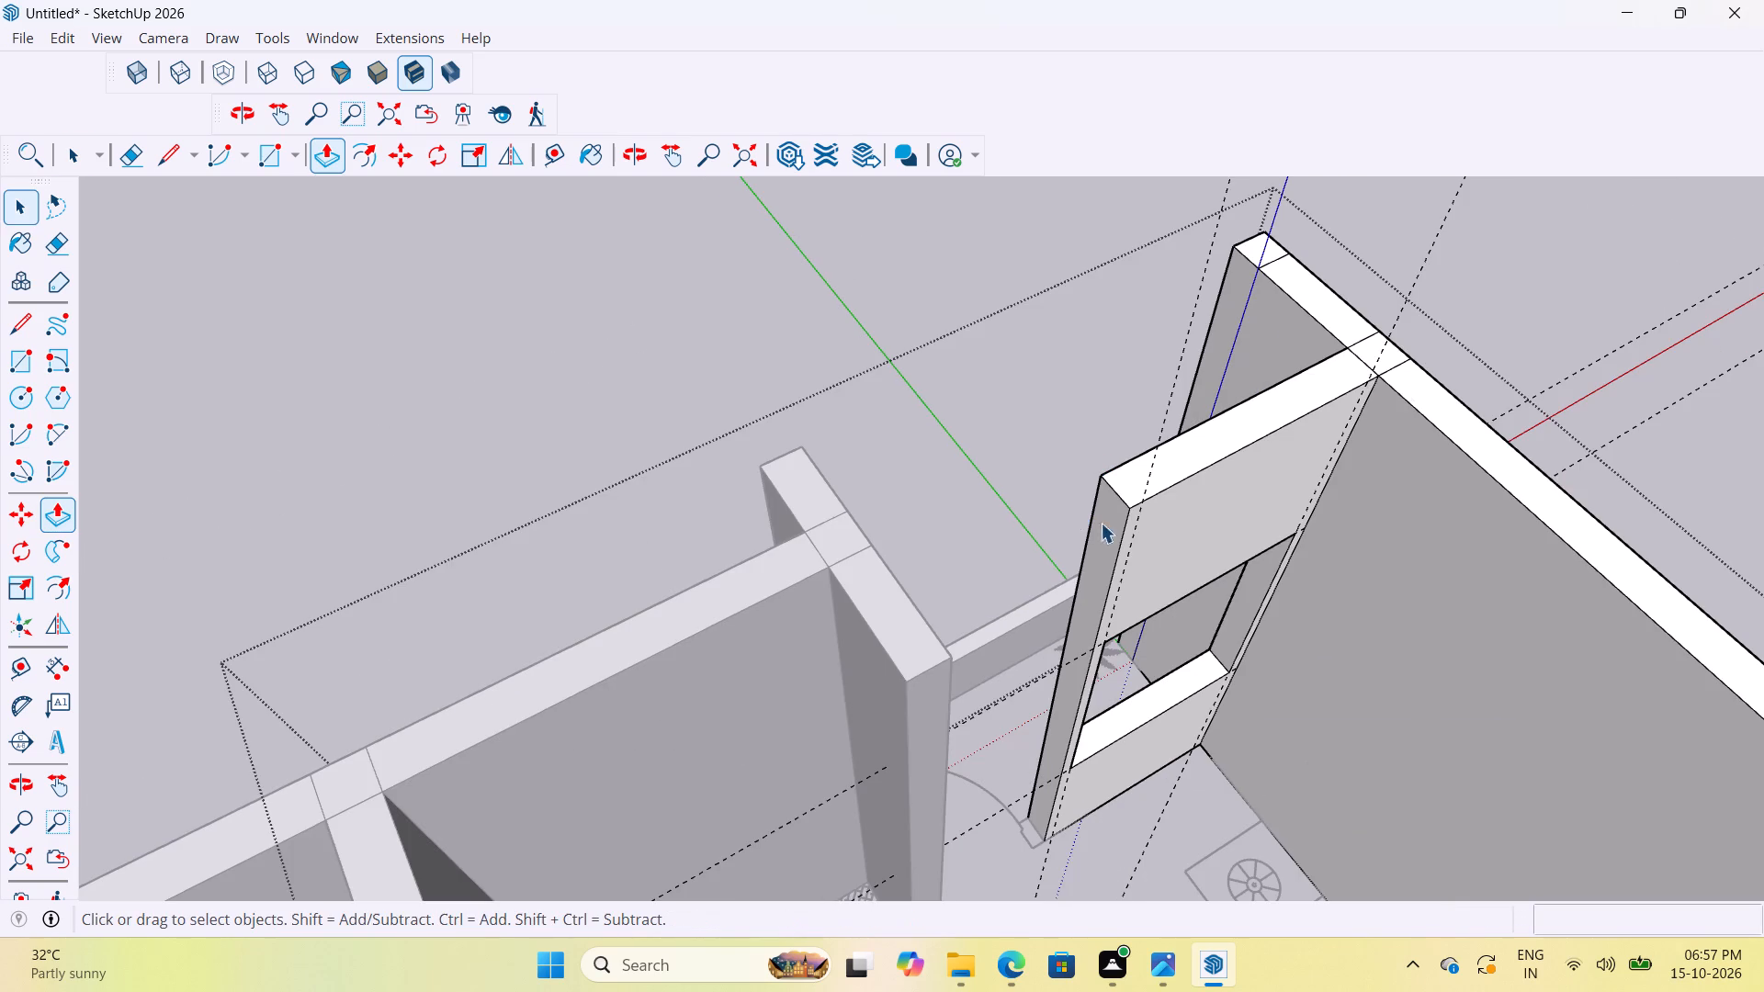
left_click(1503, 271)
Delete all the guides used to lay out the second bedroom window.
middle_click_drag(1362, 613, 1182, 502)
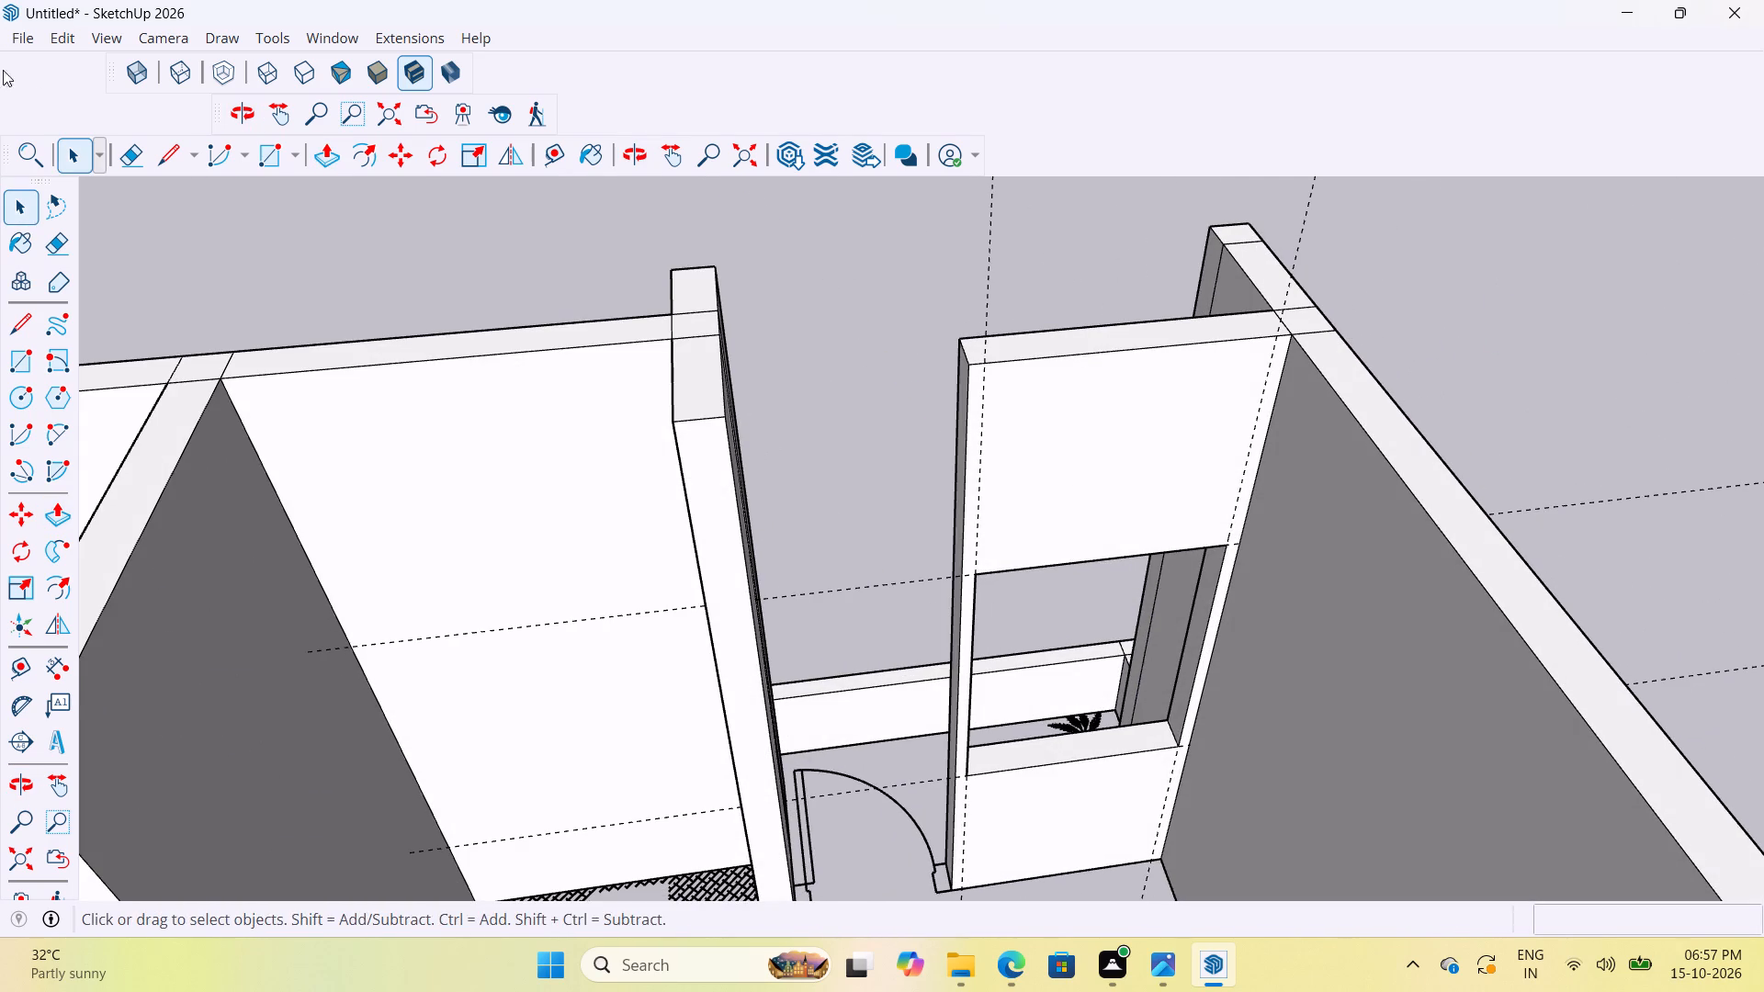
left_click(53, 42)
left_click(130, 271)
Examine the second window opening and the surrounding walls from several angles and from farther out.
scroll(494, 506, "down", 5)
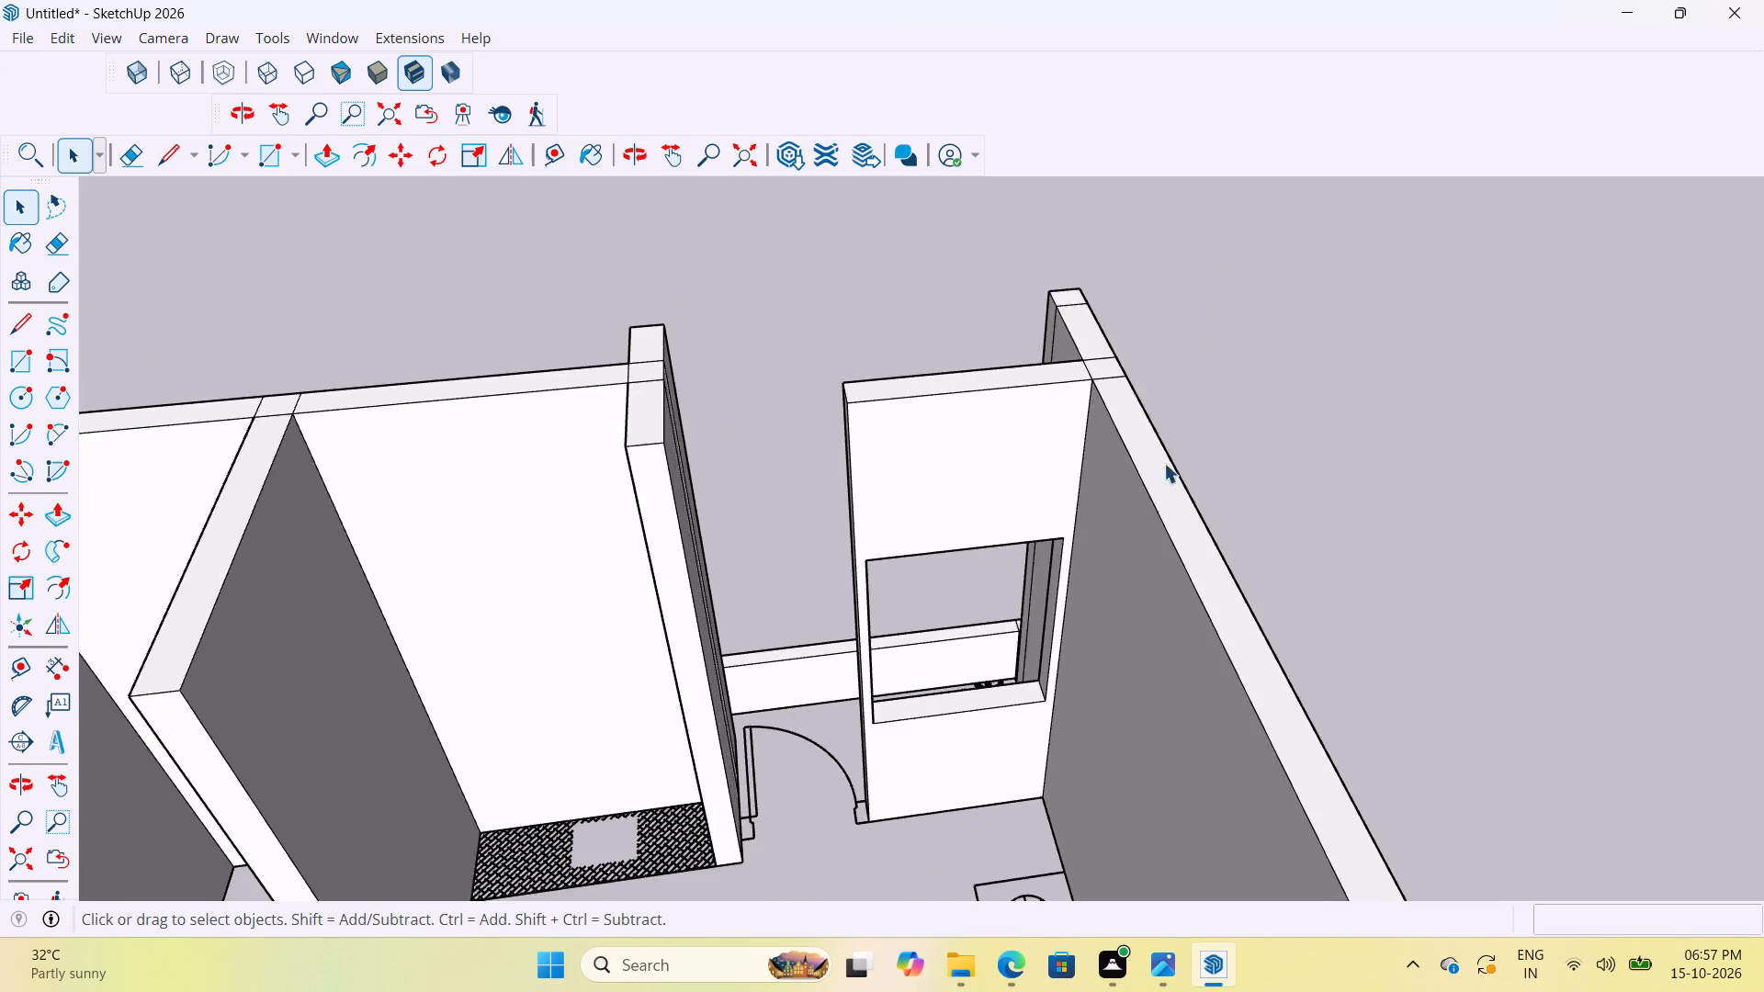
left_click(1208, 422)
middle_click_drag(839, 510, 1112, 485)
scroll(809, 455, "down", 5)
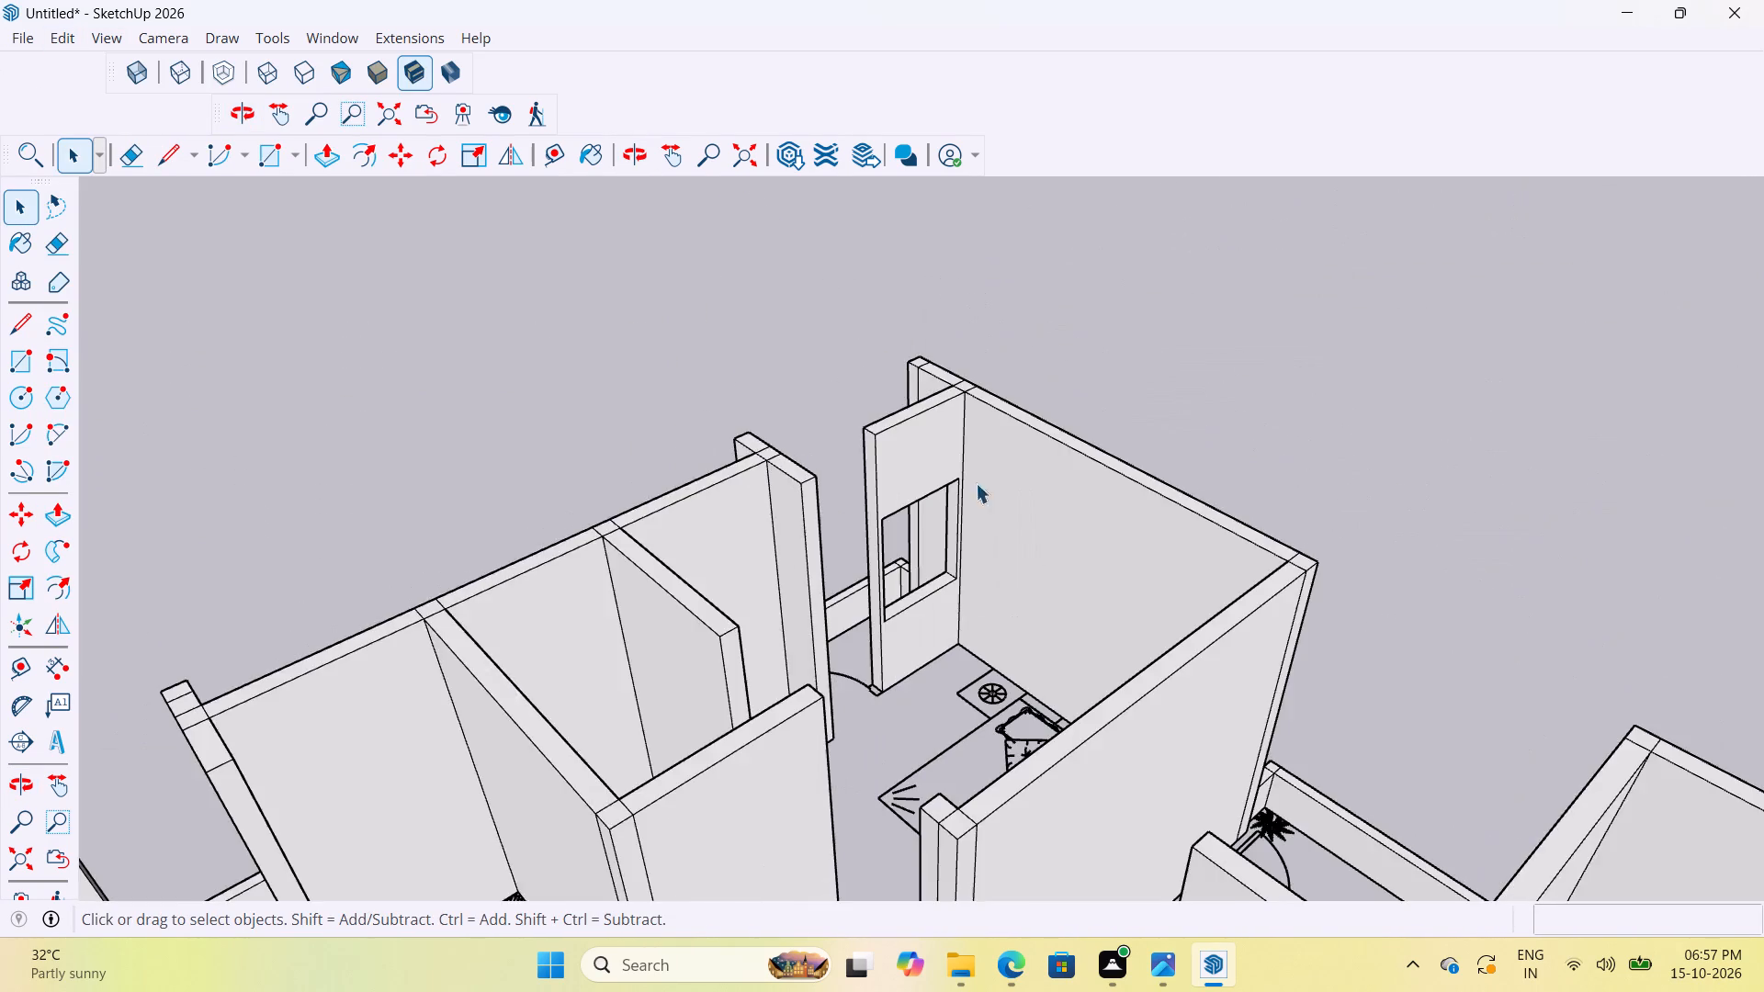
scroll(996, 484, "down", 11)
middle_click_drag(1174, 648, 719, 624)
scroll(884, 750, "up", 4)
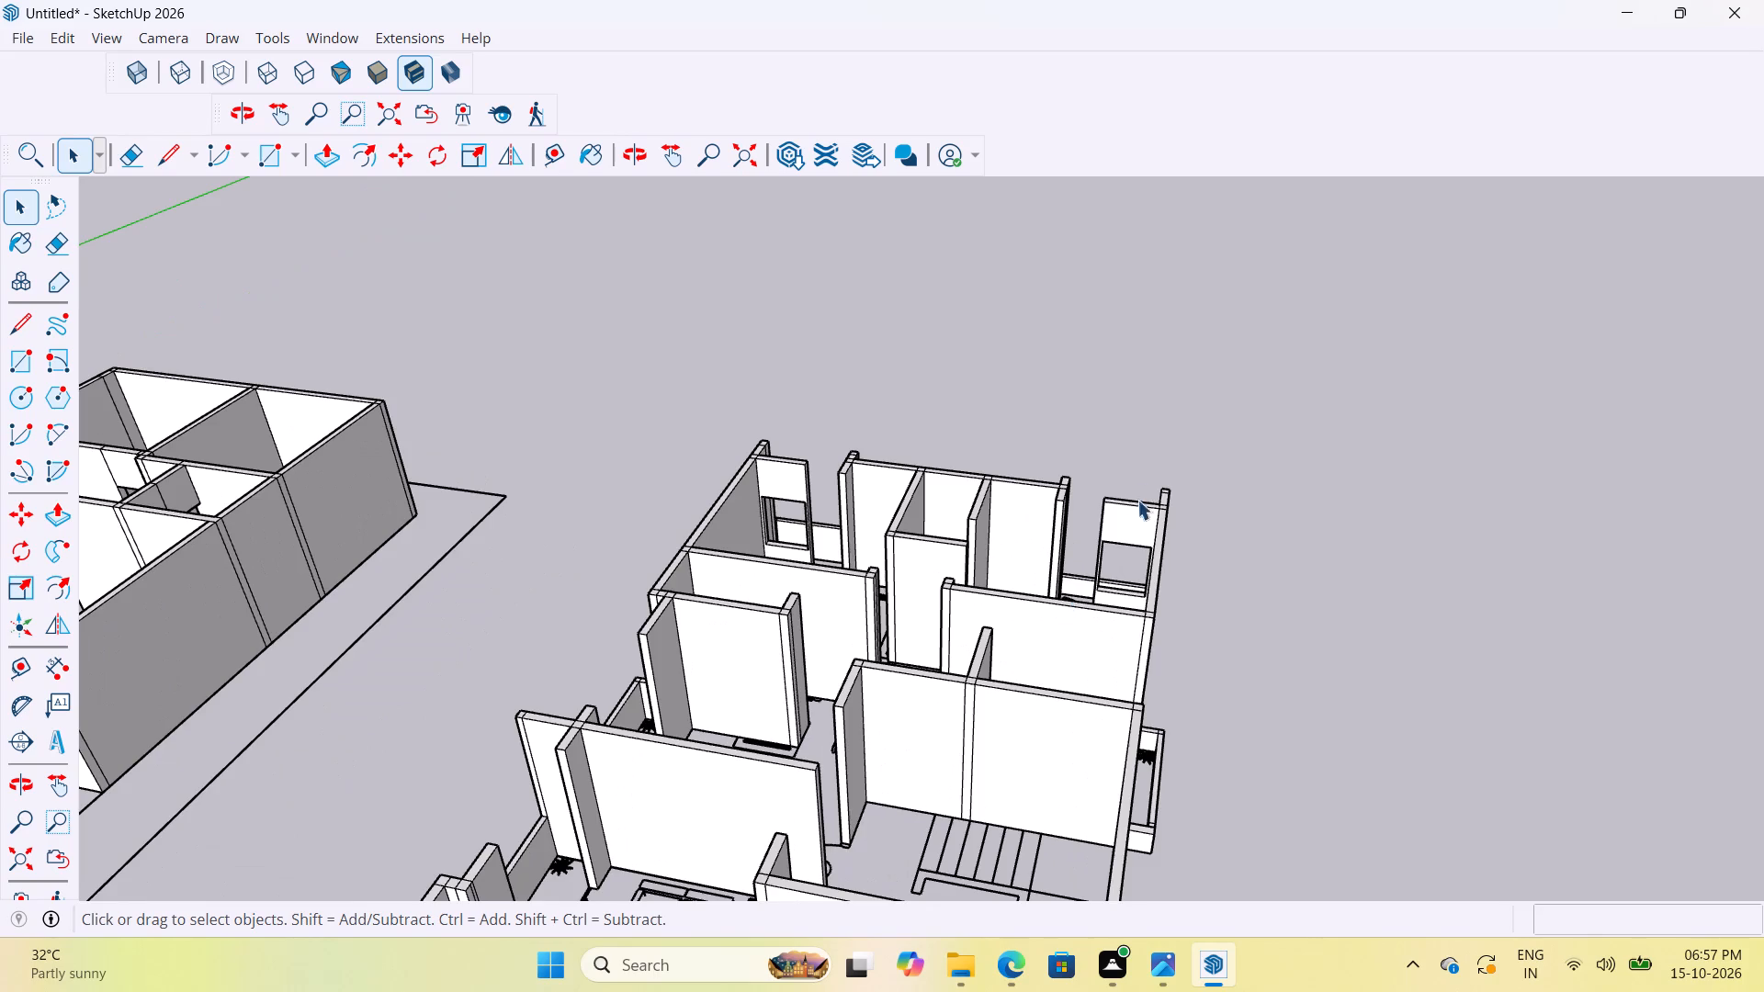
Examine the bedroom window openings, balcony parapets and interior walls from all around the house, close up and from farther out.
scroll(1140, 455, "down", 4)
scroll(976, 541, "up", 5)
scroll(1123, 333, "down", 11)
scroll(1059, 375, "down", 5)
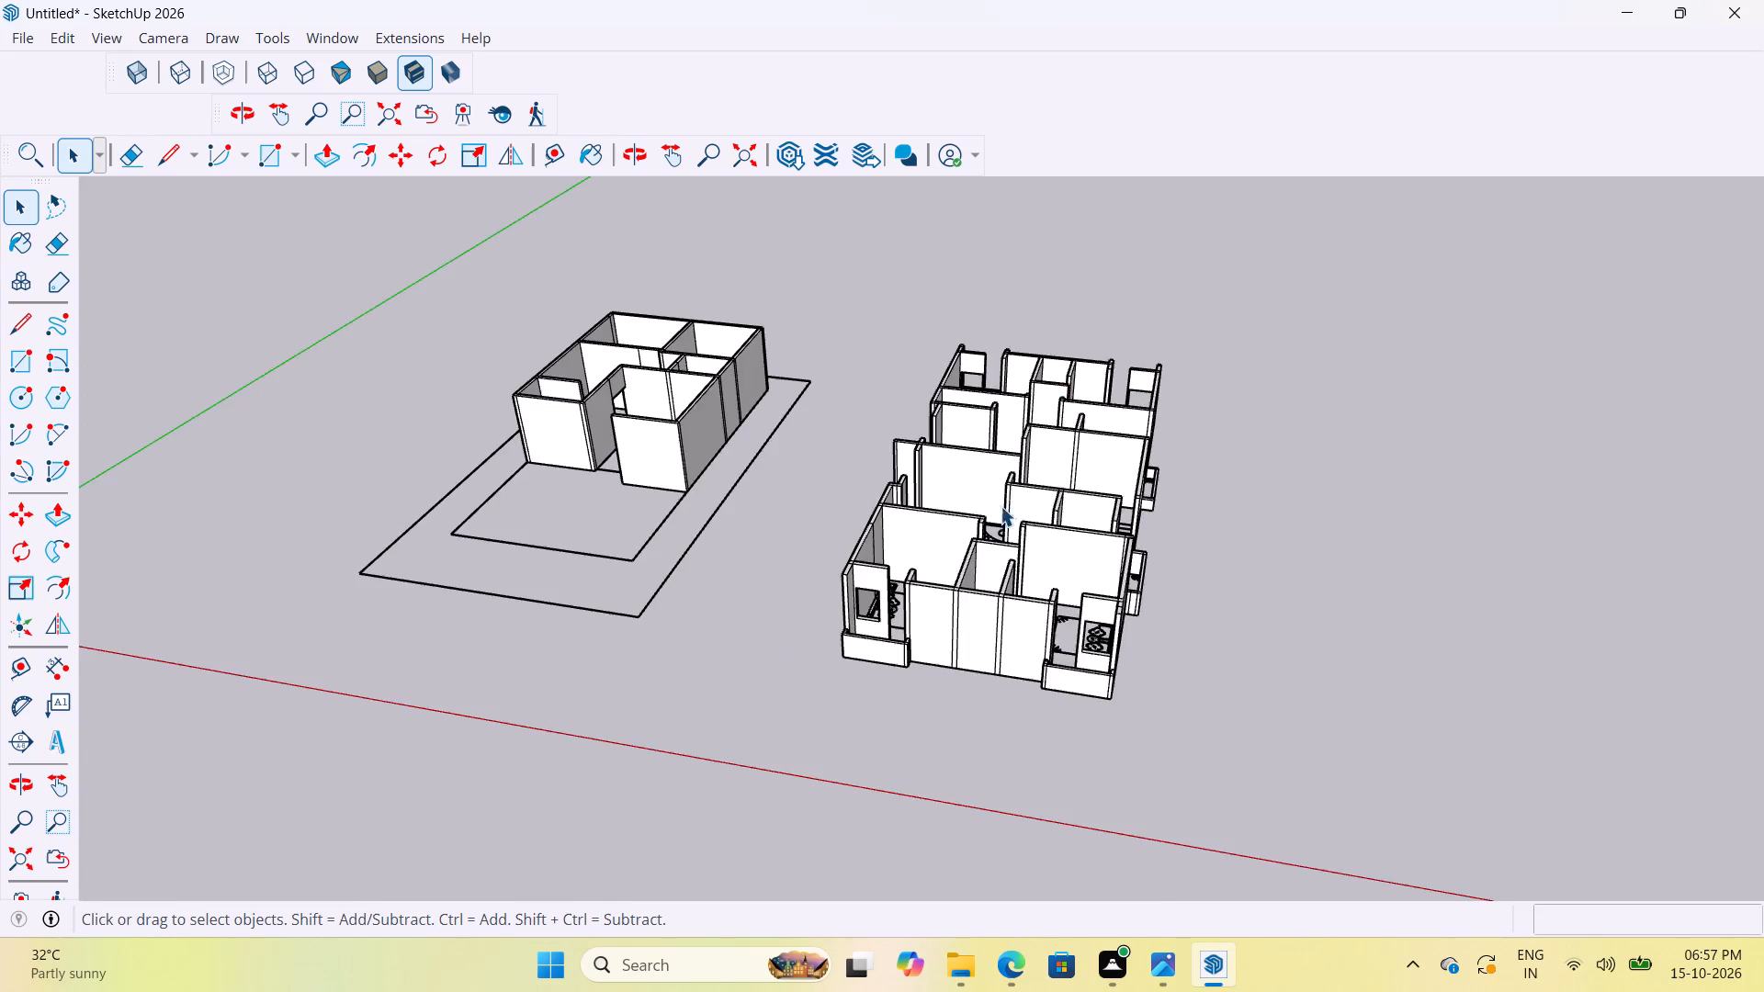
scroll(899, 600, "up", 10)
middle_click_drag(939, 556, 1072, 627)
scroll(907, 693, "up", 7)
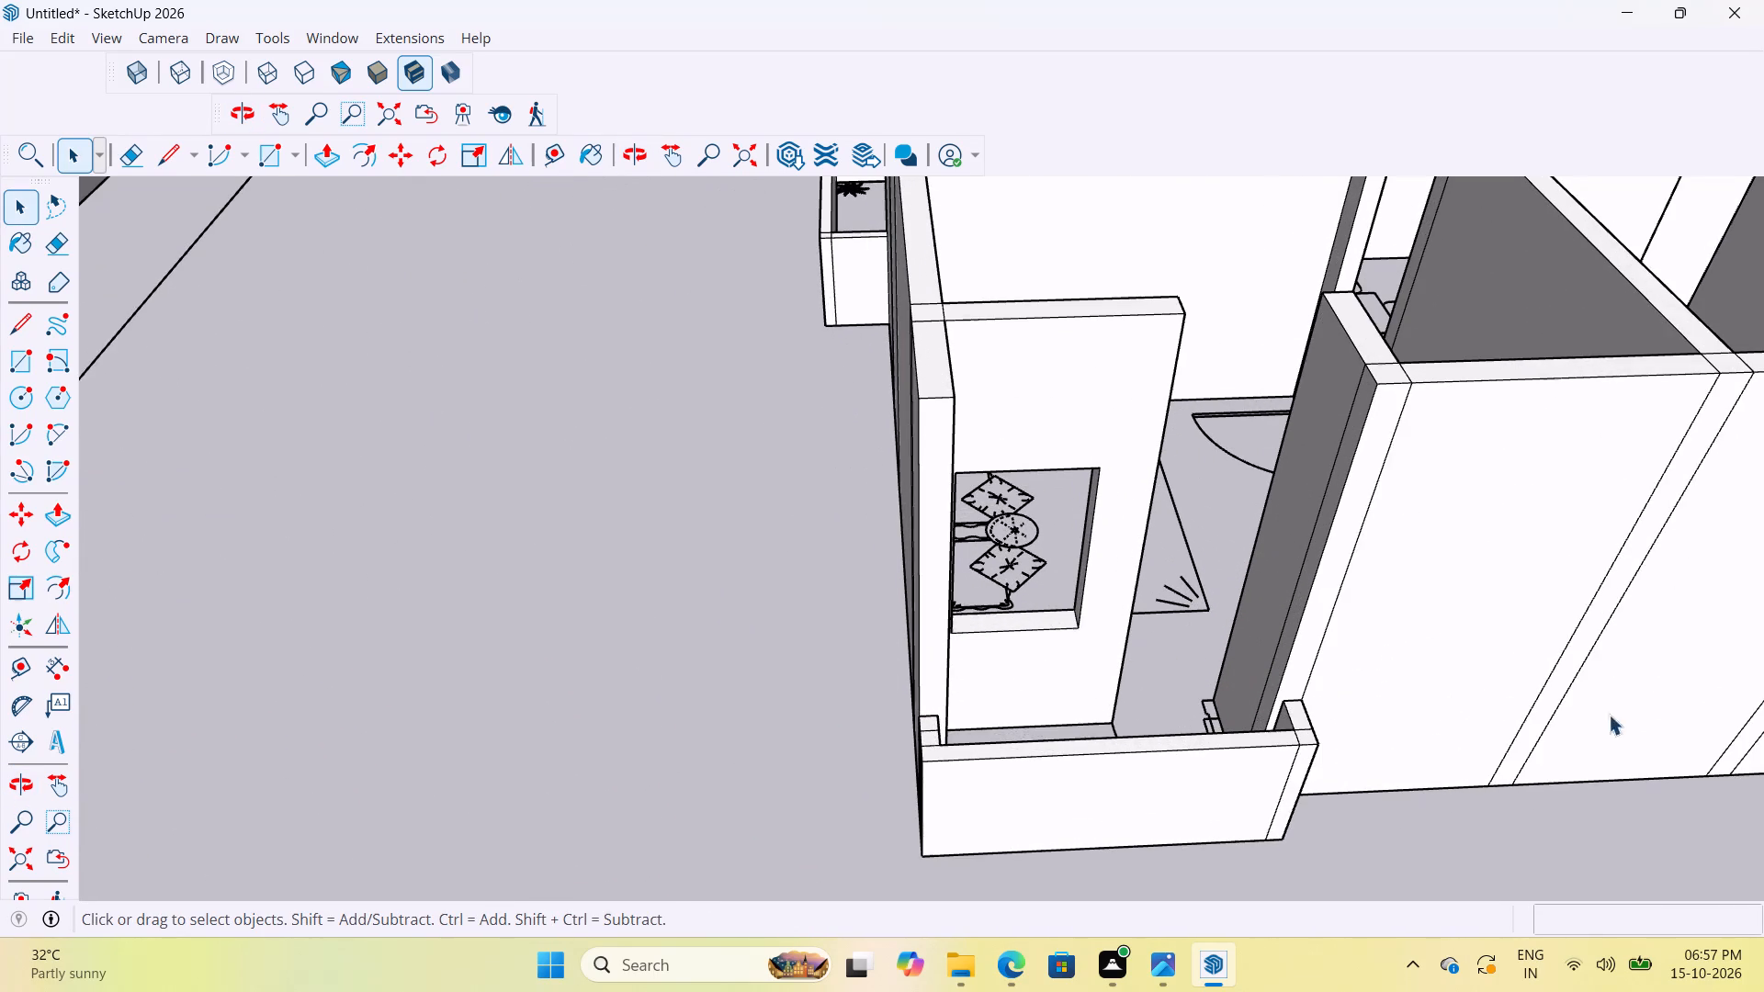
scroll(1055, 773, "up", 4)
scroll(946, 759, "down", 11)
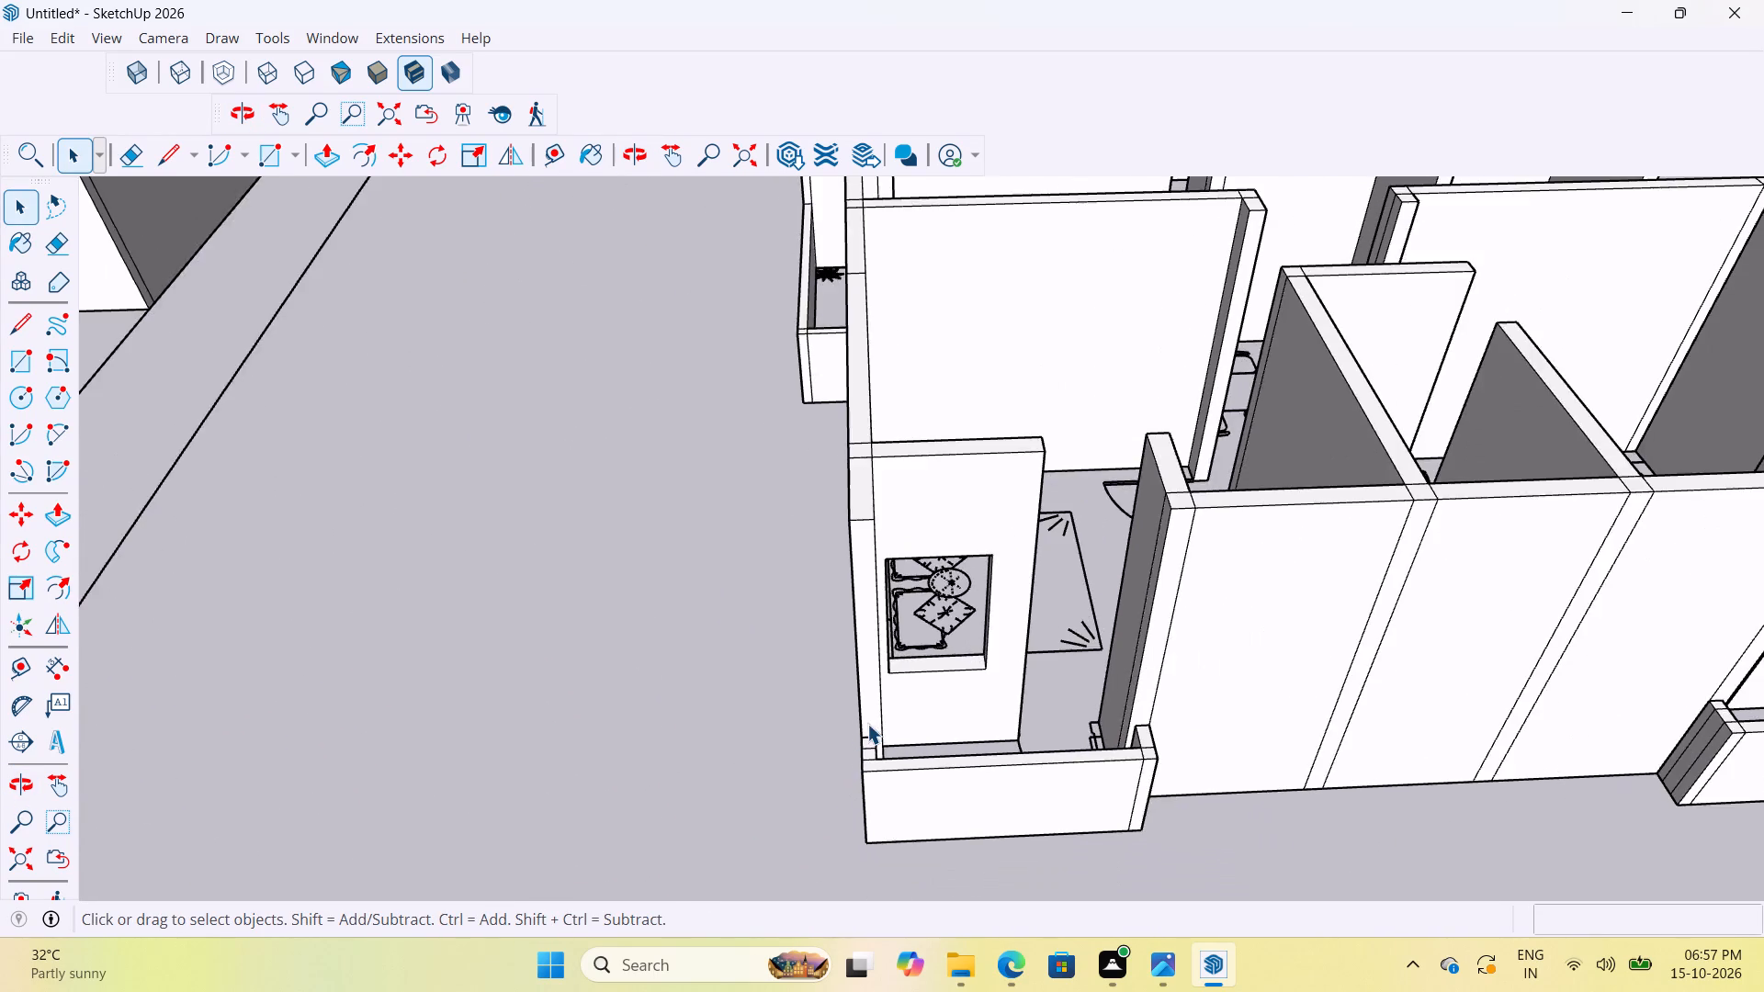
scroll(867, 724, "down", 6)
middle_click_drag(884, 664, 941, 626)
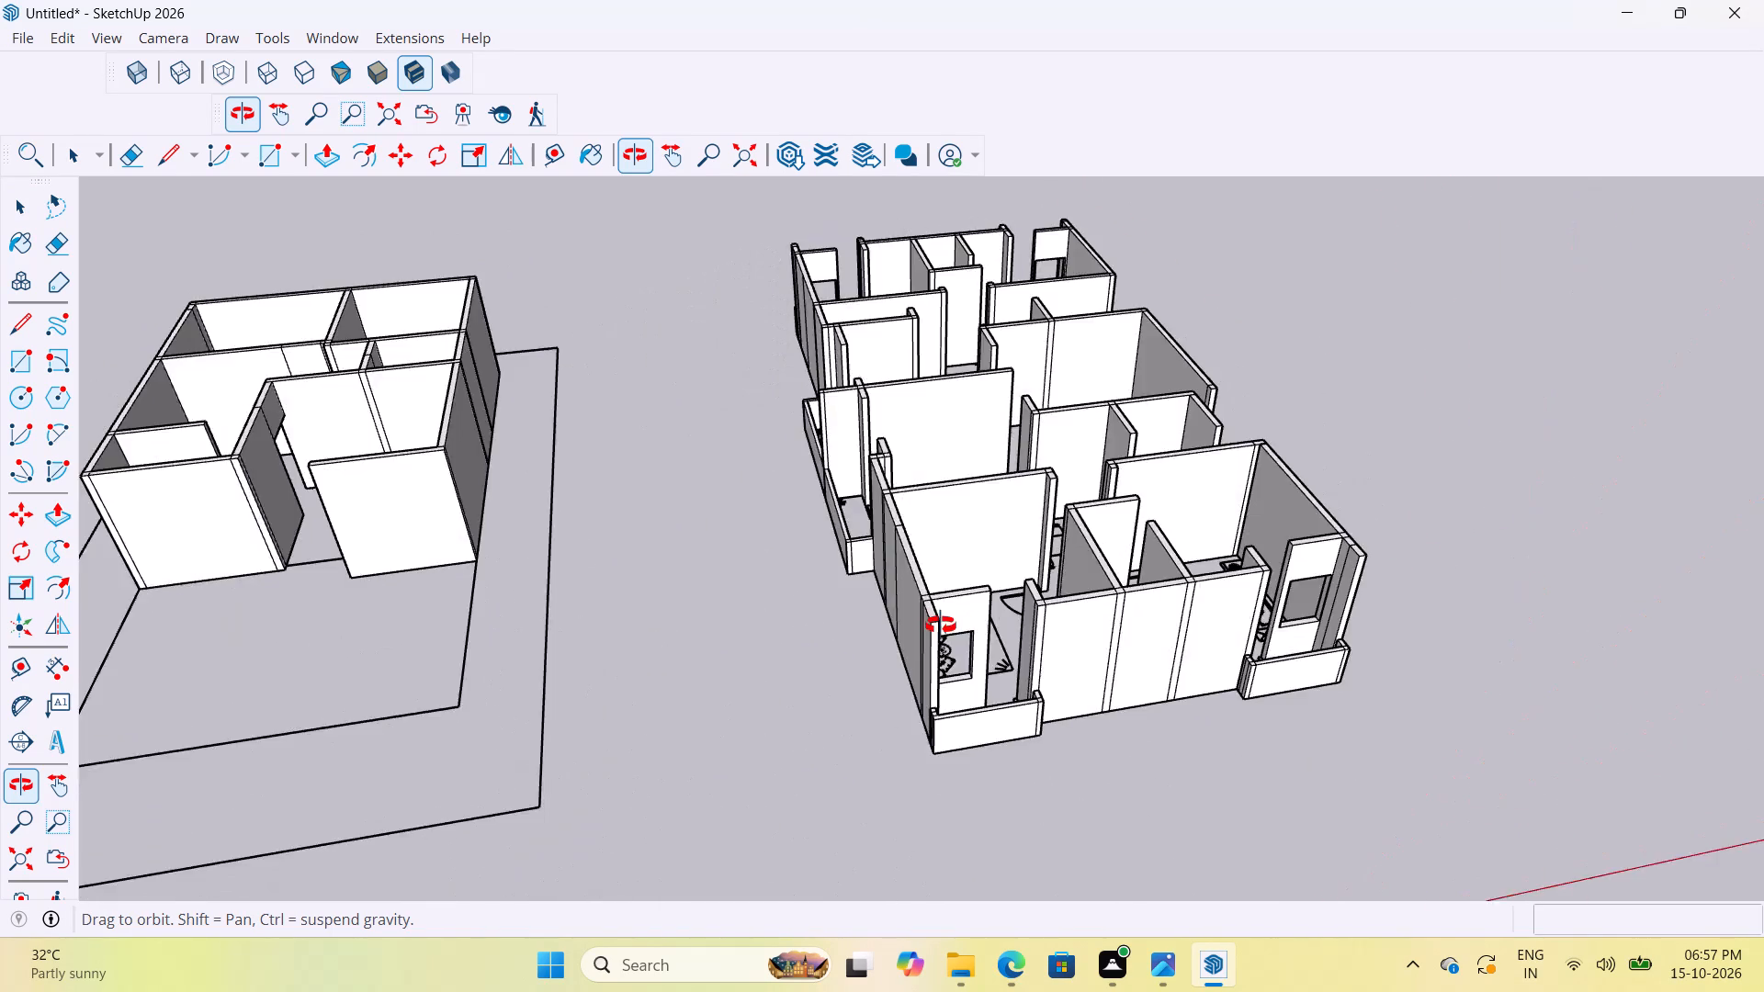
middle_click_drag(941, 626, 375, 545)
scroll(1020, 610, "up", 3)
middle_click_drag(1250, 583, 810, 521)
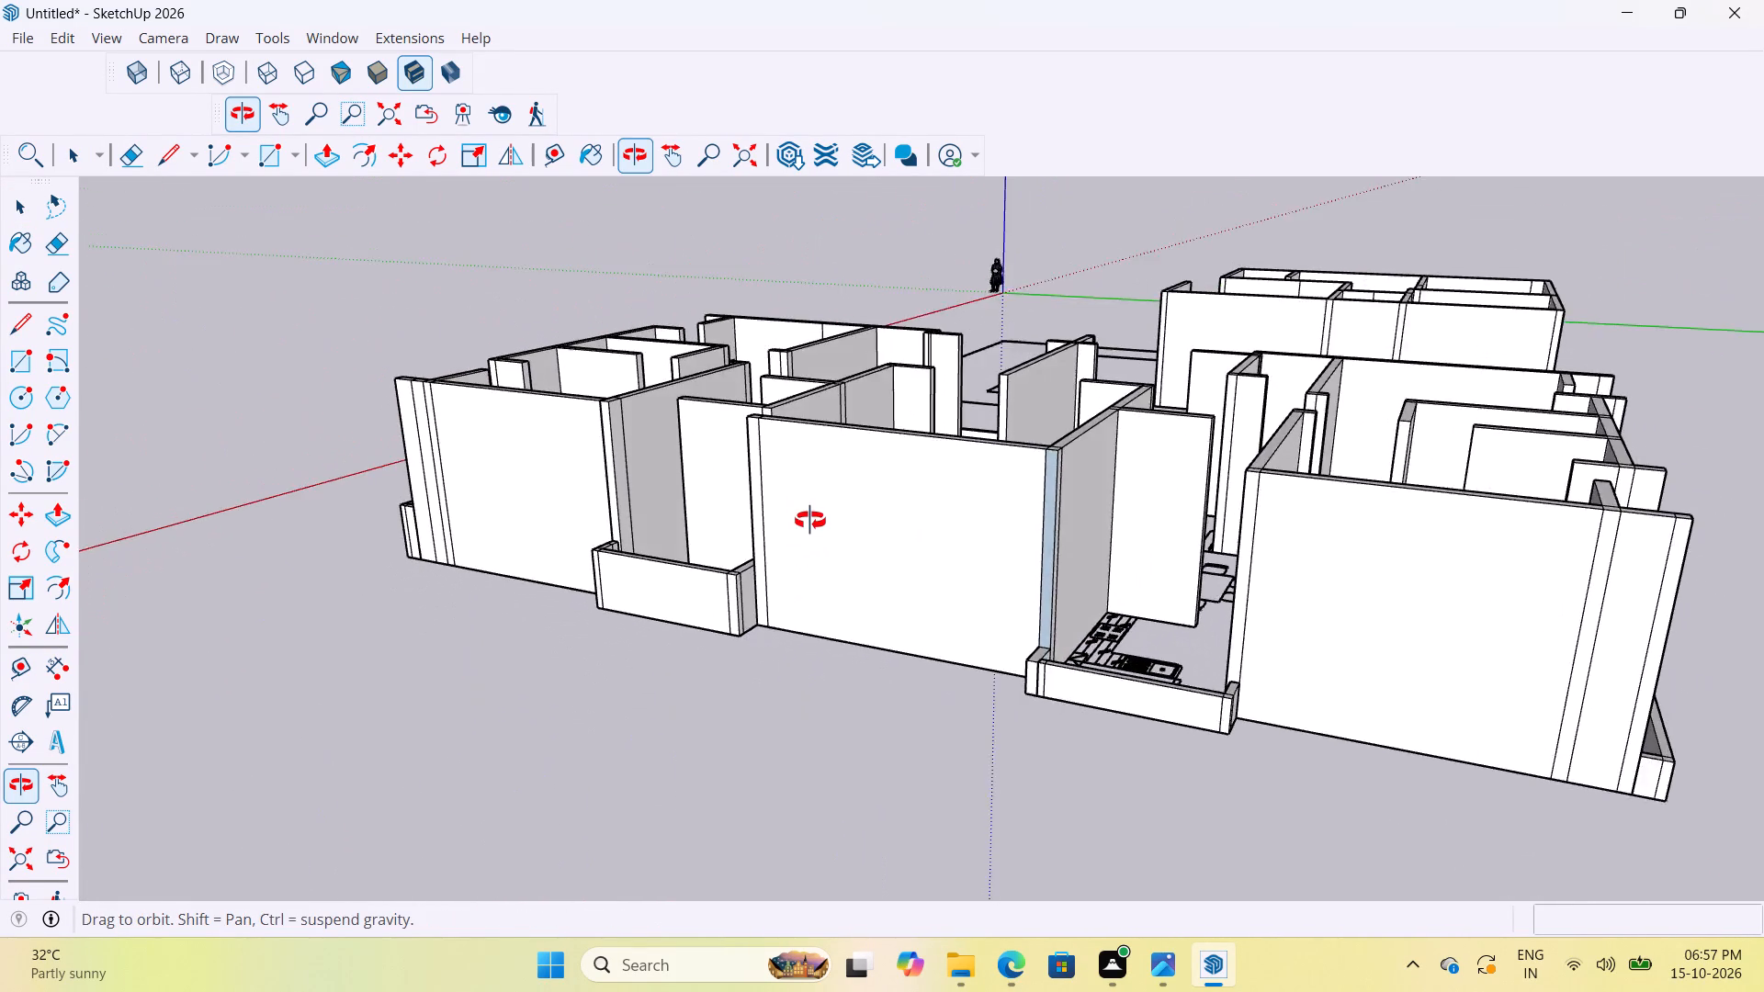
middle_click_drag(810, 521, 1413, 627)
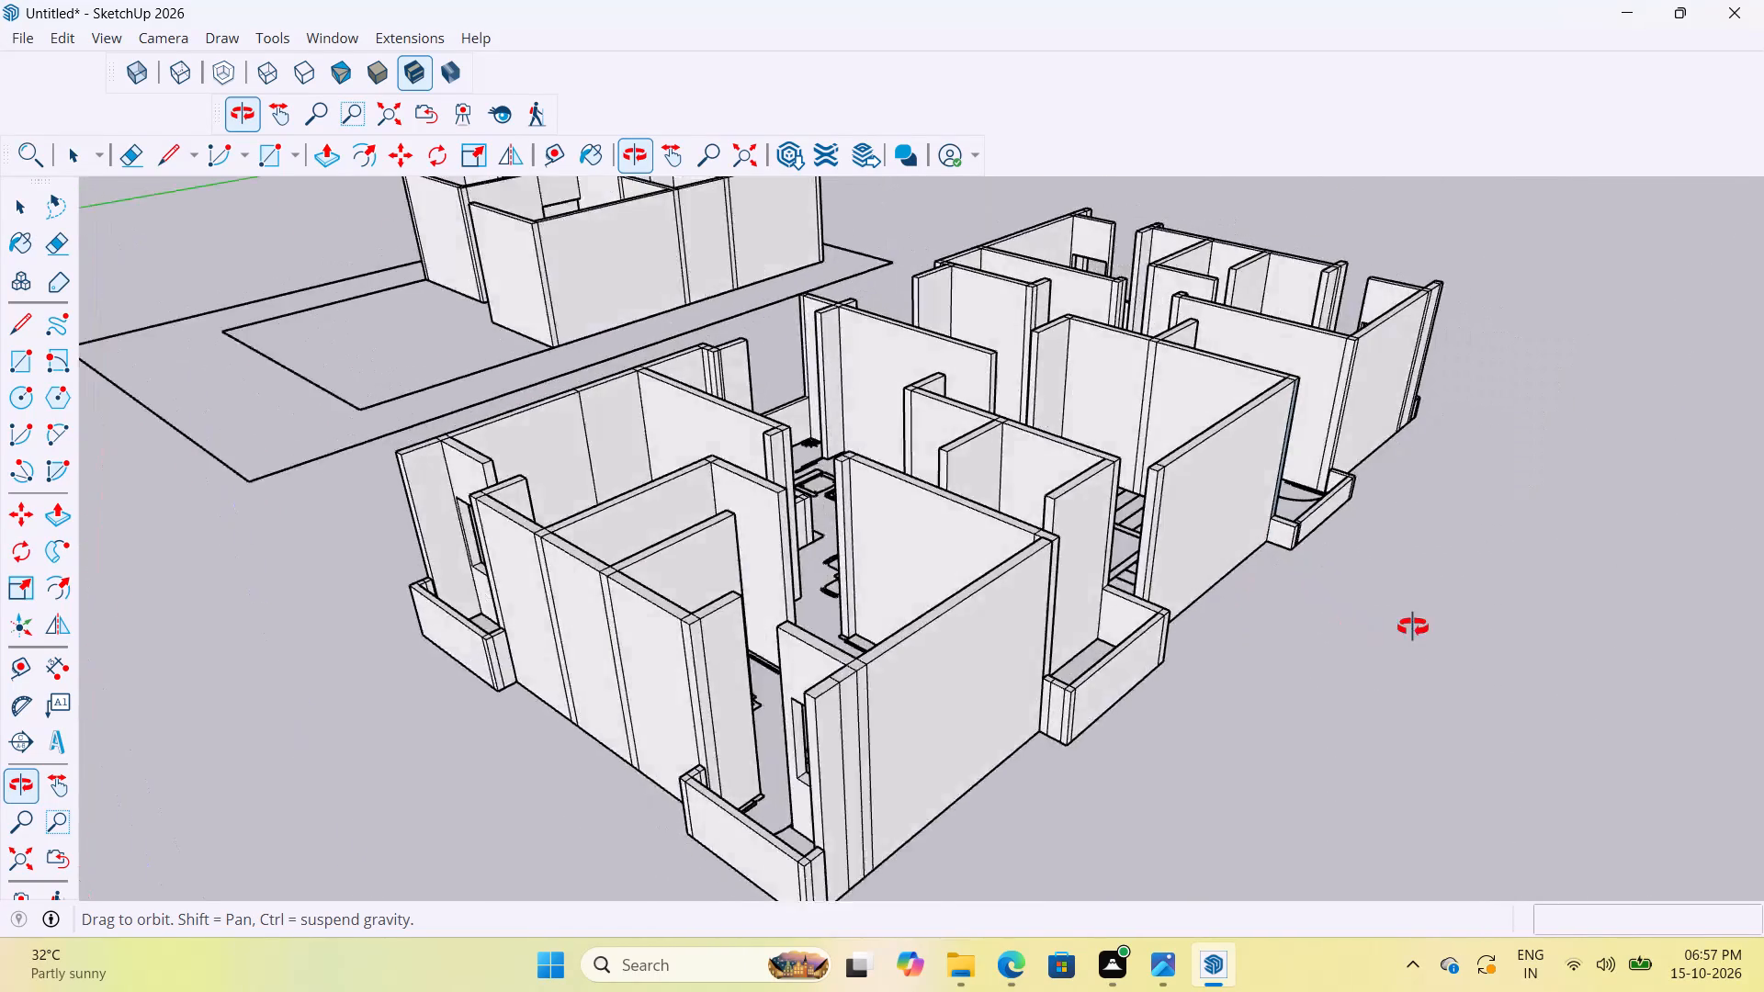
middle_click_drag(1413, 627, 1658, 605)
scroll(1201, 727, "down", 5)
middle_click_drag(1080, 659, 1373, 672)
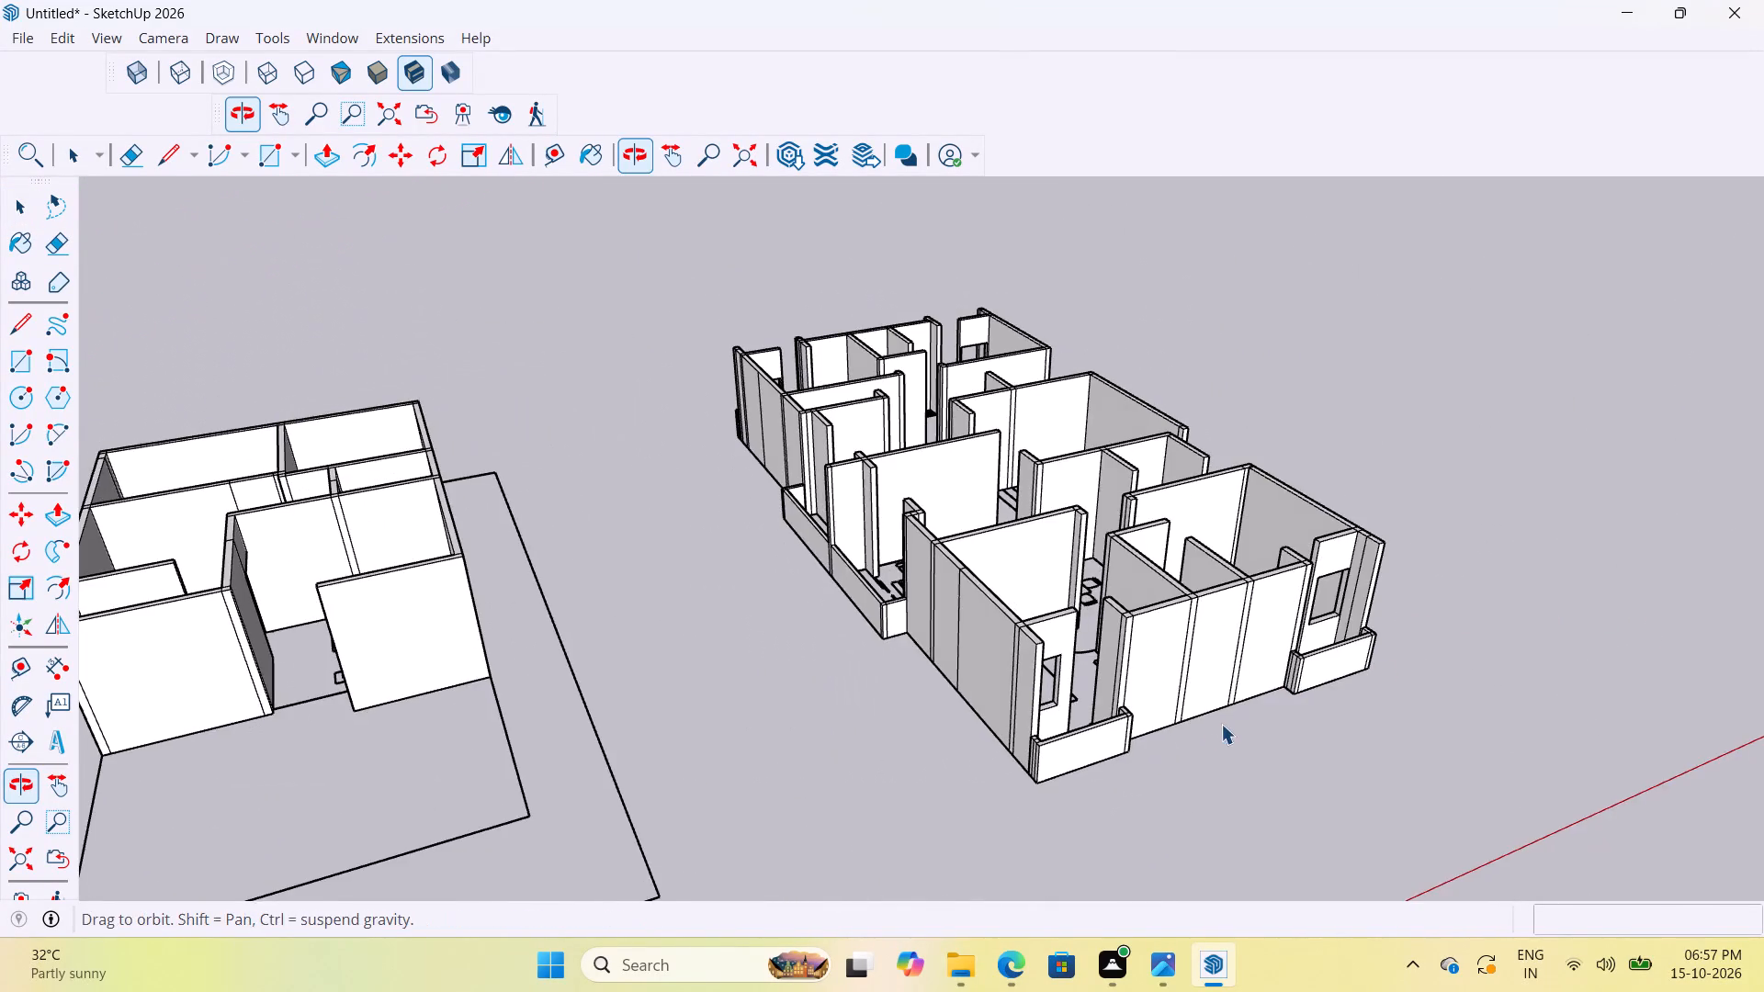
scroll(1164, 750, "up", 8)
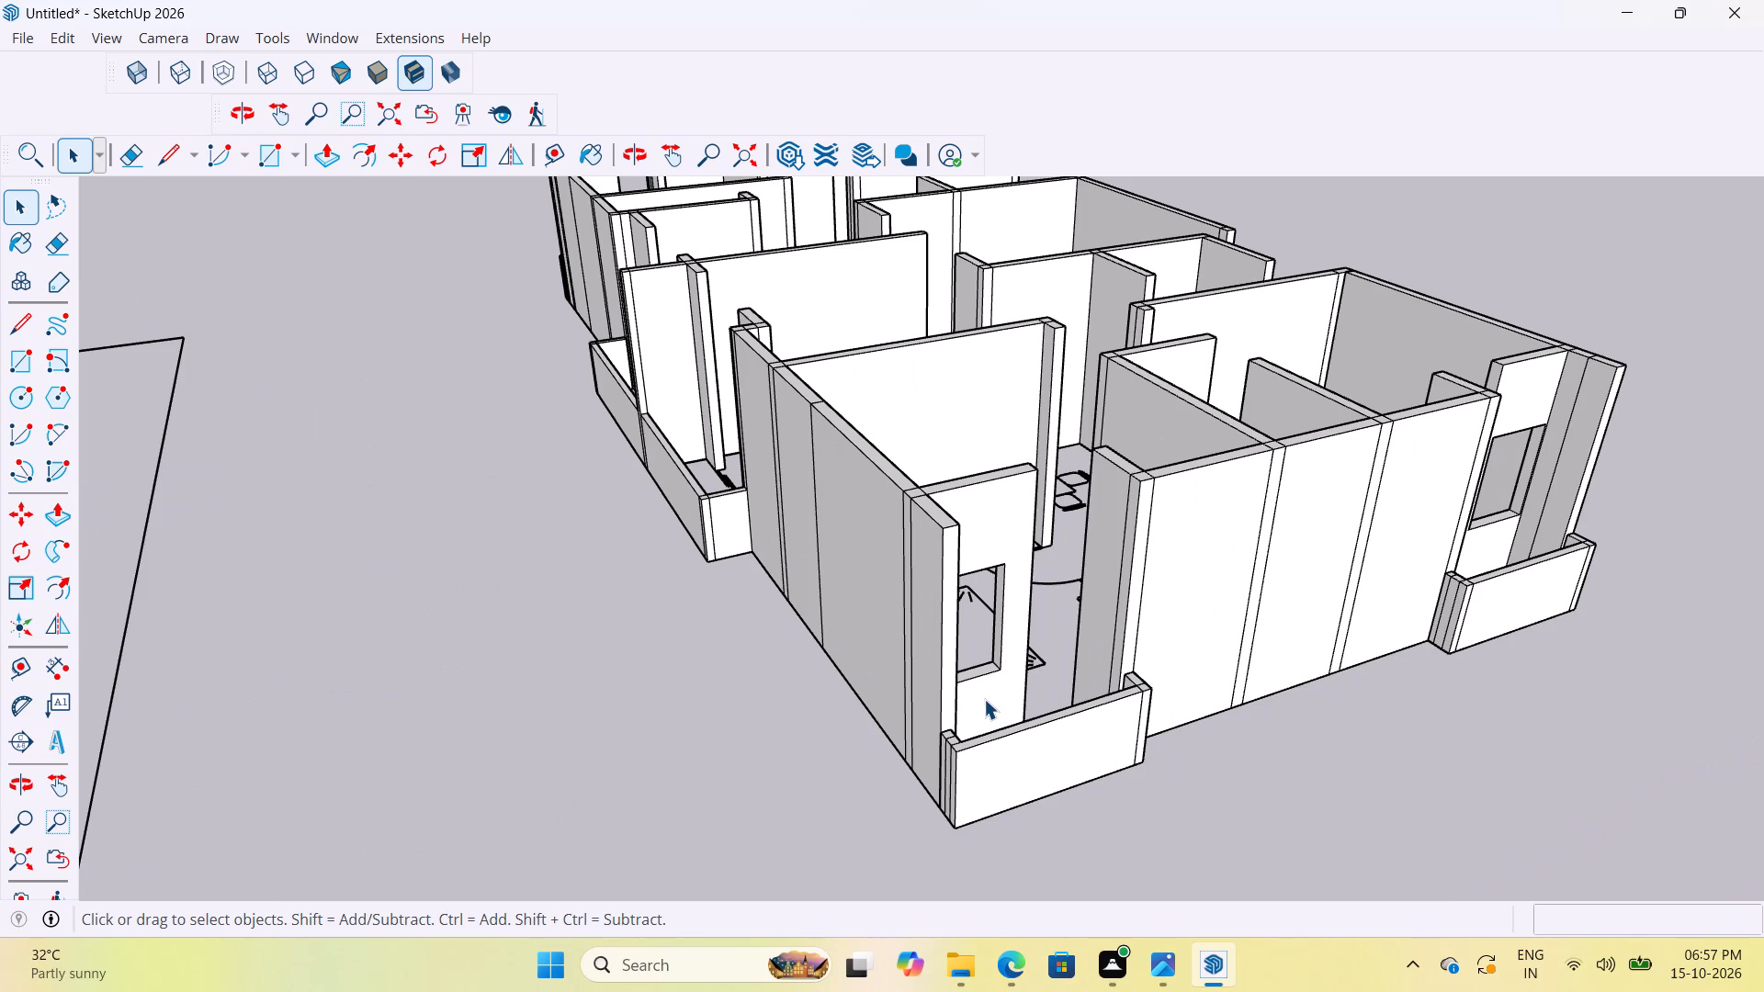
scroll(975, 717, "down", 12)
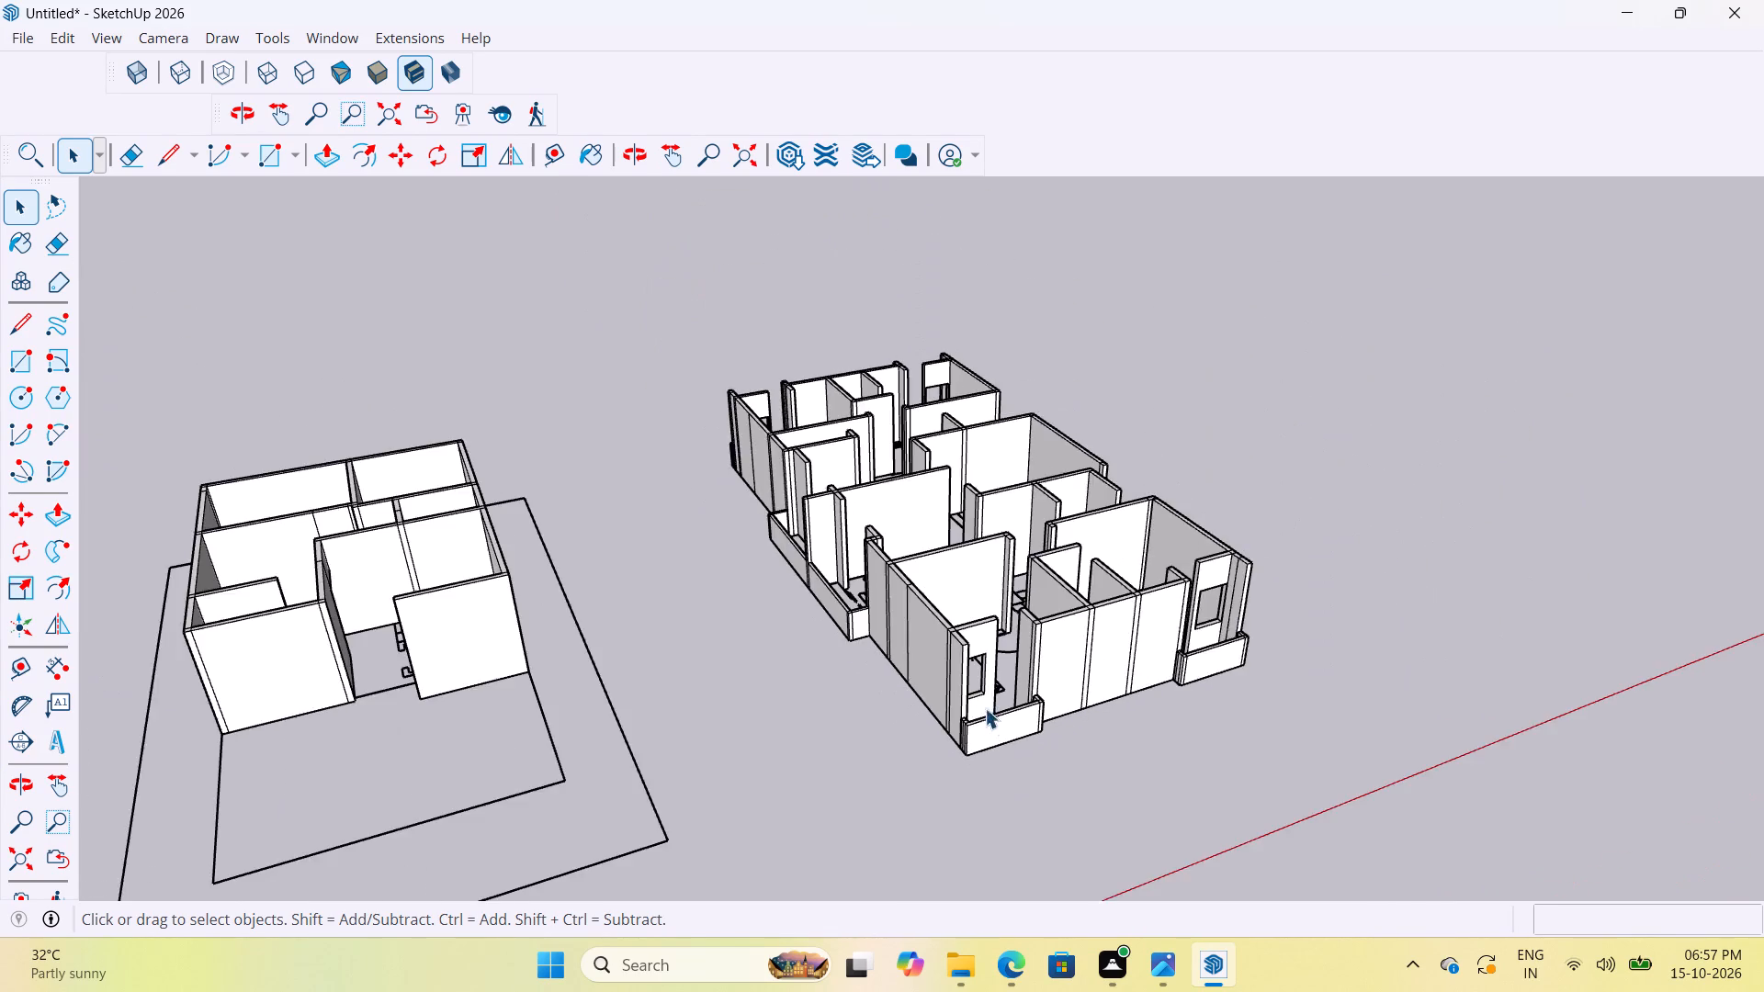
scroll(985, 708, "down", 5)
scroll(1035, 716, "up", 8)
scroll(1156, 703, "up", 5)
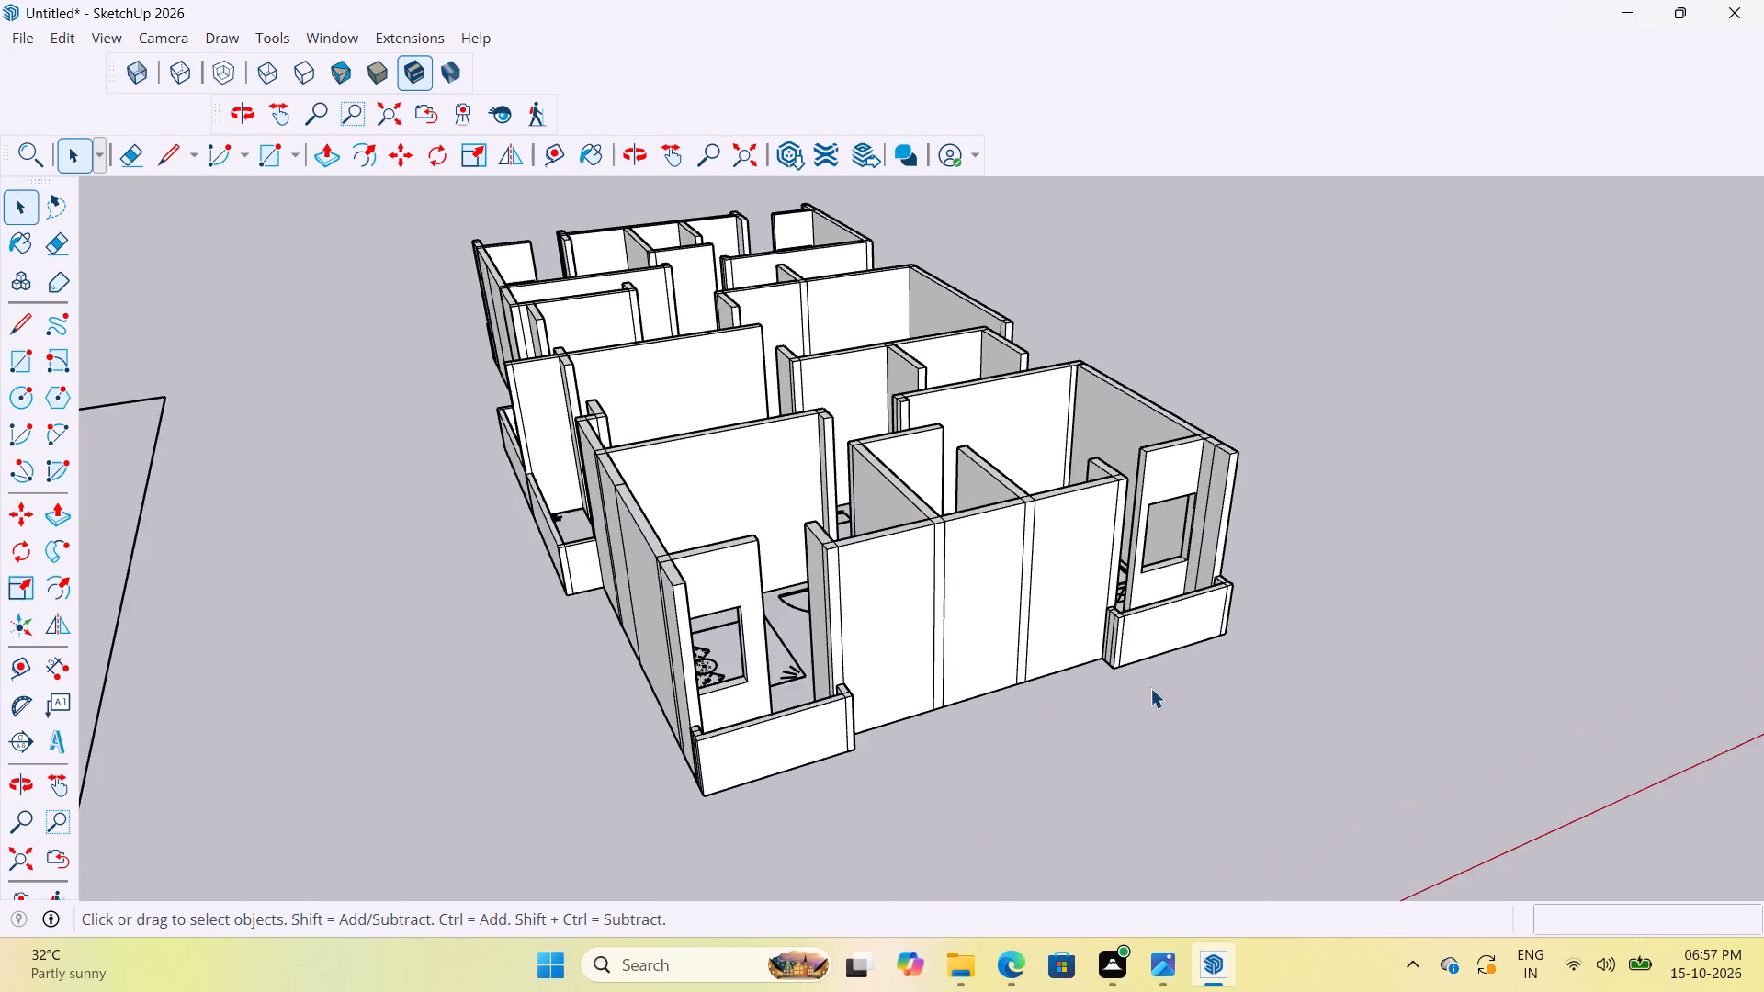
scroll(1150, 688, "up", 3)
middle_click_drag(1257, 779, 1043, 846)
scroll(1155, 771, "down", 13)
scroll(1089, 535, "up", 2)
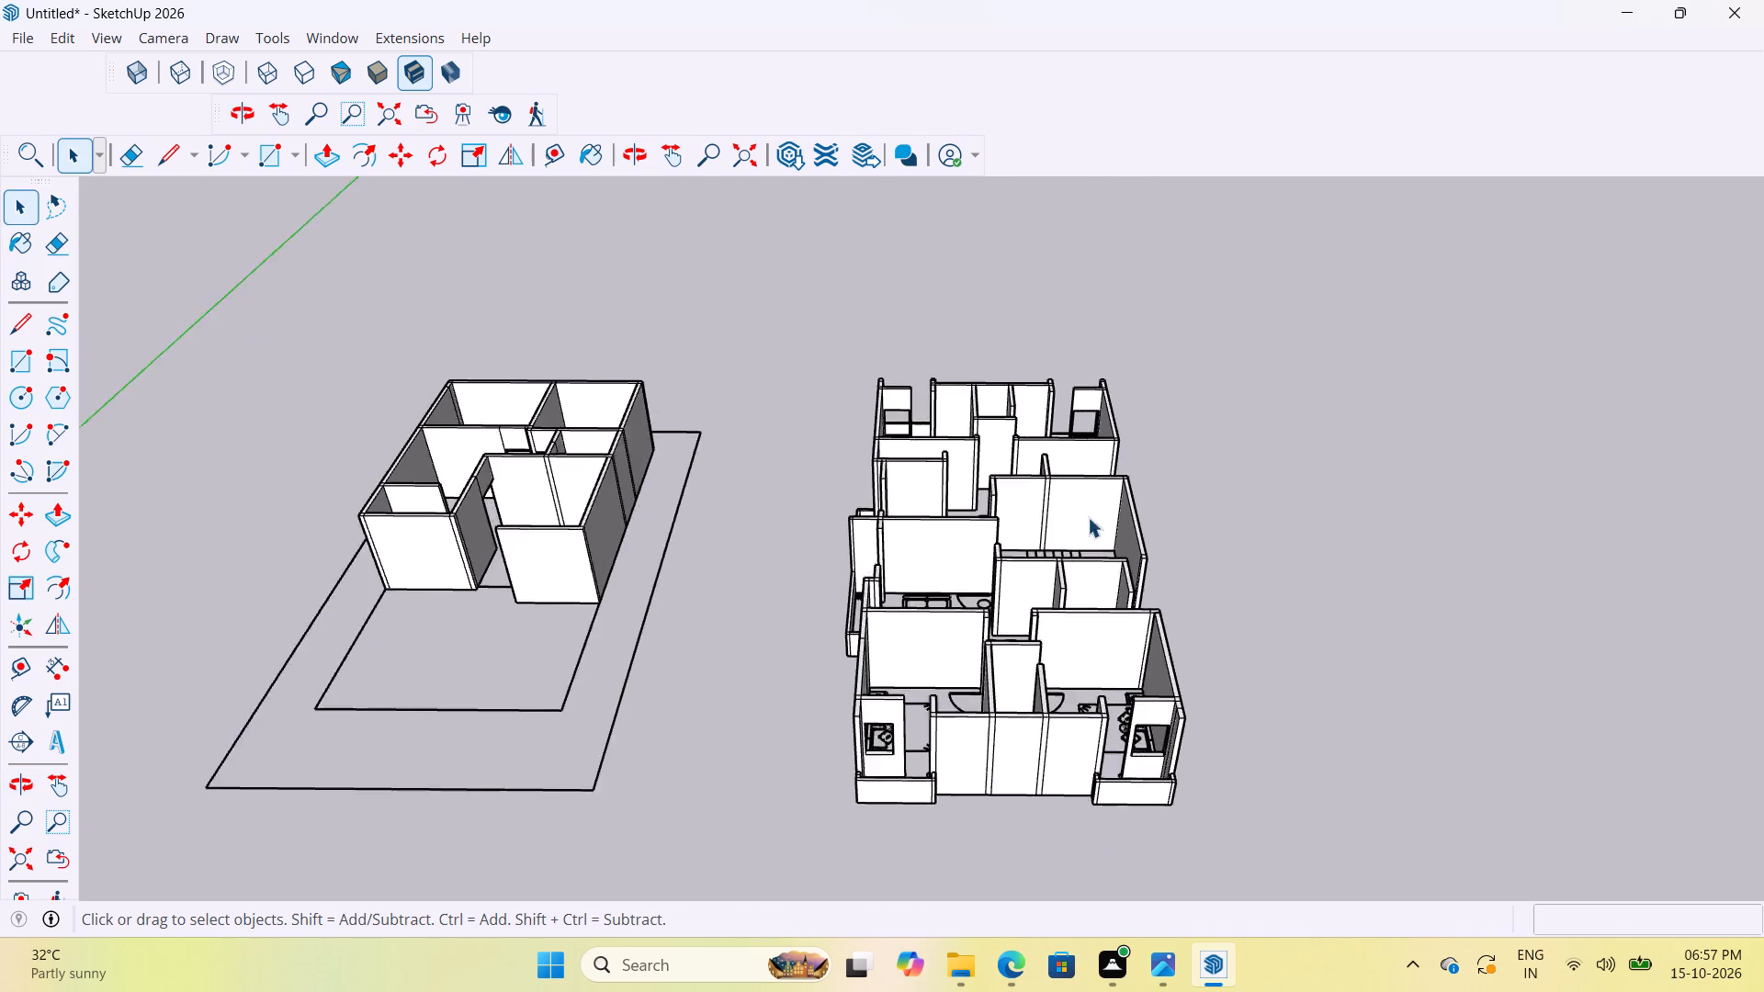
scroll(1088, 517, "up", 4)
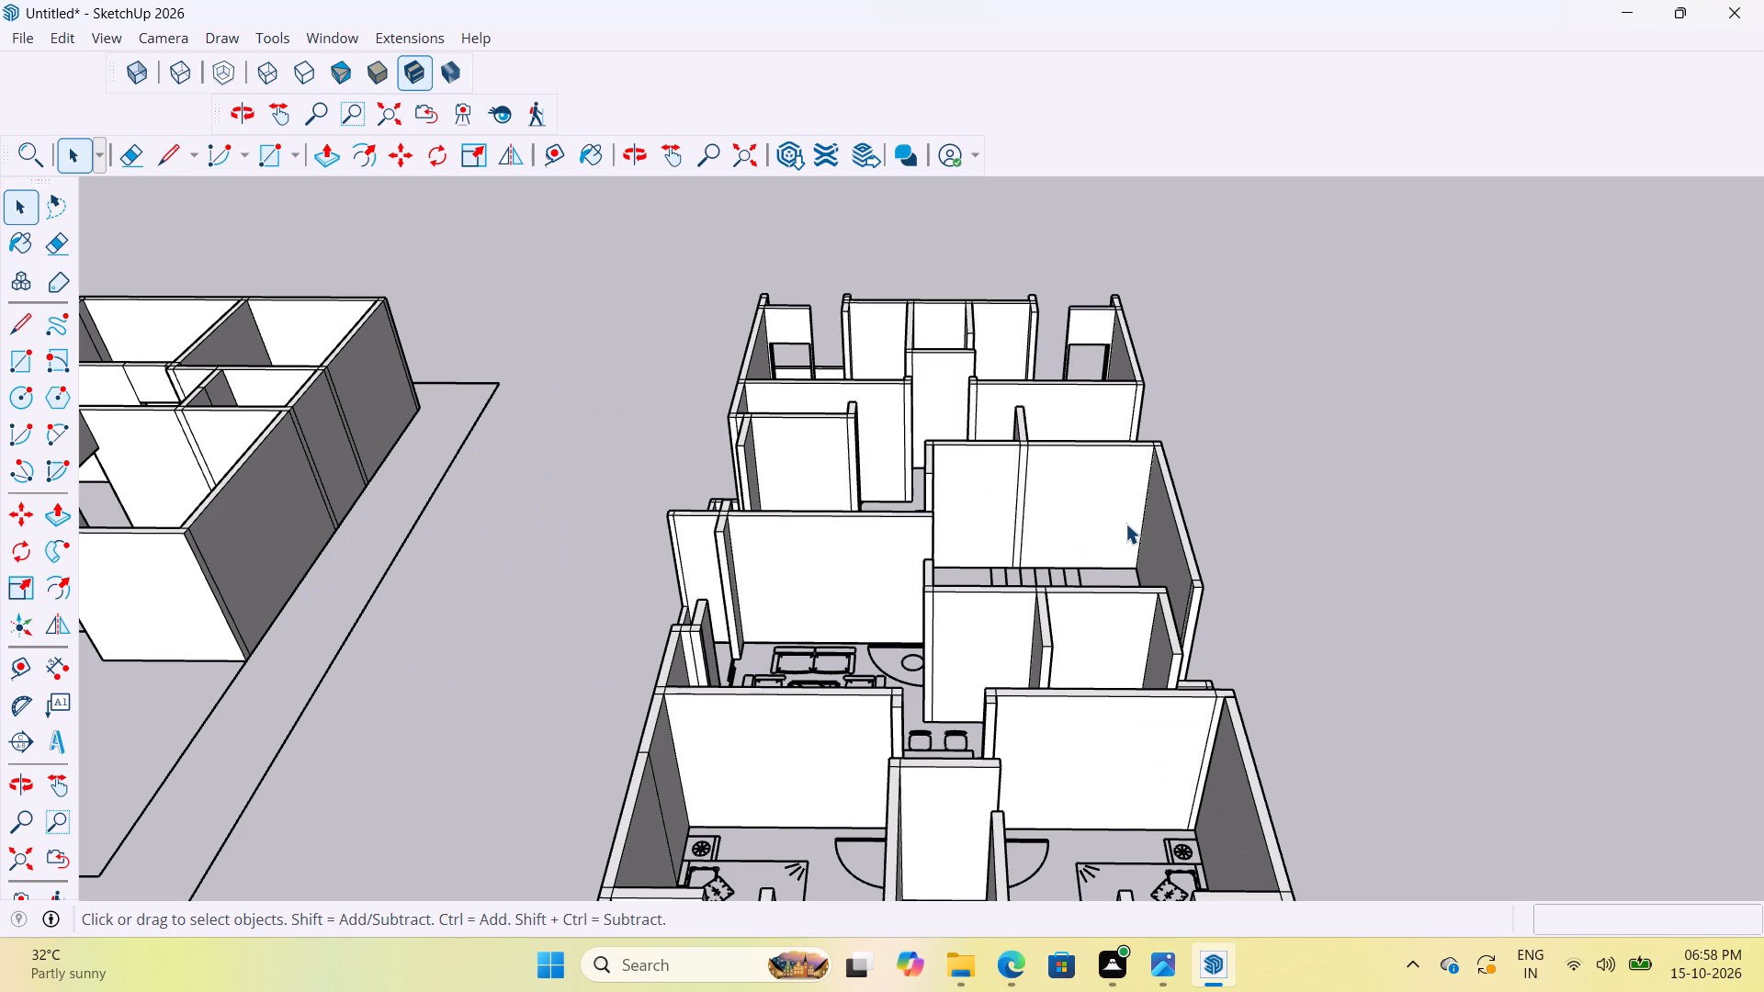
scroll(1125, 524, "down", 3)
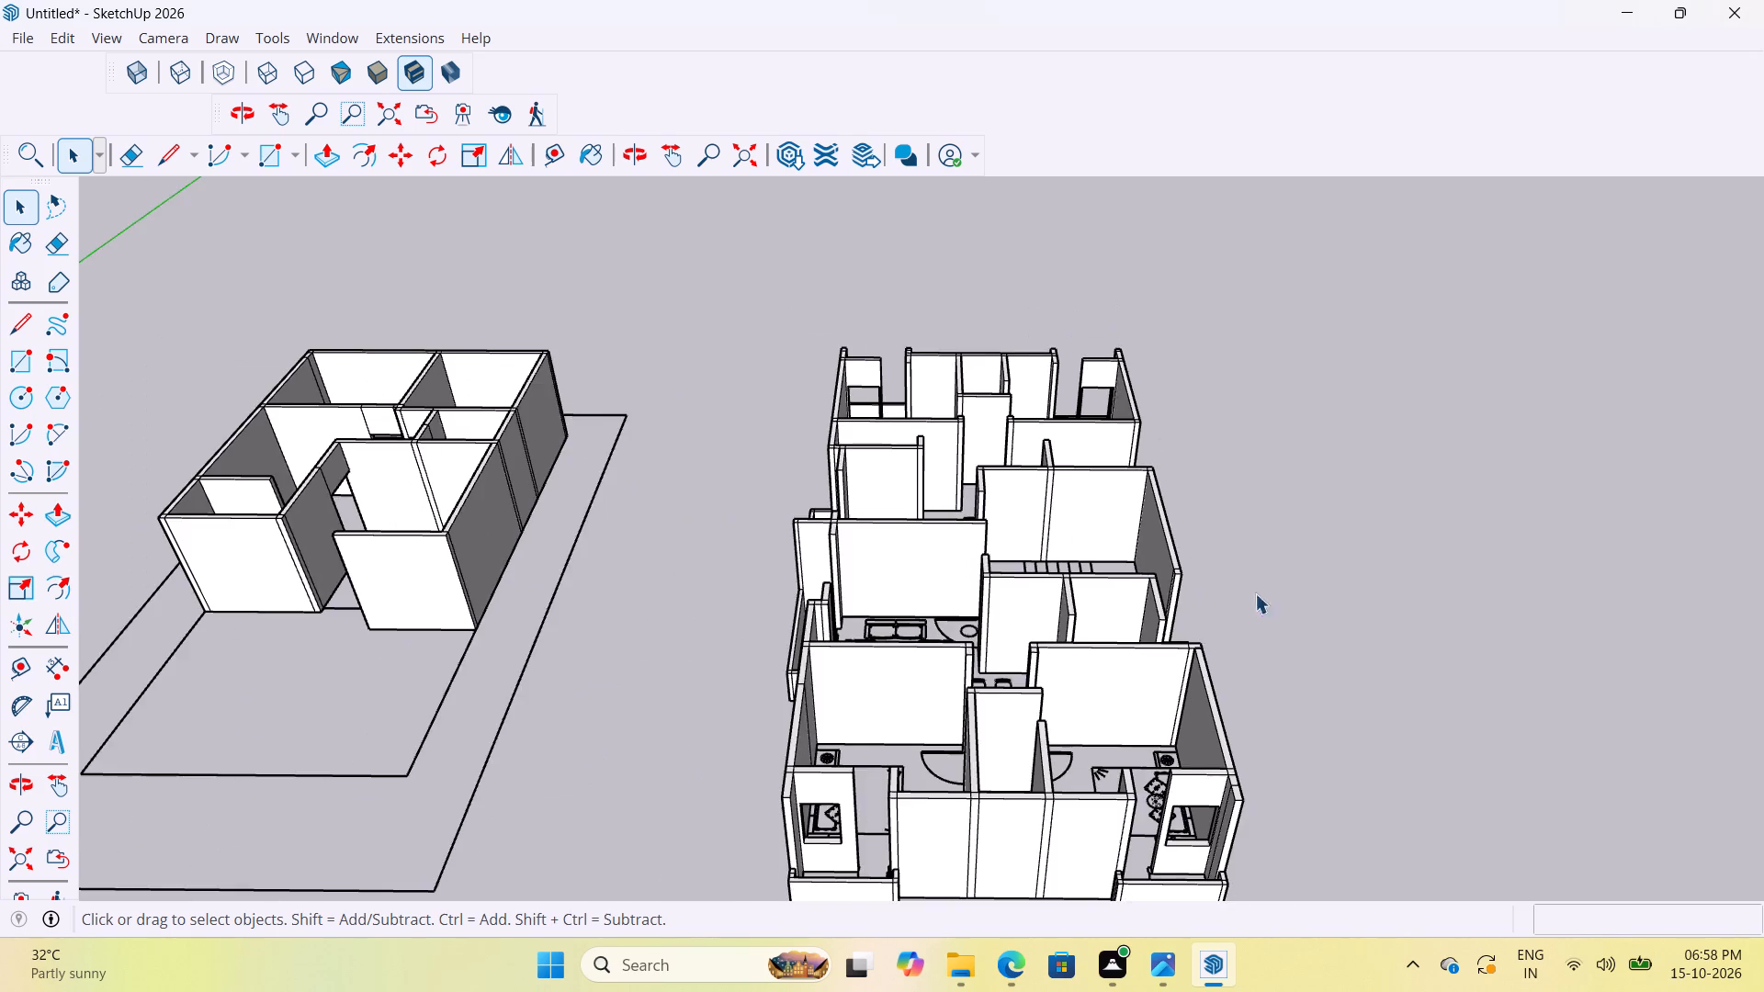
middle_click_drag(1250, 592, 542, 622)
scroll(1244, 589, "down", 1)
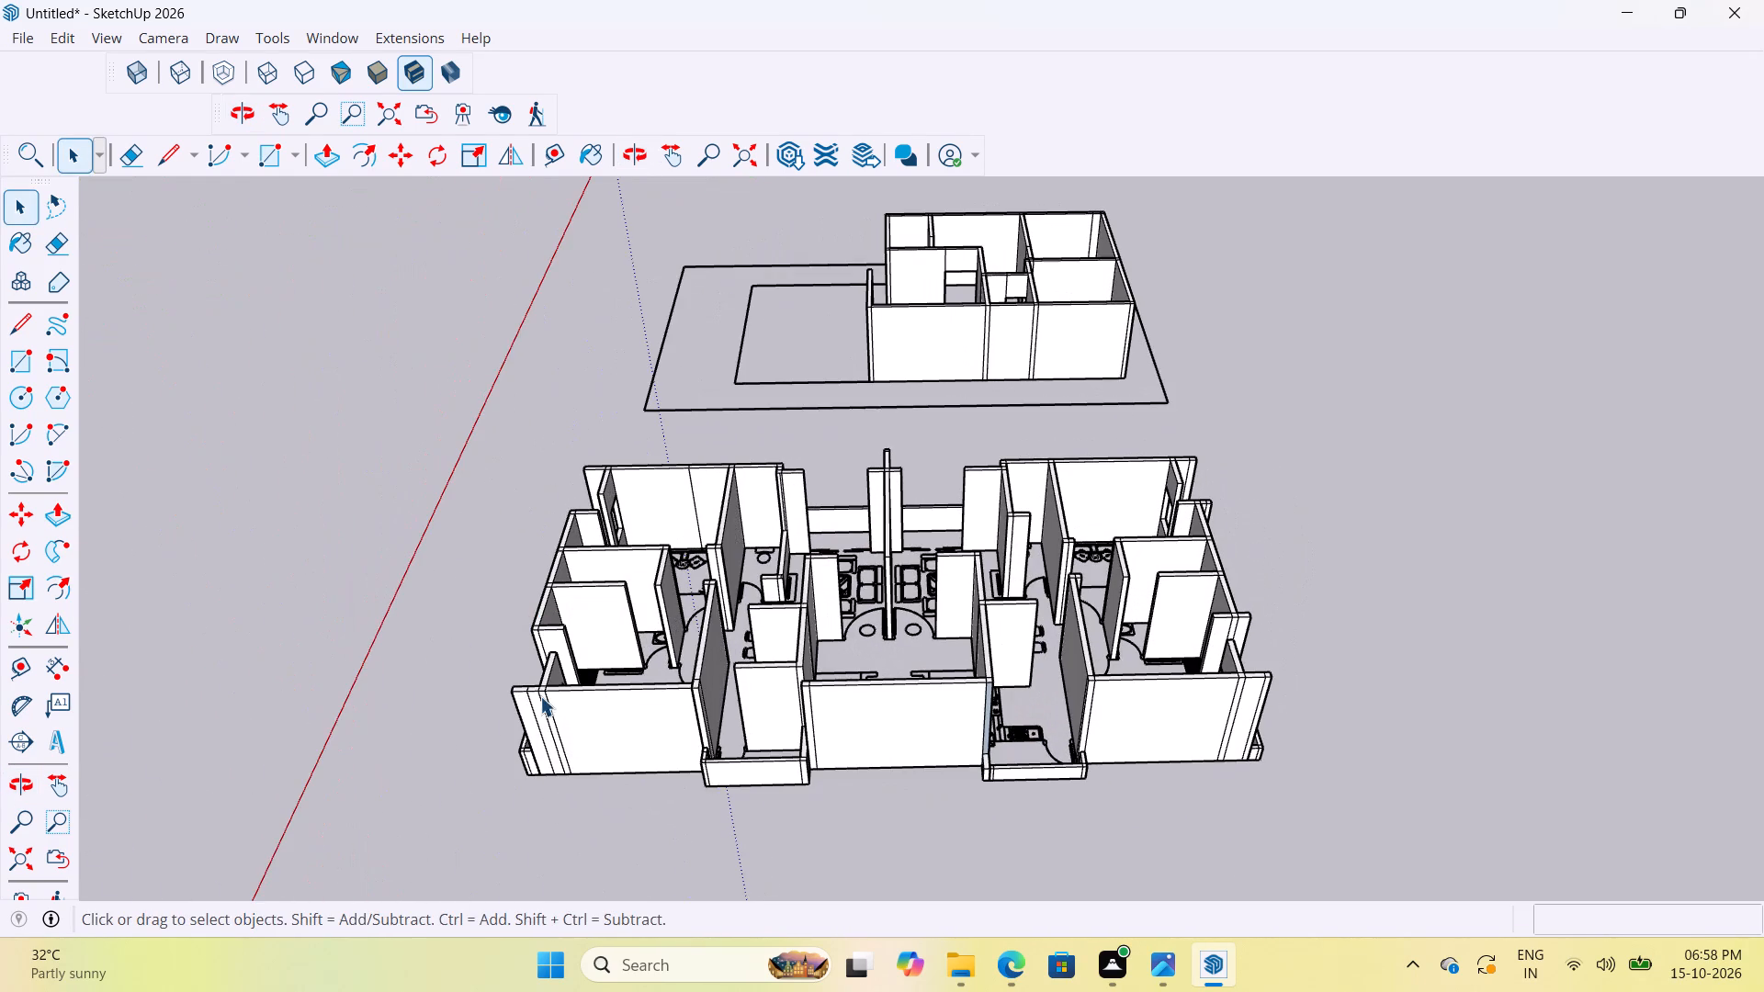
middle_click_drag(739, 710, 740, 675)
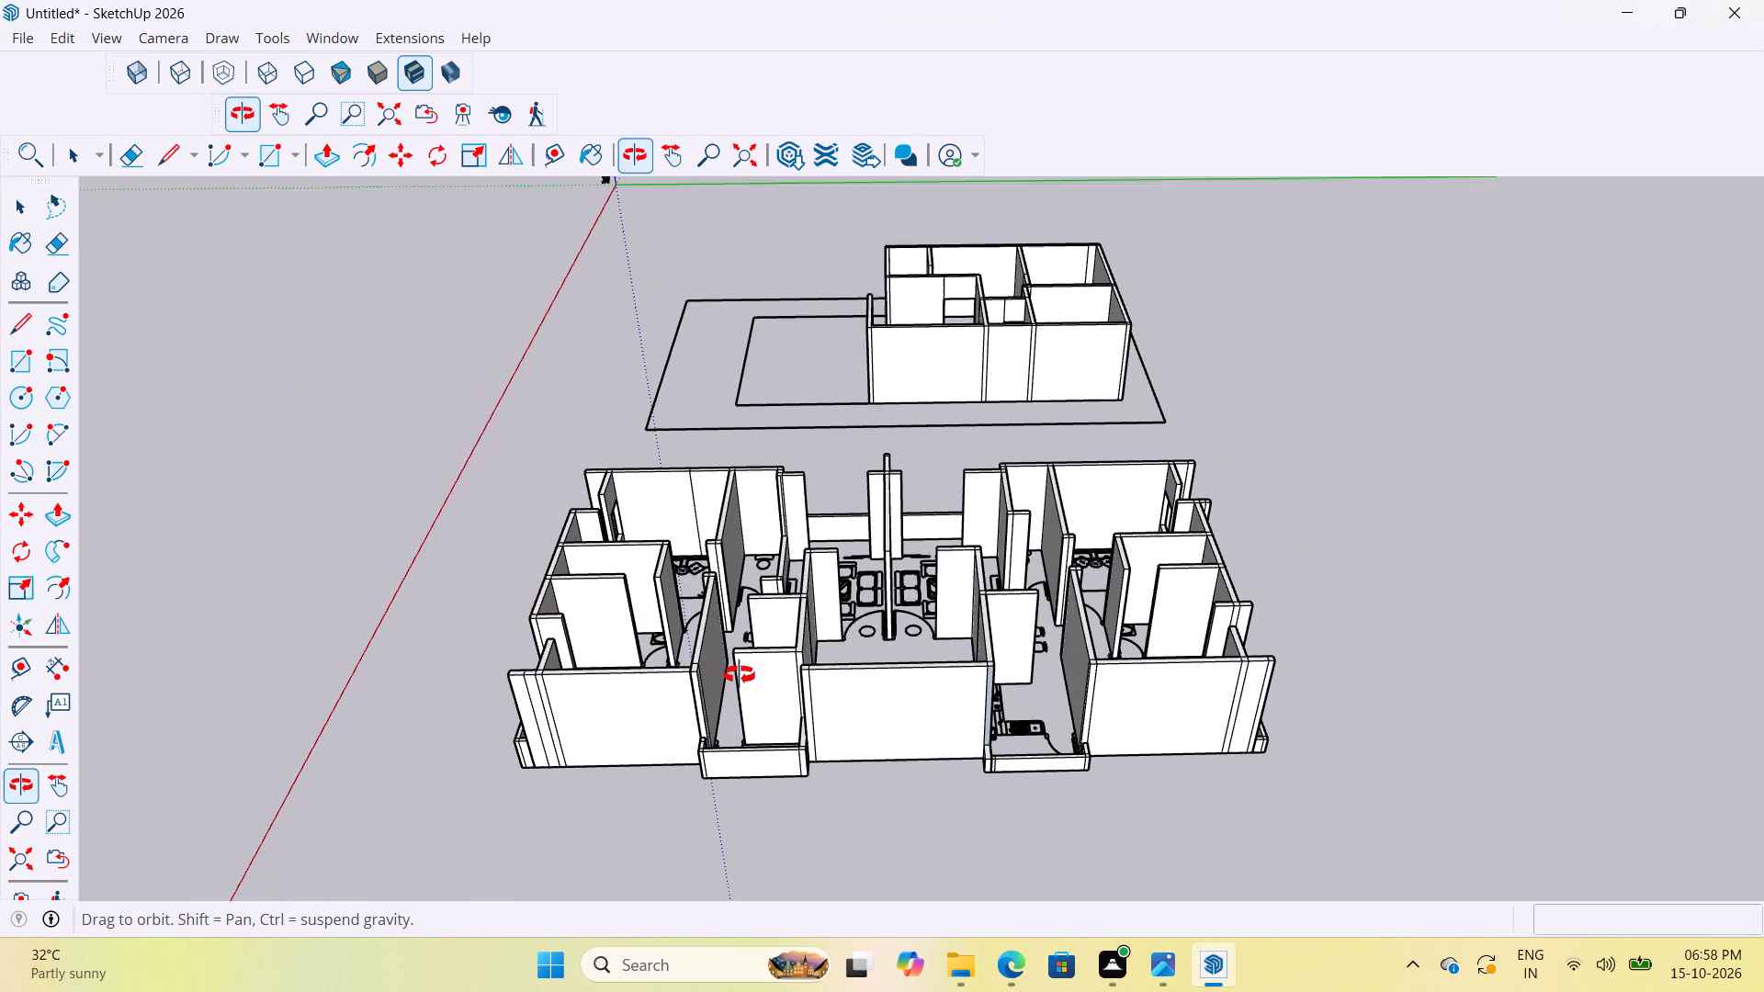
middle_click_drag(740, 675, 737, 668)
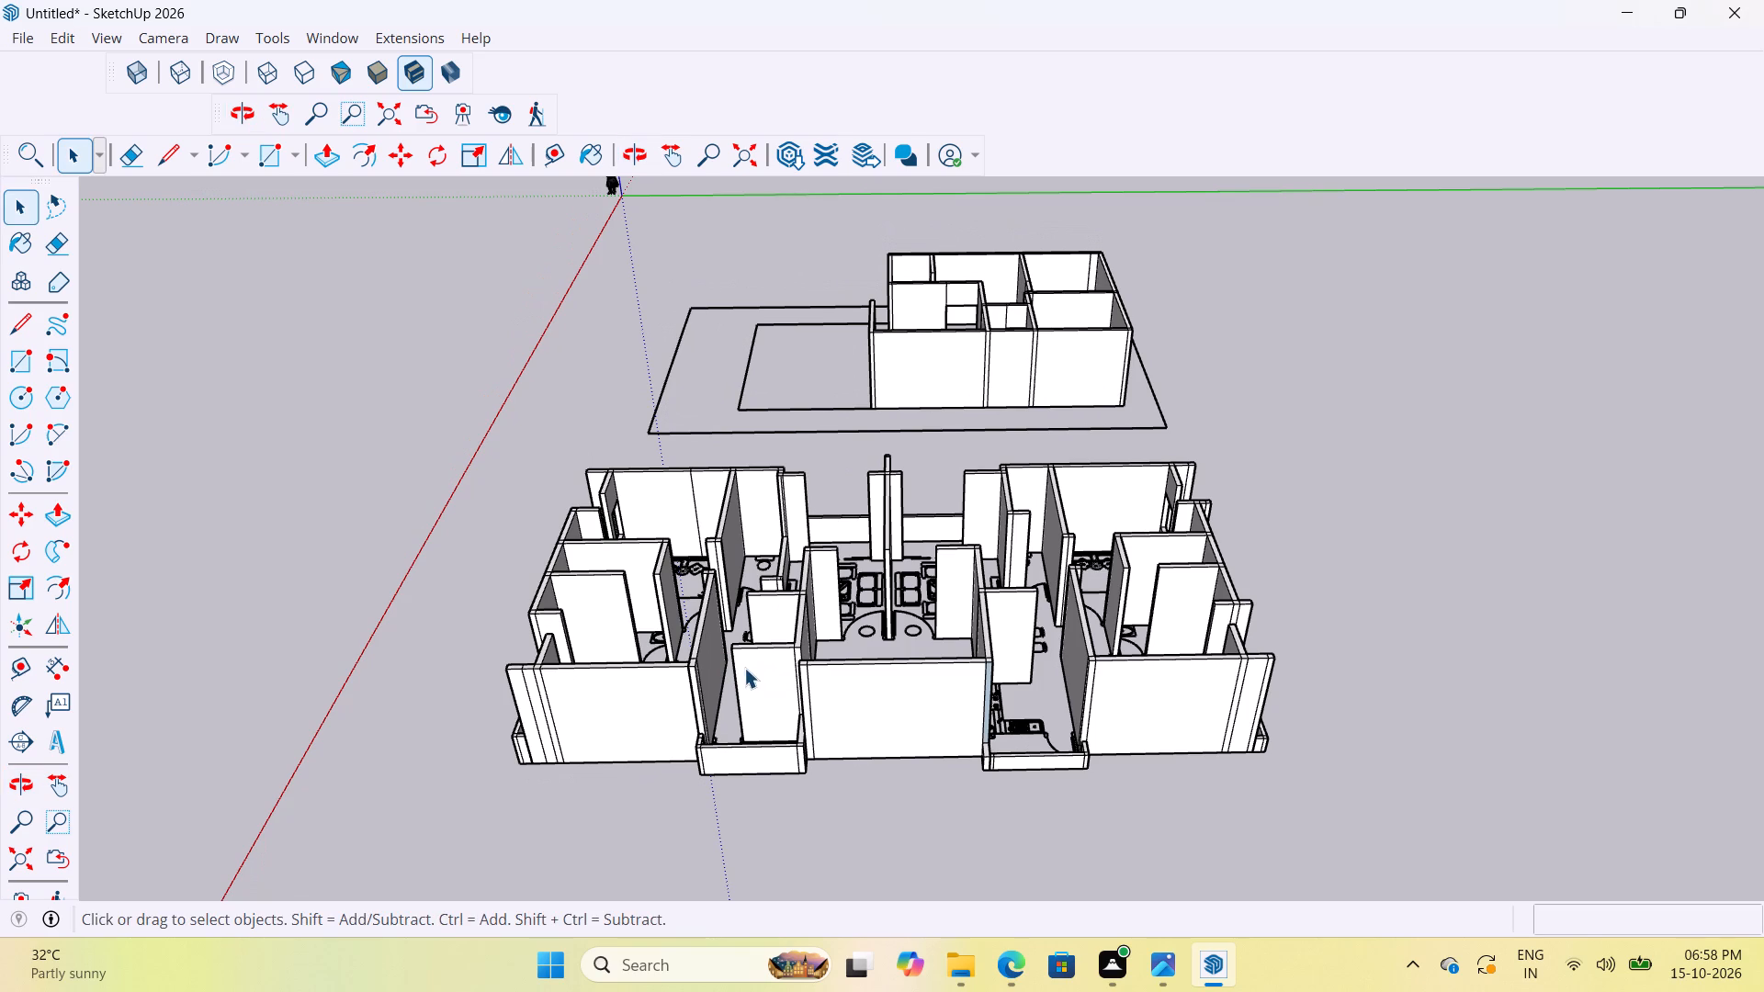
scroll(811, 628, "down", 5)
middle_click_drag(847, 675, 1005, 675)
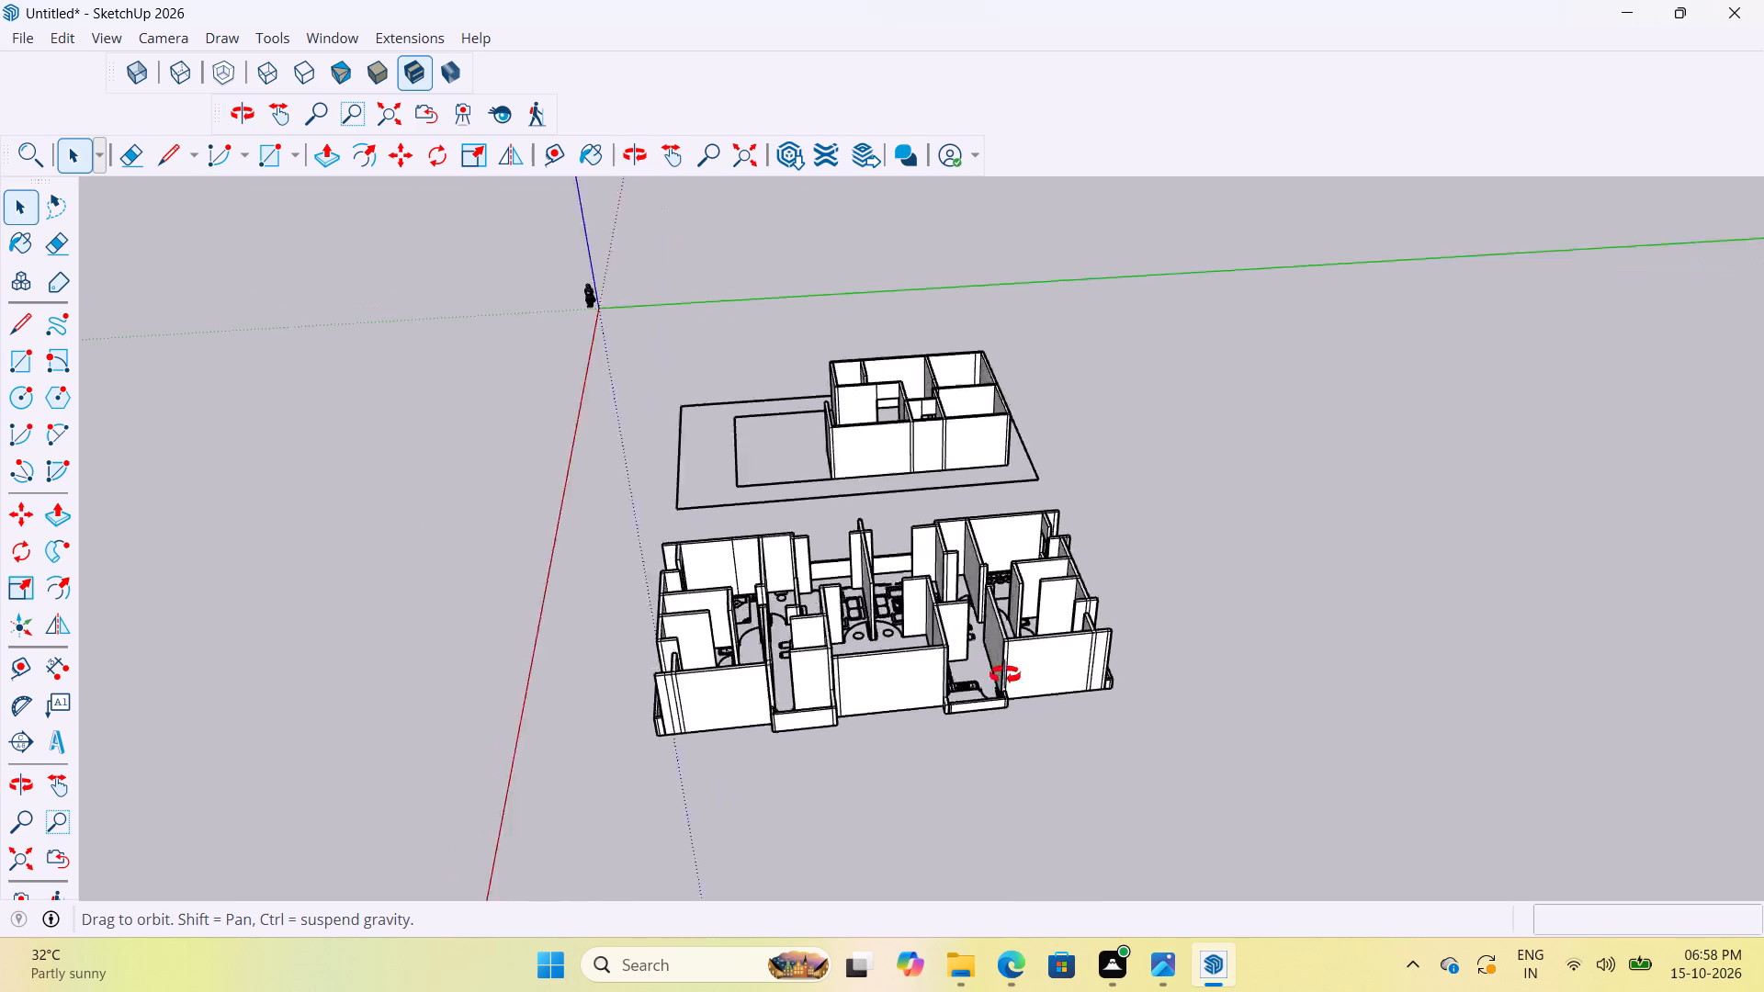
middle_click_drag(1005, 675, 1529, 692)
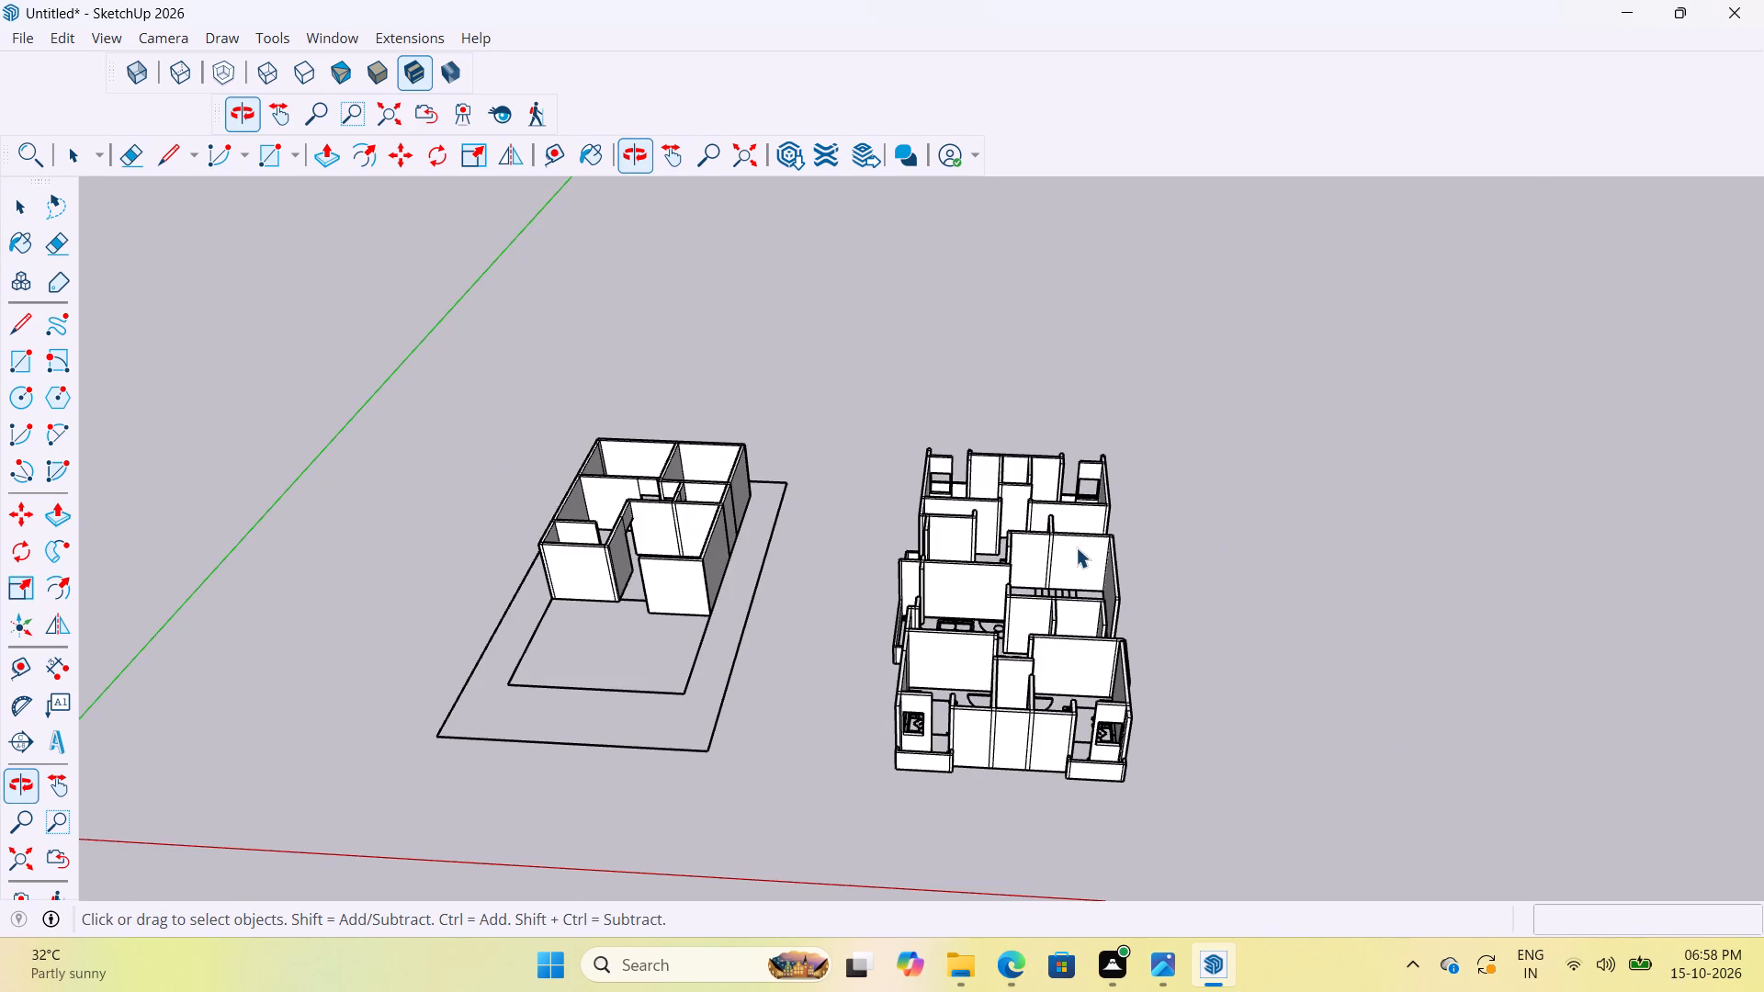
scroll(1080, 534, "up", 3)
middle_click_drag(1080, 534, 1080, 572)
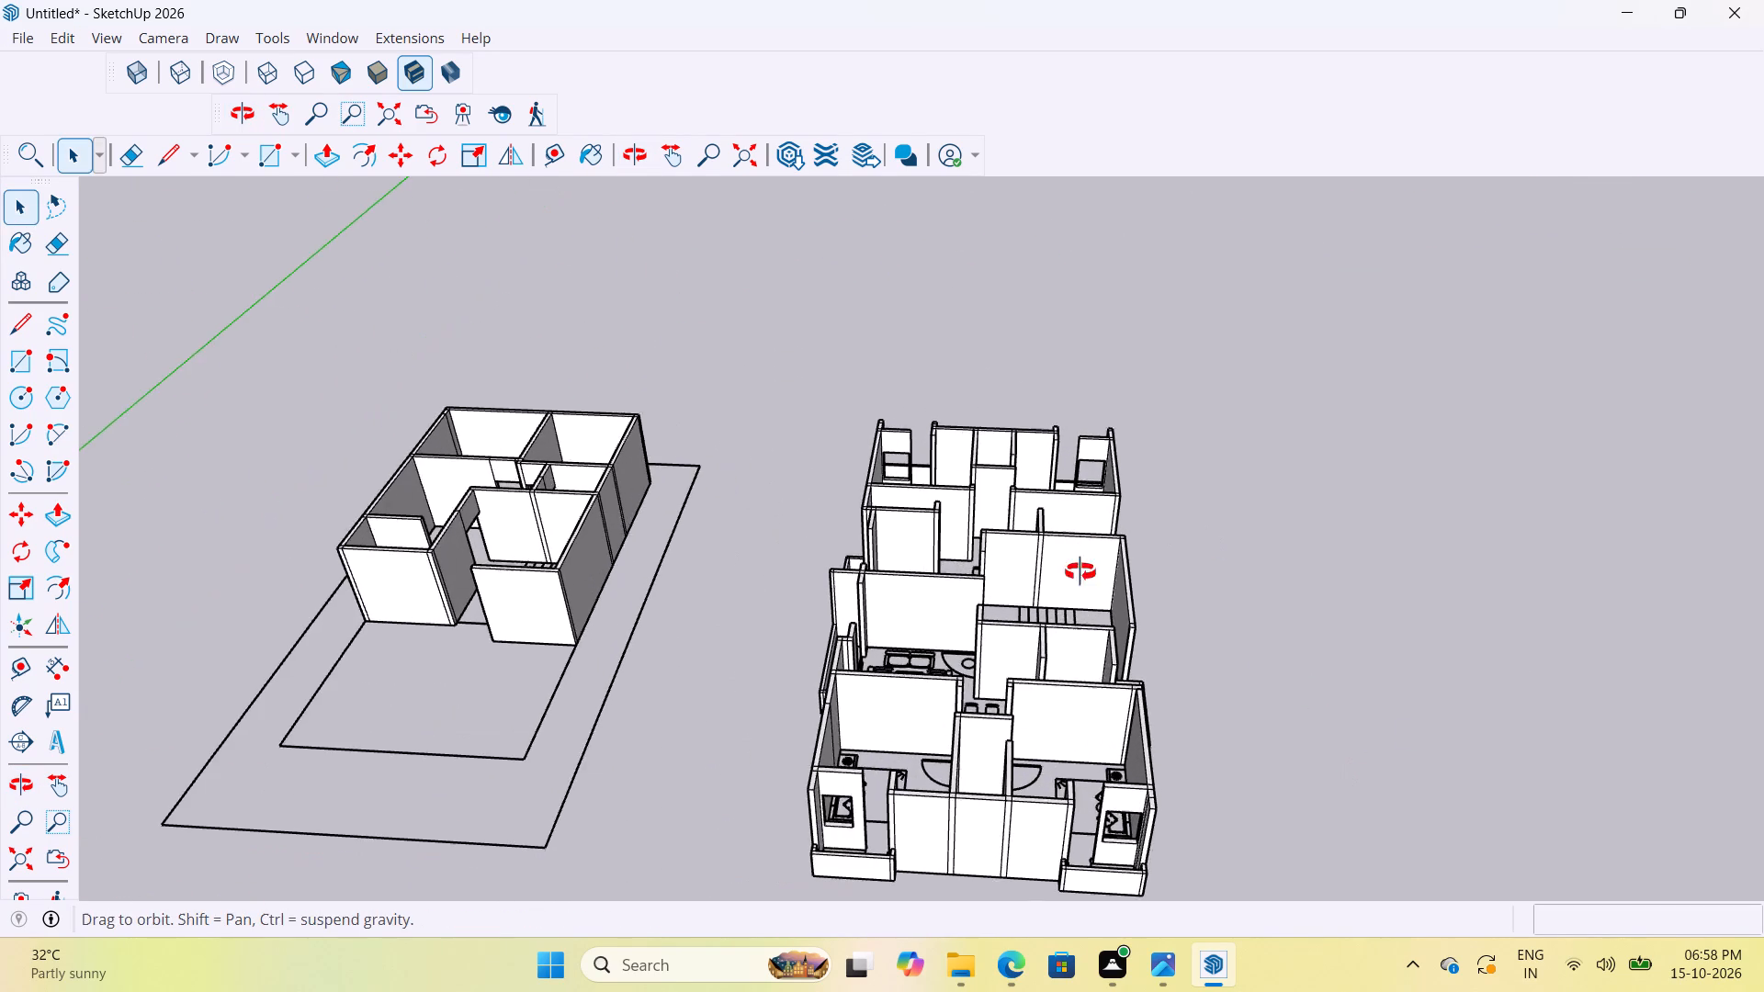
middle_click_drag(1080, 572, 1047, 706)
scroll(1156, 461, "up", 4)
scroll(1136, 555, "up", 7)
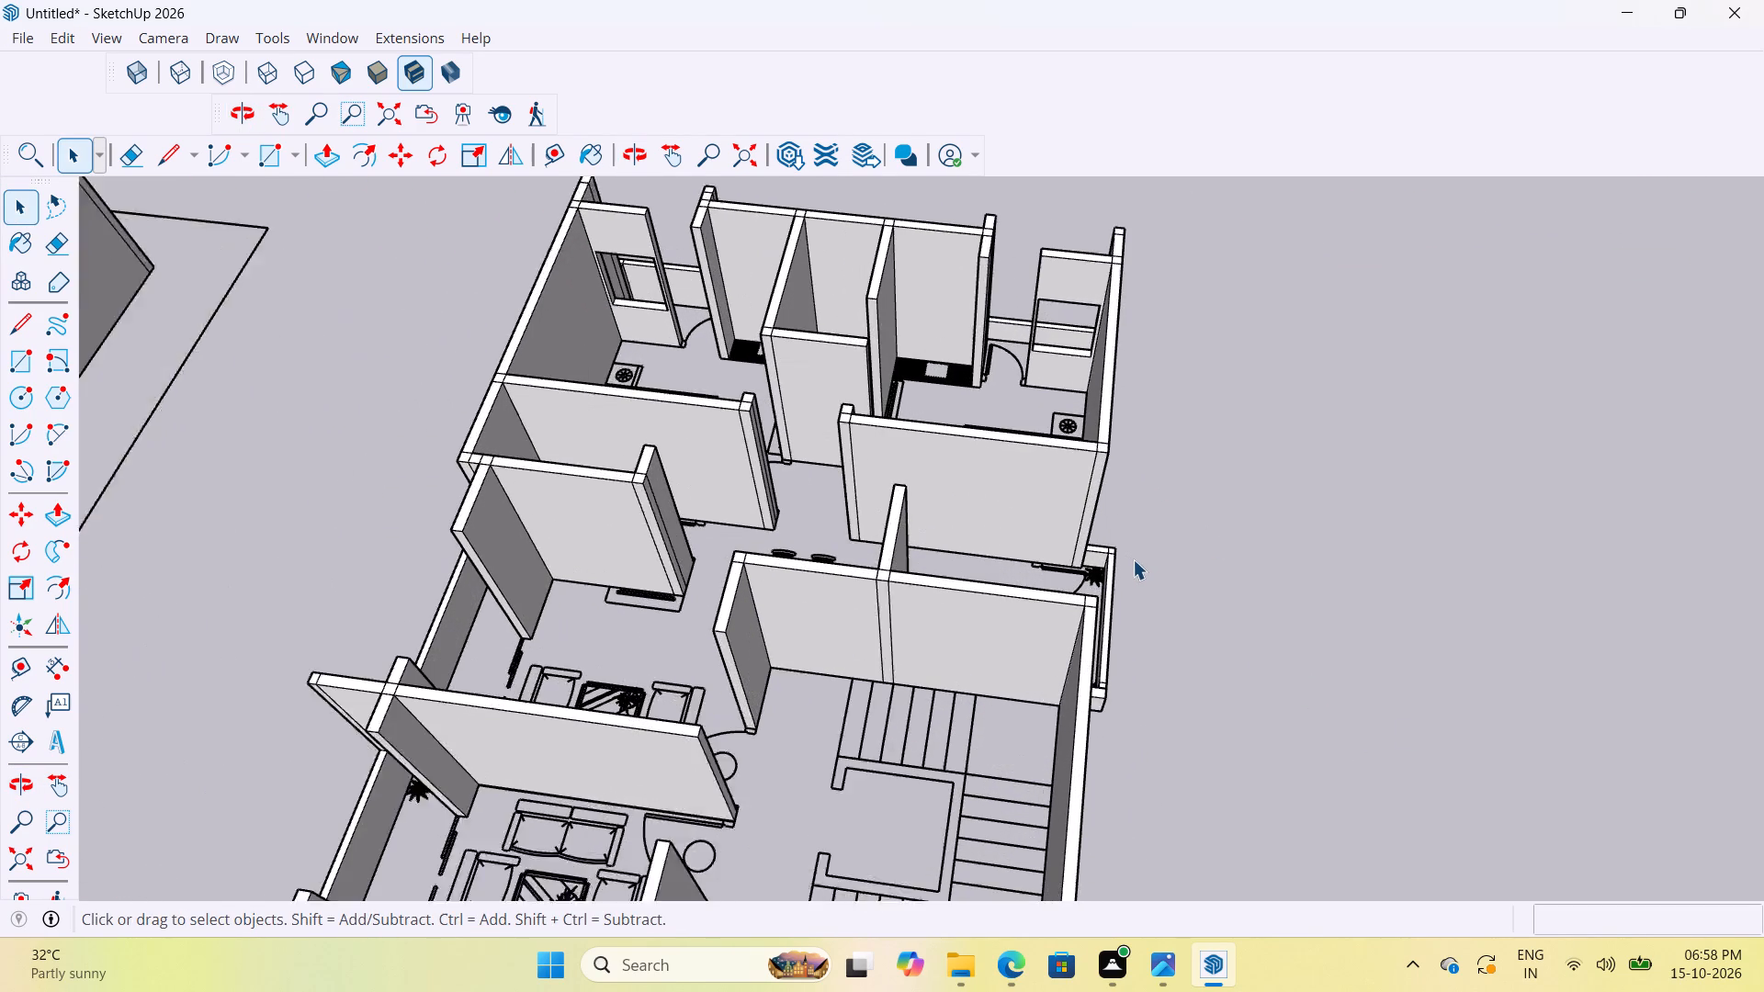
scroll(1133, 559, "up", 1)
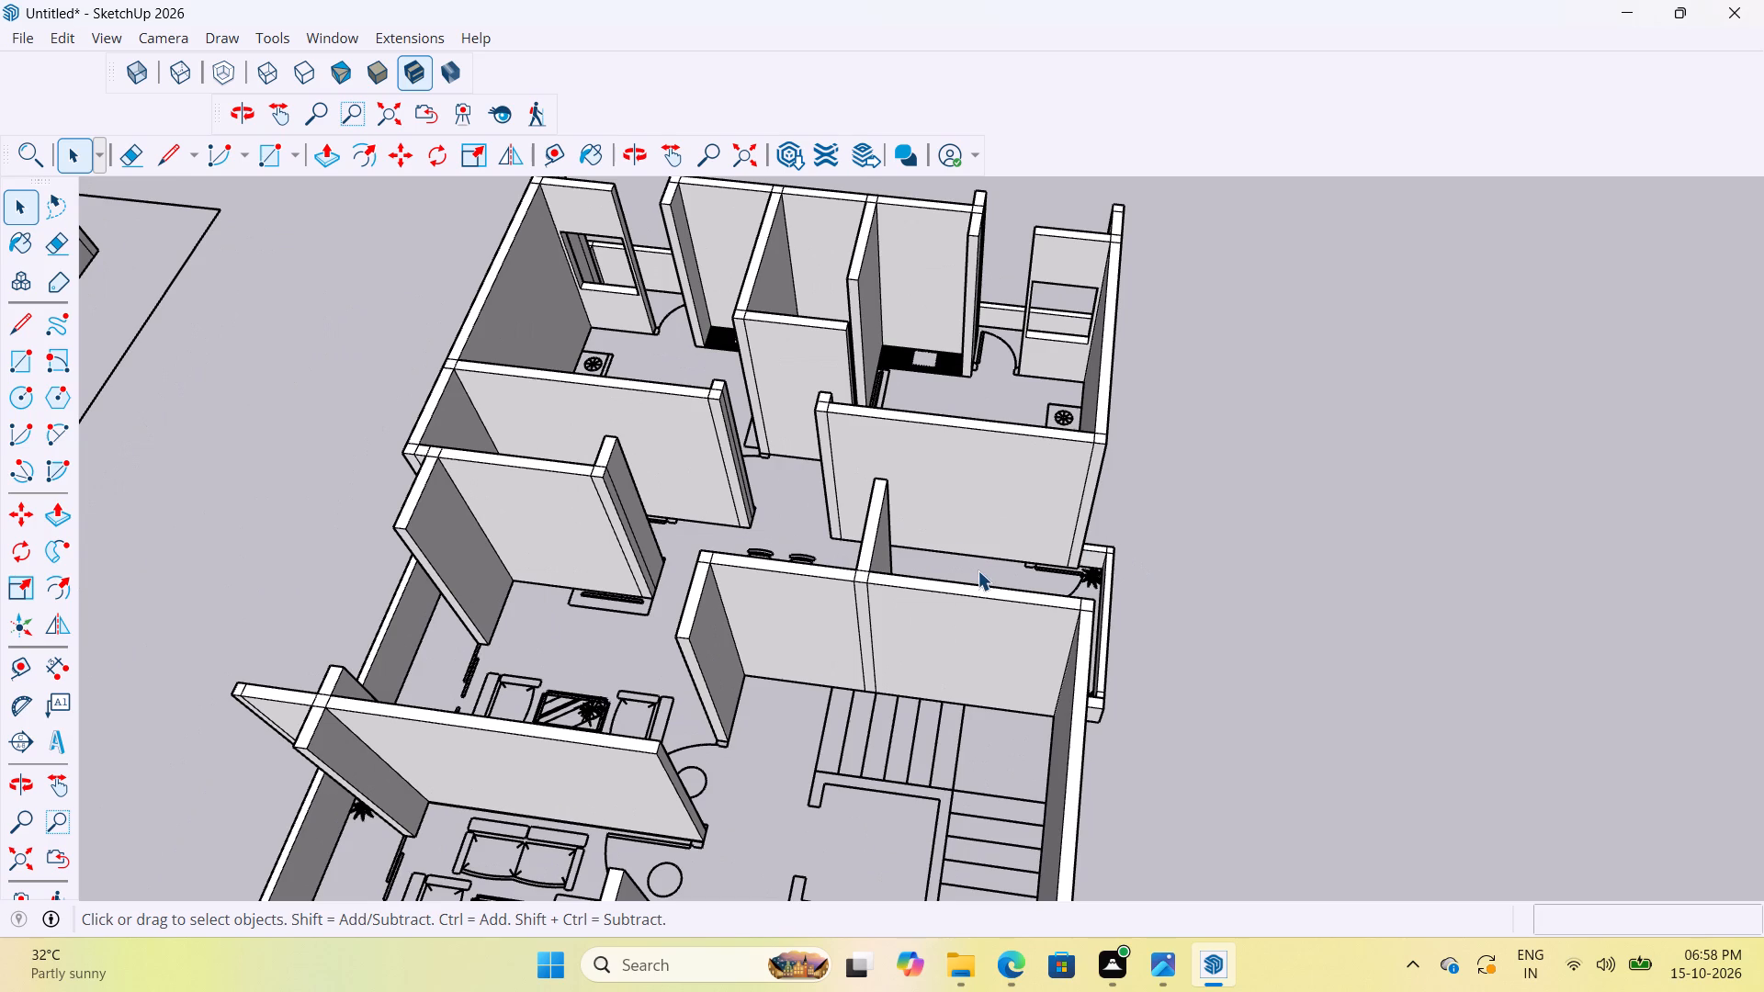
scroll(1042, 597, "up", 3)
Open the floor plan linework for editing at the kitchen and draw a 4' 9" line along the green axis from the door jamb's corner to the side wall.
middle_click_drag(1137, 575, 627, 558)
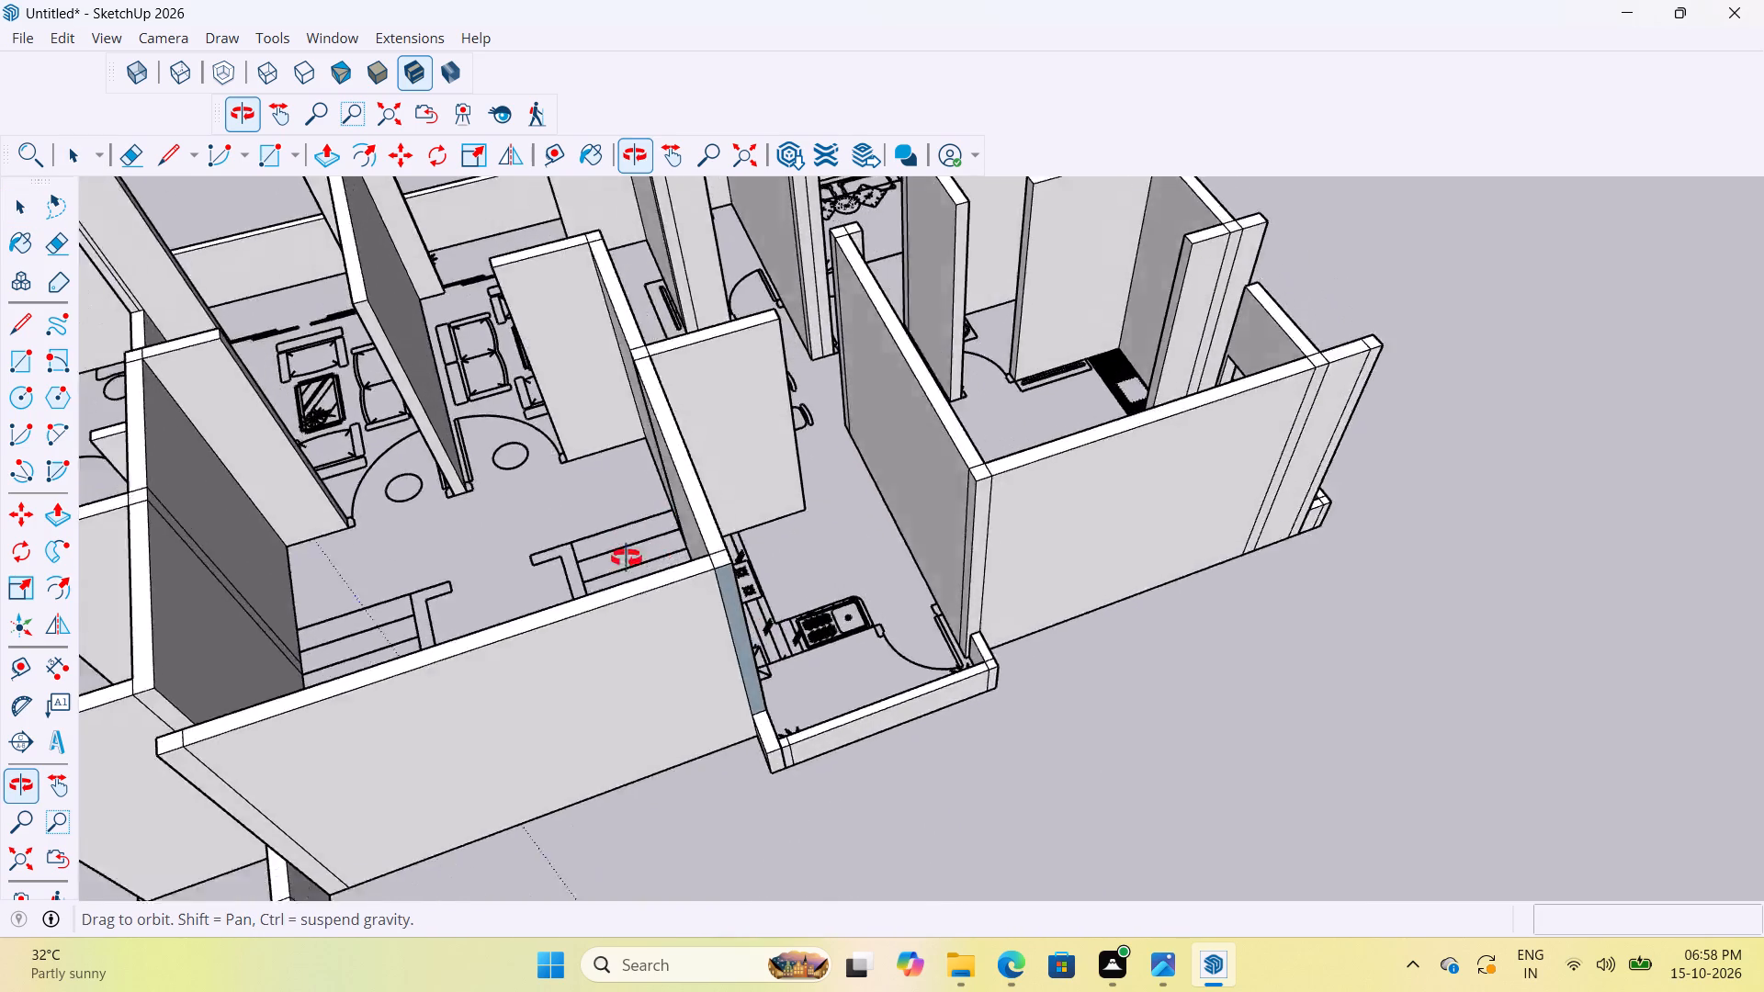
middle_click_drag(627, 558, 587, 594)
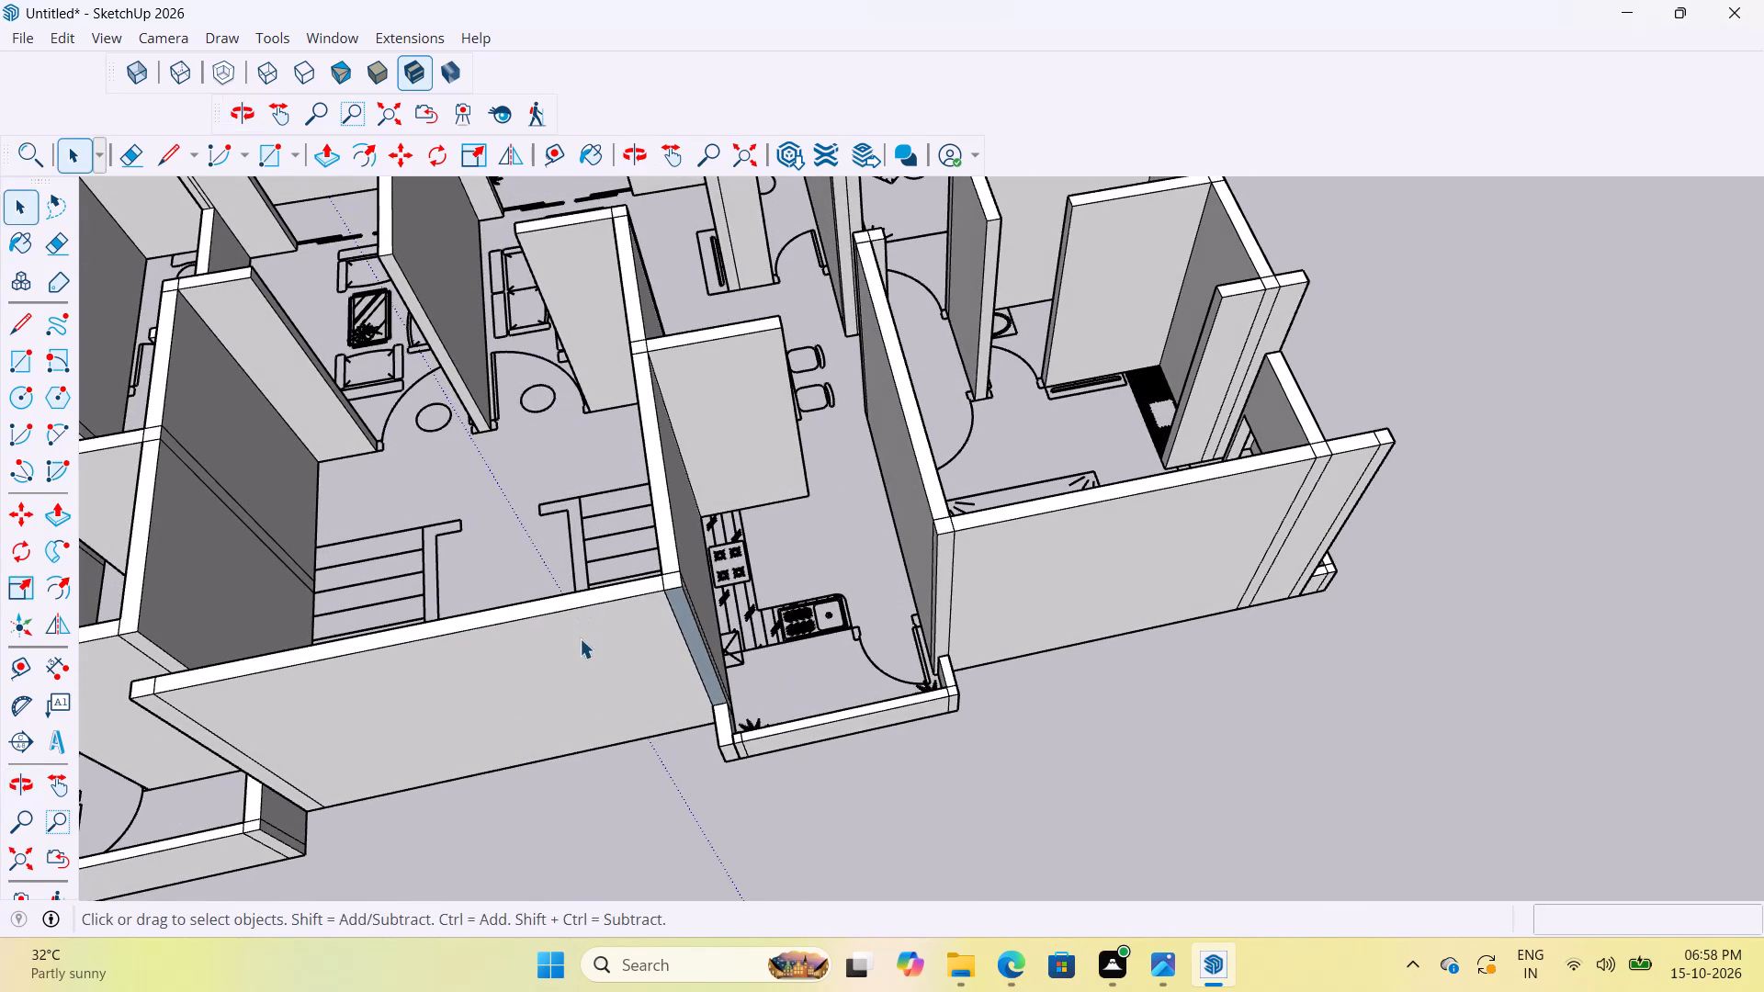
scroll(639, 613, "up", 4)
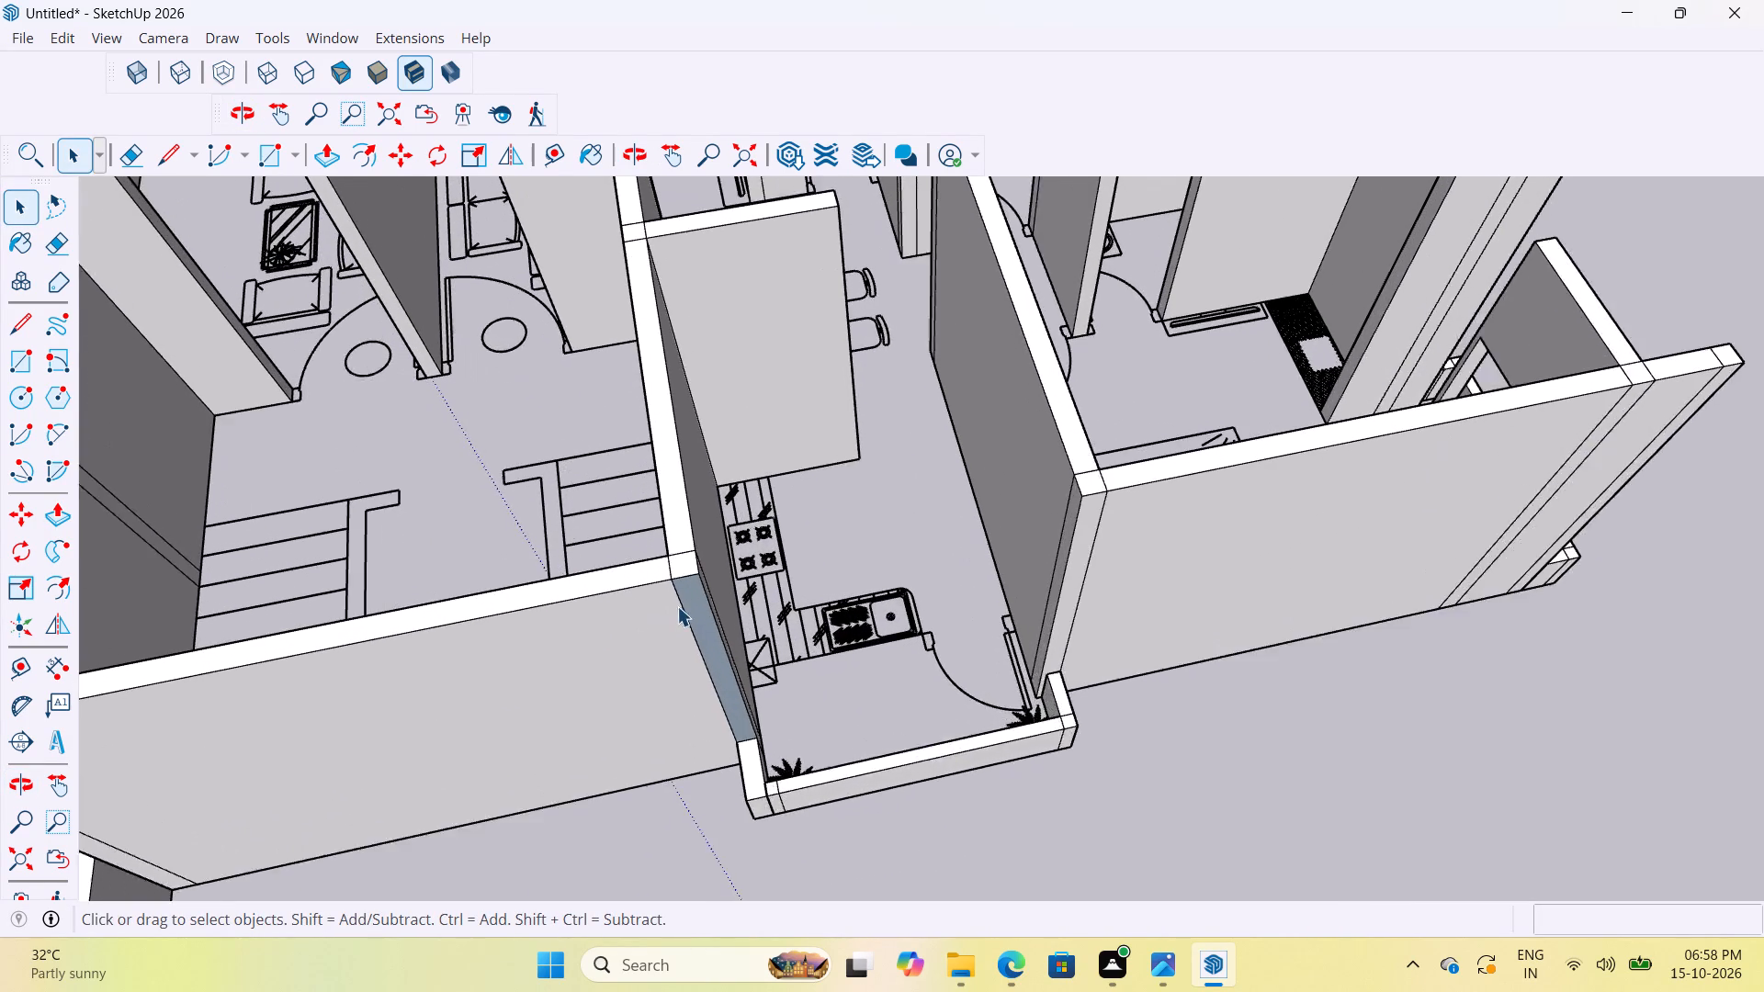
scroll(677, 606, "up", 1)
scroll(959, 647, "up", 6)
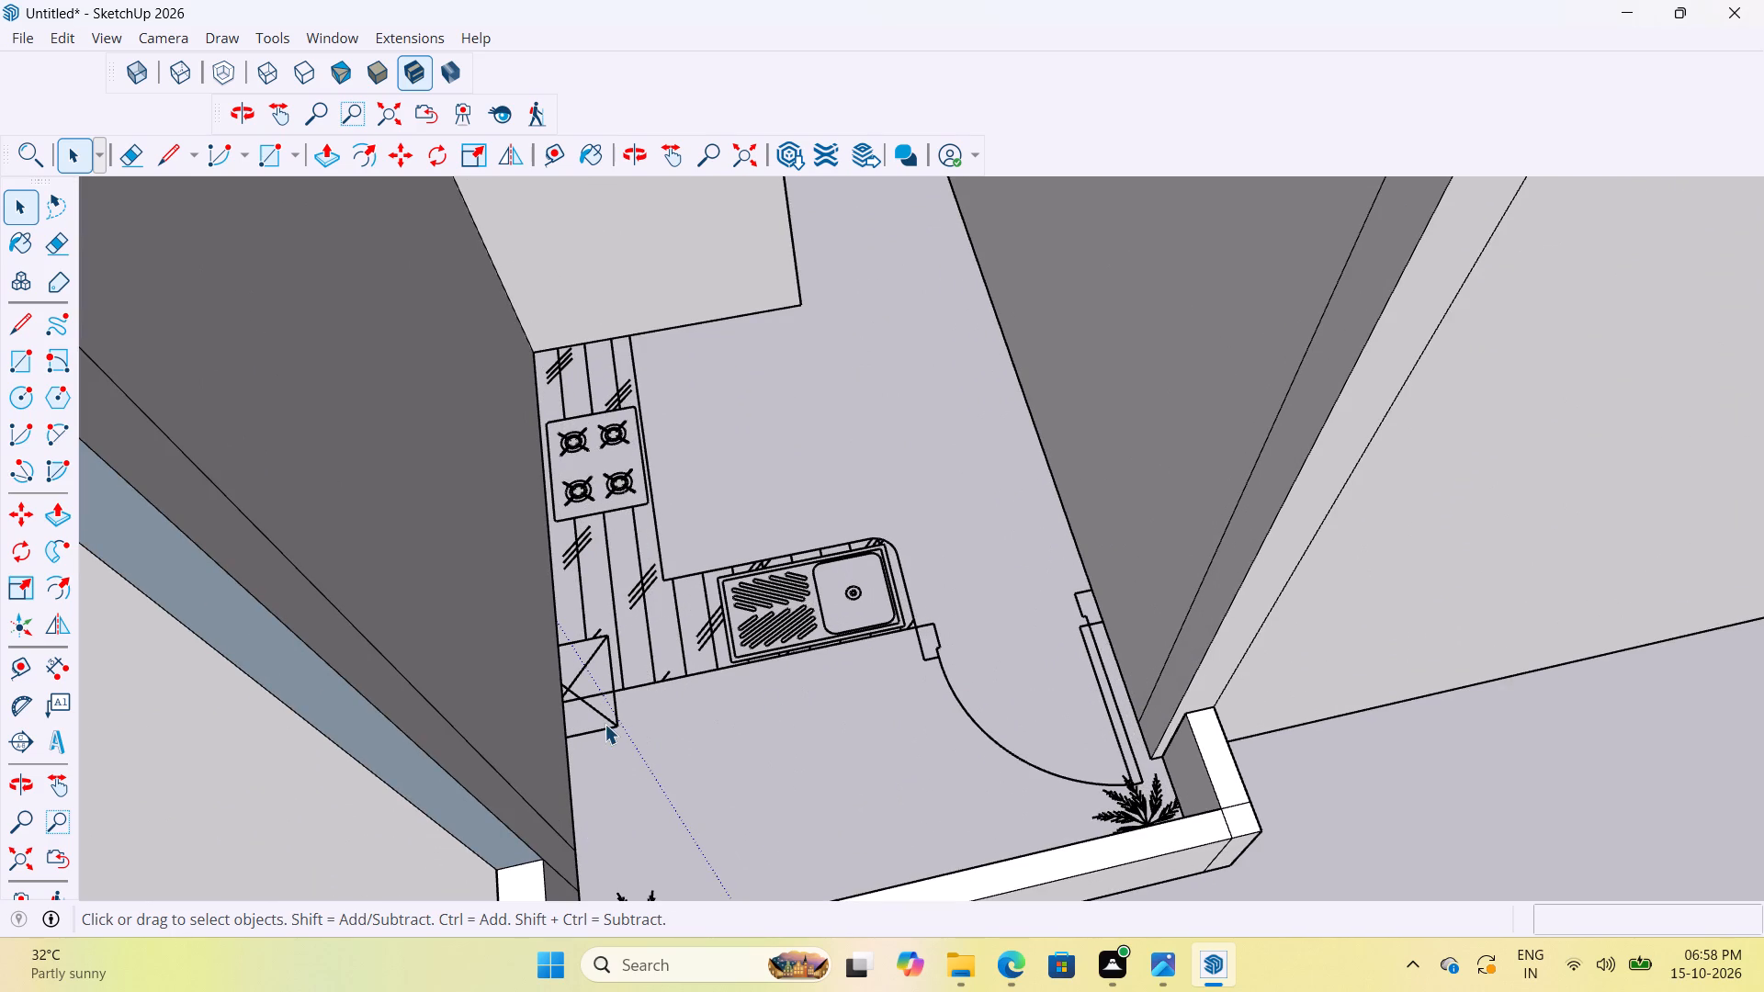
scroll(684, 717, "up", 4)
scroll(607, 717, "up", 3)
middle_click_drag(648, 759, 582, 731)
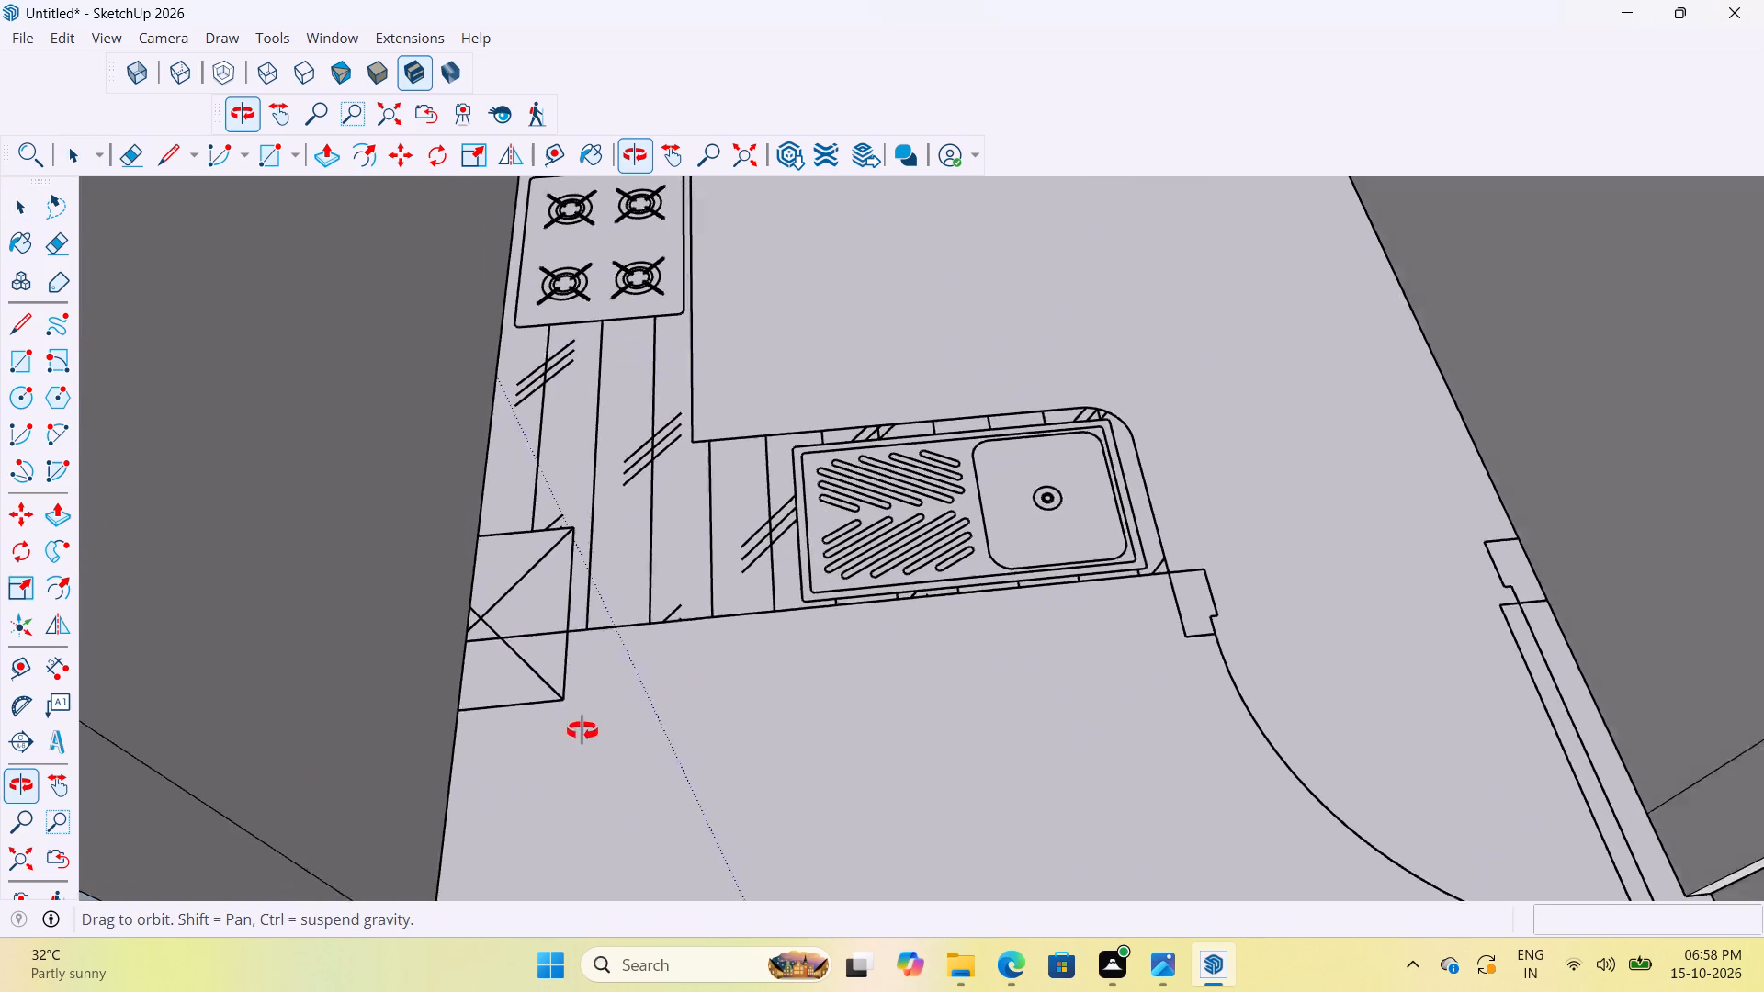
middle_click_drag(582, 731, 553, 713)
double_click(532, 663)
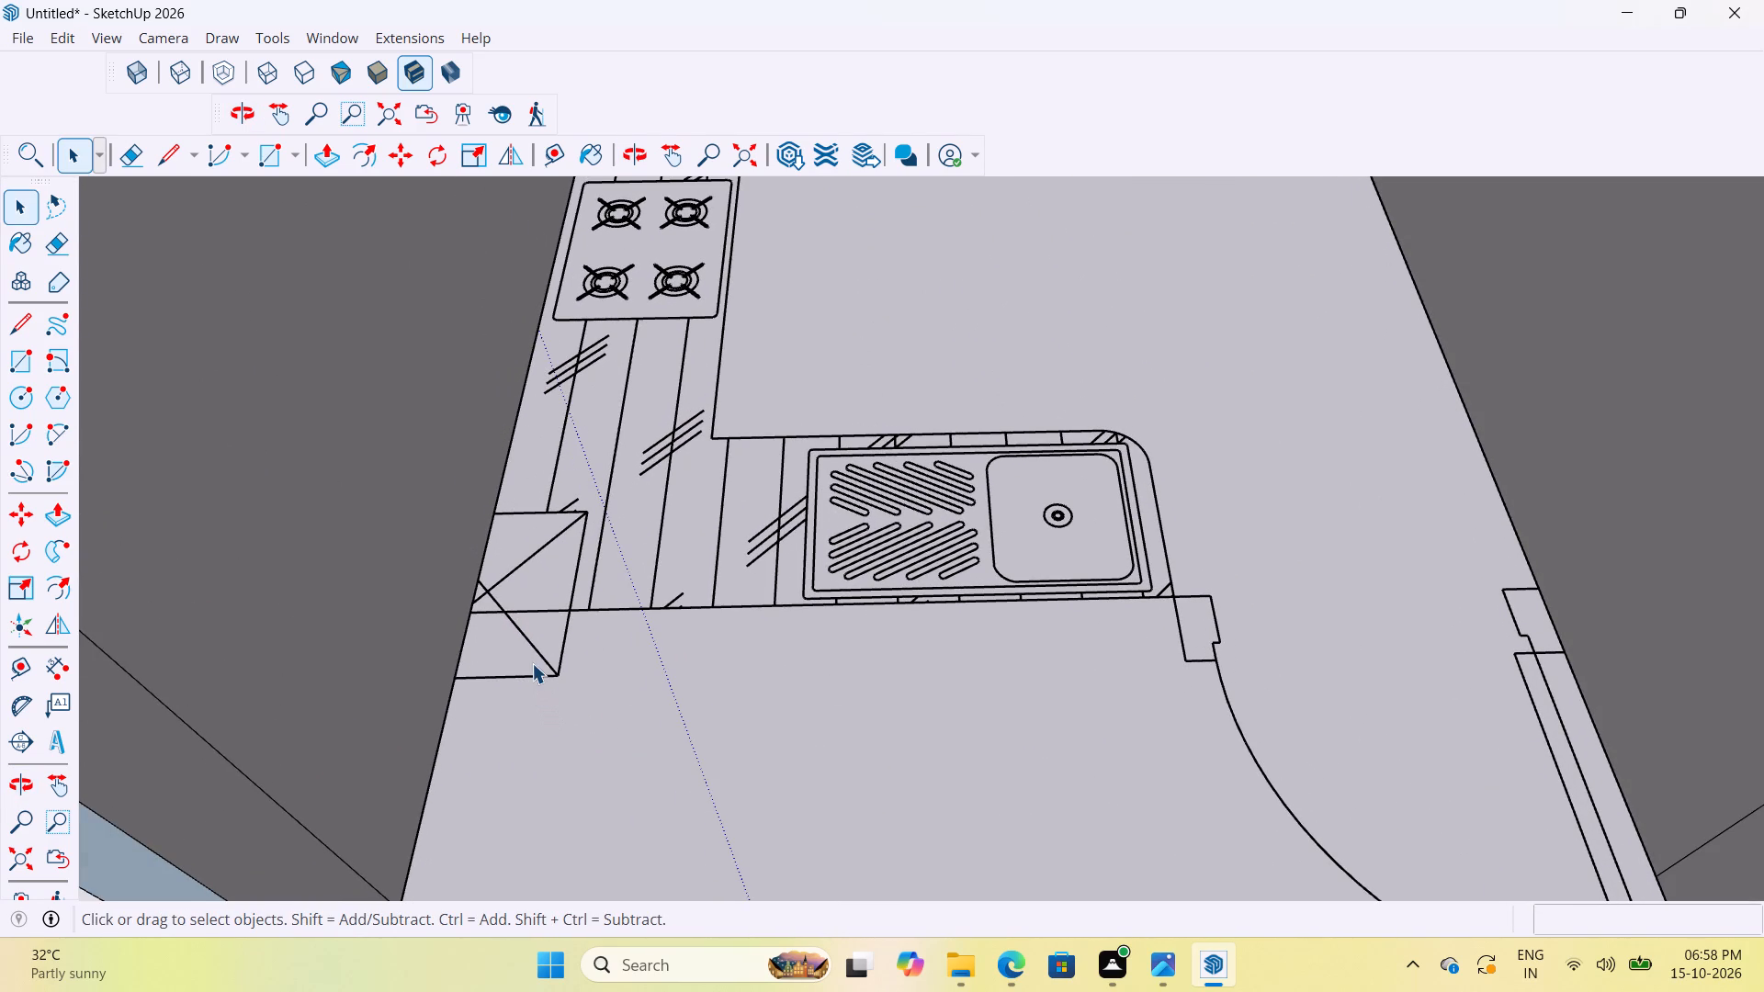
left_click(553, 677)
left_click(553, 677)
double_click(554, 677)
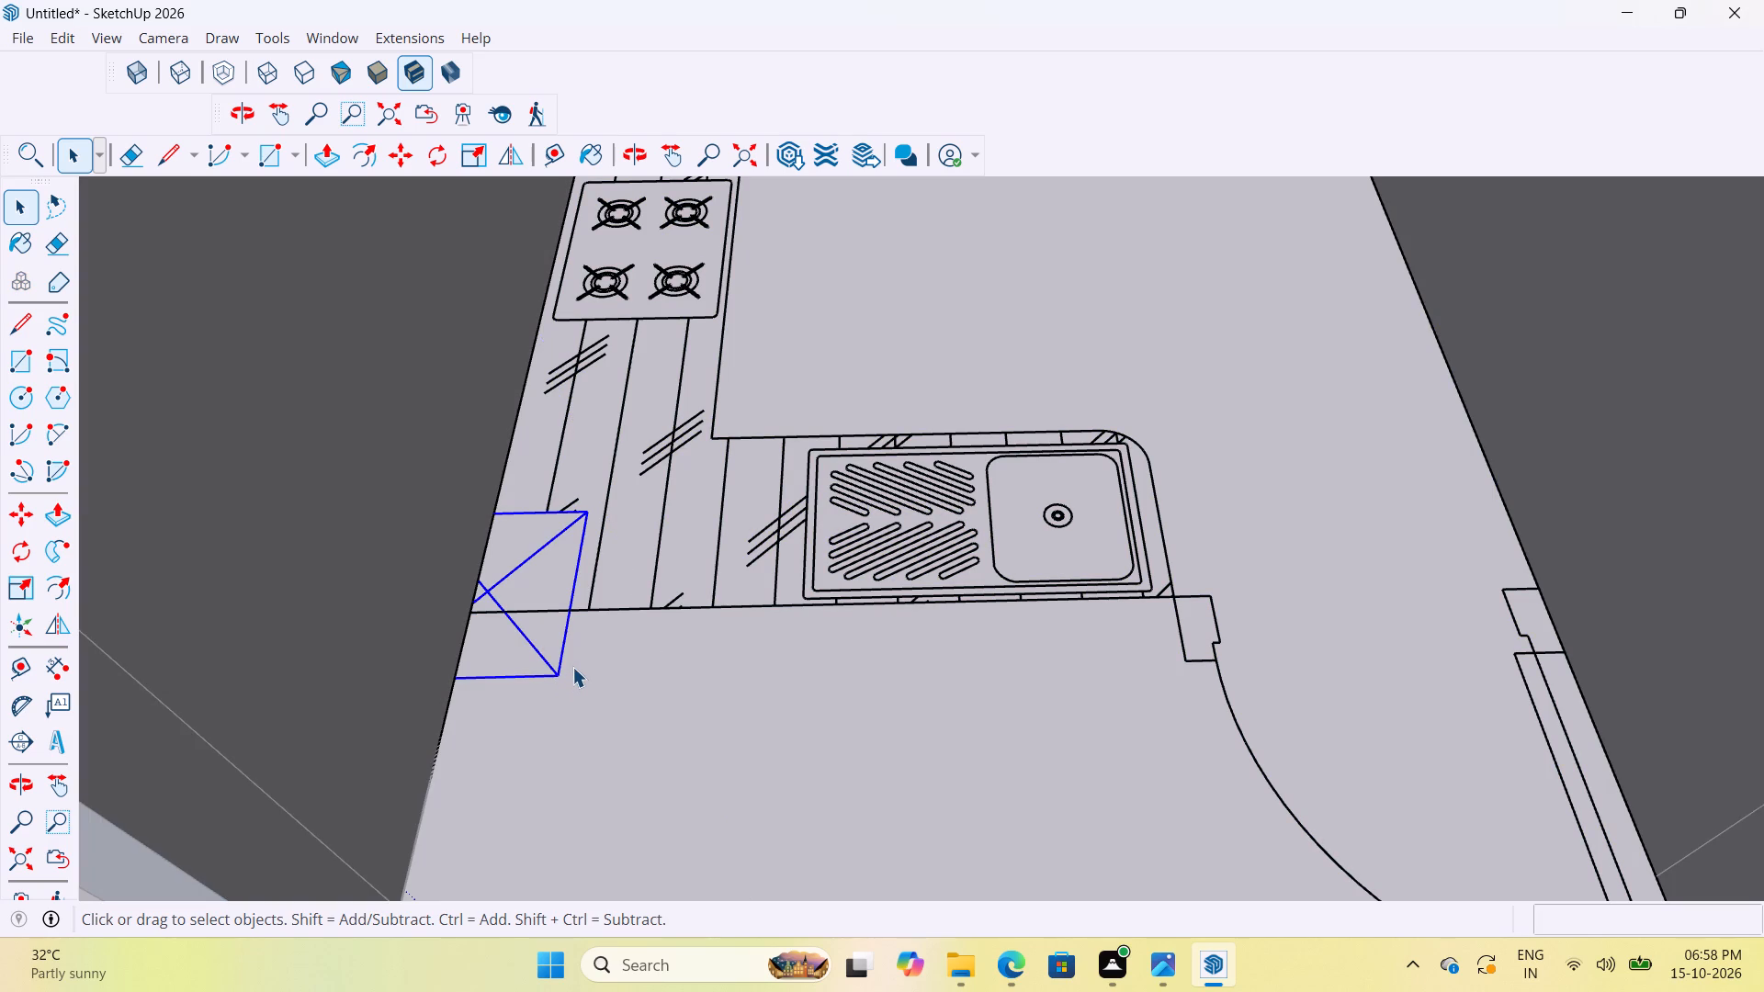
scroll(591, 669, "down", 5)
scroll(664, 660, "down", 5)
scroll(740, 662, "down", 4)
middle_click_drag(763, 674, 741, 682)
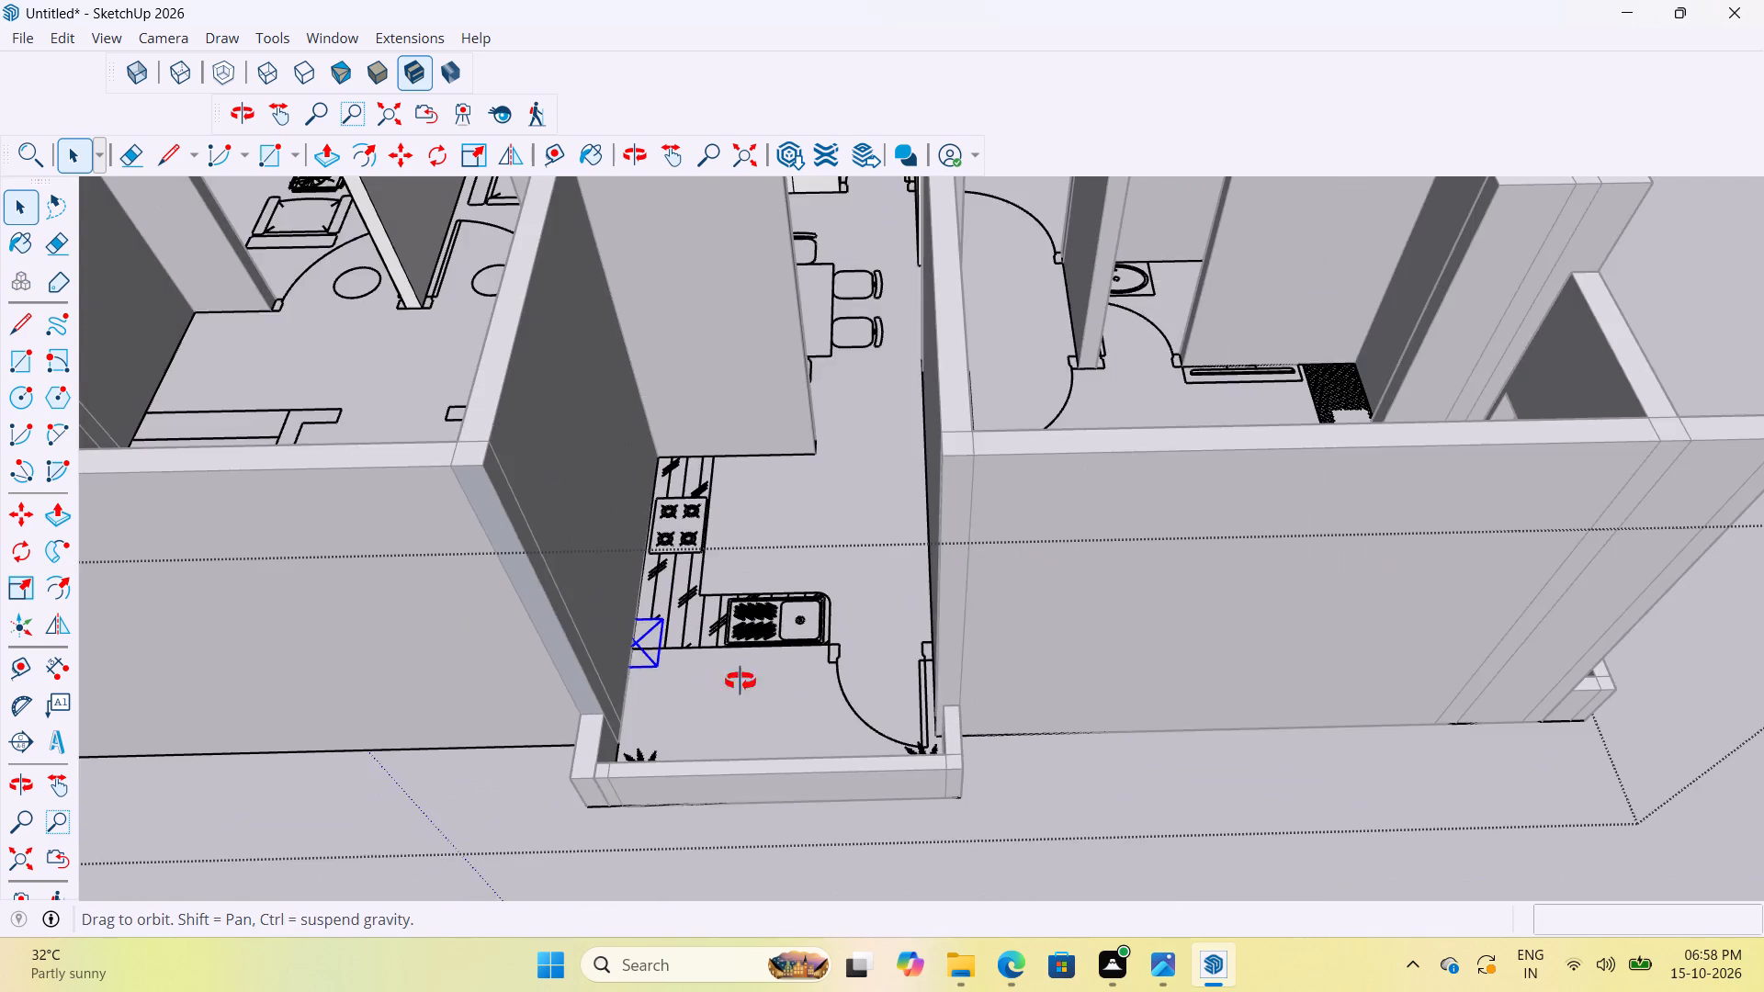
middle_click_drag(741, 682, 526, 741)
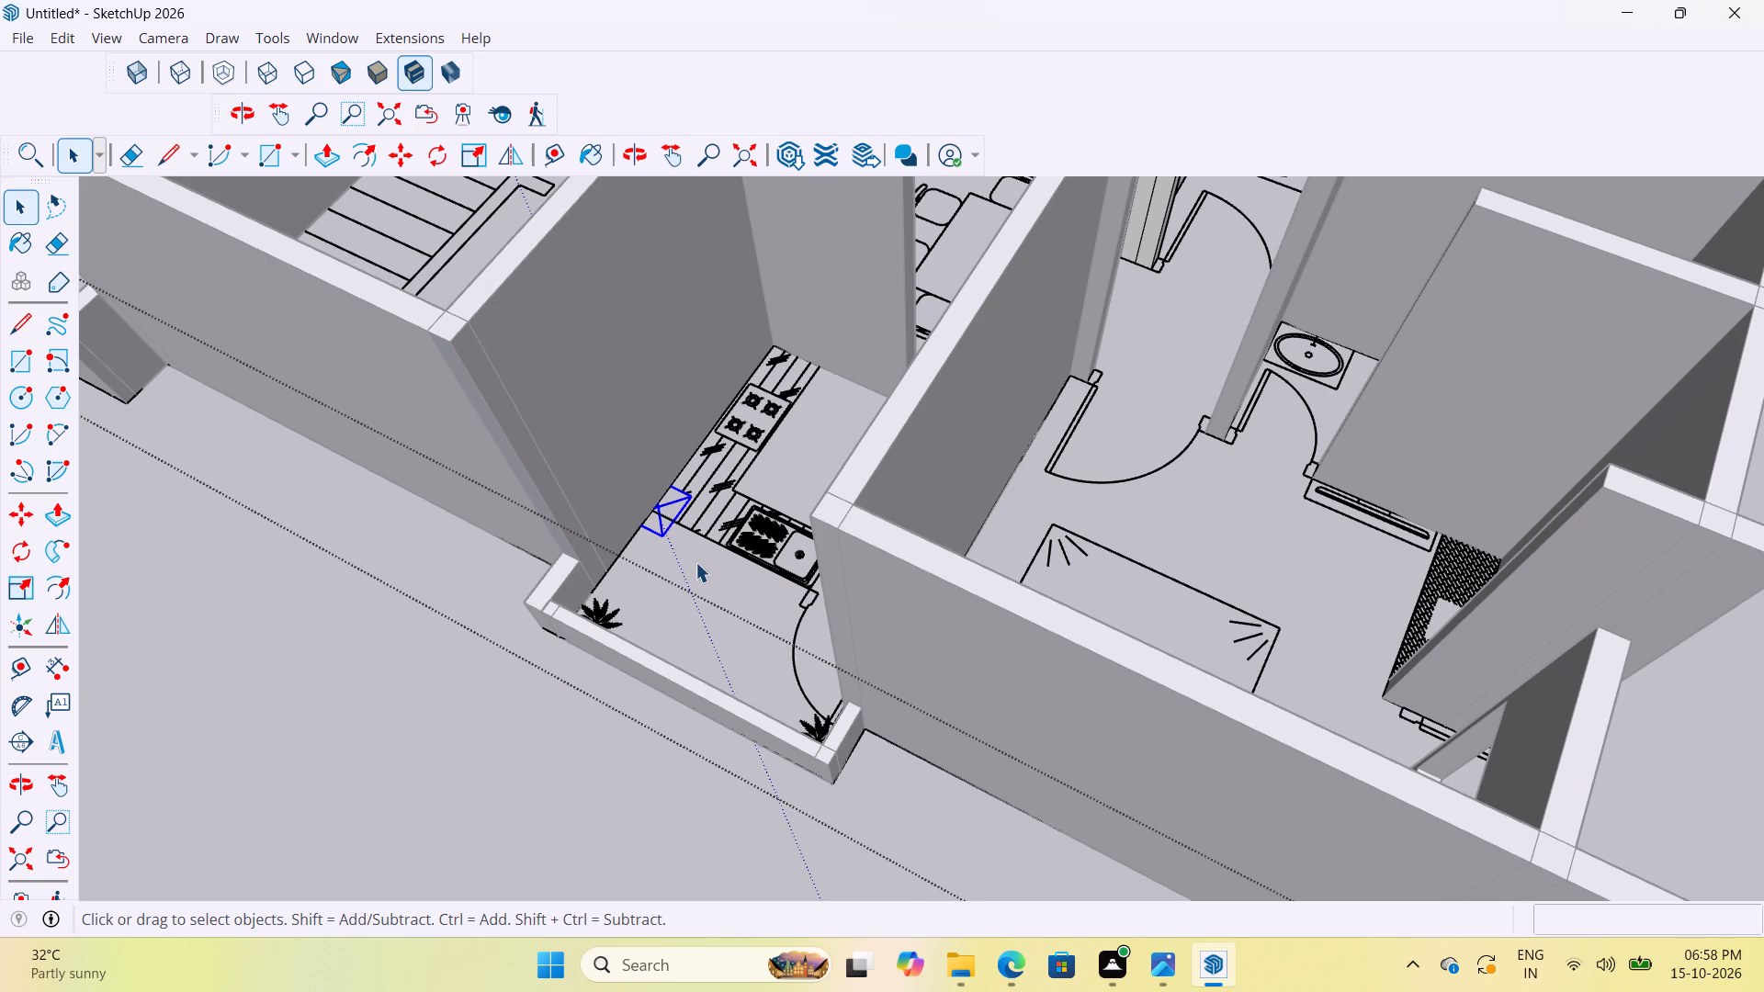
scroll(698, 564, "up", 9)
scroll(958, 641, "up", 4)
middle_click_drag(977, 714, 1152, 748)
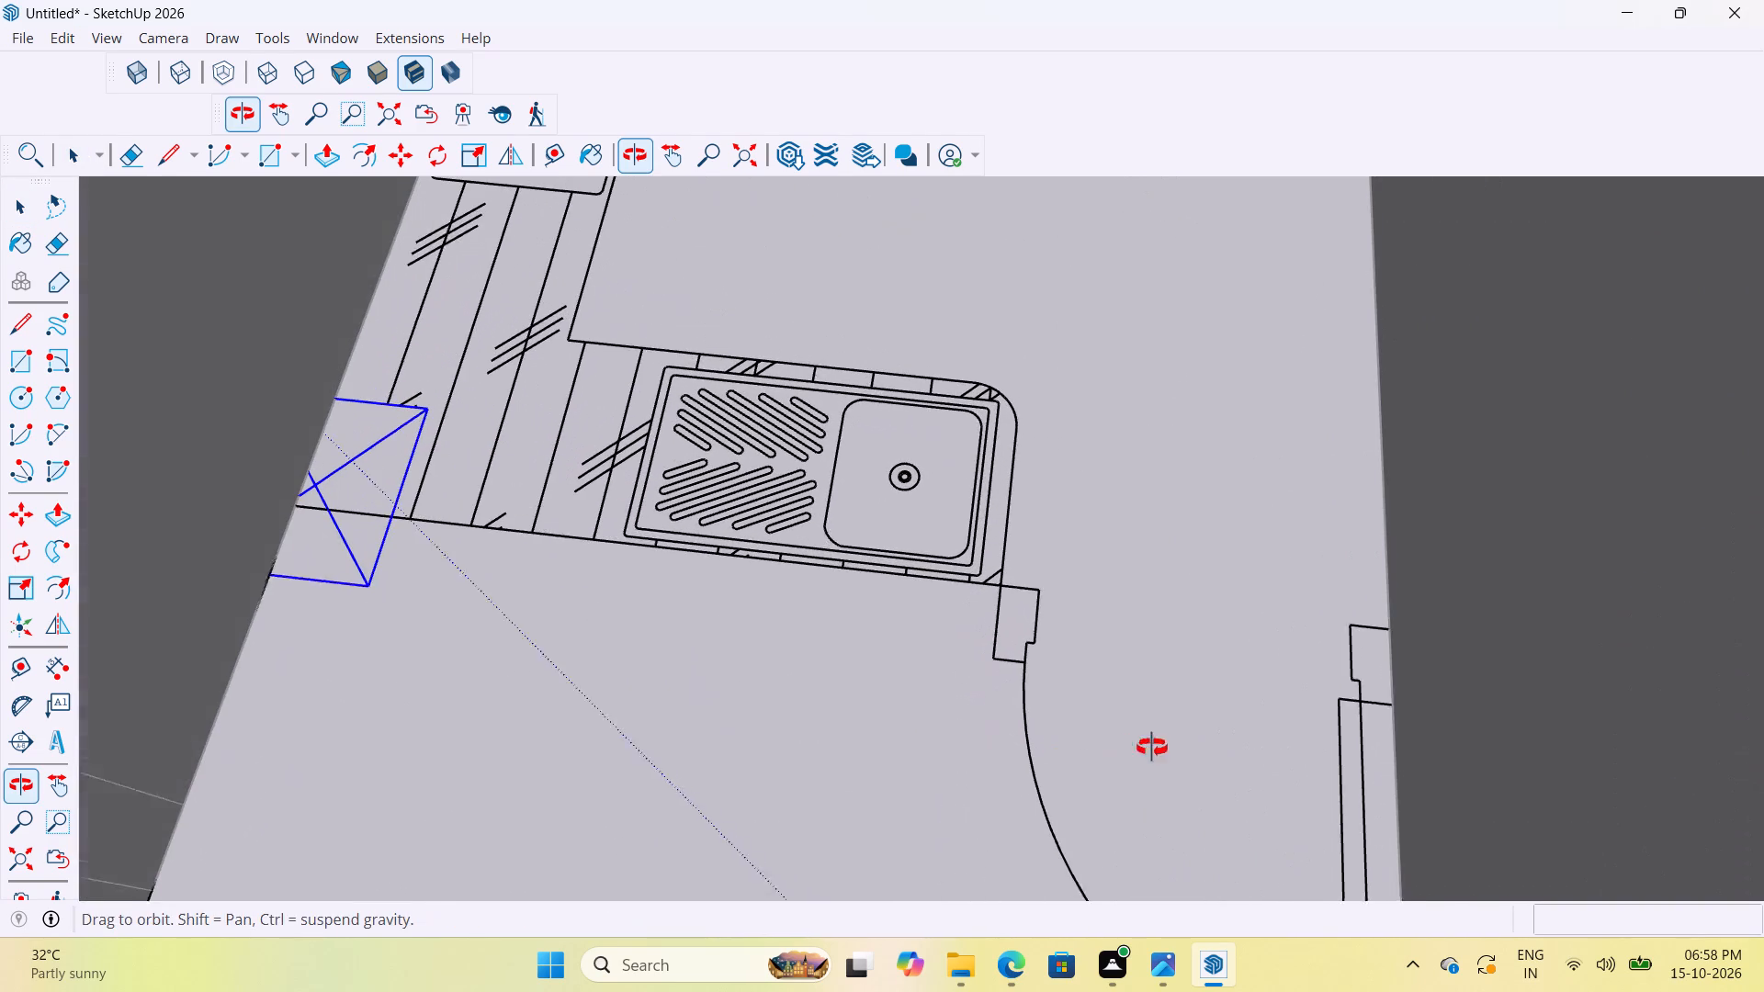
middle_click_drag(1152, 748, 1161, 747)
key("l")
left_click(994, 662)
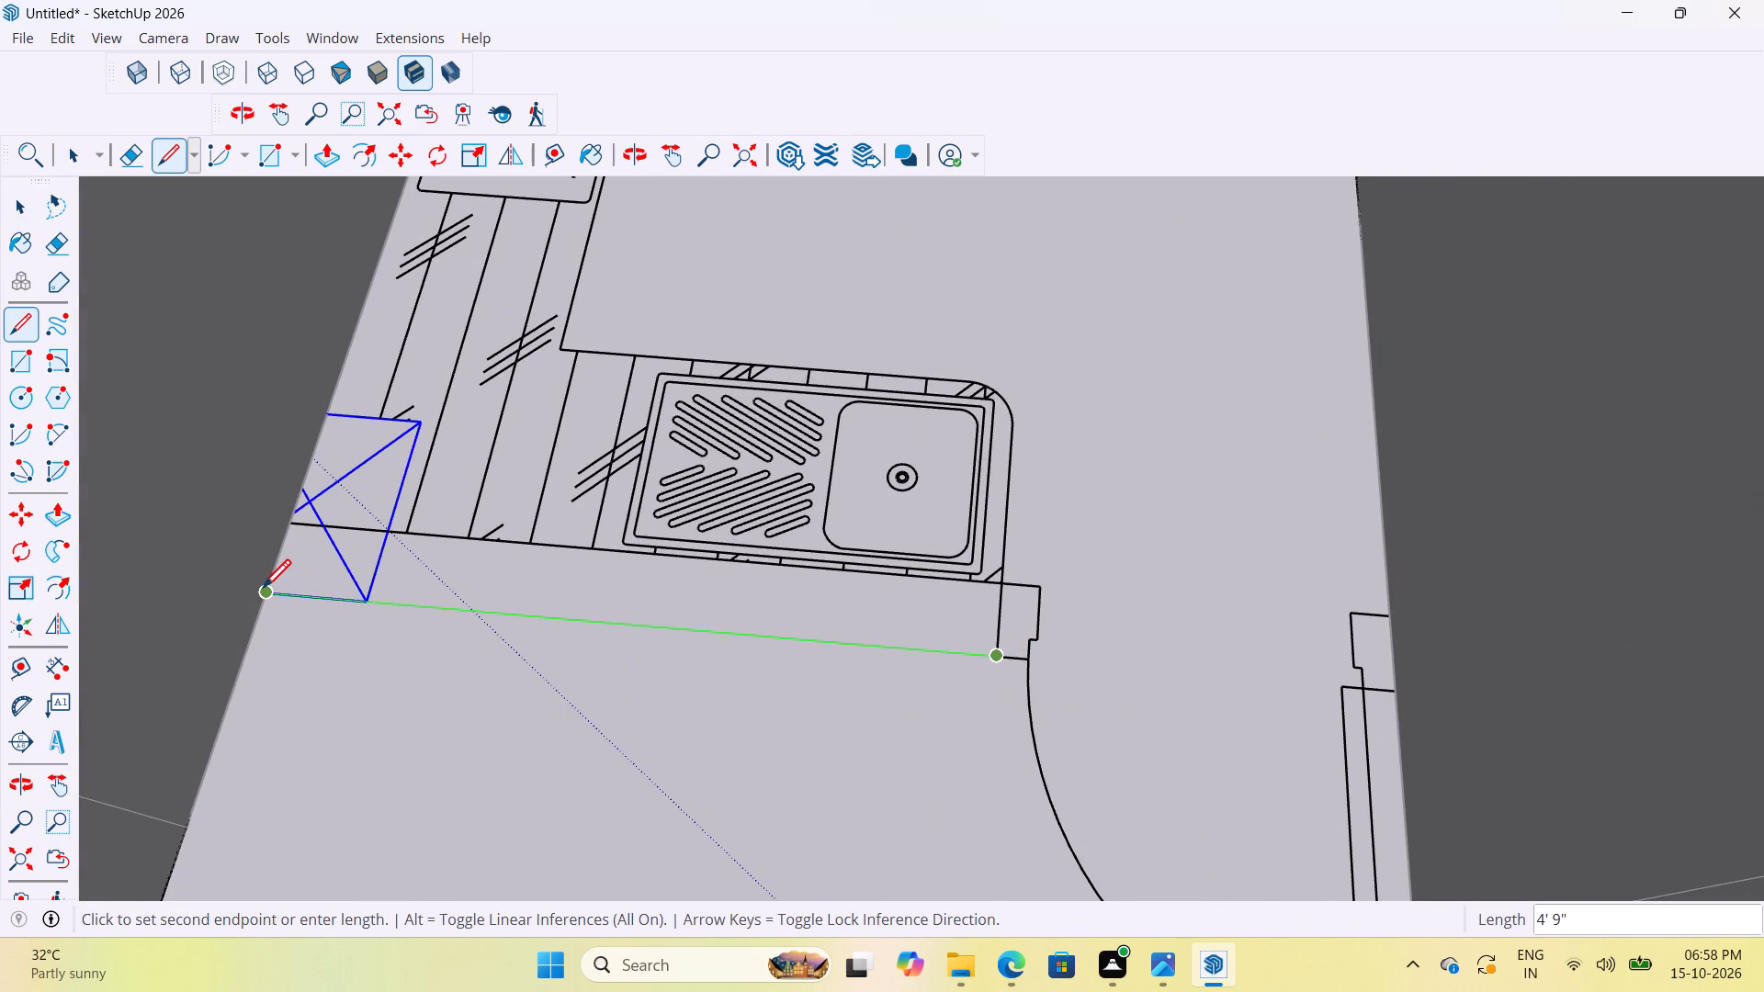
key("Right")
key("Up")
key("Left")
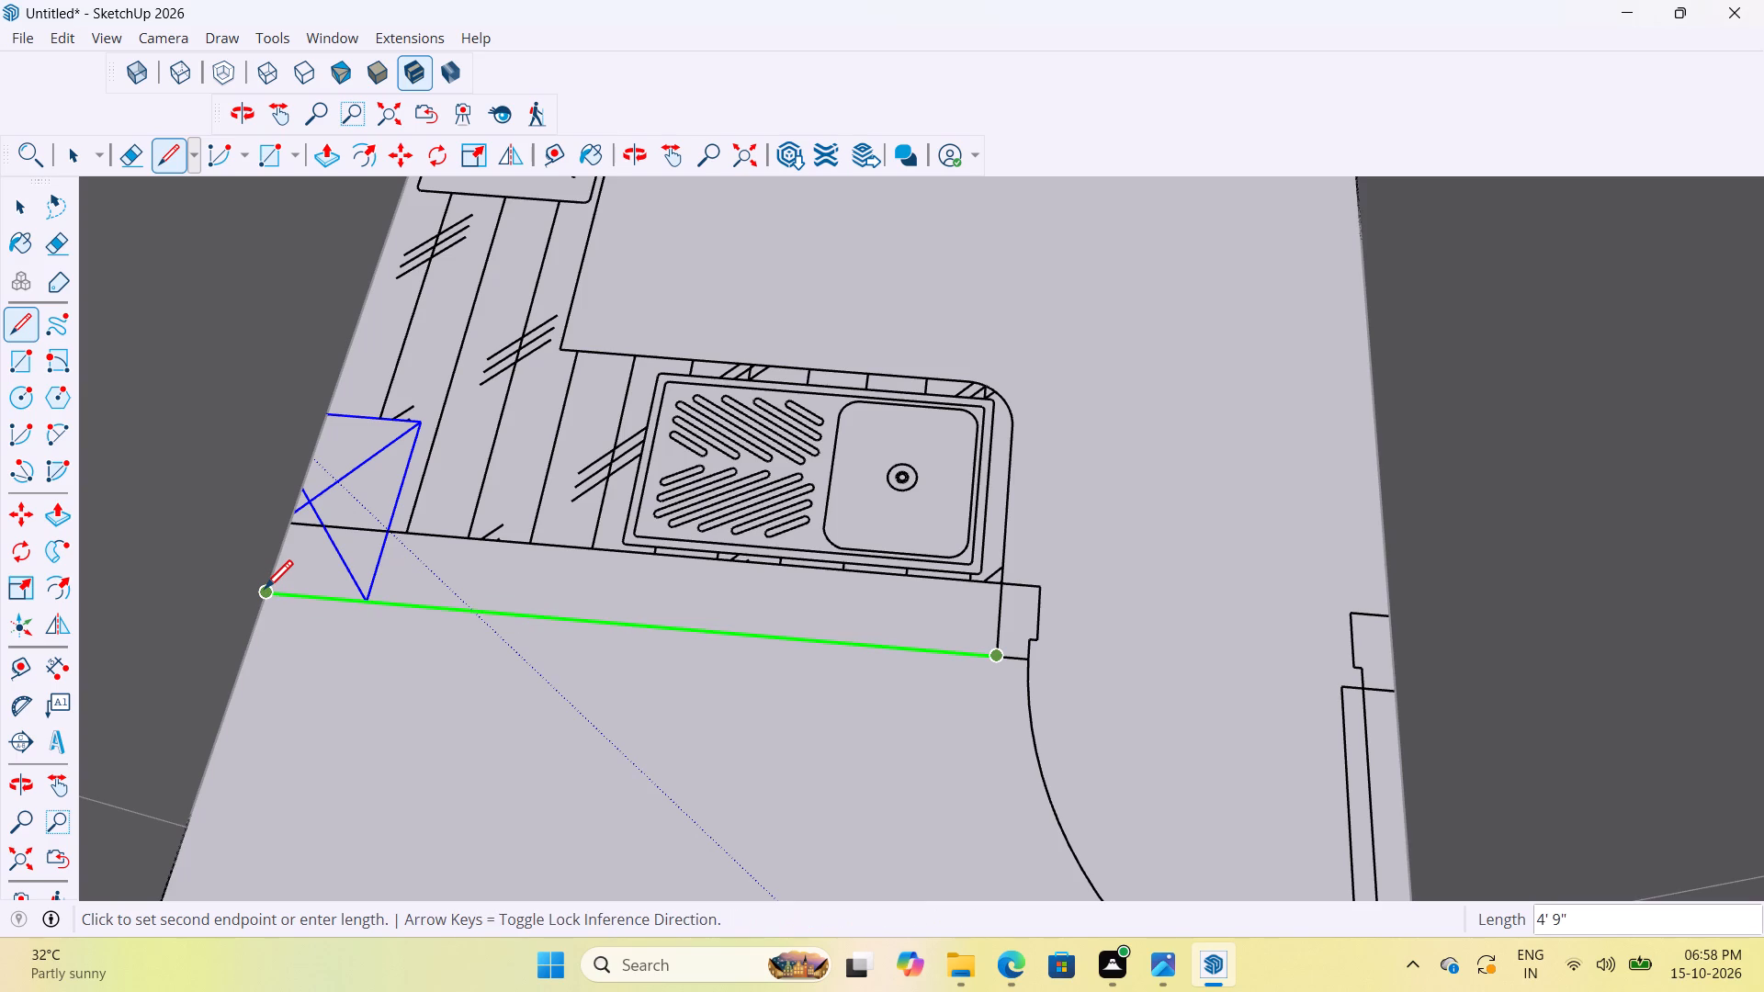
left_click(265, 592)
key("space")
key("space")
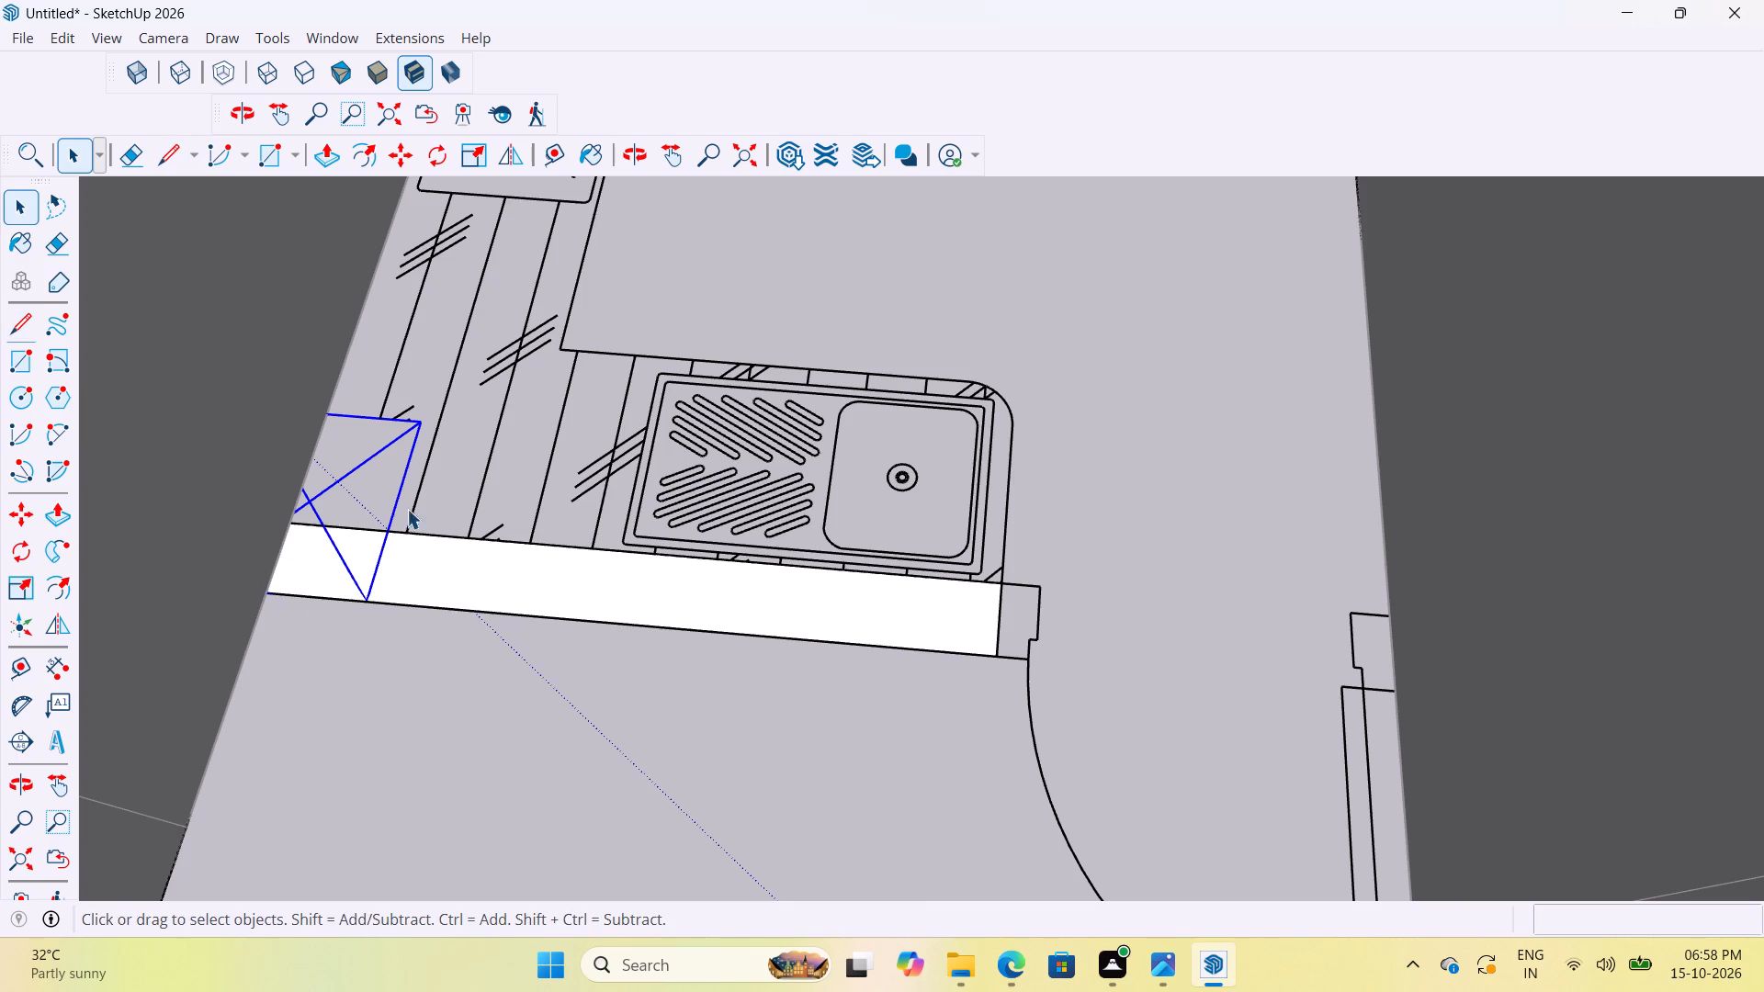
Delete the crossed-box linework overlapping the kitchen wall outline at the counter's corner, and finish editing the floor plan linework.
scroll(936, 595, "up", 3)
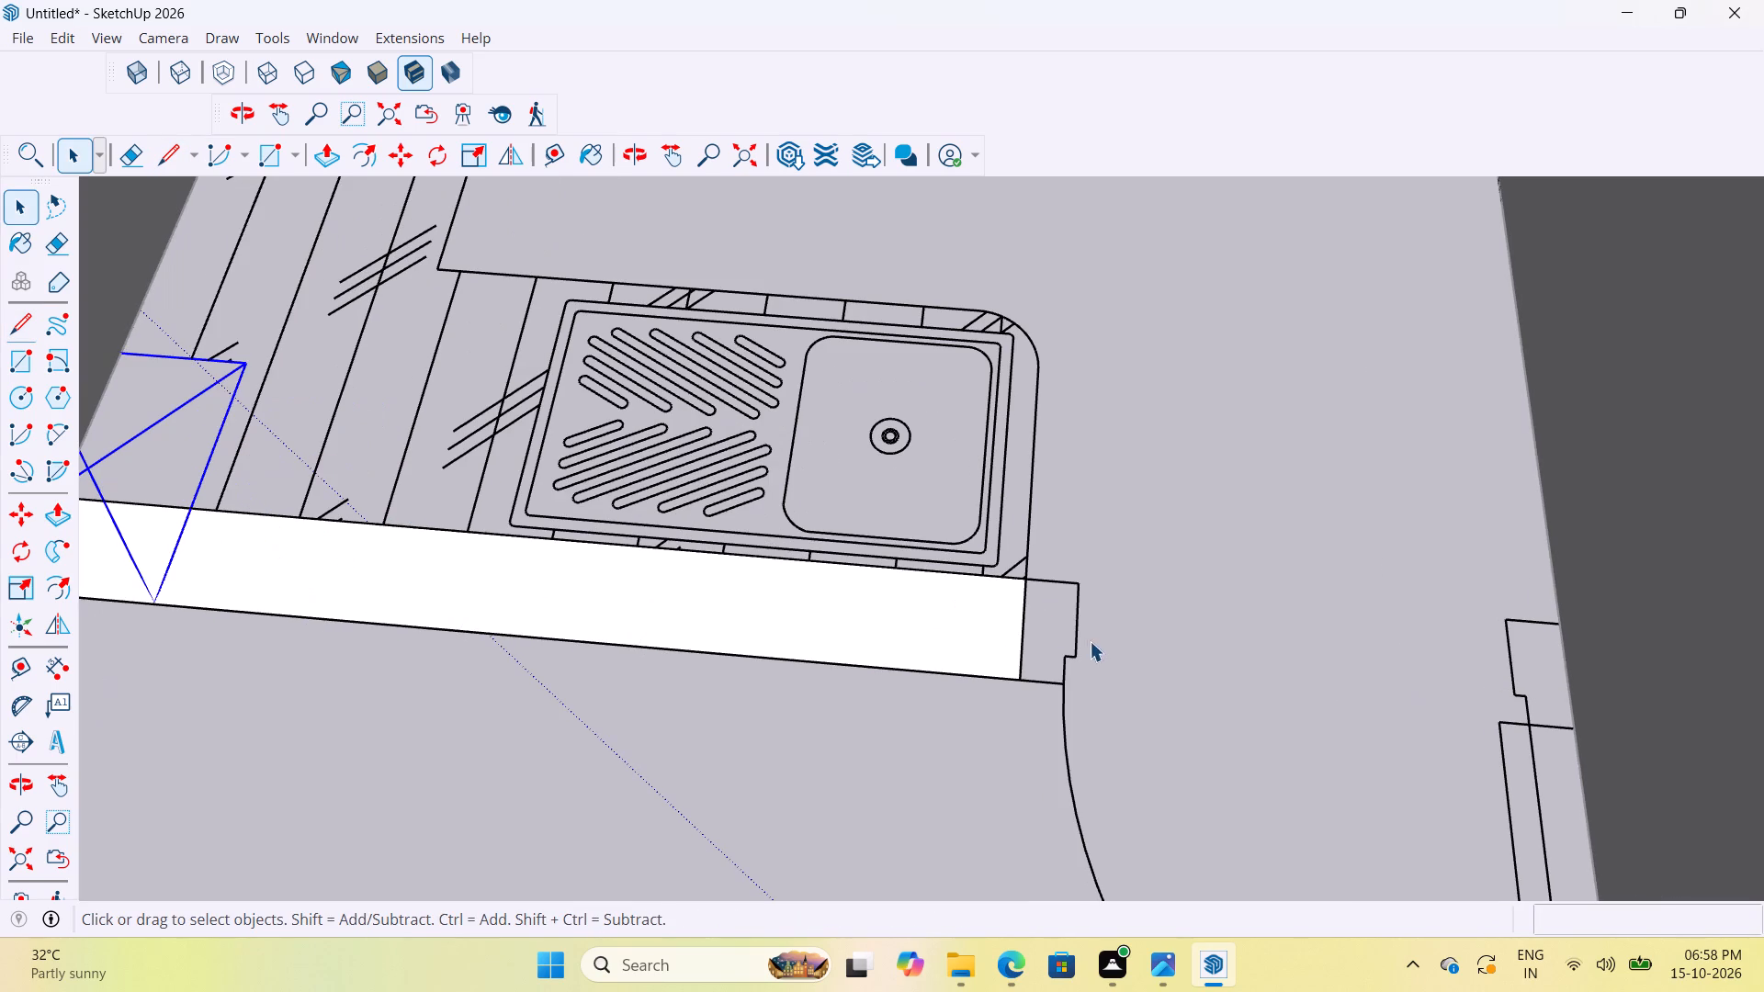
left_click(1022, 626)
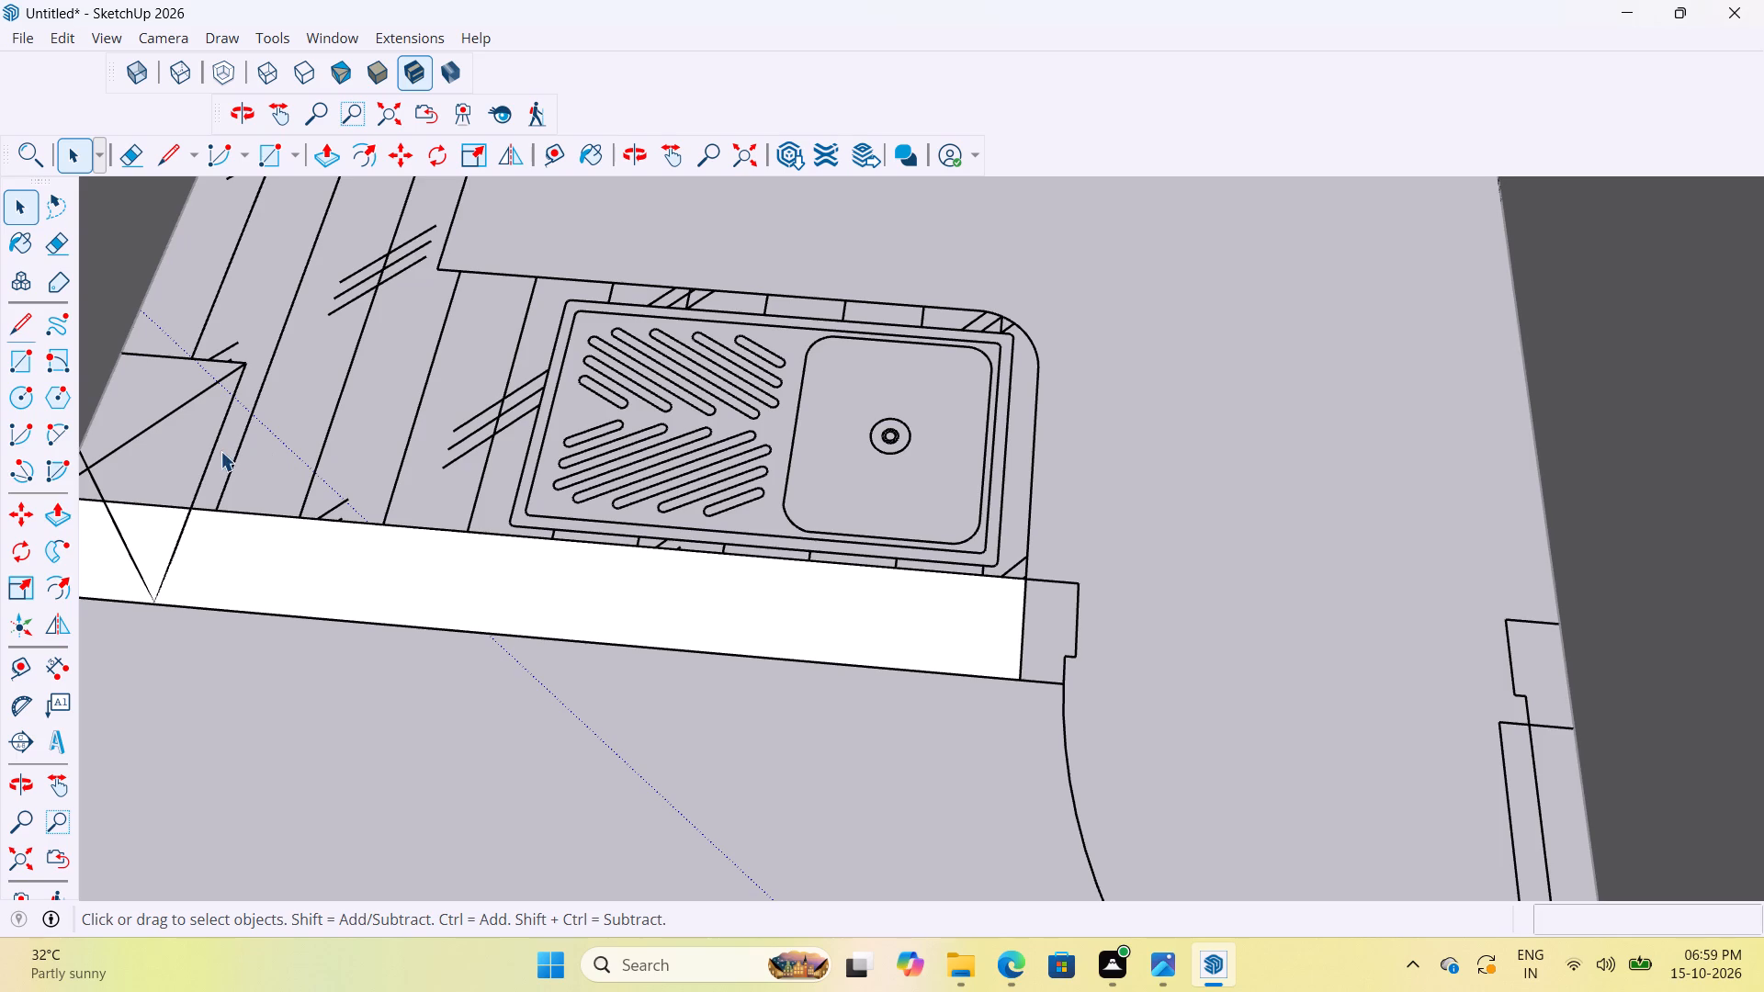
left_click(204, 468)
key("Delete")
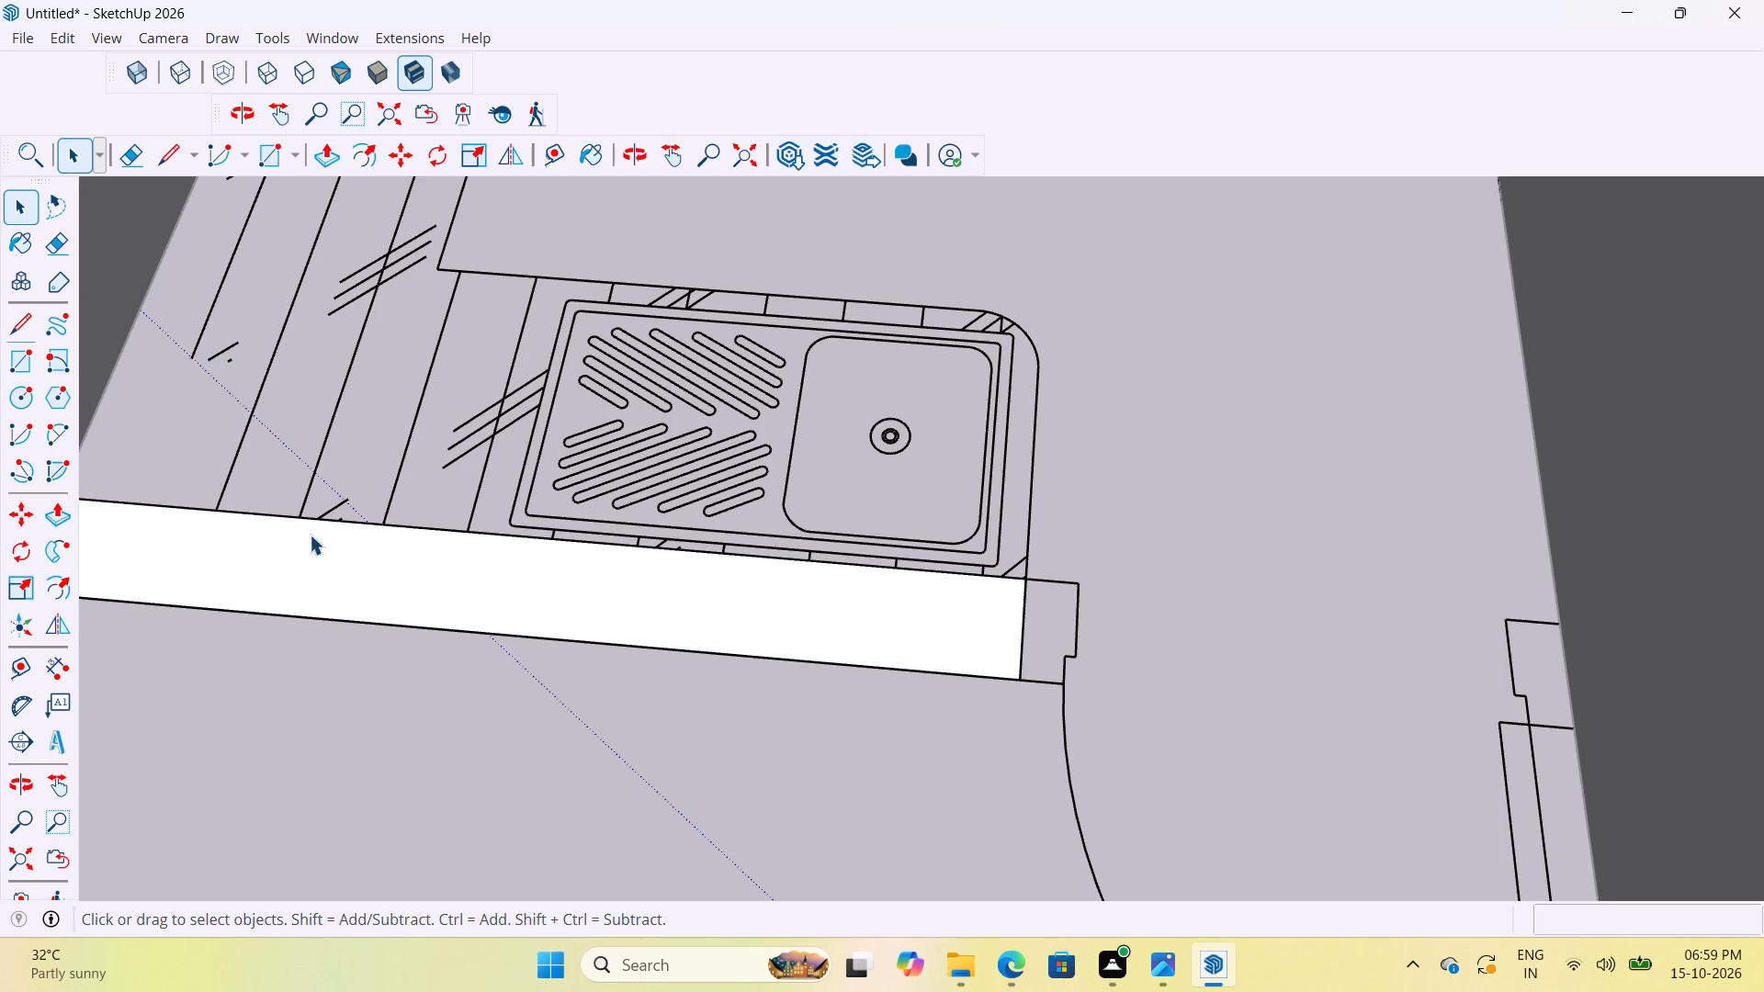
scroll(332, 551, "down", 5)
scroll(606, 562, "down", 6)
middle_click_drag(668, 600, 760, 526)
scroll(771, 499, "down", 10)
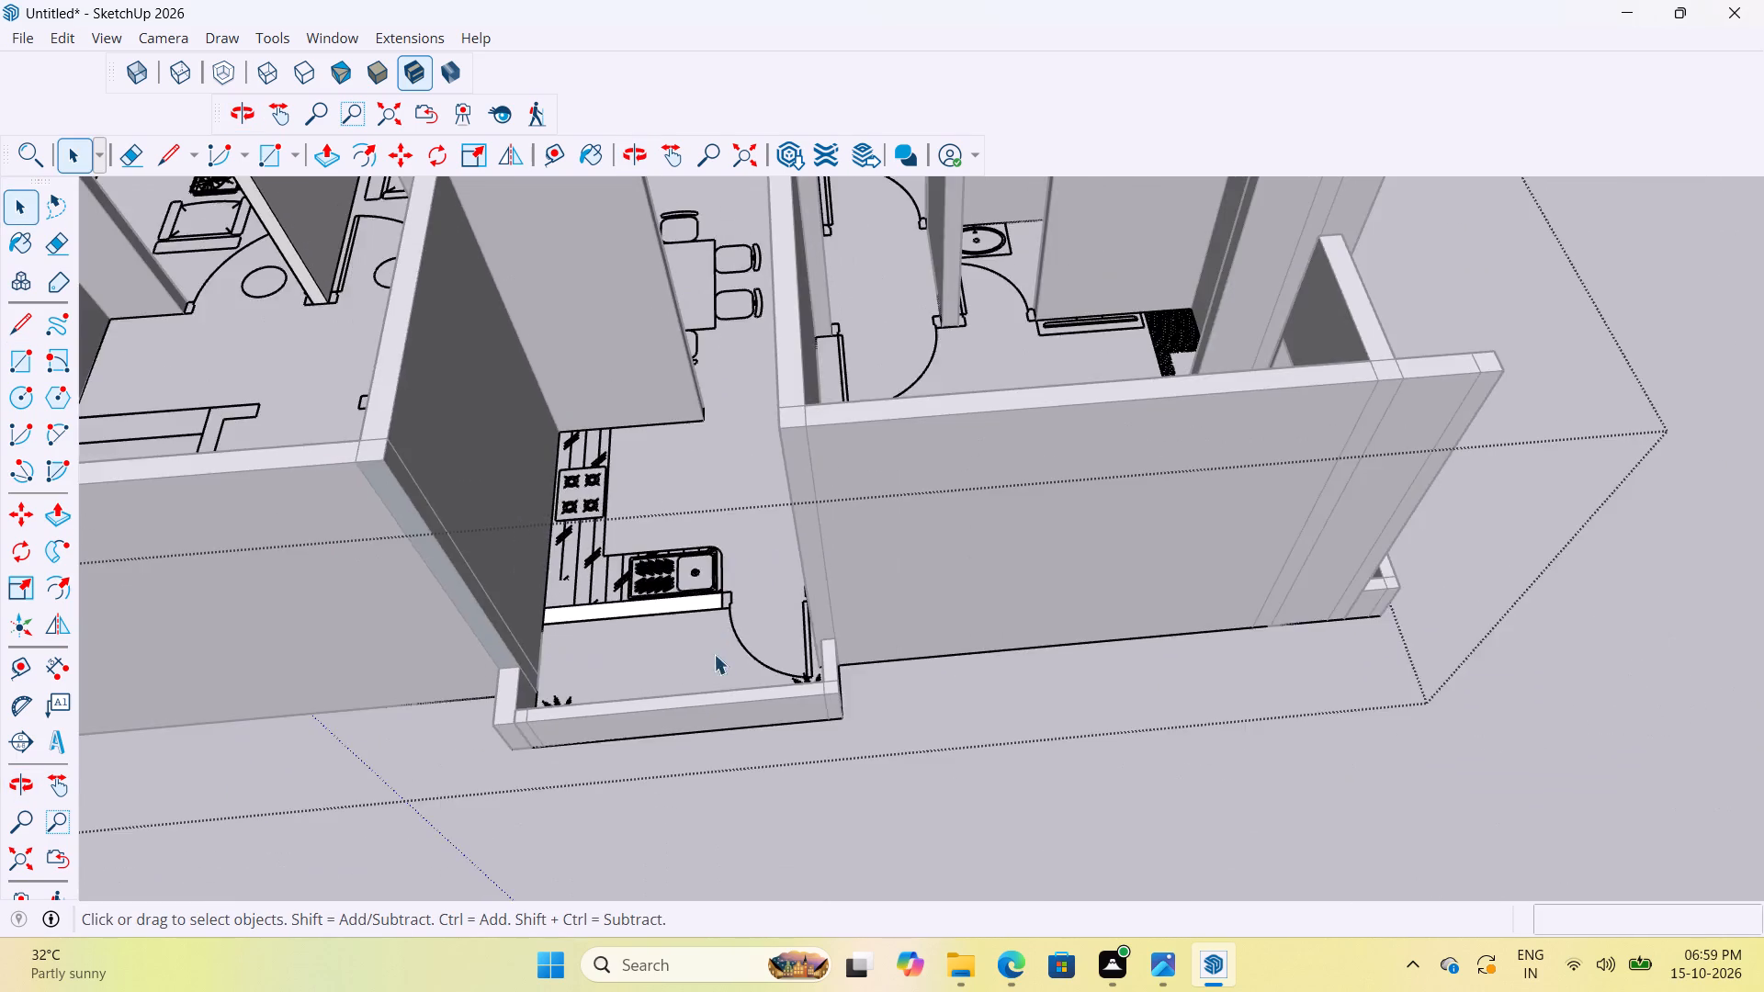
left_click(752, 806)
Open the kitchen wall outline between the side wall and the balcony door for editing and extrude its face up 10' to the neighbouring wall's top.
scroll(607, 623, "up", 12)
middle_click_drag(850, 620, 780, 620)
scroll(738, 609, "down", 5)
scroll(799, 691, "down", 9)
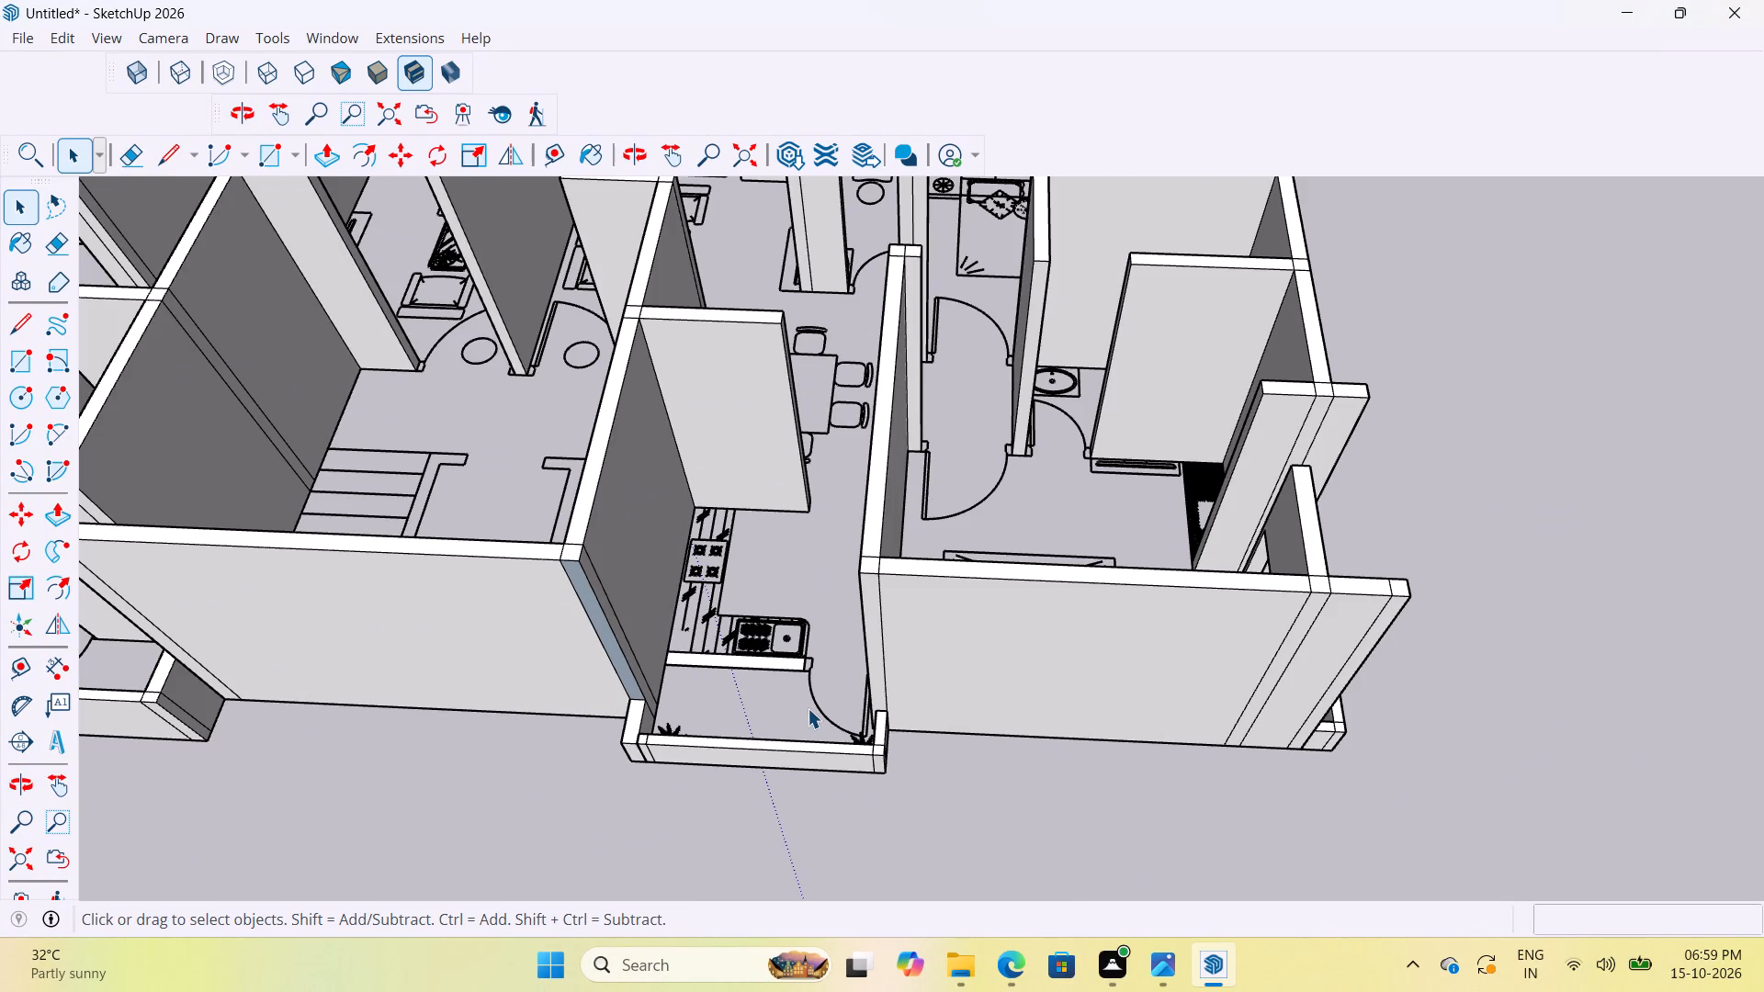
scroll(572, 666, "up", 2)
scroll(737, 684, "up", 2)
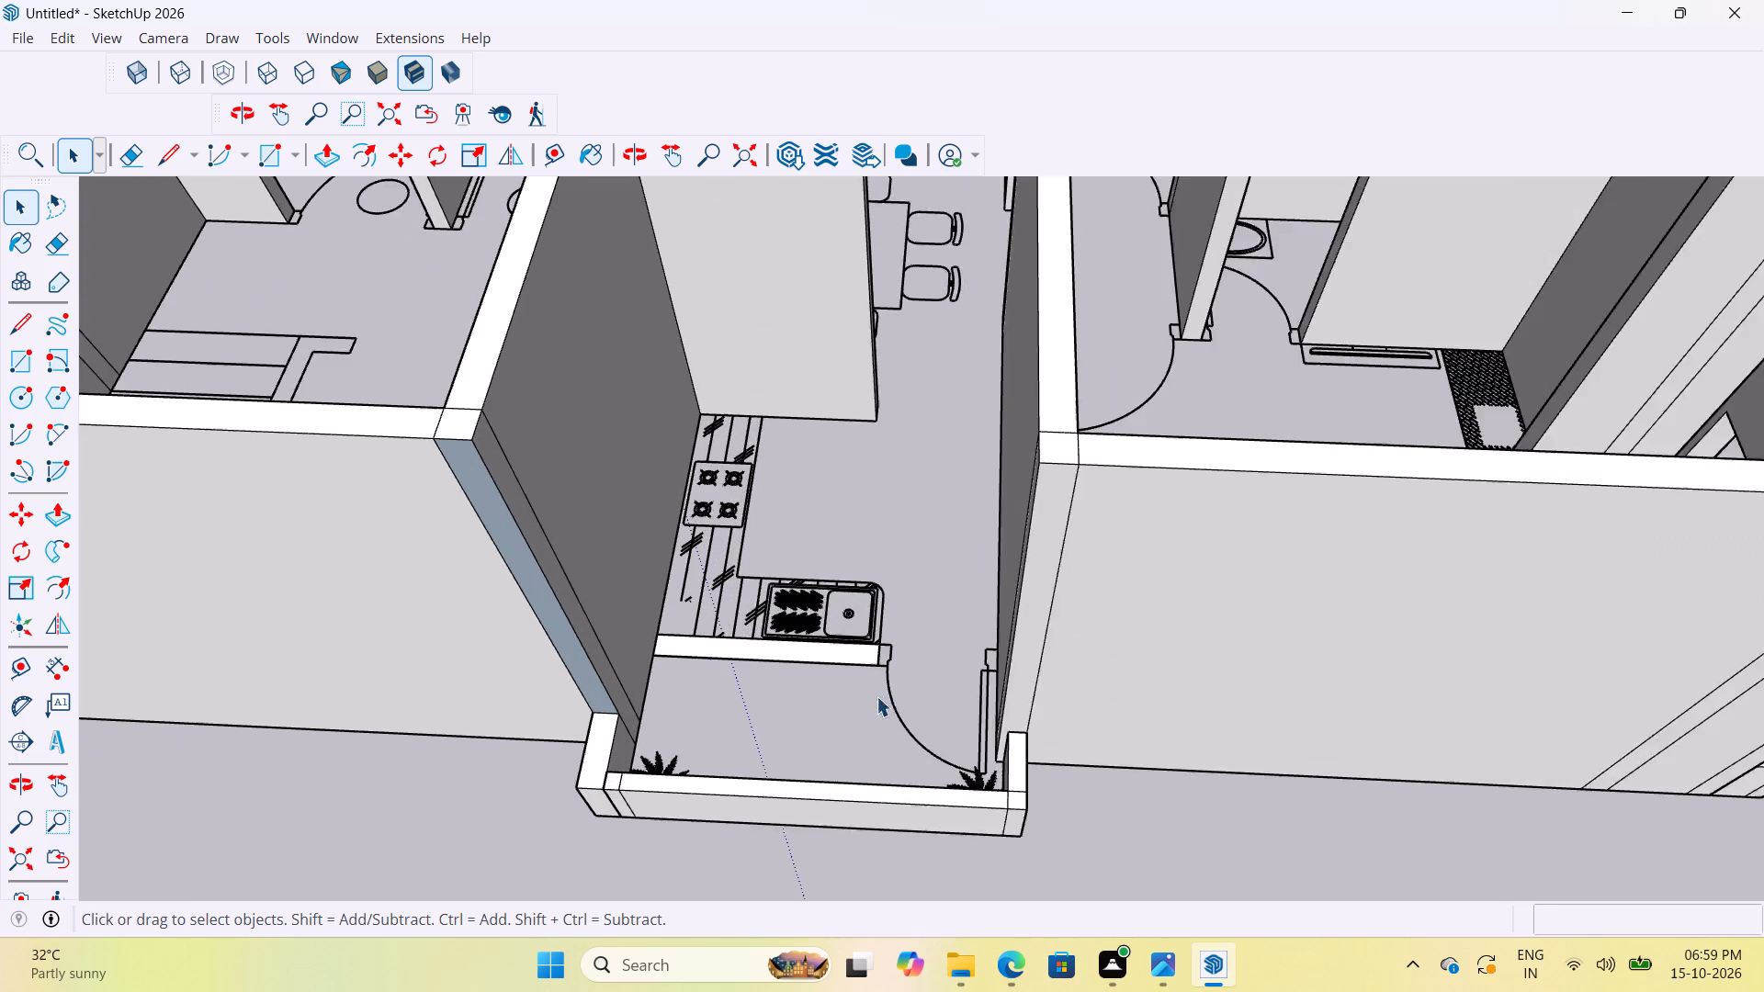
scroll(876, 696, "up", 8)
key("p")
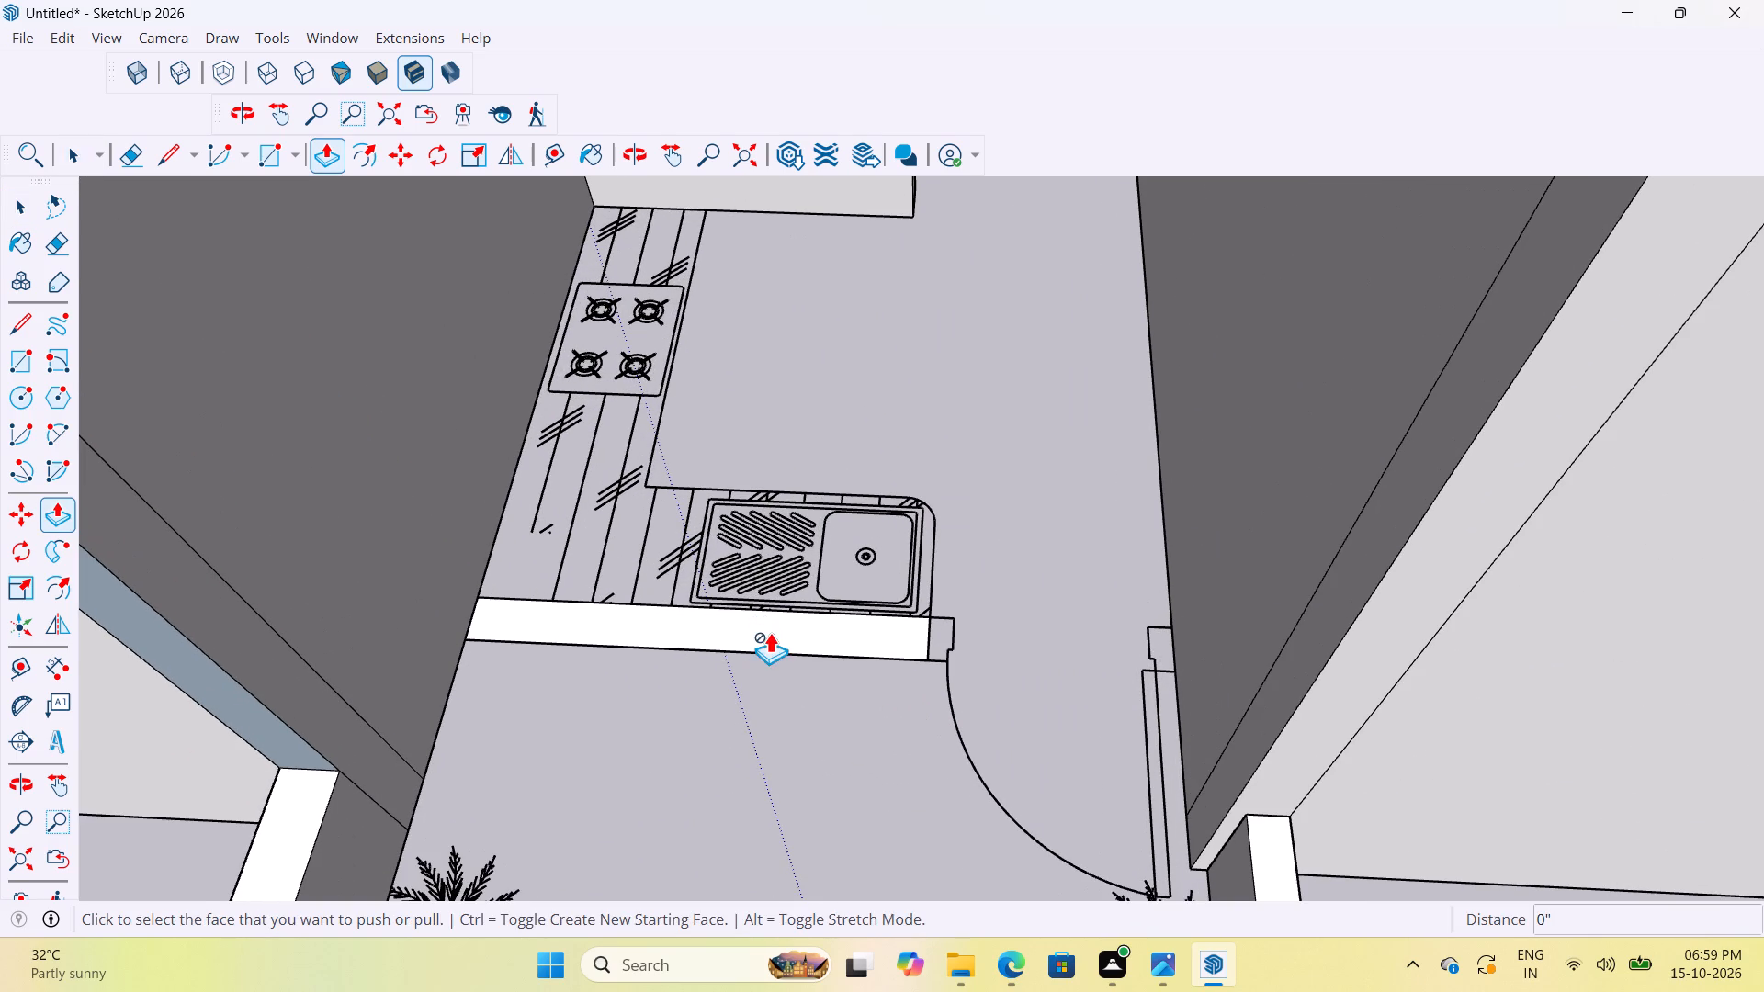
key("space")
left_click(760, 614)
left_click(756, 631)
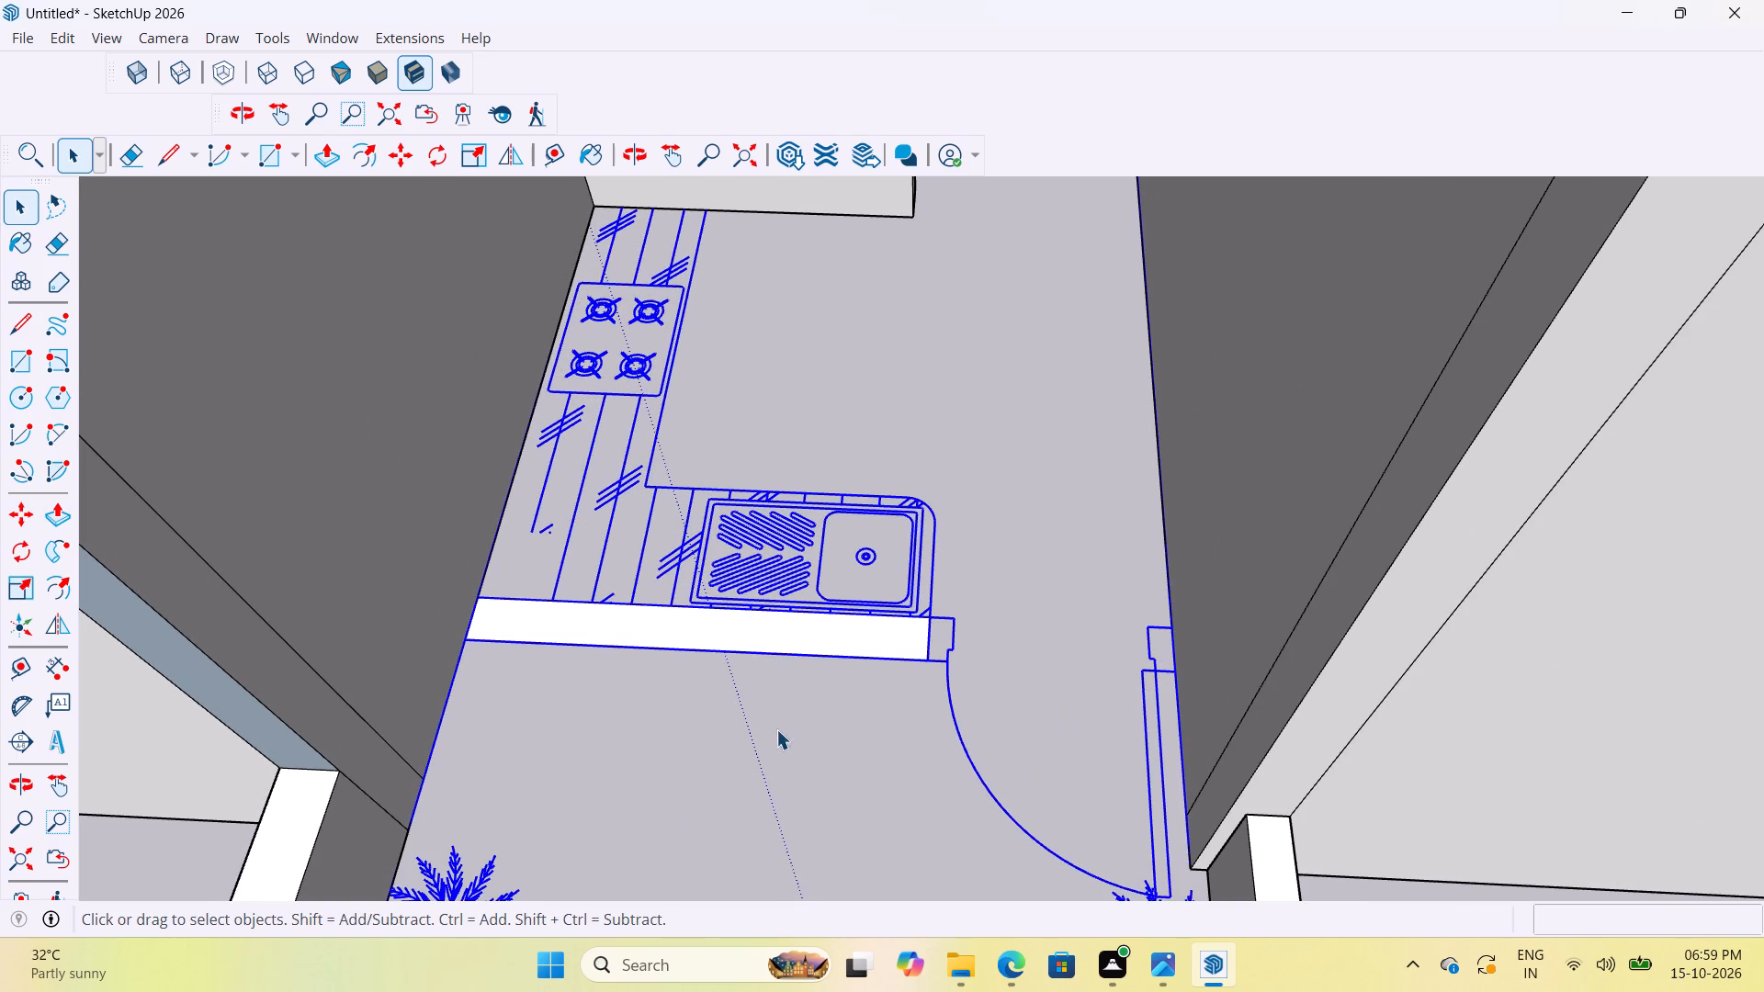
left_click(776, 729)
left_click(823, 648)
double_click(821, 646)
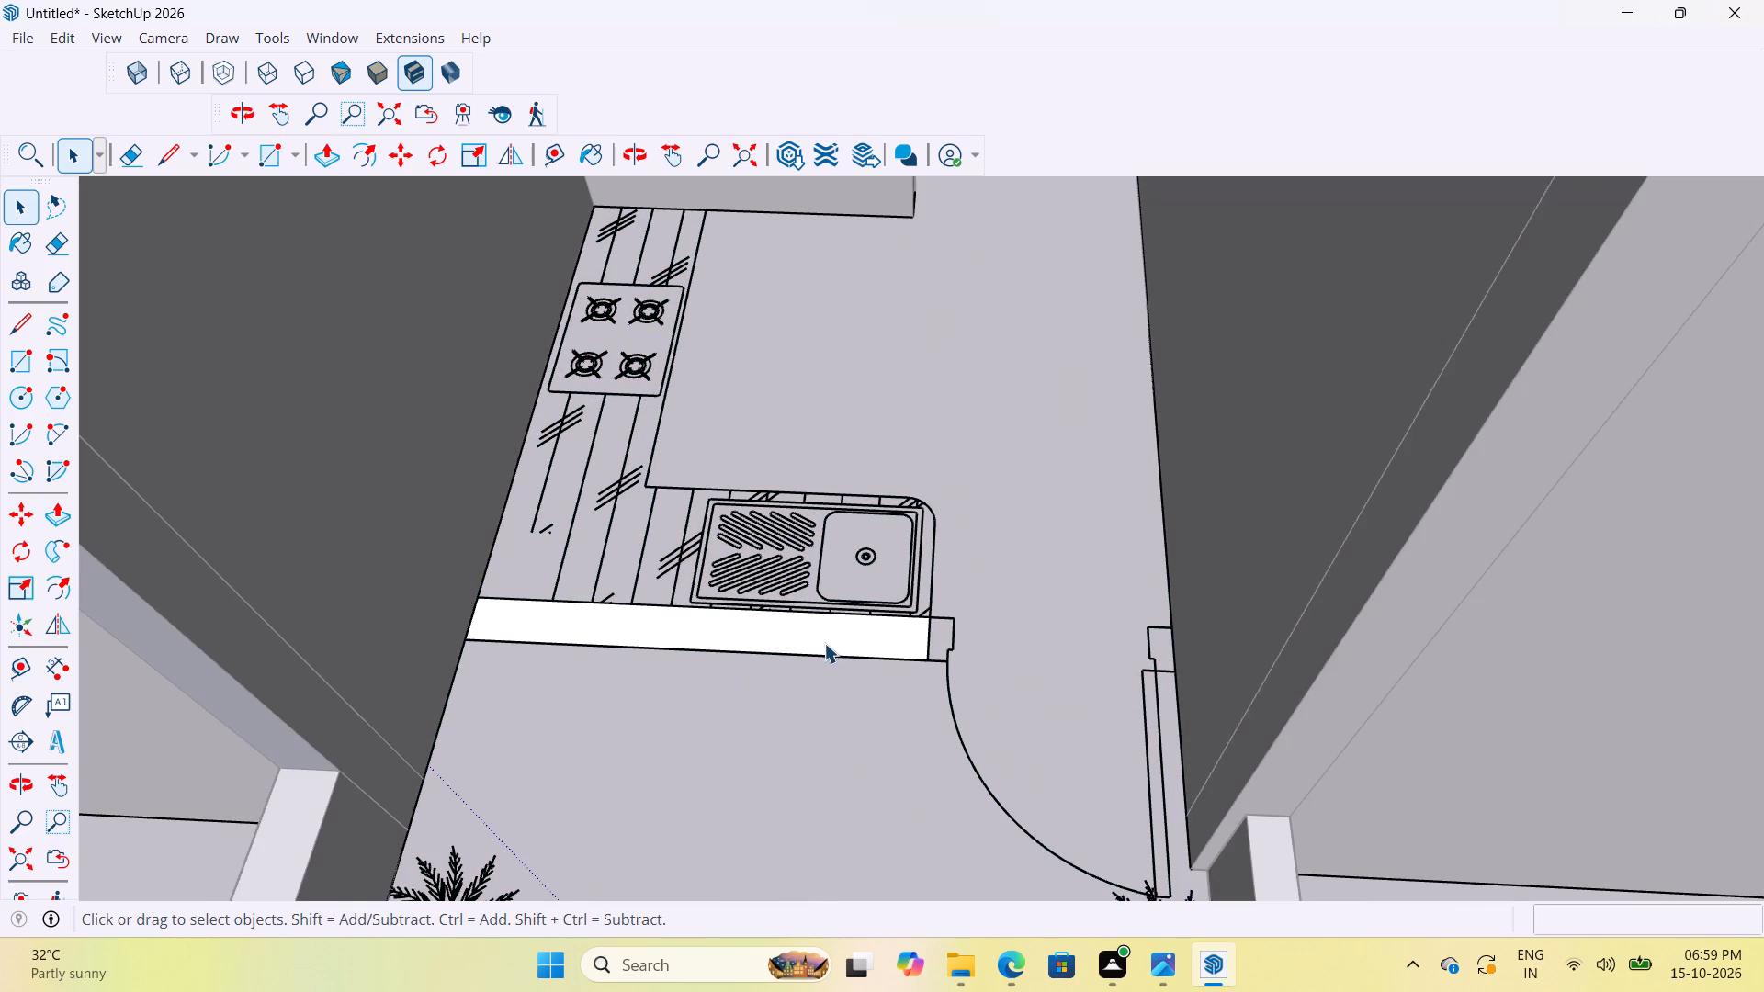
key("p")
left_click(838, 641)
scroll(844, 576, "down", 14)
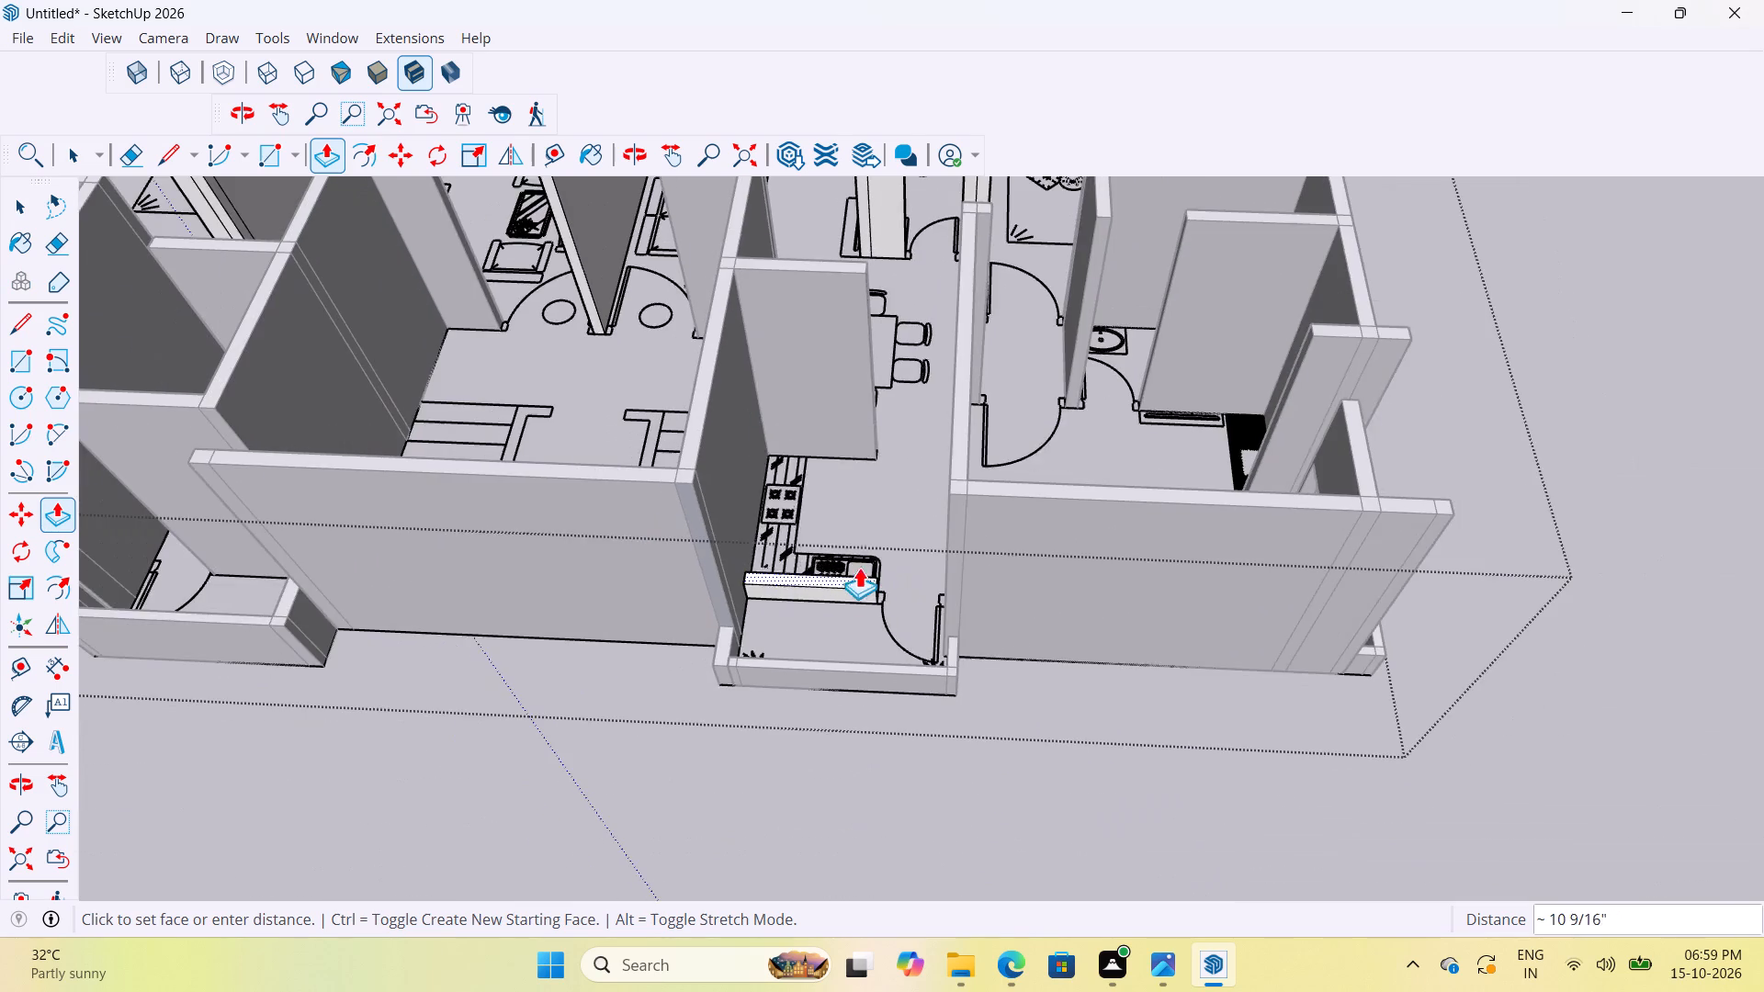
scroll(707, 457, "up", 8)
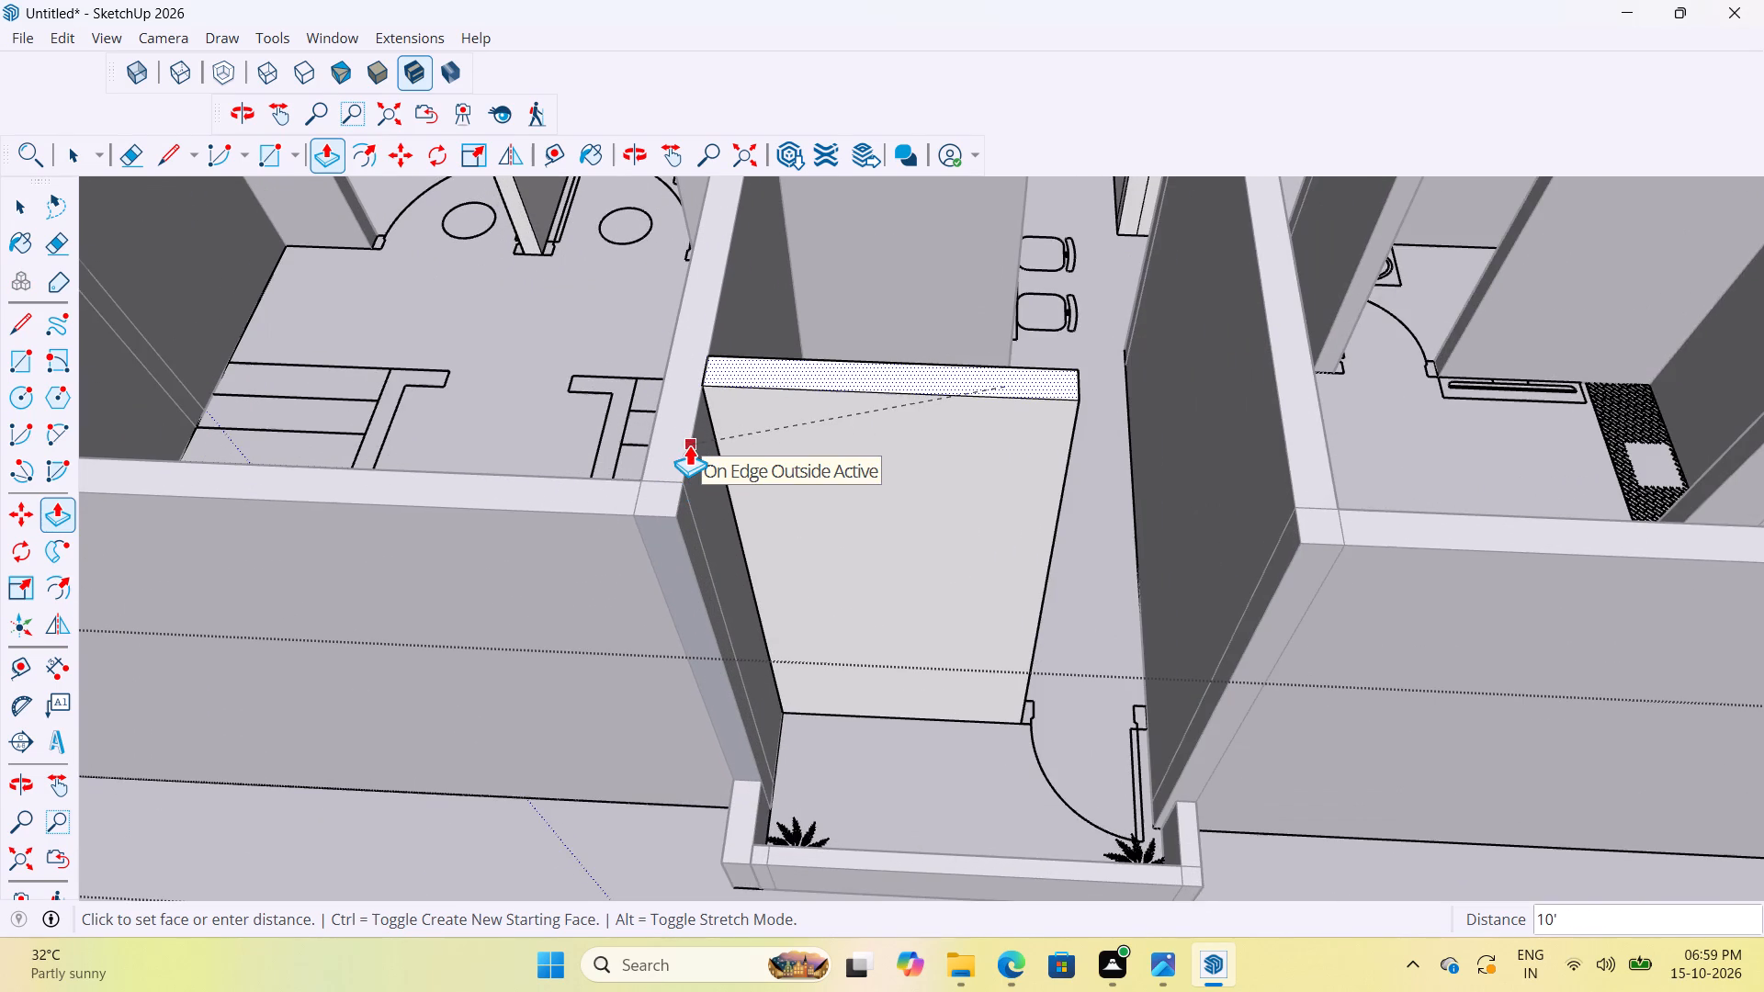
scroll(689, 445, "up", 3)
left_click(689, 445)
scroll(884, 481, "down", 11)
key("space")
key("space")
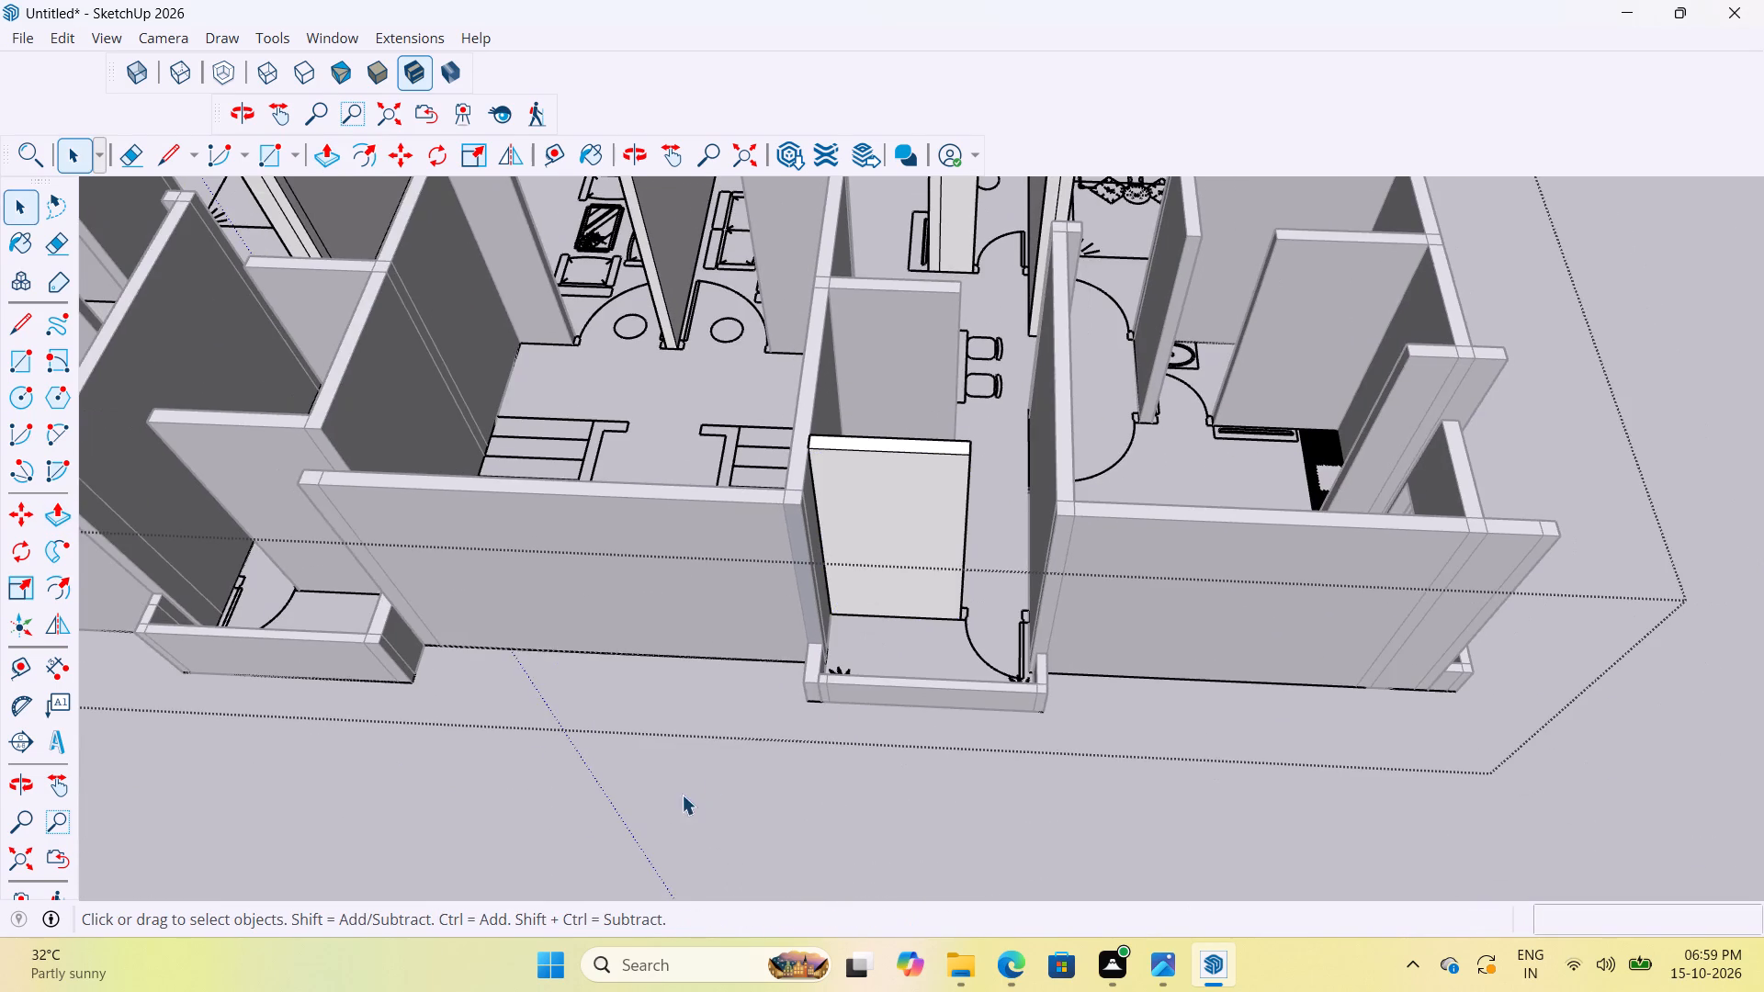
left_click(682, 795)
Examine the new kitchen wall, the balconies, the bedroom window openings and the surrounding walls from all around the house.
scroll(831, 716, "up", 1)
middle_click_drag(838, 710, 719, 519)
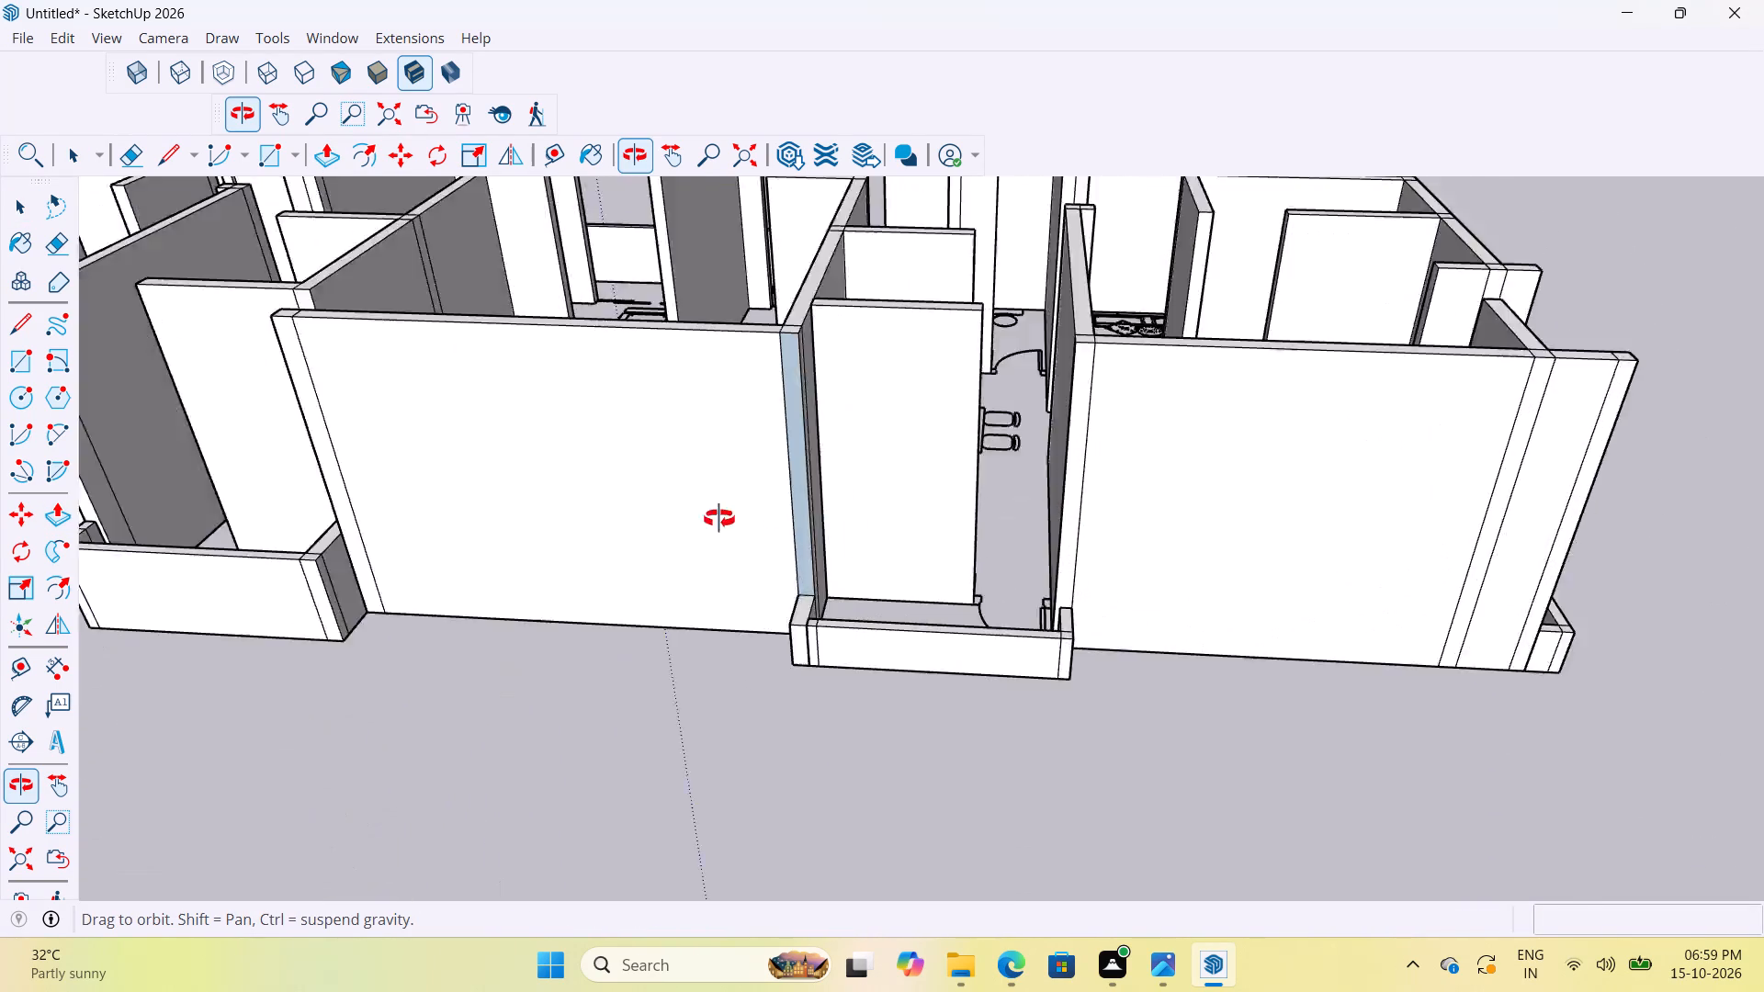
middle_click_drag(719, 519, 665, 526)
scroll(825, 547, "up", 7)
scroll(988, 752, "down", 11)
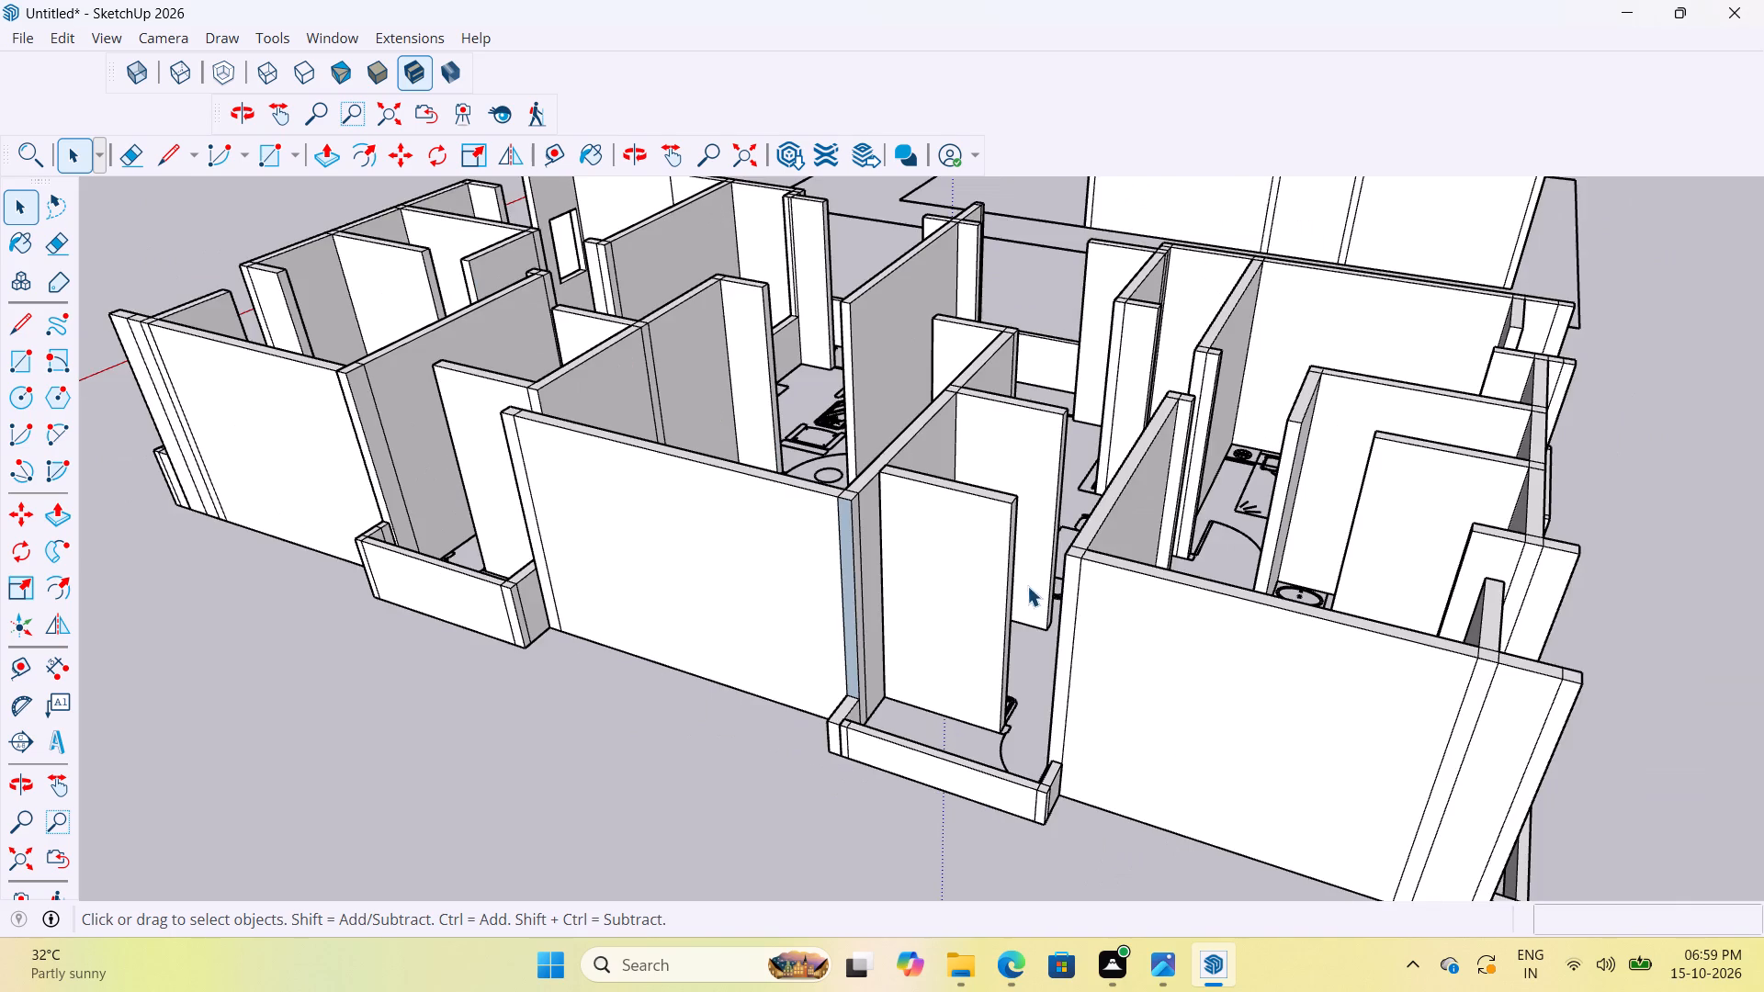
scroll(1038, 562, "up", 4)
middle_click_drag(1109, 541, 1371, 597)
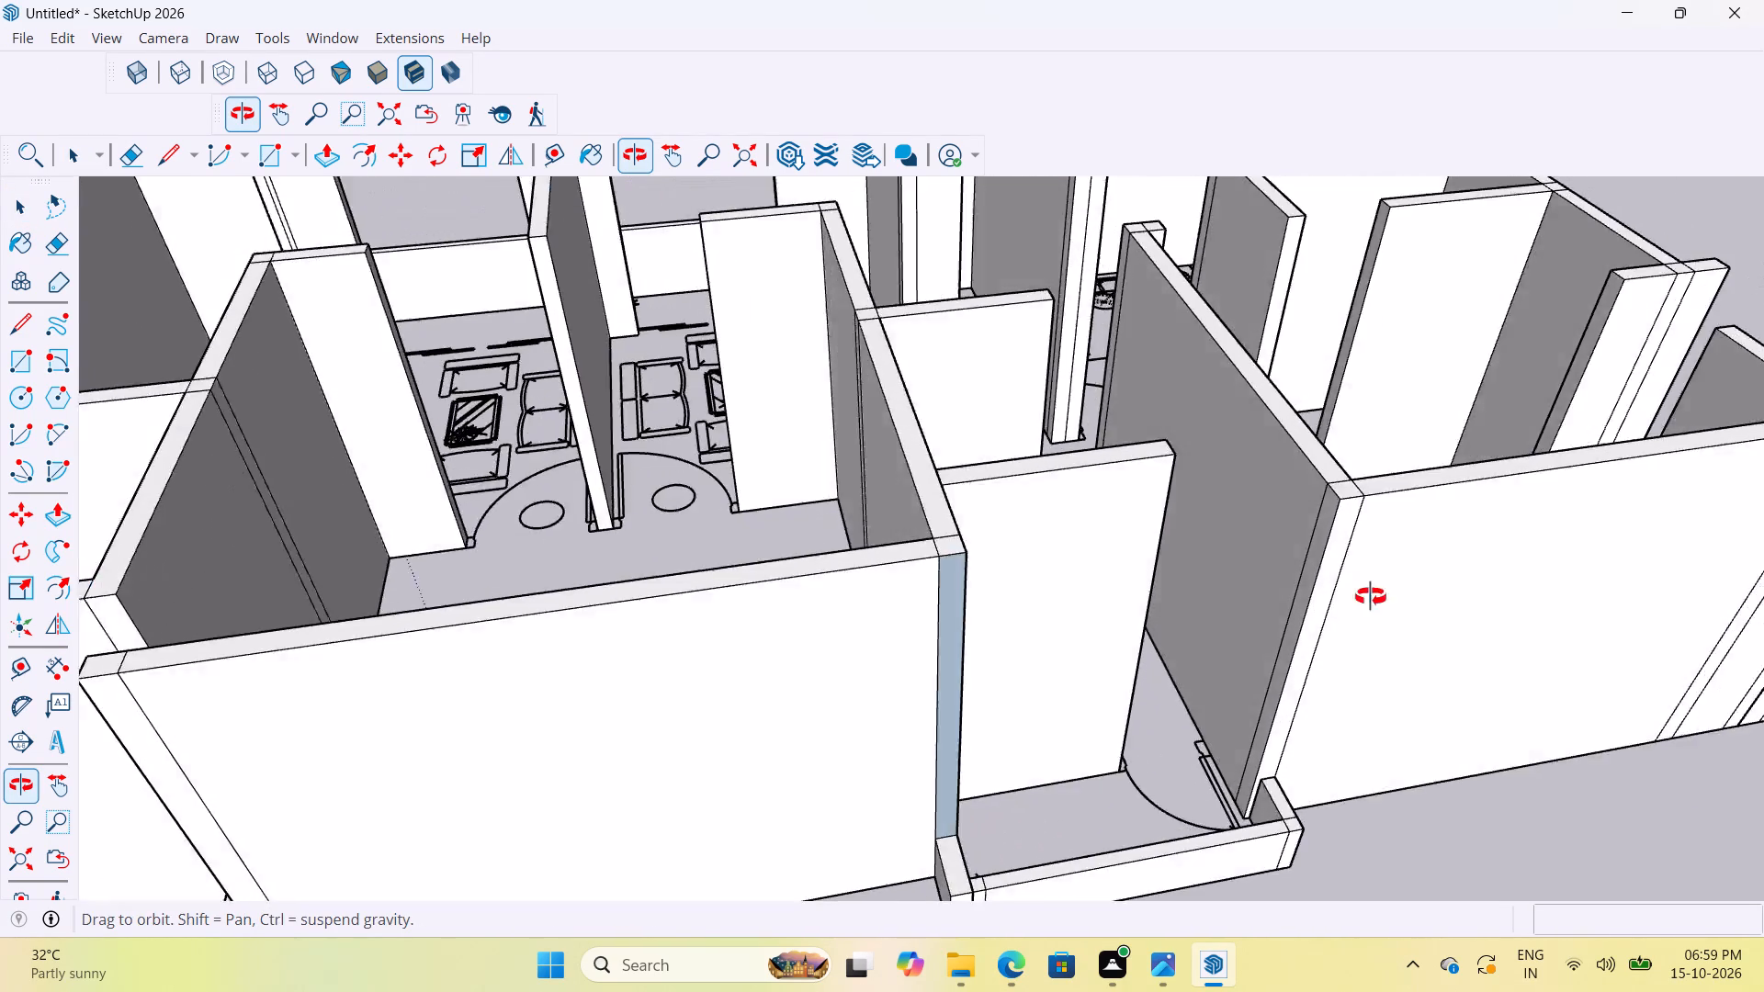
middle_click_drag(1371, 597, 1286, 558)
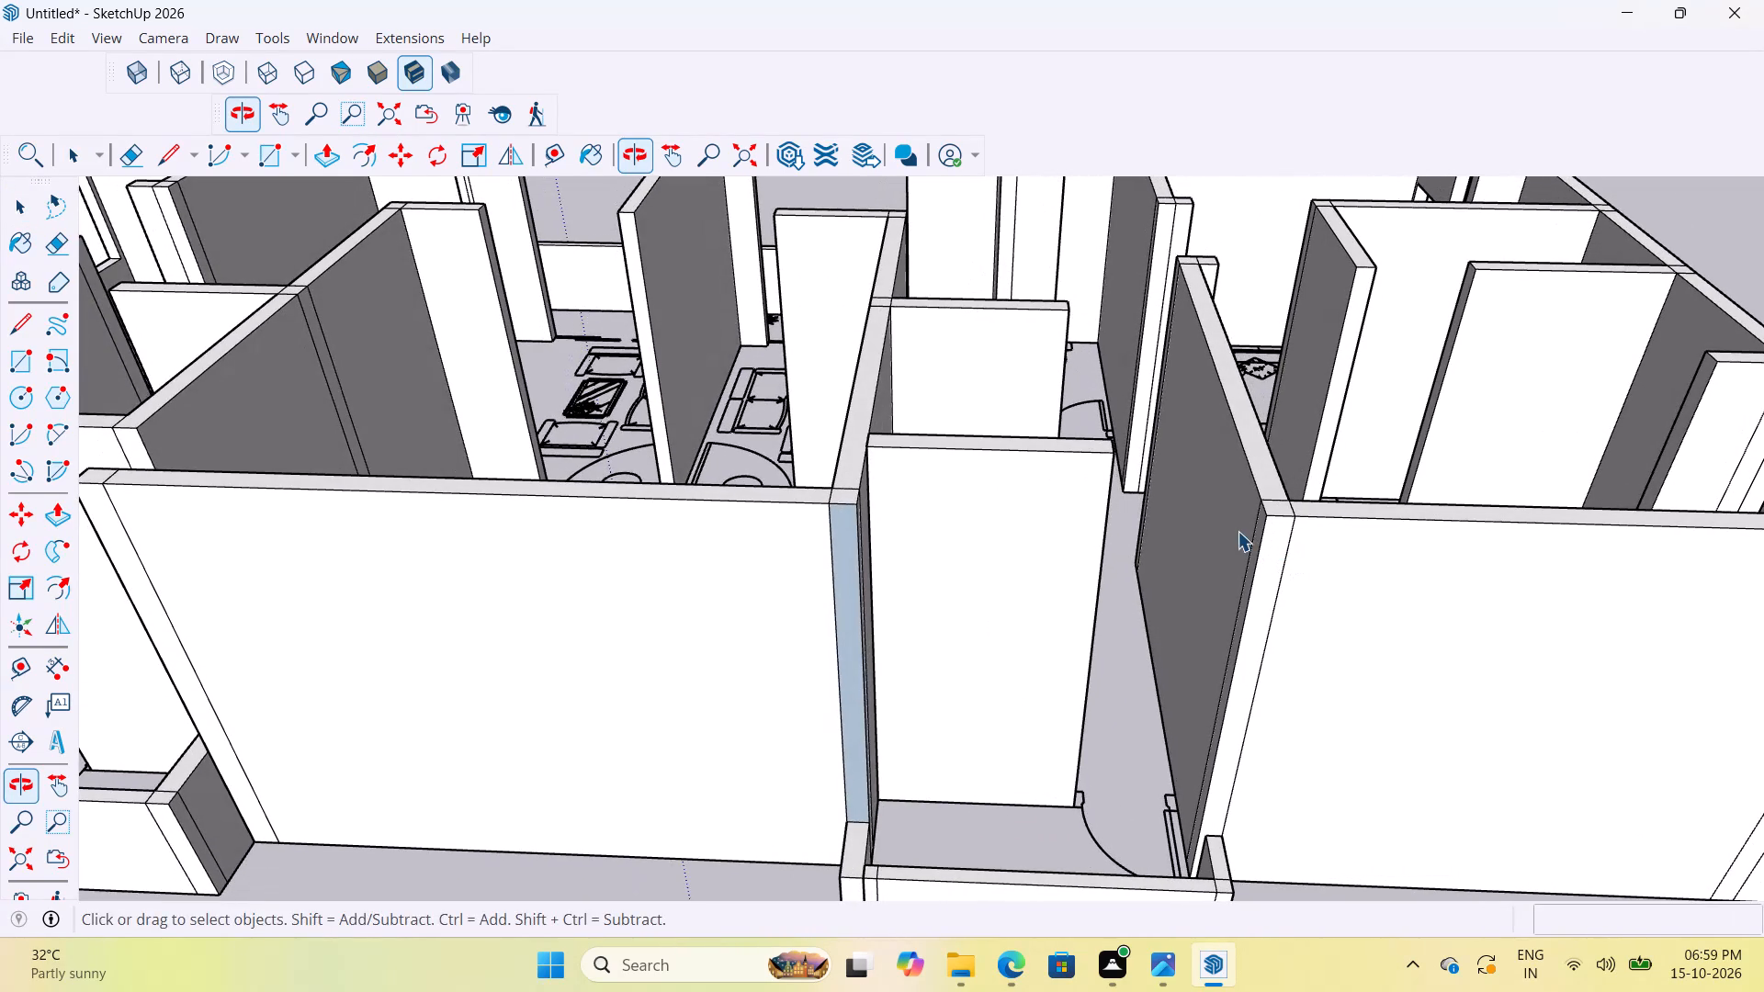
scroll(917, 448, "down", 6)
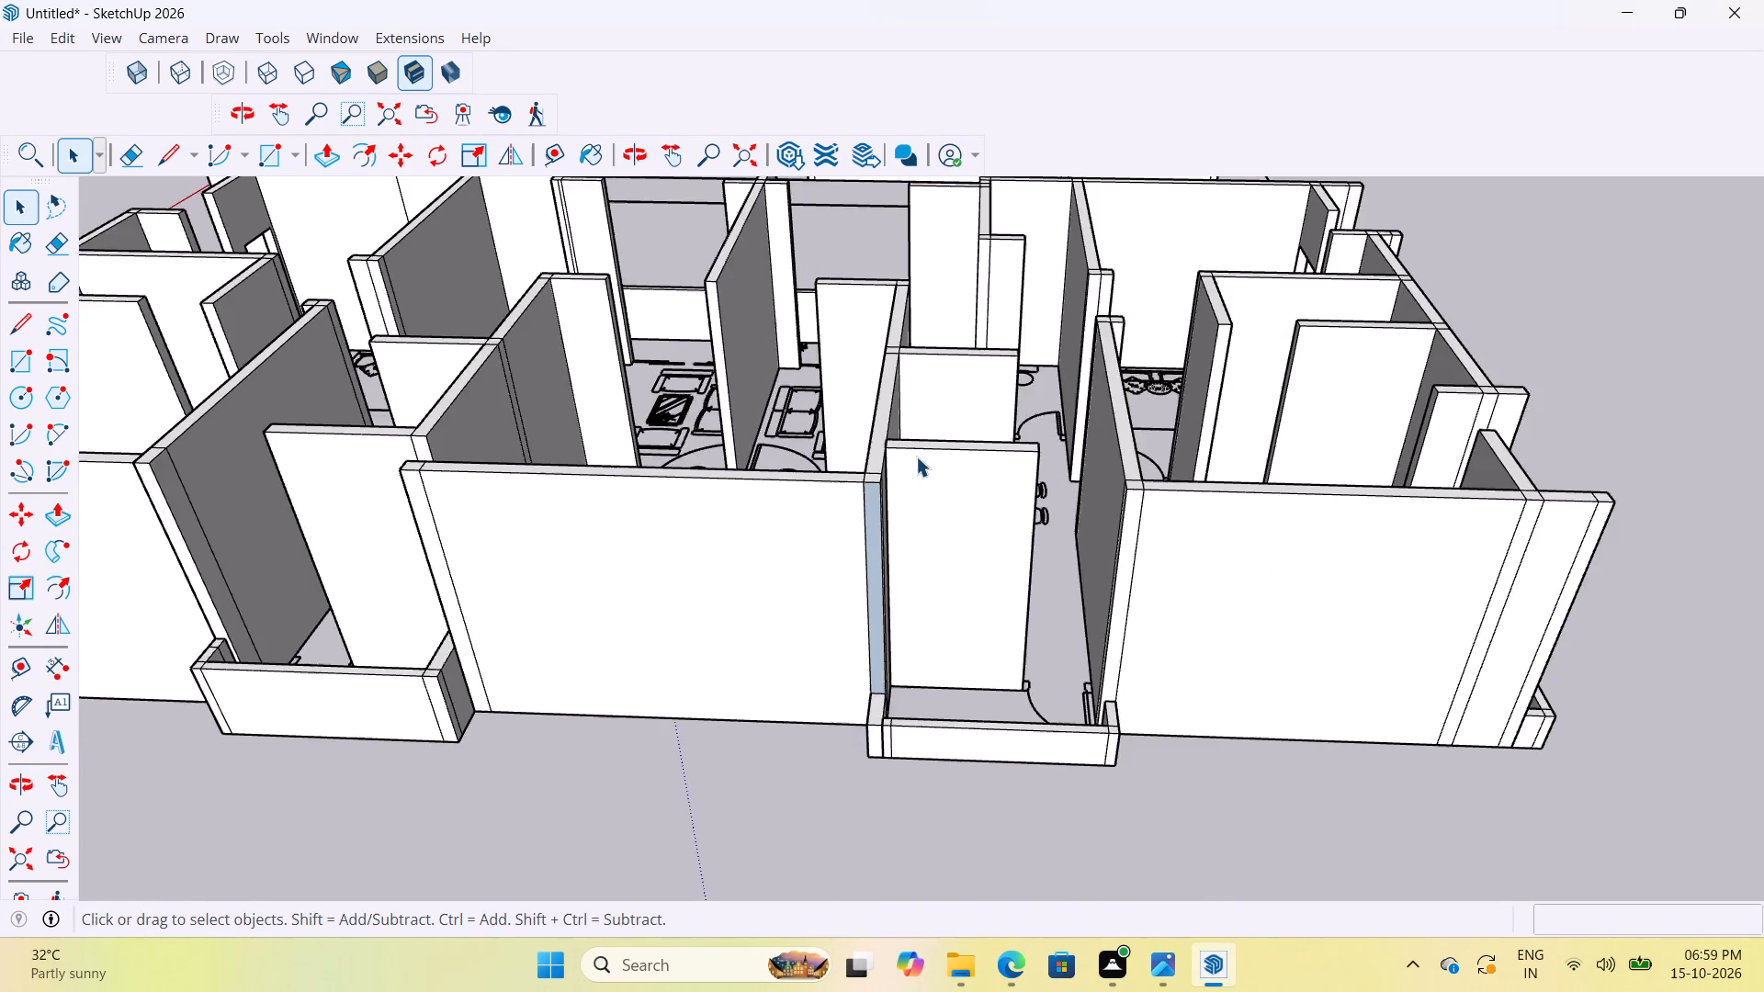
scroll(916, 457, "down", 11)
middle_click_drag(919, 552, 1680, 590)
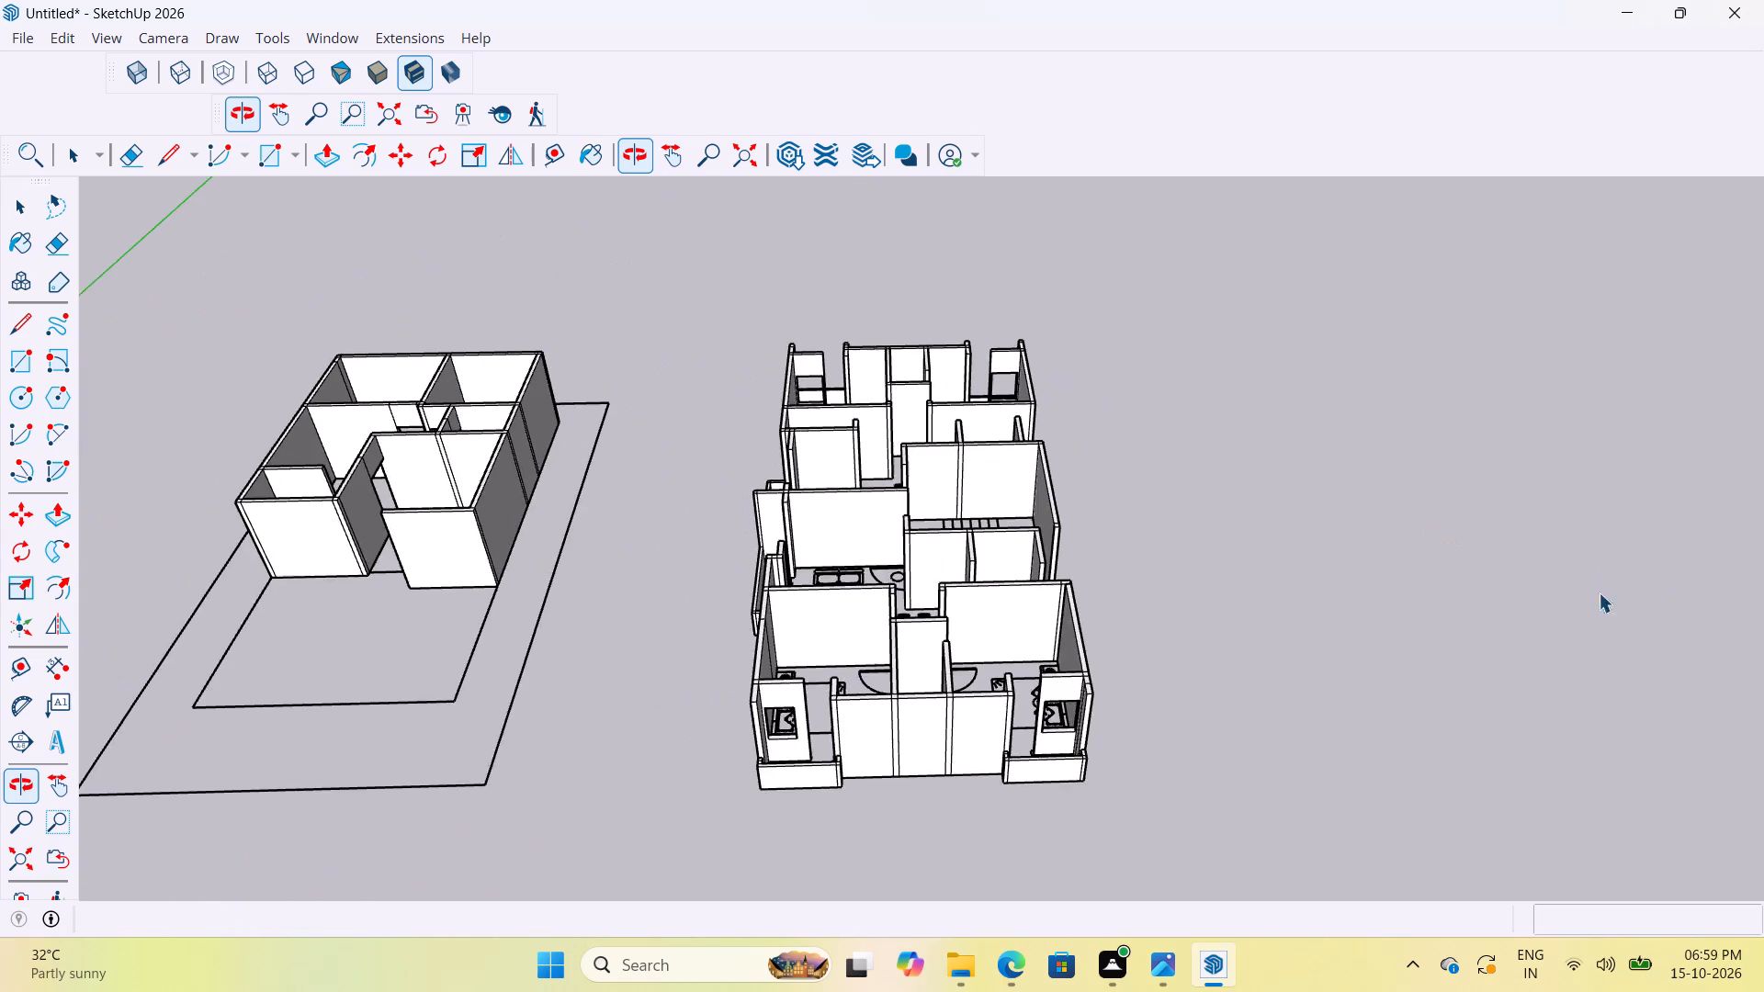
scroll(1126, 432, "up", 4)
middle_click_drag(1129, 435, 468, 478)
scroll(831, 602, "down", 2)
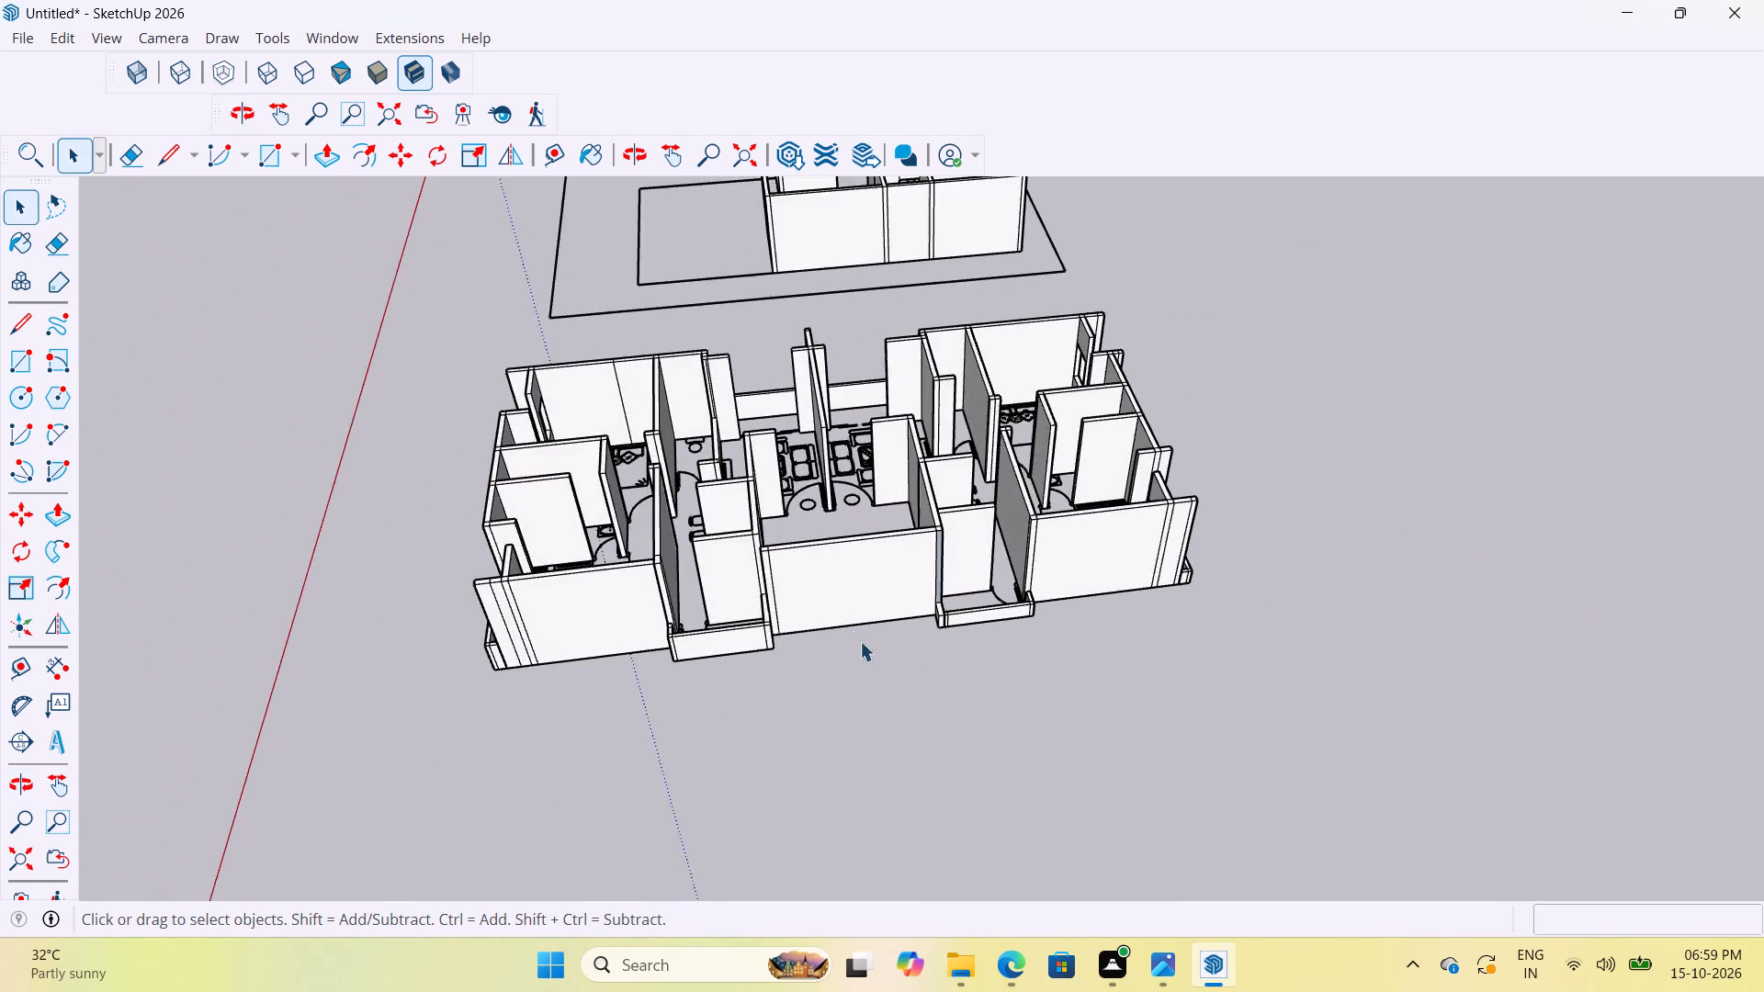
scroll(860, 641, "down", 2)
middle_click_drag(897, 635, 1006, 637)
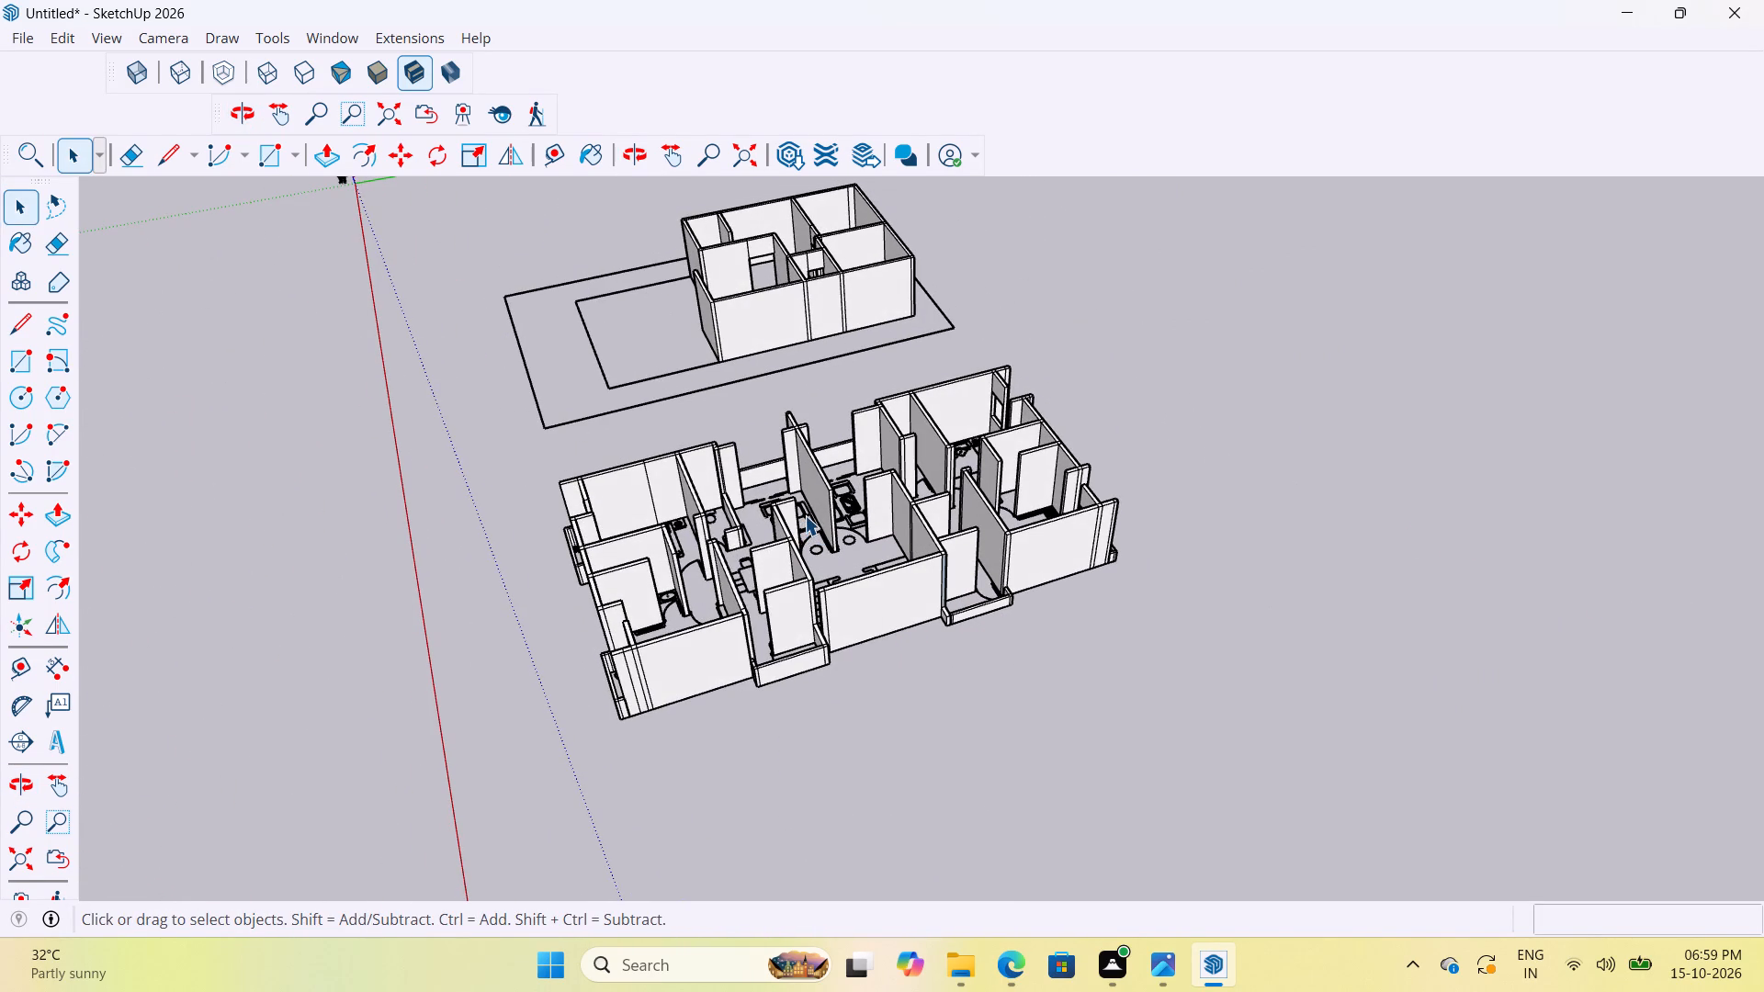
scroll(800, 461, "down", 4)
scroll(829, 603, "up", 15)
middle_click_drag(782, 519, 937, 542)
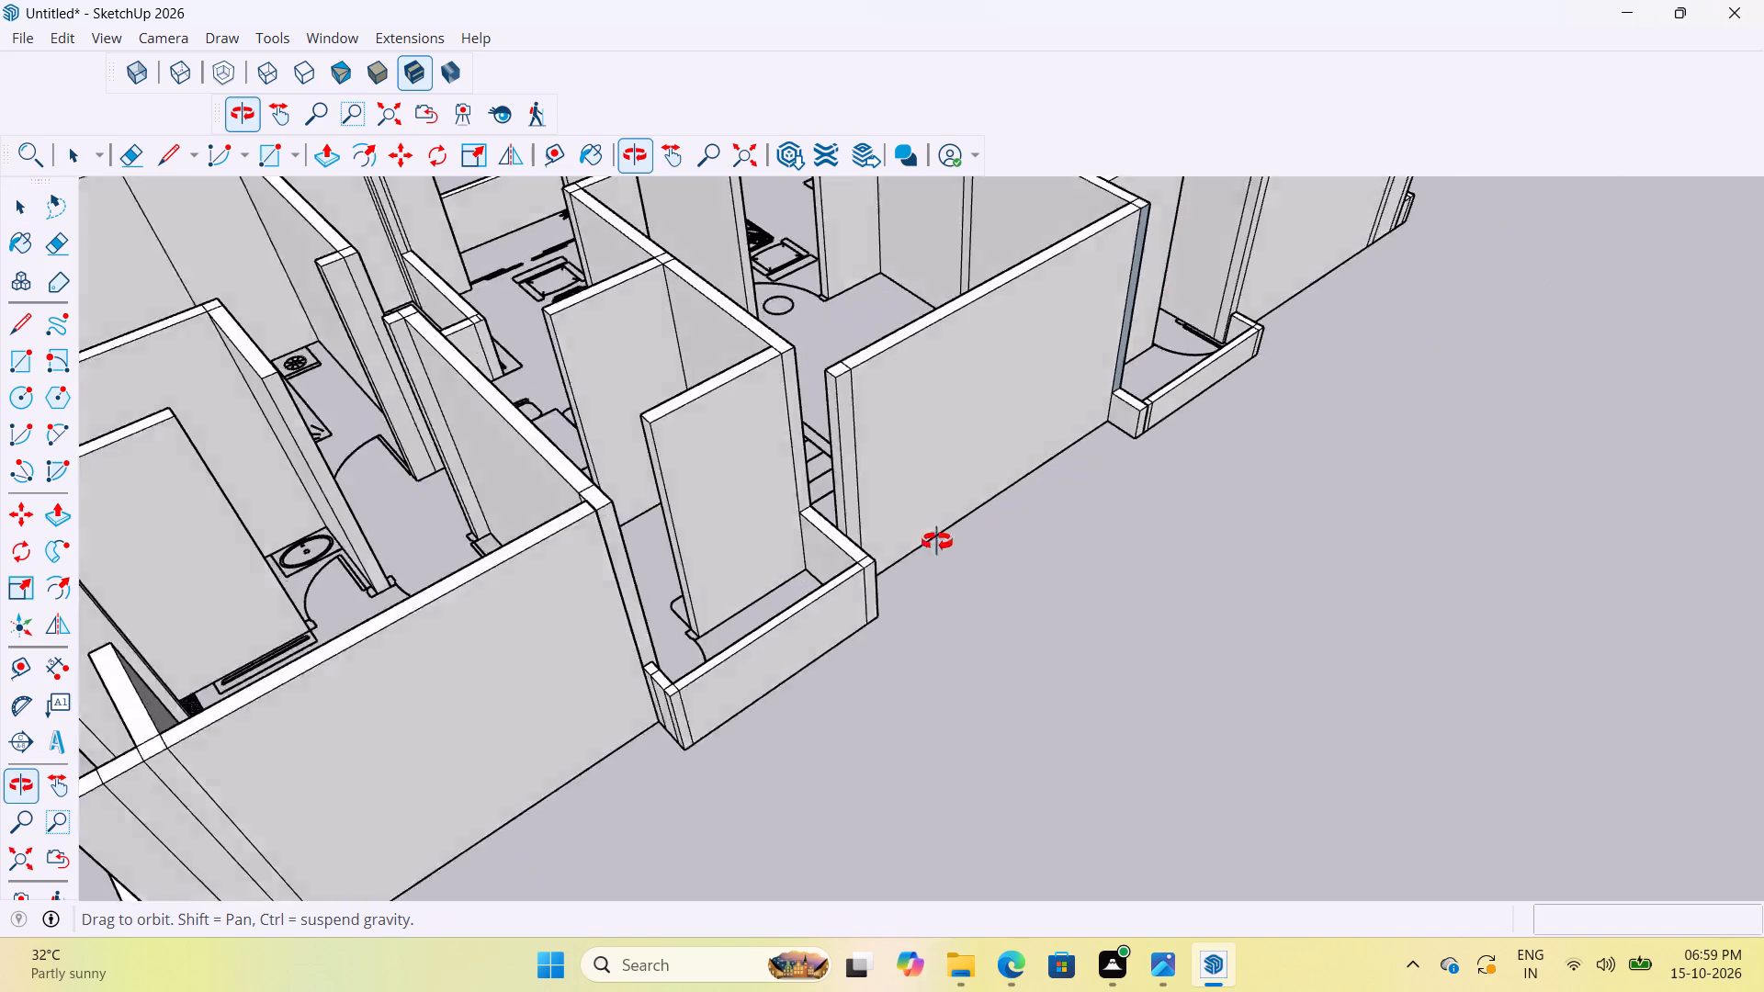
middle_click_drag(937, 542, 761, 524)
middle_click_drag(882, 506, 1300, 448)
scroll(1134, 491, "down", 6)
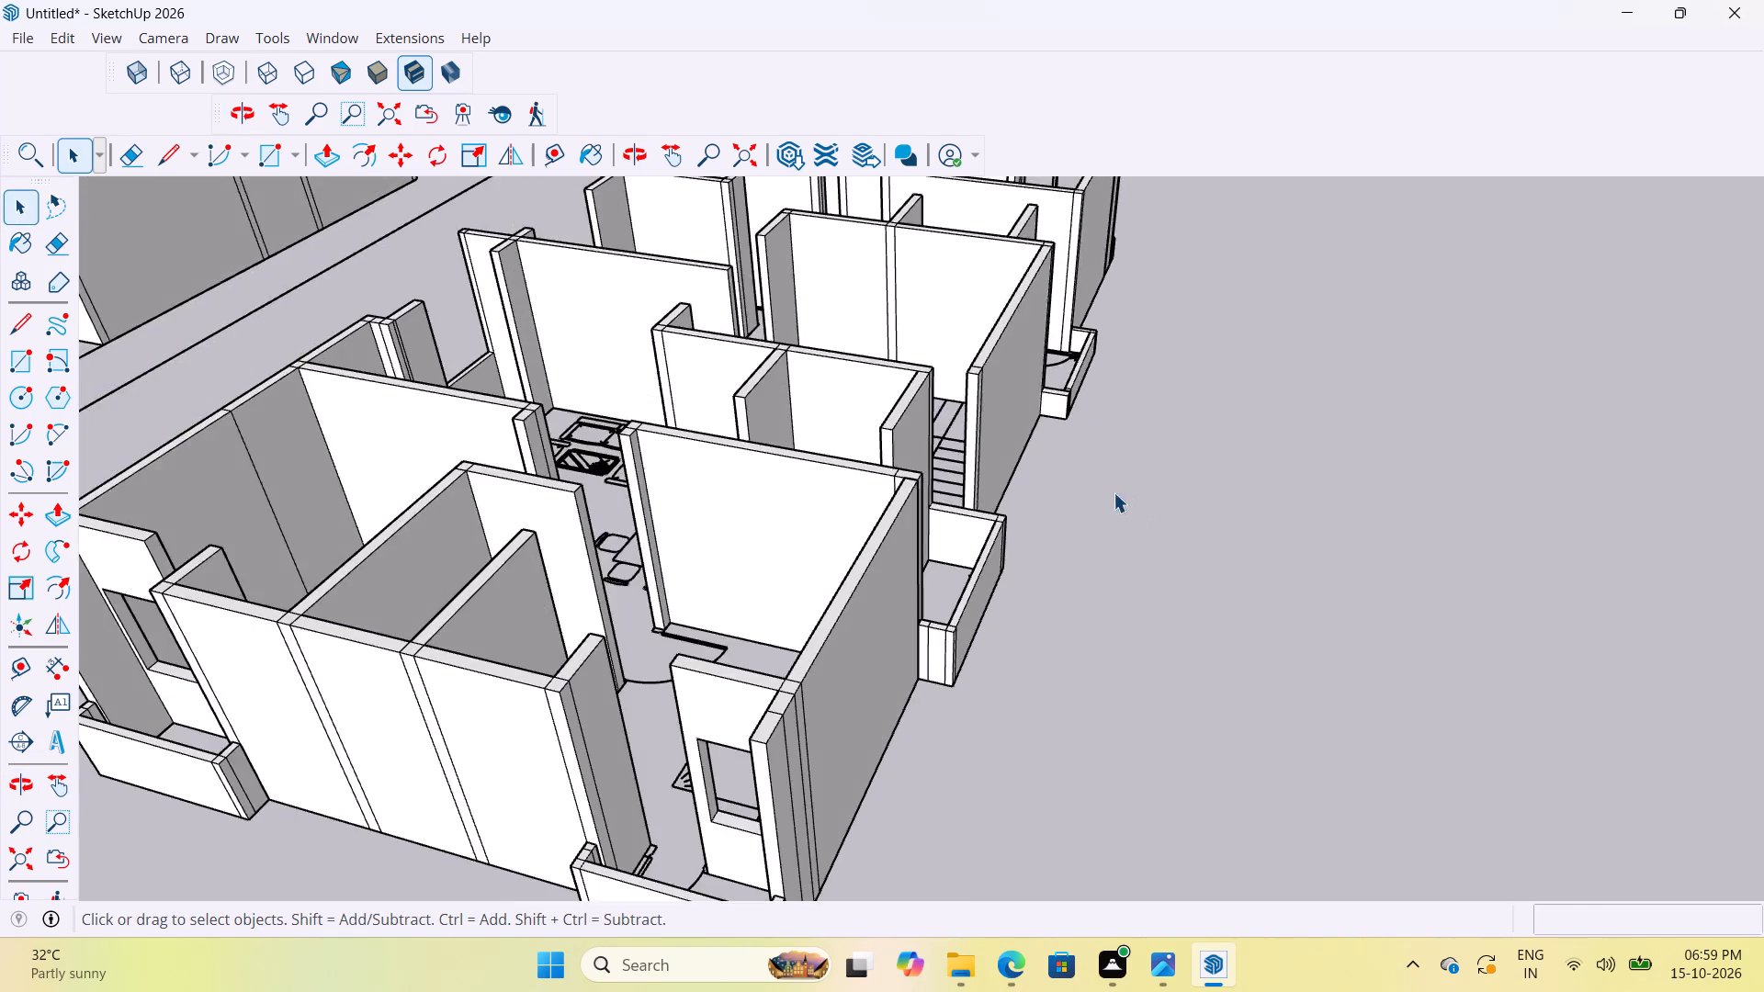
scroll(1114, 492, "down", 4)
middle_click_drag(988, 595, 1152, 588)
scroll(1081, 578, "up", 12)
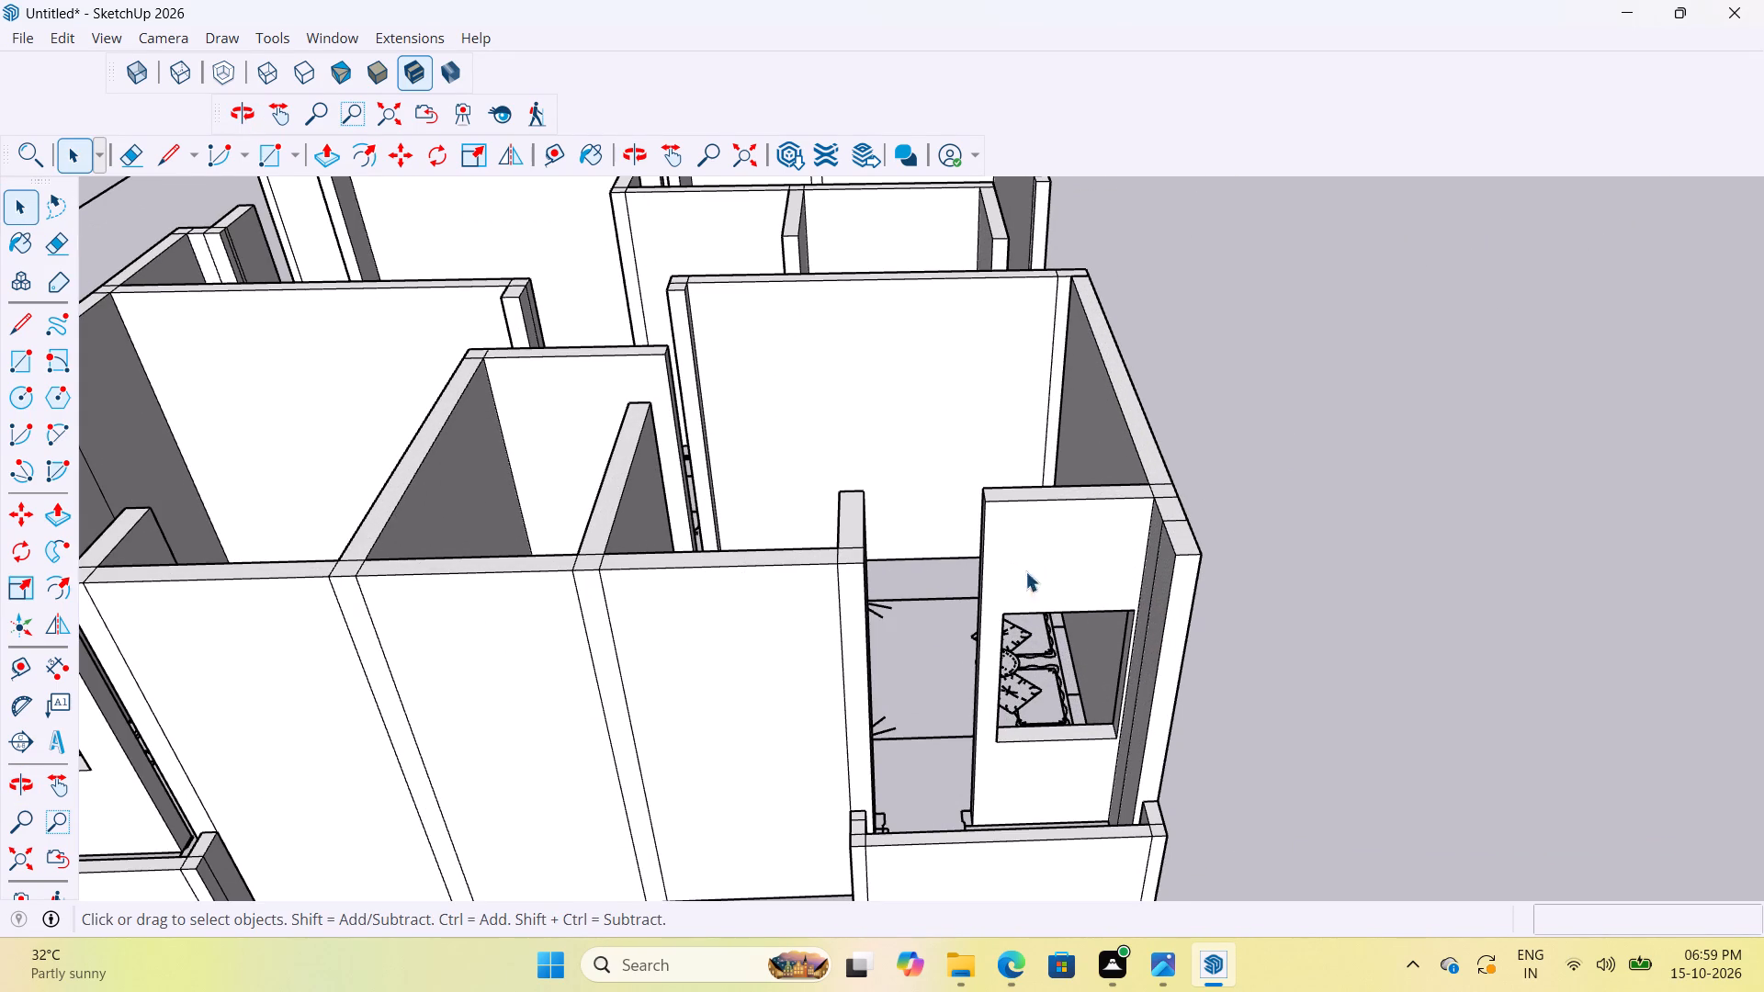
scroll(1072, 502, "down", 4)
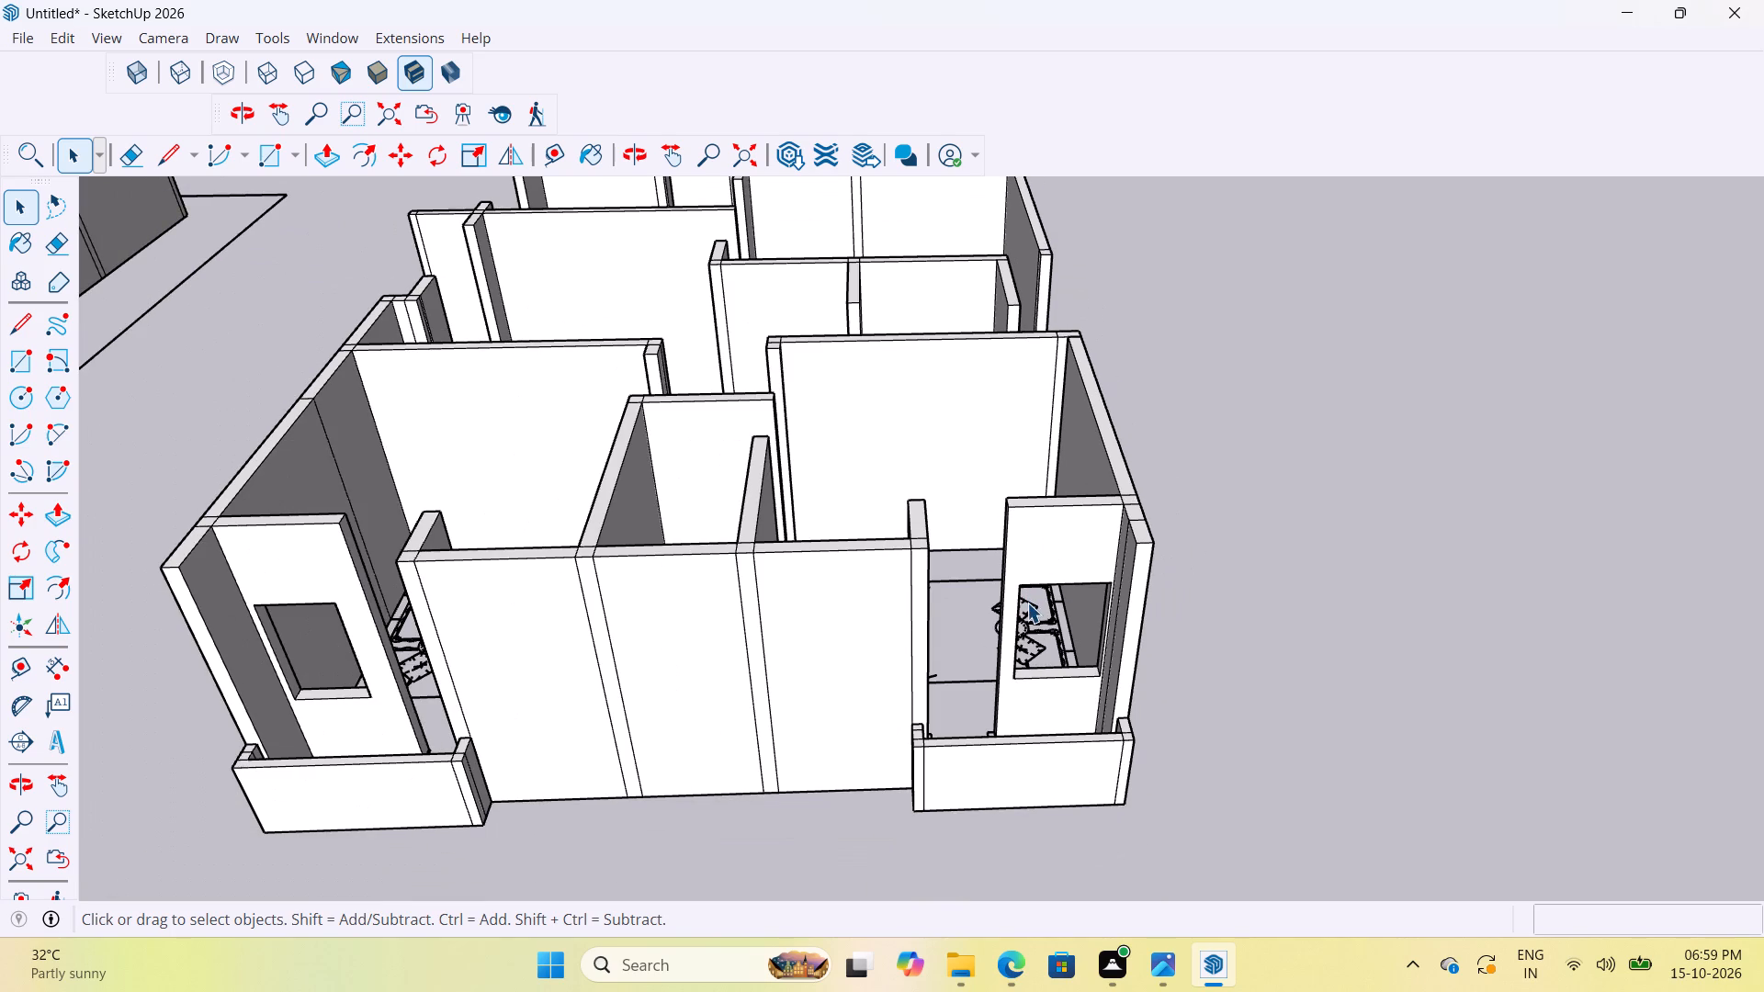
scroll(1025, 605, "down", 2)
middle_click_drag(1023, 512, 635, 570)
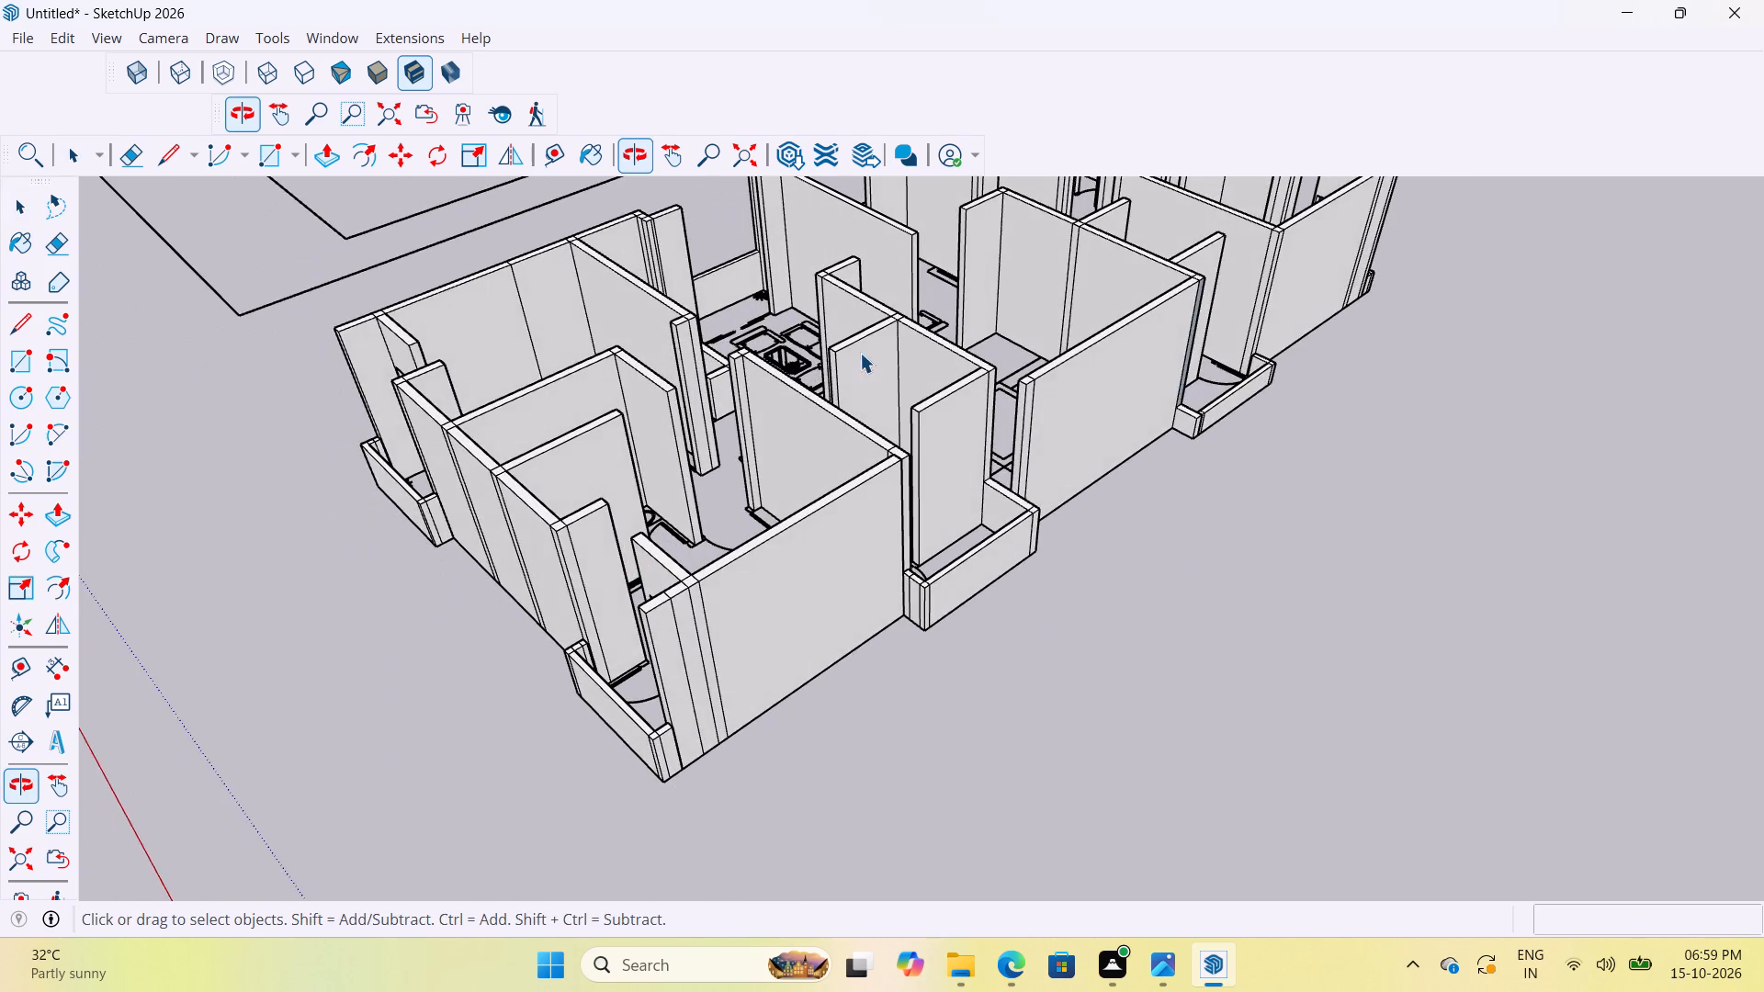
Open the kitchen wall facing the balcony for editing and place a vertical guide 6" in from its free edge.
scroll(926, 429, "up", 3)
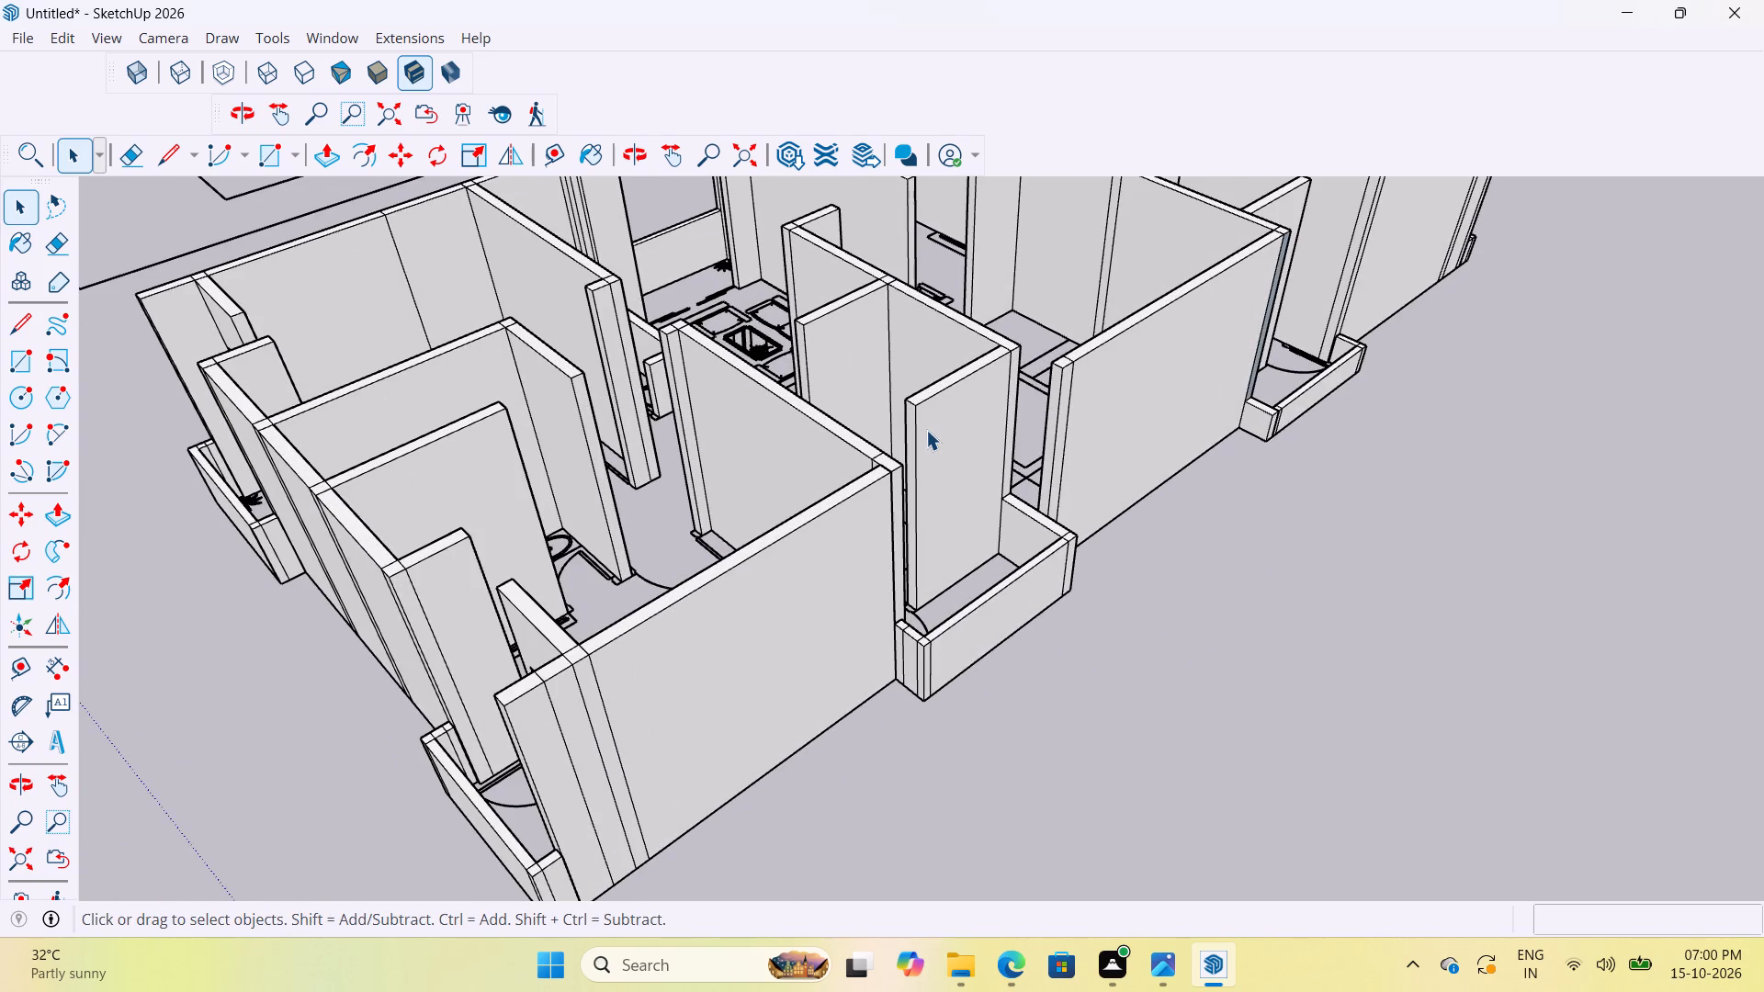
scroll(942, 458, "up", 4)
middle_click_drag(934, 479, 768, 472)
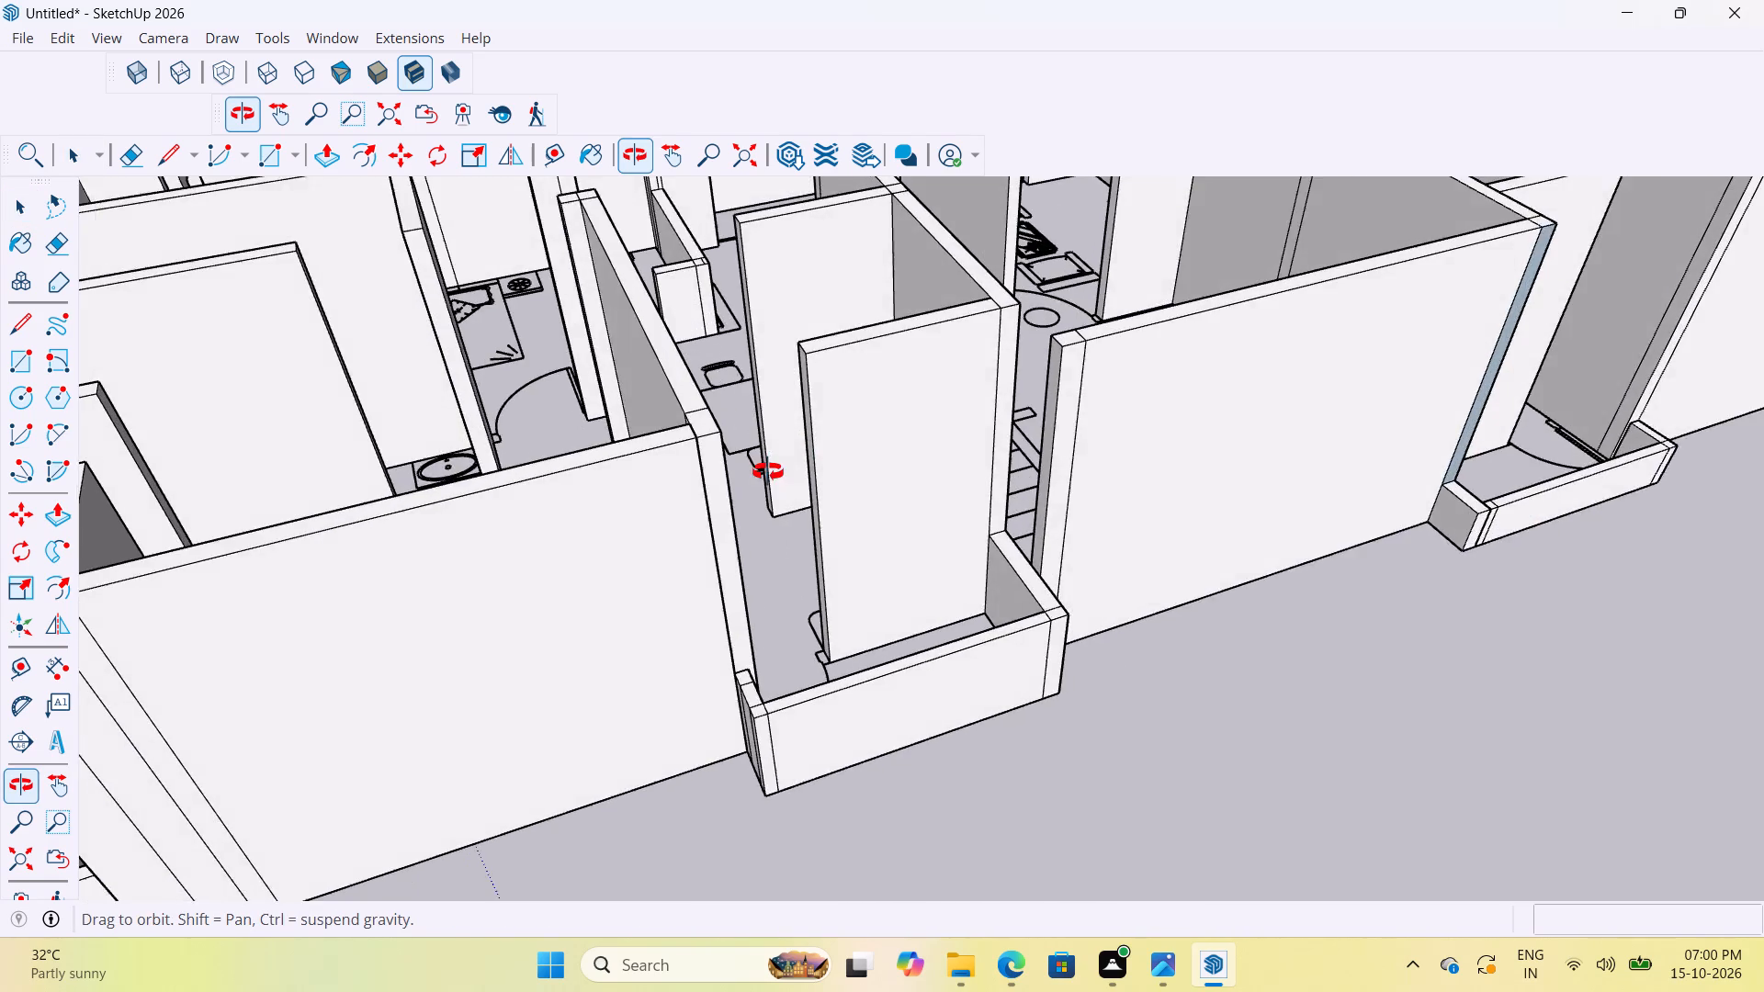
middle_click_drag(768, 472, 562, 487)
scroll(729, 589, "up", 7)
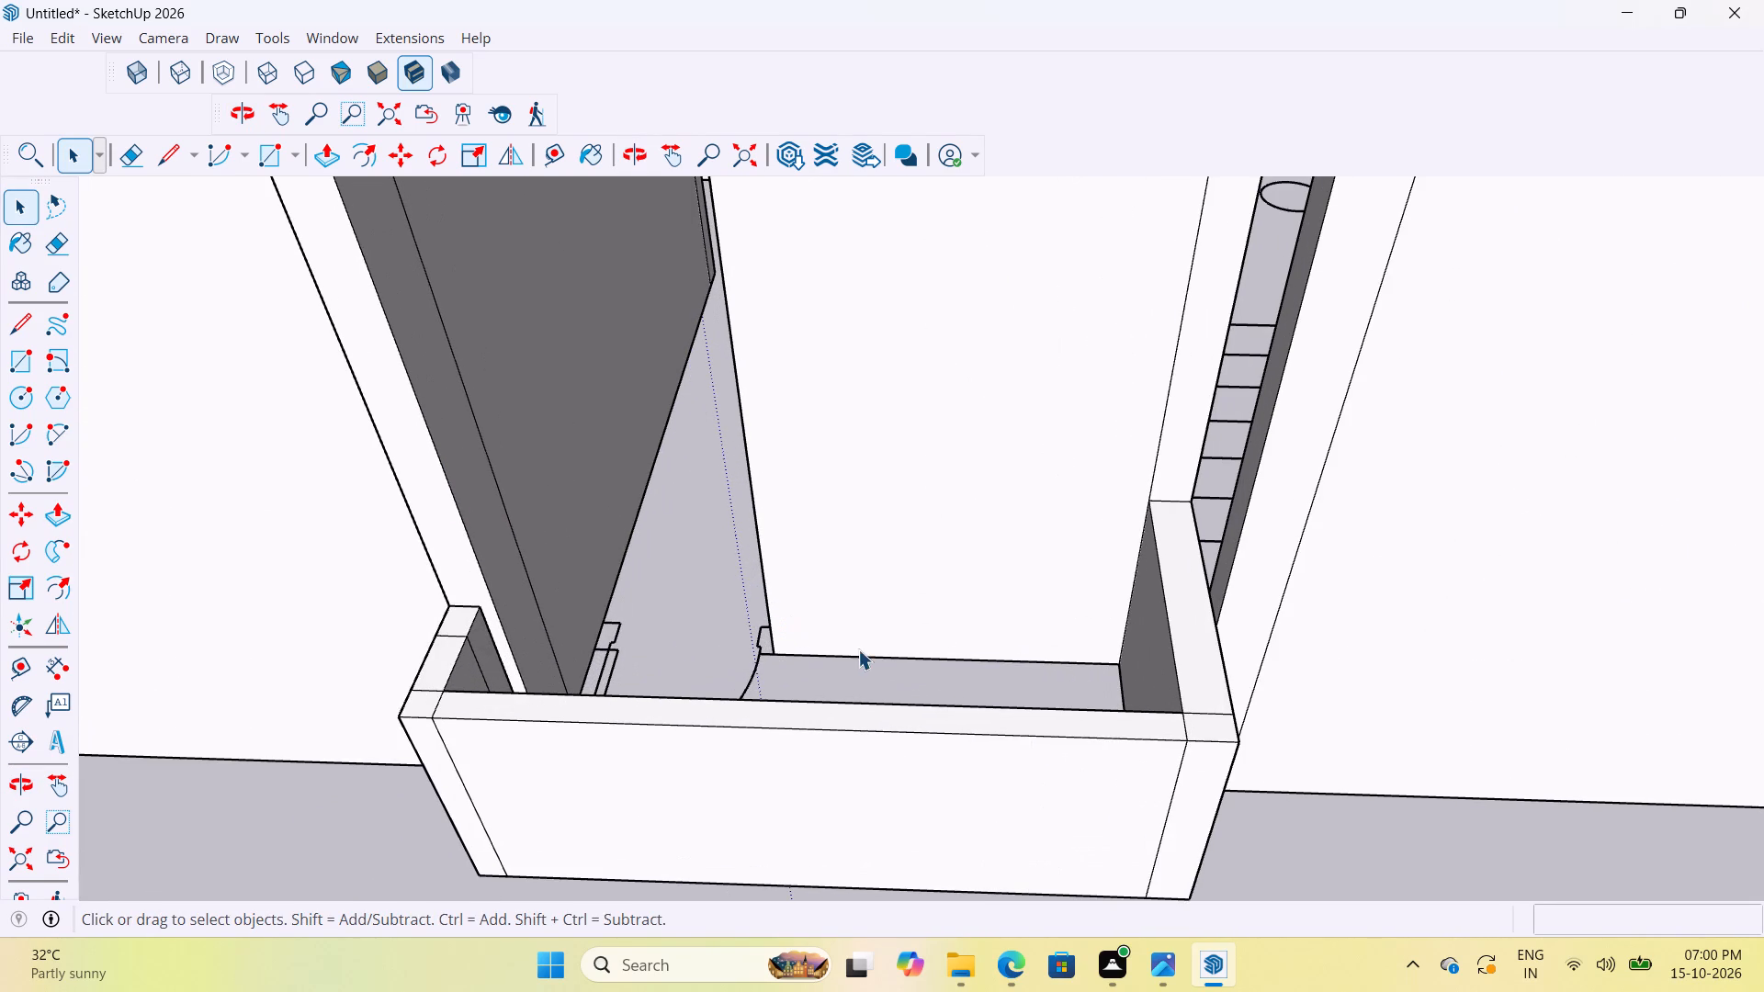
scroll(894, 646, "down", 3)
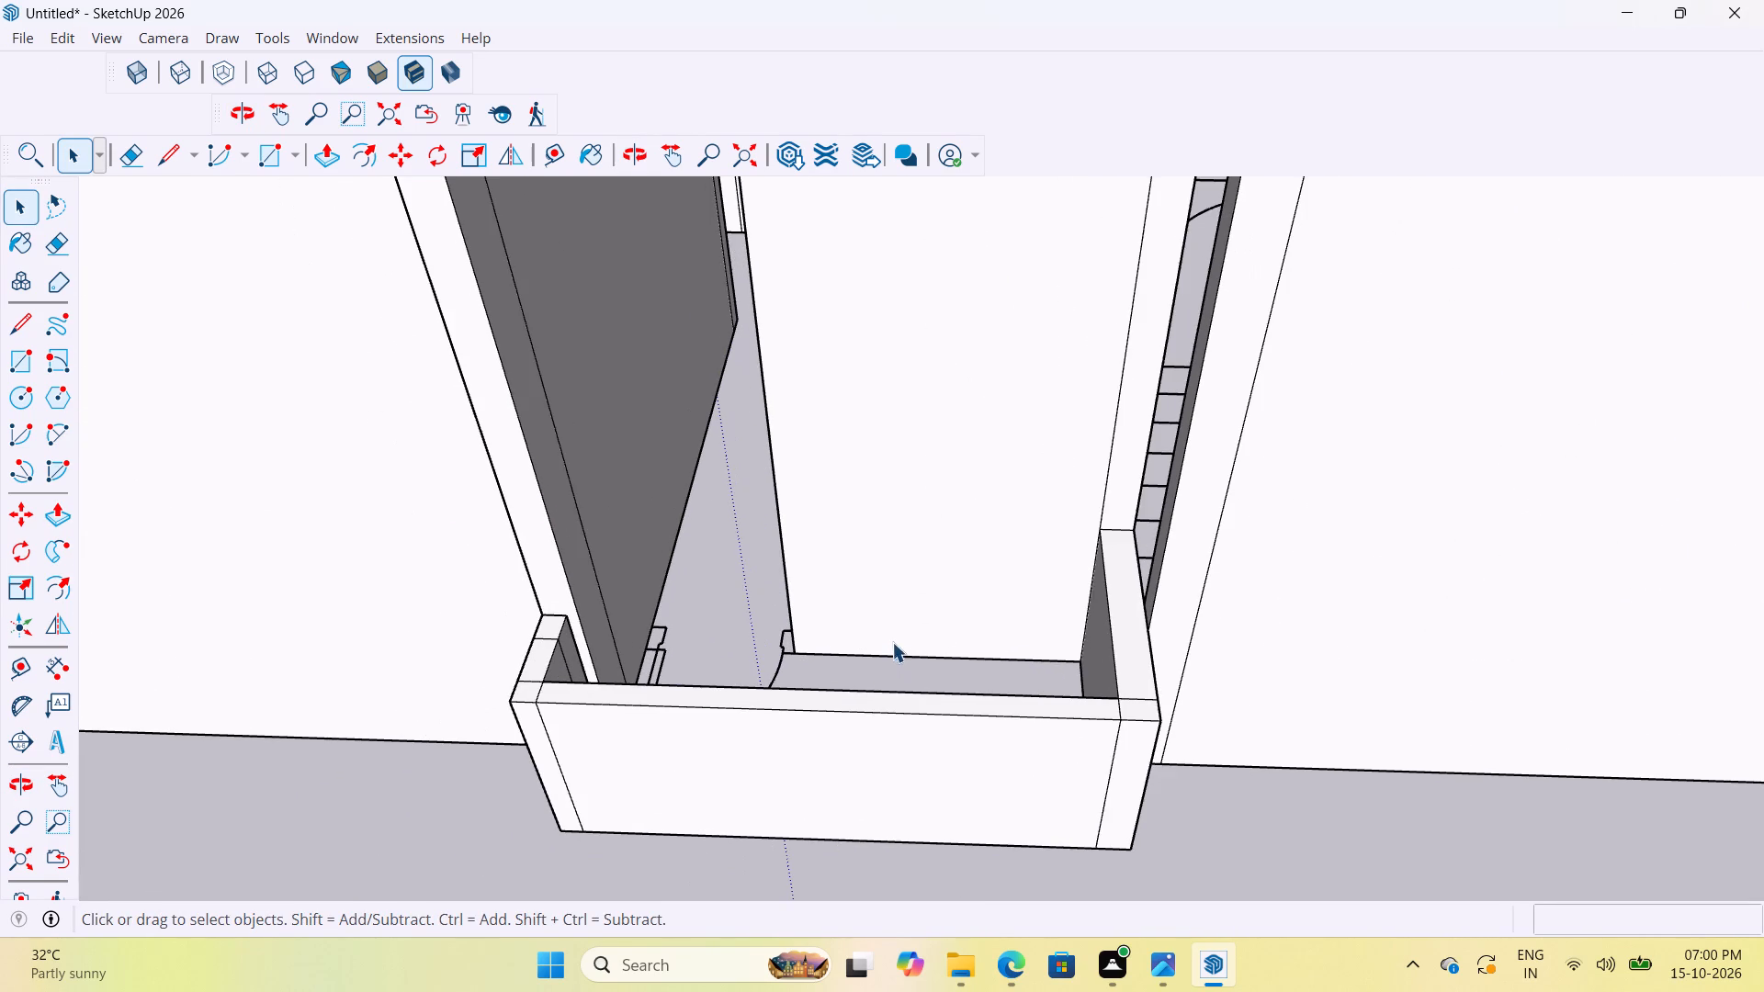
scroll(892, 616, "up", 3)
middle_click_drag(910, 622, 1648, 788)
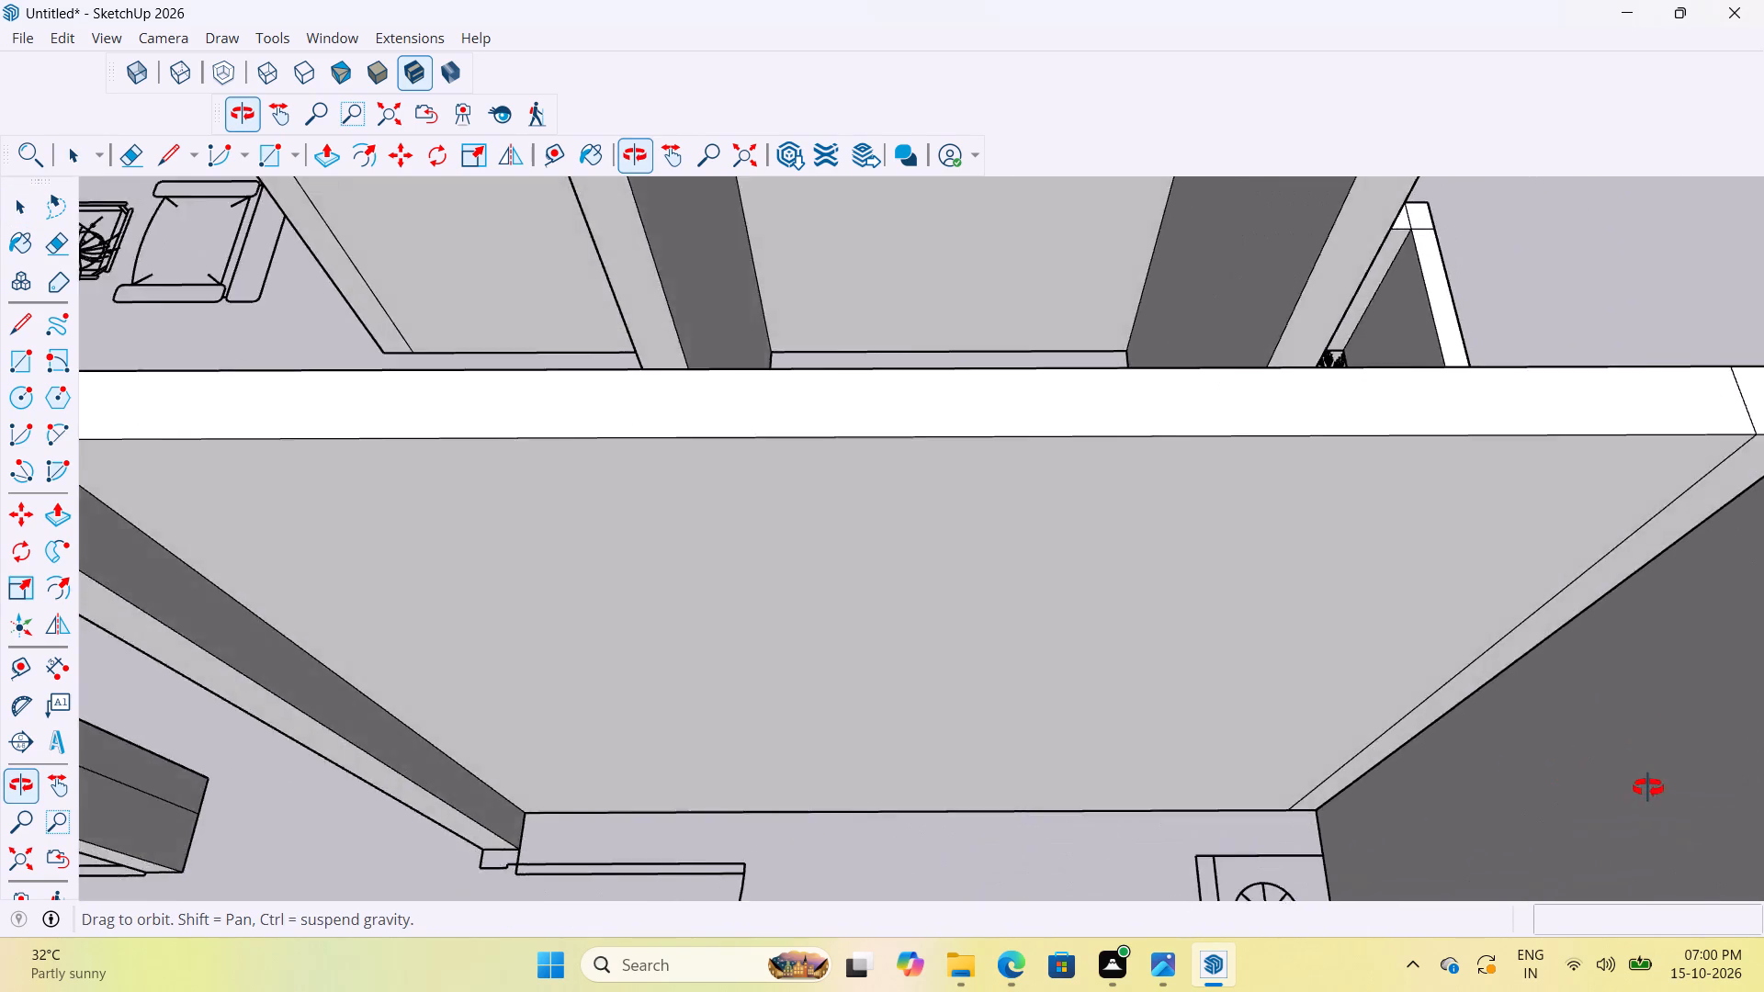
middle_click_drag(1648, 788, 944, 651)
triple_click(944, 651)
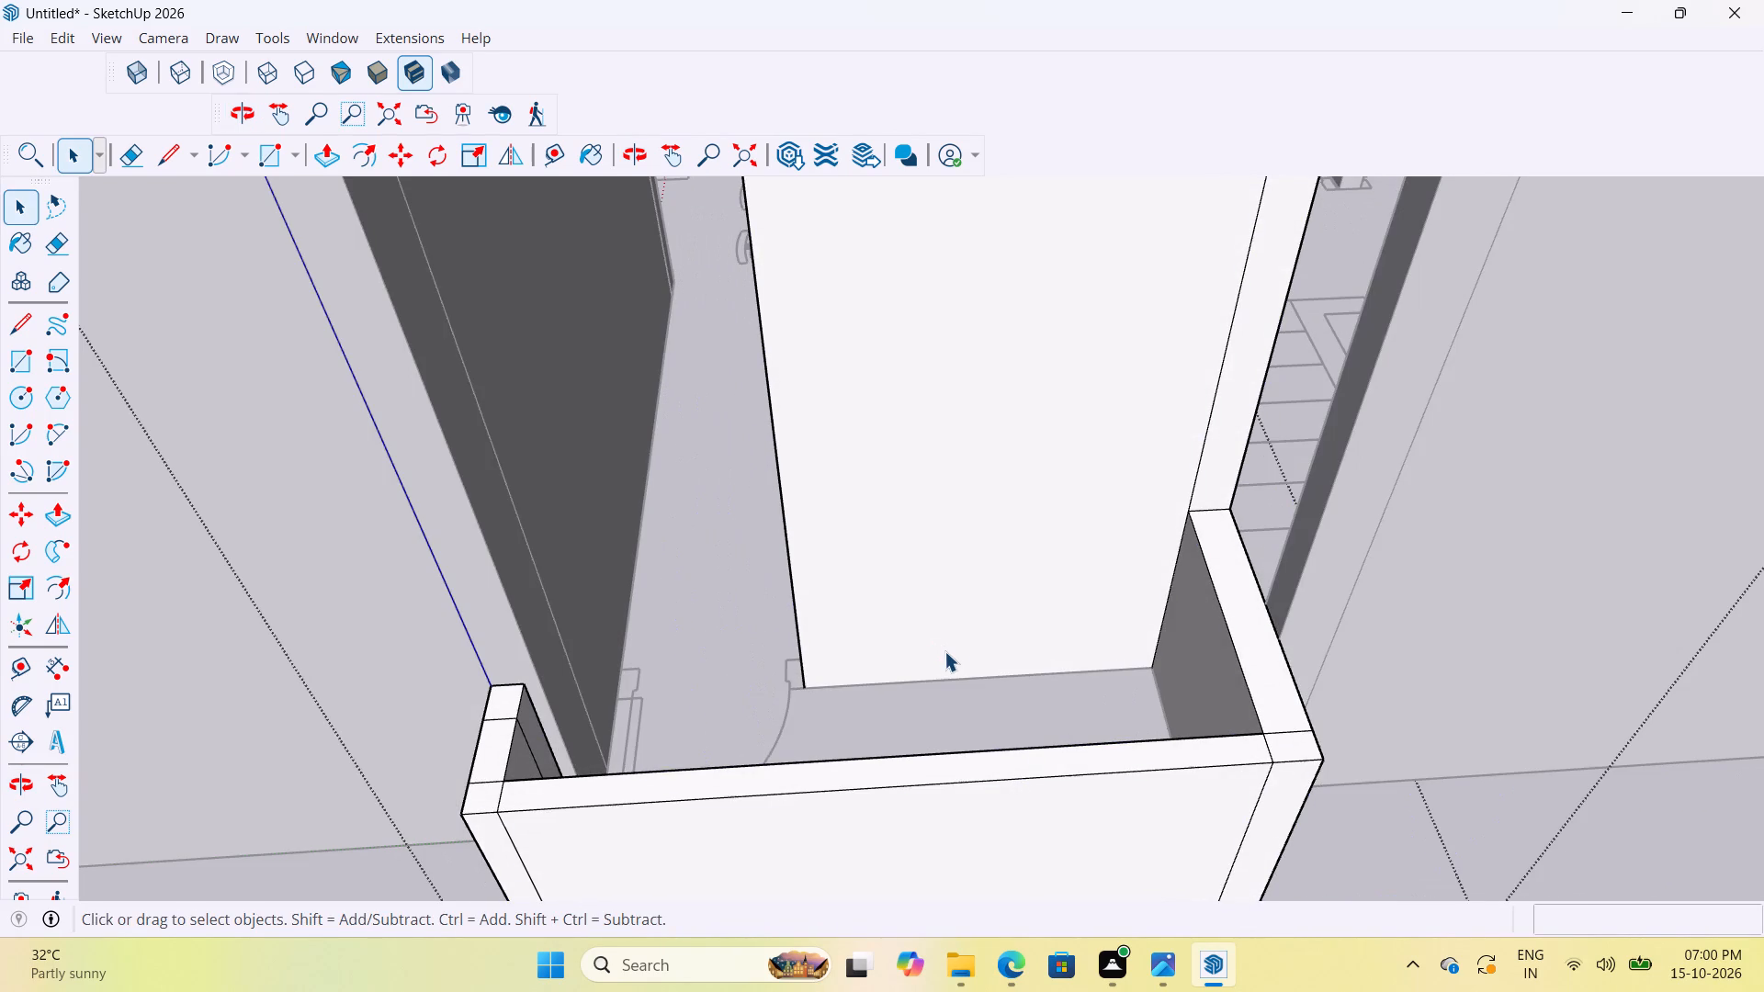
double_click(944, 648)
double_click(953, 646)
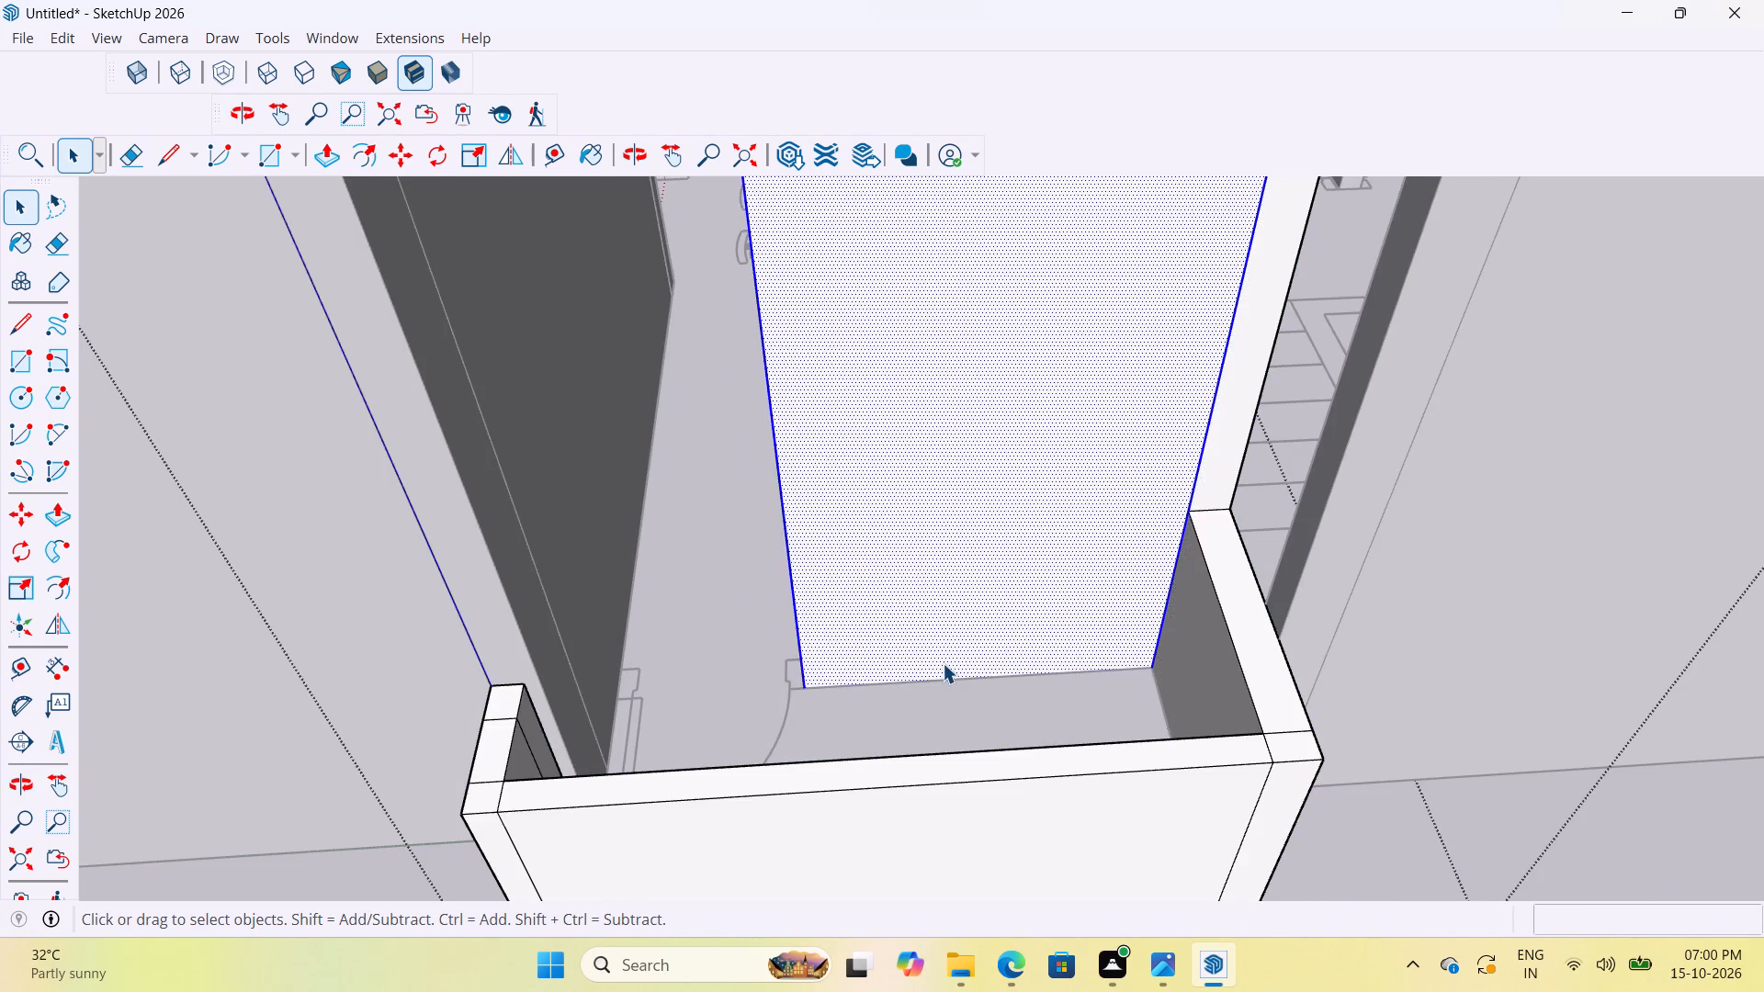
scroll(943, 663, "down", 9)
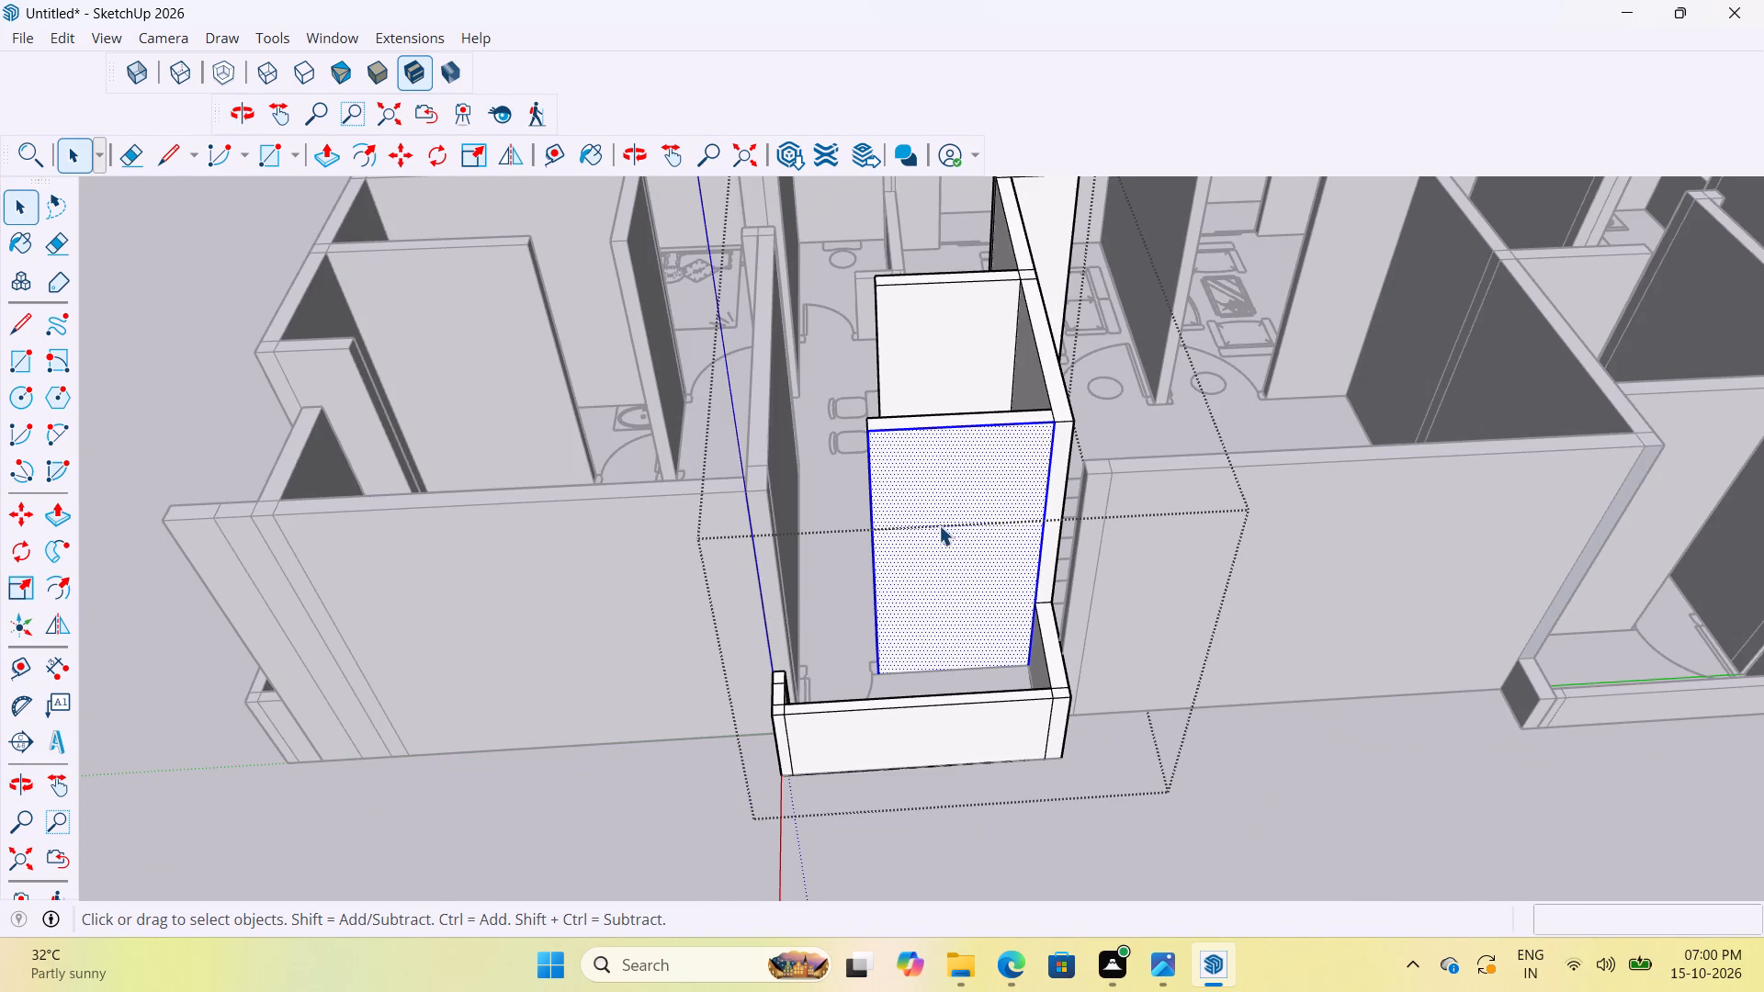
scroll(939, 525, "up", 4)
left_click(933, 530)
key("t")
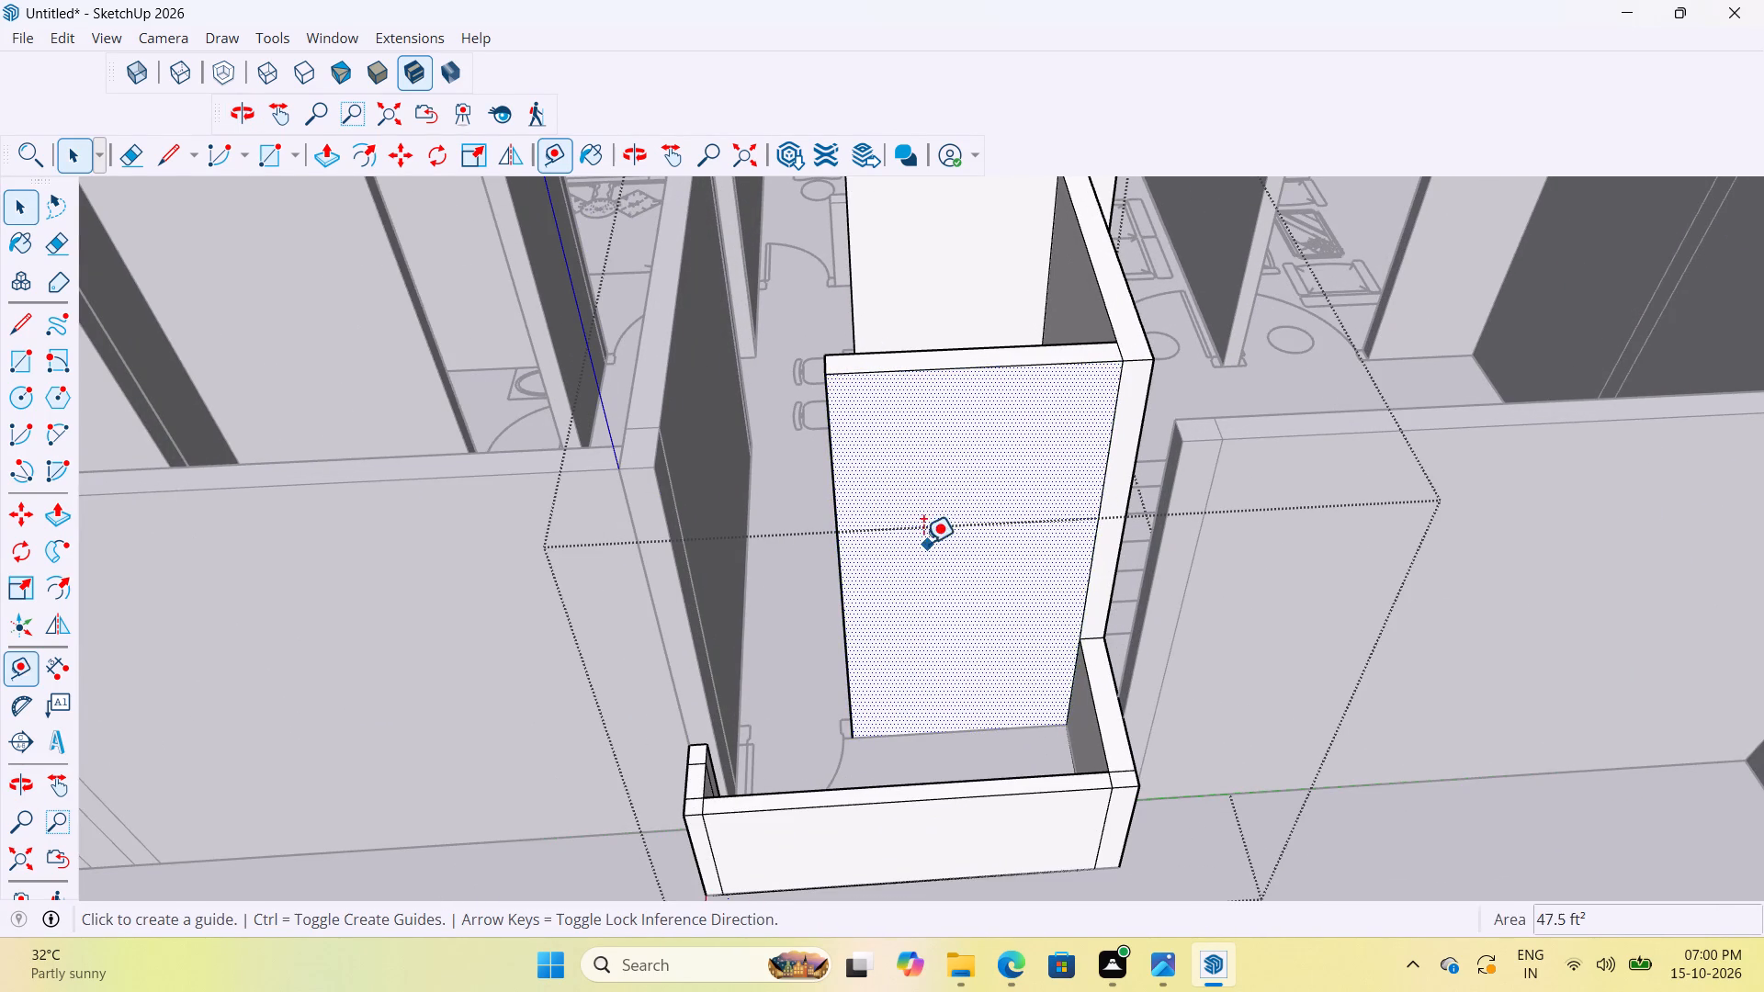
scroll(835, 576, "up", 7)
left_click(840, 578)
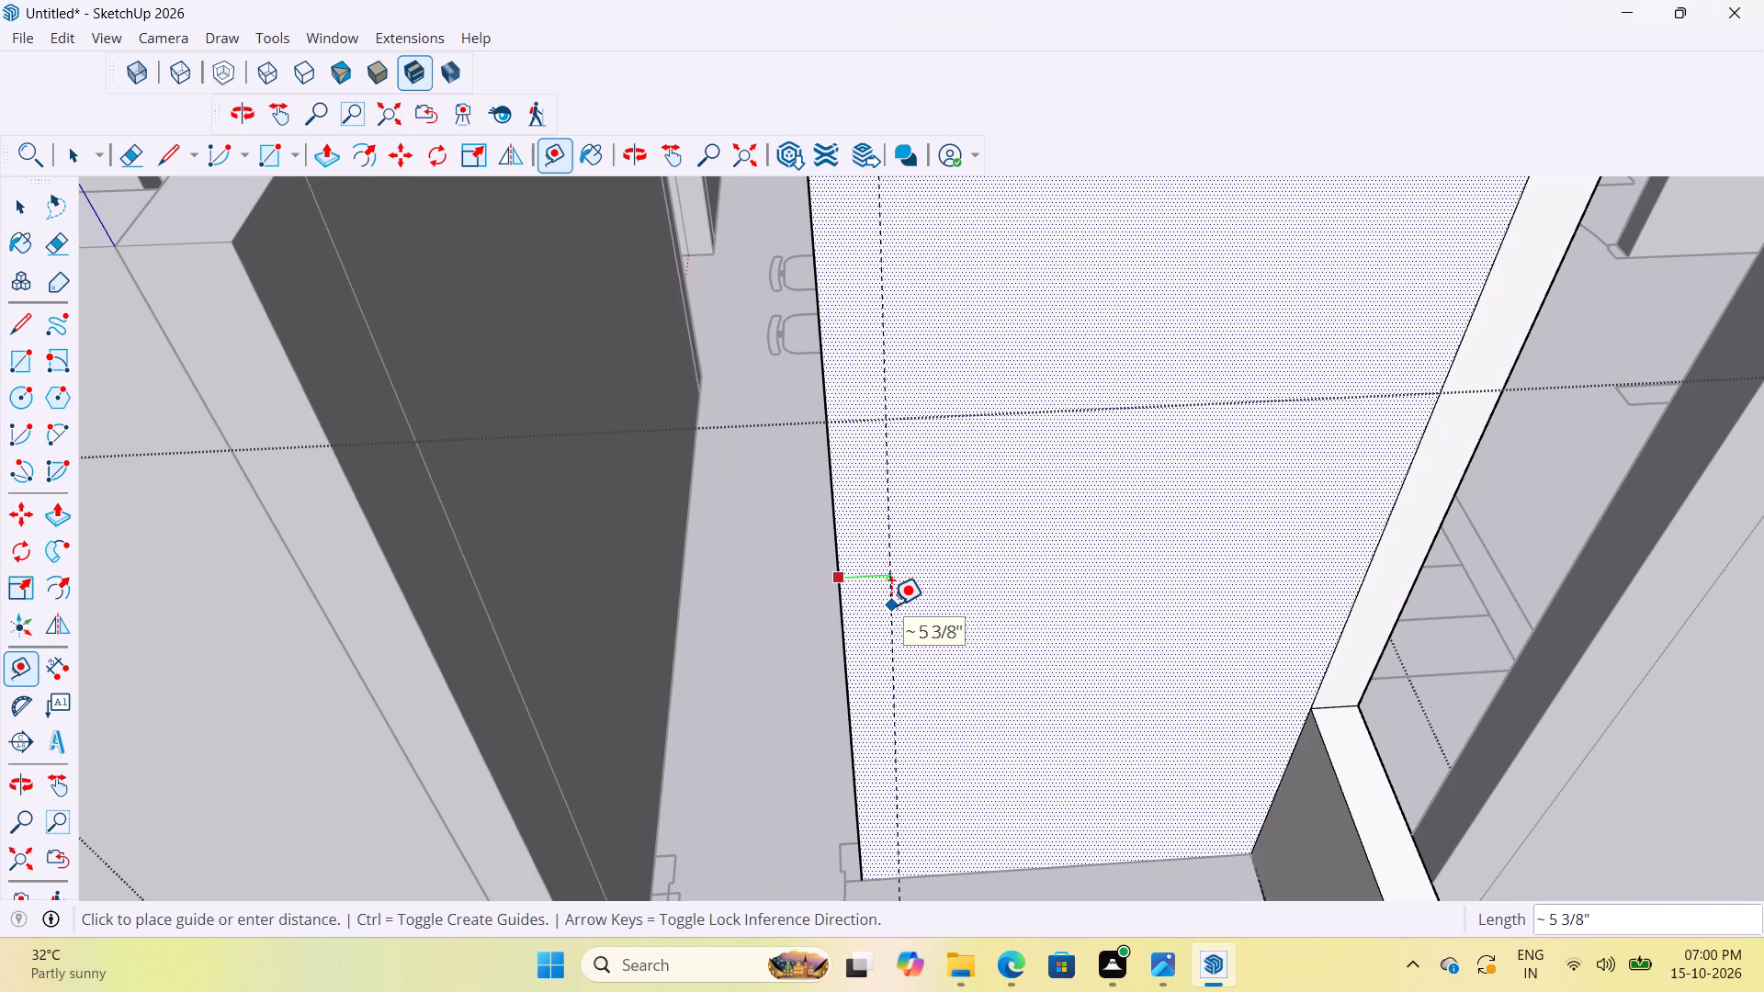
type("6\"")
key("Return")
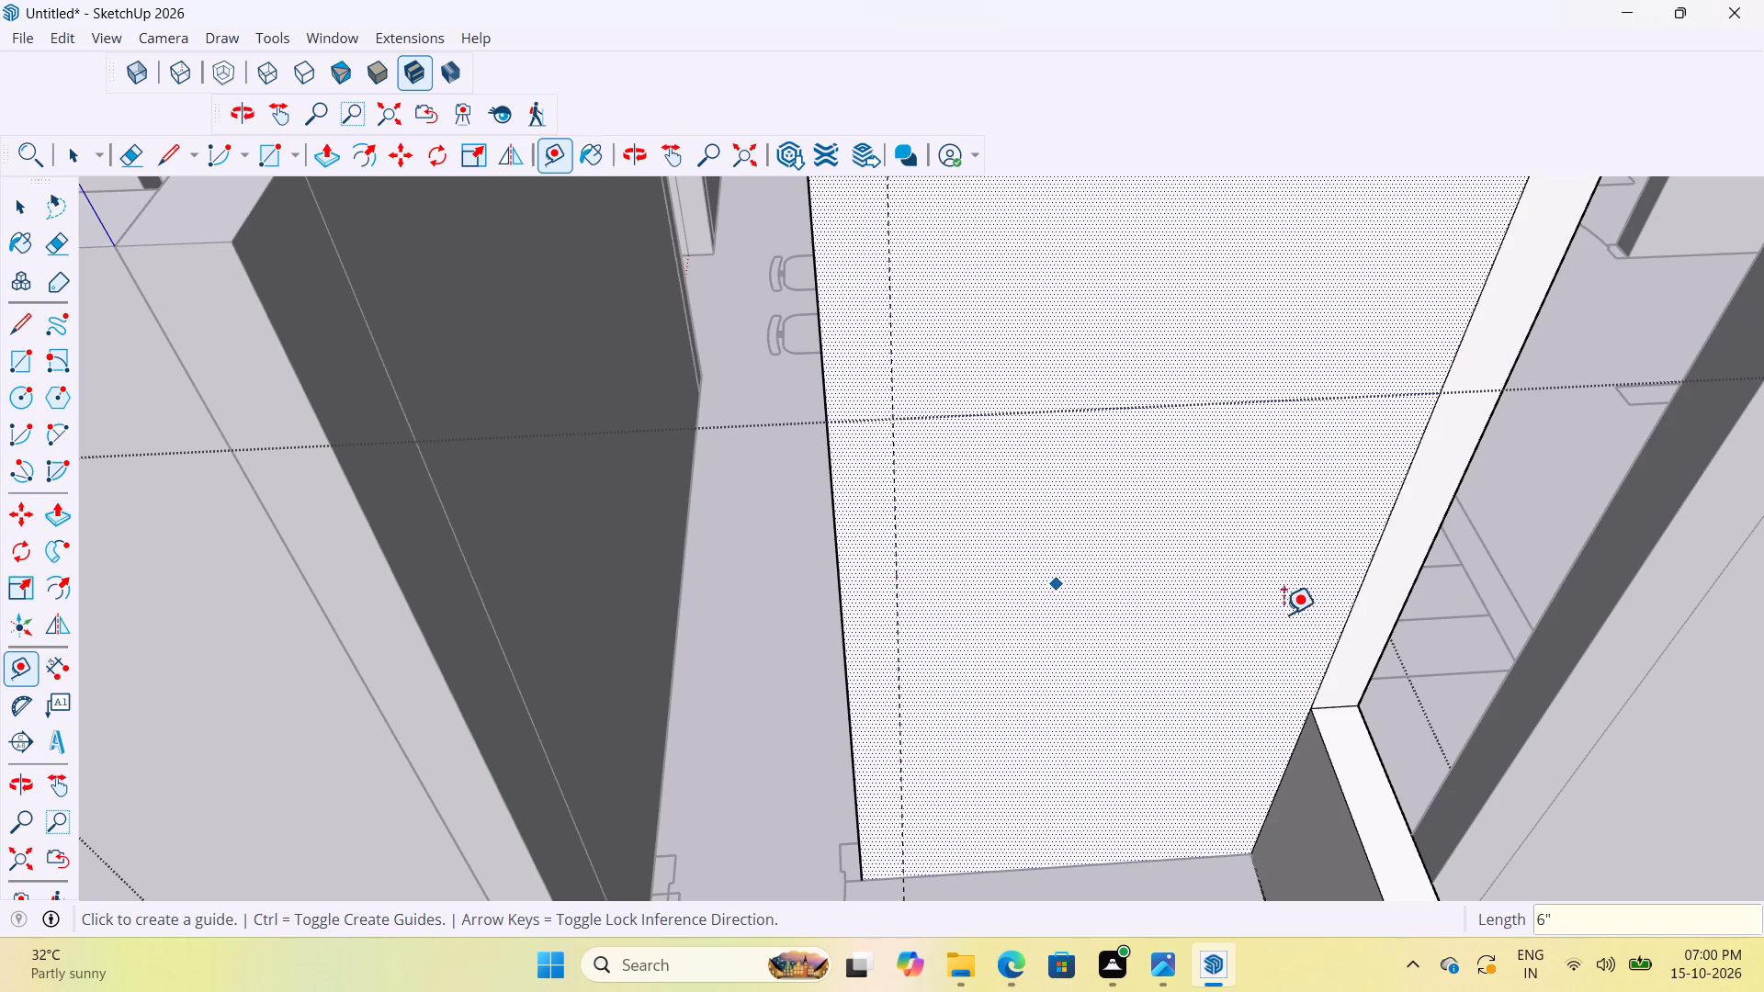
Place a second vertical guide on the kitchen wall face, 1' in from its edge at the side wall.
left_click(1362, 561)
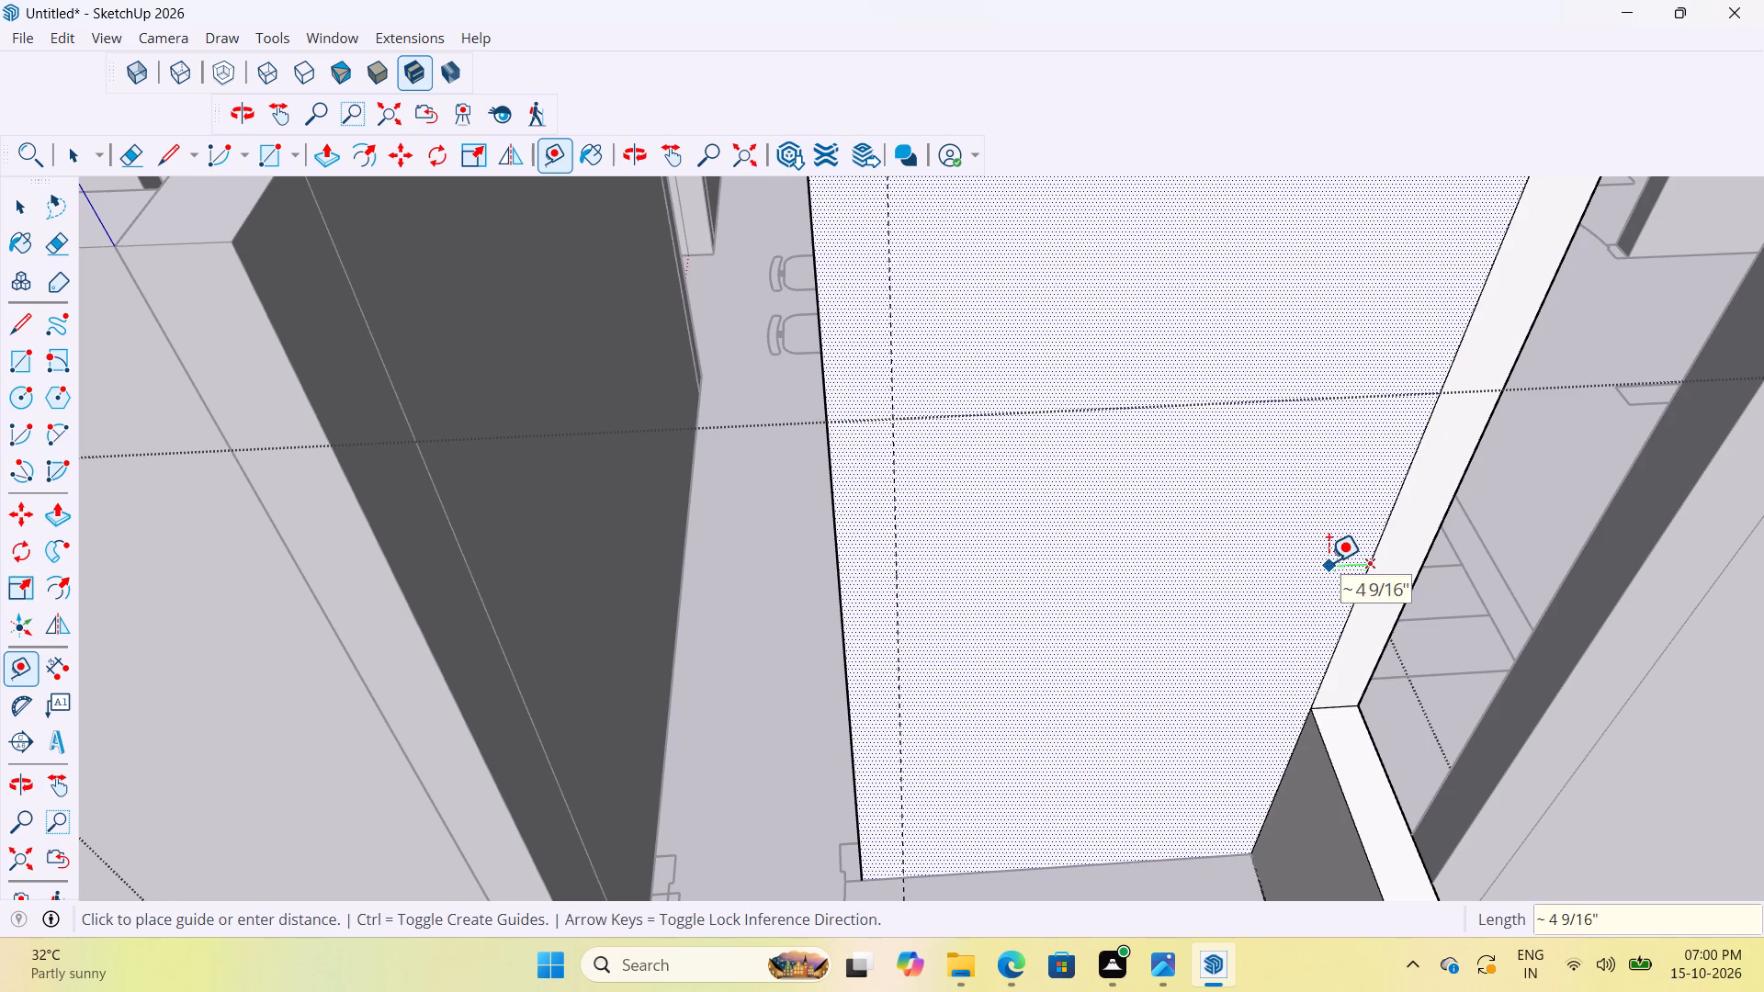
key("space")
key("t")
left_click(1386, 521)
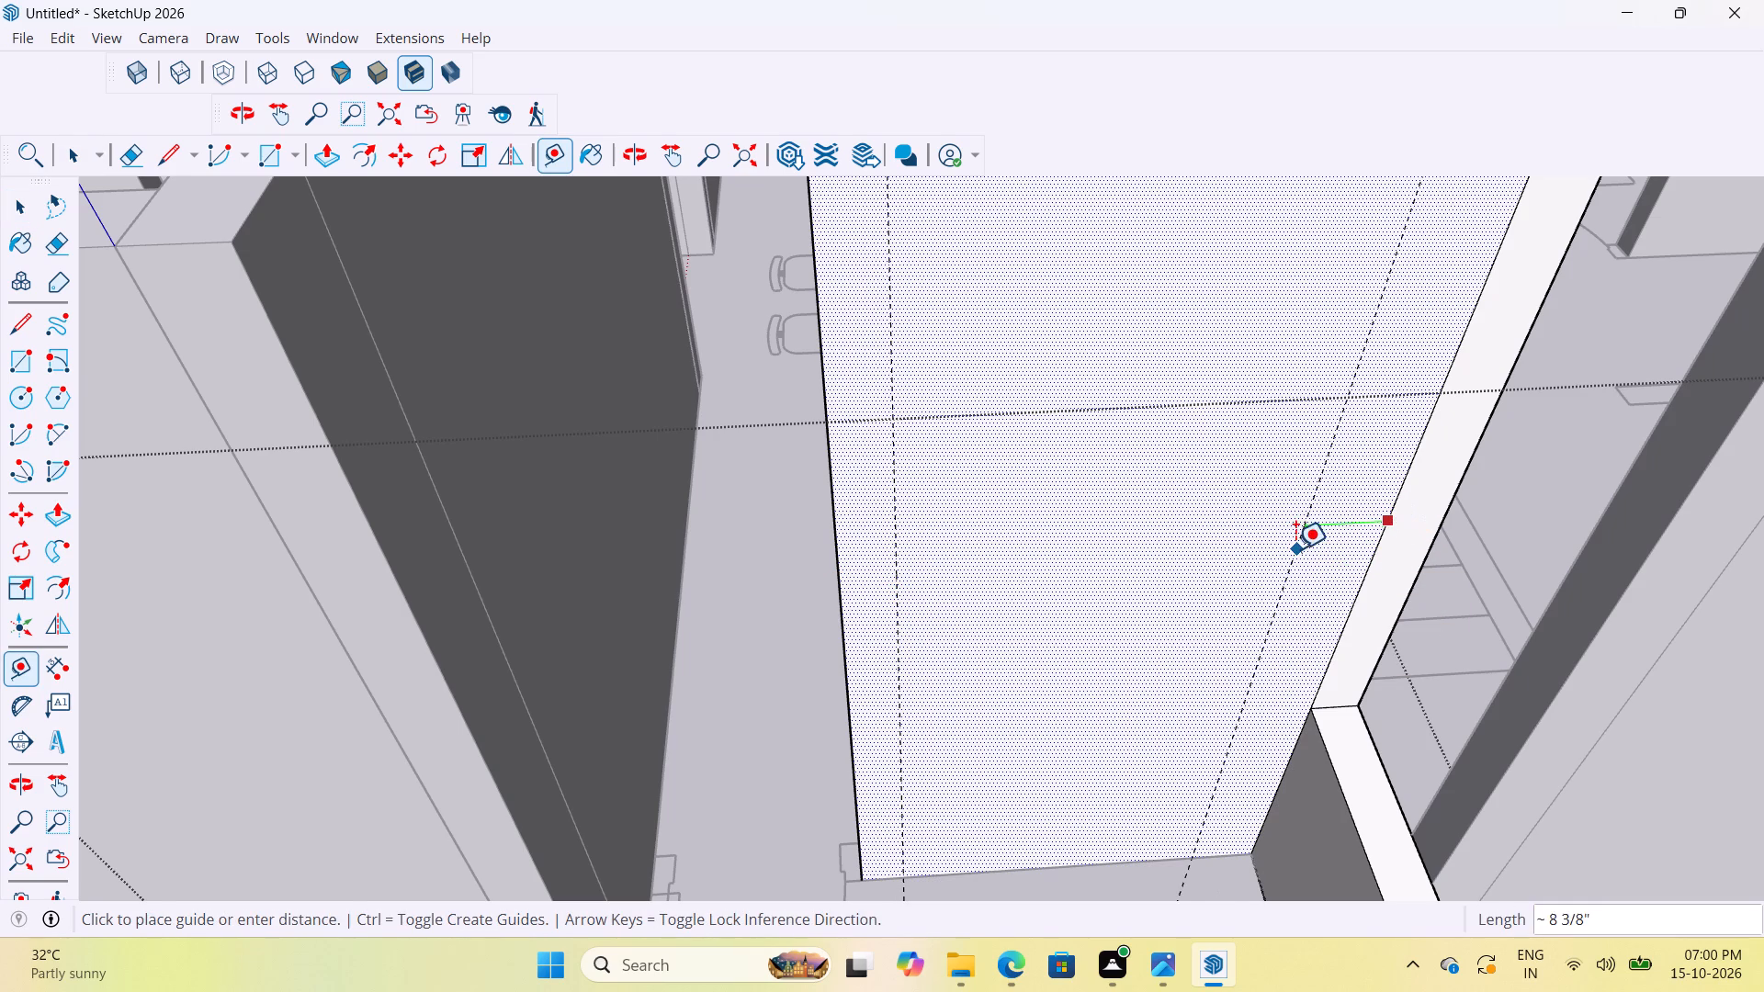
type("1'")
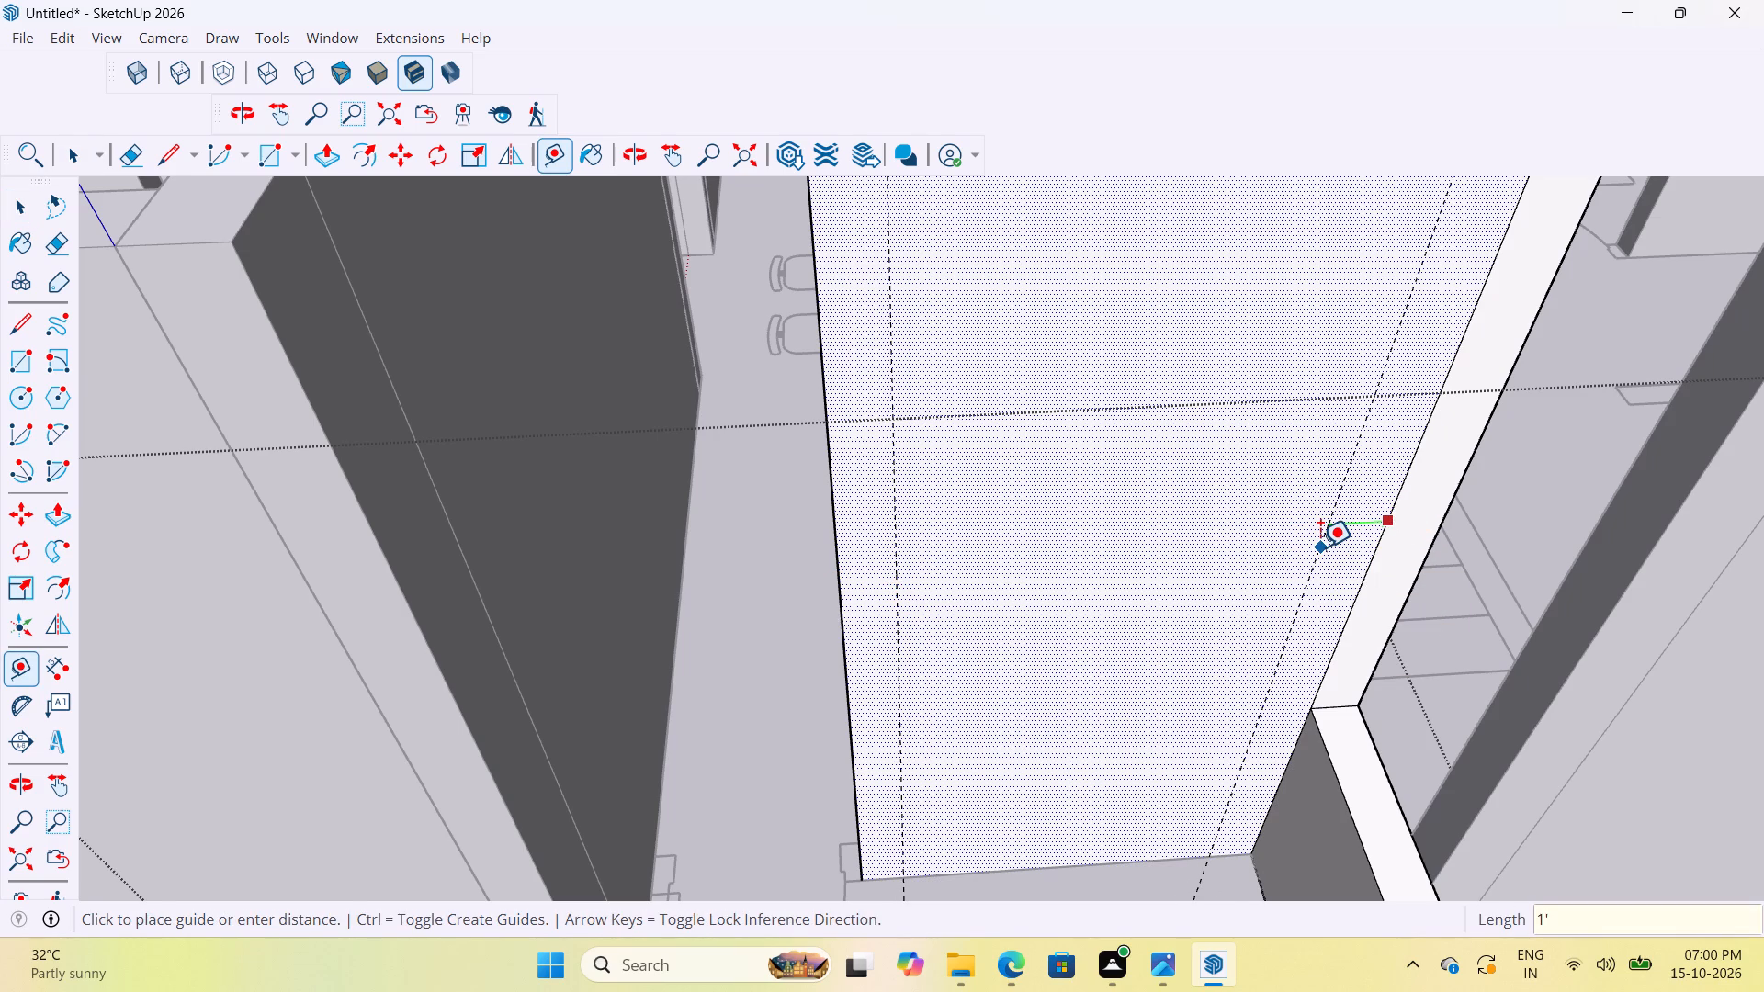
key("Return")
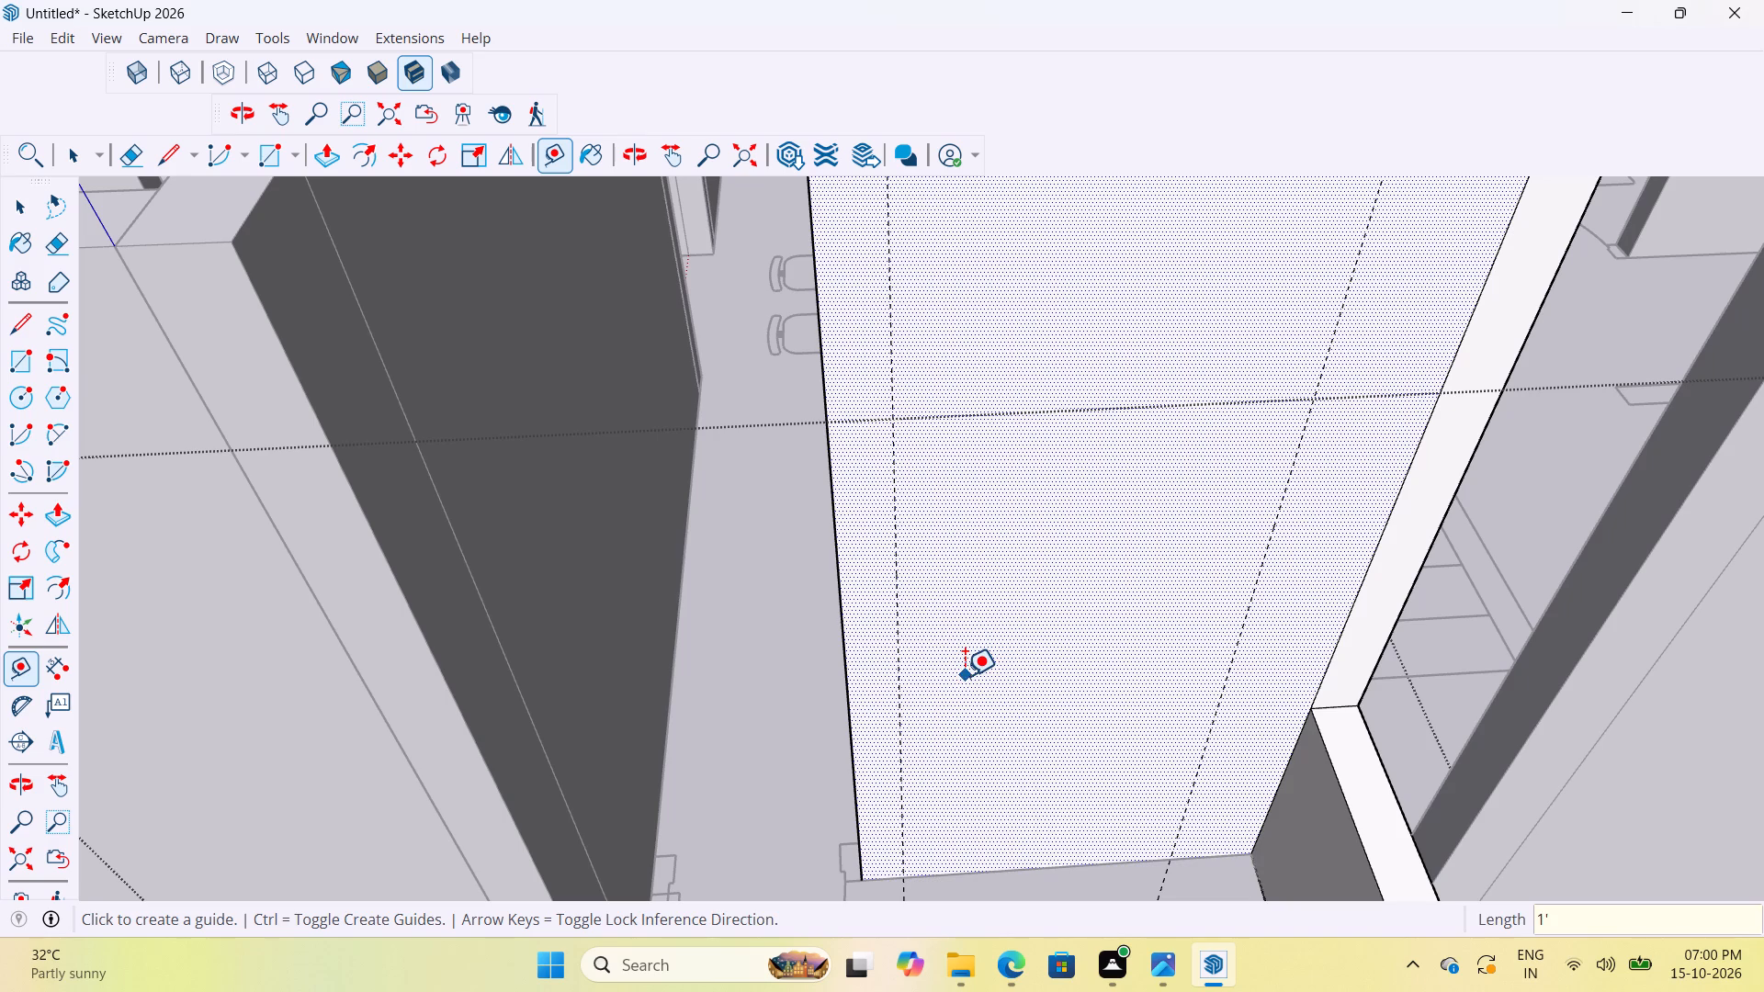
Place horizontal guides on the kitchen wall face 3' above its base and 4' above that guide, and finish editing the wall.
key("t")
left_click(1053, 870)
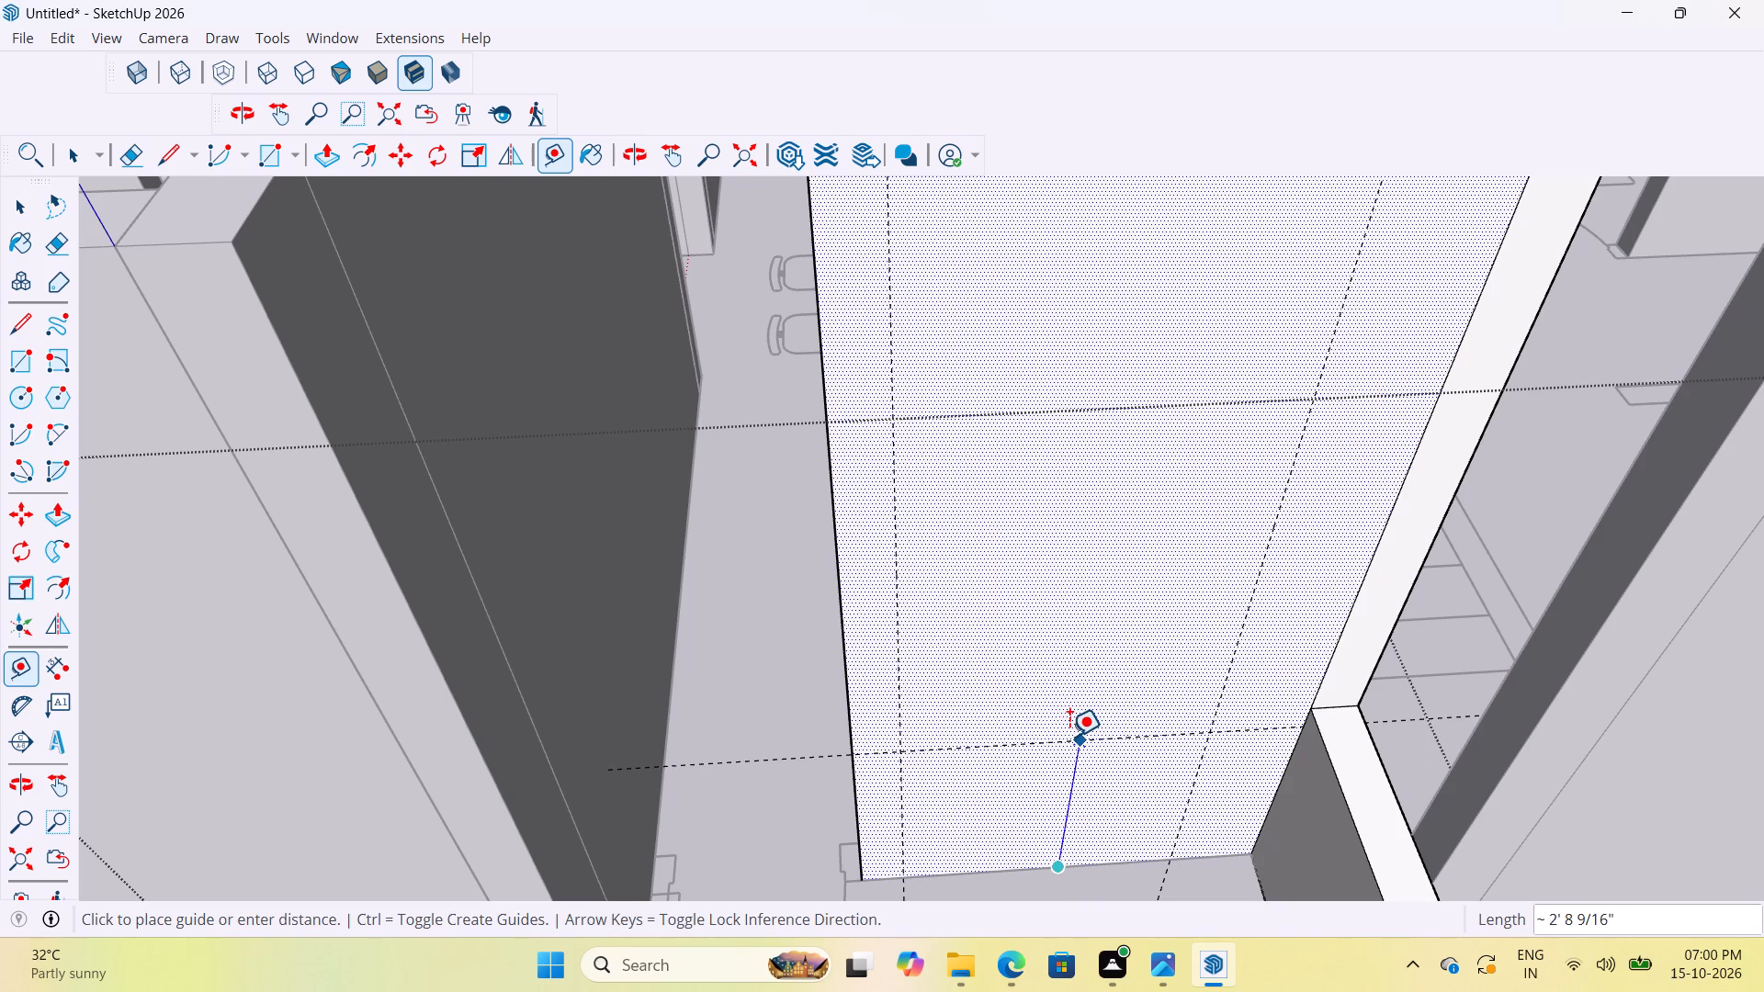
type("3'")
key("Return")
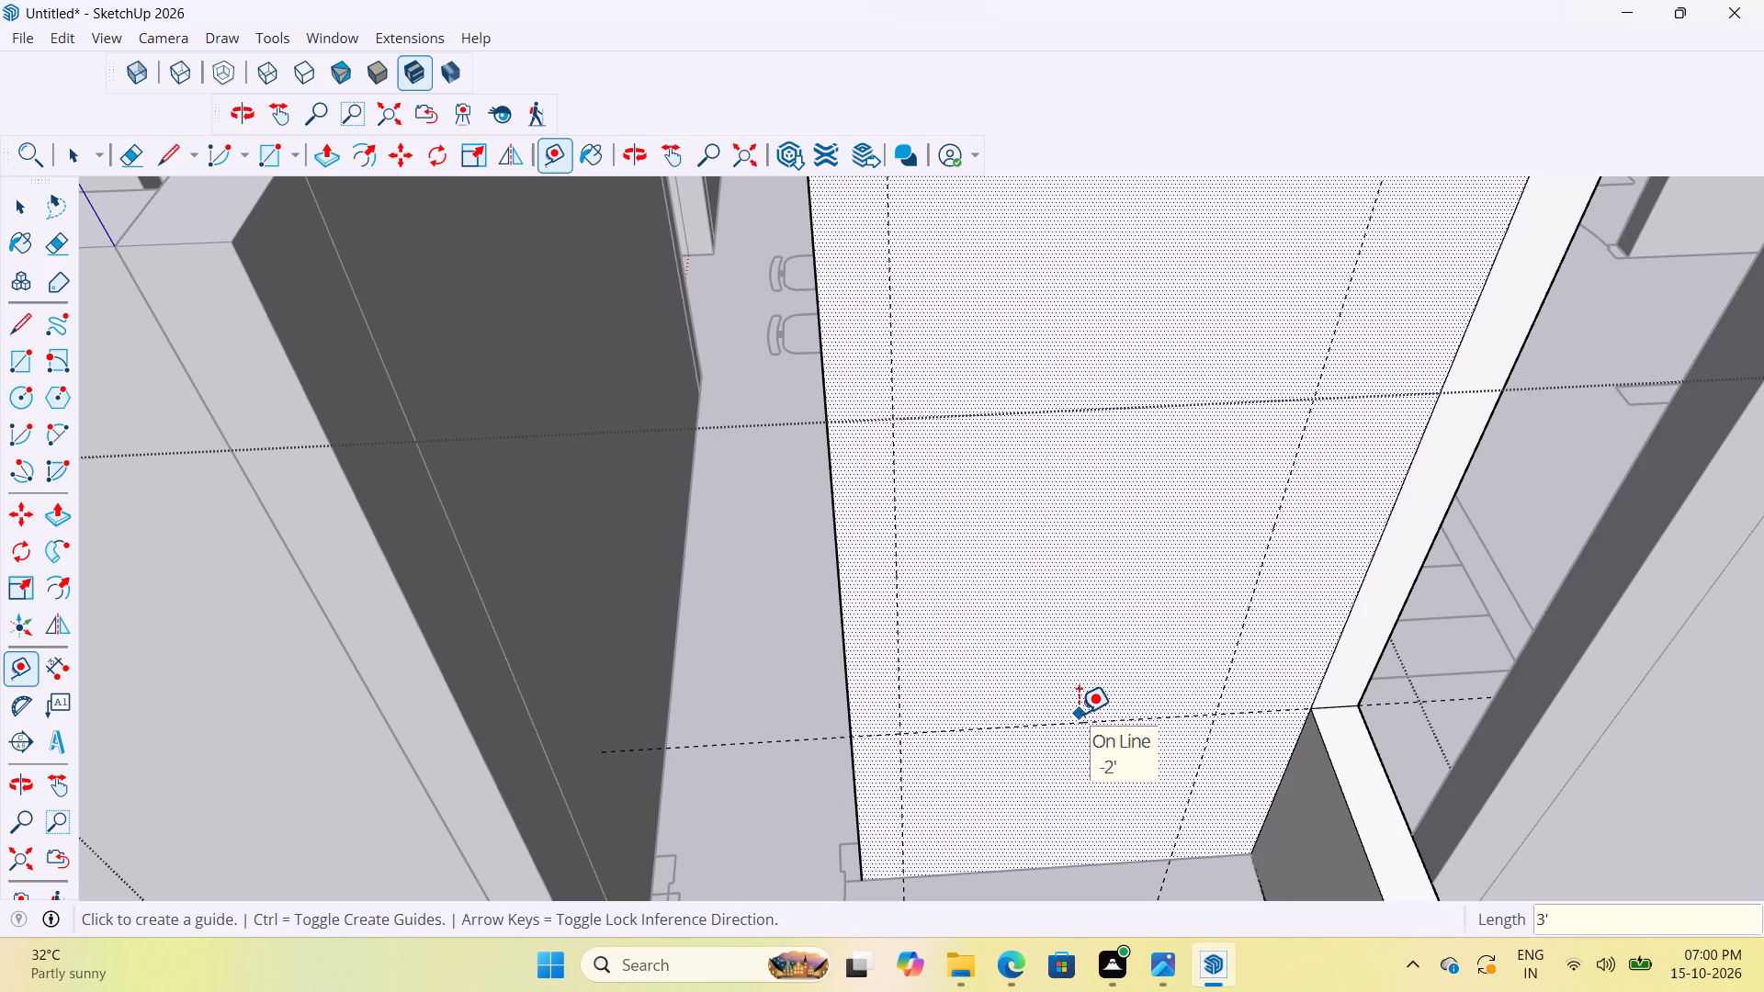
left_click(1079, 722)
middle_click_drag(1087, 527, 1189, 536)
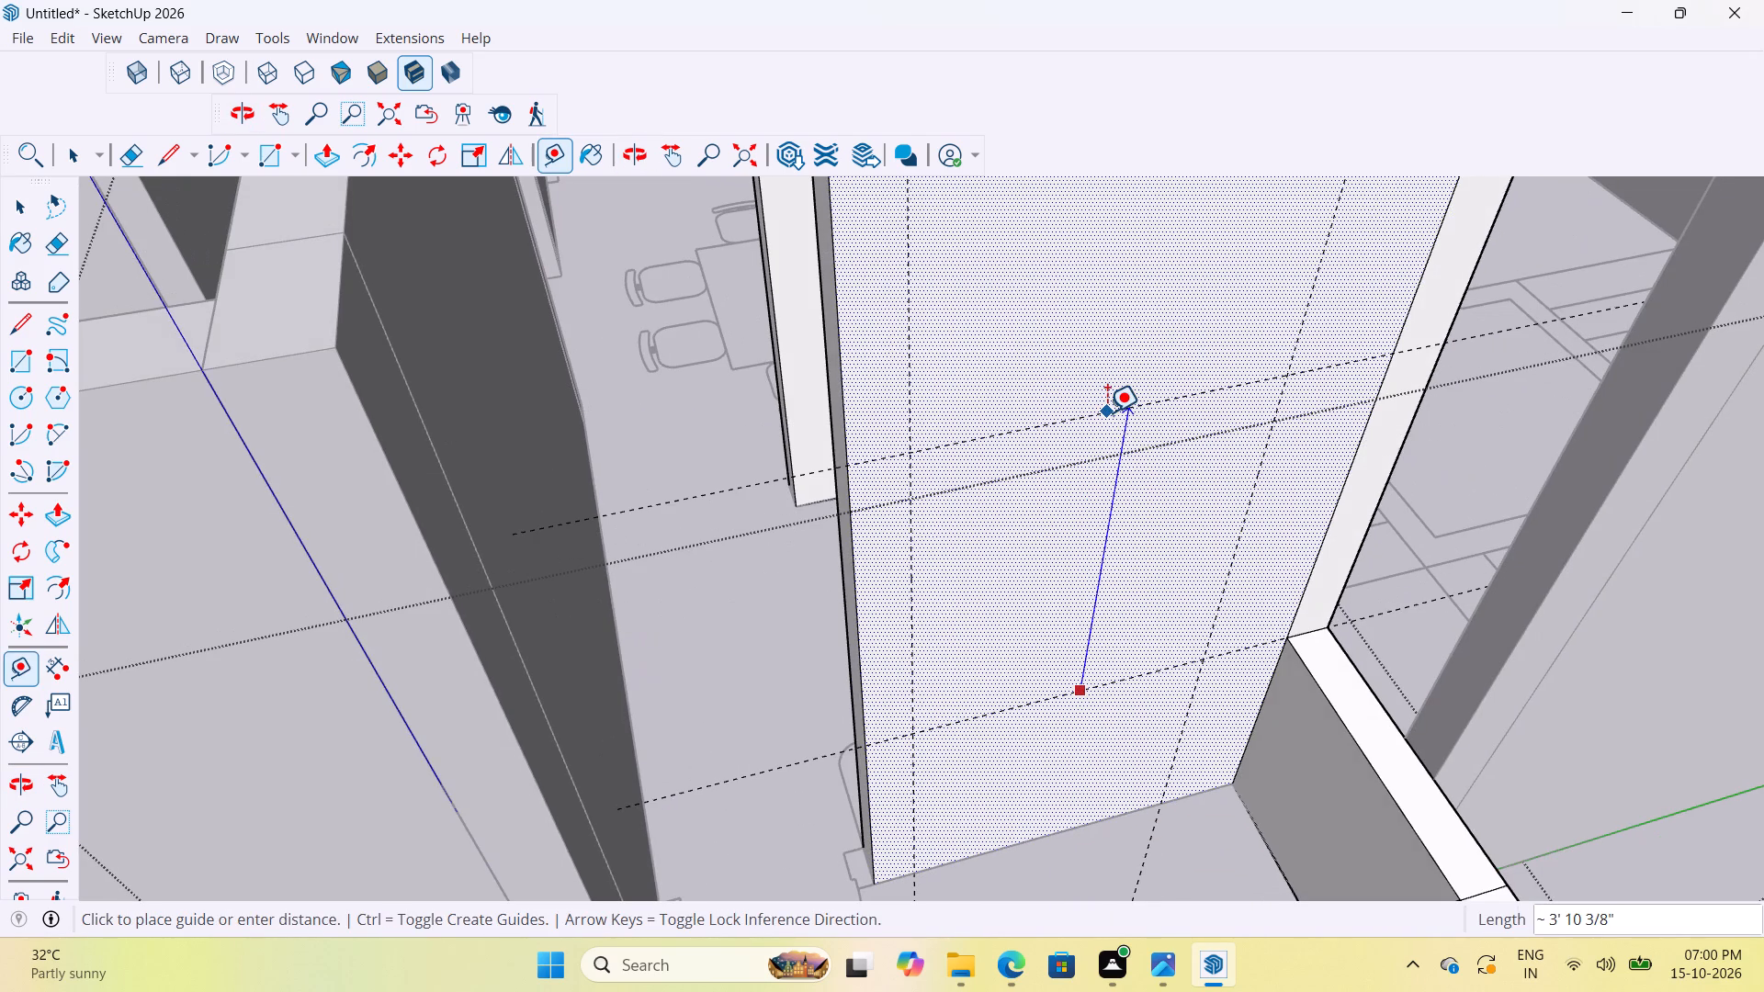
type("4'")
key("Return")
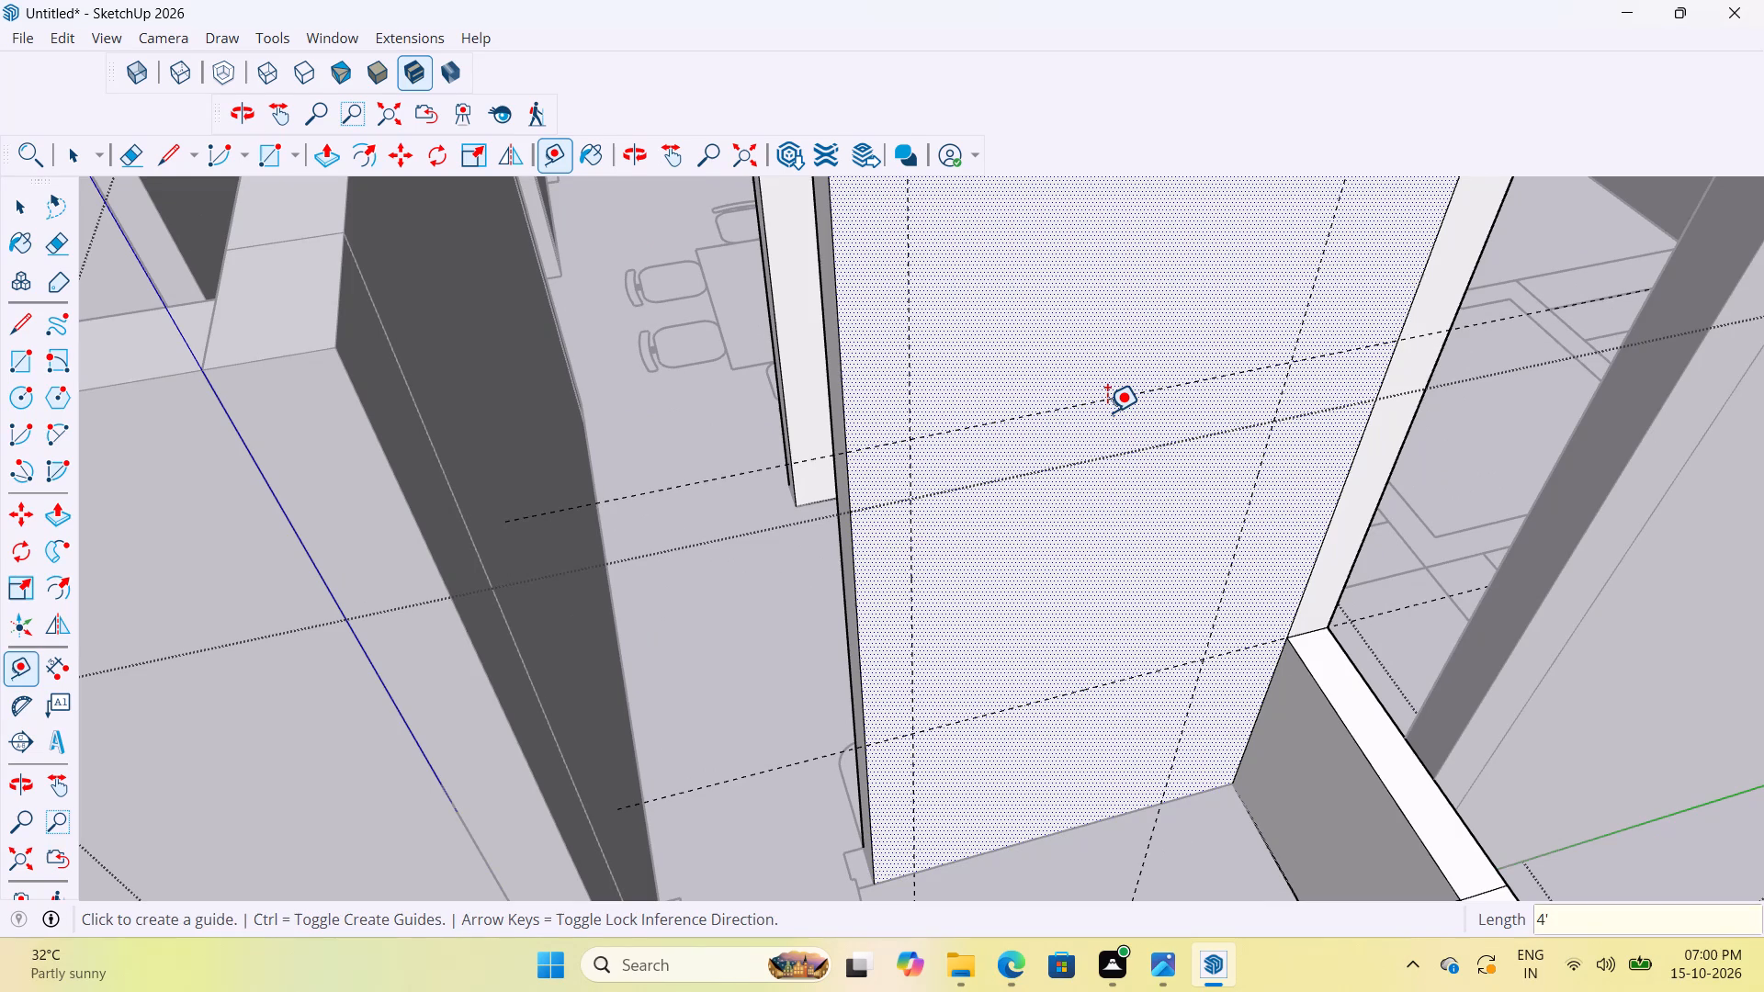
scroll(1034, 689, "up", 4)
middle_click_drag(985, 637, 880, 627)
scroll(861, 664, "down", 2)
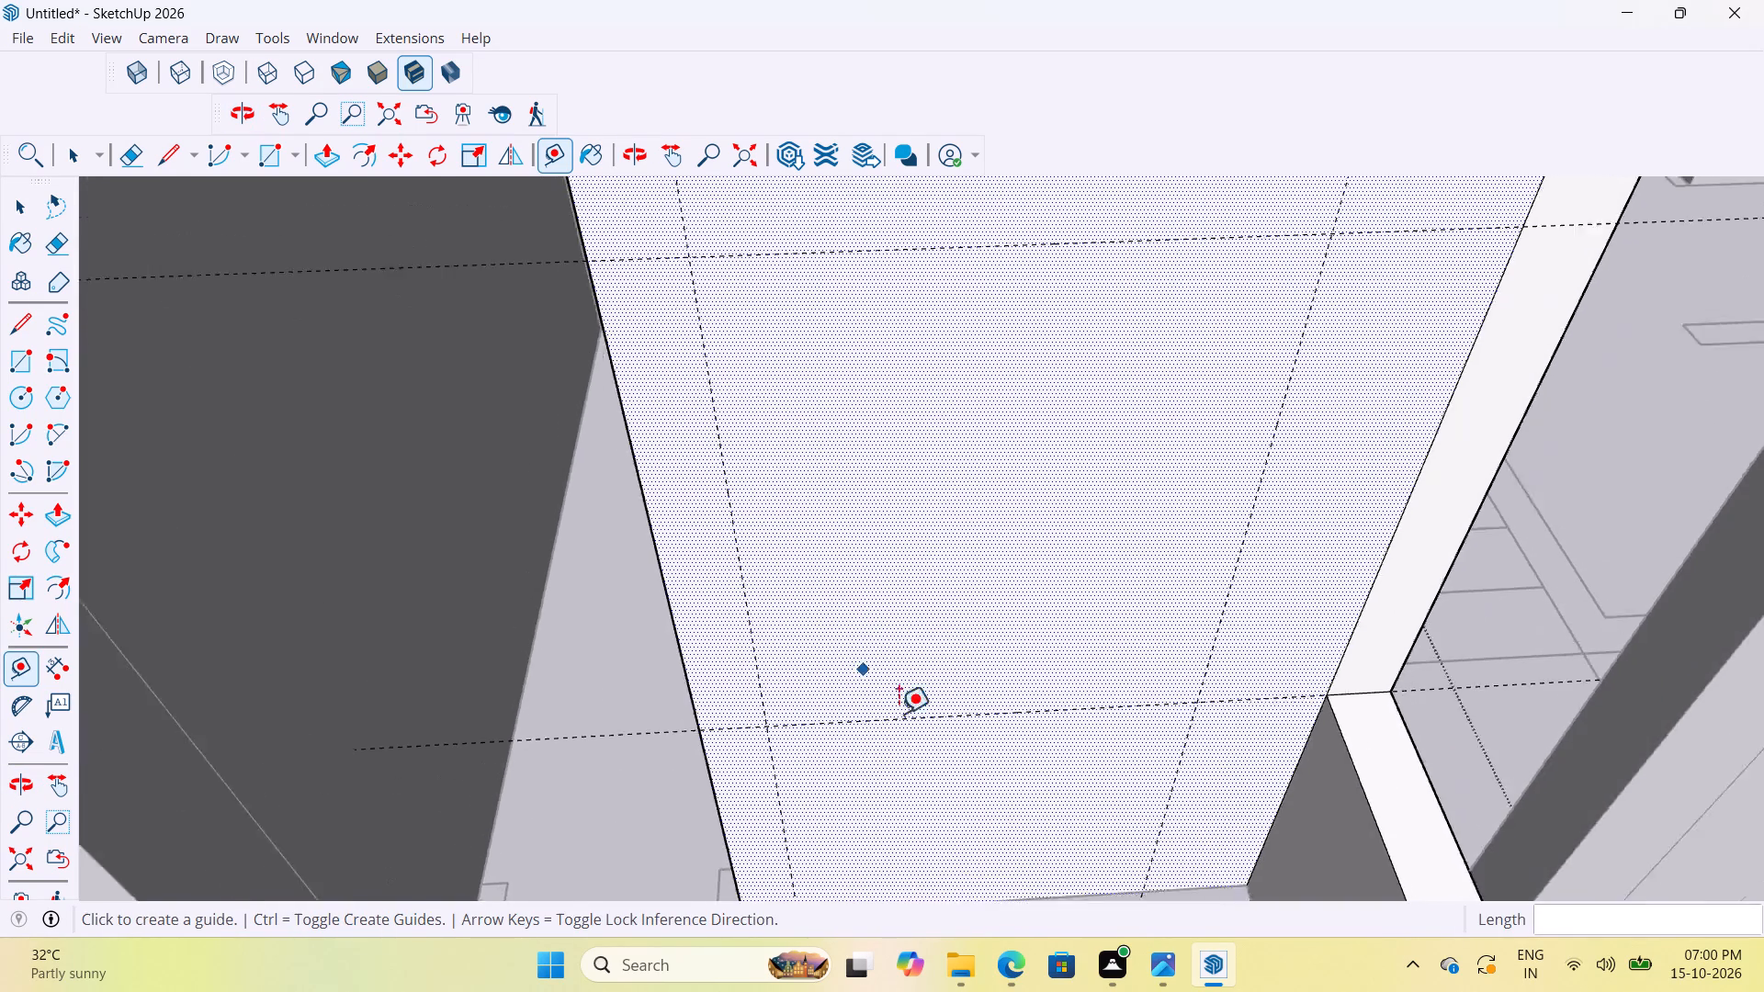
scroll(899, 714, "down", 15)
scroll(970, 674, "down", 5)
key("space")
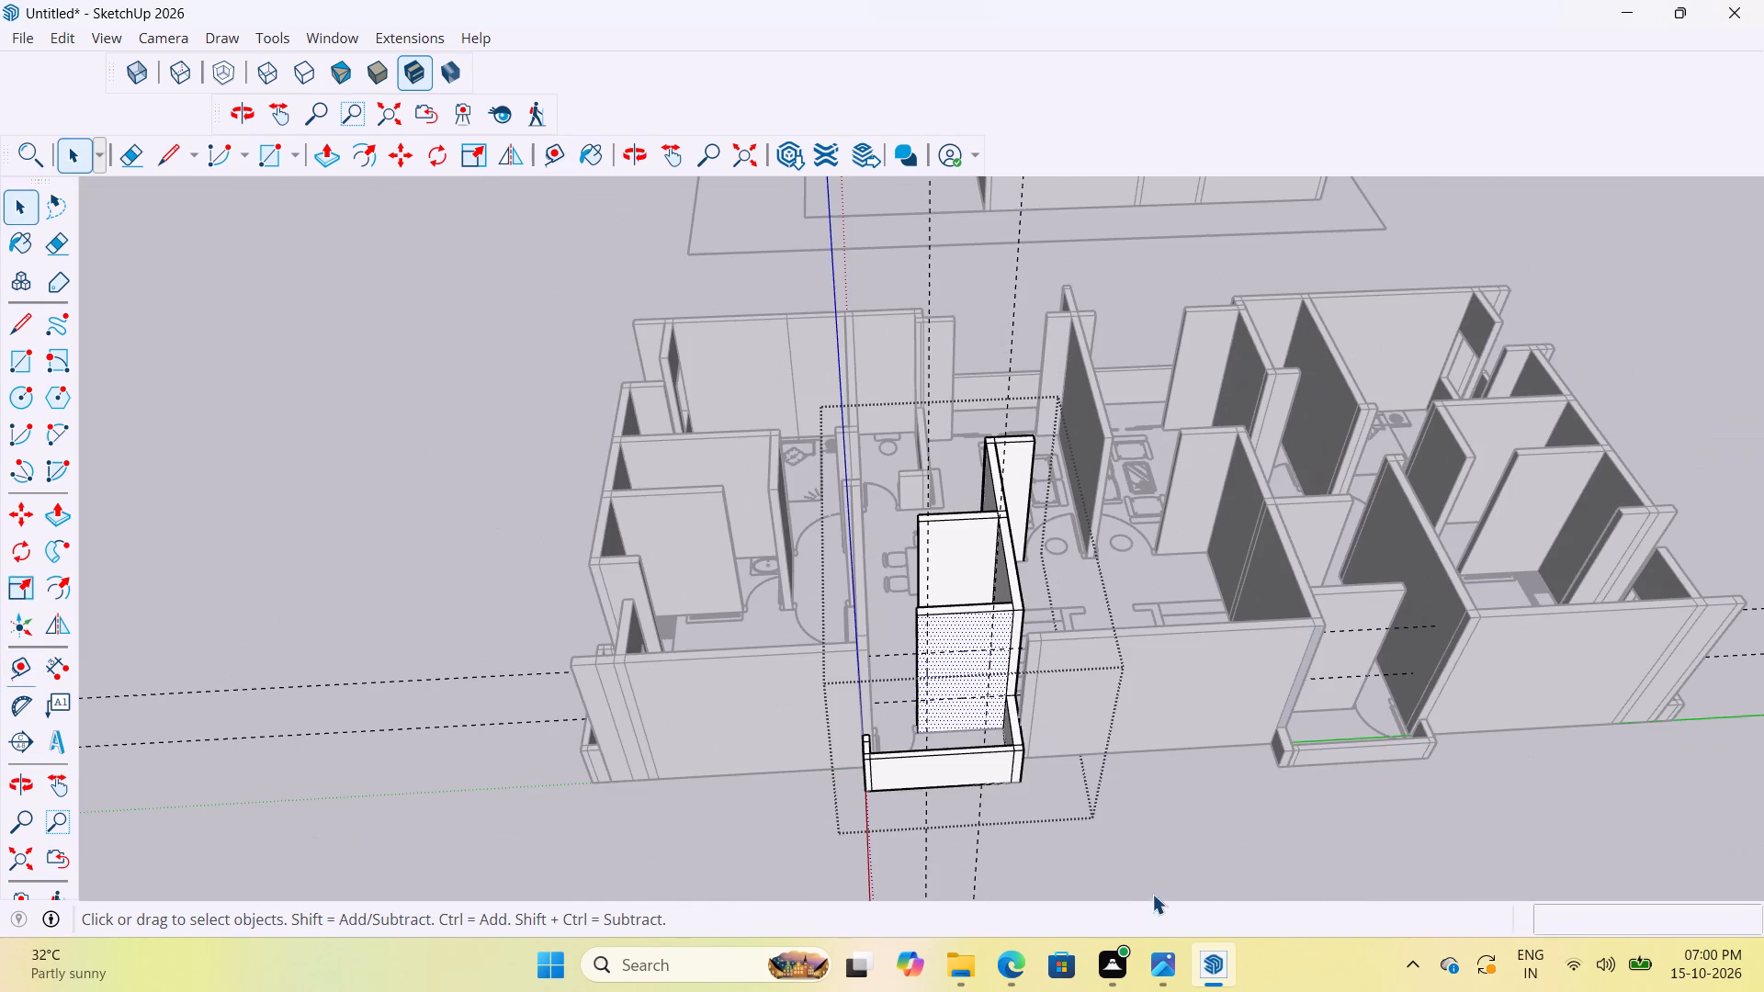
scroll(1050, 811, "up", 4)
left_click(1179, 847)
Reopen the kitchen wall for editing and draw a 3' 3" wide, 4' high window rectangle between the four guide intersections.
scroll(974, 692, "up", 9)
scroll(846, 574, "up", 4)
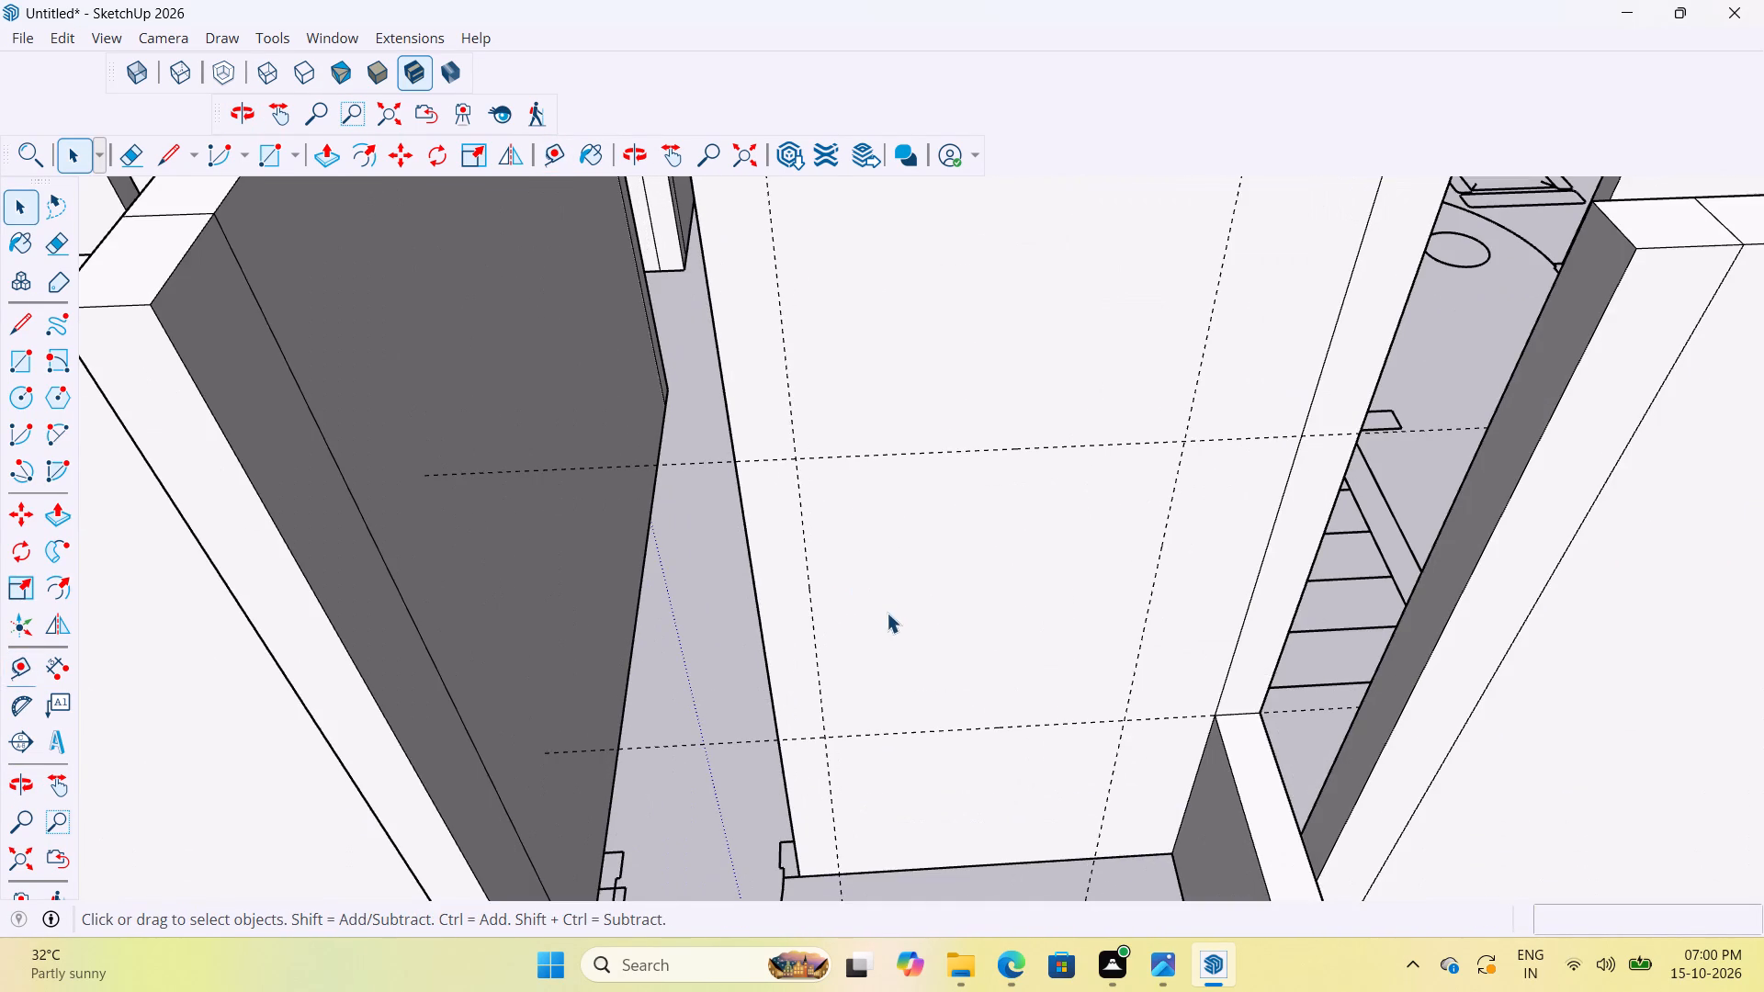
left_click(887, 612)
middle_click_drag(1004, 594, 1131, 552)
double_click(1102, 552)
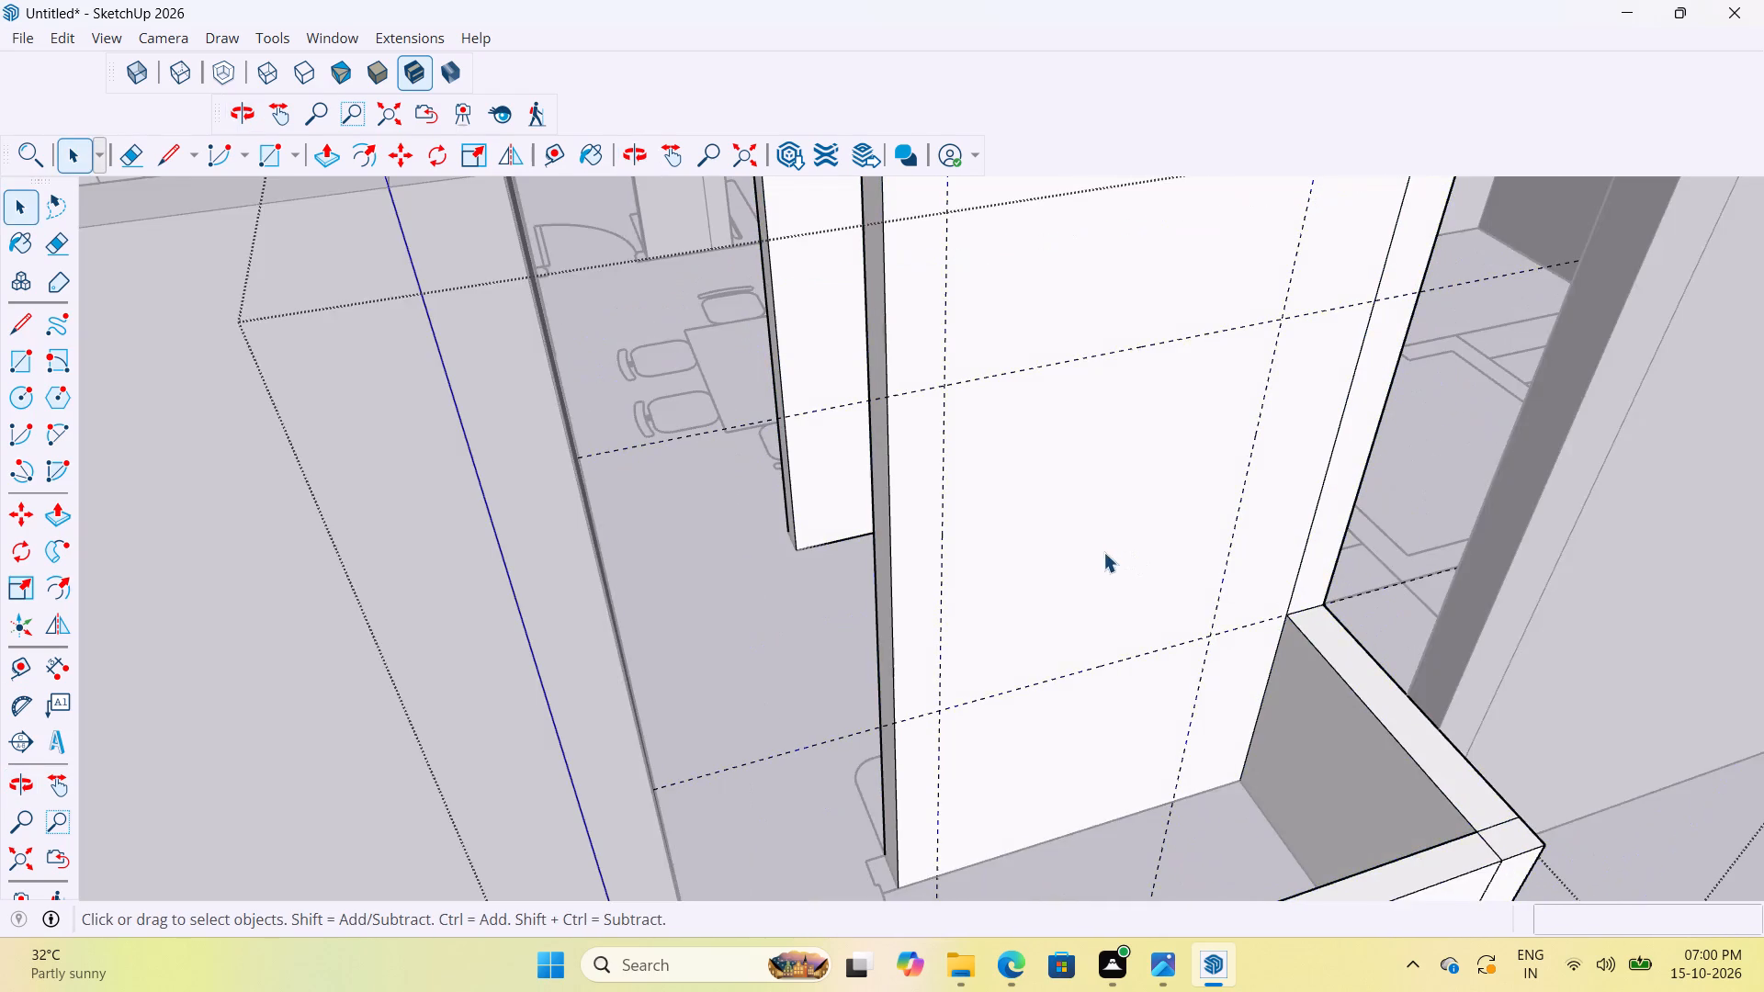
scroll(1102, 561, "up", 1)
left_click(1005, 552)
middle_click_drag(1062, 592, 929, 581)
left_click(912, 579)
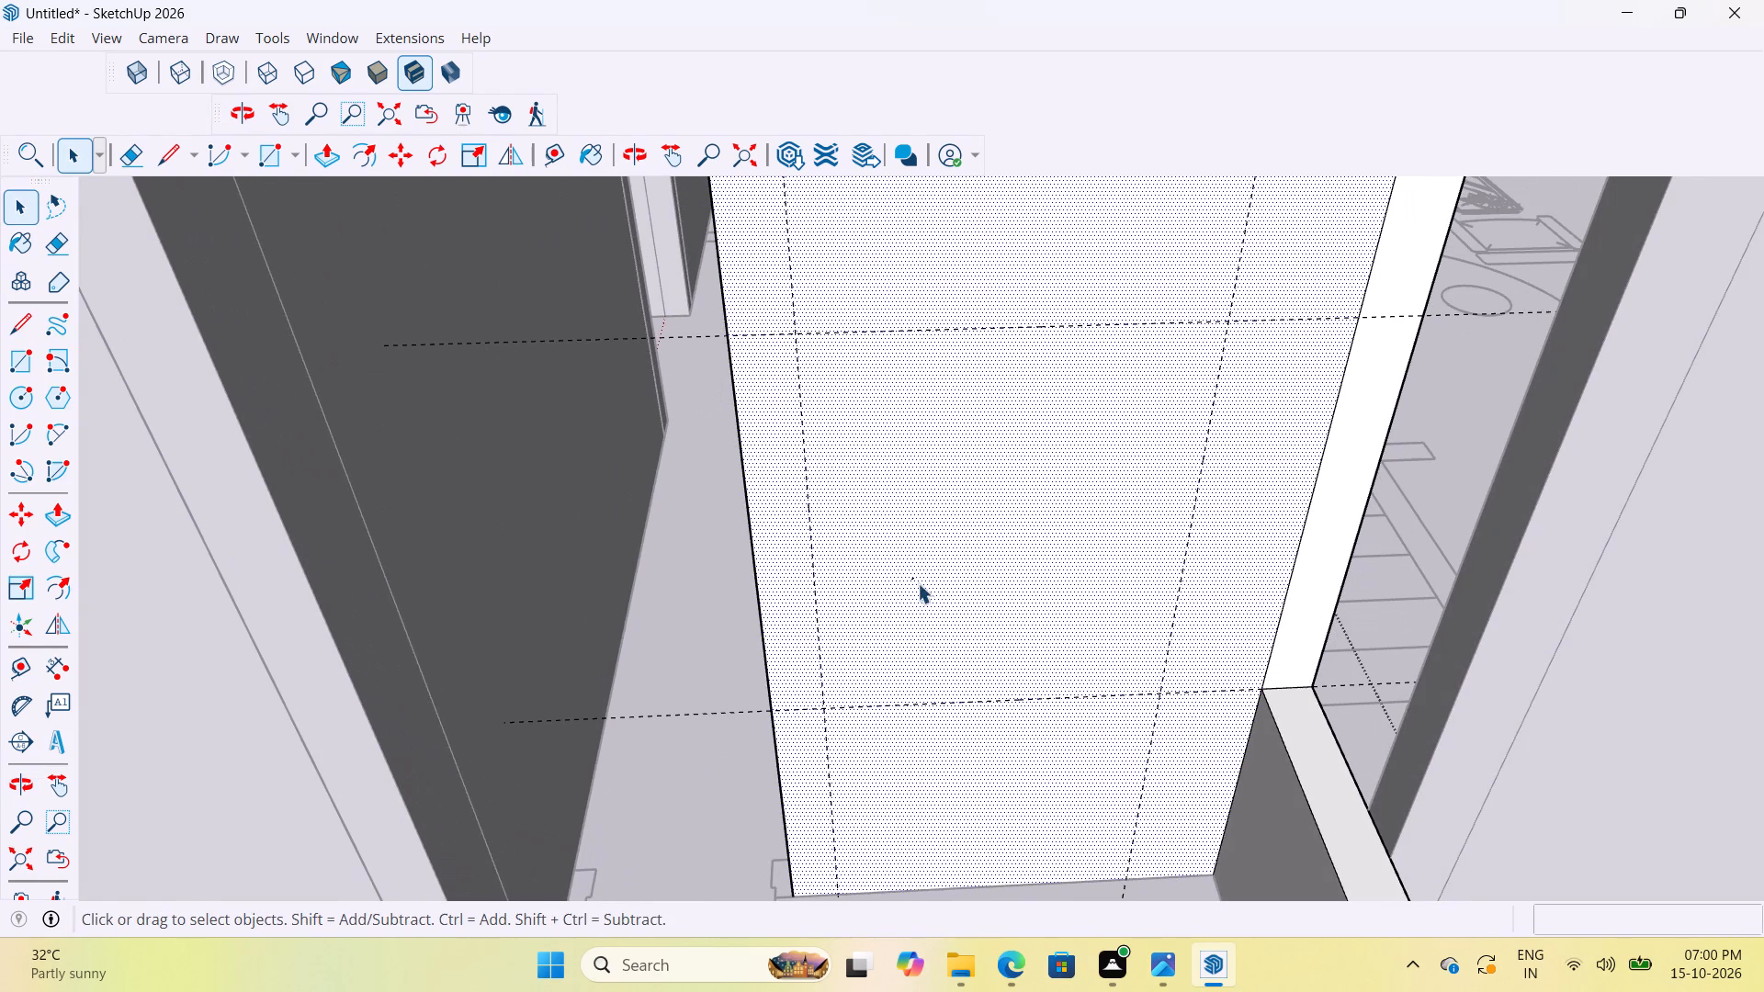
key("r")
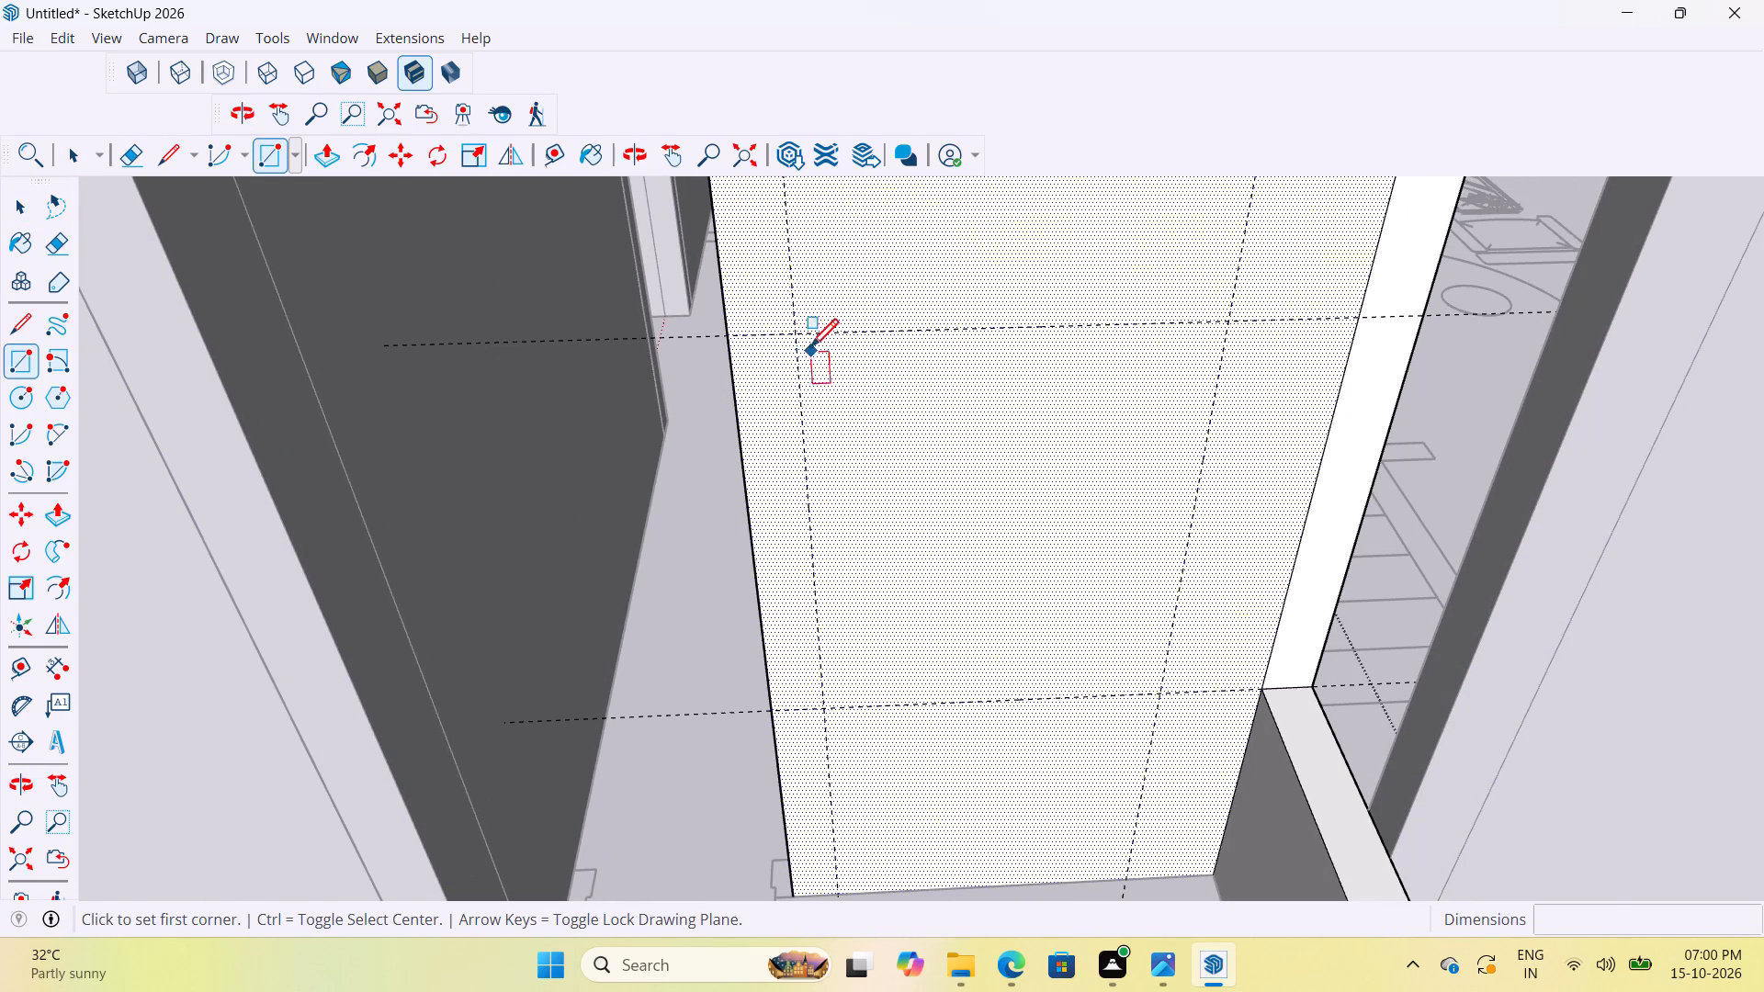
left_click(796, 335)
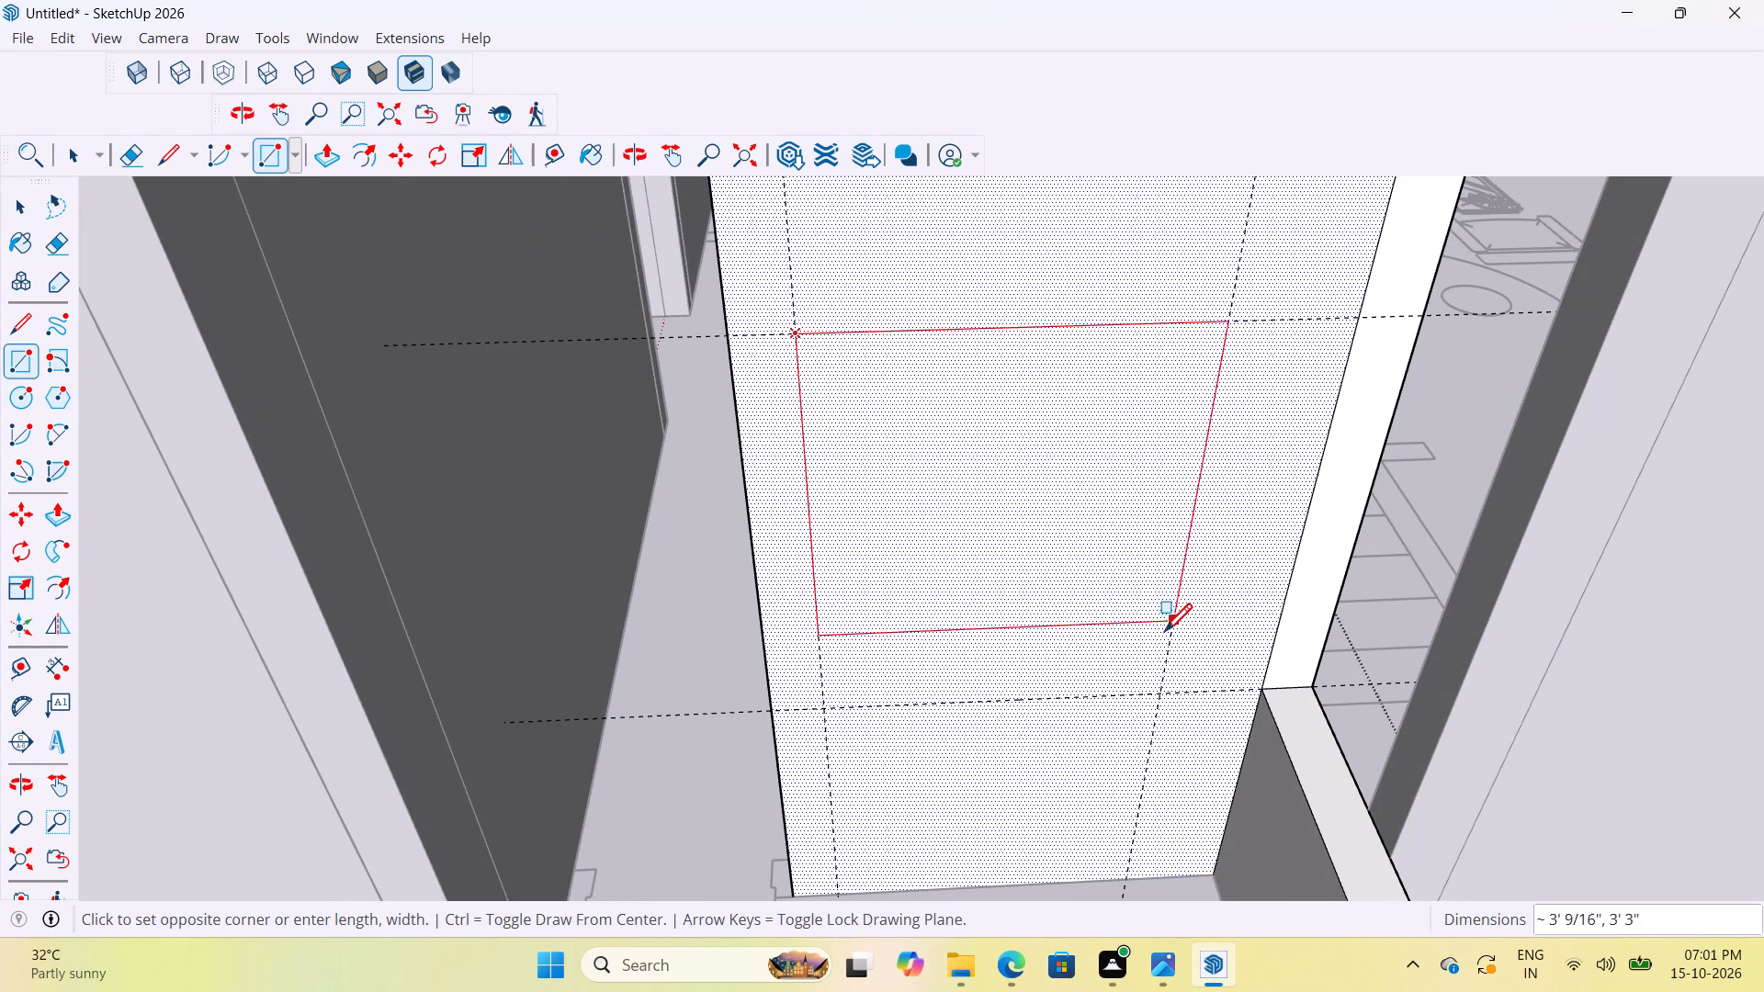
left_click(1163, 700)
Push the window rectangle 6" through the kitchen wall to cut the opening, and finish editing the wall.
key("space")
double_click(1066, 582)
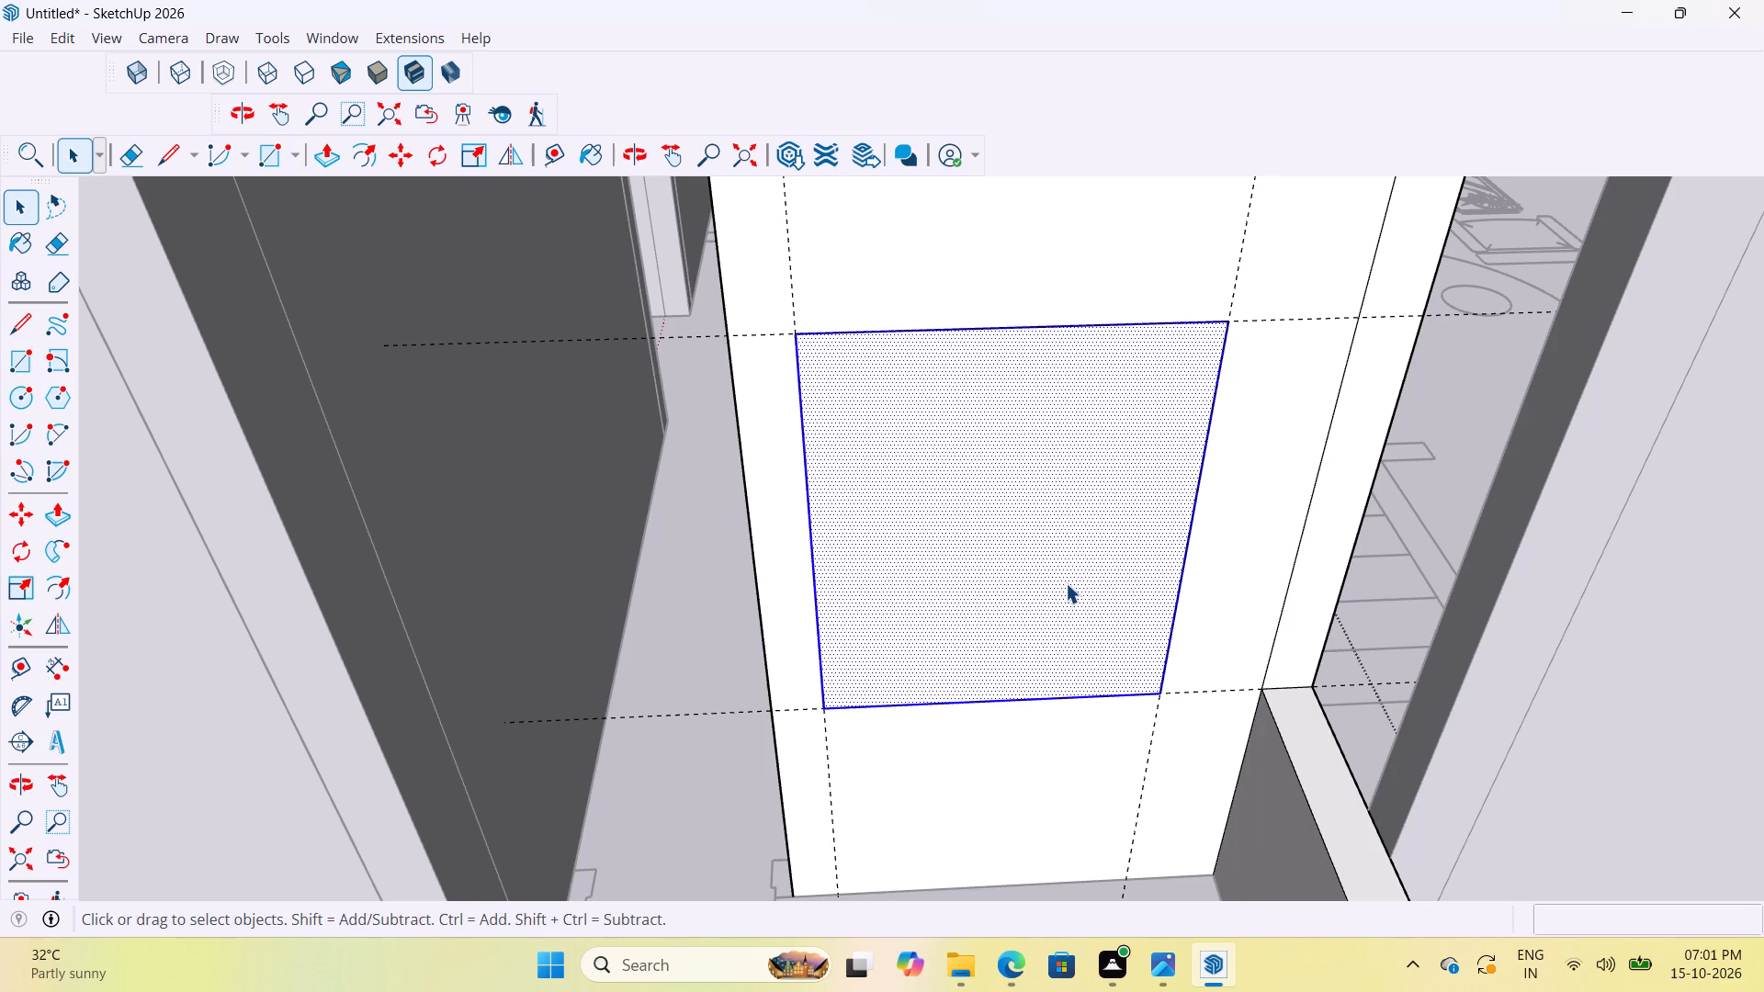
key("p")
left_click(1055, 573)
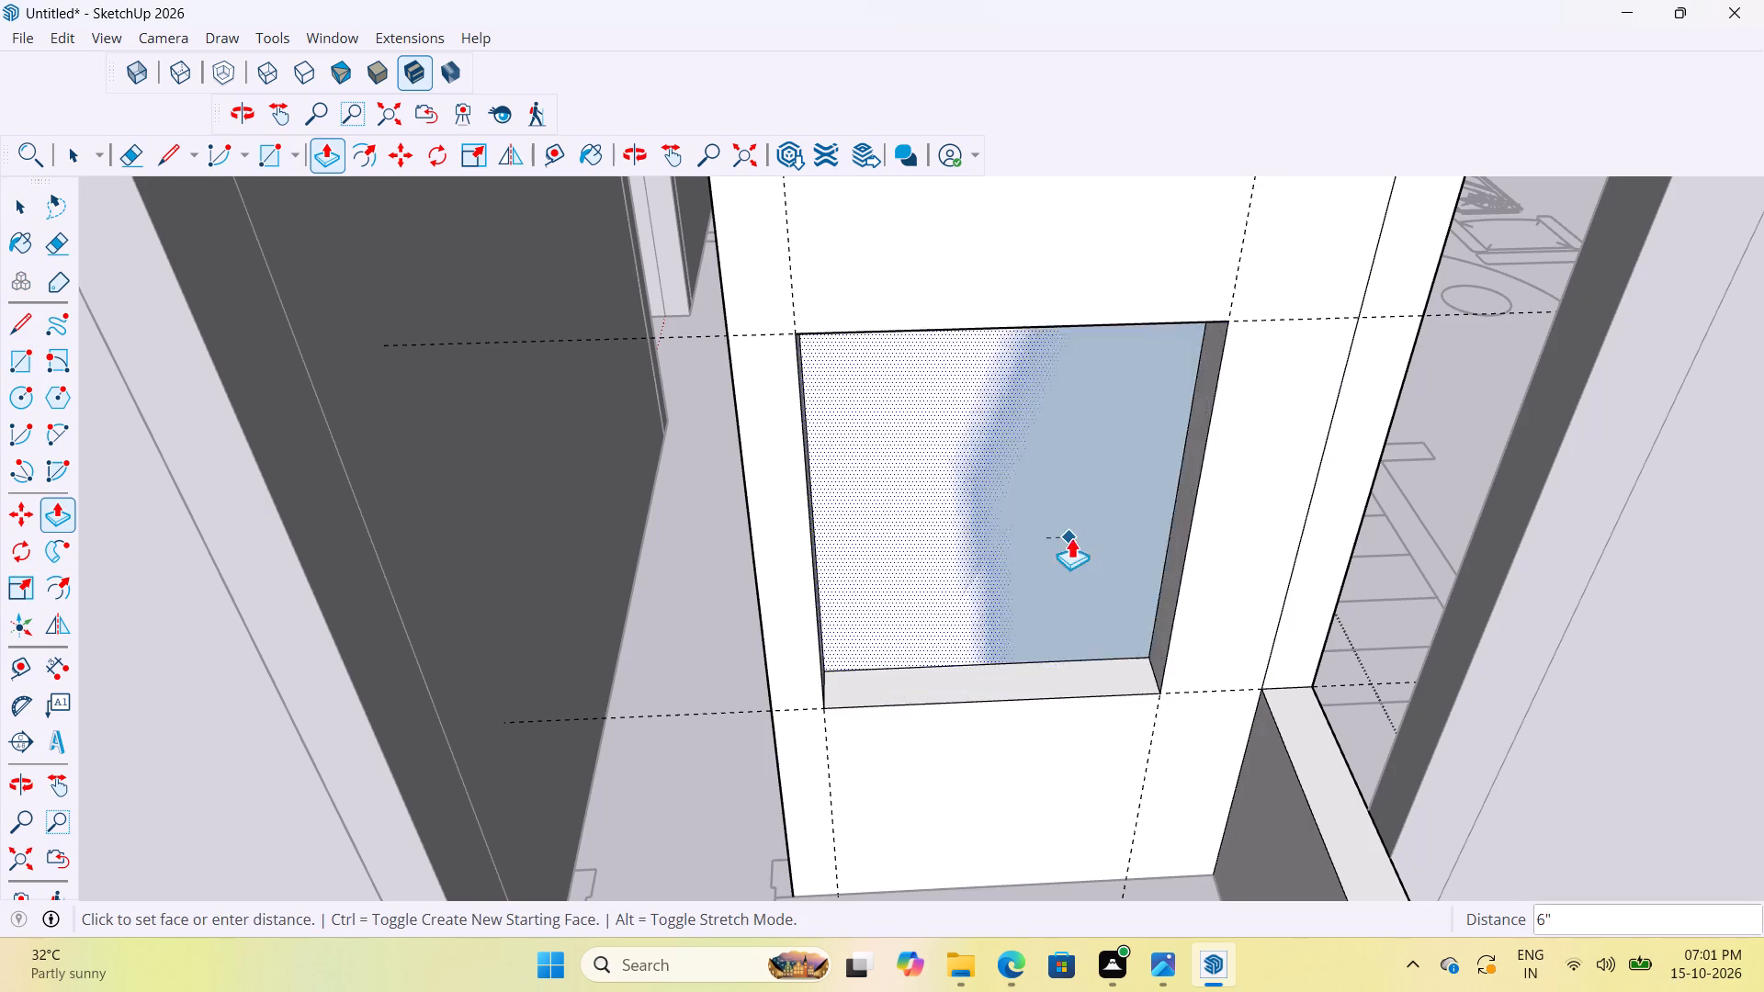
middle_click_drag(1086, 545, 1449, 751)
scroll(1536, 502, "up", 6)
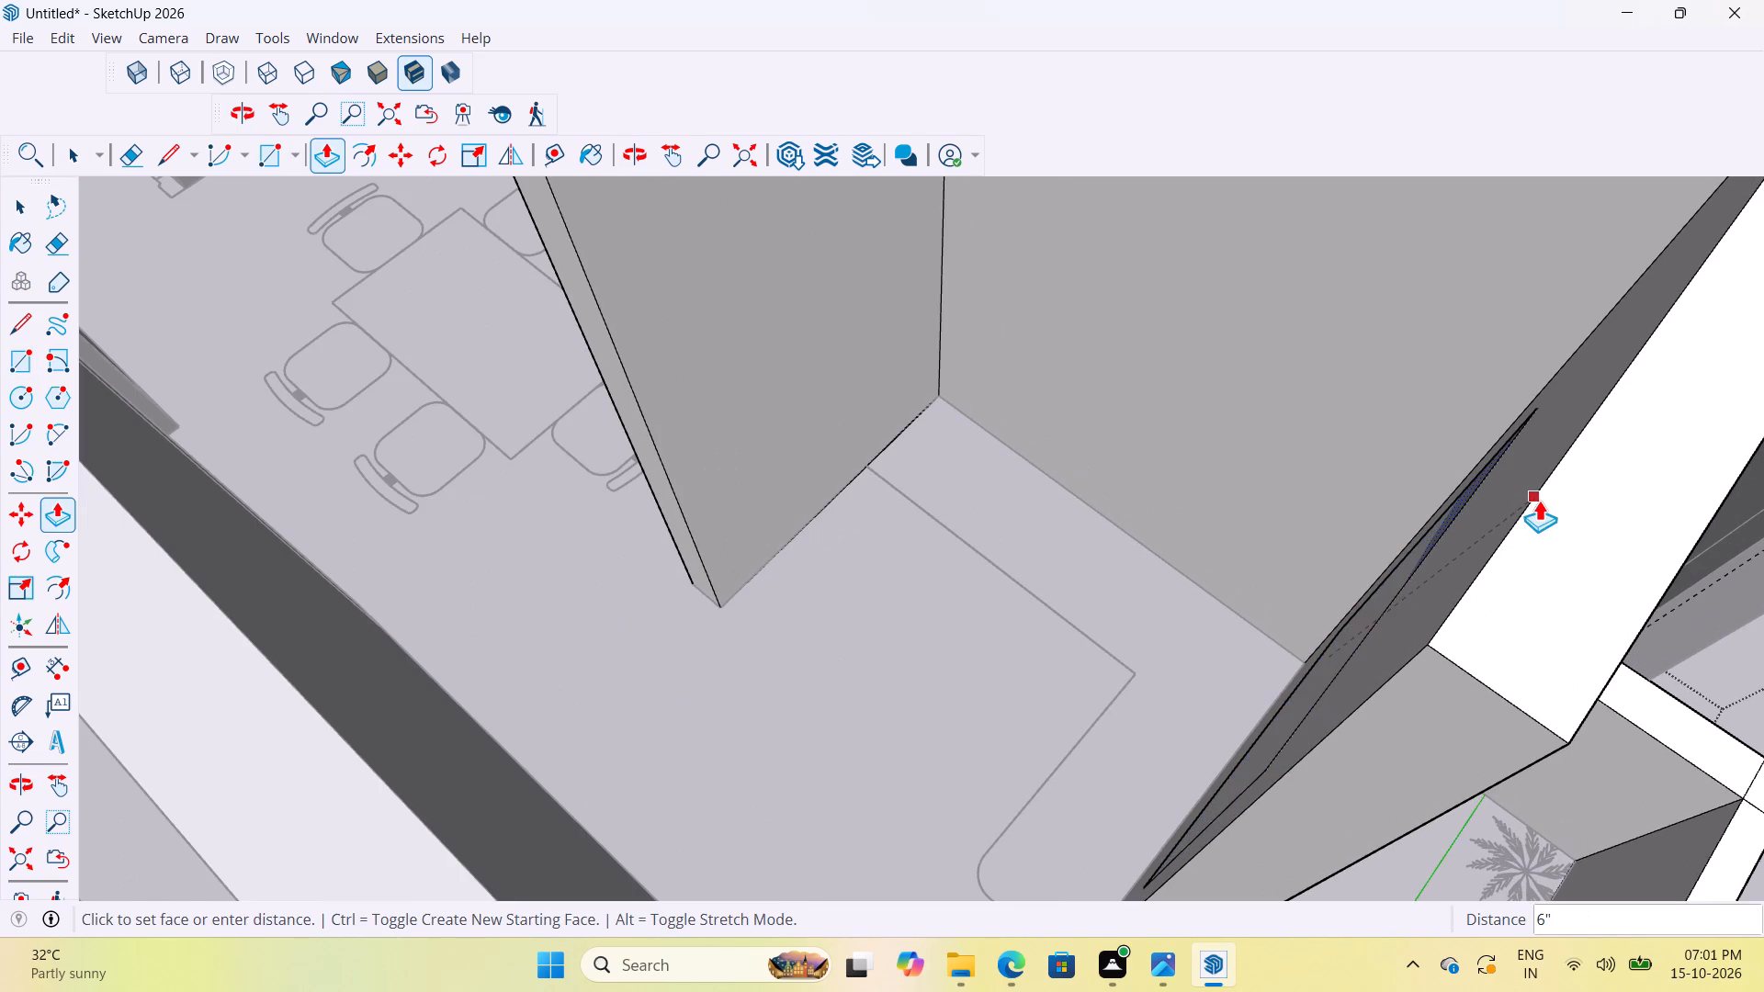
left_click(1536, 500)
middle_click_drag(1515, 487, 1223, 336)
scroll(948, 466, "down", 10)
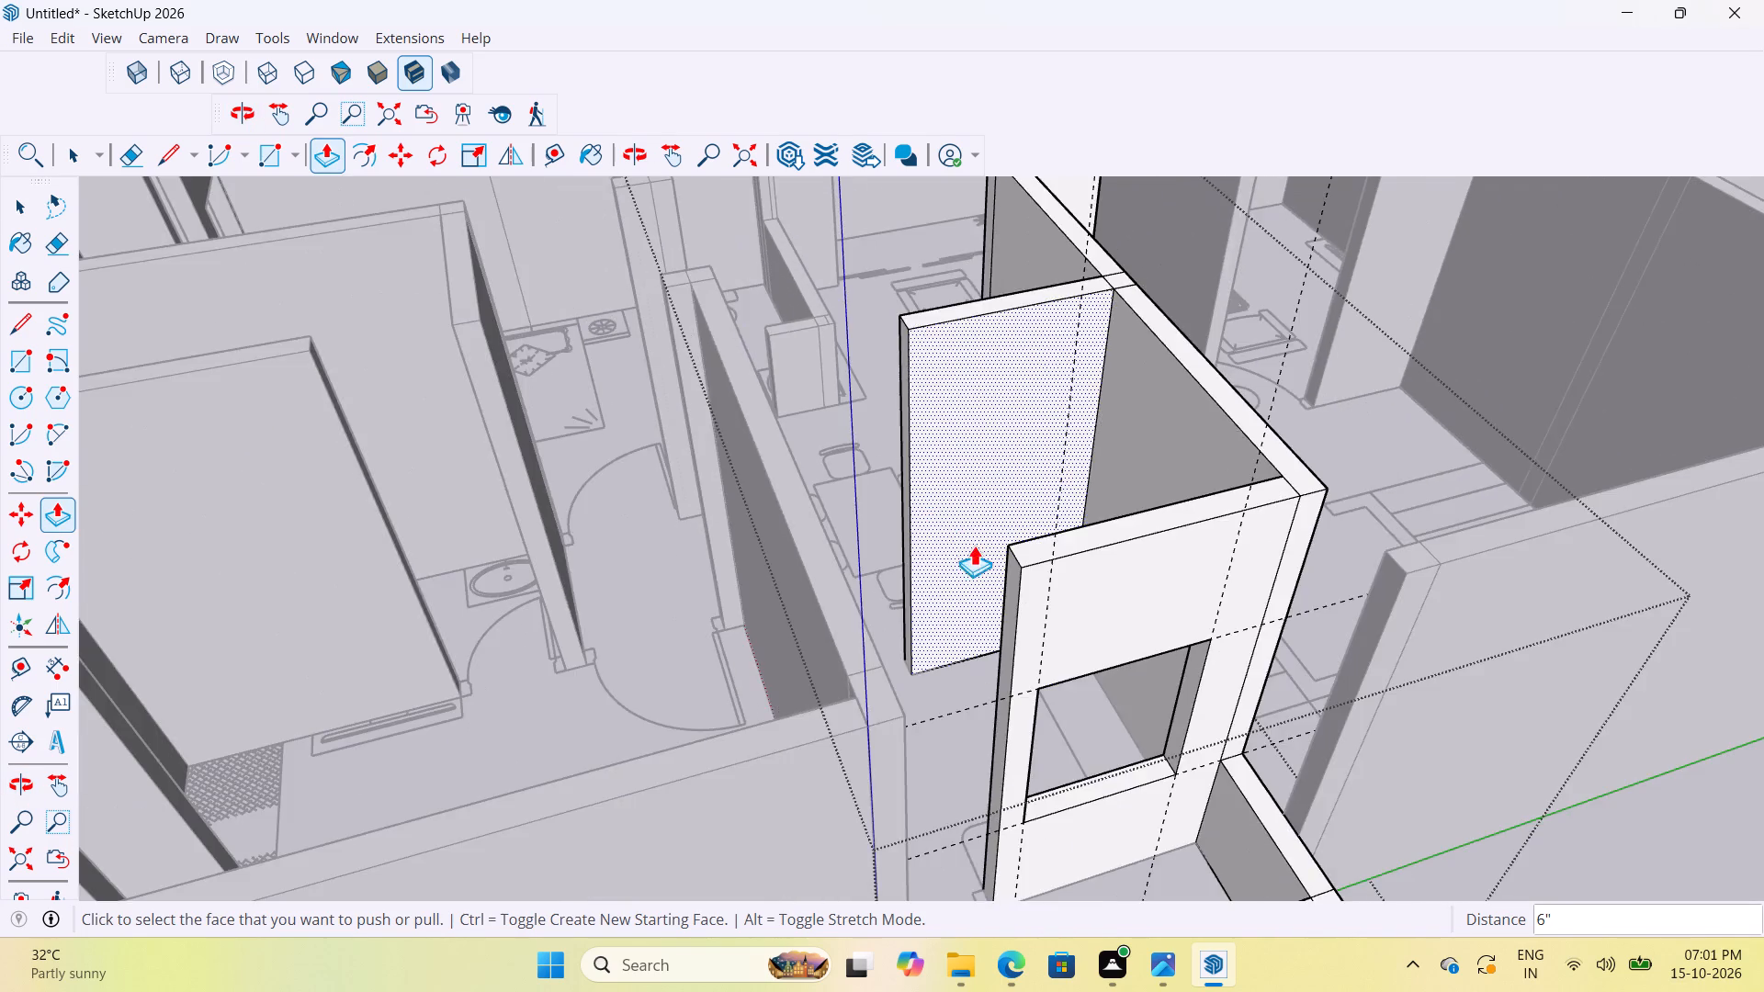
scroll(927, 493, "down", 11)
key("space")
left_click(1176, 738)
Delete all construction guides from the model.
scroll(968, 562, "up", 13)
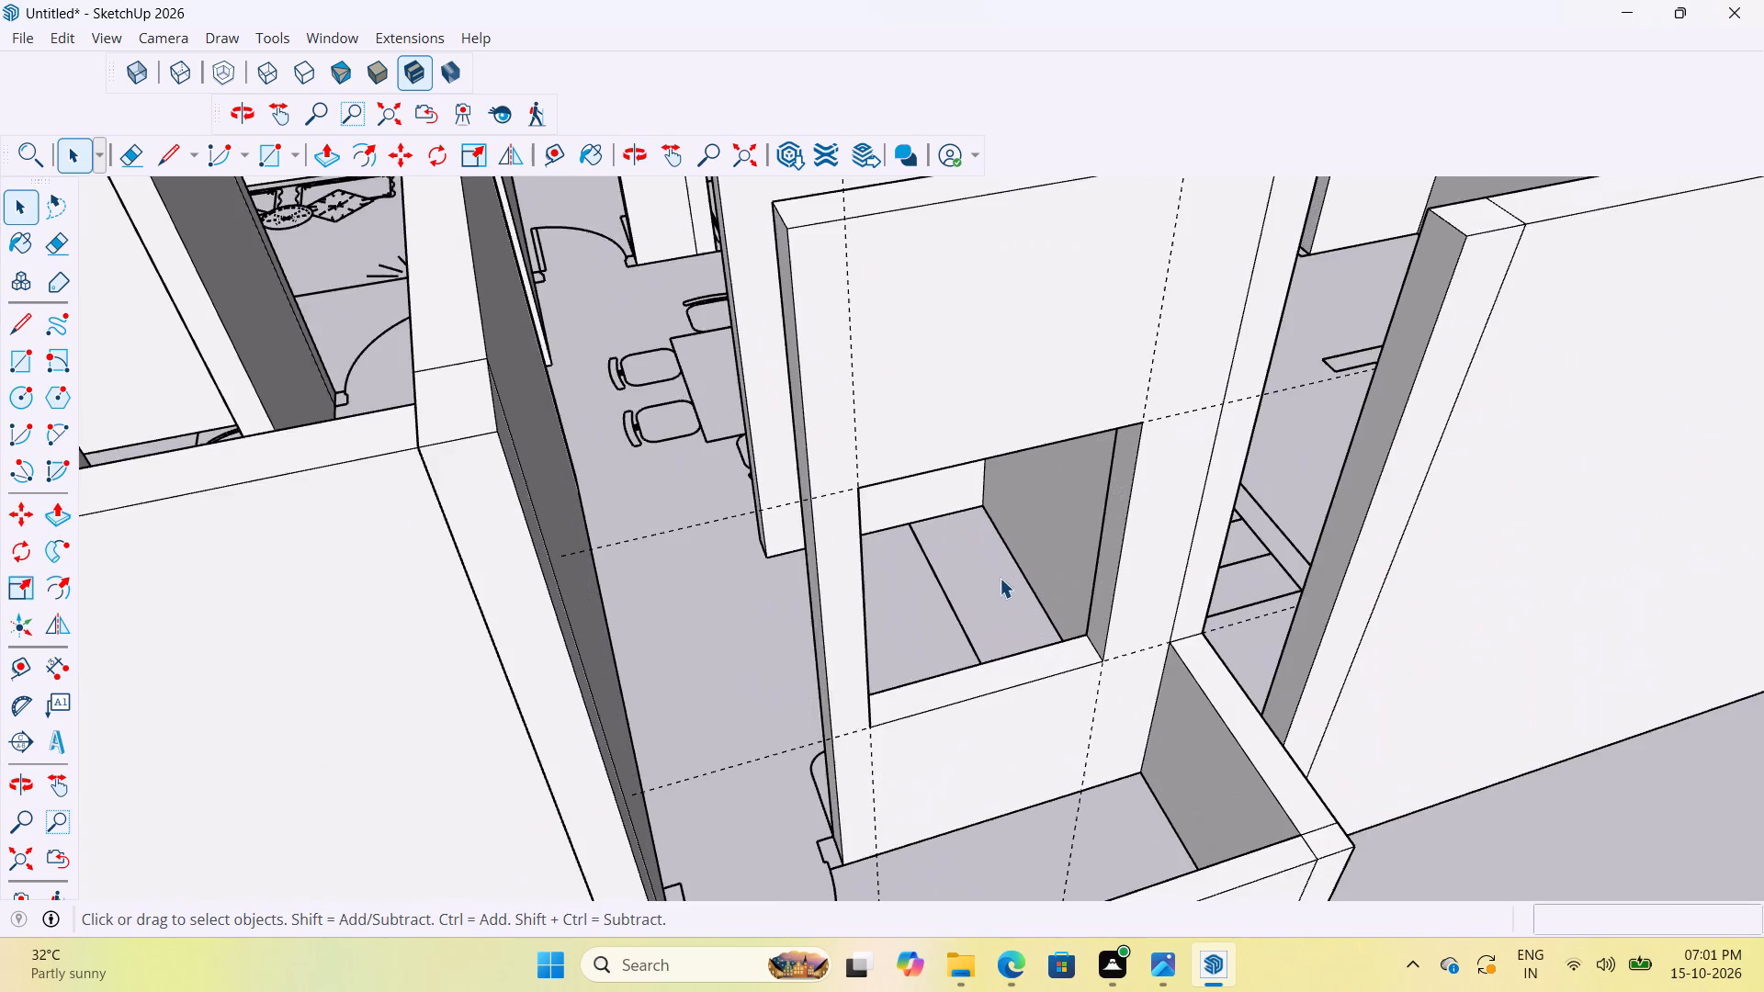
middle_click_drag(982, 551, 773, 429)
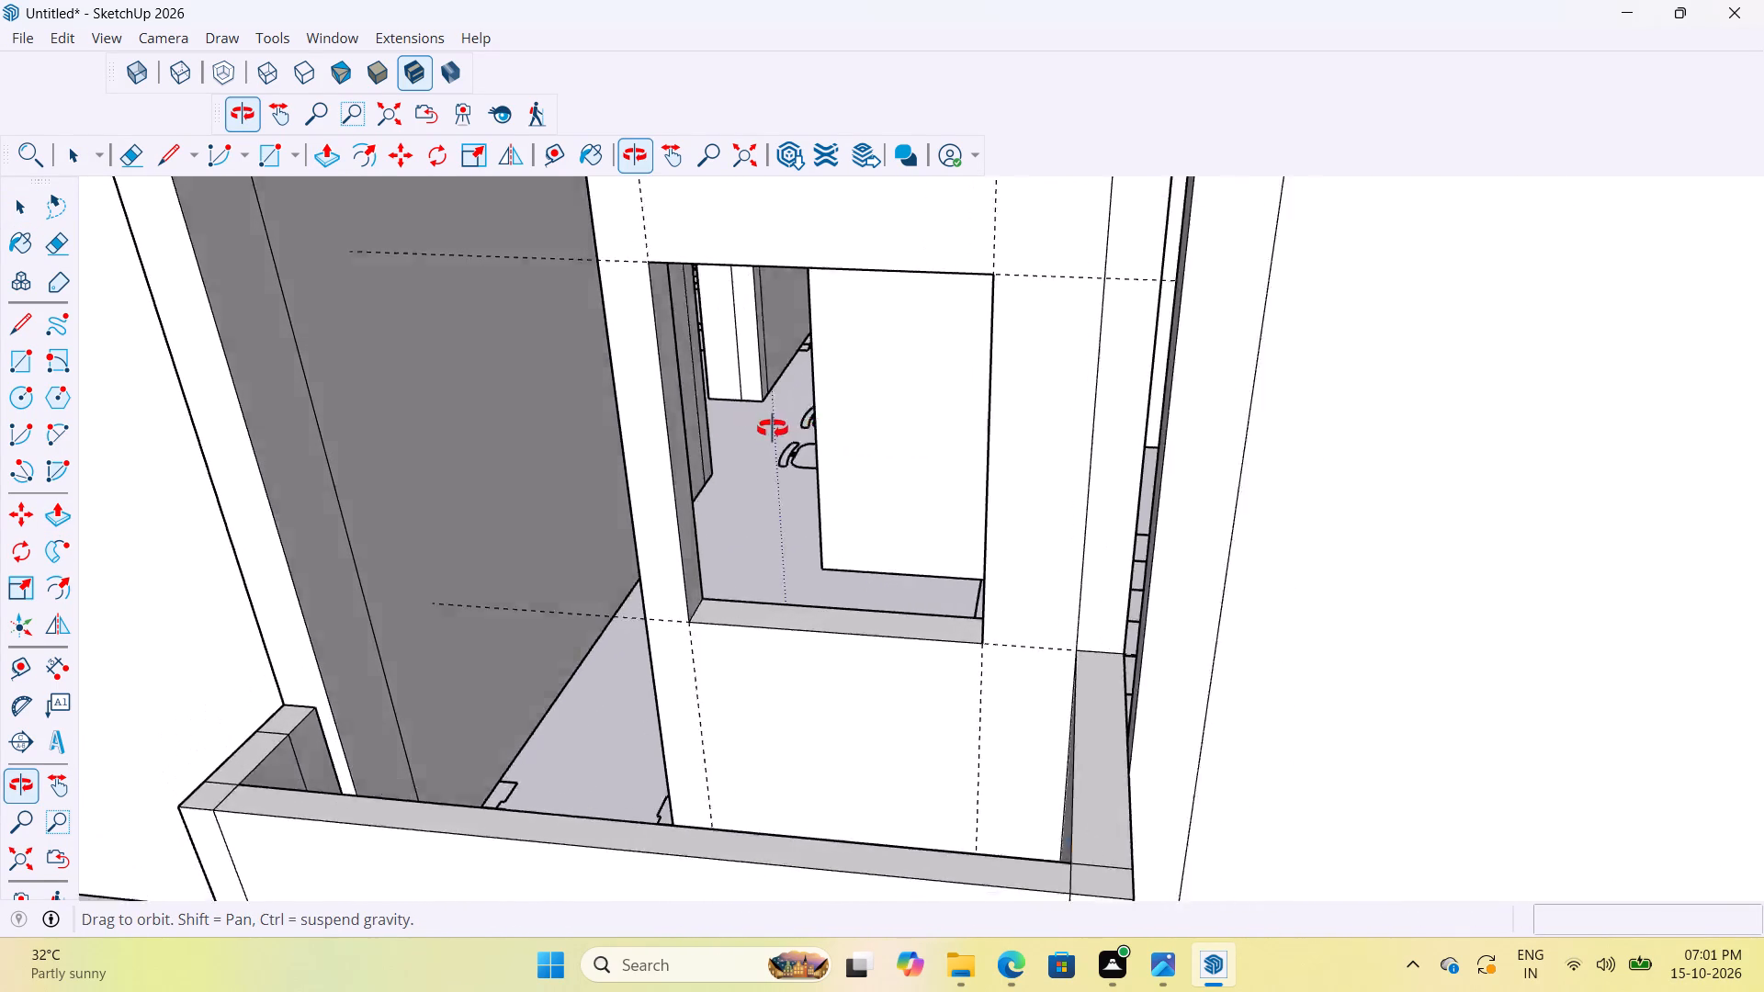
middle_click_drag(773, 429, 842, 432)
scroll(843, 490, "down", 11)
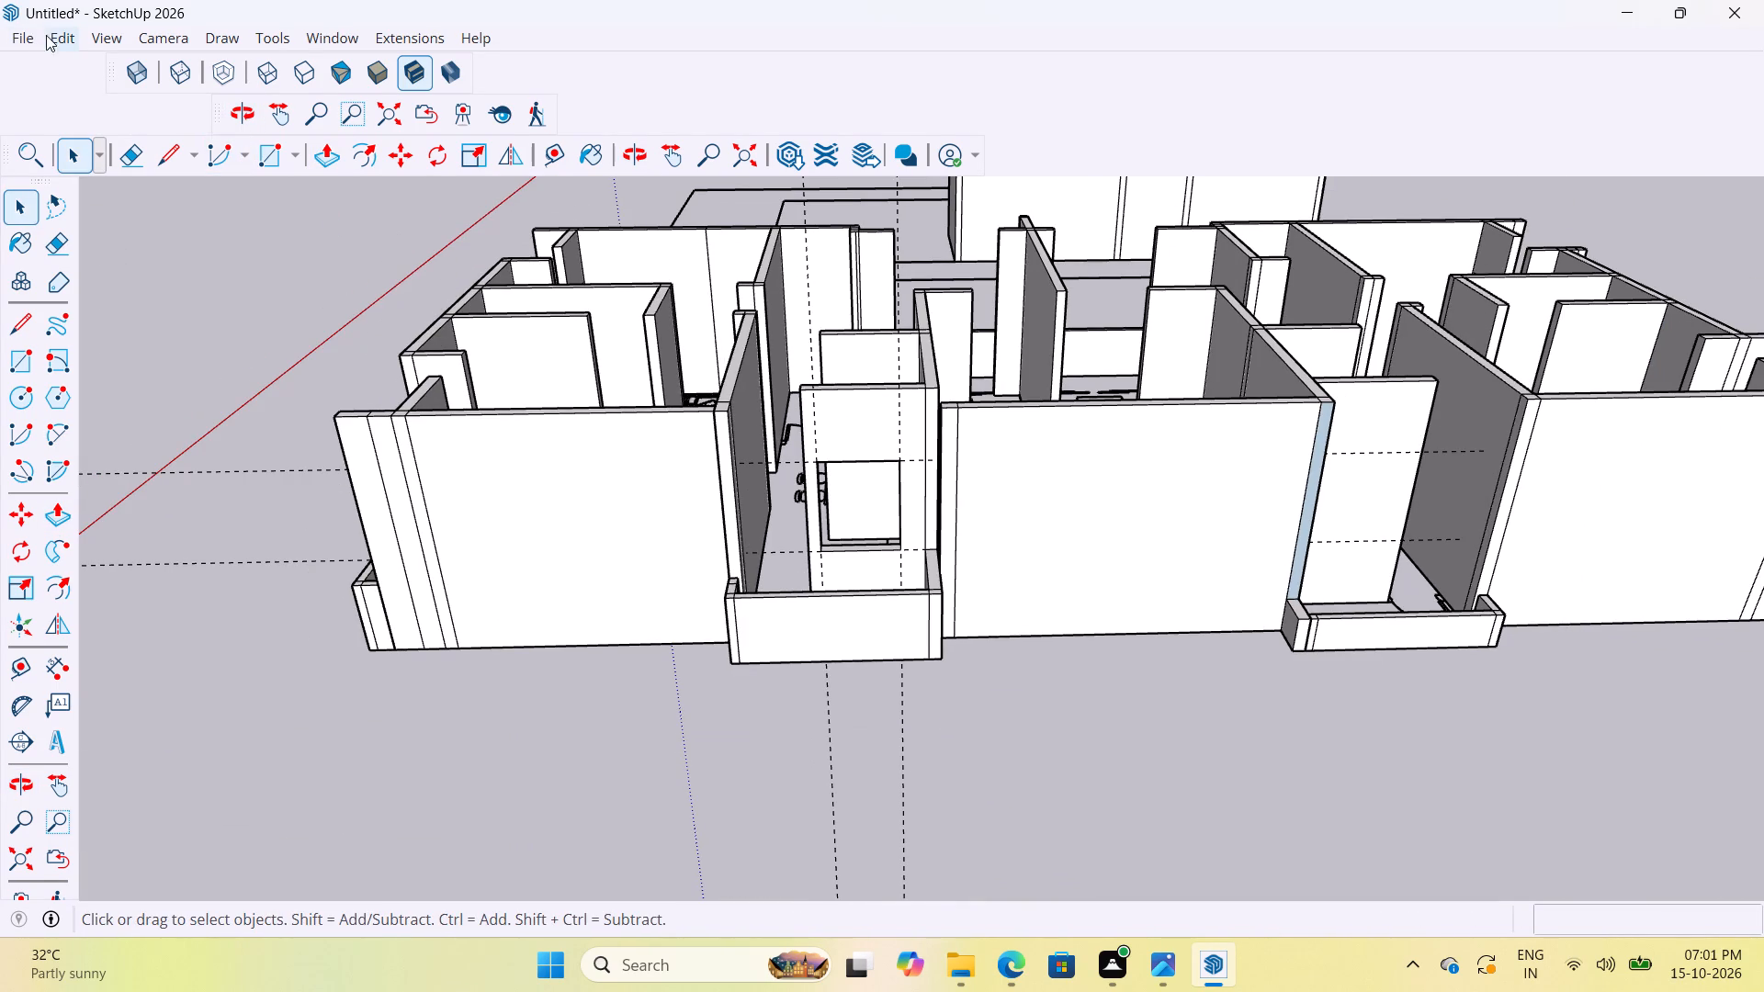
left_click(48, 34)
left_click(139, 266)
left_click(597, 754)
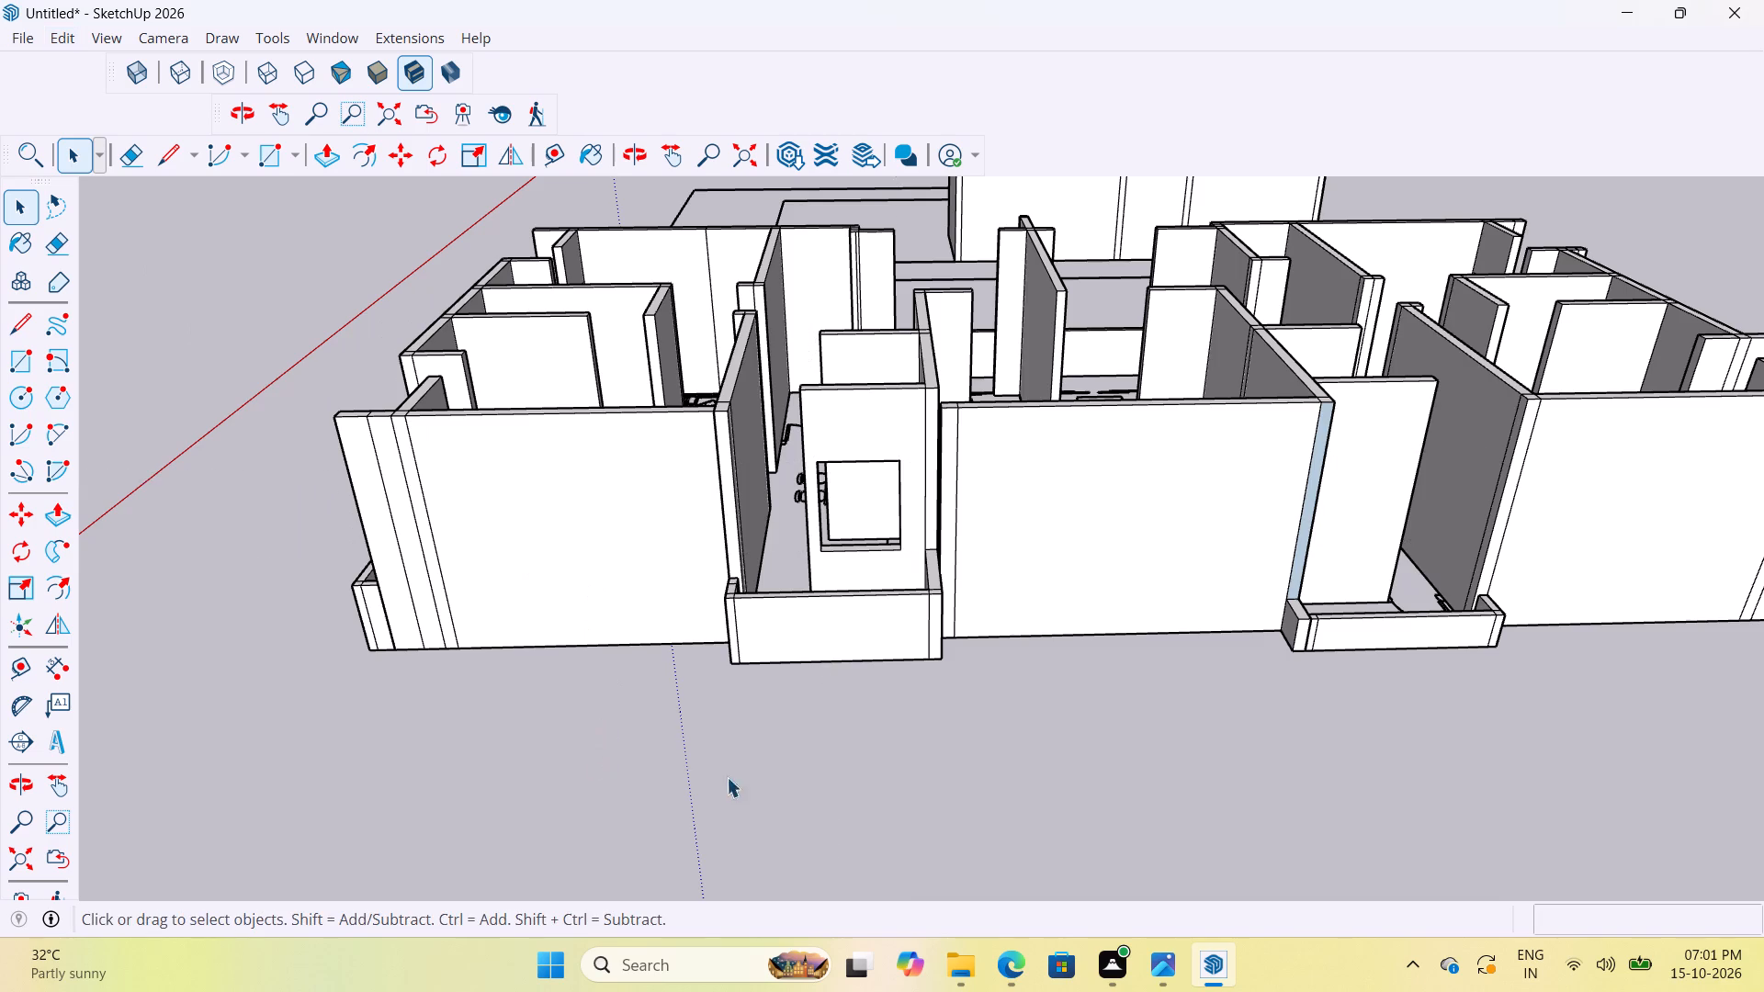
middle_click_drag(814, 659, 819, 685)
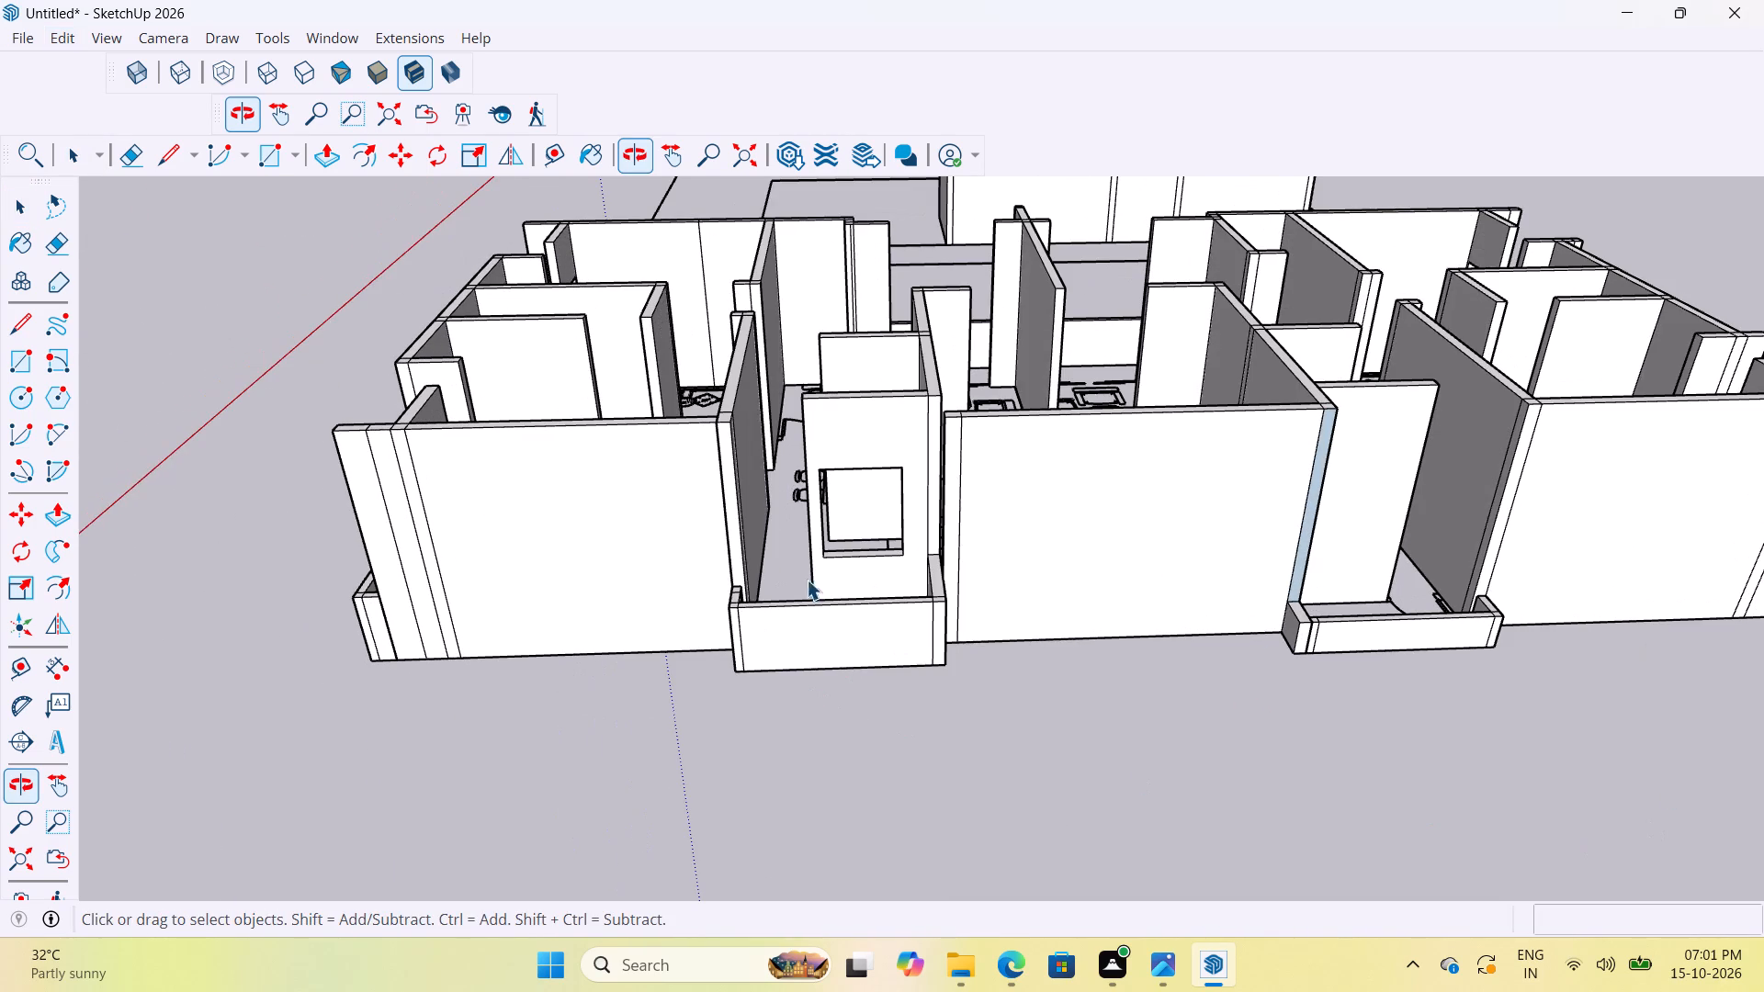
Open the balcony parapet in front of the kitchen window for editing and select the narrow front face at its corner.
scroll(865, 497, "up", 7)
scroll(935, 558, "down", 6)
scroll(886, 595, "up", 4)
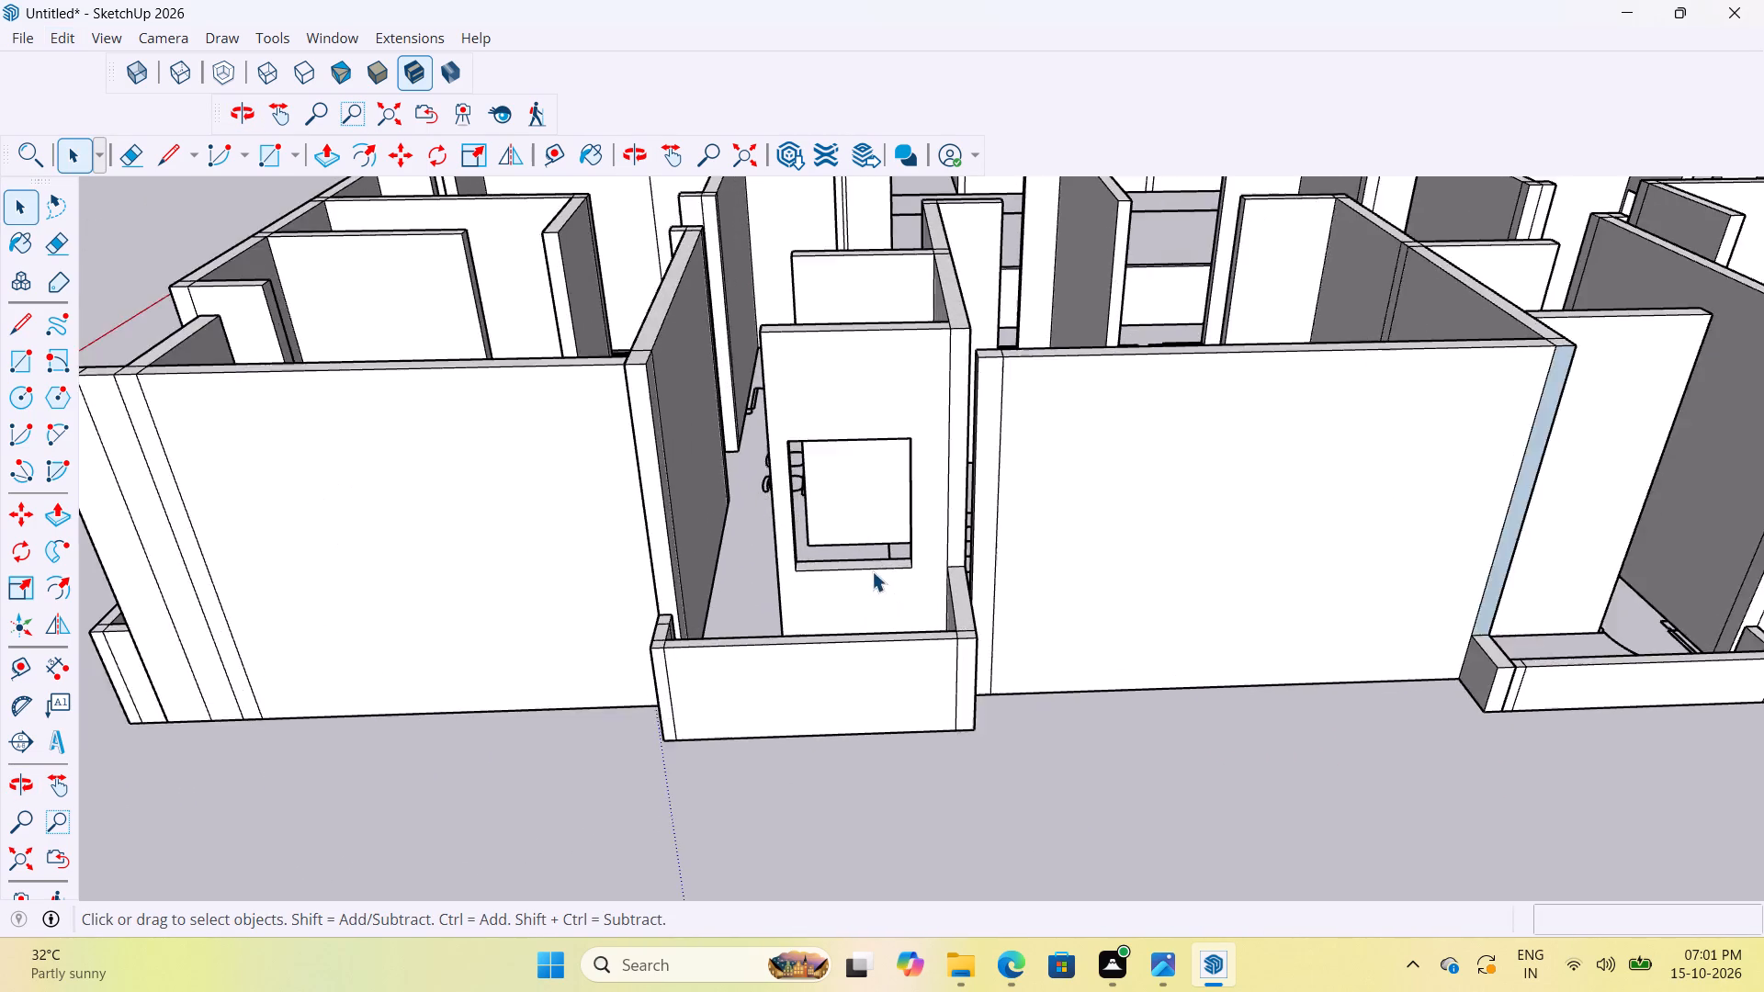
scroll(872, 571, "up", 4)
scroll(733, 545, "up", 3)
scroll(732, 543, "down", 6)
middle_click_drag(683, 622, 946, 606)
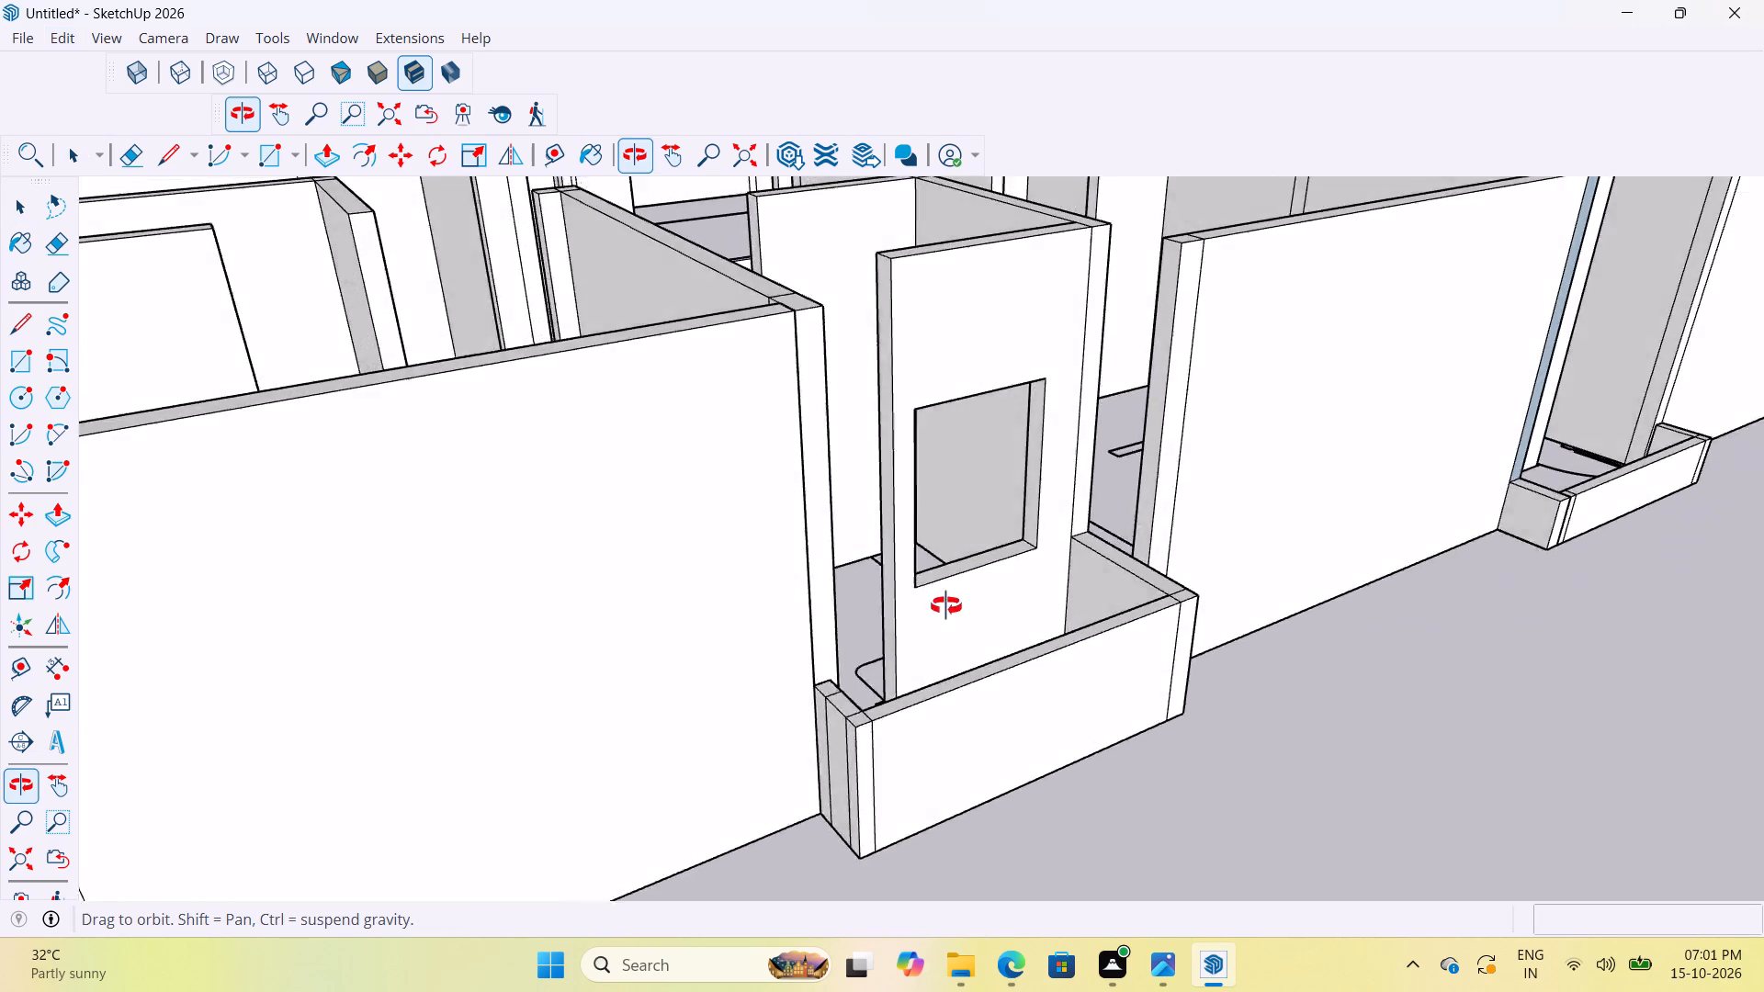
middle_click_drag(946, 606, 665, 700)
scroll(1036, 662, "up", 5)
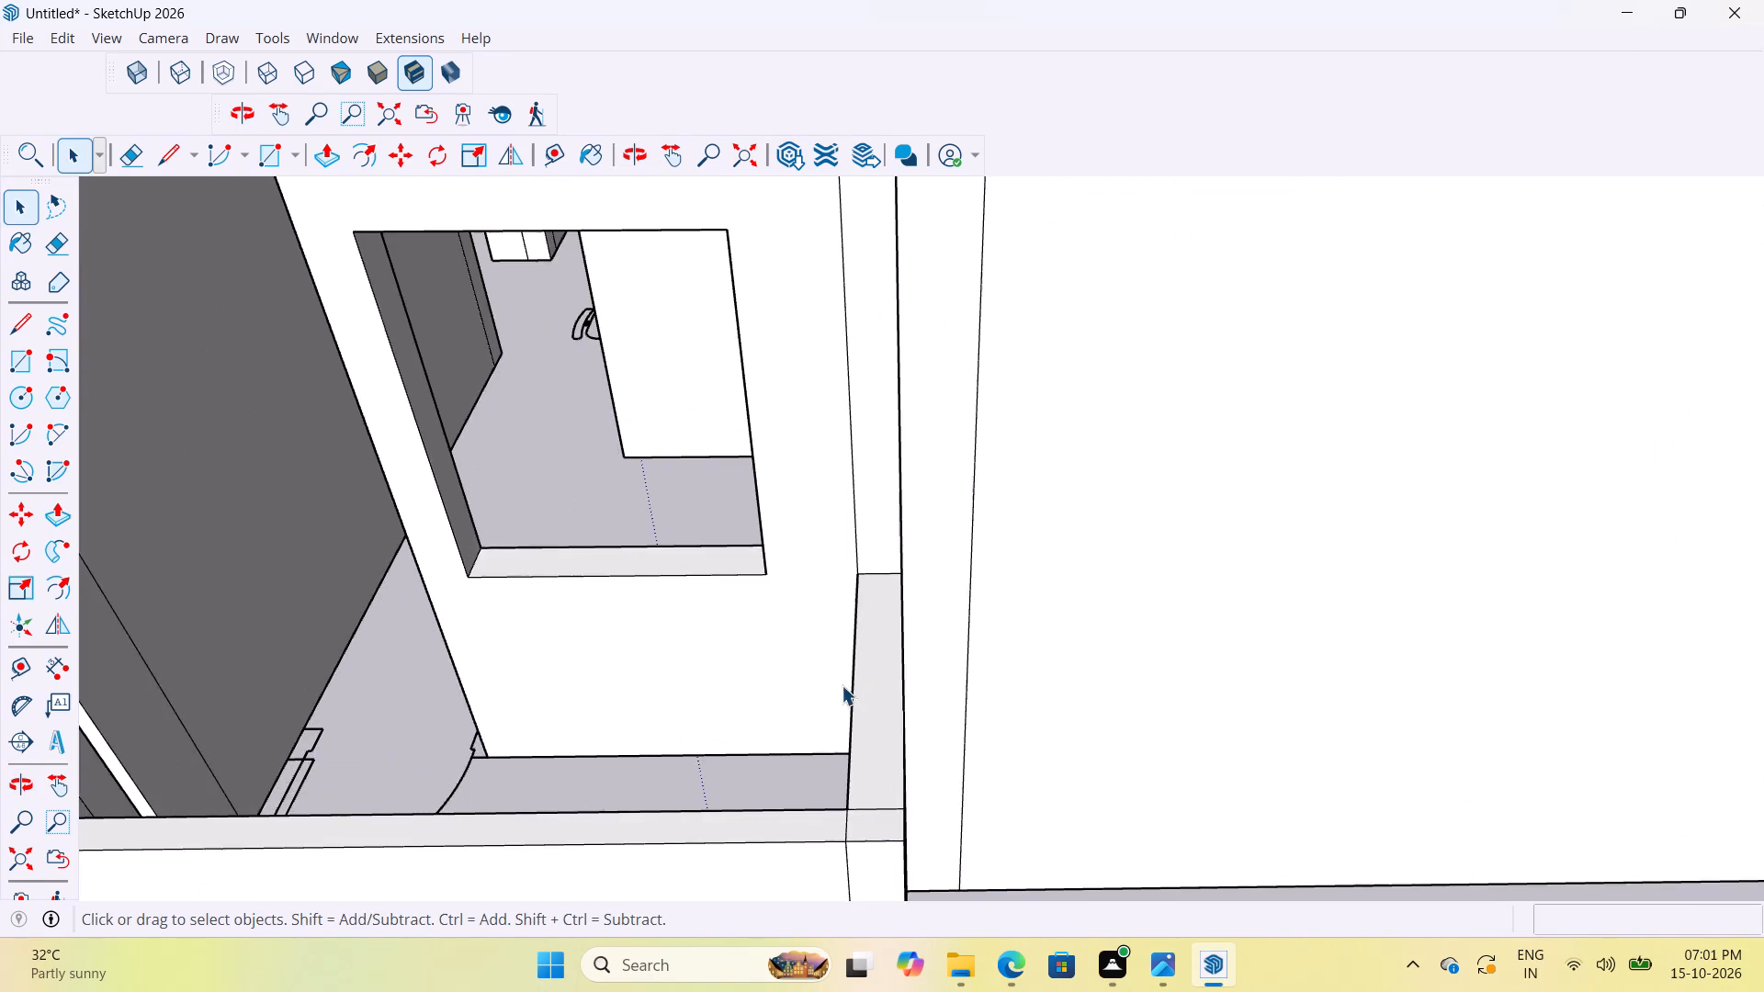
scroll(842, 685, "up", 3)
middle_click_drag(1012, 648, 1216, 703)
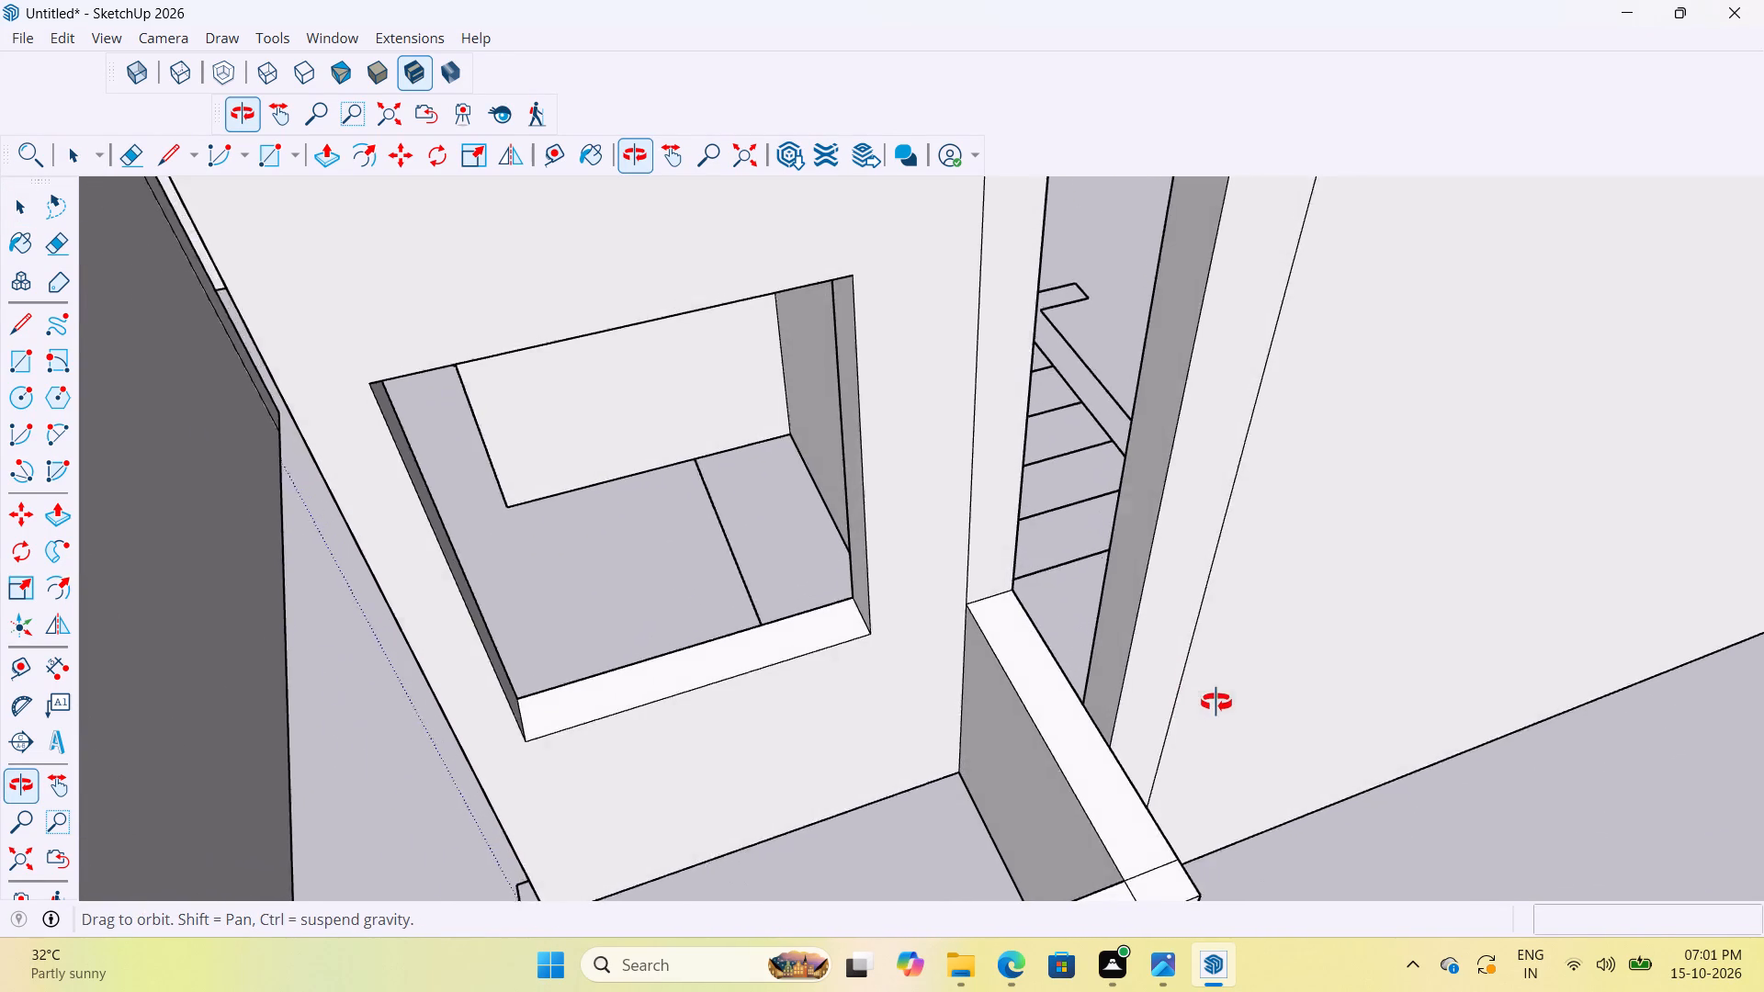
middle_click_drag(1216, 703, 1104, 656)
scroll(1061, 630, "down", 5)
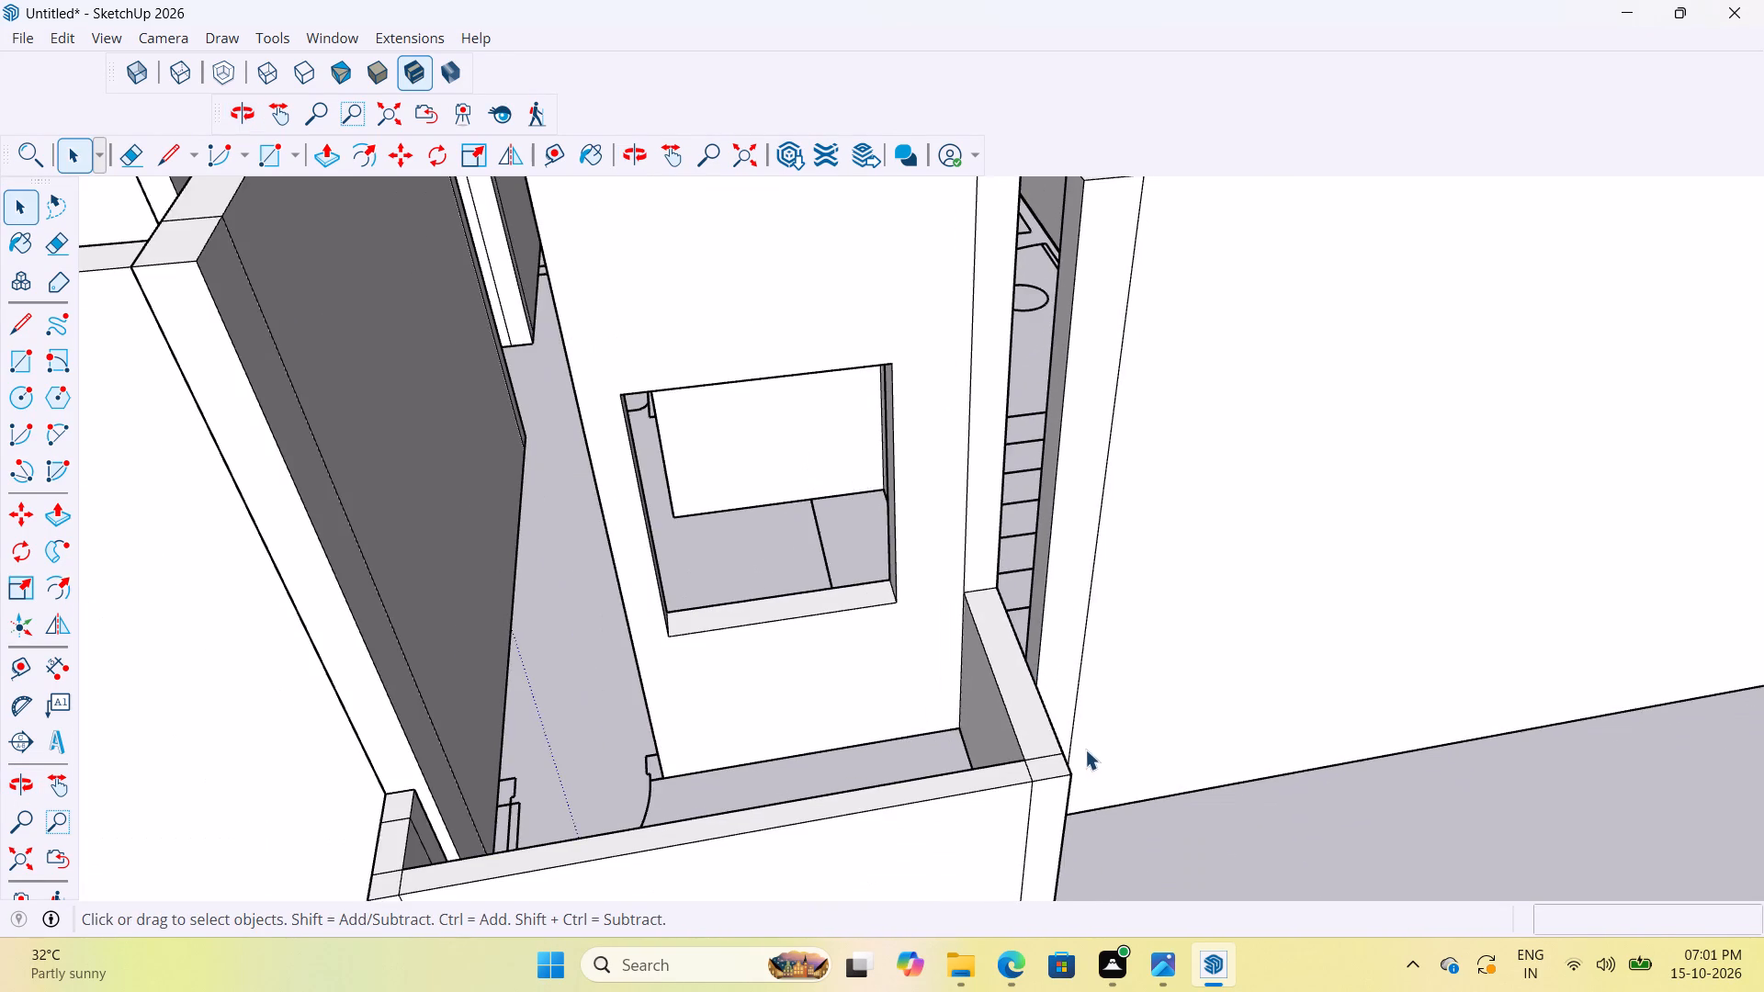
scroll(1082, 750, "up", 4)
scroll(1015, 696, "down", 4)
middle_click_drag(1038, 745, 776, 638)
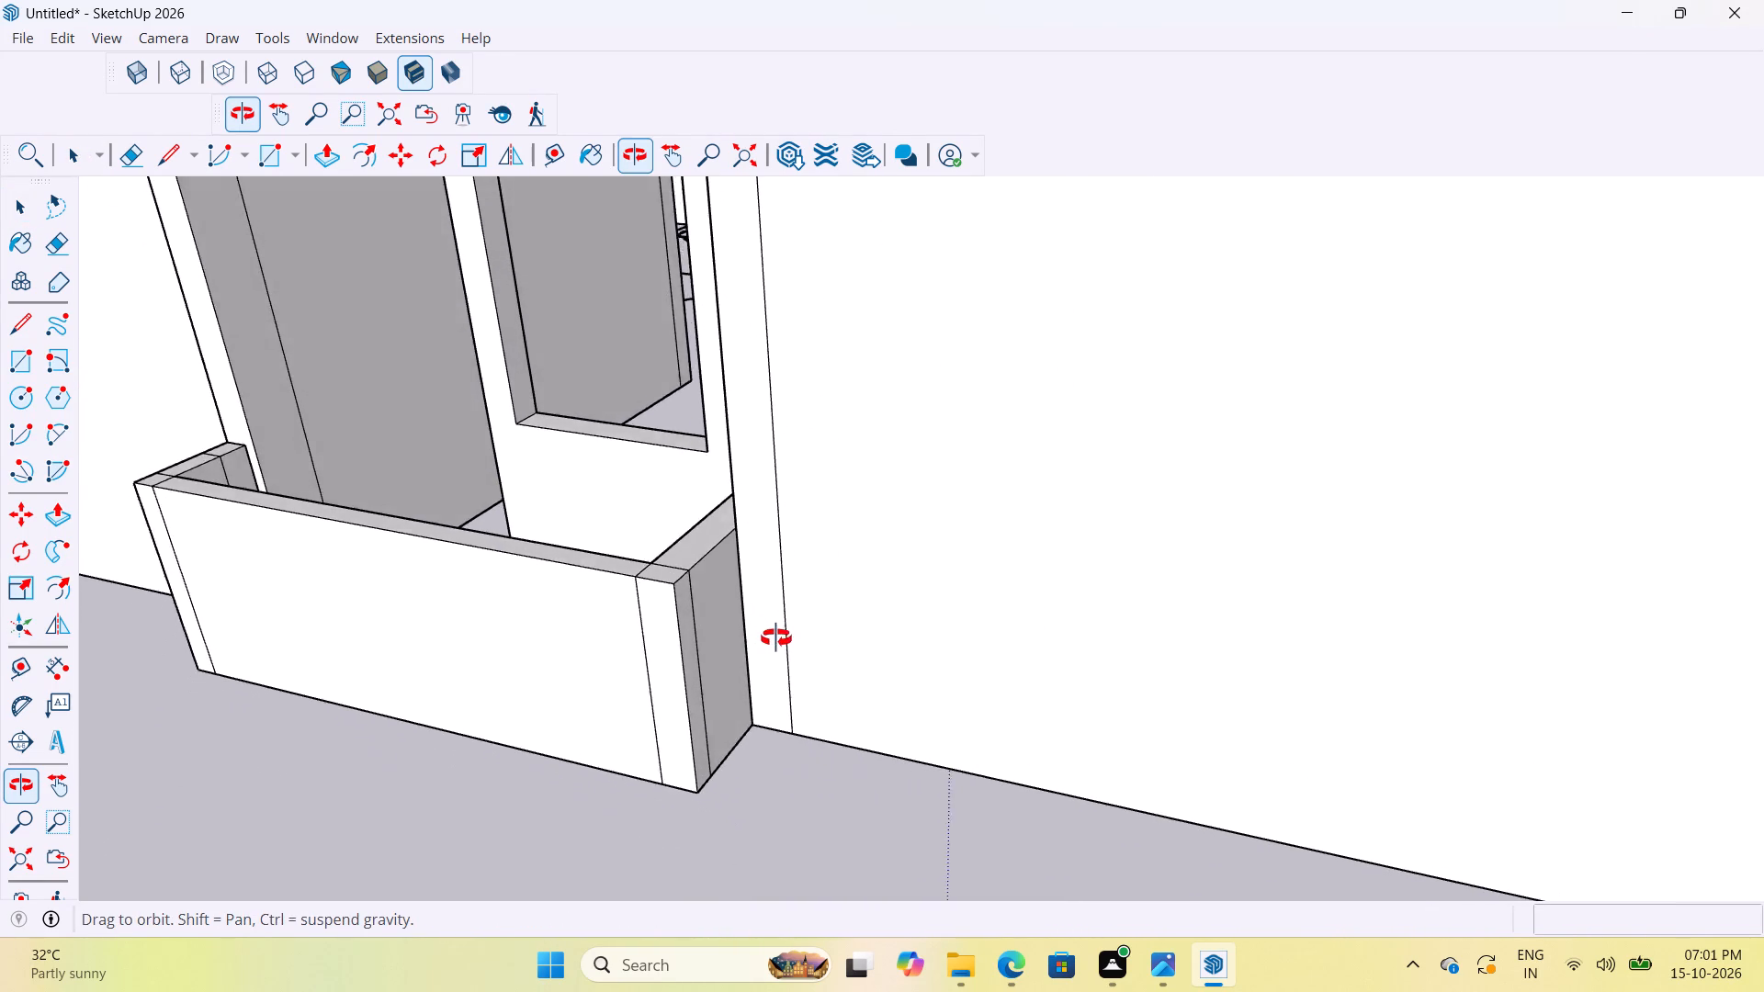
middle_click_drag(776, 638, 775, 637)
scroll(654, 511, "up", 7)
scroll(721, 640, "down", 5)
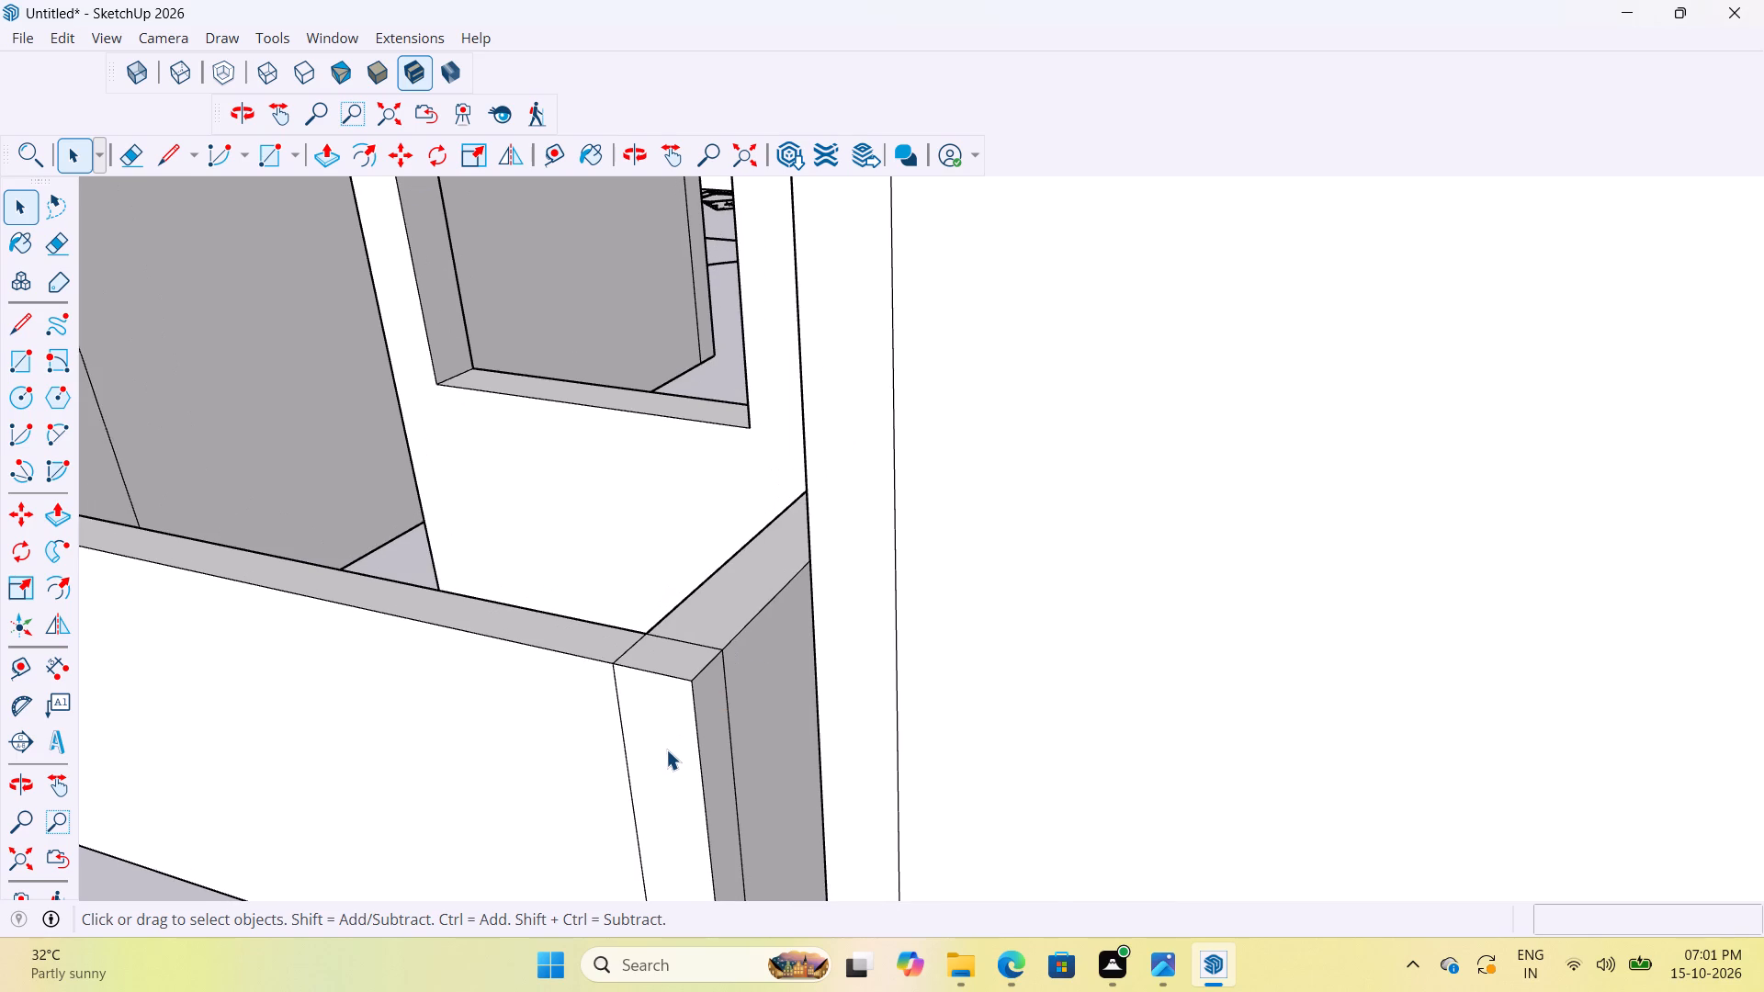
double_click(666, 750)
left_click(666, 749)
double_click(677, 739)
scroll(785, 633, "down", 5)
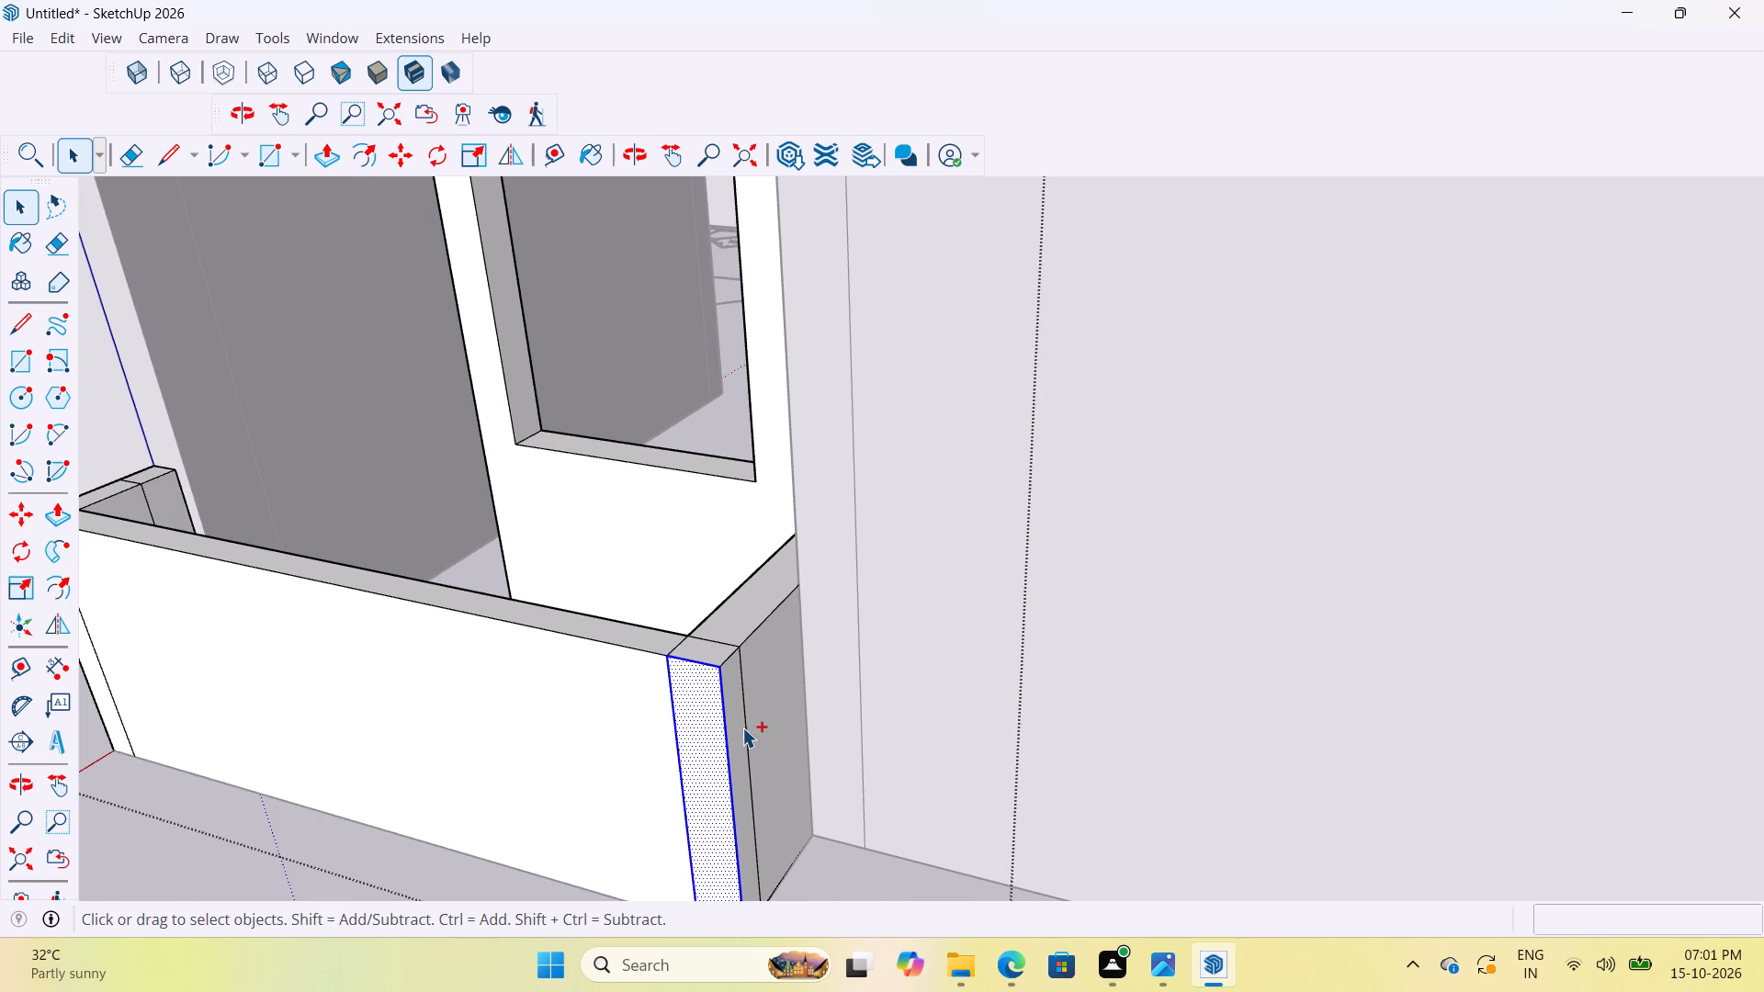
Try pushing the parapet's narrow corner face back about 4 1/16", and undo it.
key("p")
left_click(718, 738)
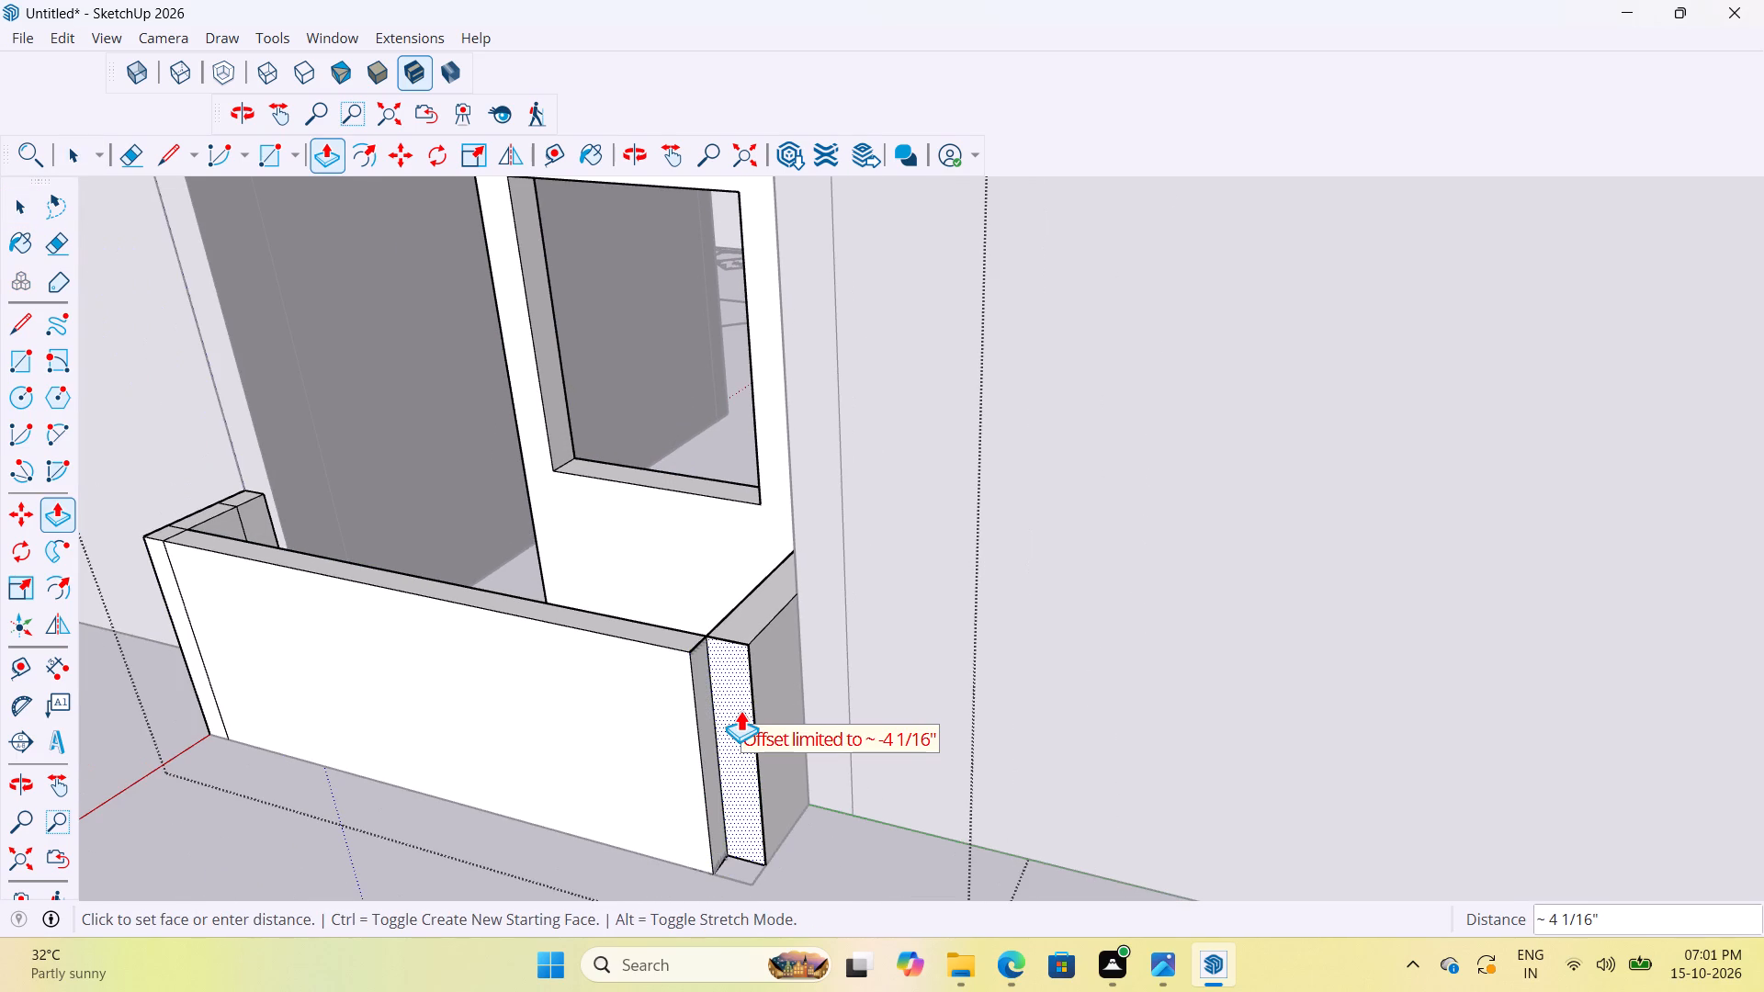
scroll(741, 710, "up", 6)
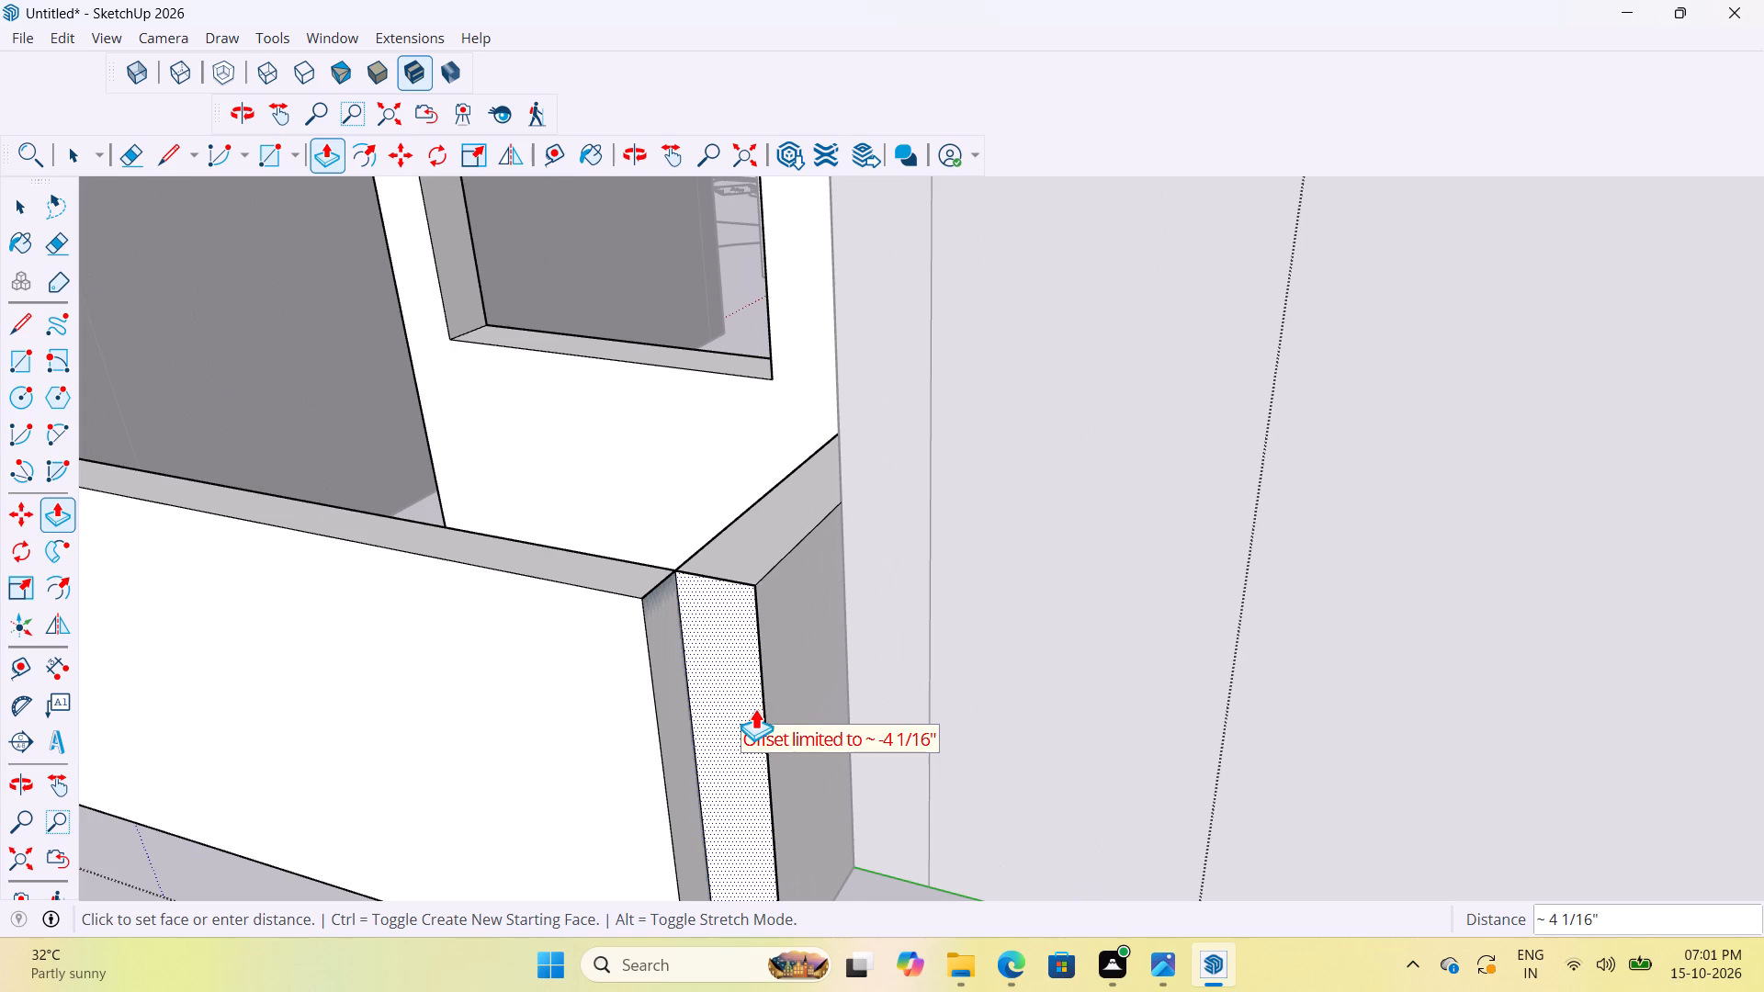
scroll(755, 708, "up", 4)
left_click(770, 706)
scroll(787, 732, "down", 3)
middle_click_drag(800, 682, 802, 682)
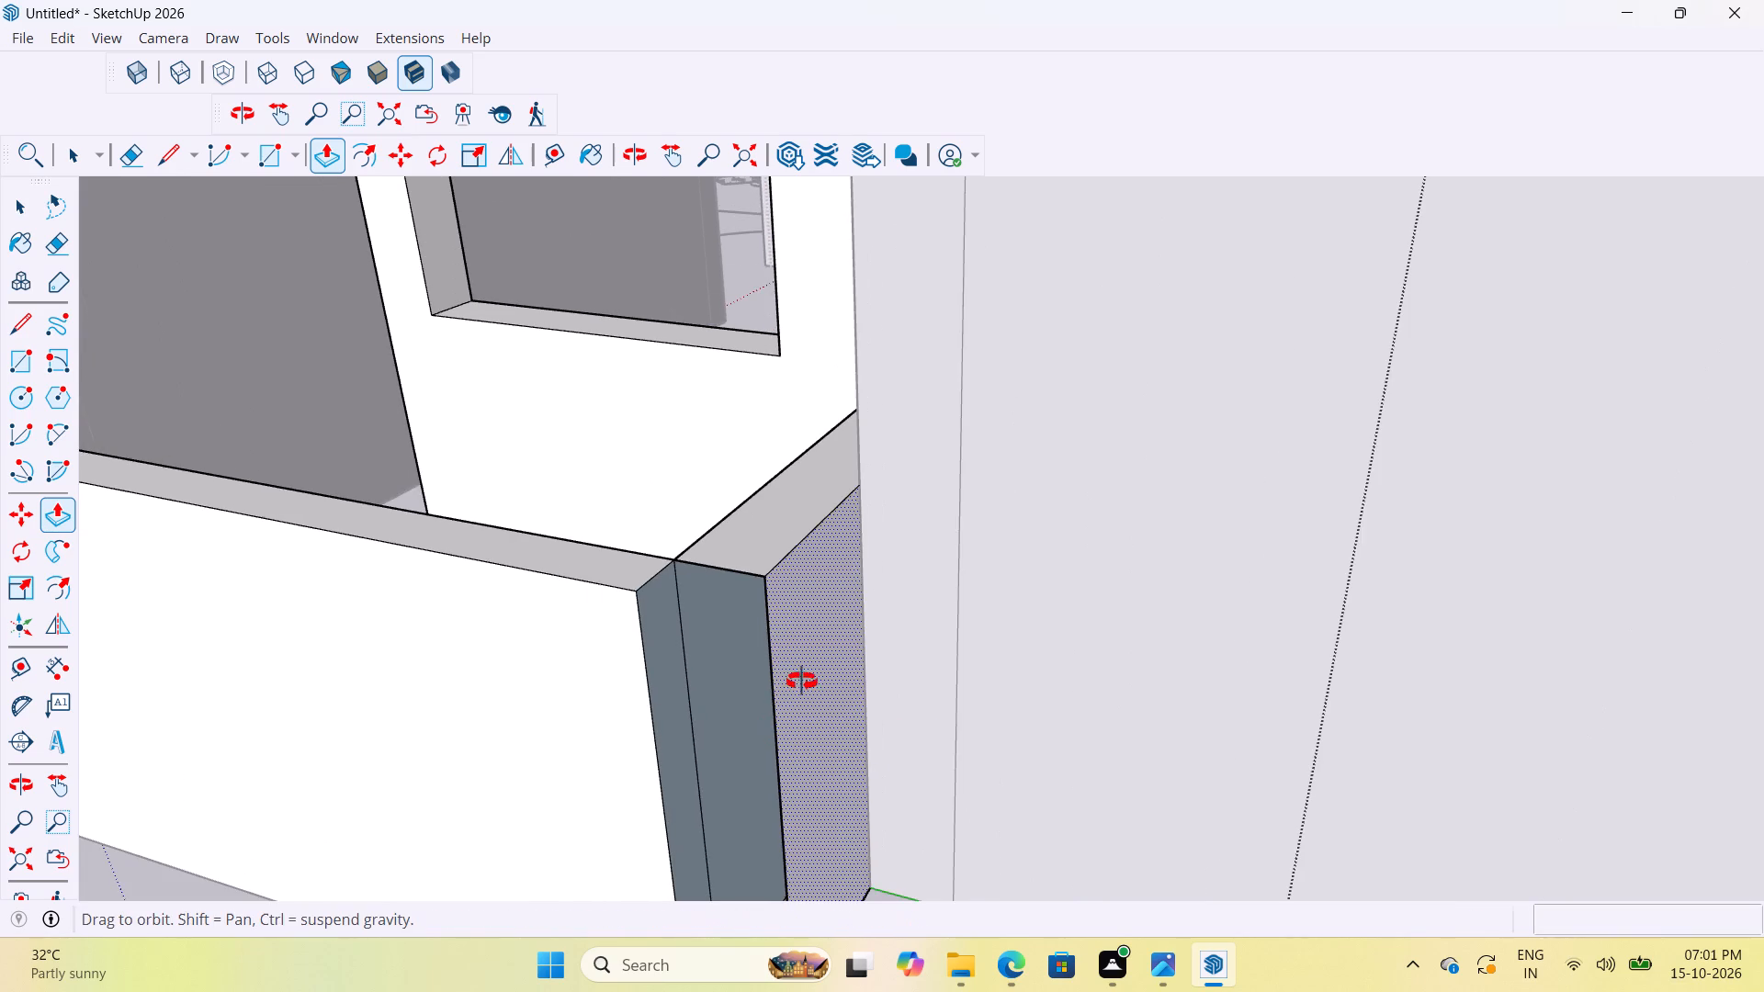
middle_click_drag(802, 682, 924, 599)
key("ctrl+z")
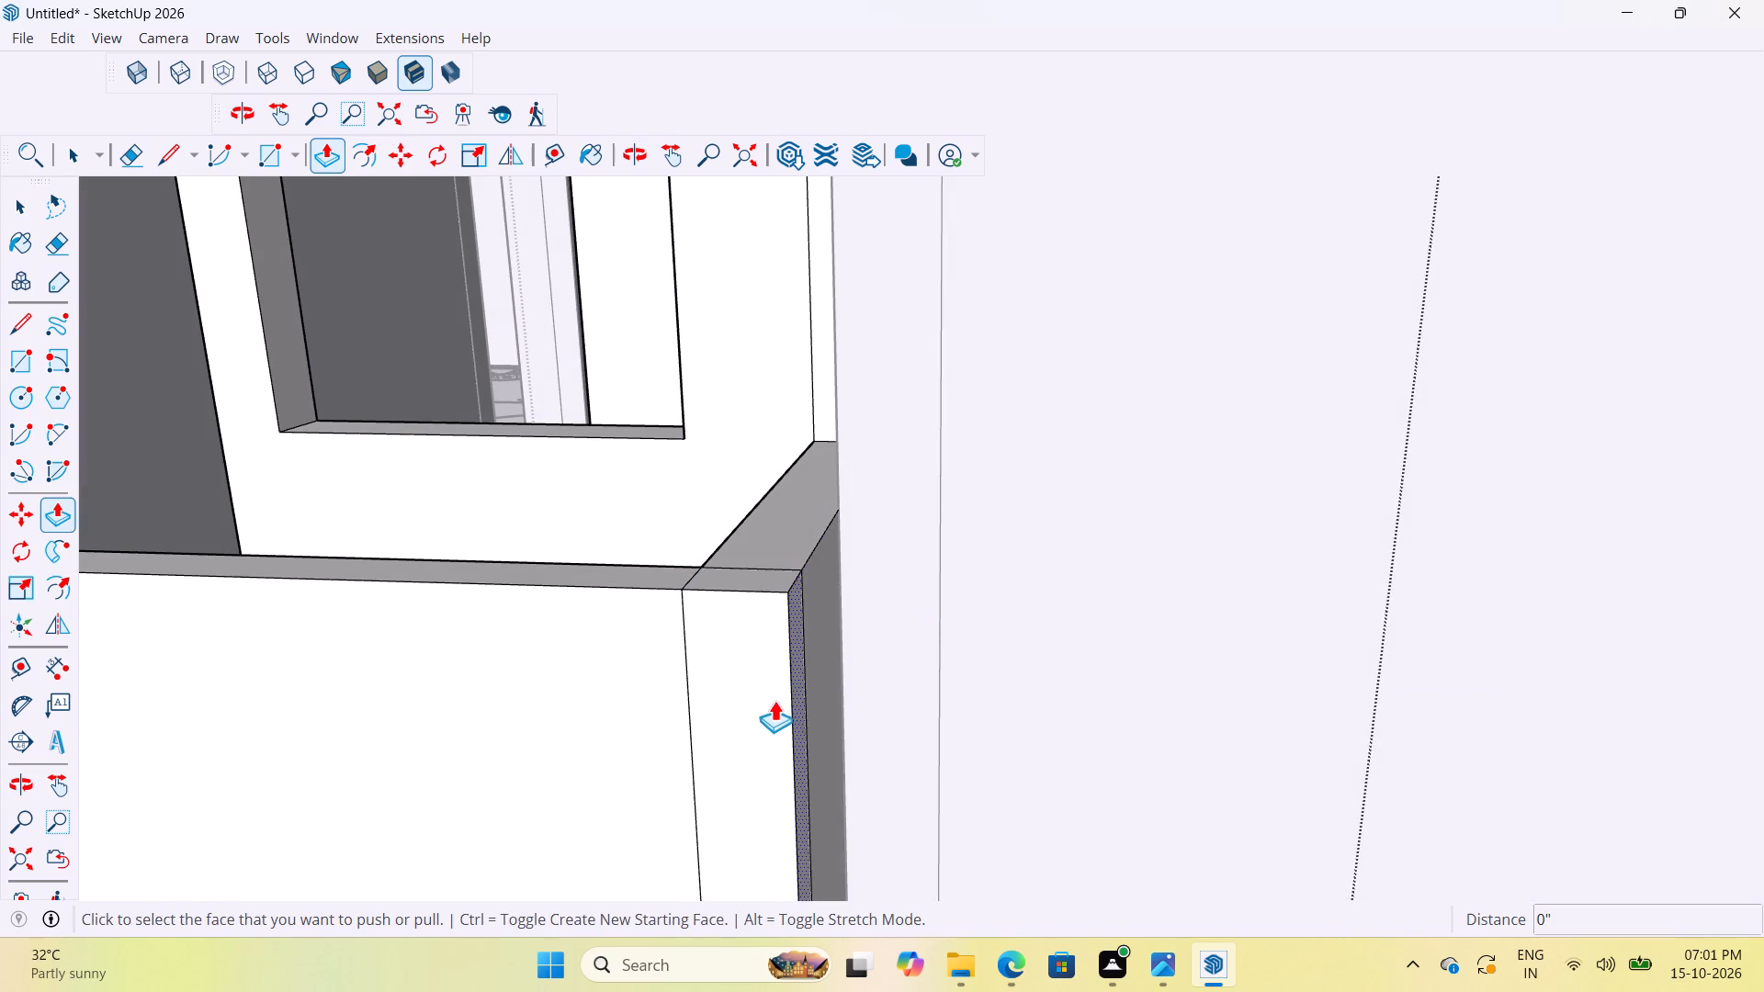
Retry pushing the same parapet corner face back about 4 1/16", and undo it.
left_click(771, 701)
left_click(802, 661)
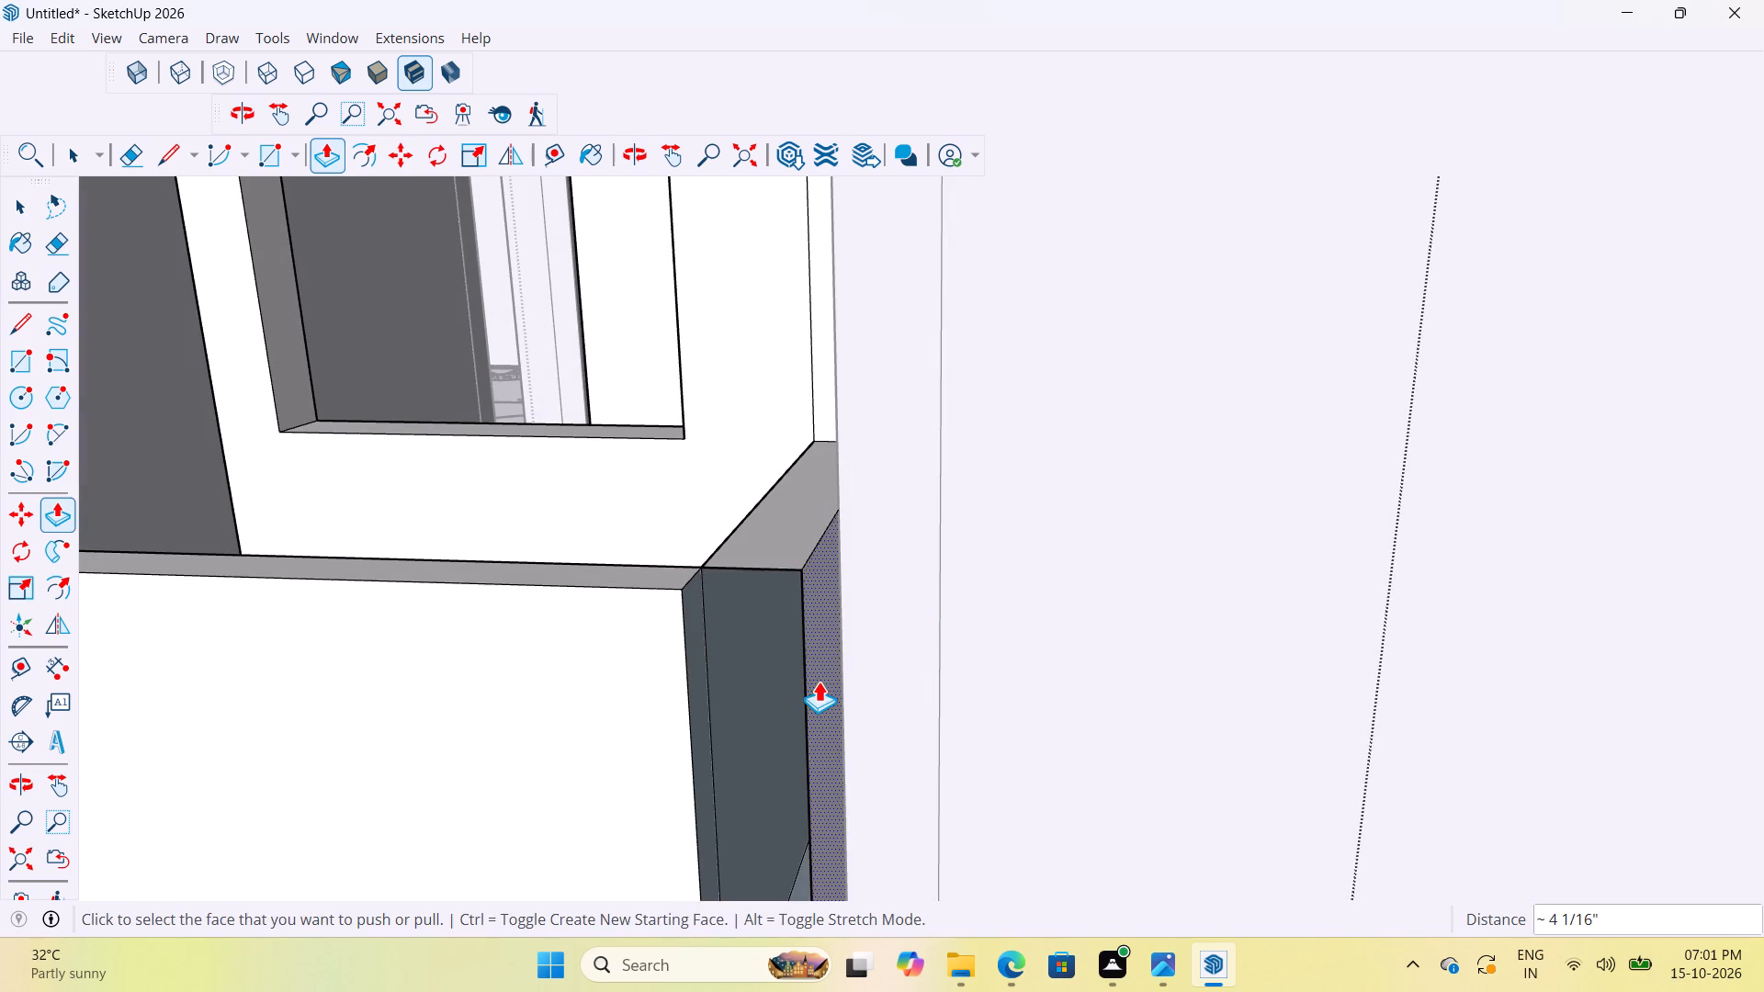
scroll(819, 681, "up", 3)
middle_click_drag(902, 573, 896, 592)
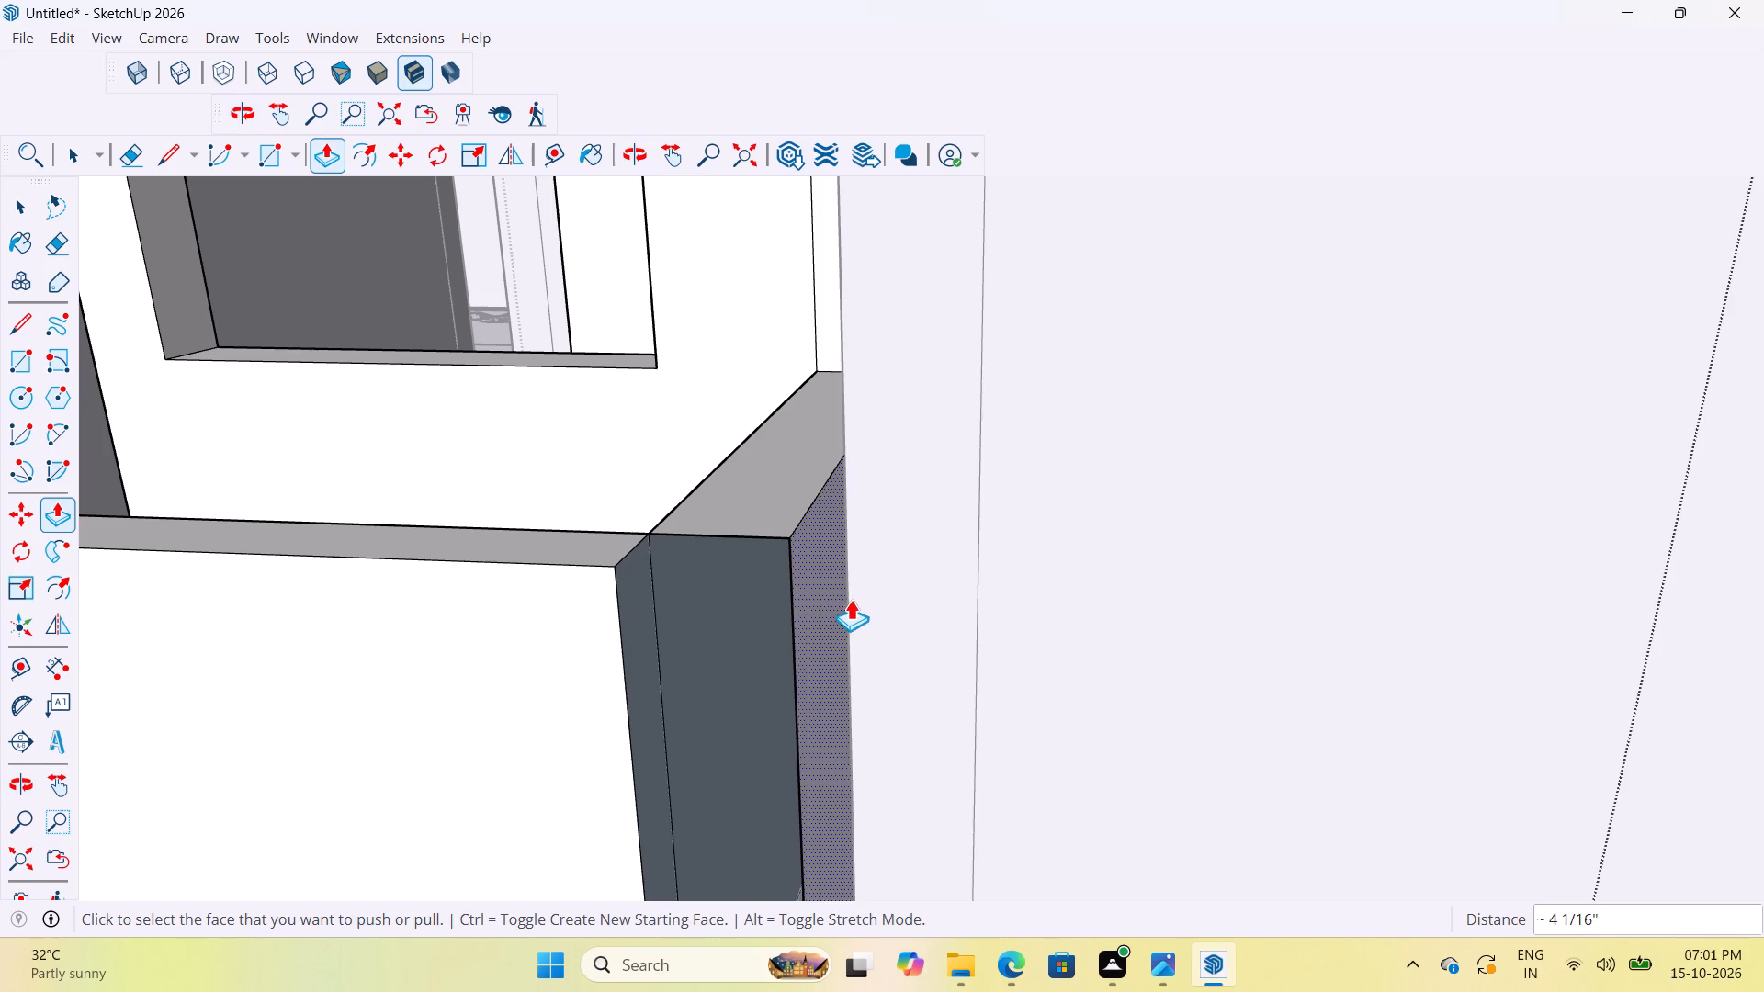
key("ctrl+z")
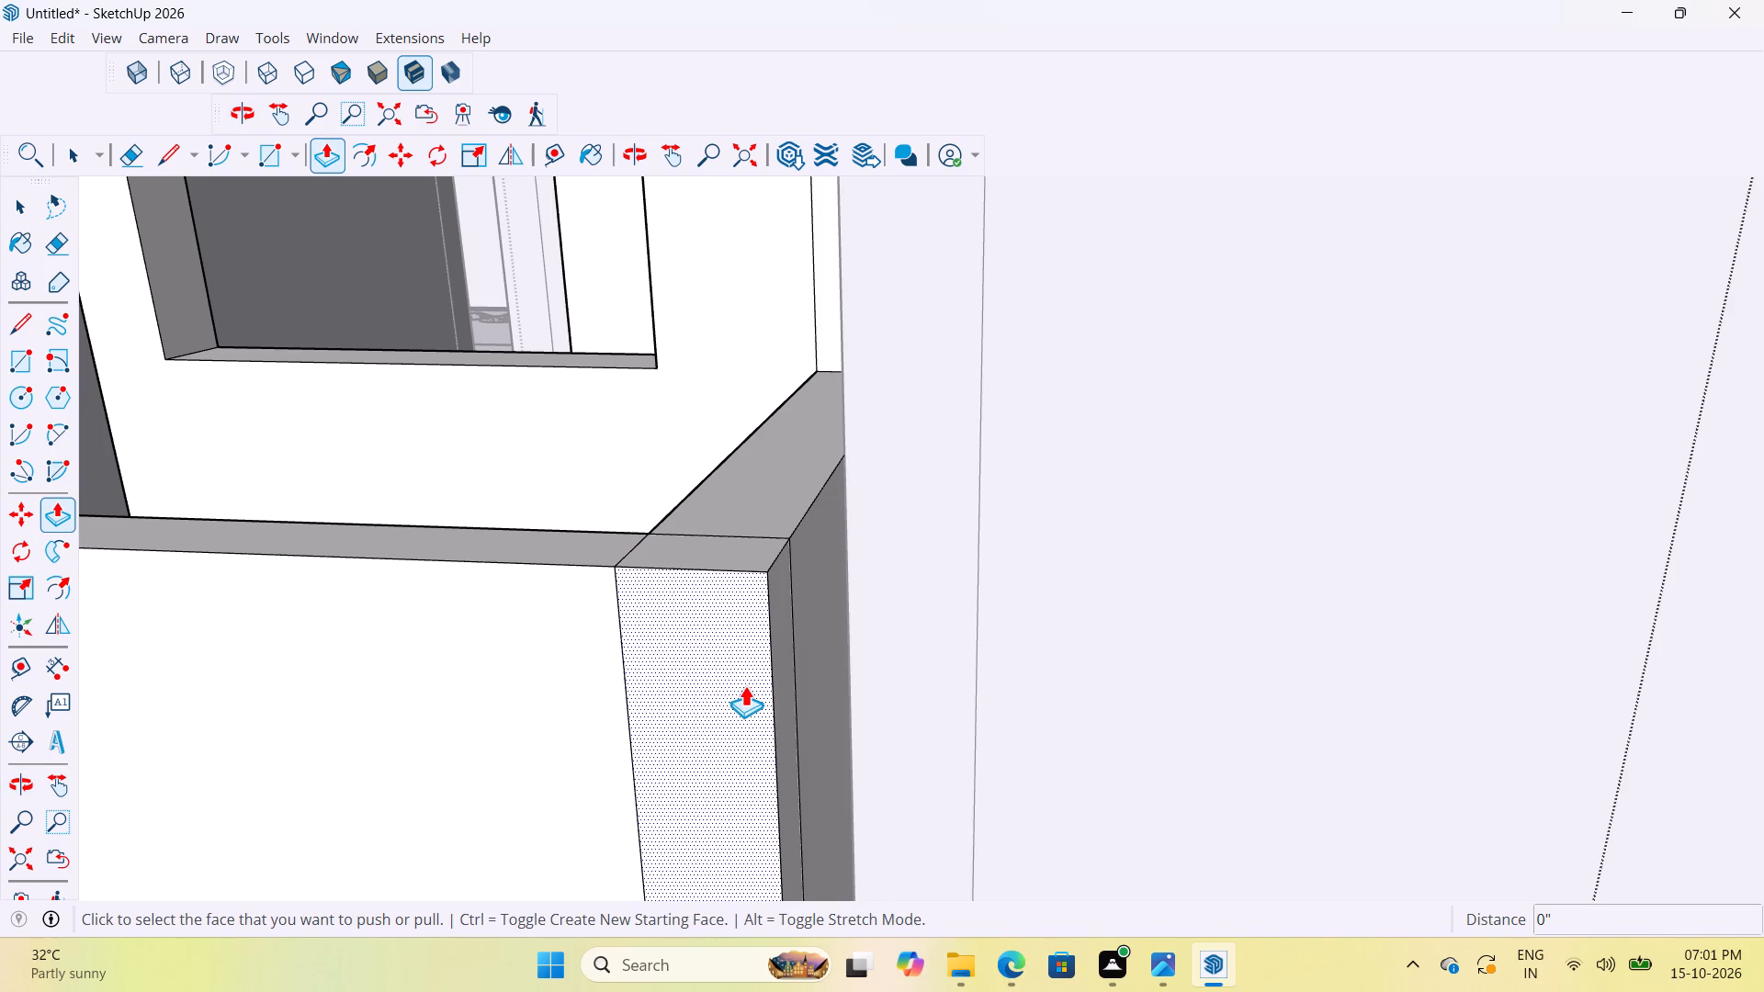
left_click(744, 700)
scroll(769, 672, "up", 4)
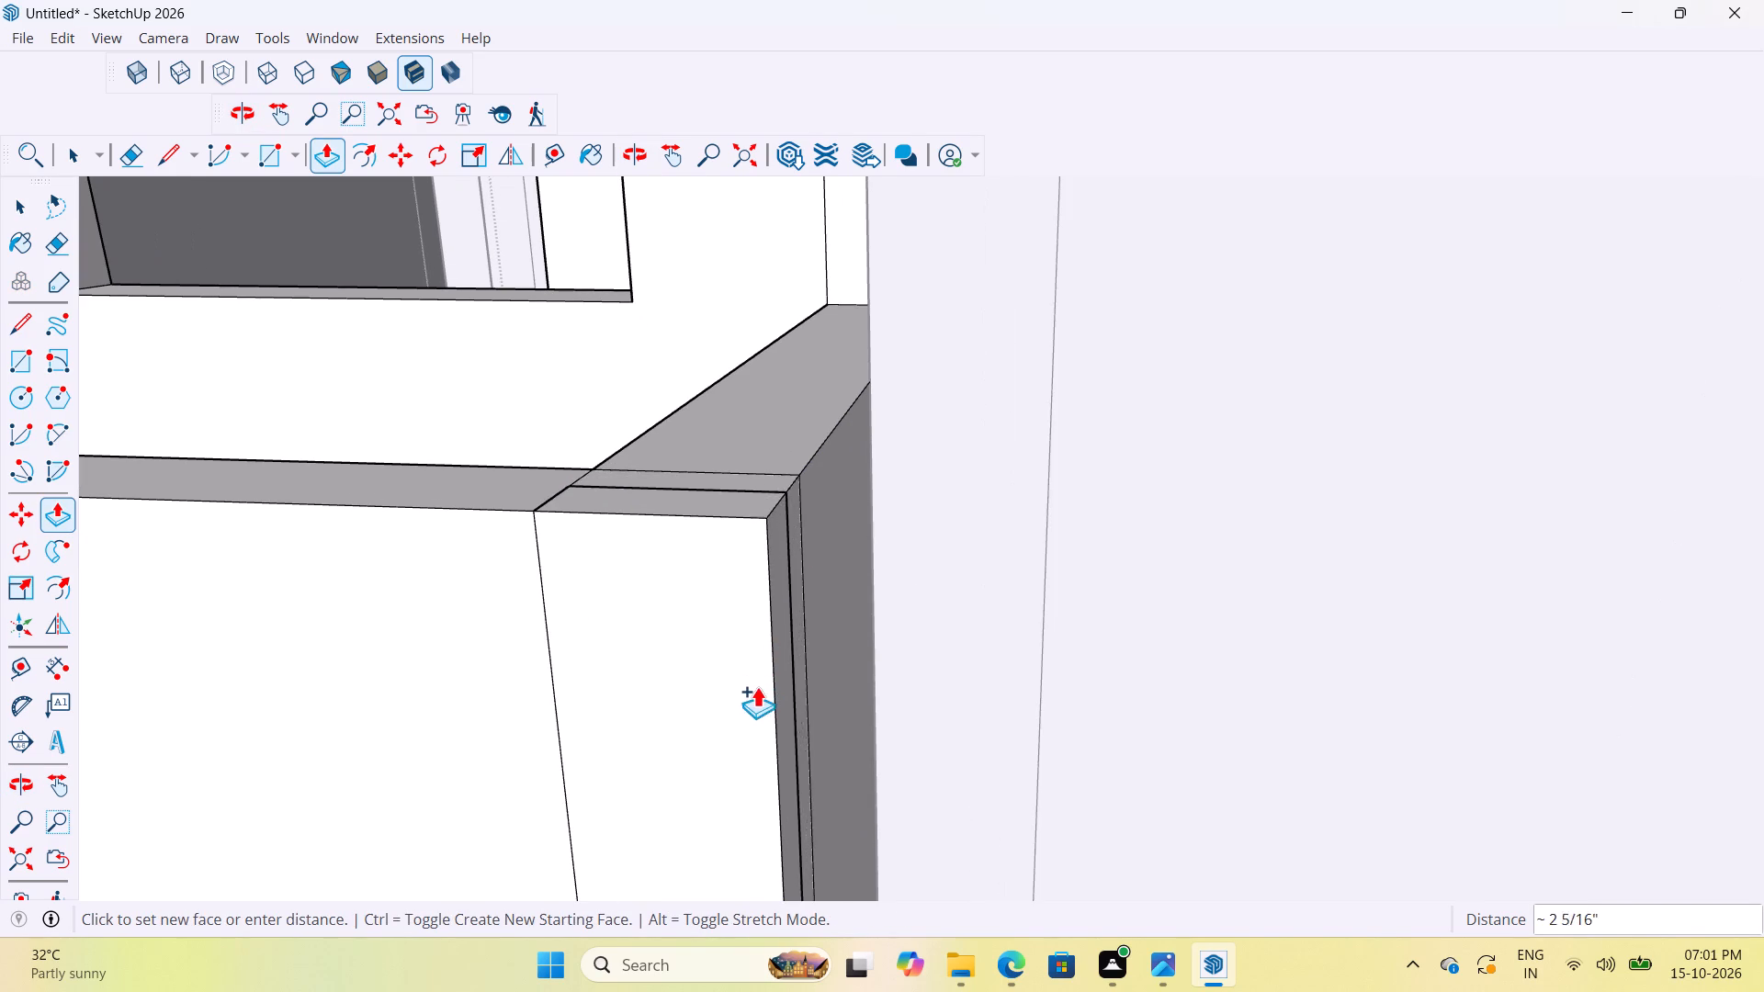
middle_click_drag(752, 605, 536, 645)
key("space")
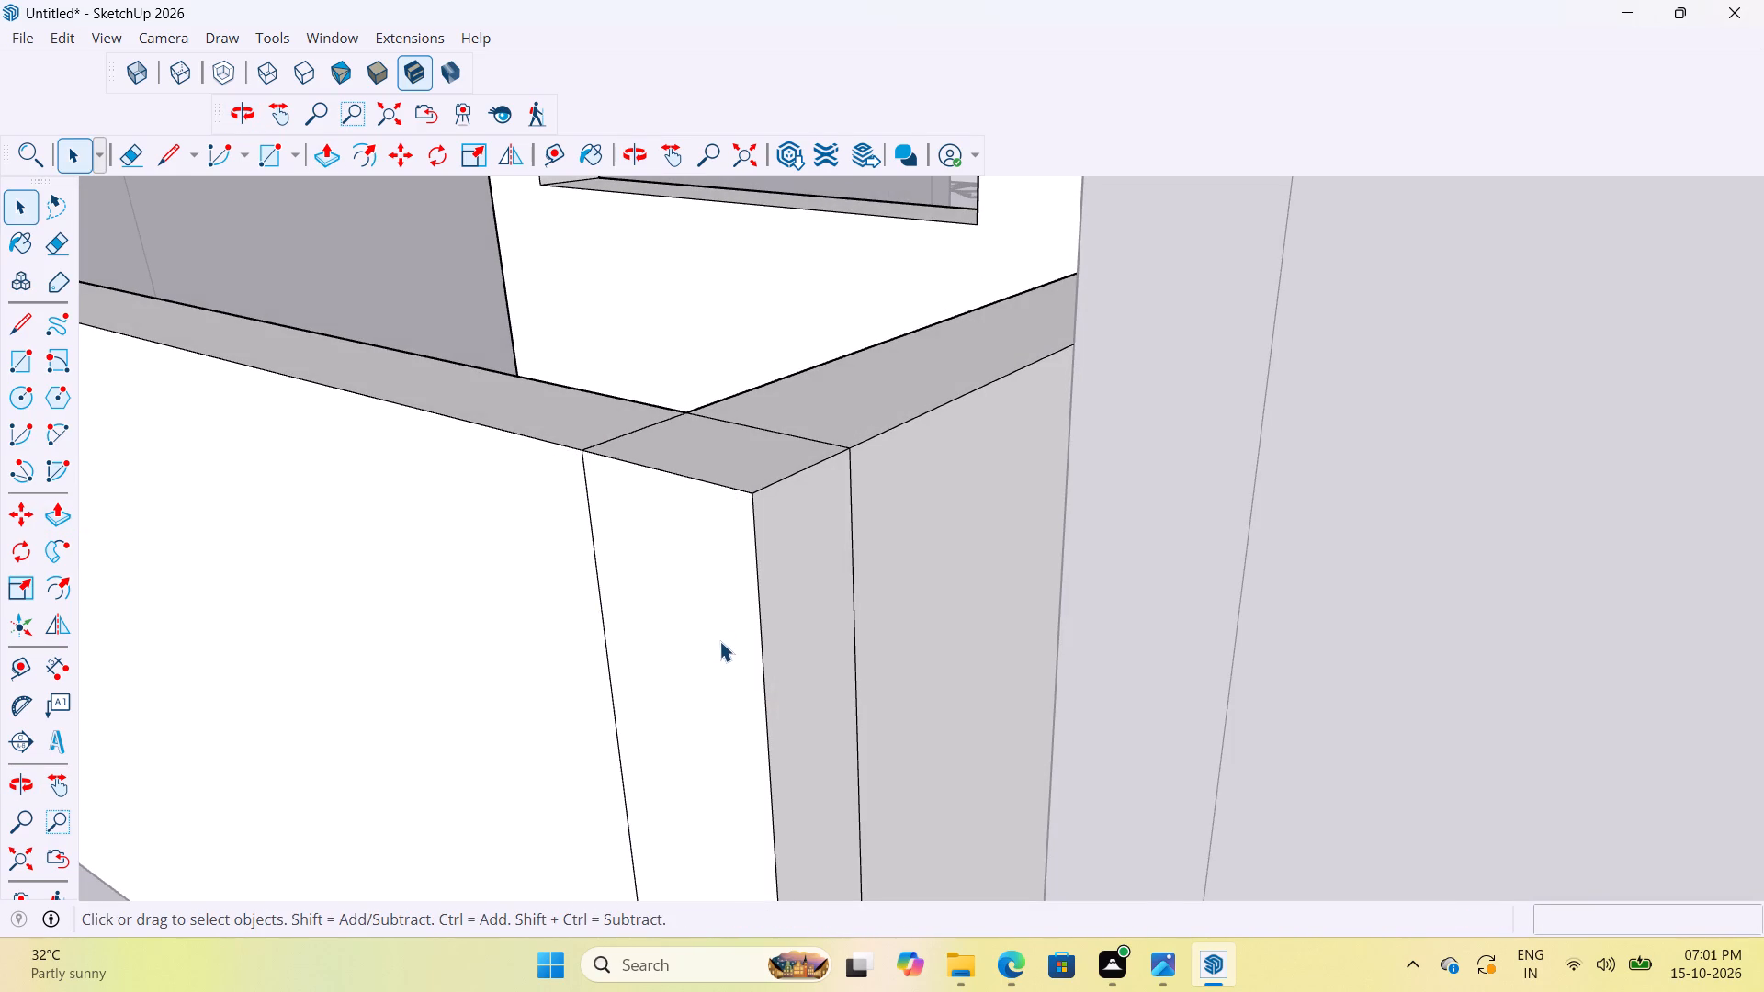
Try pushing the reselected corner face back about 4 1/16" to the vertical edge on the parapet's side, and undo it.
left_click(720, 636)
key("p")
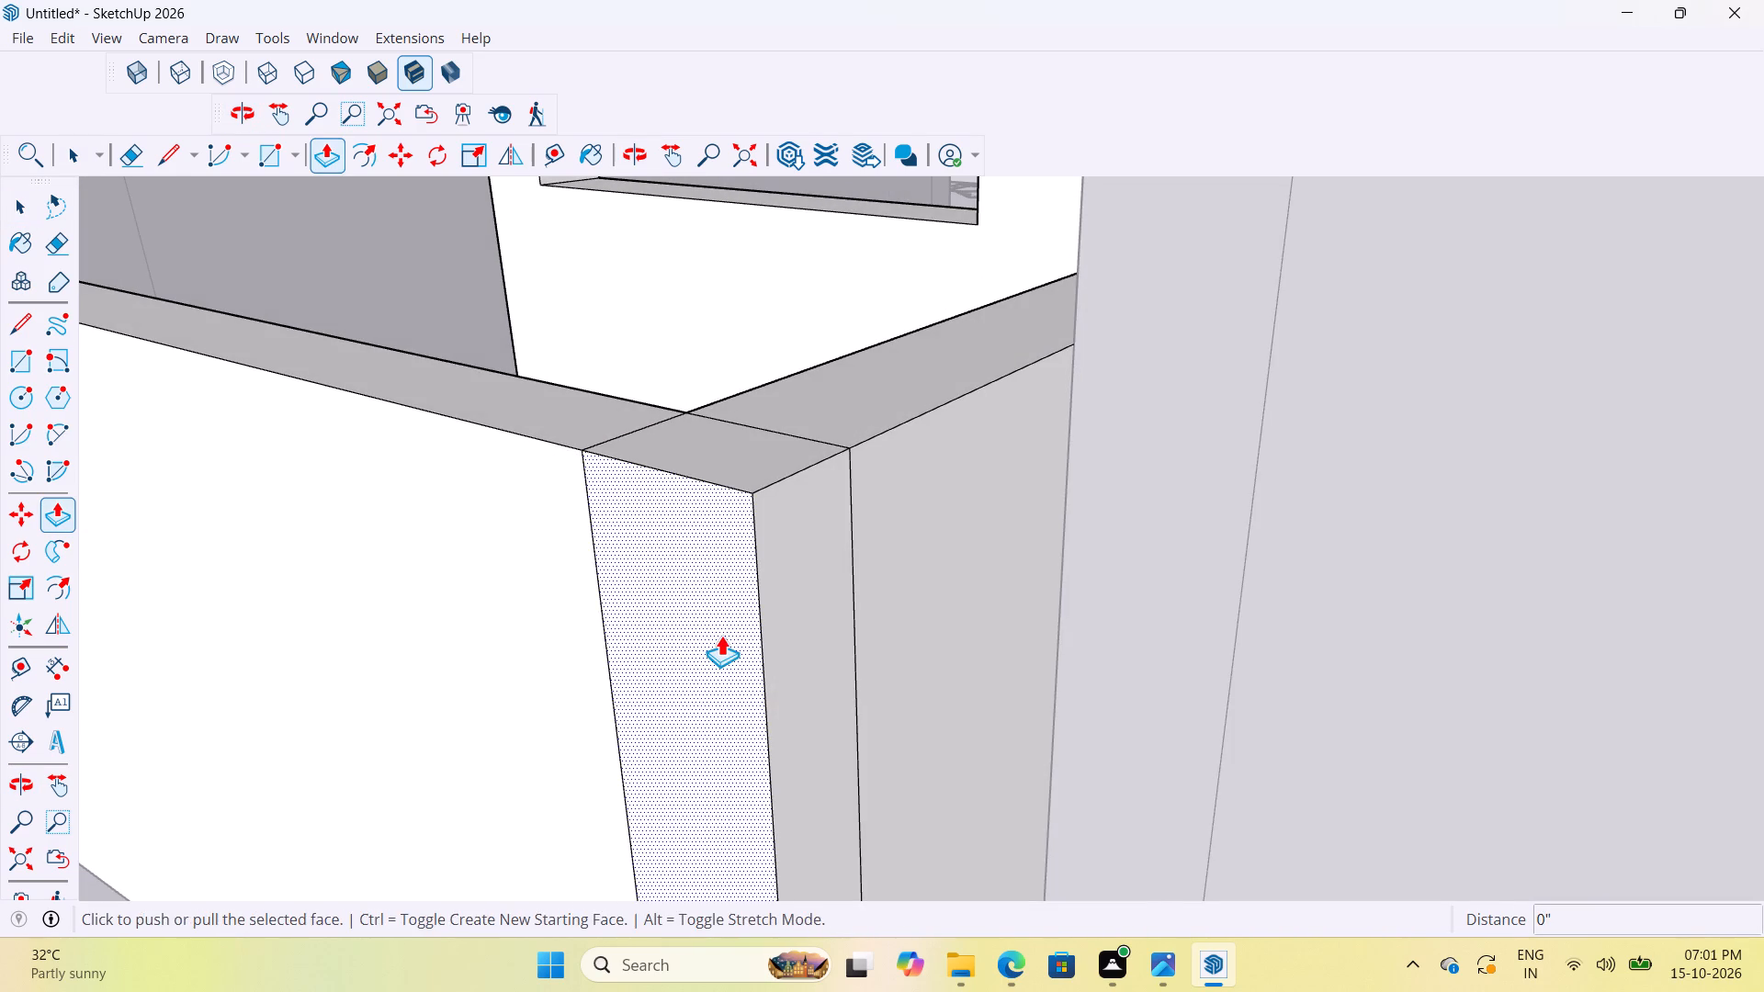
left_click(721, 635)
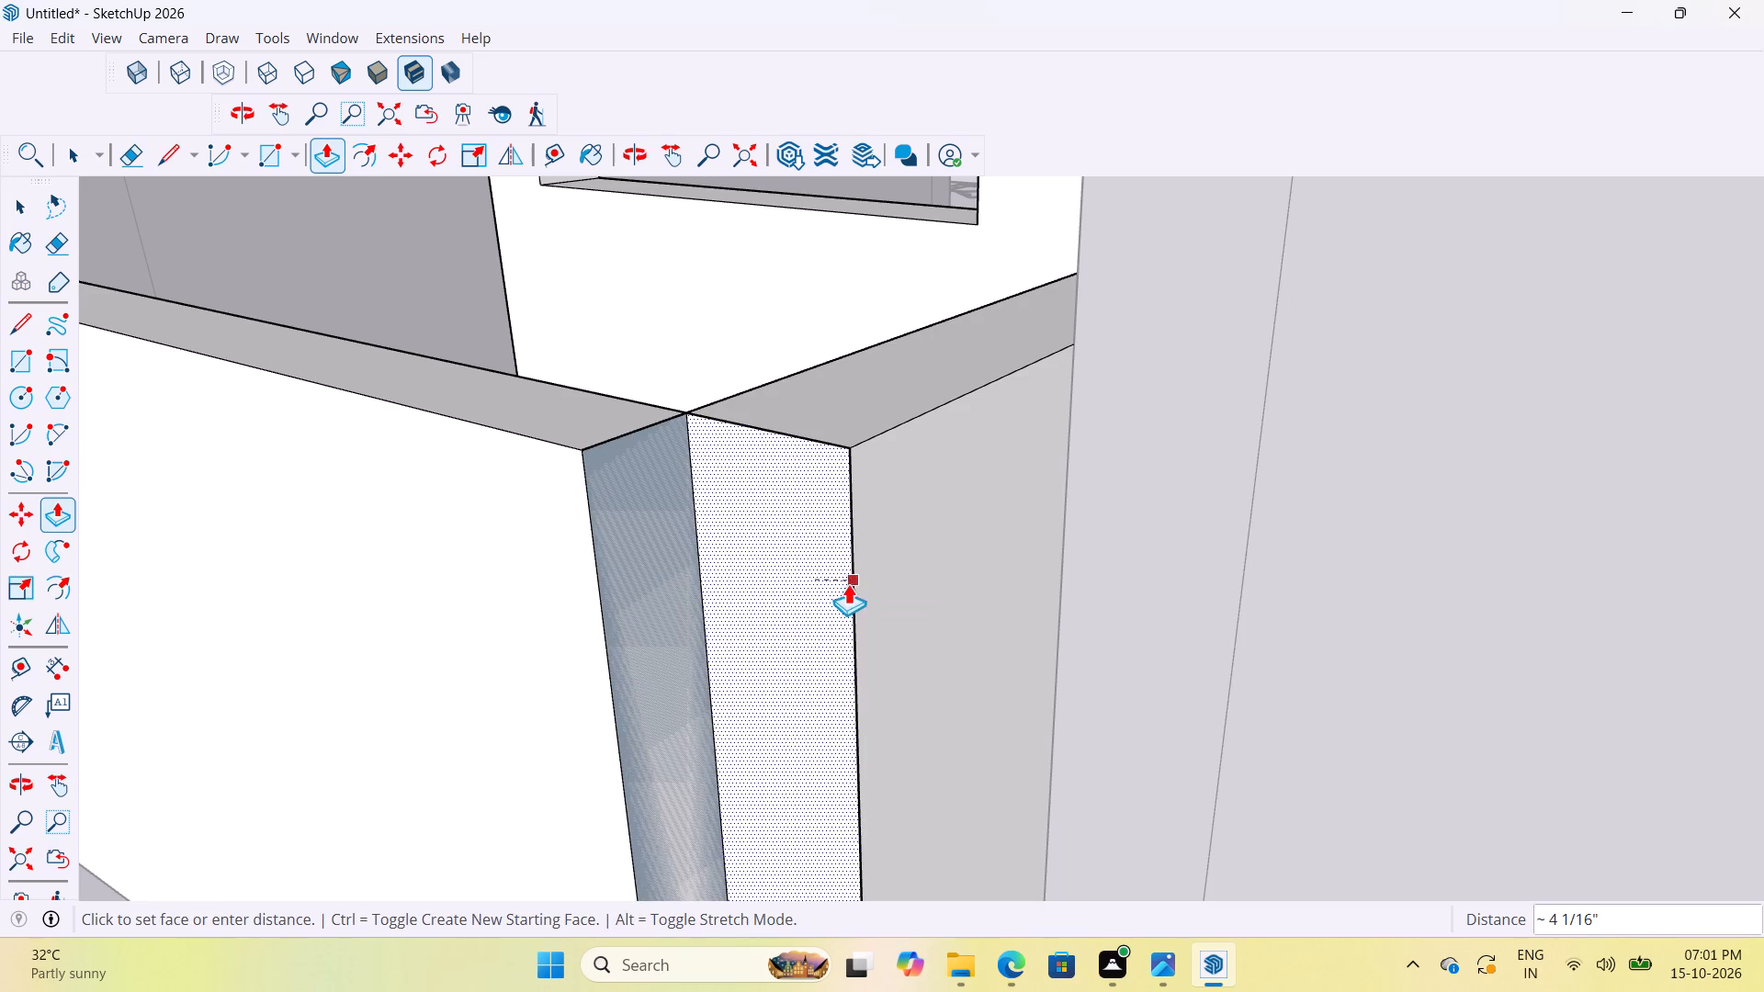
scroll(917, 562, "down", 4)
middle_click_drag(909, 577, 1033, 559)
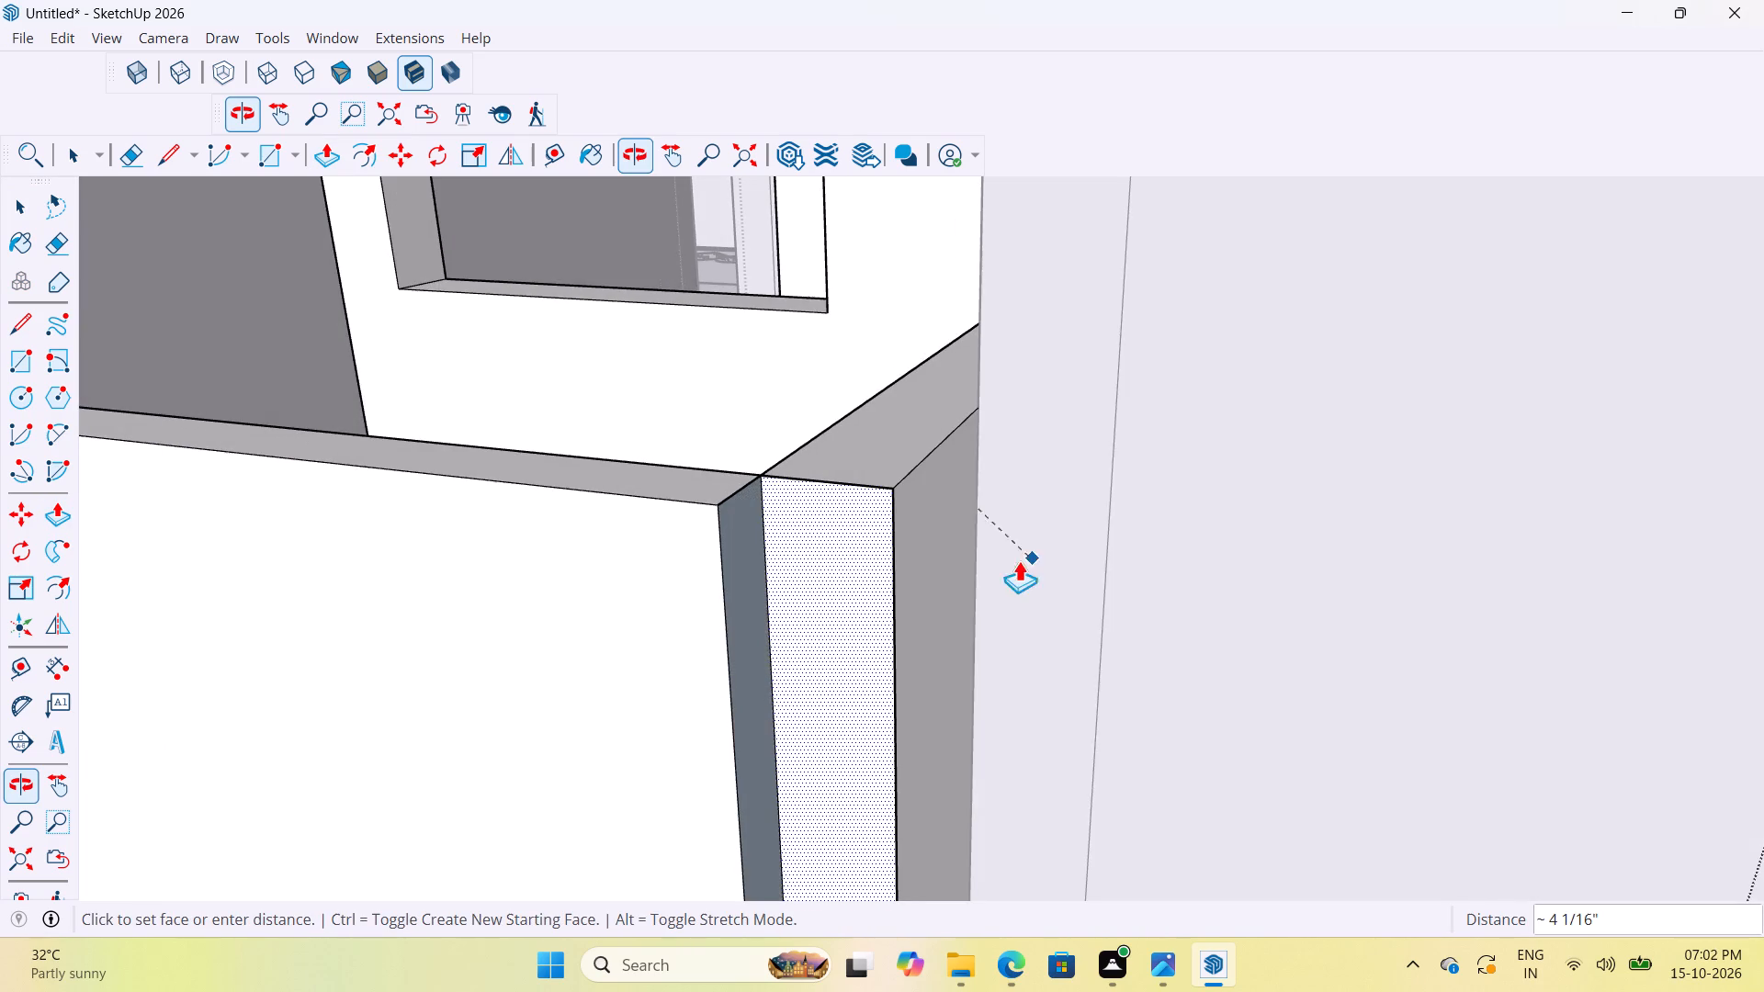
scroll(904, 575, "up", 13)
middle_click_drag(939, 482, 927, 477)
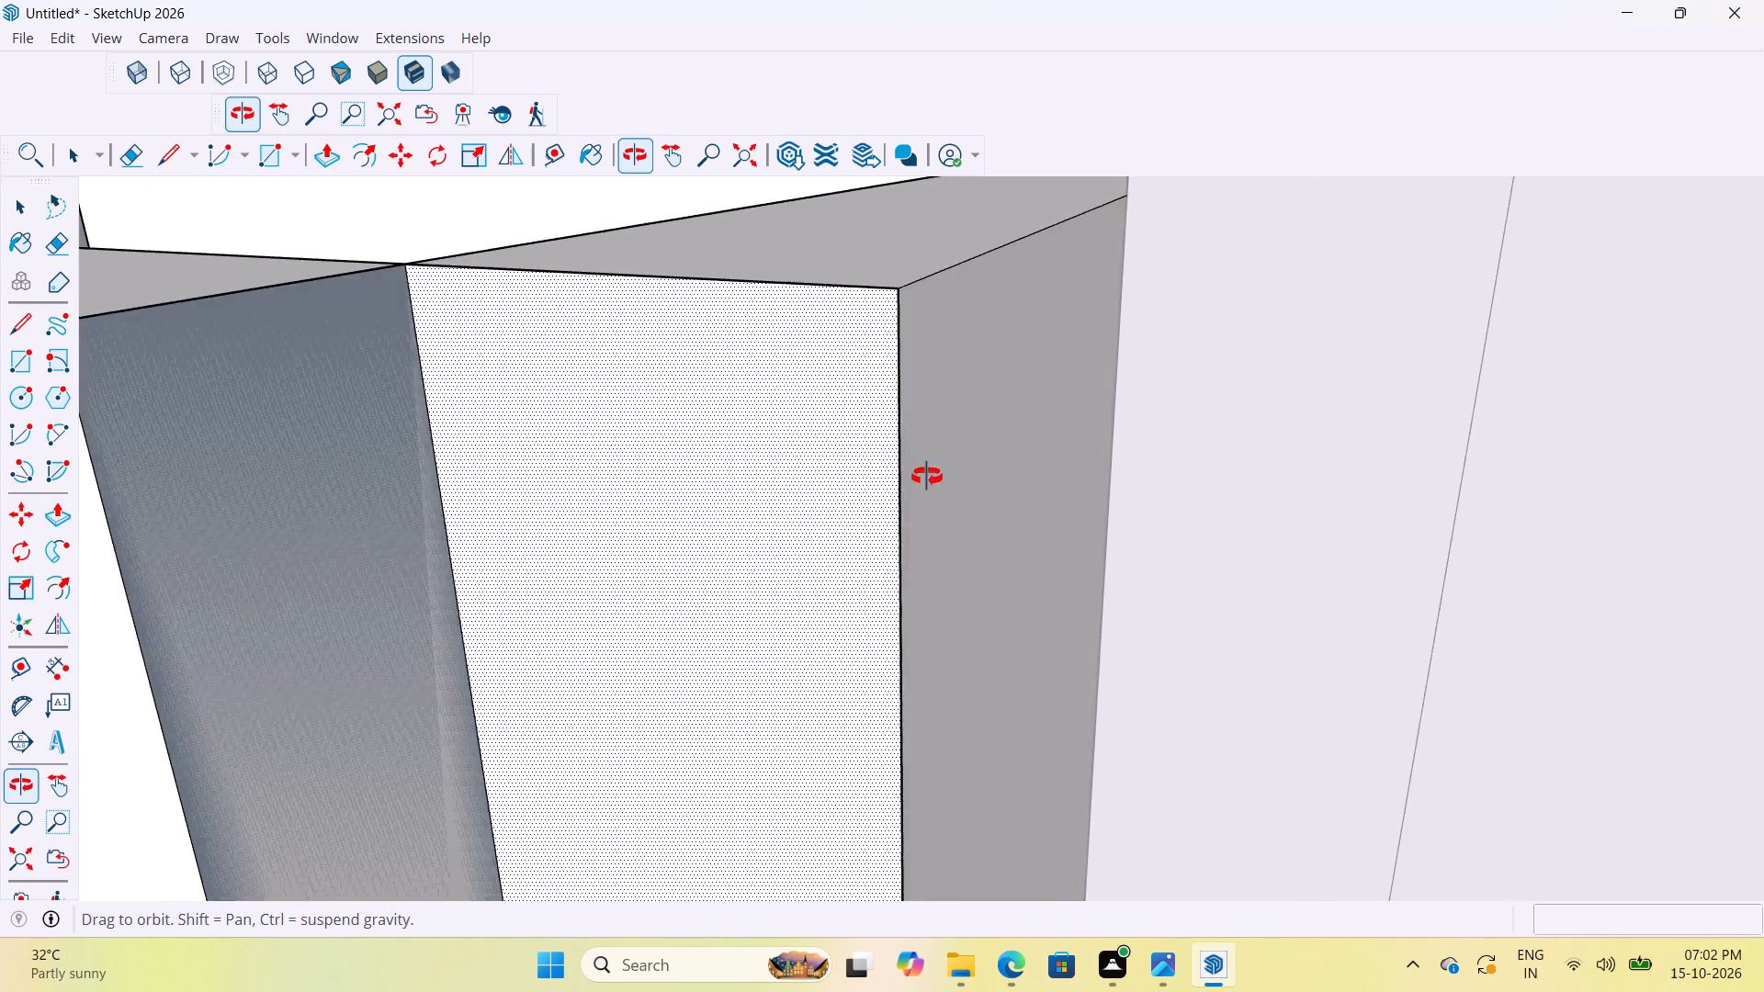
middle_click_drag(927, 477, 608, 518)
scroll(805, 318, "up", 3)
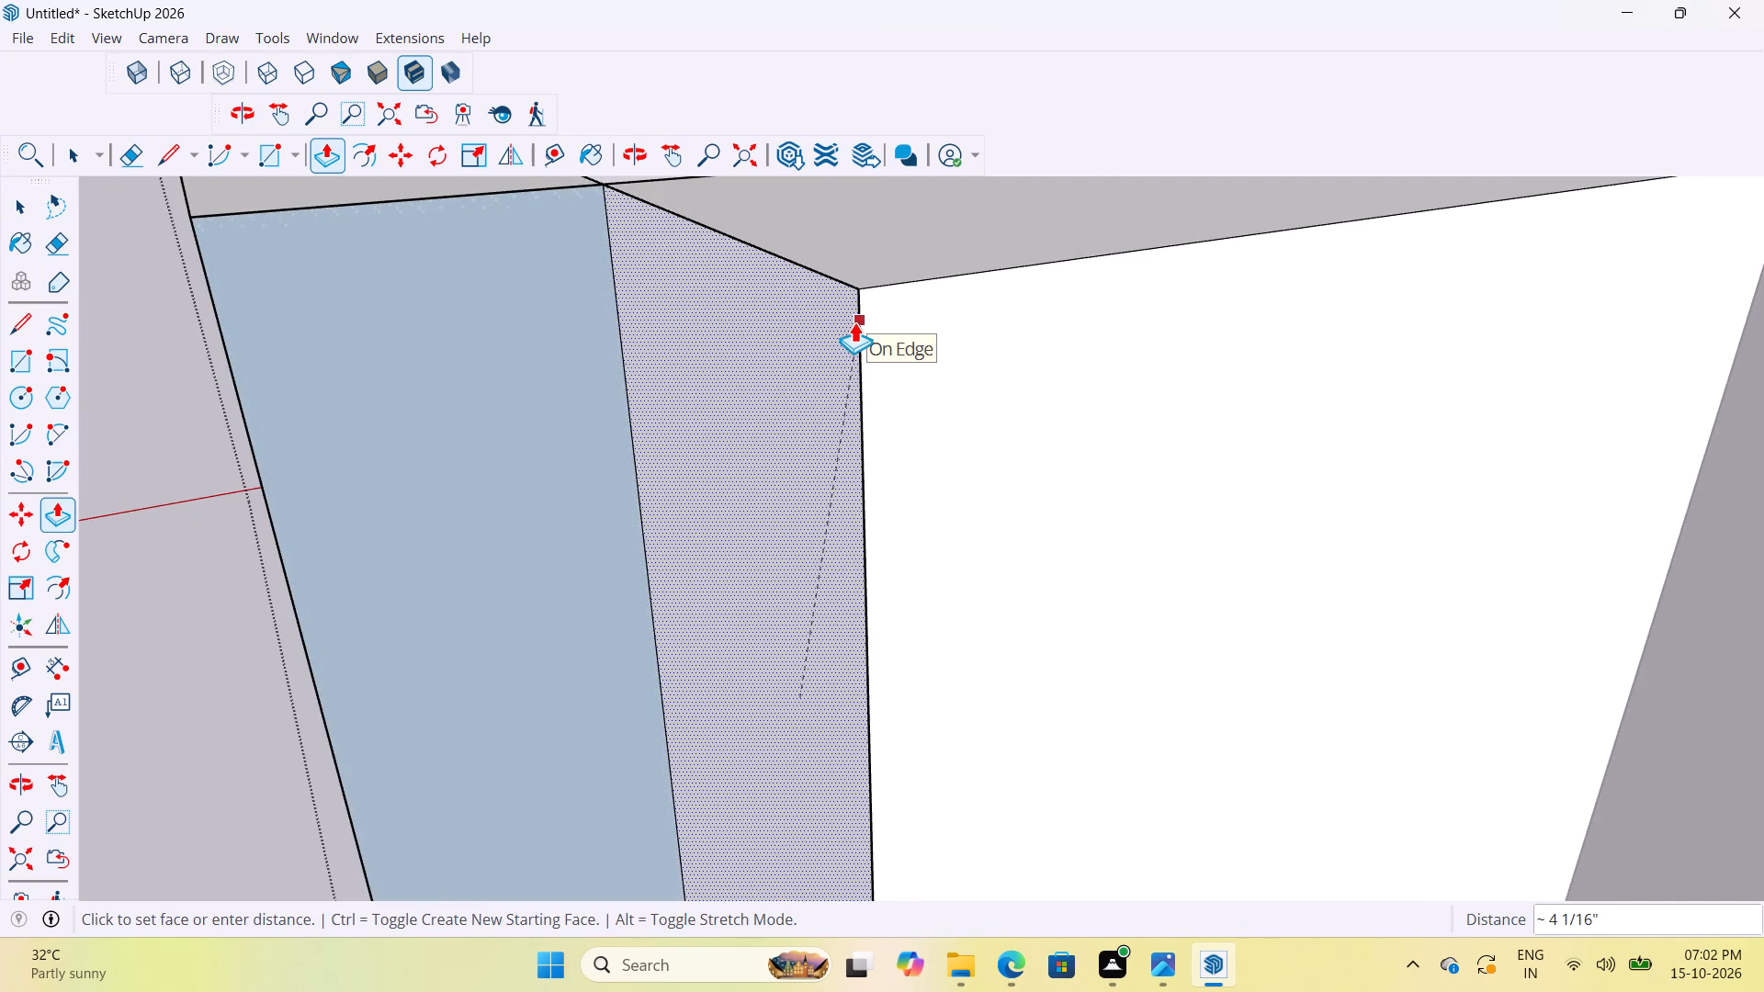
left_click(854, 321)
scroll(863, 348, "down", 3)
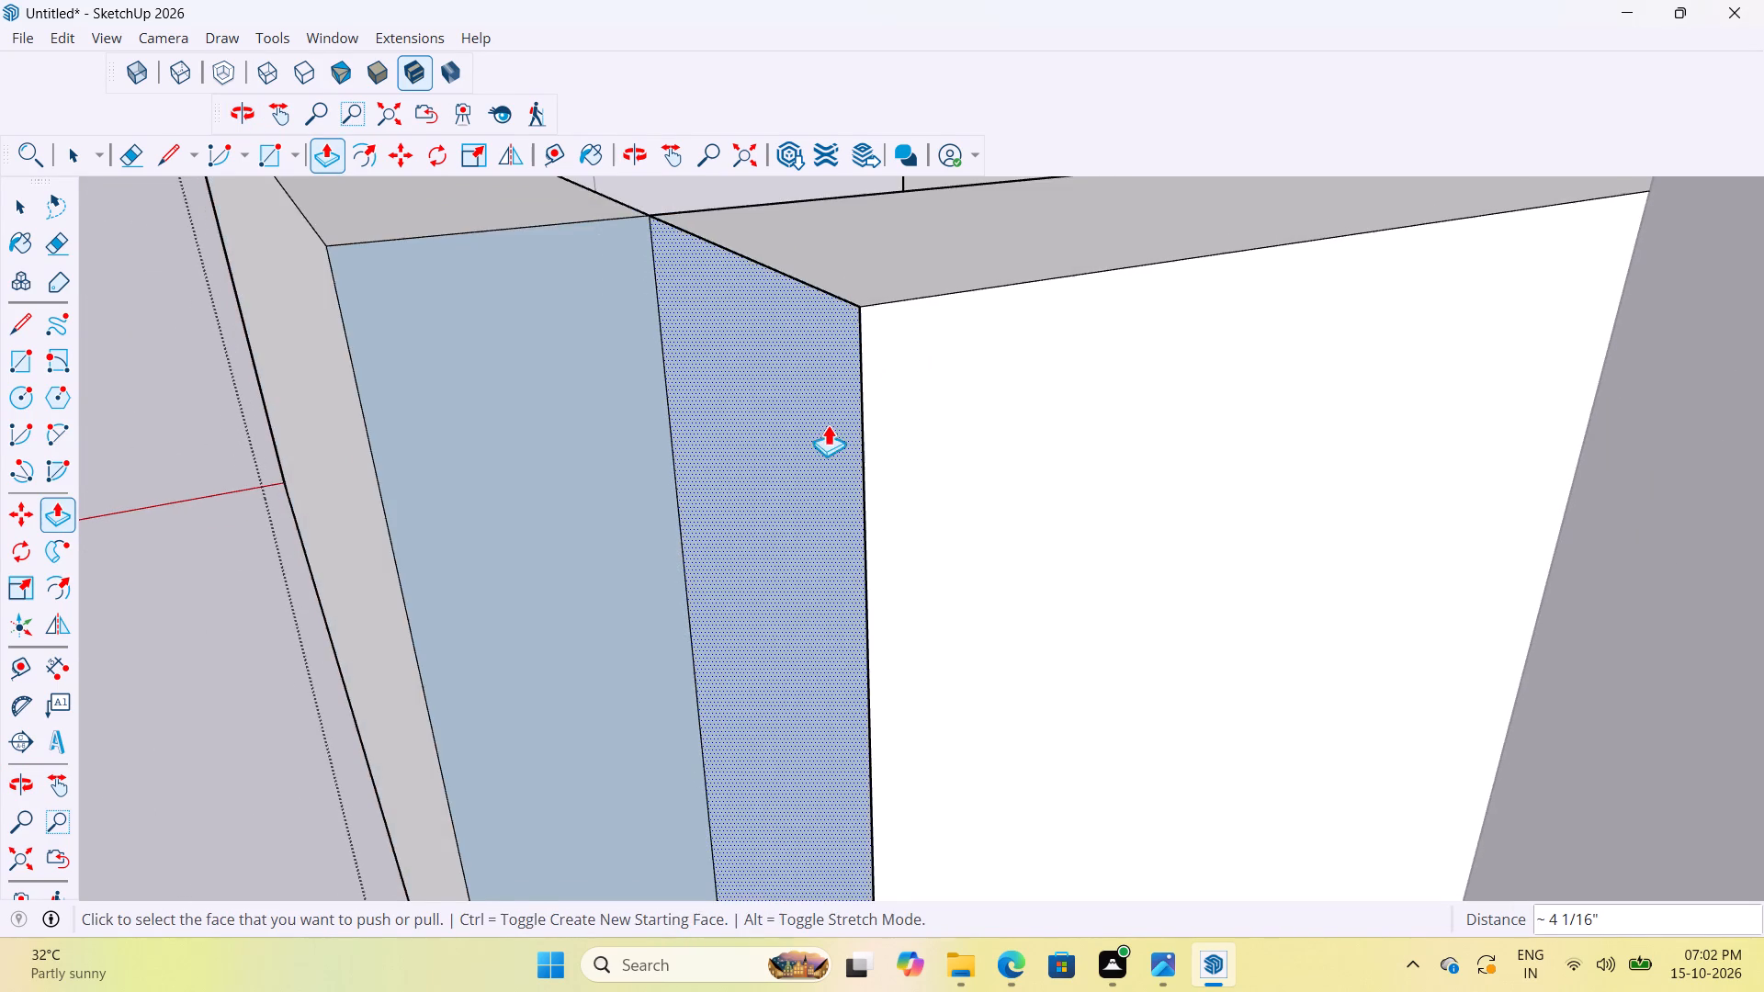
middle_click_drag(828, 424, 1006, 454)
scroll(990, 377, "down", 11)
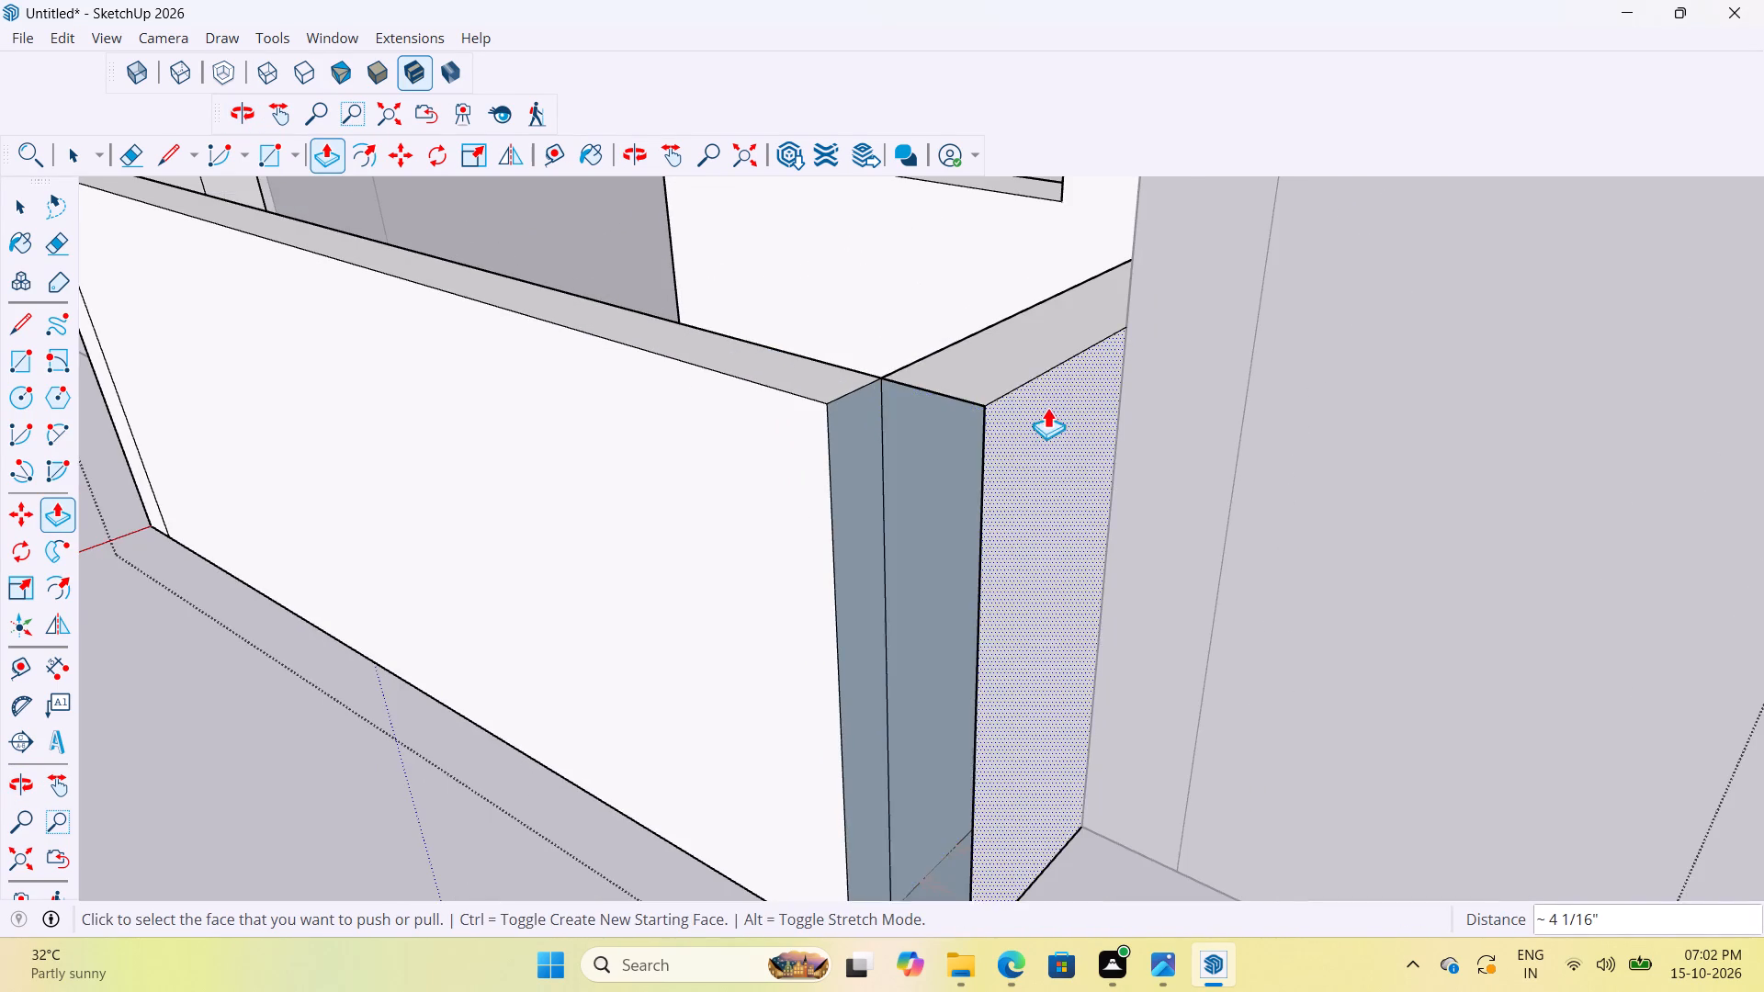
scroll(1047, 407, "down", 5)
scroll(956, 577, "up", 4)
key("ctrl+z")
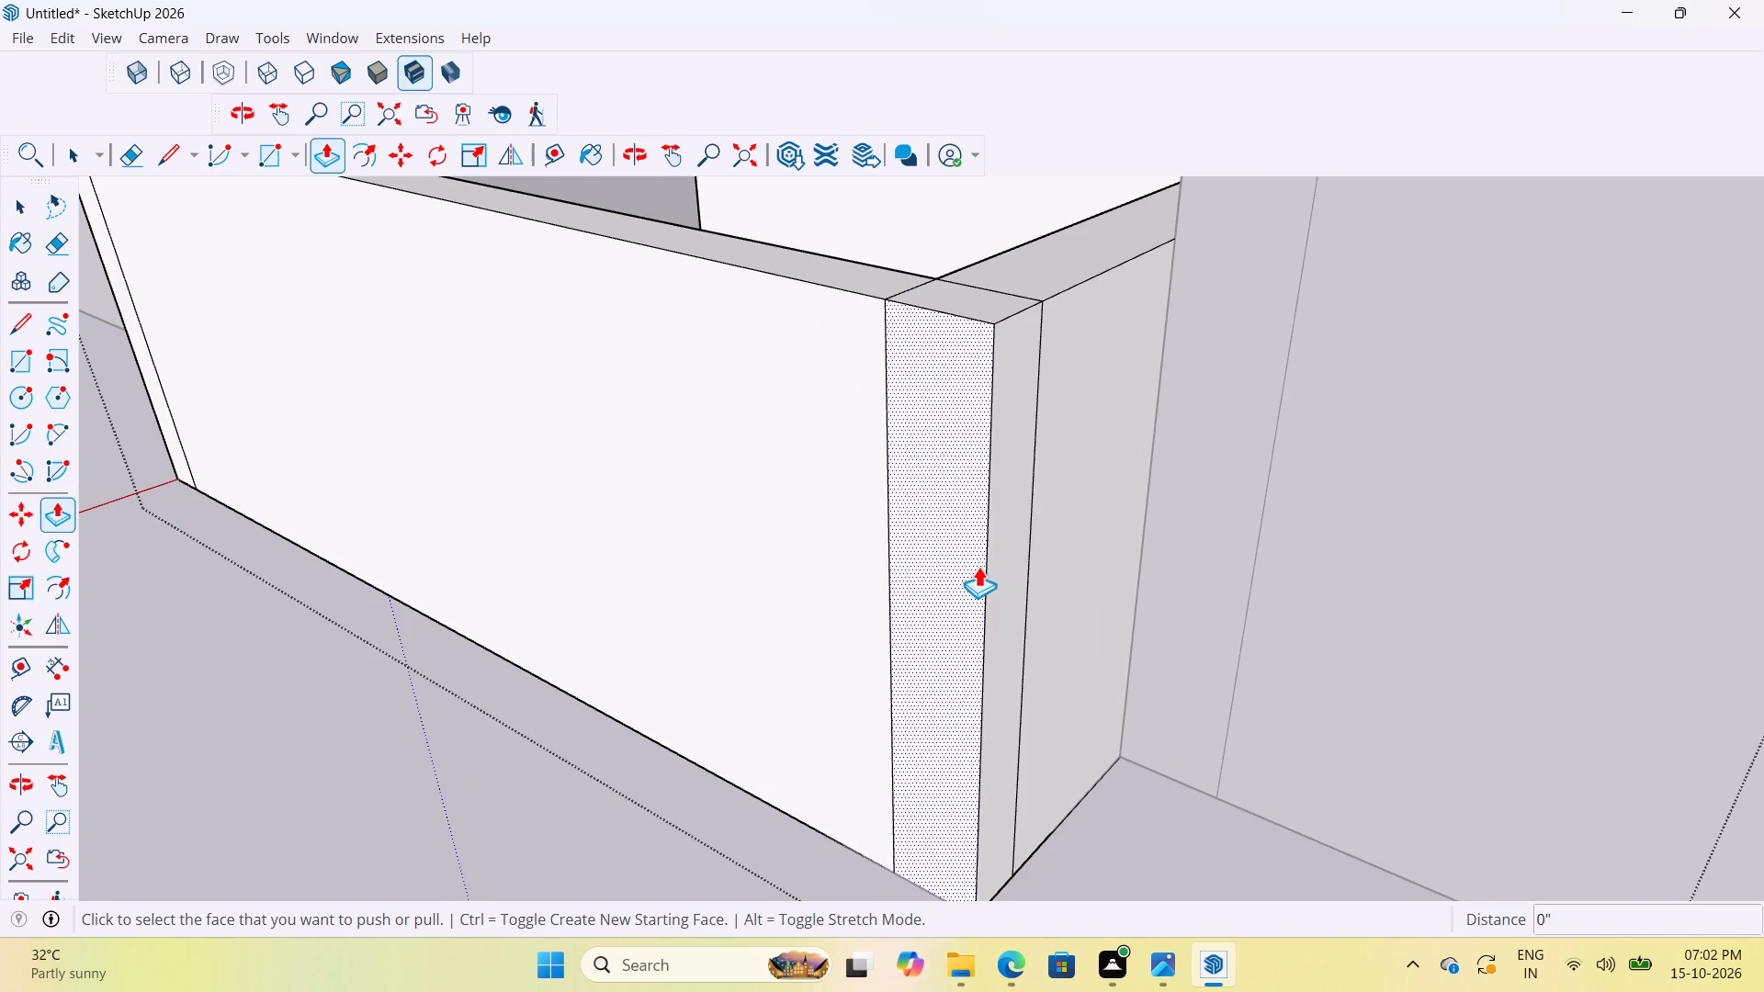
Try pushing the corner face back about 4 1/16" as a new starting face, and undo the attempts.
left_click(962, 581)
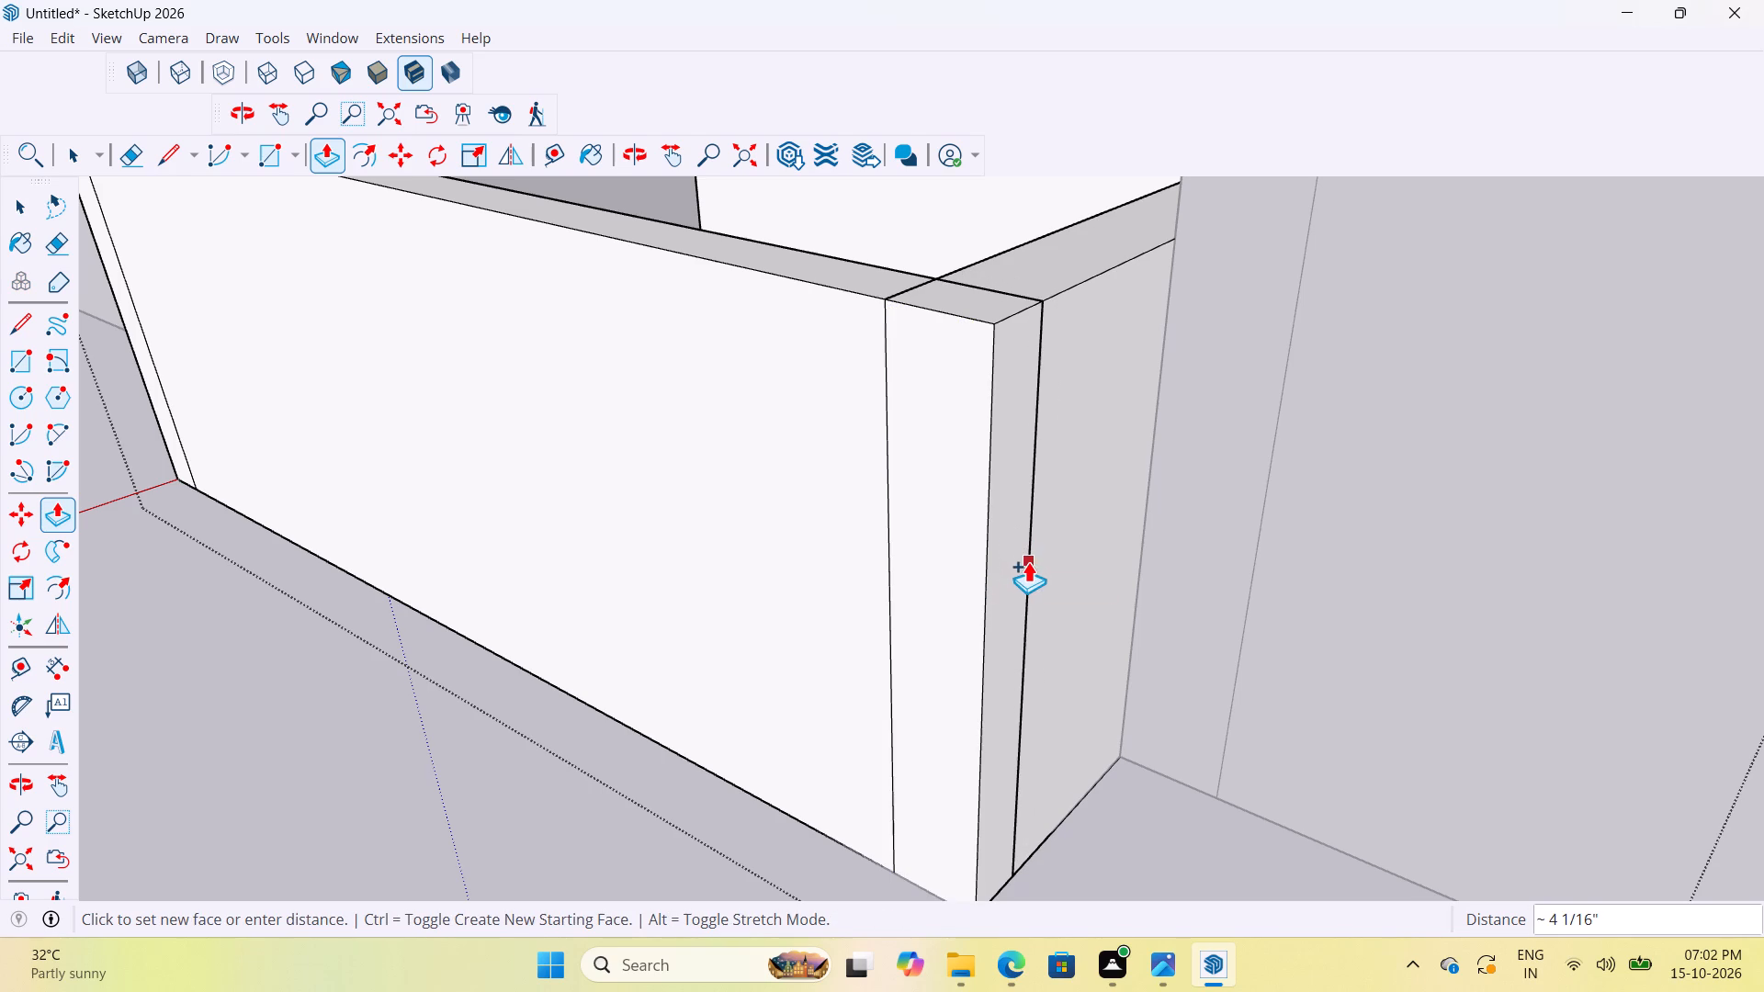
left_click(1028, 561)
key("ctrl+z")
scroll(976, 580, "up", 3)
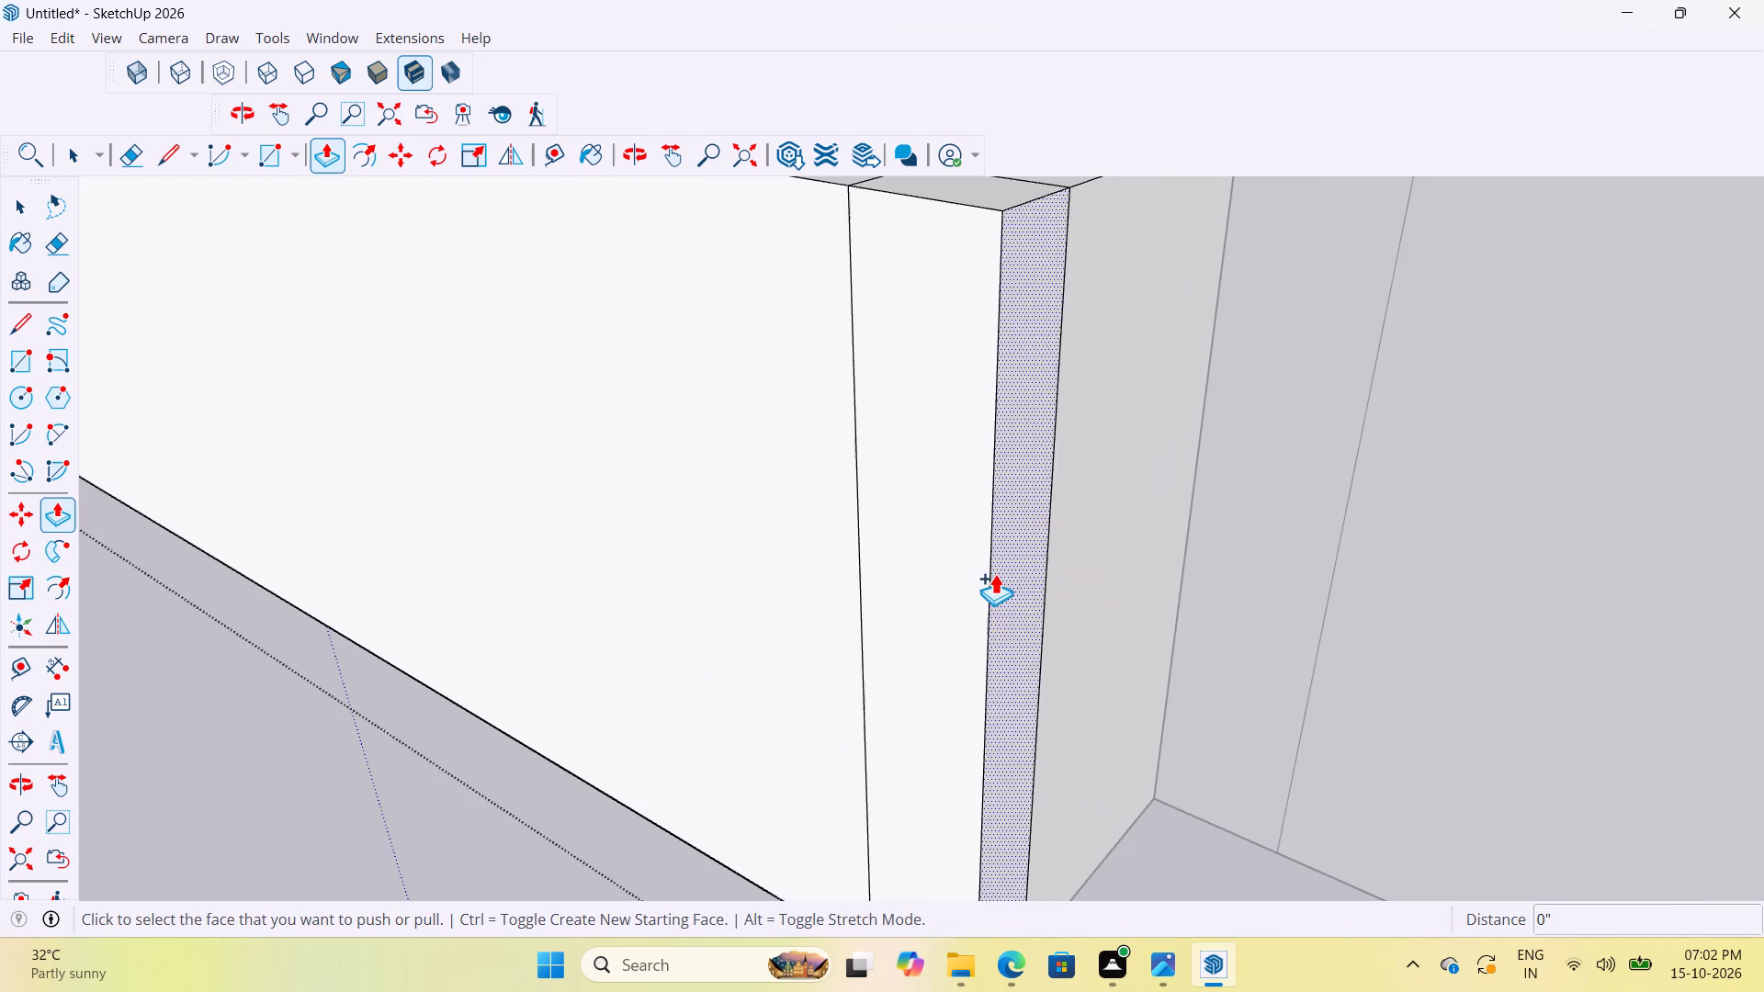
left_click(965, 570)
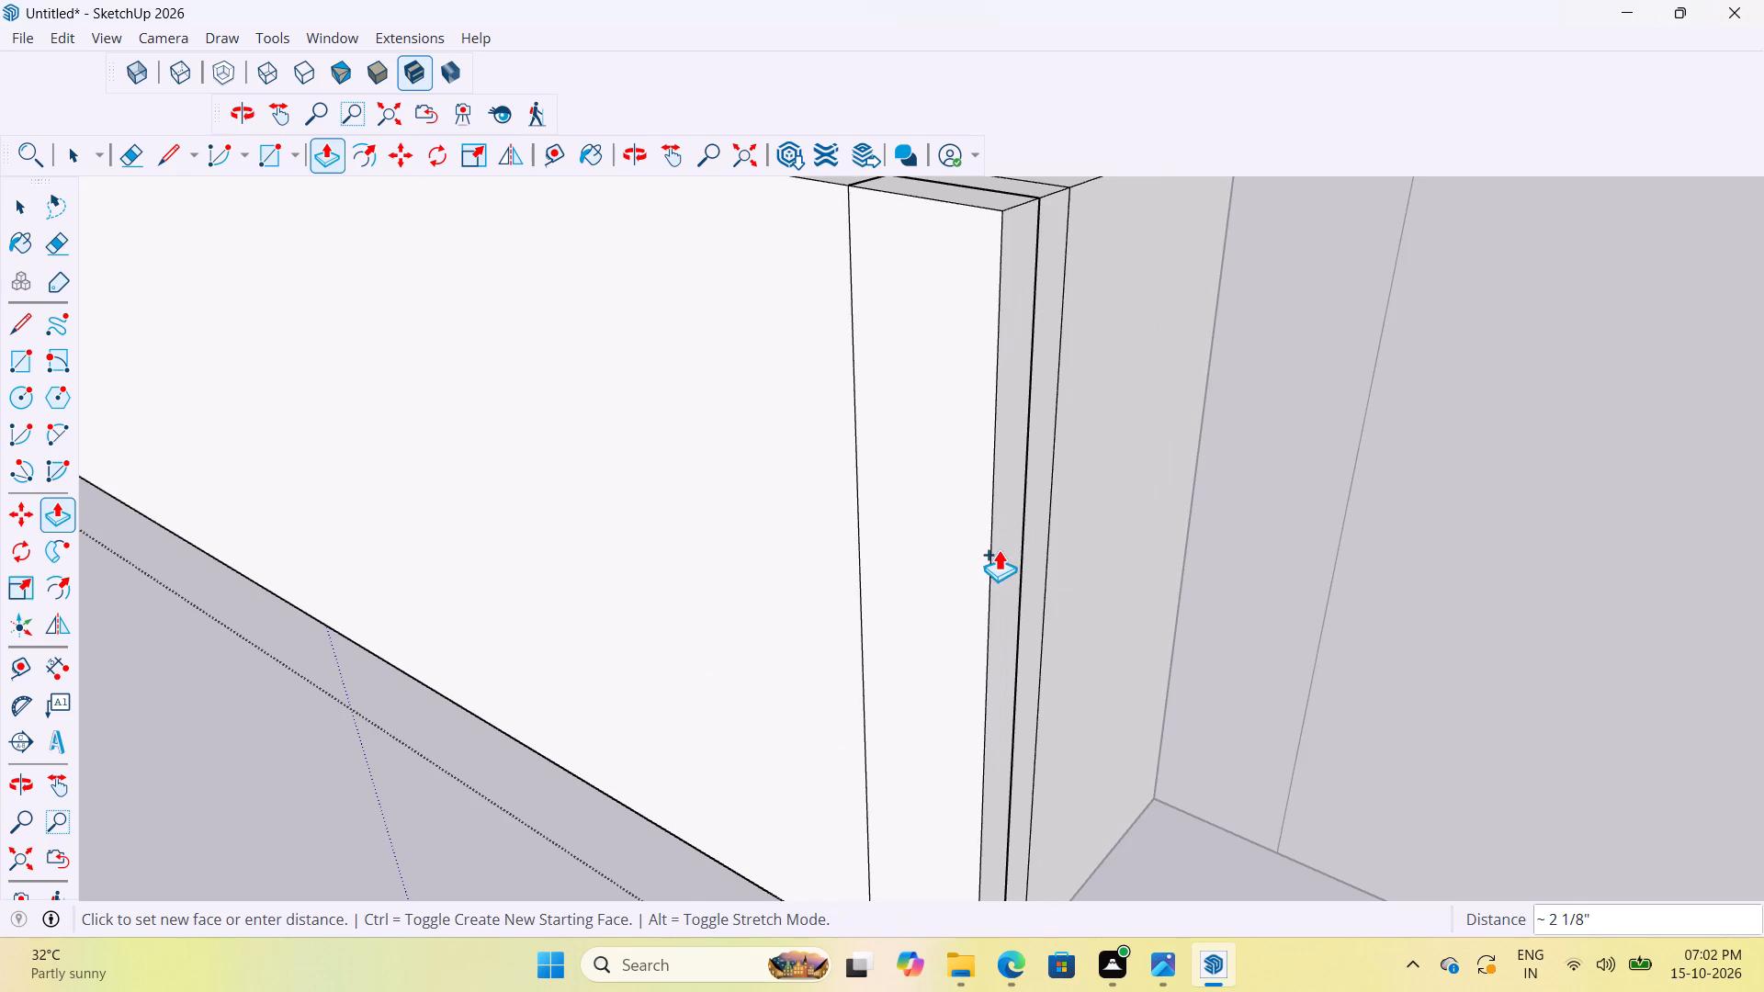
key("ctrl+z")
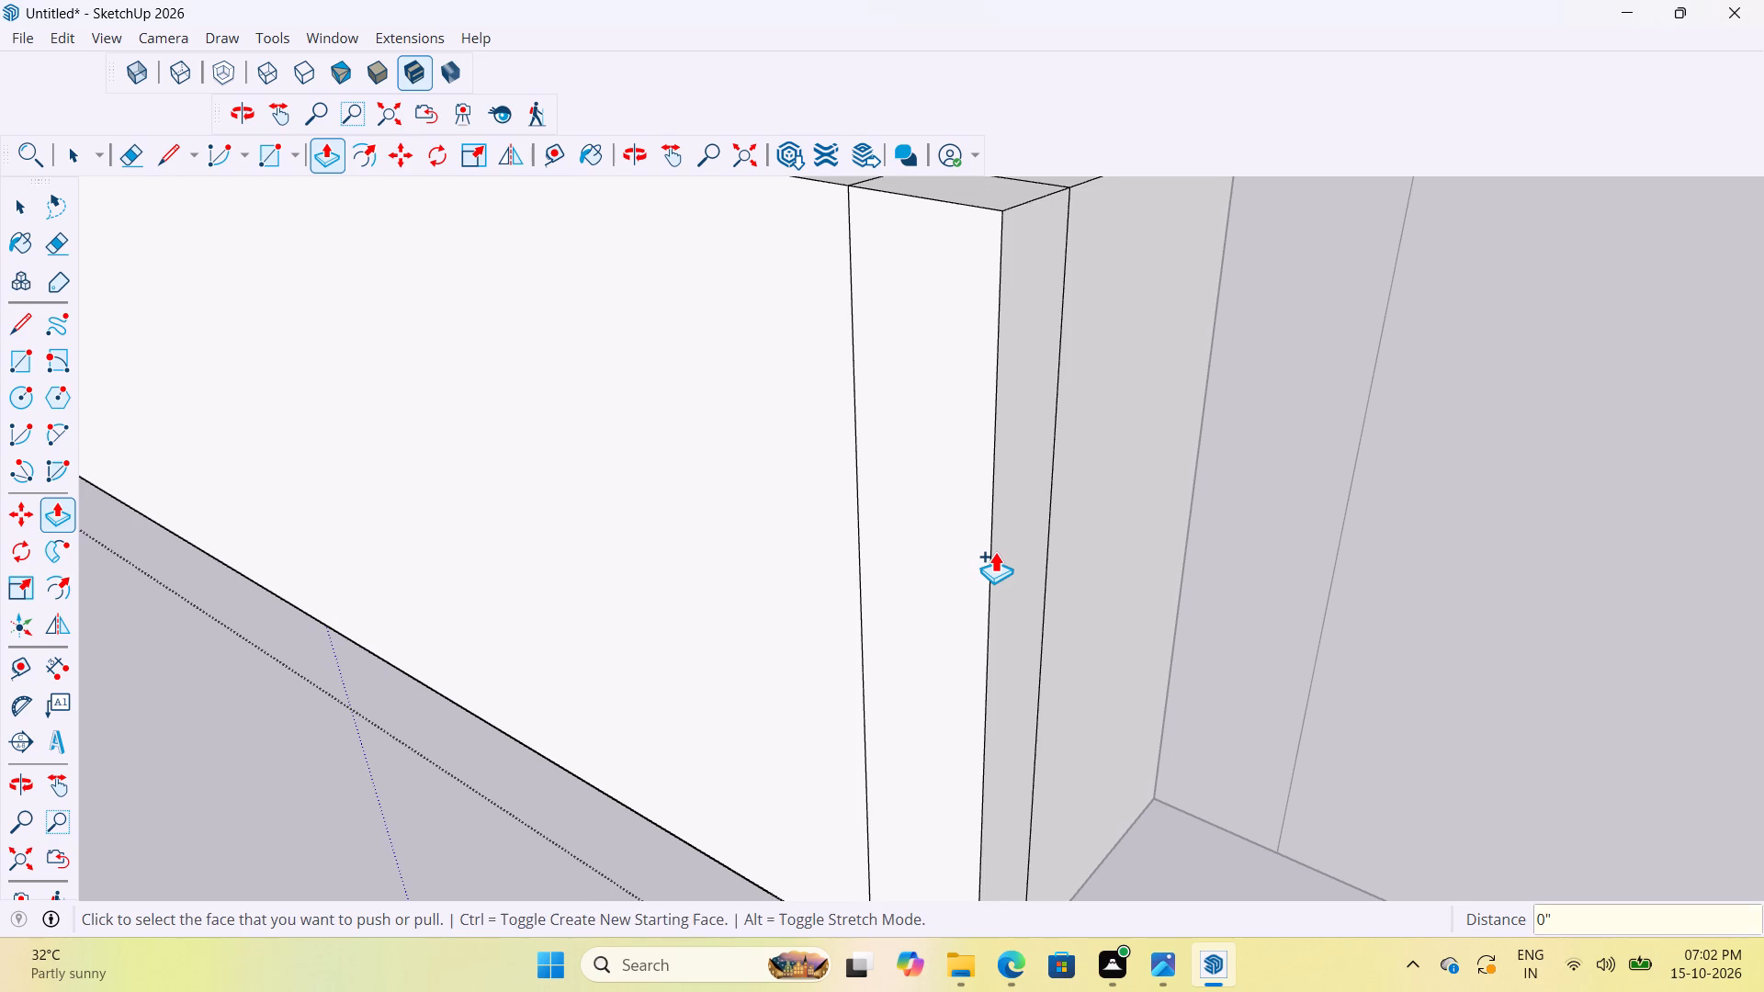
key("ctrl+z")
Push the parapet's narrow corner face back about 2 7/8", stopping short of the side's vertical edge.
scroll(958, 620, "down", 4)
key("space")
double_click(956, 622)
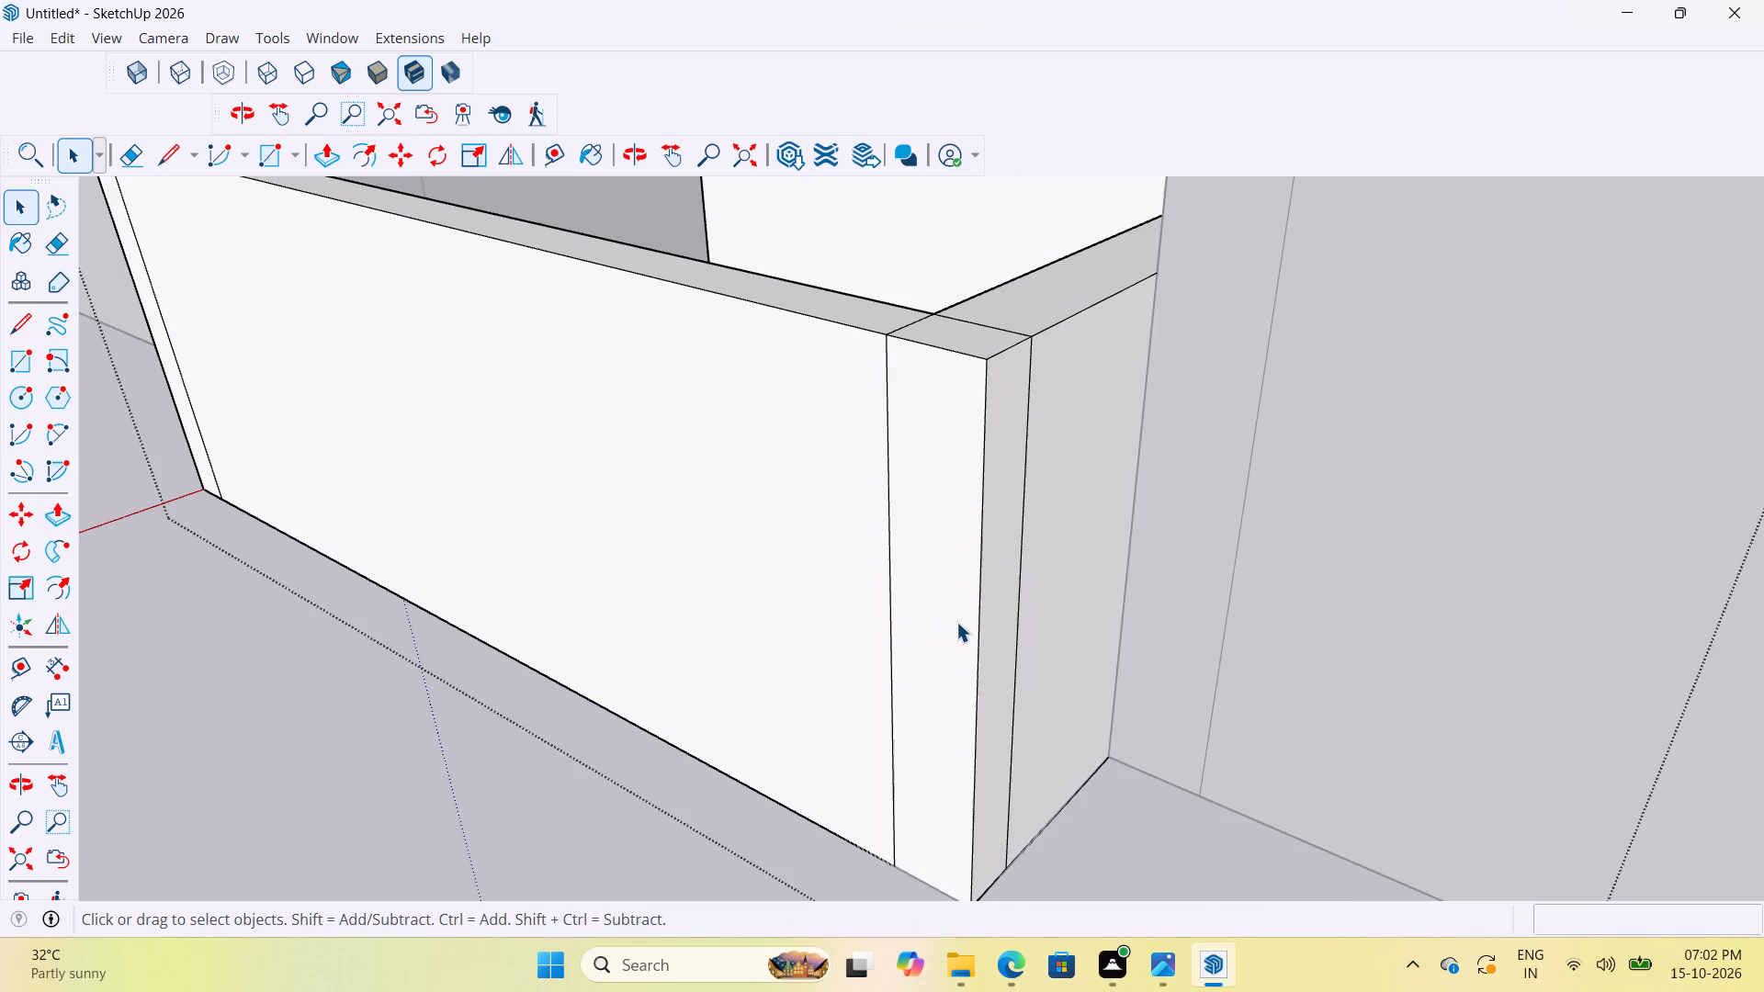
left_click(956, 622)
left_click(955, 622)
key("p")
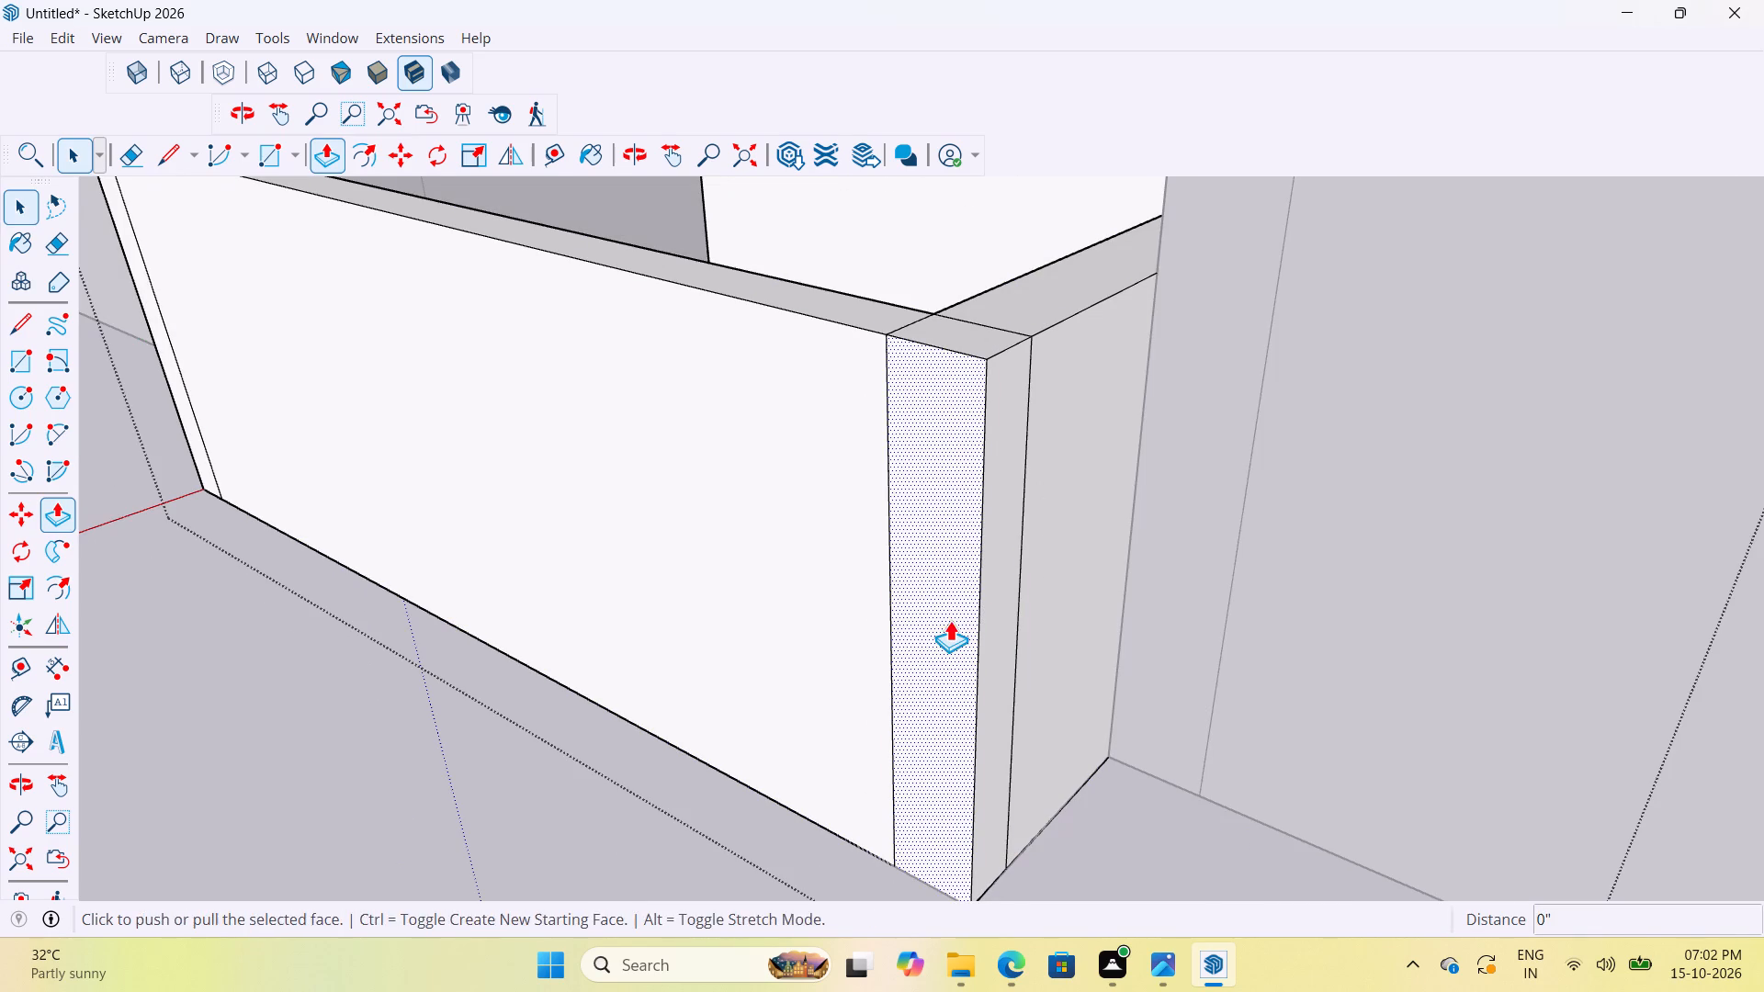
left_click(950, 621)
scroll(970, 606, "up", 3)
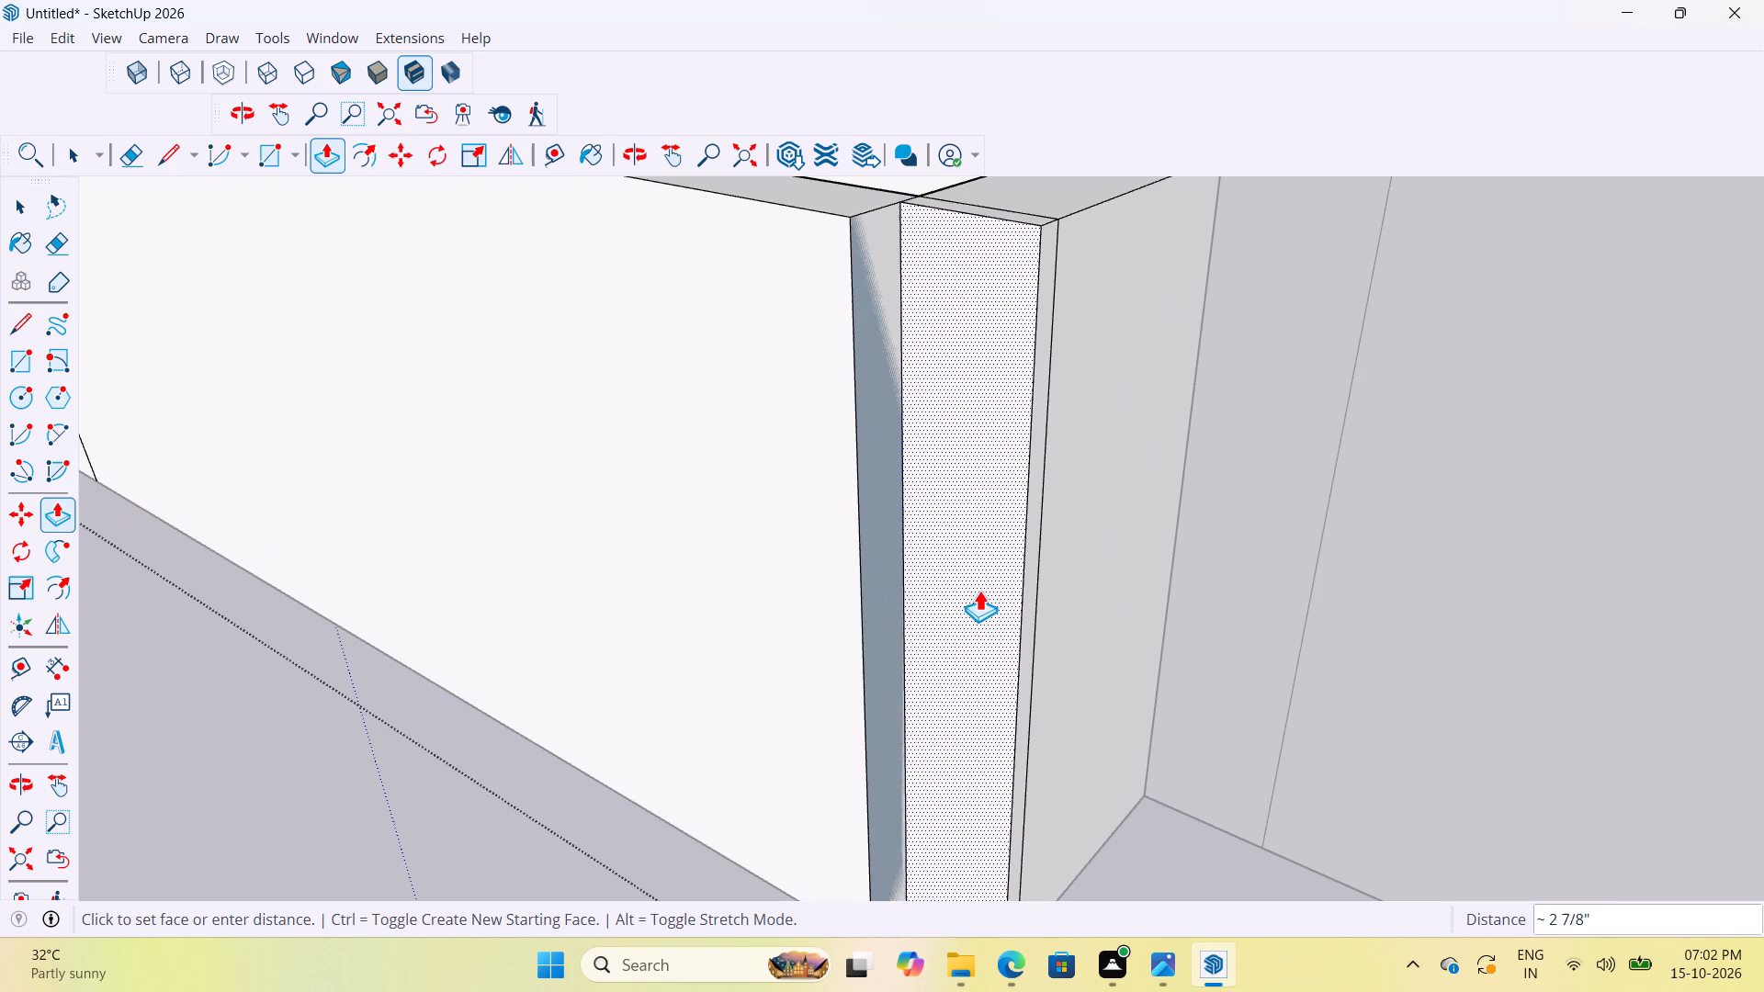
left_click(979, 590)
Delete the vertical dividing edge on the parapet's side face just behind the pushed-back corner.
scroll(999, 627, "down", 4)
middle_click_drag(960, 670, 1035, 703)
scroll(965, 668, "down", 1)
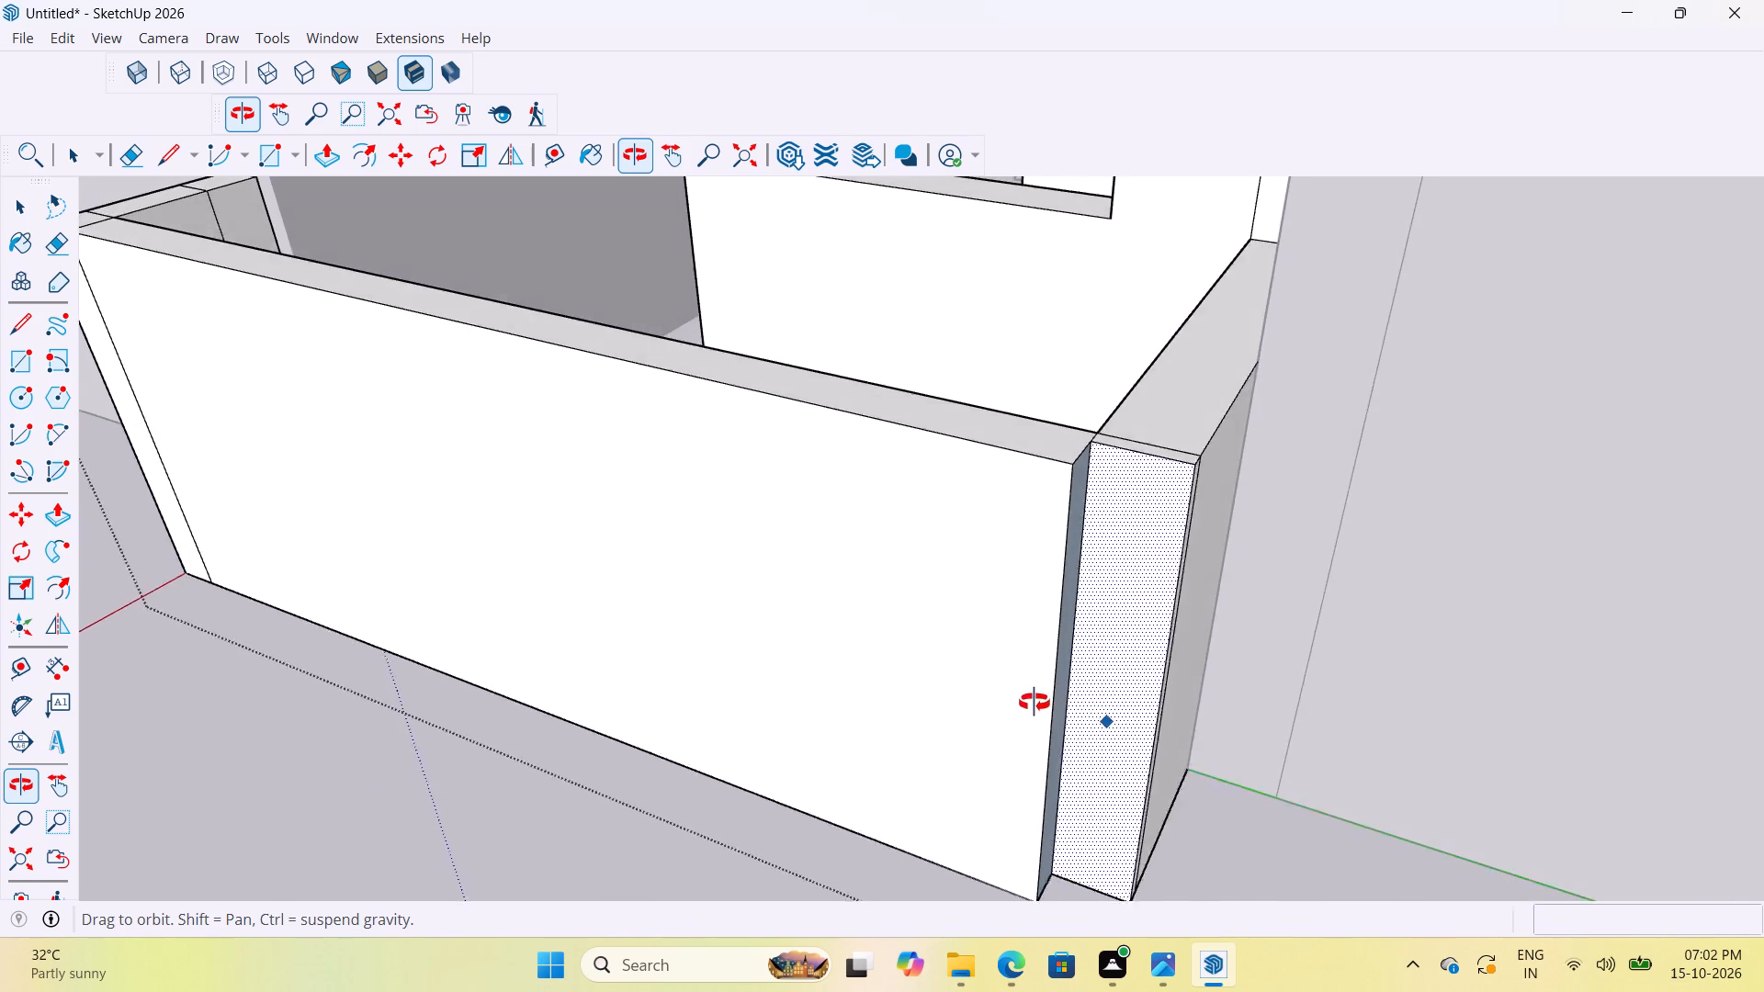
middle_click_drag(1035, 703, 906, 689)
scroll(922, 534, "up", 4)
key("space")
key("space")
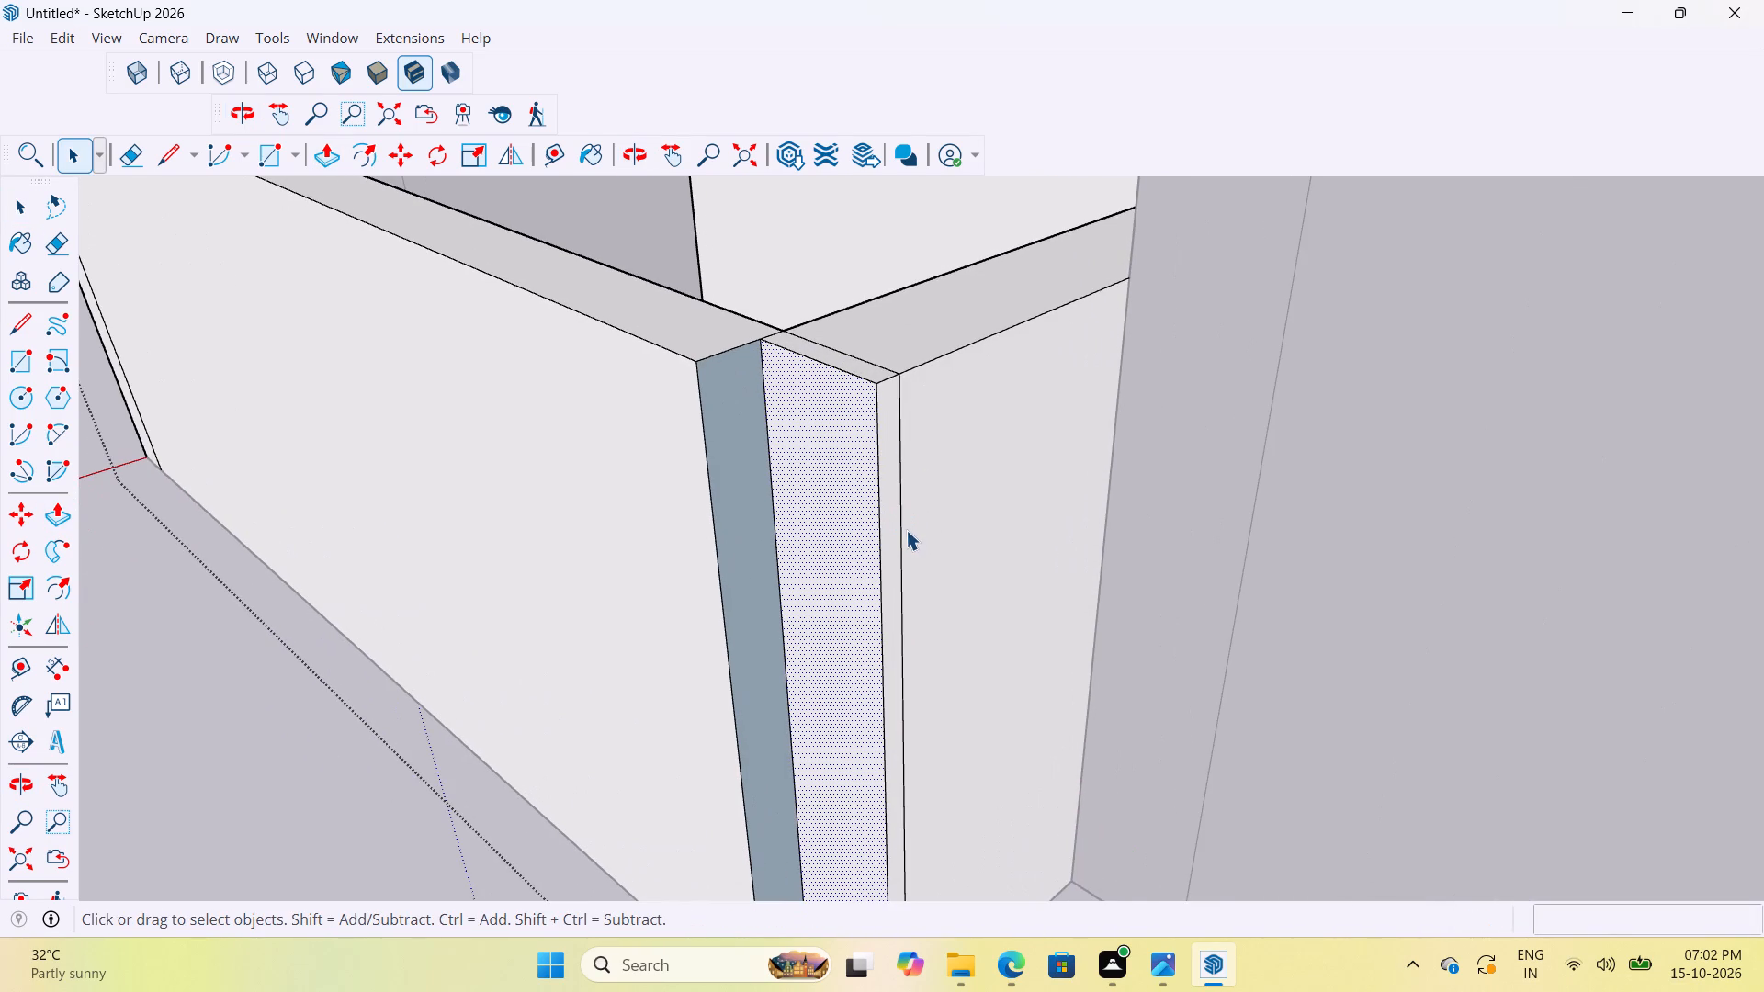
left_click(899, 516)
key("Delete")
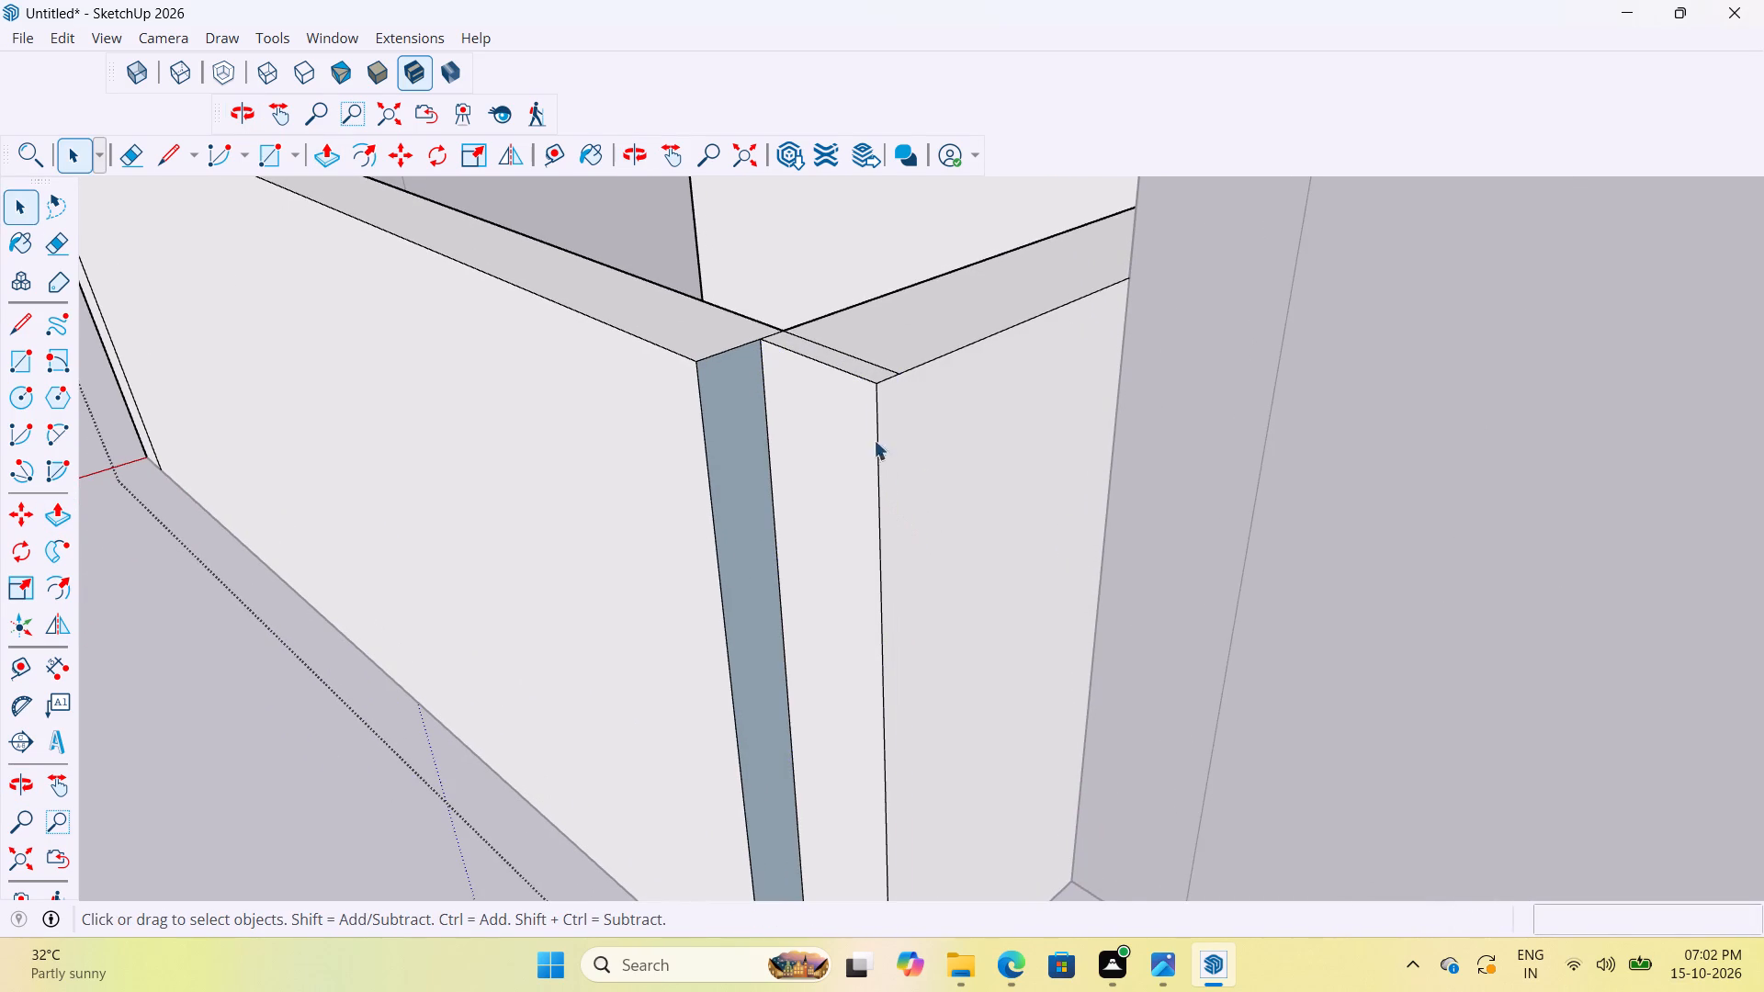
Delete the leftover short edge crossing the top of the kitchen balcony parapet corner.
left_click(881, 368)
key("Delete")
Push the parapet's narrow corner face back about 1' 9 1/16" to the edge beside the tall outer wall.
key("p")
left_click(840, 569)
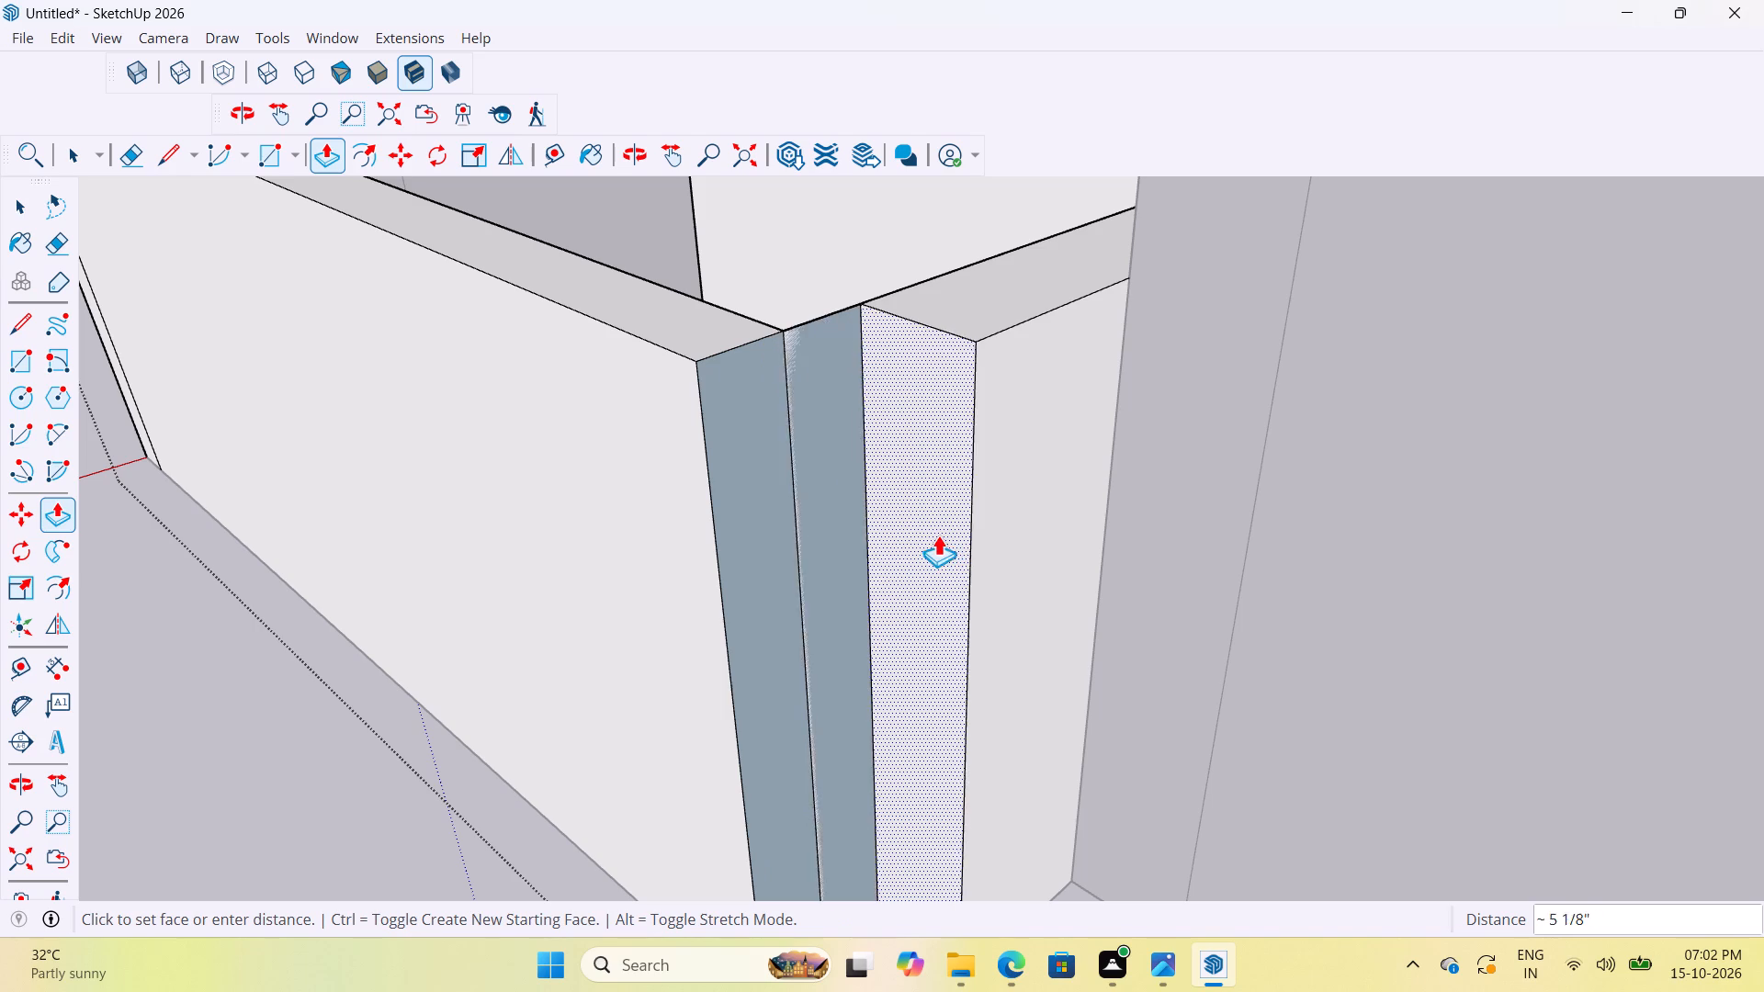
middle_click_drag(1044, 501, 1374, 553)
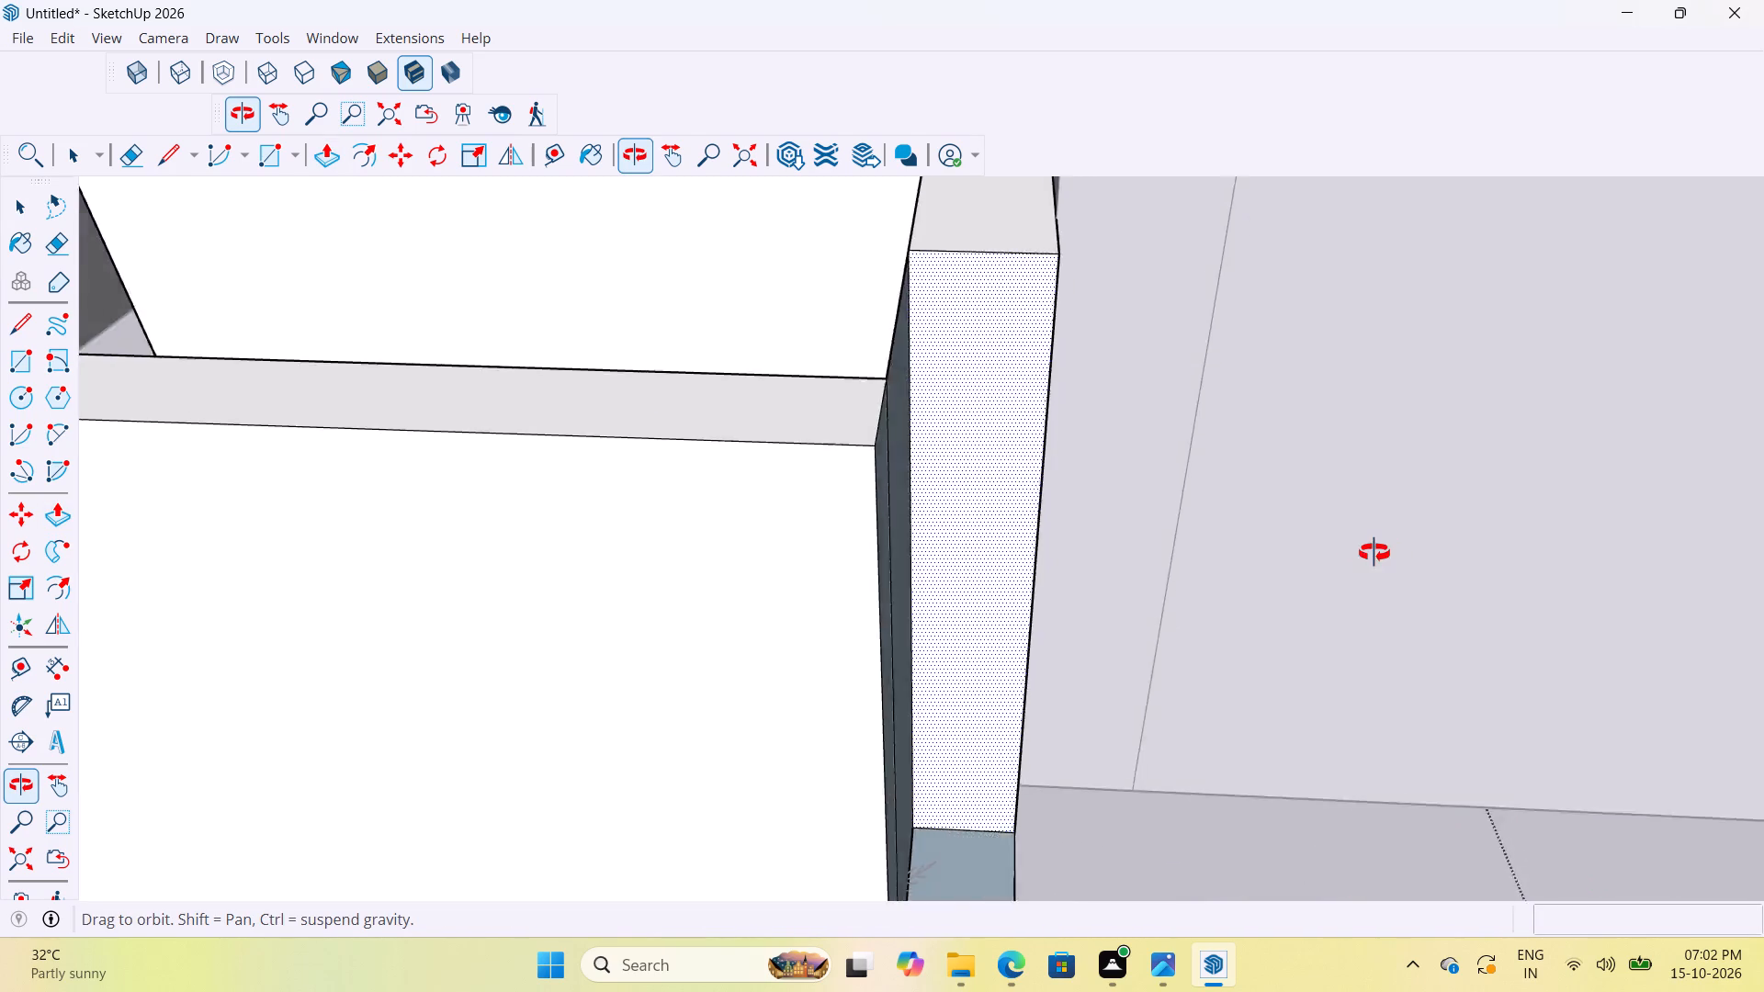
middle_click_drag(1374, 553, 1378, 511)
scroll(957, 434, "down", 2)
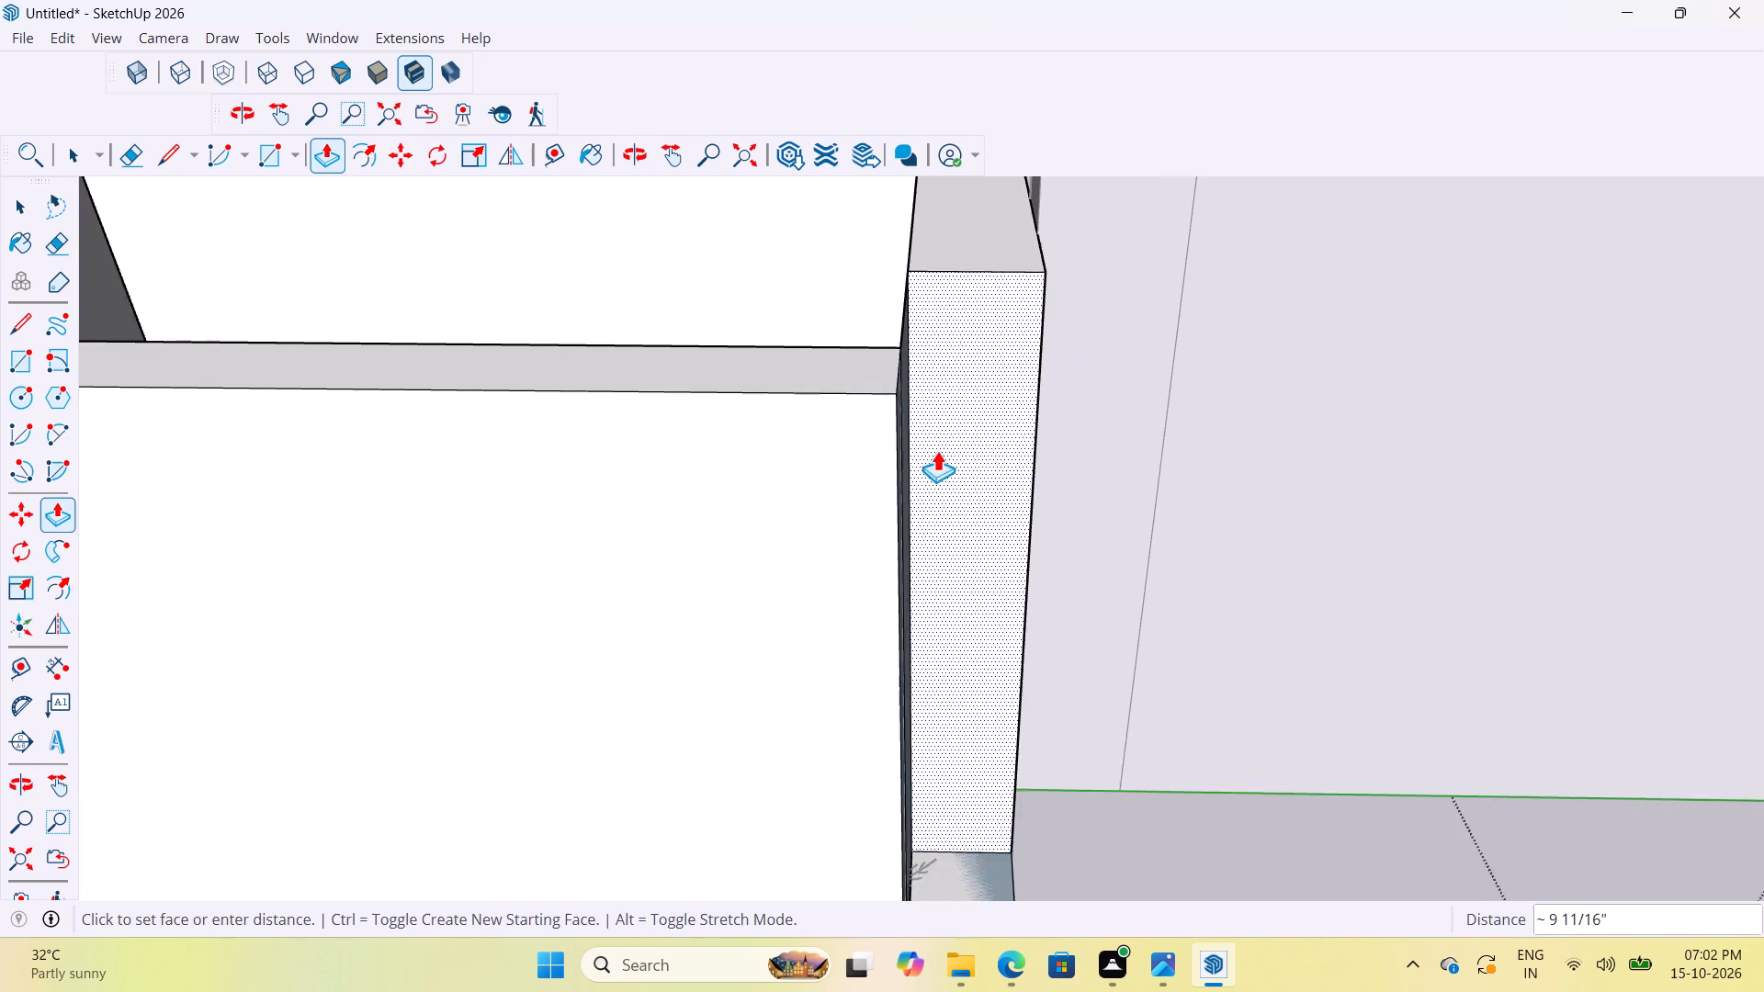
middle_click_drag(1025, 365, 842, 302)
scroll(1047, 307, "down", 1)
middle_click_drag(1080, 332, 1277, 426)
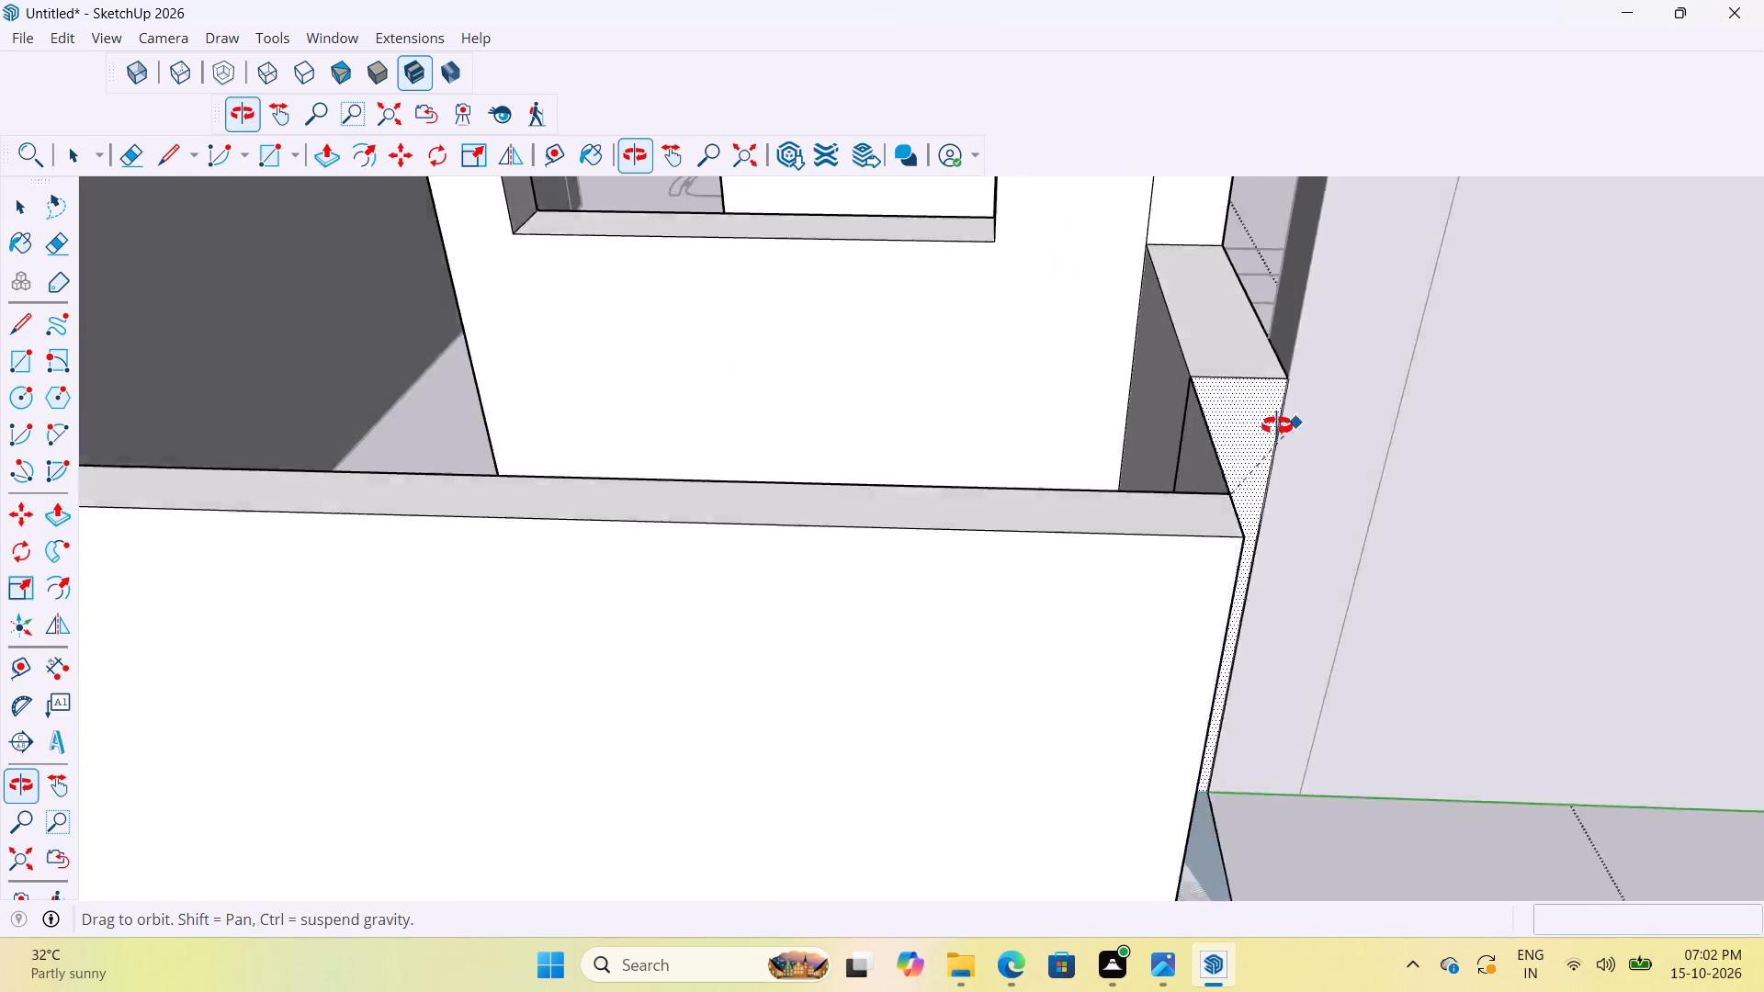
middle_click_drag(1277, 426, 1341, 434)
scroll(1364, 400, "up", 2)
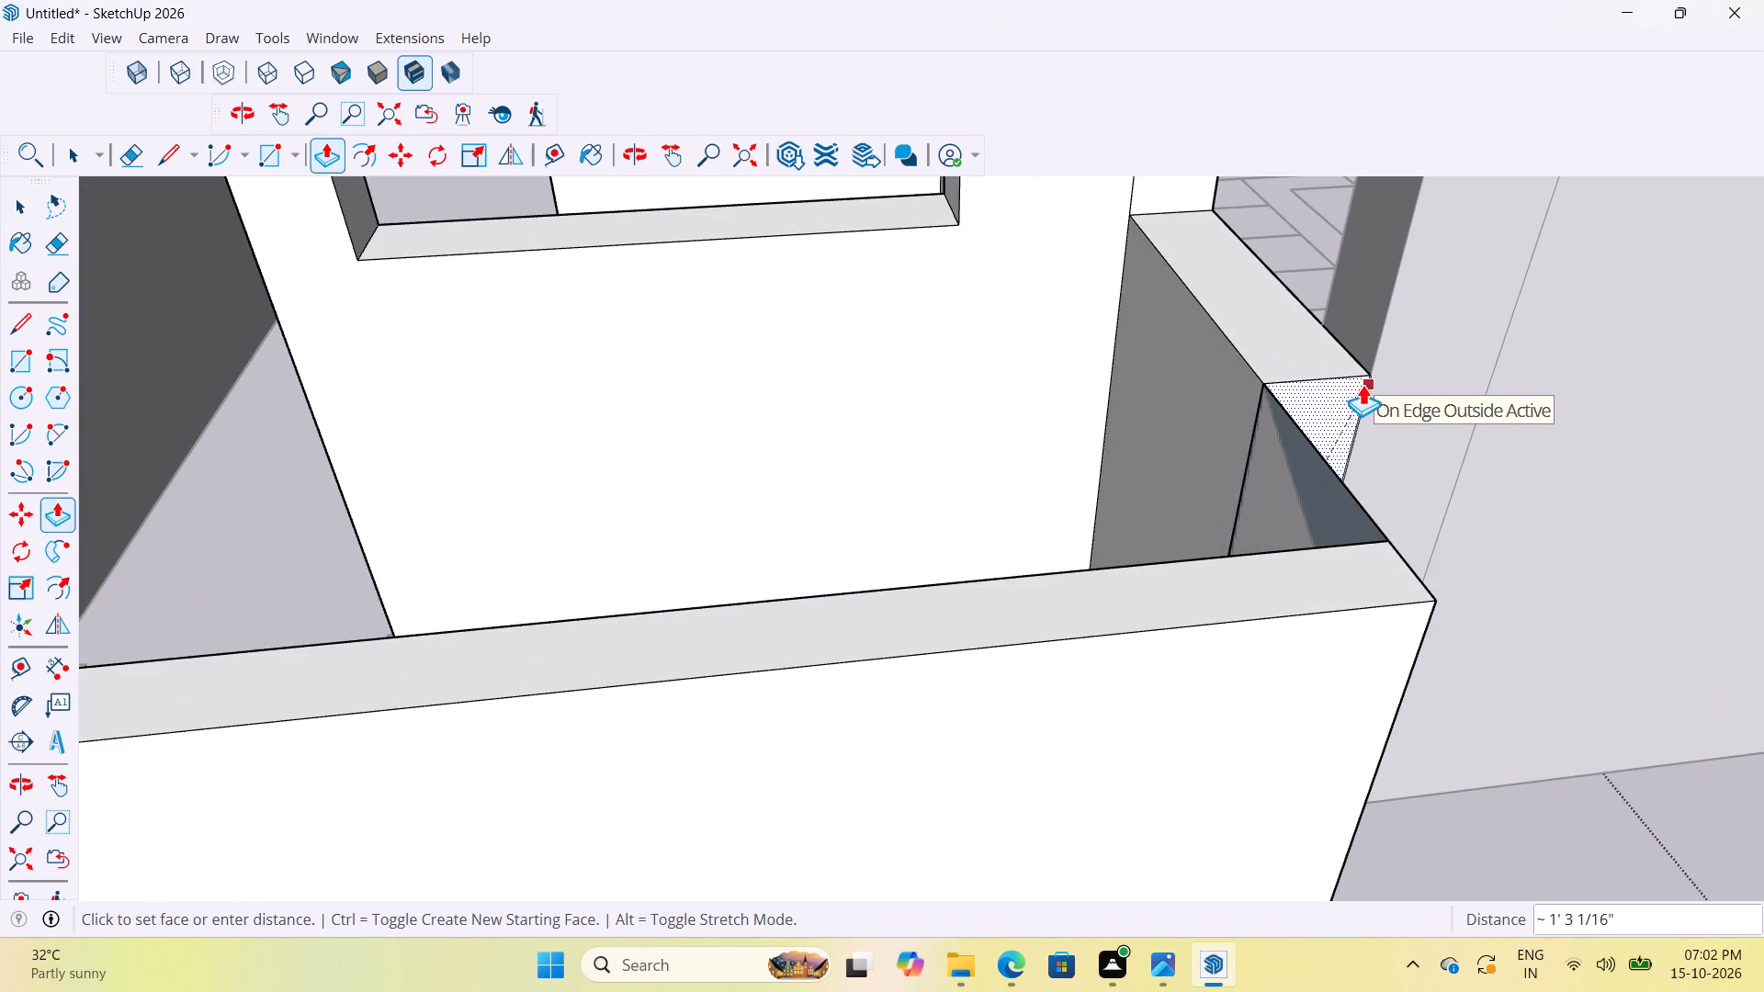
scroll(1322, 326, "up", 4)
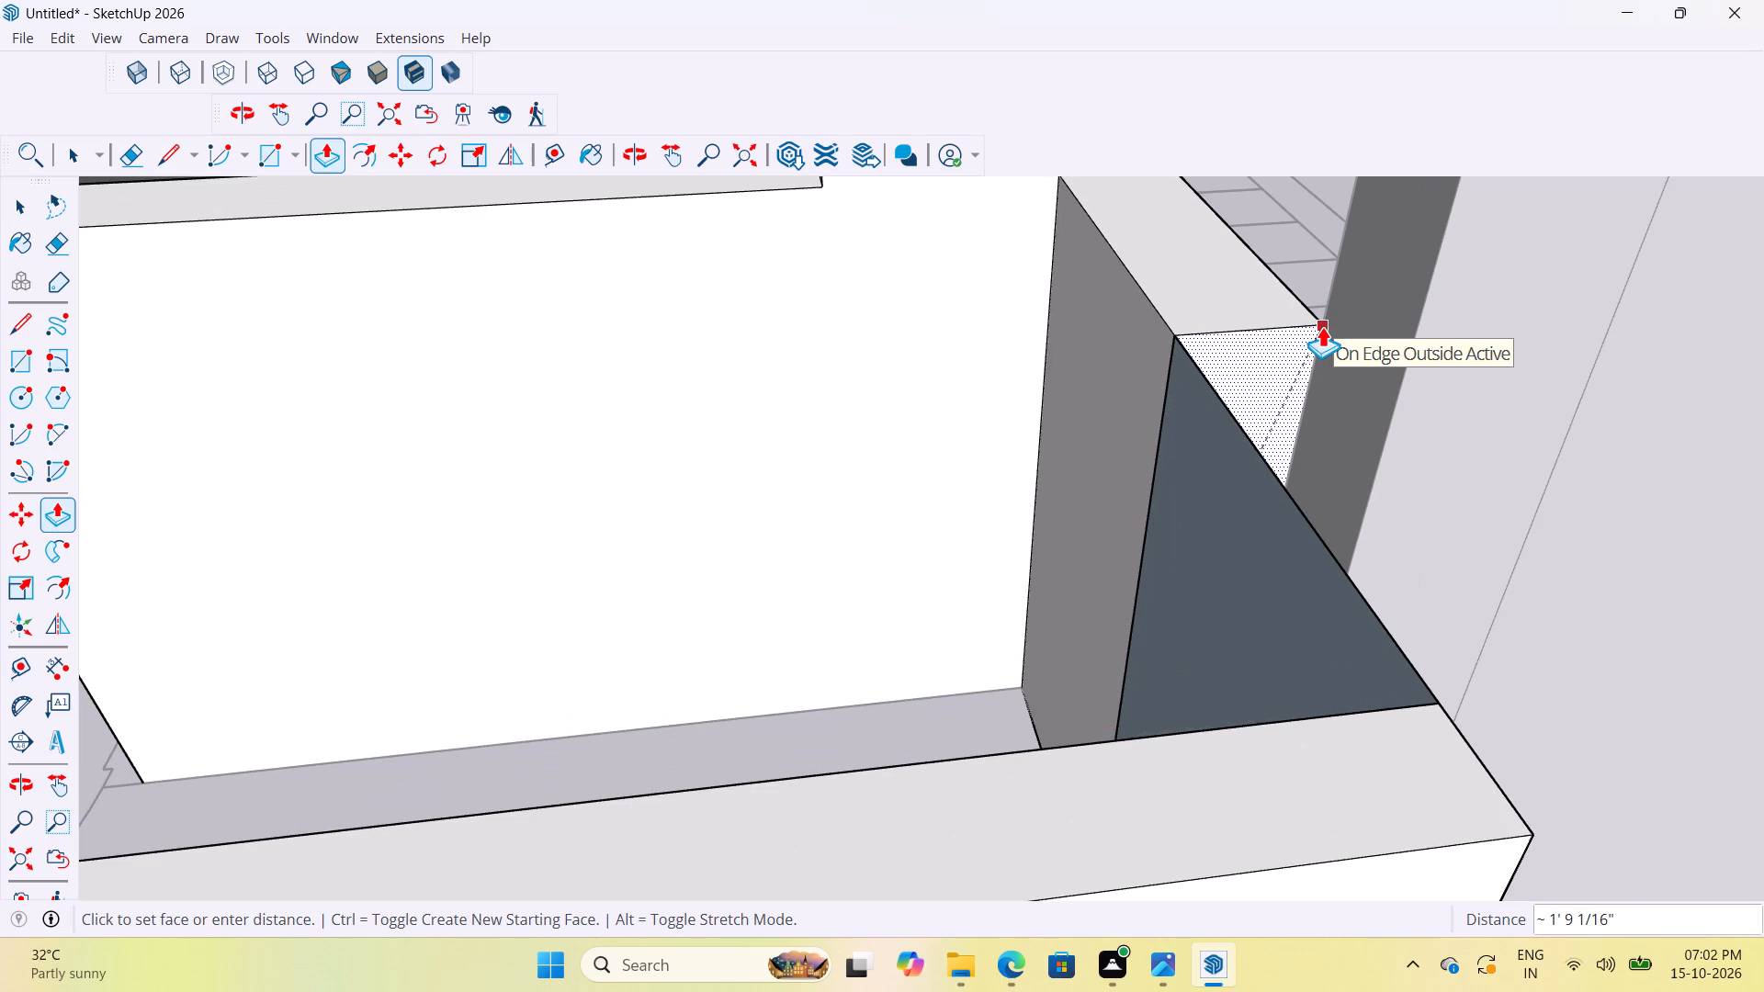
left_click(1322, 326)
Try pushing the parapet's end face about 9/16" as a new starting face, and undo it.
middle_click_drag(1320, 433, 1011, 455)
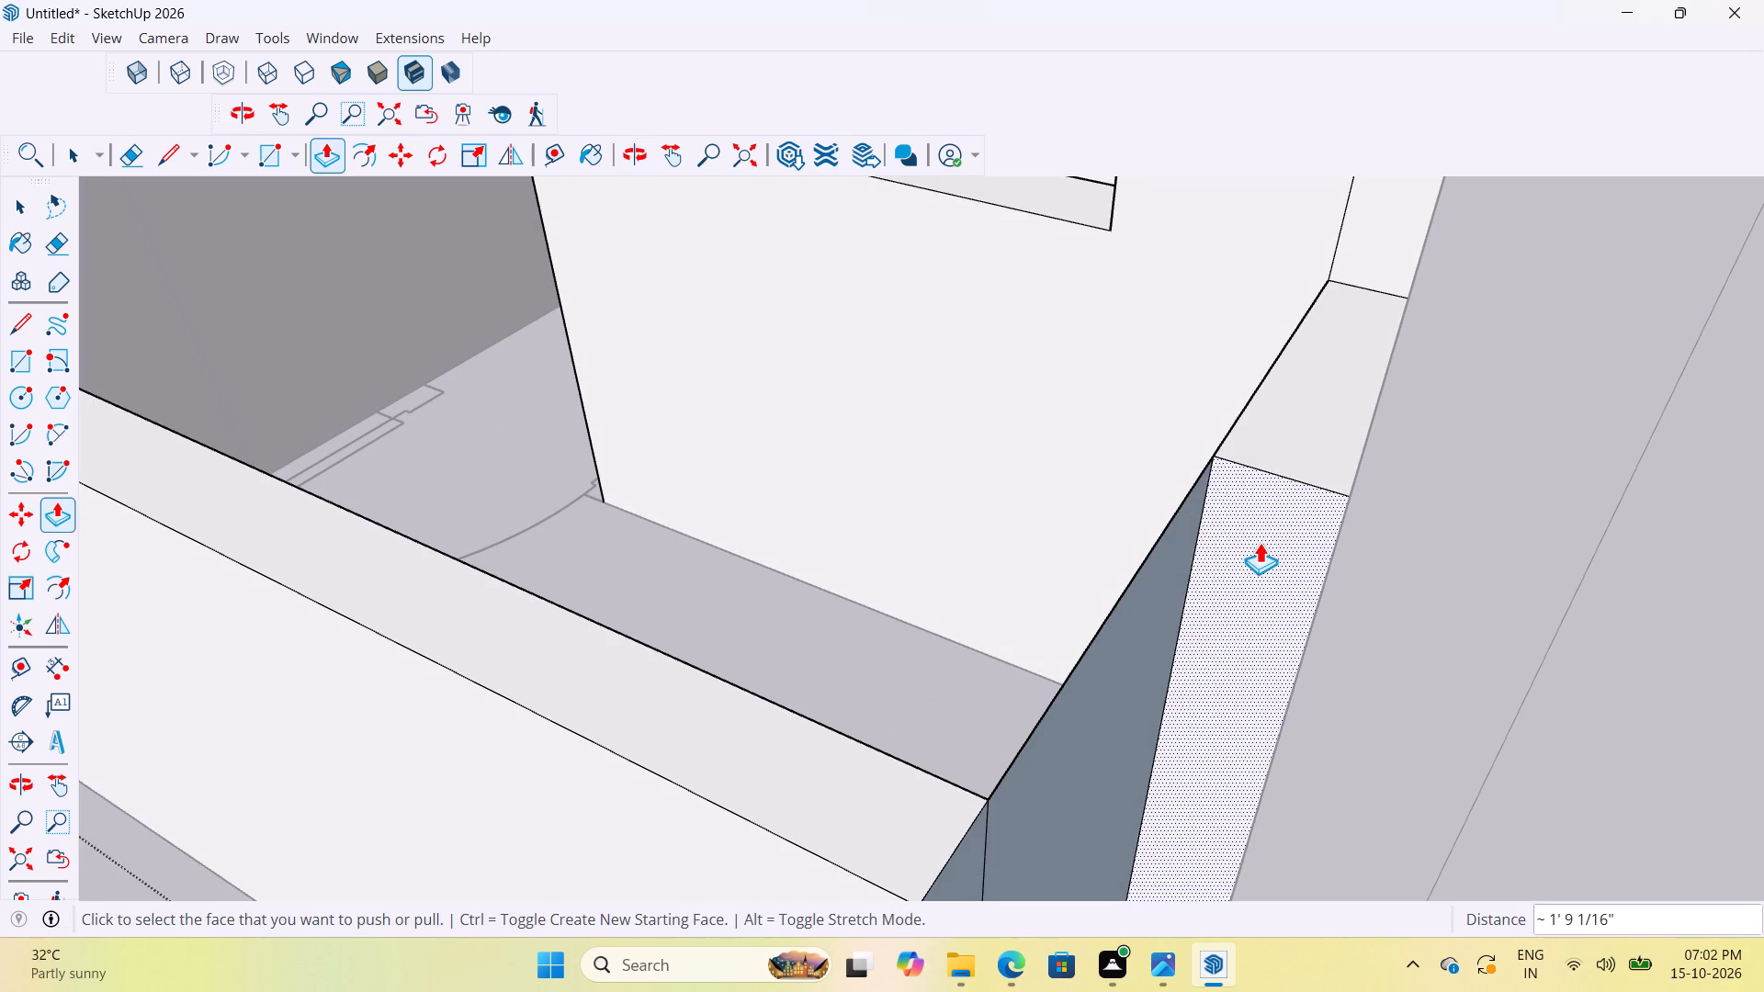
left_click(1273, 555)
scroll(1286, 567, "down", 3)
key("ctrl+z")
Pull the side parapet's end face out 6" as a new starting face.
scroll(1277, 560, "up", 3)
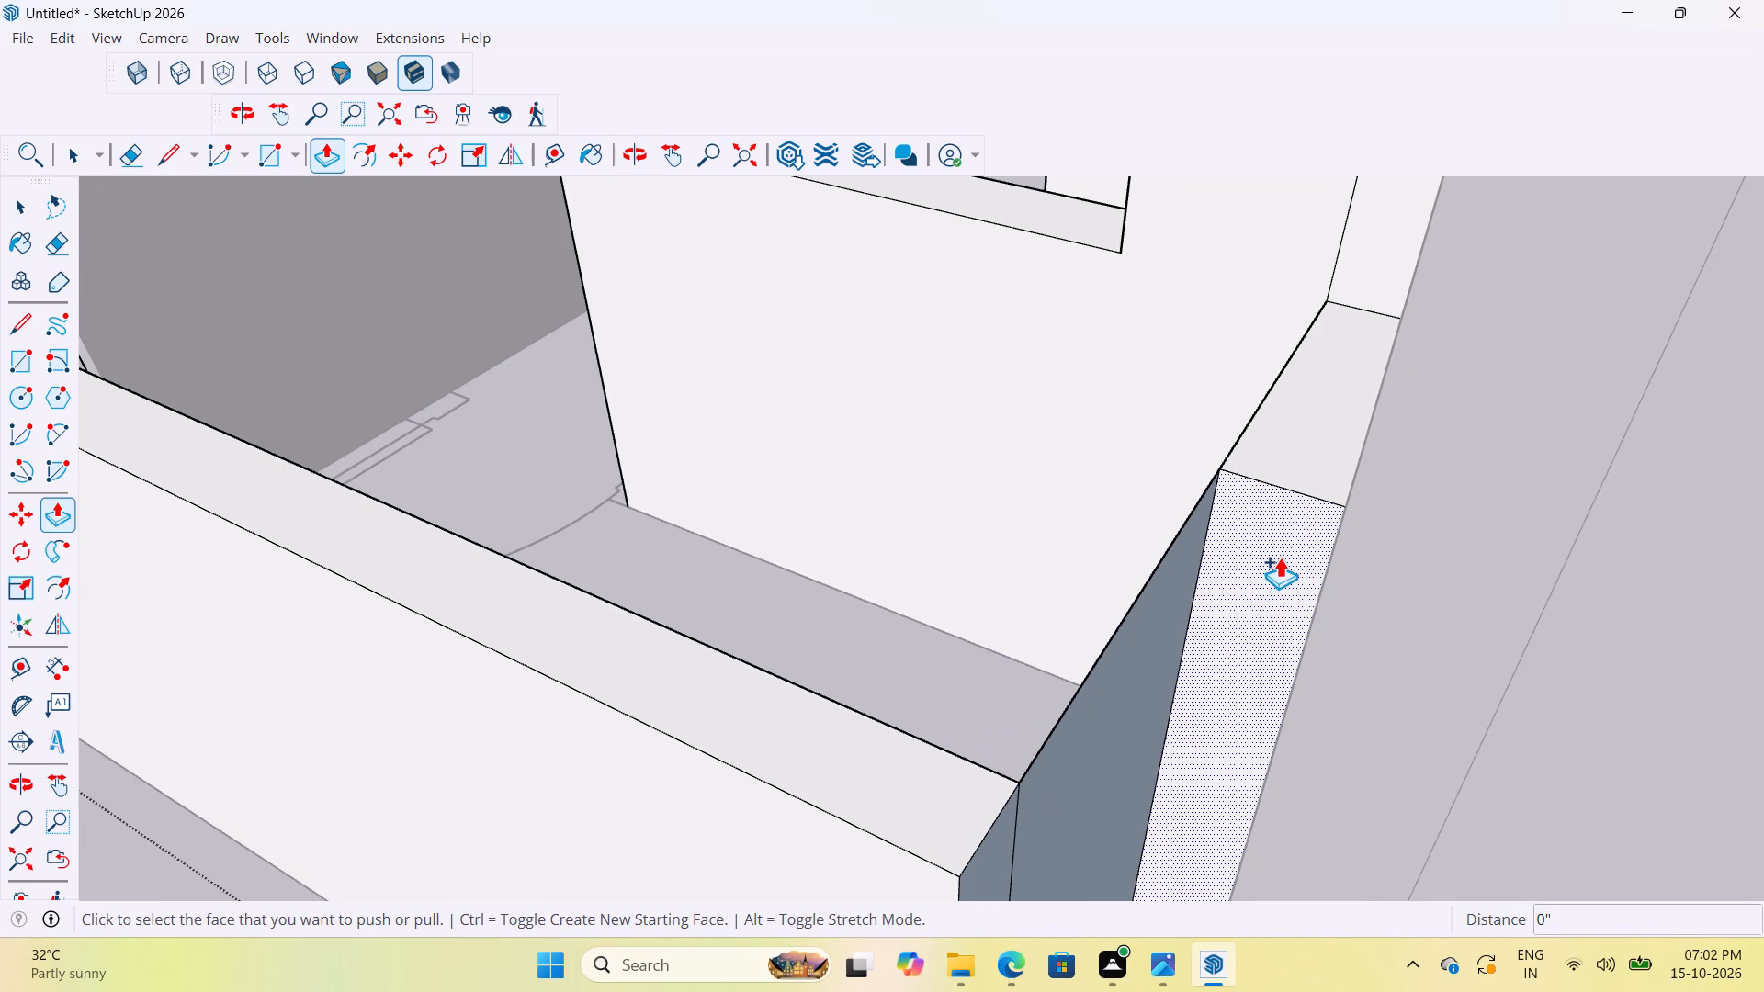
left_click(1280, 557)
middle_click_drag(1312, 621, 1552, 691)
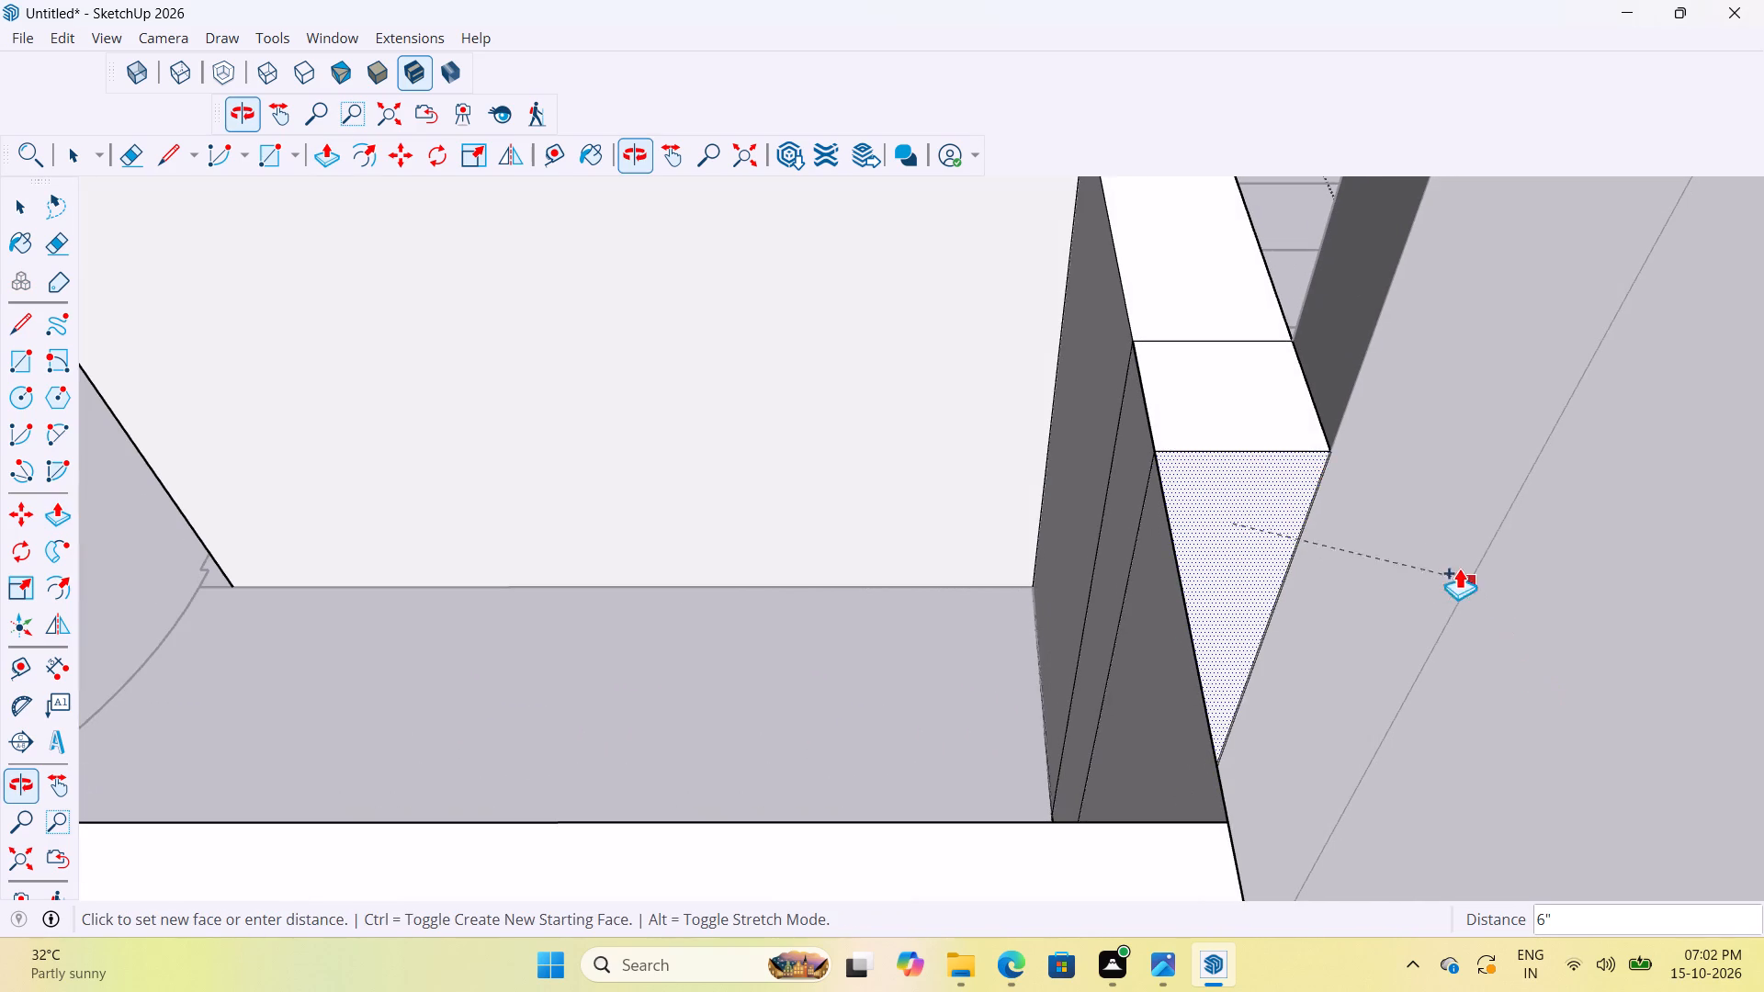
scroll(1331, 452, "up", 7)
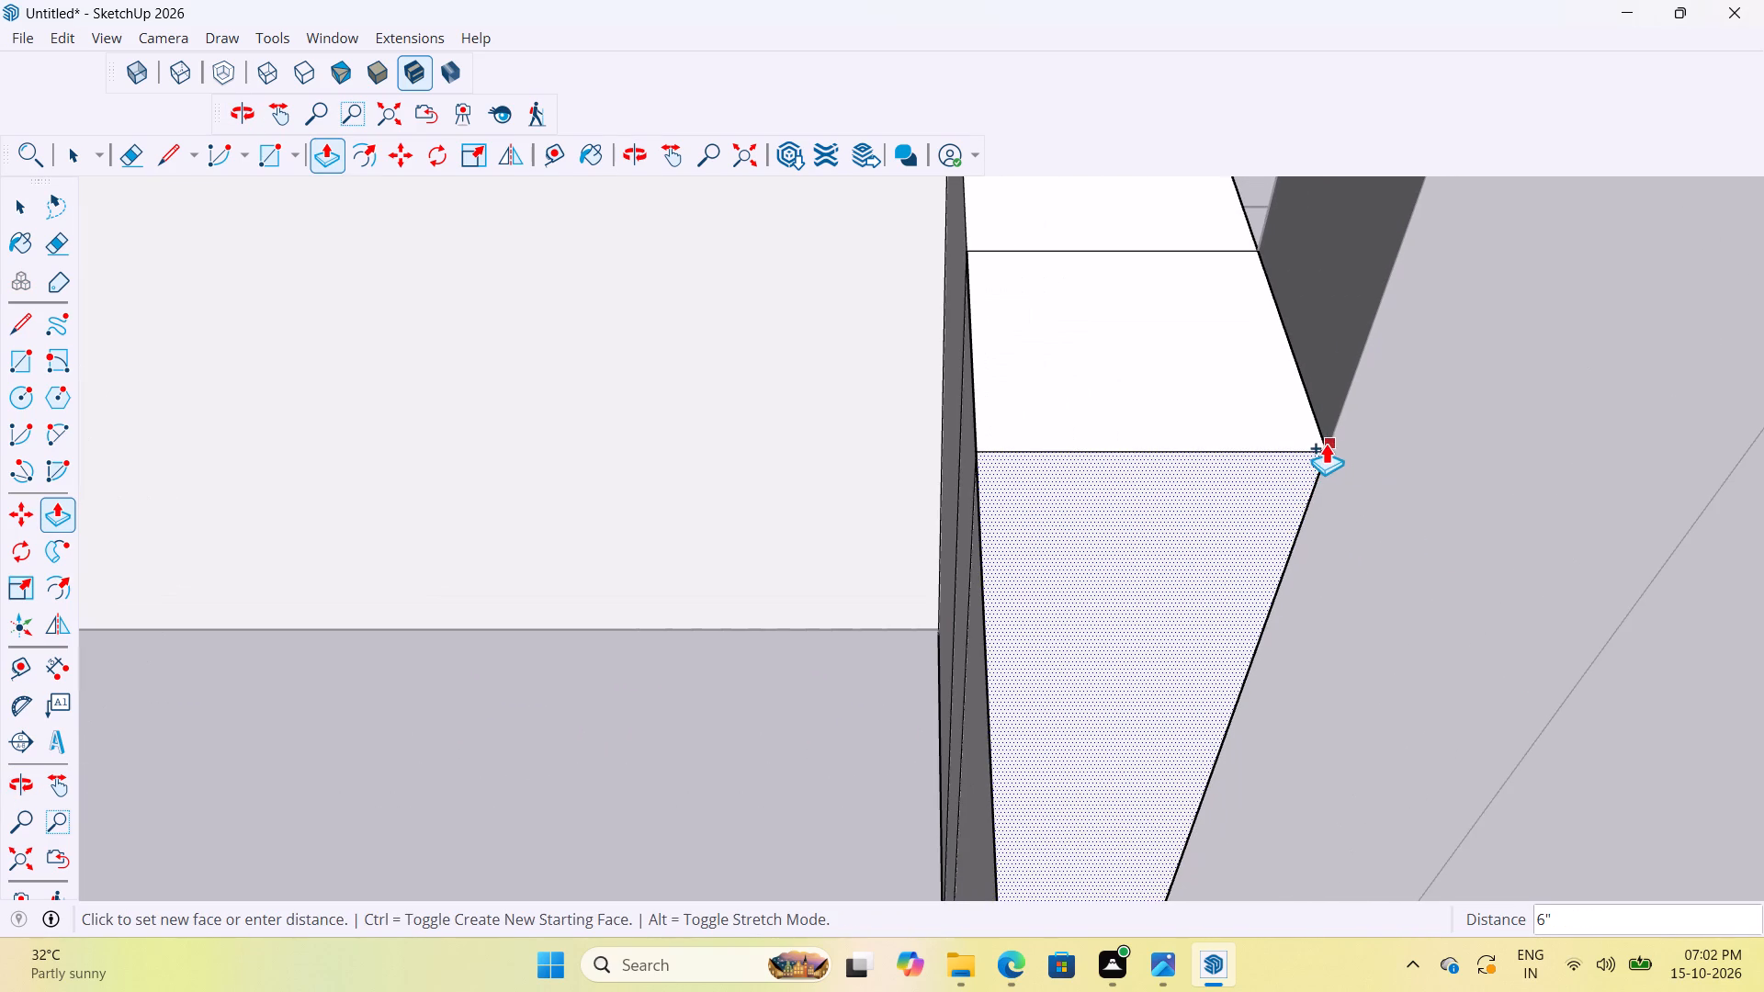
left_click(1326, 443)
Extend the side parapet's end face about 1' 1 15/16" as a new starting face to the front parapet's inner edge.
scroll(1218, 505, "down", 9)
middle_click_drag(1291, 564, 932, 458)
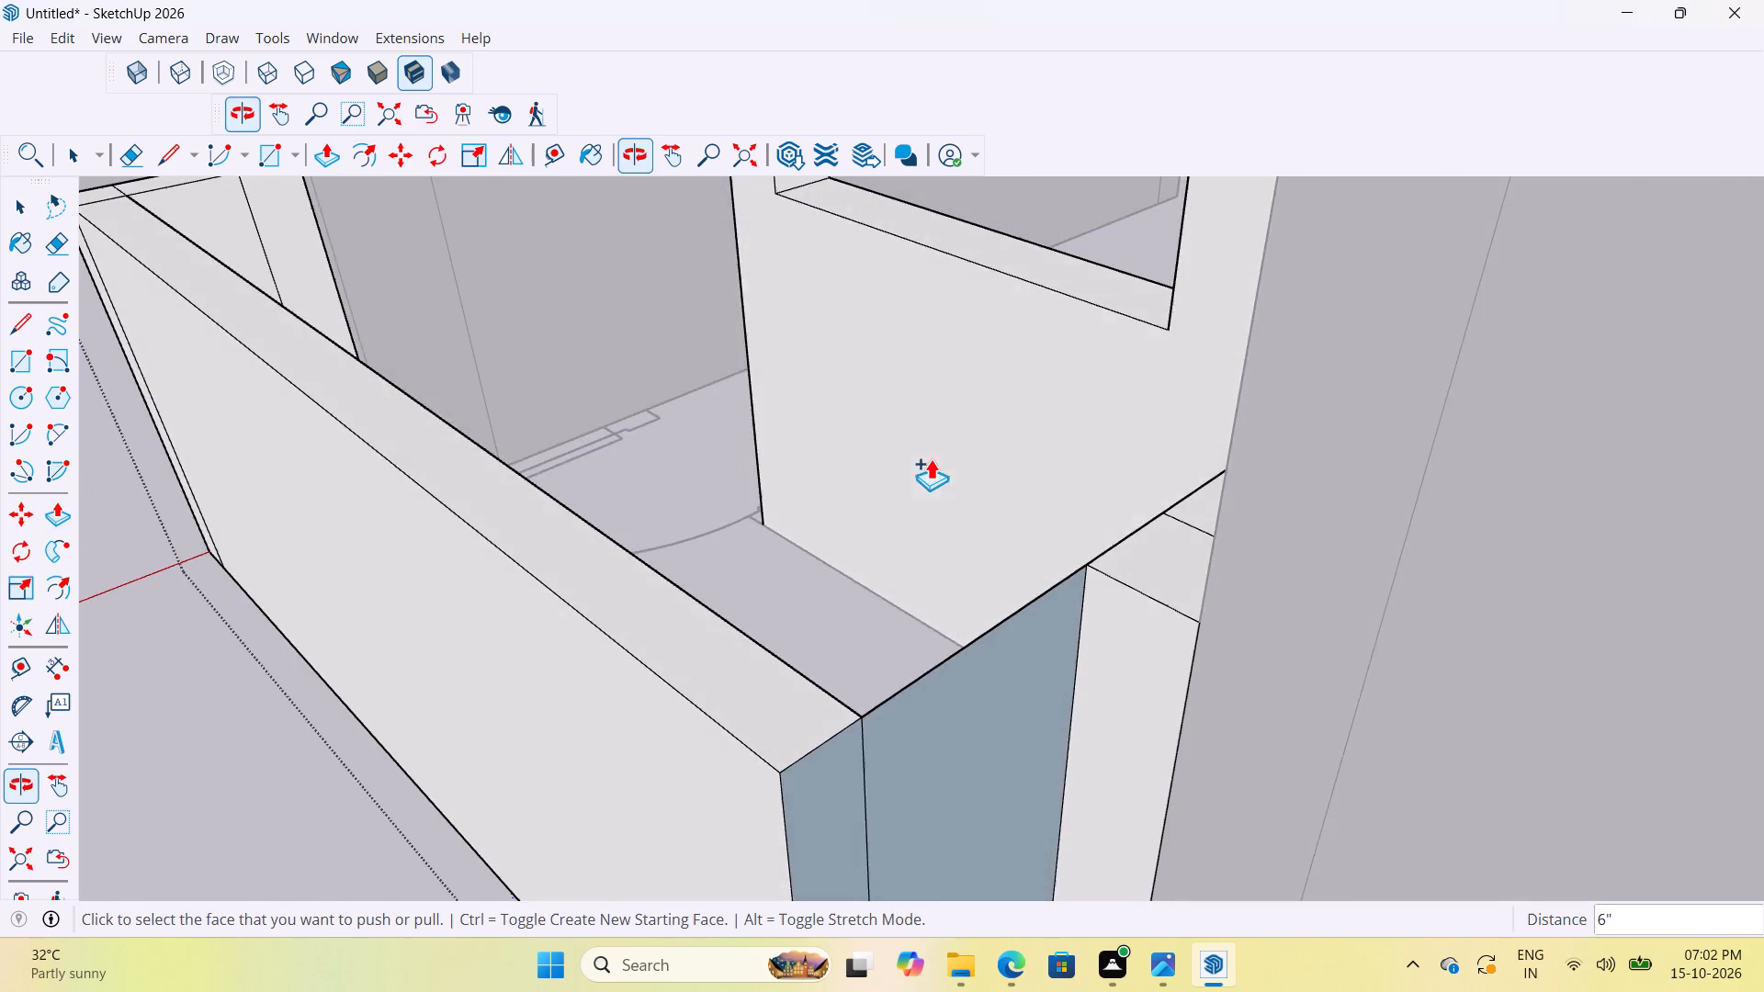
scroll(1123, 500, "down", 9)
scroll(1124, 649, "up", 4)
left_click(1126, 621)
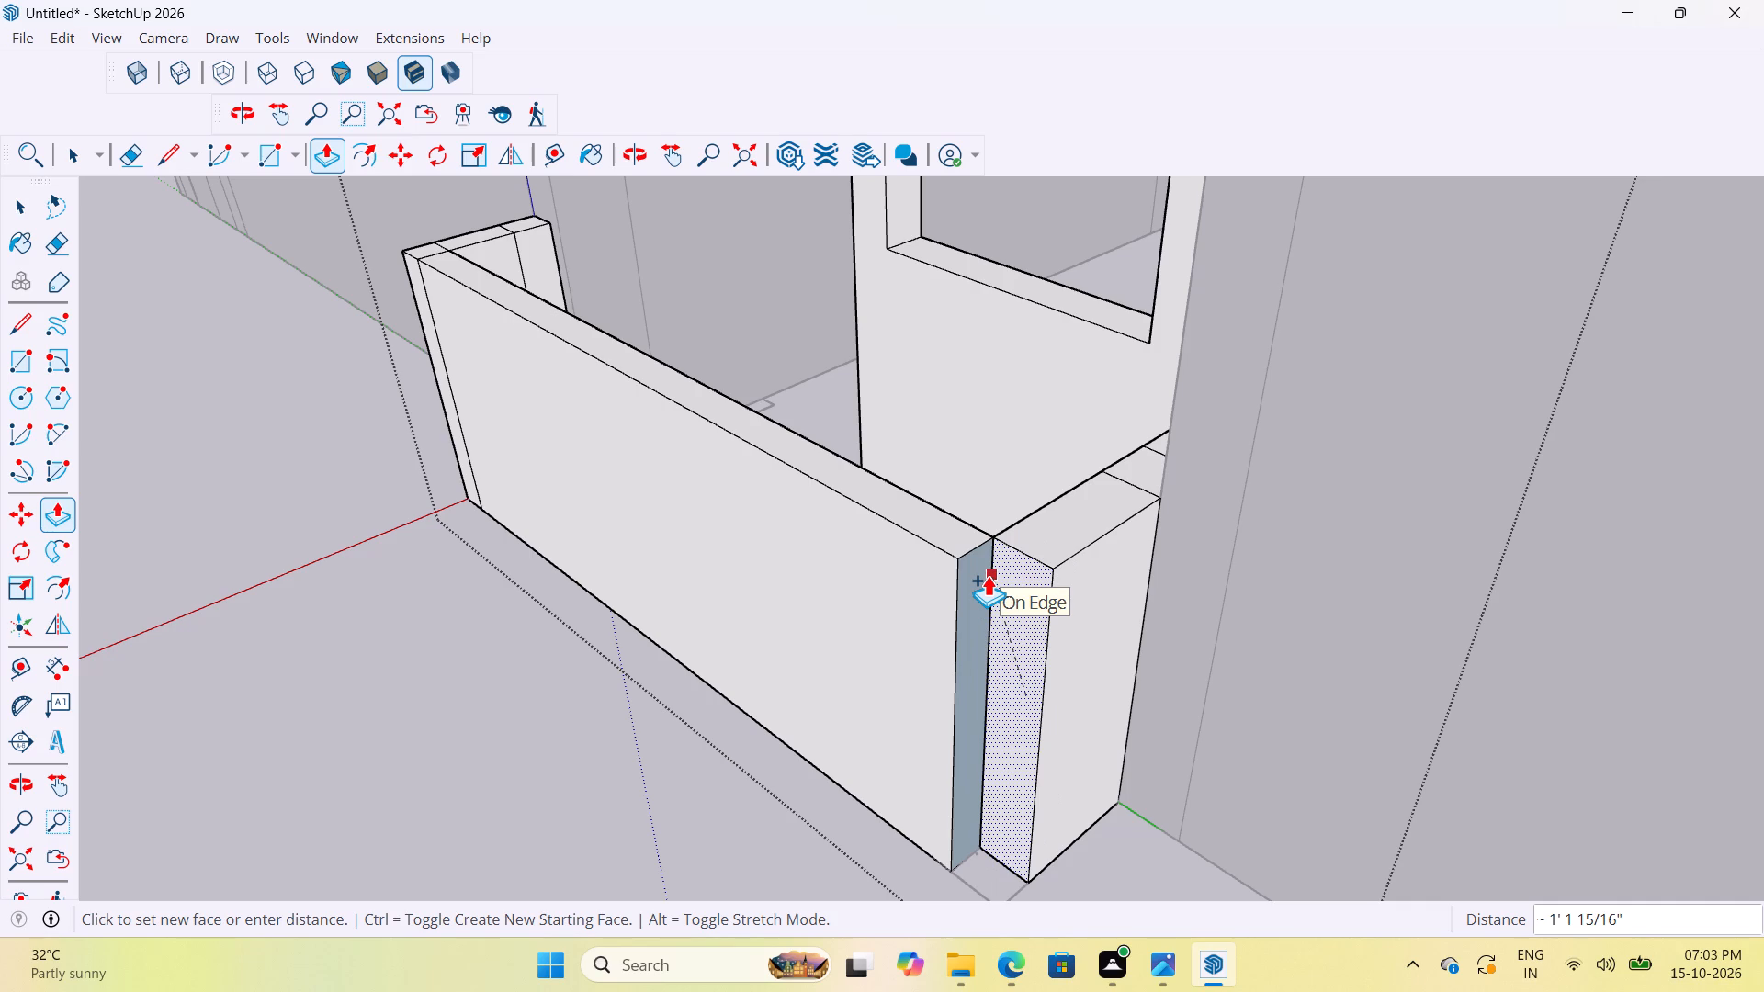
left_click(988, 575)
Extend the side parapet's end face another 4 1/16" or so as a new starting face, flush with the front parapet's outer face.
left_click(1023, 659)
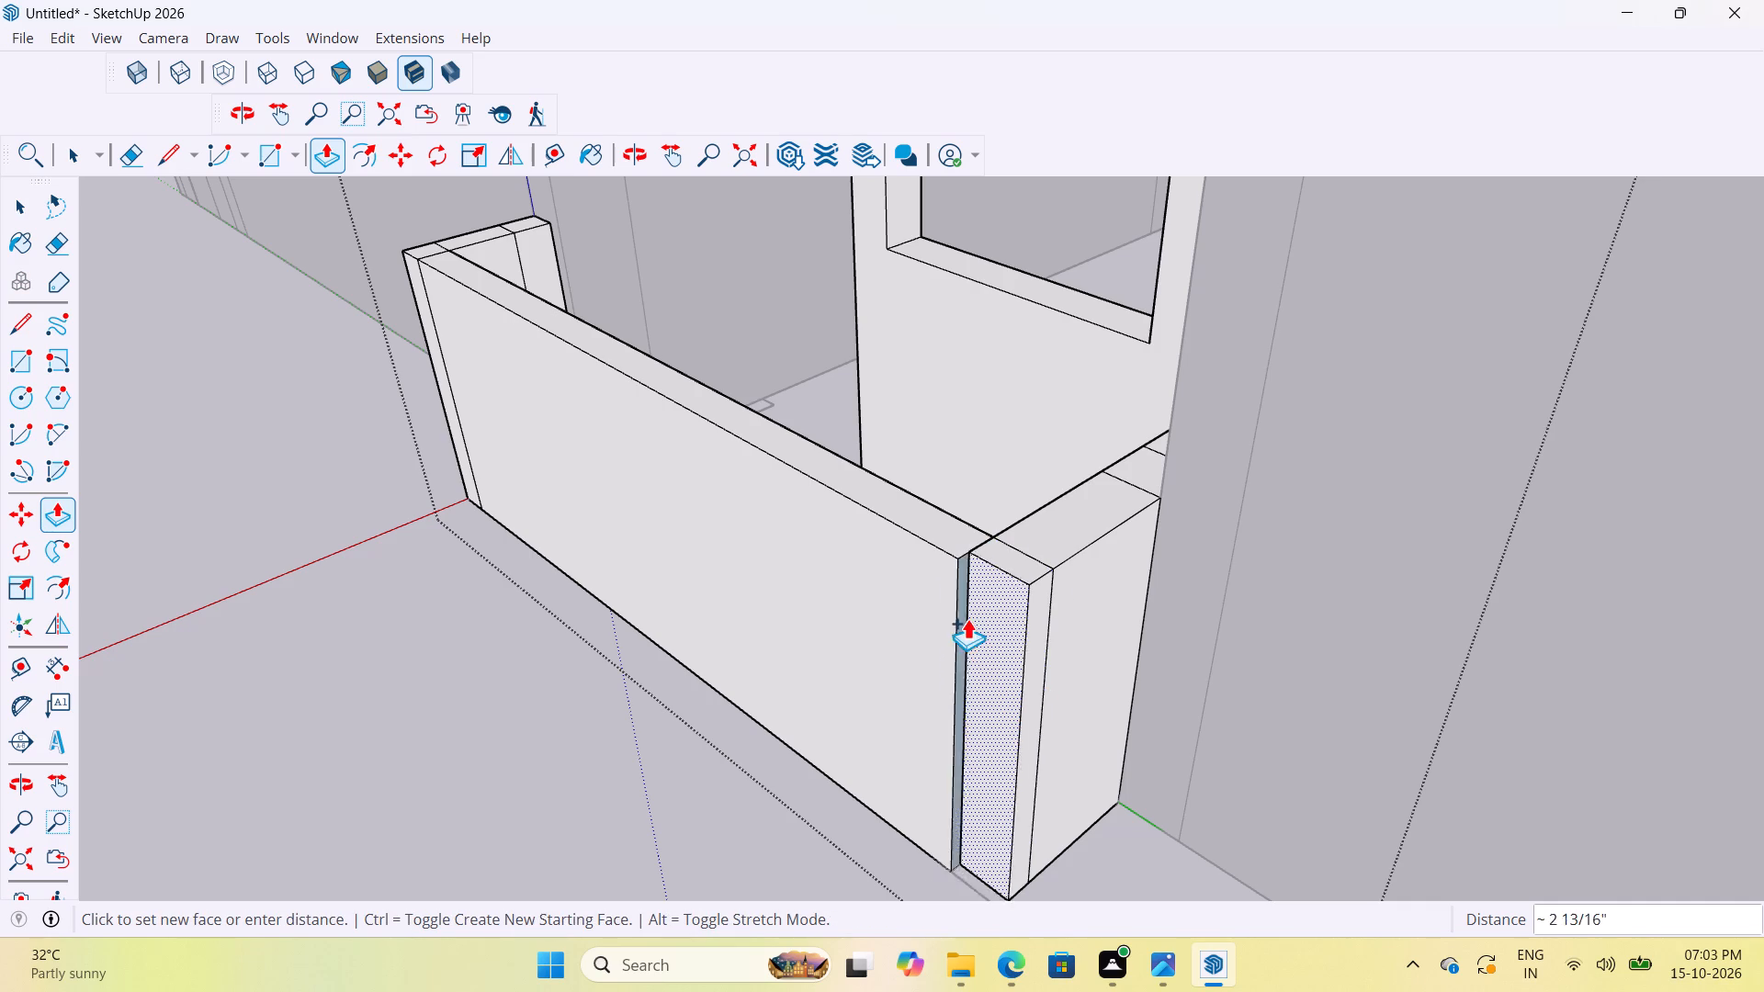
scroll(955, 569, "up", 7)
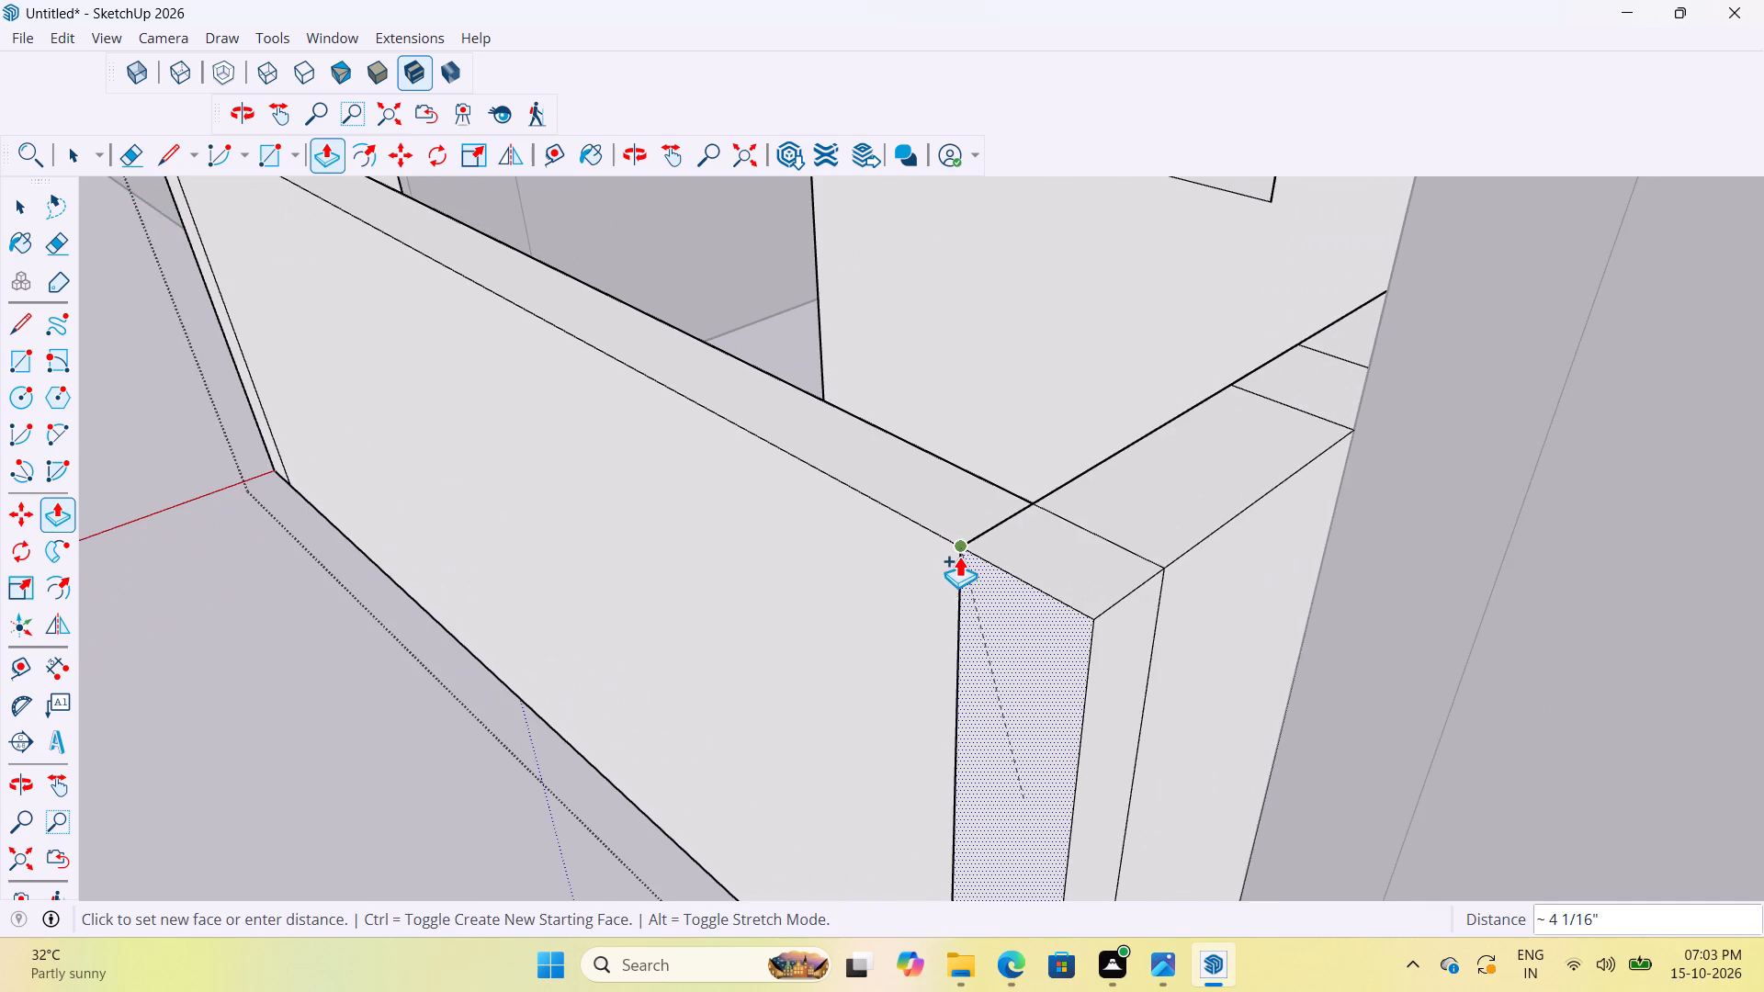
left_click(959, 555)
scroll(997, 472, "down", 10)
key("space")
left_click(808, 783)
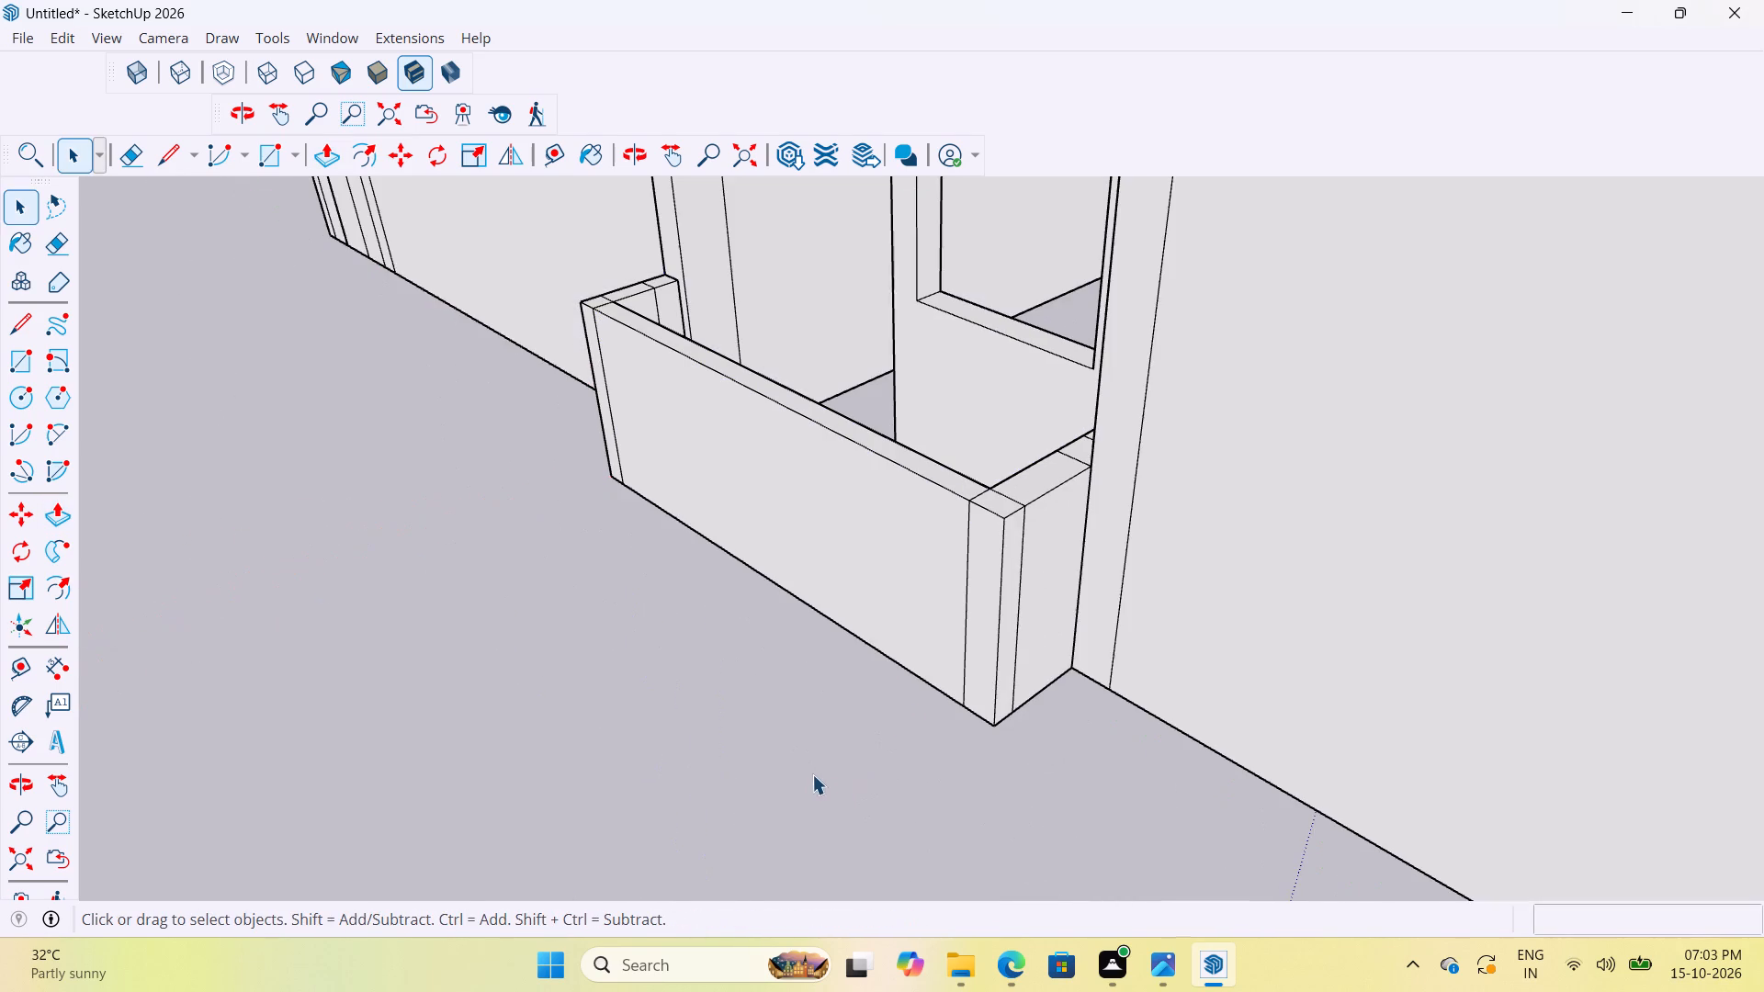
Delete the dividing edge across the side parapet's top nearest the window wall and the vertical edge below it on the inner face.
middle_click_drag(975, 555, 1561, 711)
scroll(1260, 264, "up", 11)
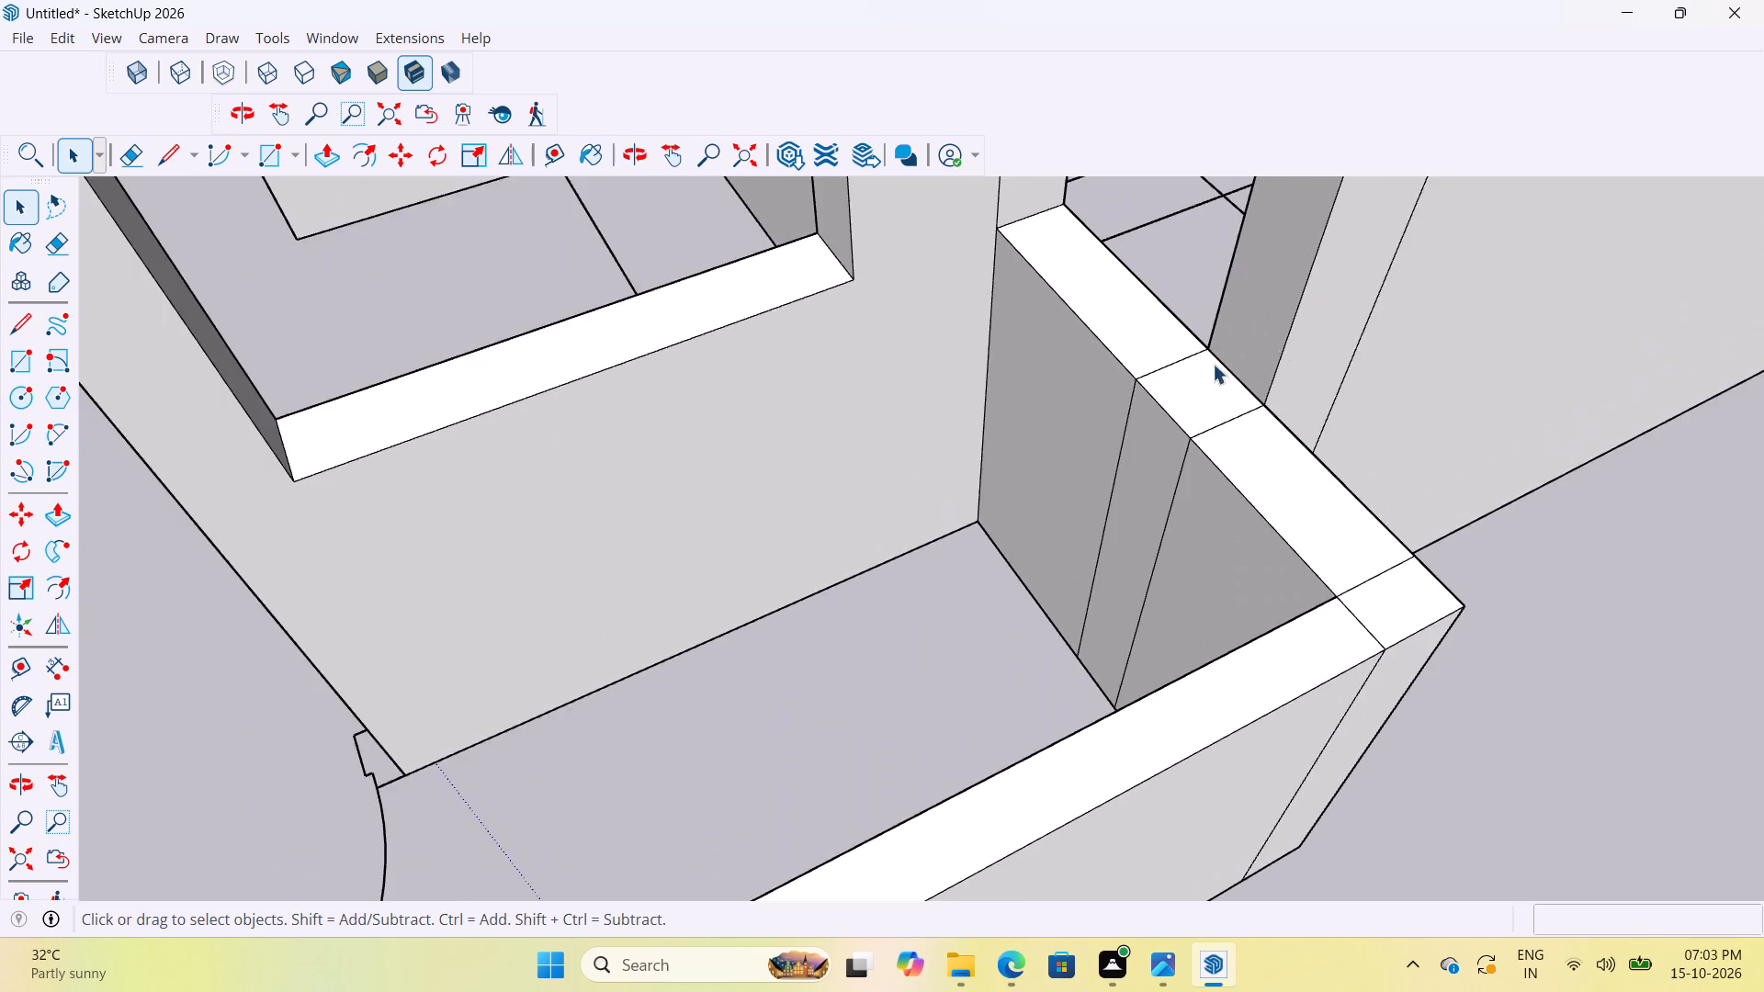
scroll(1213, 364, "up", 6)
scroll(1263, 629, "down", 3)
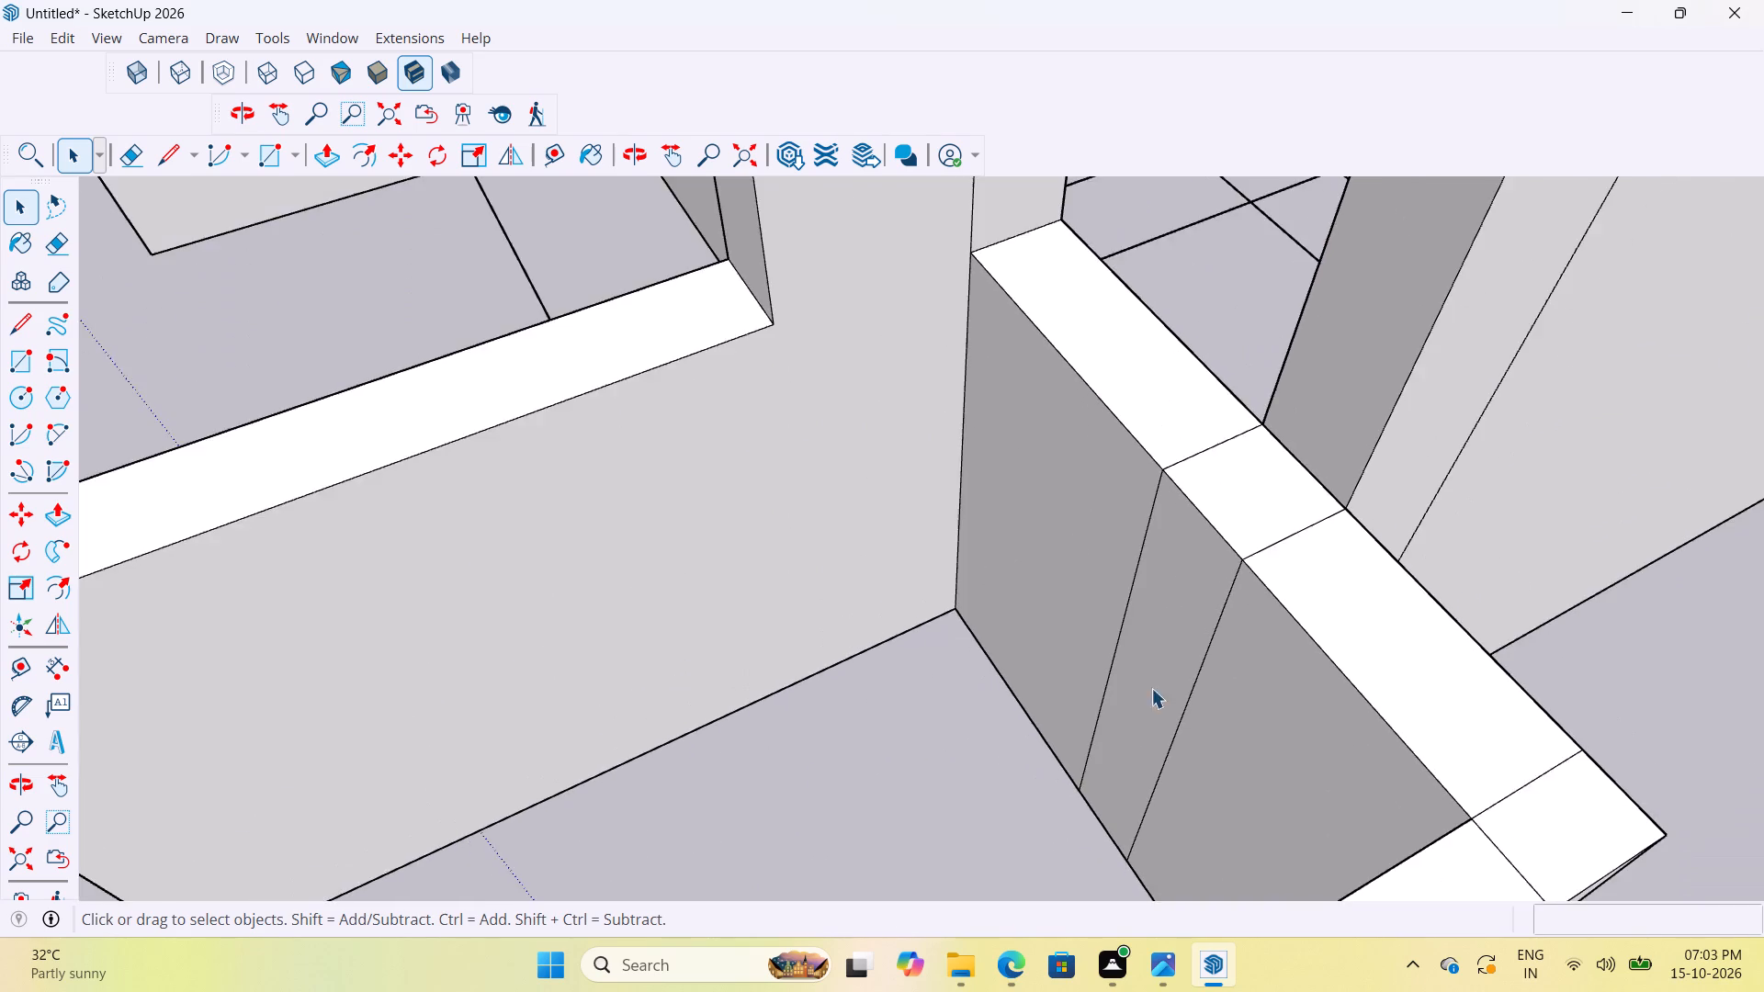
scroll(1151, 688, "down", 13)
middle_click_drag(1190, 731, 1074, 669)
scroll(1076, 711, "up", 5)
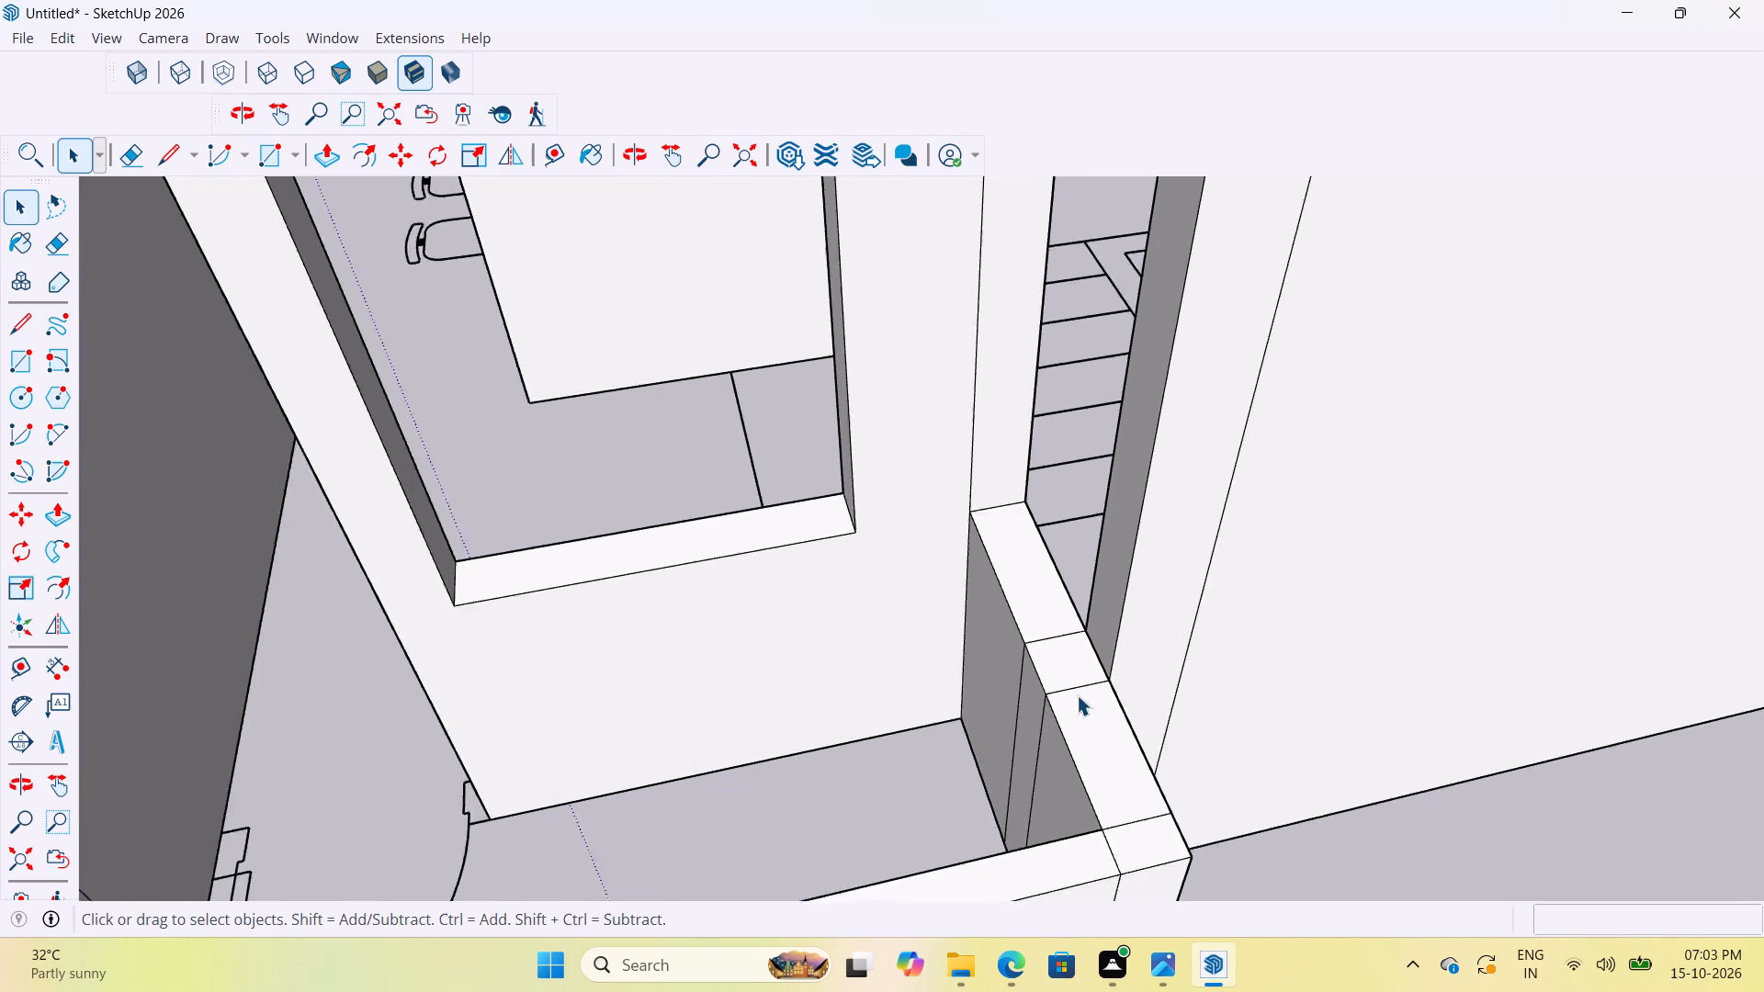
scroll(1077, 695, "up", 11)
middle_click_drag(1074, 673, 1345, 703)
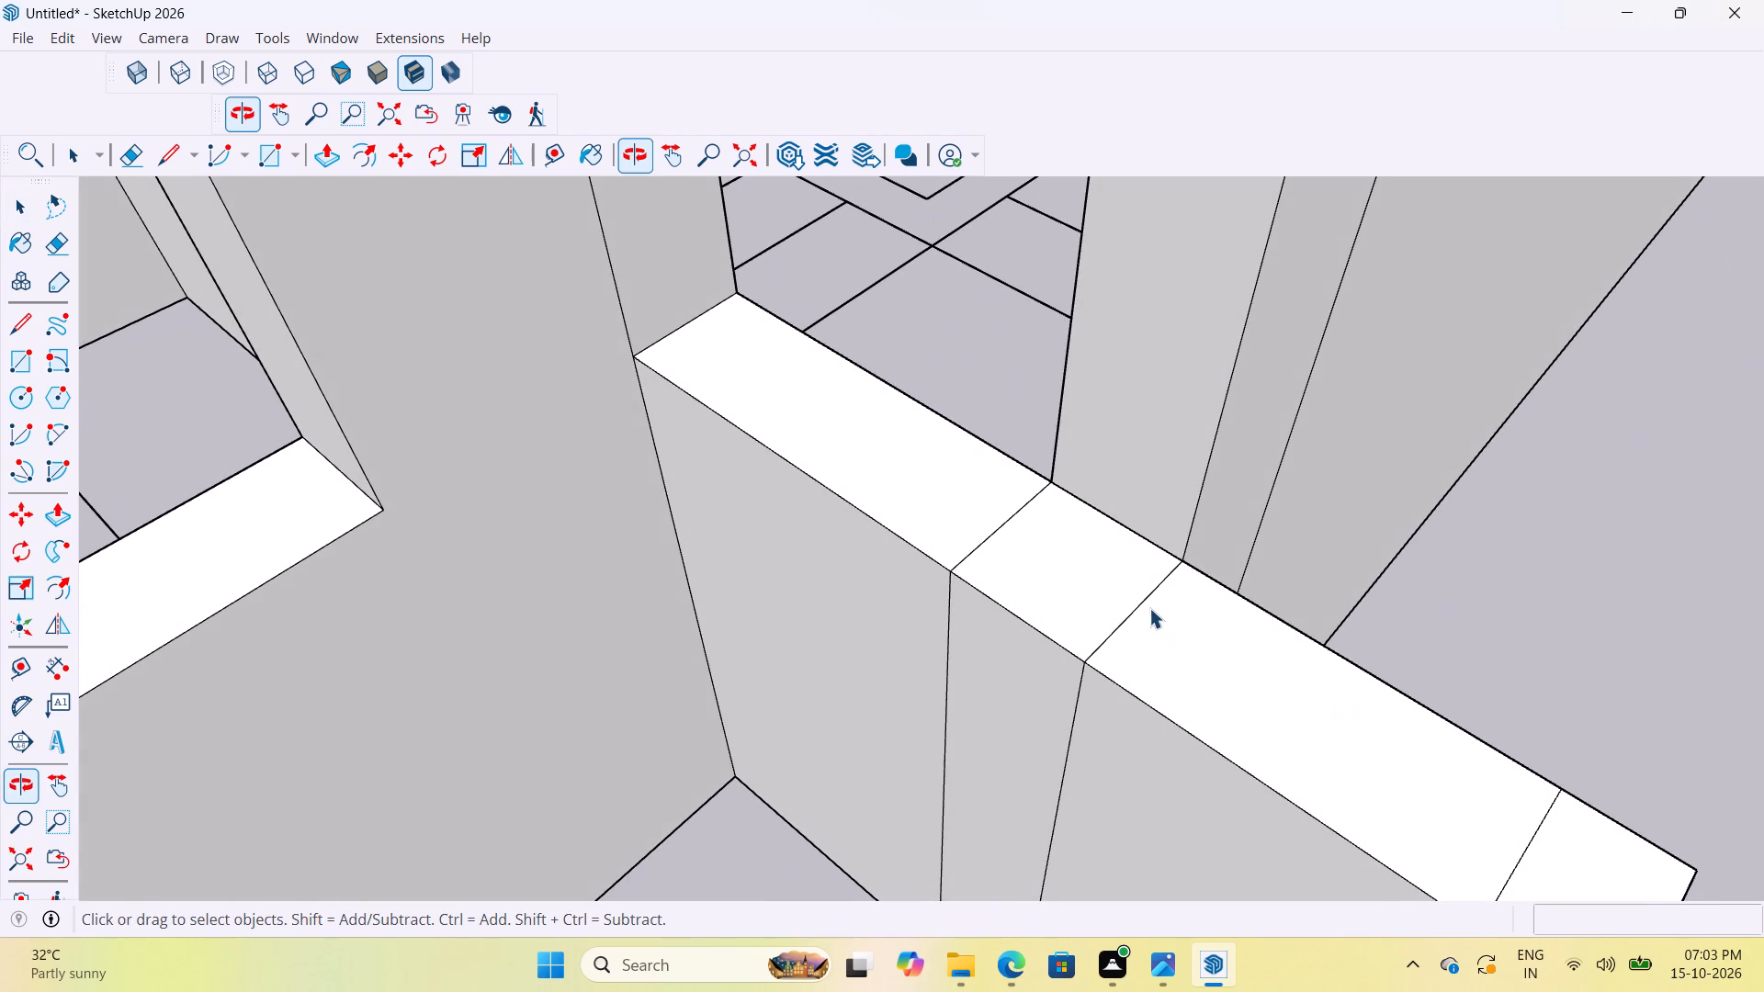
left_click(986, 542)
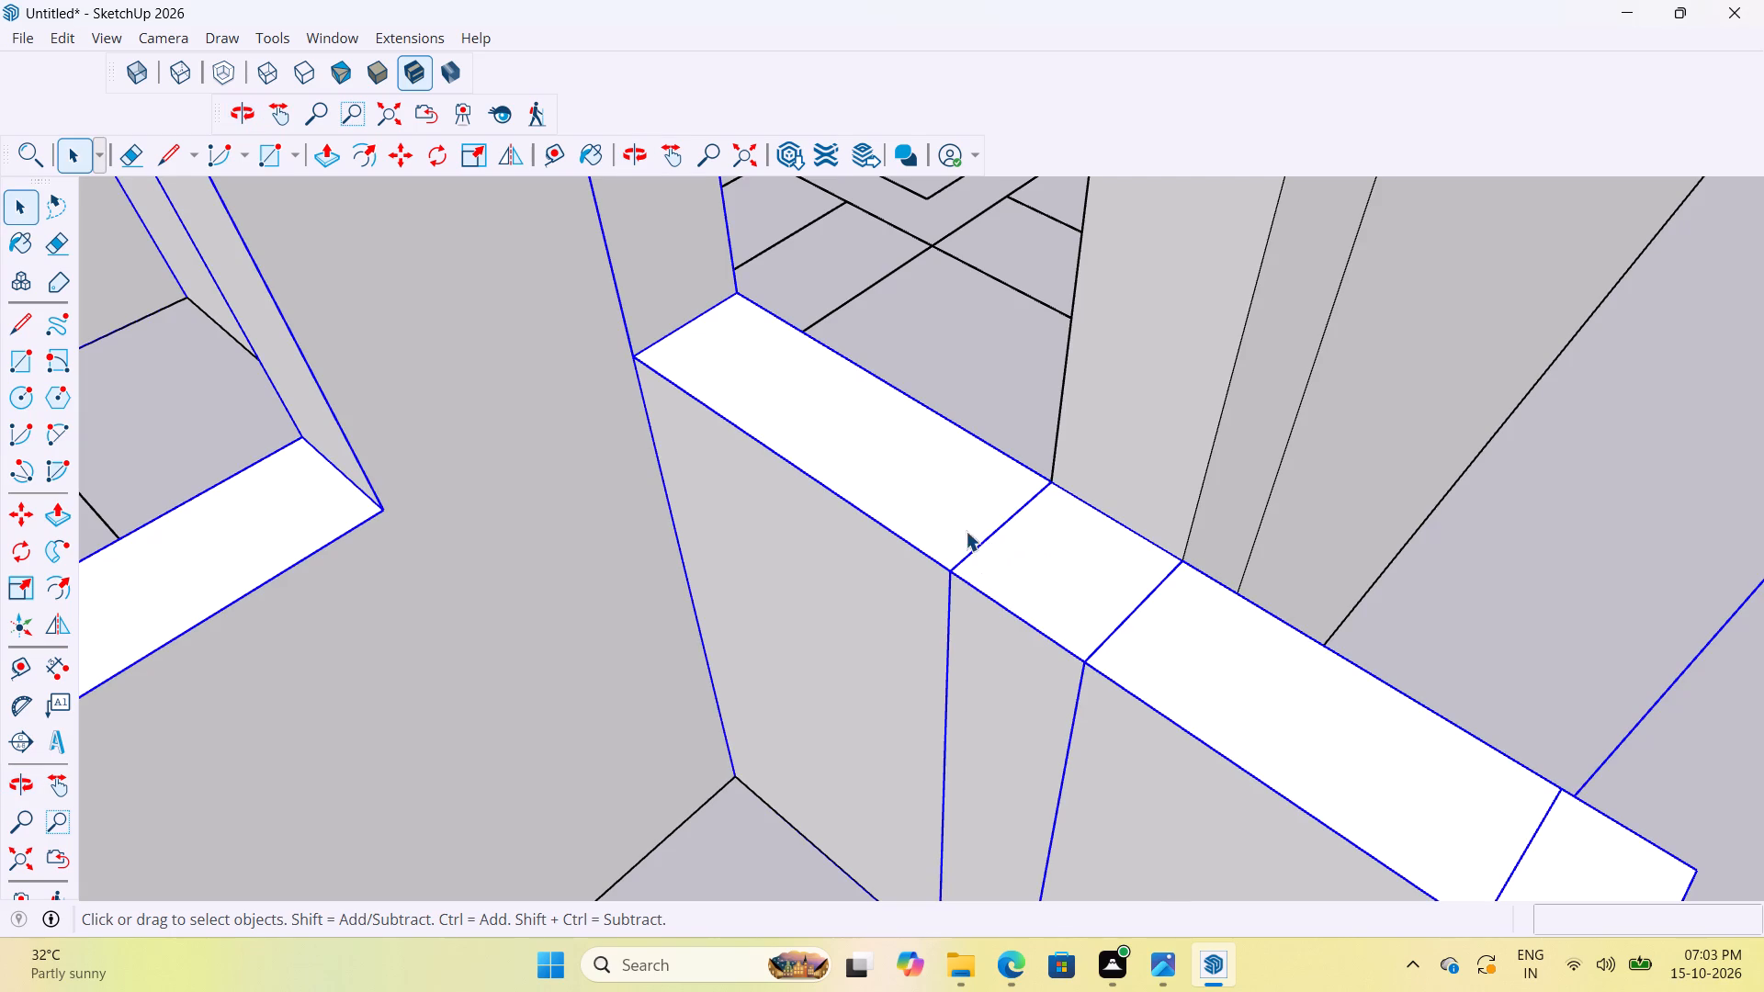
double_click(1012, 586)
left_click(990, 532)
key("Delete")
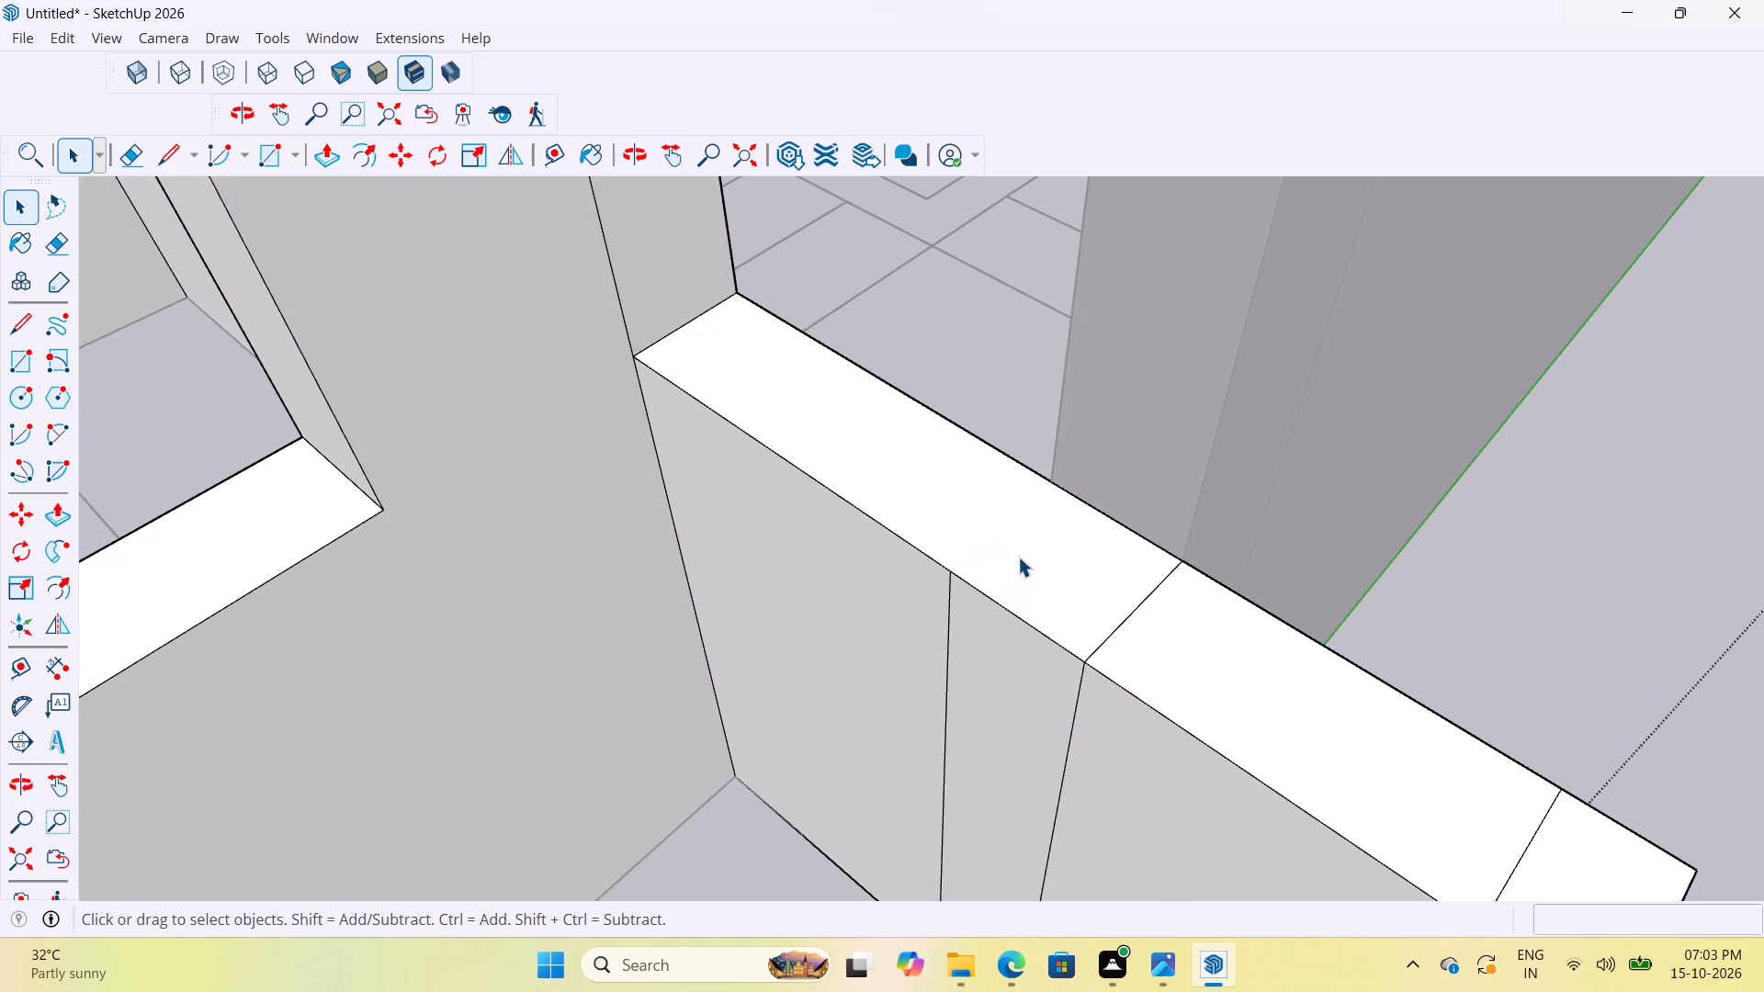
scroll(1027, 581, "down", 4)
left_click(973, 622)
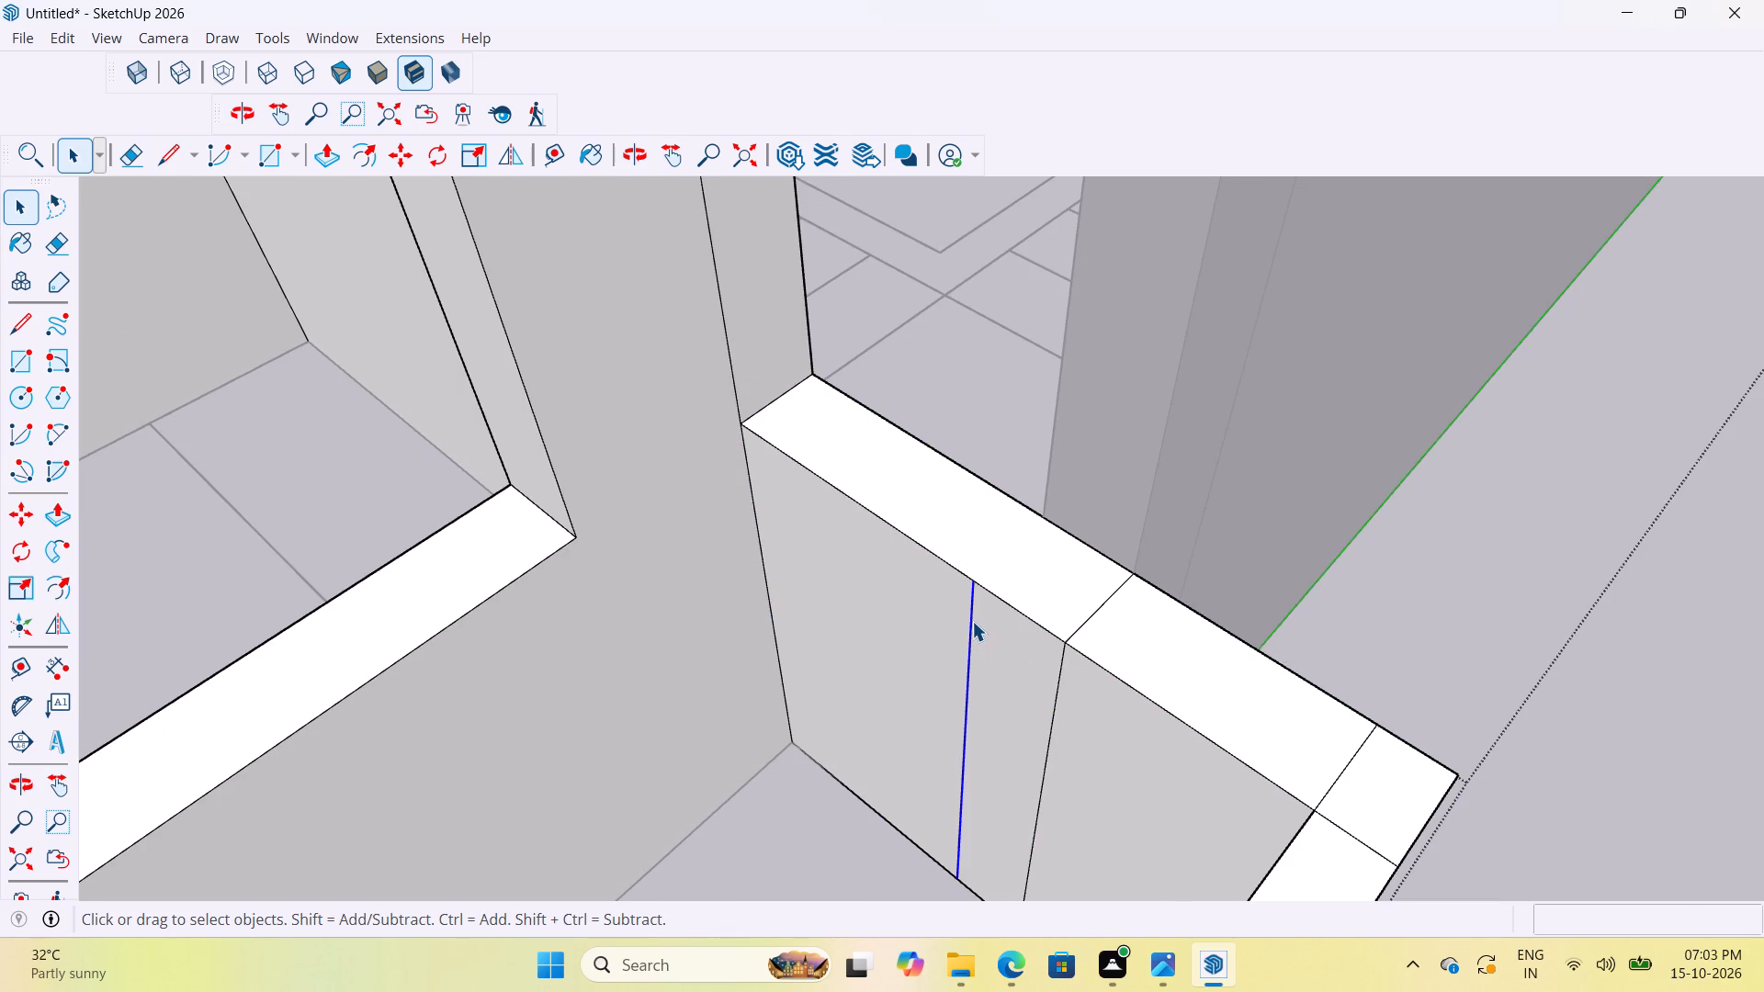
key("Delete")
Pull the side parapet's top section next to the kitchen window wall up 7' to the top of the walls.
key("p")
left_click(1062, 598)
scroll(1066, 512, "down", 15)
scroll(1003, 526, "down", 6)
scroll(1051, 307, "up", 10)
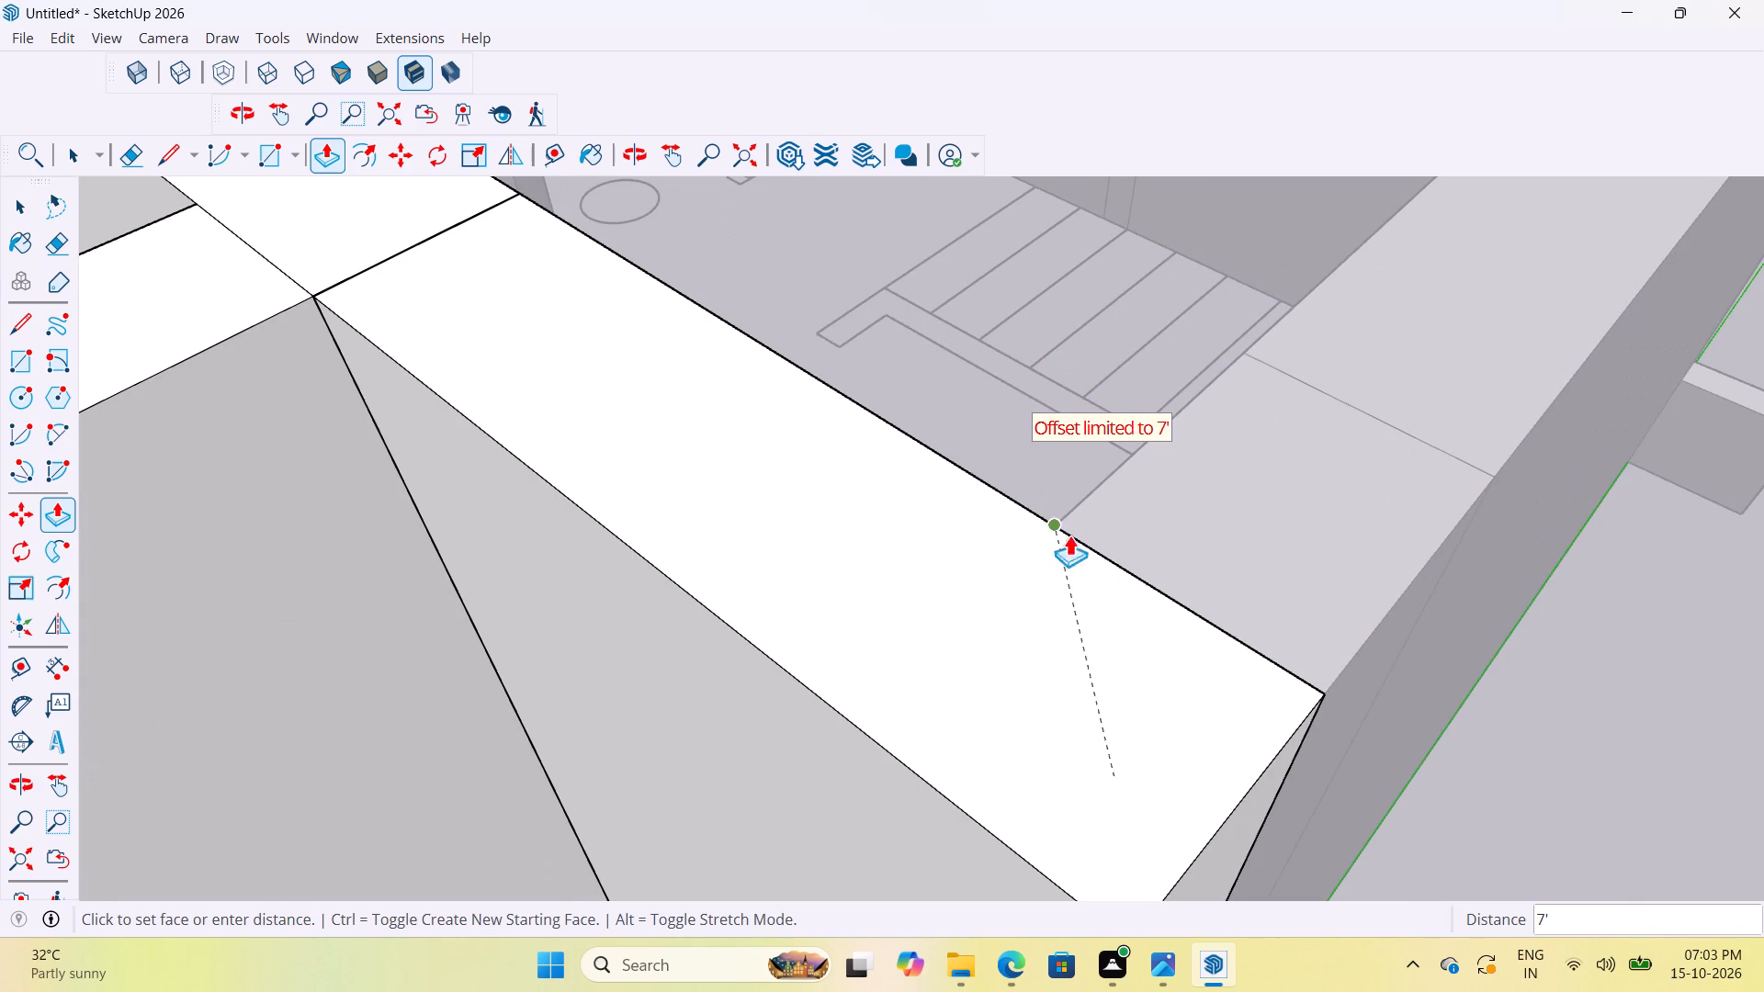
left_click(1053, 527)
scroll(988, 464, "down", 15)
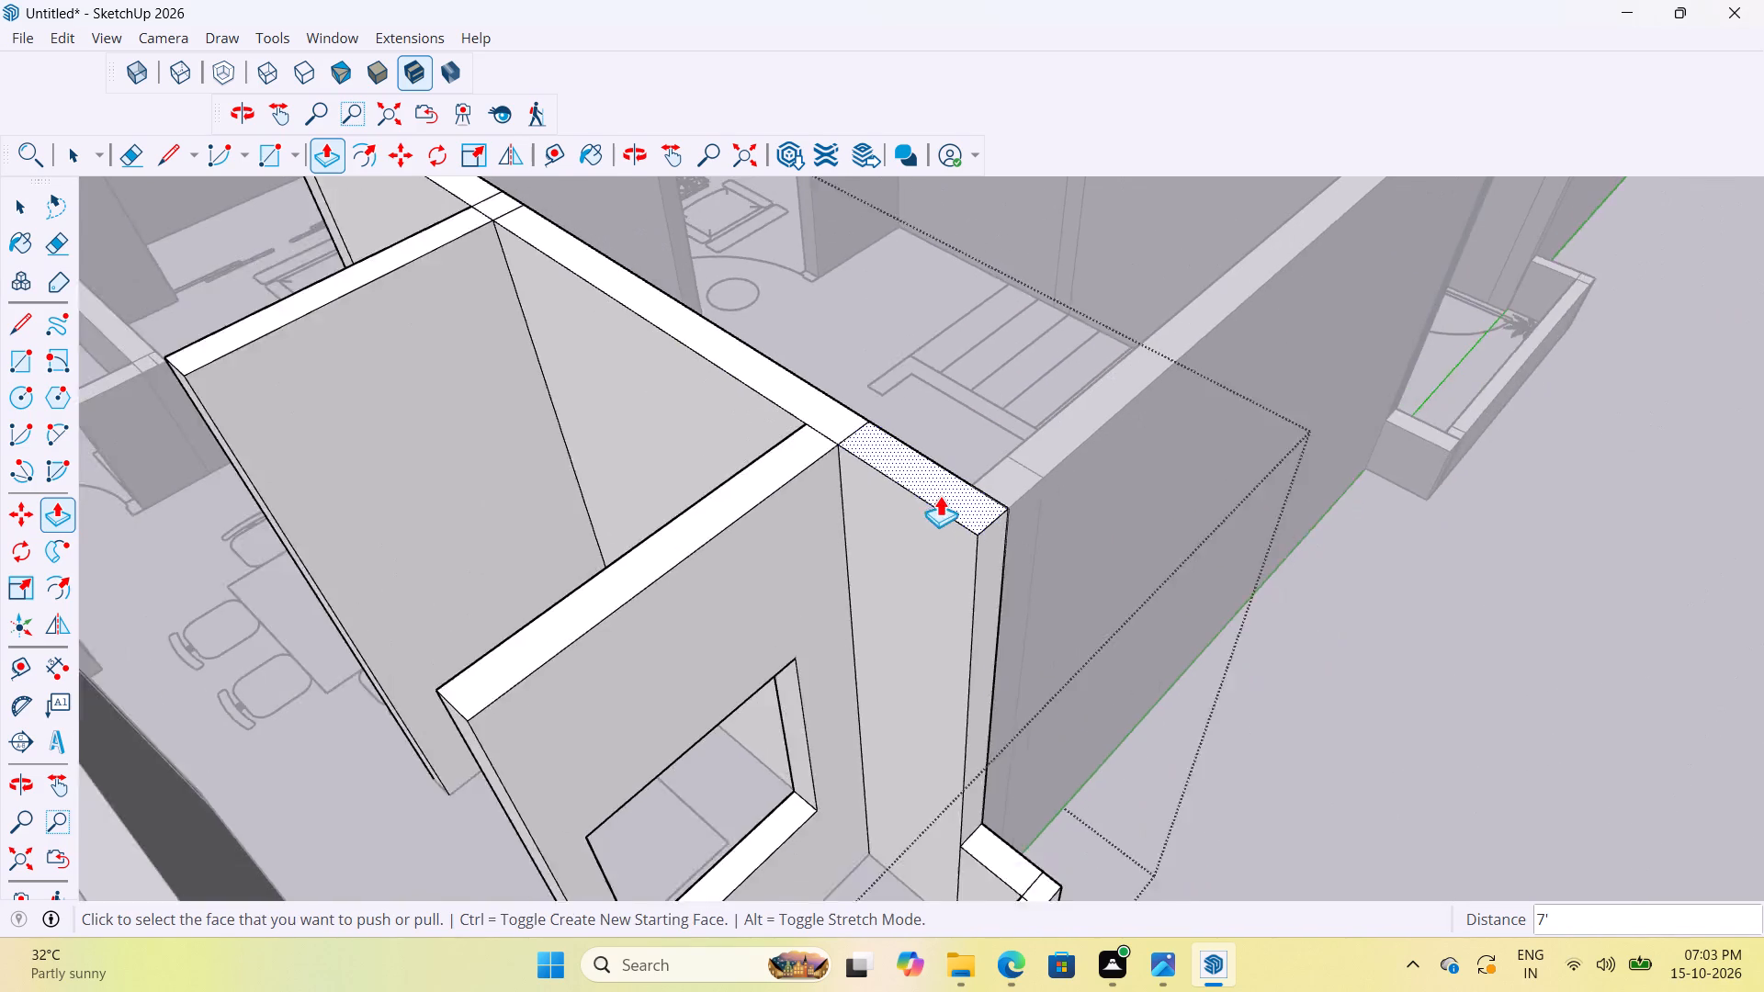
scroll(940, 495, "down", 13)
key("space")
key("space")
left_click(1099, 734)
Reverse the blue back-side face on the wall end above the neighbouring balcony's parapet.
scroll(999, 713, "up", 4)
middle_click_drag(1016, 722, 774, 650)
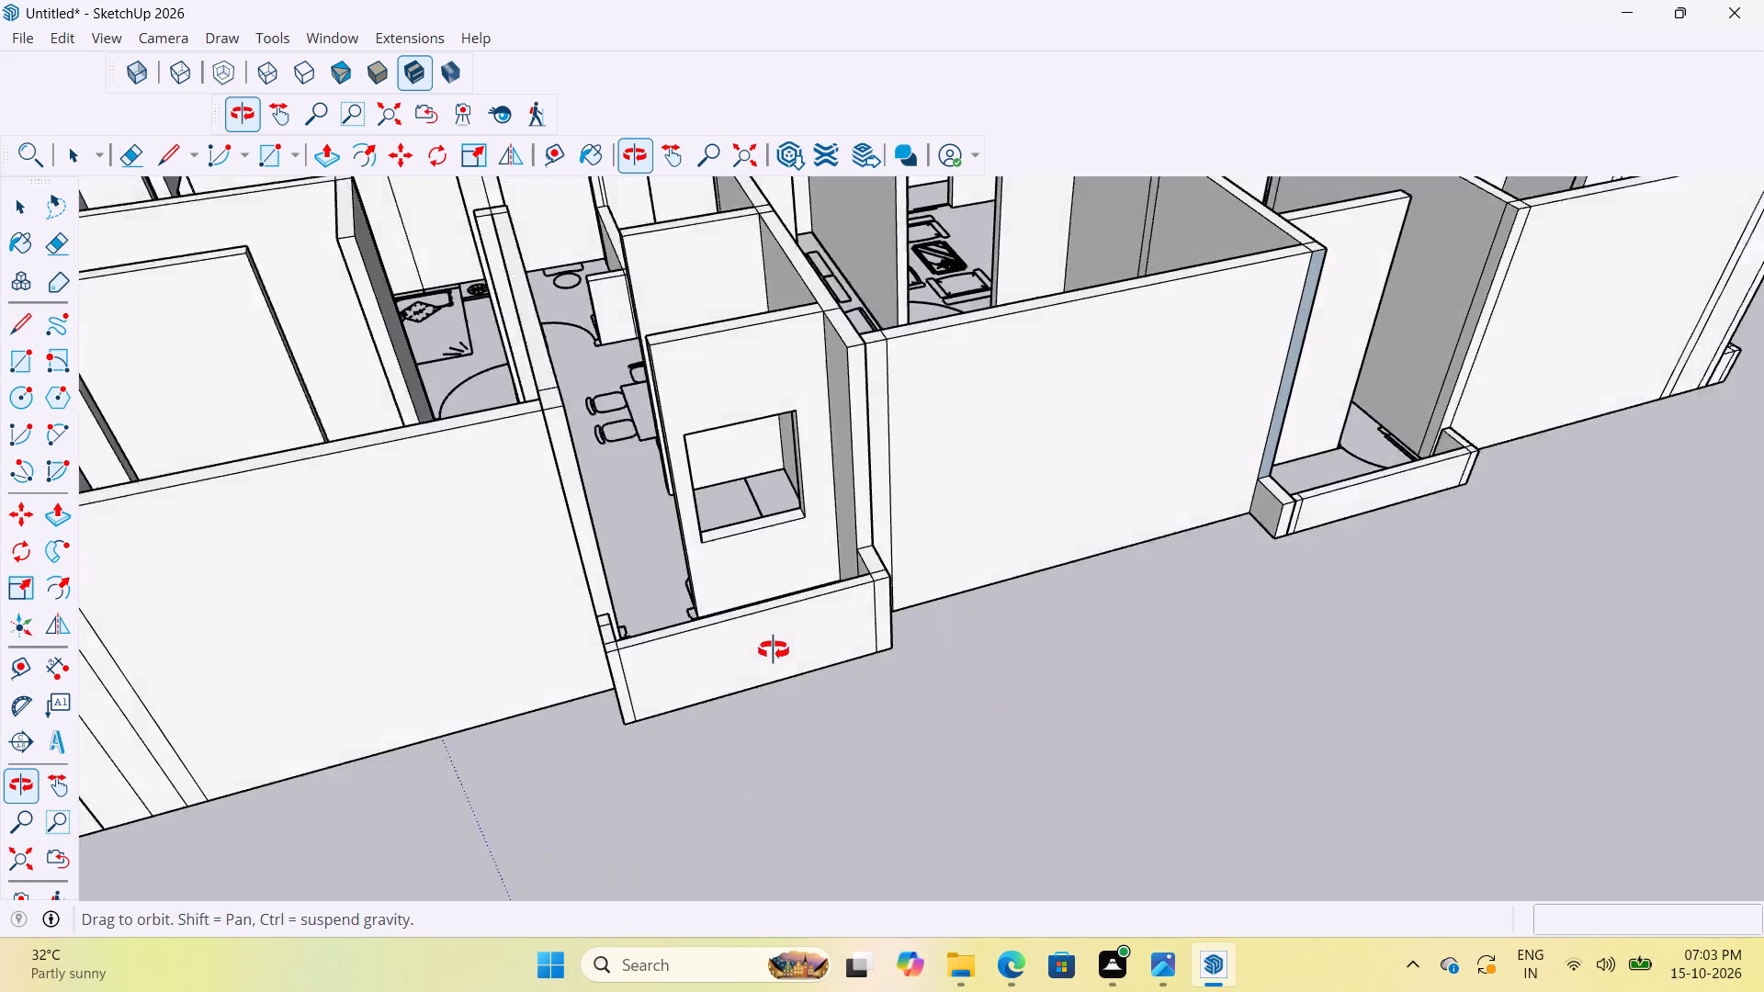
middle_click_drag(774, 650, 747, 648)
scroll(775, 546, "up", 8)
scroll(854, 667, "down", 12)
scroll(1207, 551, "up", 2)
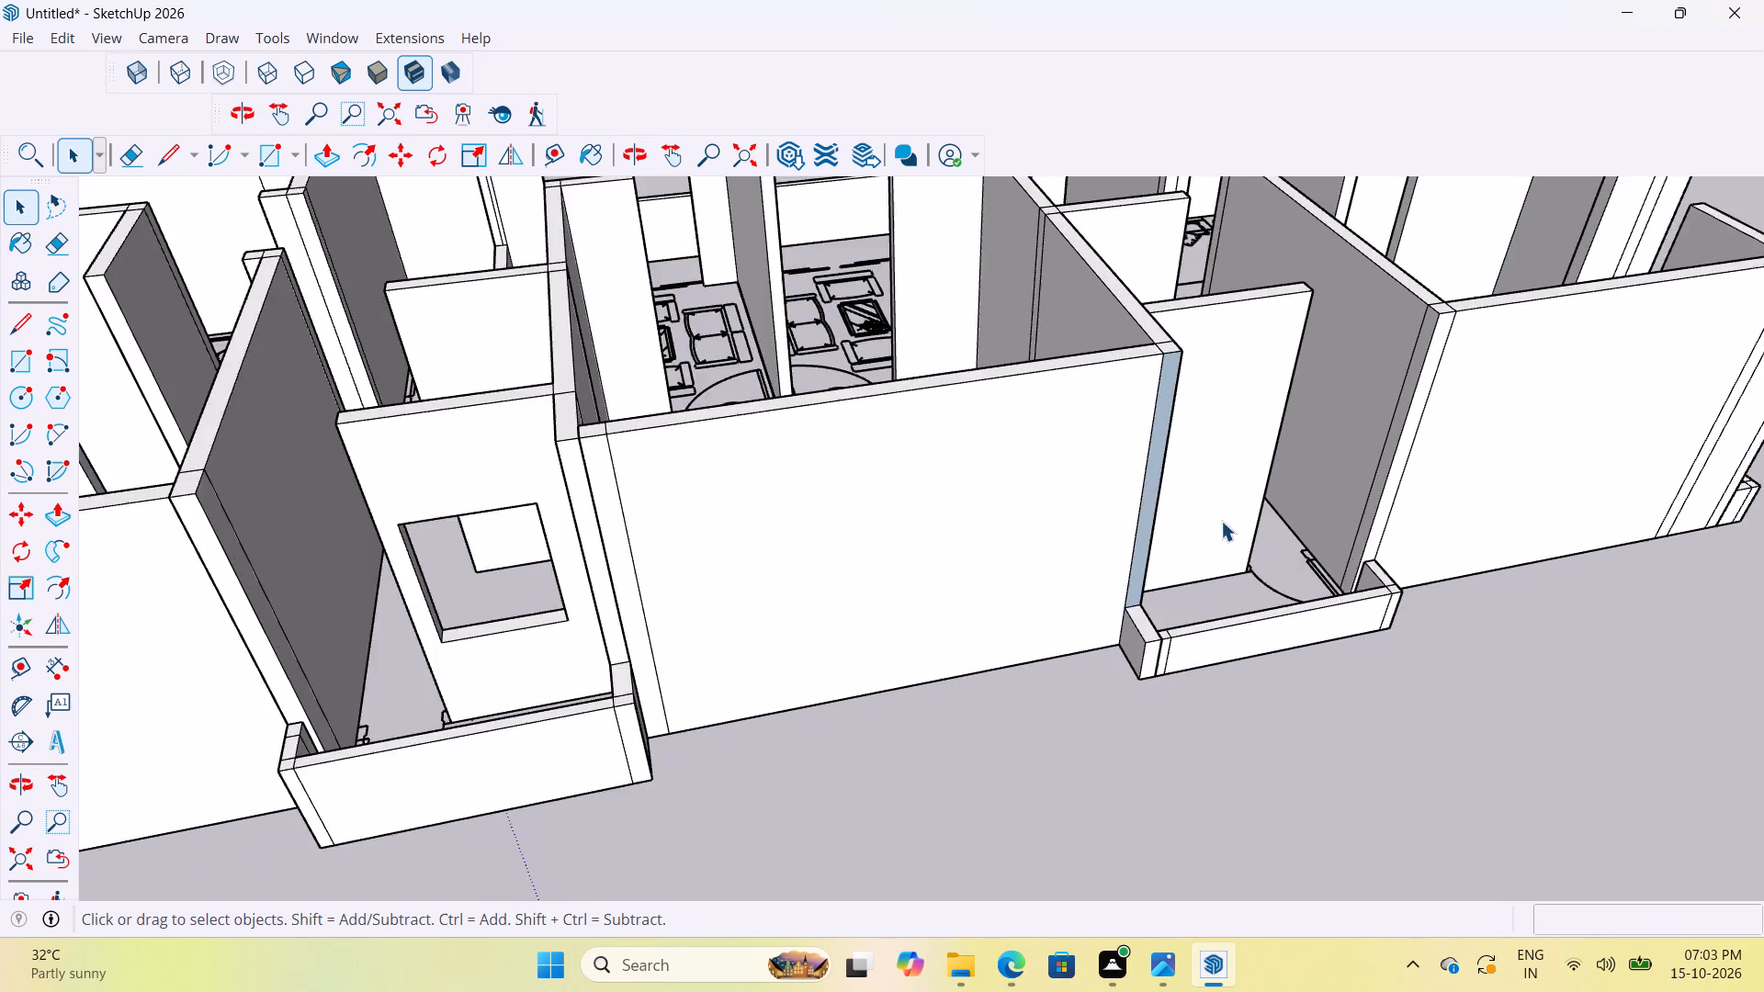
scroll(1221, 521, "up", 6)
middle_click_drag(1224, 563, 908, 595)
scroll(769, 536, "up", 3)
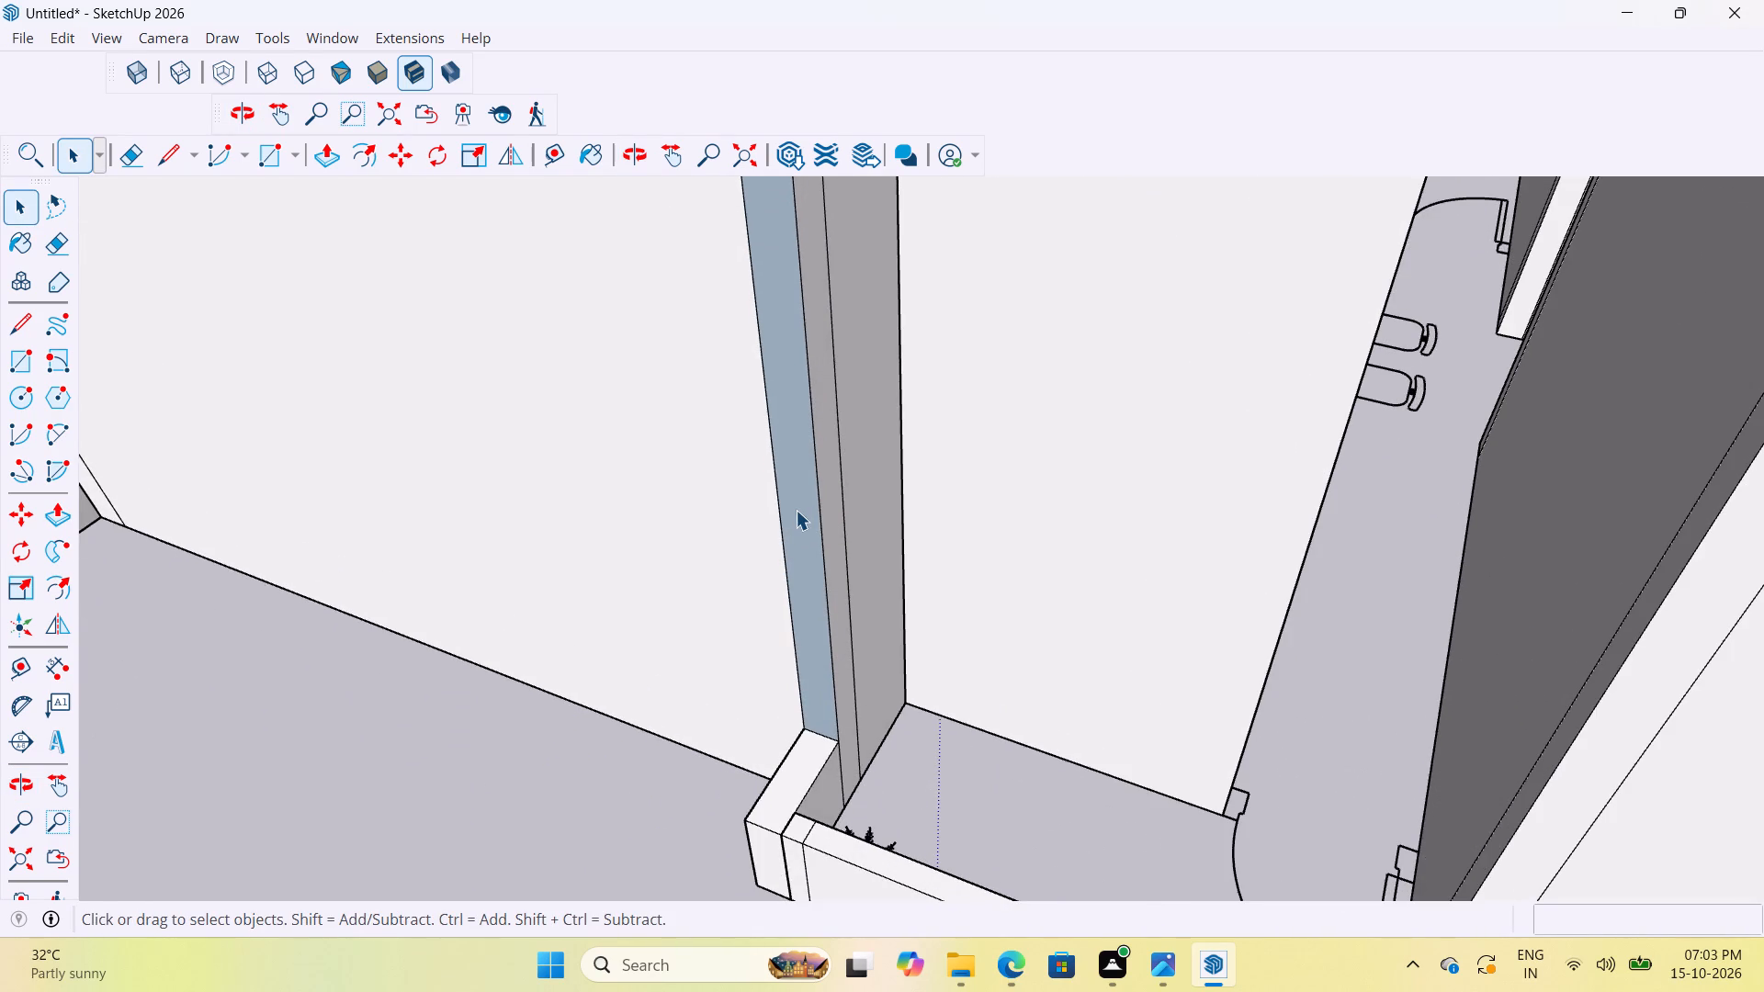
left_click(796, 510)
double_click(797, 510)
left_click(800, 499)
right_click(802, 497)
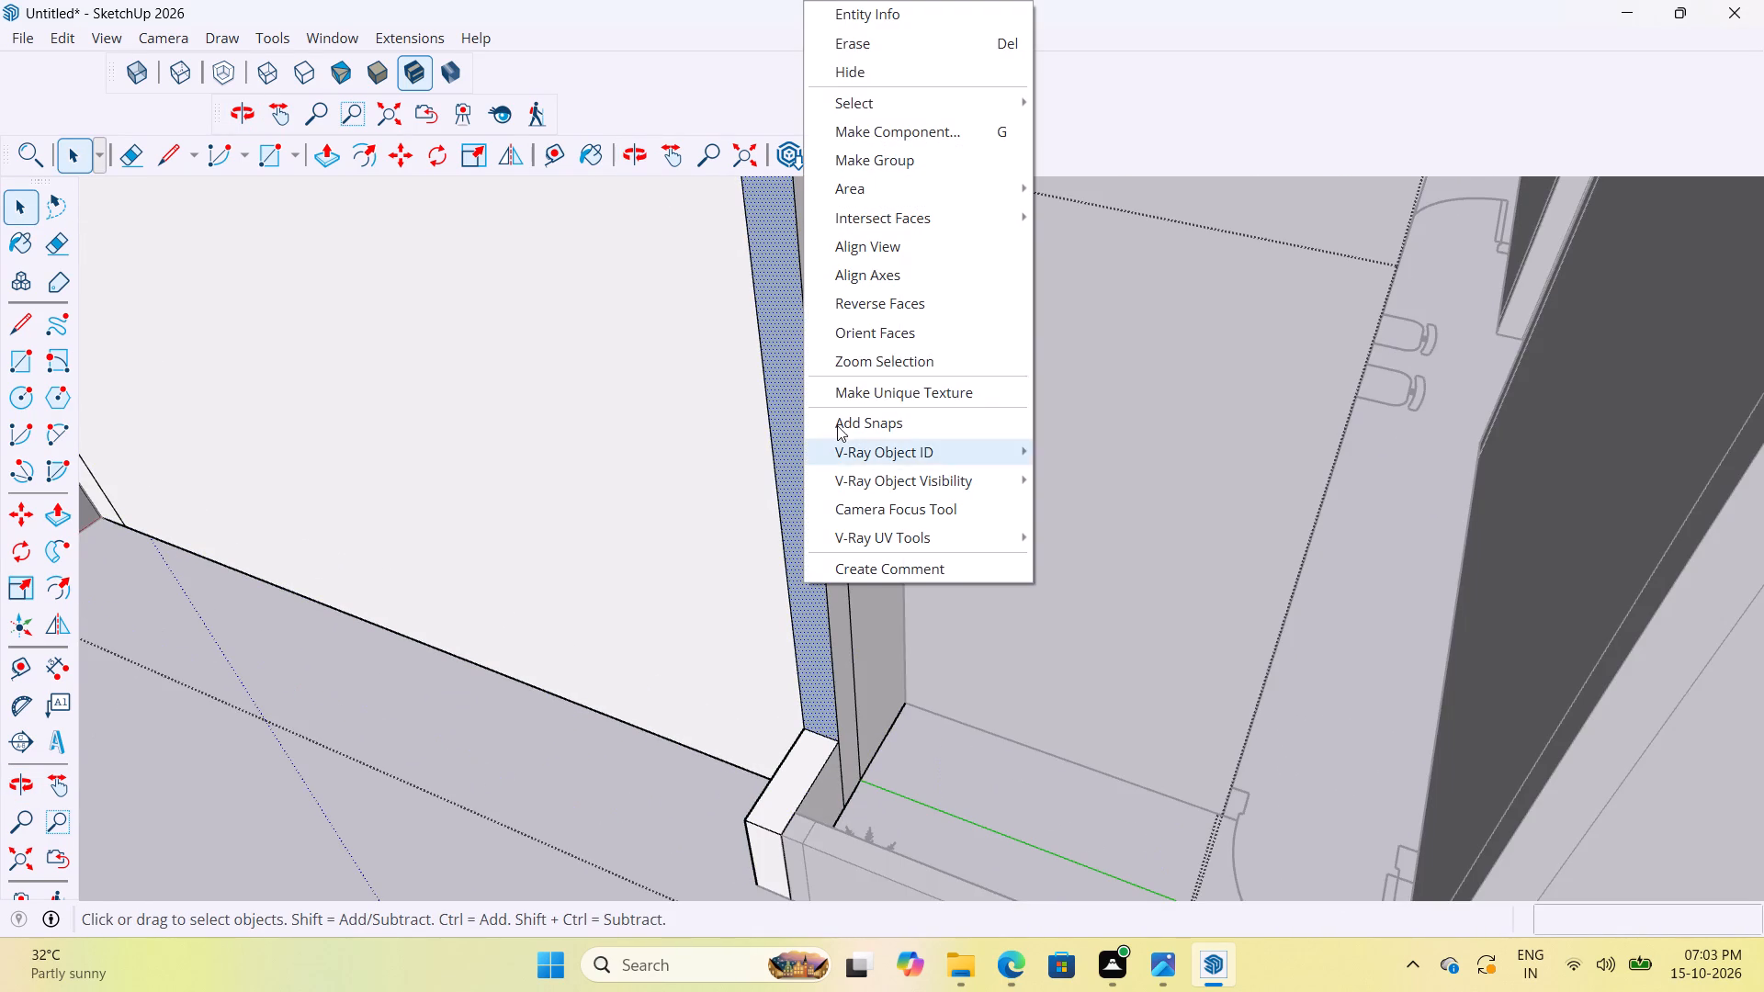
left_click(921, 304)
scroll(826, 610, "down", 4)
left_click(577, 812)
Examine the balconies, parapets and outer walls from outside, close up and across the whole house model.
scroll(1127, 616, "down", 3)
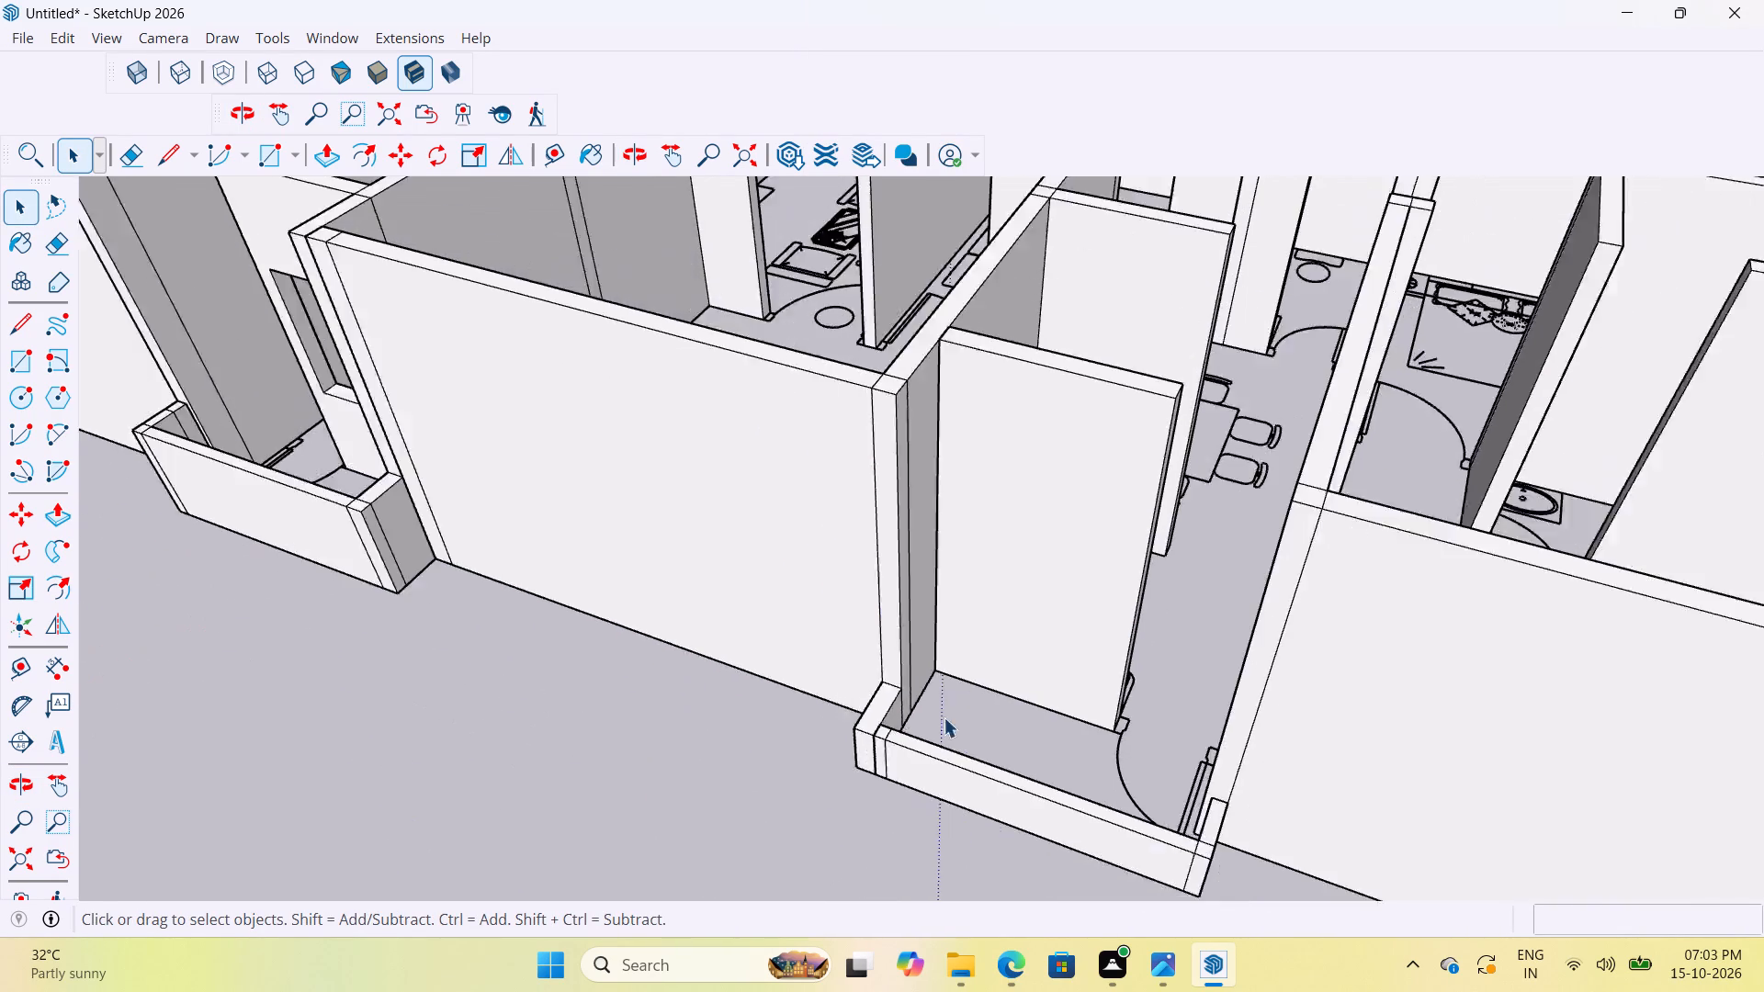
scroll(944, 717, "down", 9)
middle_click_drag(783, 784, 1407, 654)
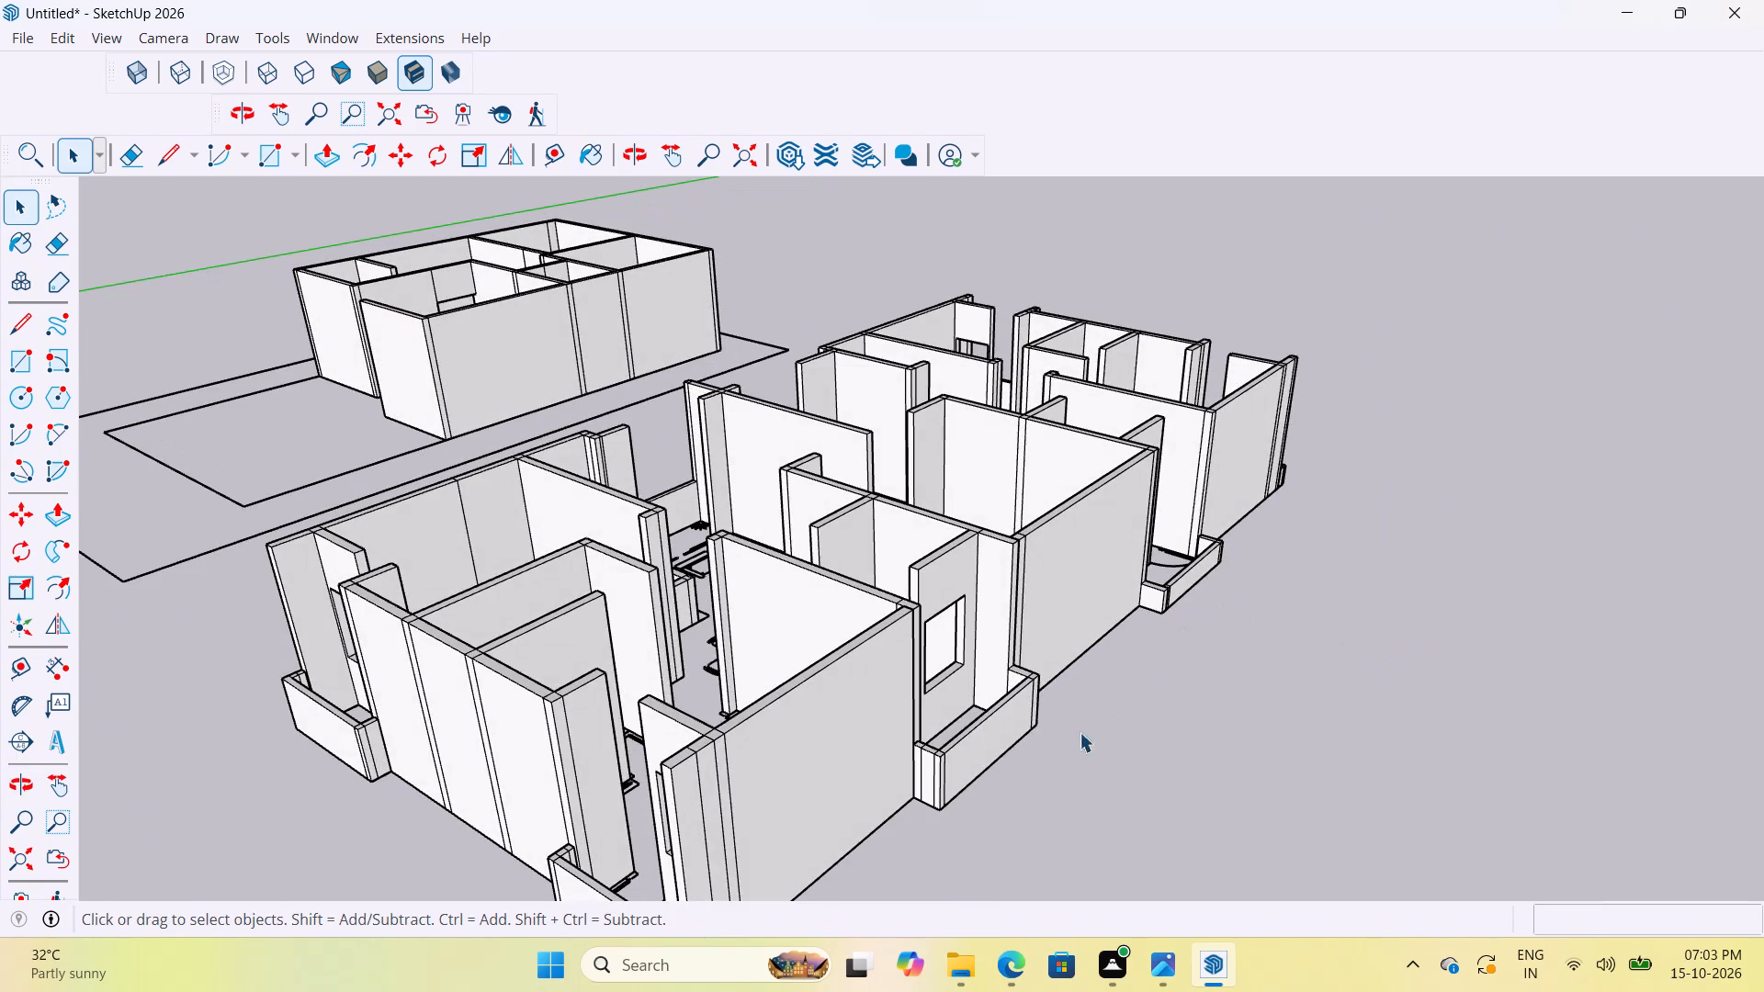
scroll(939, 880, "up", 12)
middle_click_drag(1159, 670, 936, 715)
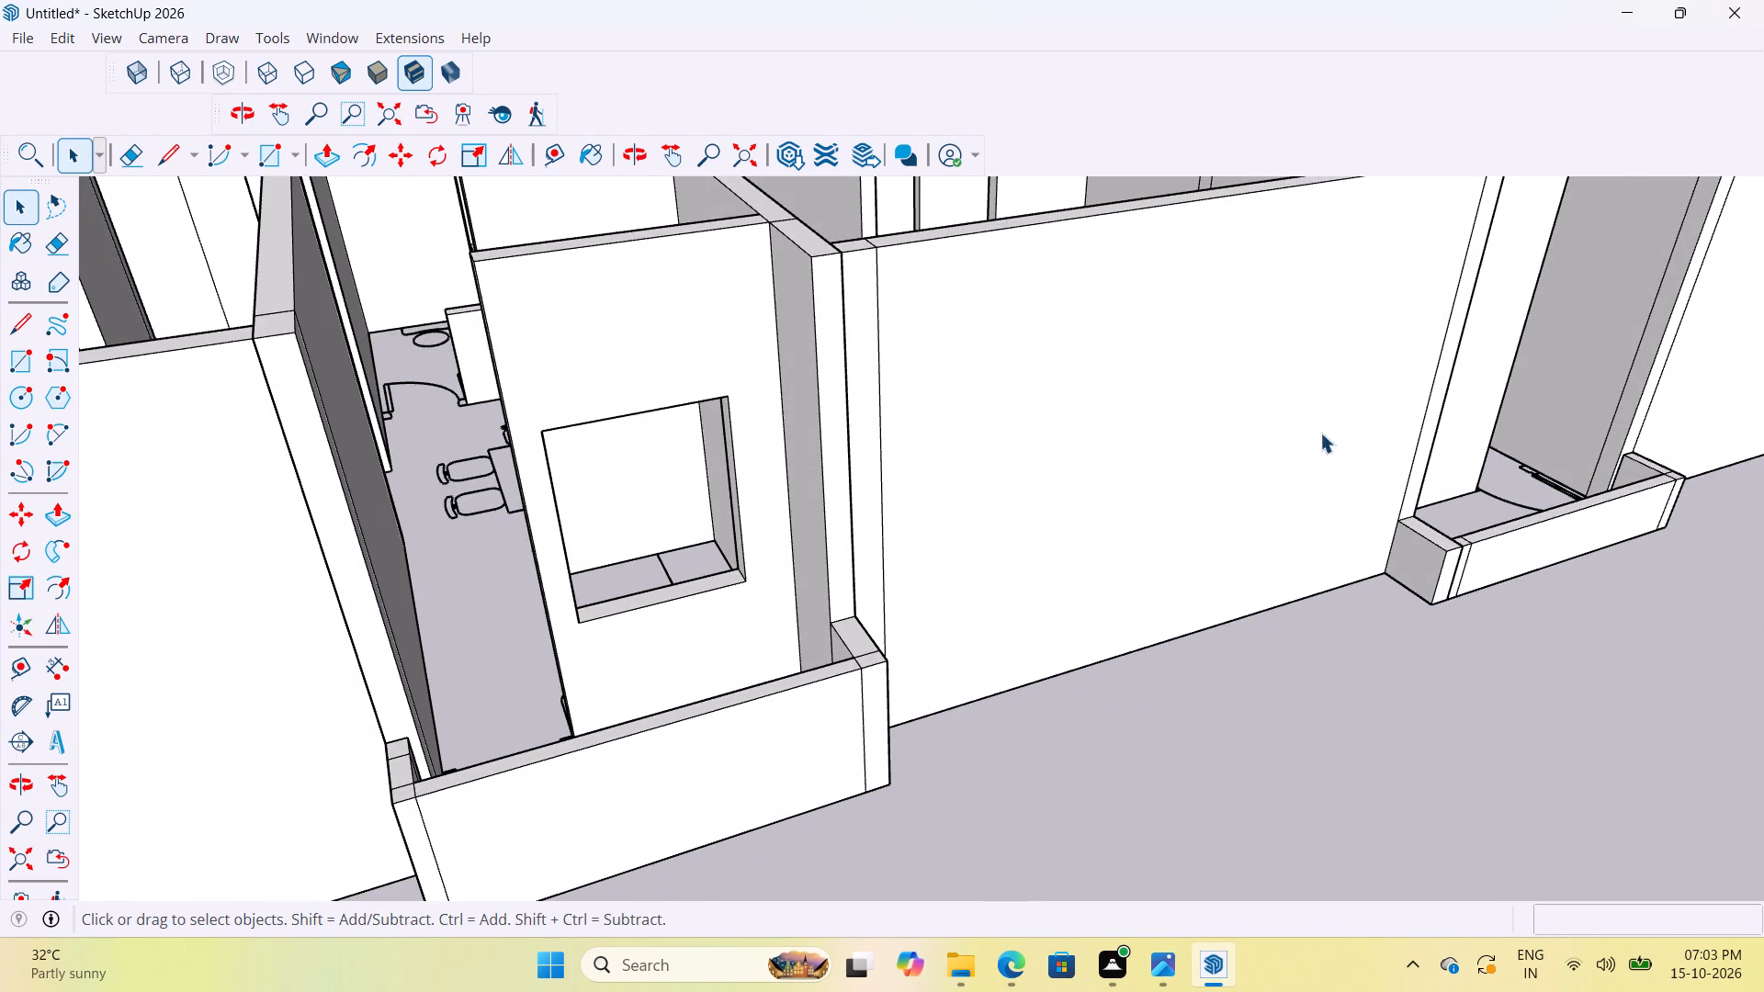
scroll(1051, 691, "down", 9)
scroll(869, 723, "down", 5)
middle_click_drag(906, 703, 1193, 670)
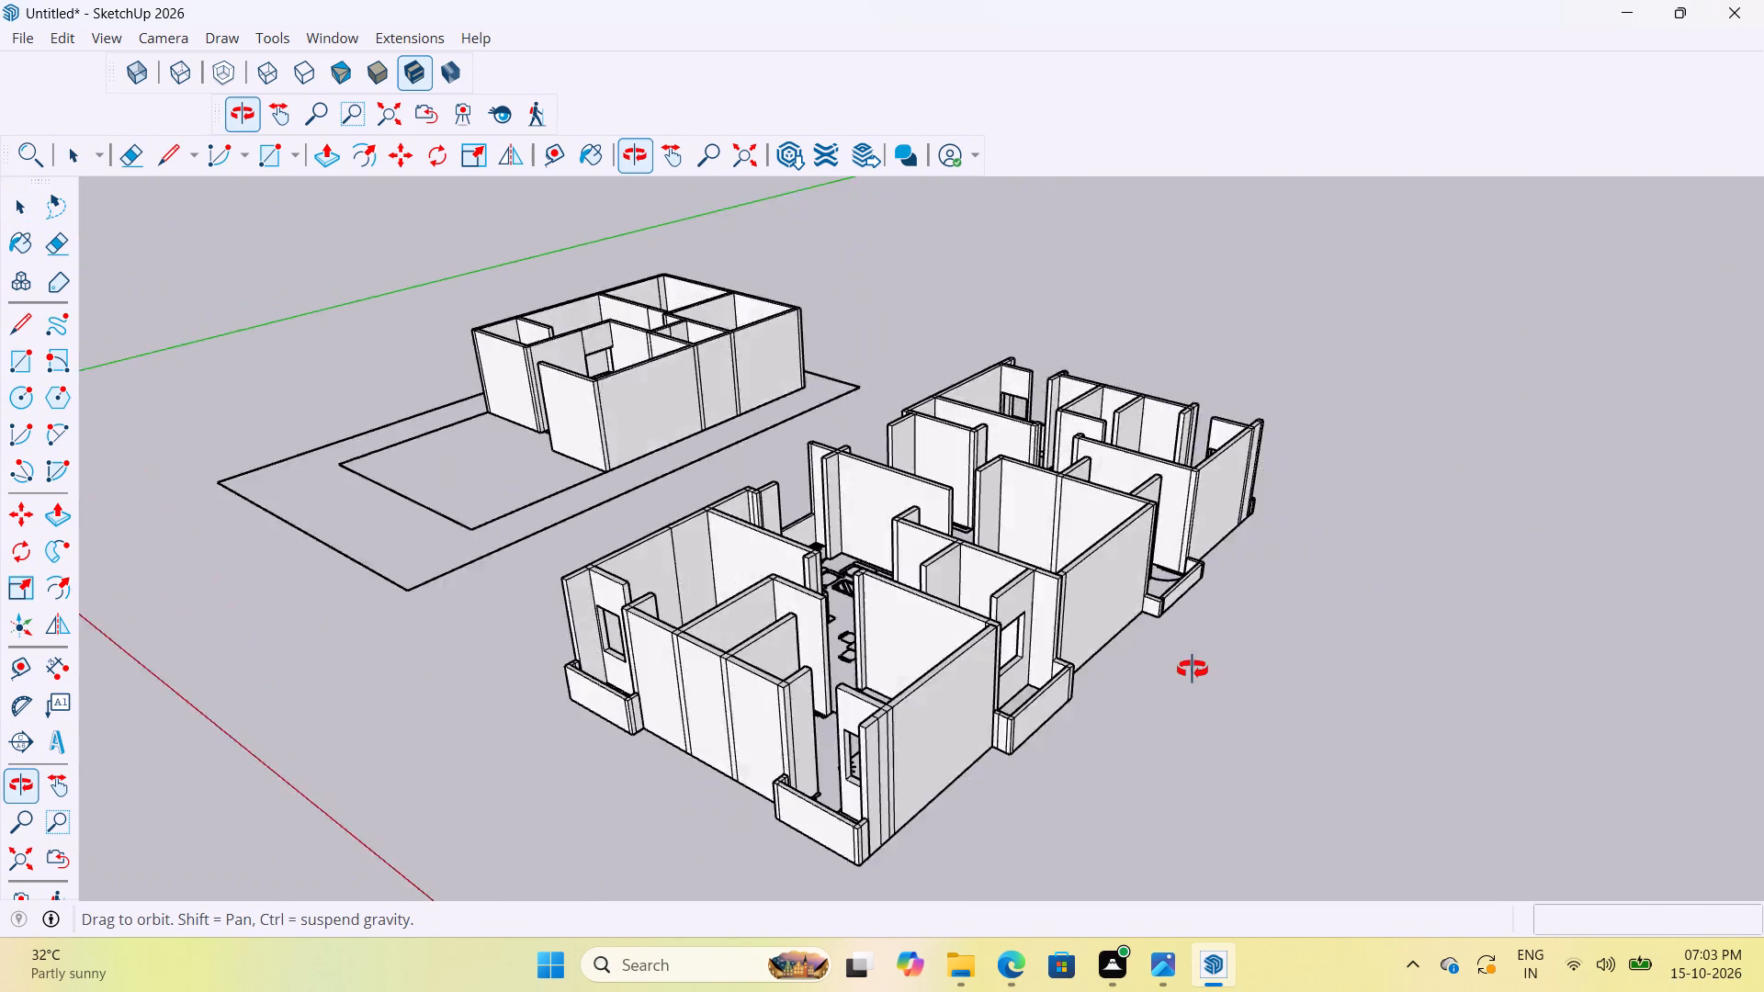
Examine the outer walls, balconies and parapets on the house's balcony side, close up and from a distance.
middle_click_drag(1193, 670, 690, 680)
scroll(1187, 635, "up", 4)
scroll(936, 579, "up", 2)
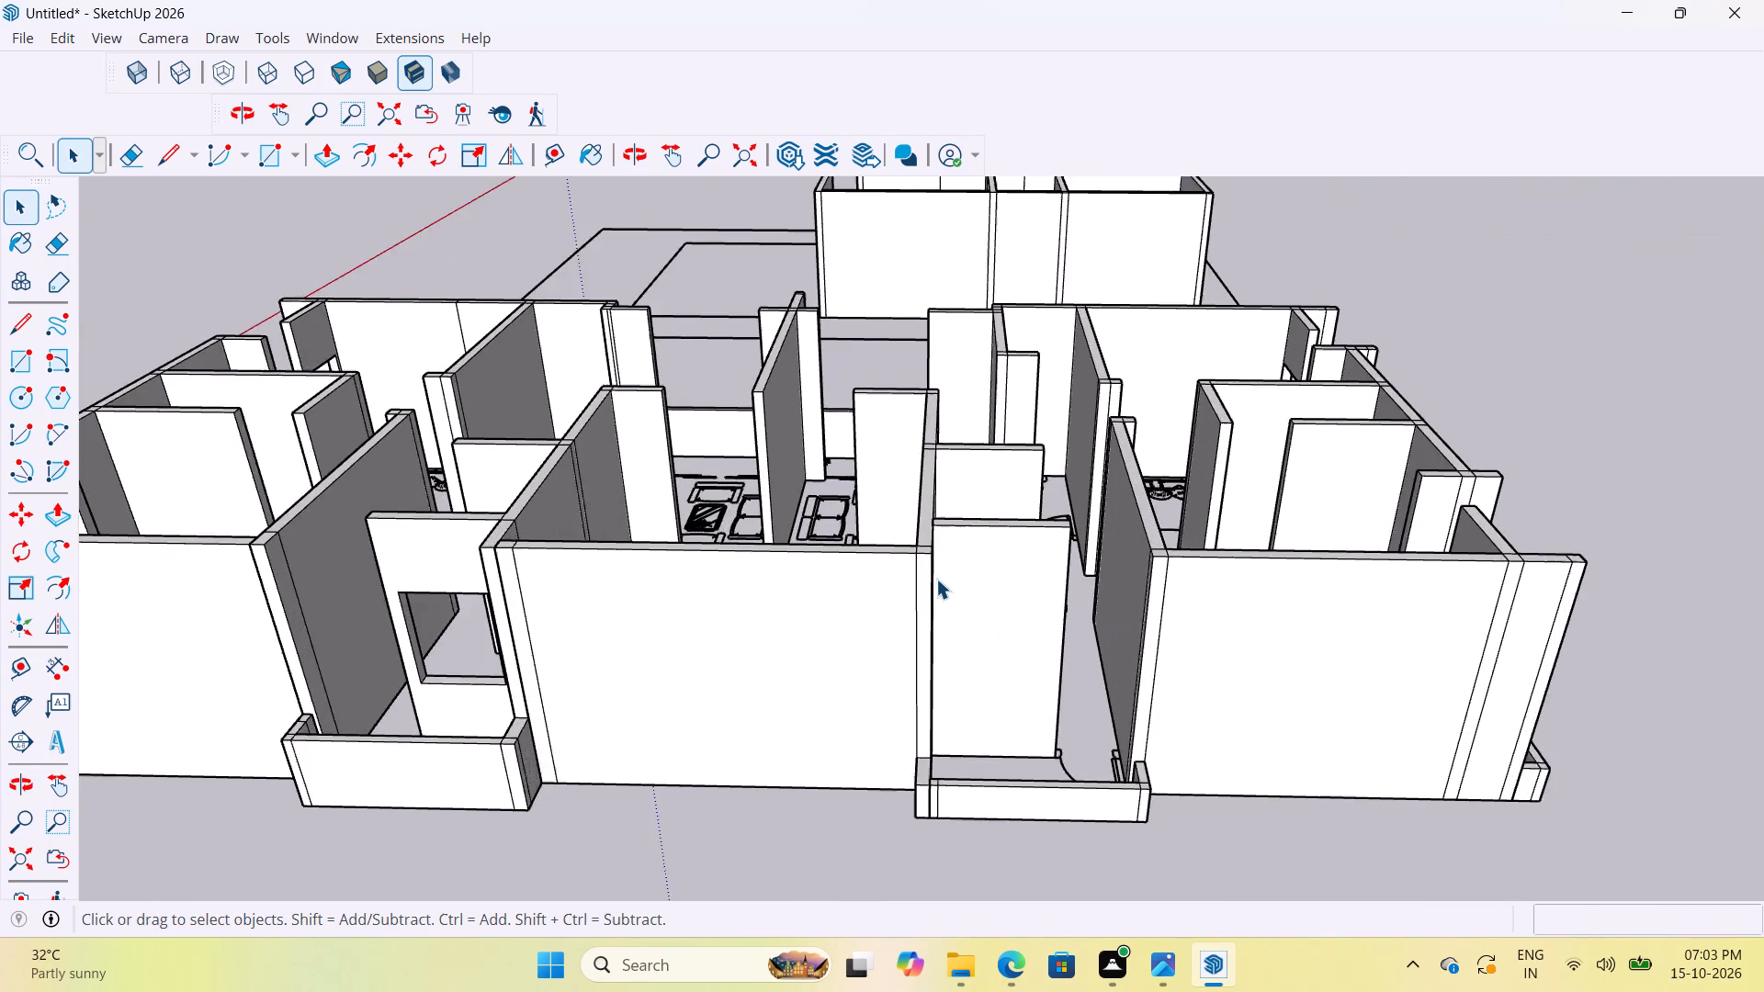
scroll(936, 579, "up", 4)
scroll(922, 579, "down", 5)
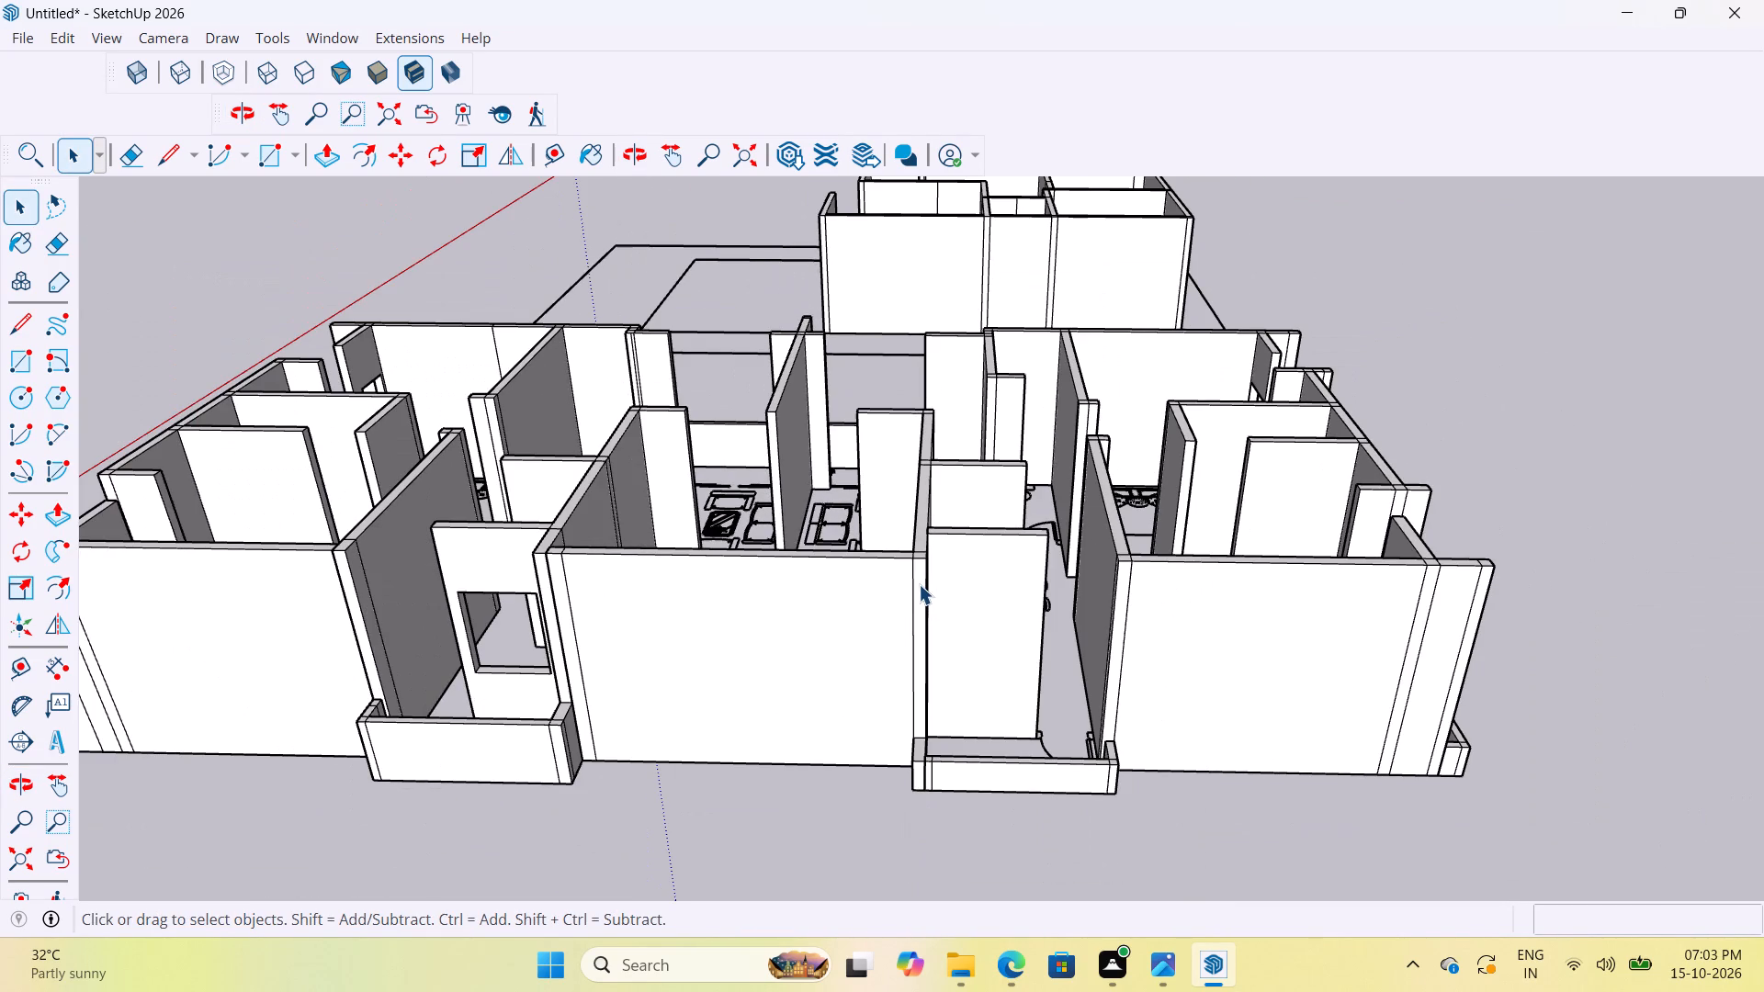
scroll(949, 729, "up", 3)
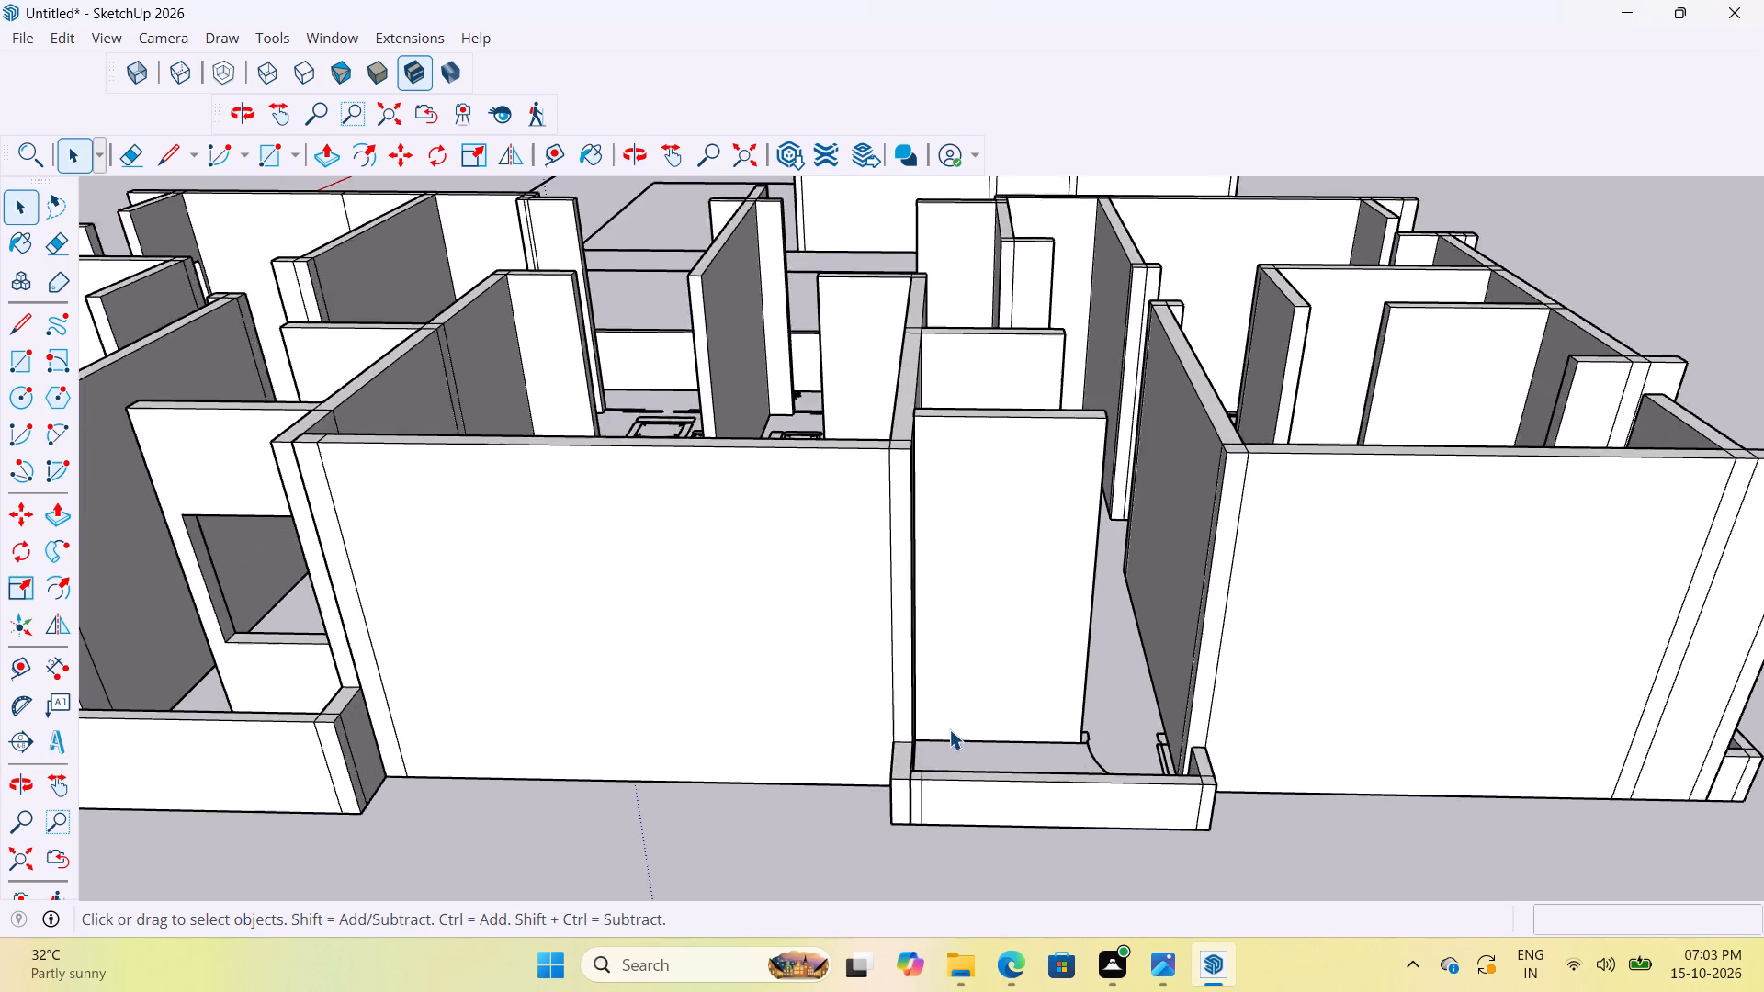
scroll(949, 729, "up", 5)
middle_click_drag(946, 779, 797, 801)
scroll(765, 803, "up", 7)
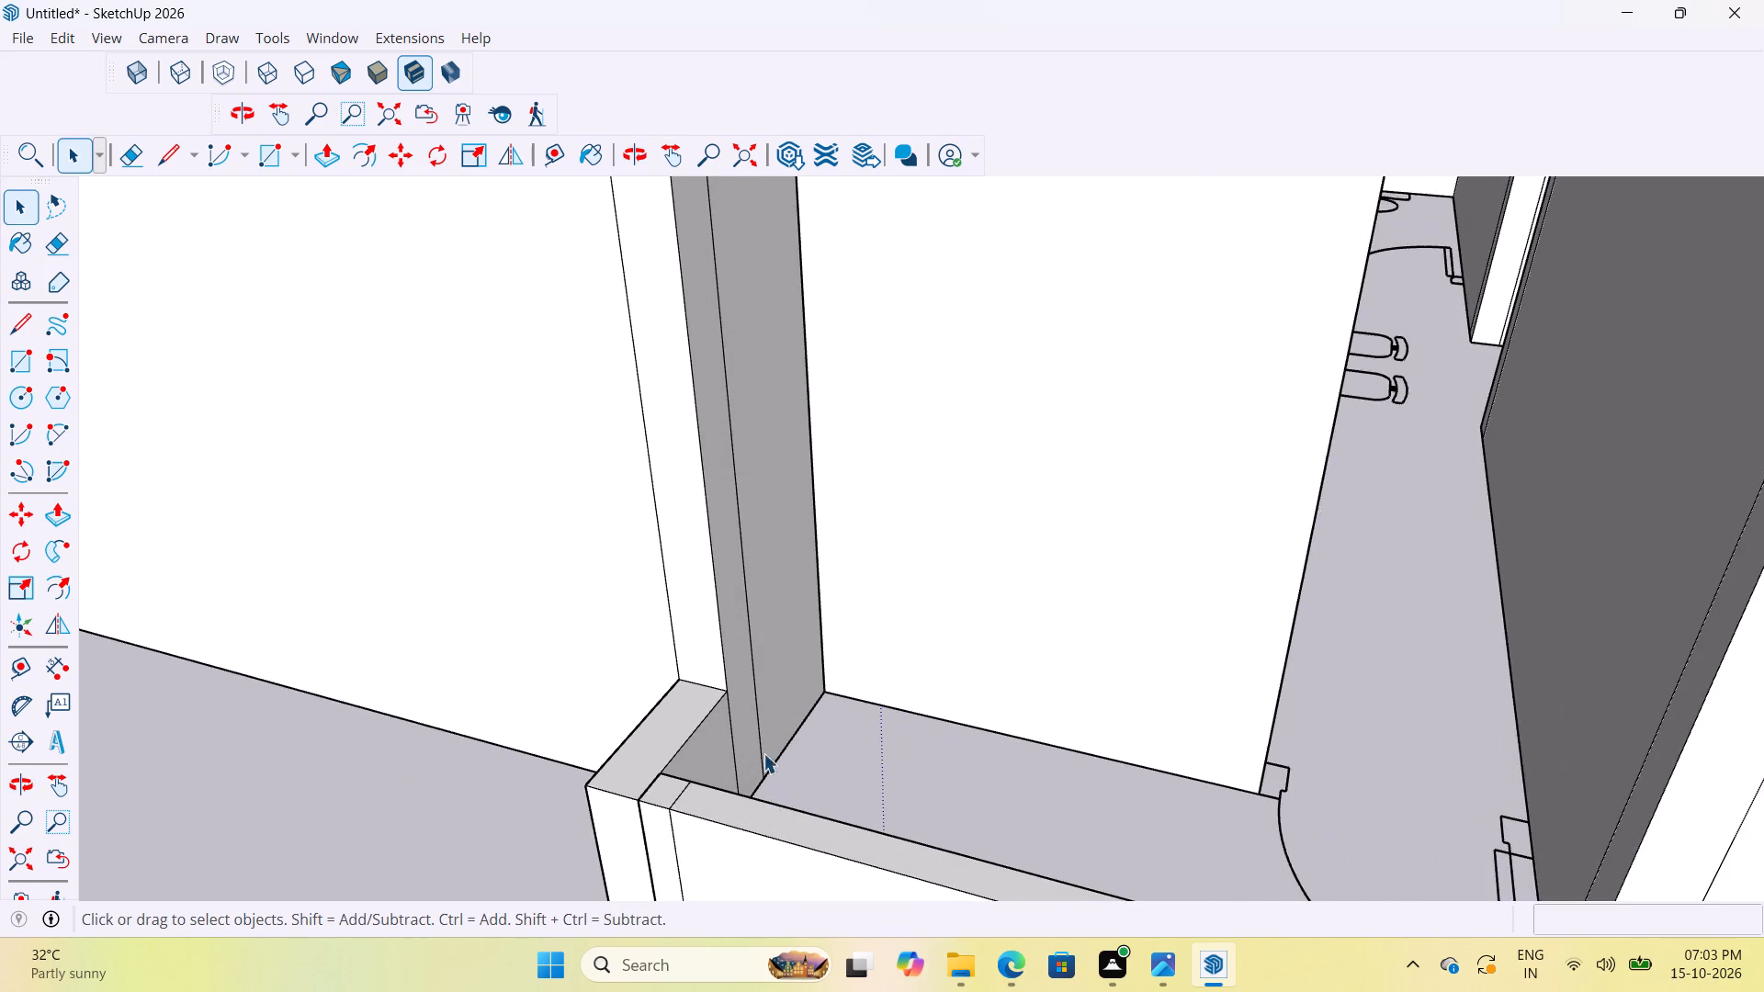
scroll(763, 751, "down", 5)
middle_click_drag(717, 782, 1088, 769)
scroll(1017, 713, "down", 10)
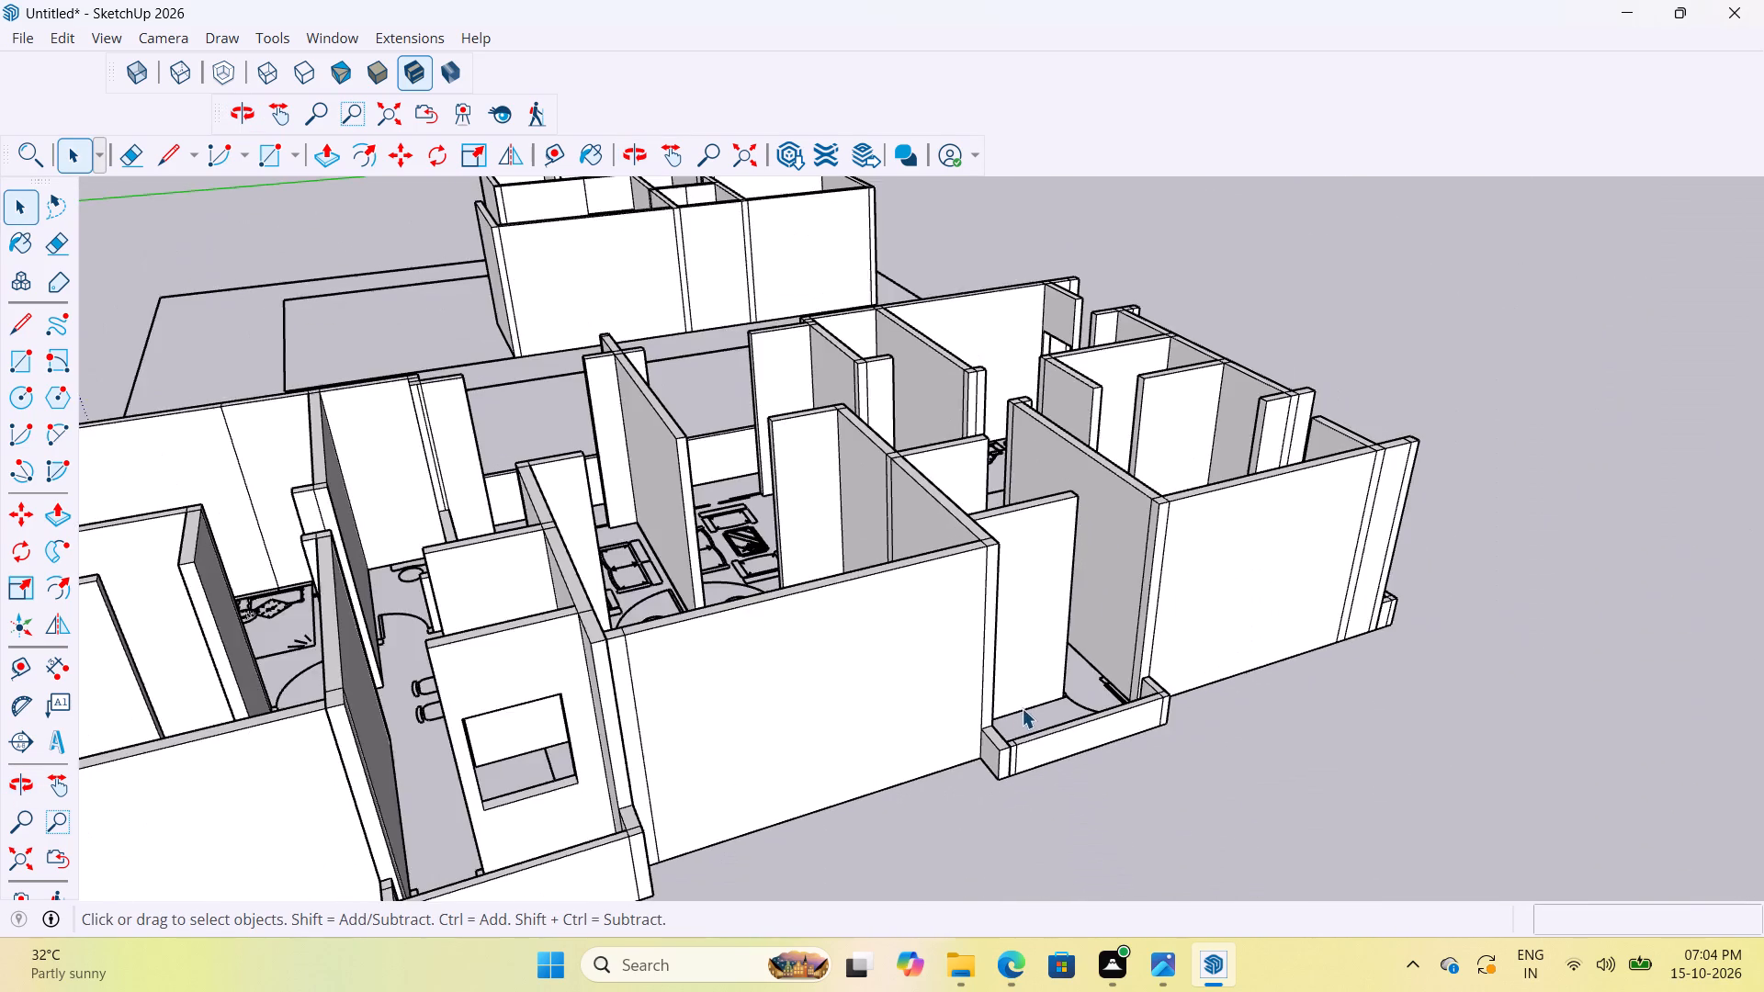
scroll(1020, 705, "down", 5)
Open the walls for editing and place a vertical guide 6" from the side-wall edge of the windowless kitchen balcony wall.
scroll(1123, 686, "up", 12)
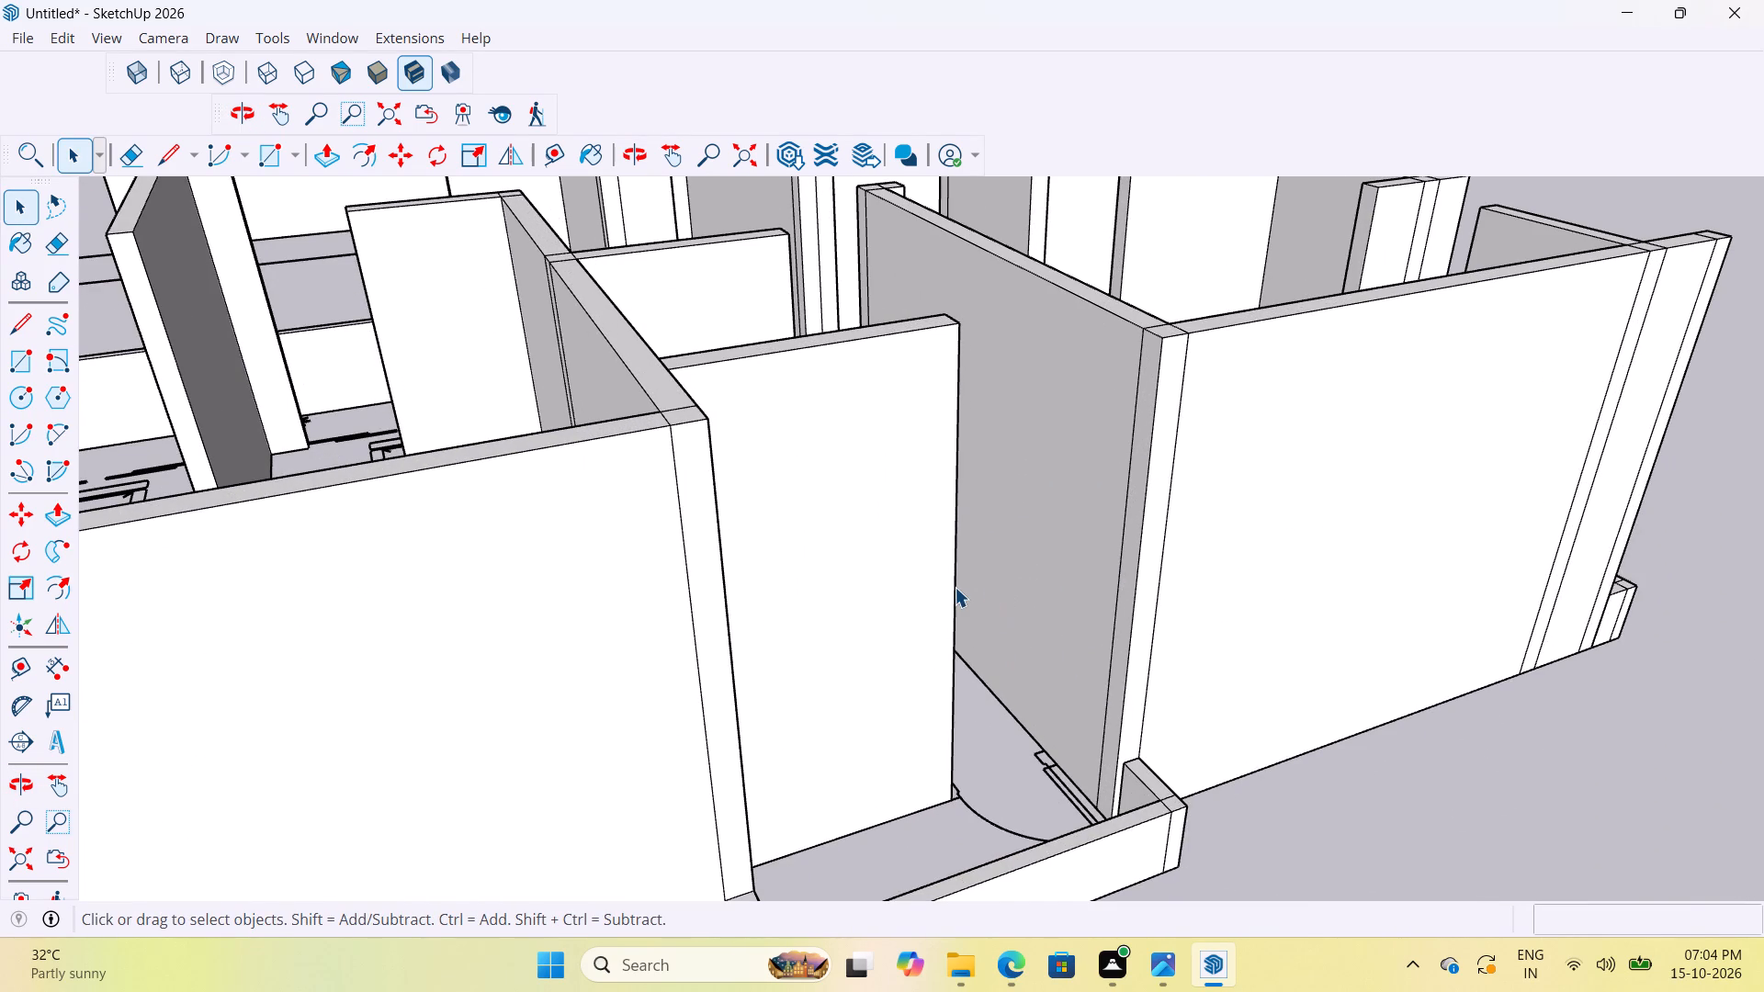
scroll(890, 585, "up", 4)
middle_click_drag(962, 652, 734, 806)
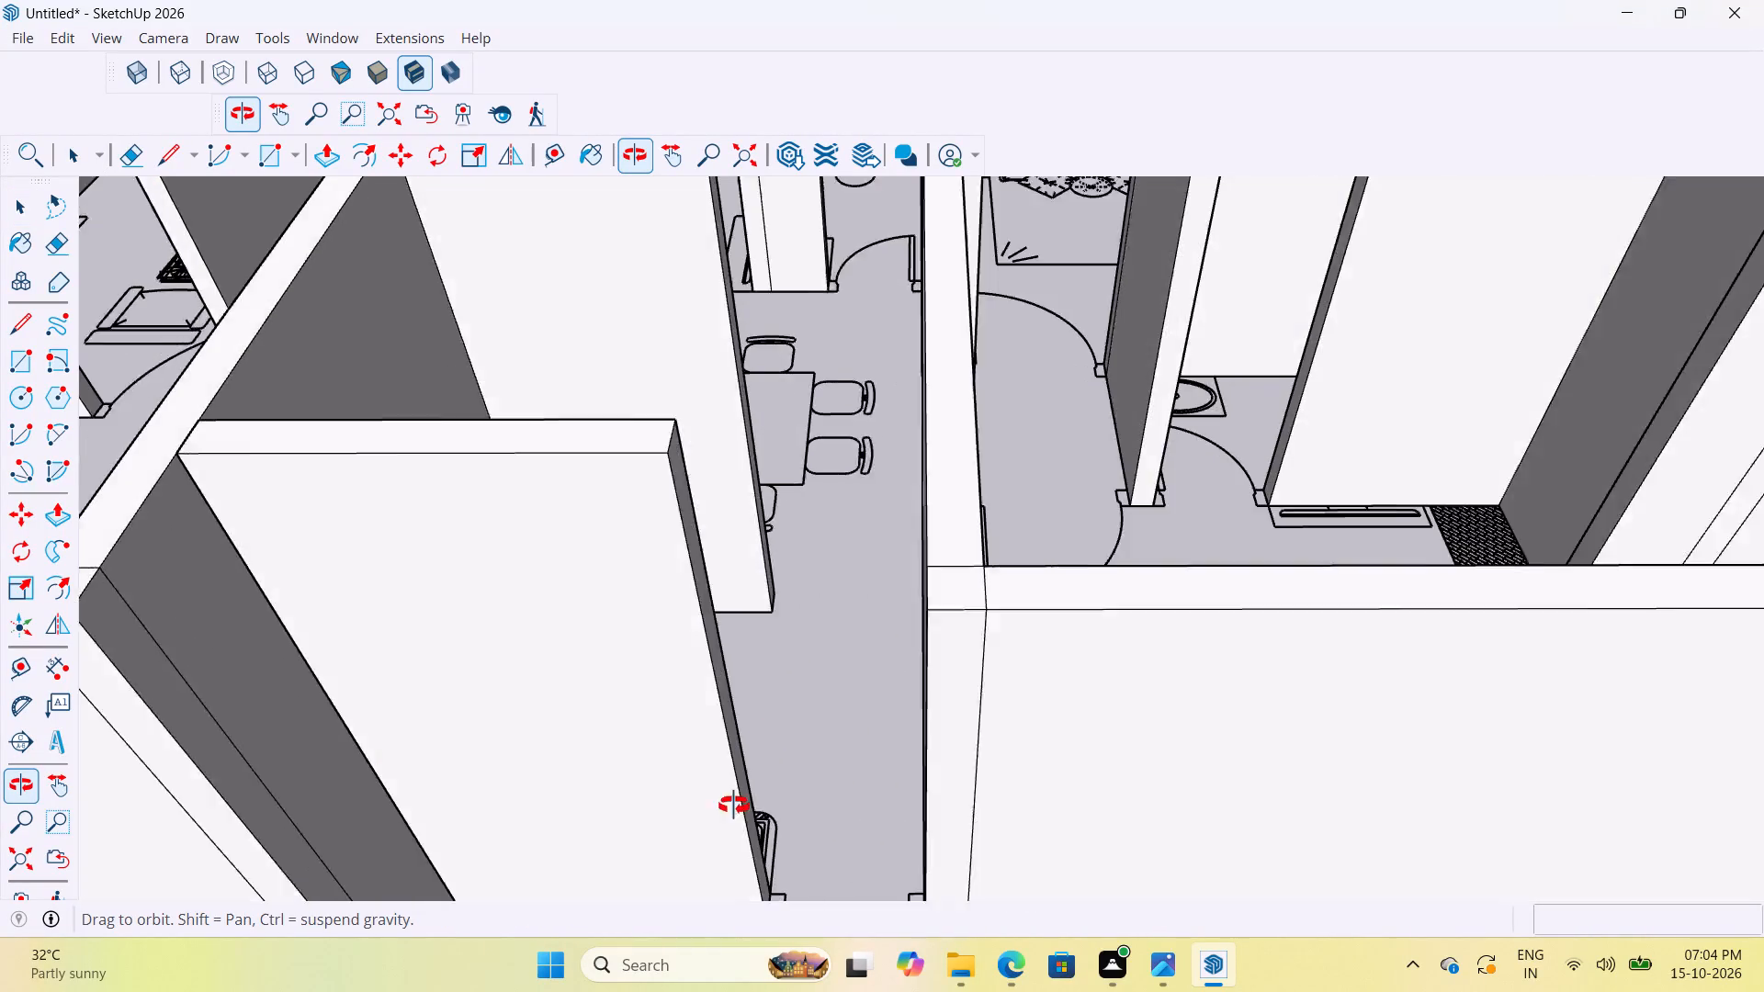
middle_click_drag(734, 806, 707, 829)
scroll(732, 860, "down", 4)
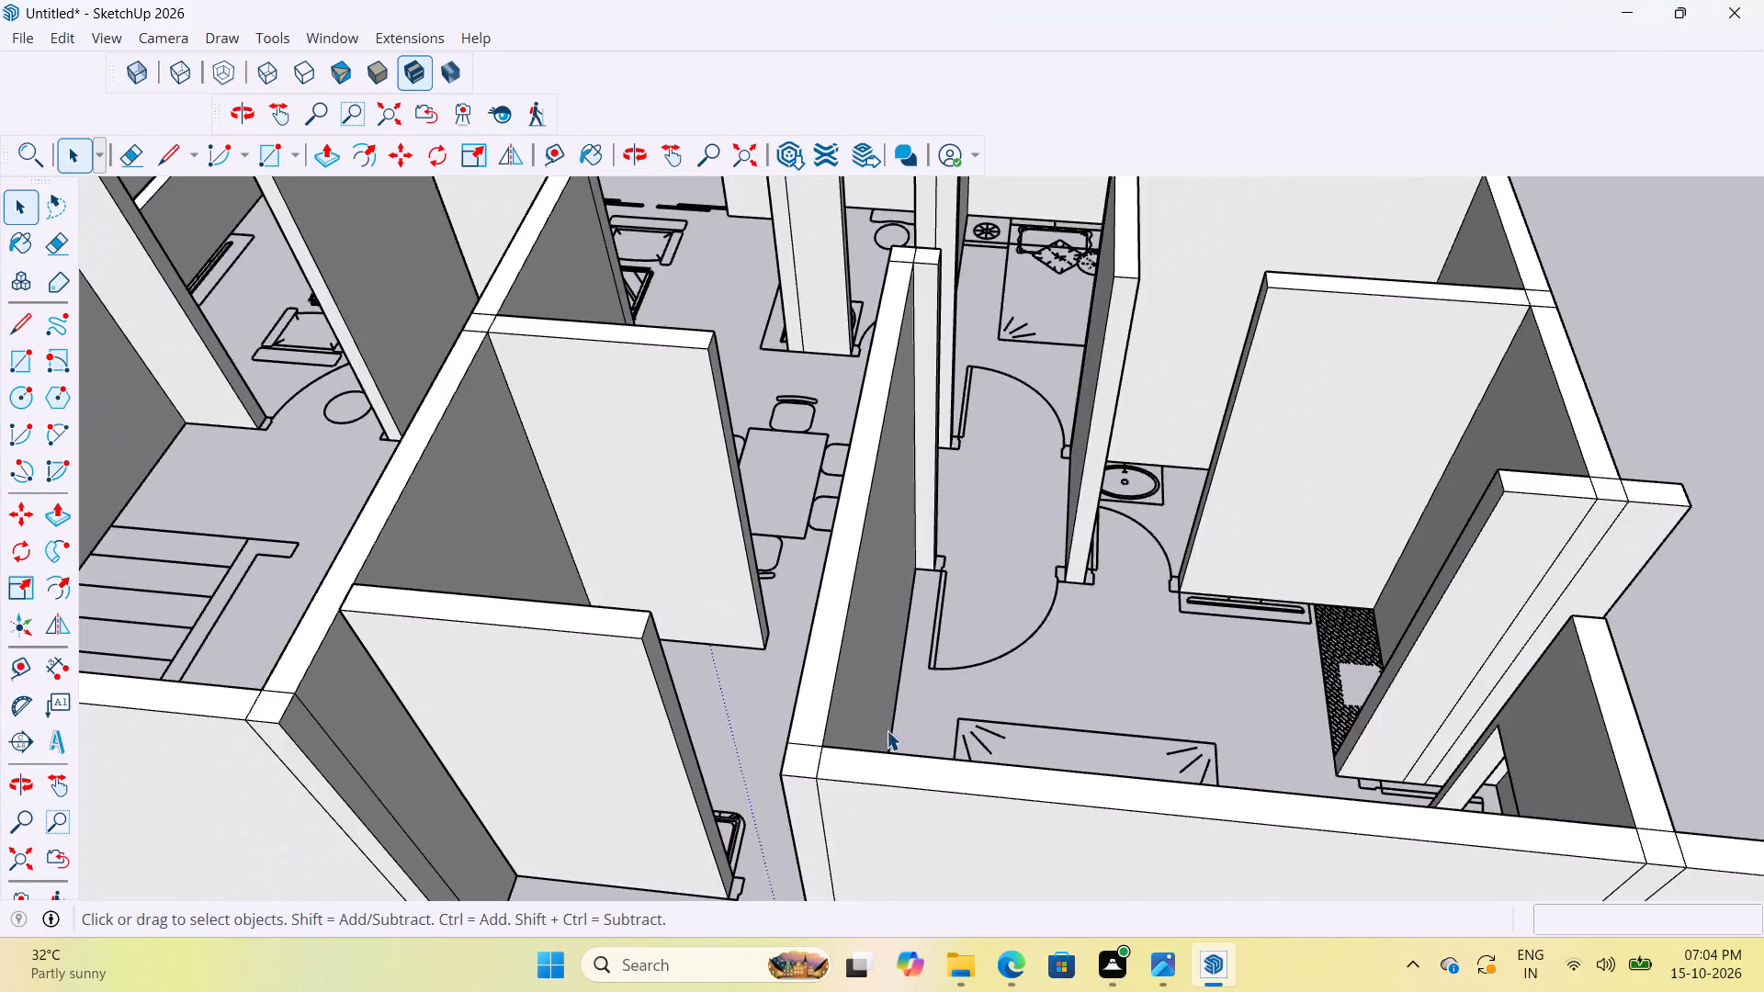
scroll(949, 659, "down", 5)
scroll(706, 770, "up", 8)
middle_click_drag(854, 646, 871, 588)
double_click(859, 586)
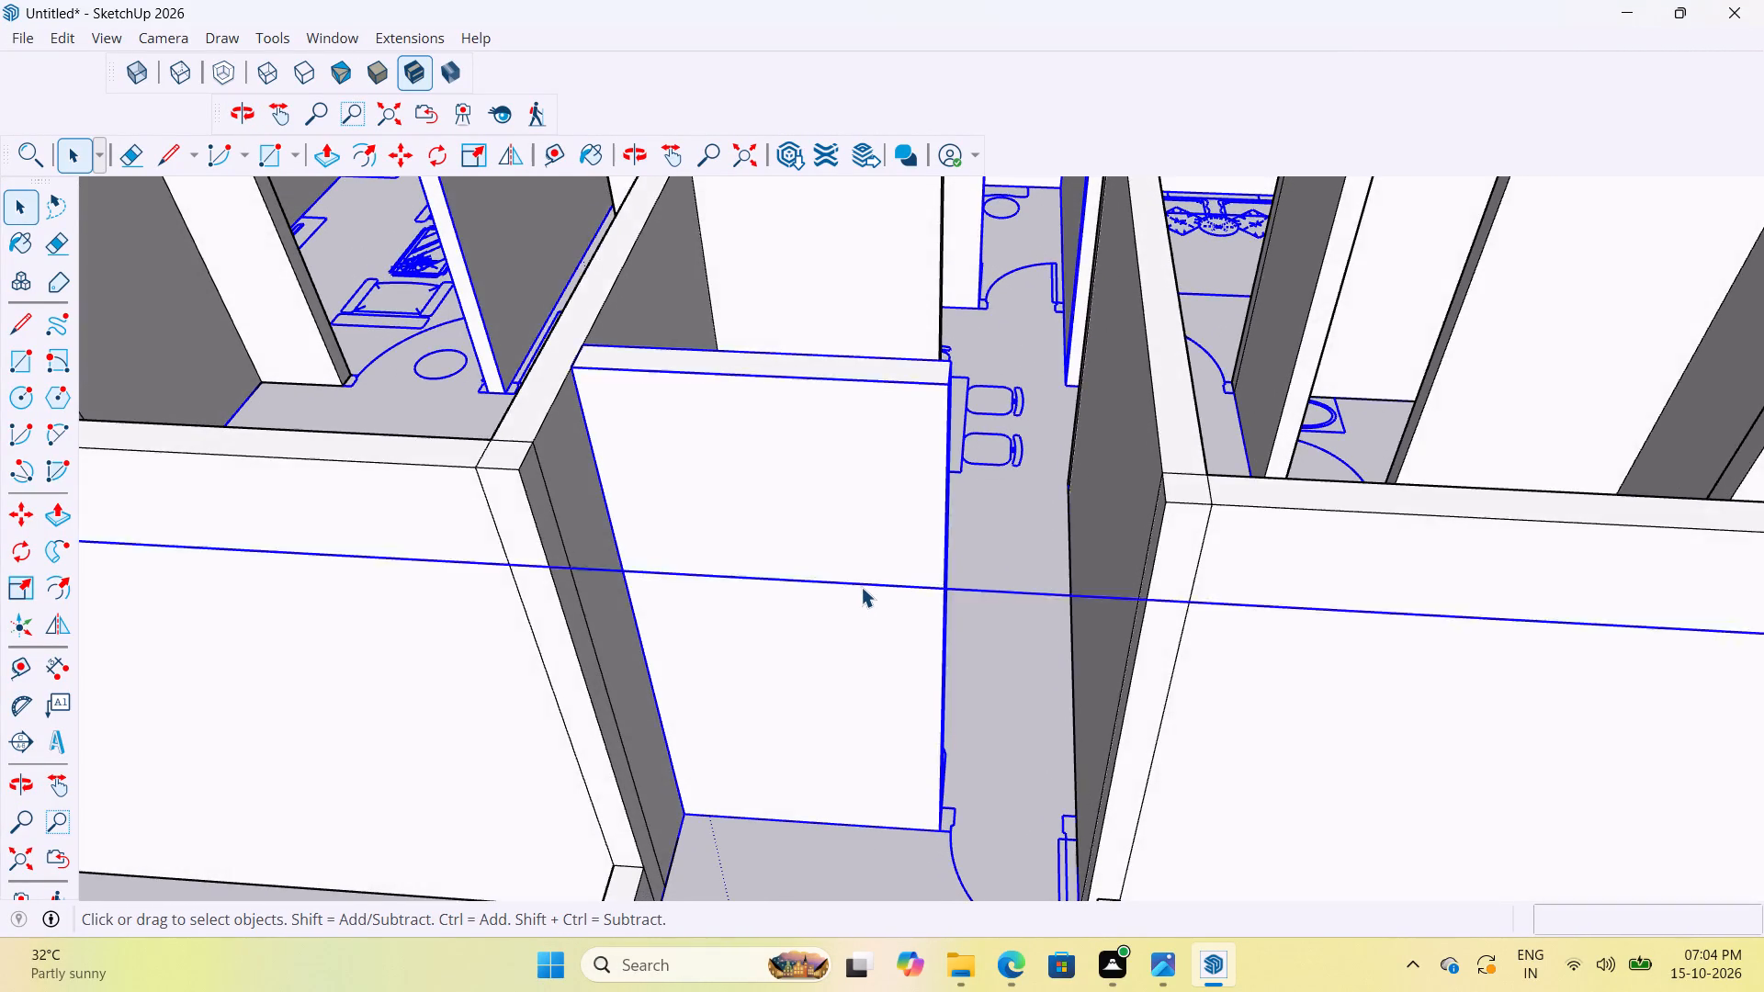
key("t")
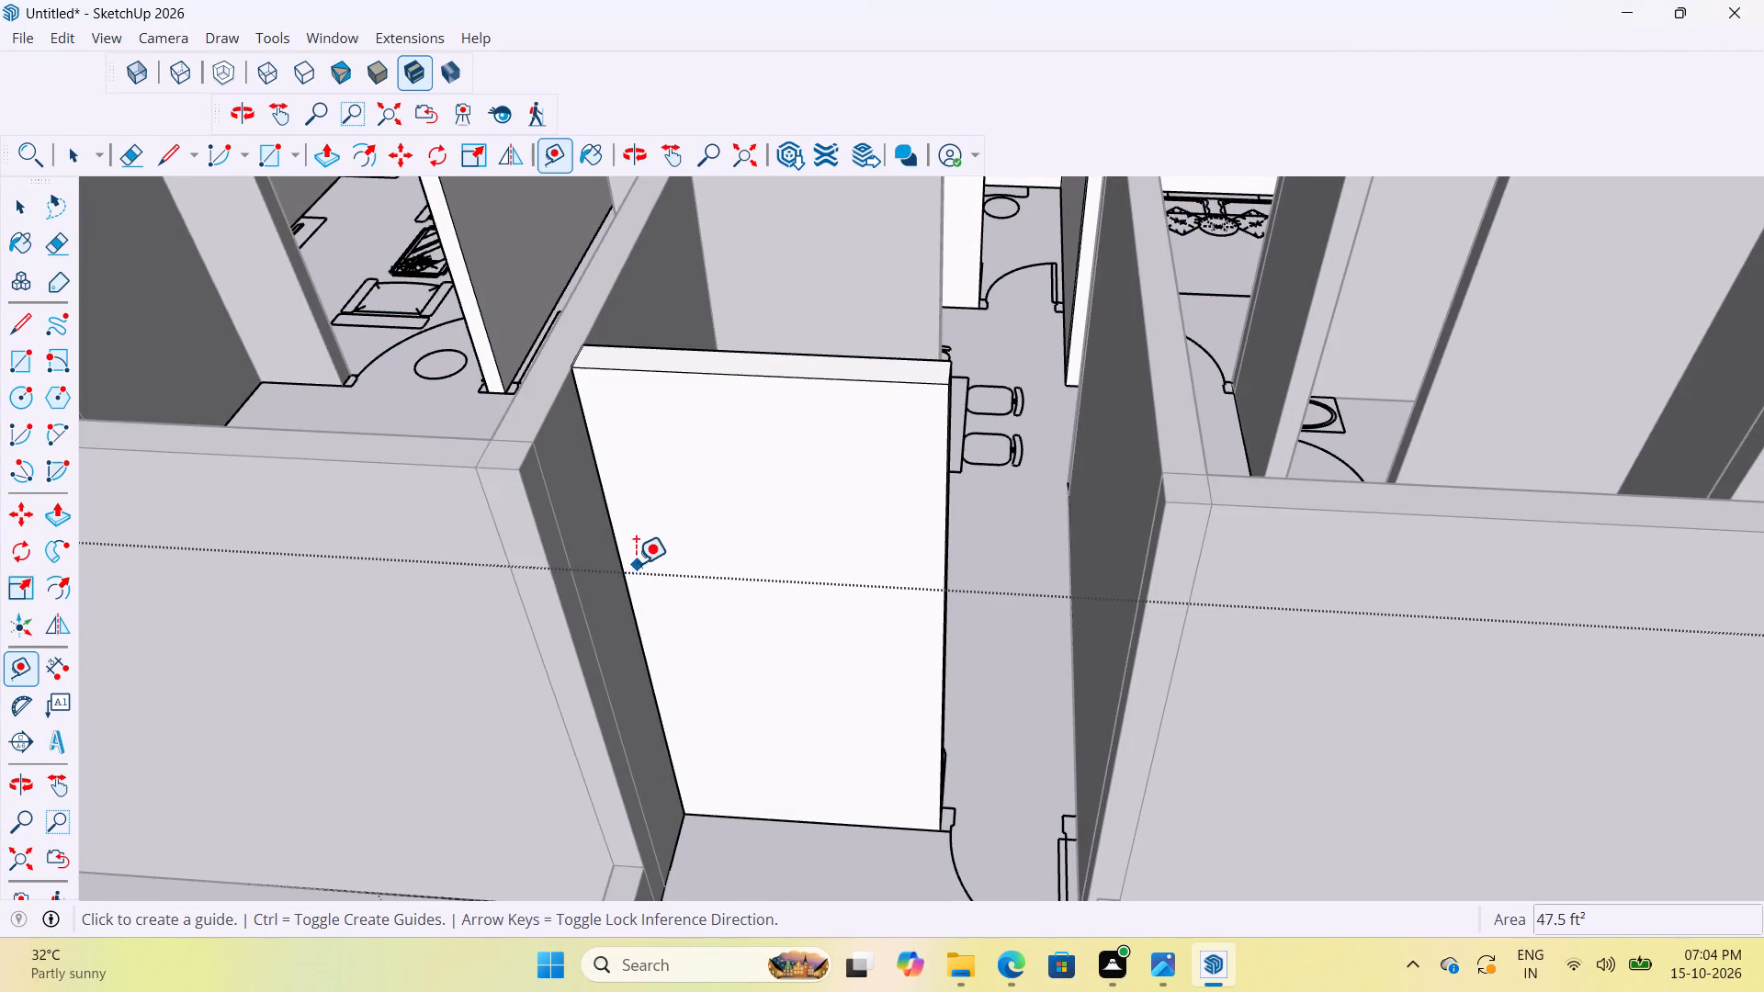
left_click(625, 559)
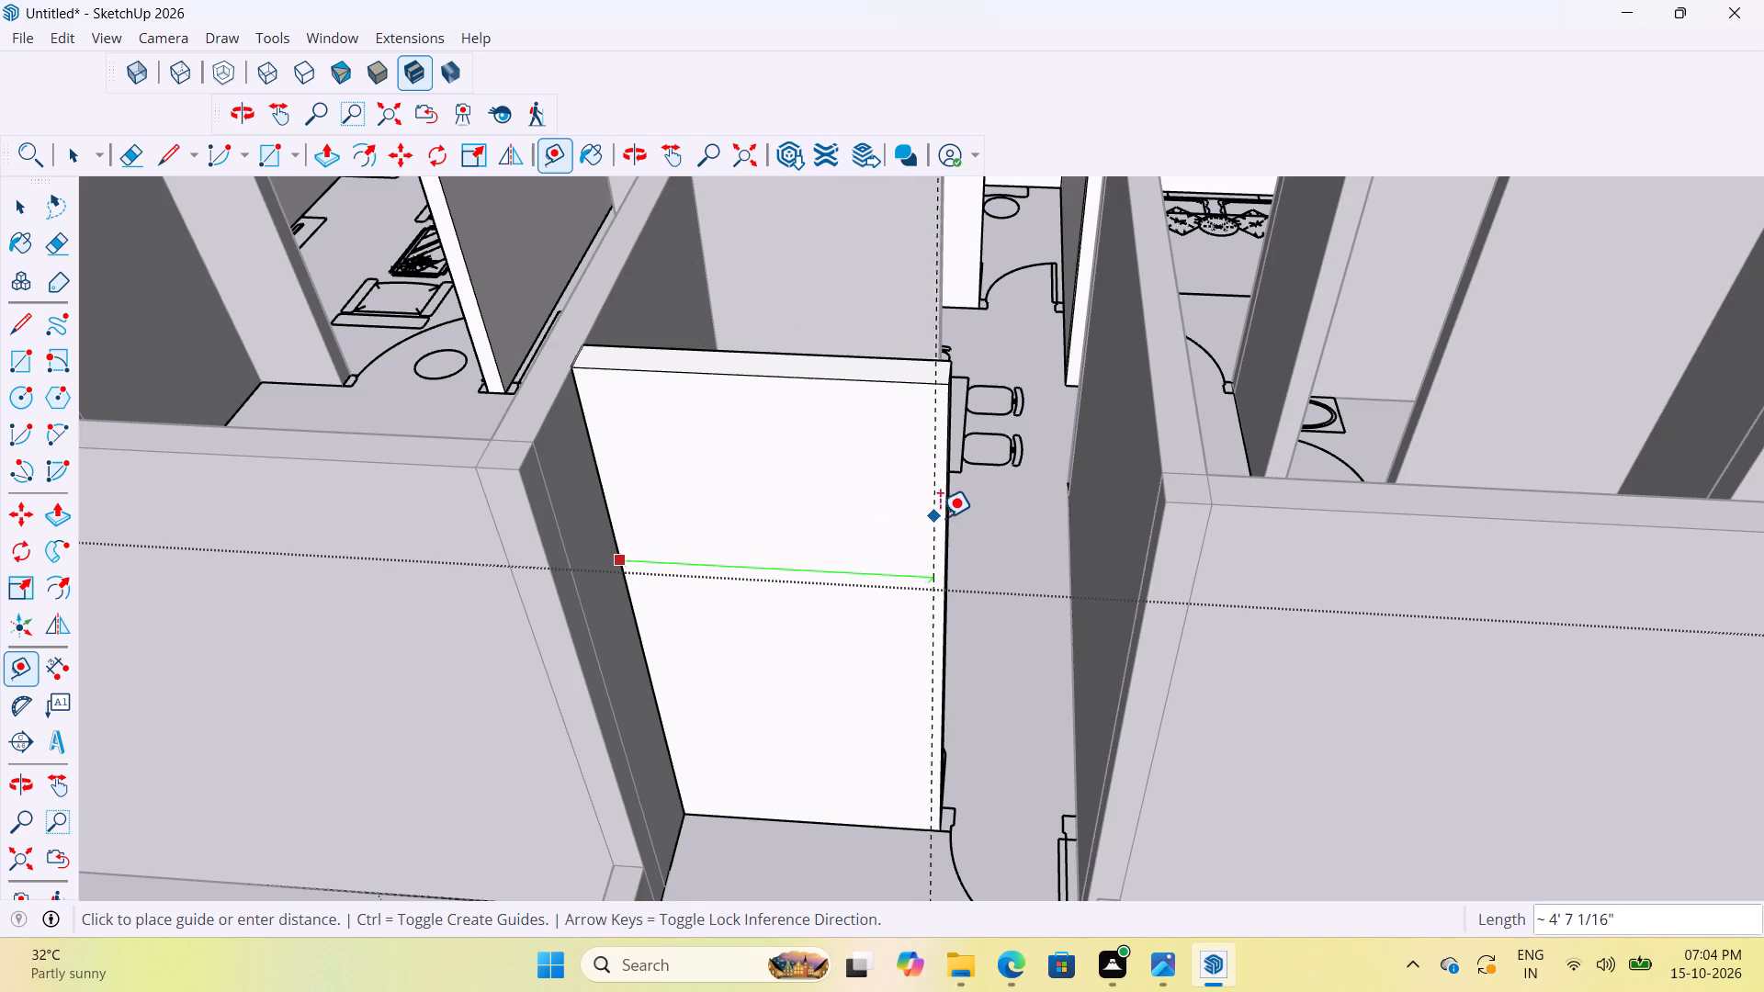
scroll(656, 584, "up", 3)
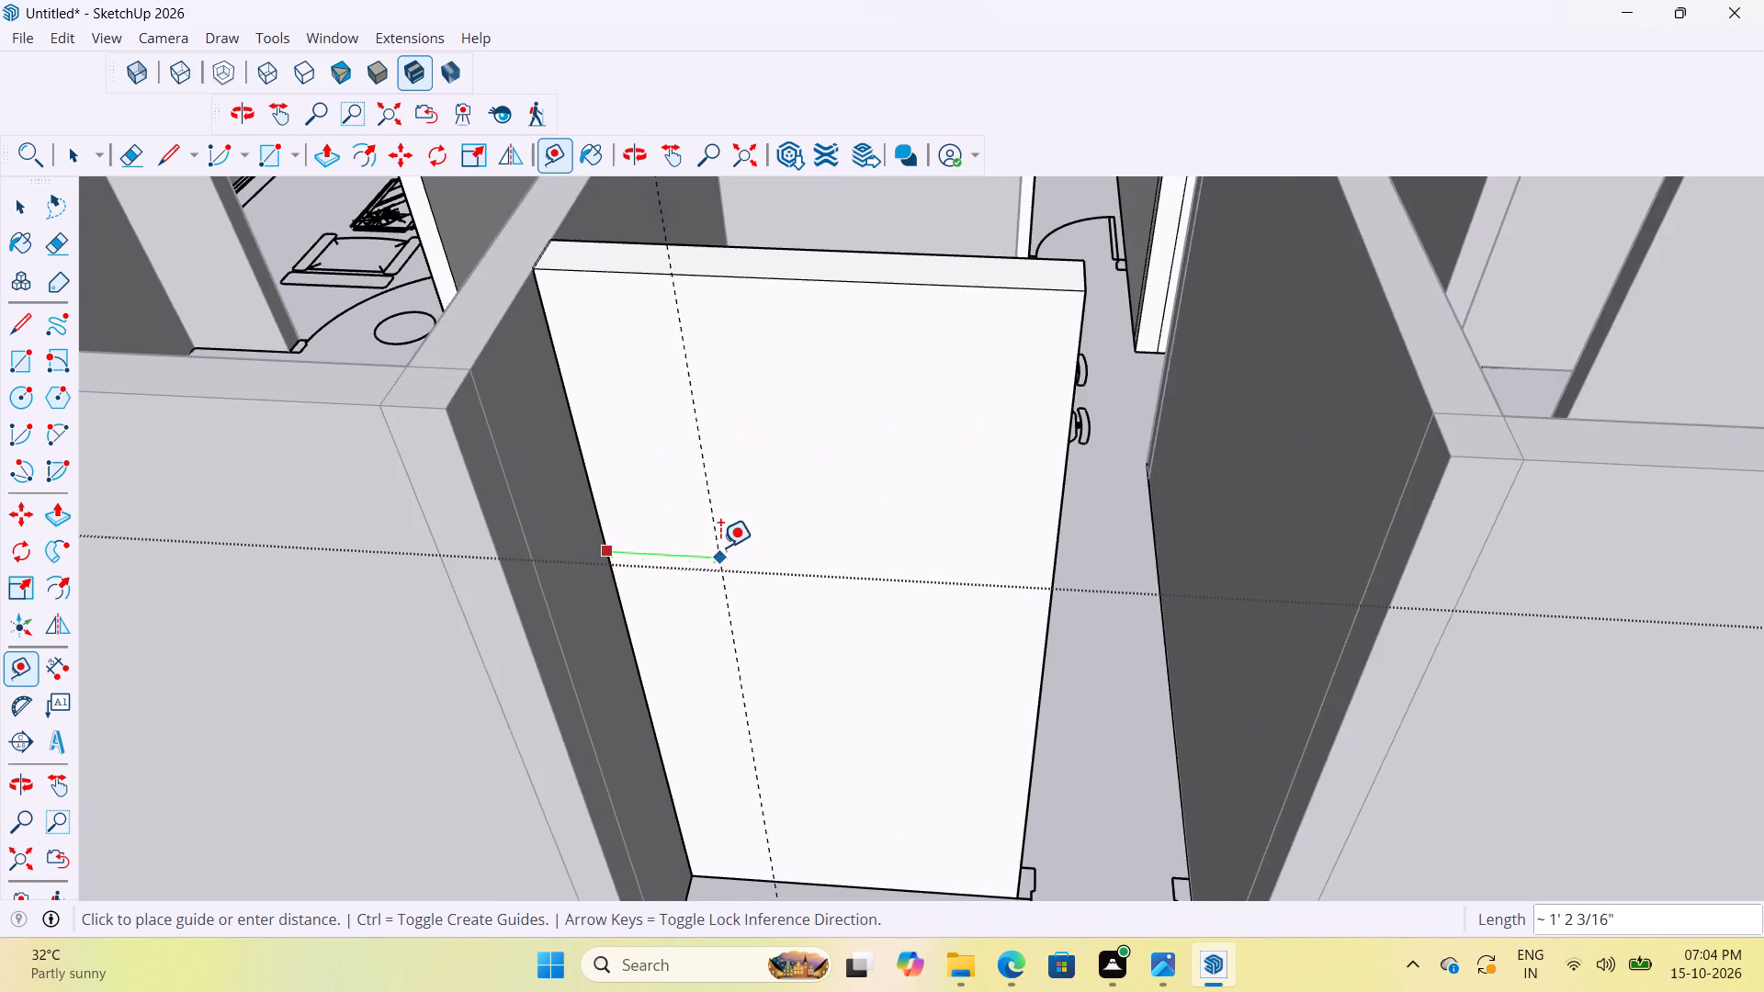
middle_click_drag(721, 547, 868, 508)
scroll(696, 615, "up", 4)
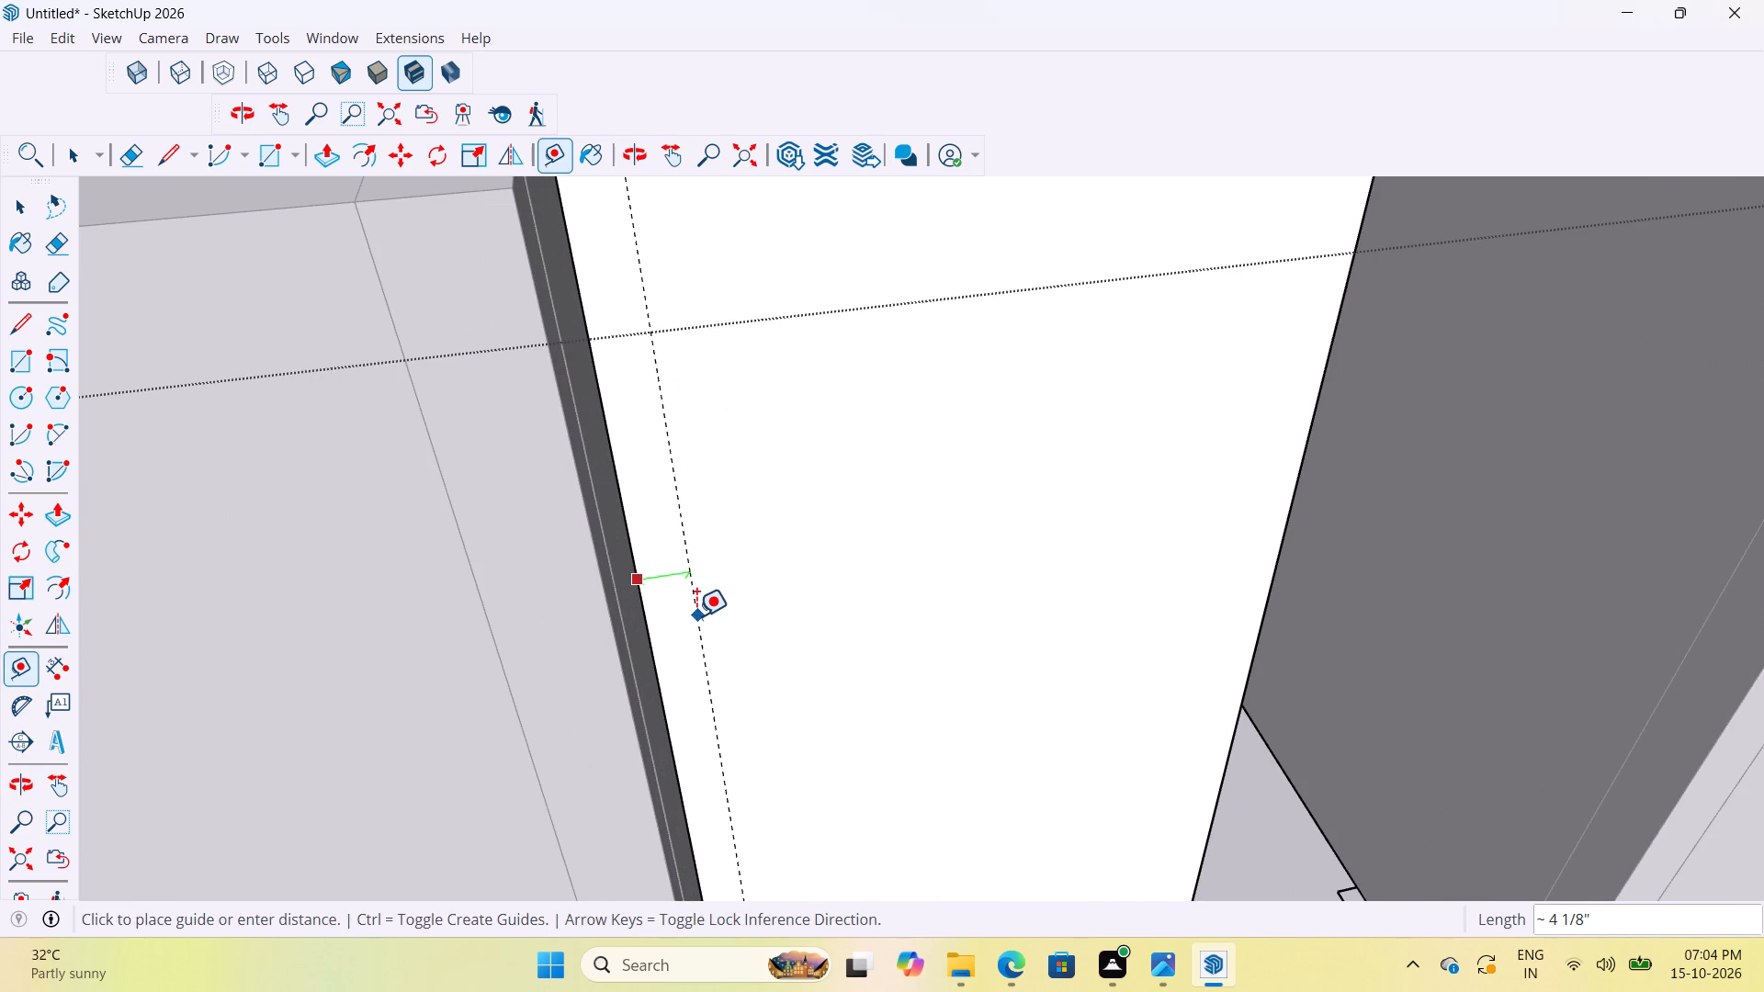
type("6\"")
key("Return")
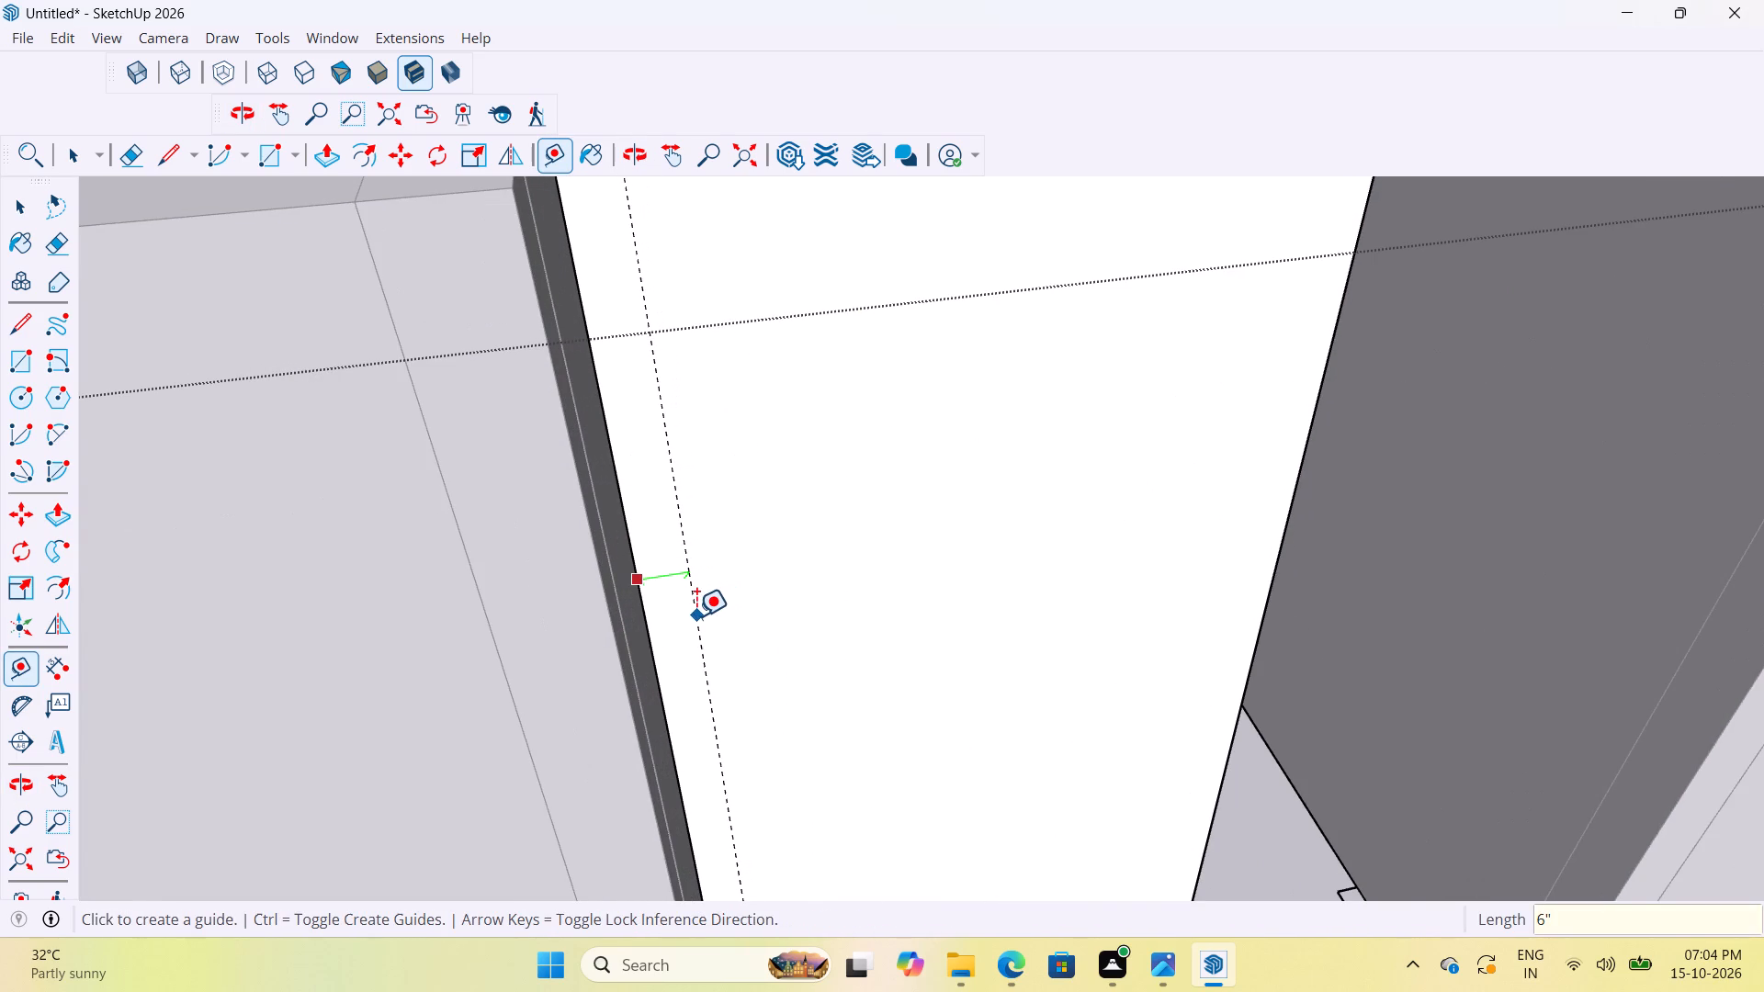
Place a second vertical guide on the kitchen balcony wall, 1' in from its free edge beside the door opening.
middle_click_drag(1363, 569, 1161, 603)
scroll(989, 581, "down", 4)
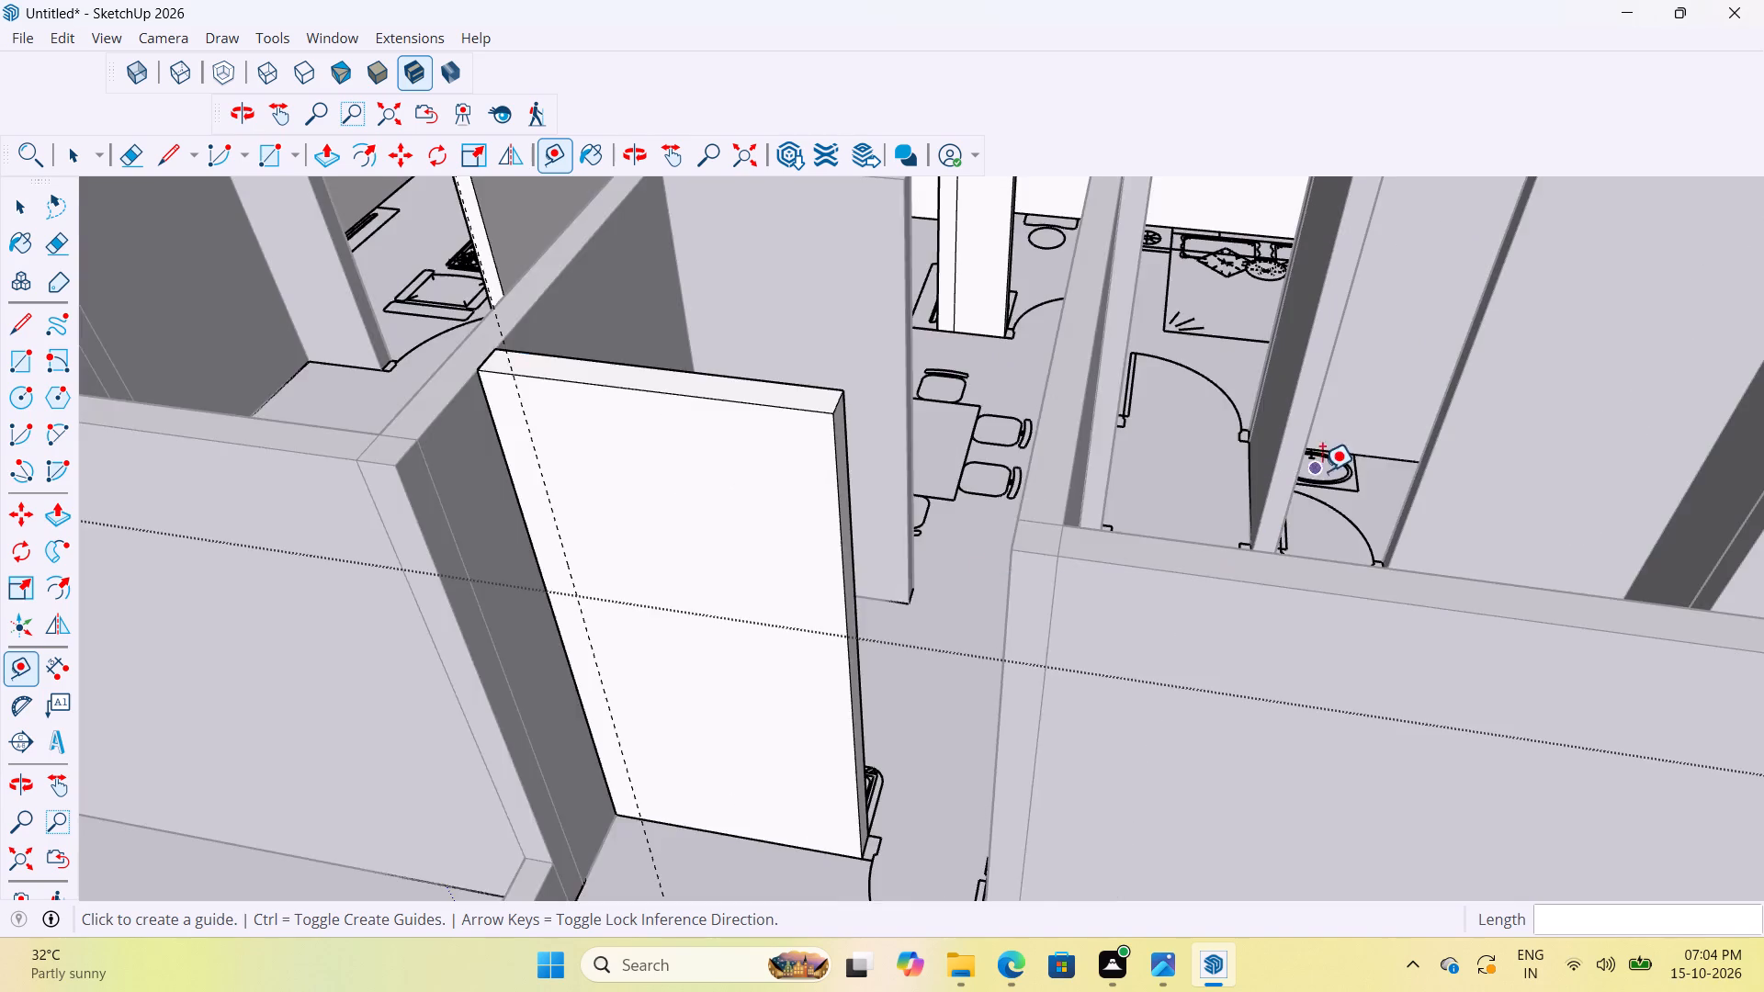
scroll(1322, 471, "down", 4)
scroll(1056, 659, "up", 5)
scroll(989, 600, "up", 4)
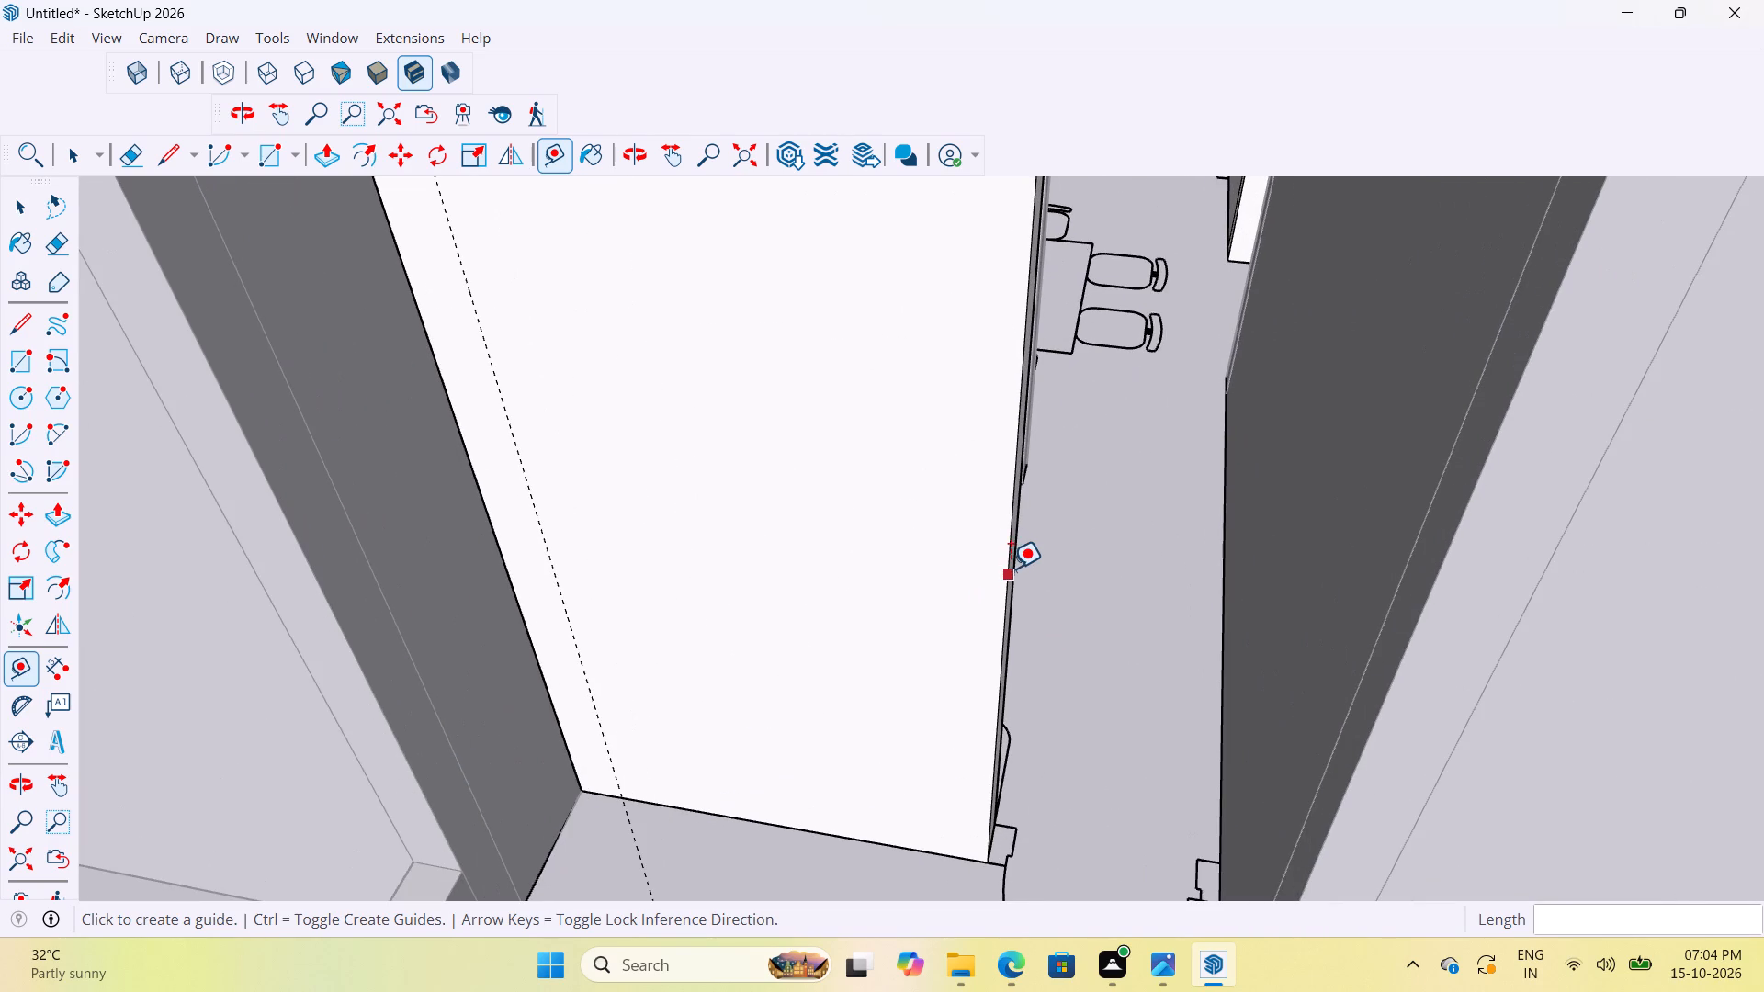
scroll(1001, 545, "up", 5)
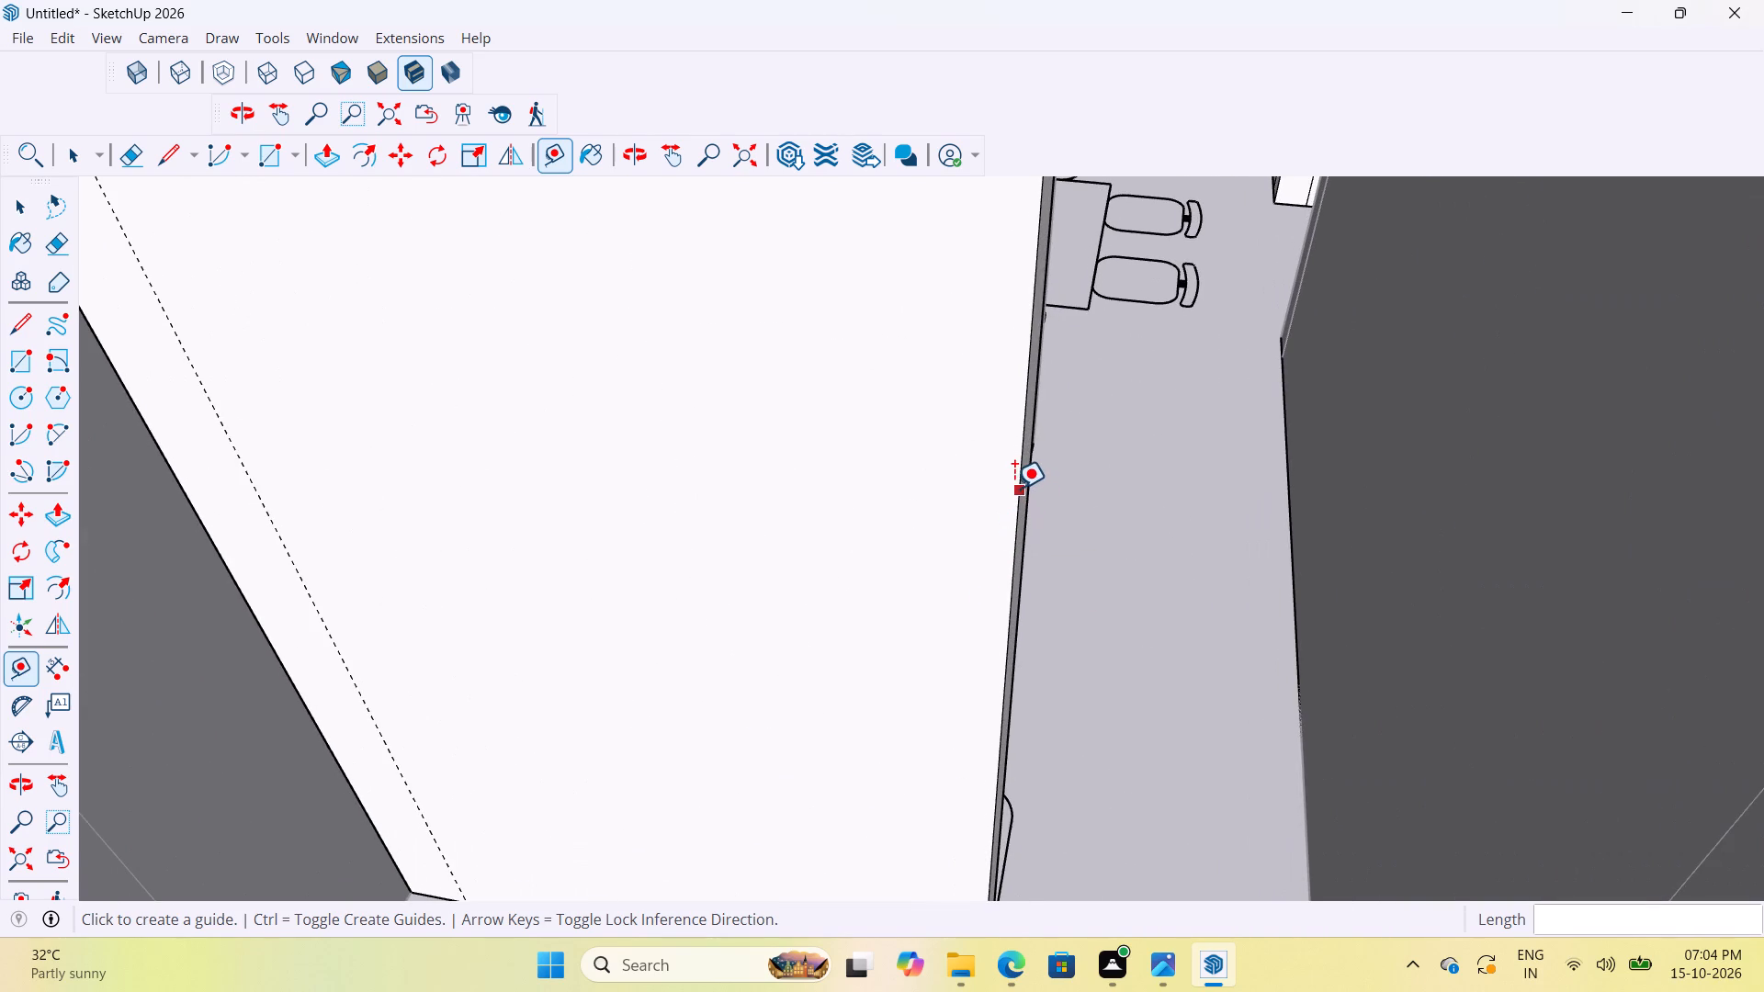
left_click(1020, 484)
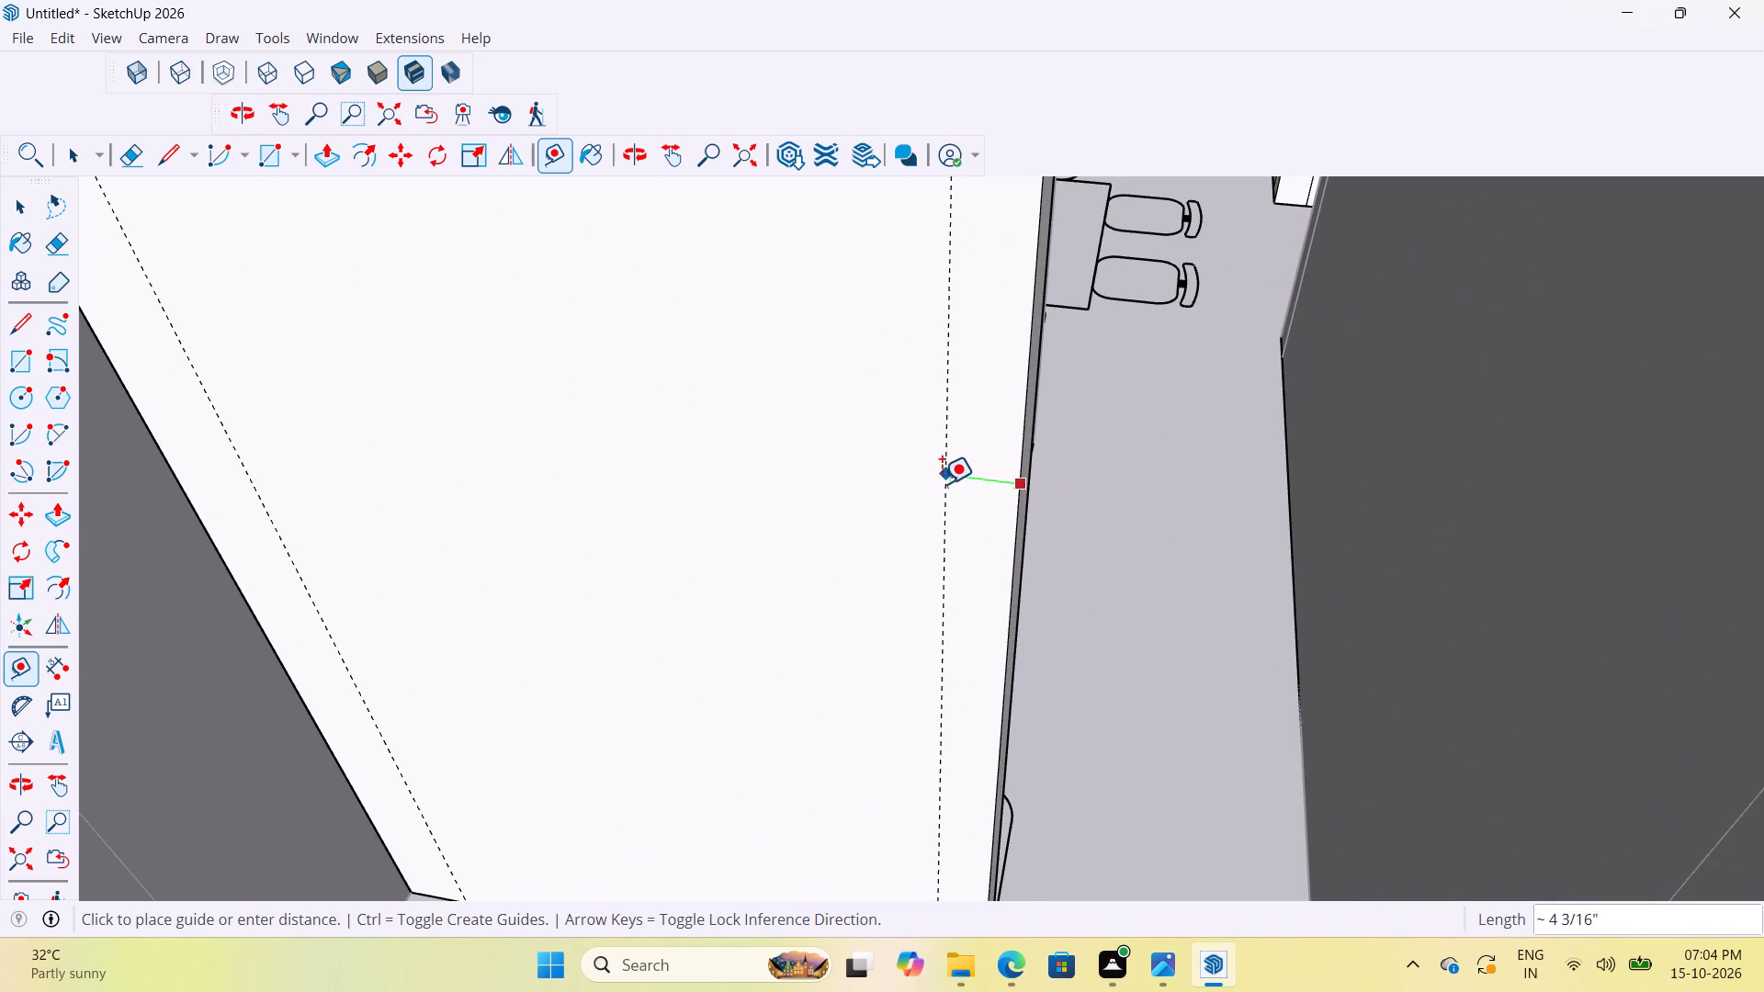
type("1'")
key("Return")
Place a horizontal guide 3' above the kitchen balcony wall's base and another 4' above that guide.
scroll(981, 457, "down", 4)
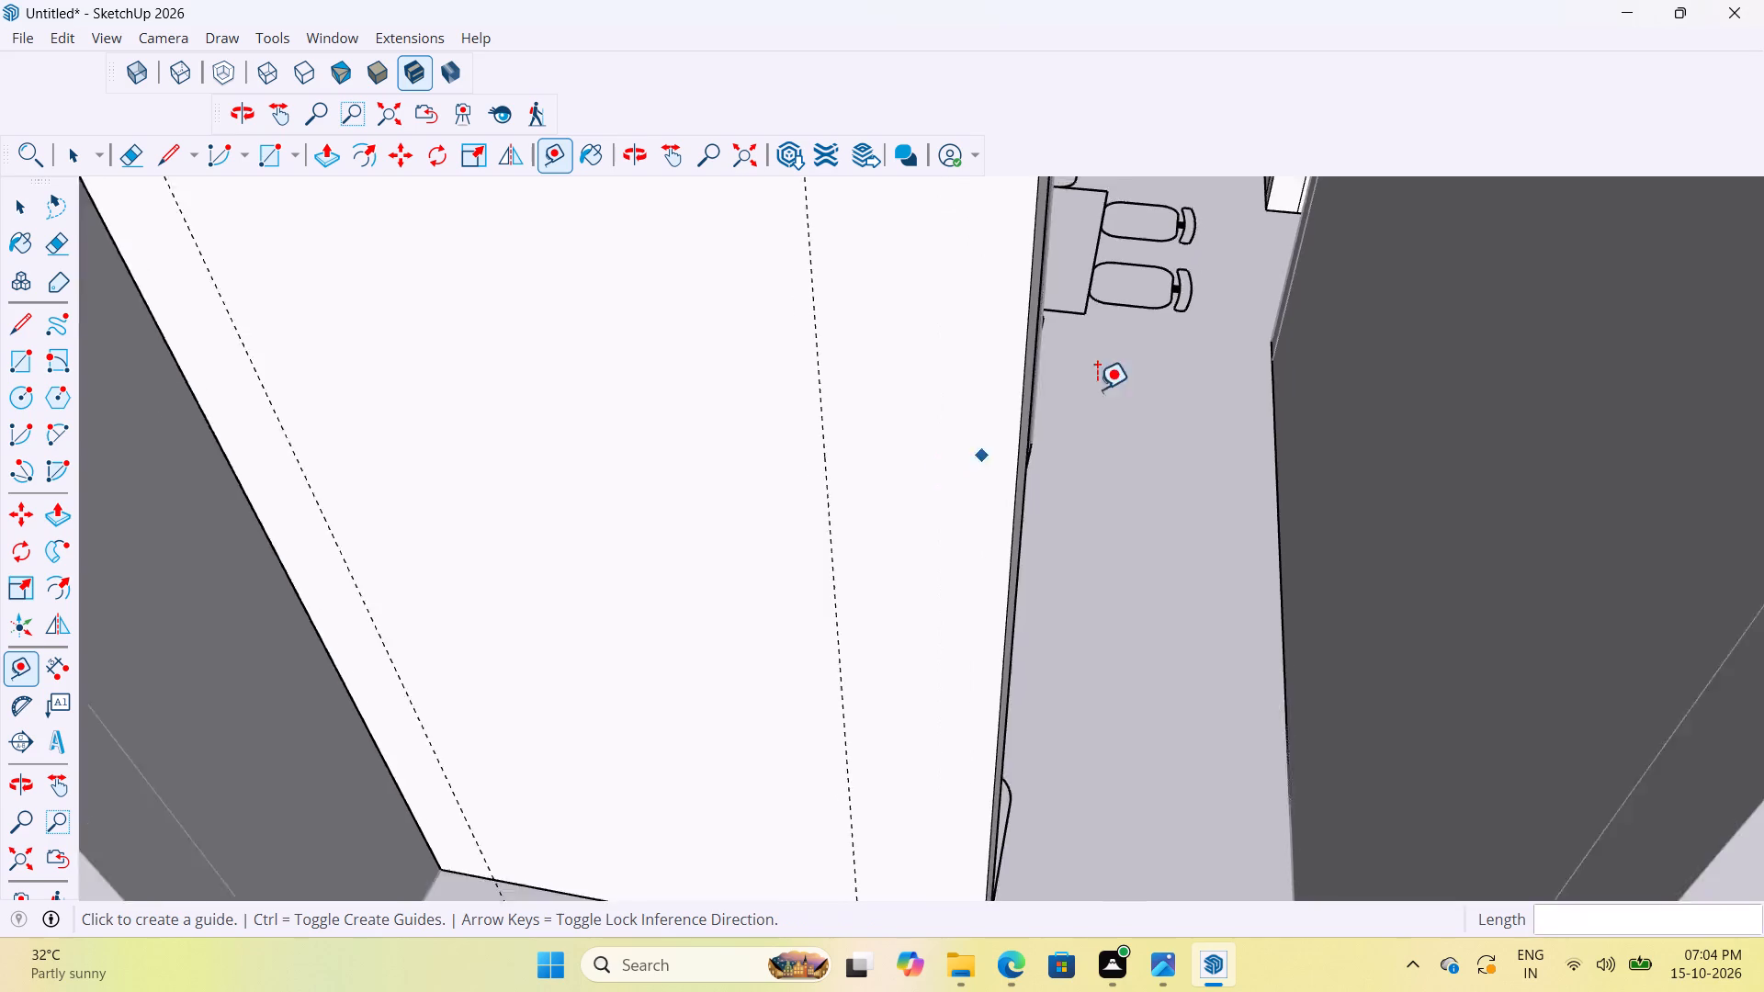
scroll(1097, 389, "down", 6)
scroll(900, 648, "up", 5)
left_click(970, 627)
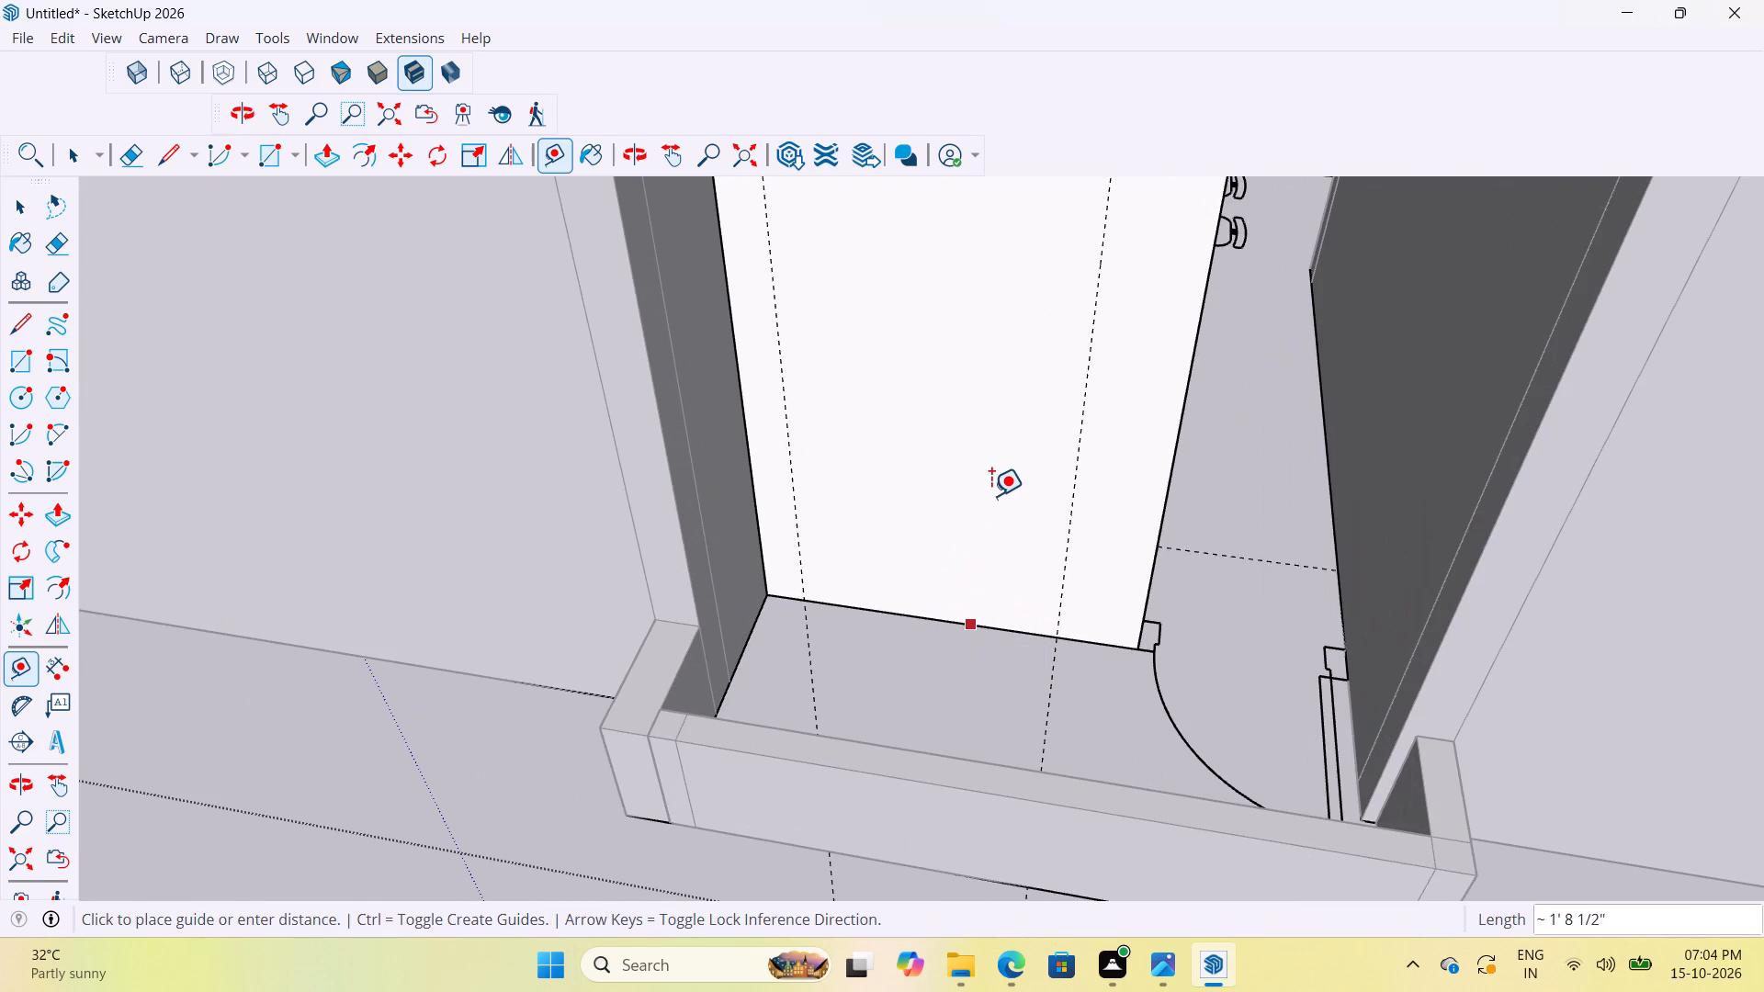
scroll(976, 513, "up", 3)
type("3'")
key("Return")
scroll(1159, 668, "down", 9)
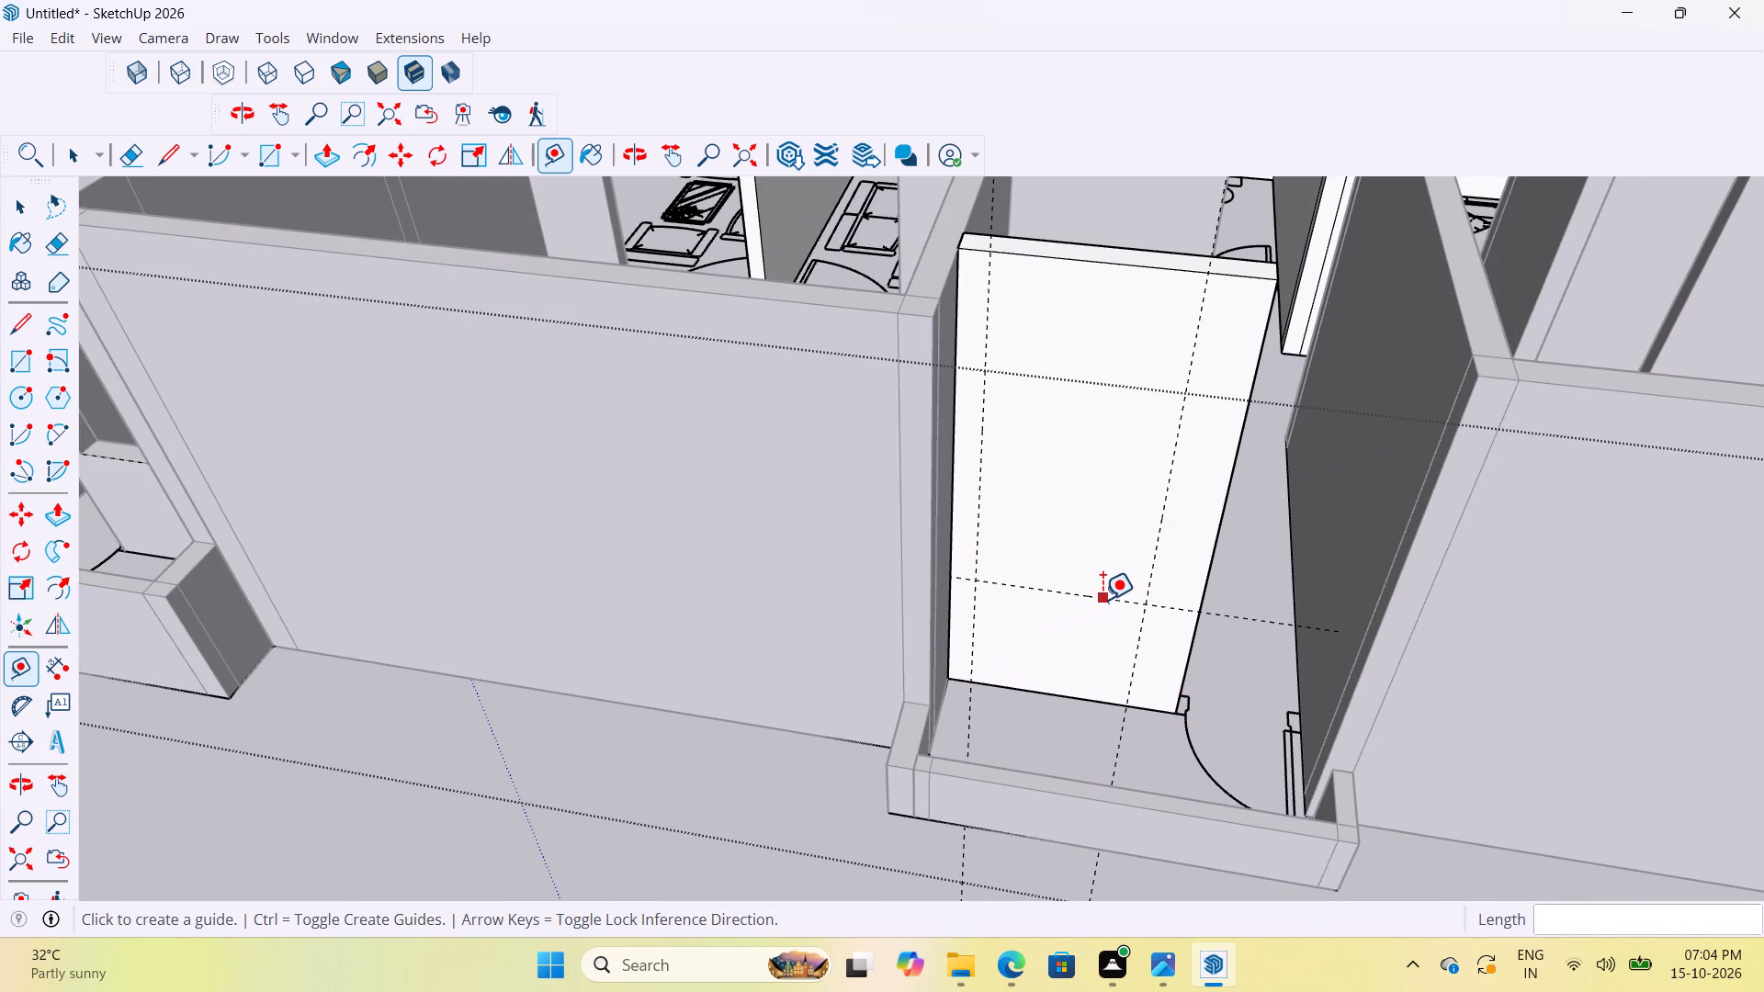
left_click(1102, 600)
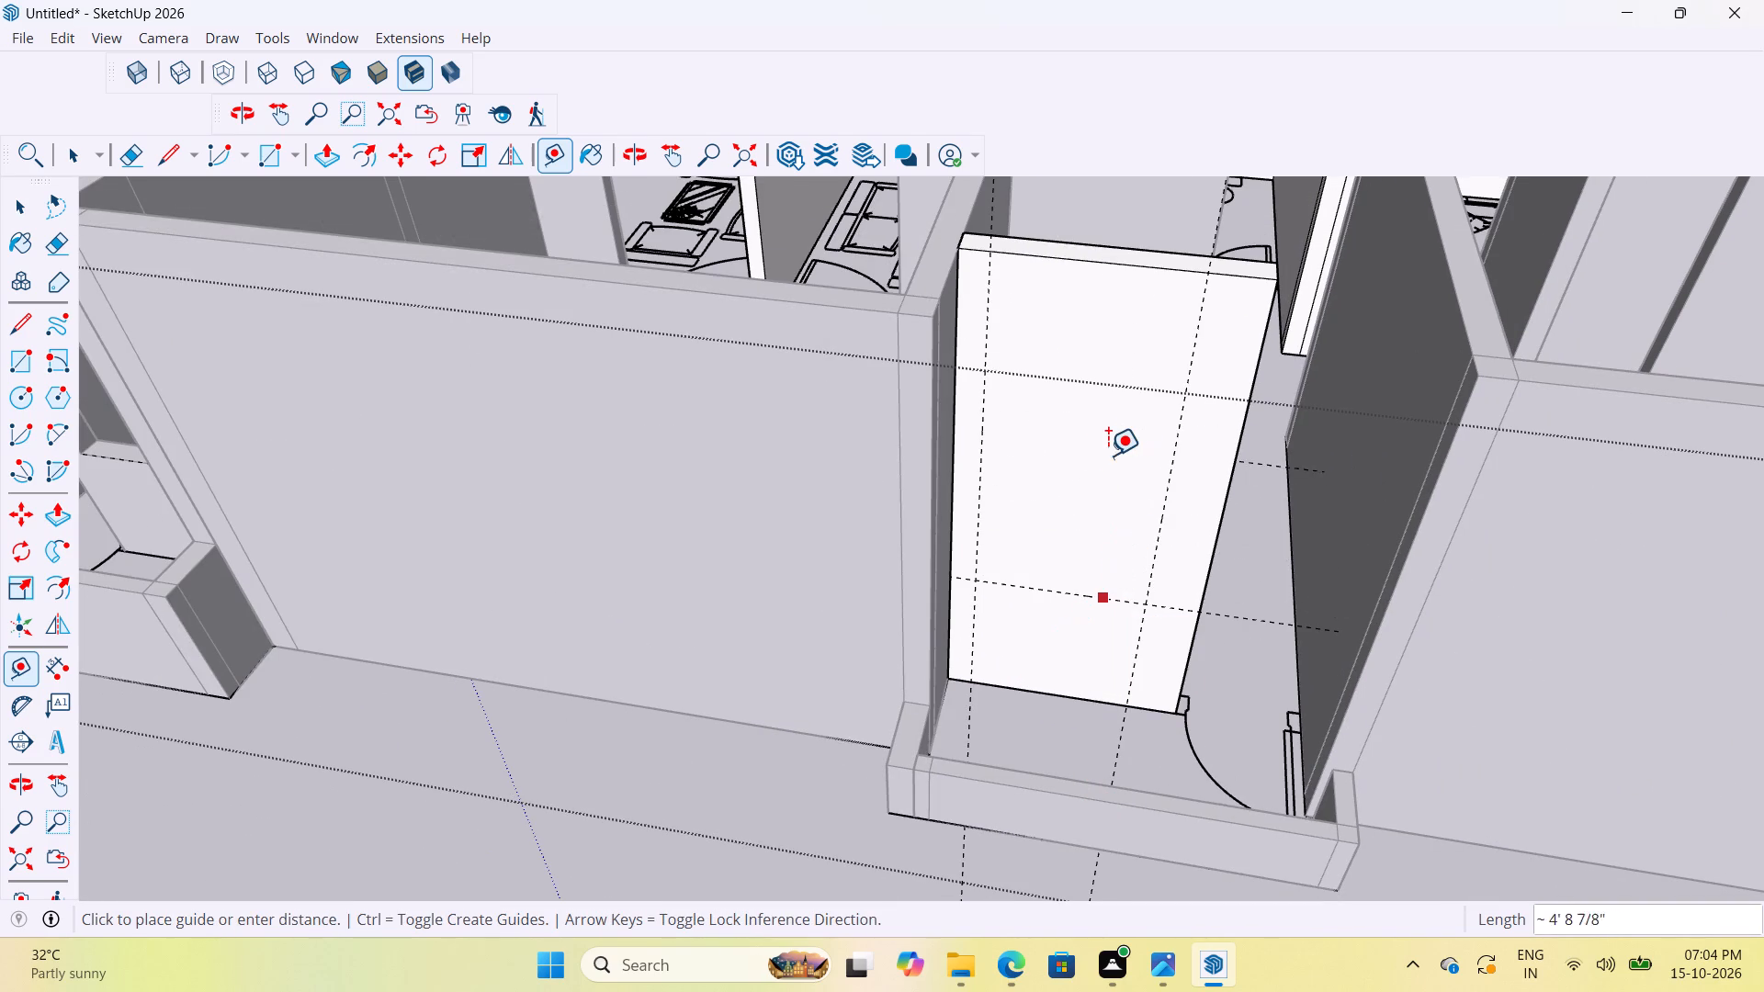
scroll(1089, 468, "up", 3)
type("4'")
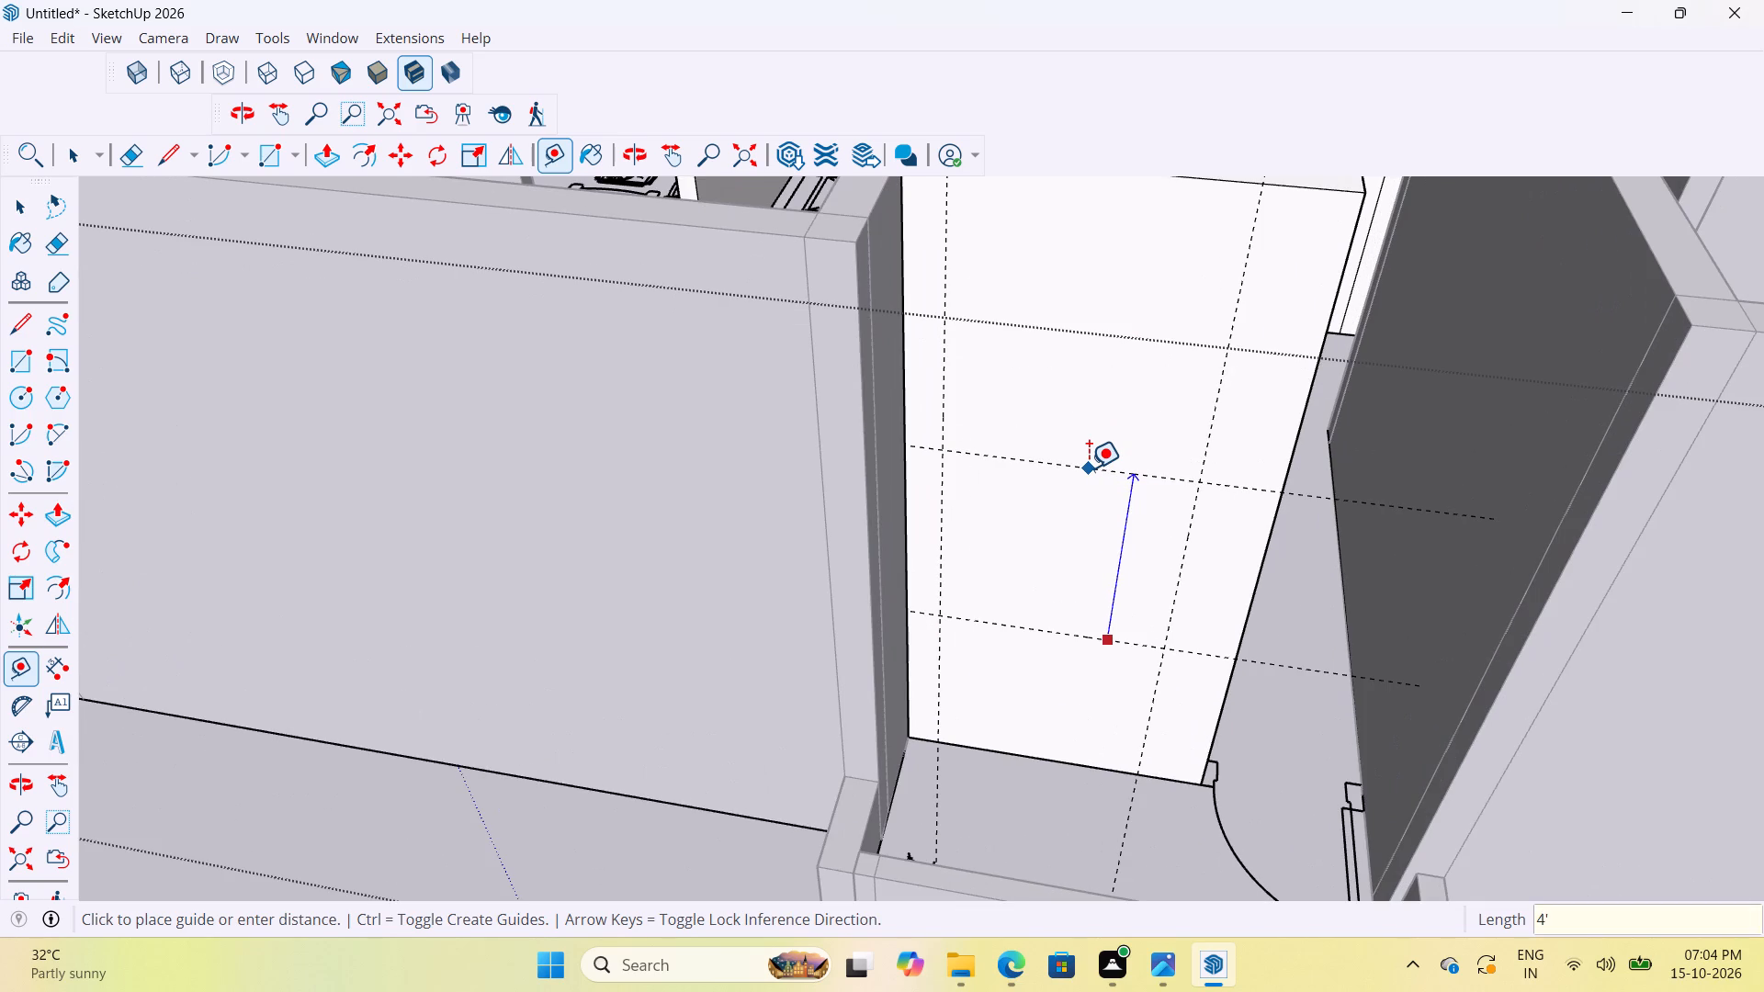
key("Return")
Draw the window rectangle on the kitchen balcony wall between the four guide intersections.
key("r")
scroll(996, 473, "up", 3)
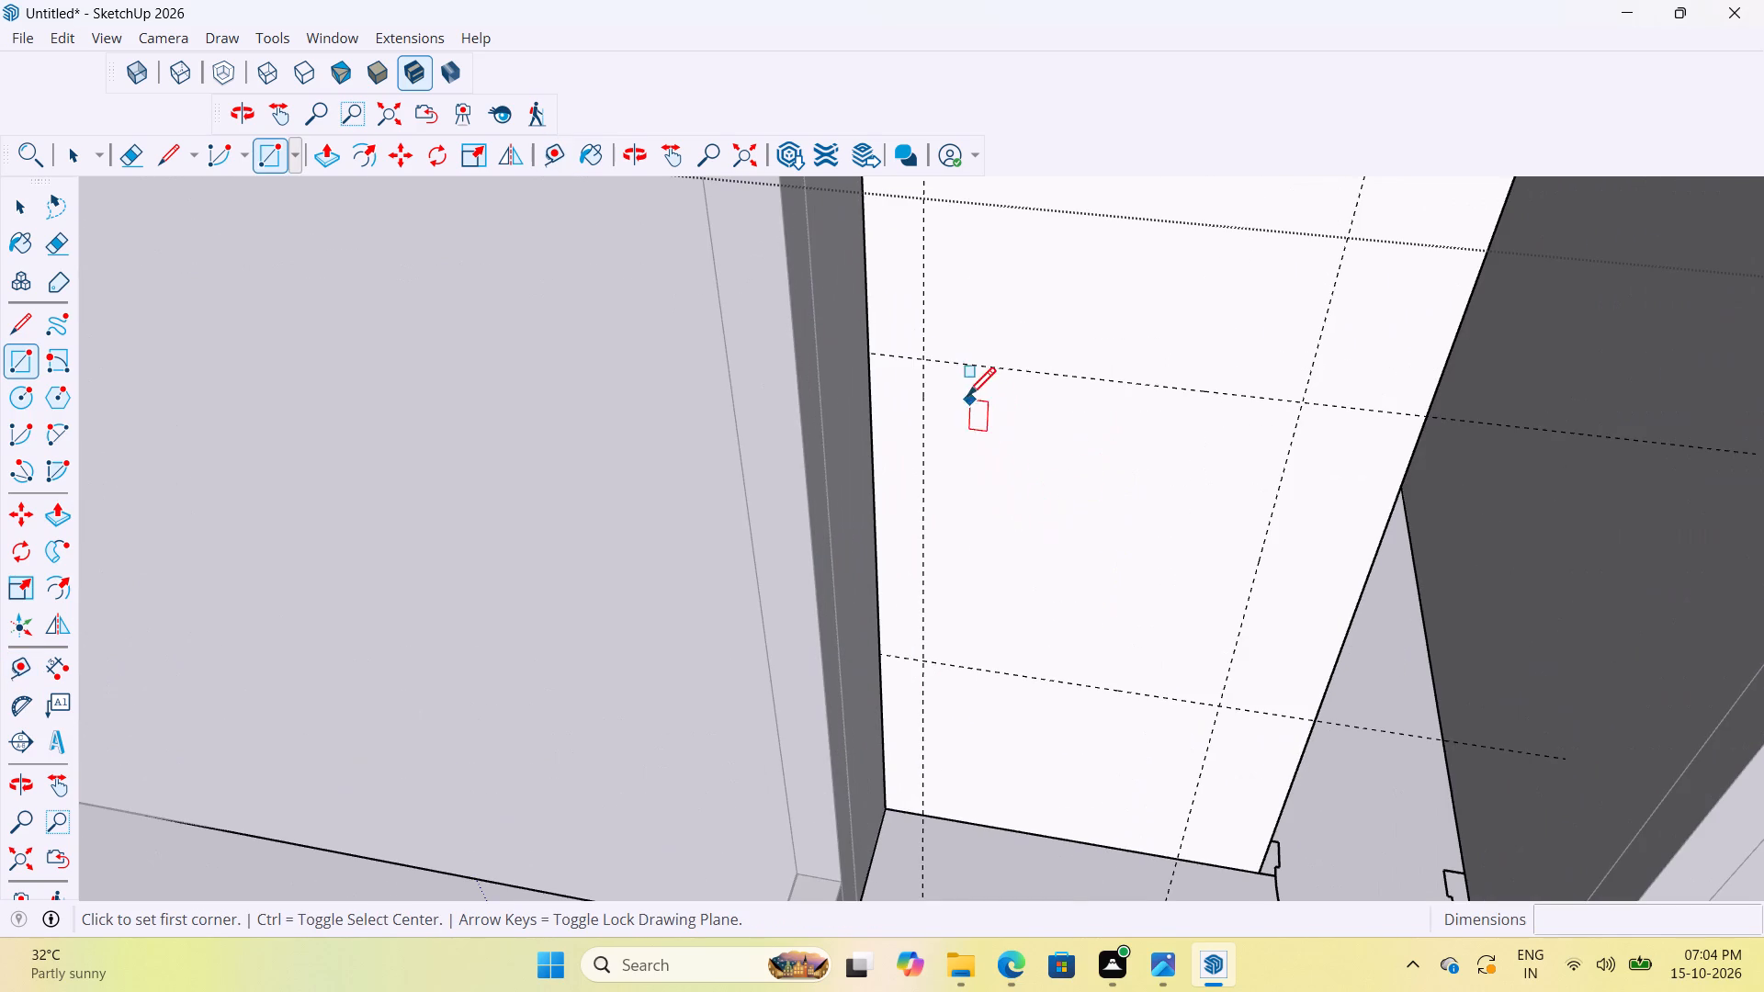
left_click(920, 363)
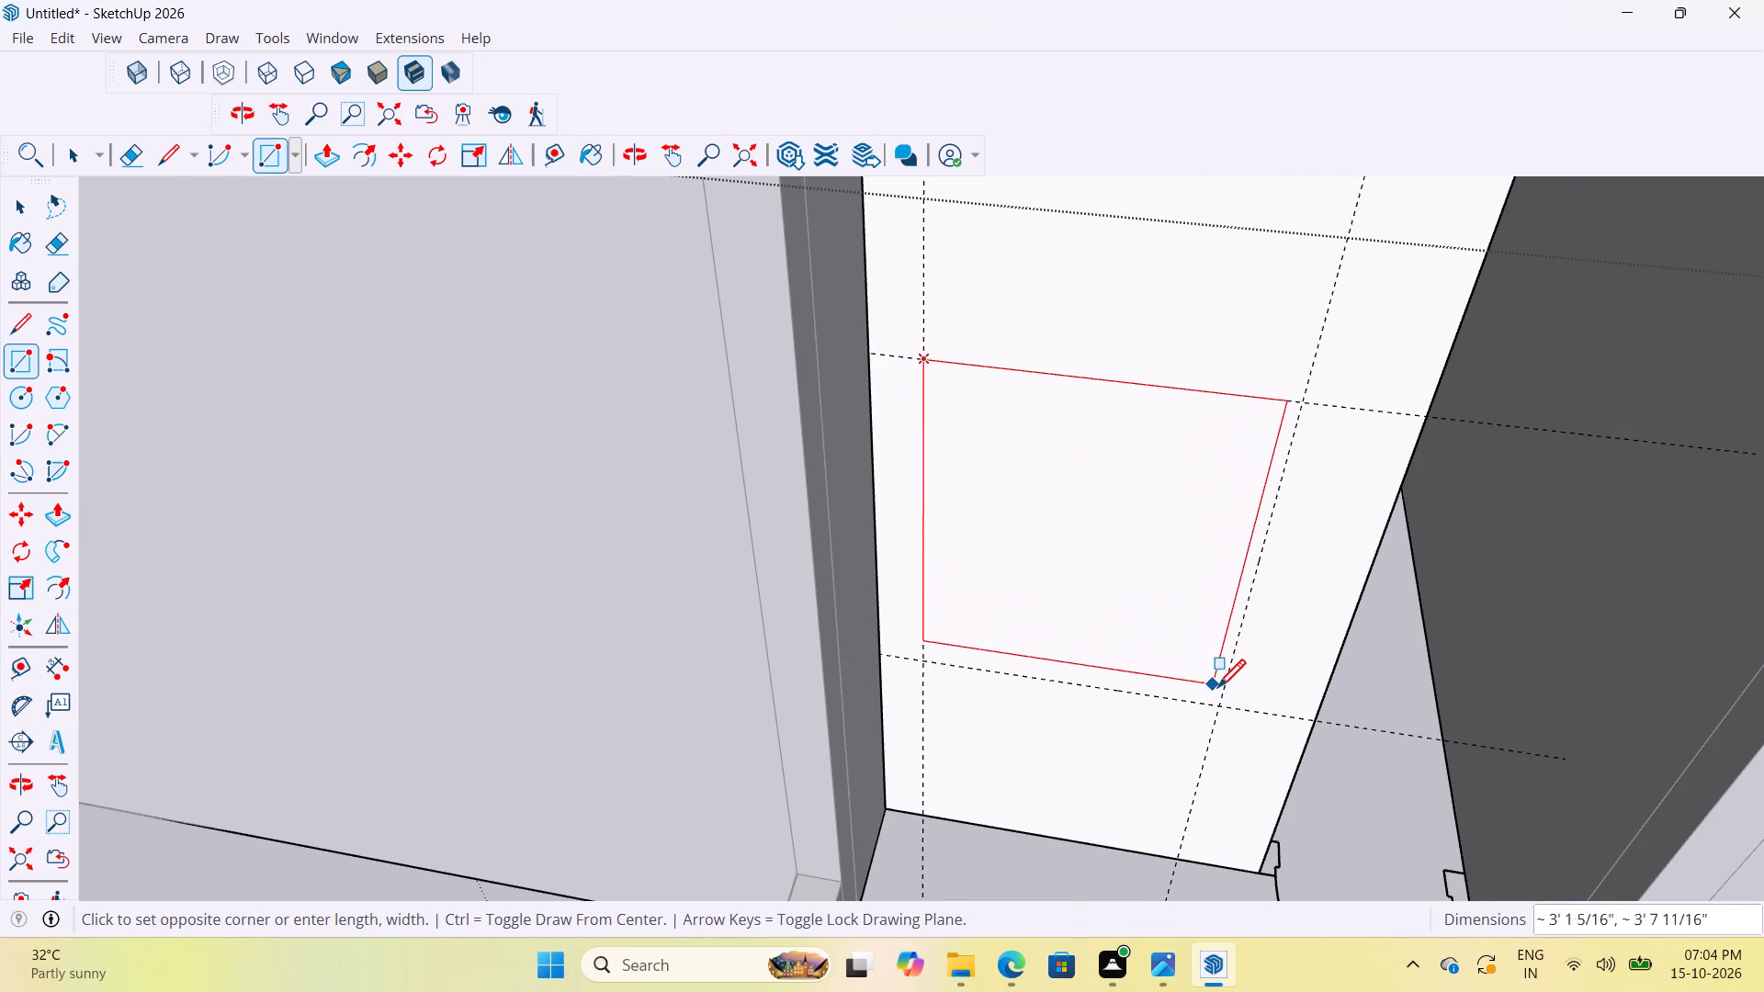
left_click(1223, 710)
Push the window rectangle 6" through the kitchen balcony wall to cut the opening, and leave wall editing.
key("space")
left_click(1193, 617)
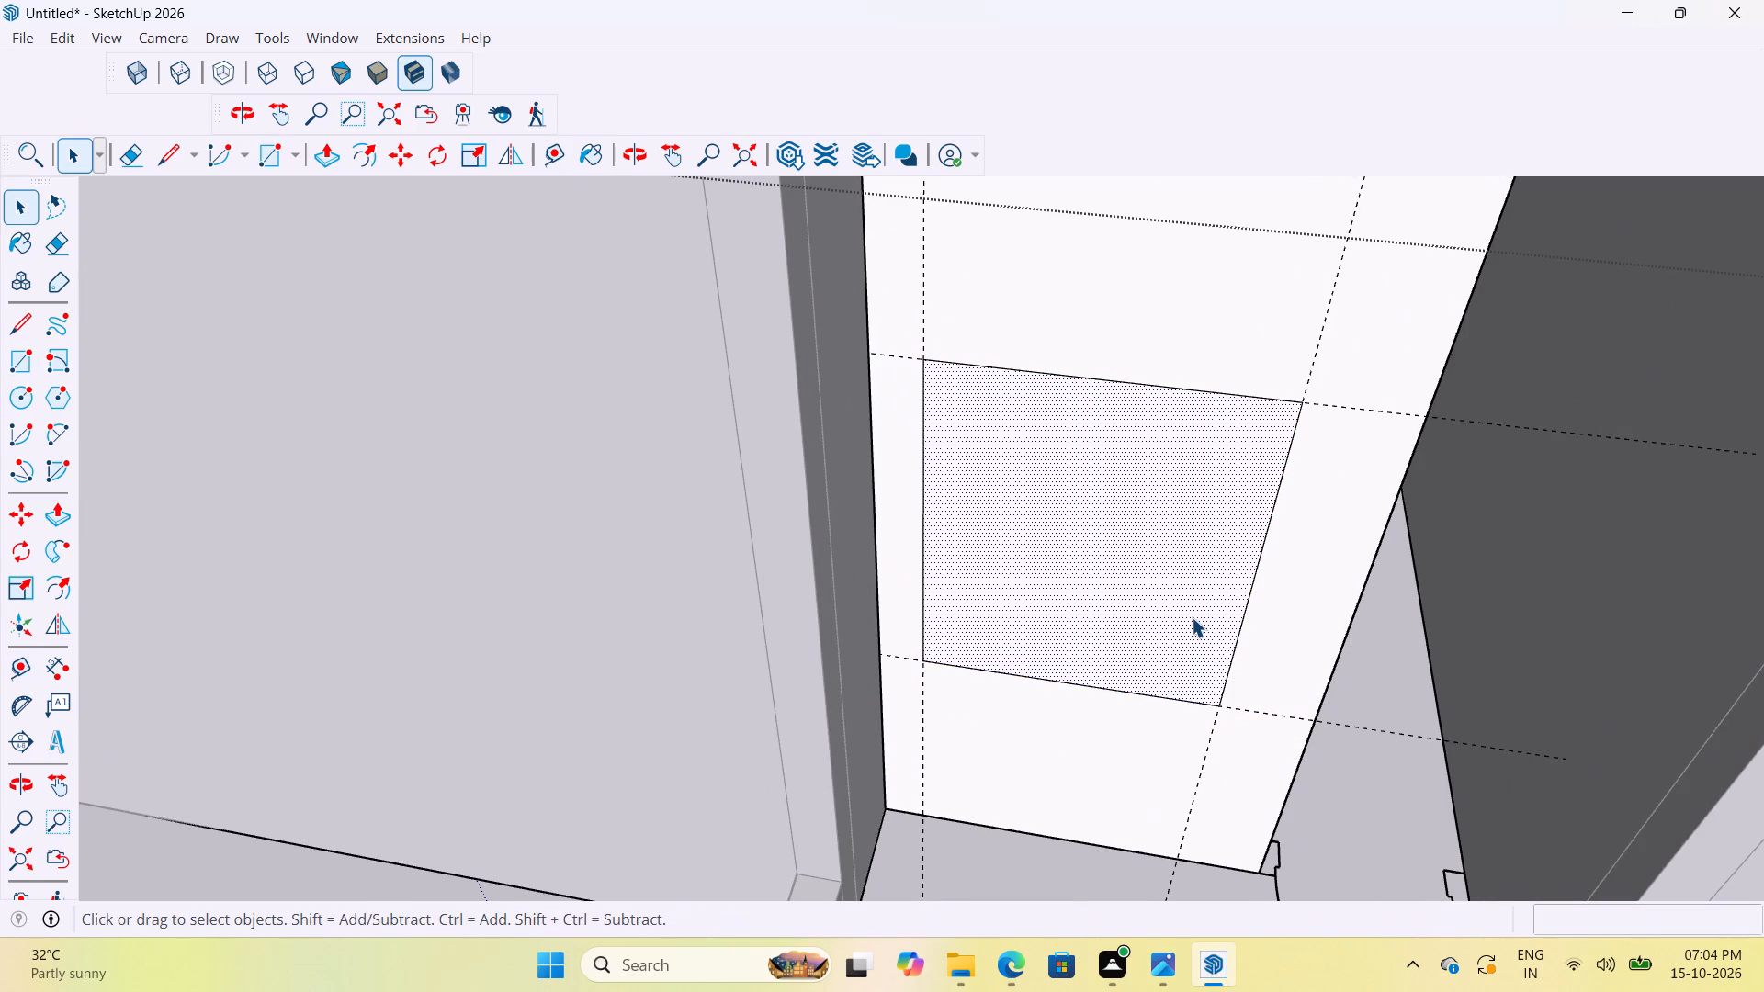
left_click(1192, 617)
key("p")
left_click(1155, 593)
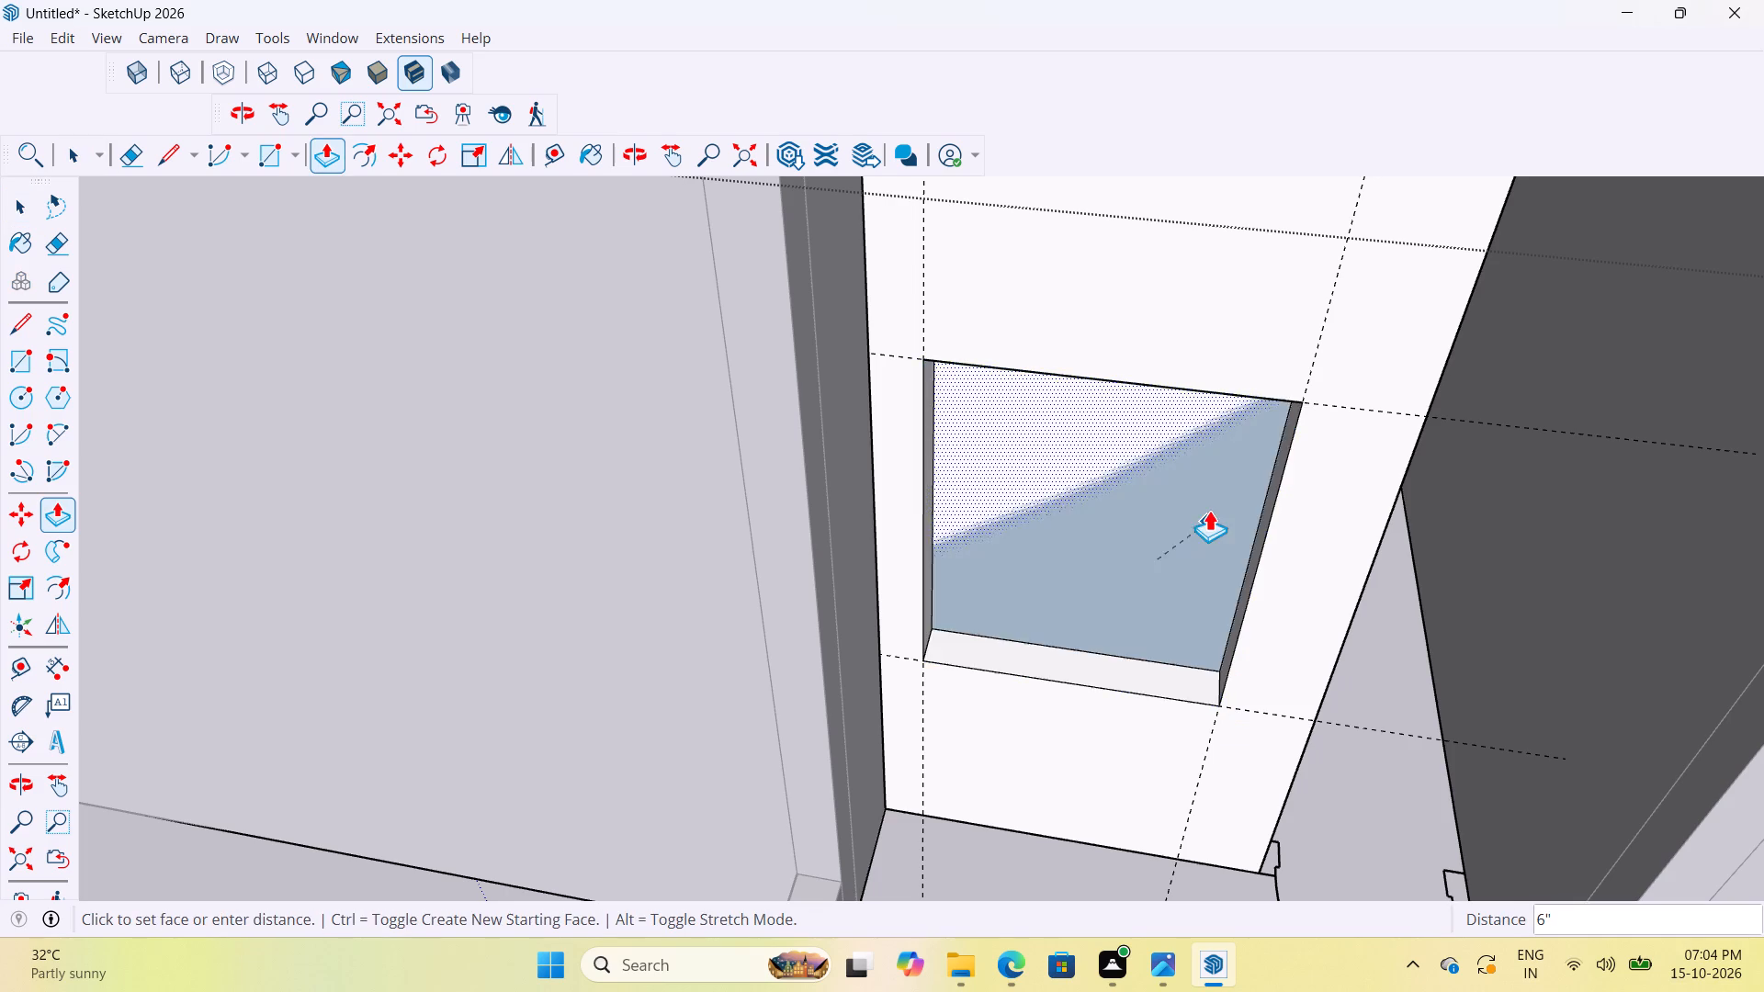
scroll(1200, 500, "down", 13)
middle_click_drag(1232, 494, 1515, 610)
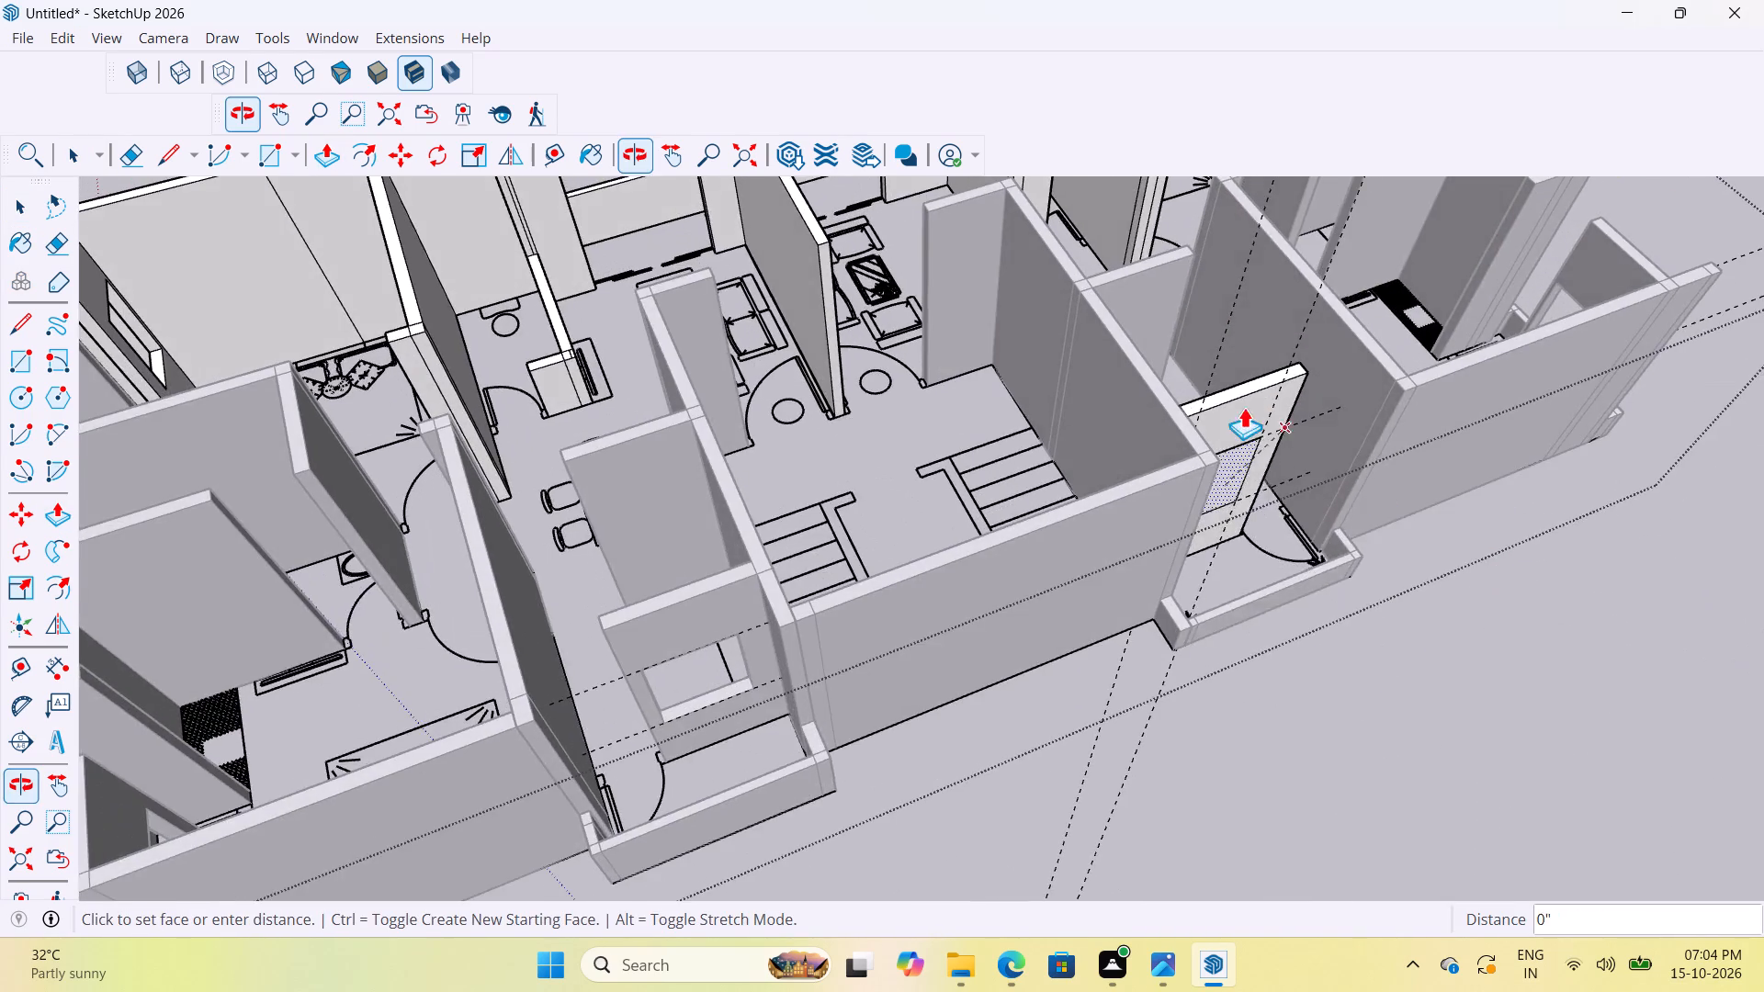
scroll(1234, 400, "up", 12)
left_click(1218, 383)
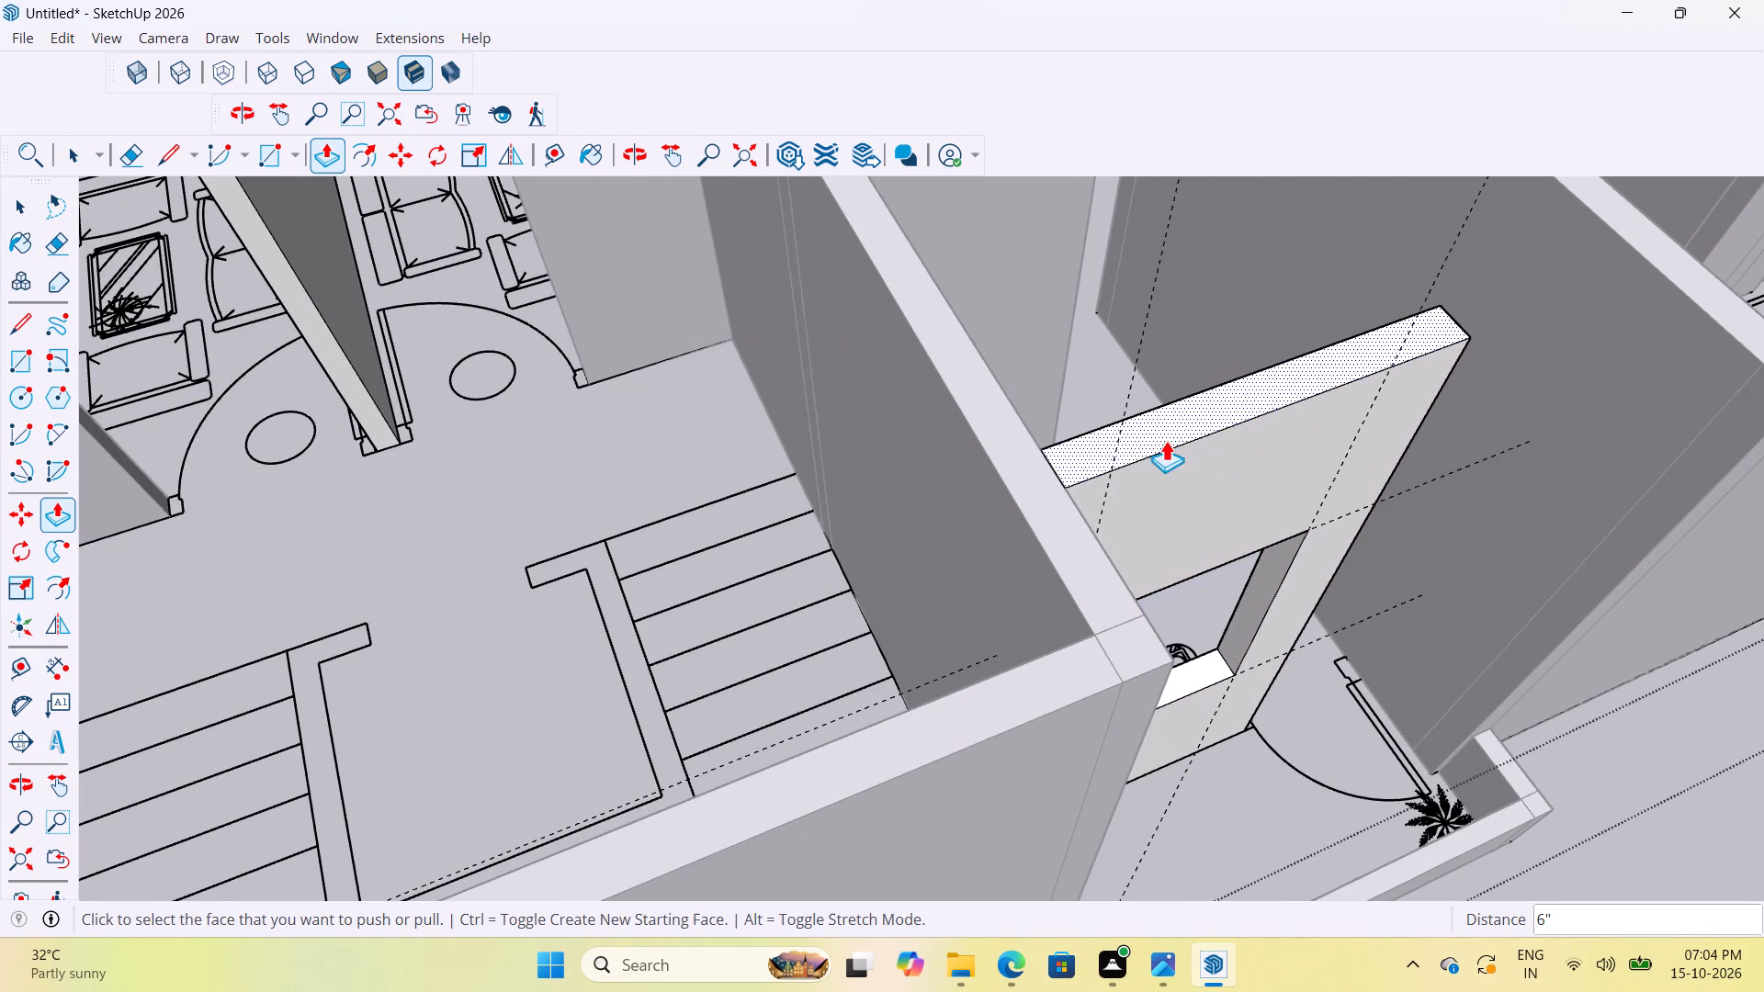
scroll(1148, 446, "down", 5)
key("space")
left_click(1533, 791)
Delete all the construction guides from the model.
scroll(1595, 770, "down", 1)
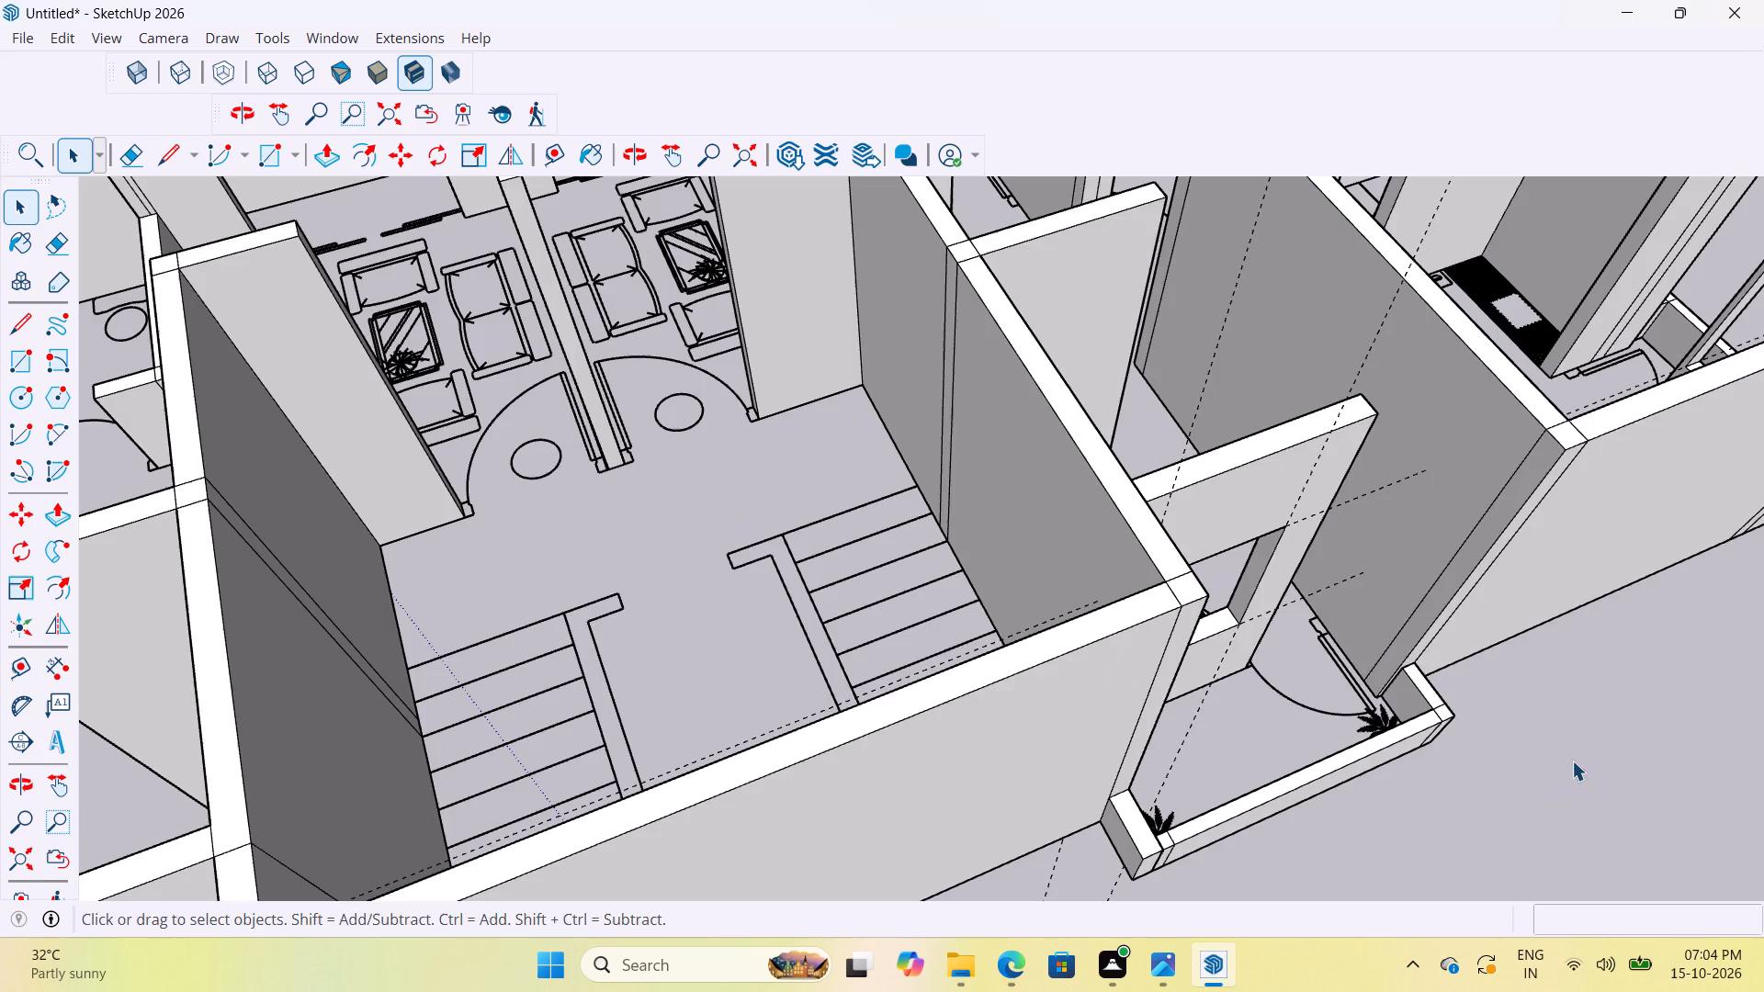
middle_click_drag(1511, 725, 1303, 627)
left_click(105, 38)
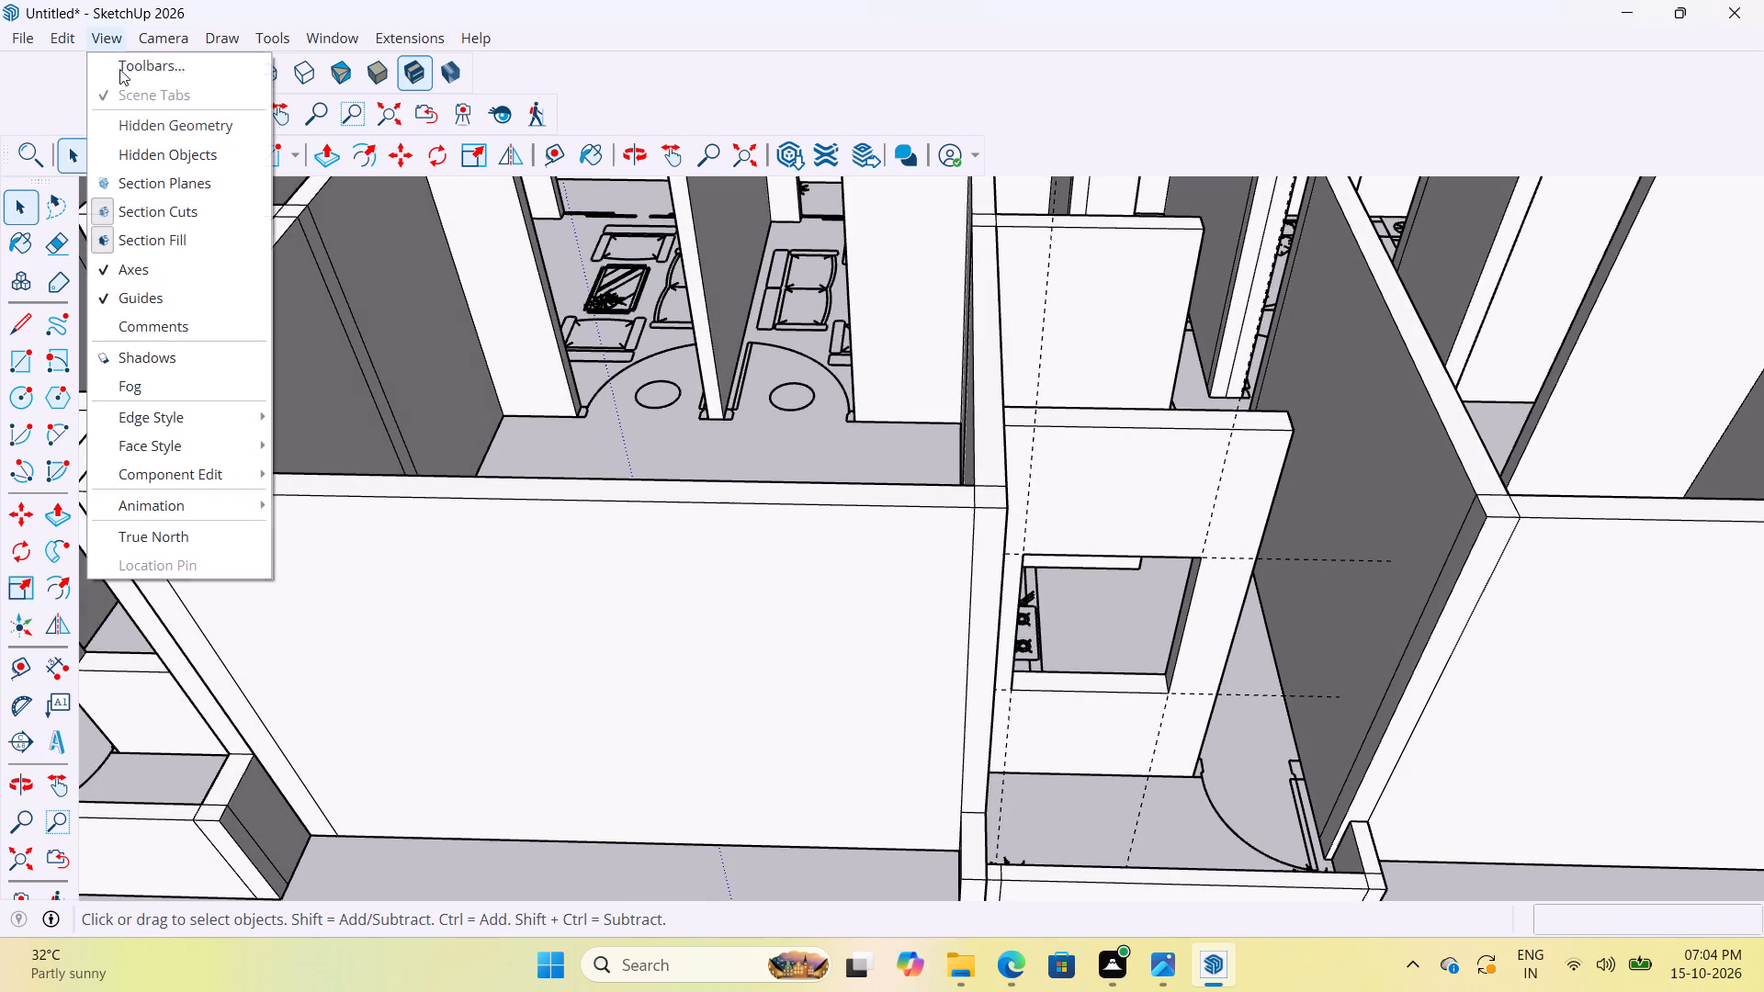
left_click(147, 261)
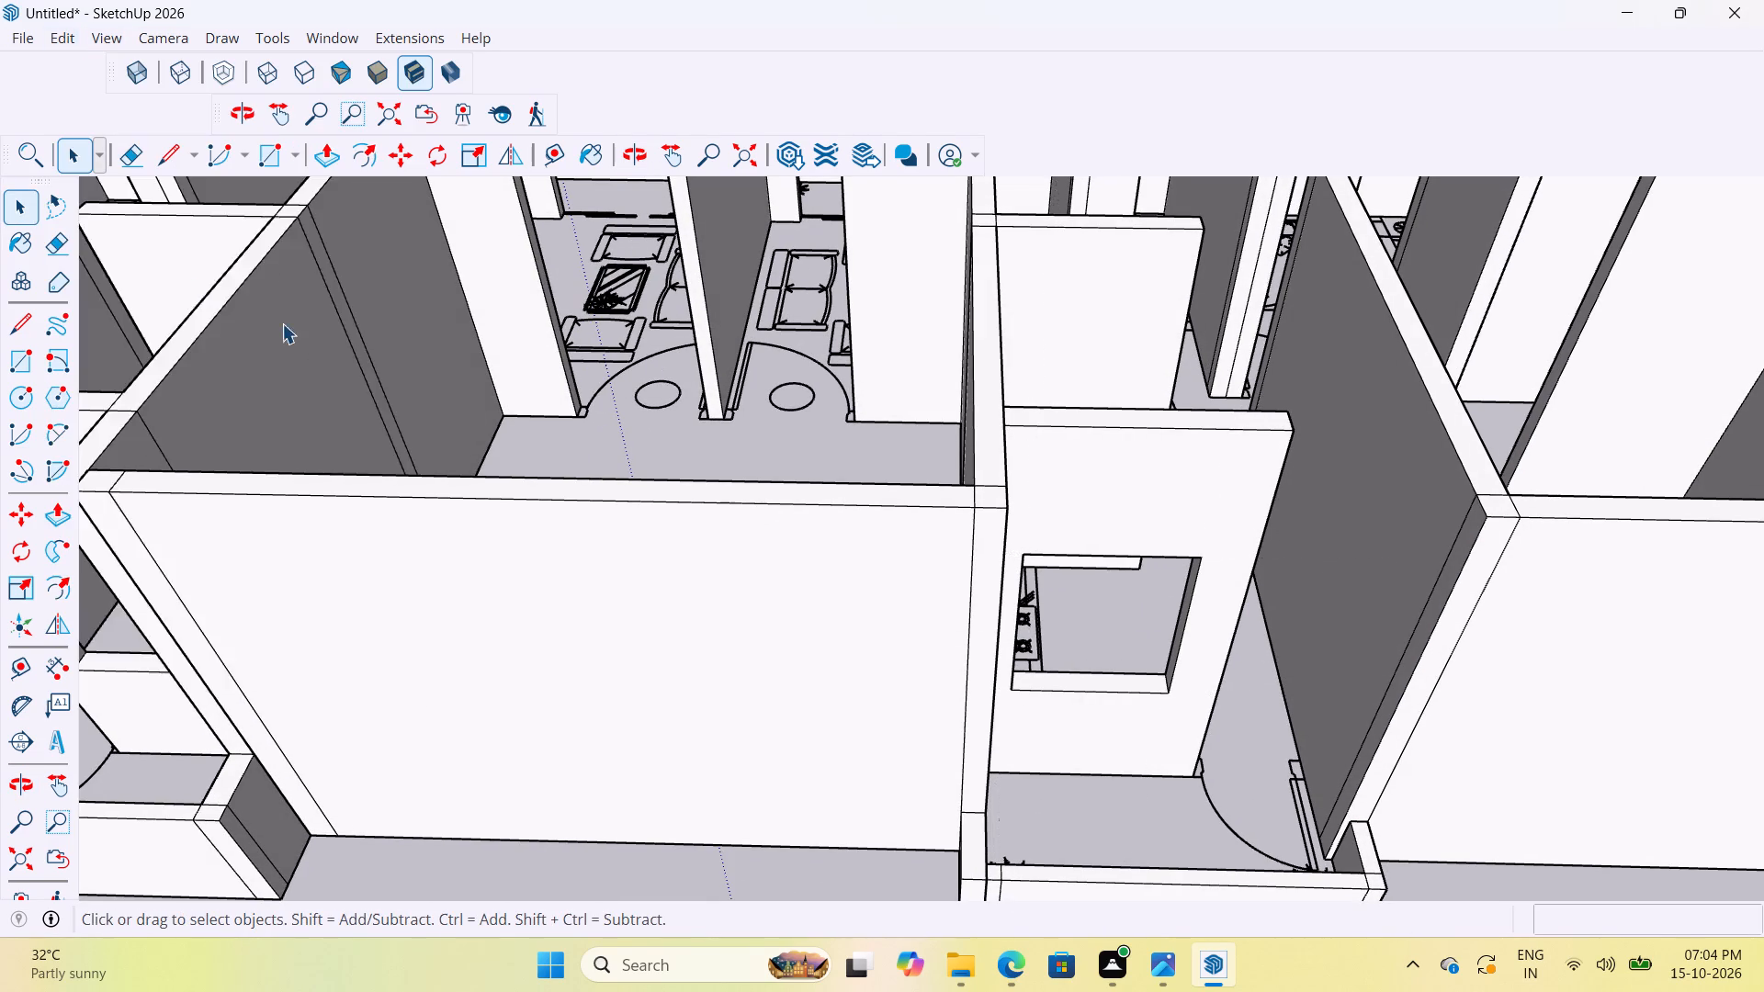
scroll(695, 344, "down", 10)
left_click(759, 640)
Examine the new kitchen window opening, the balcony and the adjoining walls from outside and close up.
scroll(901, 532, "up", 8)
middle_click_drag(857, 532, 1102, 548)
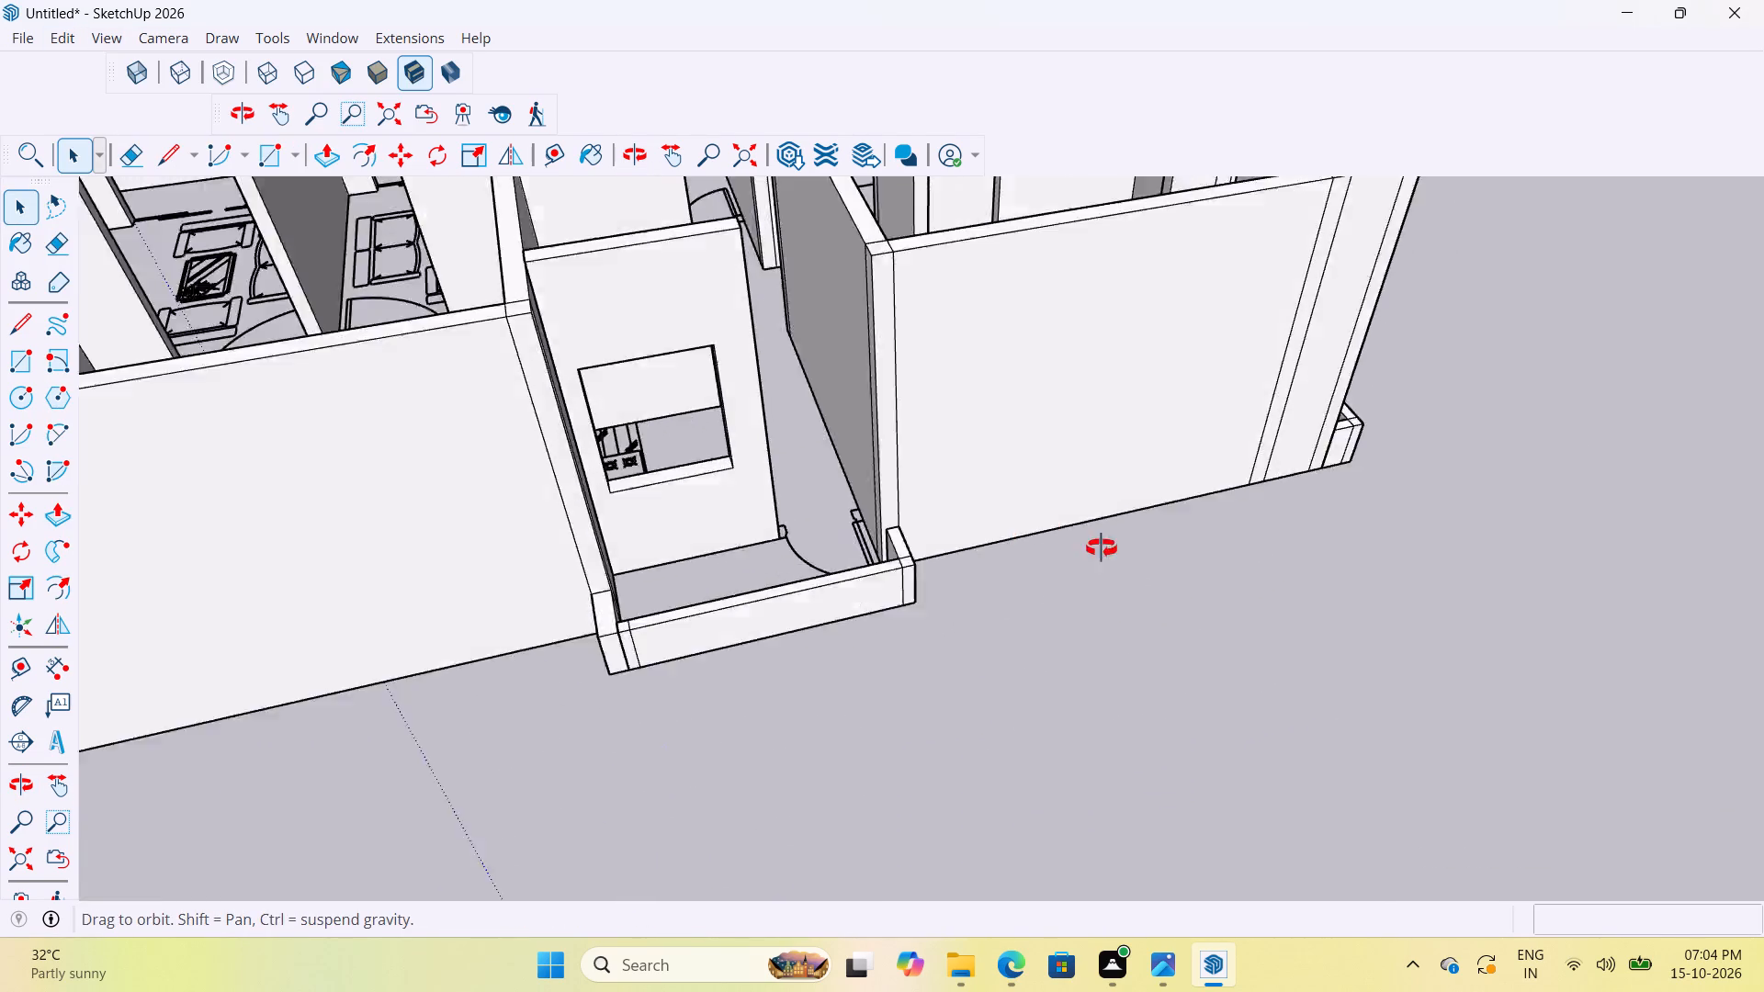
middle_click_drag(1102, 548, 1453, 499)
scroll(1061, 515, "down", 11)
scroll(1103, 447, "up", 9)
middle_click_drag(1102, 497, 750, 545)
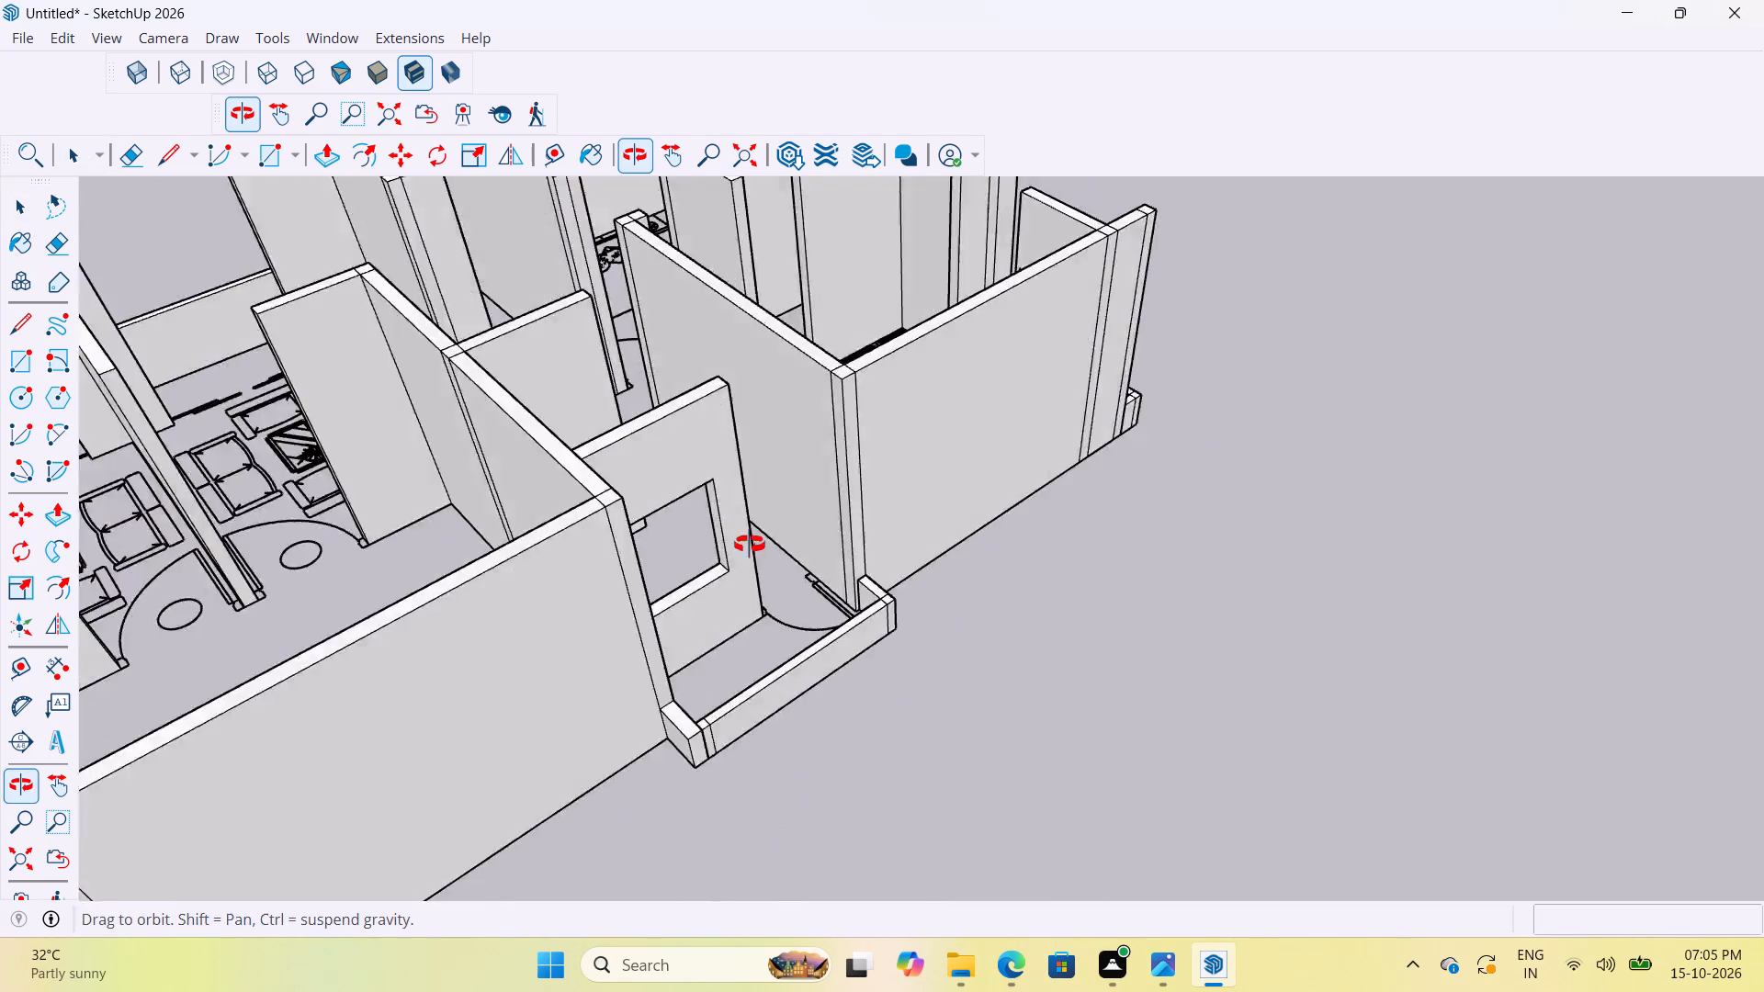
middle_click_drag(750, 545, 674, 548)
scroll(674, 368, "up", 8)
scroll(684, 448, "down", 5)
scroll(773, 605, "up", 4)
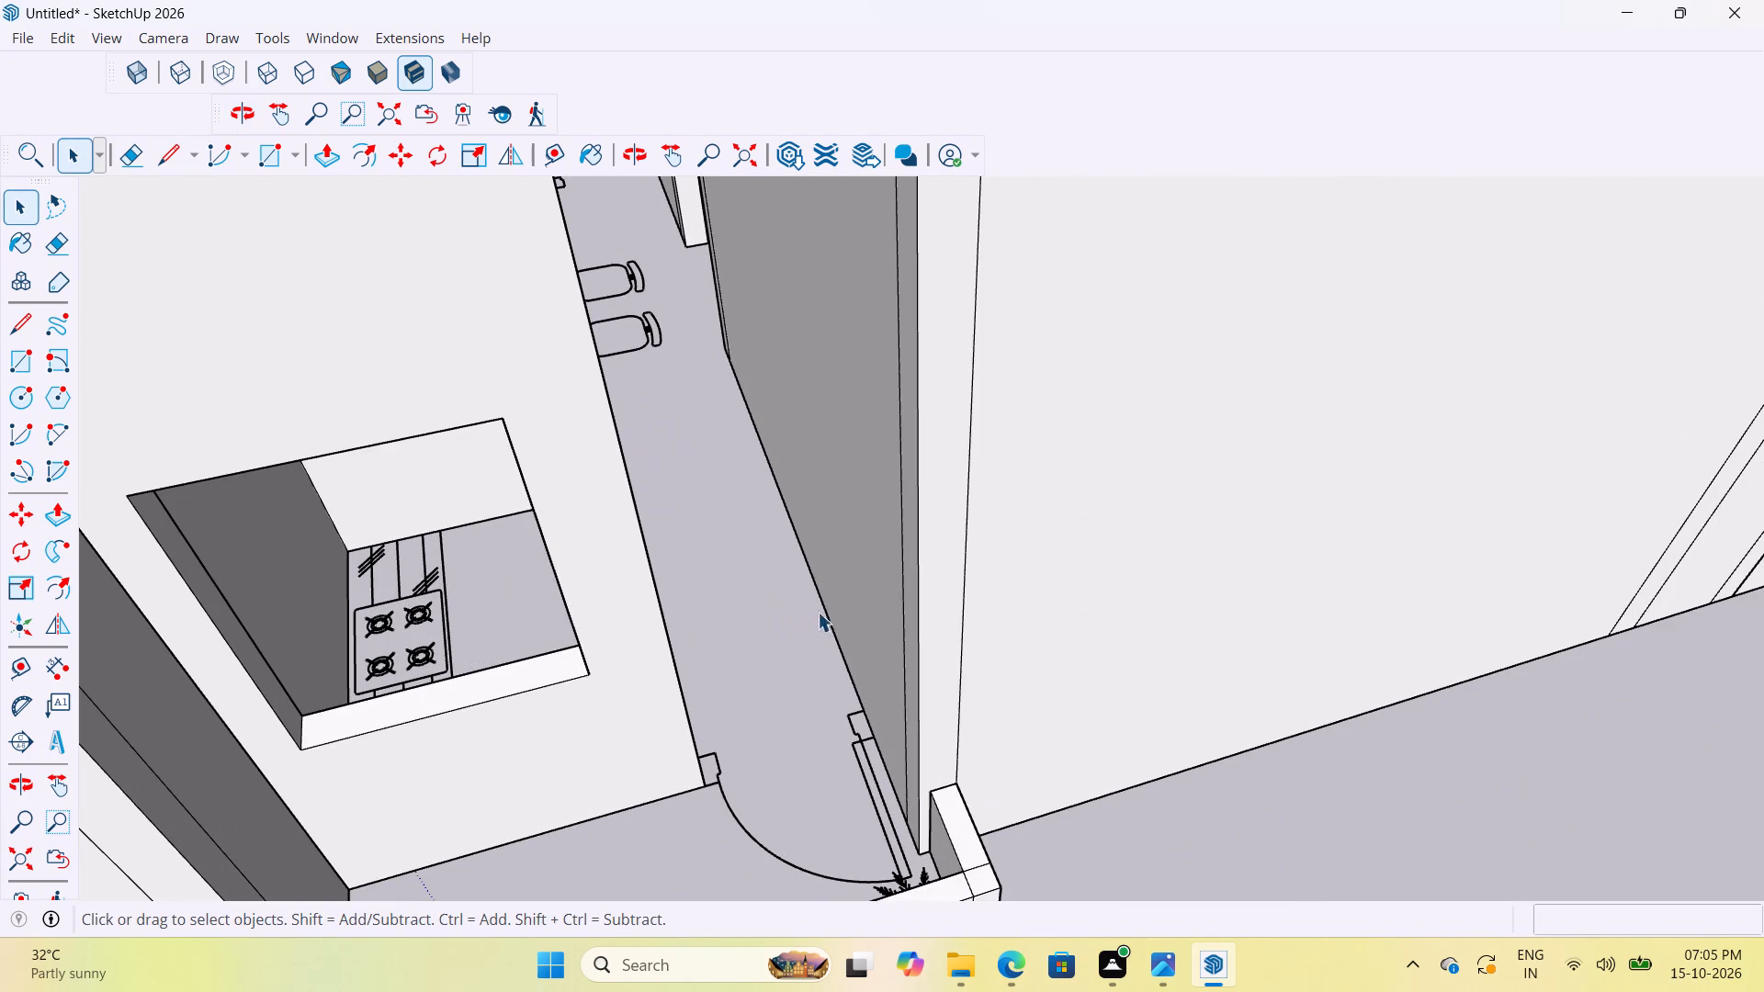
Examine the kitchen window wall, the adjoining balcony and the overall house model from close up and from farther away.
scroll(831, 734, "down", 10)
middle_click_drag(810, 695, 1006, 633)
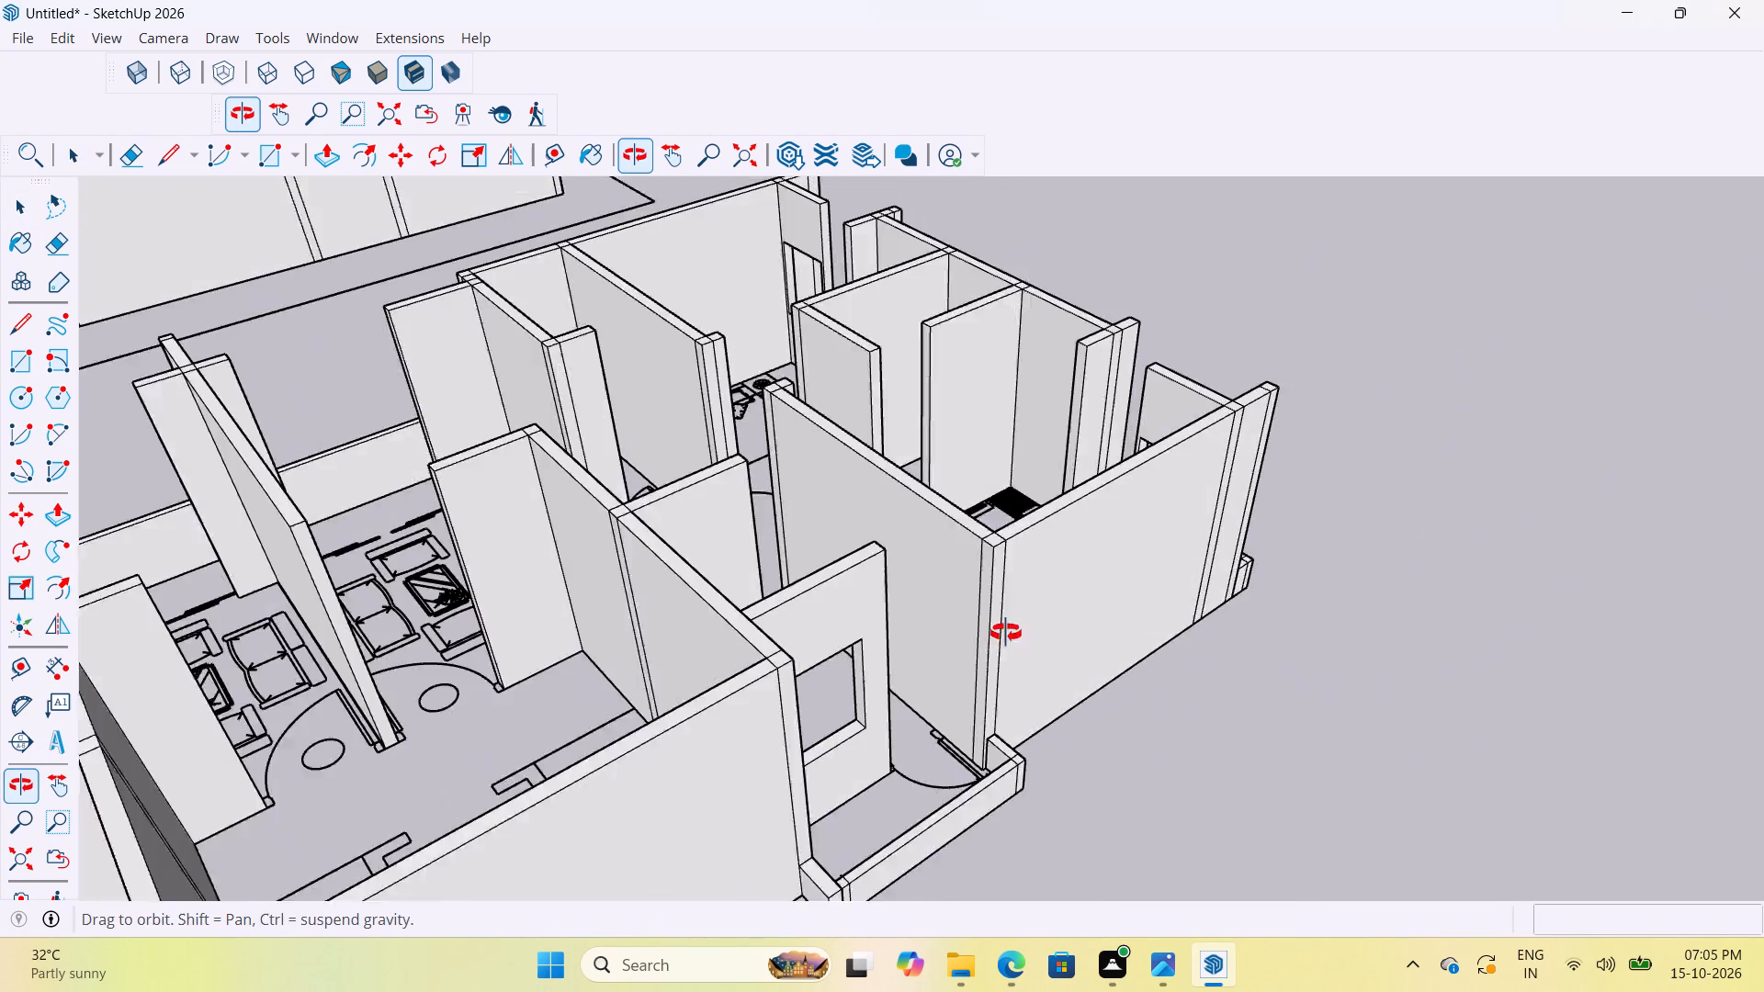
middle_click_drag(1006, 633, 831, 684)
scroll(879, 732, "up", 10)
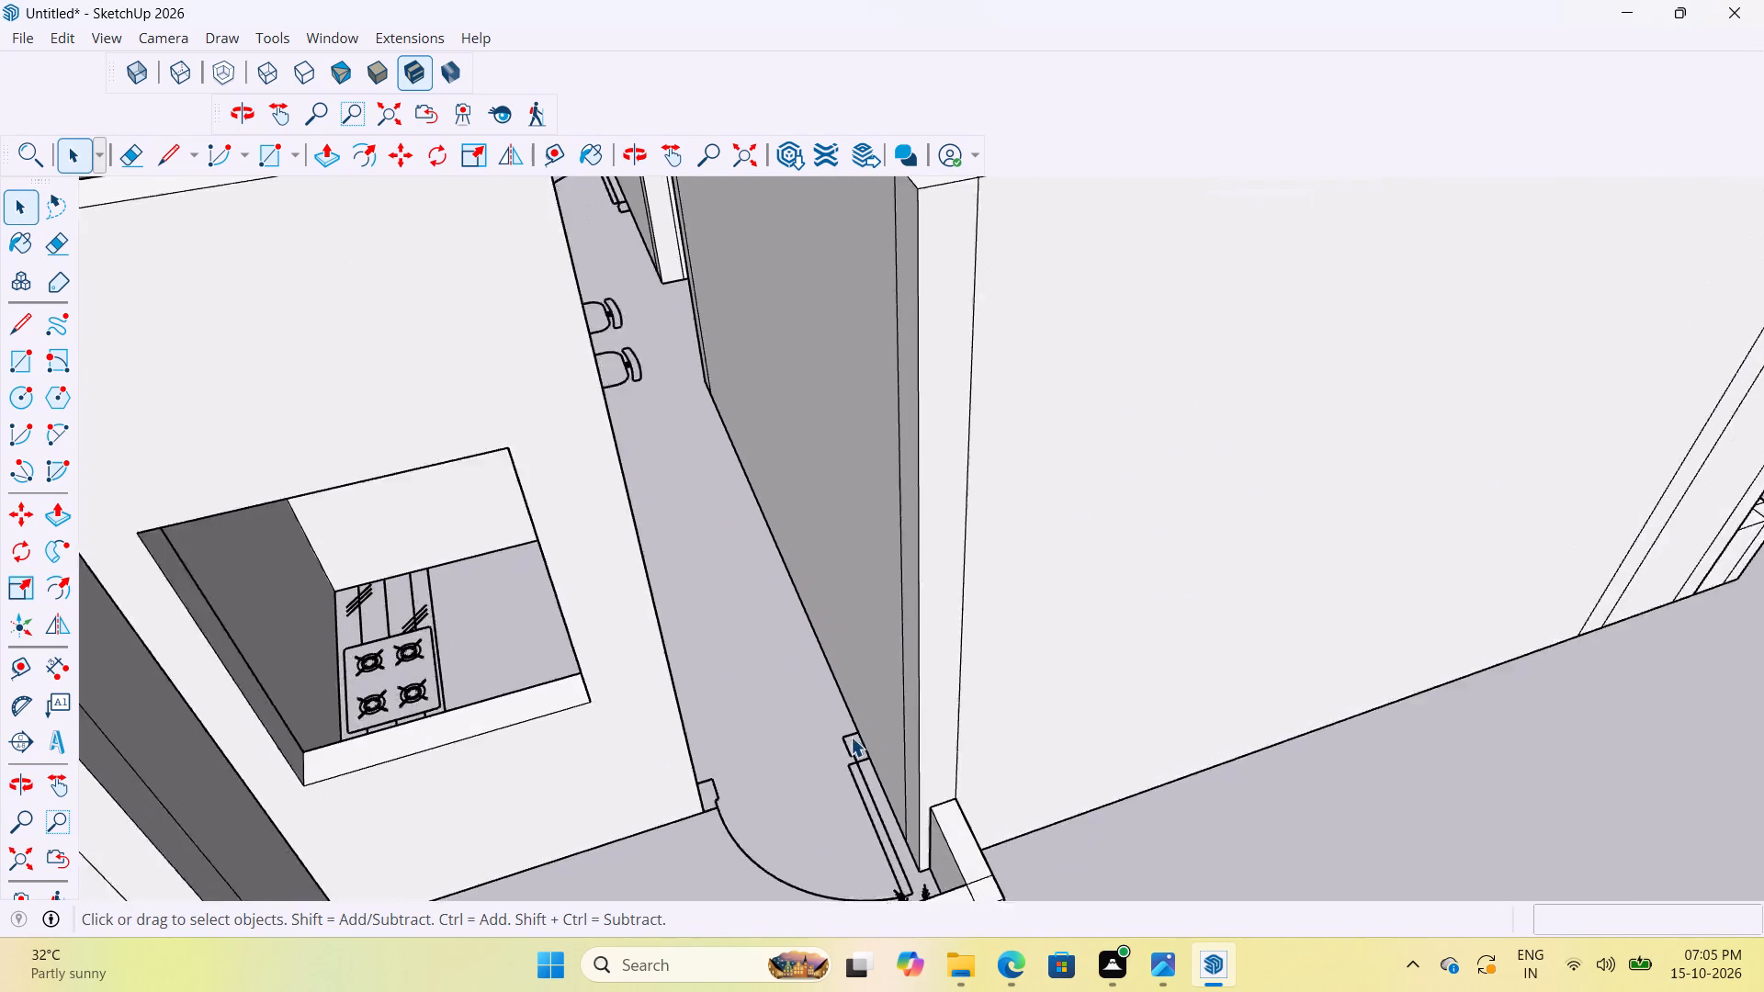
scroll(851, 737, "up", 2)
scroll(859, 730, "down", 6)
scroll(872, 744, "up", 10)
scroll(885, 560, "down", 5)
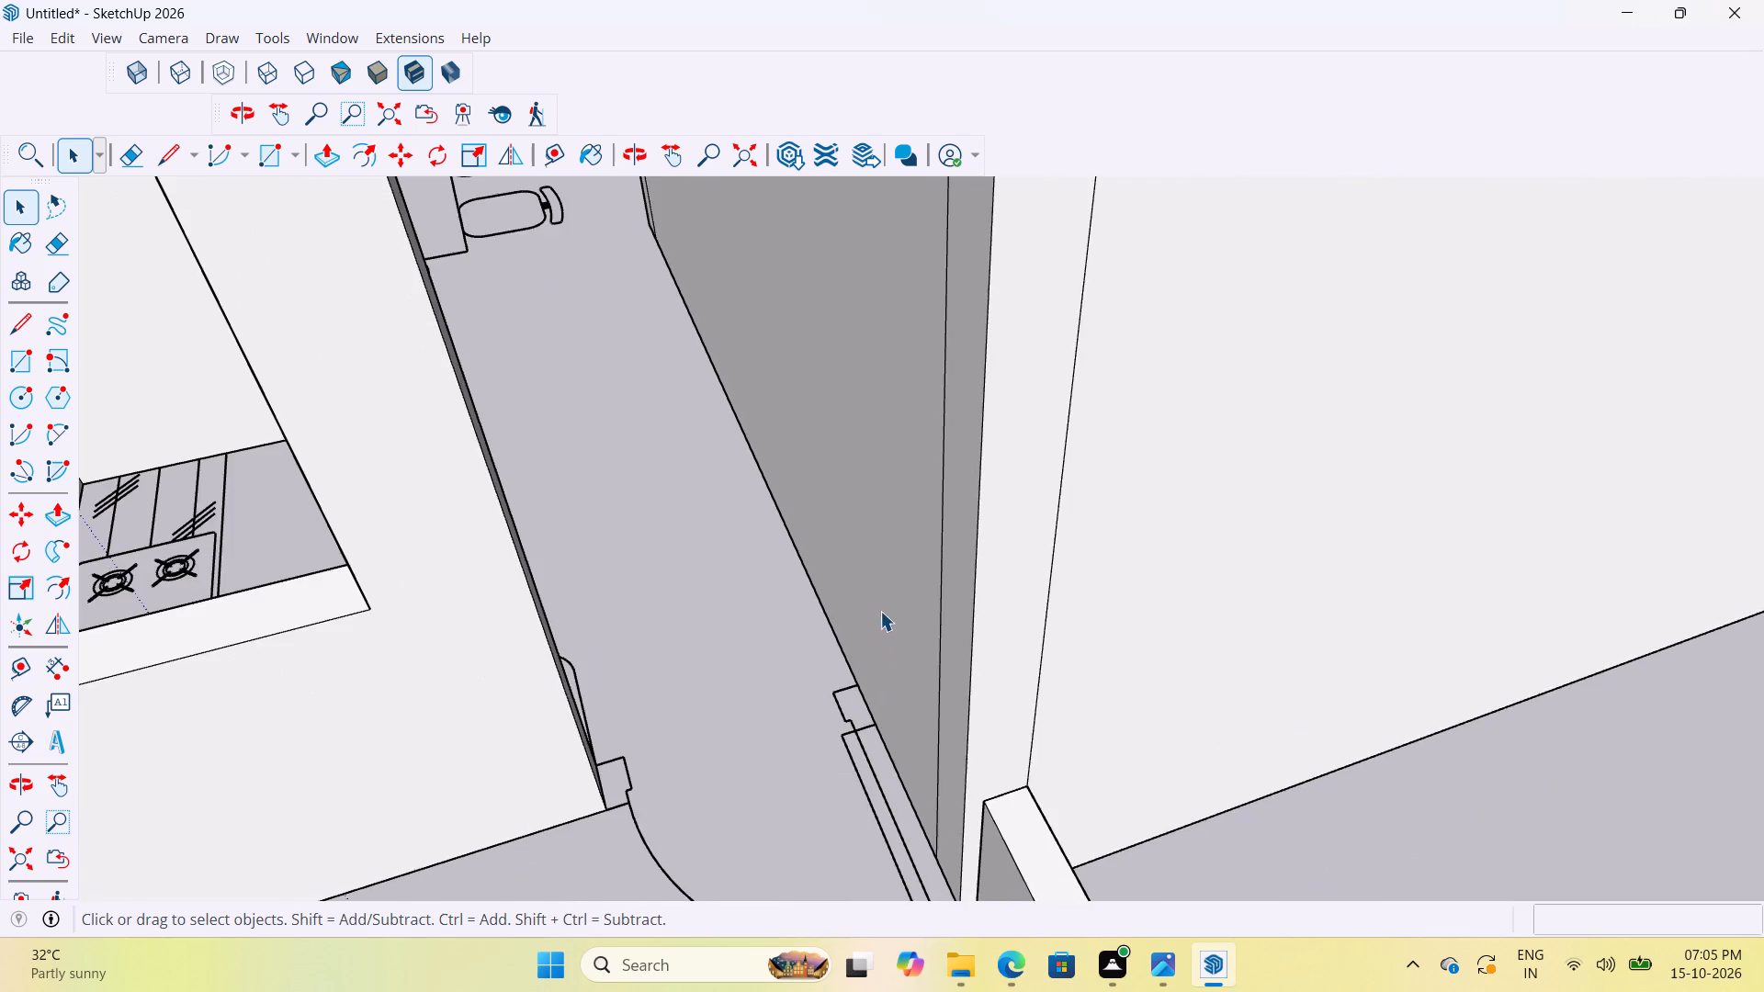
scroll(875, 600, "down", 6)
scroll(959, 749, "up", 4)
scroll(911, 760, "down", 5)
scroll(914, 747, "down", 17)
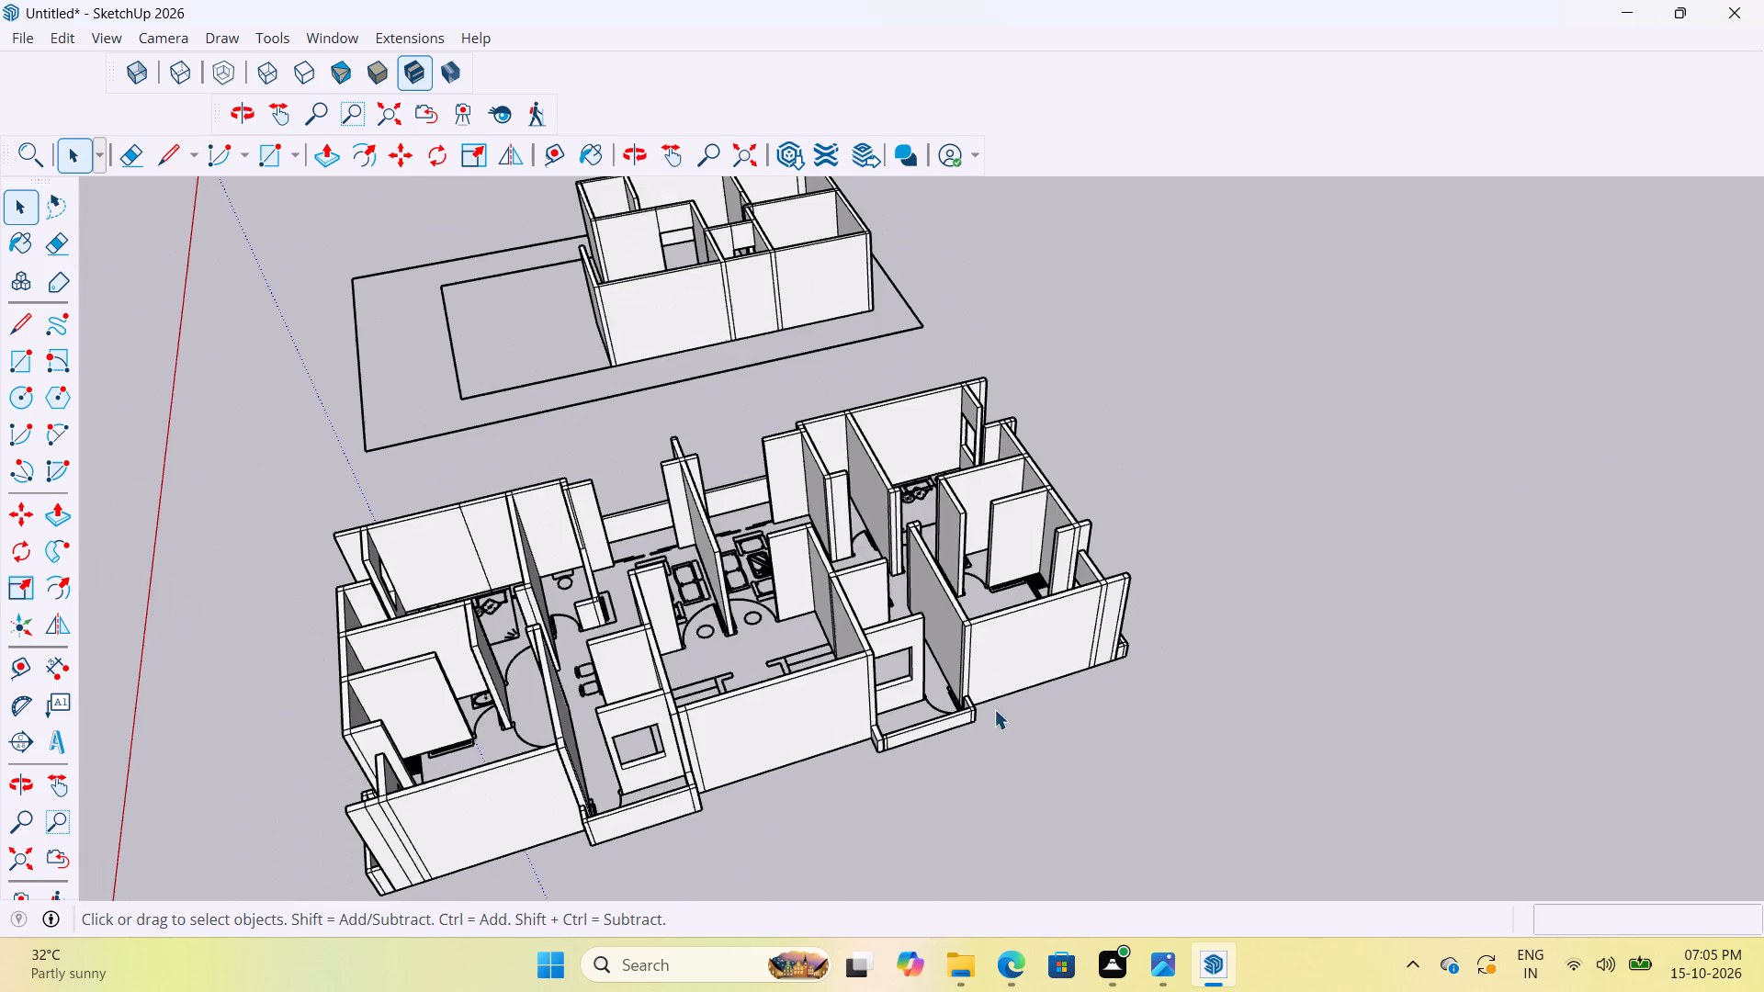
Examine the end facade with its two balconies, the bedrooms behind it and the bathroom between them.
middle_click_drag(829, 708, 1348, 644)
scroll(1127, 677, "up", 1)
scroll(1071, 602, "down", 5)
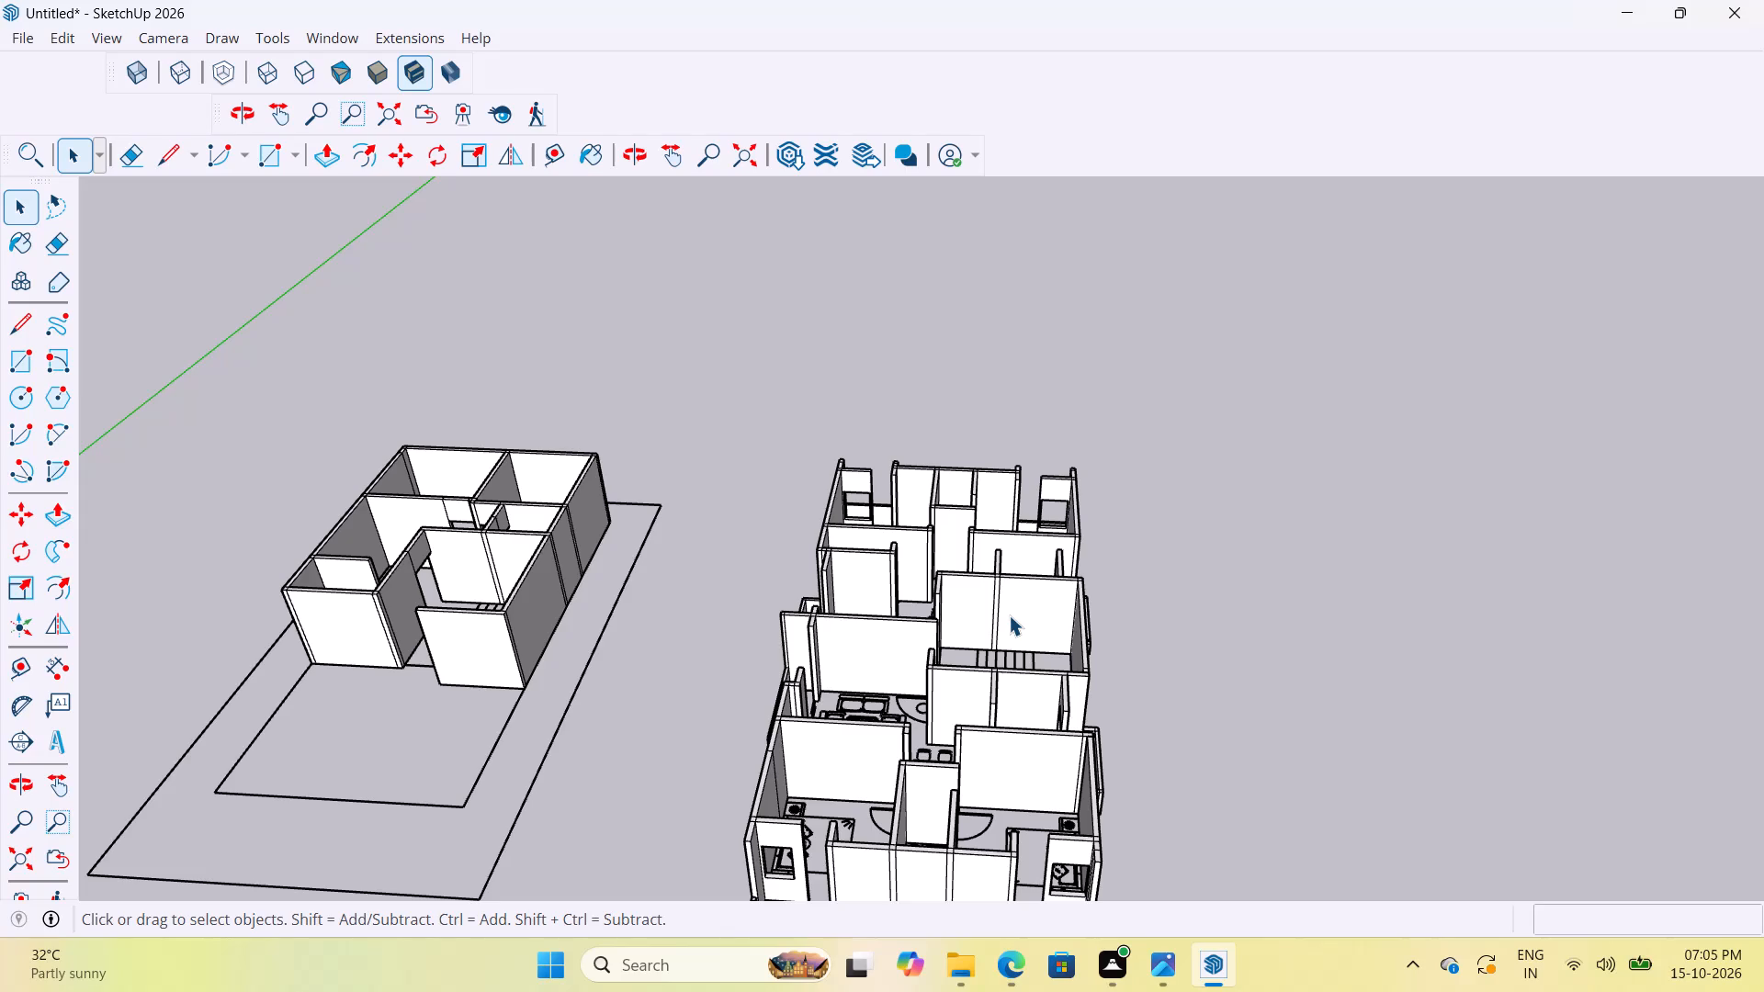
scroll(879, 435, "up", 3)
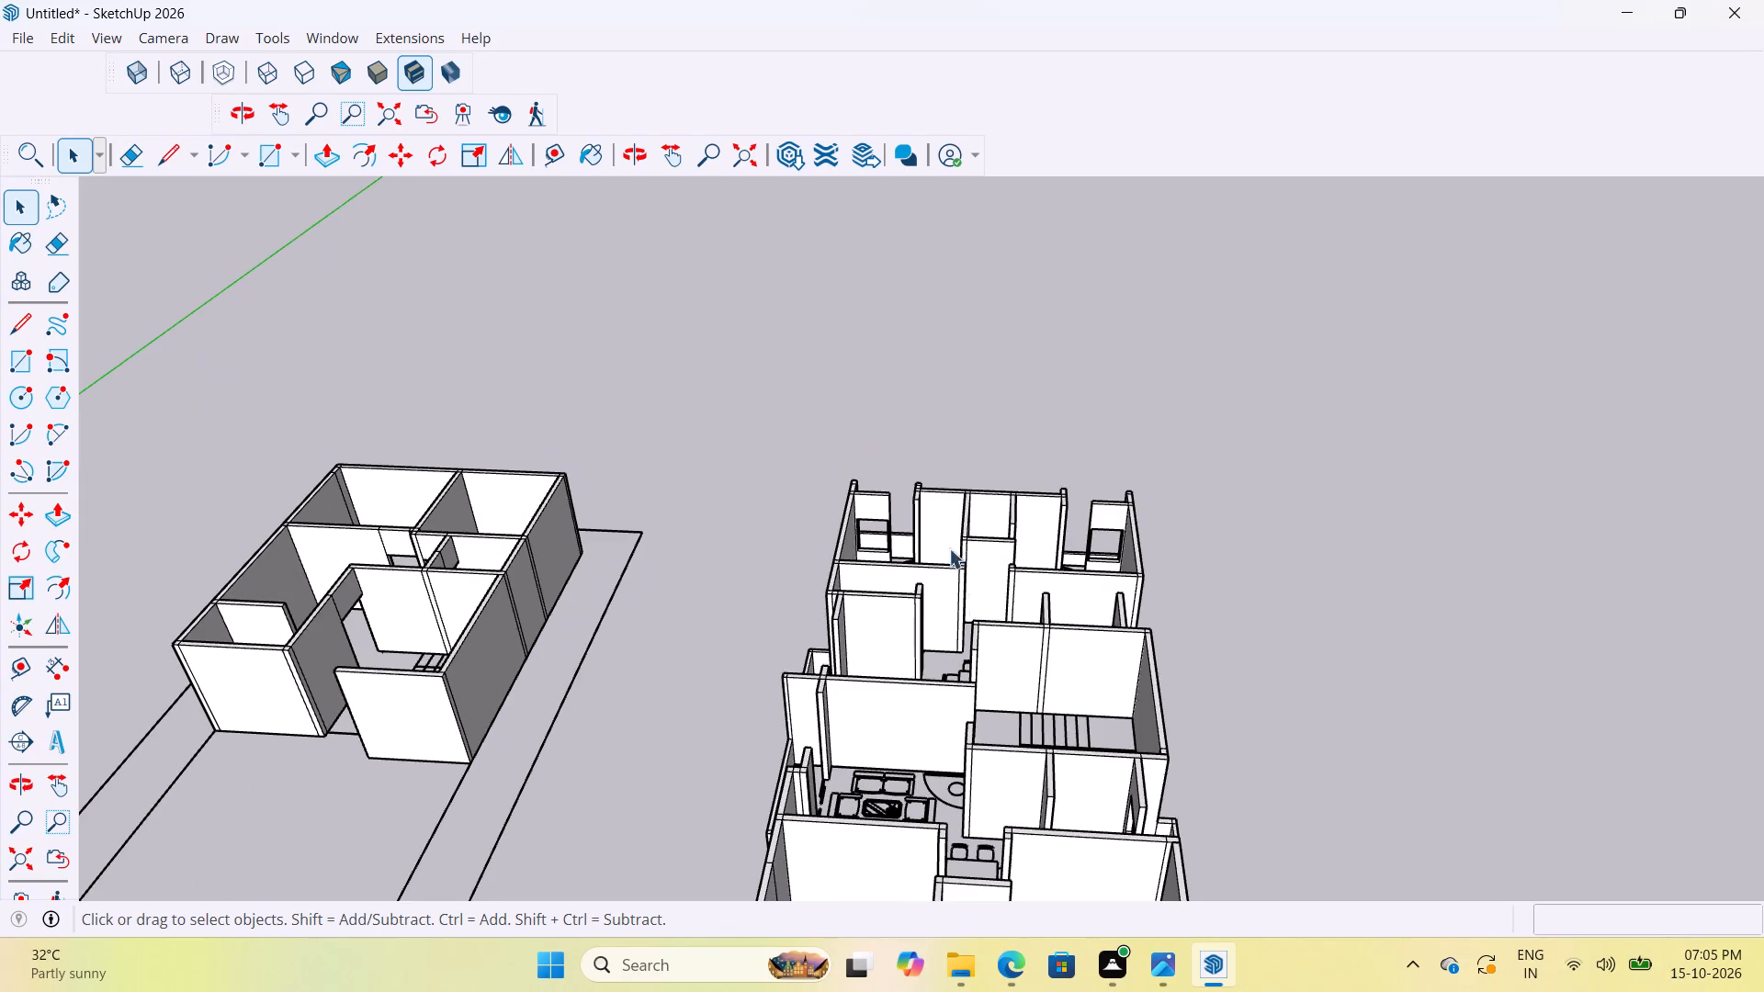
scroll(845, 665, "down", 10)
scroll(837, 892, "up", 16)
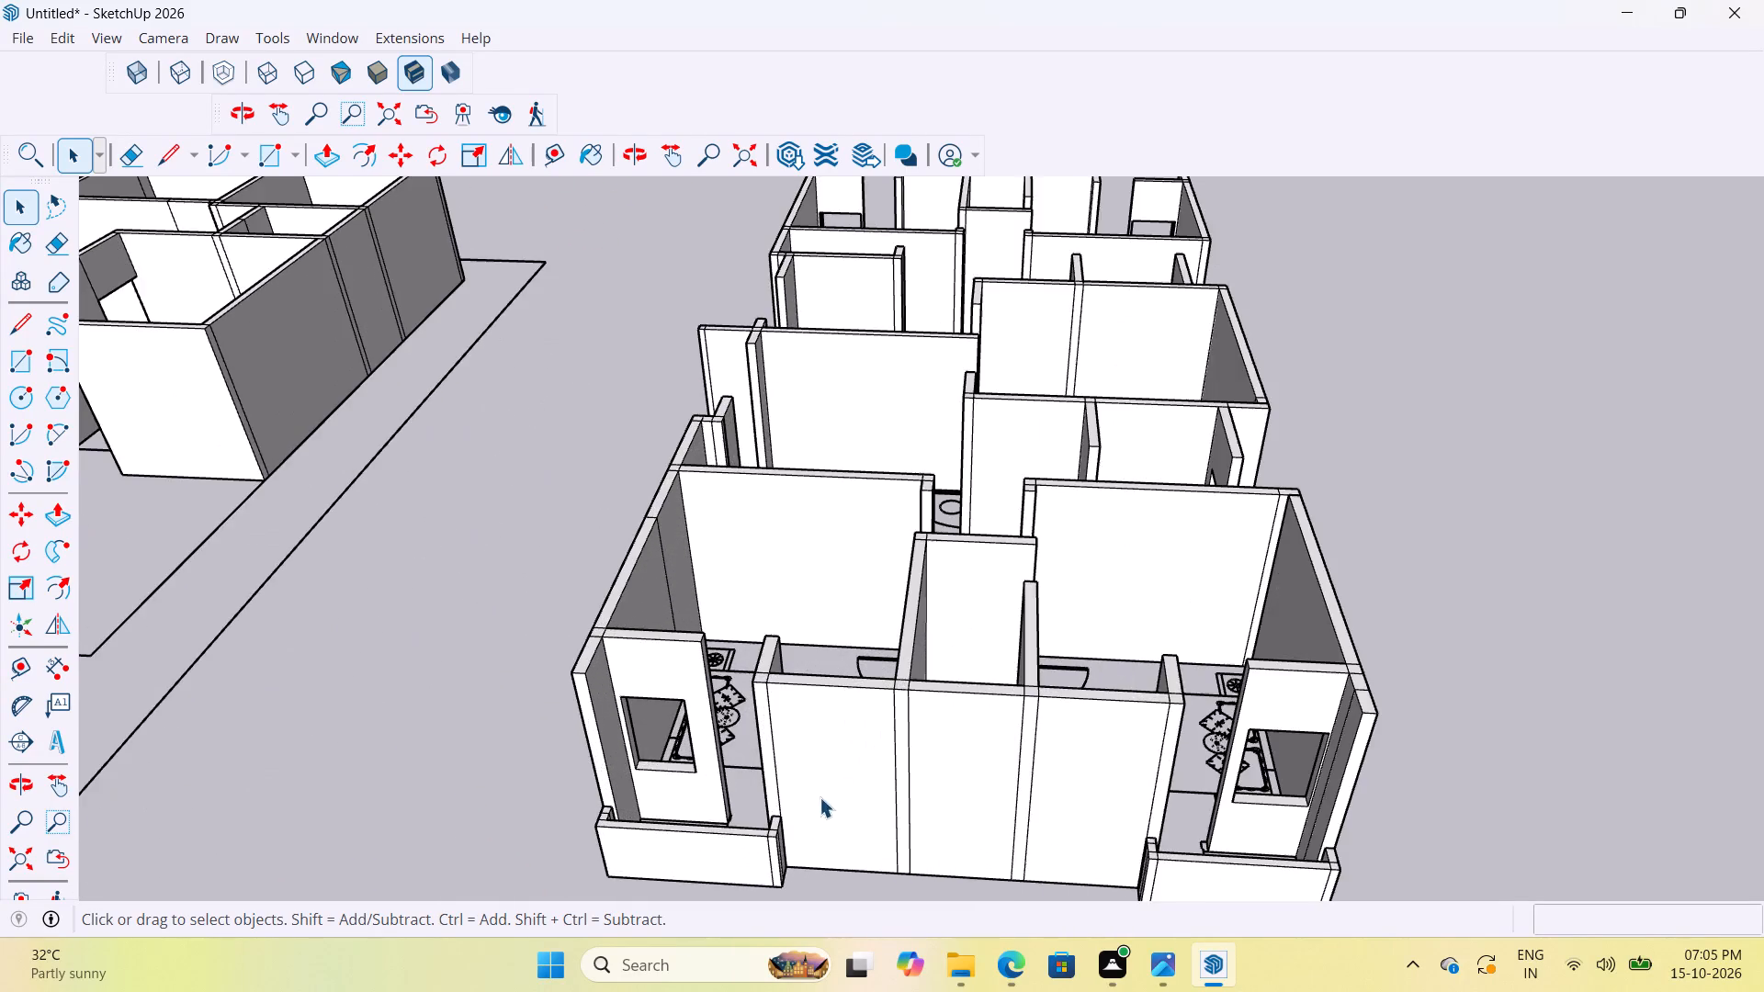
scroll(953, 666, "down", 5)
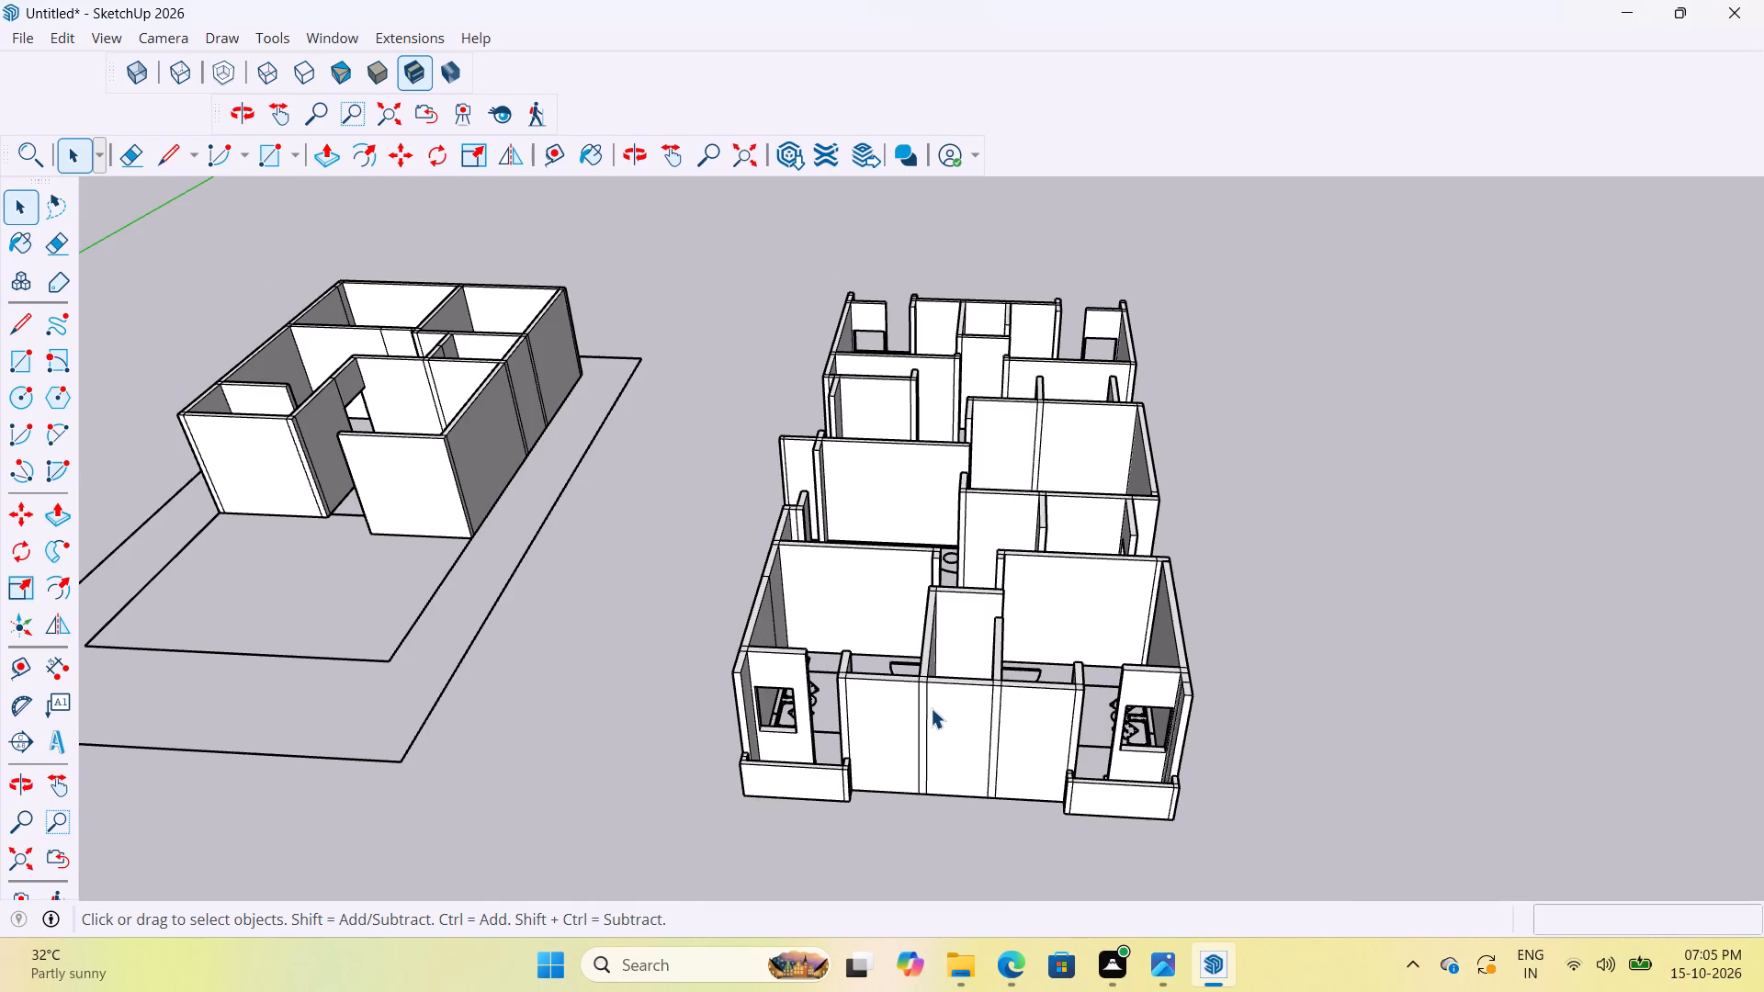
scroll(994, 727, "up", 15)
scroll(975, 578, "down", 5)
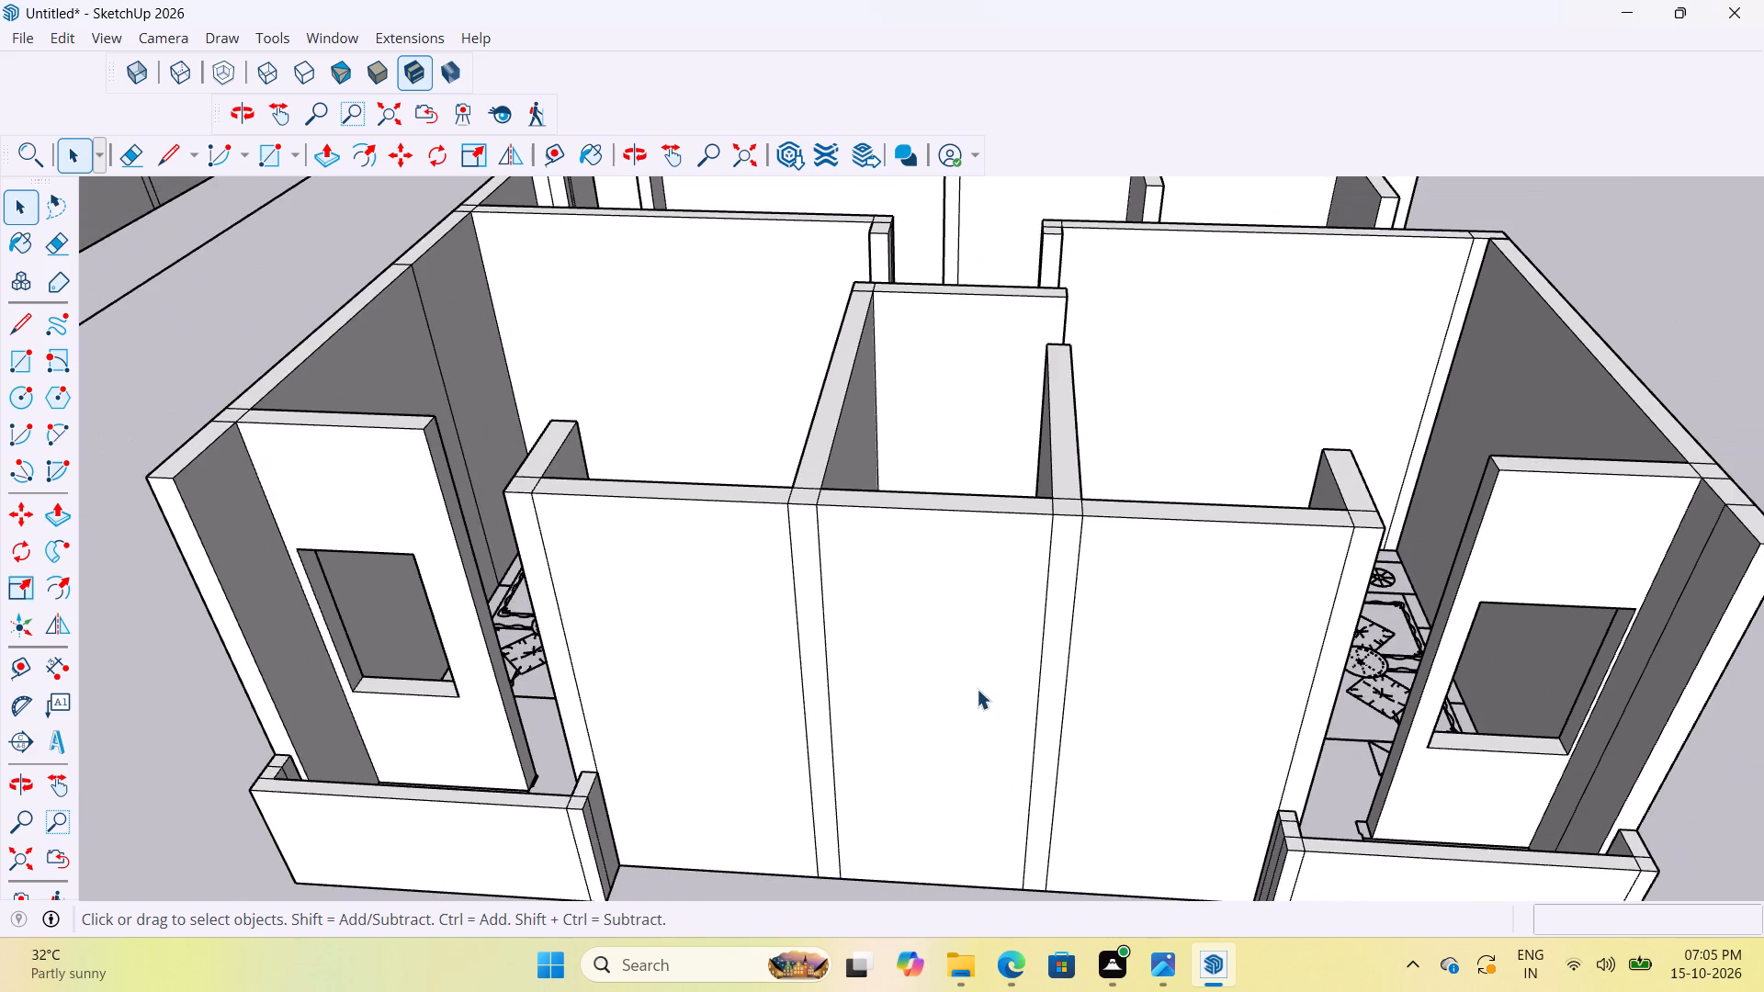
middle_click_drag(980, 667, 967, 701)
scroll(993, 570, "down", 10)
scroll(935, 610, "up", 8)
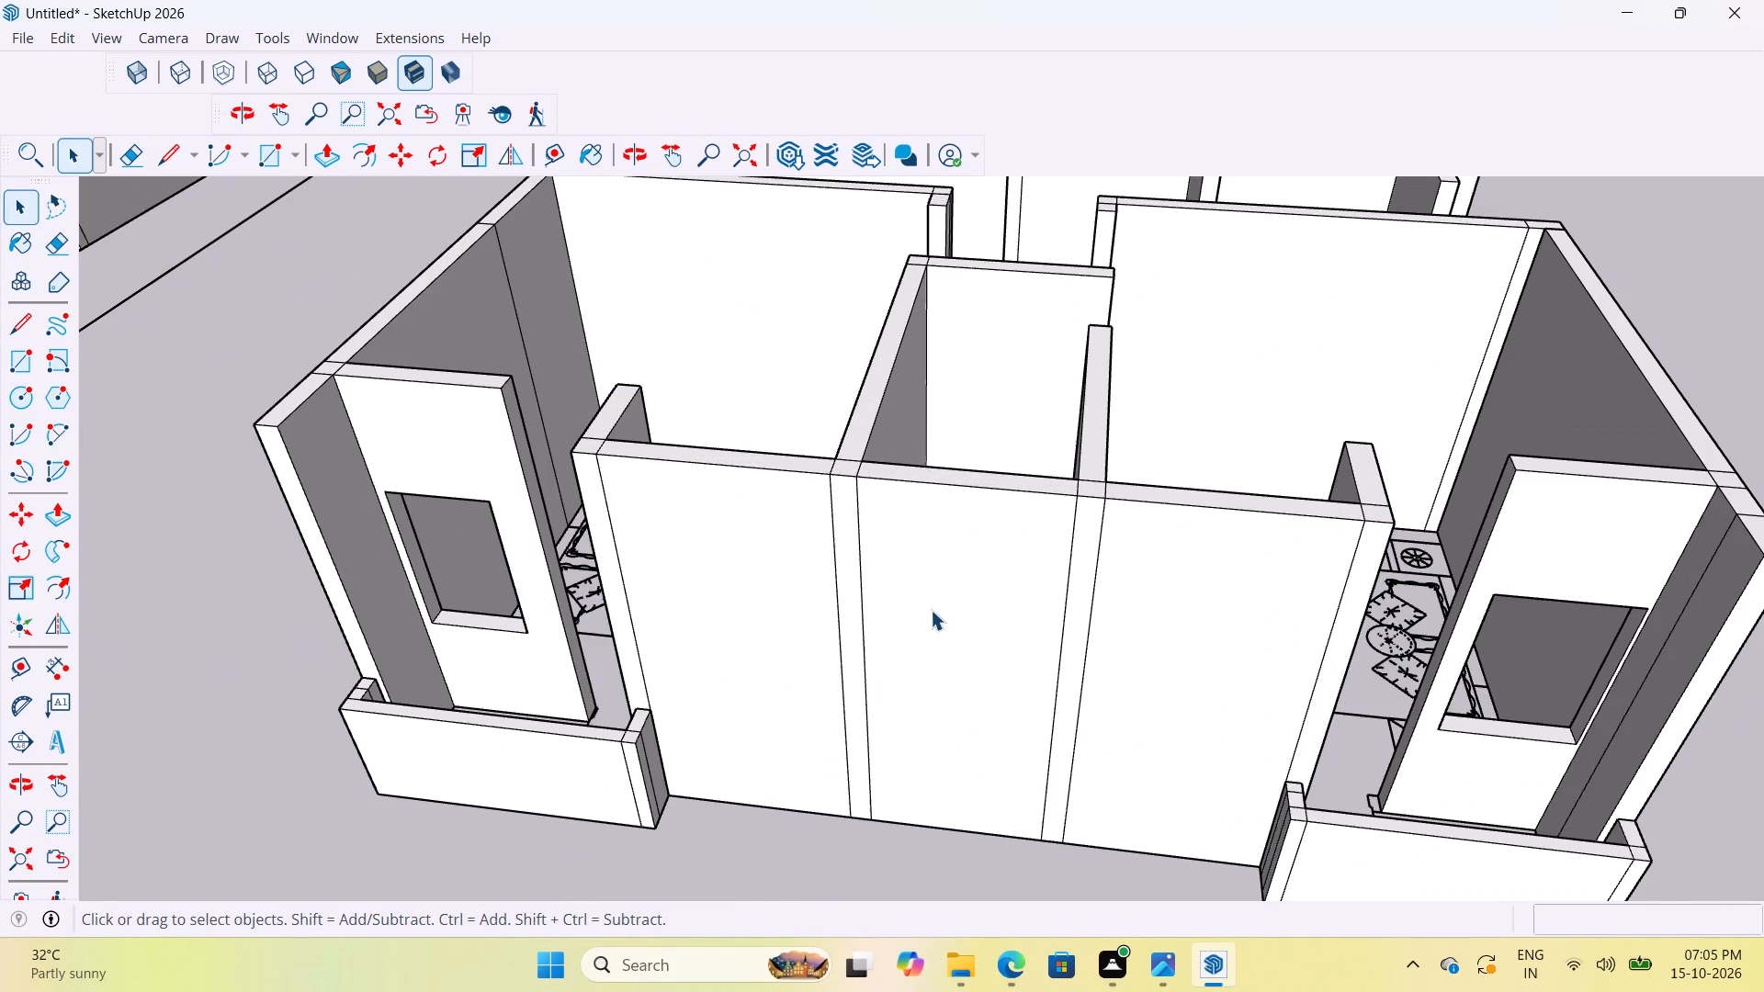
middle_click_drag(957, 529, 829, 773)
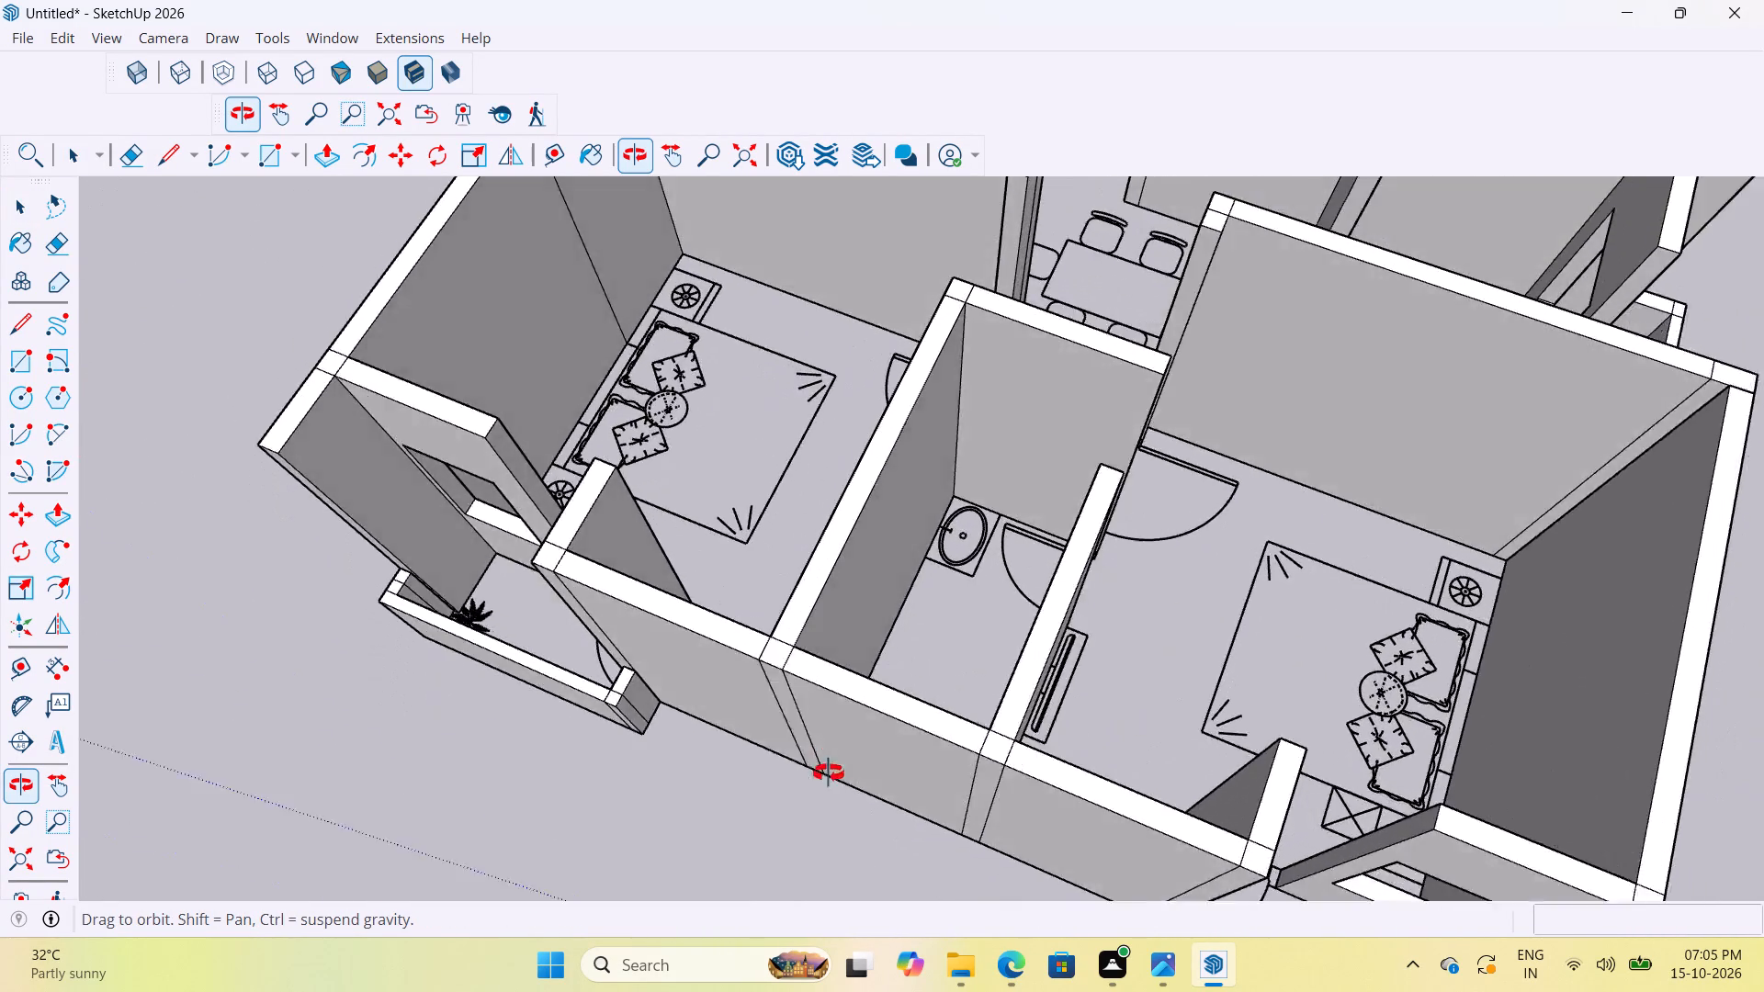
middle_click_drag(829, 773, 907, 741)
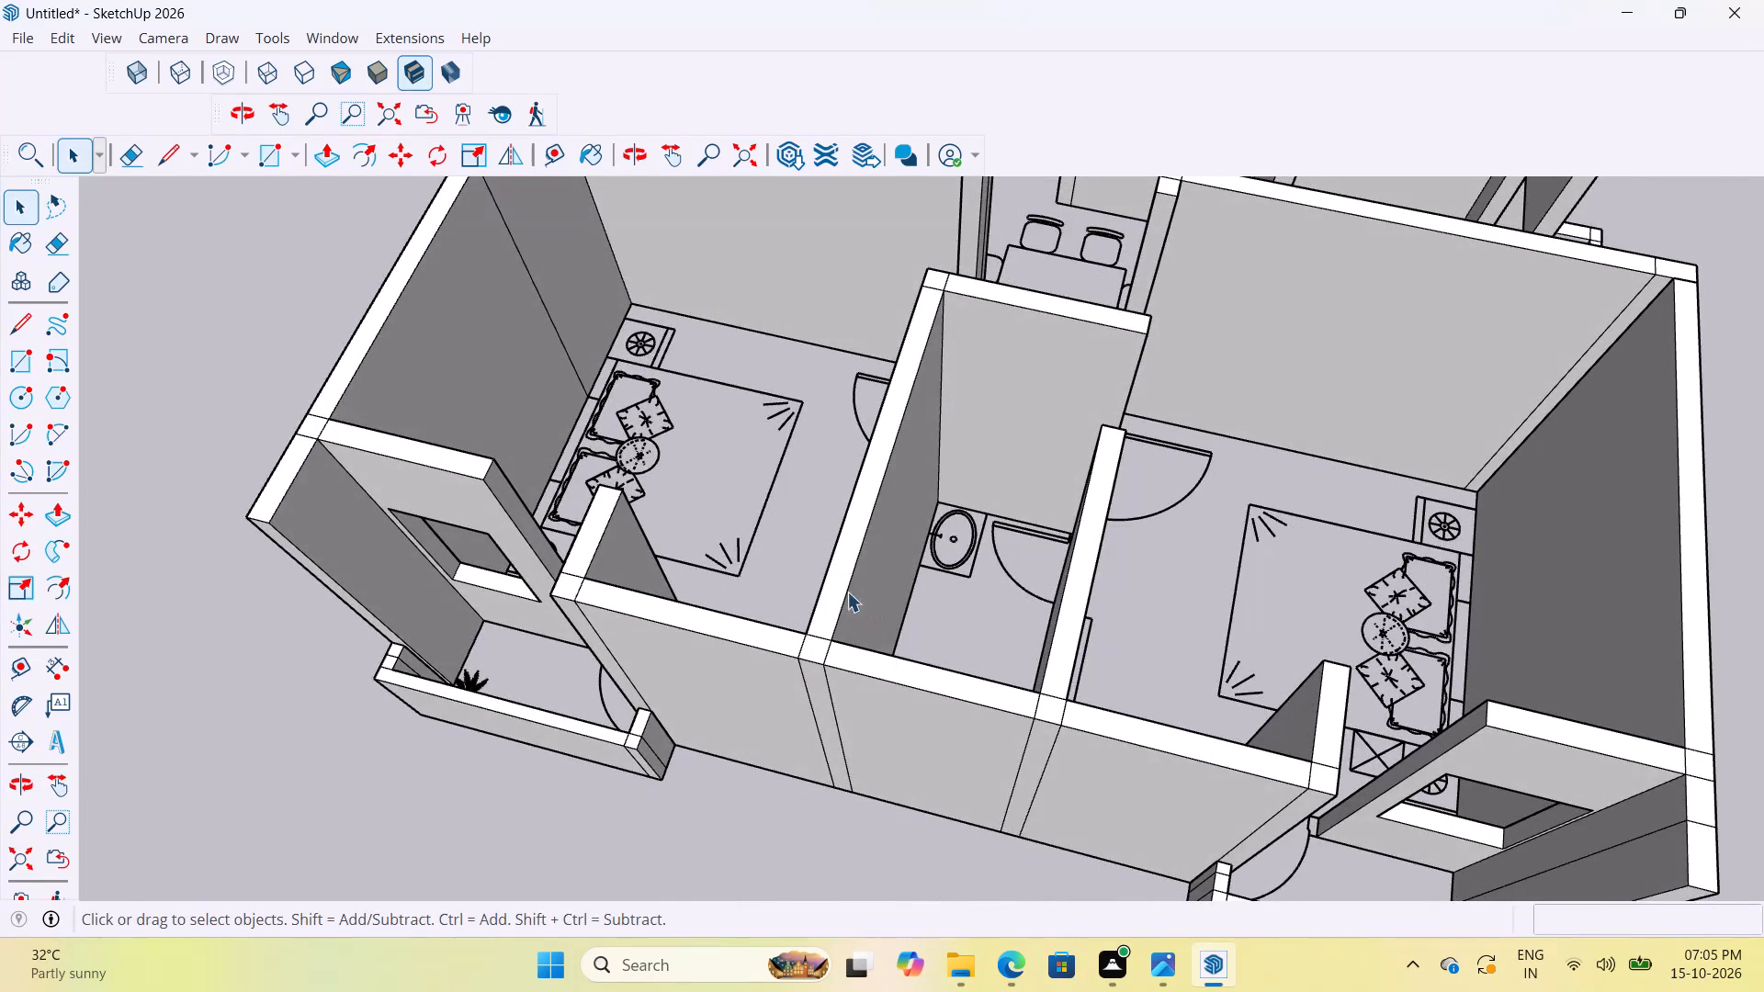
scroll(998, 568, "down", 6)
scroll(1023, 669, "up", 1)
middle_click_drag(1012, 672, 1082, 569)
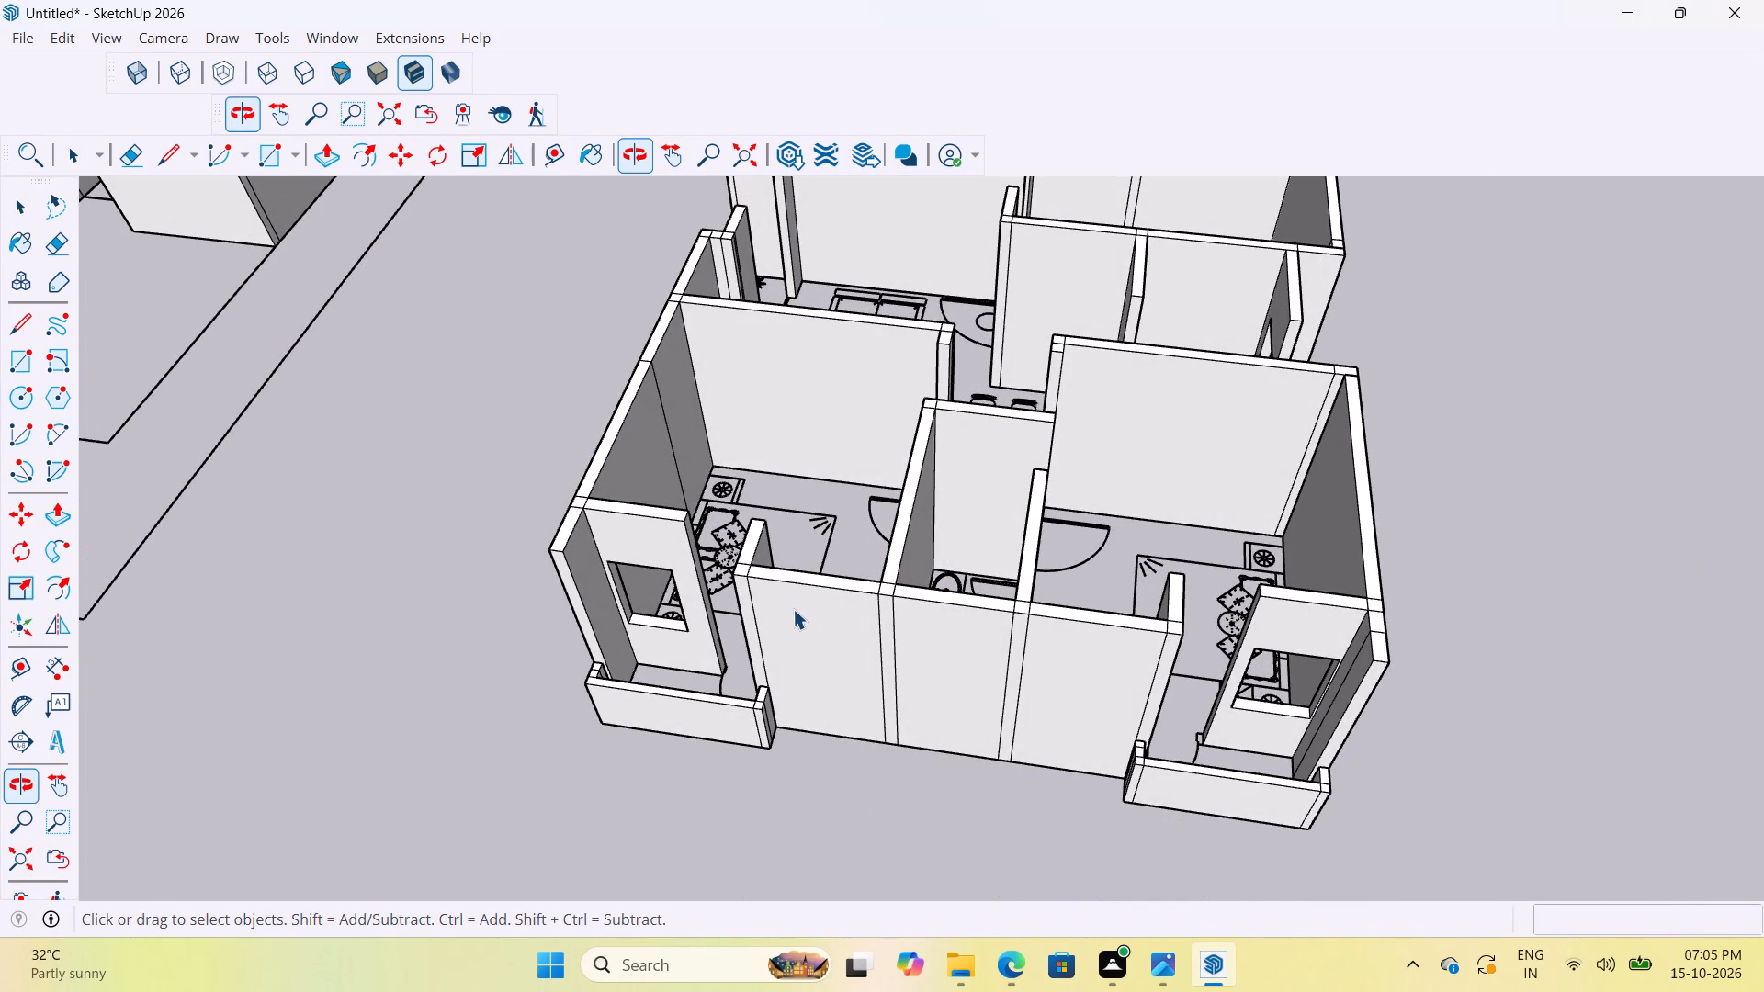
scroll(943, 563, "down", 5)
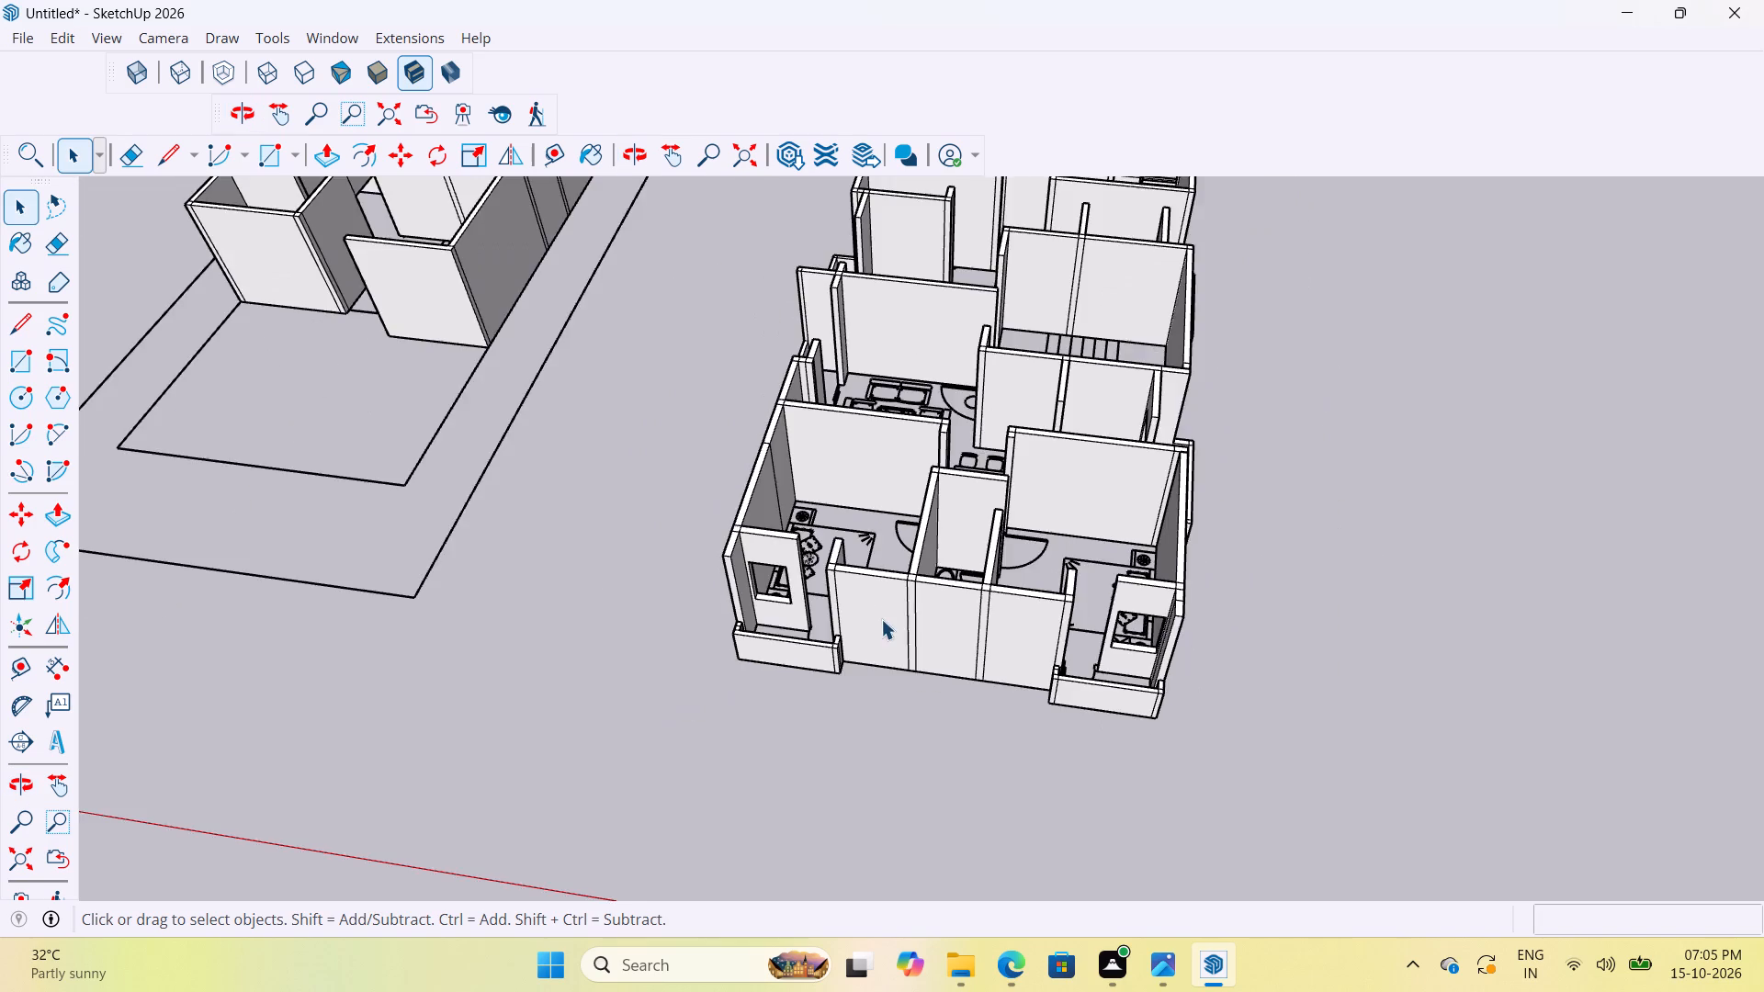
scroll(881, 619, "up", 9)
scroll(927, 649, "down", 5)
scroll(1009, 611, "down", 5)
scroll(983, 599, "up", 2)
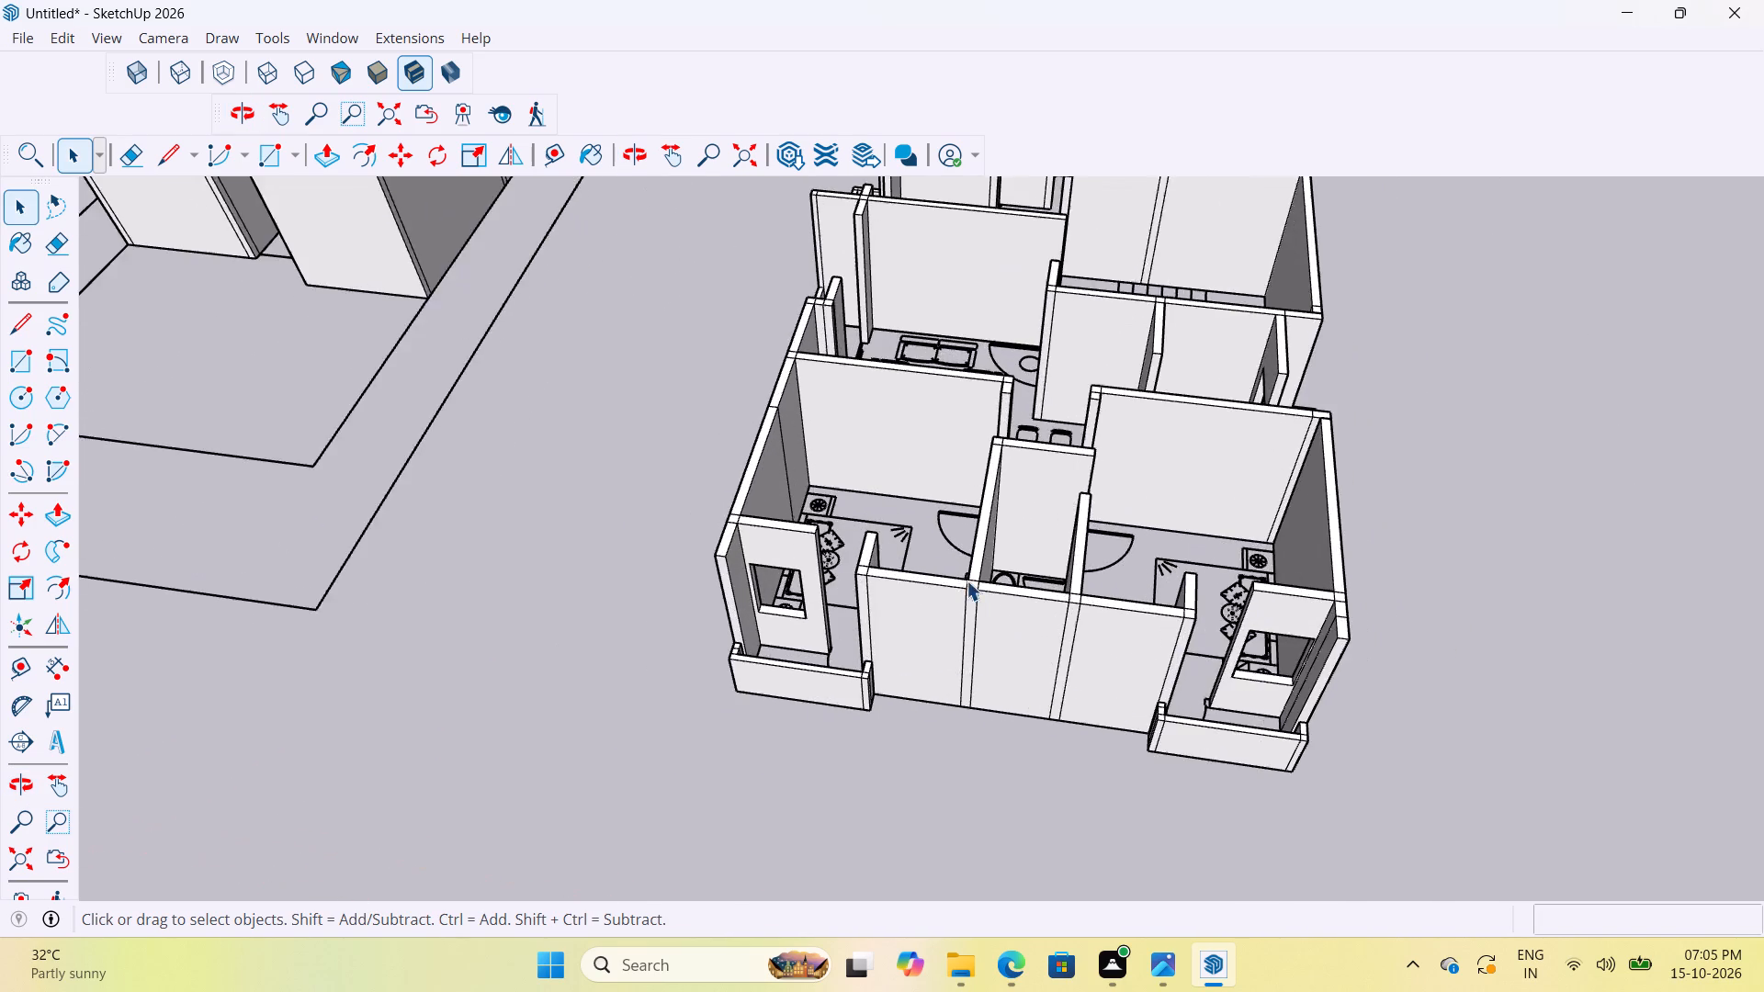
scroll(967, 581, "up", 6)
scroll(864, 629, "down", 9)
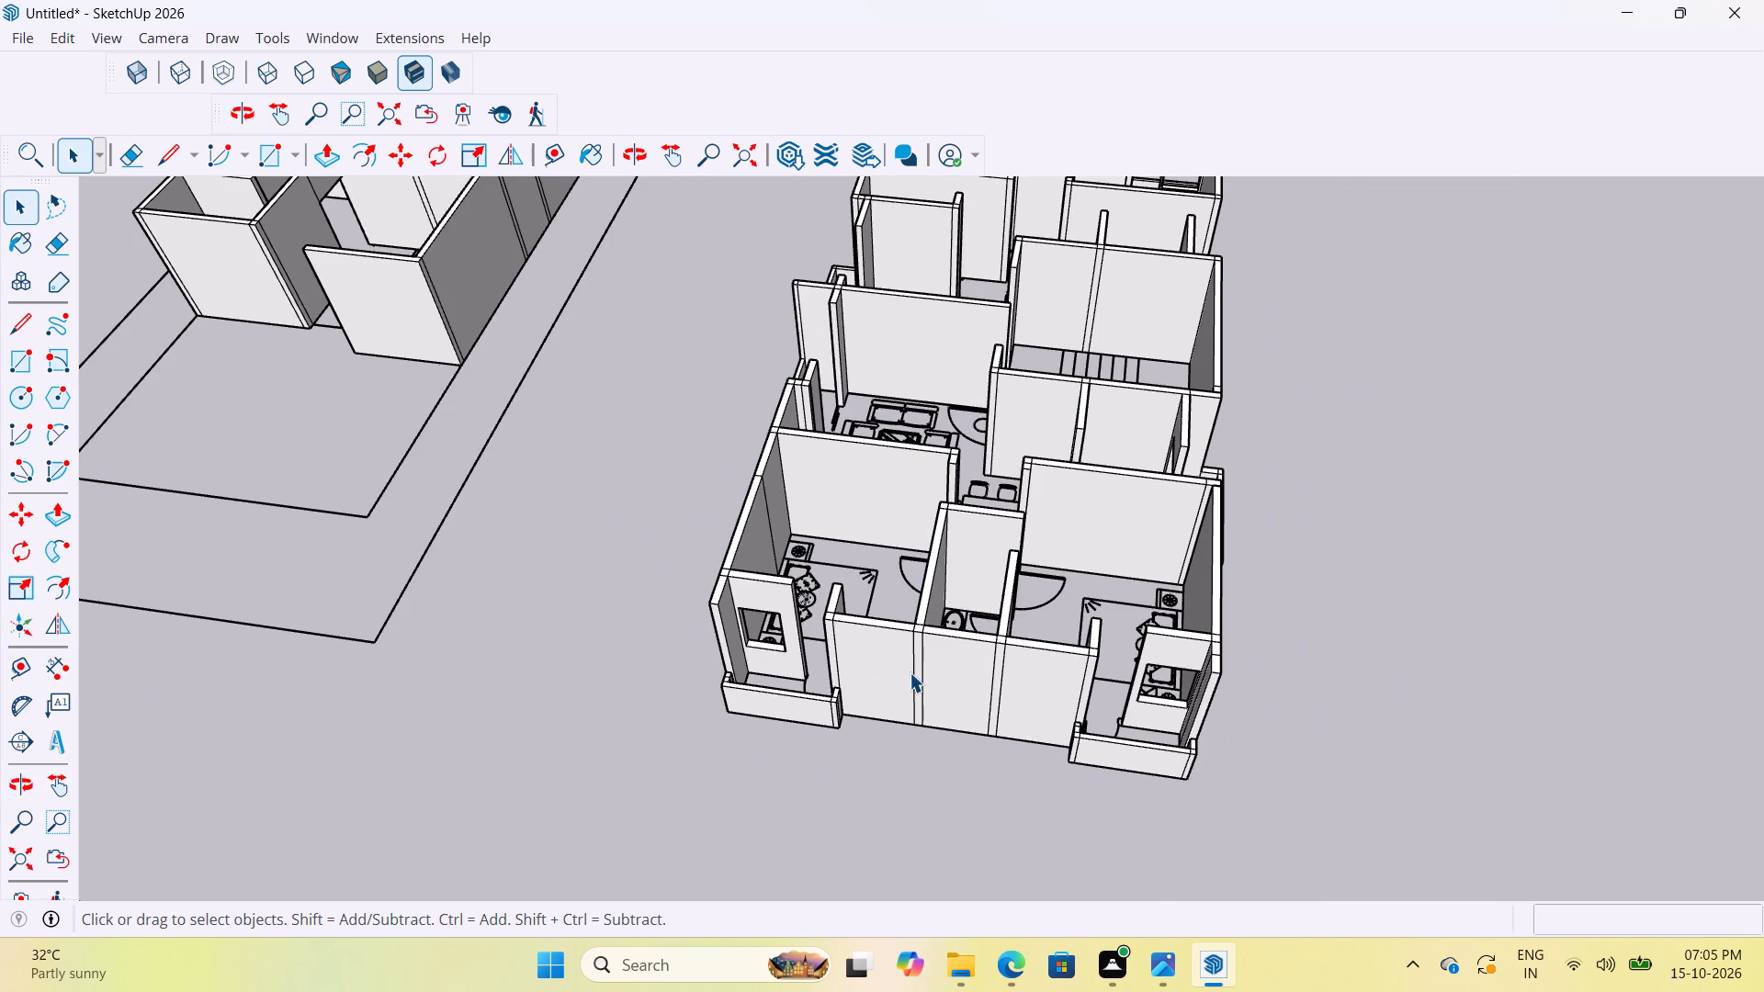
scroll(870, 723, "down", 5)
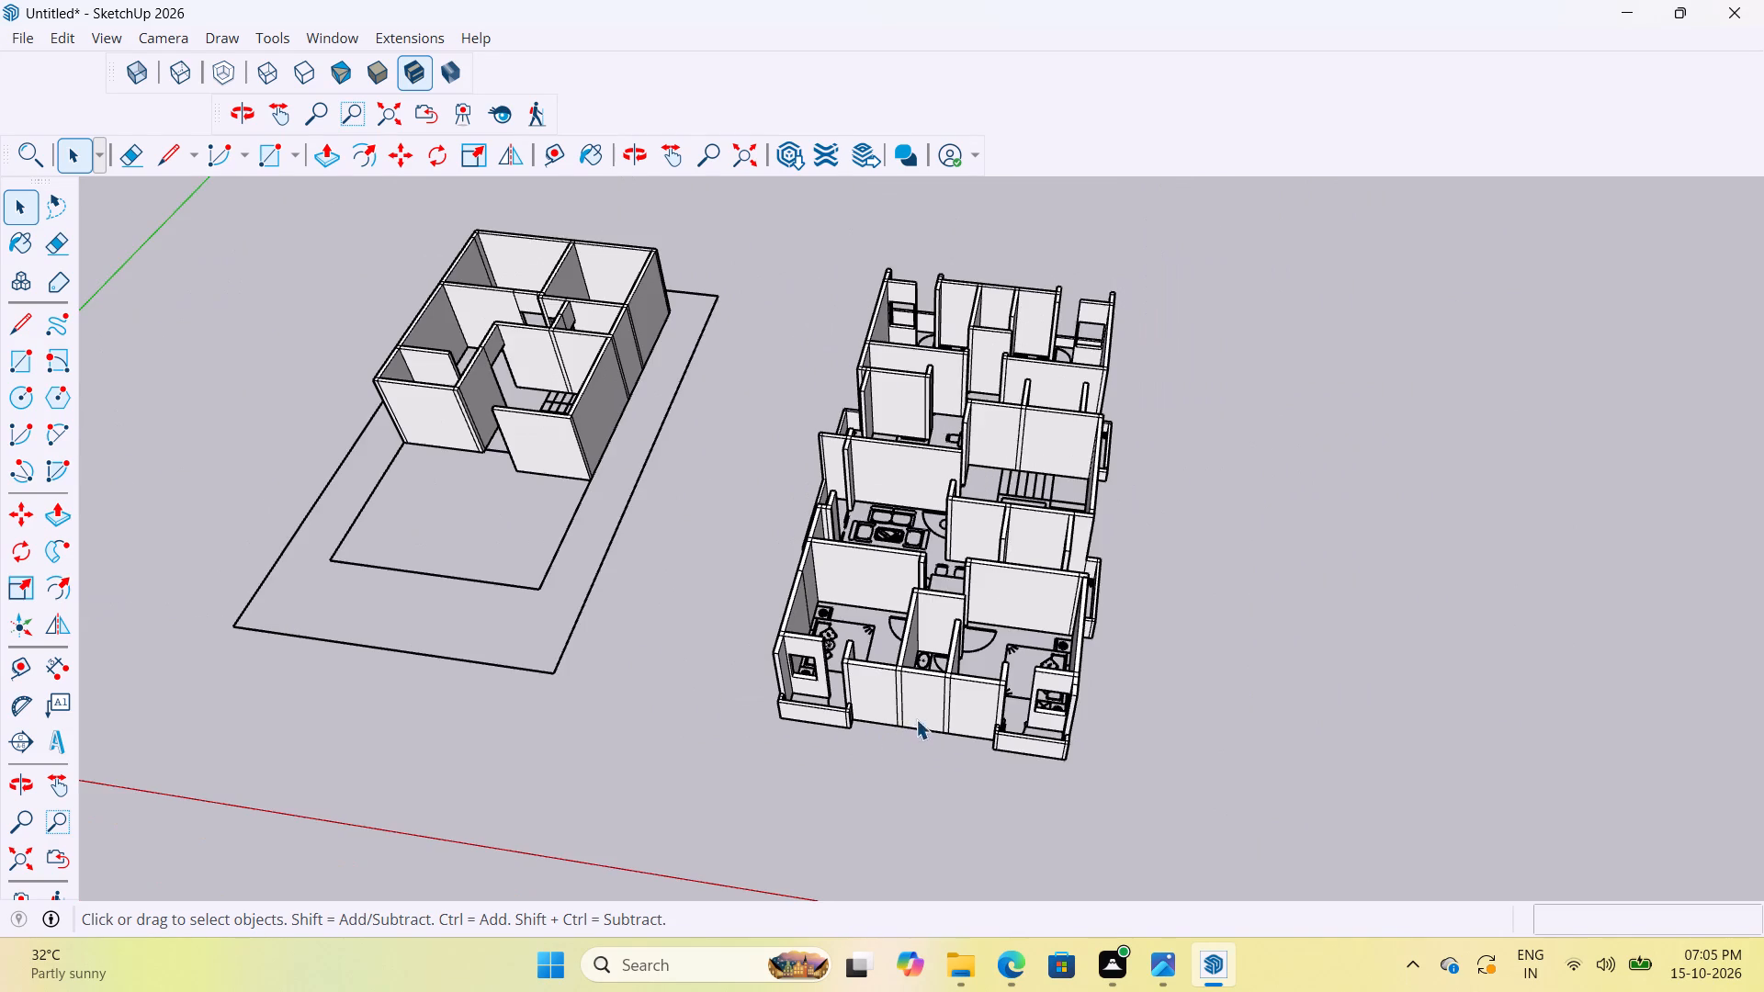
scroll(979, 680, "up", 18)
scroll(1122, 541, "down", 11)
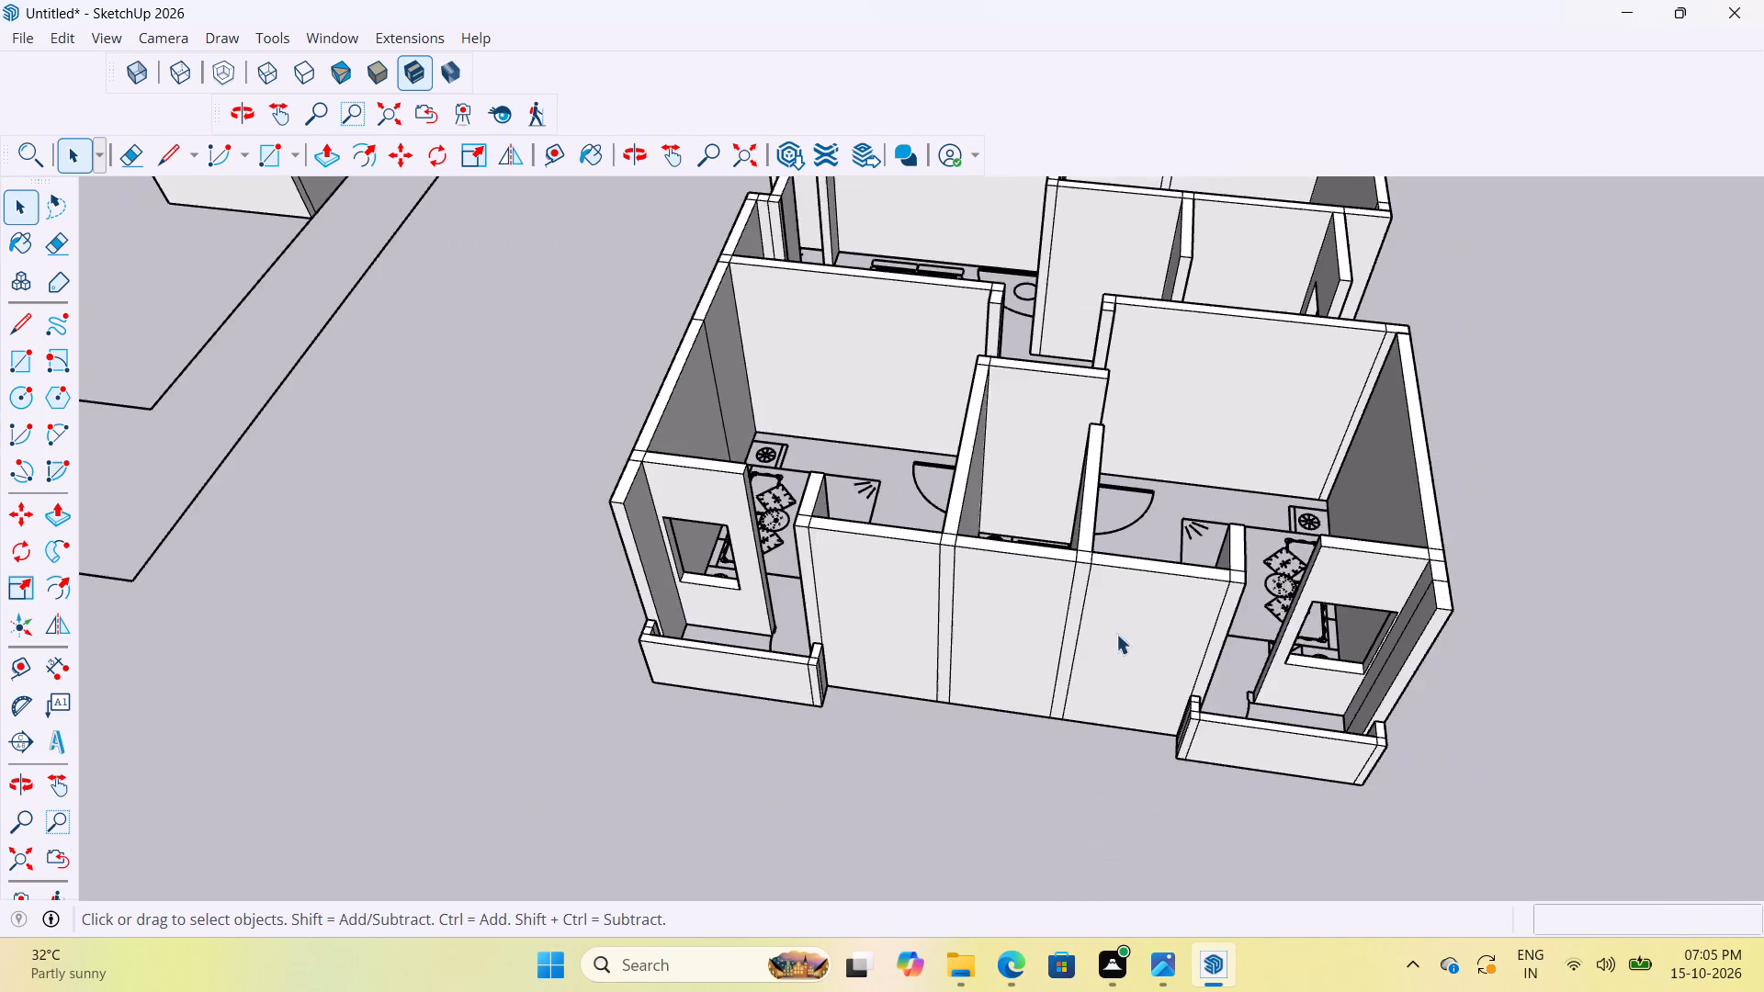
Open the exterior wall between the two end balconies for editing and select its middle face at the bathroom.
scroll(1044, 665, "up", 6)
middle_click_drag(1028, 671, 1031, 554)
double_click(989, 553)
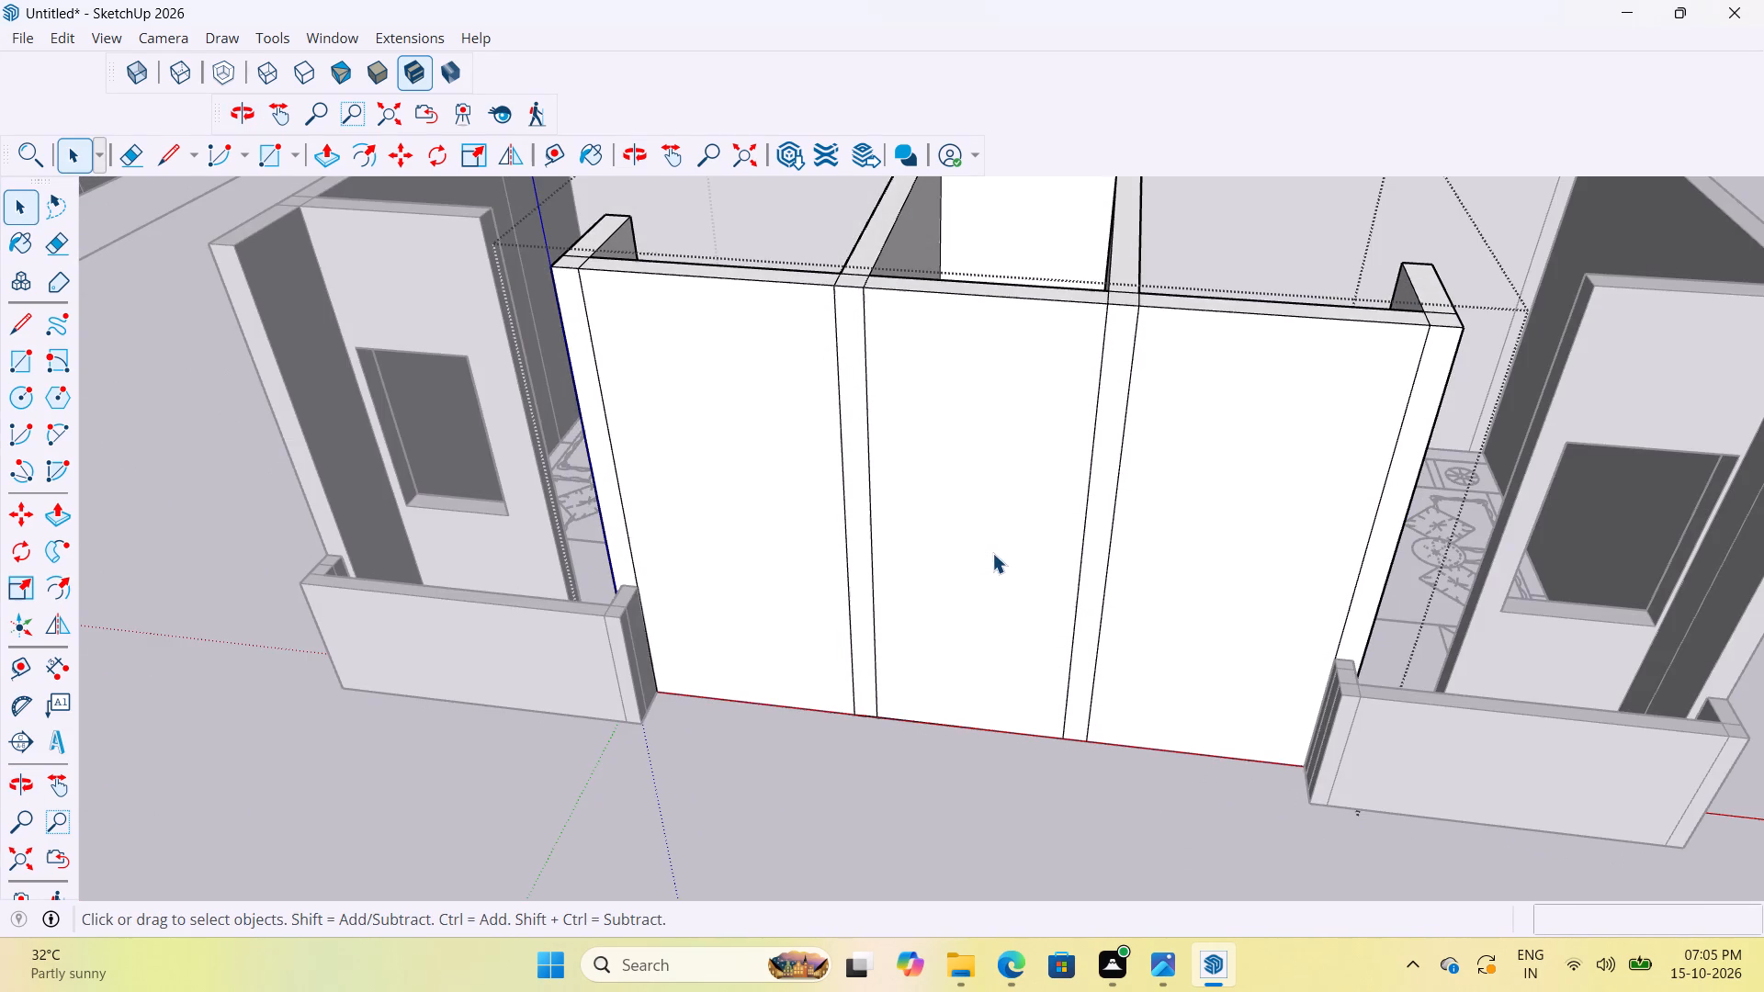
triple_click(990, 553)
left_click(988, 552)
double_click(971, 598)
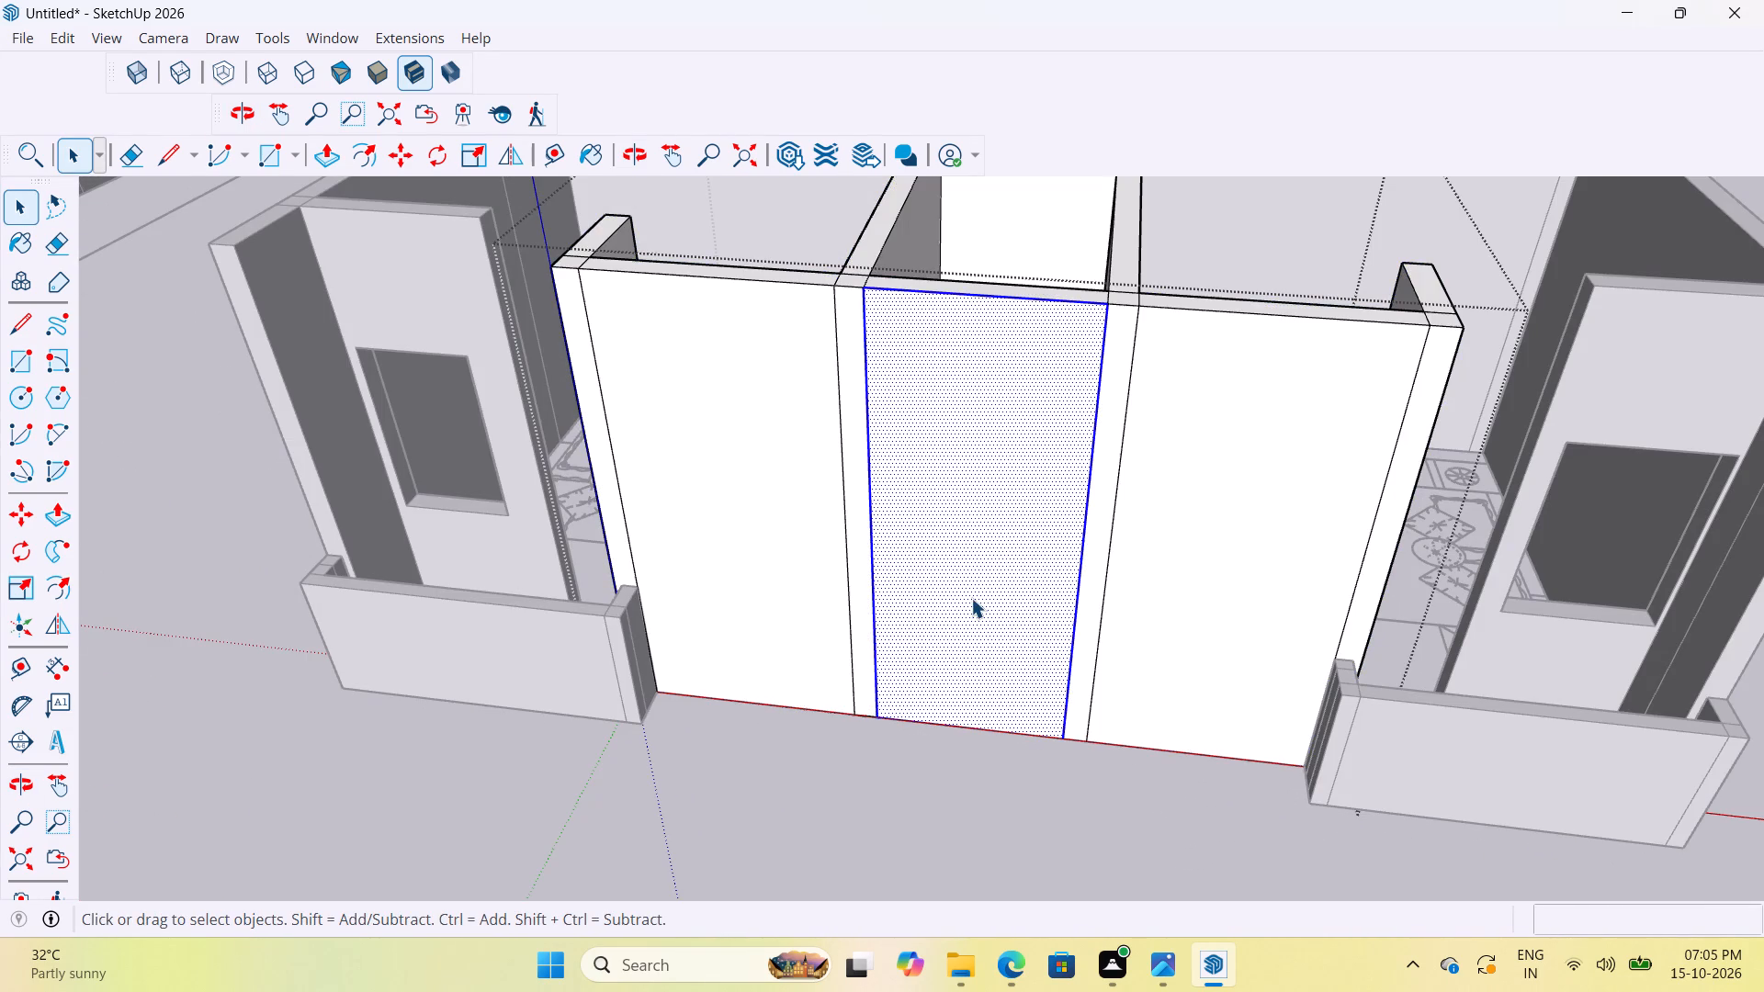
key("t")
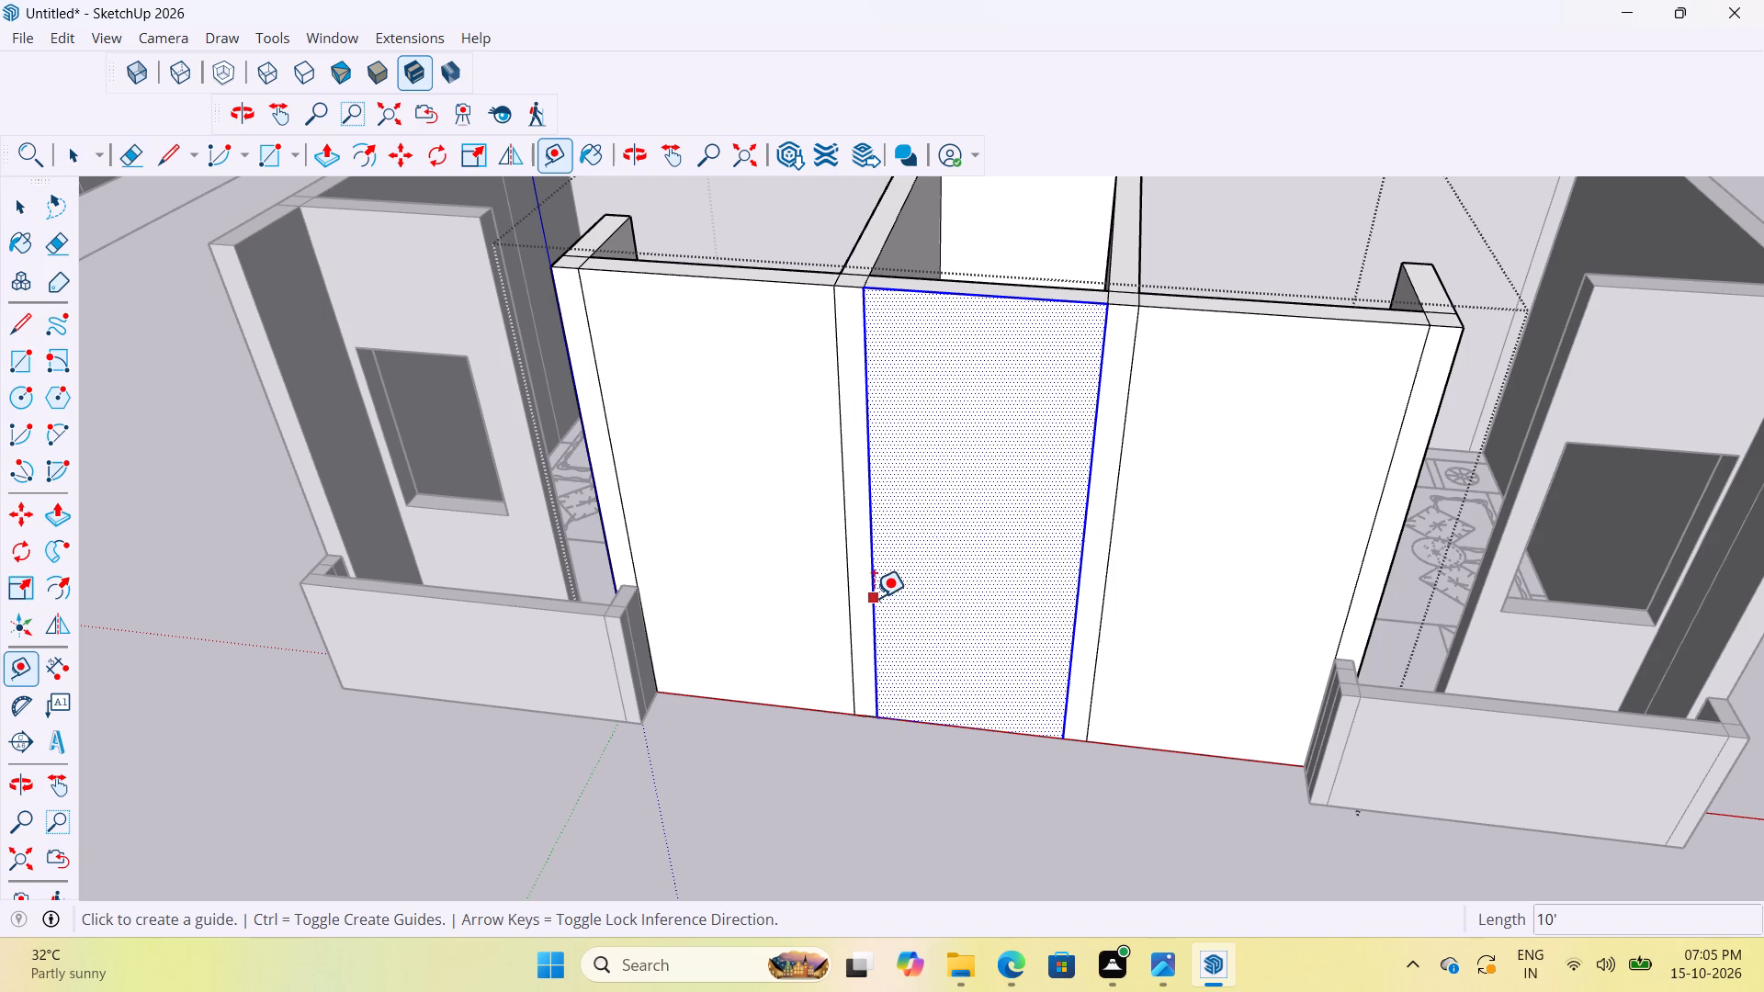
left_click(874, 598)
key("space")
Place two vertical guides on the bathroom's exterior wall face, each 1' inward from one of its side edges.
left_click(1063, 586)
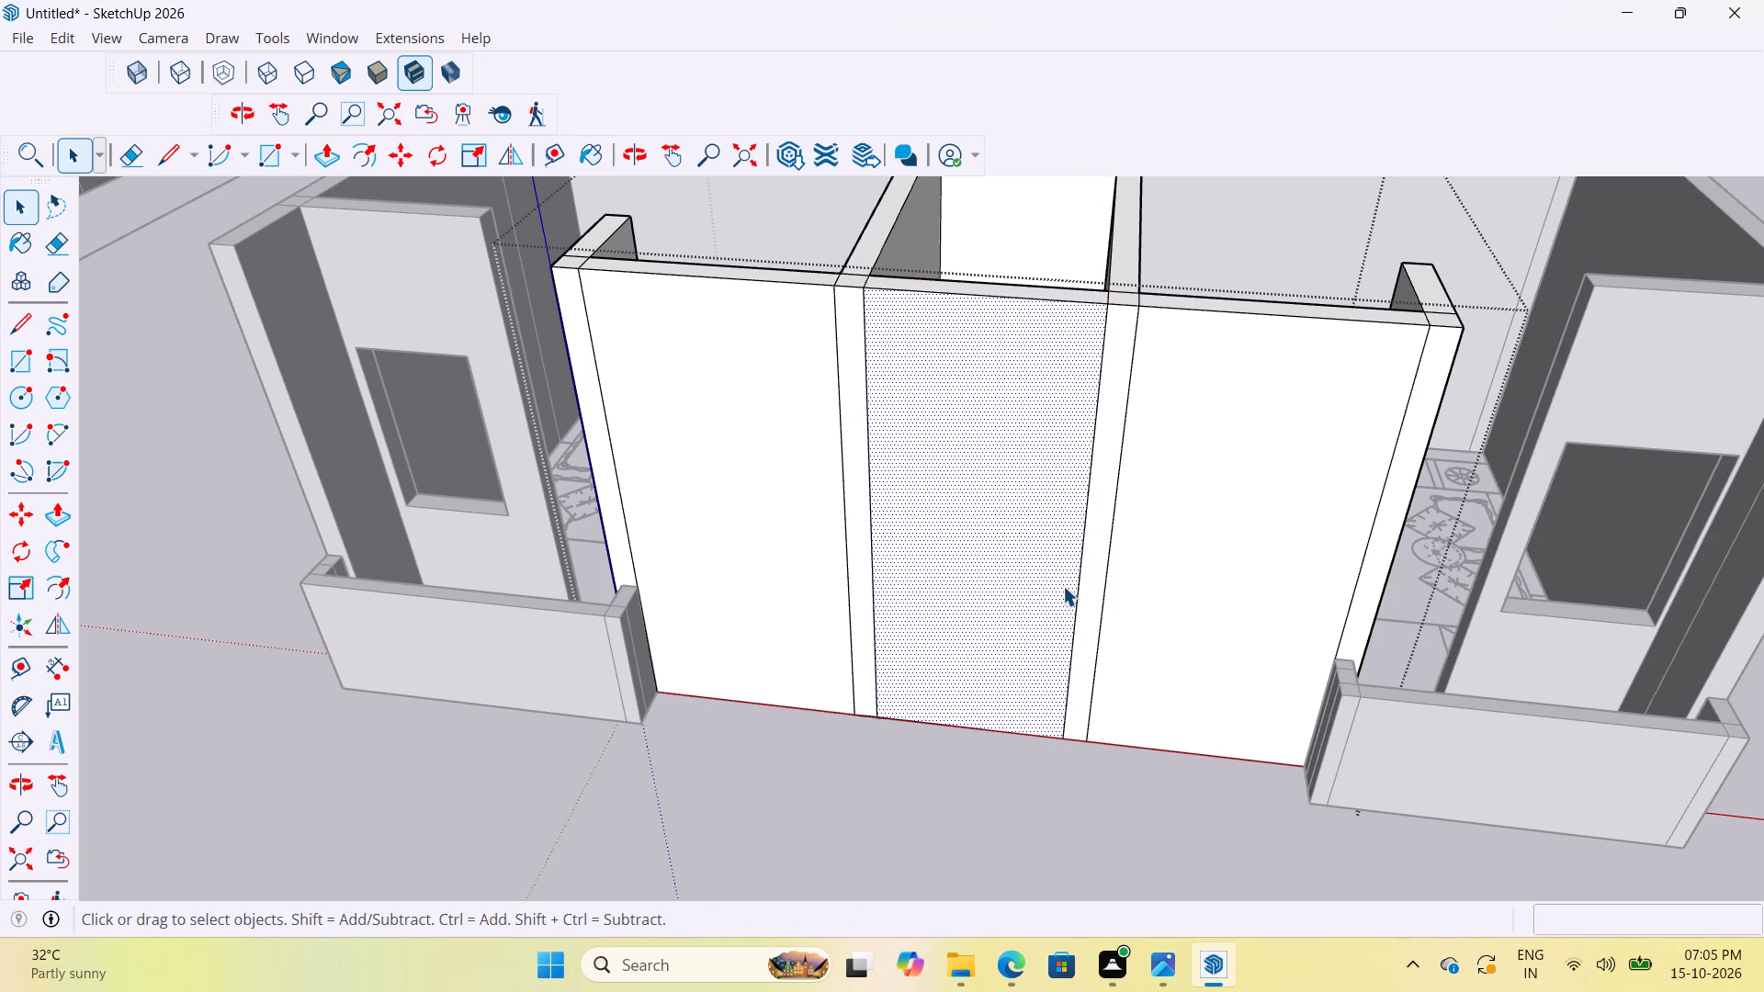
key("t")
left_click(875, 513)
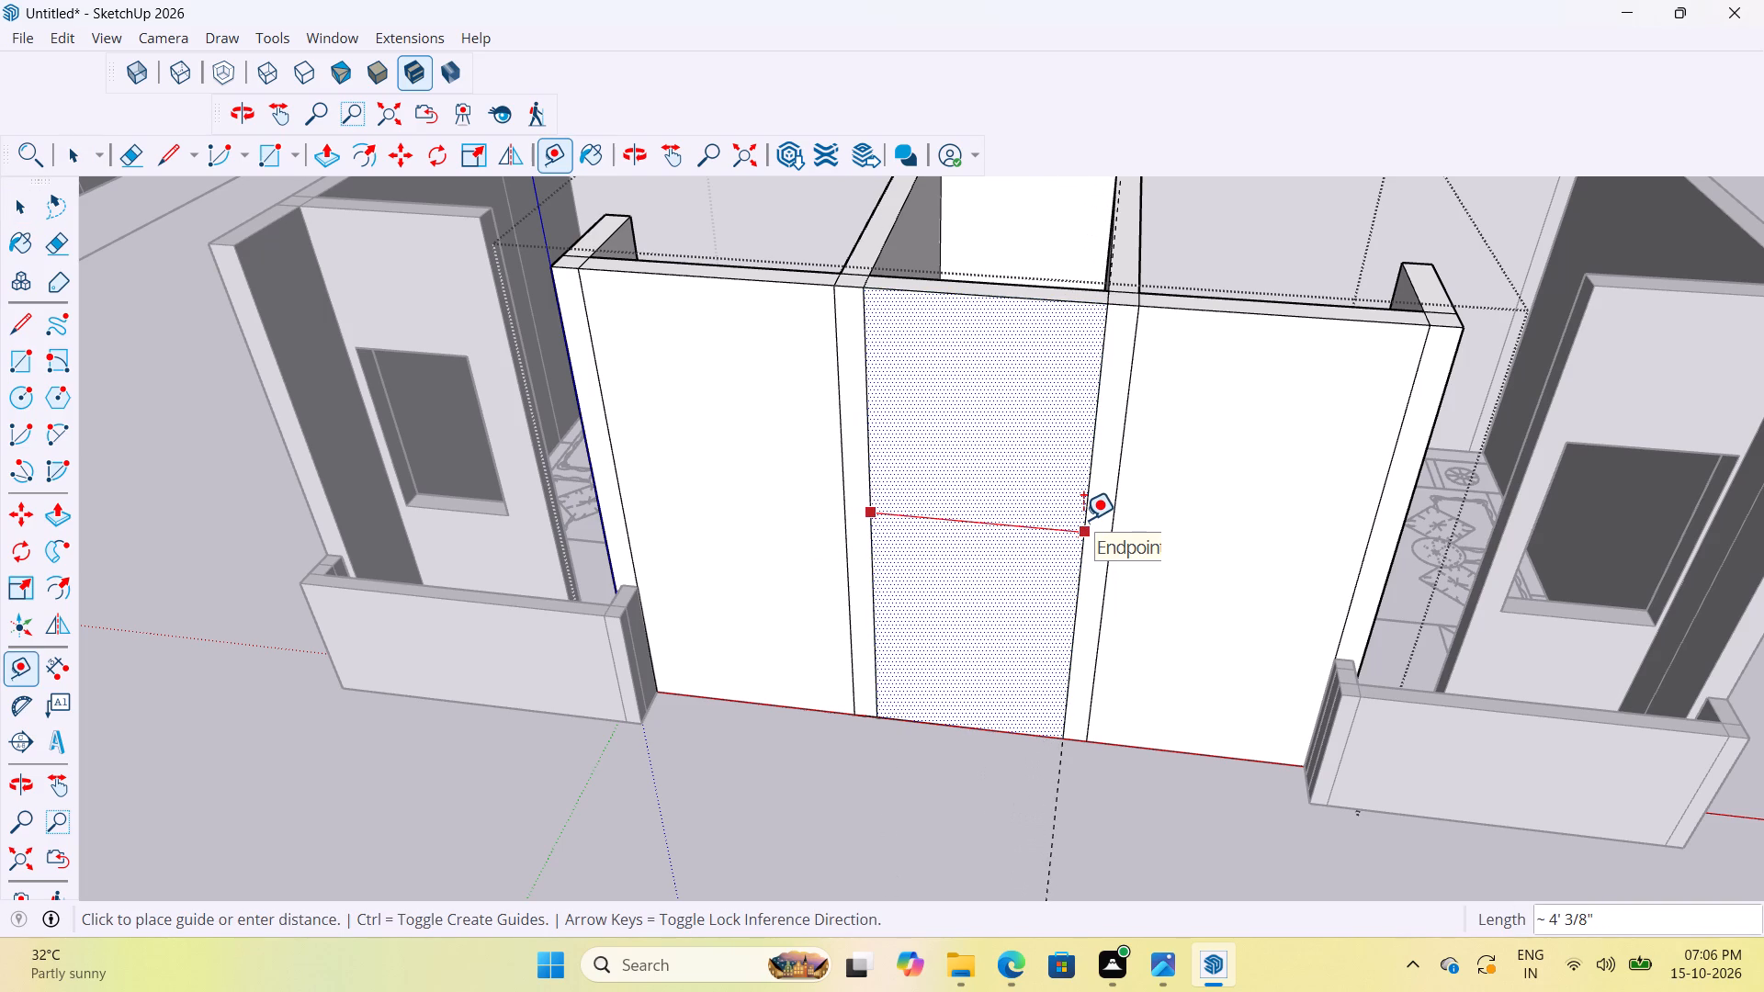
scroll(886, 511, "up", 4)
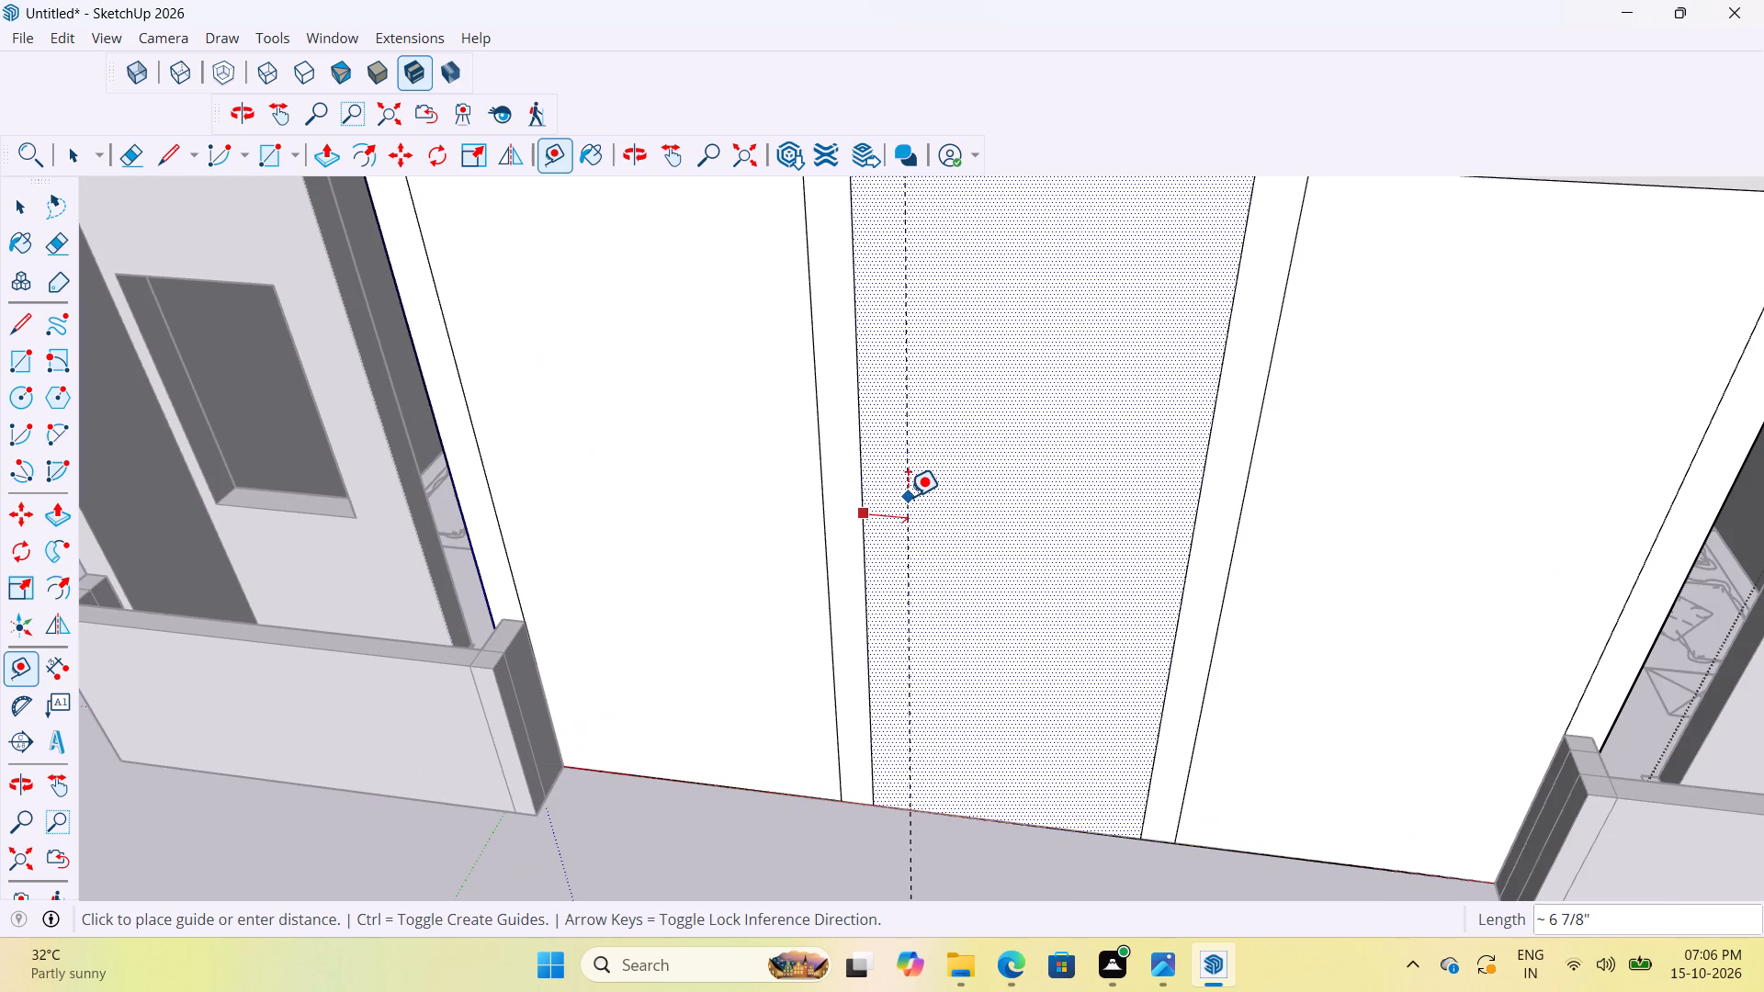
type("1'")
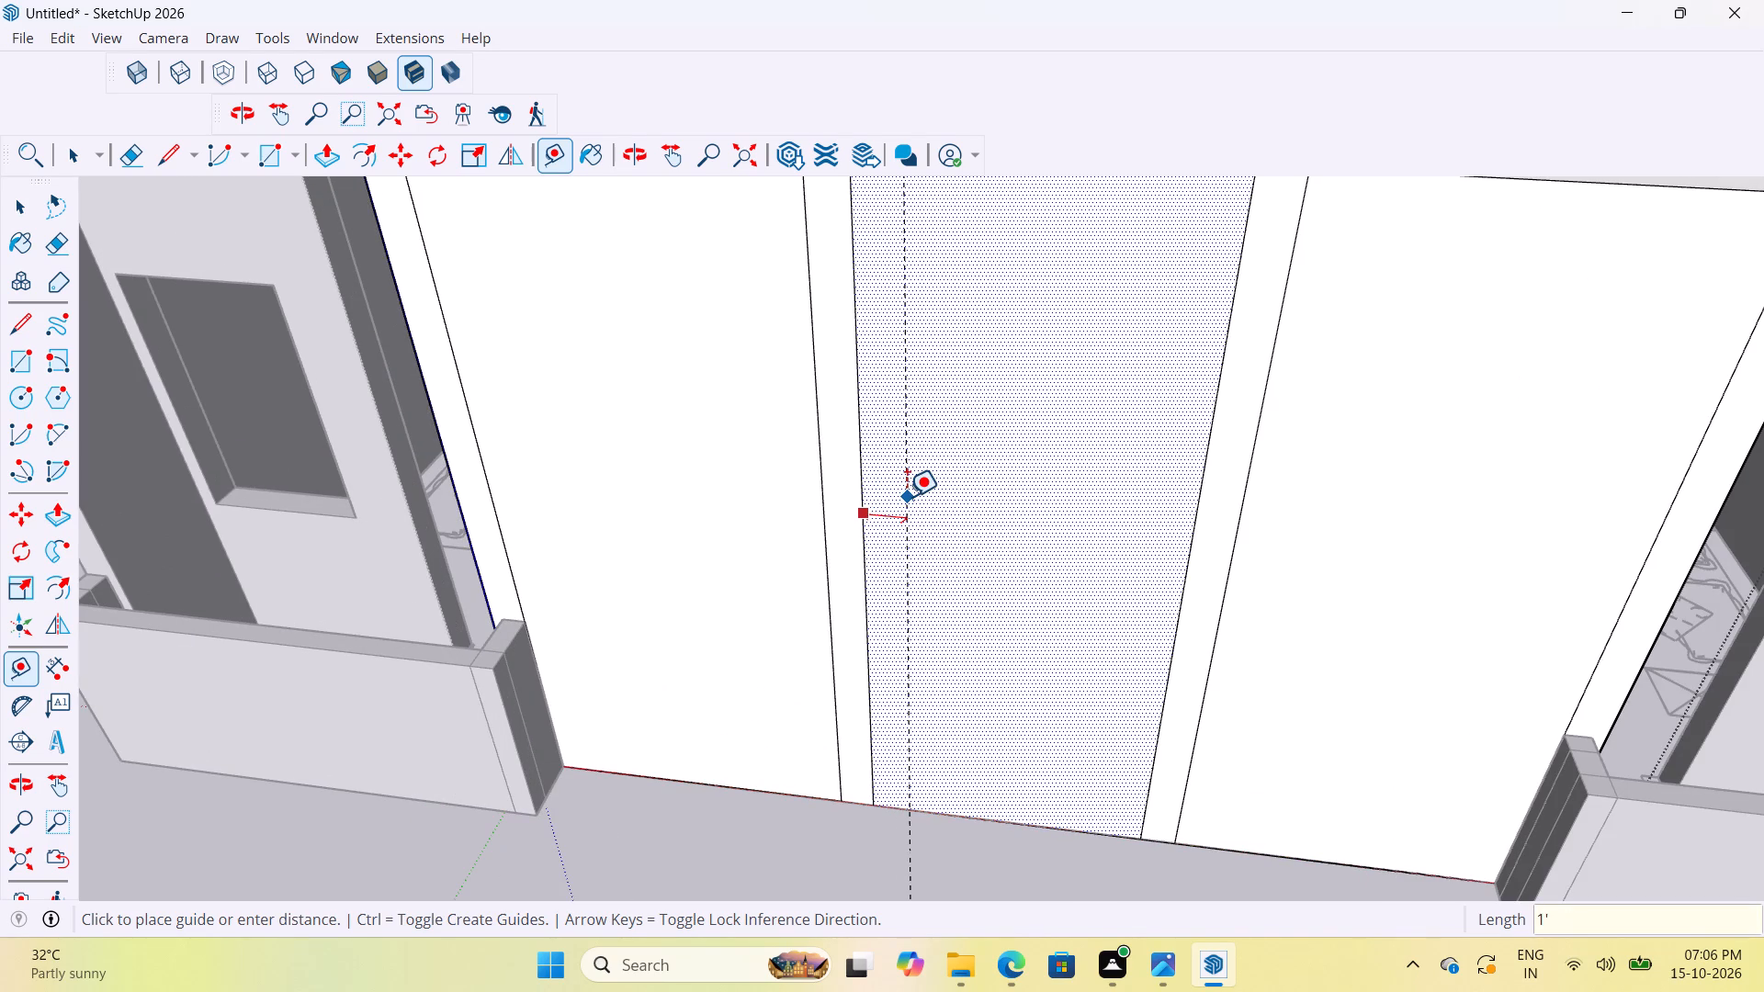
key("Return")
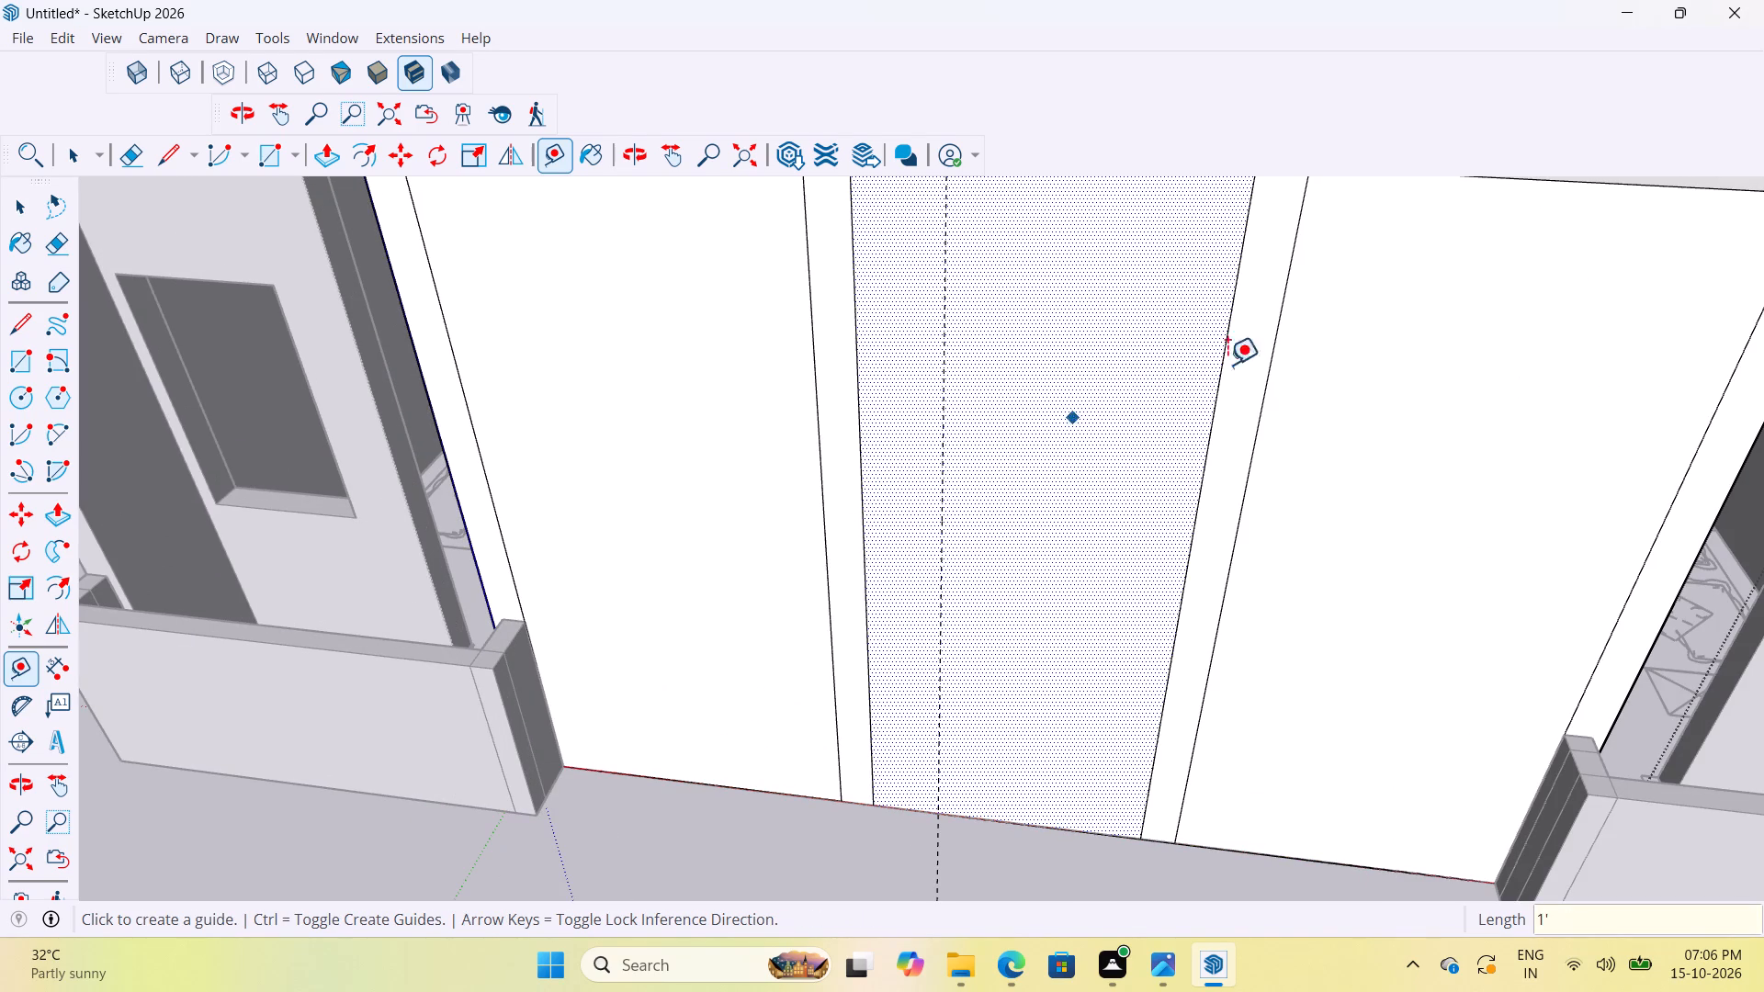
left_click(1214, 427)
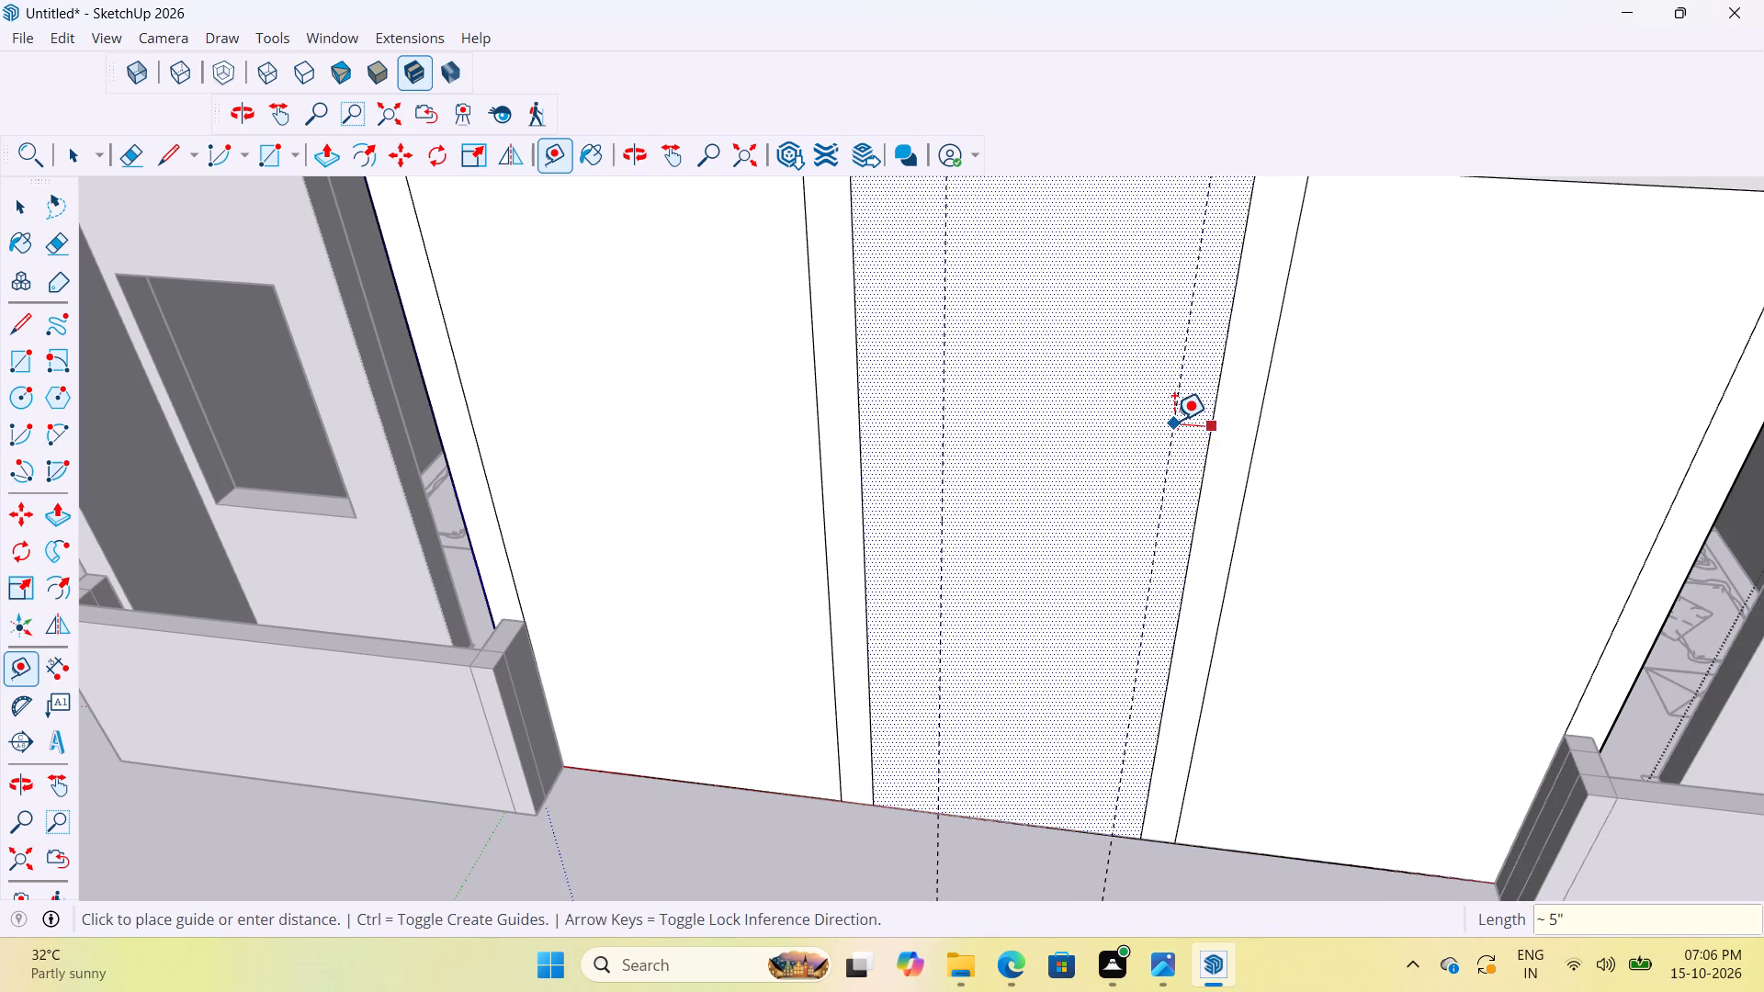
type("1'")
key("Return")
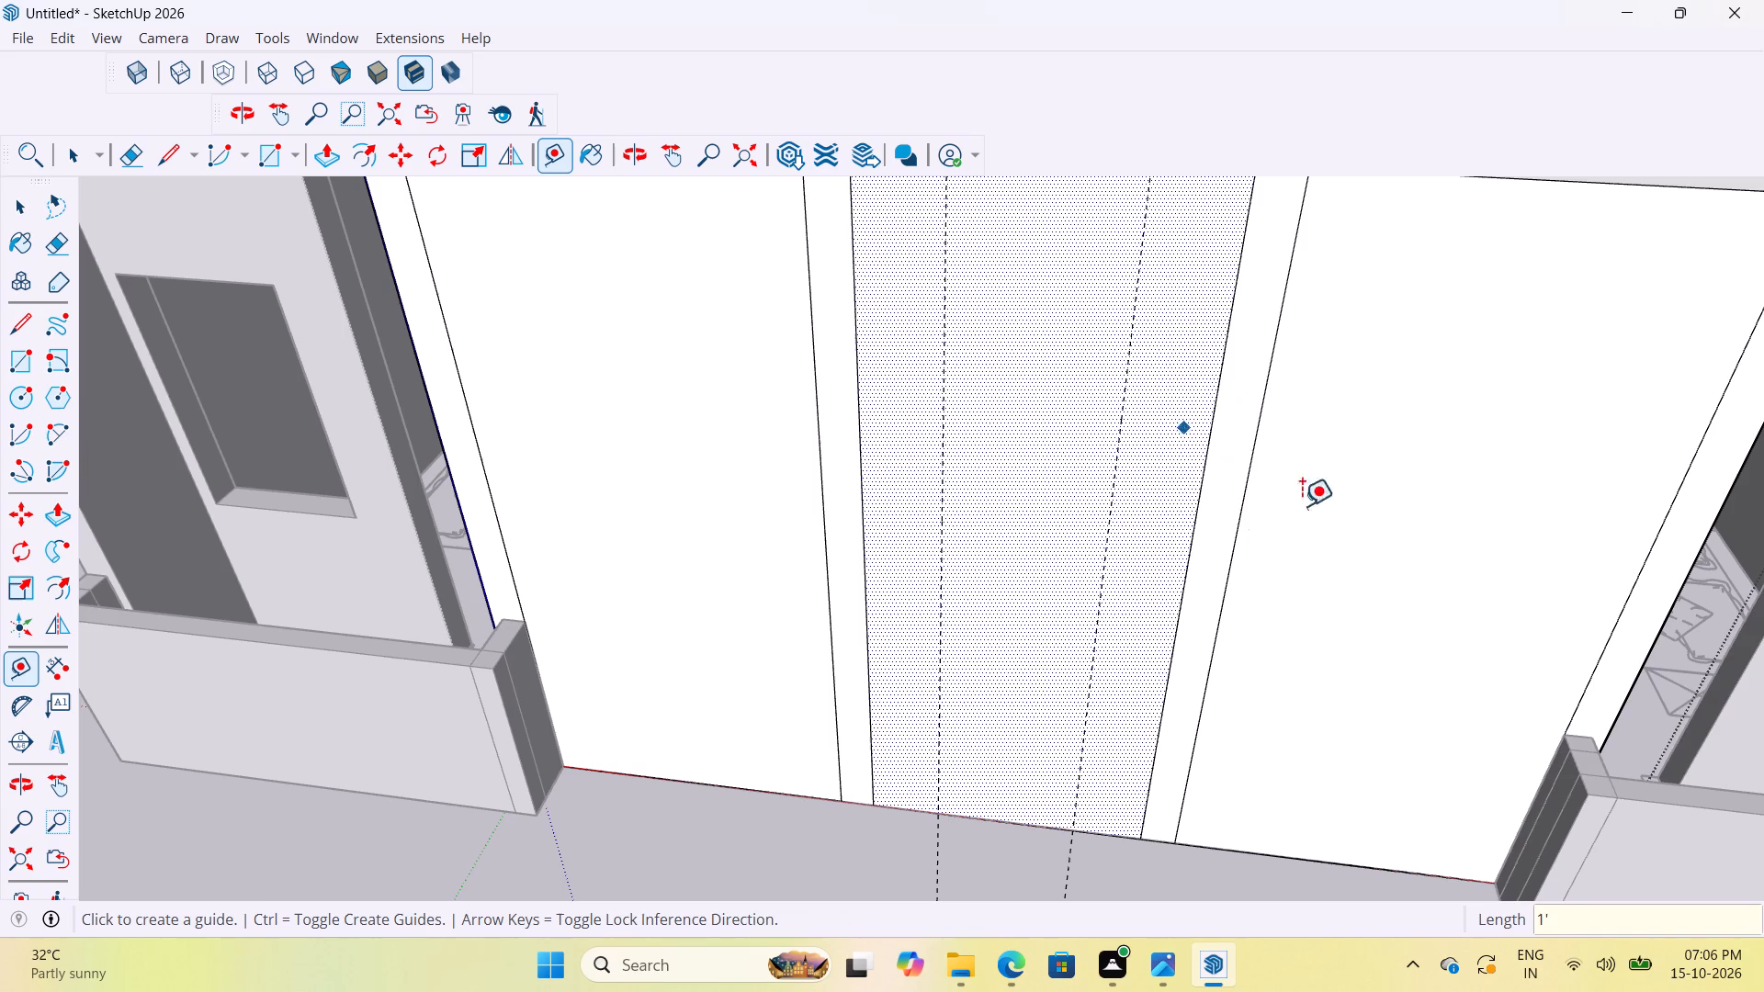
Place a horizontal guide 8' above the bathroom wall's base and another one 1' above that guide.
scroll(1021, 810, "up", 3)
left_click(1014, 824)
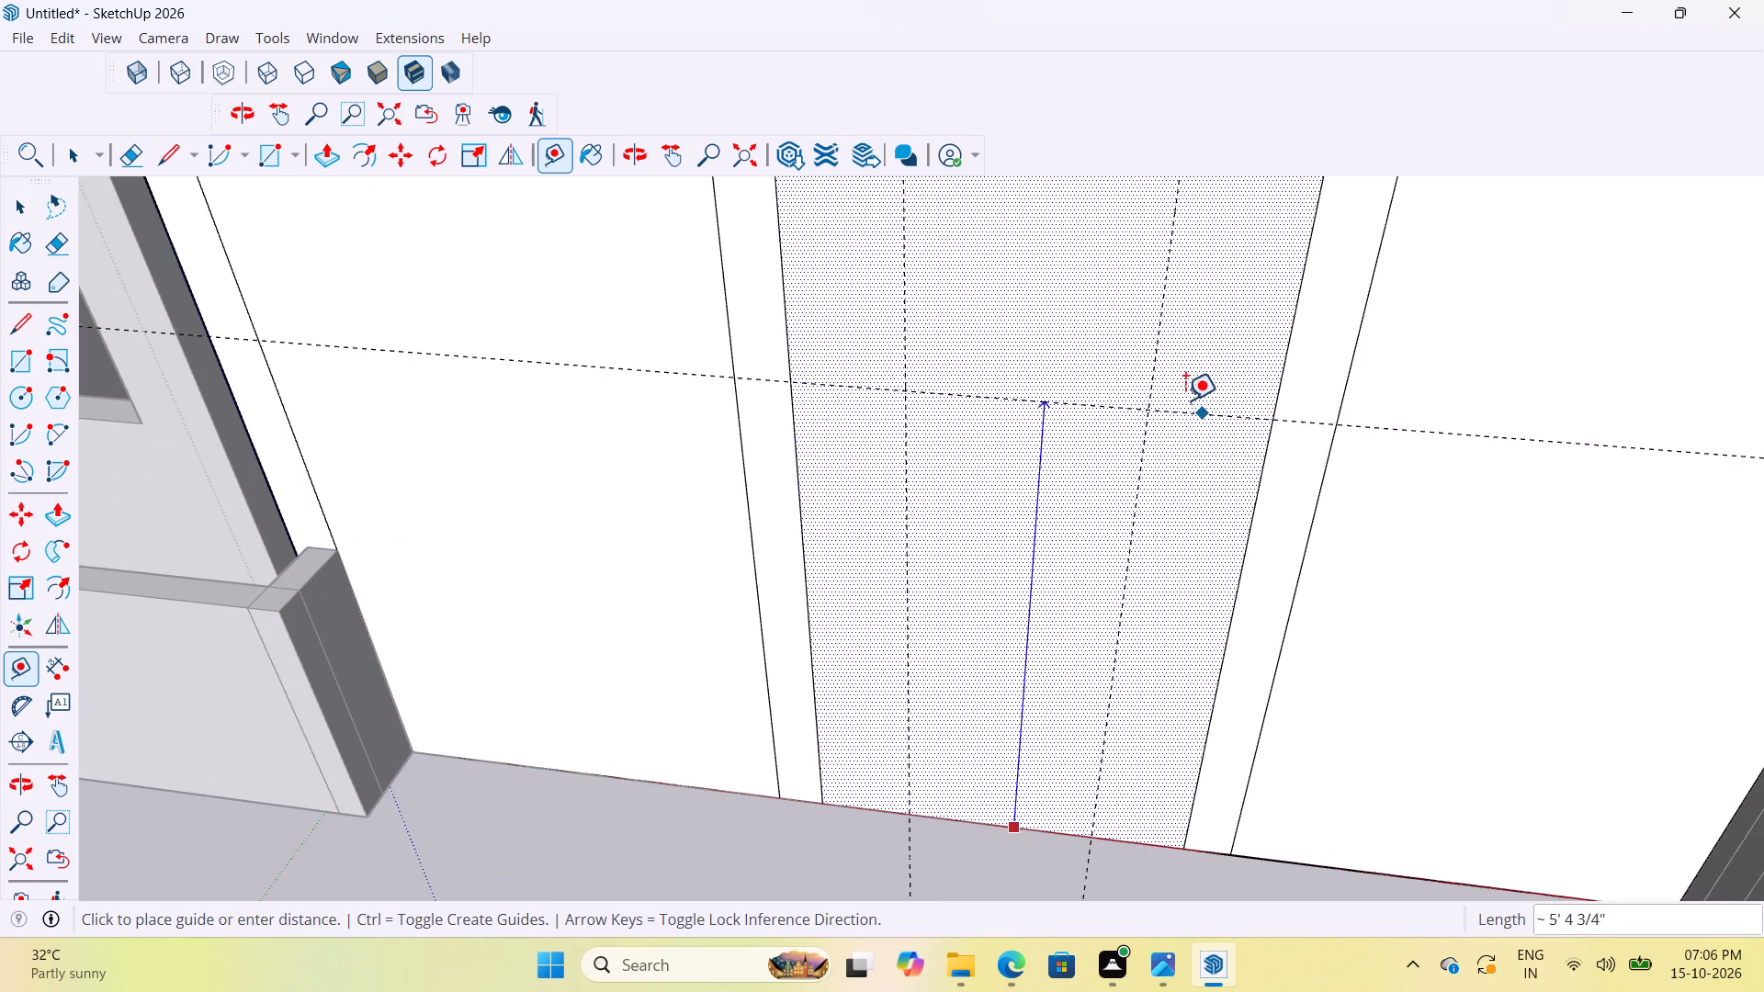
scroll(1114, 524, "down", 13)
type("8'")
key("Return")
scroll(1102, 458, "up", 5)
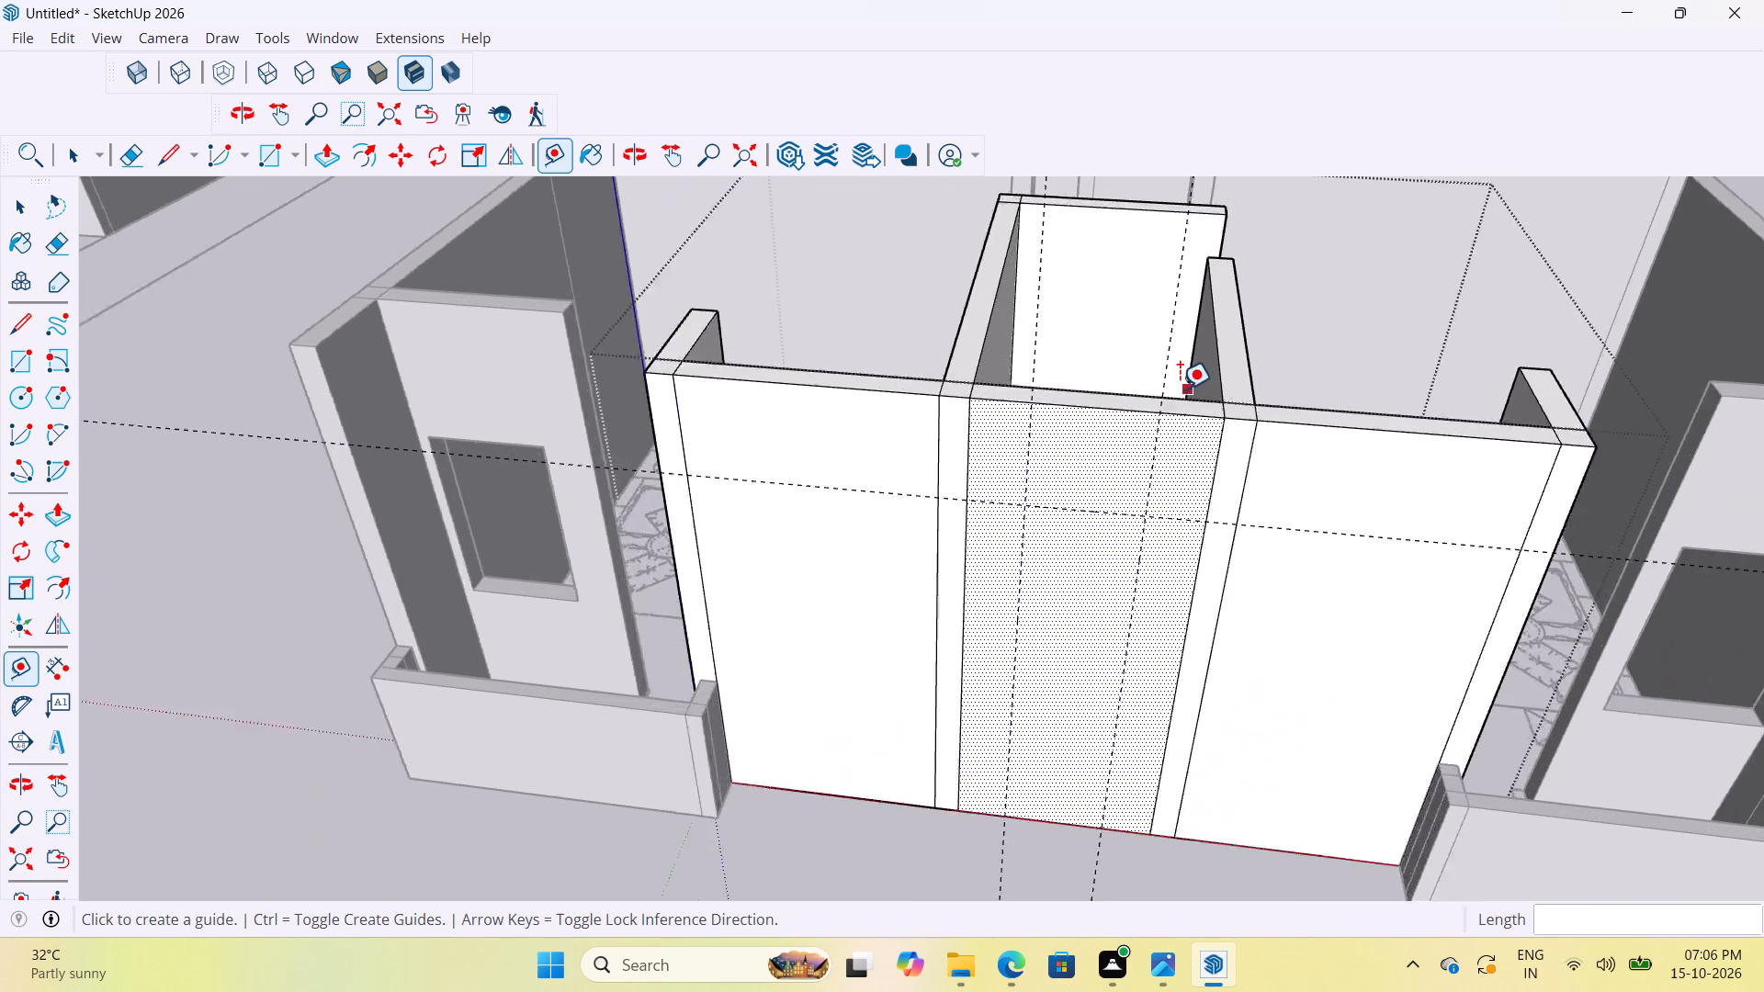
scroll(1180, 389, "up", 6)
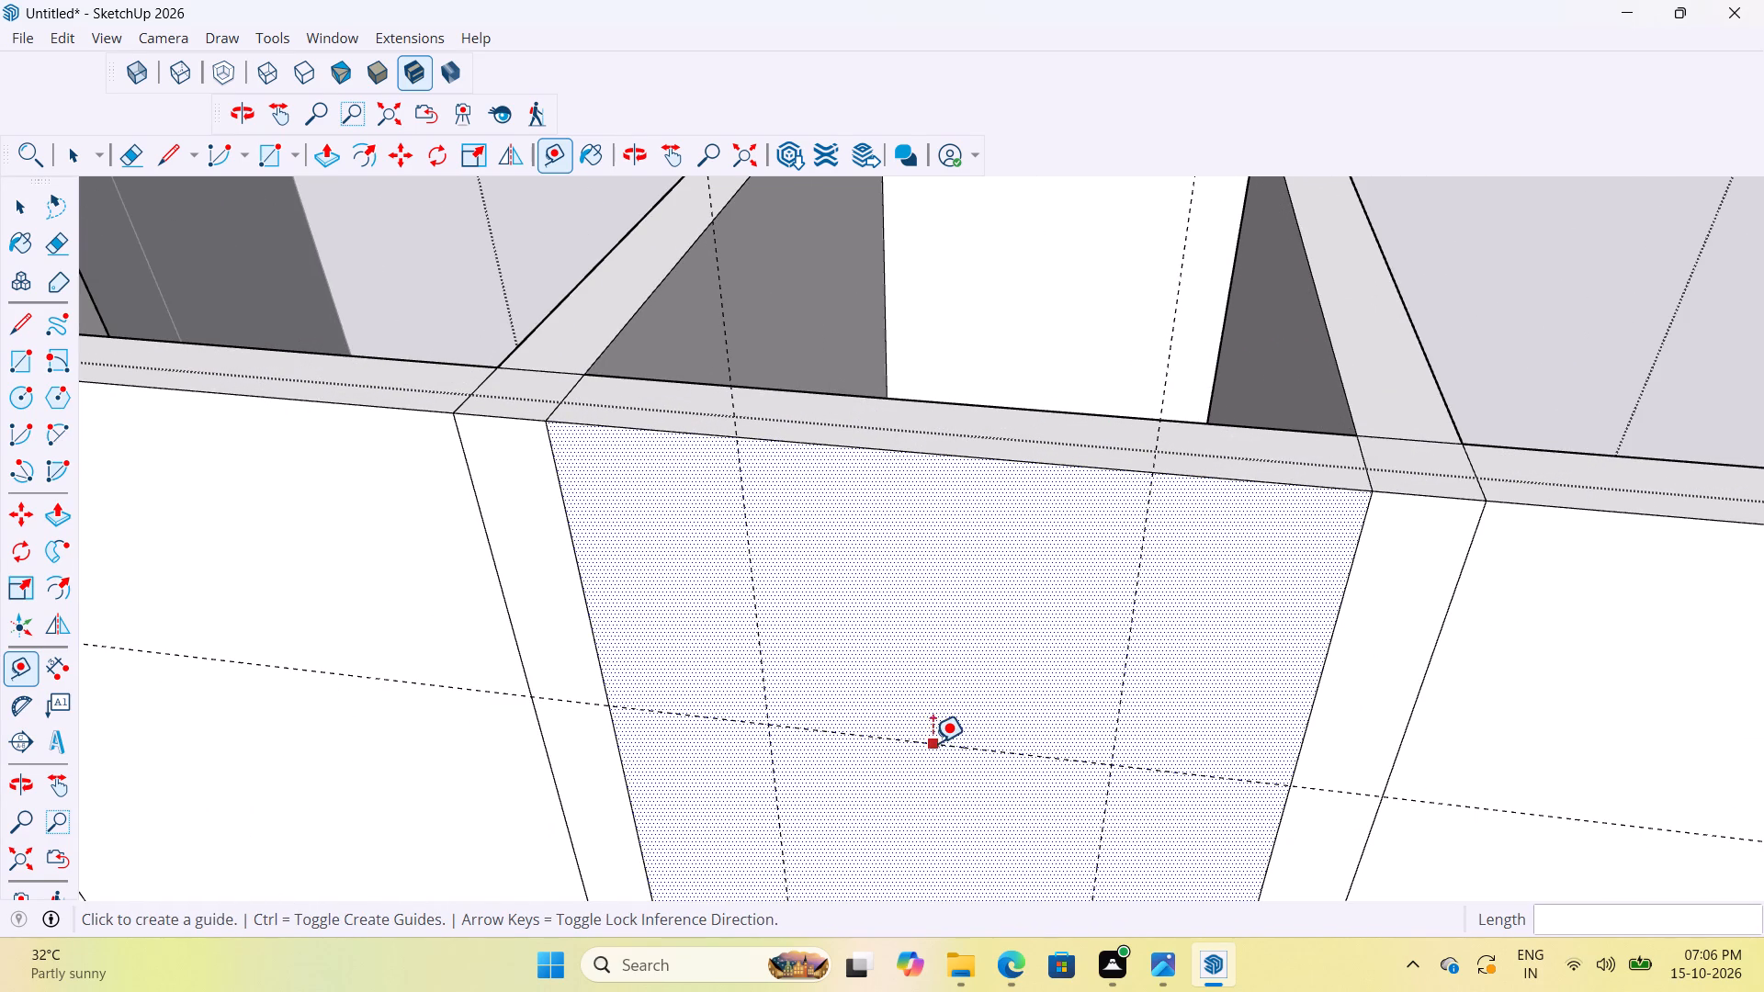
left_click(933, 743)
middle_click_drag(940, 603, 1069, 594)
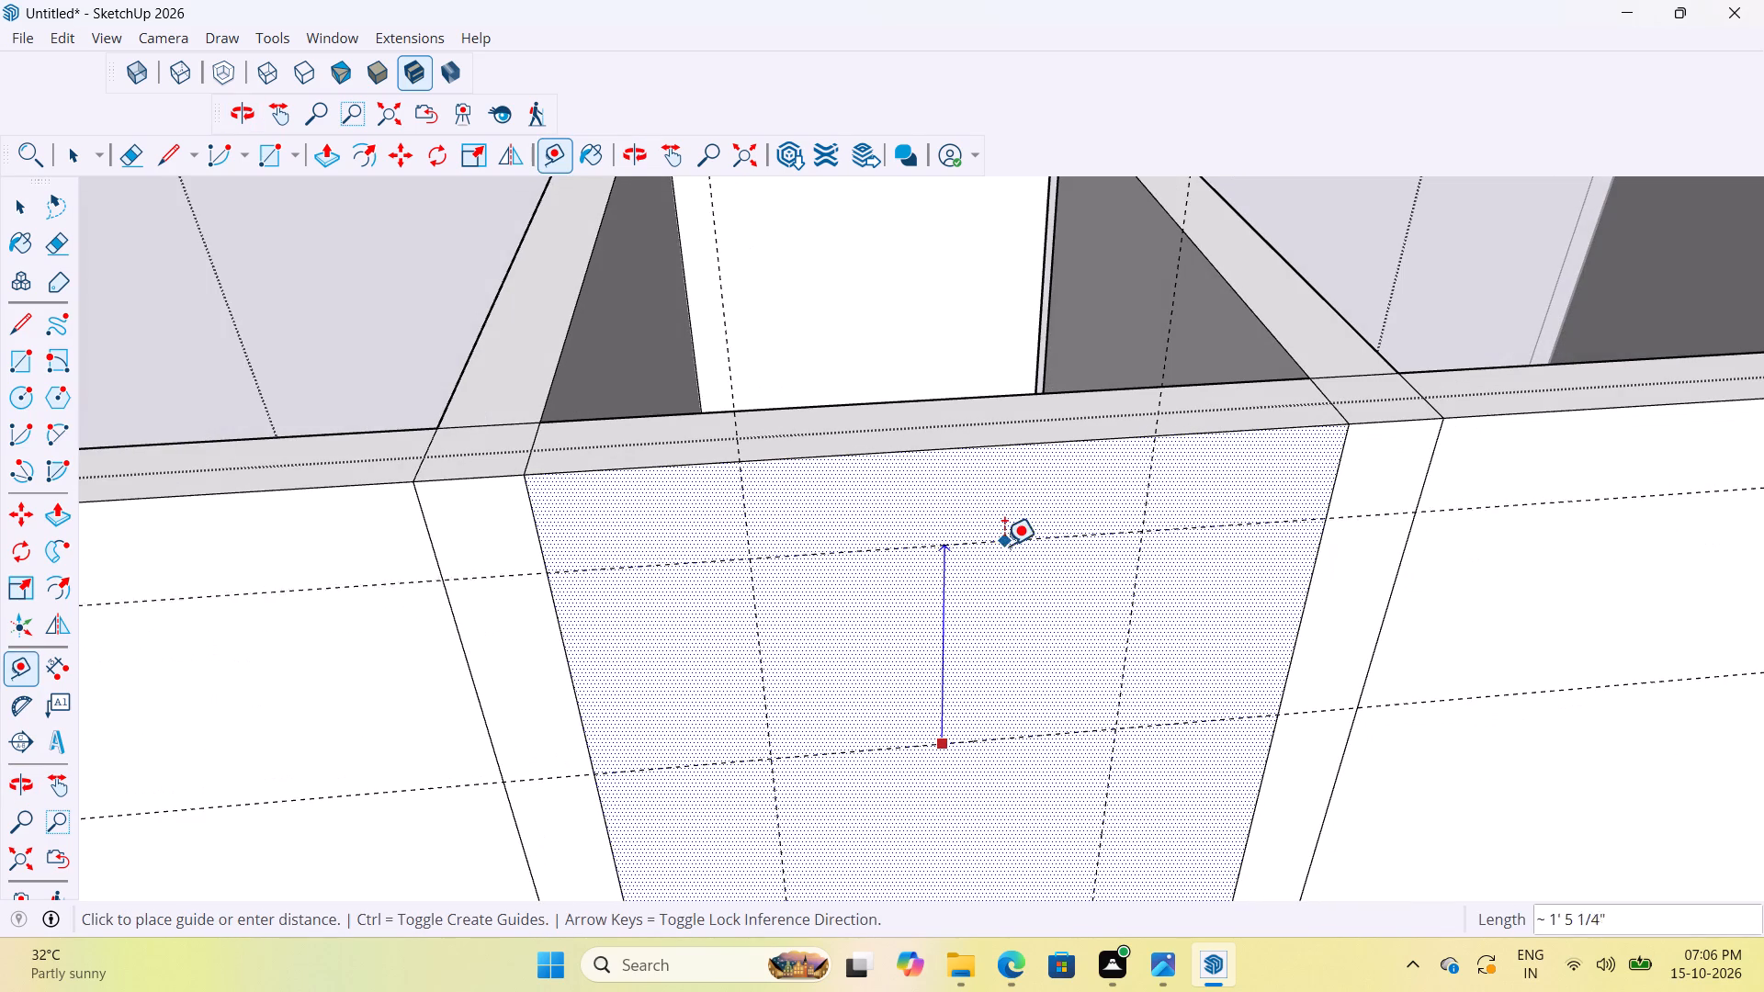
type("1'")
key("Return")
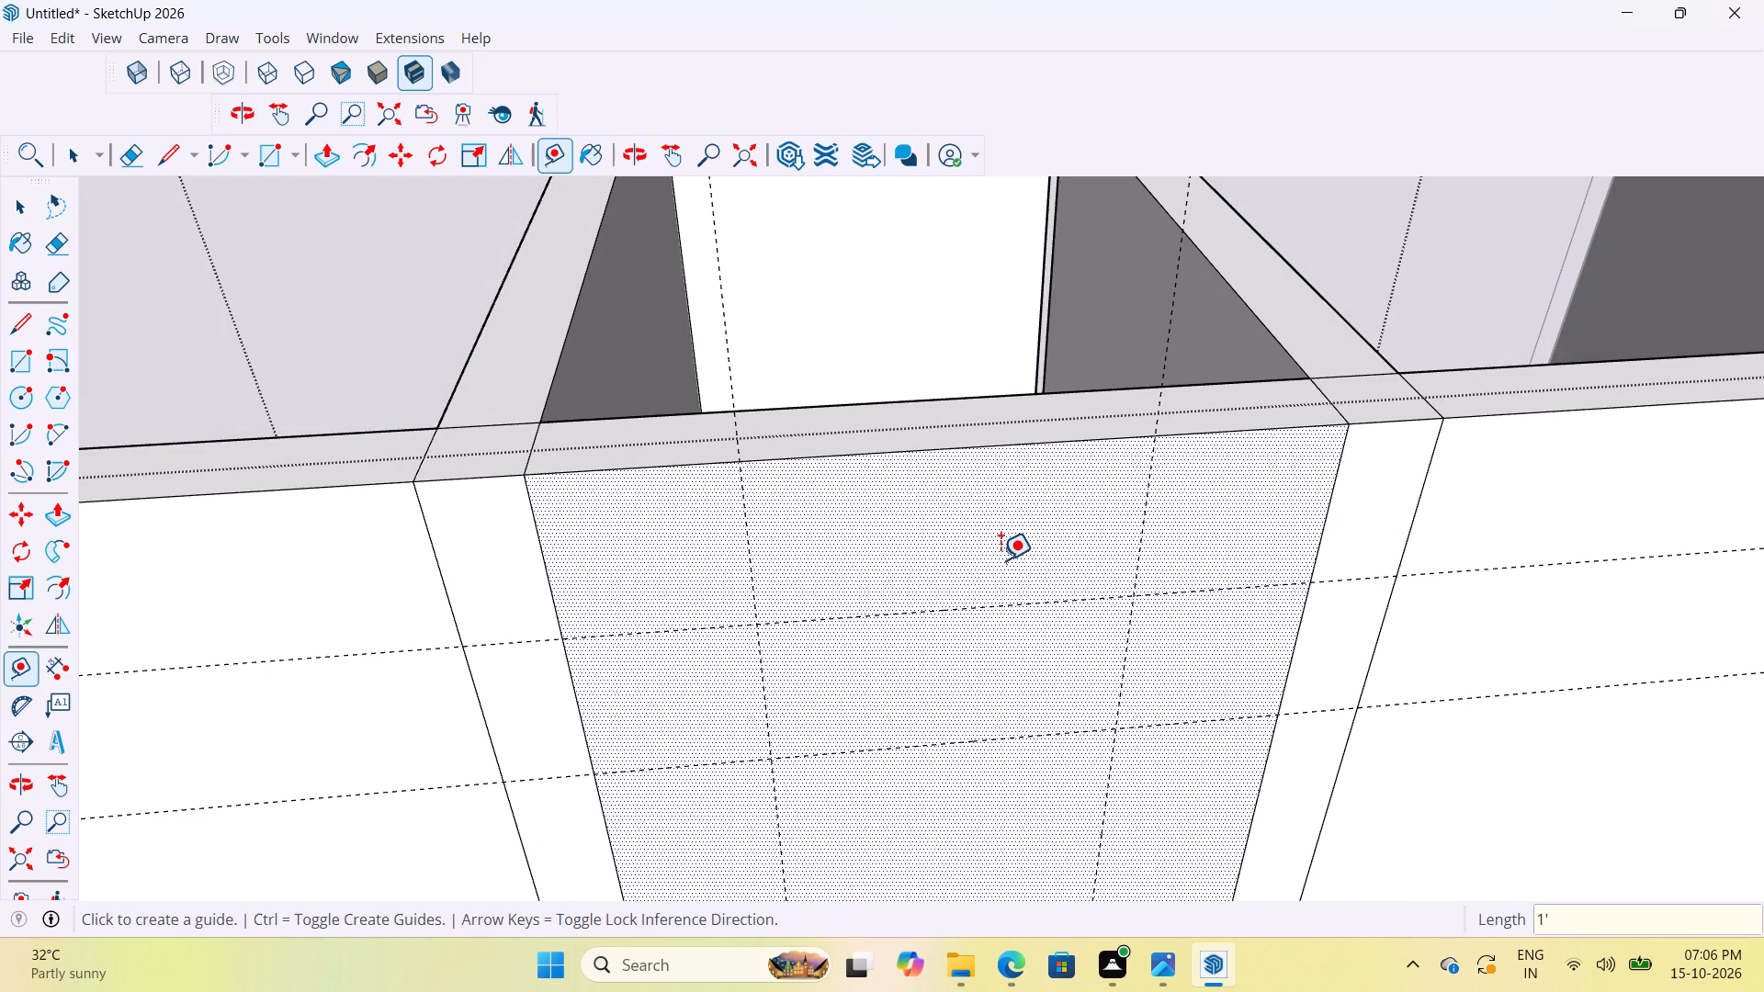
Draw the bathroom ventilator rectangle, about 2' by 1', between the four guide intersections on the wall face.
key("r")
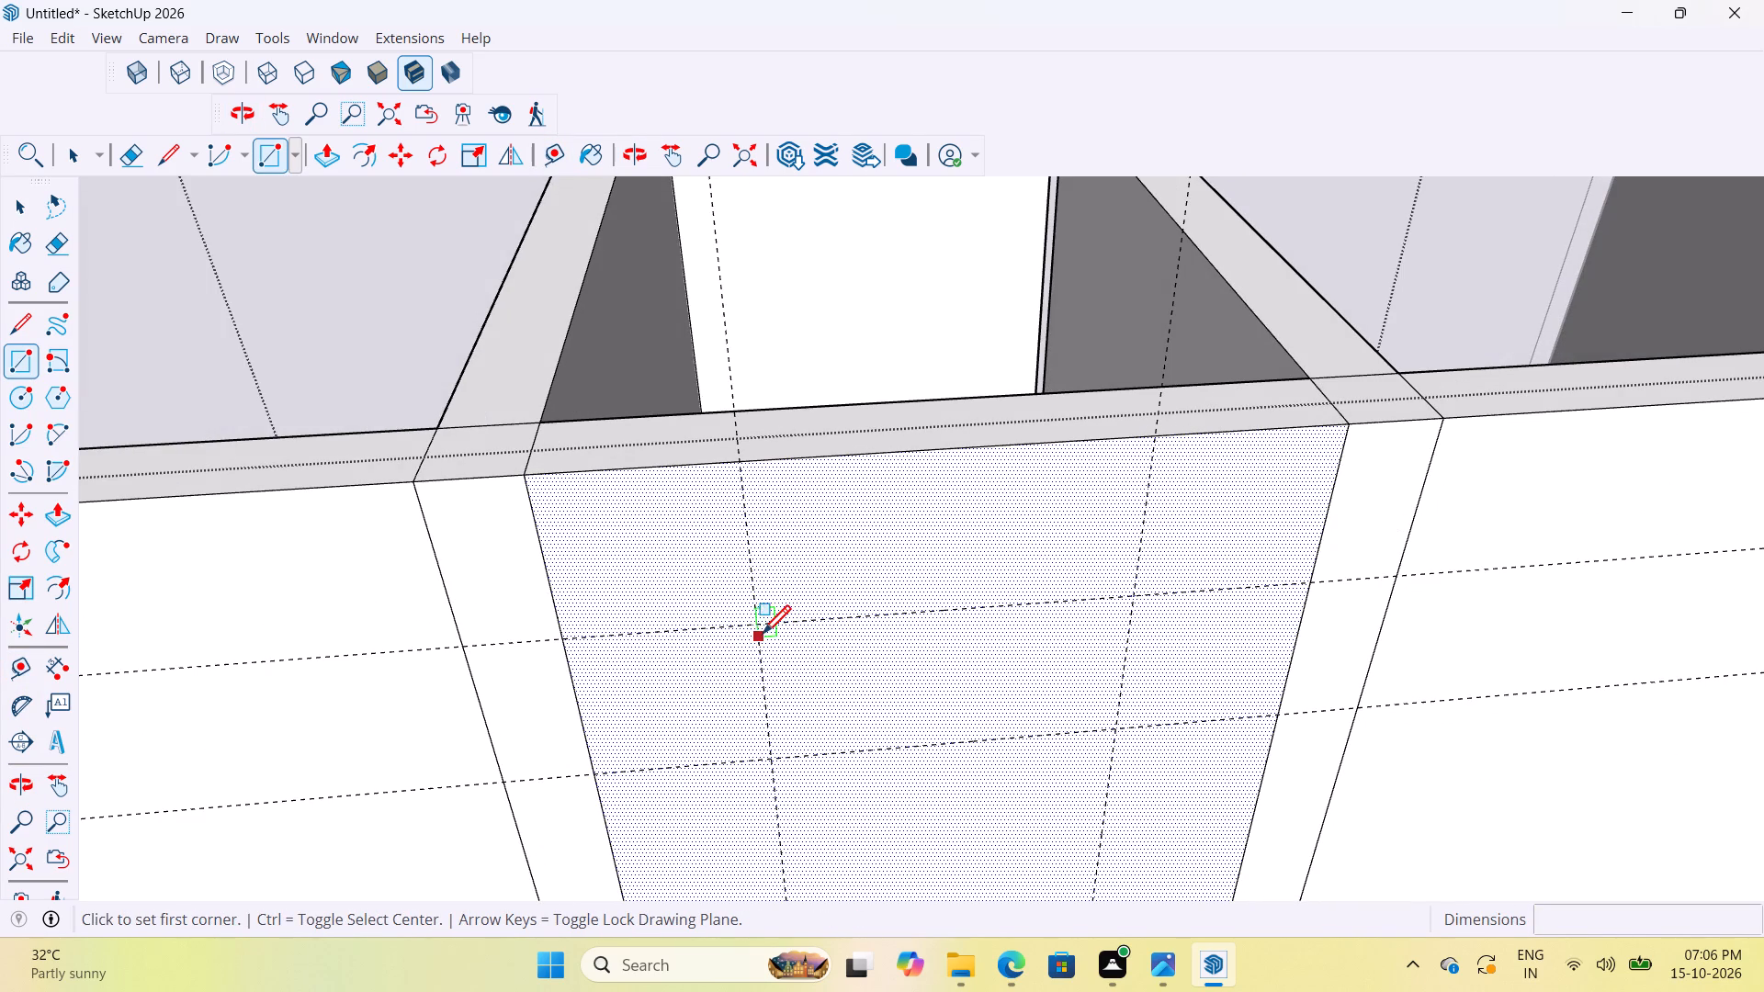
left_click(758, 629)
left_click(1114, 729)
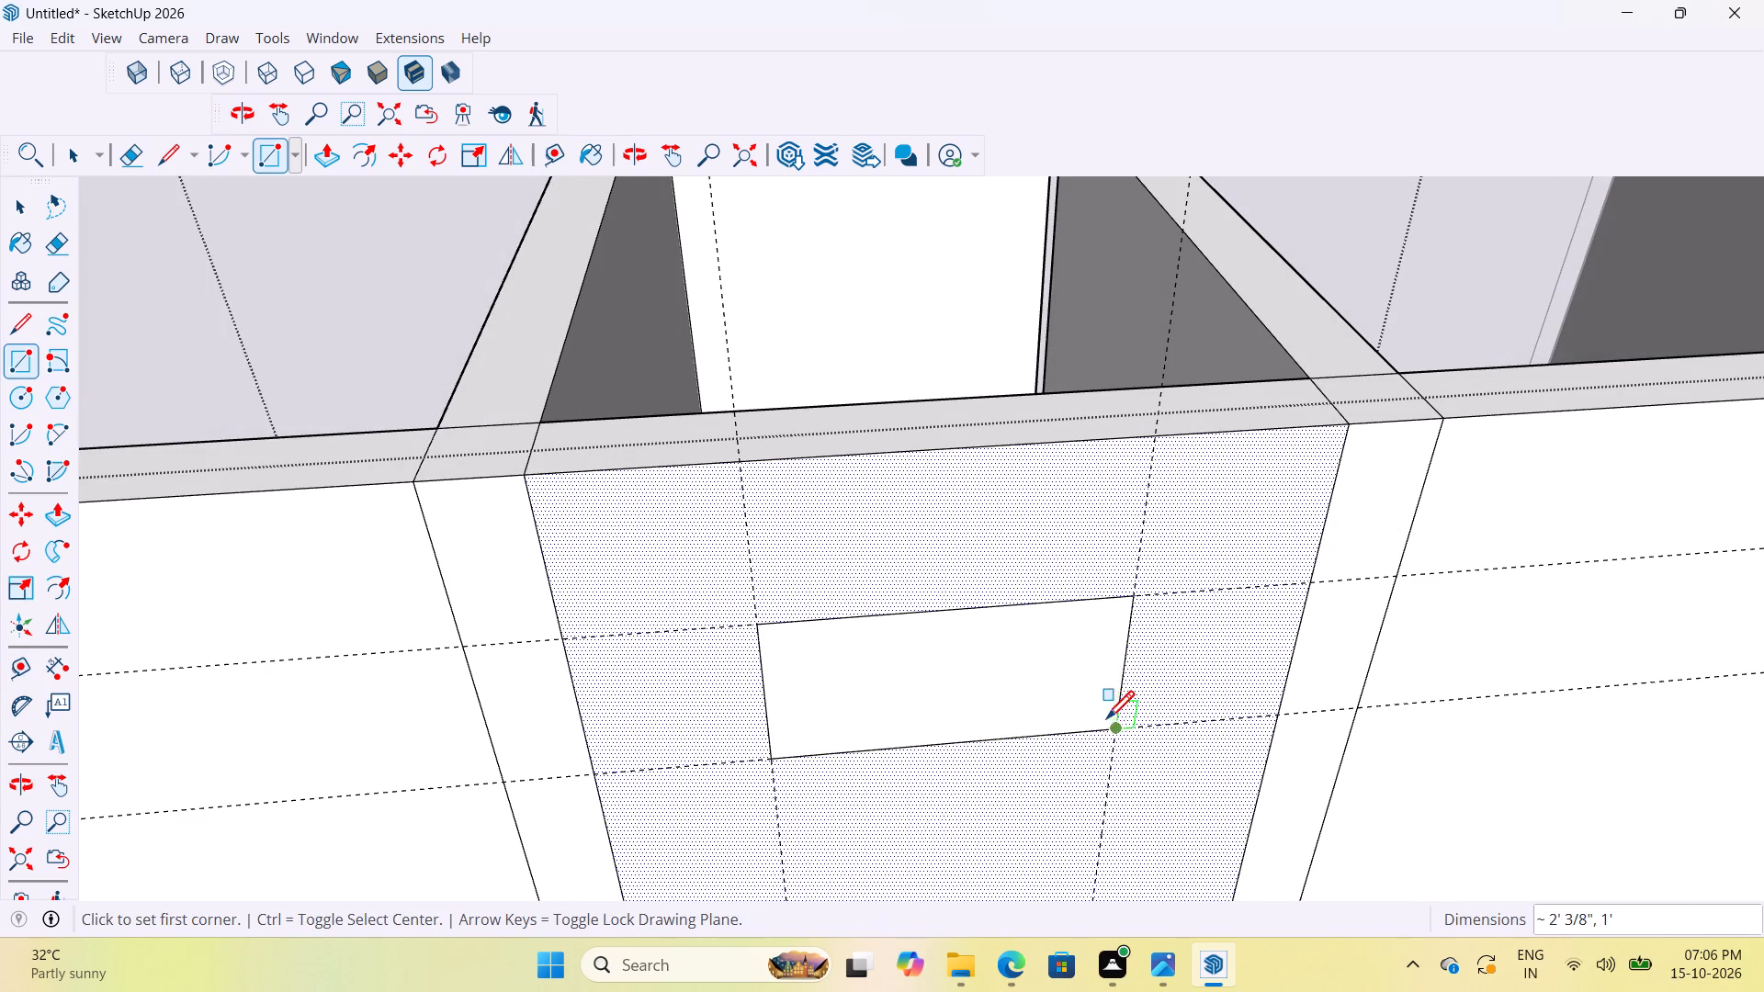
Push the ventilator rectangle 6" through the bathroom's exterior wall to cut the opening, and finish editing the wall.
key("space")
key("p")
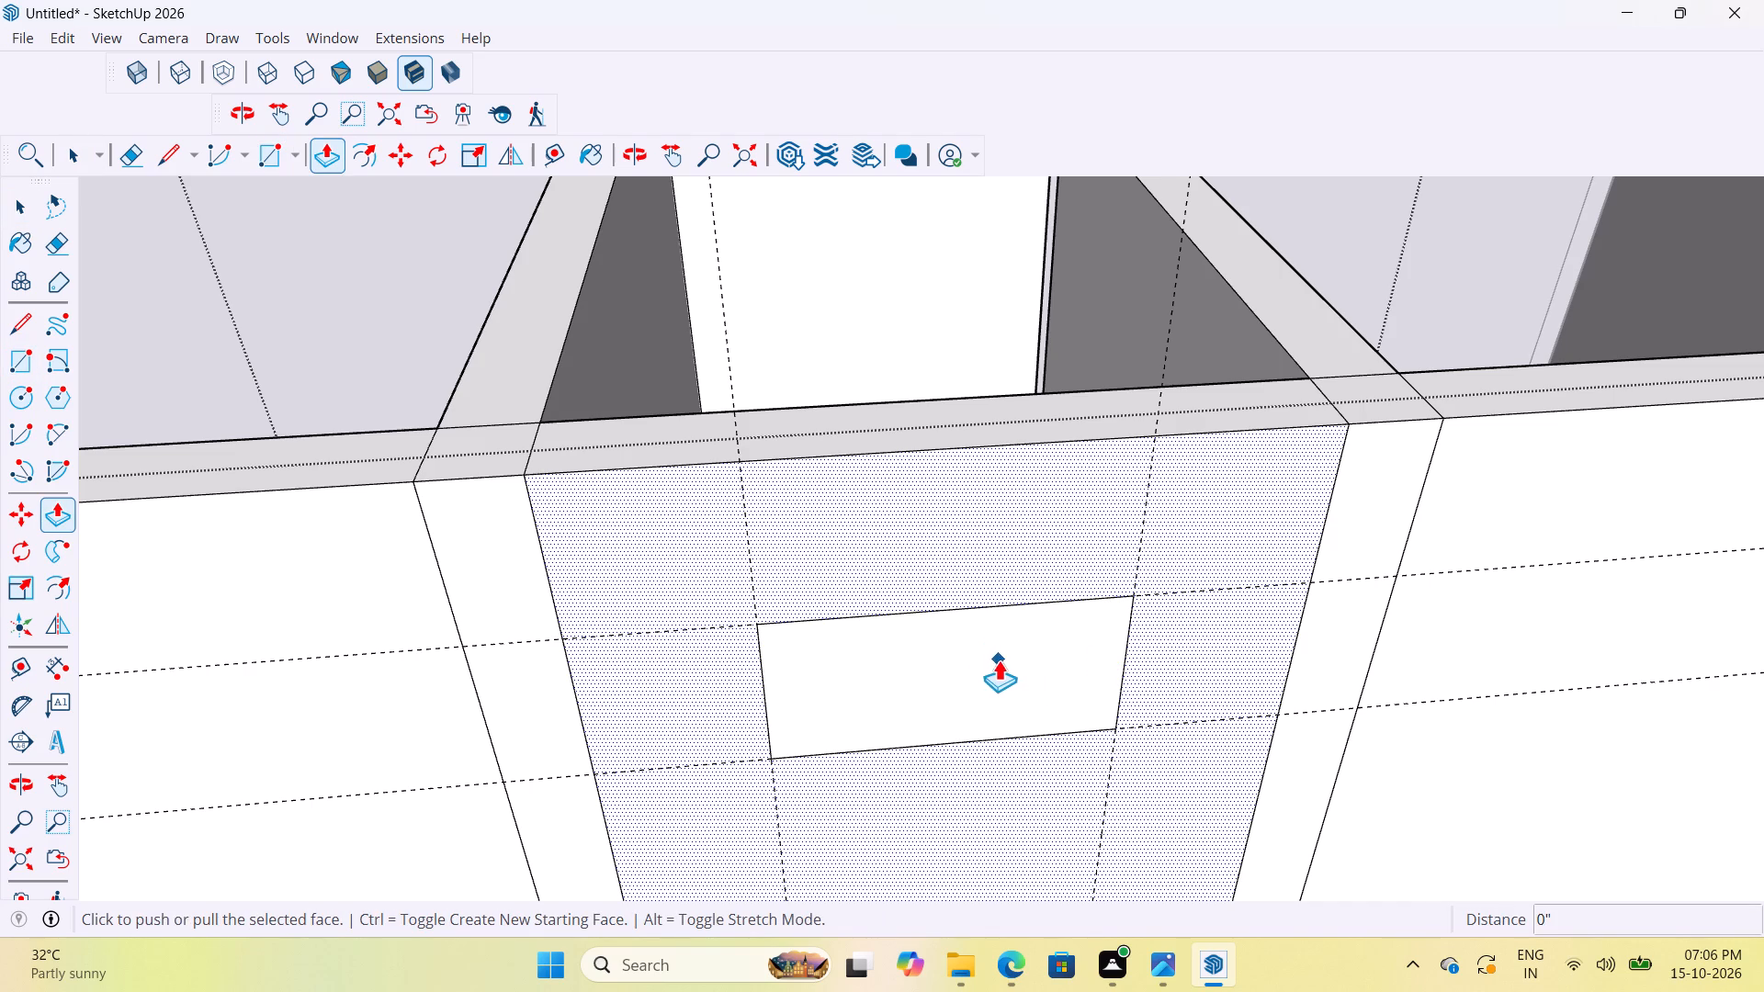
key("space")
left_click(947, 678)
double_click(955, 676)
key("p")
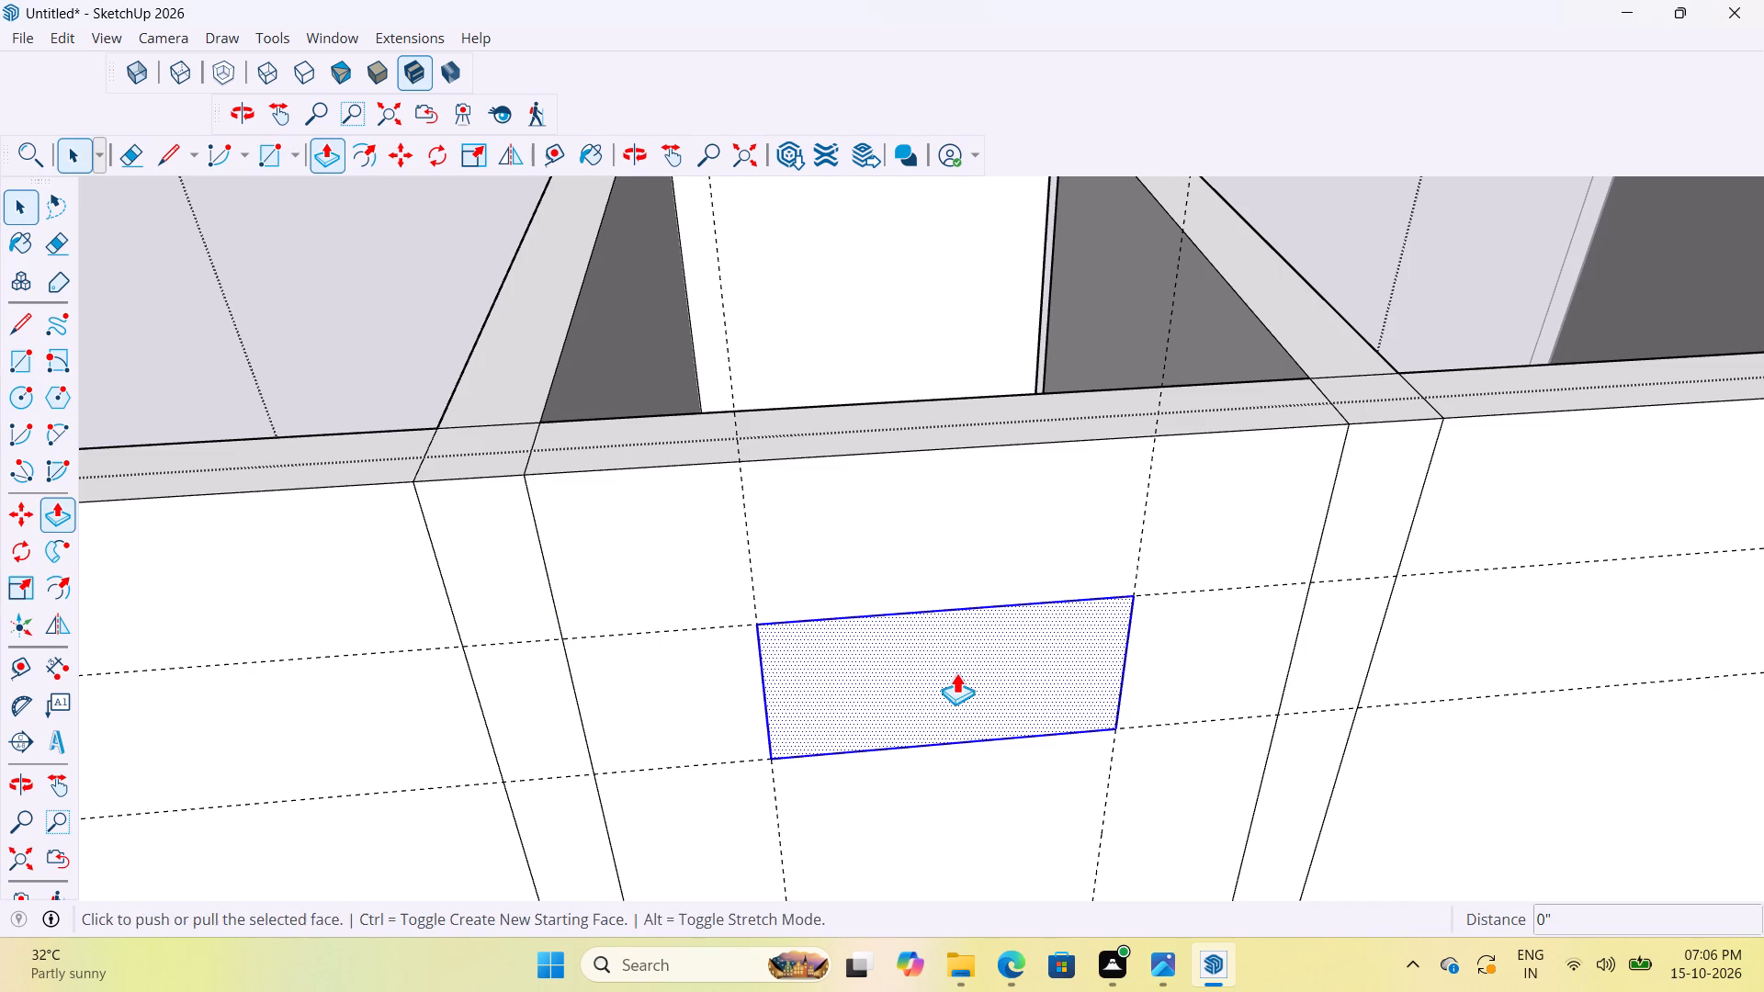
left_click(956, 672)
middle_click_drag(1009, 621, 1298, 723)
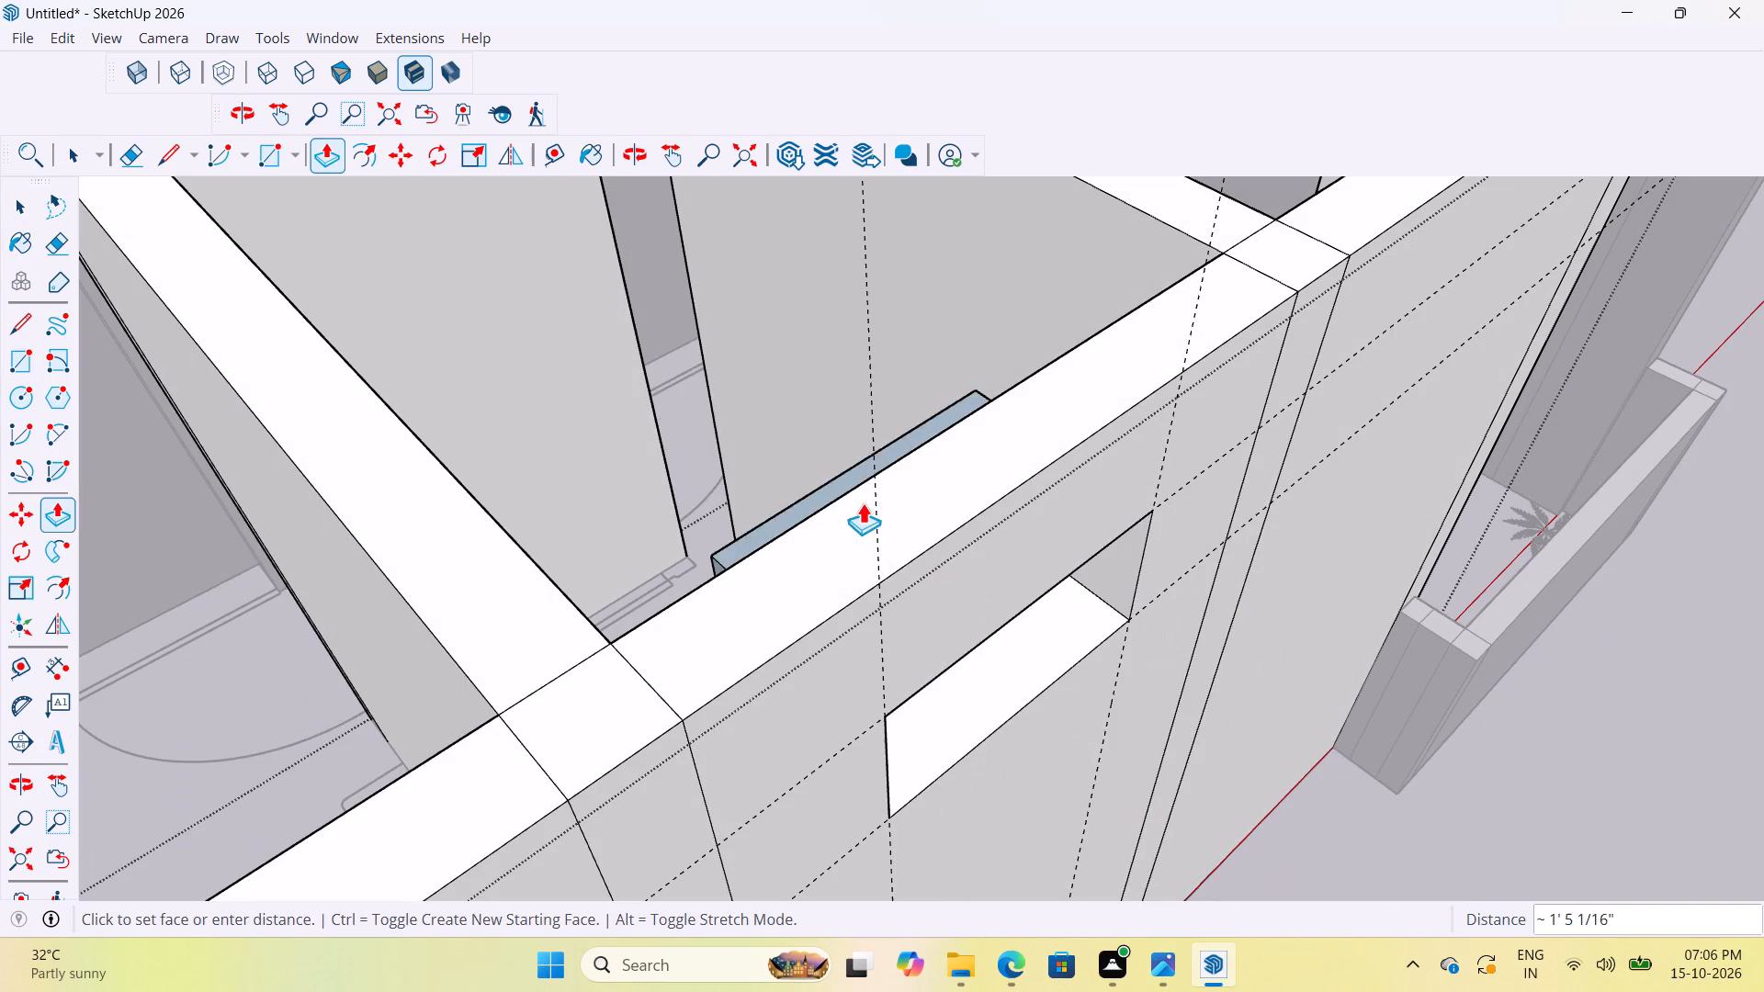
left_click(856, 490)
scroll(942, 545, "down", 11)
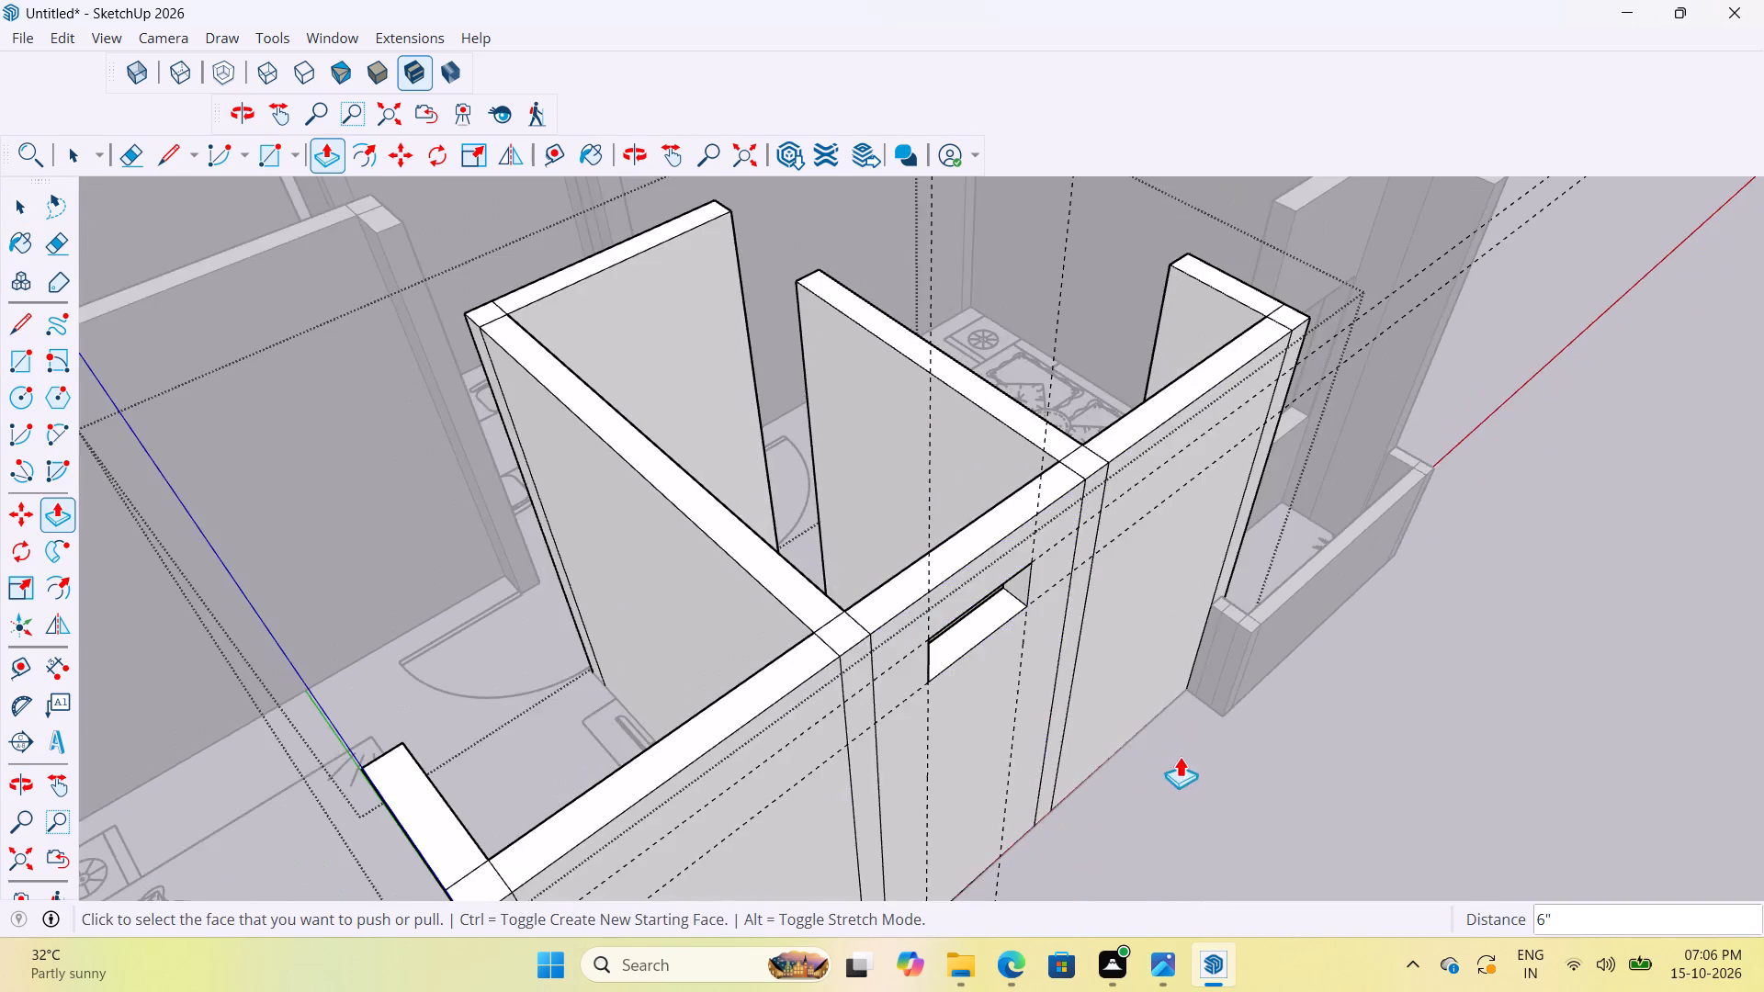
middle_click_drag(1160, 744, 937, 632)
scroll(920, 680, "down", 8)
key("space")
left_click(955, 845)
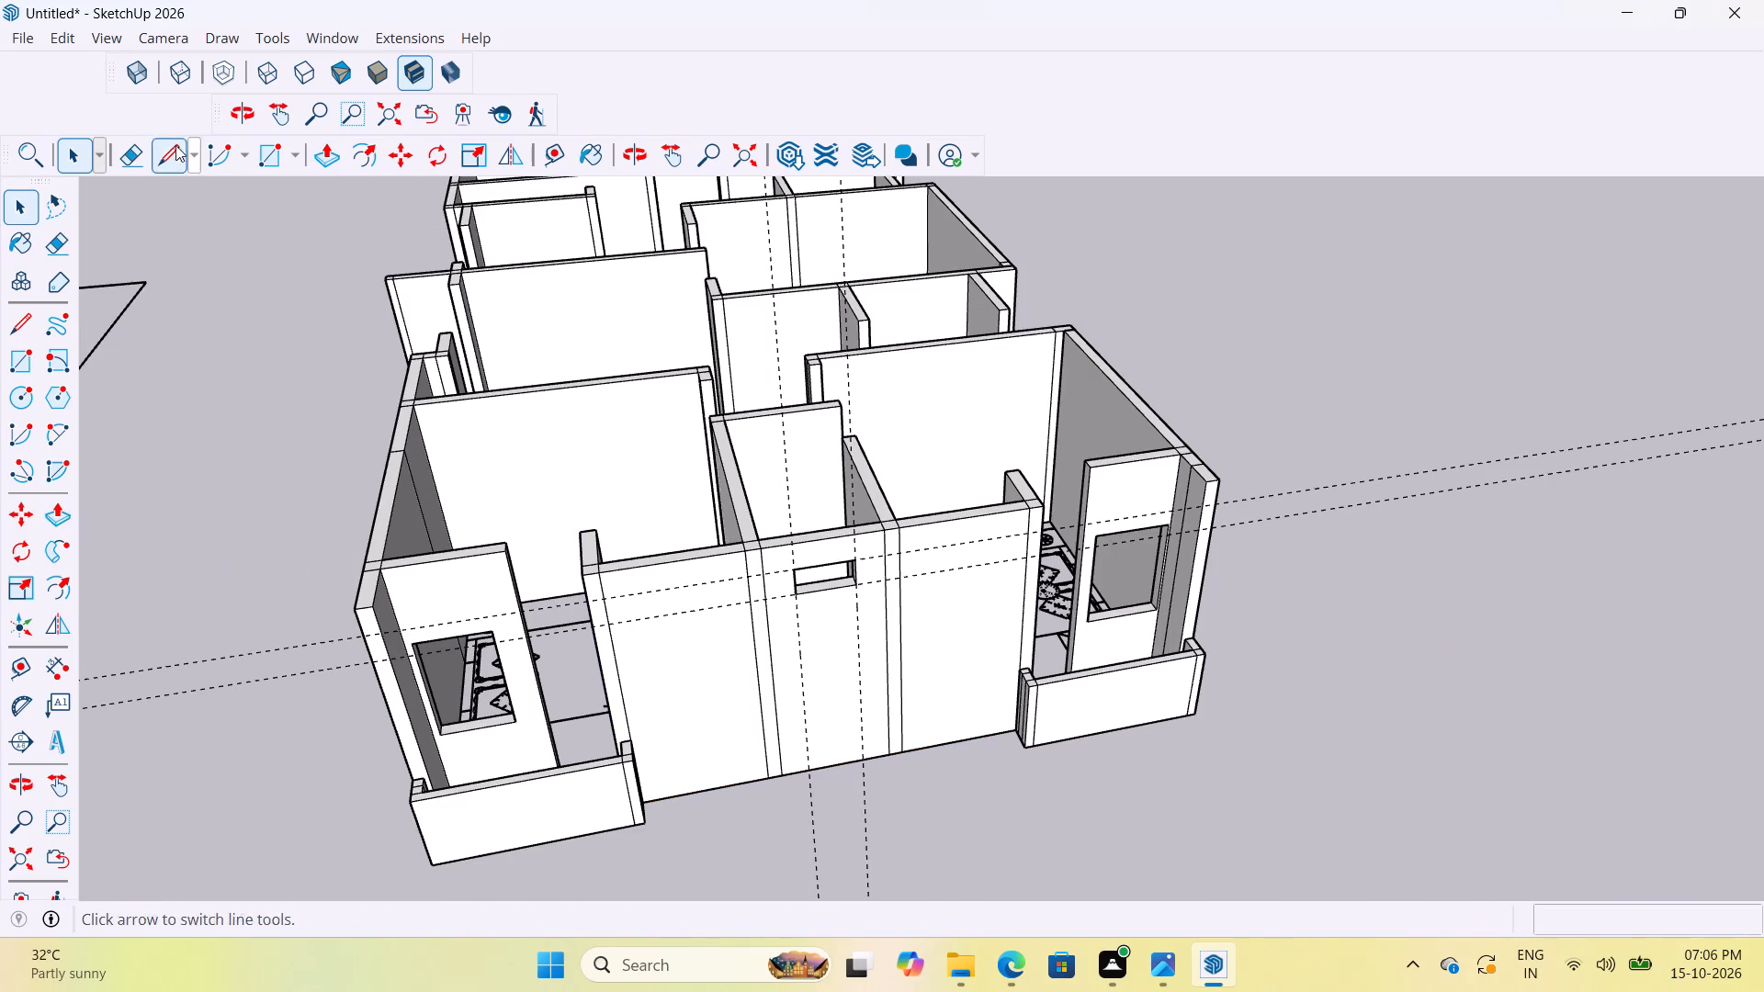
Delete all the construction guides from the model.
left_click(76, 38)
left_click(156, 272)
scroll(1107, 625, "down", 5)
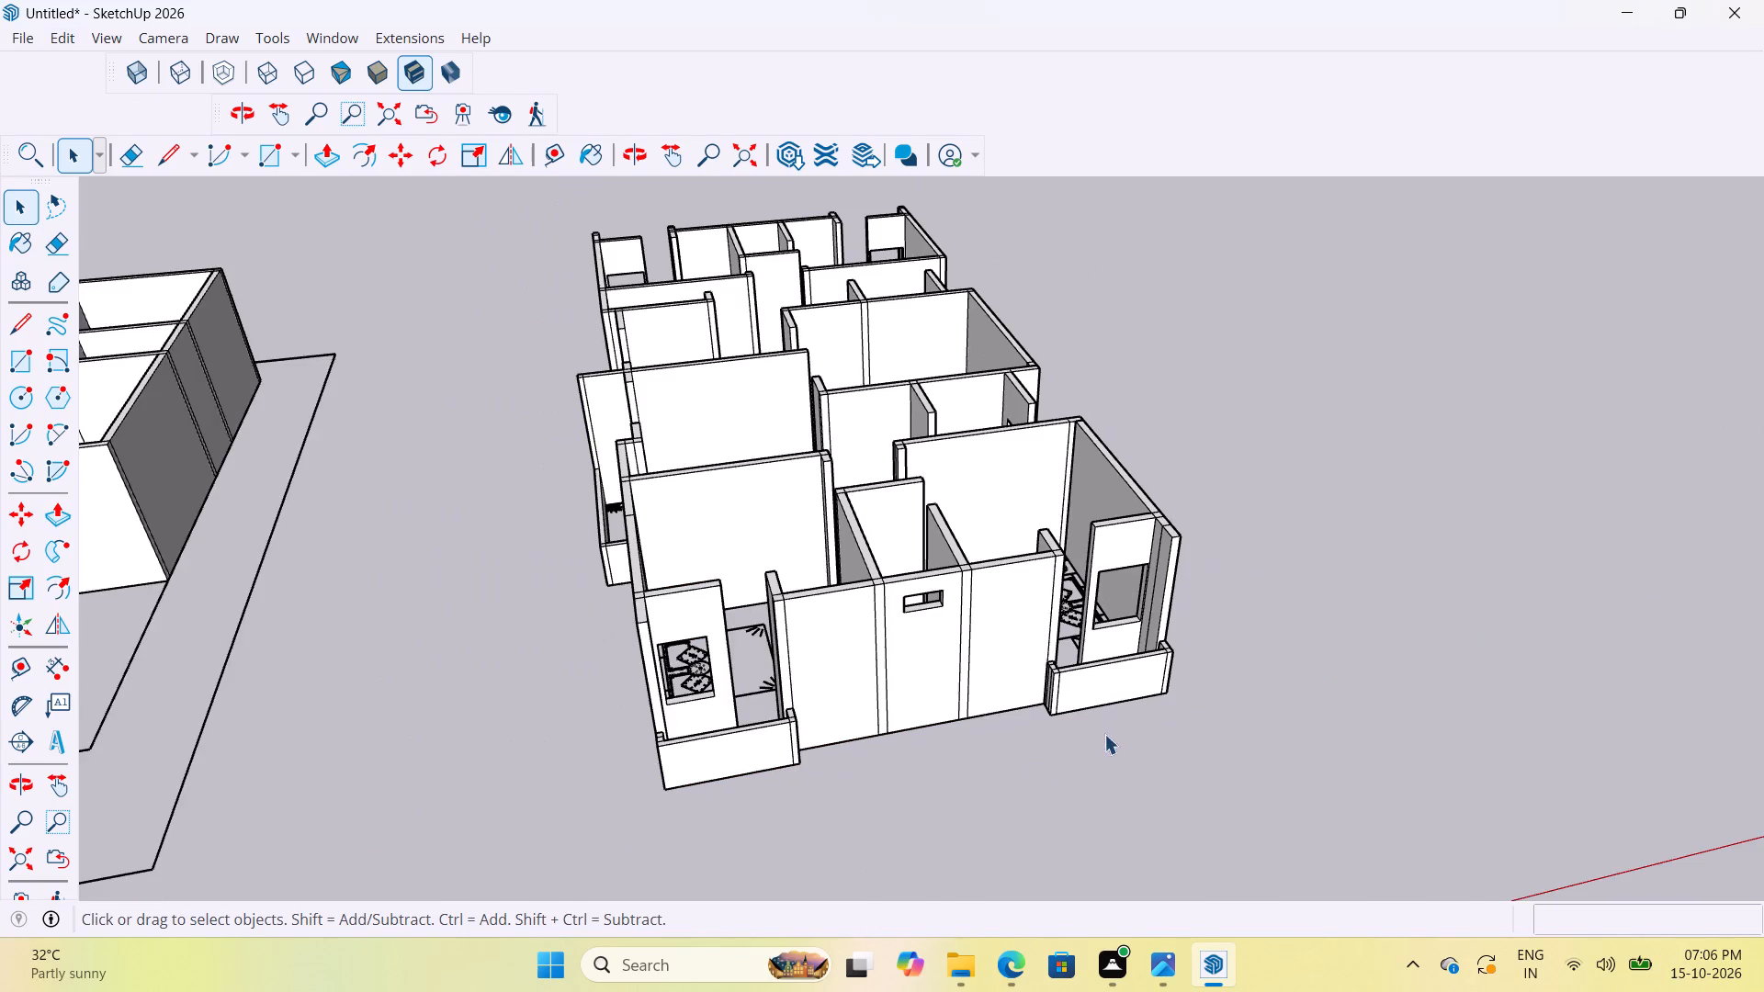
left_click(942, 786)
Examine the bathroom ventilator opening and the neighbouring balcony walls and window openings from several angles.
scroll(944, 525, "up", 8)
middle_click_drag(1016, 668, 933, 506)
scroll(827, 467, "up", 5)
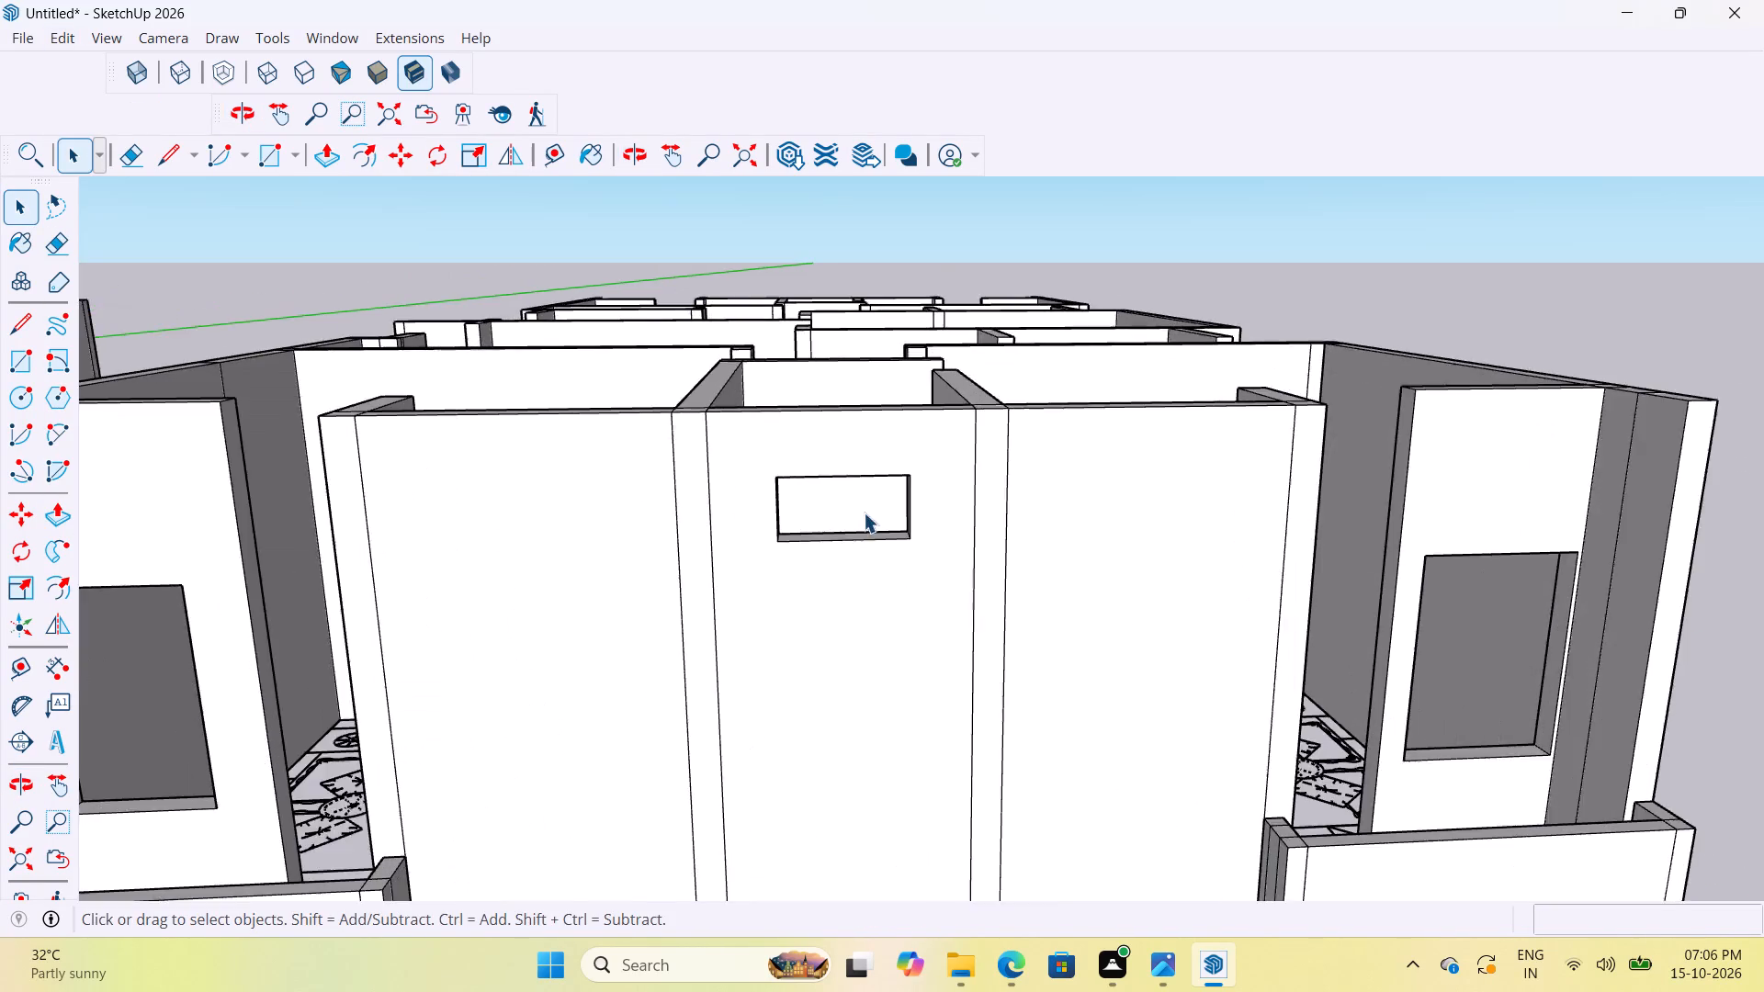
scroll(864, 513, "up", 3)
middle_click_drag(854, 438, 796, 429)
scroll(615, 385, "up", 3)
middle_click_drag(659, 360, 935, 538)
scroll(944, 557, "down", 9)
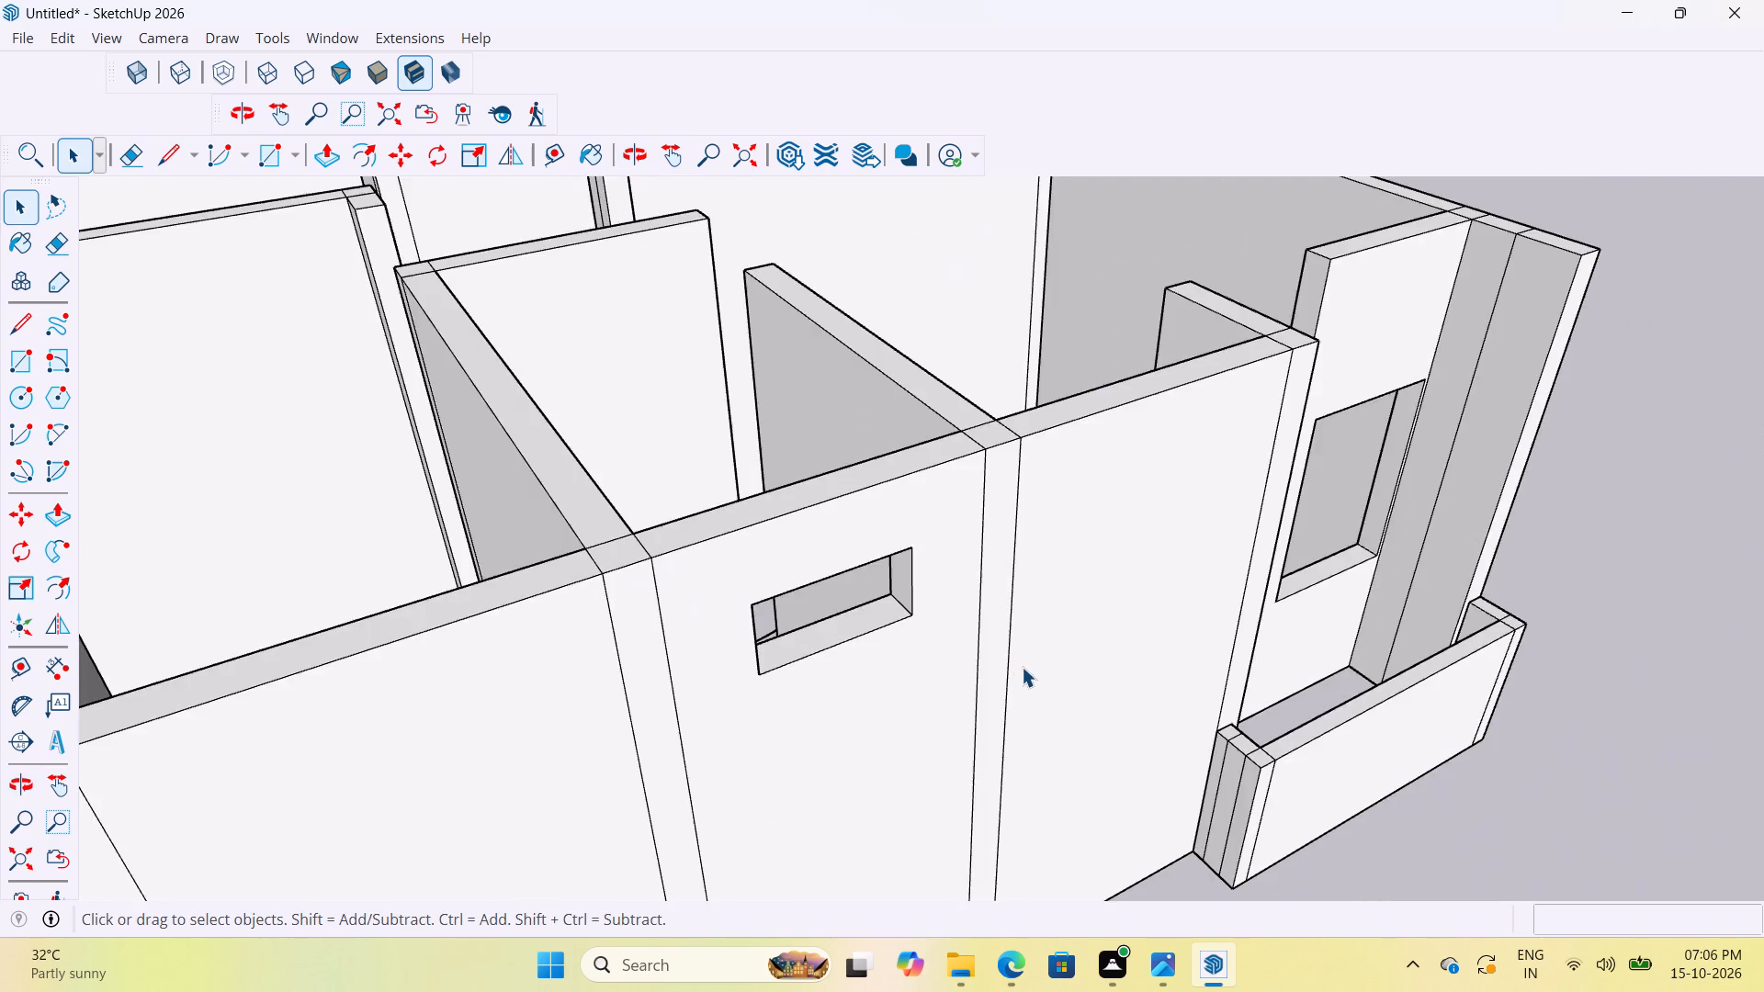
scroll(1022, 667, "down", 11)
middle_click_drag(1235, 787, 1085, 804)
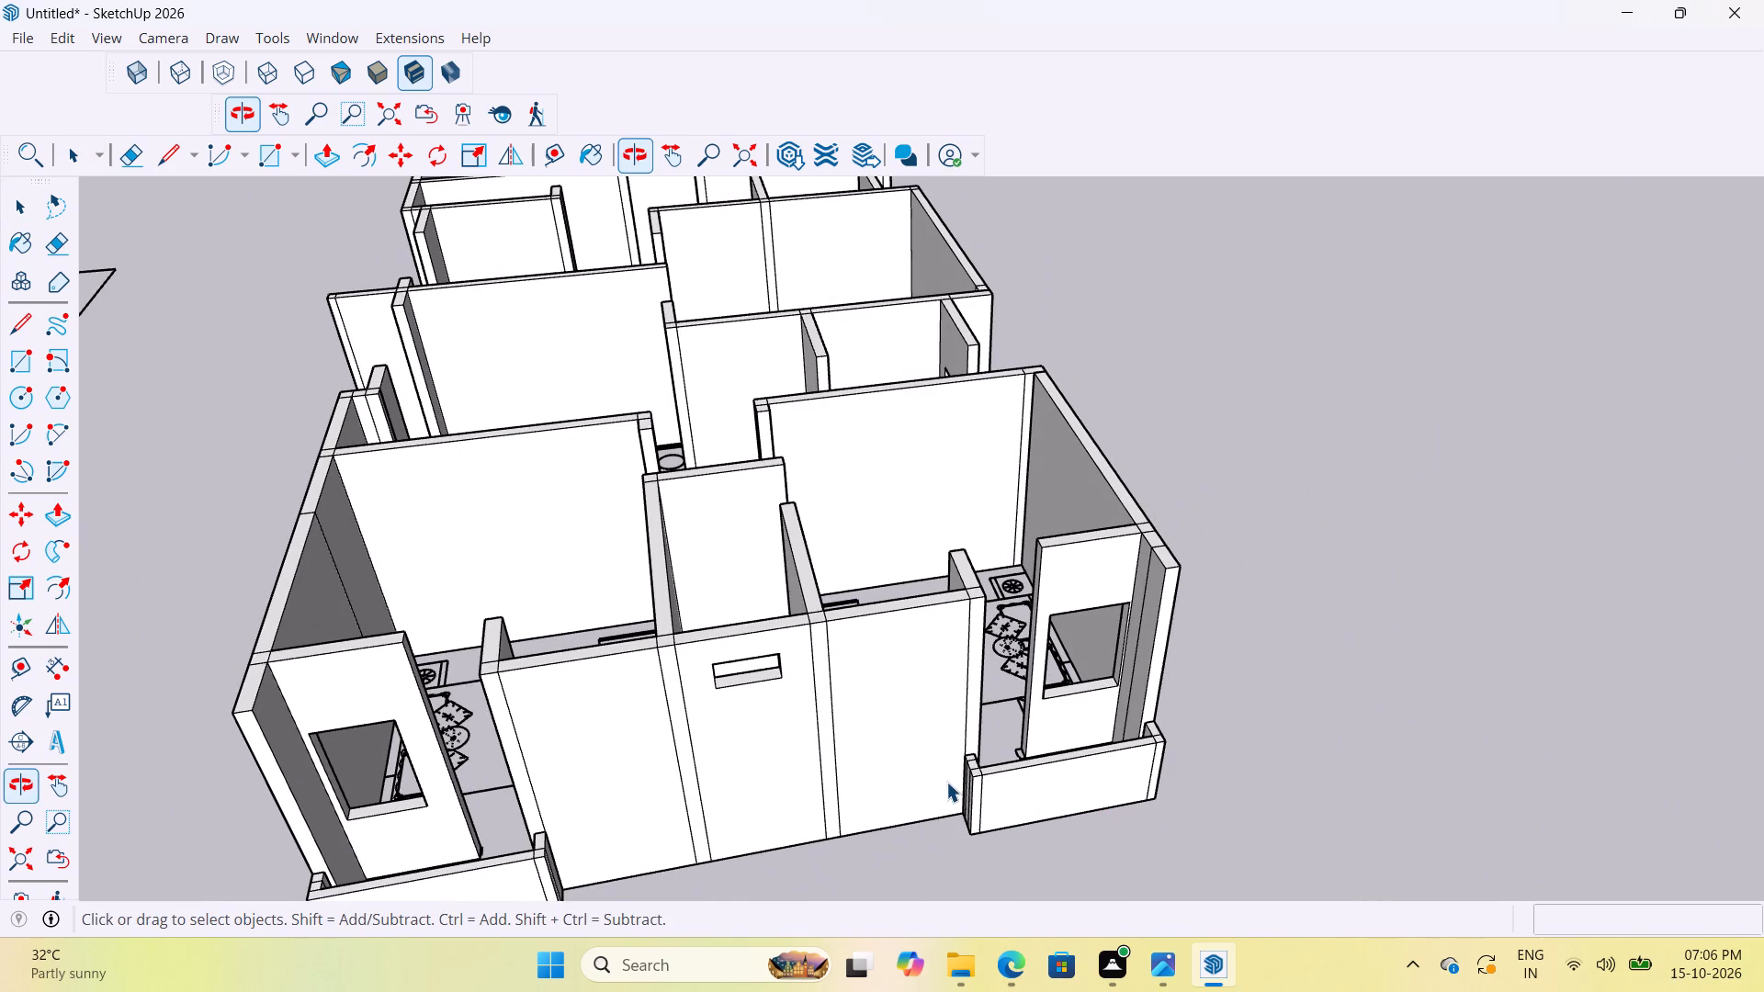
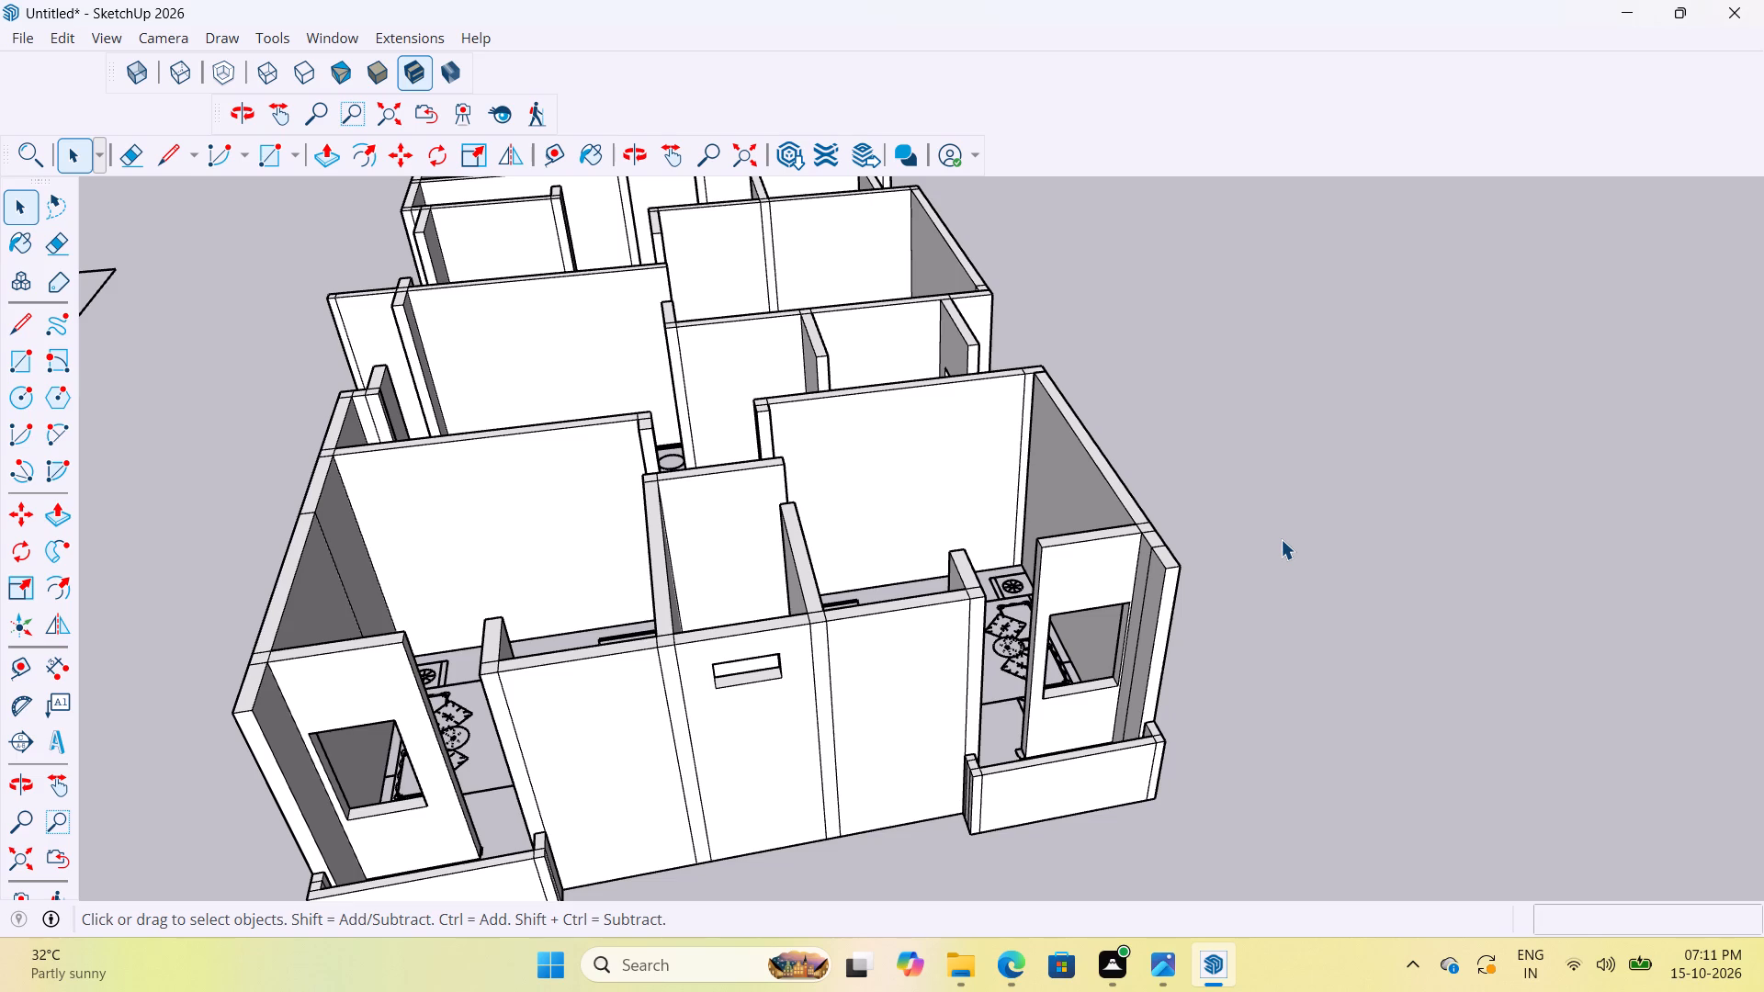
Examine the floor-plan model from several sides, checking the walls and existing window and ventilator openings.
key("Return")
scroll(1515, 242, "up", 1)
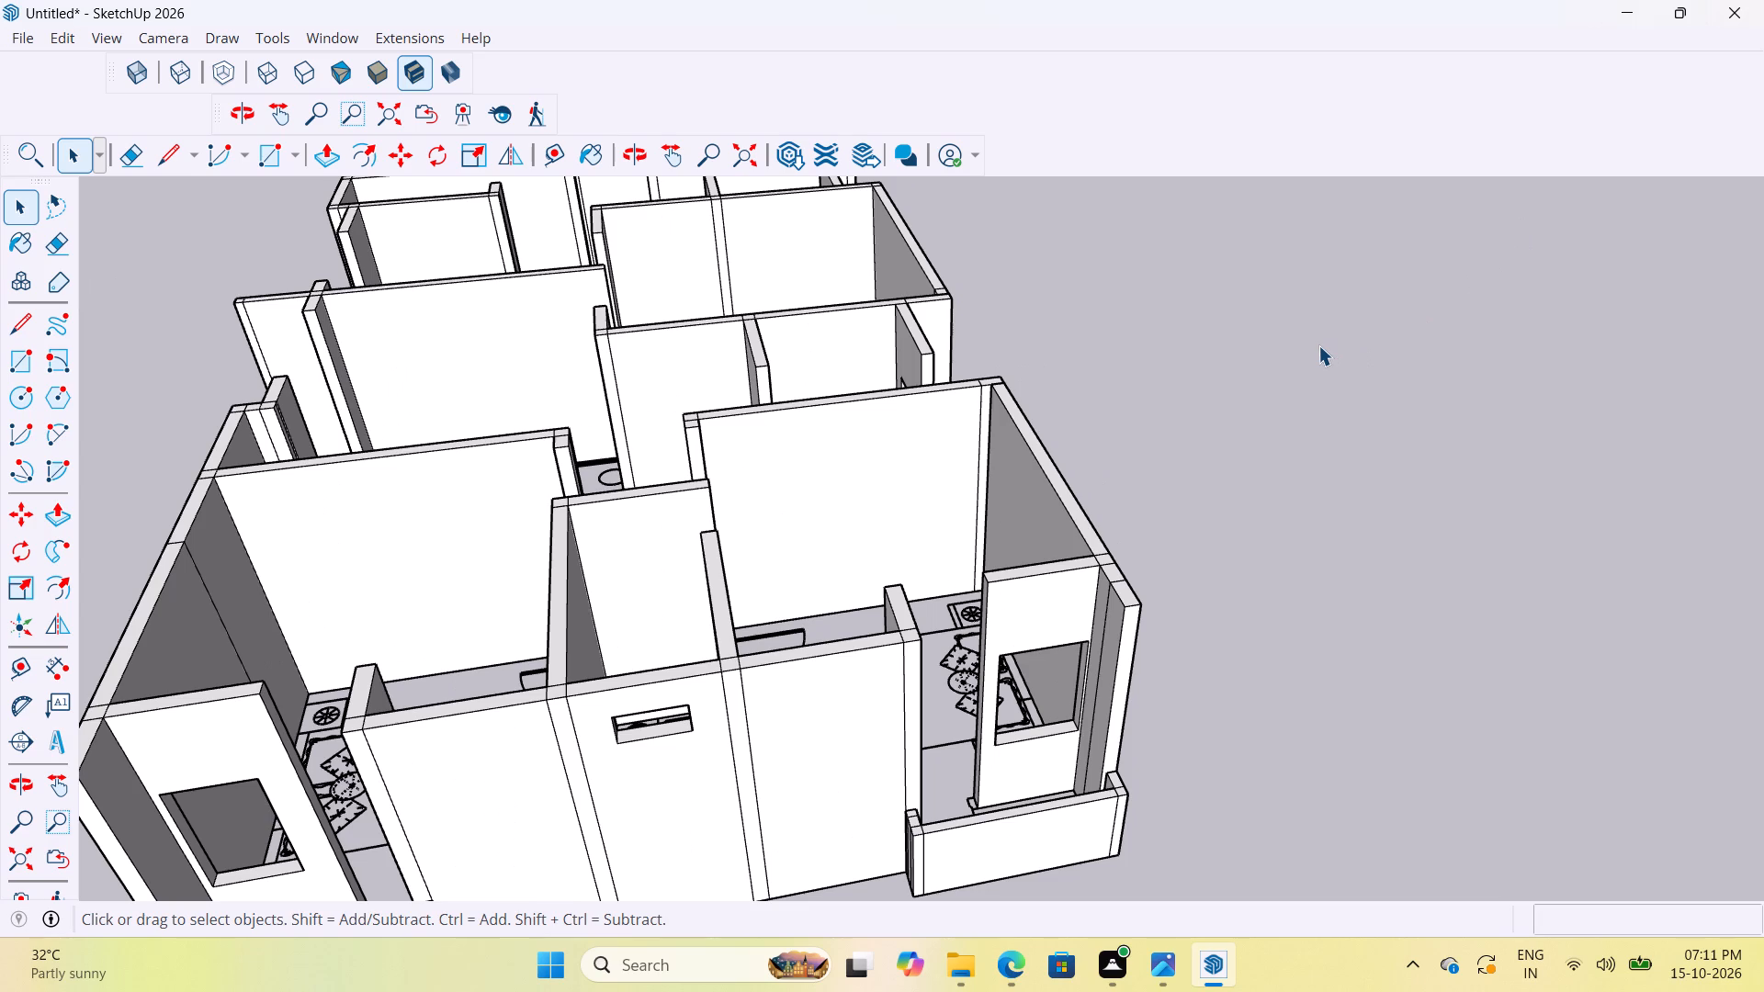
scroll(1260, 465, "down", 3)
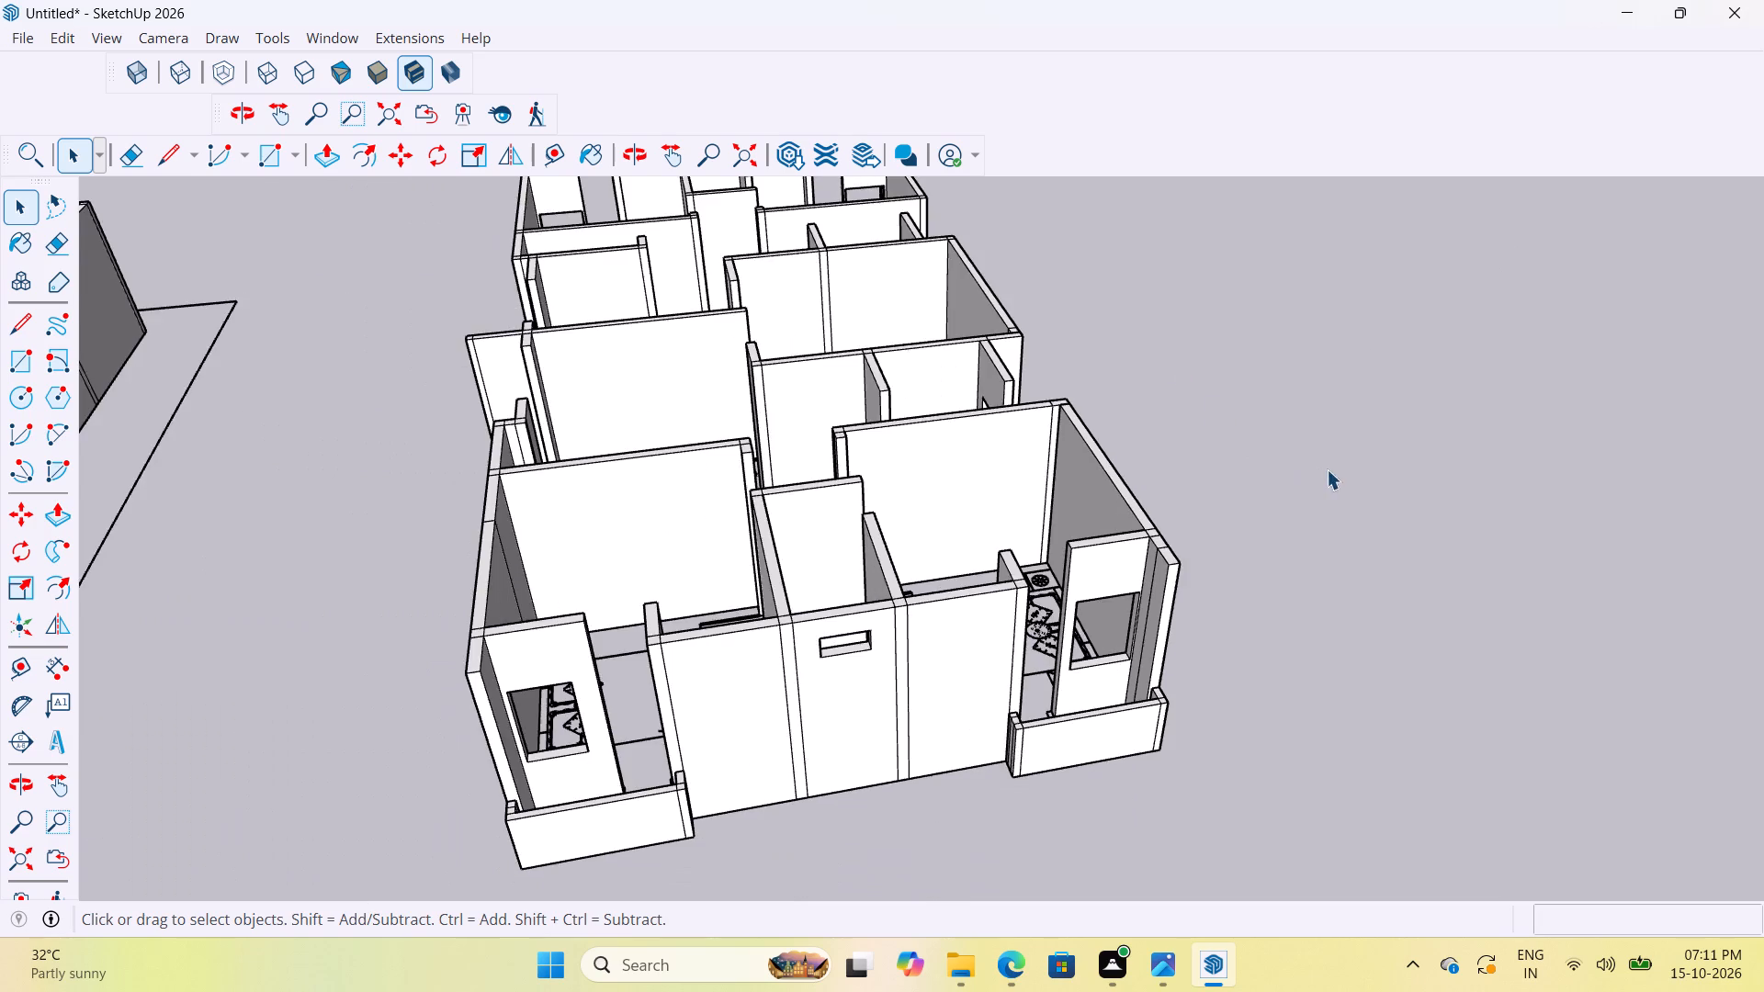
scroll(1327, 476, "down", 5)
scroll(1316, 592, "down", 4)
middle_click_drag(1242, 618, 978, 636)
scroll(1016, 353, "up", 7)
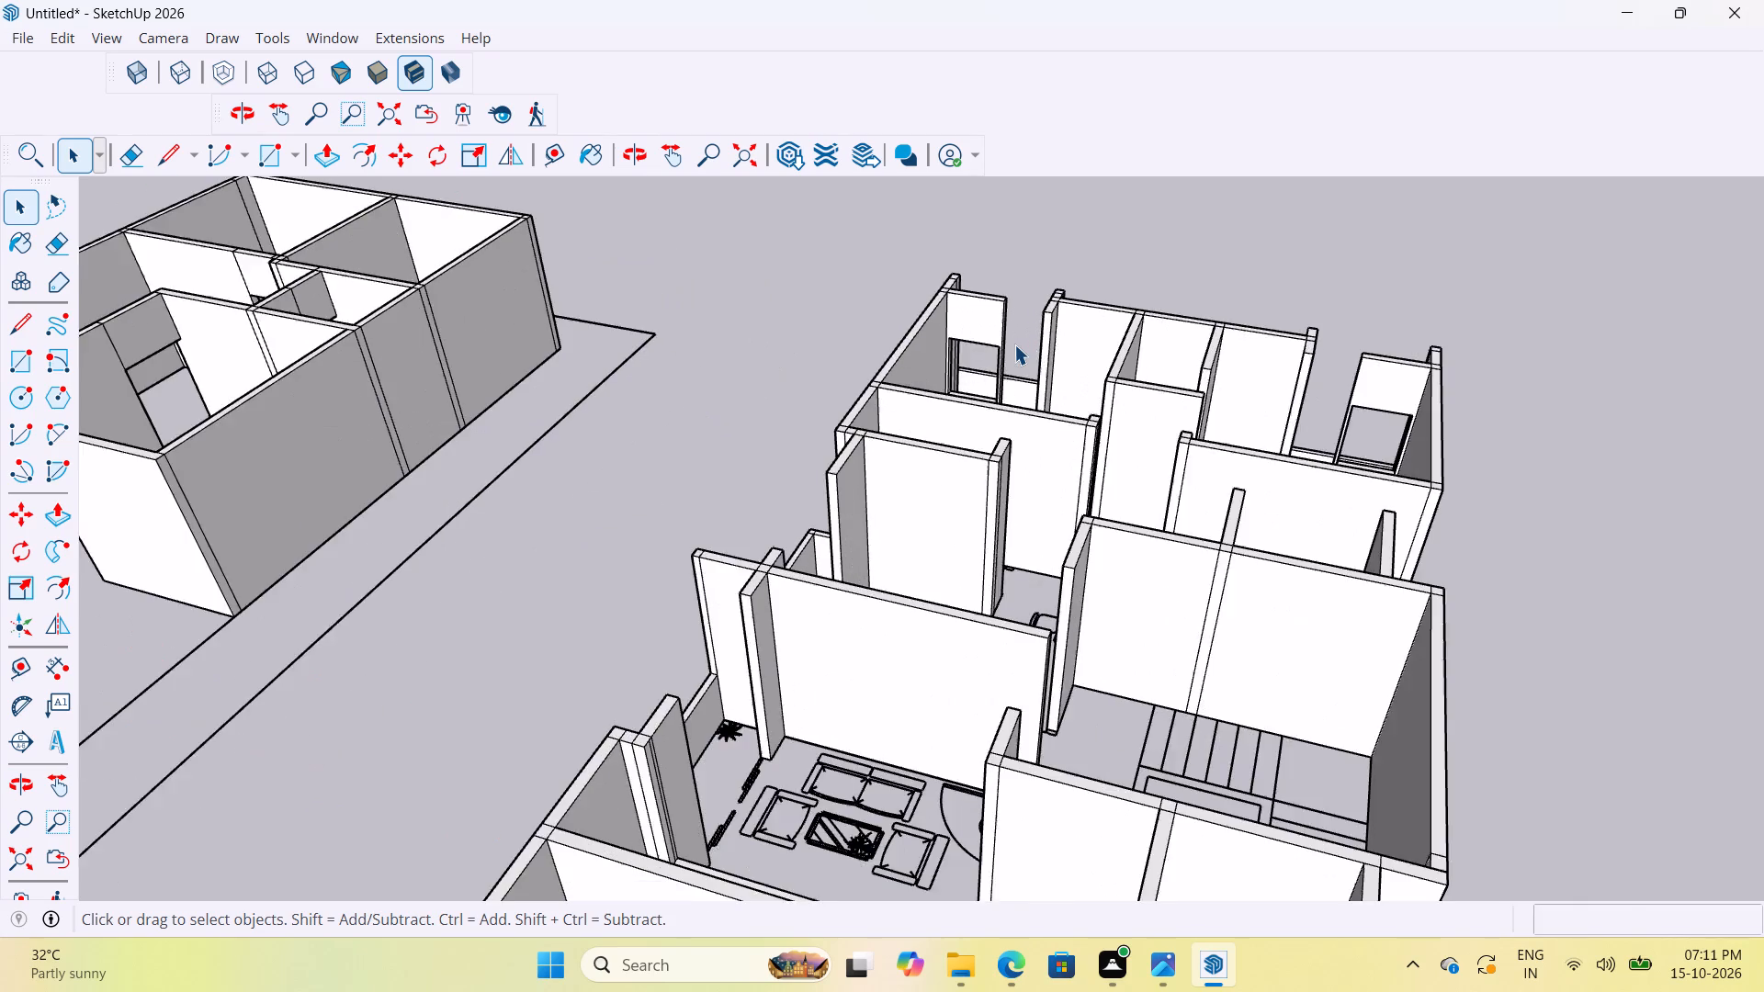
scroll(1014, 344, "up", 12)
middle_click_drag(1046, 345, 1020, 386)
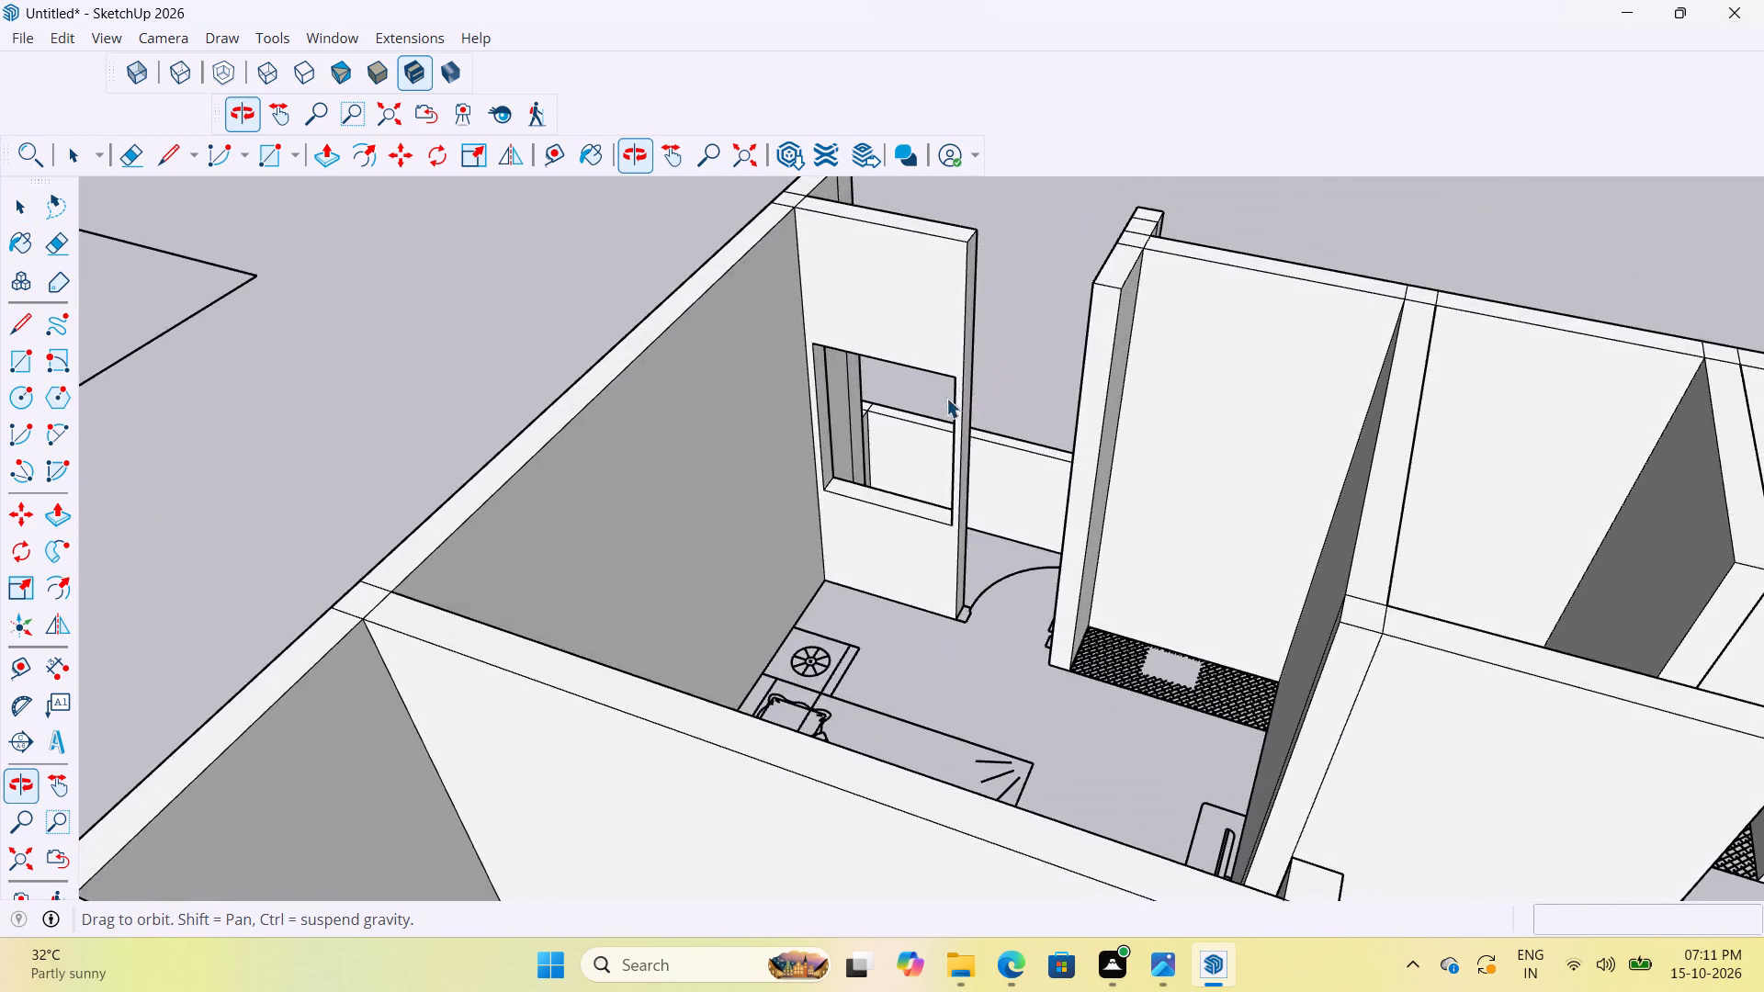
scroll(935, 398, "down", 7)
scroll(835, 449, "down", 6)
scroll(1160, 538, "up", 8)
scroll(1168, 500, "down", 5)
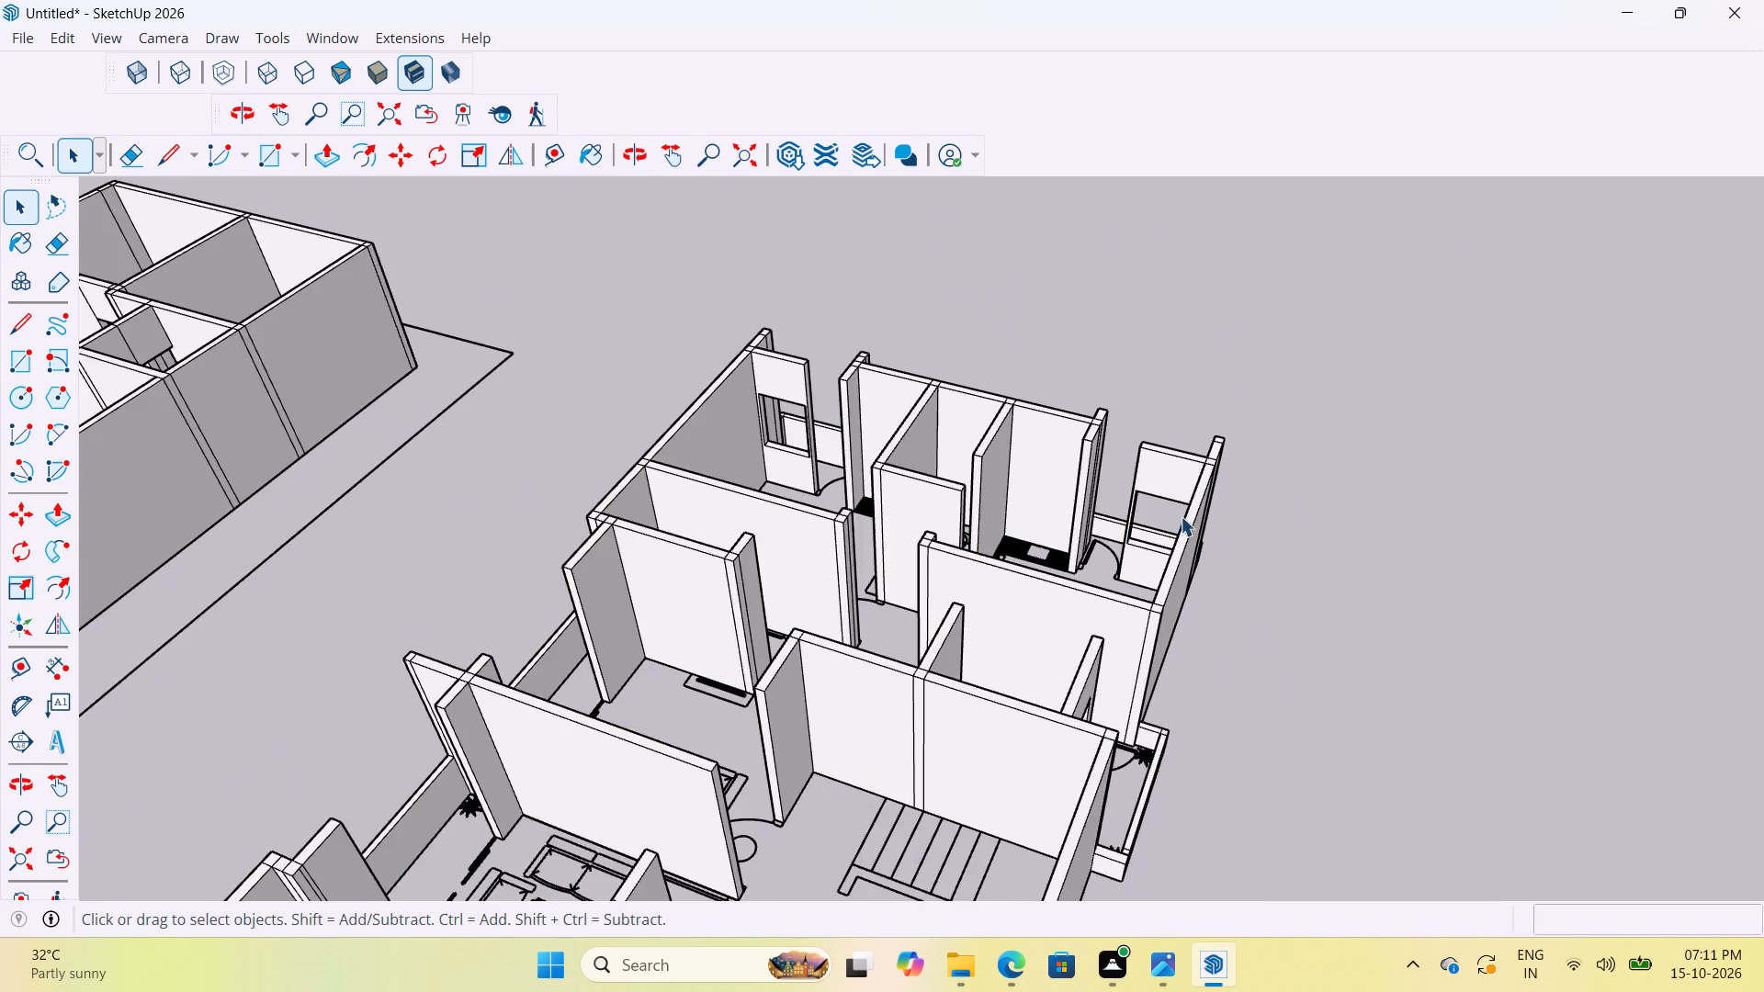
scroll(1181, 516, "up", 13)
middle_click_drag(1294, 490, 605, 577)
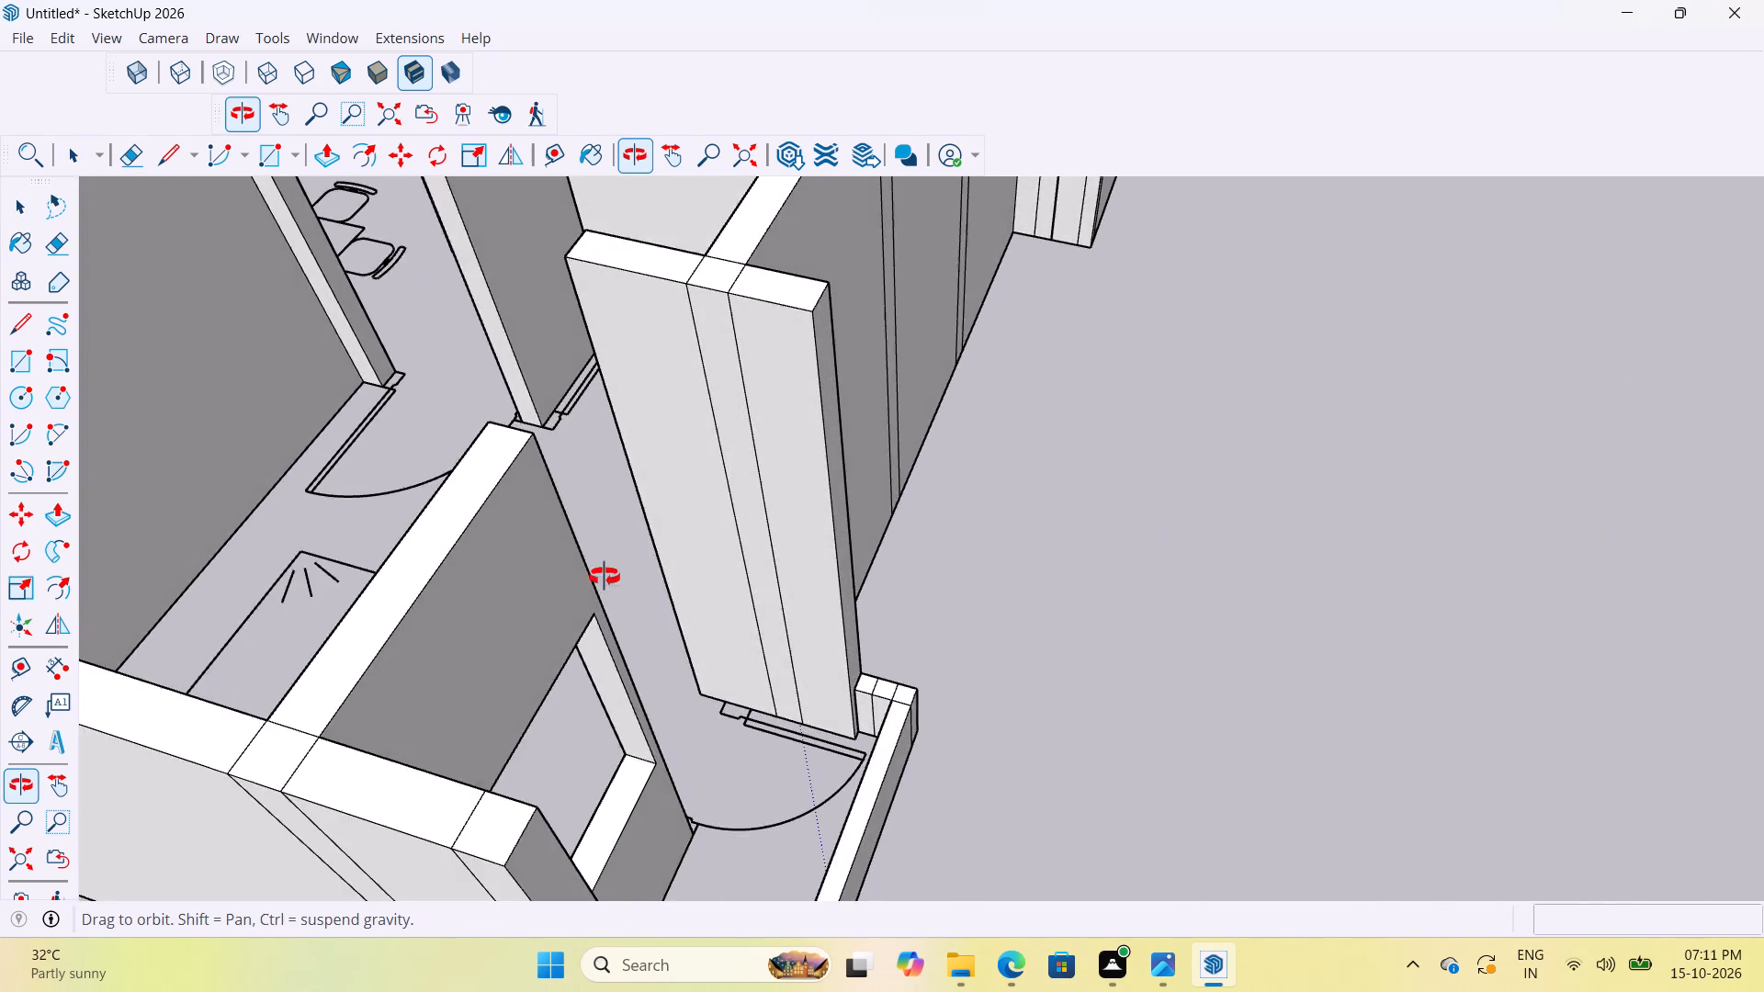
middle_click_drag(605, 577, 336, 536)
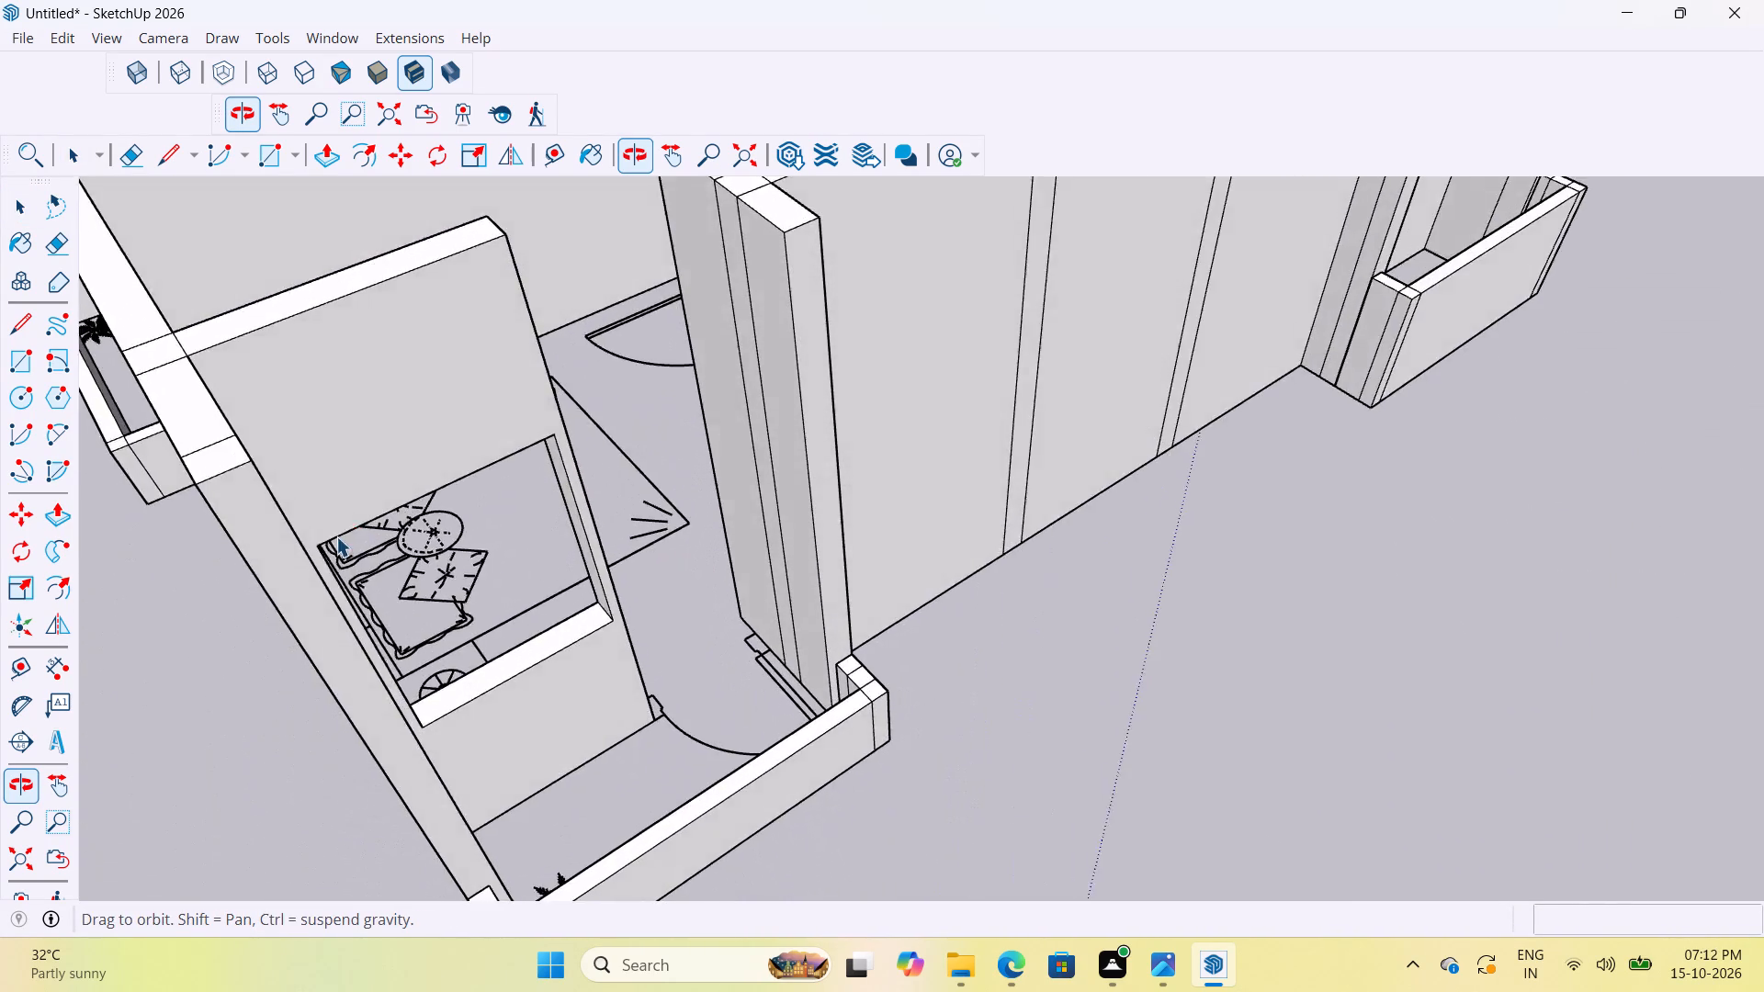
middle_click_drag(336, 536, 342, 536)
scroll(948, 600, "up", 1)
scroll(961, 614, "down", 12)
scroll(1156, 468, "up", 4)
middle_click_drag(1058, 521, 964, 544)
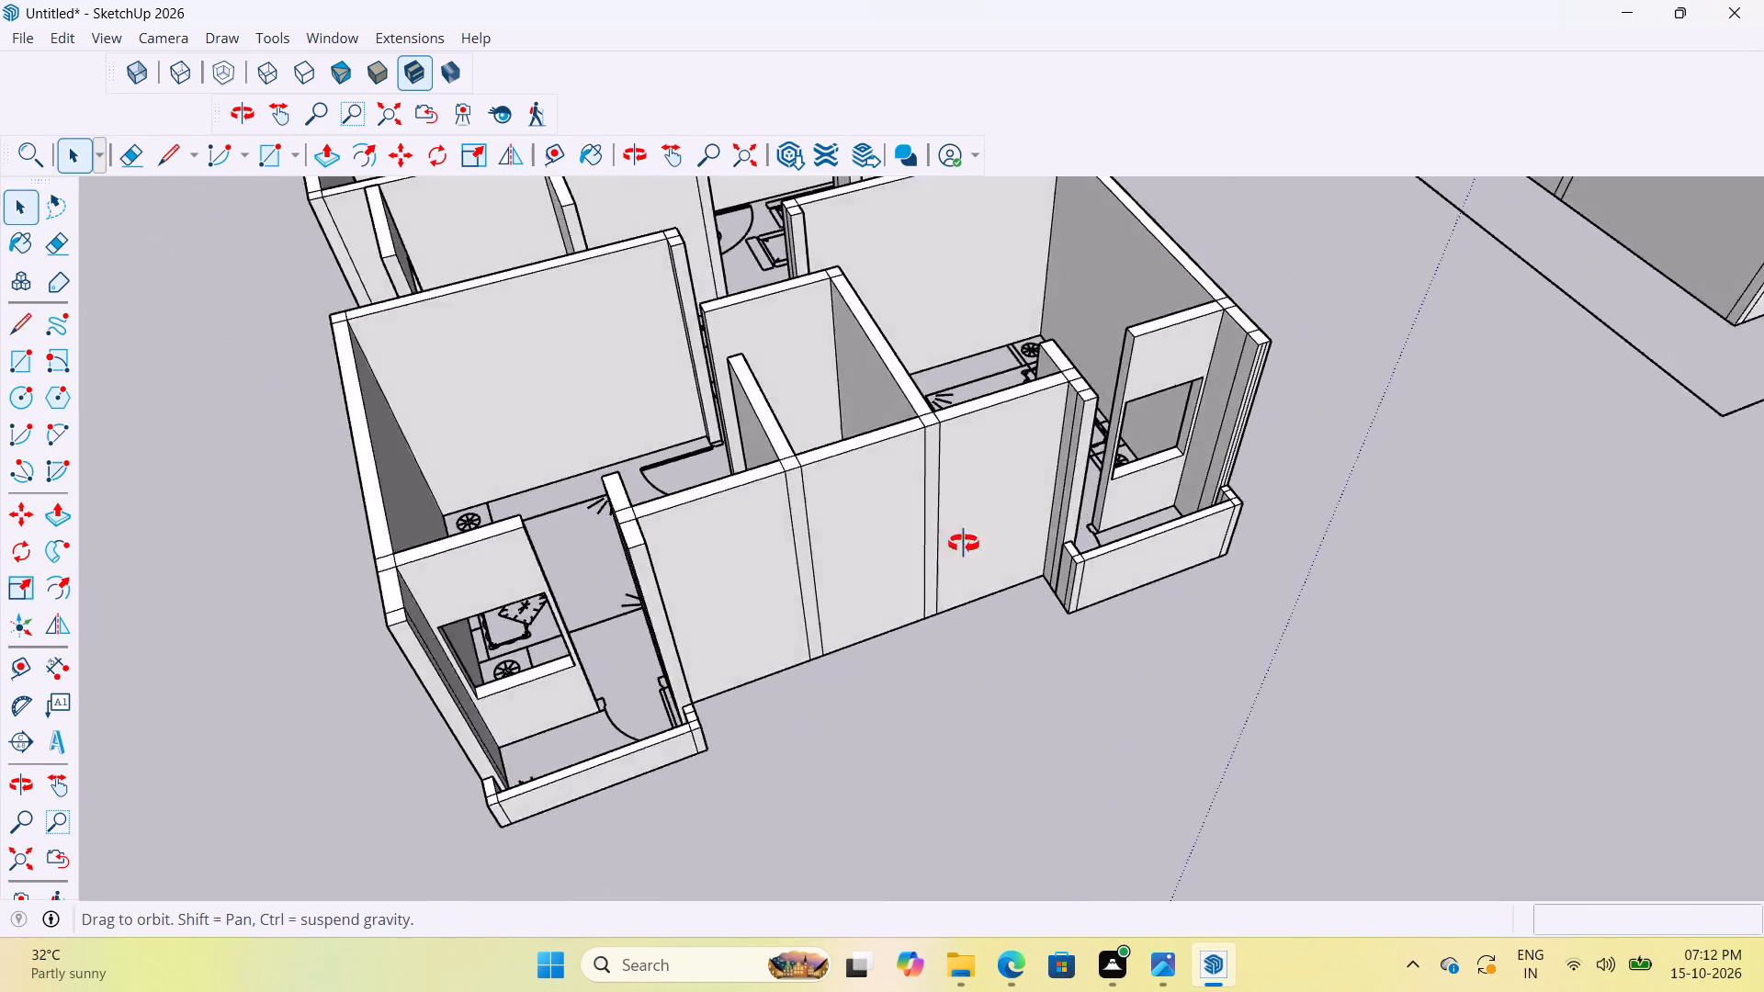
middle_click_drag(964, 544, 1707, 503)
scroll(1319, 423, "down", 12)
middle_click_drag(1122, 621, 1439, 603)
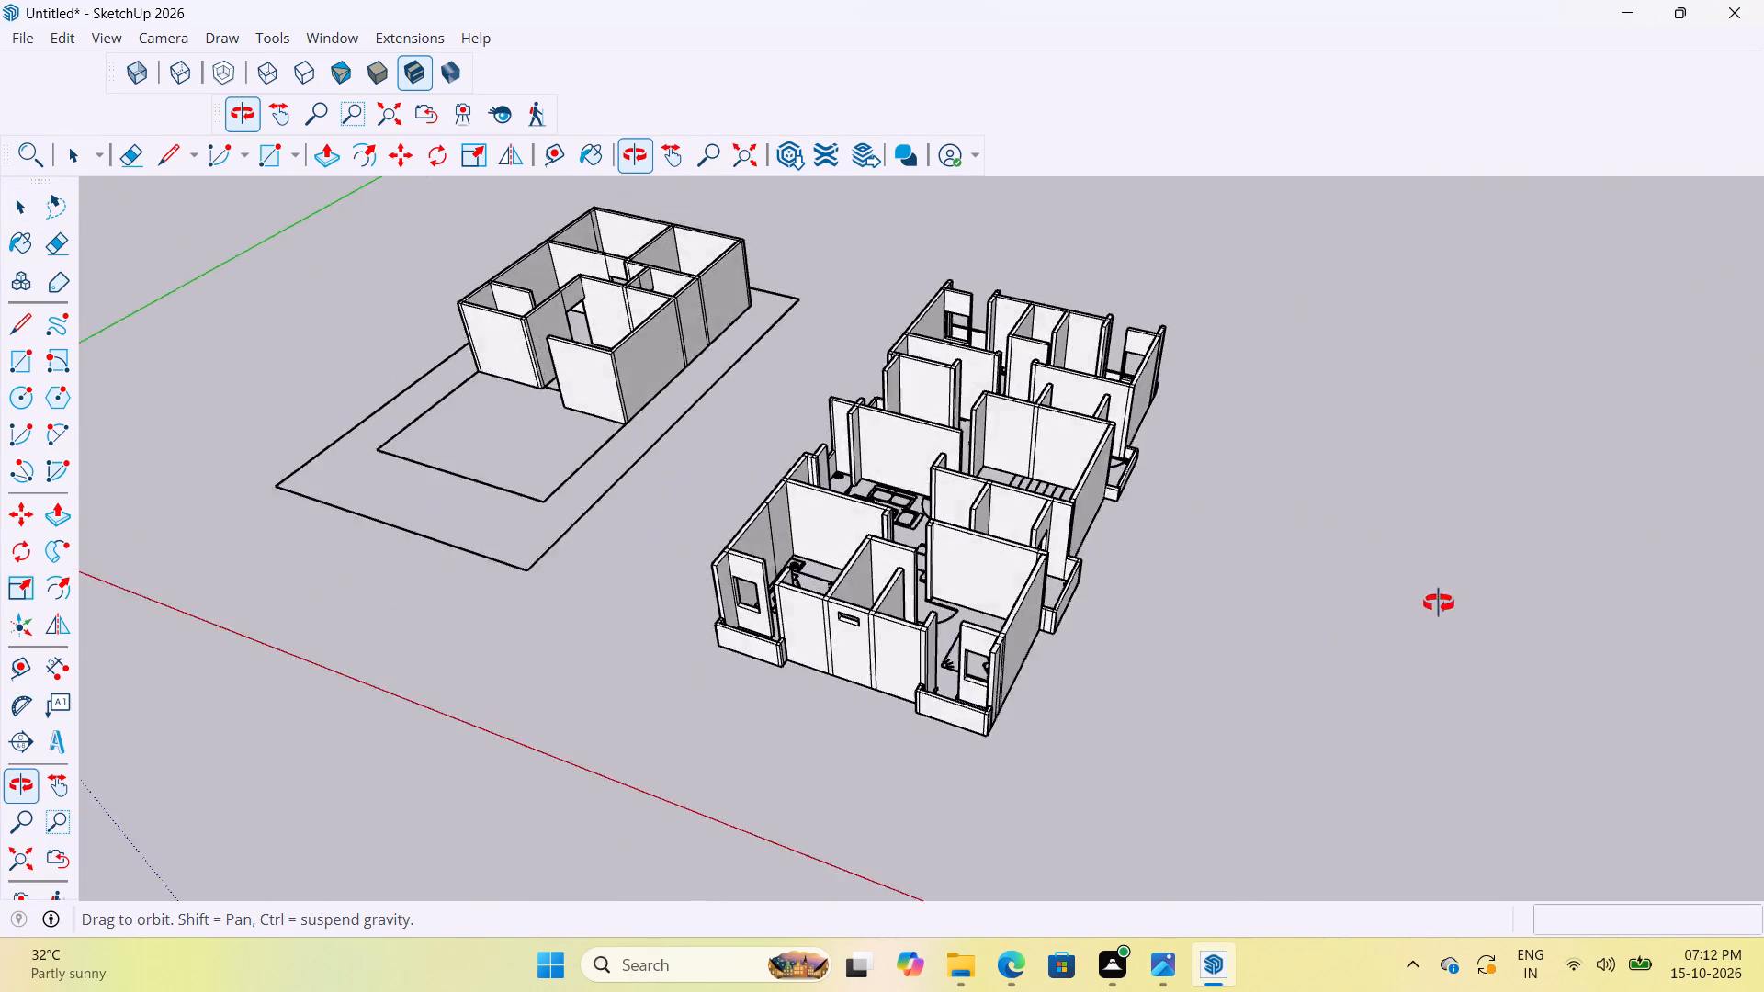
middle_click_drag(1439, 603, 1752, 606)
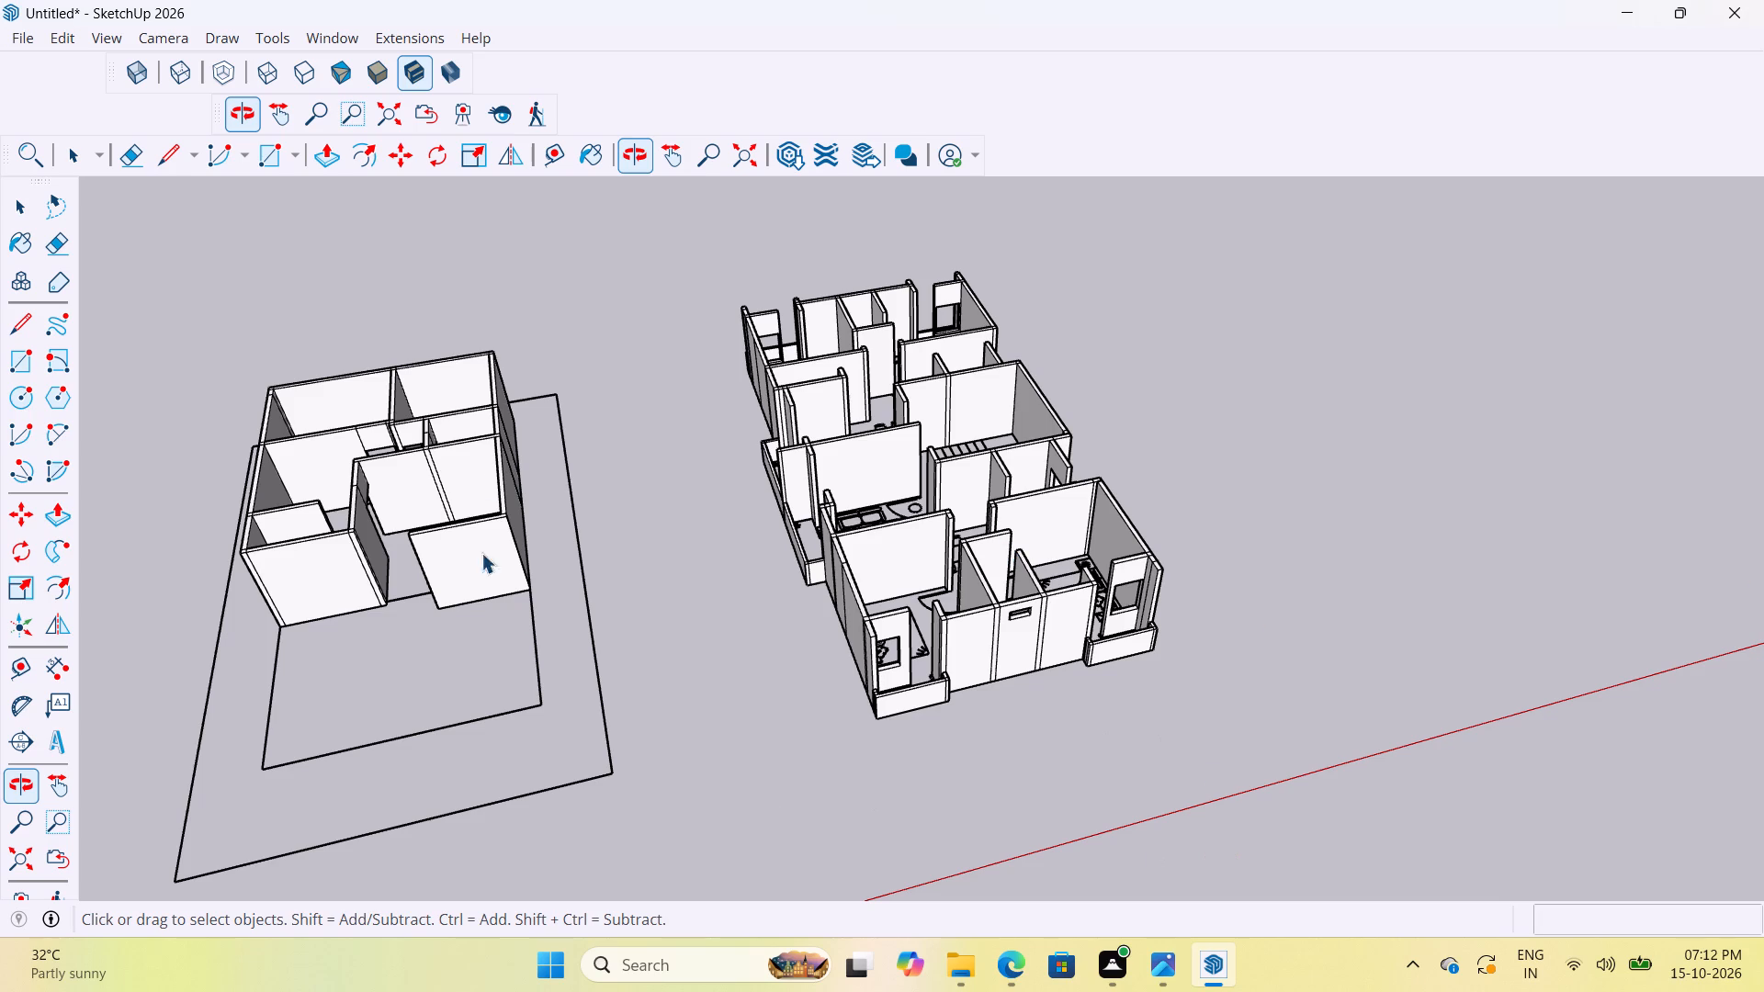
scroll(885, 575, "down", 4)
scroll(909, 485, "up", 13)
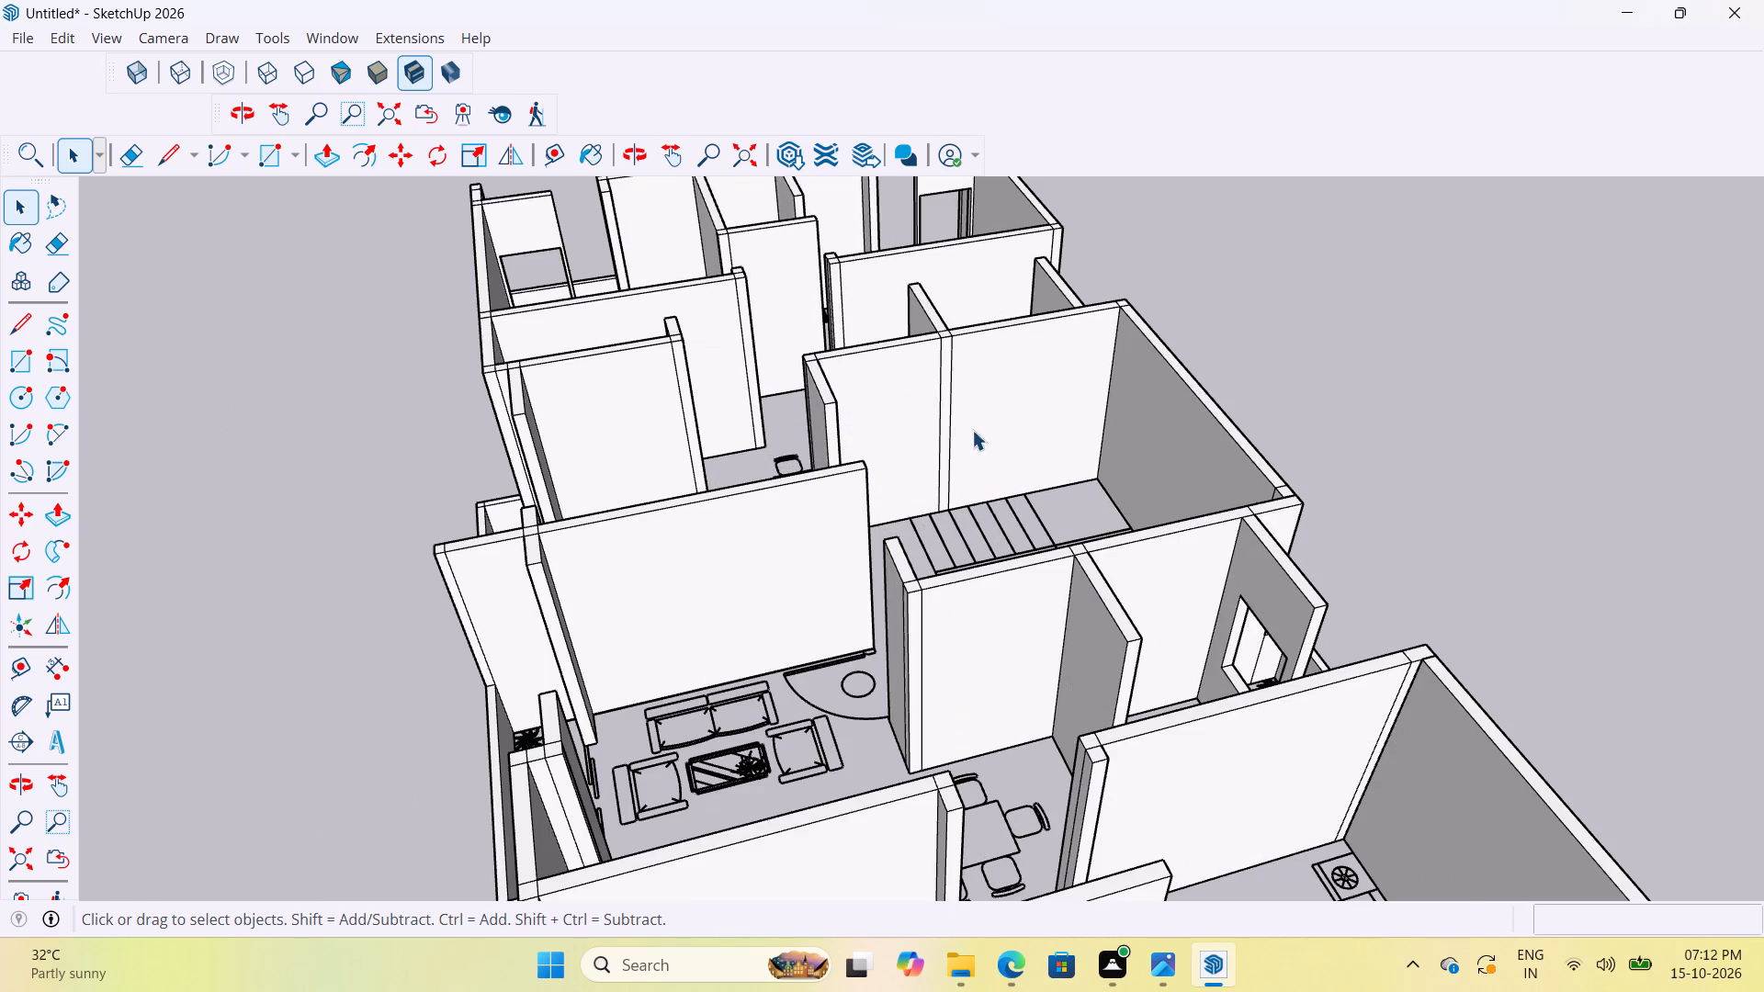
scroll(1010, 546, "down", 4)
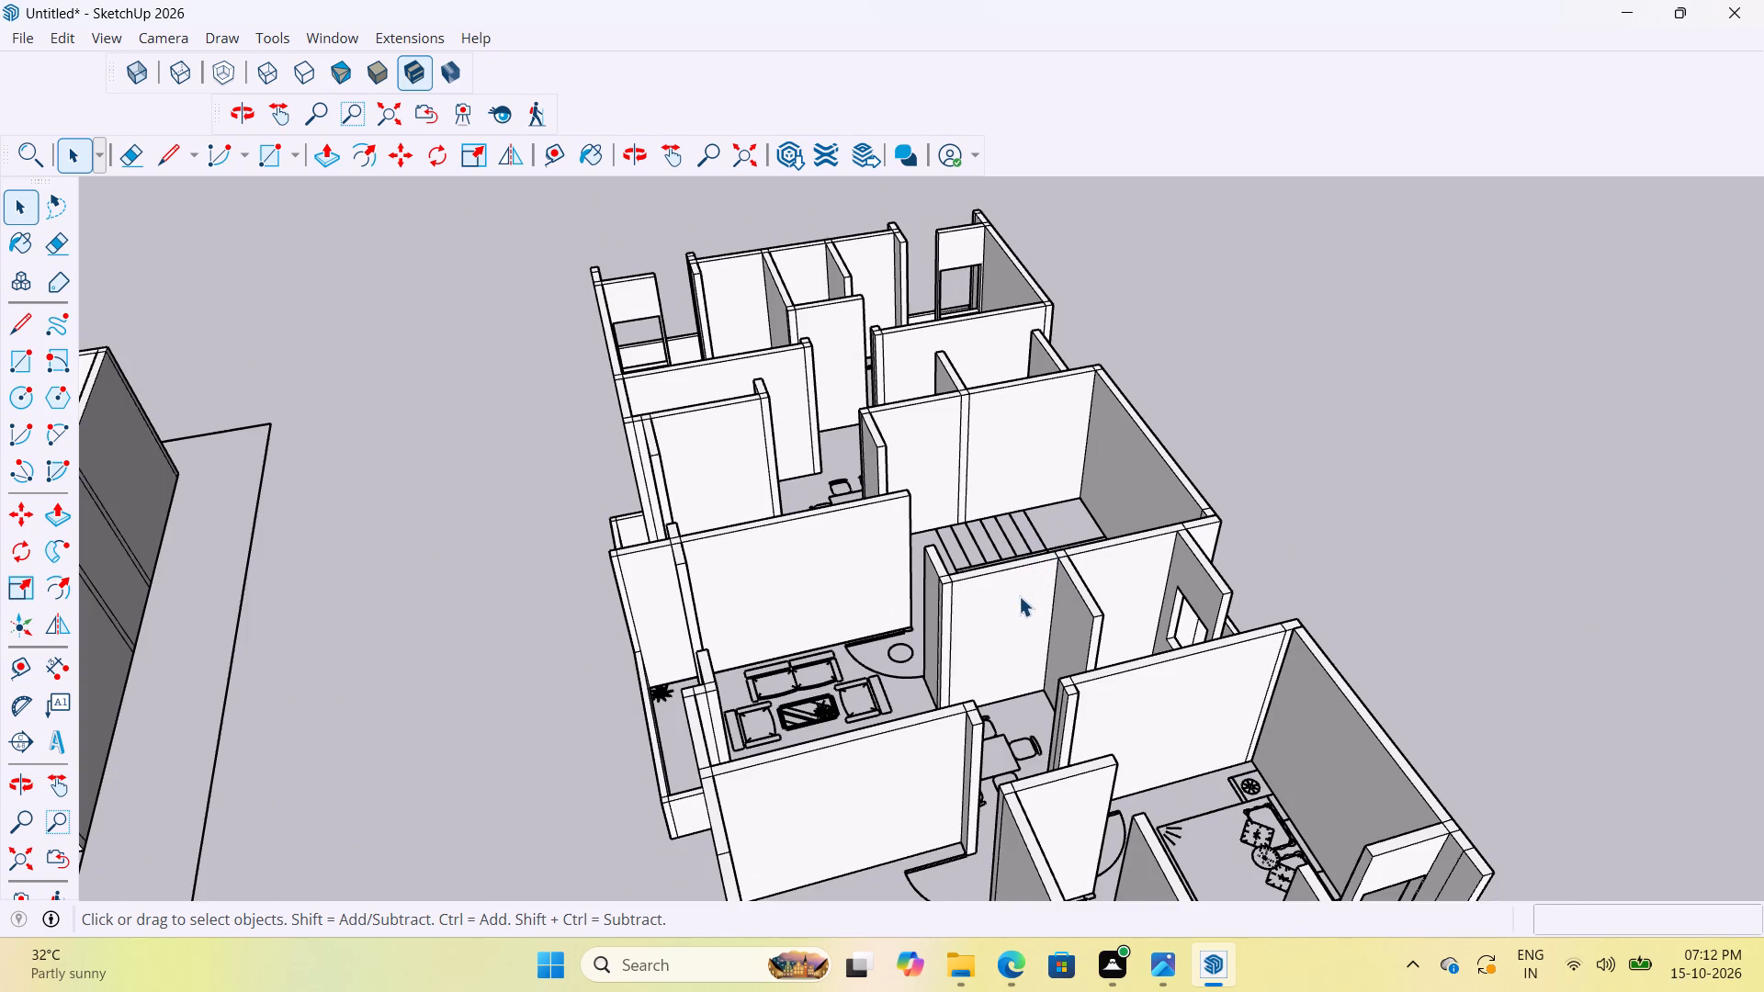
scroll(920, 457, "down", 5)
middle_click_drag(675, 446, 1305, 433)
scroll(616, 642, "up", 1)
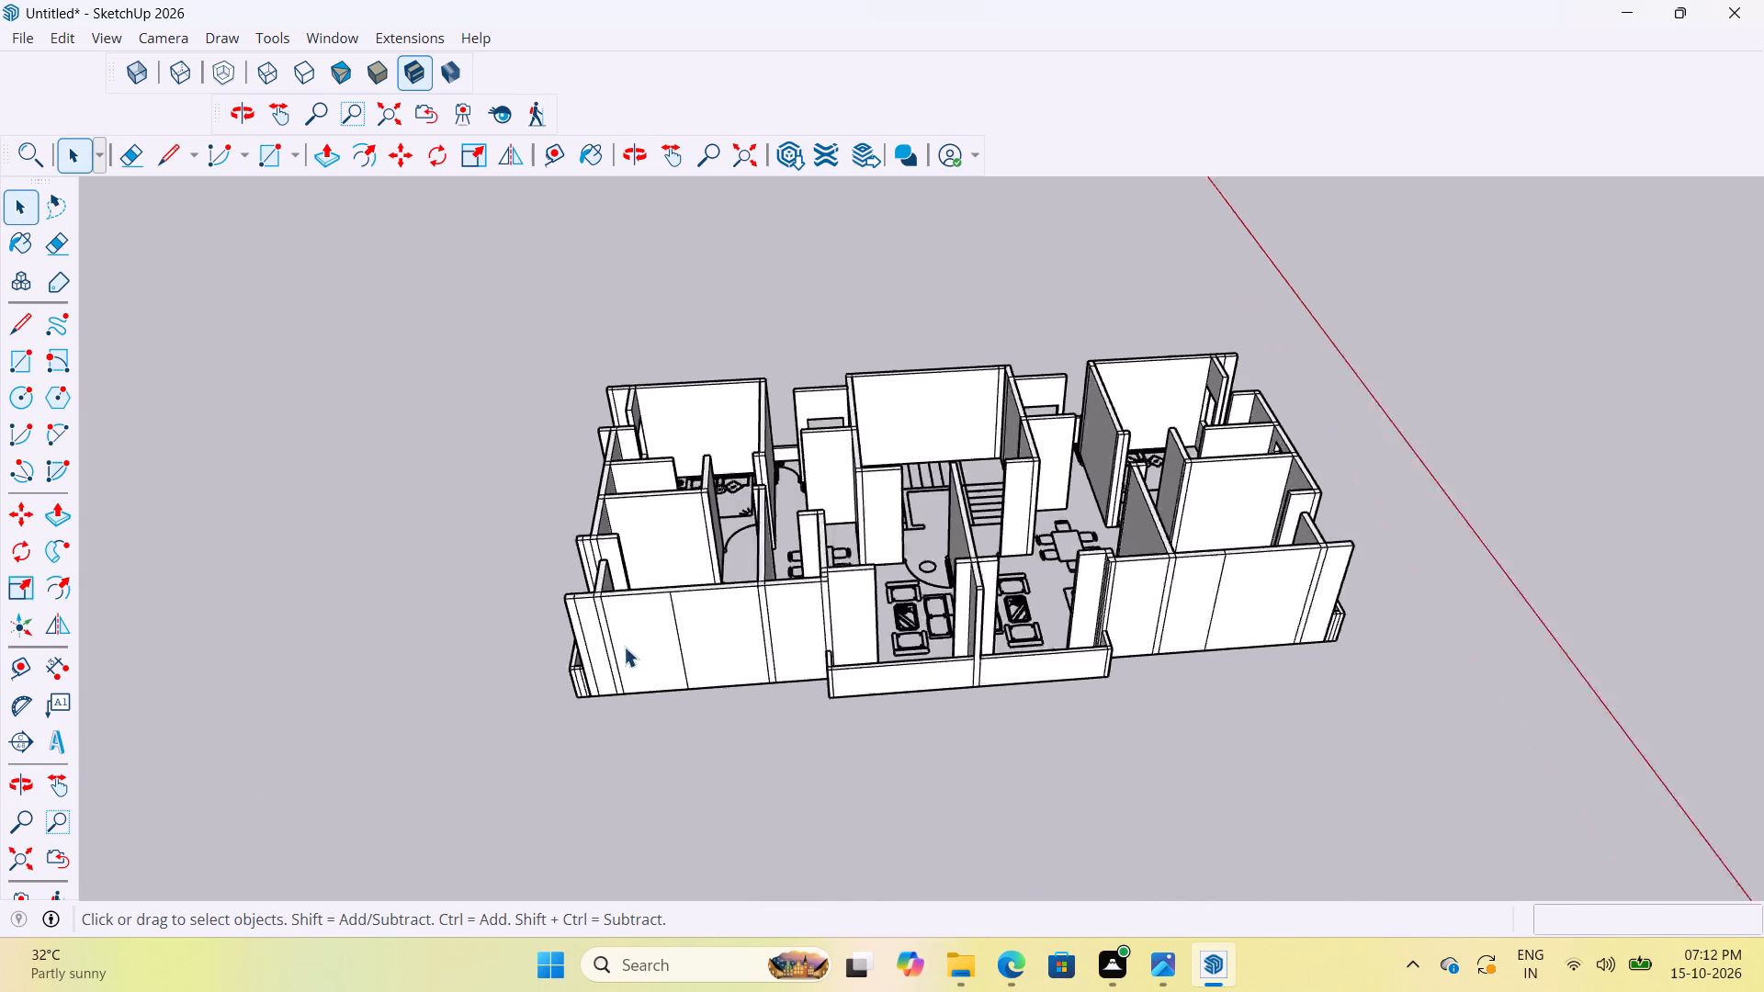
scroll(624, 647, "up", 3)
scroll(974, 648, "down", 5)
scroll(785, 659, "up", 5)
middle_click_drag(978, 620, 965, 861)
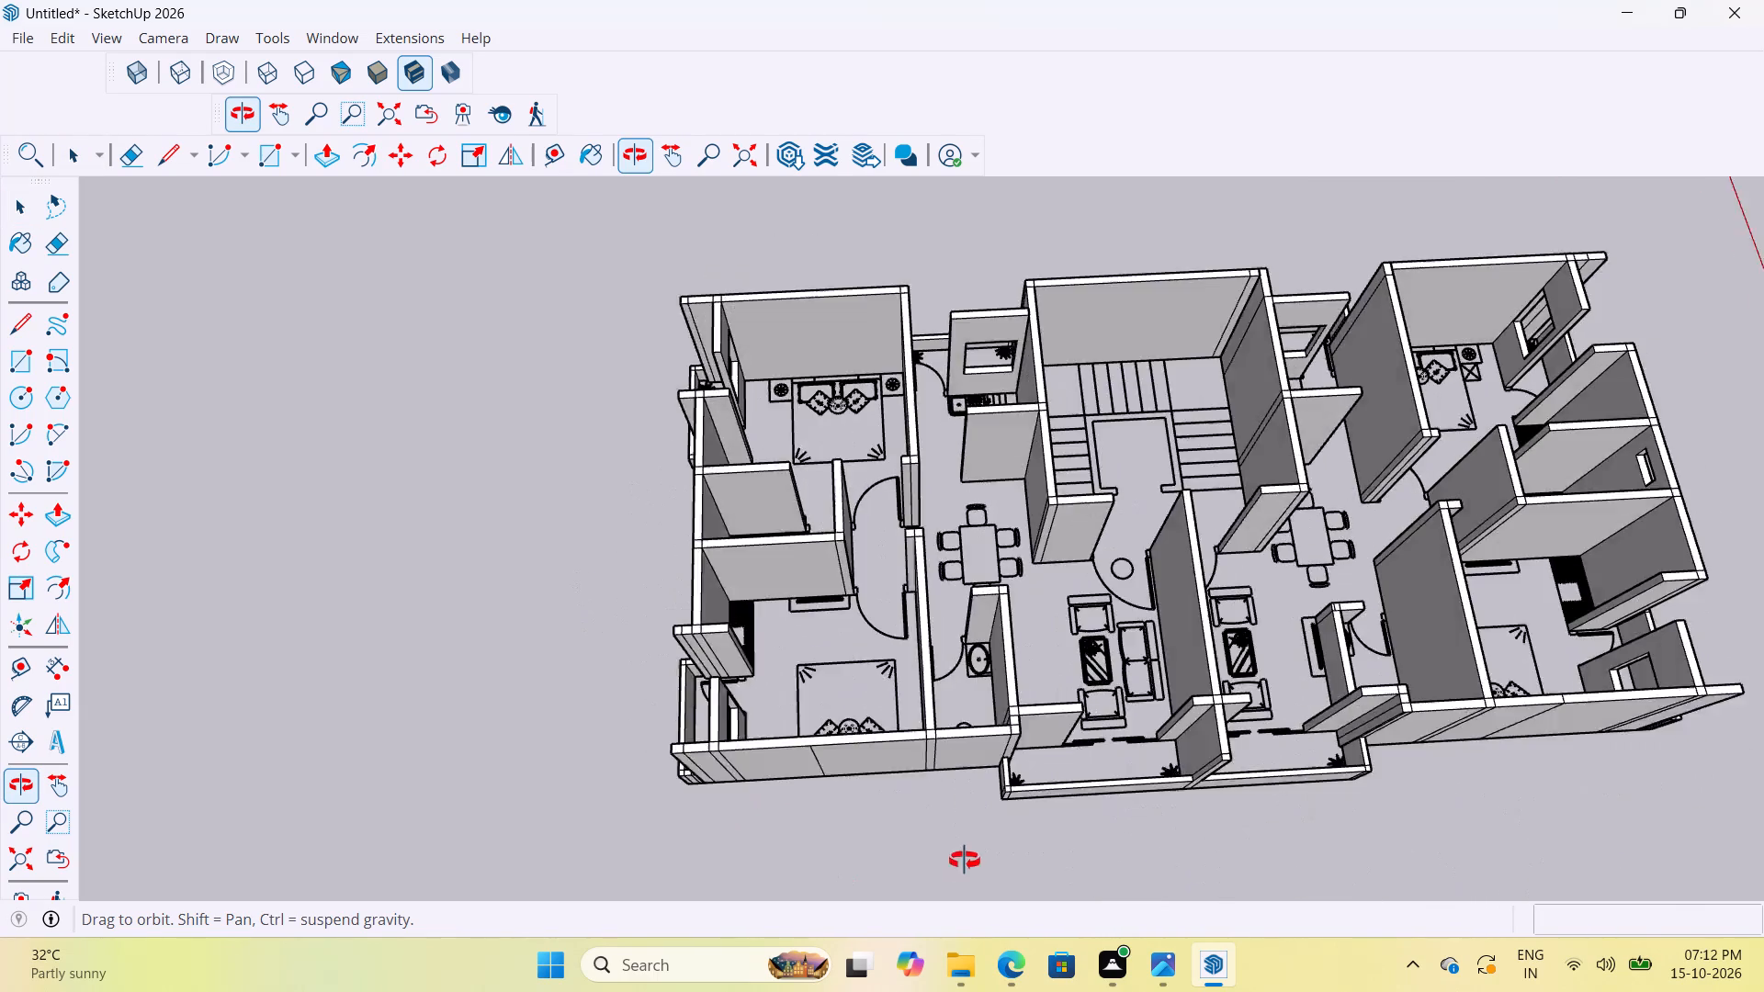
middle_click_drag(965, 861, 922, 795)
Inside the wall group, place vertical guides 1' in from both side edges of the narrow outer wall face beside the balcony.
scroll(922, 793, "down", 1)
scroll(928, 763, "up", 9)
middle_click_drag(1036, 598, 1036, 477)
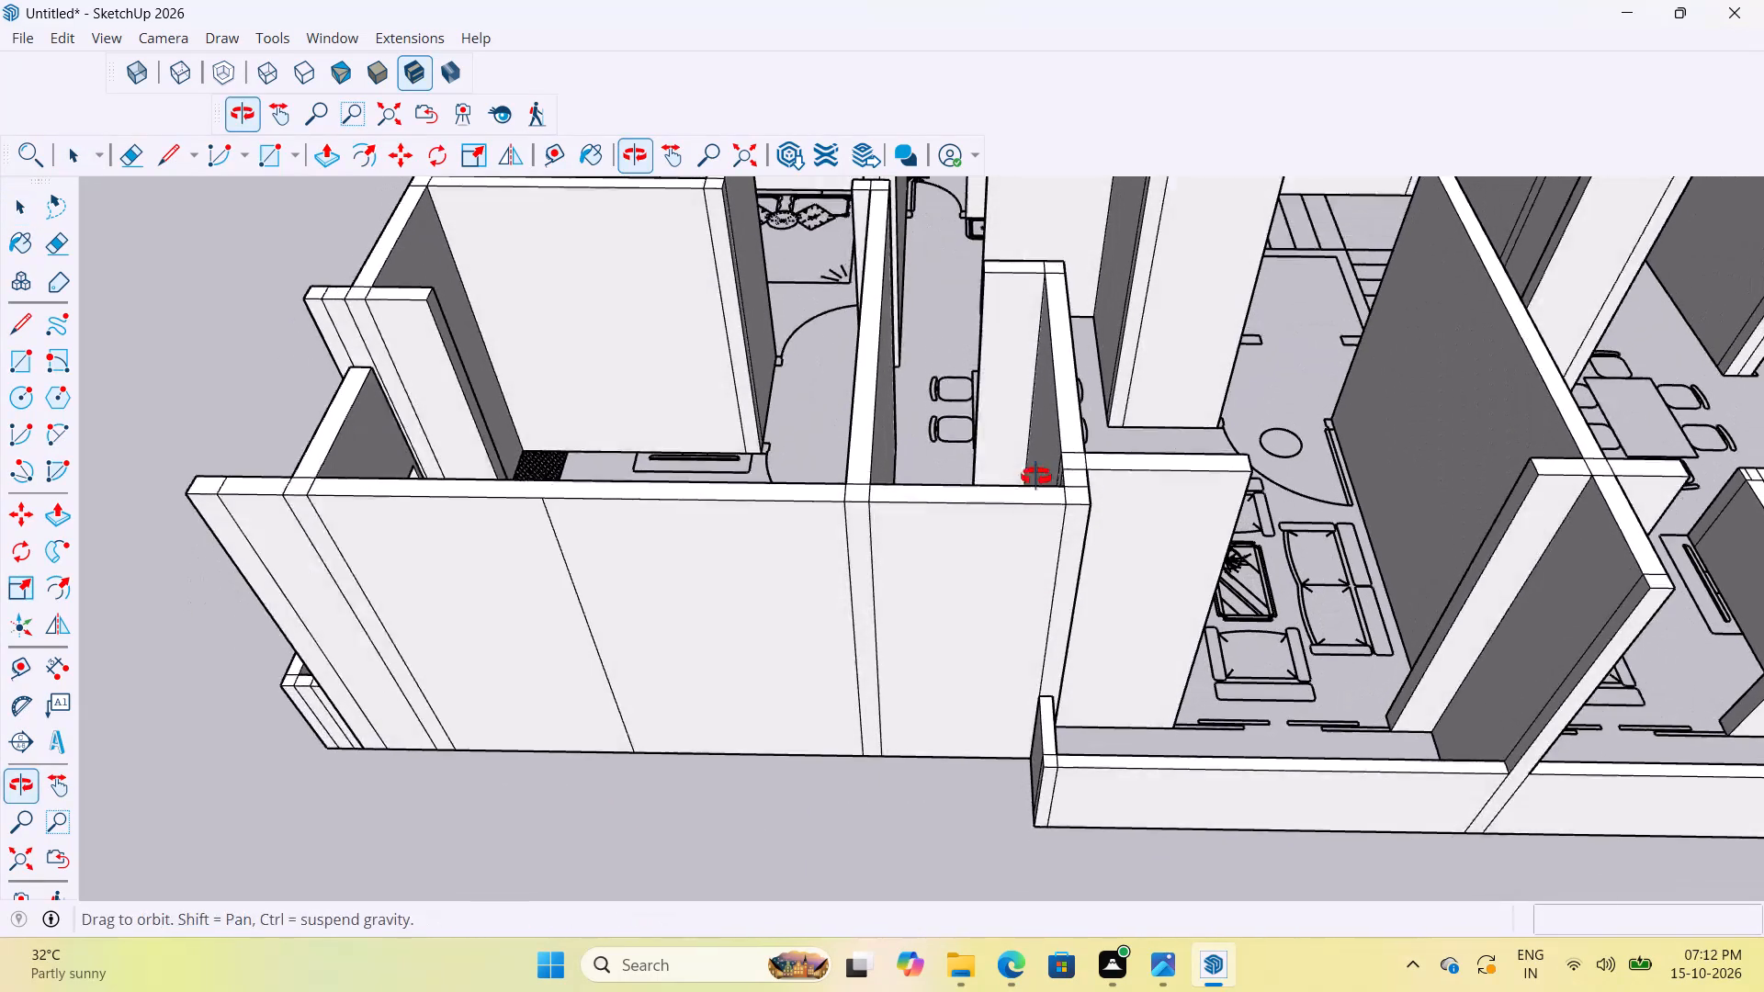
middle_click_drag(1036, 477, 1037, 457)
double_click(977, 618)
left_click(970, 618)
double_click(976, 618)
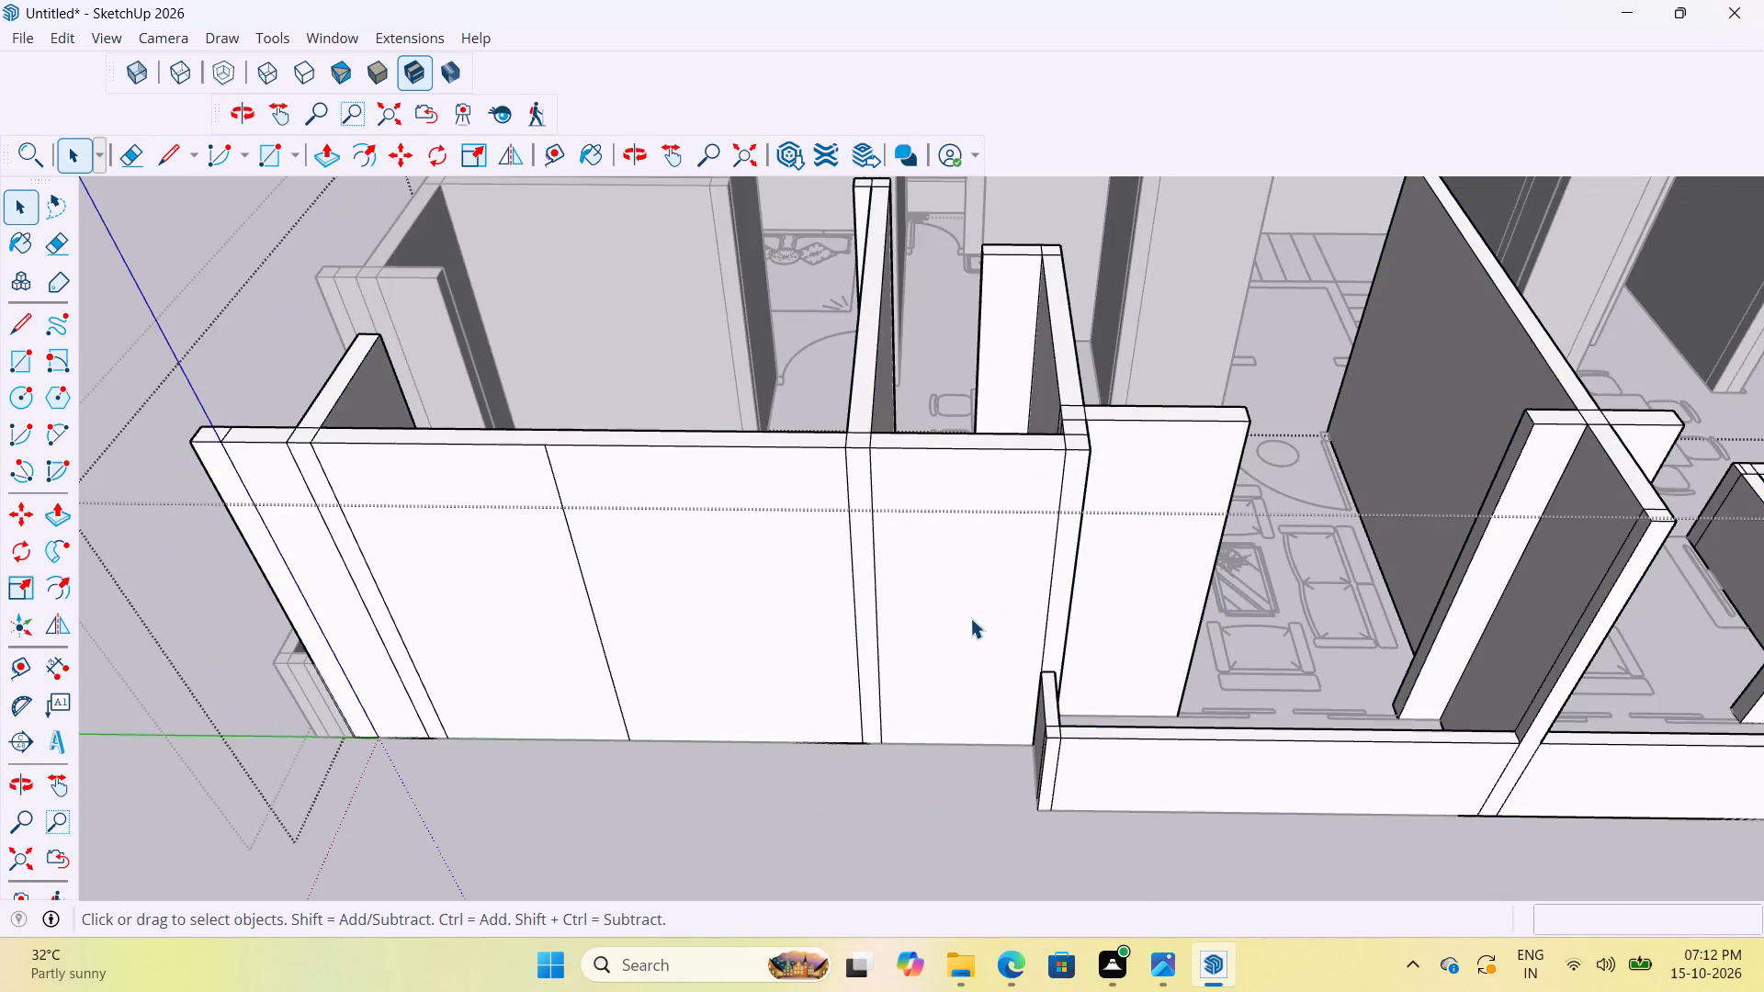
scroll(952, 630, "up", 3)
left_click(946, 630)
left_click(934, 619)
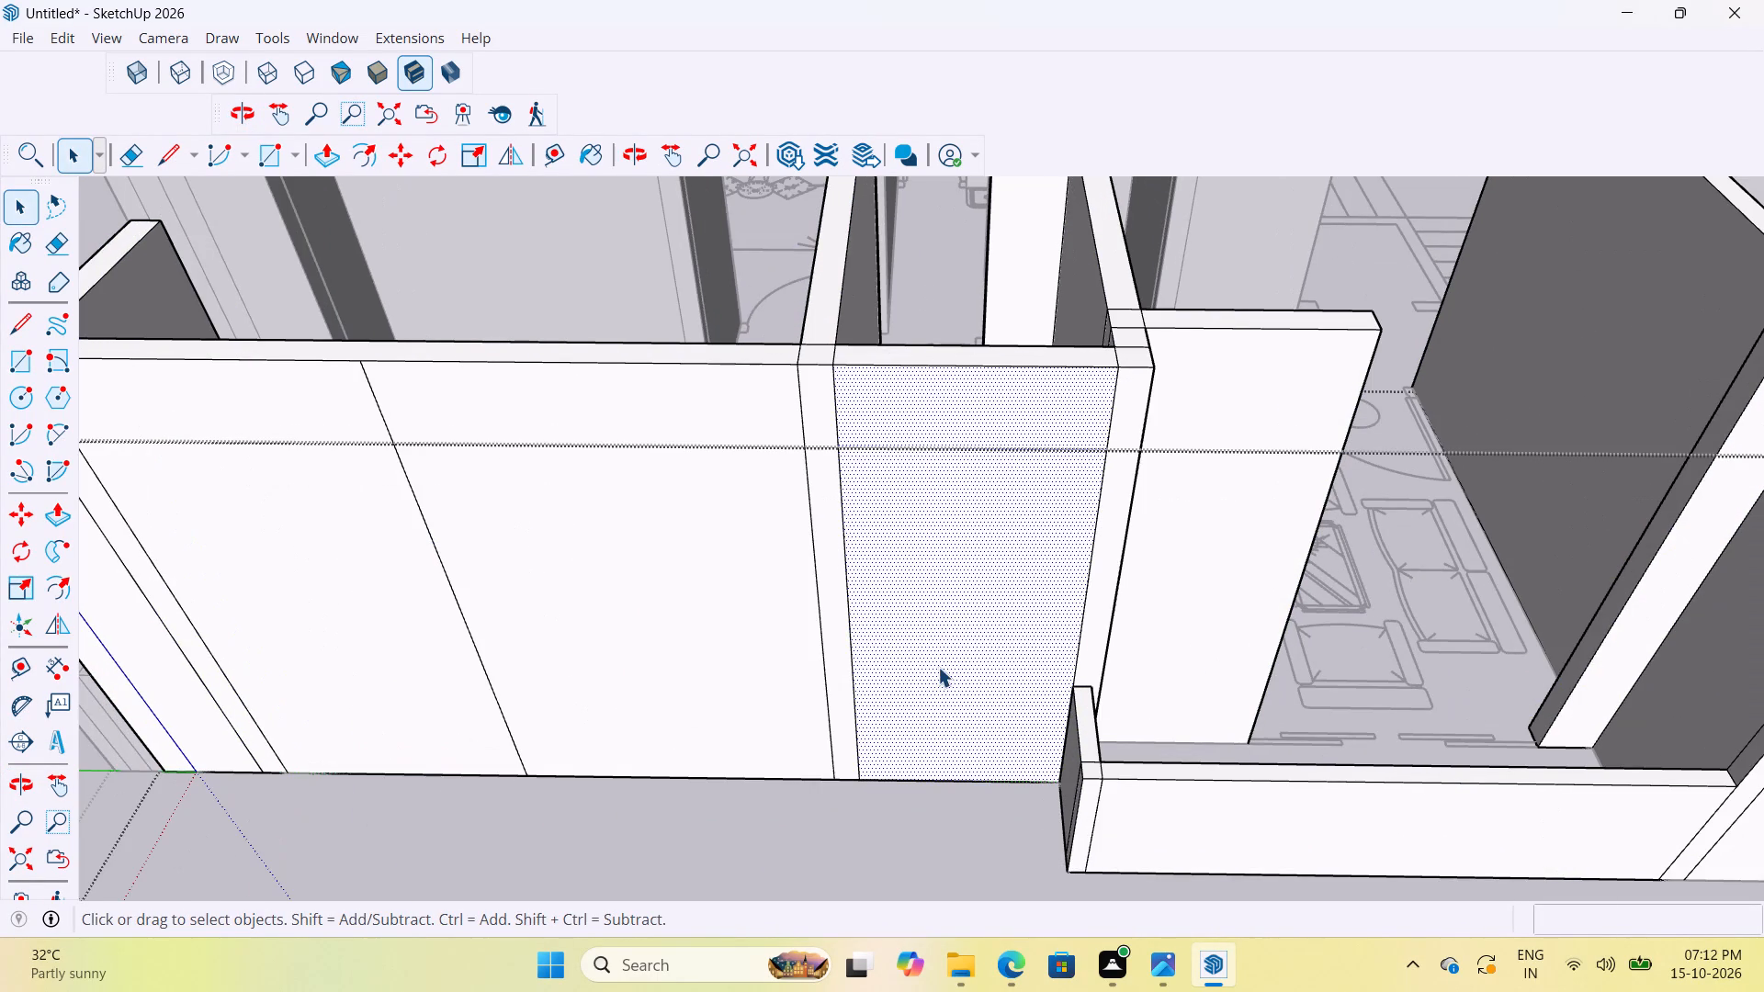
key("t")
left_click(843, 609)
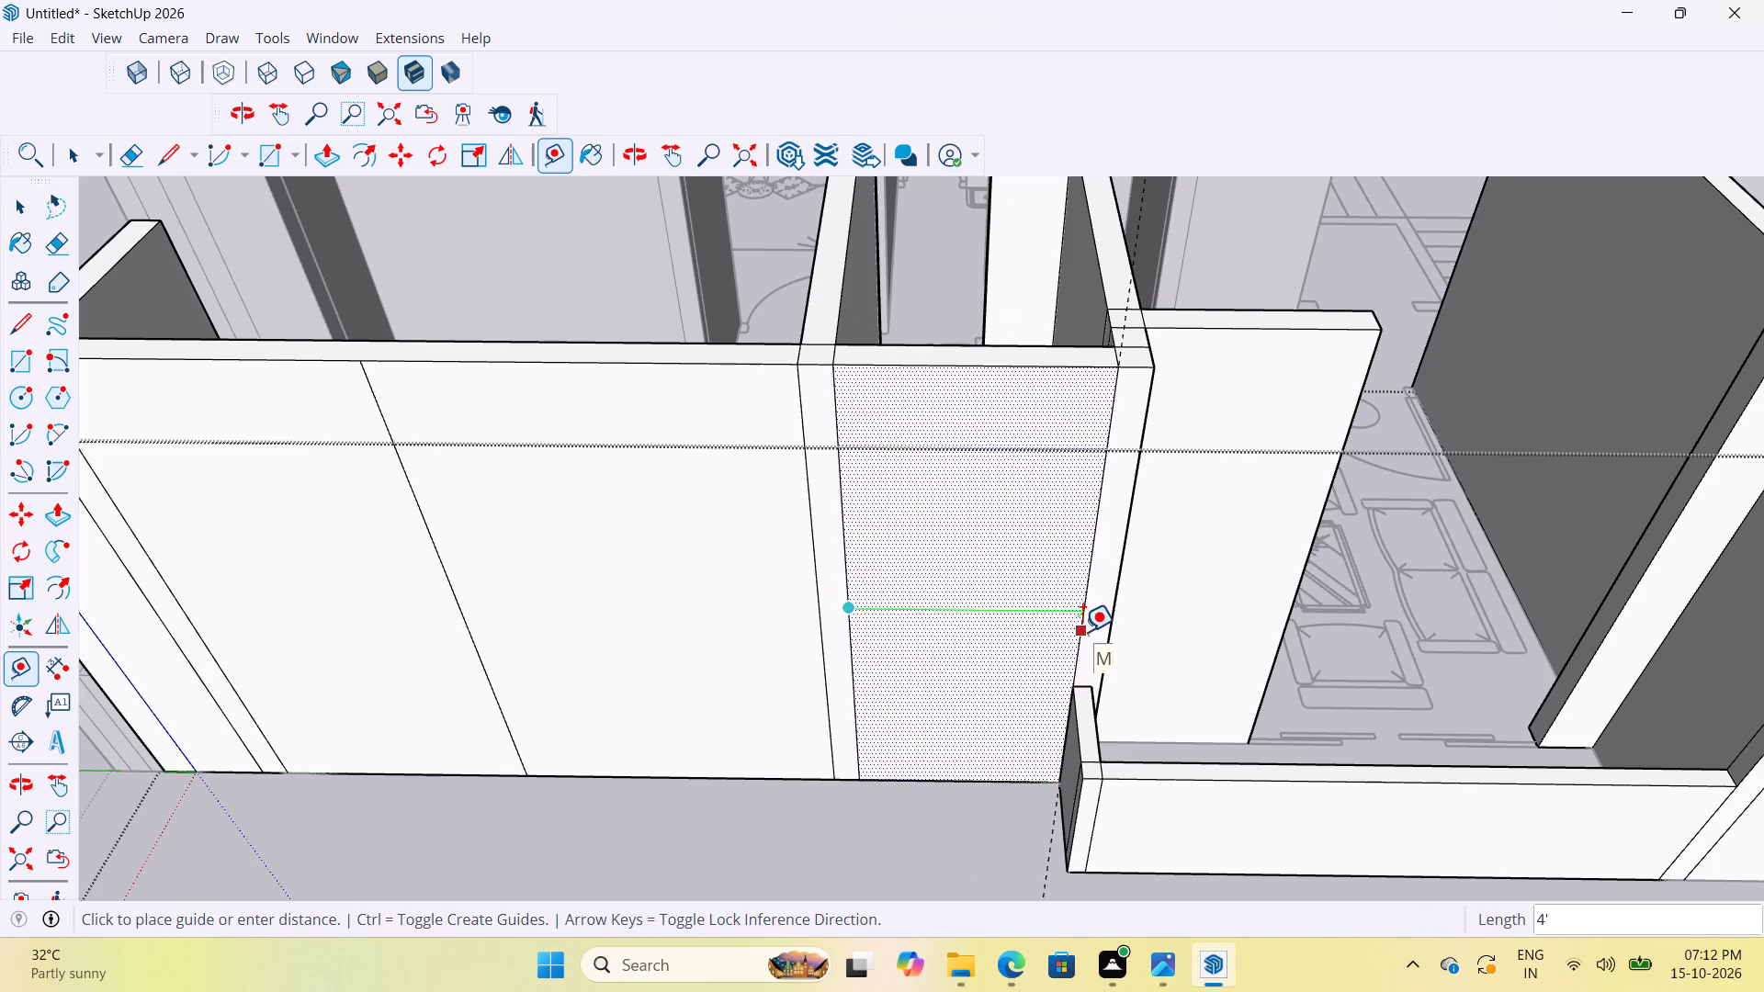
scroll(856, 637, "up", 4)
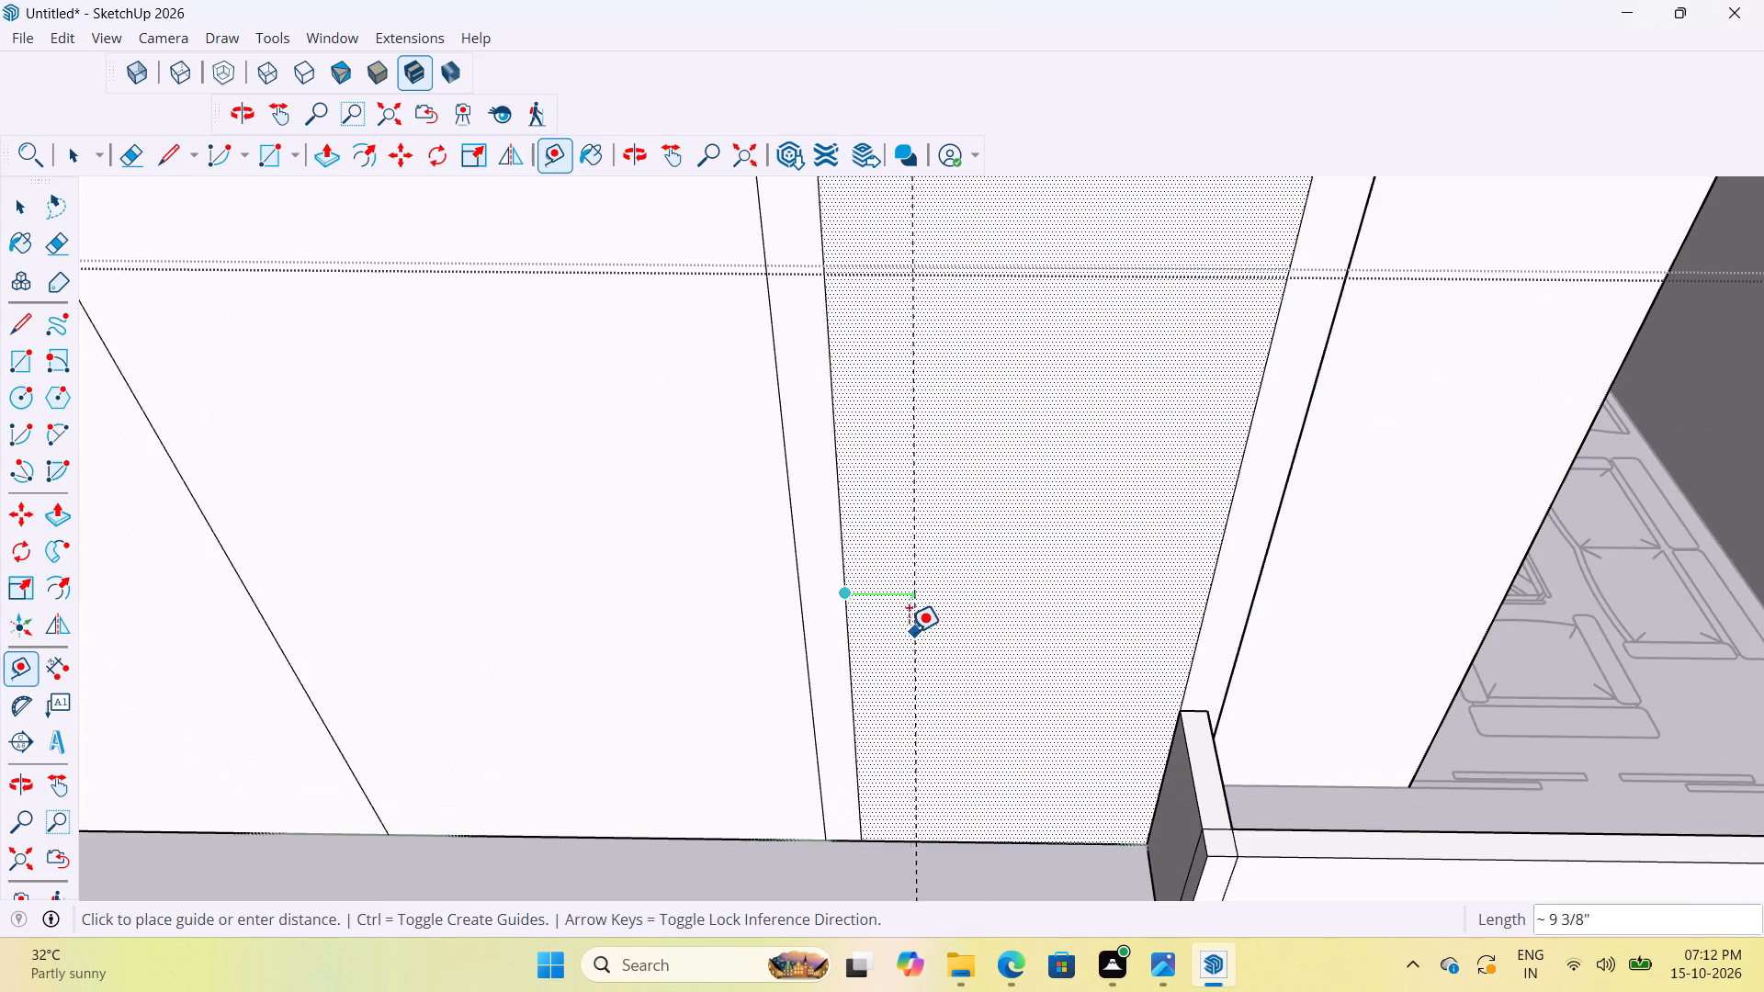
scroll(906, 623, "down", 4)
scroll(937, 607, "up", 3)
middle_click_drag(978, 622, 1010, 591)
type("1'")
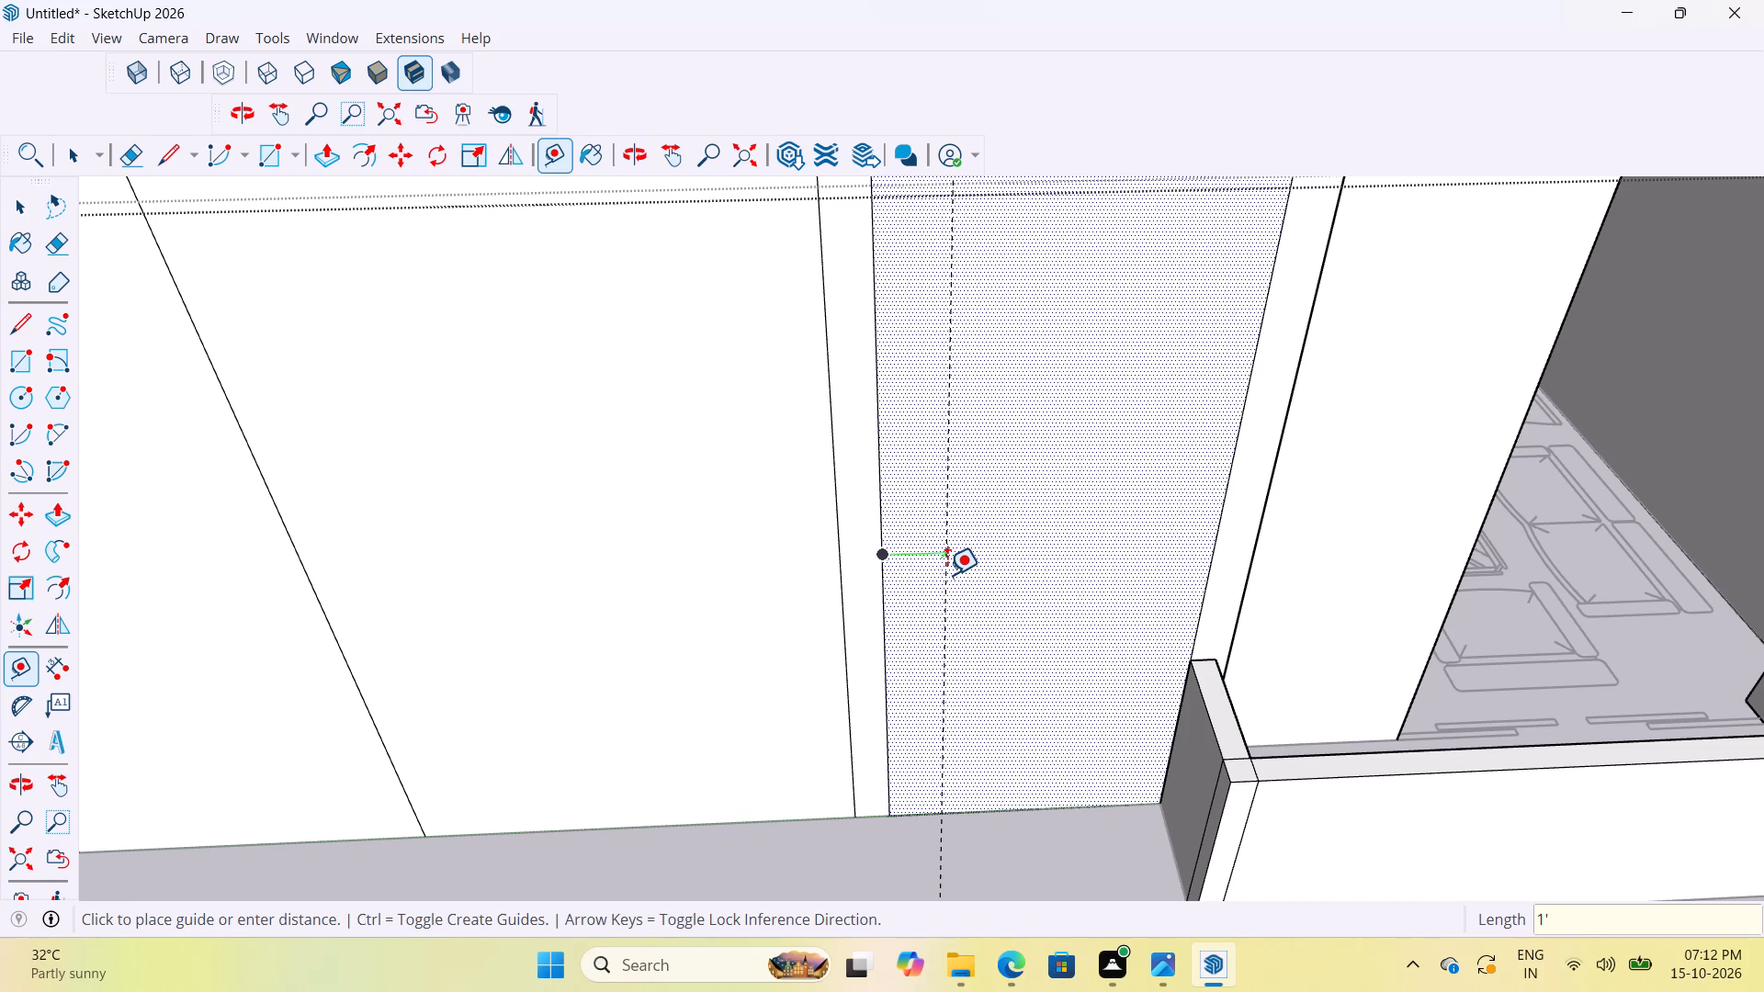
key("Return")
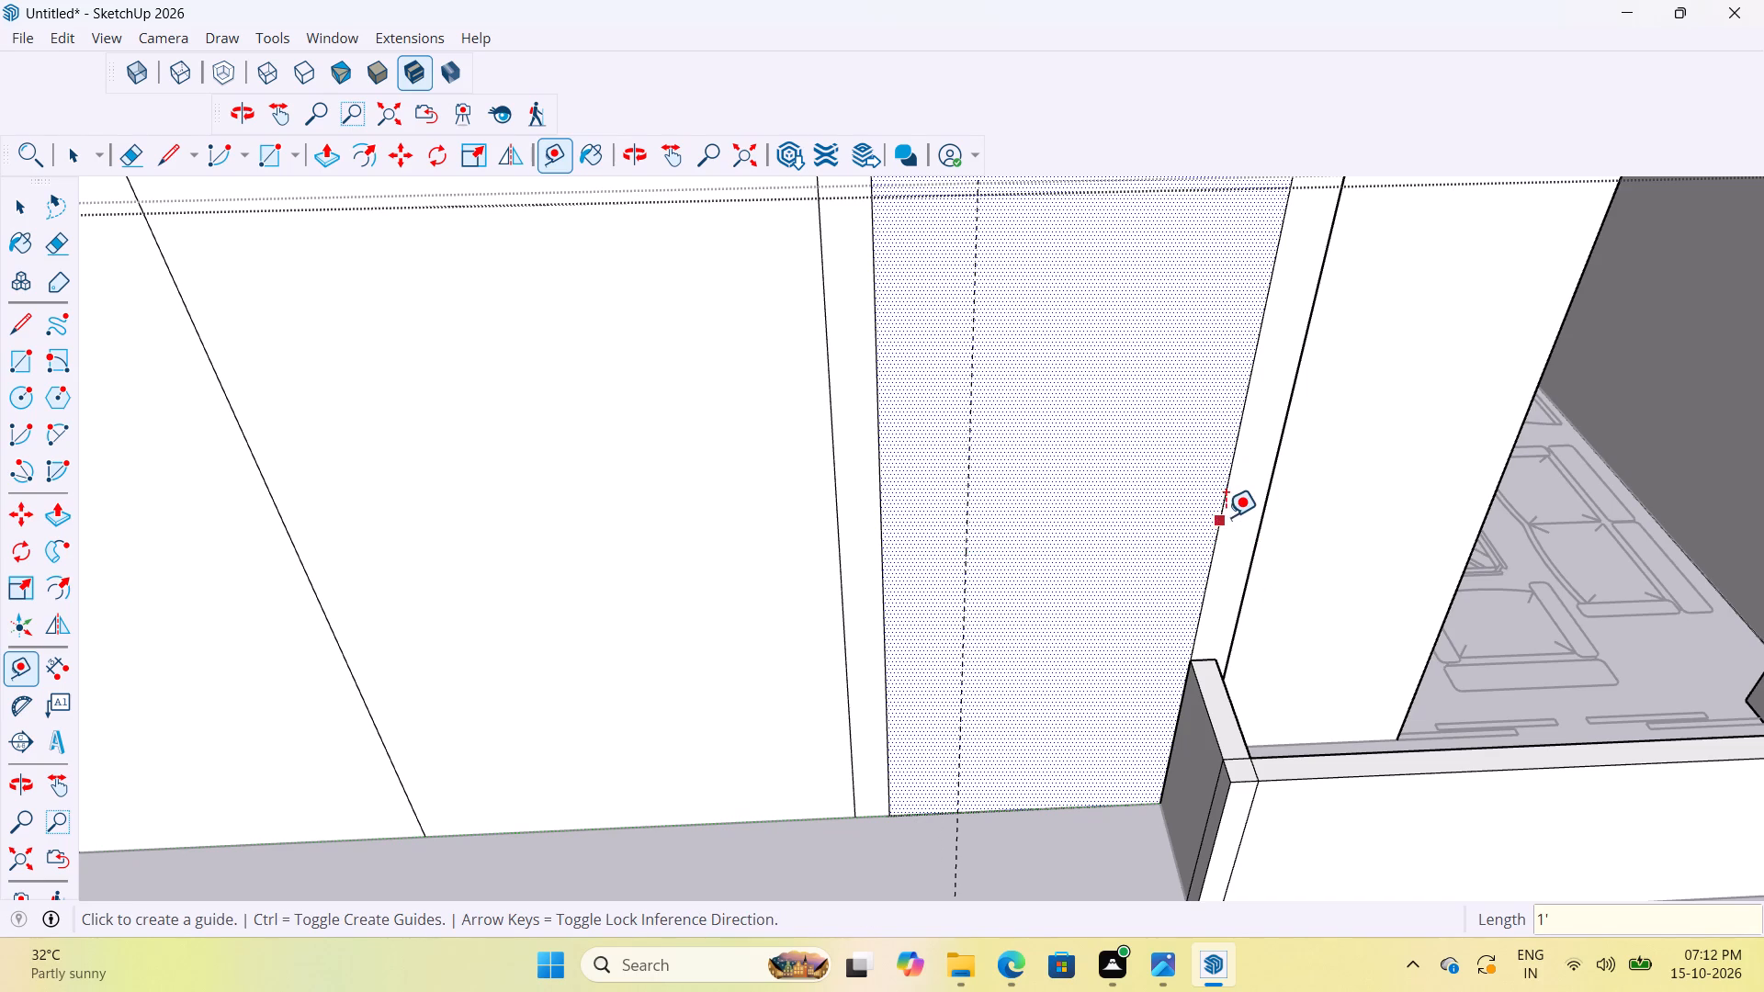
left_click(1226, 490)
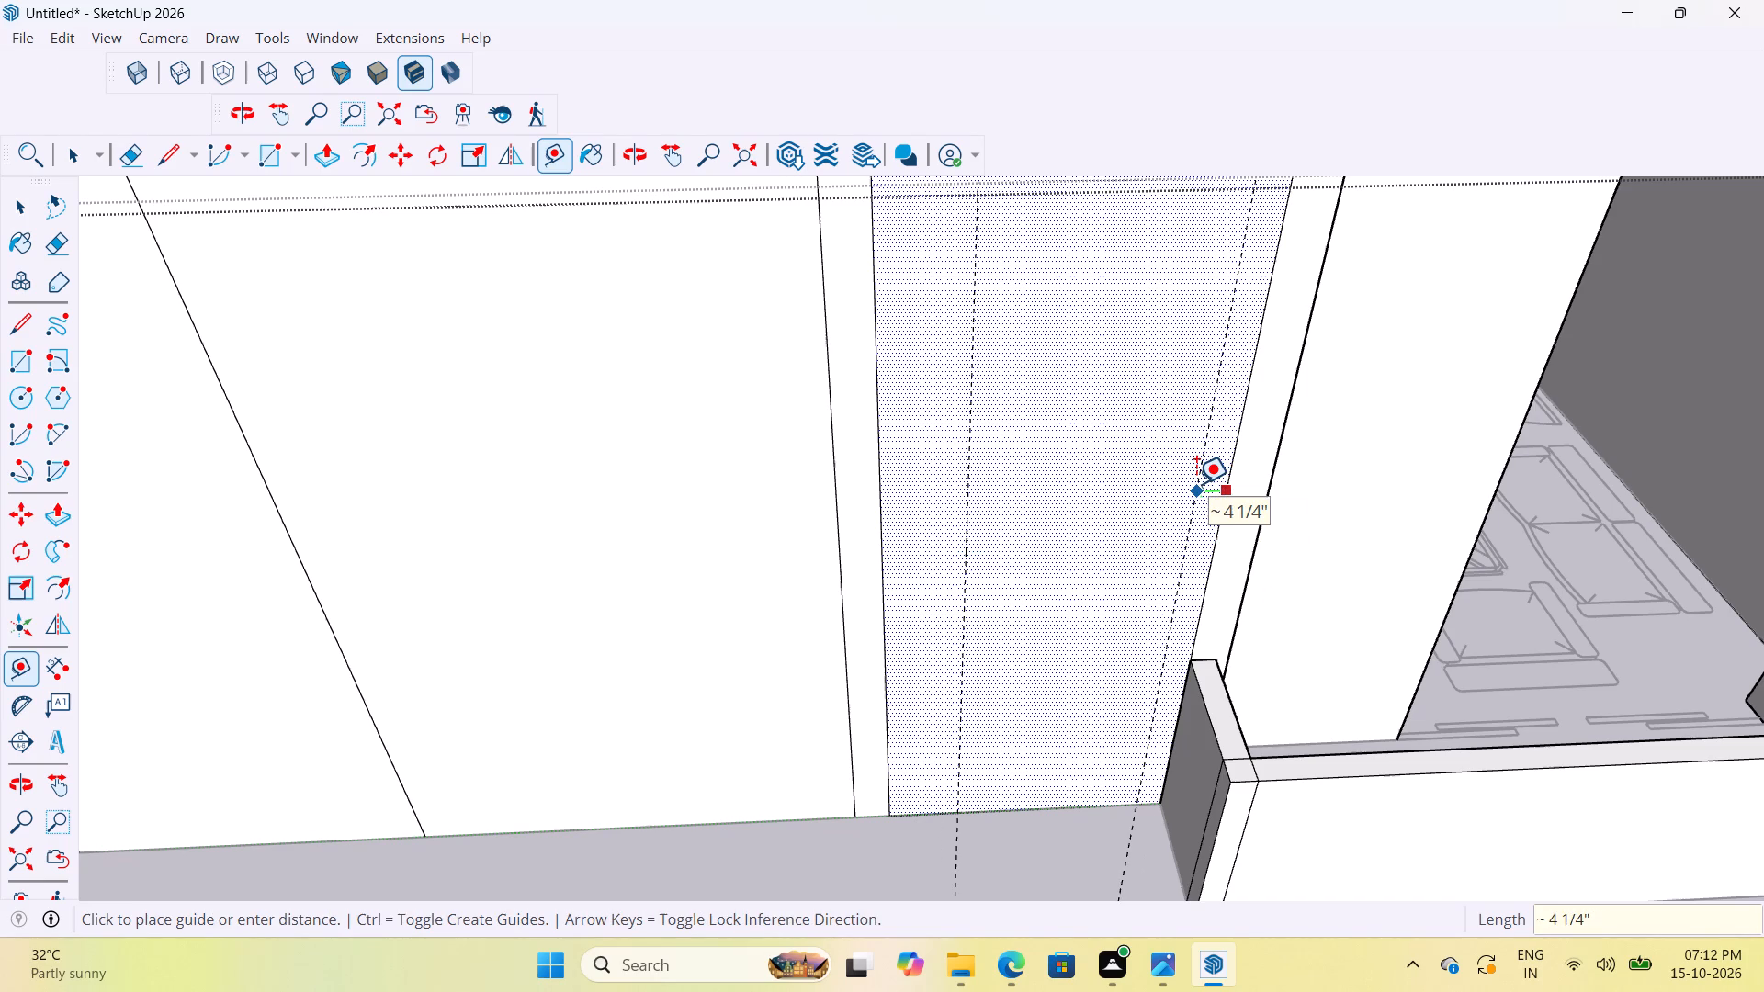
type("1'")
key("Return")
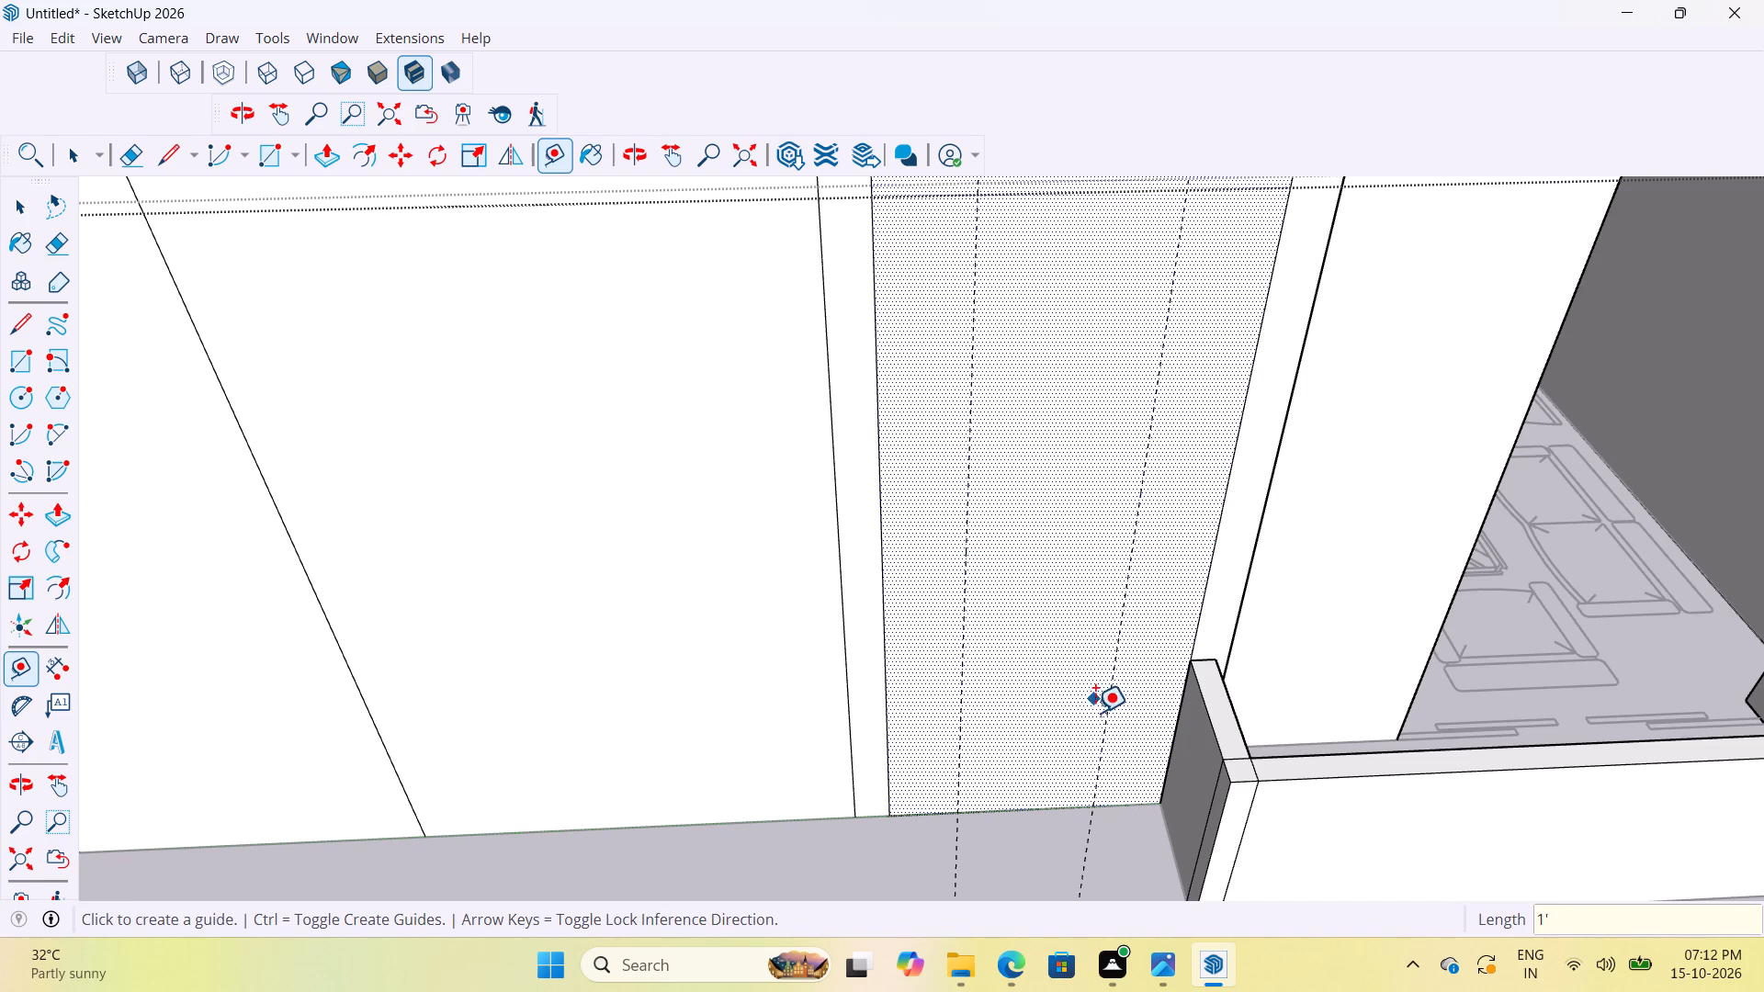
Place a horizontal guide 8' above the wall face's bottom edge and another 1' above that guide.
left_click(1064, 803)
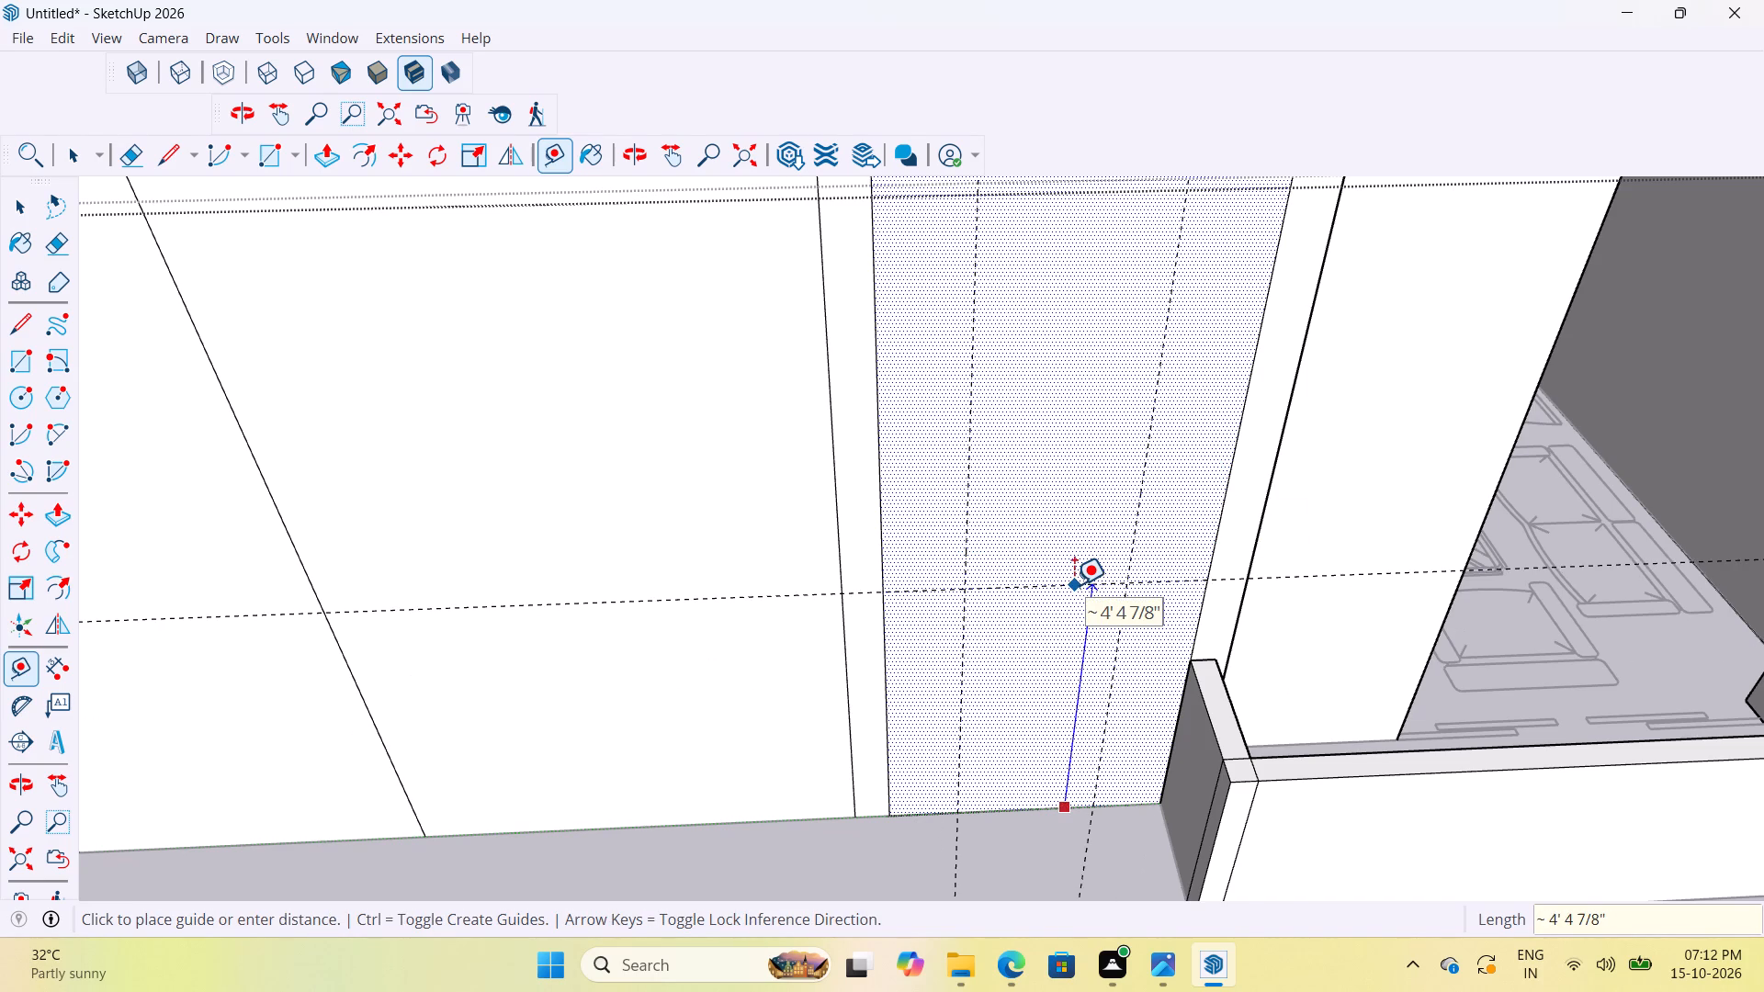
scroll(1074, 585, "up", 3)
scroll(1070, 616, "down", 4)
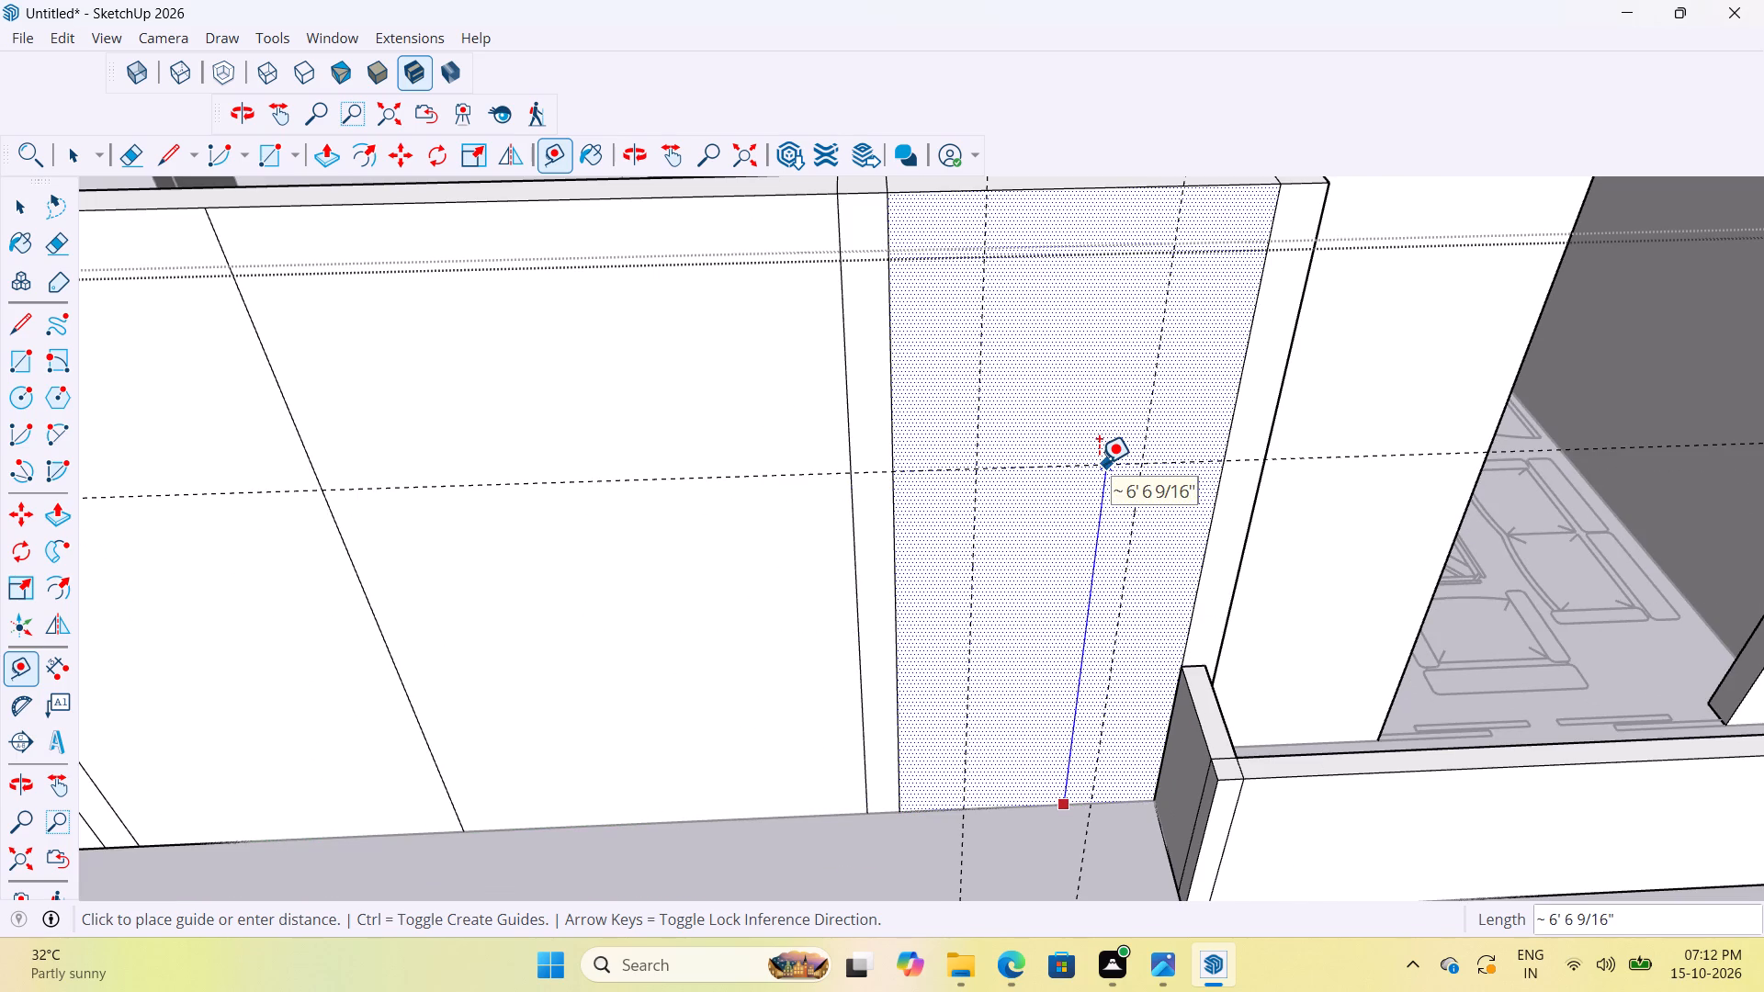
type("8'")
key("Return")
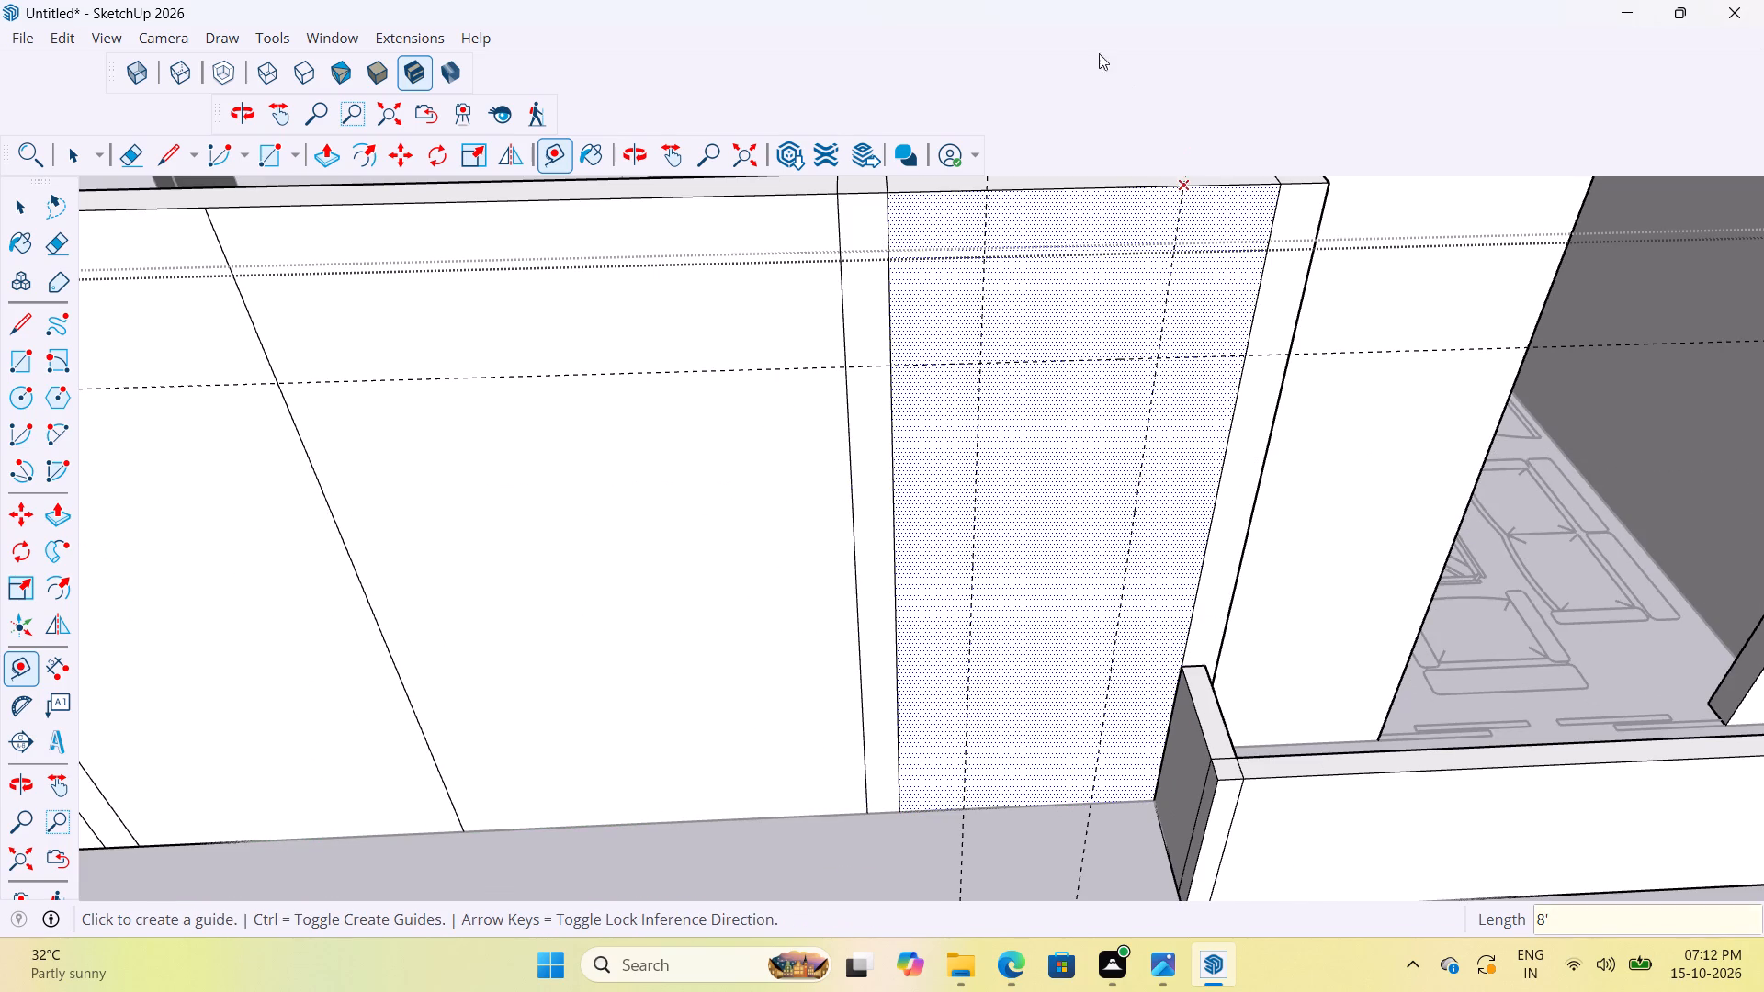
scroll(1105, 312, "up", 3)
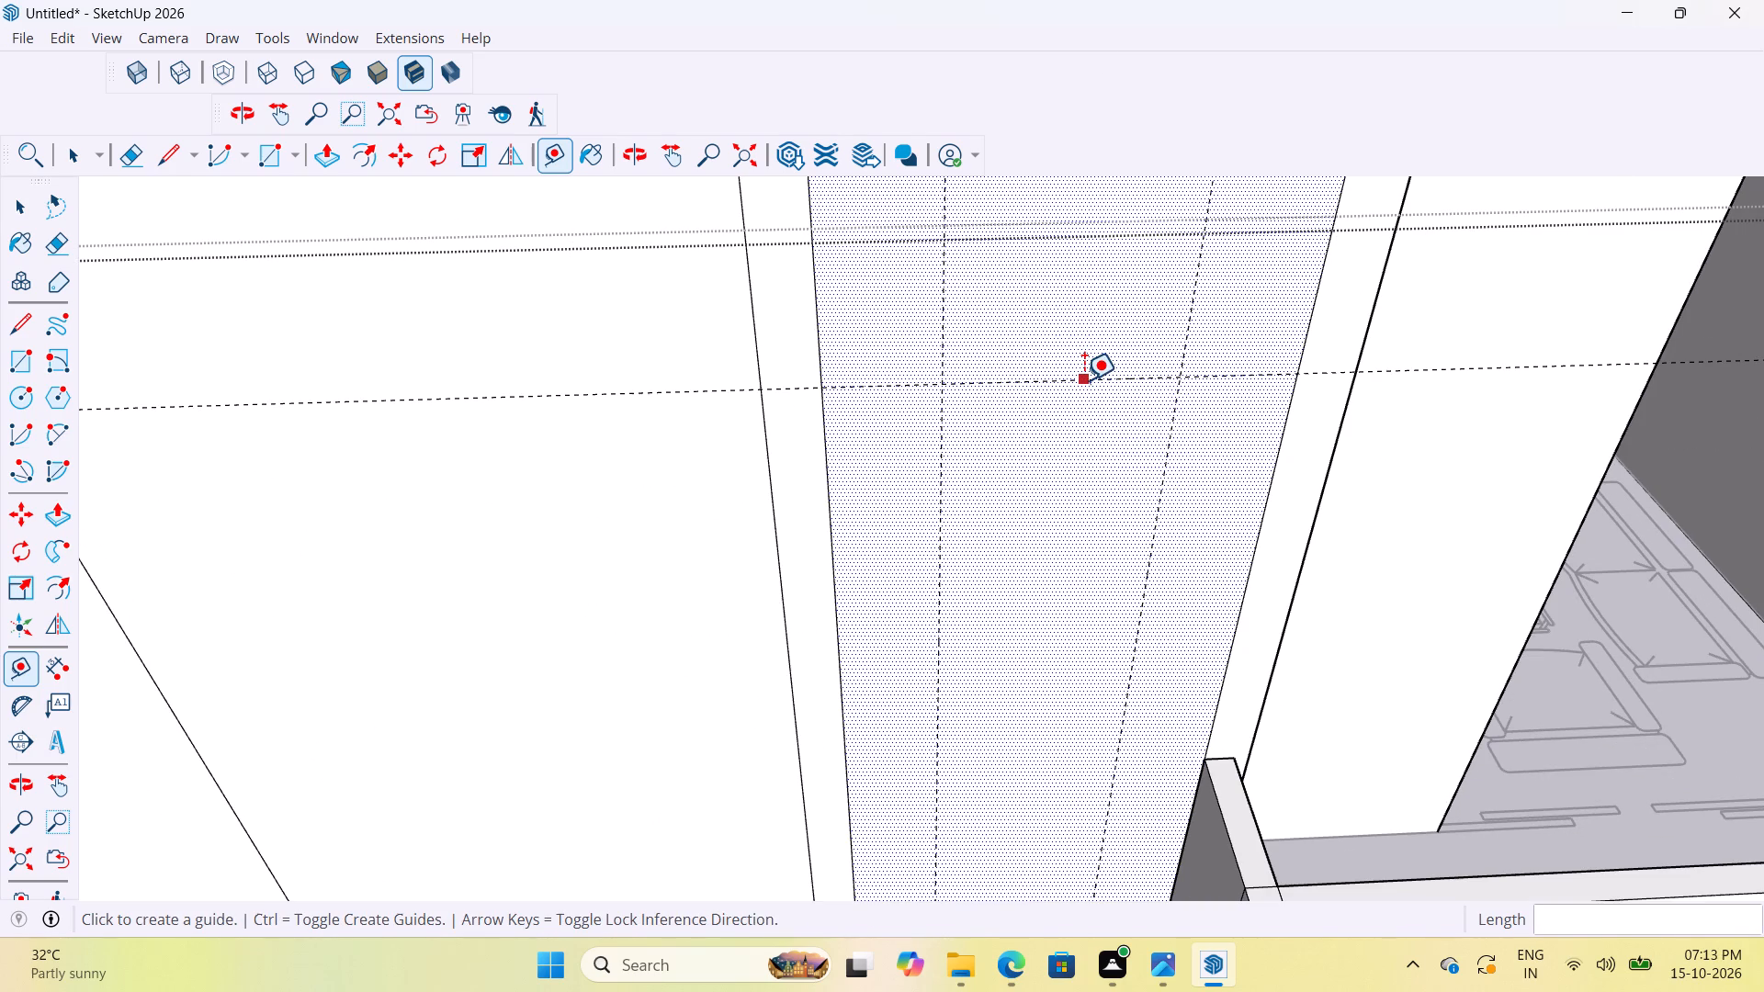
left_click(1084, 380)
type("1'")
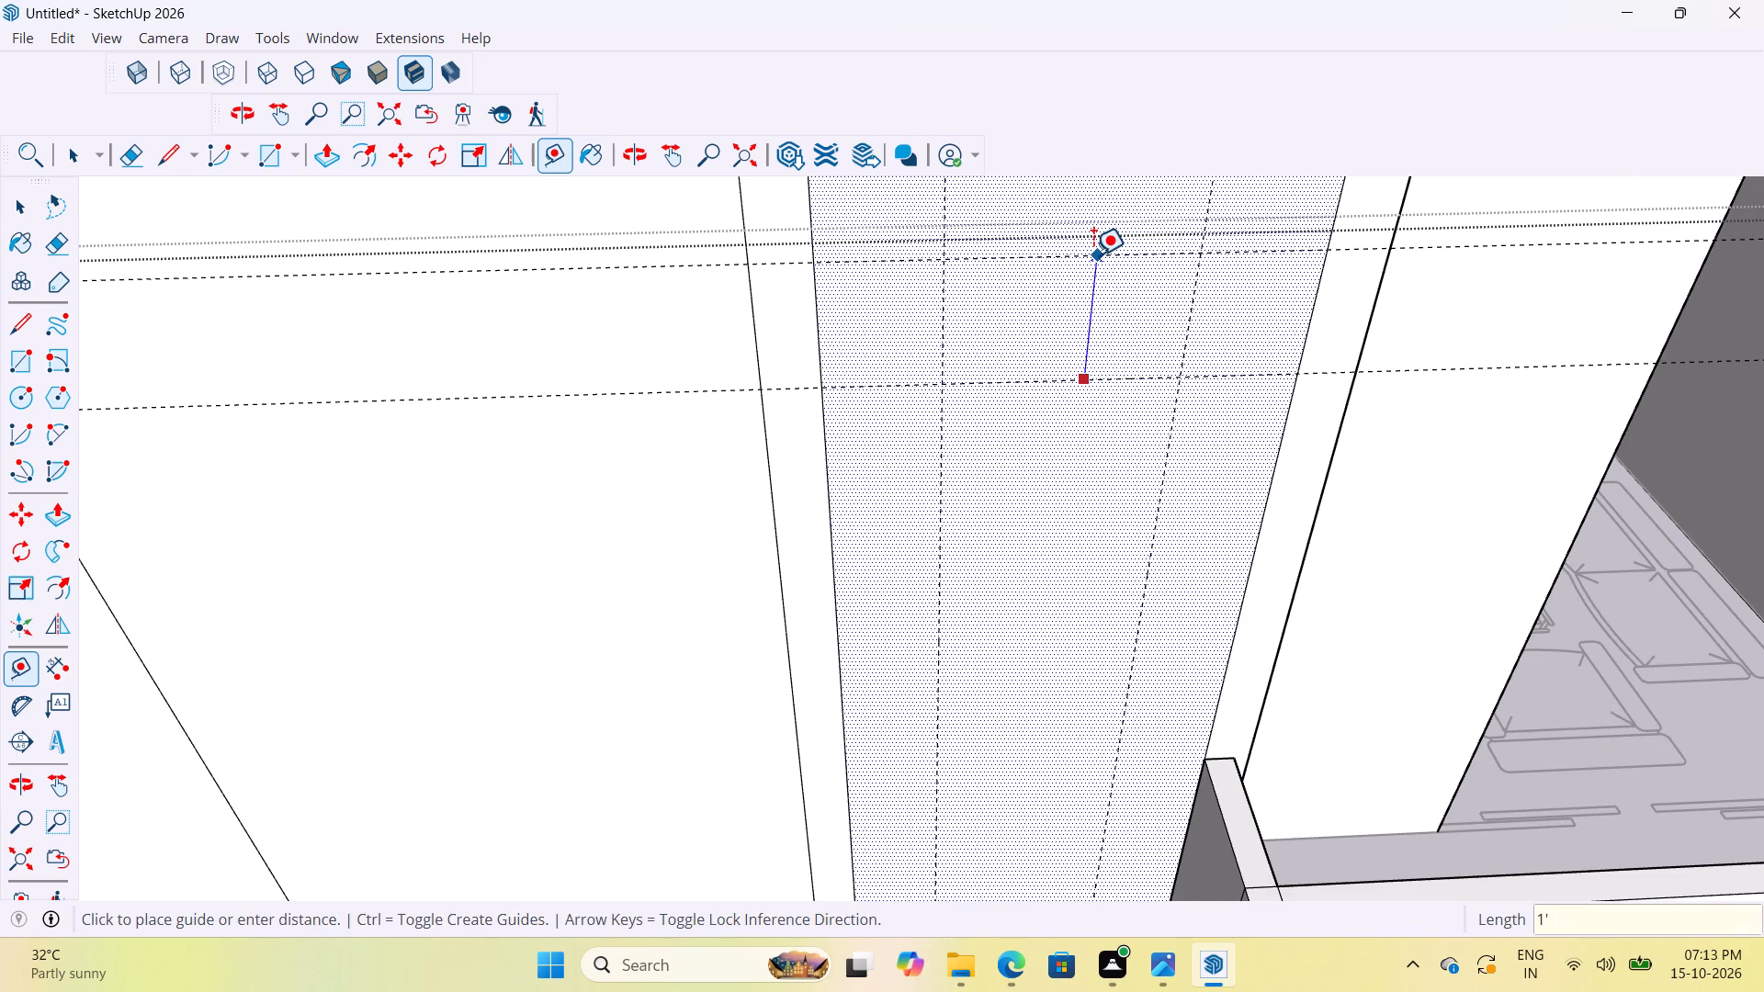
key("Return")
Draw a rectangle about 2' by 1' between the guide intersections on the narrow wall face.
key("r")
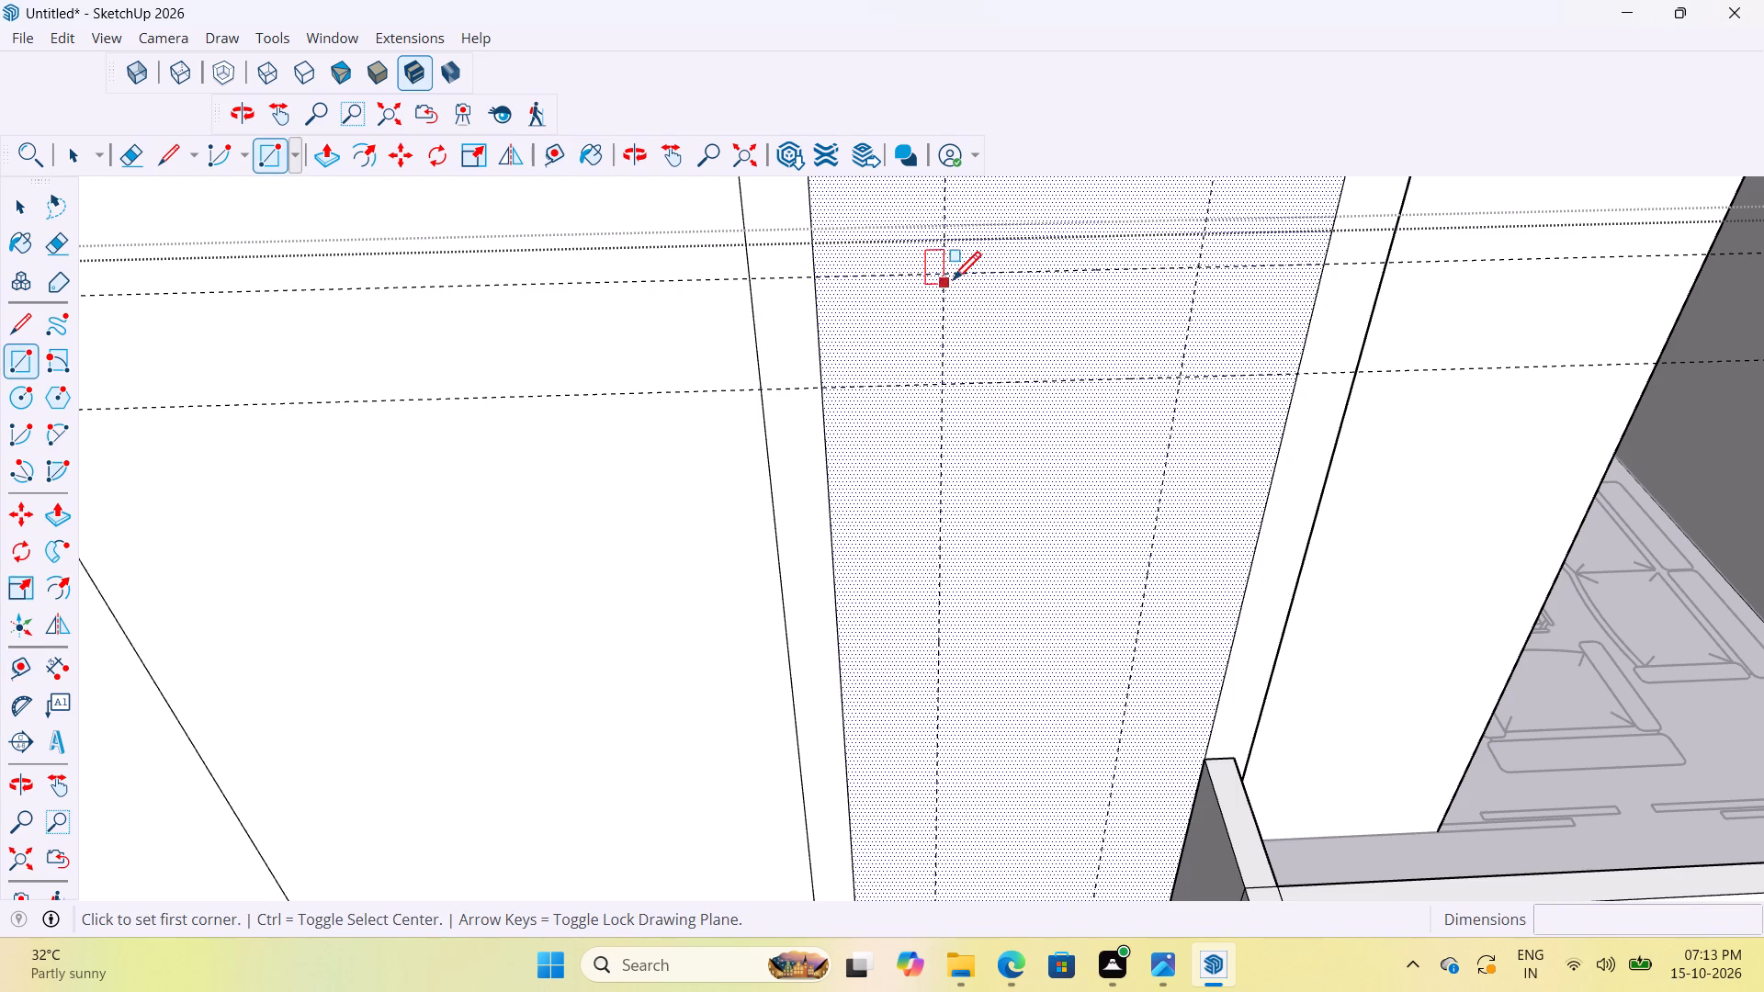
left_click(943, 277)
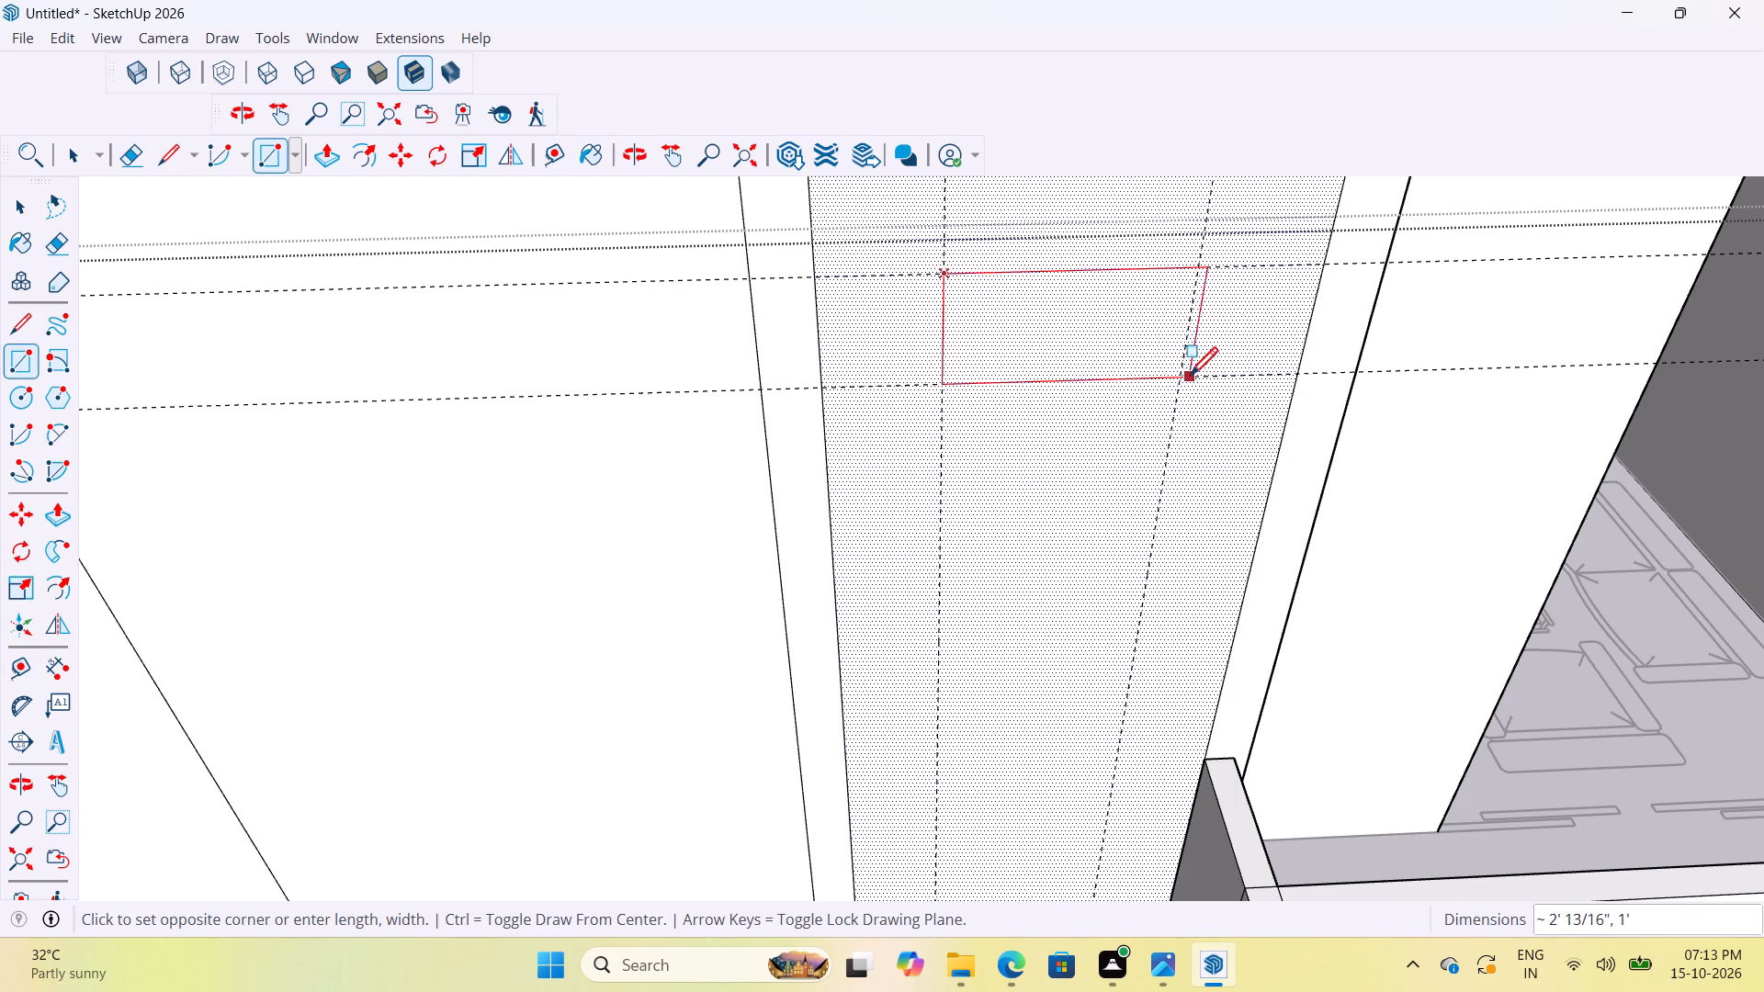
left_click(1182, 377)
Push the rectangle 6" through the wall to cut the ventilator opening.
scroll(1128, 382, "up", 3)
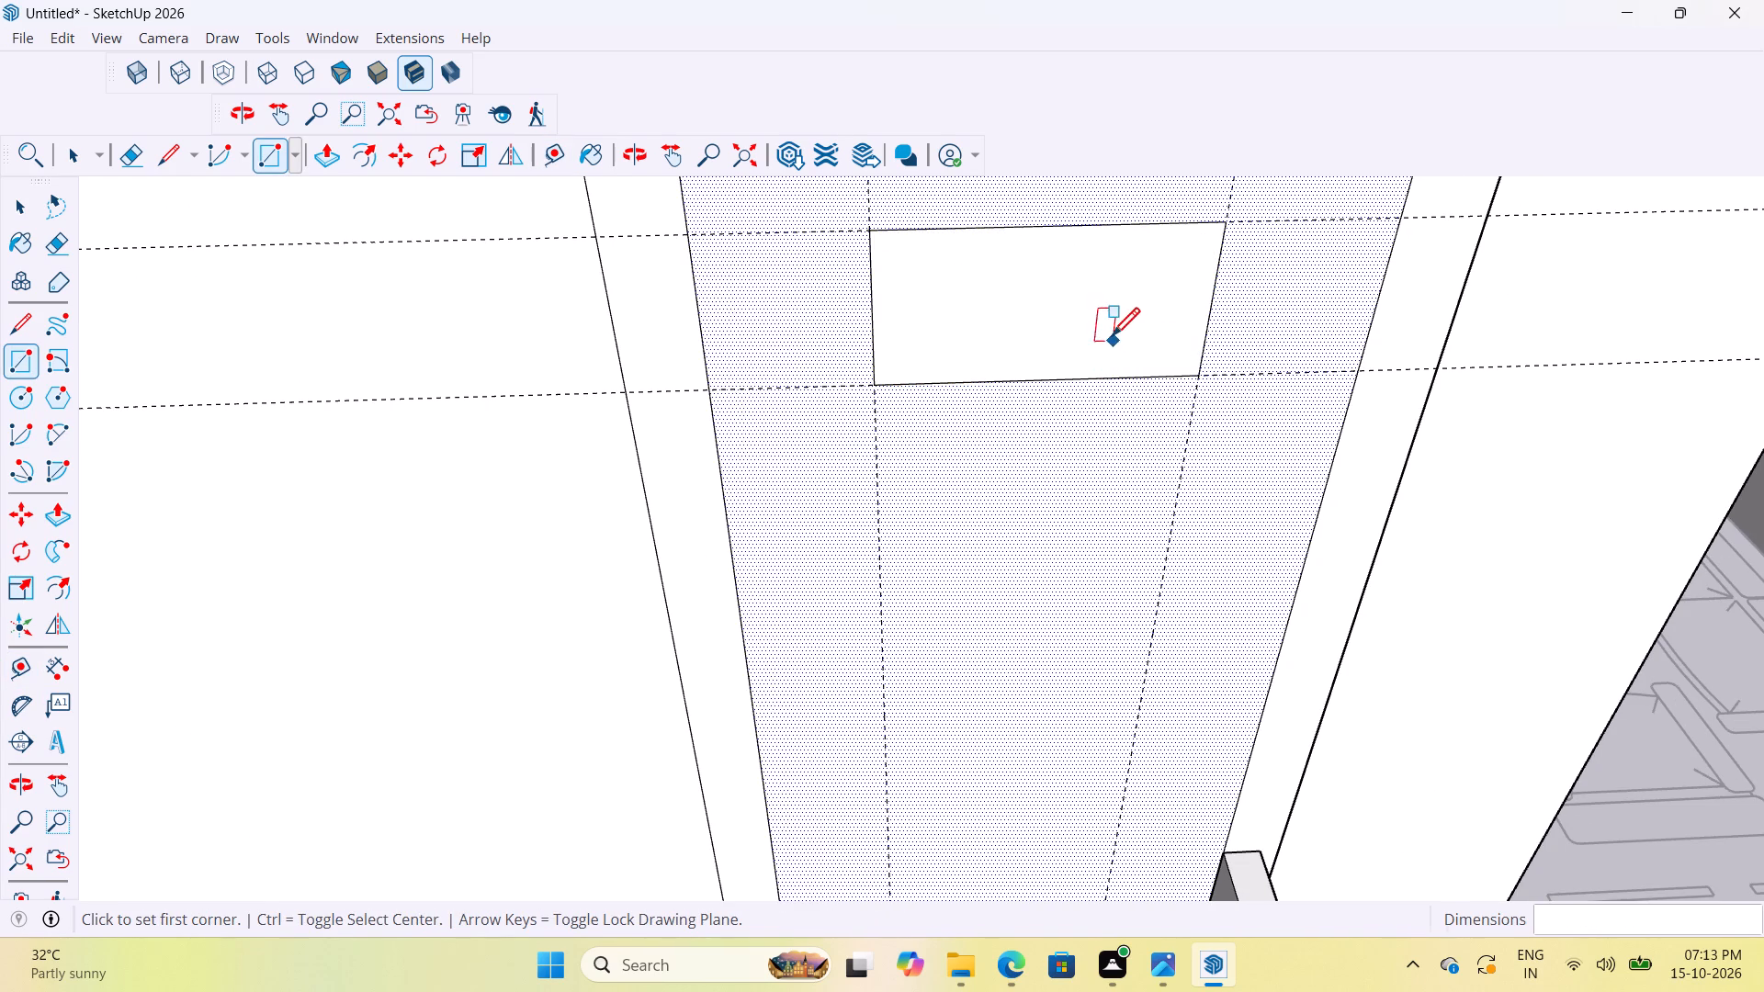
key("space")
left_click(1112, 339)
key("p")
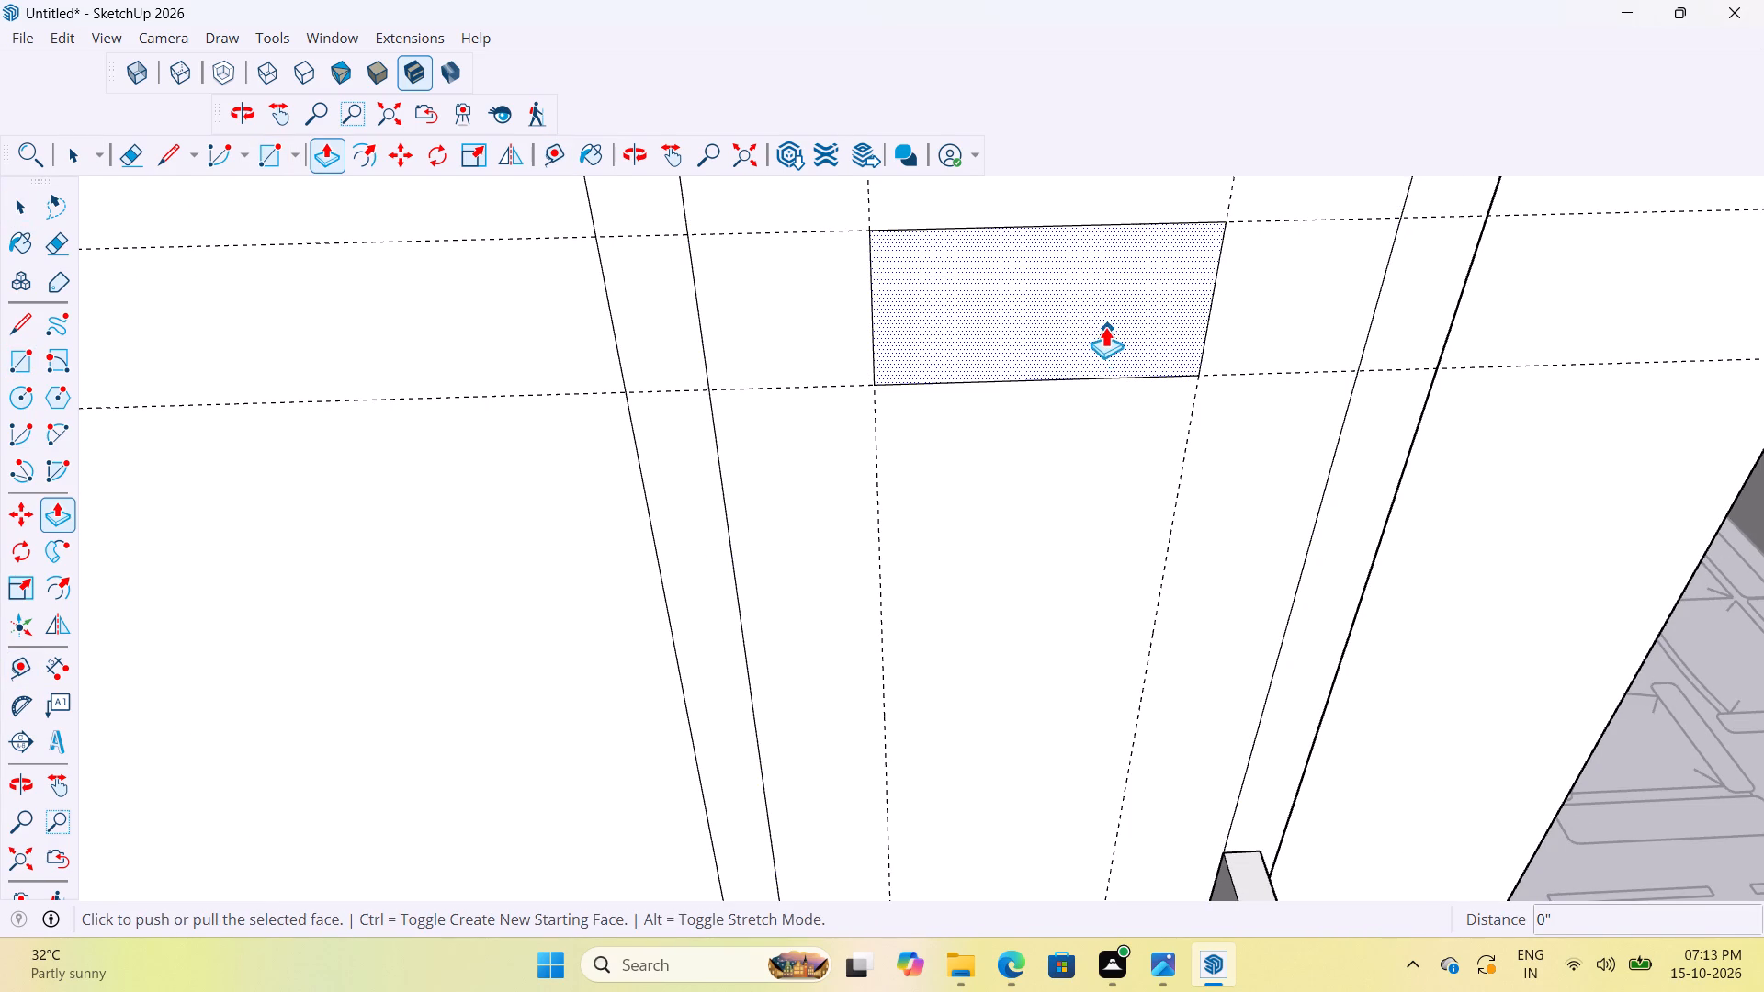
left_click(1101, 320)
middle_click_drag(1133, 298, 1422, 452)
scroll(1178, 549, "down", 10)
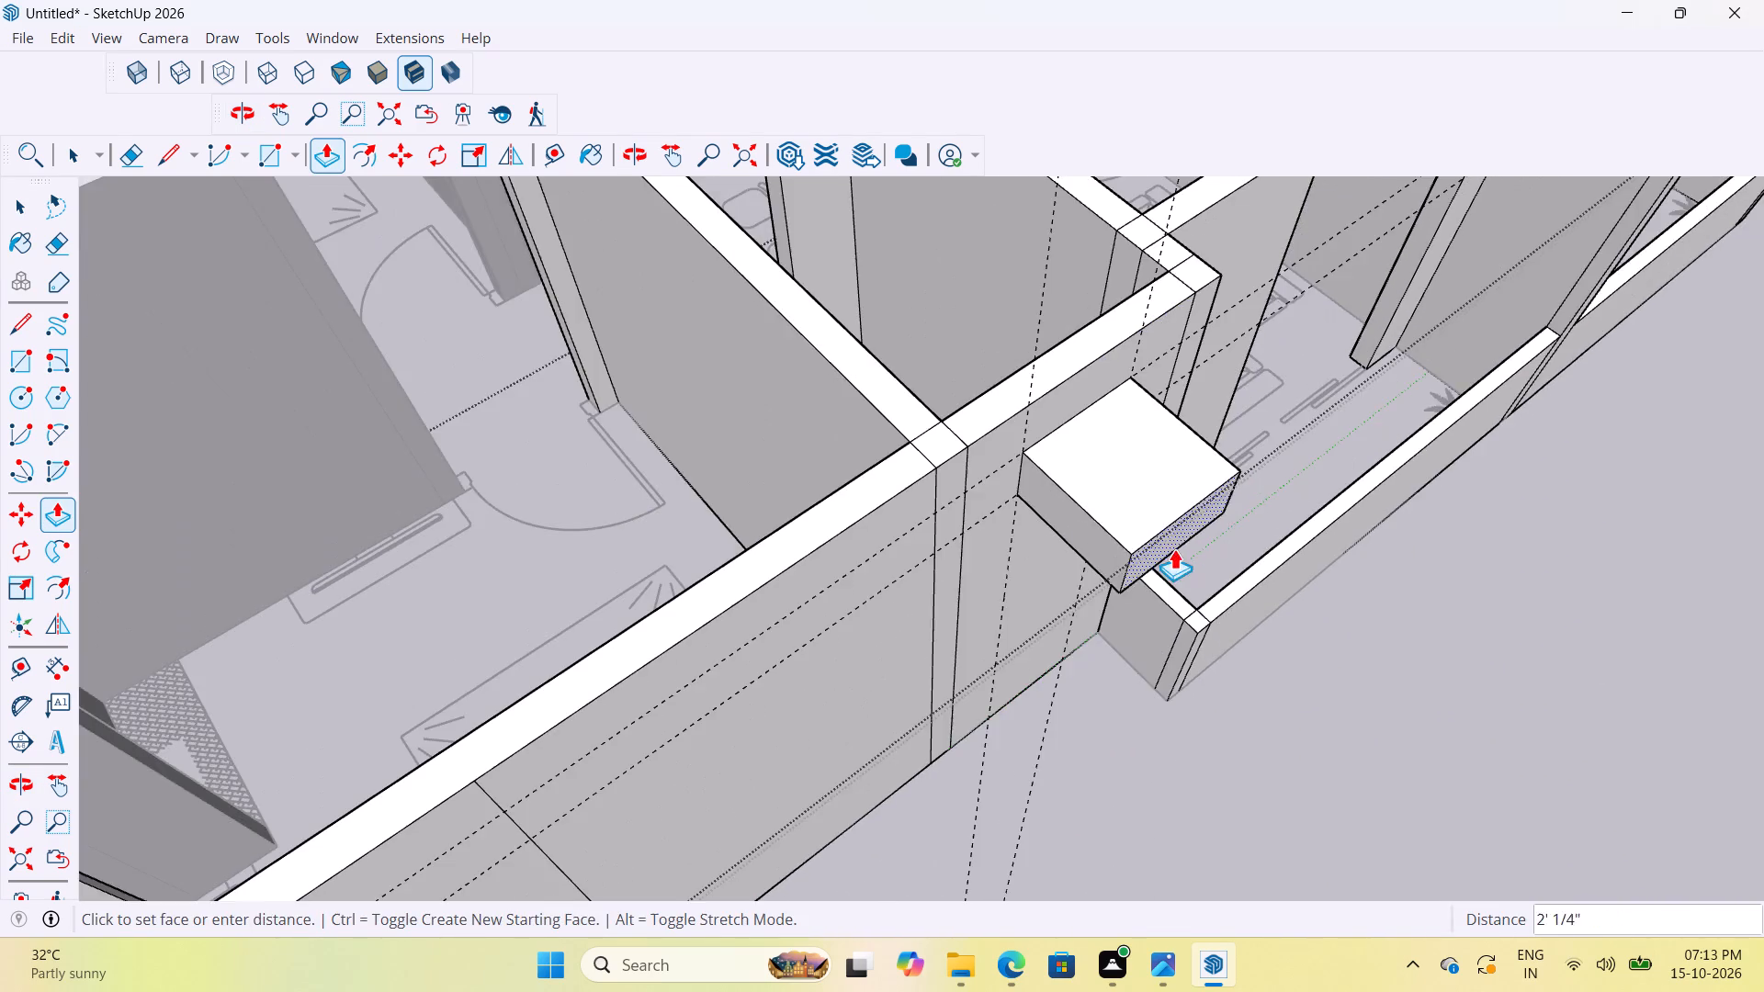
scroll(1135, 438, "up", 6)
left_click(1000, 301)
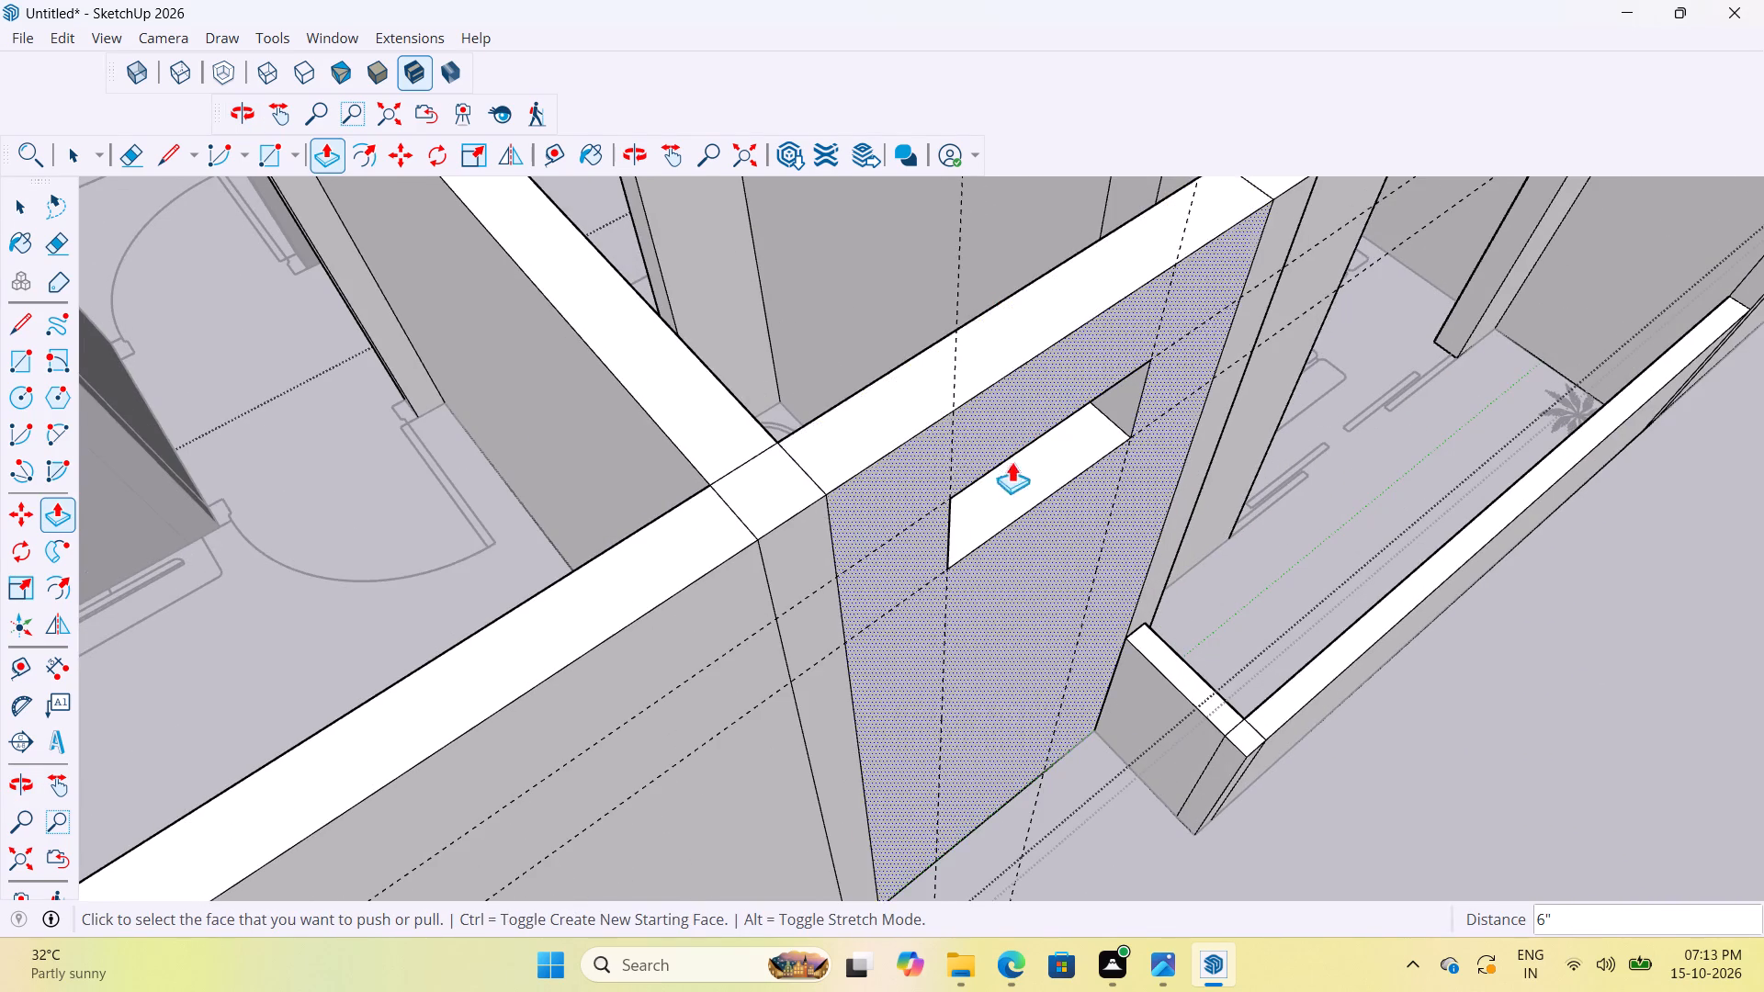
scroll(1013, 477, "down", 4)
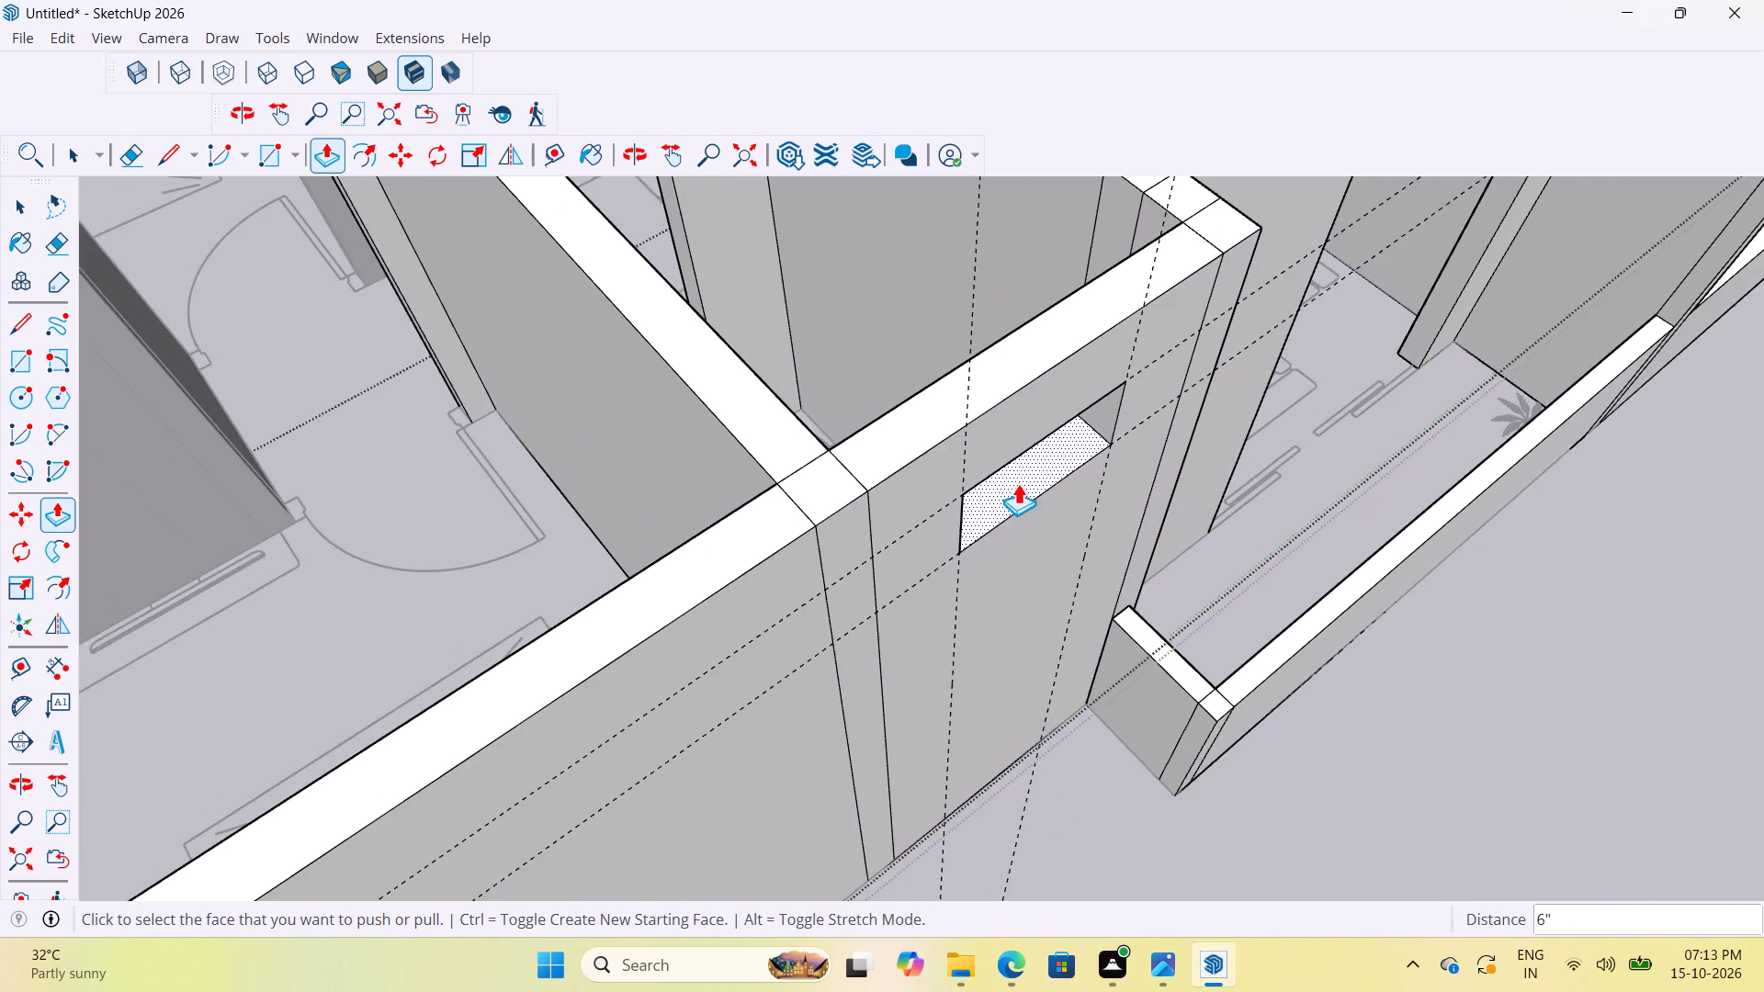
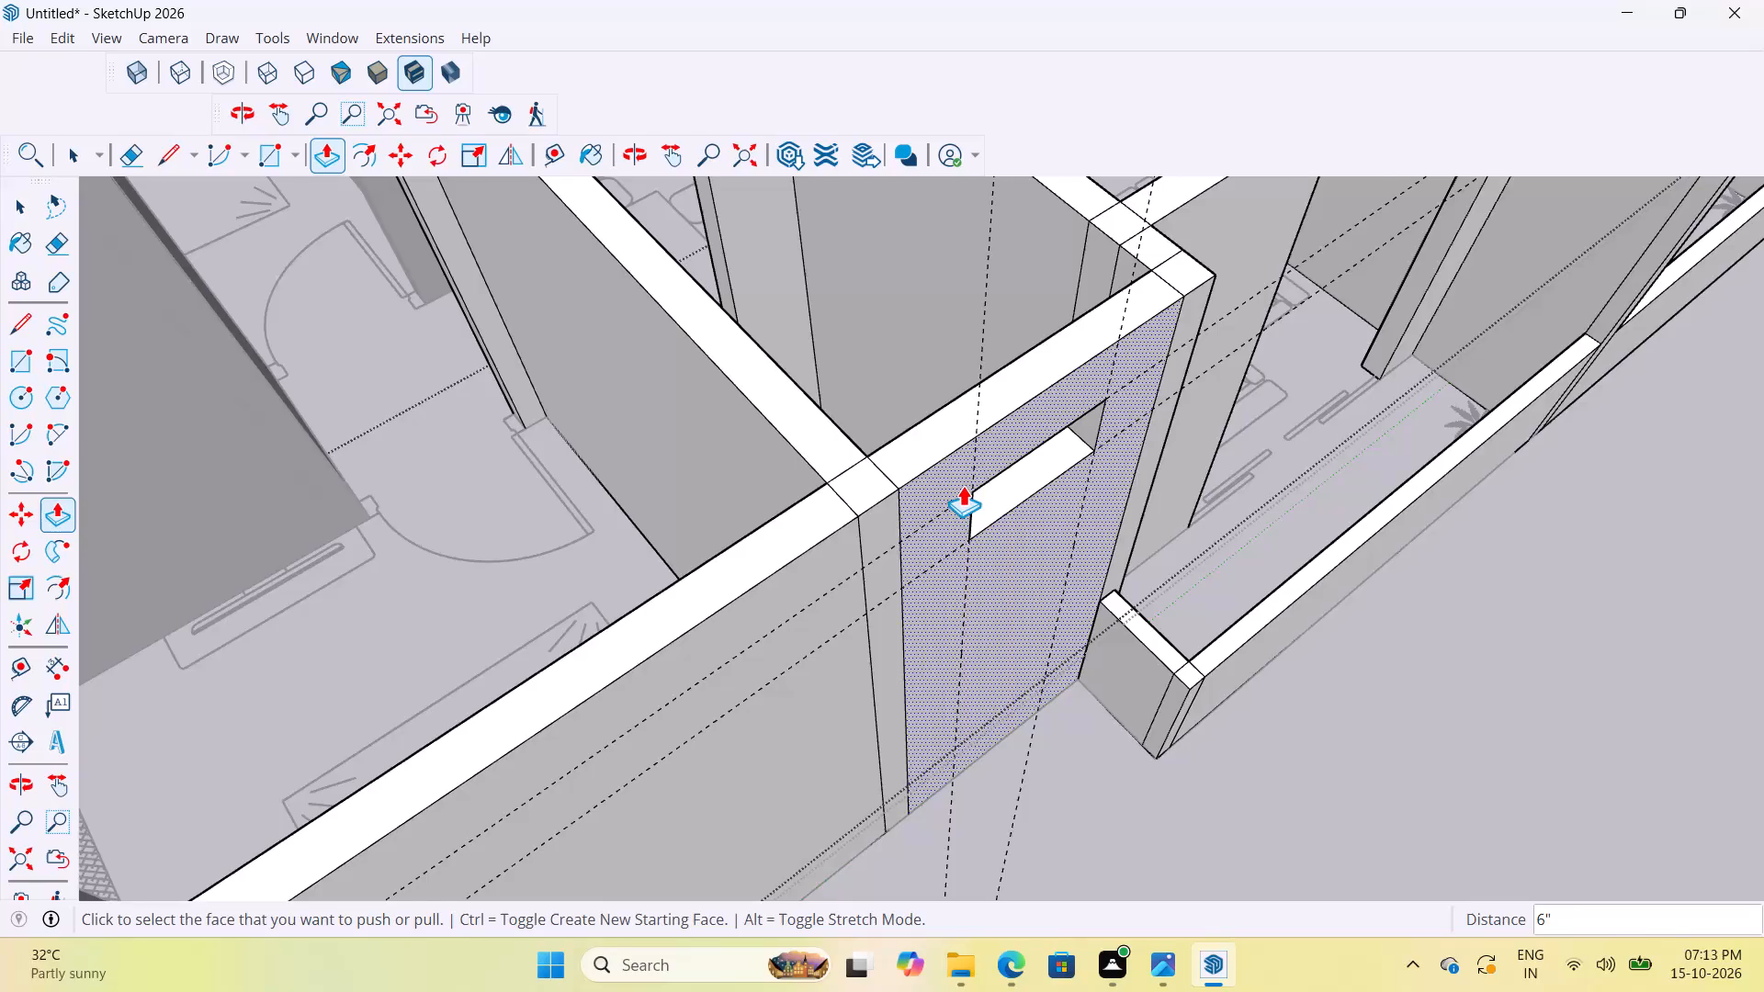
Close the wall group and delete all guide lines in the model.
scroll(967, 509, "down", 9)
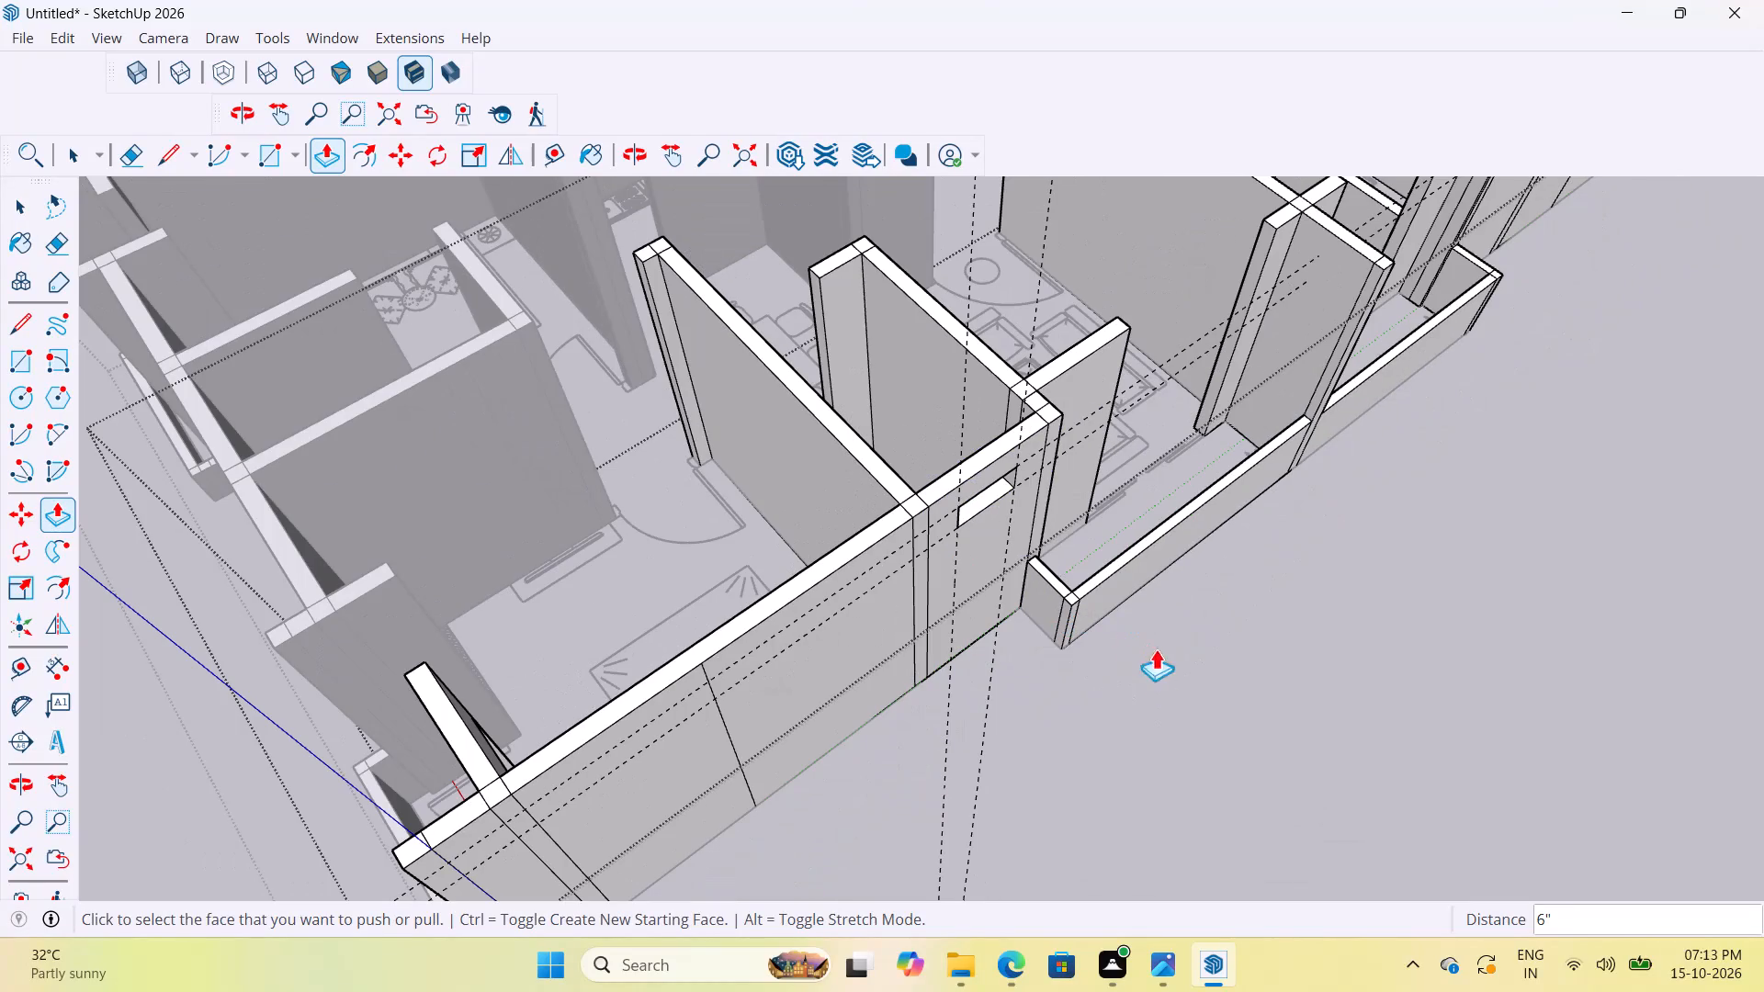
type("n")
key("space")
scroll(1152, 702, "down", 4)
middle_click_drag(1181, 699, 999, 631)
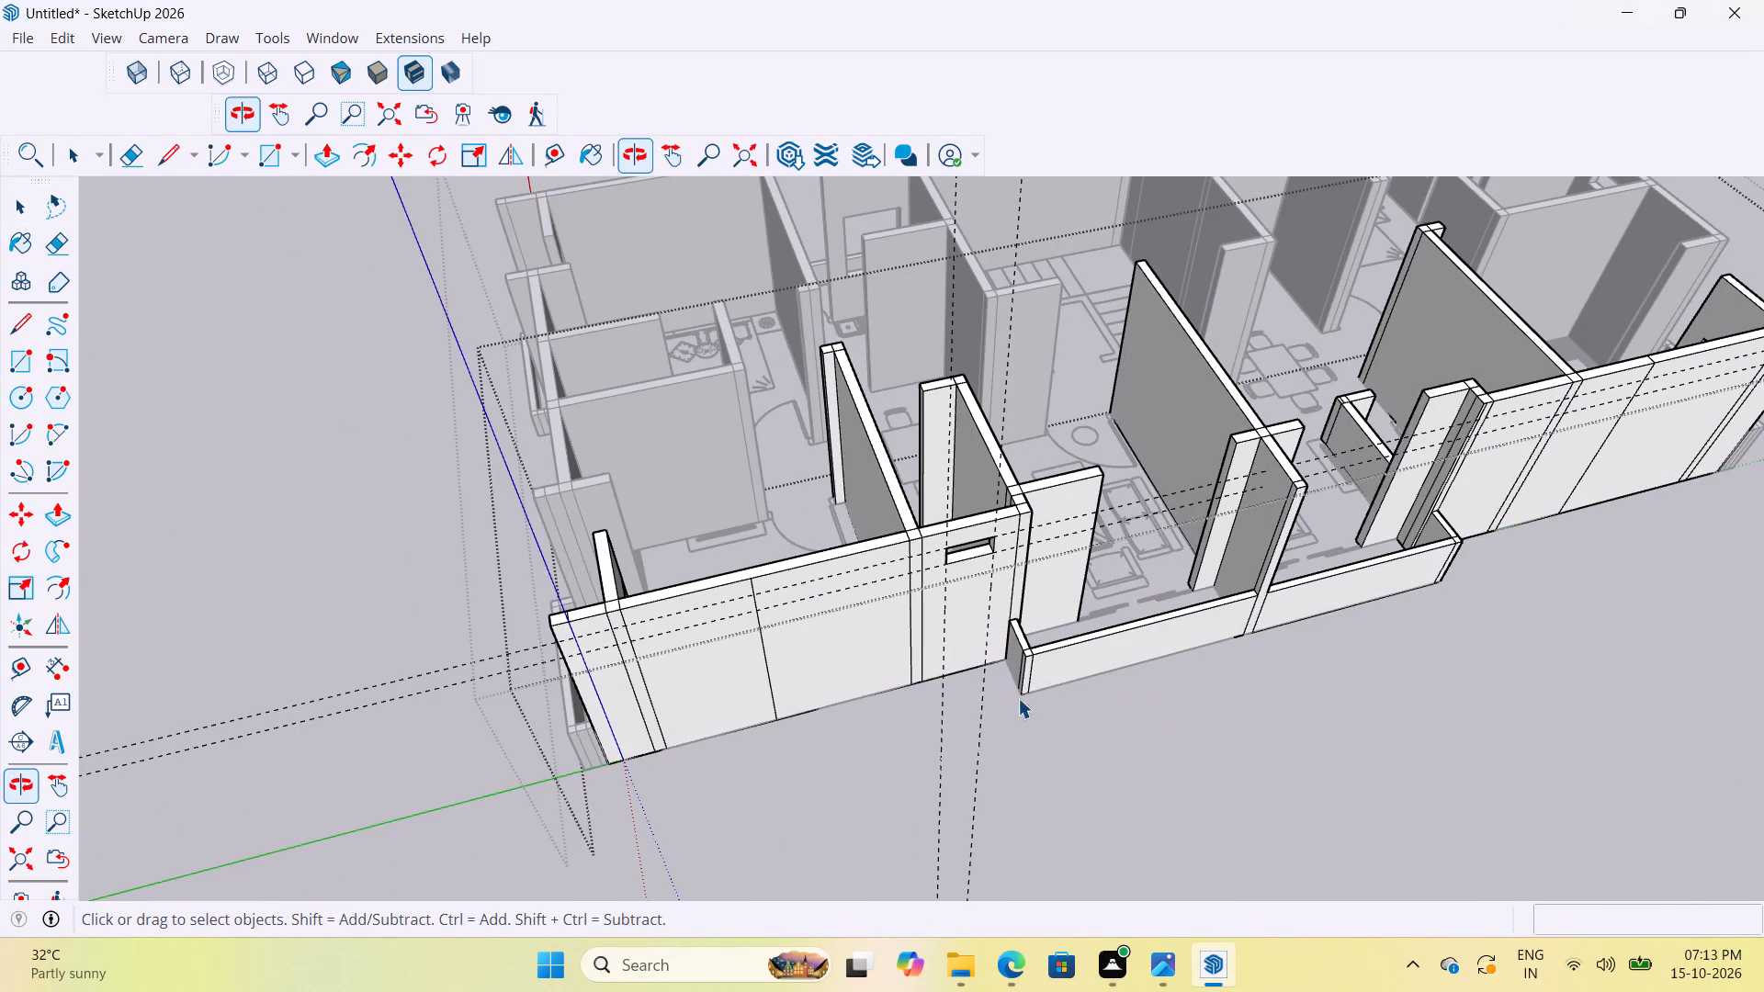
left_click(1058, 754)
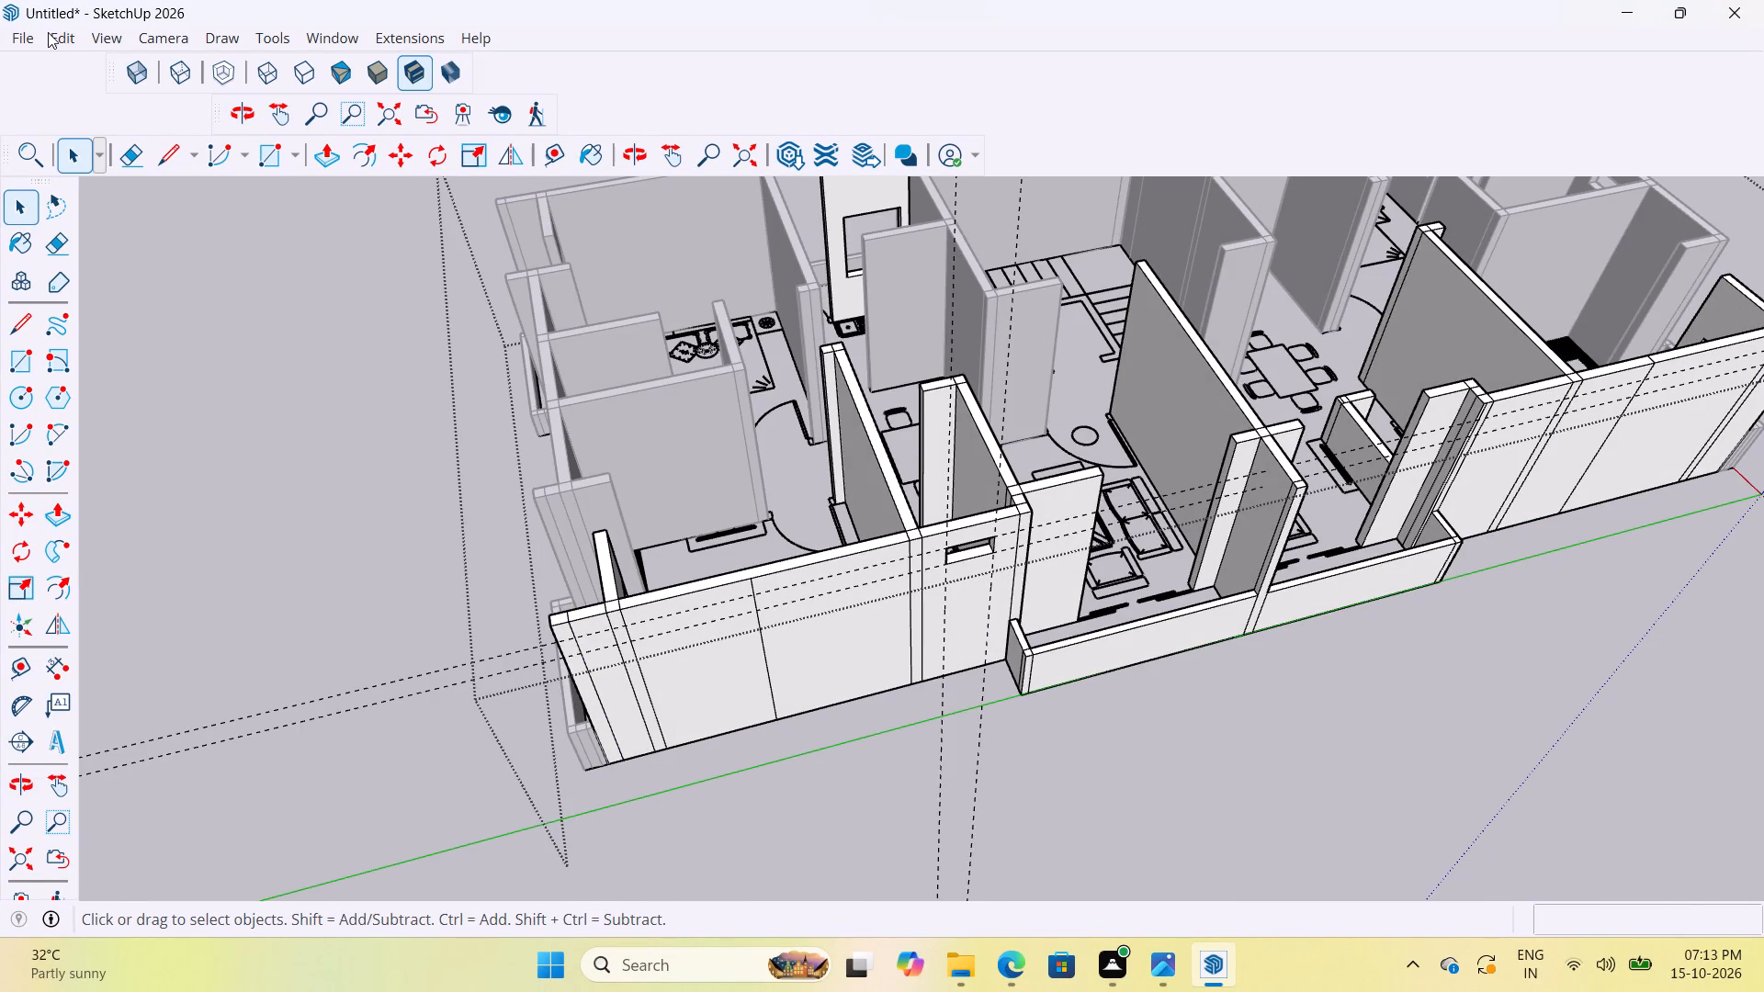
left_click(51, 32)
left_click(166, 264)
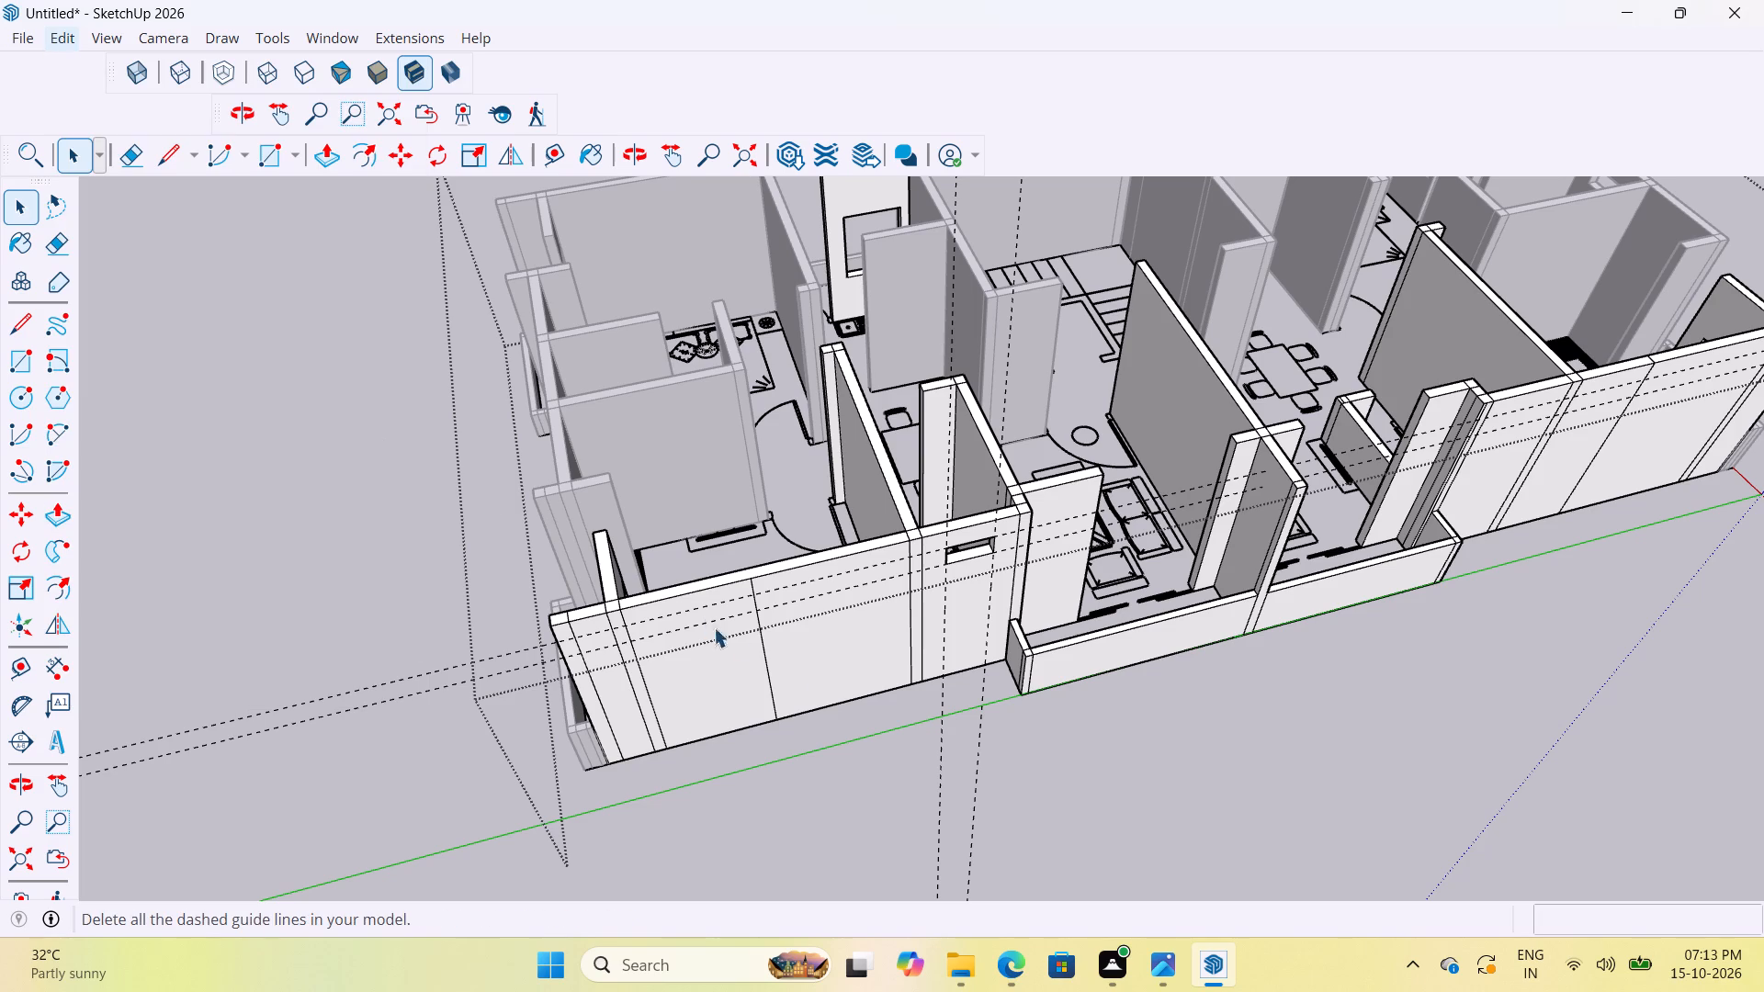
Examine the ventilator opening in the narrow outer wall beside the balcony and the adjoining wall faces.
scroll(1005, 628, "up", 12)
middle_click_drag(982, 378, 878, 310)
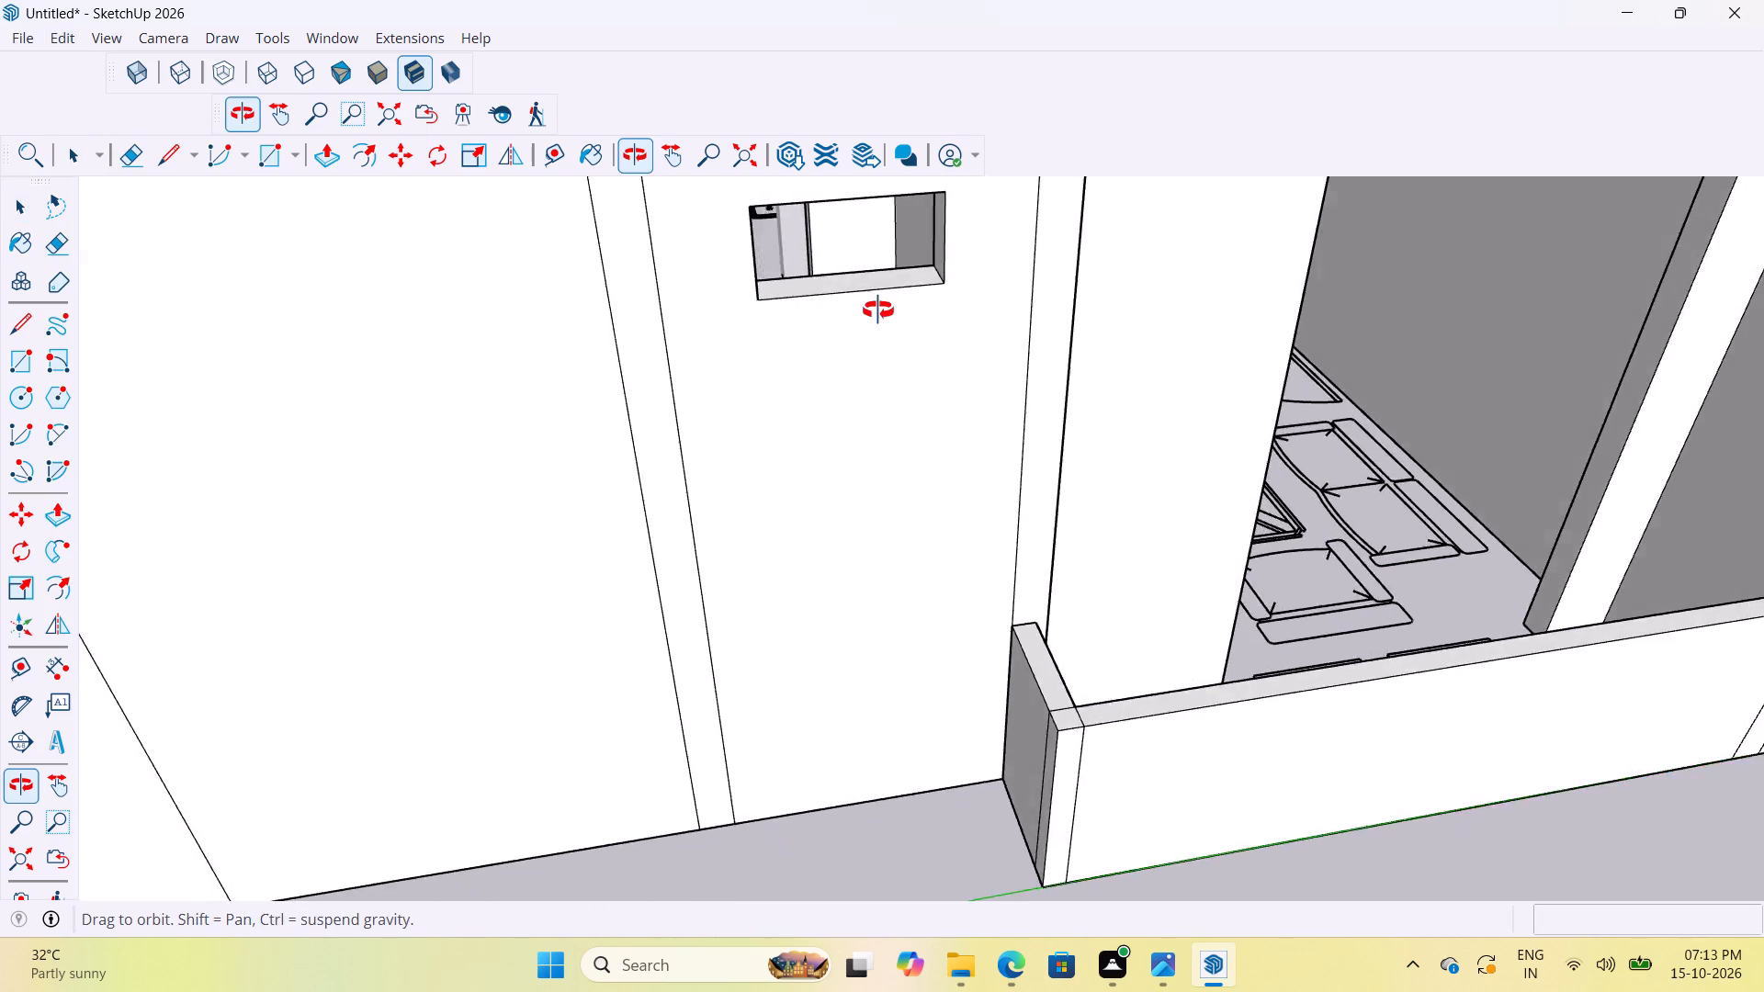
middle_click_drag(878, 310, 827, 356)
scroll(1123, 492, "down", 17)
left_click(1001, 682)
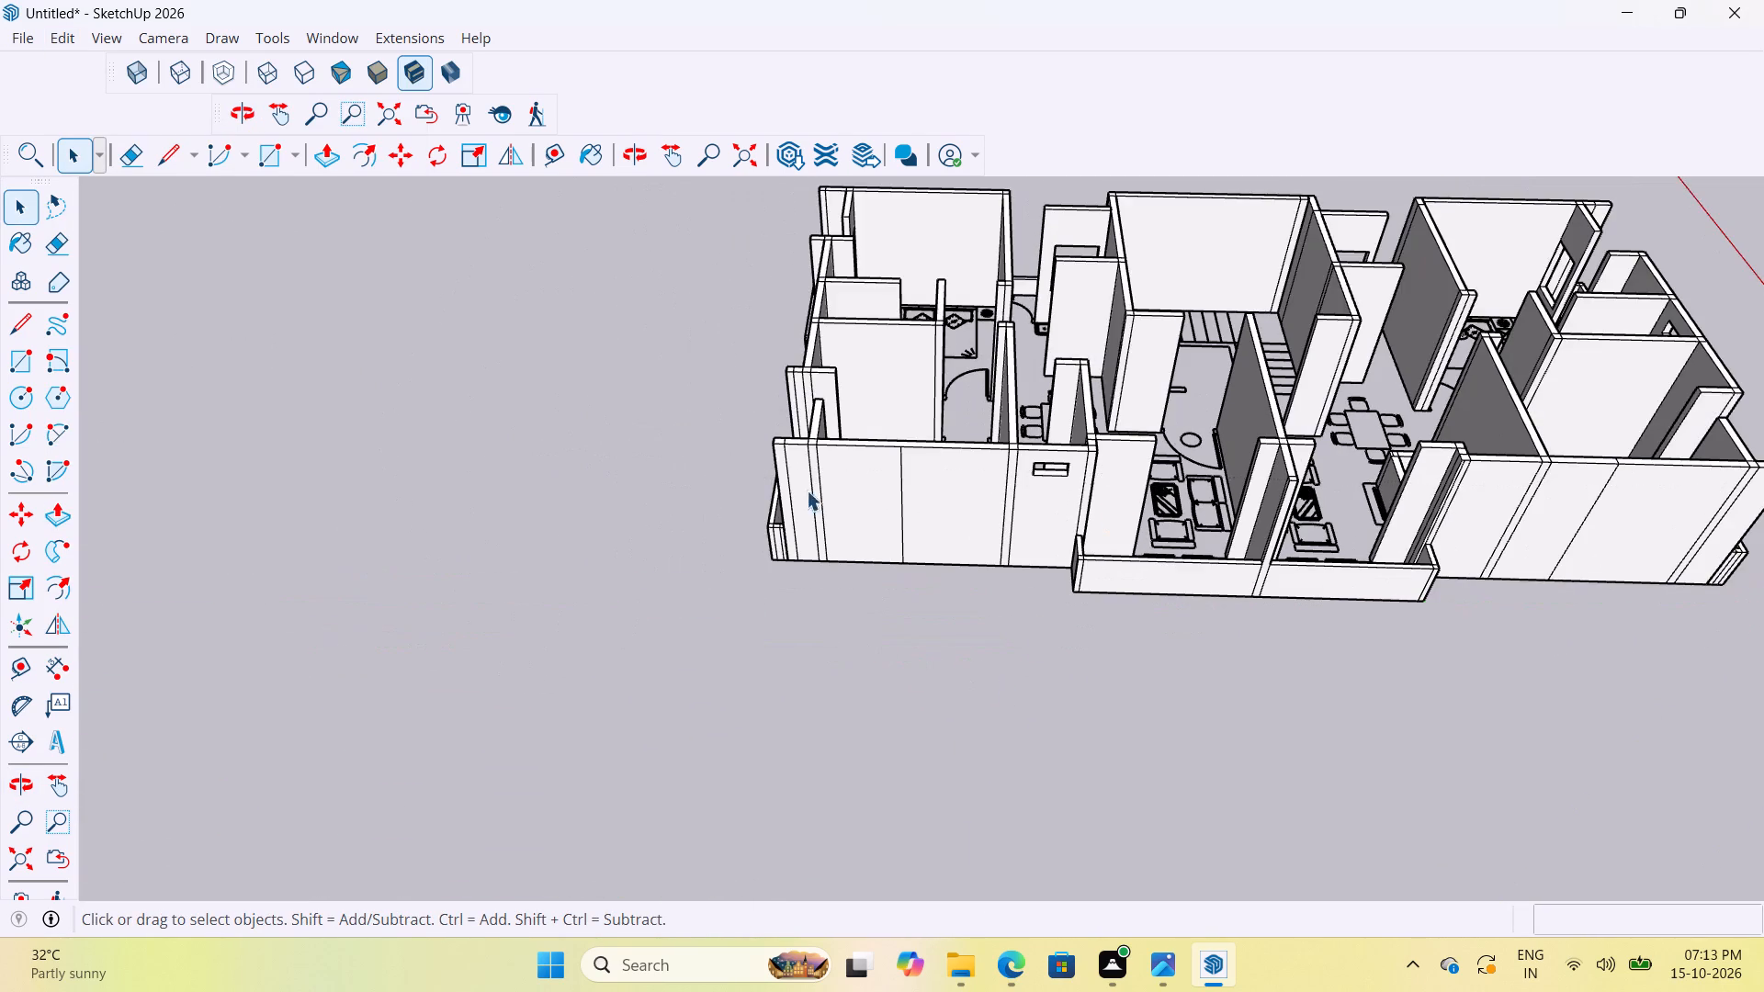
scroll(937, 418, "up", 12)
scroll(769, 493, "down", 4)
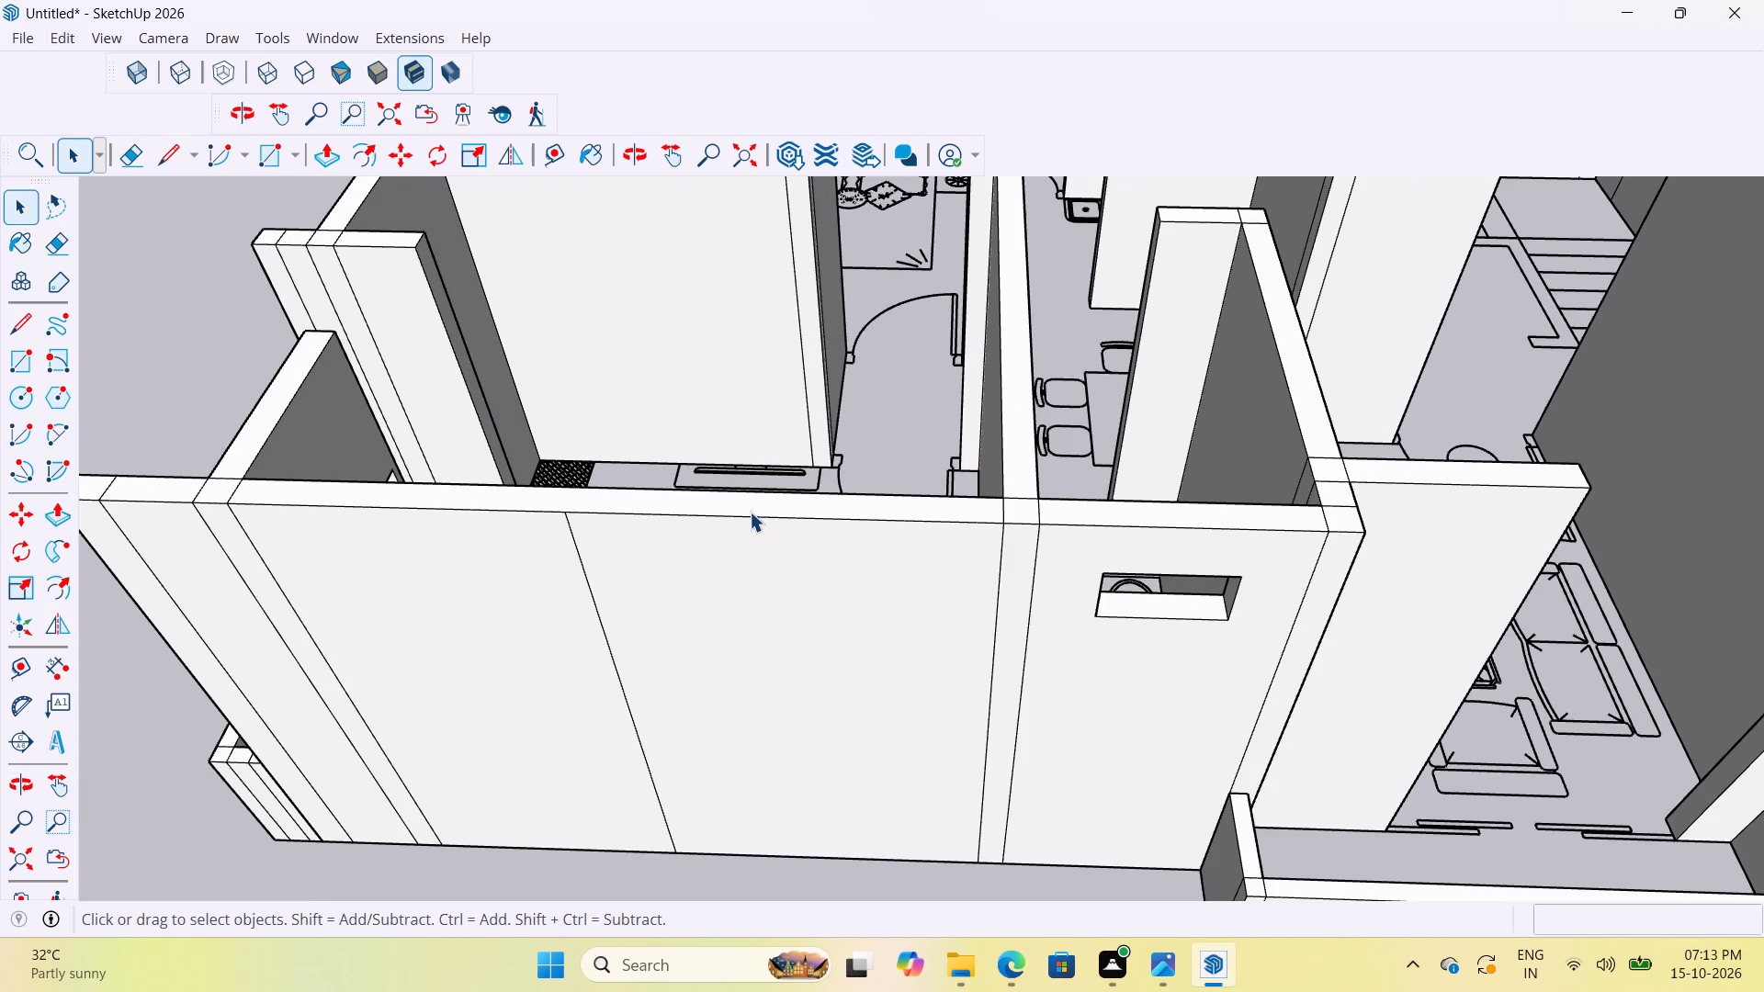
scroll(749, 512, "down", 18)
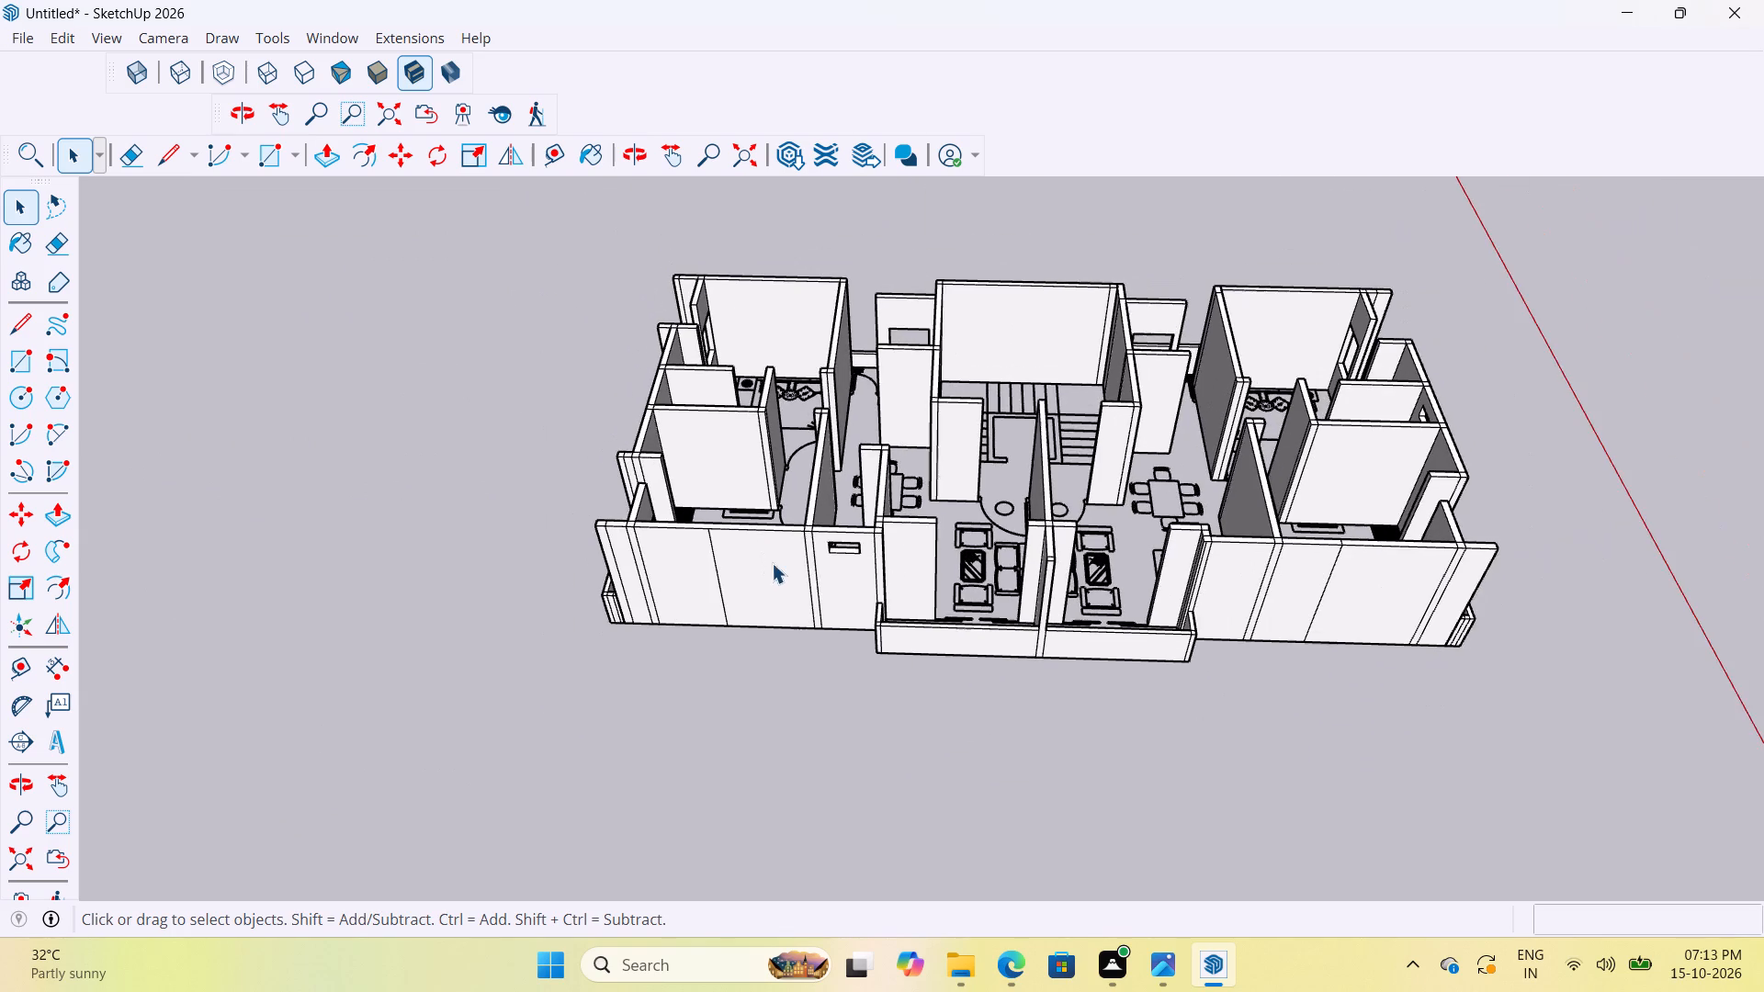
Examine the floor-plan walls from the balcony side round to both end sides for openings still missing.
scroll(930, 476, "up", 13)
middle_click_drag(786, 513, 870, 468)
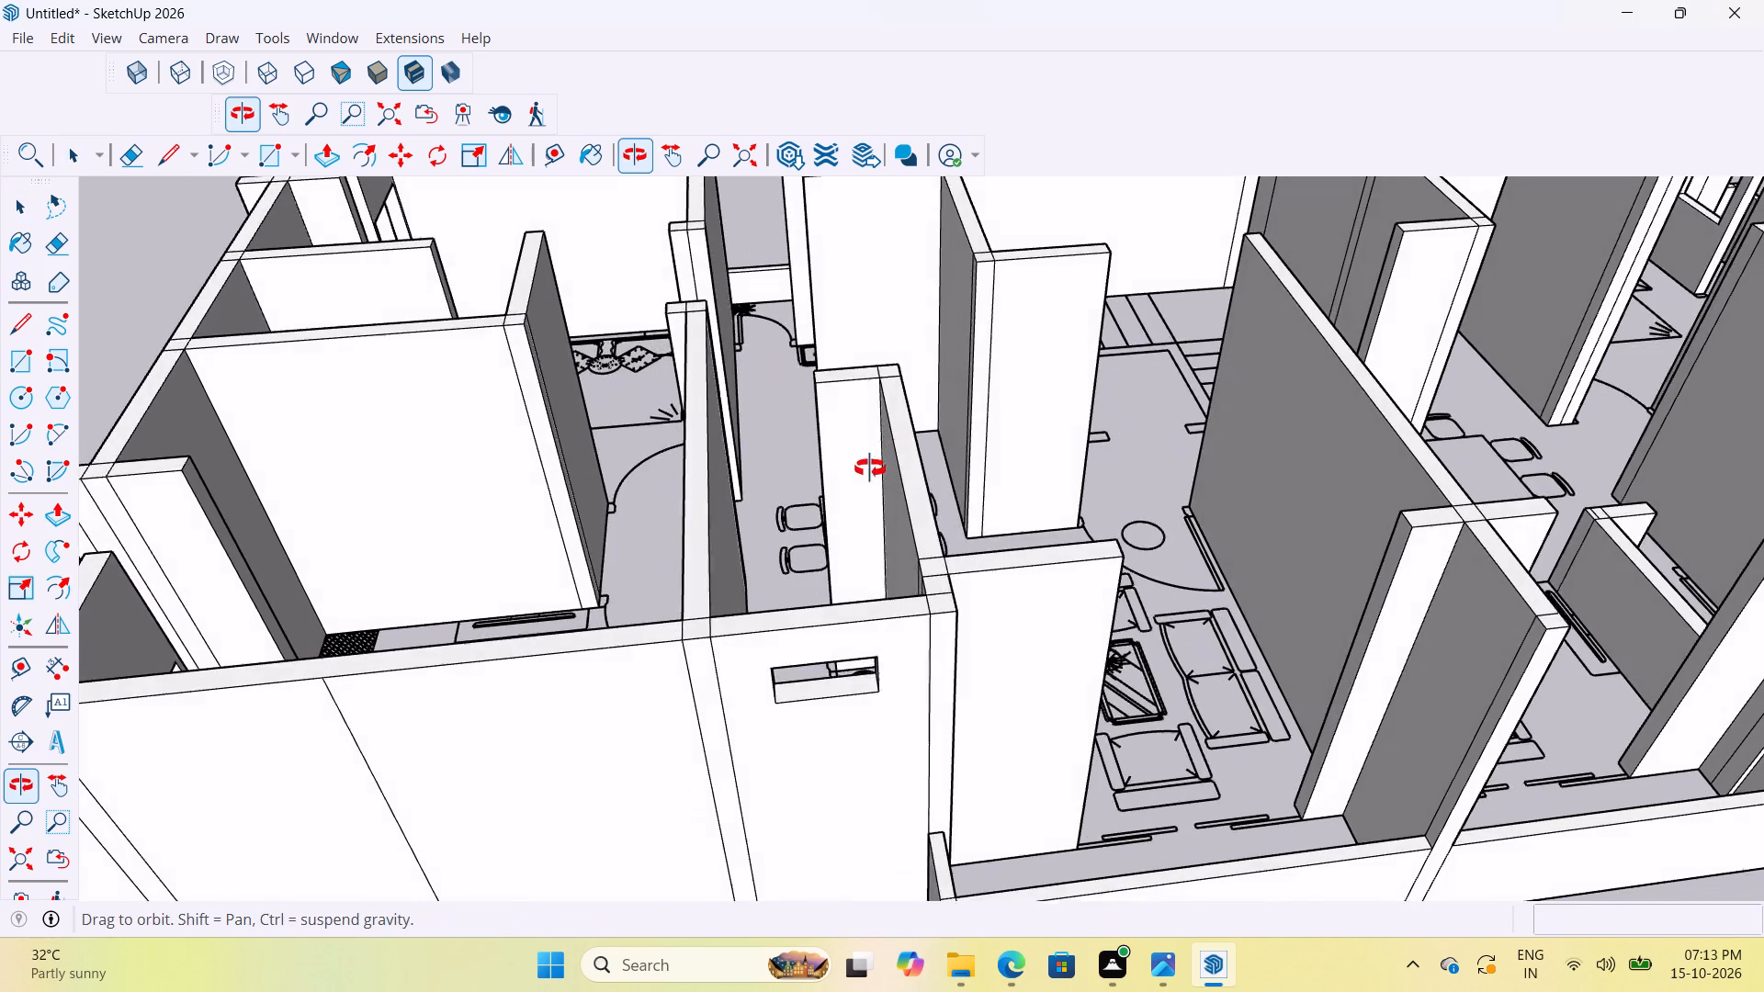
middle_click_drag(870, 468, 576, 512)
scroll(1039, 417, "down", 5)
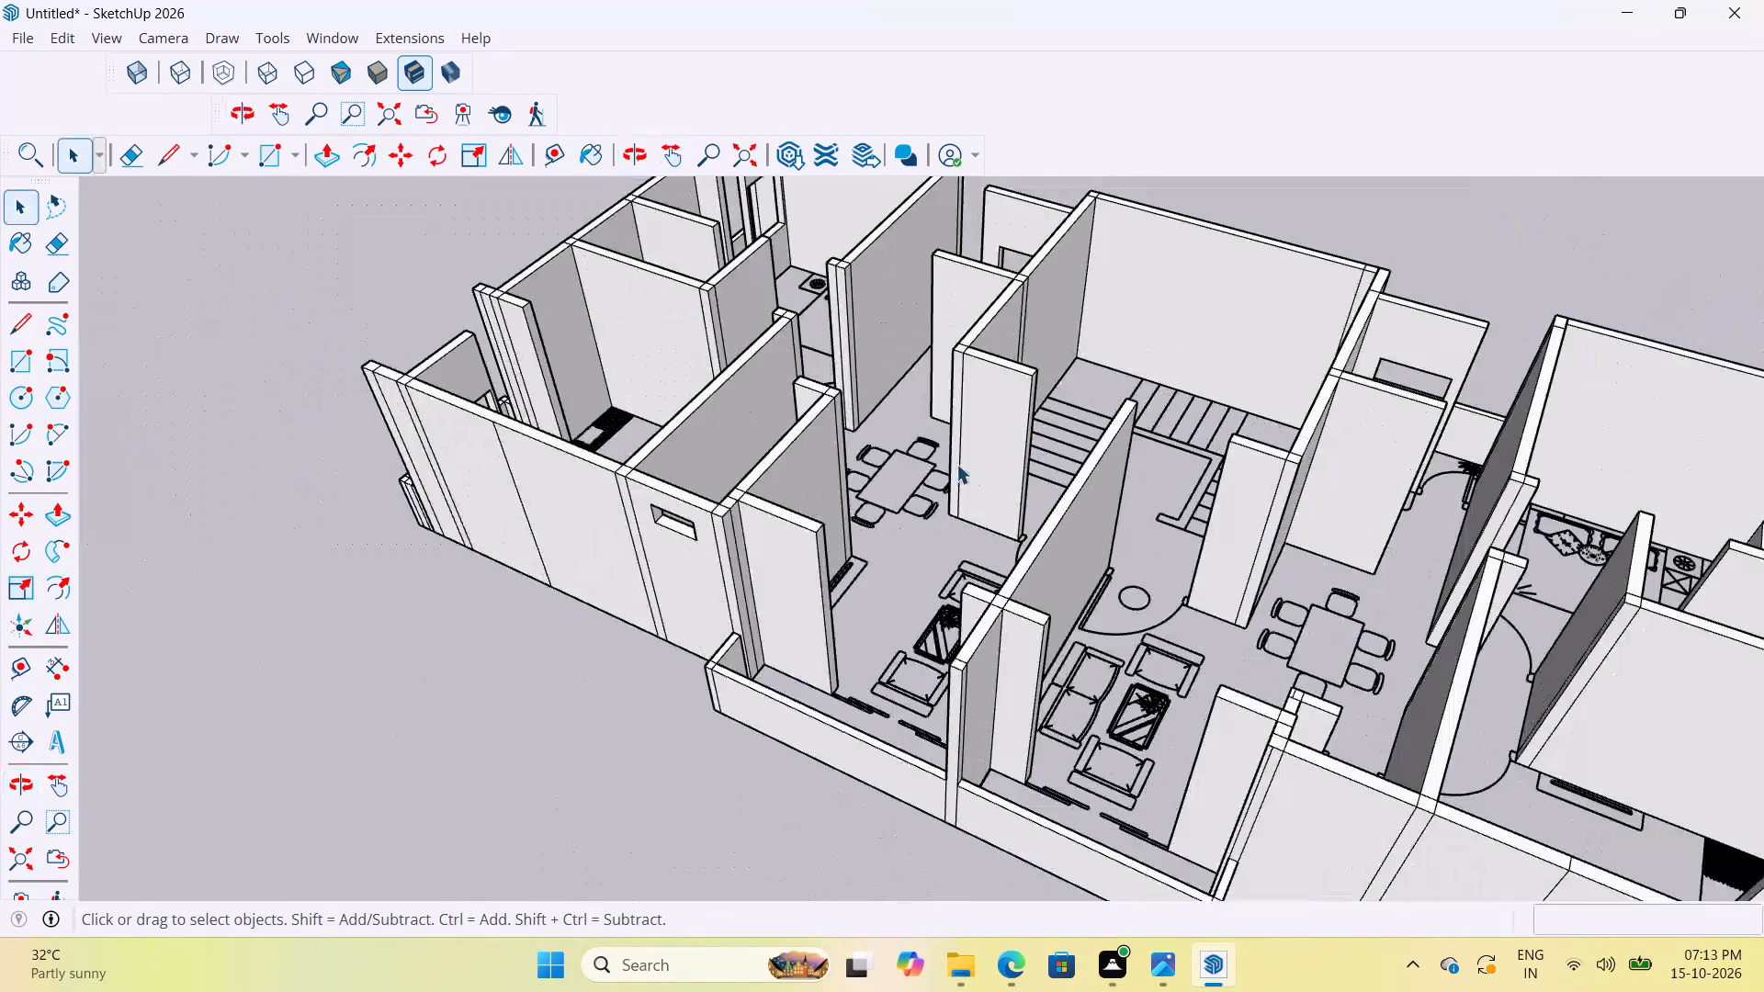
scroll(956, 464, "down", 11)
middle_click_drag(1112, 487, 723, 457)
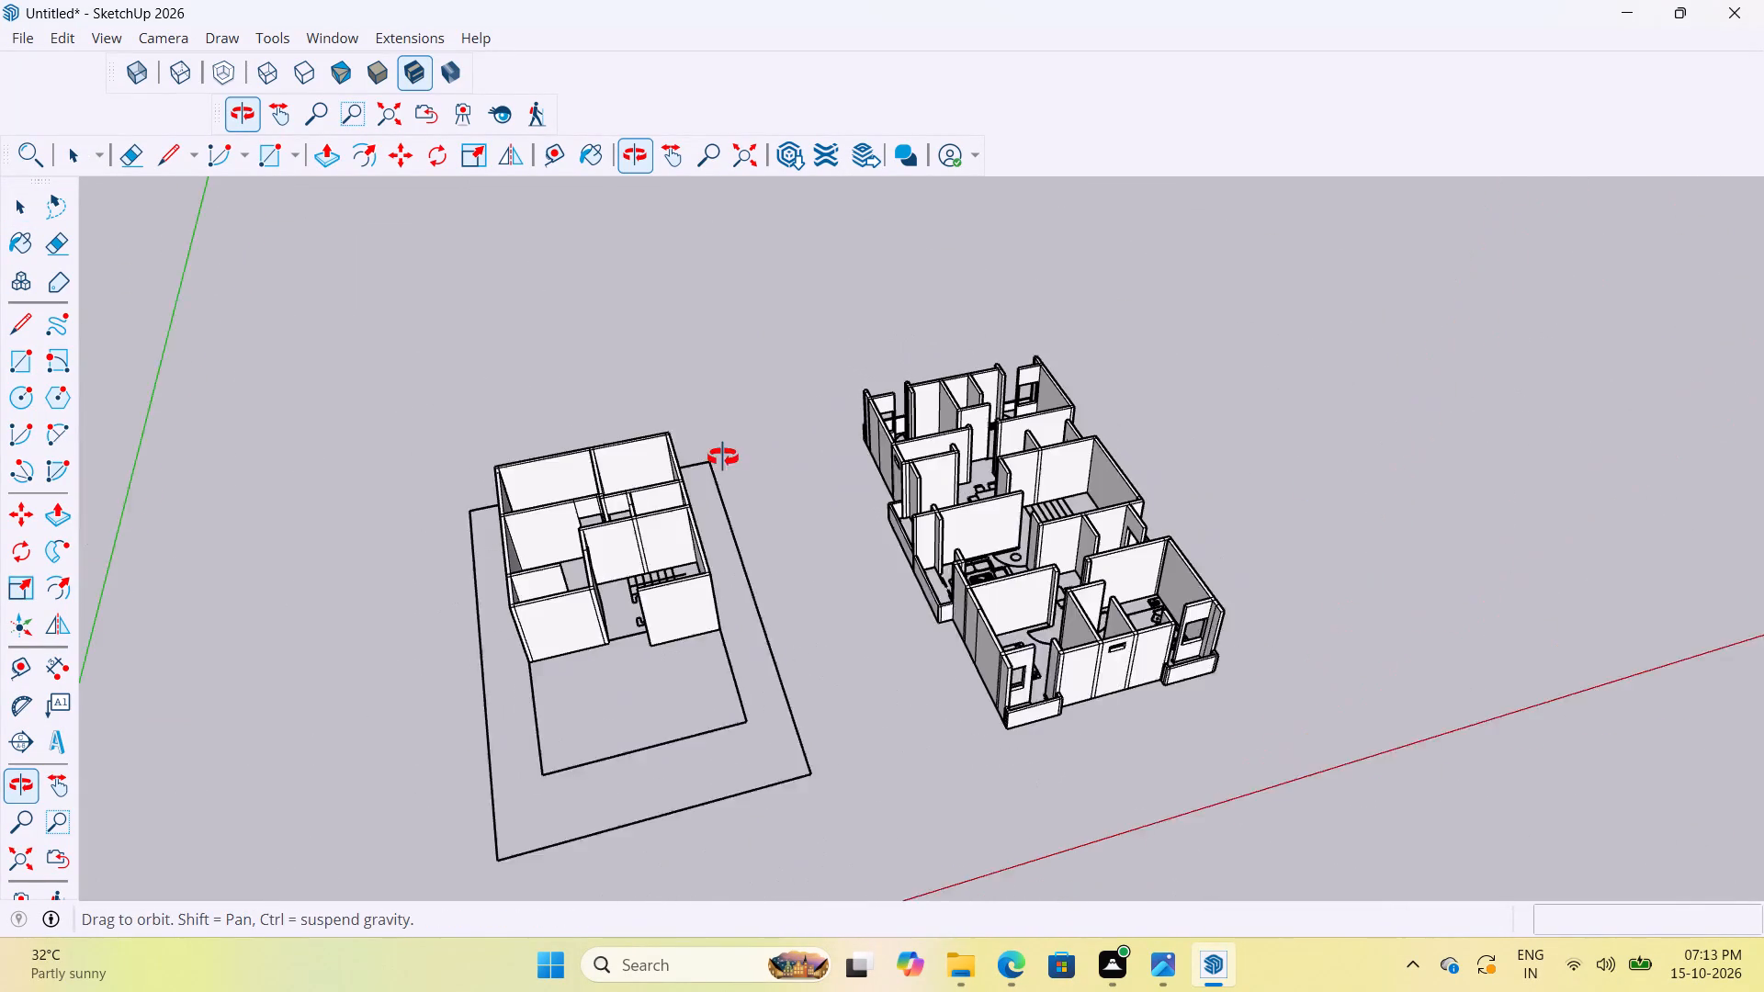
middle_click_drag(723, 457, 720, 456)
scroll(1147, 411, "up", 8)
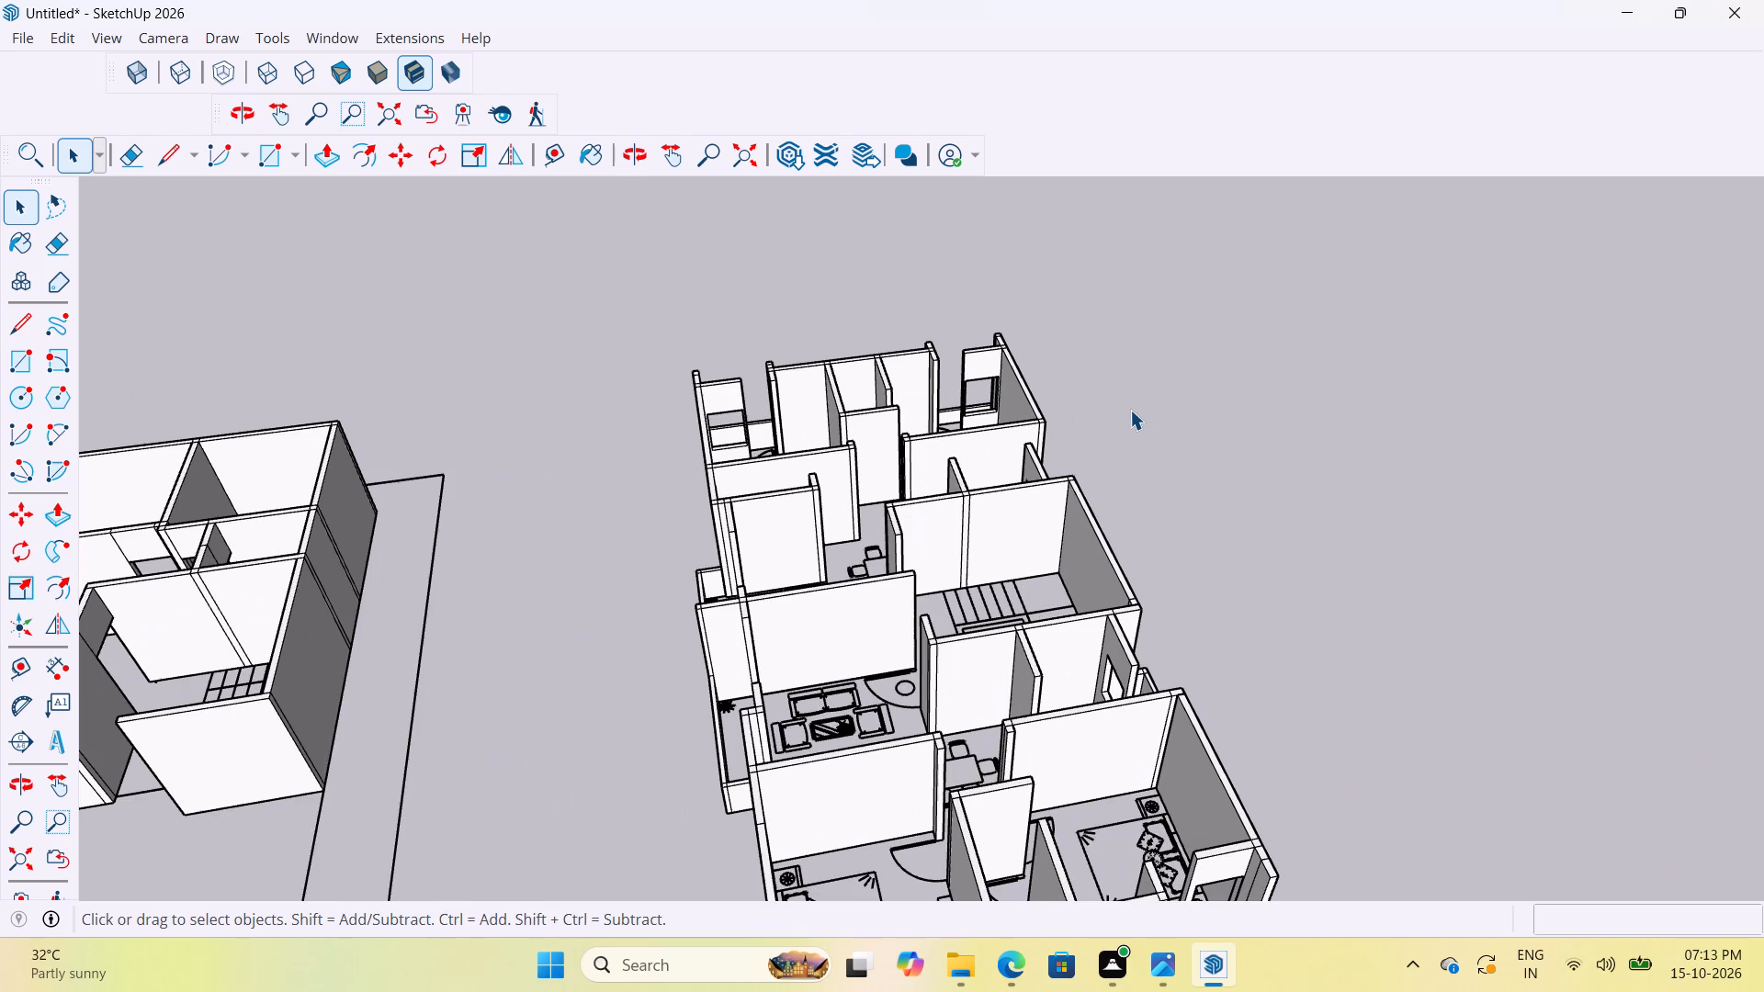
scroll(1154, 410, "down", 9)
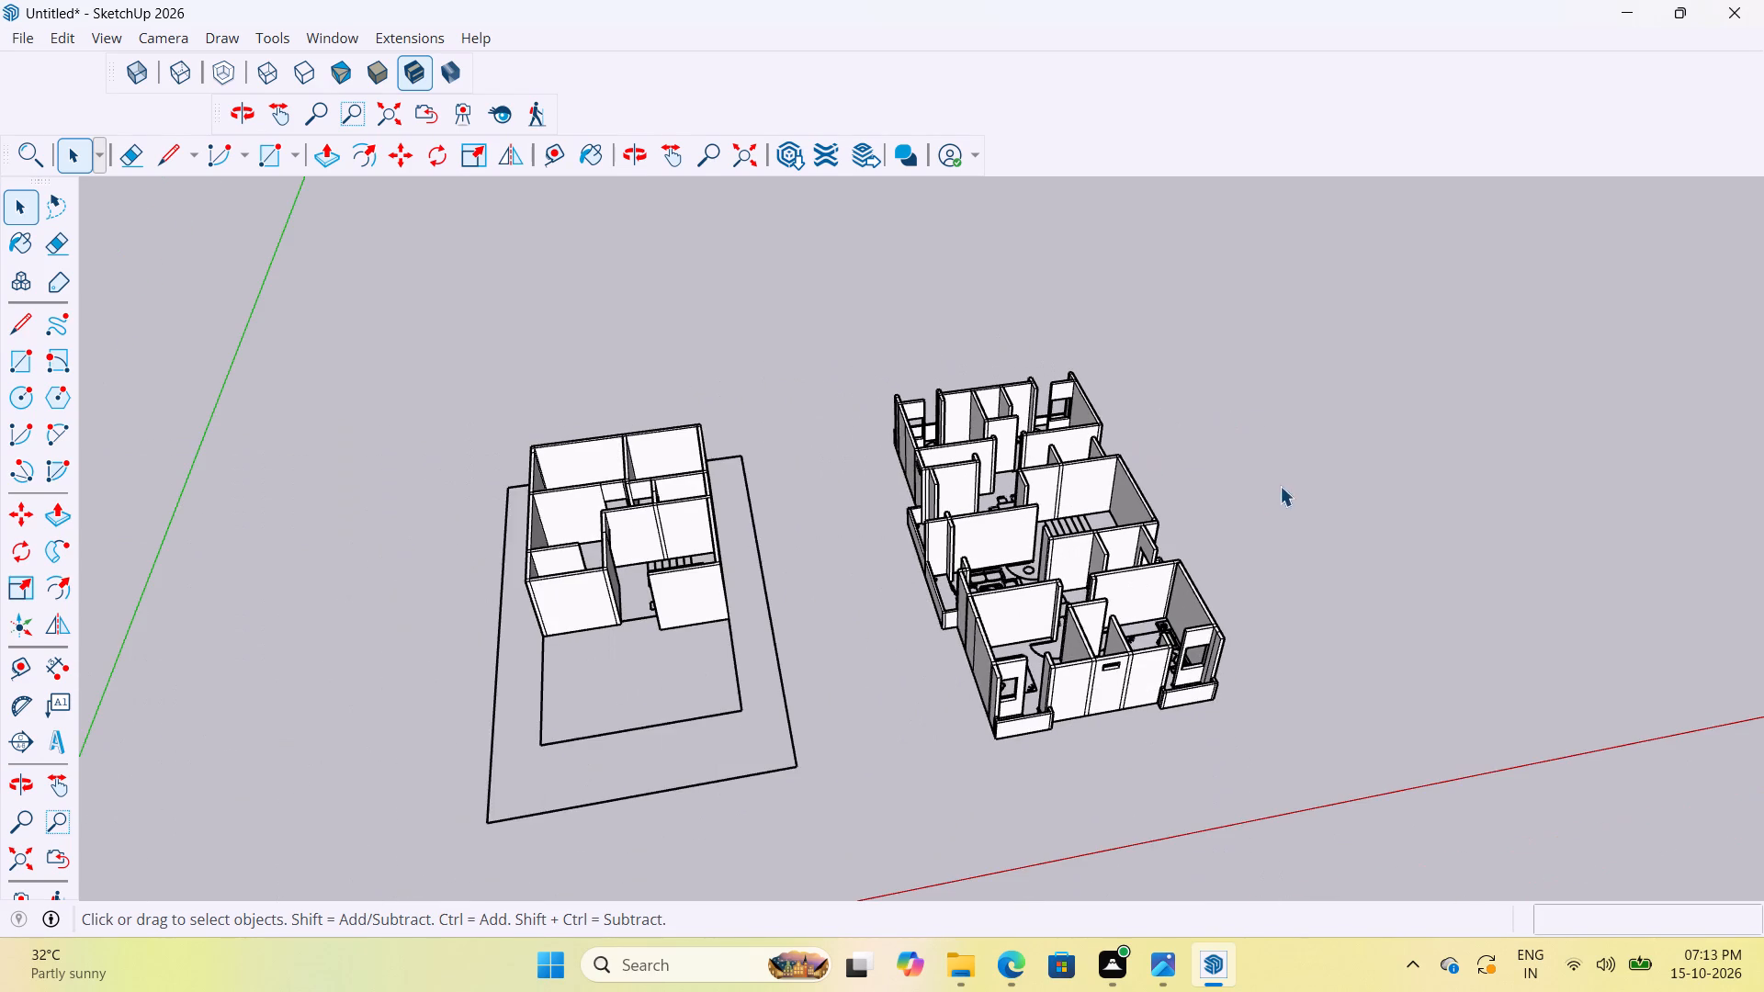
middle_click_drag(1247, 506, 1071, 497)
scroll(1182, 472, "up", 6)
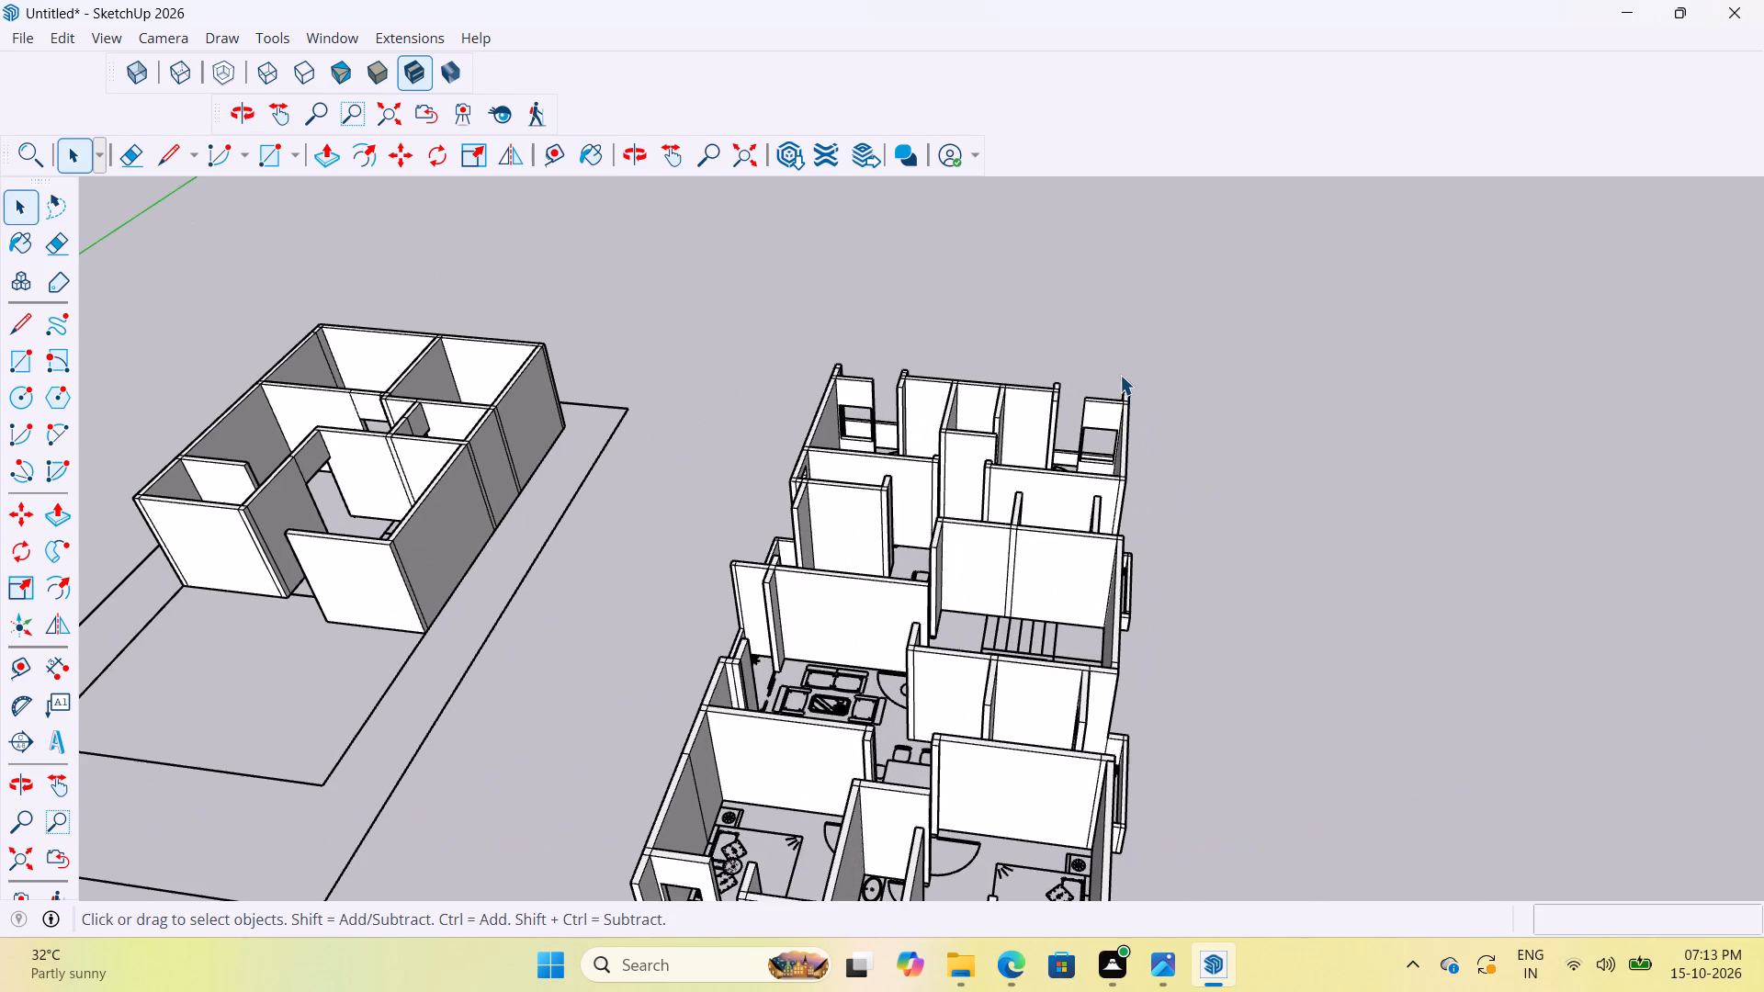
scroll(1042, 366, "up", 4)
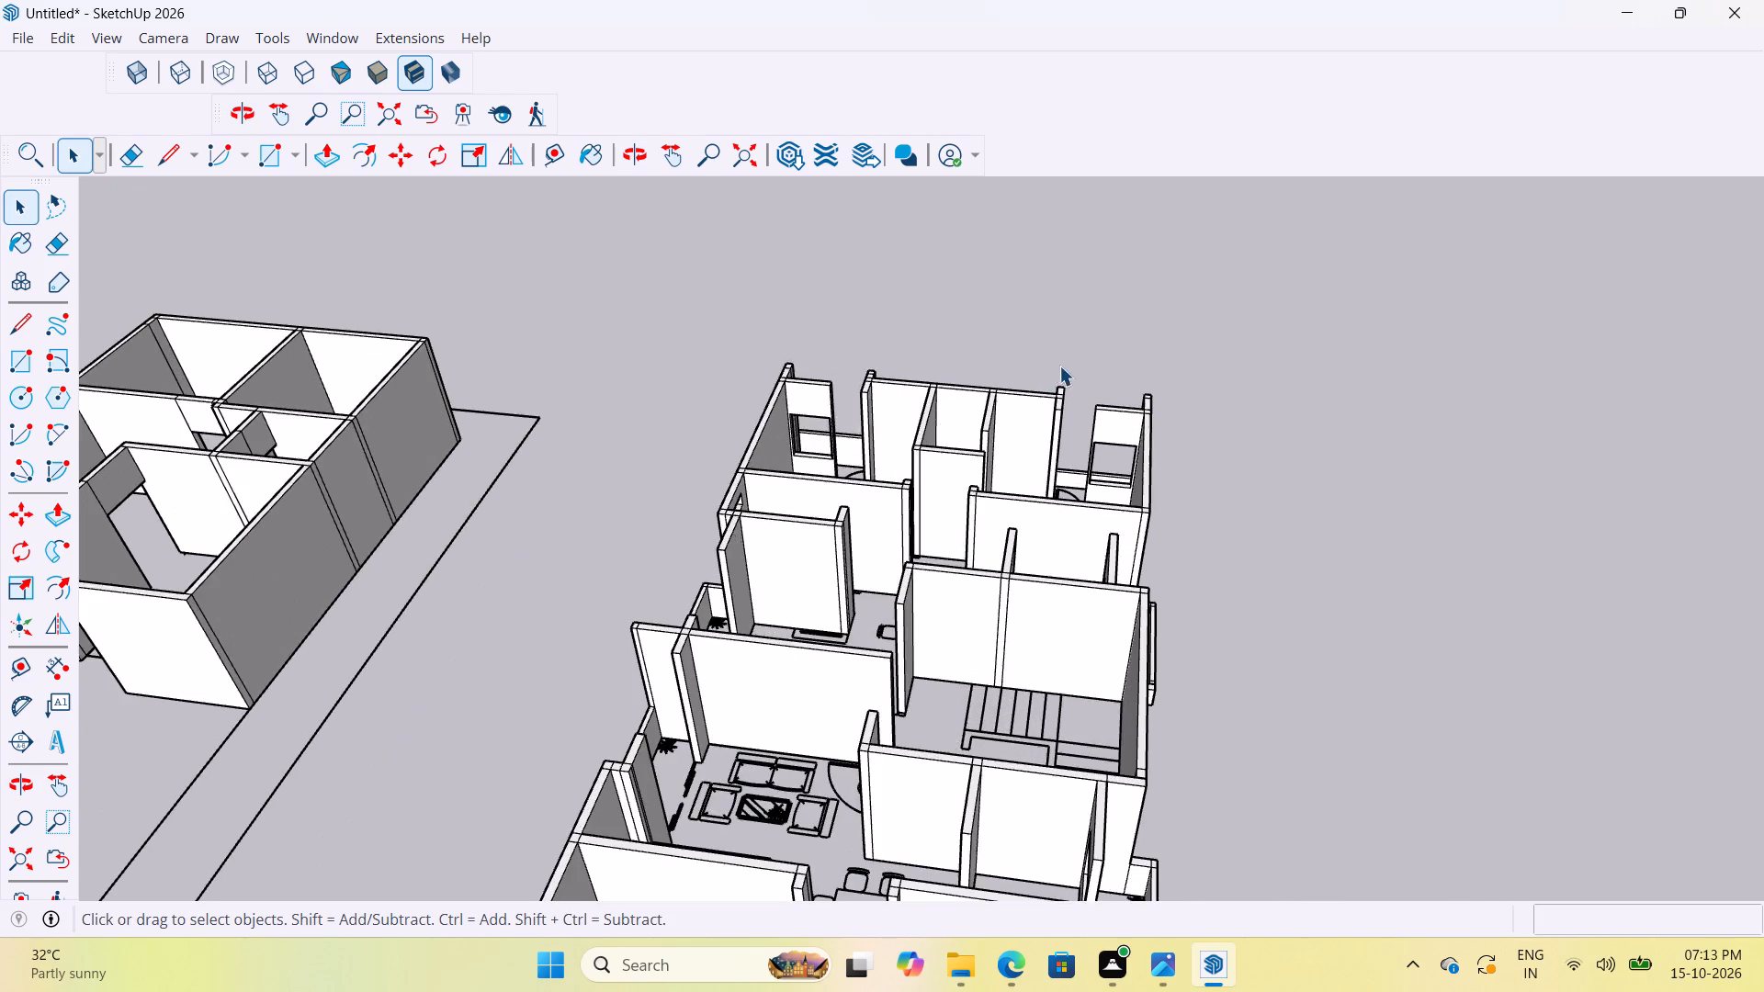
scroll(1059, 366, "up", 13)
middle_click_drag(1266, 448, 842, 465)
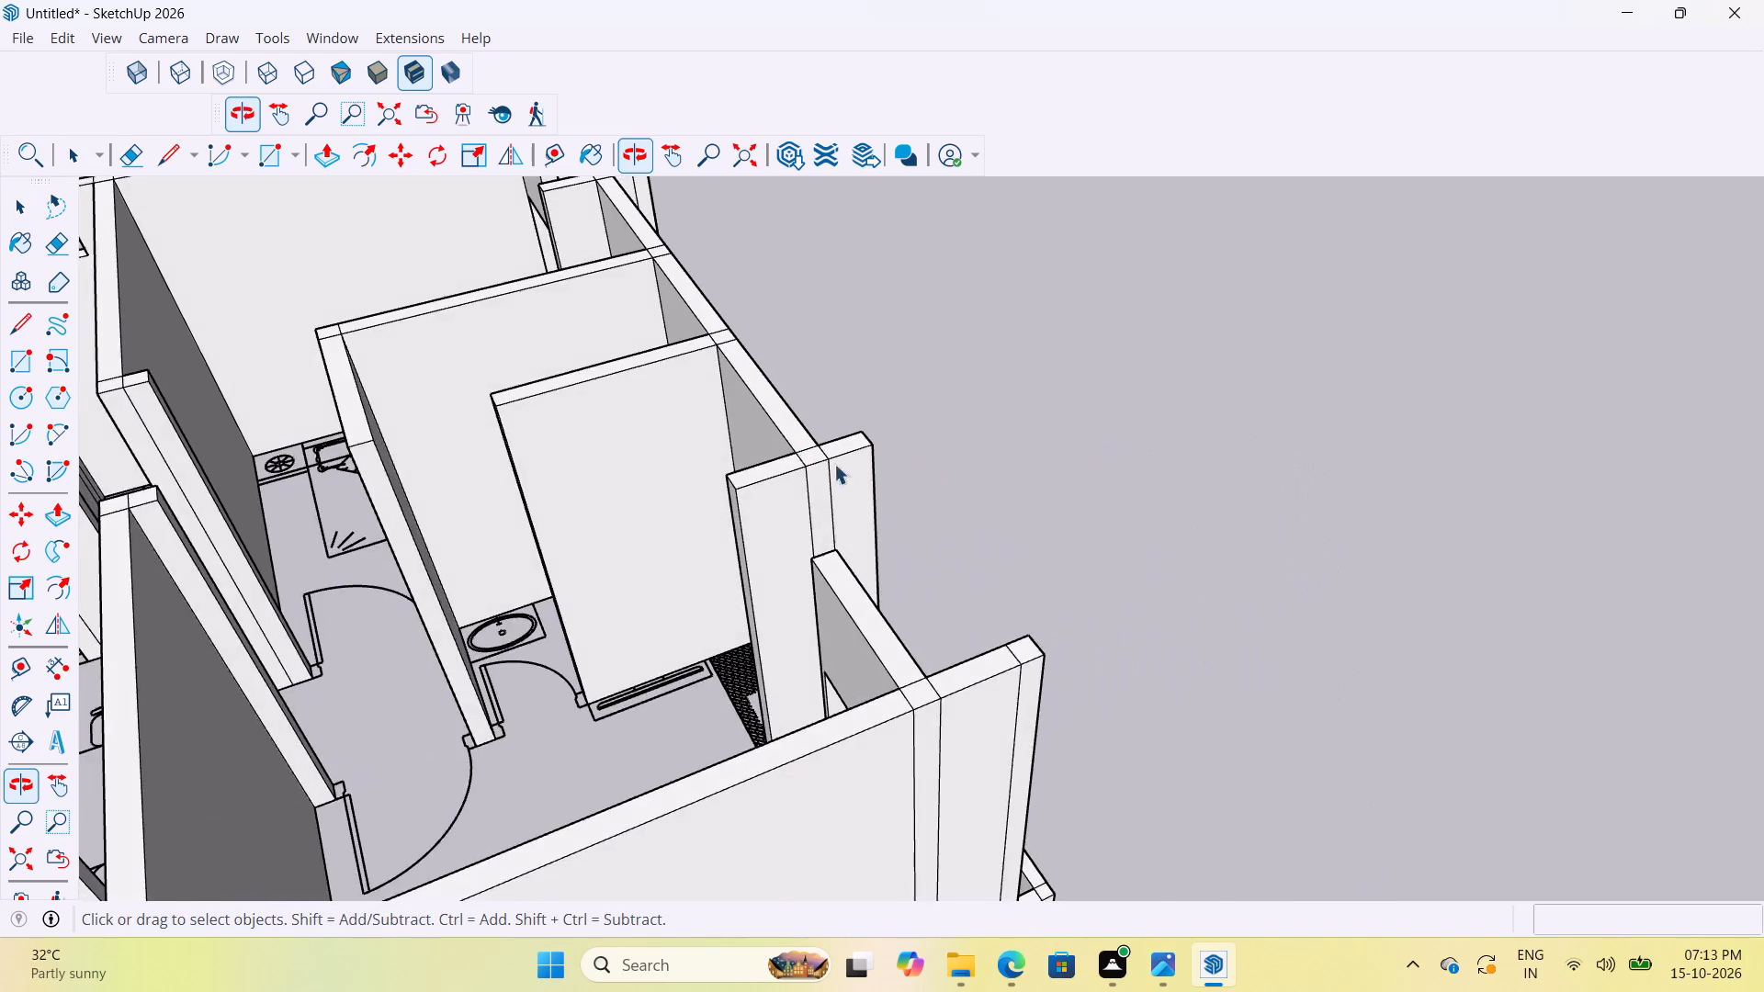
scroll(883, 476, "up", 4)
scroll(1109, 486, "down", 5)
scroll(1186, 555, "down", 5)
middle_click_drag(983, 555, 1397, 641)
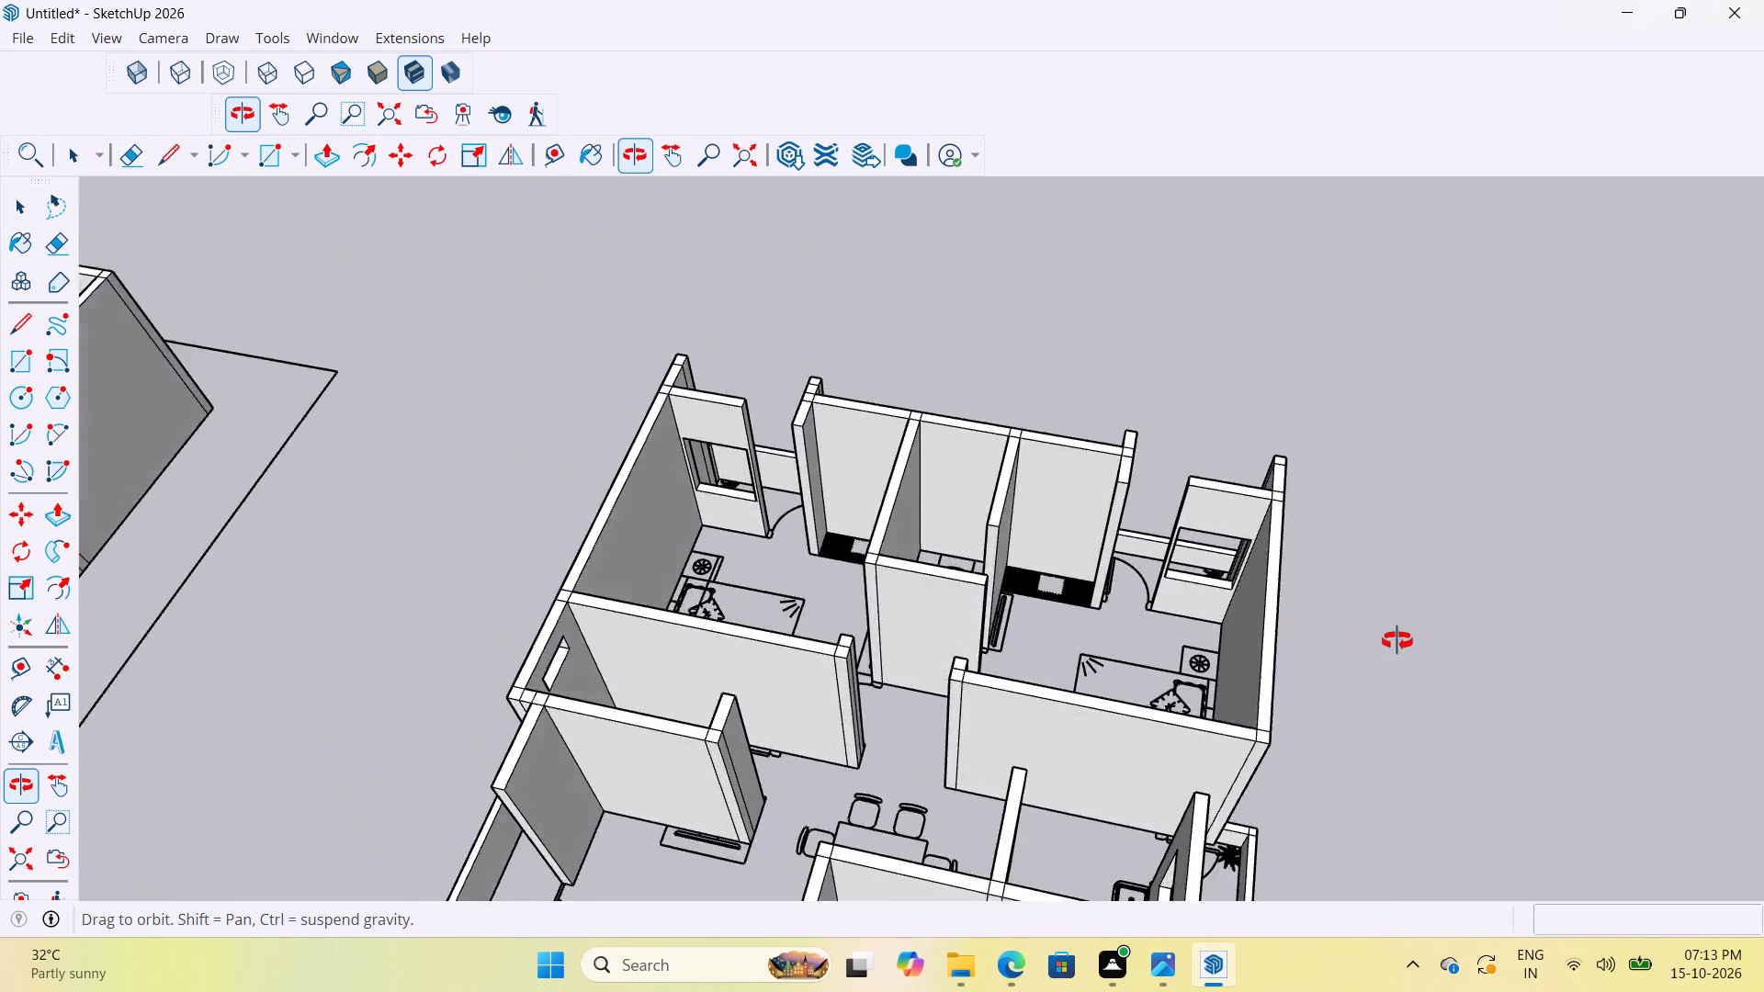
middle_click_drag(1397, 641, 1431, 590)
scroll(1084, 472, "down", 12)
scroll(1003, 378, "down", 5)
middle_click_drag(1012, 488, 1215, 459)
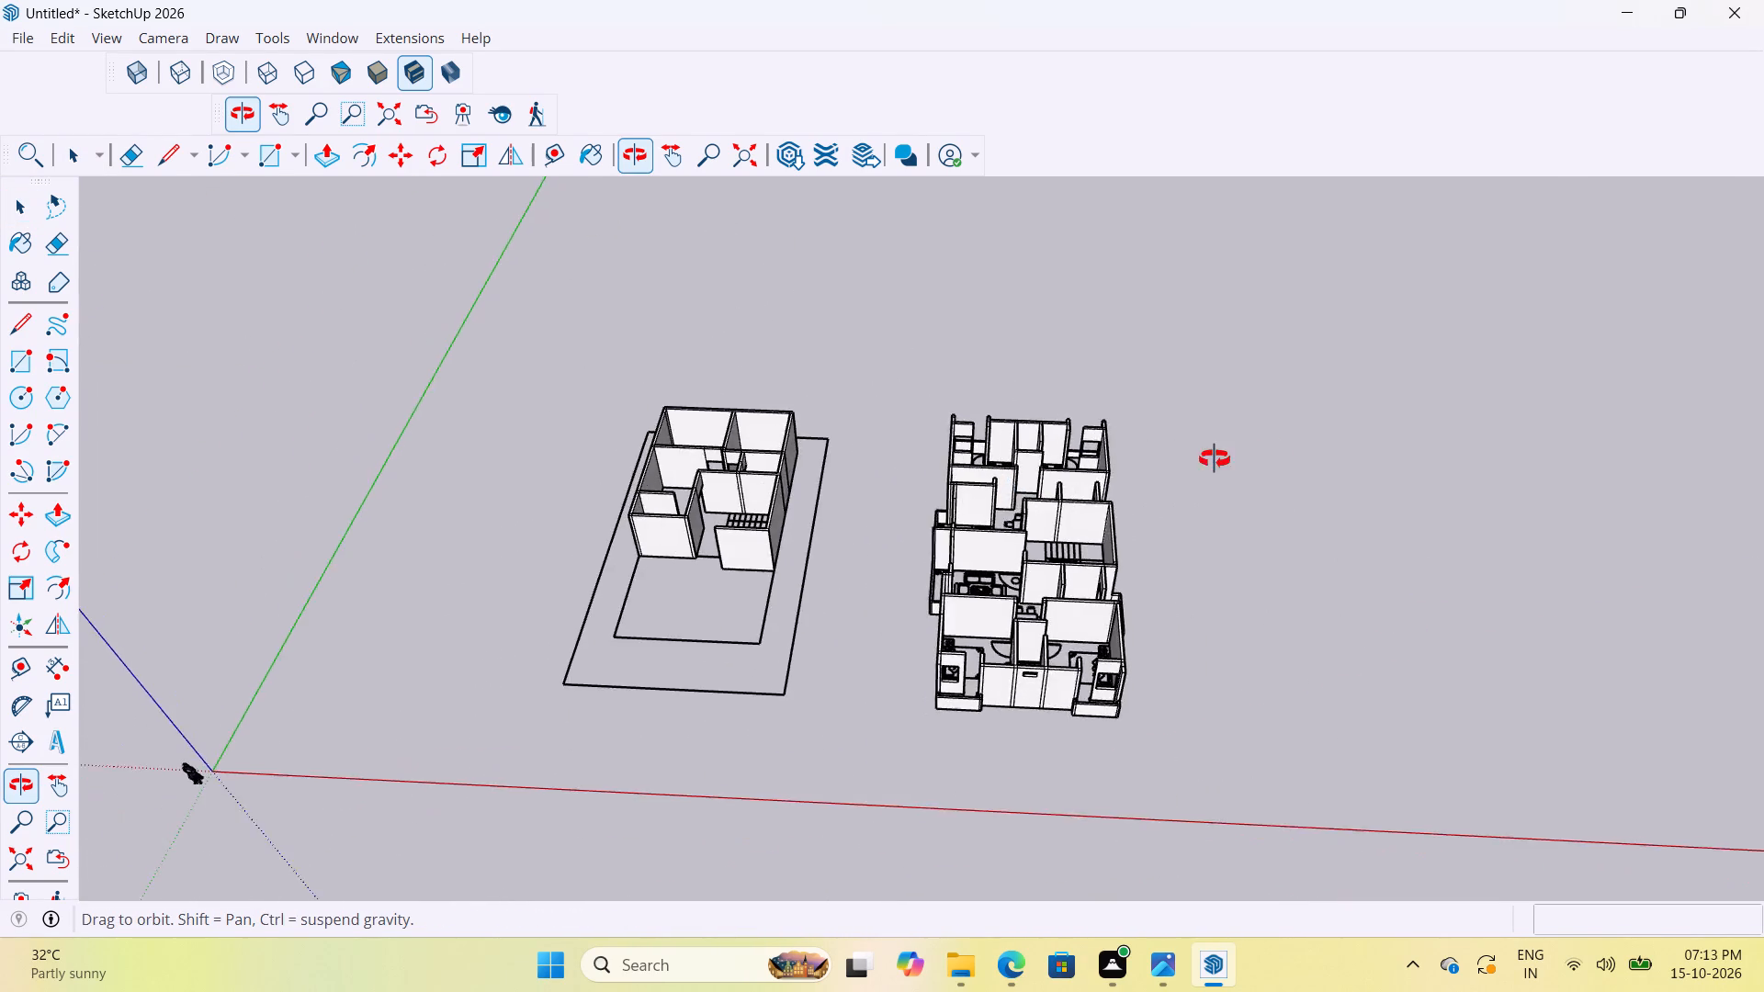
middle_click_drag(1215, 459, 1672, 400)
Compare the openings in the balcony-side walls with those in the end walls and bathrooms of both flats.
scroll(1037, 448, "up", 13)
scroll(1269, 363, "down", 5)
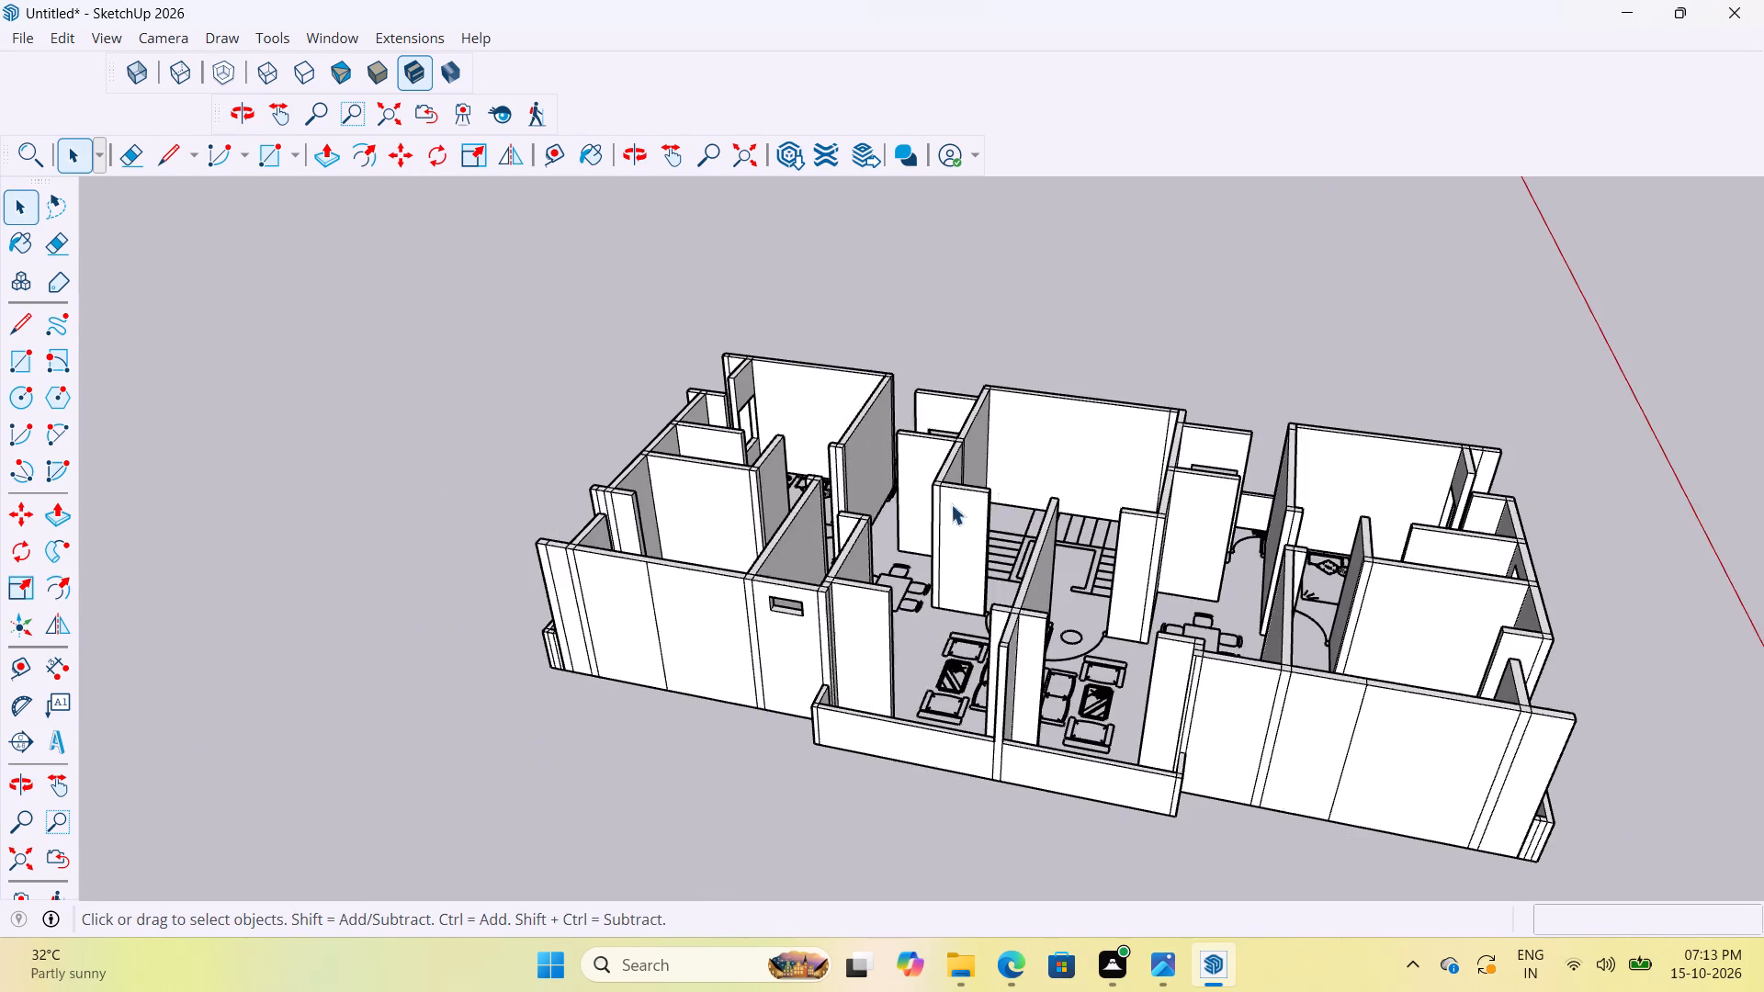
scroll(850, 537, "up", 8)
middle_click_drag(844, 572, 1009, 462)
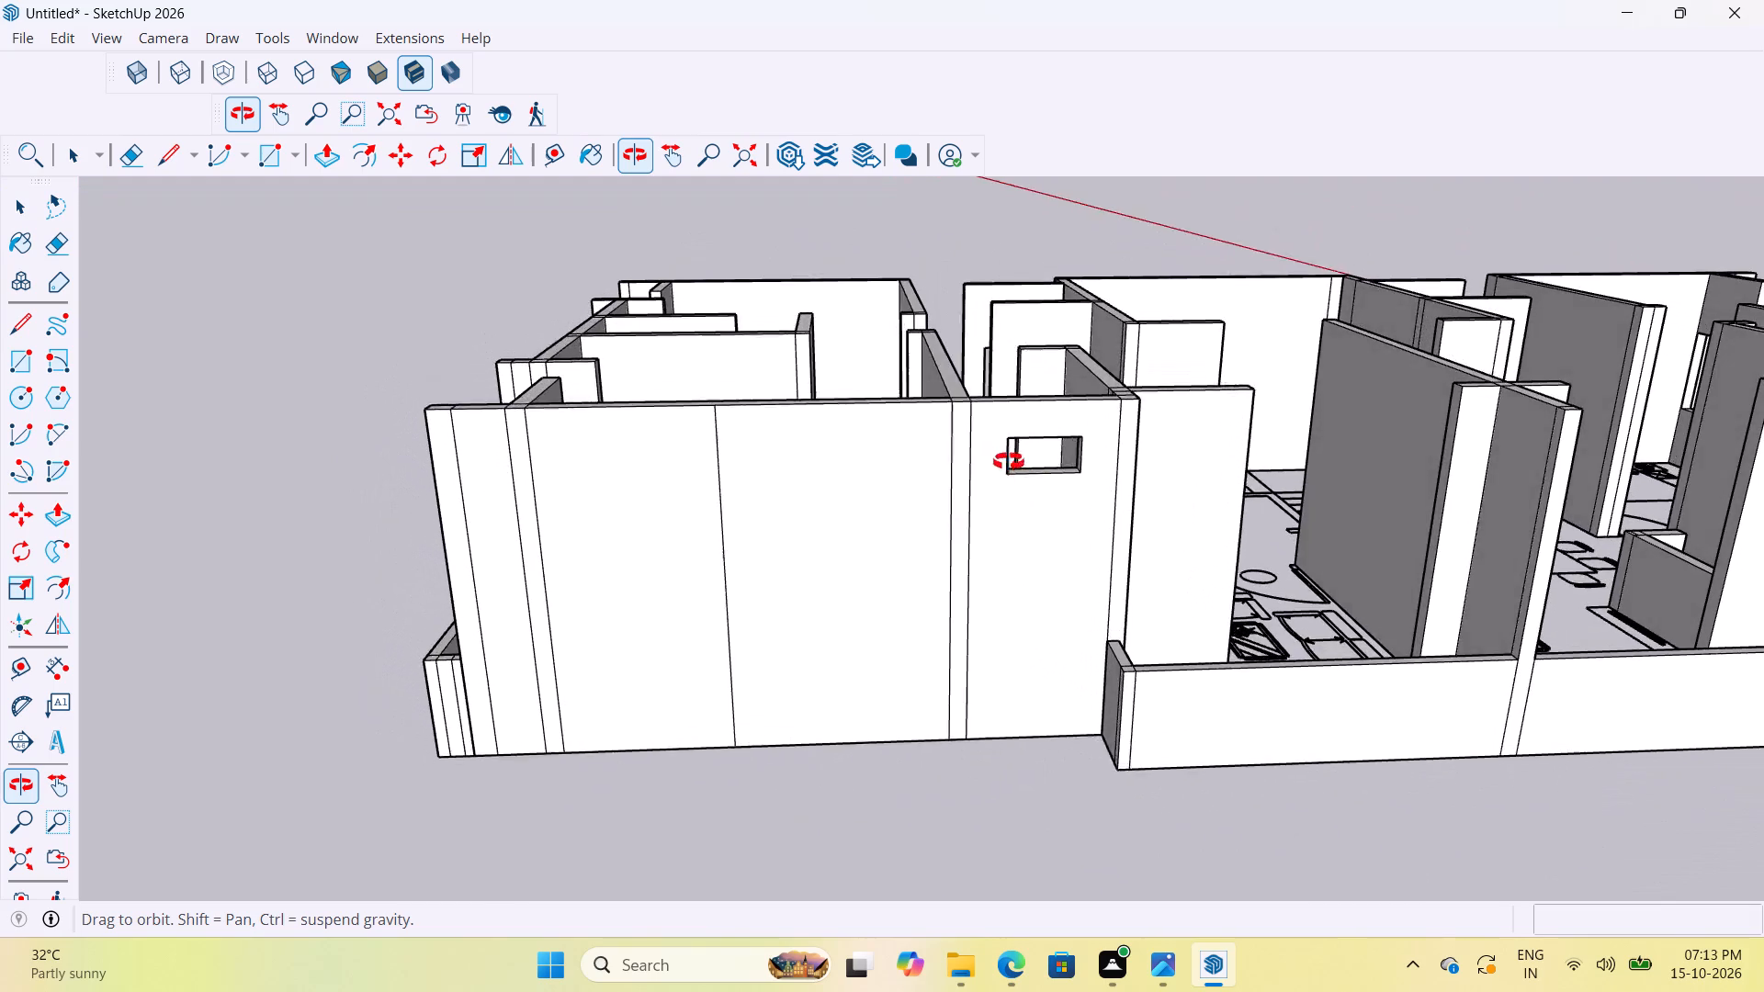
middle_click_drag(1009, 462, 666, 605)
scroll(809, 442, "down", 6)
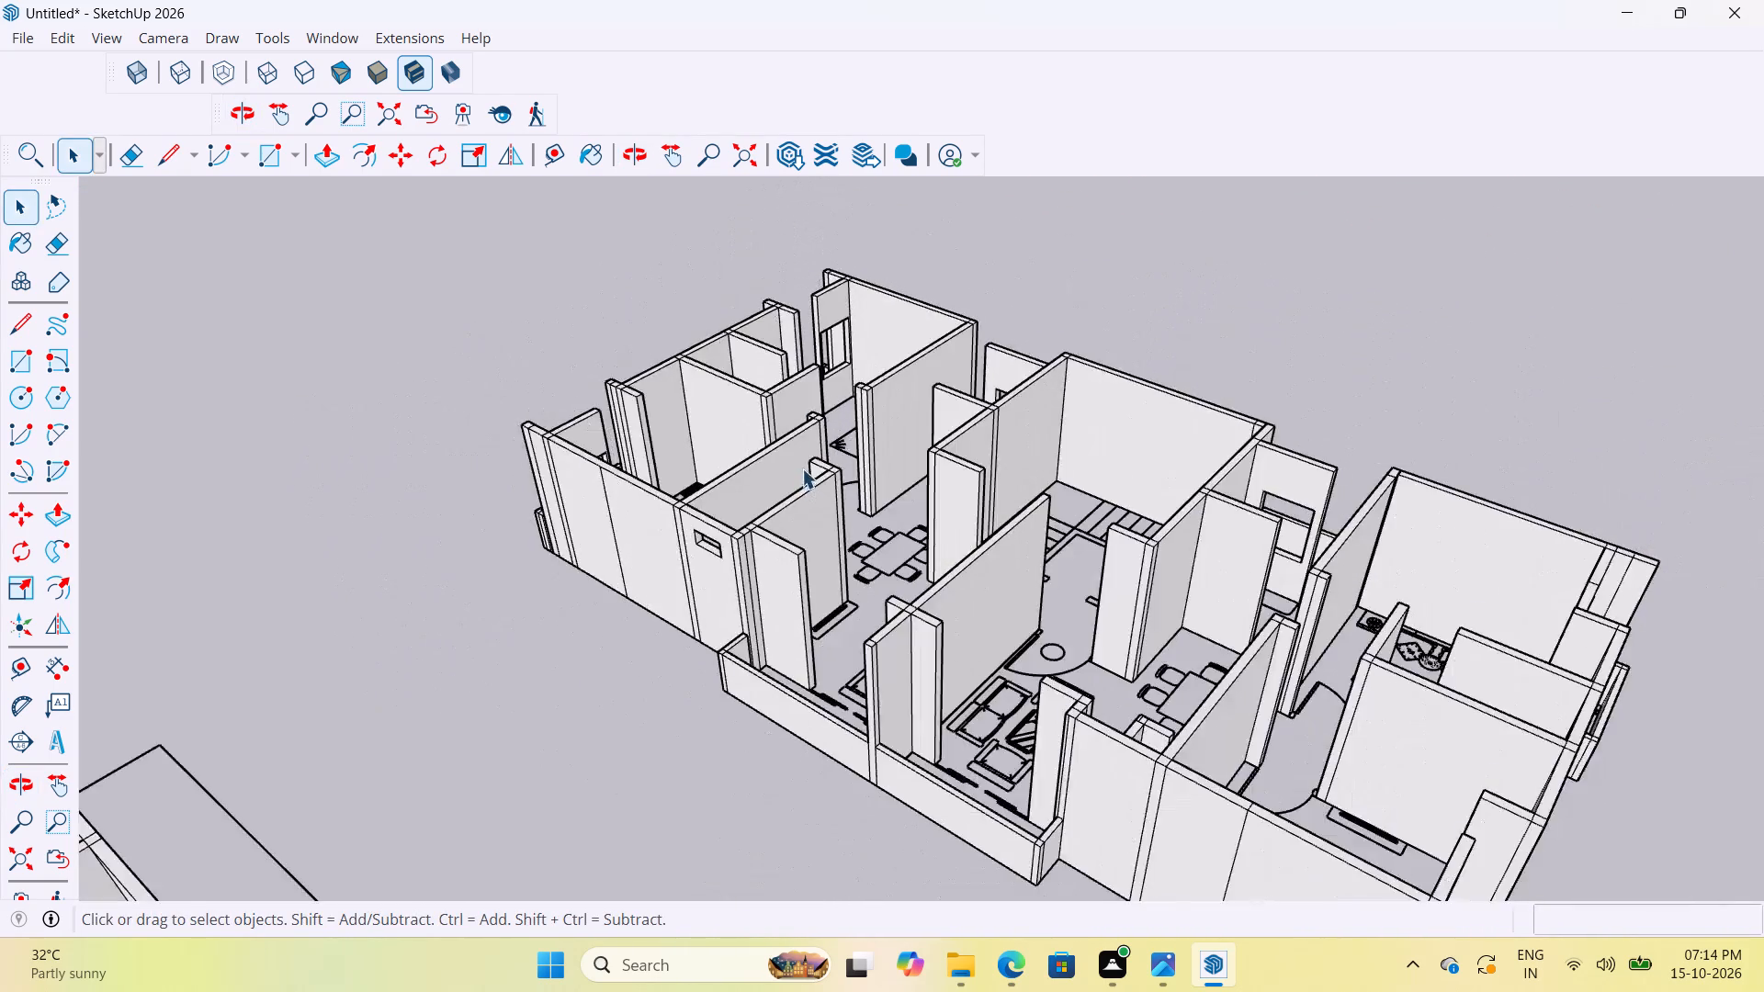
scroll(805, 470, "down", 6)
scroll(902, 509, "down", 5)
scroll(1042, 538, "up", 9)
middle_click_drag(980, 503, 1183, 535)
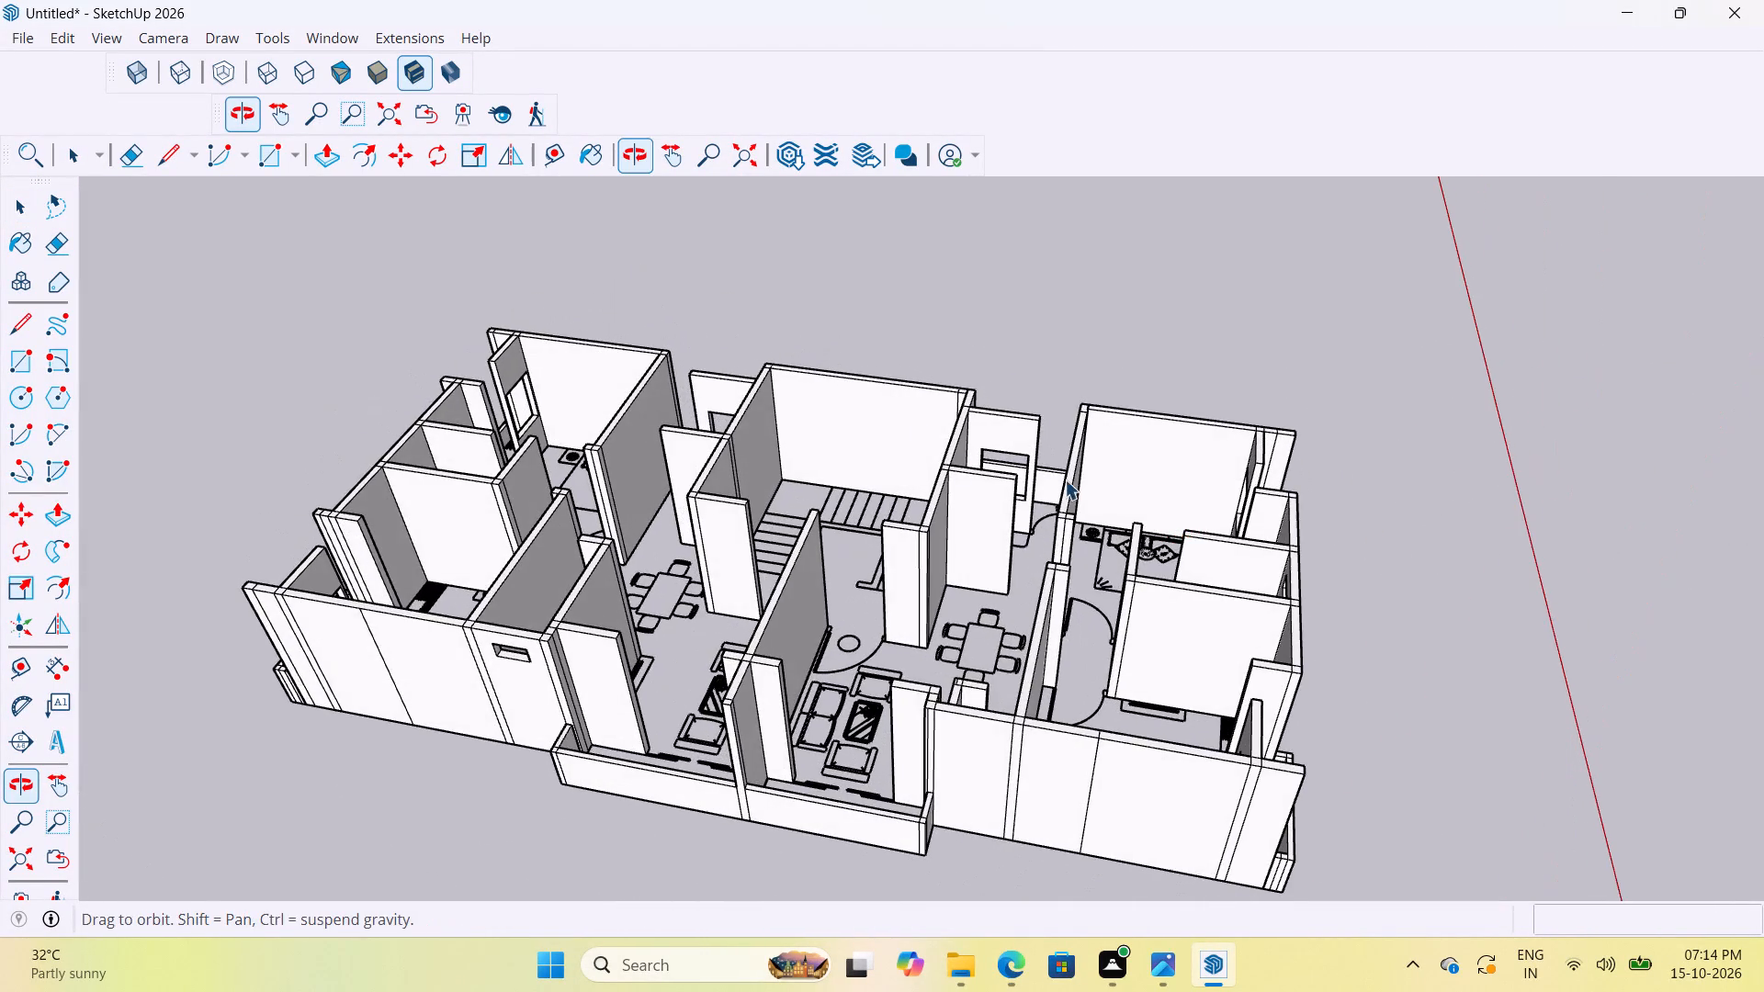
scroll(948, 361, "down", 5)
middle_click_drag(1281, 528, 747, 532)
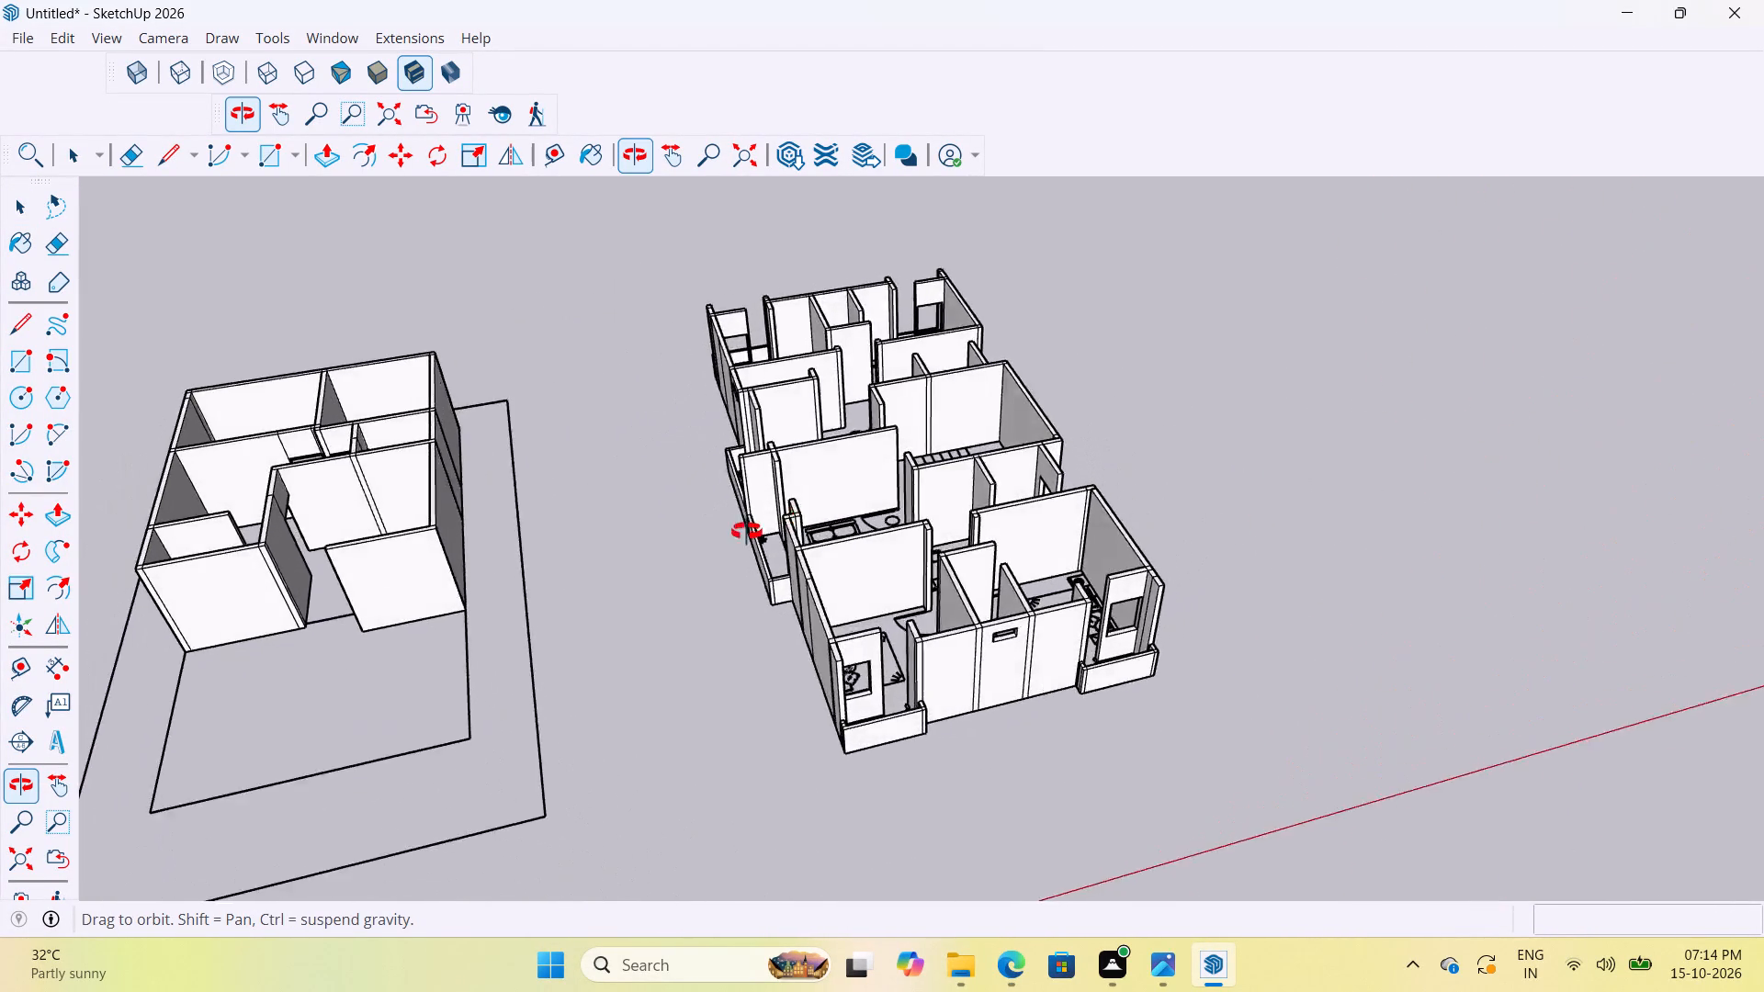
middle_click_drag(747, 532, 651, 541)
scroll(883, 327, "up", 13)
scroll(808, 444, "down", 5)
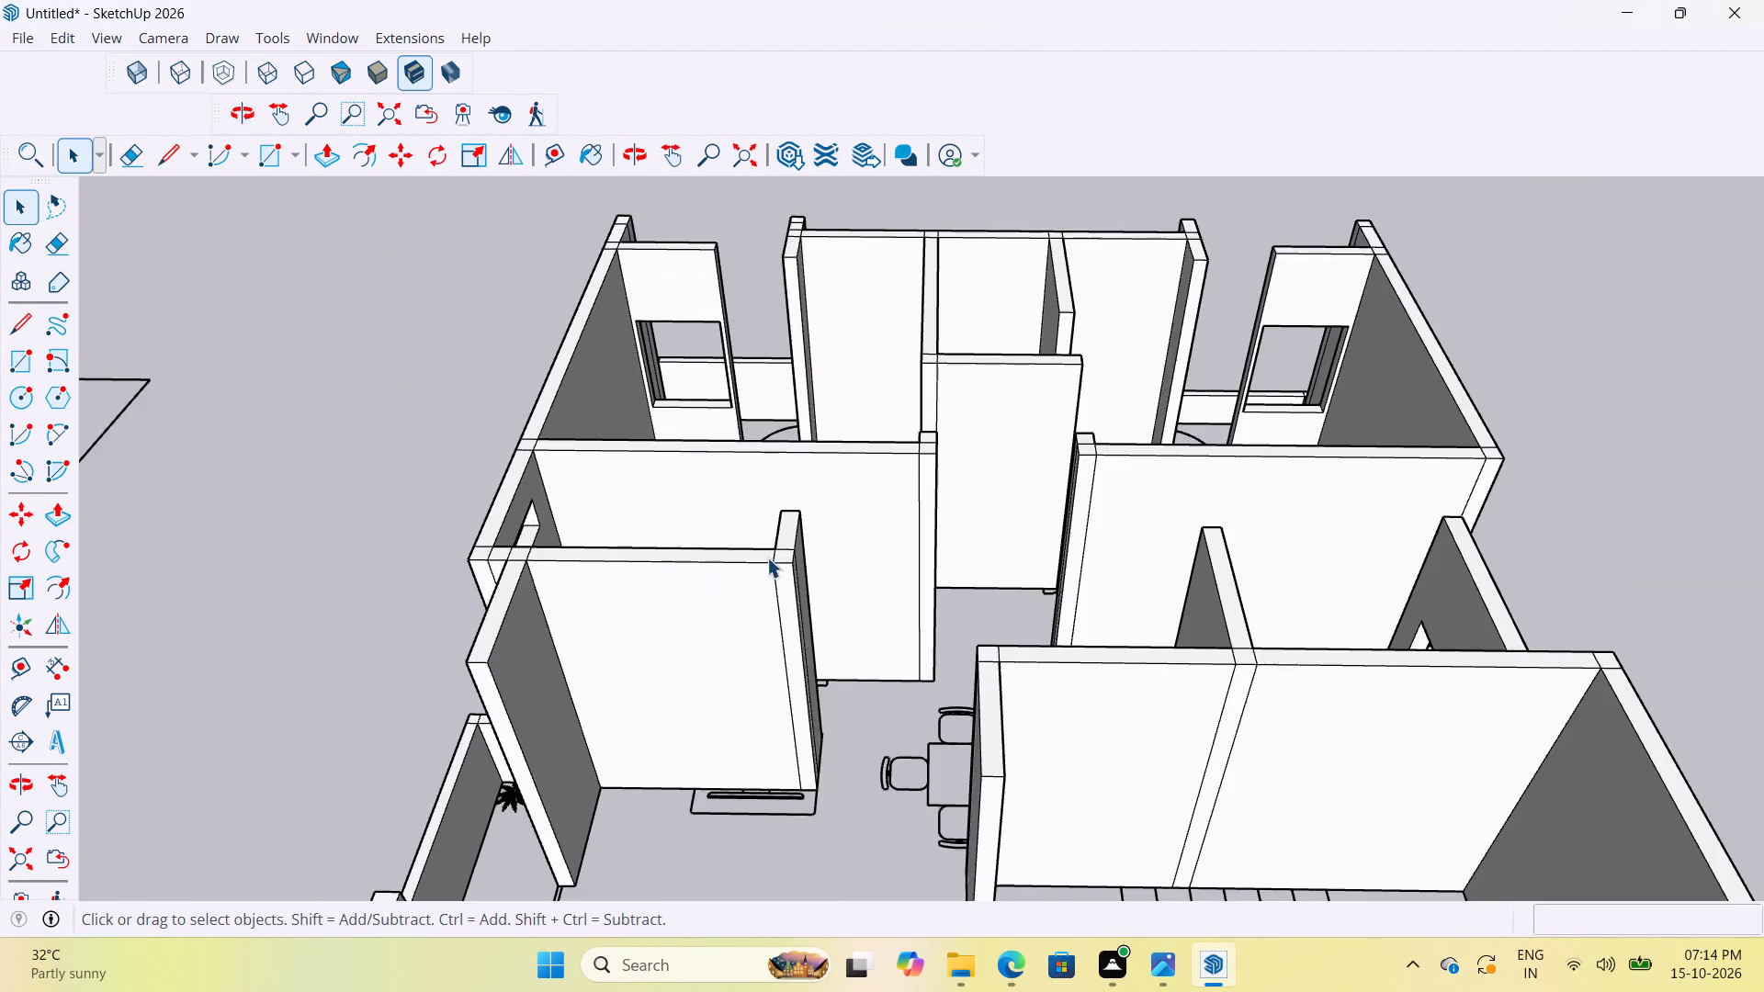
scroll(771, 556, "down", 12)
middle_click_drag(790, 577, 1188, 445)
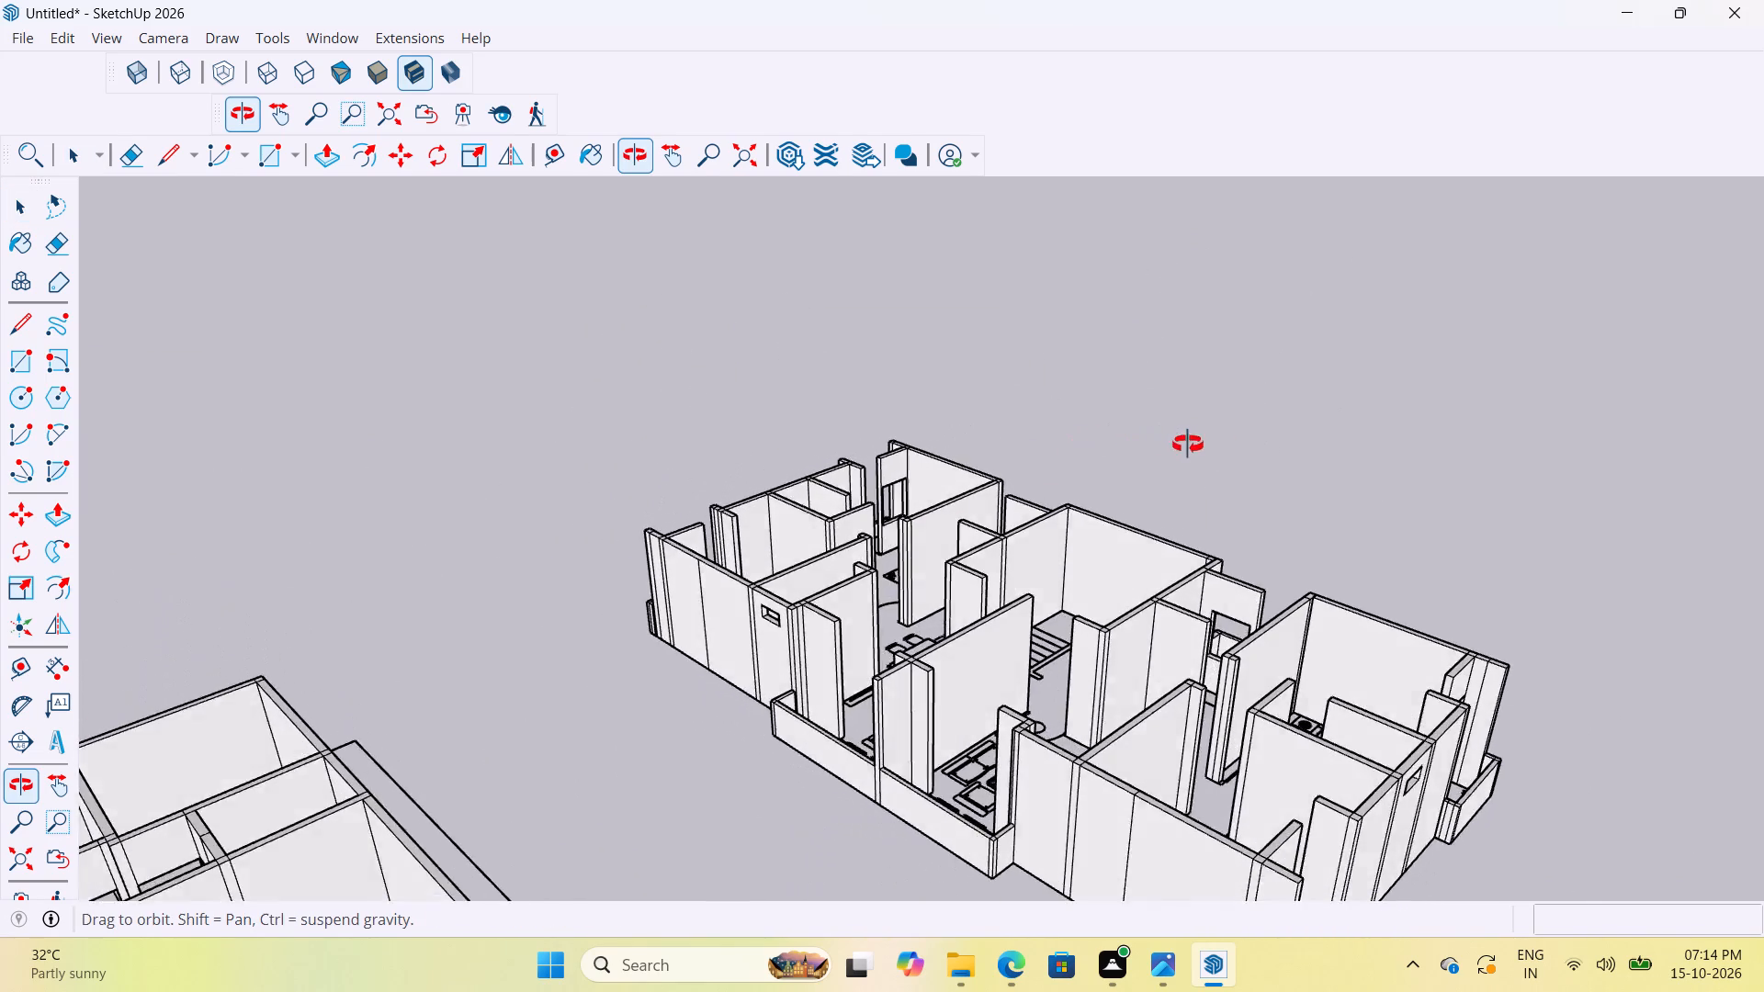
middle_click_drag(1188, 445, 1249, 449)
scroll(863, 613, "up", 10)
middle_click_drag(1012, 501, 1064, 473)
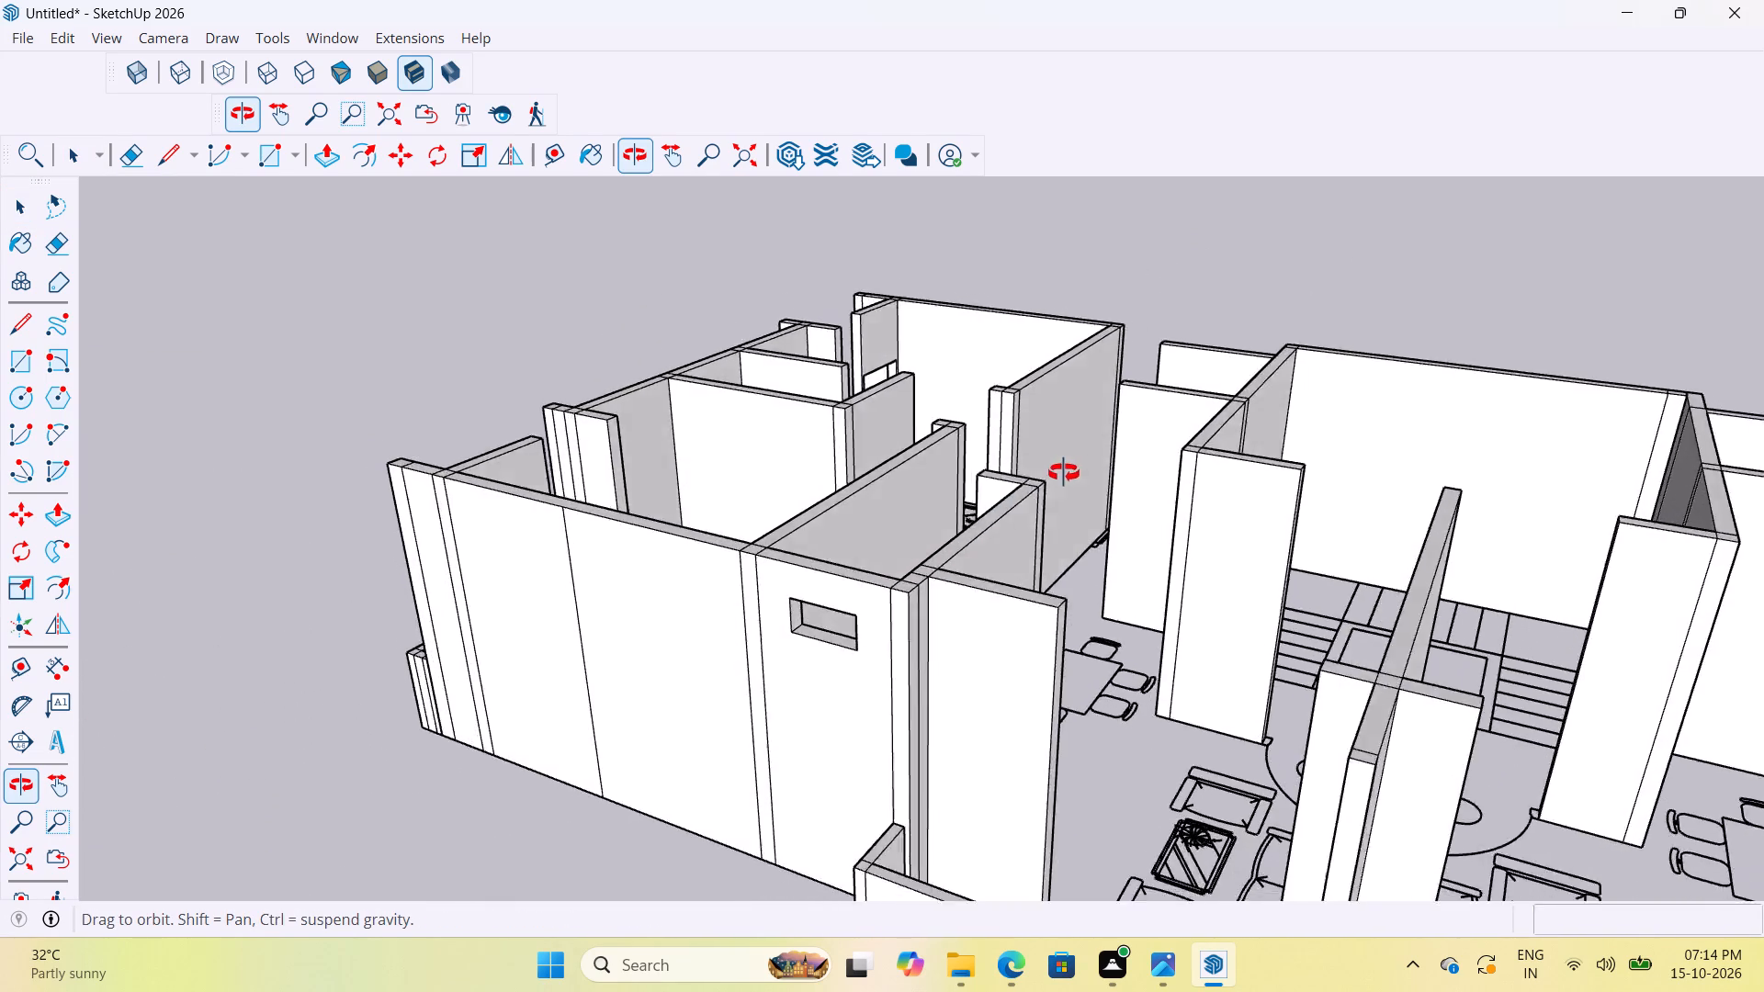
middle_click_drag(1064, 473, 650, 550)
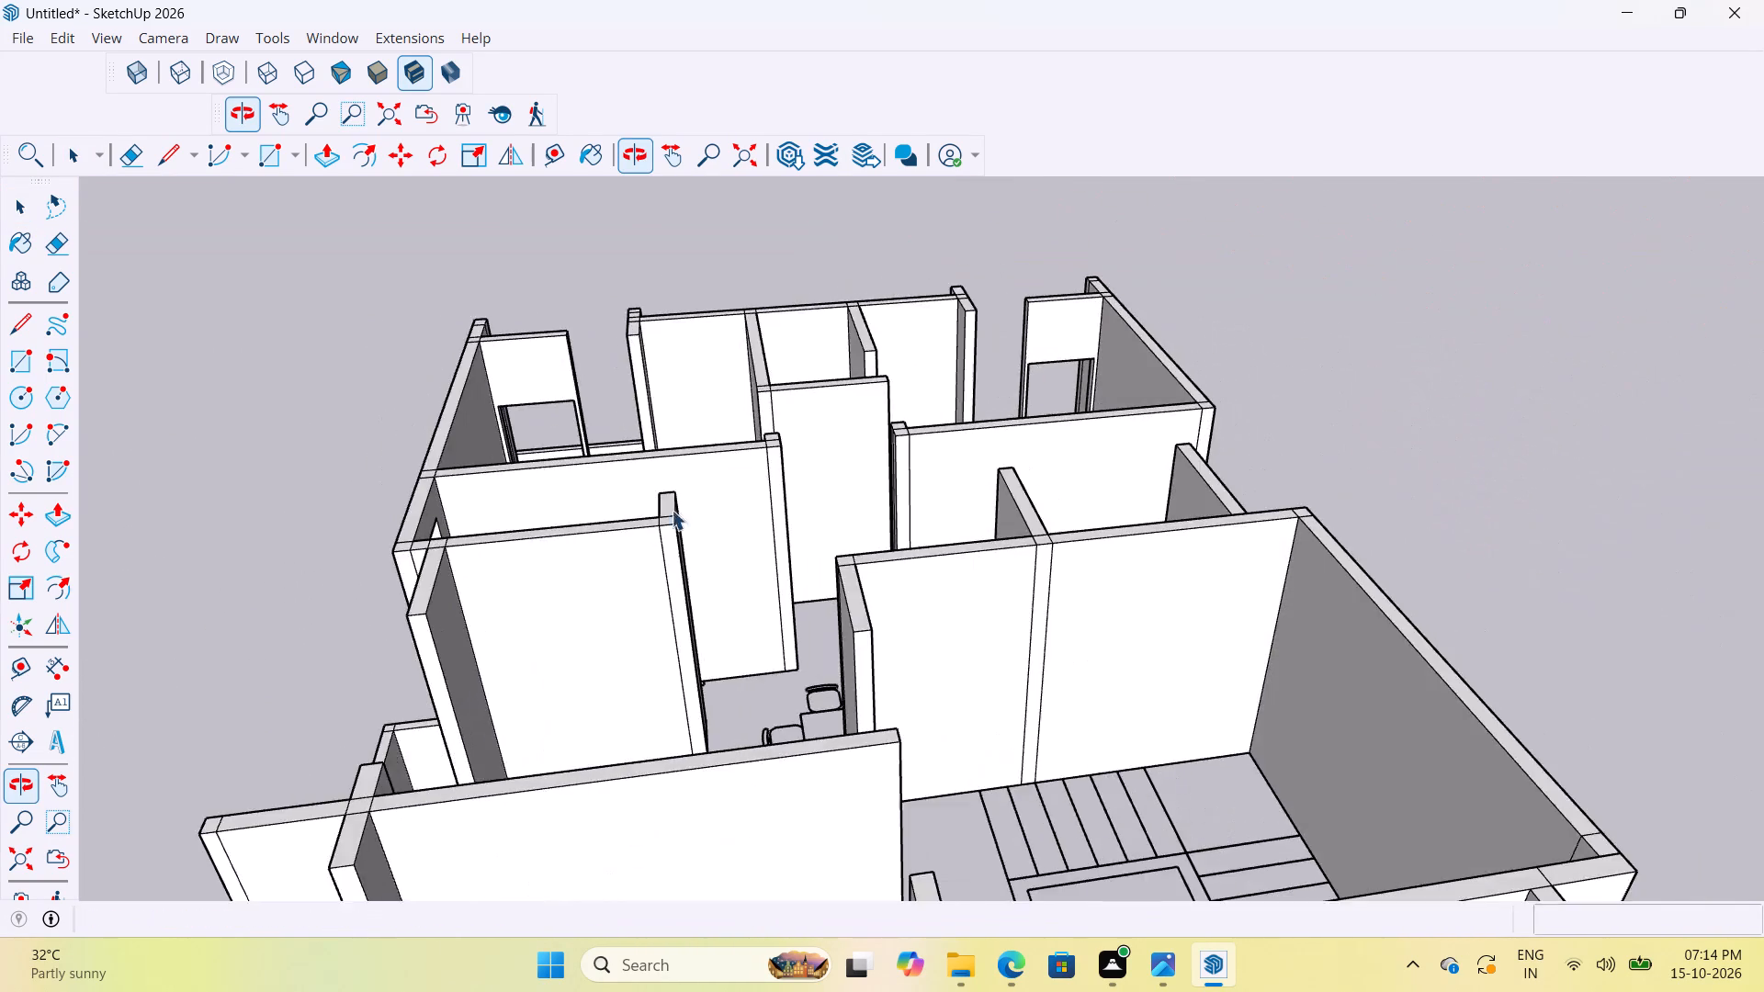
scroll(1102, 367, "down", 17)
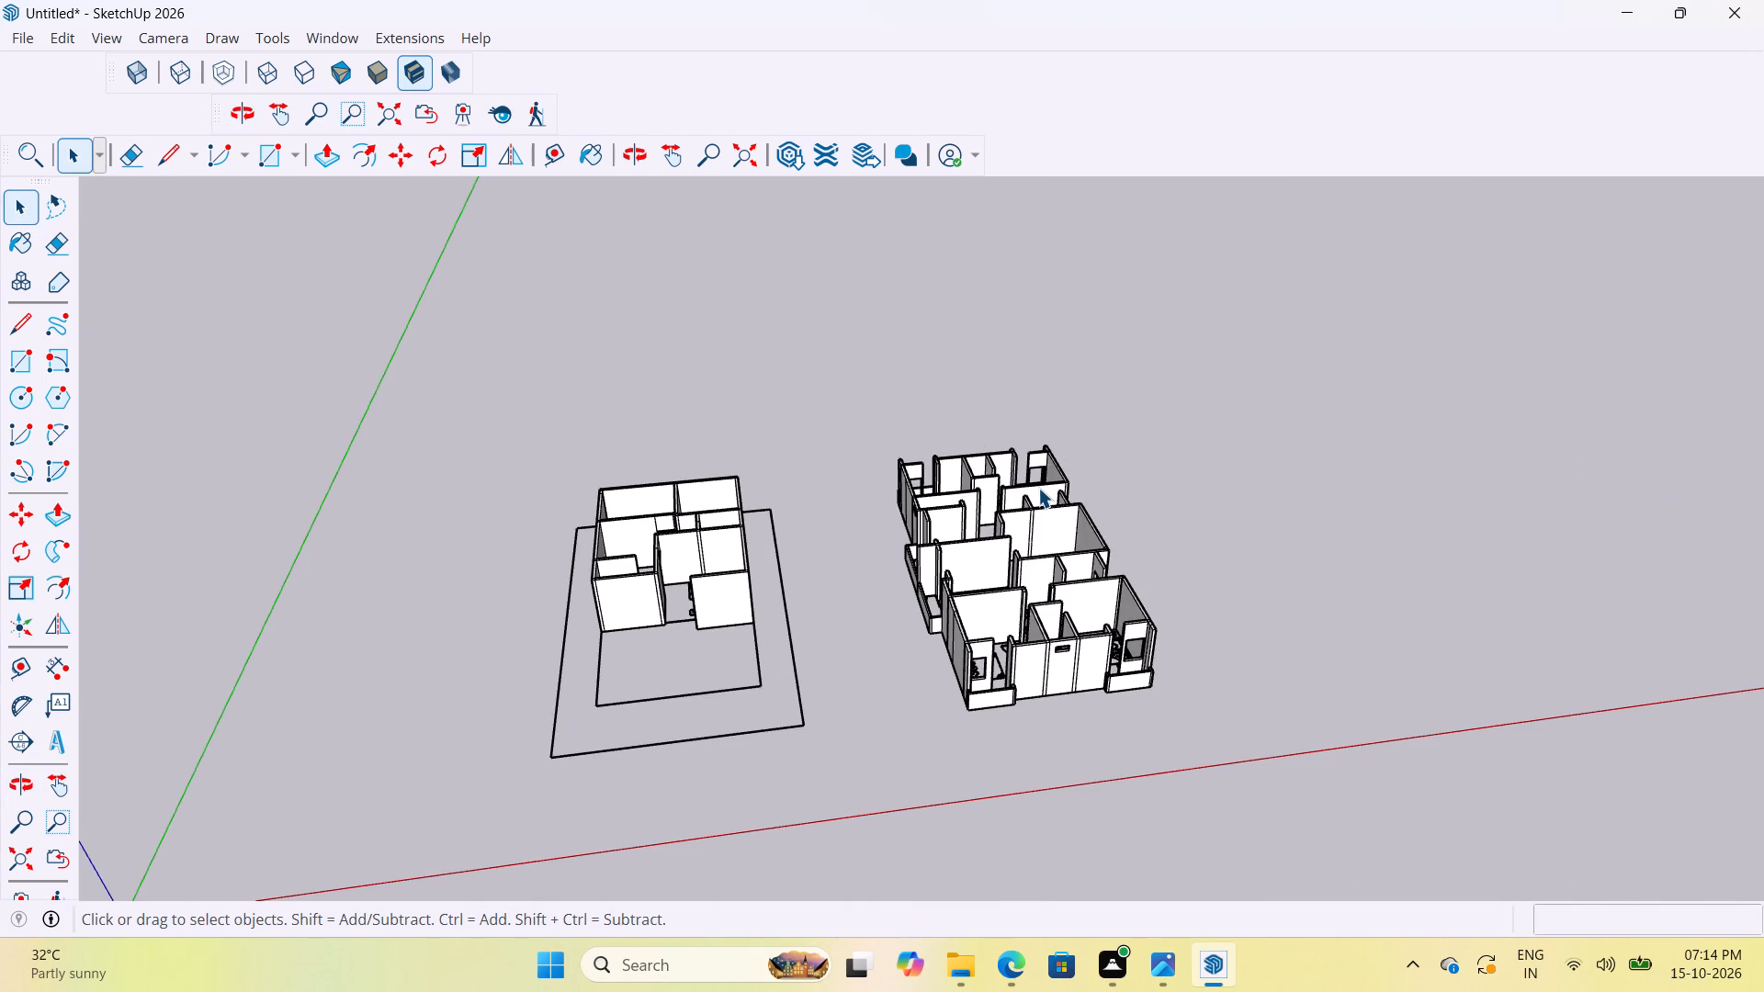
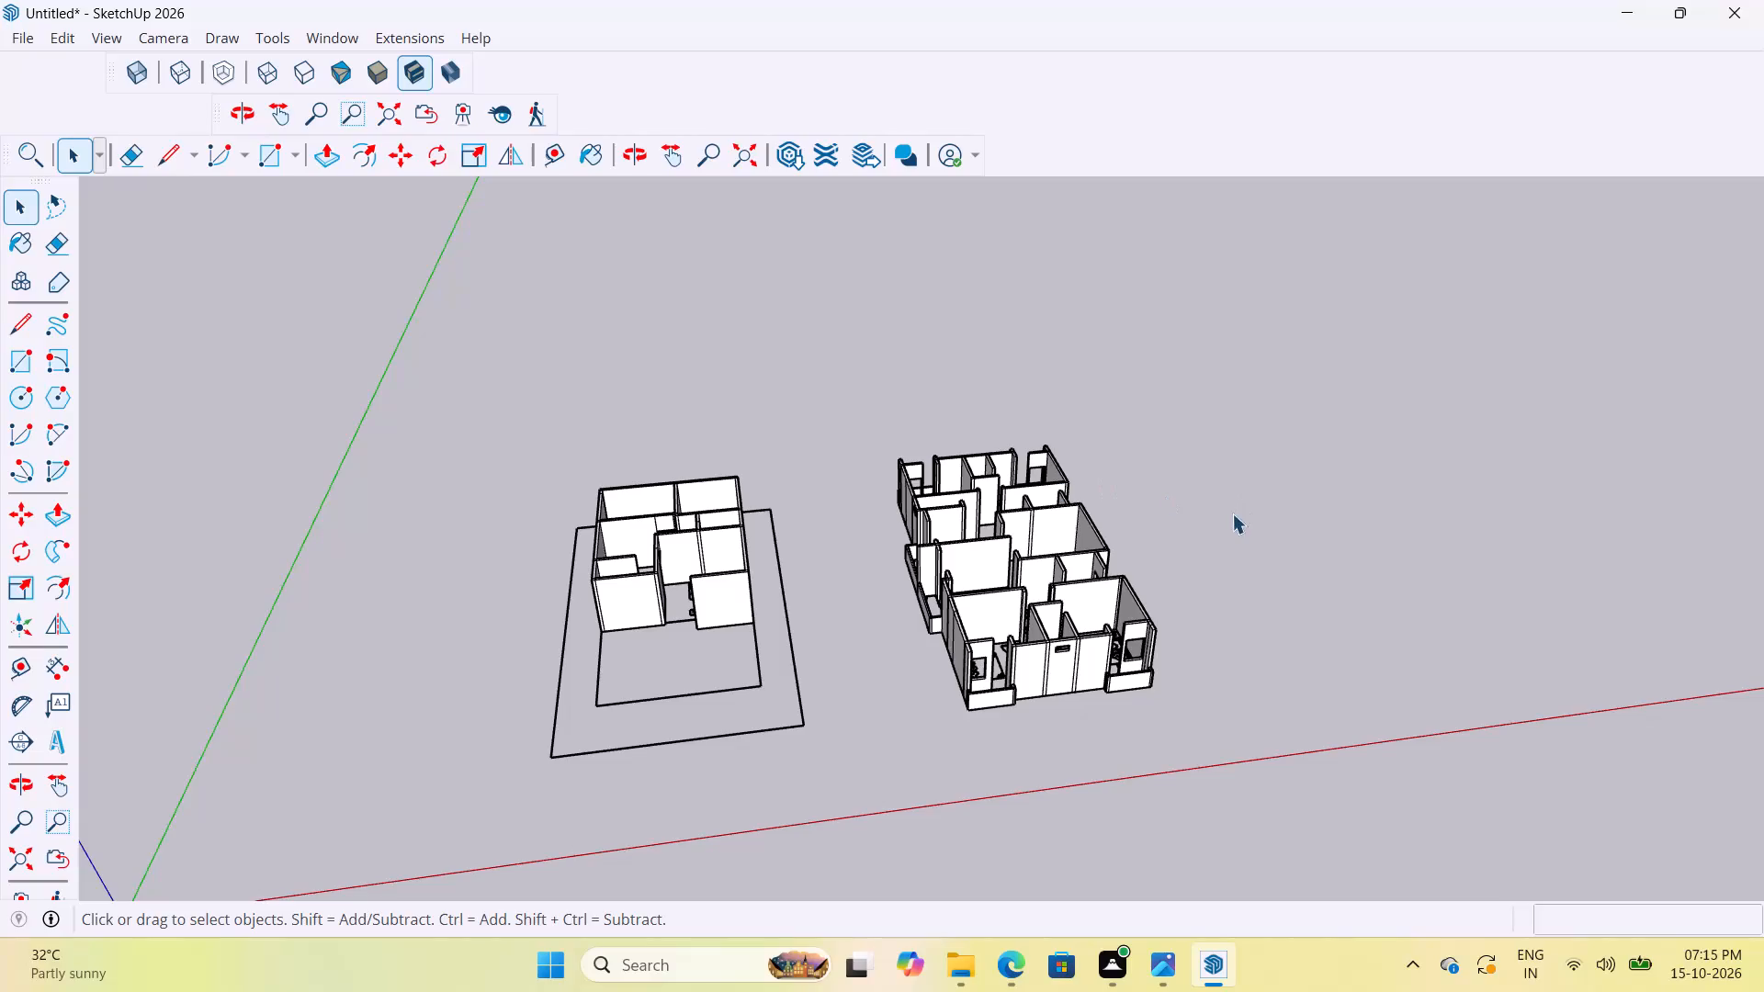
Examine the outer walls of both flats from the end side round to the balcony side for missing openings.
left_click(1232, 513)
scroll(1090, 581, "up", 6)
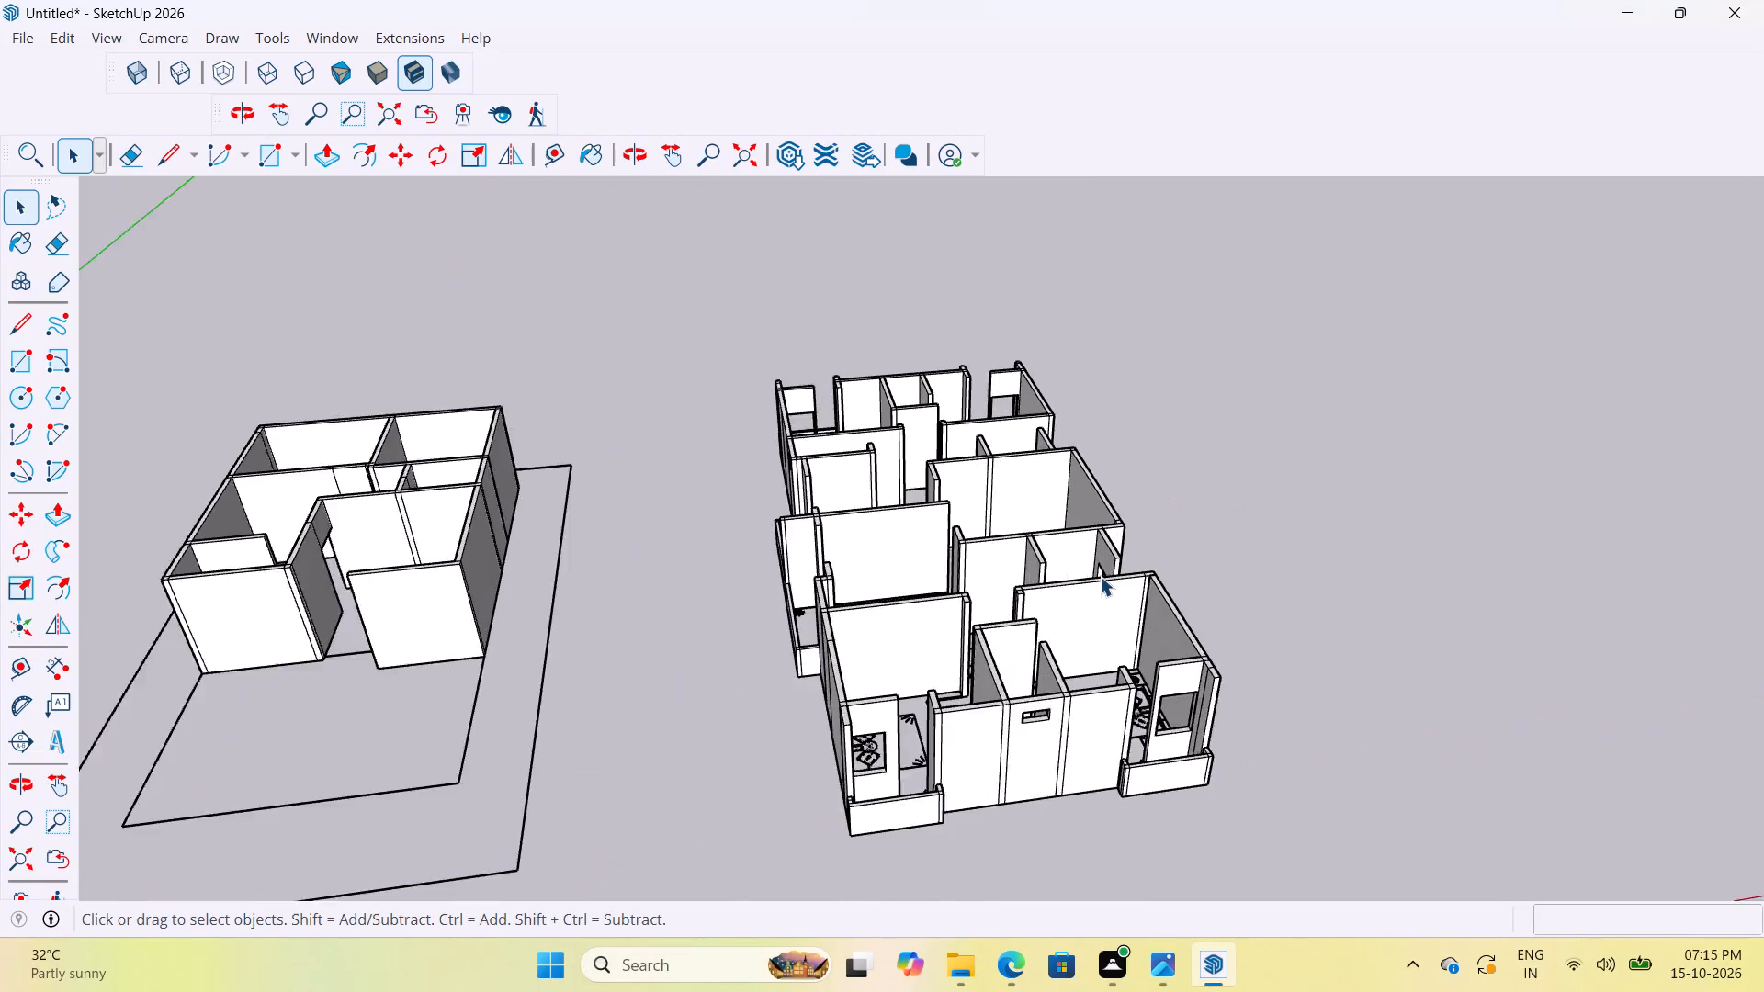
scroll(1100, 576, "up", 5)
middle_click_drag(1011, 570, 1594, 626)
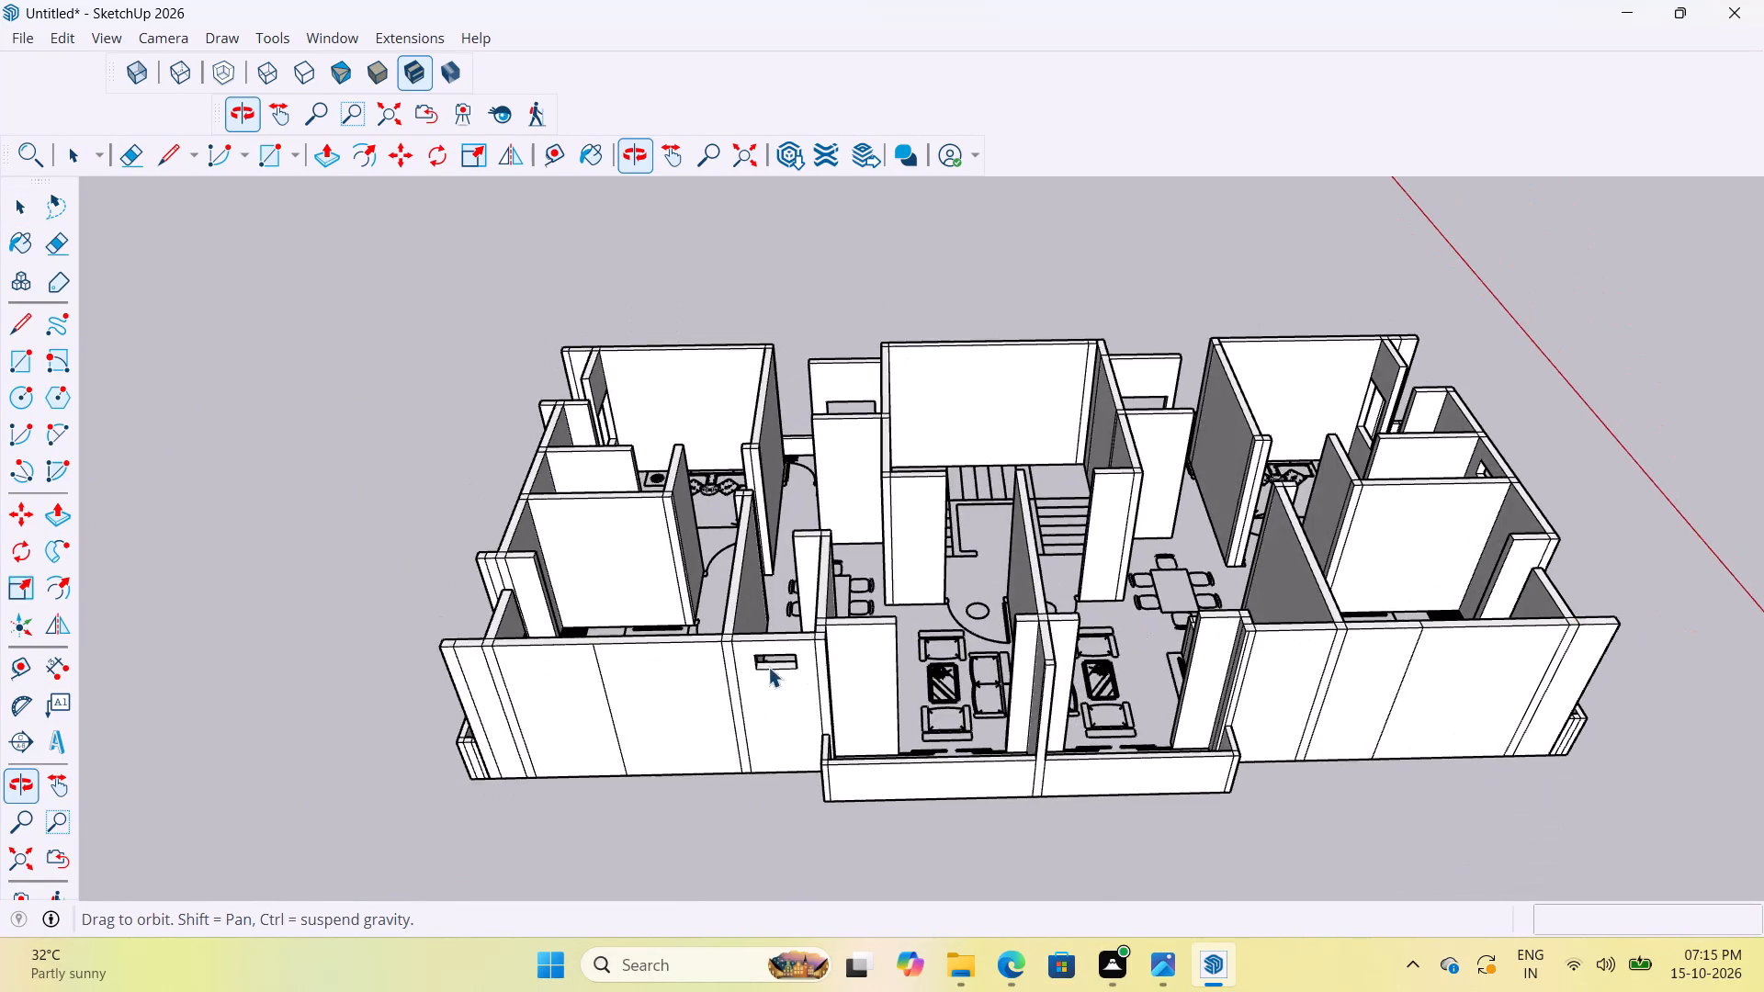
scroll(751, 674, "down", 12)
scroll(944, 668, "up", 10)
middle_click_drag(1067, 640, 634, 616)
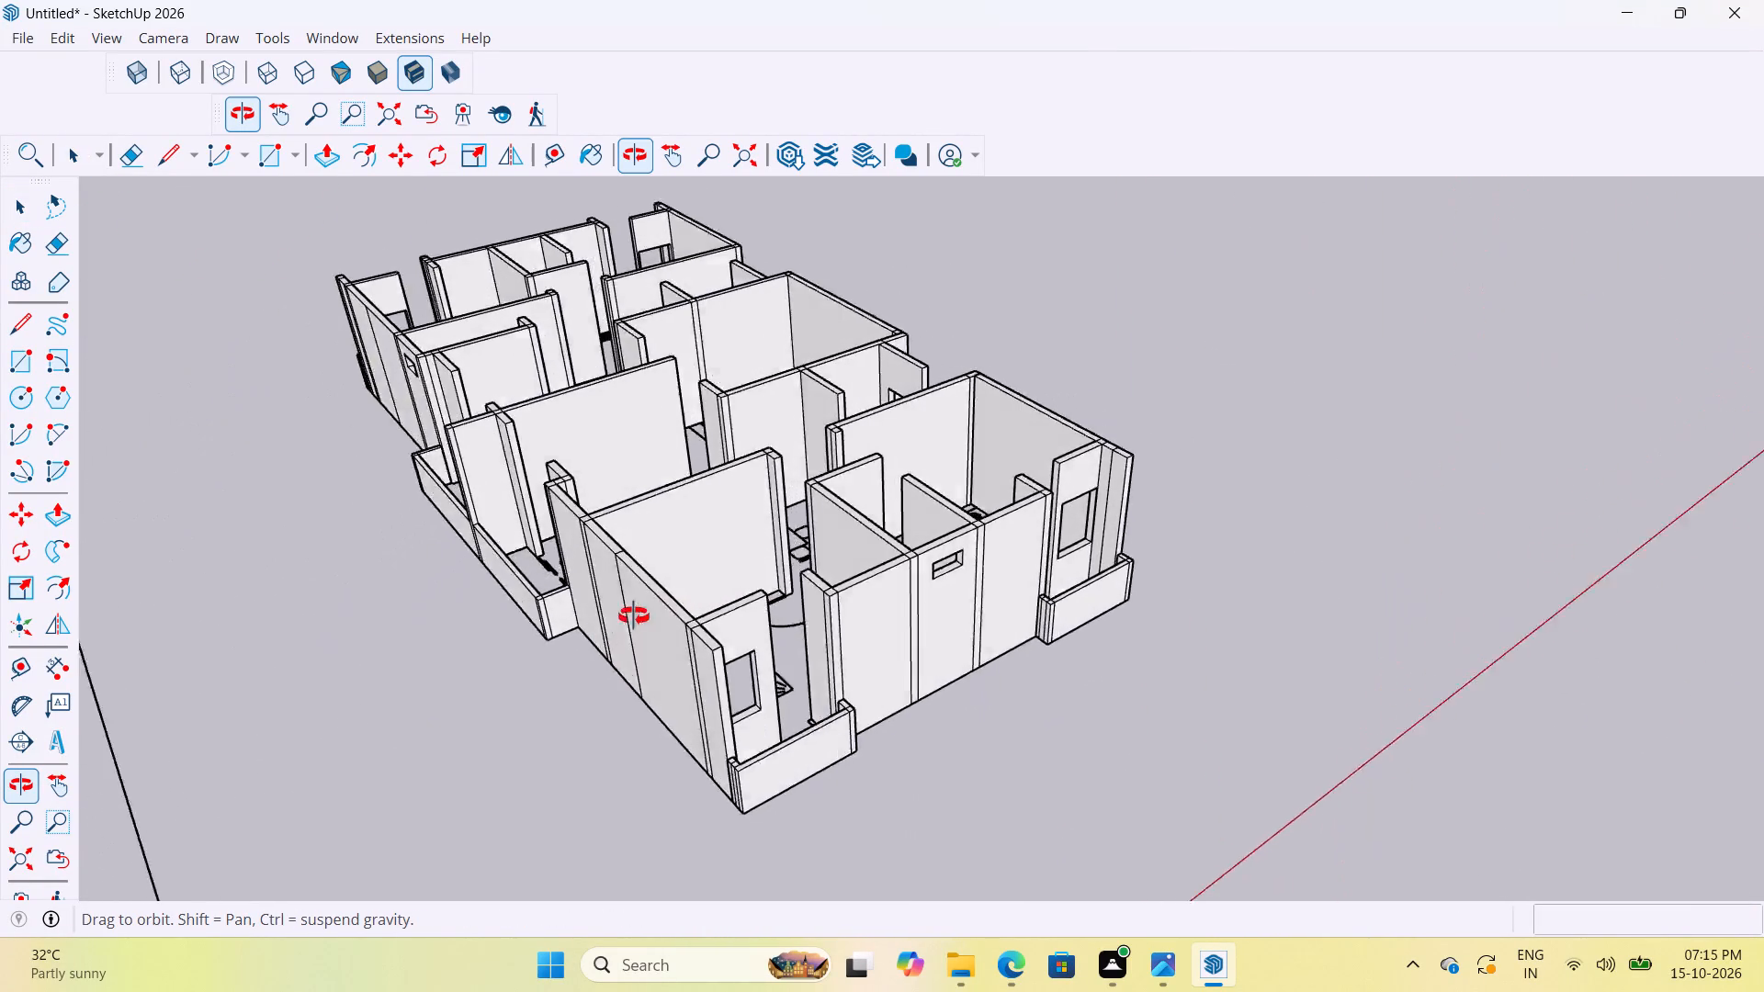
middle_click_drag(634, 616, 976, 629)
scroll(947, 508, "down", 3)
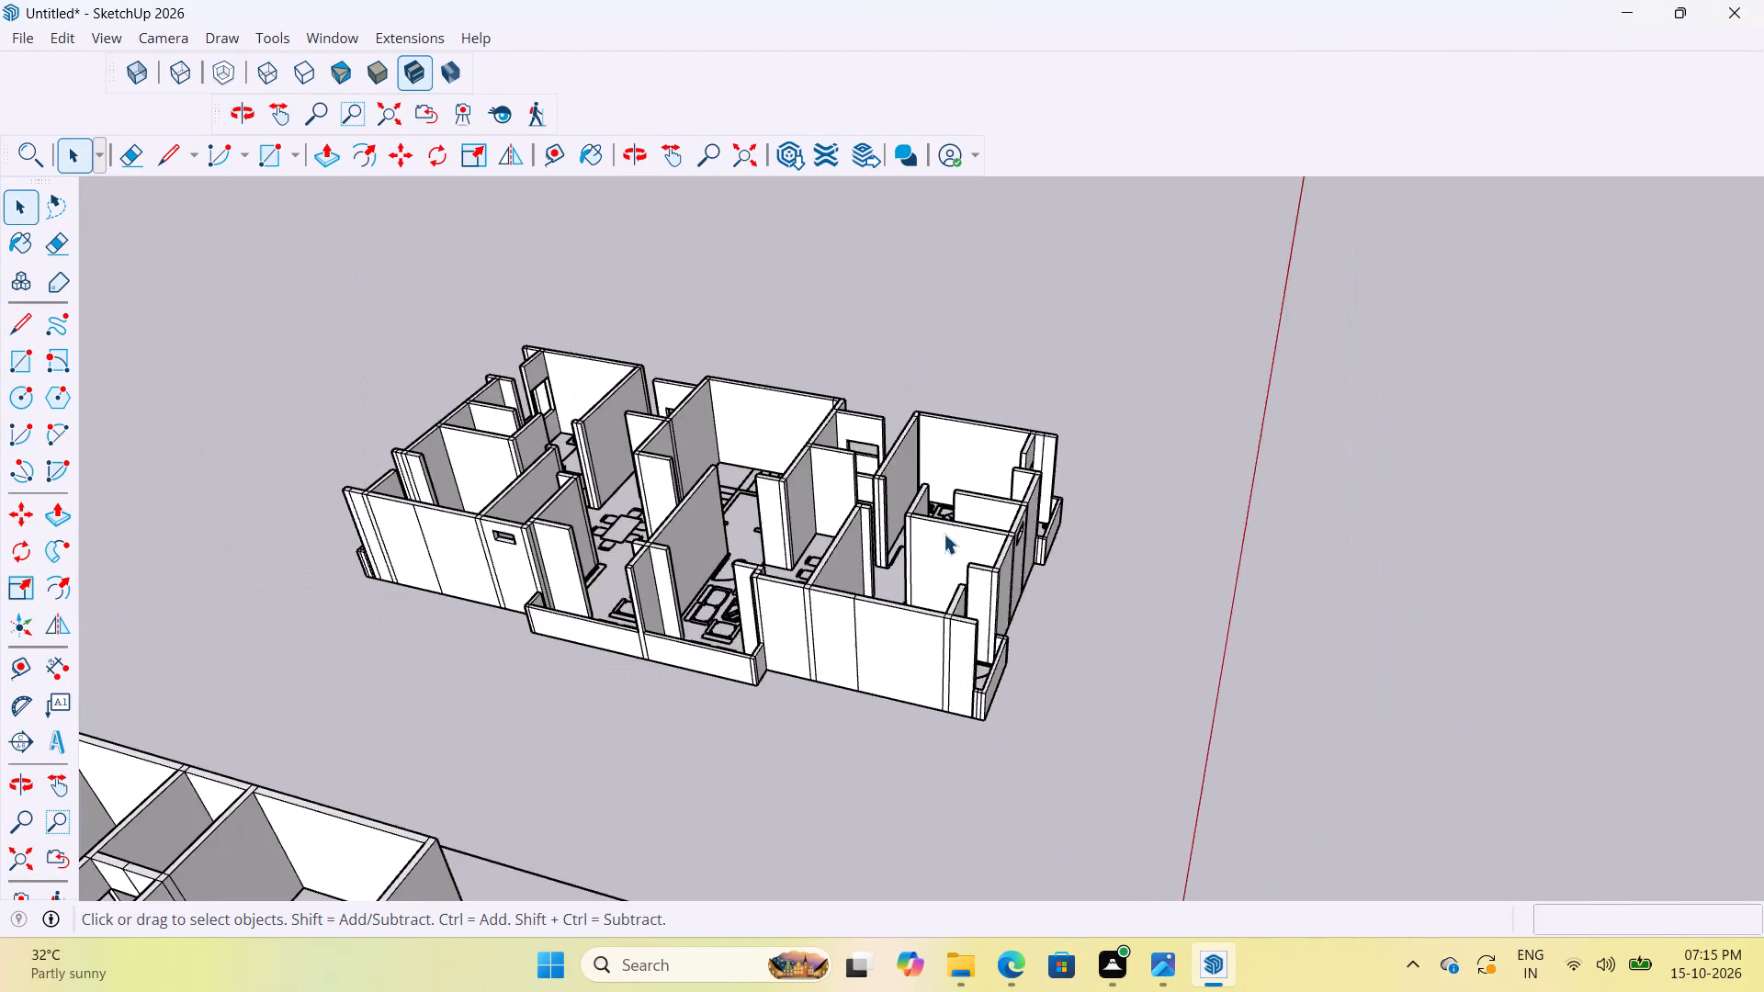
scroll(944, 534, "down", 9)
scroll(877, 615, "up", 11)
middle_click_drag(823, 542, 1495, 486)
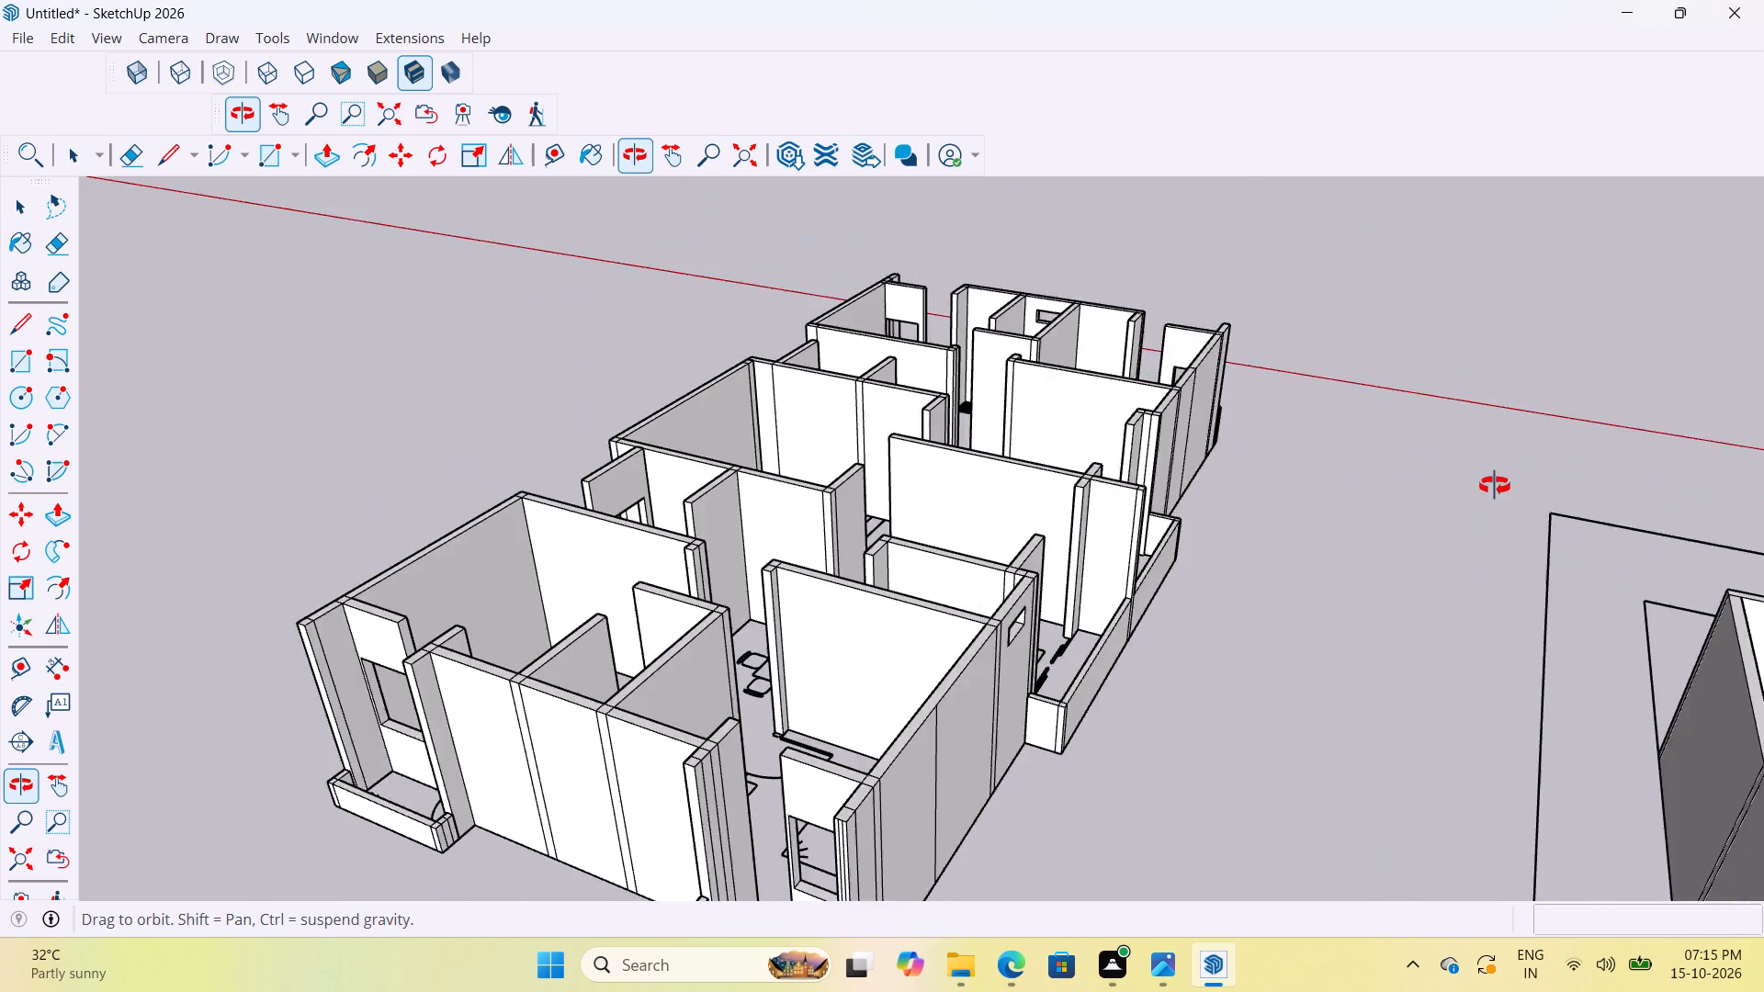
middle_click_drag(1495, 486, 793, 630)
scroll(1035, 498, "down", 5)
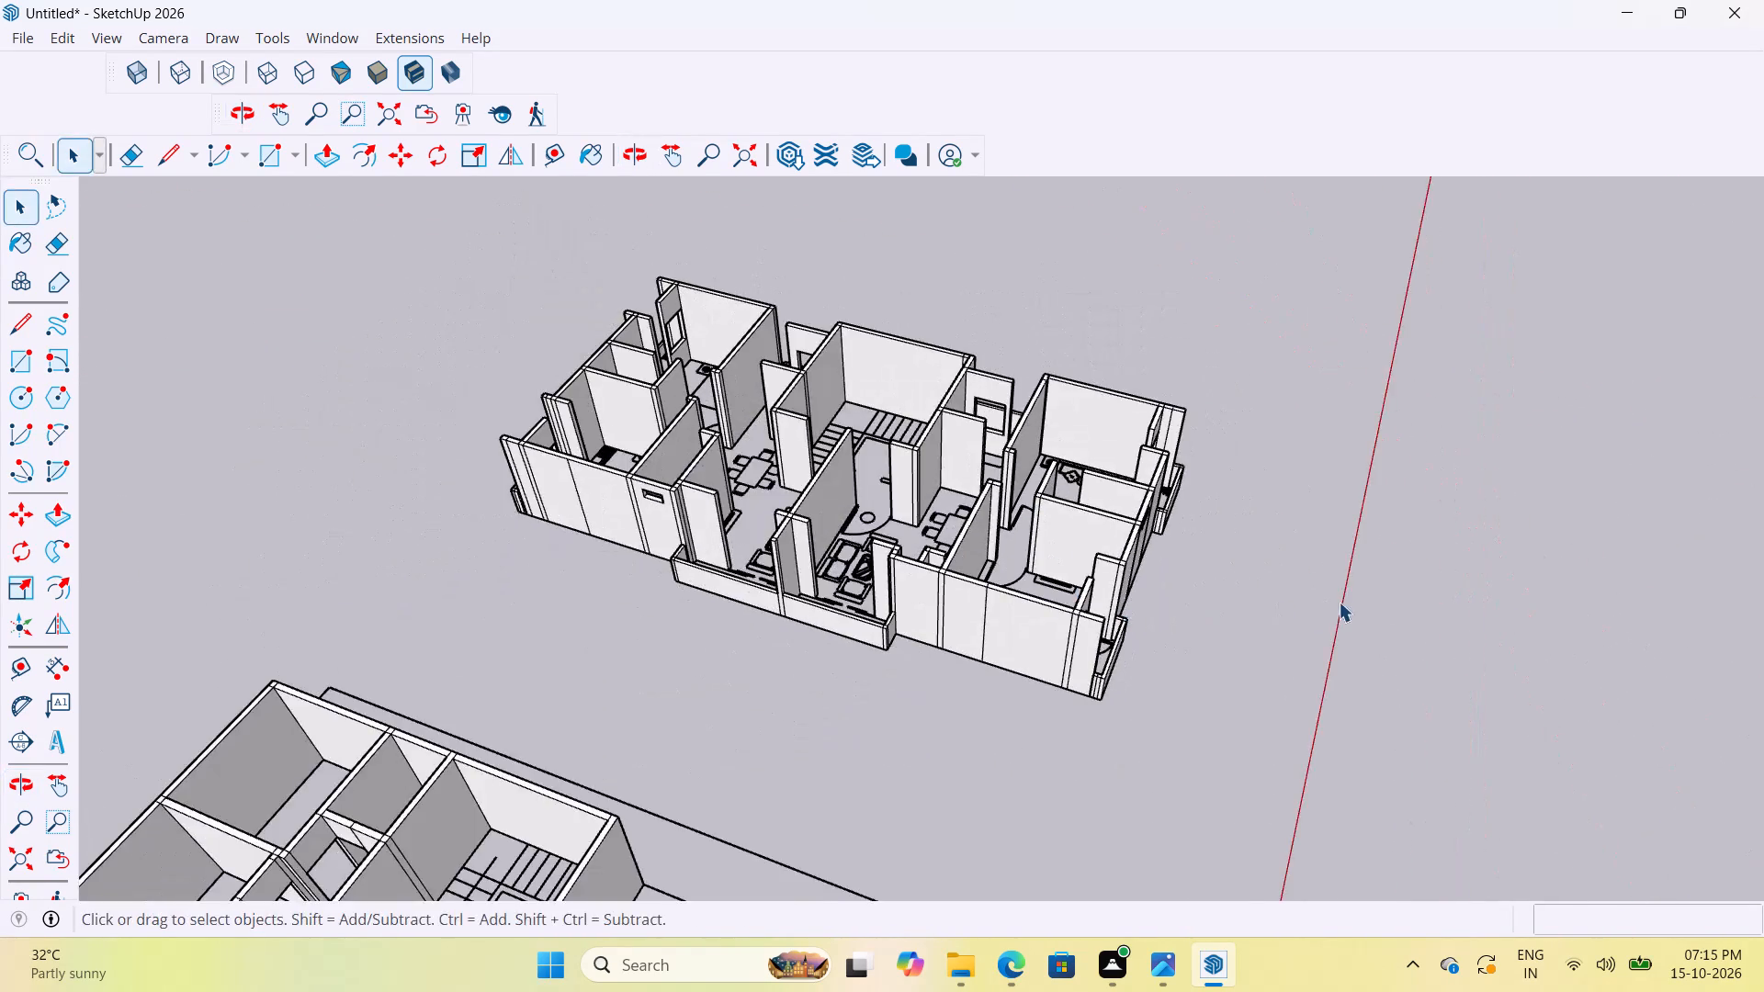
middle_click_drag(1228, 606, 647, 602)
Compare the wall with the ventilator beside the balcony with the matching wall of the other flat and the end walls.
left_click(1160, 418)
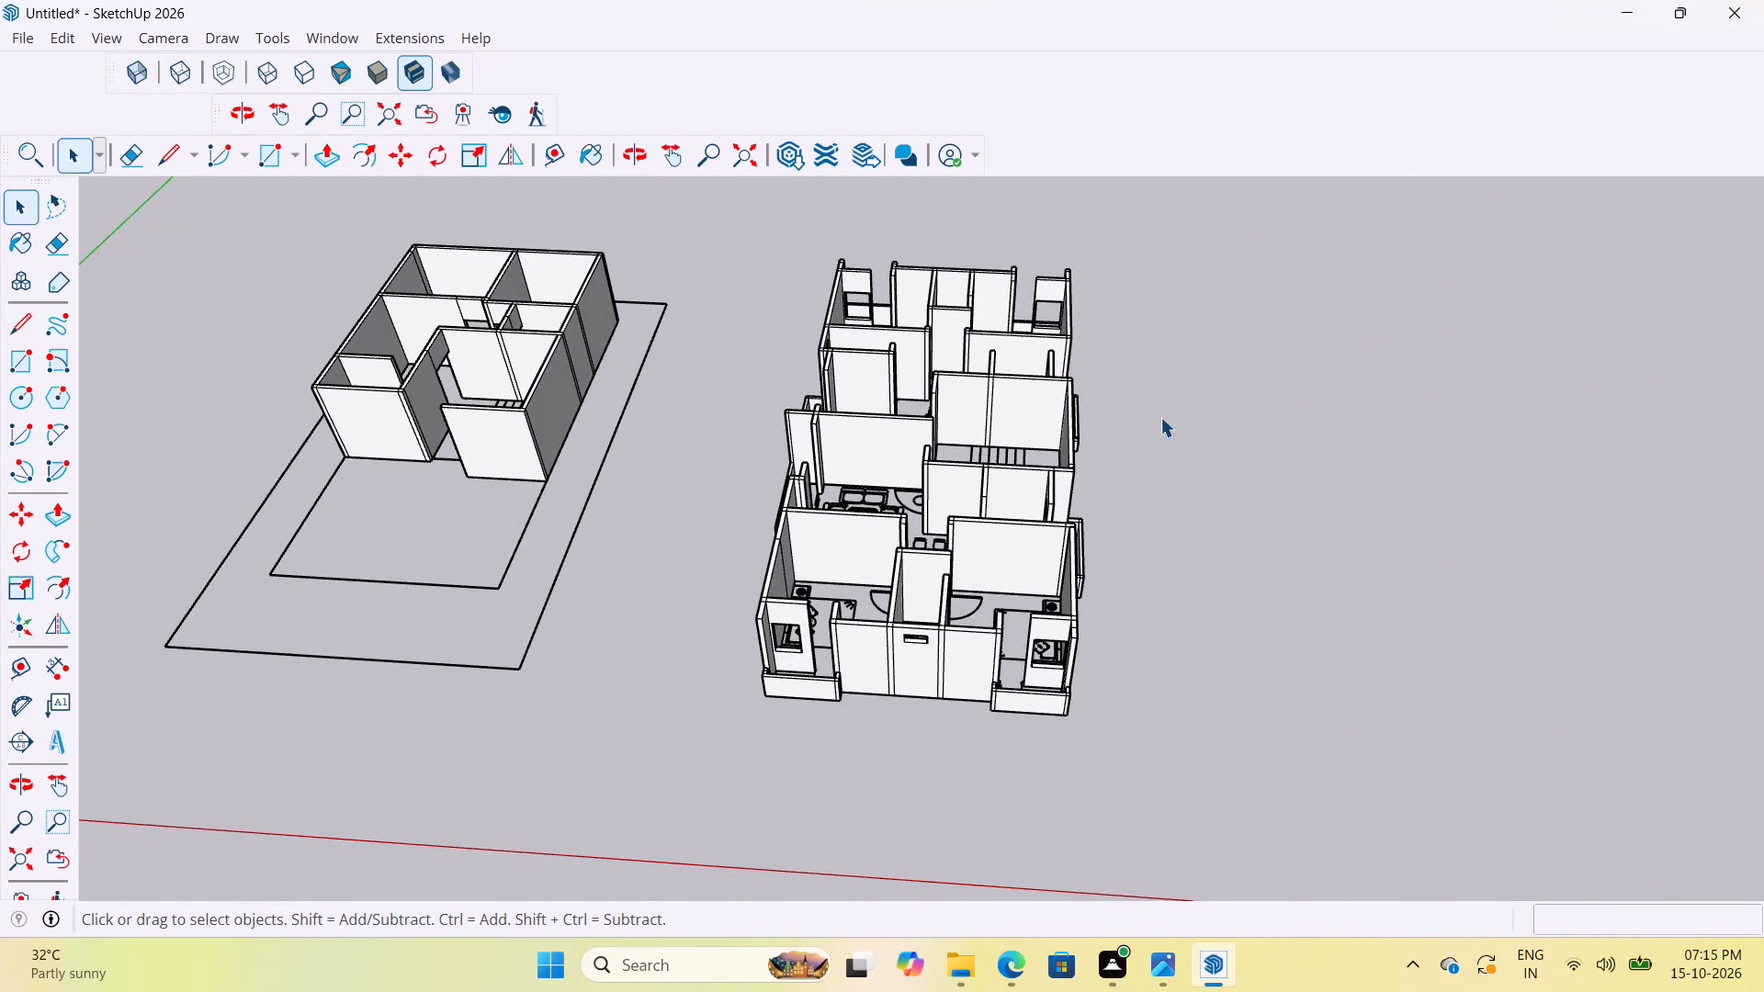
scroll(1084, 336, "up", 13)
middle_click_drag(1020, 377, 1615, 266)
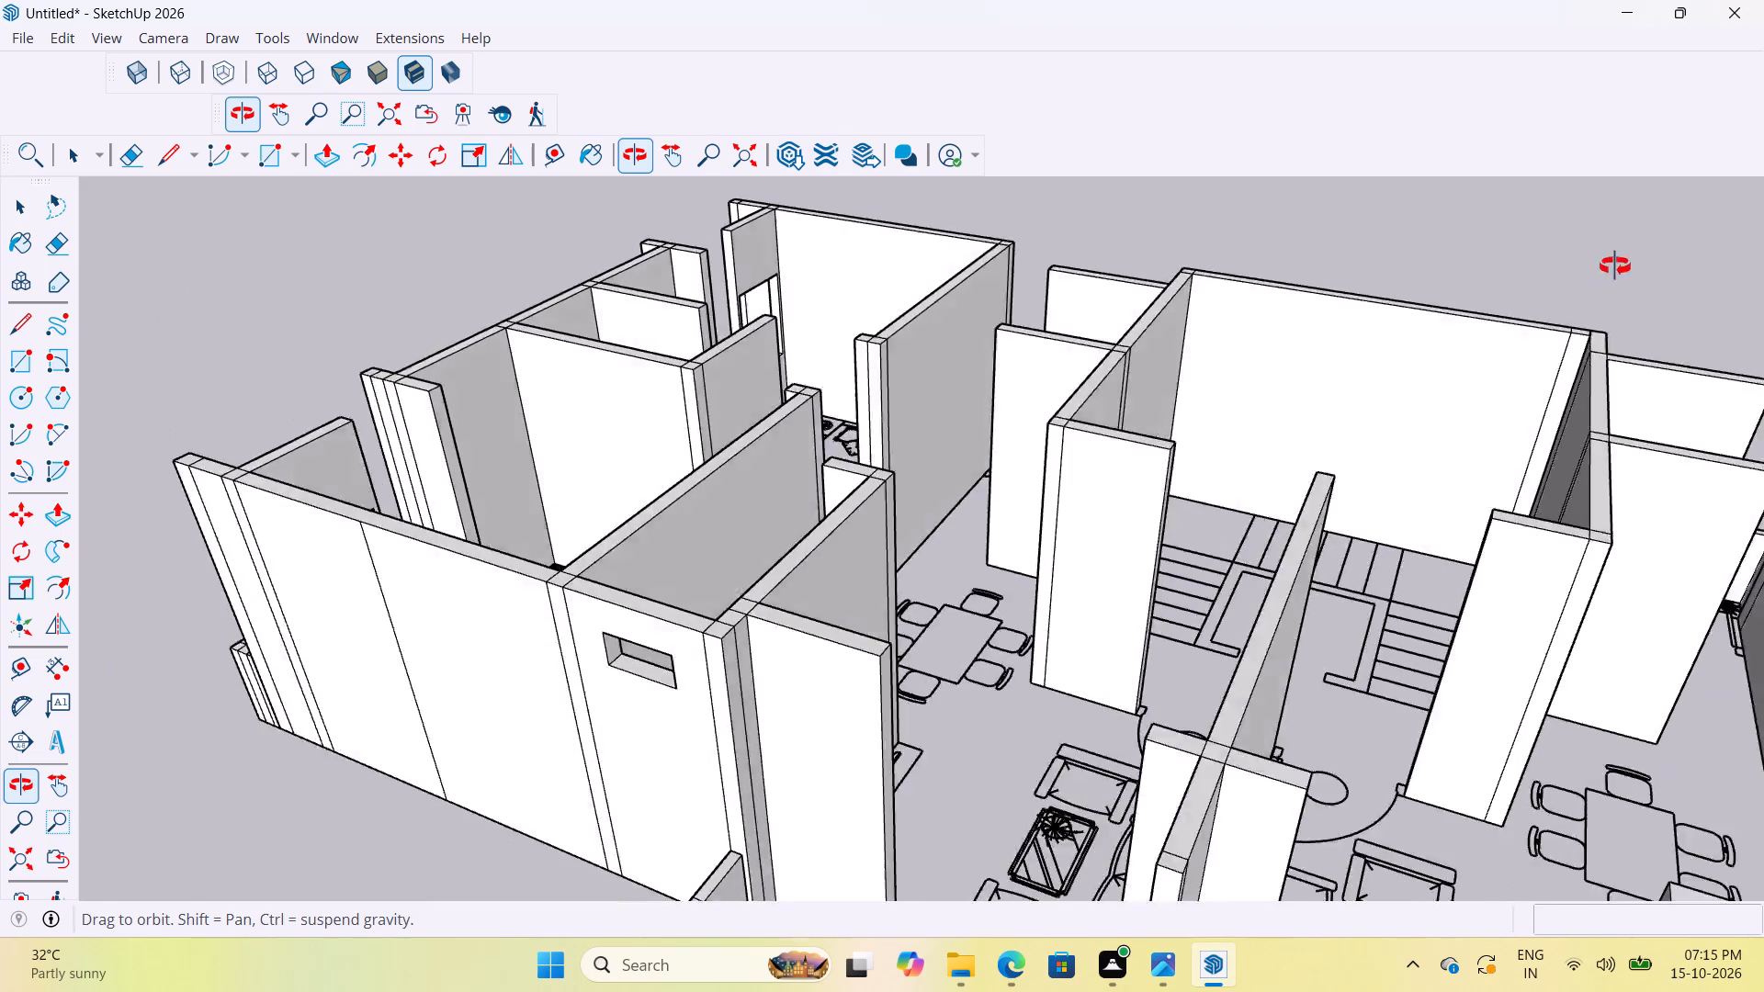
middle_click_drag(1615, 266, 1616, 265)
scroll(681, 436, "down", 9)
scroll(892, 462, "up", 8)
scroll(552, 492, "down", 6)
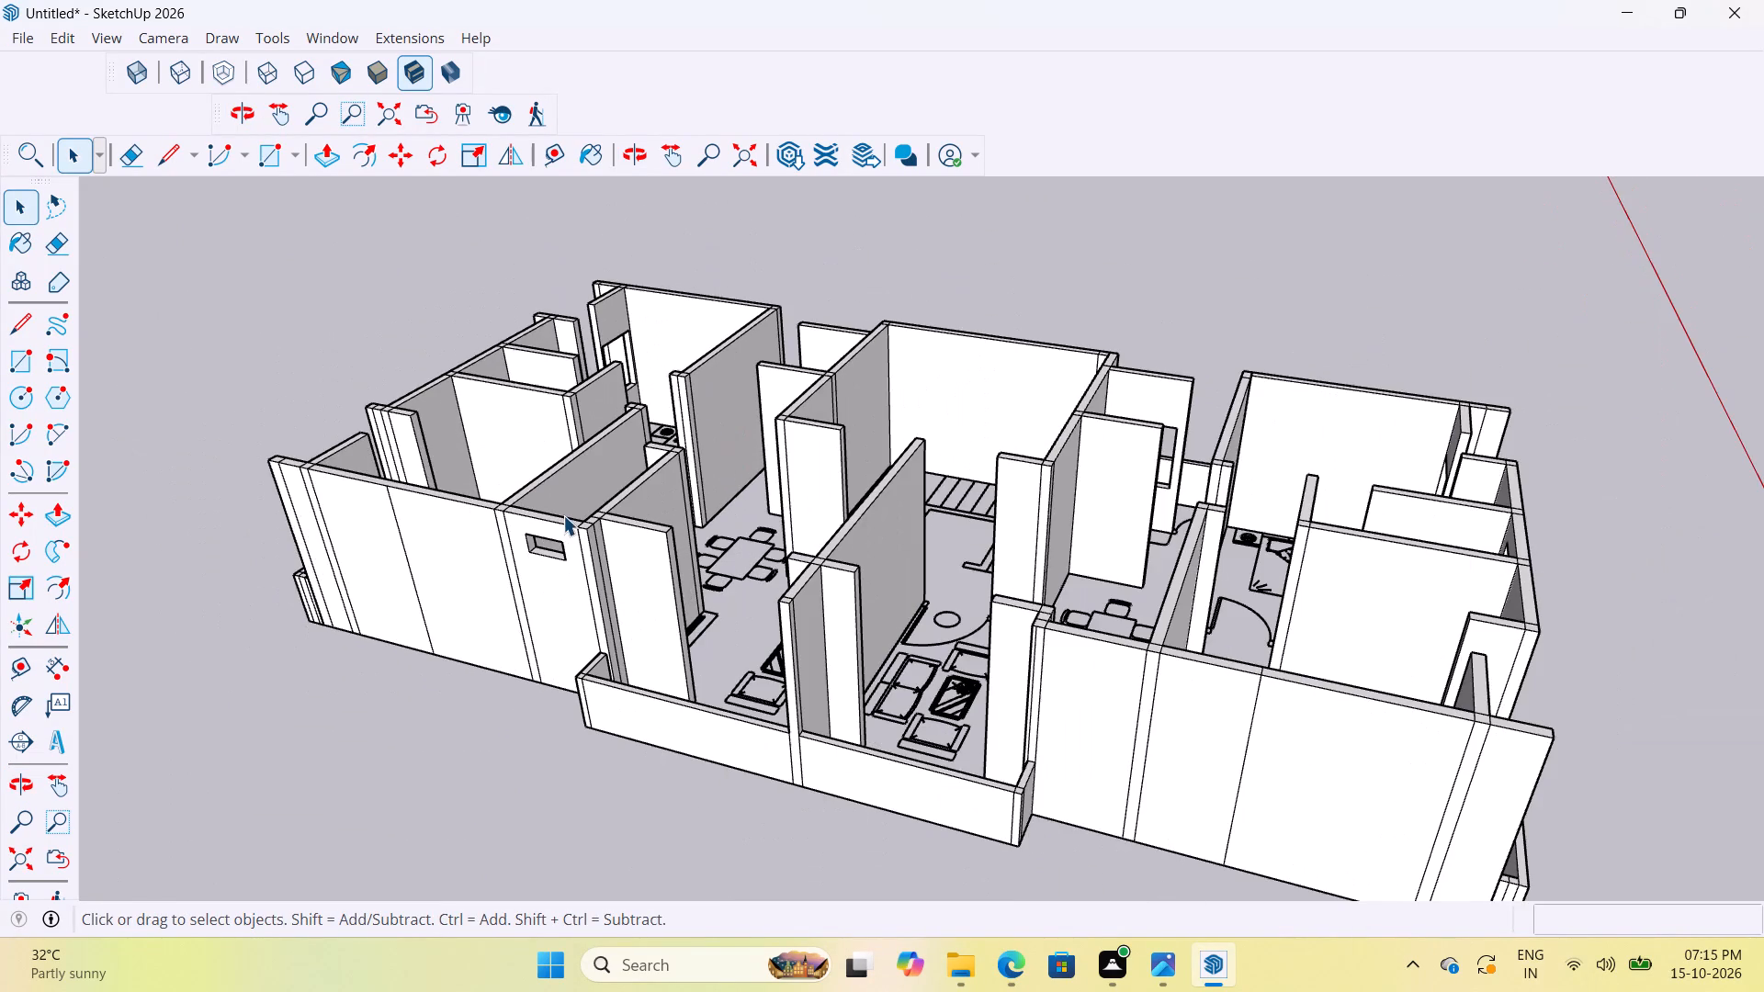
scroll(563, 515, "down", 4)
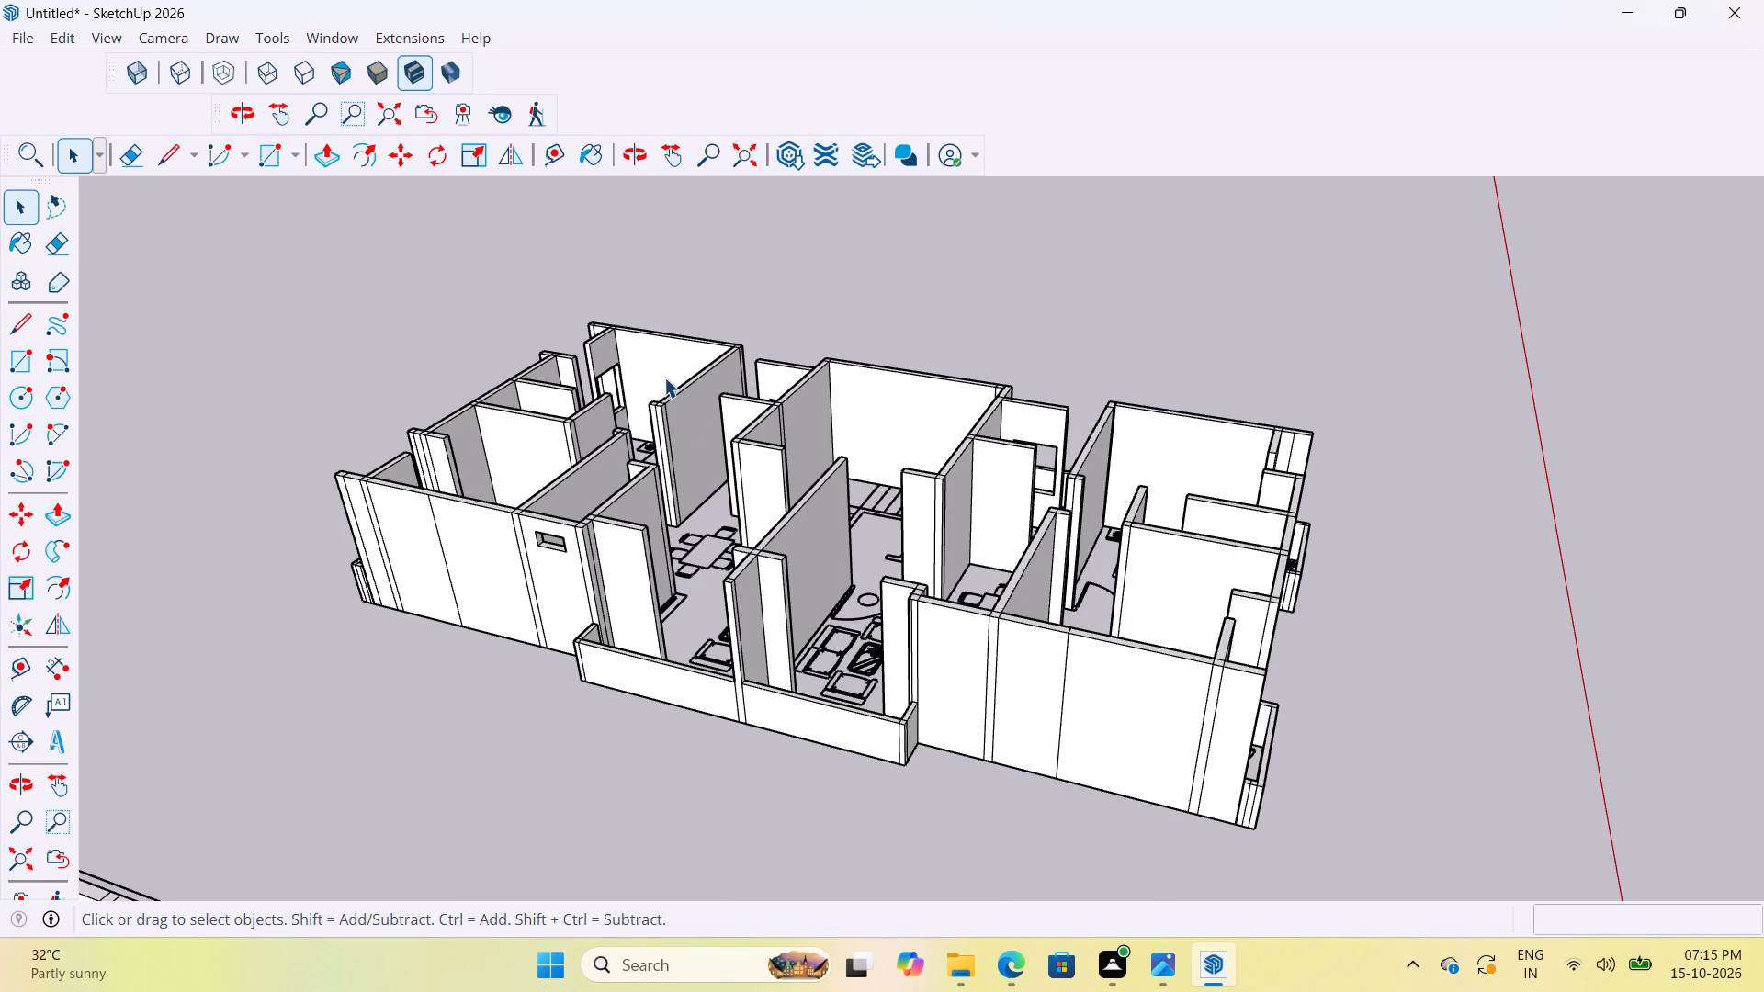
scroll(771, 355, "down", 5)
middle_click_drag(811, 418, 1341, 478)
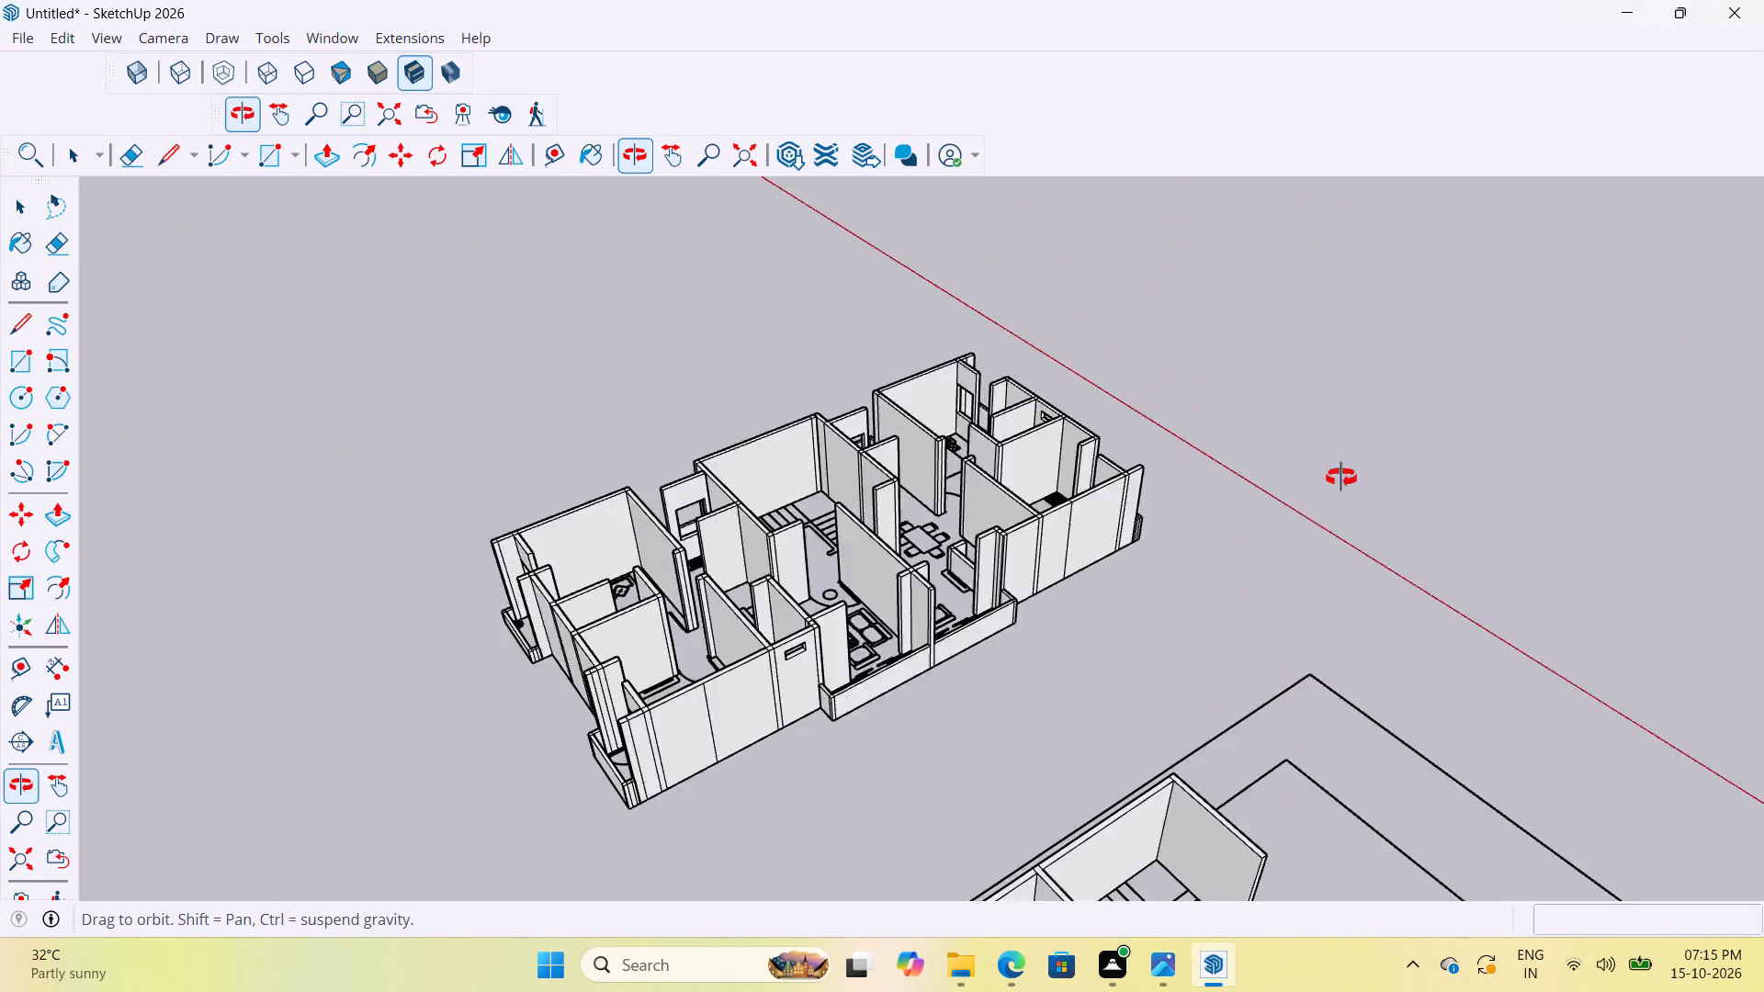
middle_click_drag(1341, 478, 652, 532)
scroll(650, 530, "down", 1)
scroll(986, 467, "up", 3)
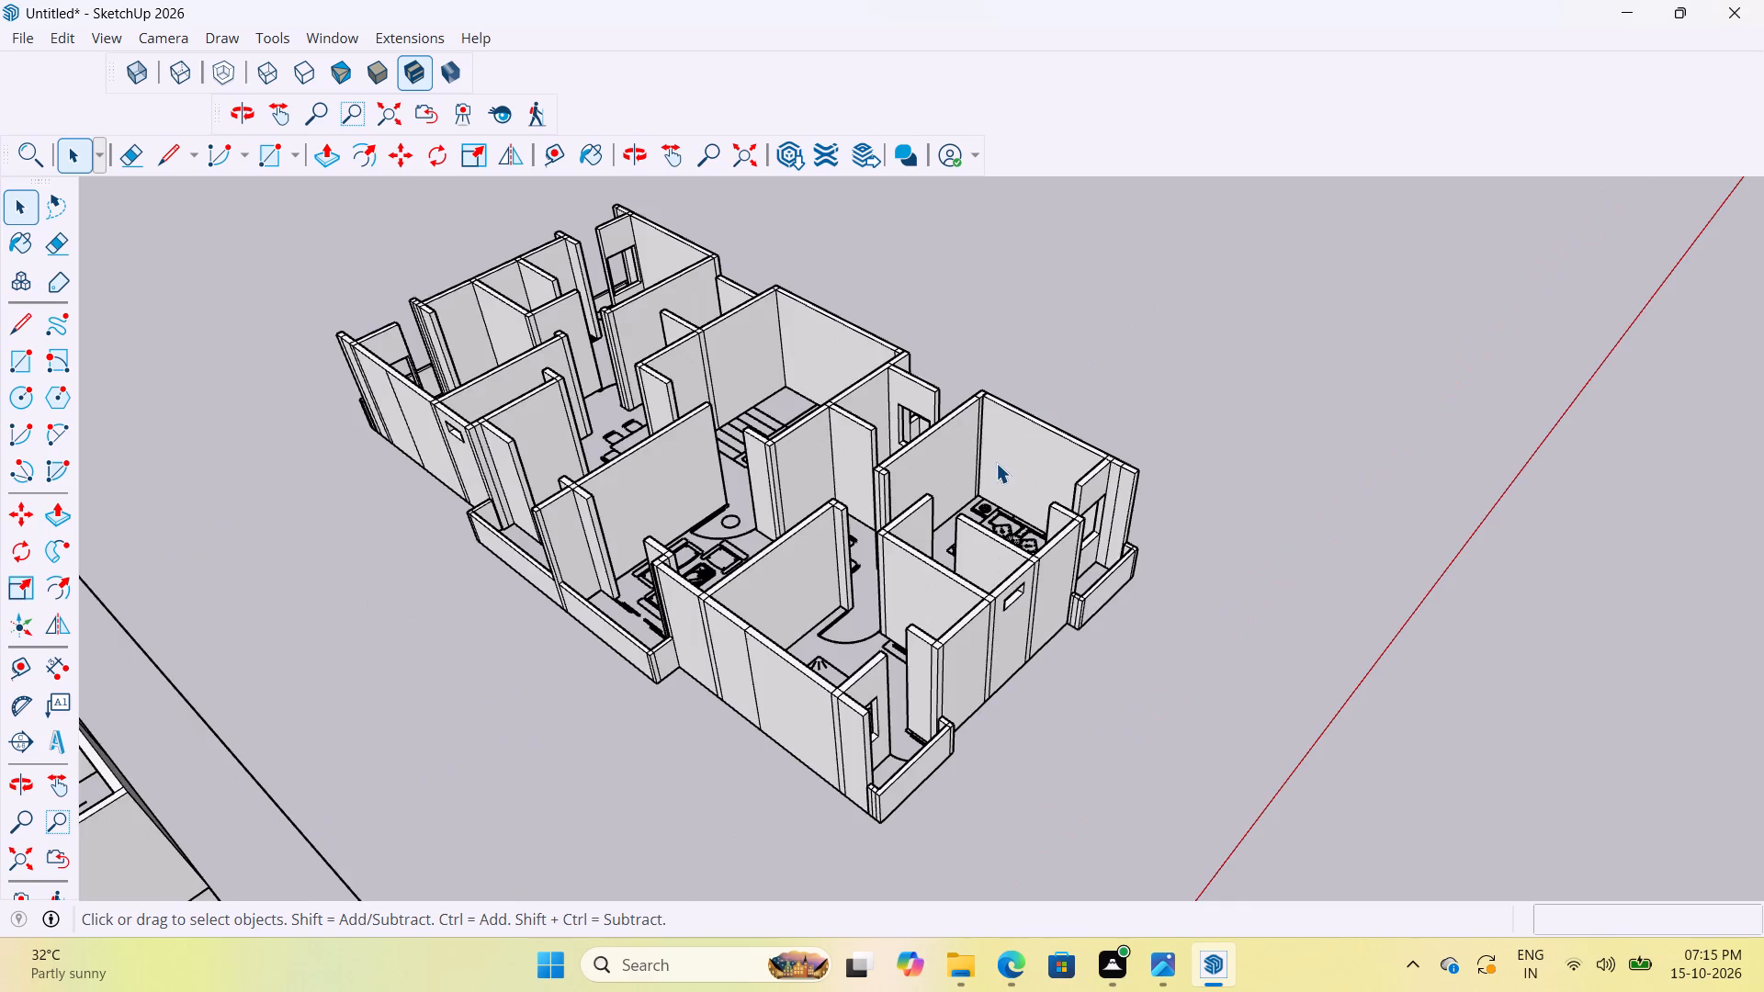
scroll(996, 463, "up", 4)
middle_click_drag(1193, 524, 648, 608)
scroll(888, 708, "down", 12)
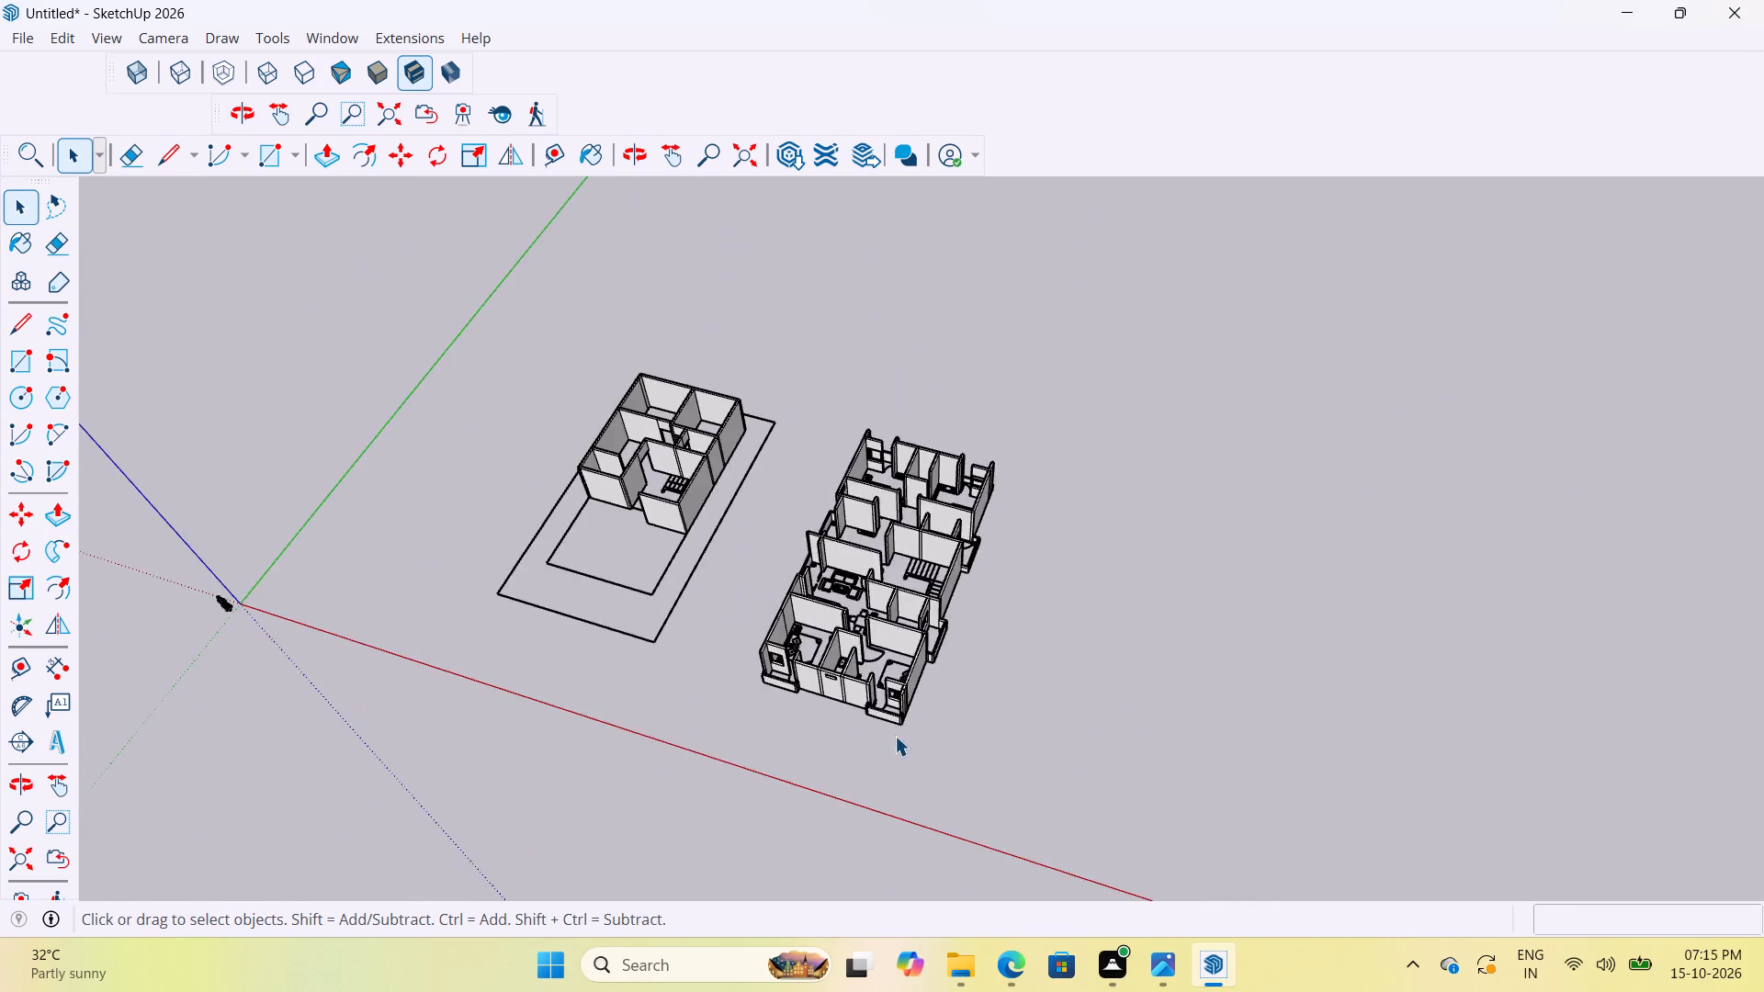
Examine the partition walls around the dining areas and staircase, and the outer walls on the balcony side.
scroll(826, 505, "up", 14)
middle_click_drag(842, 581, 1329, 454)
scroll(498, 616, "down", 4)
scroll(1251, 461, "up", 8)
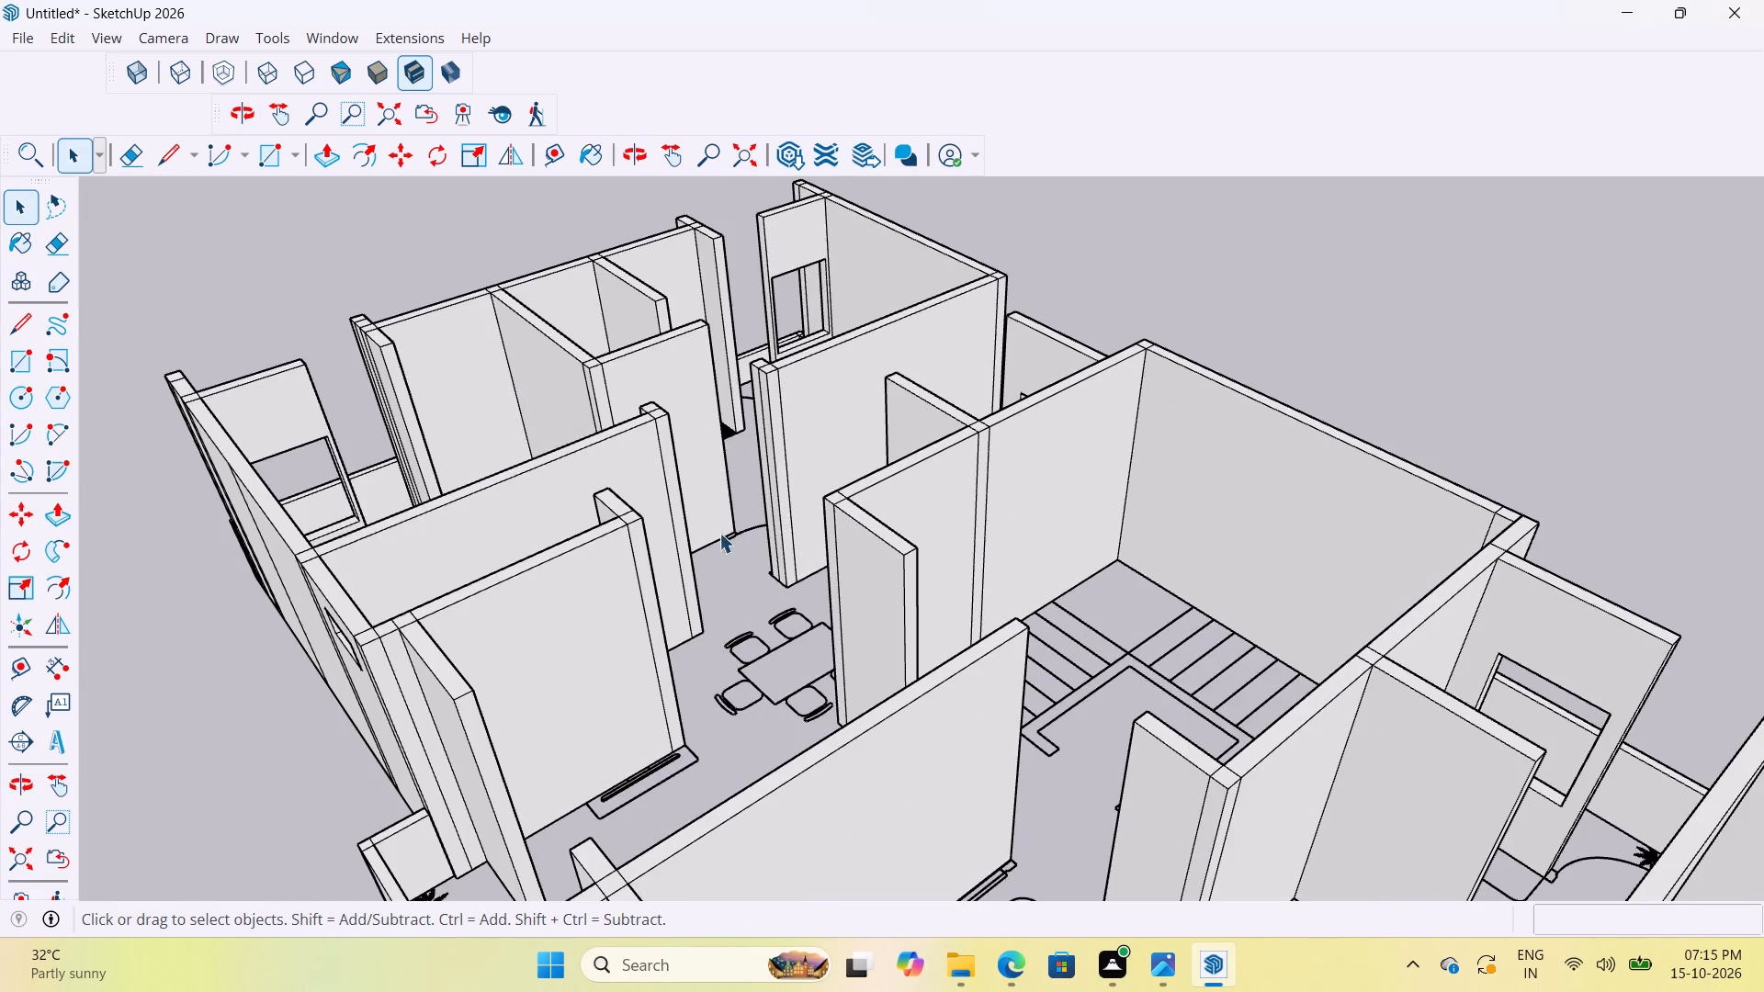
scroll(638, 598, "down", 7)
middle_click_drag(749, 641, 912, 514)
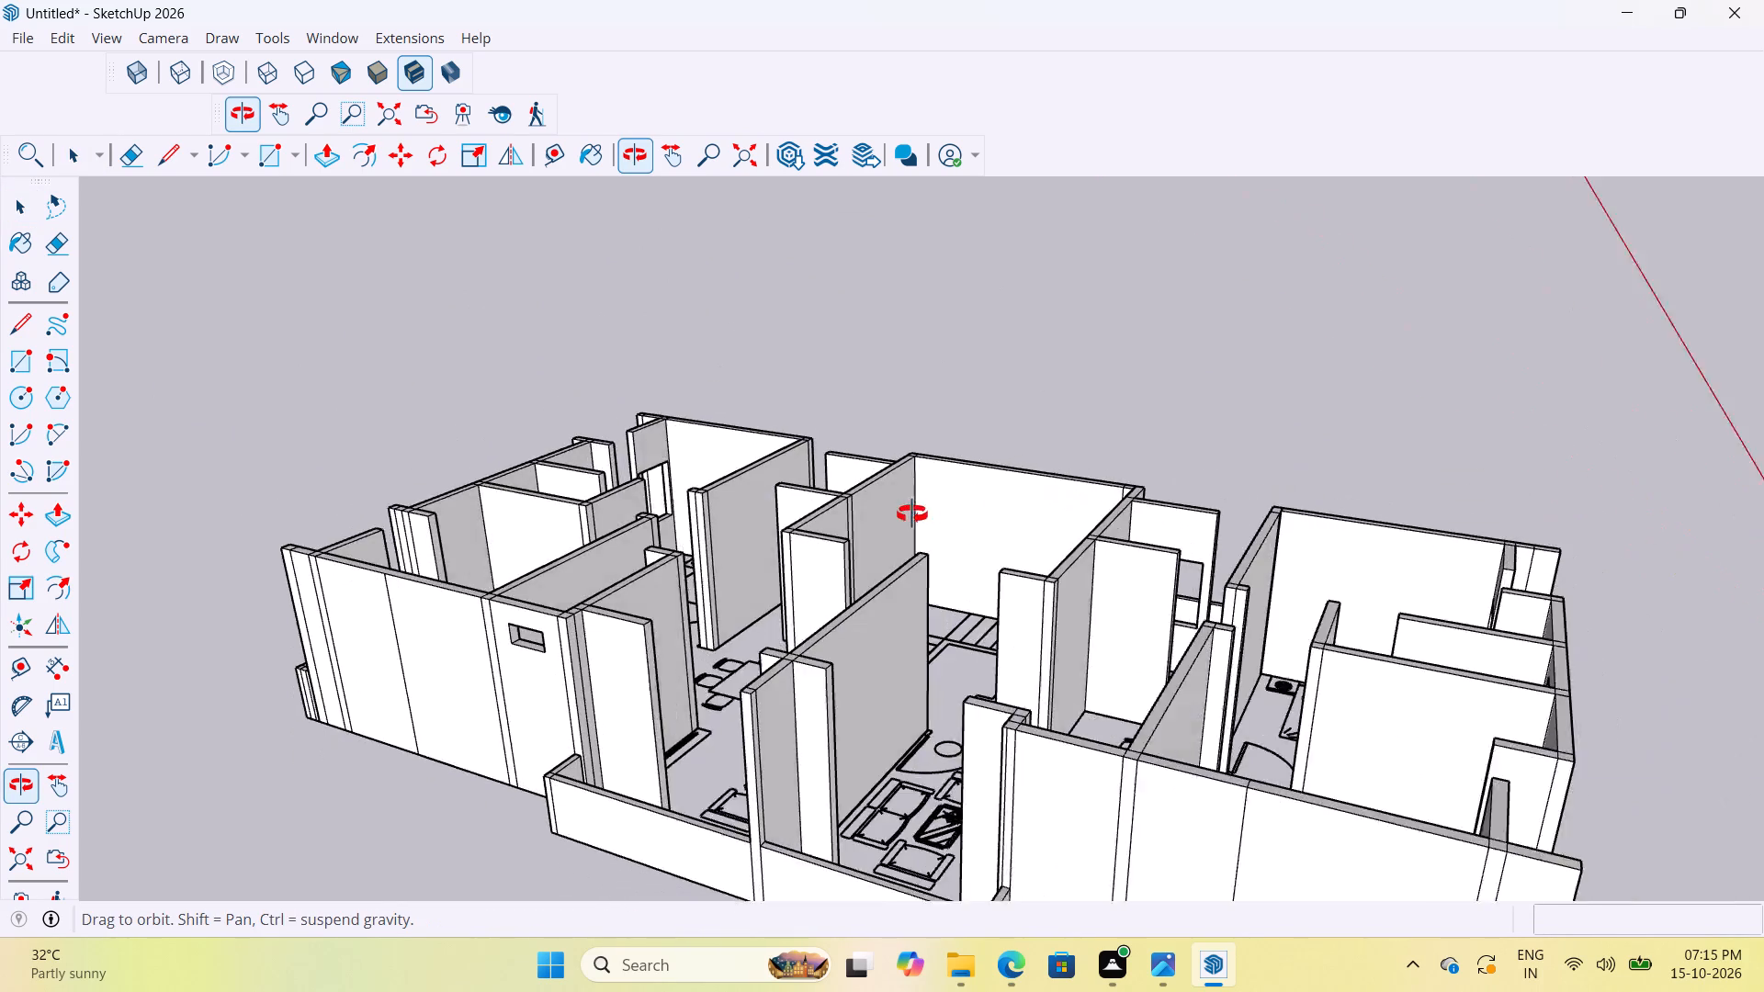
middle_click_drag(912, 514, 862, 502)
scroll(789, 471, "down", 10)
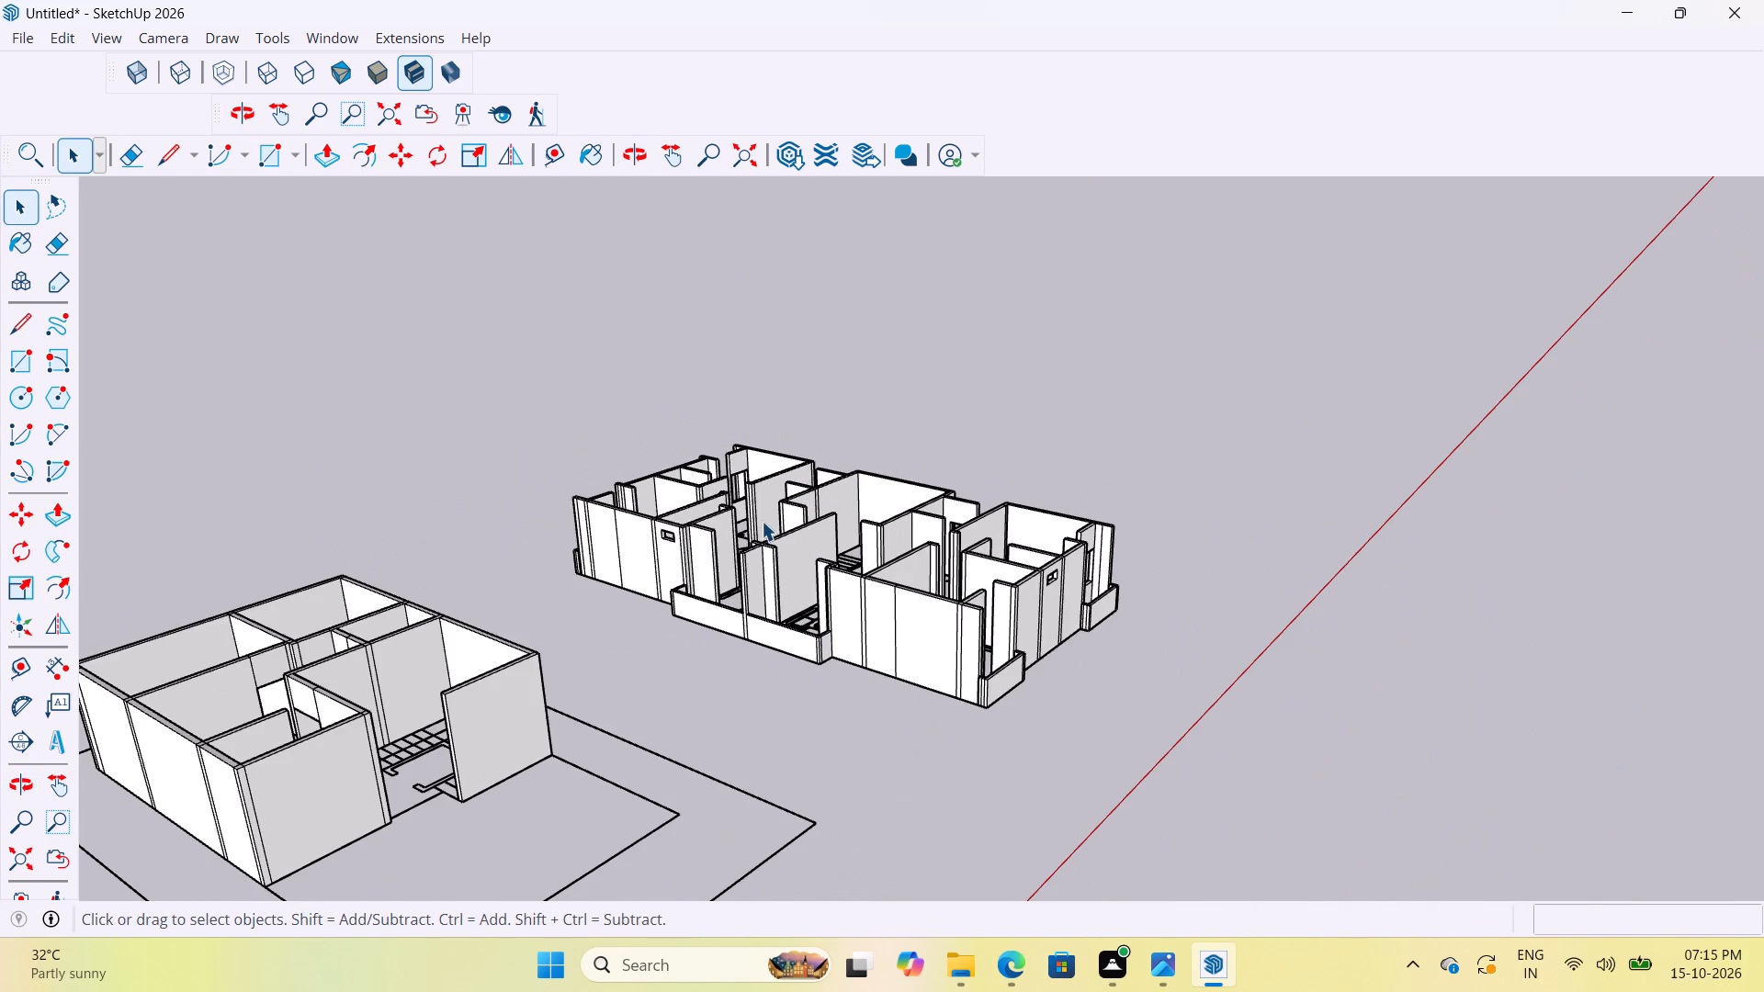
scroll(694, 488, "up", 4)
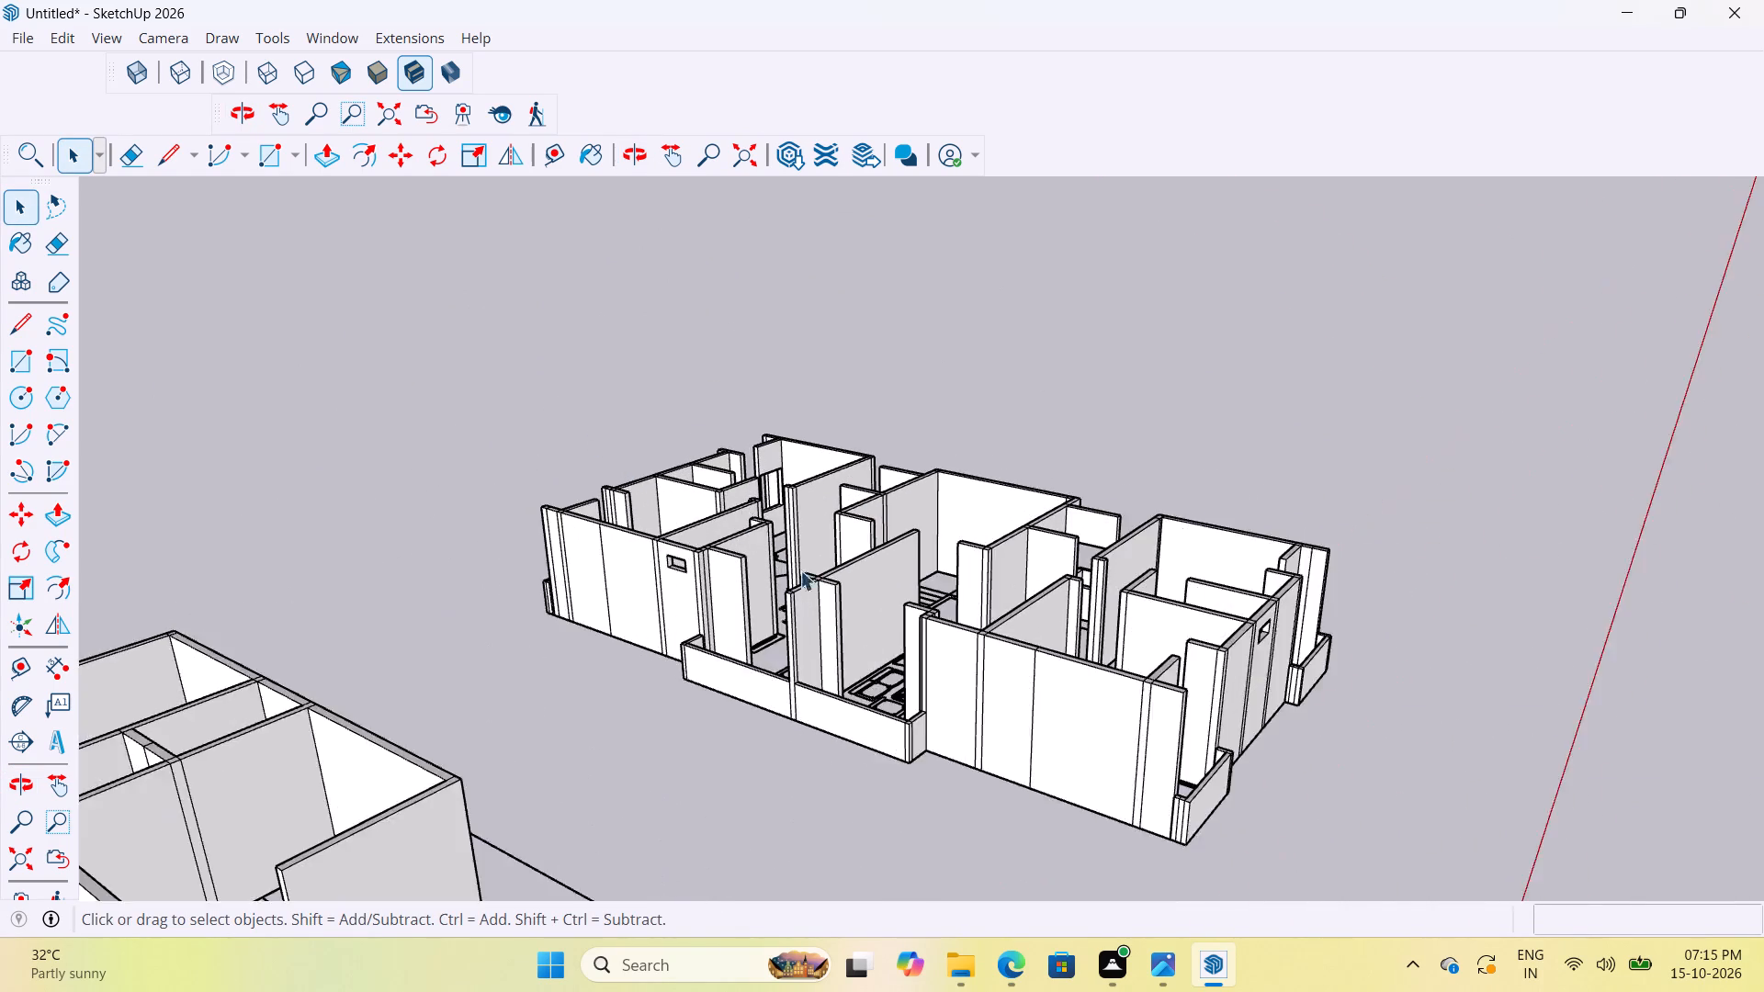
scroll(800, 570, "up", 6)
middle_click_drag(1083, 405, 1541, 445)
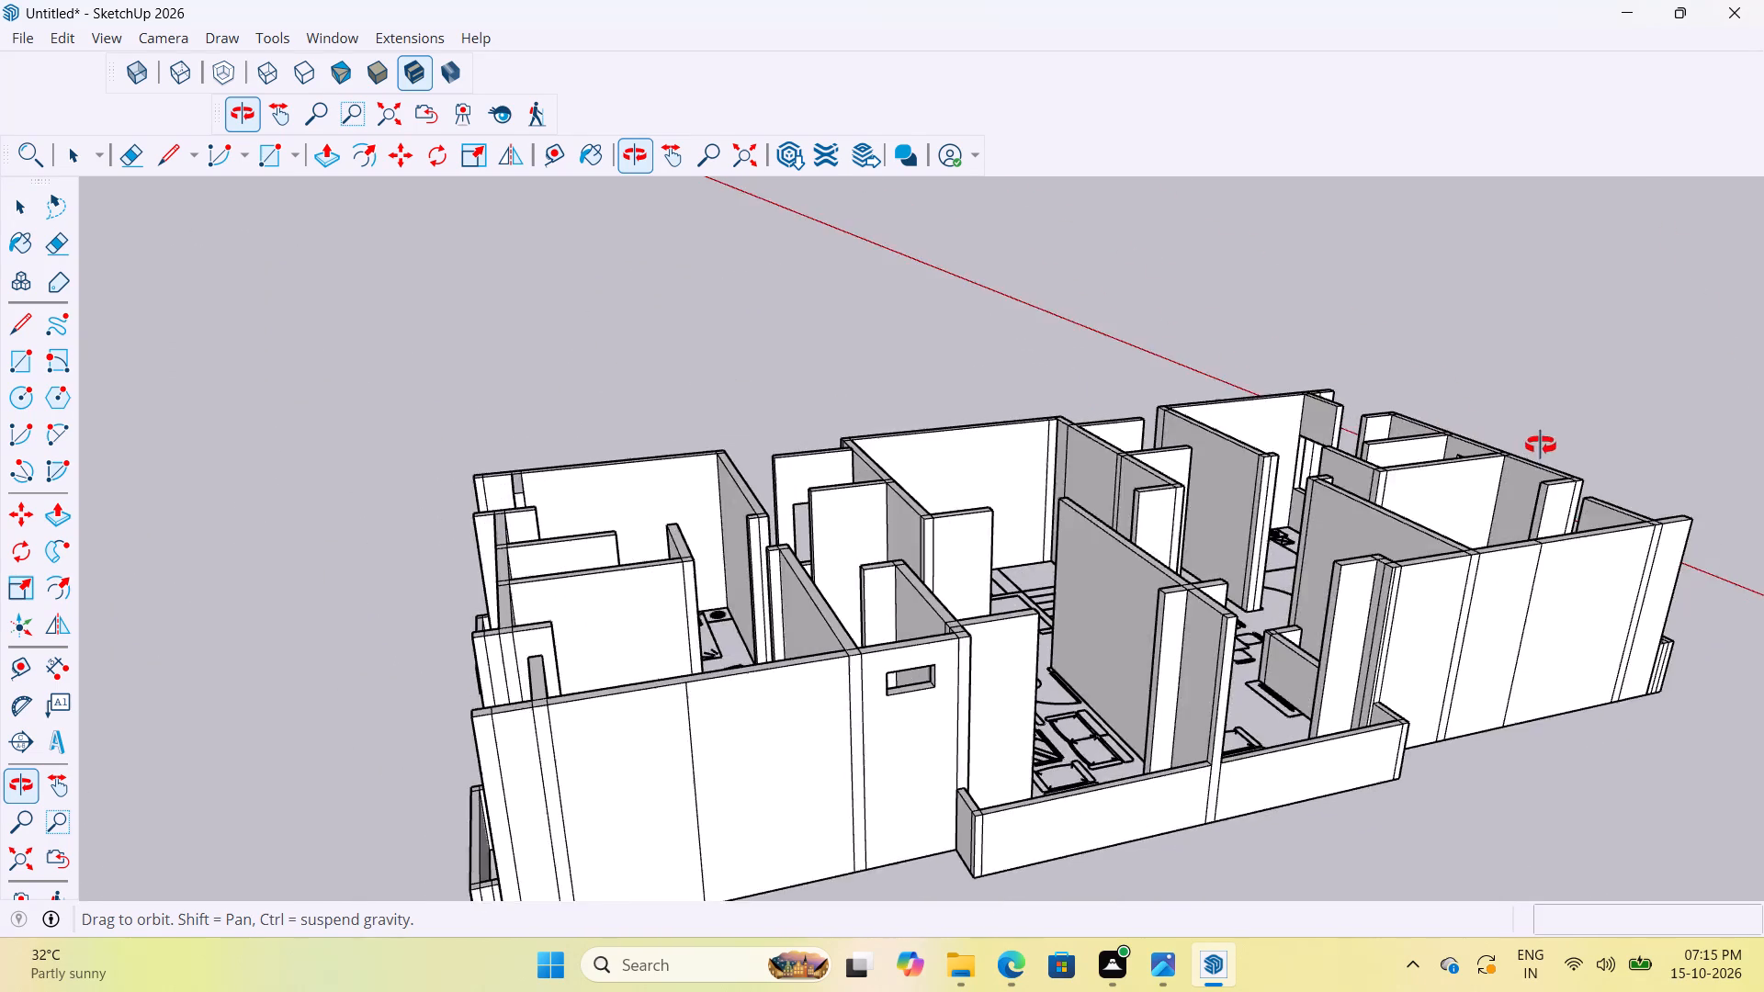
middle_click_drag(1541, 445, 806, 563)
scroll(1229, 396, "down", 5)
scroll(1145, 466, "down", 5)
middle_click_drag(1110, 532, 938, 554)
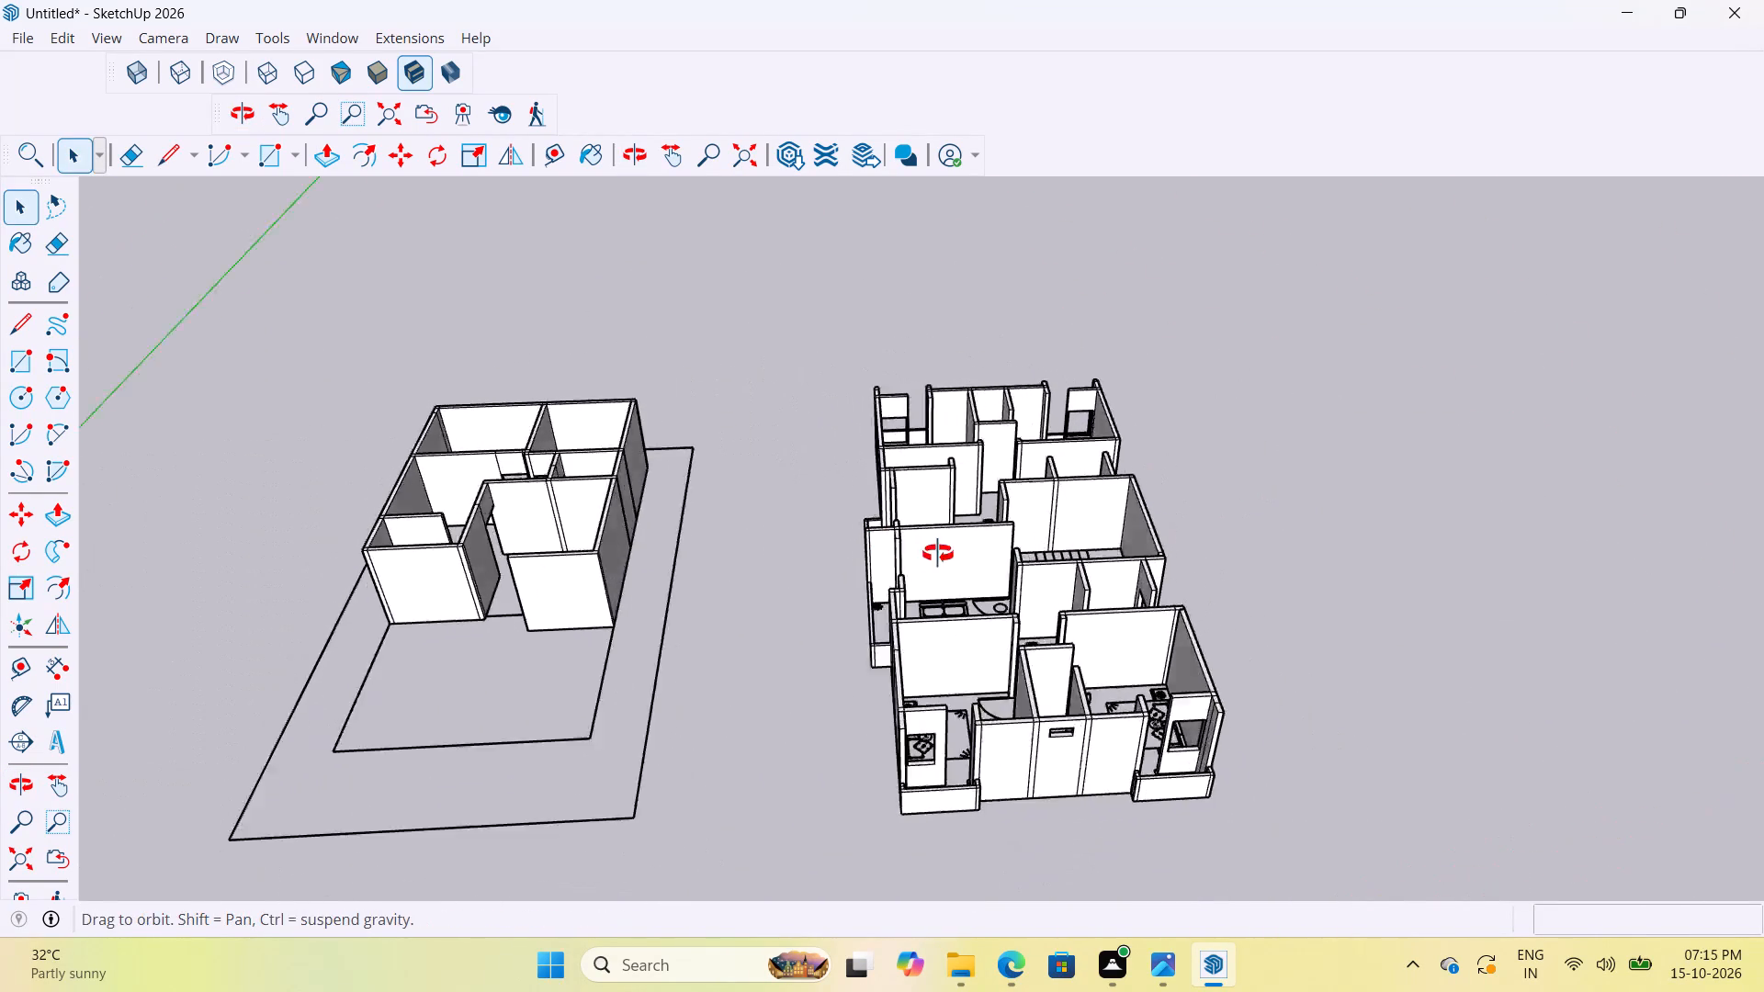
middle_click_drag(938, 554, 886, 555)
Examine the far end rooms and the walls beside the staircase for window and ventilator openings.
scroll(1286, 409, "up", 12)
scroll(1212, 482, "up", 5)
scroll(1292, 514, "down", 3)
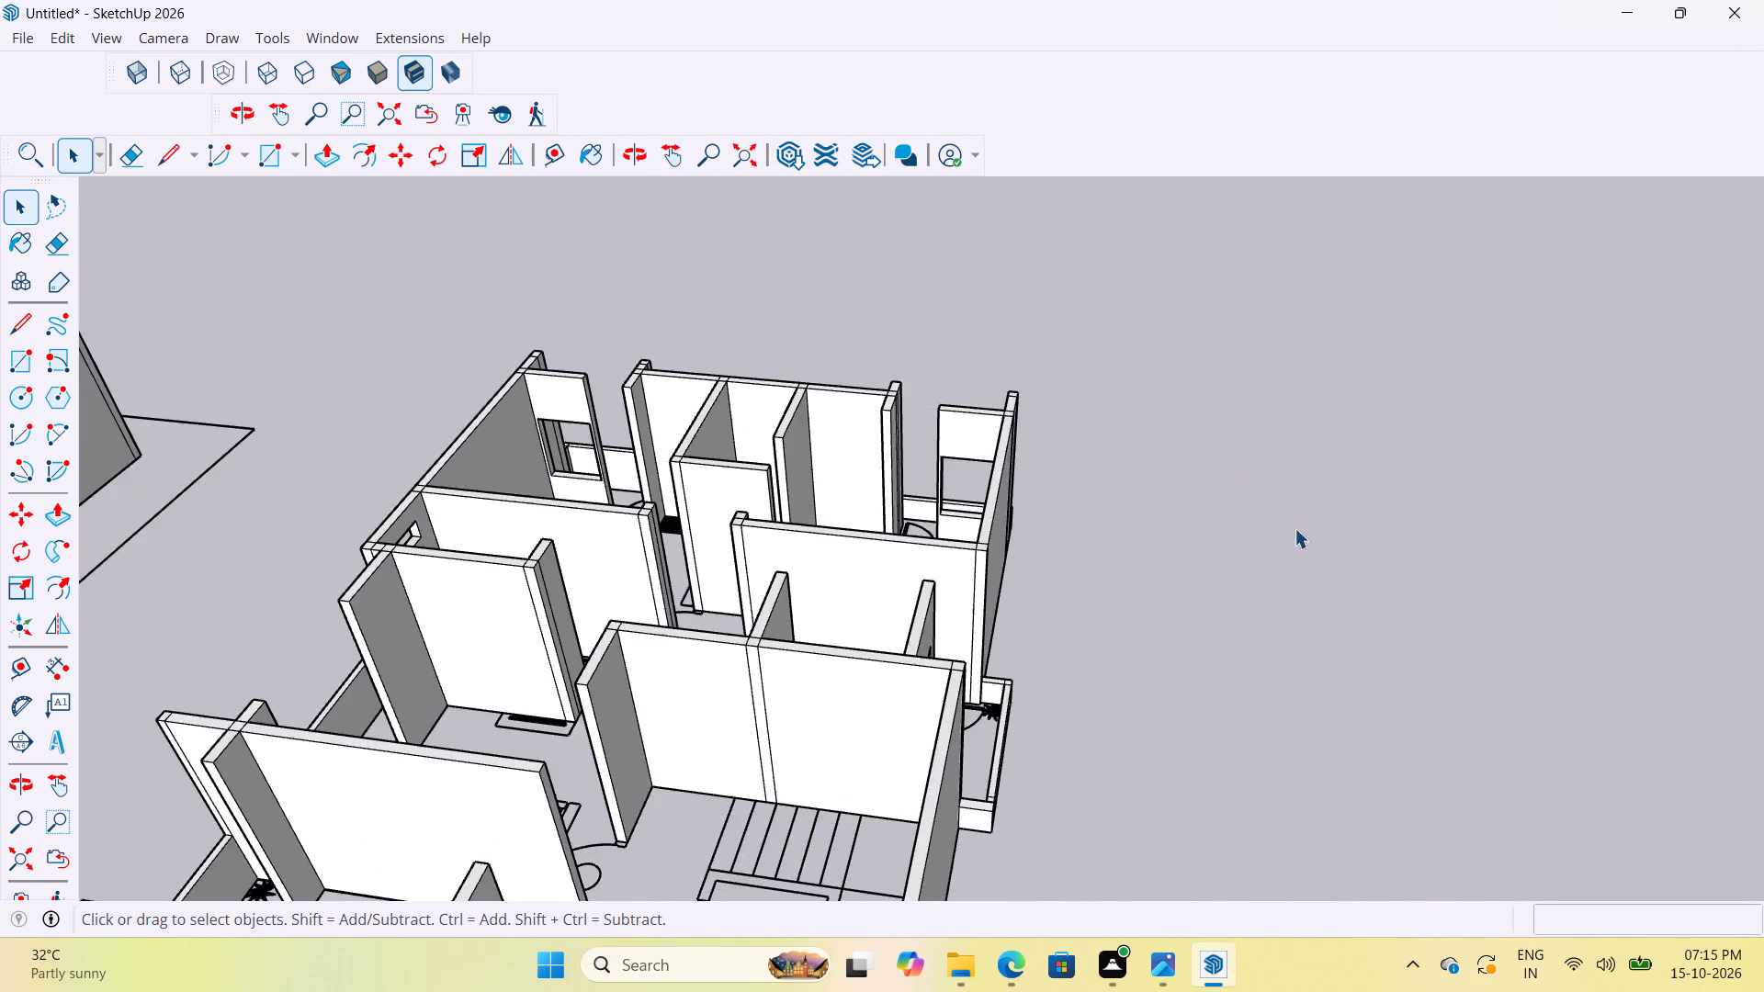
scroll(1295, 528, "down", 6)
middle_click_drag(1076, 545, 1598, 504)
scroll(1410, 462, "up", 4)
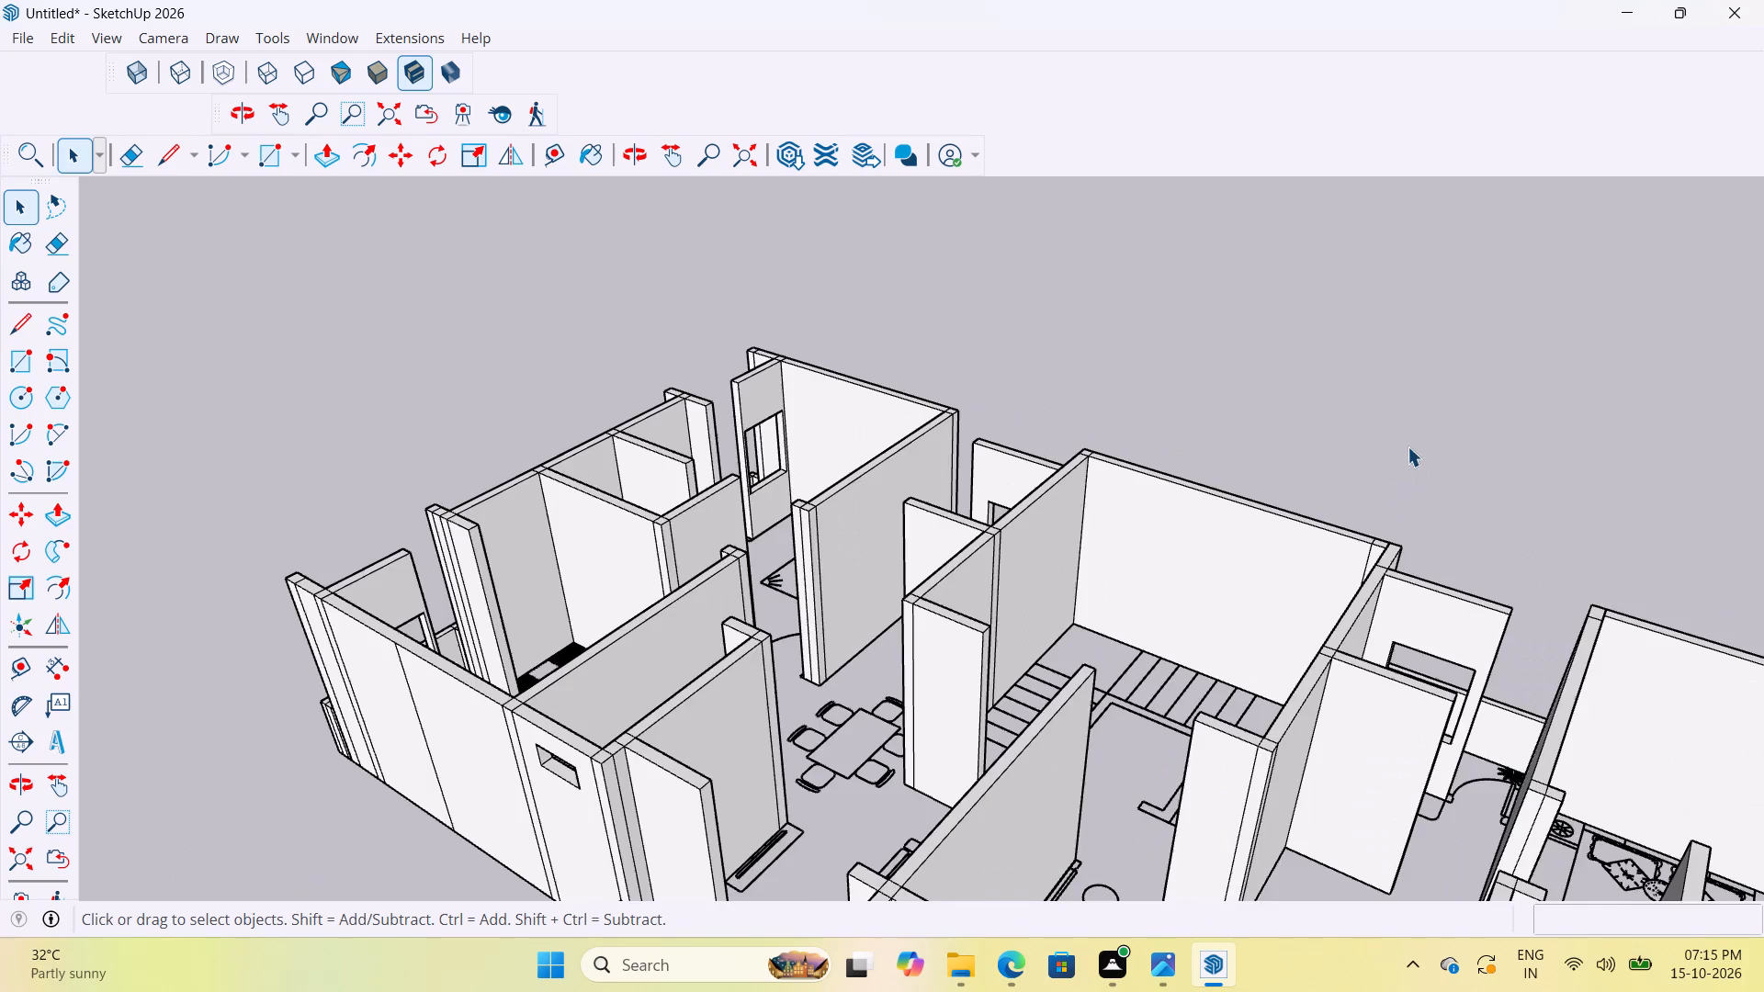
scroll(1408, 446, "up", 4)
scroll(1165, 459, "down", 10)
scroll(1097, 494, "down", 6)
middle_click_drag(1283, 566, 1246, 573)
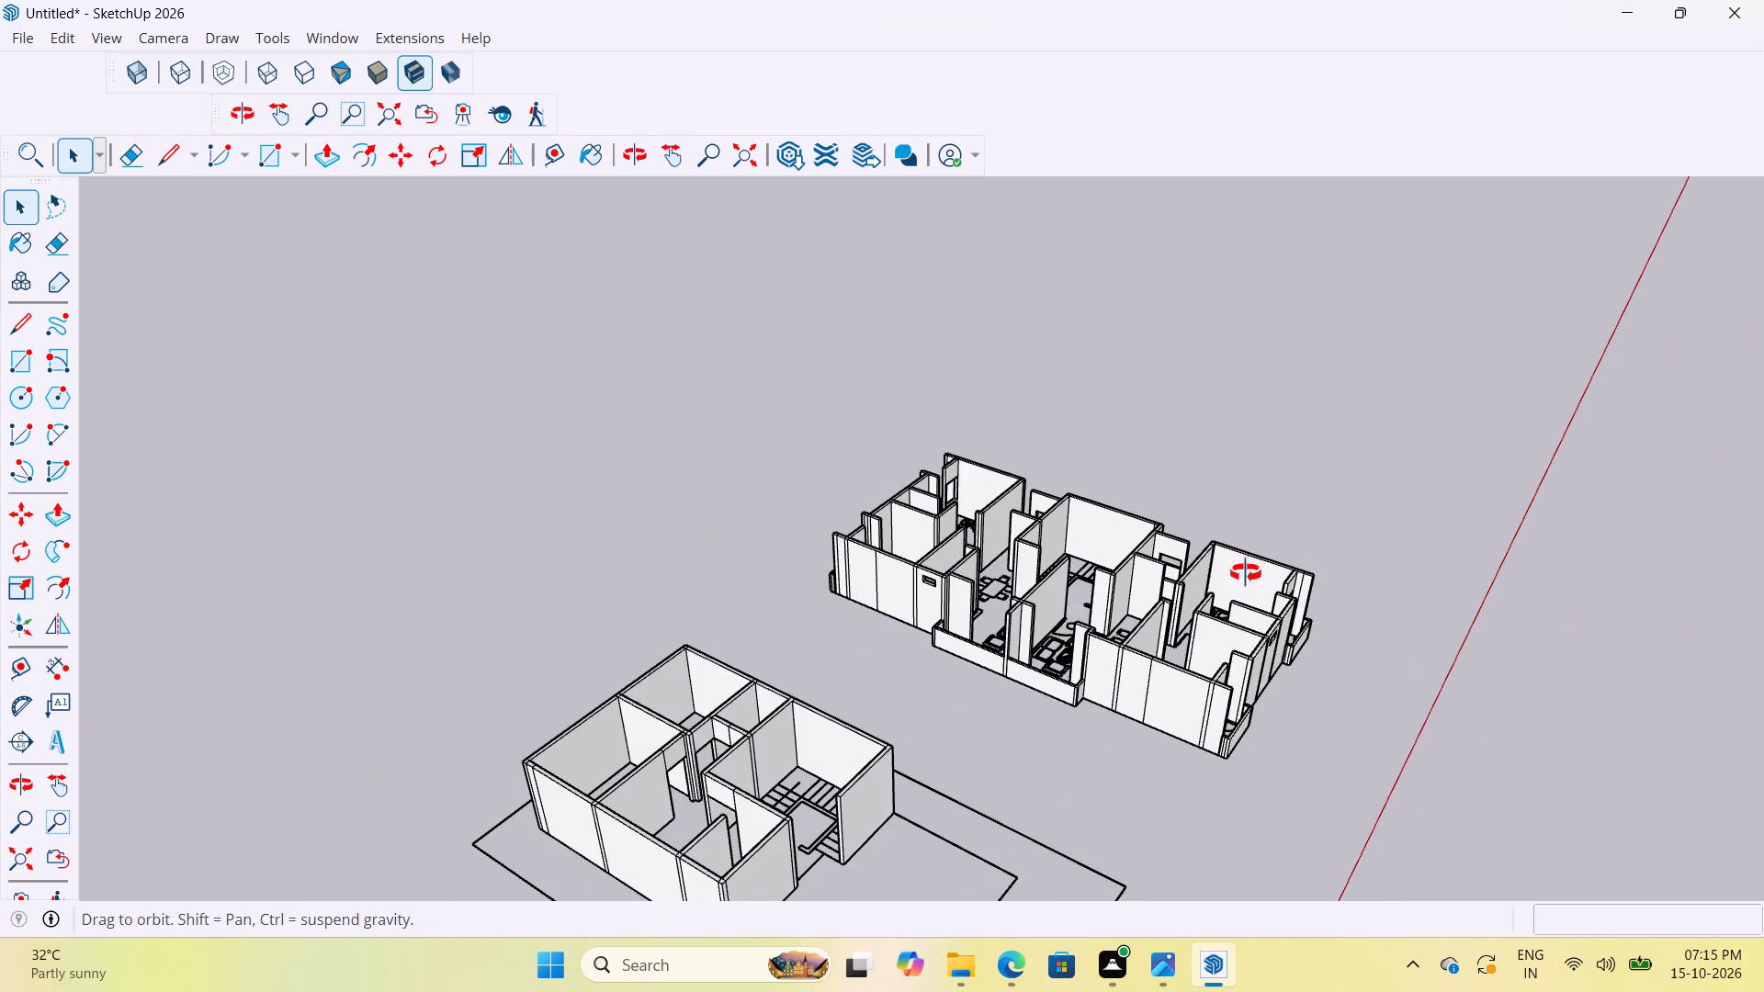
middle_click_drag(1246, 573, 1049, 588)
scroll(954, 538, "up", 3)
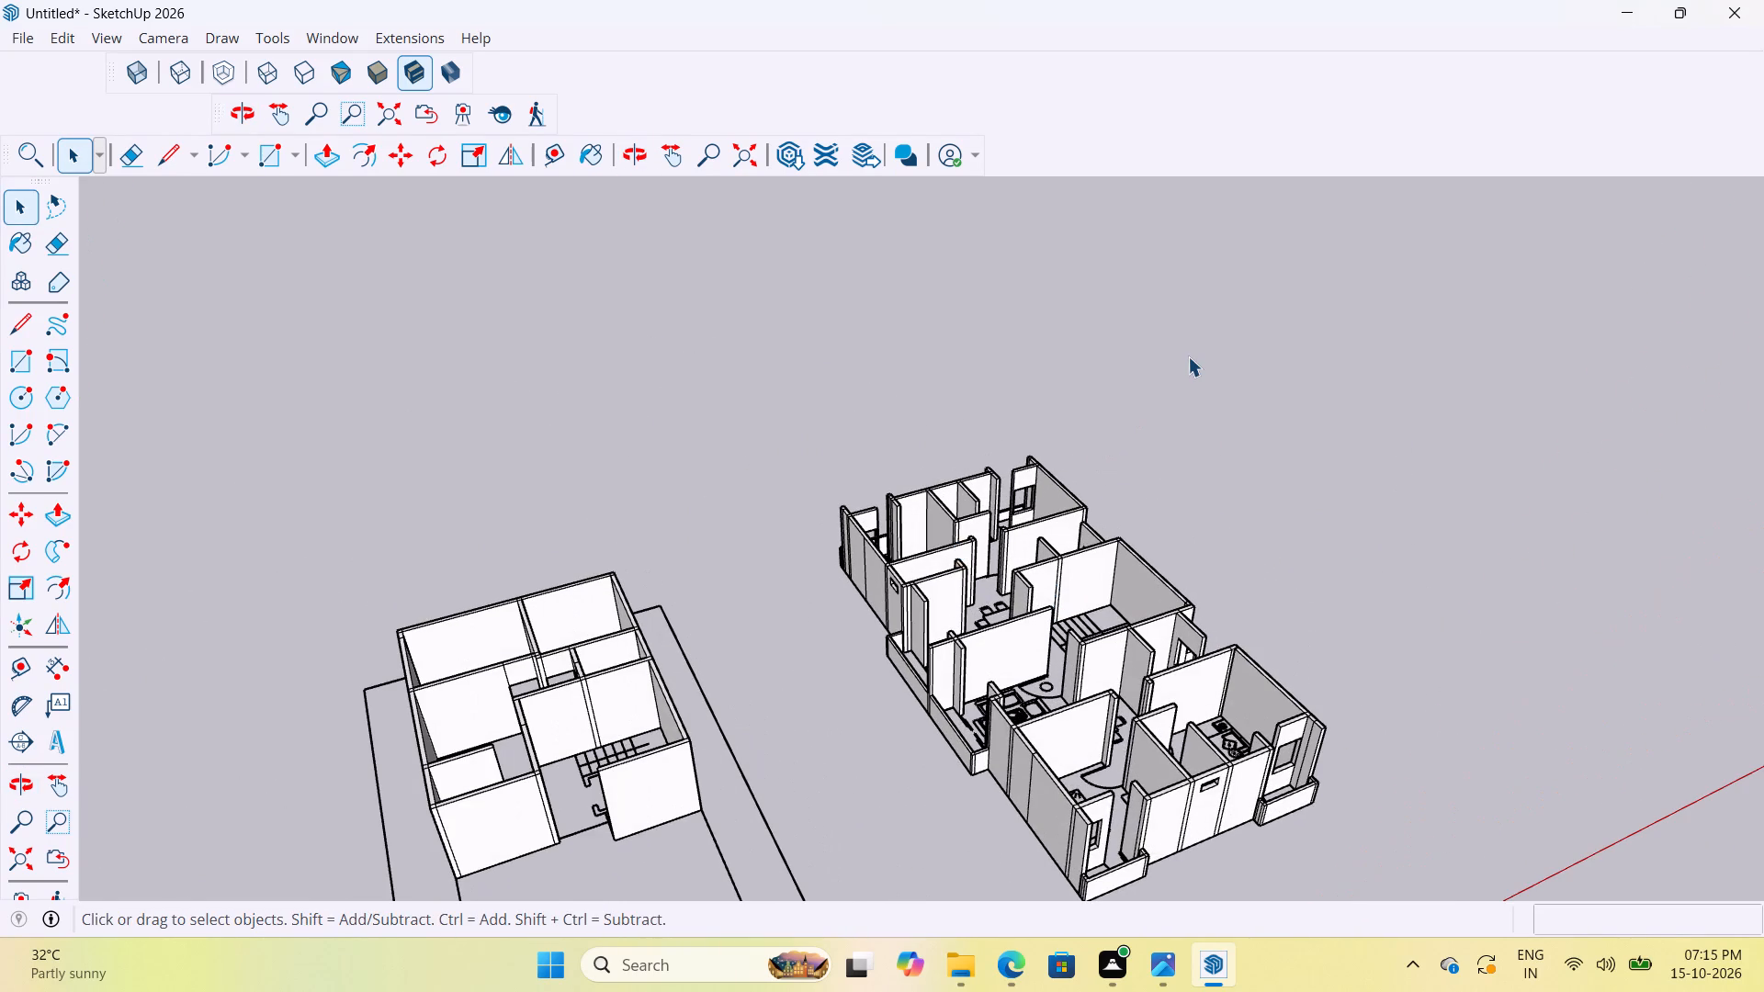
scroll(1093, 348, "down", 5)
scroll(1430, 486, "up", 4)
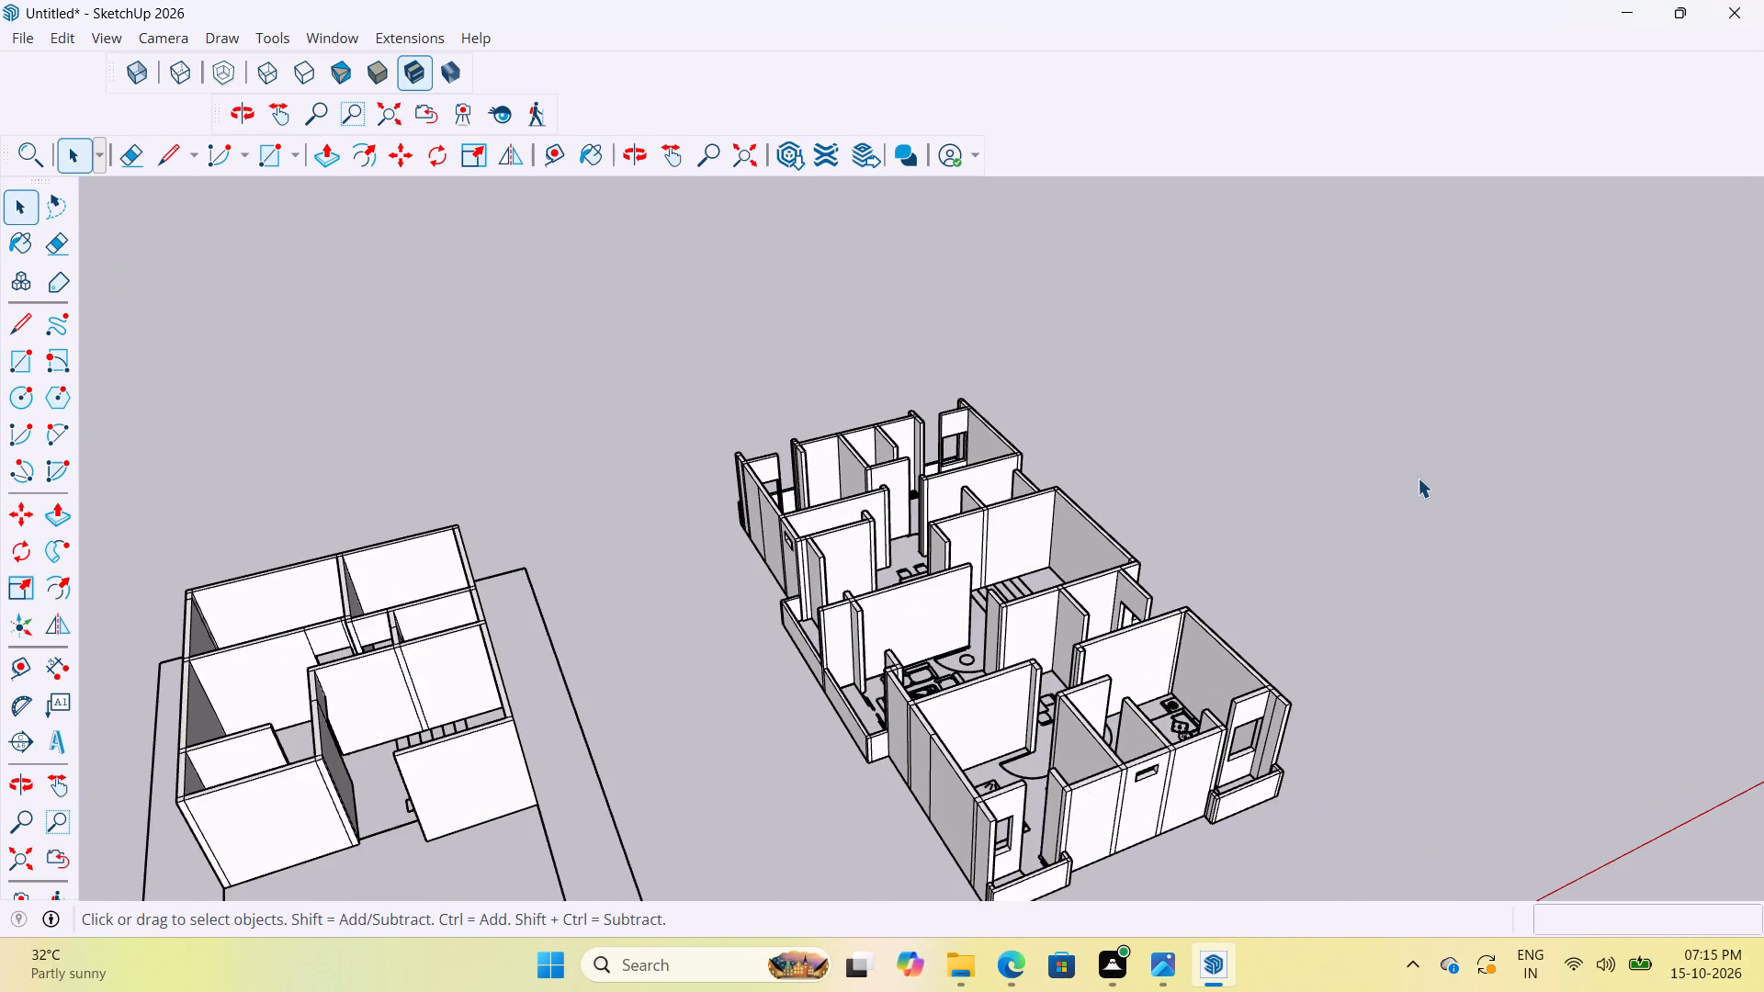
Examine the bedroom, bathroom and staircase-side walls of both flats for openings still missing.
middle_click_drag(1272, 492, 1464, 453)
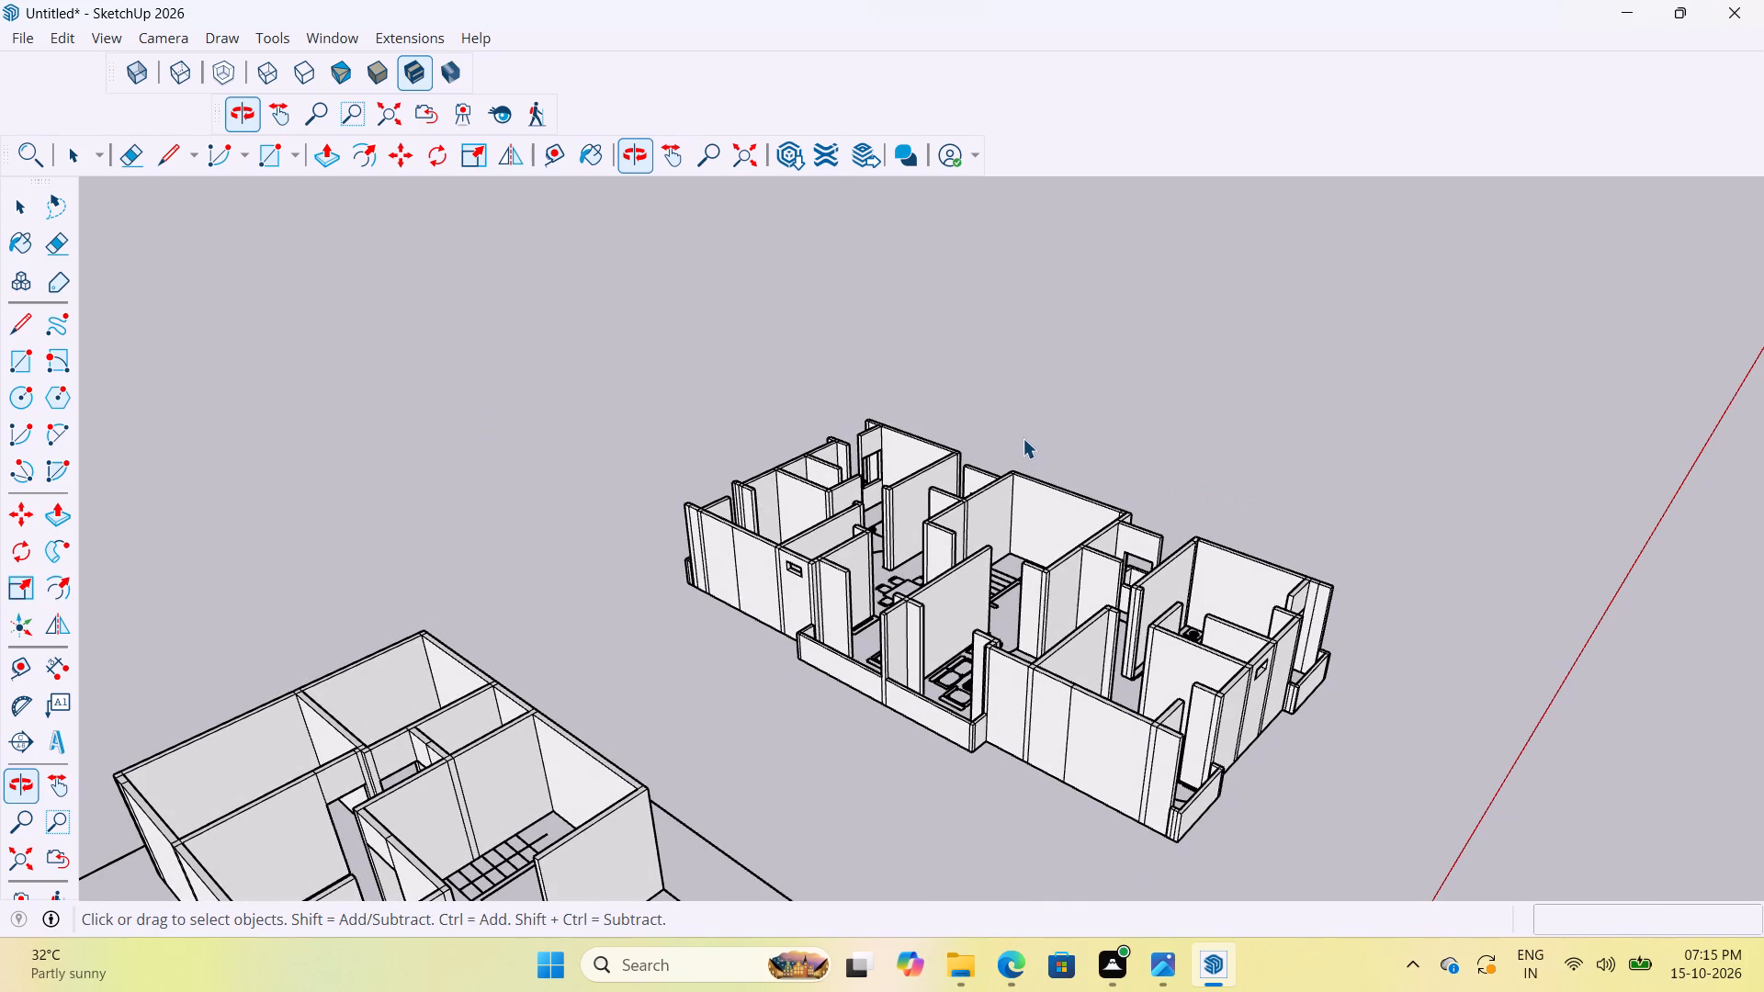
scroll(1023, 443, "down", 5)
scroll(1071, 461, "up", 7)
middle_click_drag(1228, 441, 1159, 478)
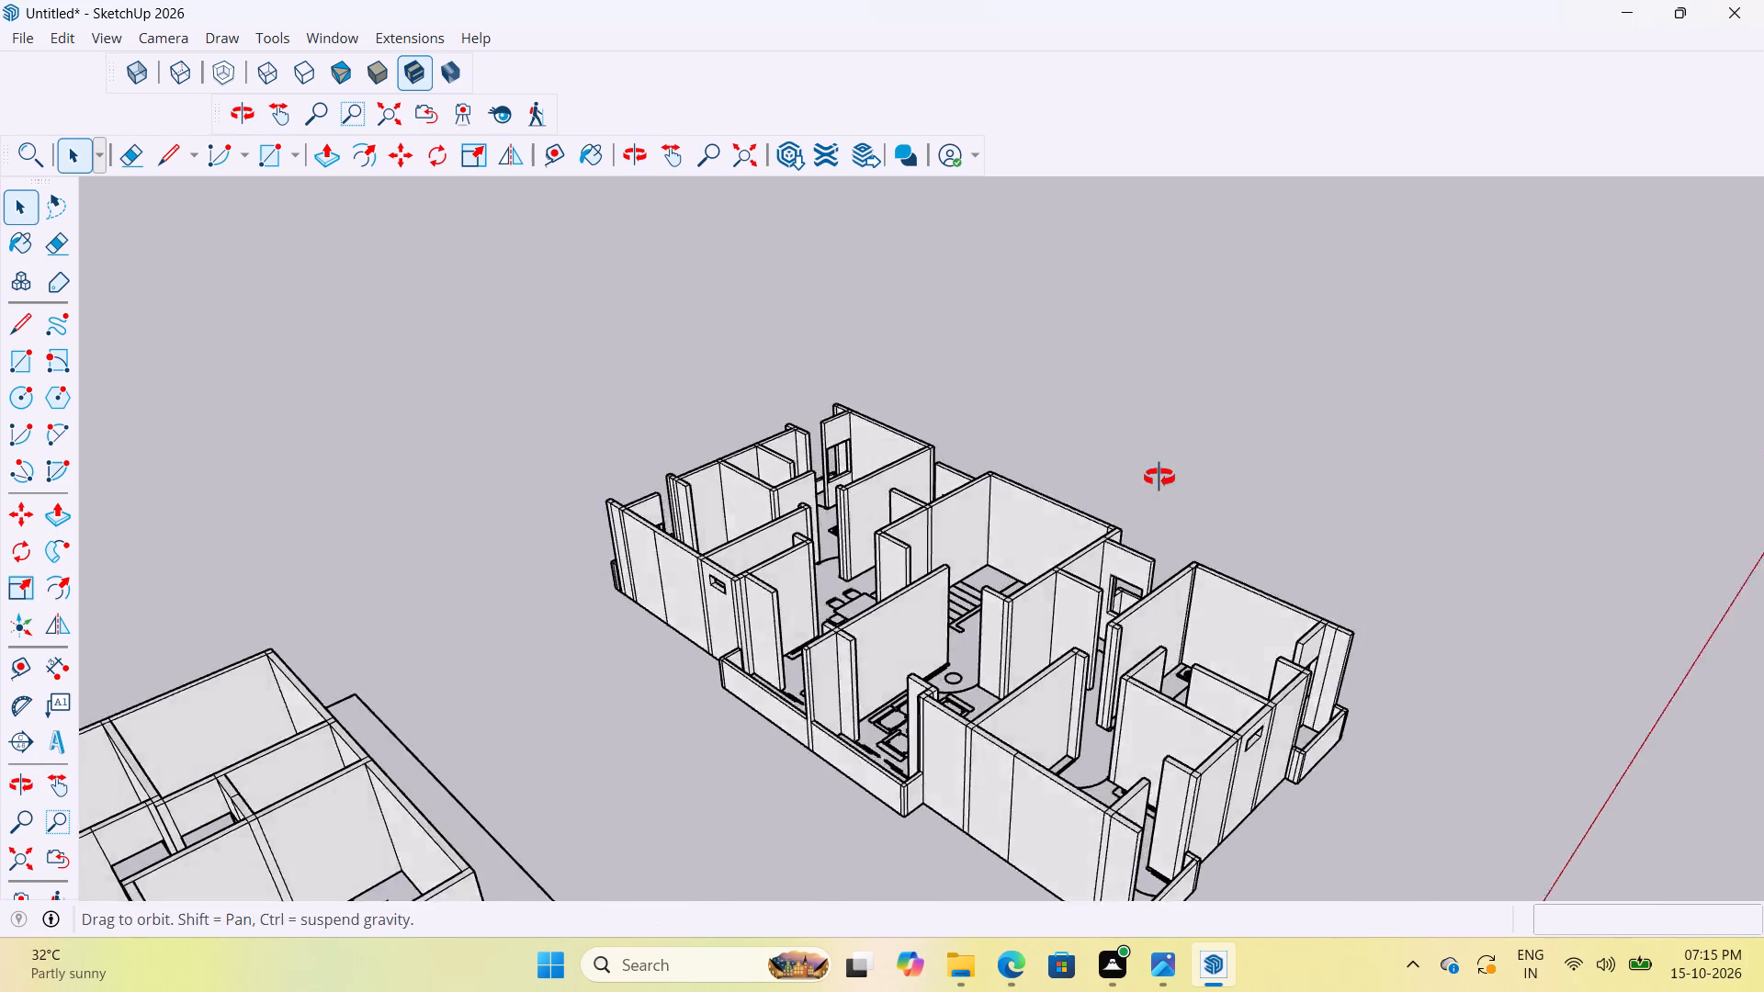
middle_click_drag(1159, 478, 1046, 497)
scroll(975, 425, "down", 5)
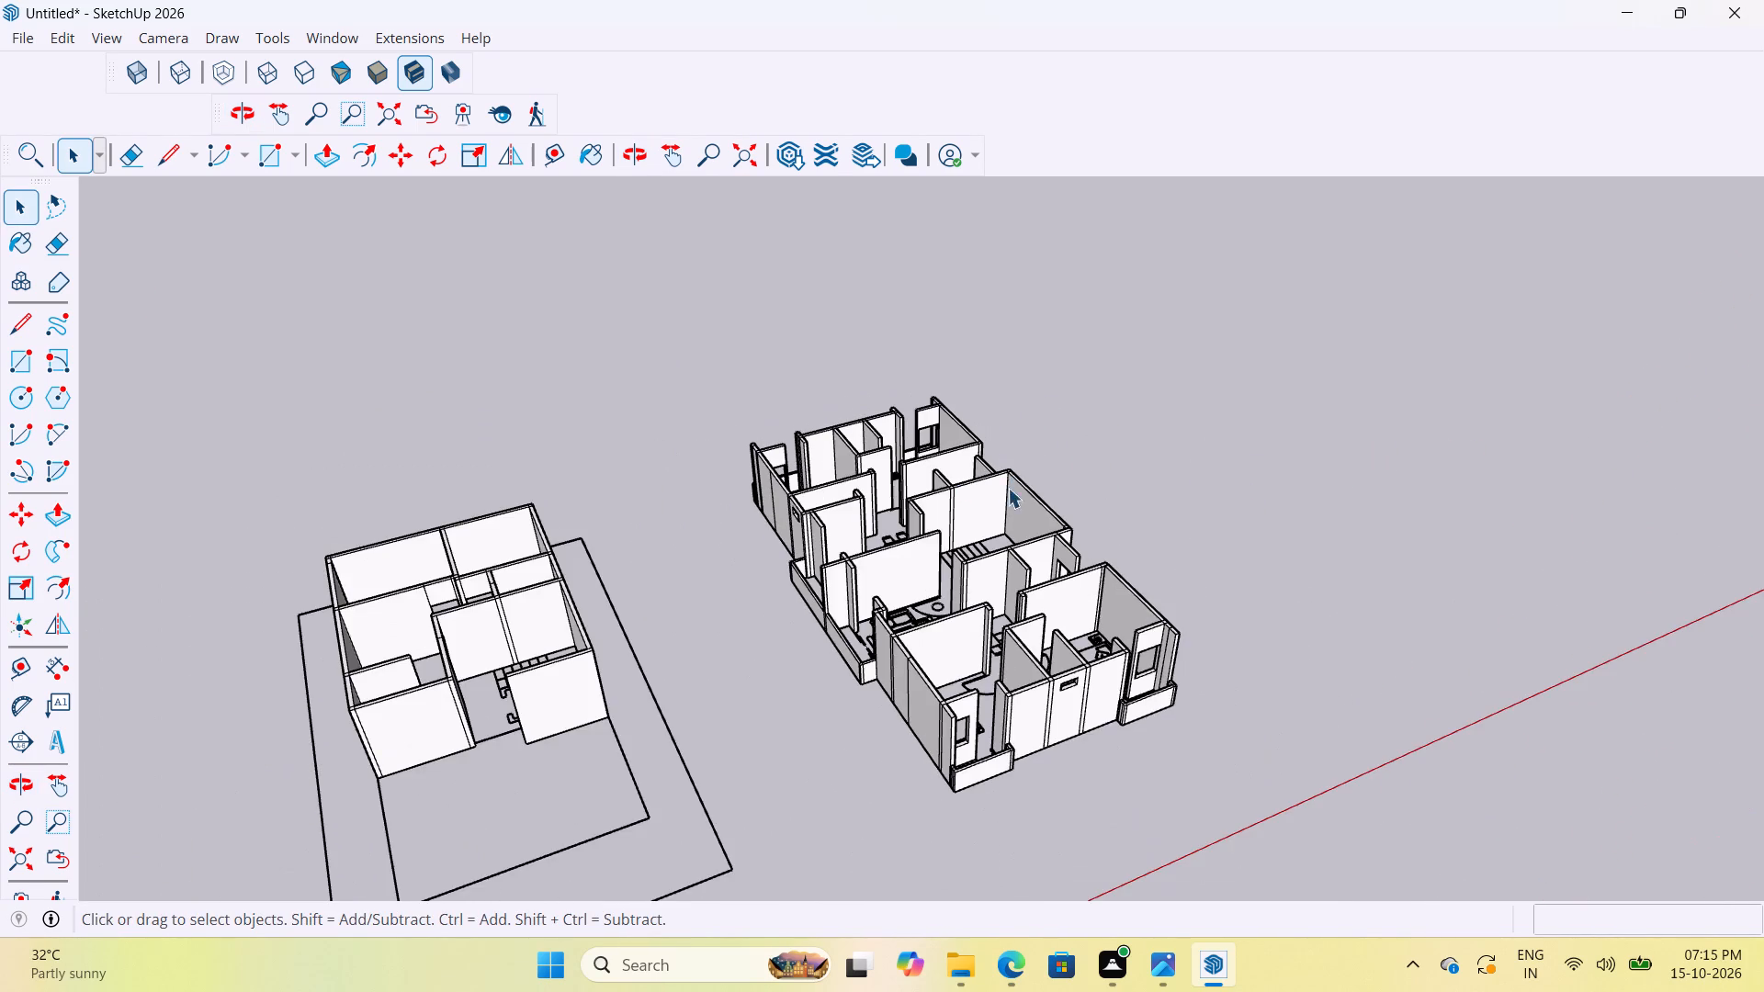
scroll(1007, 478, "up", 4)
middle_click_drag(1062, 477, 1376, 509)
scroll(1256, 513, "up", 7)
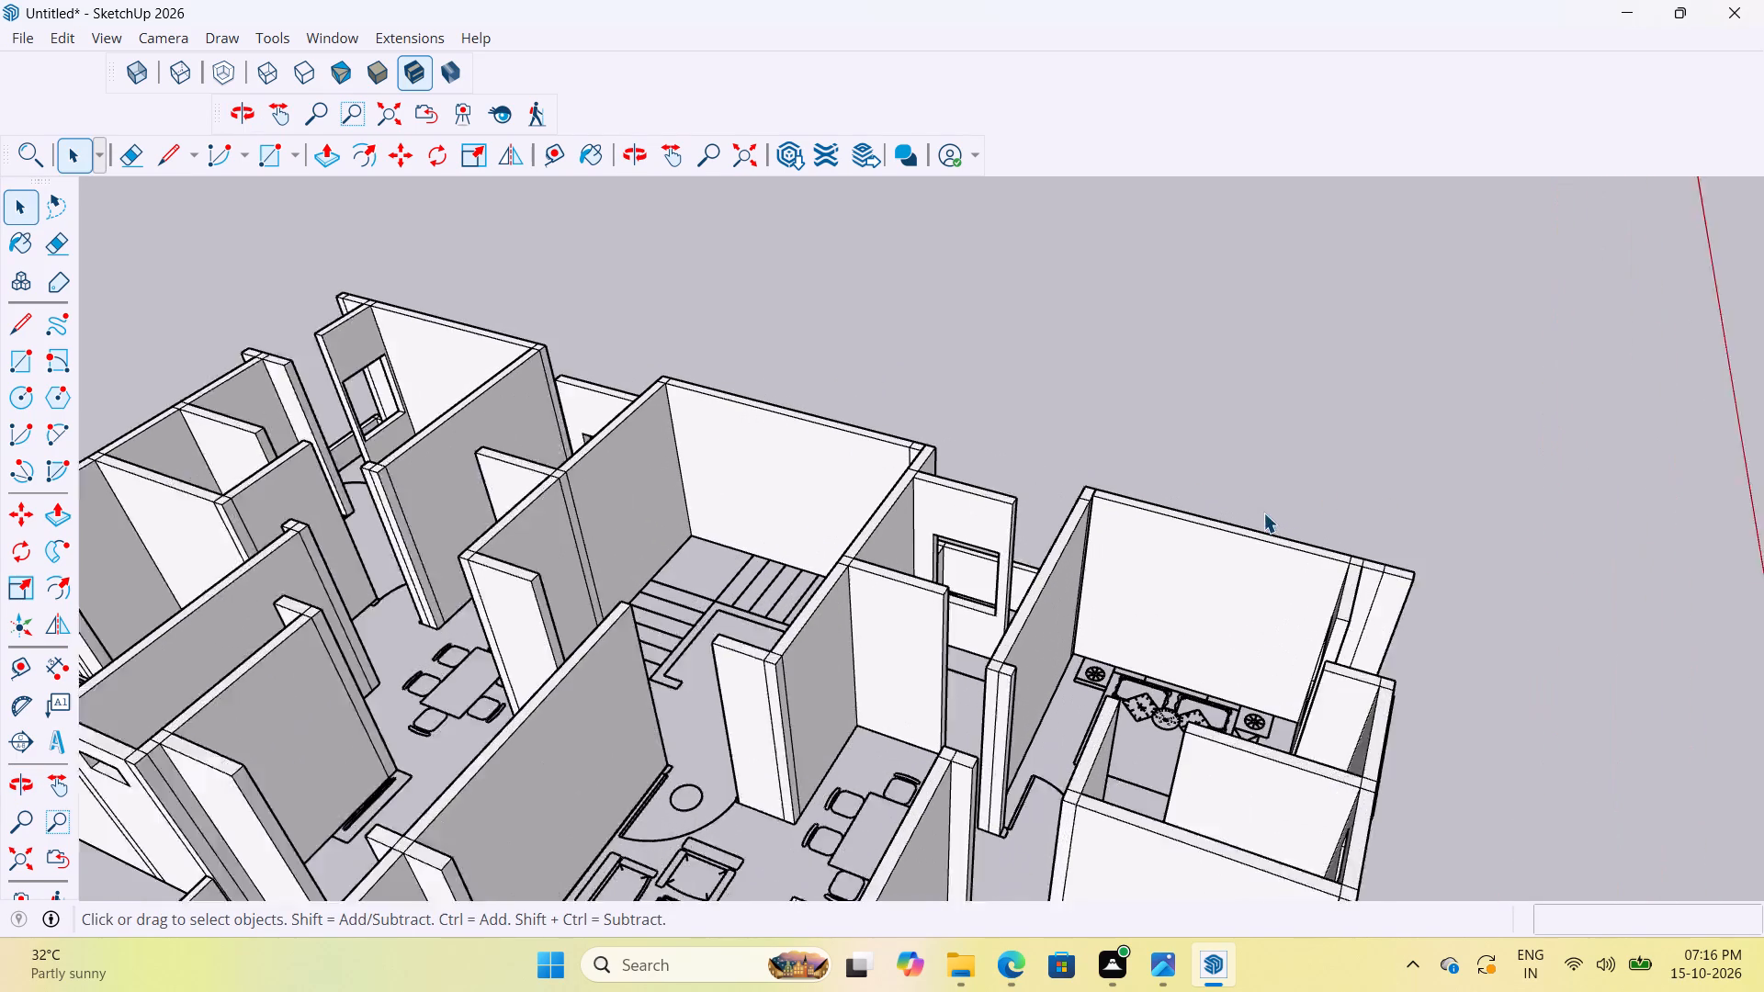
scroll(1263, 513, "up", 1)
scroll(983, 498, "down", 11)
scroll(1158, 567, "up", 5)
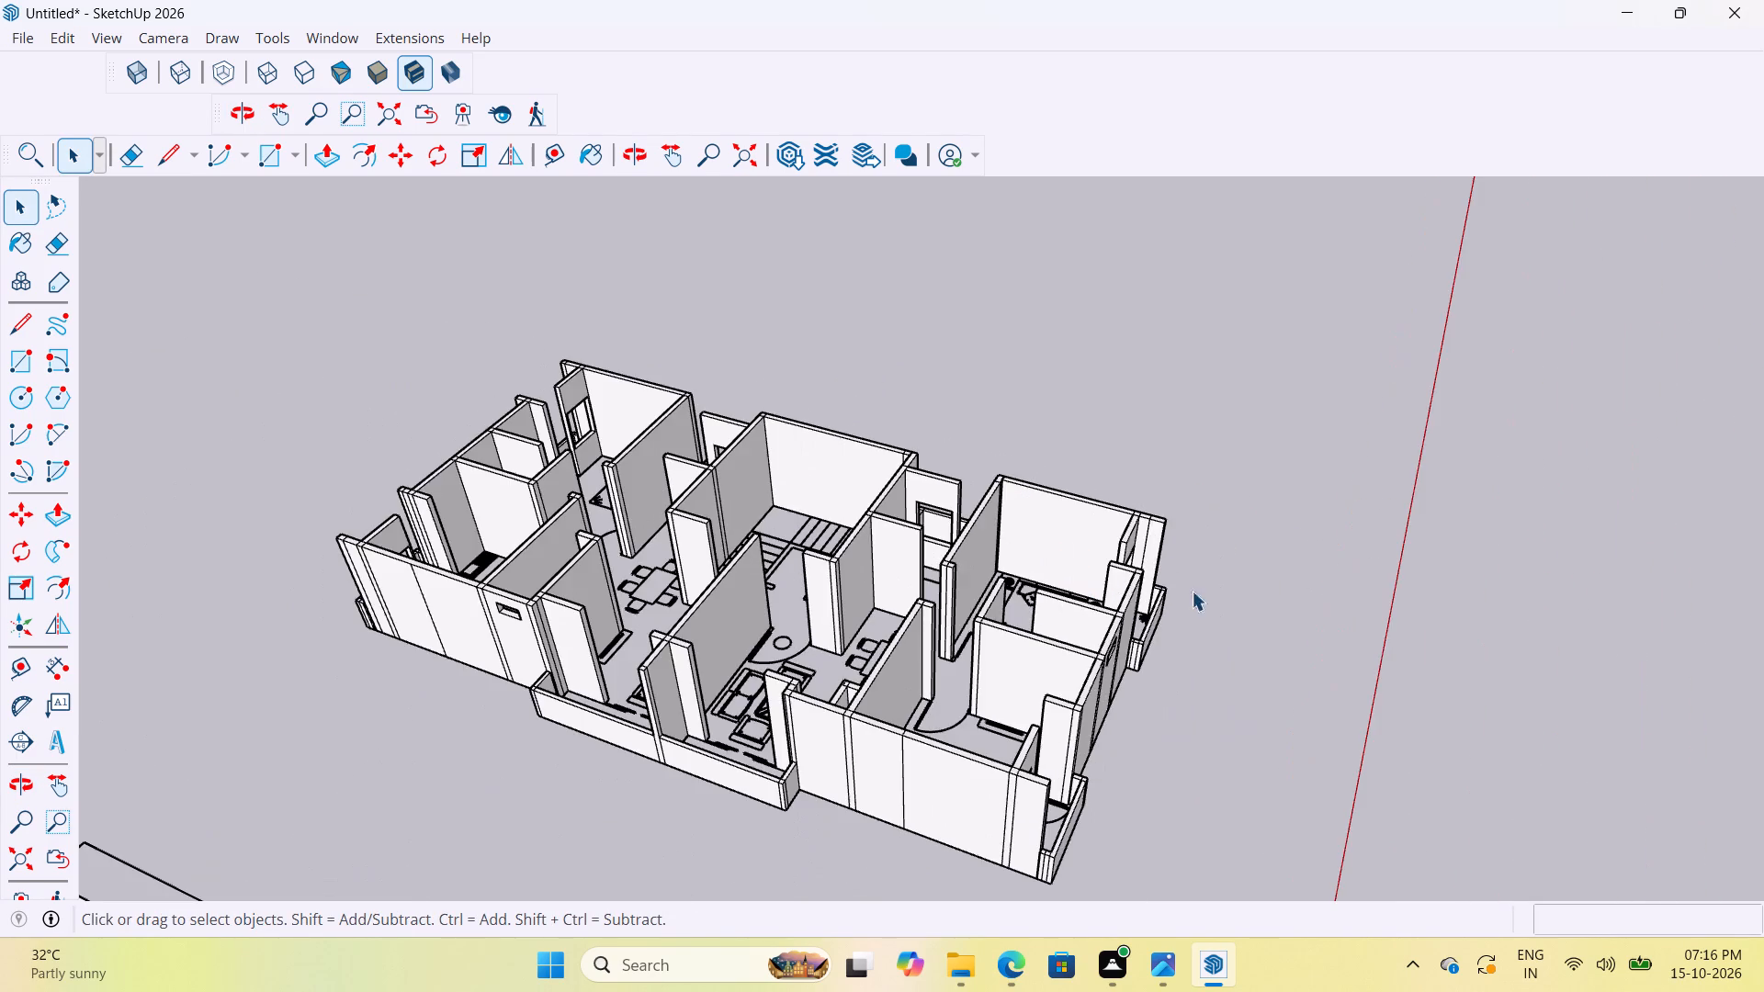
middle_click_drag(1191, 603, 798, 601)
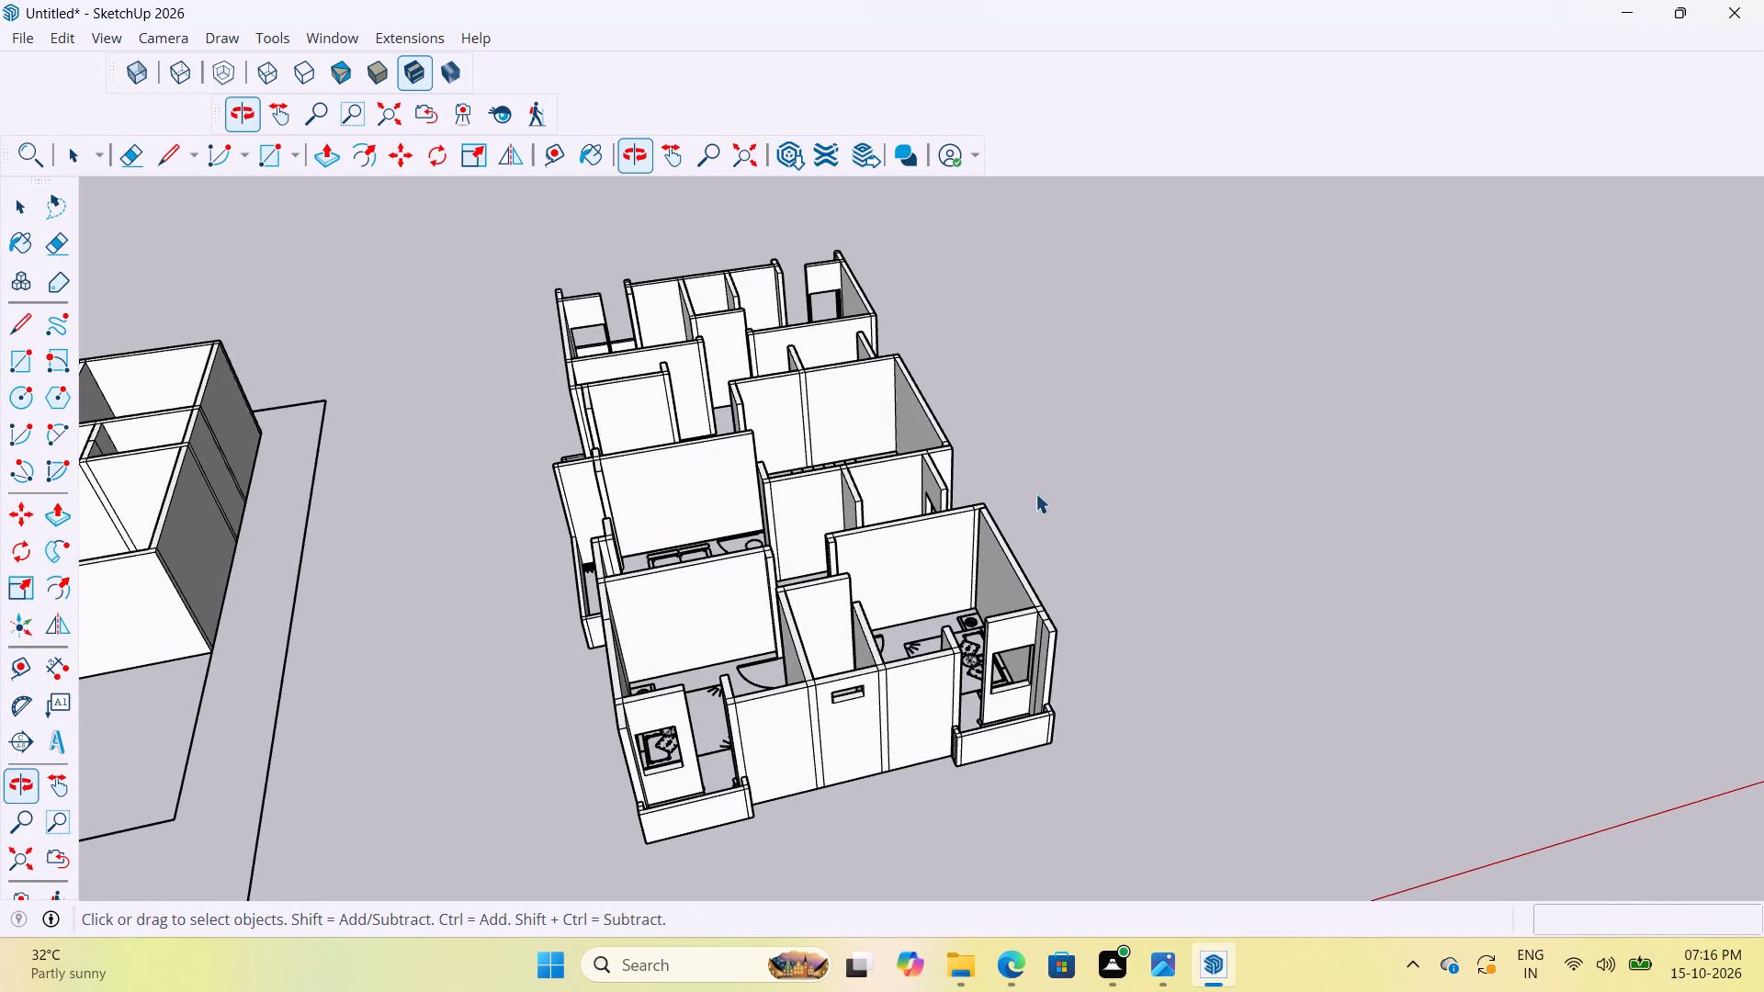
scroll(1039, 496, "down", 5)
scroll(1058, 588, "down", 4)
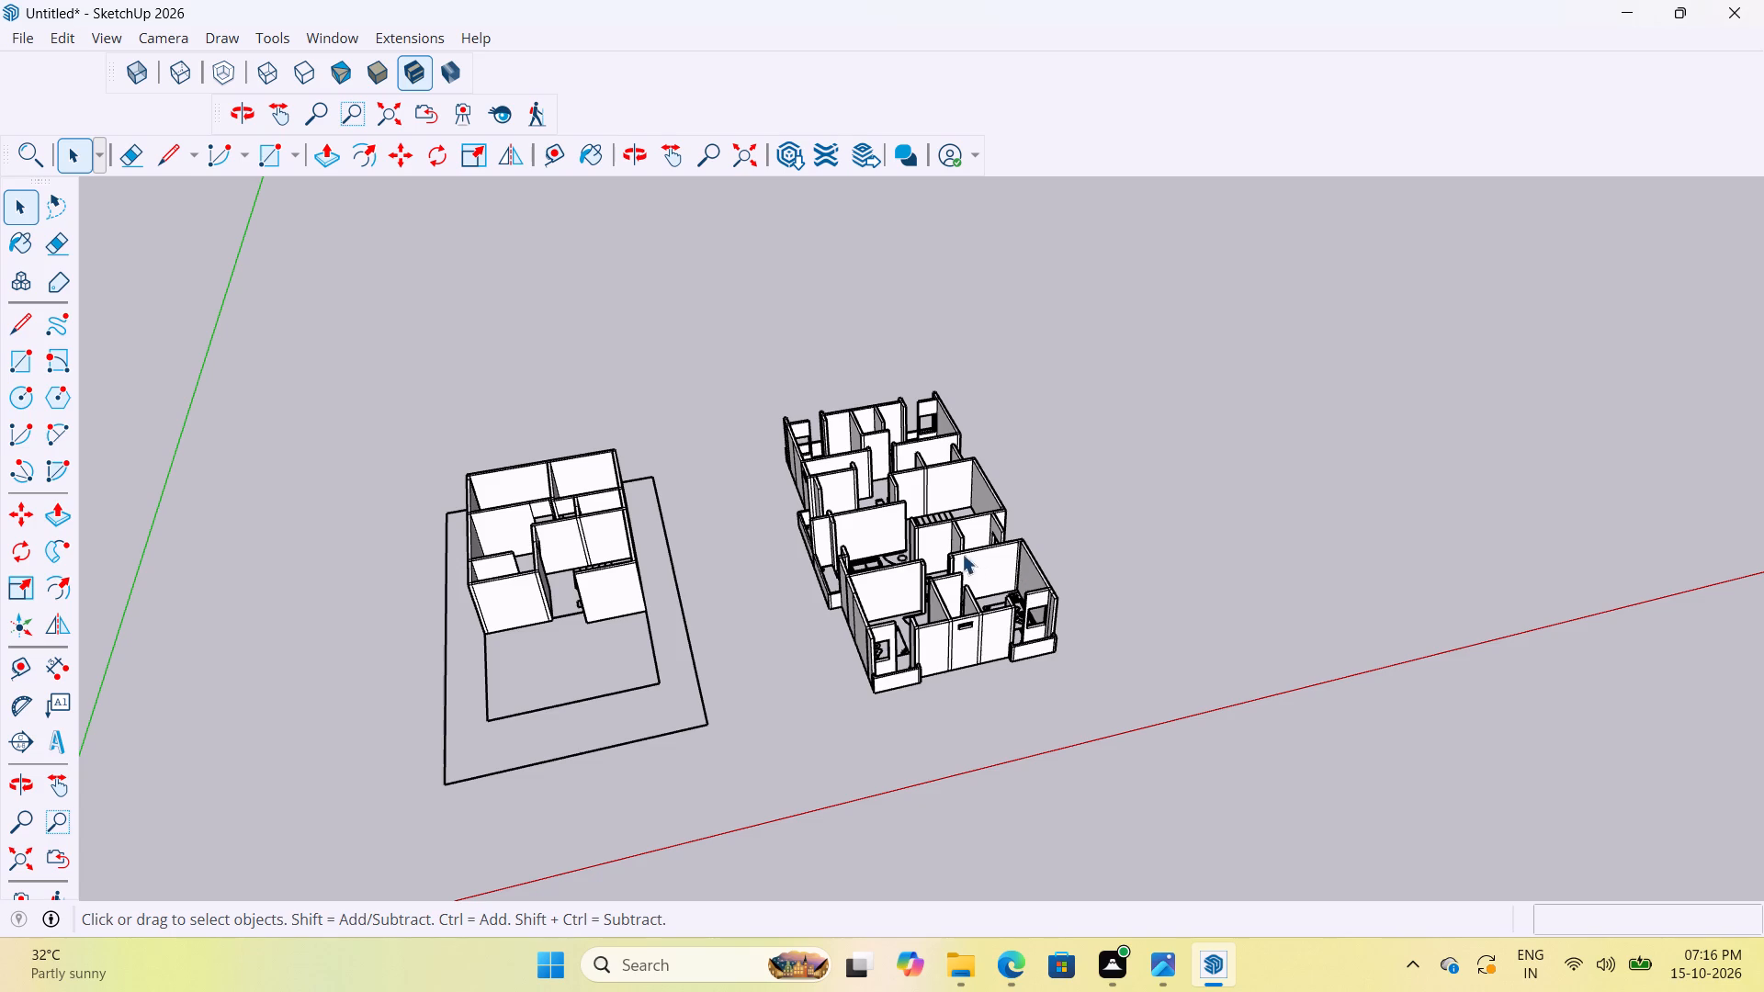
Examine the long outer walls, end walls and balcony side of the two-flat model for missing window and ventilator openings.
scroll(809, 587, "up", 14)
middle_click_drag(909, 523, 1303, 453)
scroll(1035, 456, "down", 4)
scroll(950, 544, "down", 7)
scroll(1182, 581, "up", 9)
middle_click_drag(1436, 545, 1288, 539)
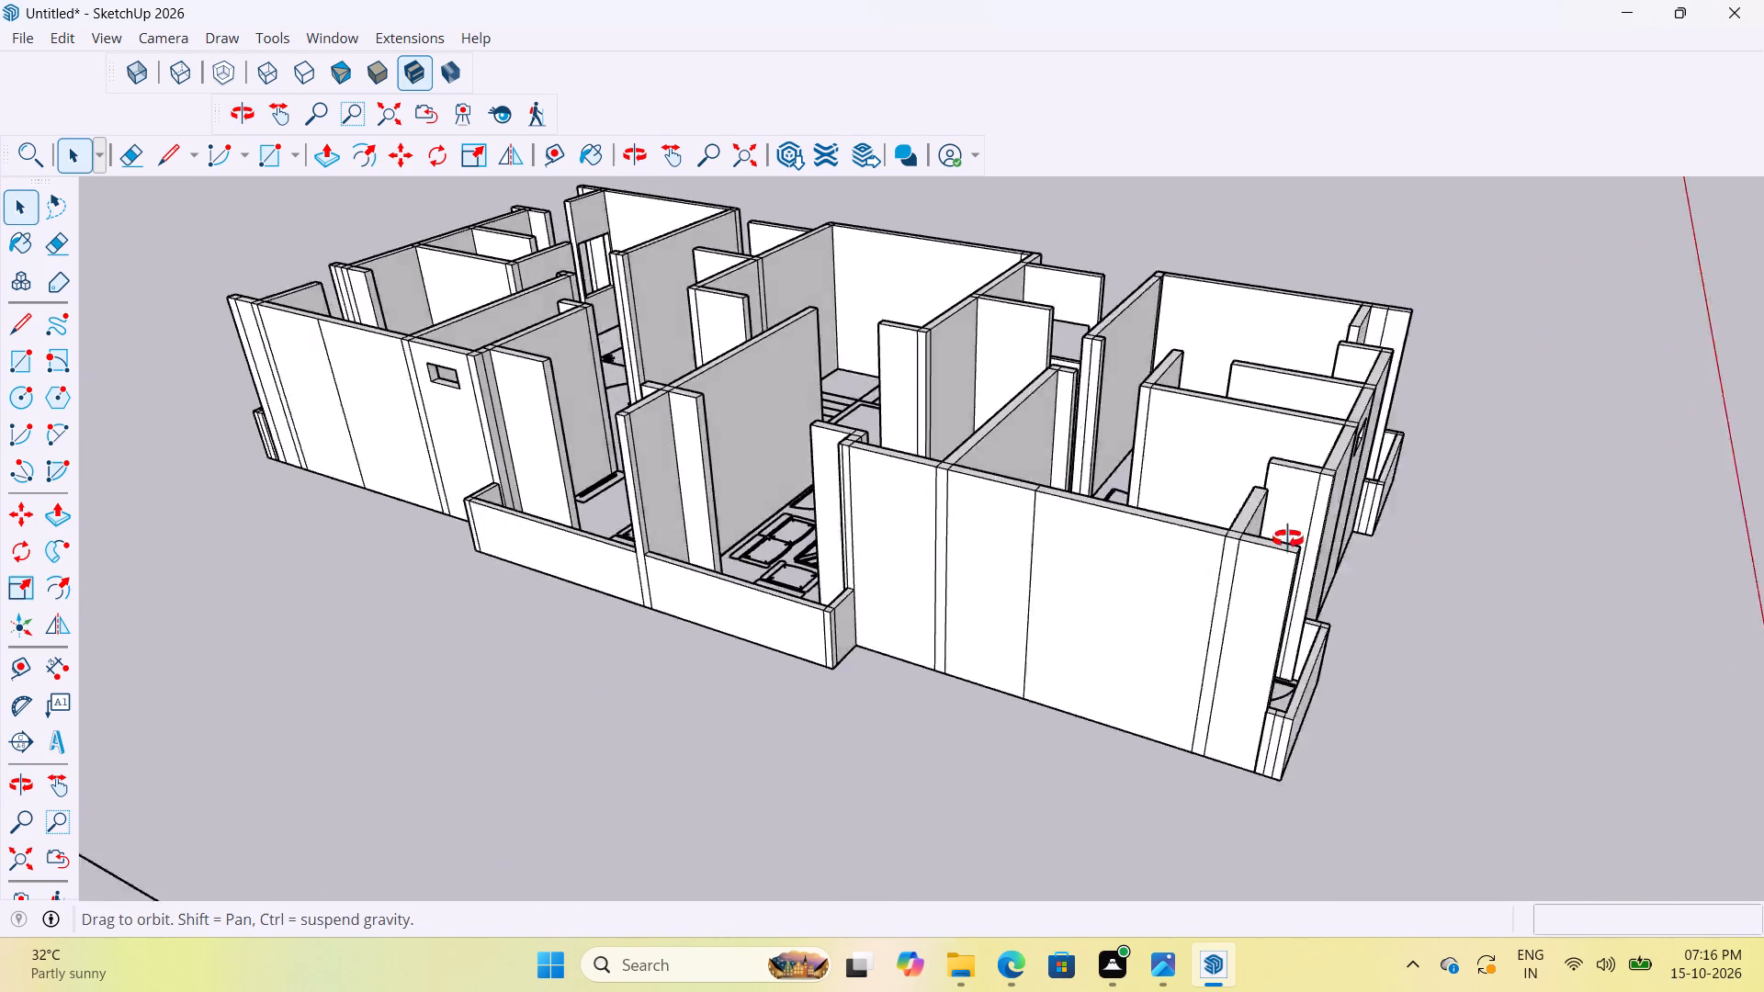
middle_click_drag(1288, 539, 967, 534)
scroll(851, 538, "down", 10)
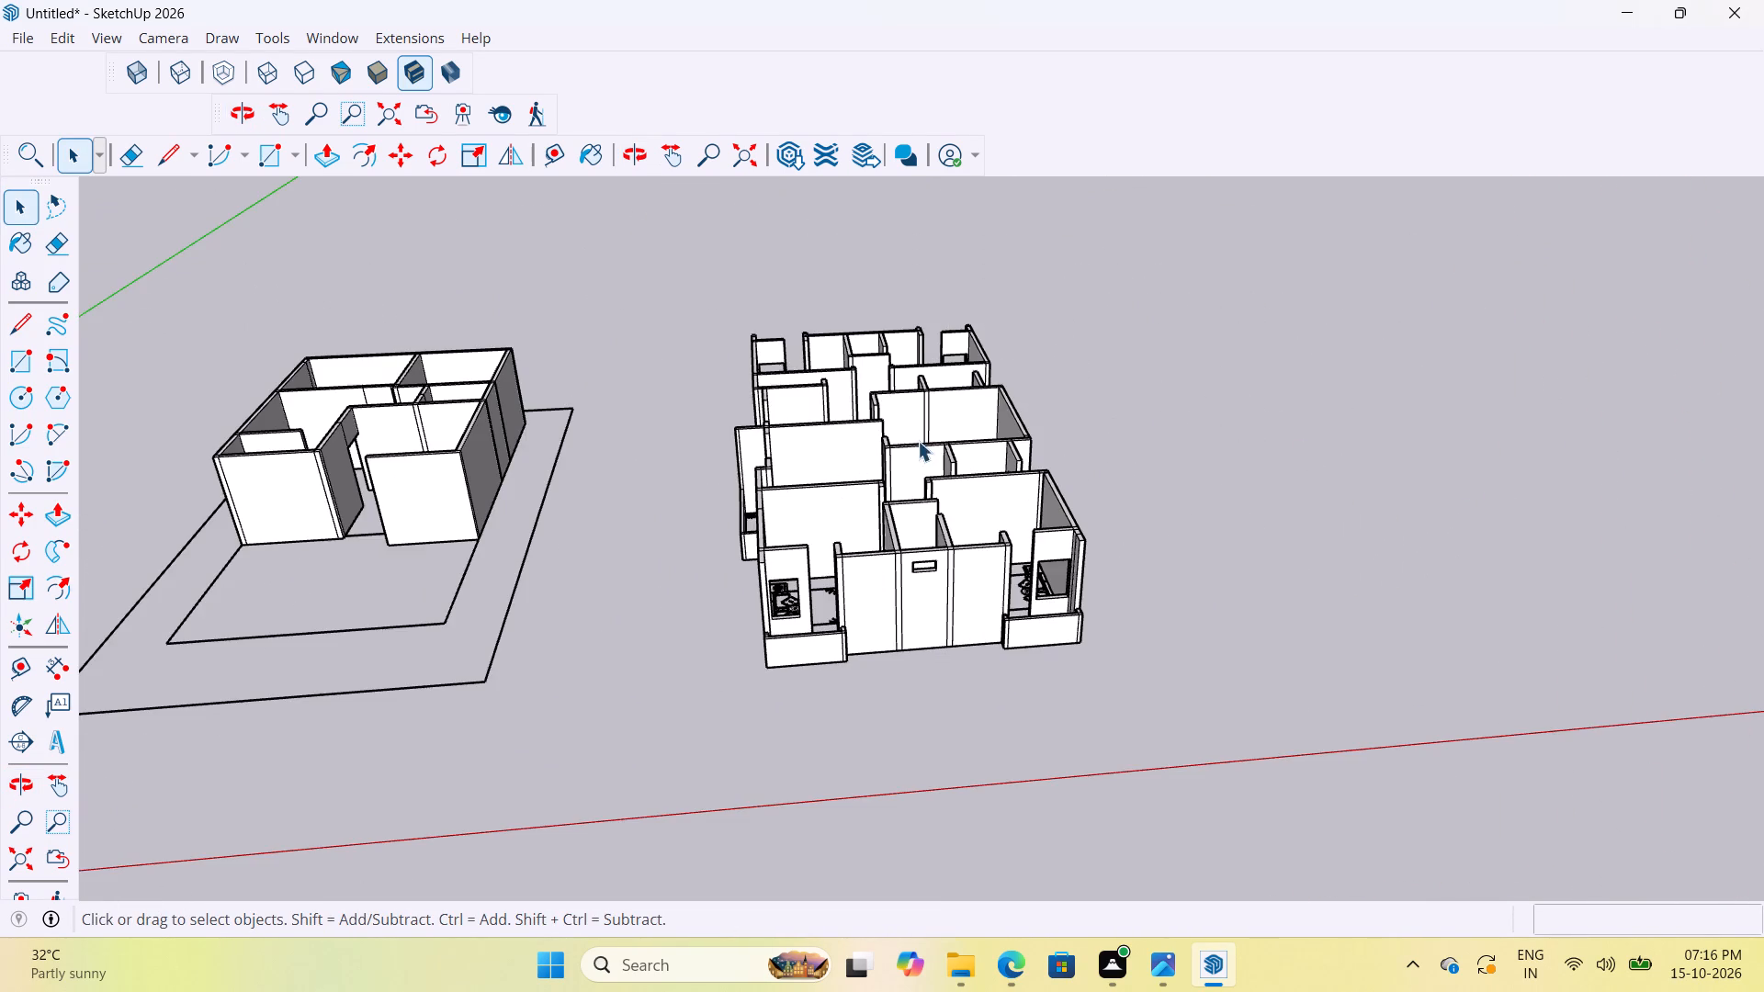
scroll(923, 441, "up", 8)
middle_click_drag(655, 479, 1546, 466)
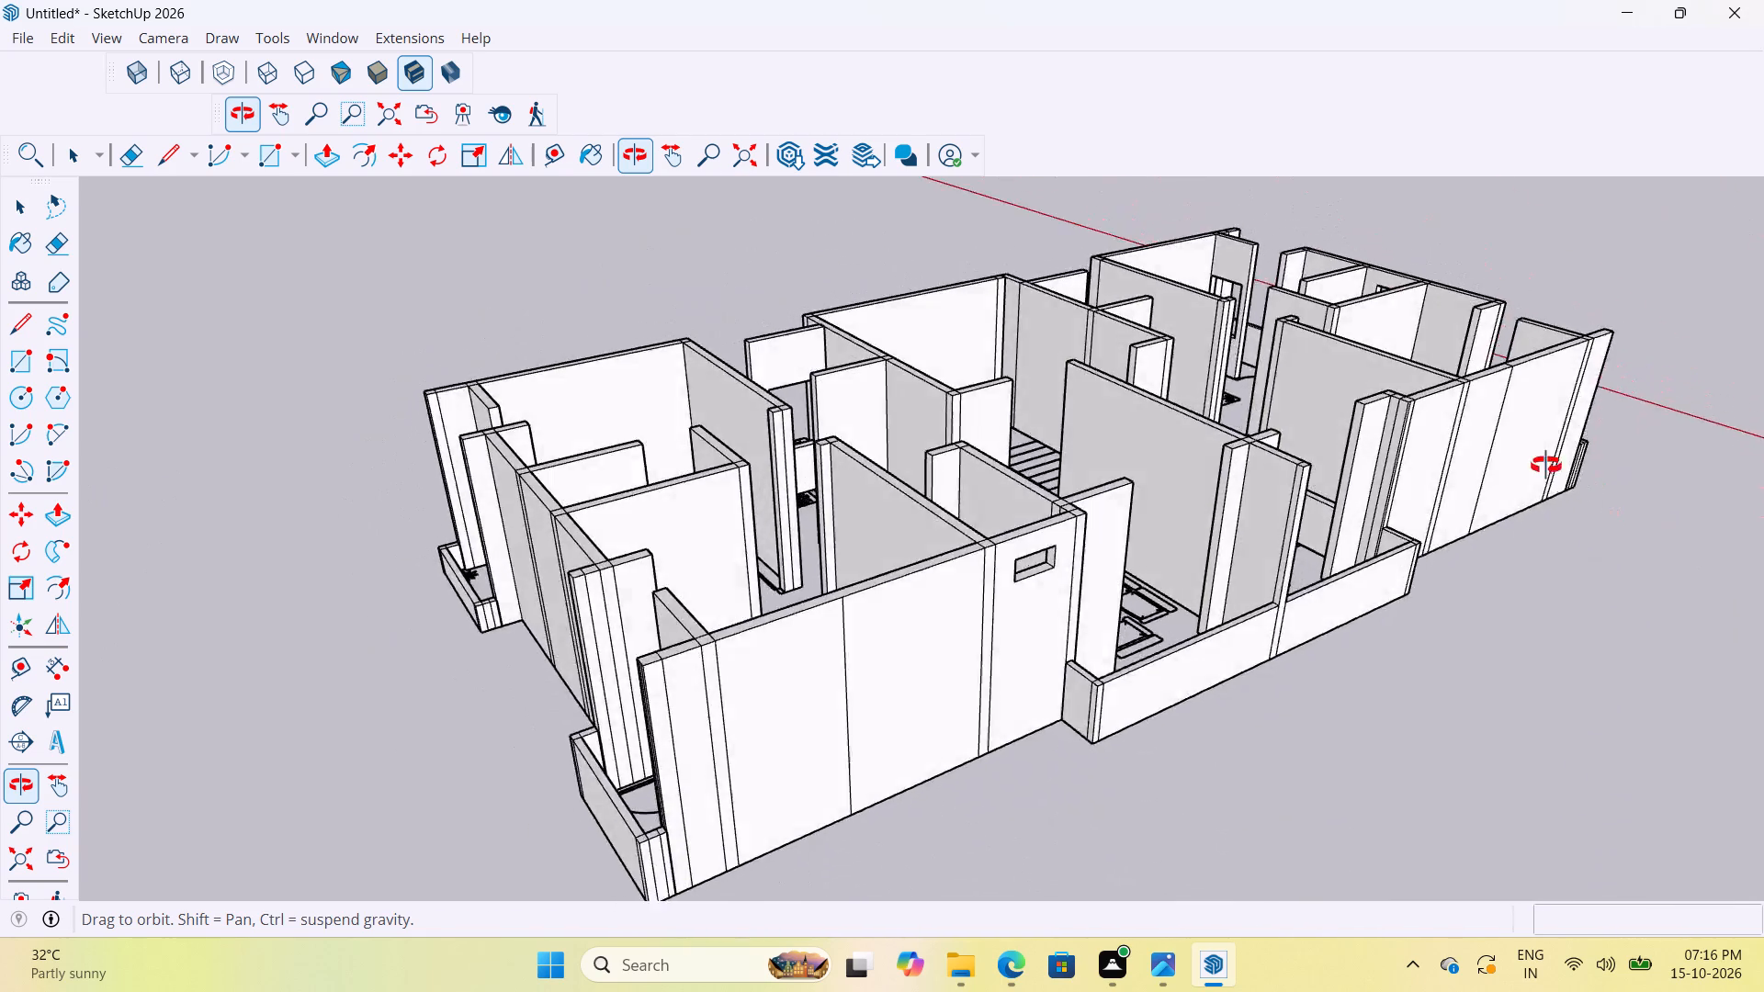
middle_click_drag(1546, 466, 681, 482)
scroll(677, 482, "down", 6)
middle_click_drag(659, 497, 1392, 446)
scroll(941, 547, "up", 11)
middle_click_drag(604, 622, 1306, 753)
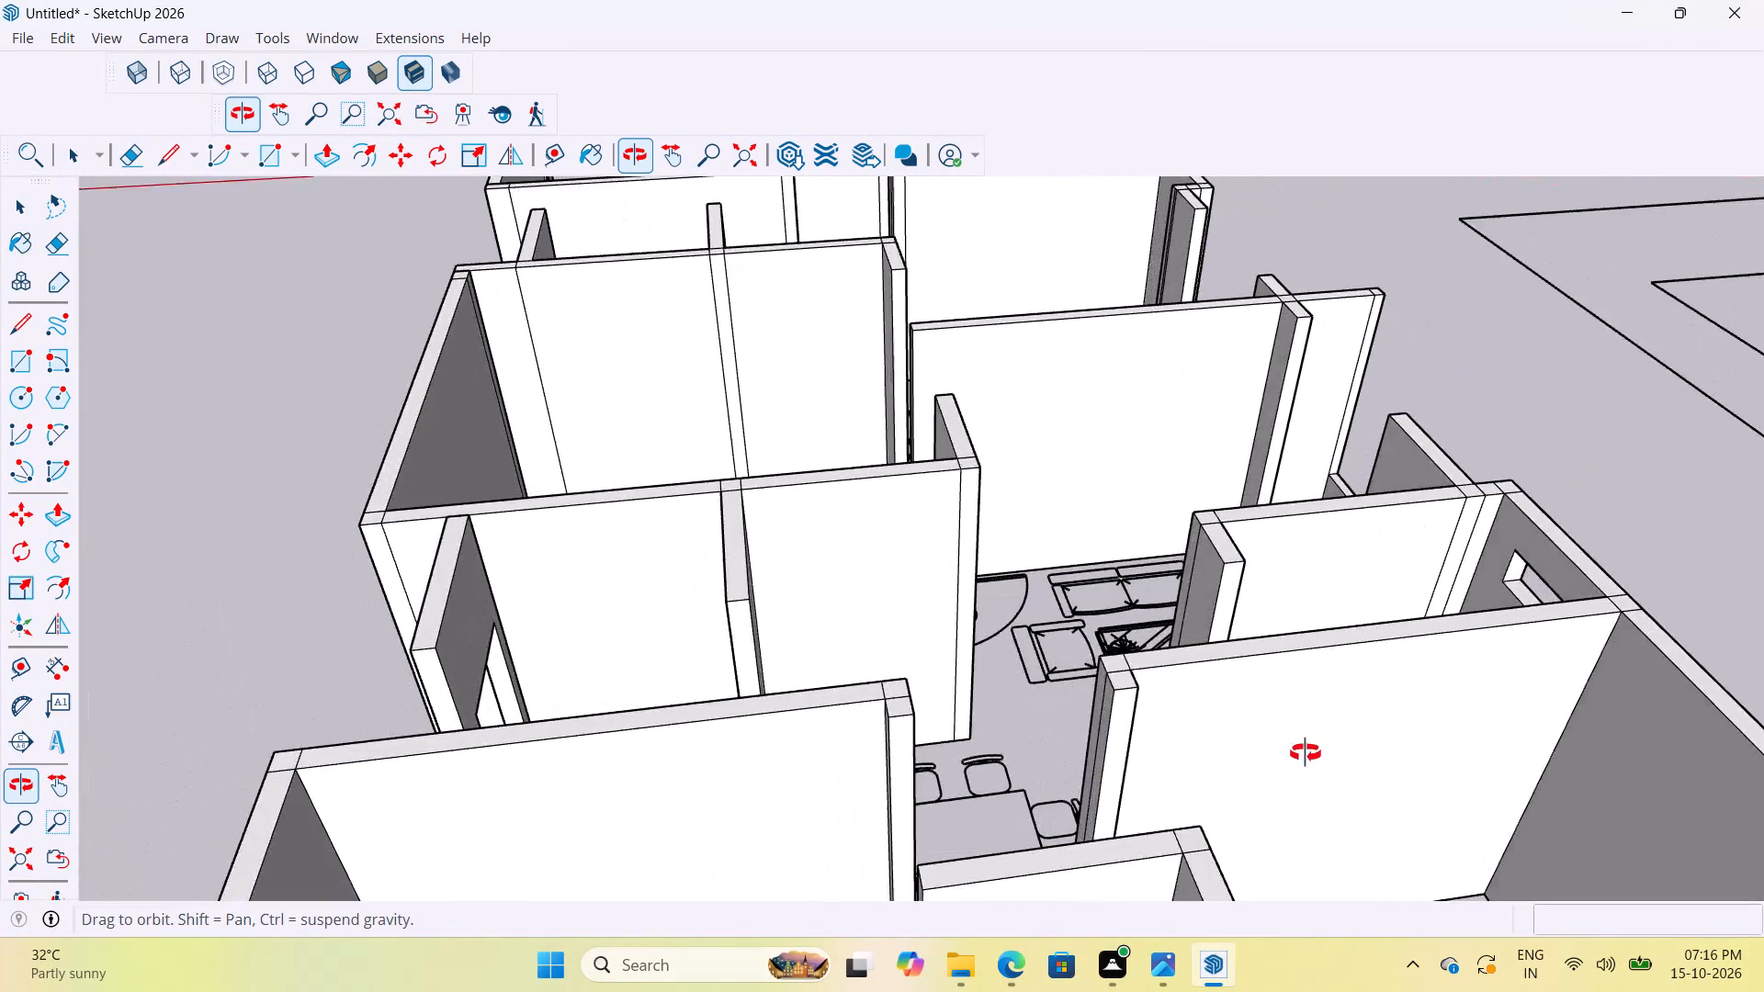
middle_click_drag(1306, 753, 808, 563)
scroll(892, 512, "down", 18)
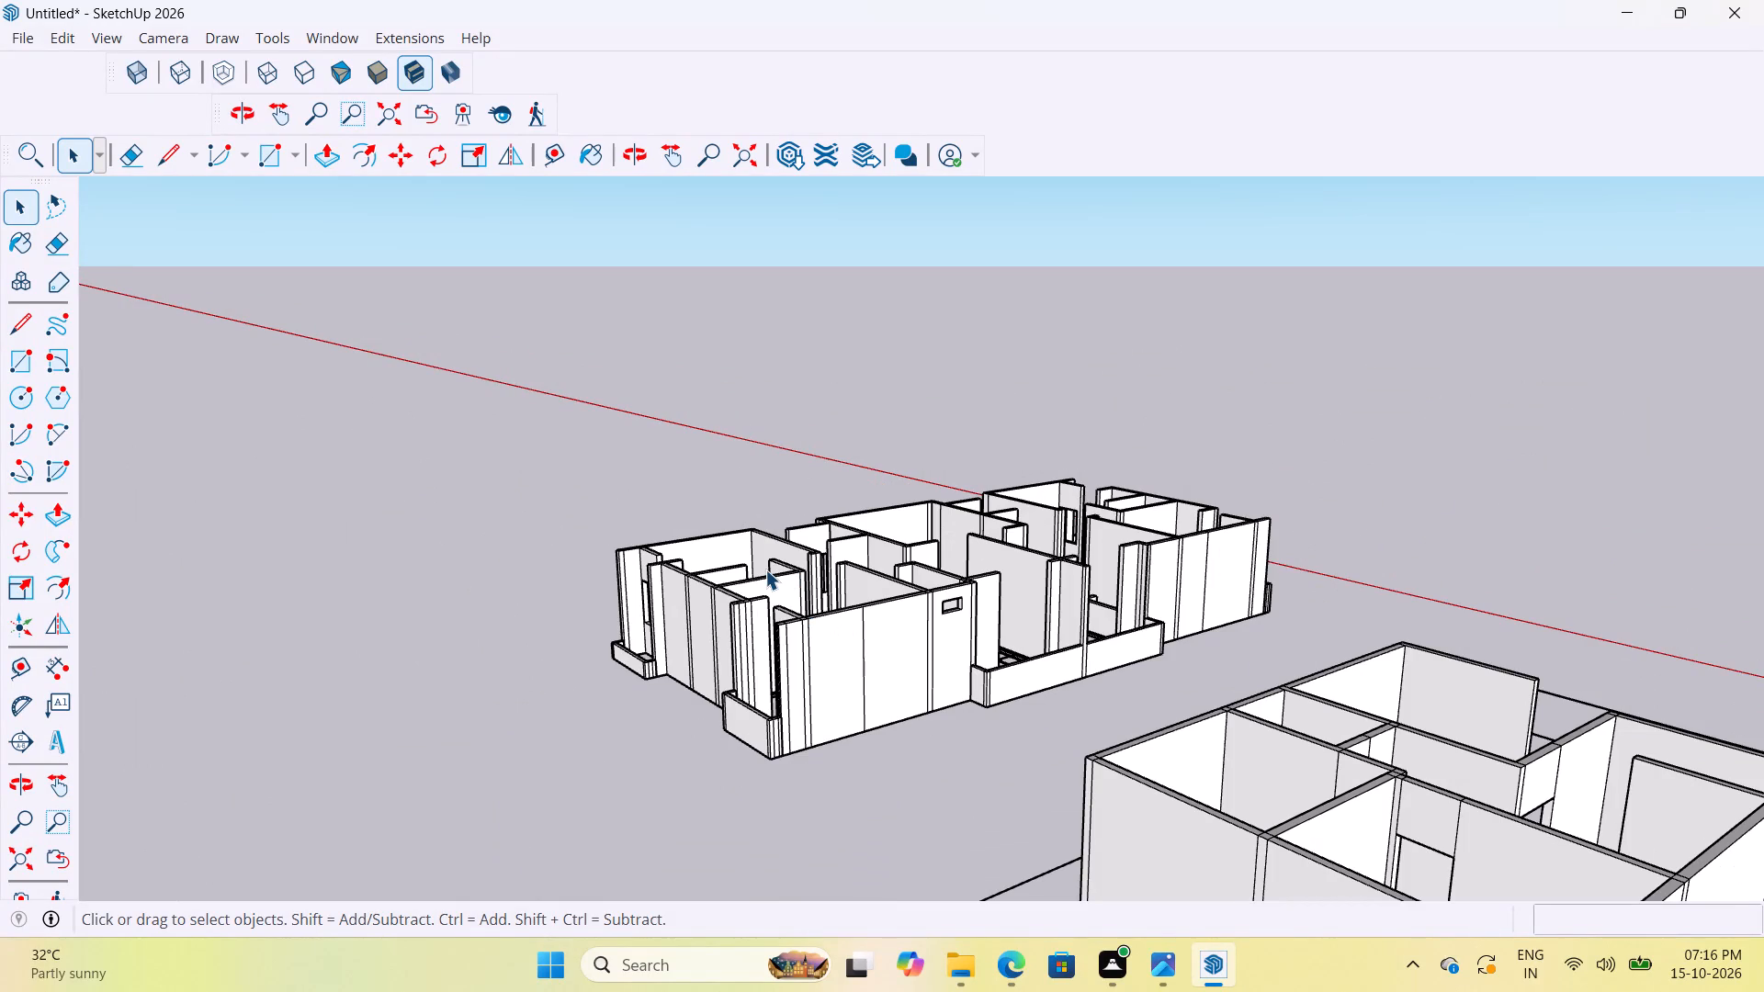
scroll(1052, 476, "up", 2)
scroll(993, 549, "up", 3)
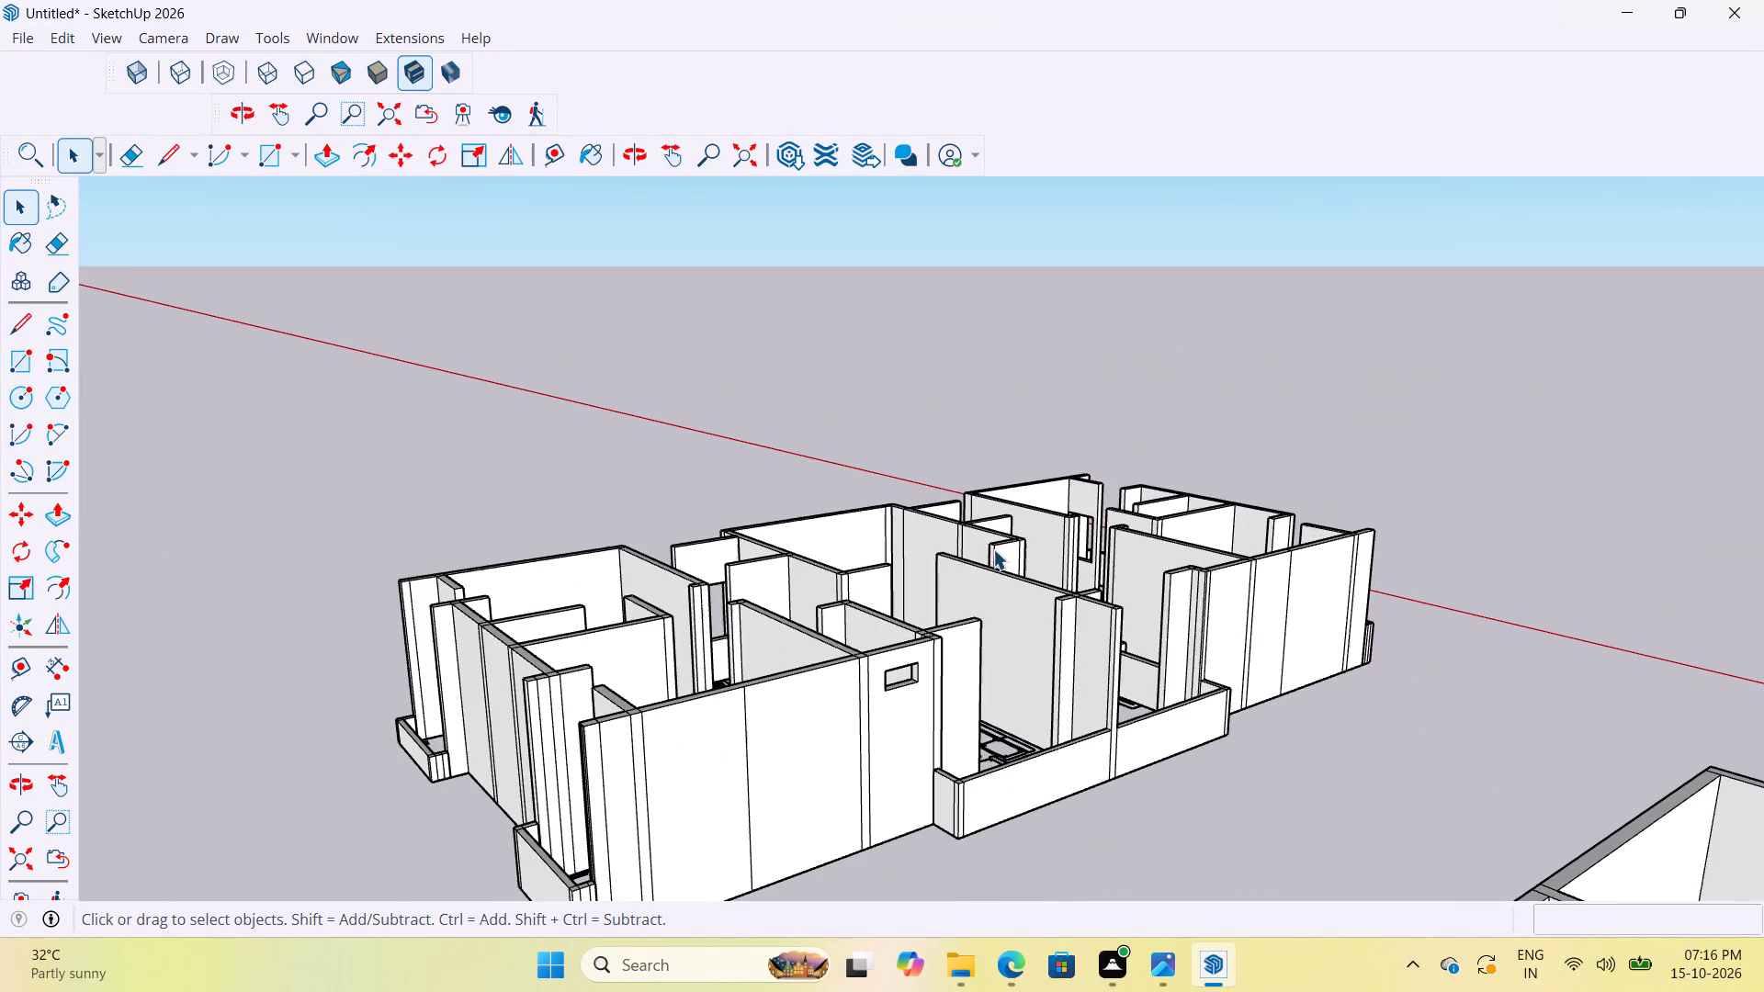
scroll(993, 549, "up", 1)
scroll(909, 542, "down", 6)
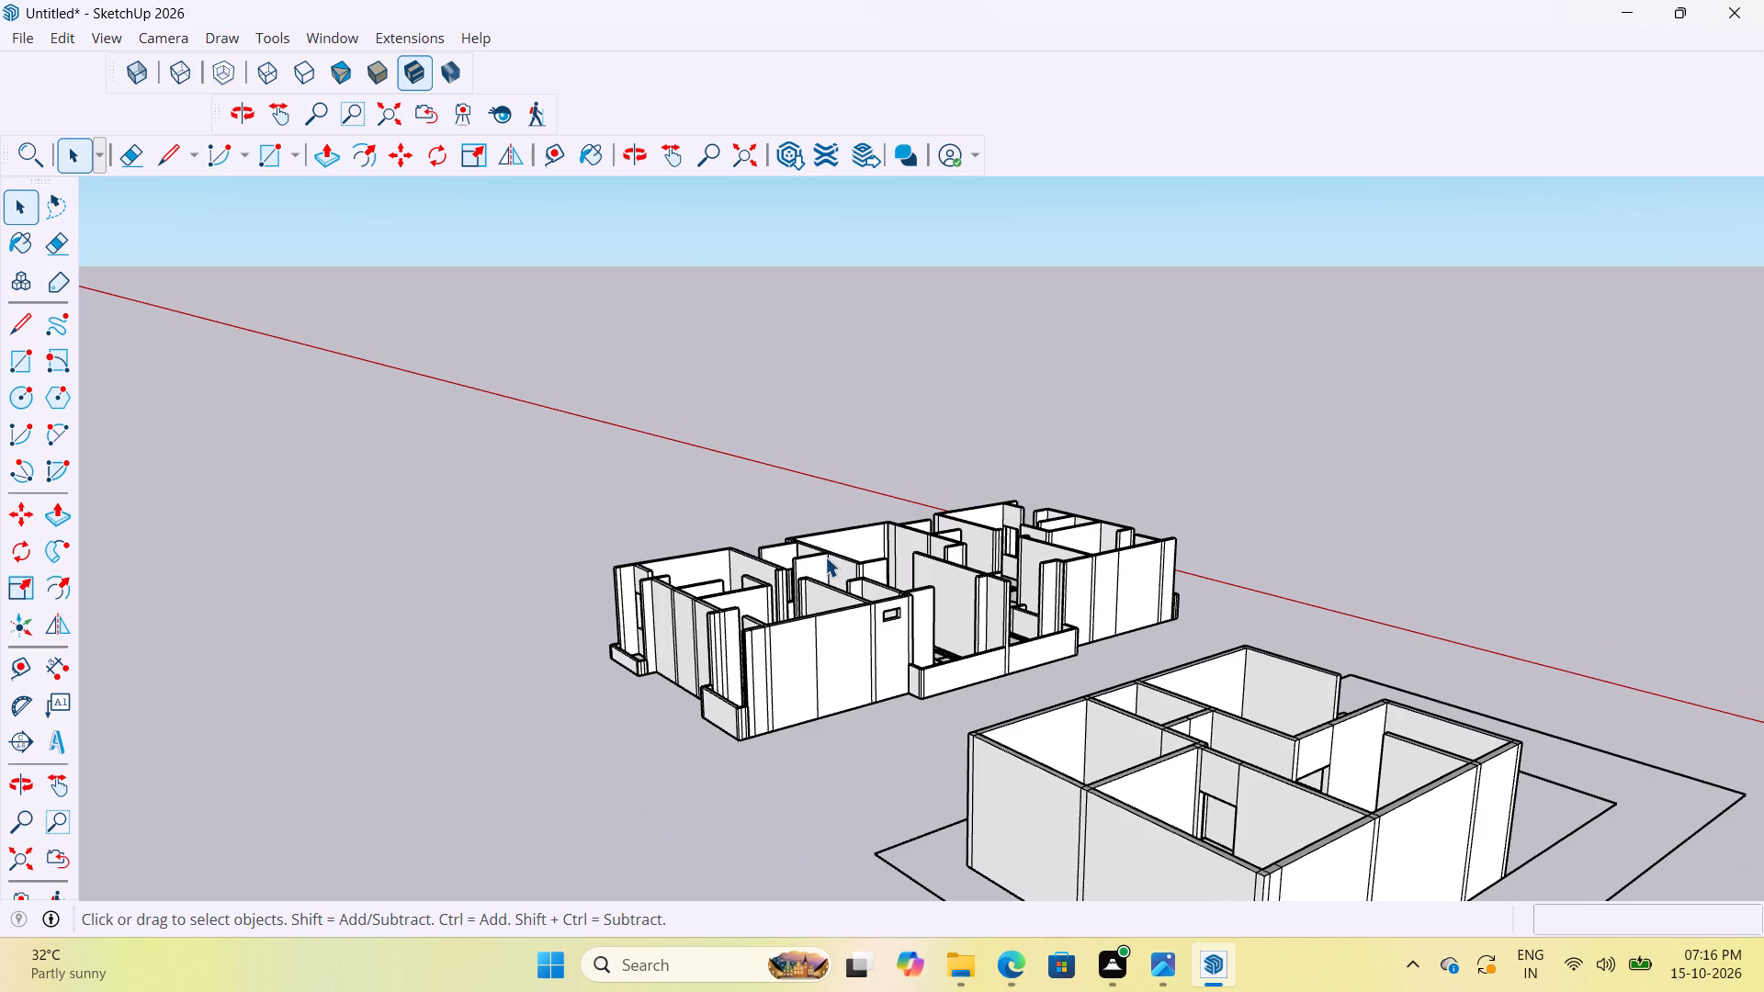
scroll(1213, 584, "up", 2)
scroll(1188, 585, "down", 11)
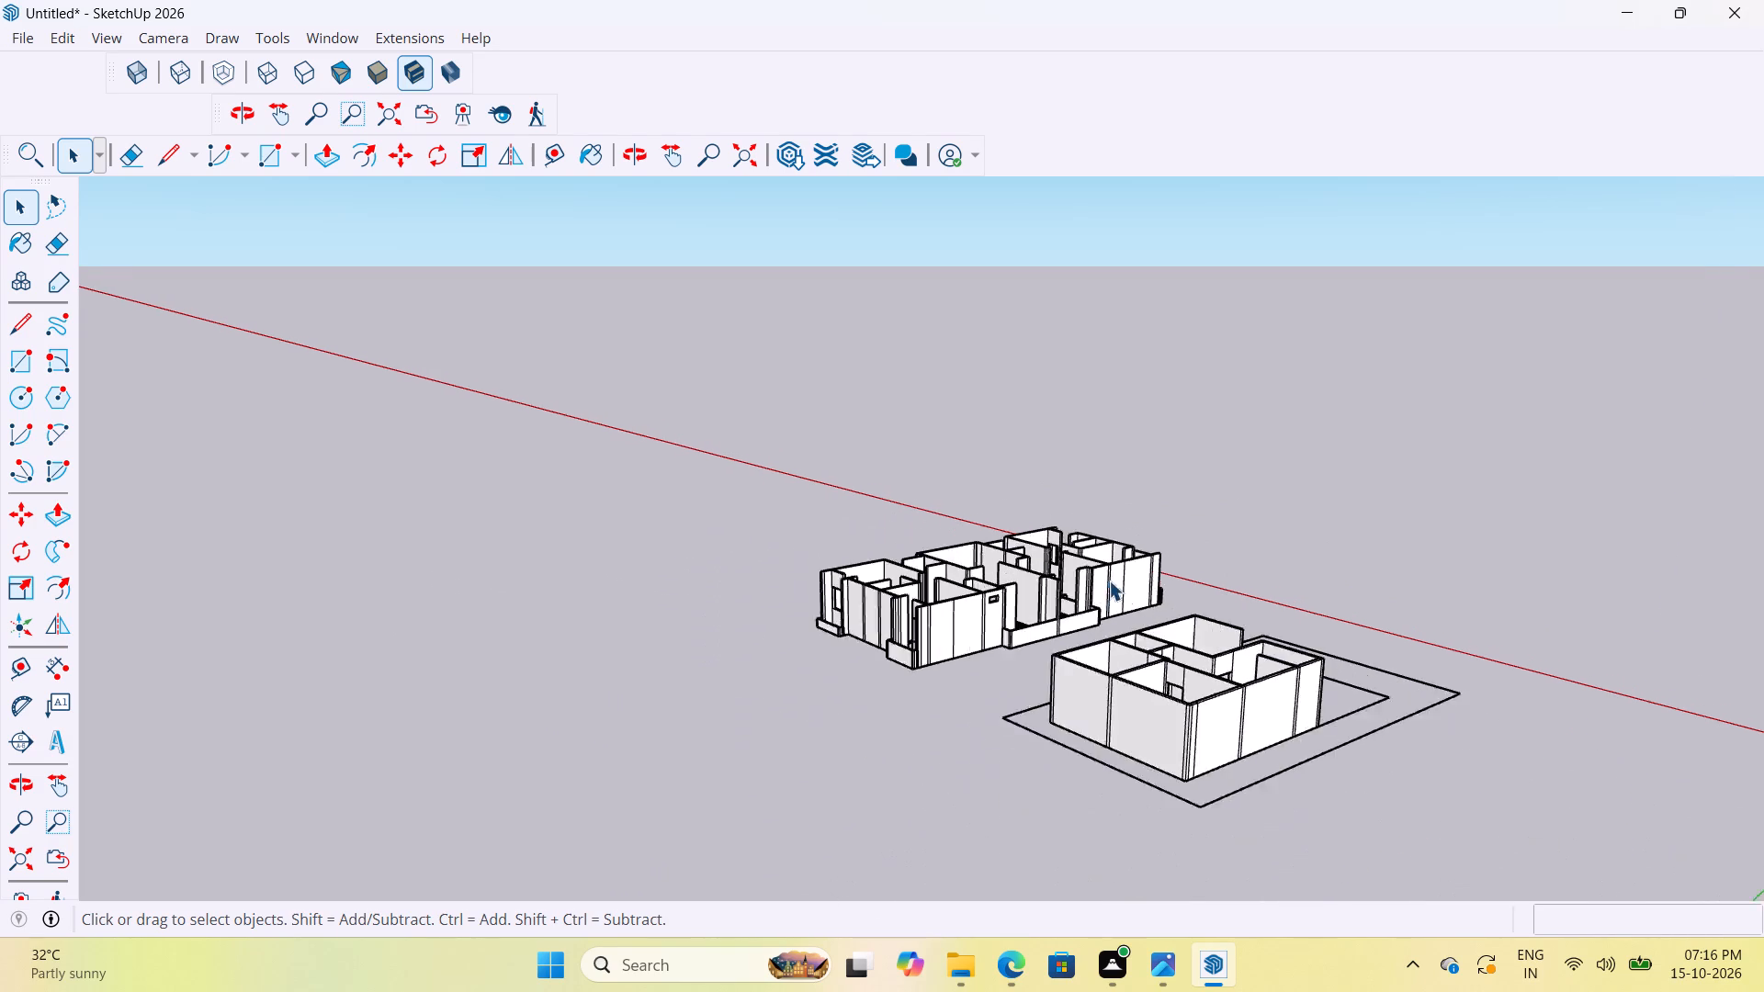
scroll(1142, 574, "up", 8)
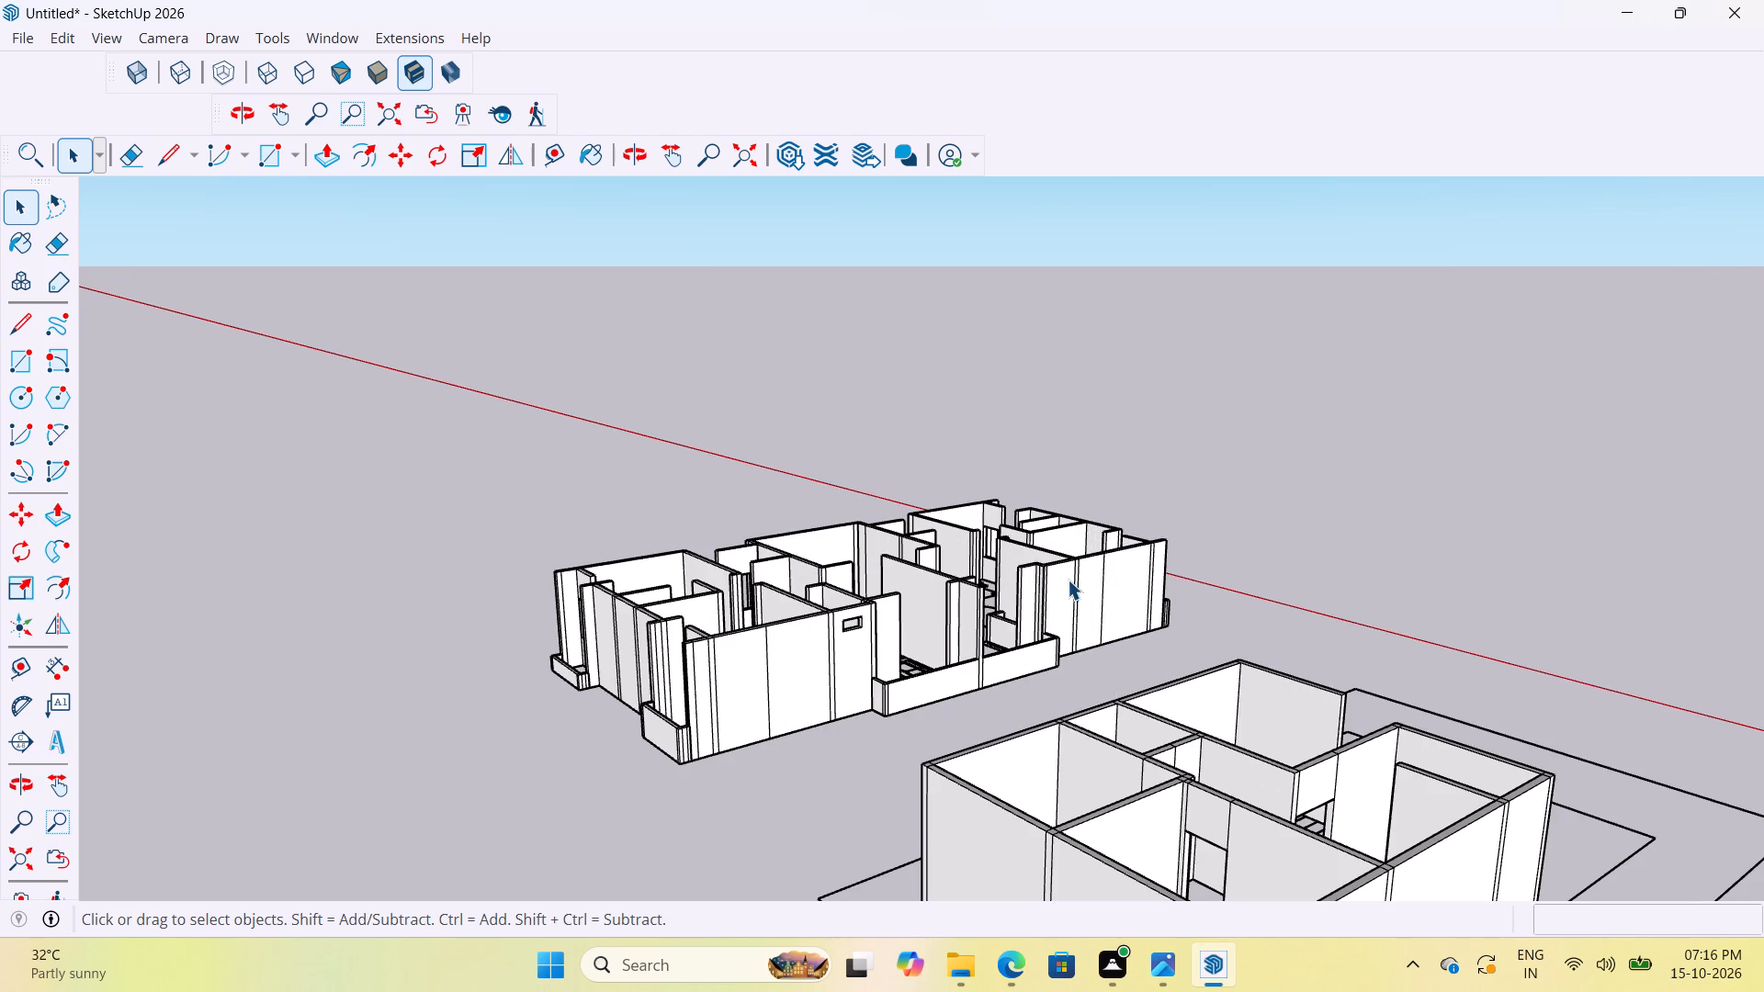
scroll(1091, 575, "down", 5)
Compare the ventilator wall beside the shared balcony and the staircase-side outer walls of both flats for missing openings.
middle_click_drag(989, 582, 1163, 652)
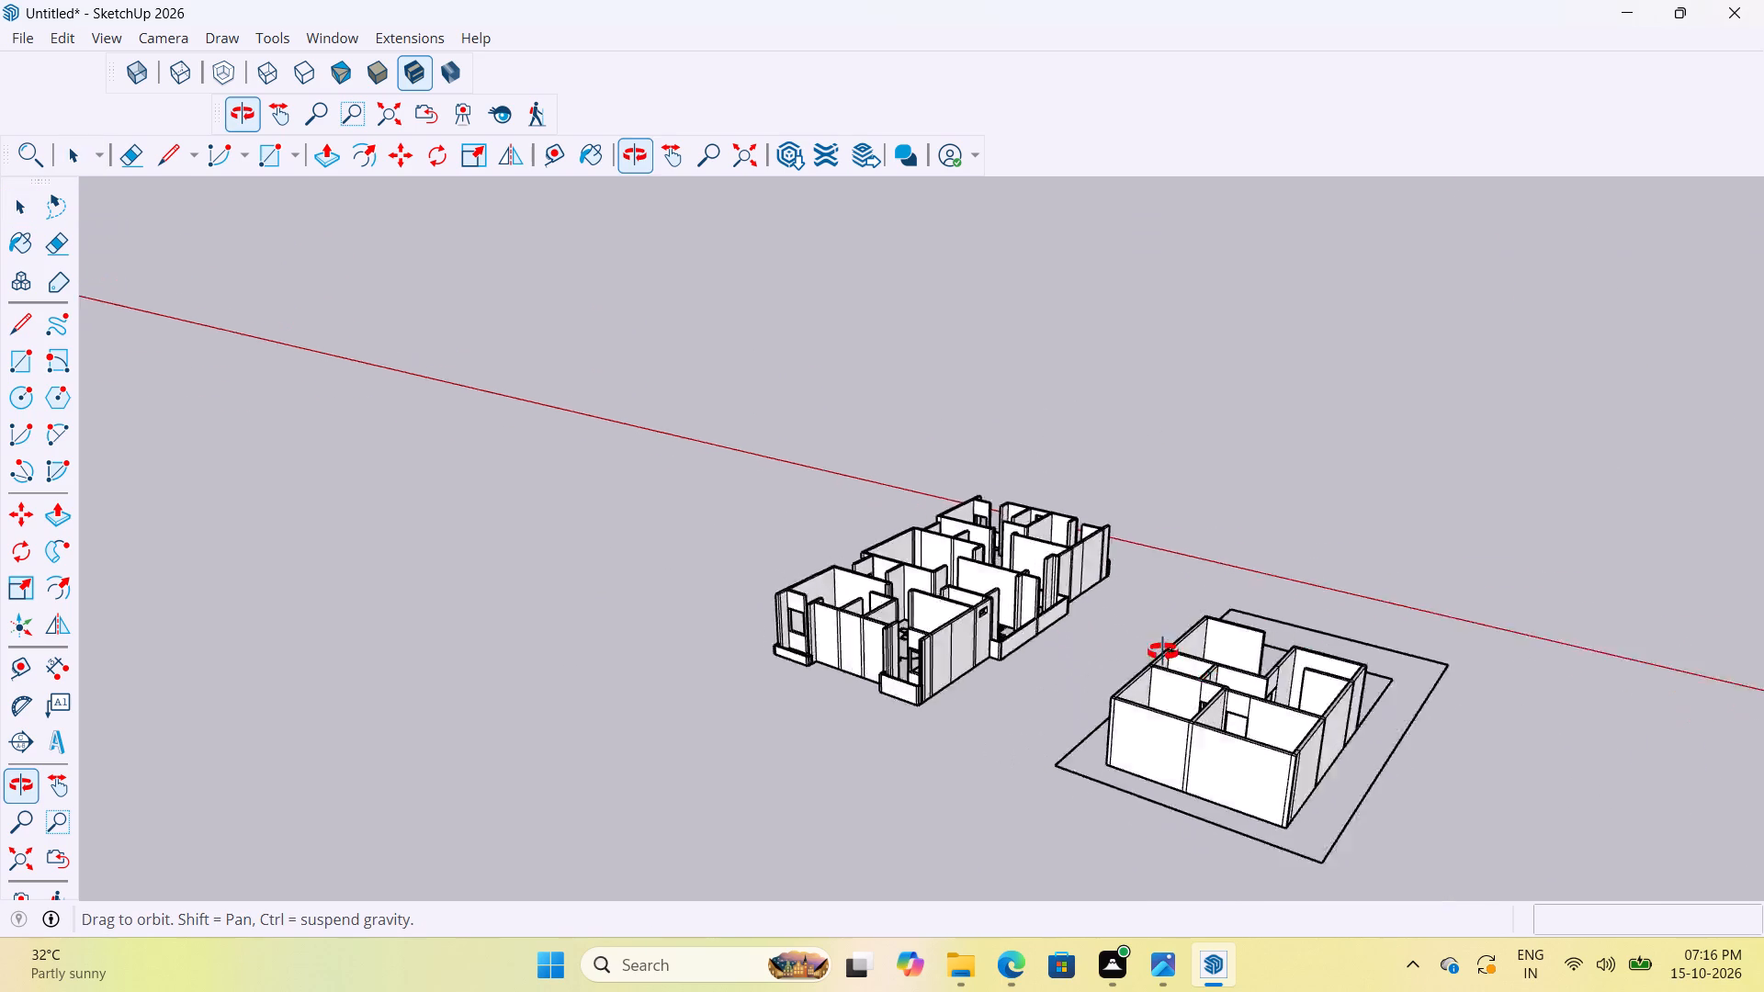
middle_click_drag(1163, 652, 1256, 663)
left_click(921, 771)
scroll(1060, 663, "up", 9)
middle_click_drag(948, 605, 958, 558)
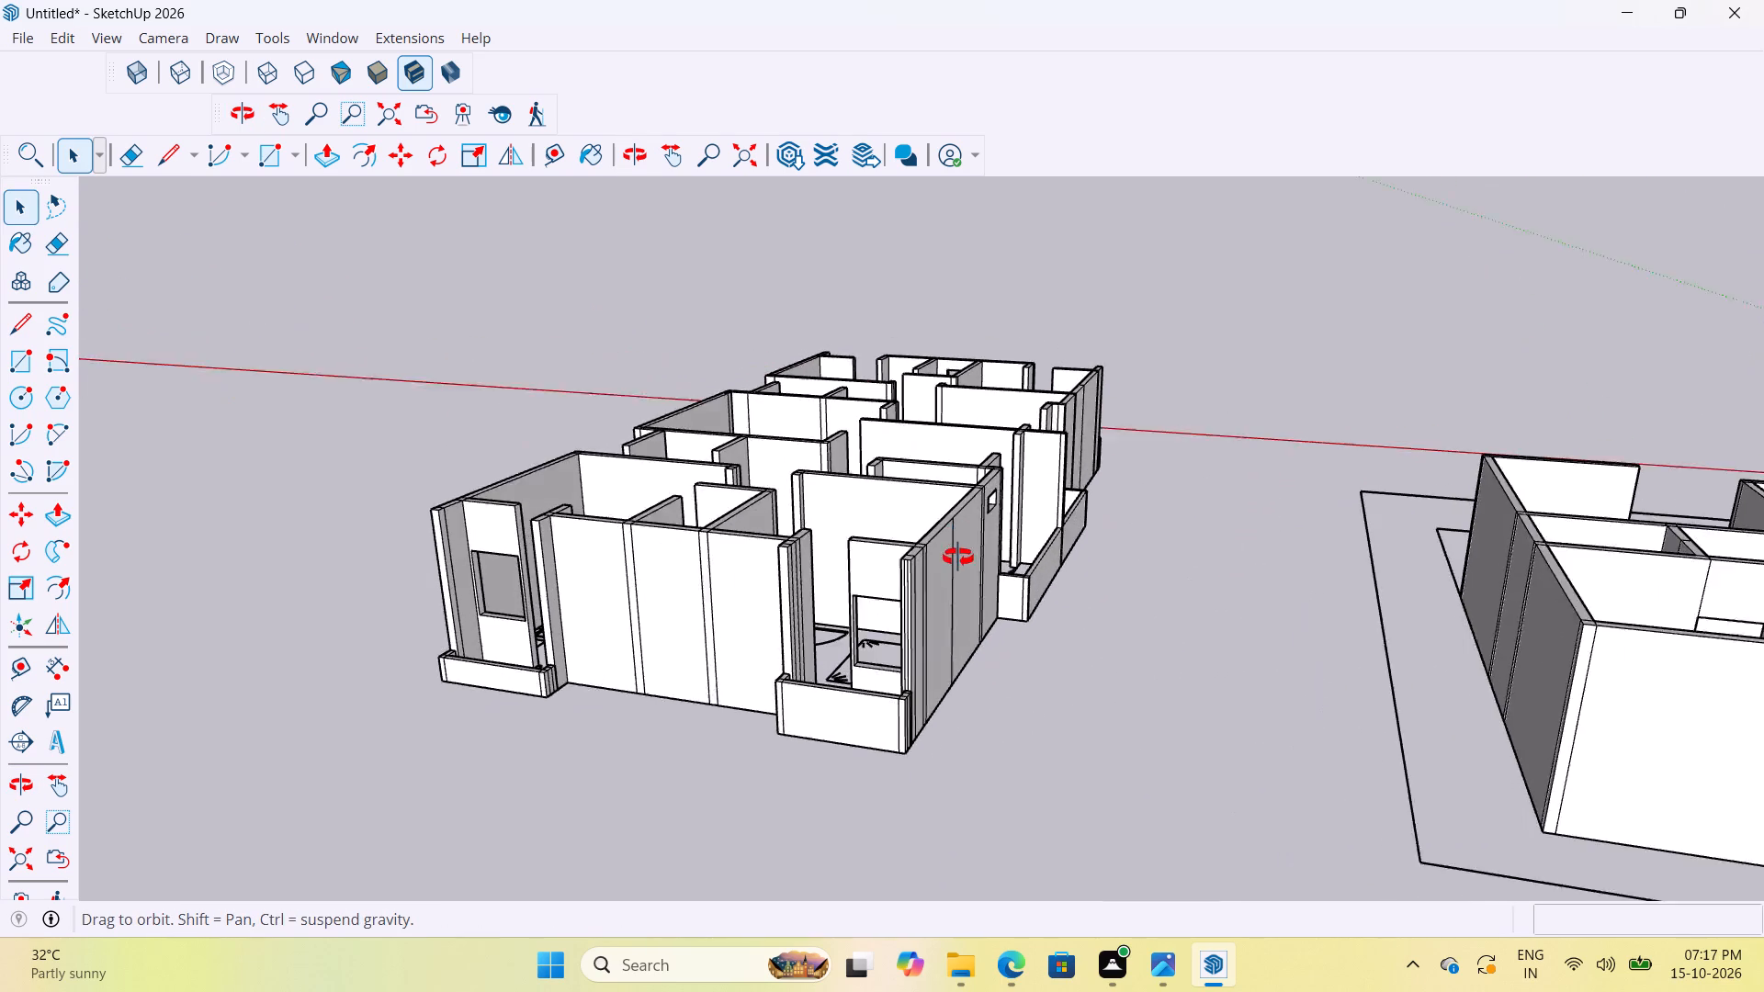
middle_click_drag(958, 558, 550, 639)
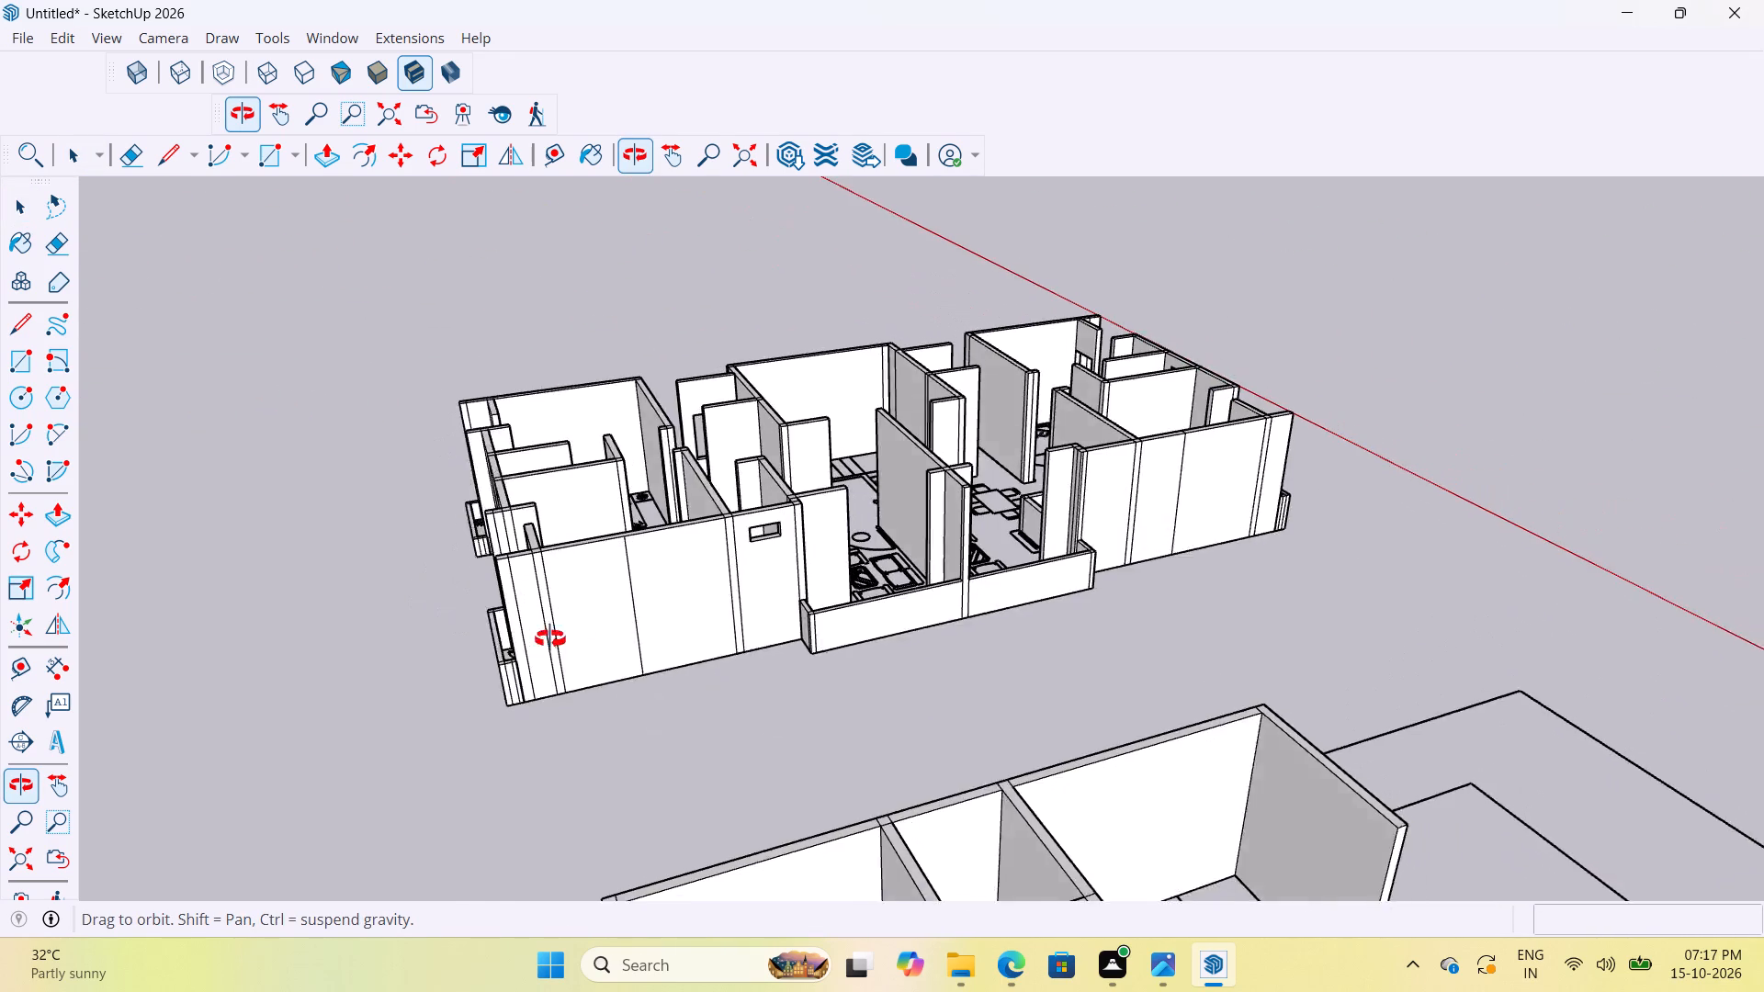
middle_click_drag(550, 639, 521, 626)
scroll(1397, 624, "down", 6)
middle_click_drag(1042, 592, 1763, 783)
scroll(492, 488, "up", 8)
middle_click_drag(981, 482, 1400, 443)
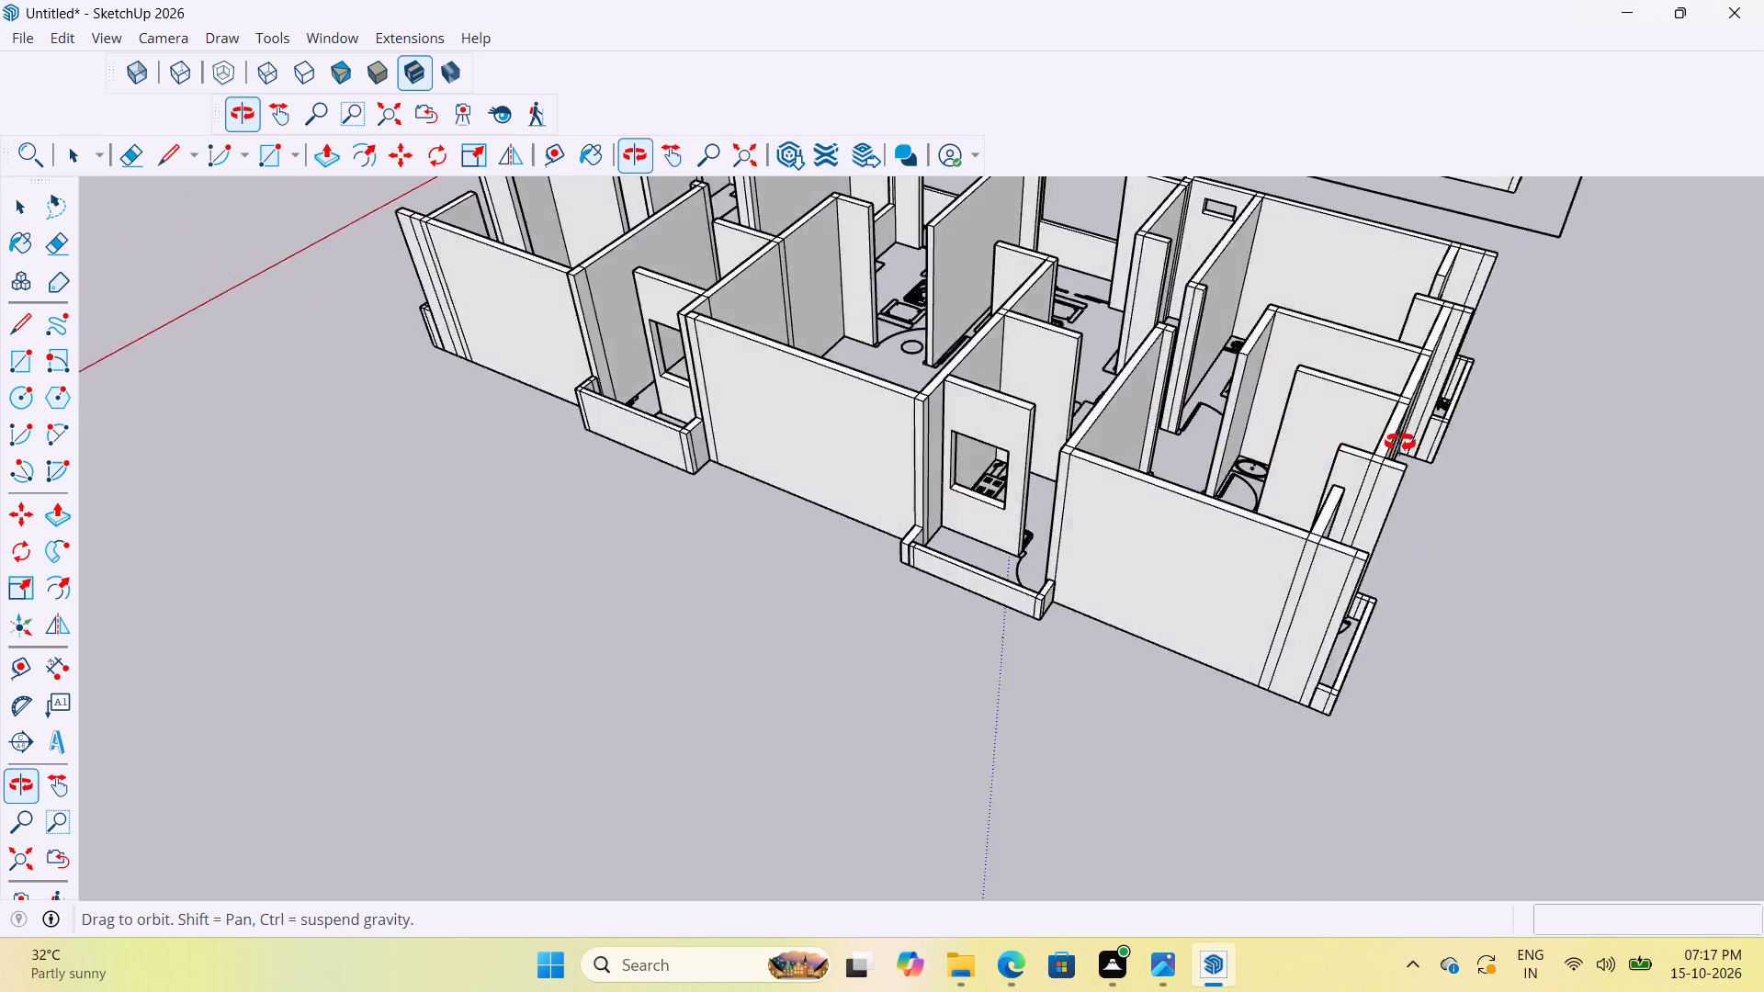
middle_click_drag(1400, 443, 1664, 374)
scroll(1126, 382, "up", 8)
middle_click_drag(1111, 490, 795, 610)
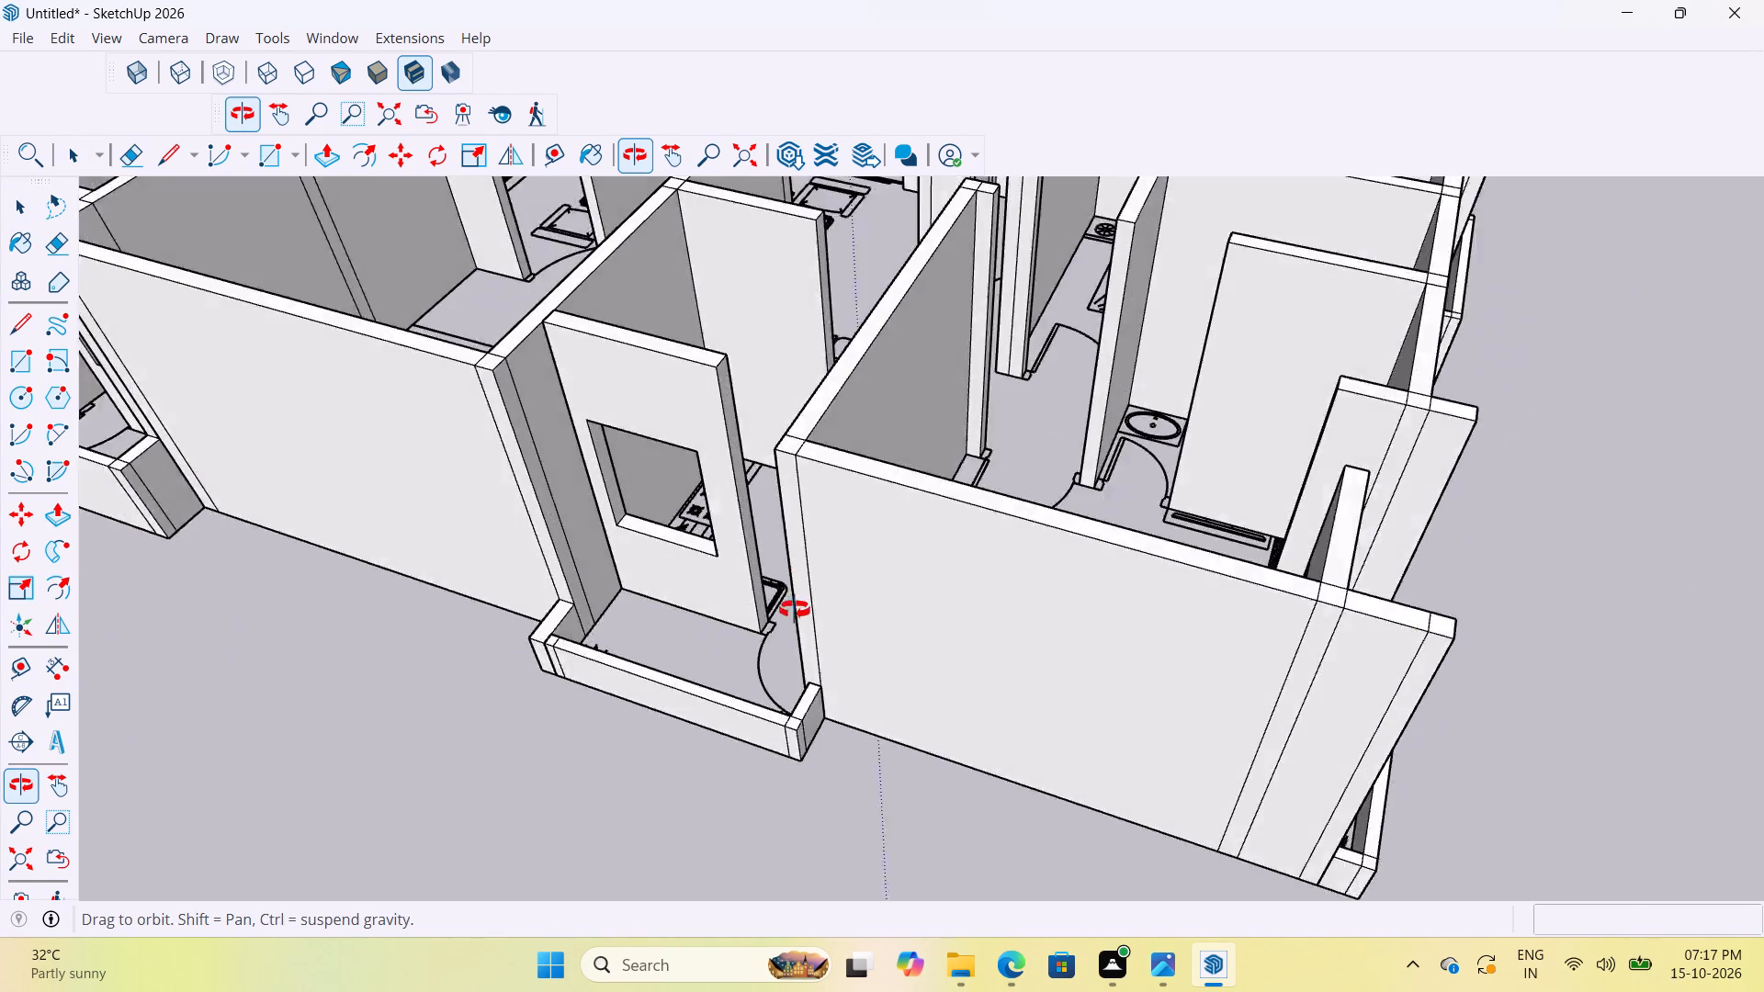
middle_click_drag(795, 610, 1148, 574)
scroll(1366, 530, "down", 11)
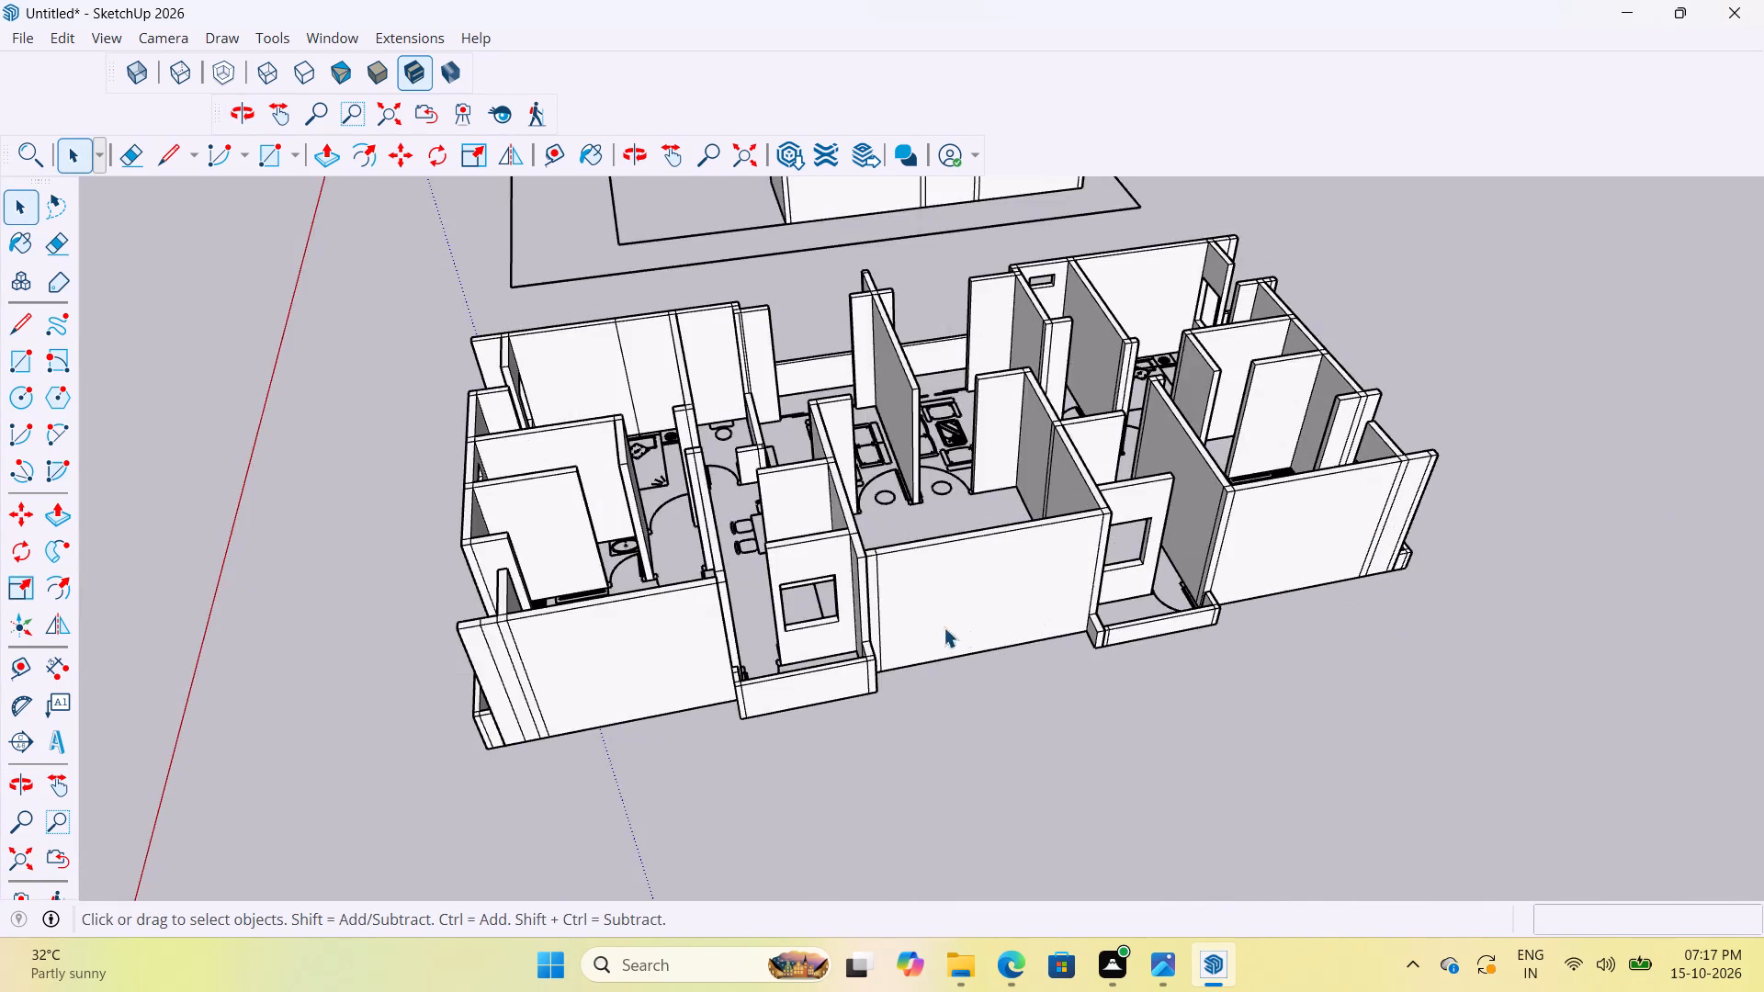
scroll(820, 625, "up", 9)
scroll(797, 676, "down", 5)
scroll(709, 632, "down", 7)
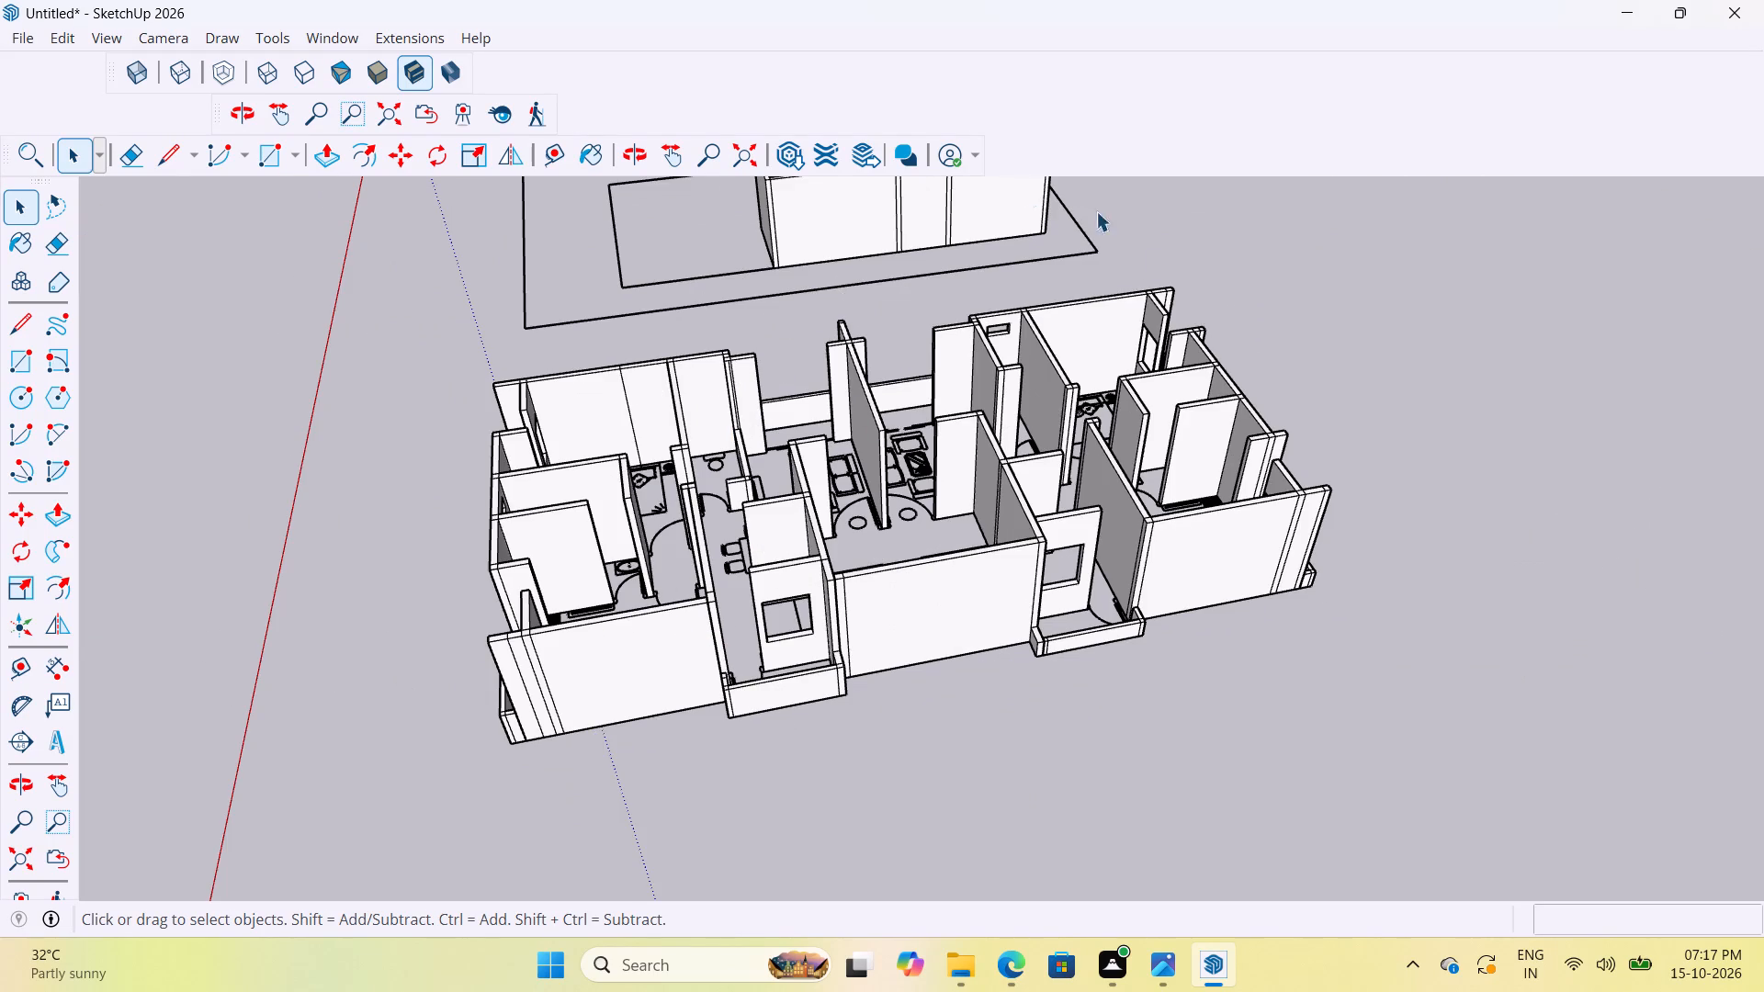
Examine the bedrooms and attached bathroom at the end without a ventilator against the floor plan inside the walls.
scroll(1071, 406, "up", 2)
middle_click_drag(935, 569, 1737, 728)
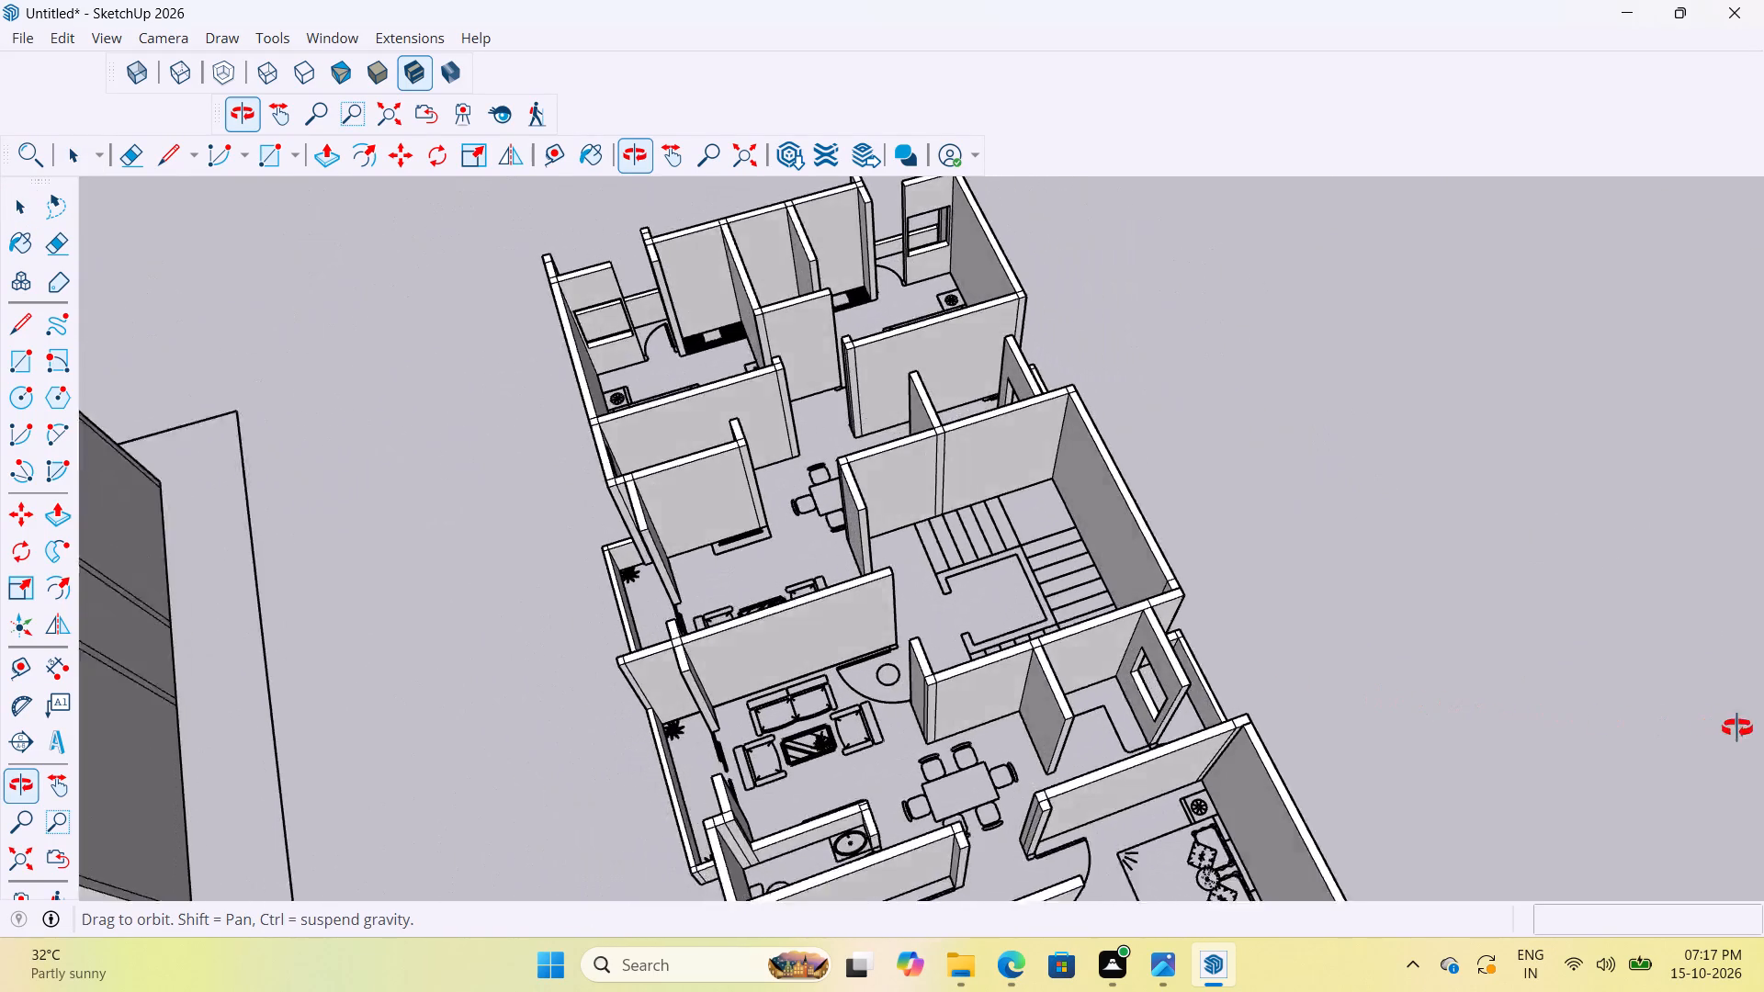
middle_click_drag(1737, 728, 1763, 687)
scroll(832, 411, "up", 8)
scroll(954, 555, "down", 11)
middle_click_drag(658, 366, 1619, 266)
scroll(1100, 586, "up", 5)
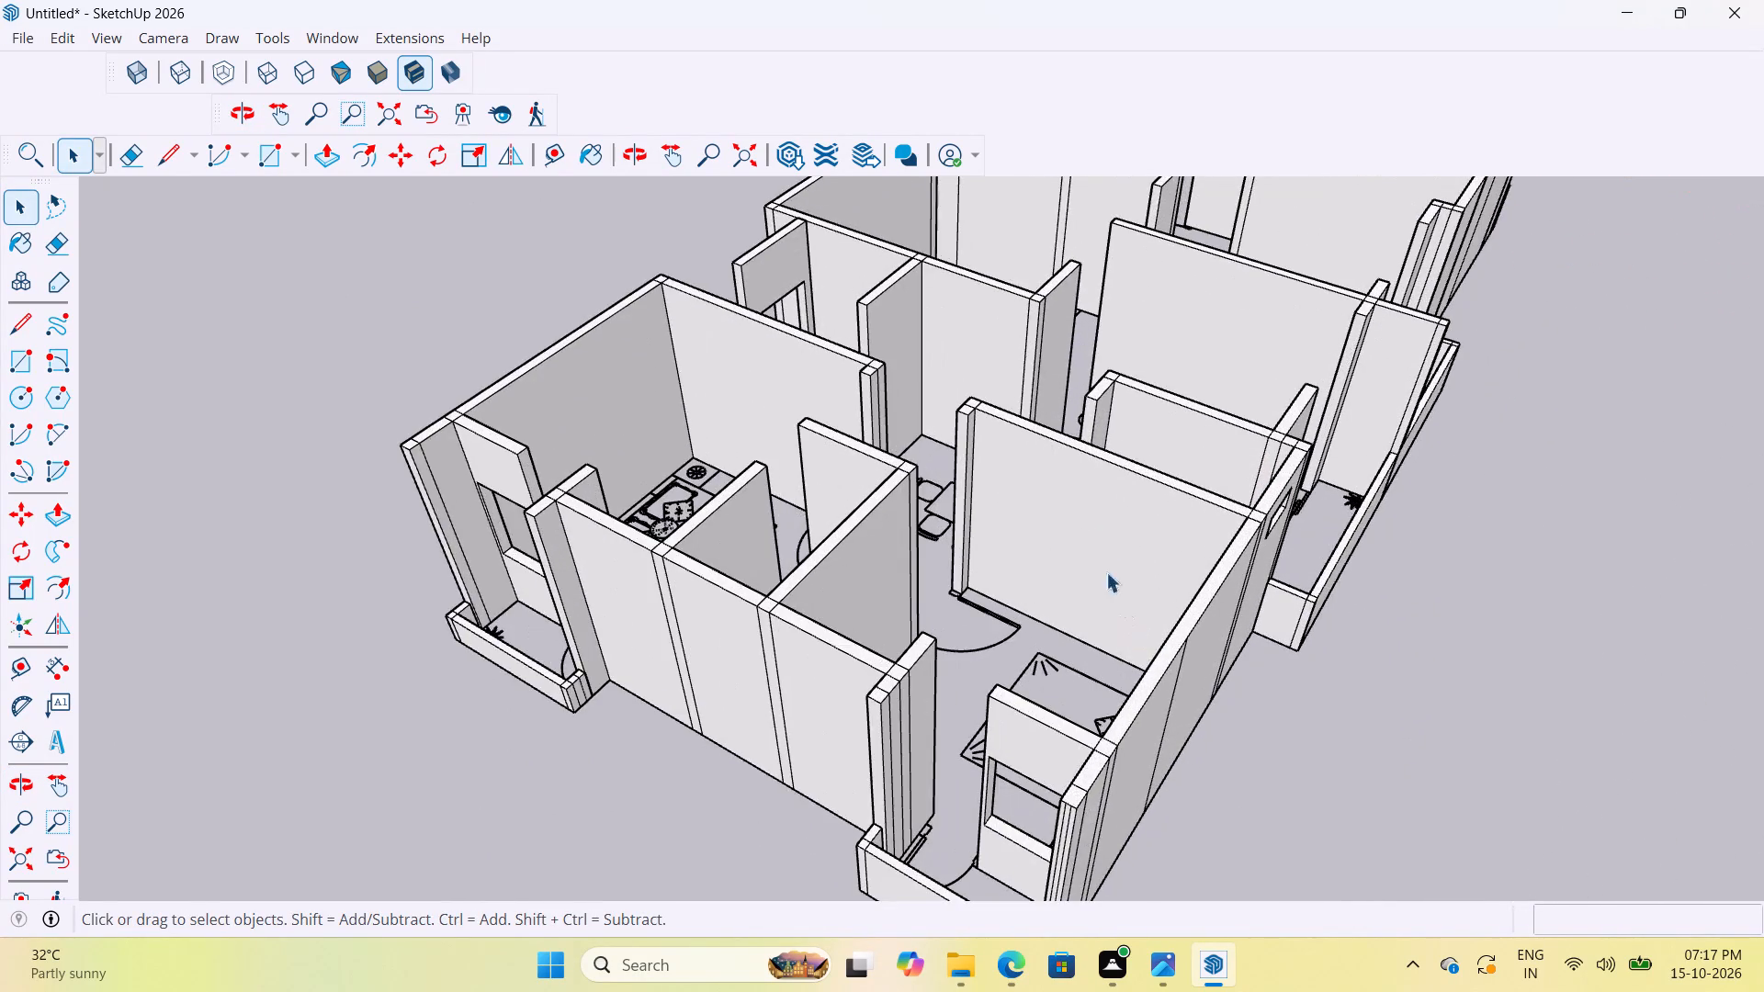
scroll(991, 557, "down", 12)
middle_click_drag(1034, 650, 1193, 547)
scroll(1113, 560, "up", 4)
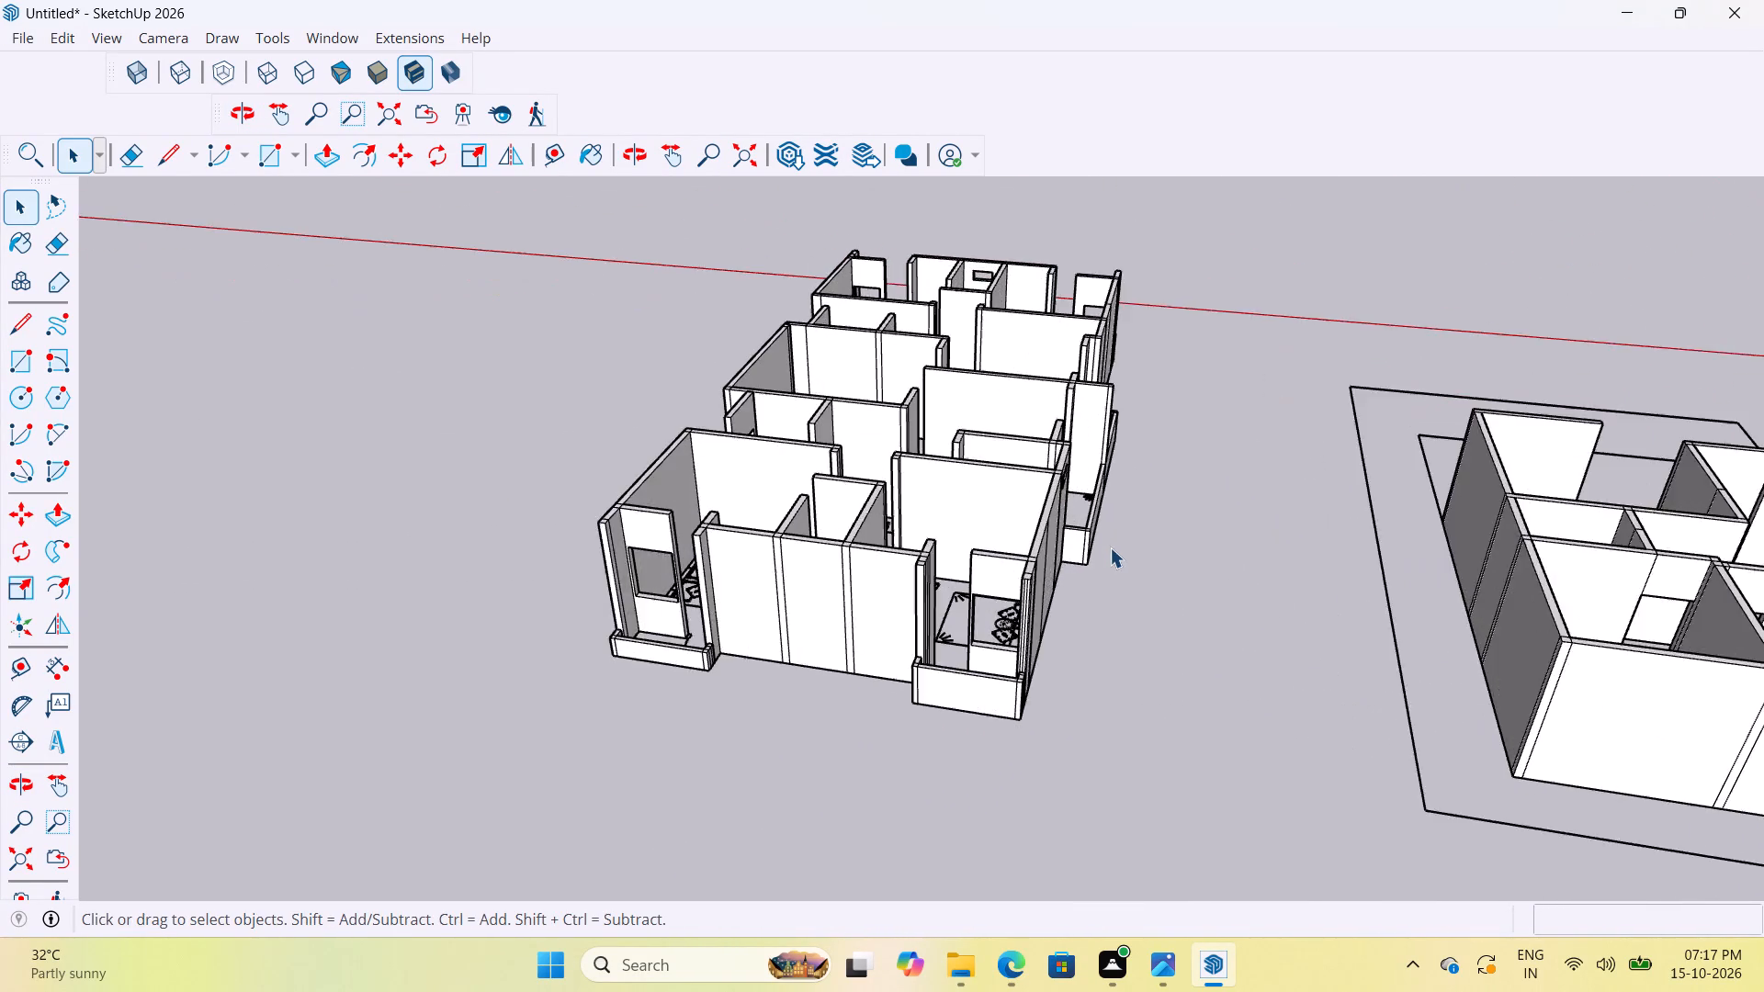
scroll(1110, 547, "up", 5)
middle_click_drag(1040, 456, 1124, 461)
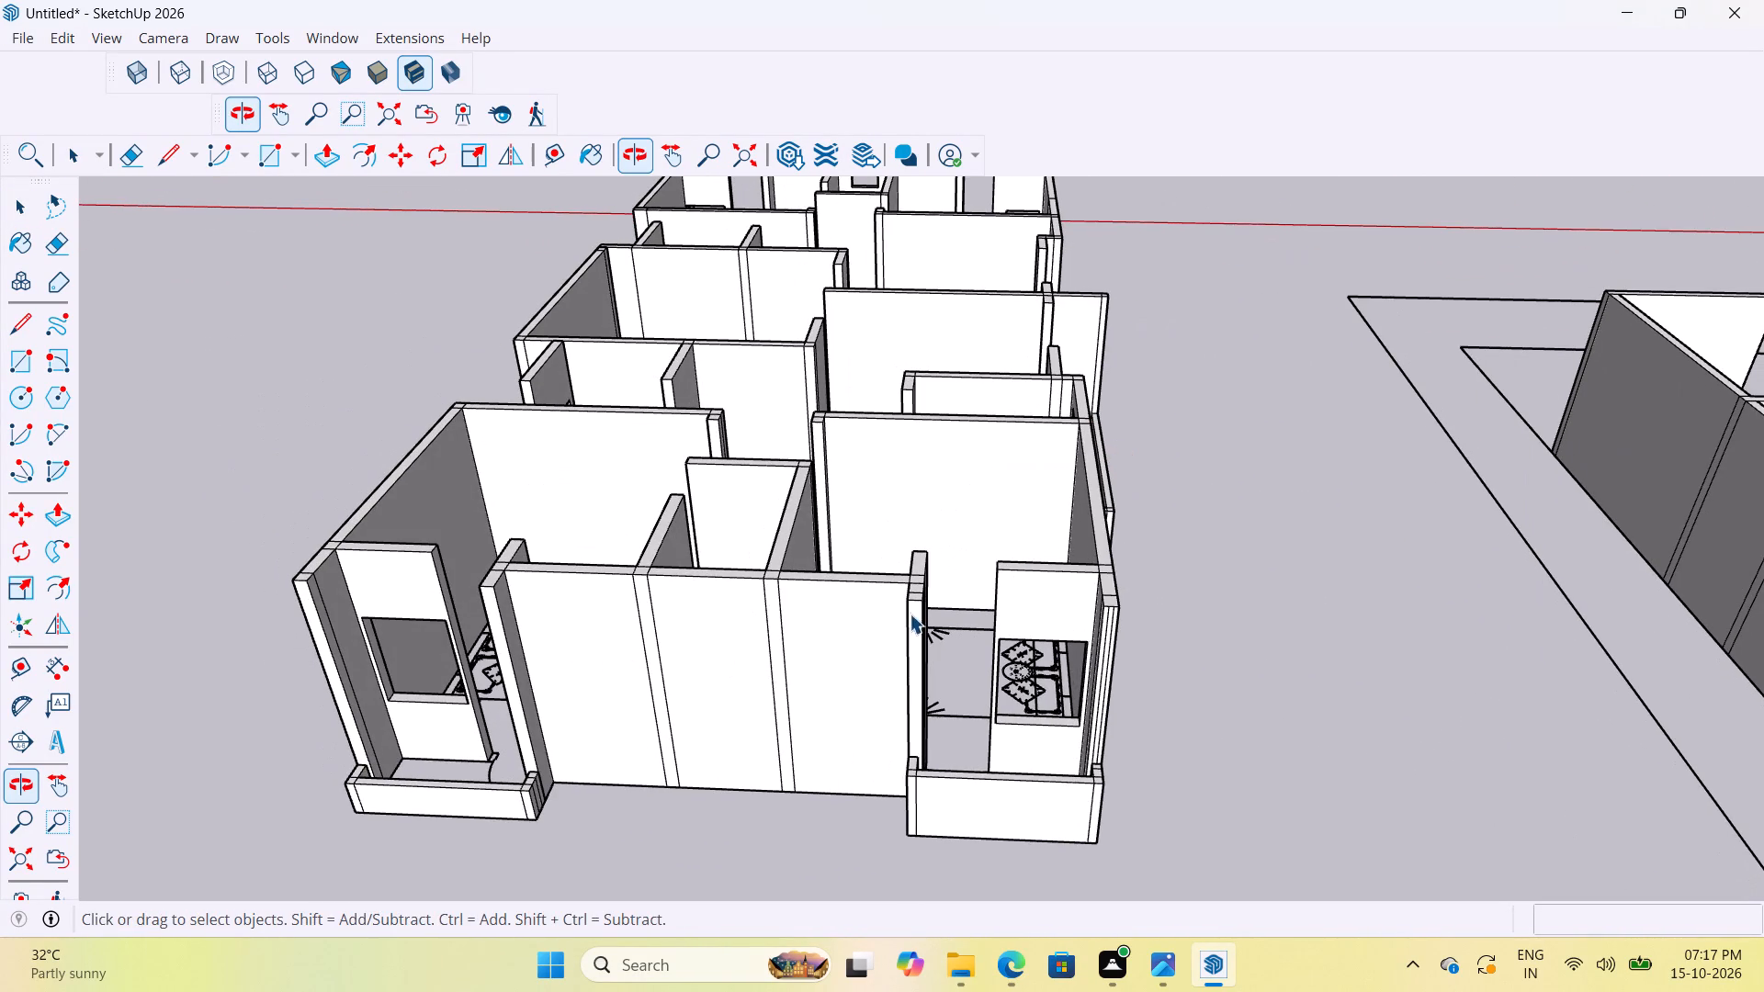
middle_click_drag(927, 700, 966, 927)
scroll(922, 740, "down", 2)
middle_click_drag(936, 841, 658, 990)
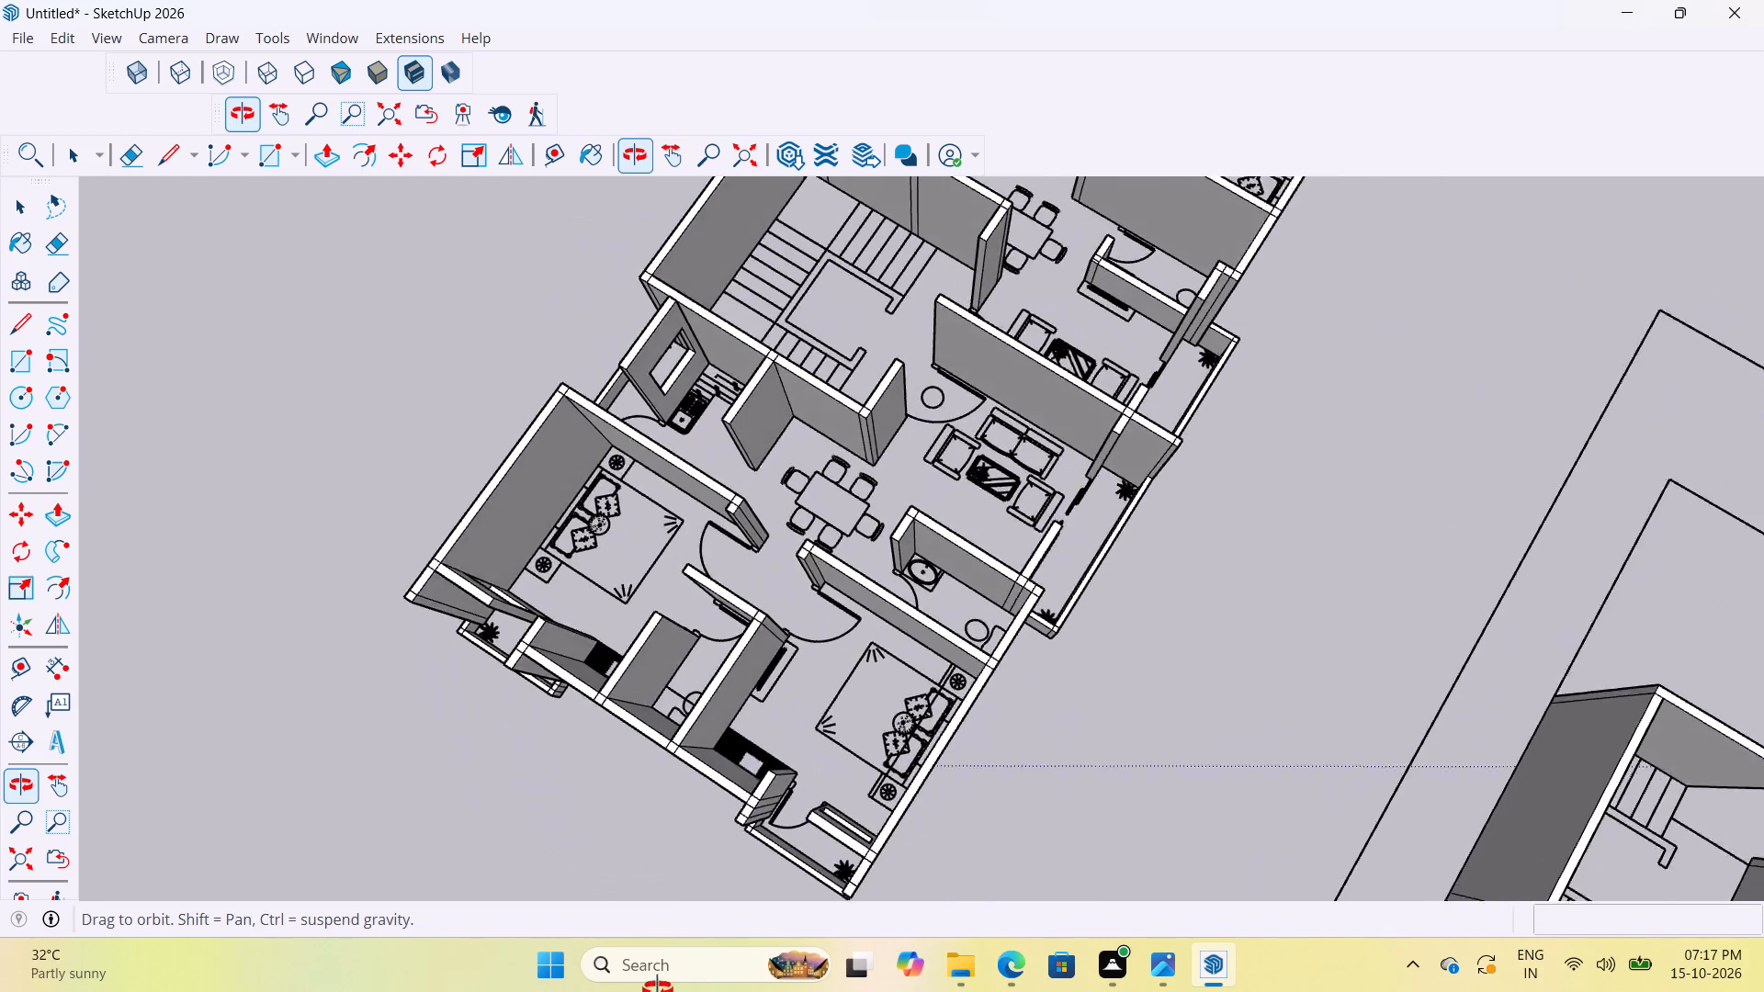
middle_click_drag(658, 990, 578, 964)
scroll(650, 794, "up", 8)
middle_click_drag(820, 677, 1153, 722)
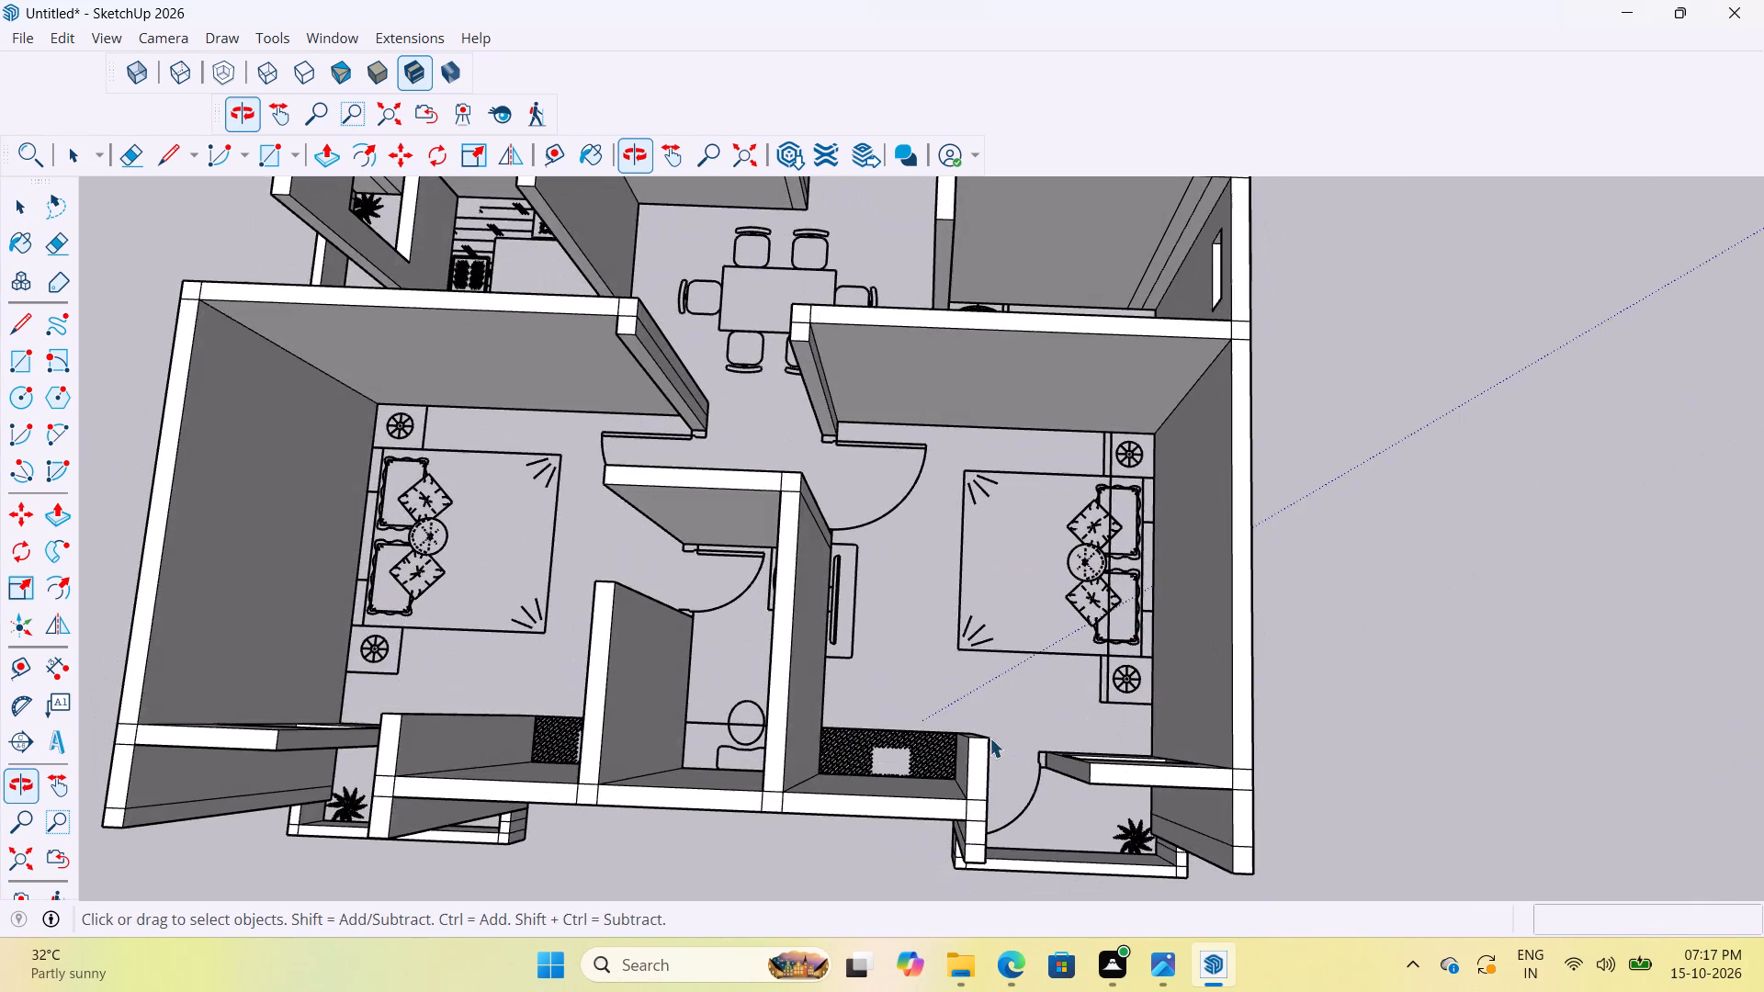
scroll(1217, 511, "down", 5)
scroll(900, 698, "up", 1)
Open the end wall group for editing and place a vertical guide 1' in from one edge of the bathroom's outer wall face.
middle_click_drag(900, 659, 903, 456)
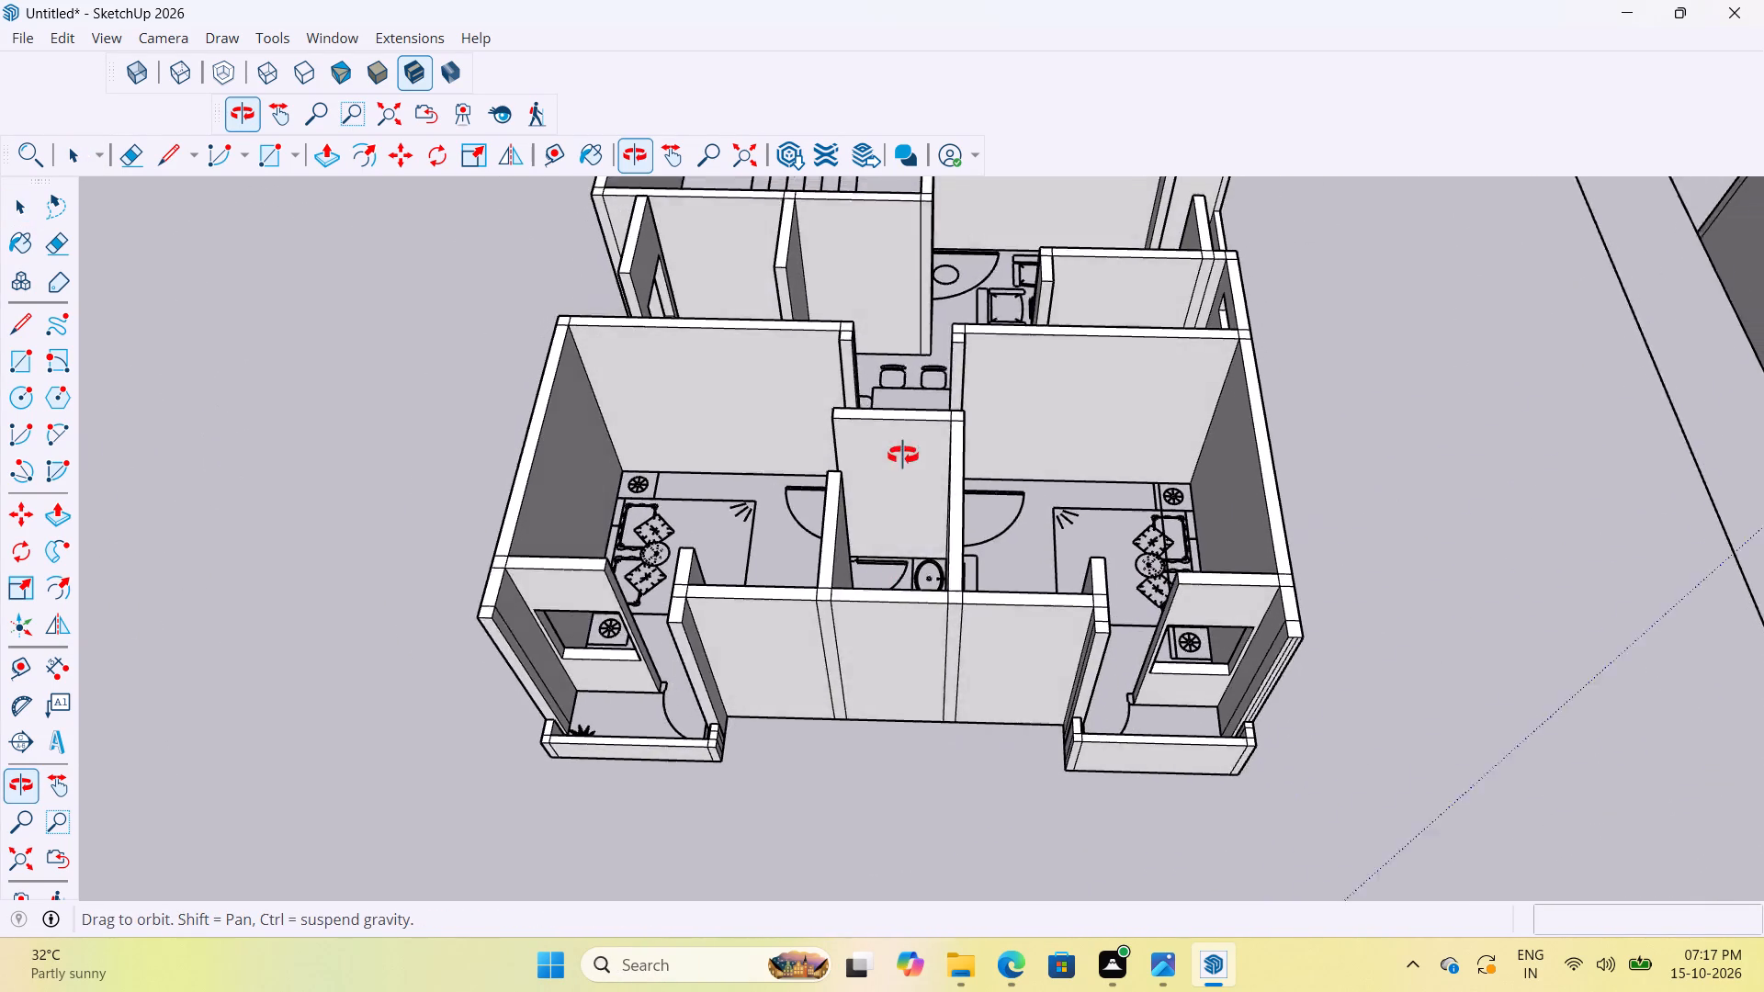
middle_click_drag(903, 456, 903, 429)
scroll(1048, 655, "up", 3)
scroll(1113, 583, "down", 6)
middle_click_drag(1102, 702, 1076, 519)
scroll(910, 591, "up", 4)
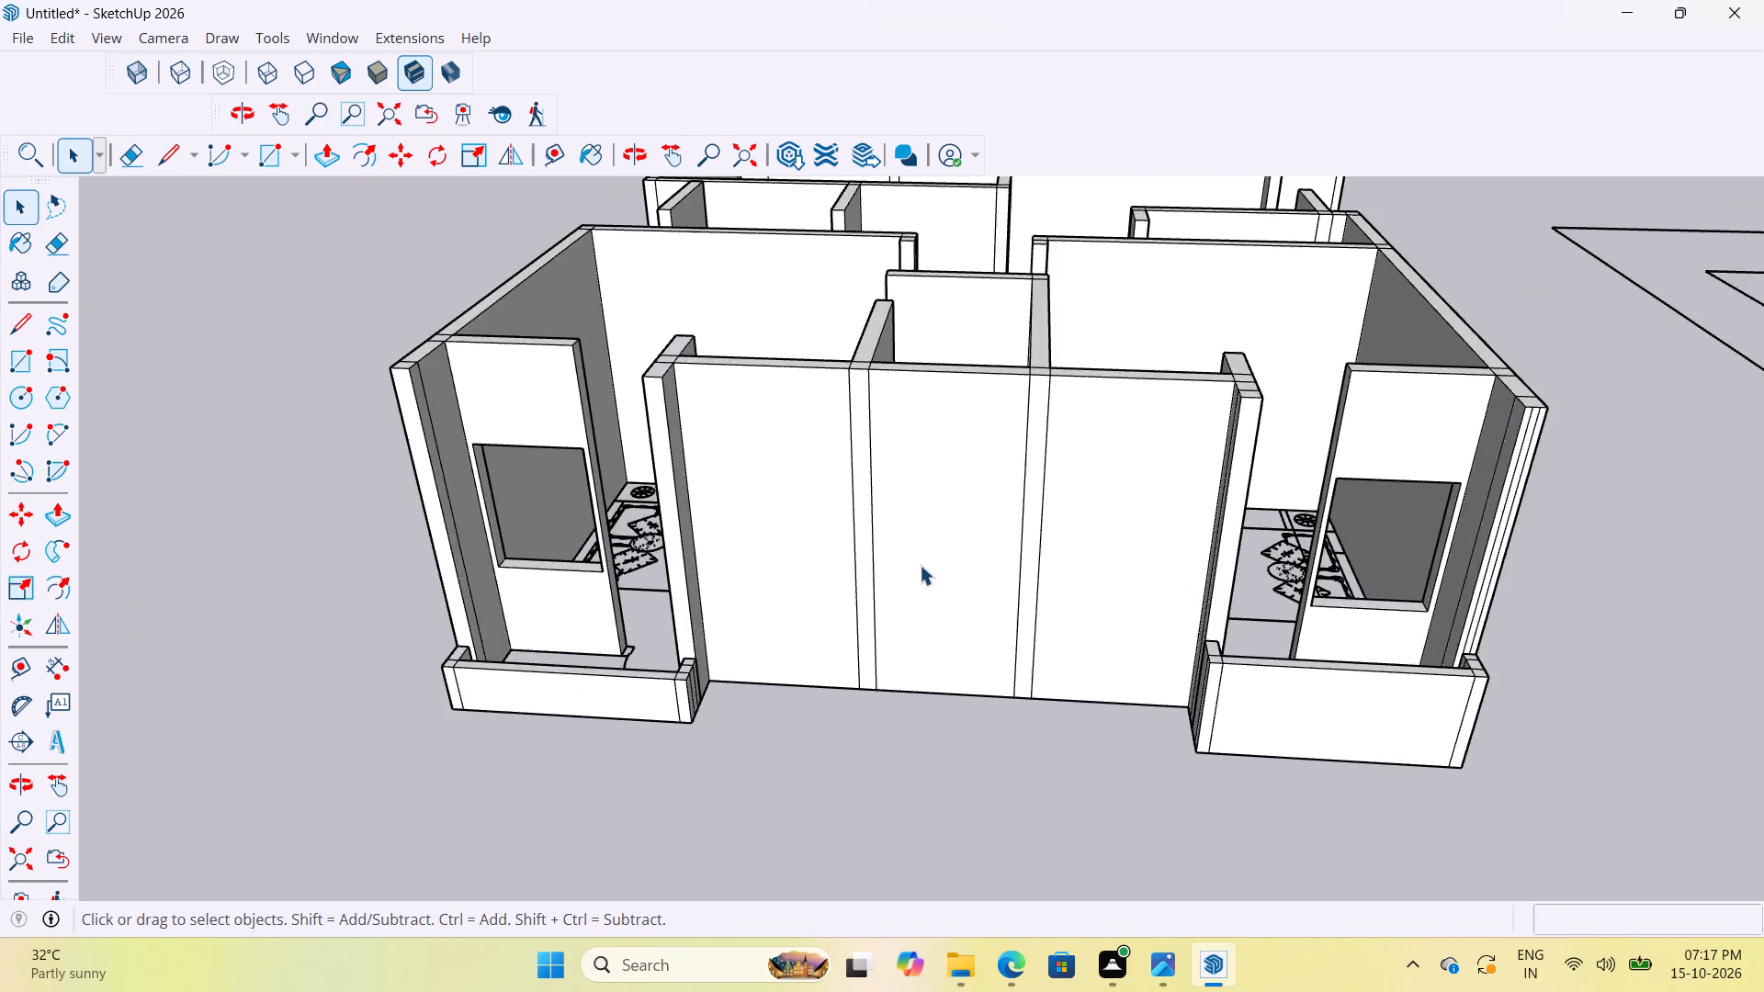
scroll(920, 565, "up", 4)
double_click(935, 540)
left_click(929, 541)
left_click(929, 540)
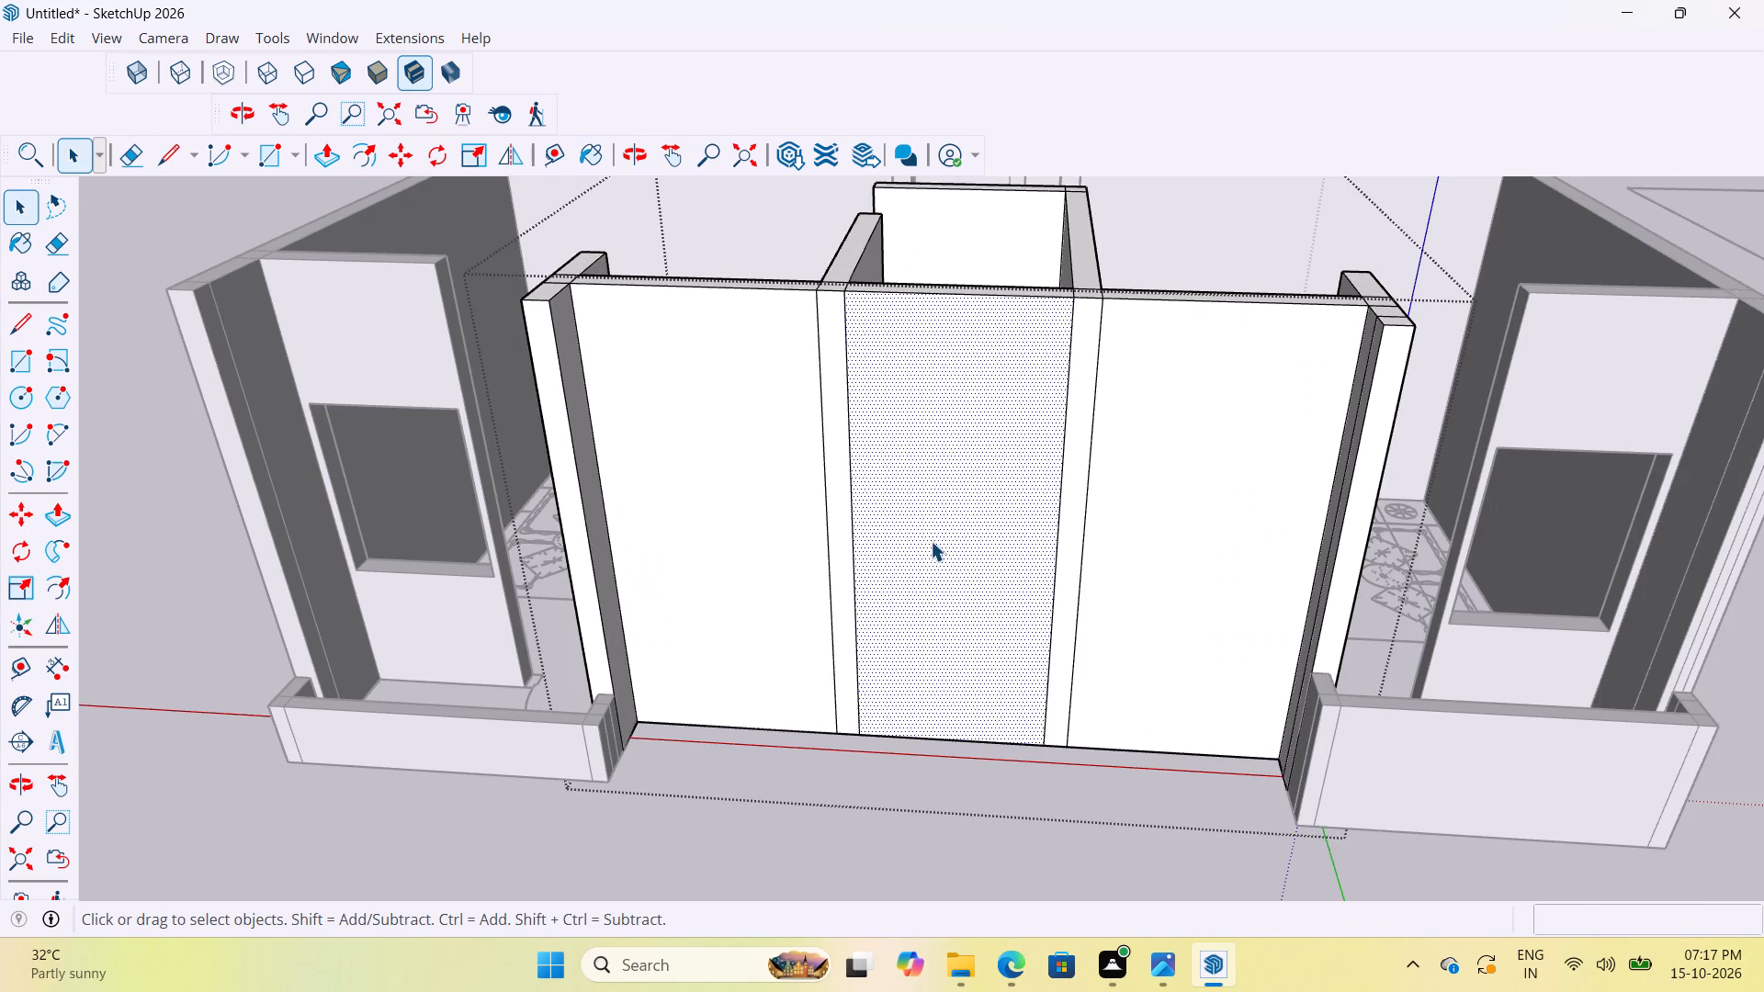
key("t")
key("space")
left_click(899, 557)
key("t")
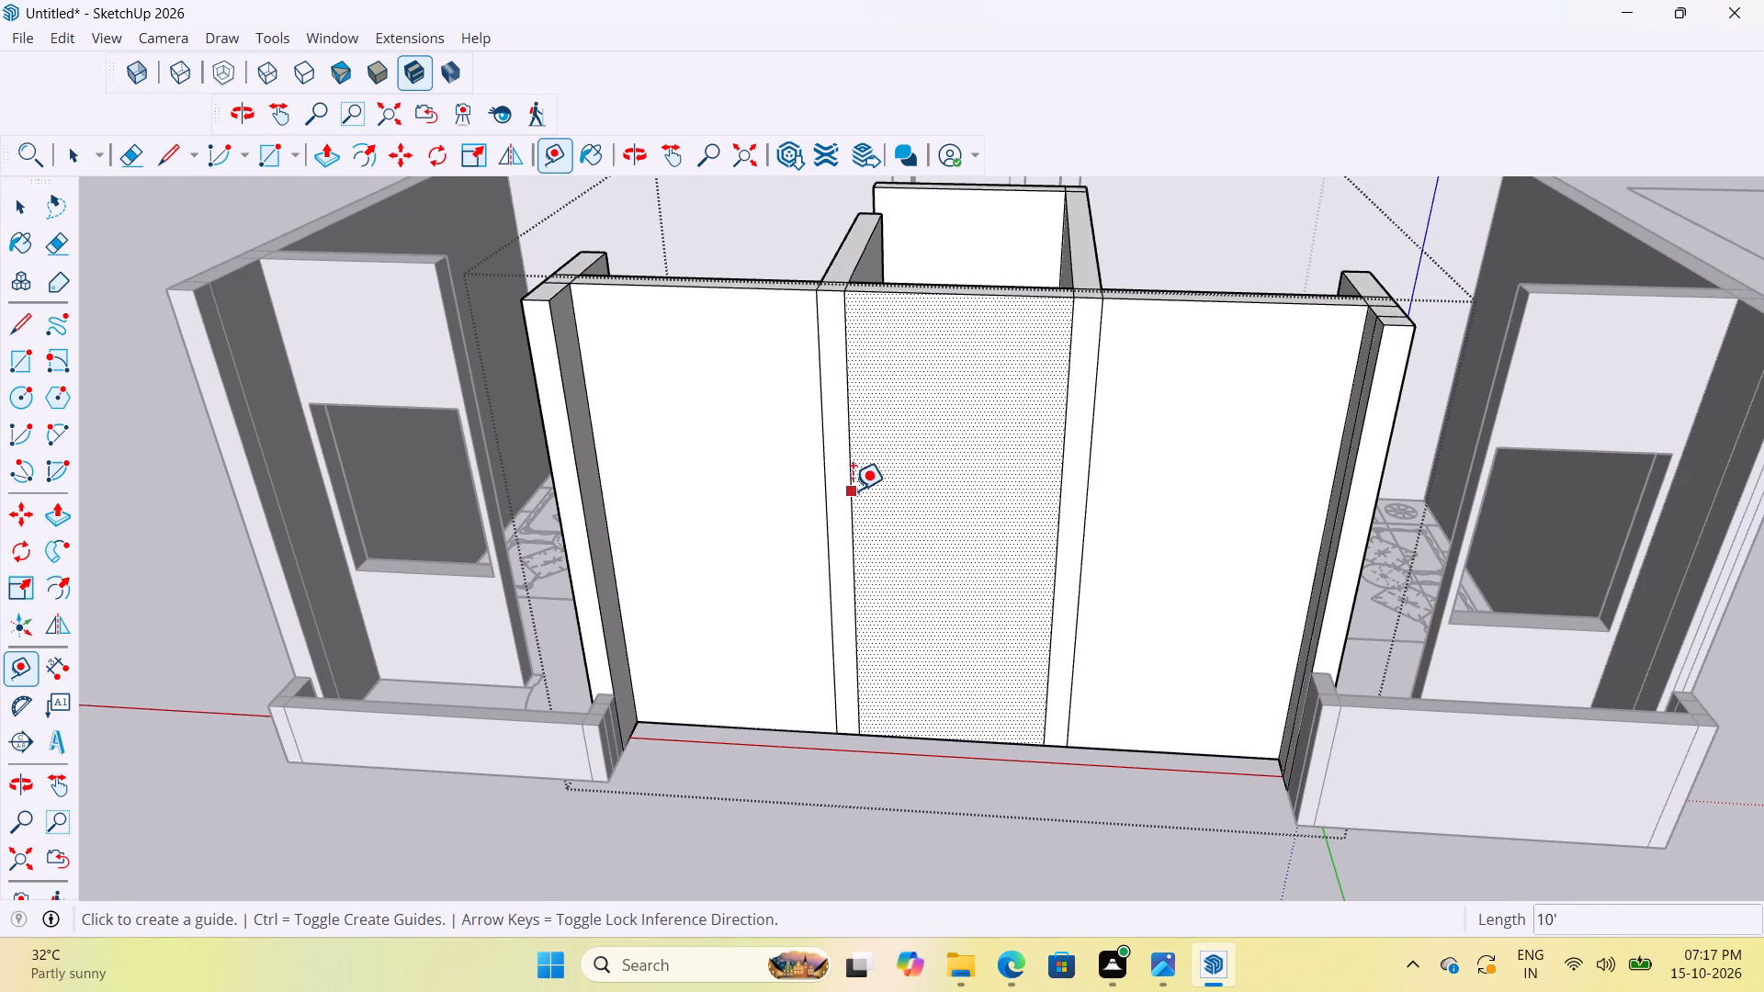
left_click(853, 490)
middle_click_drag(1055, 507, 1050, 867)
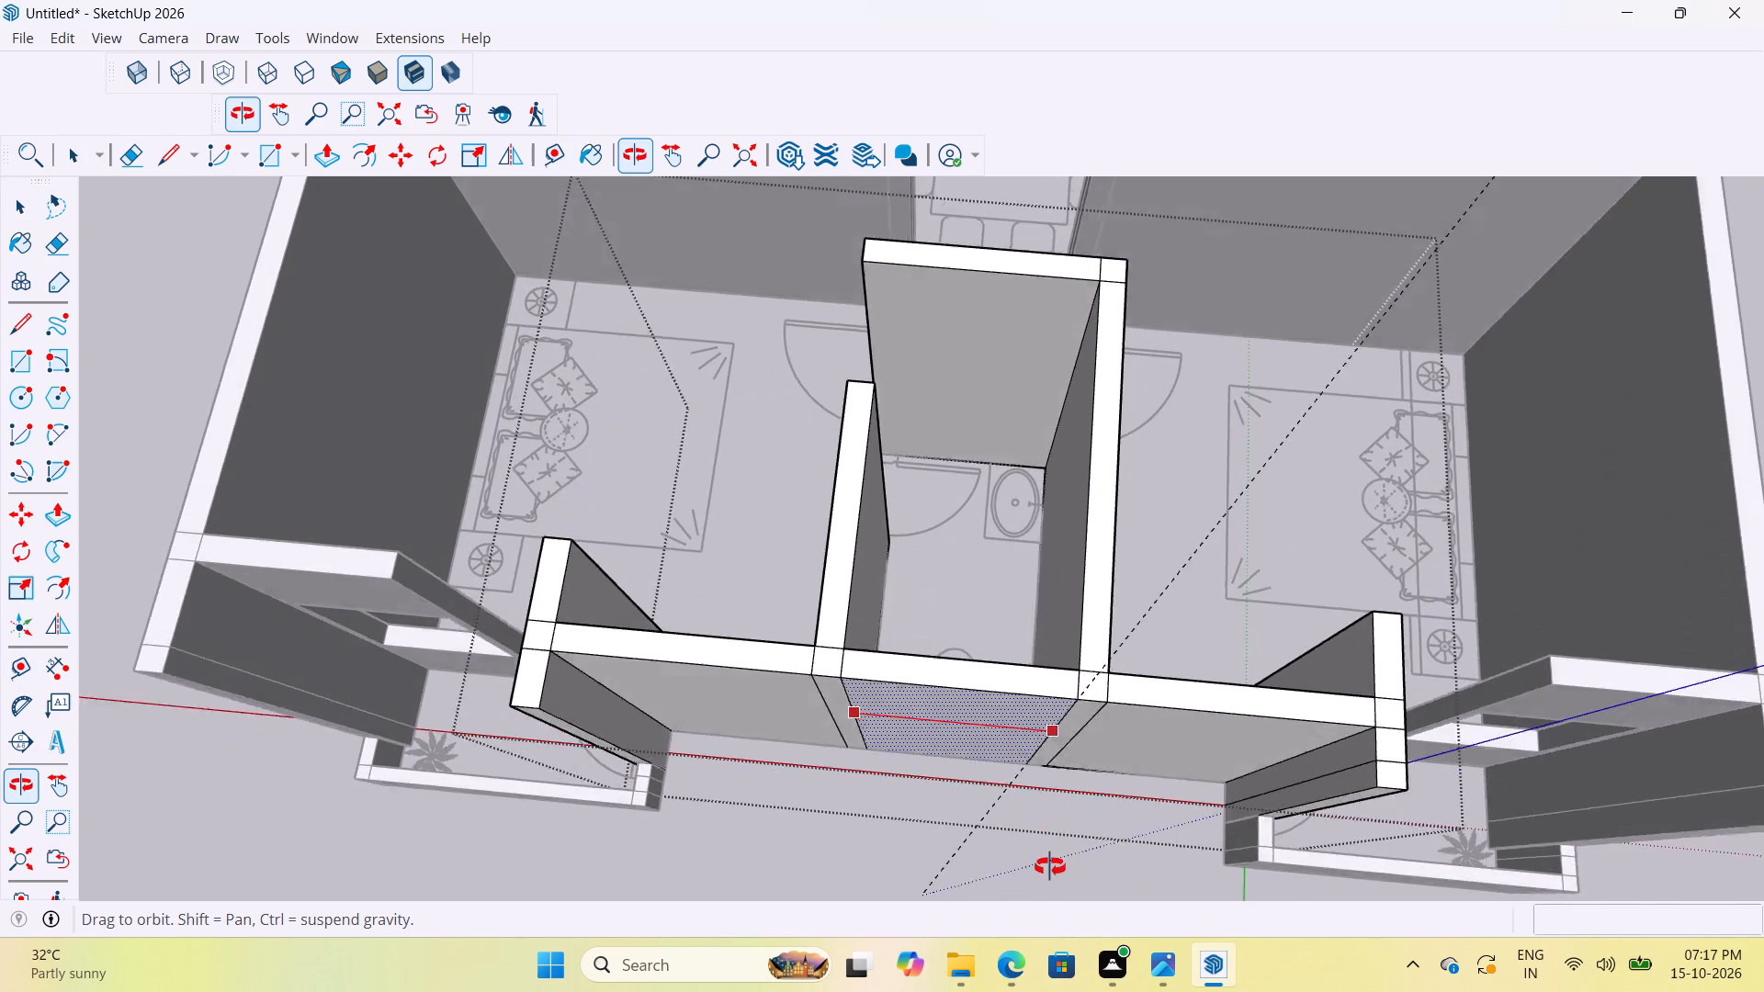
middle_click_drag(1050, 867, 1051, 472)
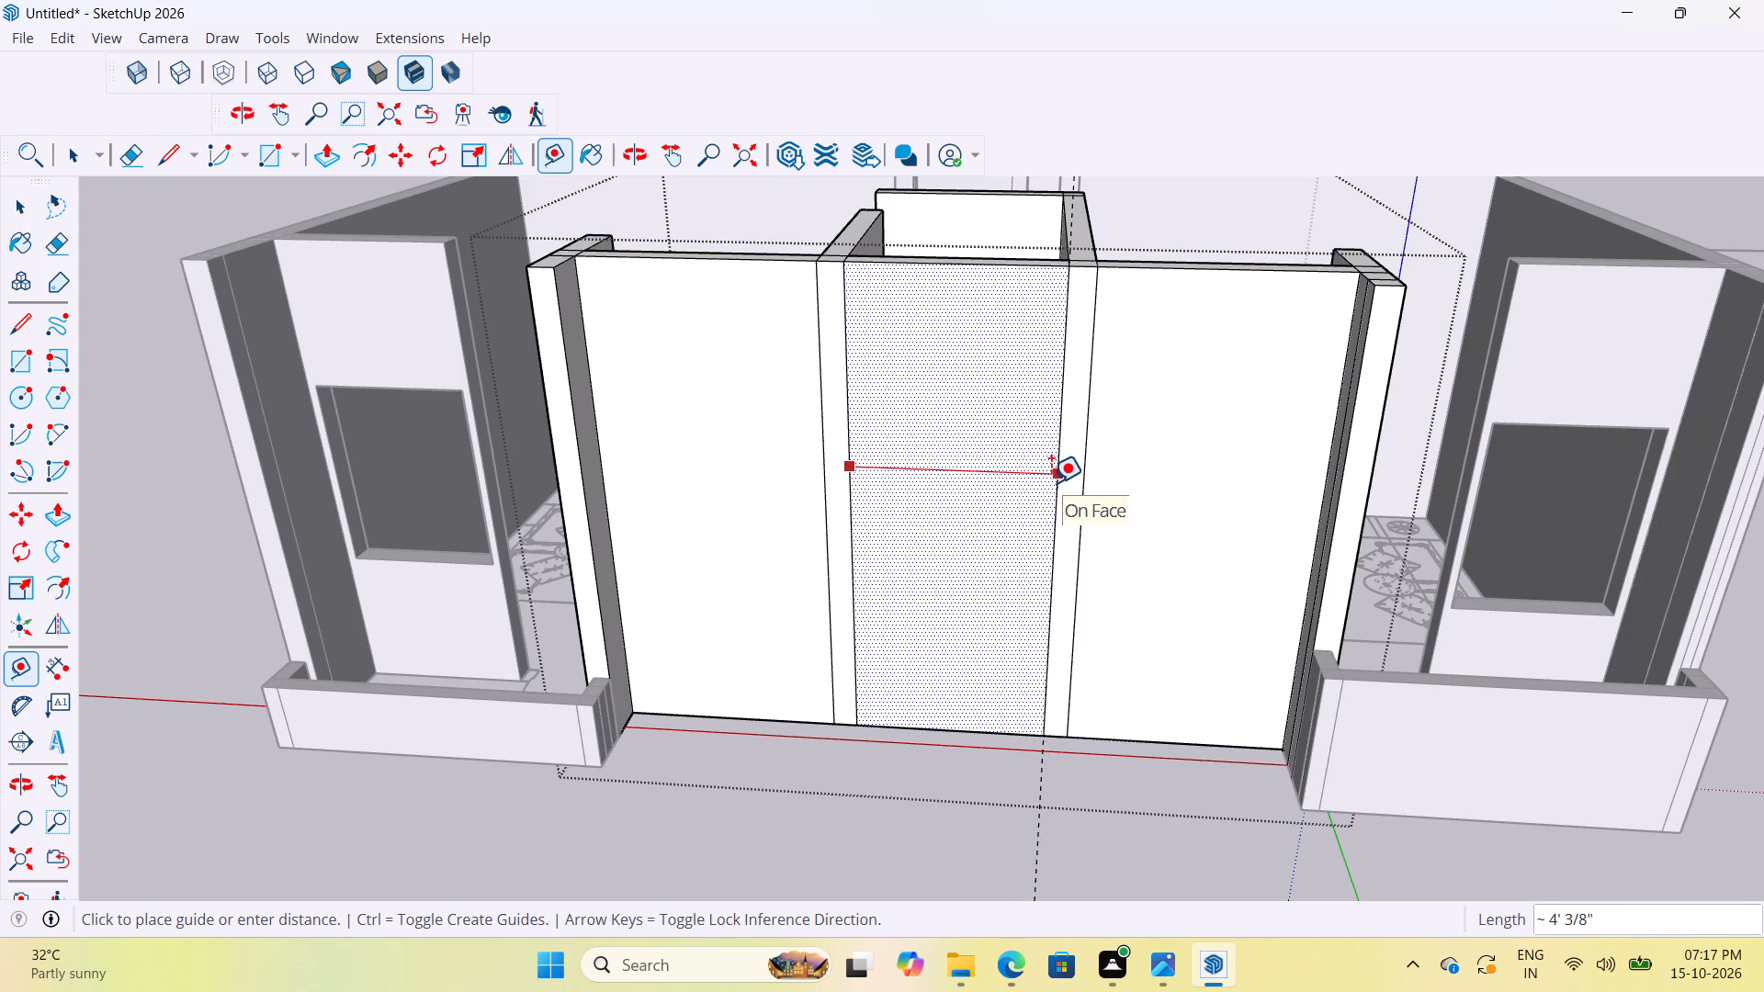
scroll(875, 495, "up", 4)
middle_click_drag(903, 480, 968, 465)
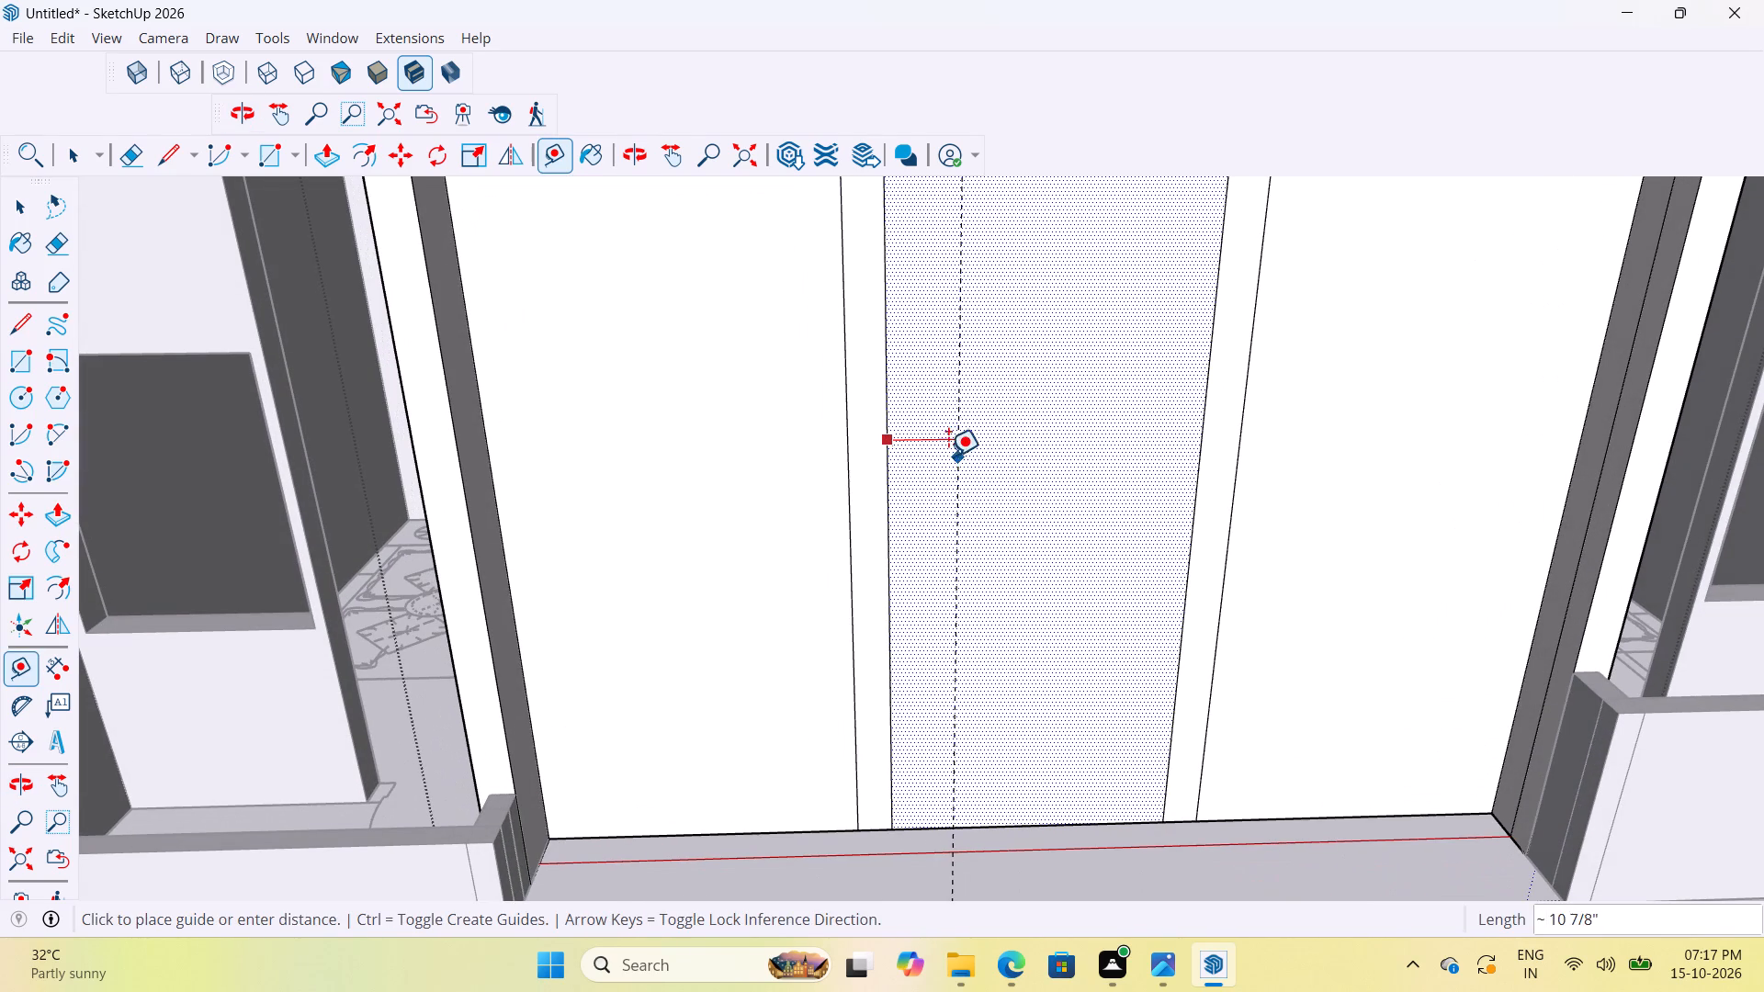
type("1'")
key("Return")
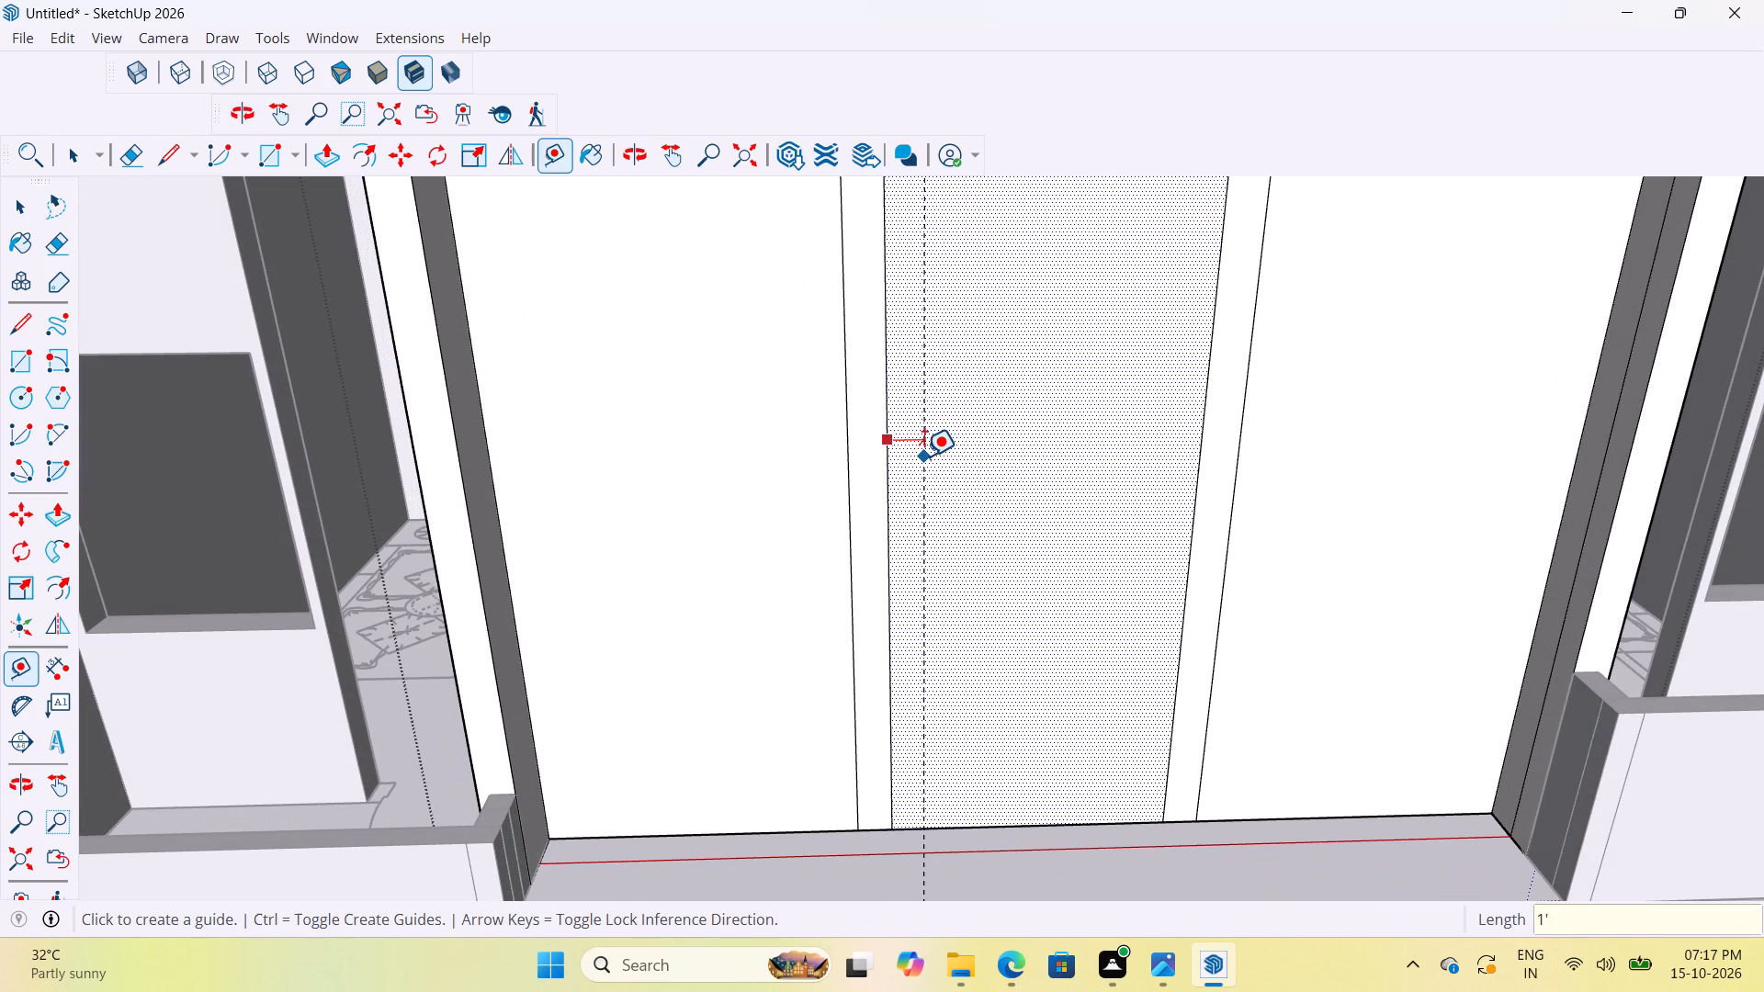
Place a second vertical guide 1' in from the opposite edge of the bathroom's outer wall face.
left_click(1206, 404)
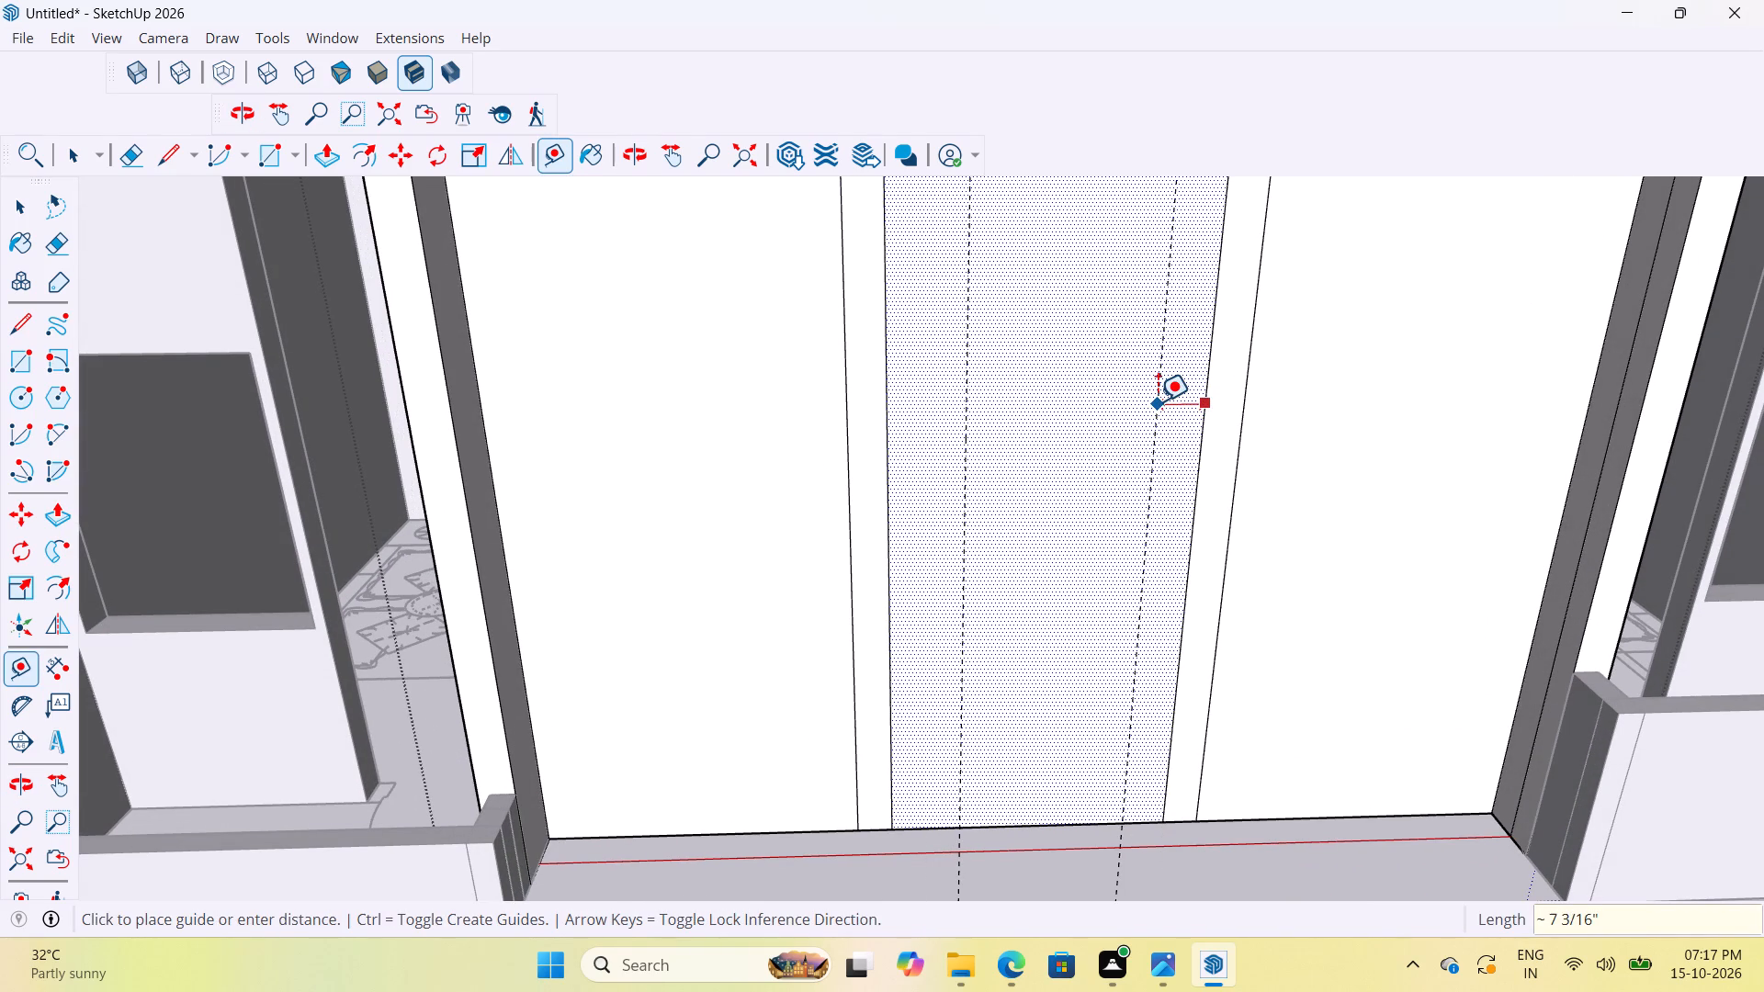
type("1;")
key("BackSpace")
key("apostrophe")
key("Return")
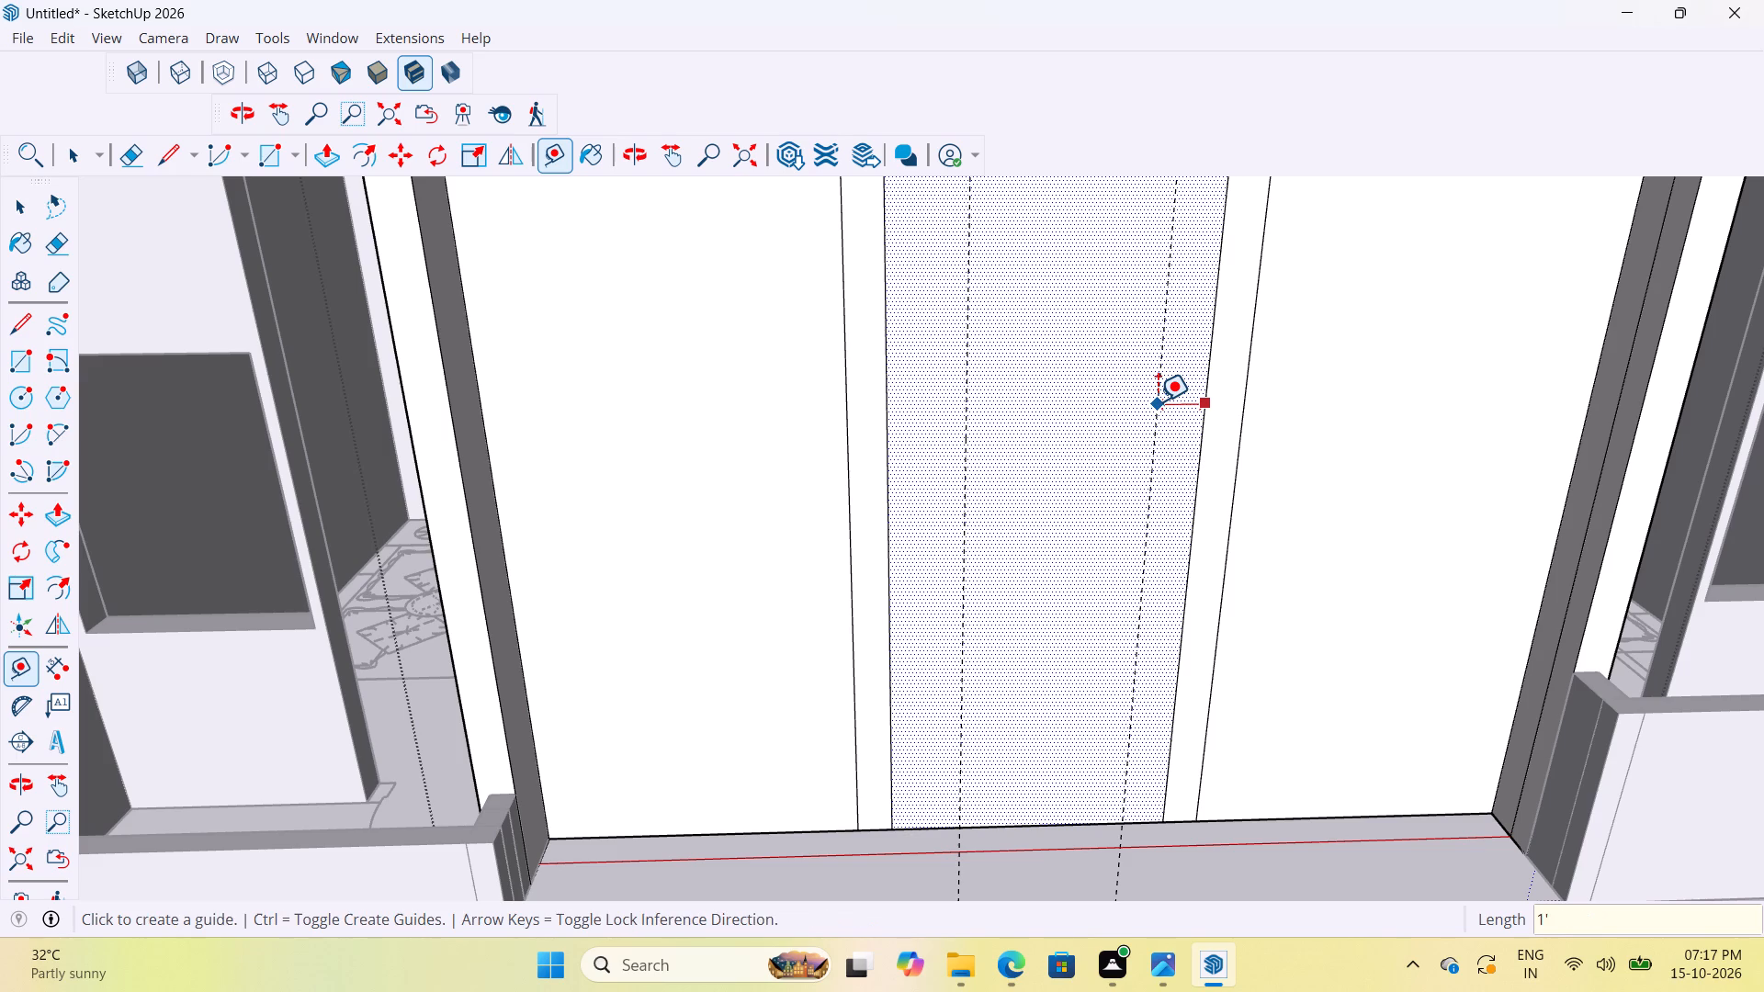
Place a horizontal guide 8' above the bottom edge of the bathroom's outer wall face.
left_click(1031, 820)
scroll(1055, 603, "down", 8)
scroll(1053, 516, "up", 3)
middle_click_drag(1104, 545, 1148, 563)
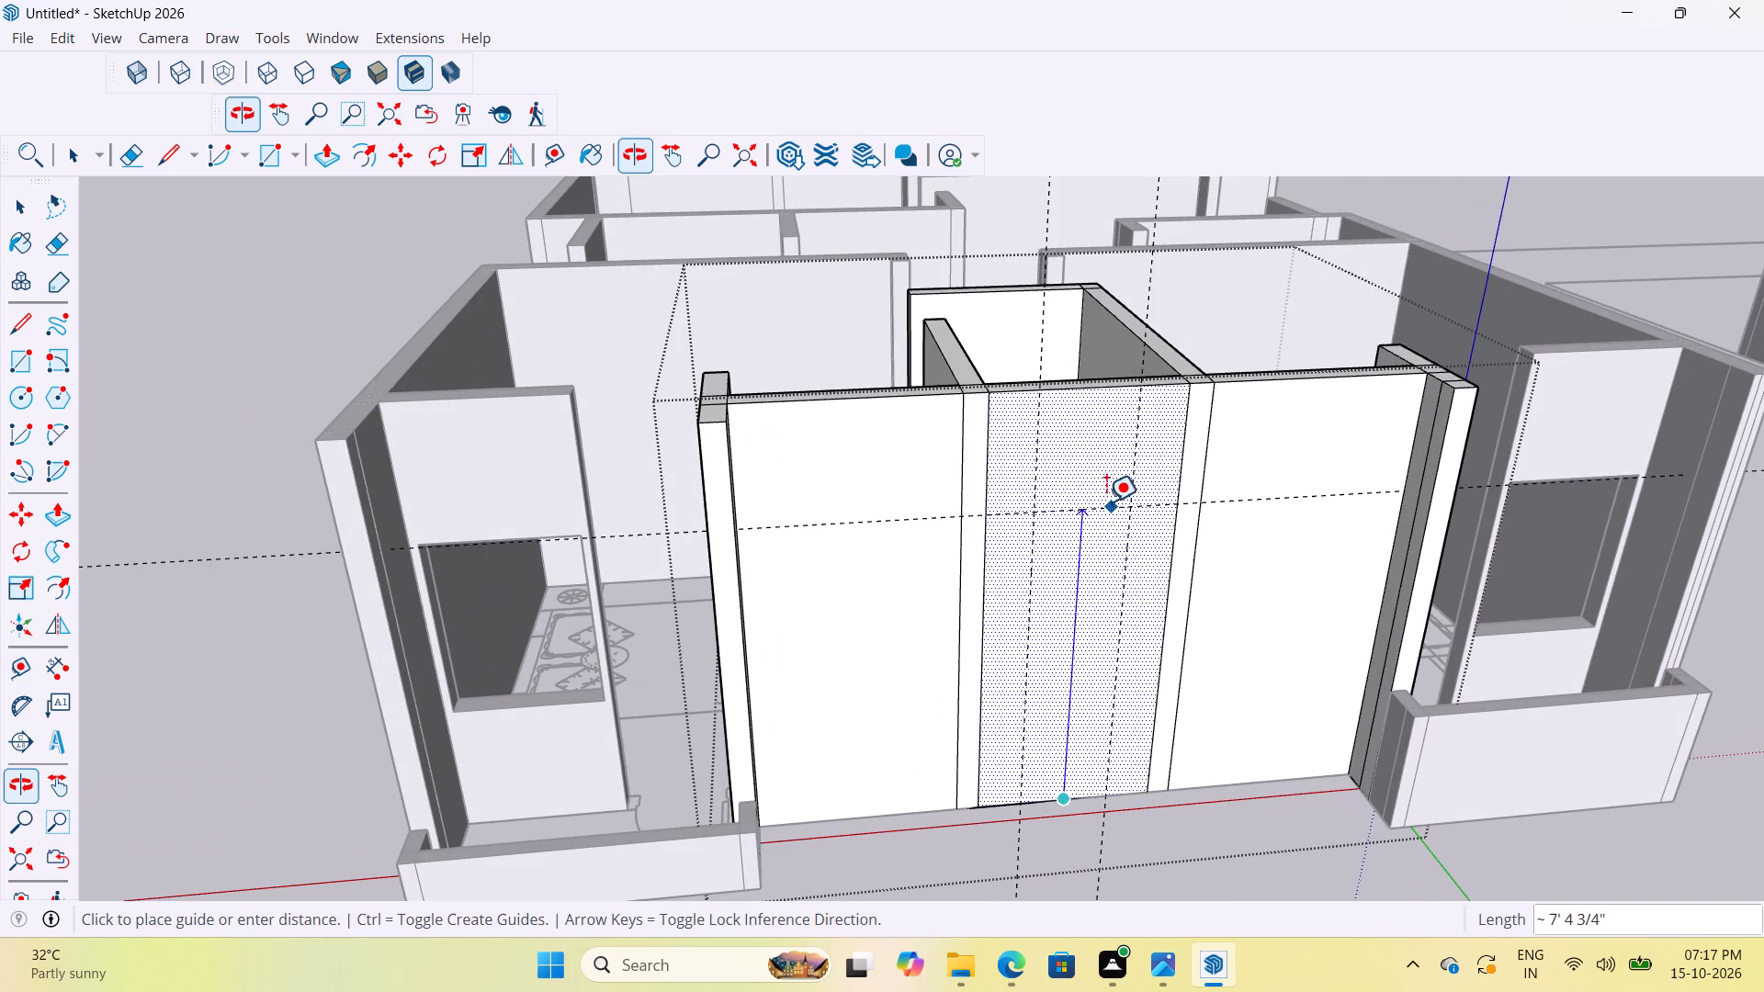
type("8'")
key("Return")
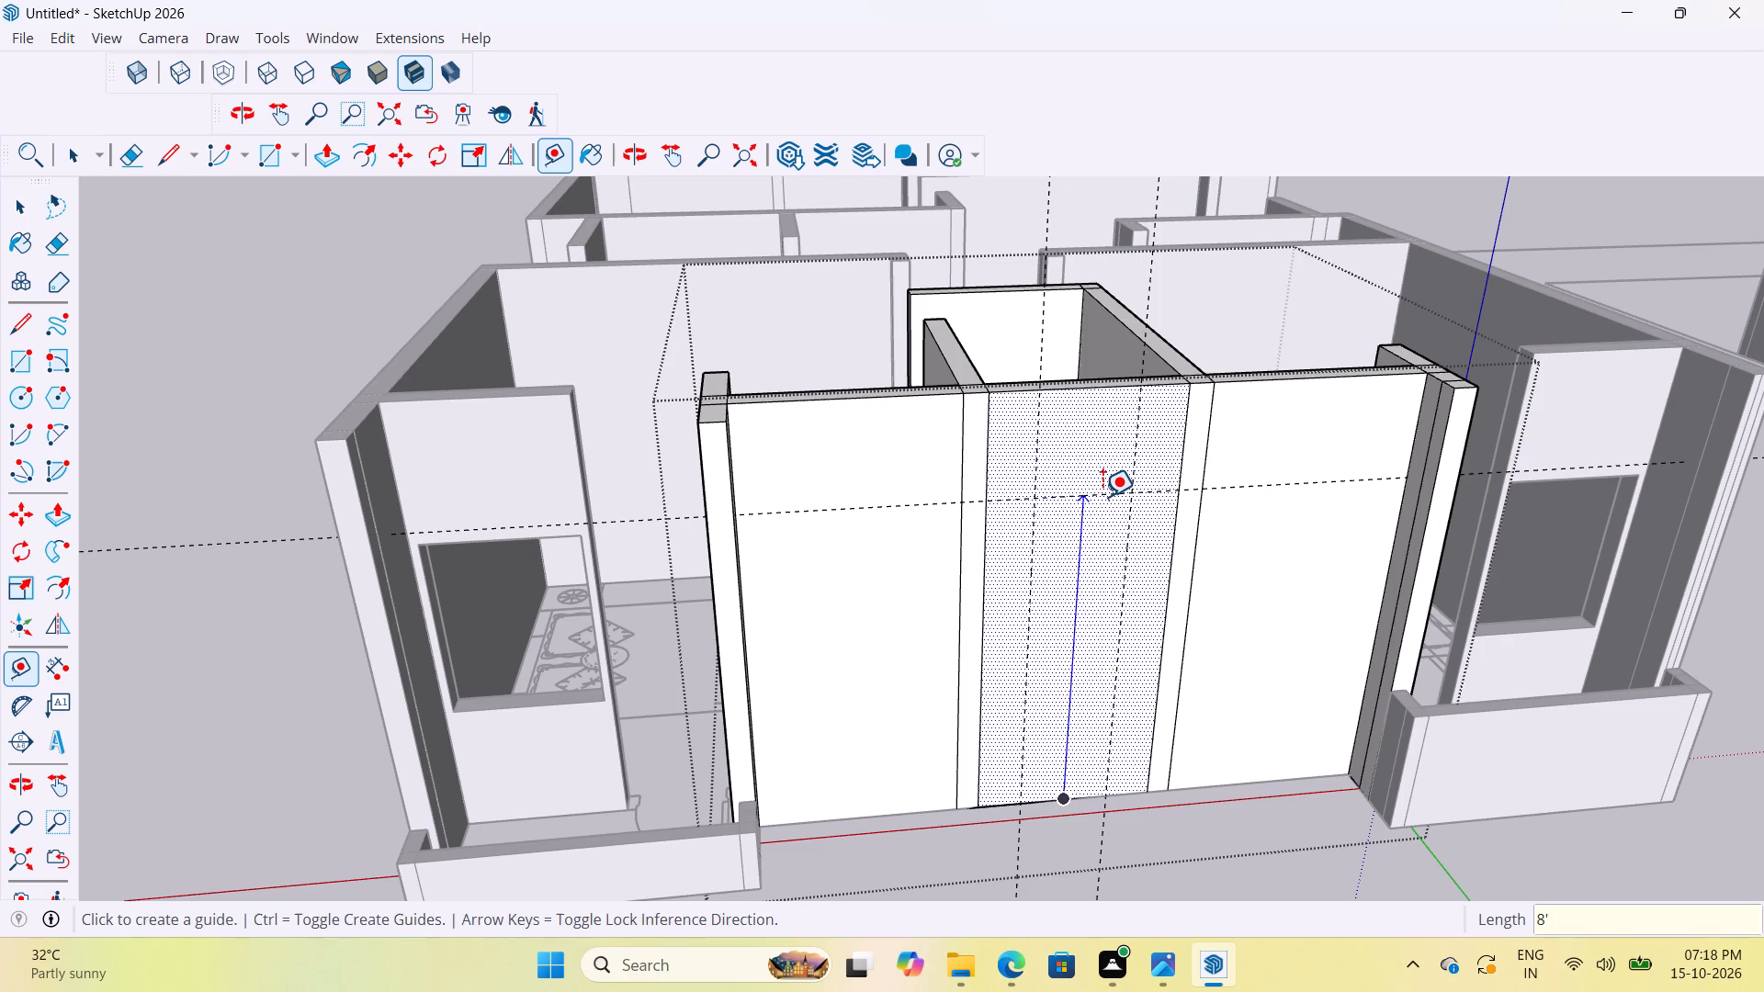
Place a second horizontal guide 1' above the 8' guide on the bathroom's outer wall face.
scroll(1032, 433, "up", 7)
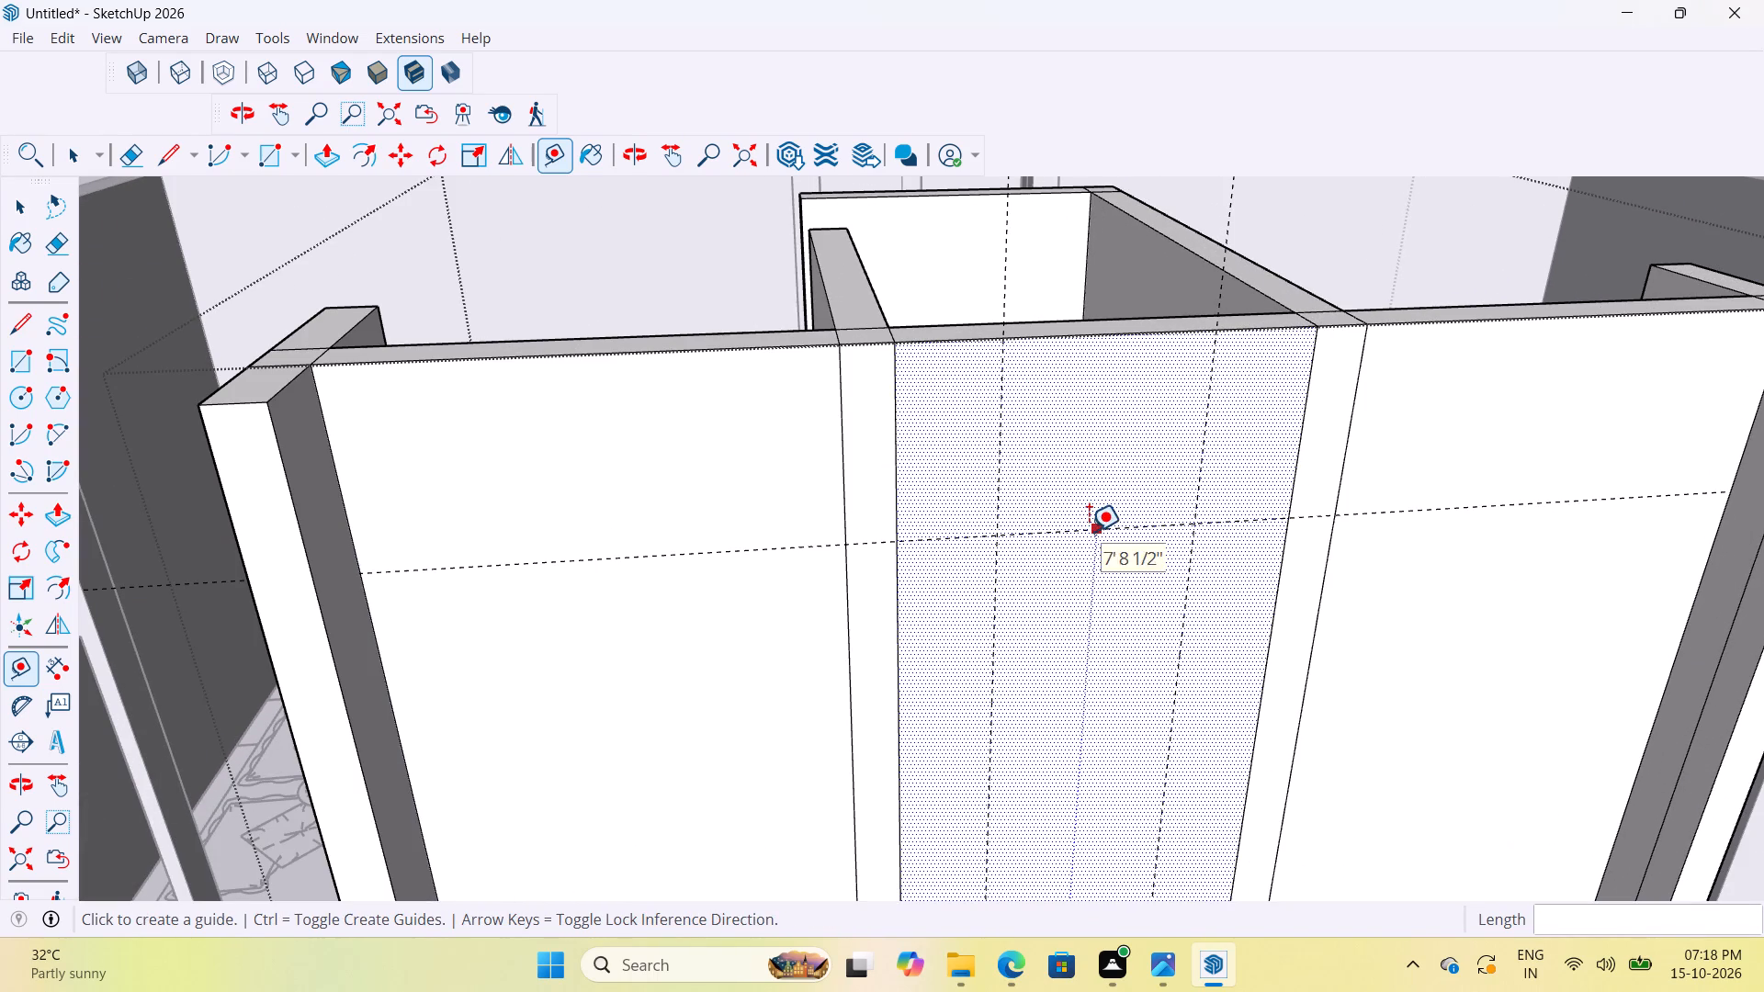
left_click(1089, 532)
scroll(1088, 415, "up", 3)
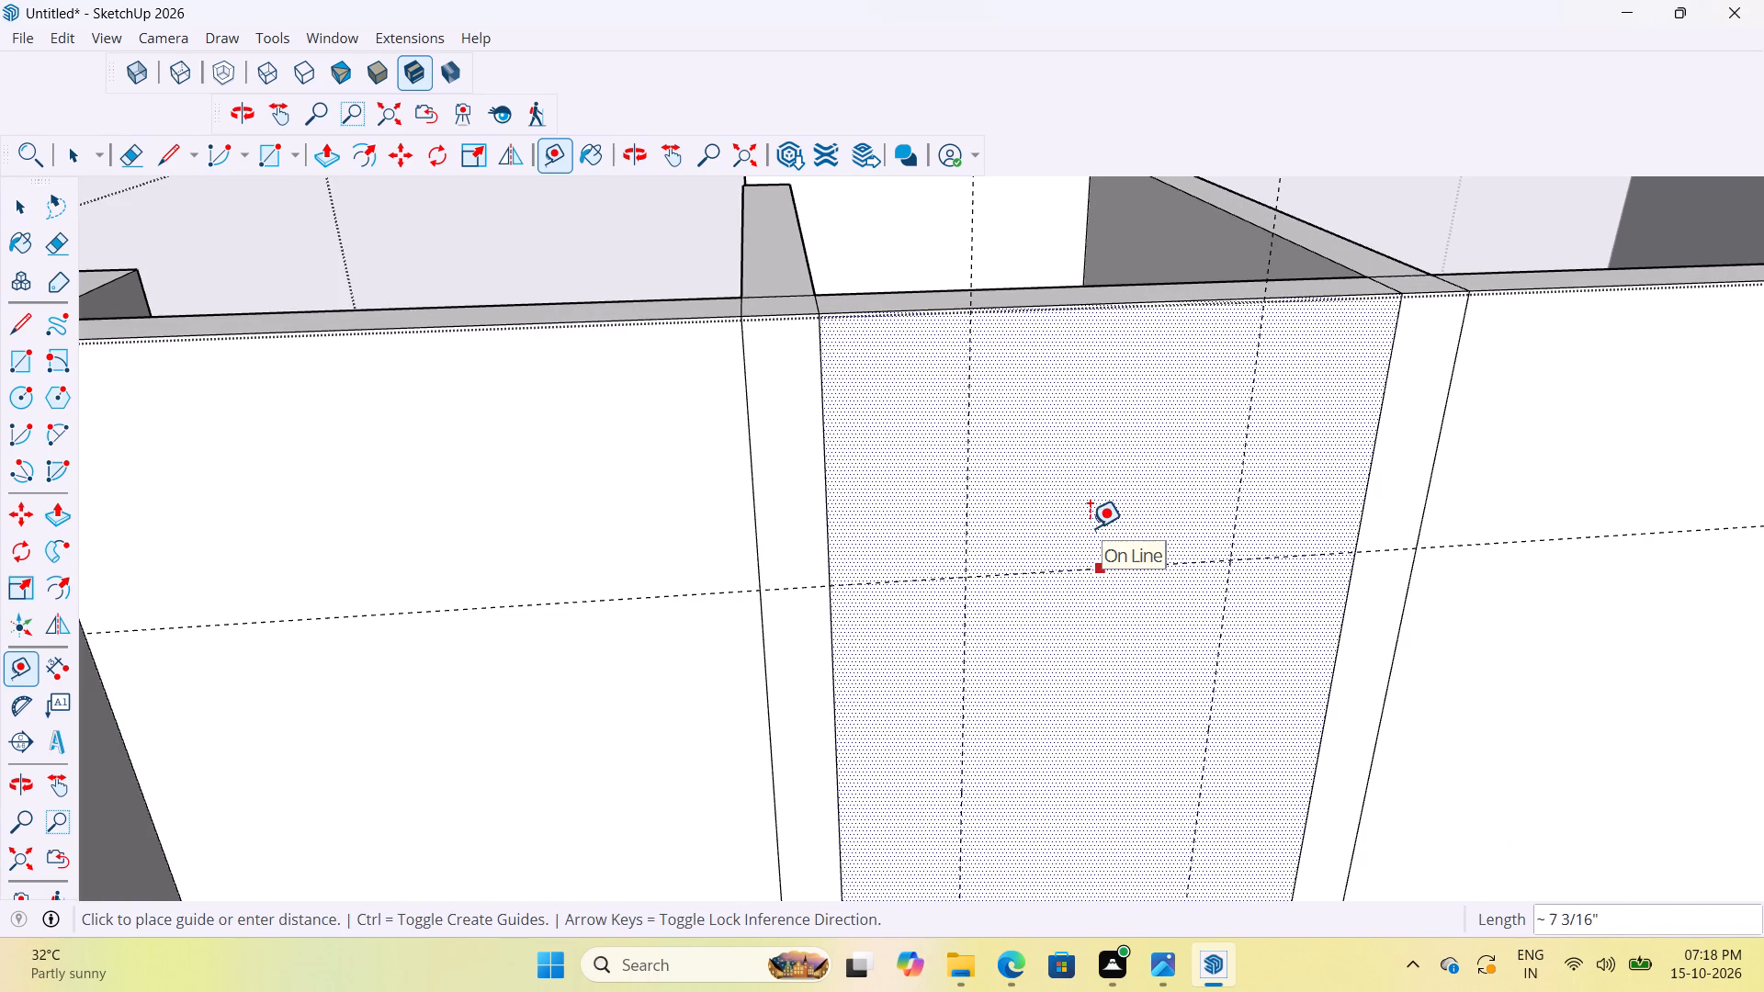
key("t")
left_click(1145, 565)
scroll(1139, 423, "up", 3)
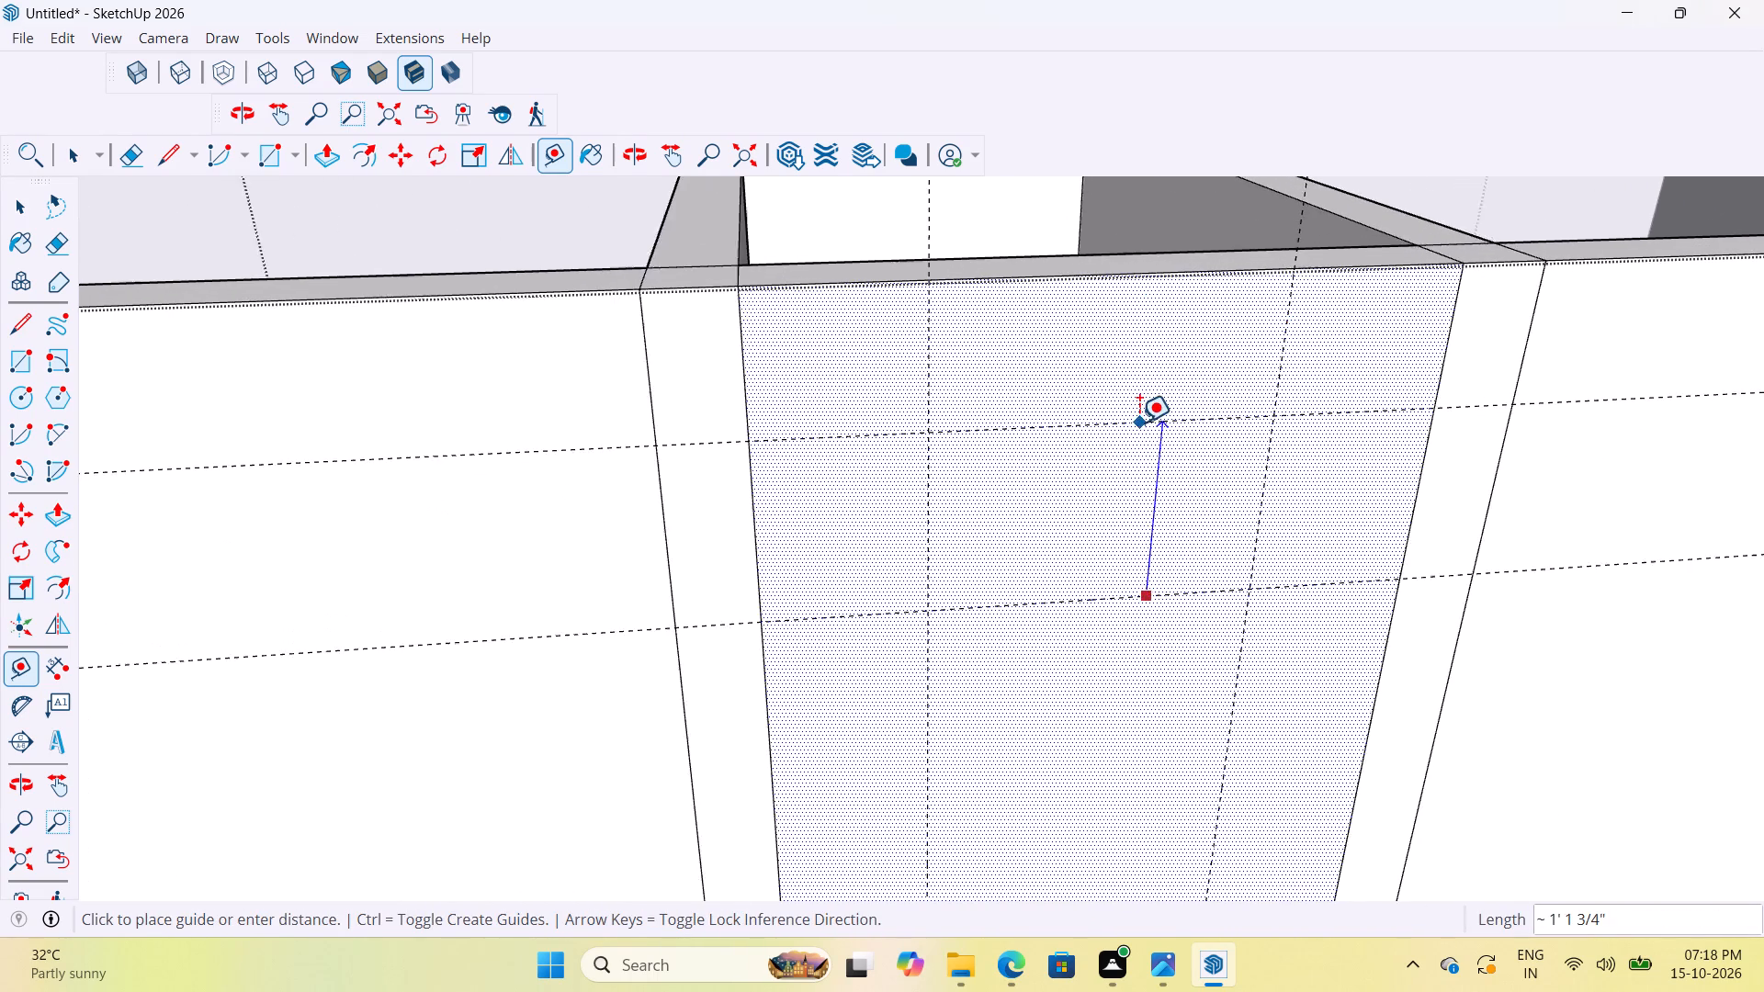
middle_click_drag(1139, 423, 1216, 441)
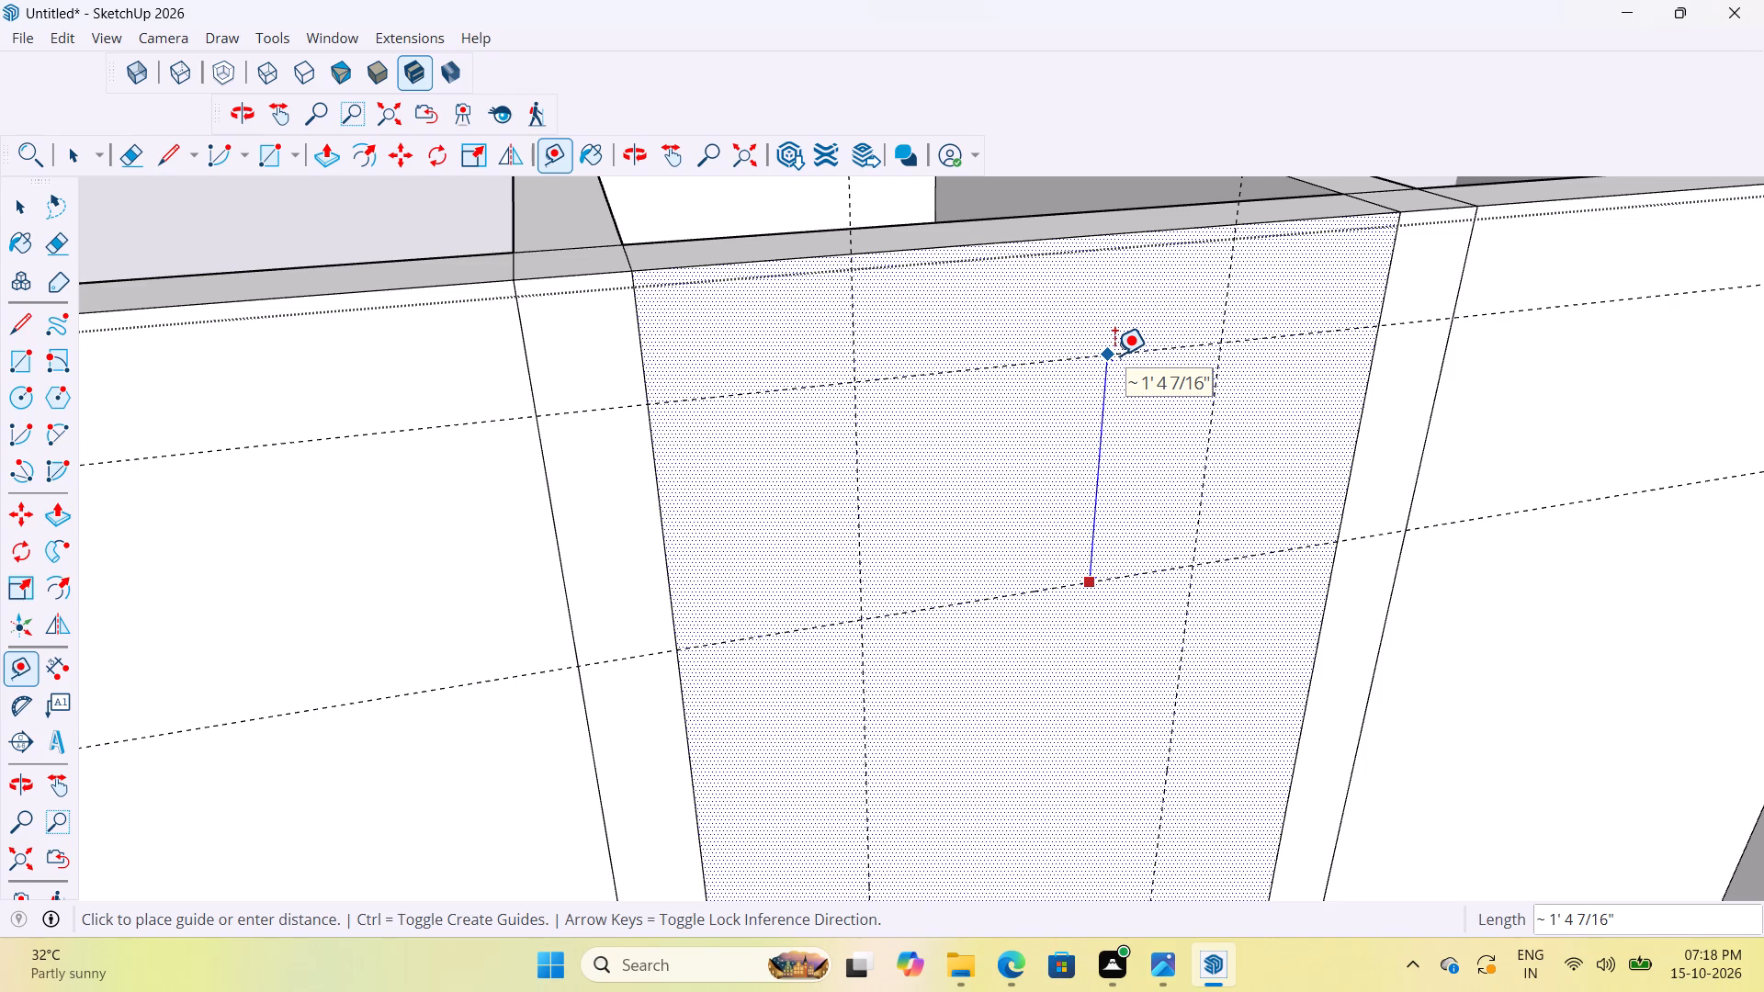
type("1'")
key("Return")
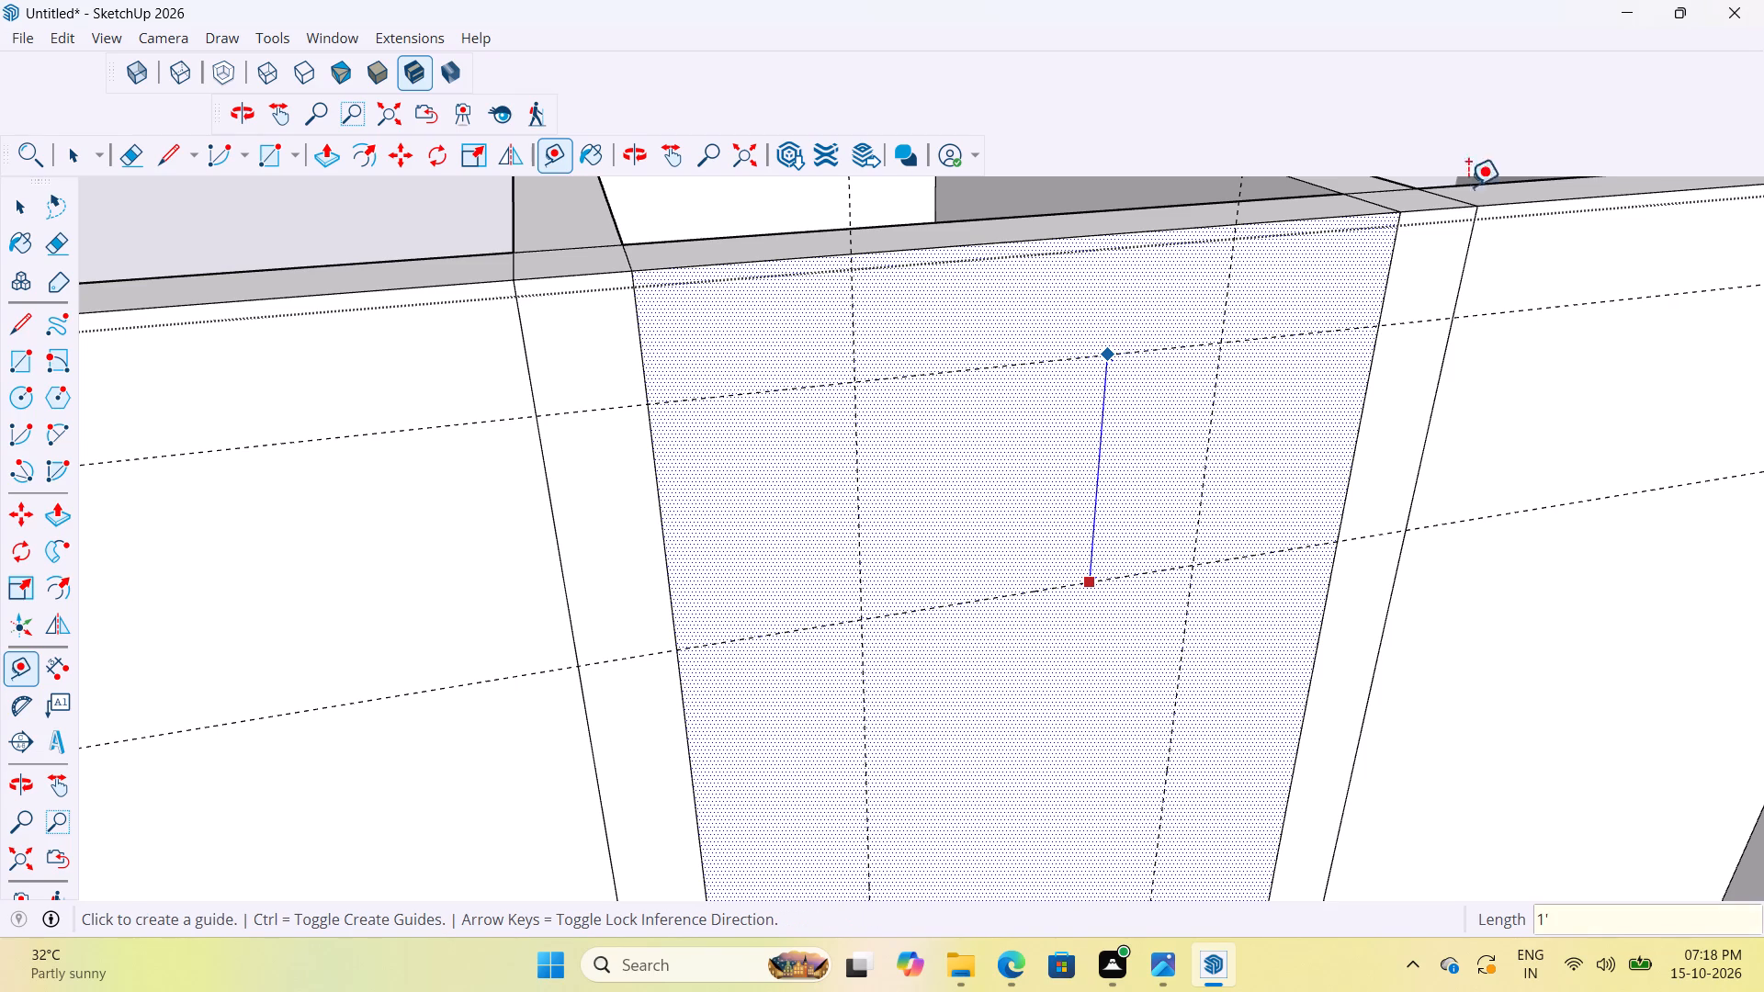
Draw the ventilator rectangle, about 2' by 1', between the four guide intersections on the bathroom's outer wall.
scroll(876, 547, "up", 2)
key("r")
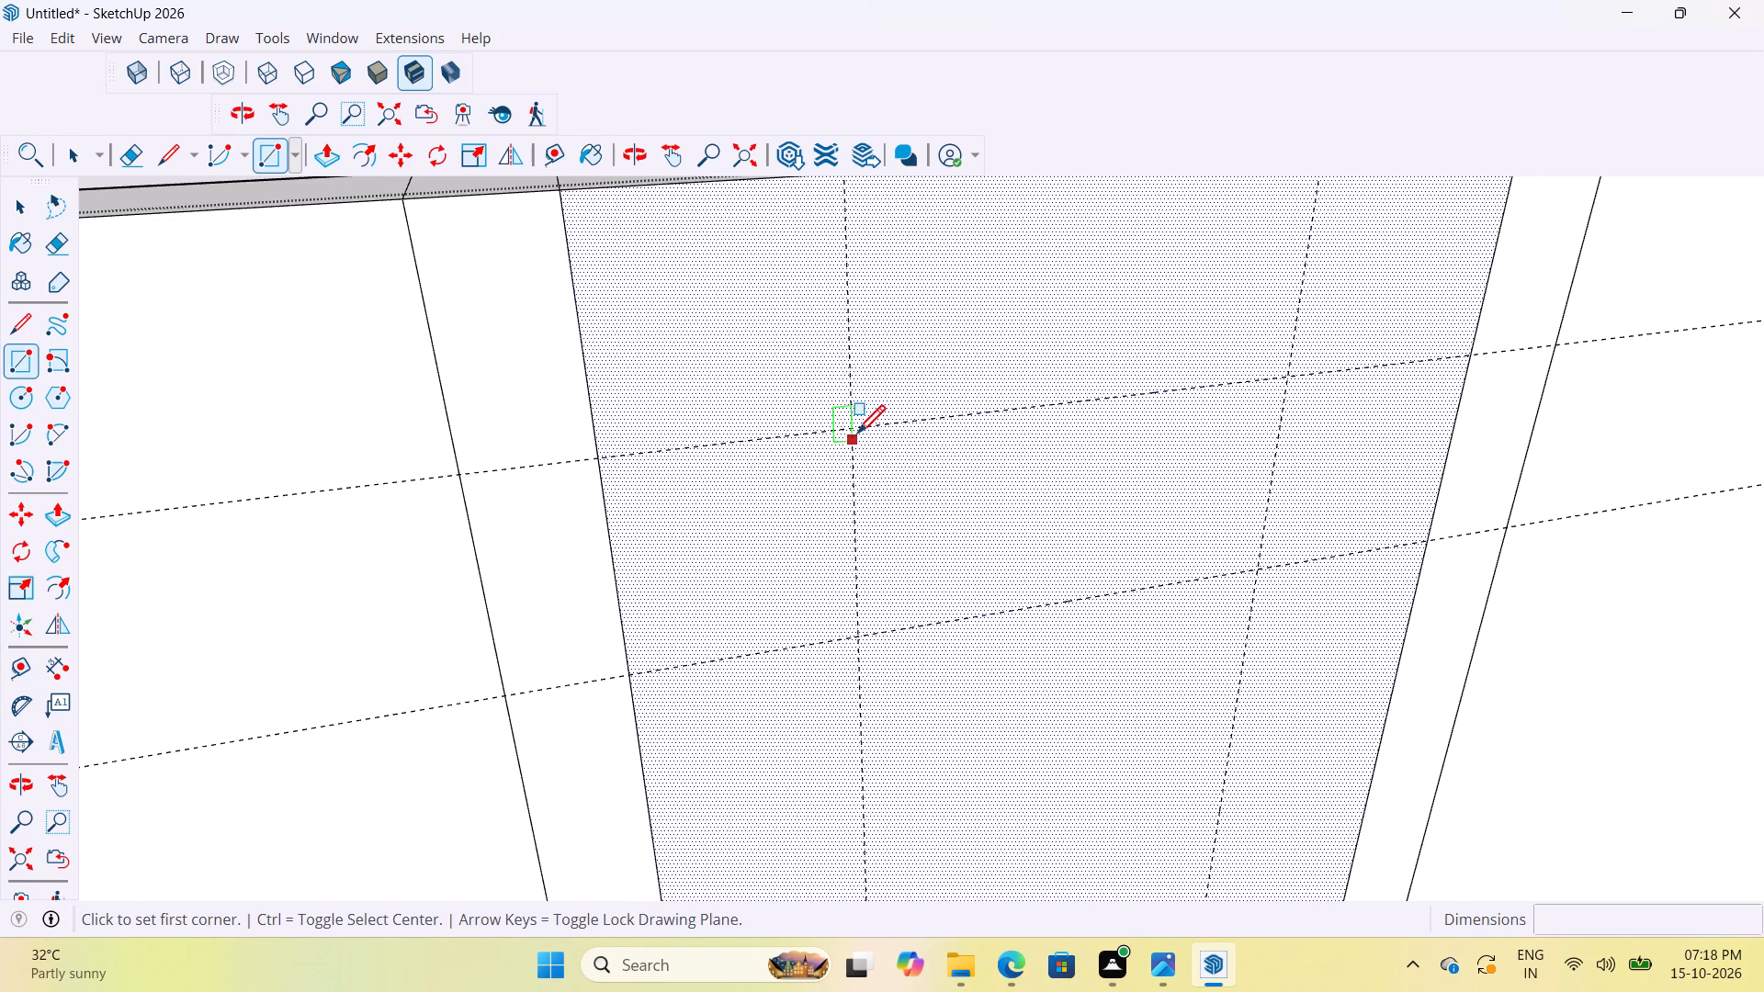
left_click(857, 430)
left_click(1258, 569)
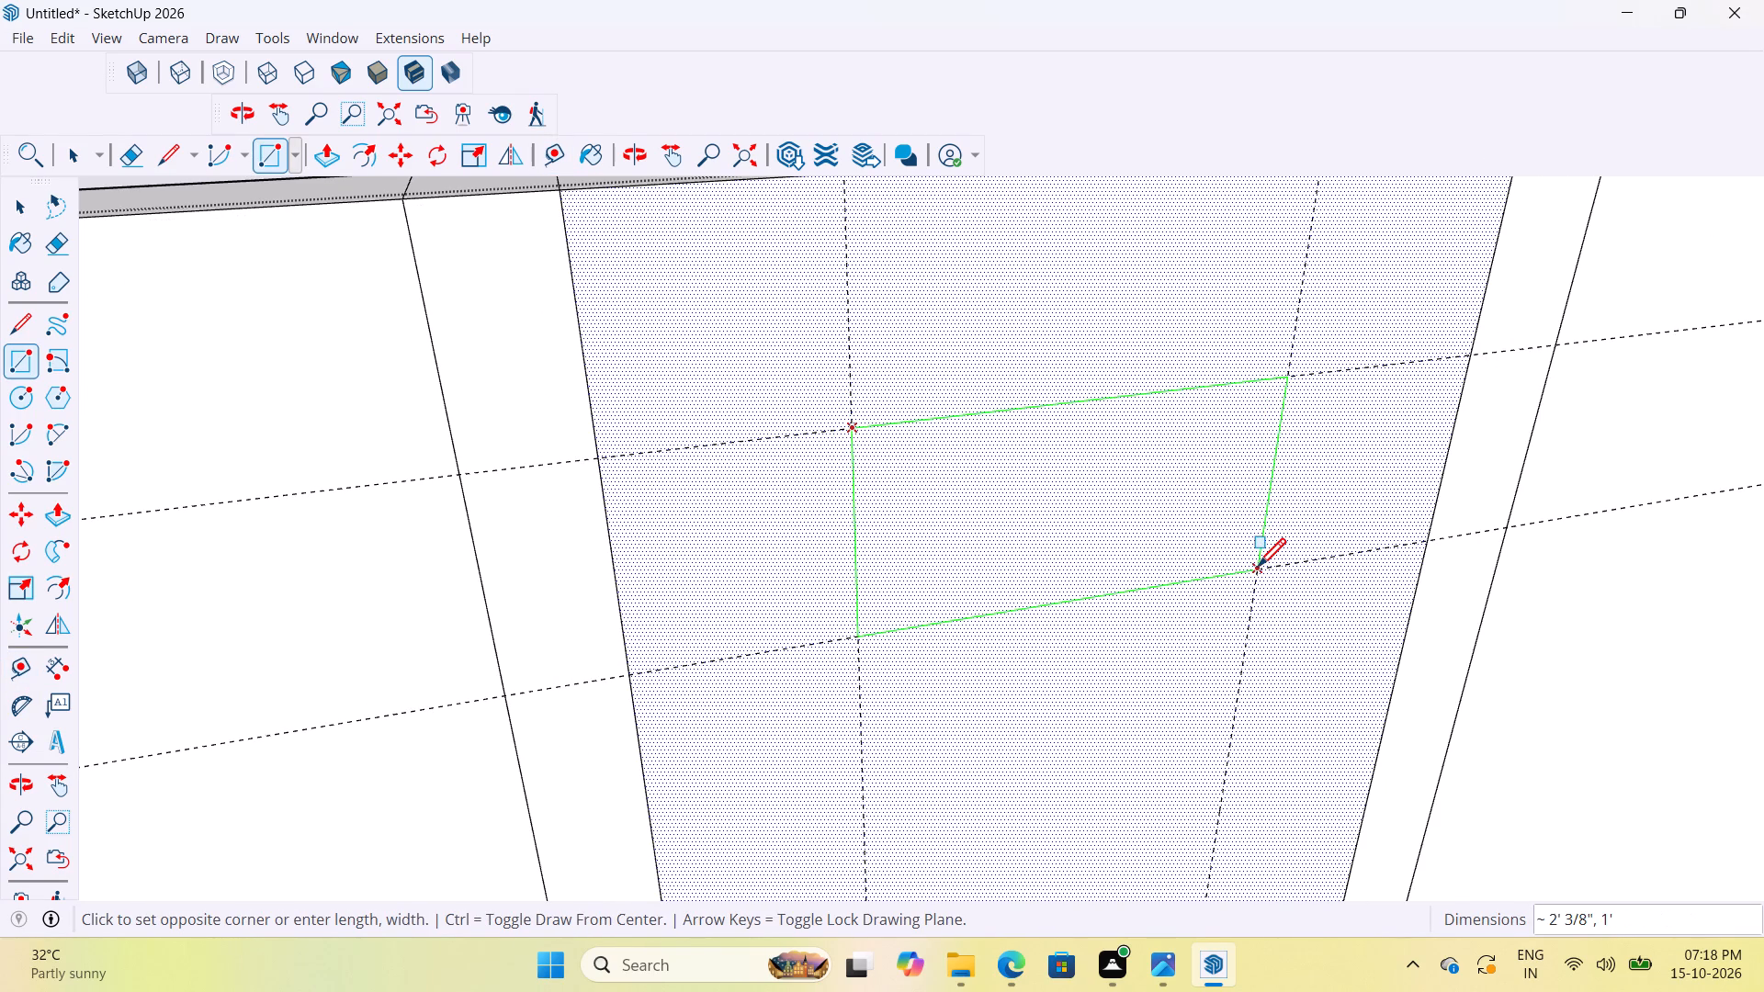
Push the ventilator rectangle 6" through the wall thickness to cut the opening, and close the wall group.
key("space")
left_click(1154, 518)
key("p")
left_click(1129, 509)
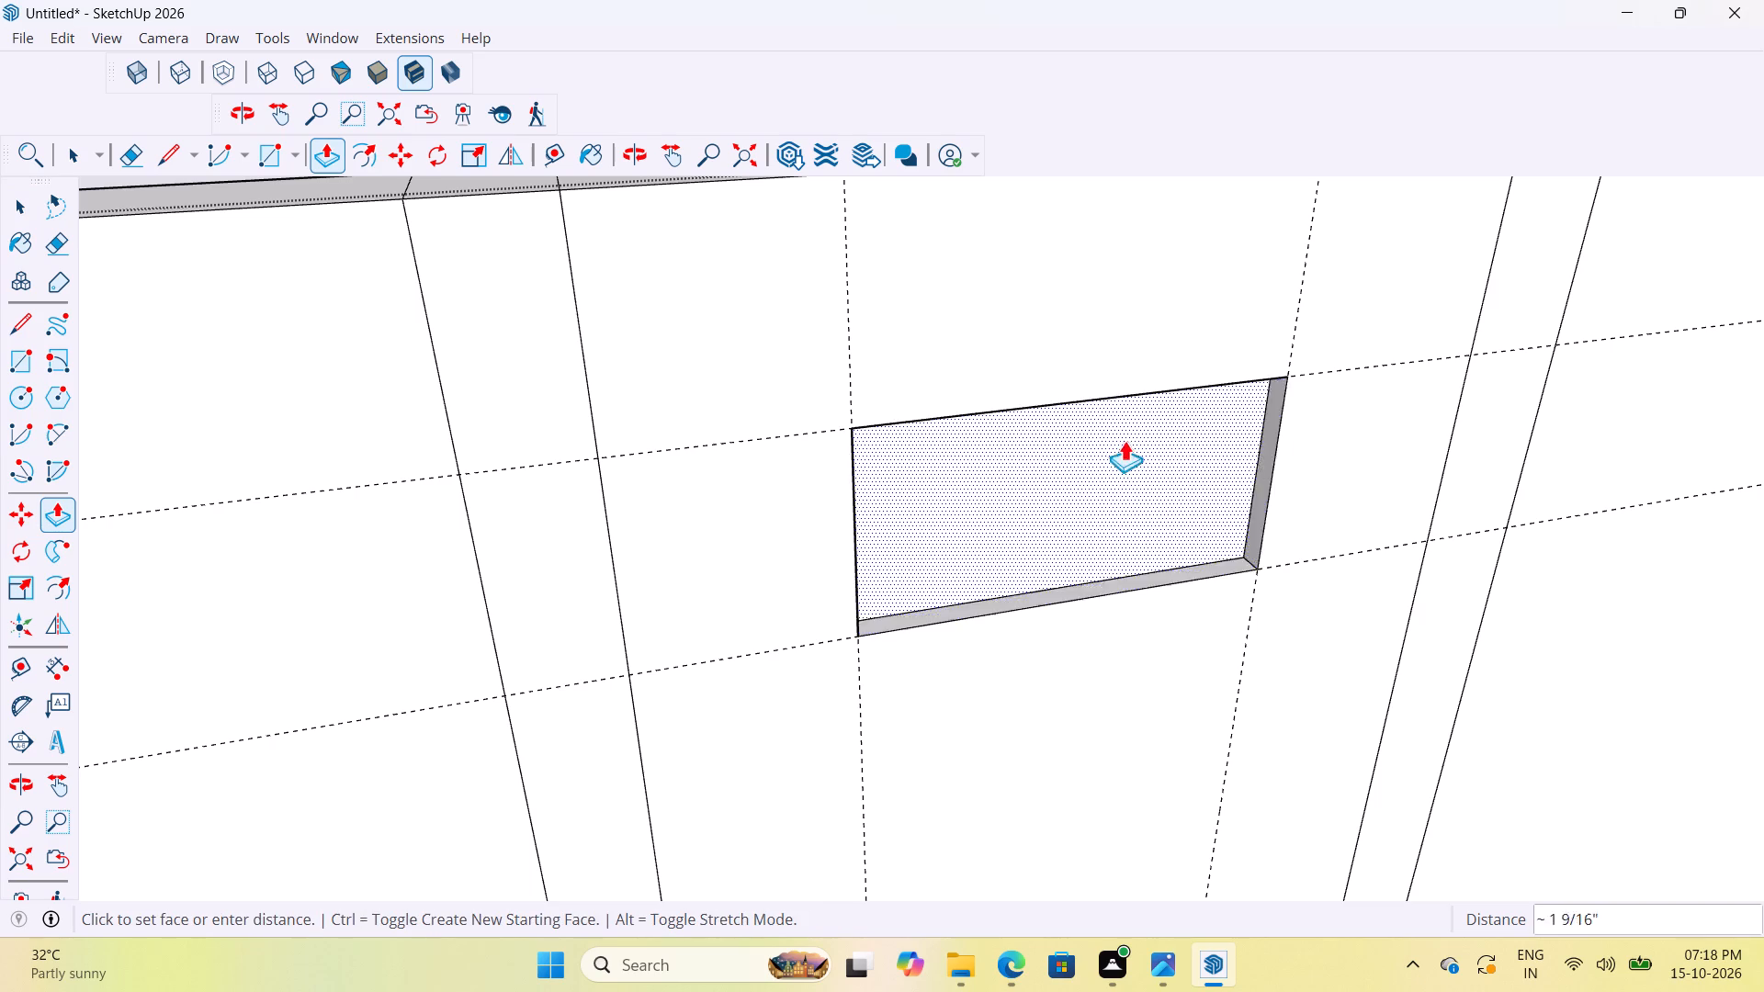
scroll(1142, 471, "down", 6)
middle_click_drag(1123, 446, 1321, 517)
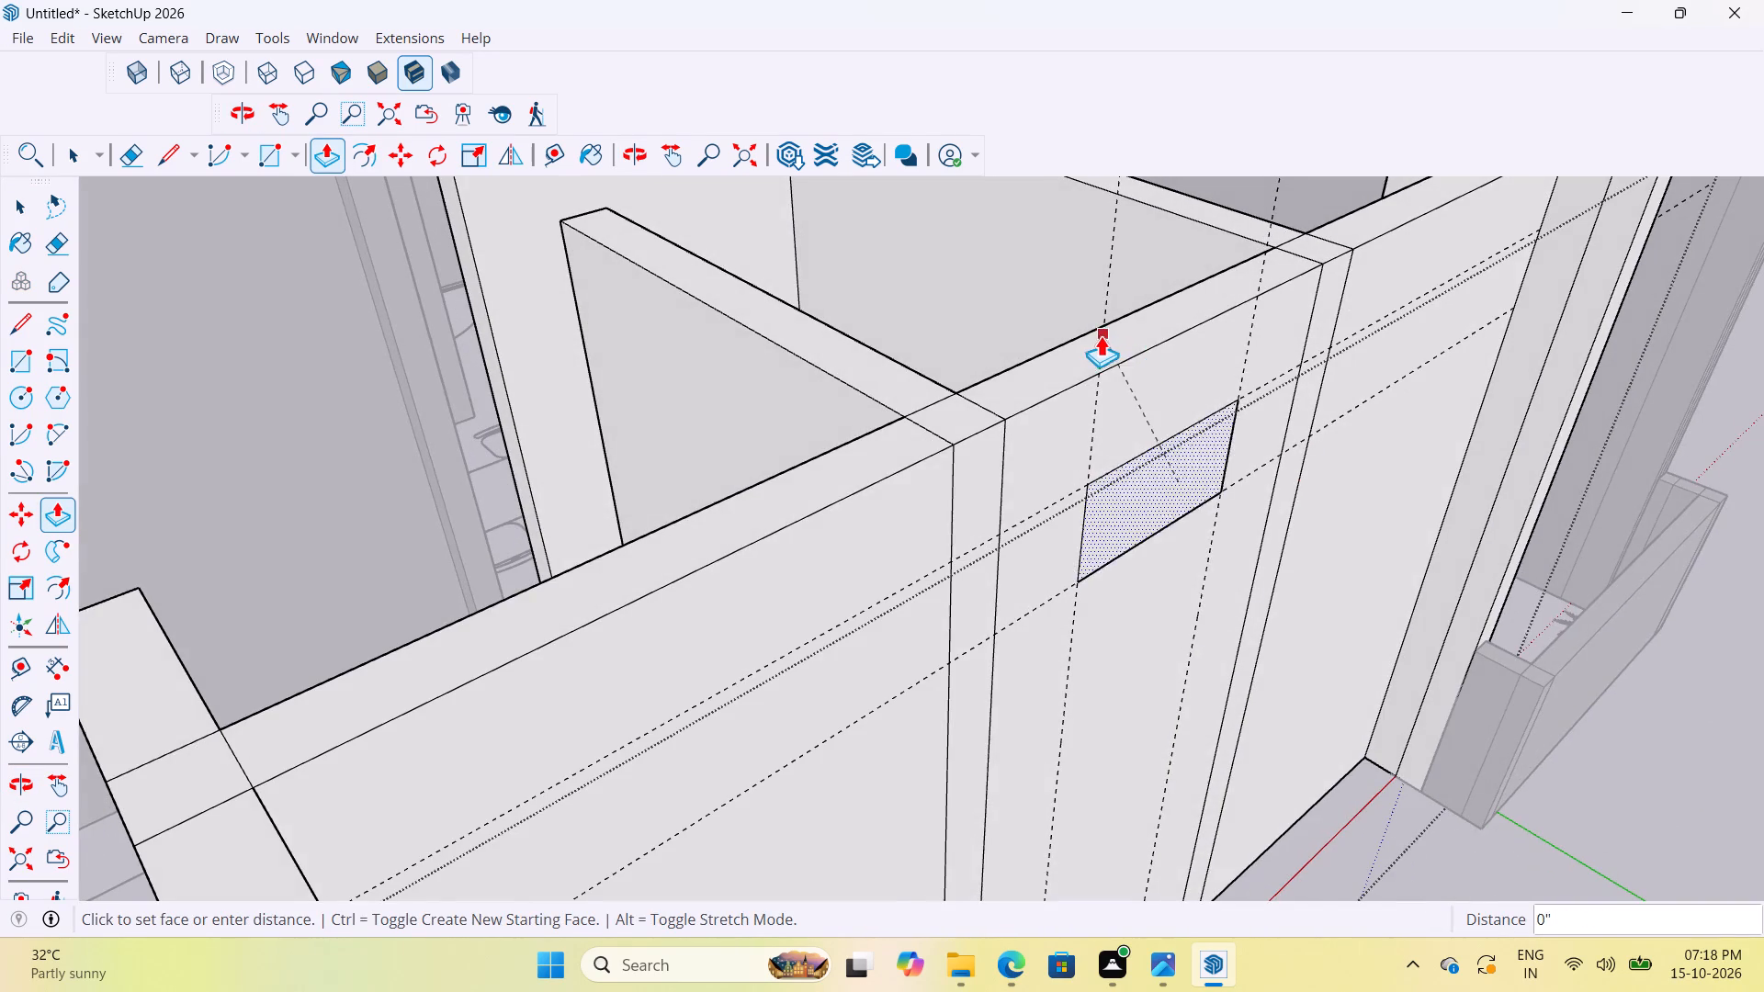
scroll(1100, 335, "up", 3)
middle_click_drag(1106, 345, 1330, 439)
middle_click_drag(887, 337, 1063, 466)
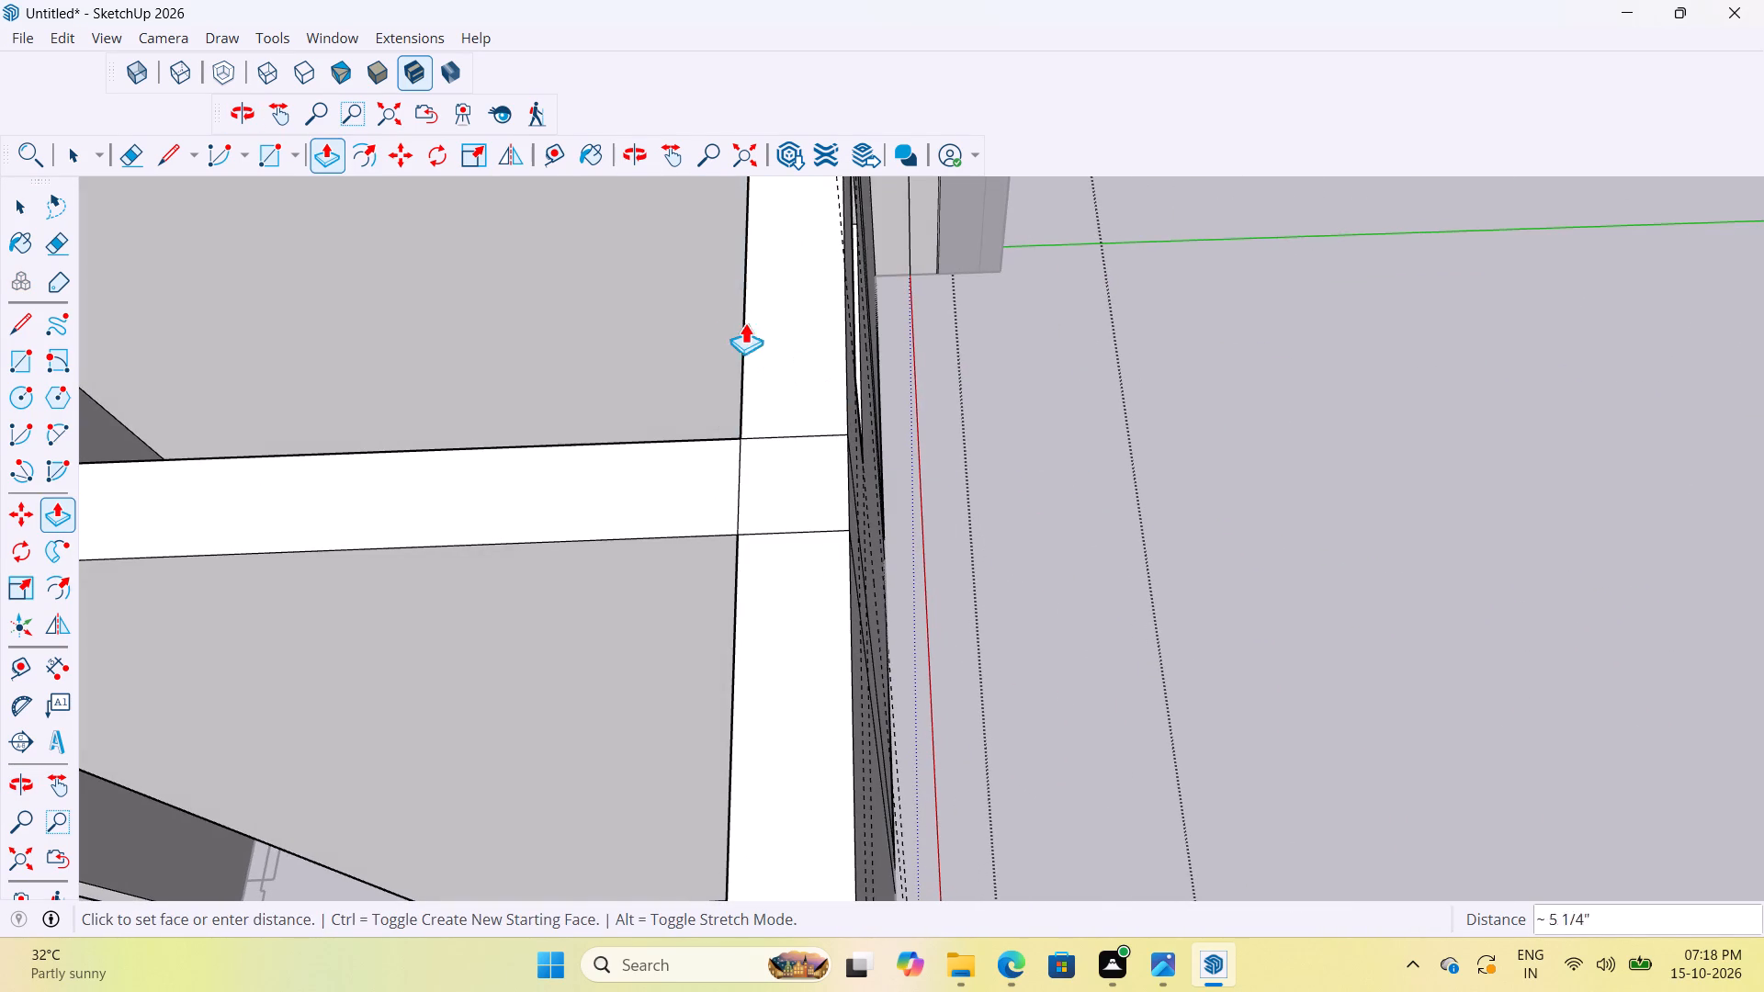
left_click(743, 279)
scroll(1035, 521, "down", 1)
middle_click_drag(1014, 518, 707, 407)
scroll(1100, 714, "down", 3)
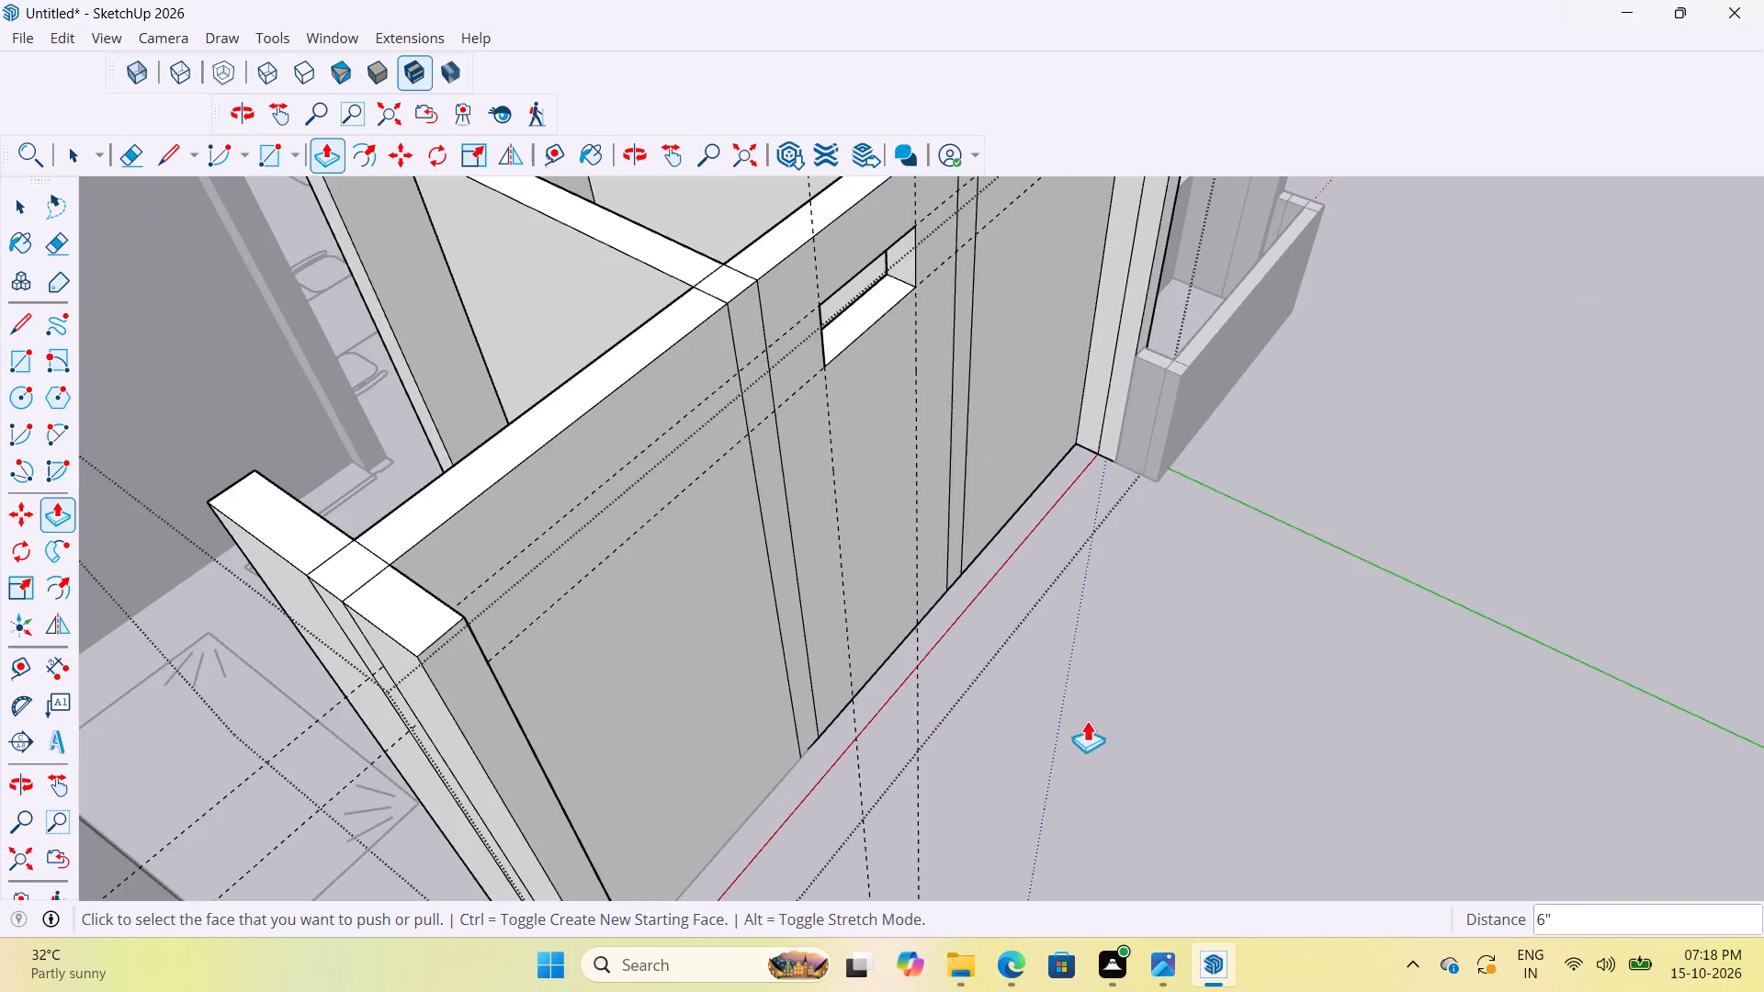
scroll(1087, 720, "down", 6)
key("space")
left_click(1160, 776)
Delete all the construction guides in the model.
middle_click_drag(1191, 774, 1045, 731)
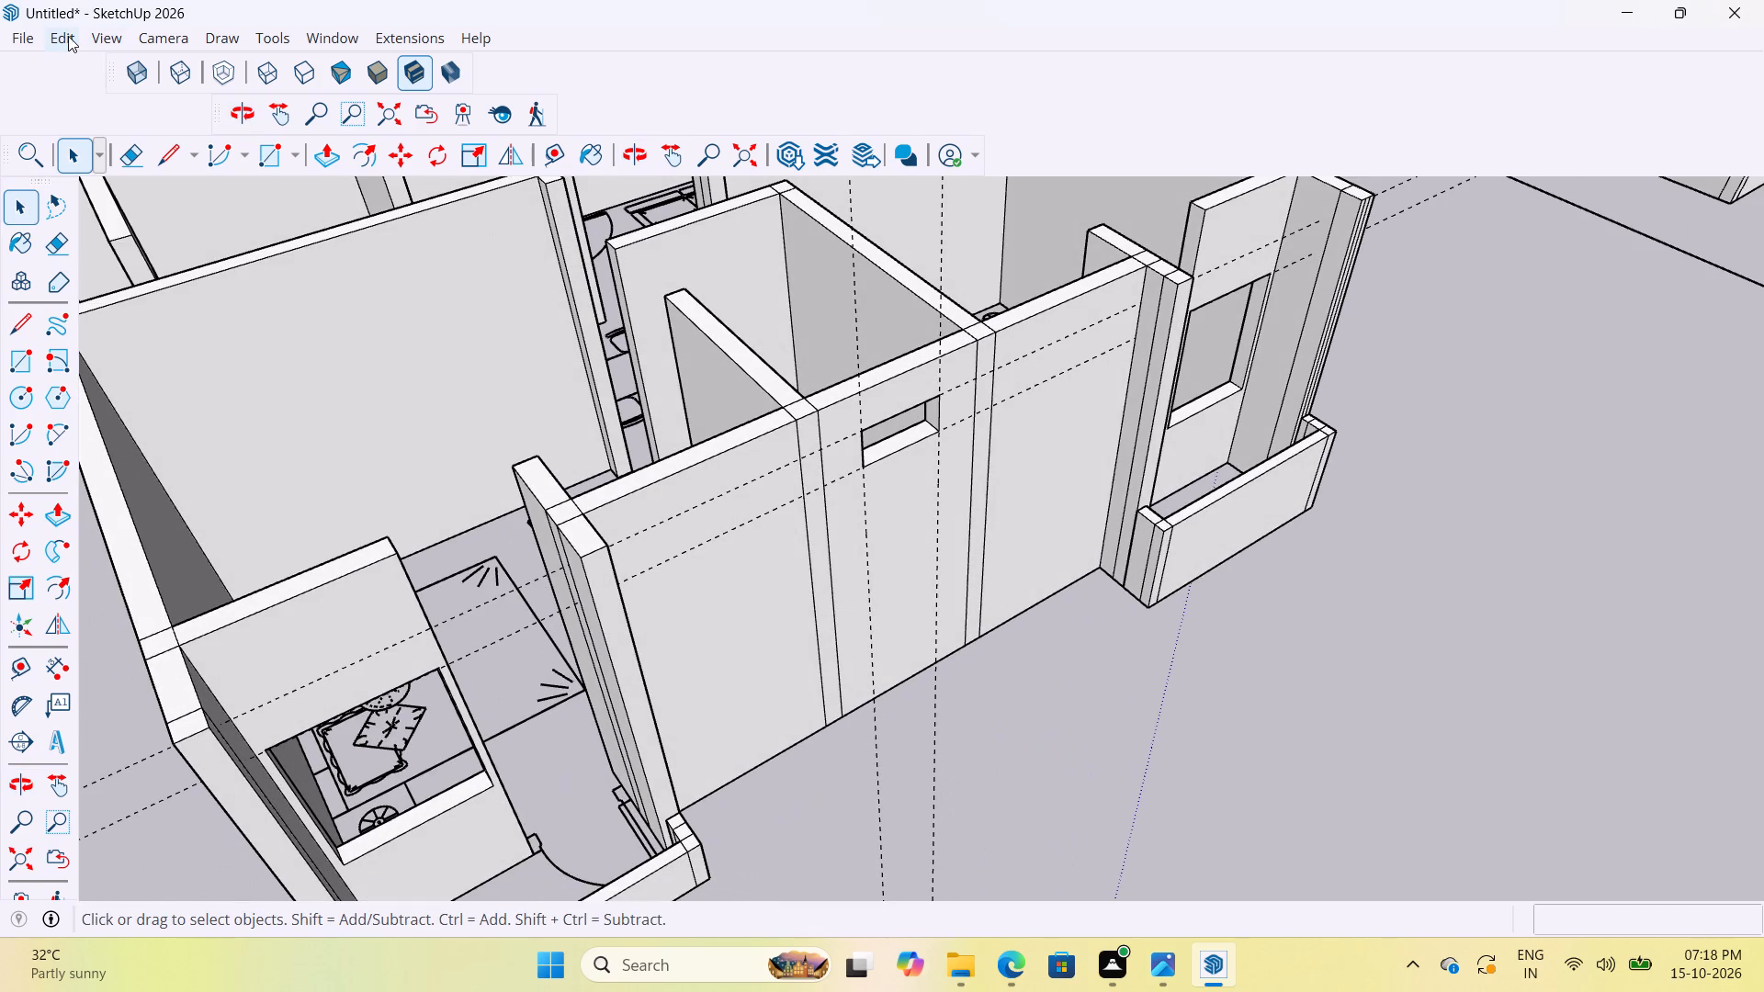
left_click(62, 36)
left_click(179, 269)
scroll(1083, 728, "down", 4)
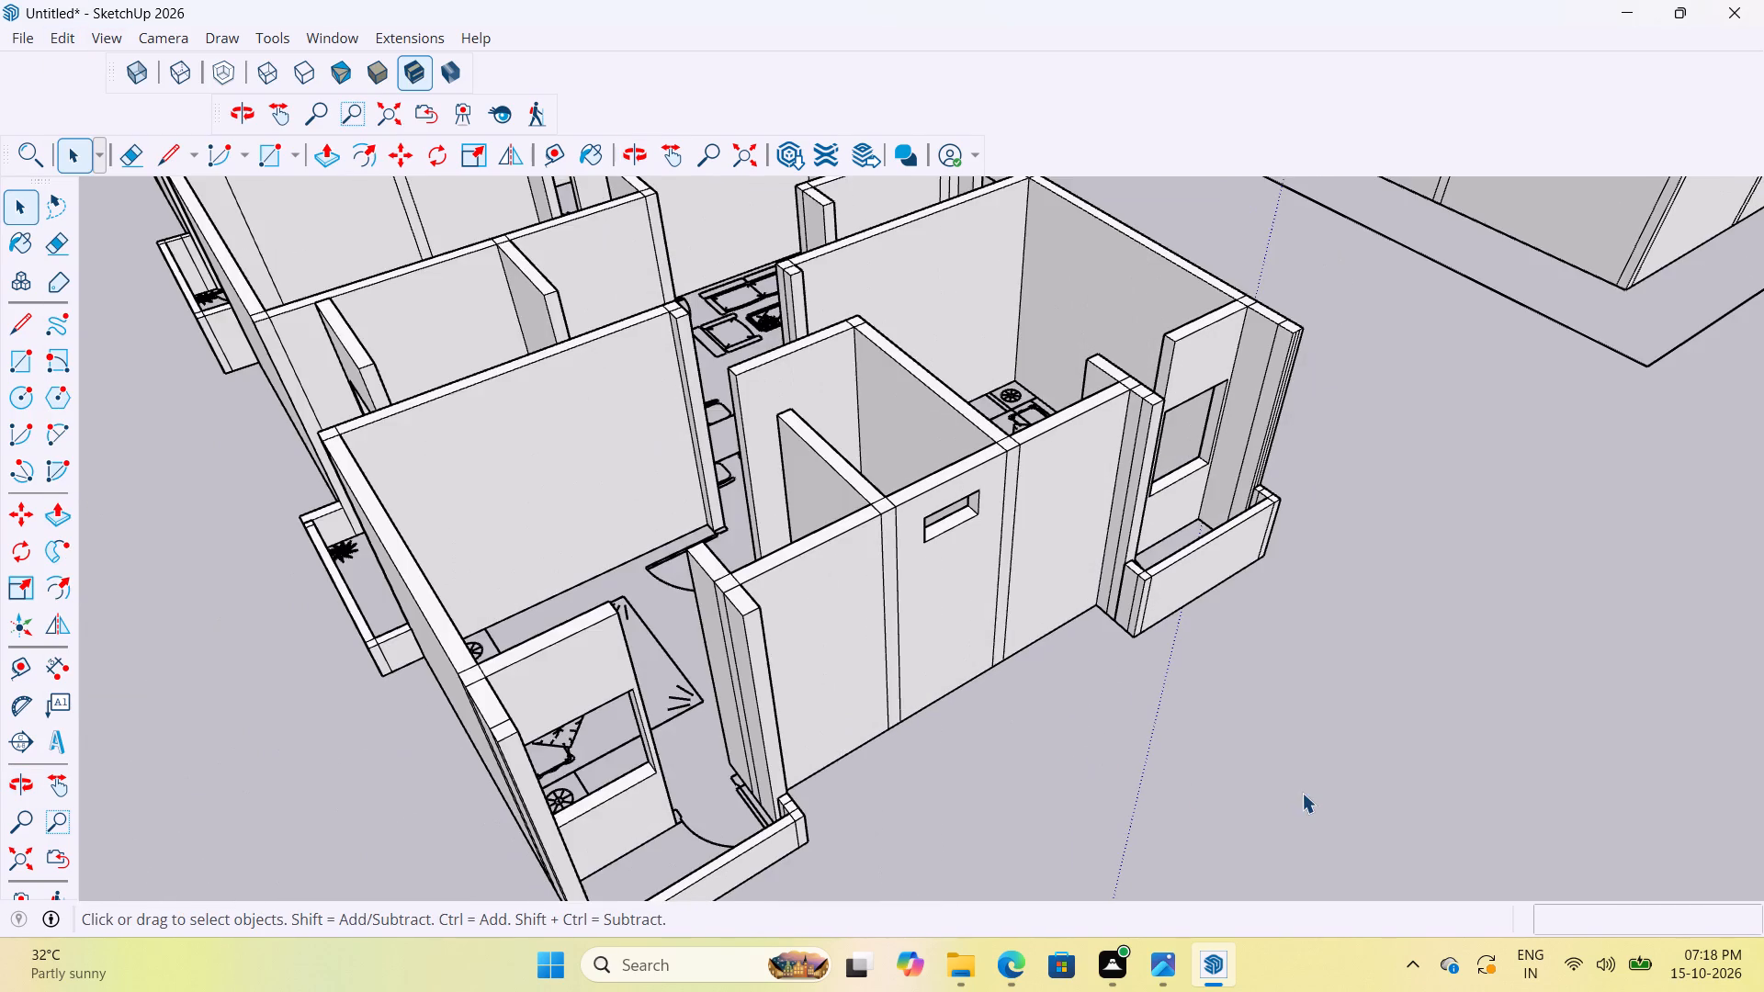
left_click(1292, 789)
Examine the model from both ends and along its long sides for walls or openings still unfinished.
middle_click_drag(1348, 694, 994, 591)
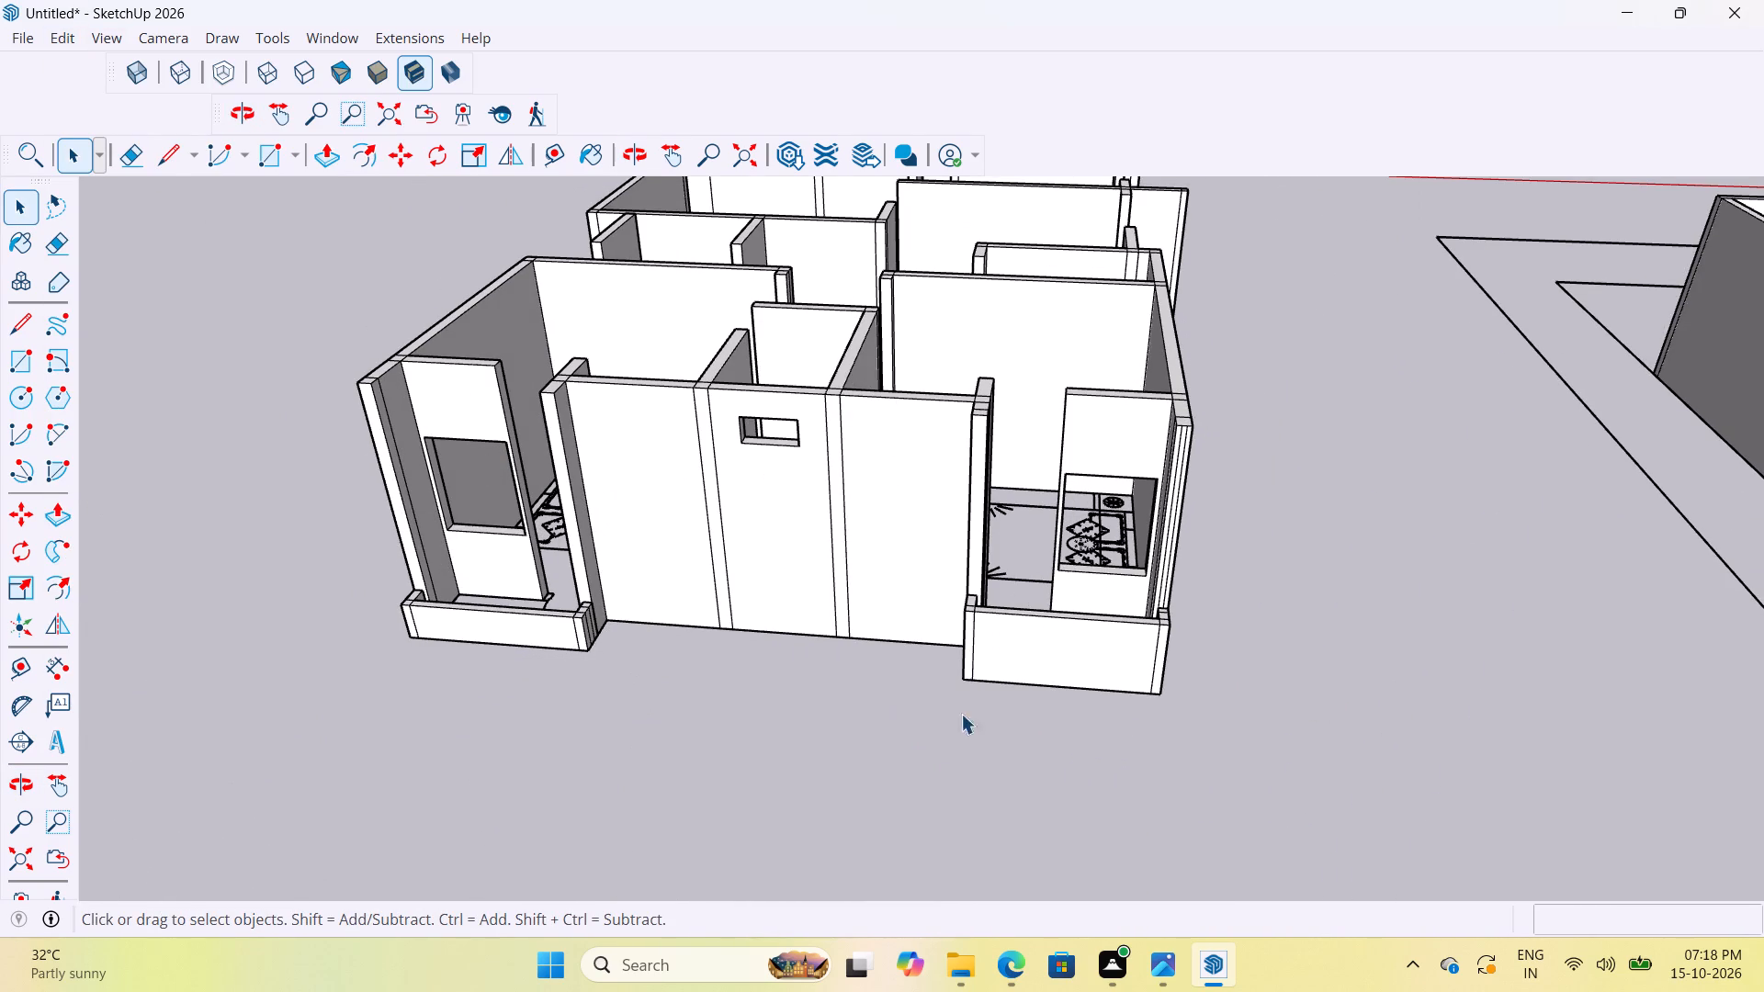
scroll(691, 437, "up", 7)
scroll(1015, 542, "down", 8)
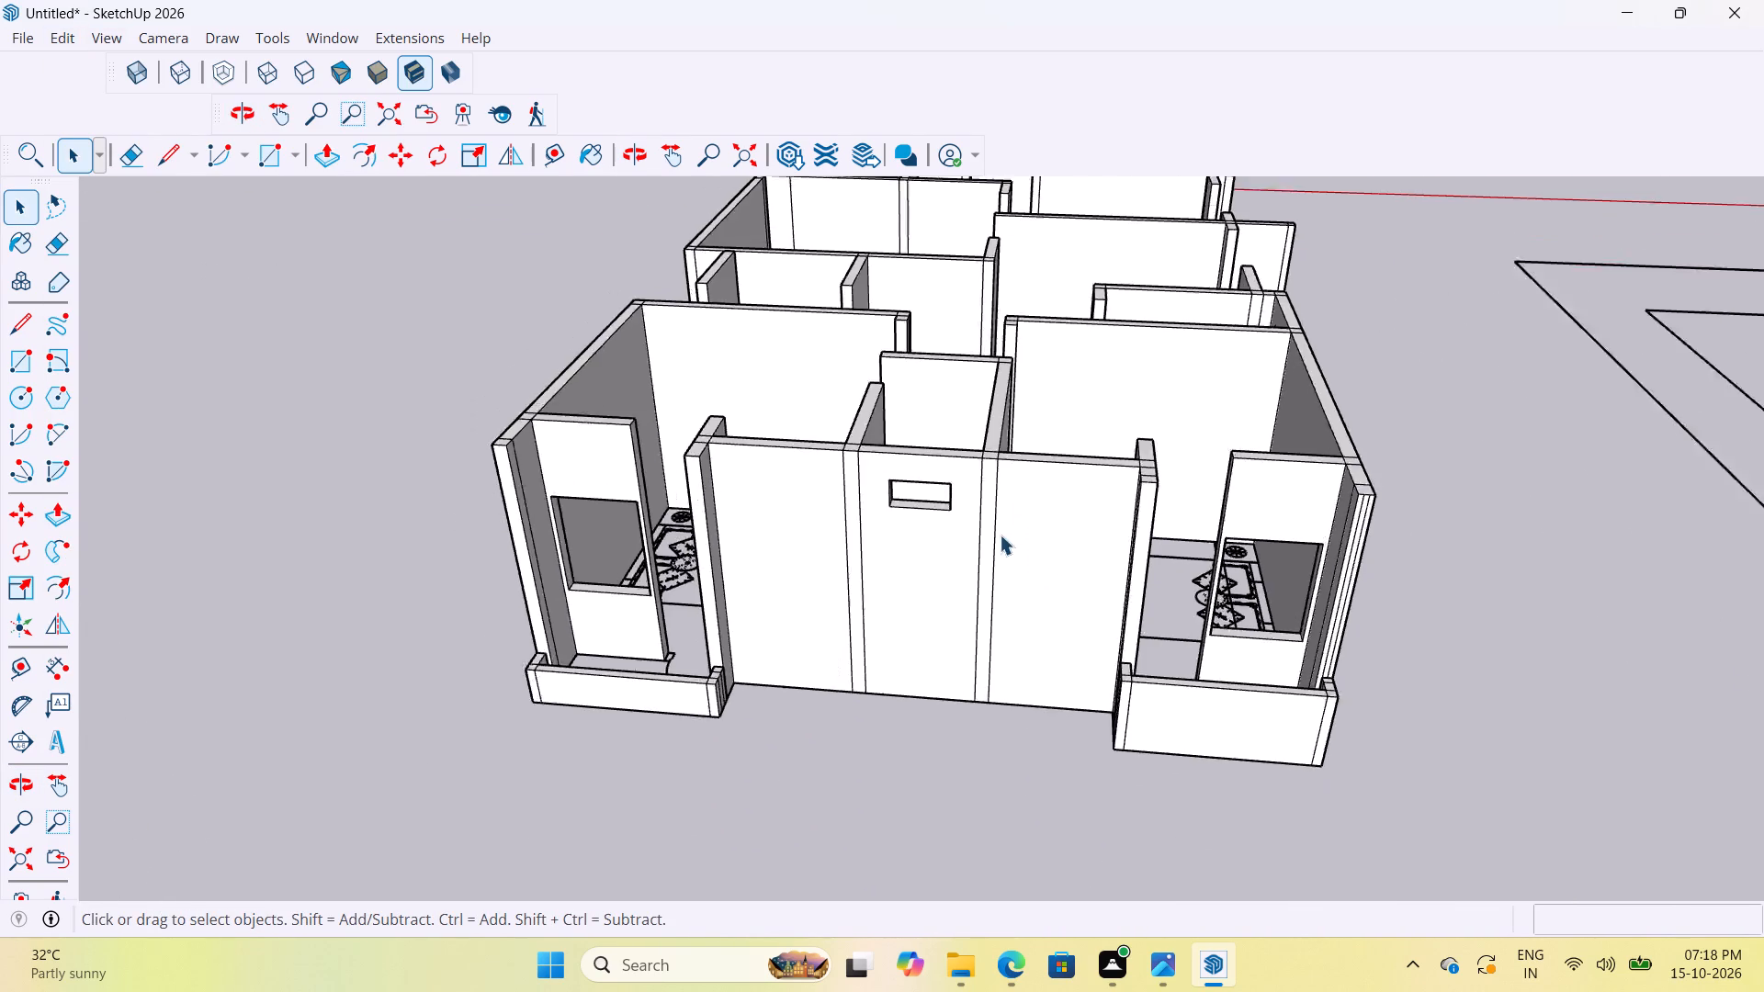
scroll(1000, 535, "down", 4)
scroll(781, 477, "up", 4)
scroll(984, 681, "down", 5)
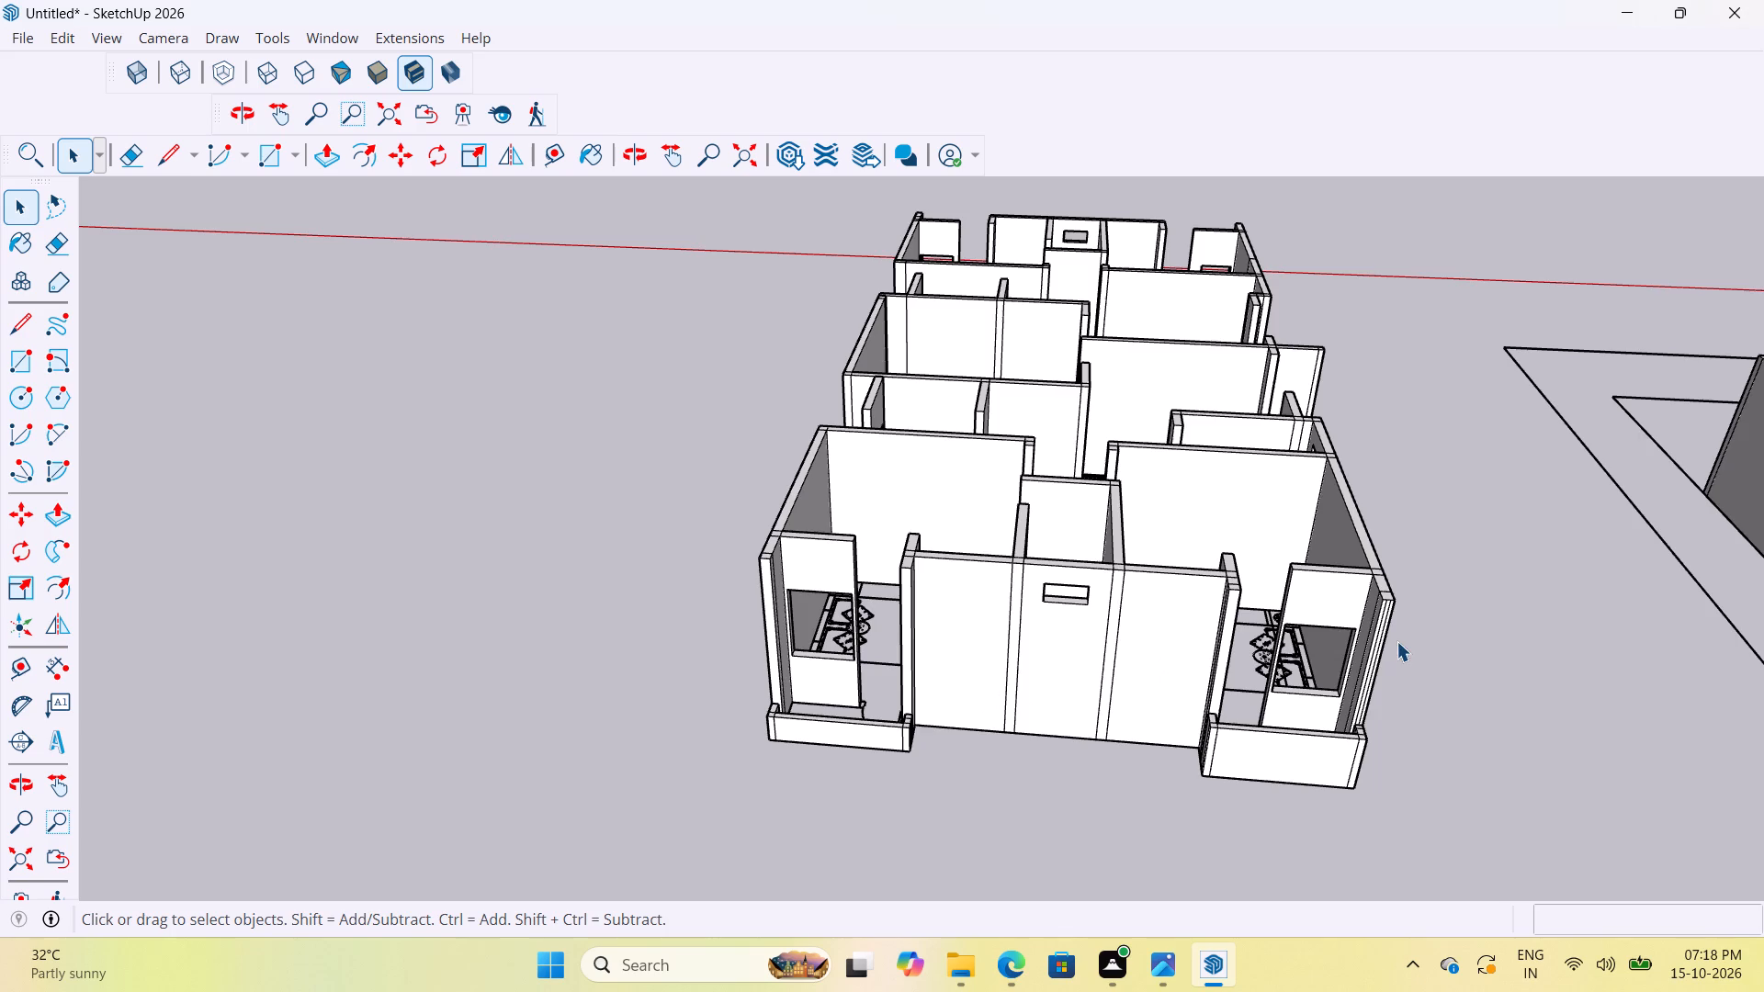
scroll(1164, 626, "down", 5)
scroll(1129, 556, "up", 5)
middle_click_drag(1122, 480, 1579, 571)
scroll(1046, 760, "down", 2)
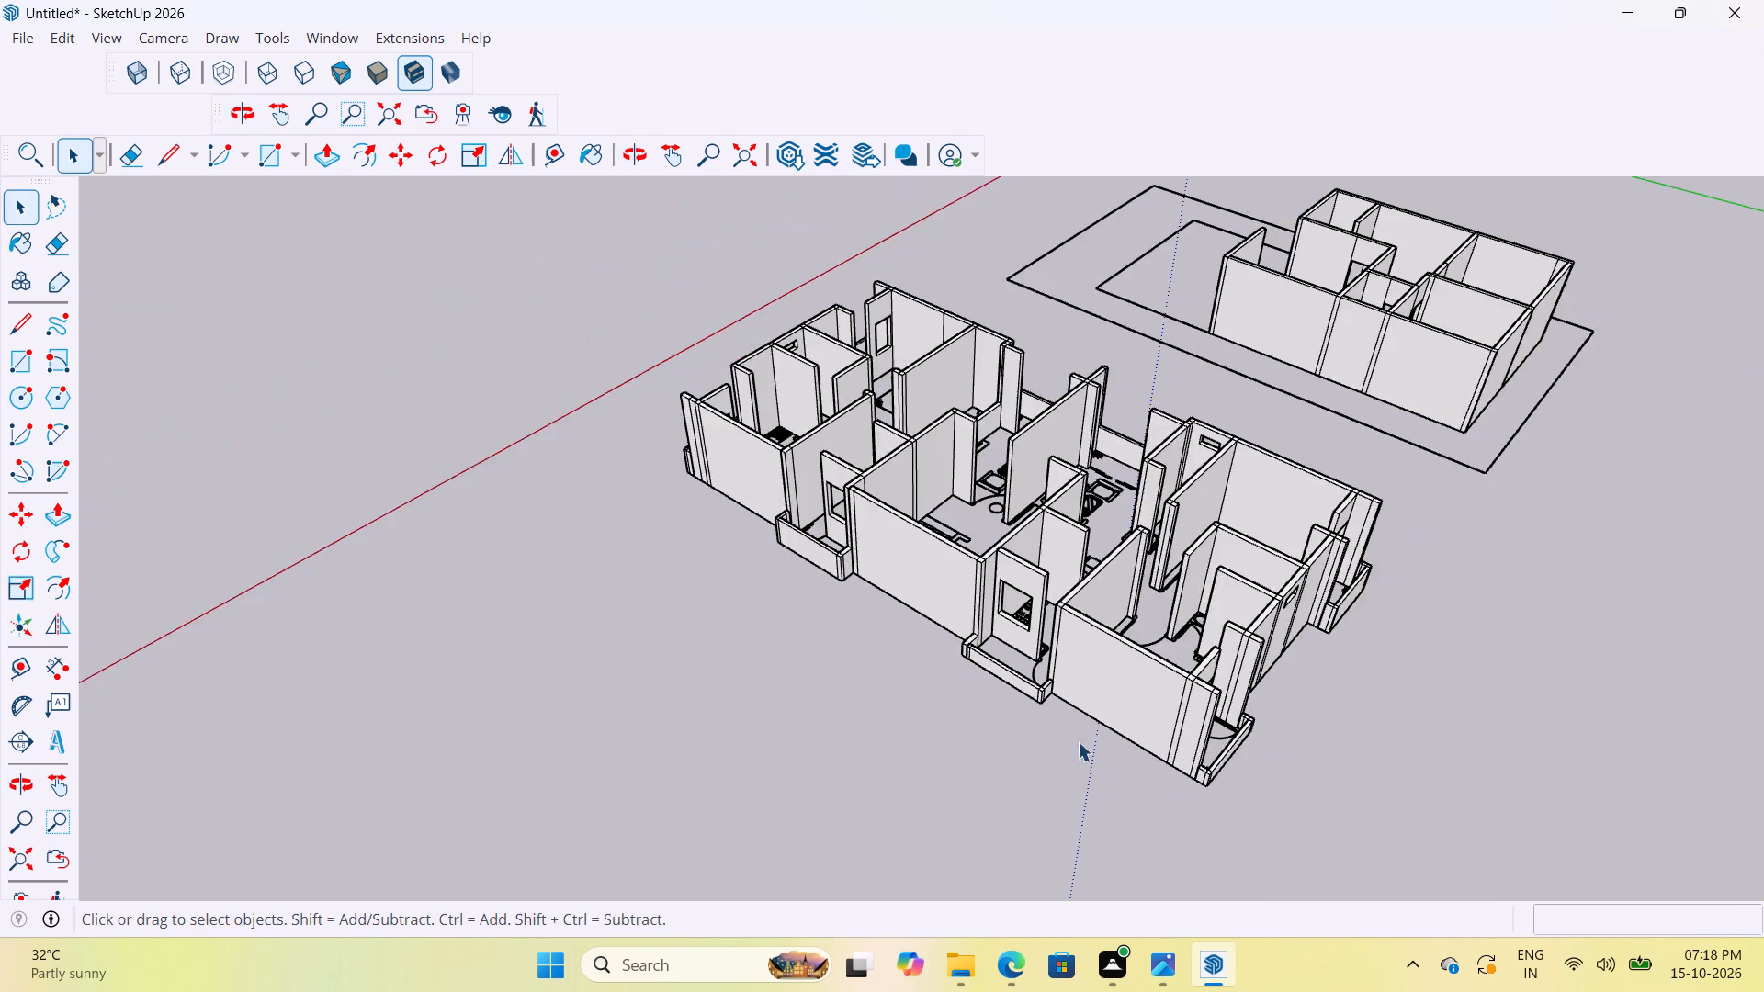
scroll(1078, 741, "down", 6)
scroll(950, 486, "up", 4)
middle_click_drag(1004, 434, 1392, 537)
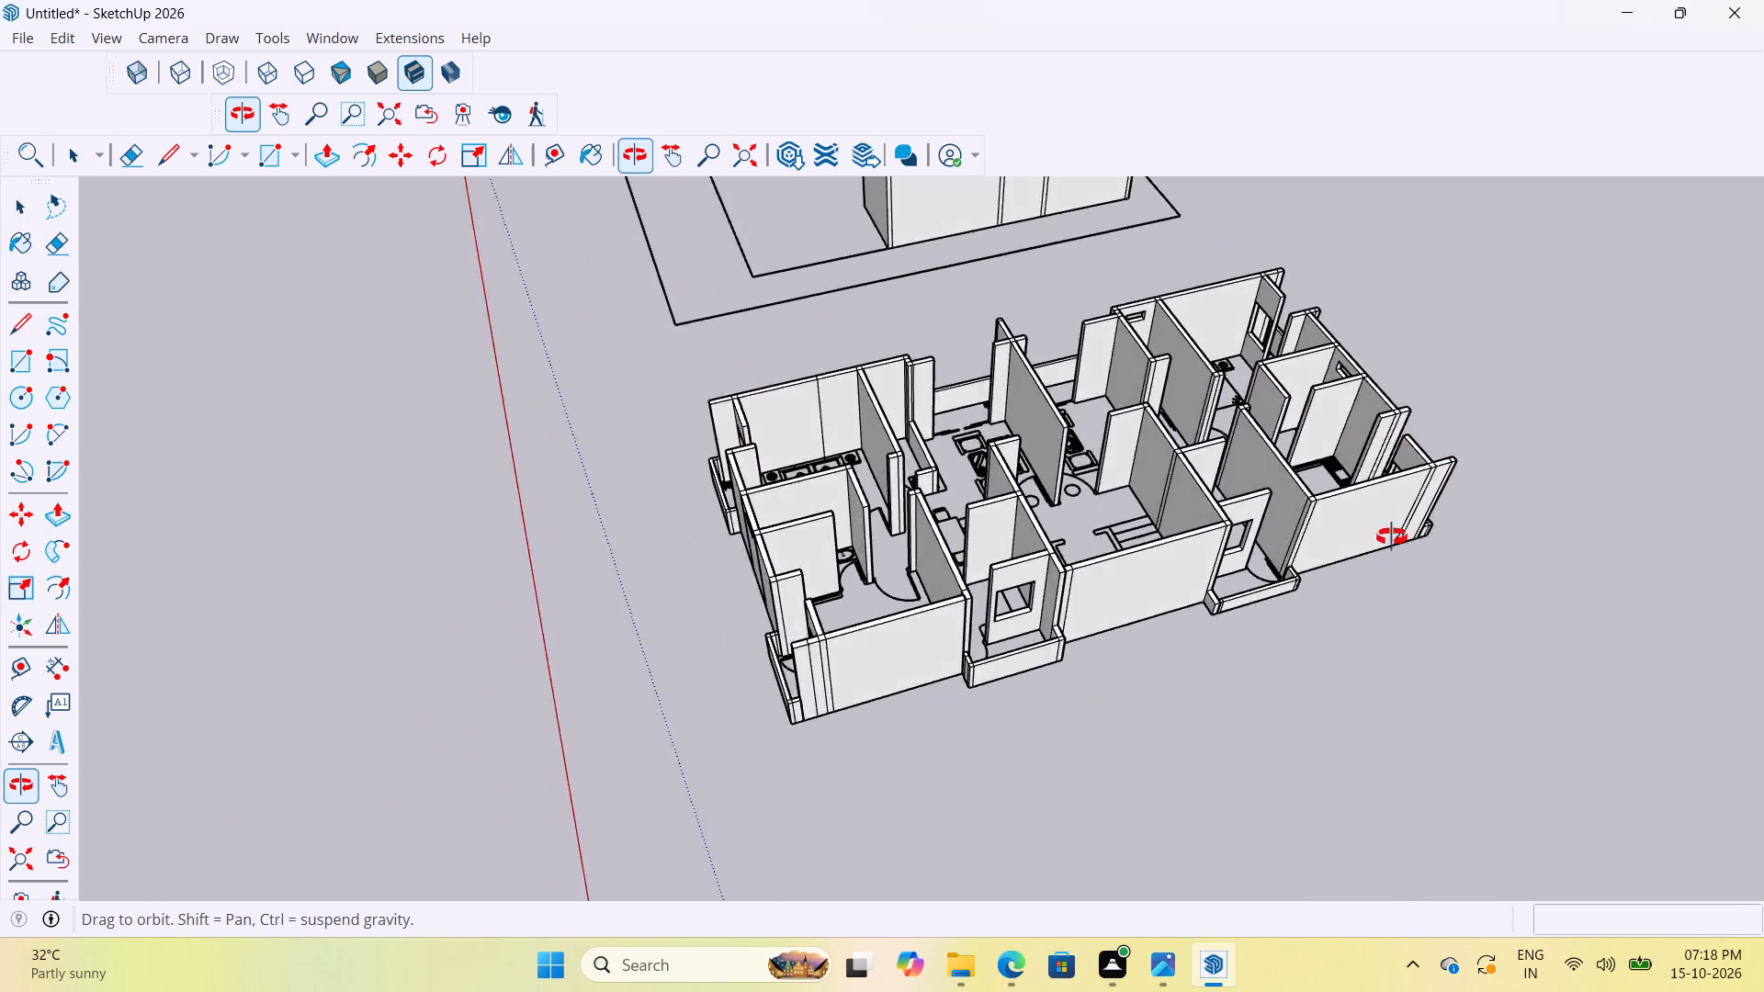
middle_click_drag(1392, 537, 117, 435)
scroll(973, 607, "up", 3)
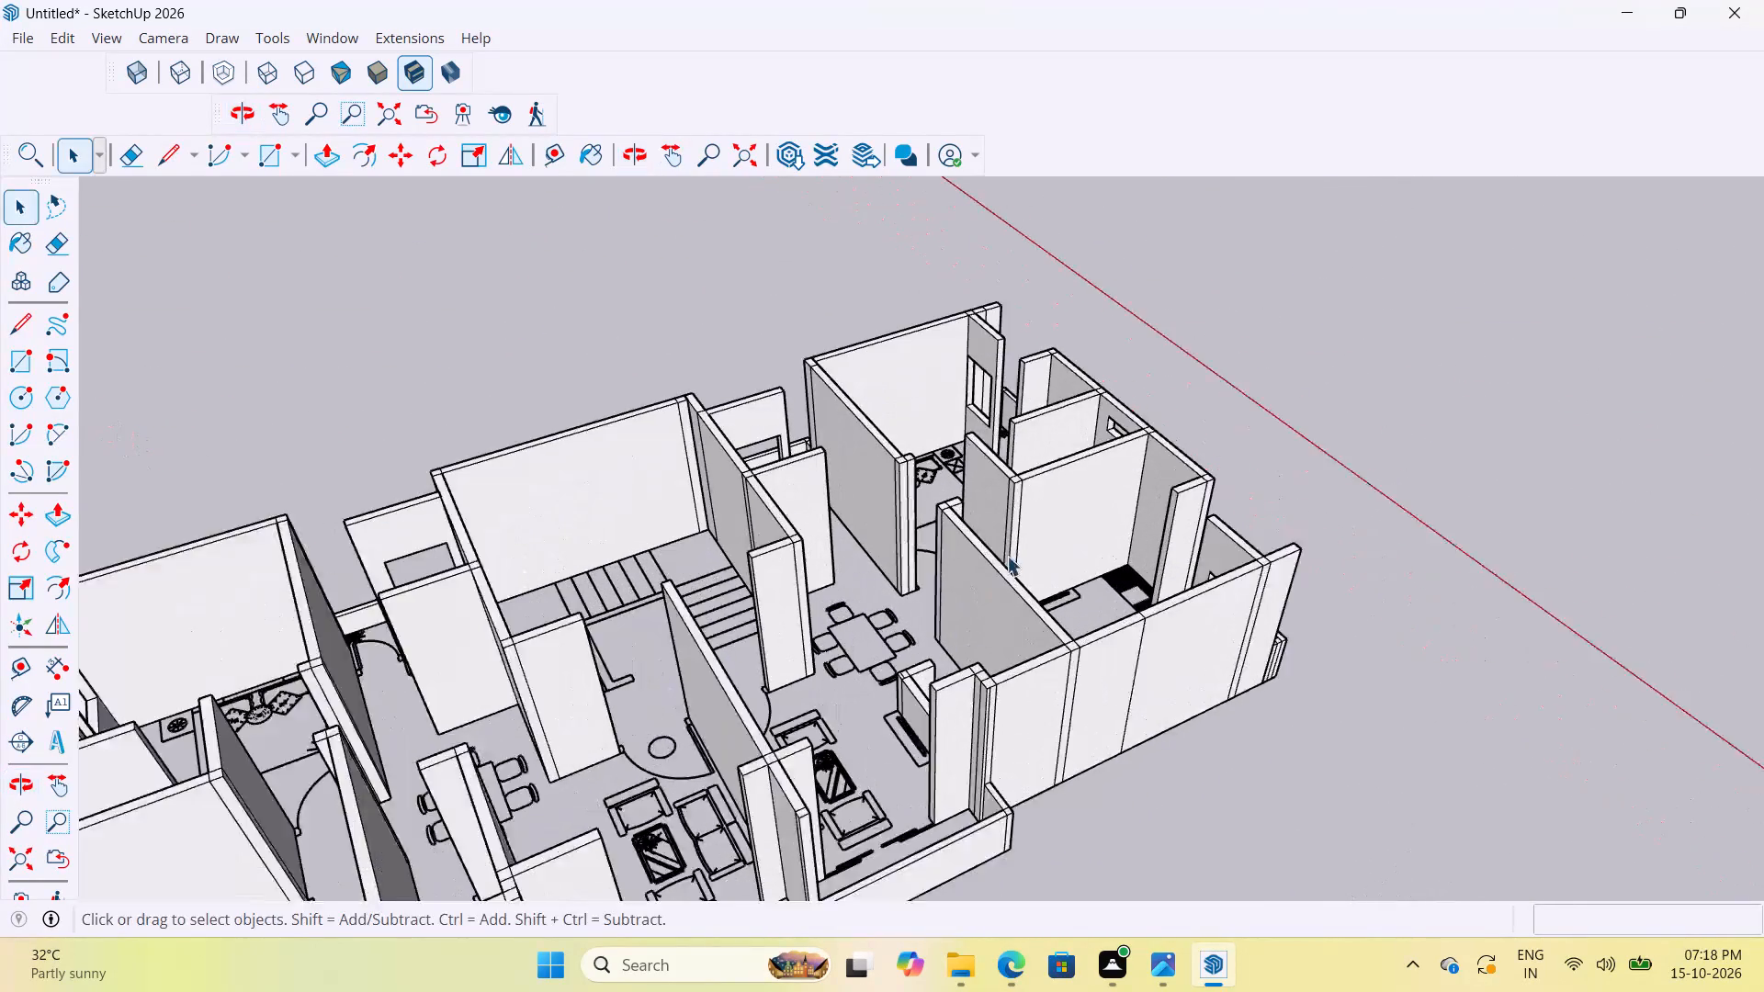
Open the wall group containing the low wall of the toilet beside the dining area for editing.
scroll(1007, 556, "up", 2)
middle_click_drag(1107, 670, 1462, 796)
scroll(1142, 727, "up", 2)
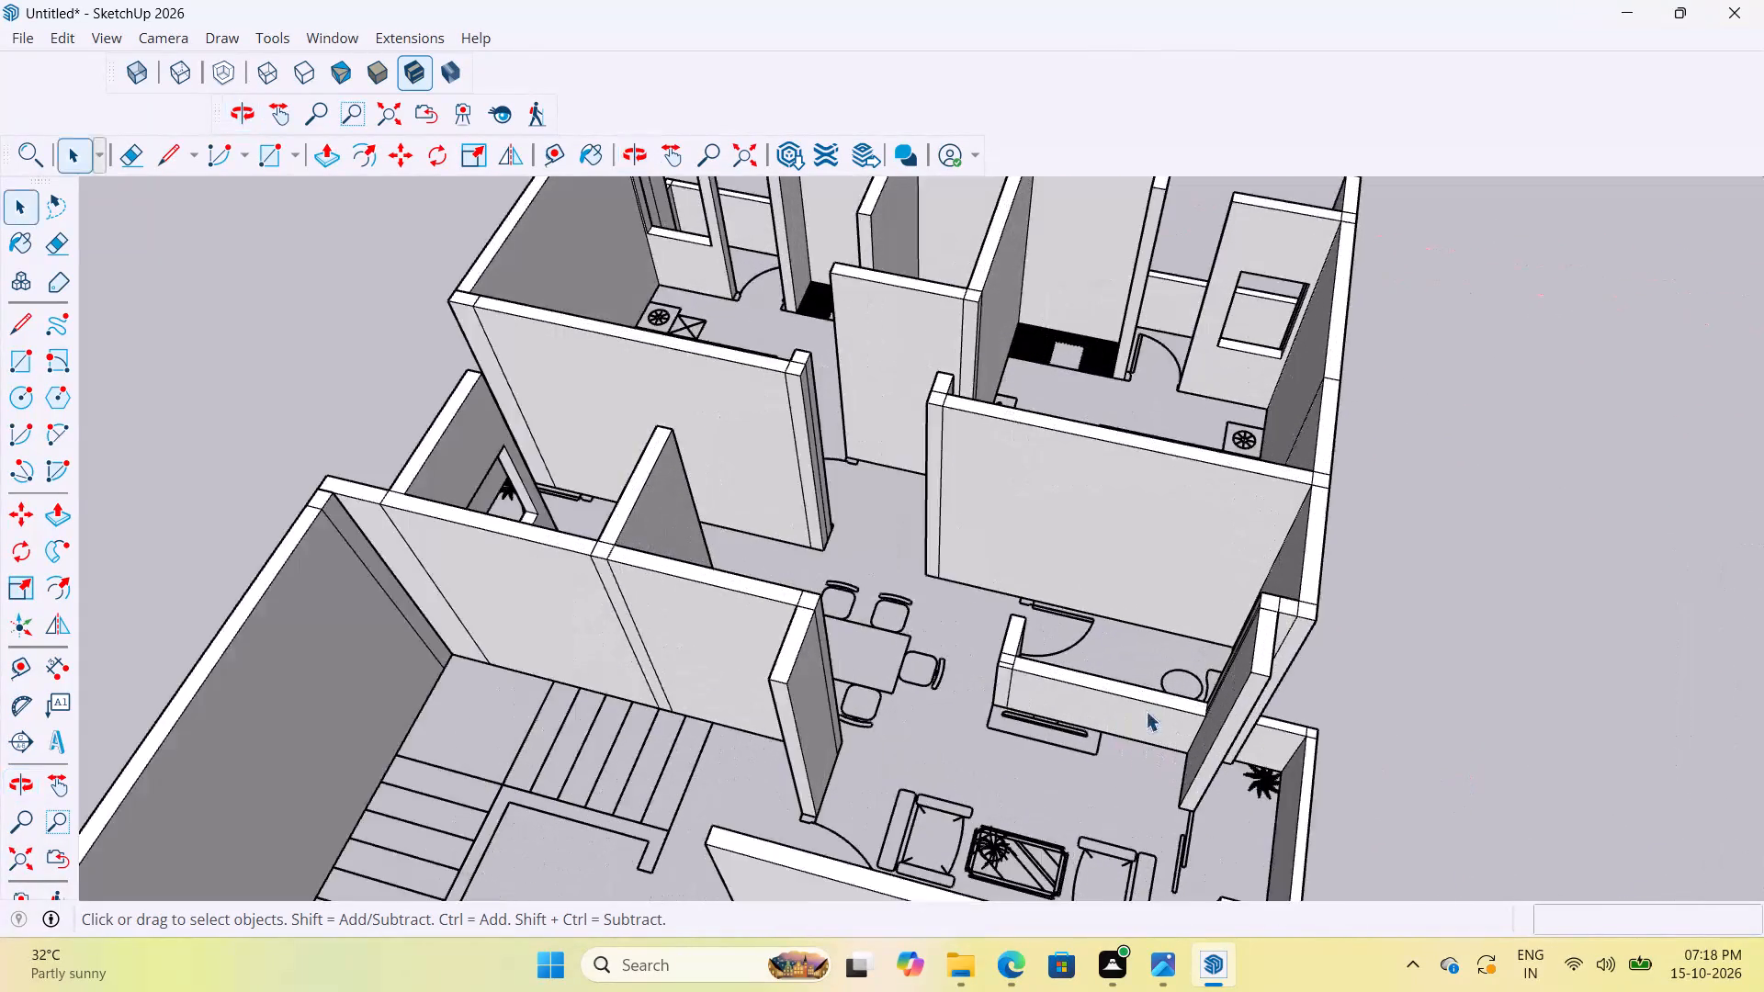
scroll(1146, 711, "up", 7)
middle_click_drag(1254, 657, 1668, 716)
scroll(1340, 439, "up", 5)
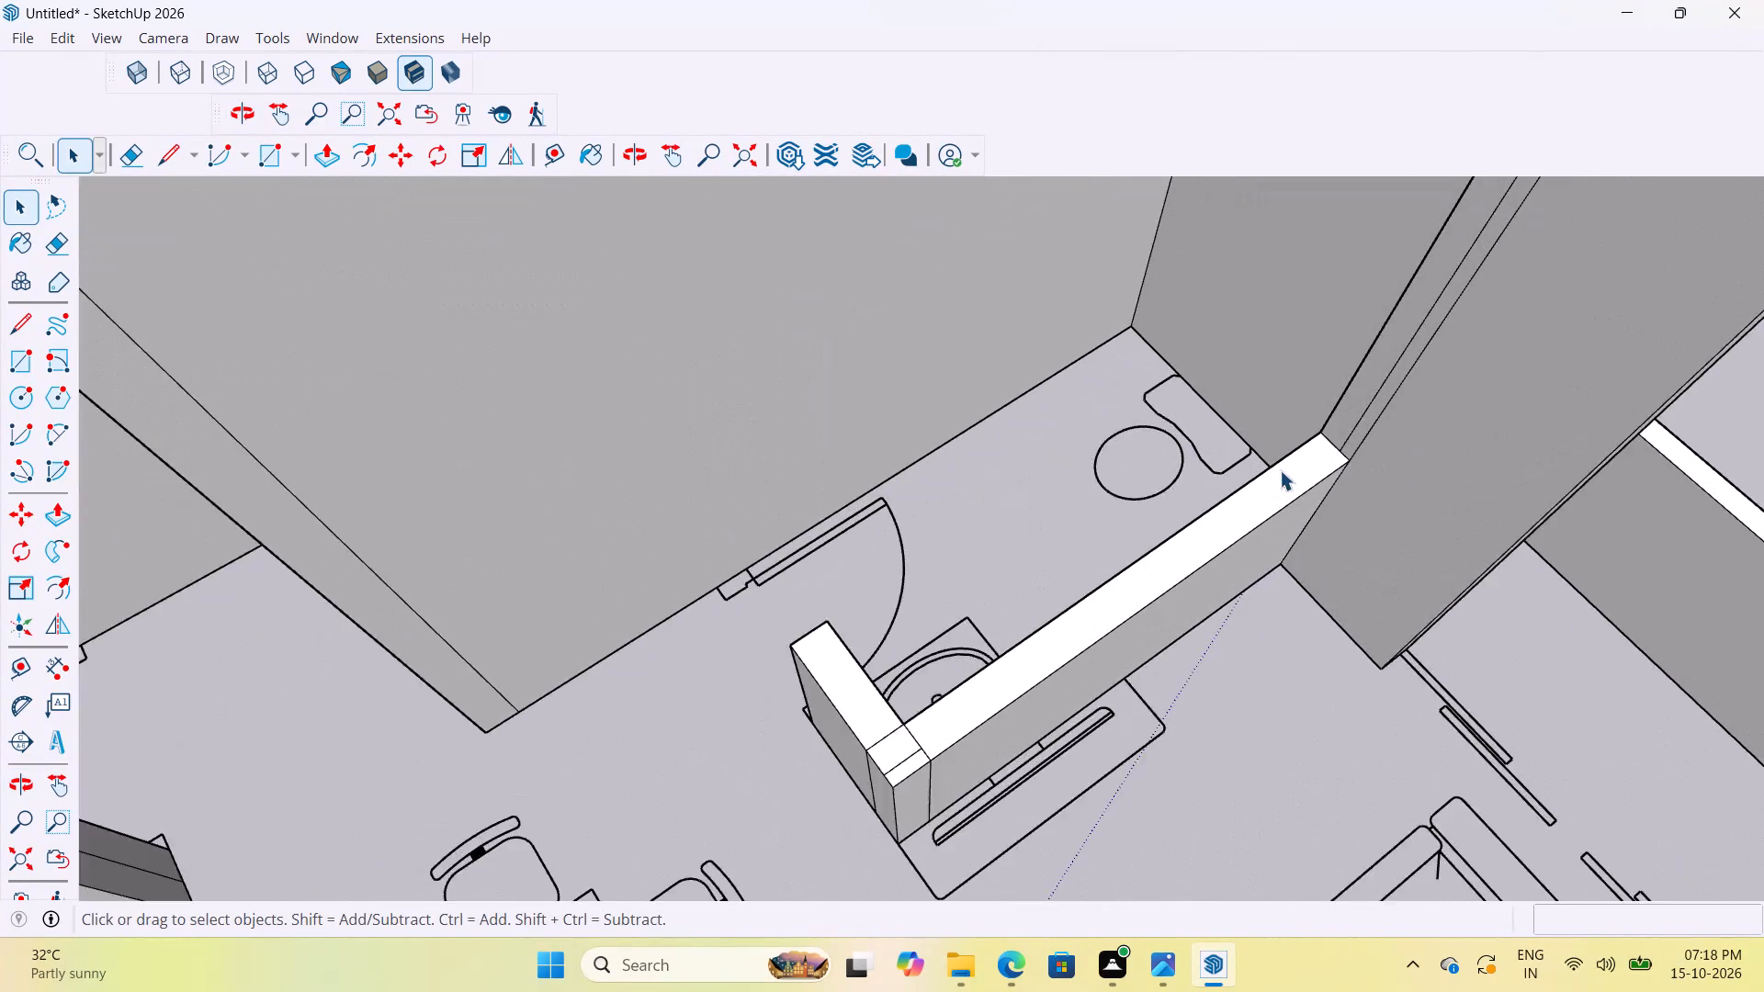
scroll(1280, 470, "up", 3)
middle_click_drag(1298, 489, 1264, 406)
double_click(1194, 493)
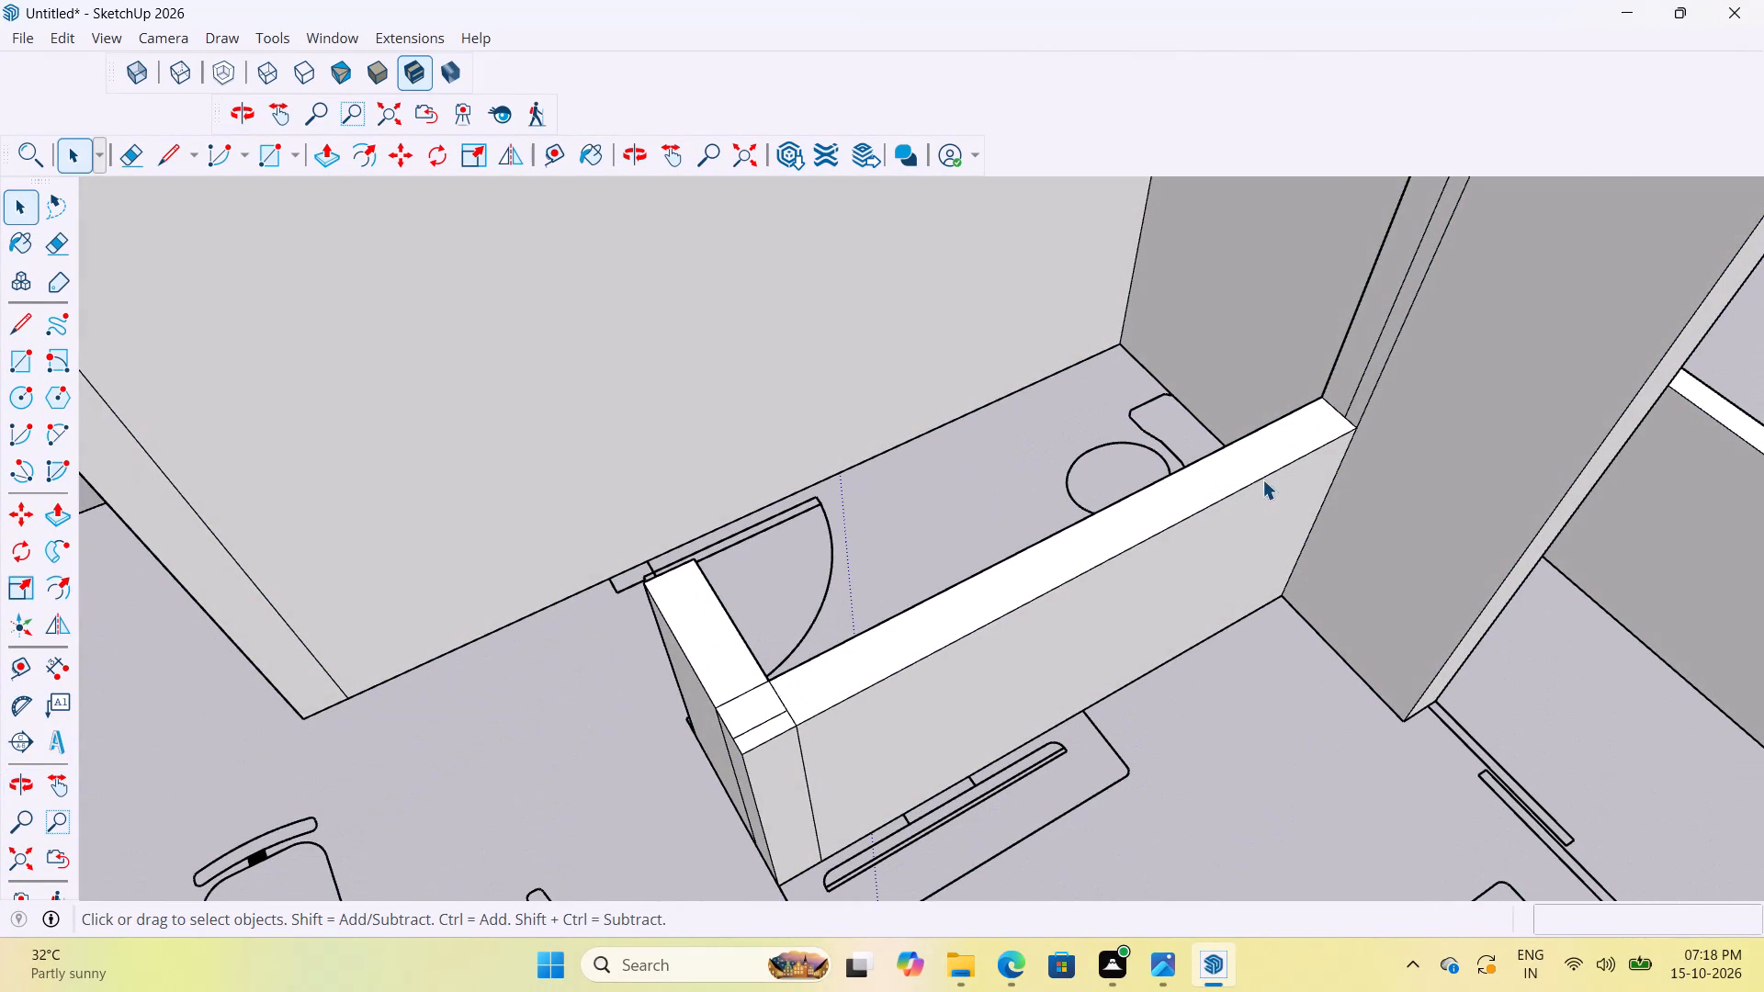
left_click(1238, 472)
double_click(1249, 470)
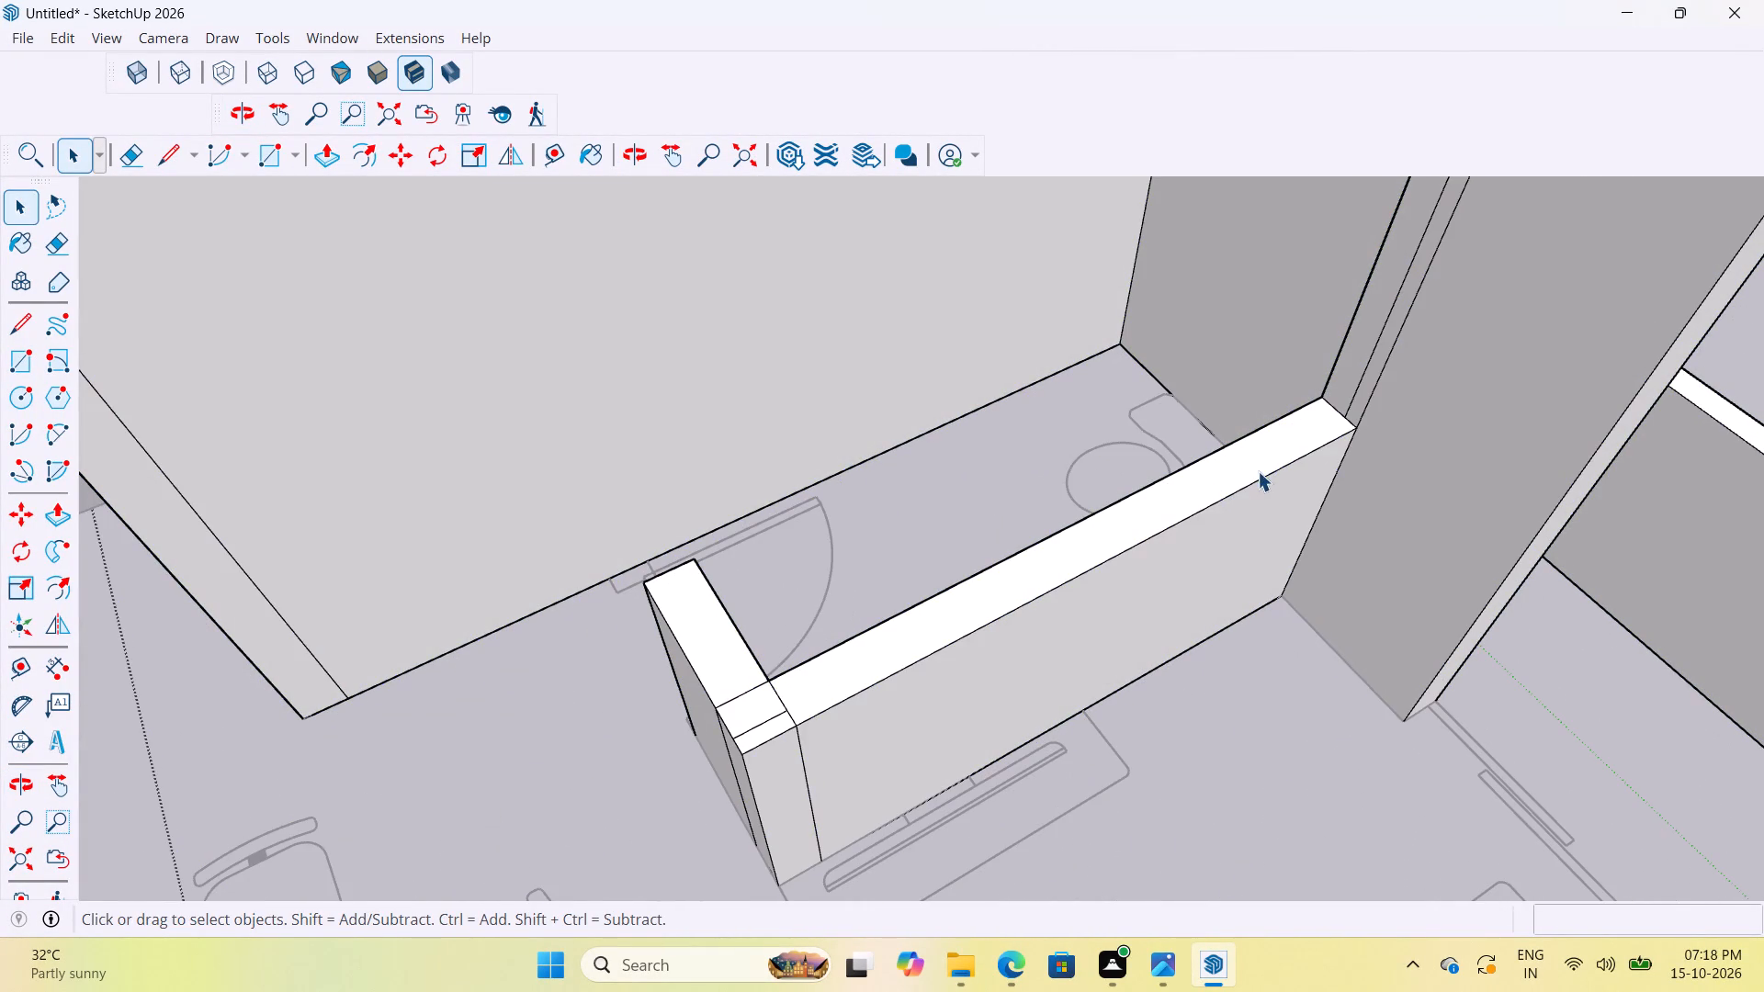
key("p")
key("p")
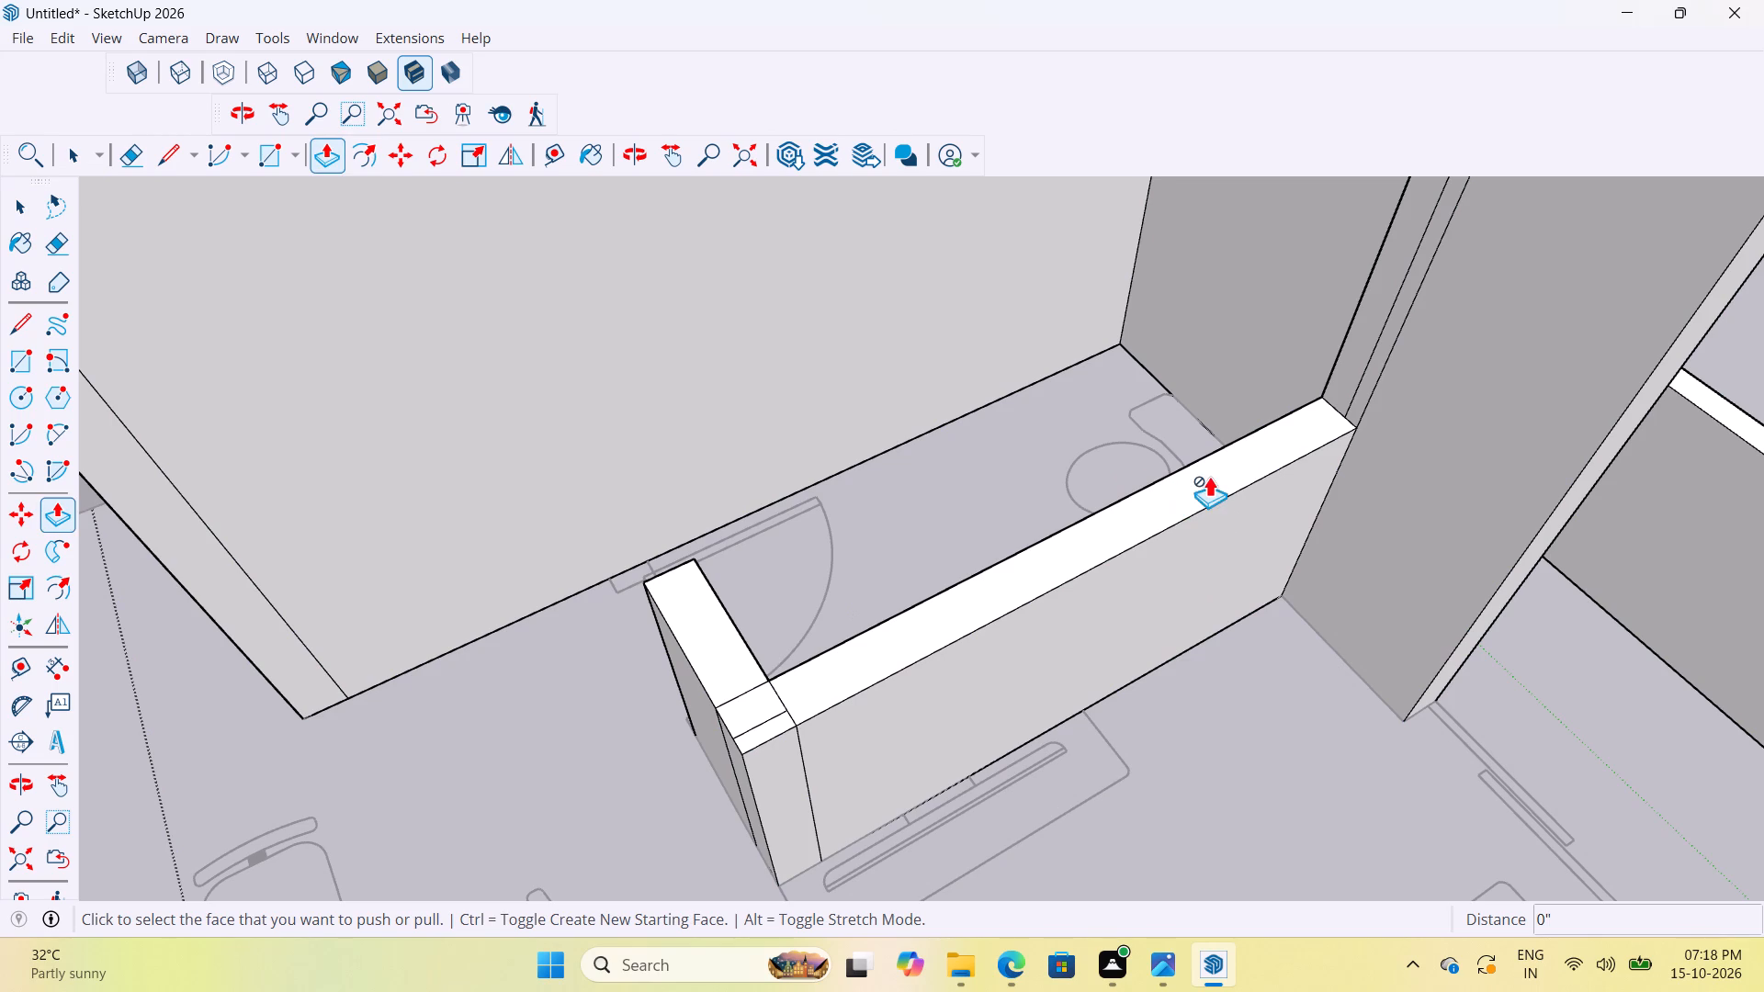
Pull the top face of the long low toilet wall up 7' to the height of the neighbouring walls.
key("space")
left_click(1209, 476)
double_click(1209, 476)
left_click(1214, 487)
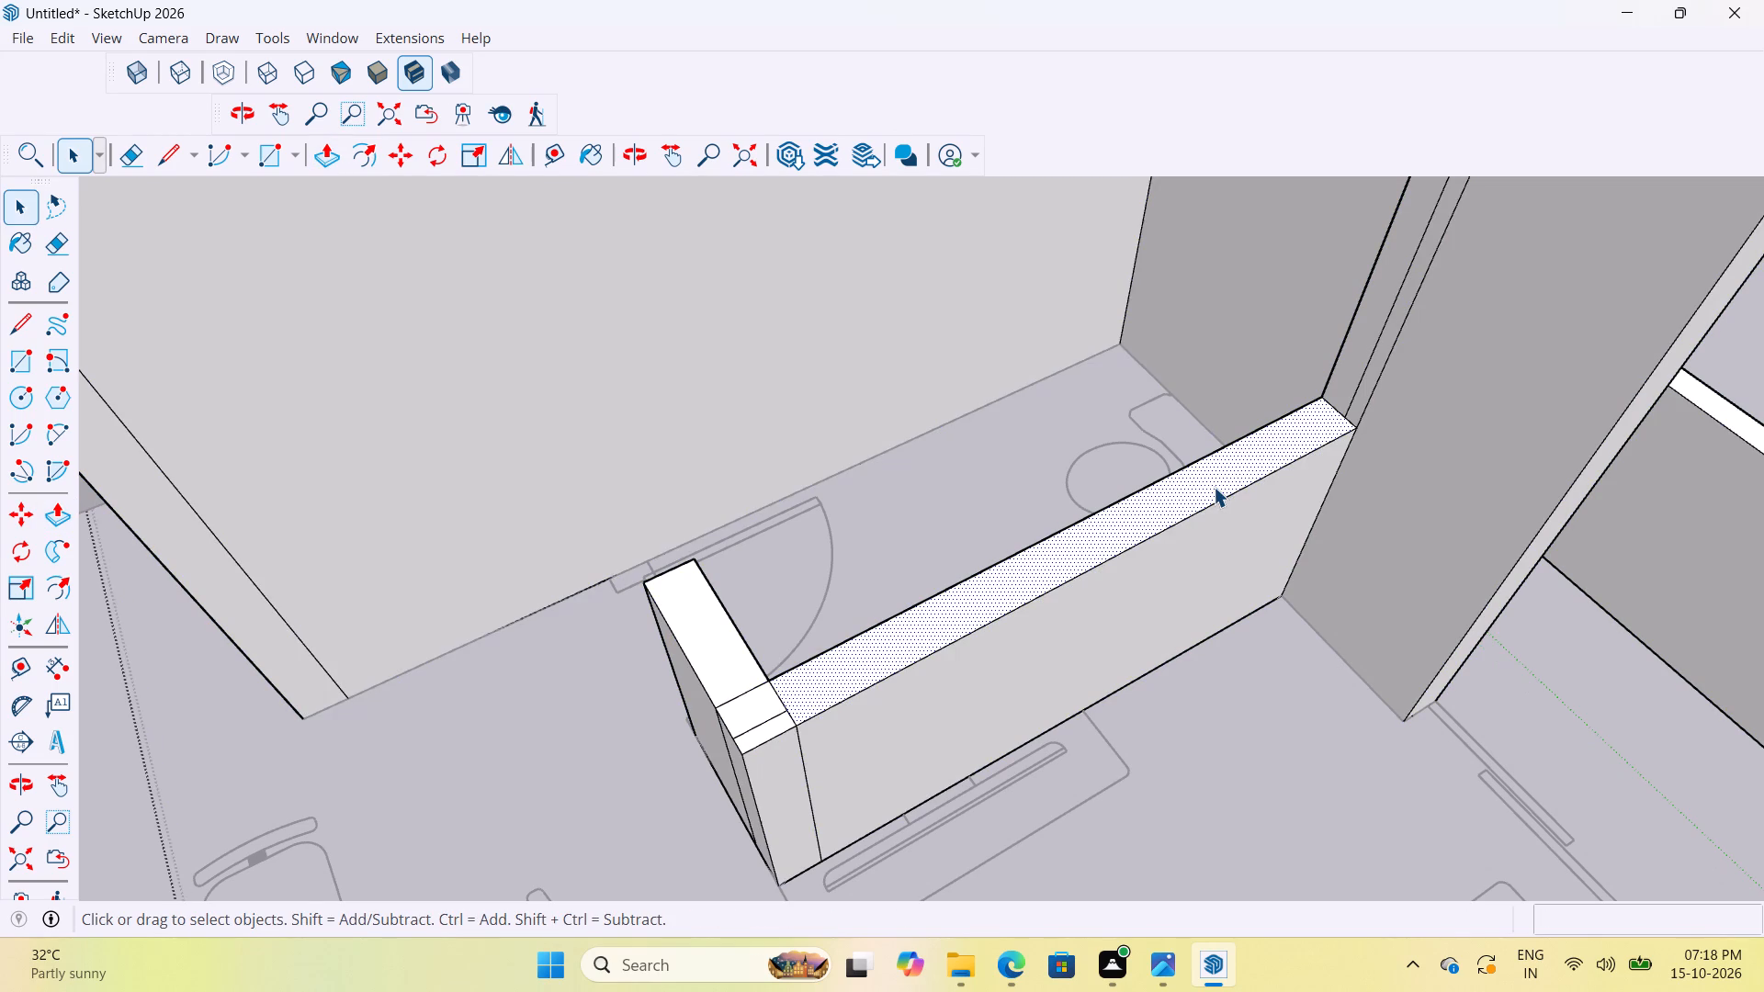
key("p")
left_click(1219, 475)
scroll(1225, 448, "down", 7)
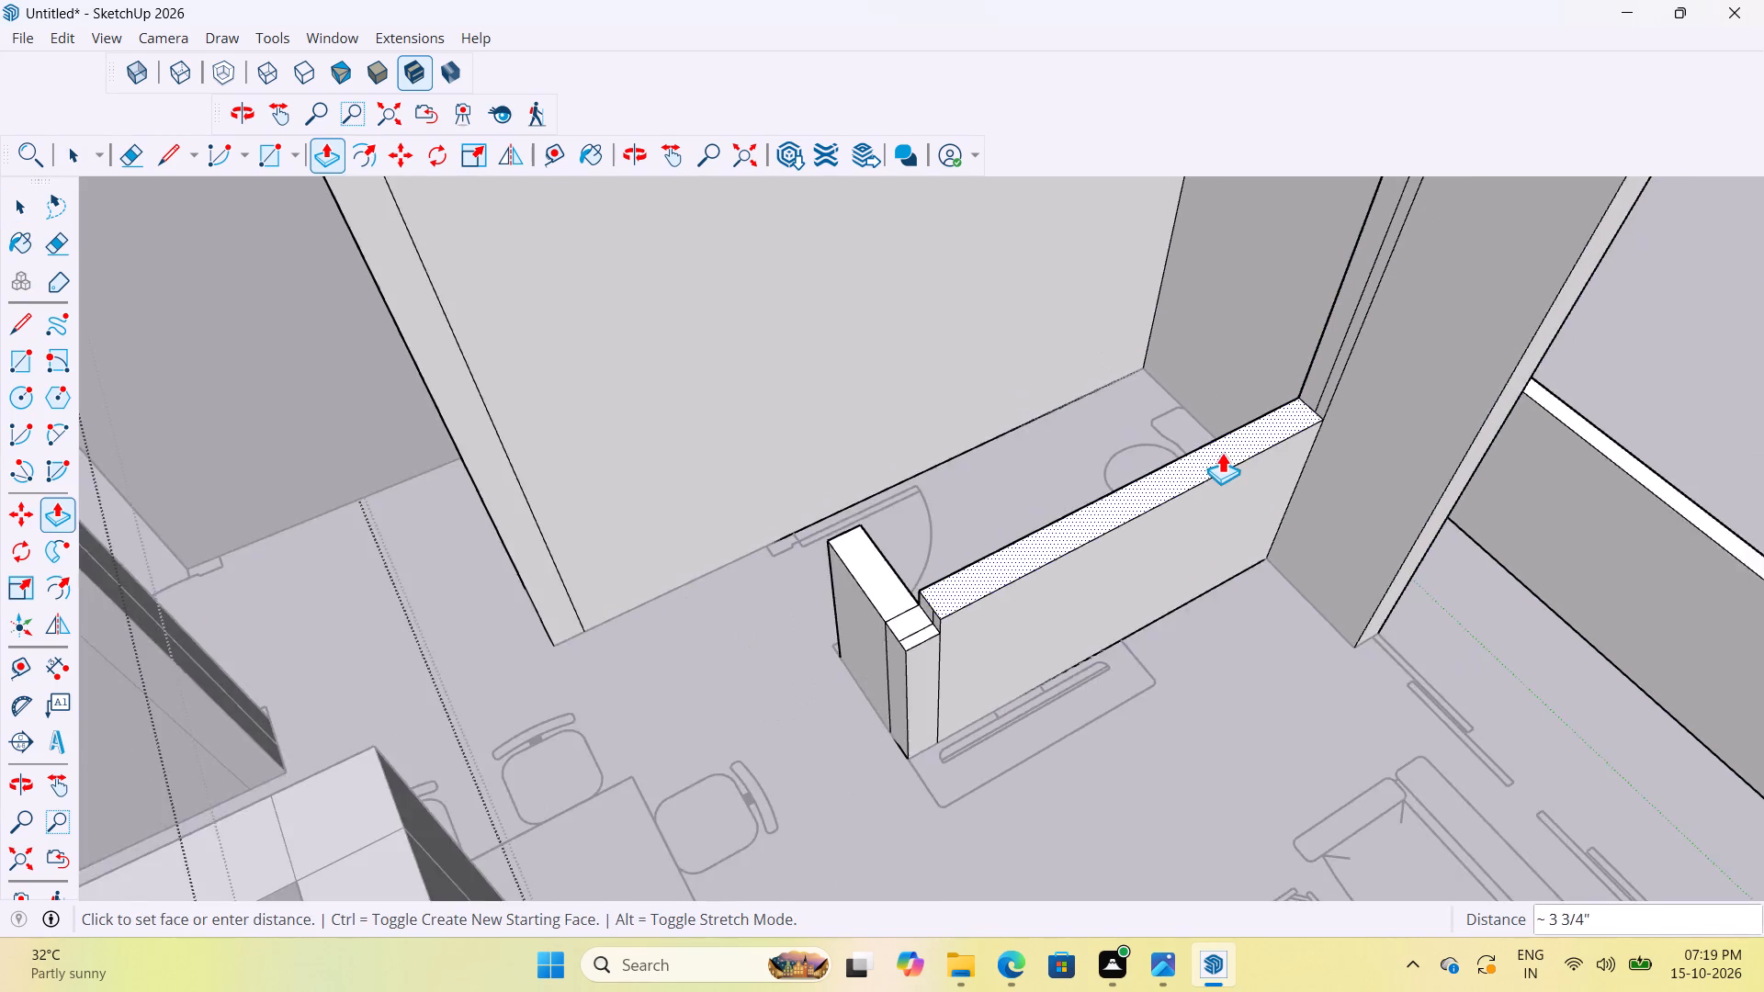
scroll(1222, 452, "down", 9)
scroll(1283, 310, "up", 11)
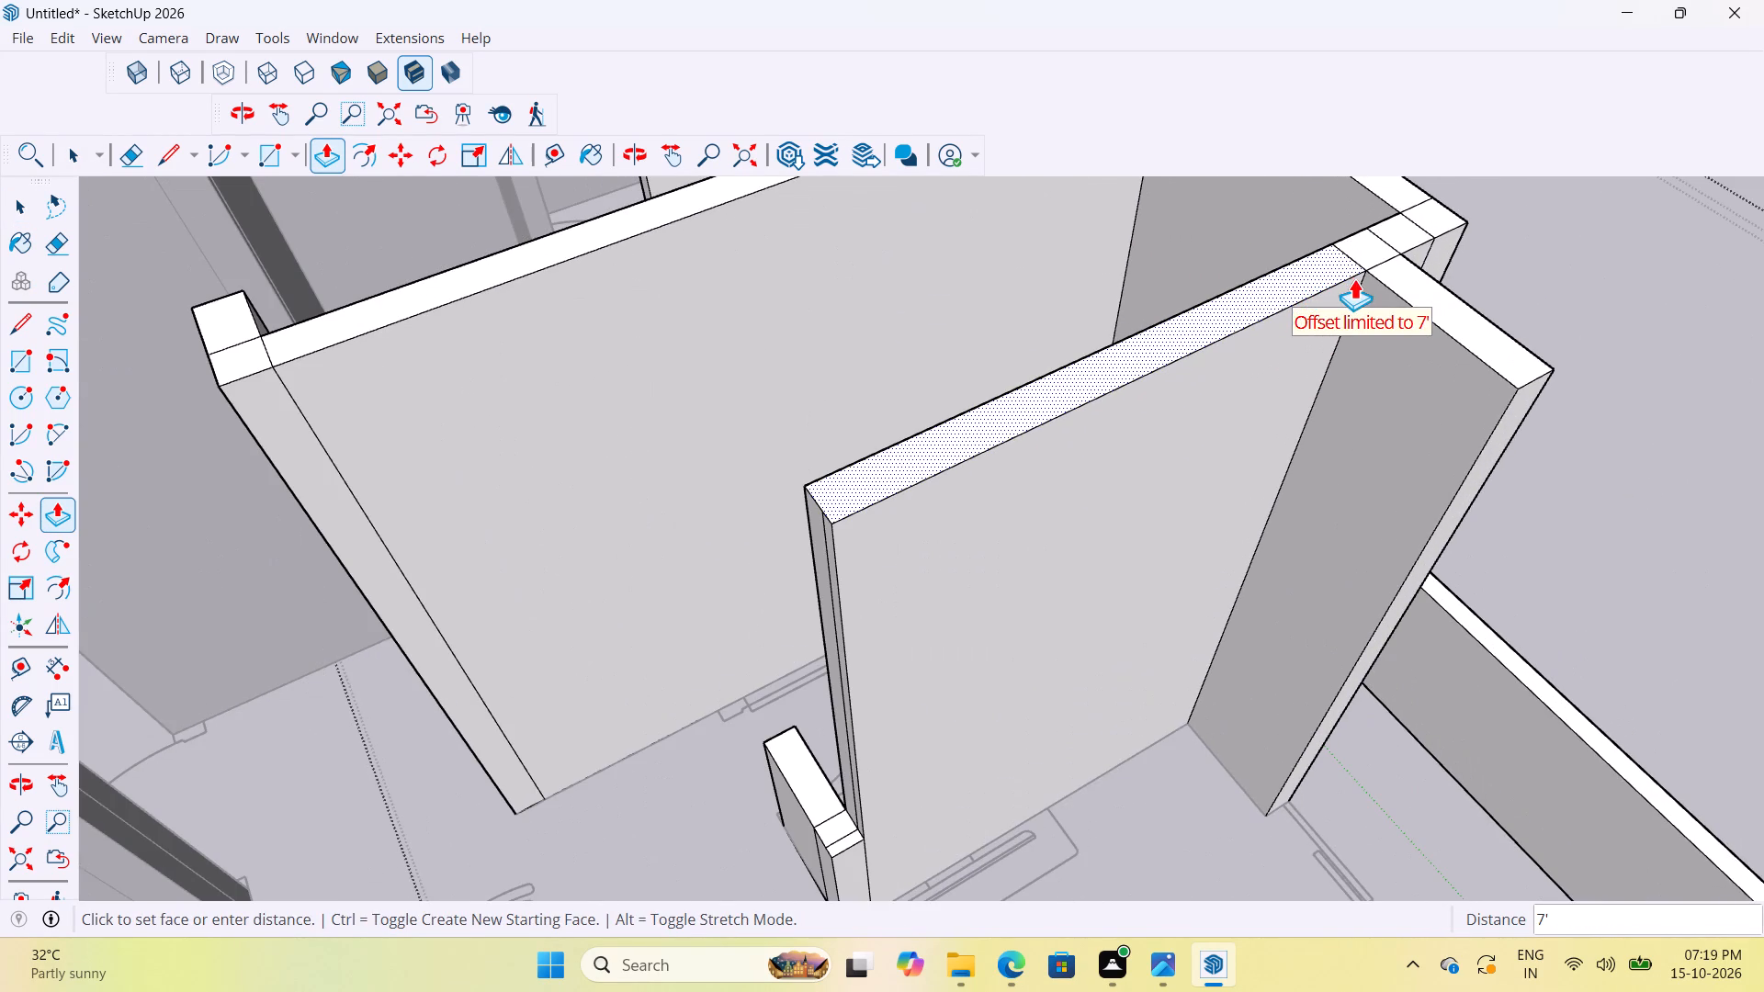
left_click(1354, 278)
Delete the leftover edges on the raised wall's end face and on the top of the low corner piece.
middle_click_drag(1104, 613, 1344, 549)
scroll(1092, 763, "up", 5)
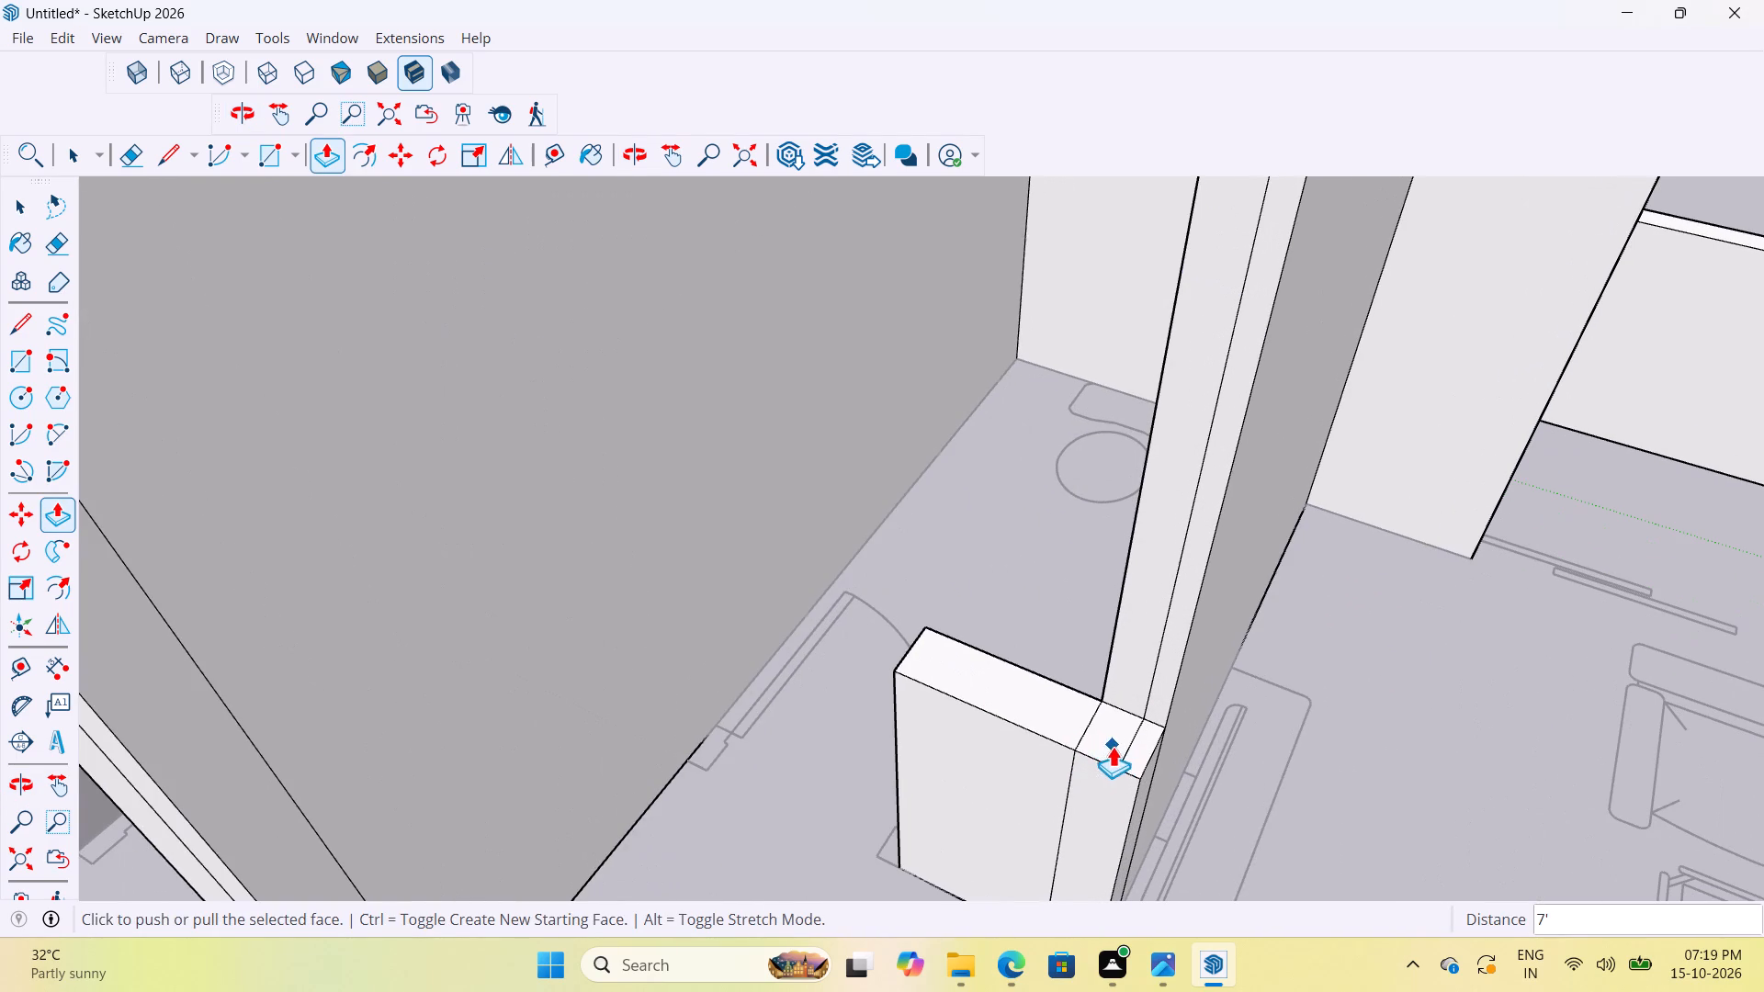
scroll(1113, 746, "up", 1)
key("space")
left_click(1174, 585)
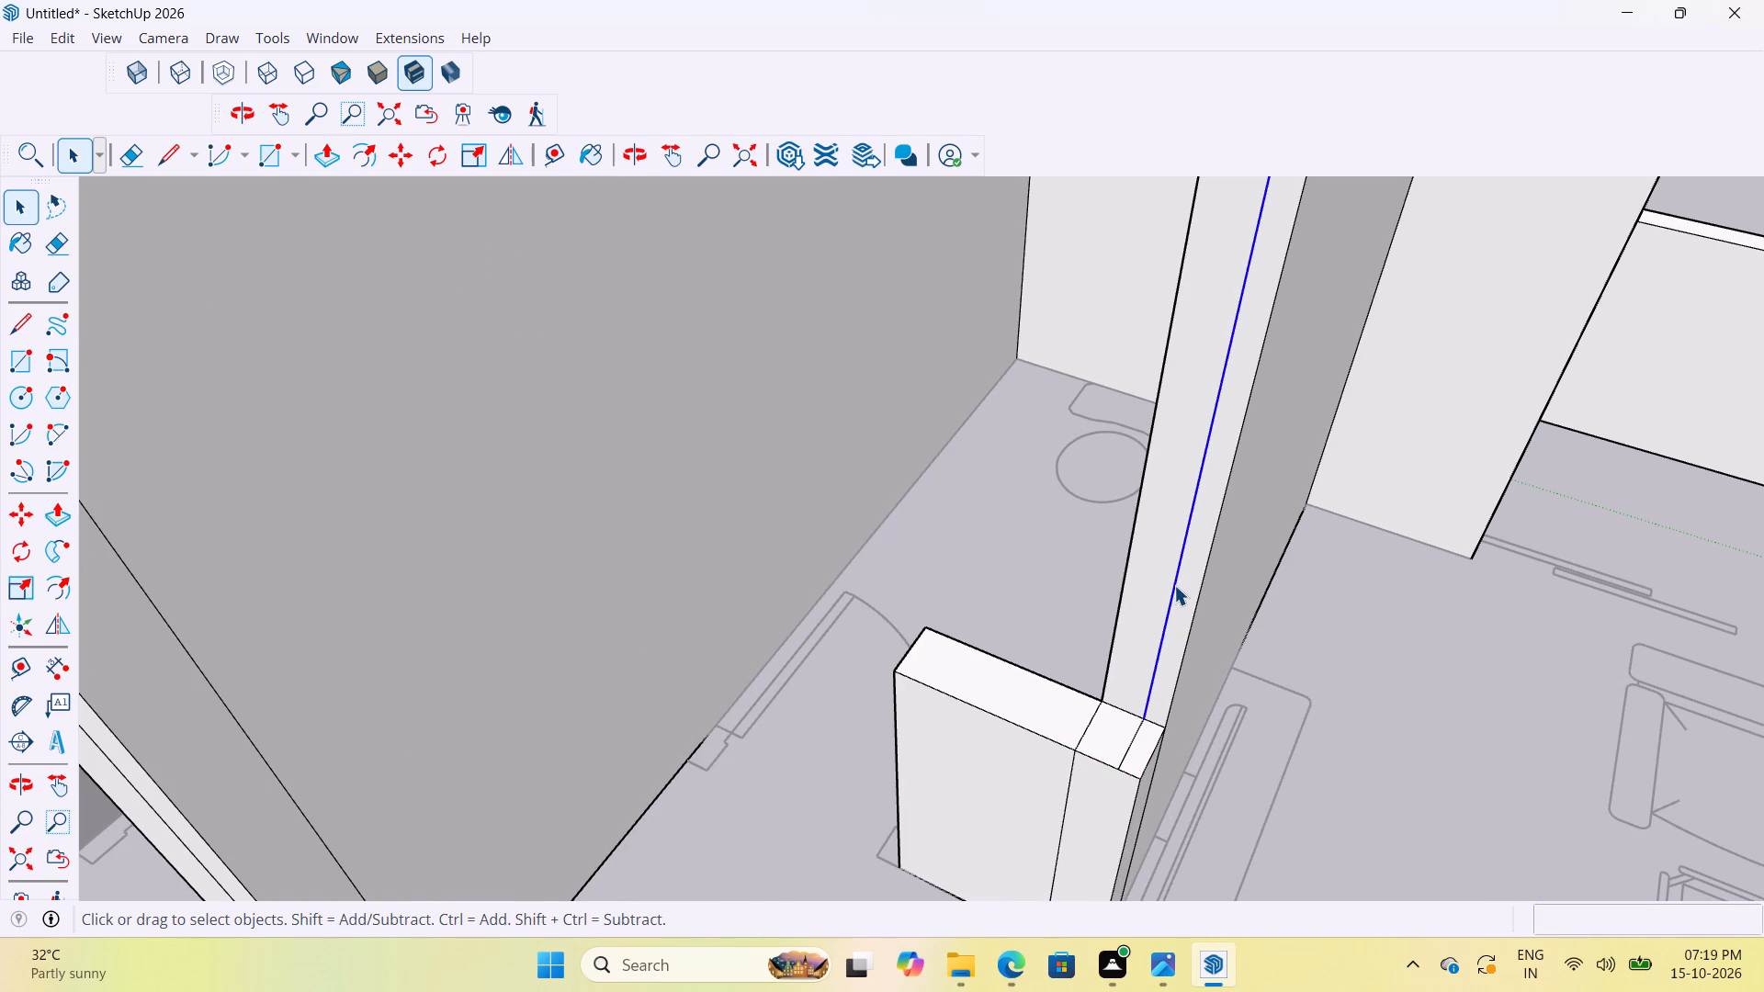
key("Delete")
left_click(1133, 741)
key("Delete")
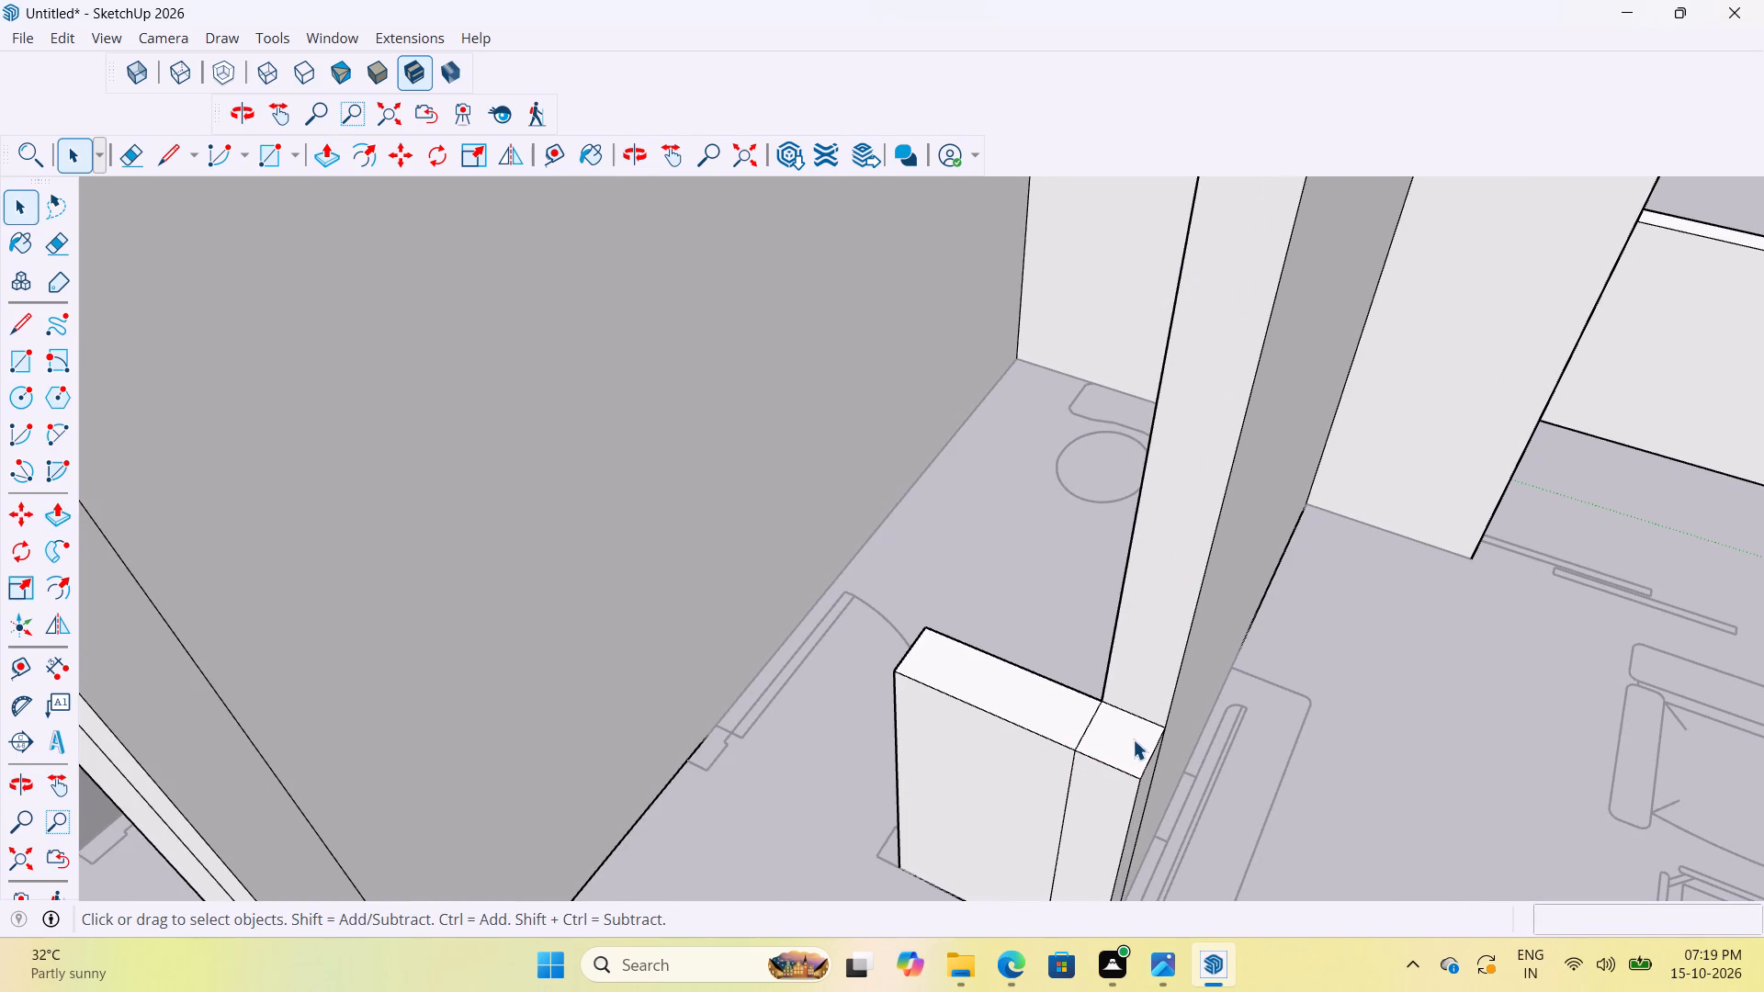
Pull the top face of the low corner piece up about 7' to the top of the adjoining full-height toilet wall.
scroll(1126, 744, "up", 4)
key("p")
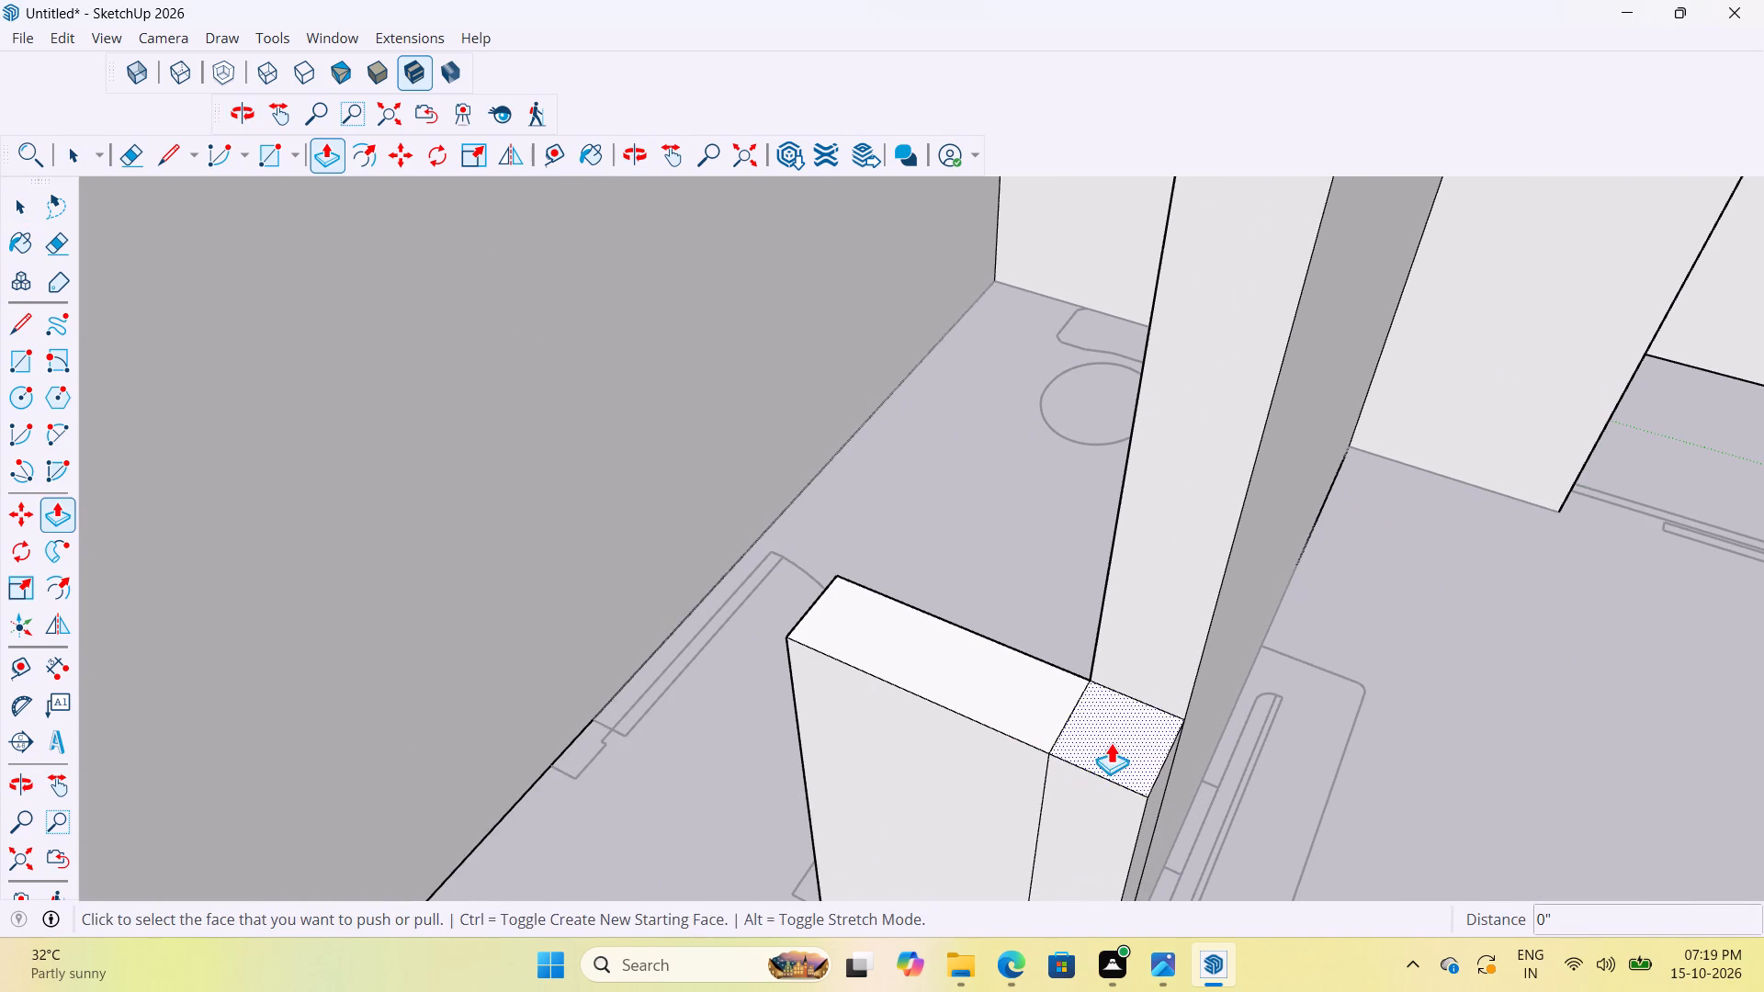
left_click(1112, 742)
left_click(1110, 740)
scroll(1137, 644, "down", 9)
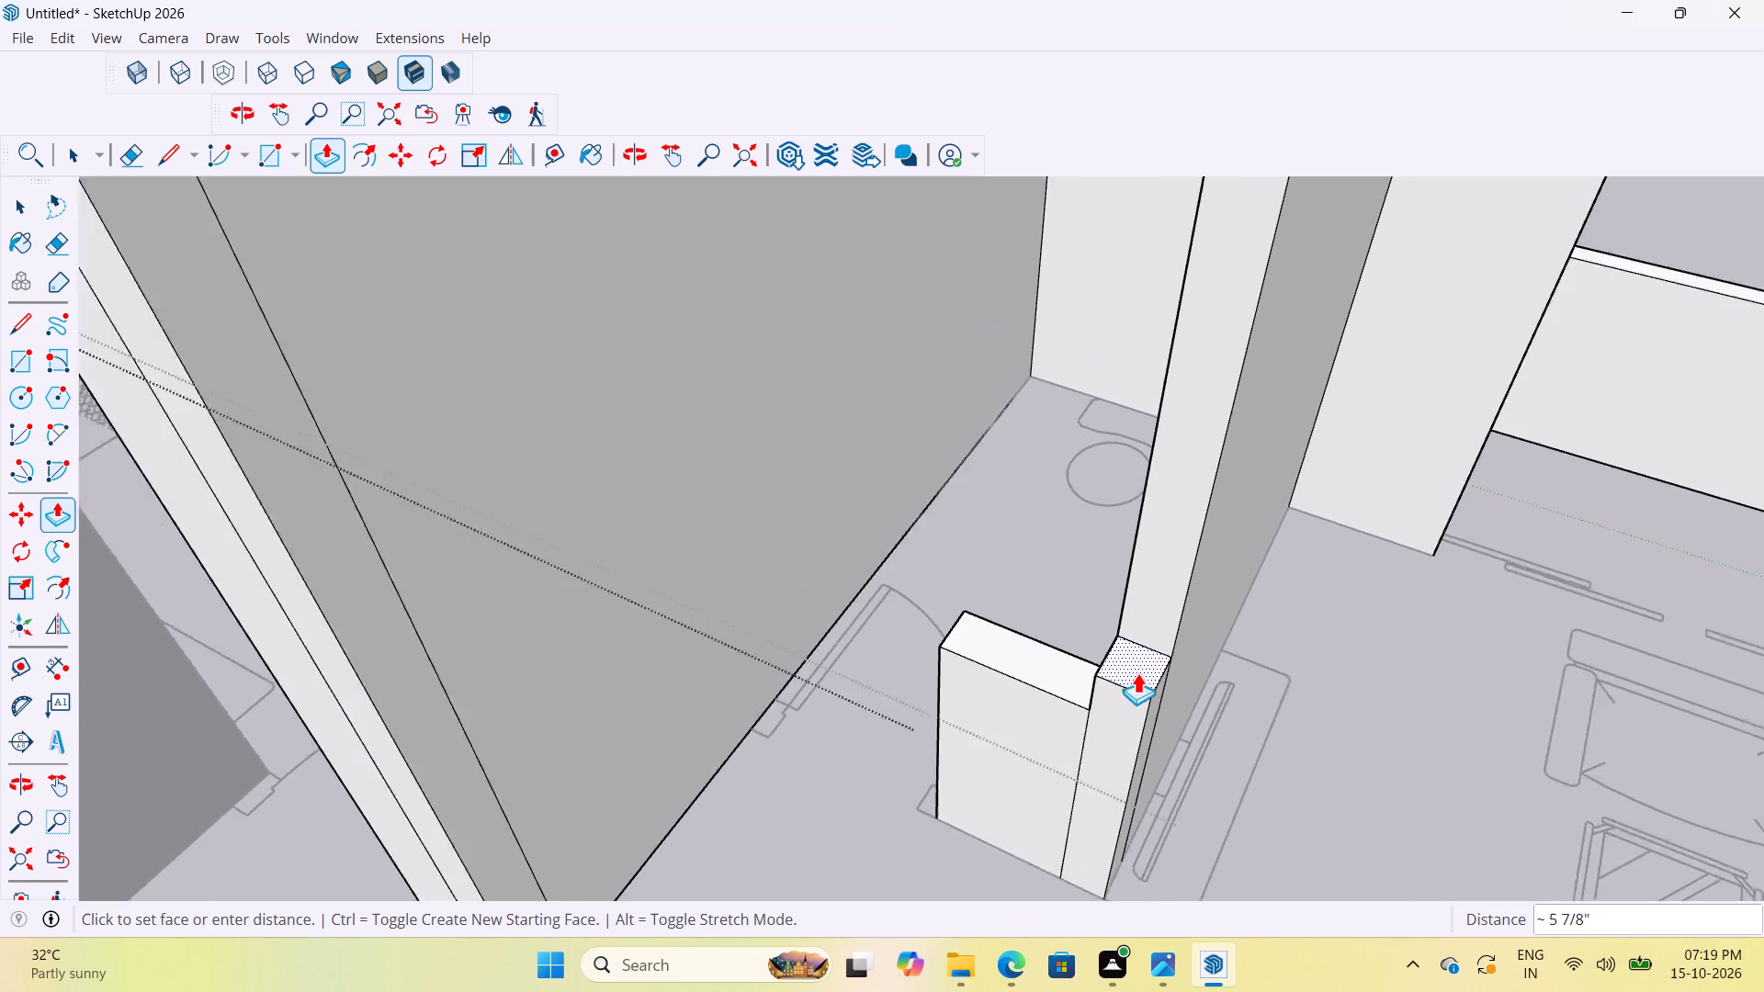
scroll(1137, 672, "down", 7)
scroll(1231, 330, "up", 6)
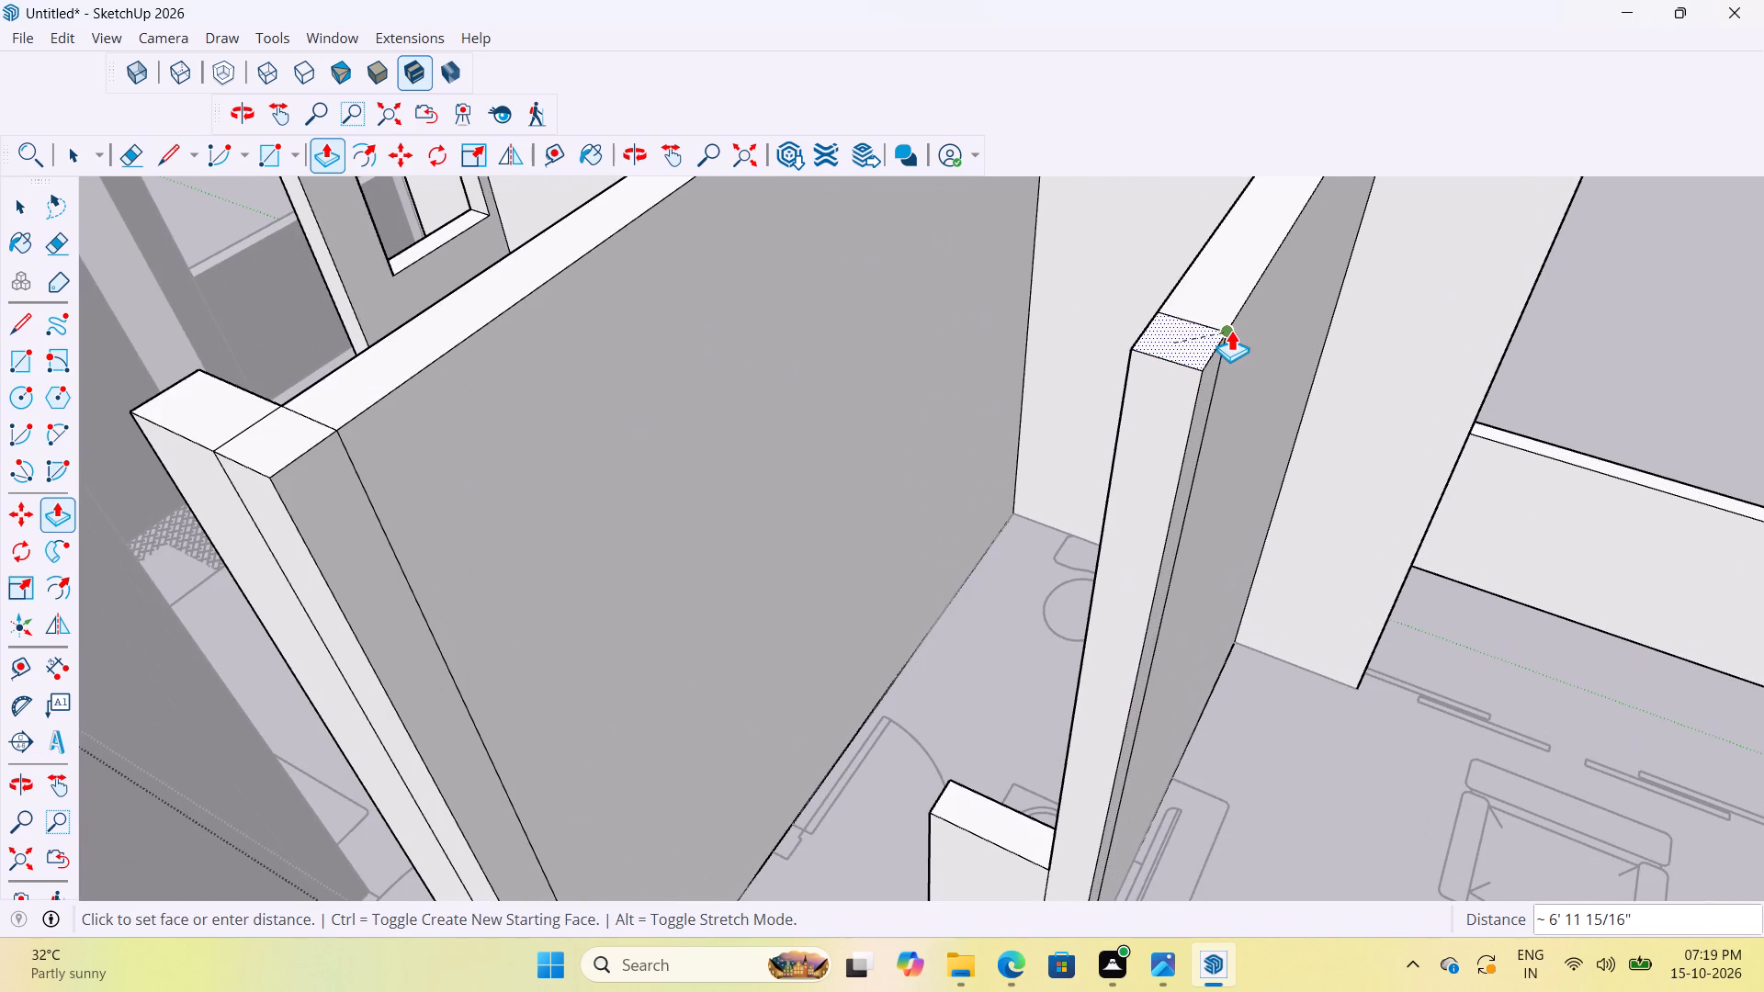
left_click(1224, 341)
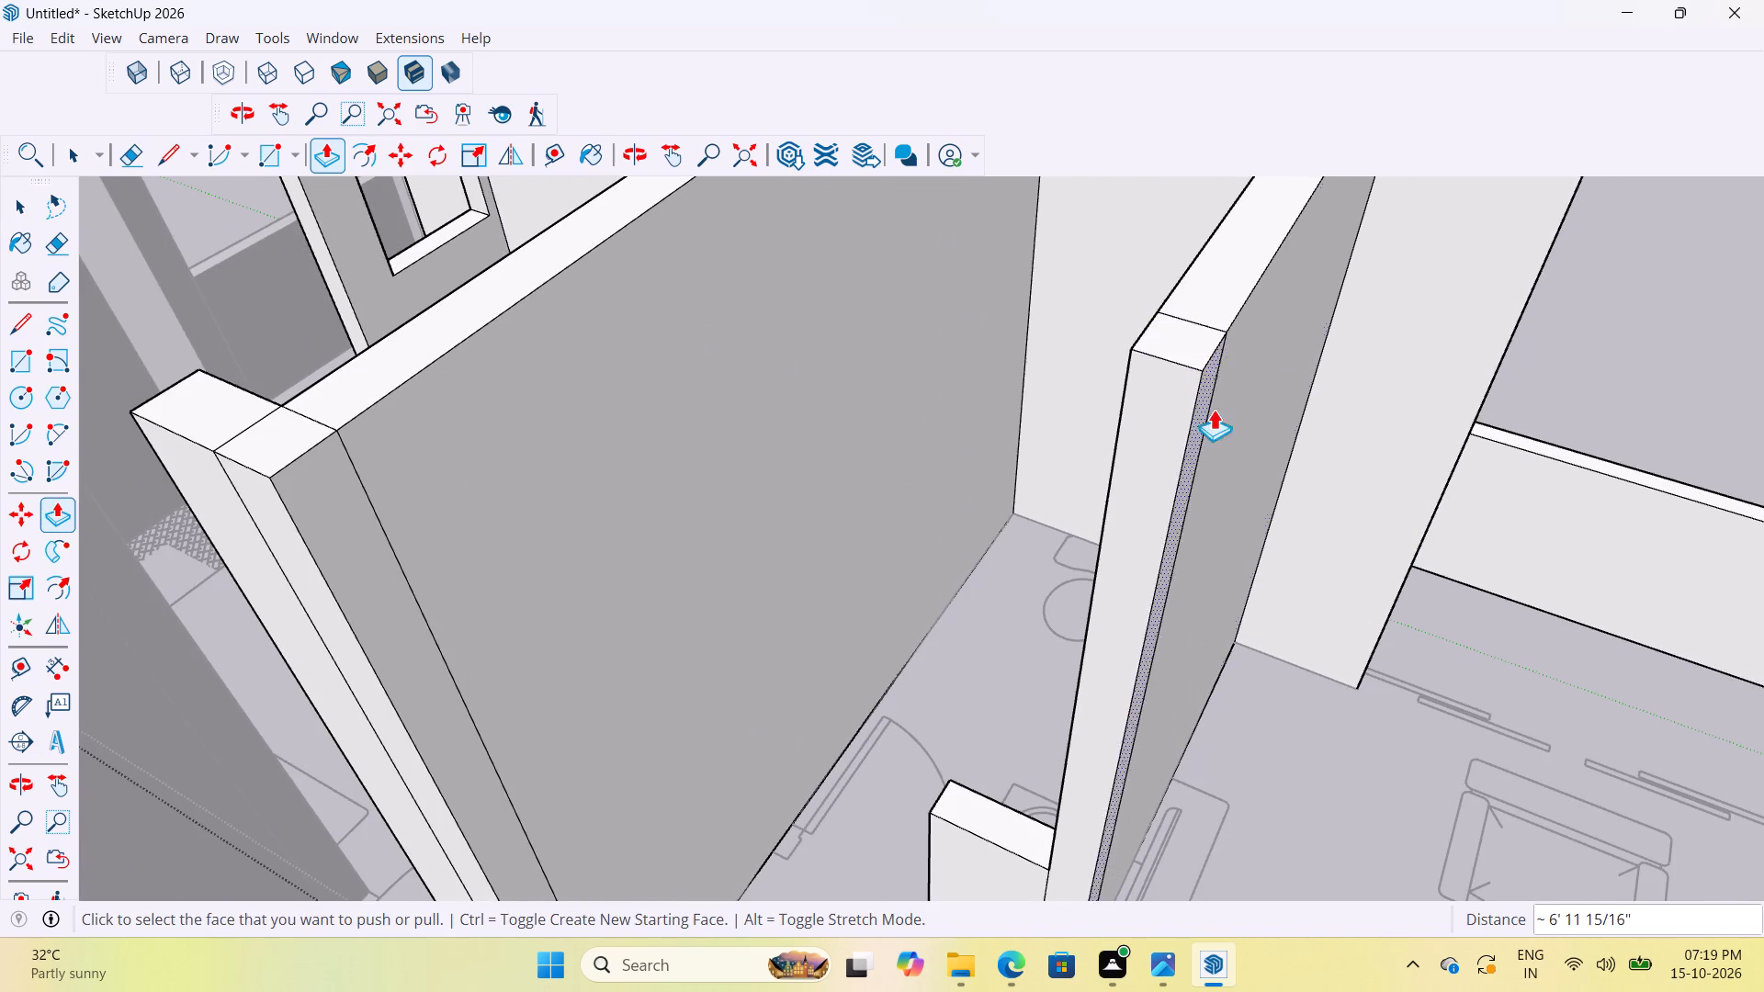
Pull the top of the remaining short low toilet wall up by the same distance, and close the wall group.
scroll(1121, 674, "down", 3)
scroll(1044, 785, "up", 6)
double_click(1016, 798)
scroll(1035, 793, "down", 7)
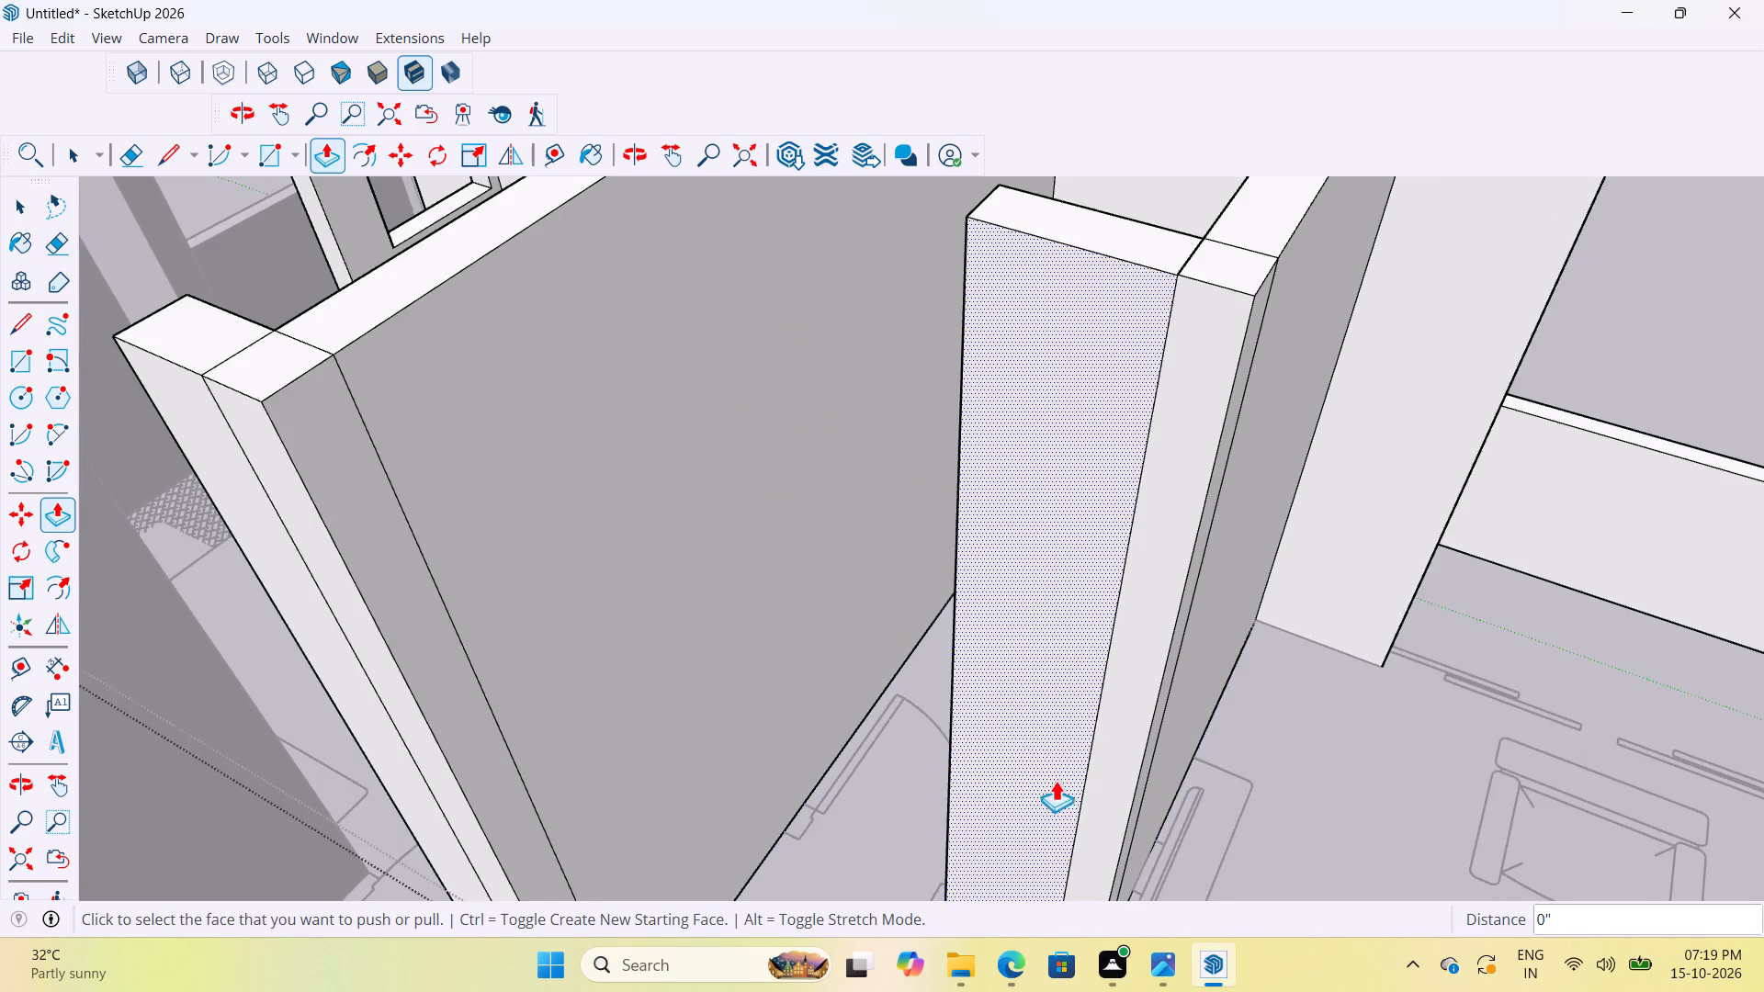
scroll(1056, 780, "down", 4)
scroll(1238, 626, "down", 6)
middle_click_drag(1282, 668, 1043, 681)
key("space")
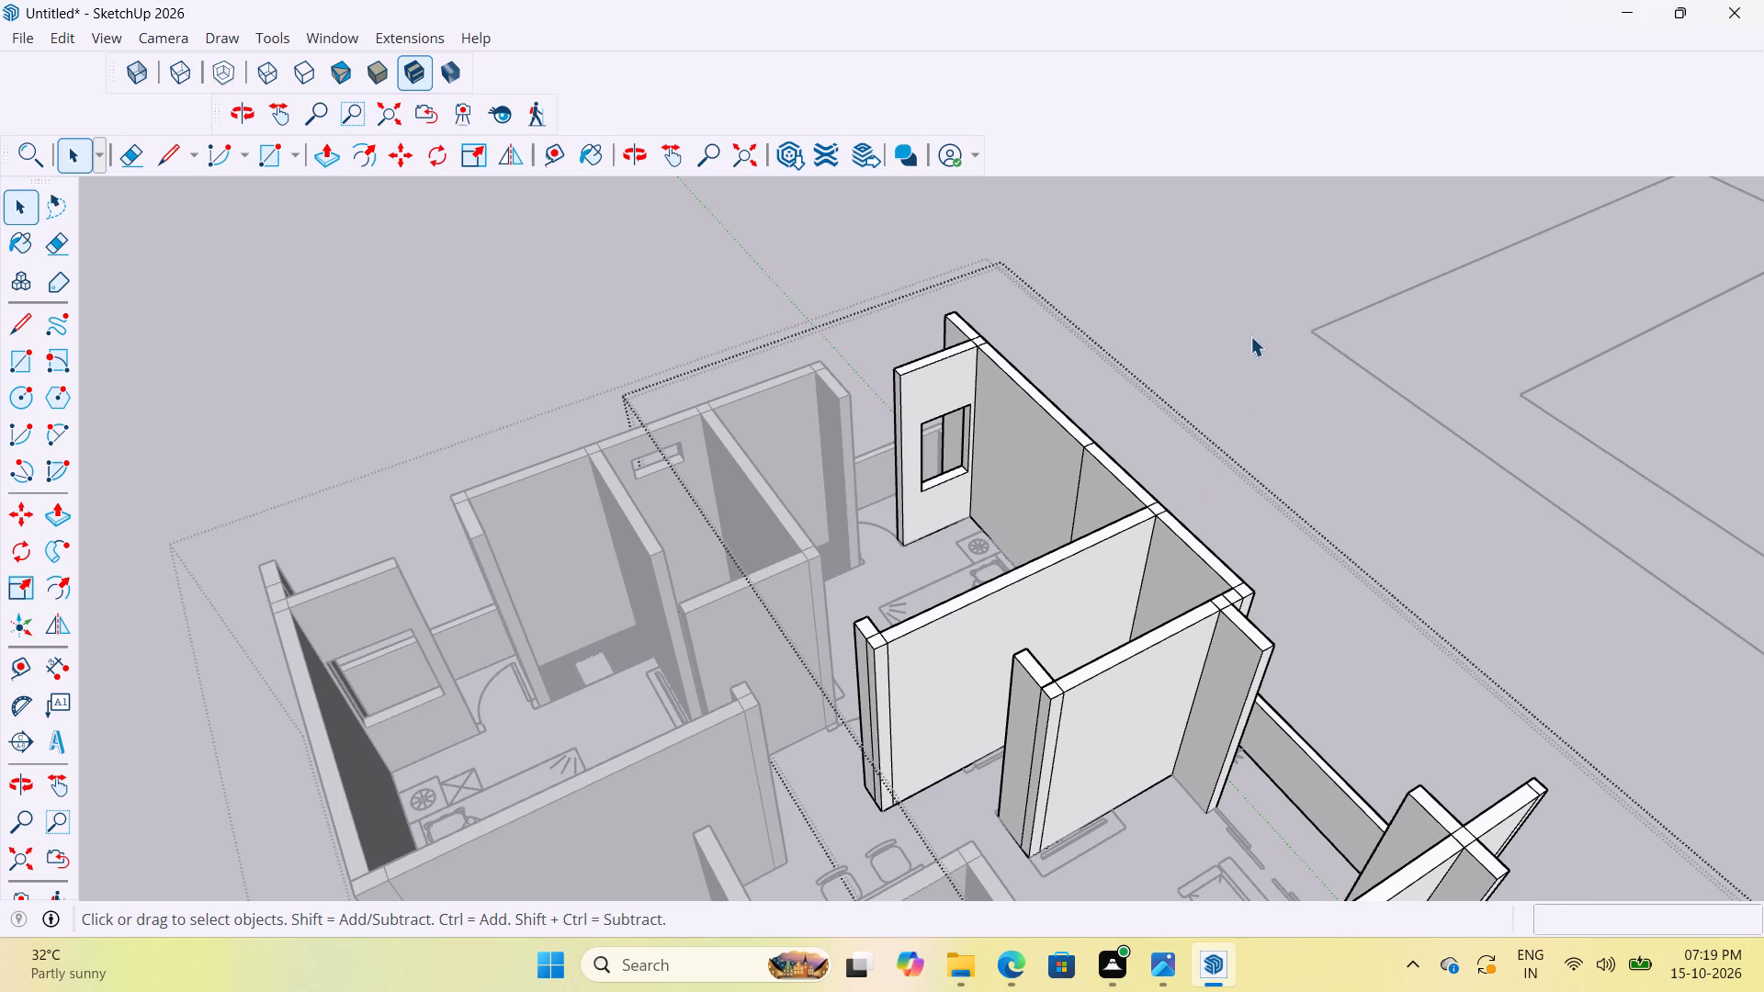
left_click(1250, 336)
scroll(894, 631, "up", 8)
scroll(868, 598, "down", 12)
left_click(1137, 356)
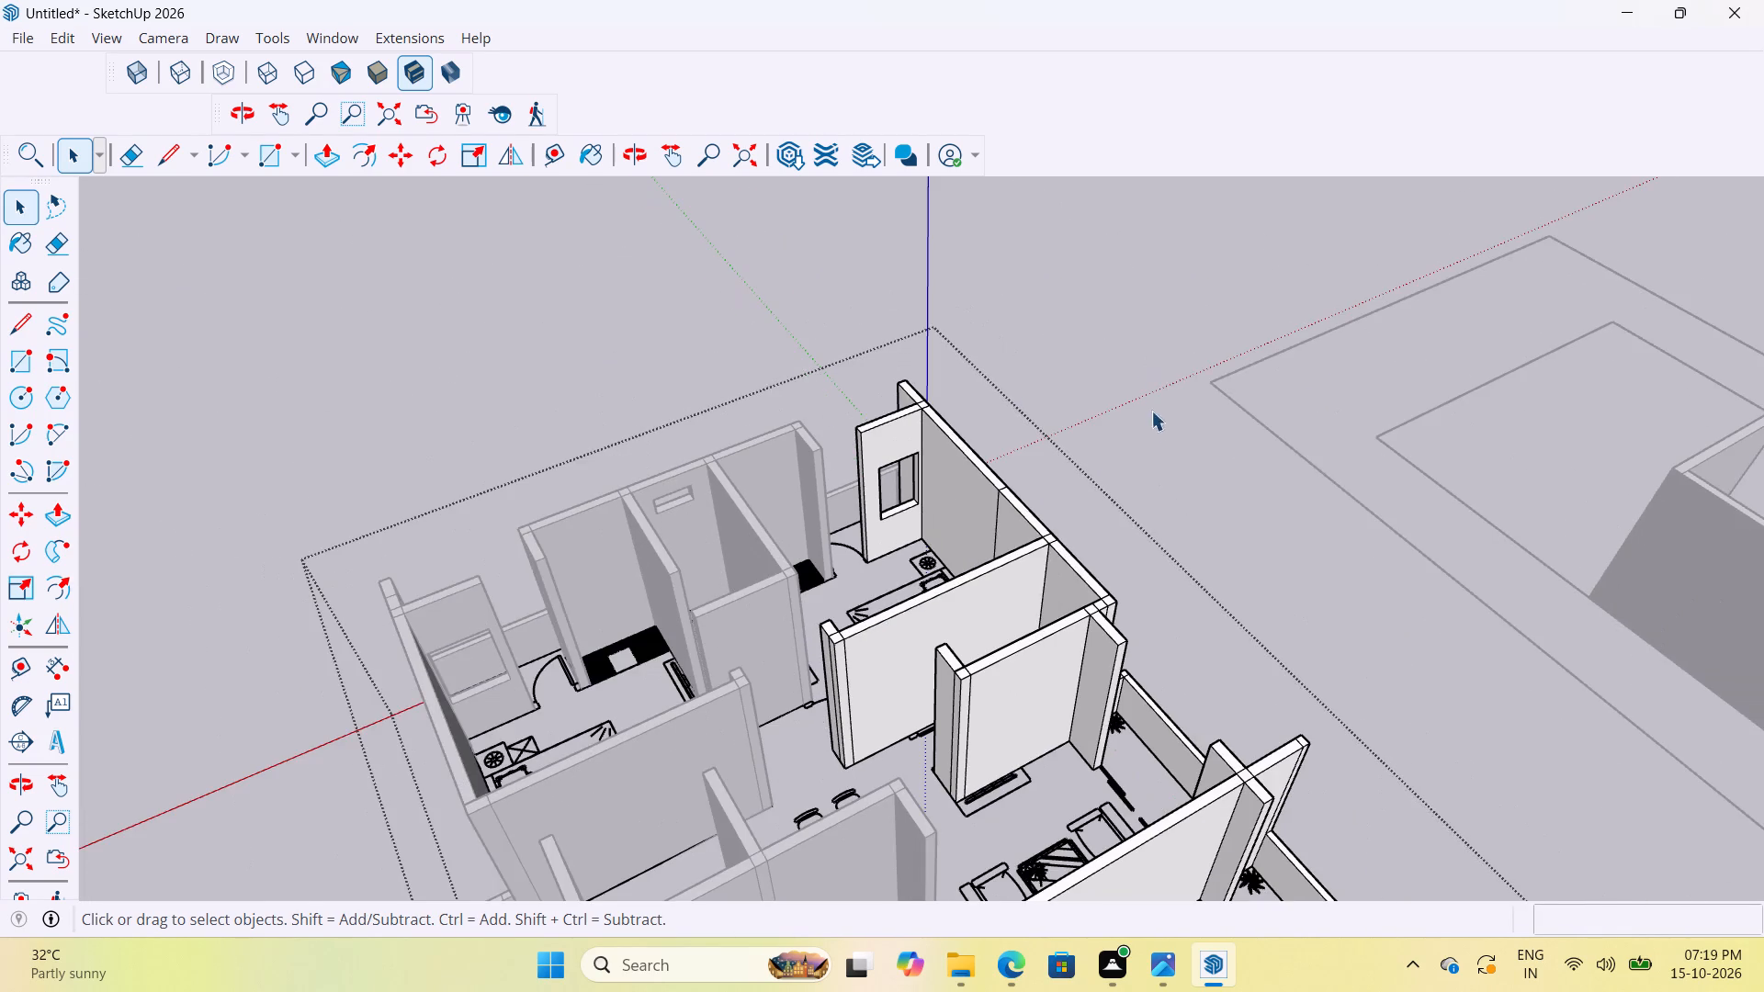
Examine the raised toilet walls and the building's outer walls from several sides for missing openings.
middle_click_drag(1206, 592, 955, 646)
left_click(1216, 389)
scroll(936, 456, "up", 7)
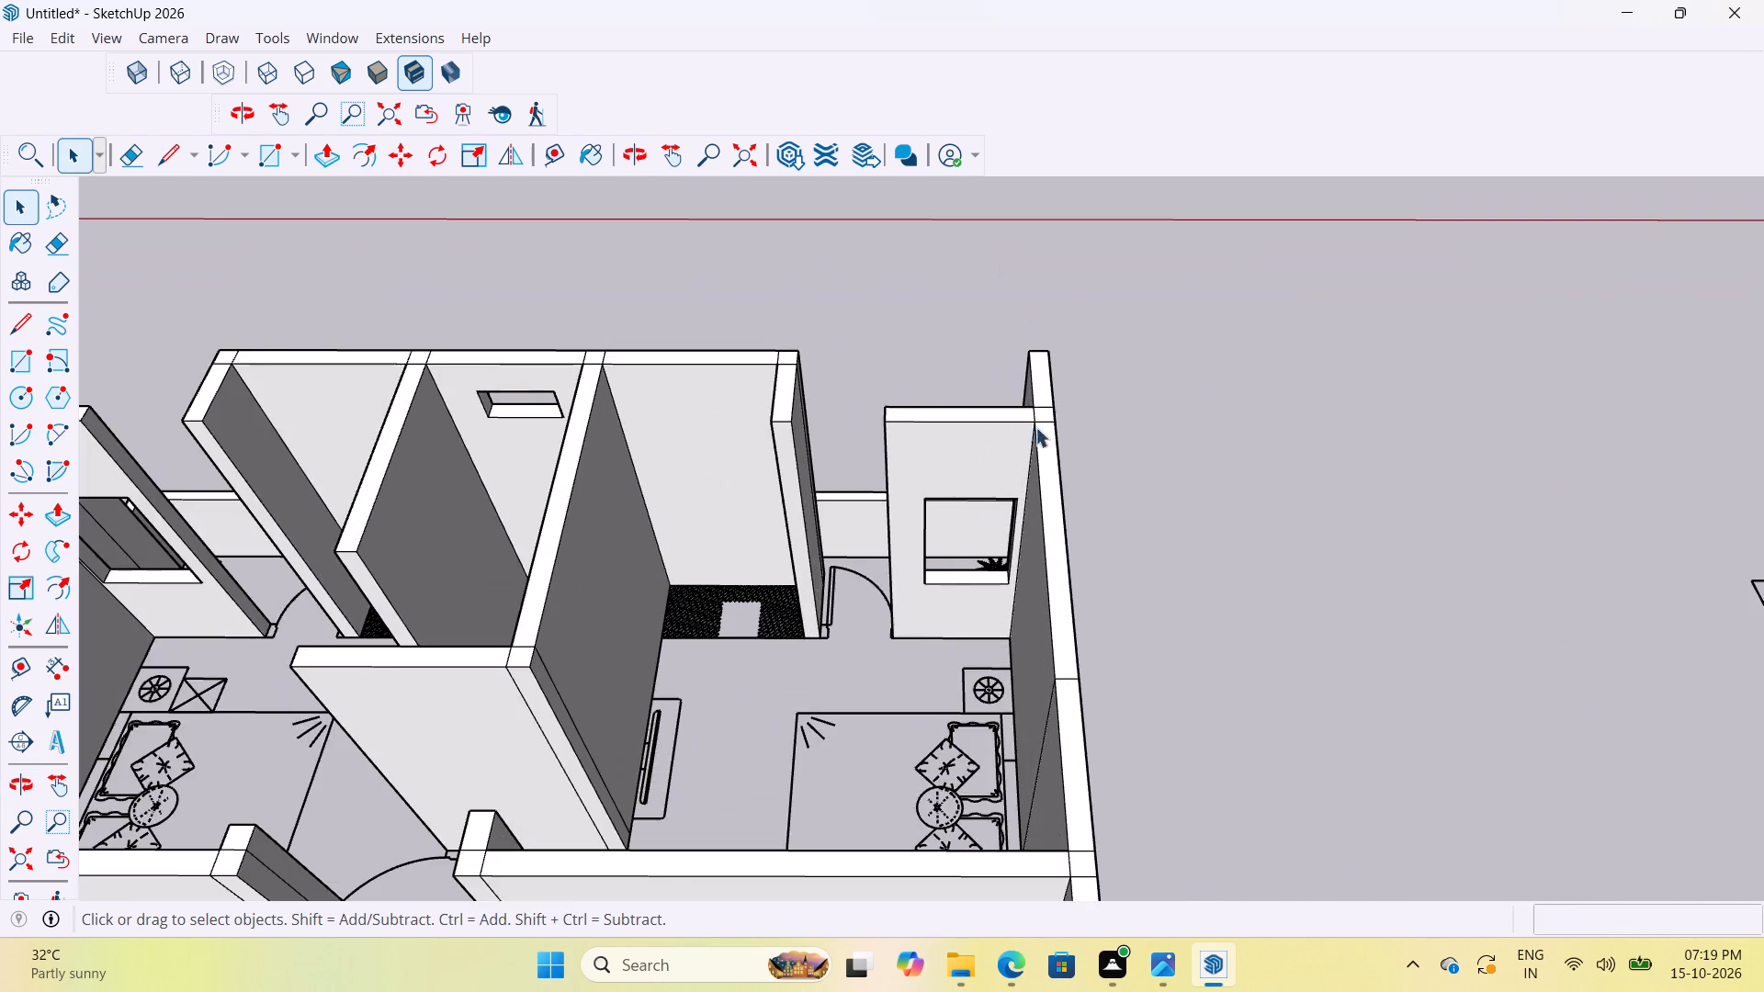
scroll(1031, 424, "down", 6)
scroll(980, 741, "up", 4)
middle_click_drag(953, 733, 1470, 668)
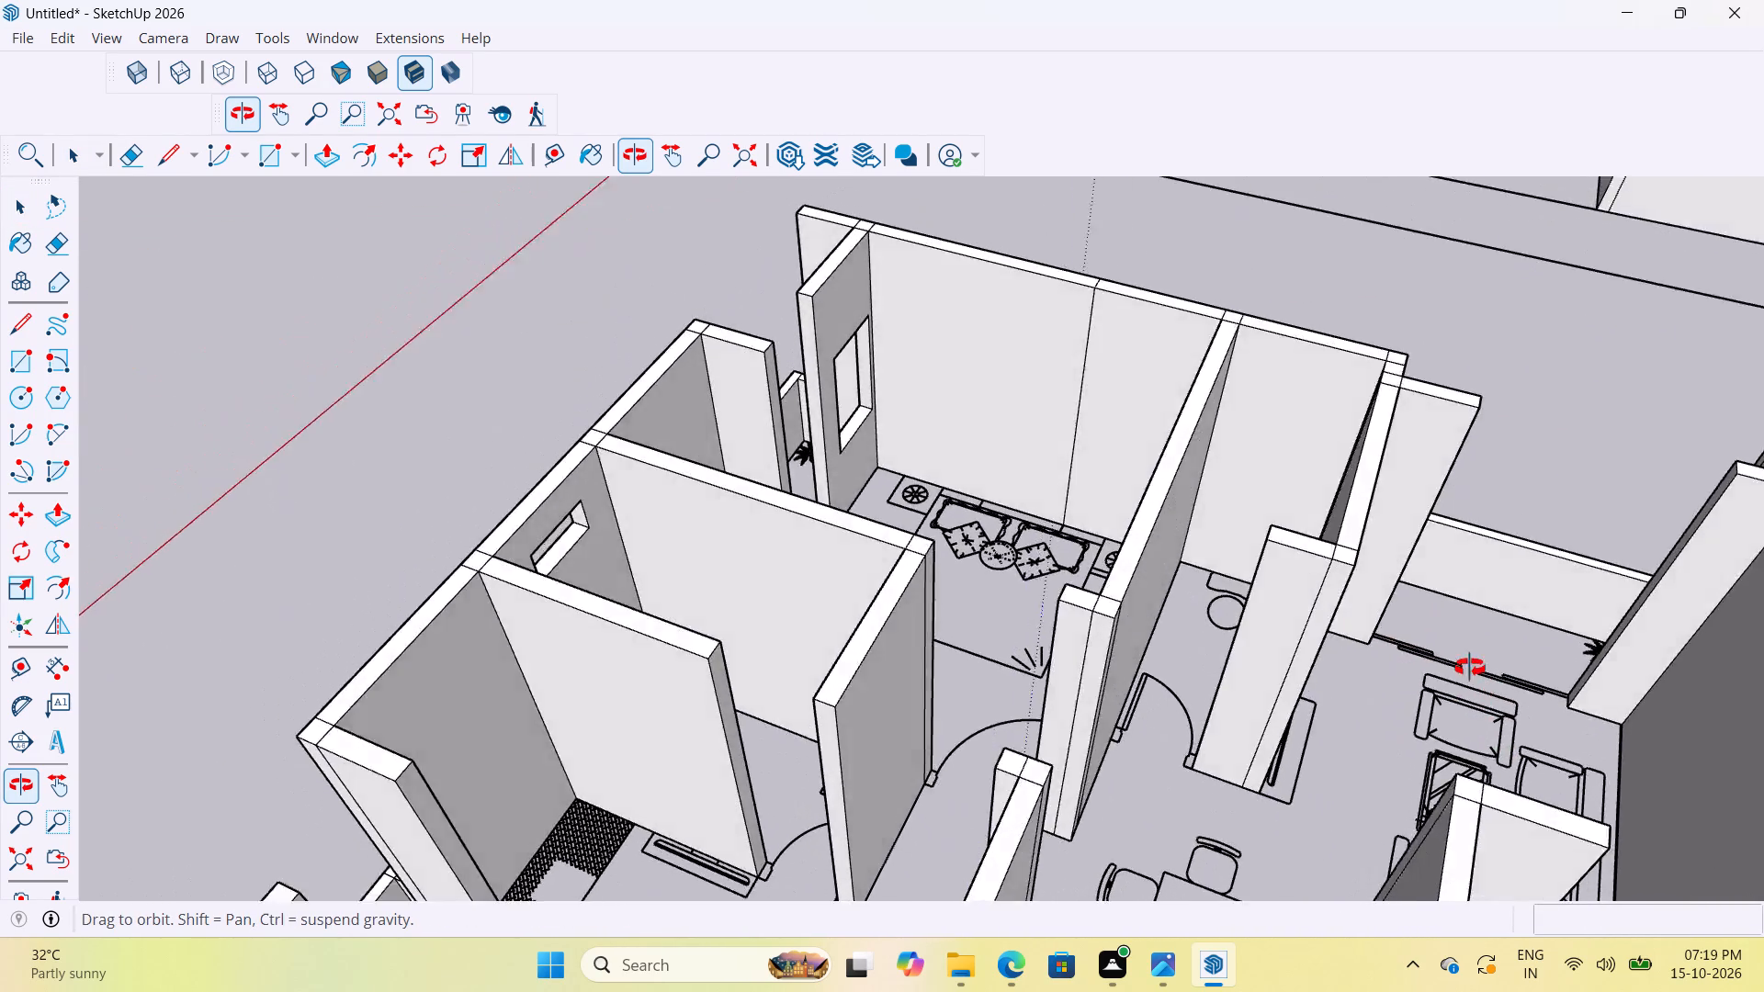
middle_click_drag(1470, 668, 480, 731)
scroll(700, 626, "up", 4)
scroll(938, 660, "down", 5)
middle_click_drag(856, 614, 860, 806)
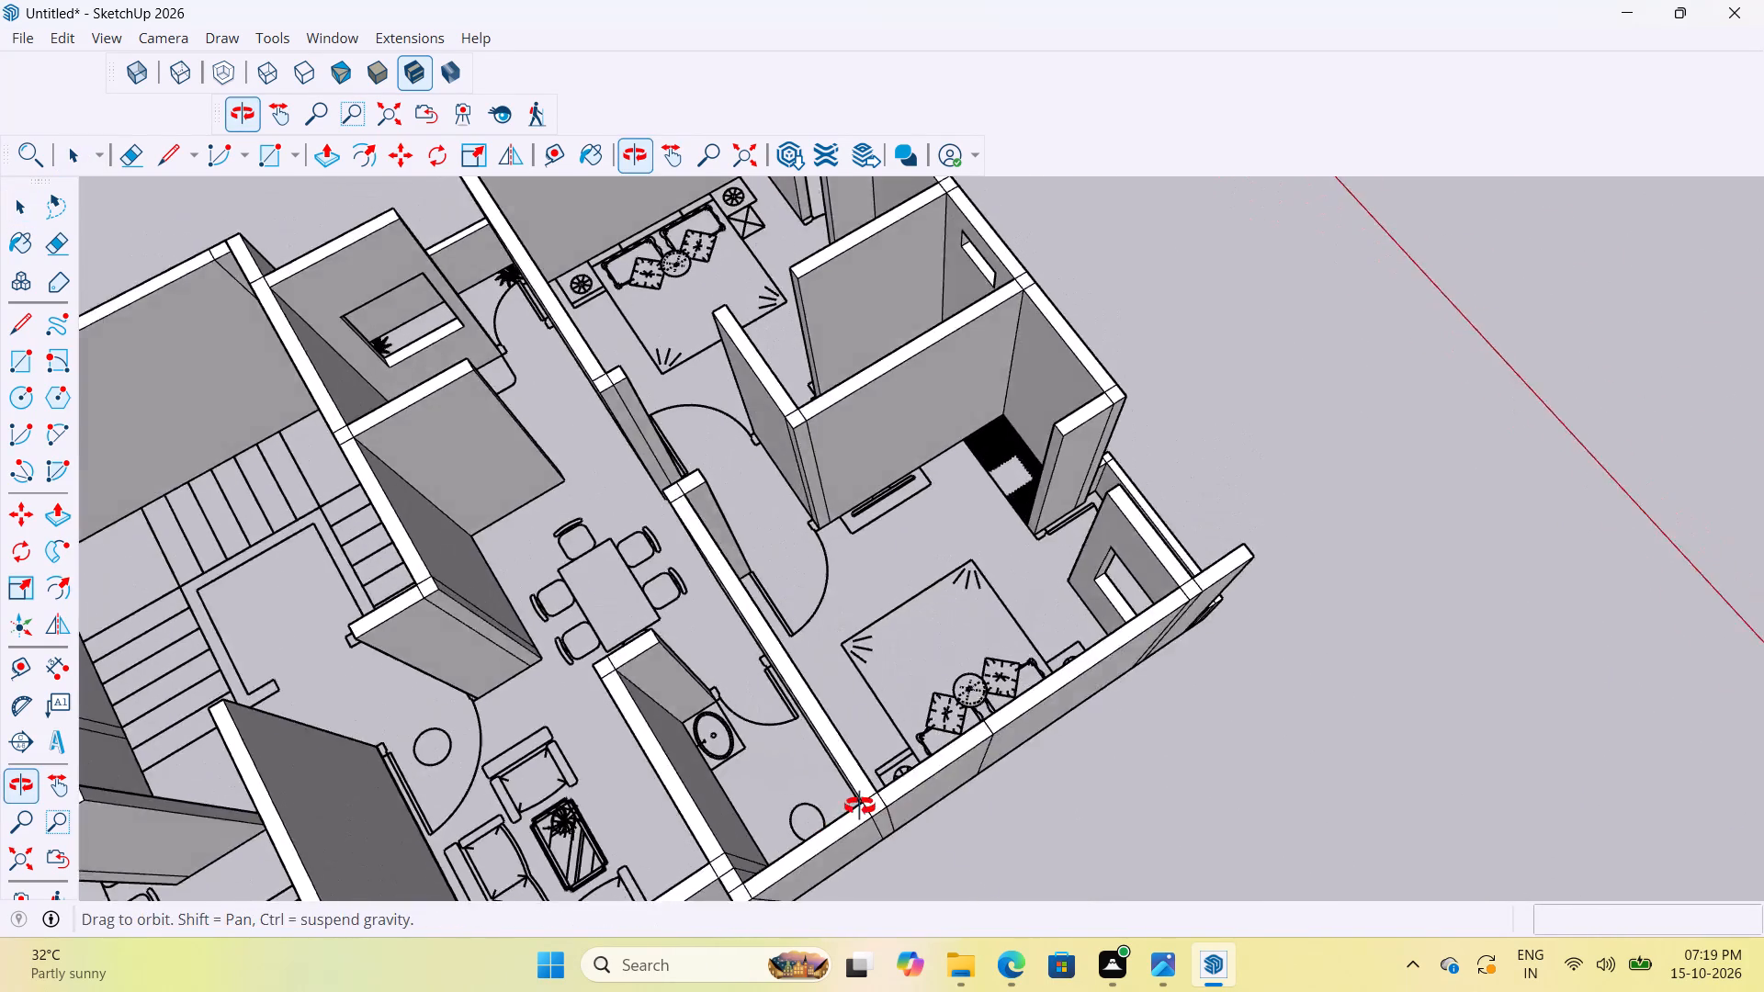
middle_click_drag(860, 806, 618, 524)
scroll(566, 557, "up", 4)
scroll(1274, 396, "down", 9)
scroll(957, 505, "up", 3)
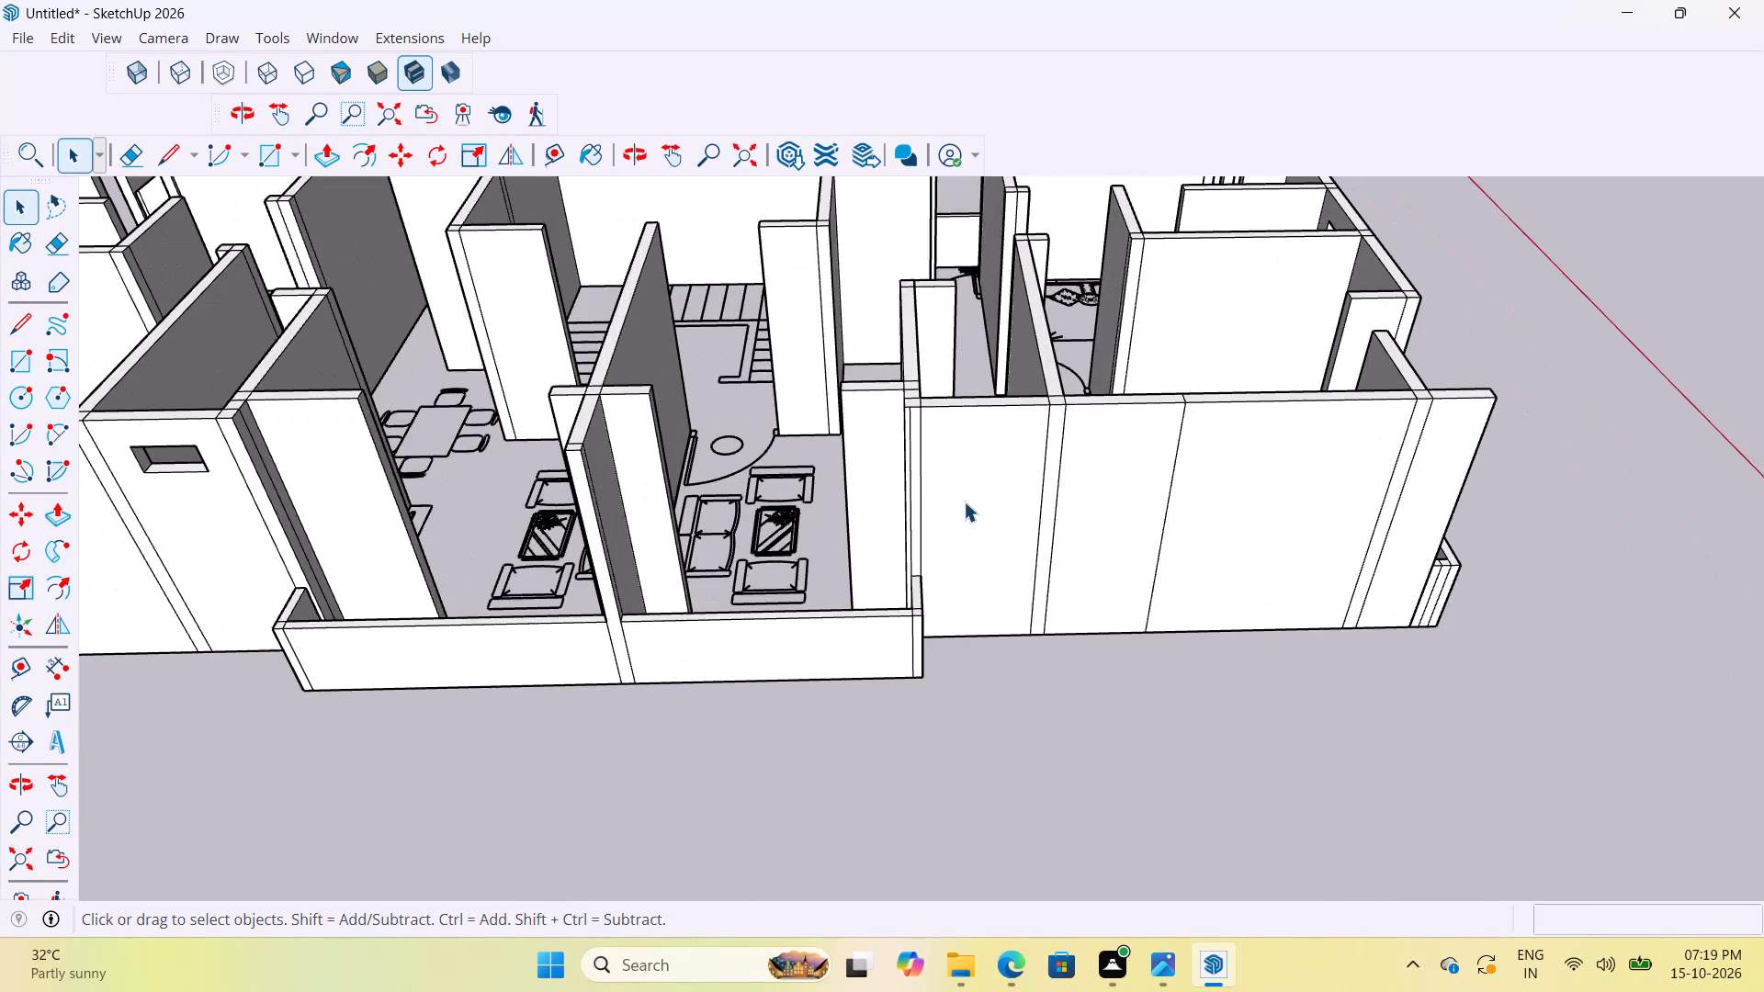
Open the group containing the toilet's exterior wall for editing and select the outer face beside the low parapet corner.
double_click(964, 501)
scroll(972, 530, "up", 4)
left_click(967, 512)
scroll(953, 496, "up", 4)
left_click(953, 493)
left_click_drag(952, 493, 955, 502)
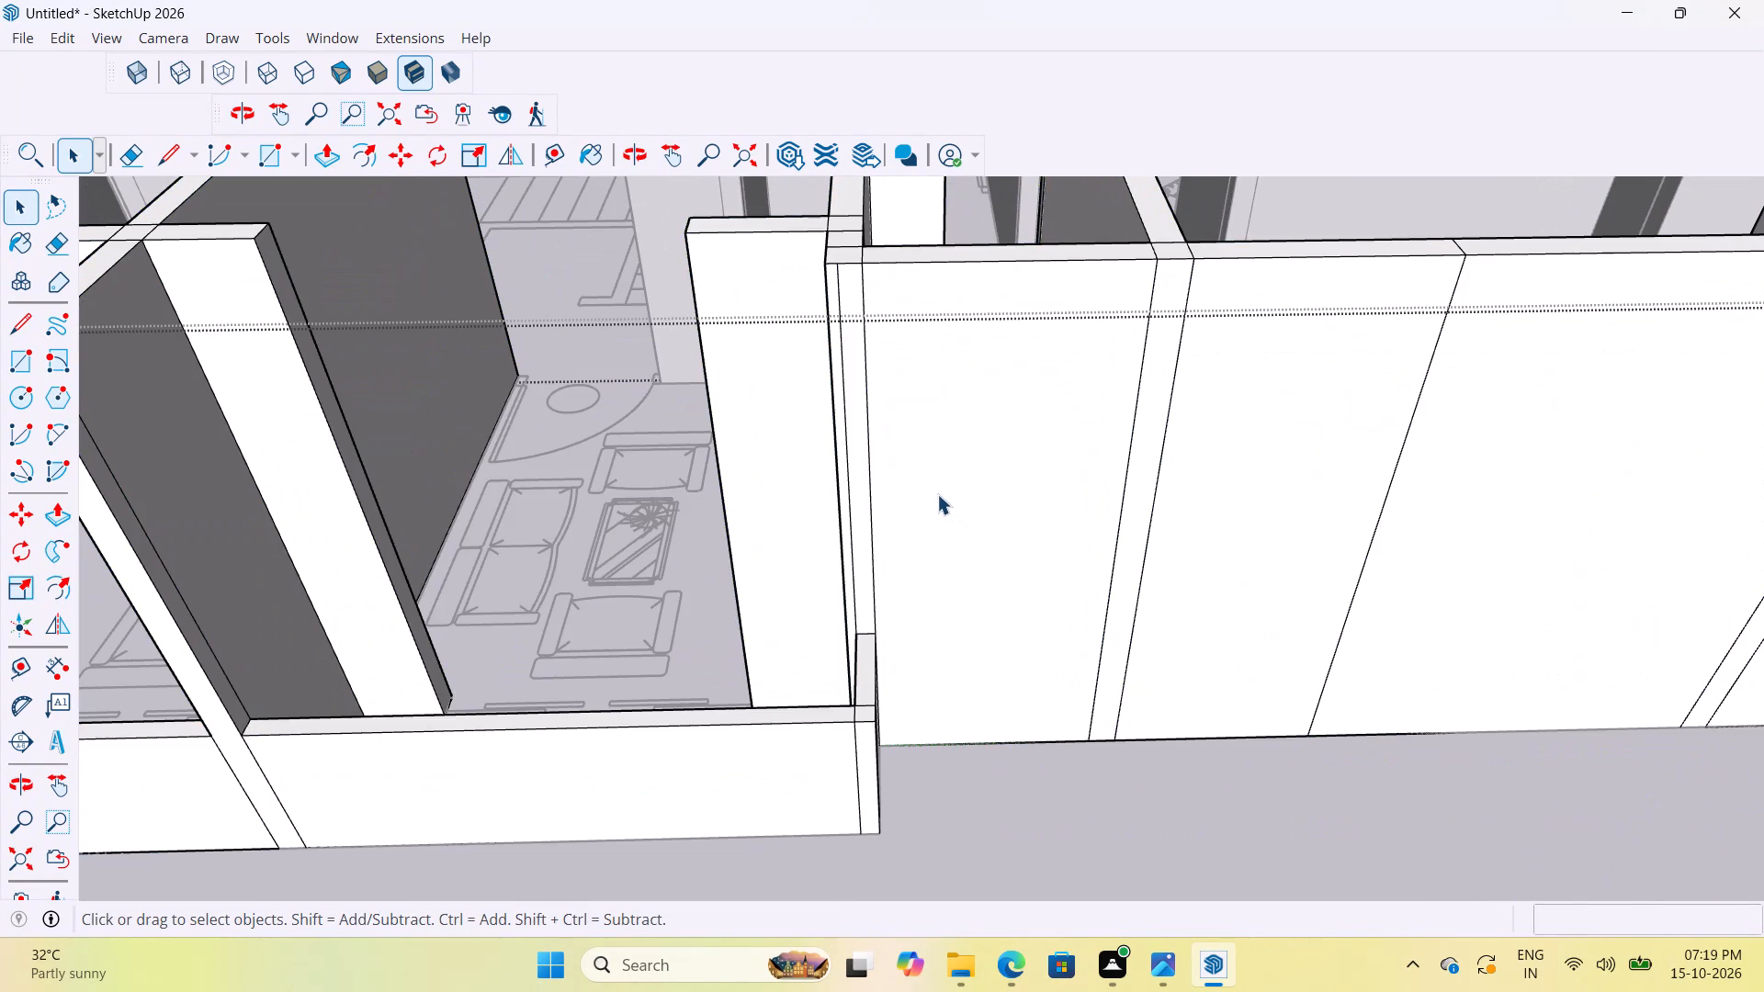
middle_click_drag(925, 594, 739, 603)
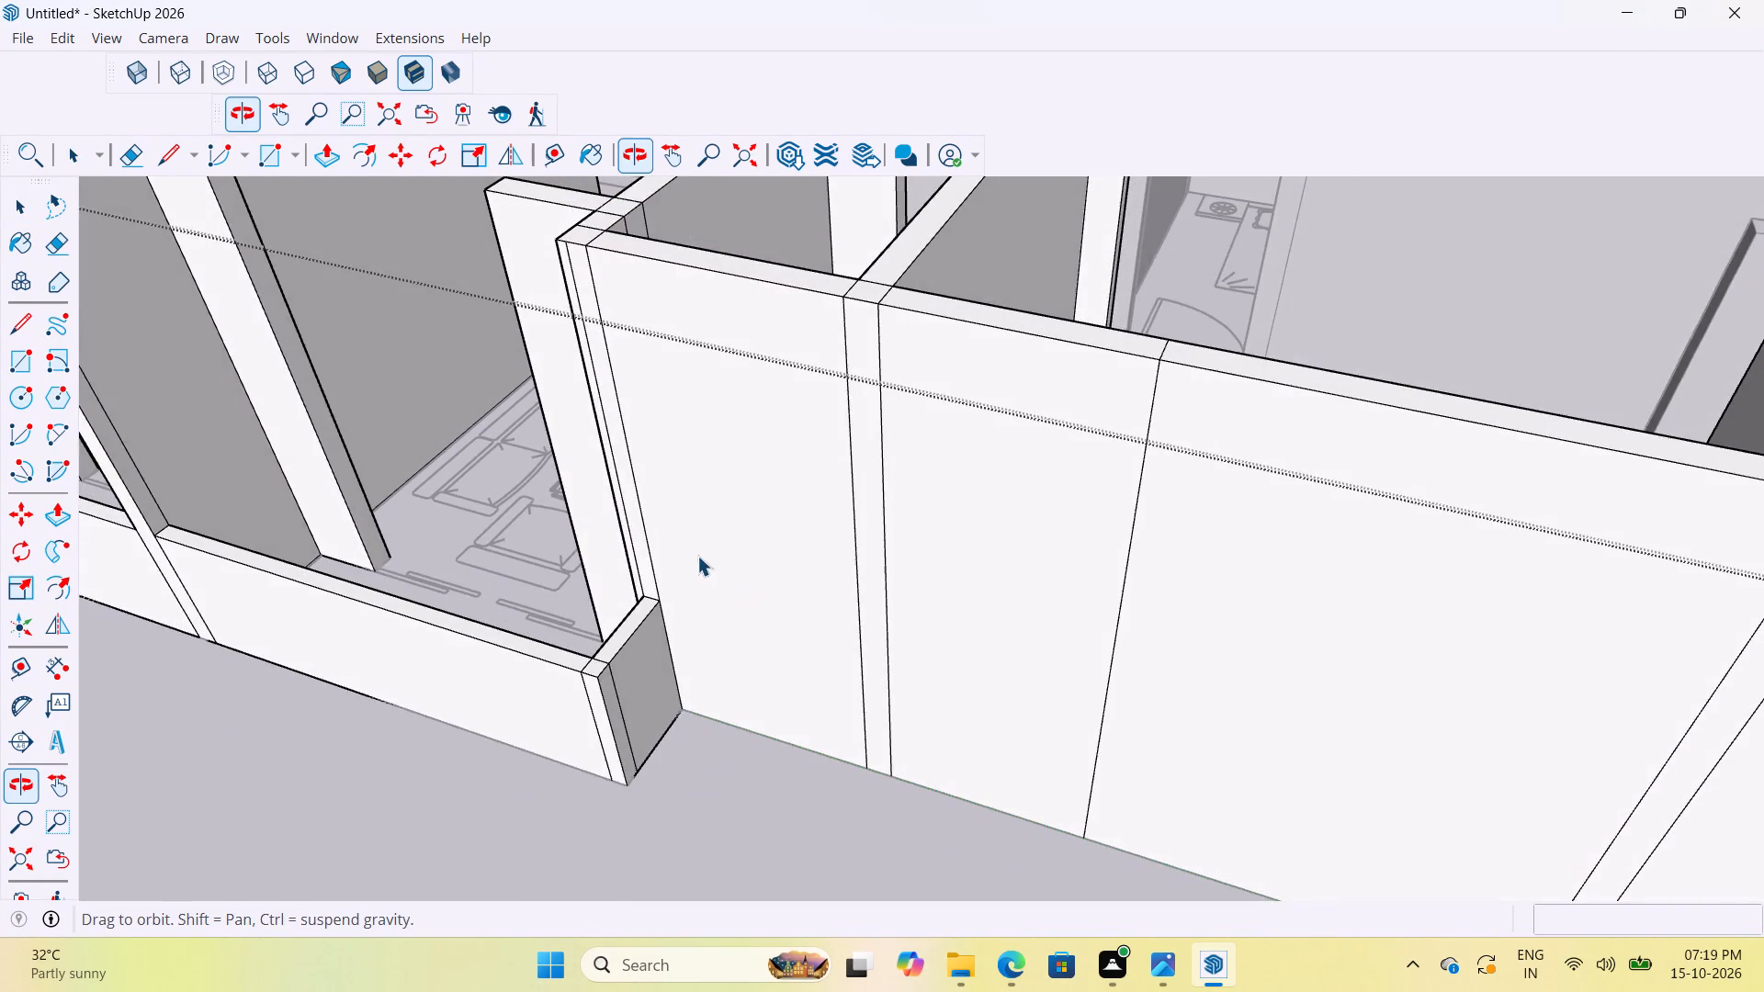
scroll(695, 547, "up", 3)
middle_click_drag(752, 501, 1070, 454)
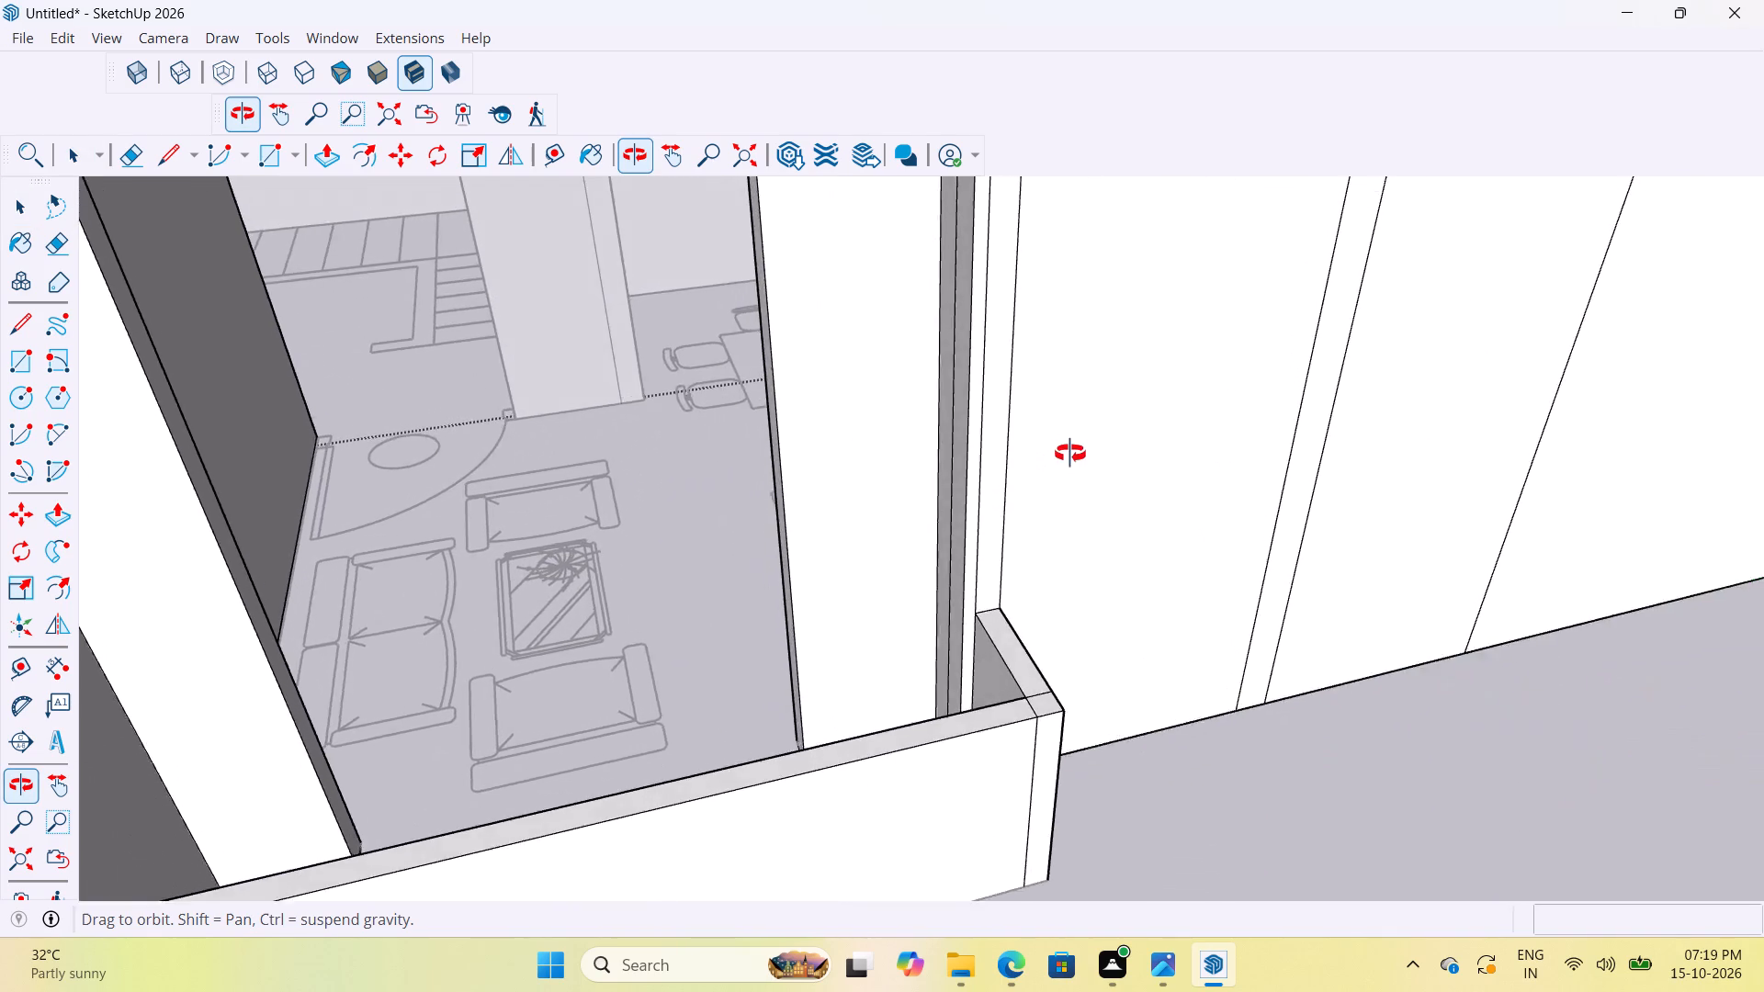
middle_click_drag(1070, 454, 824, 520)
scroll(658, 642, "up", 4)
middle_click_drag(972, 553, 1238, 547)
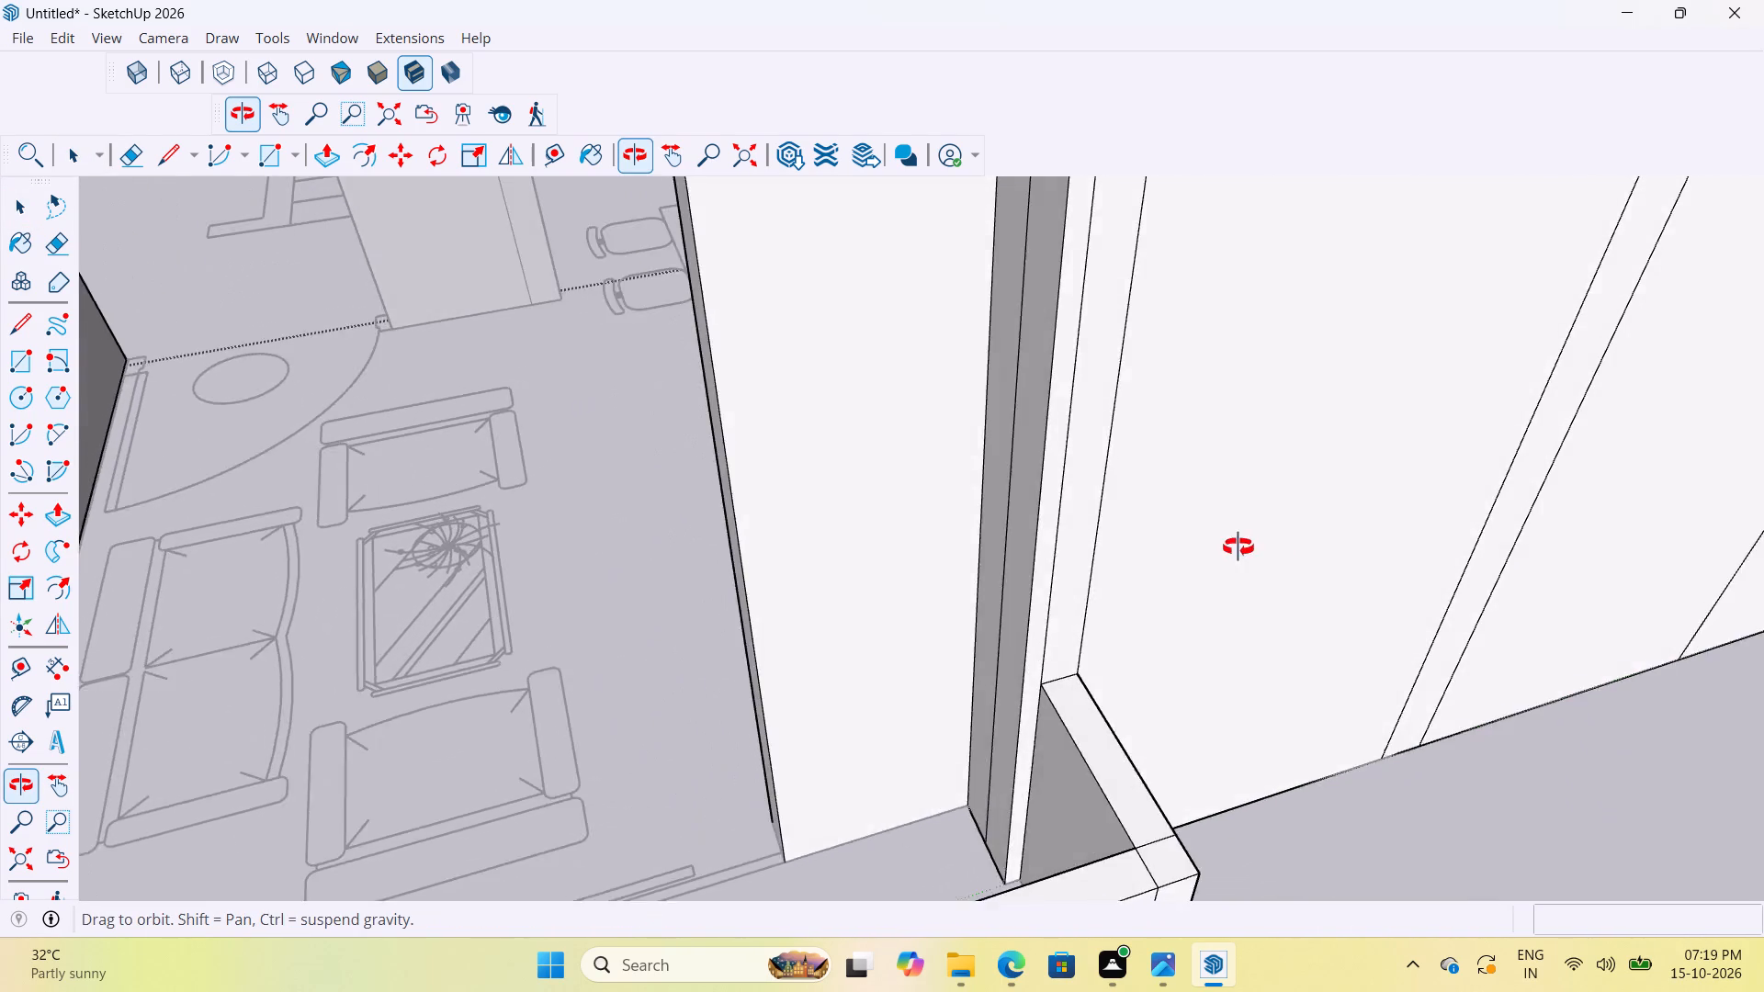
middle_click_drag(1238, 547, 1134, 530)
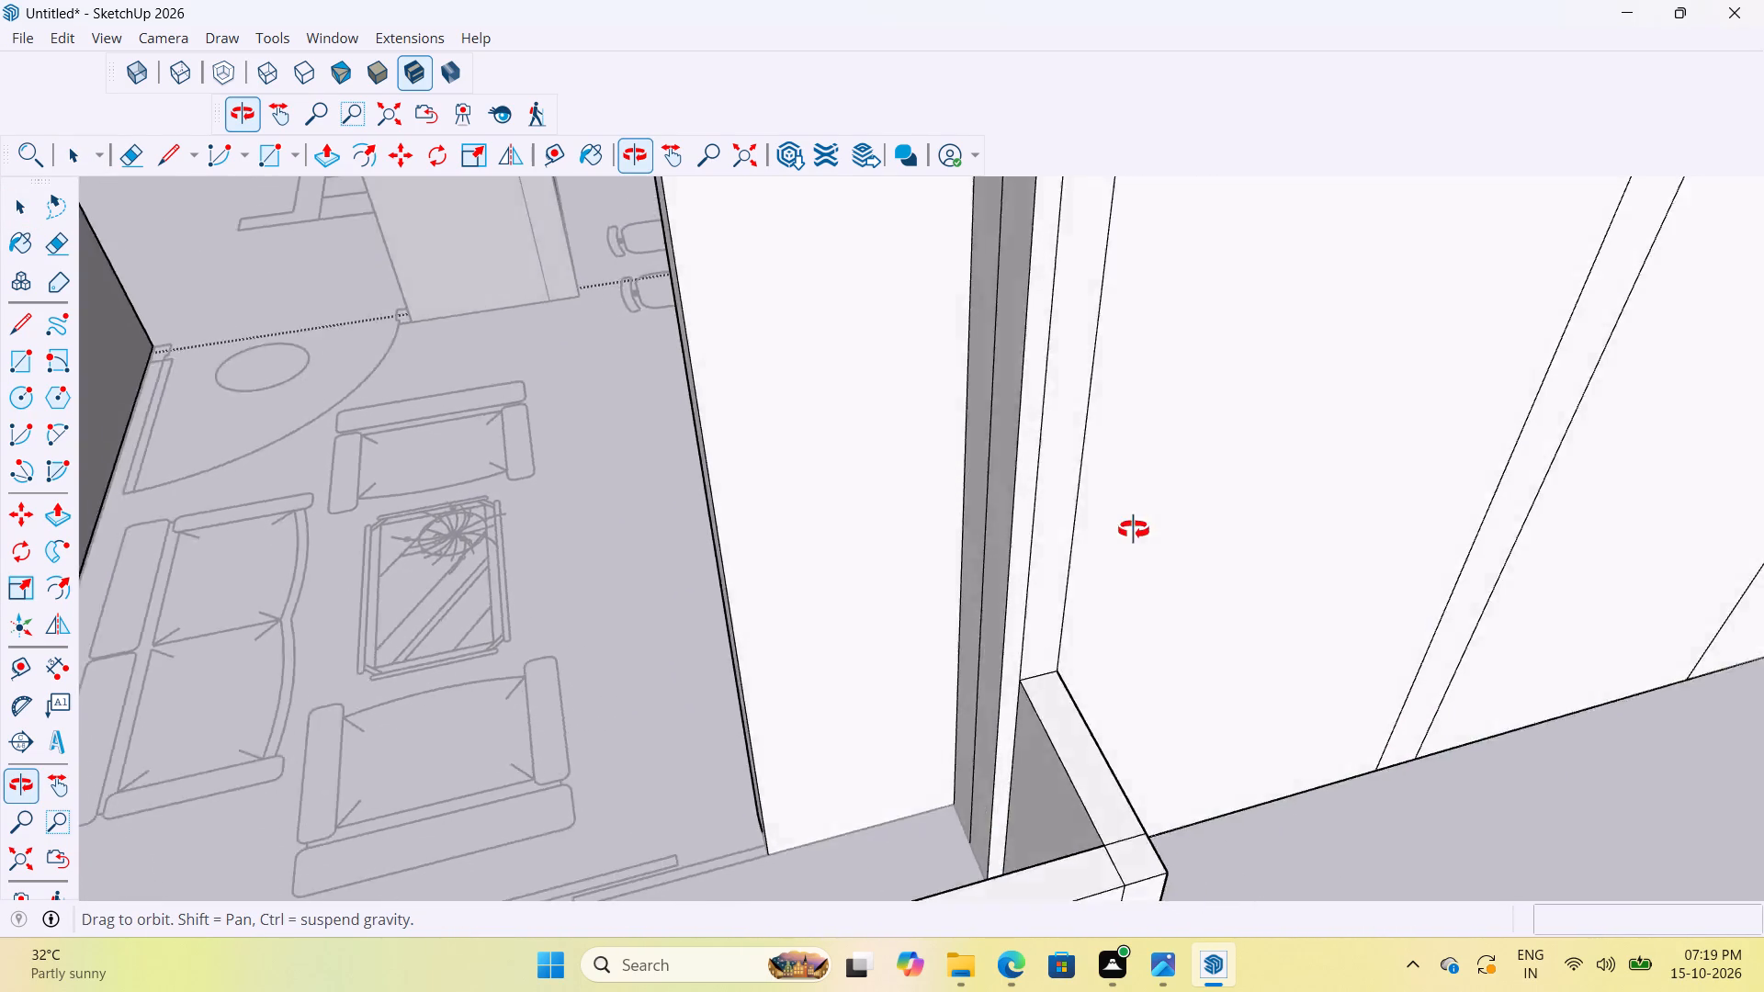
middle_click_drag(1134, 530, 1064, 535)
scroll(988, 583, "down", 11)
middle_click_drag(1012, 652, 945, 621)
left_click(954, 551)
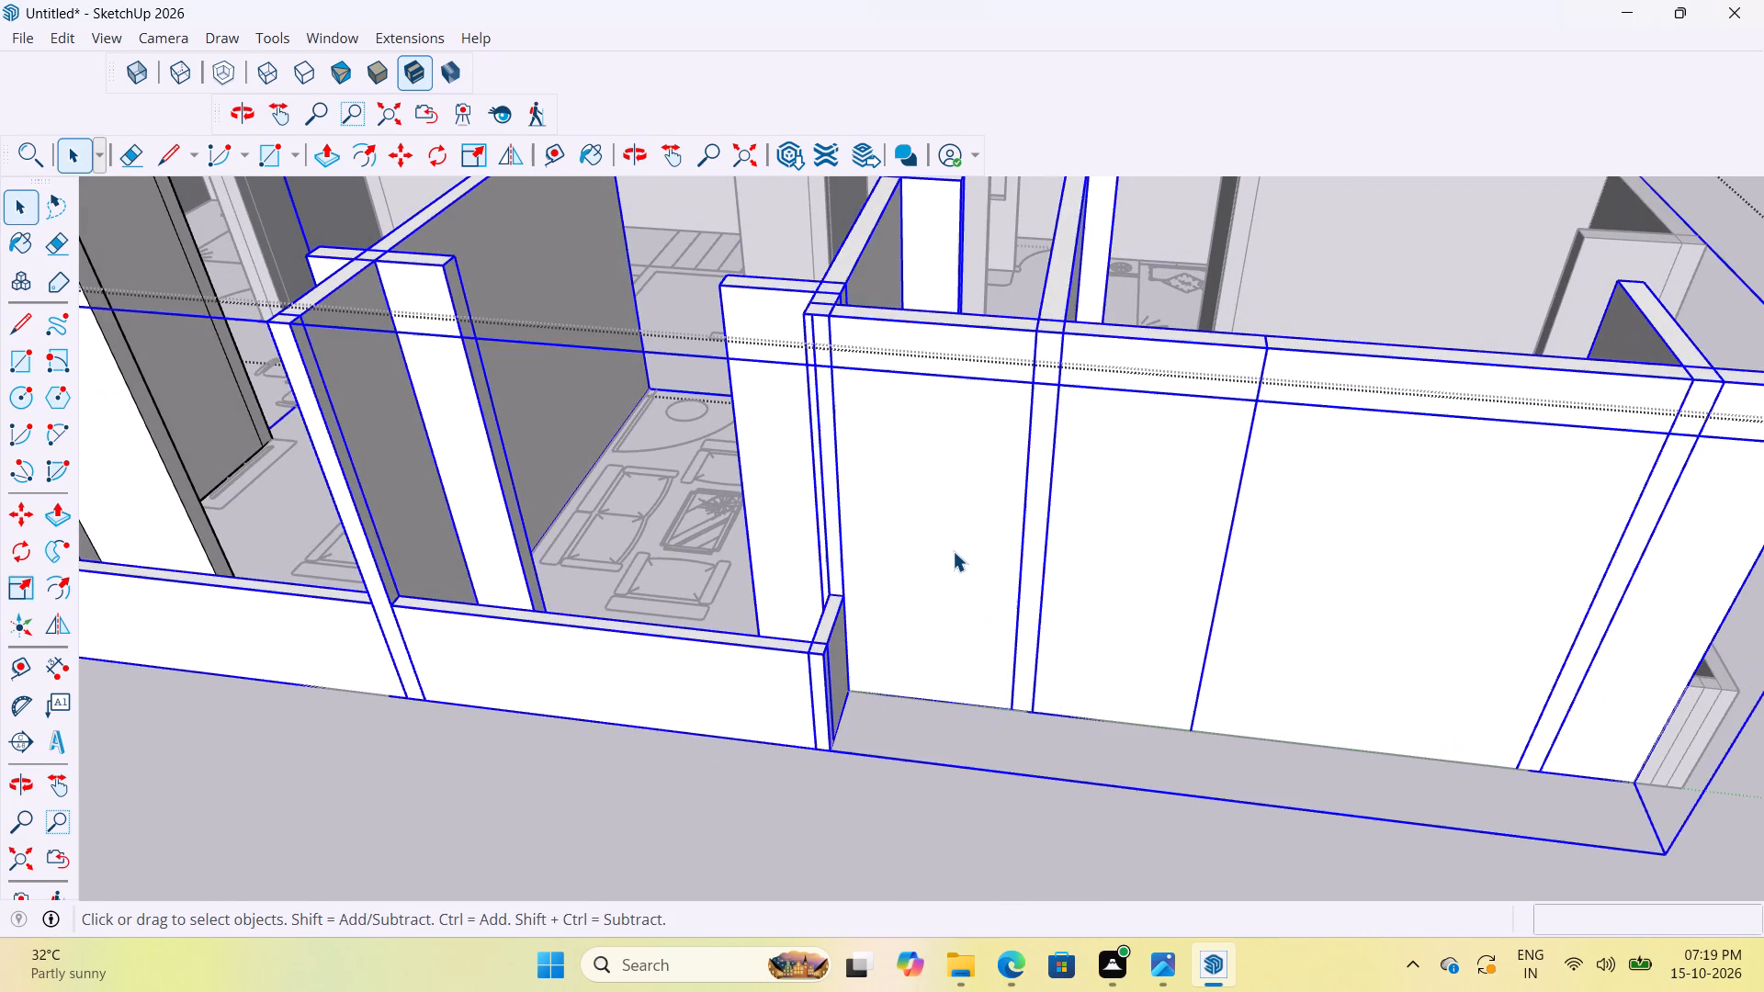
double_click(952, 539)
left_click(923, 527)
Place vertical guides on the toilet's exterior wall face, 1' in from each of its side edges.
scroll(909, 513, "up", 4)
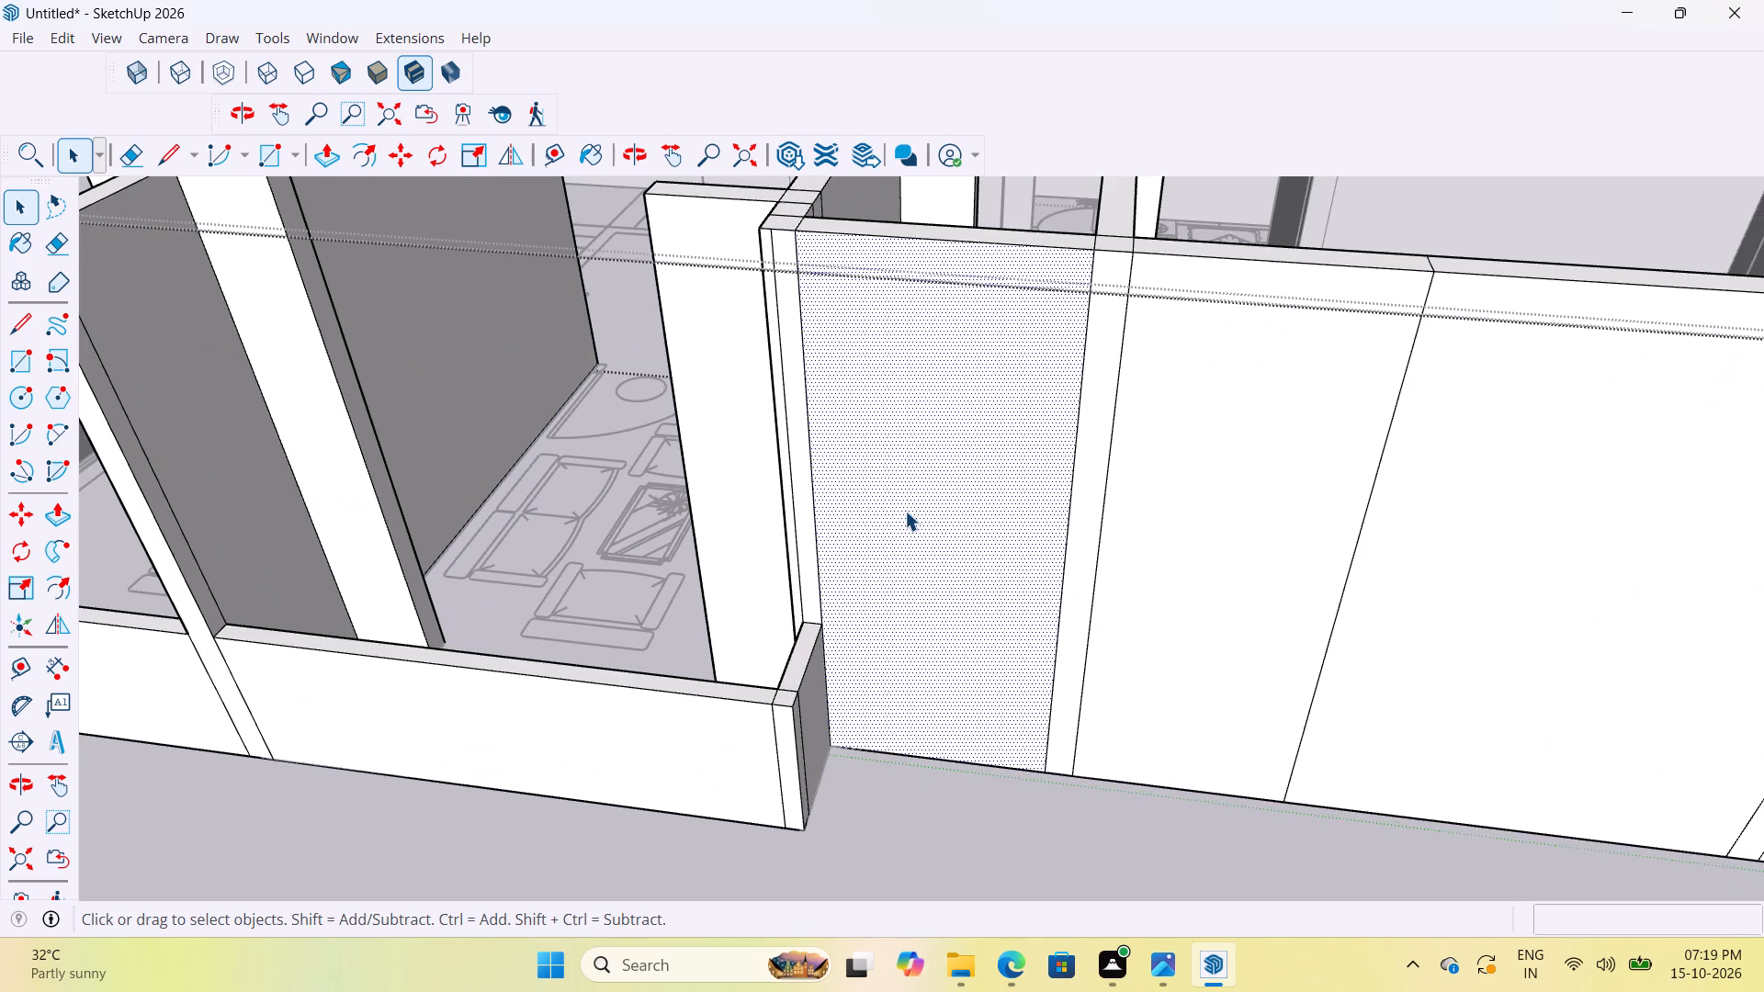
key("t")
left_click(798, 444)
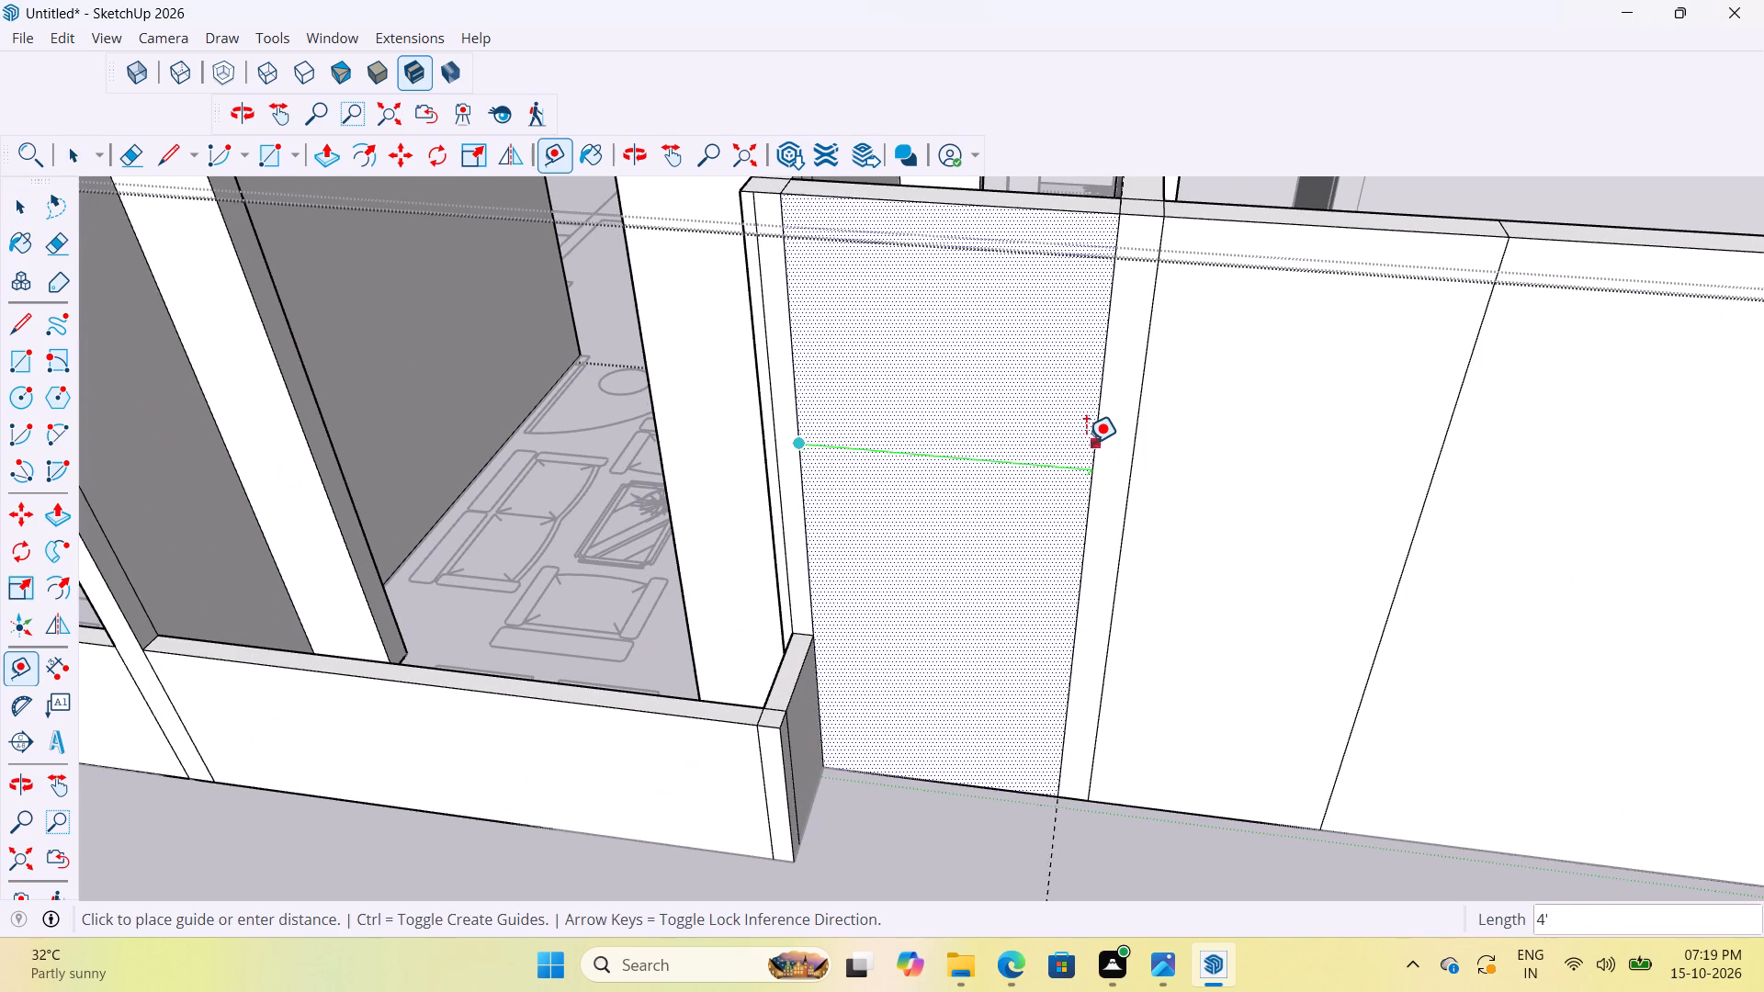
scroll(831, 453, "up", 3)
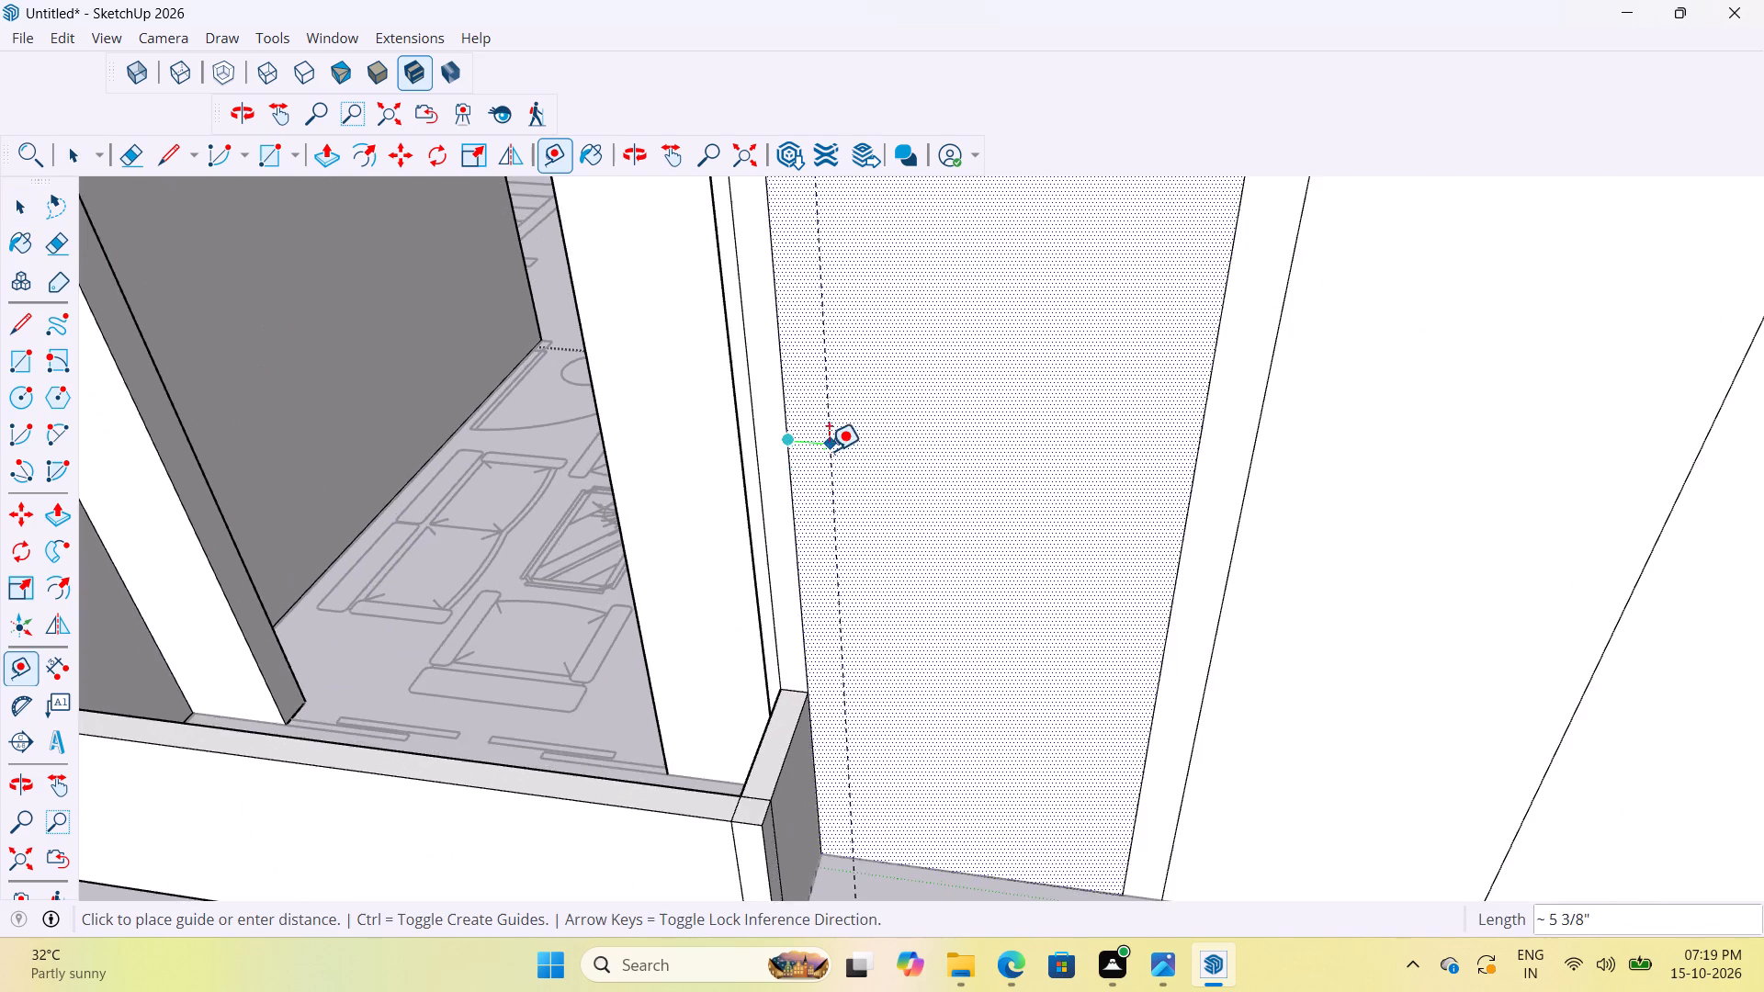
middle_click_drag(842, 453, 996, 449)
type("1'")
key("Return")
scroll(1249, 588, "down", 5)
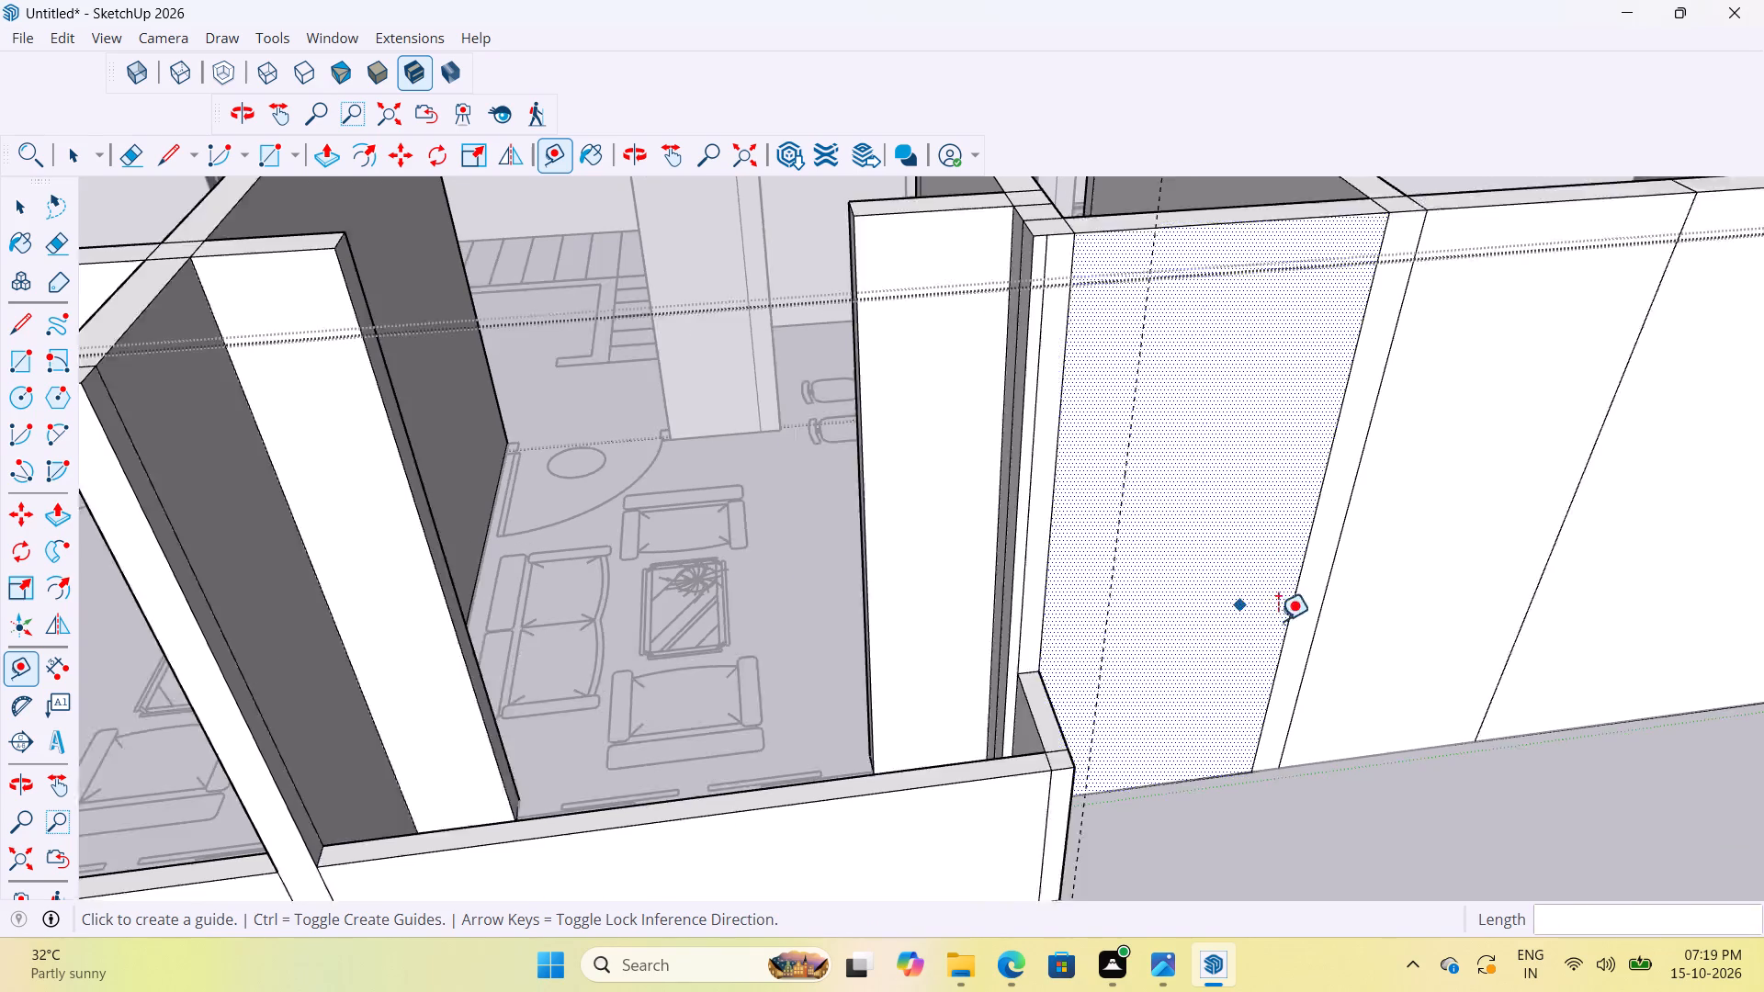
middle_click_drag(1297, 591, 1172, 578)
left_click(1150, 498)
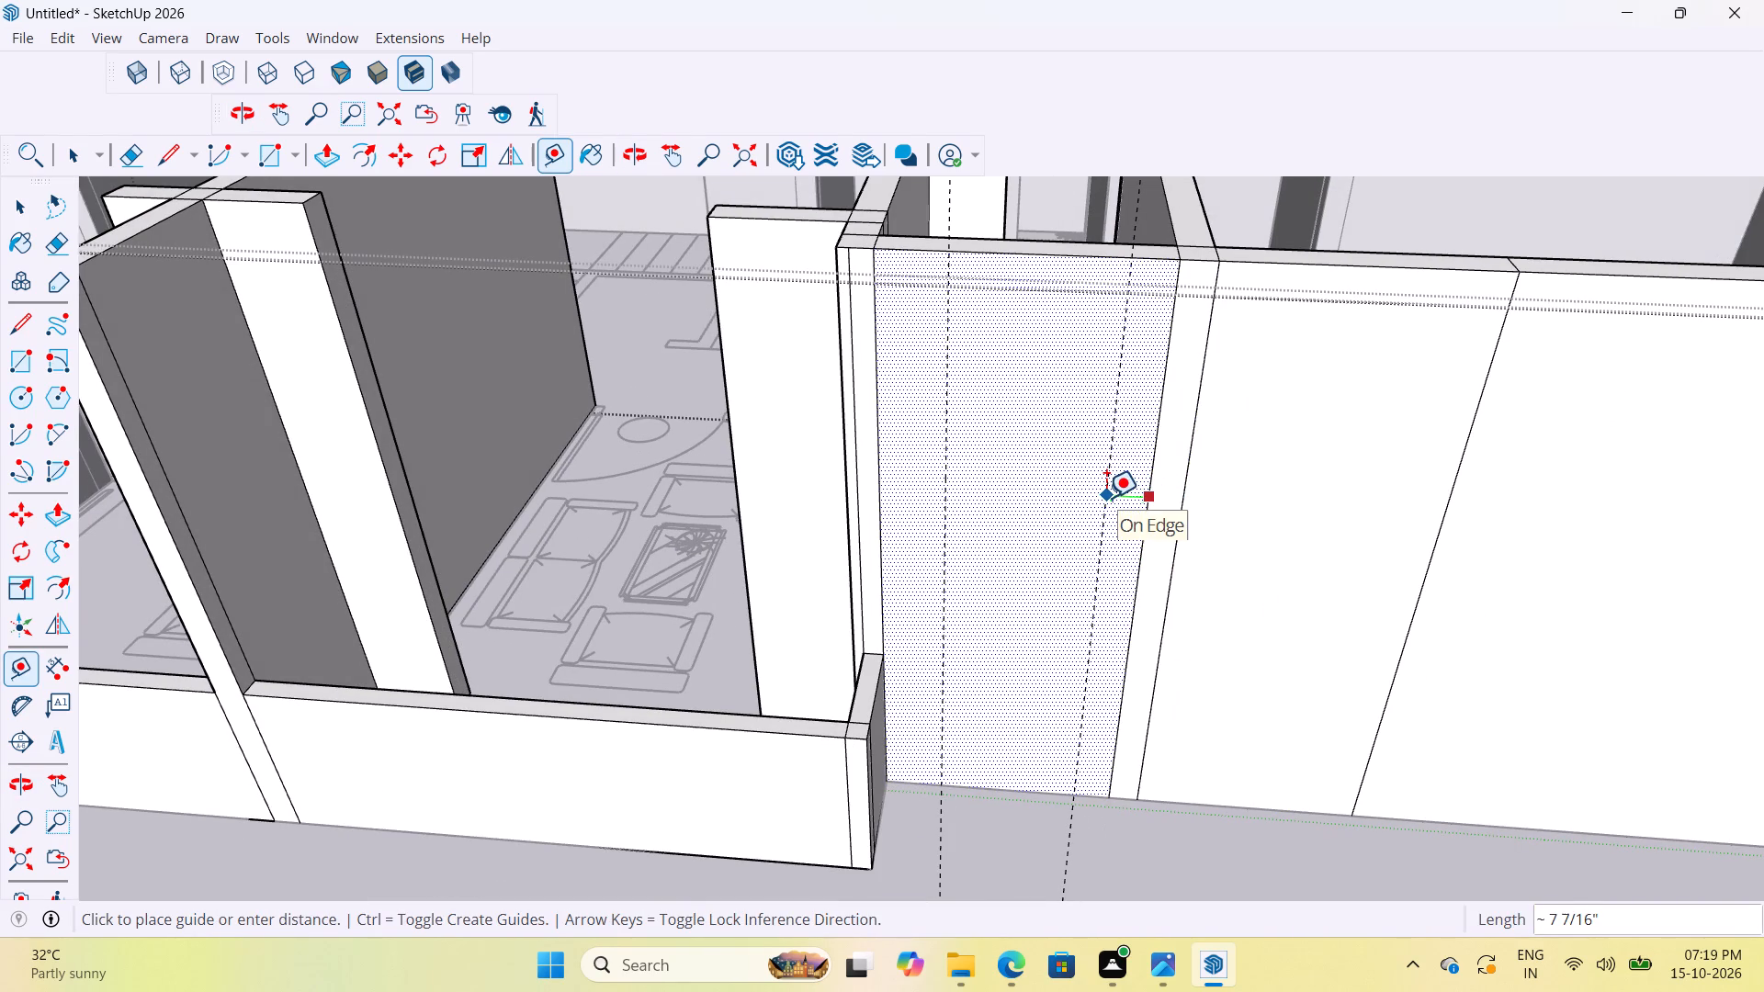
type("1'")
key("Return")
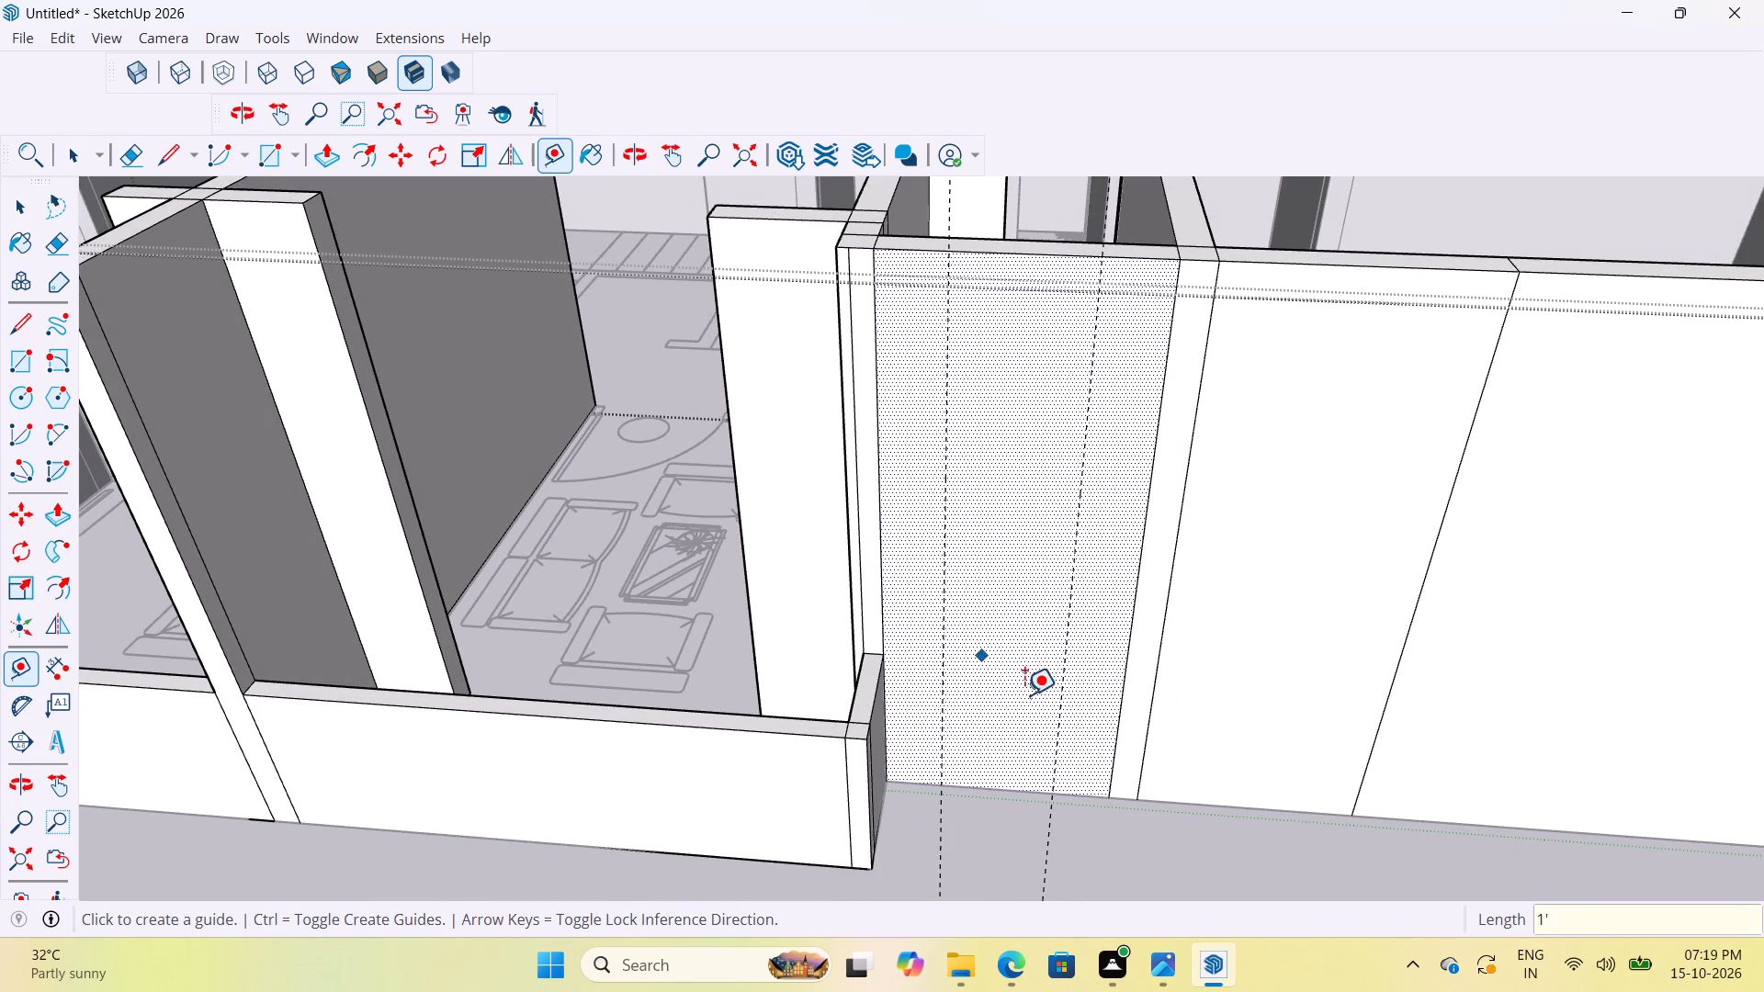
Place a horizontal guide 8' above the base of the toilet's exterior wall and another 1' above that guide.
scroll(1038, 714, "up", 3)
left_click(1007, 814)
scroll(1072, 783, "down", 3)
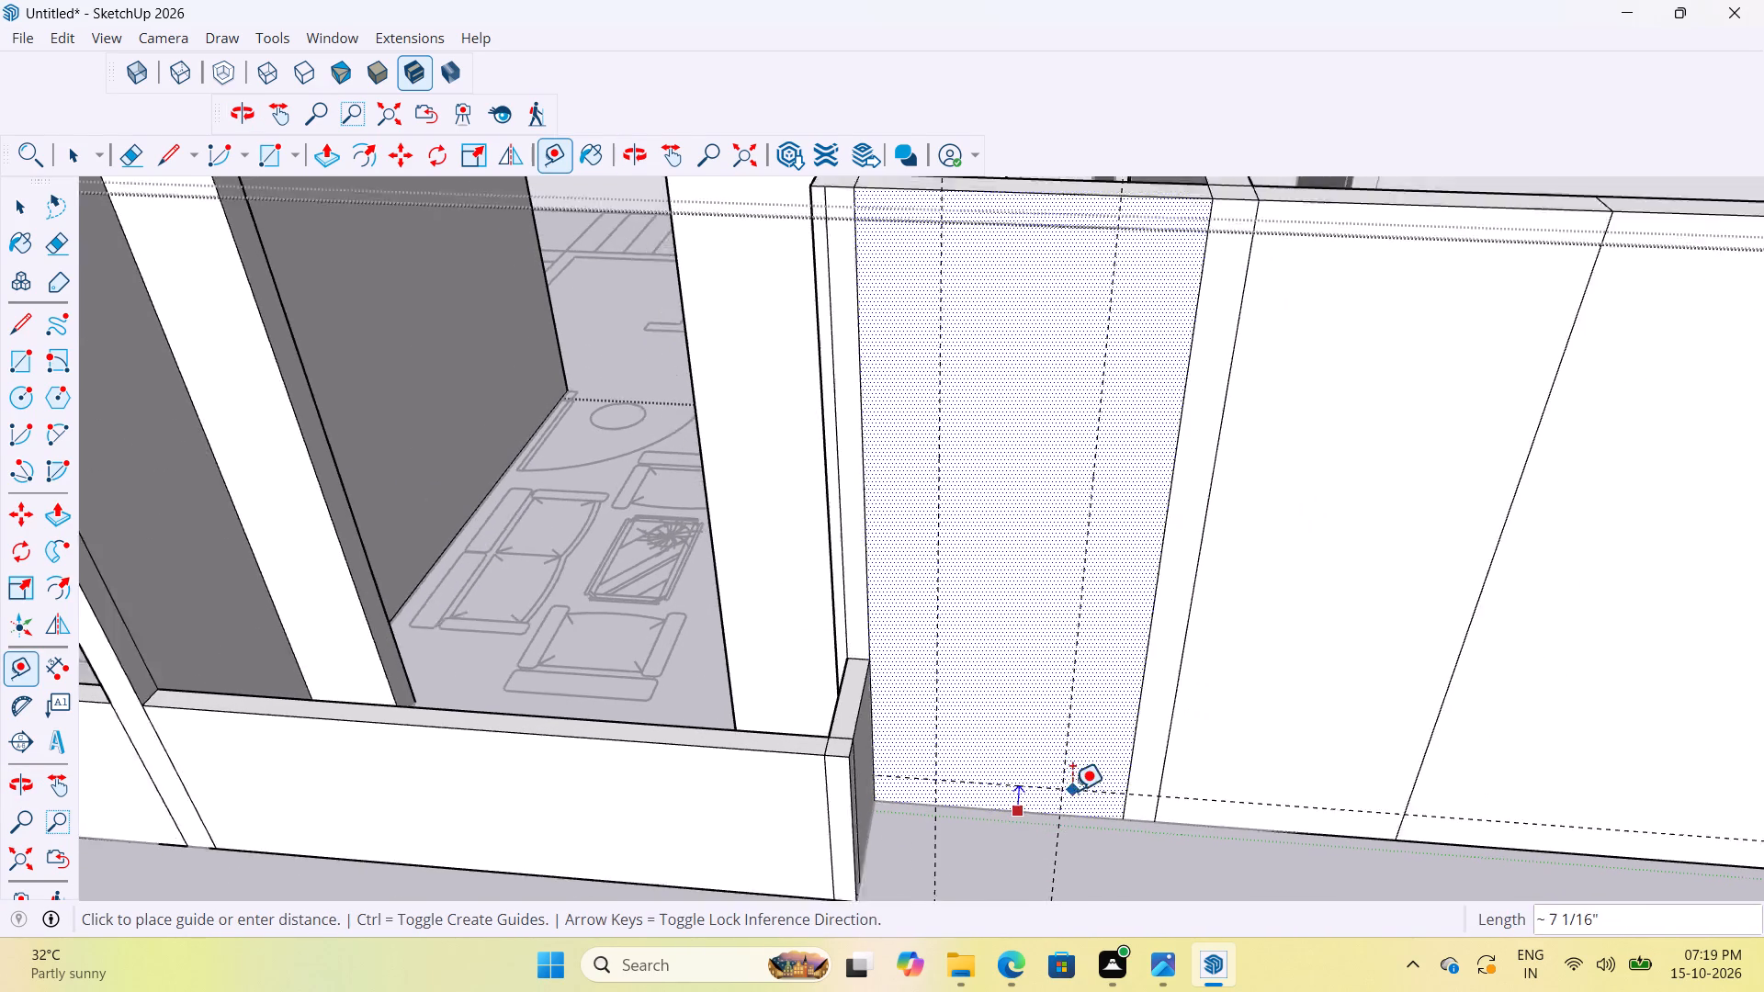
scroll(1072, 791, "down", 4)
middle_click_drag(1067, 543, 1135, 561)
scroll(1134, 545, "up", 4)
type("8'")
key("Return")
scroll(1141, 571, "up", 3)
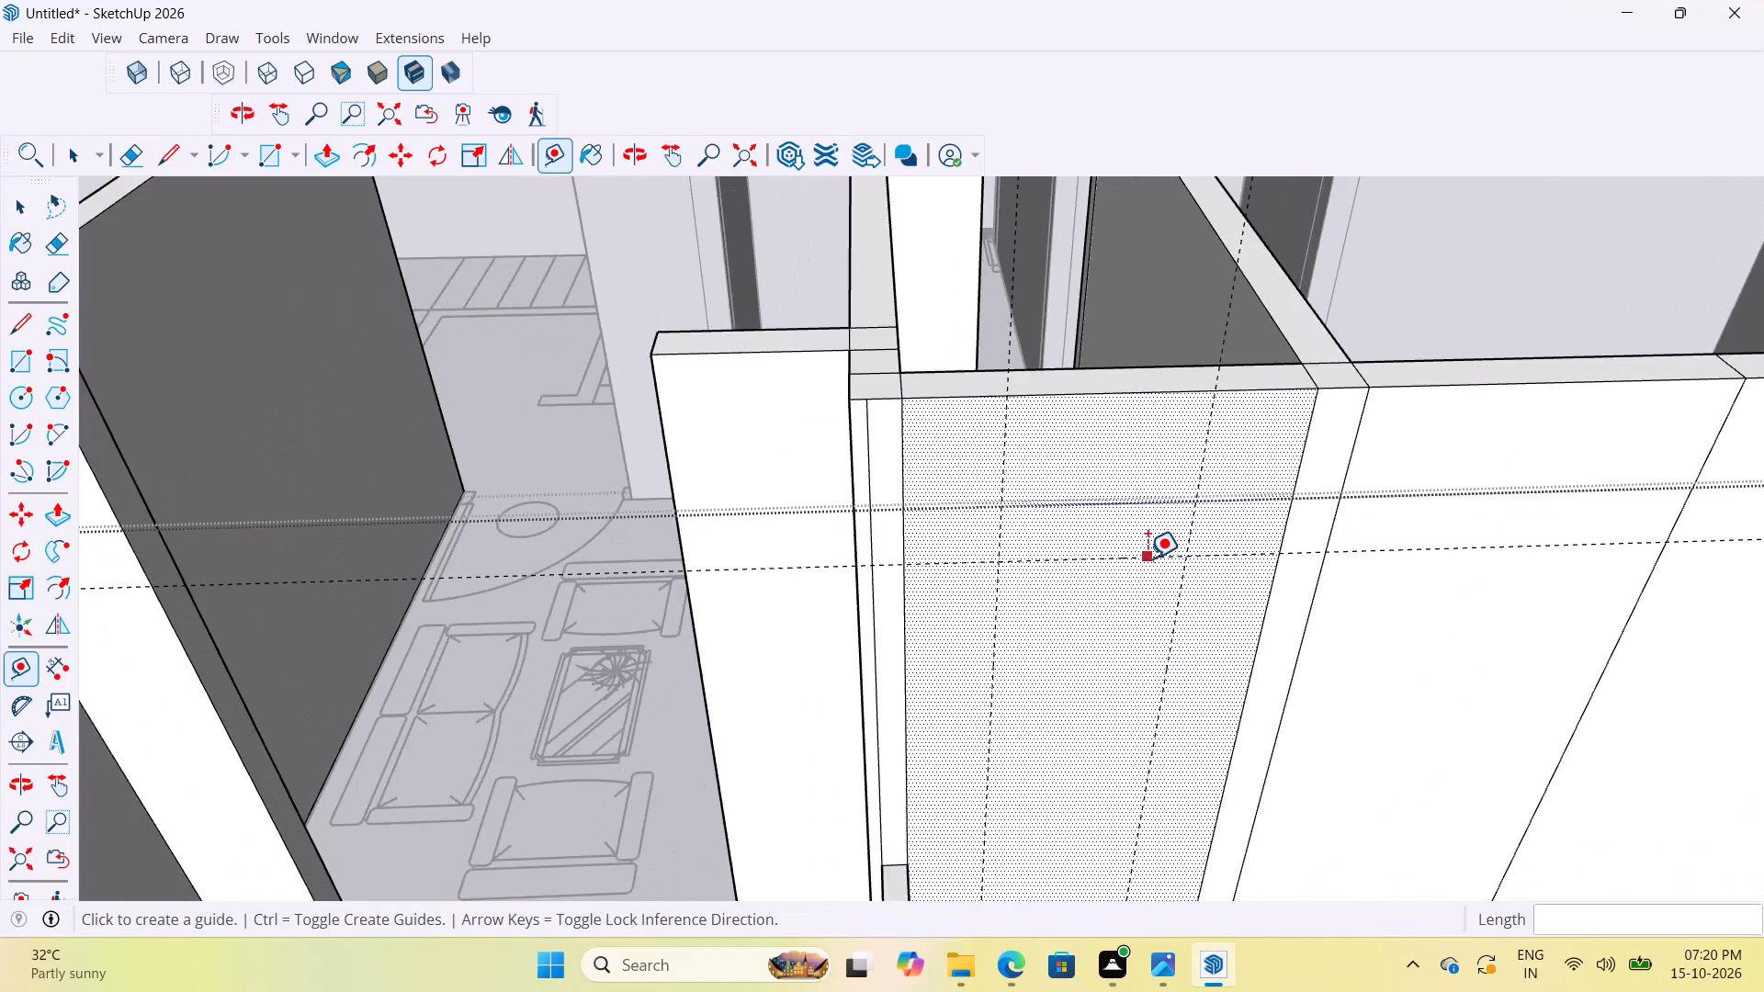
scroll(1148, 558, "up", 3)
left_click(1111, 556)
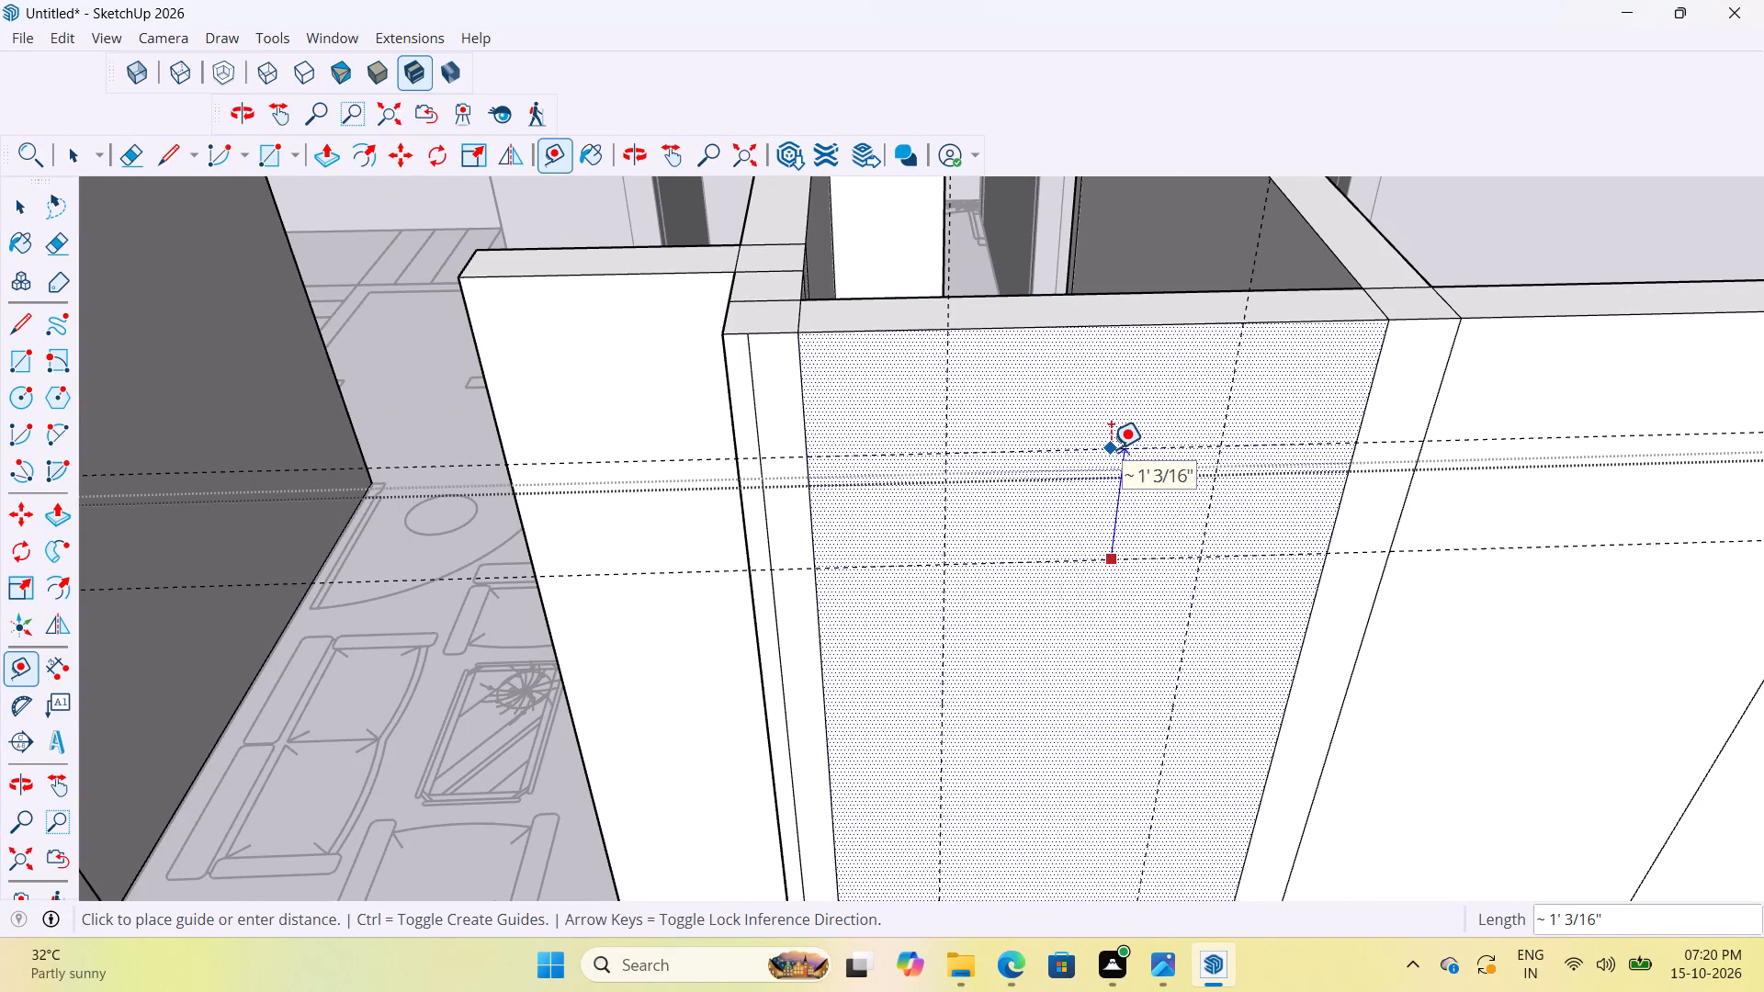
type("1'")
key("Return")
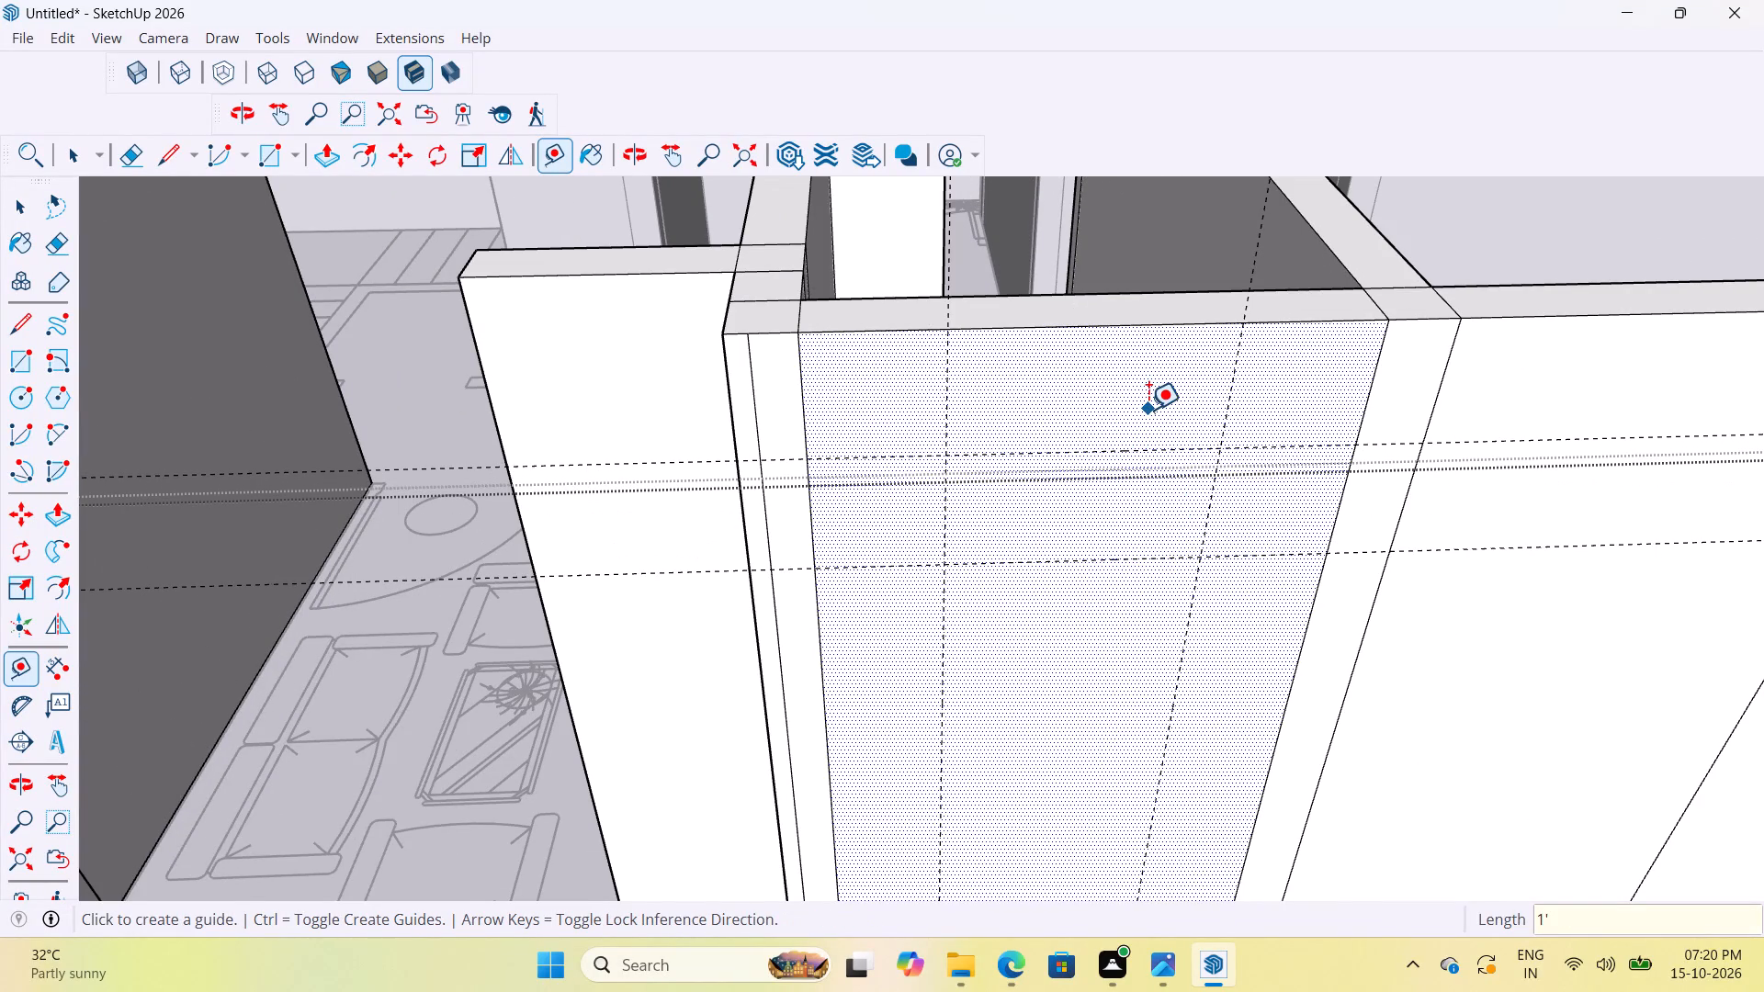
Draw a 2' by 1' ventilator rectangle between the guide intersections on the toilet's exterior wall.
key("r")
scroll(924, 465, "up", 4)
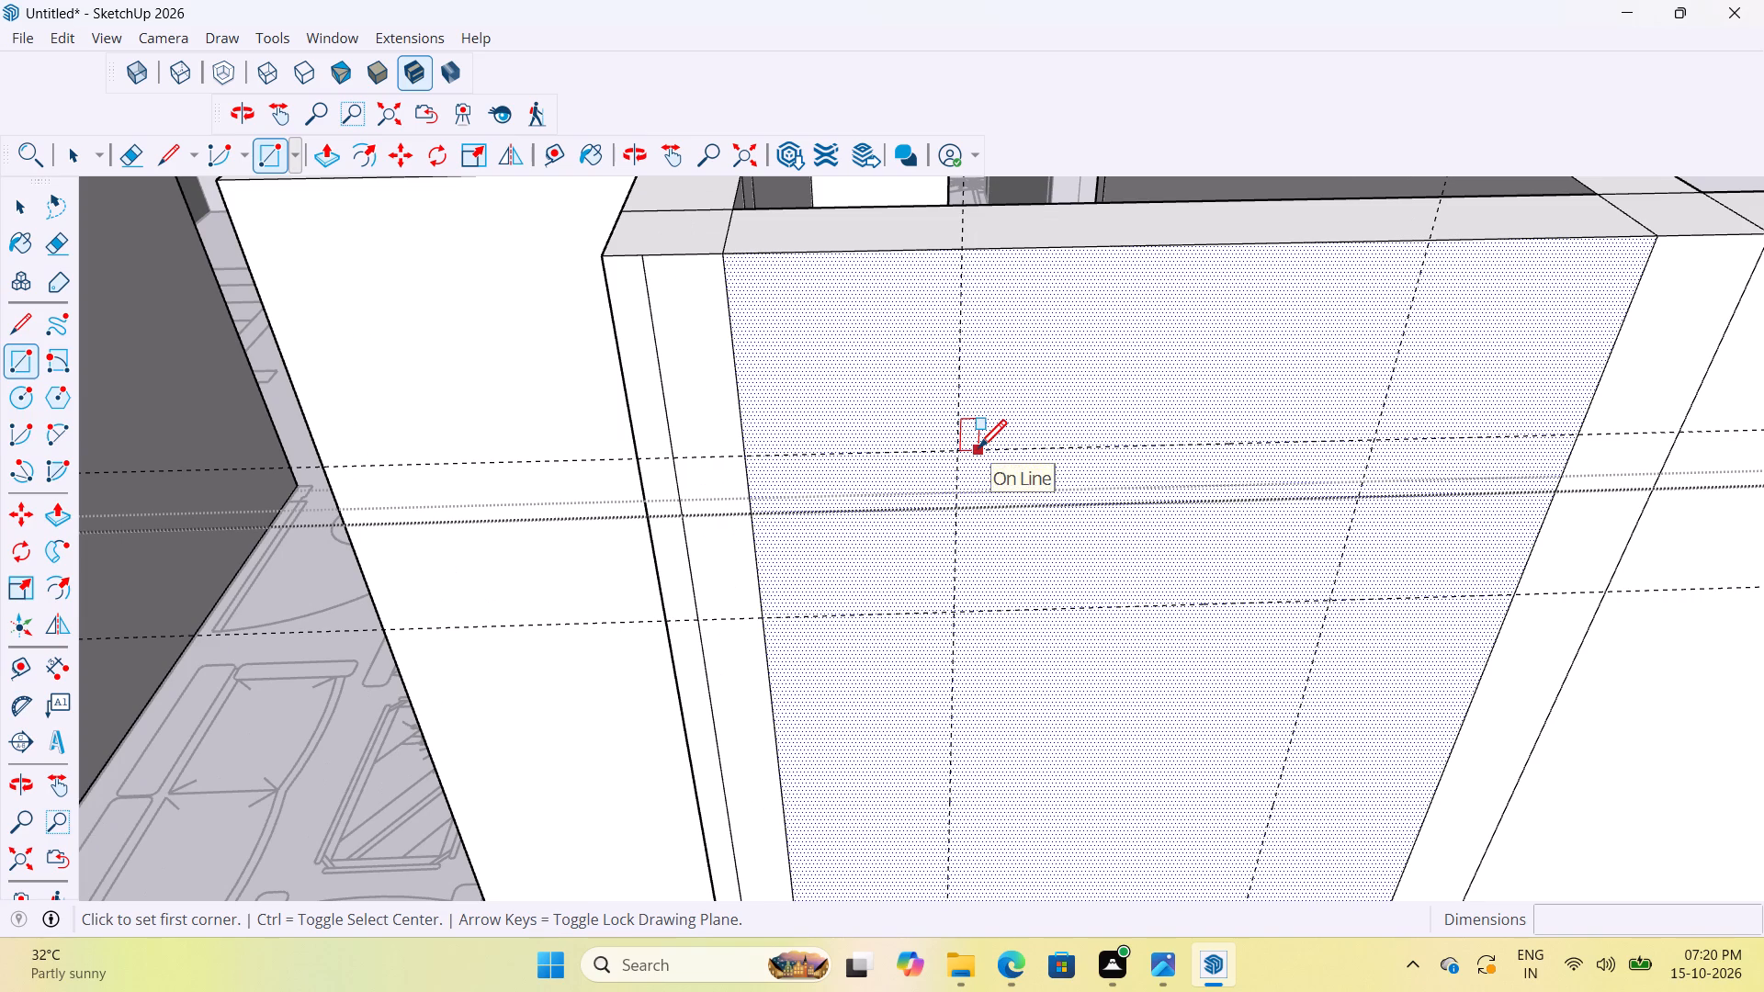
left_click(956, 453)
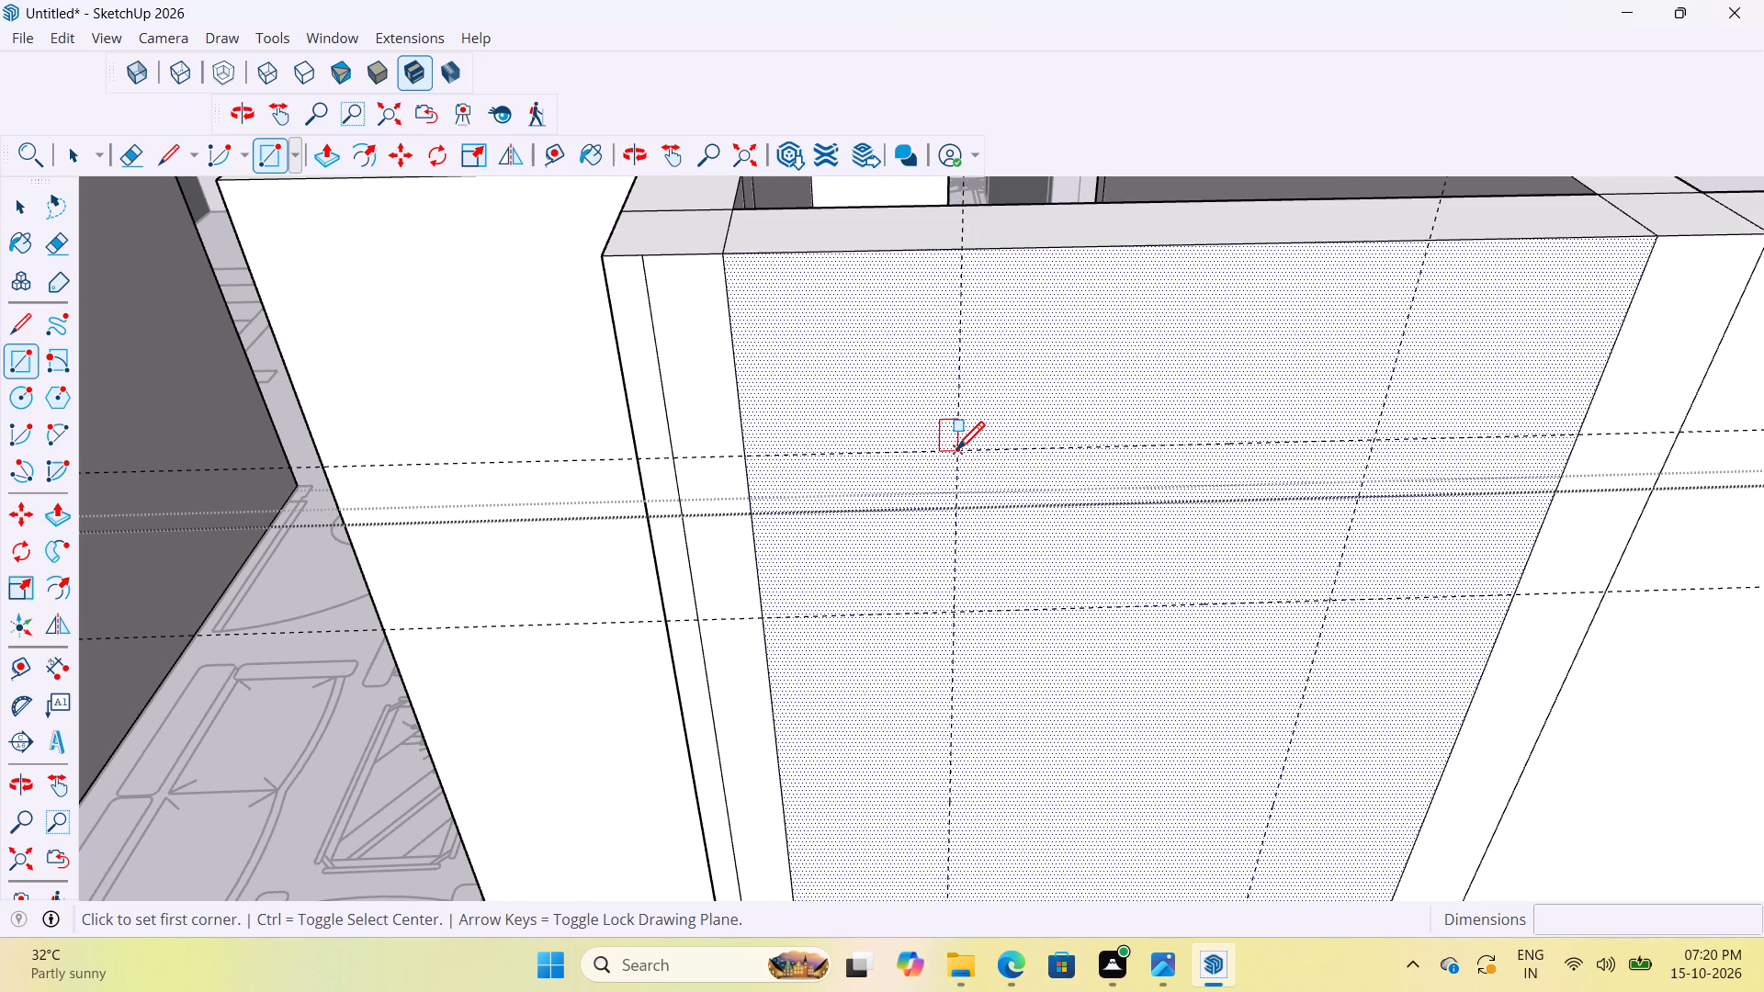
left_click(1328, 601)
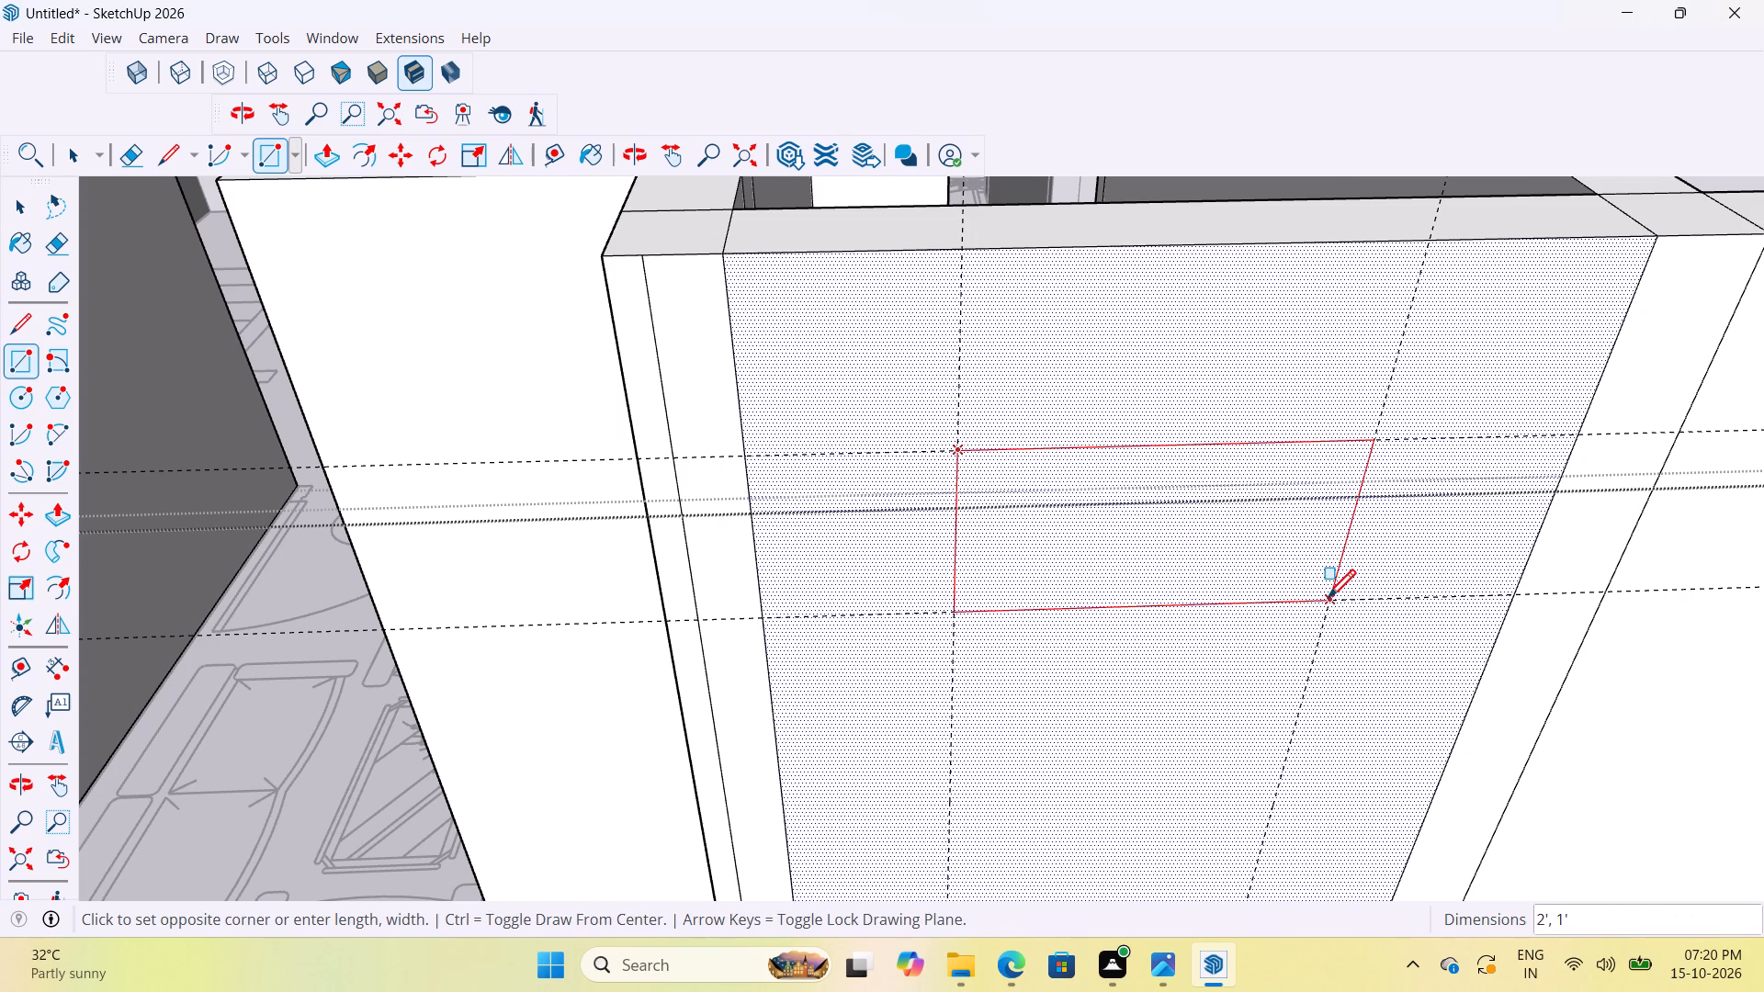
Push the ventilator rectangle 6" through the toilet wall to cut the opening.
key("space")
left_click(1156, 559)
key("p")
left_click(1157, 555)
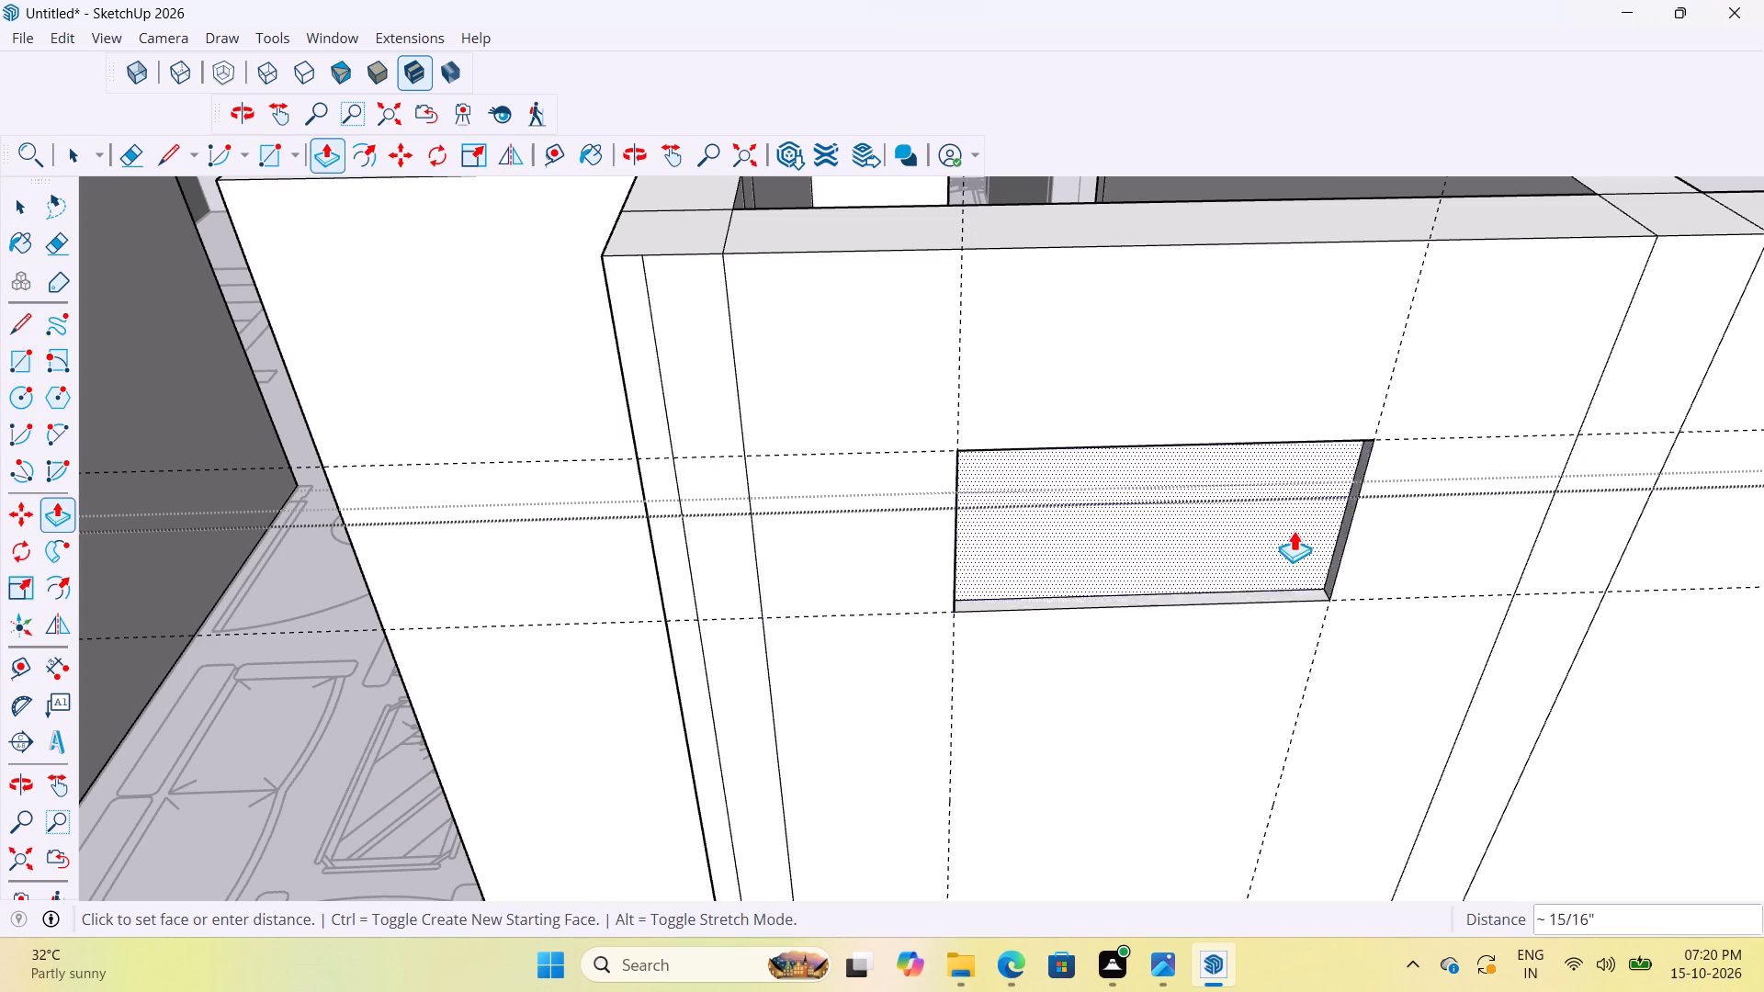
scroll(1263, 557, "down", 8)
middle_click_drag(1201, 423, 1559, 598)
scroll(1091, 261, "up", 3)
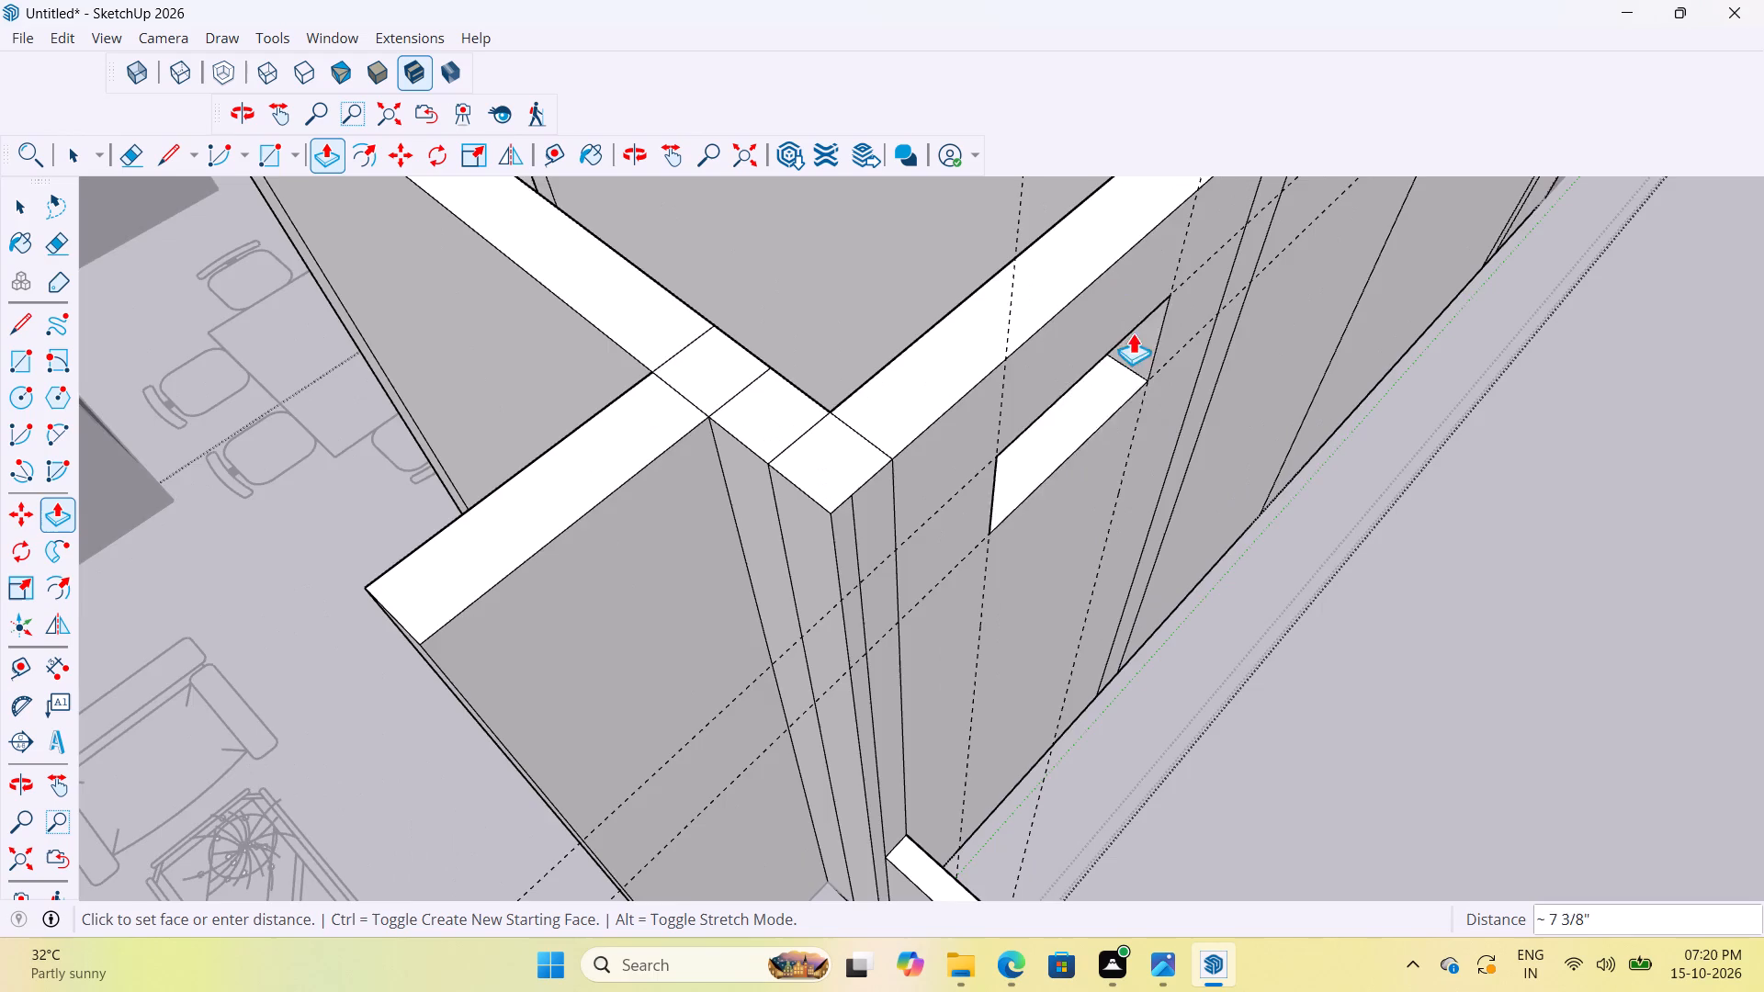
scroll(1197, 567, "down", 11)
scroll(1128, 456, "up", 8)
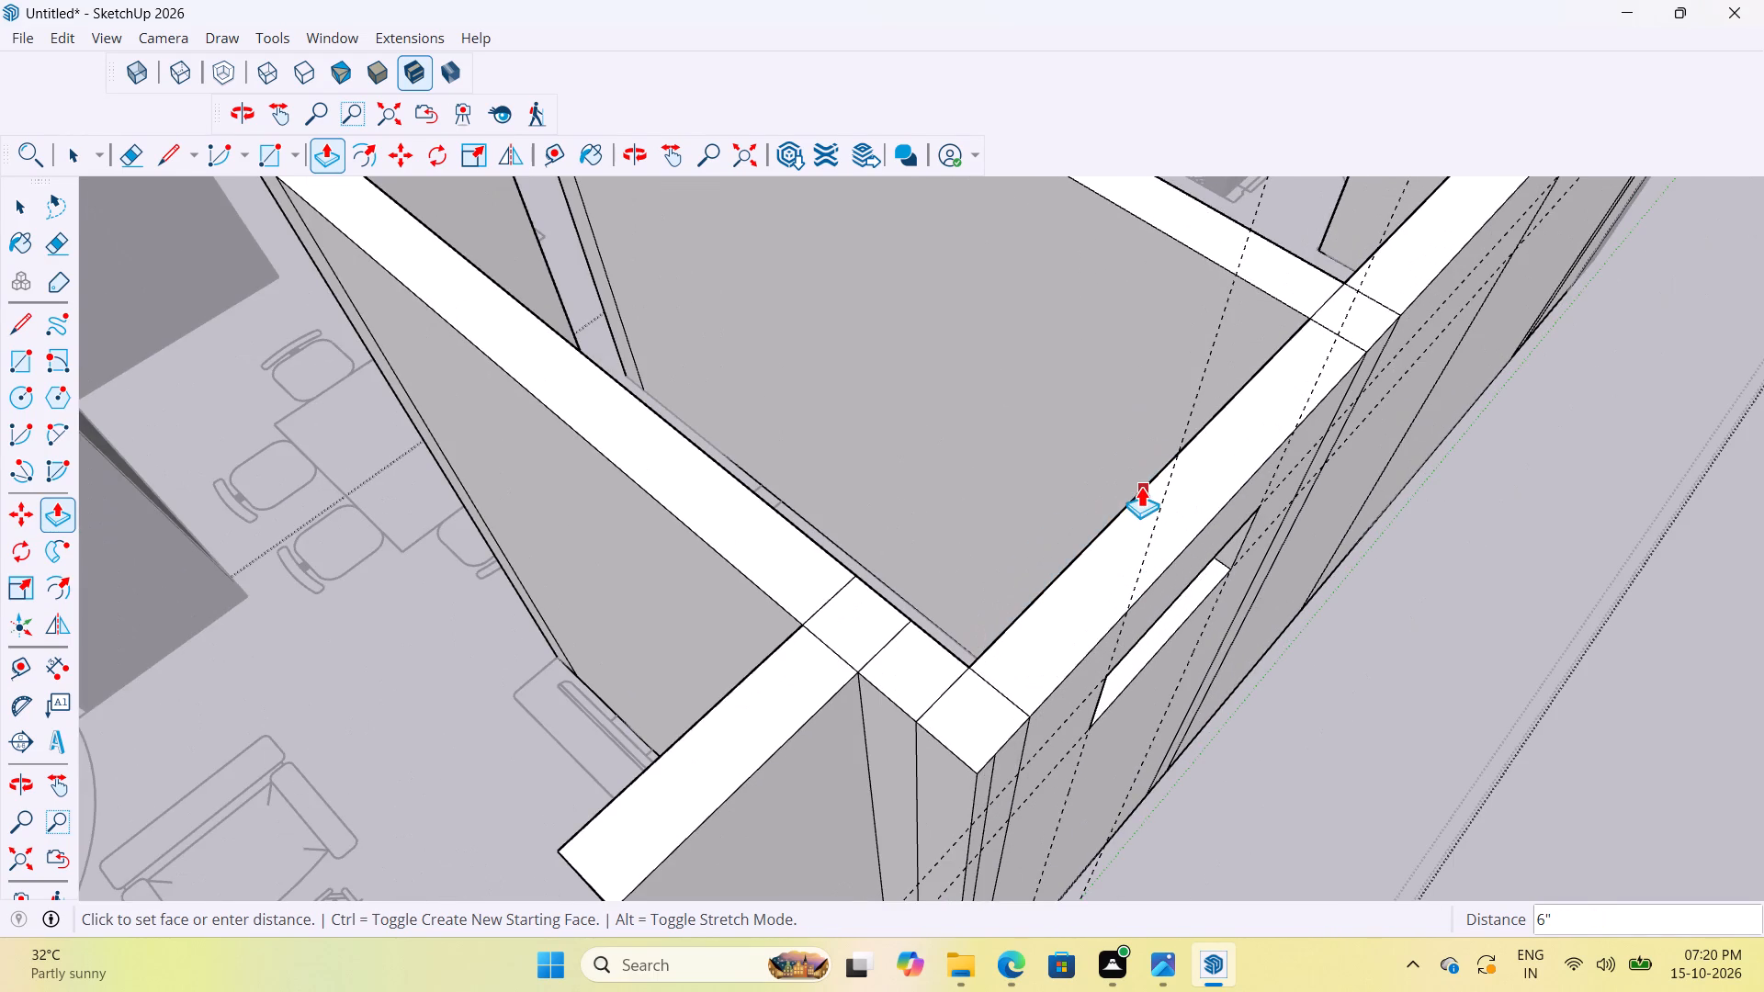
left_click(1142, 486)
scroll(1156, 547, "up", 1)
scroll(1129, 554, "down", 6)
middle_click_drag(1215, 592, 1008, 460)
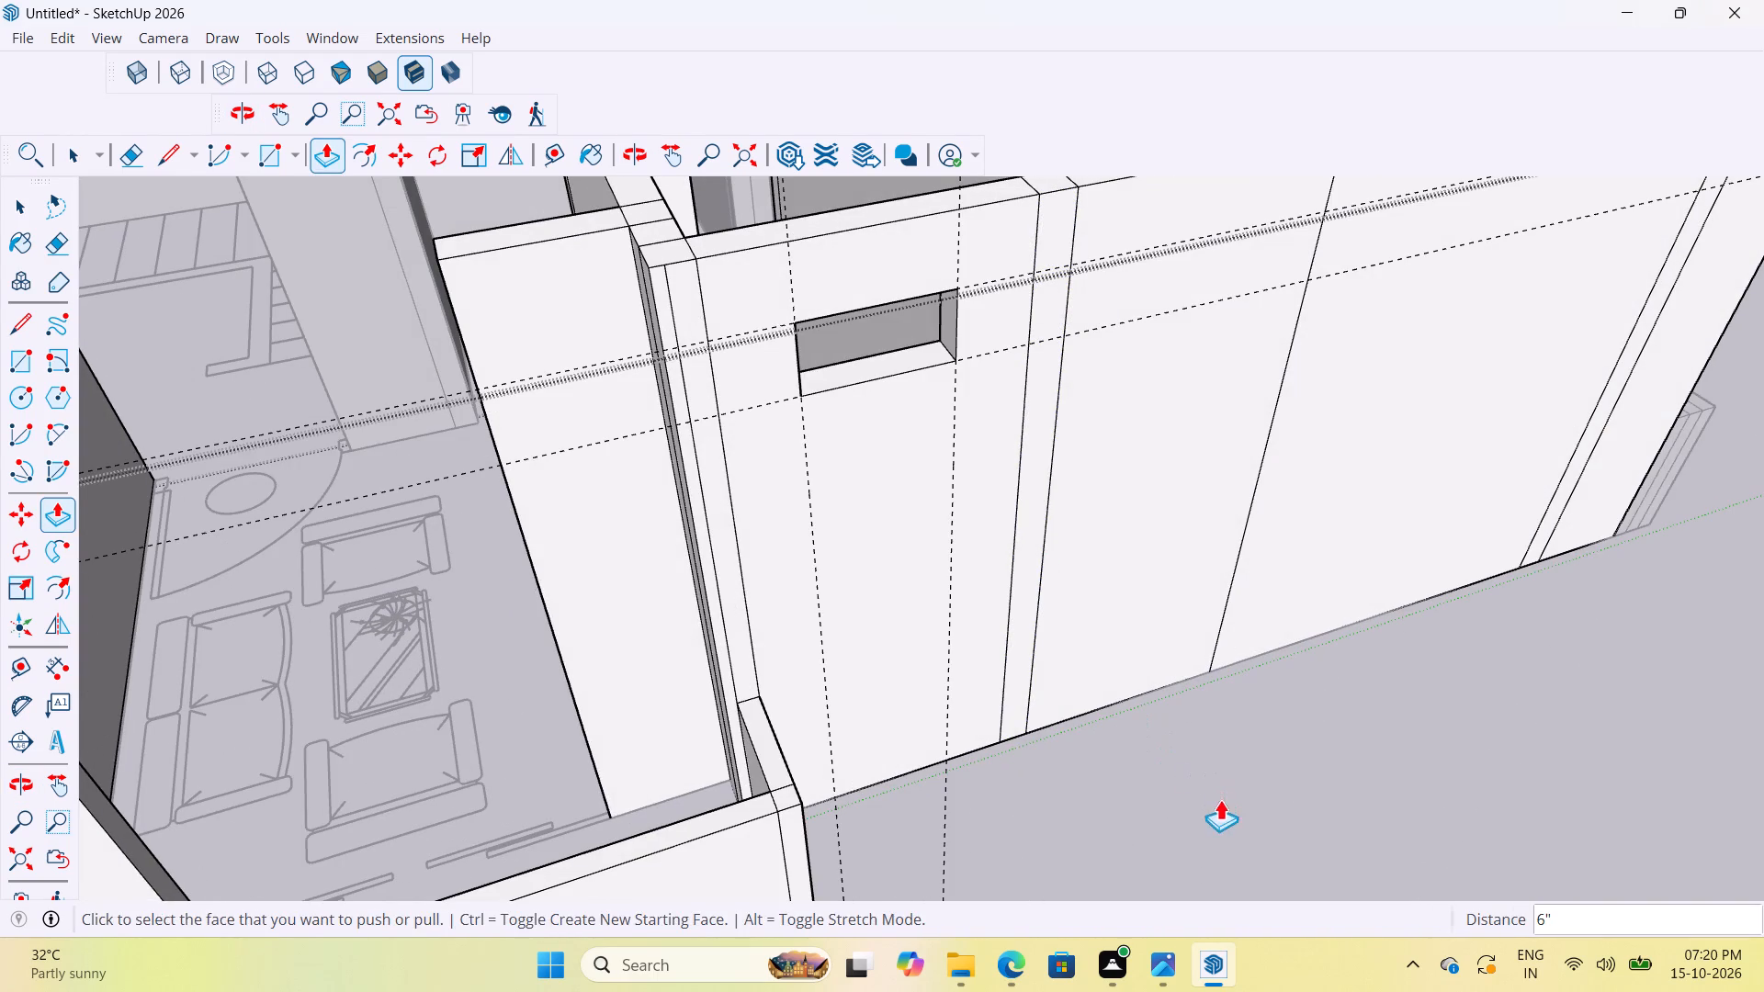
Delete all the construction guides from the model.
key("space")
left_click(1215, 805)
left_click(69, 34)
left_click(185, 272)
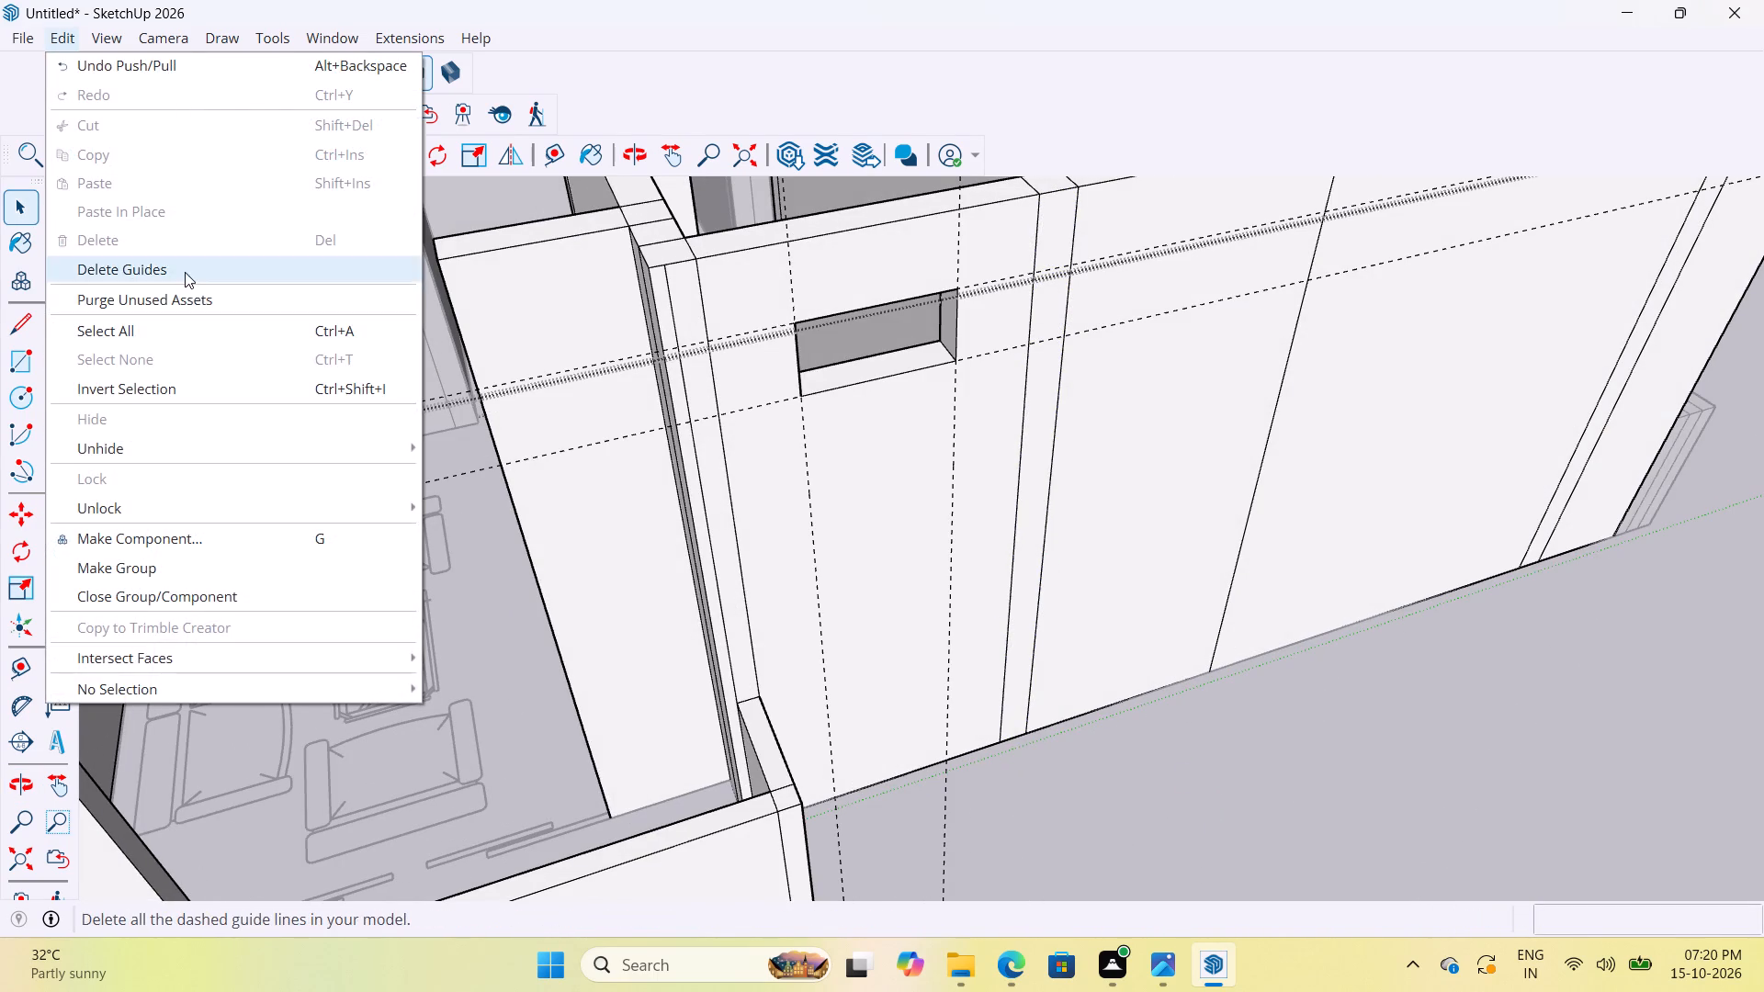
Close the nested wall groups open for editing to return to the whole model.
scroll(703, 404, "down", 12)
left_click(983, 684)
scroll(837, 582, "up", 4)
middle_click_drag(808, 597, 1128, 621)
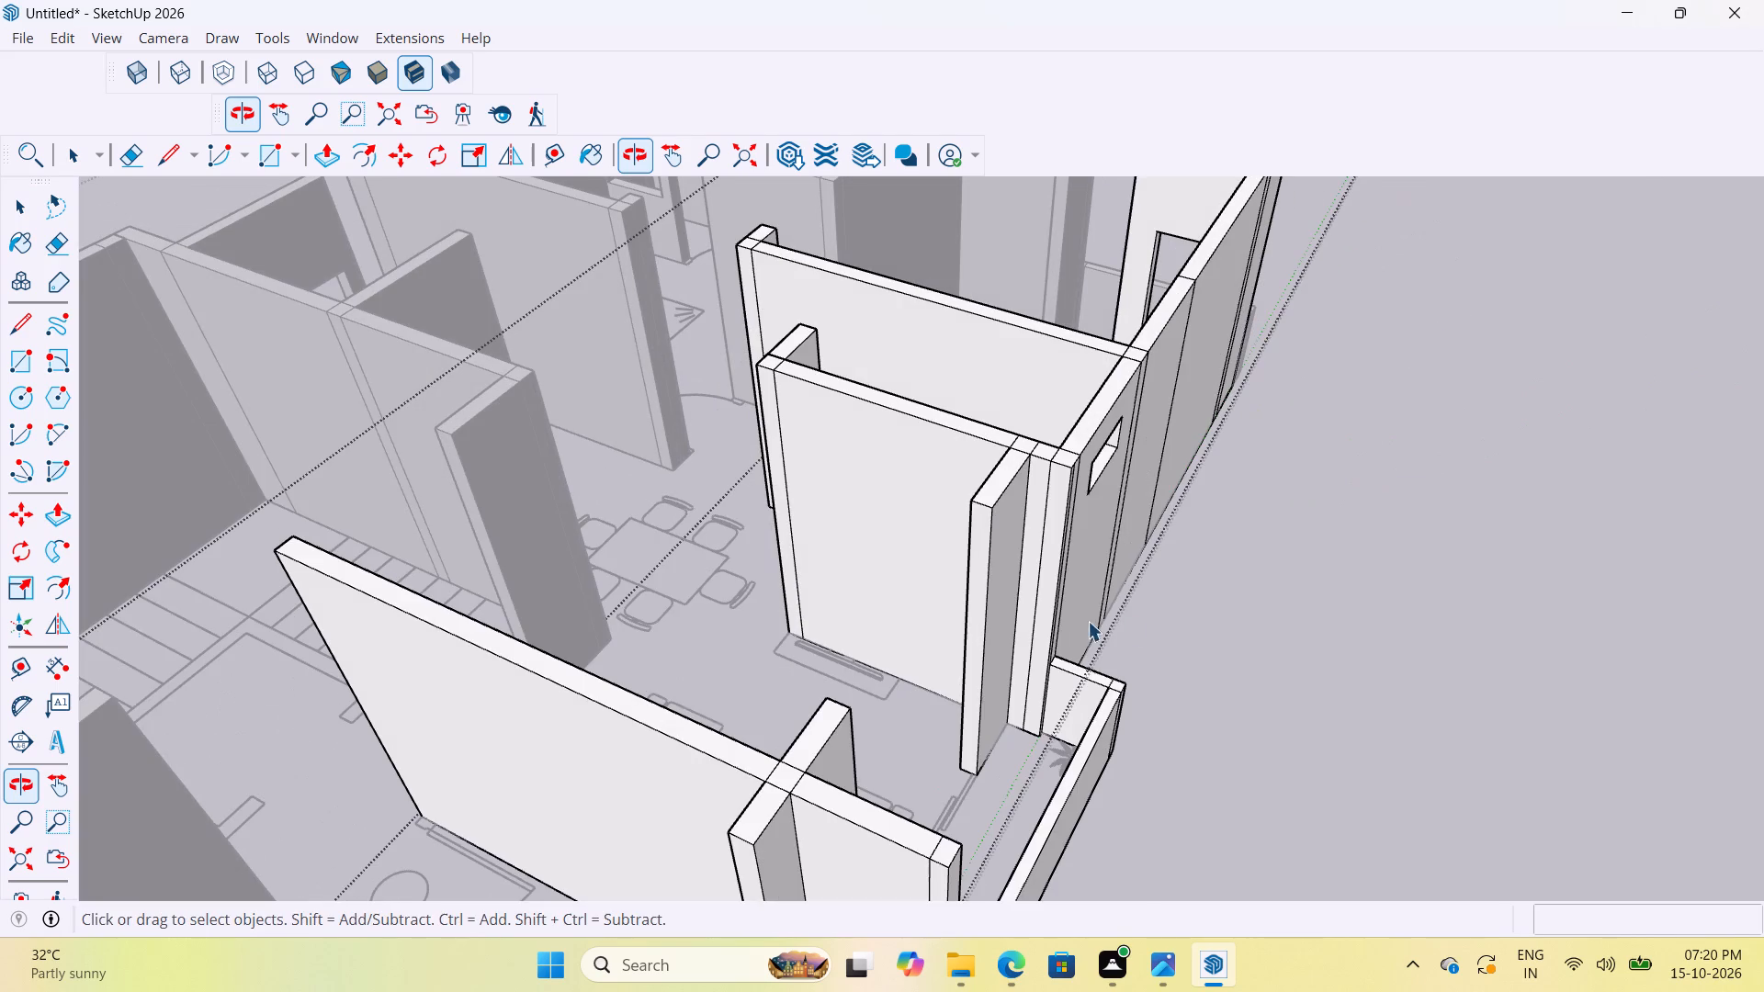
left_click(1211, 579)
scroll(1323, 635, "down", 2)
left_click(1364, 637)
scroll(1188, 635, "down", 8)
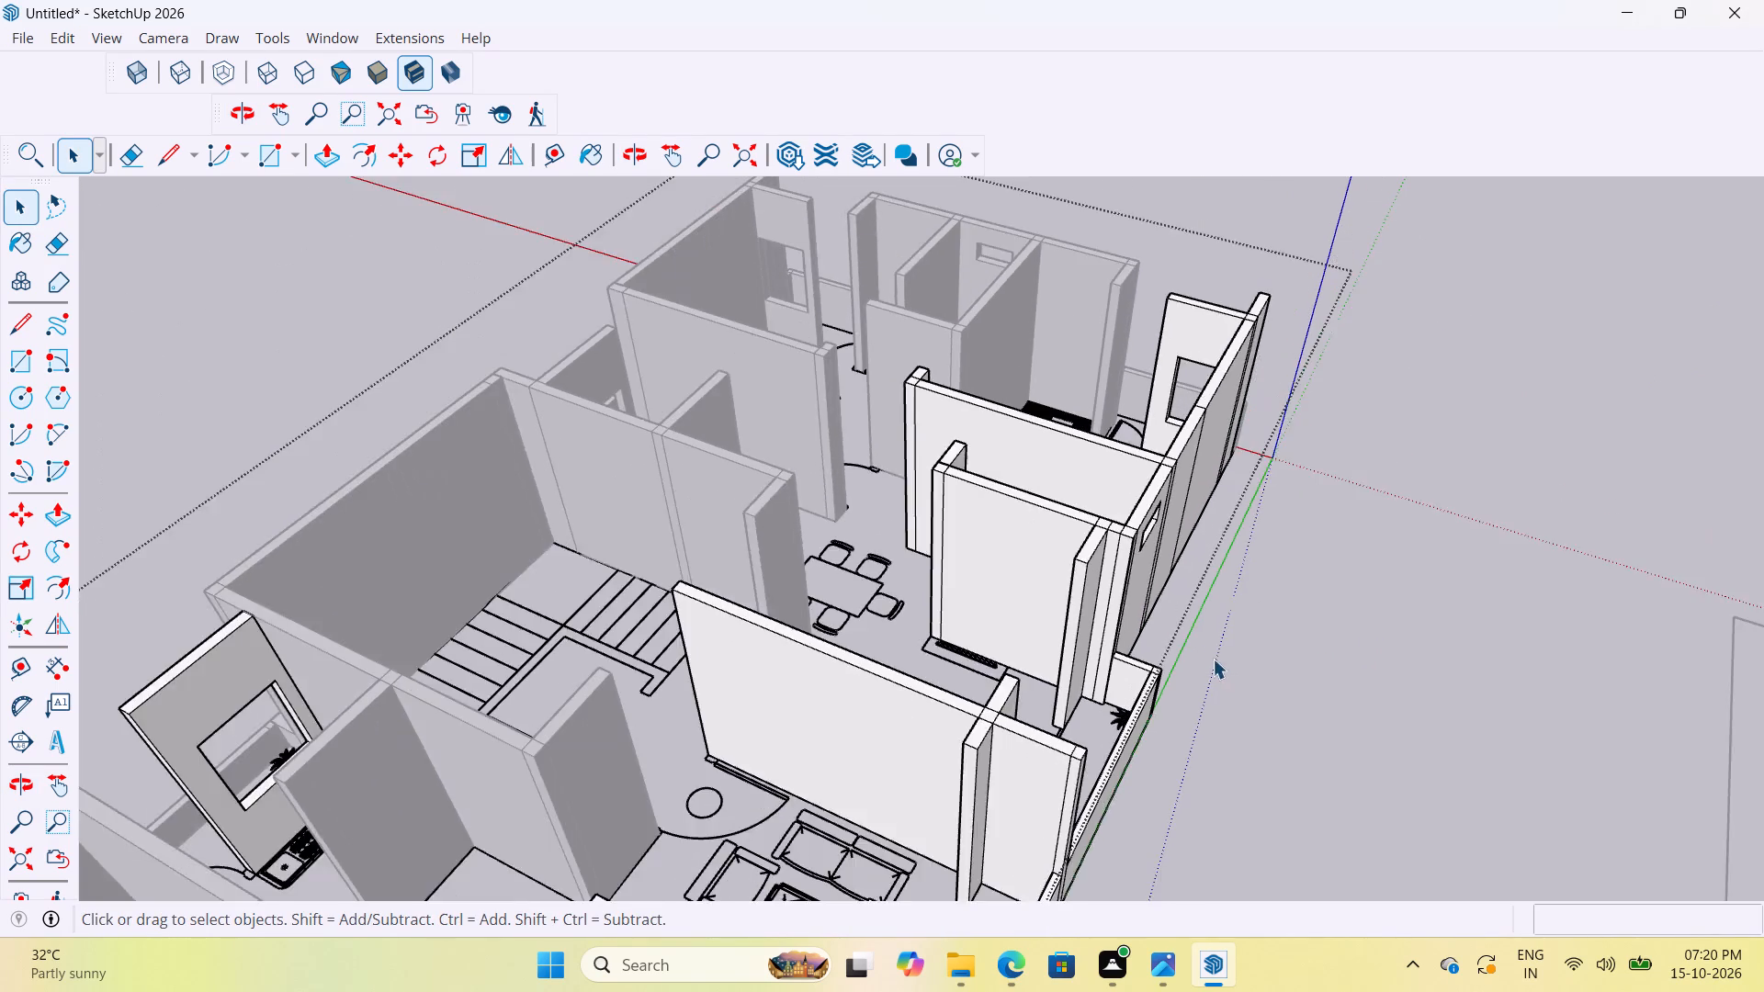
scroll(1213, 659, "down", 3)
left_click(1458, 545)
Examine the toilet ventilator, adjoining bedrooms, dining area and exterior walls for missing openings or unfinished wall heights.
scroll(1225, 481, "up", 9)
middle_click_drag(1273, 600, 1003, 523)
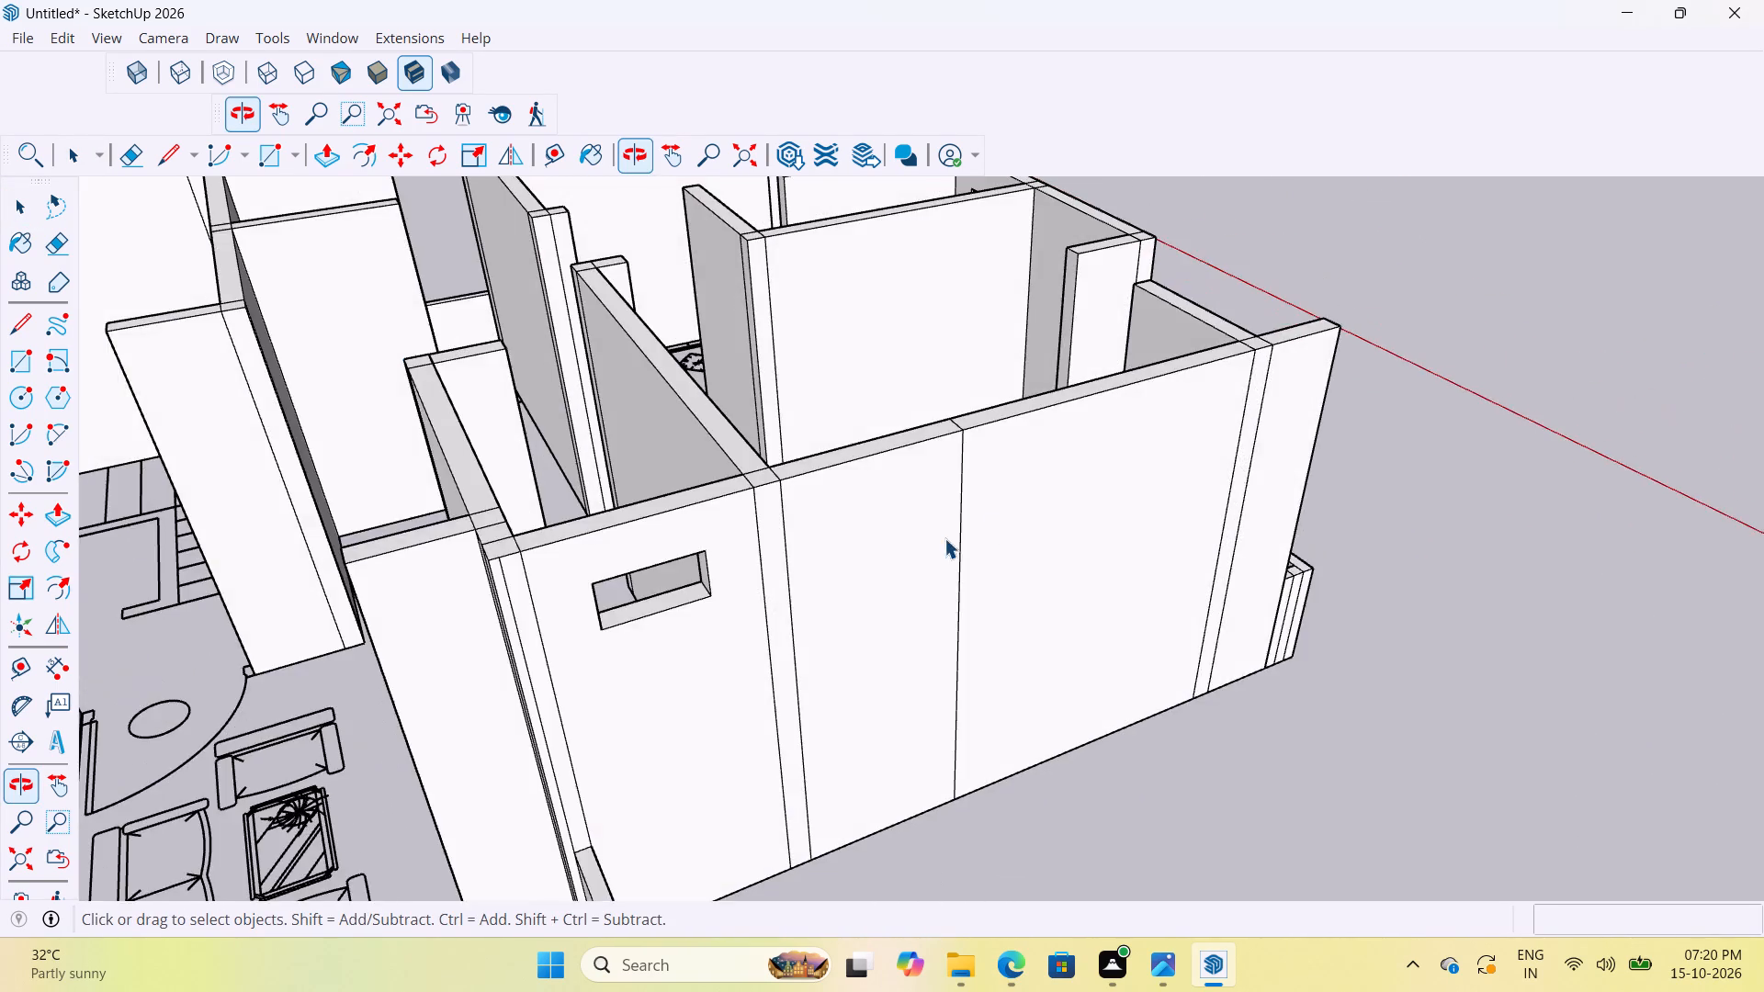
scroll(944, 591, "down", 10)
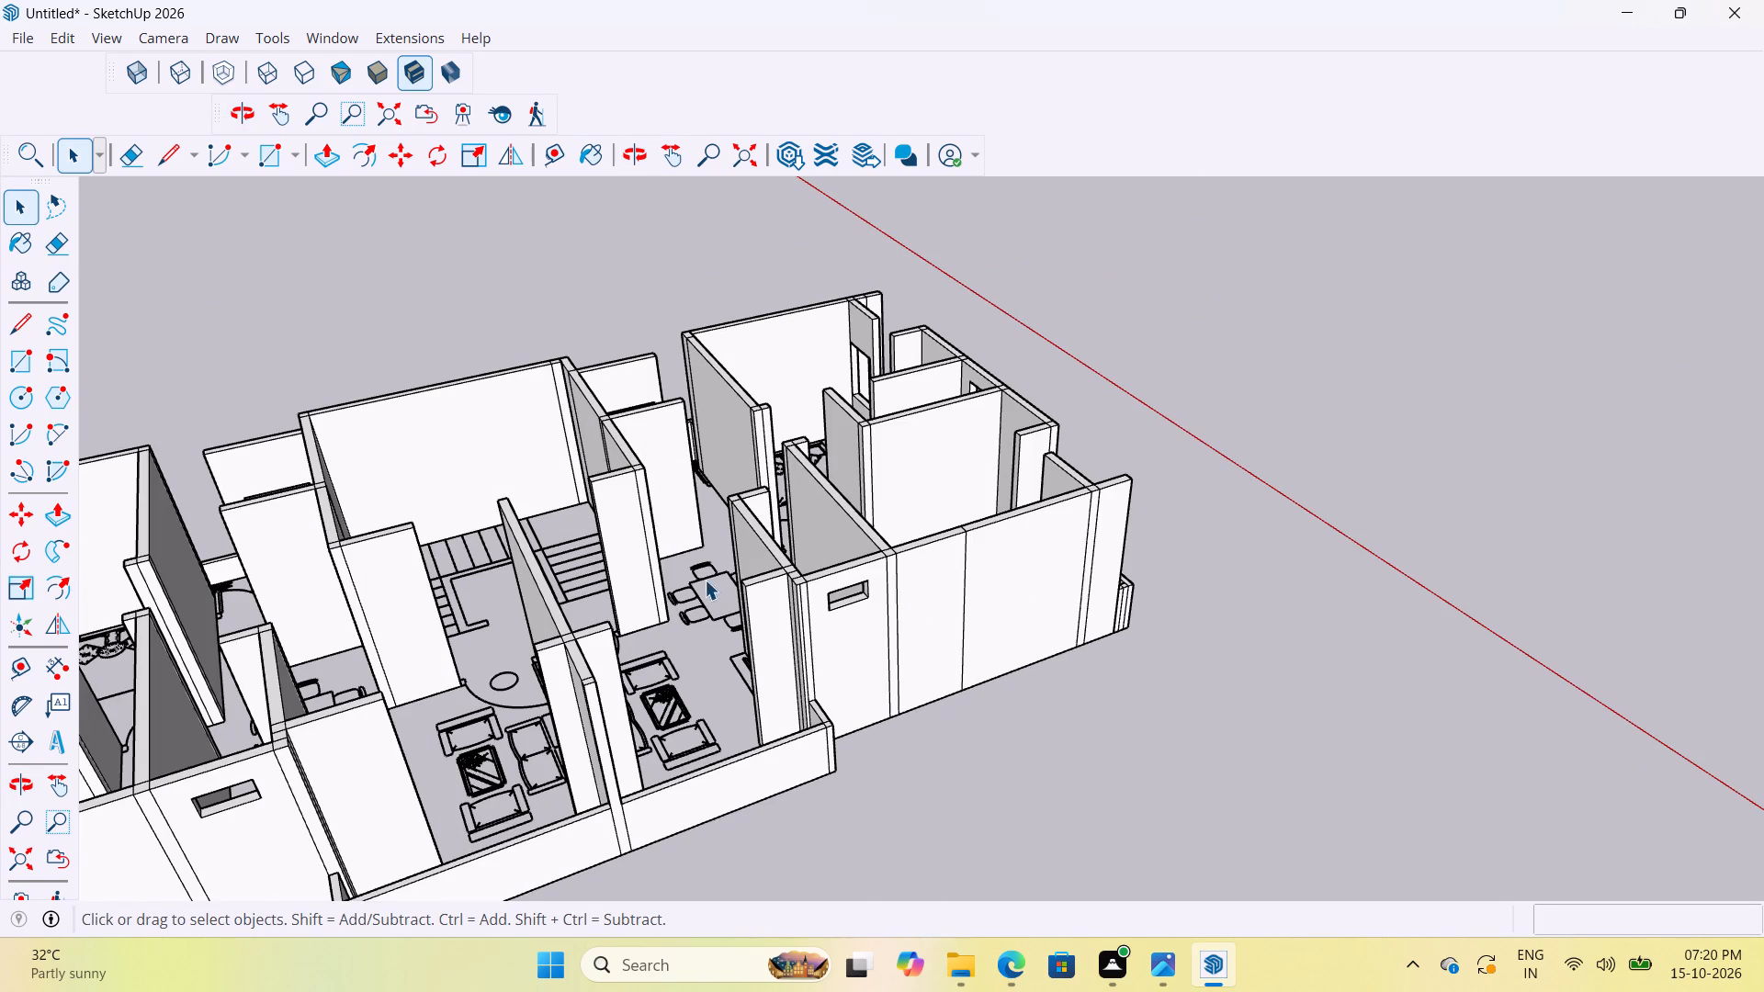
scroll(705, 580, "up", 5)
middle_click_drag(713, 532, 1009, 595)
scroll(662, 524, "down", 5)
scroll(738, 527, "down", 6)
scroll(827, 467, "up", 9)
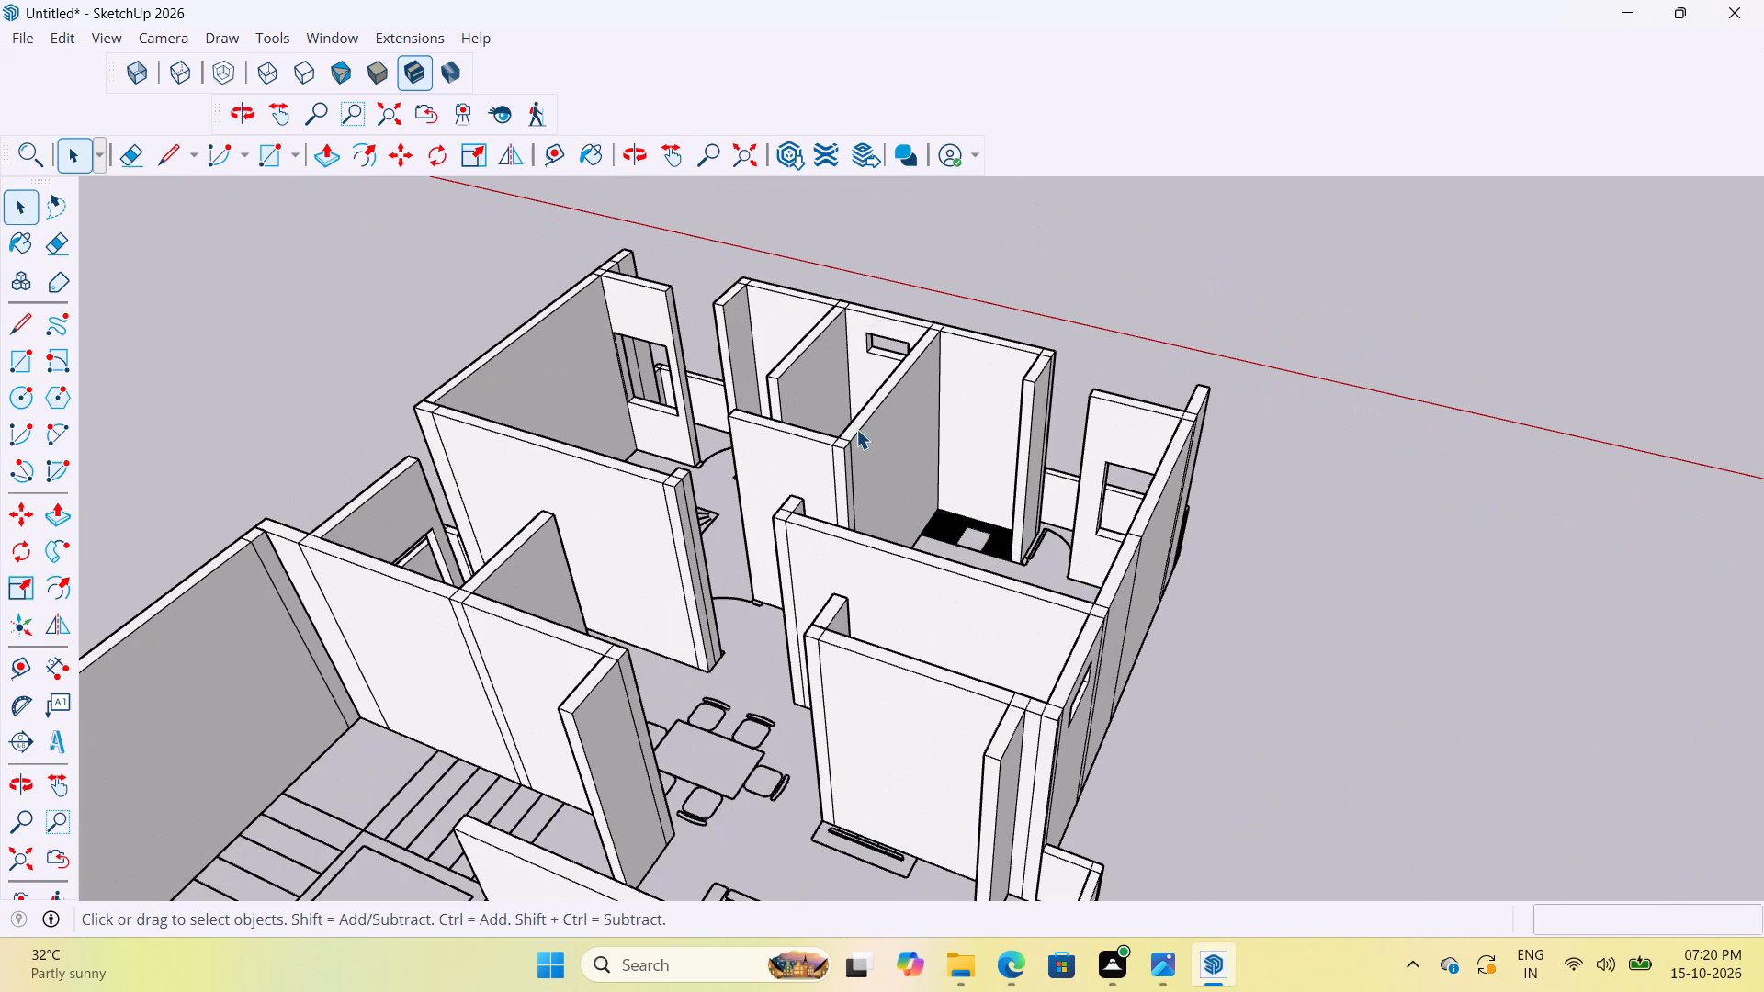
scroll(856, 429, "down", 6)
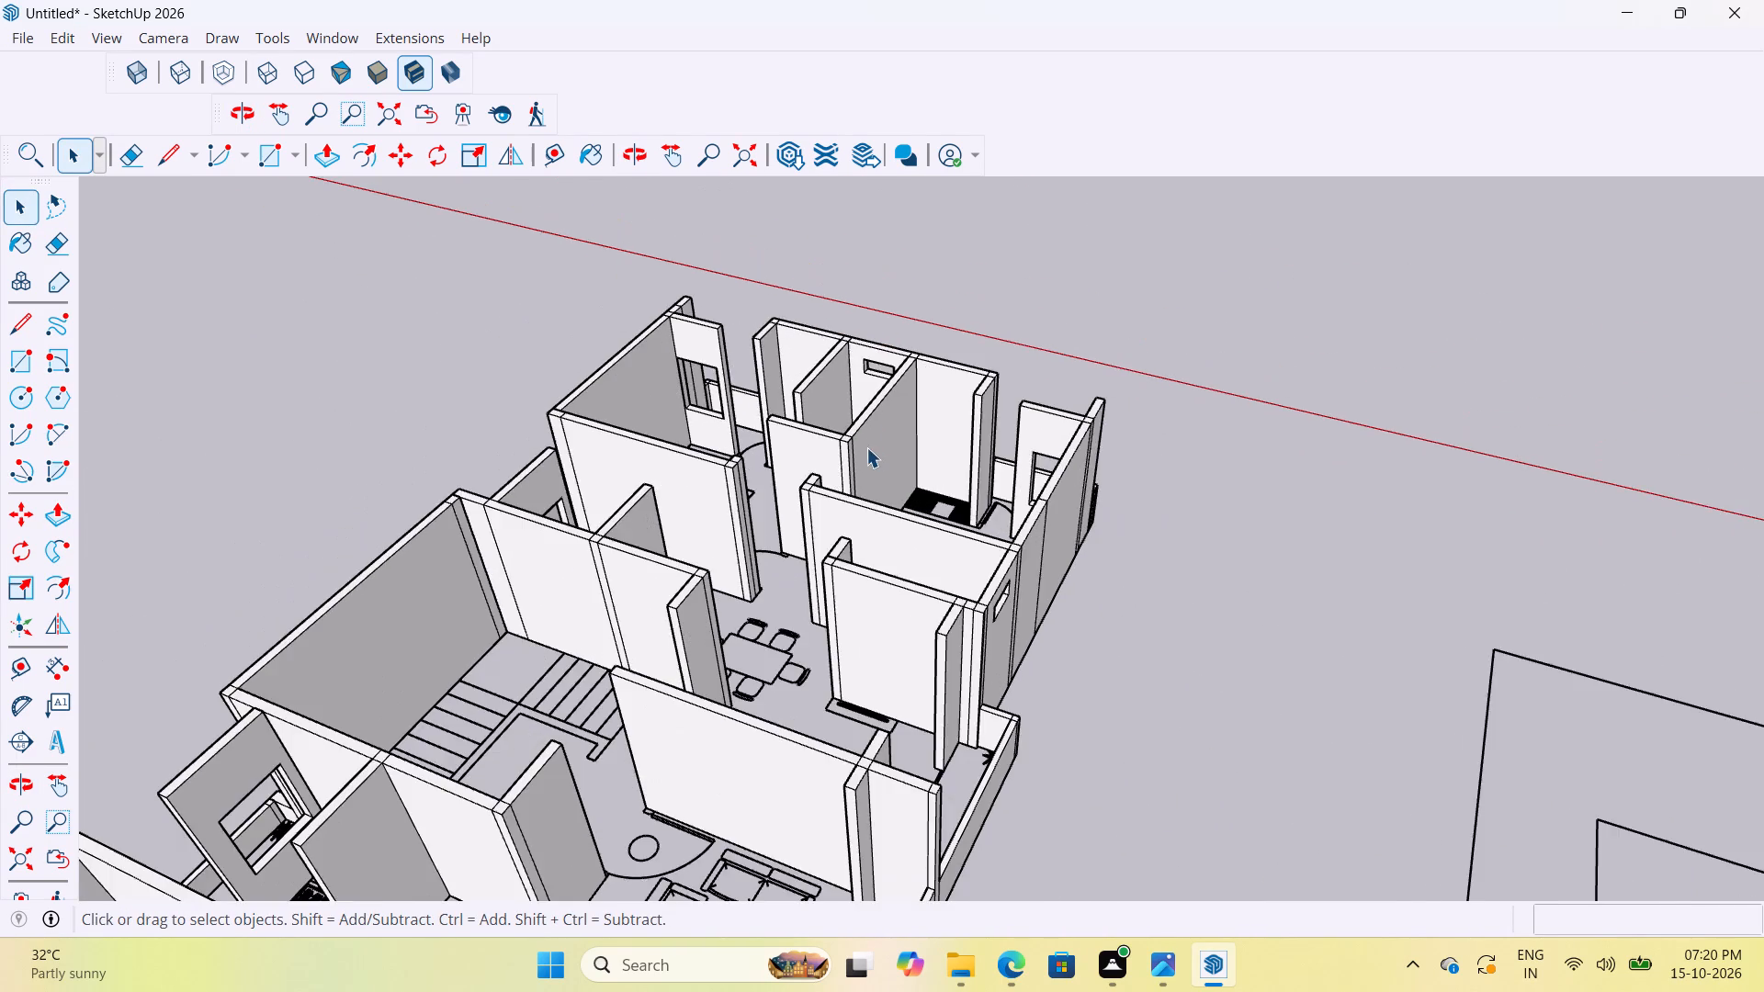
scroll(866, 447, "down", 5)
scroll(907, 594, "up", 8)
middle_click_drag(1080, 409, 793, 251)
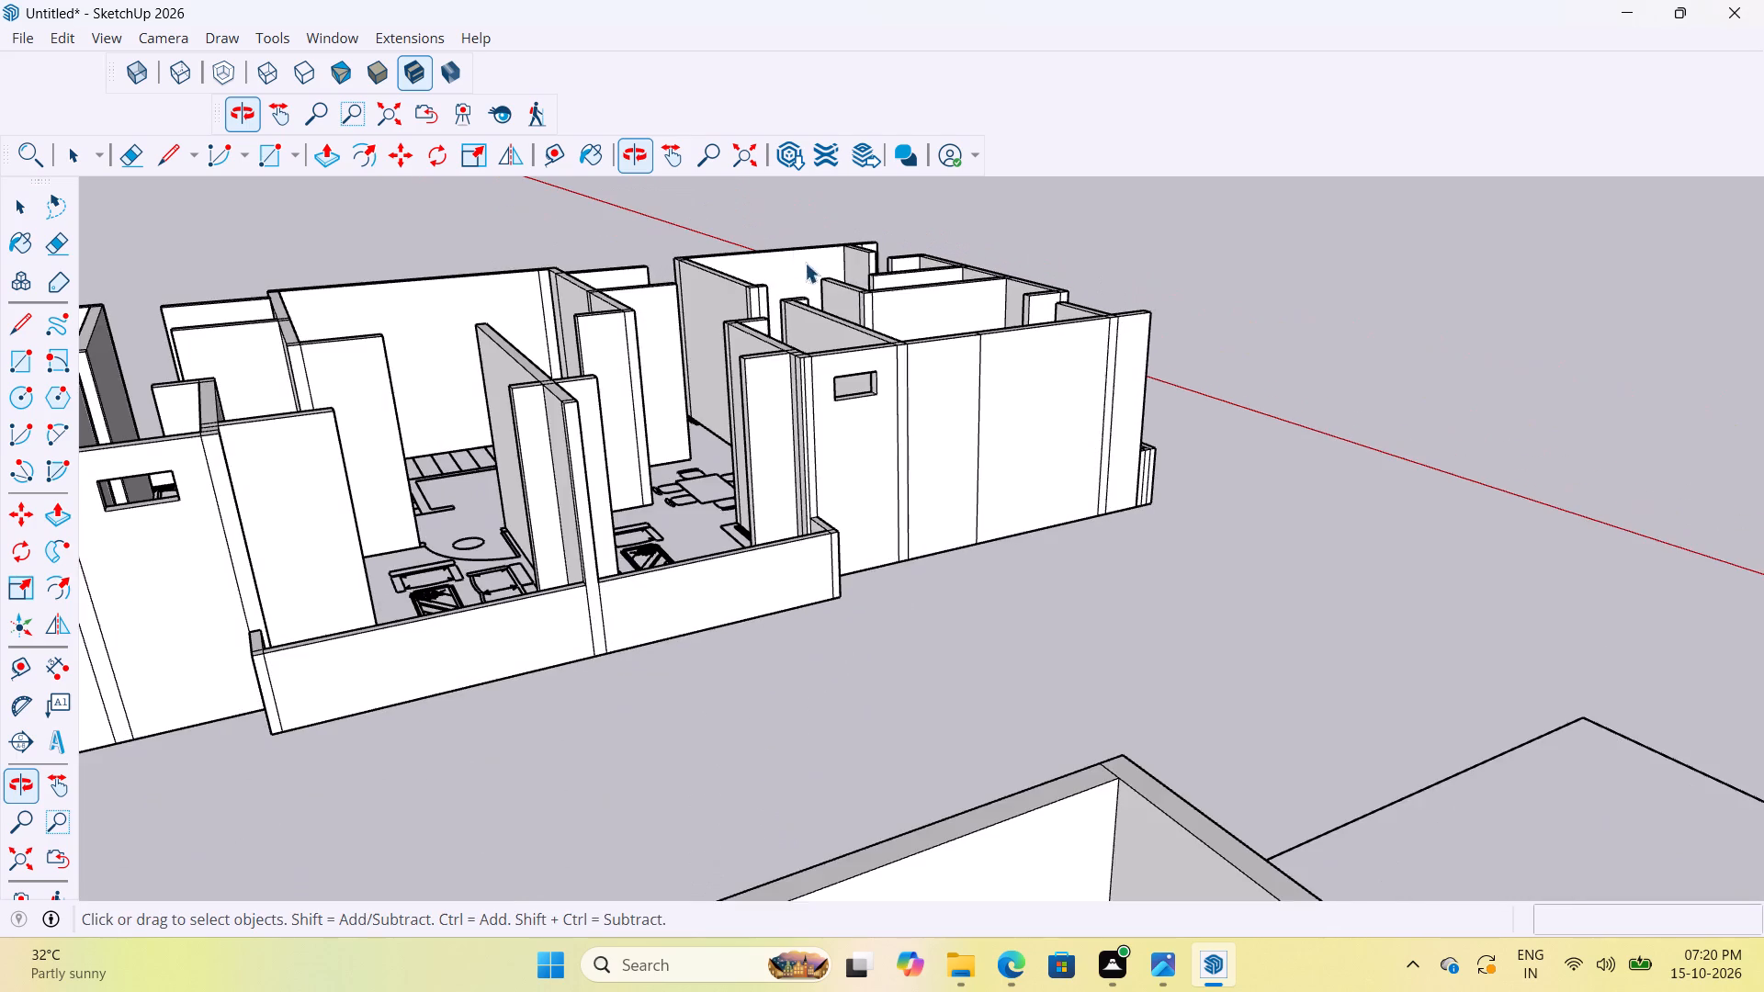
scroll(633, 351, "up", 7)
middle_click_drag(665, 383, 775, 464)
scroll(632, 406, "down", 8)
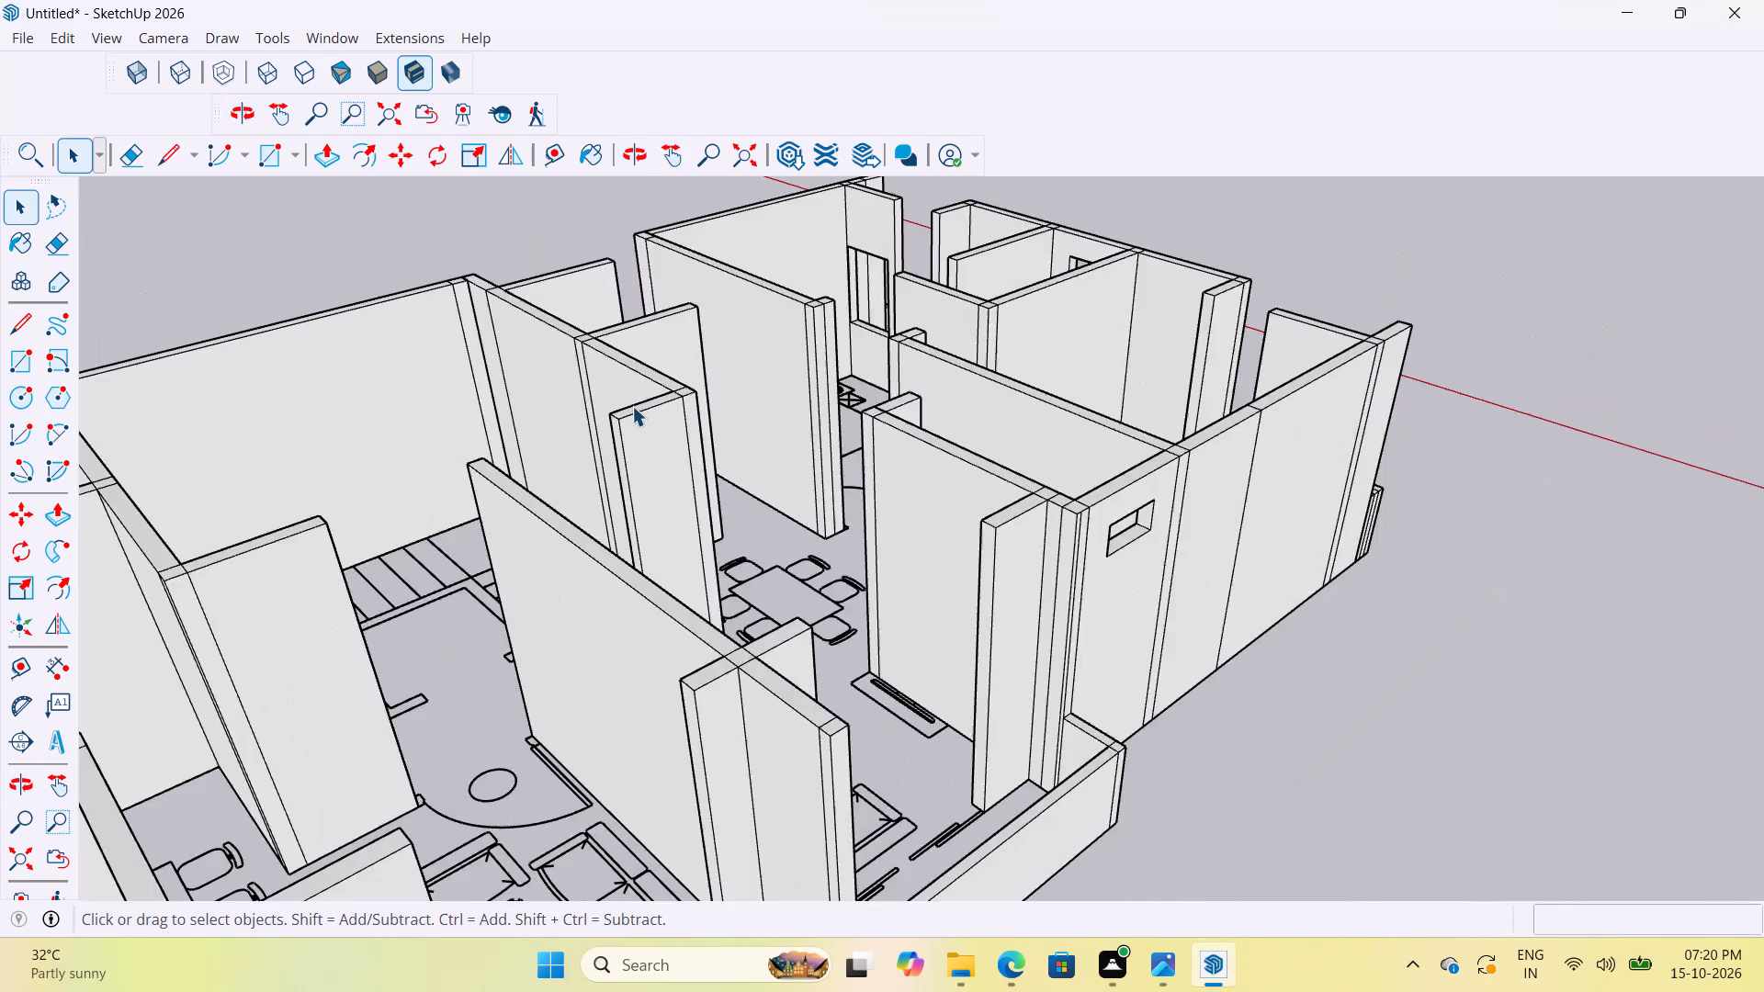
scroll(632, 406, "down", 2)
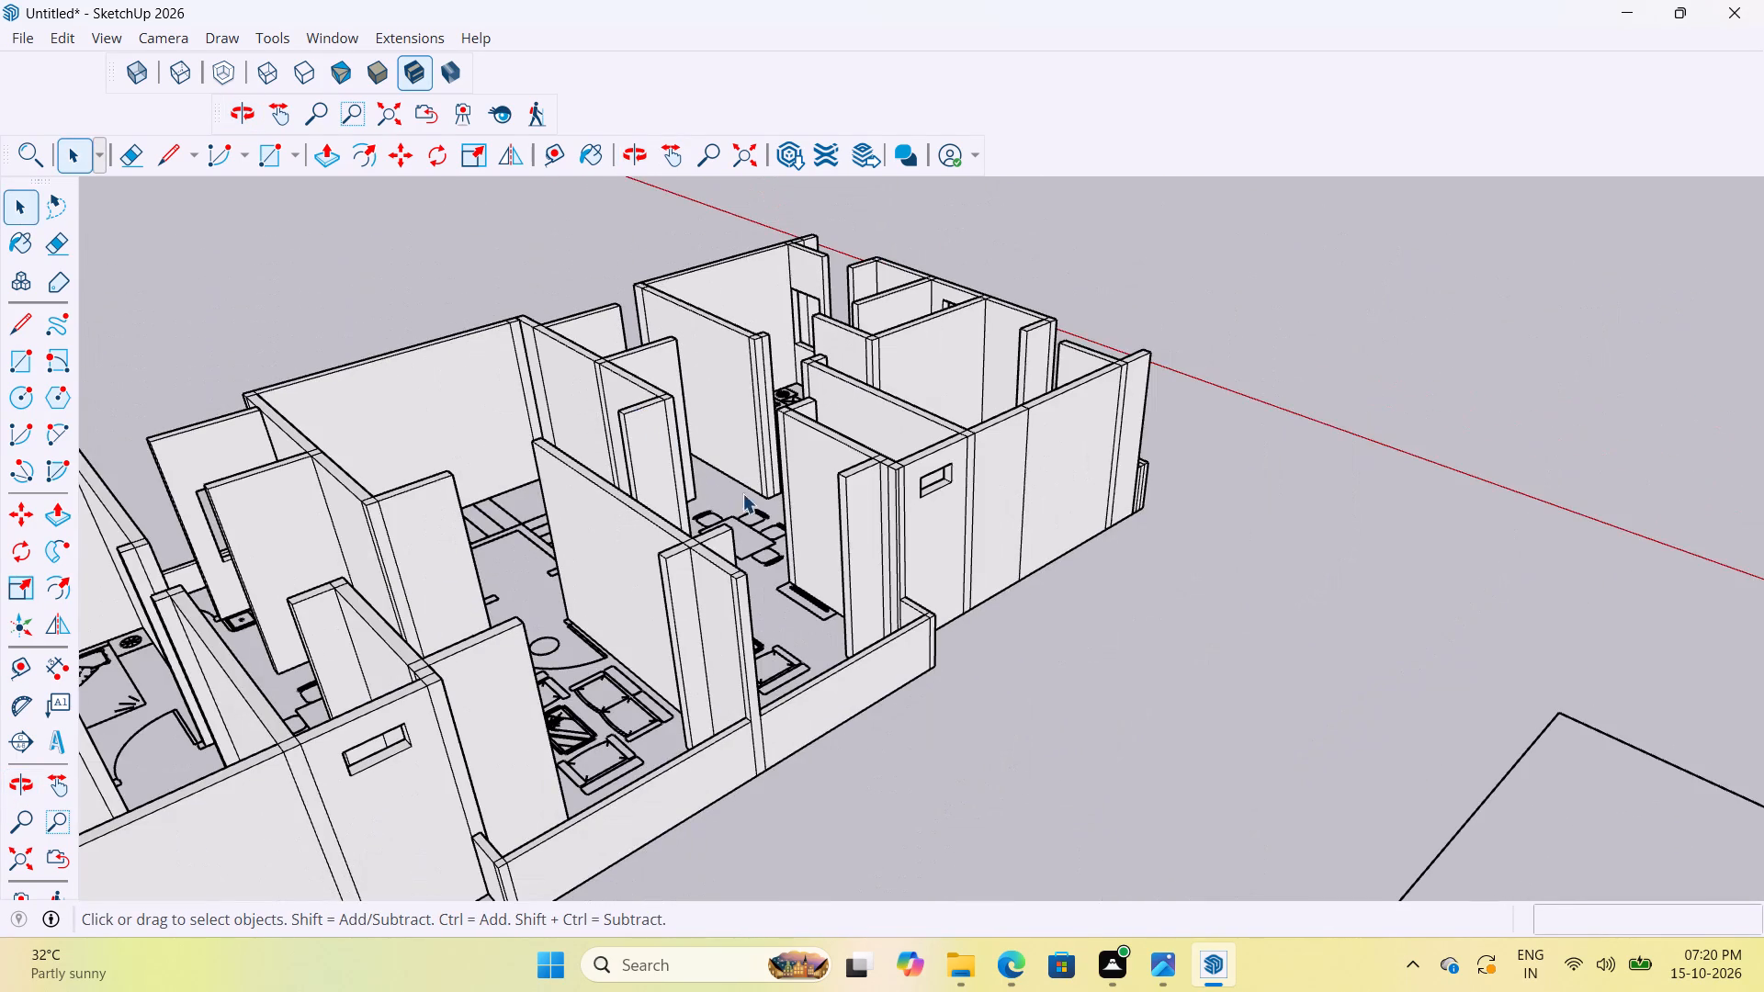
scroll(787, 510, "down", 6)
middle_click_drag(768, 514, 1043, 662)
scroll(788, 648, "up", 11)
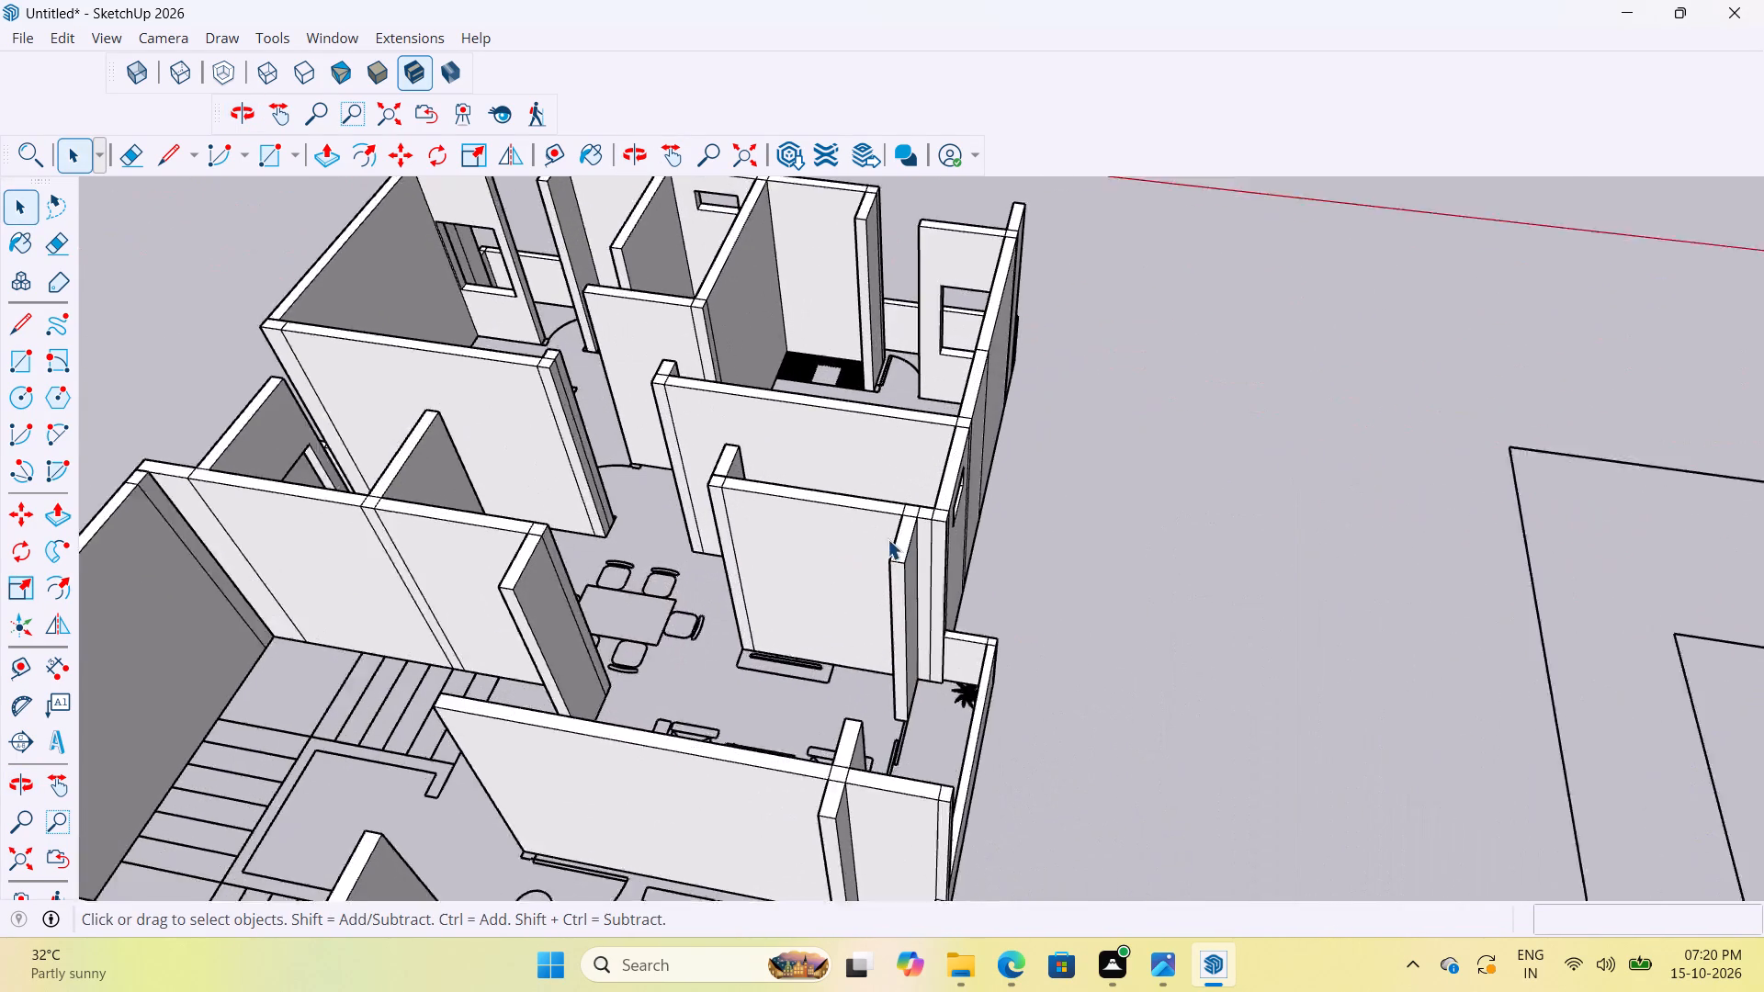
scroll(888, 539, "up", 12)
scroll(887, 529, "down", 13)
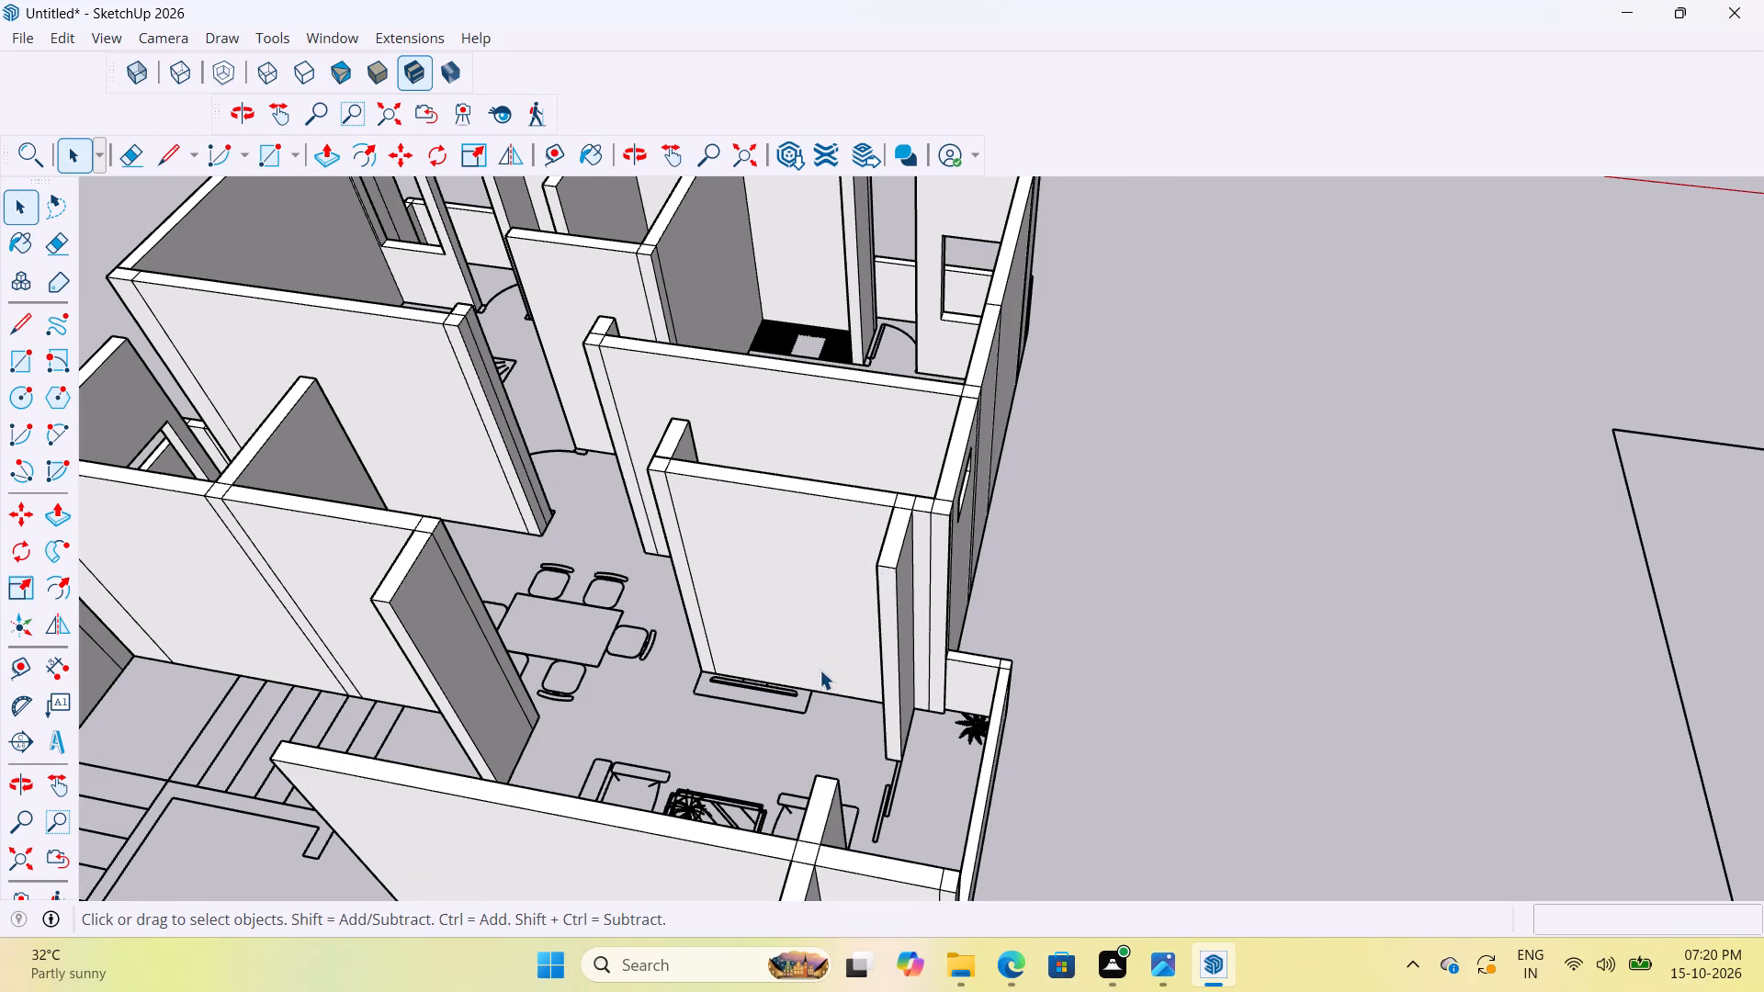
scroll(880, 671, "down", 7)
scroll(936, 636, "up", 10)
middle_click_drag(910, 529, 1160, 700)
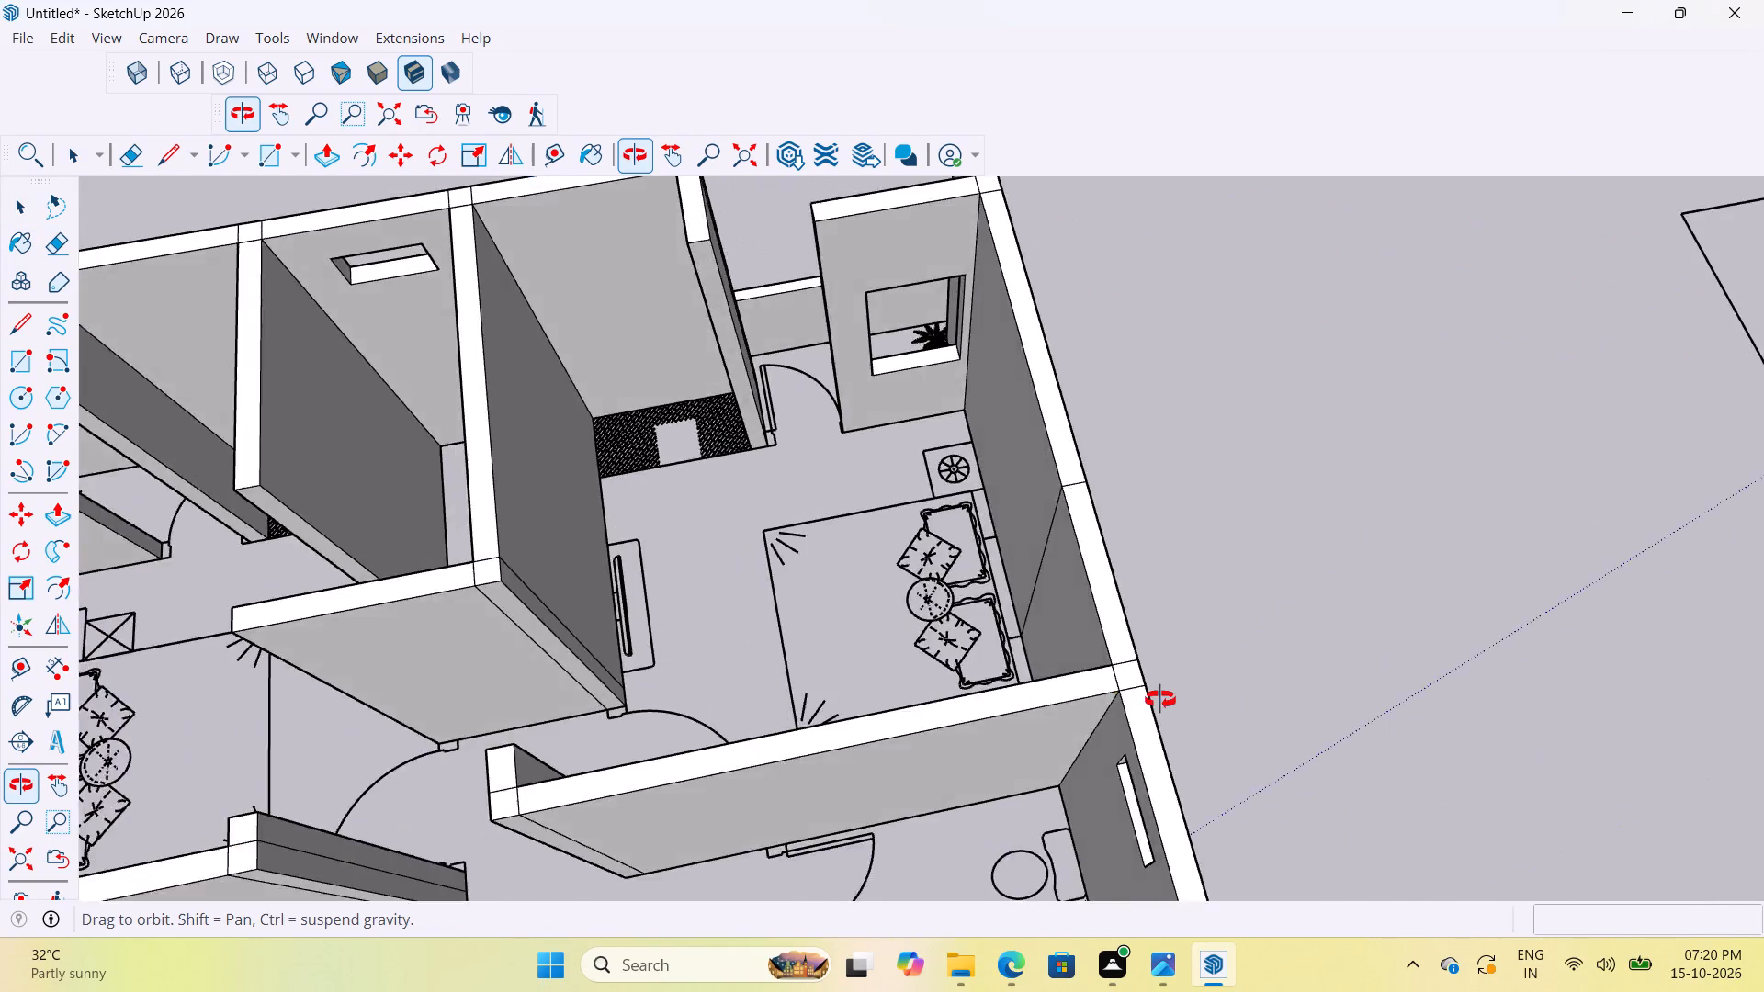
middle_click_drag(1160, 700, 615, 573)
scroll(957, 702, "down", 12)
scroll(1079, 612, "up", 6)
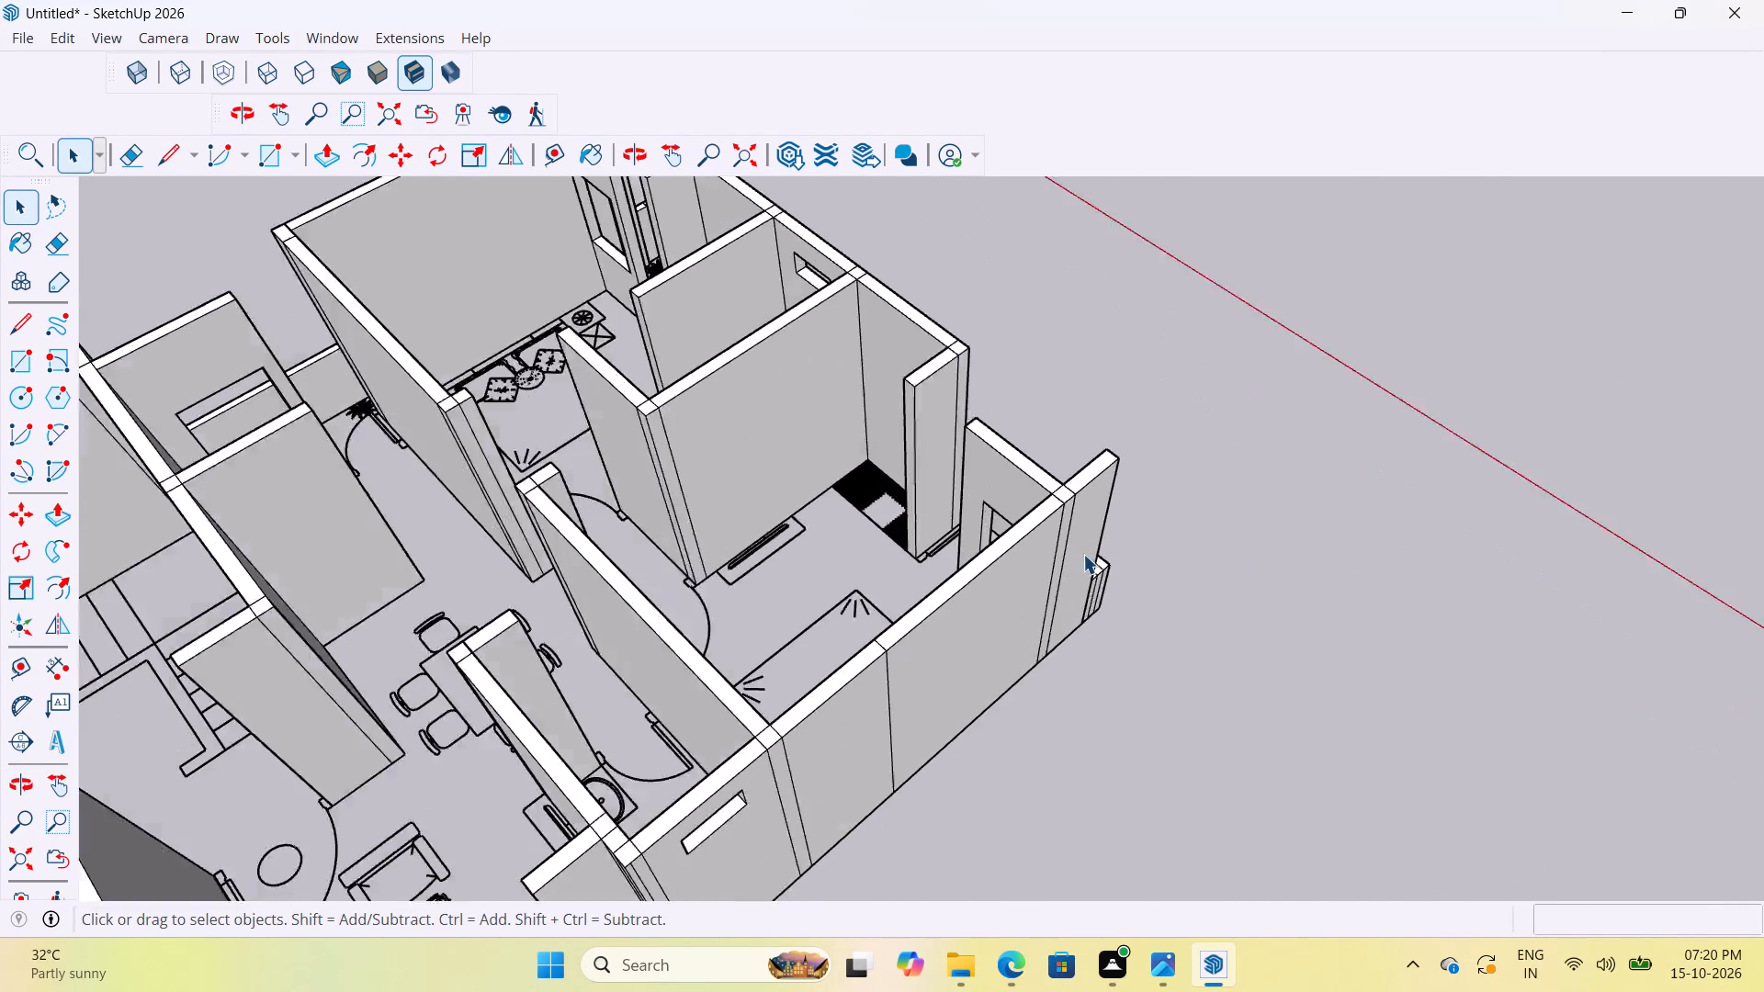
scroll(1083, 554, "up", 2)
middle_click_drag(1086, 566, 536, 473)
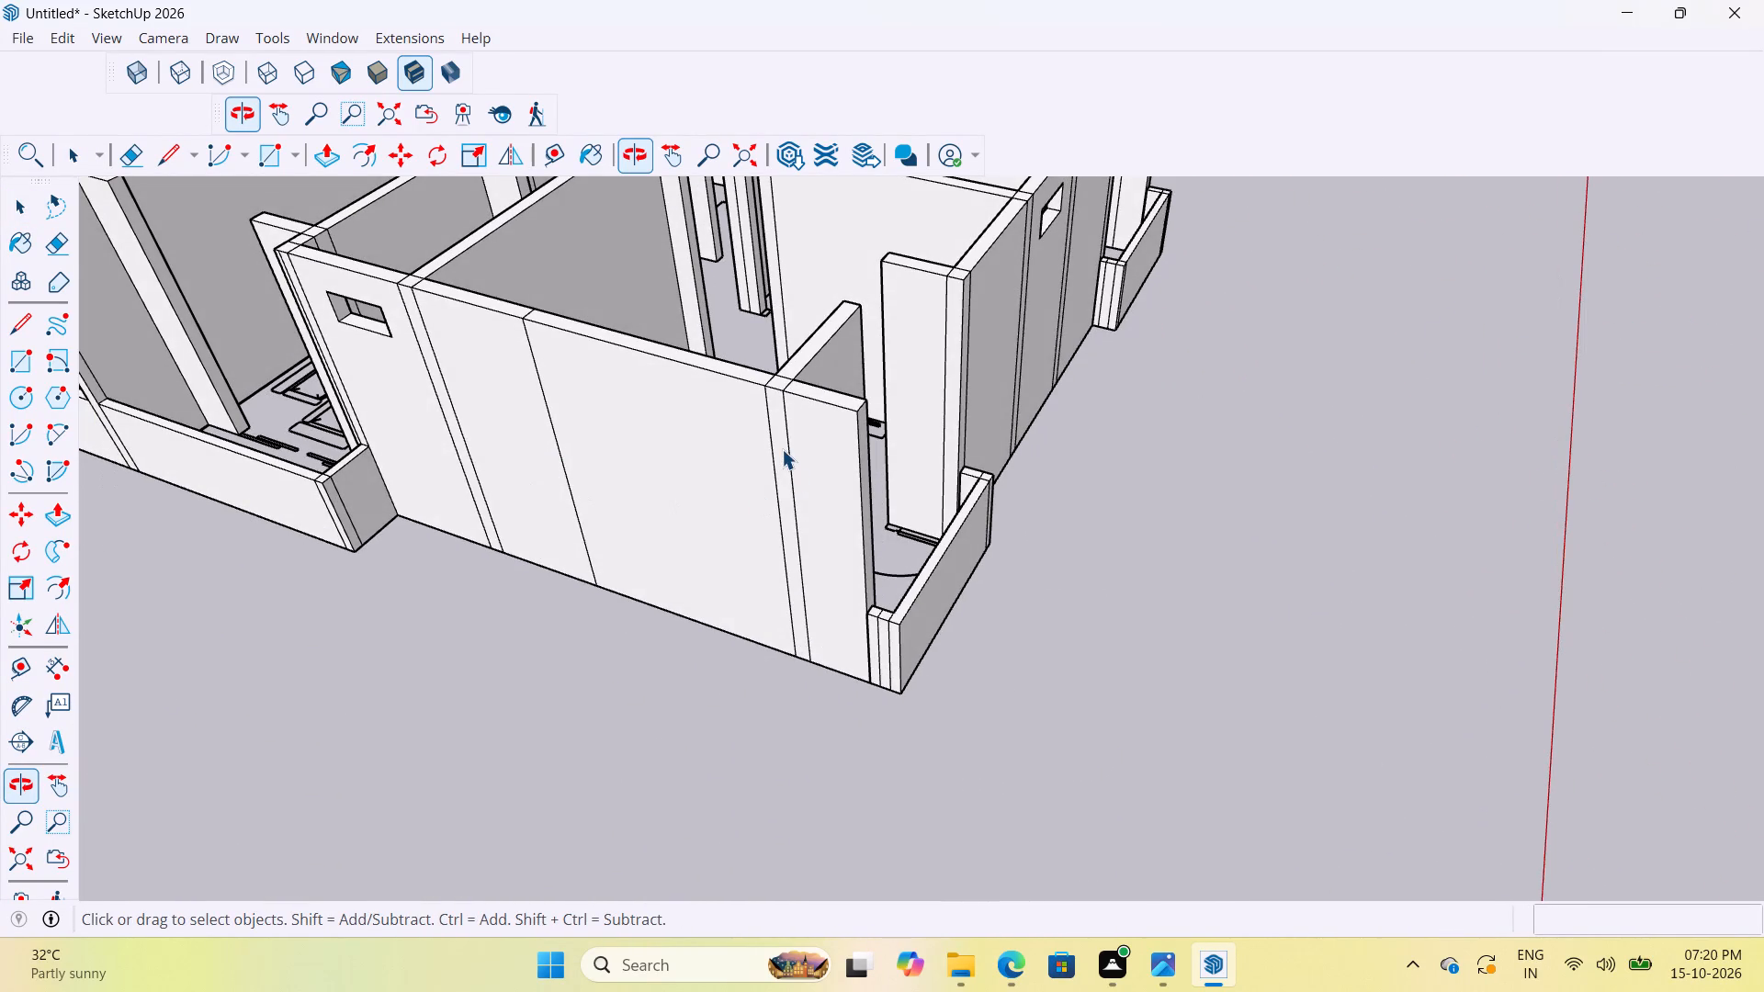
scroll(824, 346, "up", 4)
middle_click_drag(868, 403, 1100, 534)
scroll(741, 438, "down", 10)
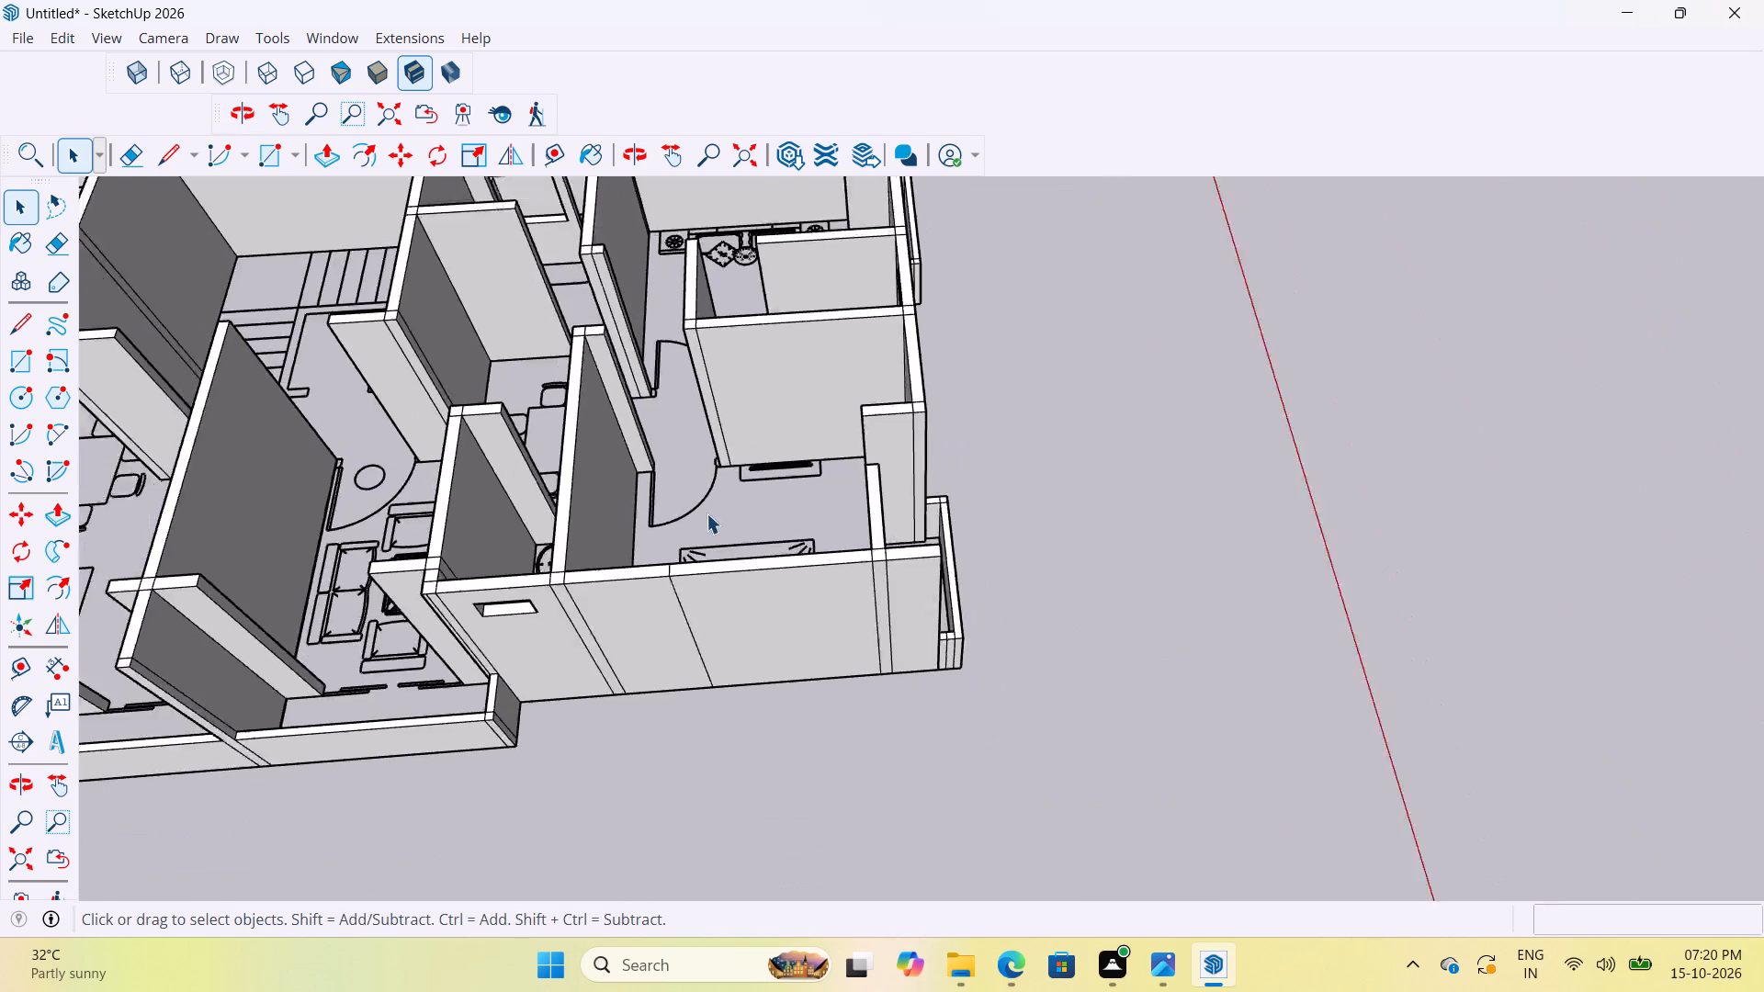
scroll(707, 513, "down", 2)
middle_click_drag(676, 558, 1170, 499)
scroll(790, 360, "down", 6)
Examine the whole floor-plan model from all sides, checking the walls, windows, ventilators and low balcony walls.
scroll(785, 414, "down", 5)
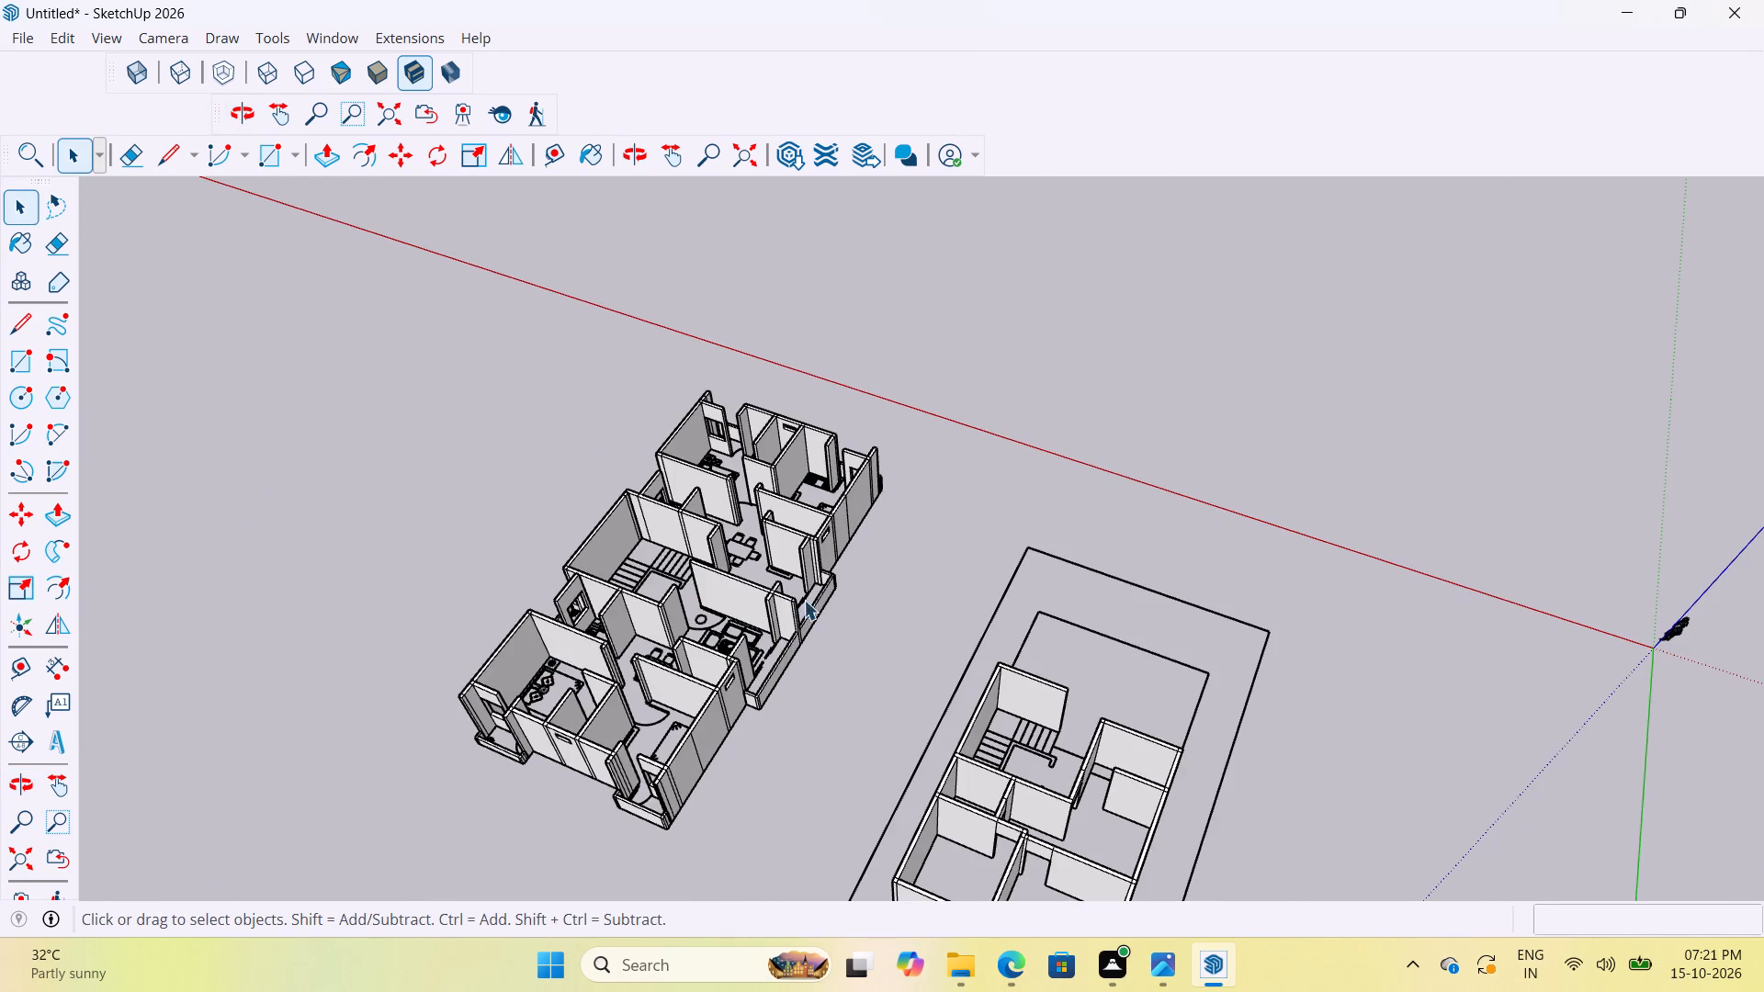
scroll(860, 510, "down", 5)
scroll(678, 479, "up", 12)
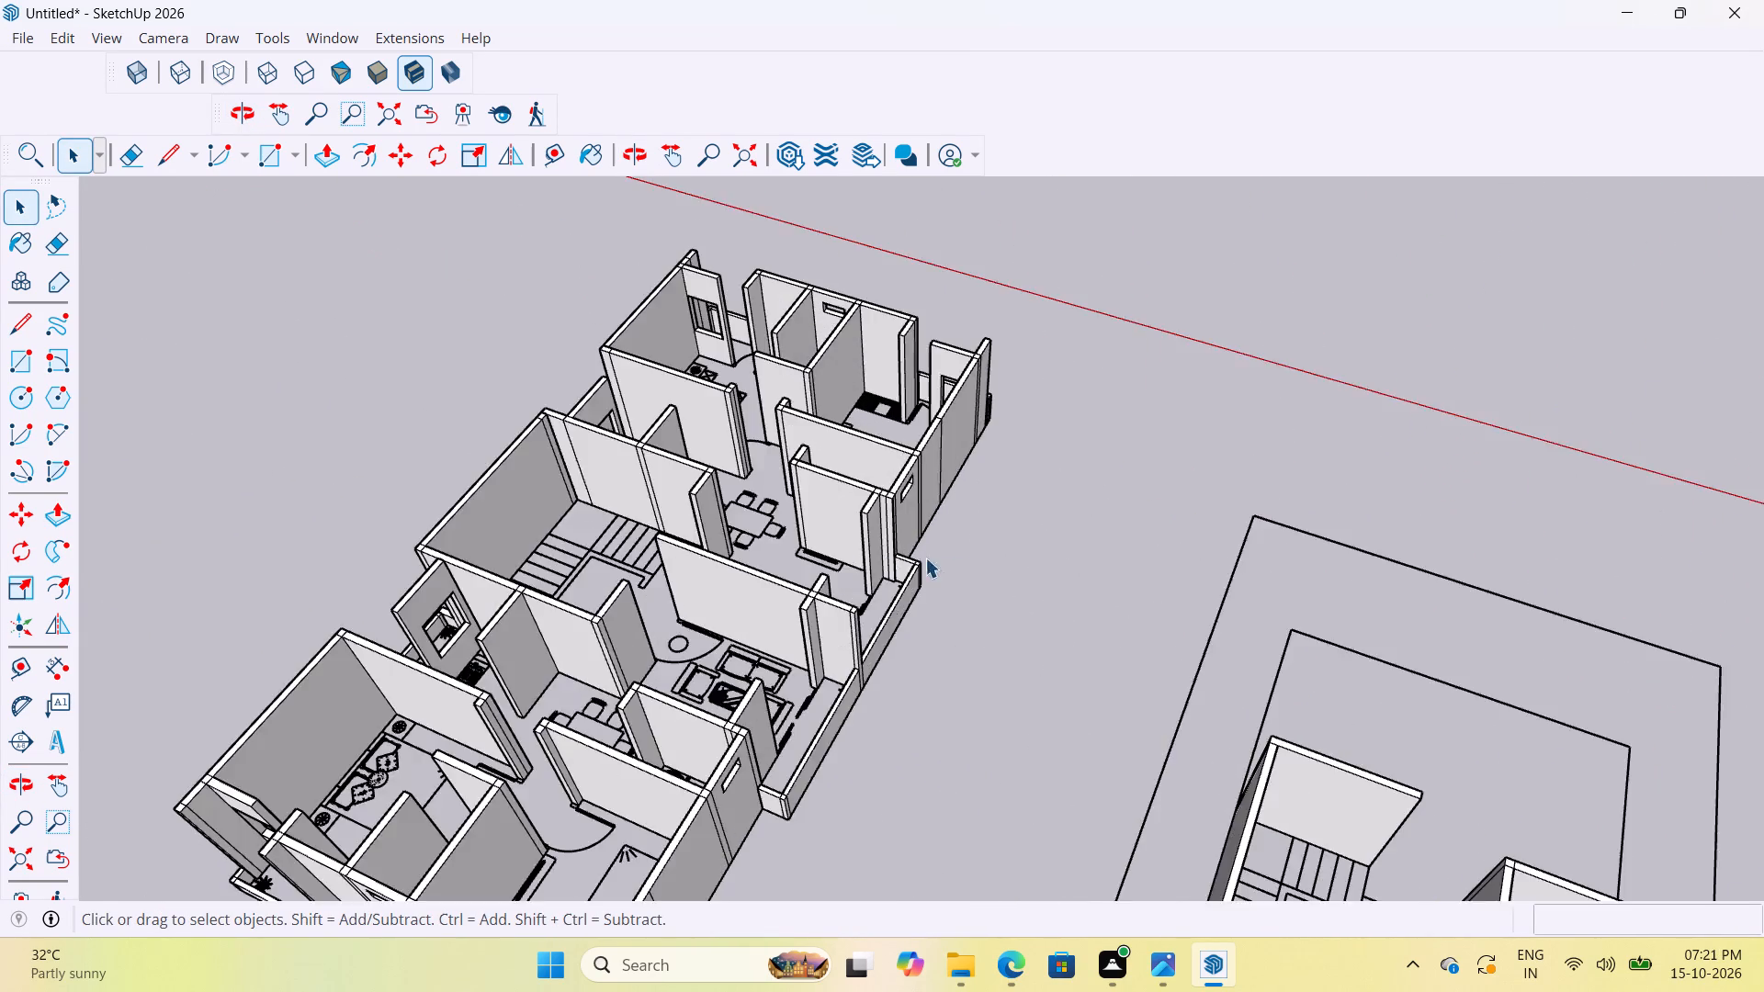
scroll(925, 558, "up", 12)
middle_click_drag(854, 630, 685, 651)
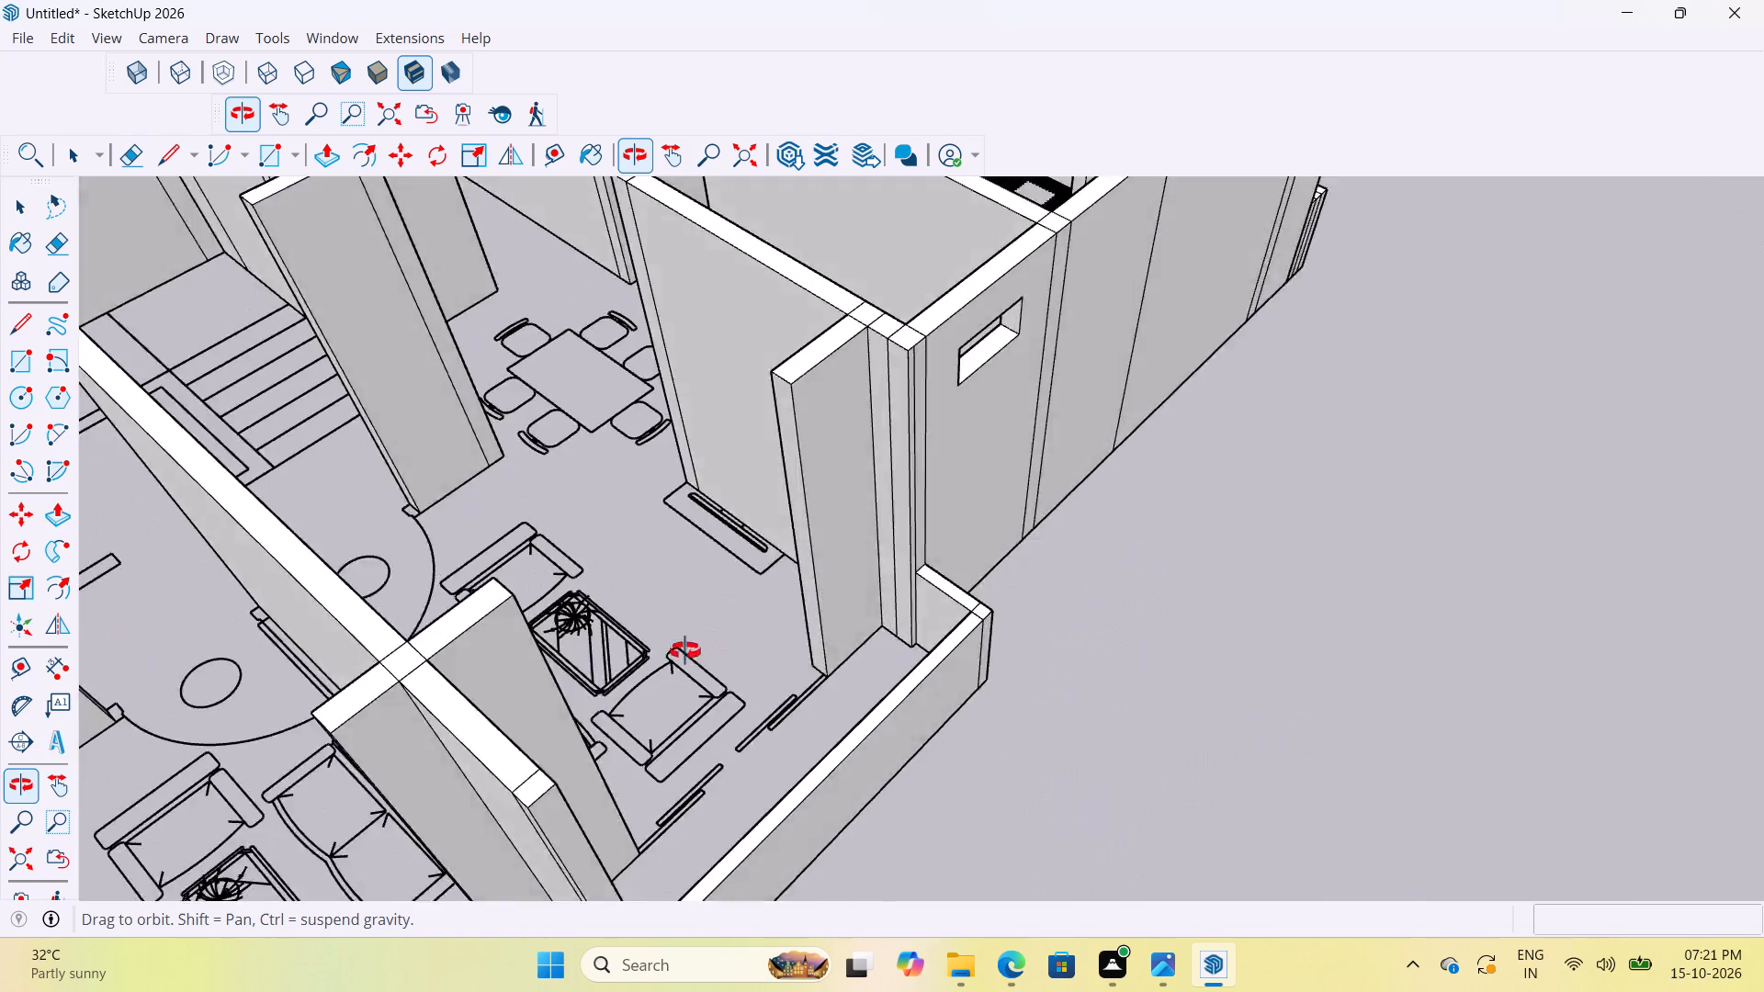
middle_click_drag(685, 651, 925, 544)
scroll(726, 549, "down", 4)
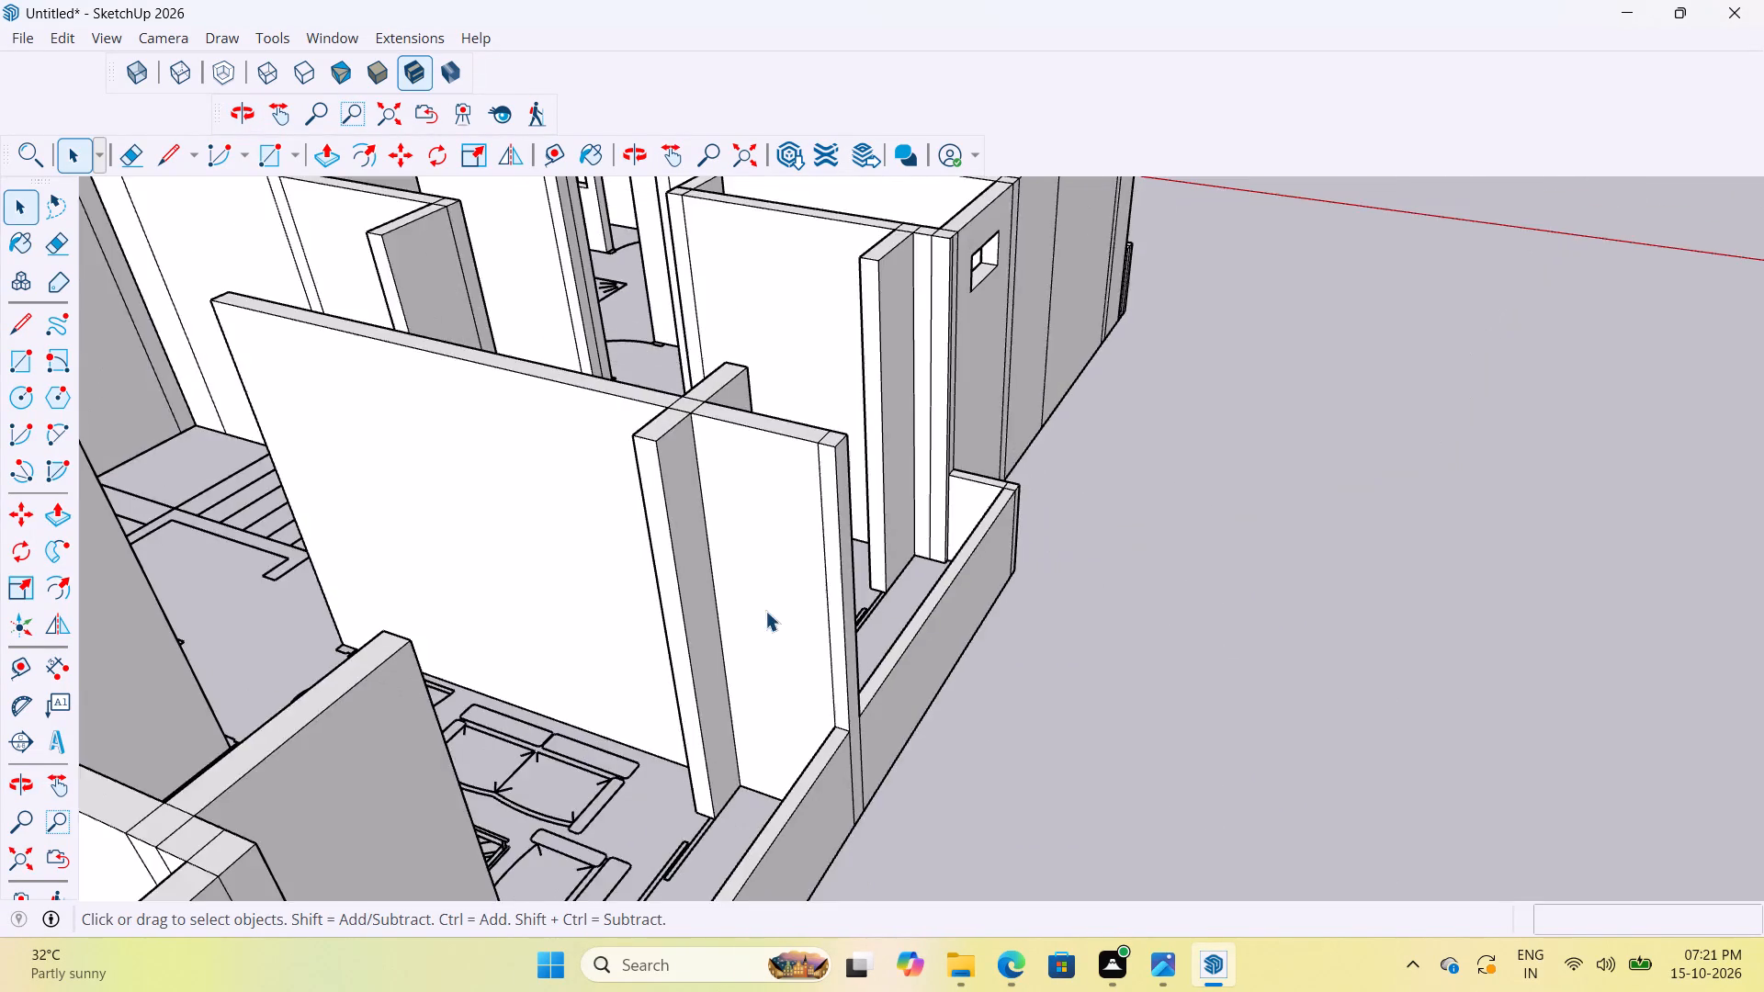
scroll(765, 611, "down", 13)
scroll(631, 708, "up", 5)
middle_click_drag(674, 633, 767, 490)
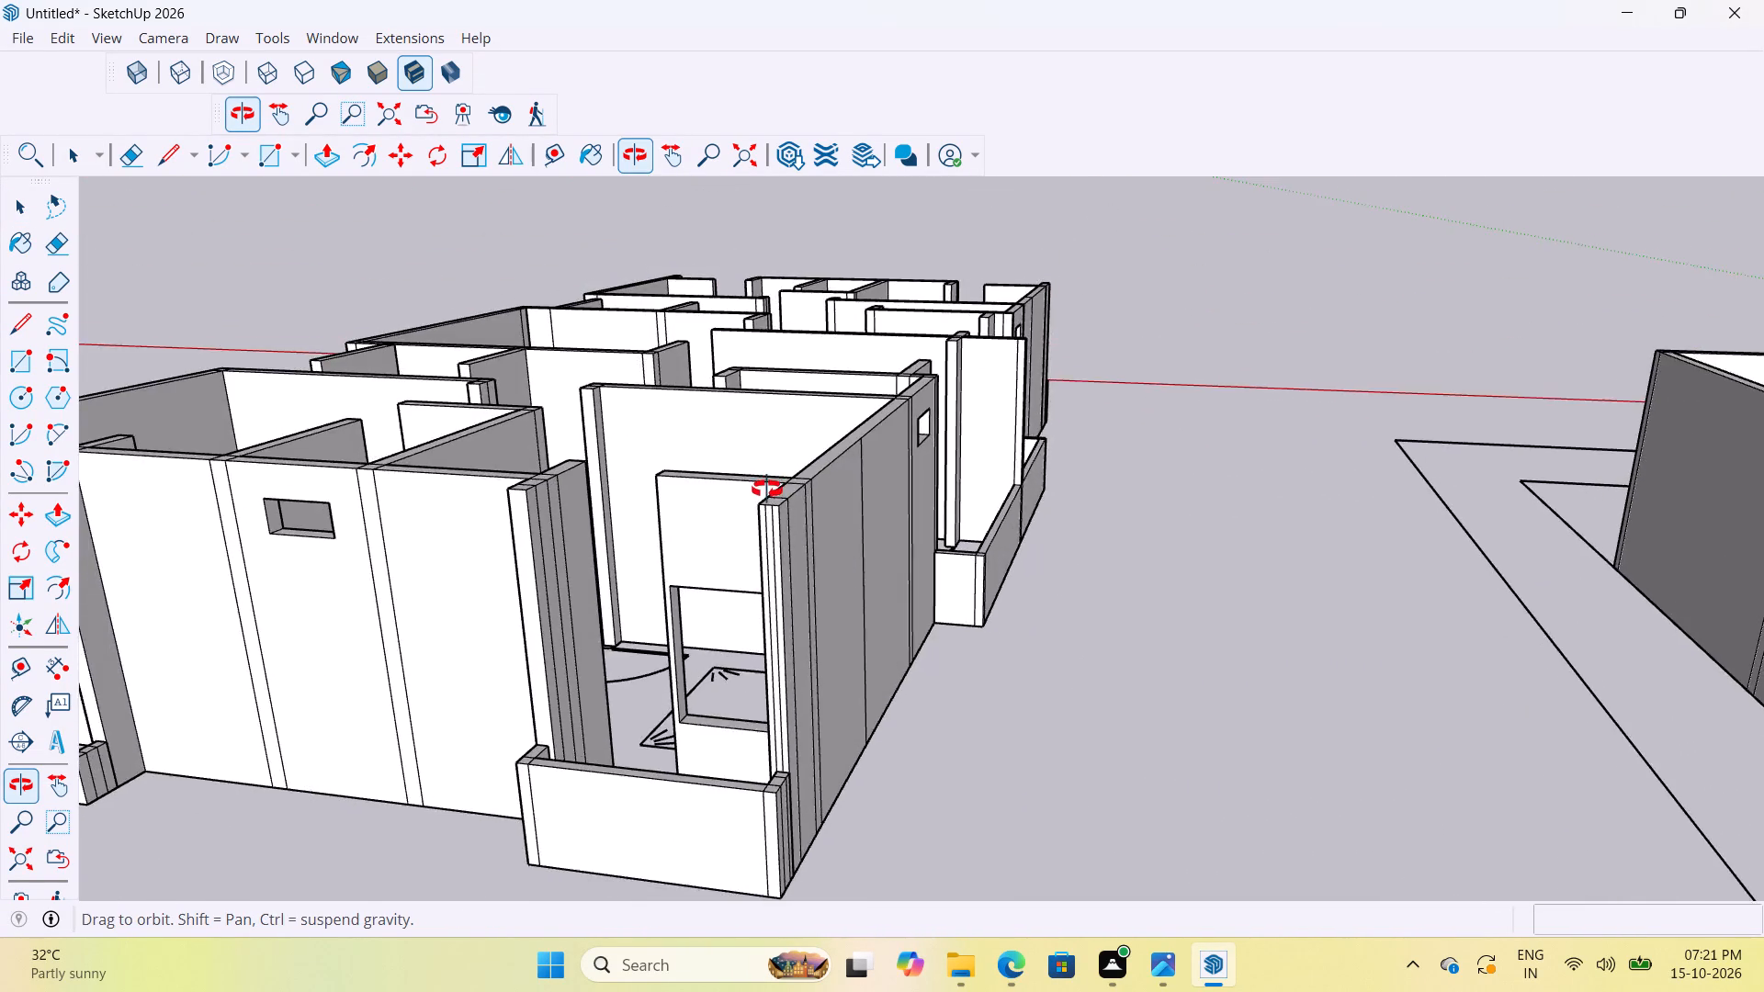
middle_click_drag(767, 490, 1105, 471)
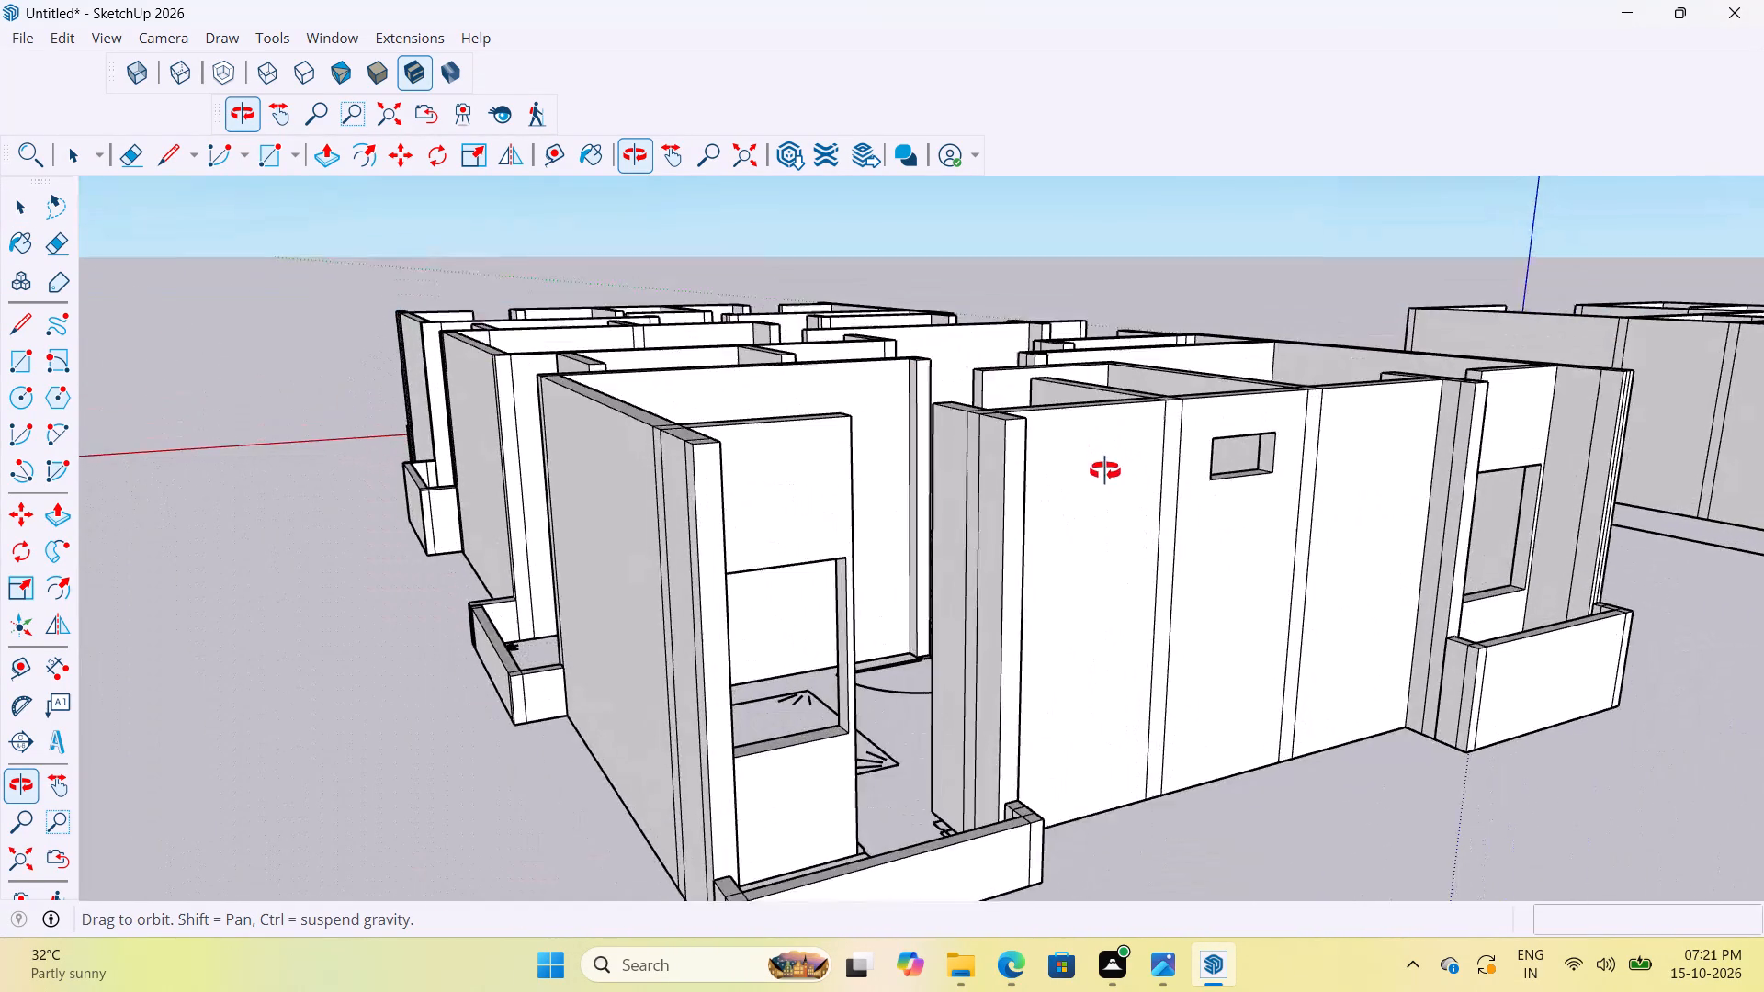
middle_click_drag(1105, 471, 882, 621)
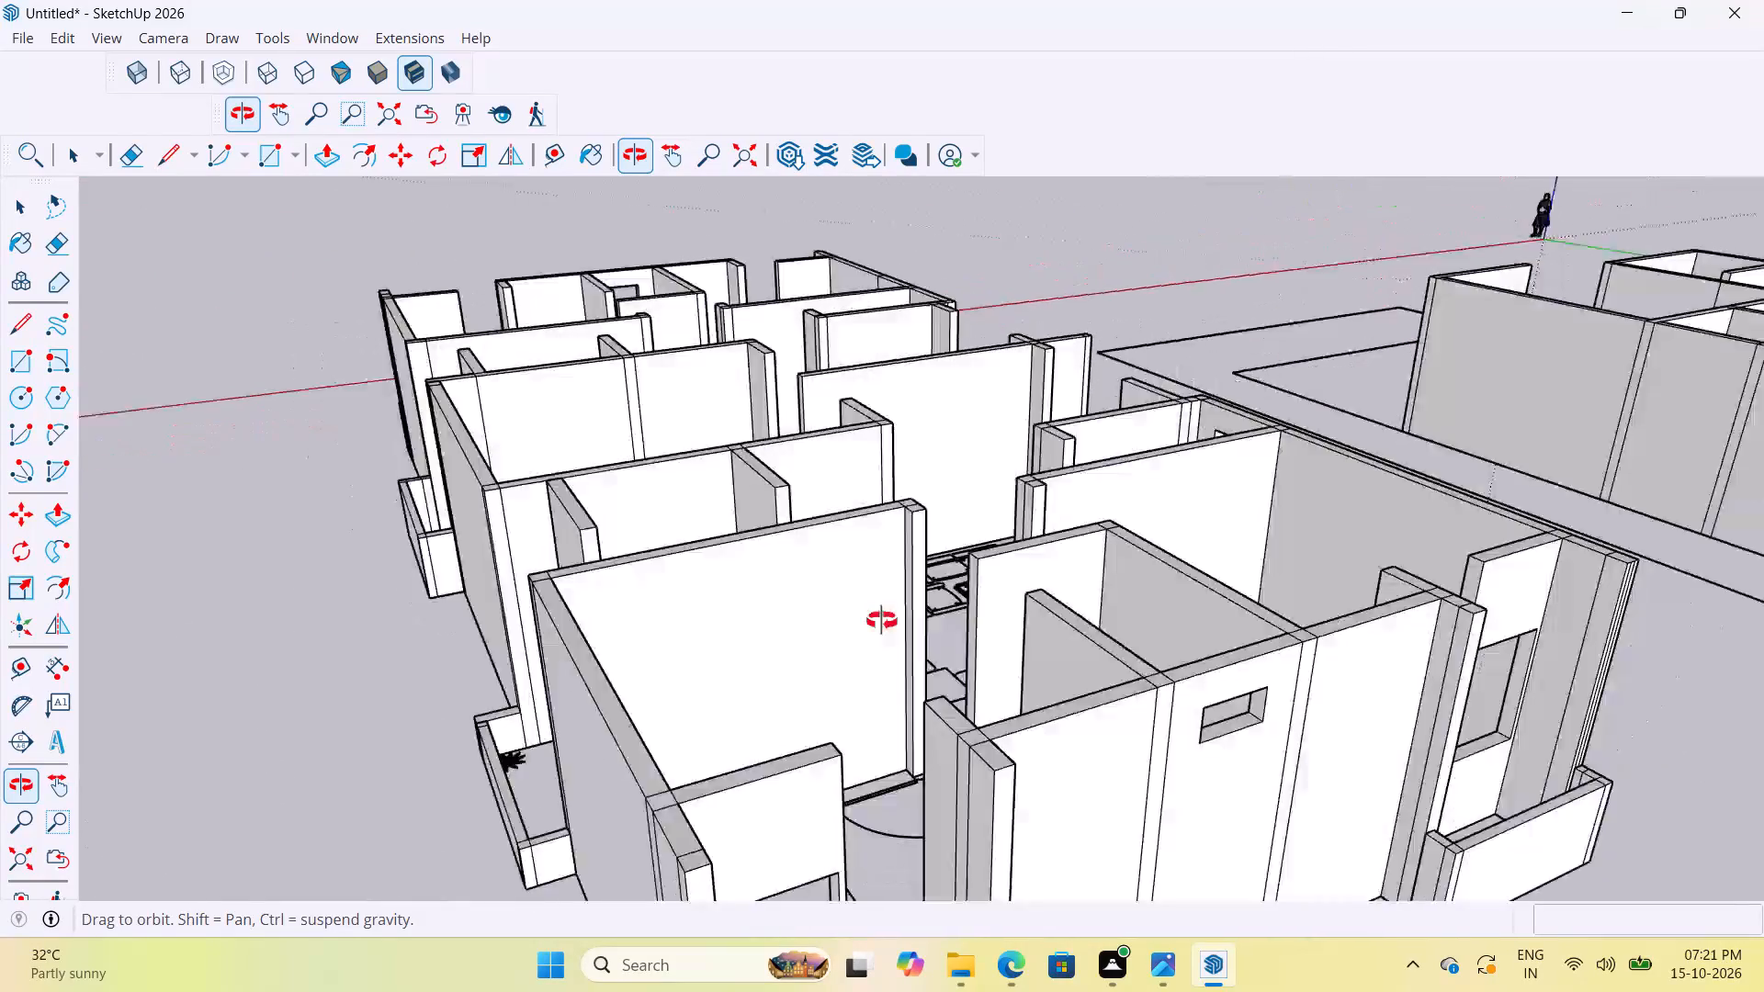
middle_click_drag(882, 621, 656, 685)
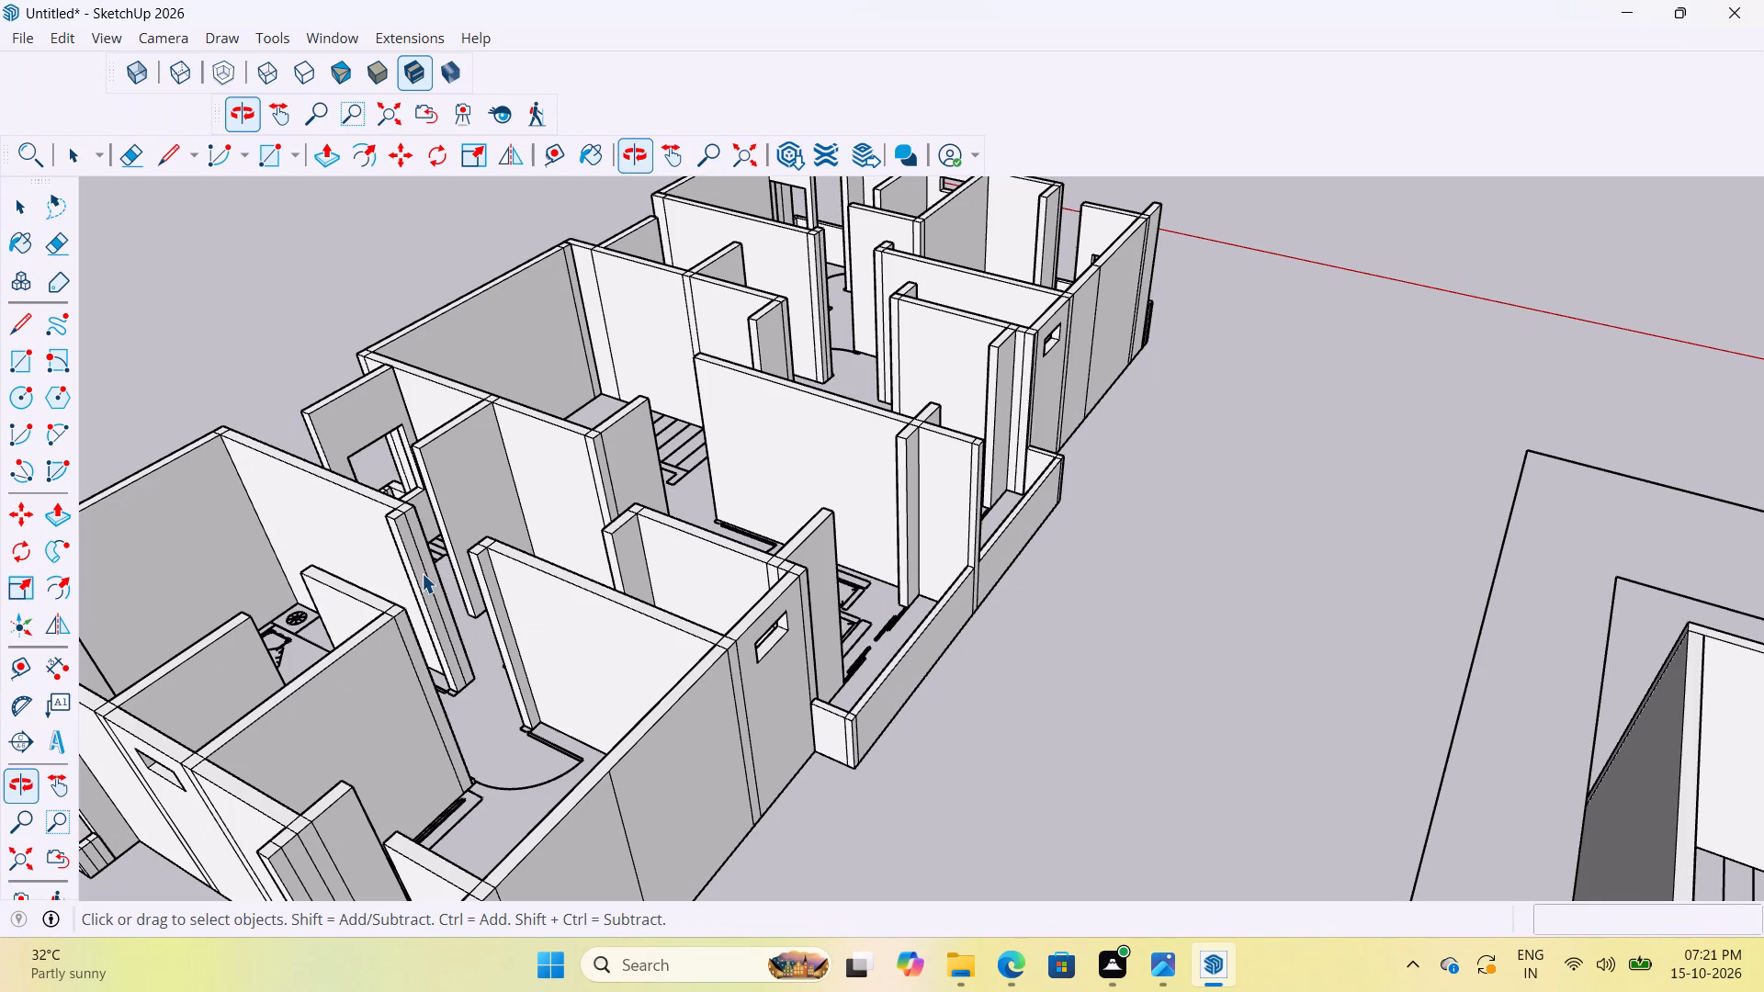
scroll(639, 535, "down", 11)
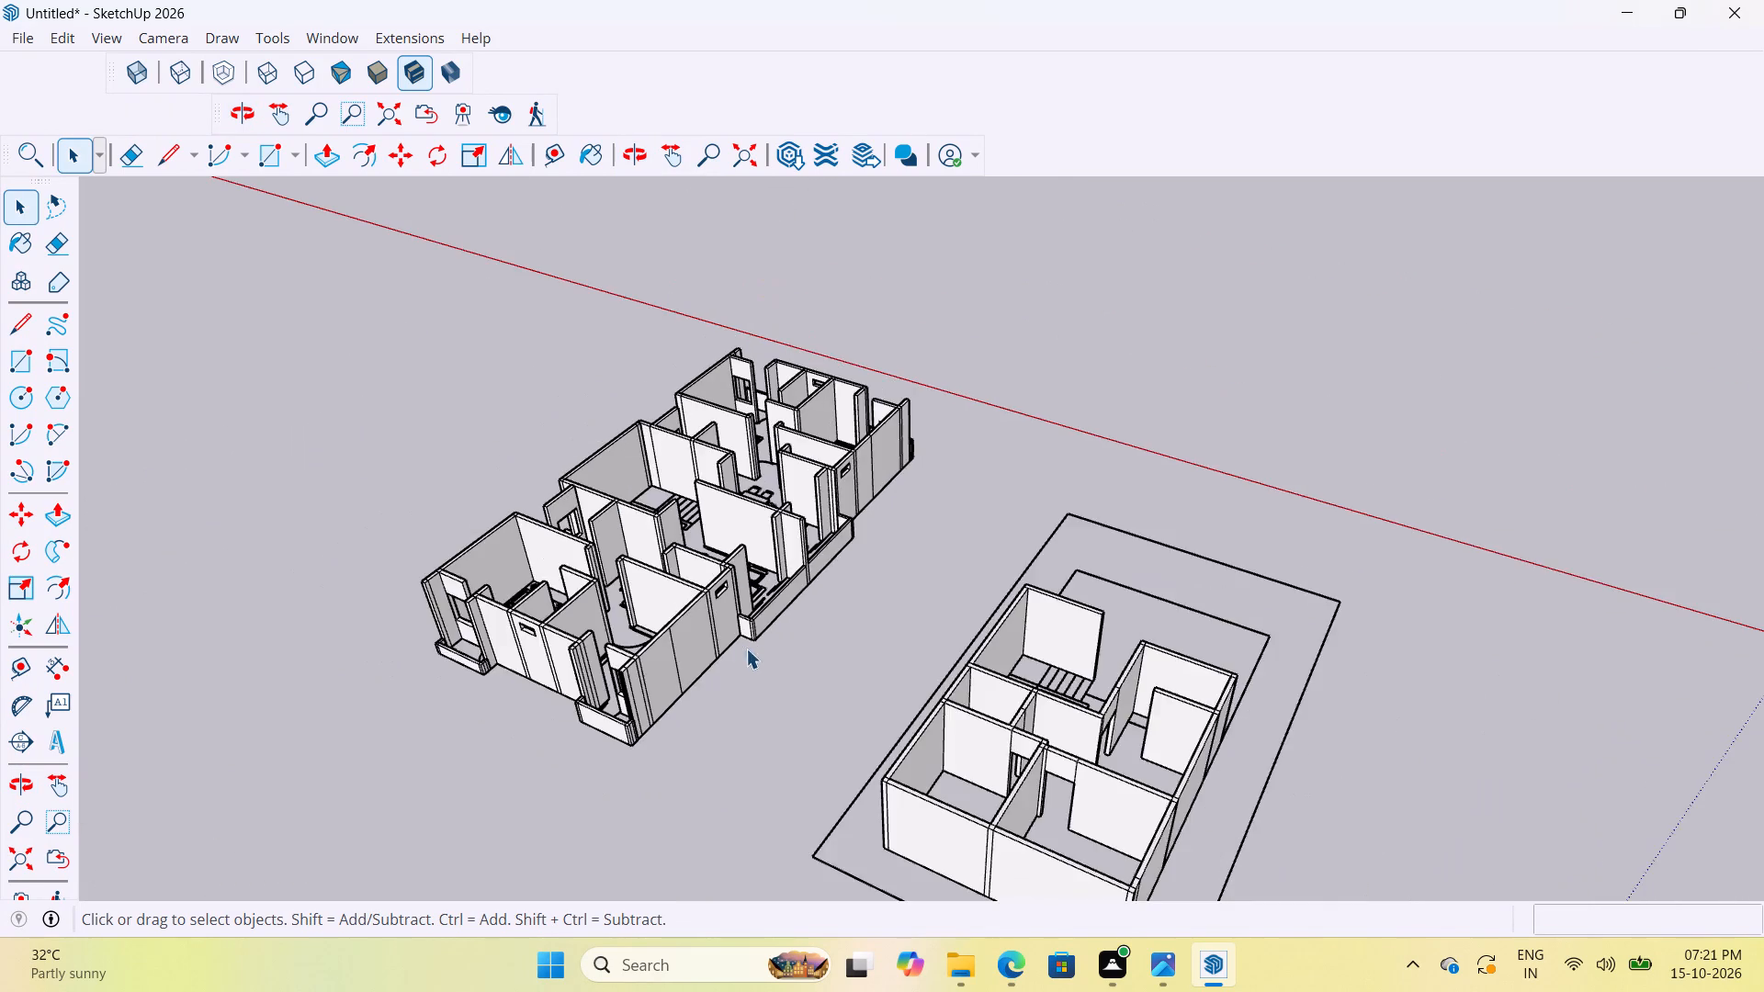
scroll(715, 622, "up", 9)
middle_click_drag(860, 517, 1213, 389)
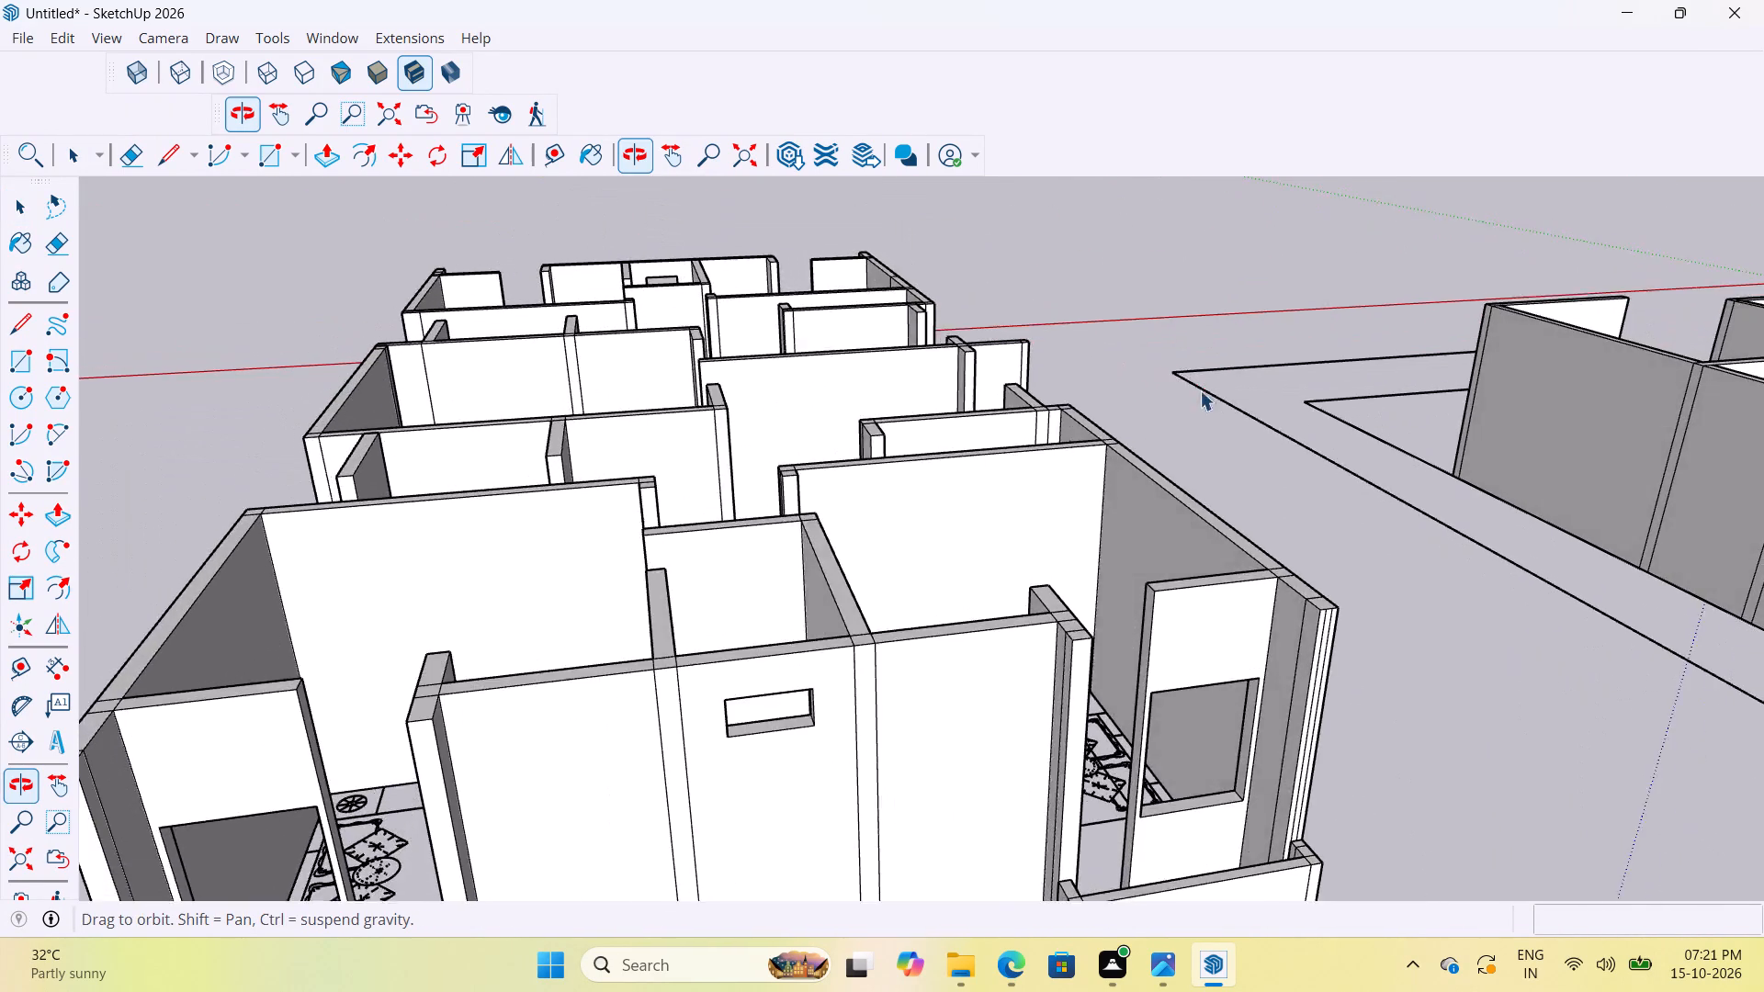
scroll(1012, 384, "down", 4)
middle_click_drag(988, 423, 1204, 442)
scroll(937, 400, "down", 4)
middle_click_drag(806, 433, 820, 433)
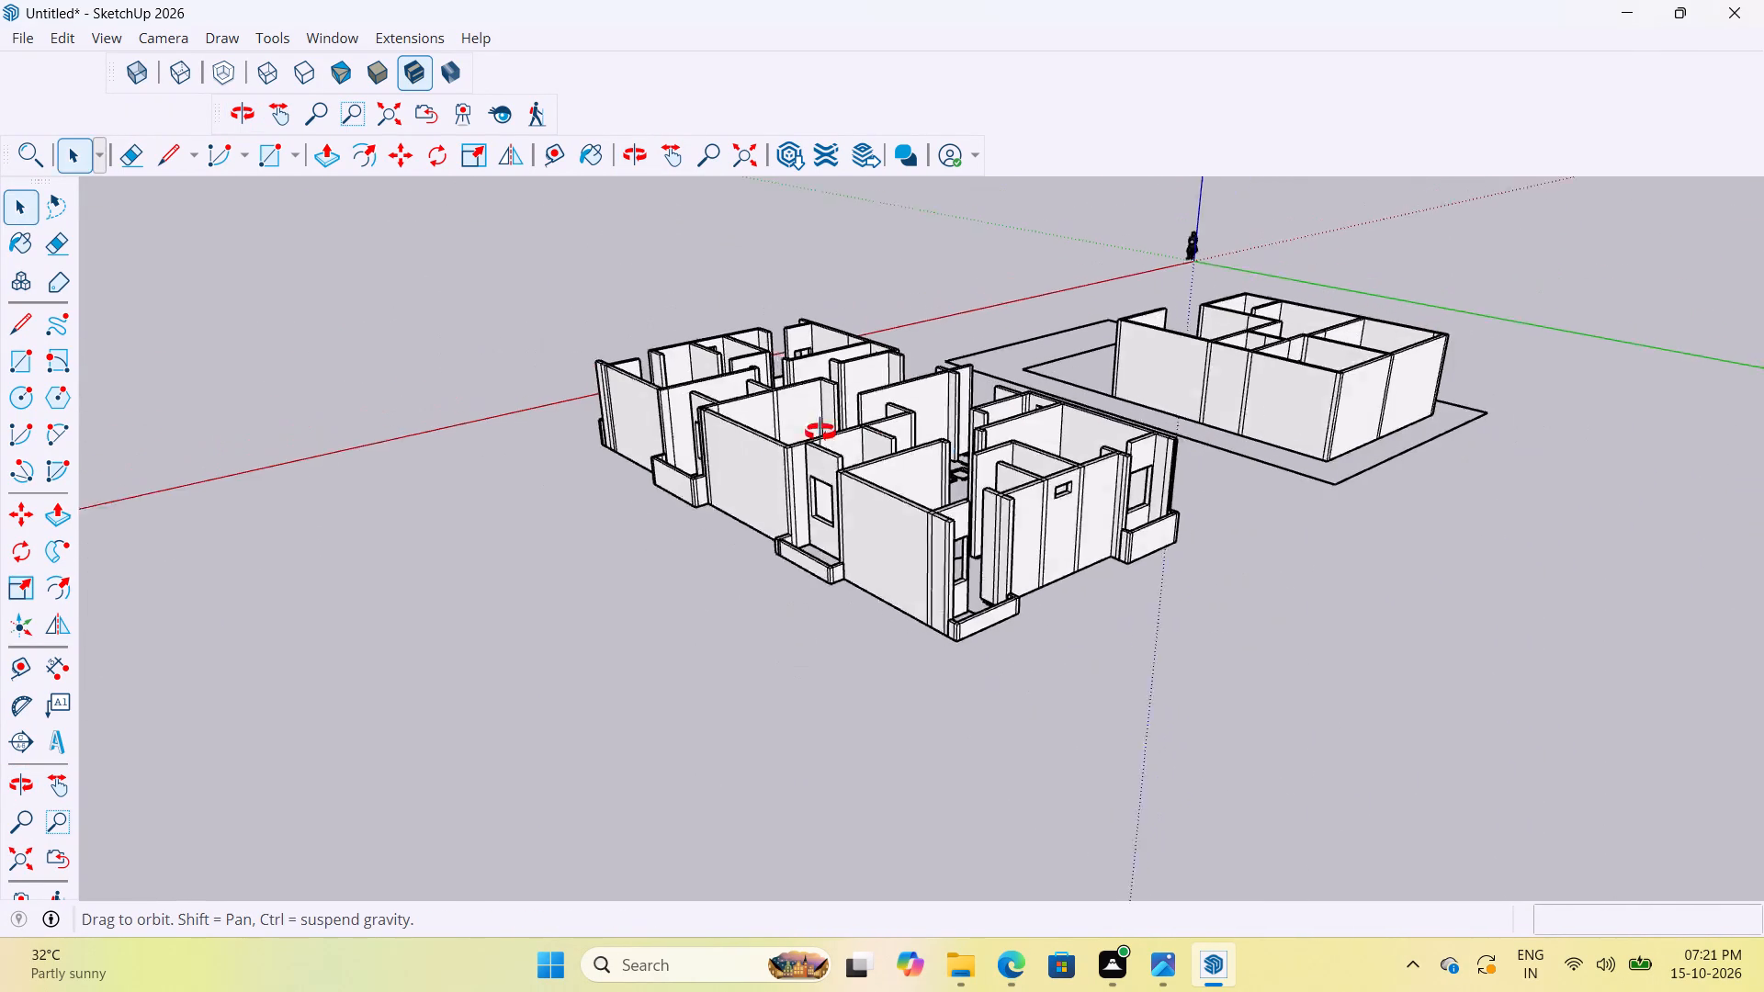
middle_click_drag(820, 433, 1074, 414)
scroll(951, 500, "up", 4)
scroll(846, 494, "down", 6)
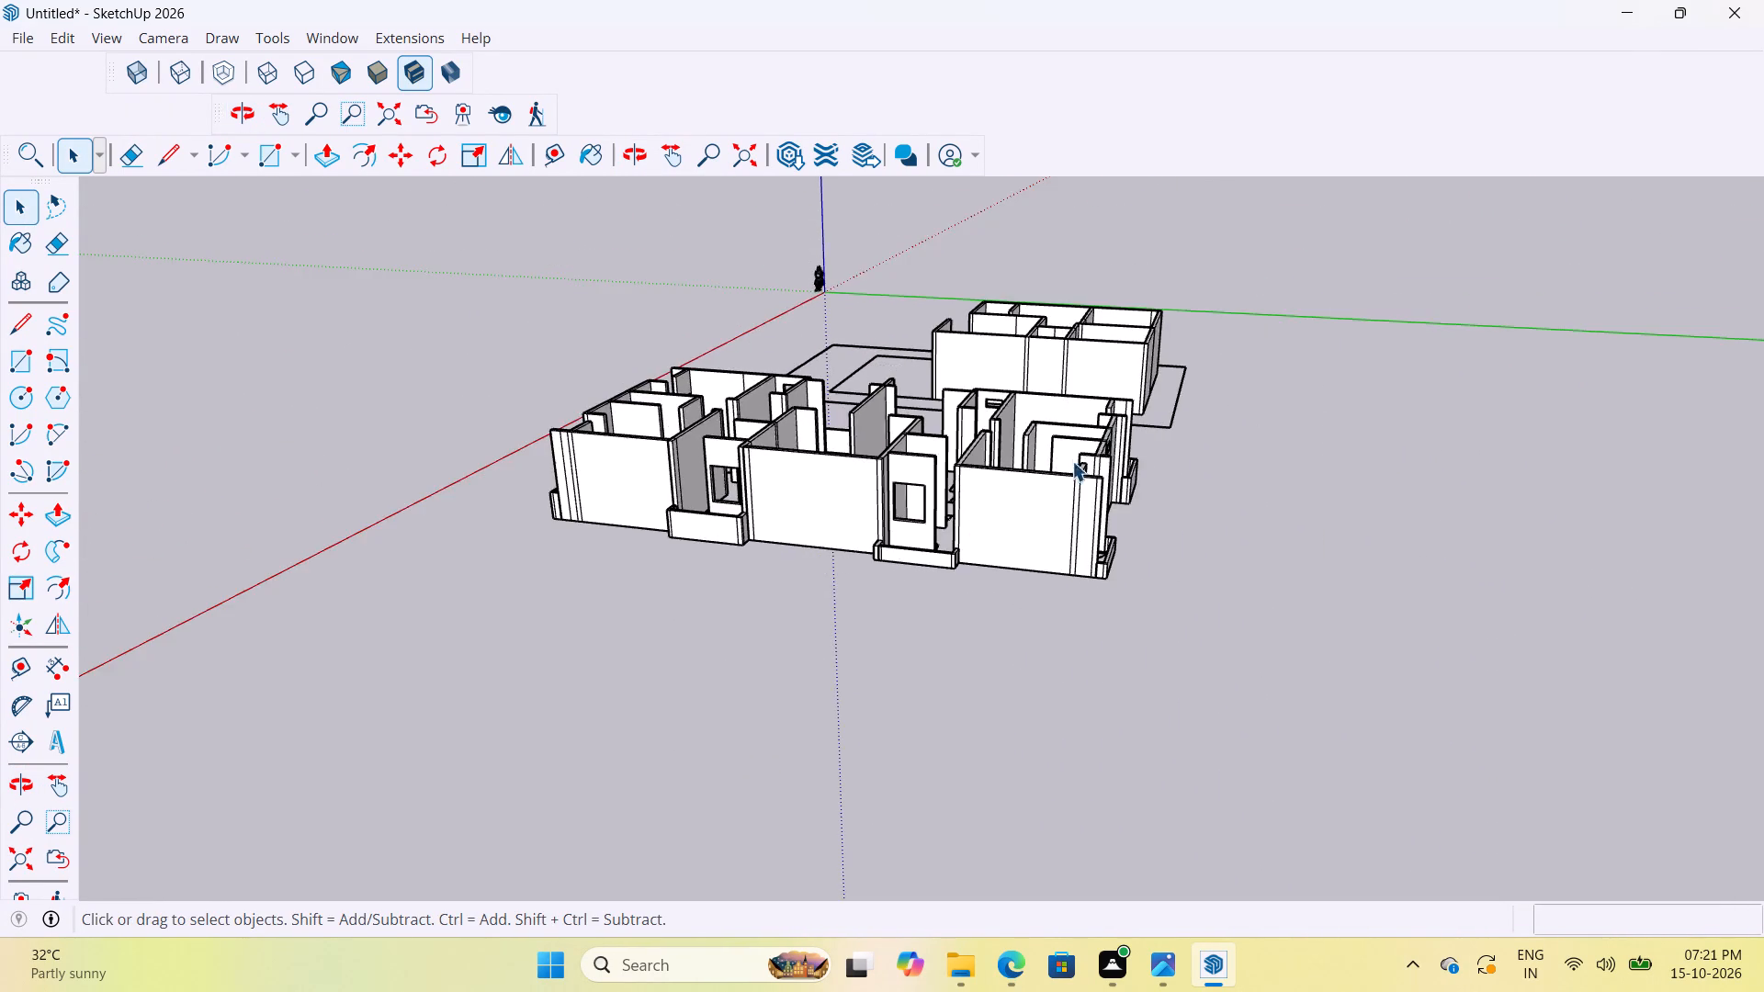
middle_click_drag(1003, 470, 469, 558)
left_click(937, 716)
scroll(1059, 398, "up", 3)
scroll(798, 485, "down", 5)
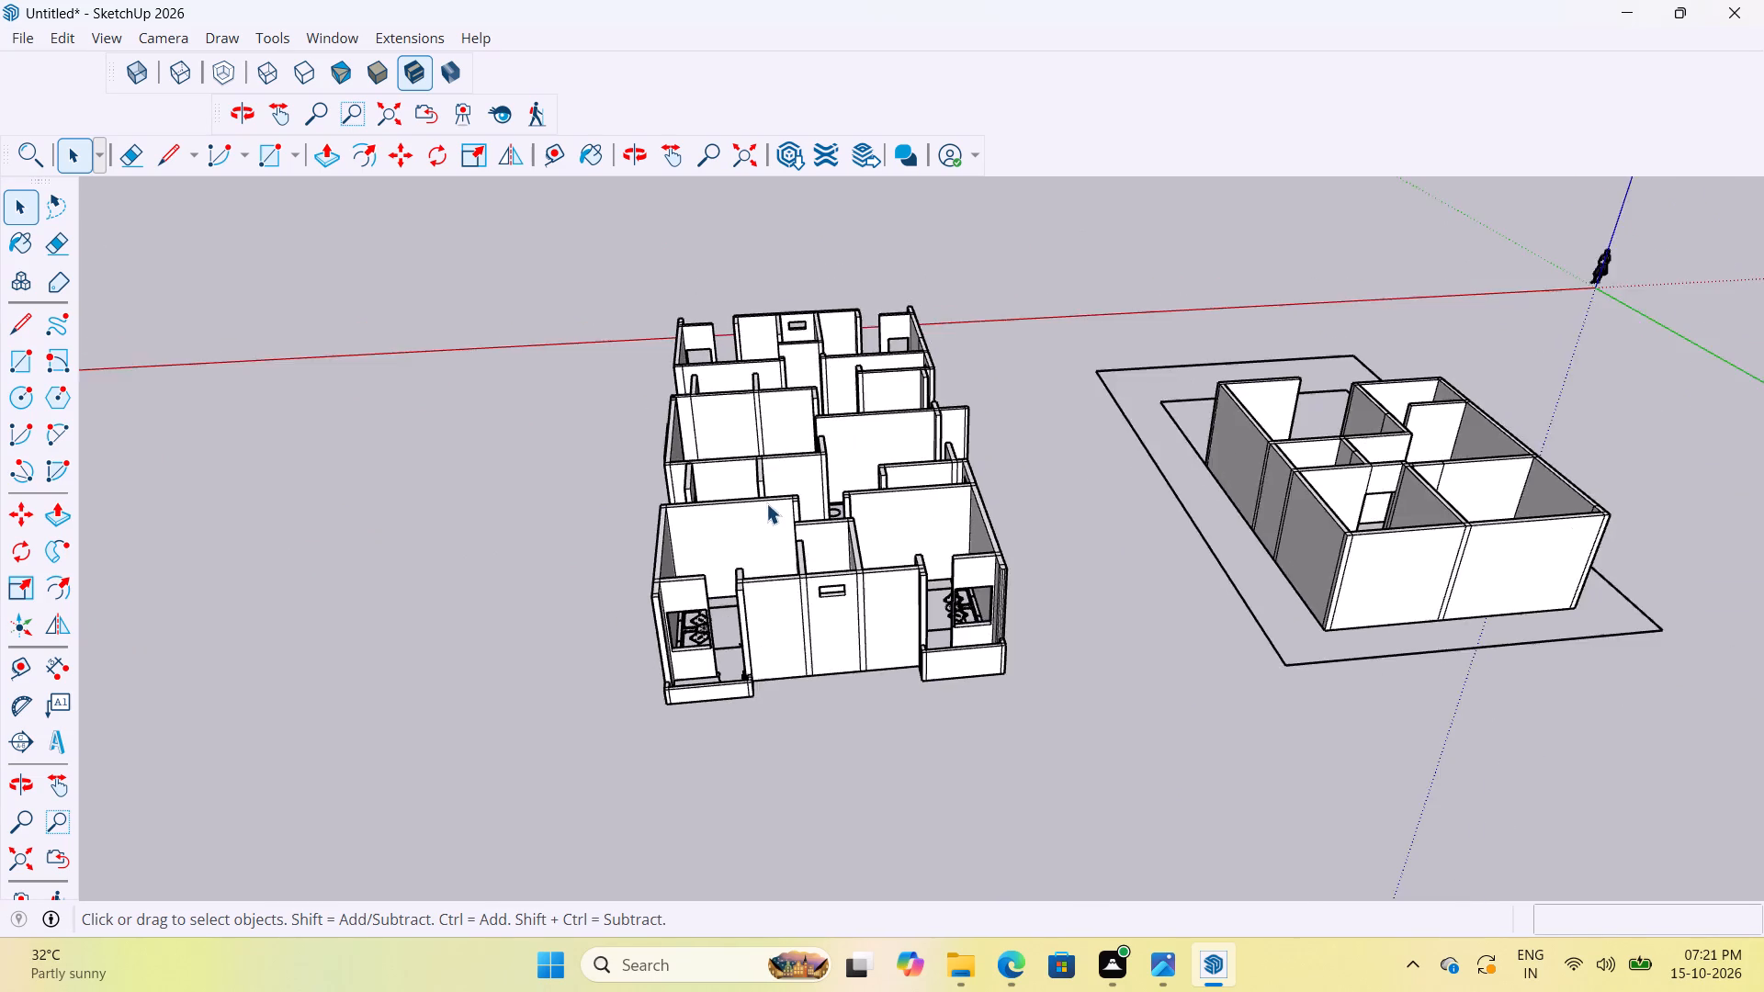
scroll(766, 503, "down", 5)
middle_click_drag(609, 514, 1183, 539)
middle_click_drag(841, 598, 1225, 592)
middle_click_drag(837, 624, 1215, 580)
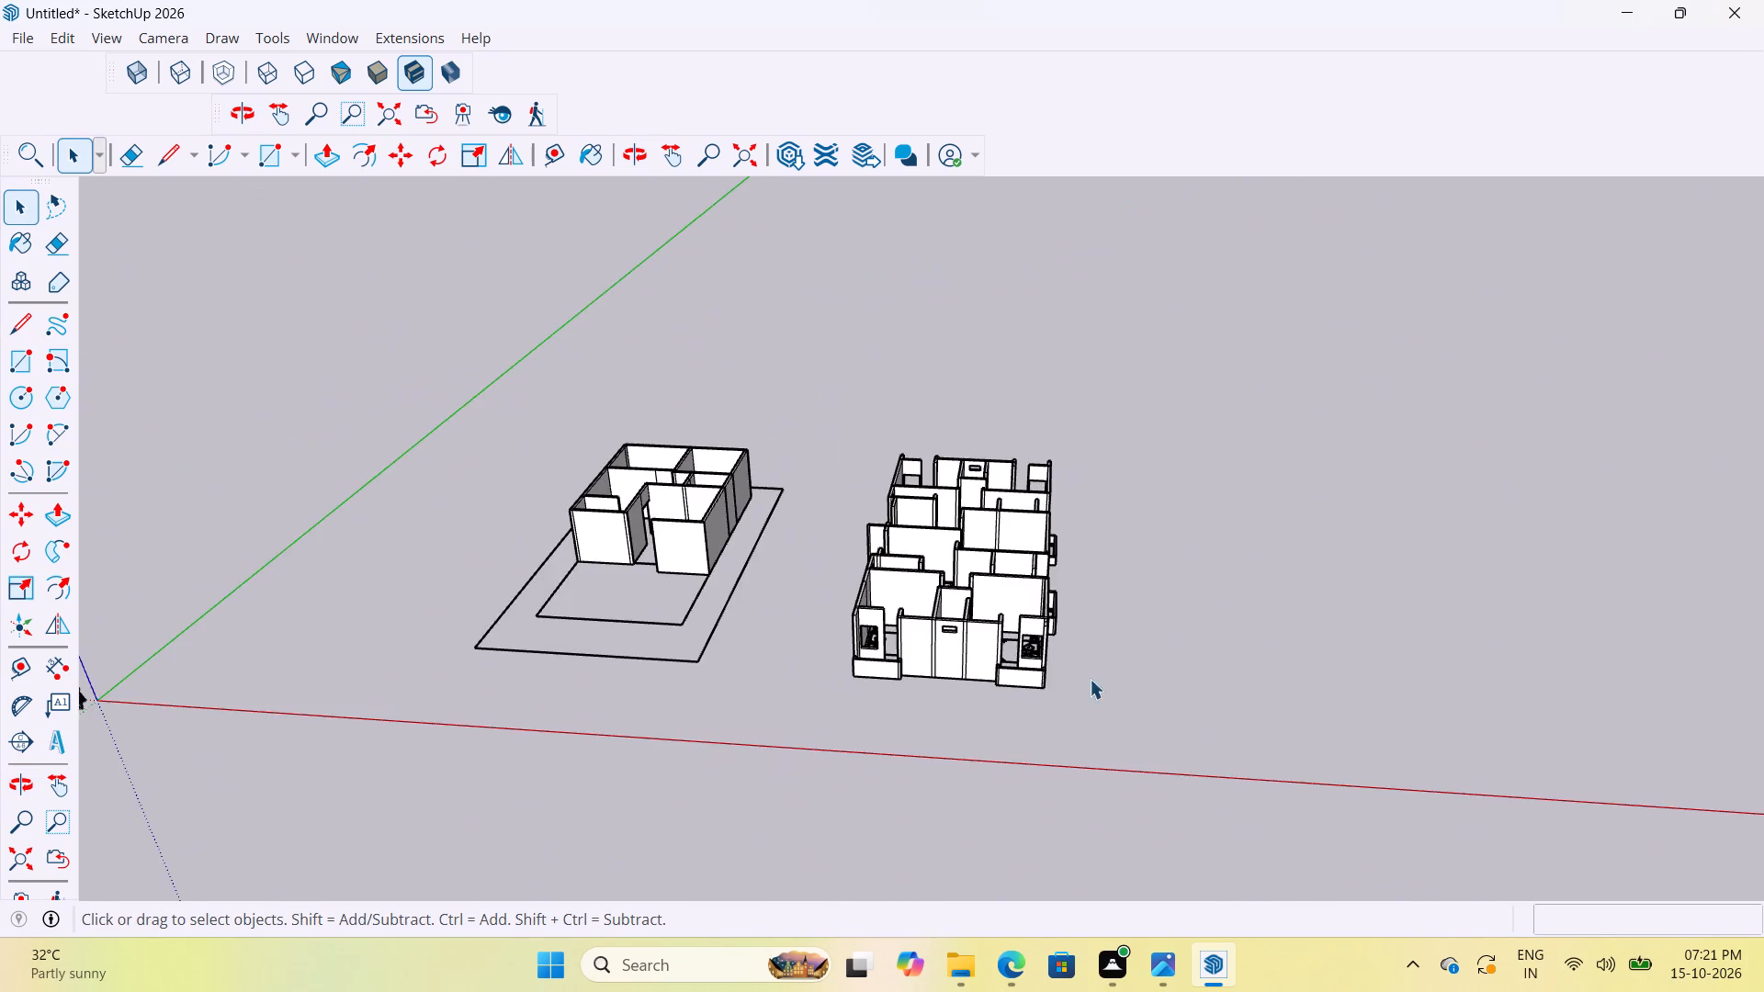
scroll(1065, 698, "up", 5)
left_click_drag(831, 766, 840, 770)
scroll(881, 591, "up", 6)
middle_click_drag(896, 572, 1216, 540)
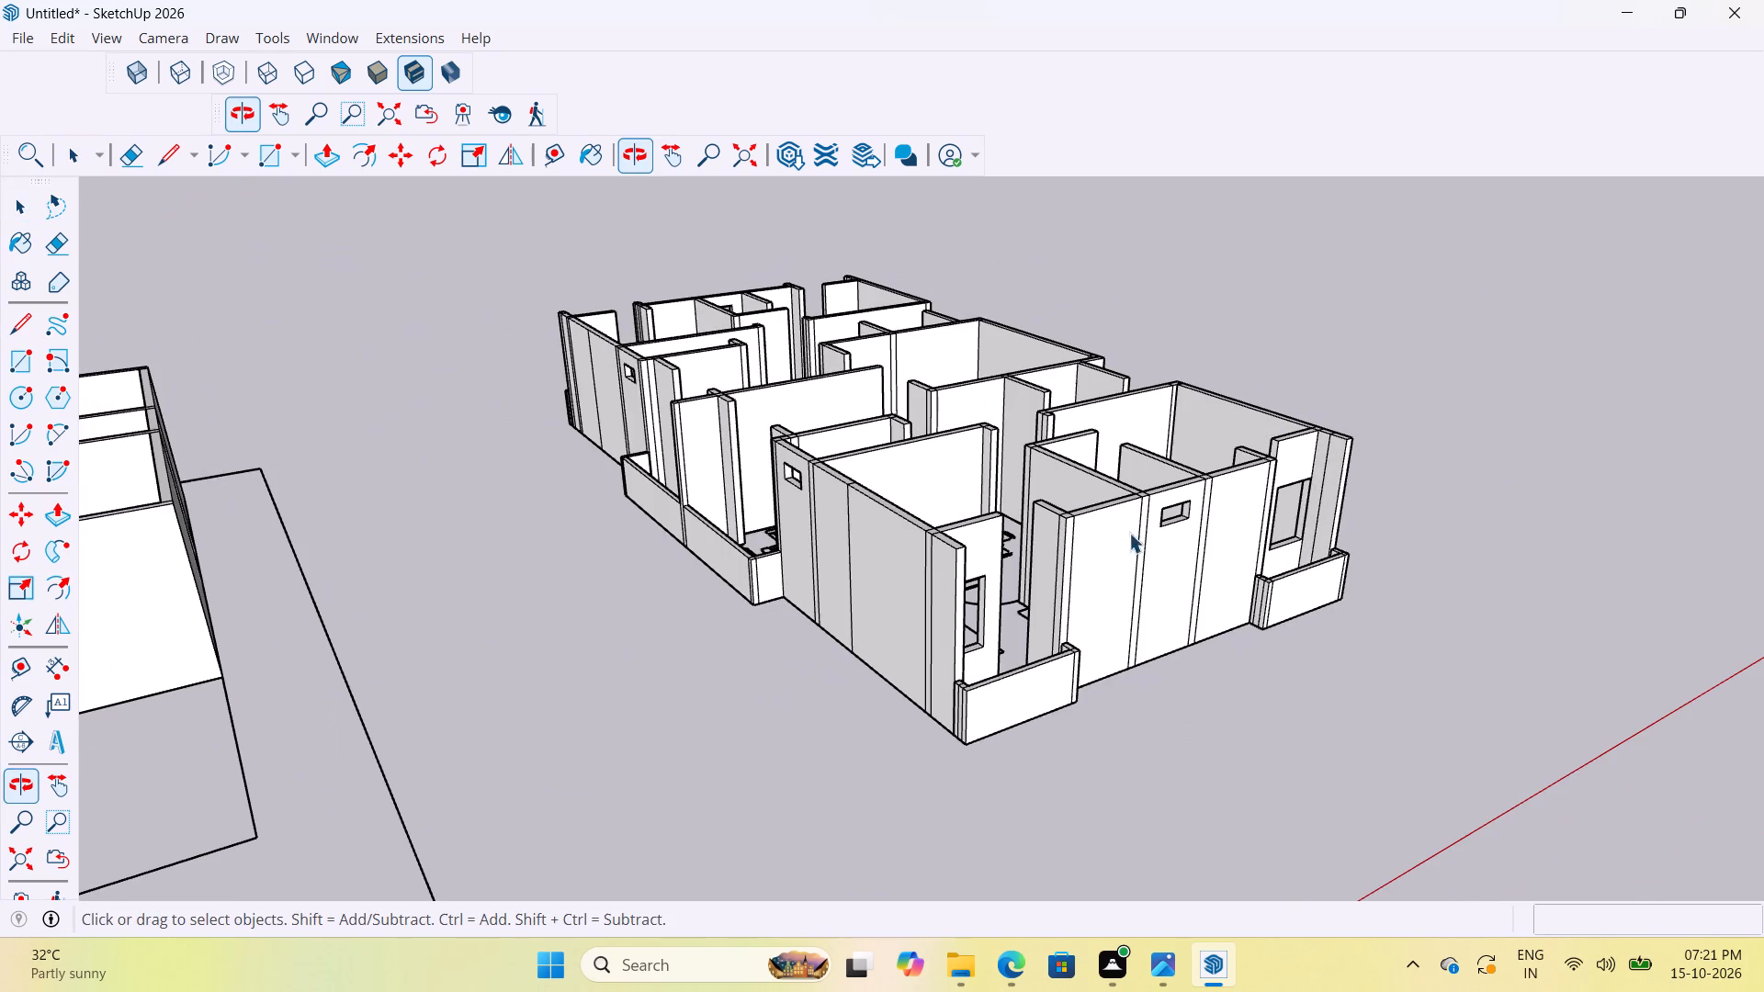
middle_click_drag(896, 524, 0, 596)
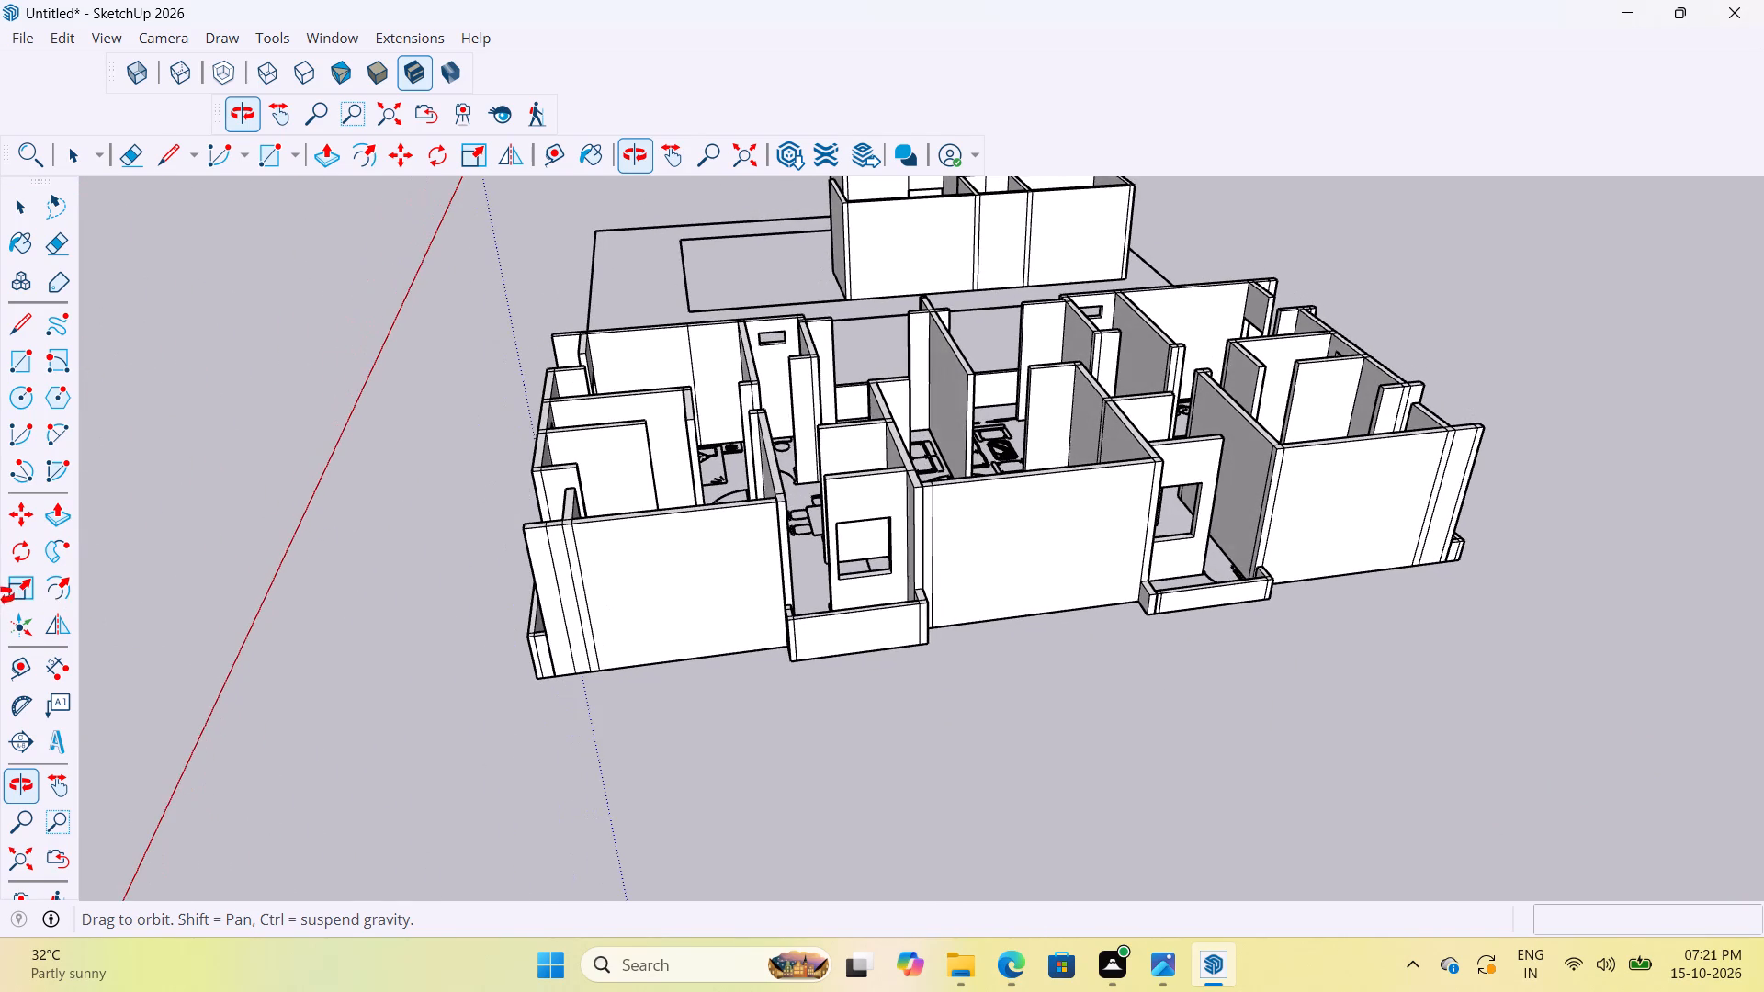
middle_click_drag(0, 596, 0, 597)
scroll(1114, 523, "up", 3)
middle_click_drag(1278, 583, 797, 650)
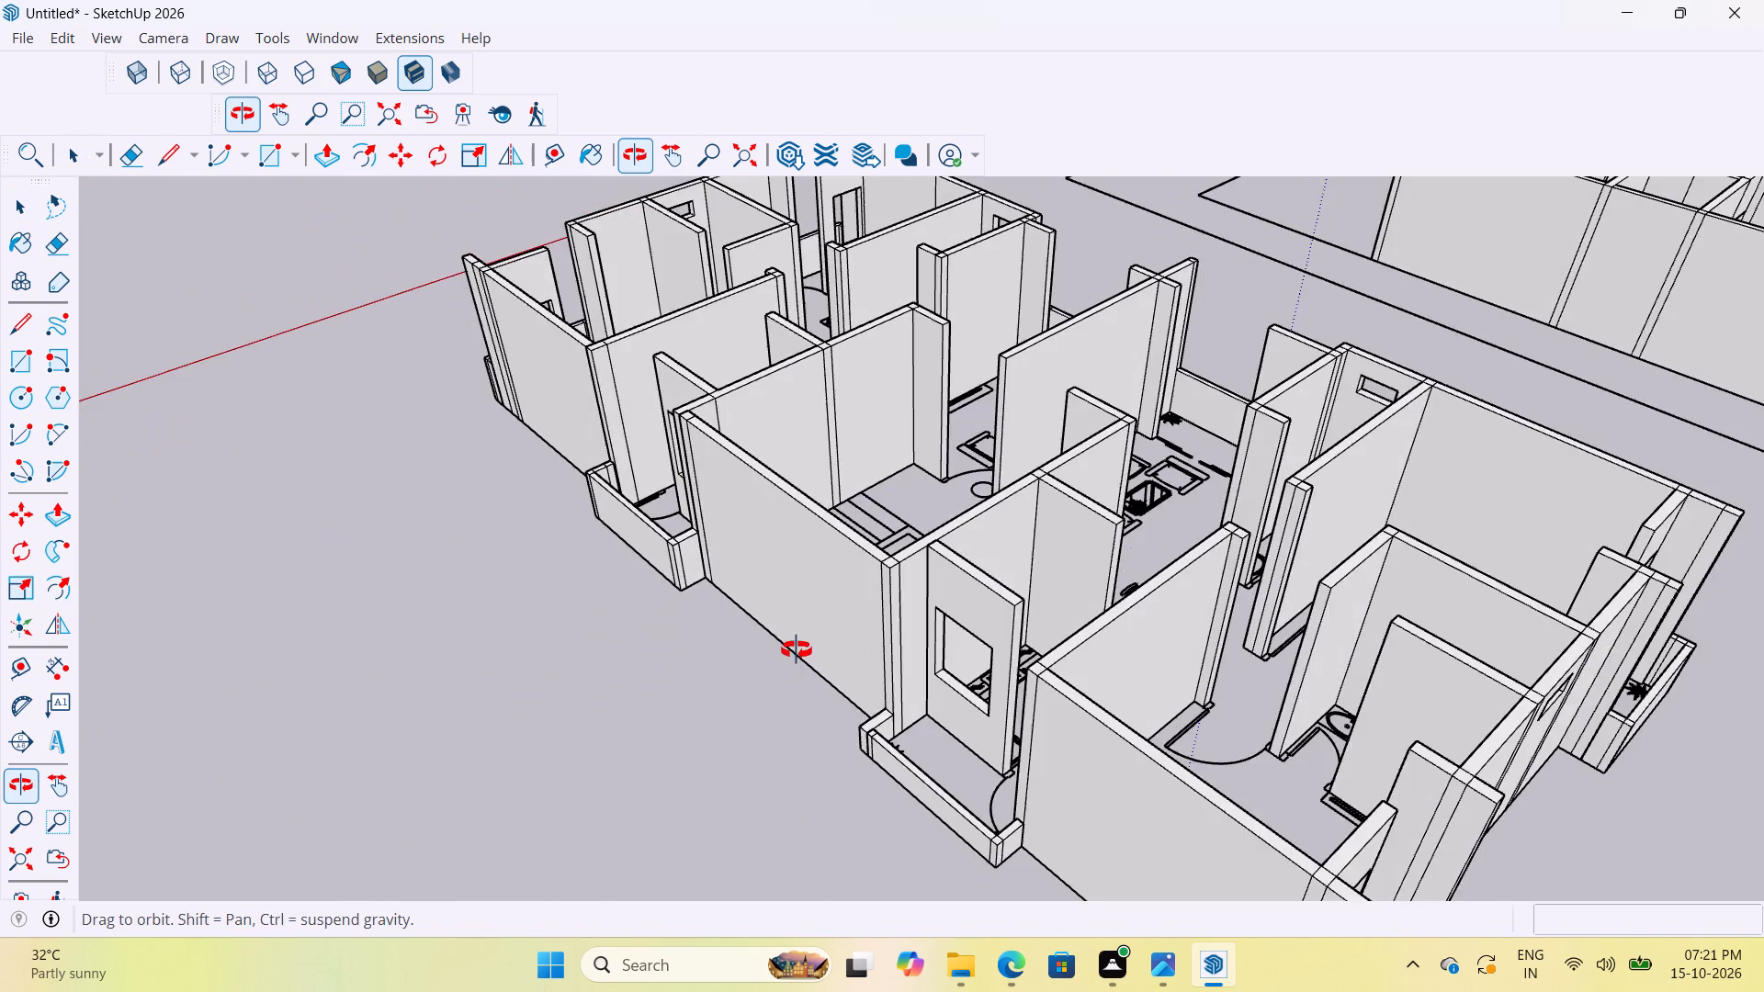
middle_click_drag(797, 650, 1570, 626)
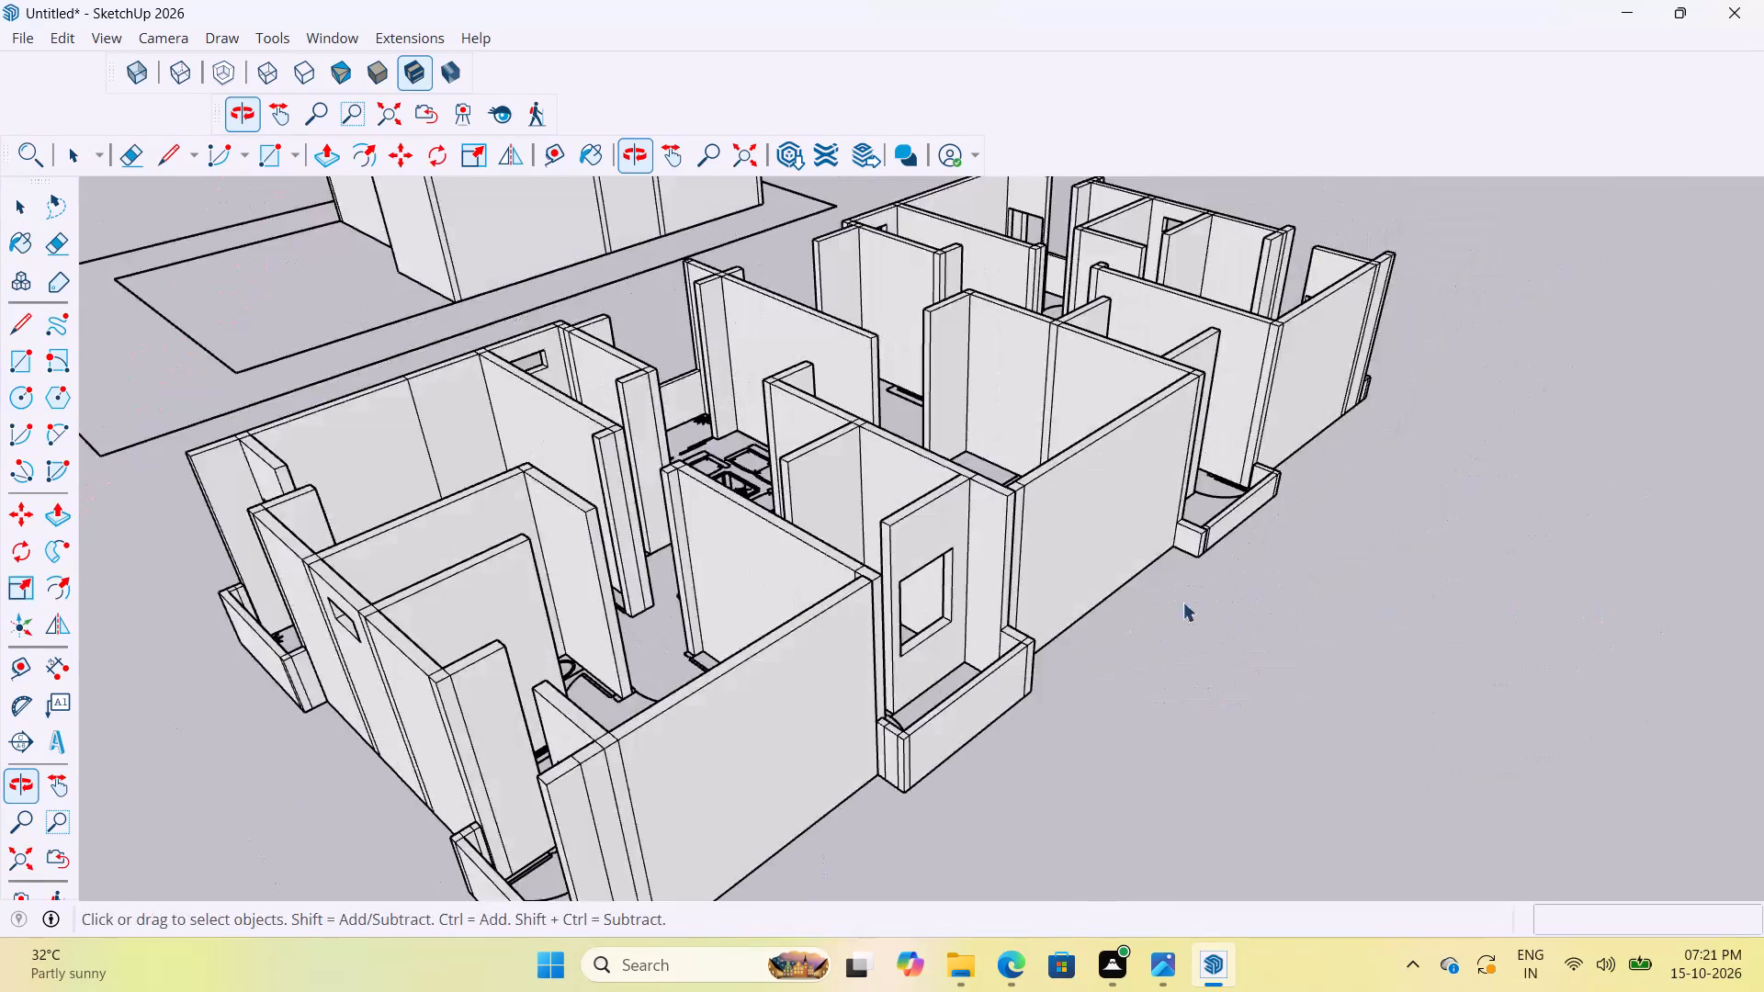
scroll(1180, 601, "down", 11)
middle_click_drag(1009, 540, 1730, 524)
scroll(1120, 475, "up", 8)
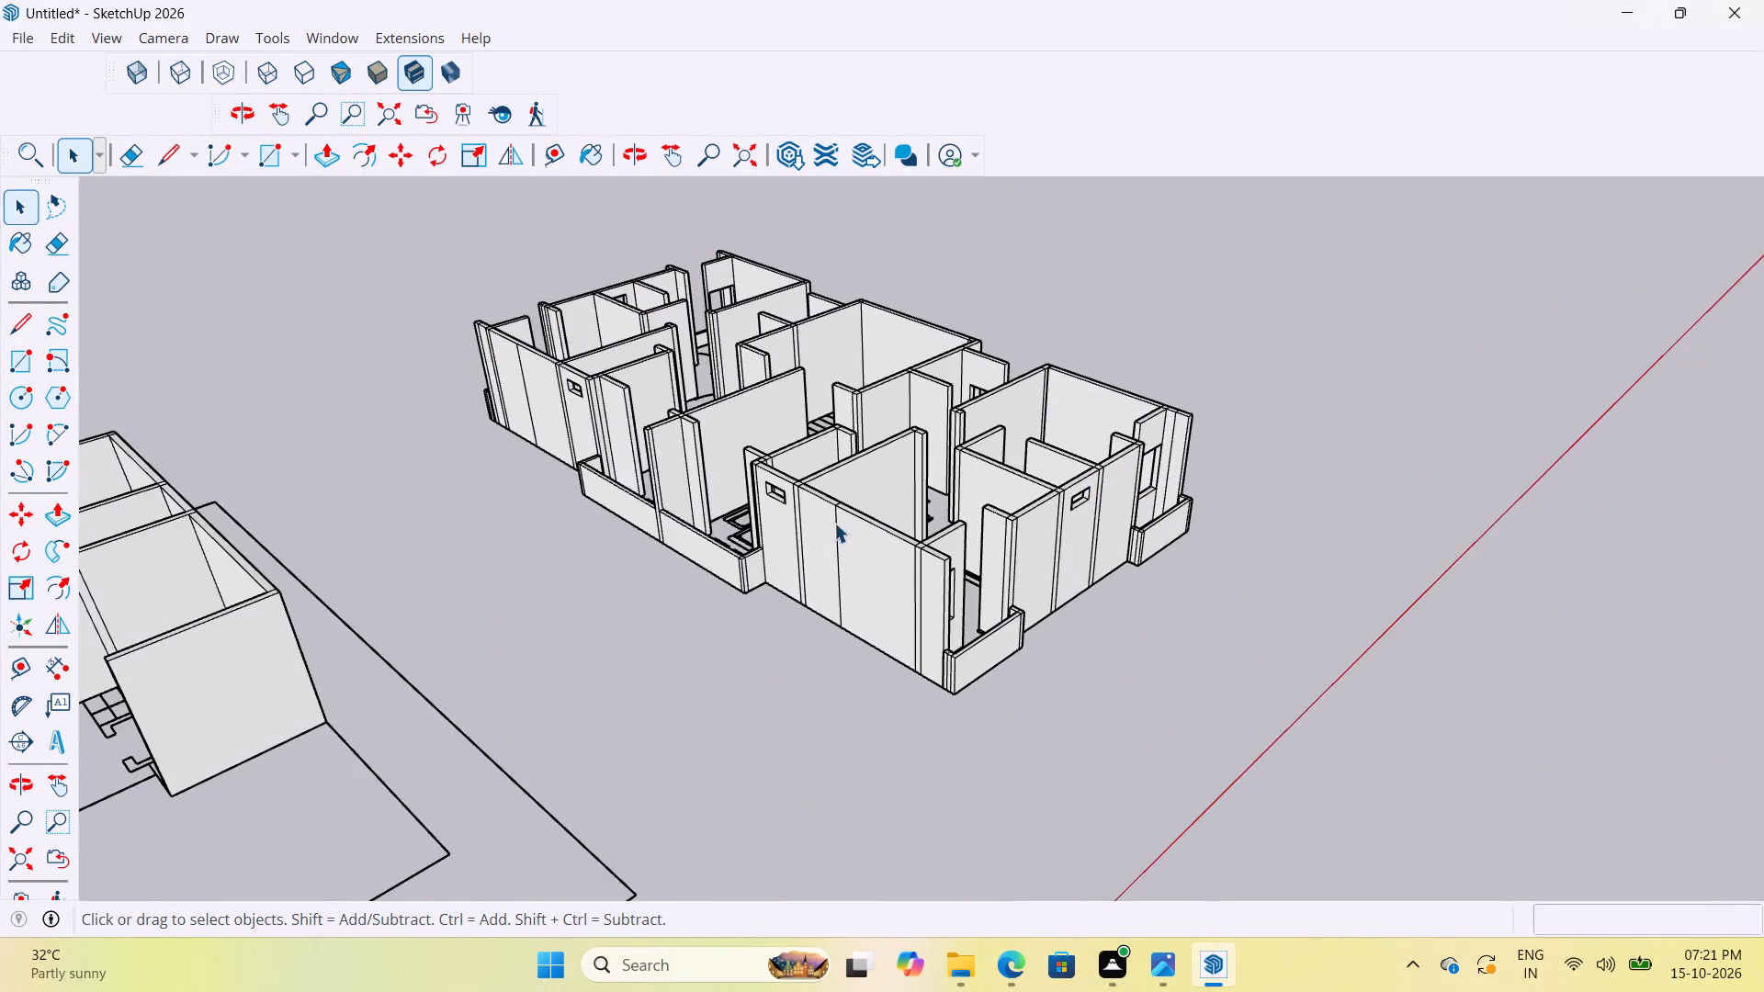
middle_click_drag(526, 405, 1383, 394)
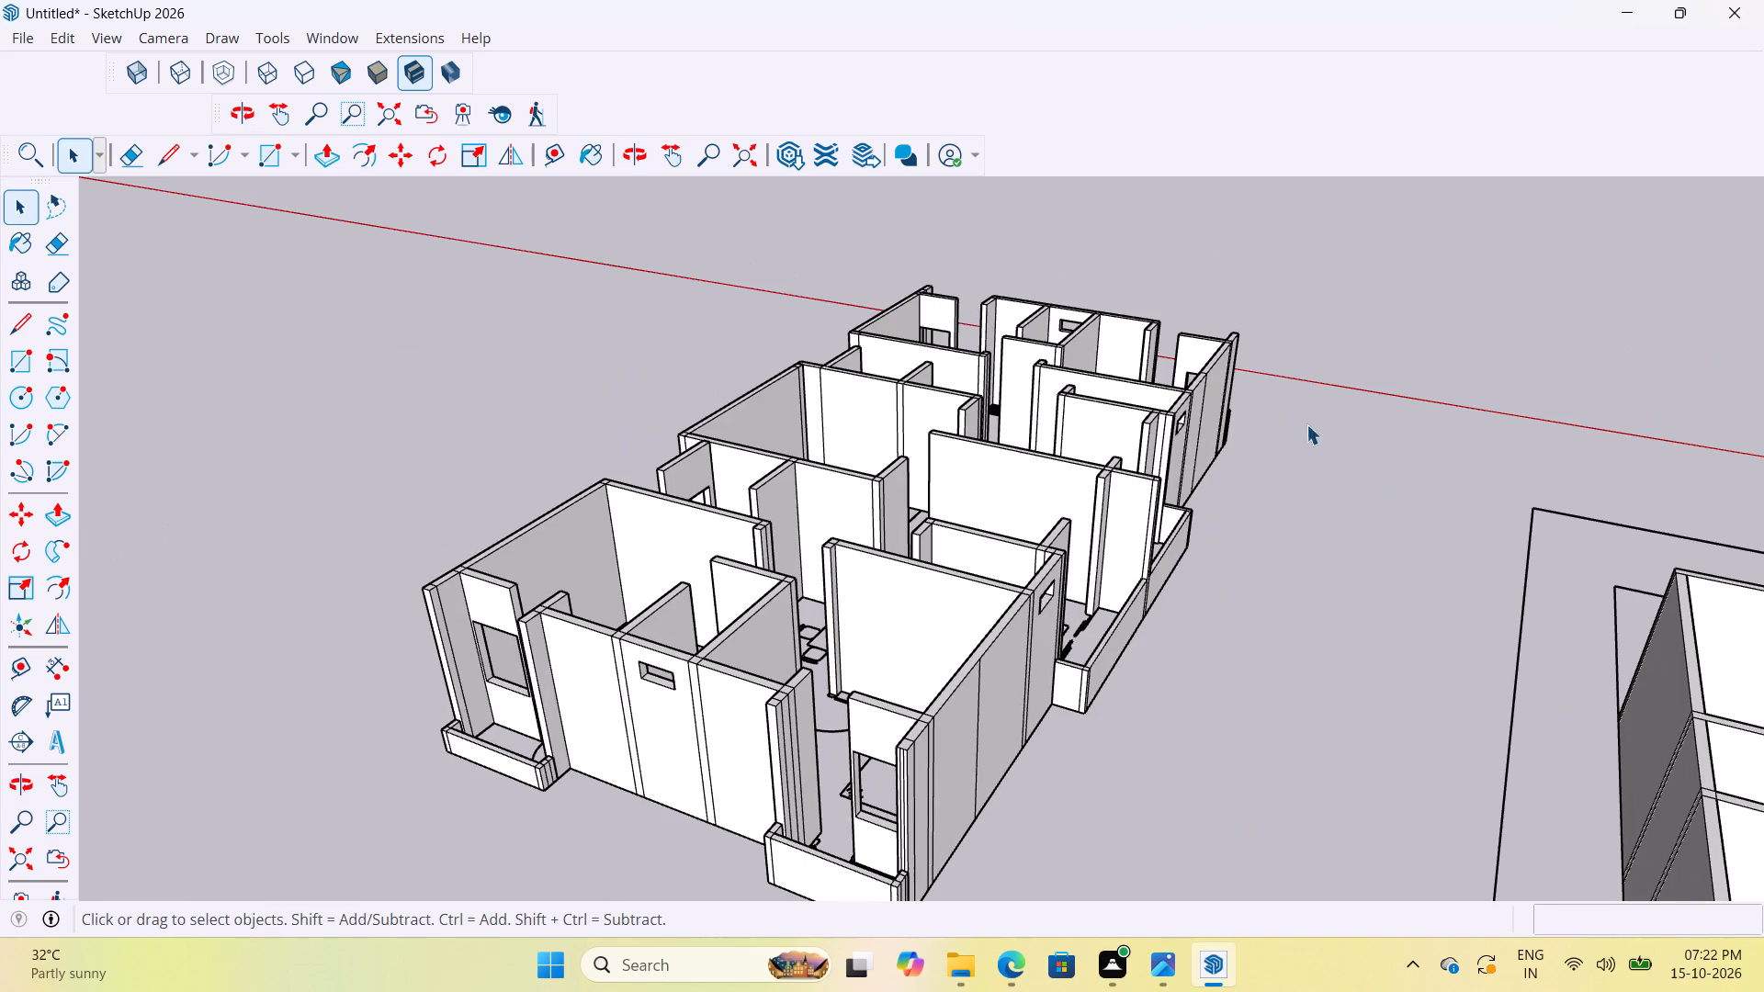
Examine the whole floor-plan model from all sides, checking the walls, balconies and door gaps for unfinished parts.
middle_click_drag(1504, 500, 1763, 476)
middle_click_drag(924, 502, 175, 621)
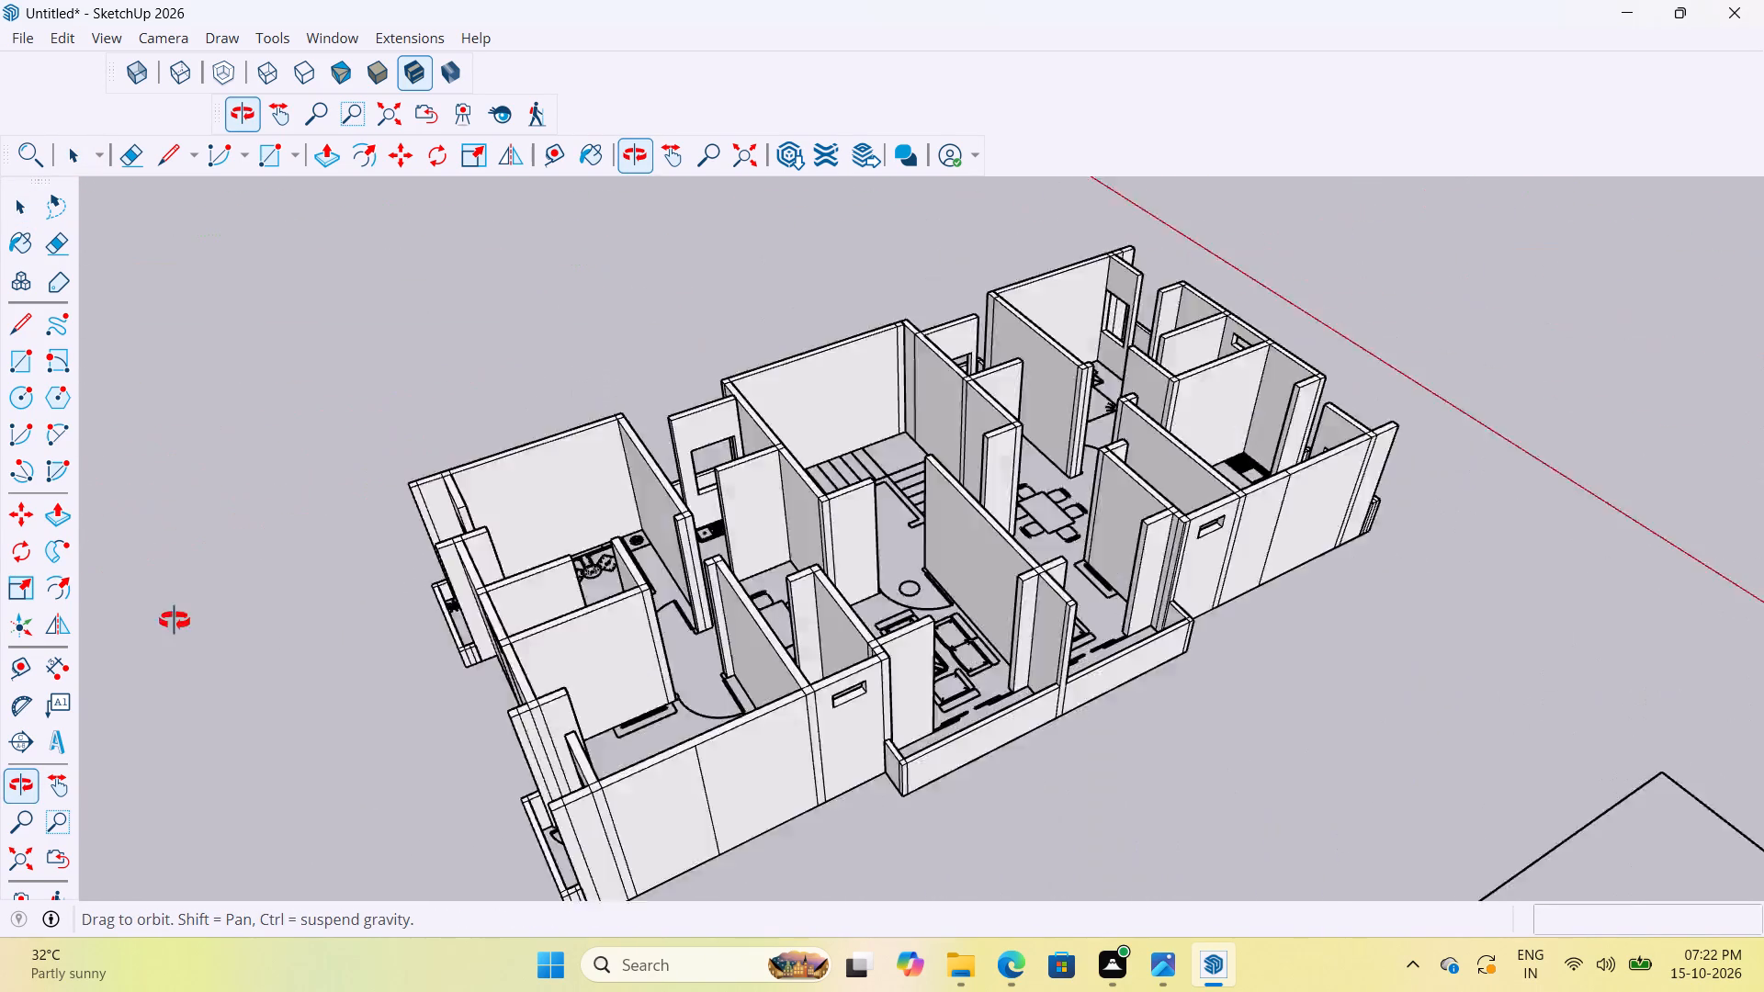
middle_click_drag(175, 621, 1, 569)
middle_click_drag(1012, 580, 401, 590)
scroll(1010, 614, "down", 5)
scroll(1100, 708, "down", 4)
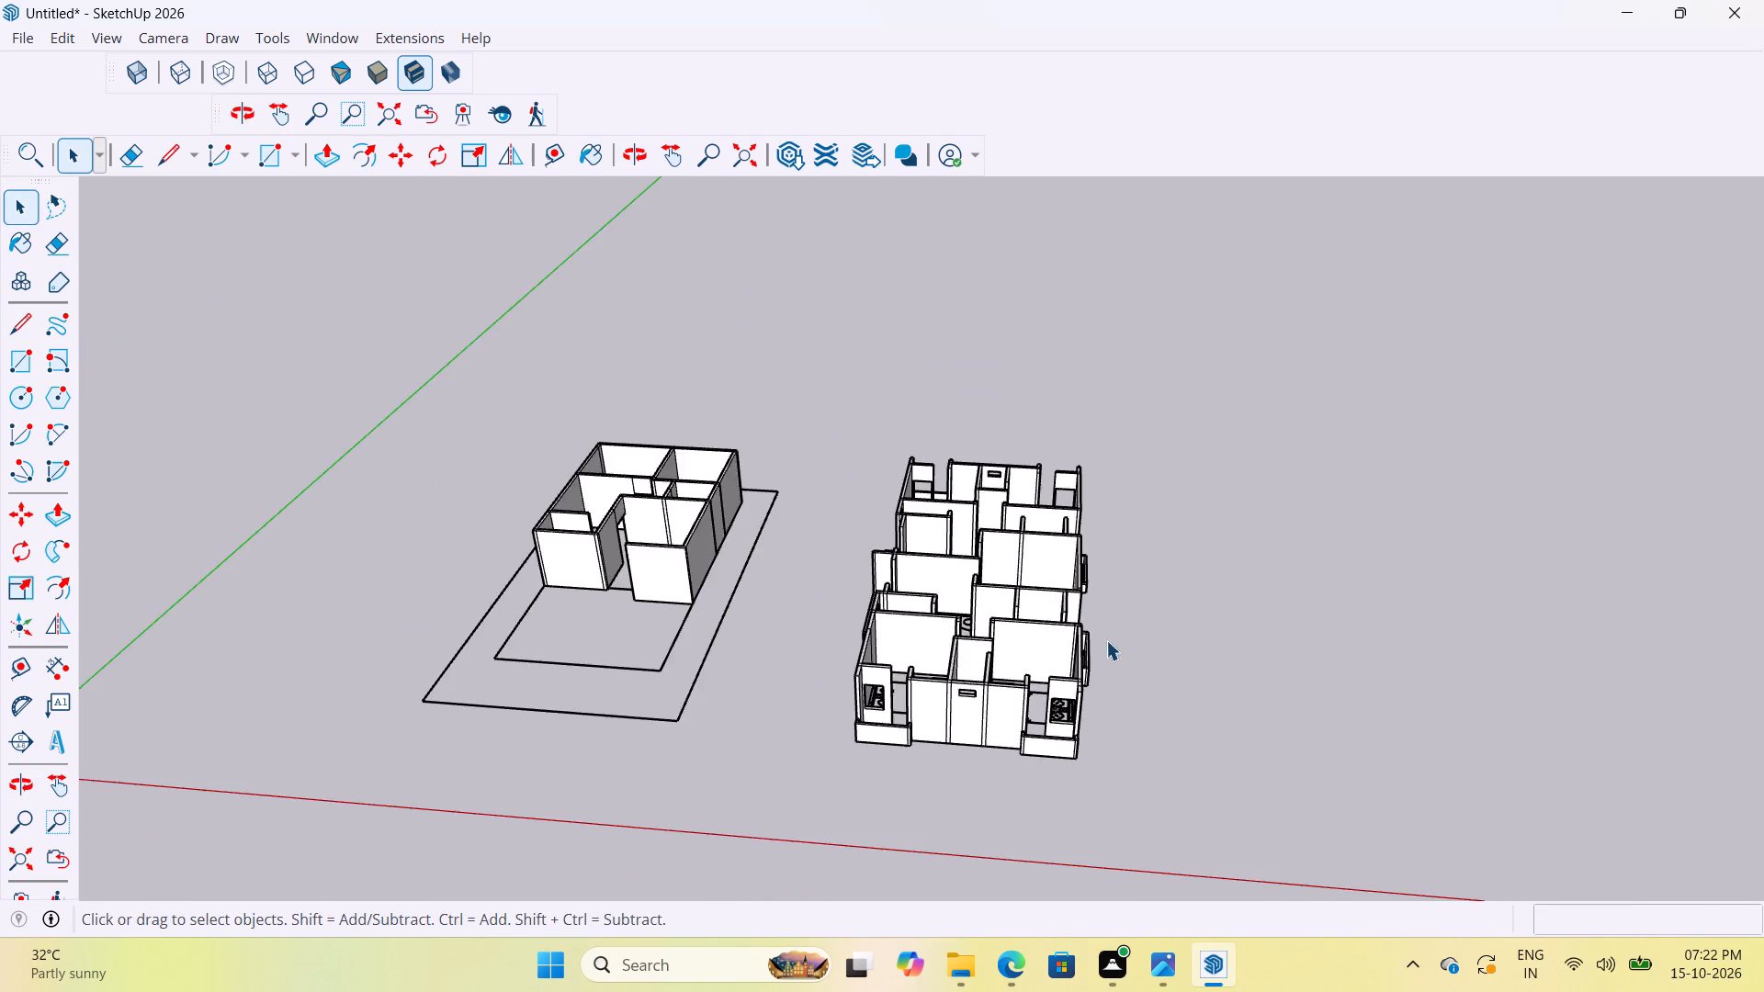
scroll(1114, 638, "down", 4)
middle_click_drag(1169, 705, 1161, 788)
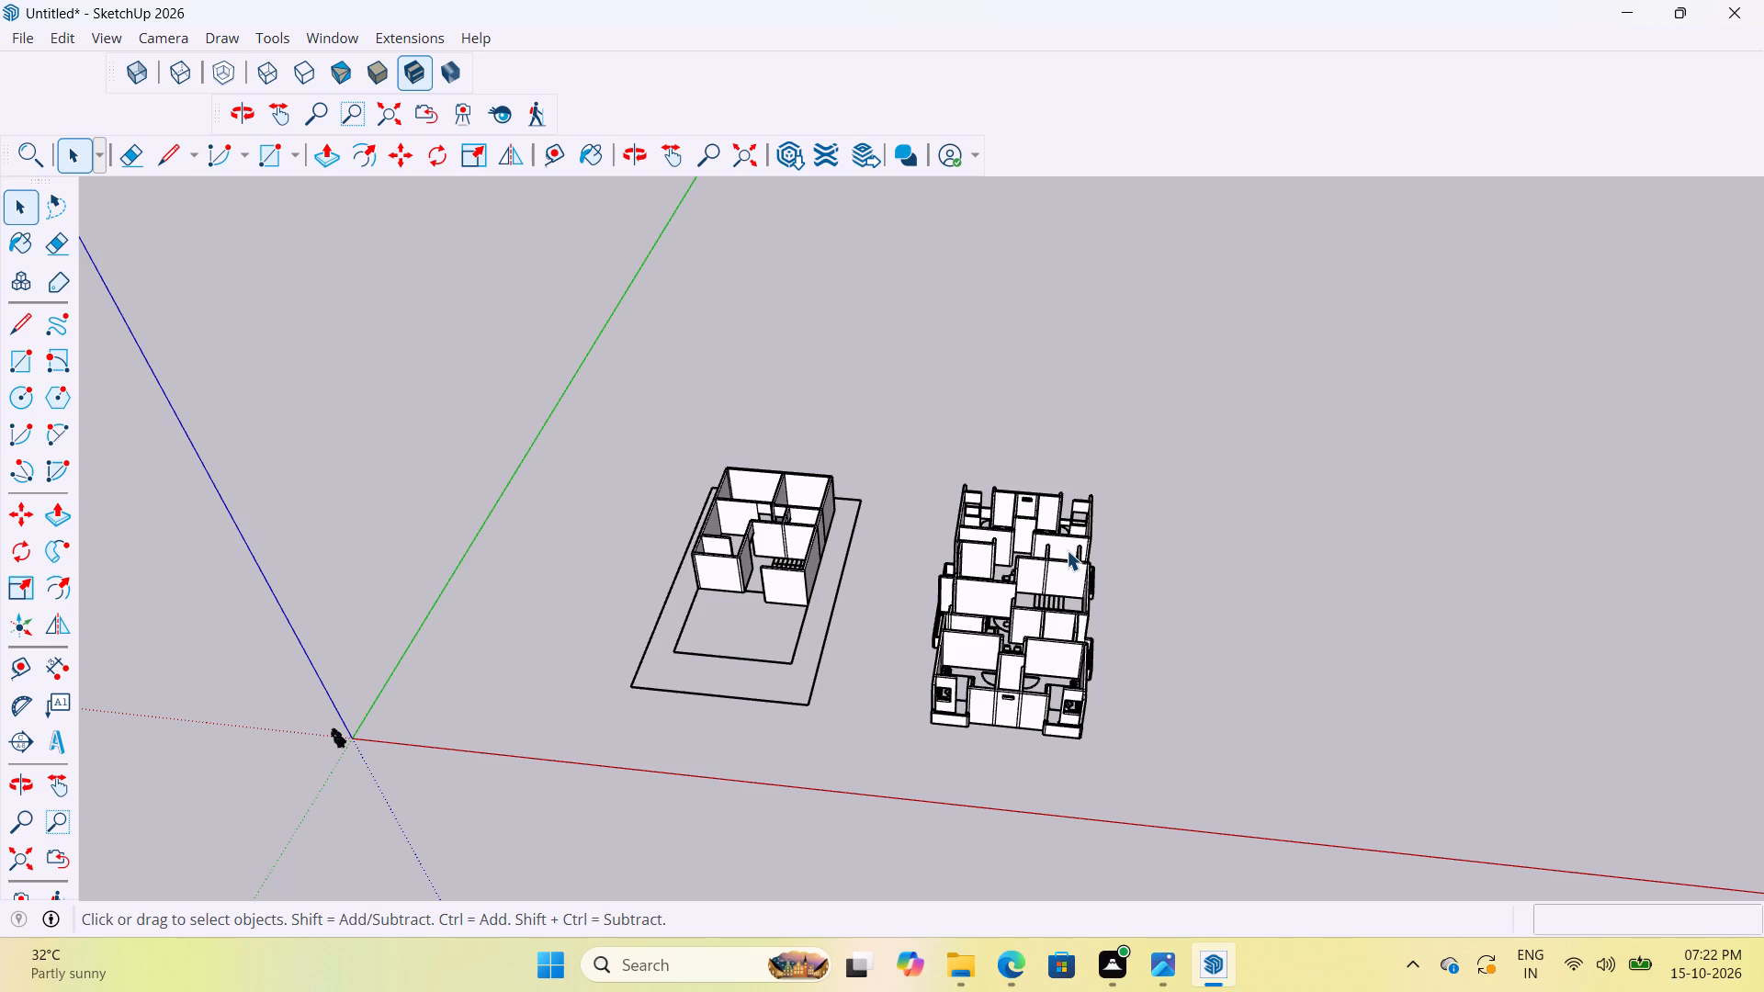
scroll(1067, 550, "down", 6)
scroll(967, 568, "up", 9)
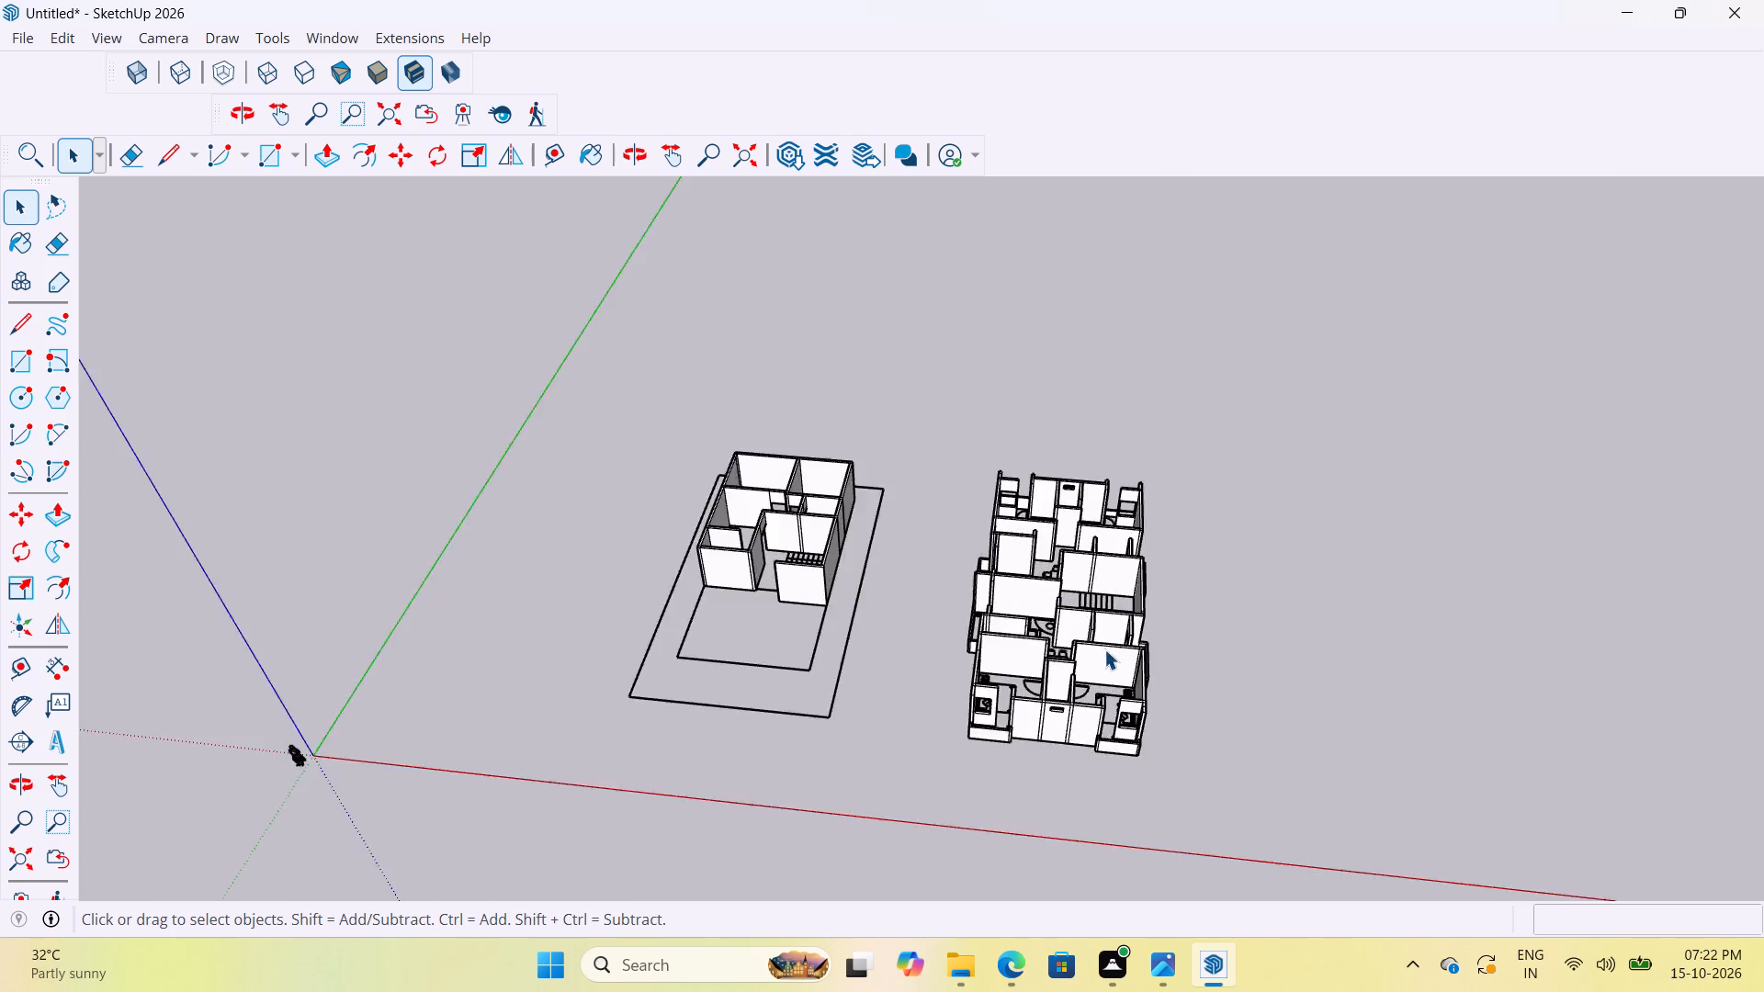
scroll(1104, 649, "up", 7)
middle_click_drag(1091, 580, 972, 629)
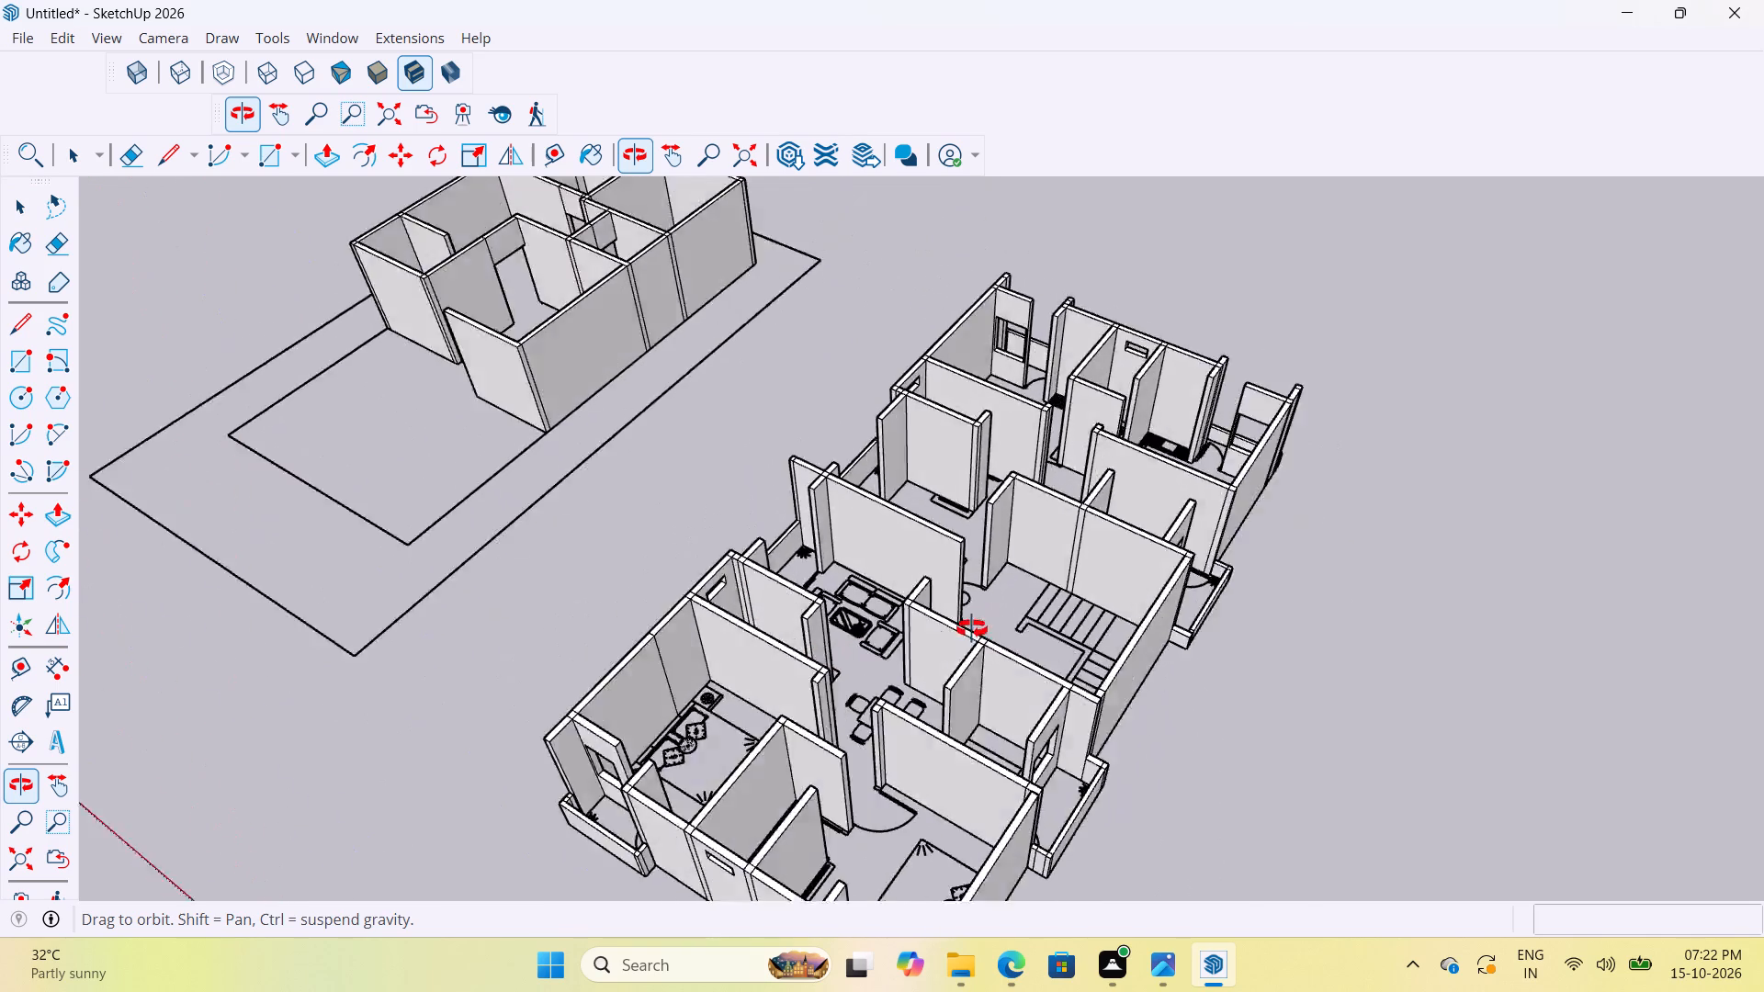
middle_click_drag(972, 629, 1051, 513)
scroll(1140, 660, "up", 8)
middle_click_drag(1017, 536, 693, 541)
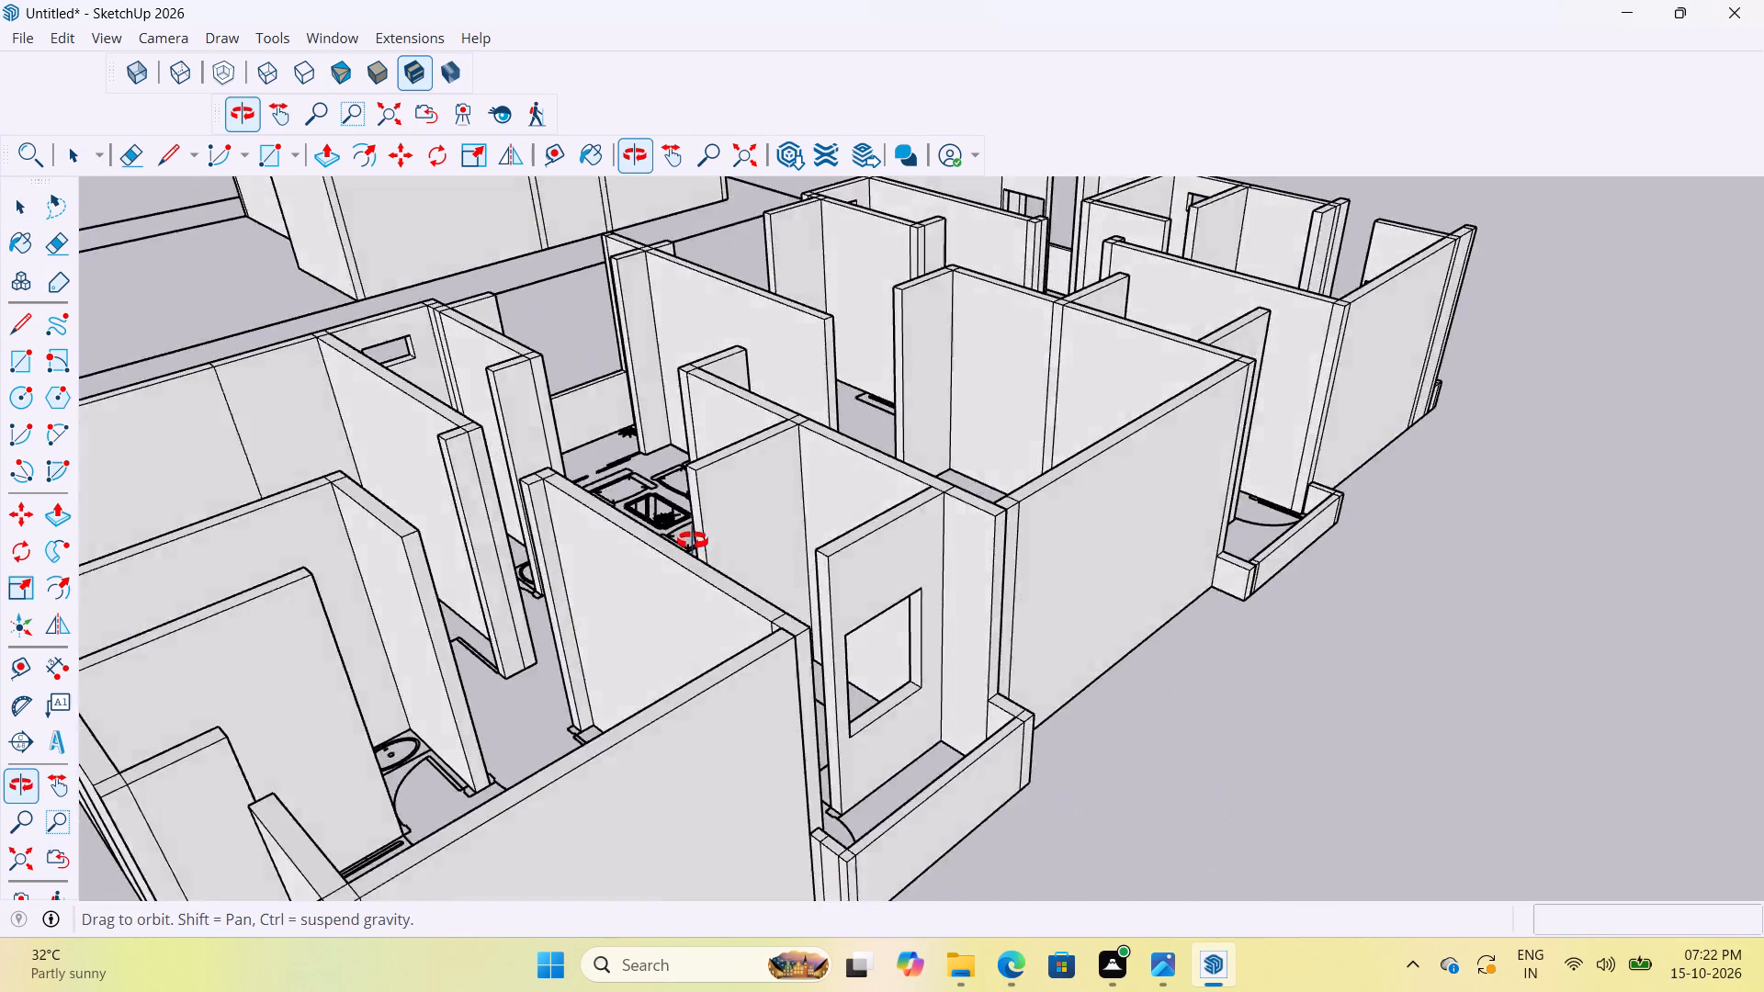
middle_click_drag(693, 541, 683, 542)
scroll(946, 558, "down", 4)
scroll(1174, 424, "down", 5)
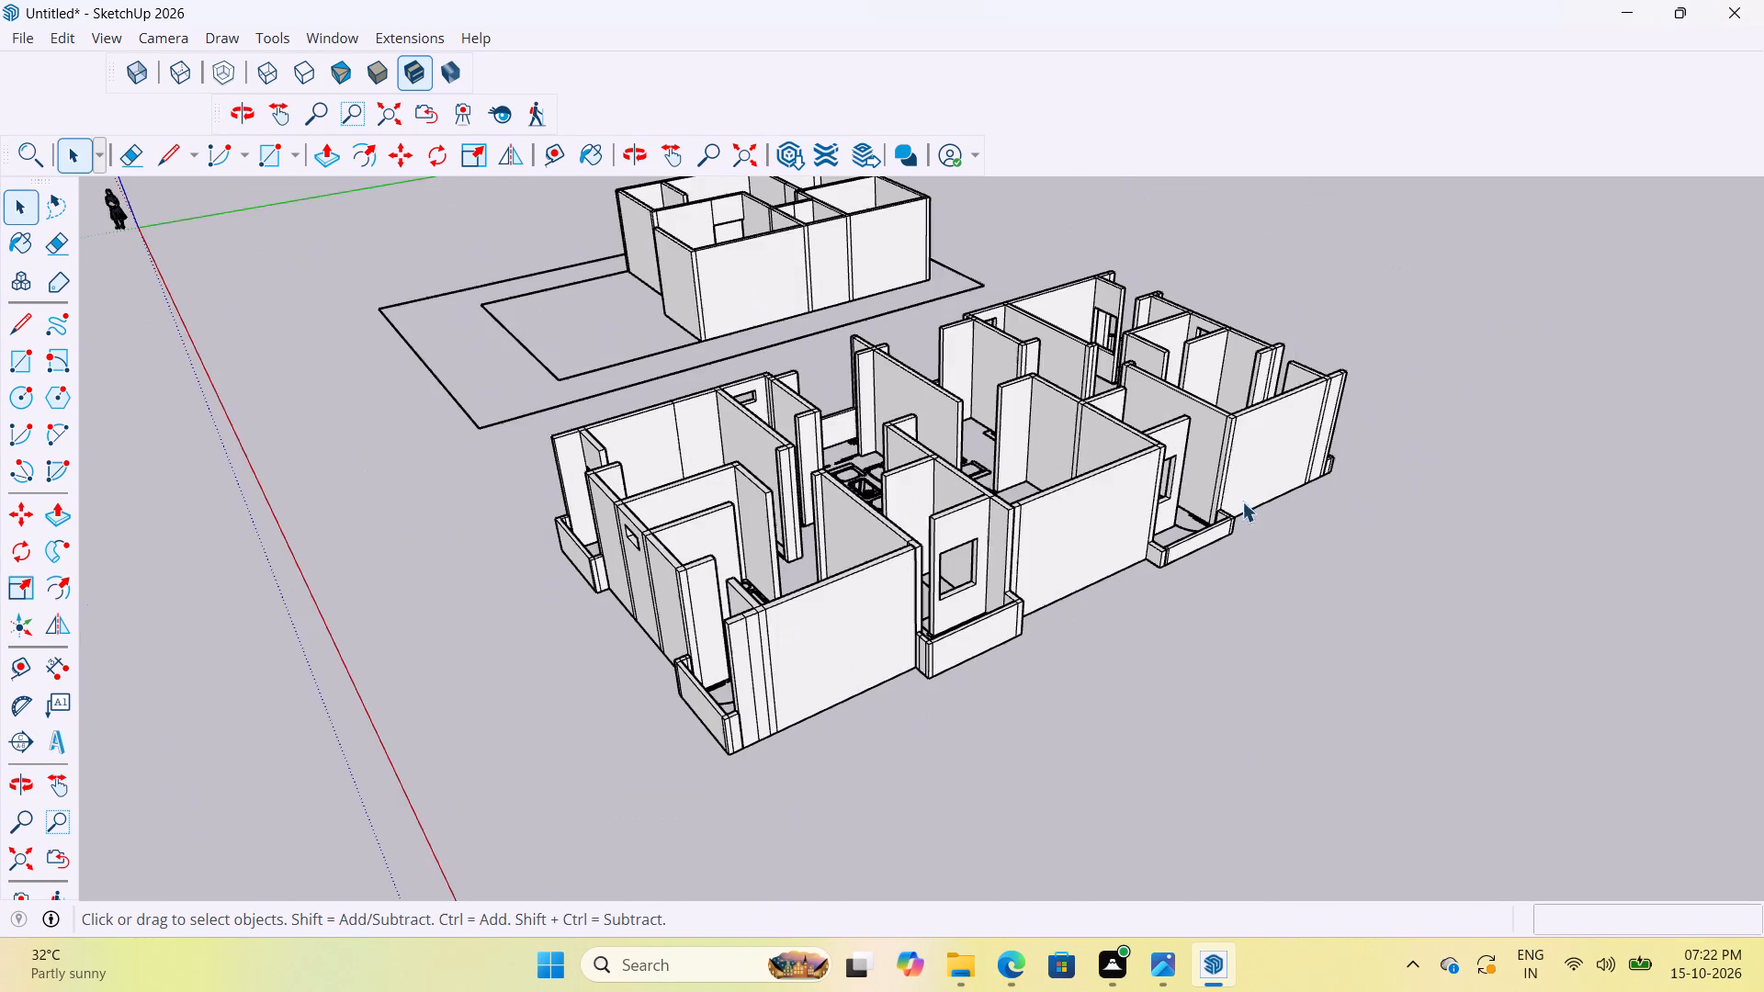
Examine the corner bedroom's balcony doorway and the gap between its window wall and the adjacent toilet wall.
scroll(1316, 269, "up", 13)
middle_click_drag(1042, 323, 1432, 417)
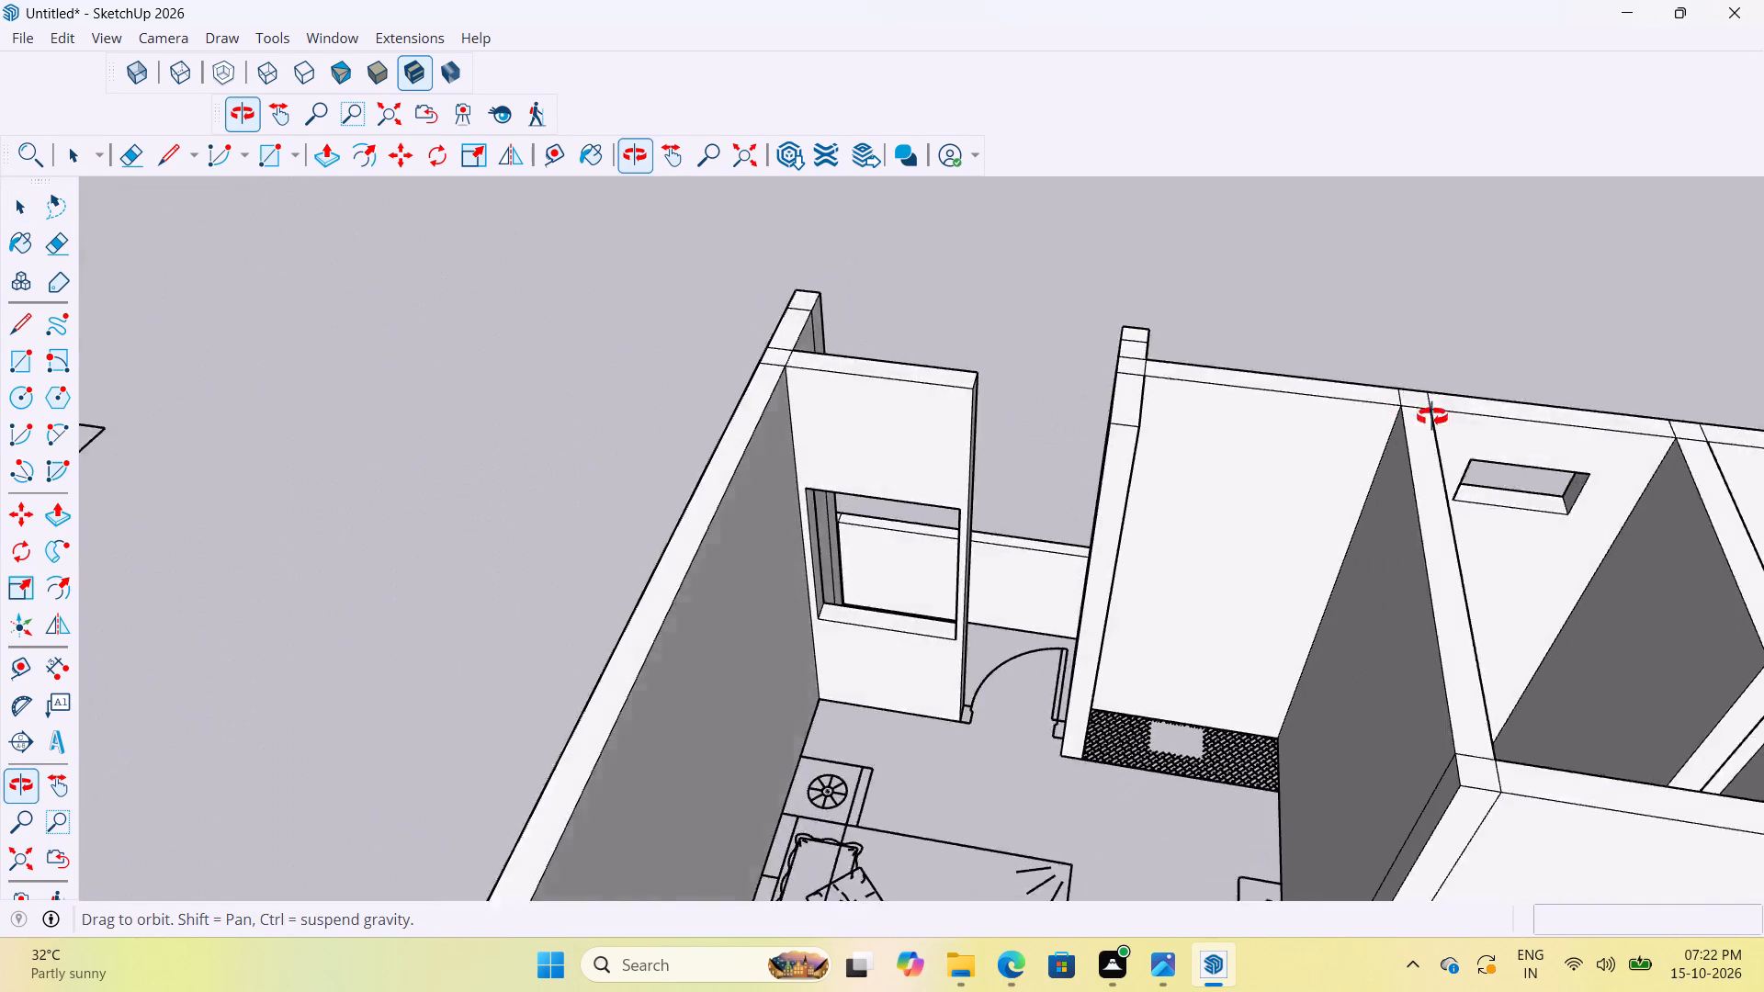
middle_click_drag(1432, 417, 1465, 422)
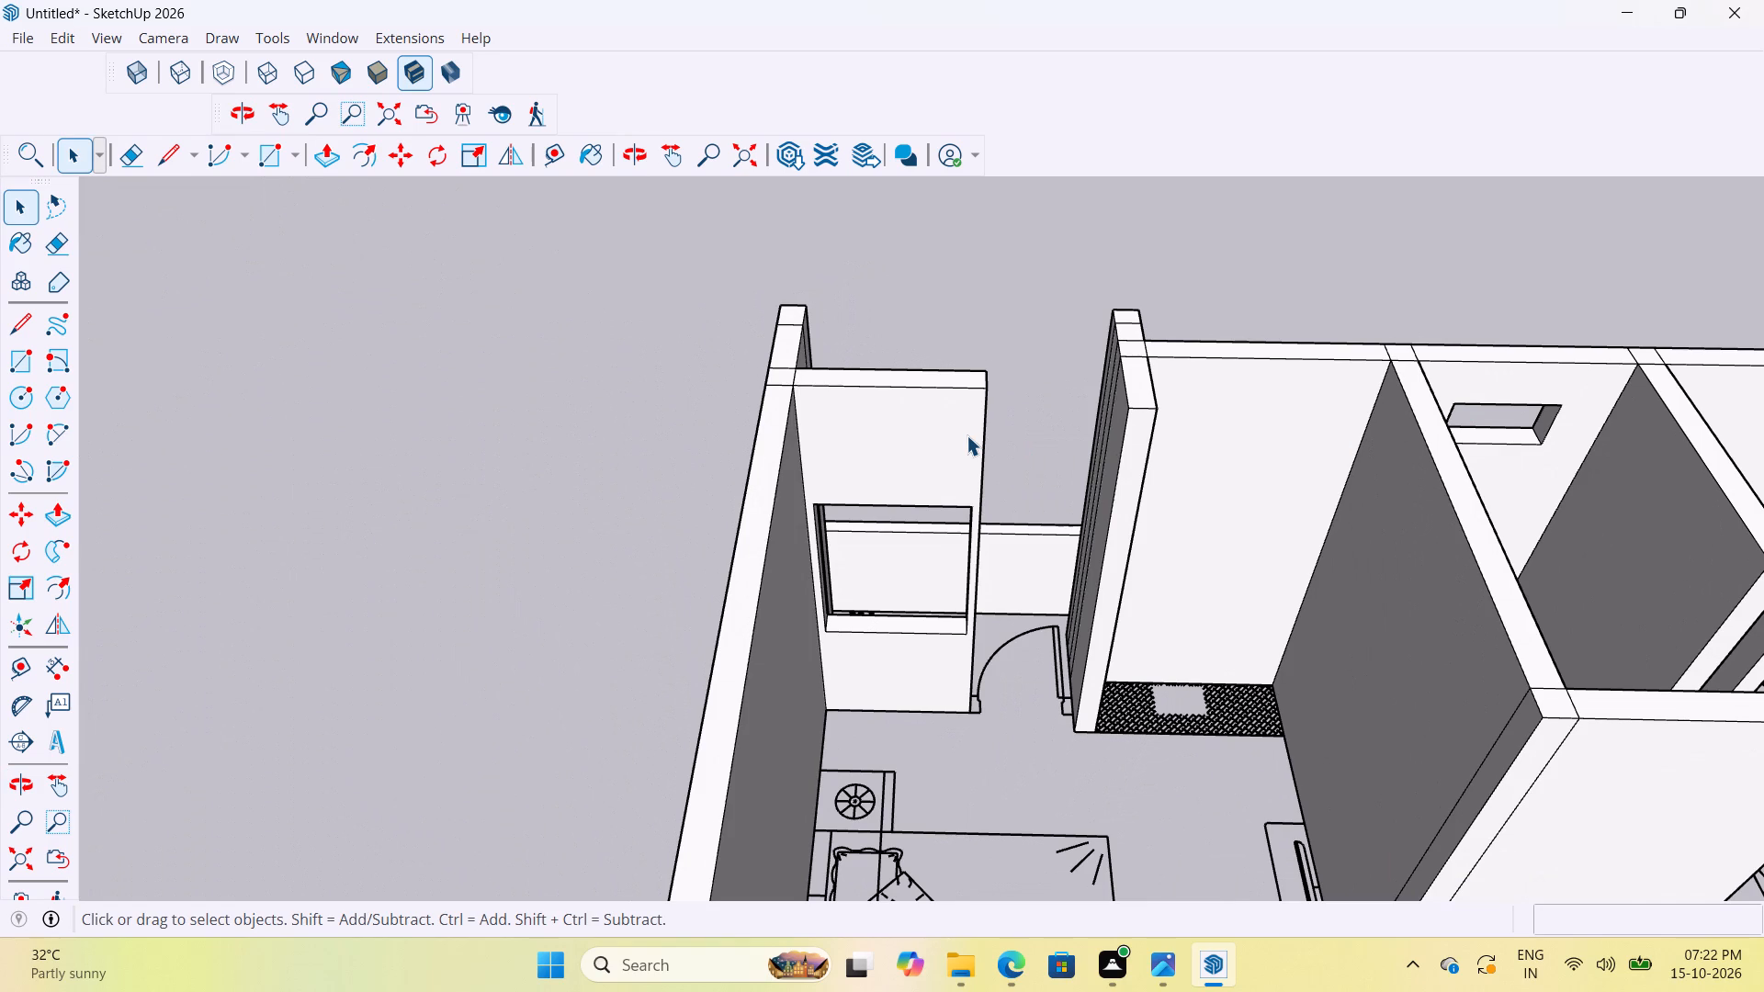
scroll(1150, 390, "up", 5)
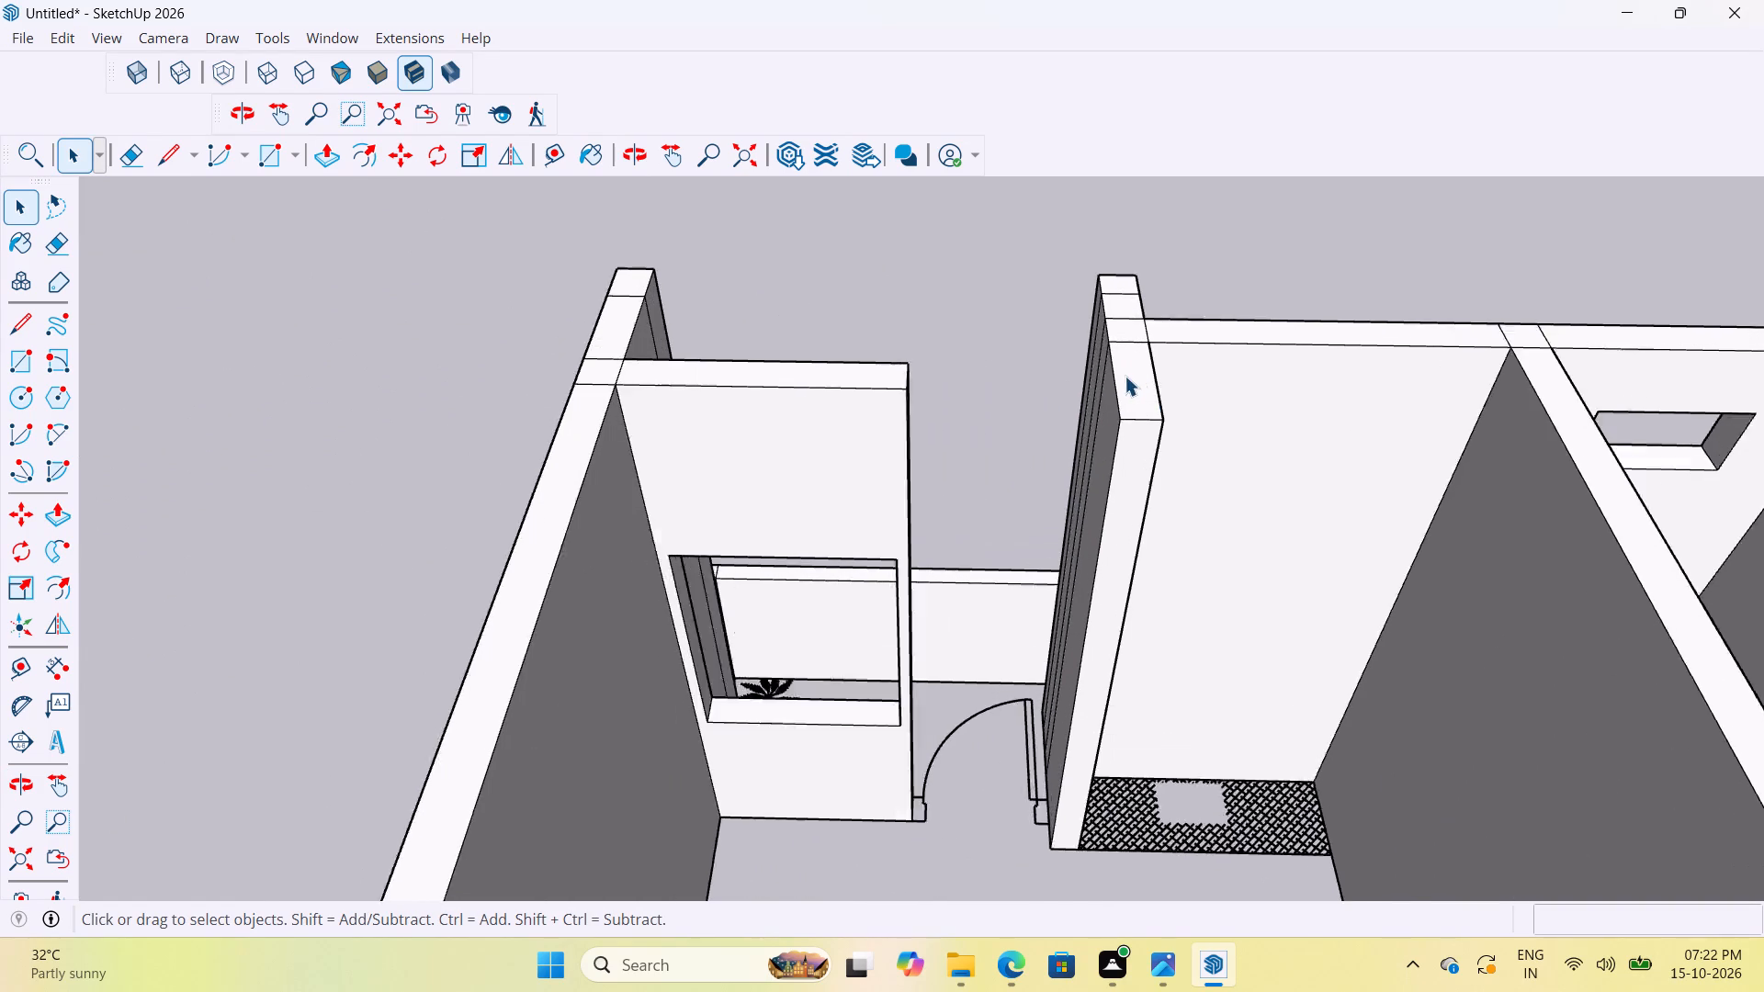
scroll(1125, 376, "up", 1)
middle_click_drag(1074, 381, 1010, 472)
scroll(1102, 609, "up", 2)
scroll(1026, 622, "down", 5)
middle_click_drag(1039, 579, 1126, 553)
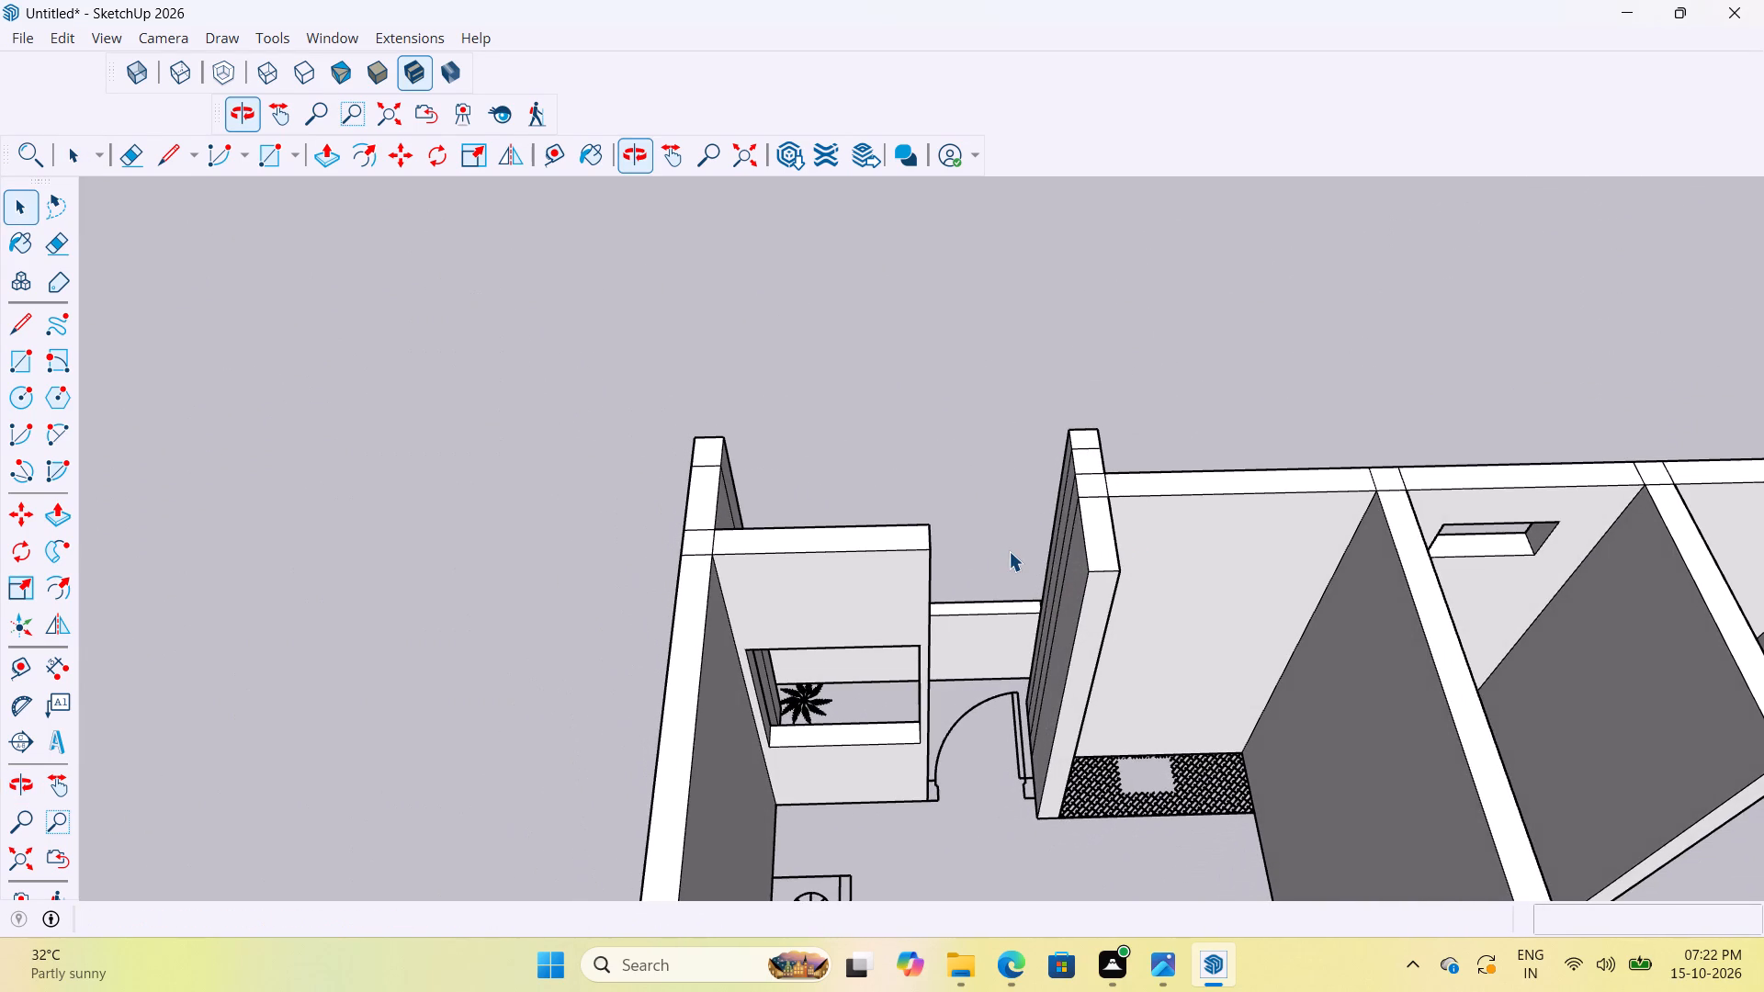
scroll(1010, 536, "up", 2)
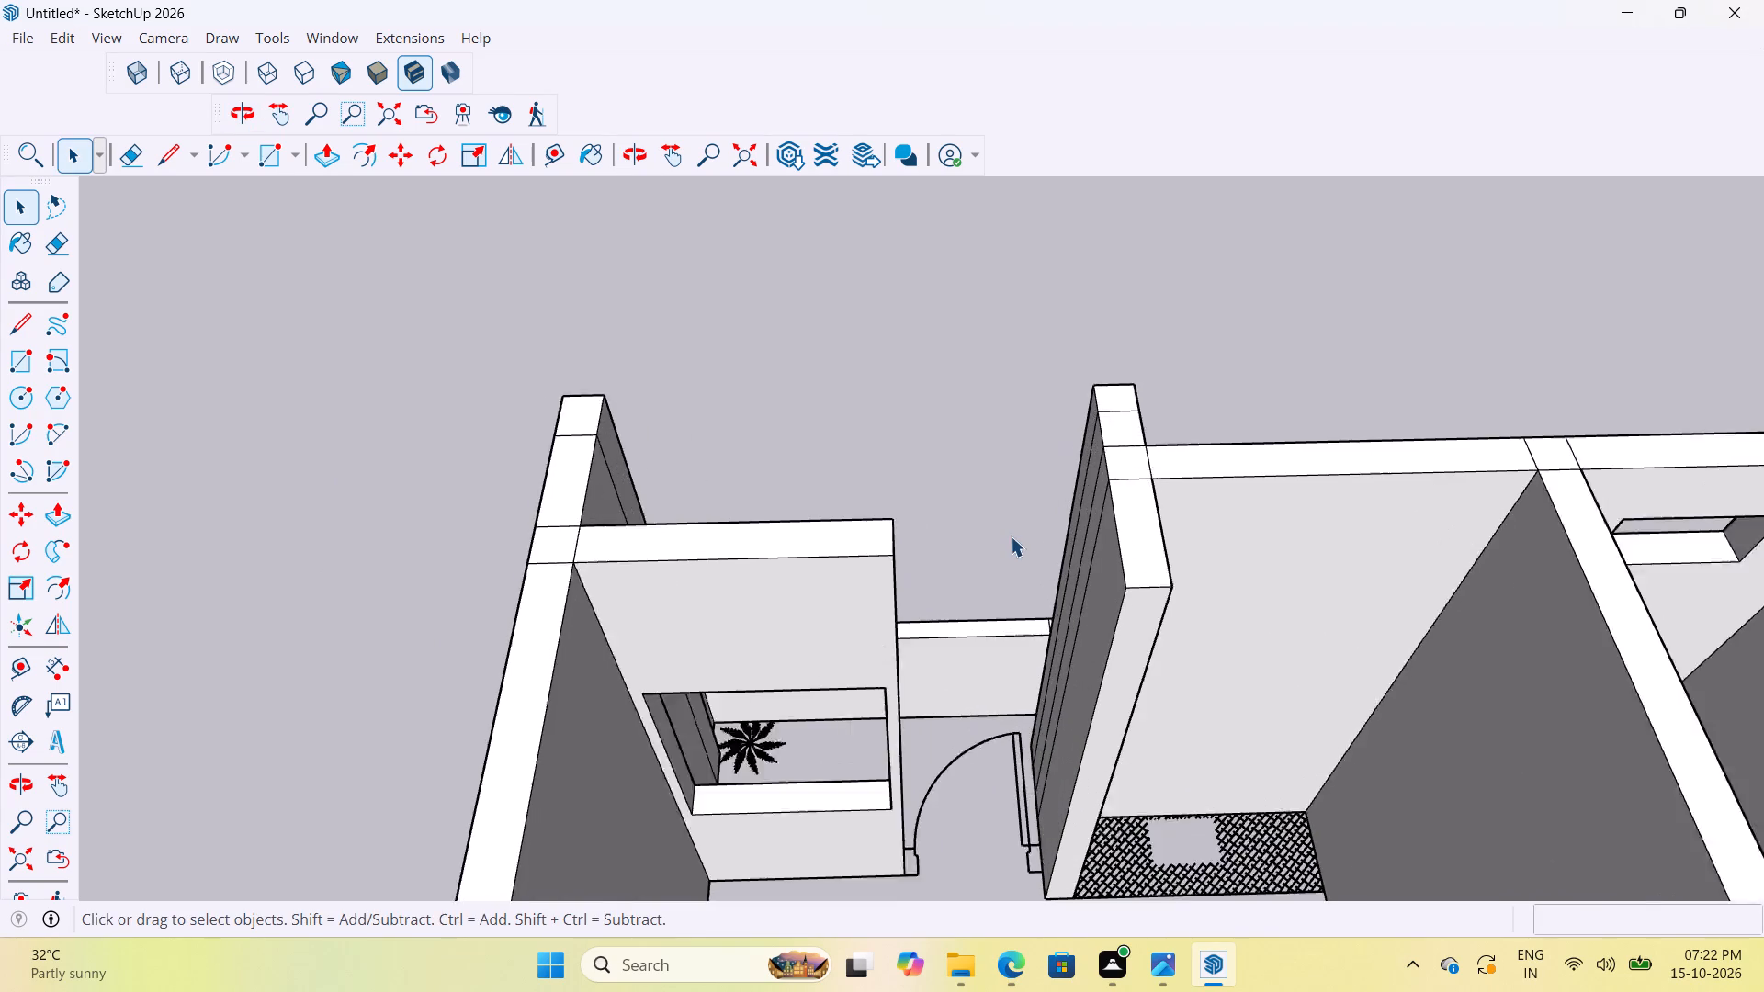
scroll(1011, 536, "up", 4)
scroll(899, 657, "down", 5)
middle_click_drag(968, 635, 989, 635)
scroll(940, 625, "up", 4)
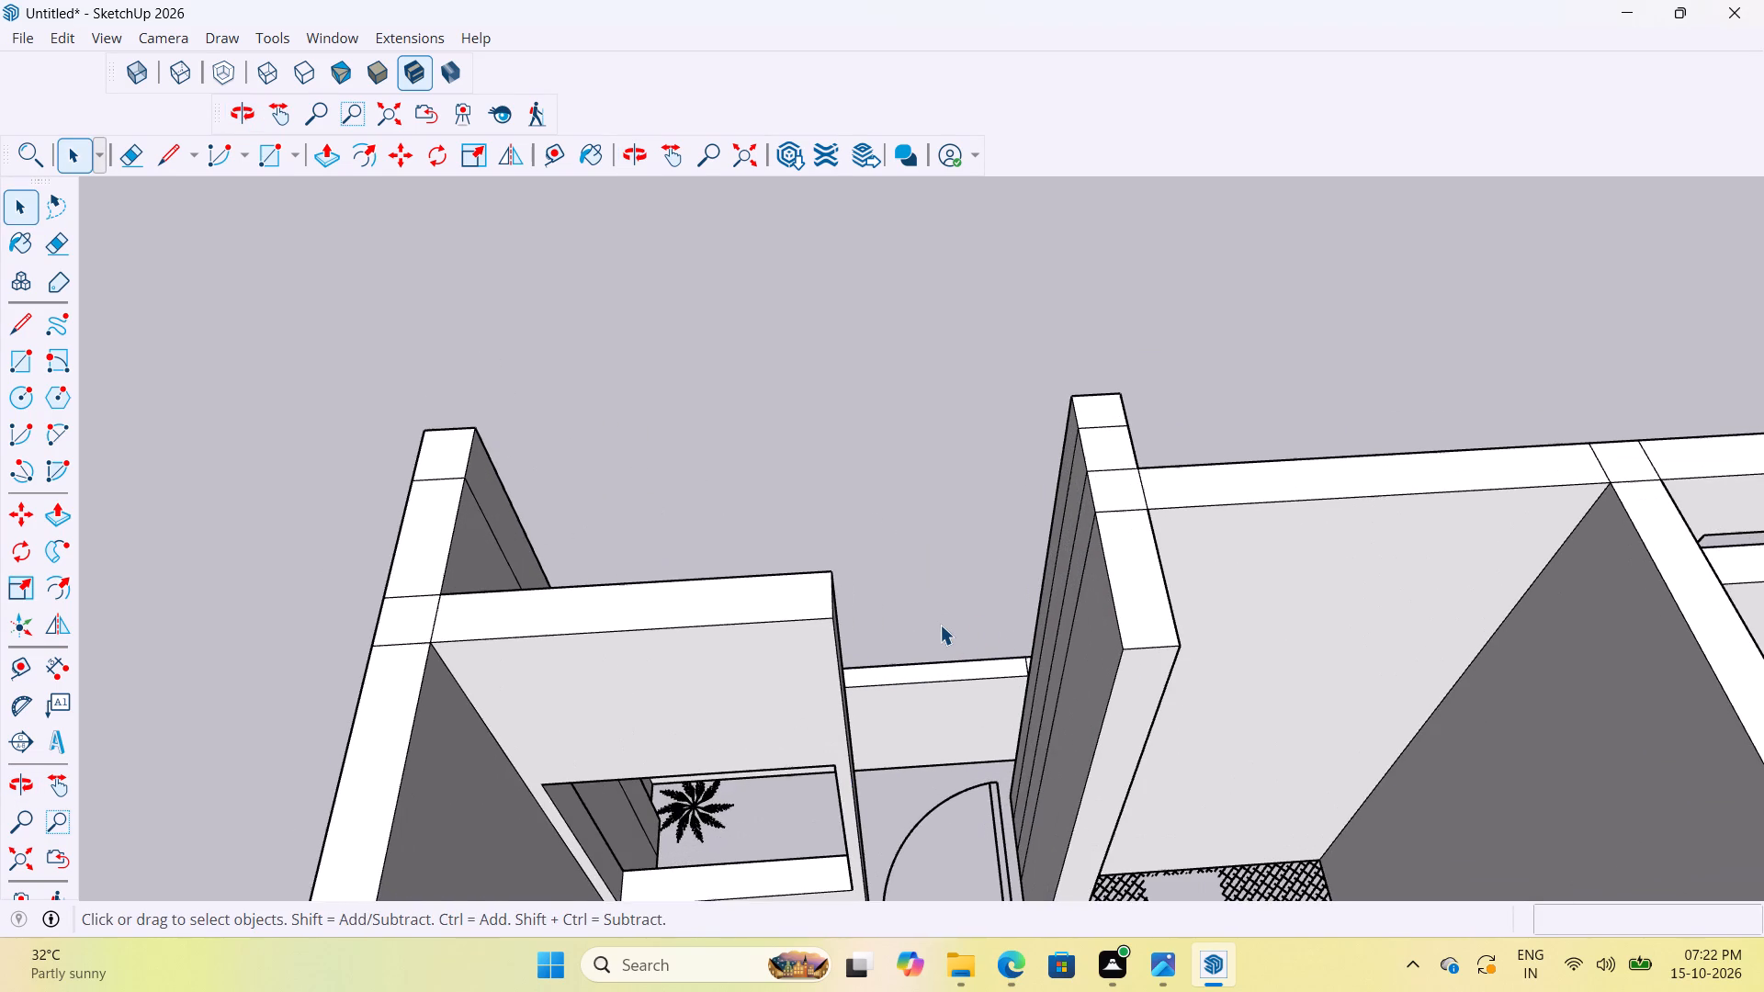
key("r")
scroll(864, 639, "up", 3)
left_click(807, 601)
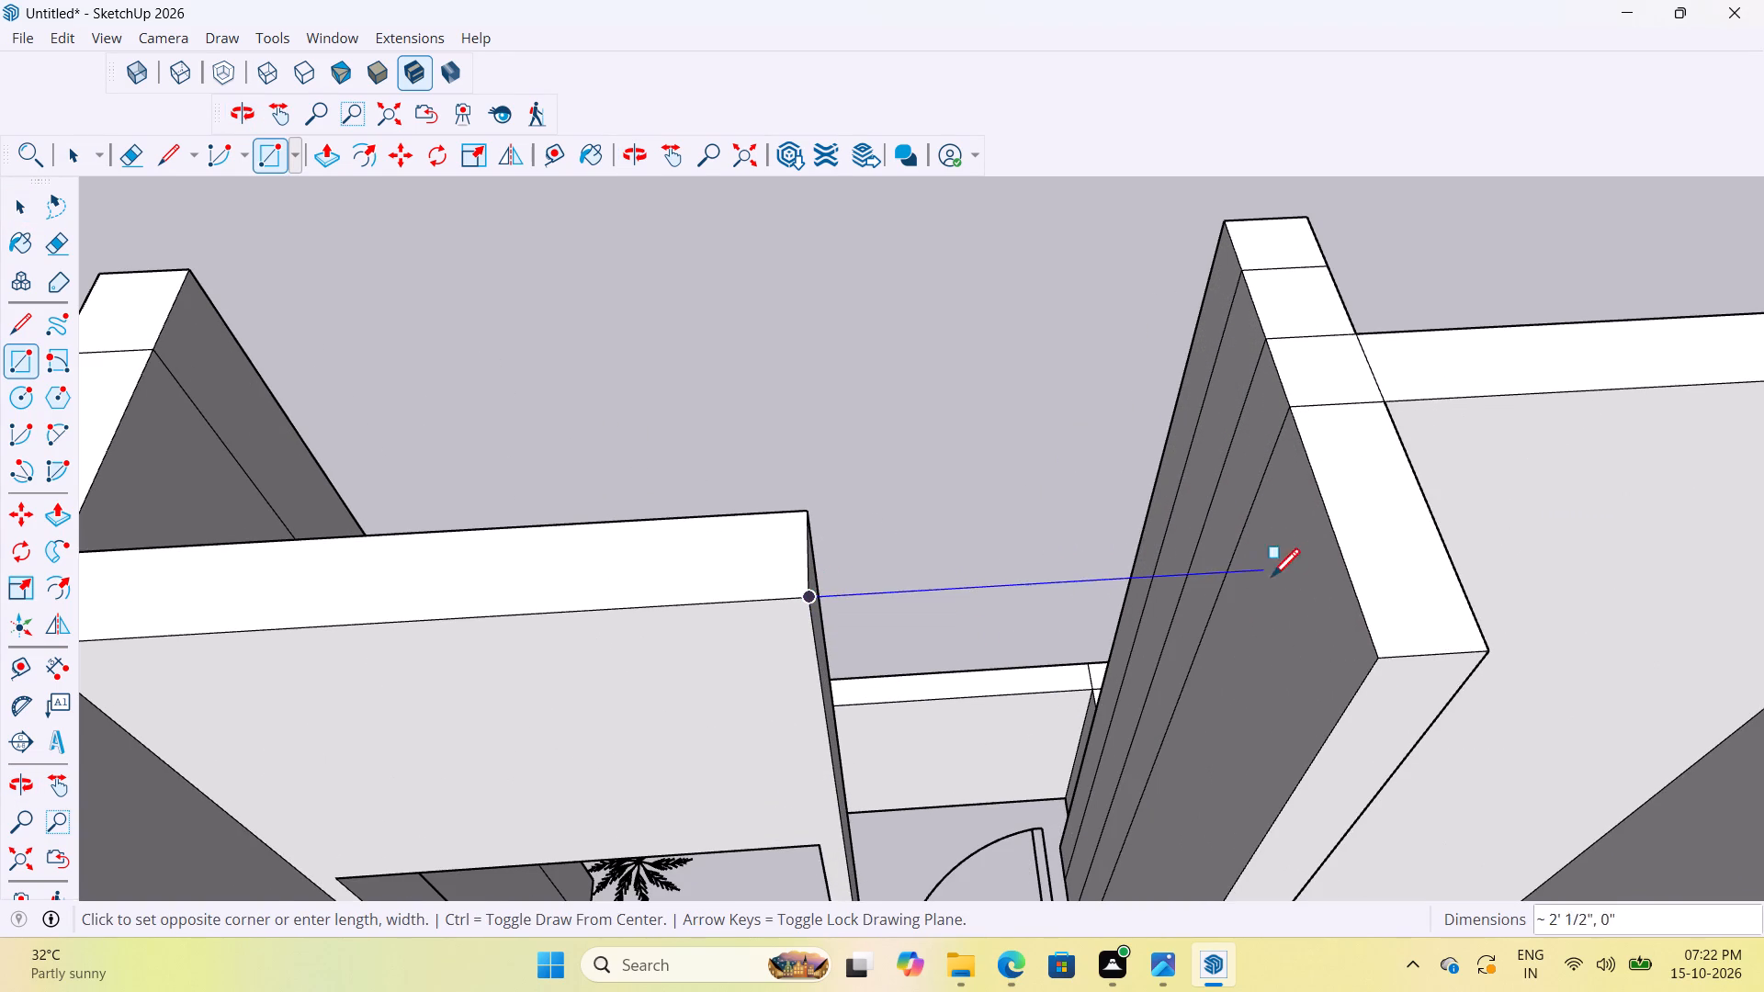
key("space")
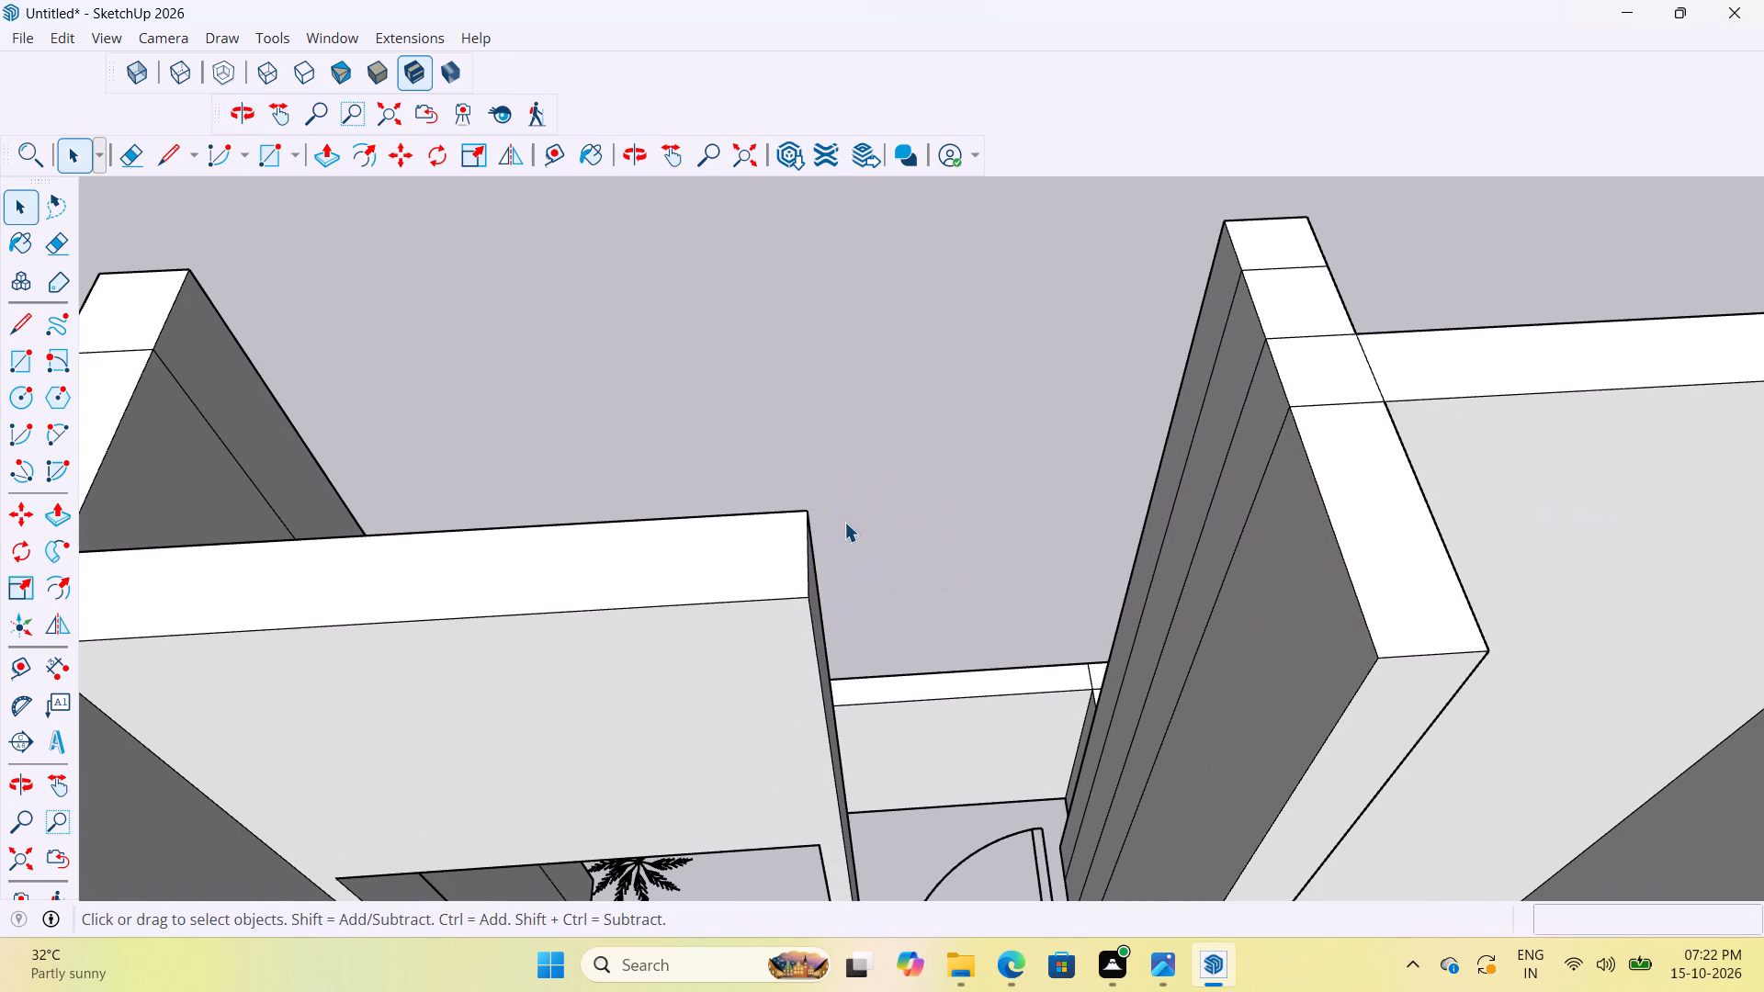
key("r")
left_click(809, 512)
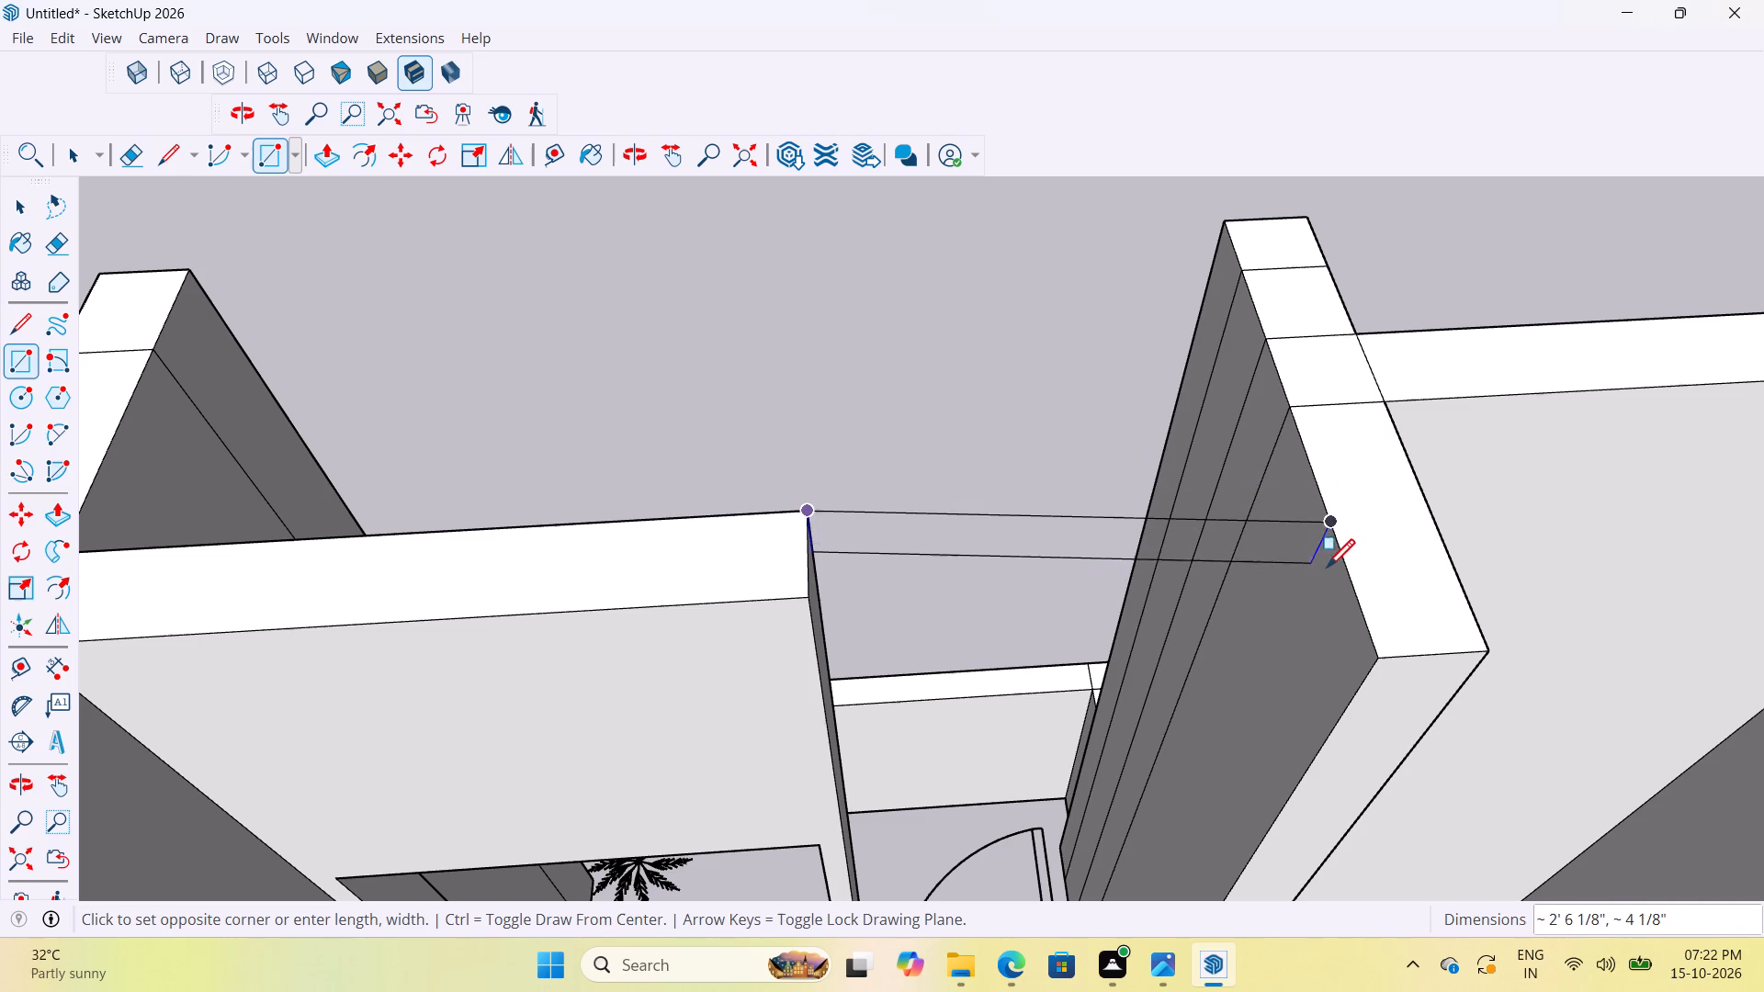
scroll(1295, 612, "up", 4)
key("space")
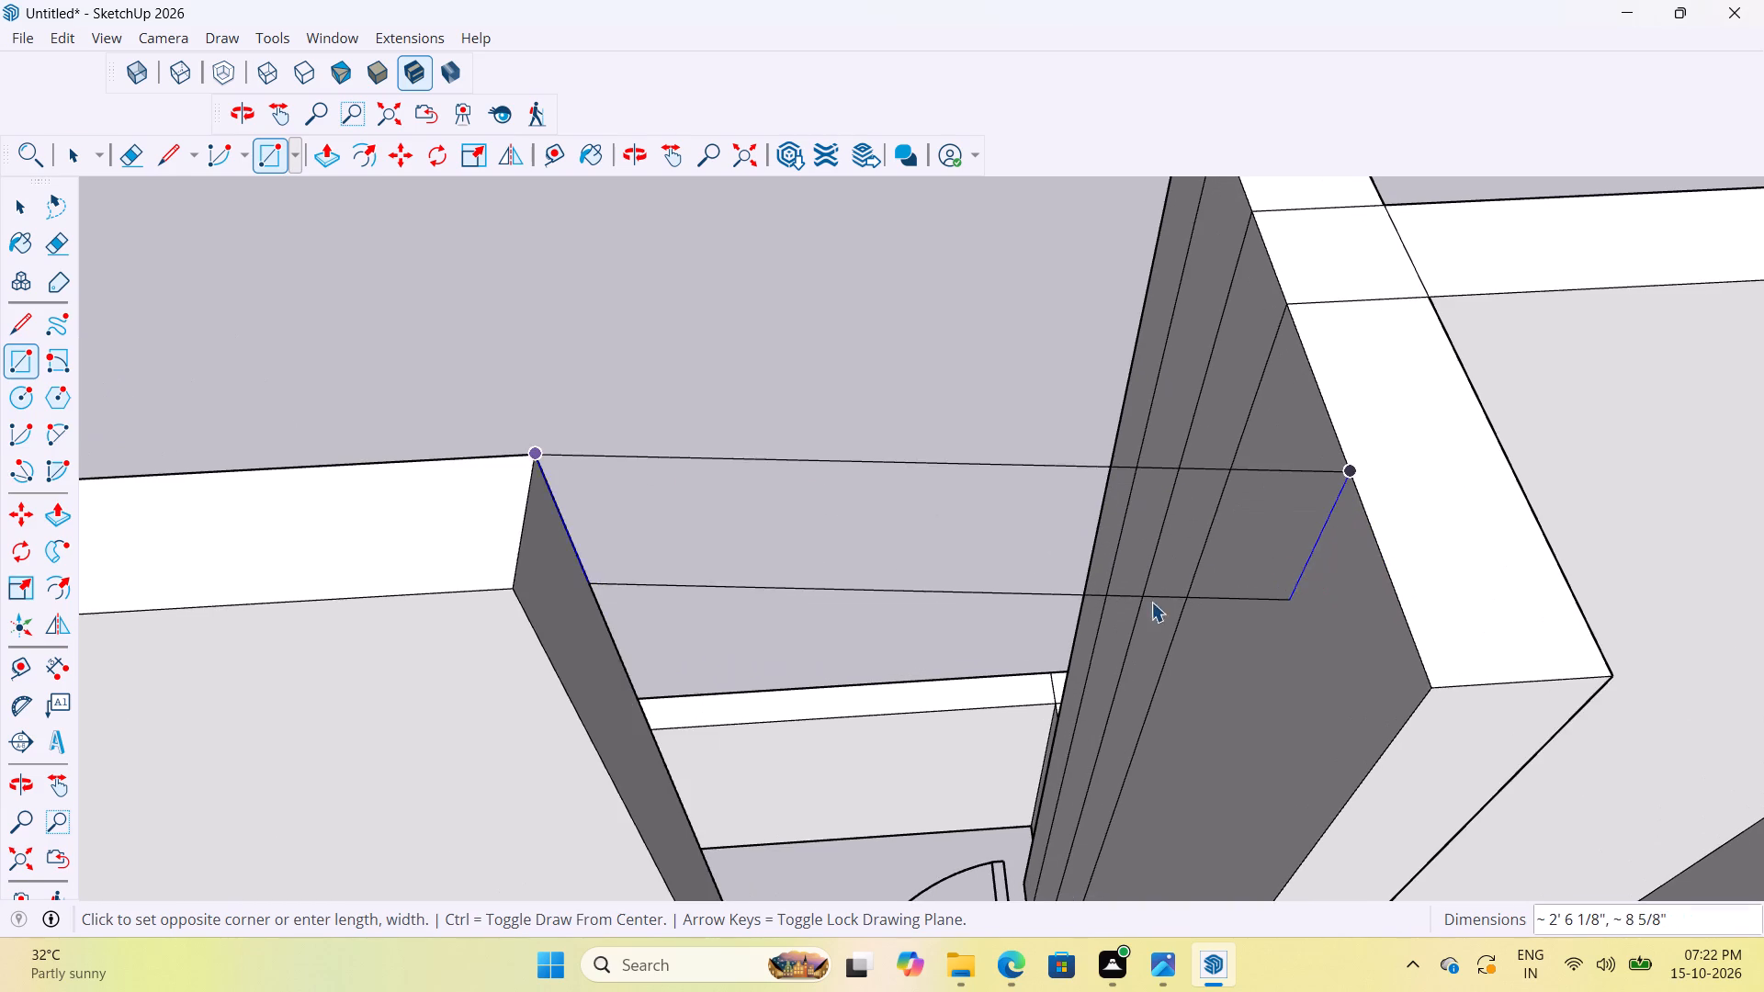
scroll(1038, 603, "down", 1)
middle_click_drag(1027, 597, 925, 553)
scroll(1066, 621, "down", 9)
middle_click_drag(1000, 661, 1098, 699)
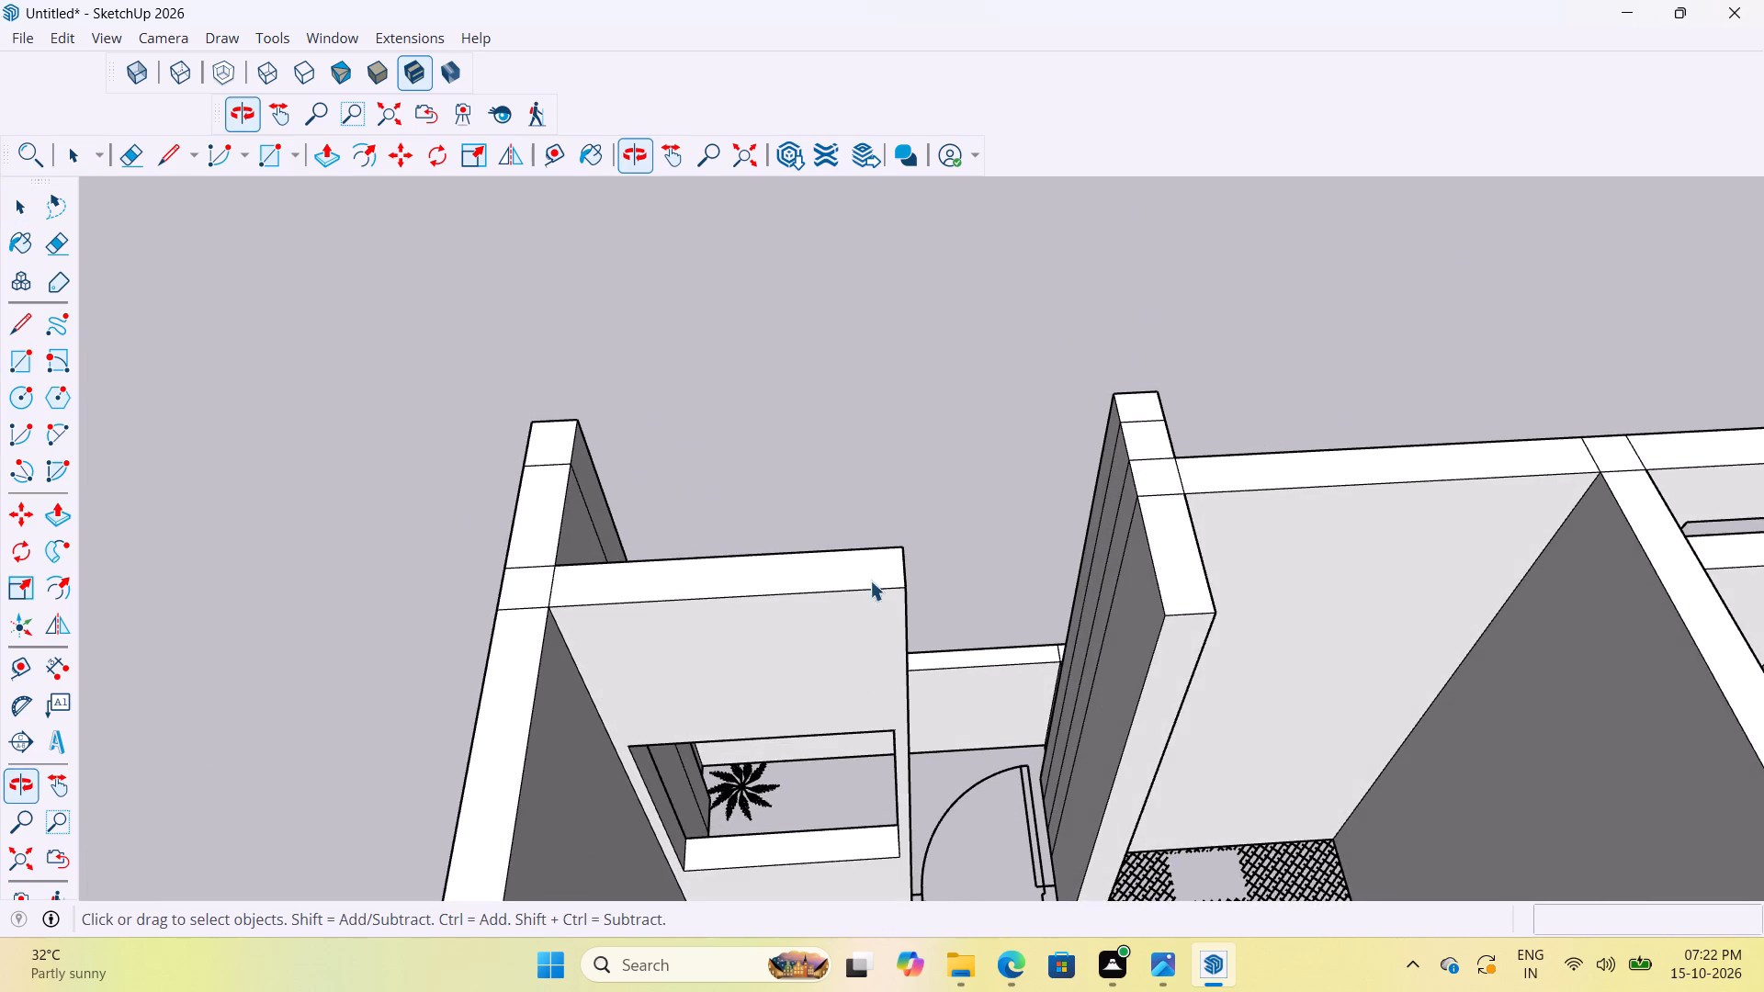
Draw a 6" by 2' 6" rectangle bridging the balcony doorway at wall-top level, from the window wall to the toilet wall.
scroll(885, 581, "up", 2)
key("r")
scroll(941, 543, "up", 4)
left_click_drag(874, 548, 896, 560)
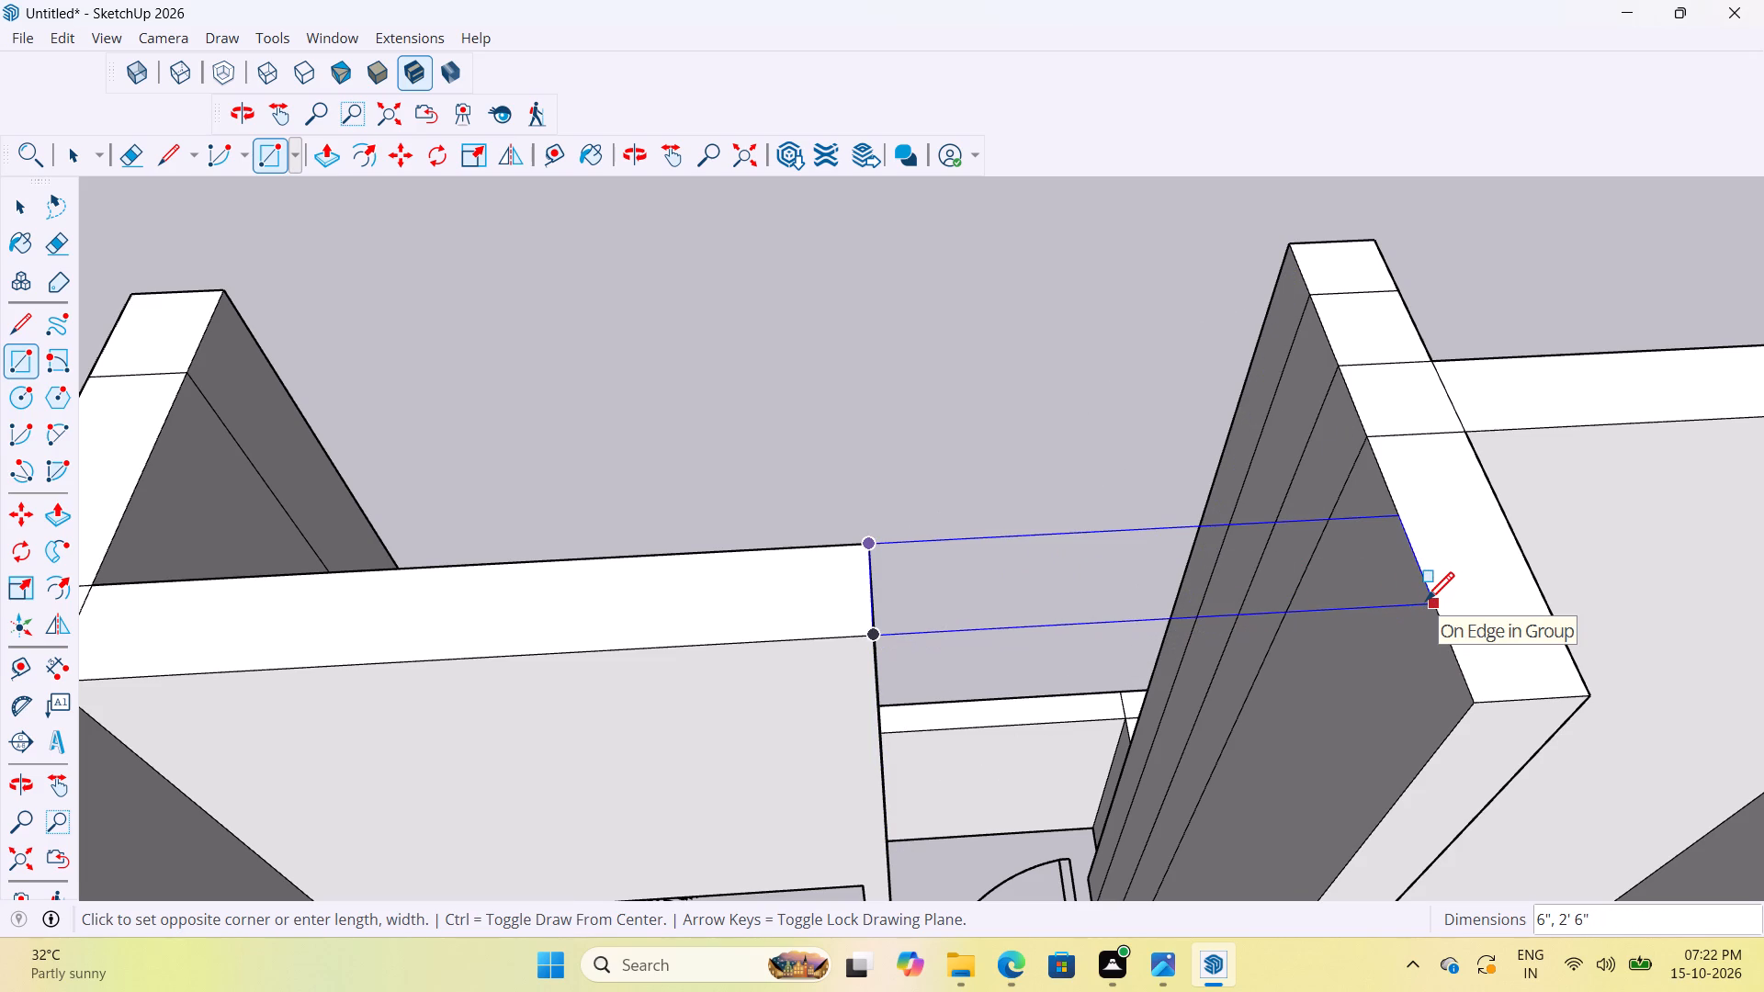
left_click(1426, 603)
key("space")
key("space")
Push/Pull the bridging rectangle down 3' to form the wall above the corner bedroom's balcony door.
scroll(1302, 625, "up", 3)
middle_click_drag(1295, 617, 1267, 541)
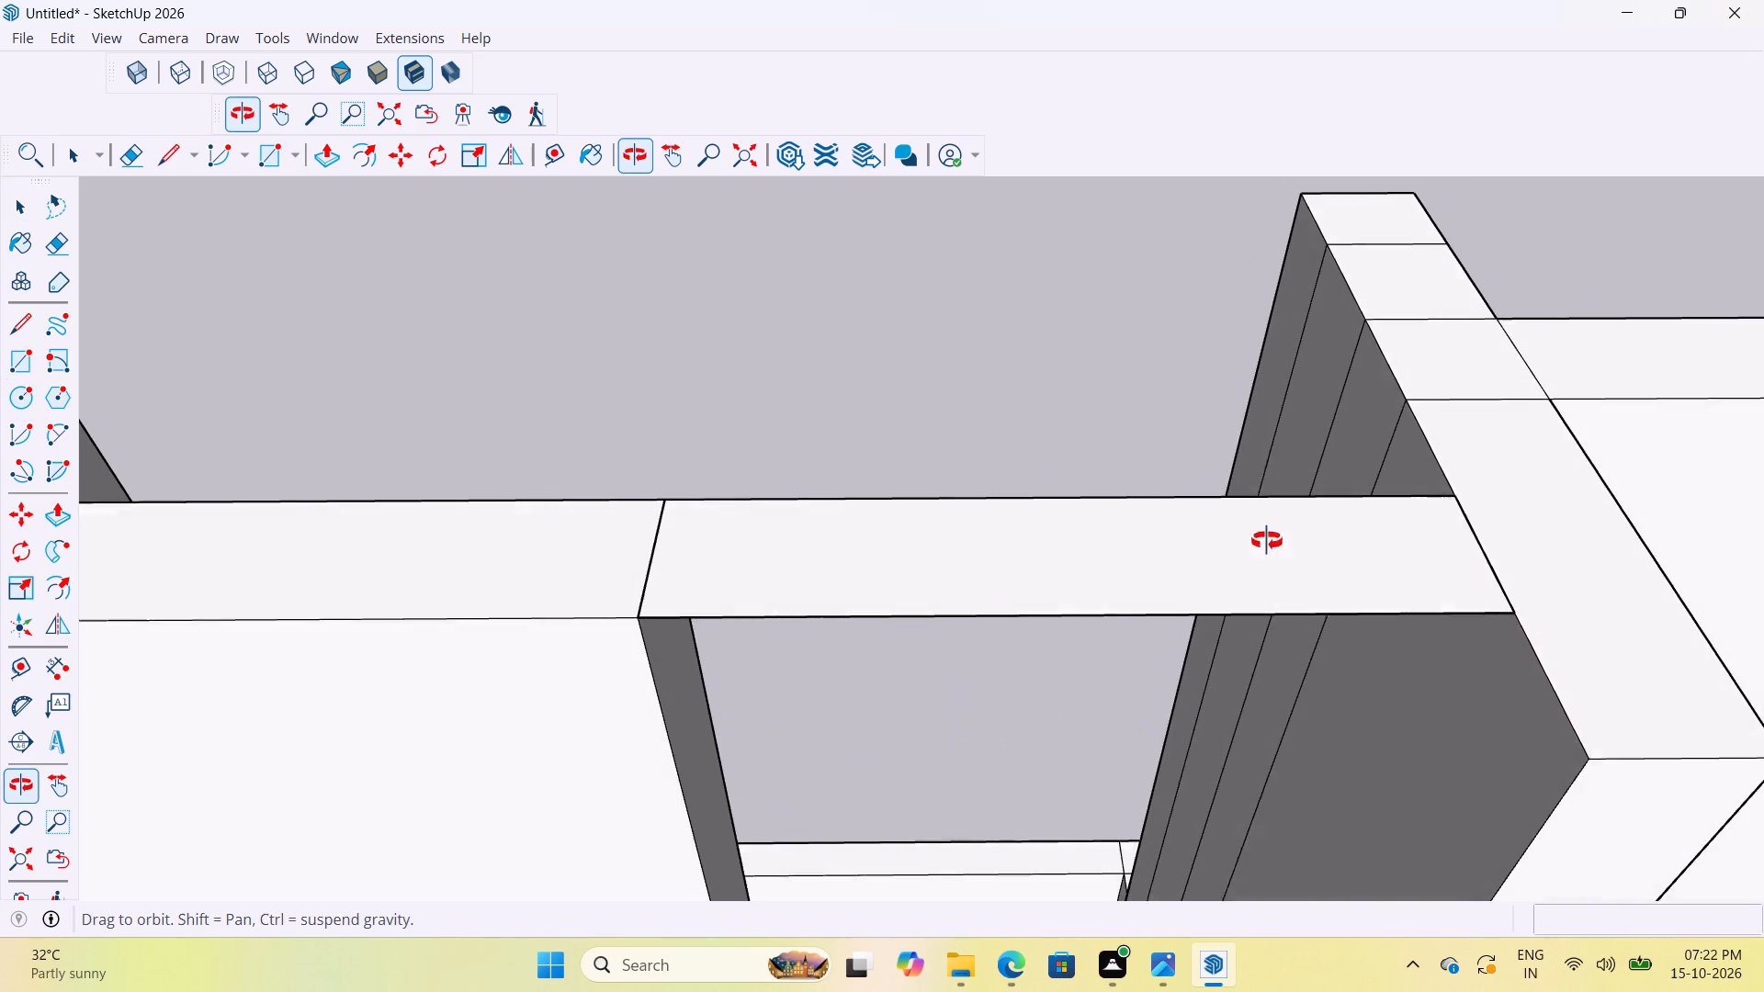
middle_click_drag(1267, 541, 1266, 539)
key("p")
left_click(1229, 573)
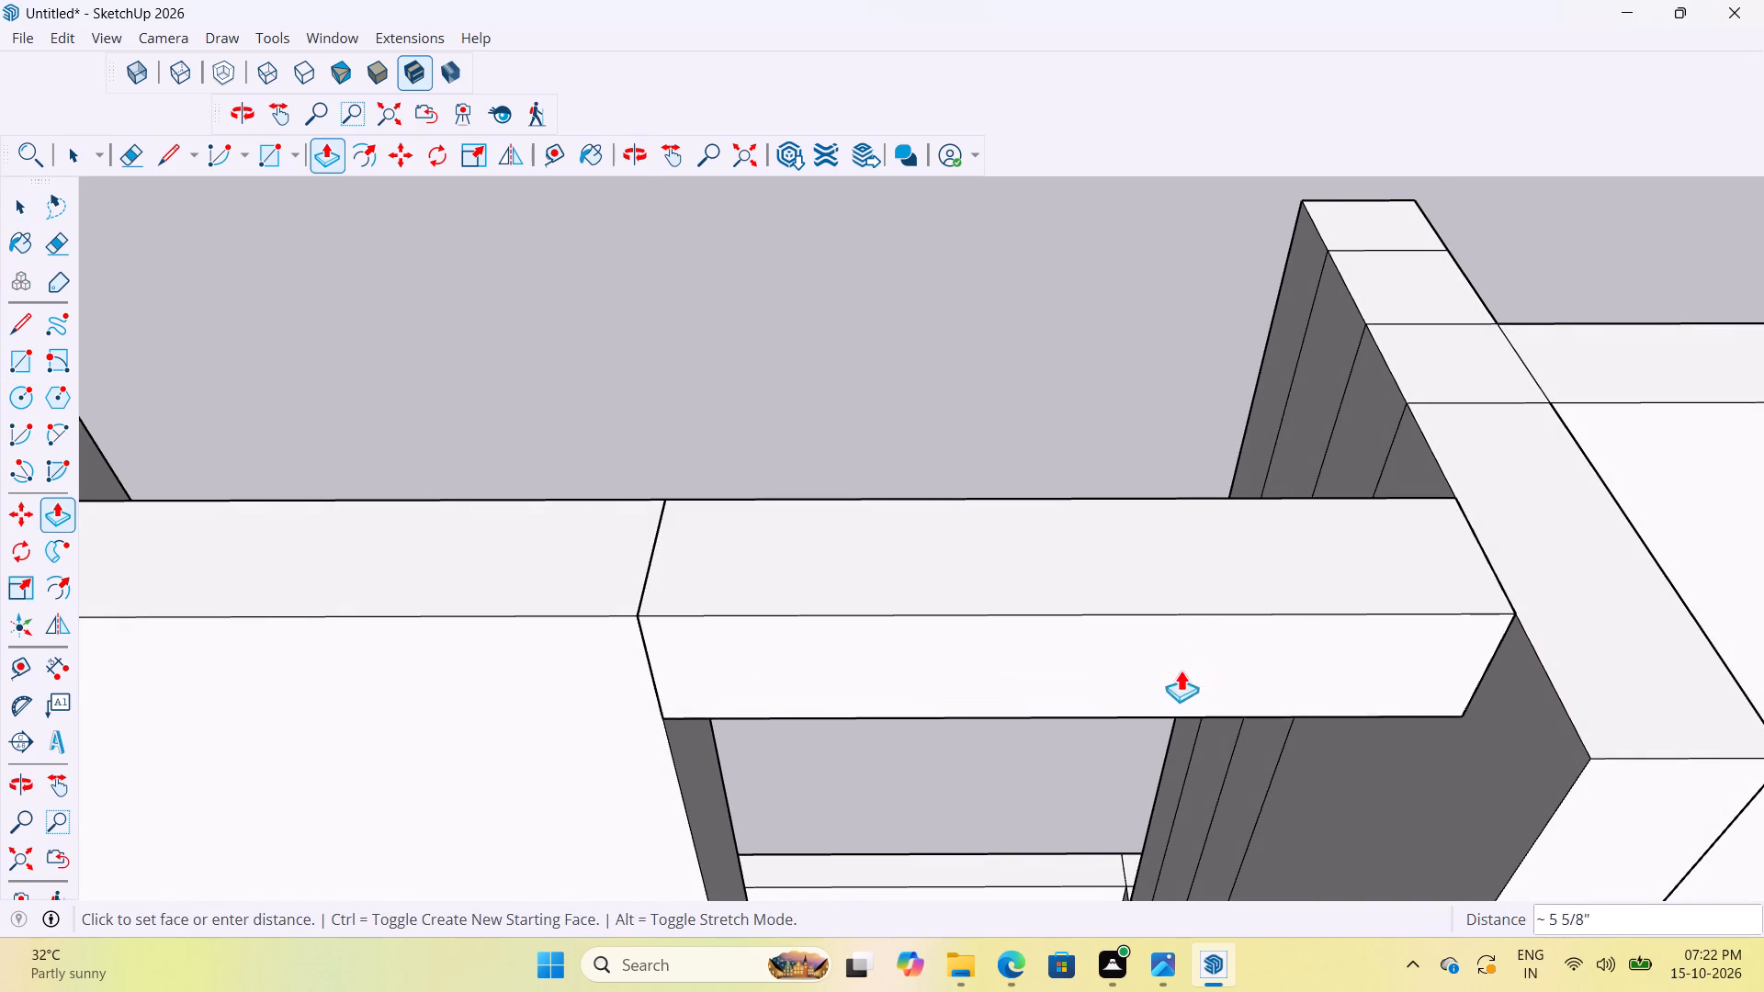
scroll(1195, 622, "down", 10)
middle_click_drag(1210, 663, 1228, 461)
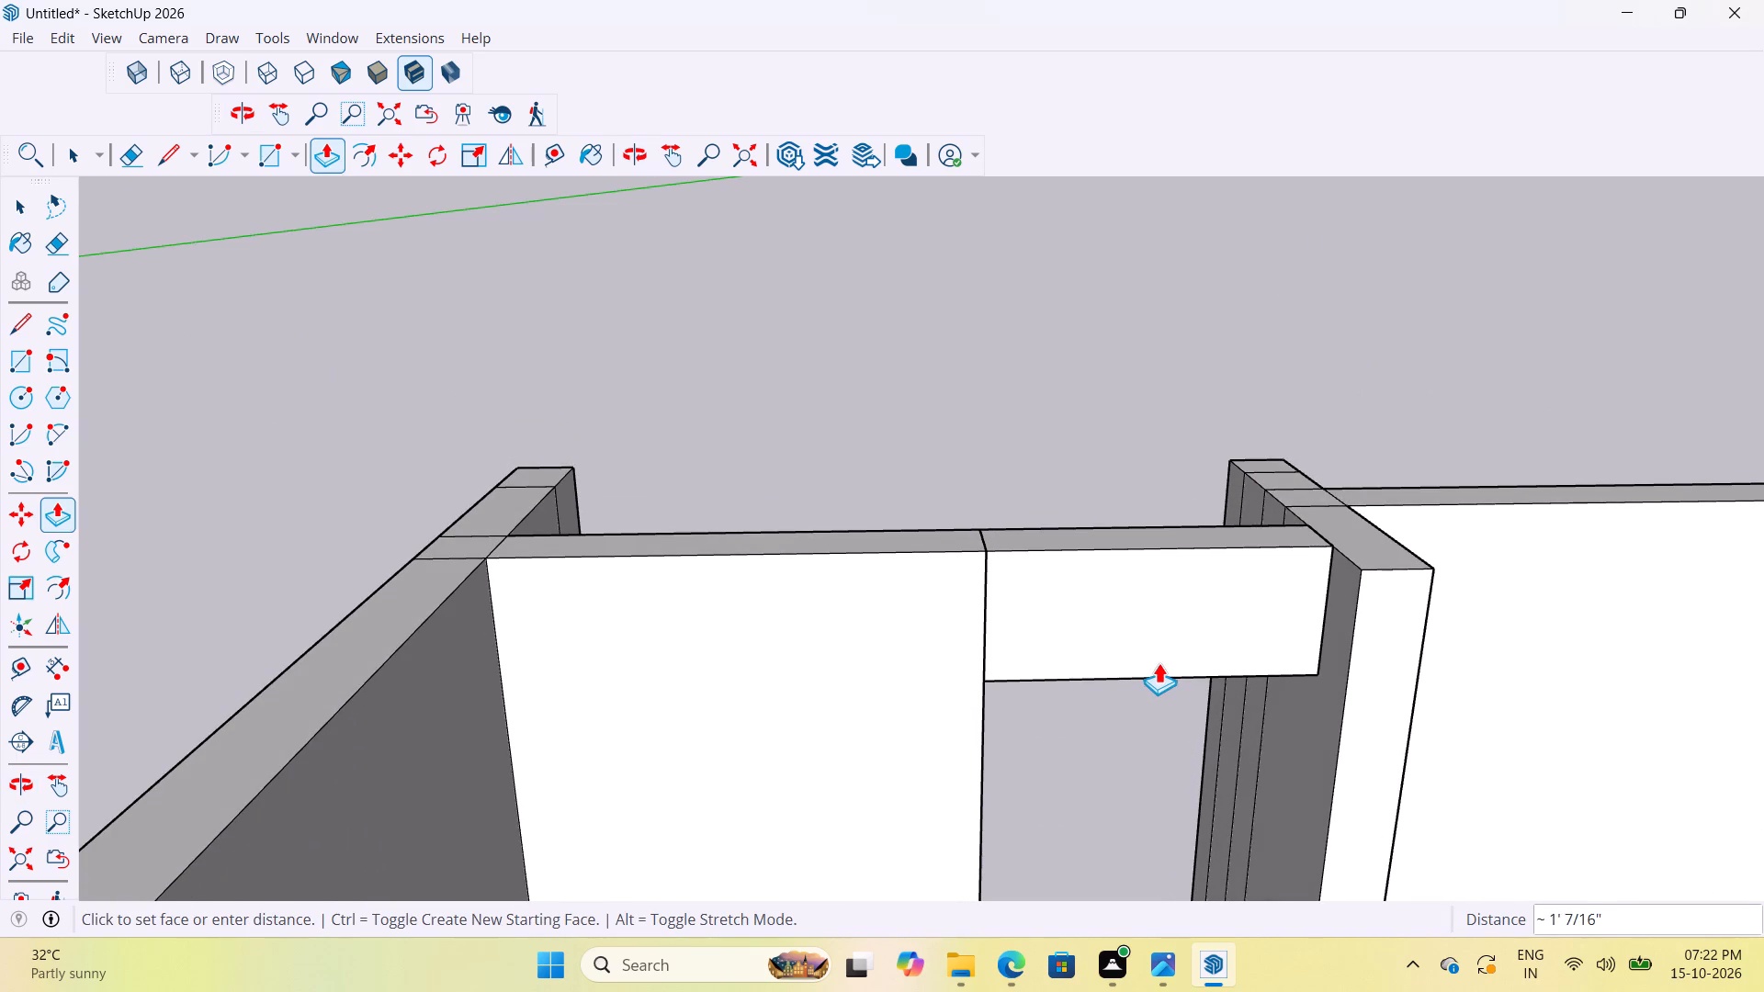
type("3'")
key("Return")
scroll(1131, 628, "down", 2)
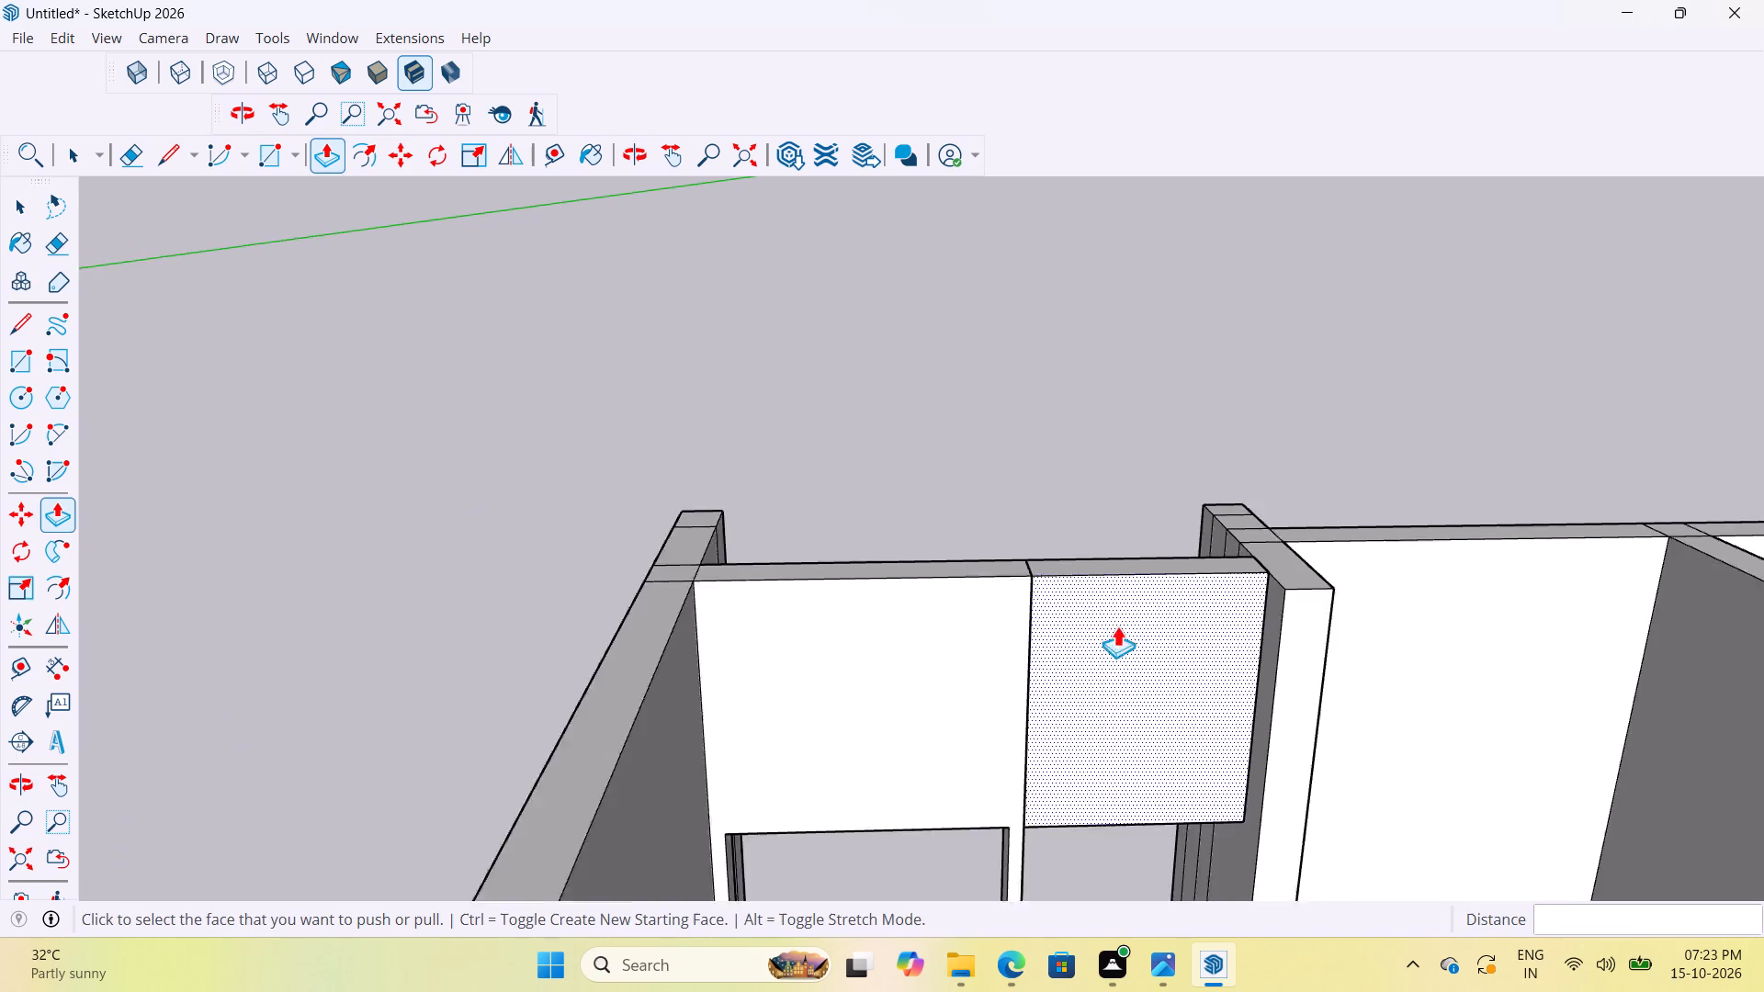
scroll(1117, 626, "down", 8)
scroll(1134, 679, "up", 1)
key("space")
left_click(1017, 460)
Push/Pull the underside of the new wall piece above the balcony door level with the top of the adjacent window opening.
scroll(1105, 722, "up", 4)
middle_click_drag(1075, 676, 1065, 700)
scroll(1065, 772, "up", 6)
middle_click_drag(1041, 770, 992, 741)
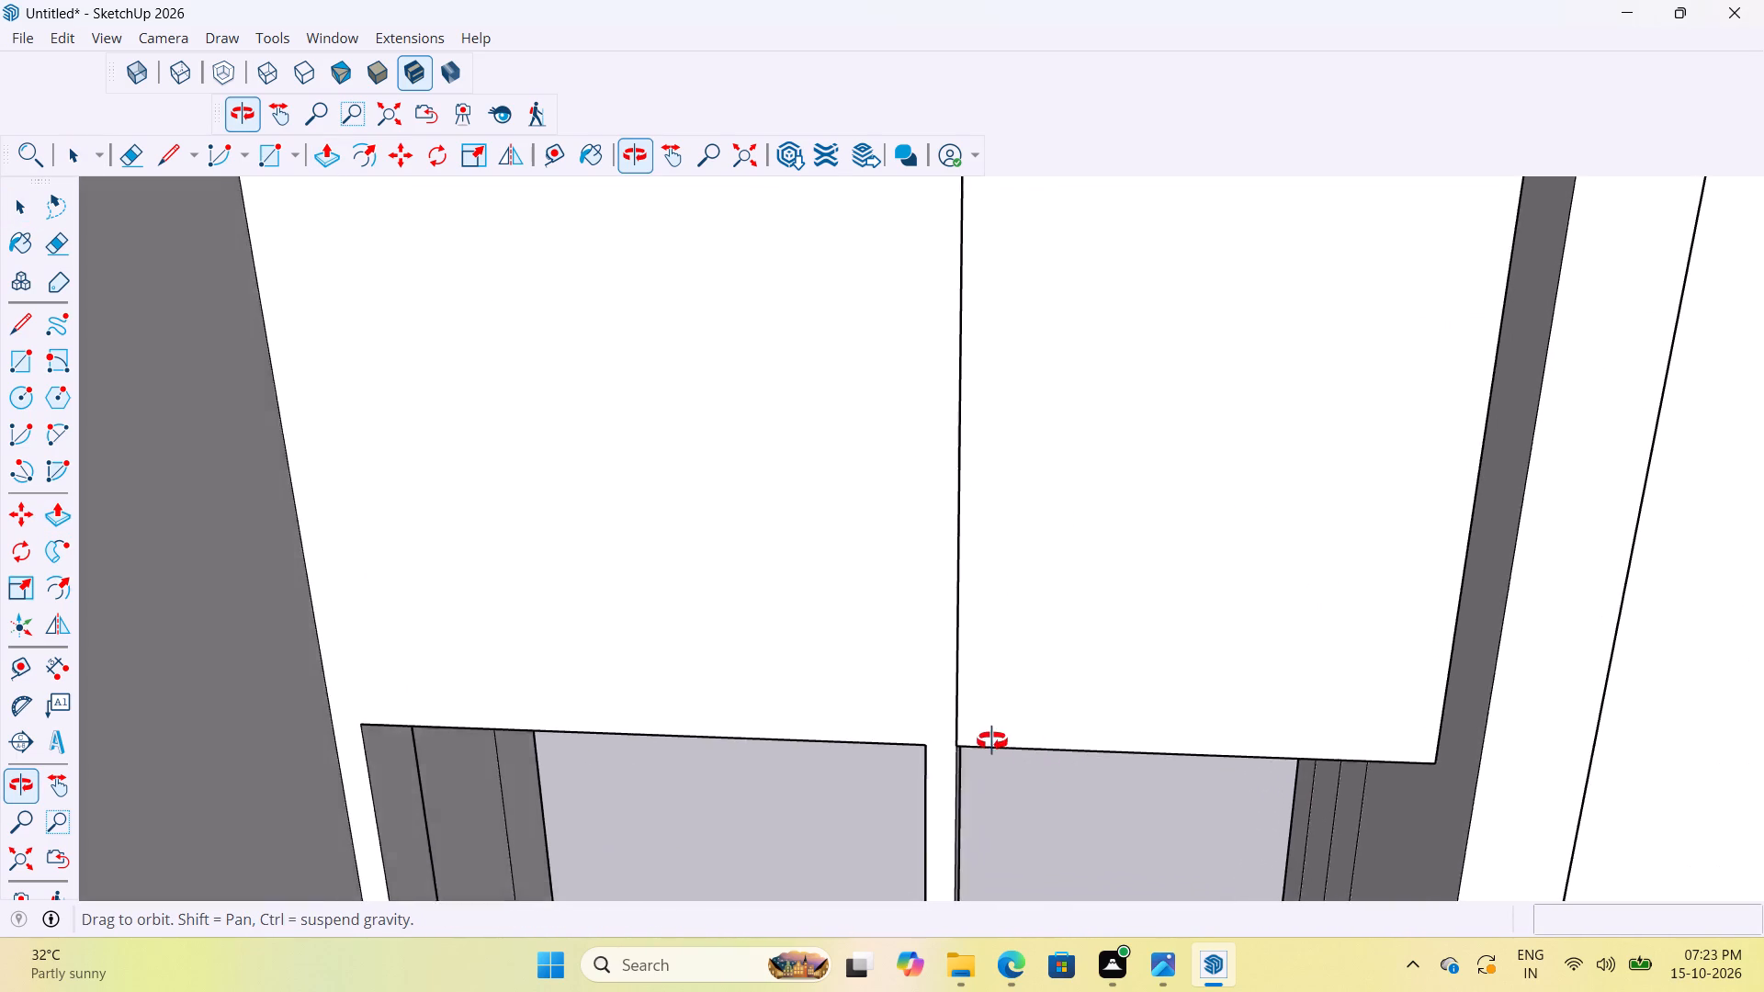
middle_click_drag(992, 741, 1193, 861)
scroll(1143, 855, "down", 9)
middle_click_drag(1207, 765, 1577, 758)
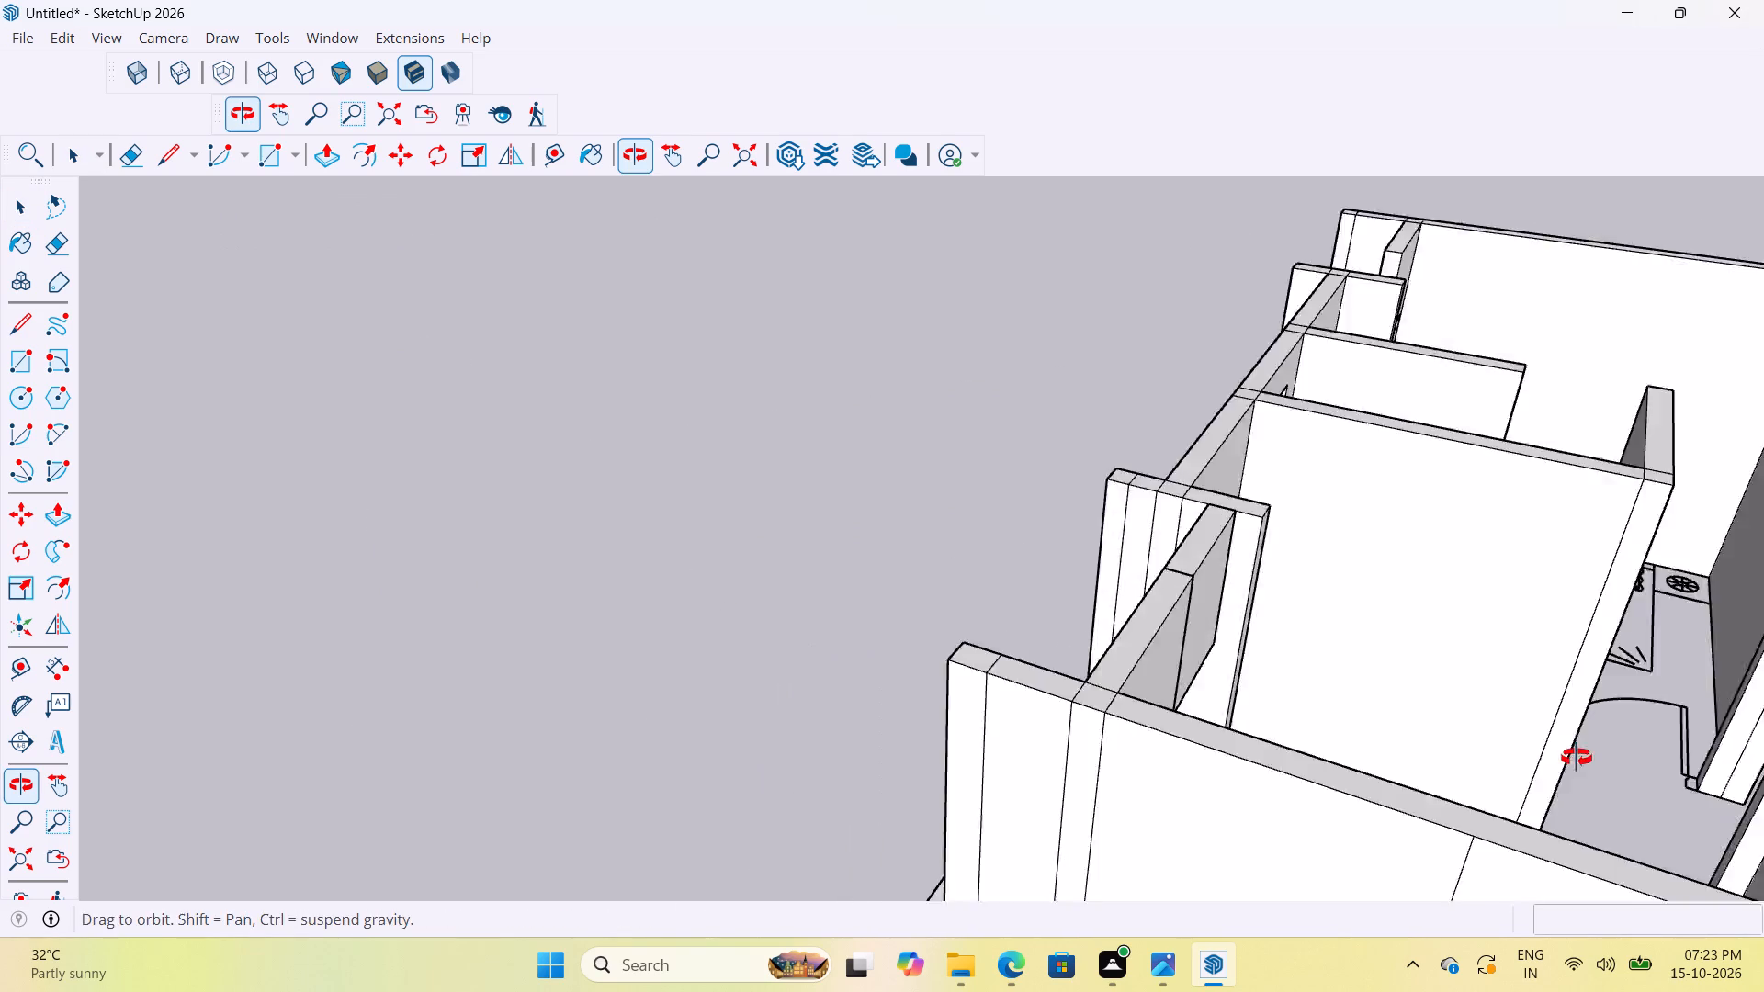
middle_click_drag(1577, 758, 1718, 727)
middle_click_drag(1280, 592, 1690, 547)
scroll(1487, 516, "up", 10)
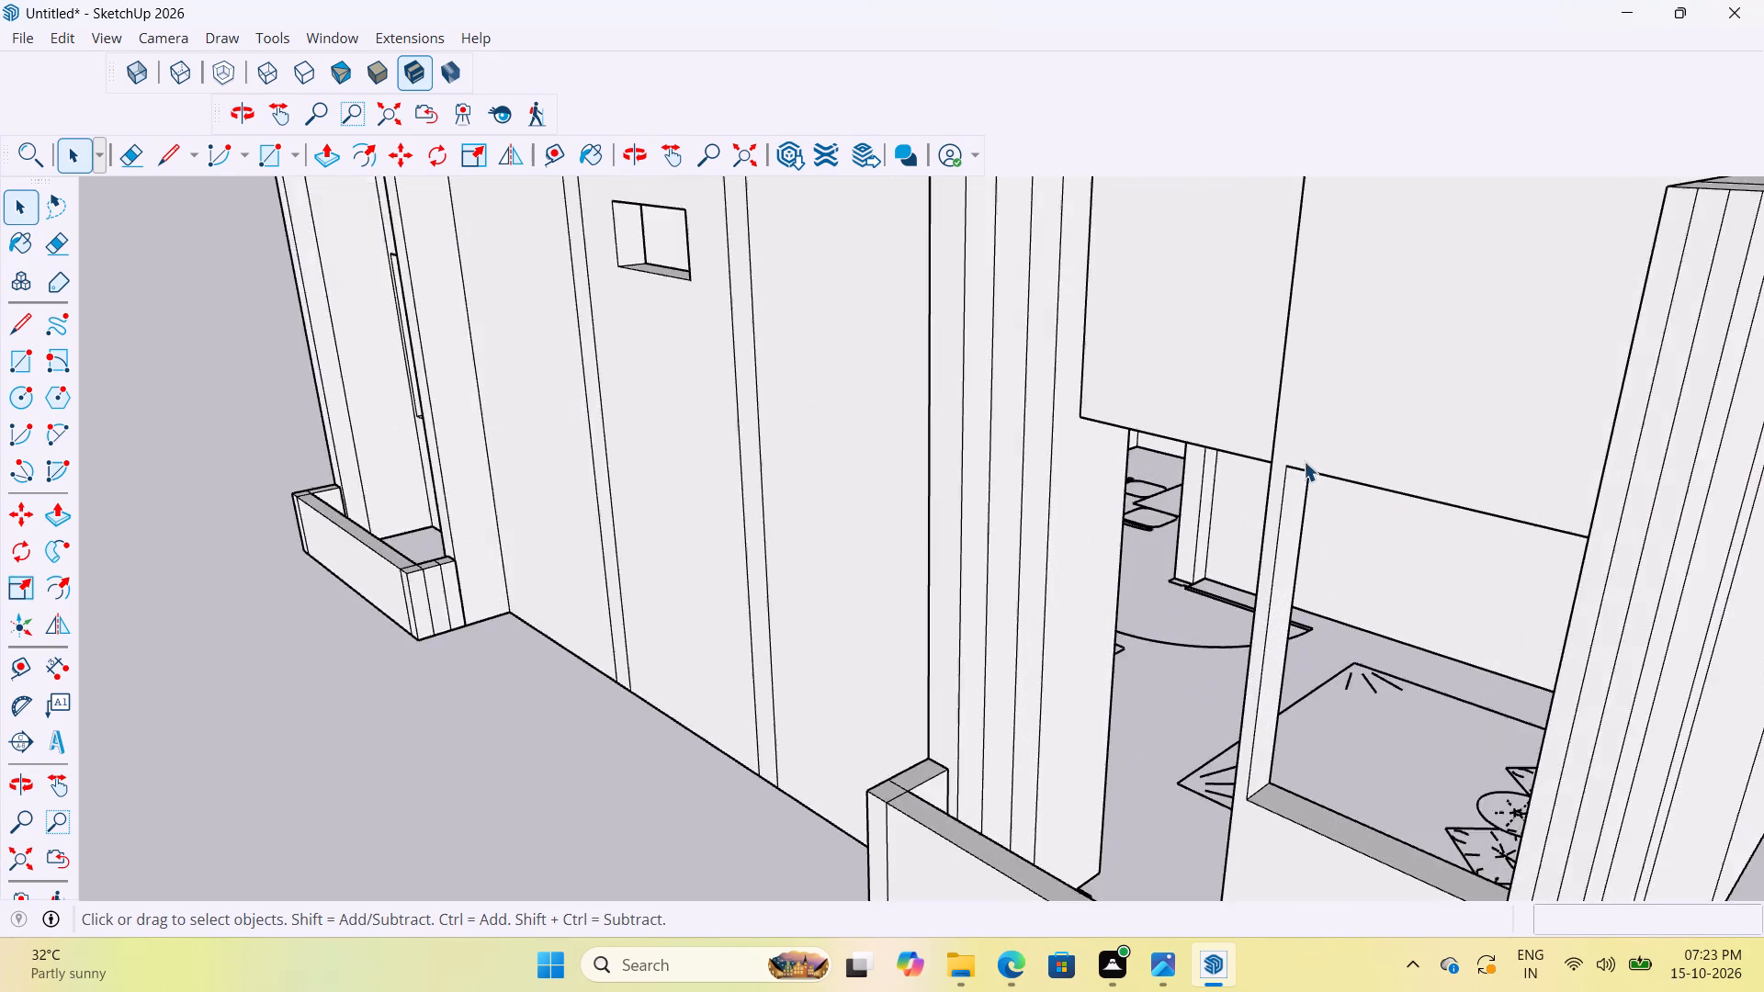
scroll(1304, 461, "up", 8)
middle_click_drag(1272, 478, 1266, 188)
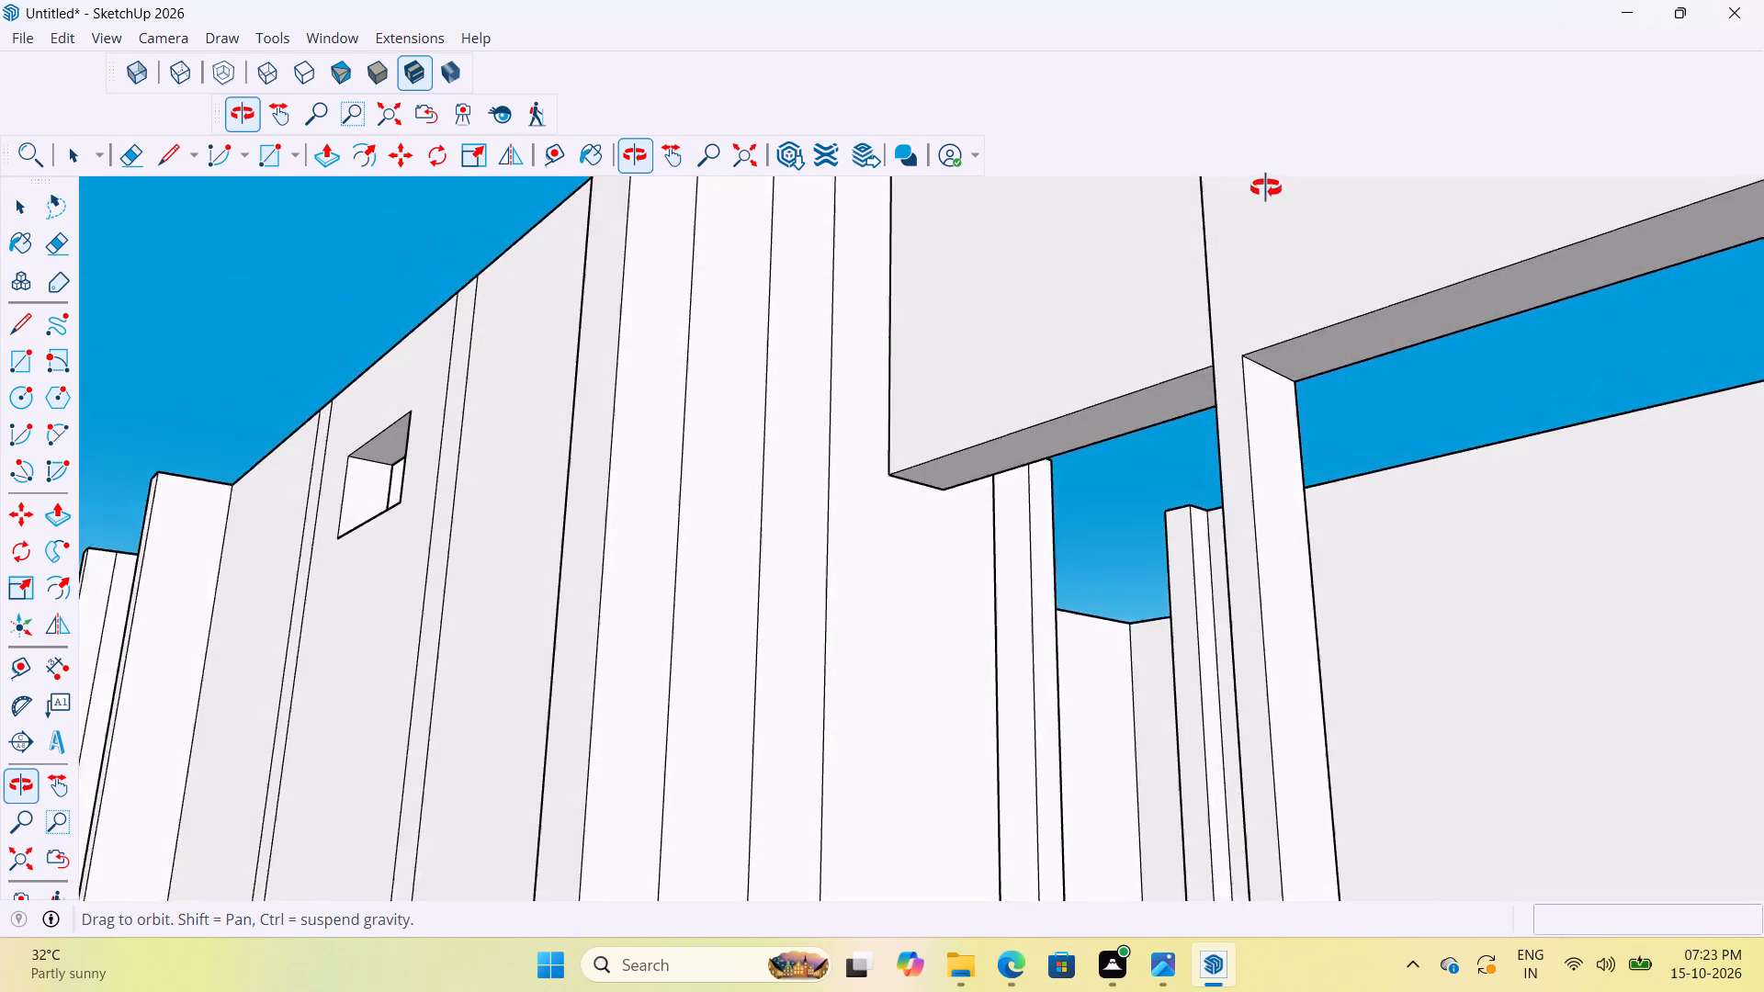
middle_click_drag(1266, 188, 1447, 153)
scroll(1373, 360, "up", 11)
middle_click_drag(1243, 445, 1311, 466)
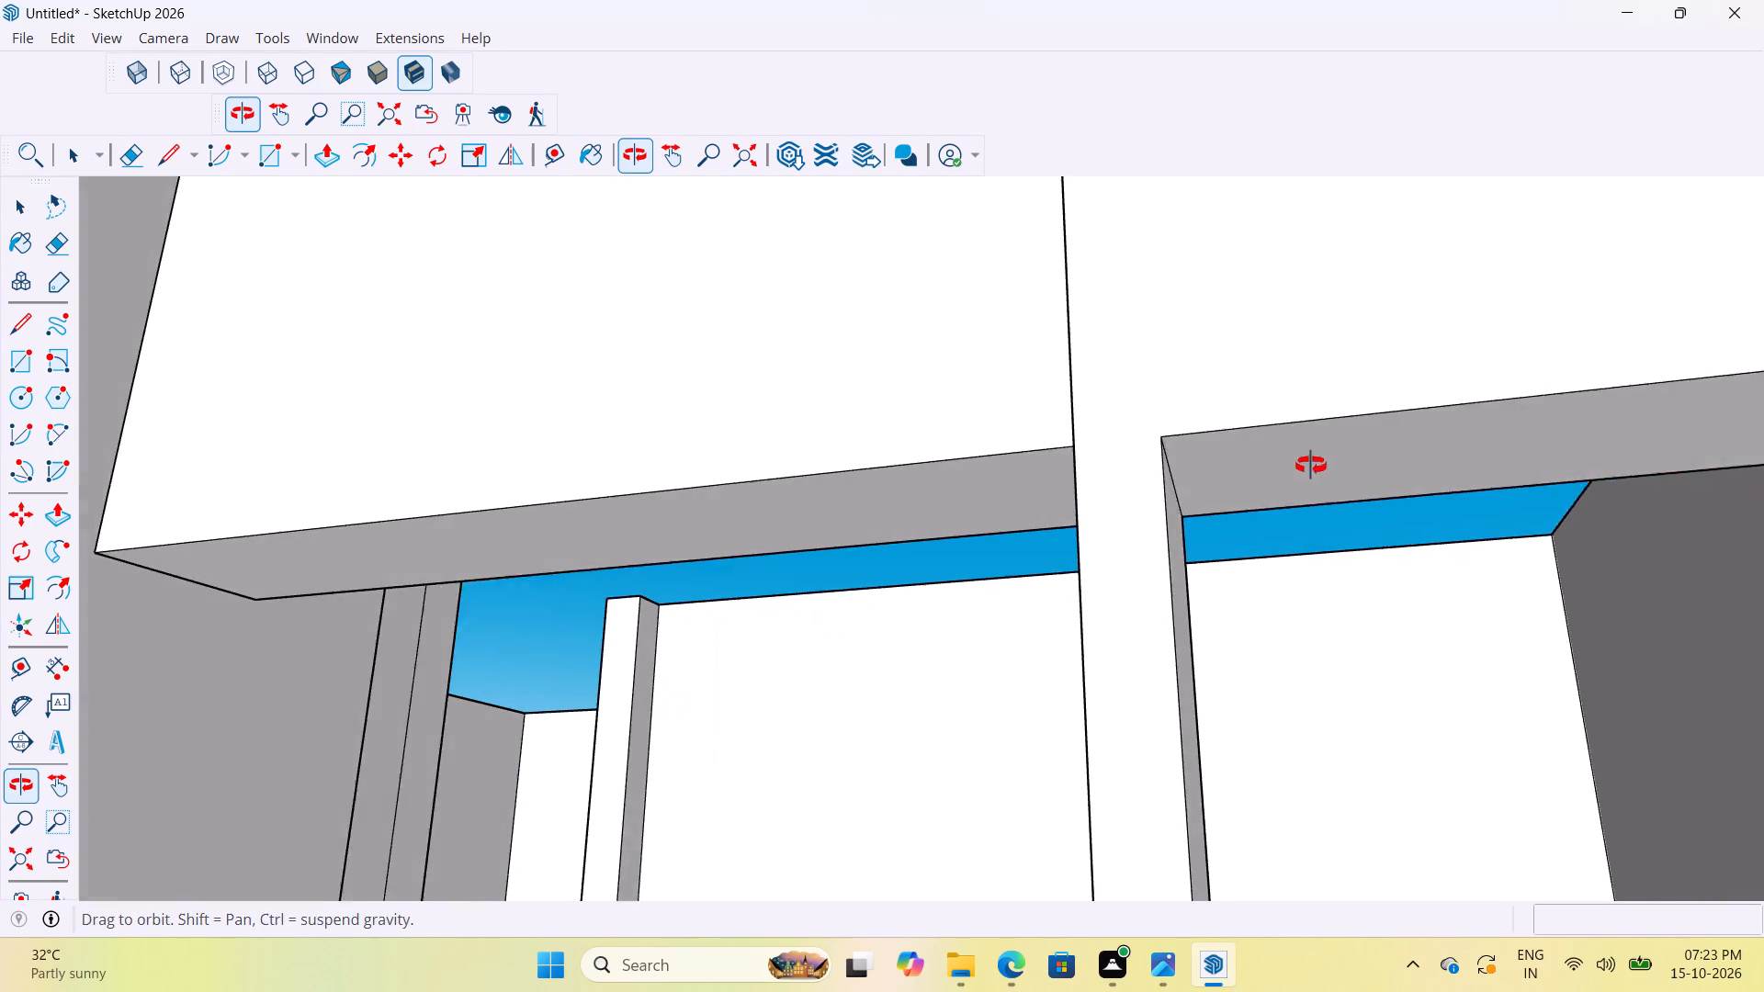
middle_click_drag(1311, 466, 1319, 471)
scroll(937, 510, "up", 3)
left_click(961, 512)
key("p")
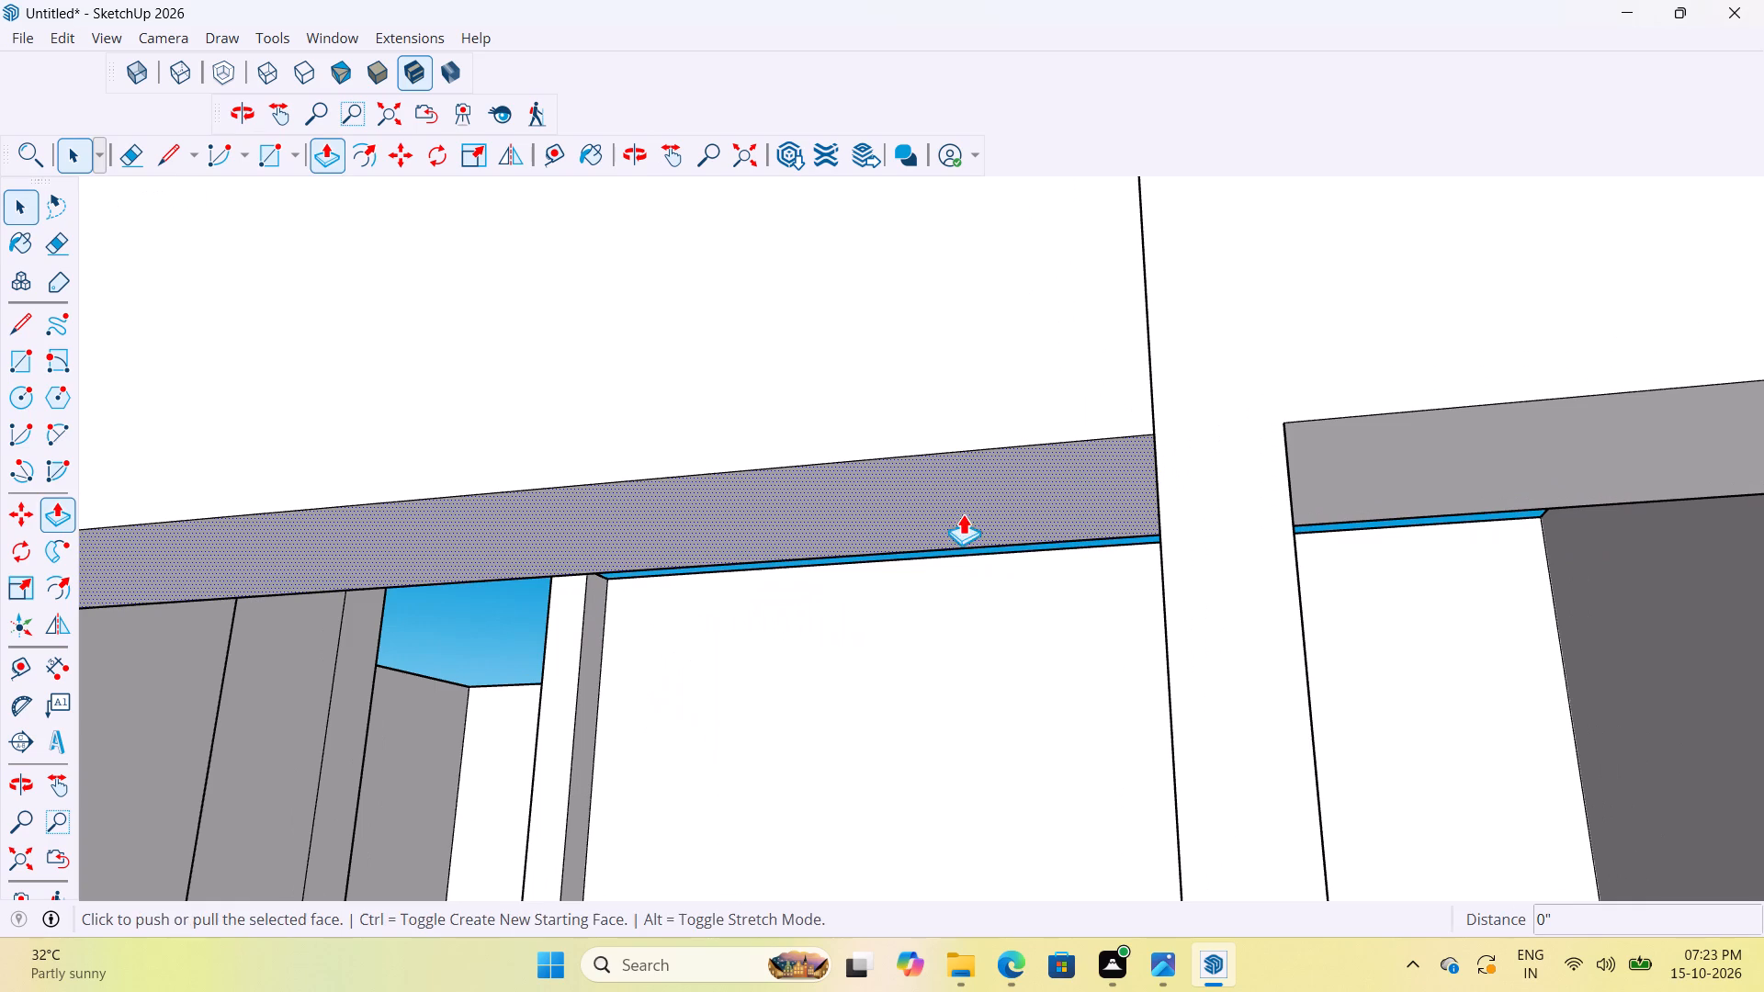
left_click(1002, 490)
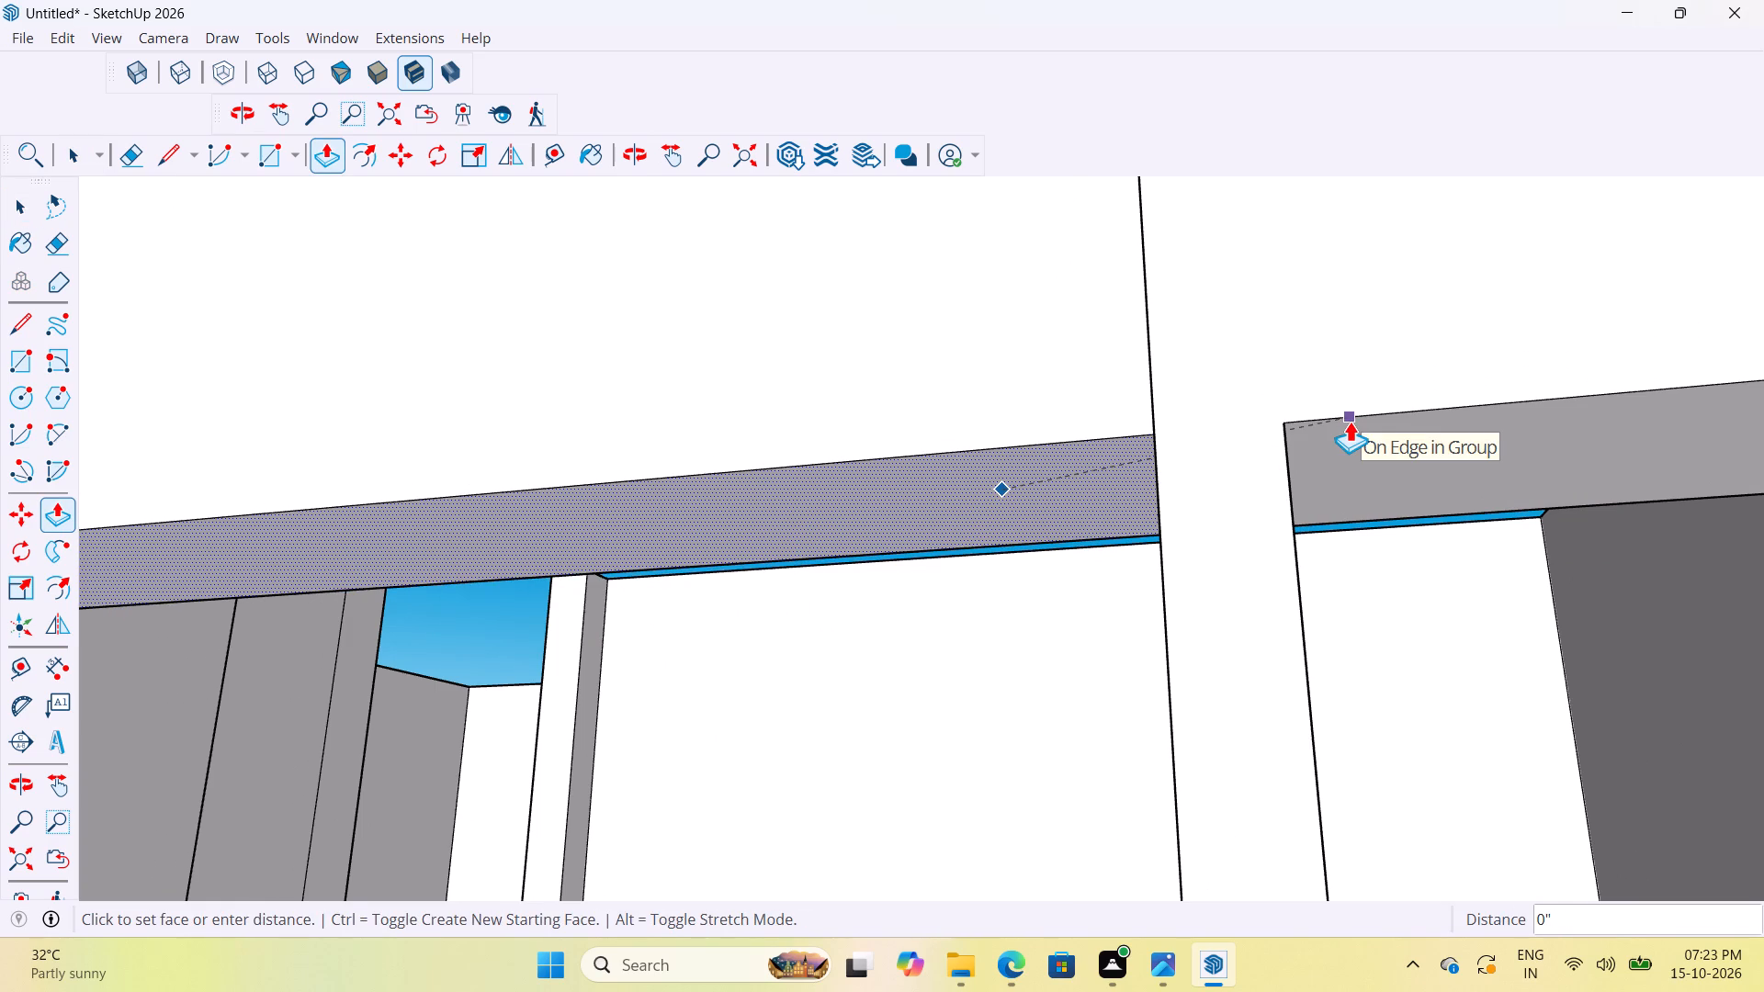
left_click(1350, 421)
scroll(967, 563, "down", 11)
middle_click_drag(1345, 602, 1196, 641)
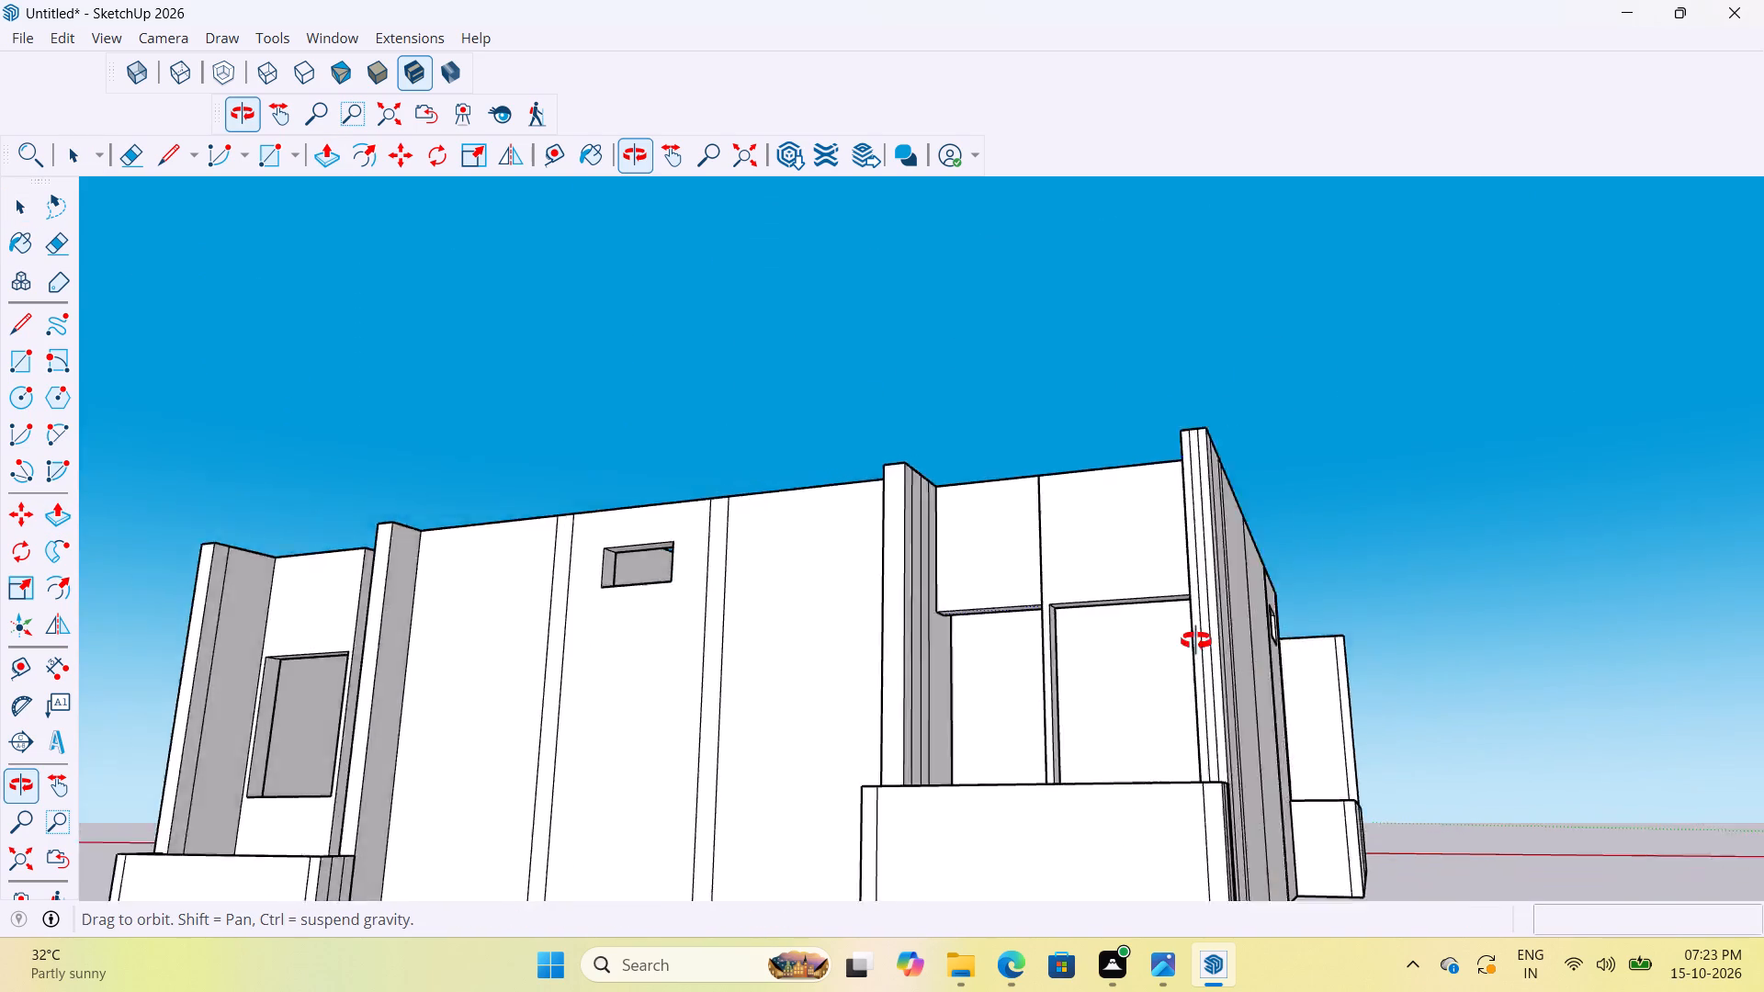
middle_click_drag(1196, 641, 304, 906)
key("space")
key("space")
left_click(729, 432)
Examine the joint between the new over-door piece and the window wall, and compare it with the other balcony doorways.
scroll(937, 514, "up", 4)
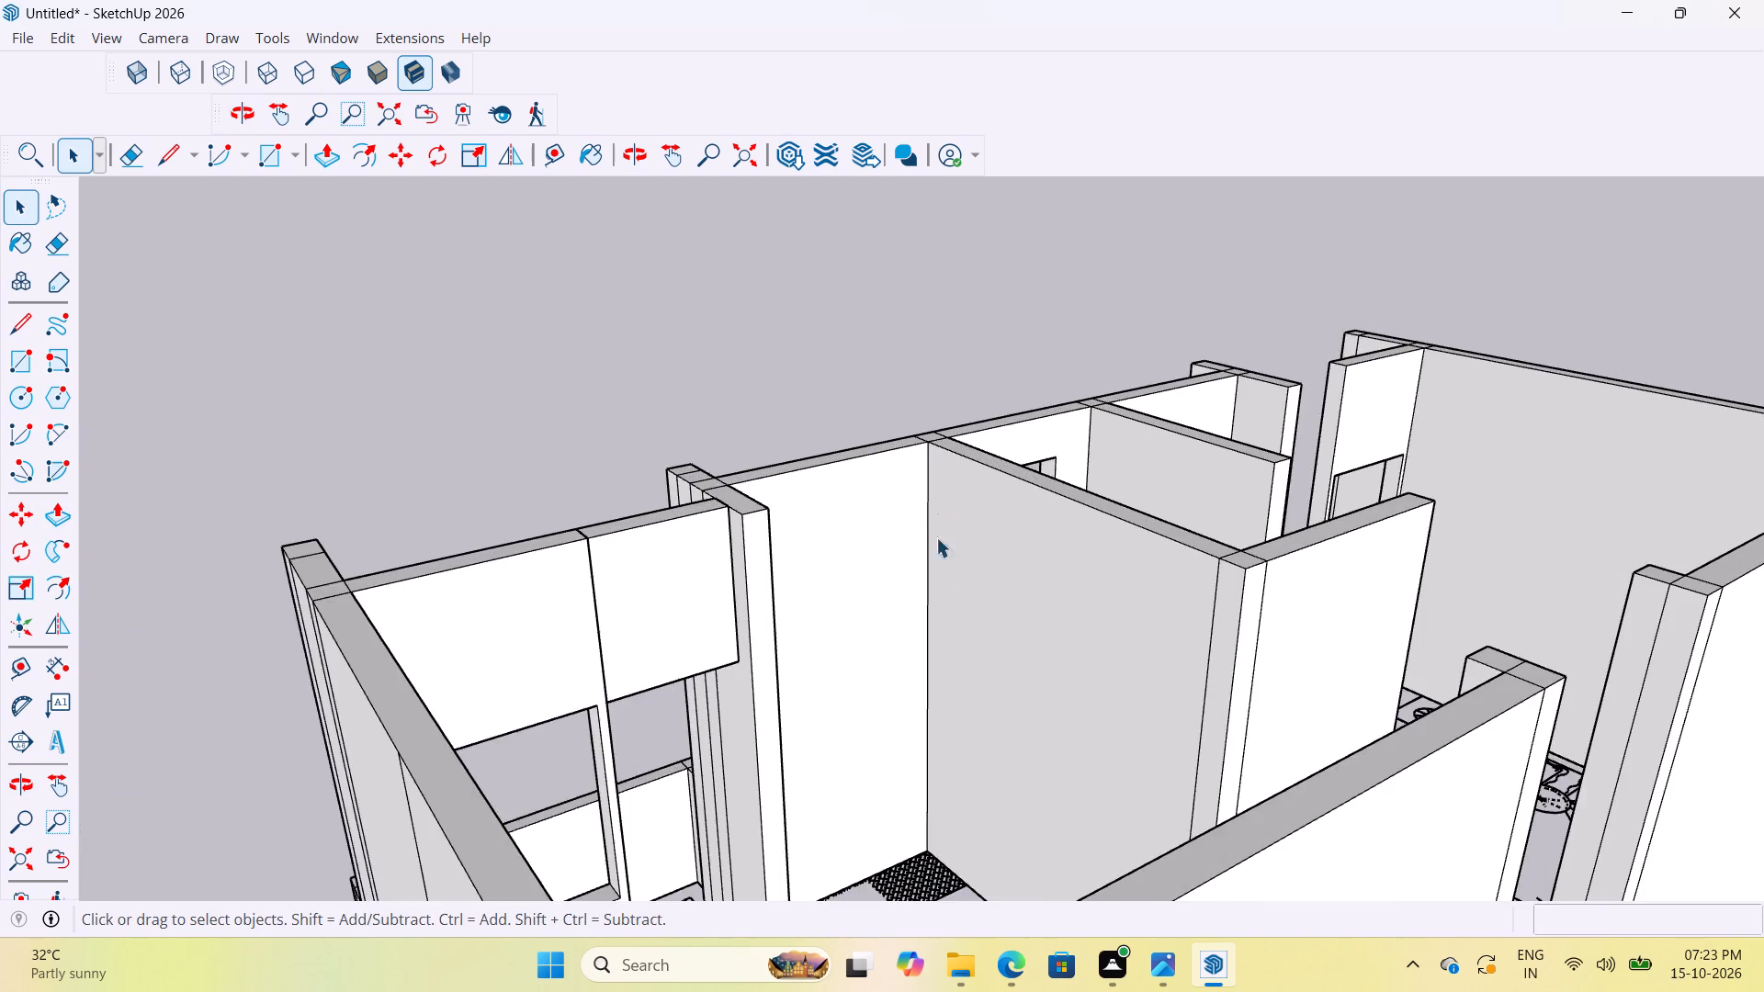
middle_click_drag(958, 570, 594, 686)
scroll(539, 361, "up", 20)
scroll(539, 361, "up", 1)
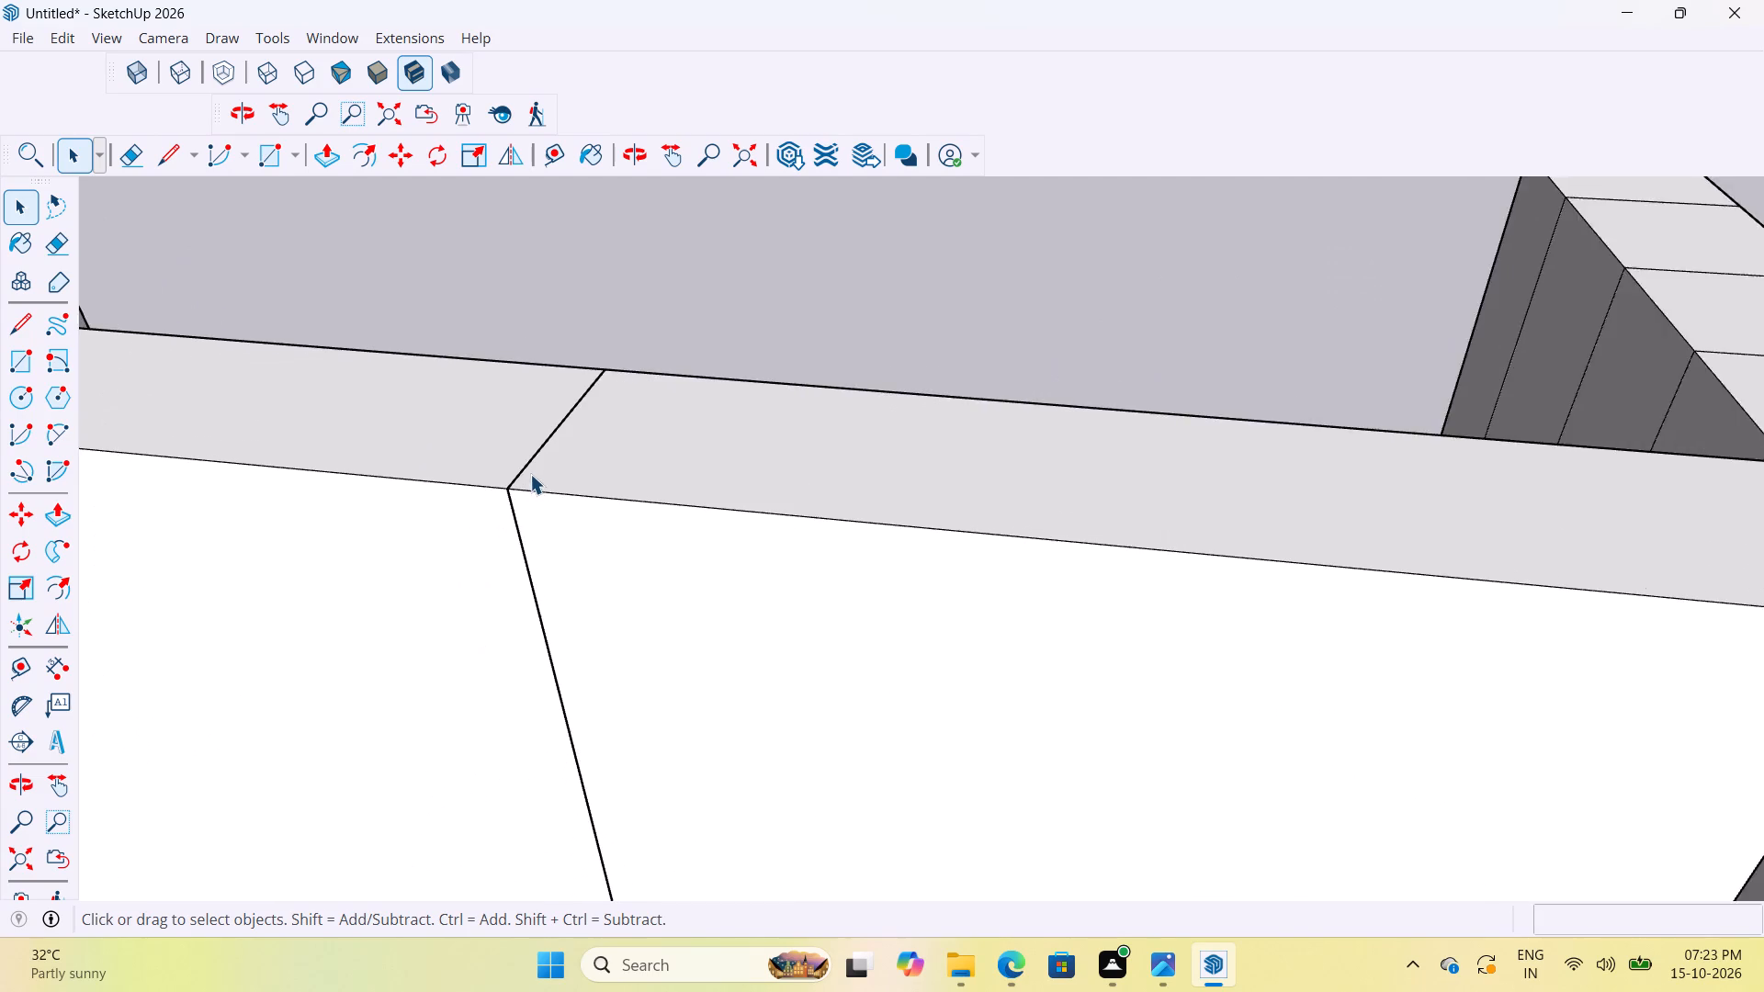
scroll(530, 474, "up", 3)
scroll(667, 389, "down", 18)
scroll(773, 435, "down", 13)
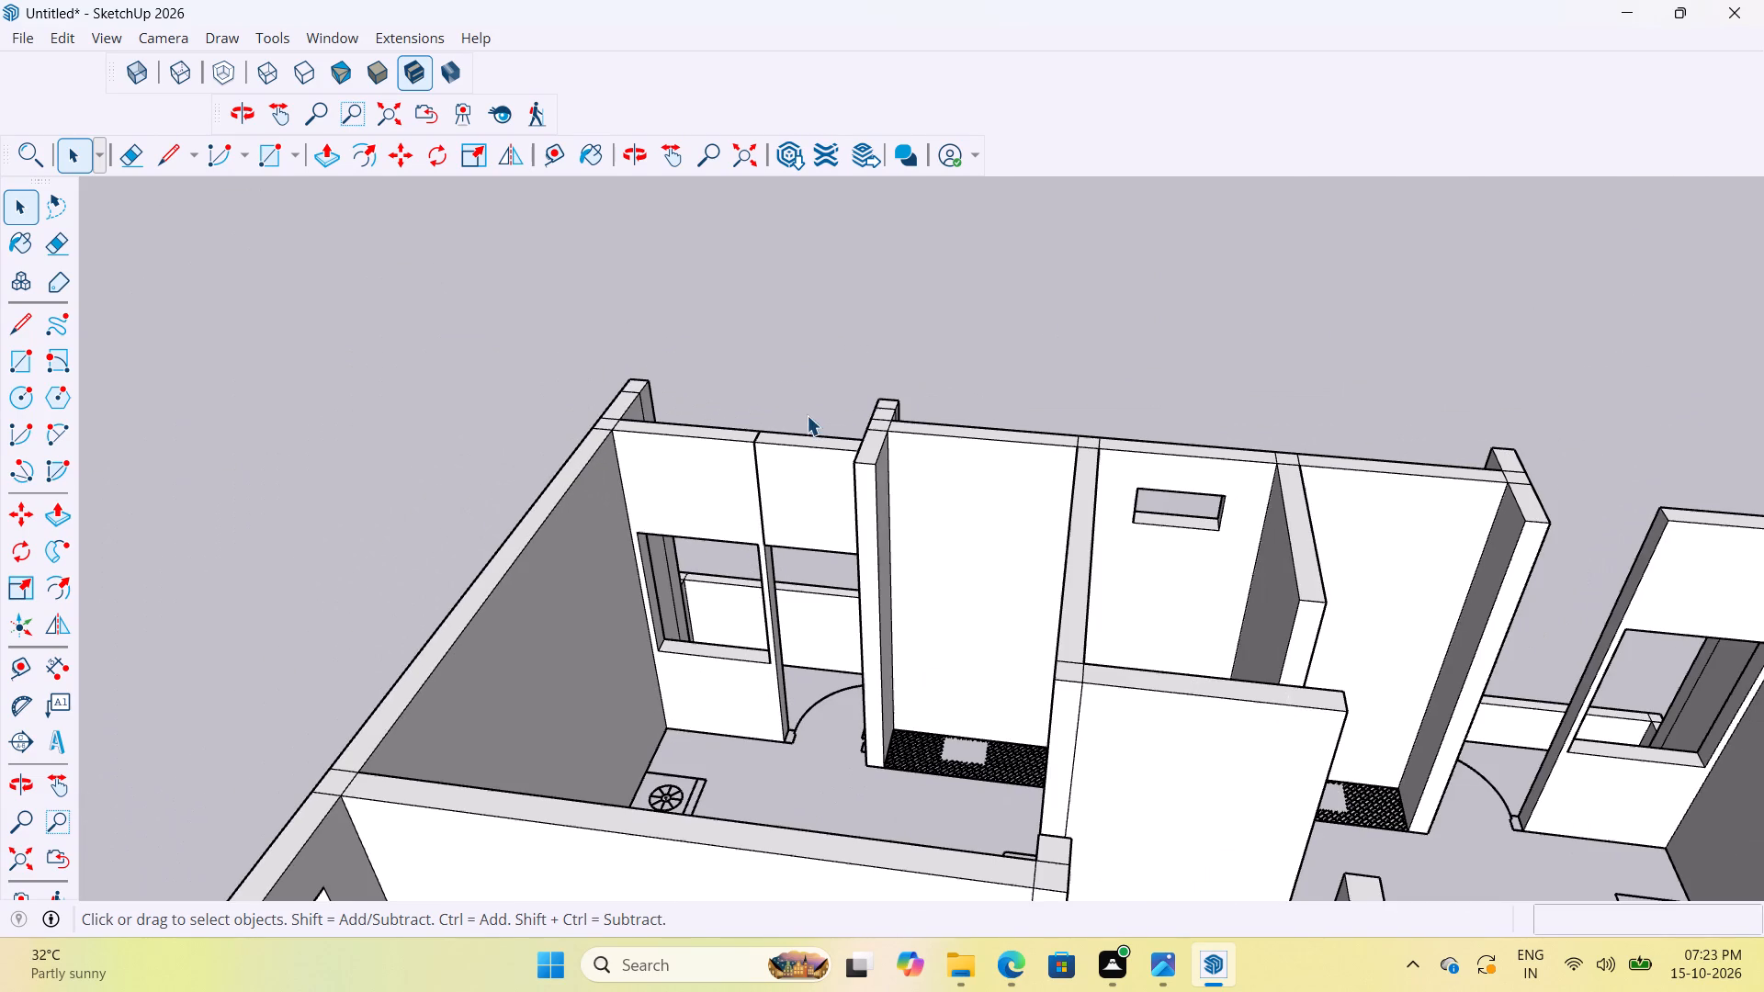
scroll(827, 418, "down", 6)
middle_click_drag(802, 591, 837, 551)
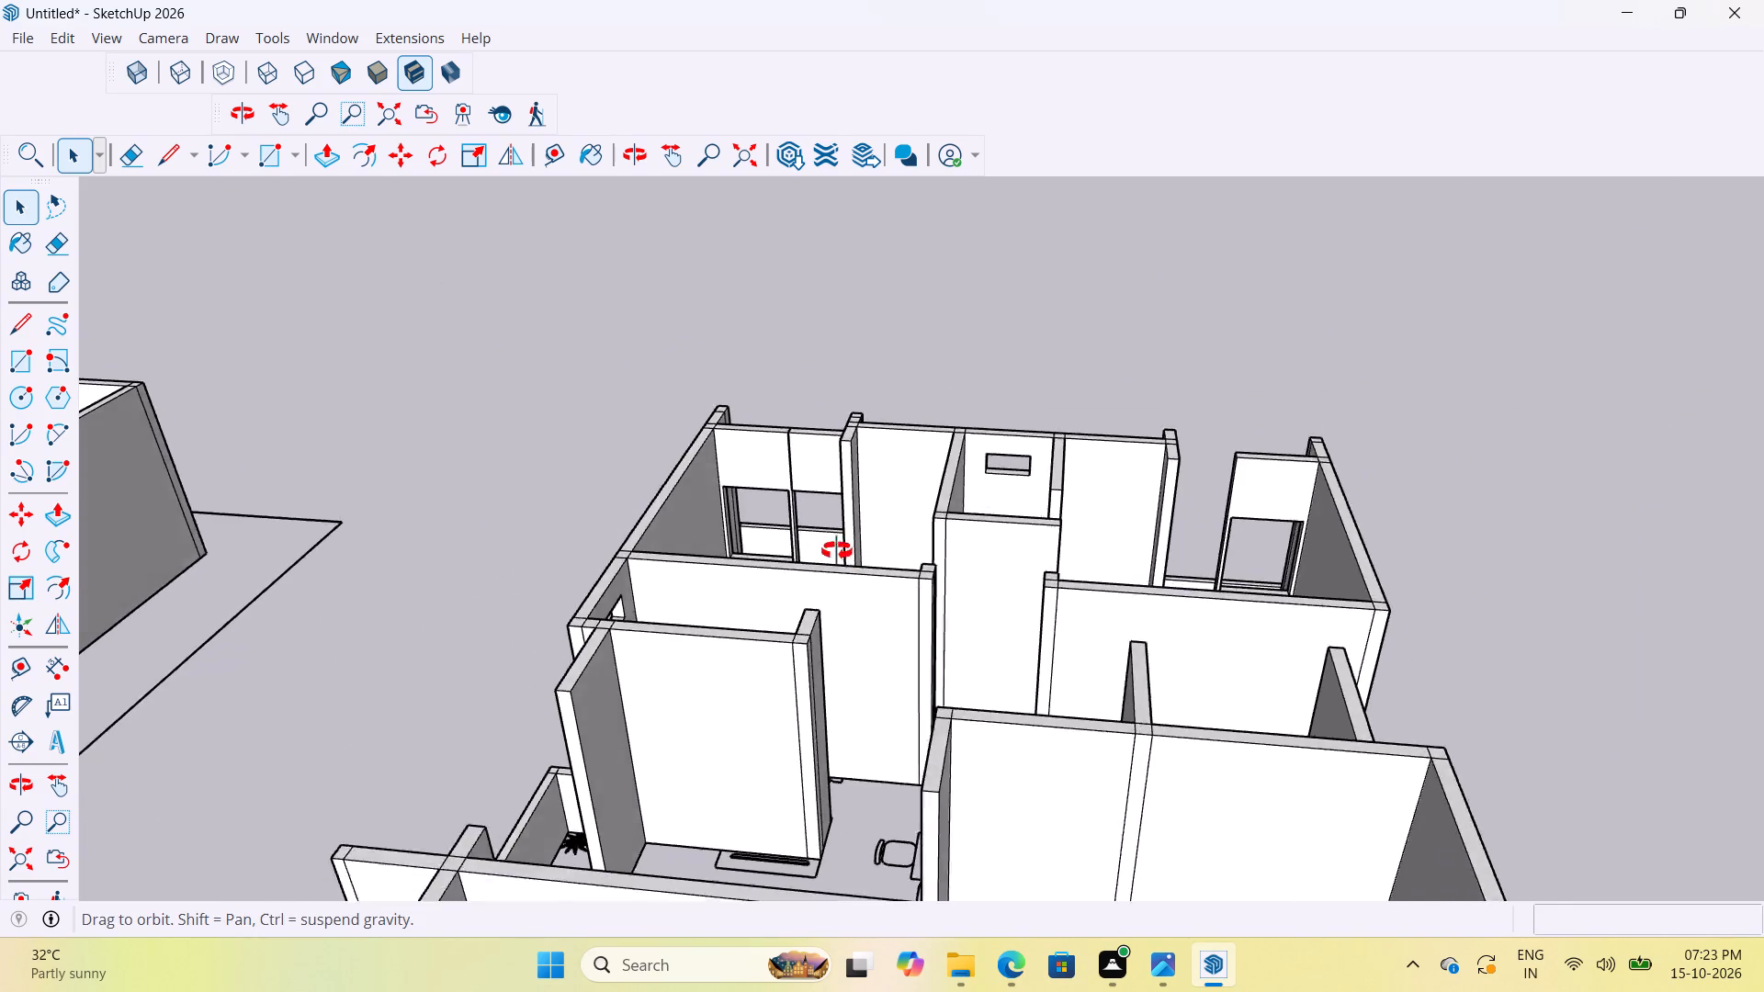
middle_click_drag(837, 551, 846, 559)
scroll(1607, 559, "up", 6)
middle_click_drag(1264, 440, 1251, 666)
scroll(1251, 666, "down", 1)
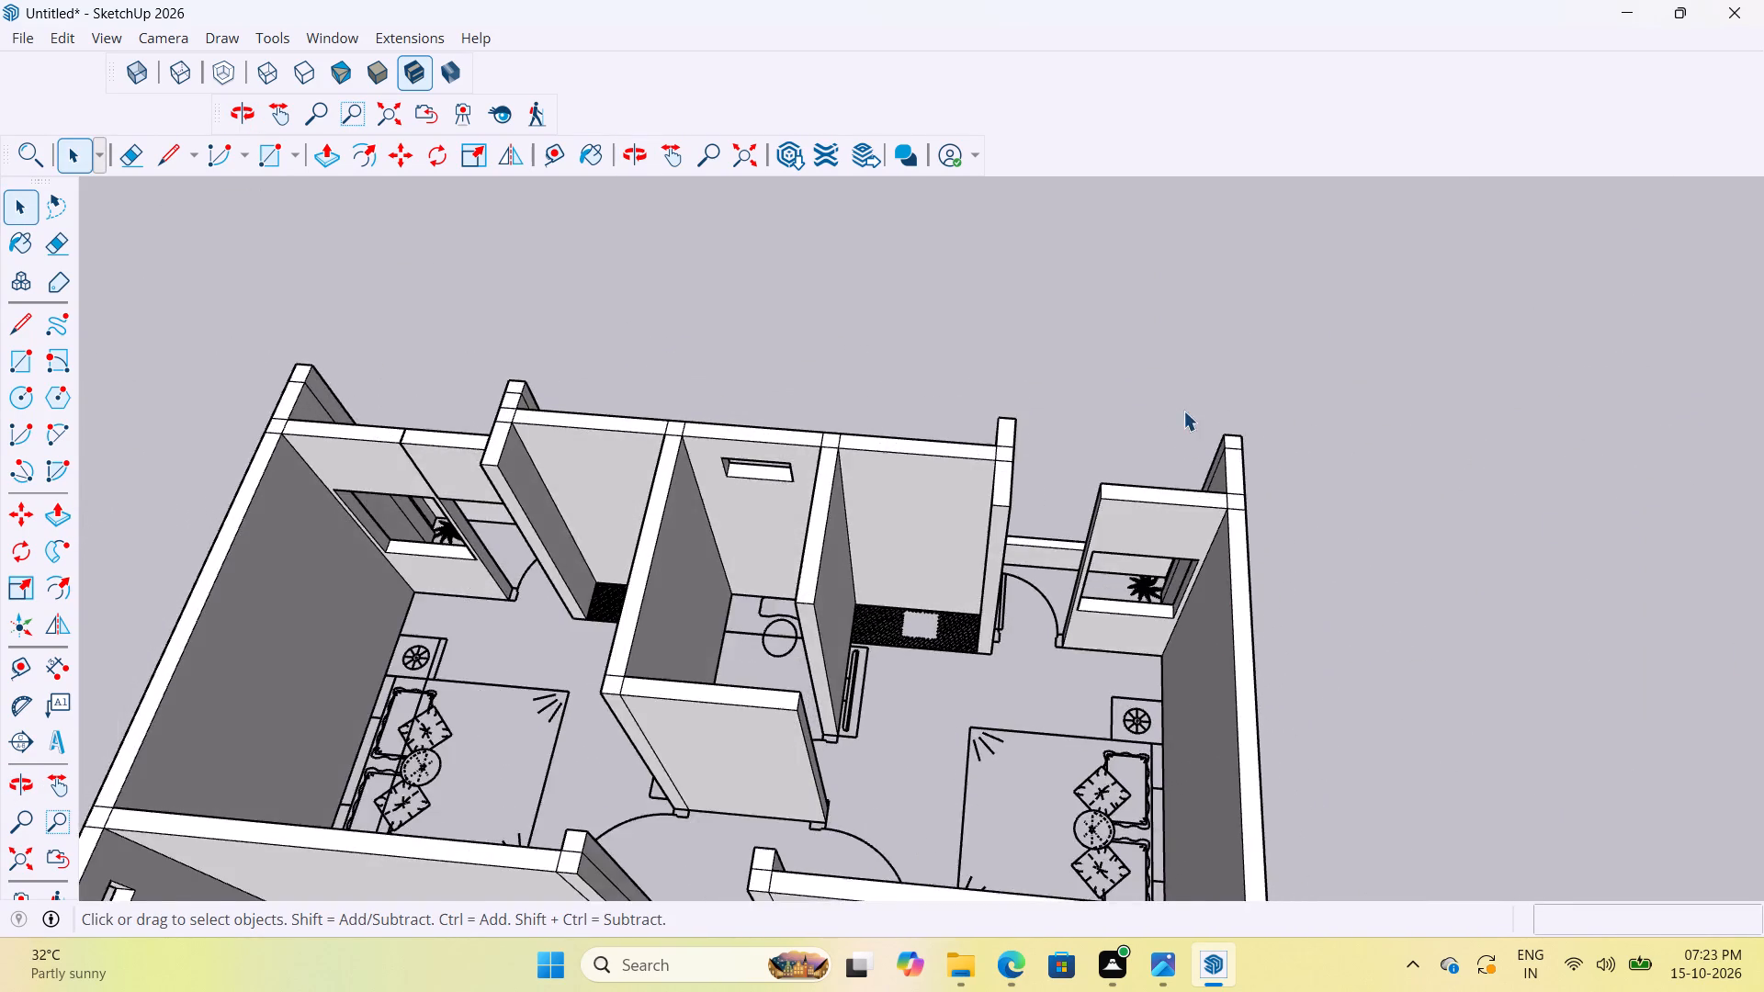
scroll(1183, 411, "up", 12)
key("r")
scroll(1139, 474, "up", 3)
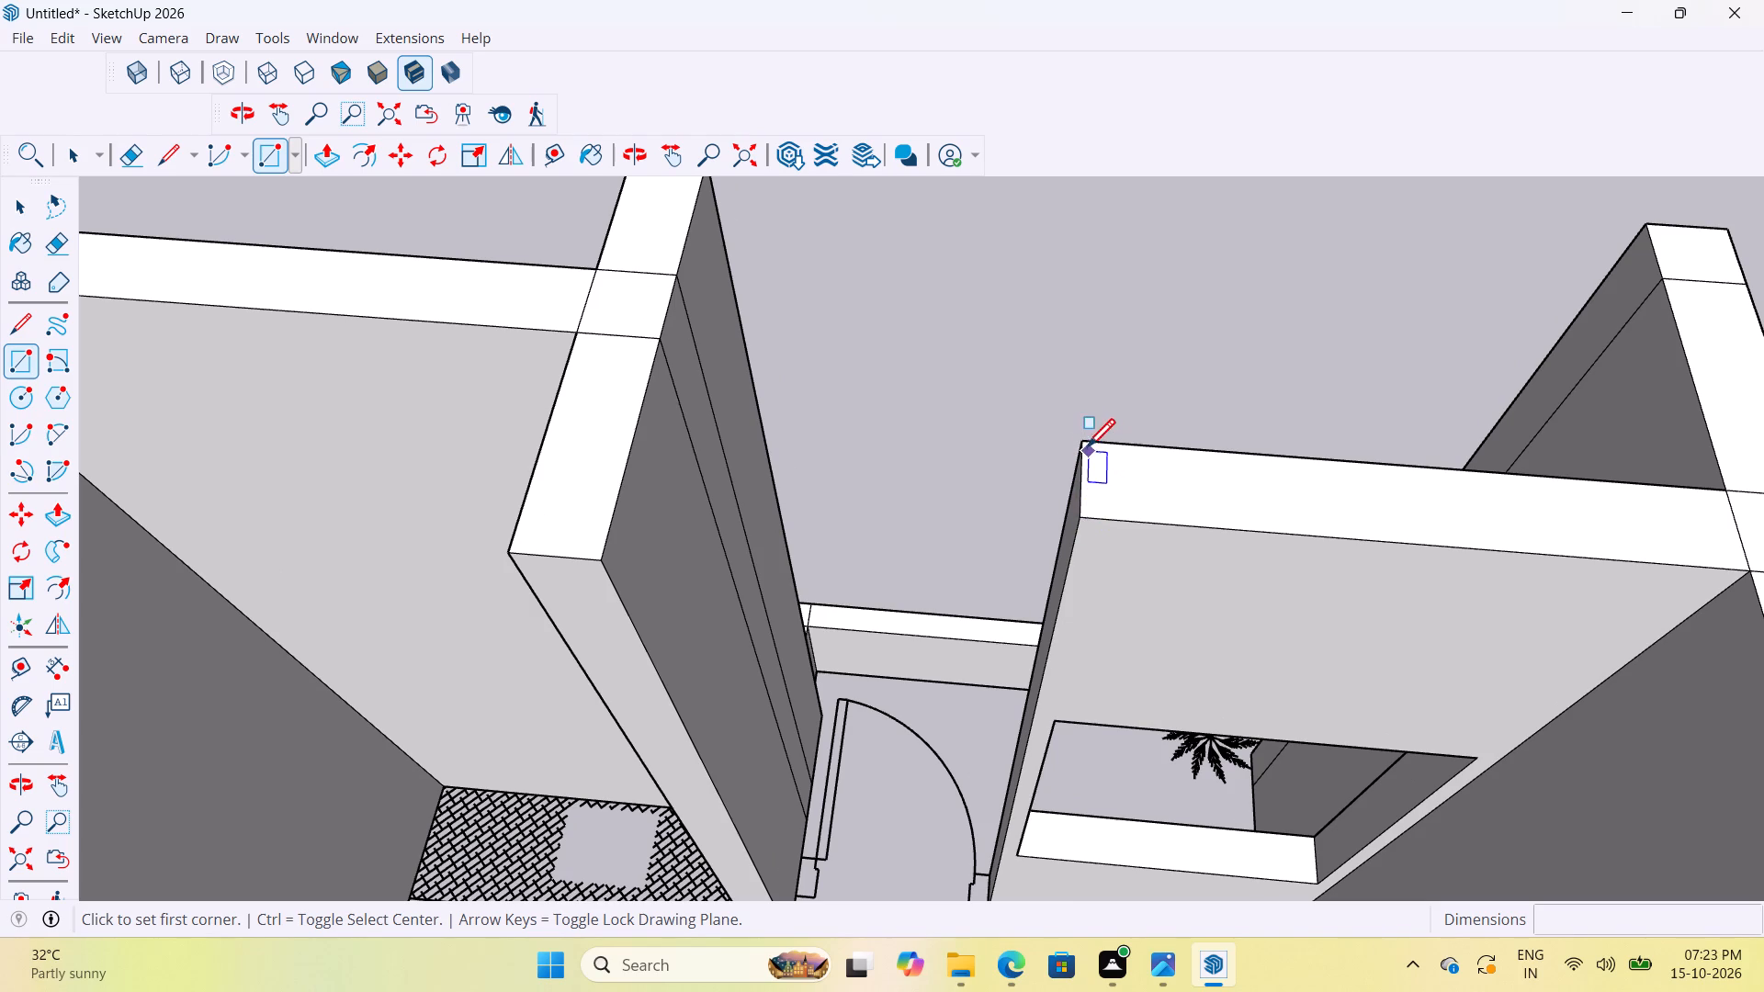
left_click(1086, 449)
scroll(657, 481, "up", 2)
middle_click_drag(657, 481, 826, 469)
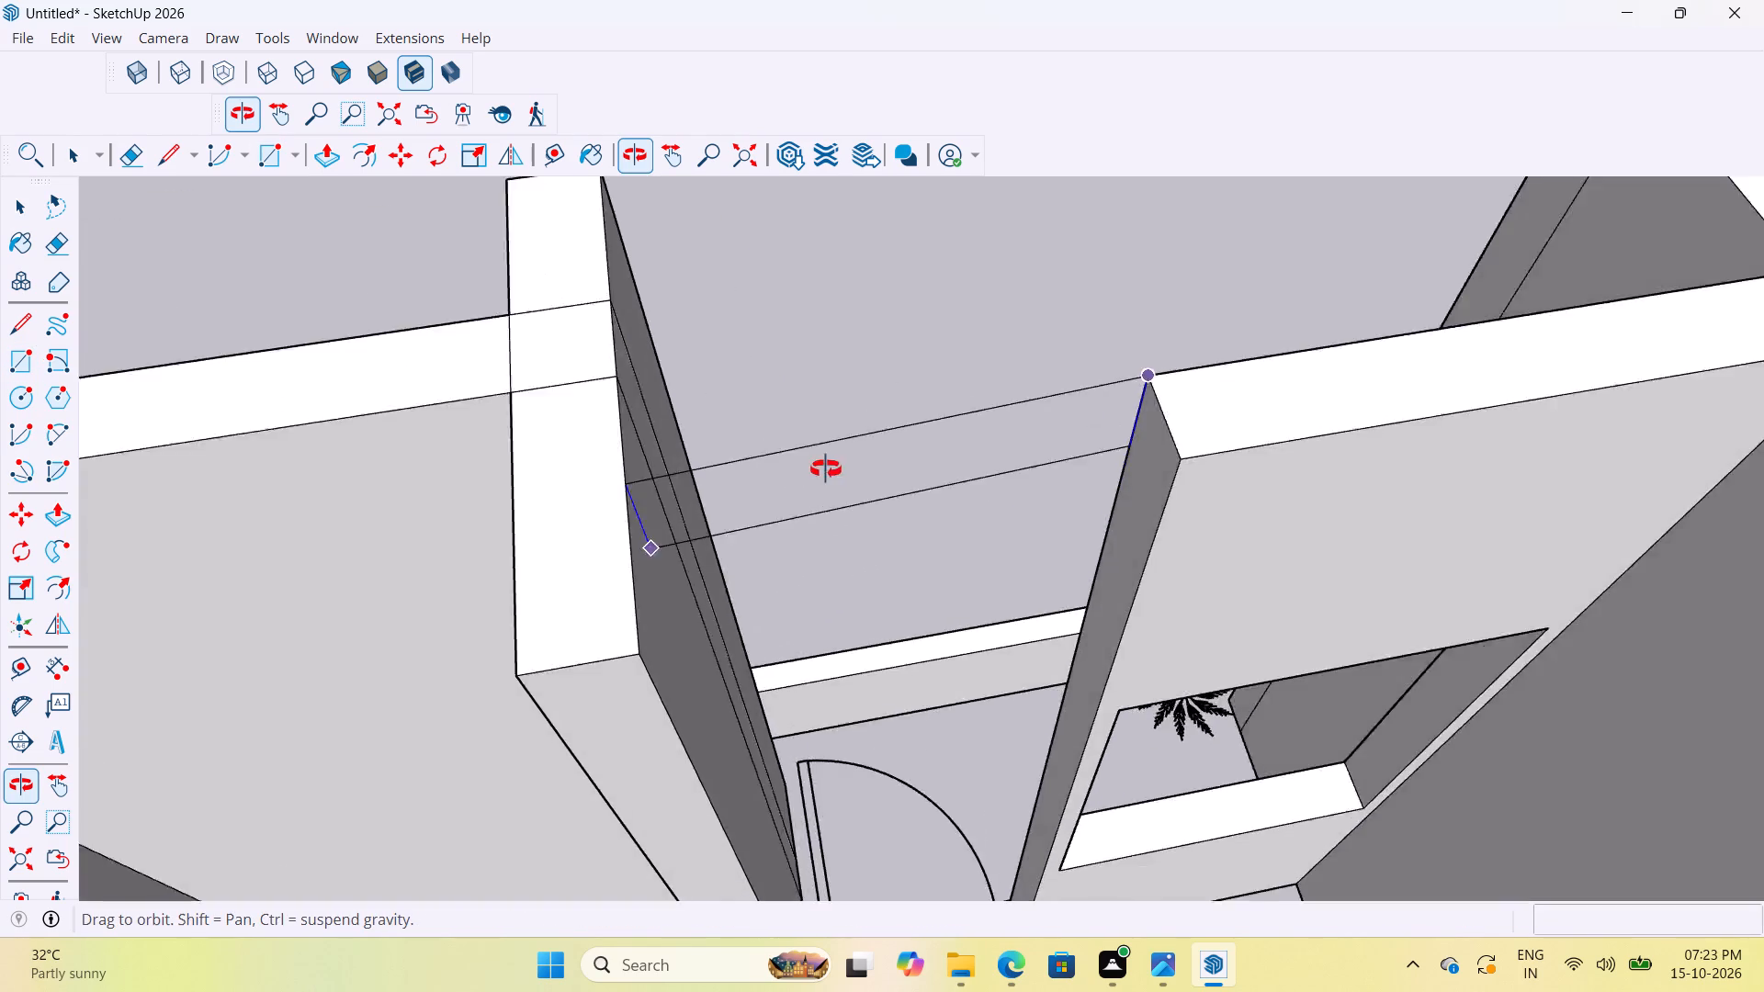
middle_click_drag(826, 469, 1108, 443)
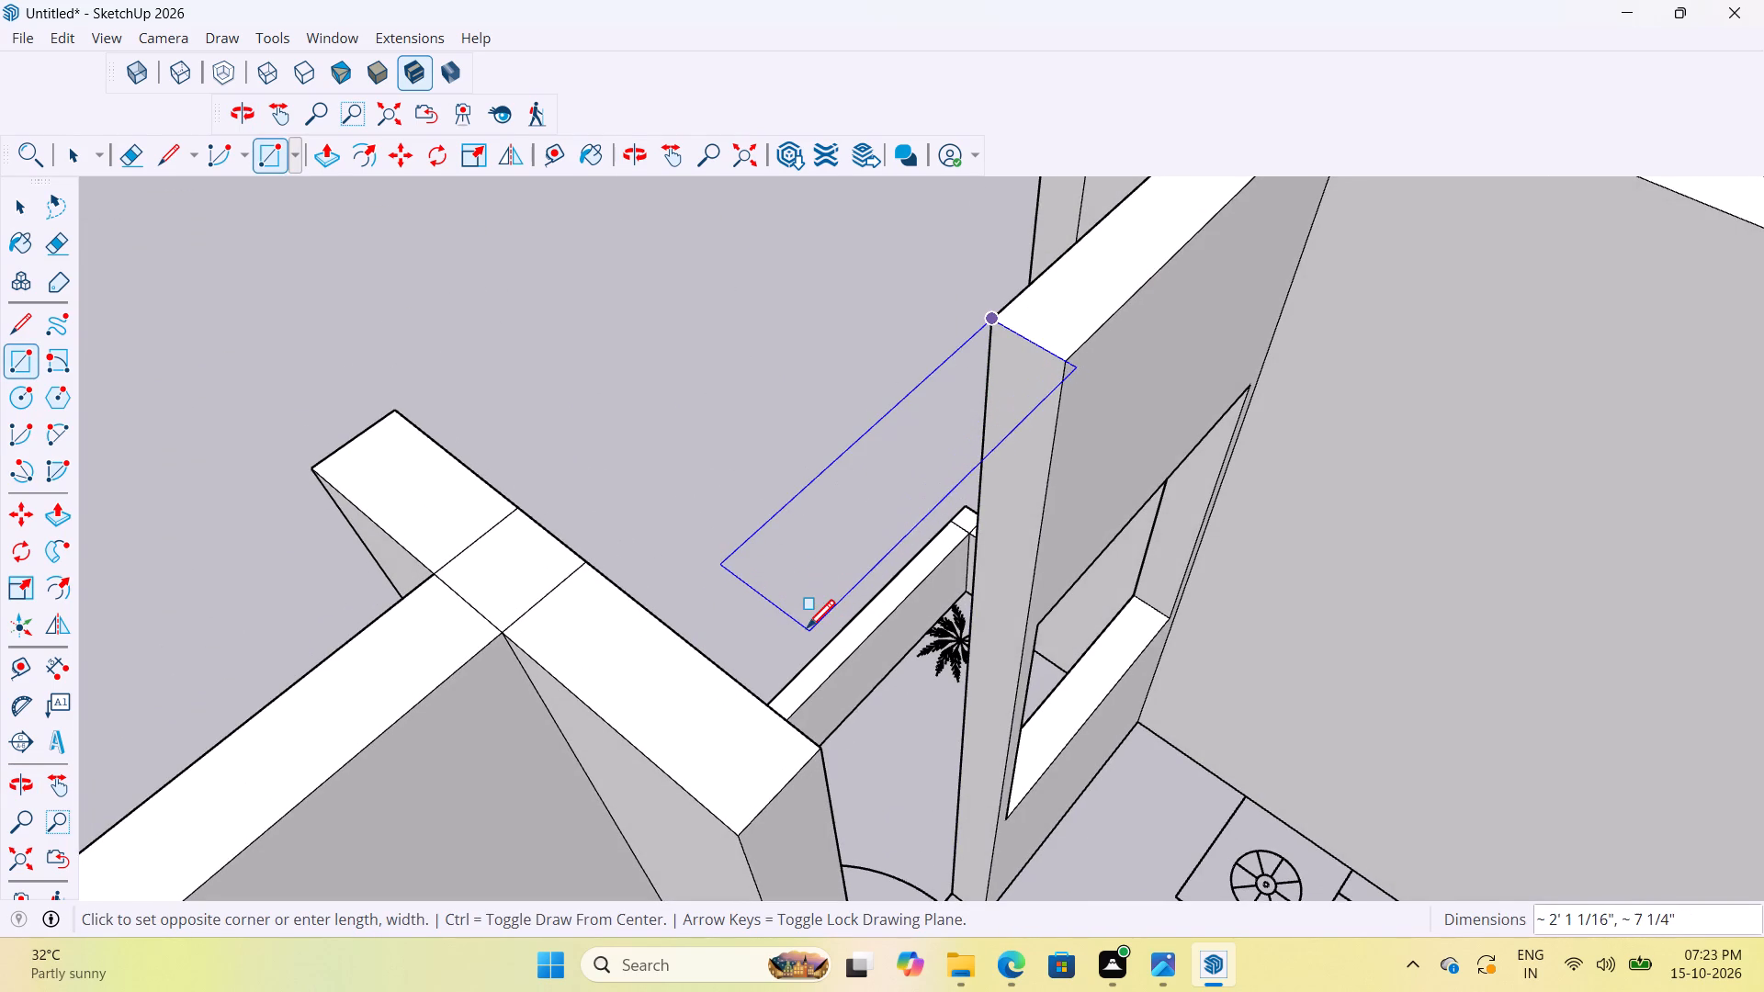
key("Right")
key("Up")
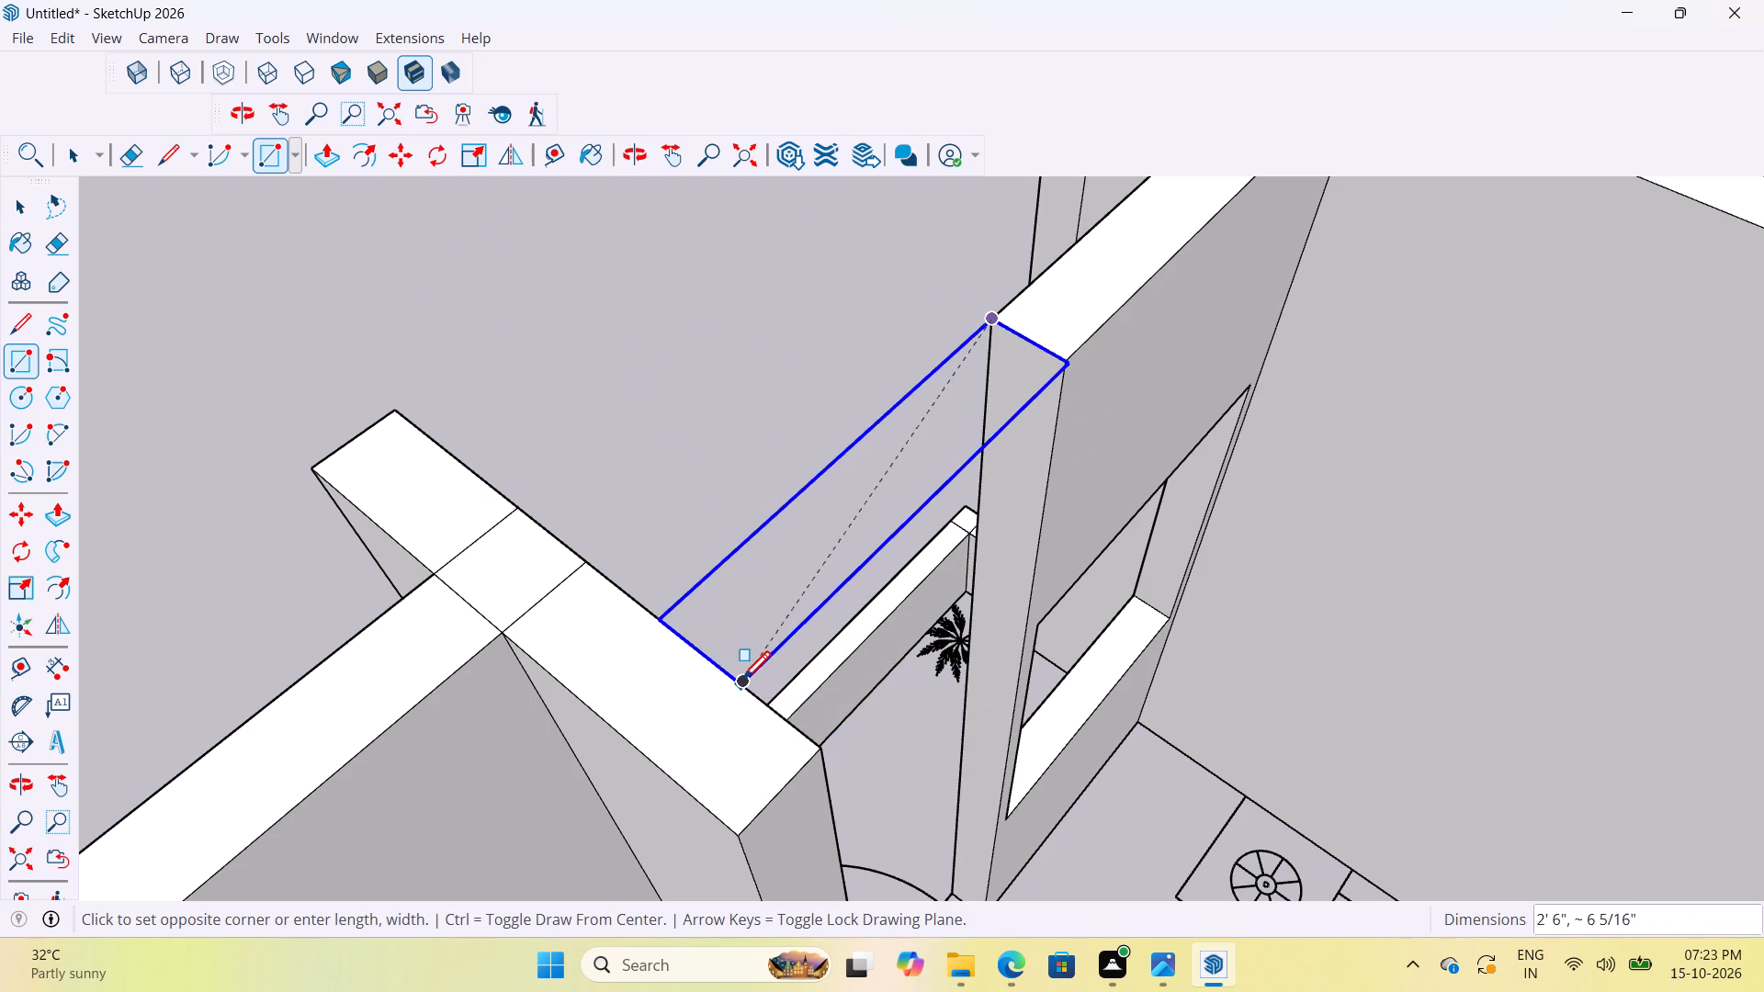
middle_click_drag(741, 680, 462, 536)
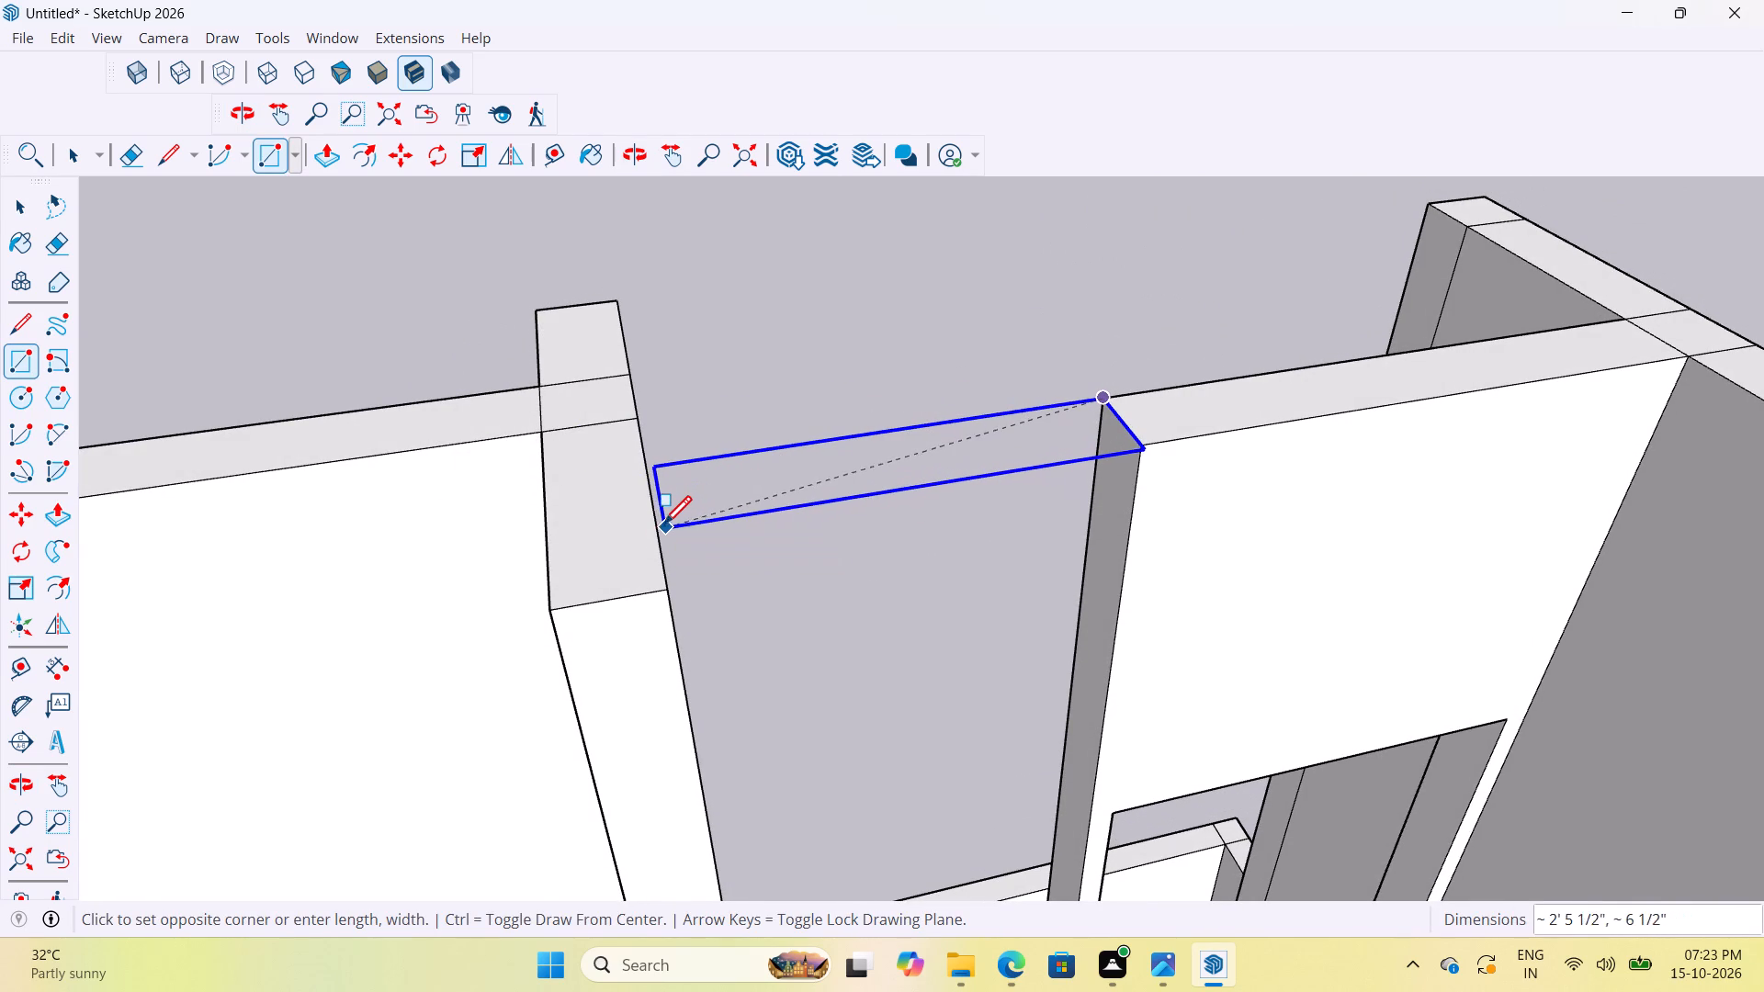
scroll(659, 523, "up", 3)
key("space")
Draw a rectangle about 6" by 2' 6" at wall-top level across the other rear bedroom's balcony doorway, from the window wall to the toilet wall.
middle_click_drag(739, 533, 673, 521)
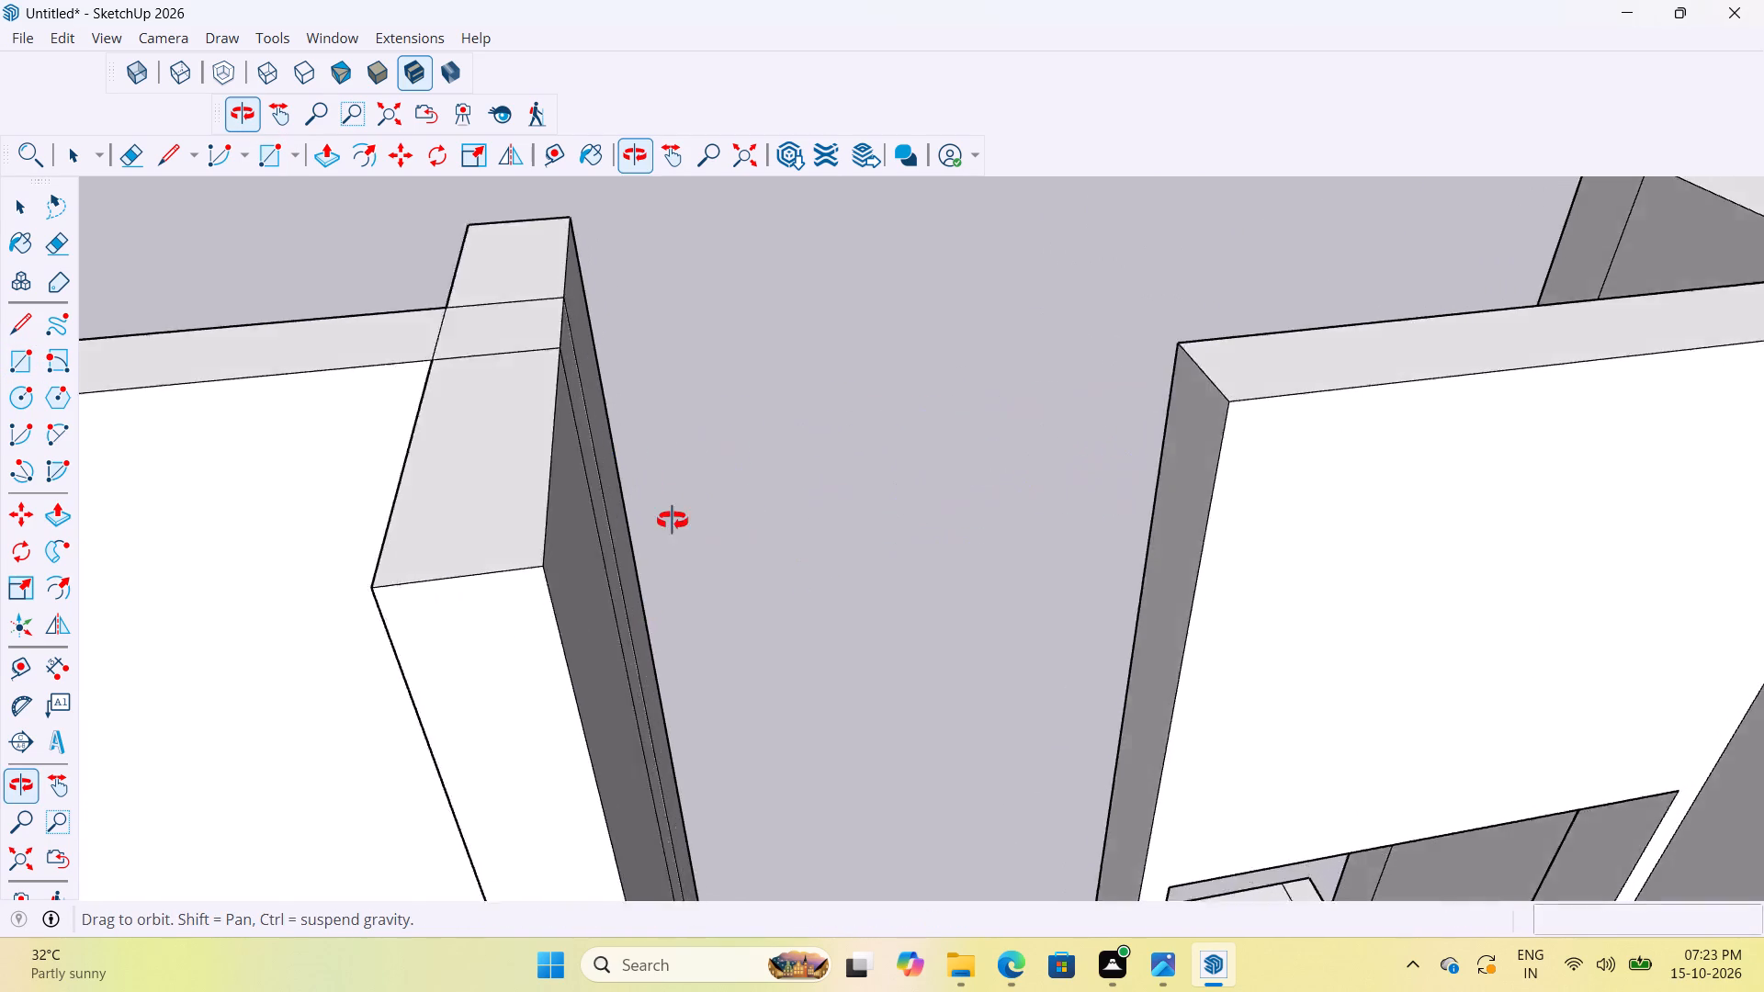
middle_click_drag(673, 521, 627, 533)
scroll(763, 597, "down", 4)
scroll(822, 516, "up", 3)
key("r")
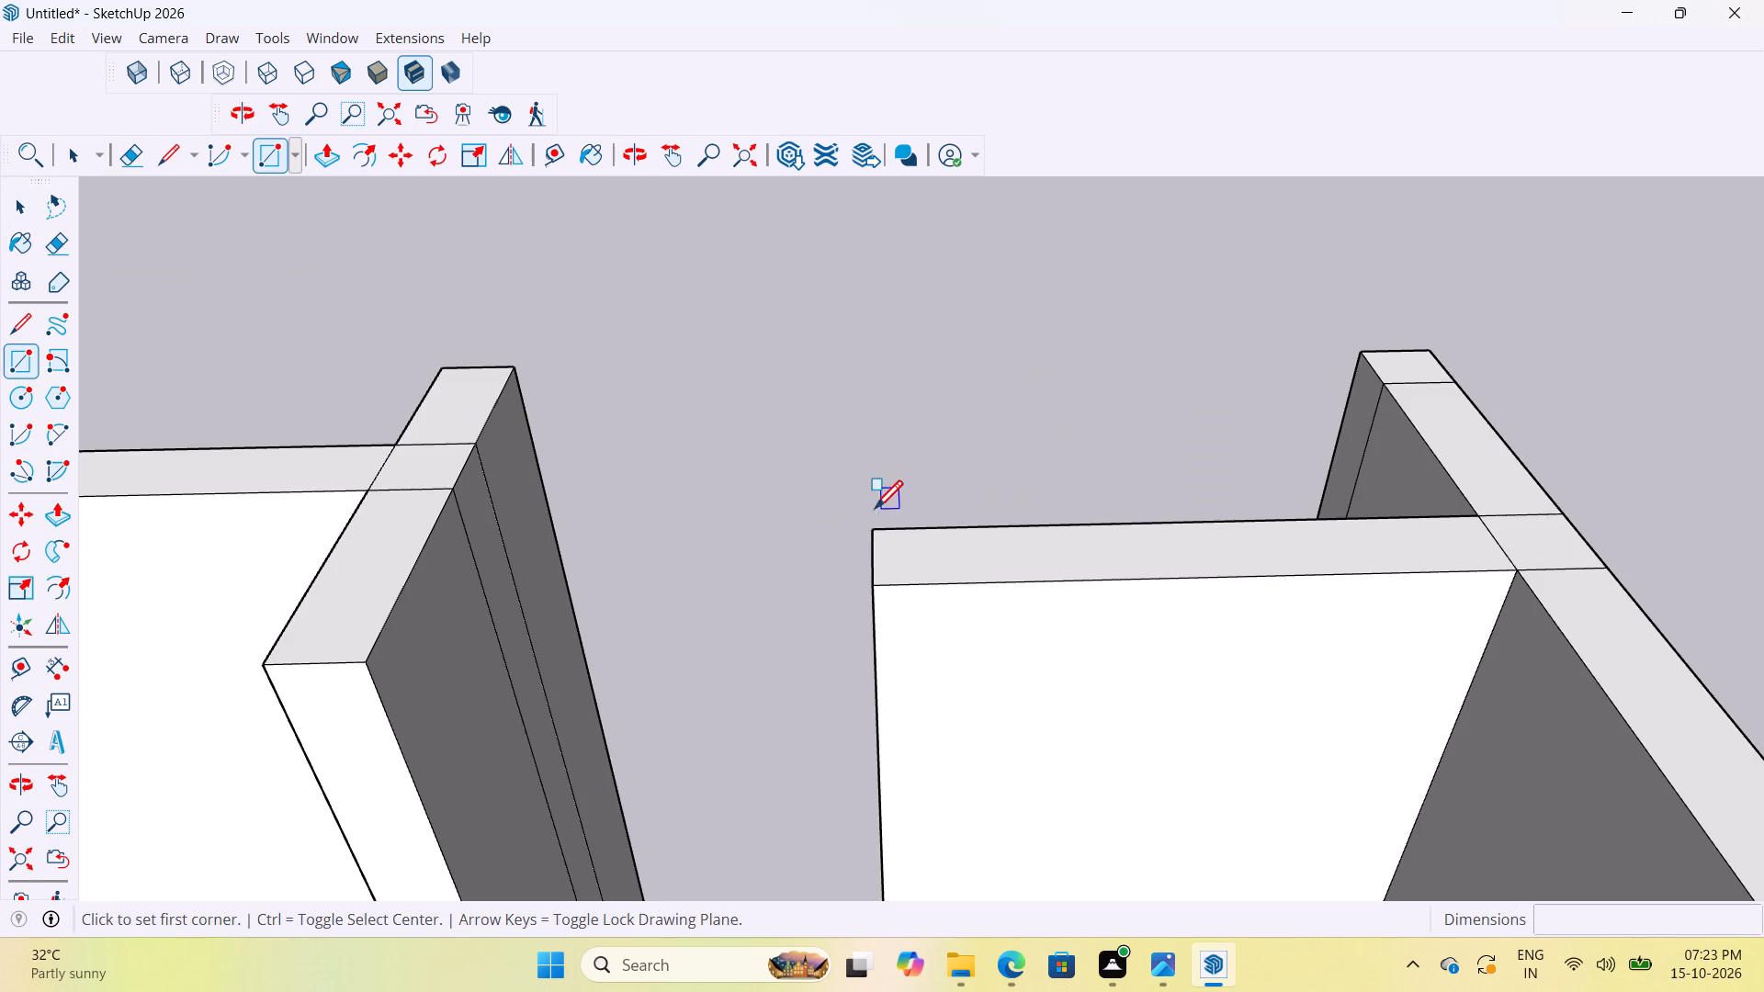
left_click(872, 589)
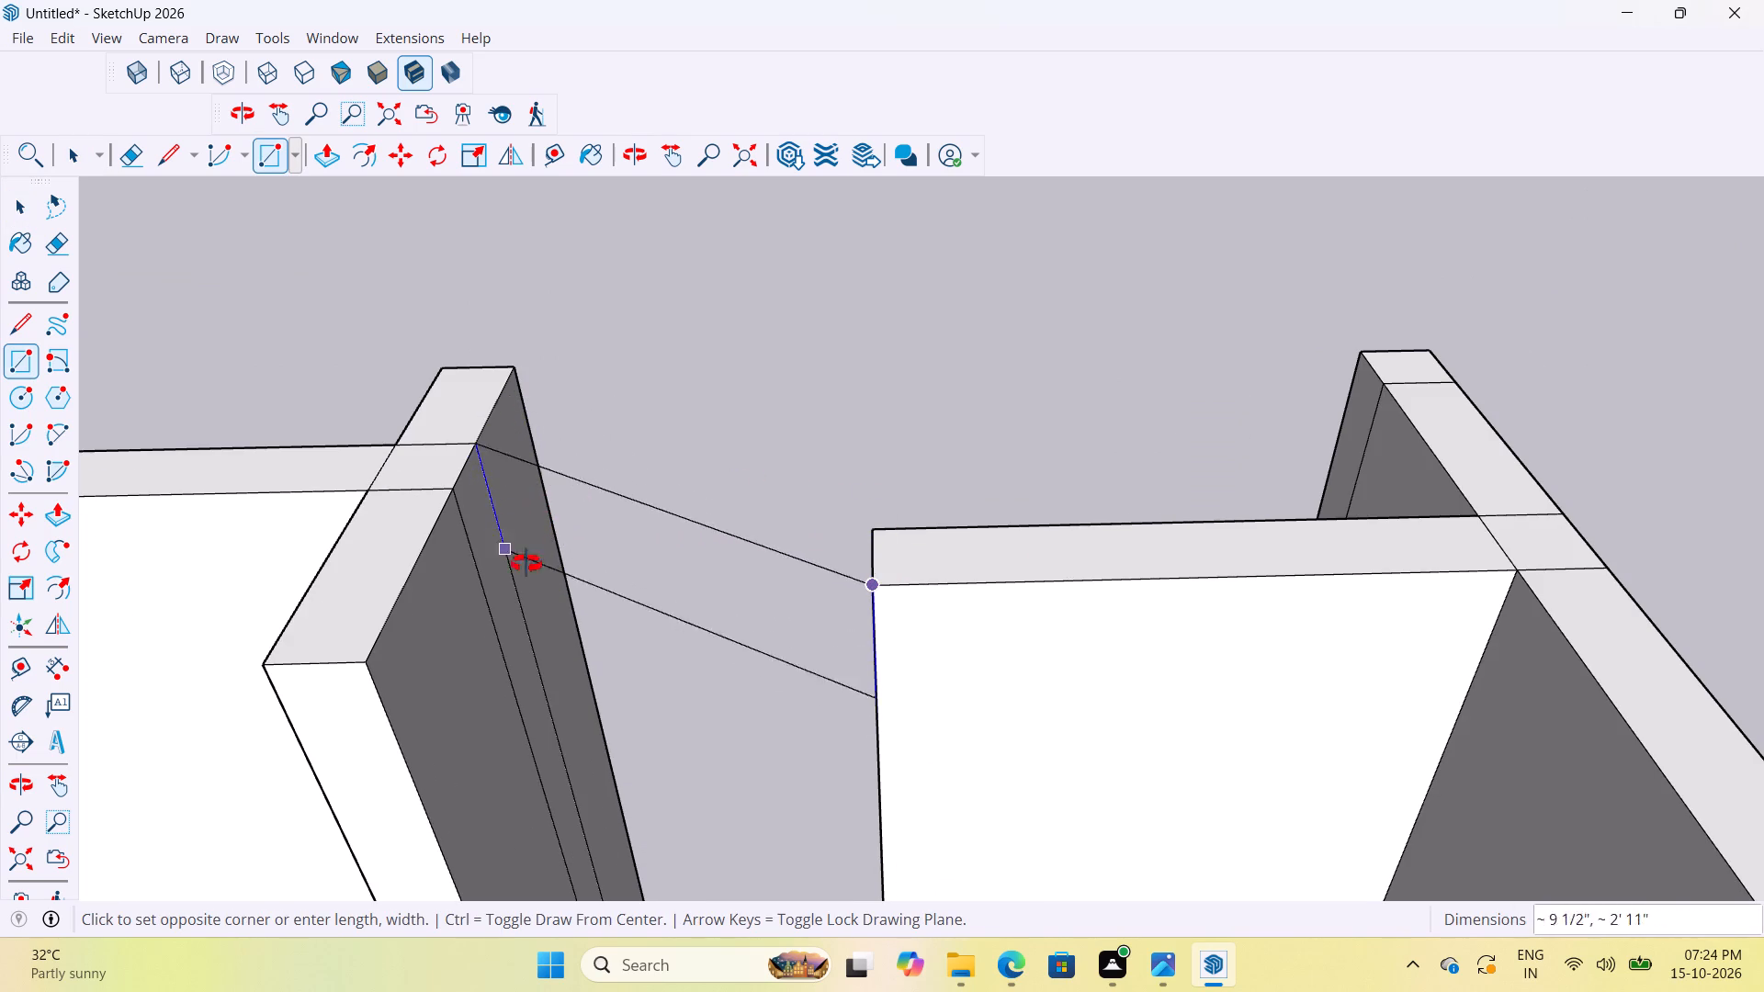
middle_click_drag(524, 560, 771, 676)
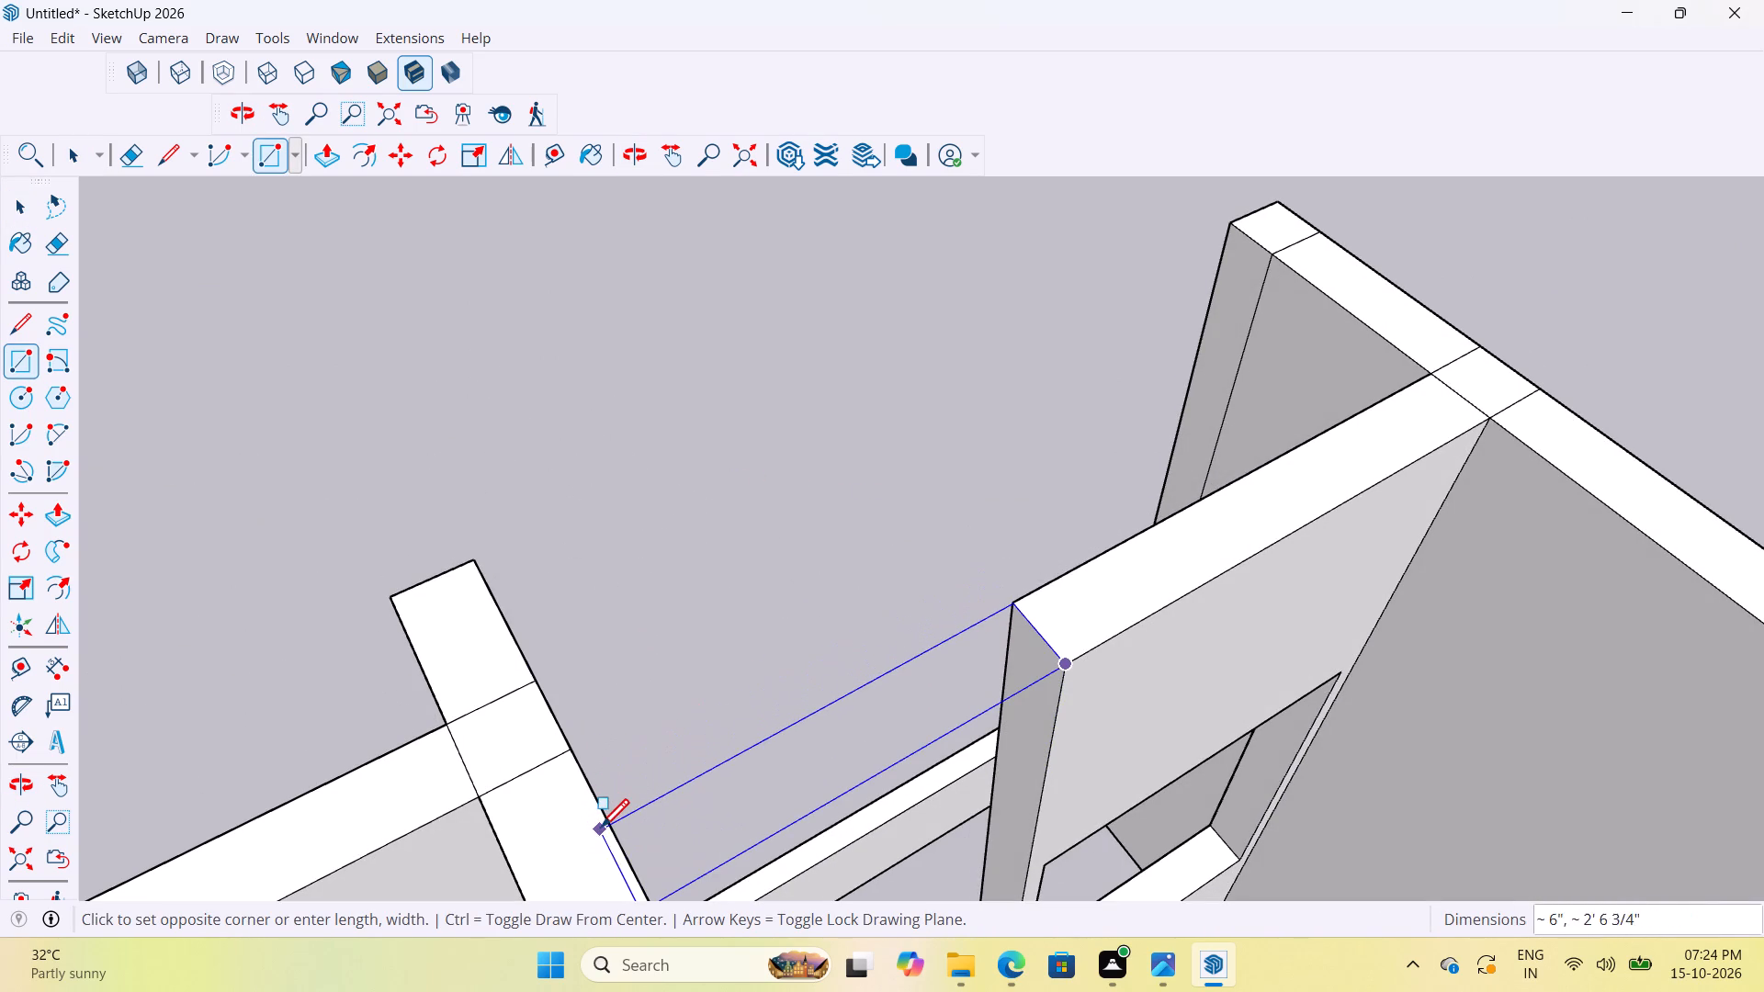
left_click(616, 823)
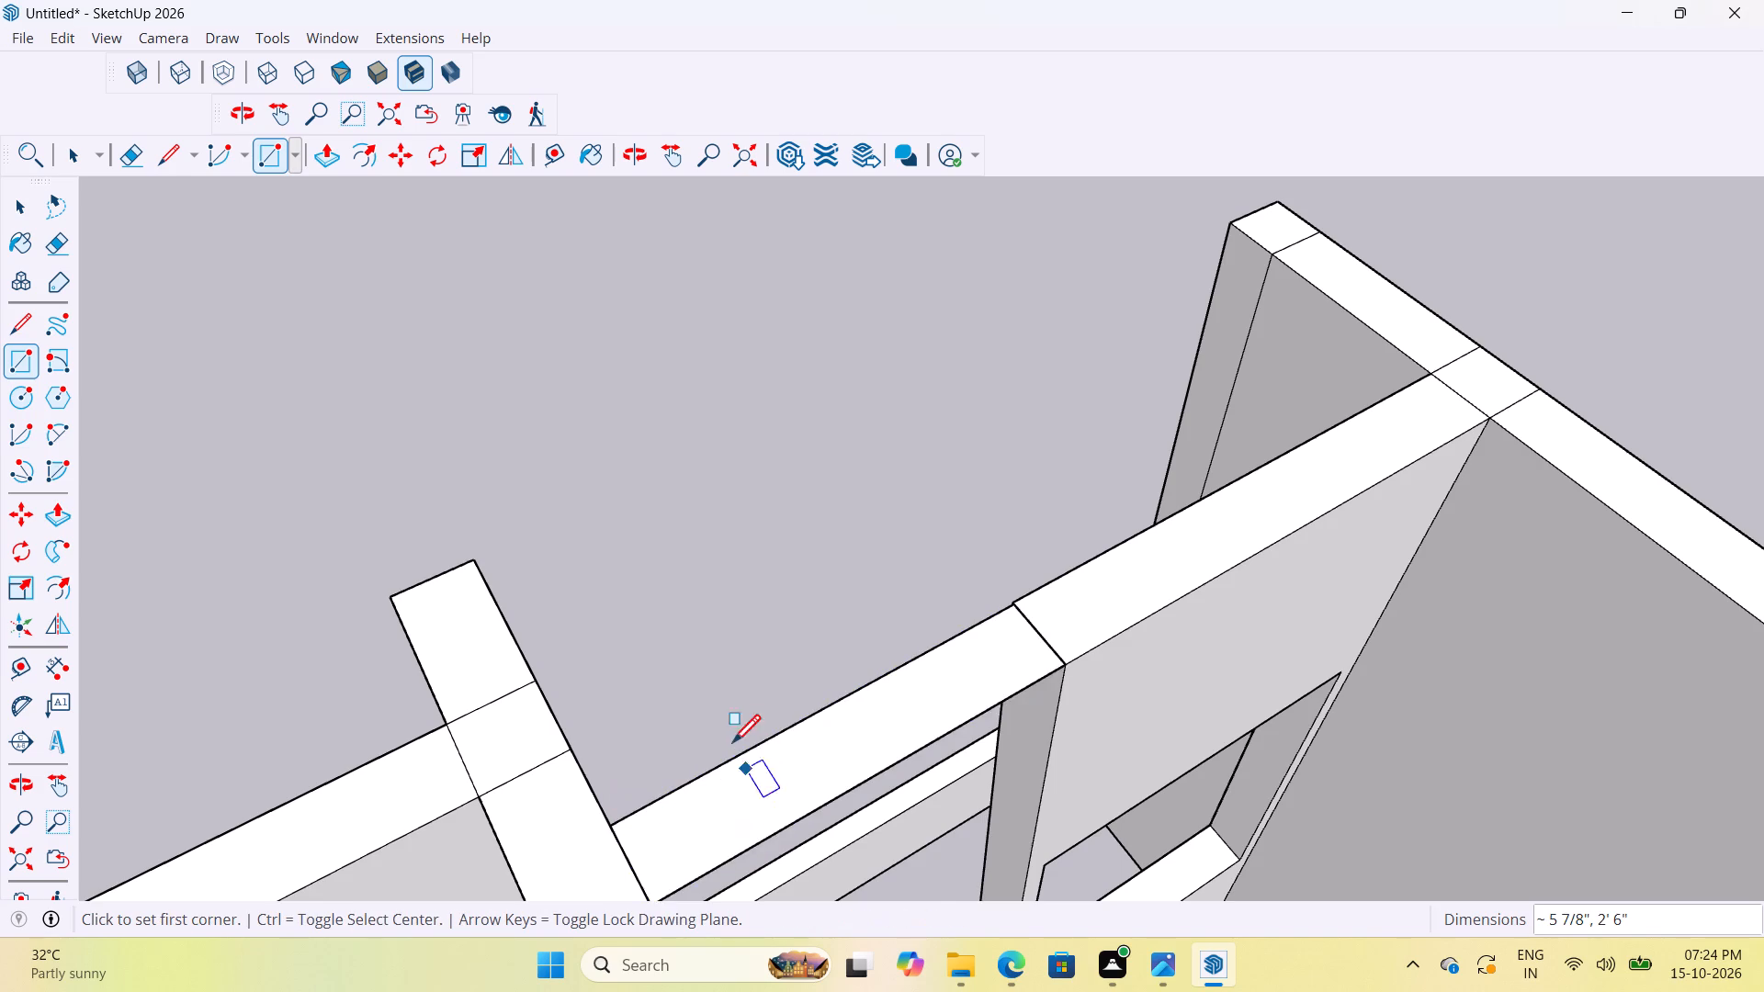
Examine the joint between the new bridging rectangle and the window wall from both the balcony and bedroom sides.
scroll(732, 744, "down", 4)
scroll(967, 662, "up", 15)
middle_click_drag(881, 610, 1572, 583)
scroll(1180, 594, "up", 10)
middle_click_drag(924, 545, 977, 426)
scroll(880, 587, "up", 3)
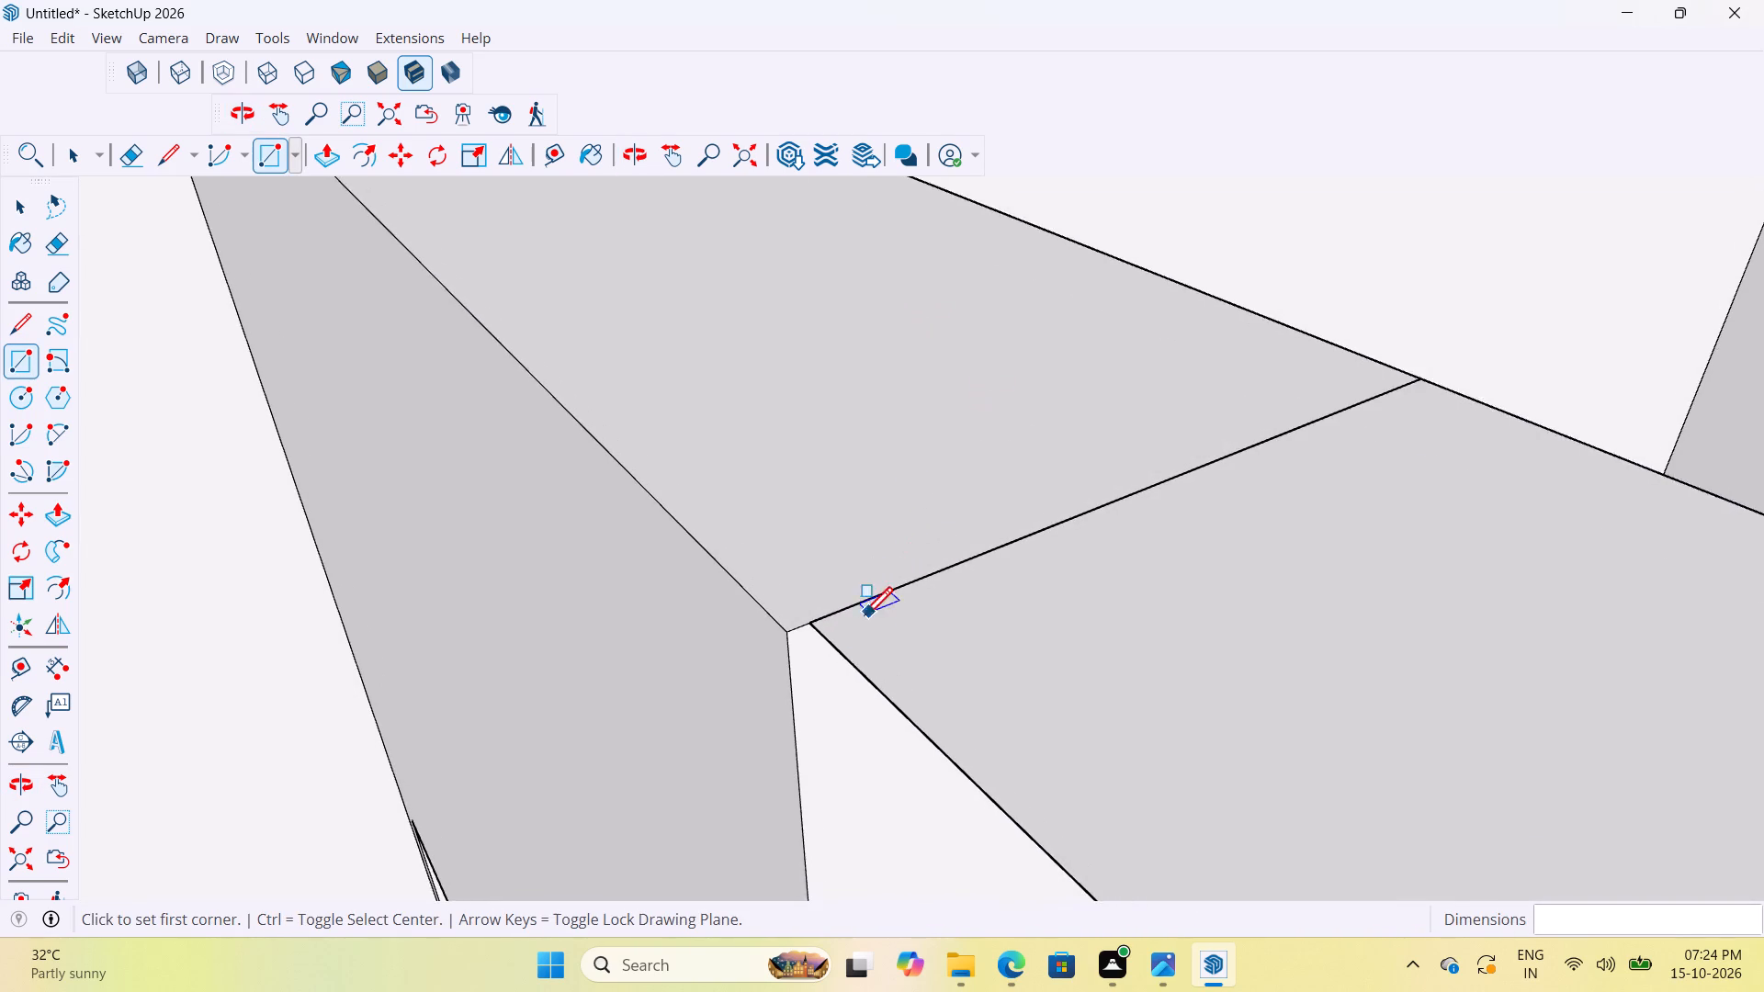
scroll(865, 618, "up", 4)
key("space")
scroll(807, 508, "down", 15)
scroll(837, 750, "up", 4)
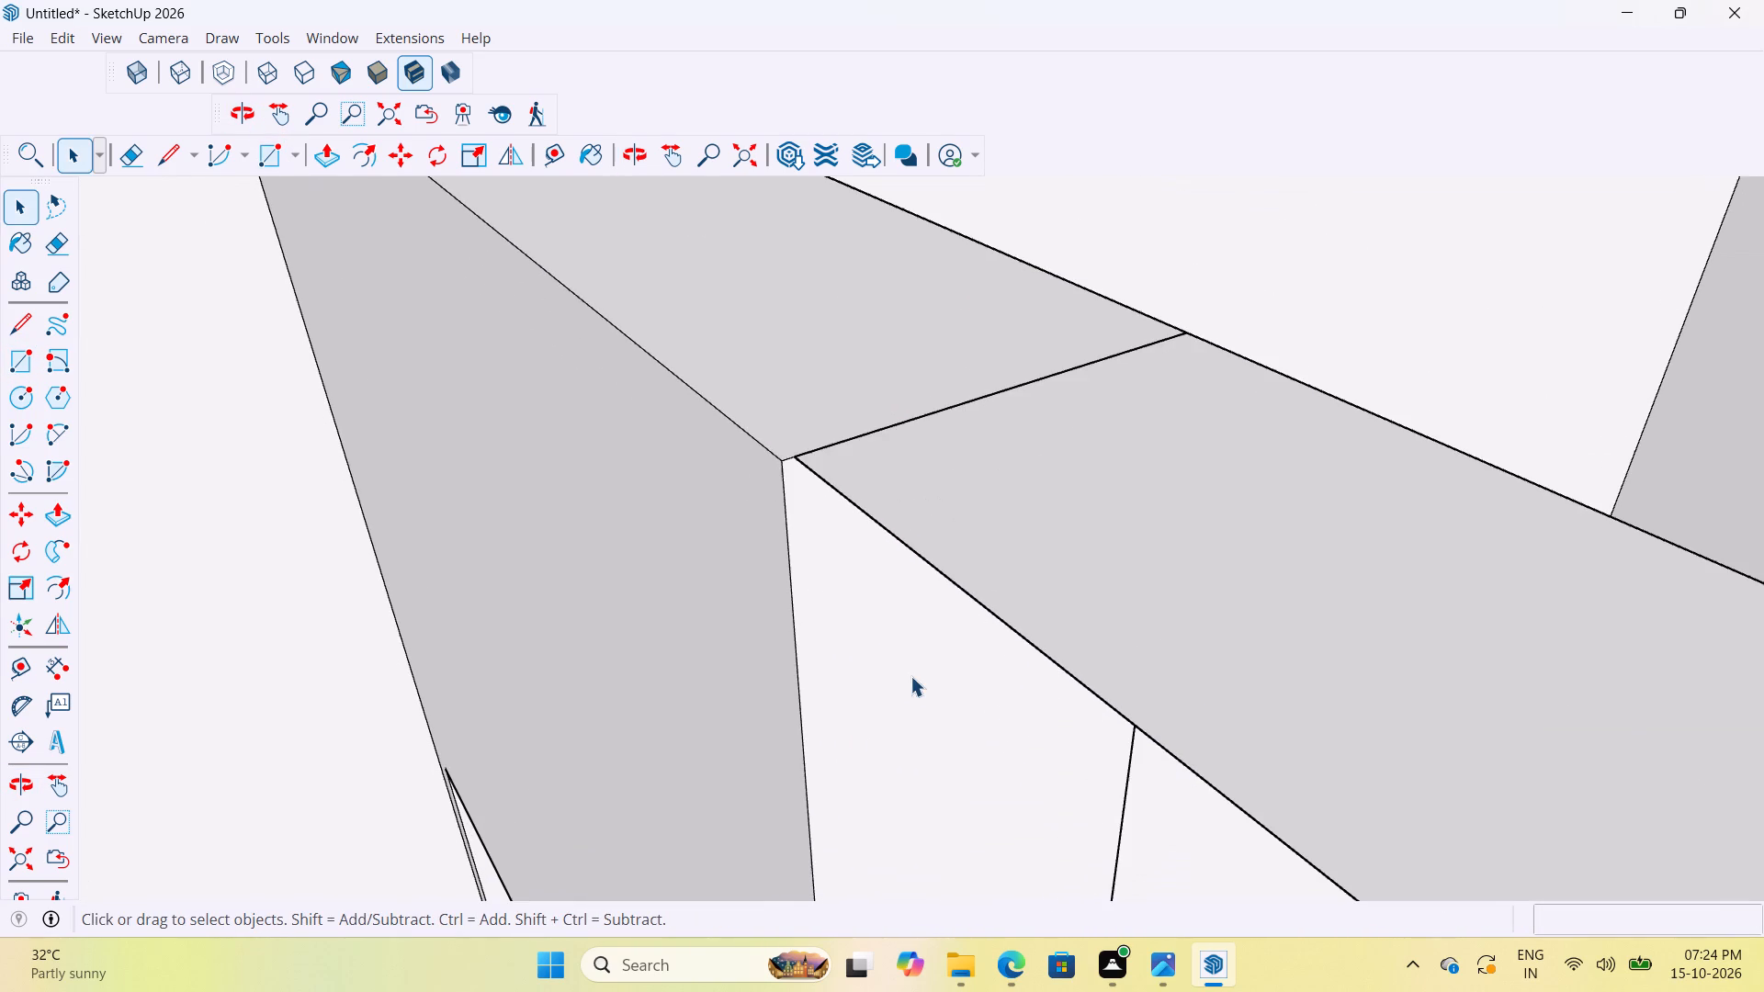
left_click(914, 660)
scroll(879, 592, "down", 20)
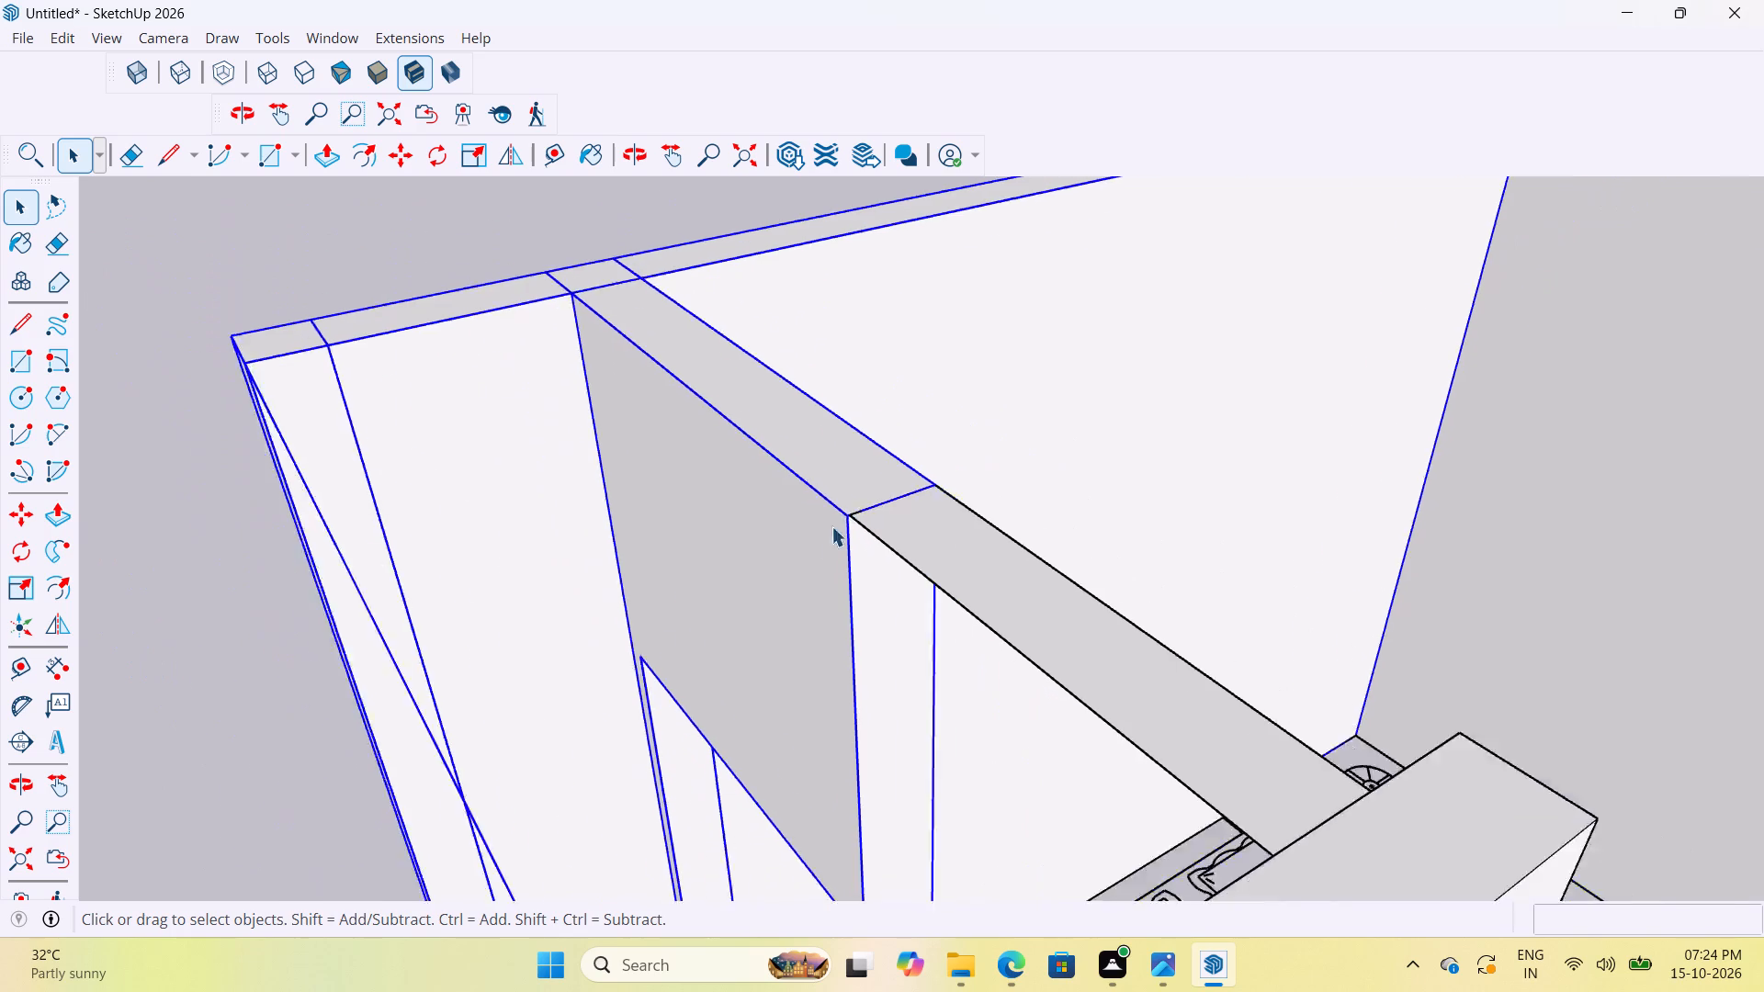
scroll(831, 526, "down", 8)
left_click(1313, 579)
scroll(902, 596, "up", 4)
left_click(605, 301)
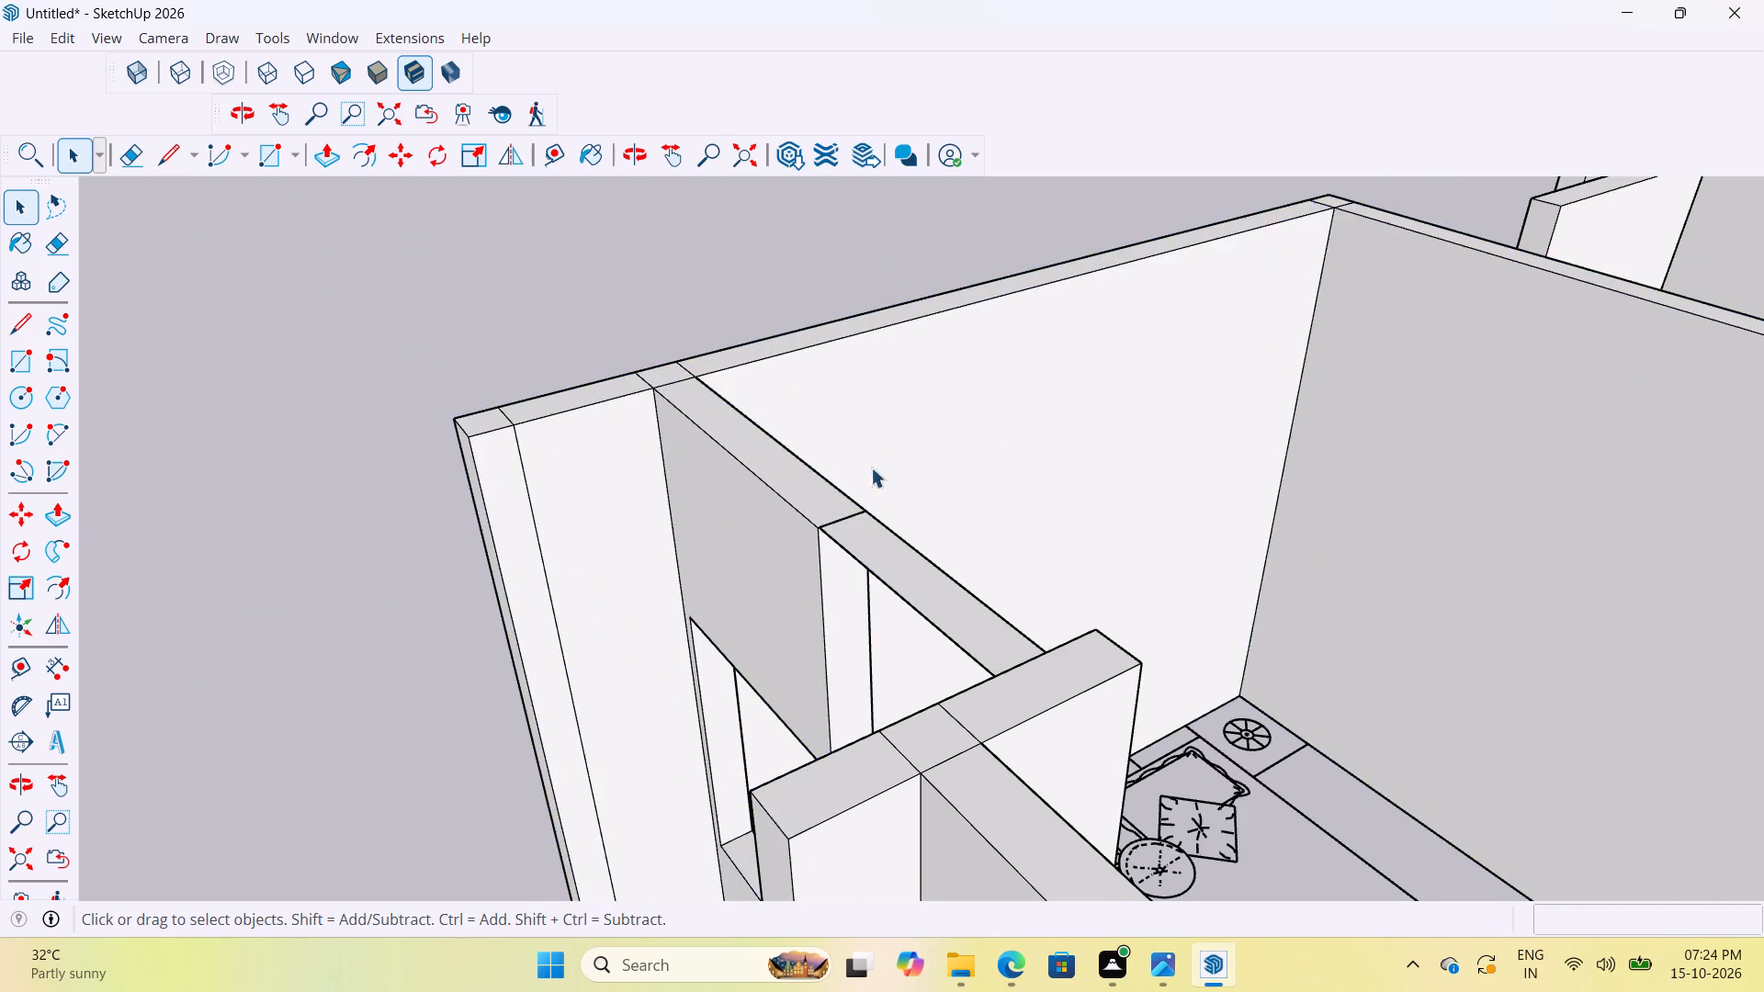
scroll(913, 543, "up", 5)
middle_click_drag(1012, 589, 492, 664)
scroll(937, 676, "down", 9)
scroll(516, 528, "up", 2)
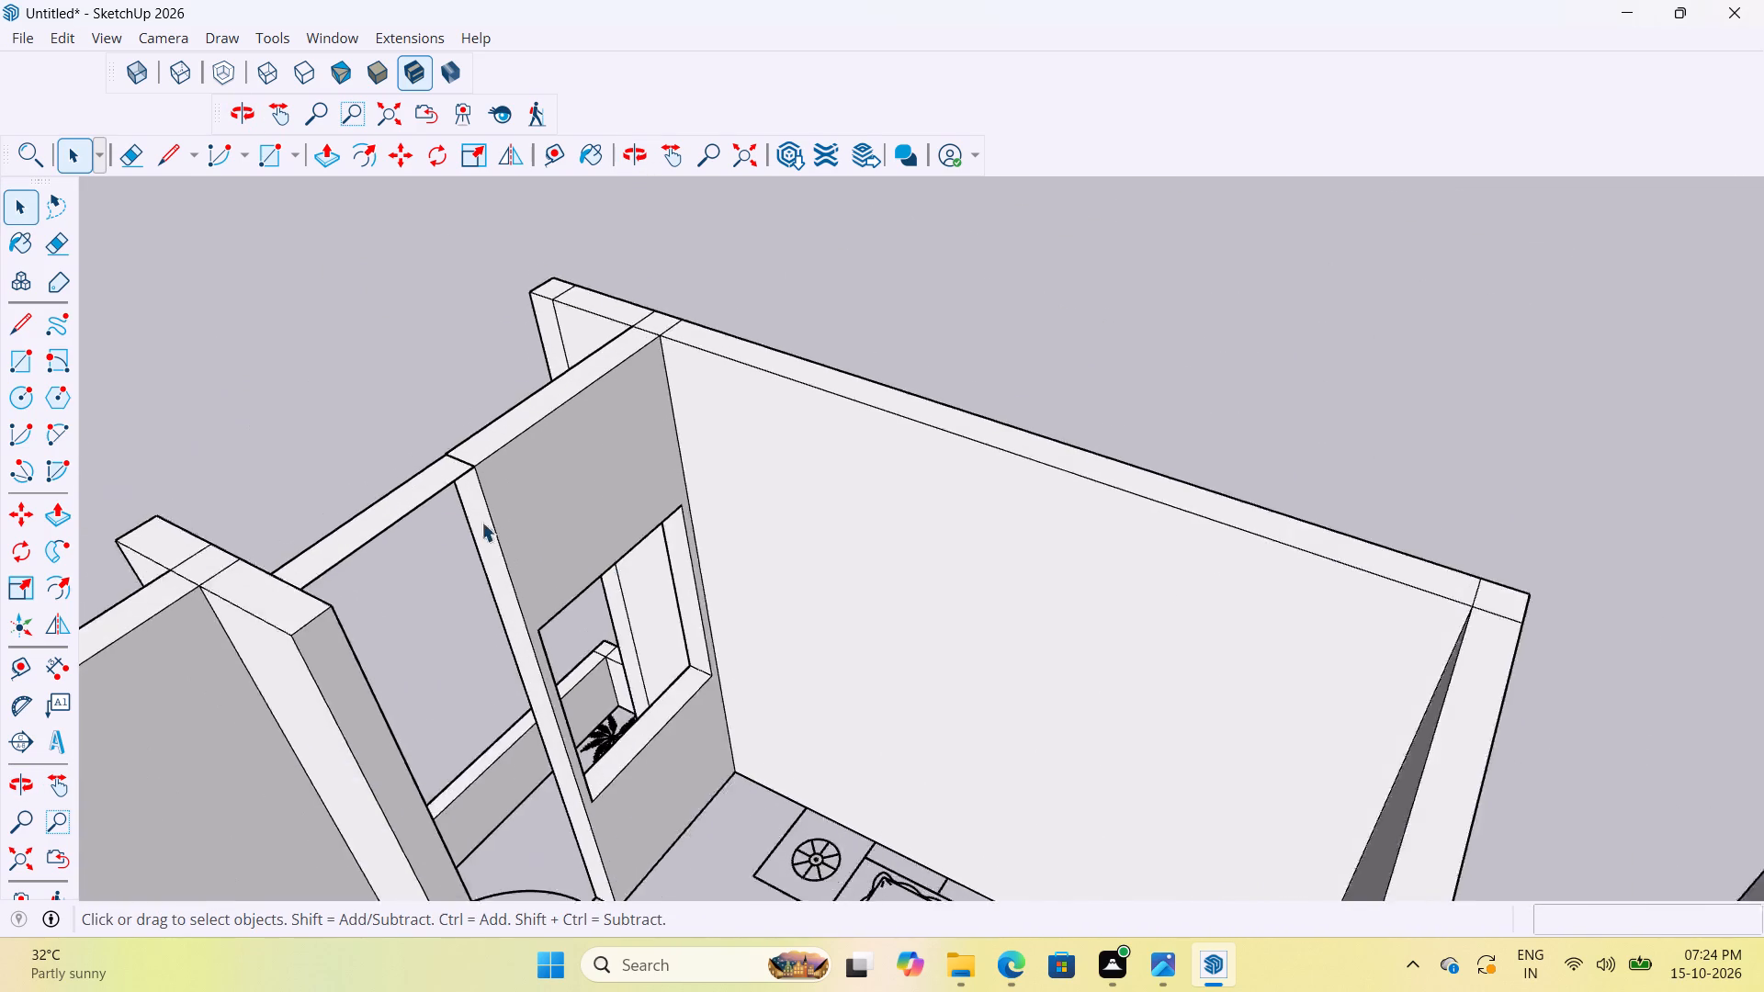
Push/Pull the bridging rectangle down 3' to form the wall piece above this balcony door.
scroll(481, 522, "up", 5)
scroll(1238, 638, "down", 7)
middle_click_drag(1358, 749, 926, 819)
scroll(753, 537, "up", 4)
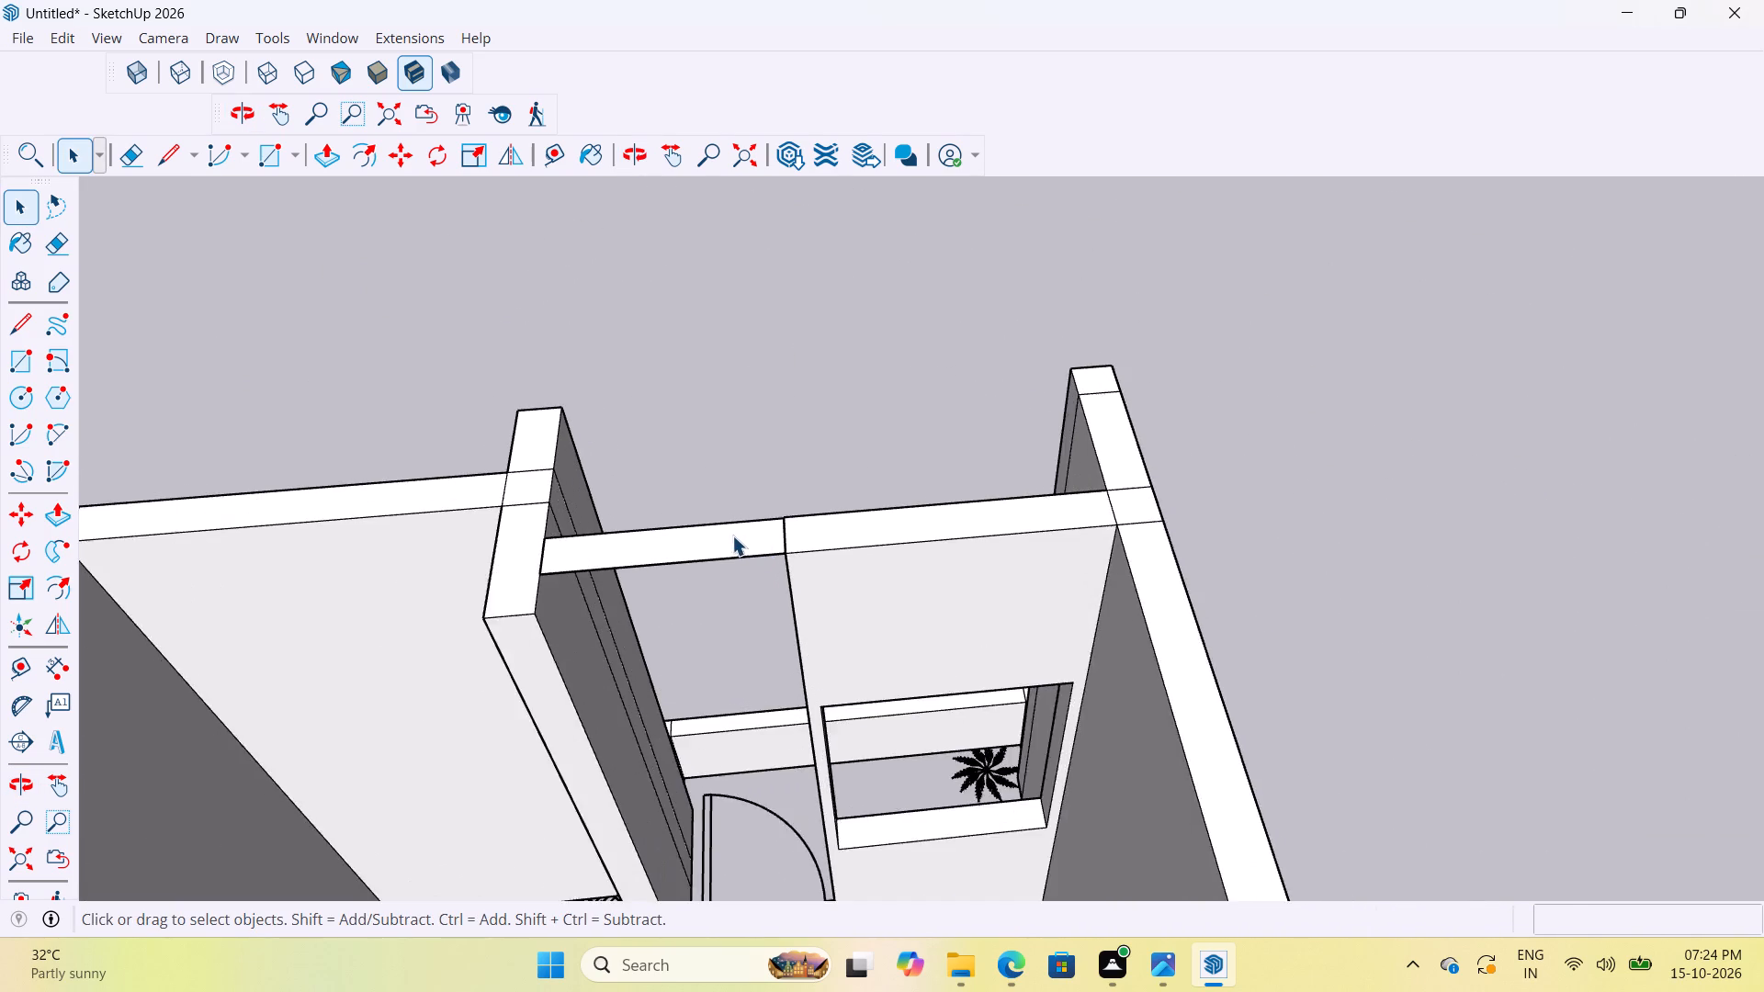
scroll(732, 535, "up", 3)
left_click(714, 538)
key("p")
left_click(719, 554)
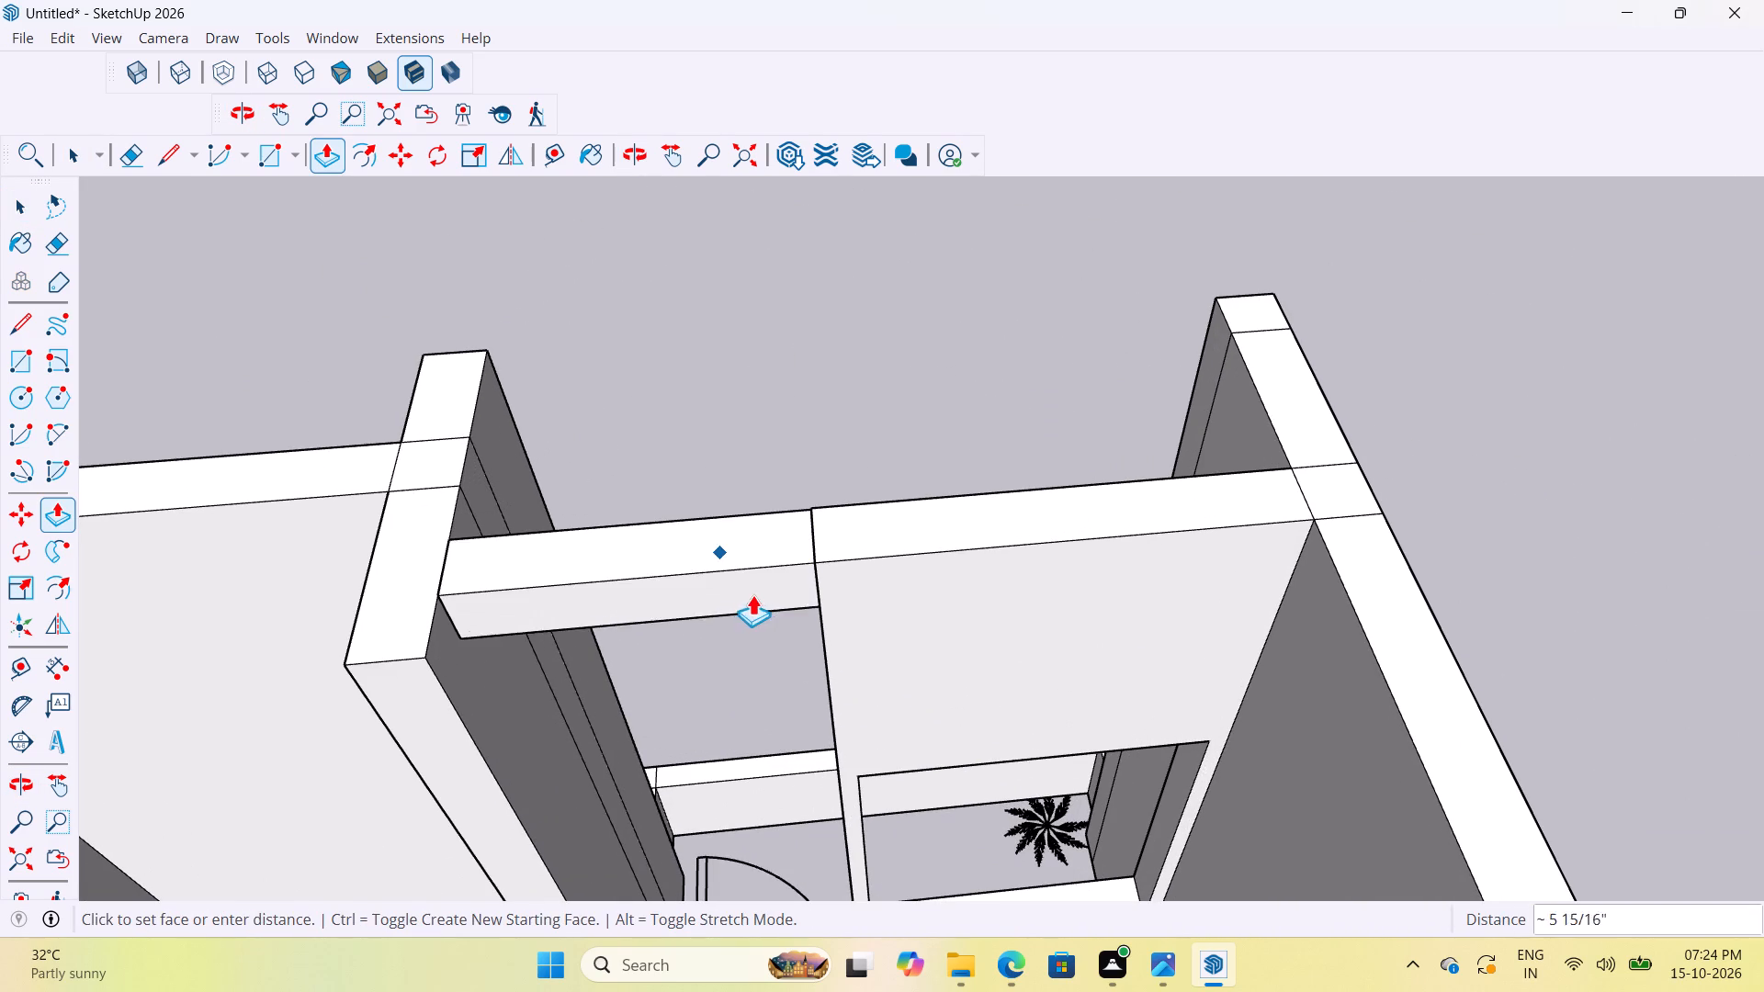
scroll(773, 647, "up", 7)
type("3'")
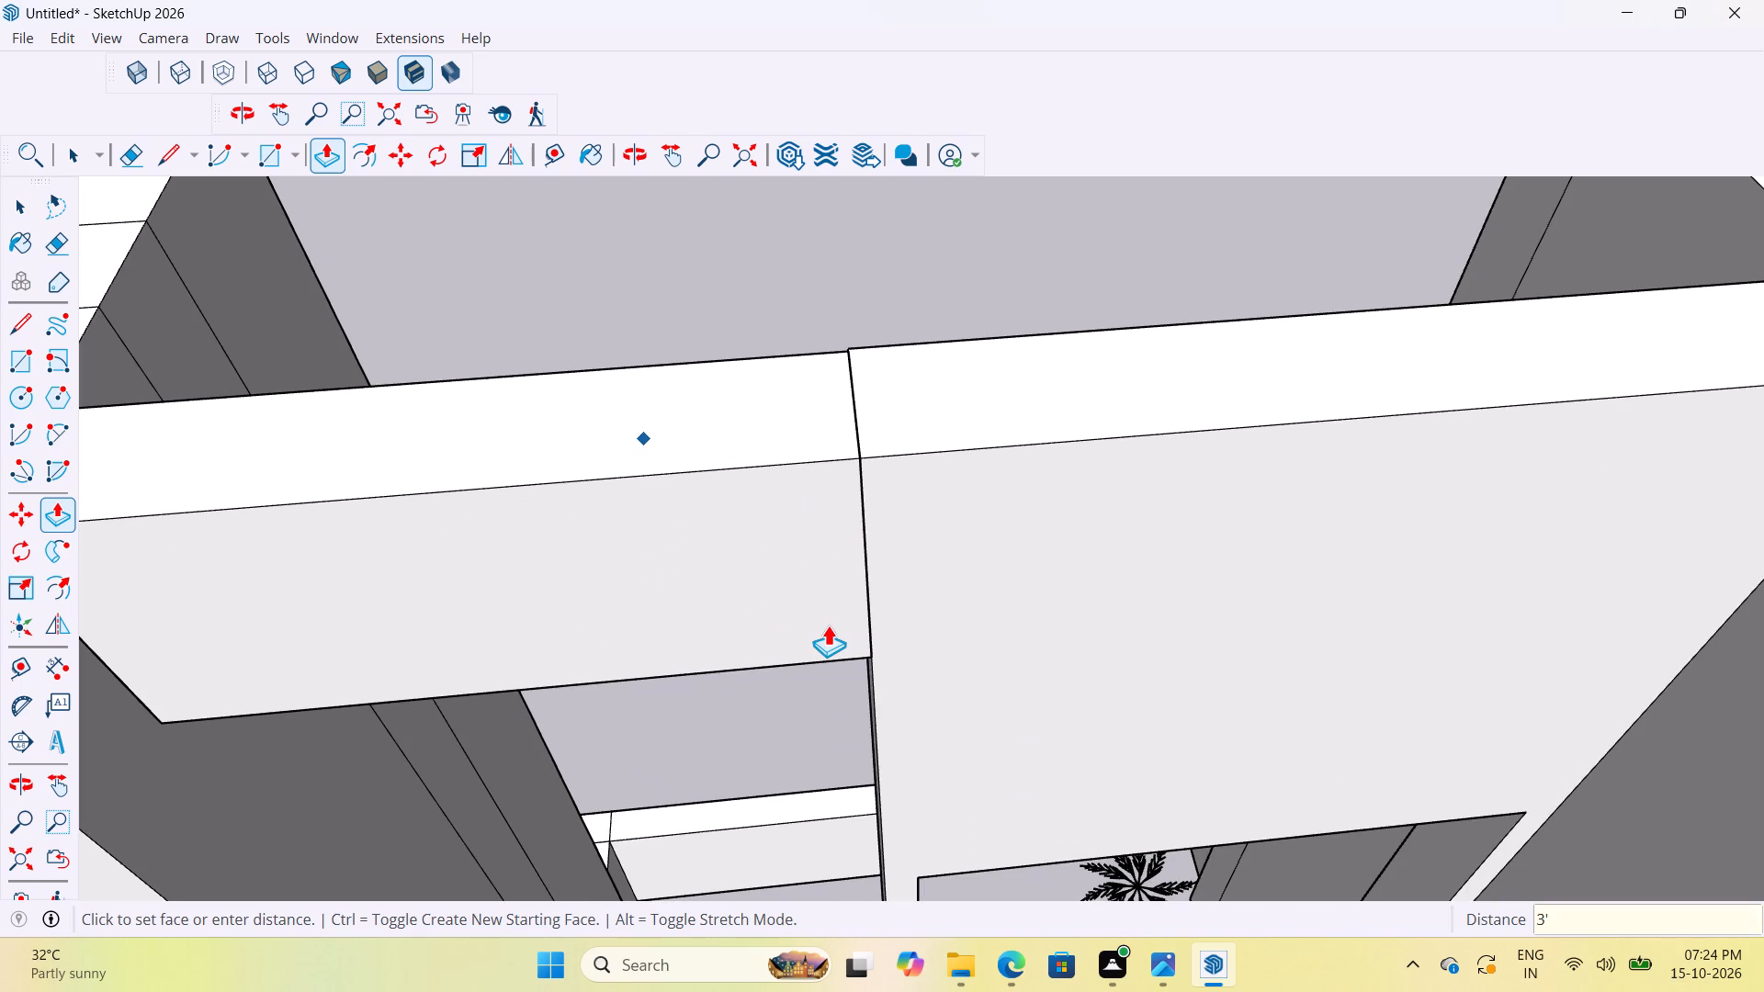
key("Return")
Push/Pull the balcony-side face of the new over-door piece about 1/8" flush with the window wall's outer face.
scroll(876, 592, "down", 4)
middle_click_drag(808, 569, 1724, 544)
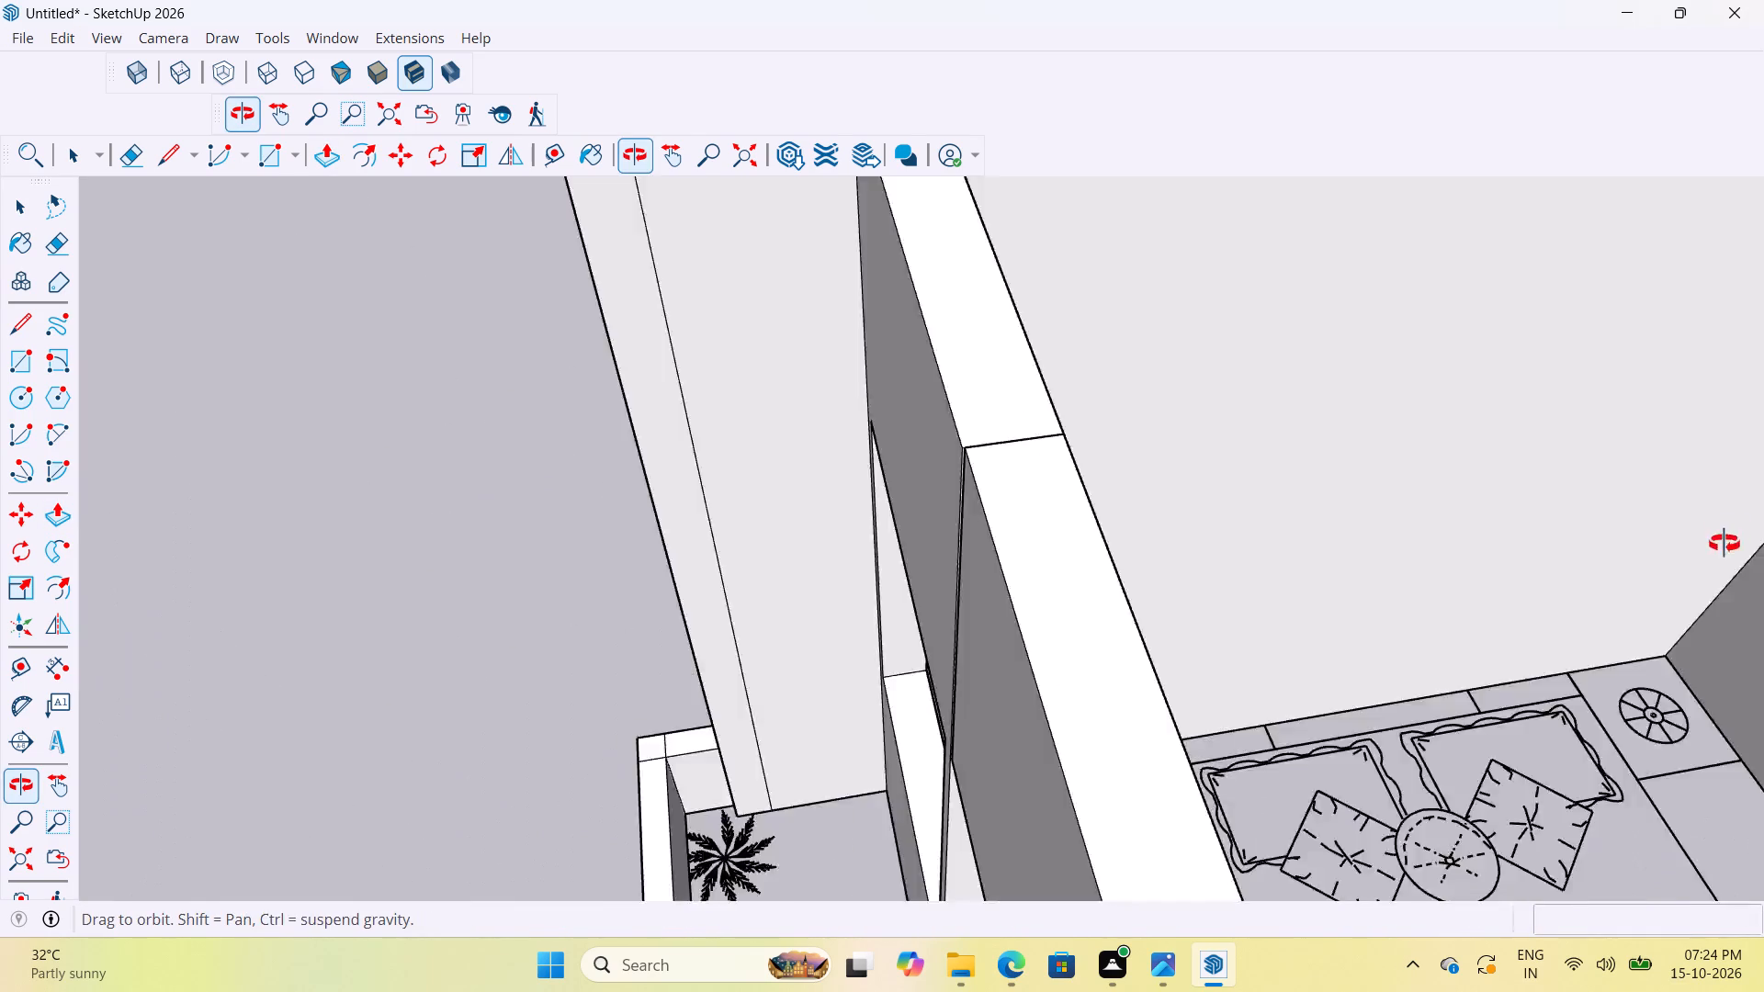
middle_click_drag(1724, 544, 1734, 524)
scroll(932, 510, "up", 13)
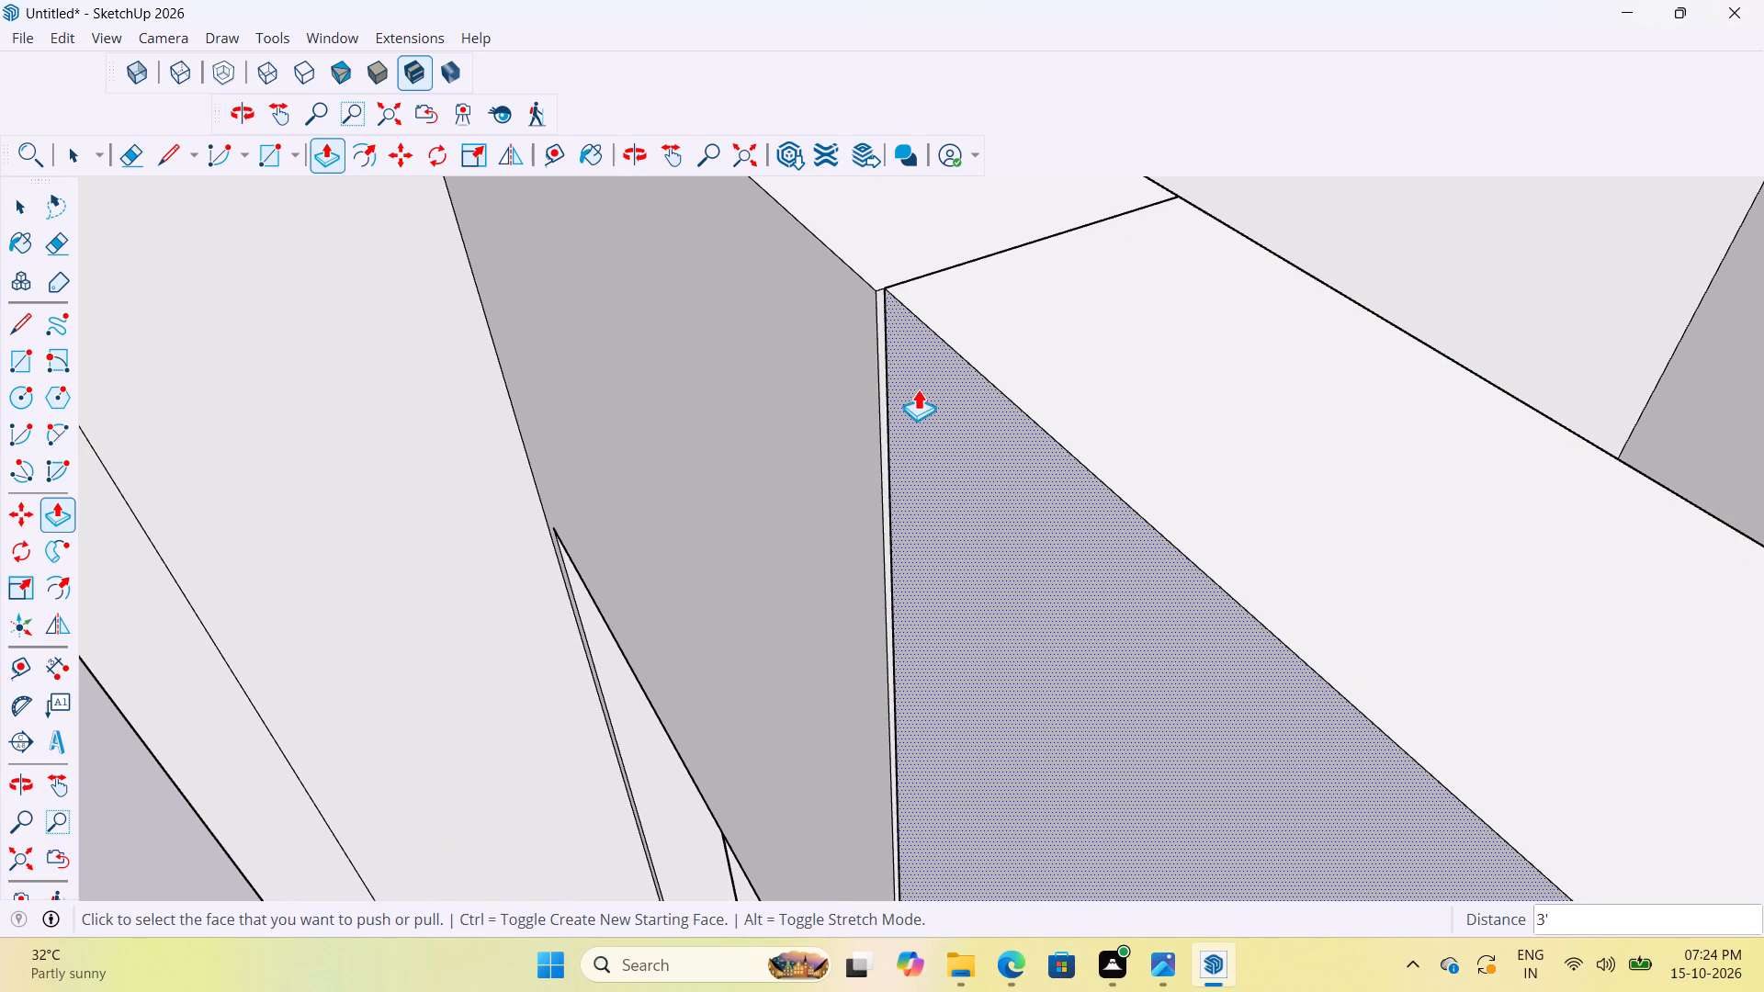
scroll(913, 355, "up", 1)
left_click(913, 355)
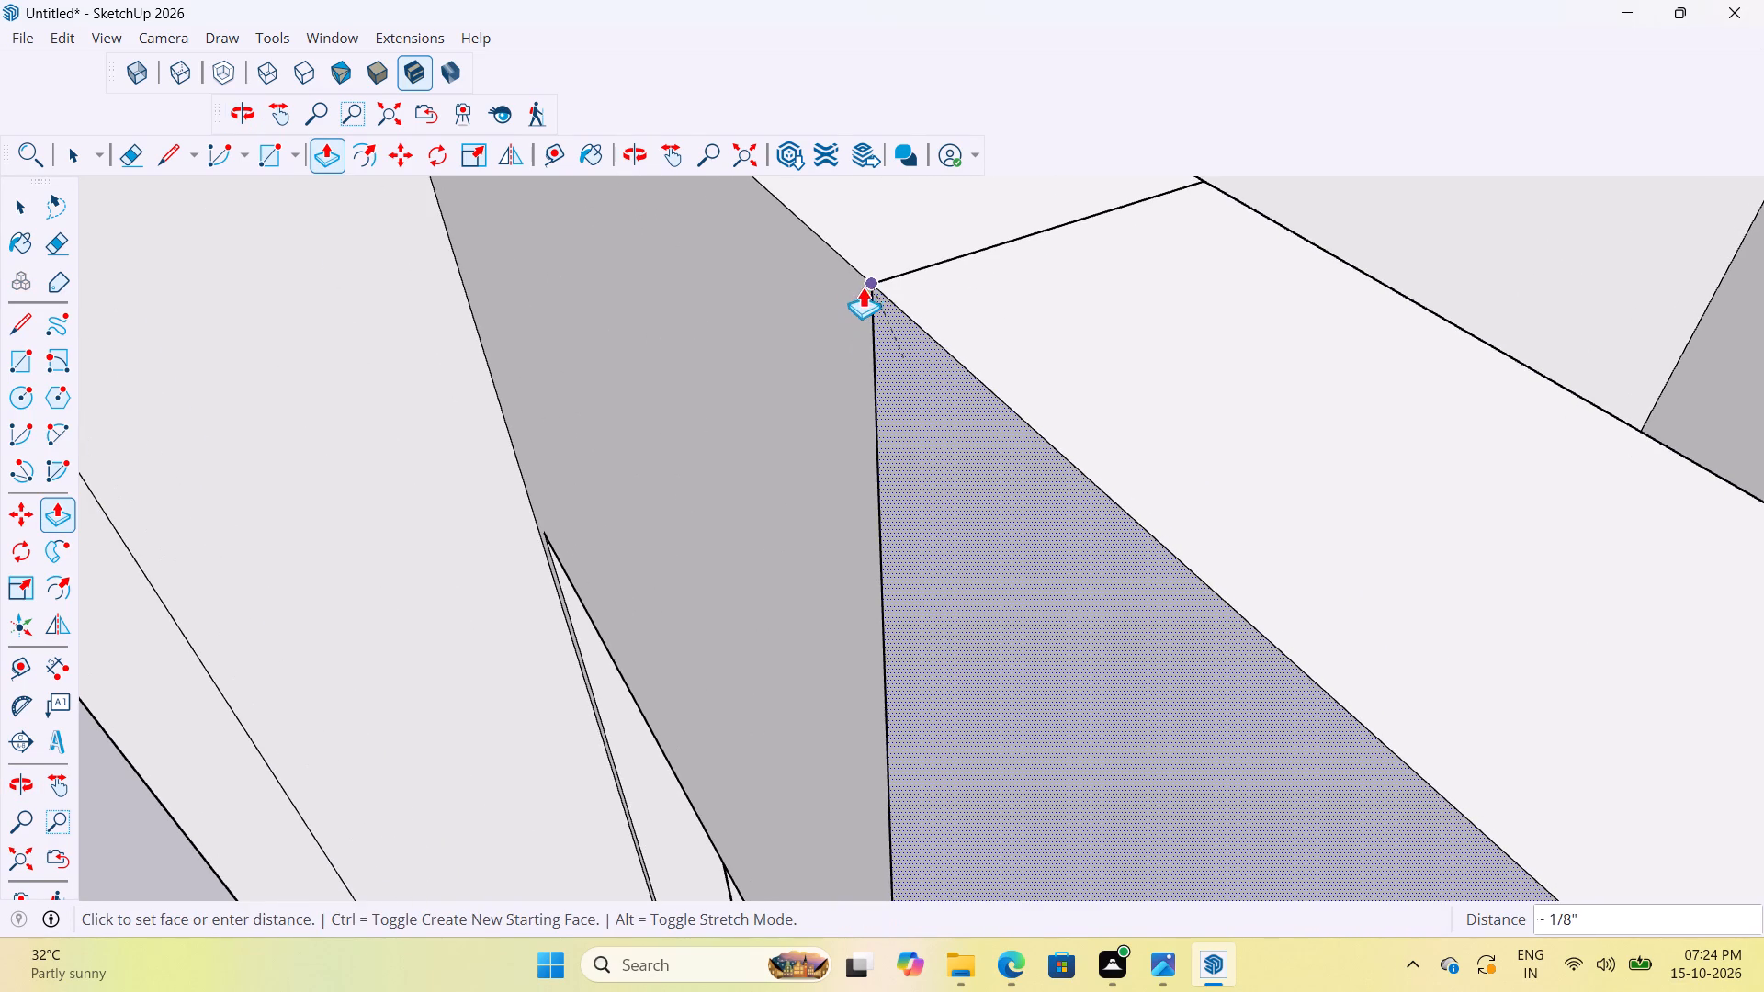
left_click(865, 286)
scroll(868, 290, "down", 16)
key("space")
key("space")
scroll(742, 372, "down", 7)
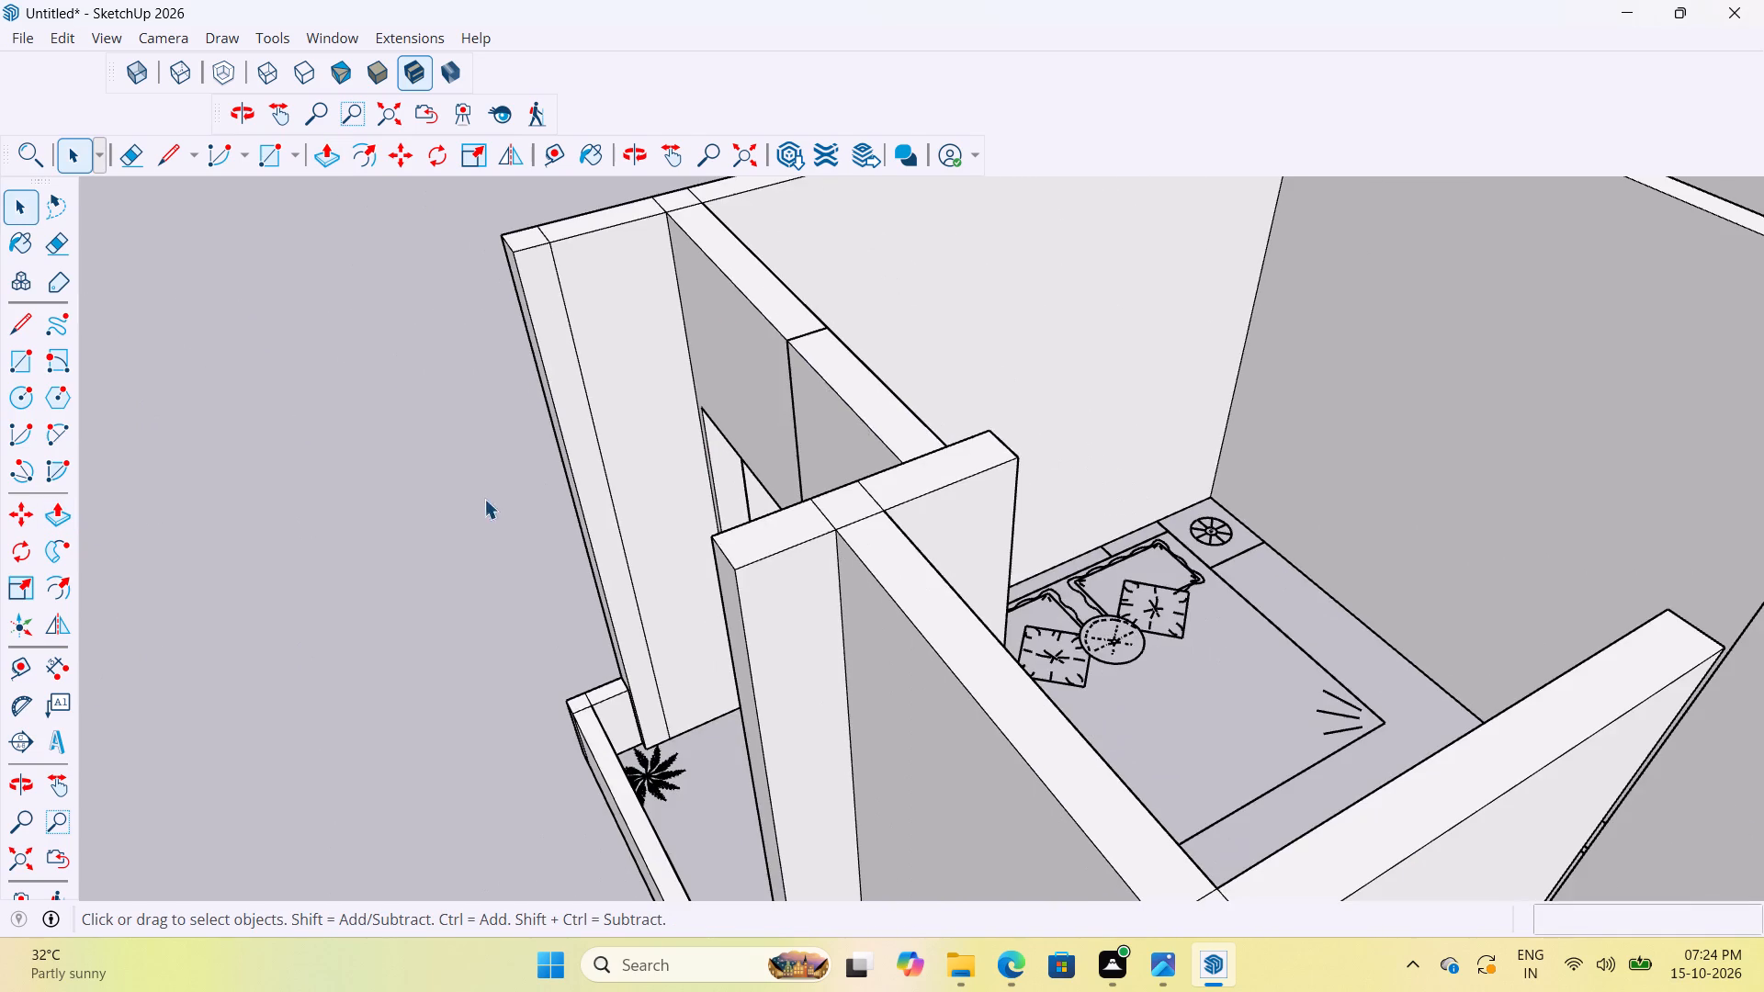
left_click(461, 507)
Look over the balcony doorways around the whole model for missing over-door wall pieces.
scroll(825, 394, "down", 7)
scroll(690, 448, "down", 11)
scroll(883, 633, "up", 11)
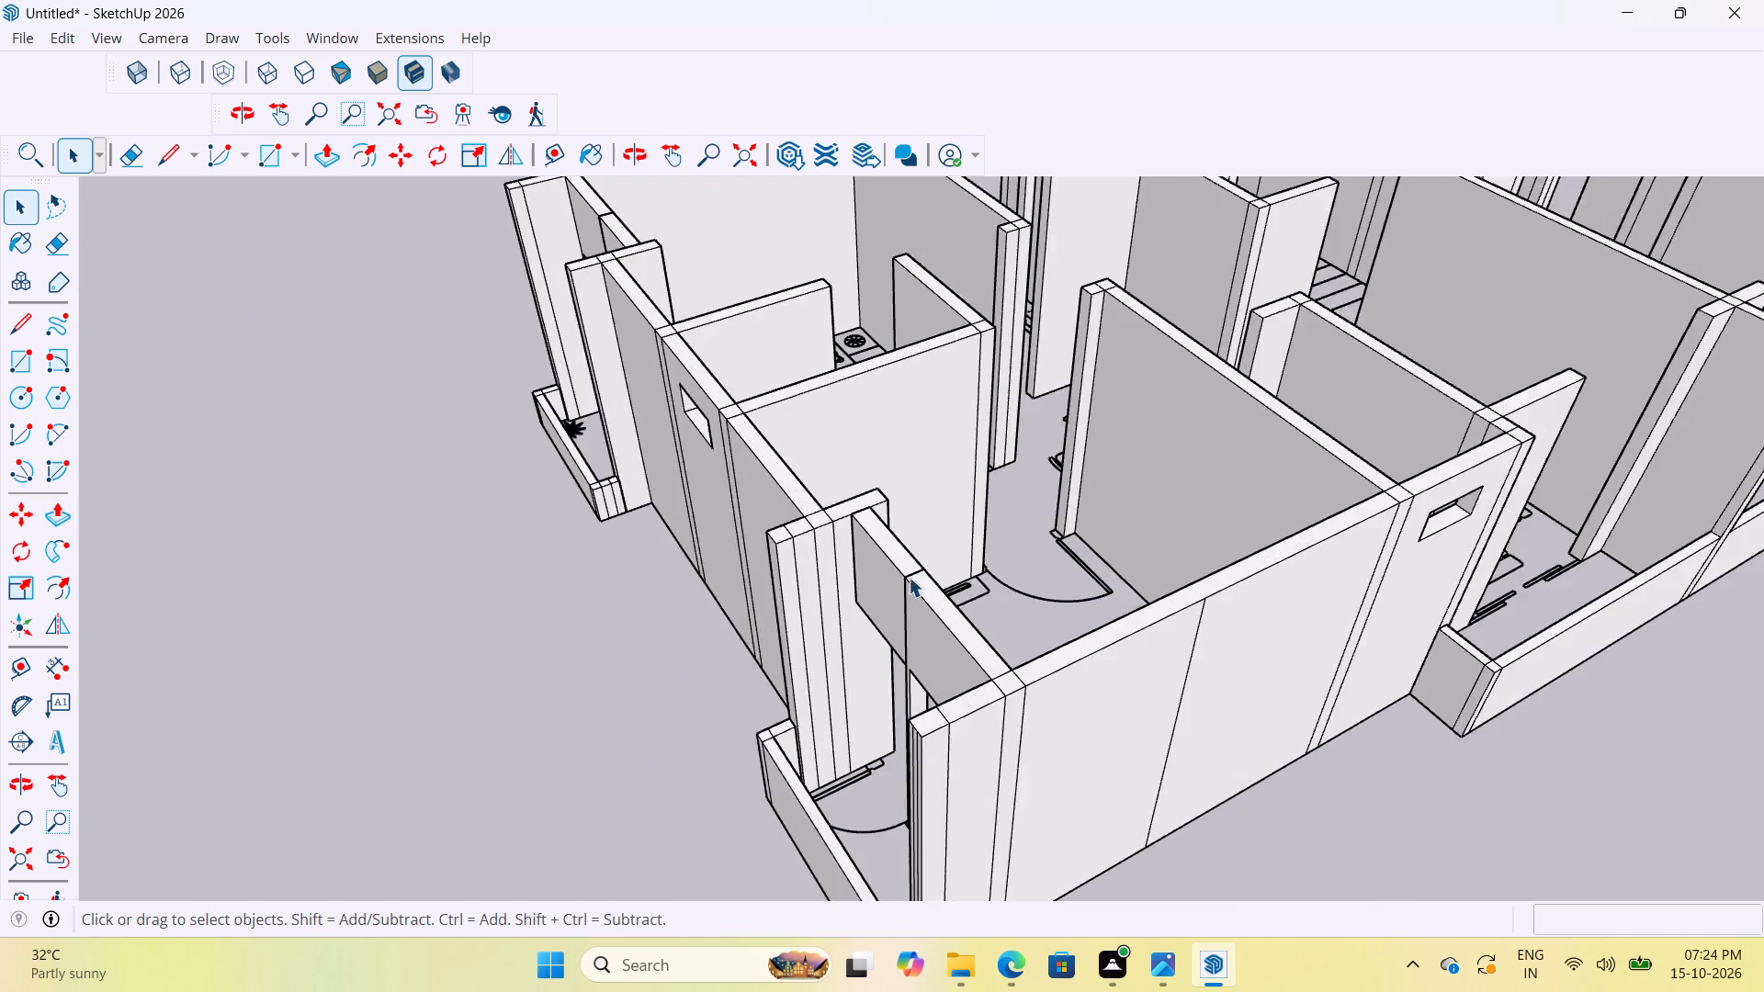
scroll(909, 577, "up", 18)
scroll(901, 551, "down", 19)
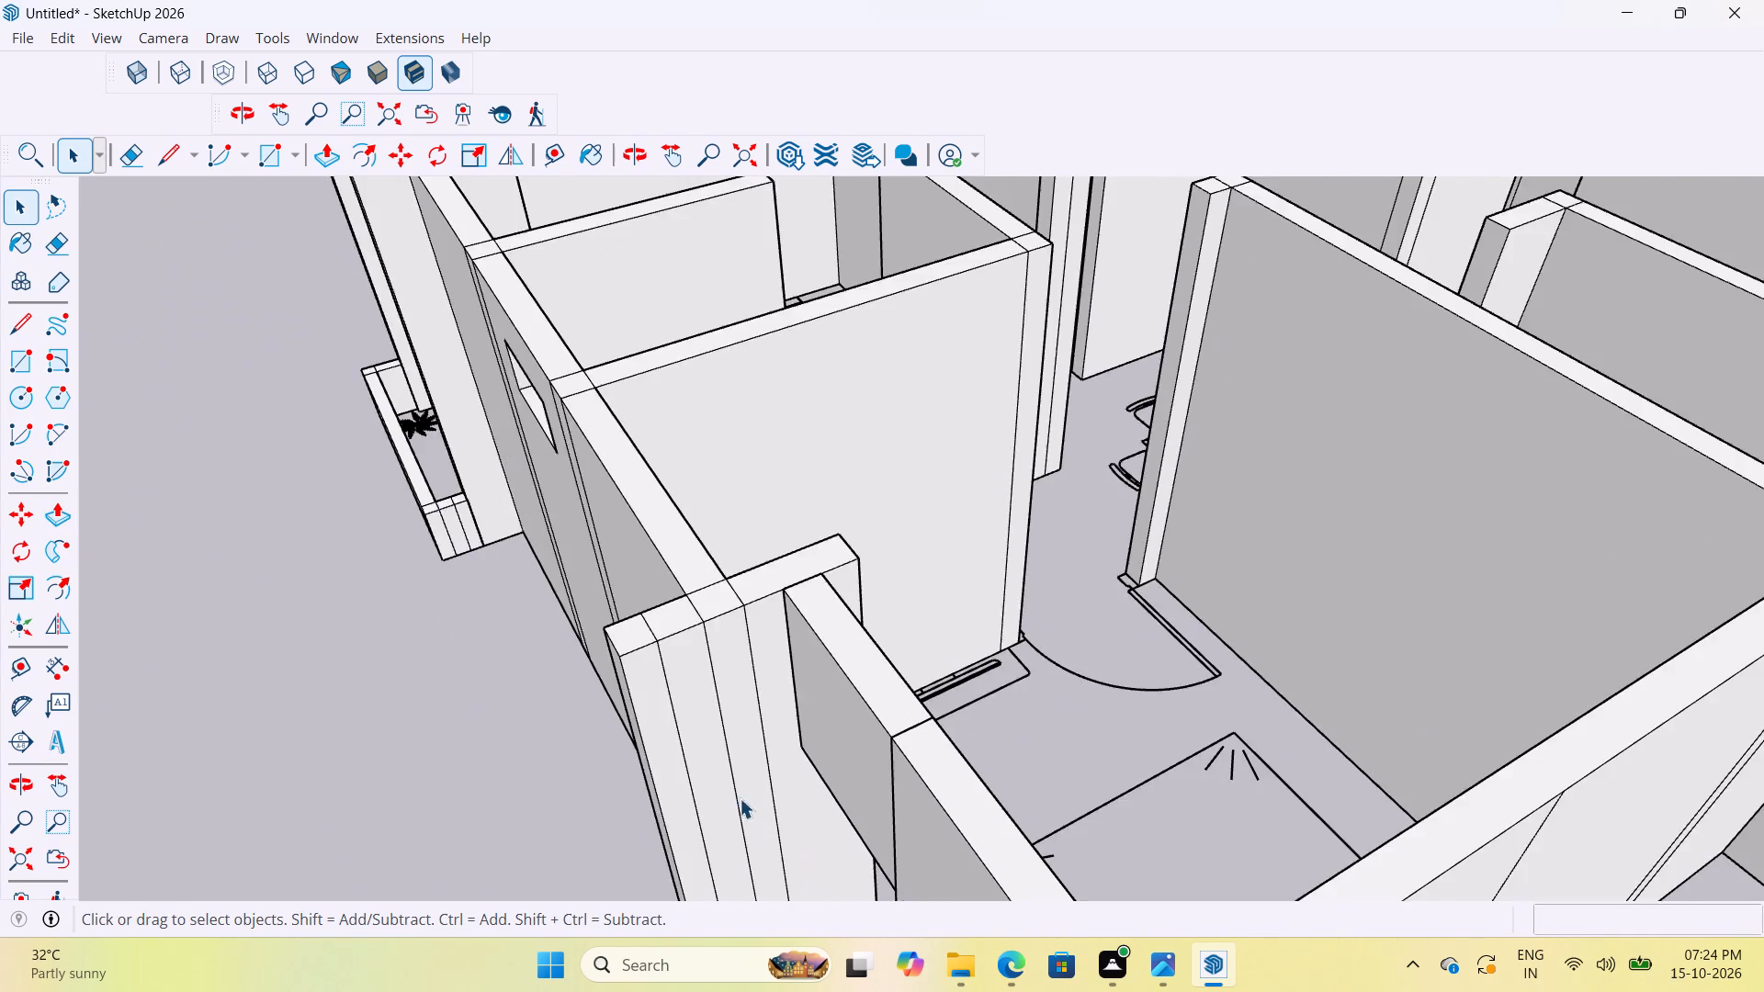
scroll(740, 798, "down", 9)
middle_click_drag(1052, 764, 296, 761)
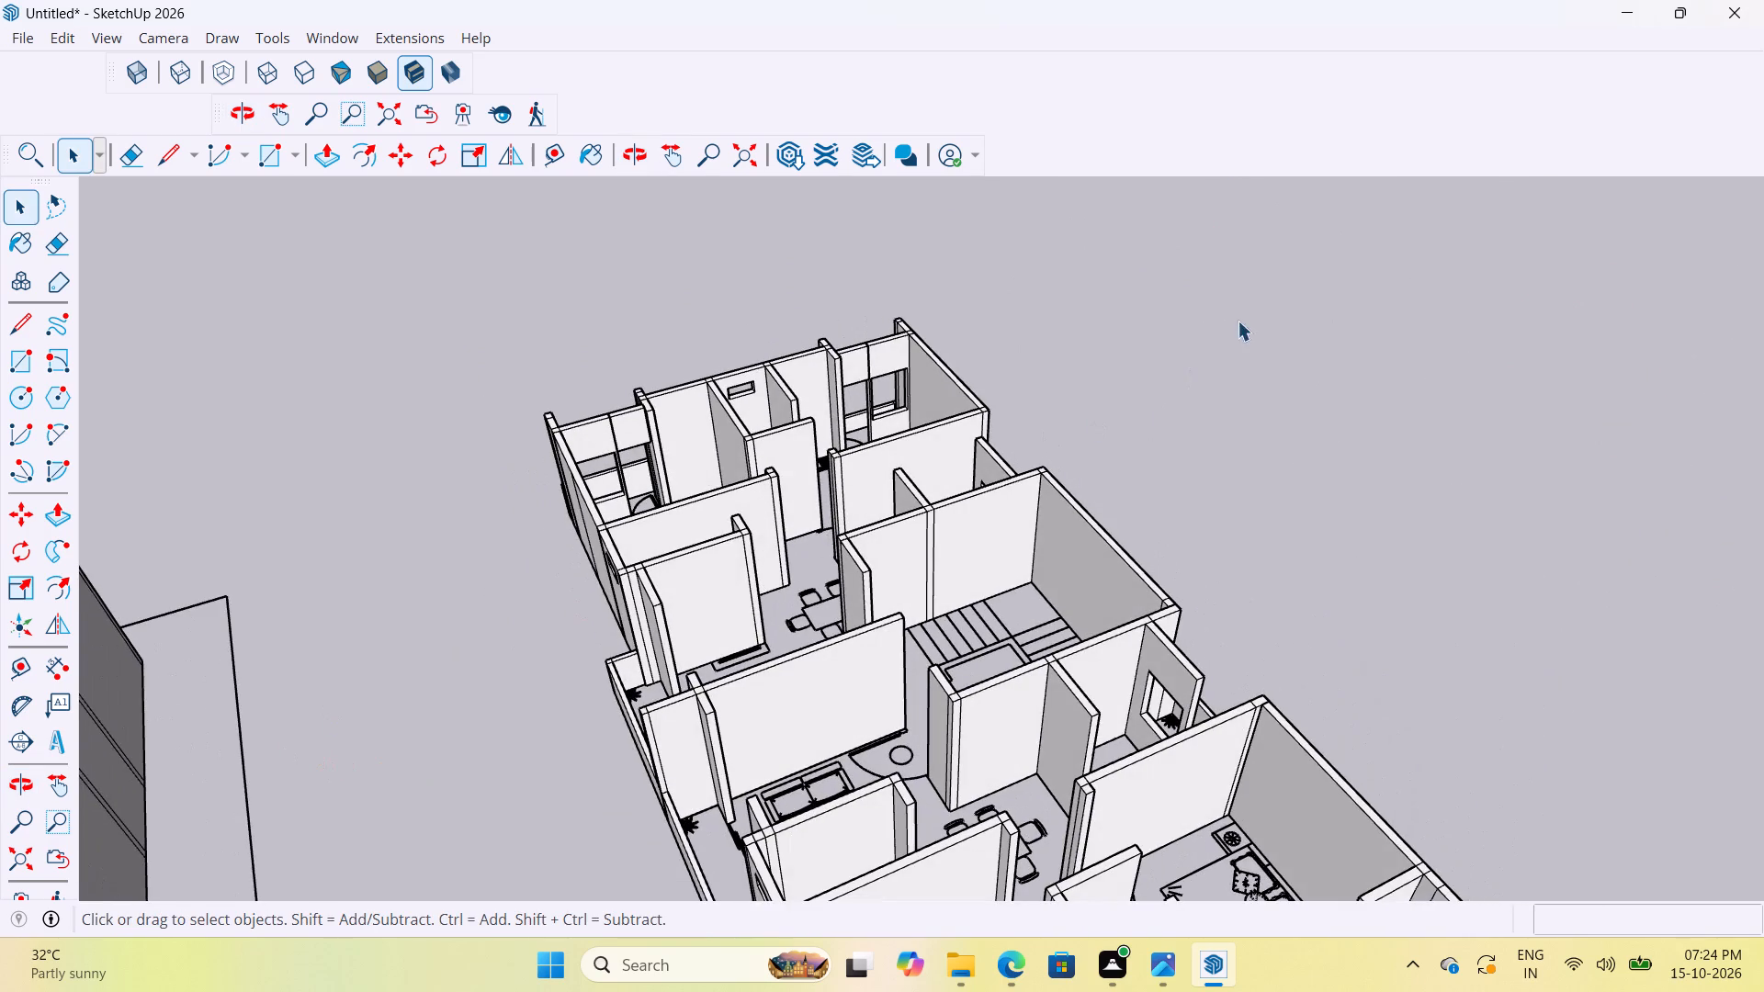
left_click(1238, 321)
Draw a rectangle about 6" by 2' 6" at wall-top level across the next open balcony doorway, from the window wall to the neighbouring room's wall.
scroll(947, 380, "up", 9)
middle_click_drag(990, 471, 1349, 520)
scroll(1259, 446, "up", 8)
middle_click_drag(1180, 568, 1376, 646)
scroll(1295, 543, "up", 3)
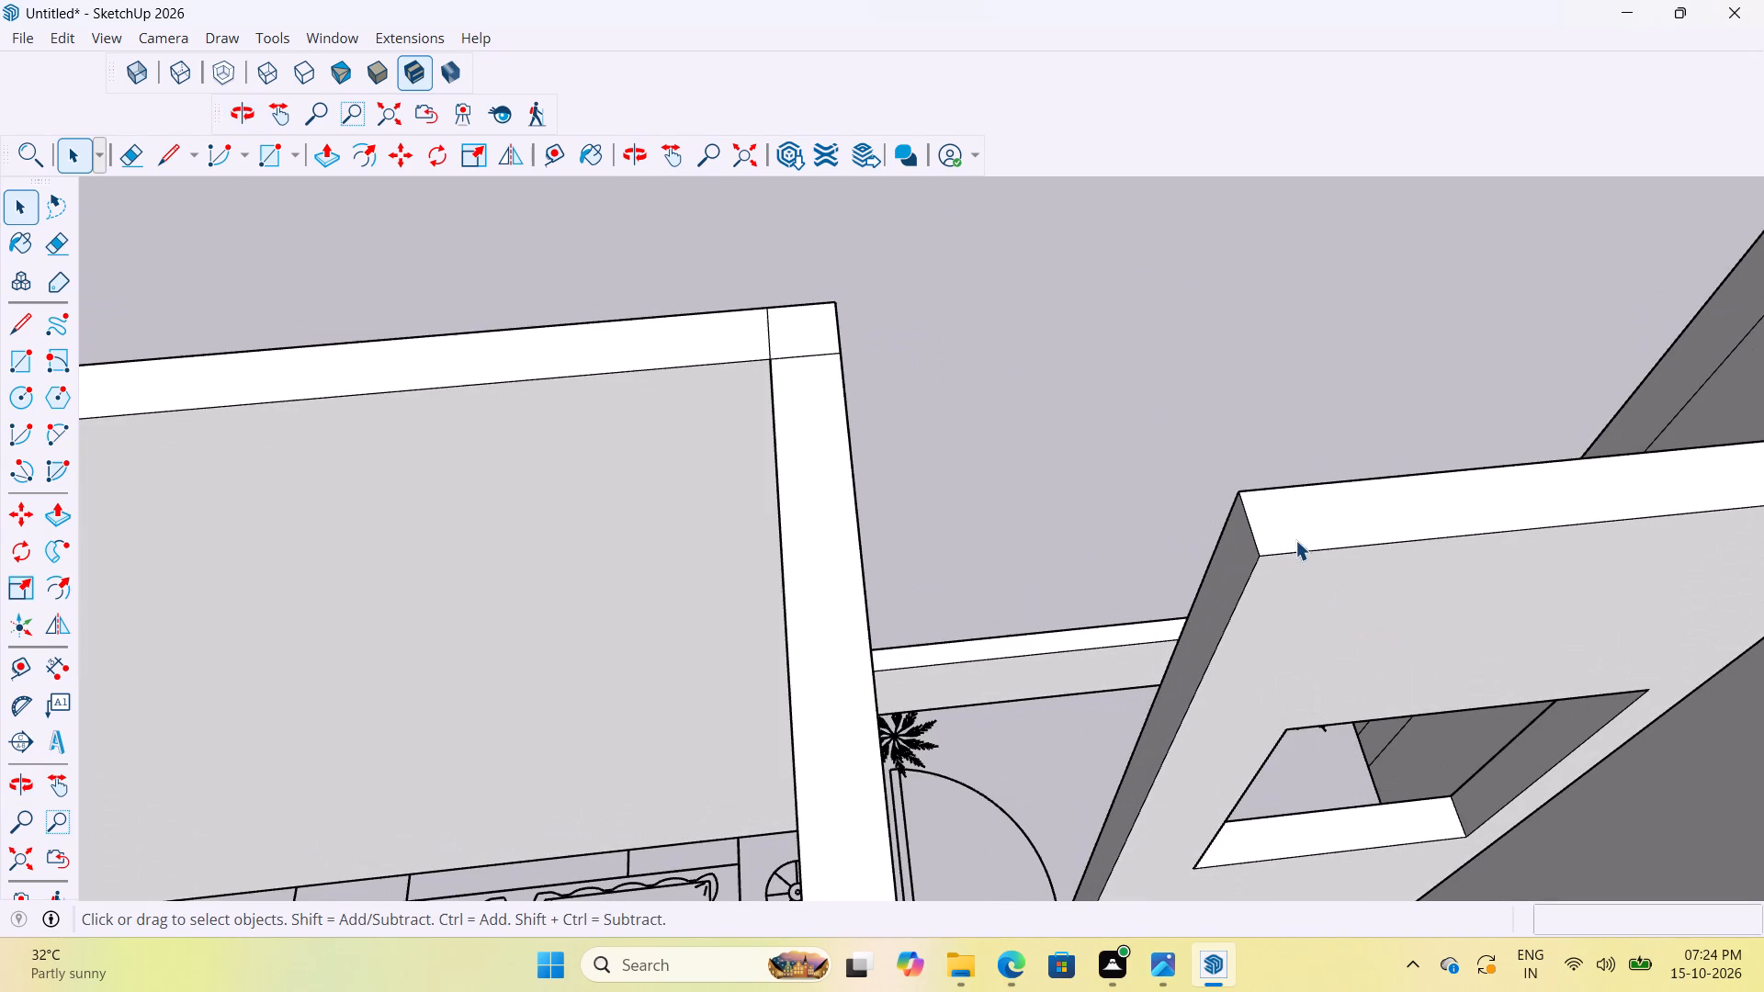
key("r")
scroll(1261, 505, "up", 3)
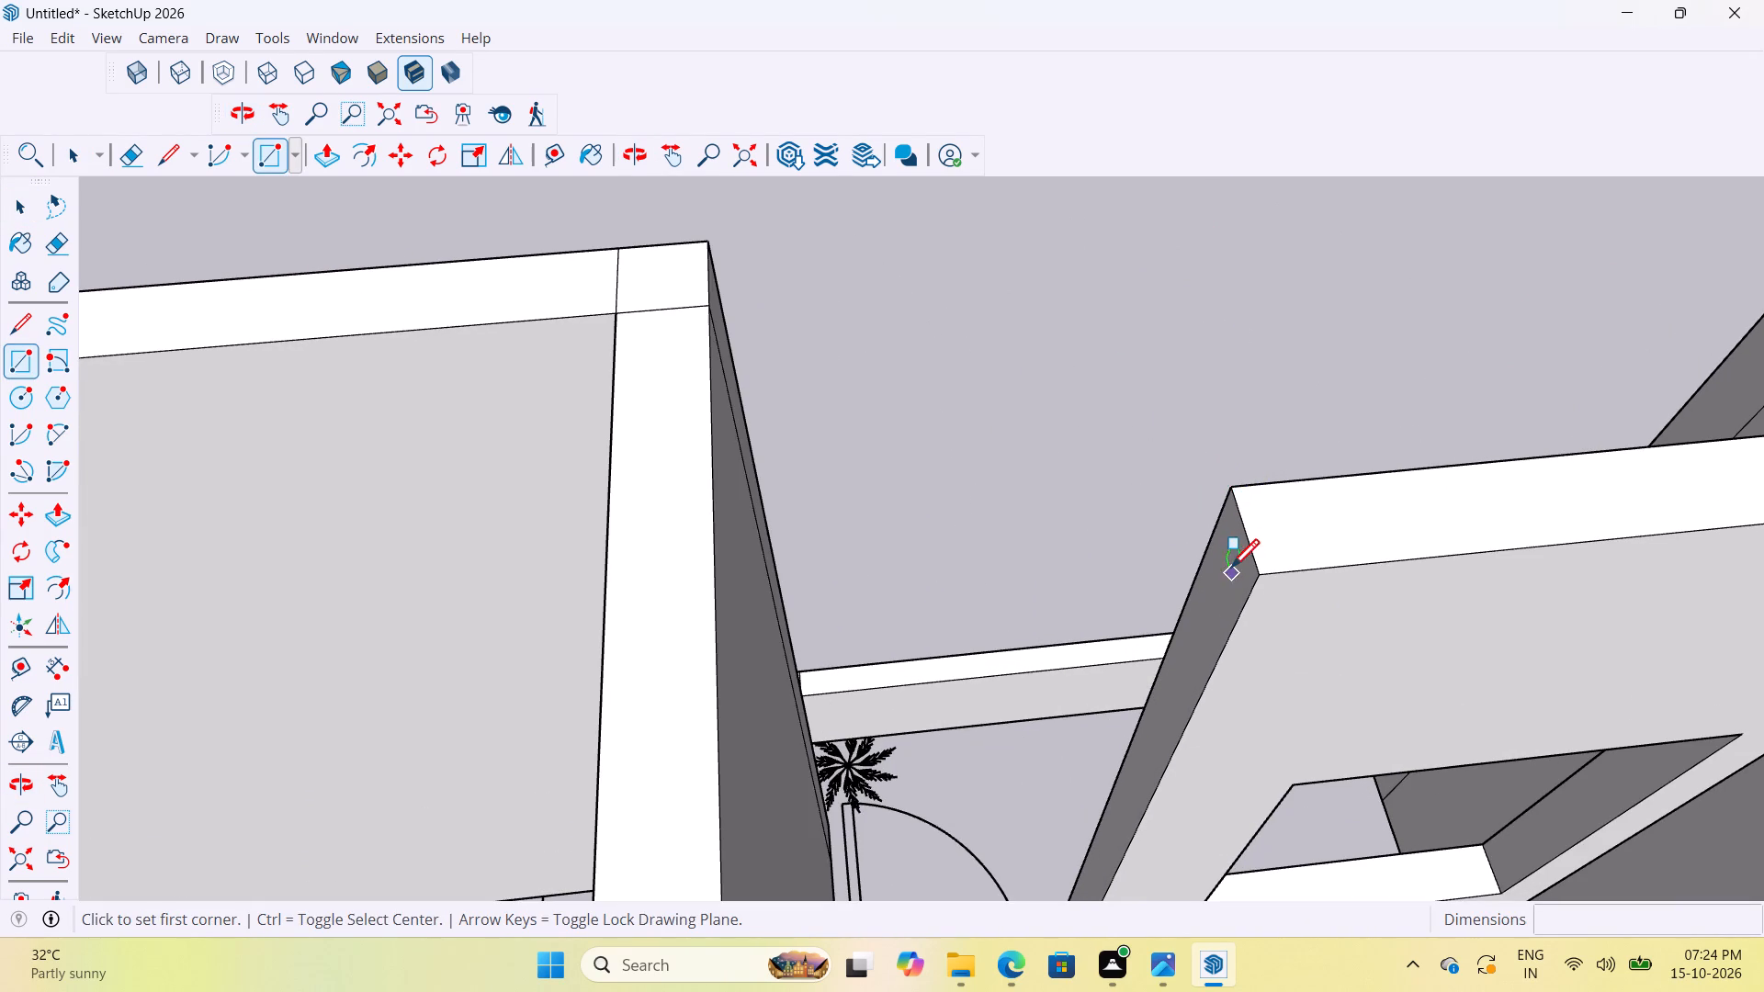
left_click_drag(1234, 495, 1243, 521)
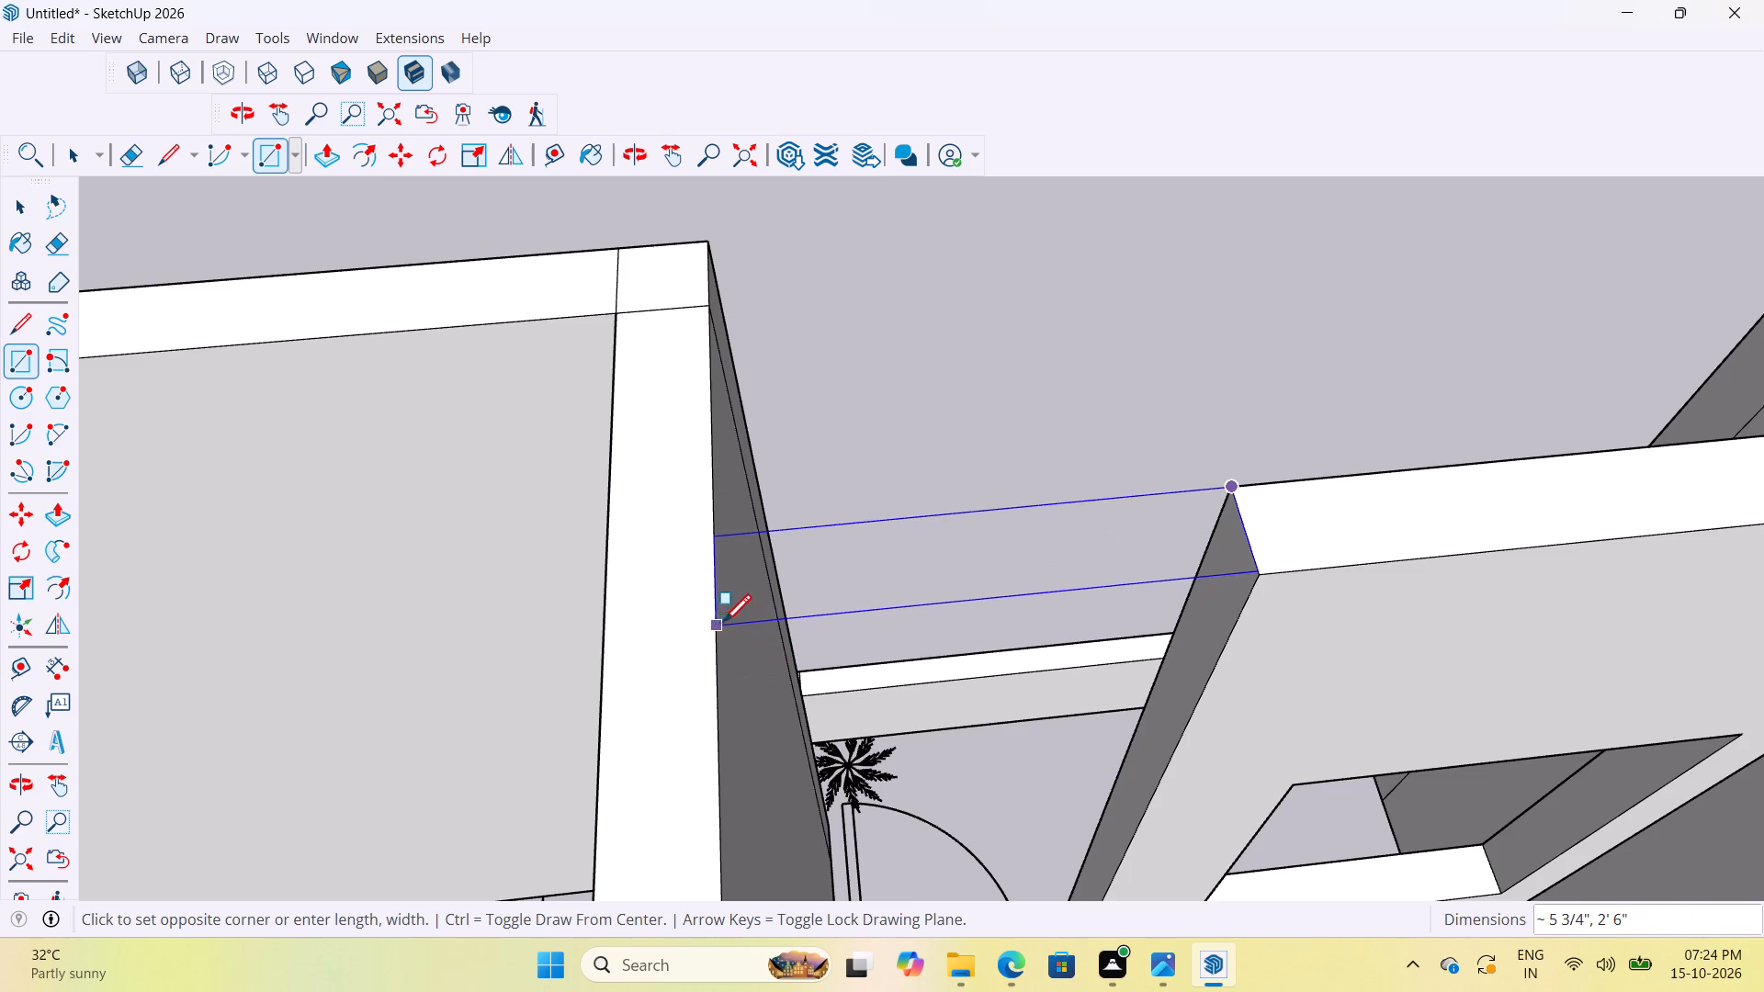
scroll(723, 649, "up", 3)
middle_click_drag(737, 645, 917, 670)
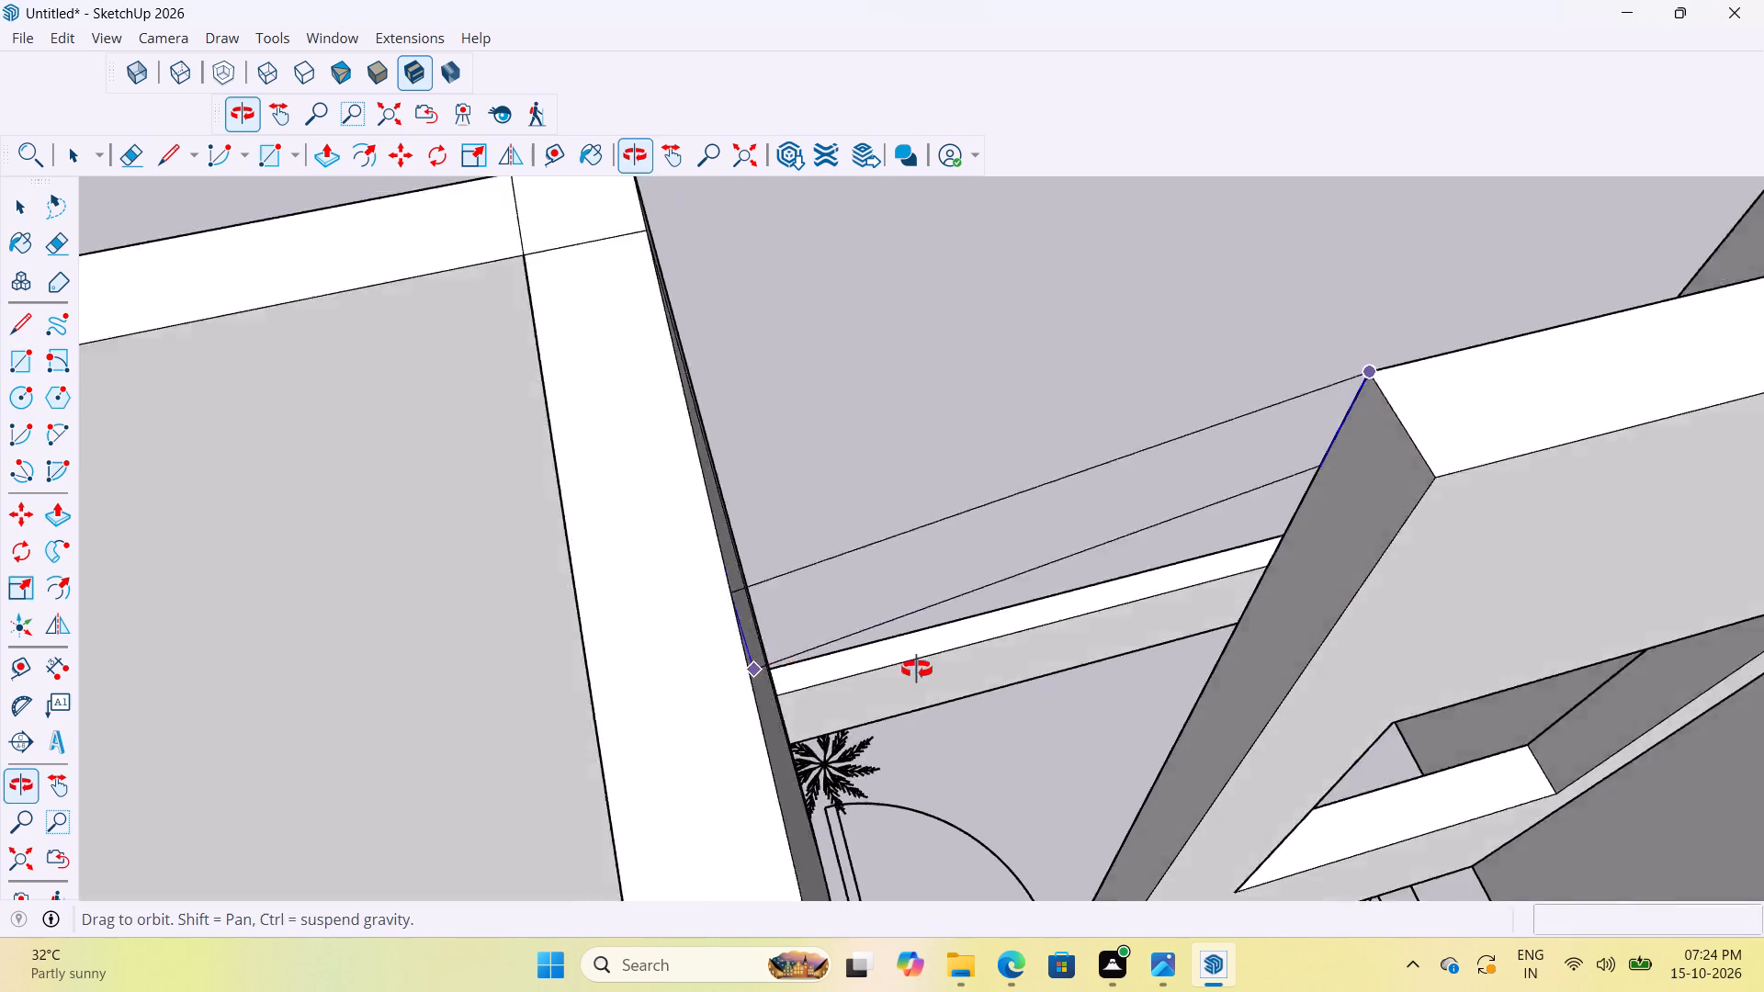
middle_click_drag(917, 670, 929, 670)
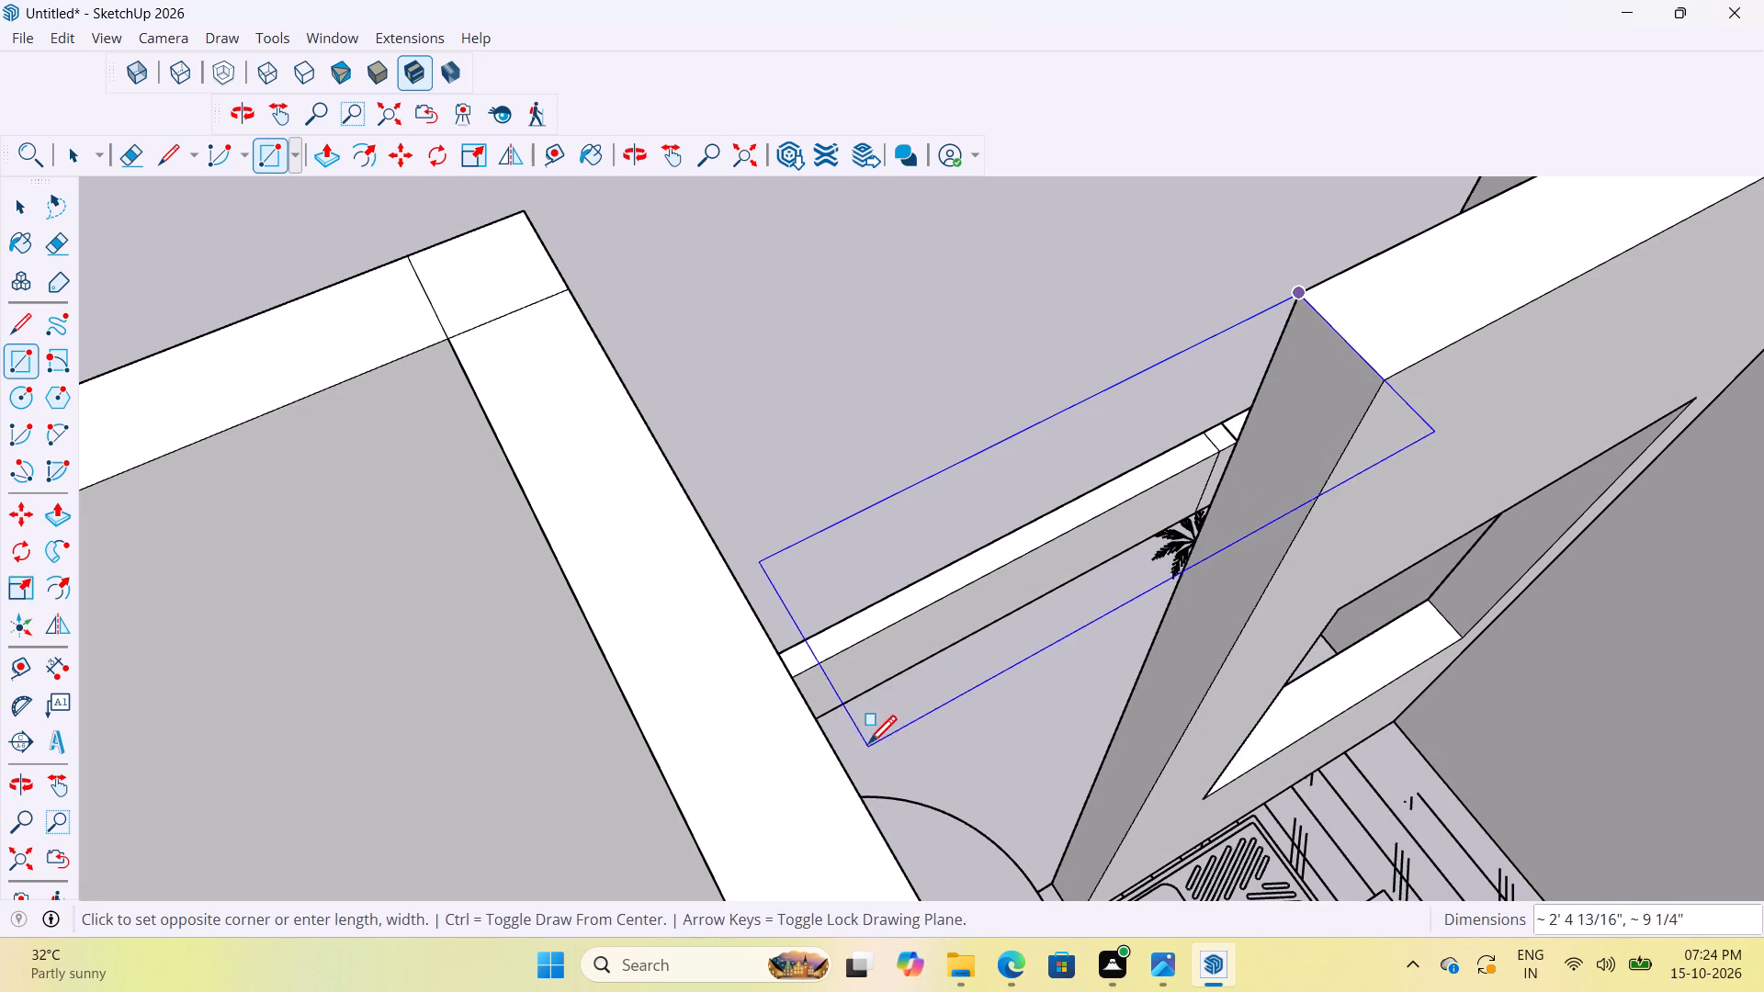
key("Right")
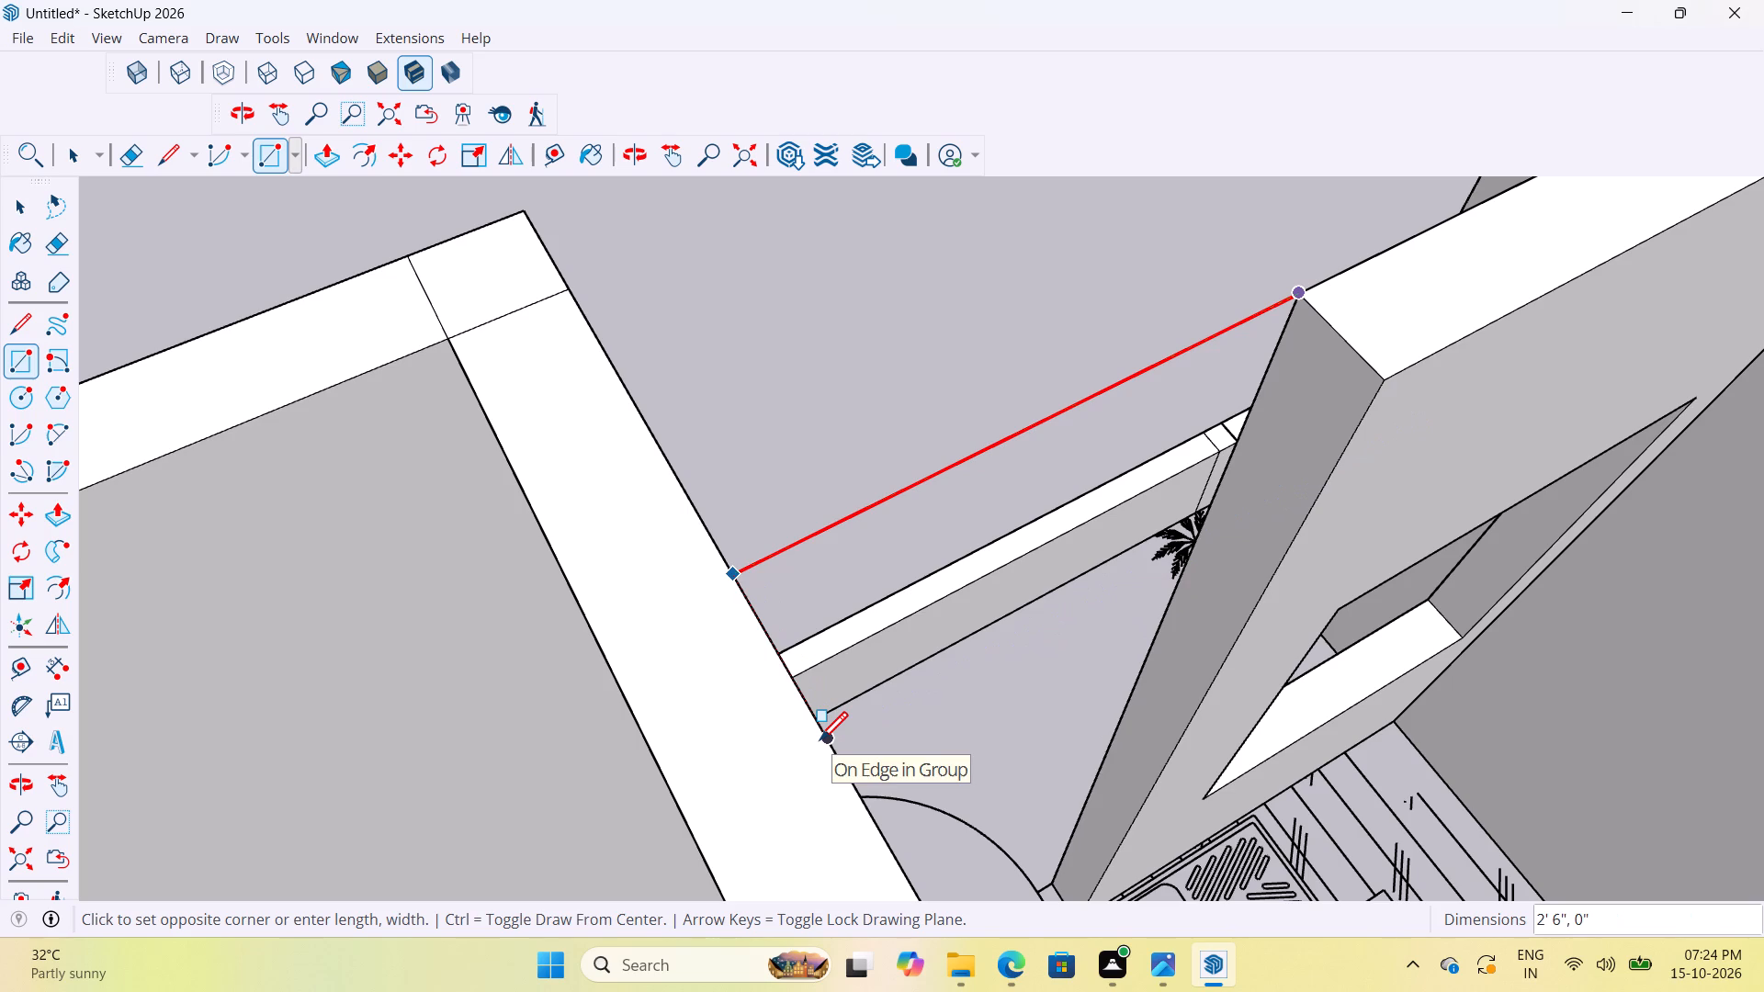
key("Up")
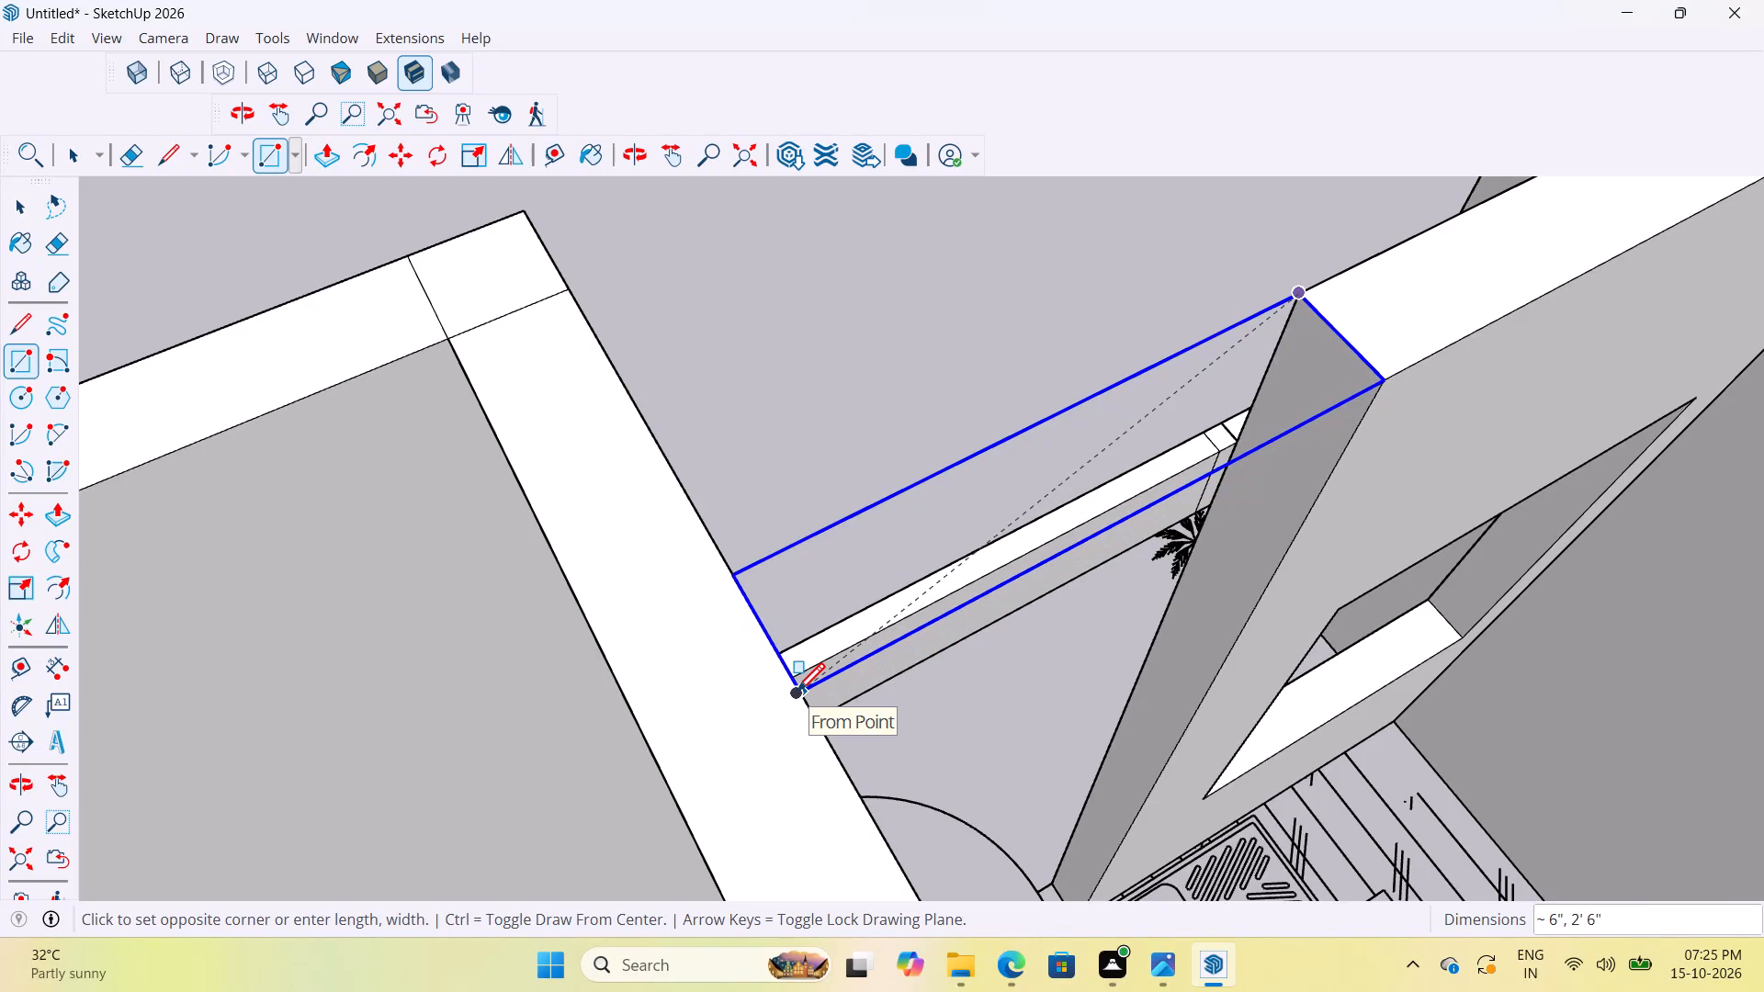
left_click(797, 694)
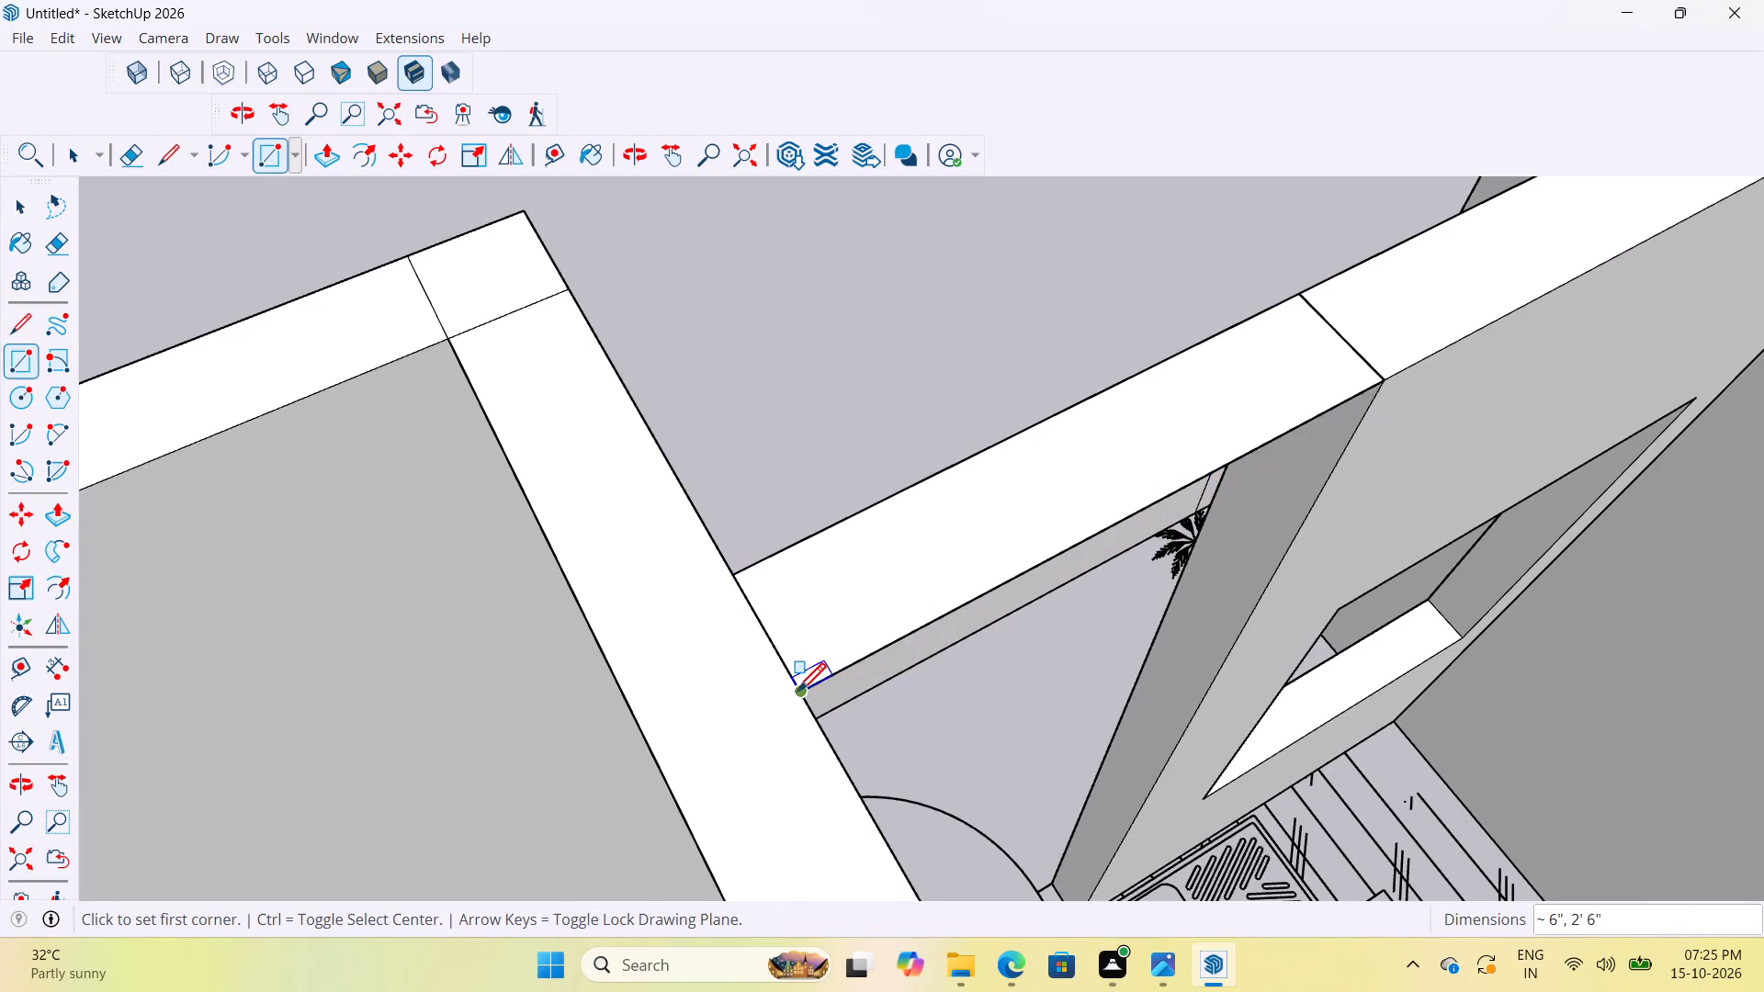
scroll(768, 693, "down", 6)
scroll(1182, 518, "up", 14)
middle_click_drag(1144, 508, 943, 485)
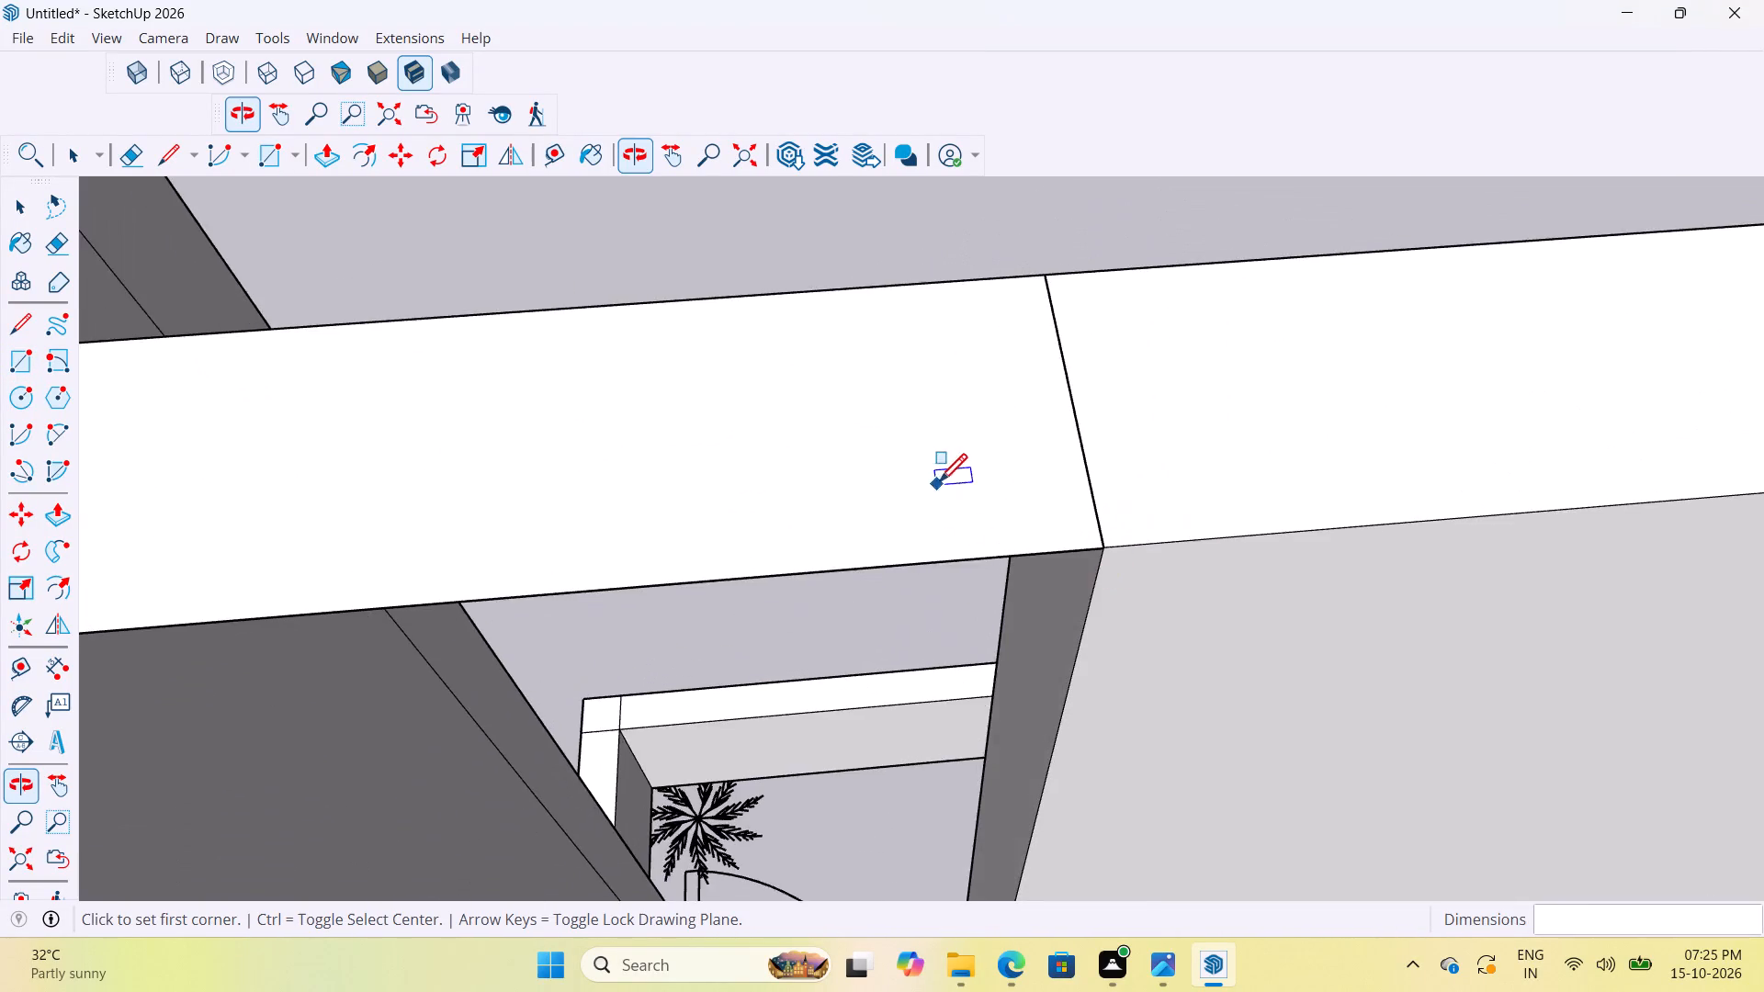
Push/Pull the bridging rectangle down 3' to form the wall piece above this balcony door.
scroll(951, 498, "down", 5)
key("p")
left_click(927, 512)
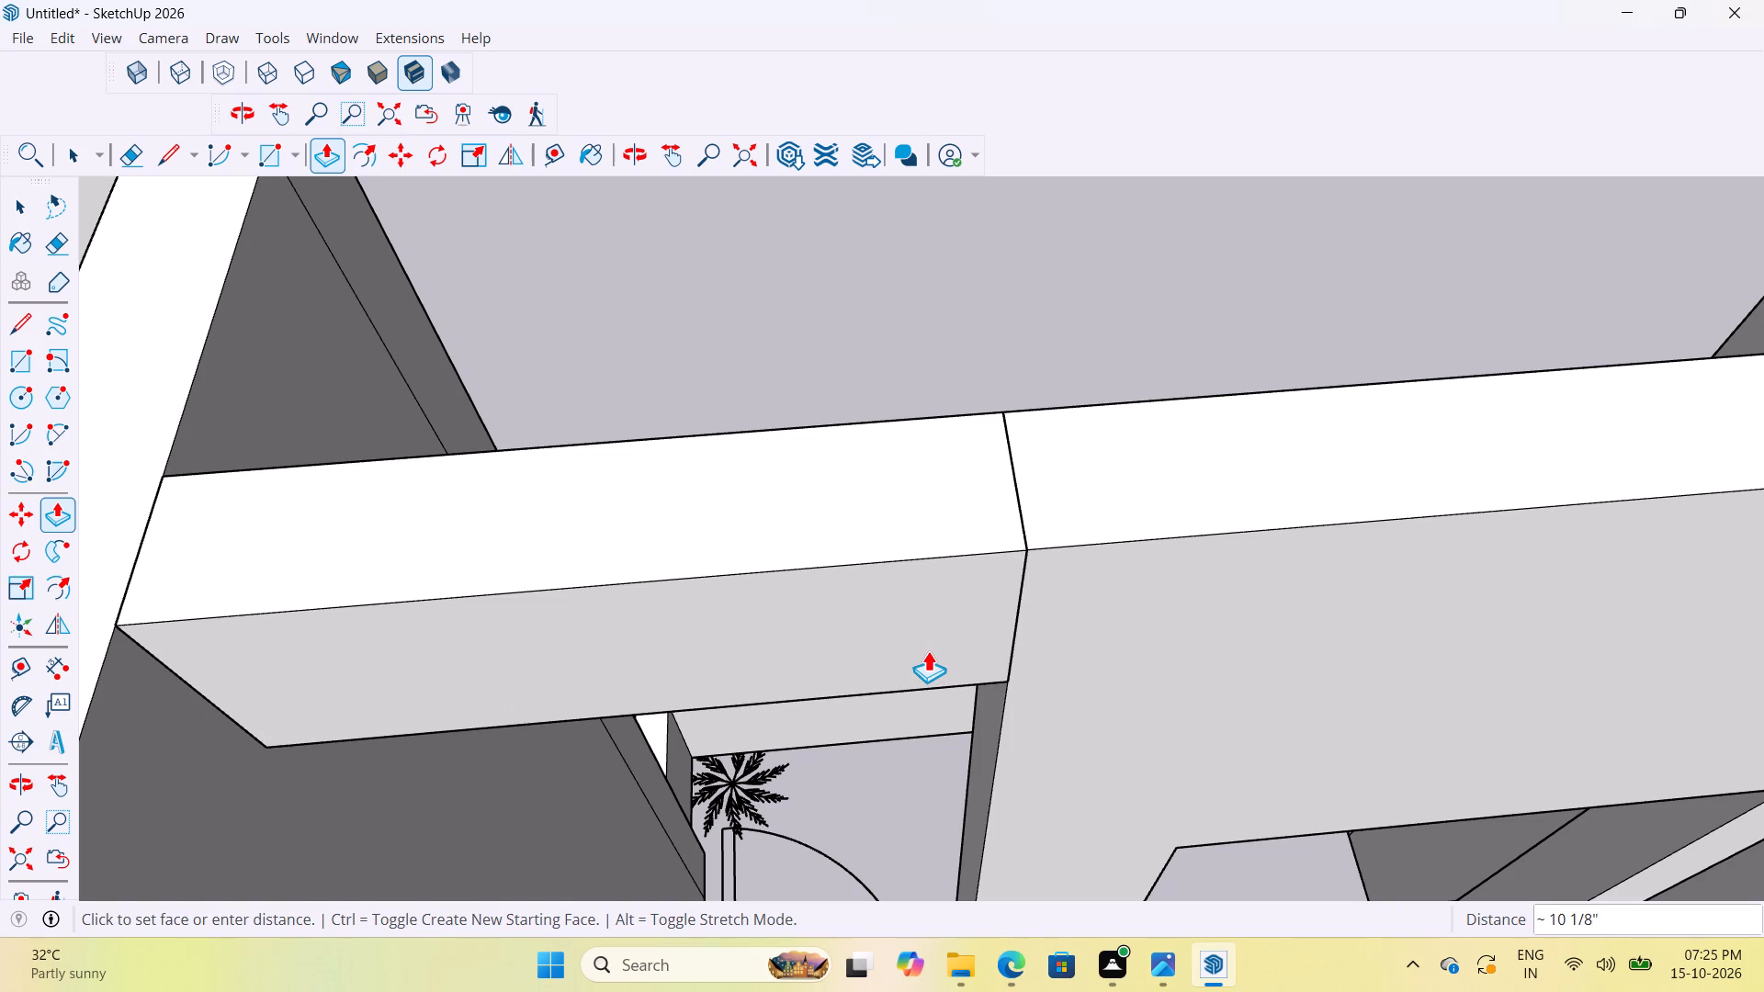
type("3'")
key("Return")
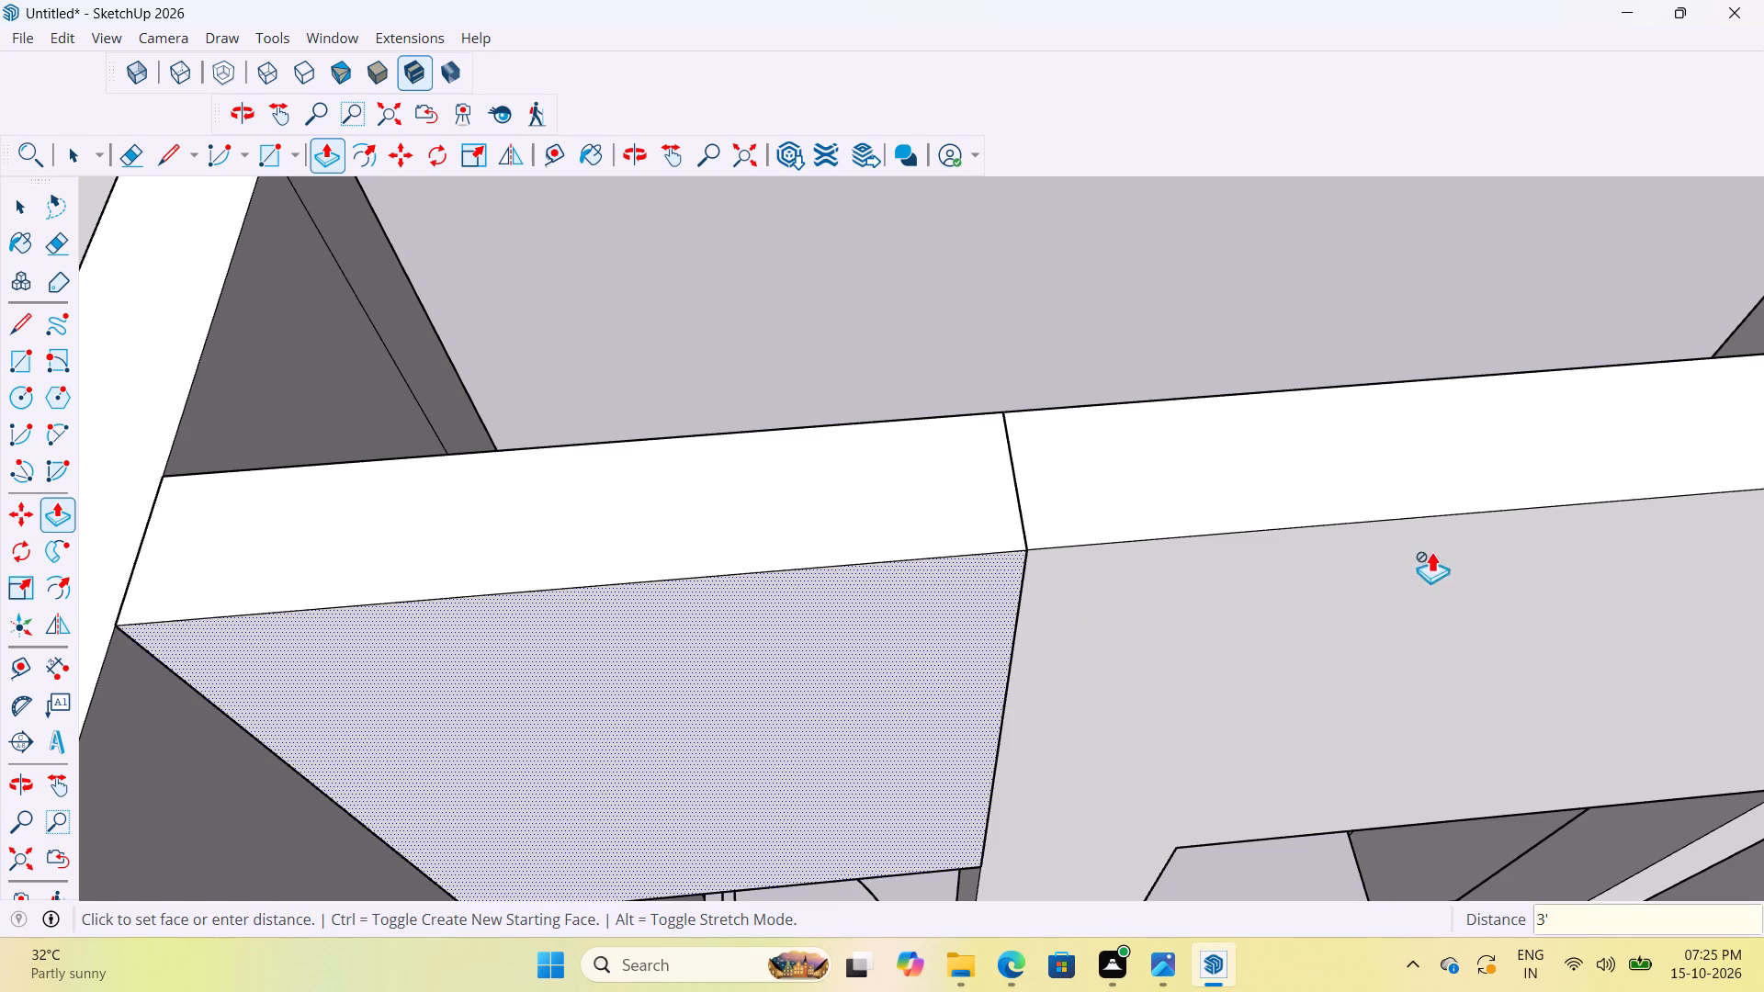
Draw a rectangle about 6" by 2' 6" at wall-top level across the balcony doorway on the staircase's other side, from window wall to bedroom wall.
scroll(1070, 596, "down", 20)
scroll(1070, 596, "down", 12)
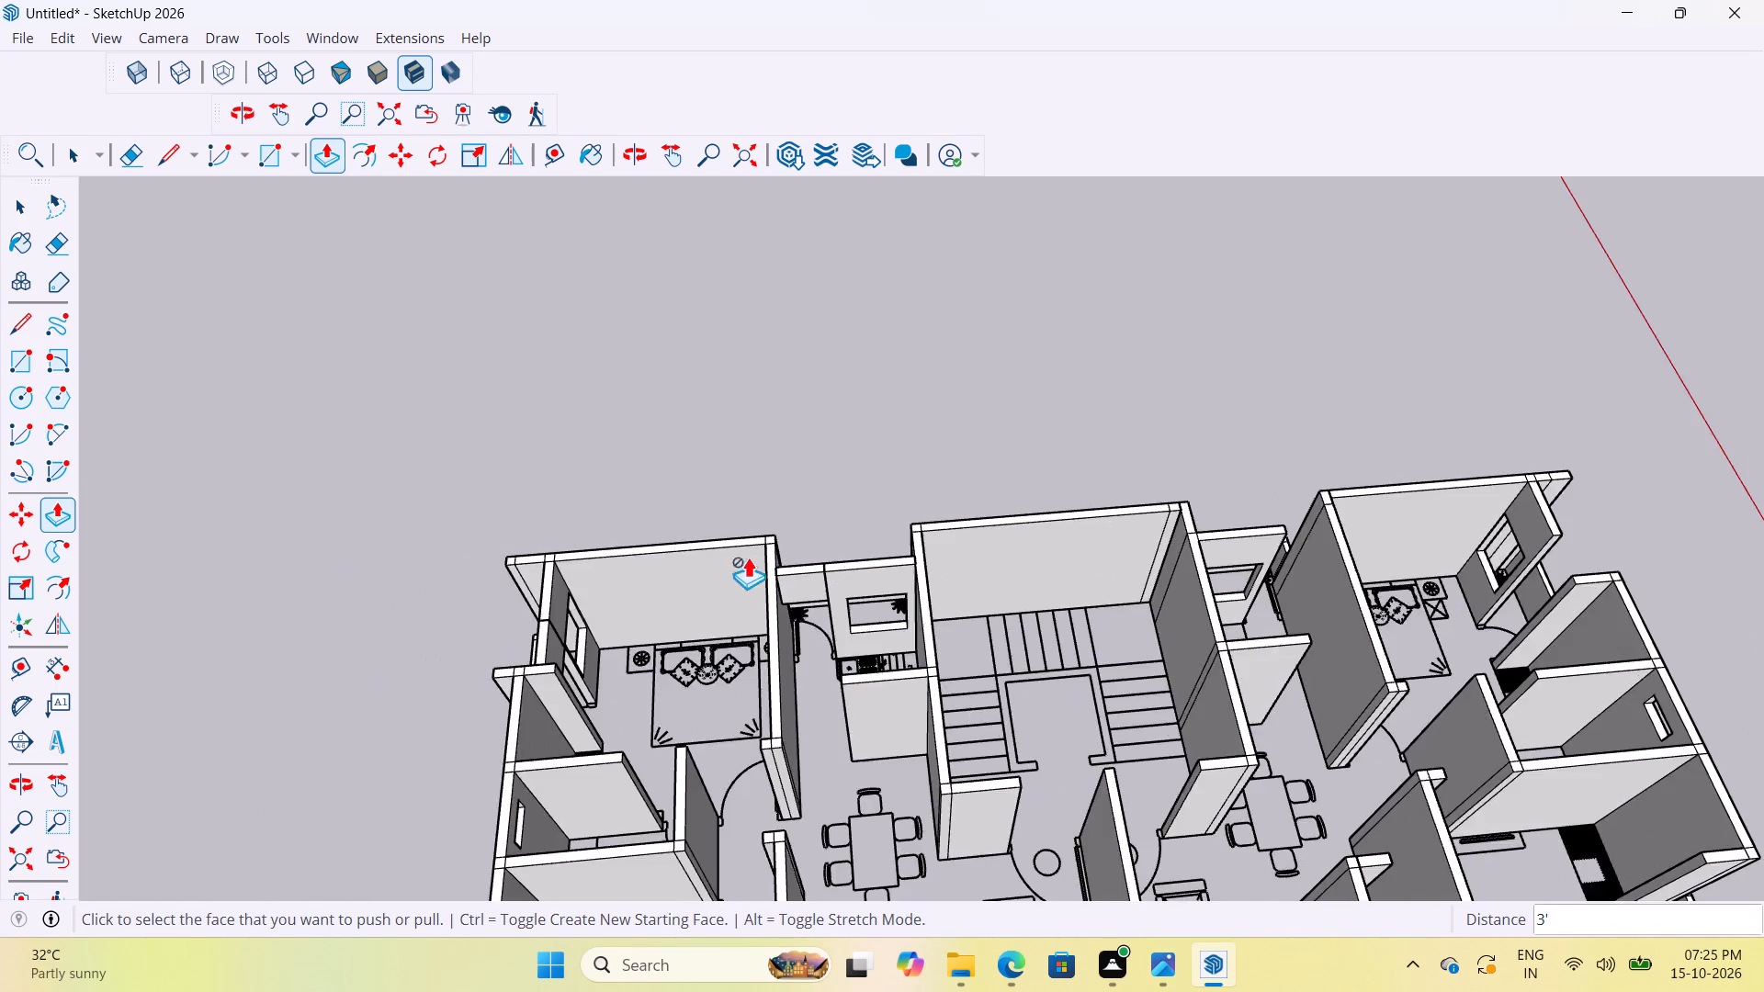
scroll(748, 557, "down", 4)
scroll(1159, 545, "up", 13)
key("space")
key("r")
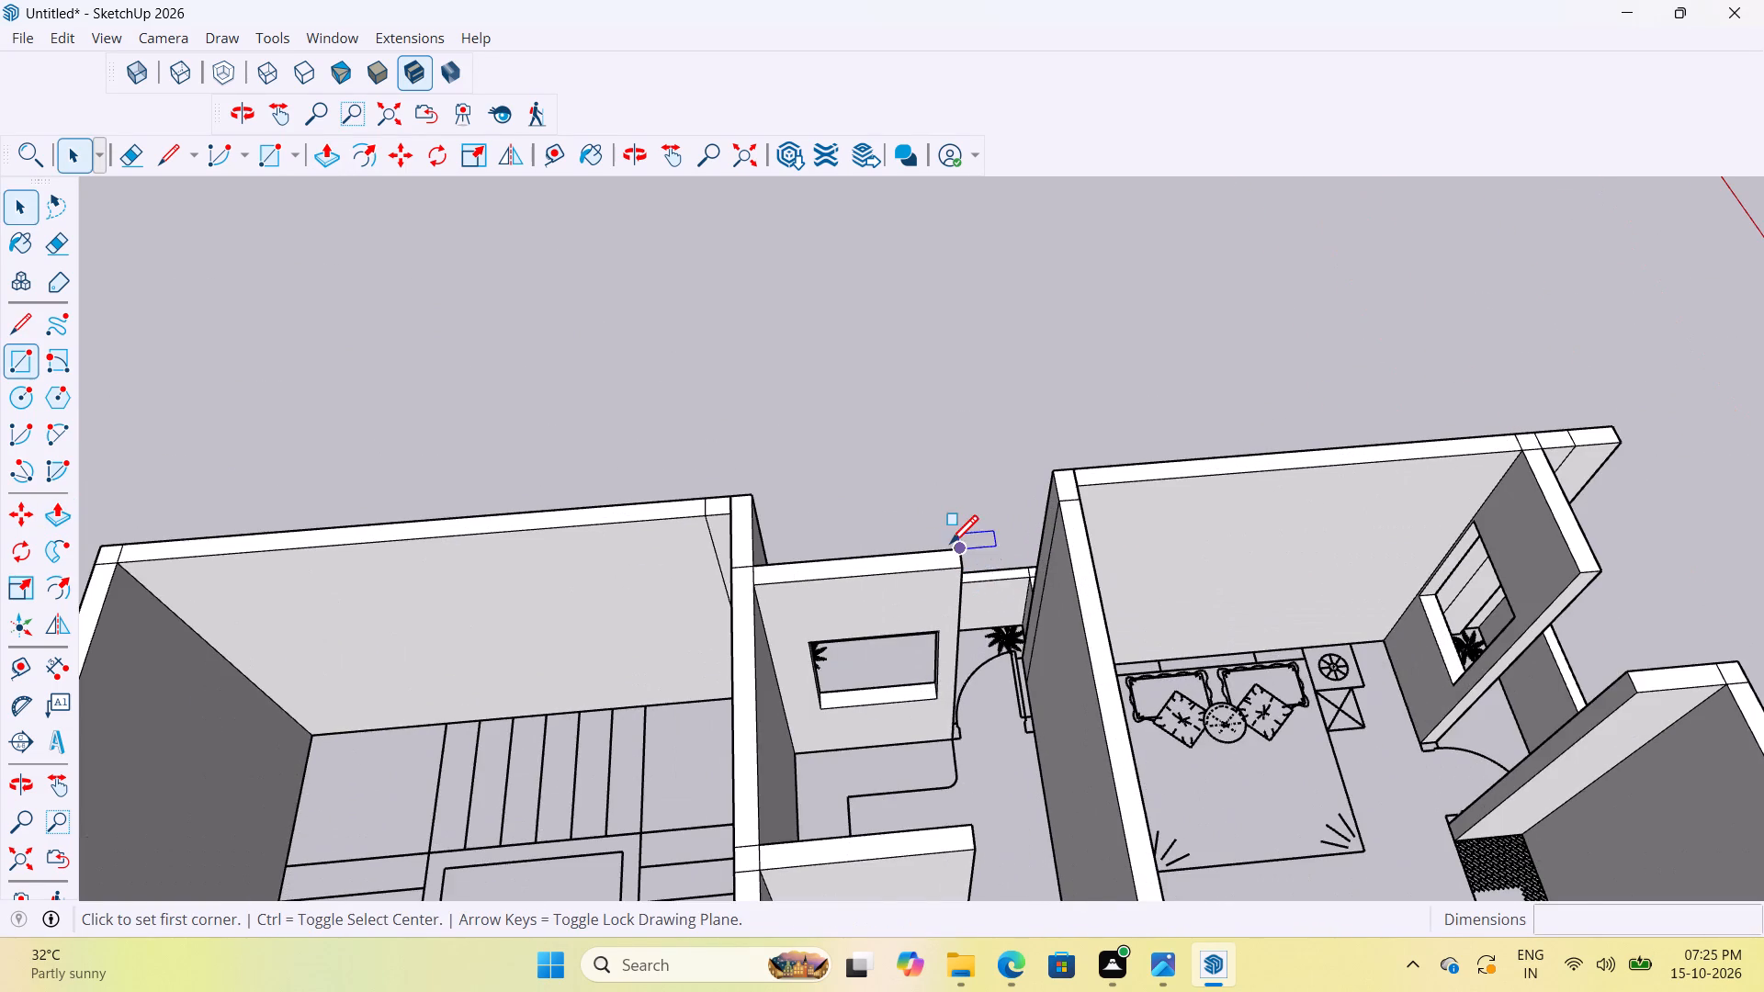
scroll(950, 547, "up", 9)
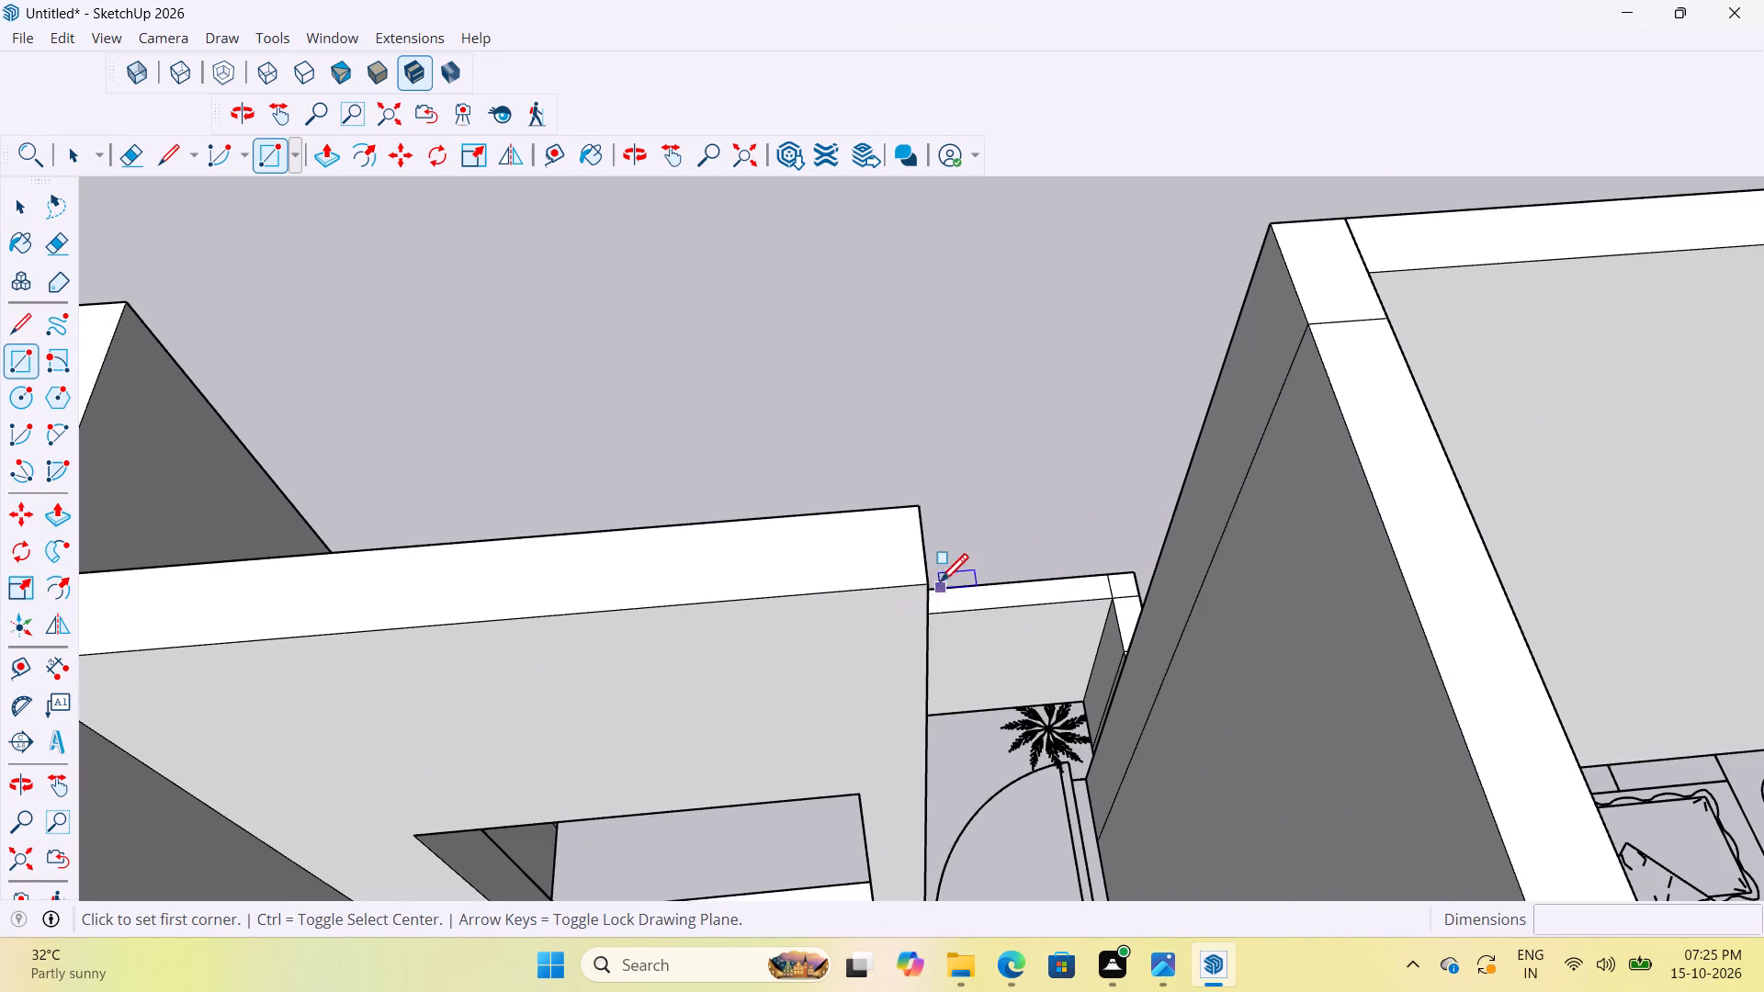
left_click(917, 502)
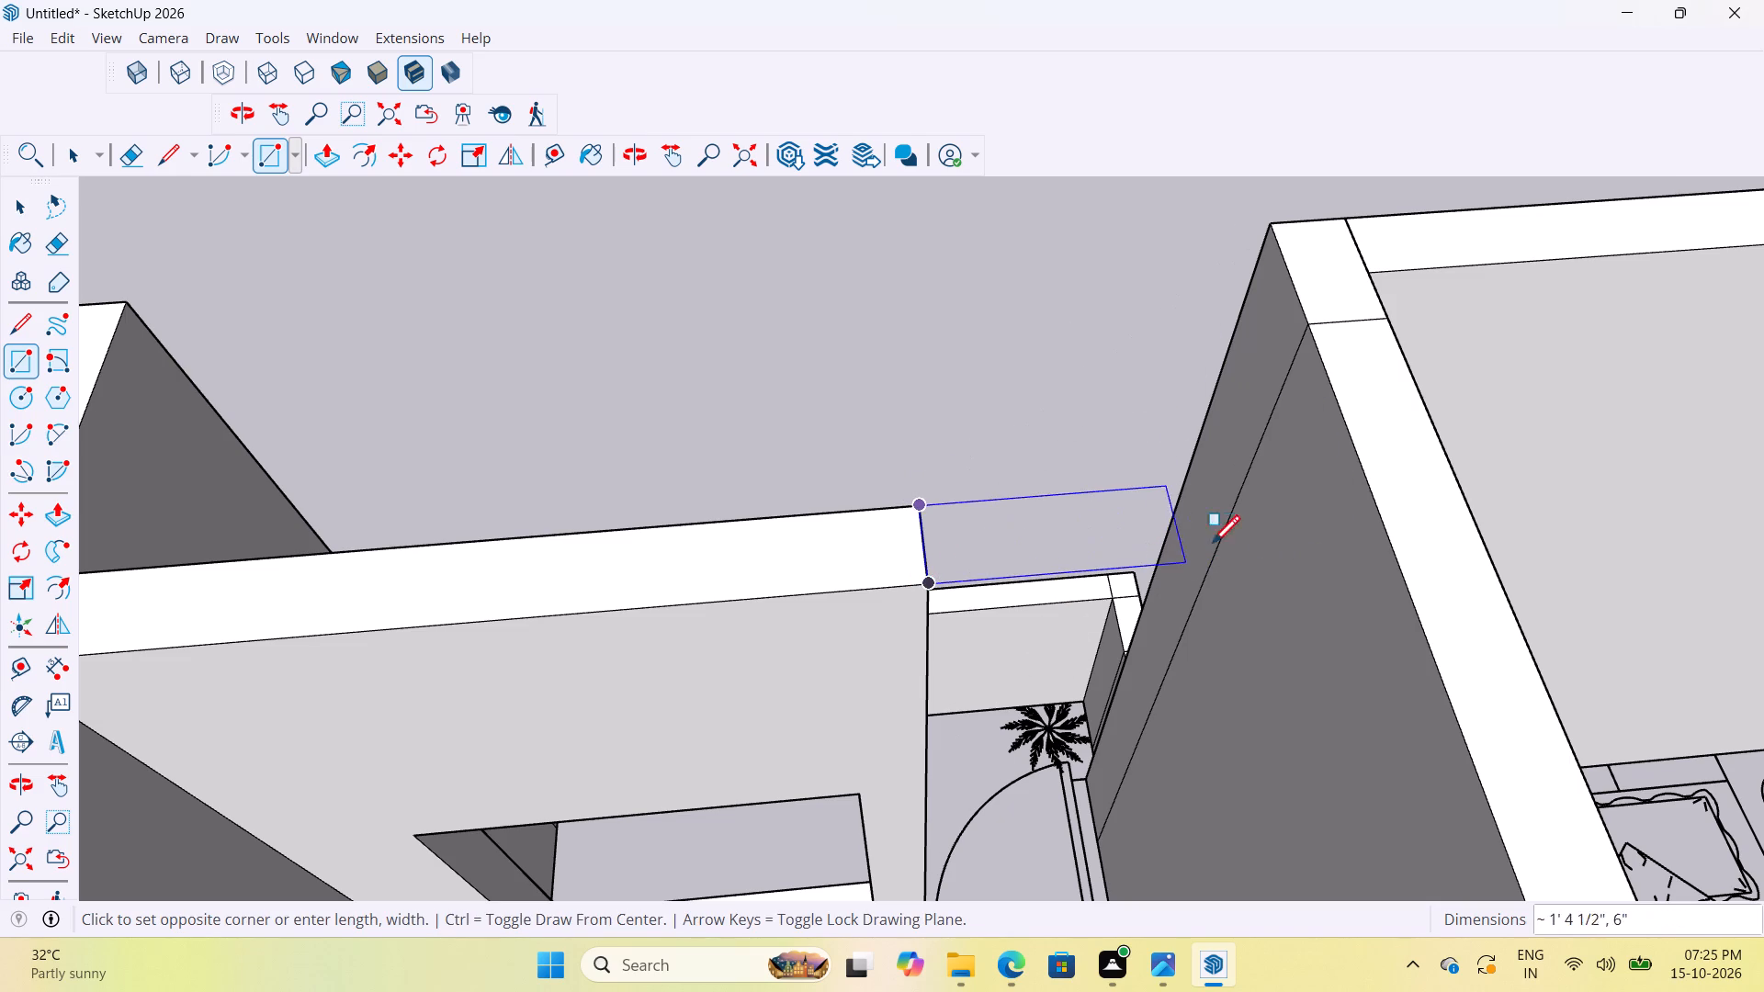
left_click(1385, 537)
Push/Pull the new rectangle beside the bedroom wall down 3' to form the over-door wall piece.
scroll(1214, 545, "down", 5)
middle_click_drag(1264, 634, 1084, 523)
scroll(1084, 523, "up", 2)
key("p")
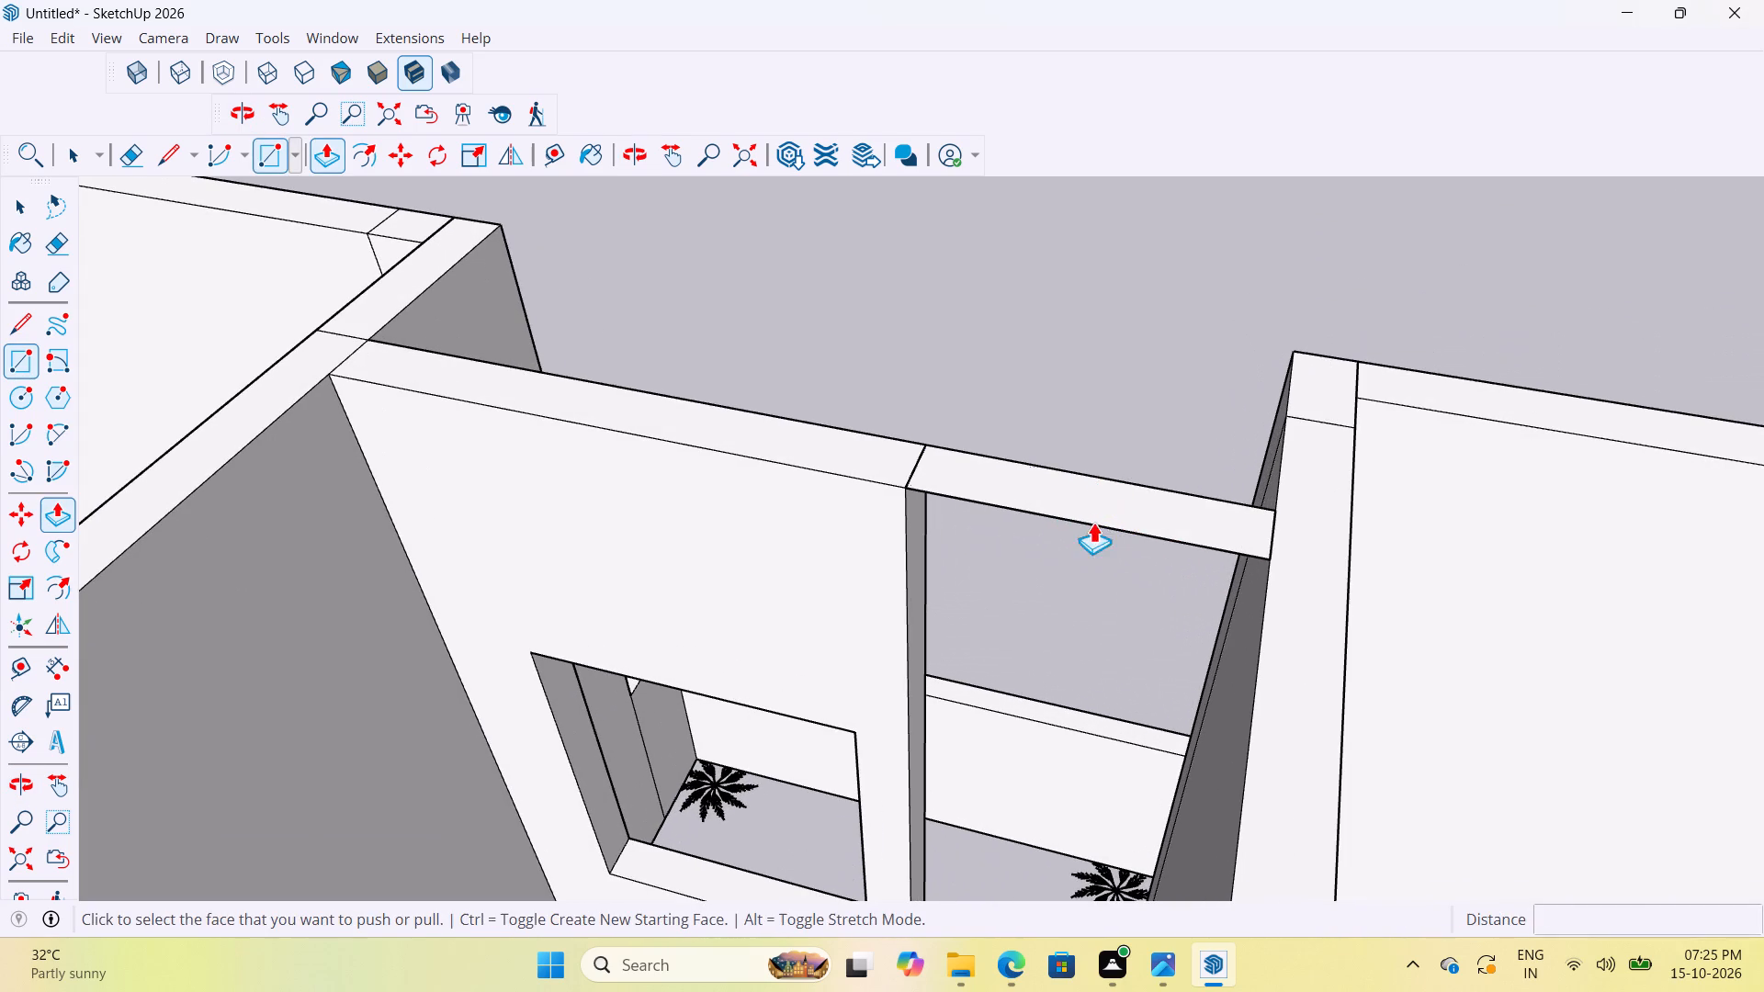
left_click(1071, 481)
scroll(1063, 575, "up", 3)
type("3'")
key("Return")
Draw a rectangle about 6" by 2' 6" at wall-top level across a bedroom's open balcony doorway, from the window wall to the bathroom wall.
scroll(1197, 709, "down", 3)
middle_click_drag(1193, 447, 591, 626)
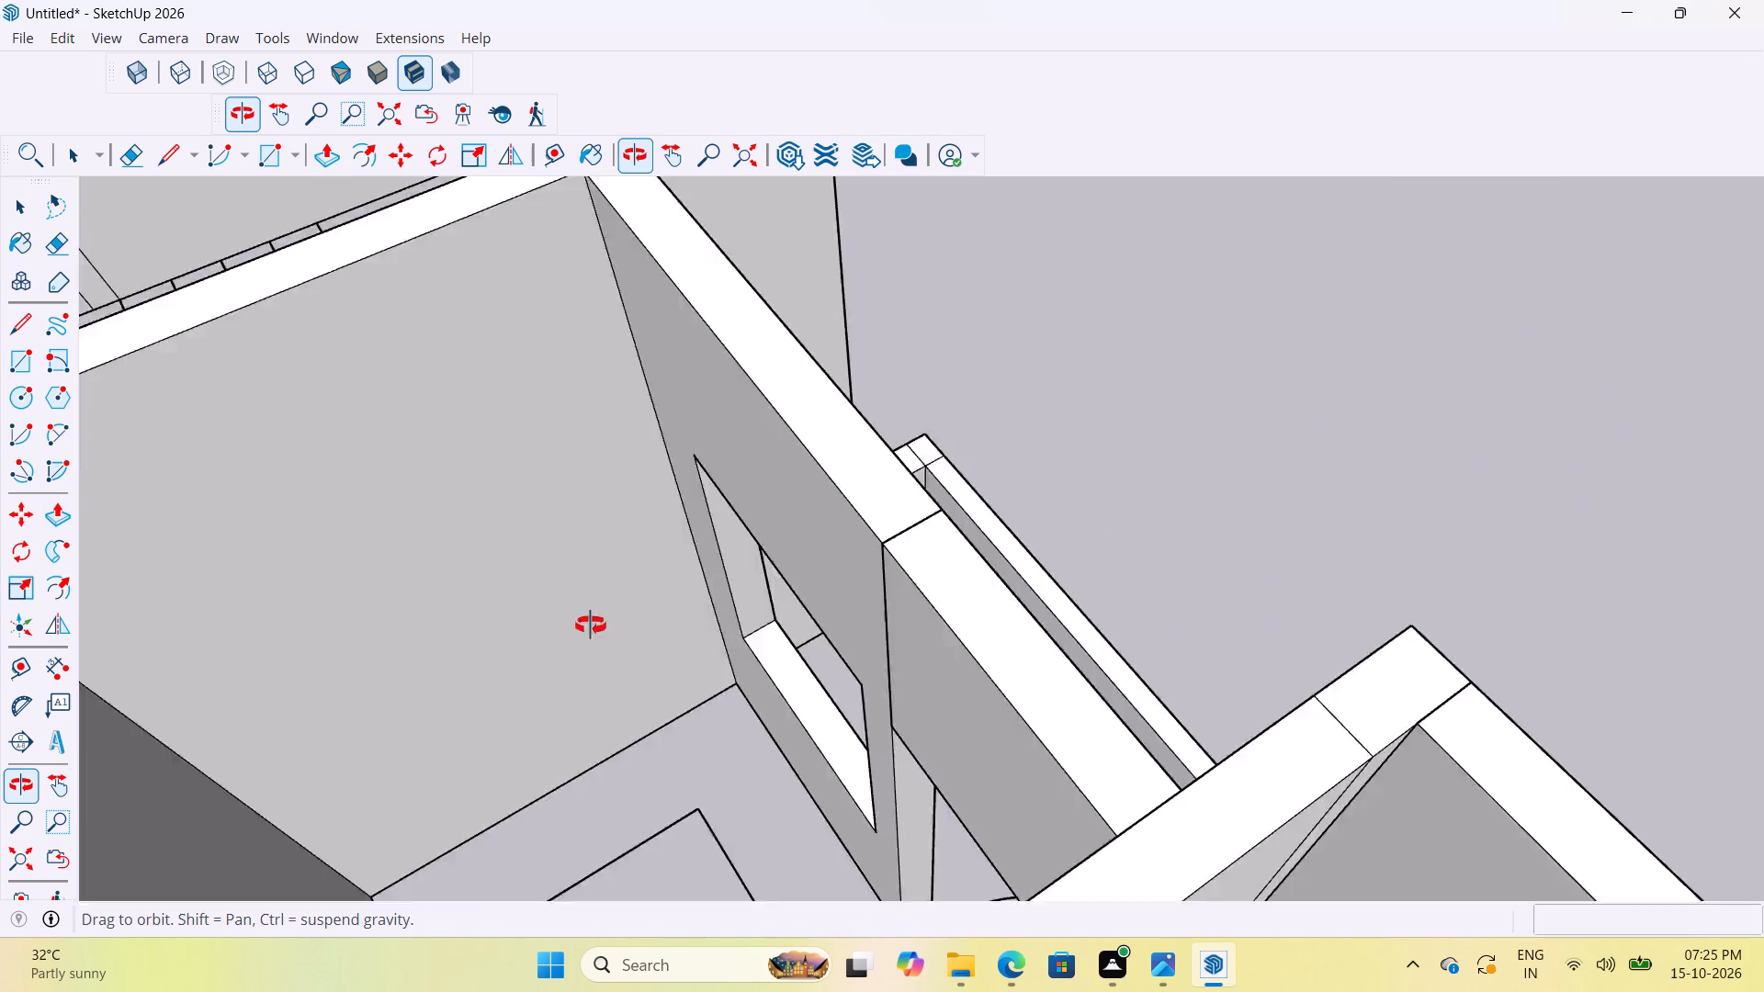
middle_click_drag(591, 626, 1244, 533)
scroll(1138, 463, "down", 18)
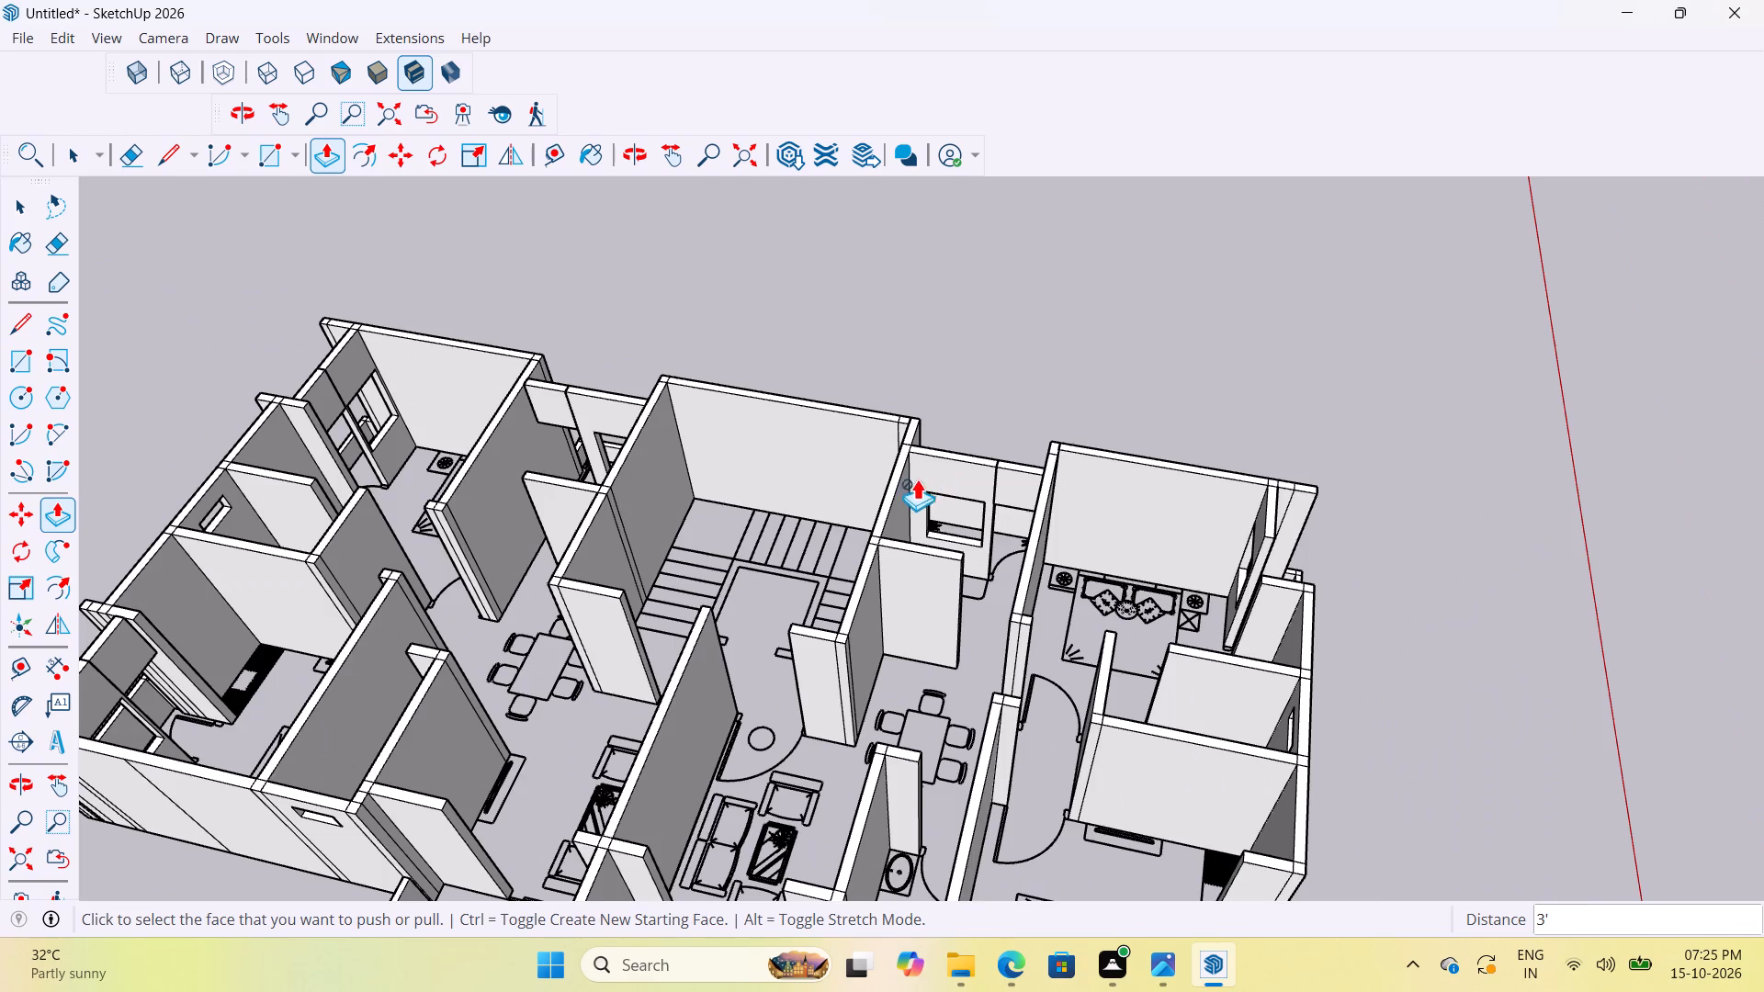
scroll(1312, 533, "up", 10)
middle_click_drag(1176, 579, 1761, 671)
scroll(999, 890, "down", 4)
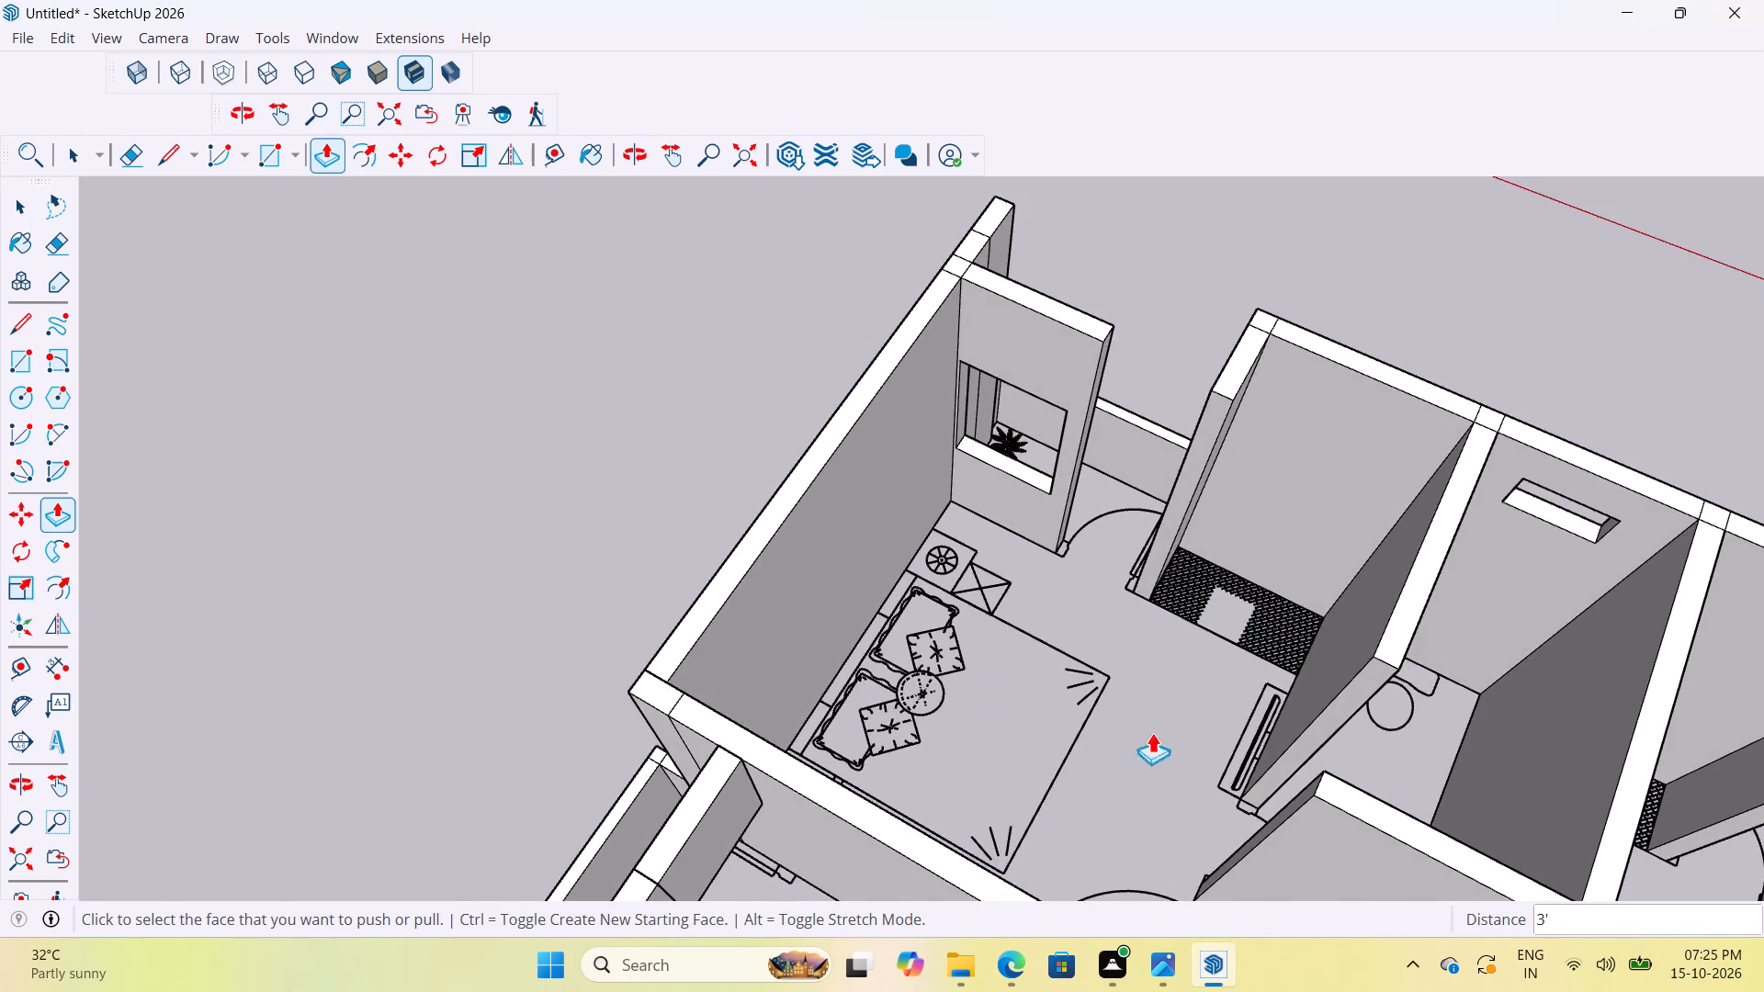
scroll(1193, 691, "down", 6)
scroll(1115, 640, "up", 5)
middle_click_drag(1137, 602, 1293, 644)
scroll(1210, 463, "up", 7)
scroll(954, 768, "down", 2)
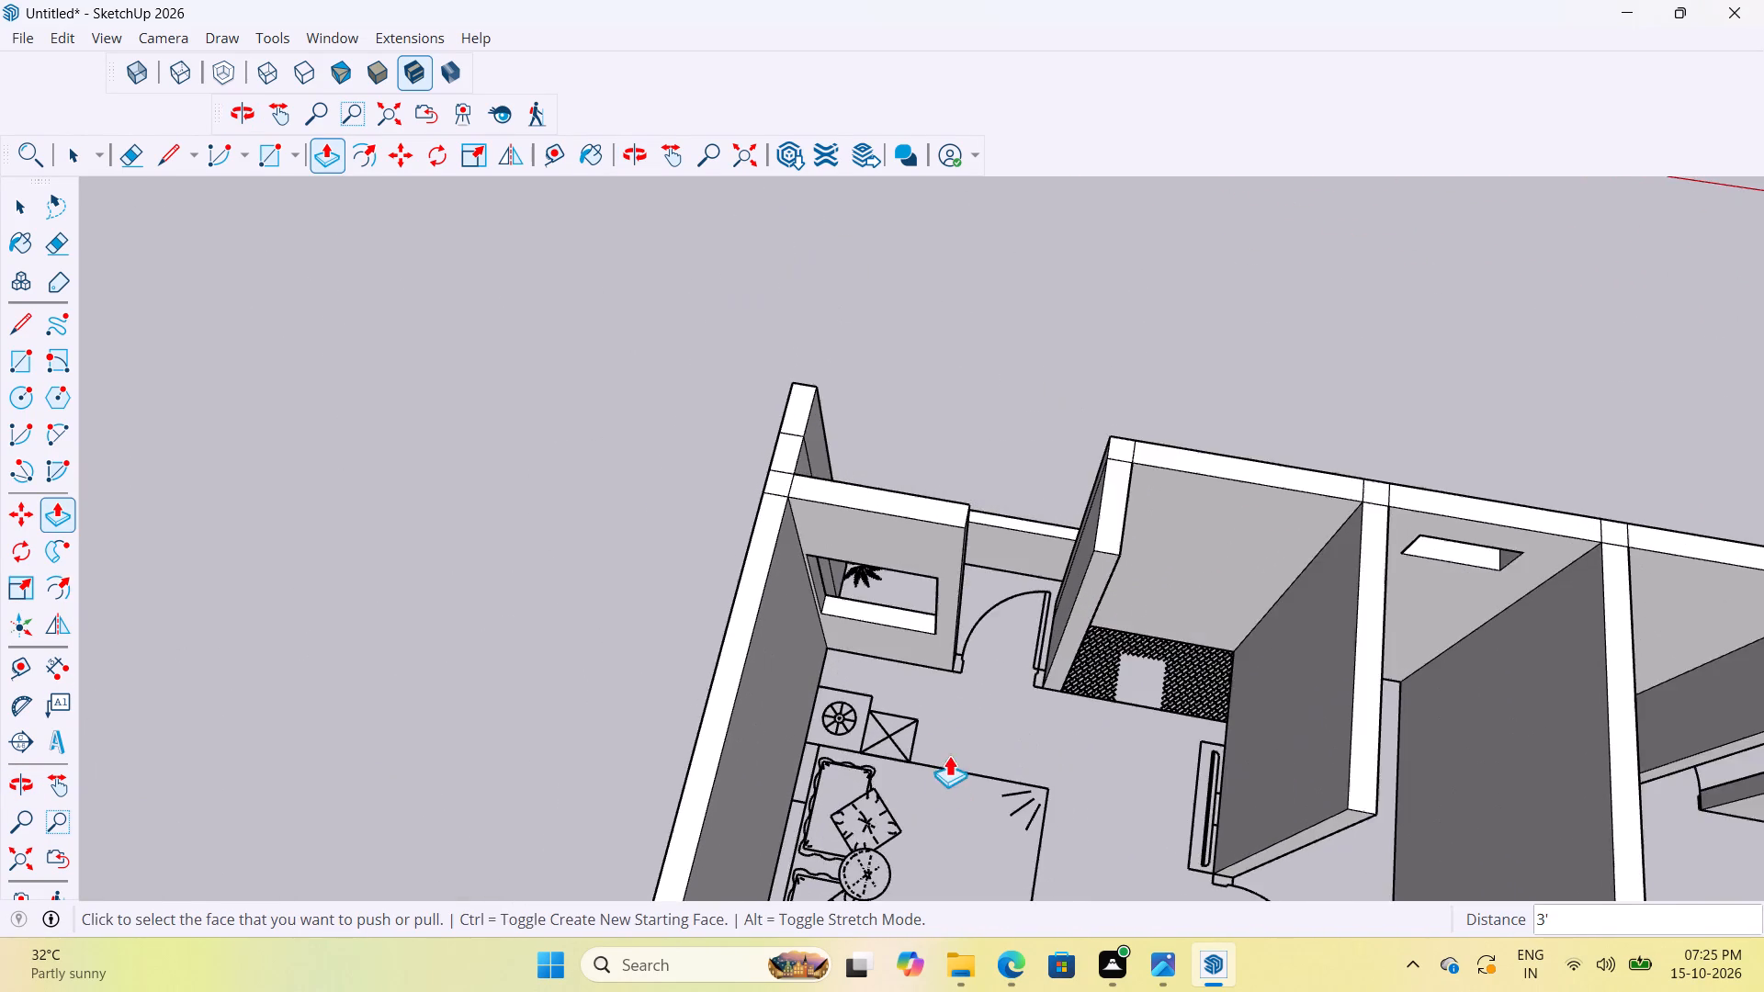
scroll(949, 755, "down", 6)
middle_click_drag(1030, 572, 1226, 535)
scroll(1160, 522, "up", 9)
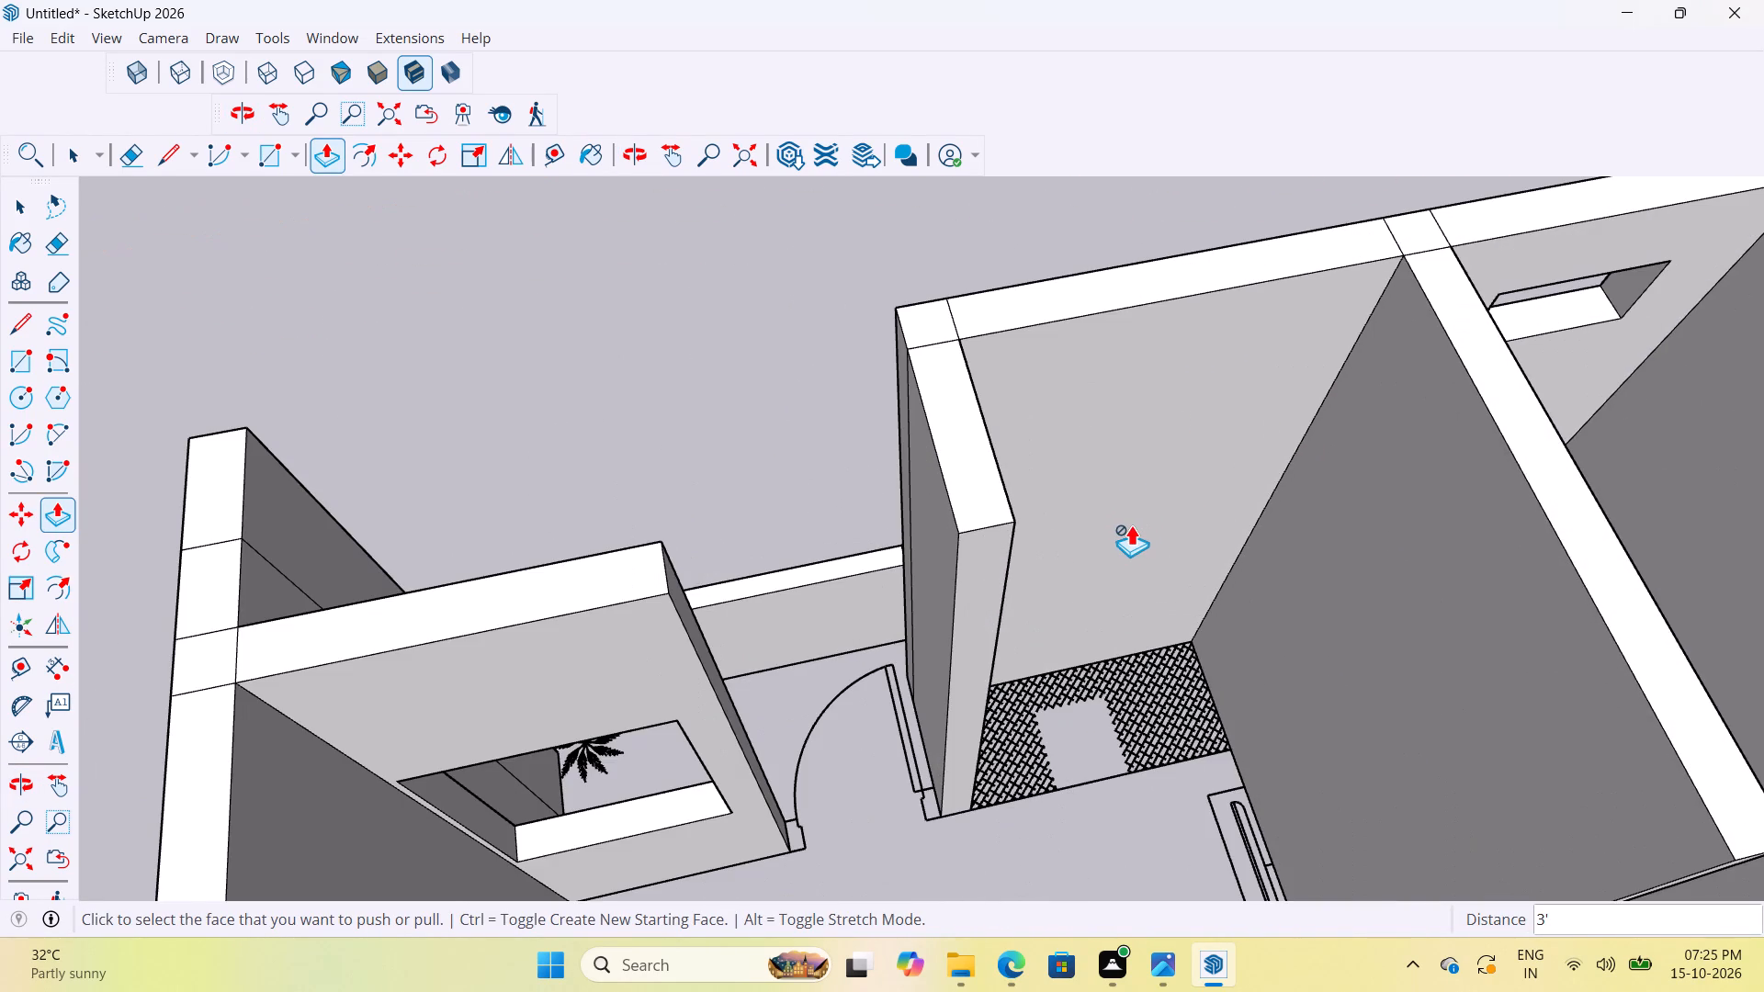
key("r")
scroll(611, 584, "up", 3)
left_click(690, 603)
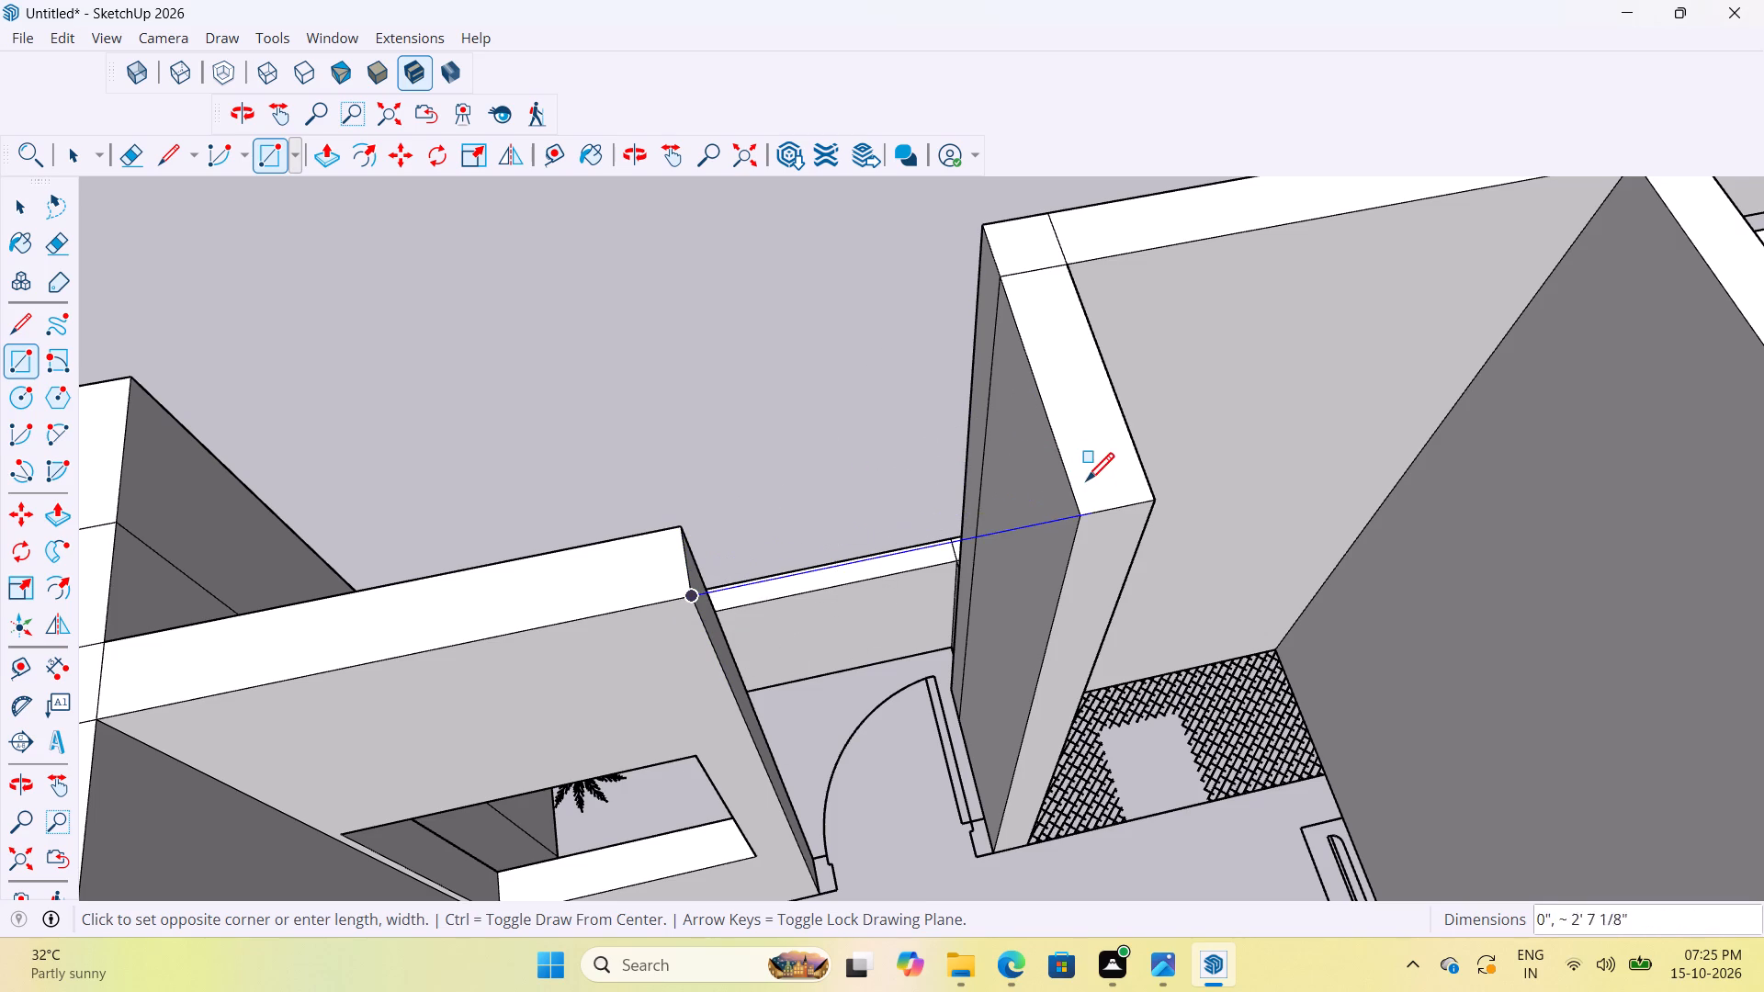
scroll(1067, 455, "up", 3)
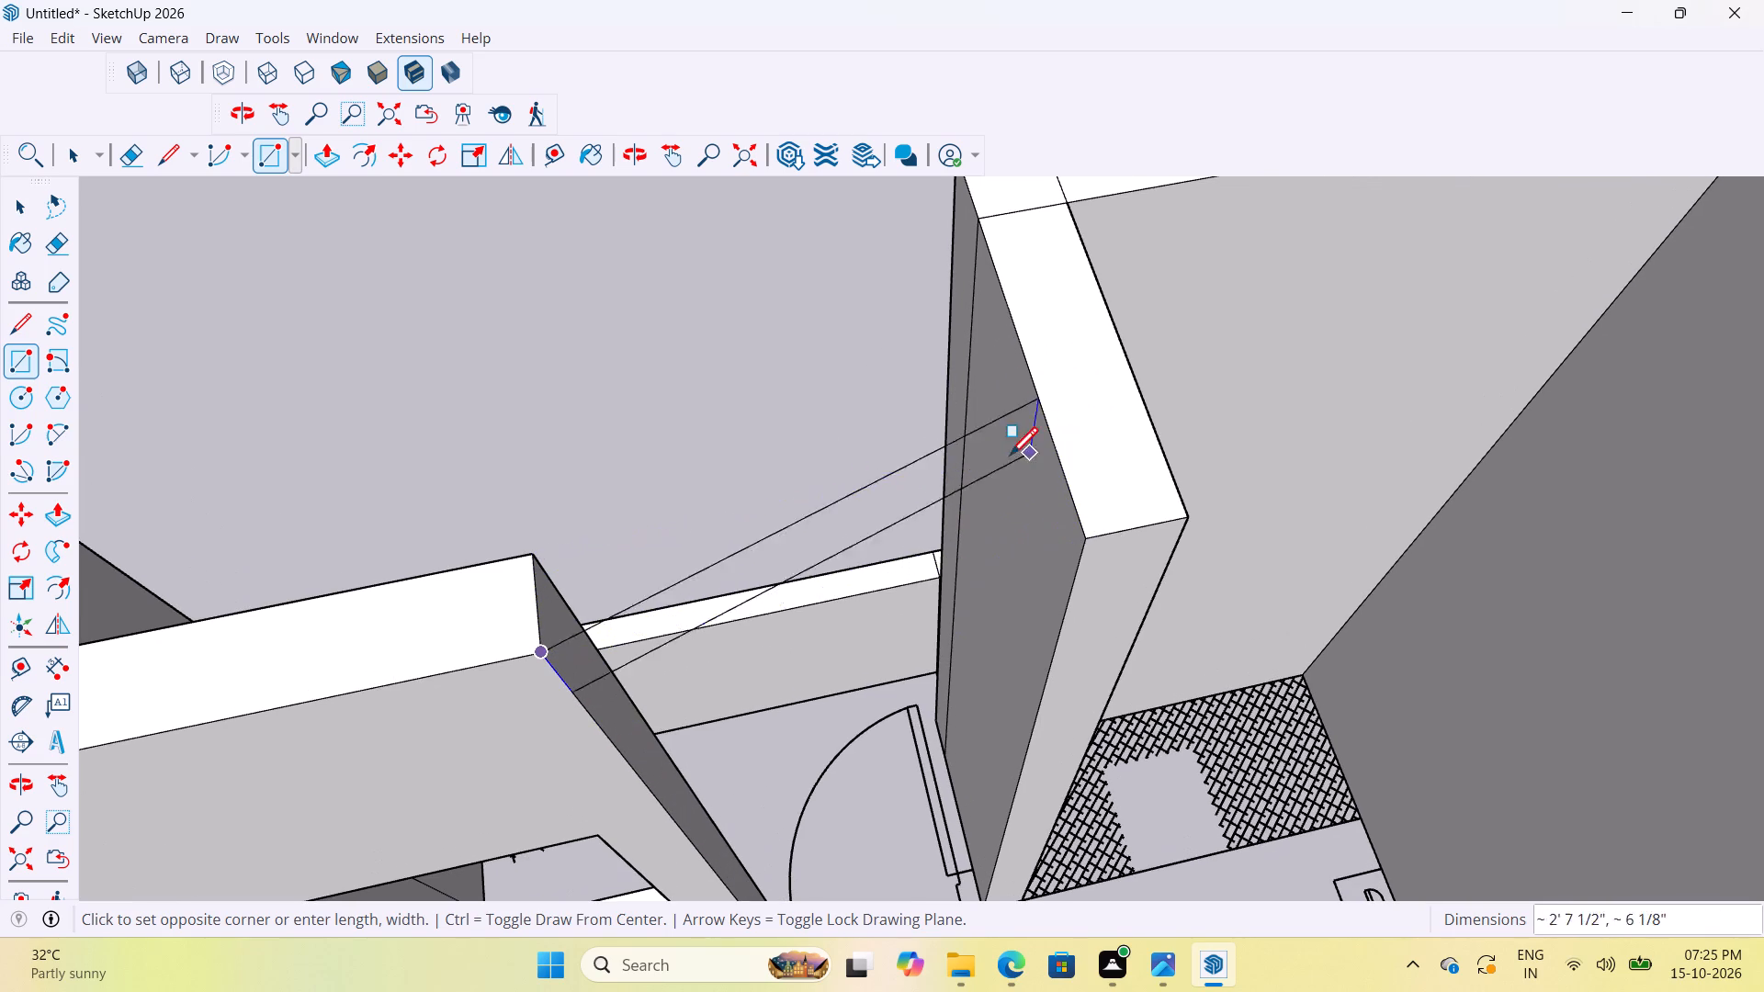
left_click(1060, 452)
Push/Pull the bedroom doorway's bridging rectangle down 3' to form the wall piece above the balcony door.
scroll(1046, 496, "down", 2)
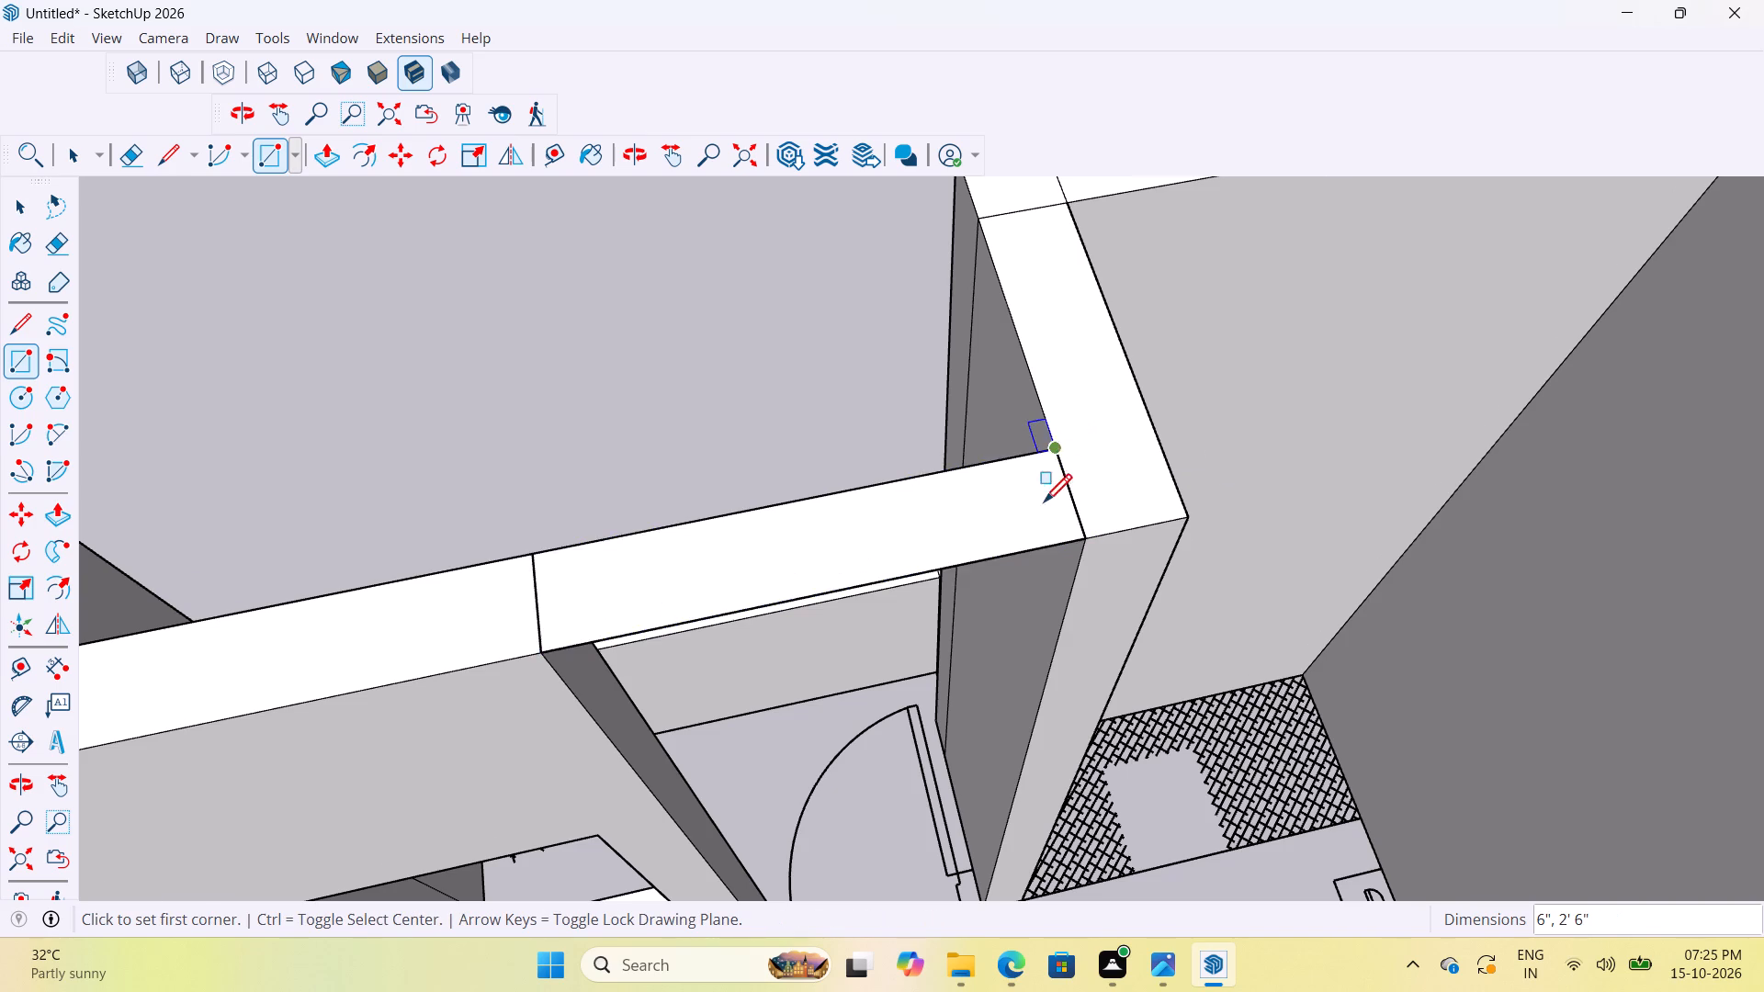
scroll(1044, 505, "down", 3)
scroll(990, 515, "up", 2)
key("p")
left_click(957, 528)
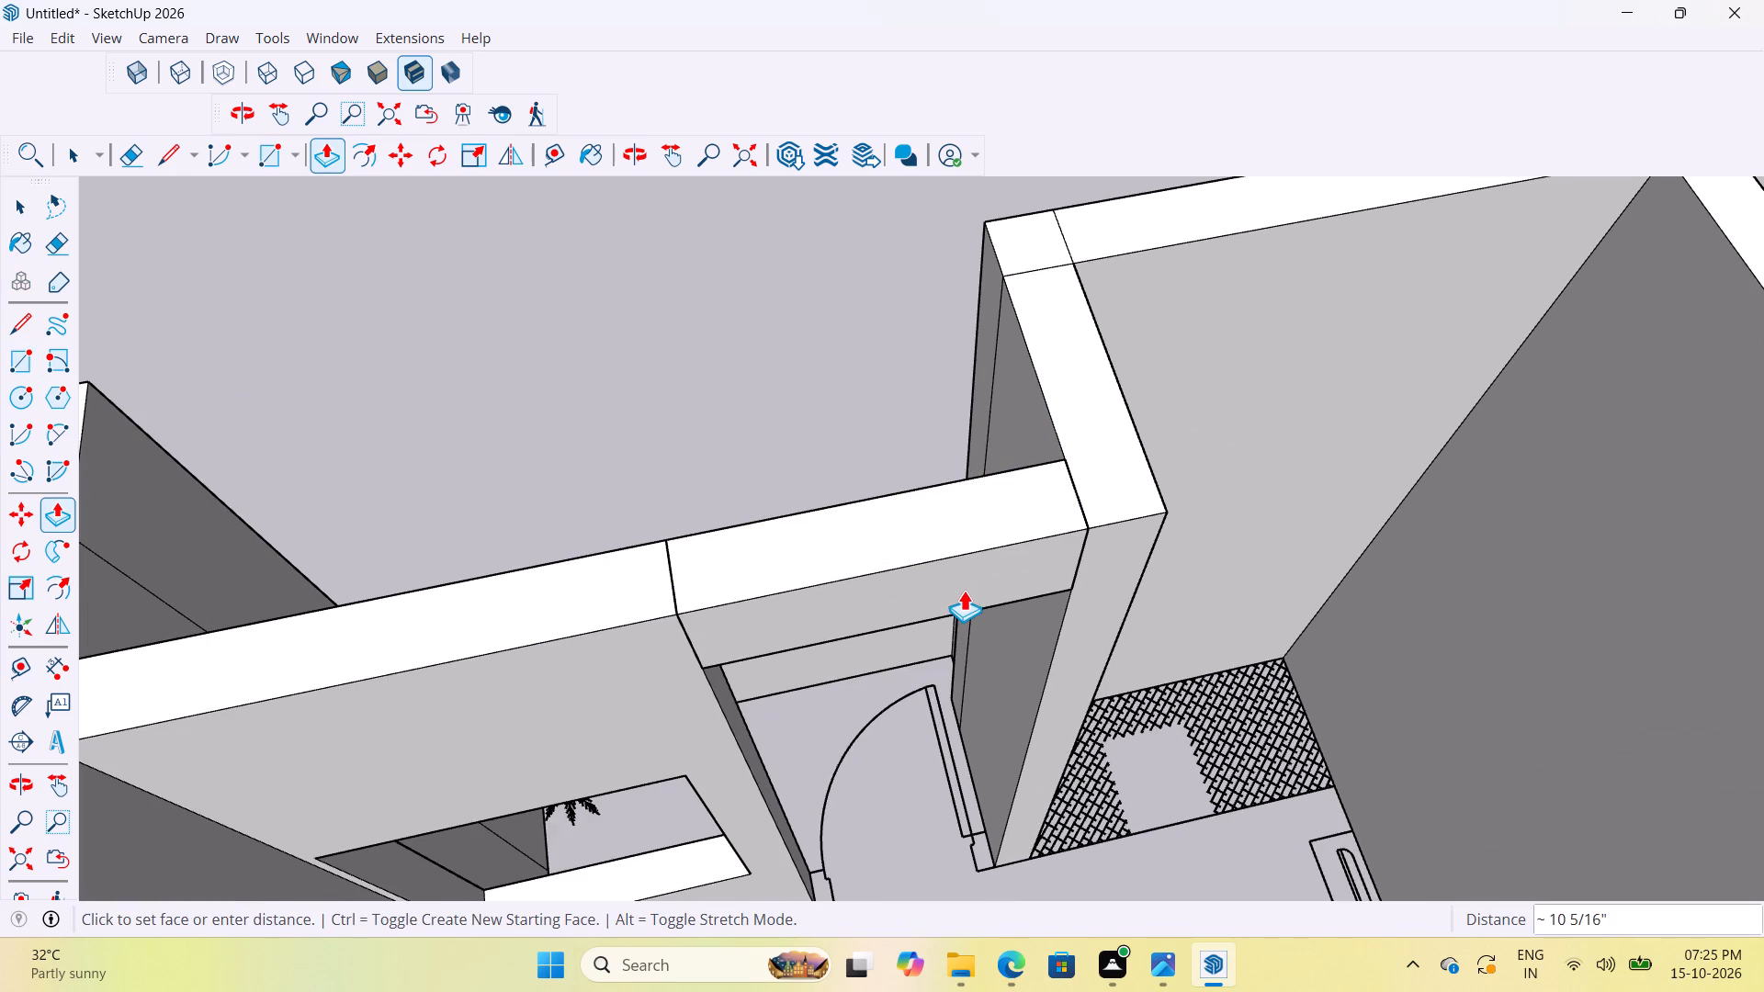
type("3'")
key("Return")
Draw a wall-thickness rectangle at wall-top level across the adjacent bedroom's balcony doorway, from the bathroom wall's end to the window wall.
scroll(970, 590, "down", 5)
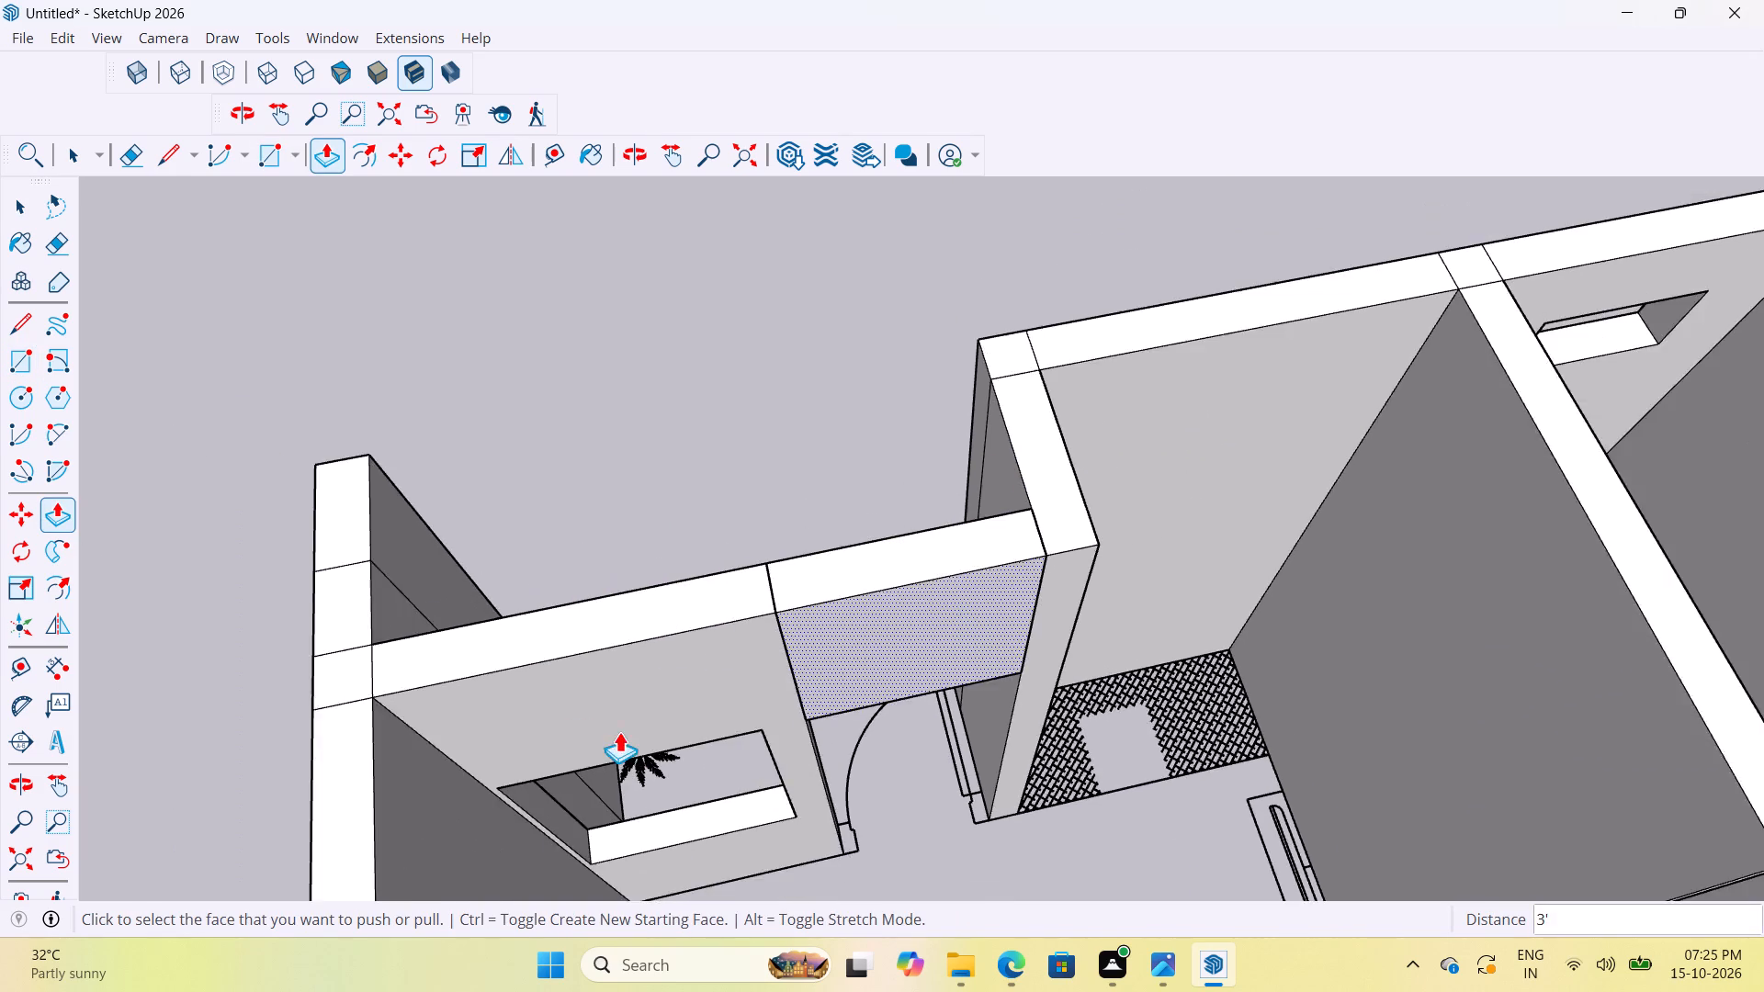
scroll(619, 731, "down", 7)
scroll(681, 679, "down", 13)
middle_click_drag(1108, 655, 967, 630)
scroll(982, 727, "up", 3)
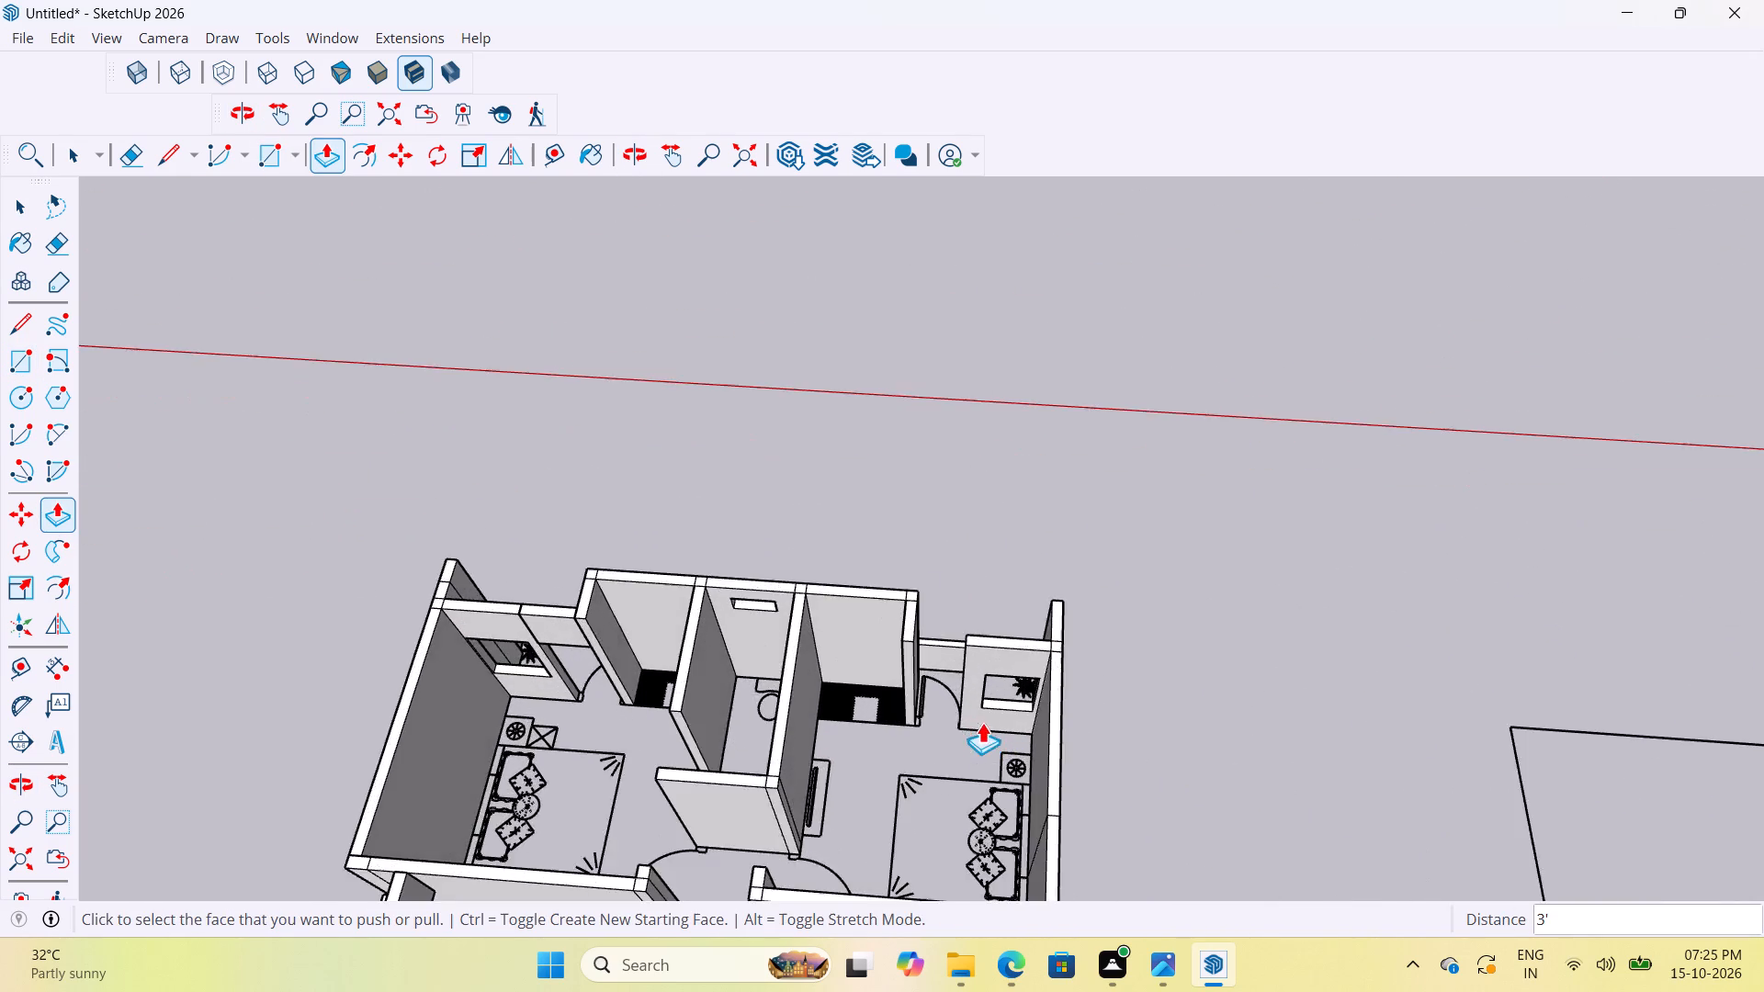
scroll(982, 722, "up", 14)
key("space")
scroll(920, 685, "down", 4)
key("r")
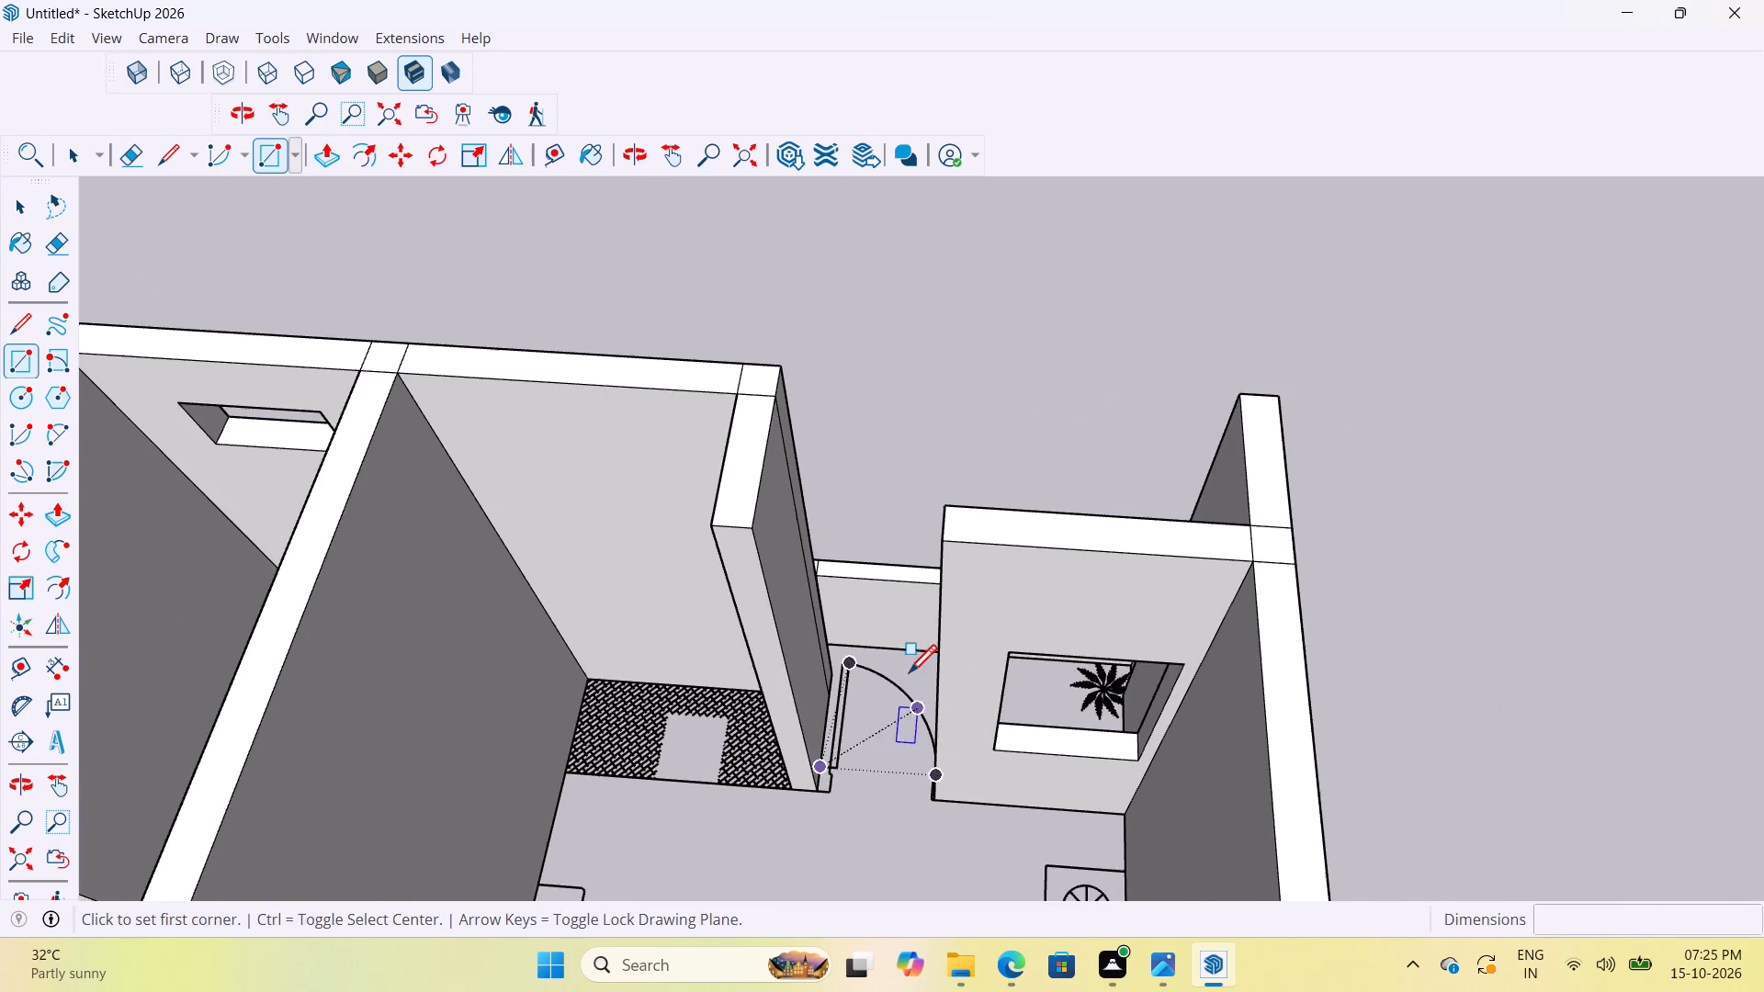
scroll(909, 662, "up", 1)
middle_click_drag(934, 650, 1068, 644)
scroll(960, 569, "up", 3)
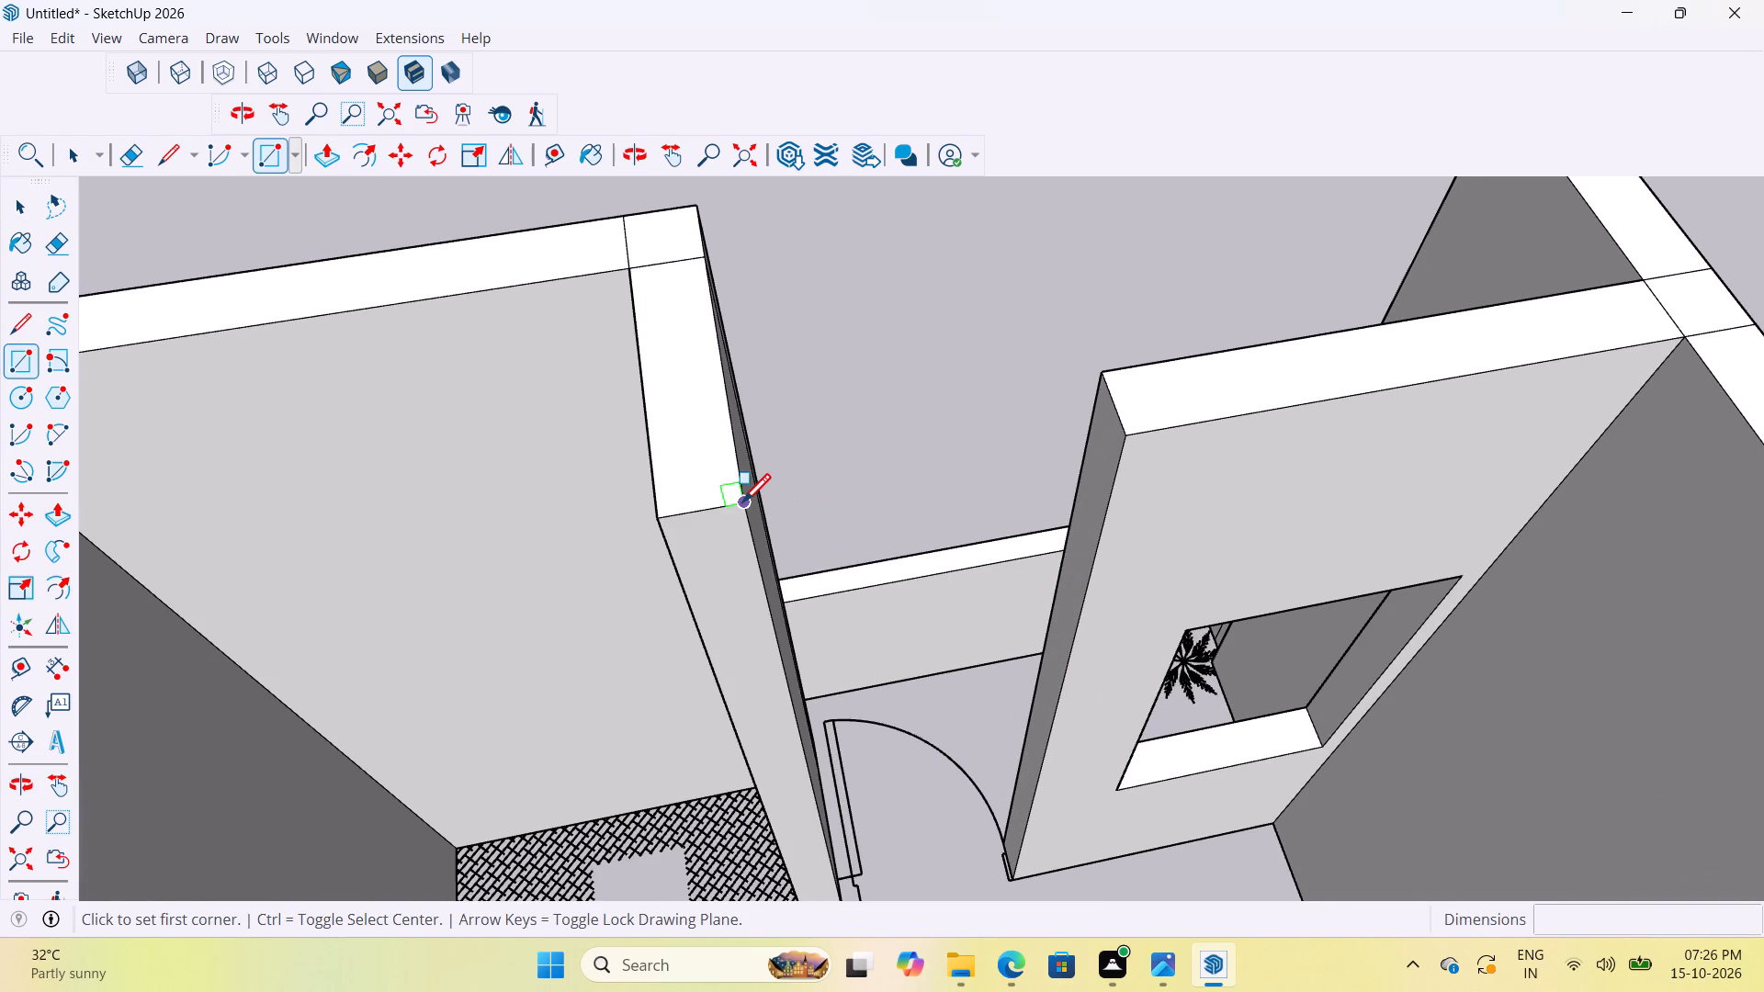
left_click(742, 505)
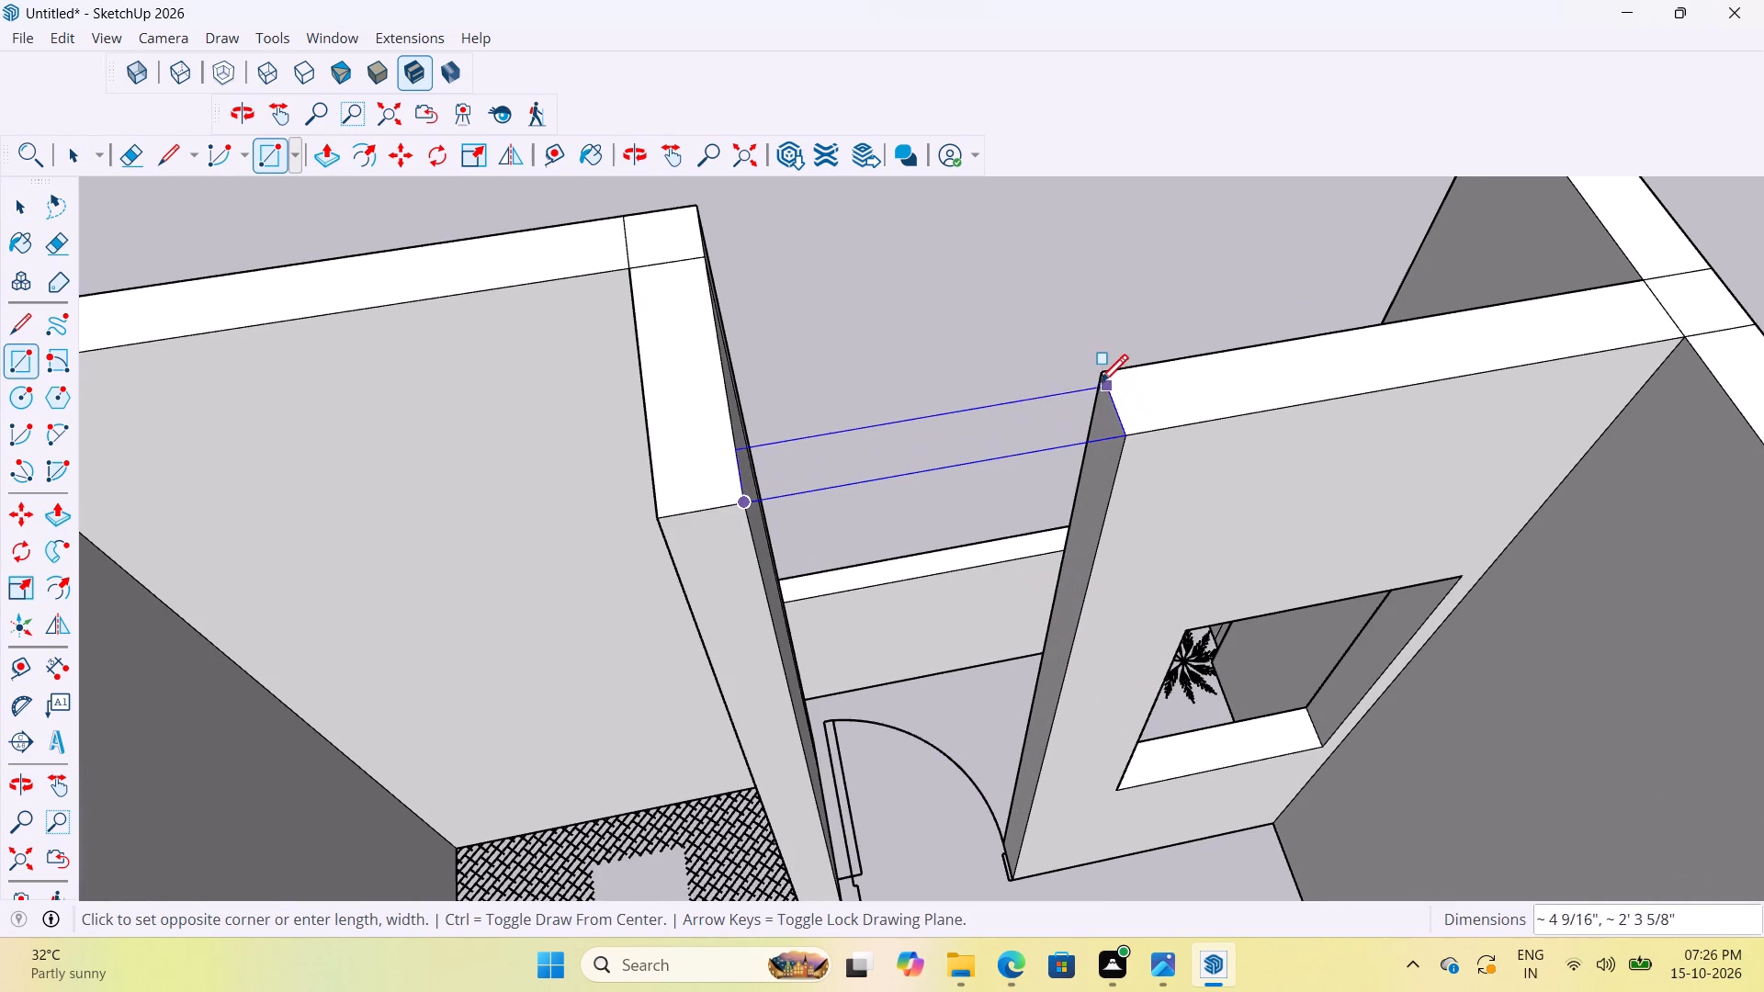
left_click(1100, 381)
Push/Pull this bedroom doorway's bridging rectangle down 3' to form the over-door wall piece.
scroll(974, 508, "down", 4)
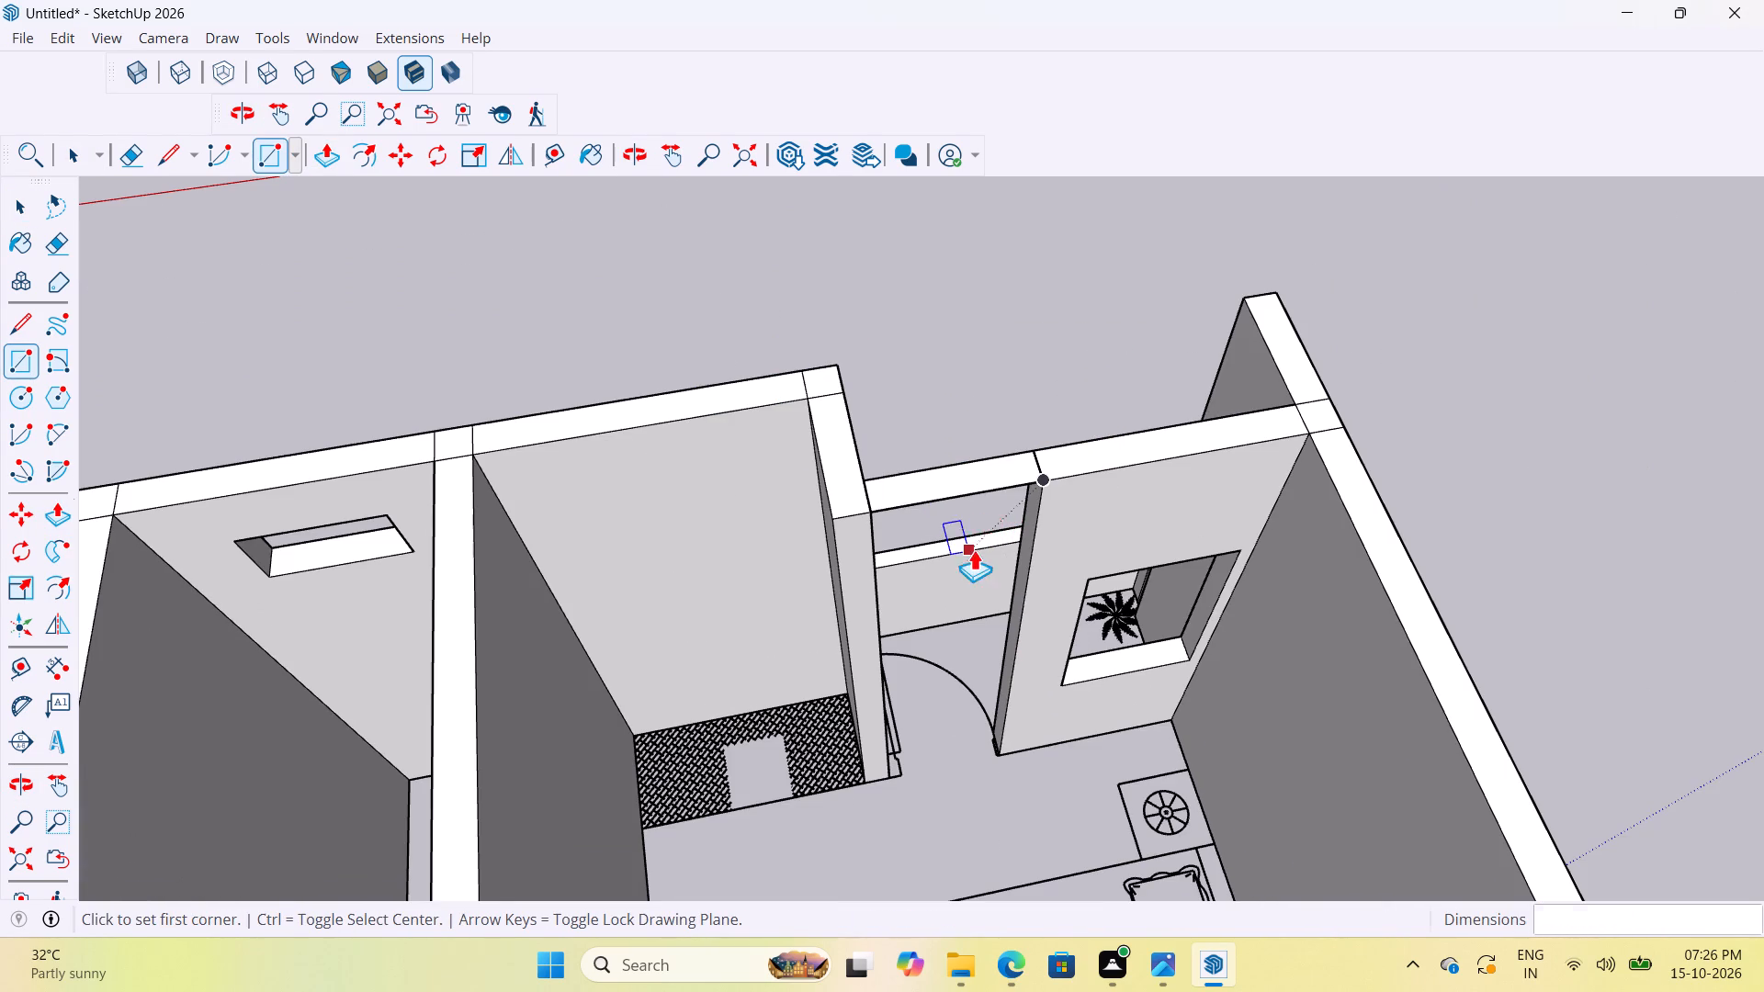
key("p")
left_click(988, 461)
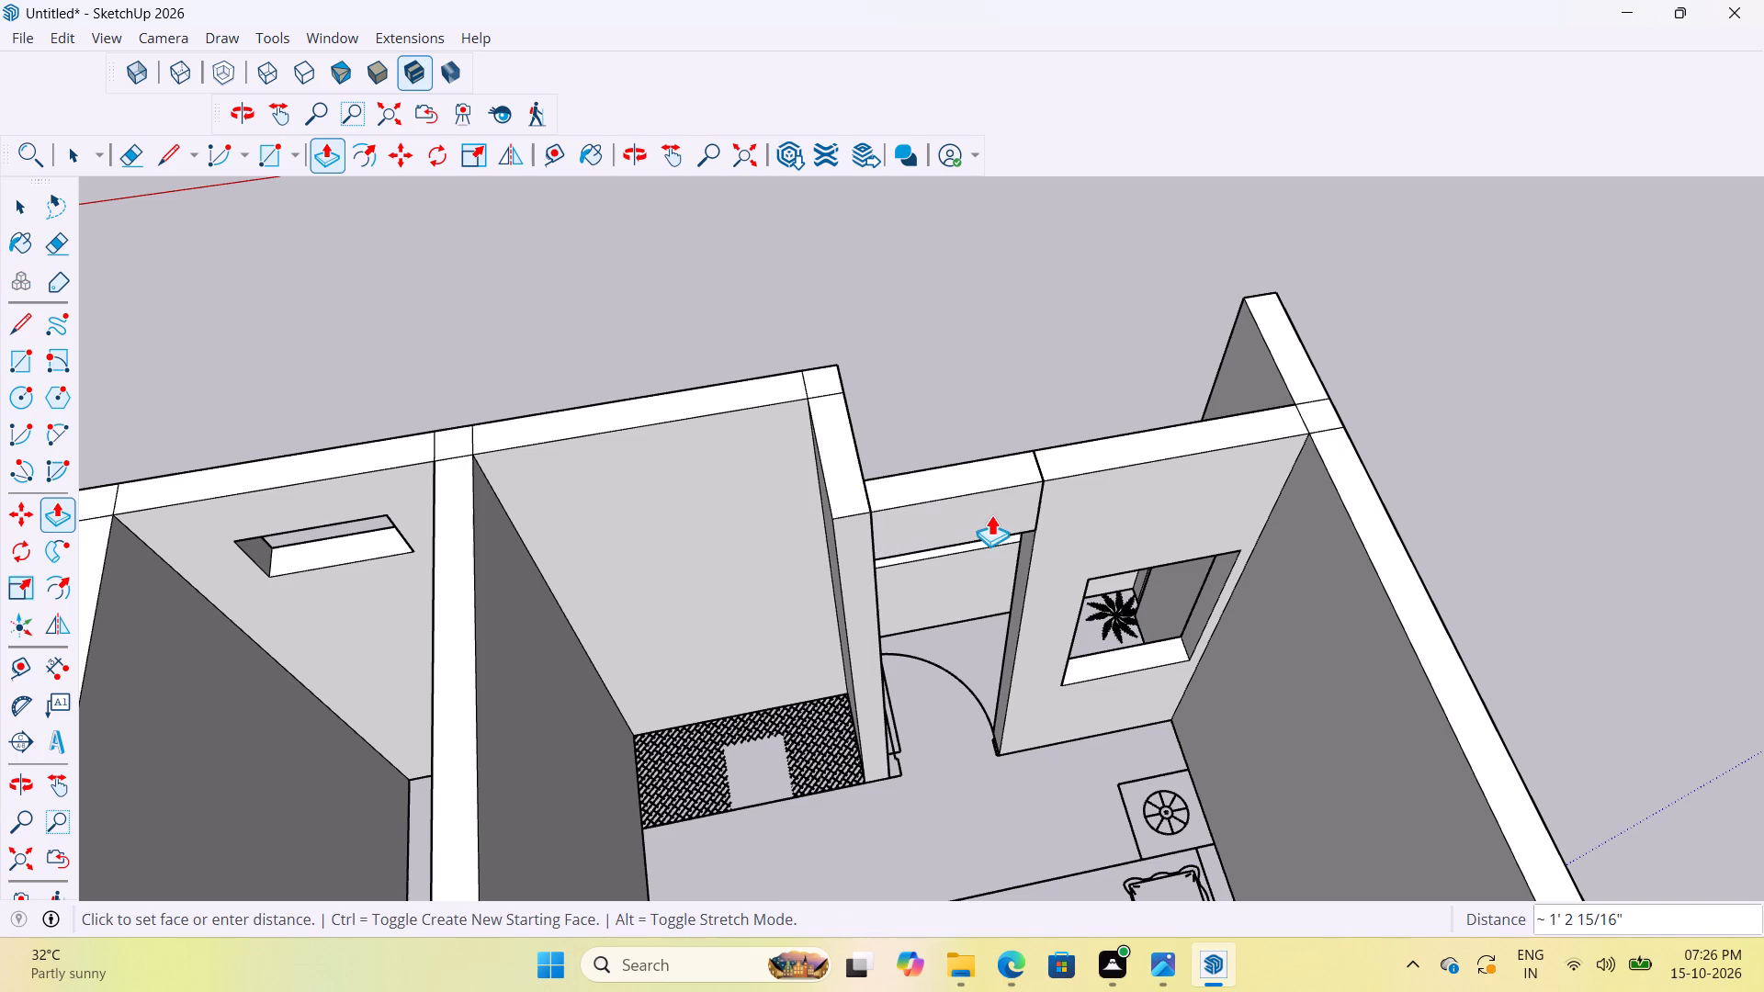
type("3'")
key("Return")
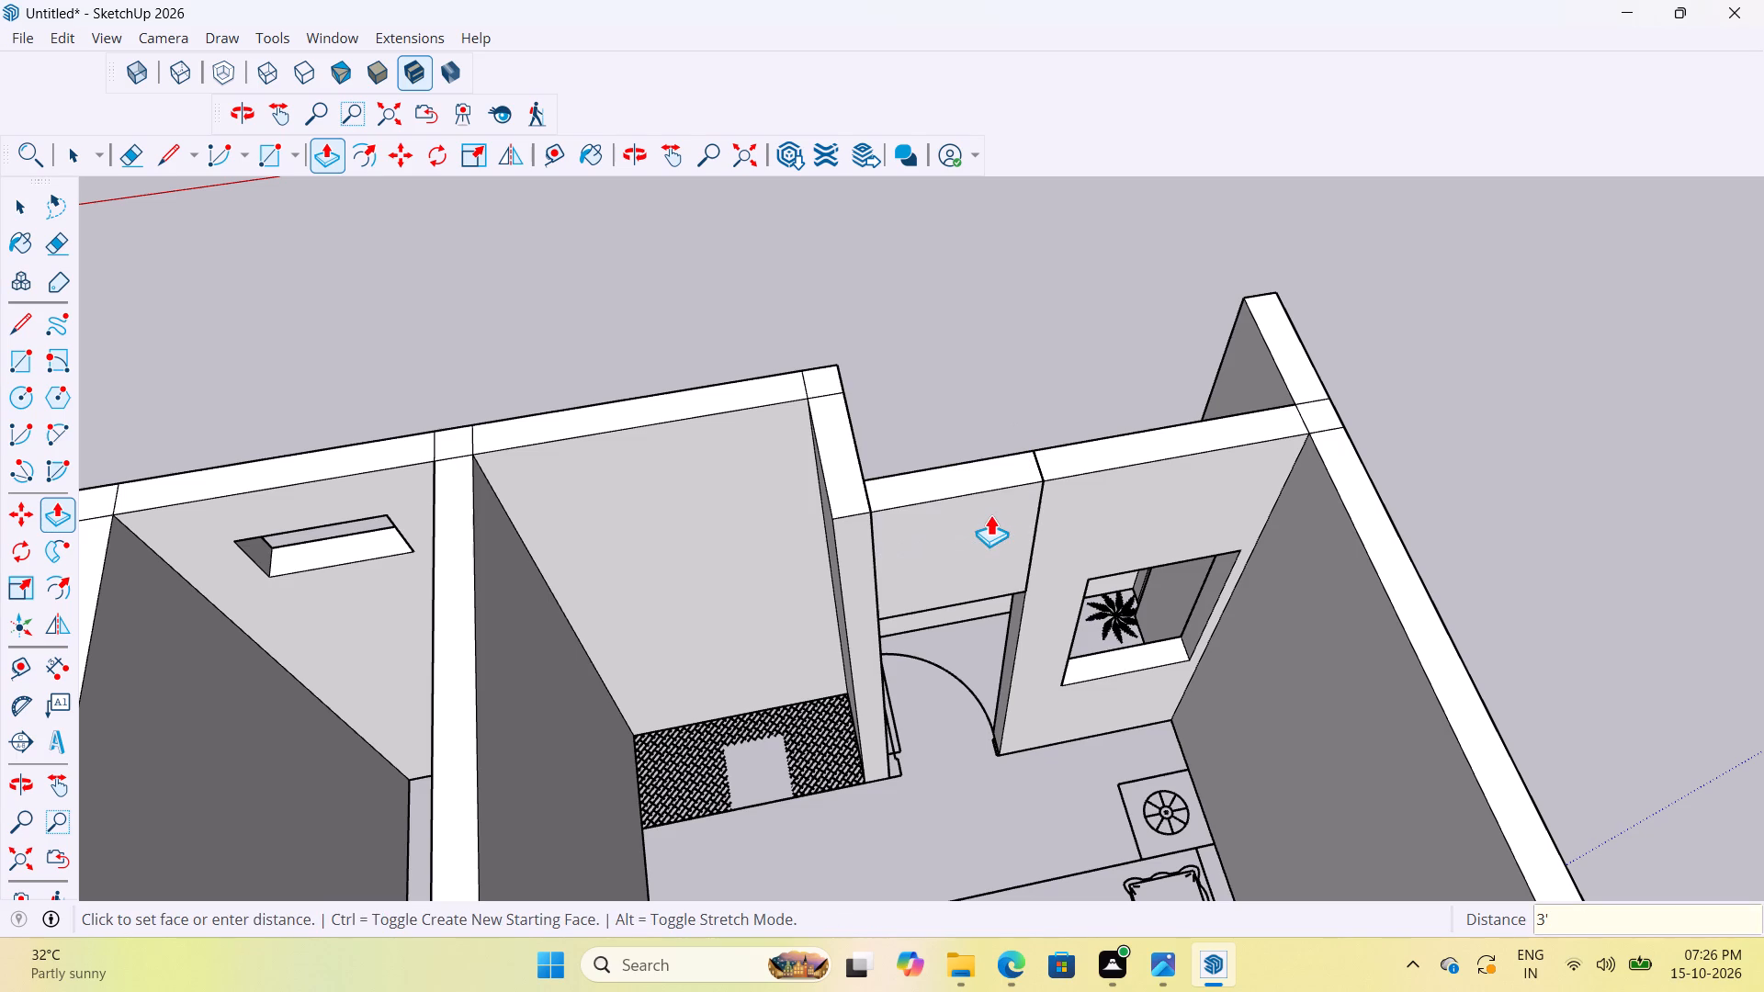
Look over the bedroom and living-room sides of the model for balcony openings still missing over-door wall pieces.
scroll(888, 617, "down", 11)
middle_click_drag(968, 700, 424, 579)
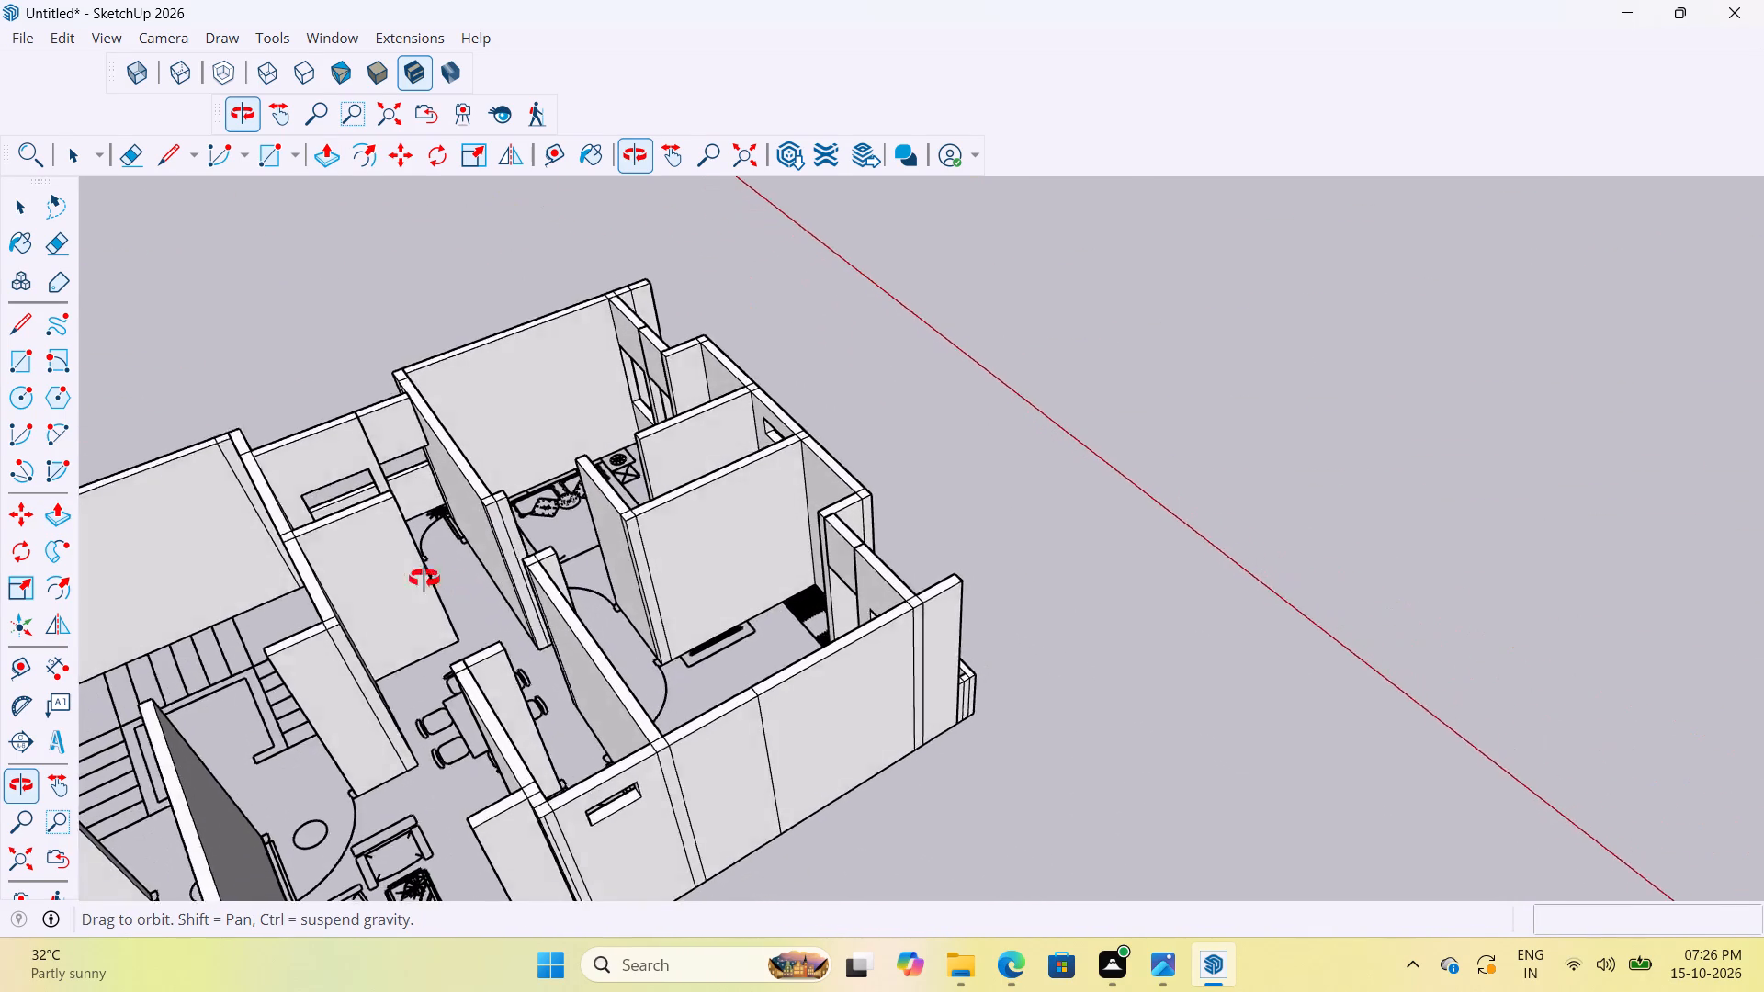
middle_click_drag(424, 579, 1049, 659)
scroll(944, 660, "down", 9)
scroll(1016, 716, "up", 6)
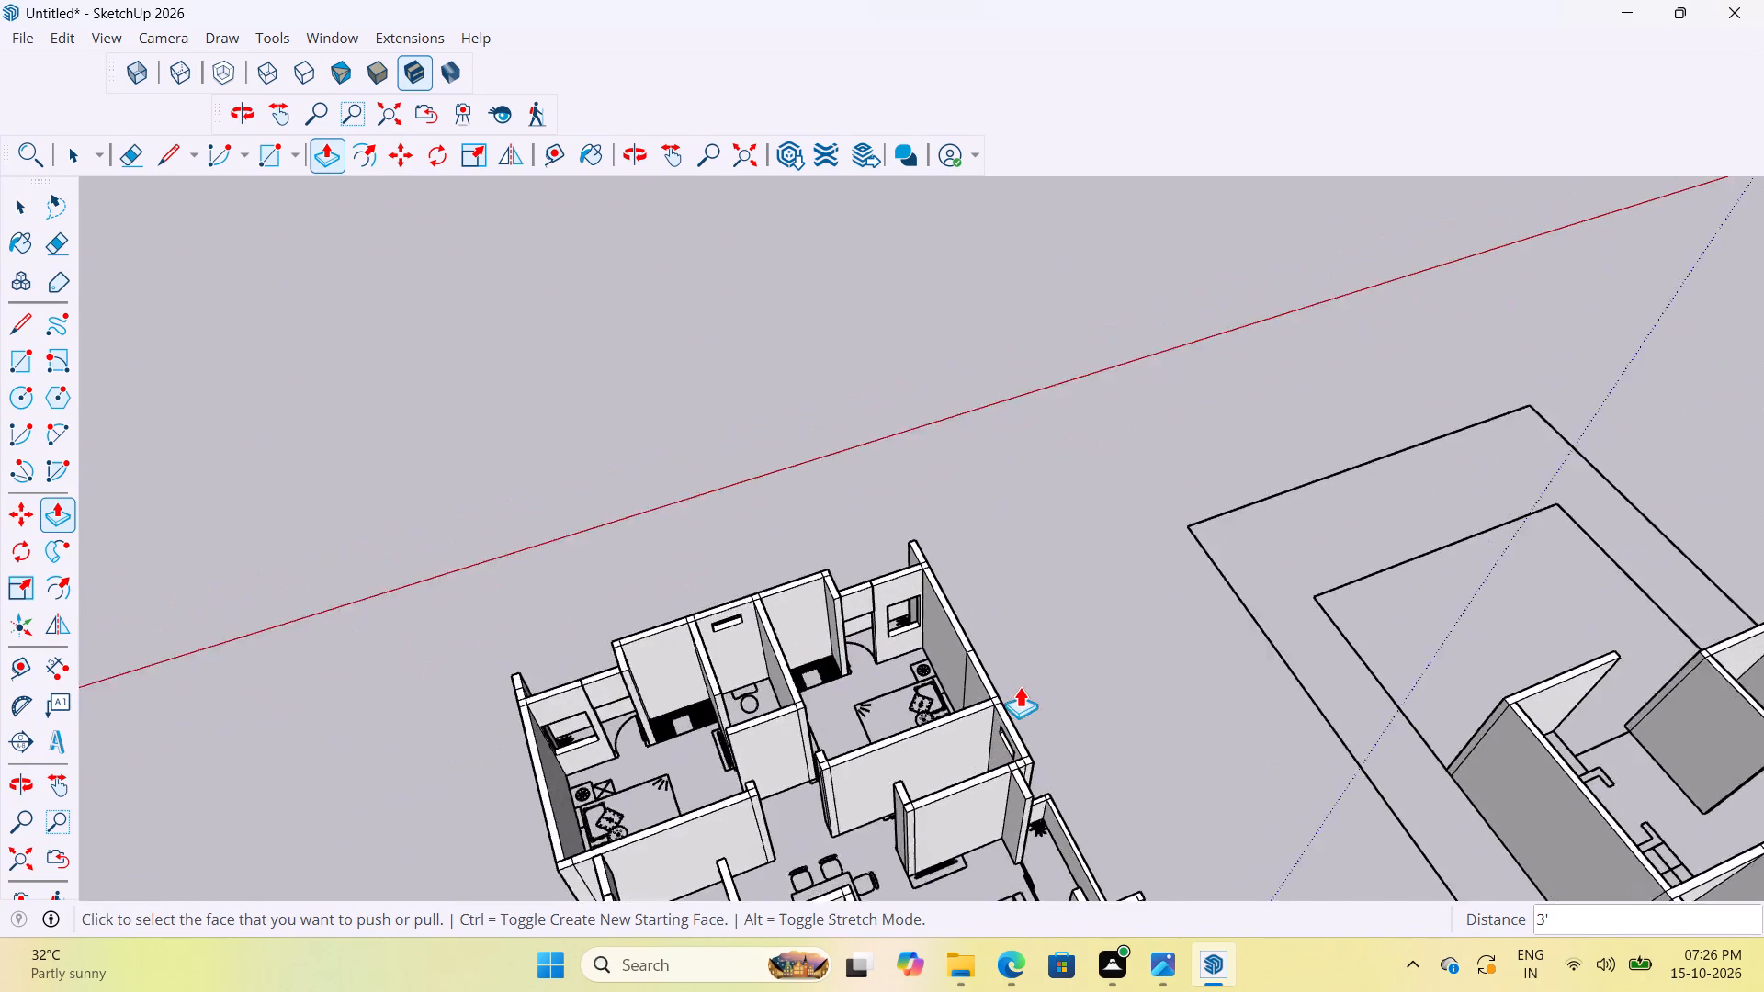
scroll(1020, 686, "up", 11)
middle_click_drag(888, 696, 1367, 659)
scroll(1049, 655, "down", 5)
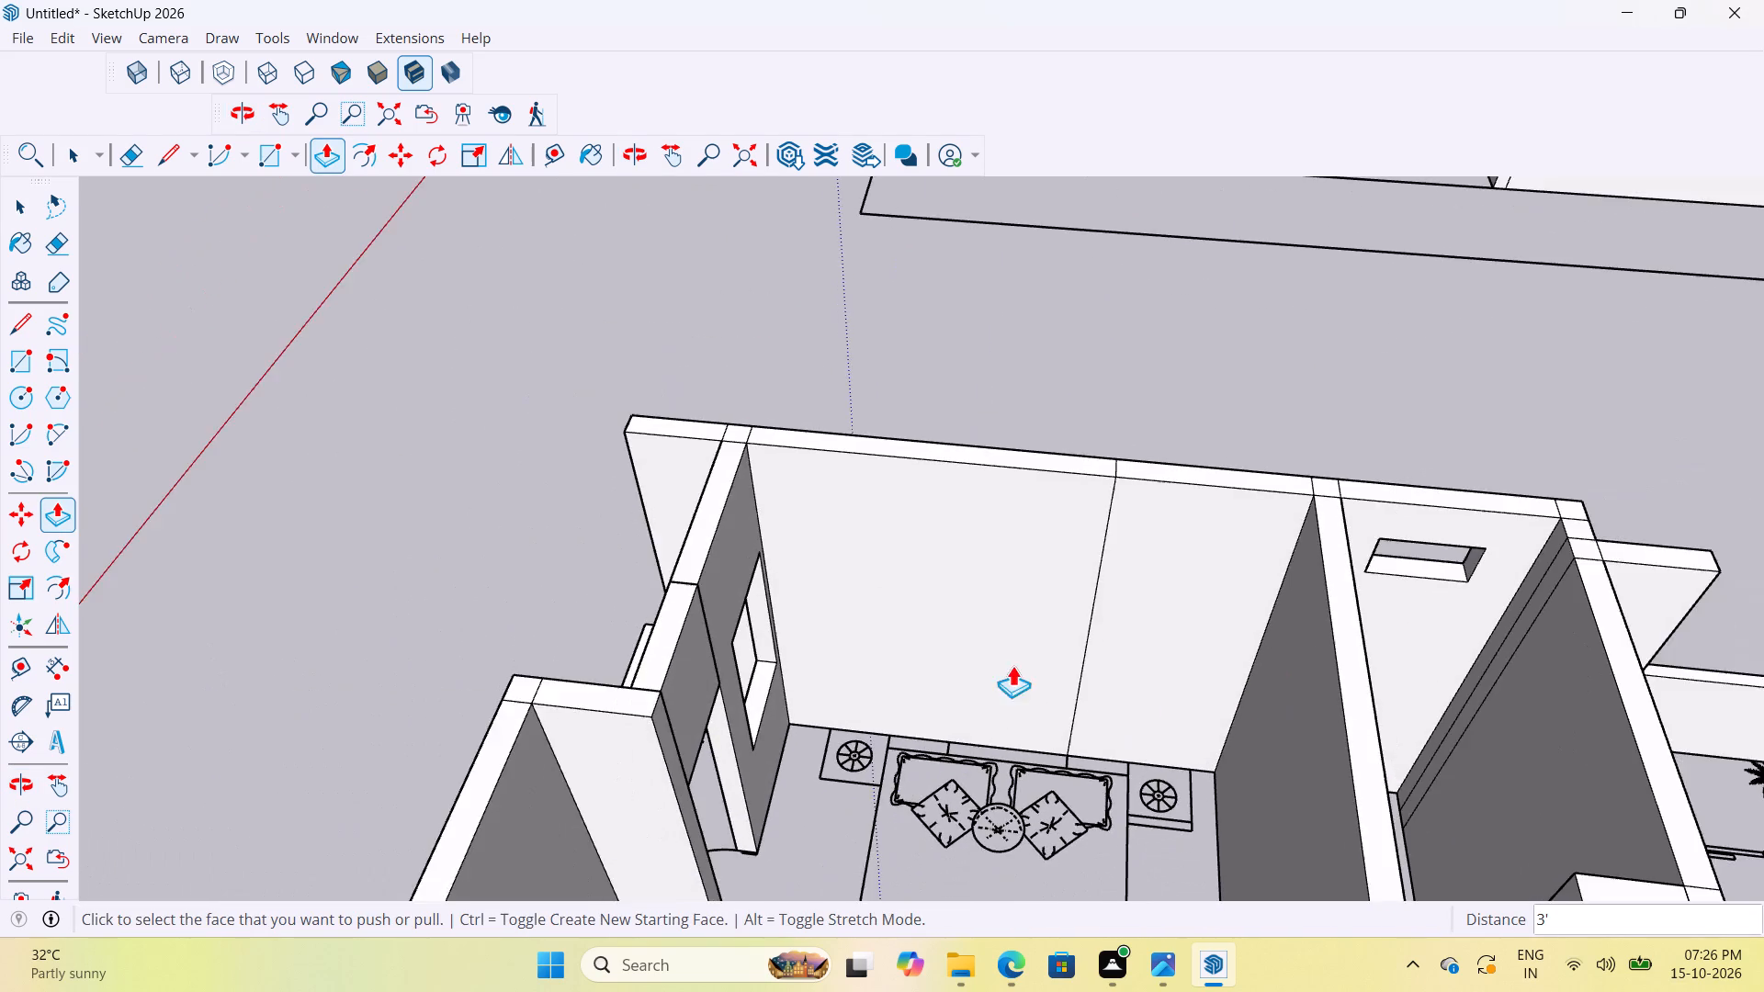
scroll(995, 660, "down", 17)
middle_click_drag(1226, 689, 922, 637)
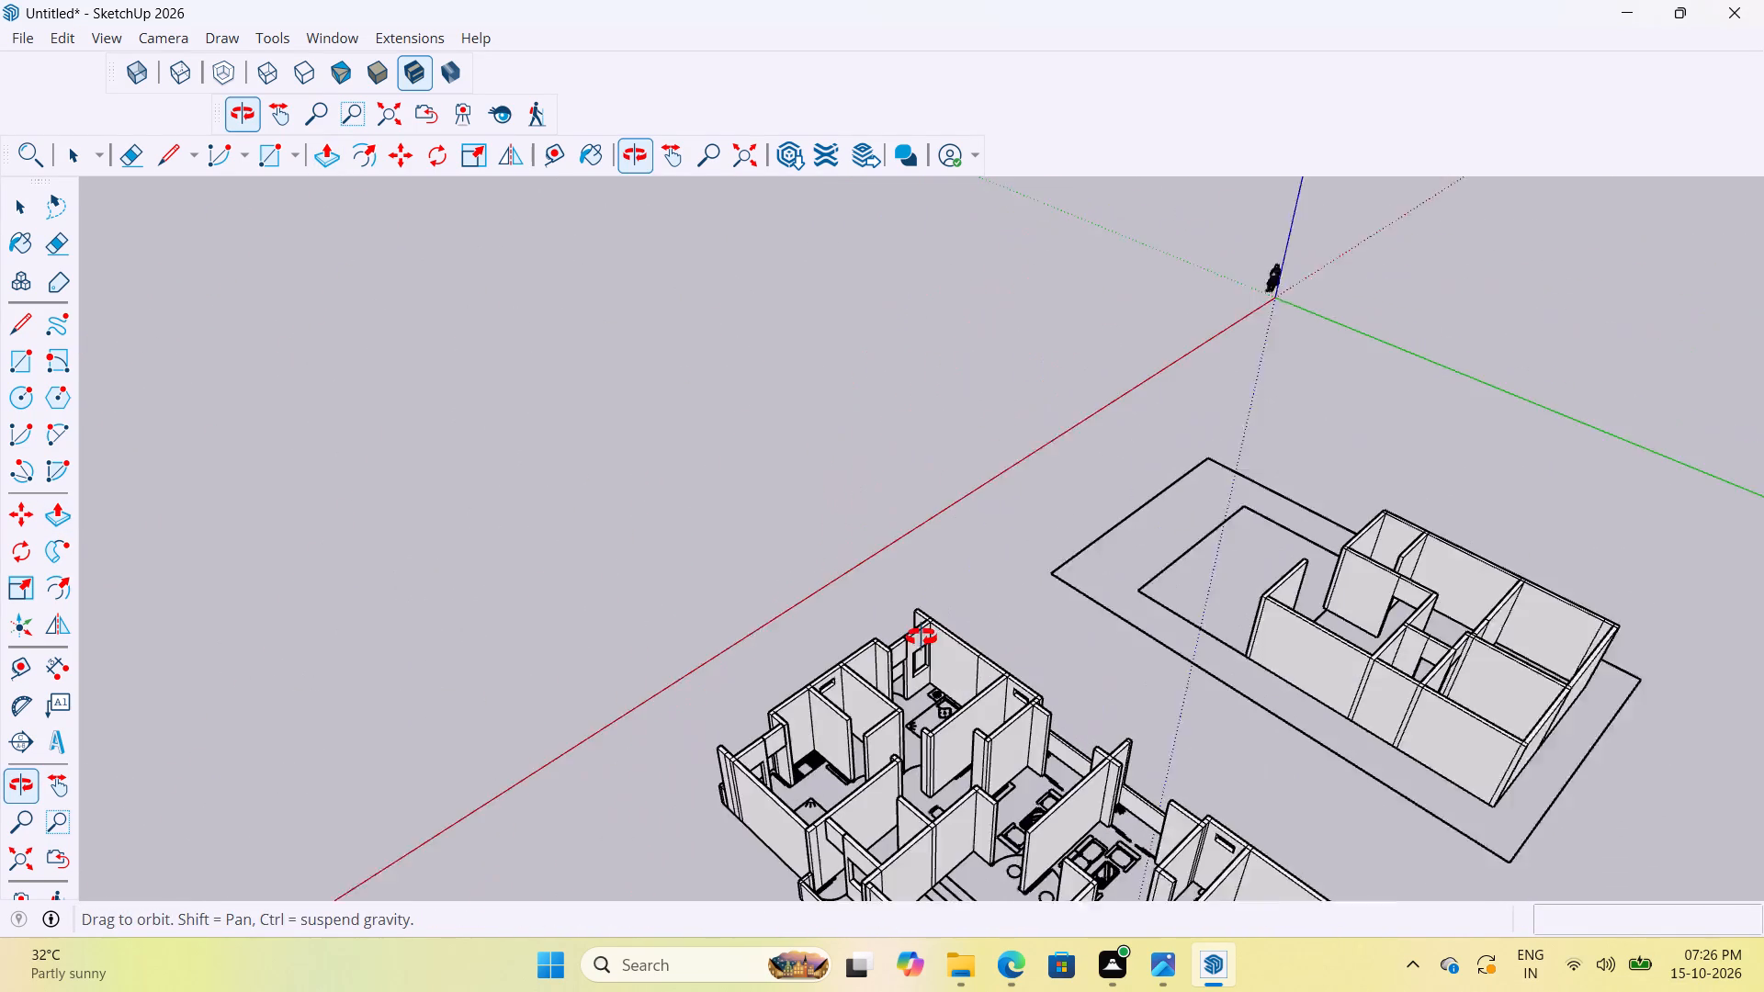
middle_click_drag(922, 637, 904, 637)
scroll(877, 634, "down", 8)
scroll(954, 700, "up", 18)
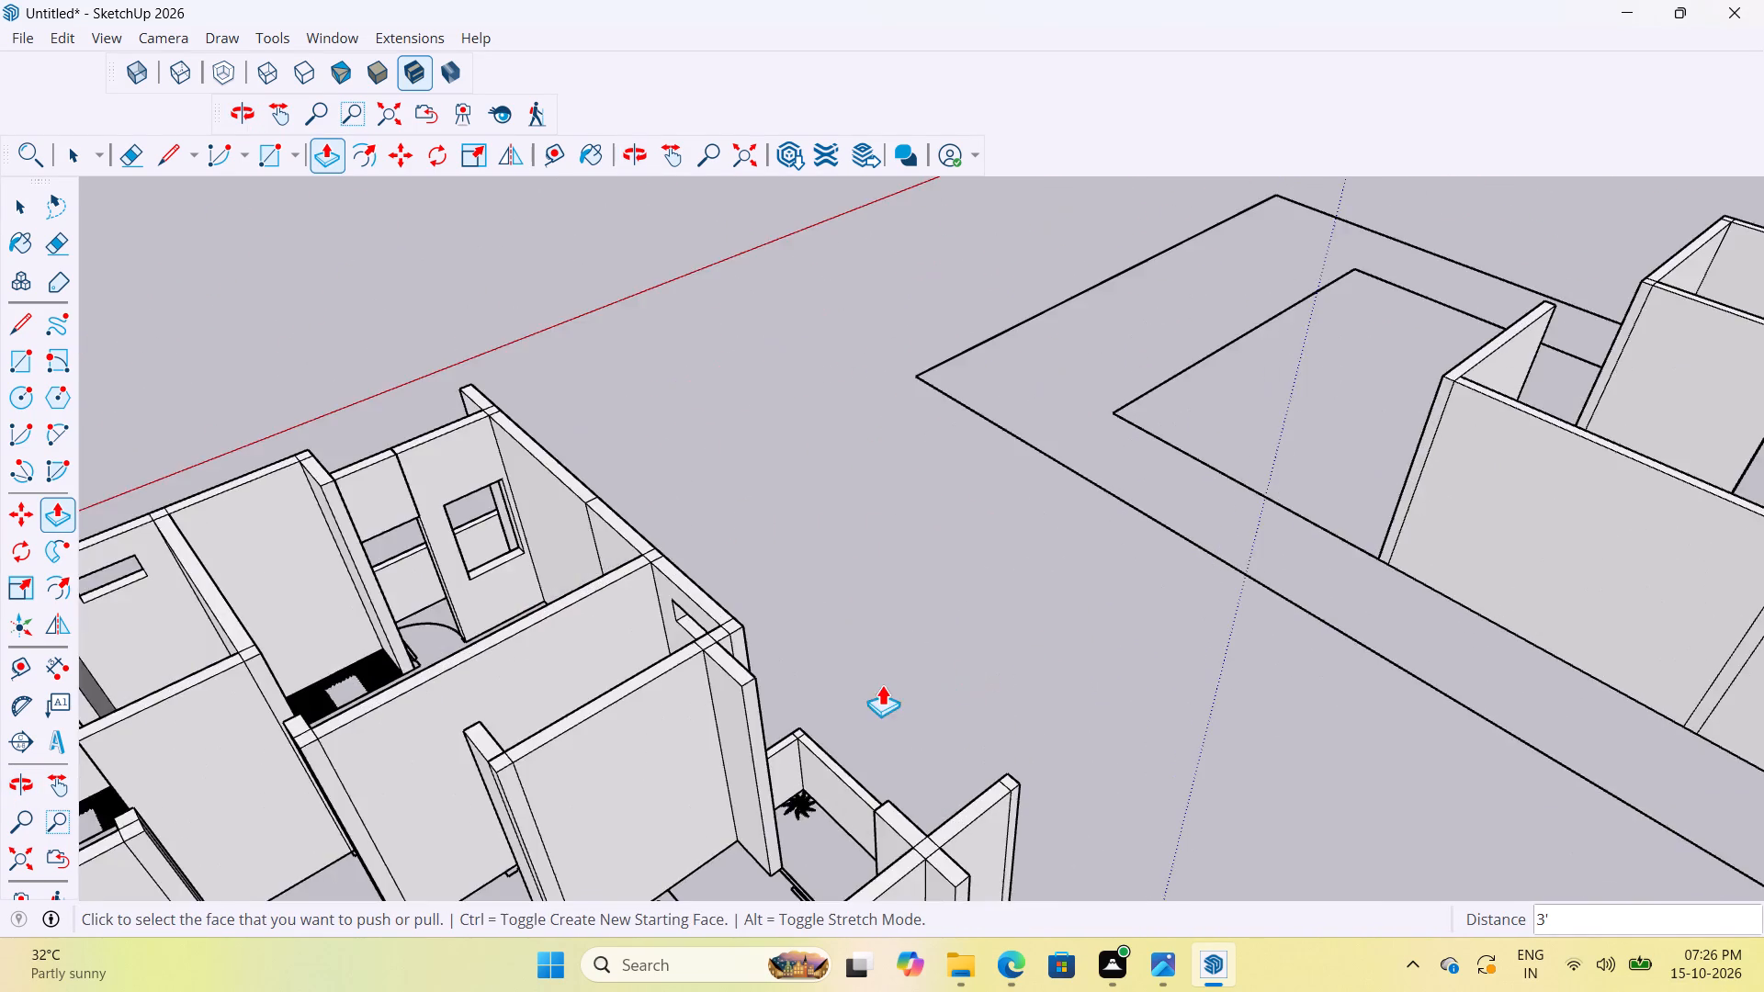
Draw a rectangle about 6" by 6' at wall-top level across the living room's sliding-door balcony opening, between the two short wall ends.
middle_click_drag(894, 685, 1145, 695)
scroll(996, 631, "down", 10)
scroll(1047, 681, "up", 8)
middle_click_drag(1052, 681, 1170, 703)
scroll(1146, 745, "up", 6)
key("r")
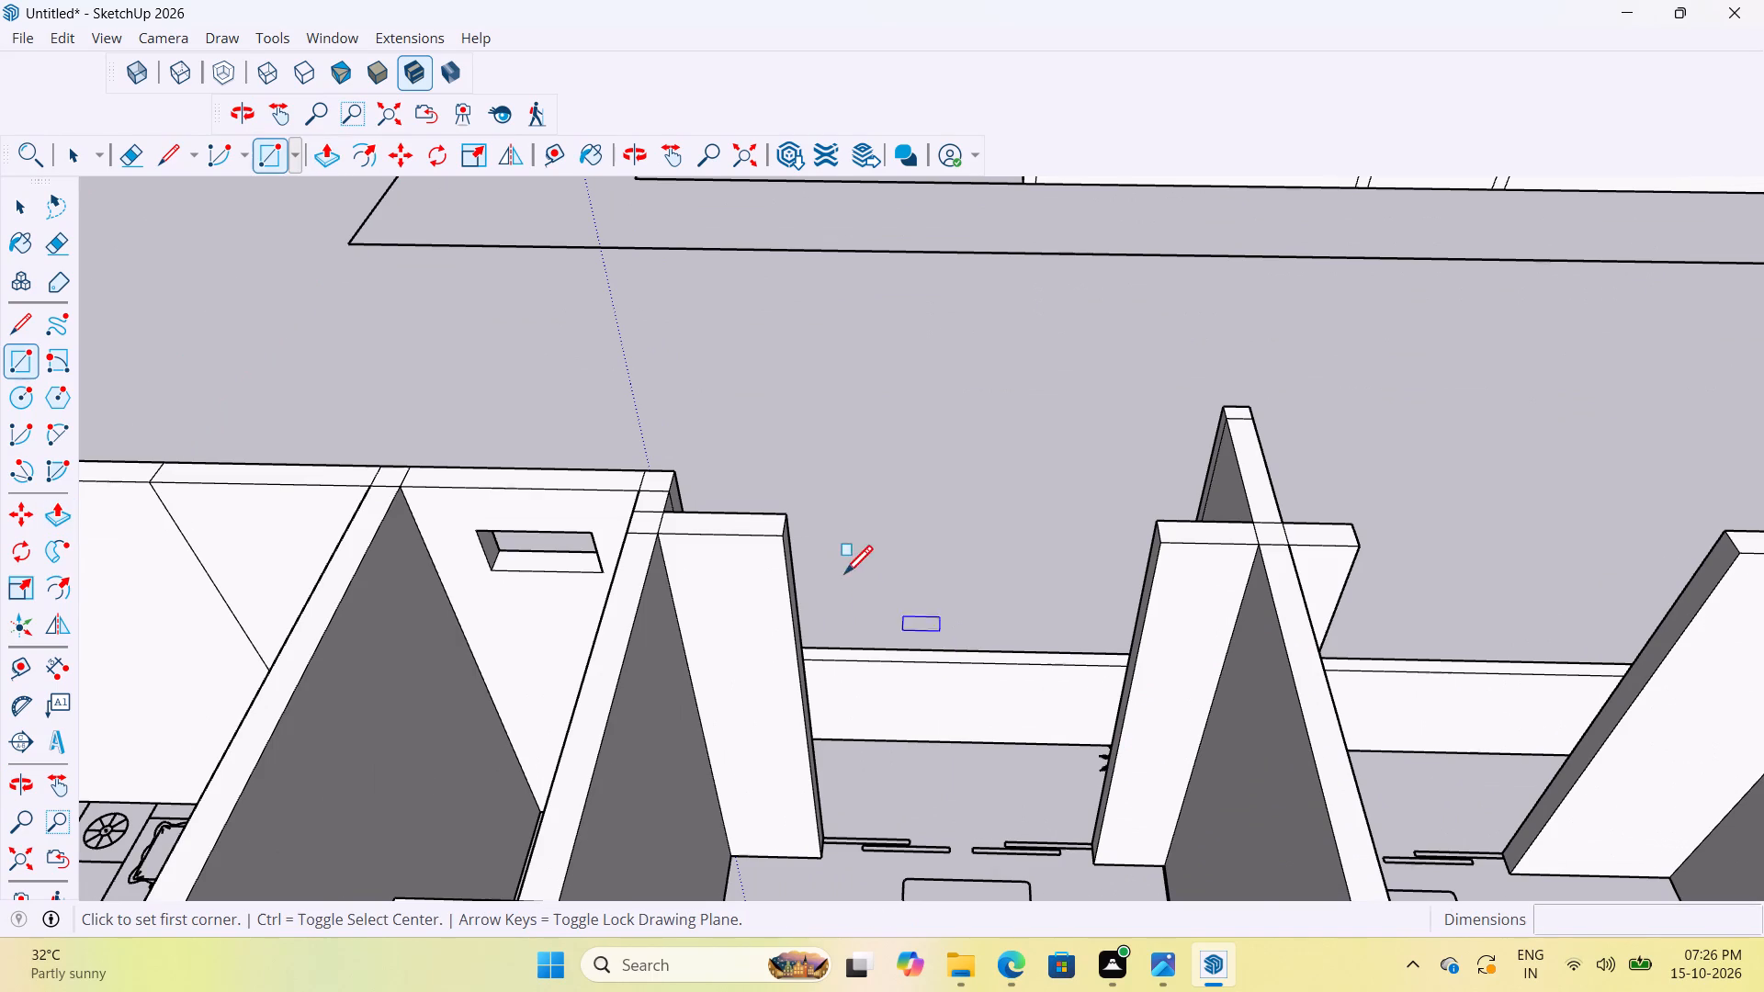
scroll(820, 560, "up", 3)
left_click(752, 514)
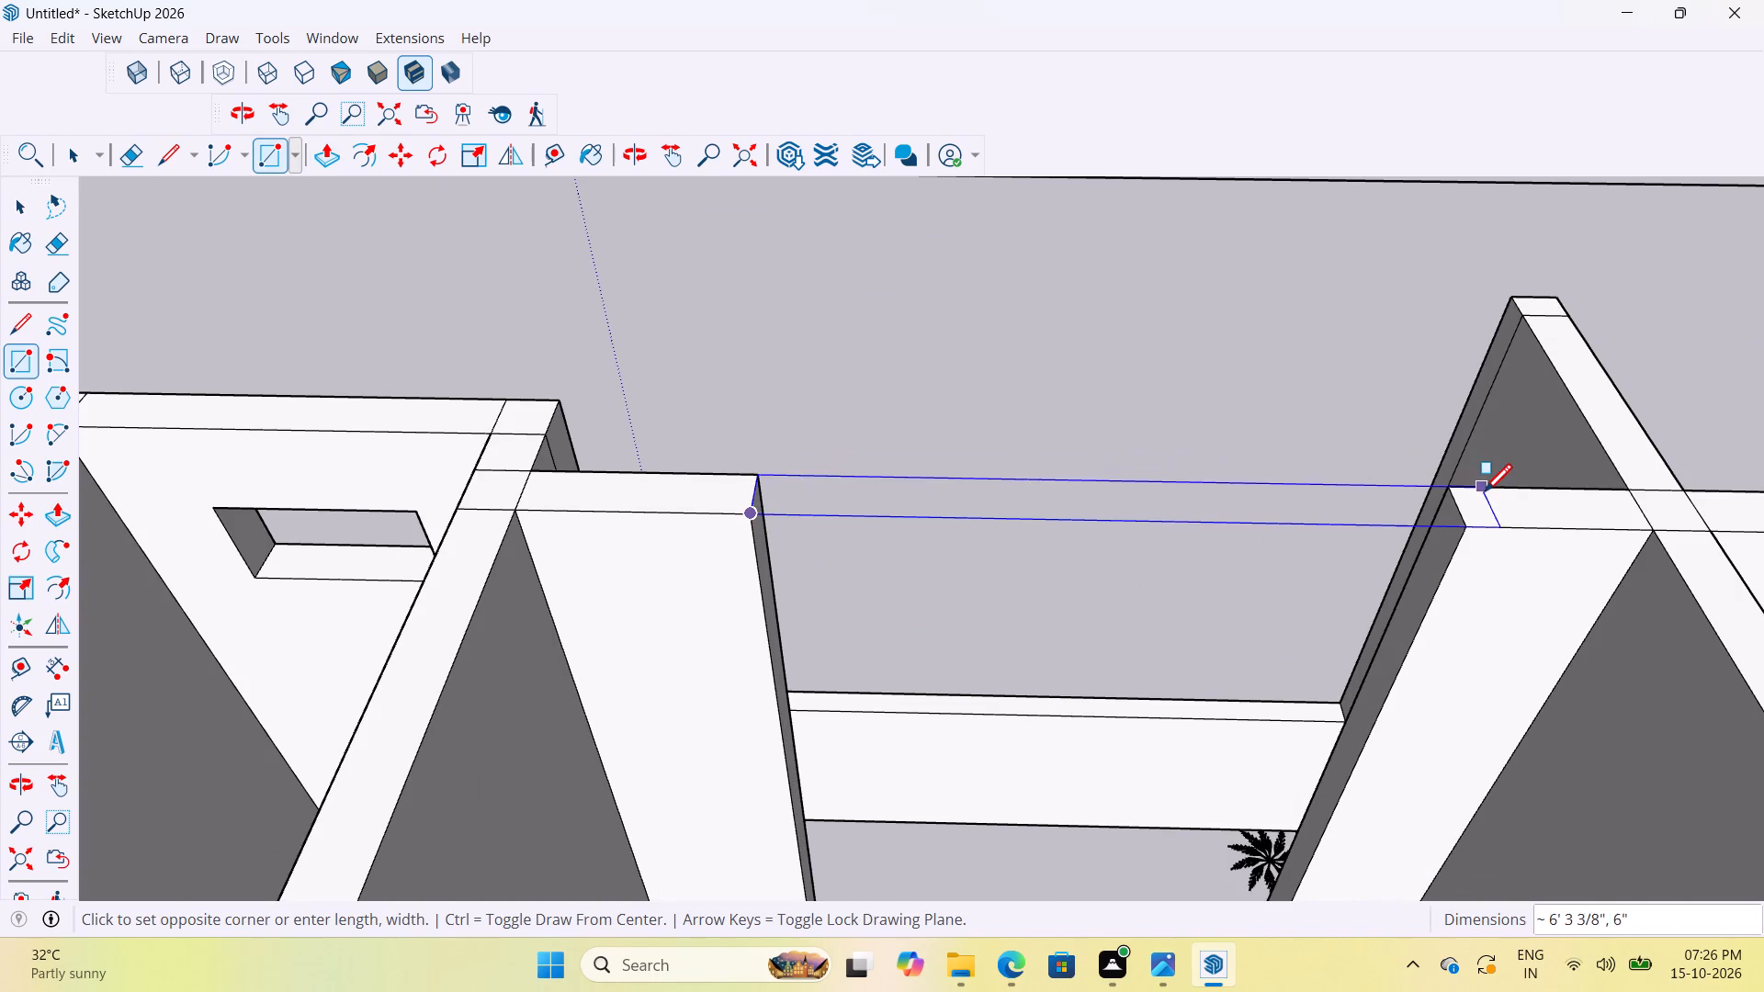
left_click(1449, 496)
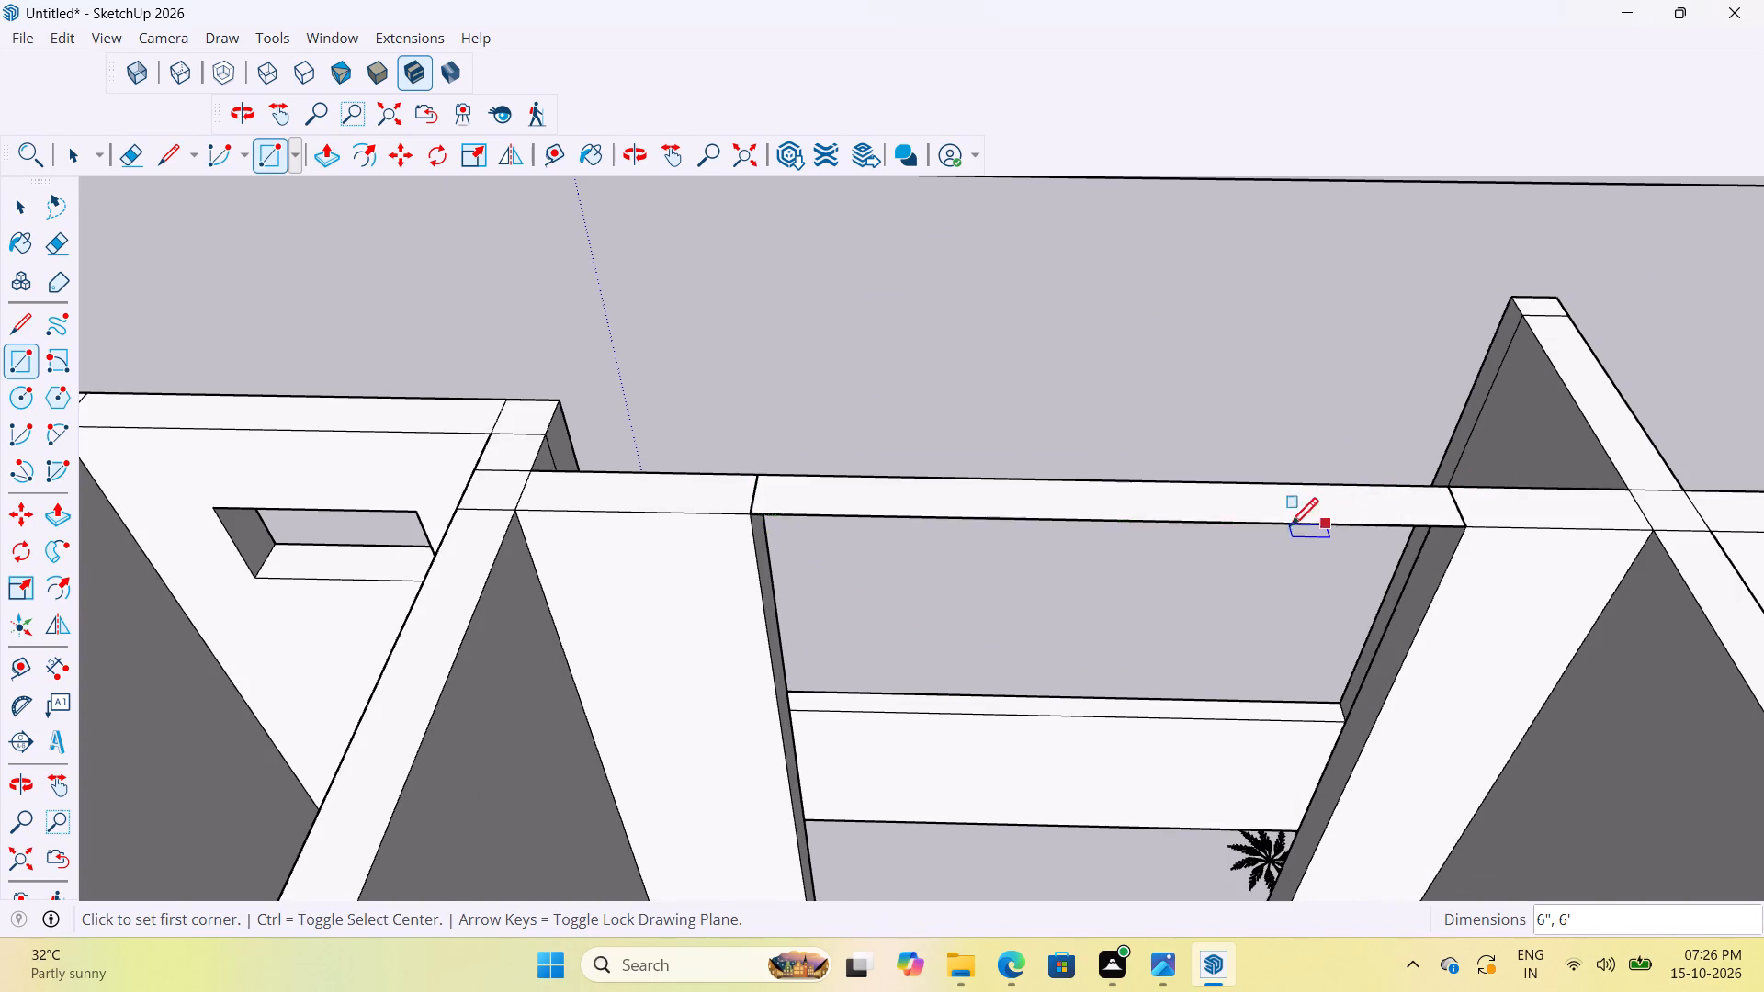
Push/Pull the living room's balcony-opening rectangle down 3' to form the wall piece above the sliding door.
key("p")
left_click(1253, 485)
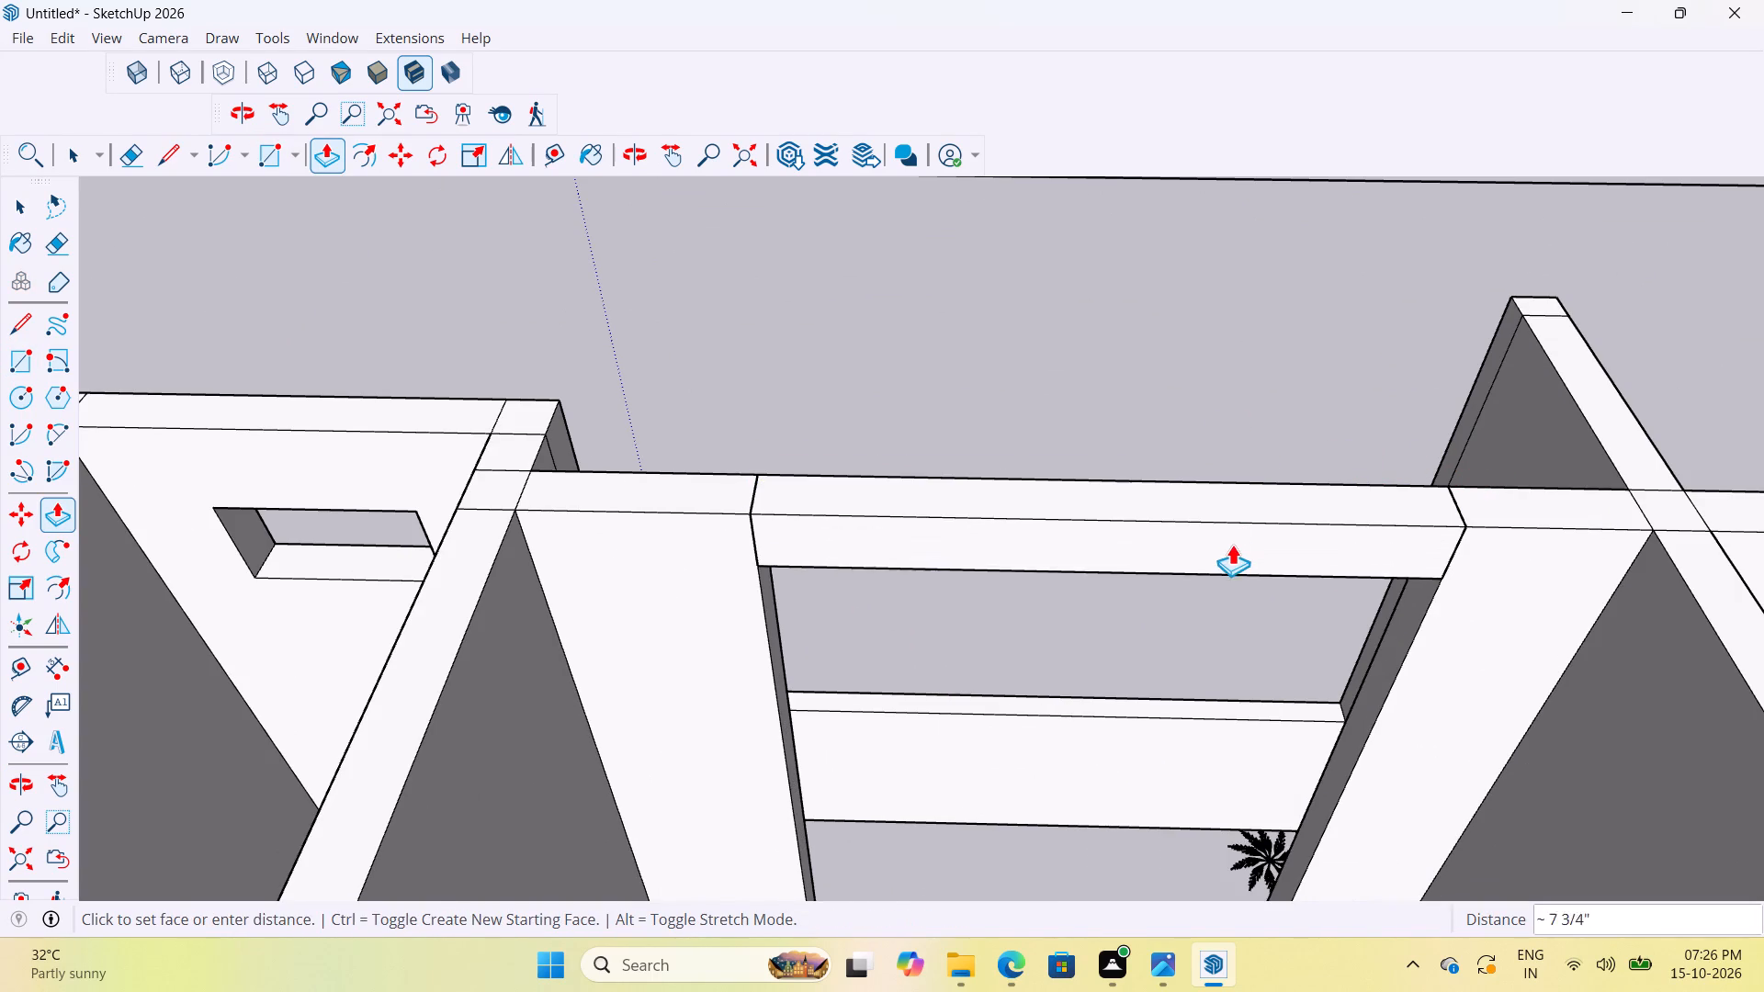
scroll(1217, 558, "down", 10)
middle_click_drag(1219, 559, 1264, 503)
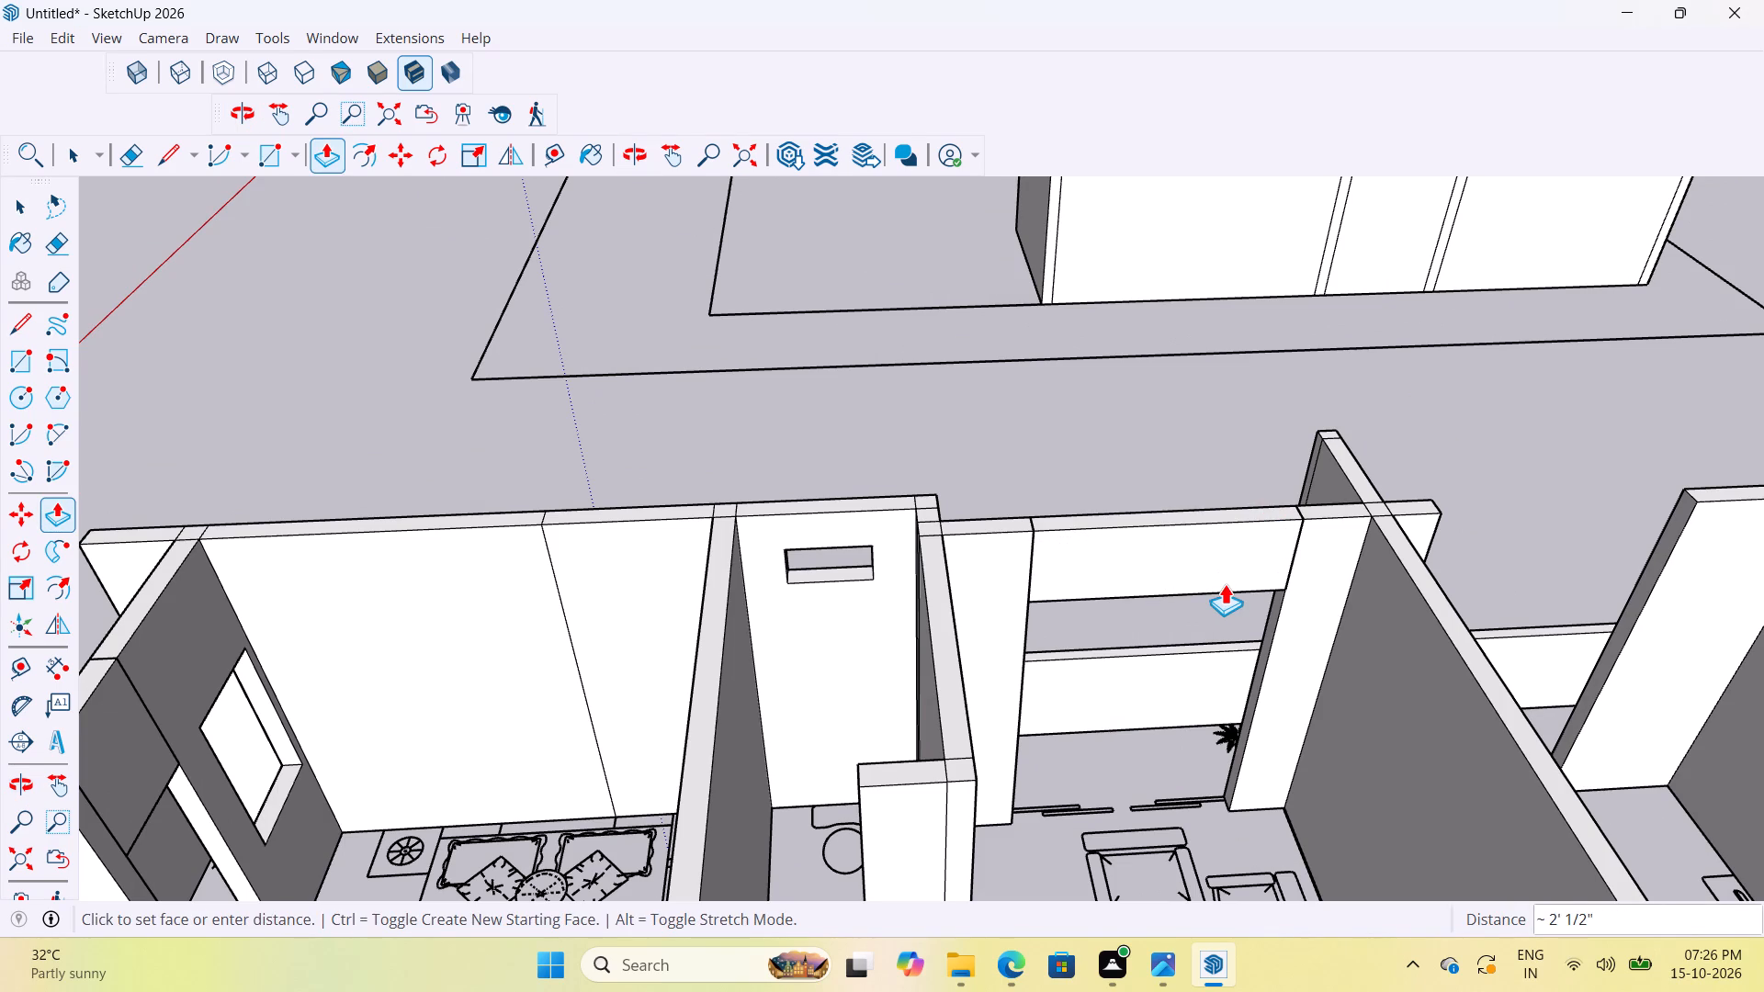
key("3")
key("apostrophe")
key("Return")
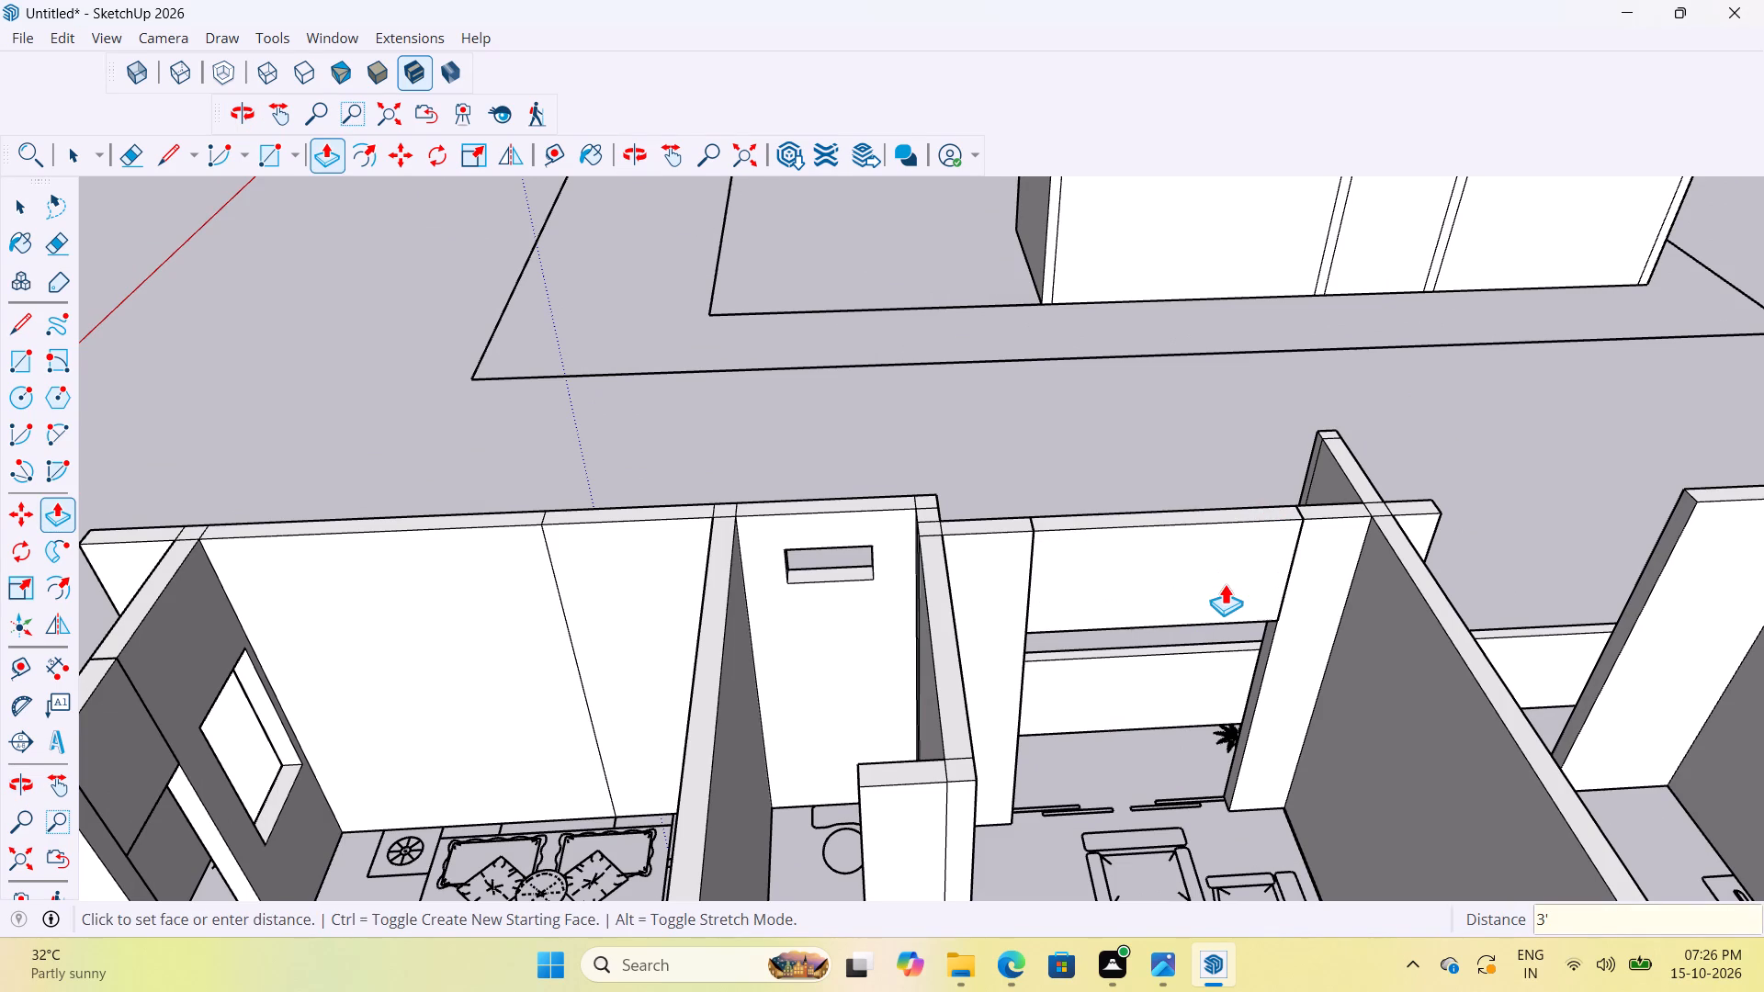
Look over both mirrored flats' living-room and bedroom sides for balcony openings still missing over-door wall pieces.
scroll(1159, 579, "down", 4)
middle_click_drag(1164, 582, 1057, 513)
scroll(1042, 512, "down", 9)
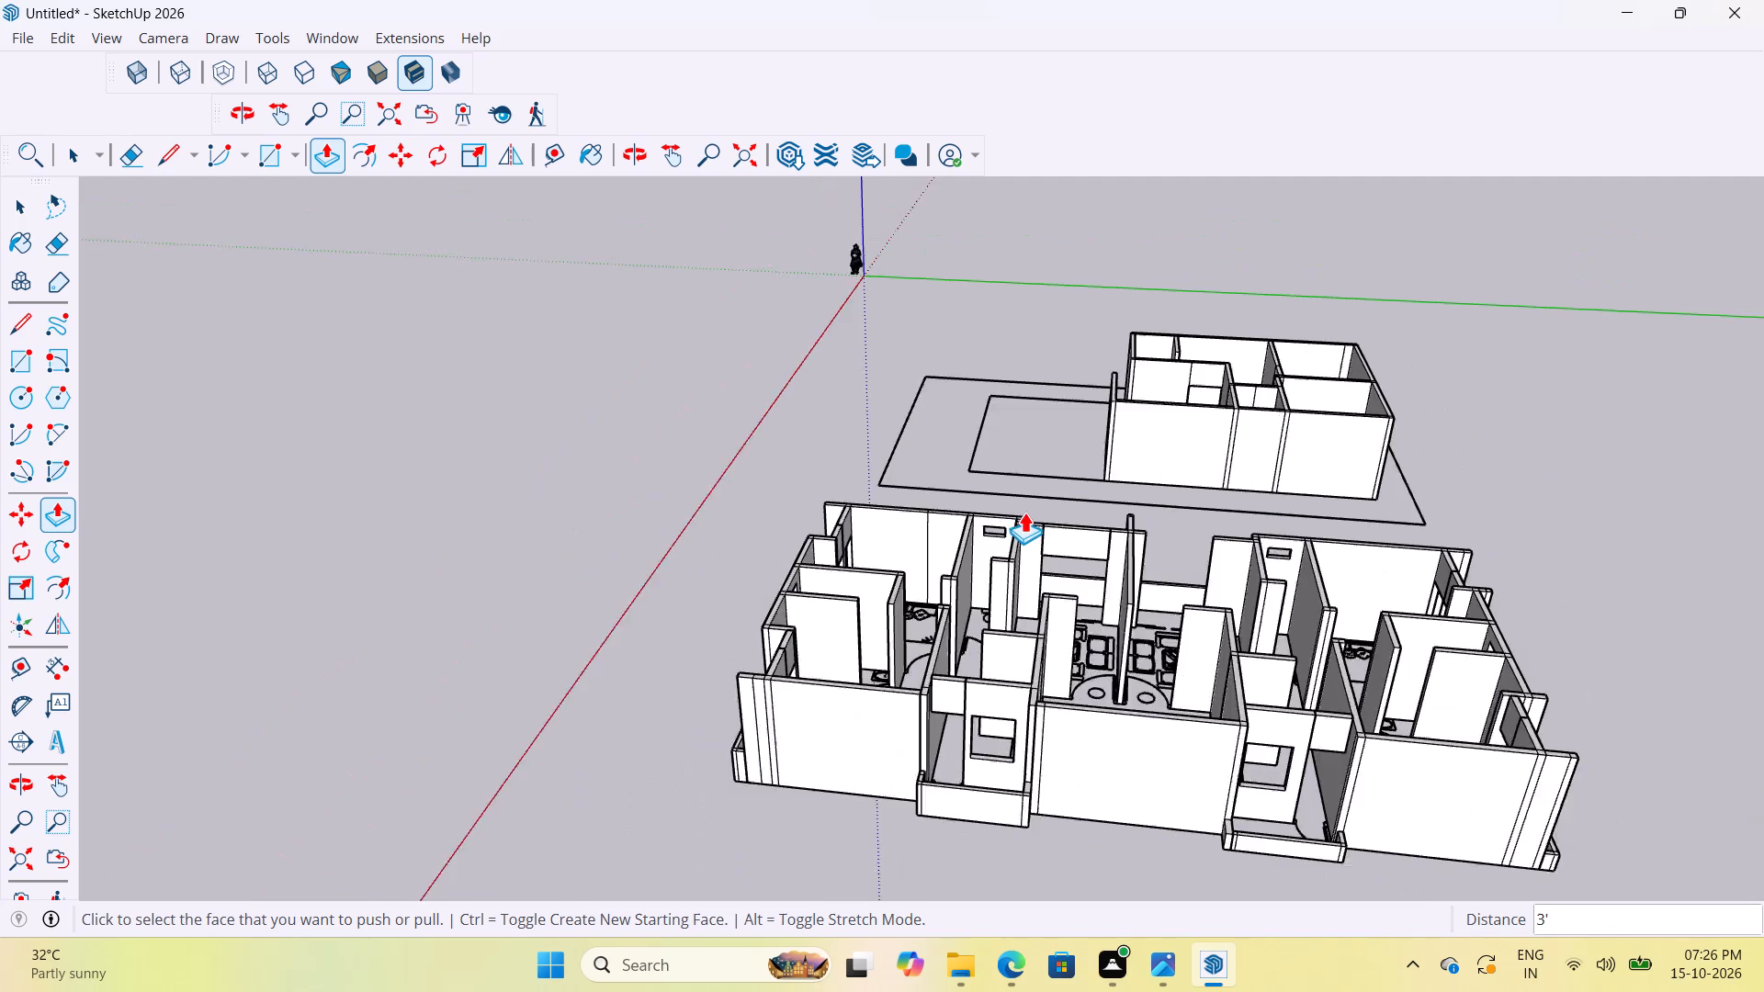
scroll(1080, 569, "up", 9)
middle_click_drag(1098, 576, 1168, 711)
scroll(1089, 639, "up", 5)
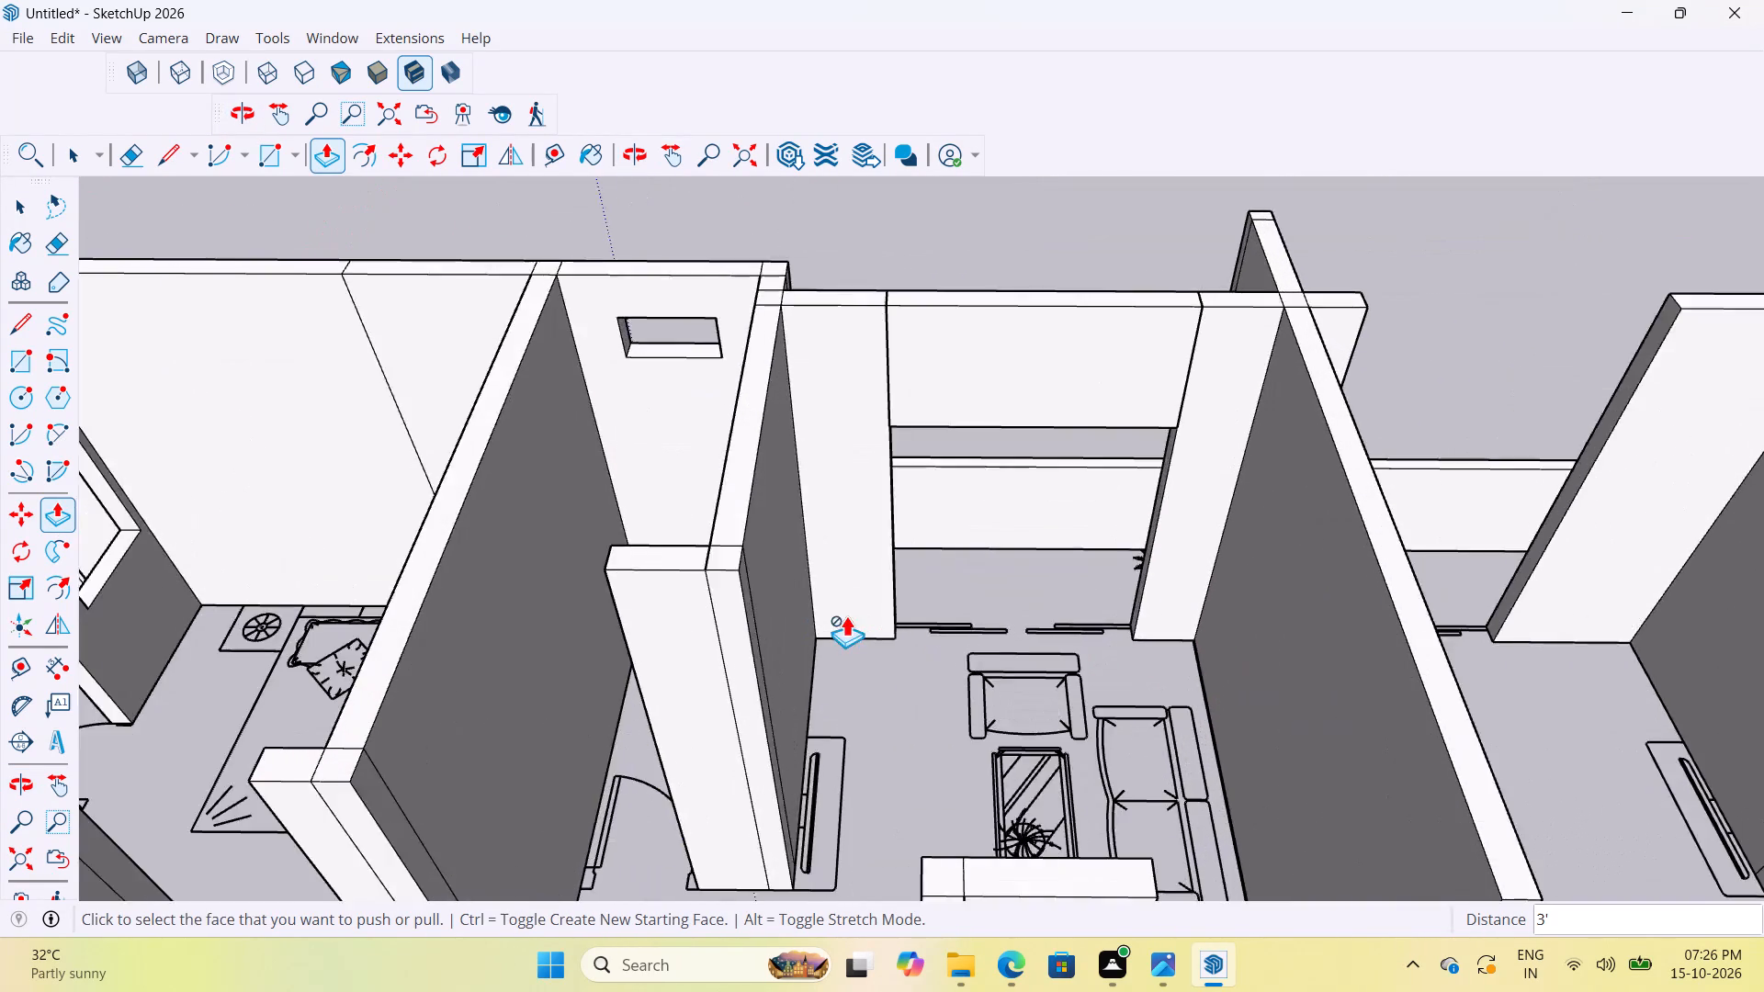
scroll(846, 615, "down", 16)
scroll(1217, 579, "up", 9)
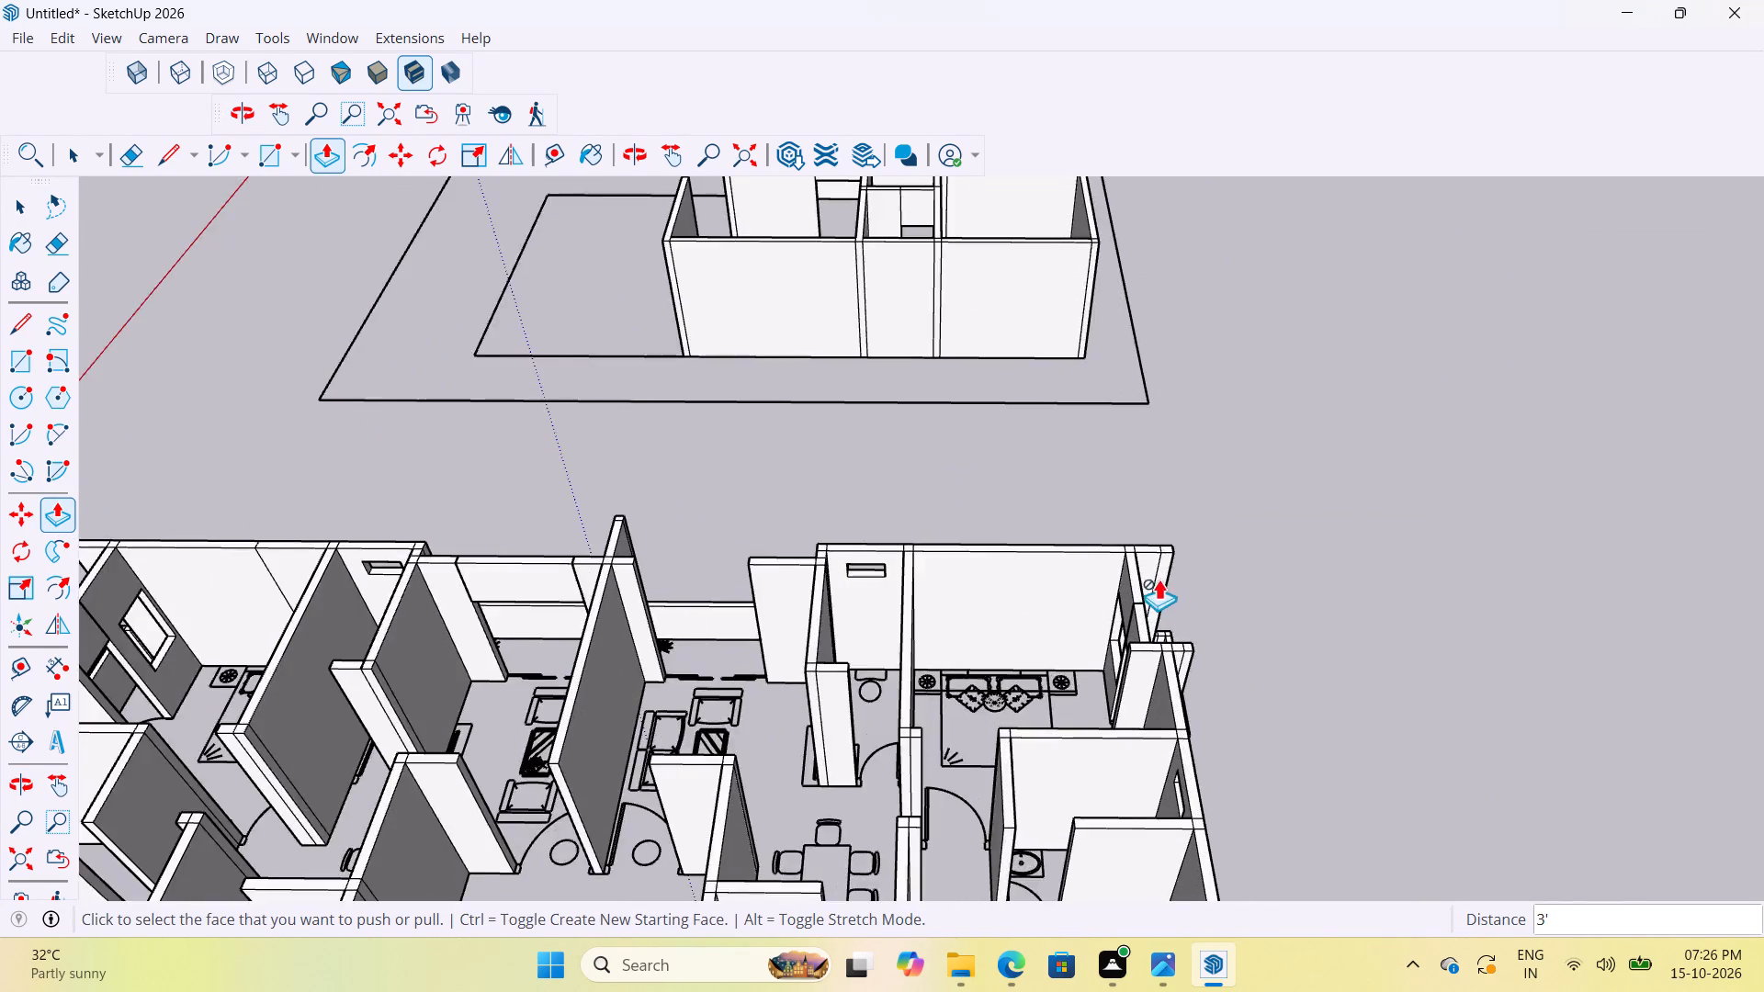
scroll(1159, 579, "up", 4)
scroll(1157, 579, "down", 5)
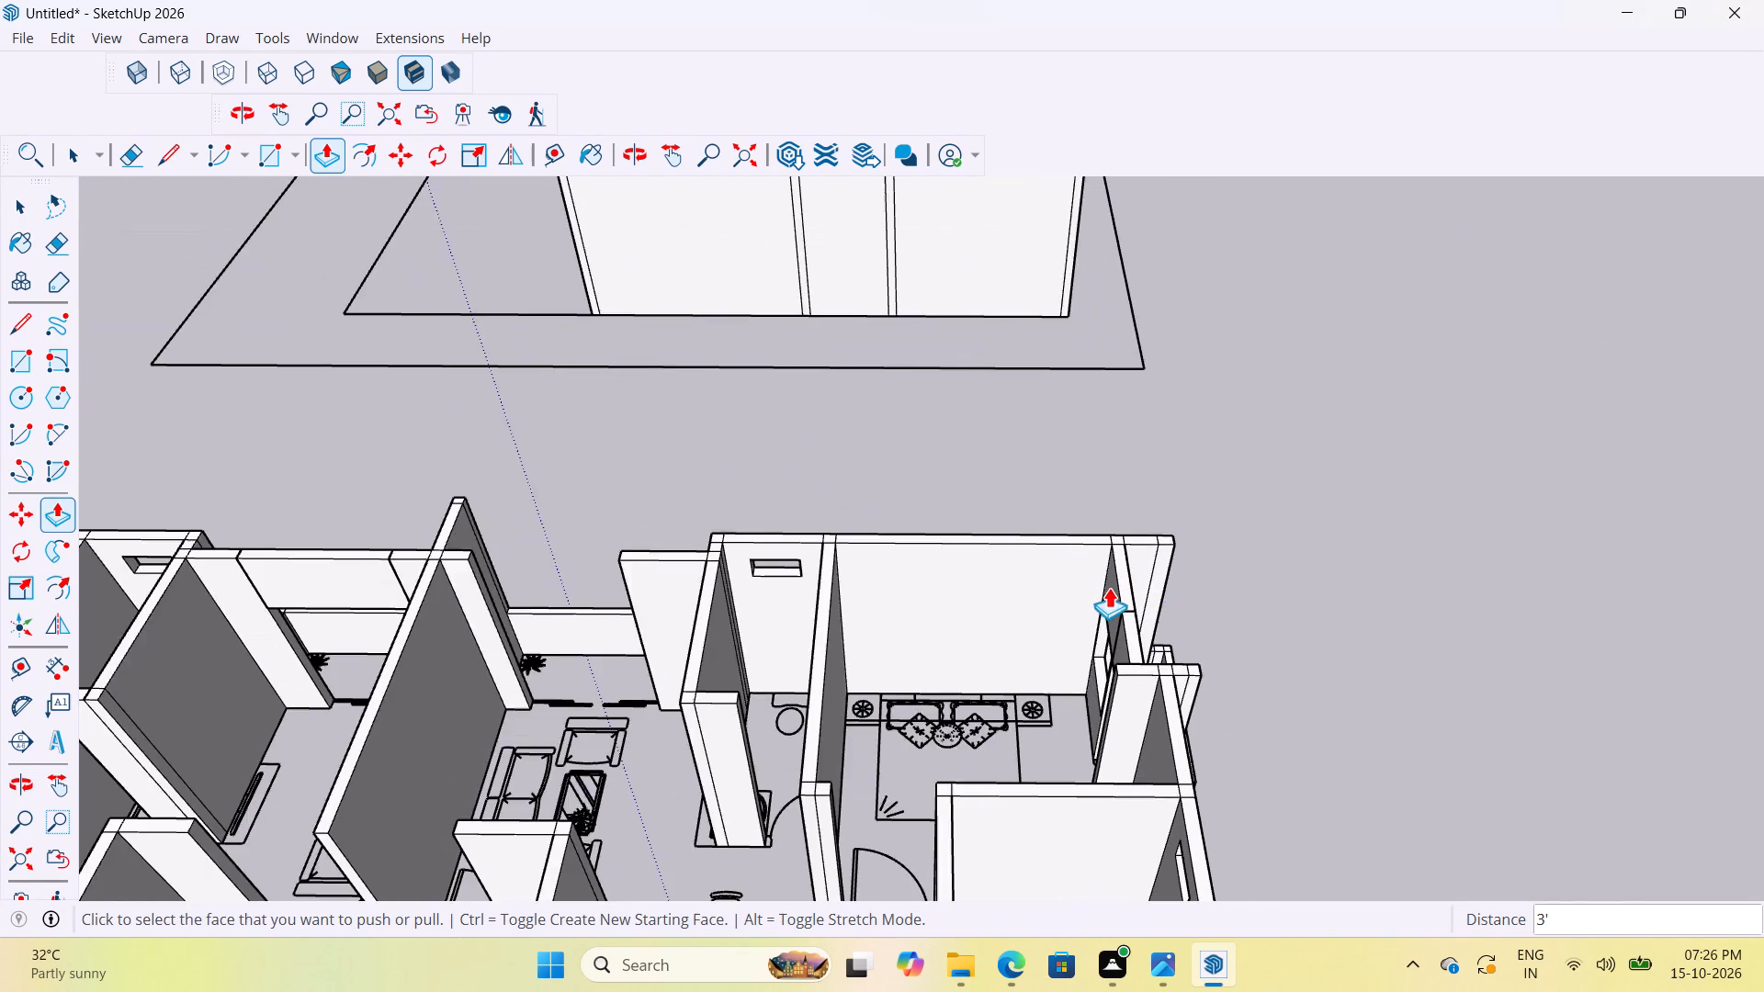
scroll(1092, 676, "up", 4)
middle_click_drag(1078, 662, 1555, 675)
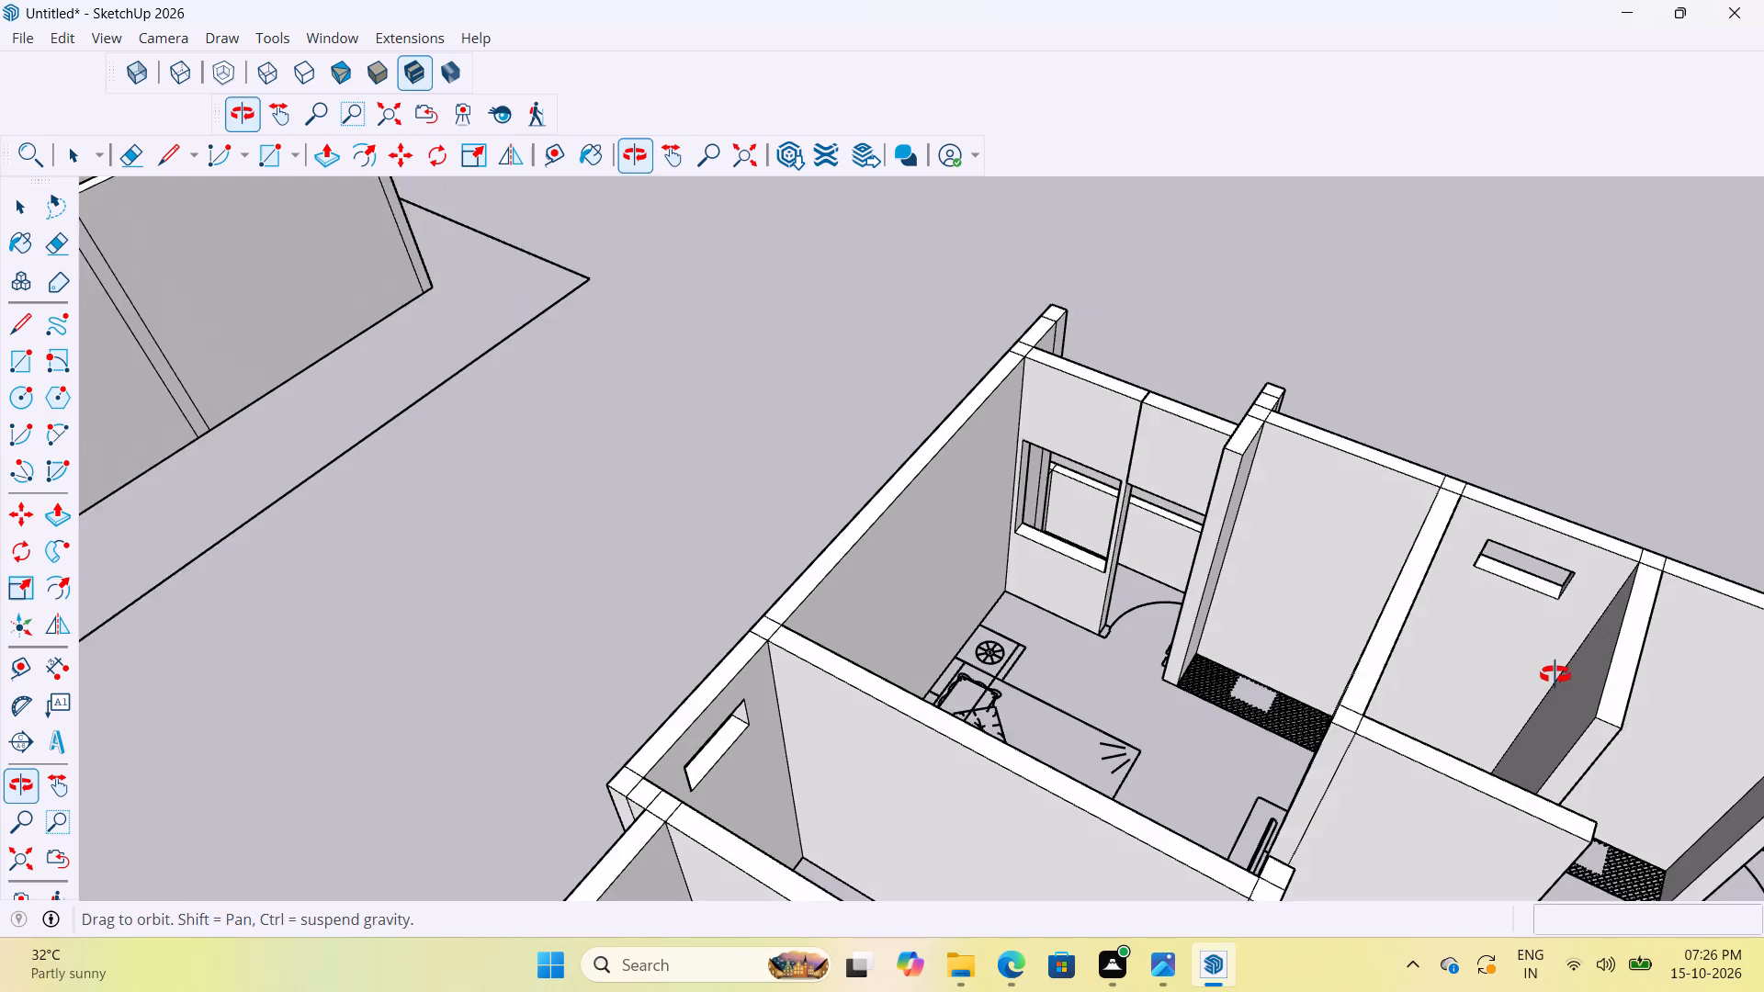
middle_click_drag(1555, 675, 1566, 672)
scroll(1147, 591, "down", 4)
scroll(1196, 516, "up", 9)
middle_click_drag(1156, 511, 1452, 473)
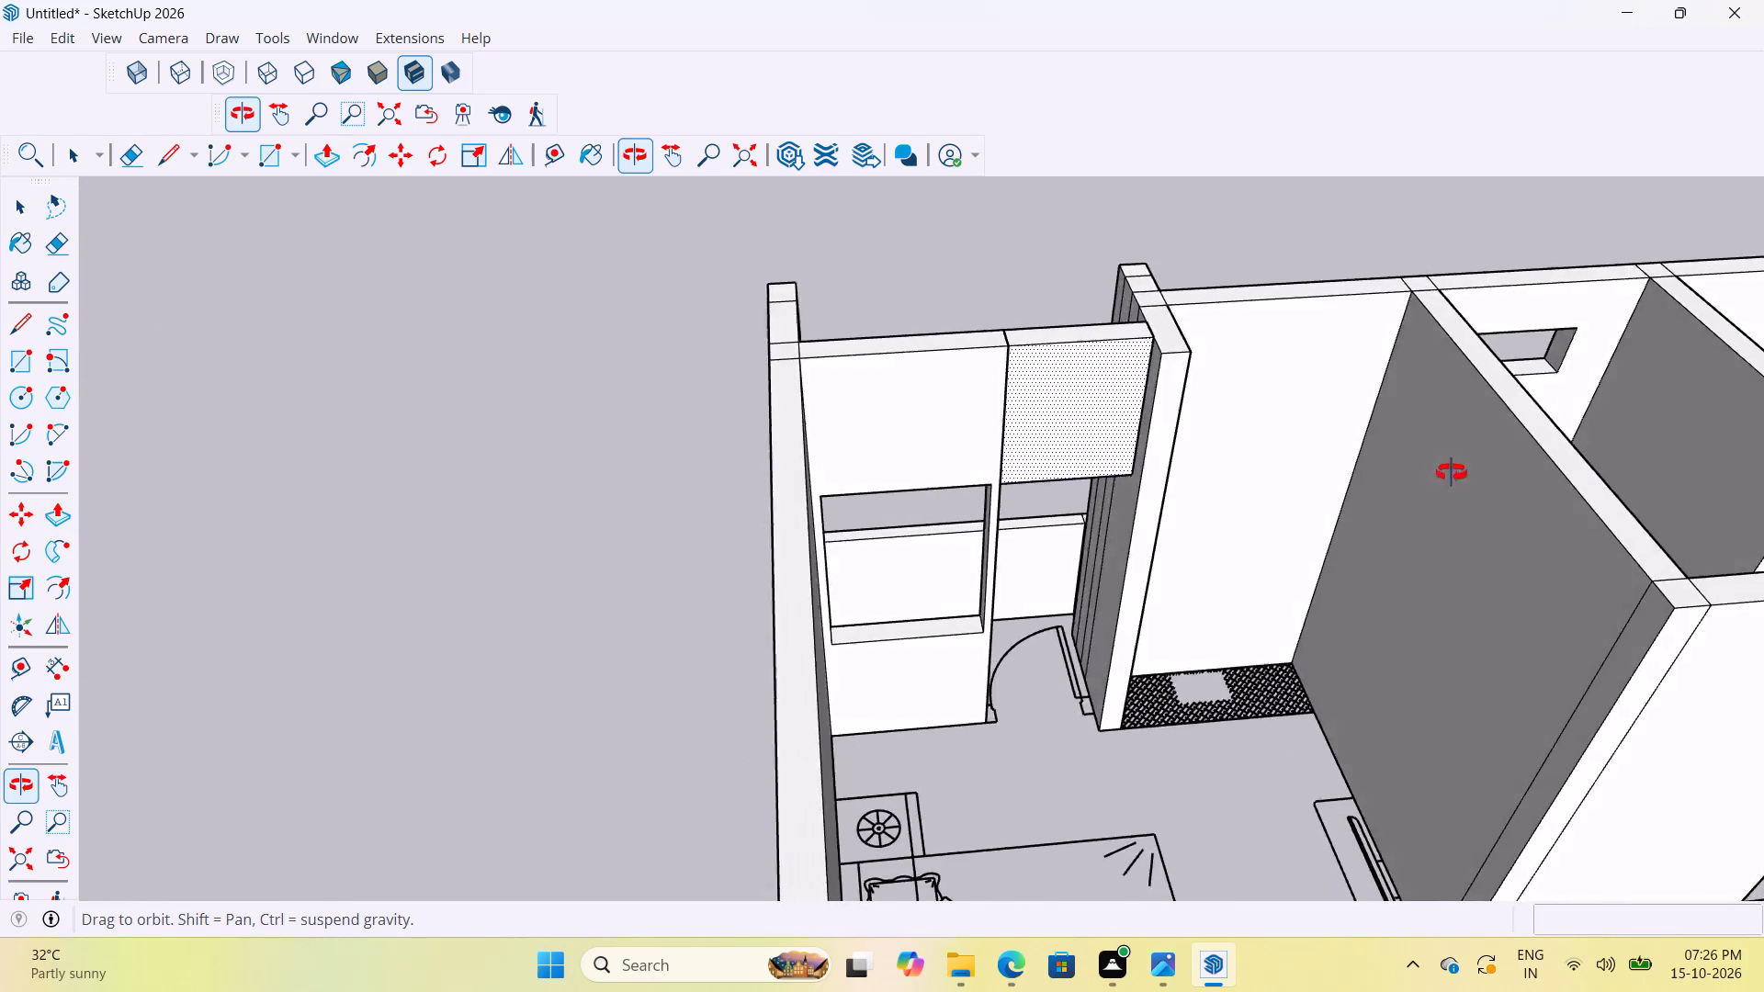
middle_click_drag(1452, 473, 1125, 412)
scroll(989, 407, "down", 18)
scroll(925, 493, "down", 5)
key("space")
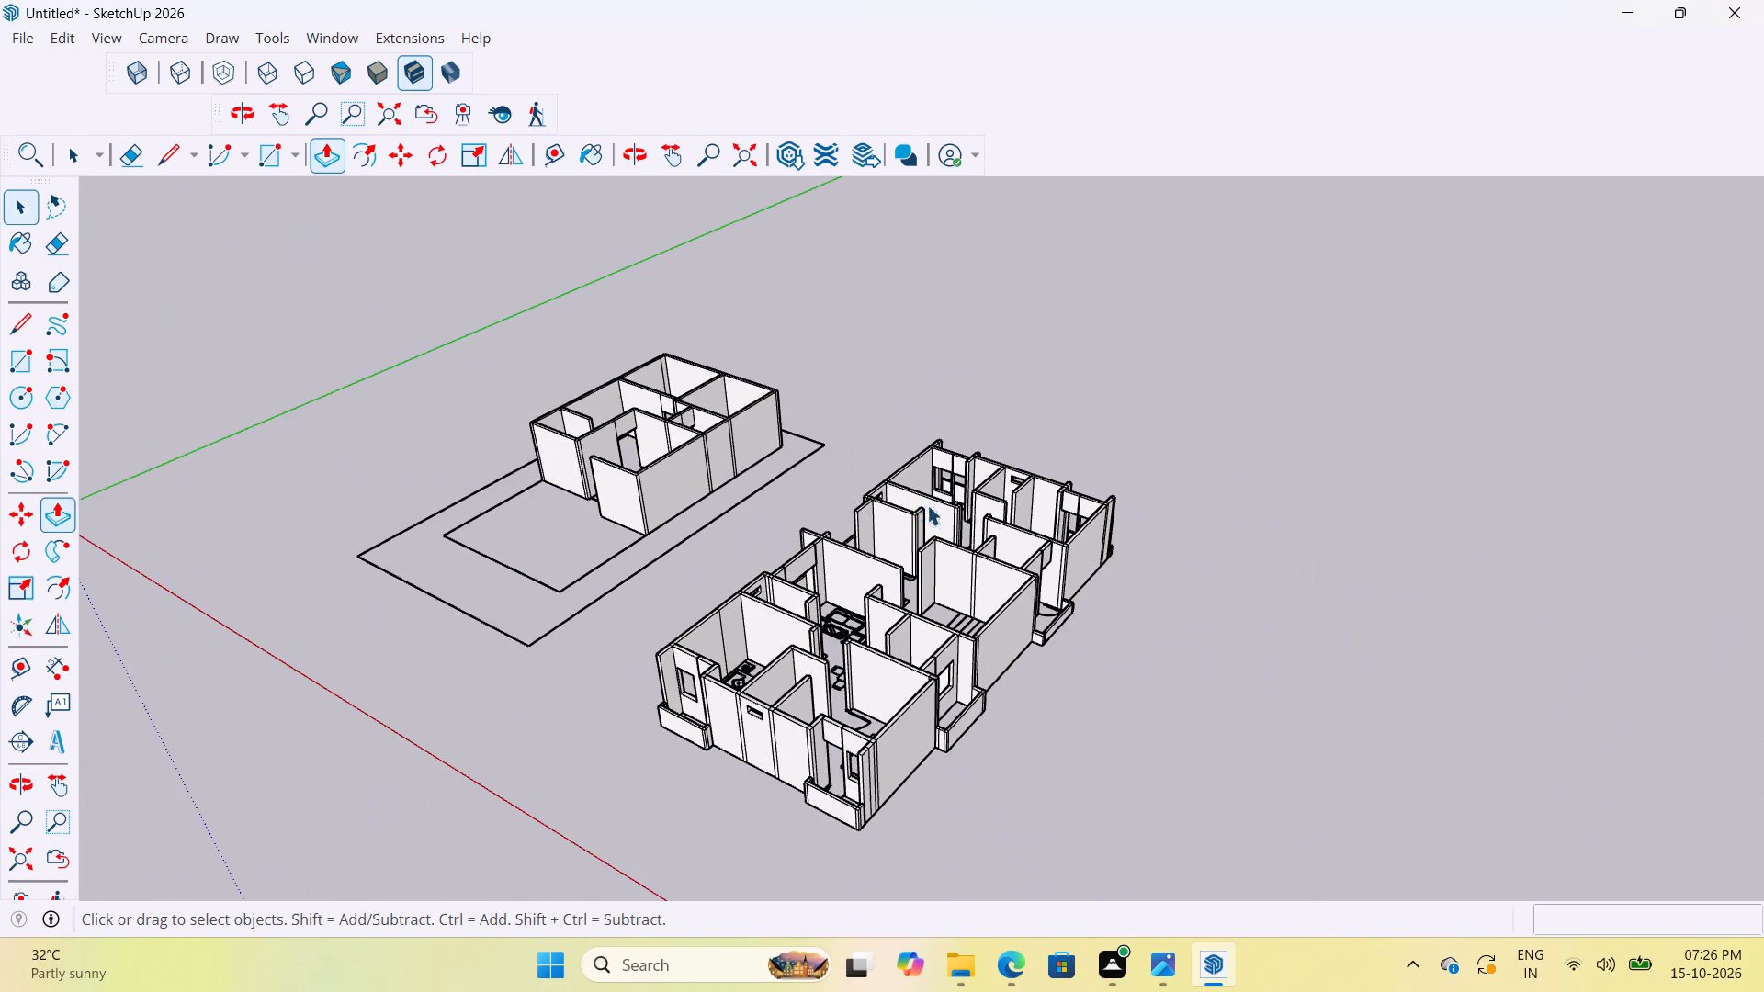
key("space")
key("space")
Draw a wall-top rectangle about 6" by 5' 11" across the adjacent flat's living-room sliding-door opening, between the short wall end and the wide wall.
scroll(858, 503, "up", 5)
middle_click_drag(881, 506, 555, 606)
scroll(808, 531, "up", 8)
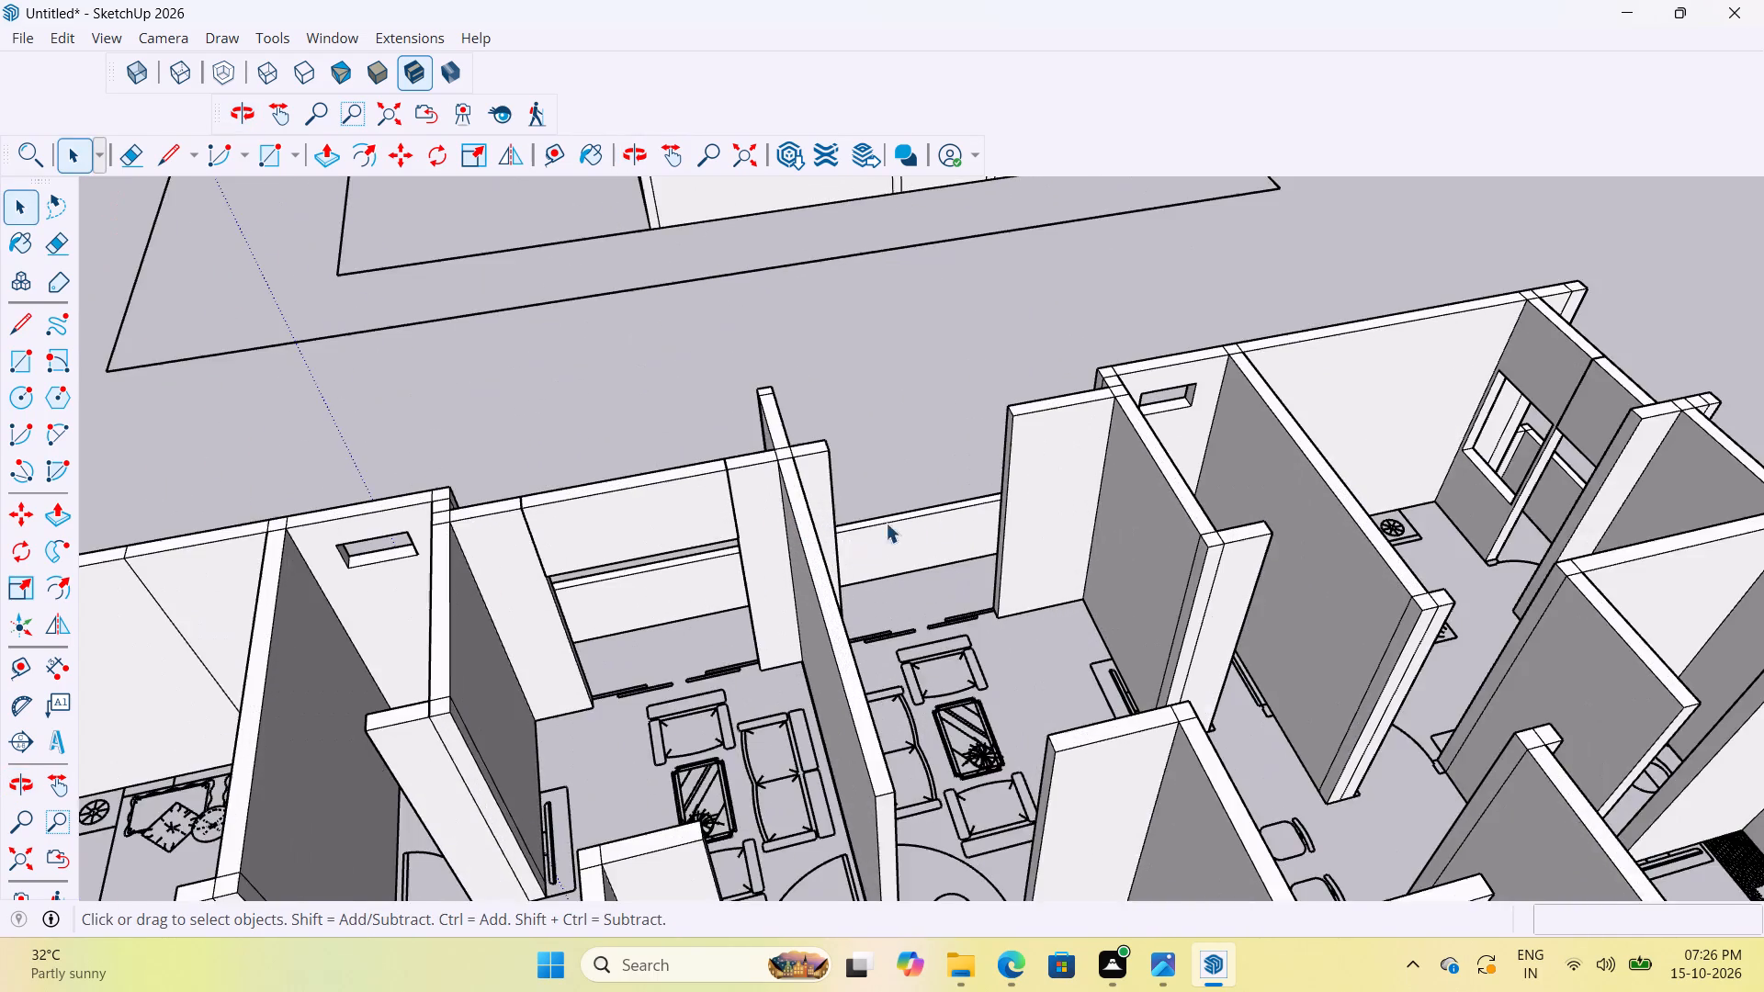
scroll(974, 512, "up", 1)
middle_click_drag(974, 512, 789, 581)
scroll(879, 421, "up", 7)
scroll(651, 611, "down", 5)
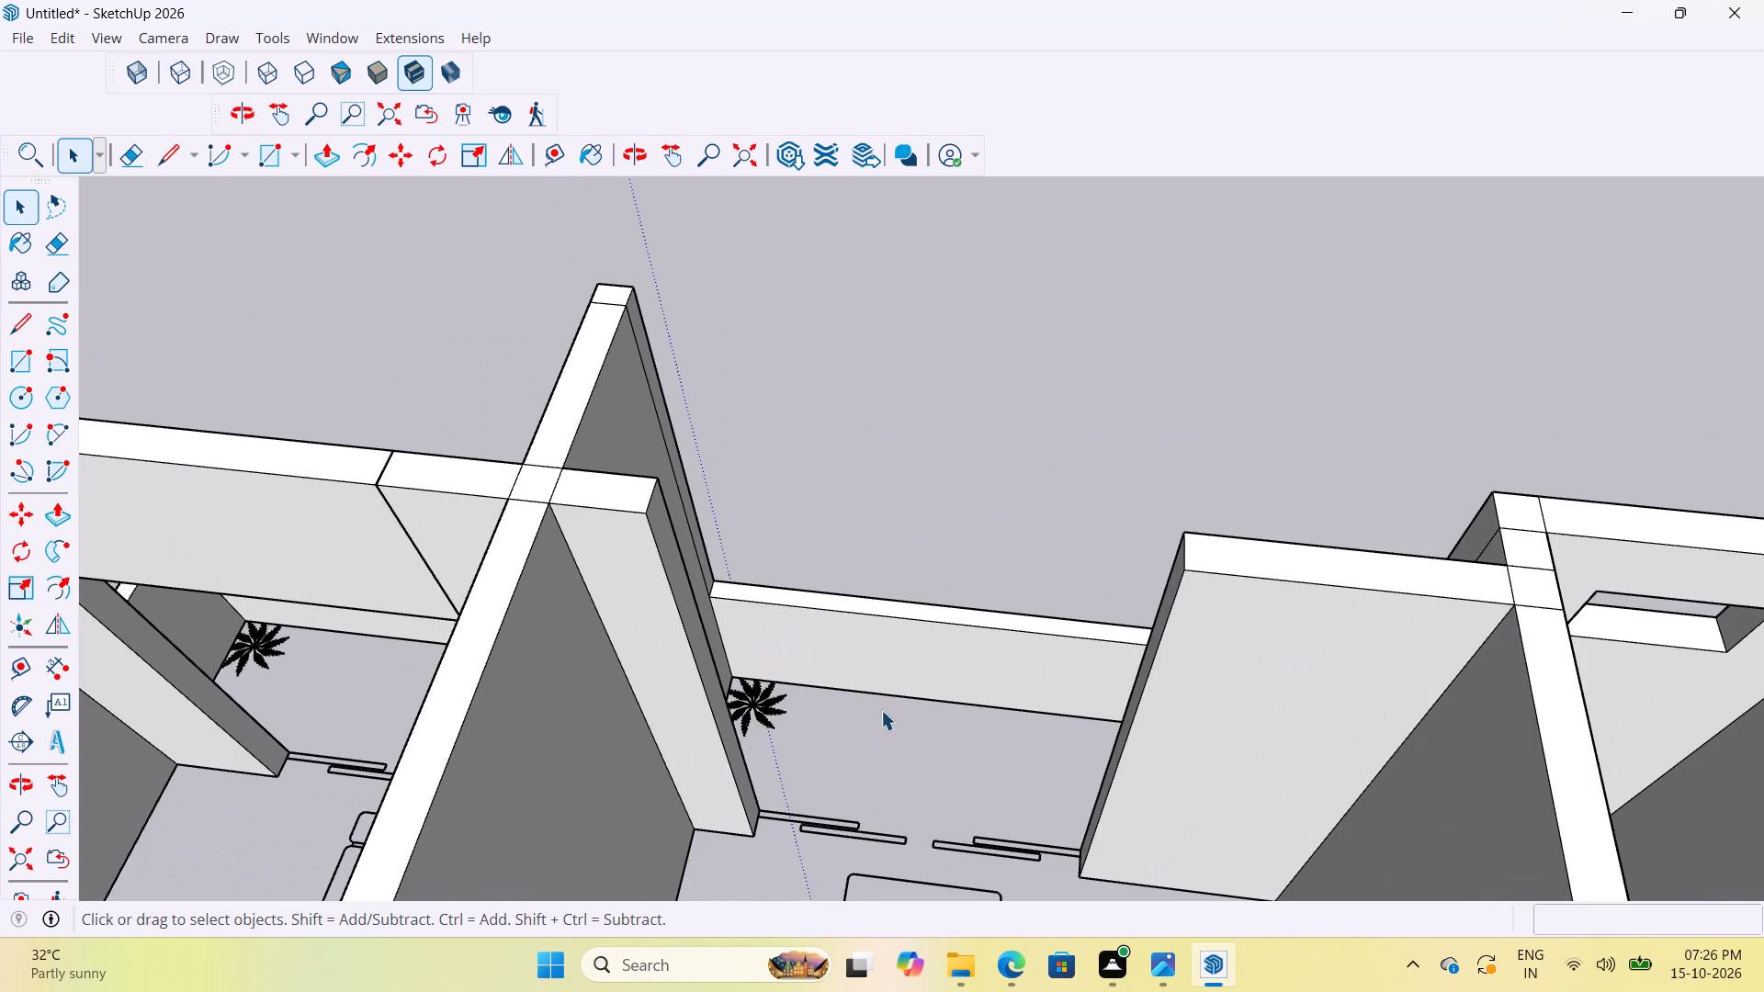
key("r")
scroll(722, 534, "up", 4)
left_click(522, 529)
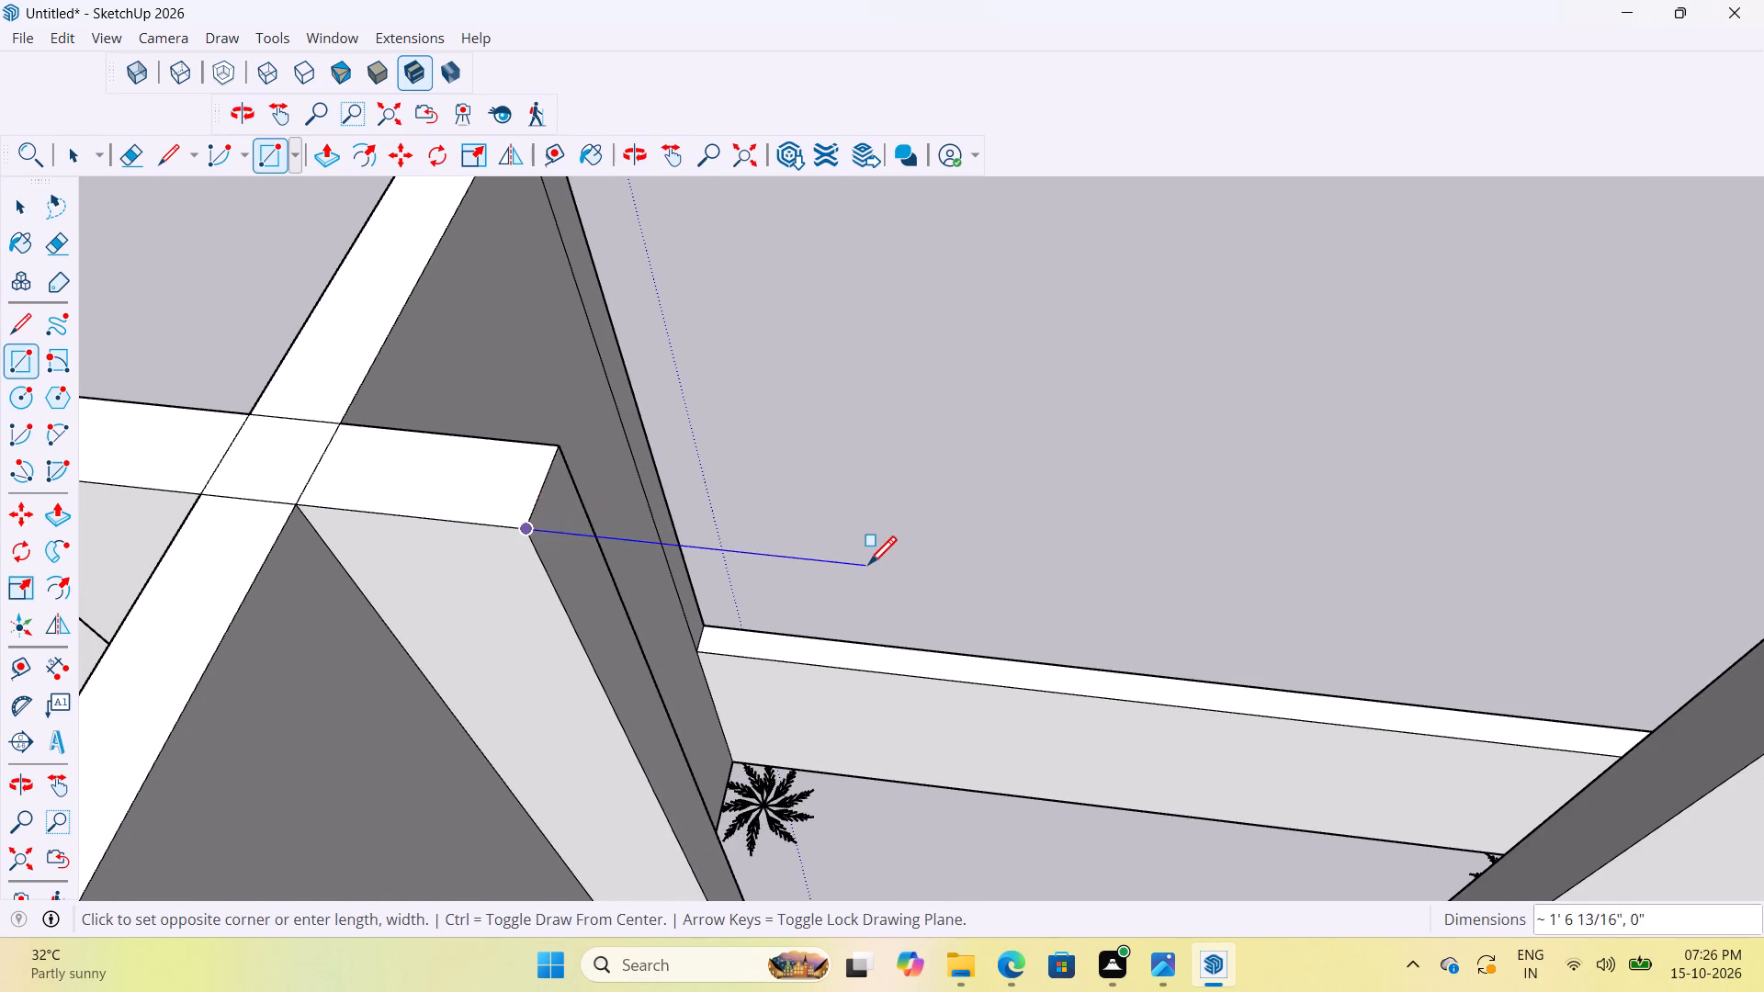
scroll(864, 568, "down", 9)
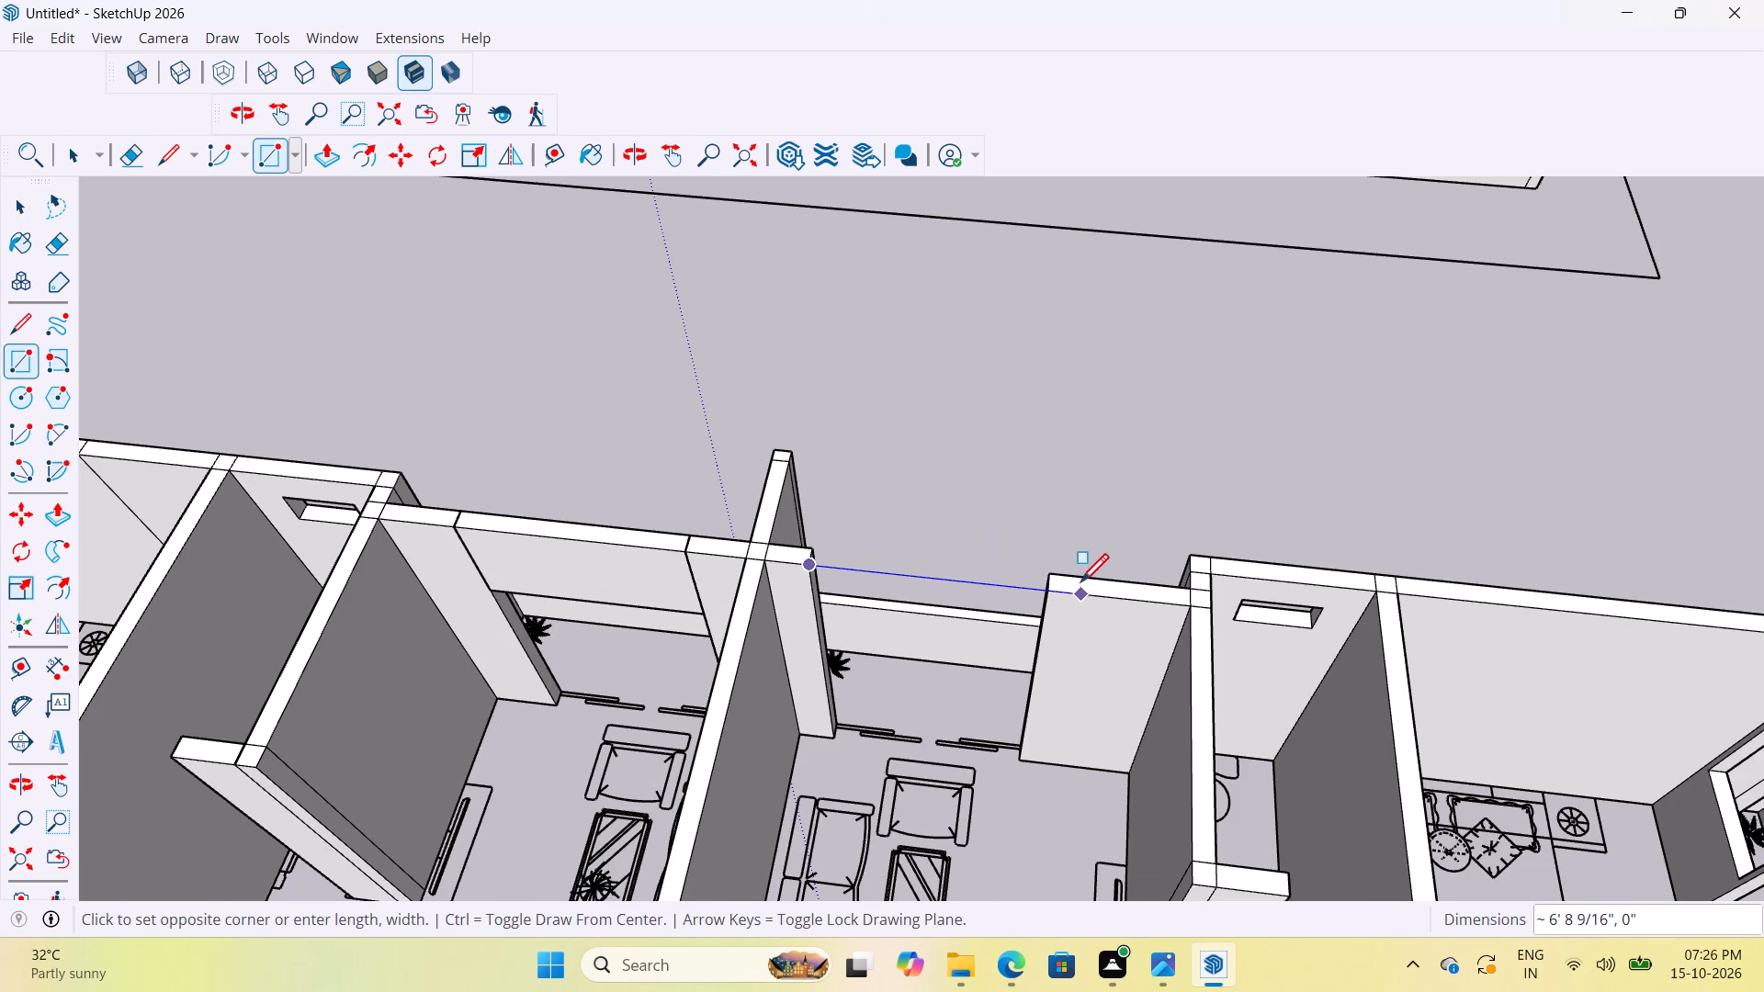
scroll(1069, 585, "up", 7)
left_click(1029, 569)
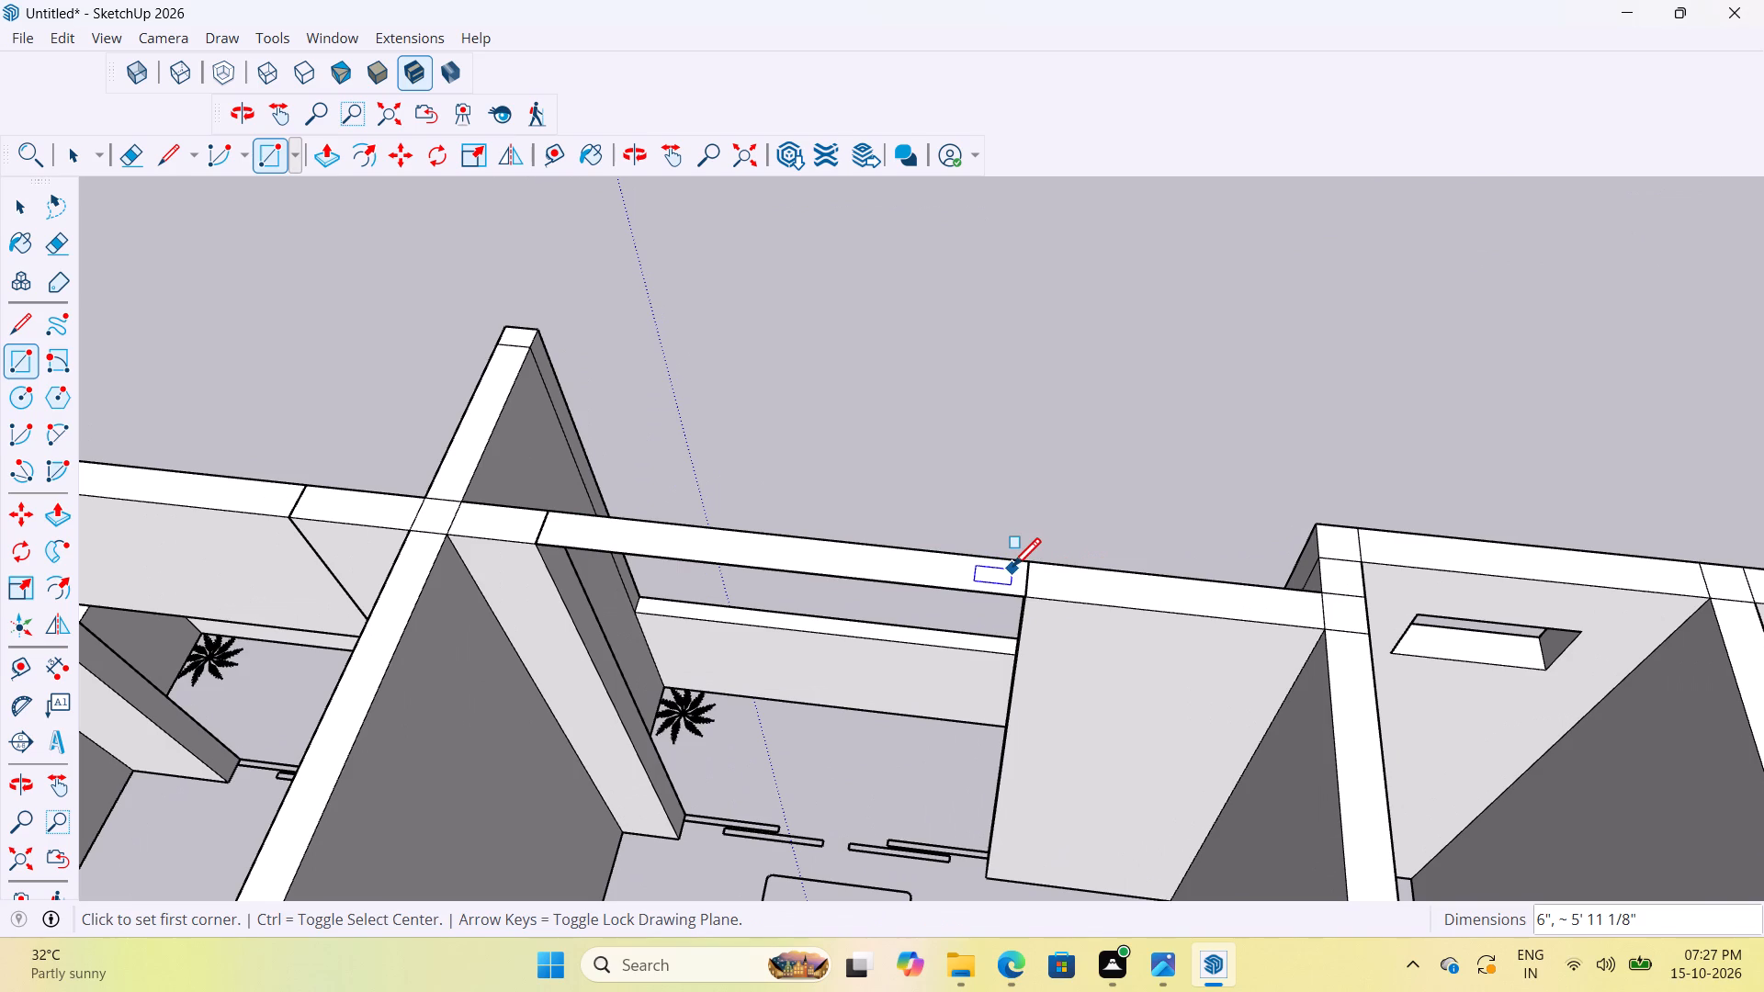
Push/Pull this adjacent living room's bridging rectangle down 3' to form the over-door wall piece.
key("p")
left_click(991, 567)
type("3'")
key("Return")
Examine the living-room walls and interior rooms for doorways still lacking wall pieces above them.
scroll(905, 636, "down", 9)
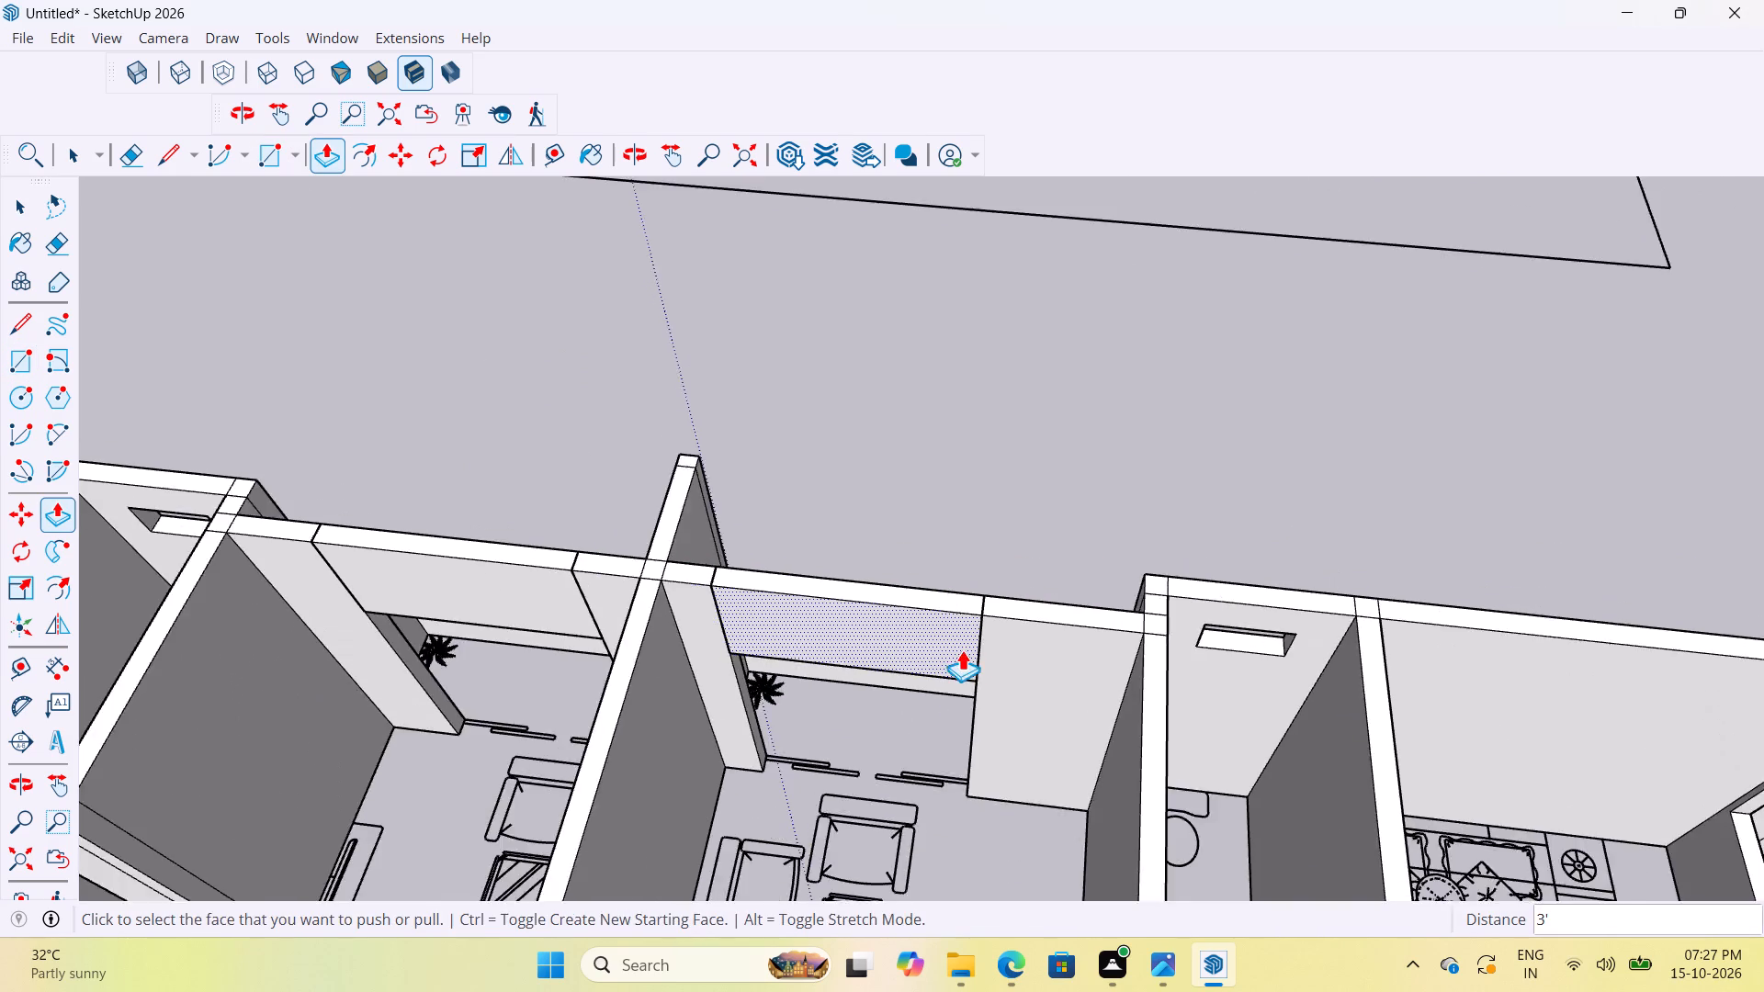
scroll(962, 649, "down", 4)
middle_click_drag(1009, 637, 1167, 333)
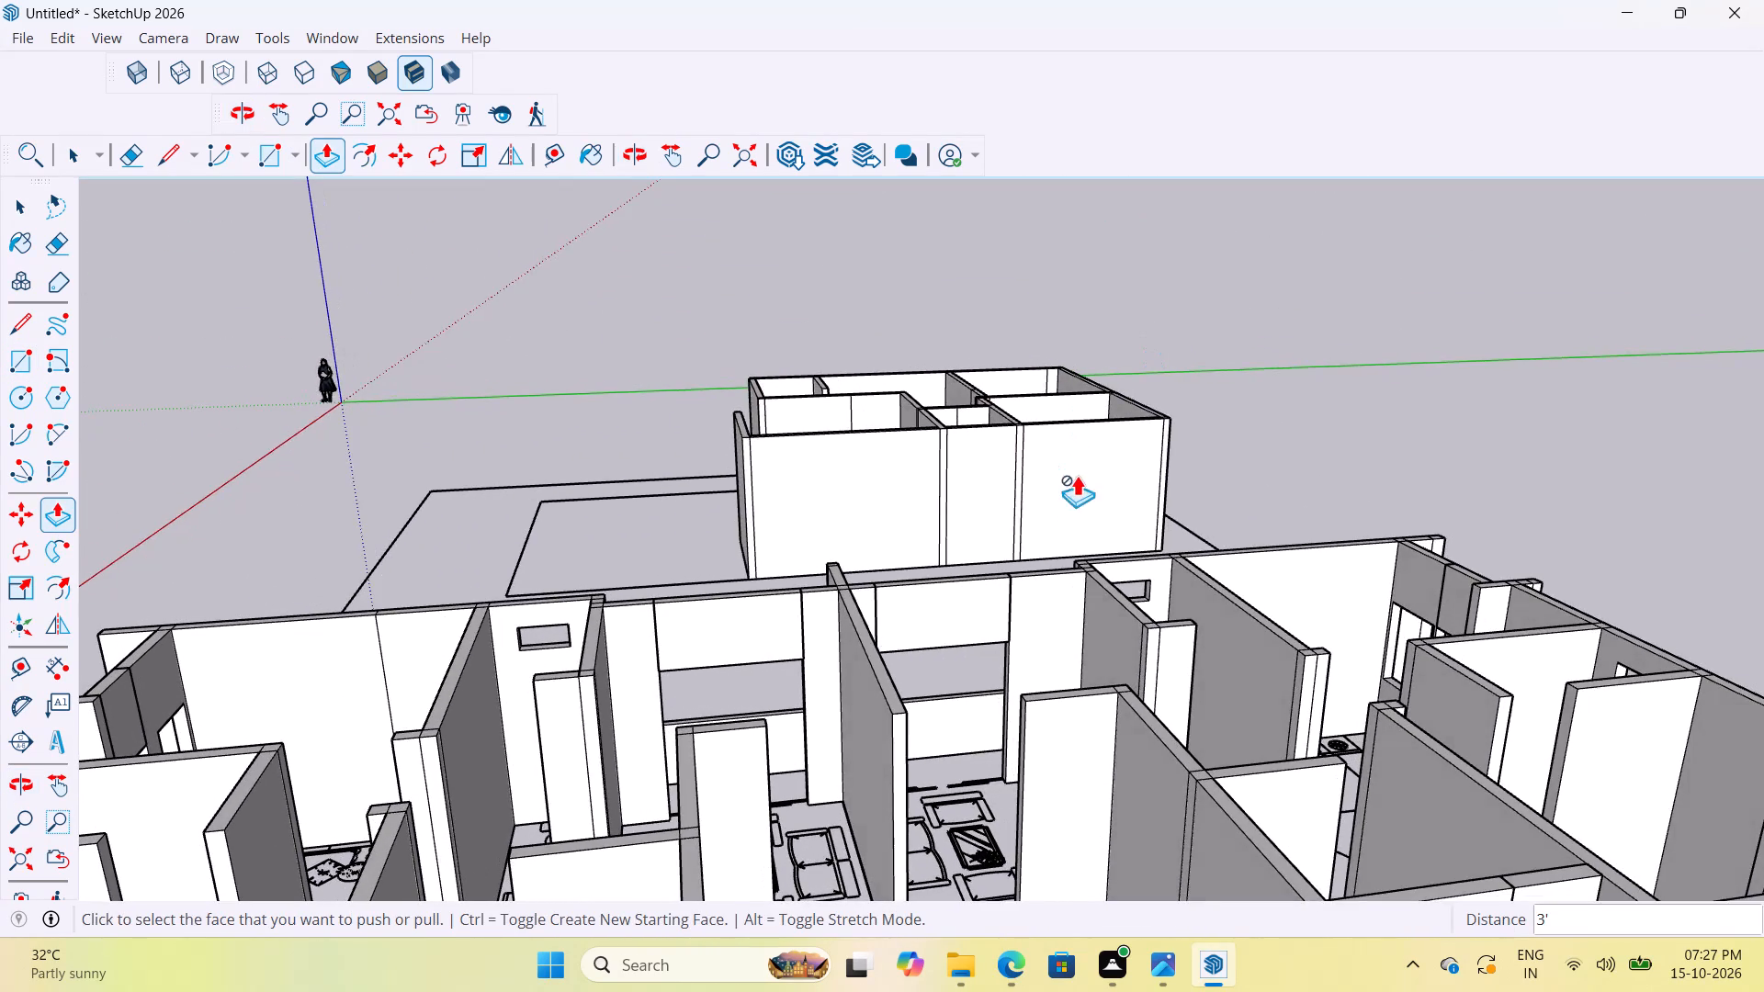
scroll(1069, 578, "up", 9)
scroll(987, 584, "down", 17)
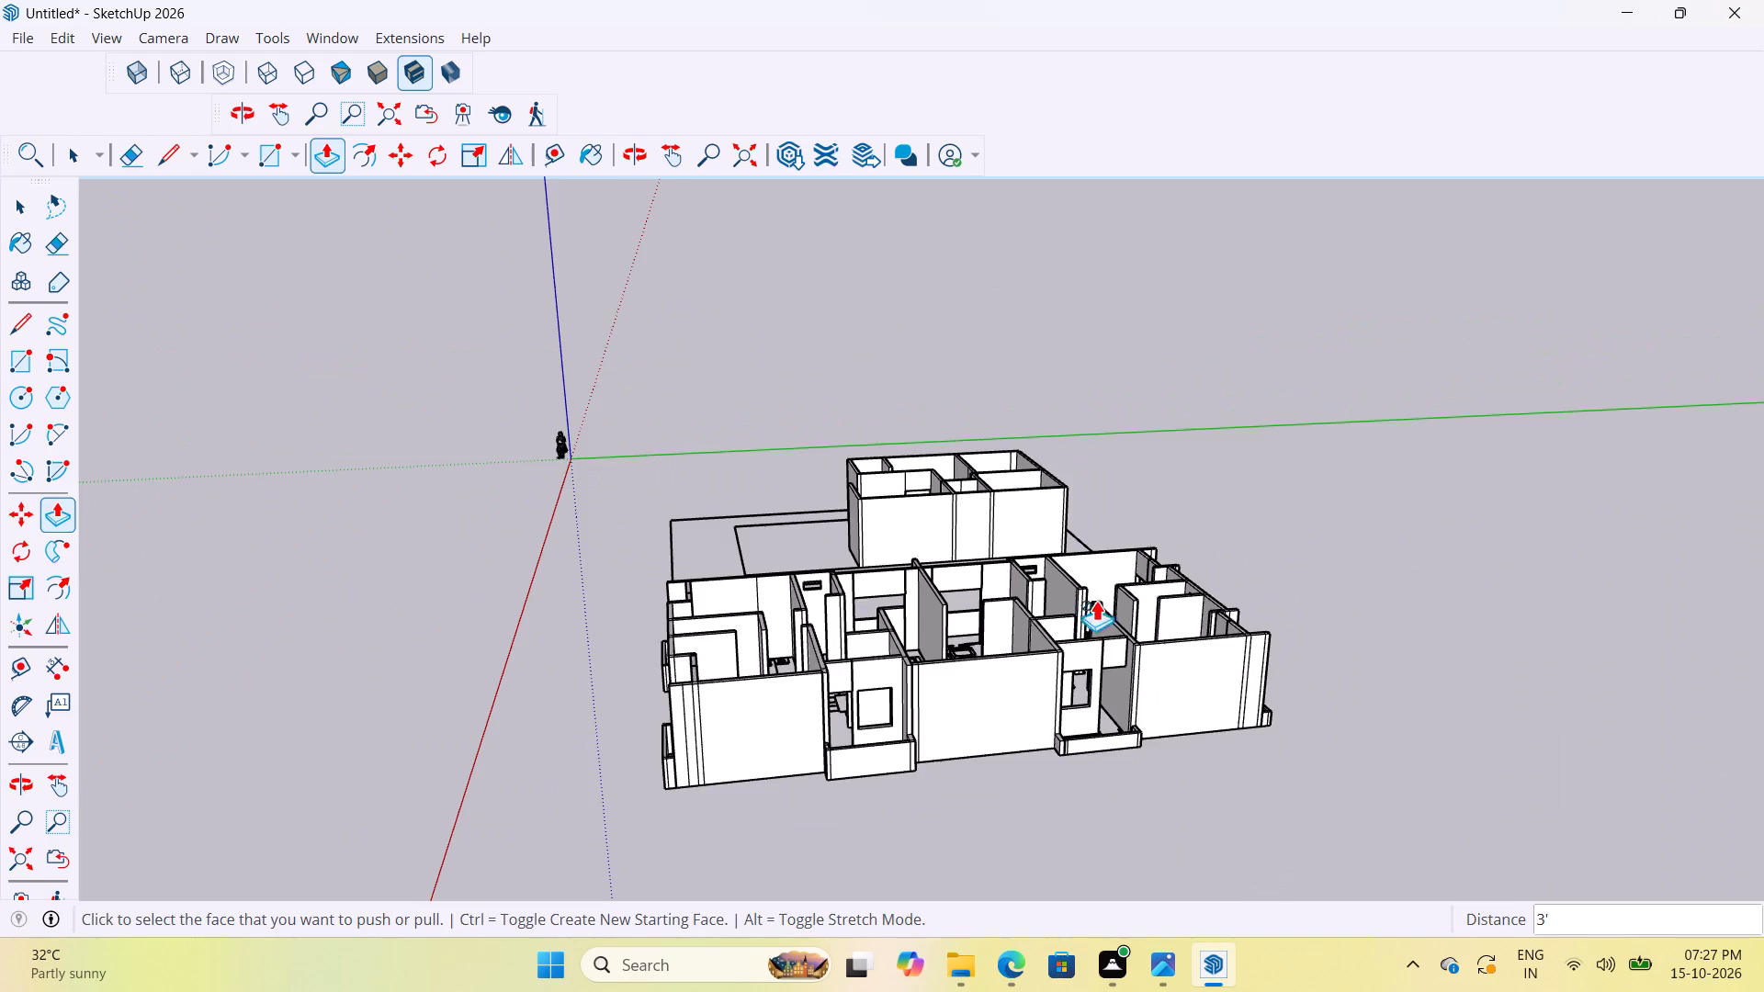
middle_click_drag(1094, 614, 984, 816)
scroll(1103, 627, "up", 11)
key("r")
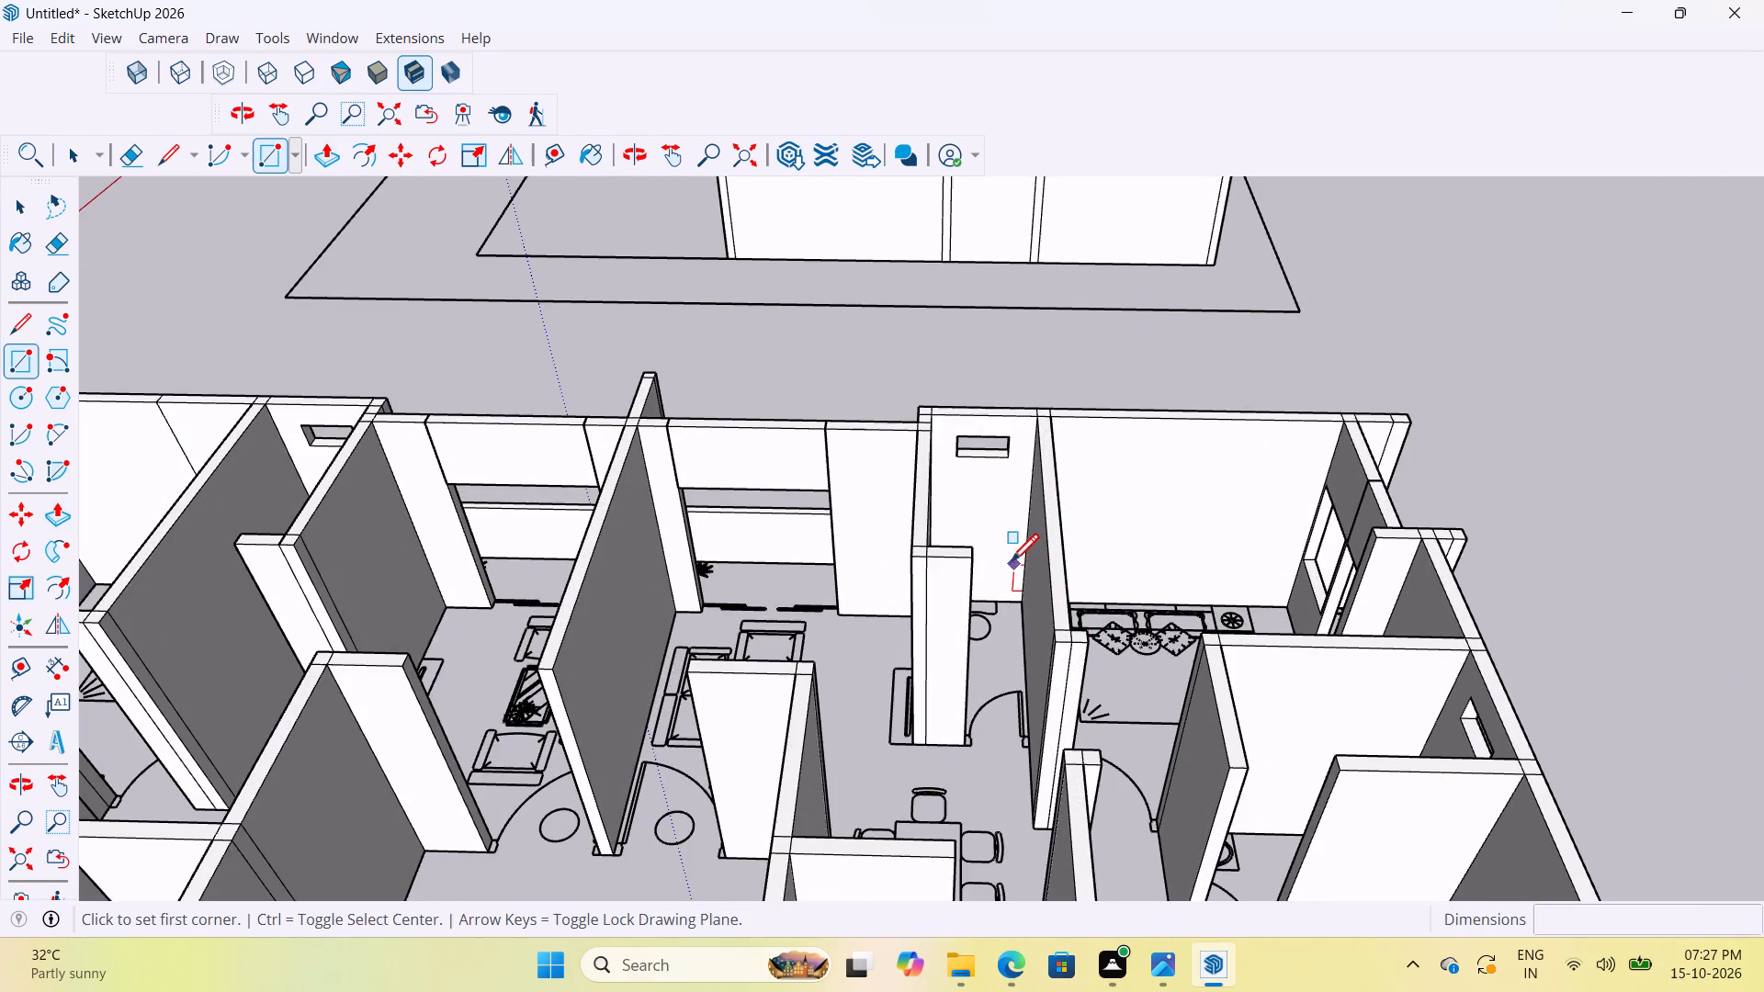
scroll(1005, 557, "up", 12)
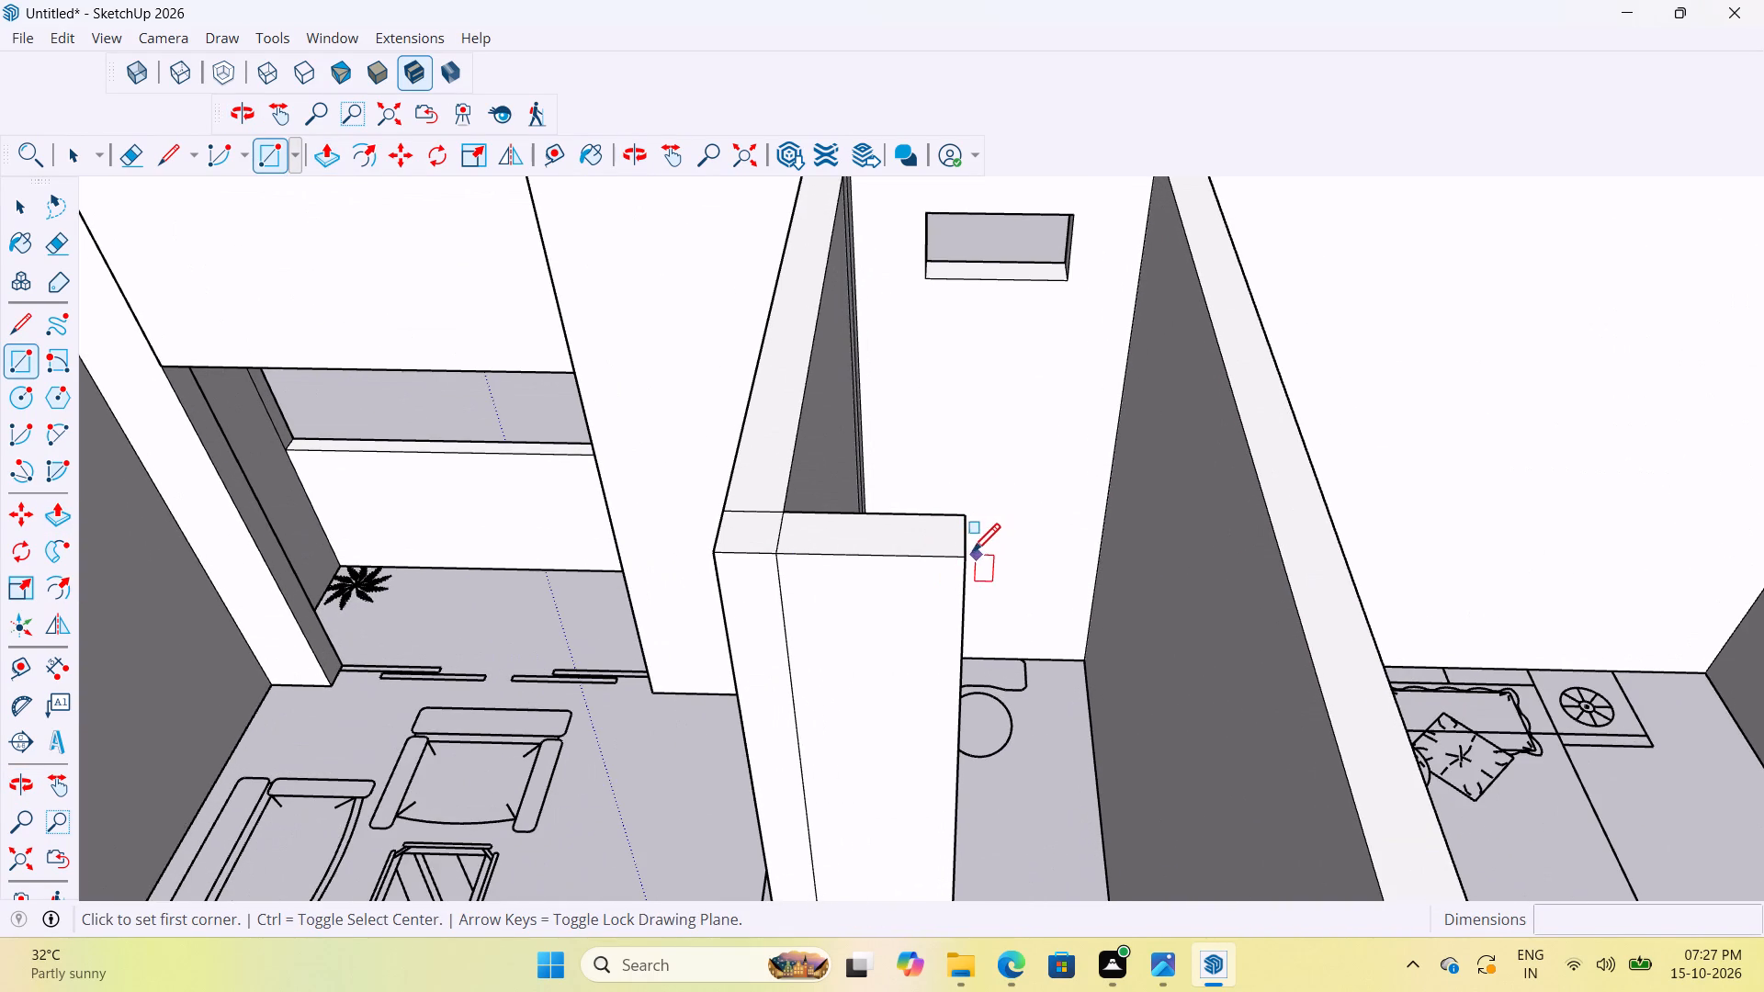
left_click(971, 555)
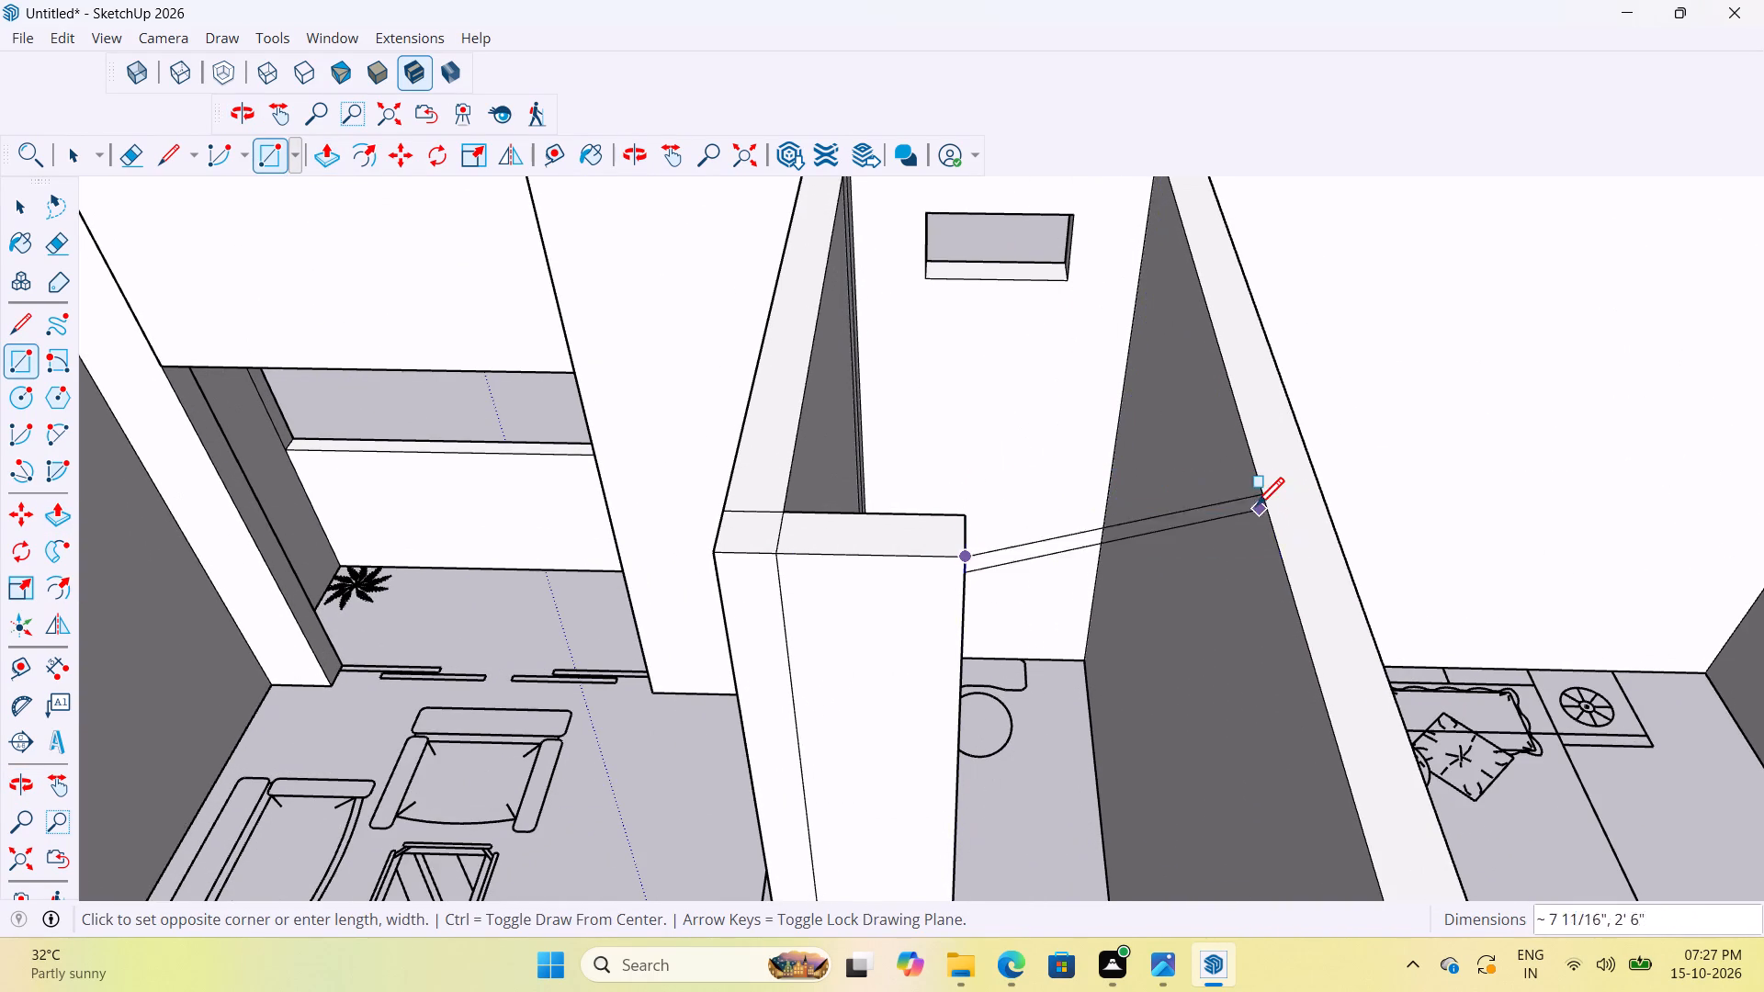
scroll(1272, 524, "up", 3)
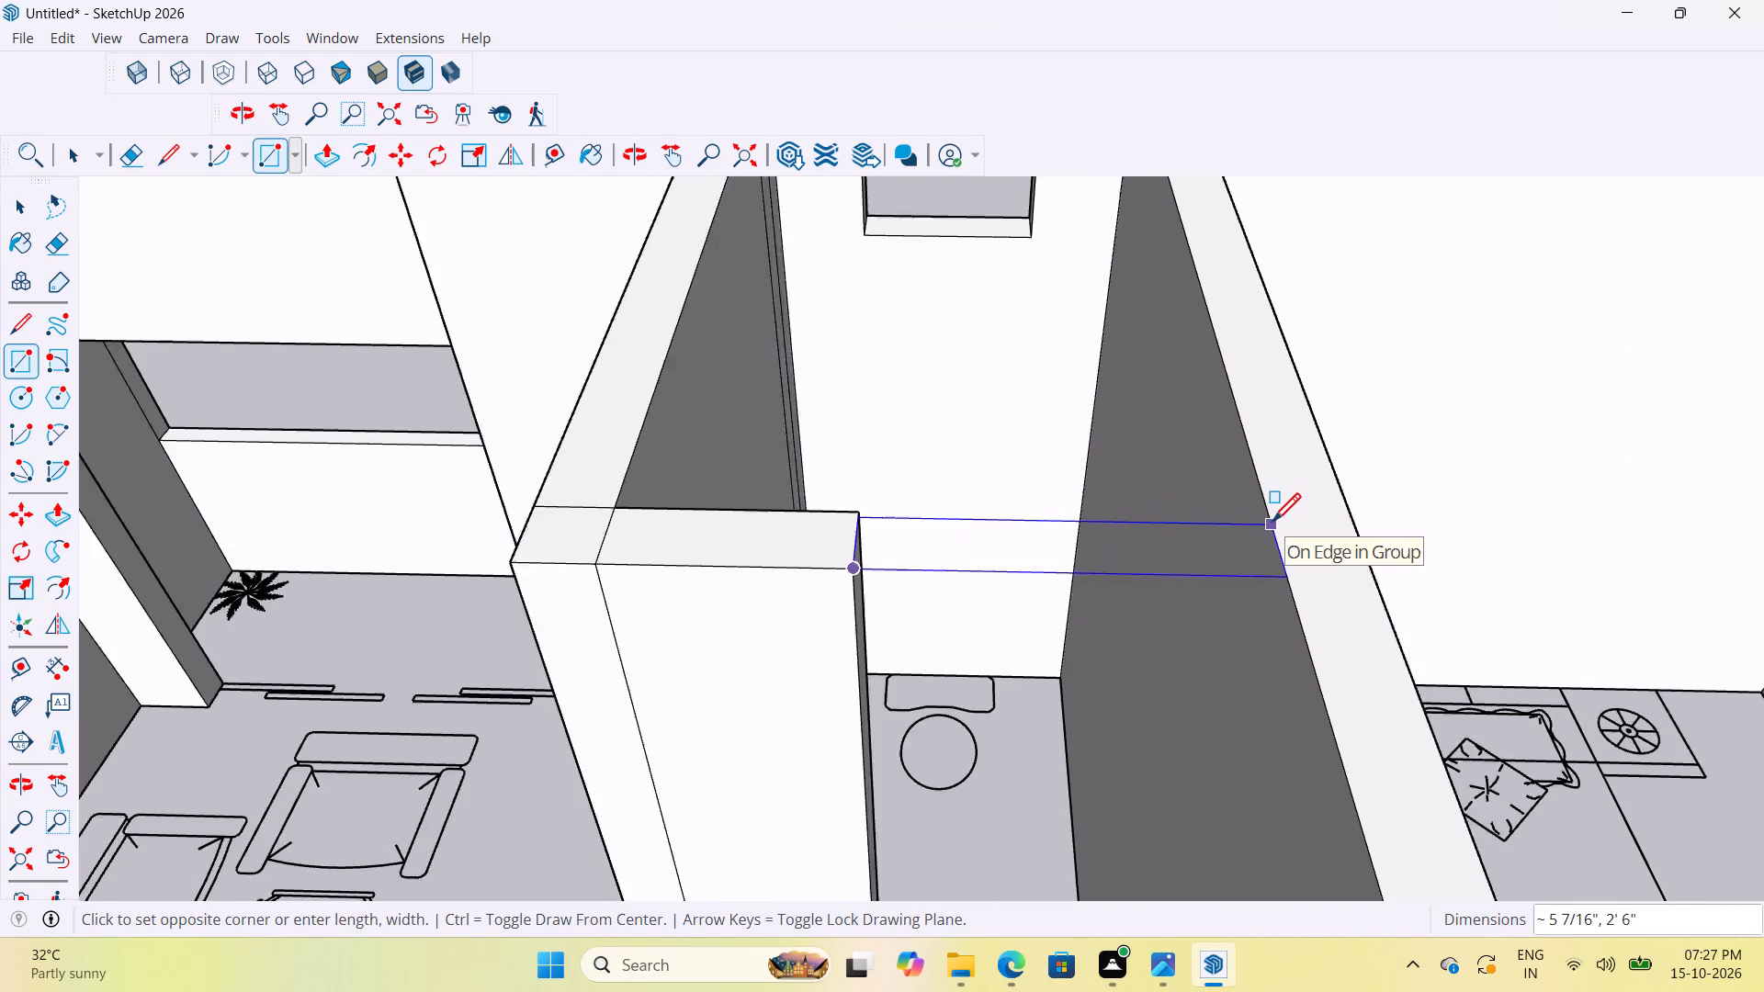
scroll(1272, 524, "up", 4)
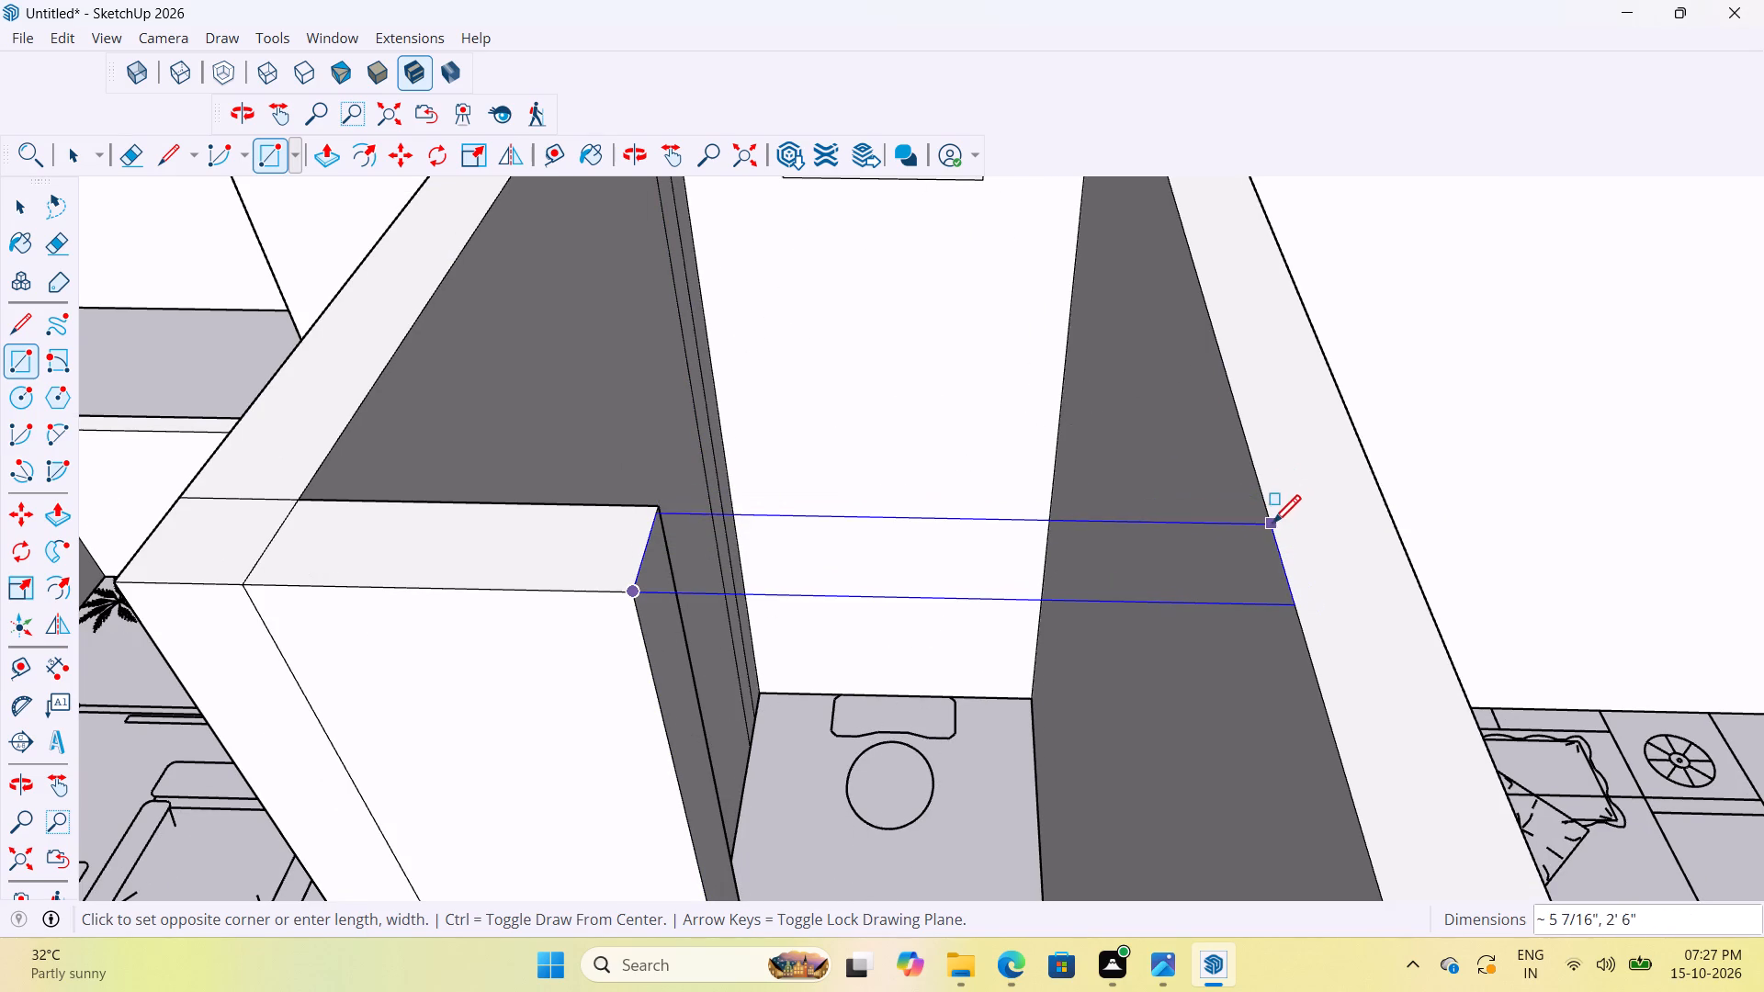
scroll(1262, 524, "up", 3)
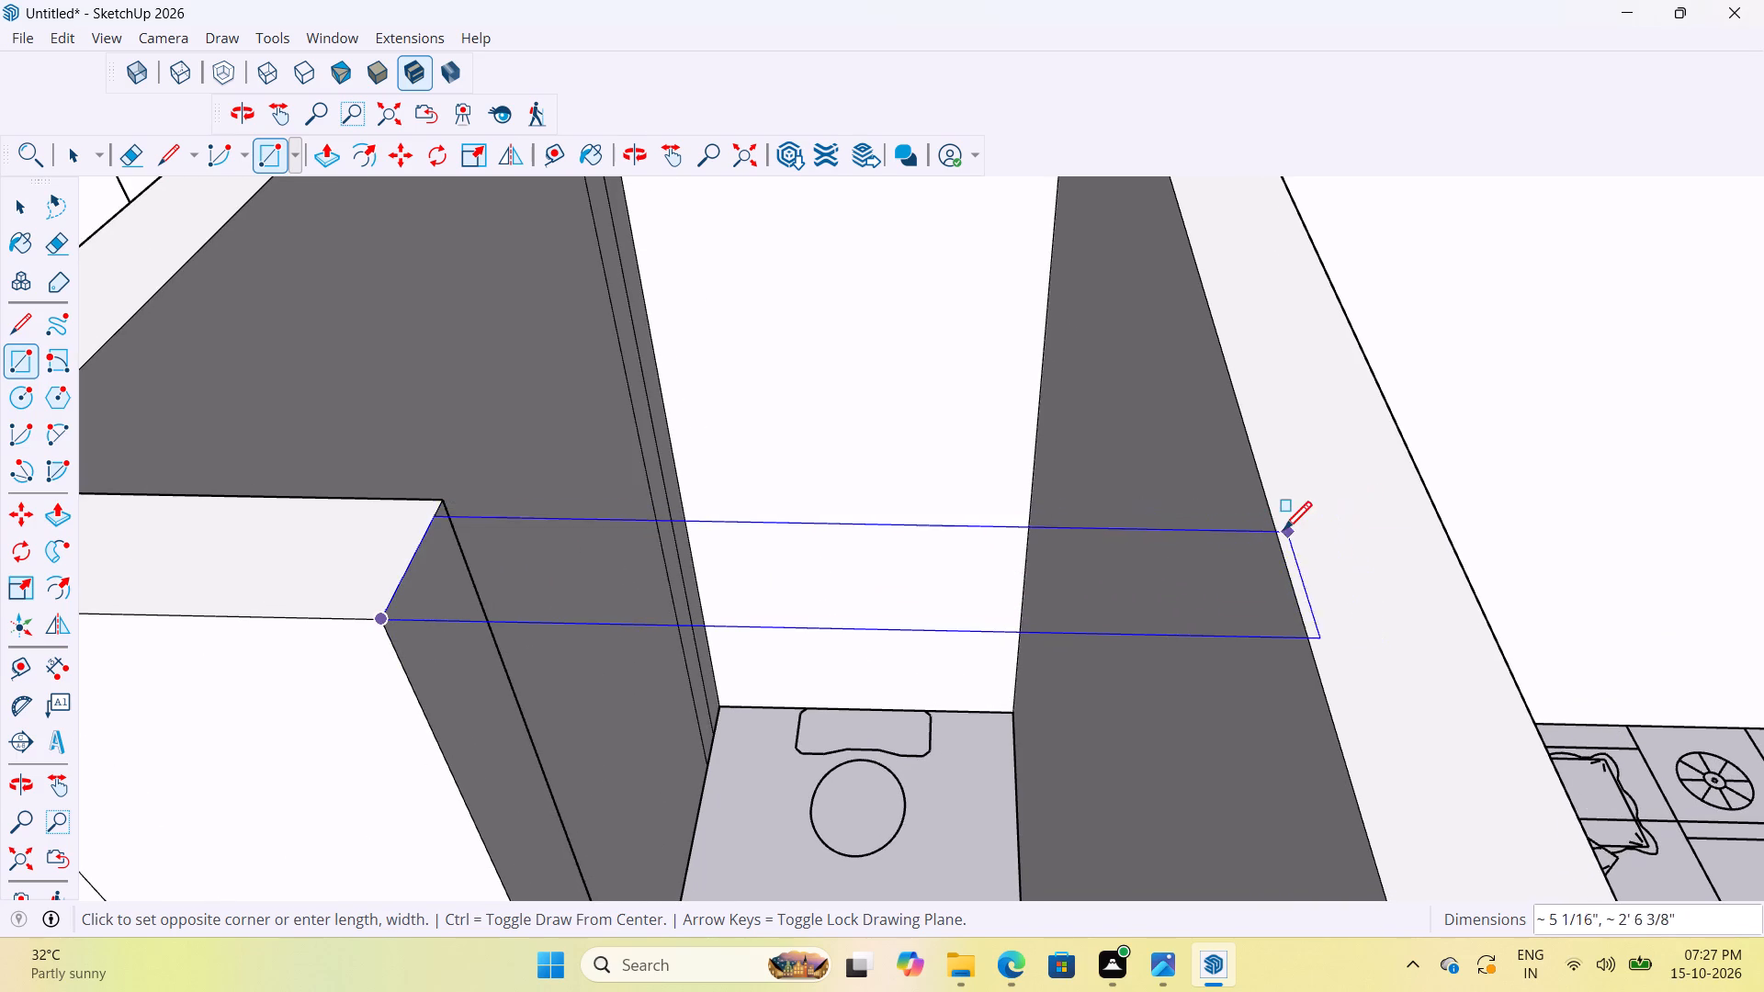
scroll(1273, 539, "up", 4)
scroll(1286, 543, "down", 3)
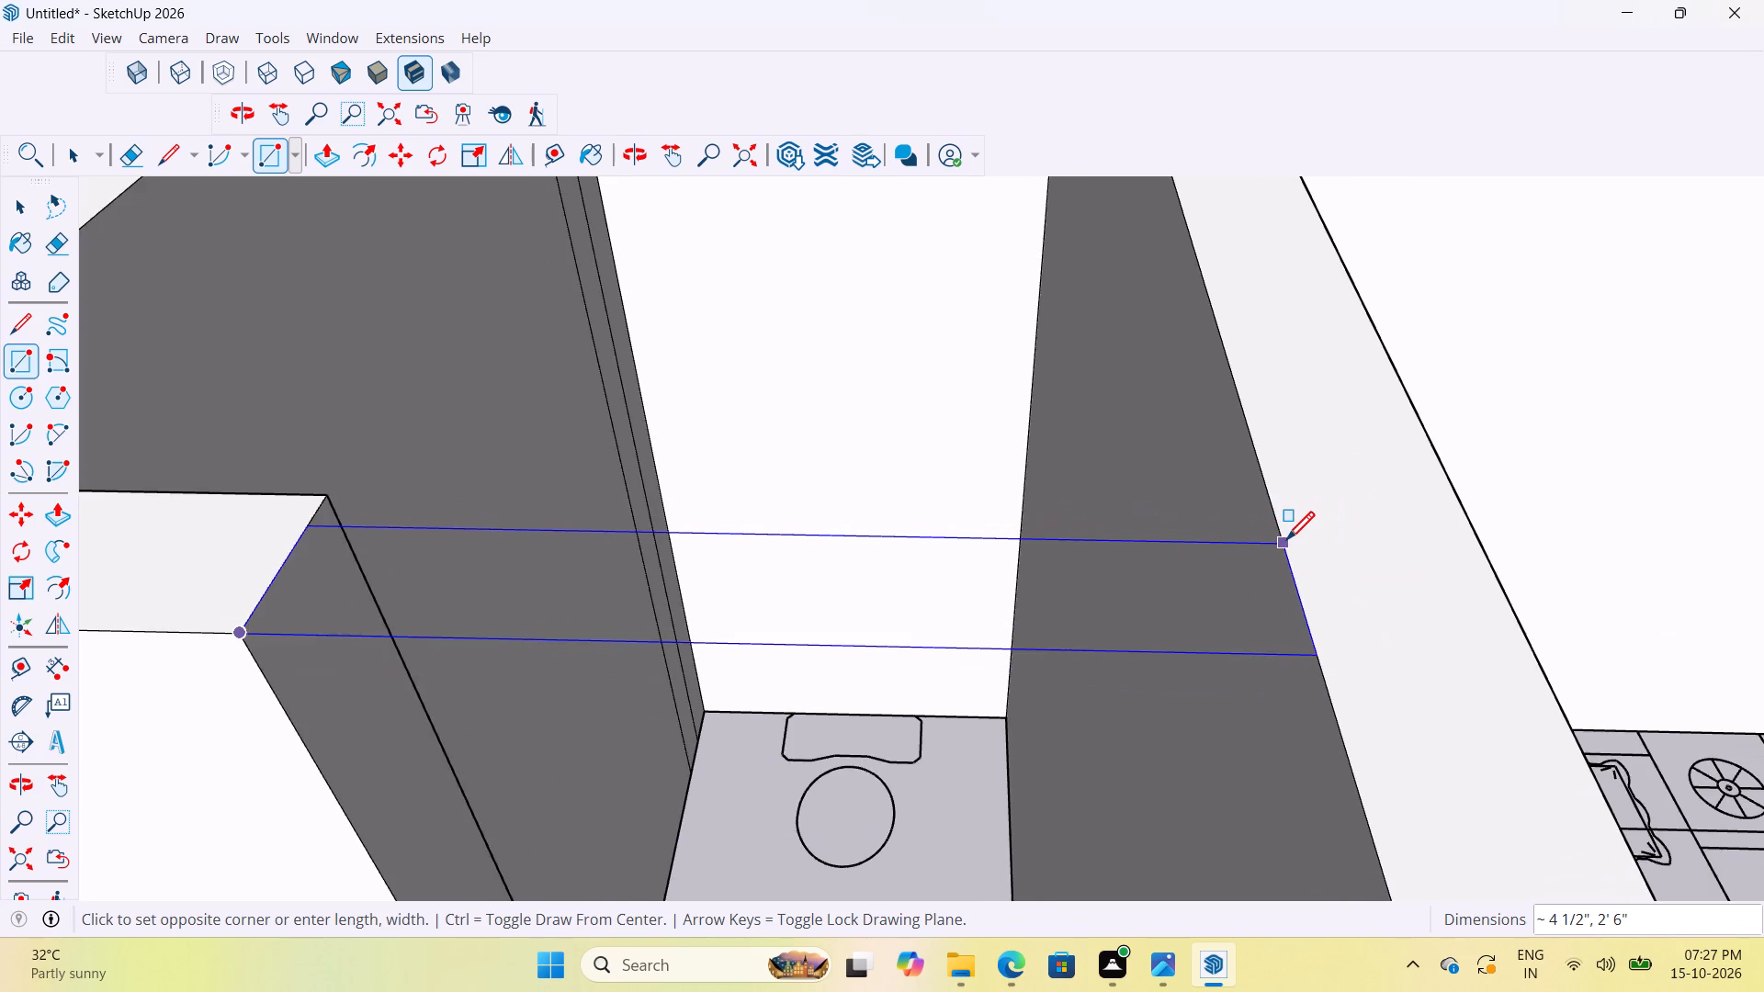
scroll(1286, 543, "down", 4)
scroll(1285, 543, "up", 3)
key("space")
Draw a wall-top rectangle about 5 11/16" by 2' 6" across the bathroom doorway beside the living room, from the short wall's end to the opposite wall.
key("r")
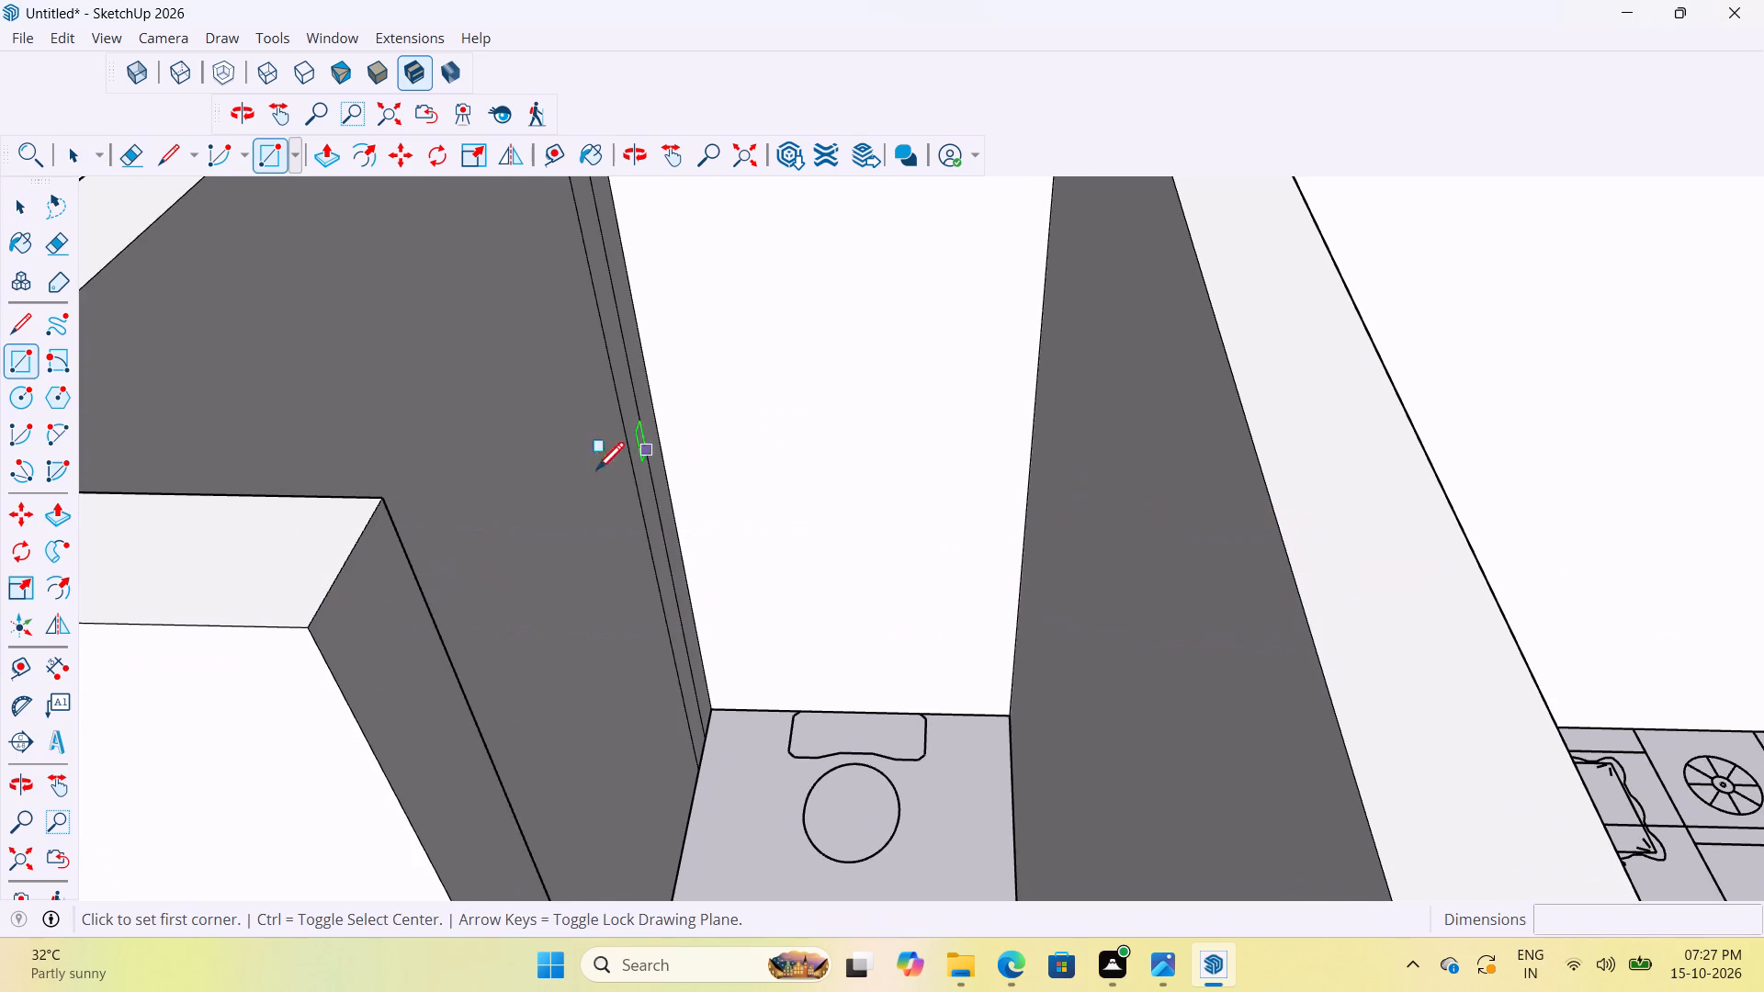
left_click(381, 502)
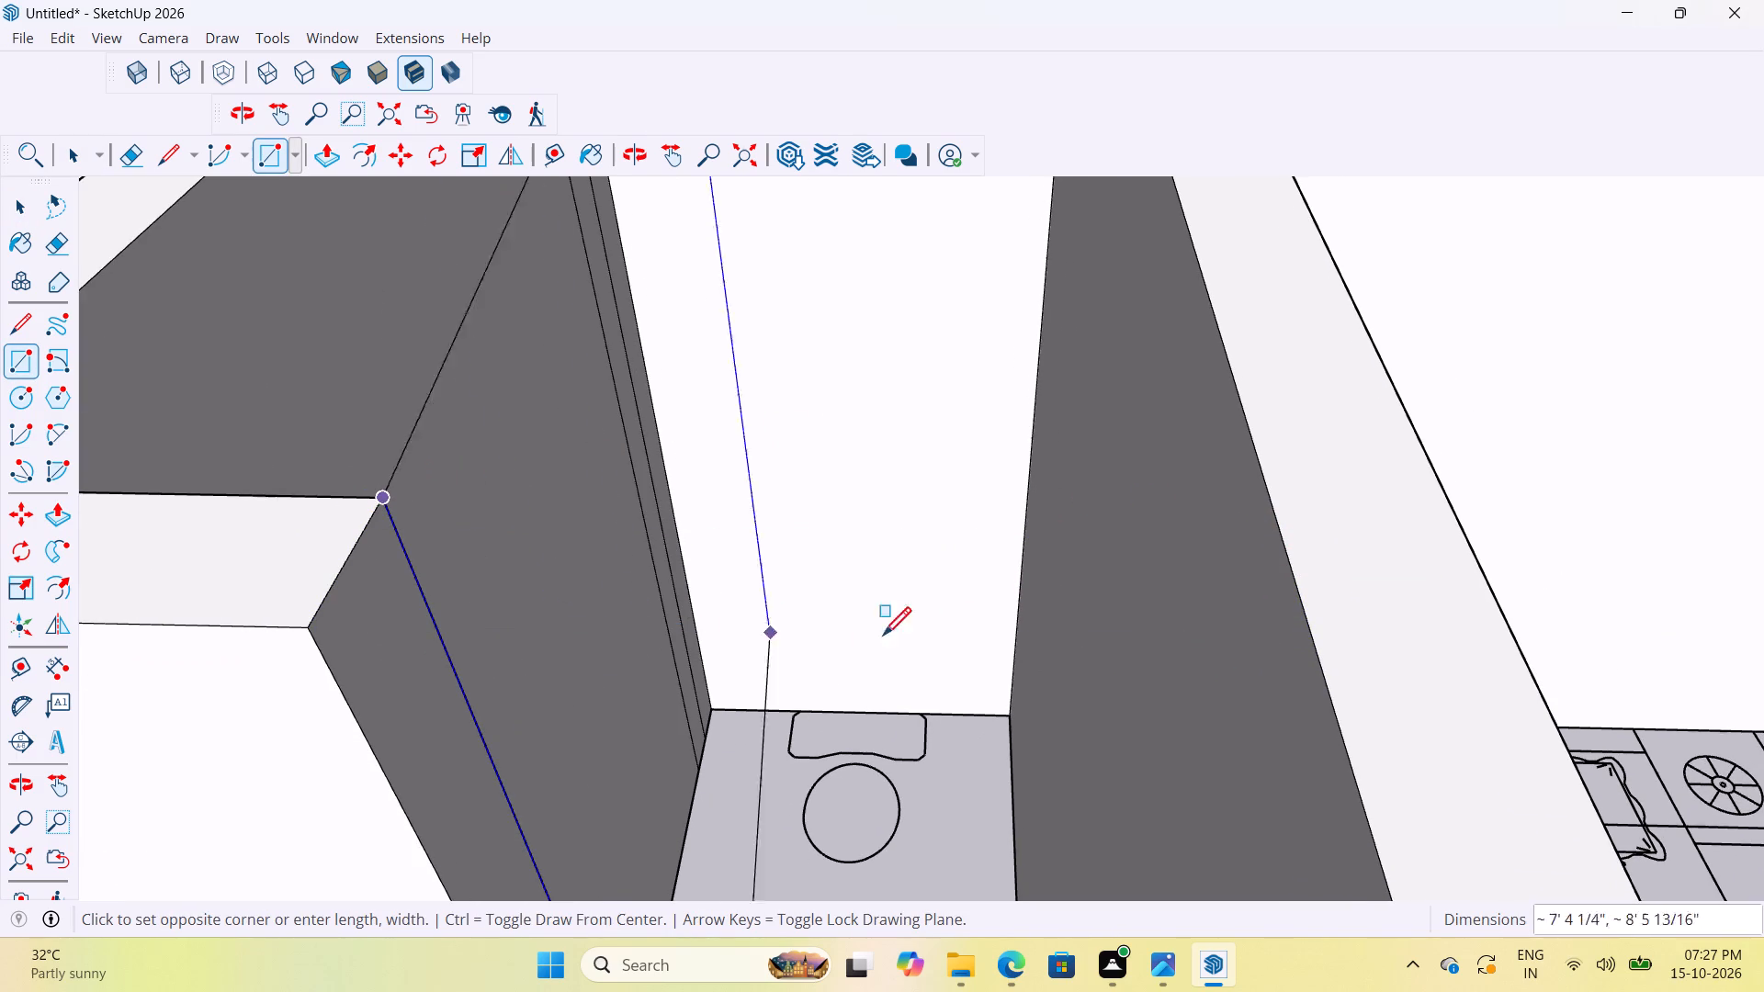
scroll(1164, 641, "down", 4)
middle_click_drag(1245, 664, 1324, 603)
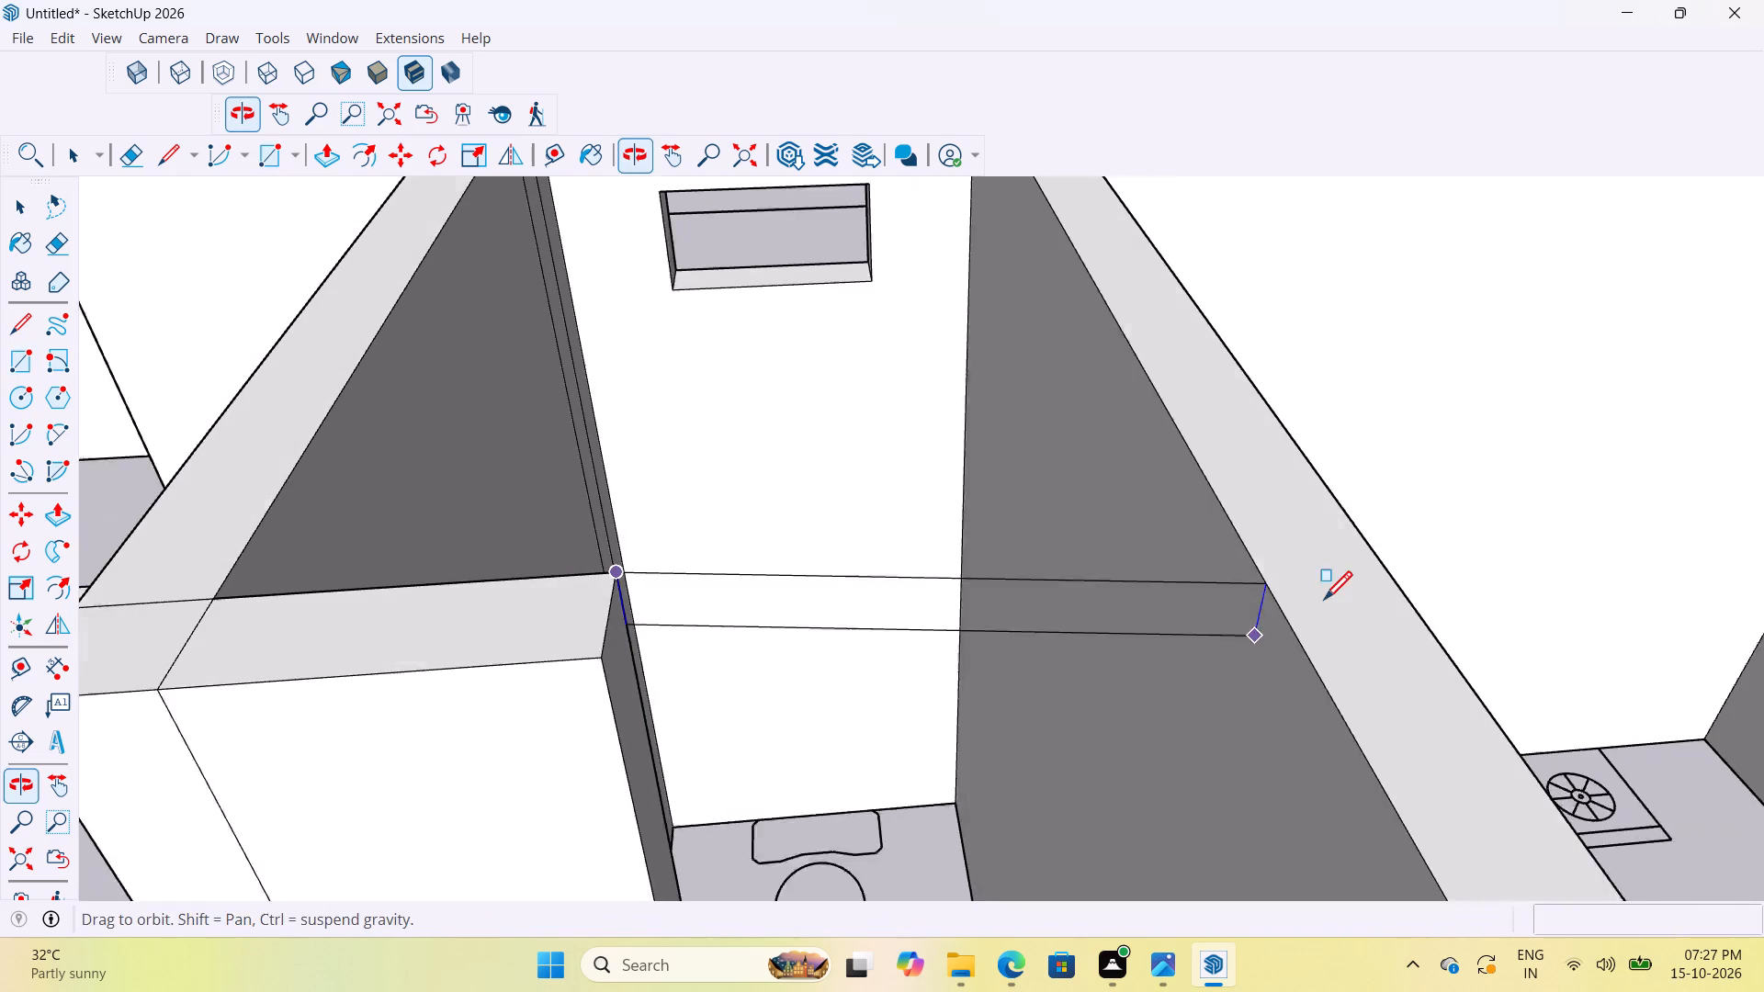
middle_click_drag(1324, 603, 1323, 603)
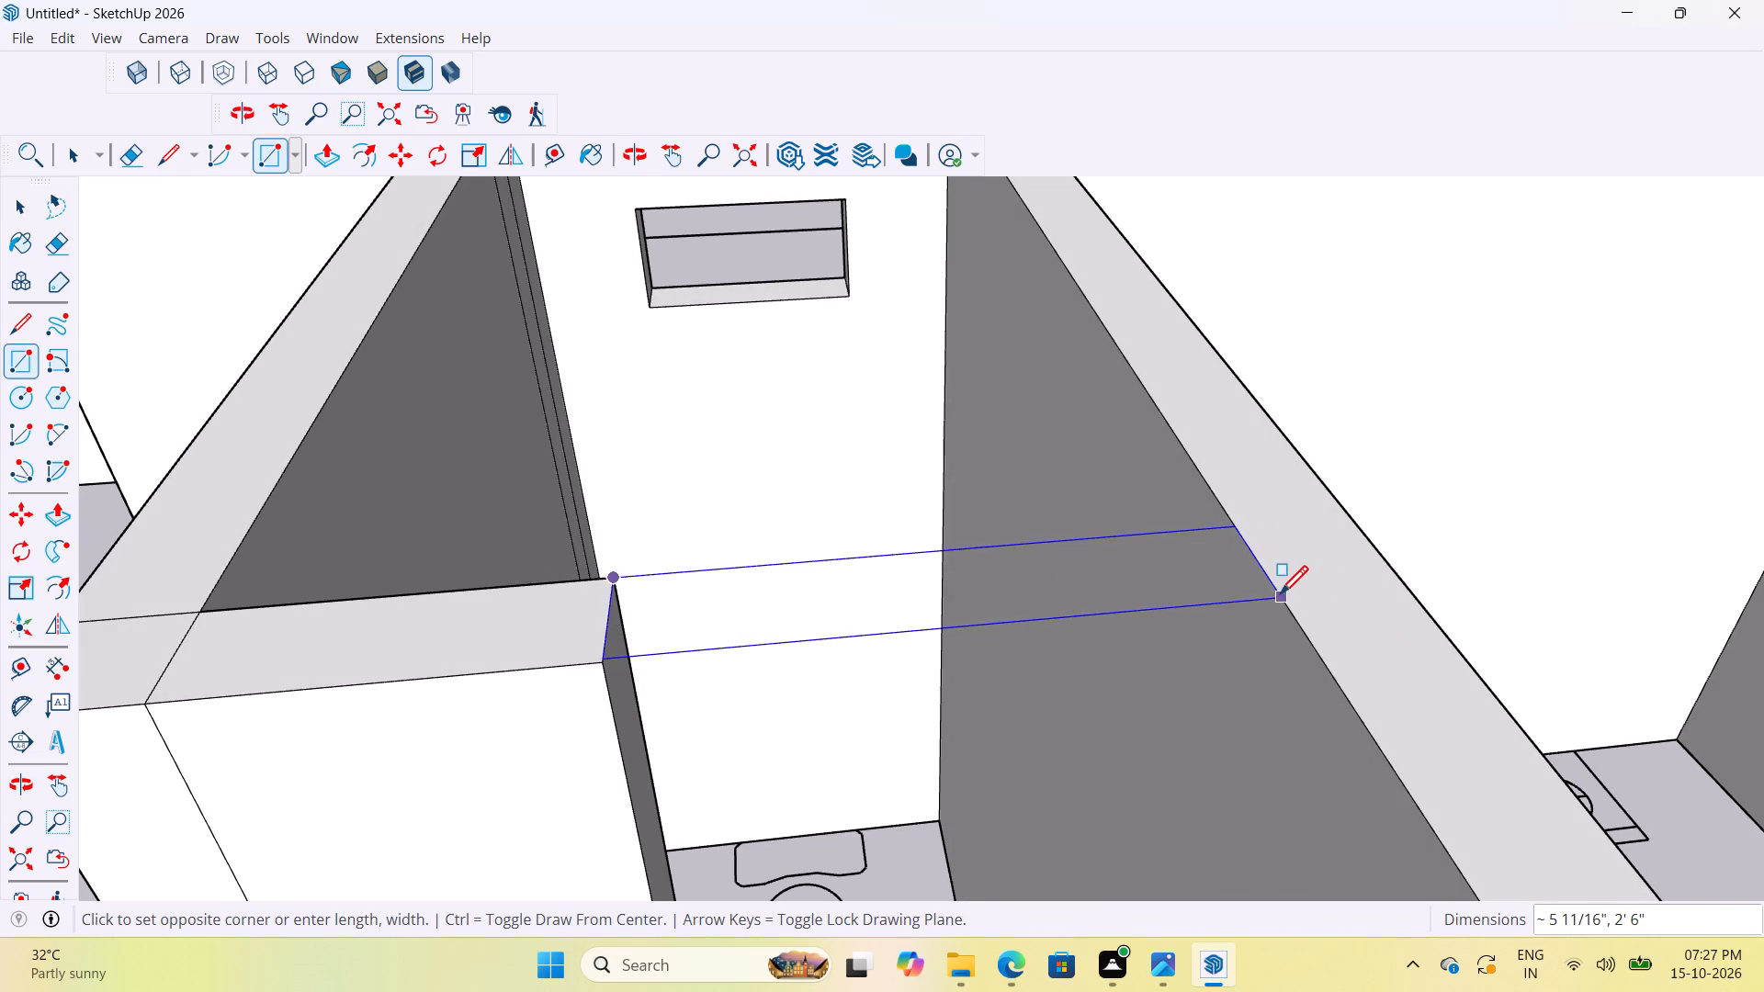
scroll(1276, 567, "up", 3)
middle_click_drag(1266, 592, 1225, 679)
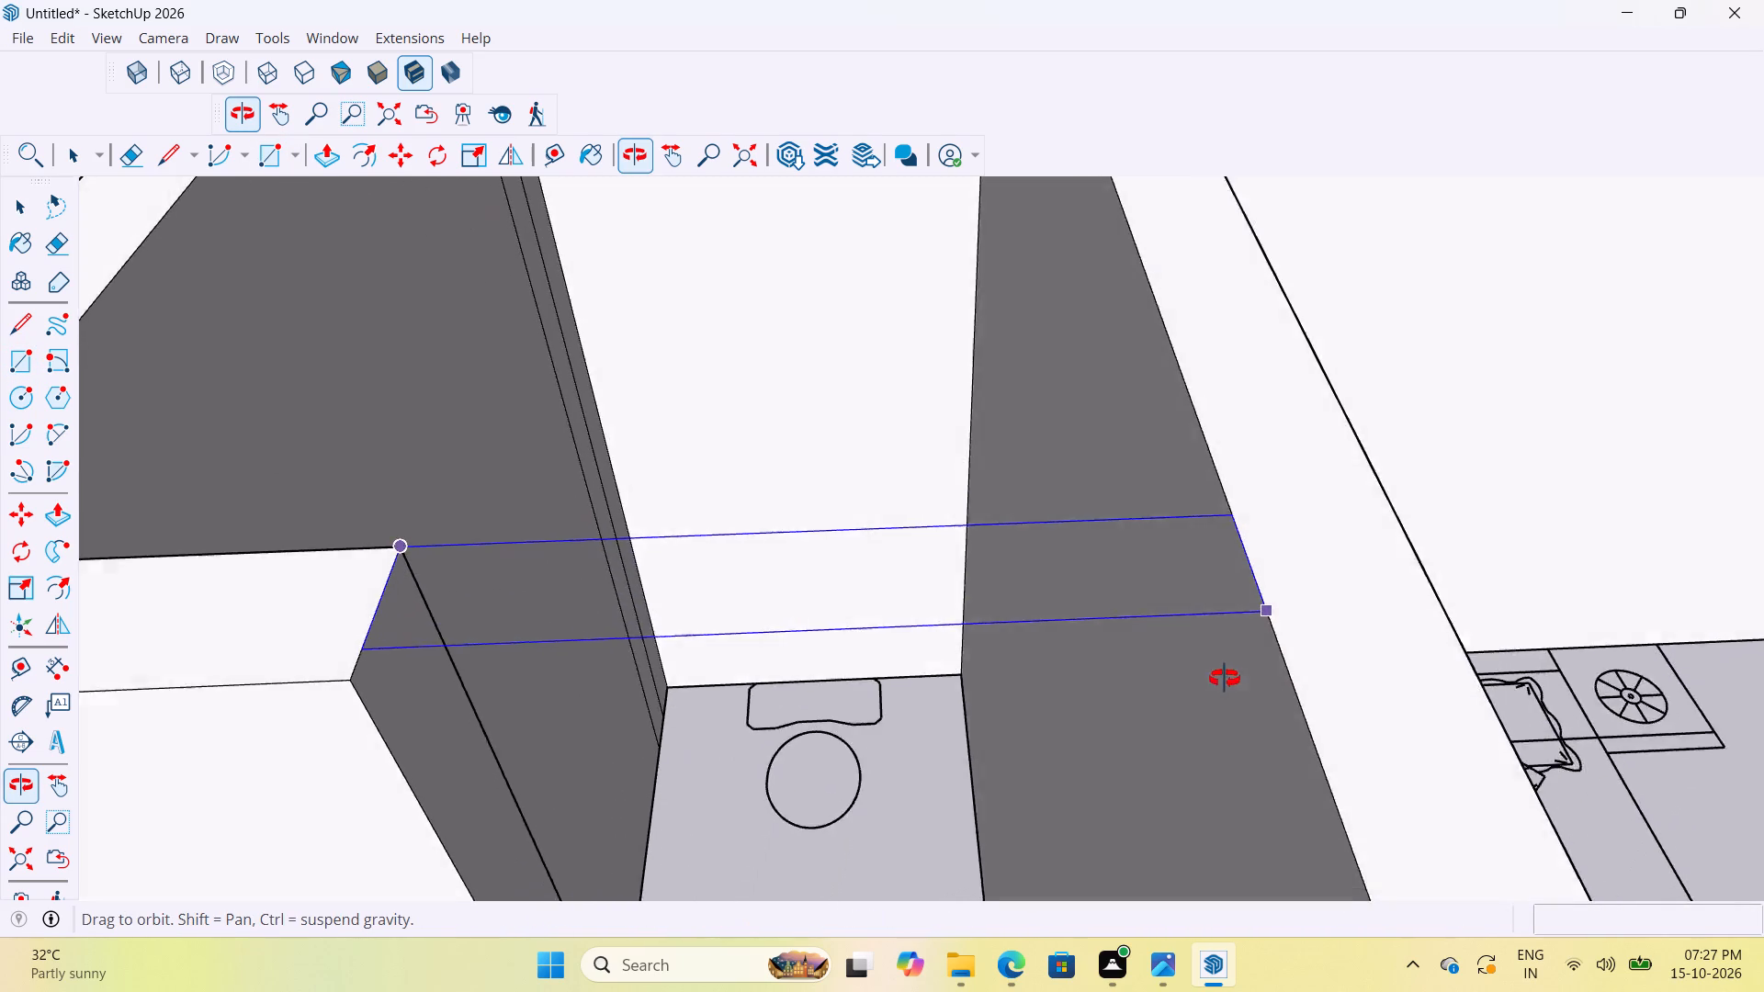
middle_click_drag(1225, 679, 1213, 748)
scroll(1293, 650, "up", 2)
middle_click_drag(1283, 676, 1202, 698)
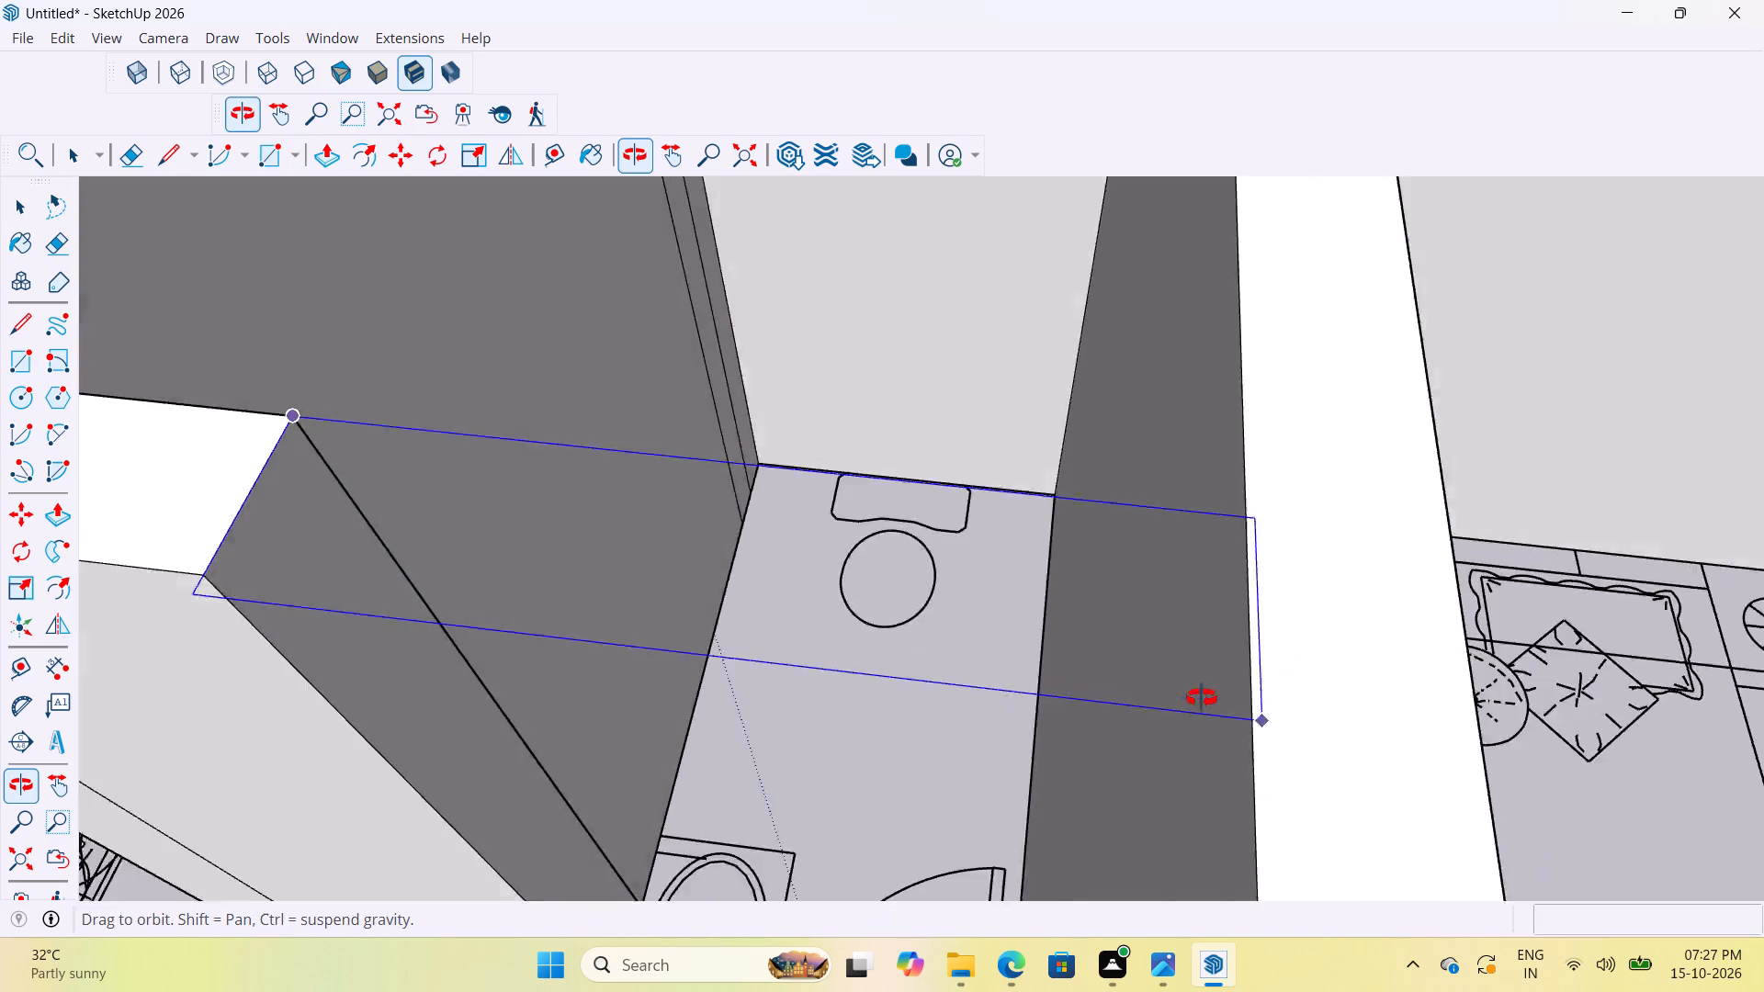
middle_click_drag(1202, 698, 1089, 716)
scroll(1092, 716, "down", 1)
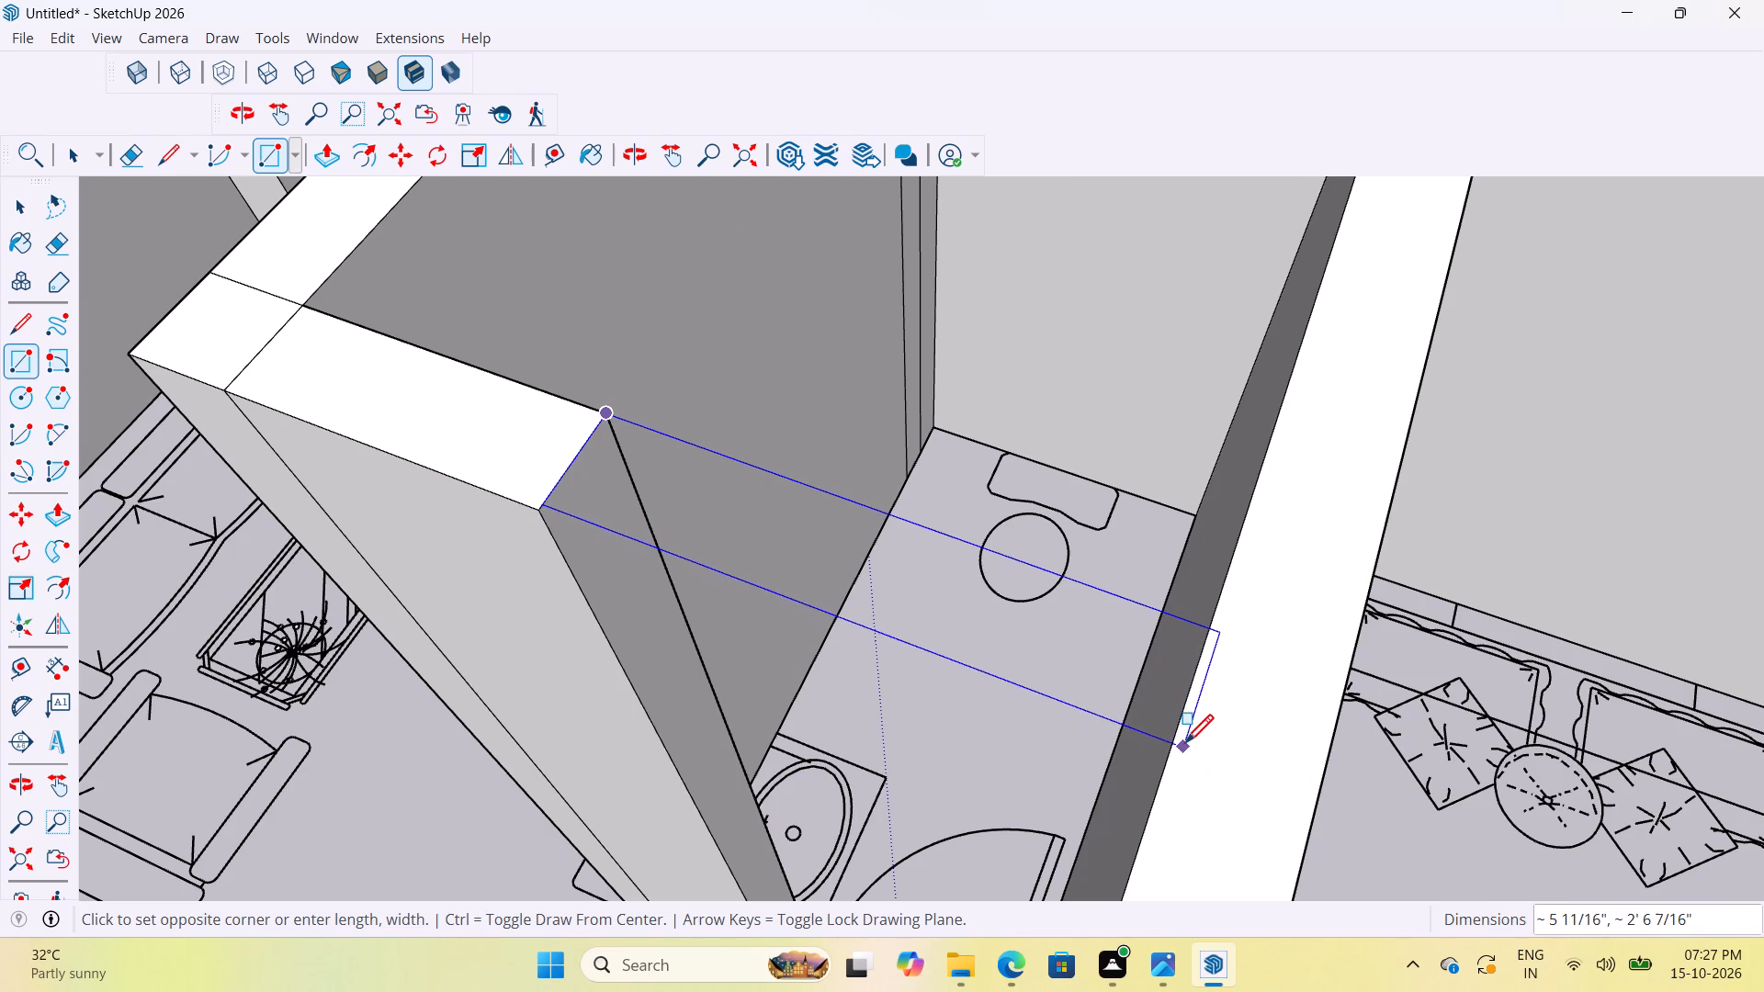
left_click(1186, 746)
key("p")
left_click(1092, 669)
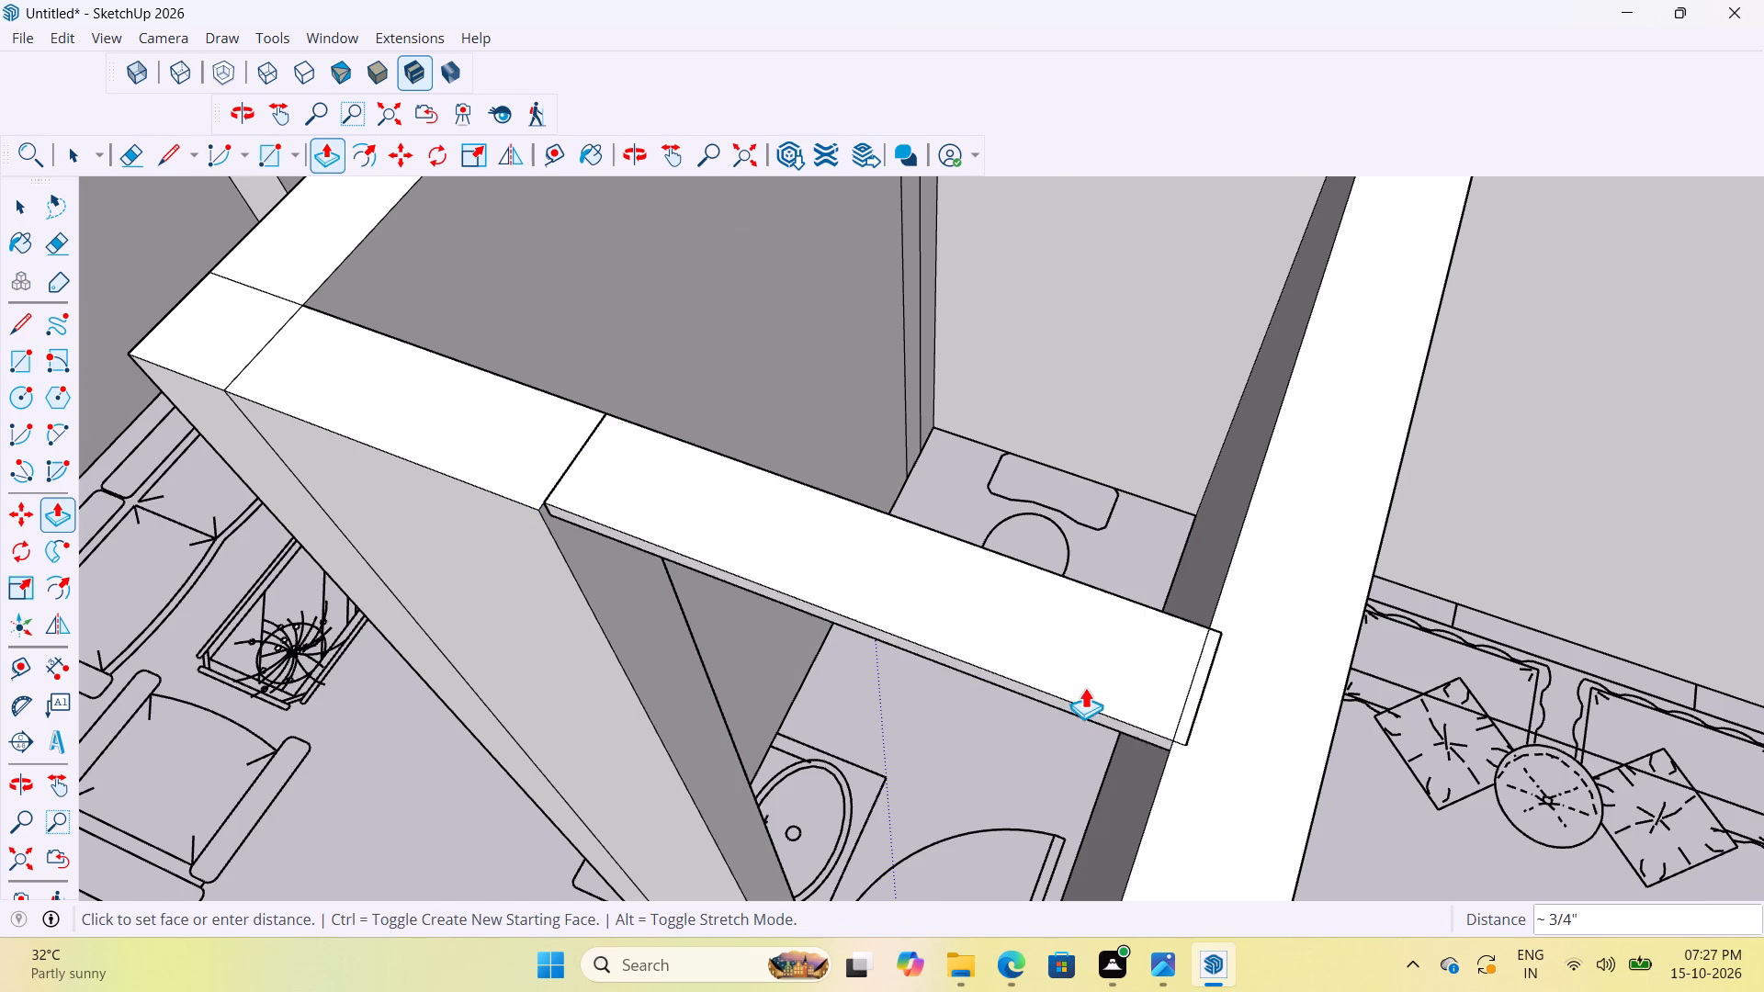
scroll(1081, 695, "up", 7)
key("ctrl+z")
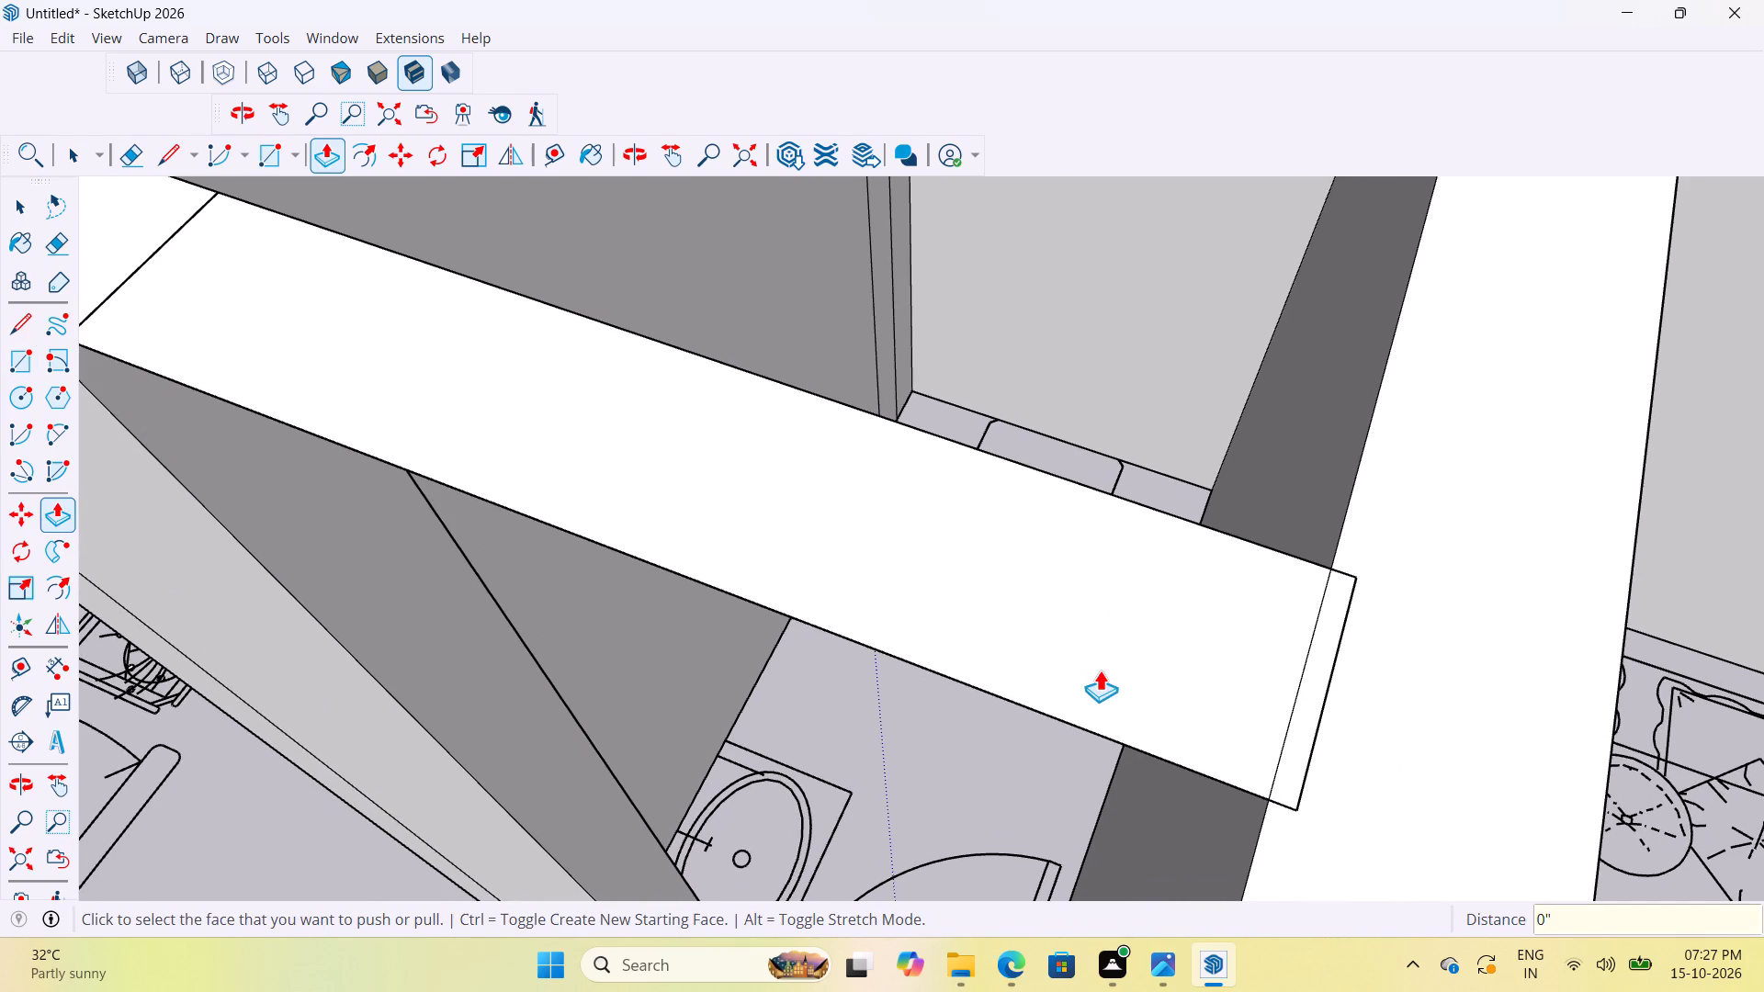
Undo the bathroom doorway rectangle and redraw it on the wall top about 6" by 2' 6", spanning the short wall's end to the opposite wall.
key("ctrl+z")
scroll(1095, 665, "down", 4)
middle_click_drag(1155, 685, 1266, 682)
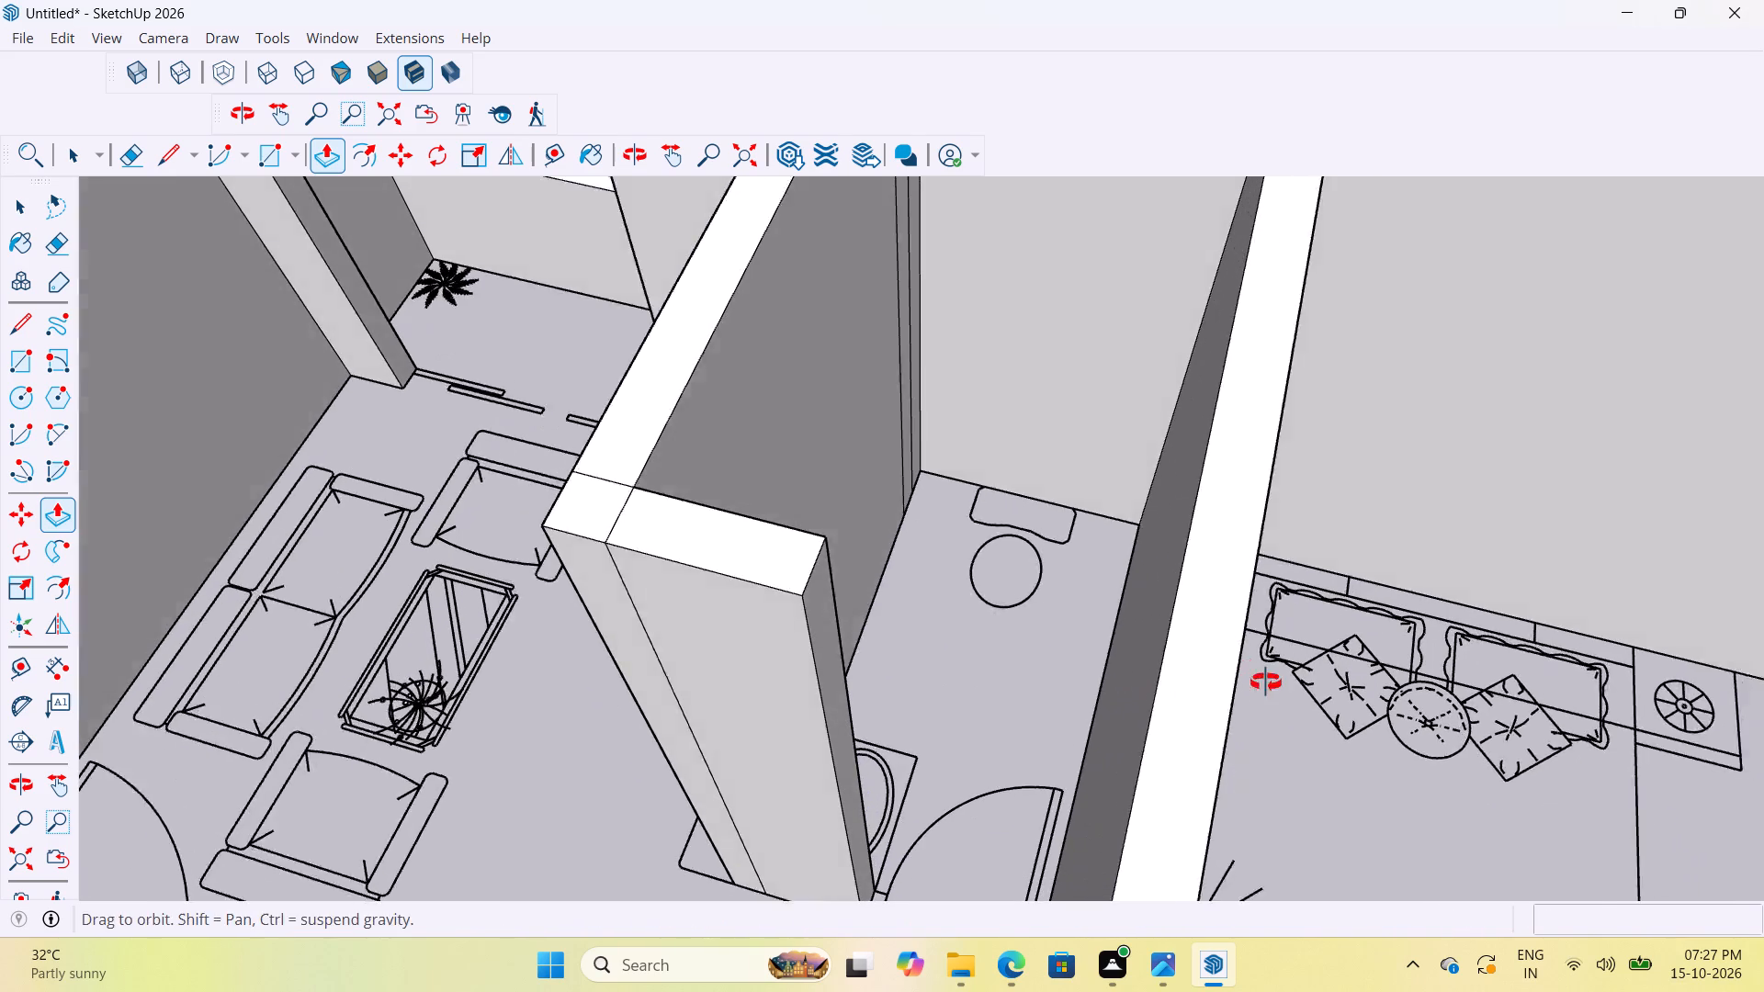
middle_click_drag(1266, 682, 1267, 682)
key("r")
scroll(879, 603, "up", 2)
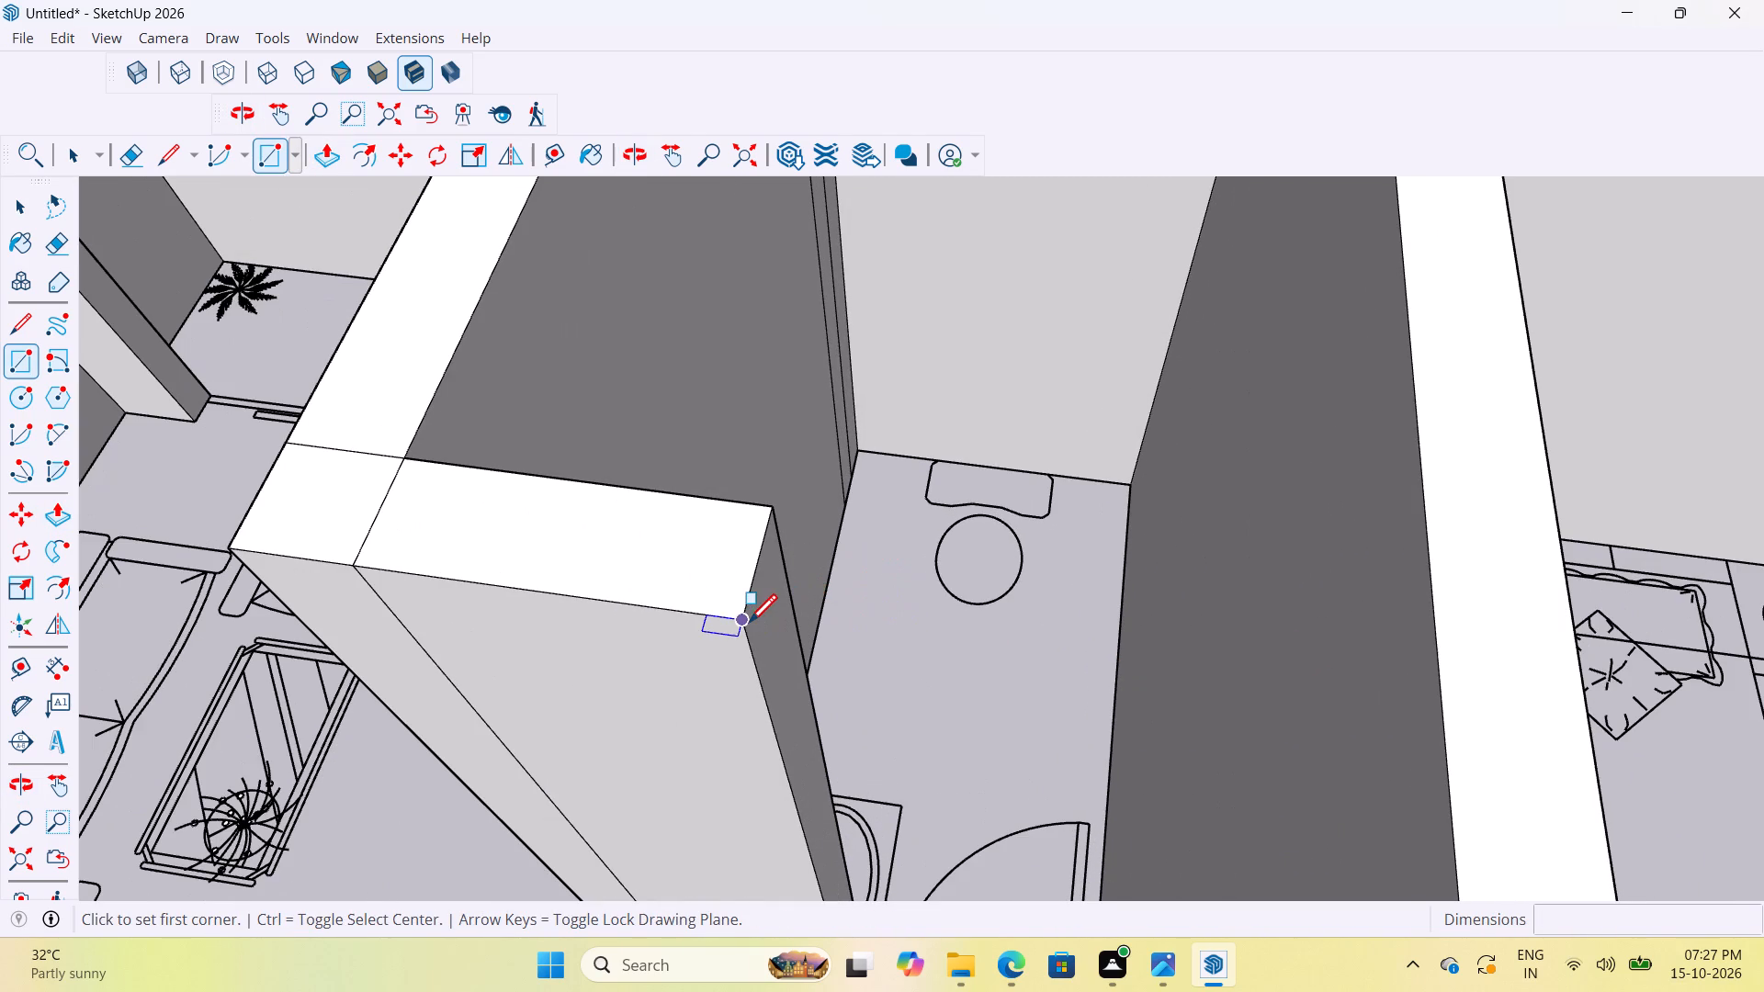
left_click(744, 623)
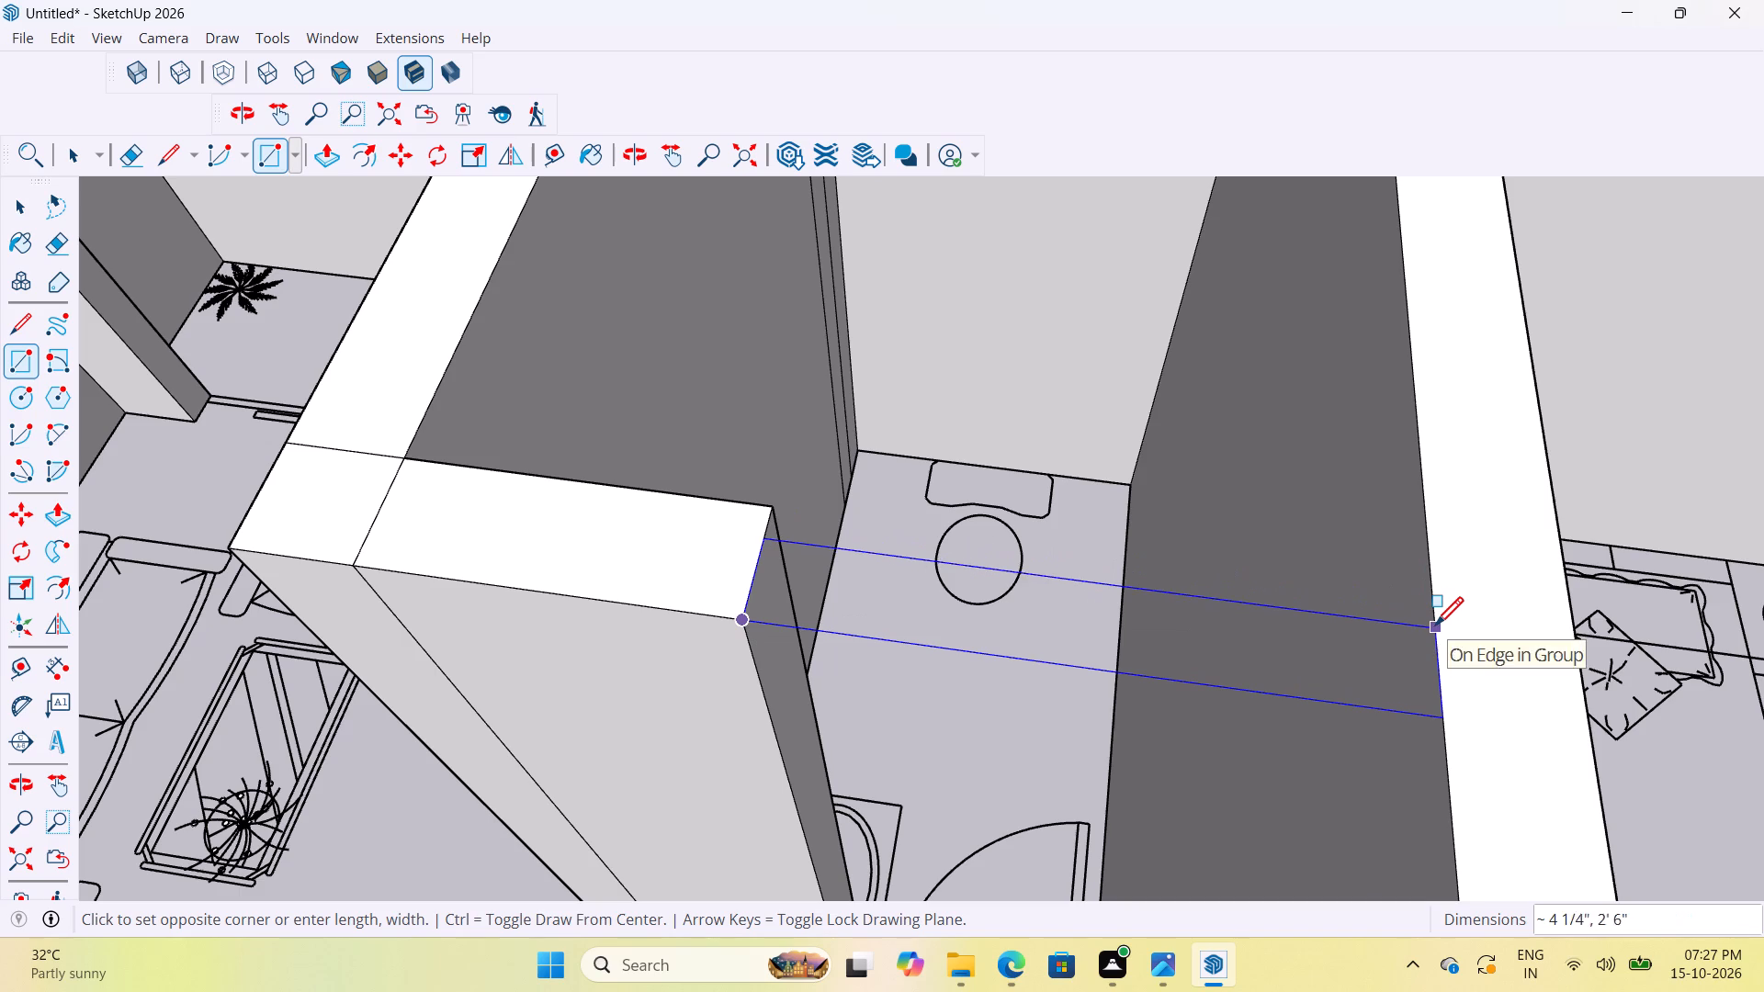
key("Right")
key("Up")
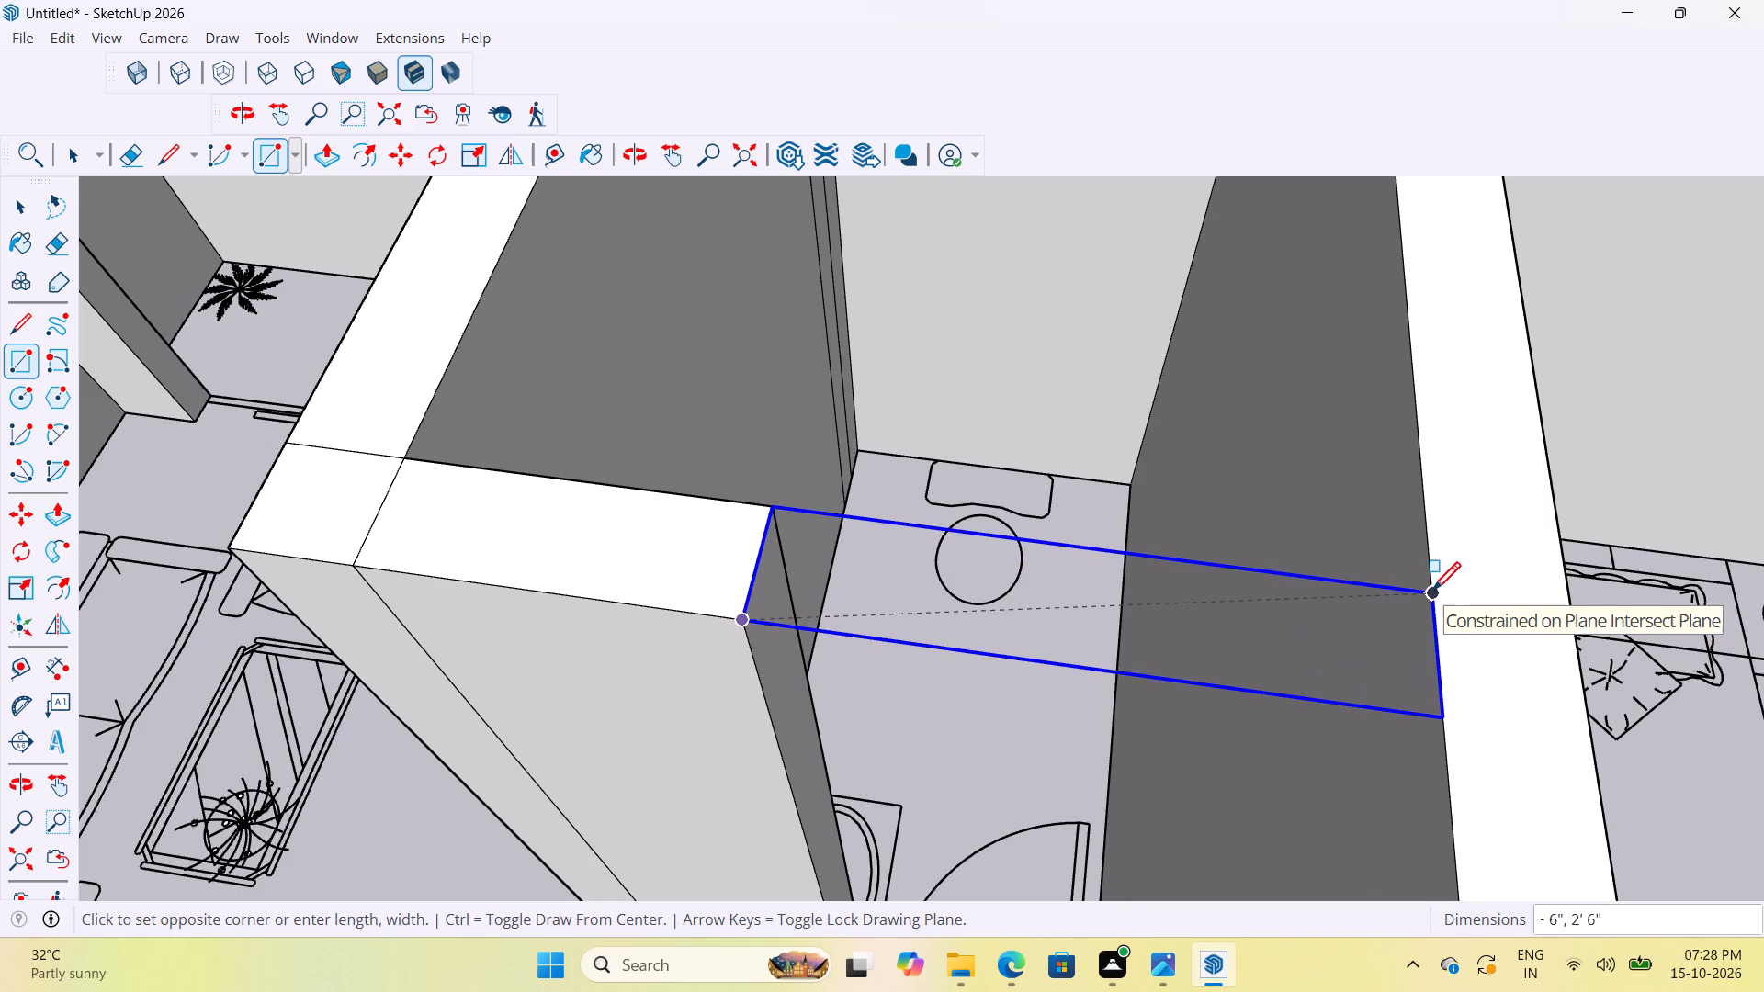
left_click(1432, 593)
scroll(1058, 626, "up", 3)
scroll(978, 496, "up", 3)
scroll(861, 460, "down", 4)
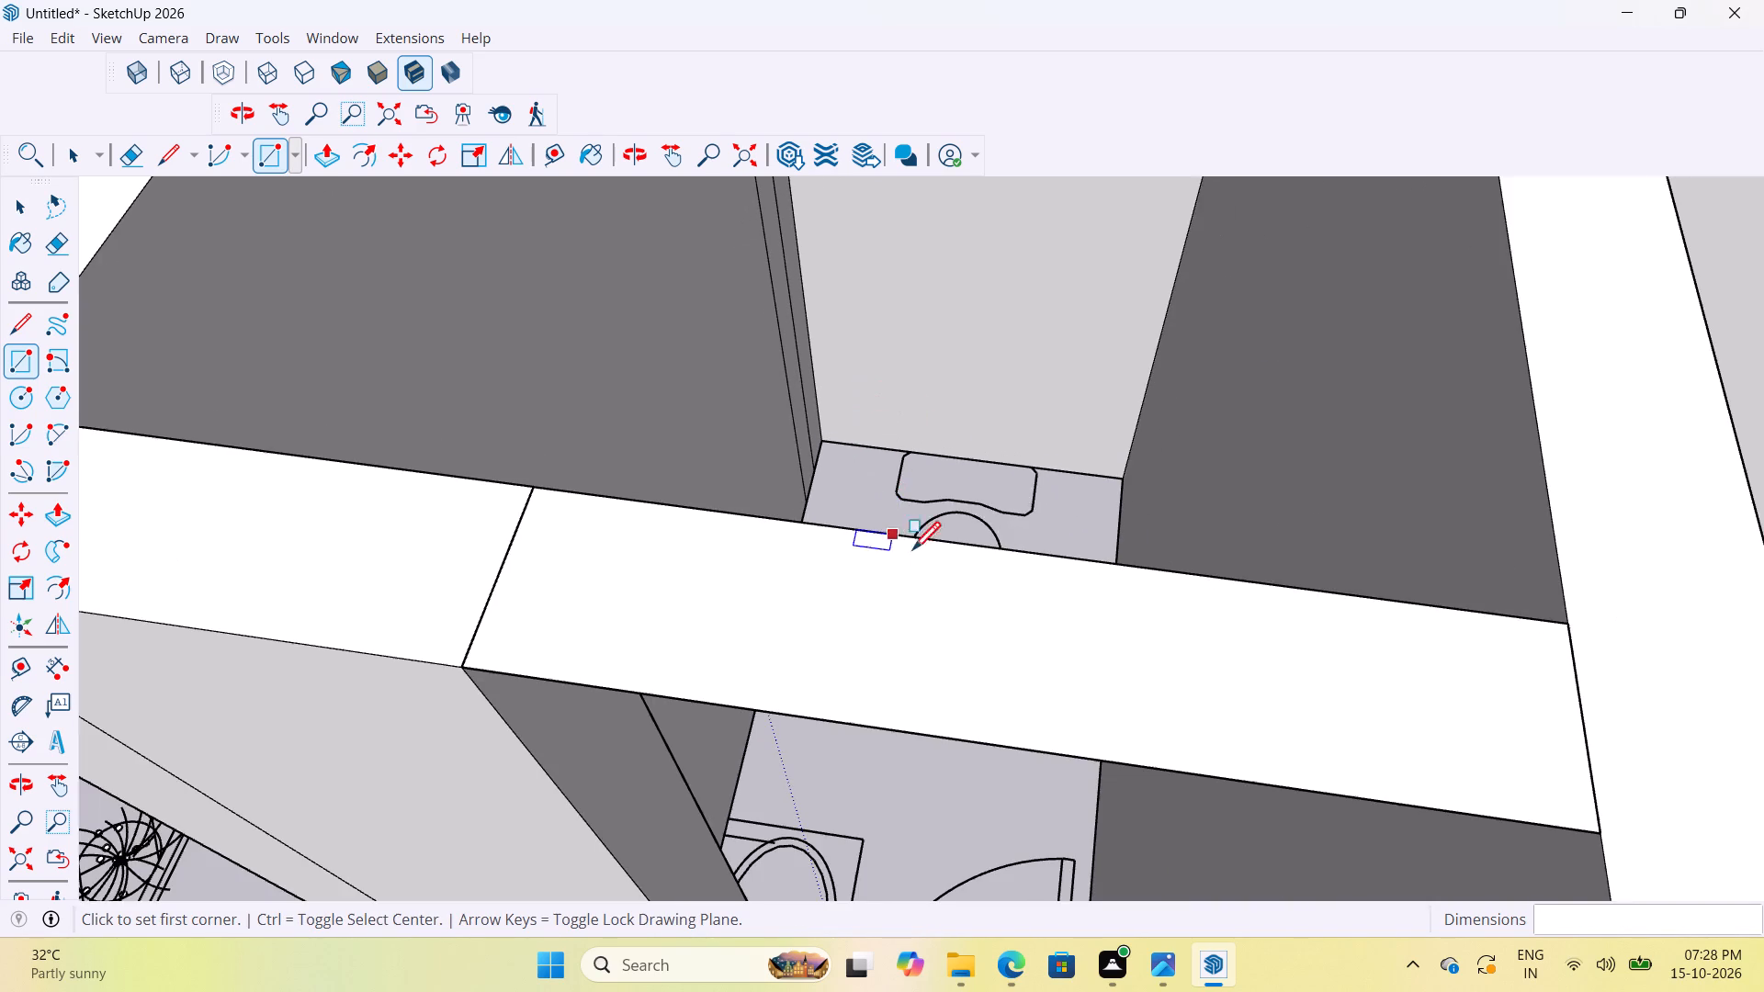
Push/Pull the bathroom doorway's bridging rectangle down 3' to form the over-door wall piece.
middle_click_drag(968, 621, 987, 408)
key("p")
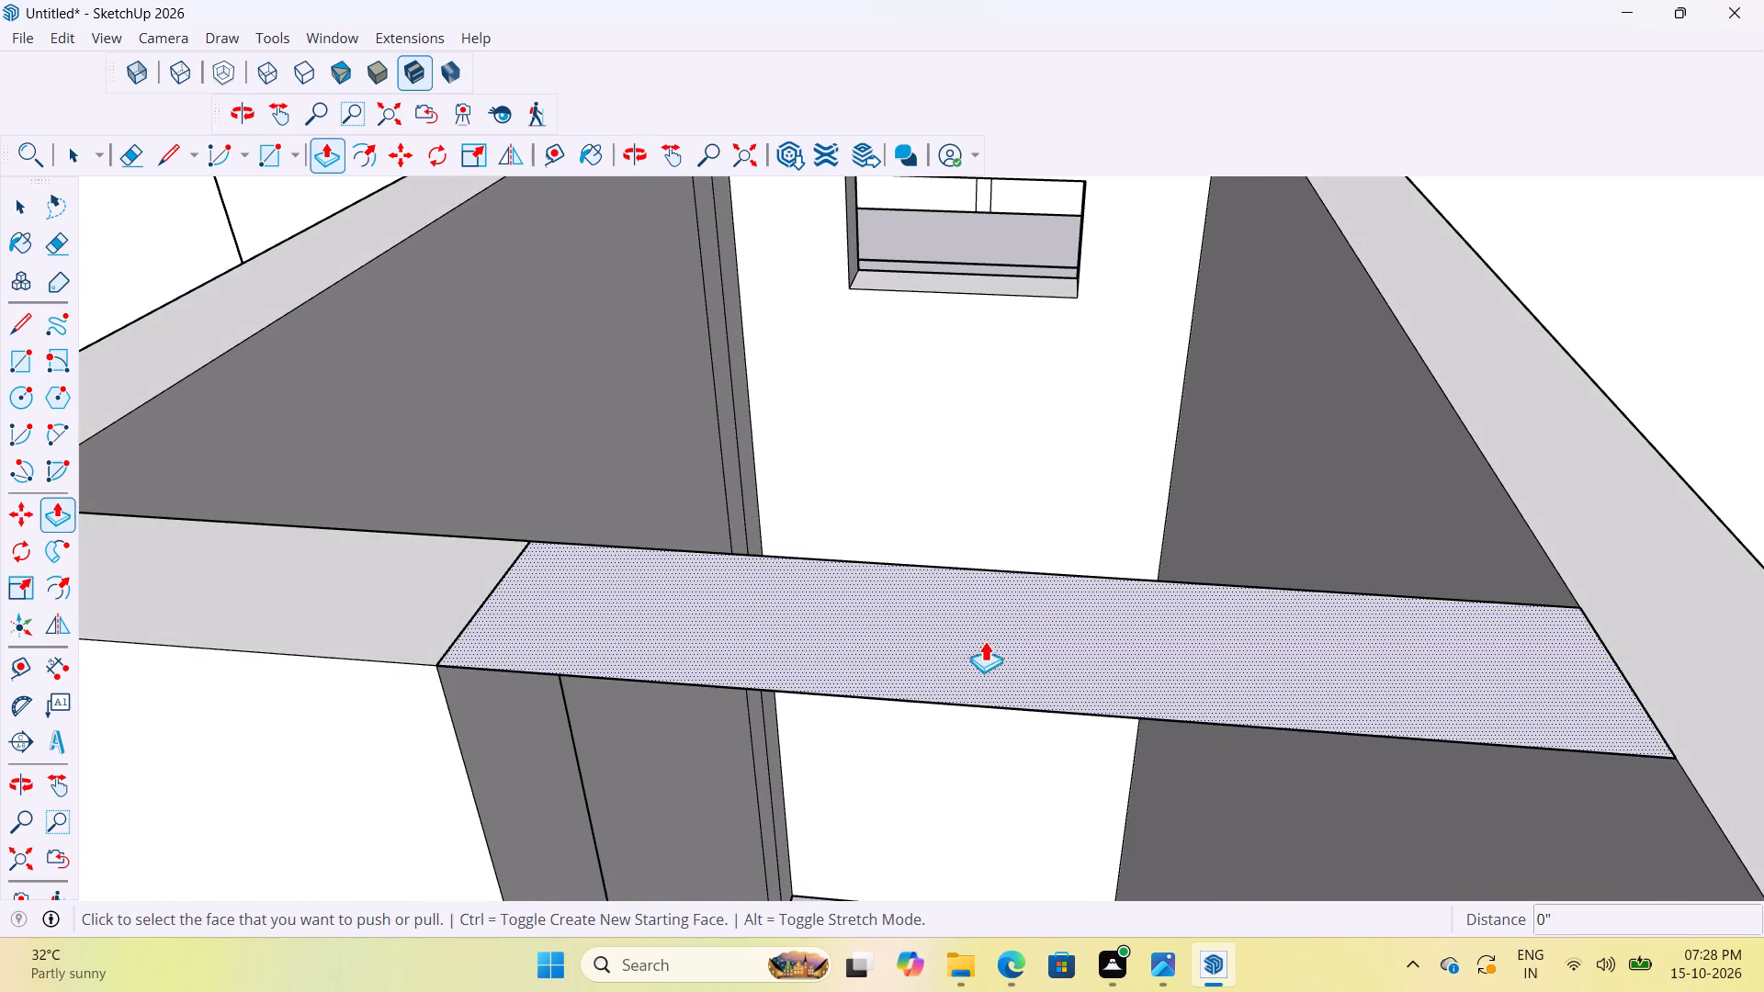
left_click(978, 649)
scroll(970, 646, "down", 5)
type("3'")
key("Return")
Push/Pull the new over-door piece's side face flush with the adjoining short wall's face.
scroll(1213, 713, "down", 5)
middle_click_drag(1204, 610, 448, 745)
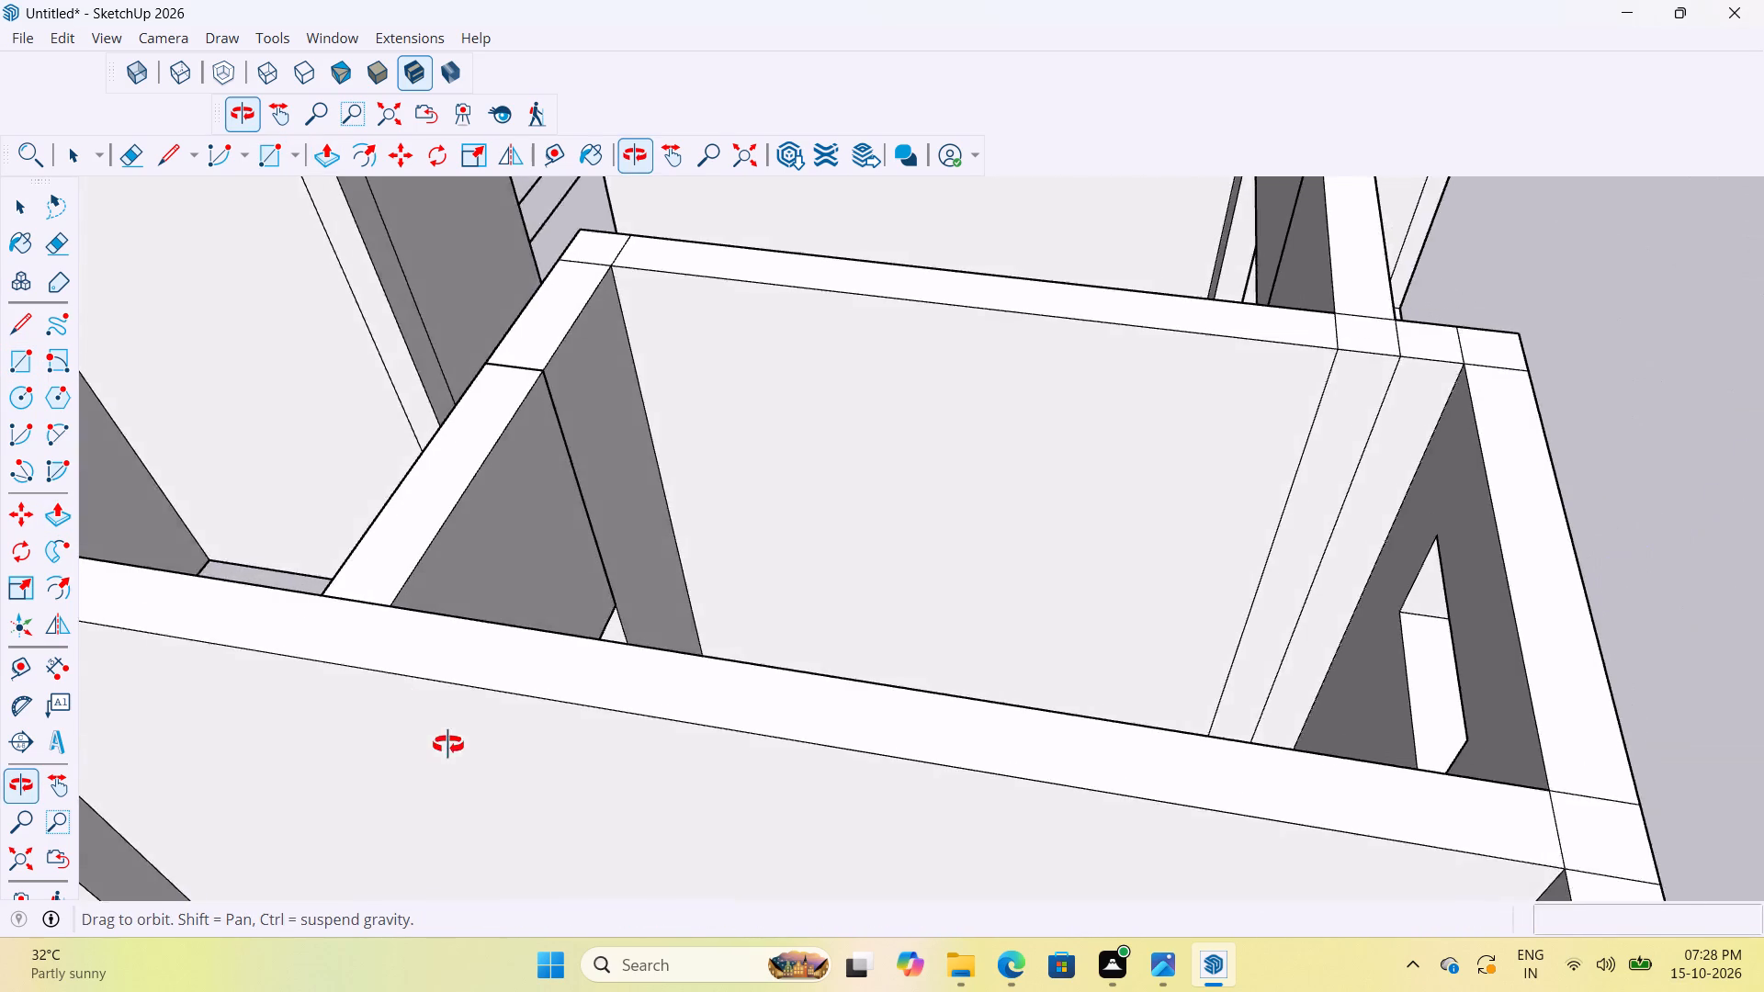
middle_click_drag(448, 745, 435, 740)
scroll(568, 451, "up", 20)
scroll(568, 451, "up", 11)
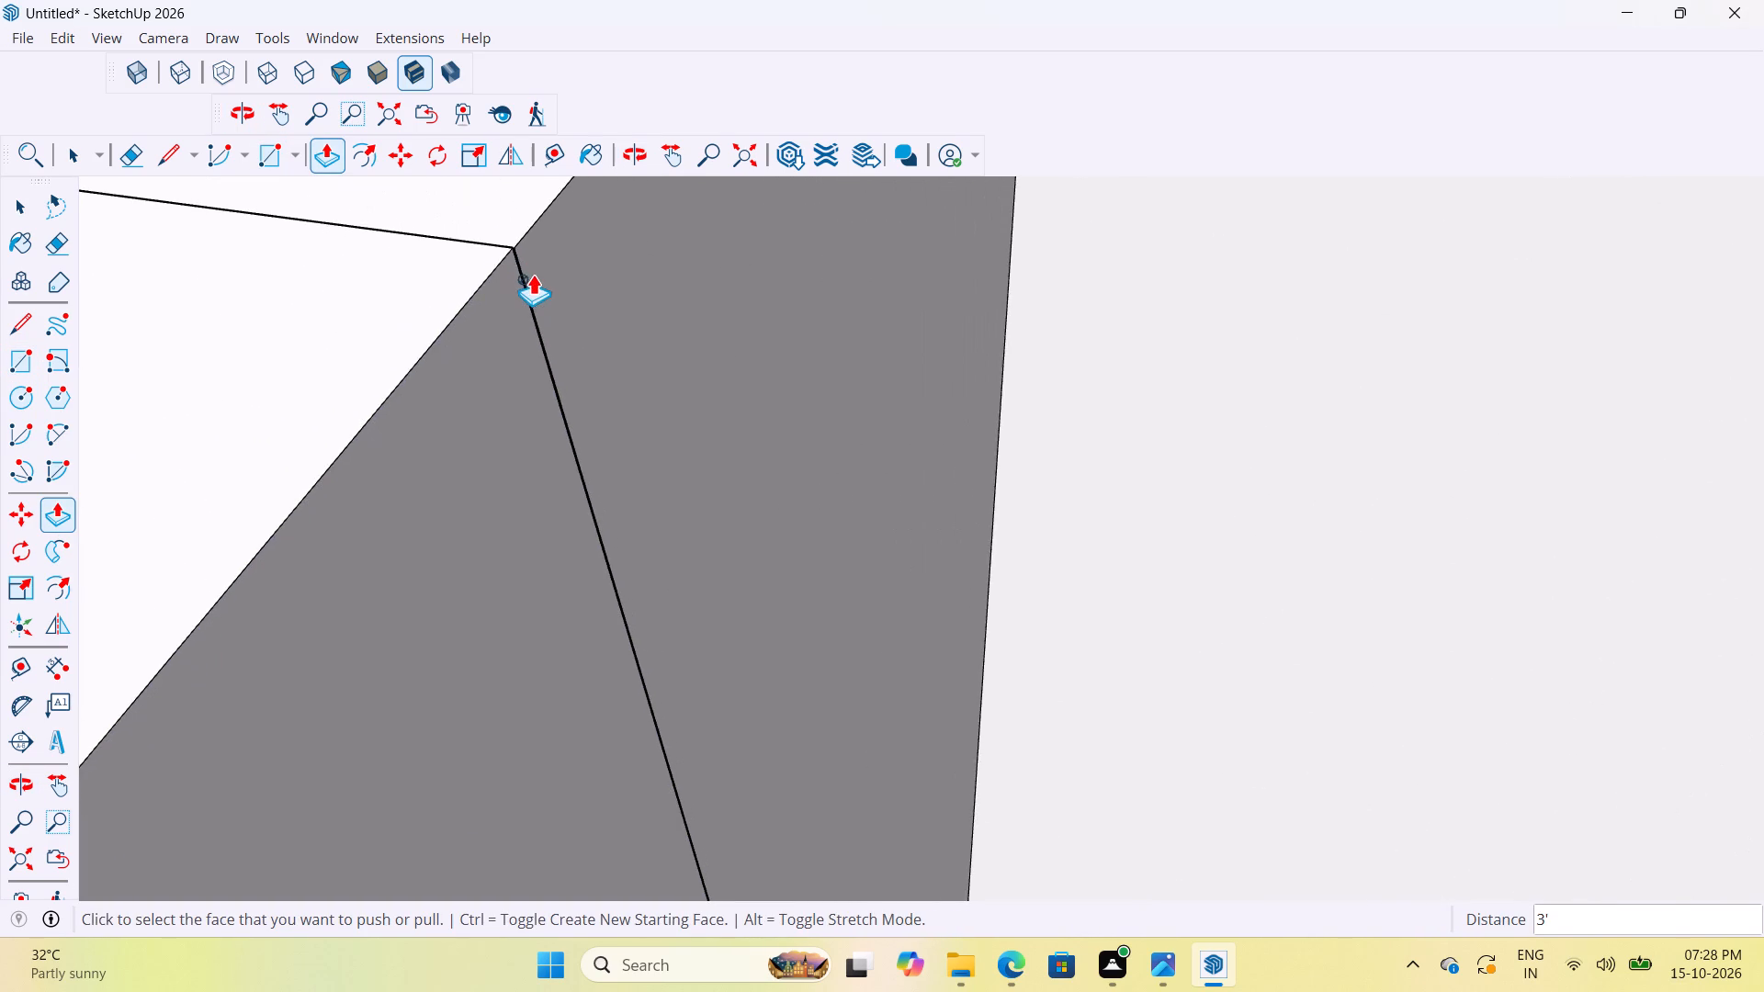
scroll(533, 274, "up", 15)
scroll(522, 260, "down", 6)
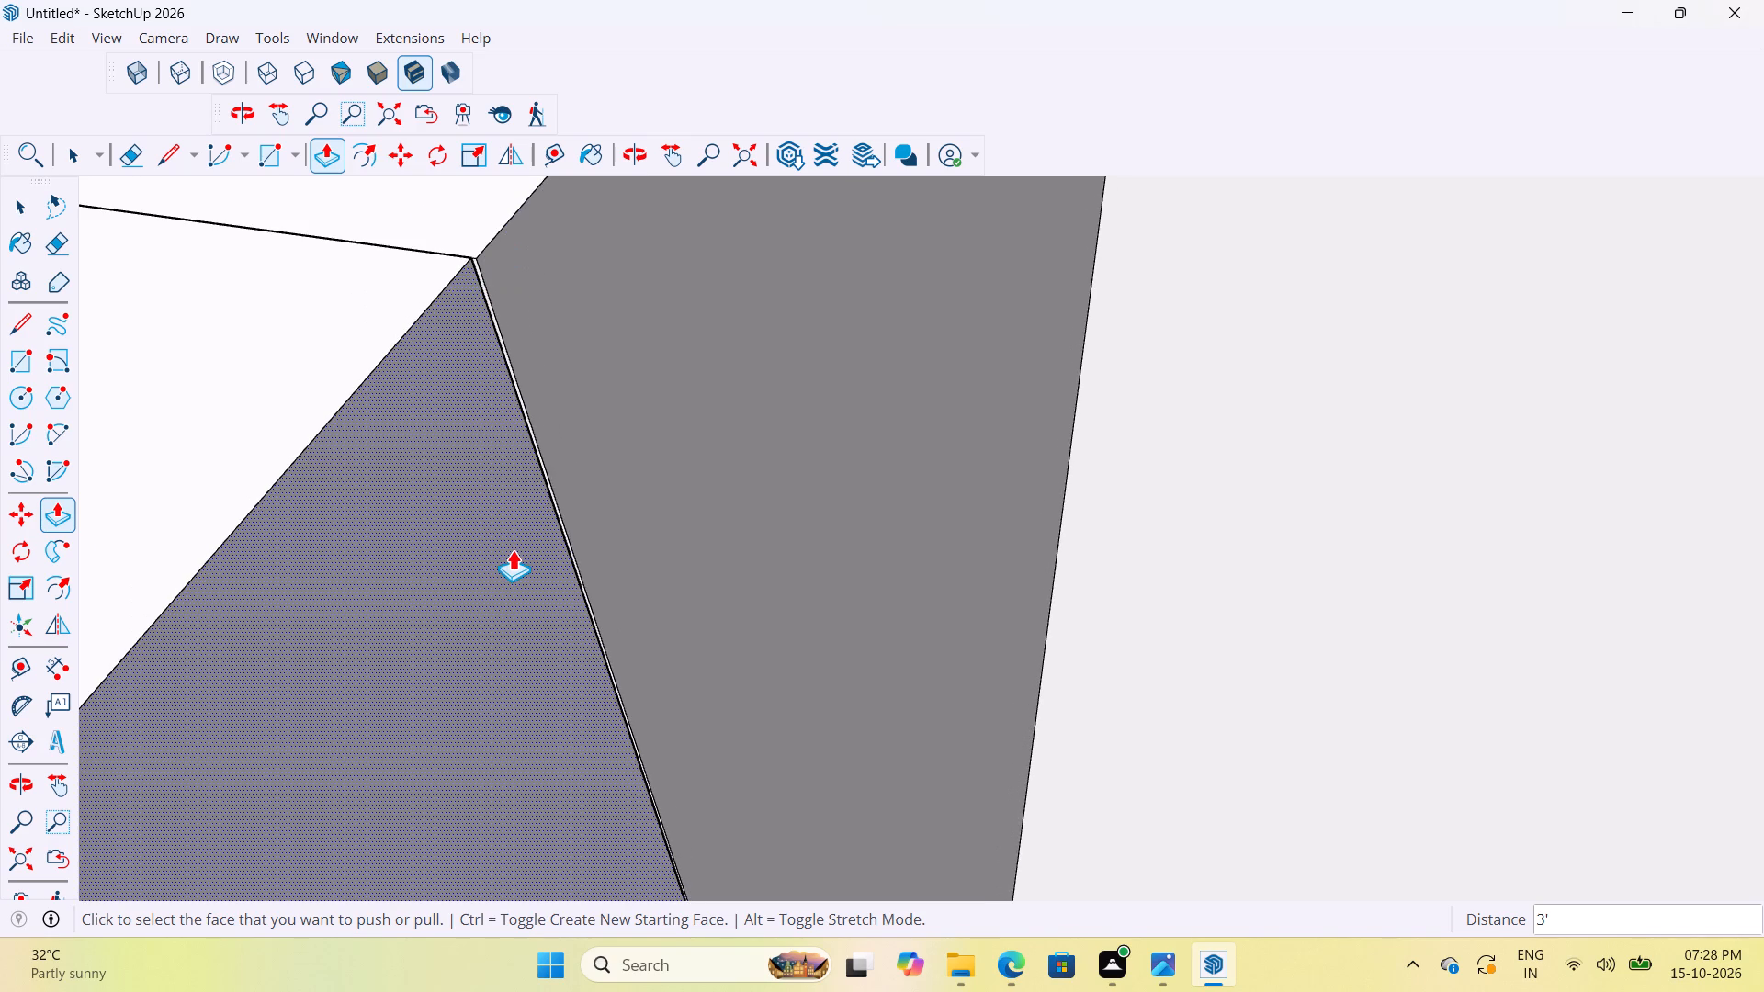
left_click(513, 549)
left_click(500, 292)
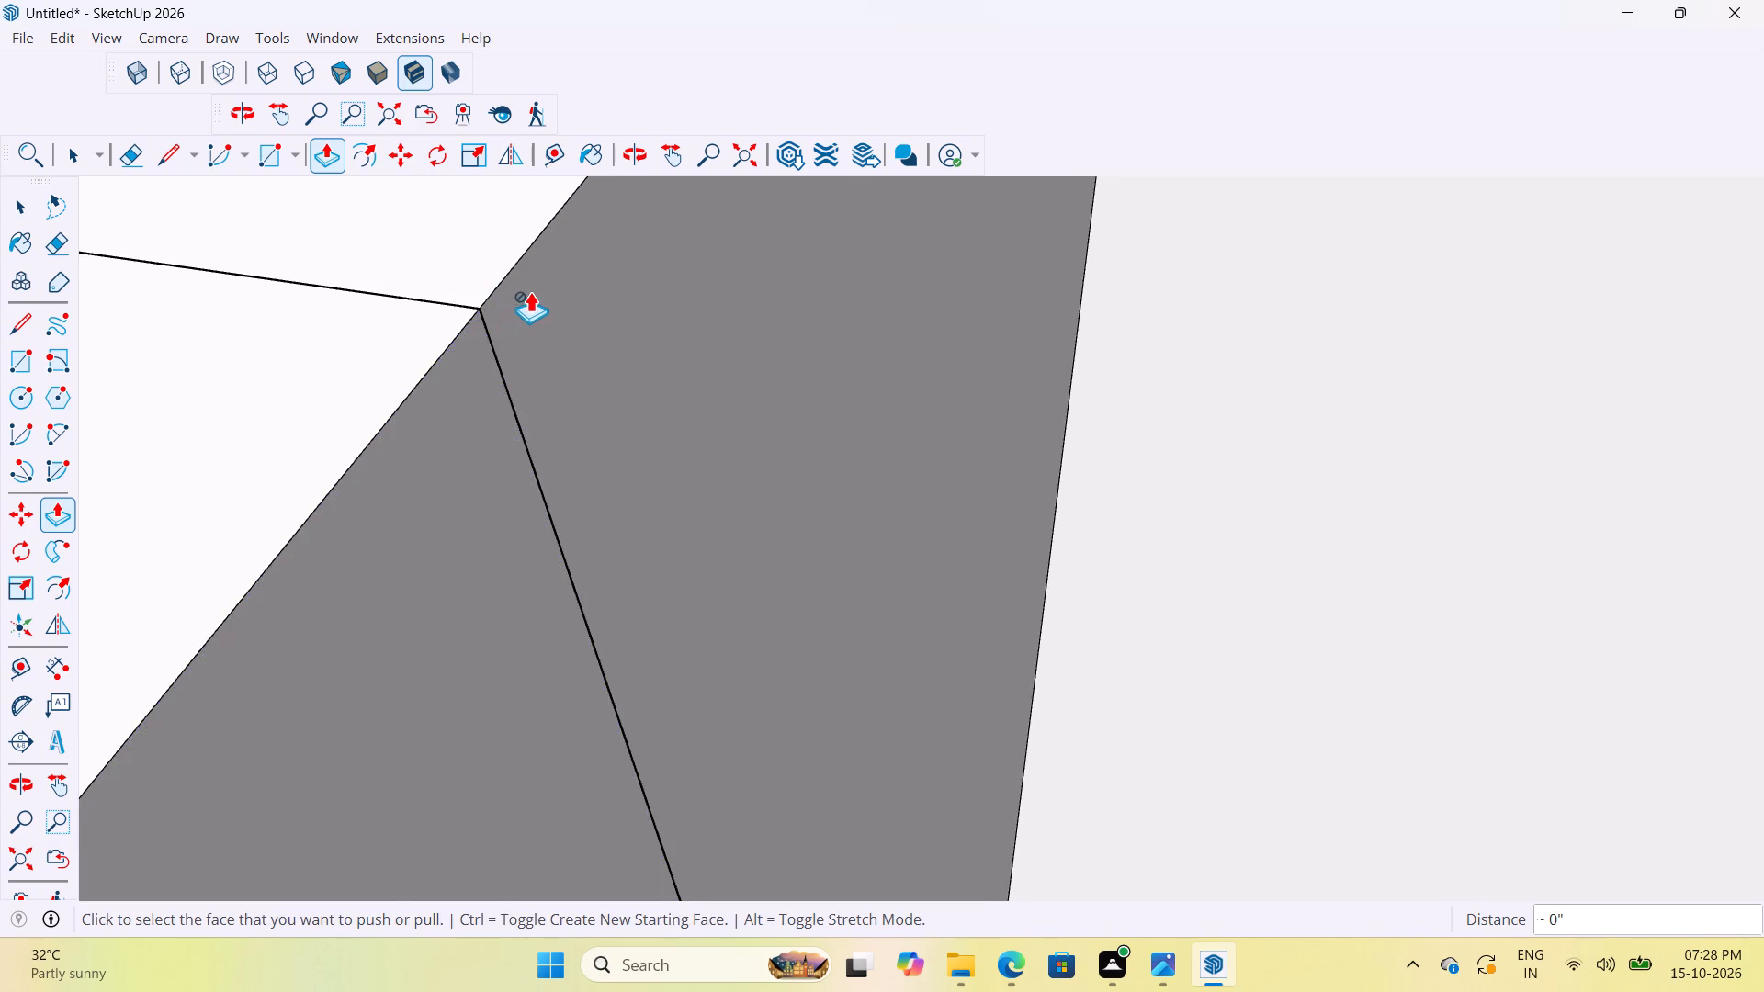
scroll(544, 338, "down", 20)
scroll(544, 338, "down", 20)
scroll(544, 338, "down", 3)
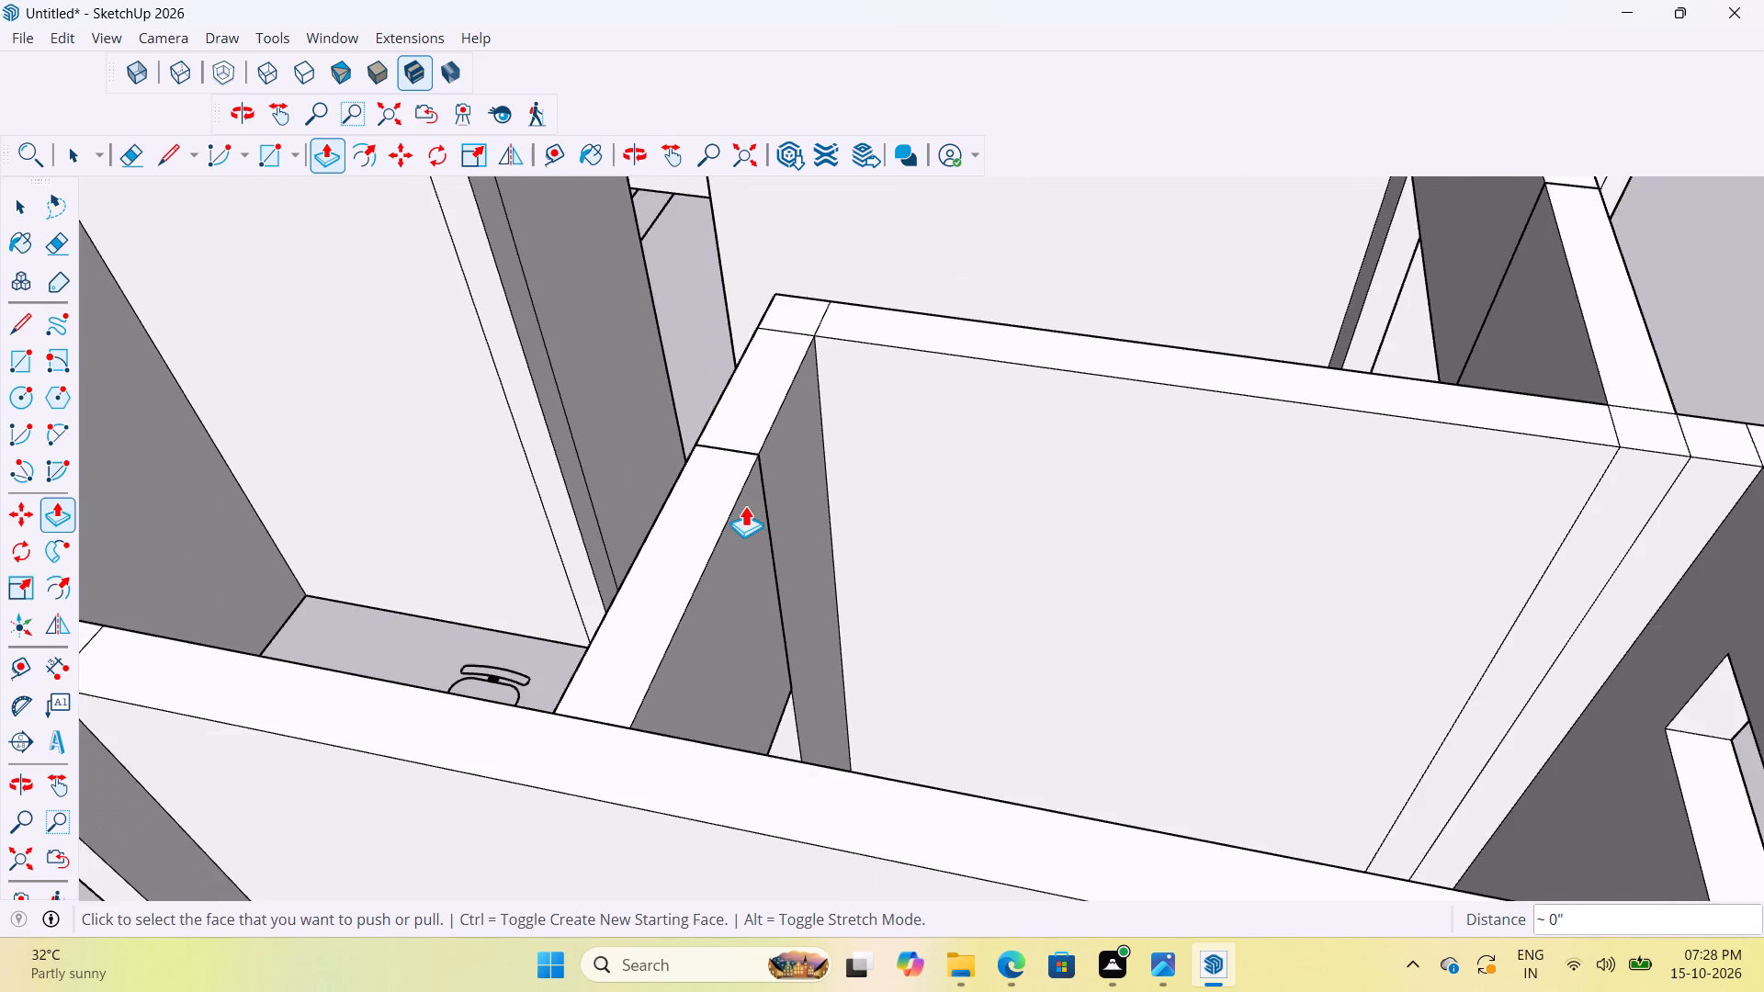
scroll(745, 505, "down", 11)
key("space")
key("space")
left_click(1136, 662)
Inspect the wall-top joints around the bedroom balcony opening and the neighbouring interior bathroom walls.
middle_click_drag(911, 655, 1484, 630)
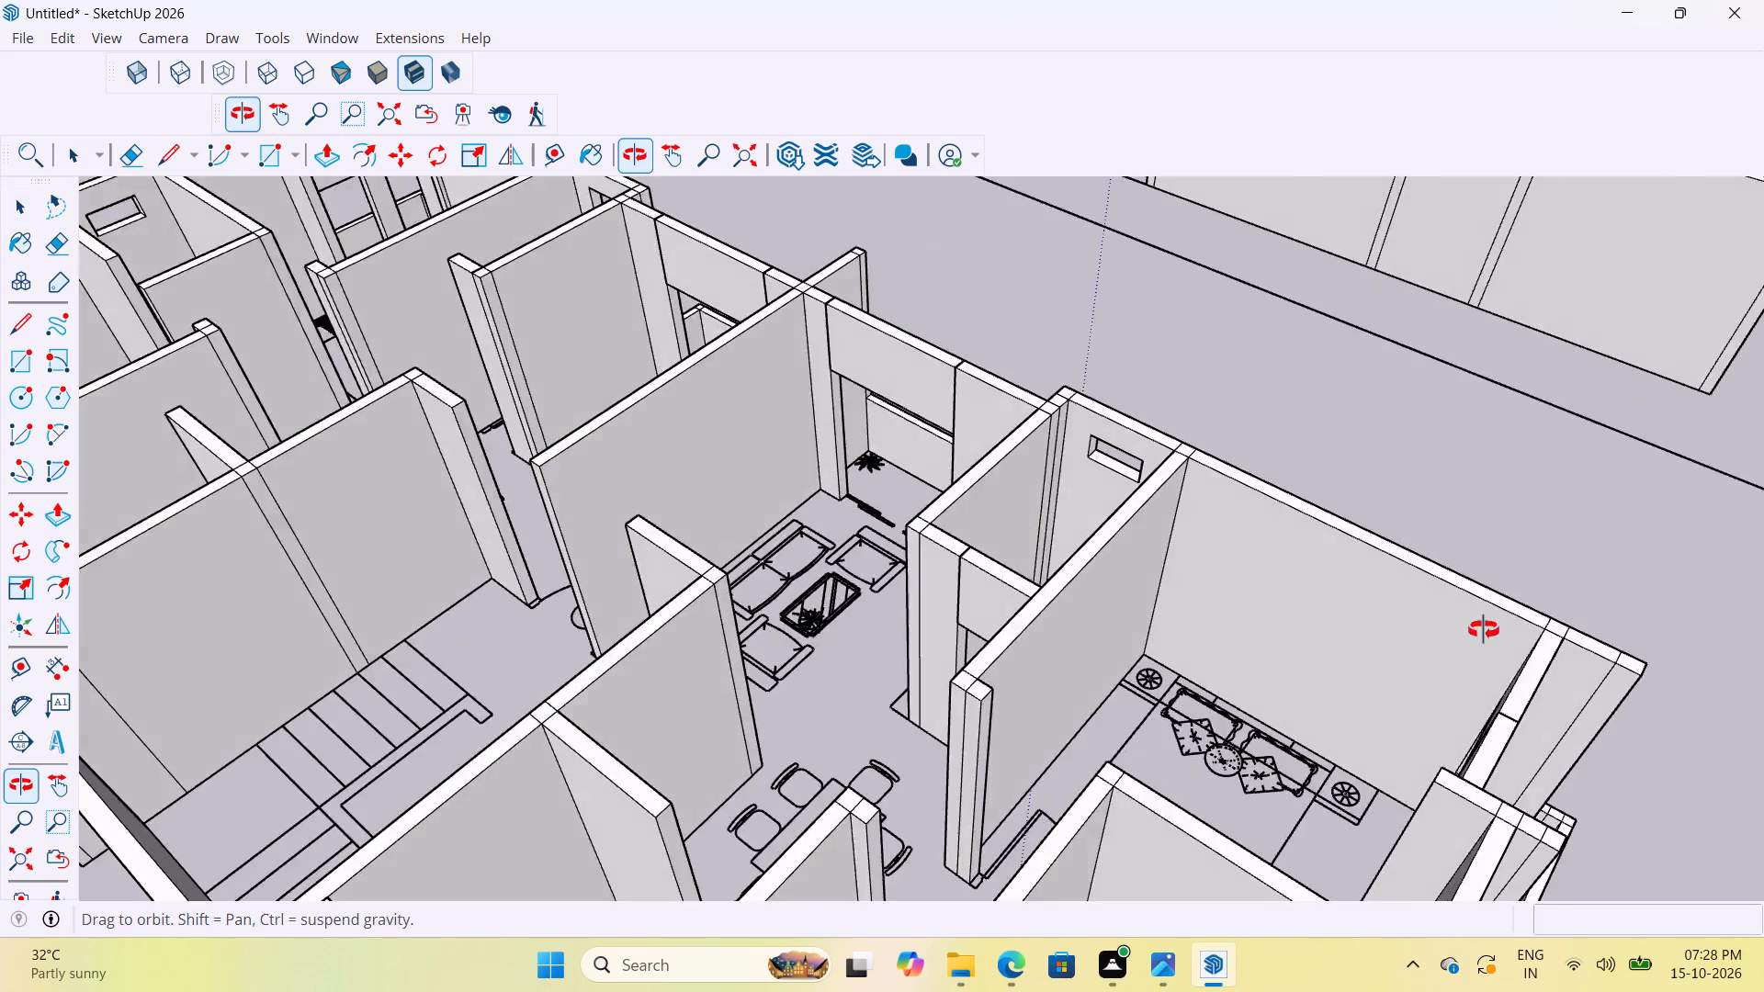
middle_click_drag(1484, 630, 1510, 619)
scroll(1240, 558, "down", 6)
scroll(1186, 662, "up", 9)
scroll(814, 548, "down", 11)
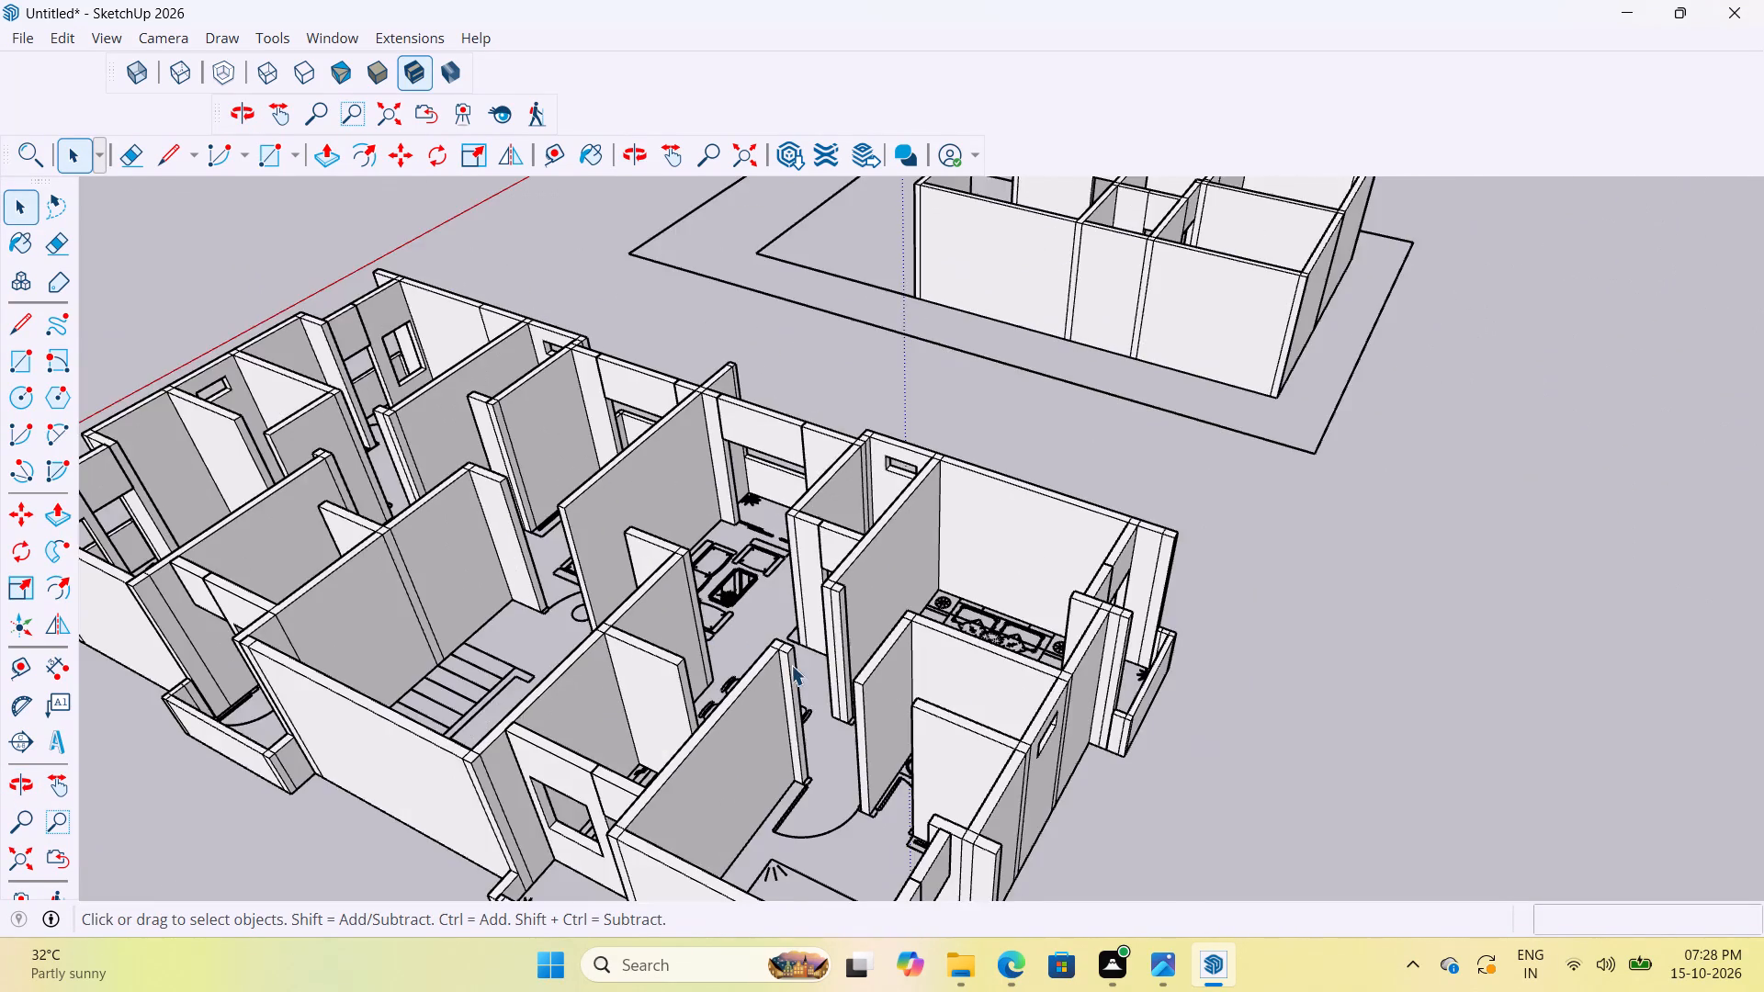
scroll(1067, 628, "up", 9)
middle_click_drag(1053, 589, 1577, 477)
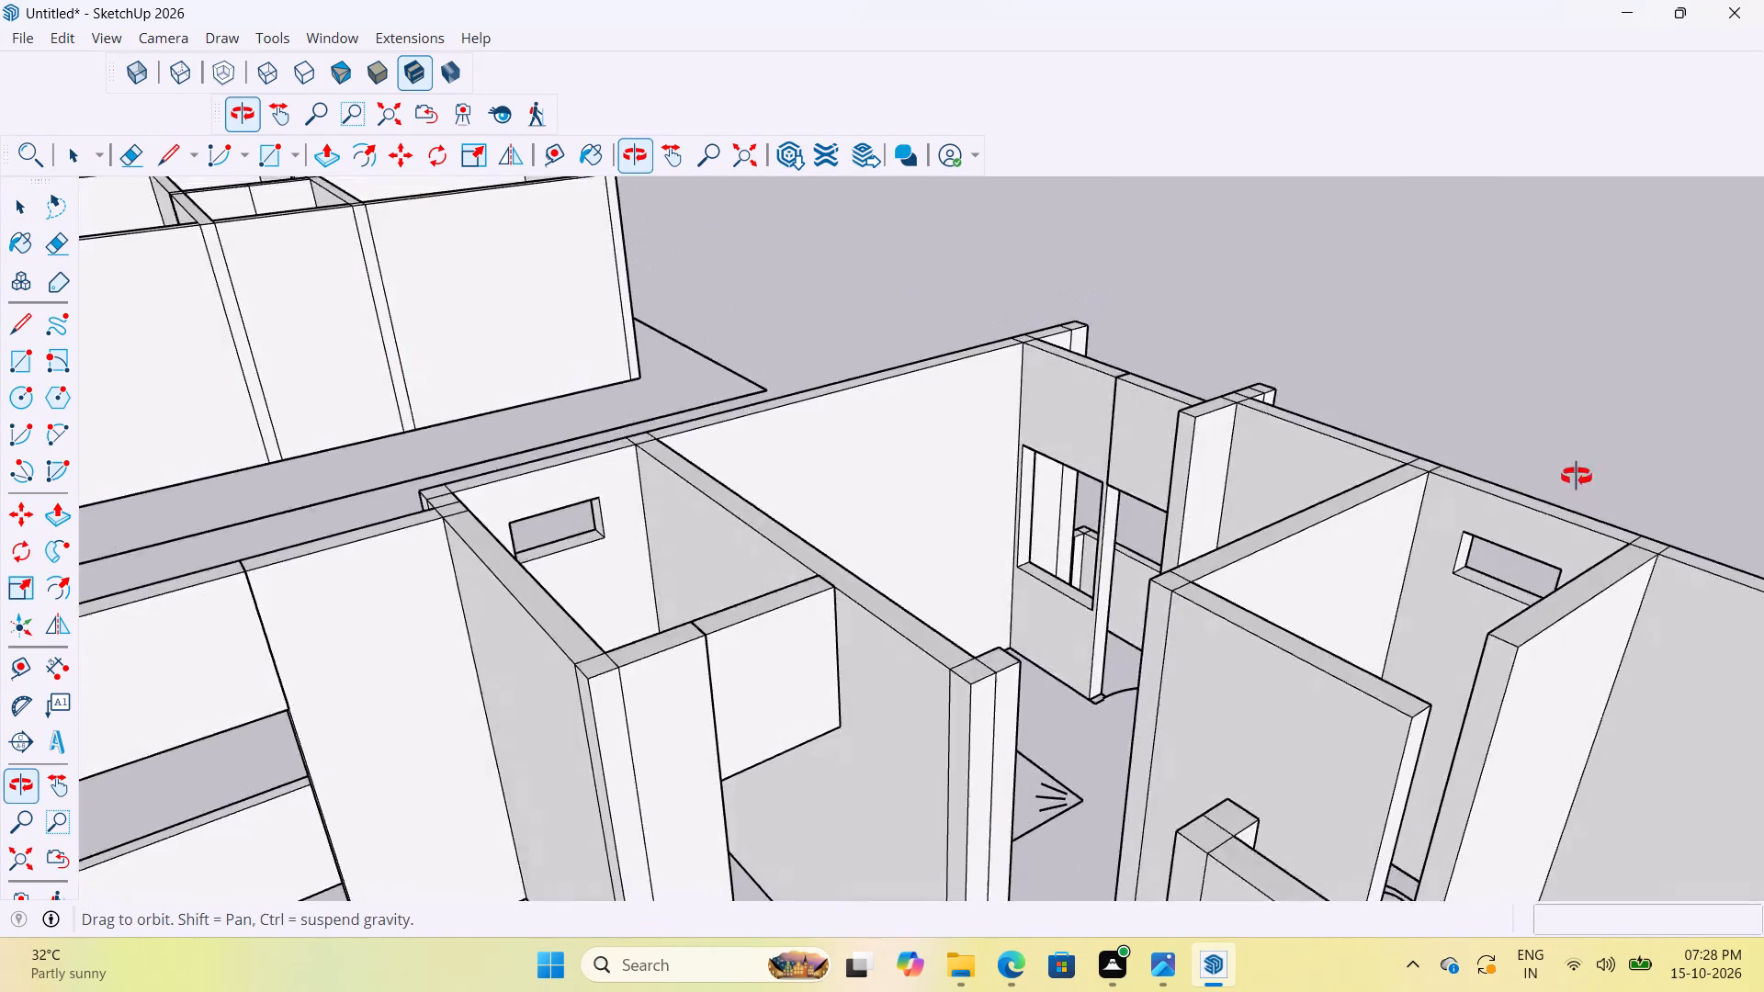
middle_click_drag(1577, 477, 1292, 475)
scroll(1026, 473, "up", 19)
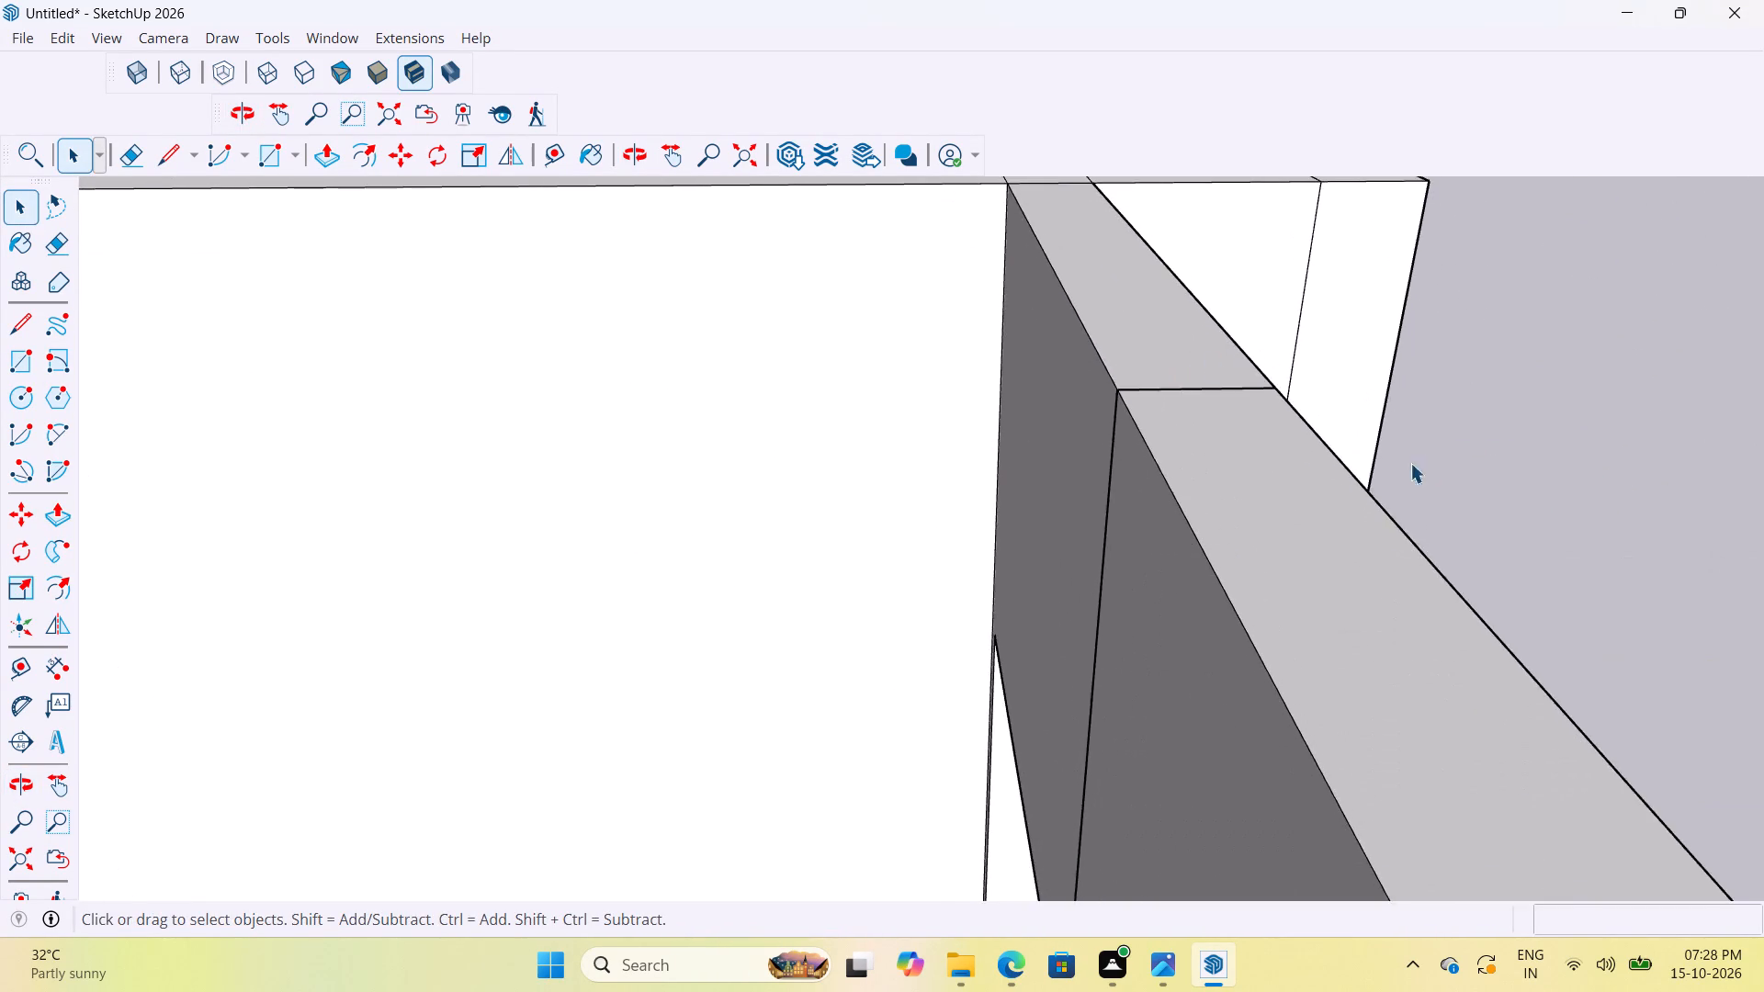
middle_click_drag(1287, 455, 680, 456)
scroll(680, 456, "down", 1)
scroll(1041, 643, "up", 20)
scroll(1041, 643, "up", 2)
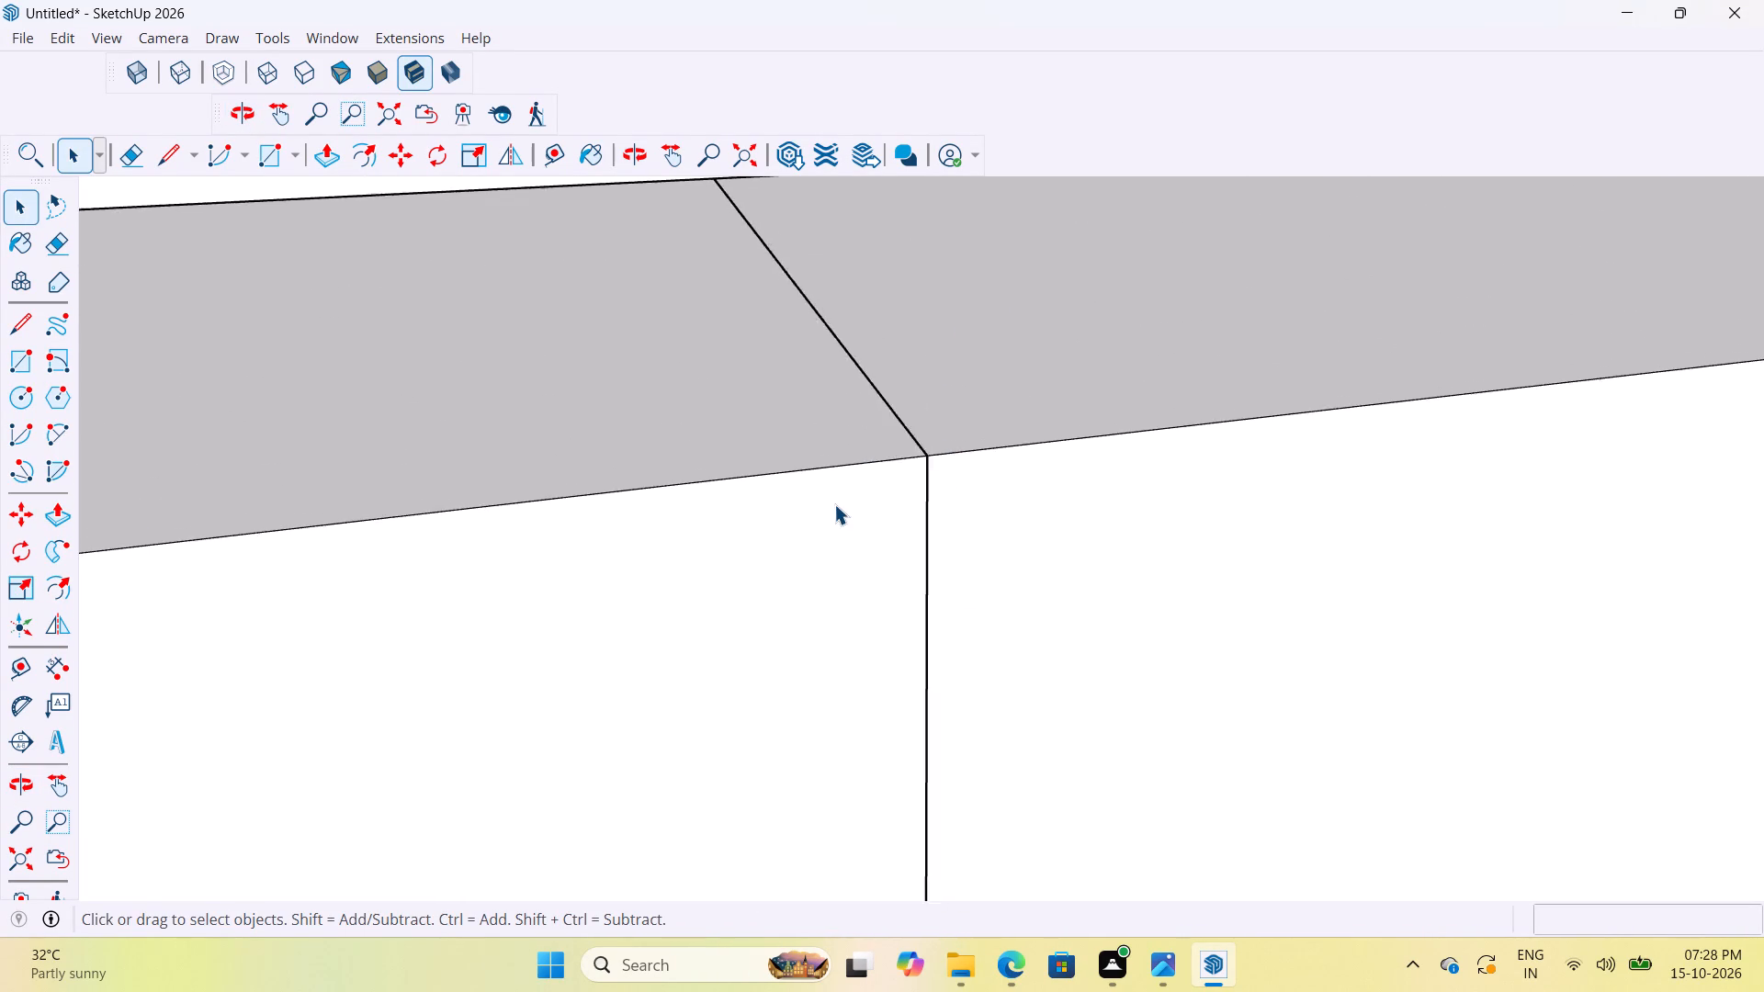
scroll(834, 504, "up", 1)
scroll(885, 526, "down", 11)
middle_click_drag(916, 600, 1738, 542)
scroll(938, 565, "down", 7)
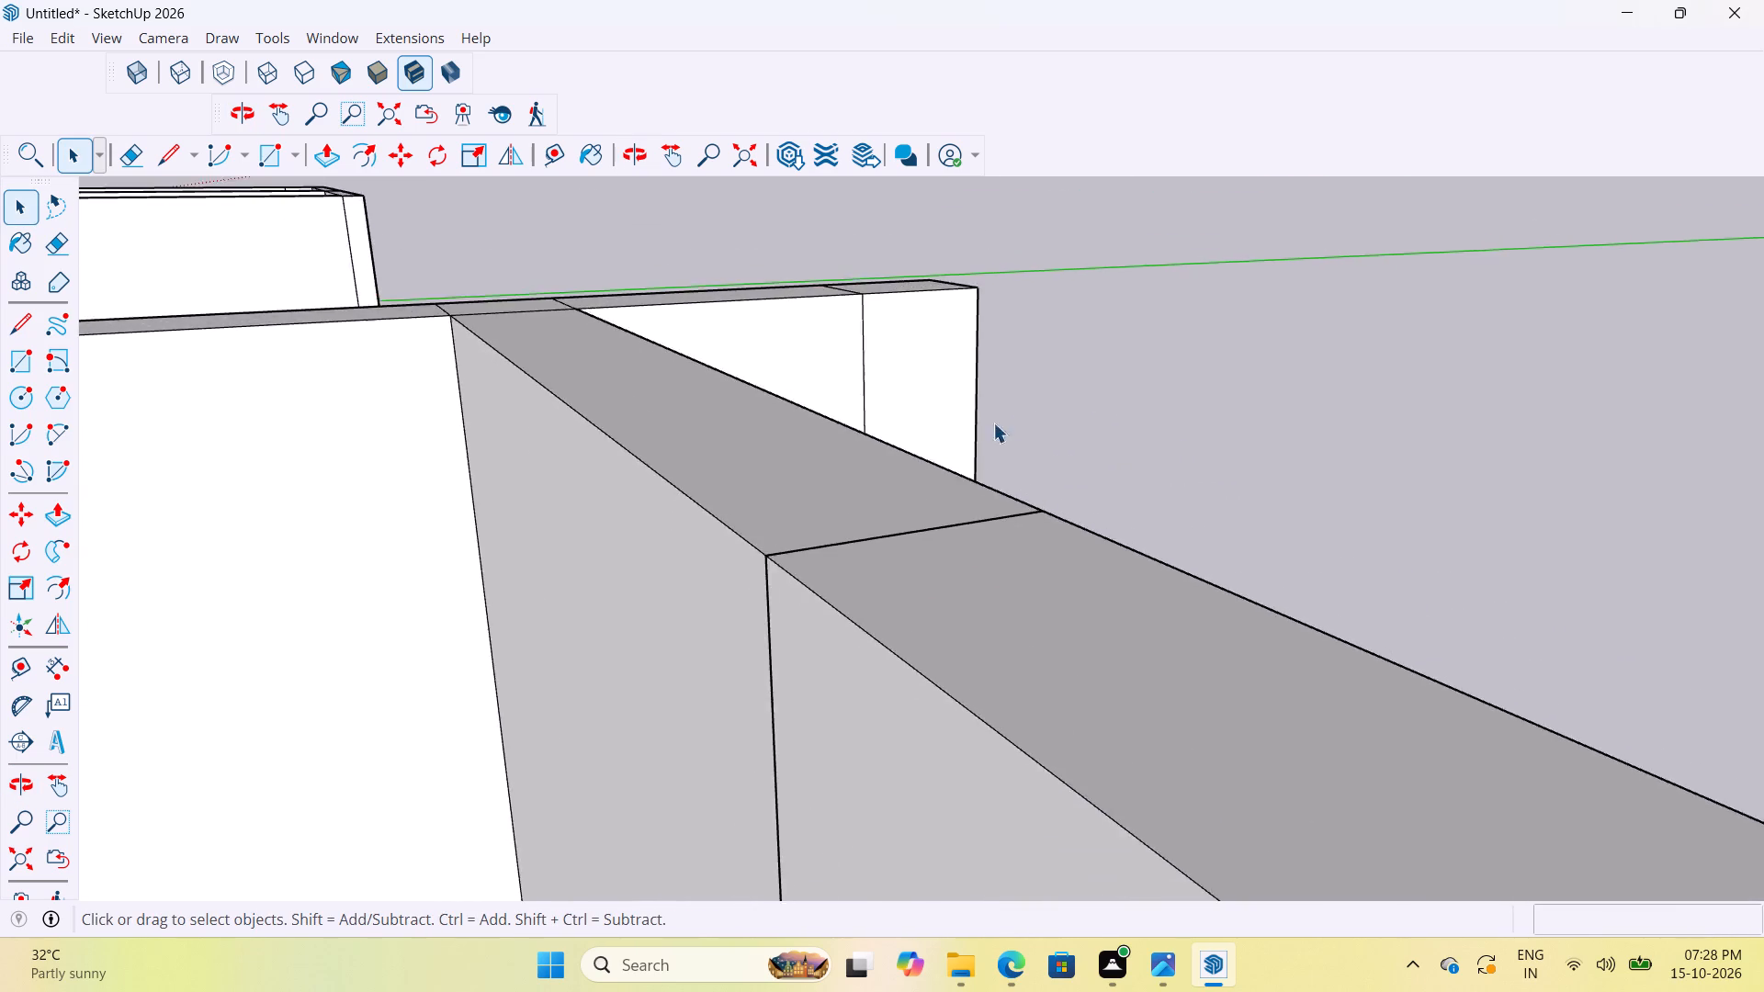
scroll(993, 423, "down", 20)
scroll(993, 423, "down", 15)
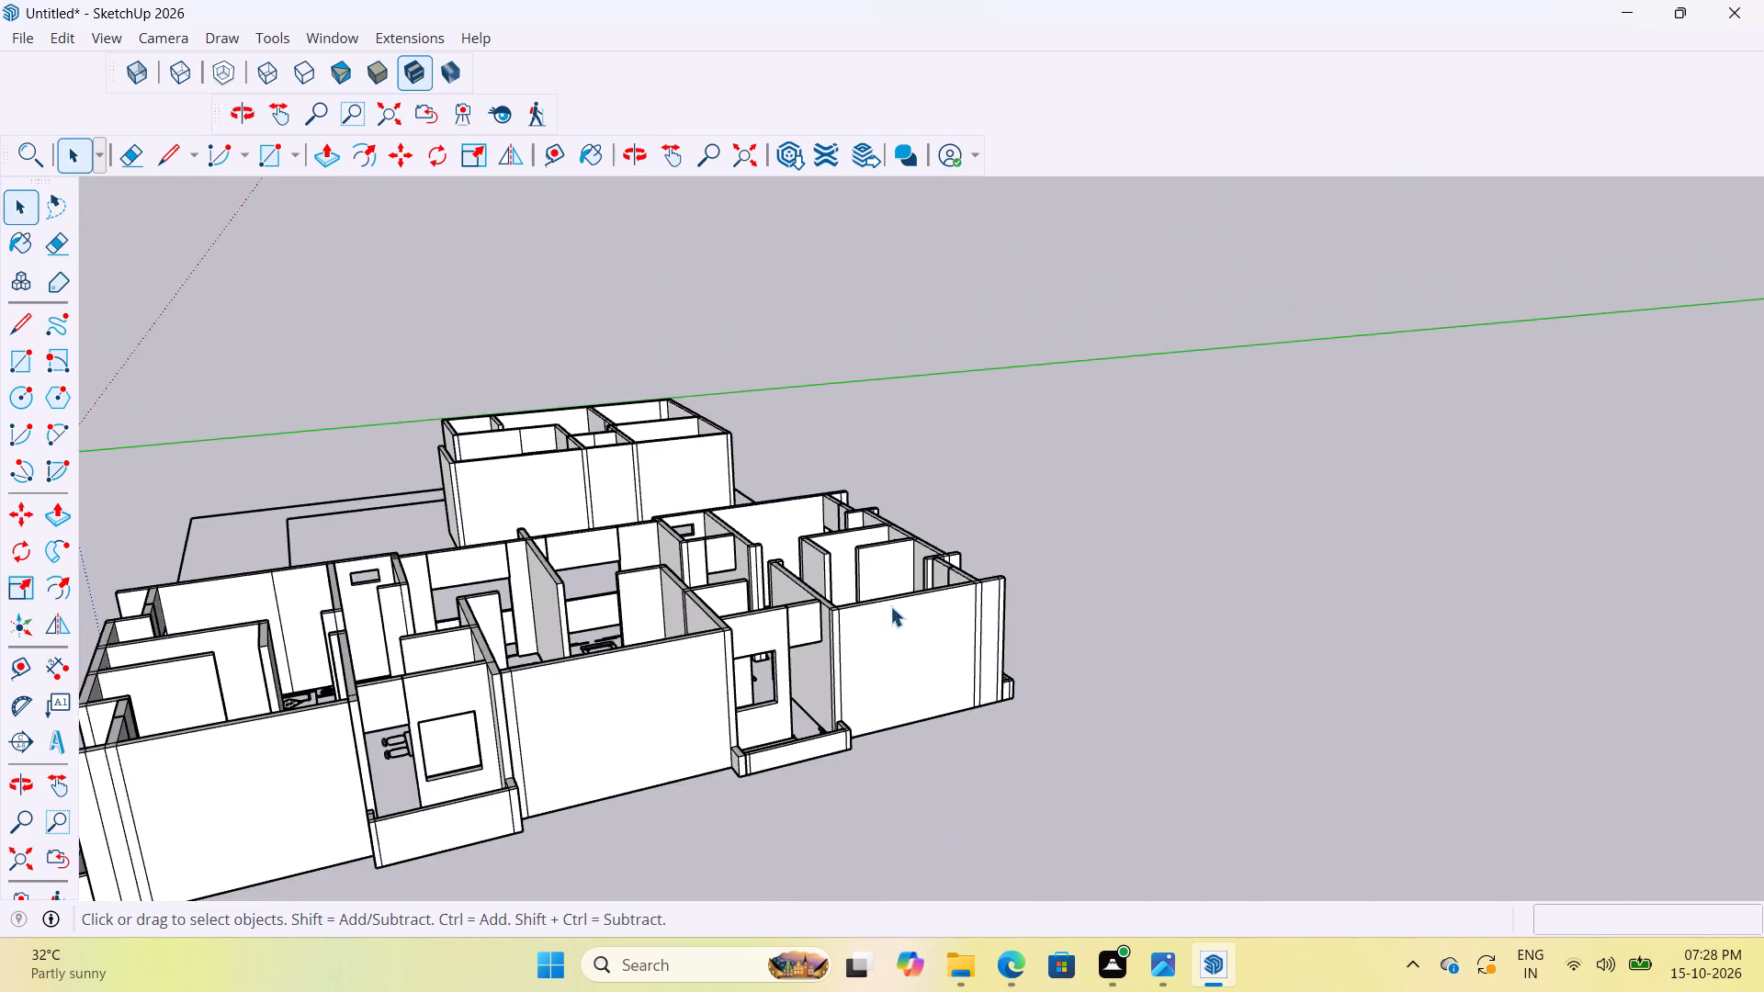
middle_click_drag(901, 611, 1010, 736)
scroll(951, 716, "down", 1)
scroll(789, 687, "up", 19)
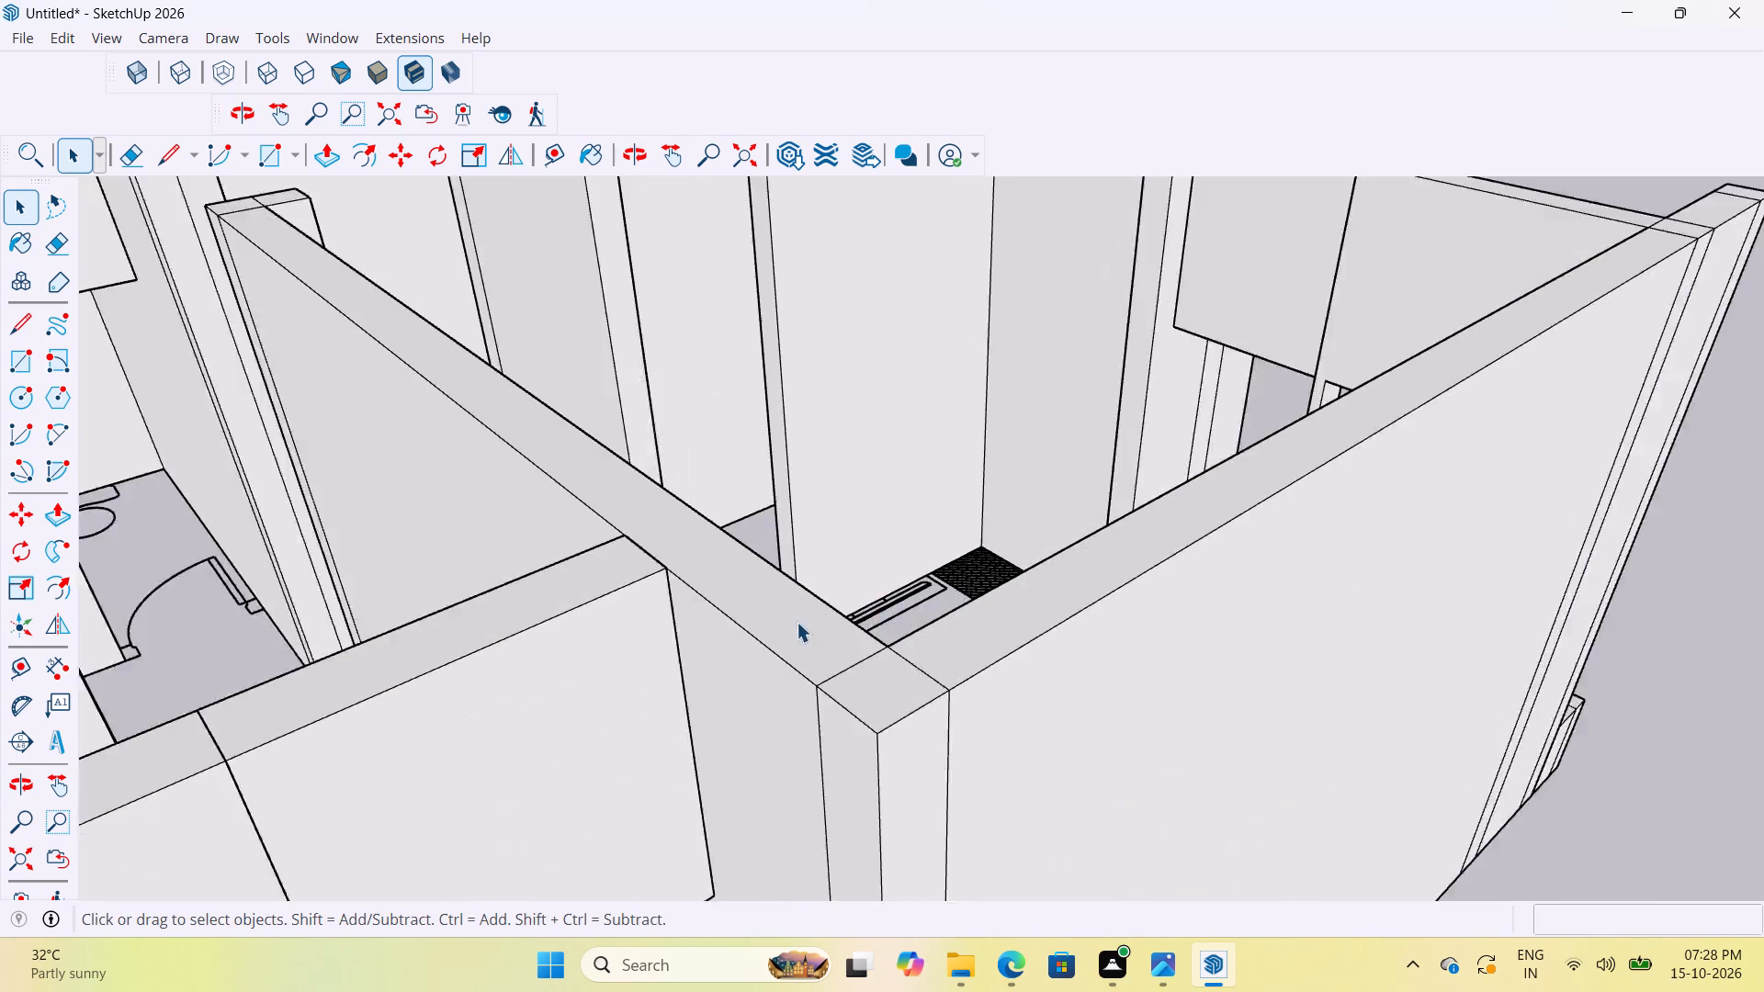
scroll(797, 622, "up", 2)
middle_click_drag(783, 608, 1543, 403)
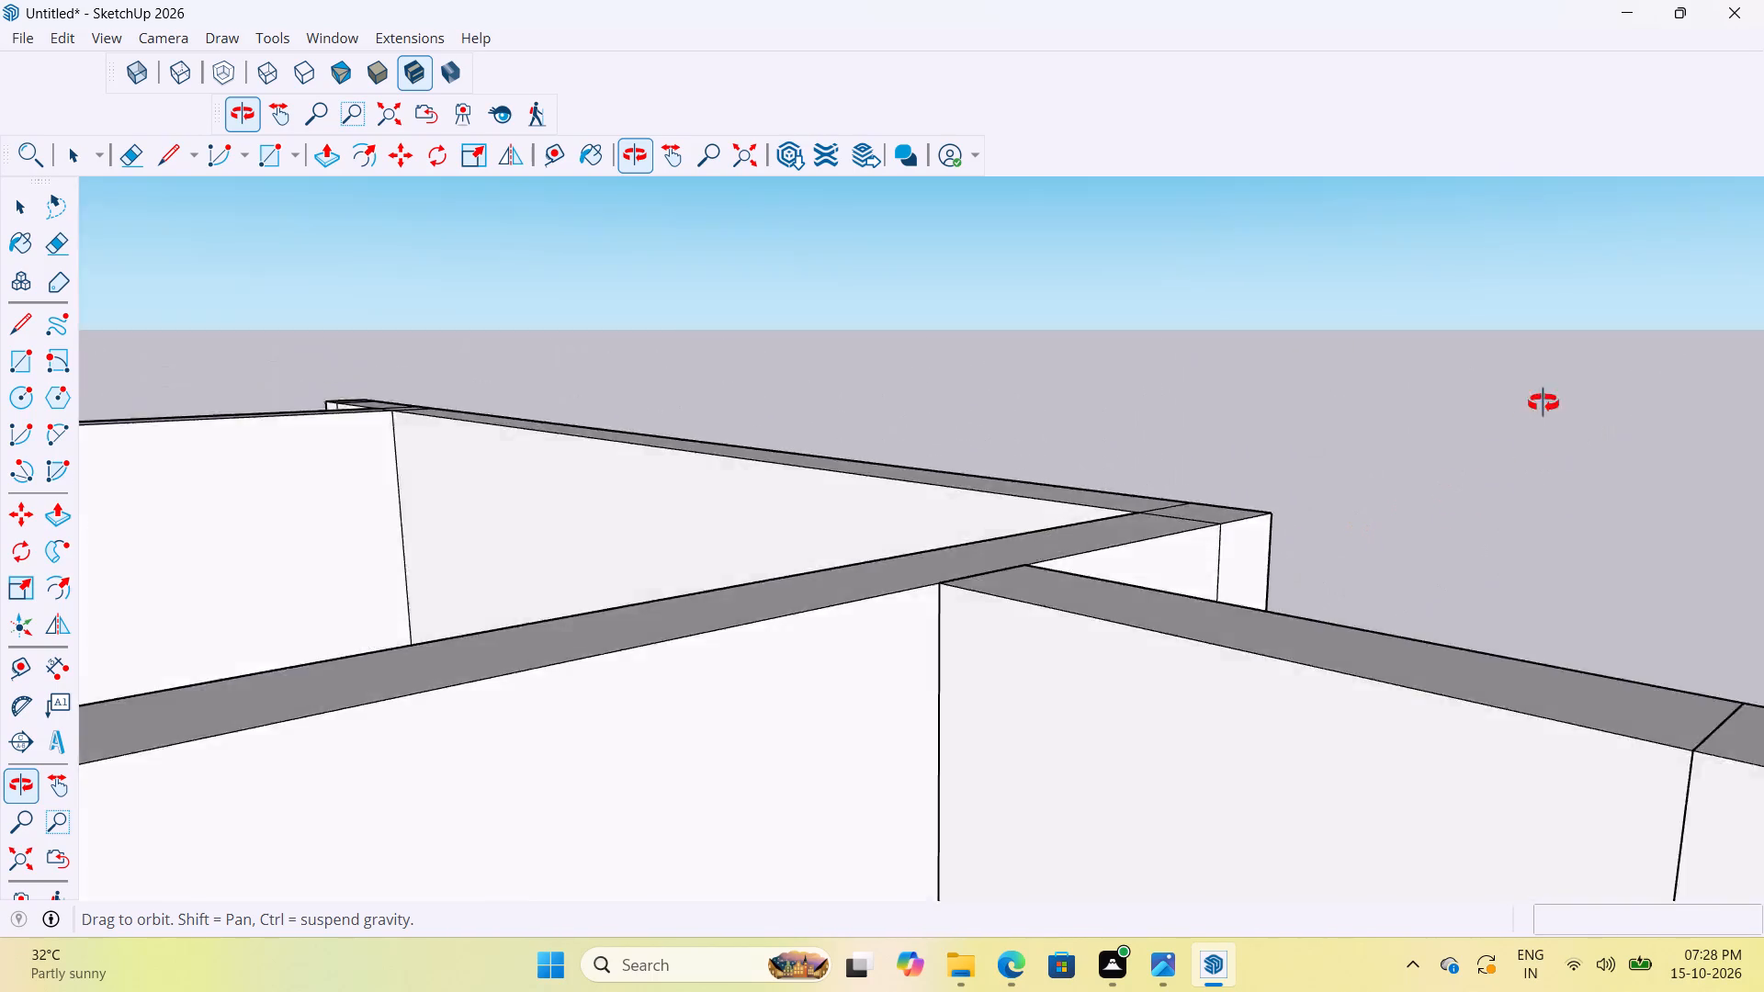
middle_click_drag(1543, 403, 1564, 344)
scroll(1074, 359, "down", 12)
scroll(651, 468, "down", 10)
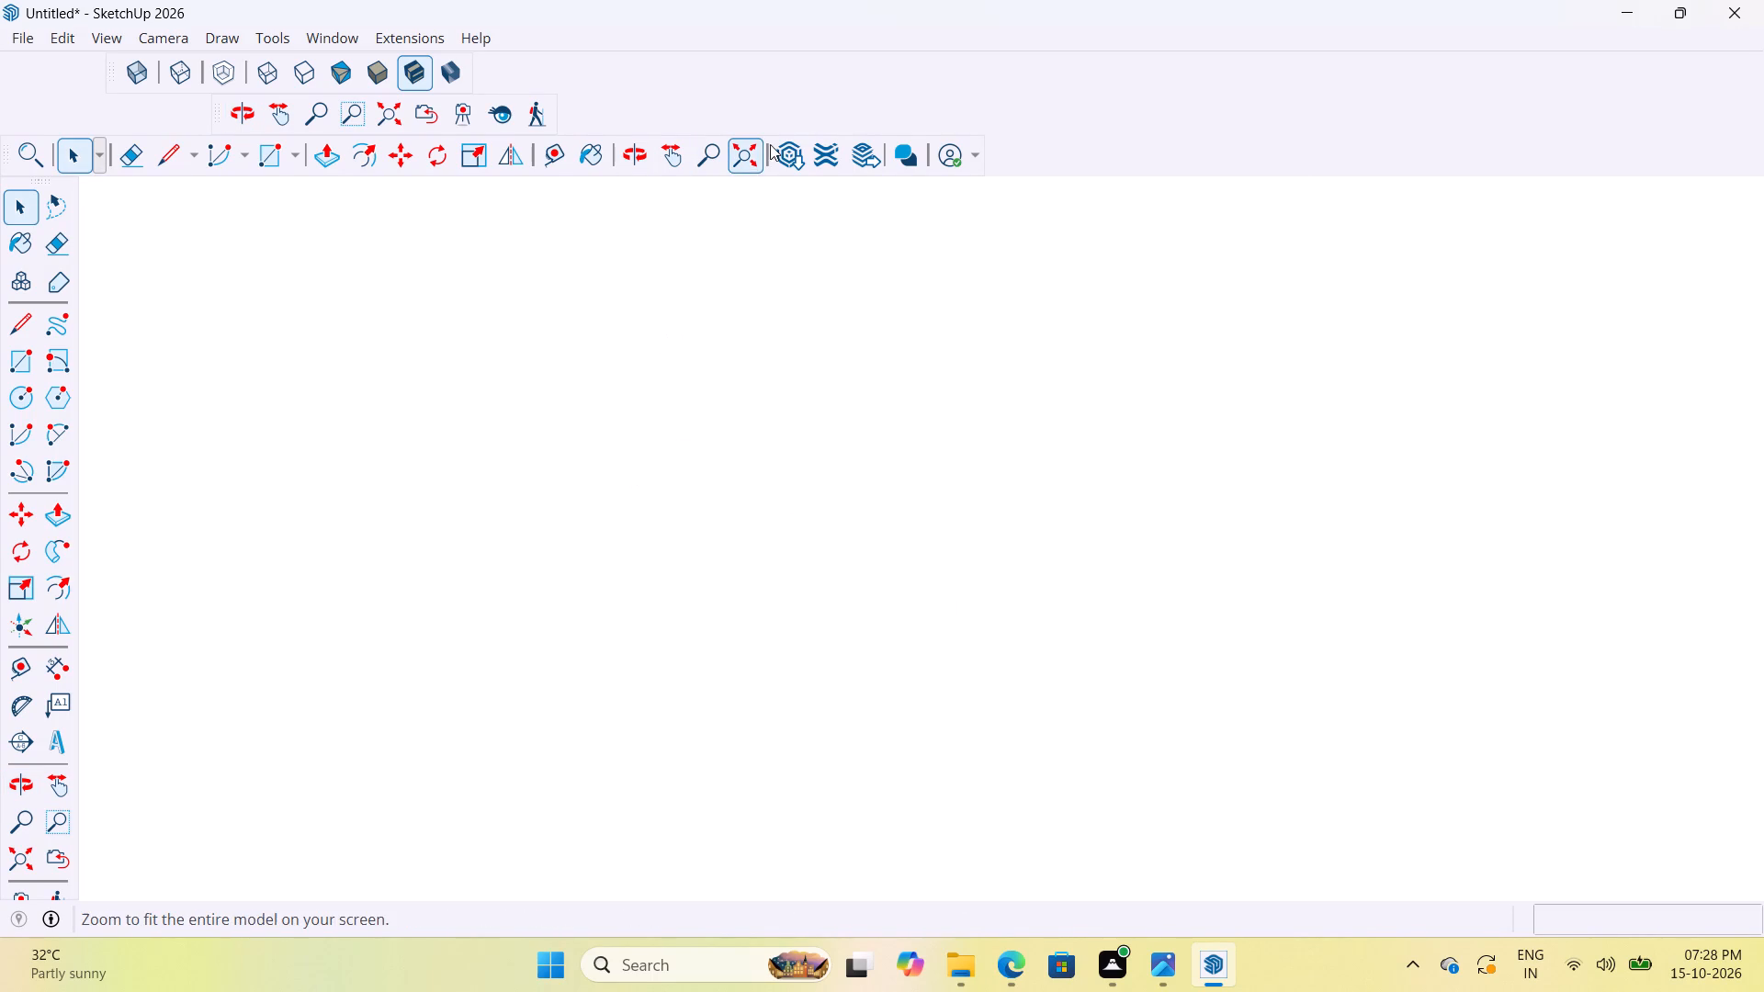
View the whole model and examine the flats' interiors for doorways still lacking wall pieces above them.
left_click_drag(756, 144, 760, 154)
middle_click_drag(1105, 600, 747, 780)
scroll(751, 780, "down", 9)
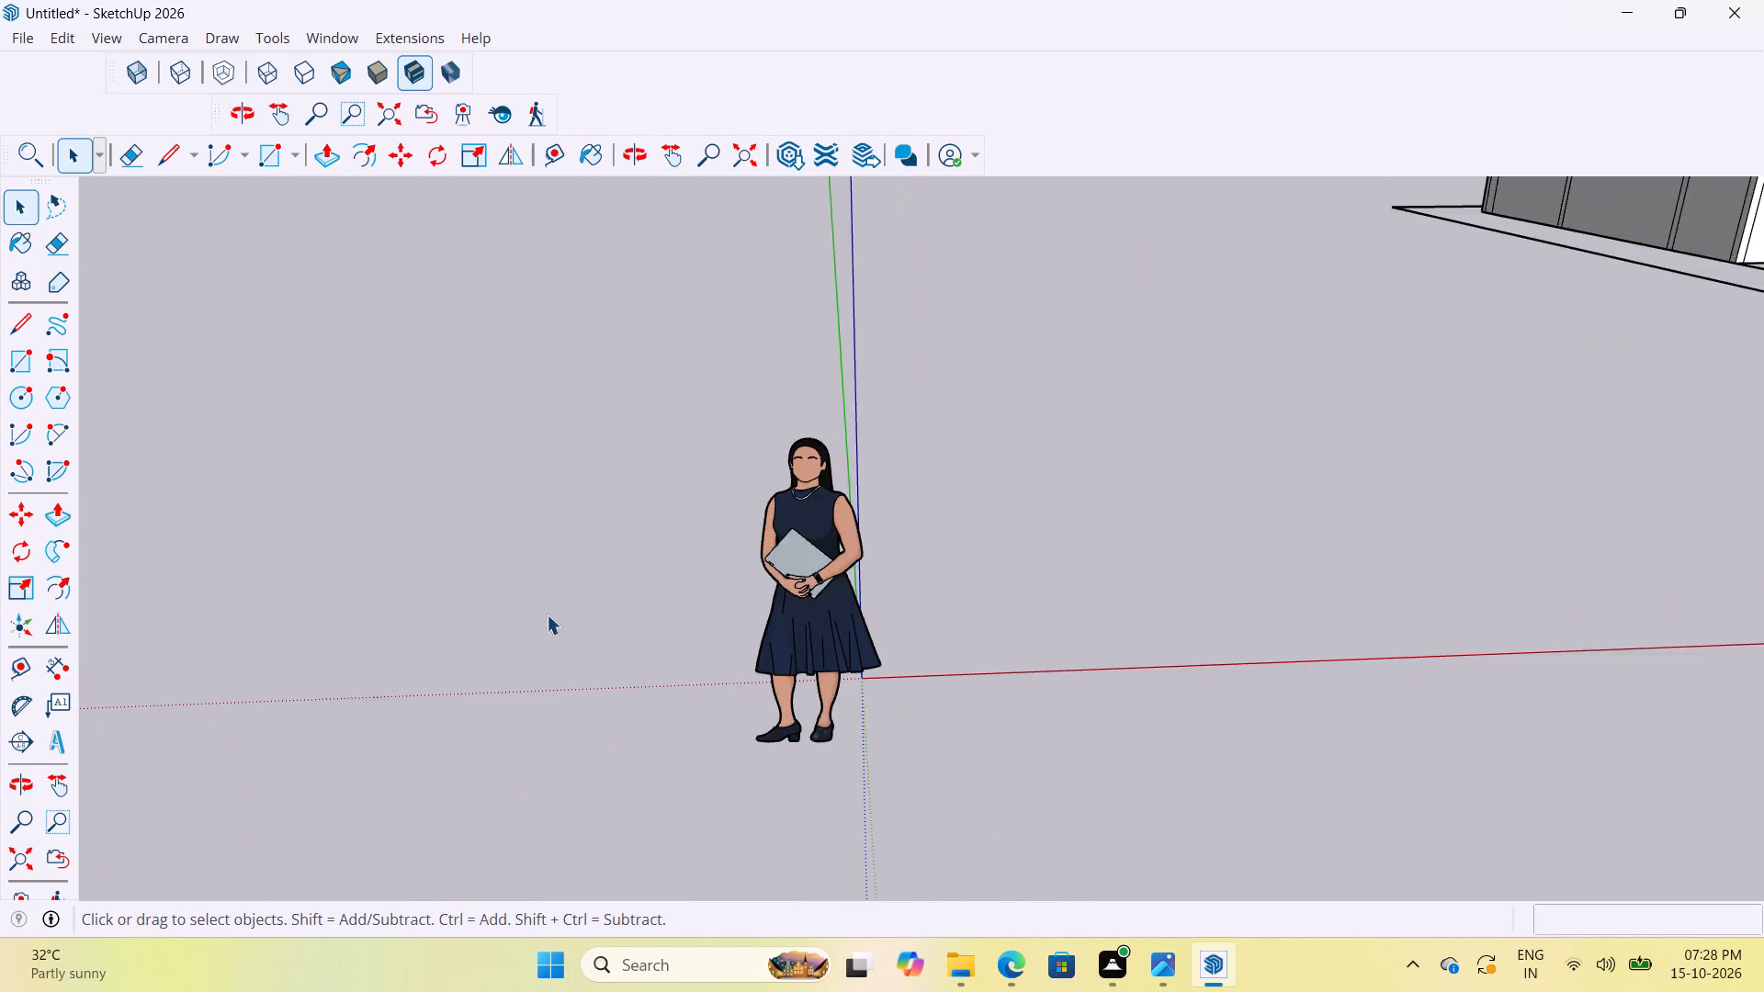
scroll(547, 614, "down", 20)
scroll(547, 614, "down", 6)
scroll(986, 606, "up", 5)
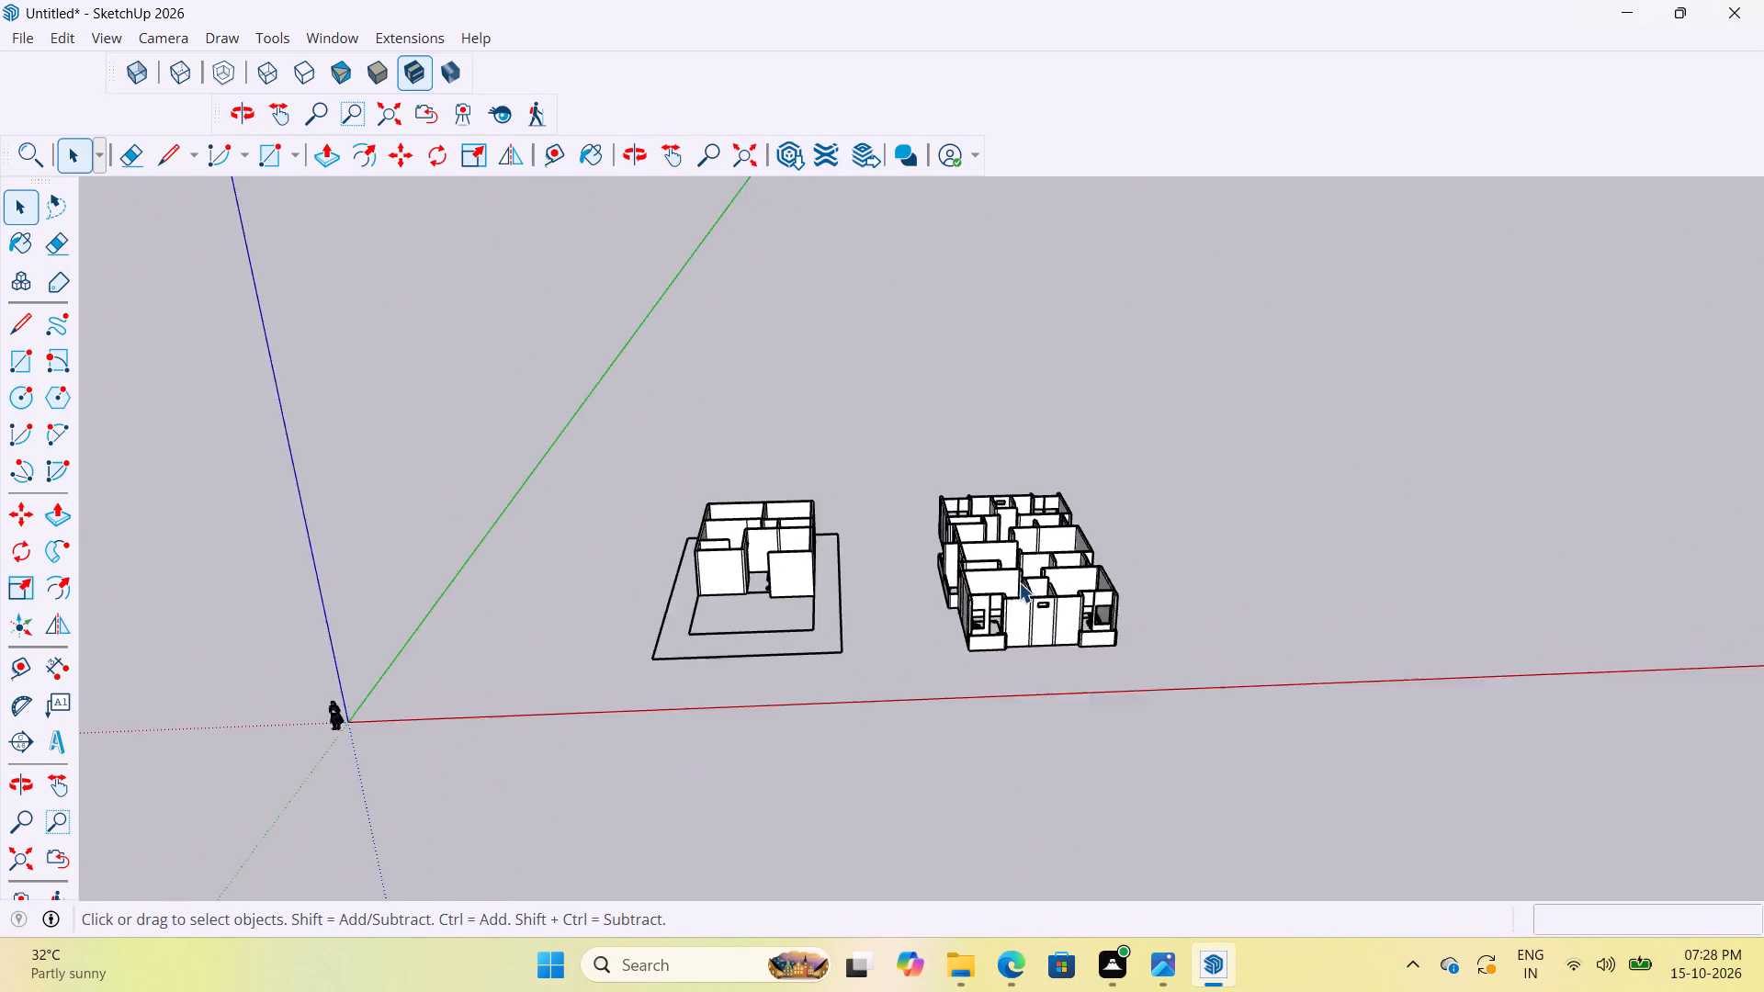
scroll(1019, 582, "up", 4)
left_click(1274, 499)
scroll(1005, 544, "up", 9)
scroll(845, 536, "down", 5)
scroll(1162, 721, "up", 3)
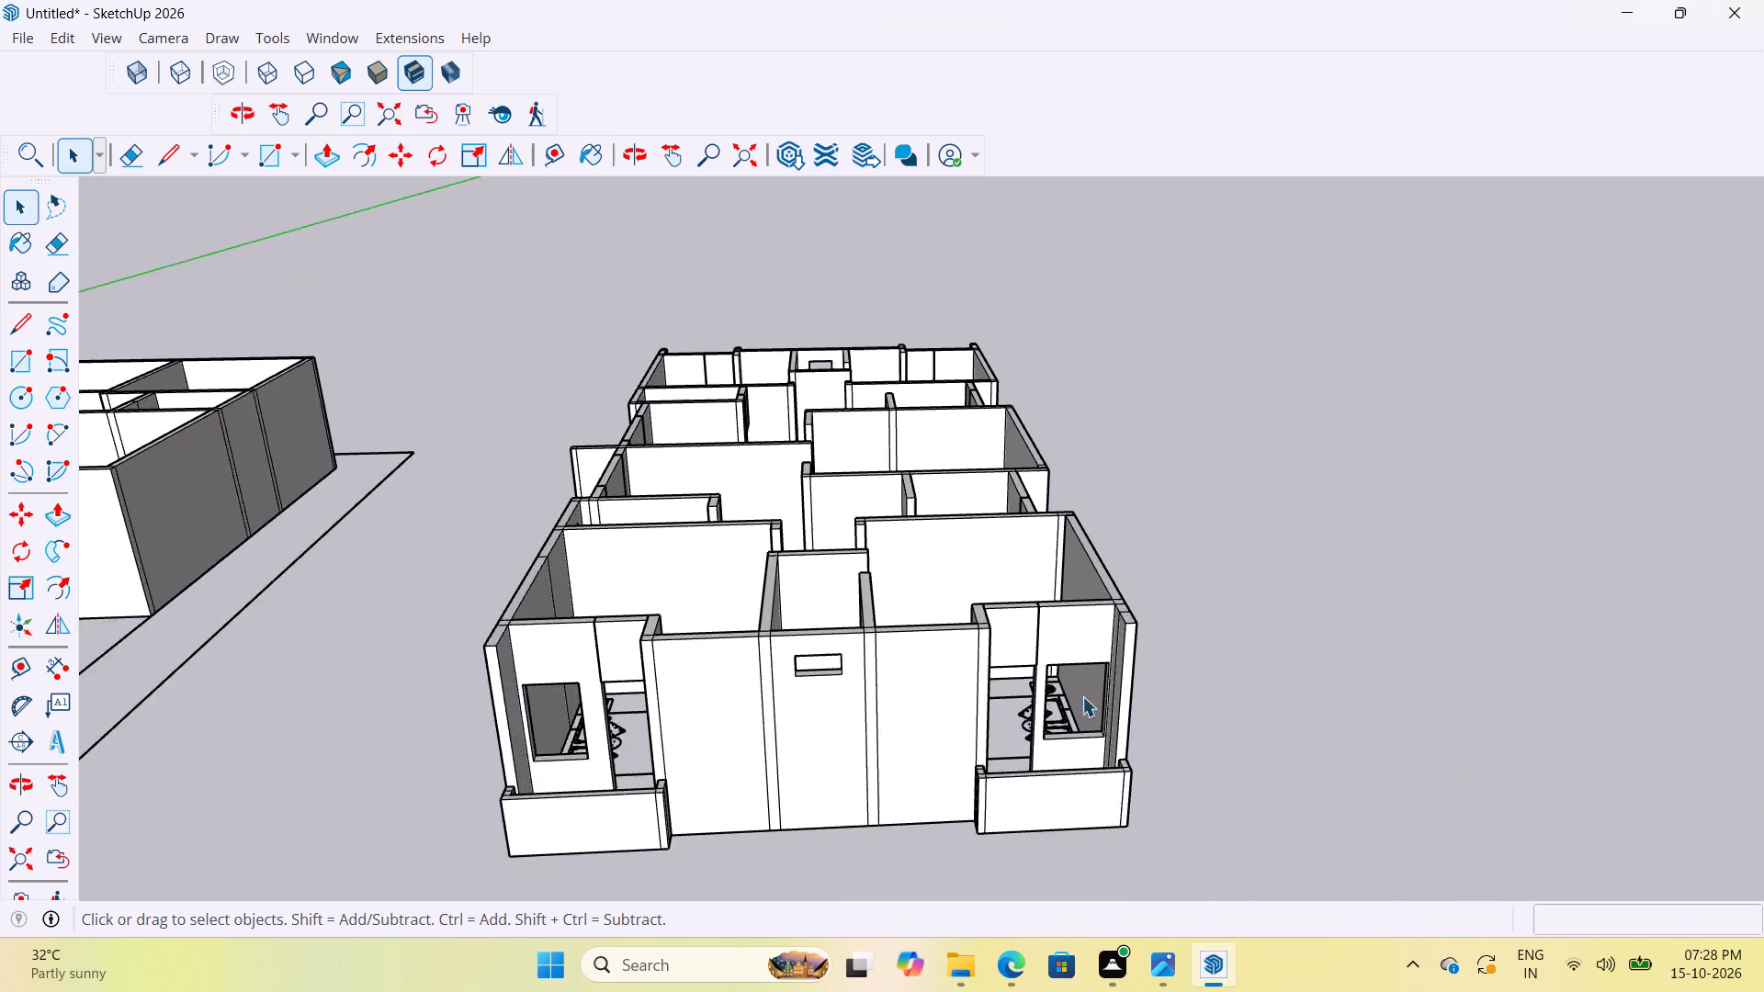
scroll(1082, 696, "up", 4)
middle_click_drag(1057, 647, 1208, 931)
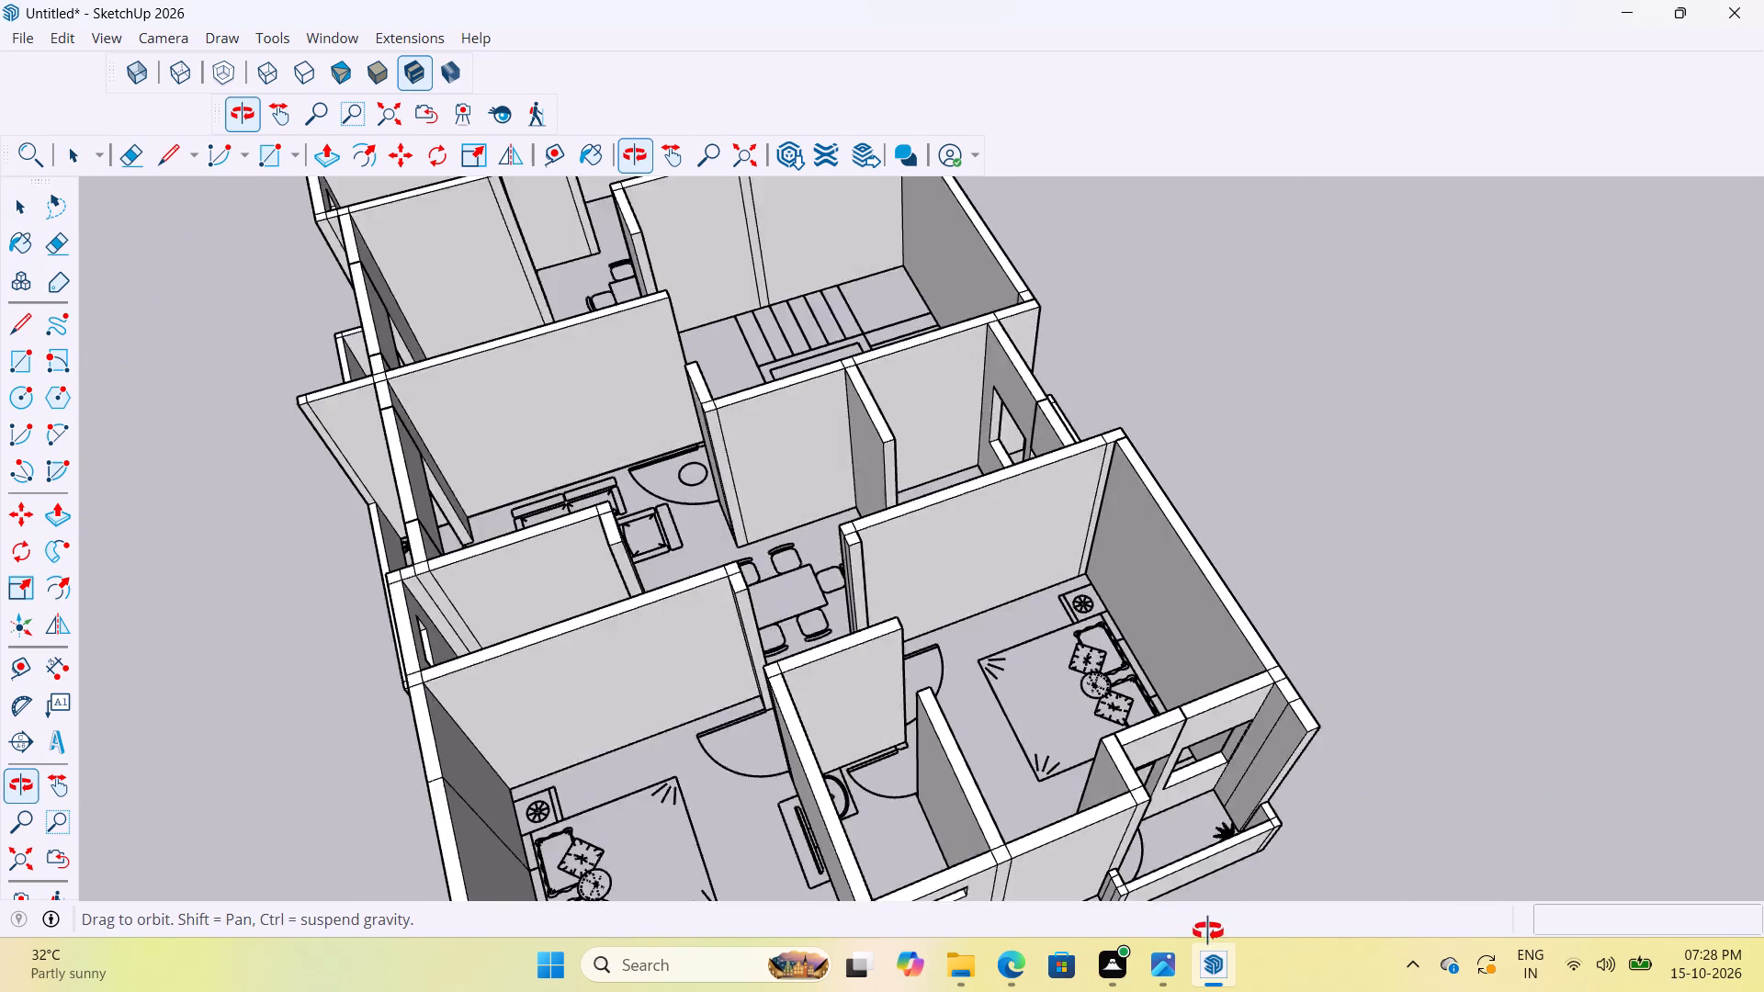
middle_click_drag(1208, 931, 294, 932)
Draw a wall-top rectangle about 5 11/16" by 2' 6 5/8" across the other flat's bathroom doorway beside the living room.
scroll(1074, 249, "up", 9)
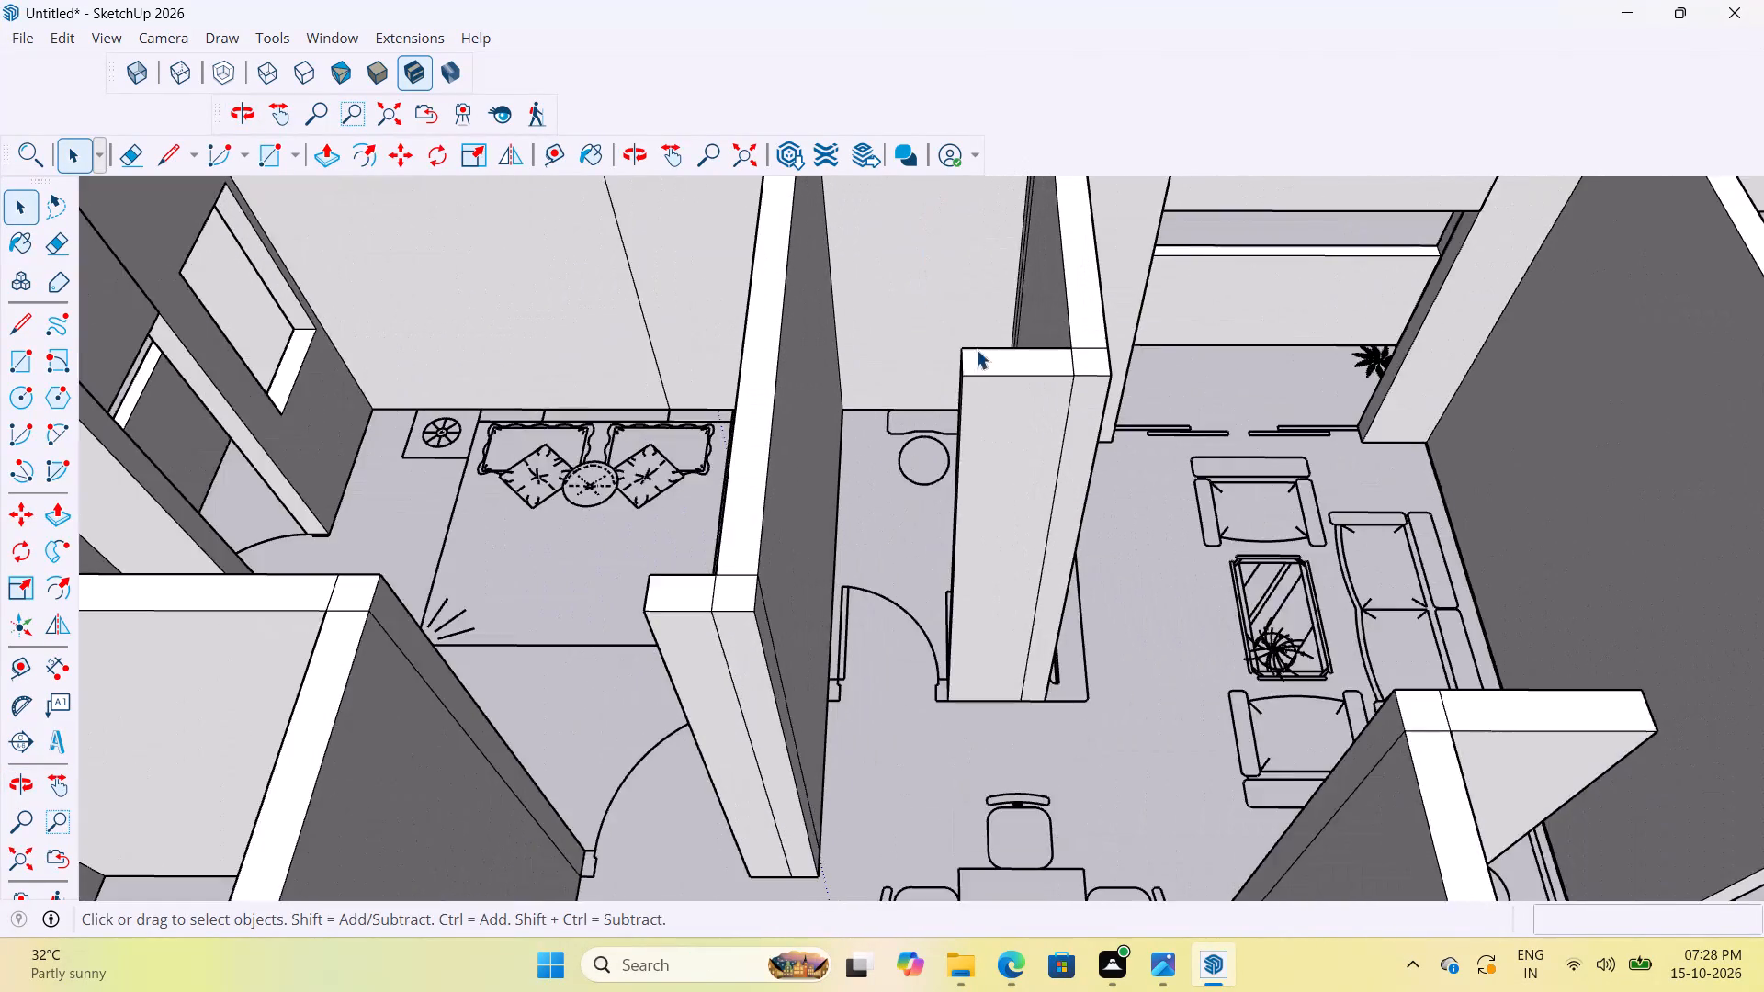
scroll(976, 349, "up", 2)
middle_click_drag(992, 358, 936, 412)
scroll(963, 502, "up", 3)
middle_click_drag(988, 562, 1052, 626)
scroll(933, 592, "down", 4)
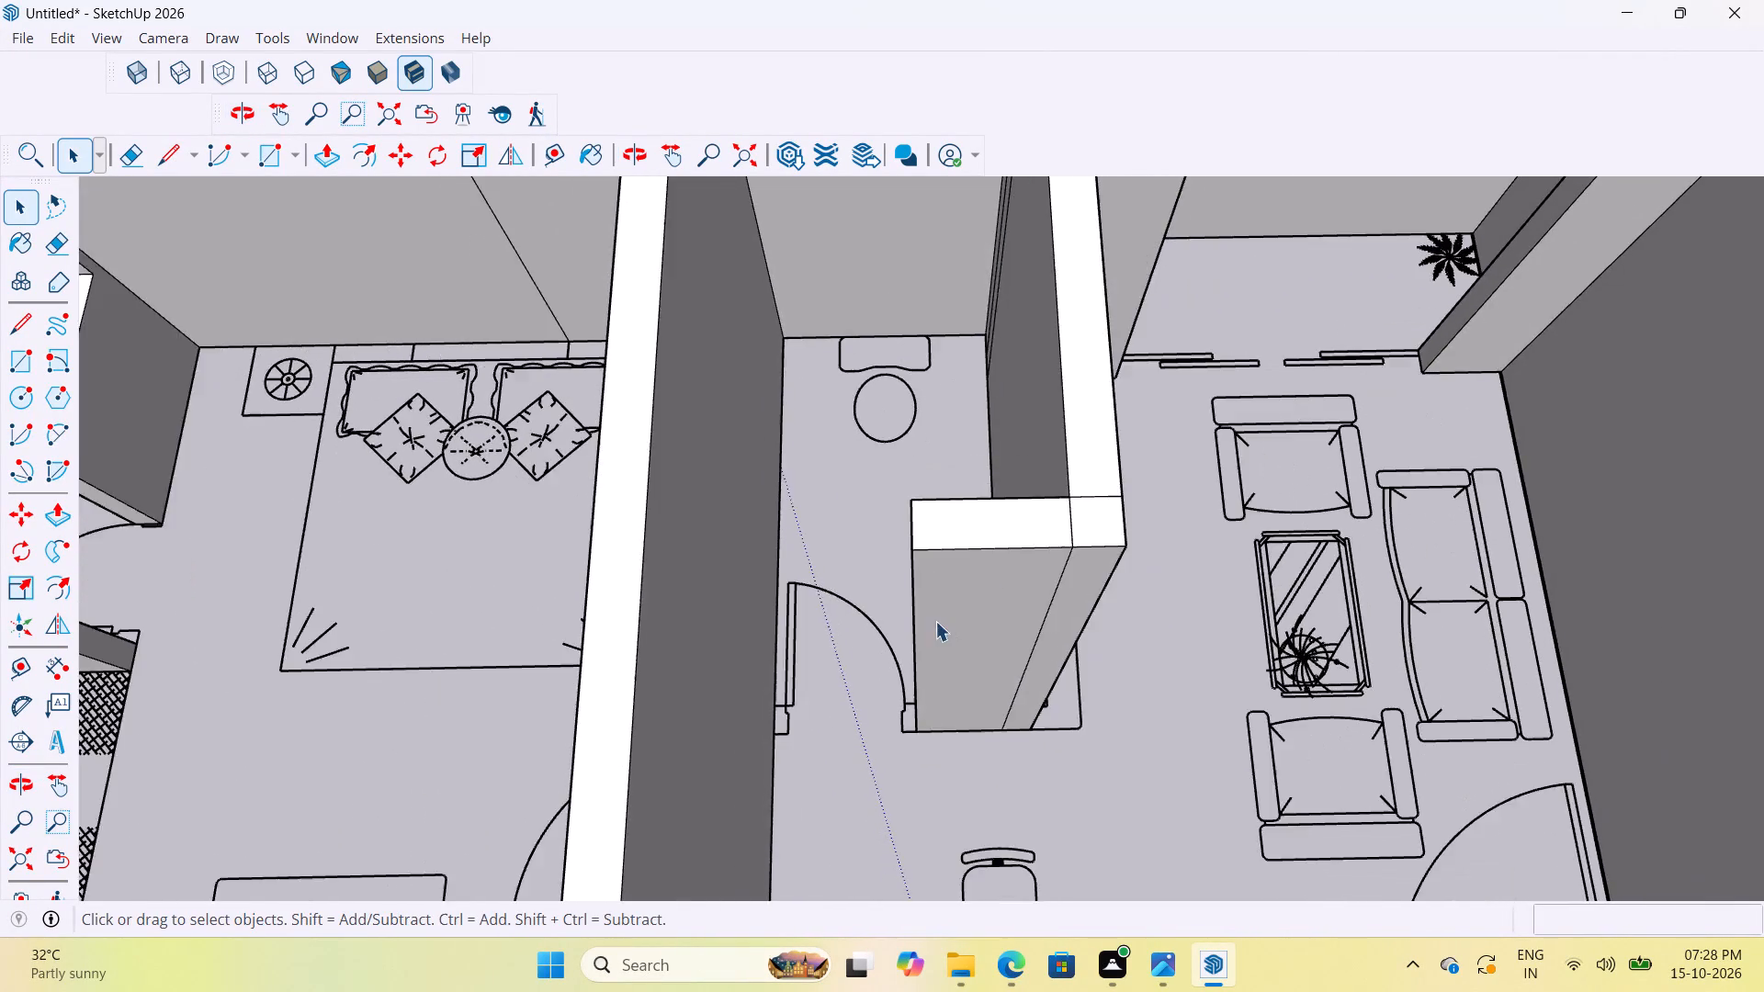
scroll(935, 621, "down", 11)
key("r")
scroll(918, 588, "up", 8)
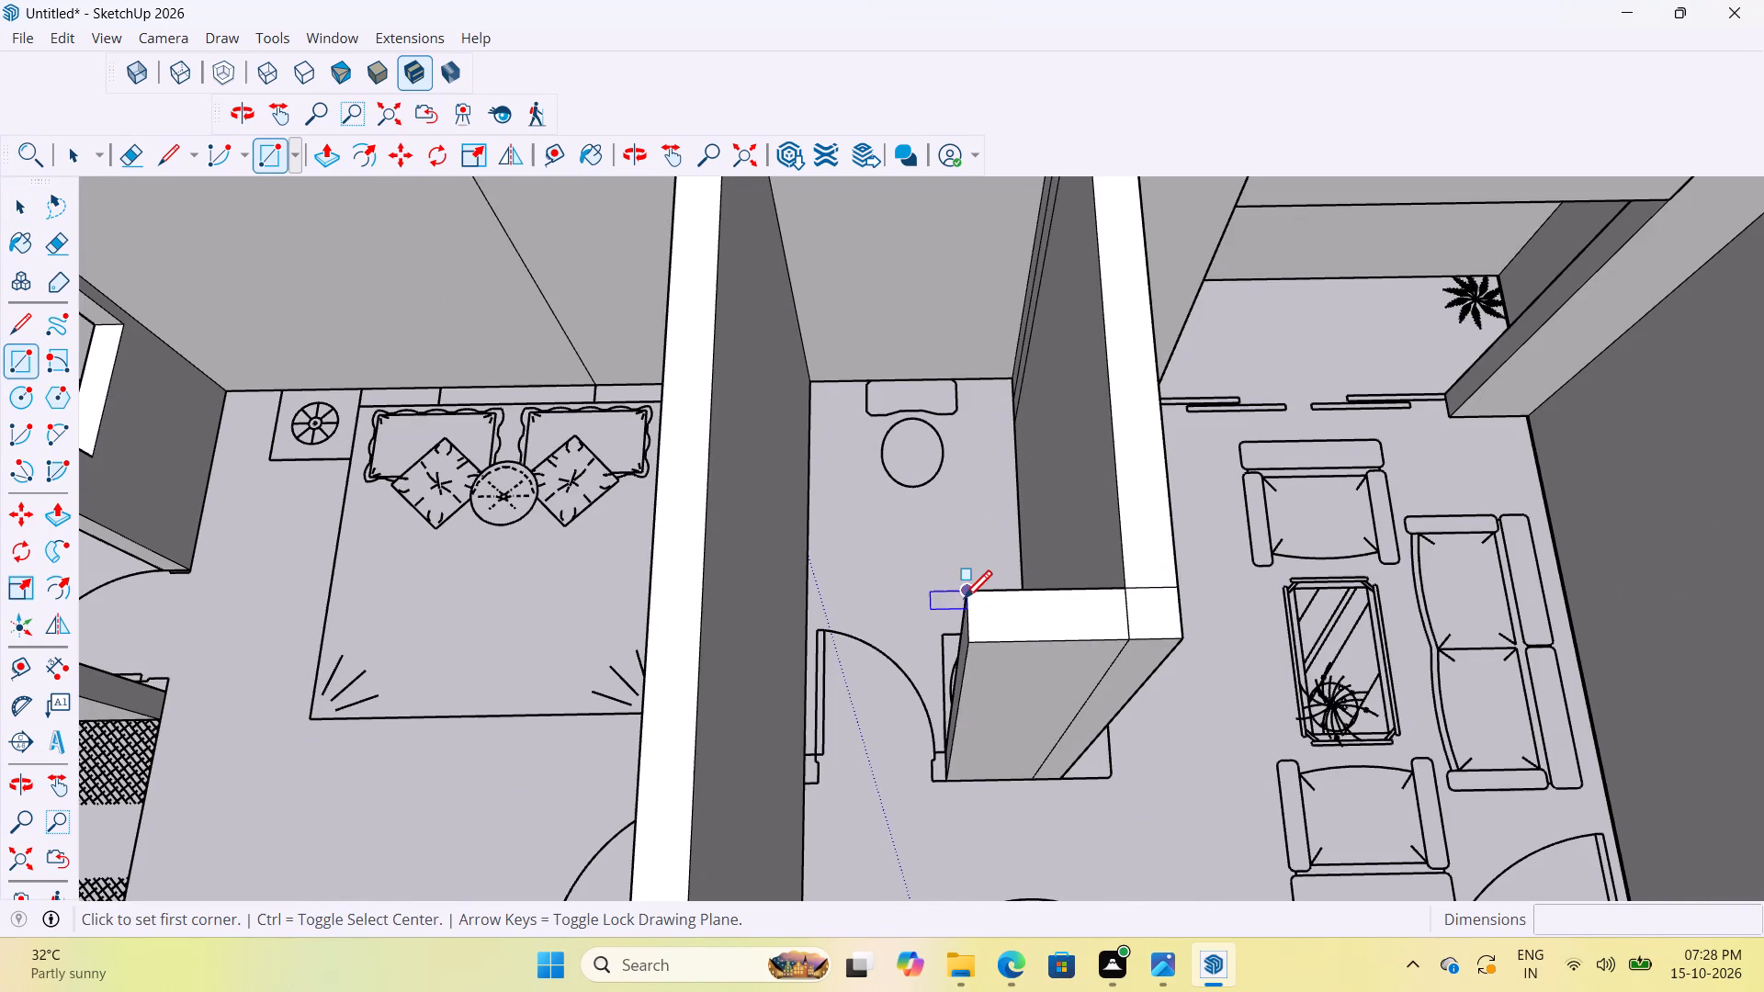
left_click(964, 602)
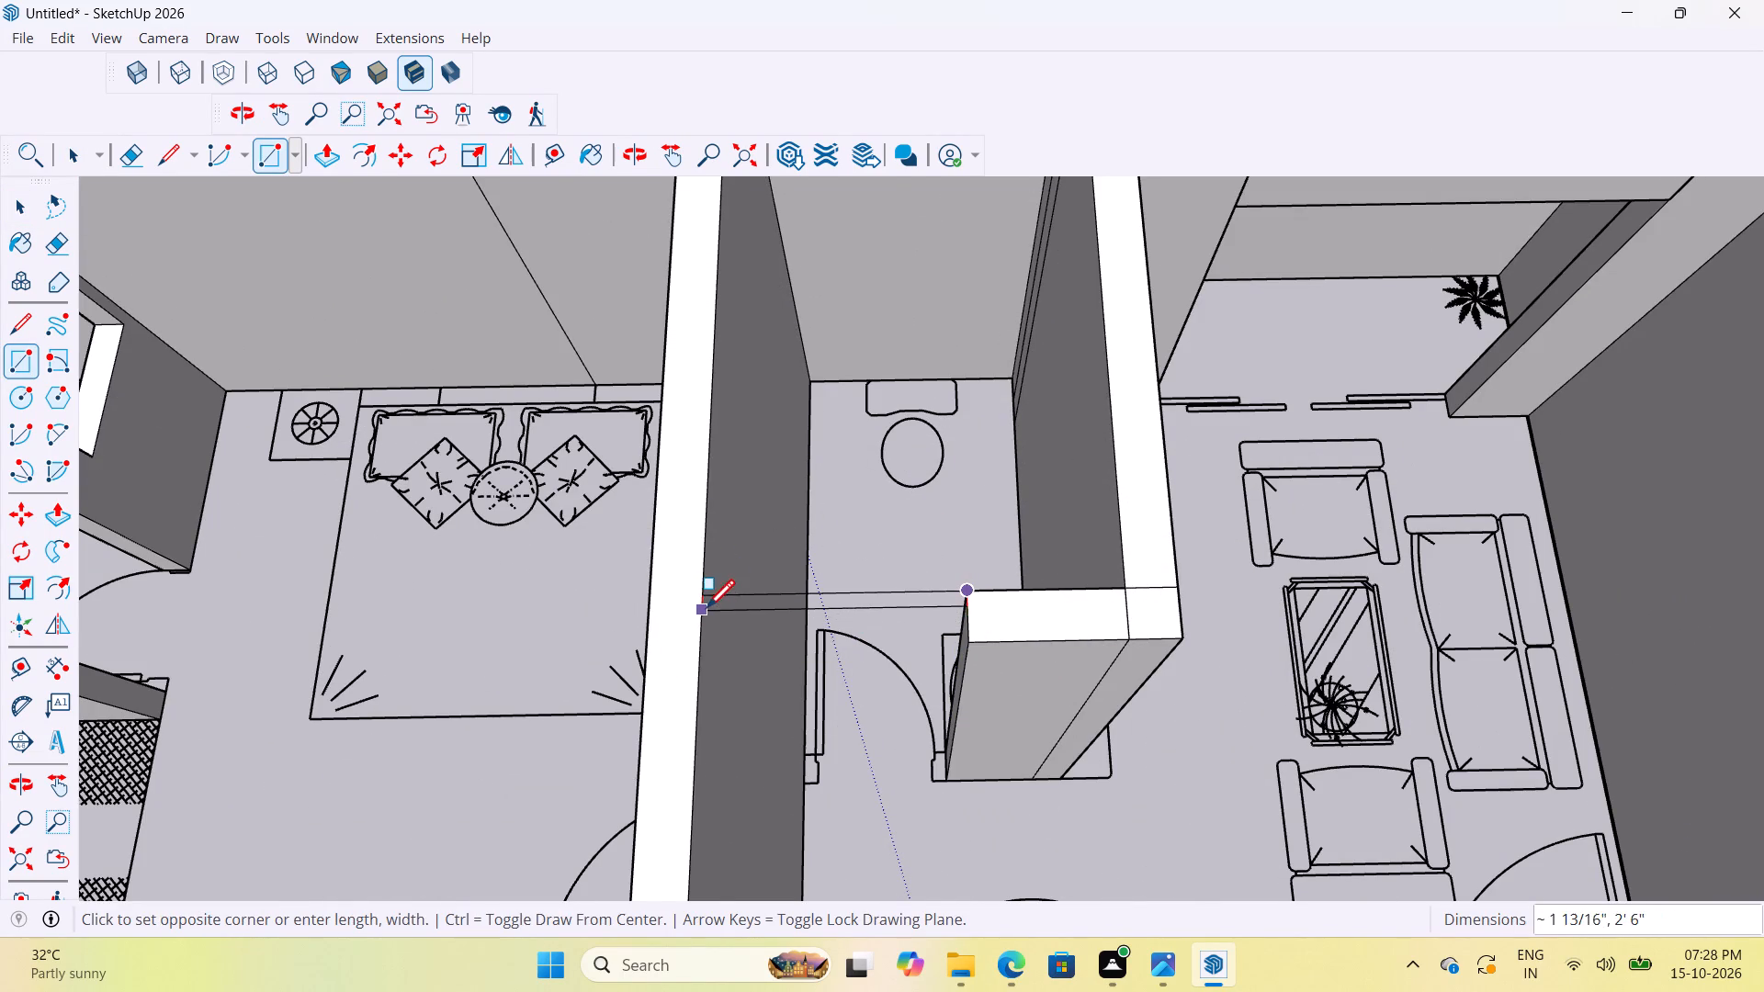
scroll(703, 634, "up", 4)
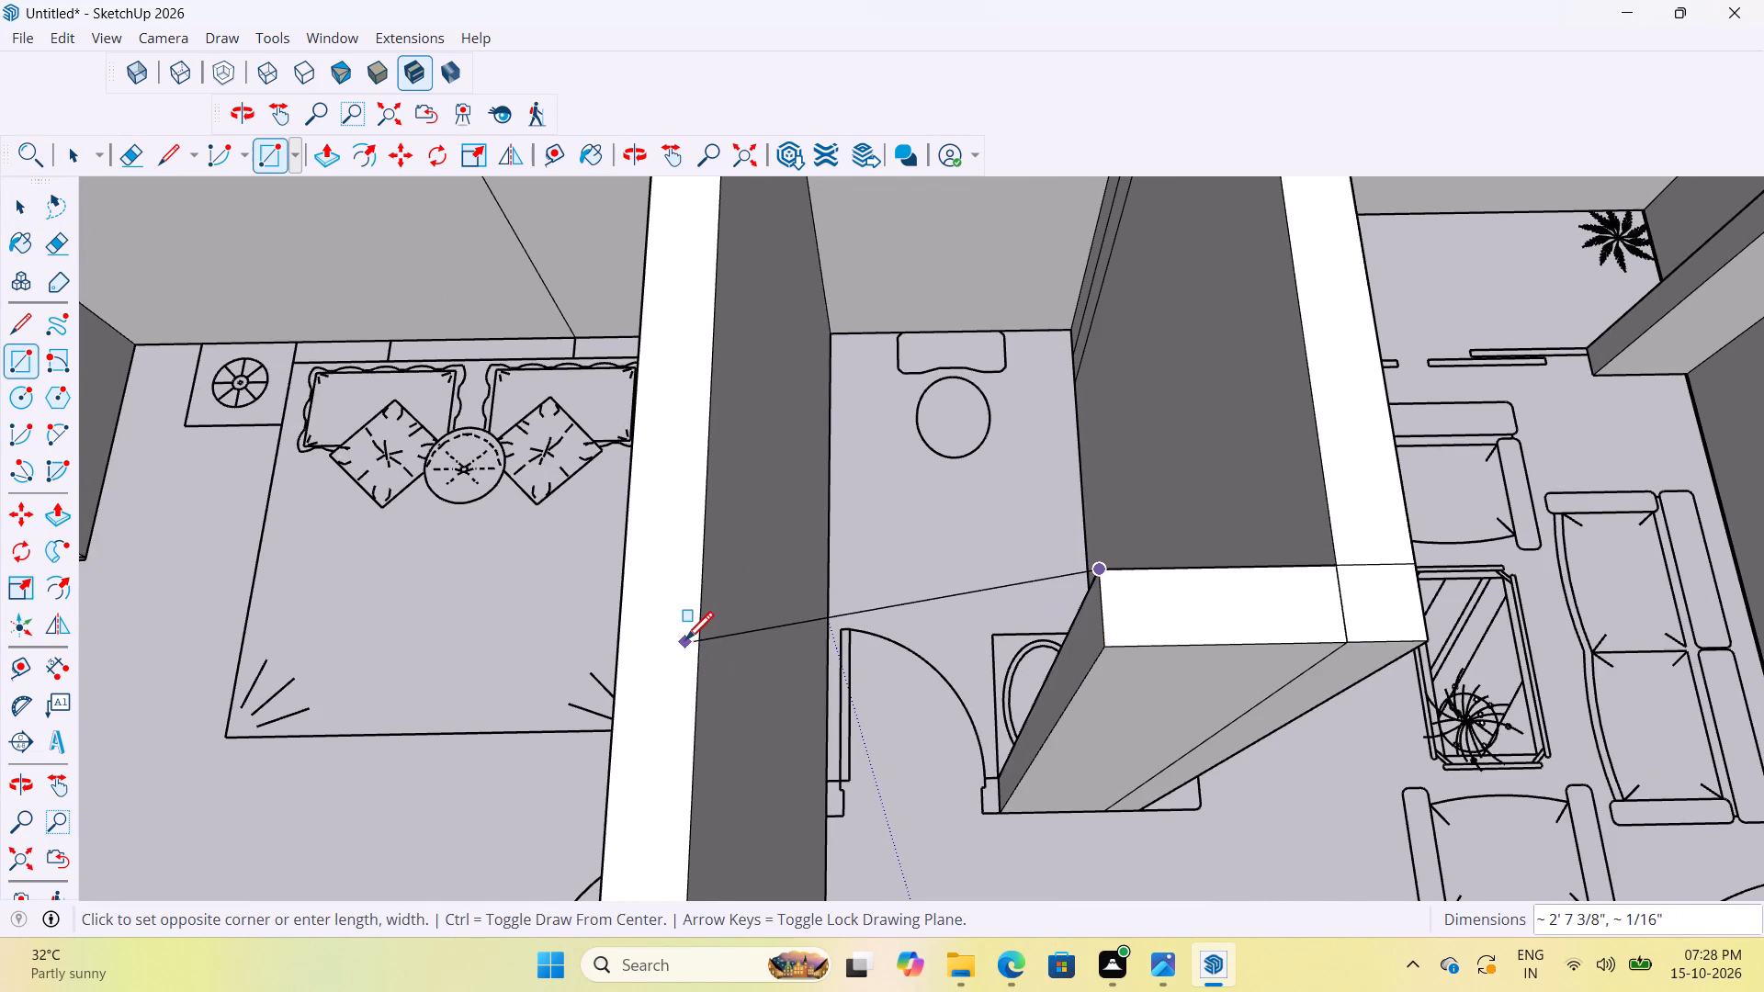
key("Right")
key("Up")
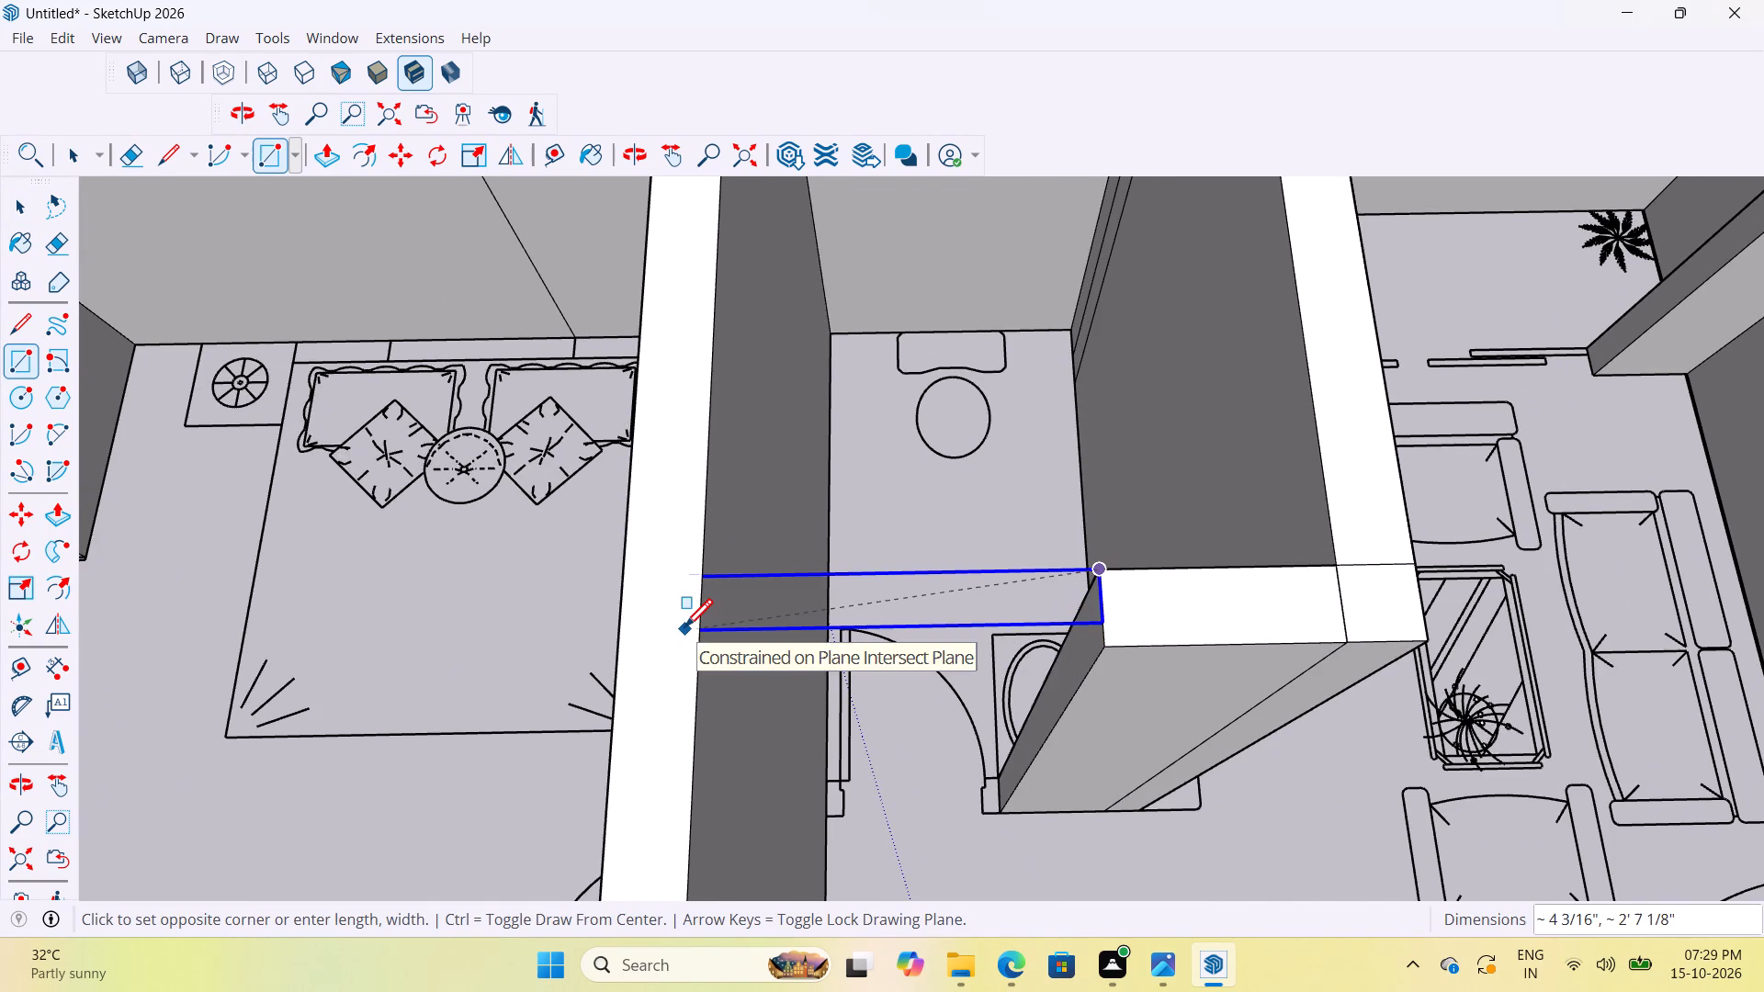
left_click(690, 649)
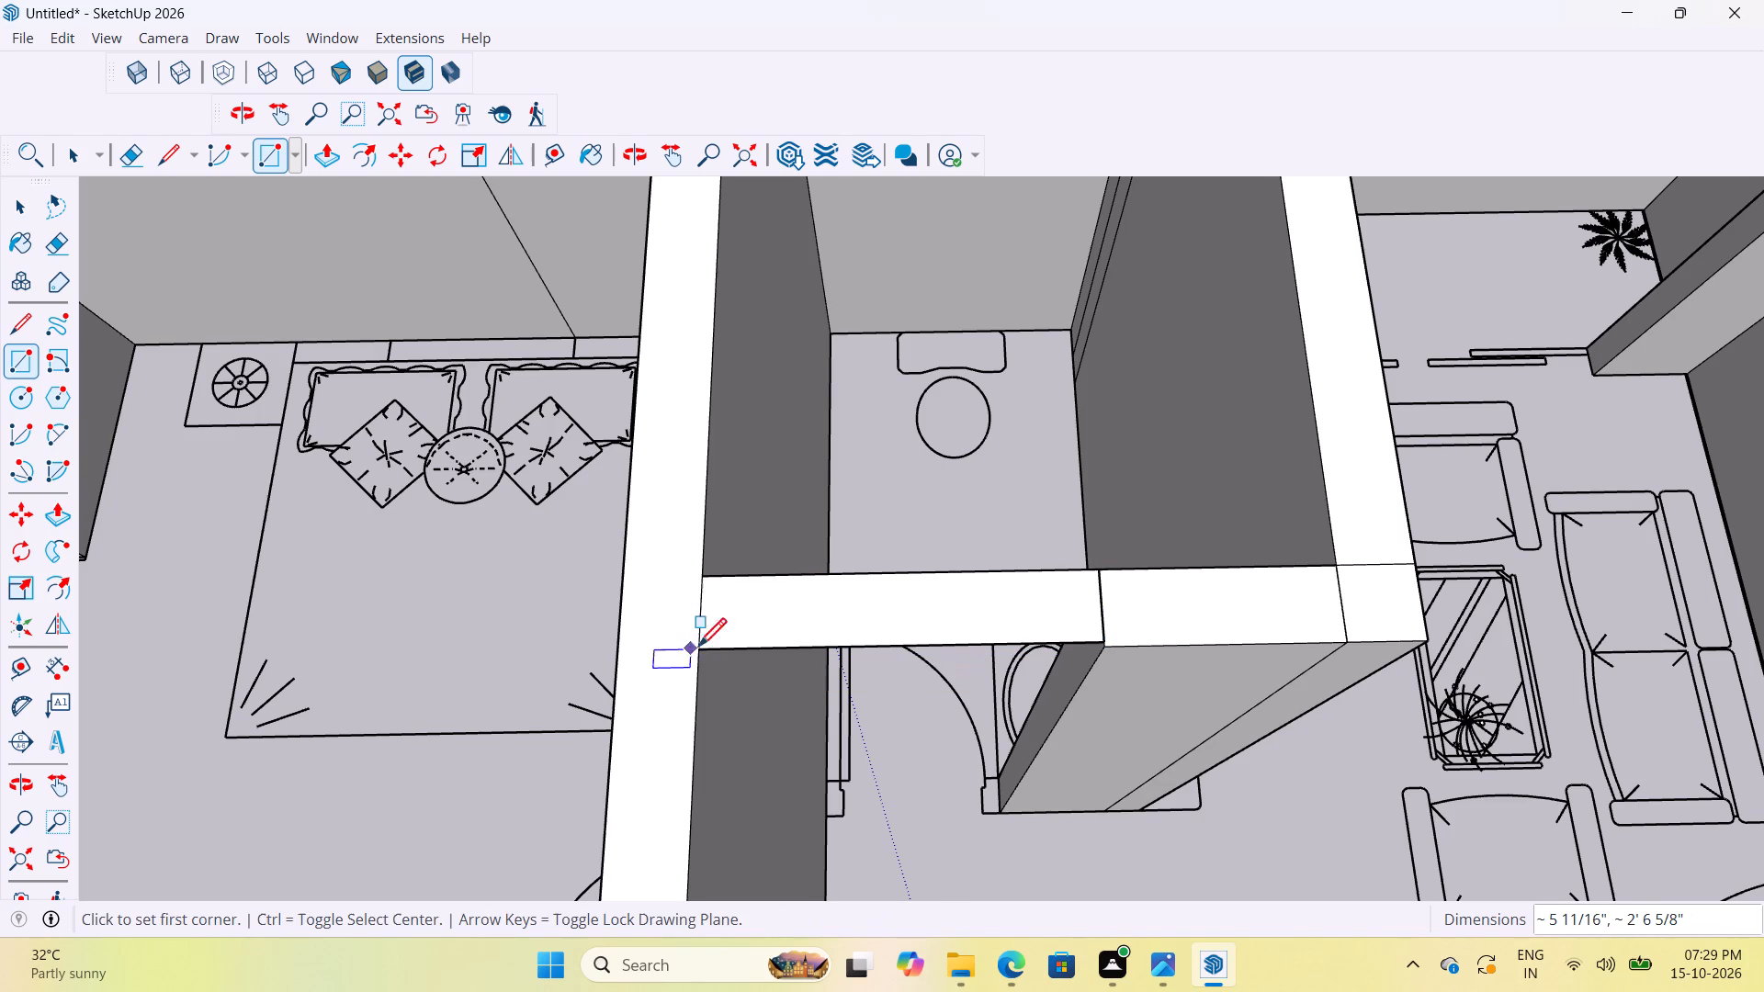
Push/Pull this bathroom doorway's bridging rectangle down 3' to form the over-door wall piece.
key("p")
left_click(911, 615)
scroll(908, 669, "up", 5)
middle_click_drag(911, 671, 911, 650)
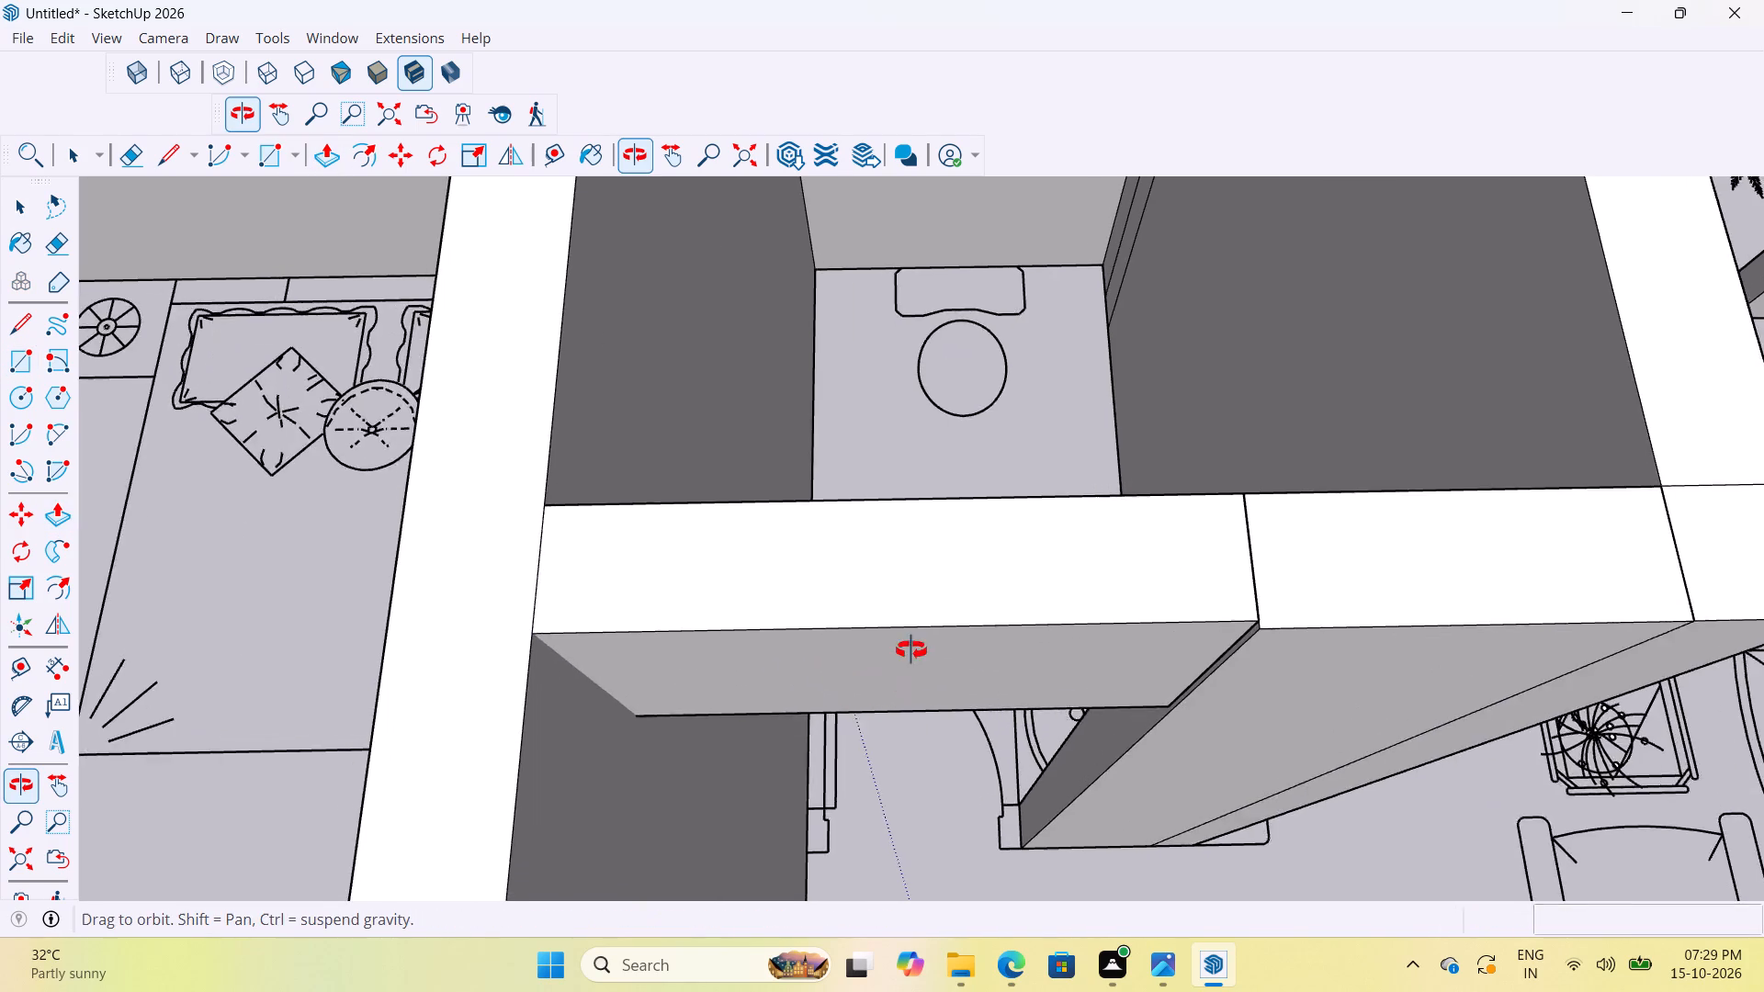
middle_click_drag(911, 650, 954, 513)
type("3'")
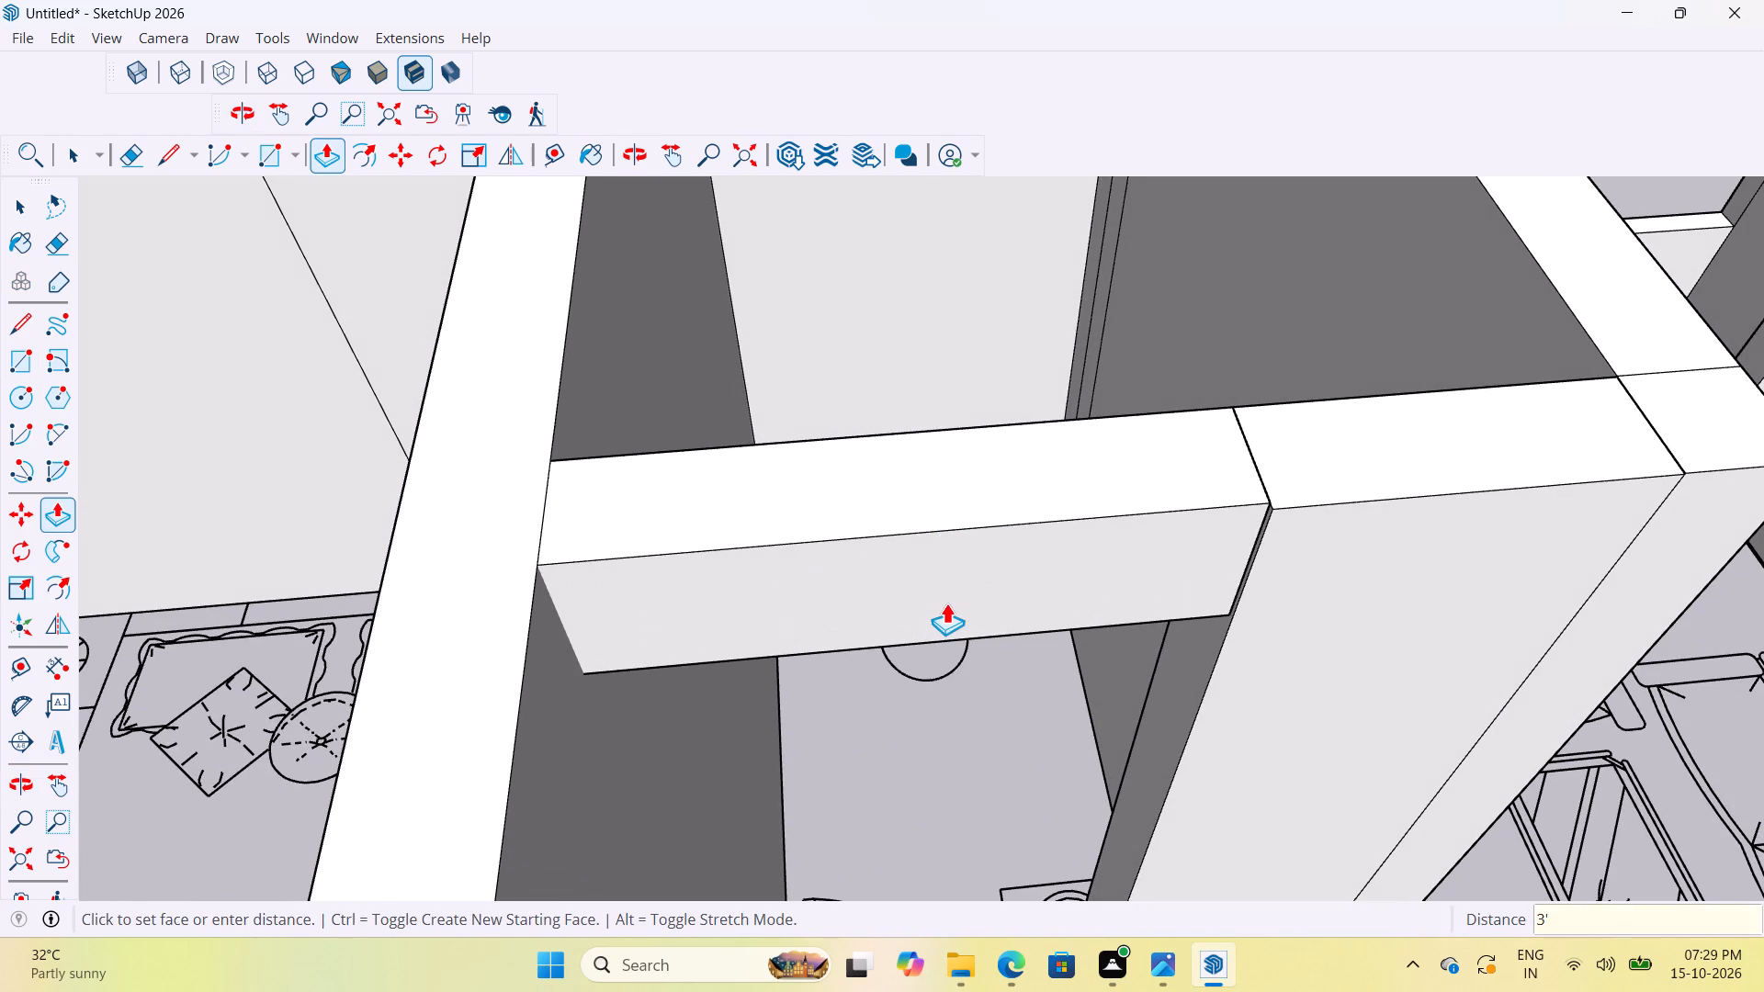
key("Return")
scroll(1377, 559, "up", 7)
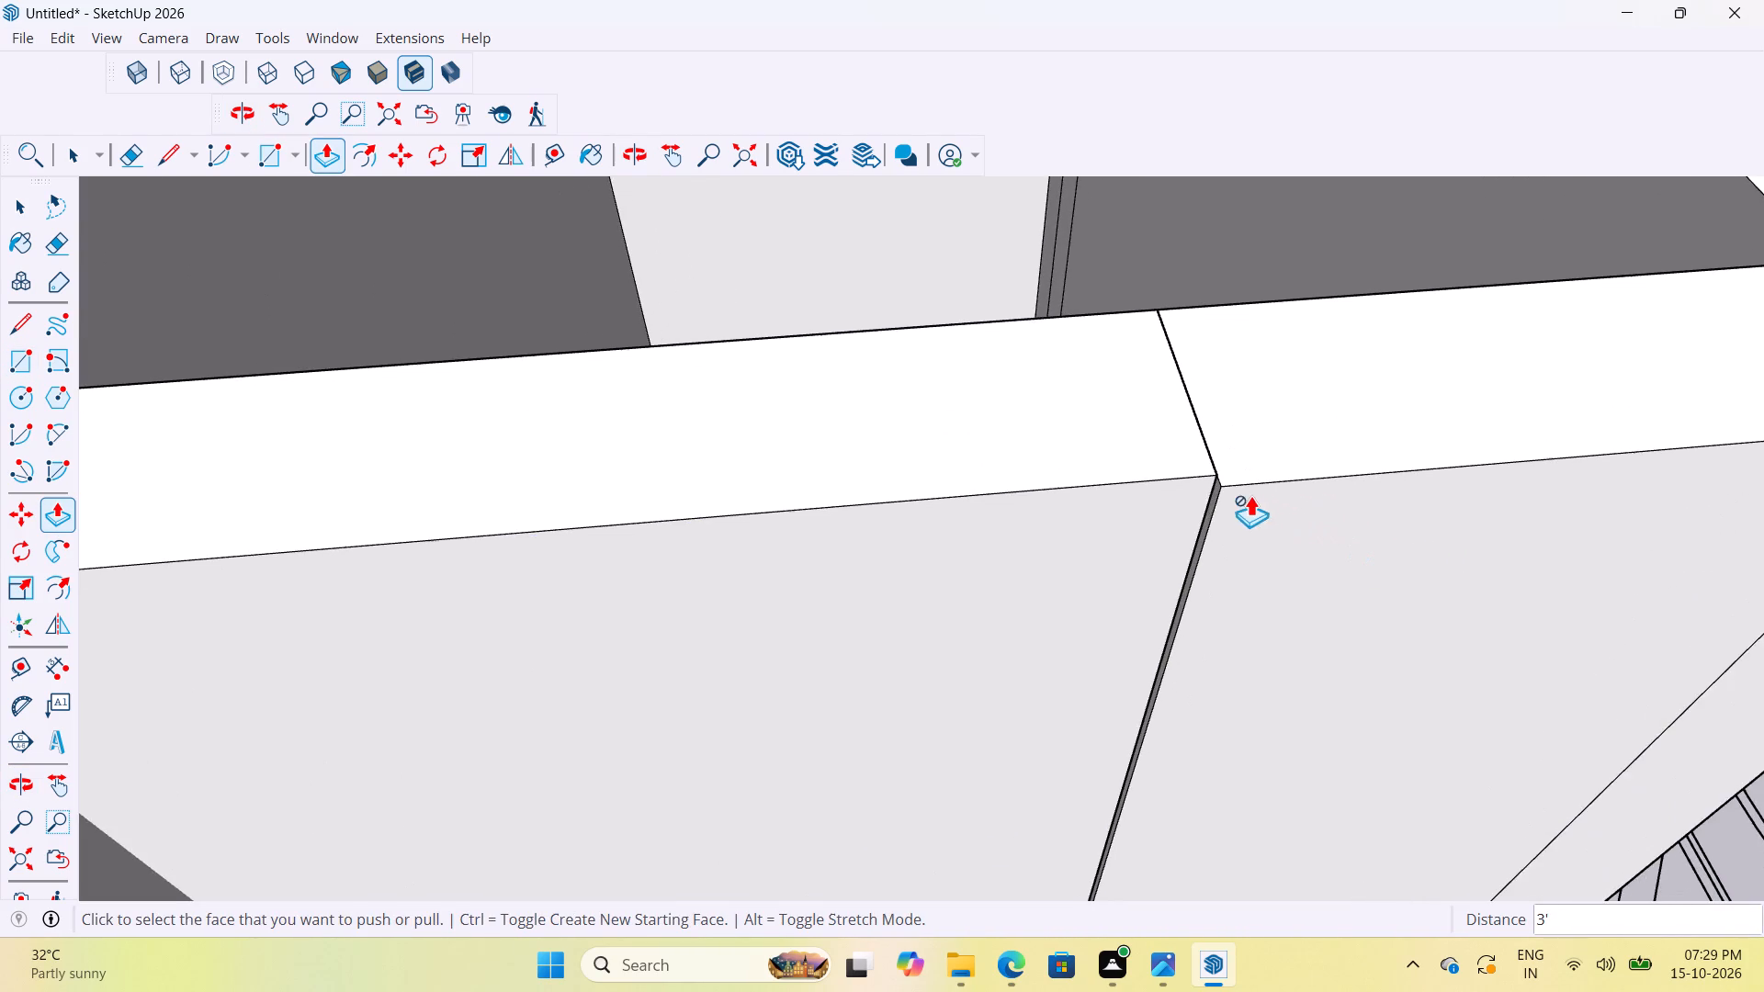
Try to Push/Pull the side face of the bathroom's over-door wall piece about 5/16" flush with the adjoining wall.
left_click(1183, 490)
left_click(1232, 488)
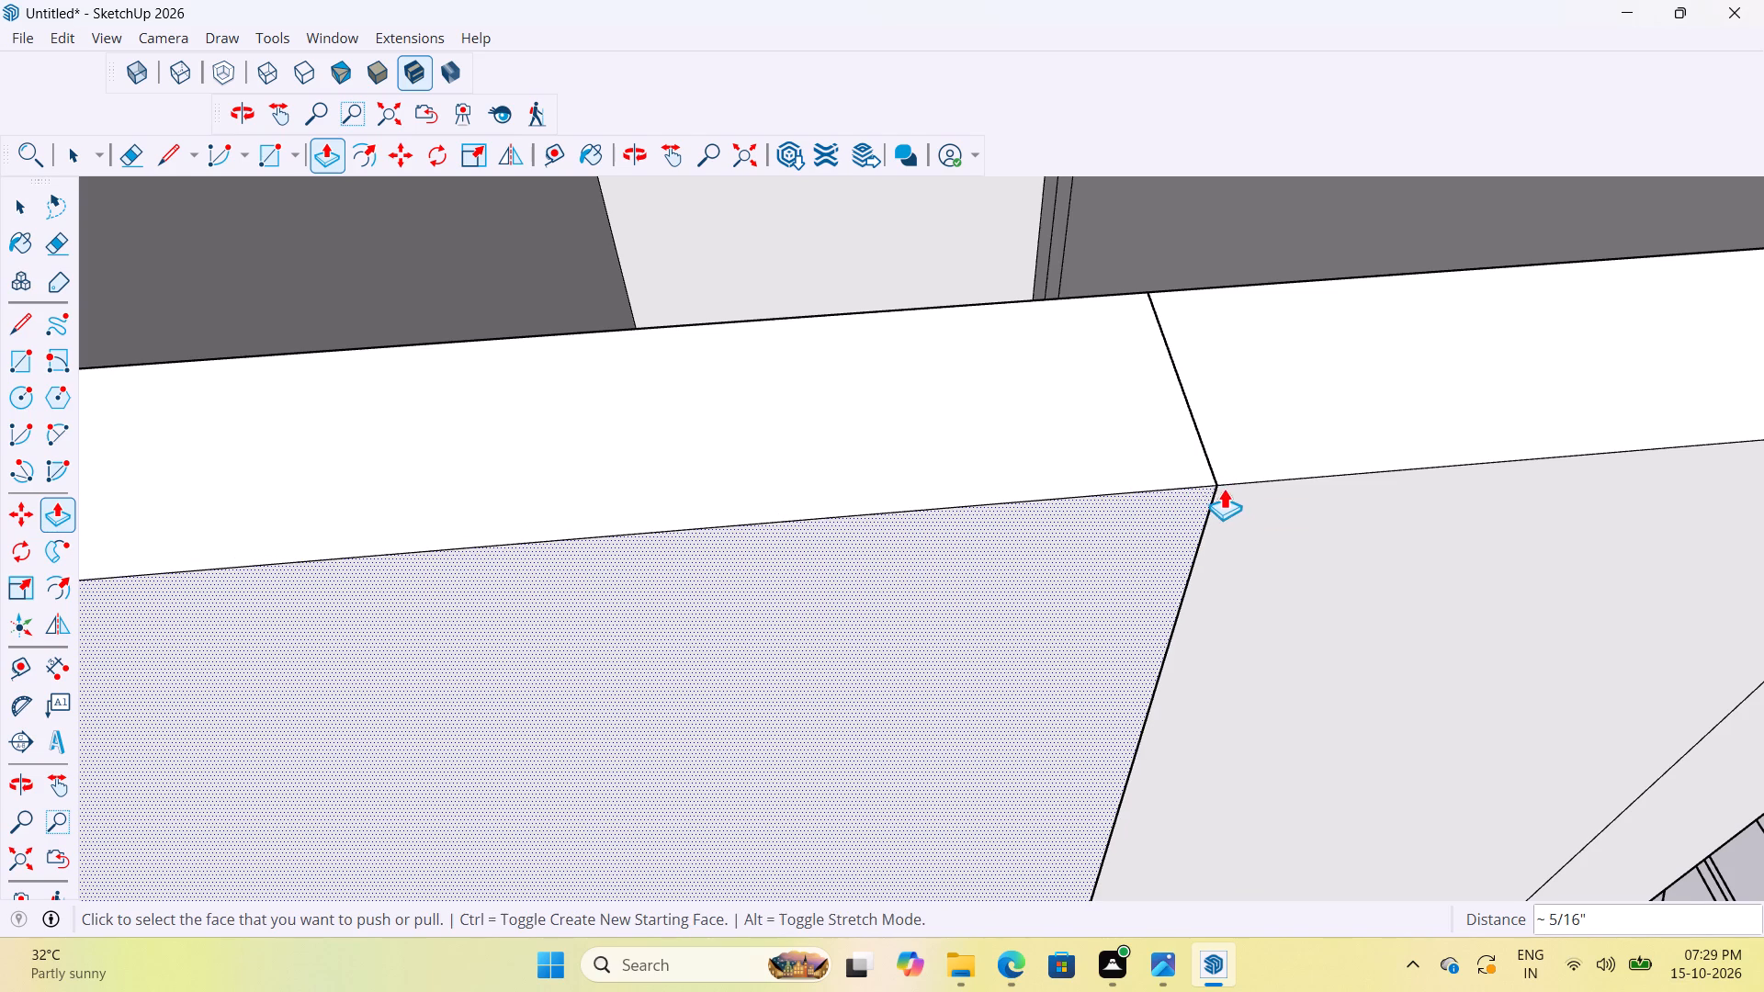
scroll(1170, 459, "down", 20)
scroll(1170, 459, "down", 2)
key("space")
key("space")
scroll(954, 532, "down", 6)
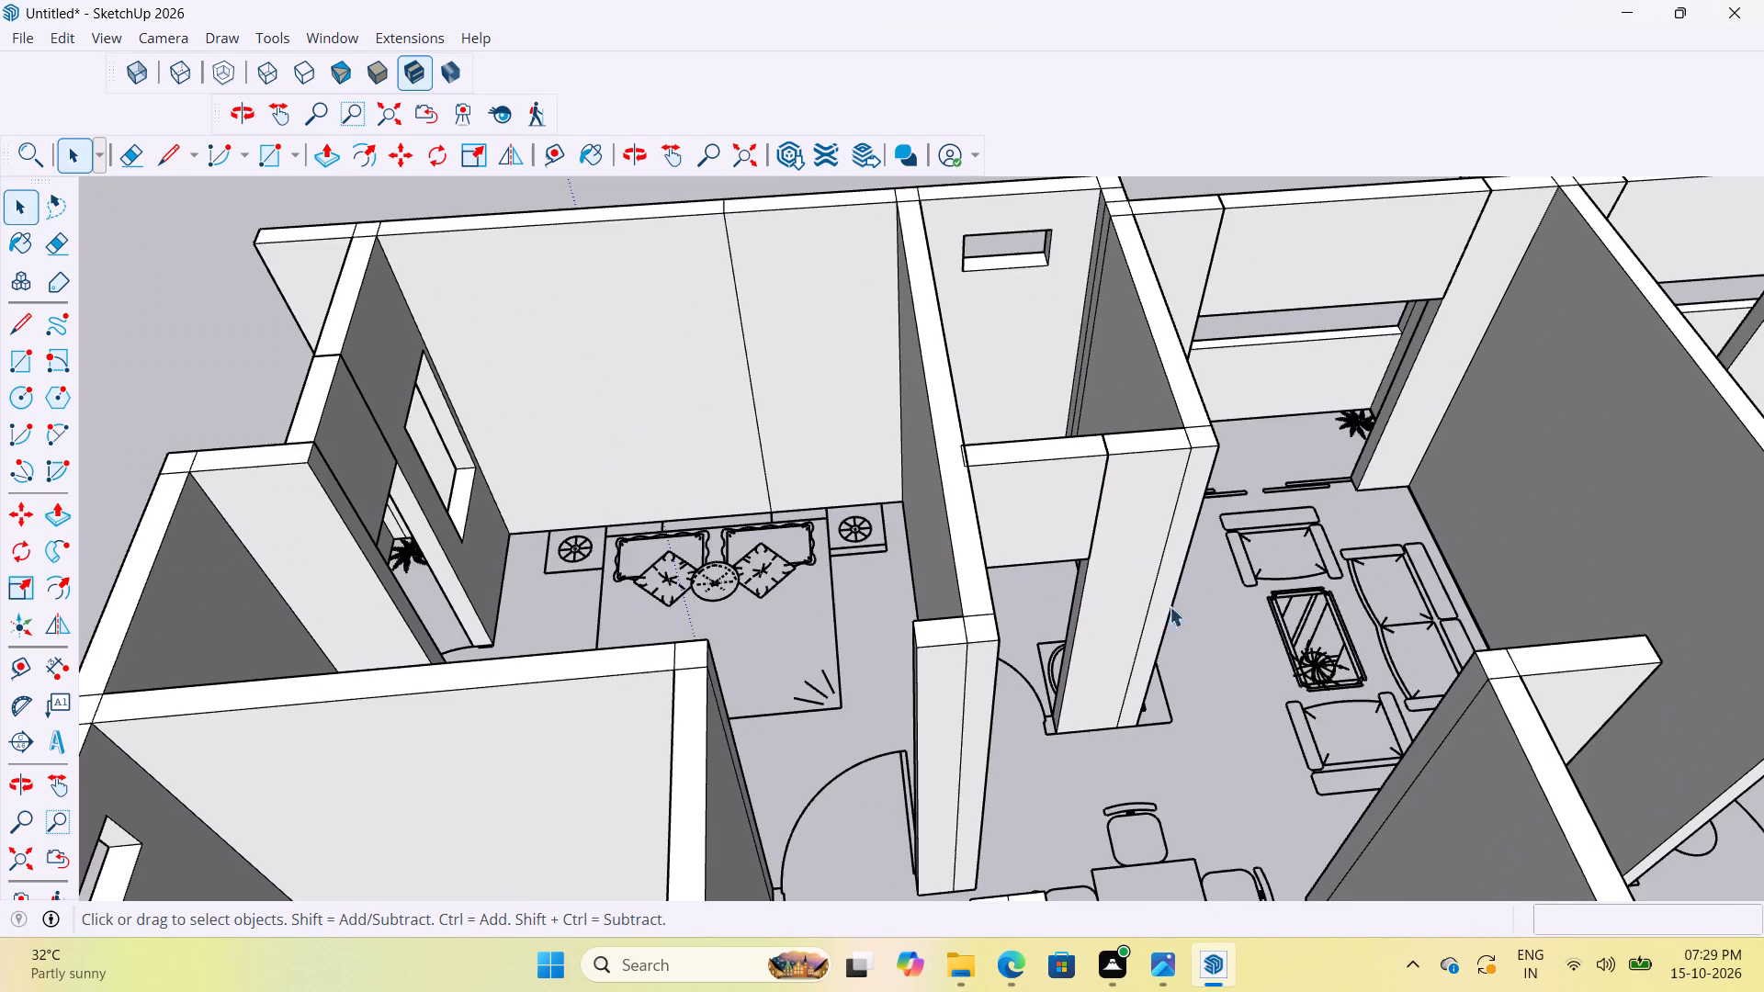
Undo the face adjustment, the 3' over-door extrusion and the bridging rectangle at this bathroom doorway.
scroll(1047, 483, "up", 4)
key("ctrl+z")
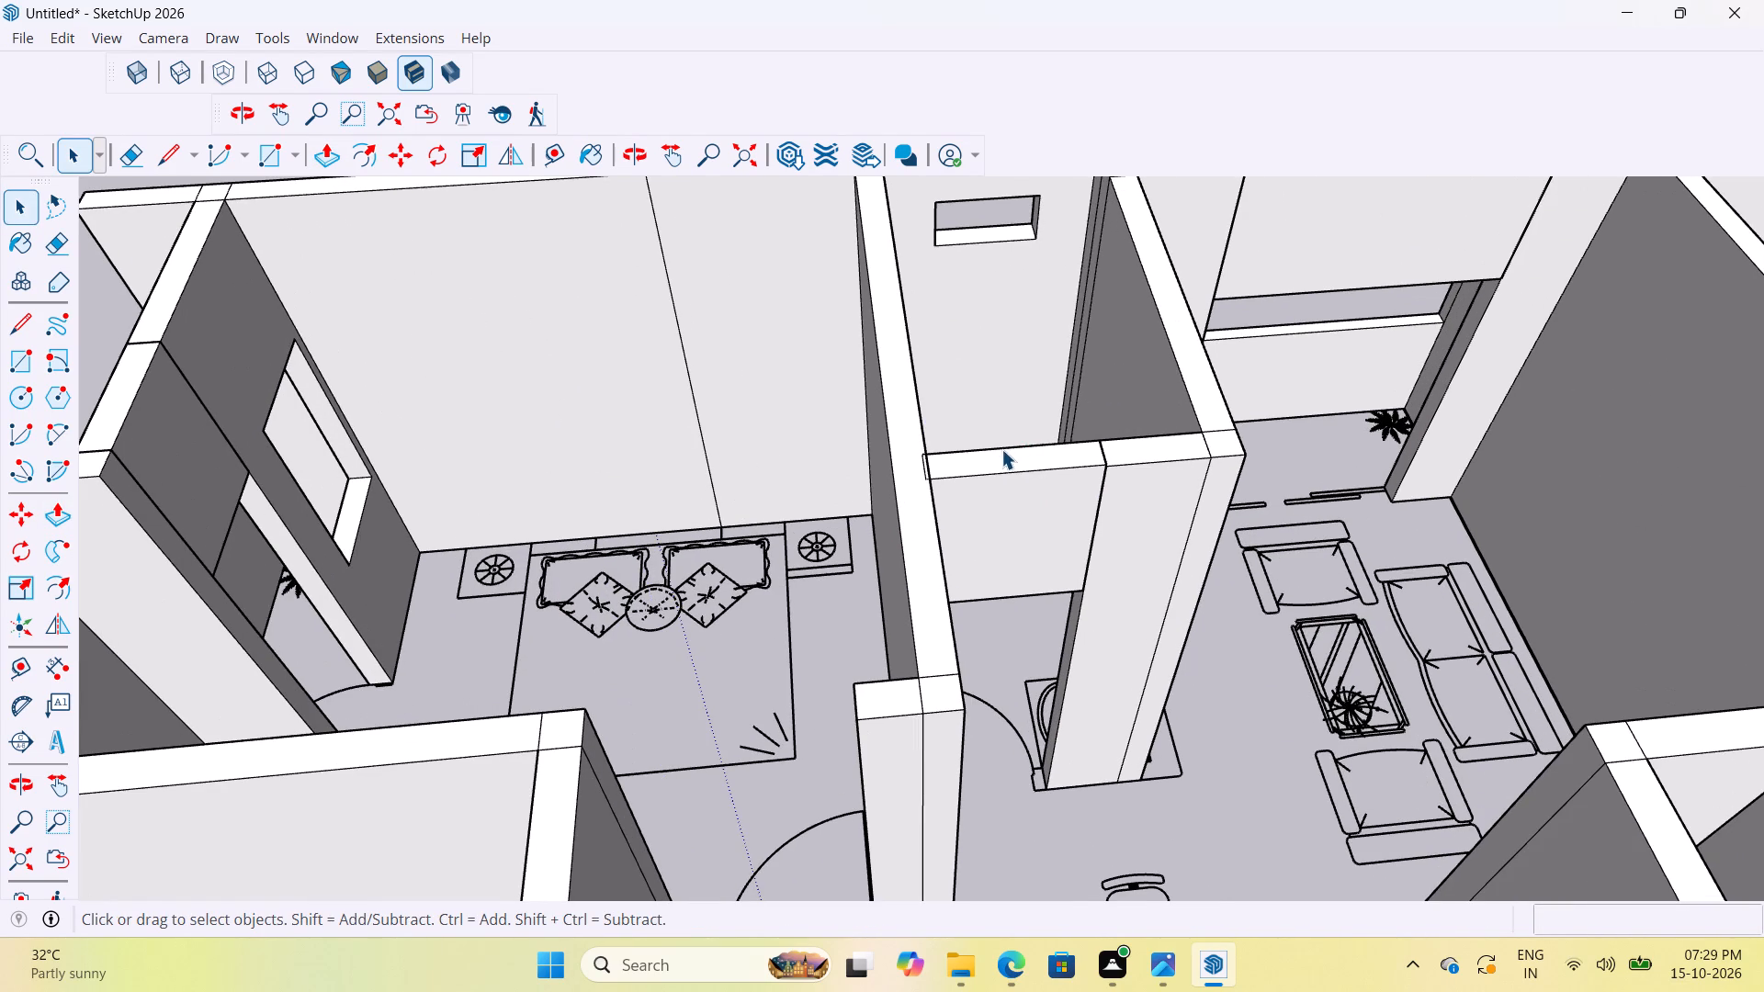
key("ctrl+z")
scroll(998, 454, "up", 3)
key("ctrl+z")
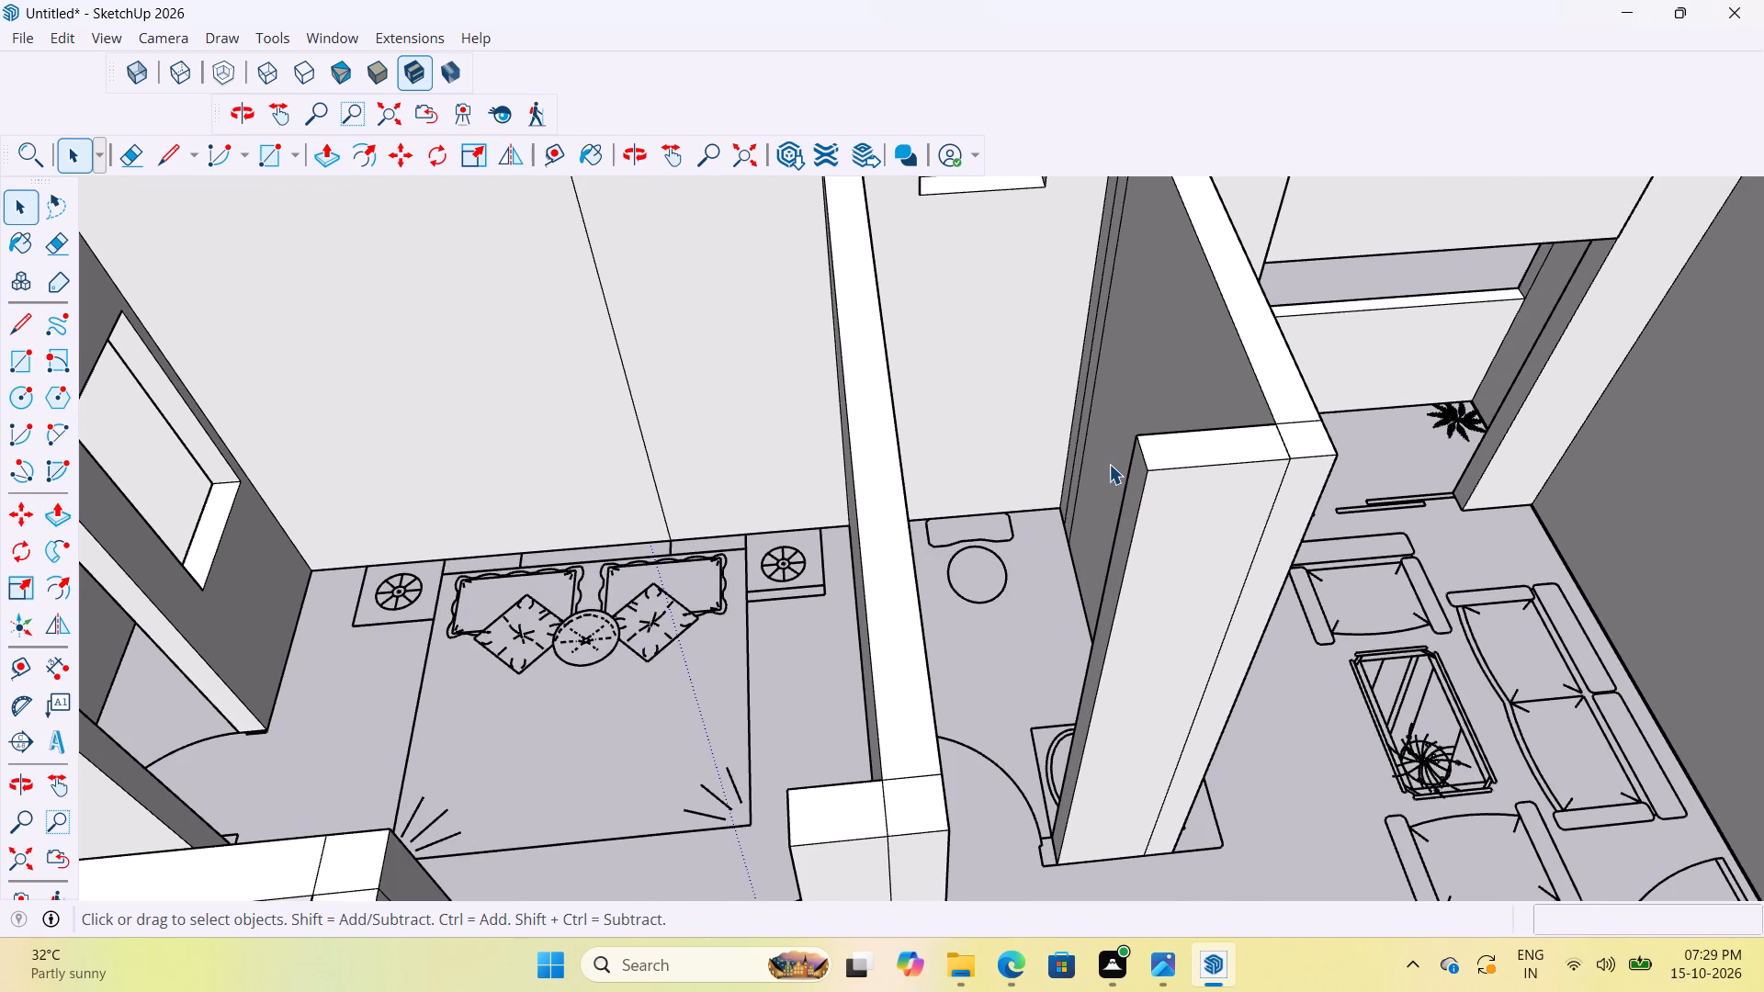
Redraw the wall-top rectangle on the horizontal plane across the bathroom doorway beside the living room, about 6" by 2' 6".
key("r")
scroll(1150, 462, "up", 4)
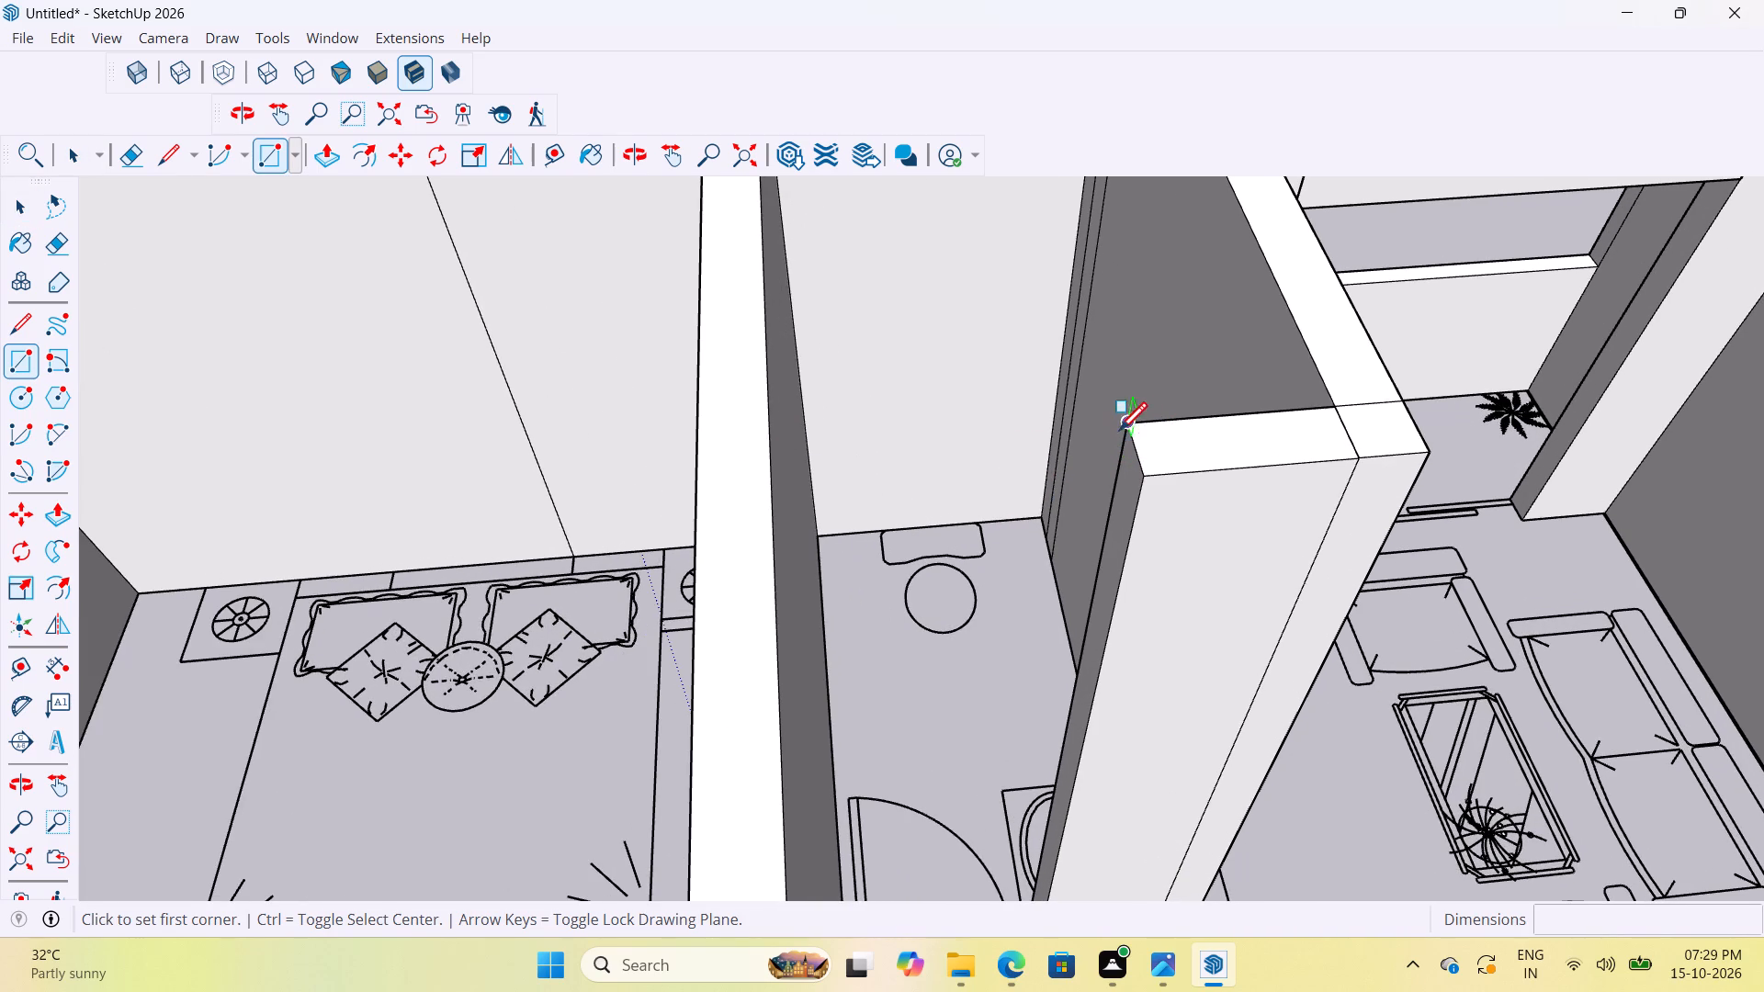
left_click(1126, 431)
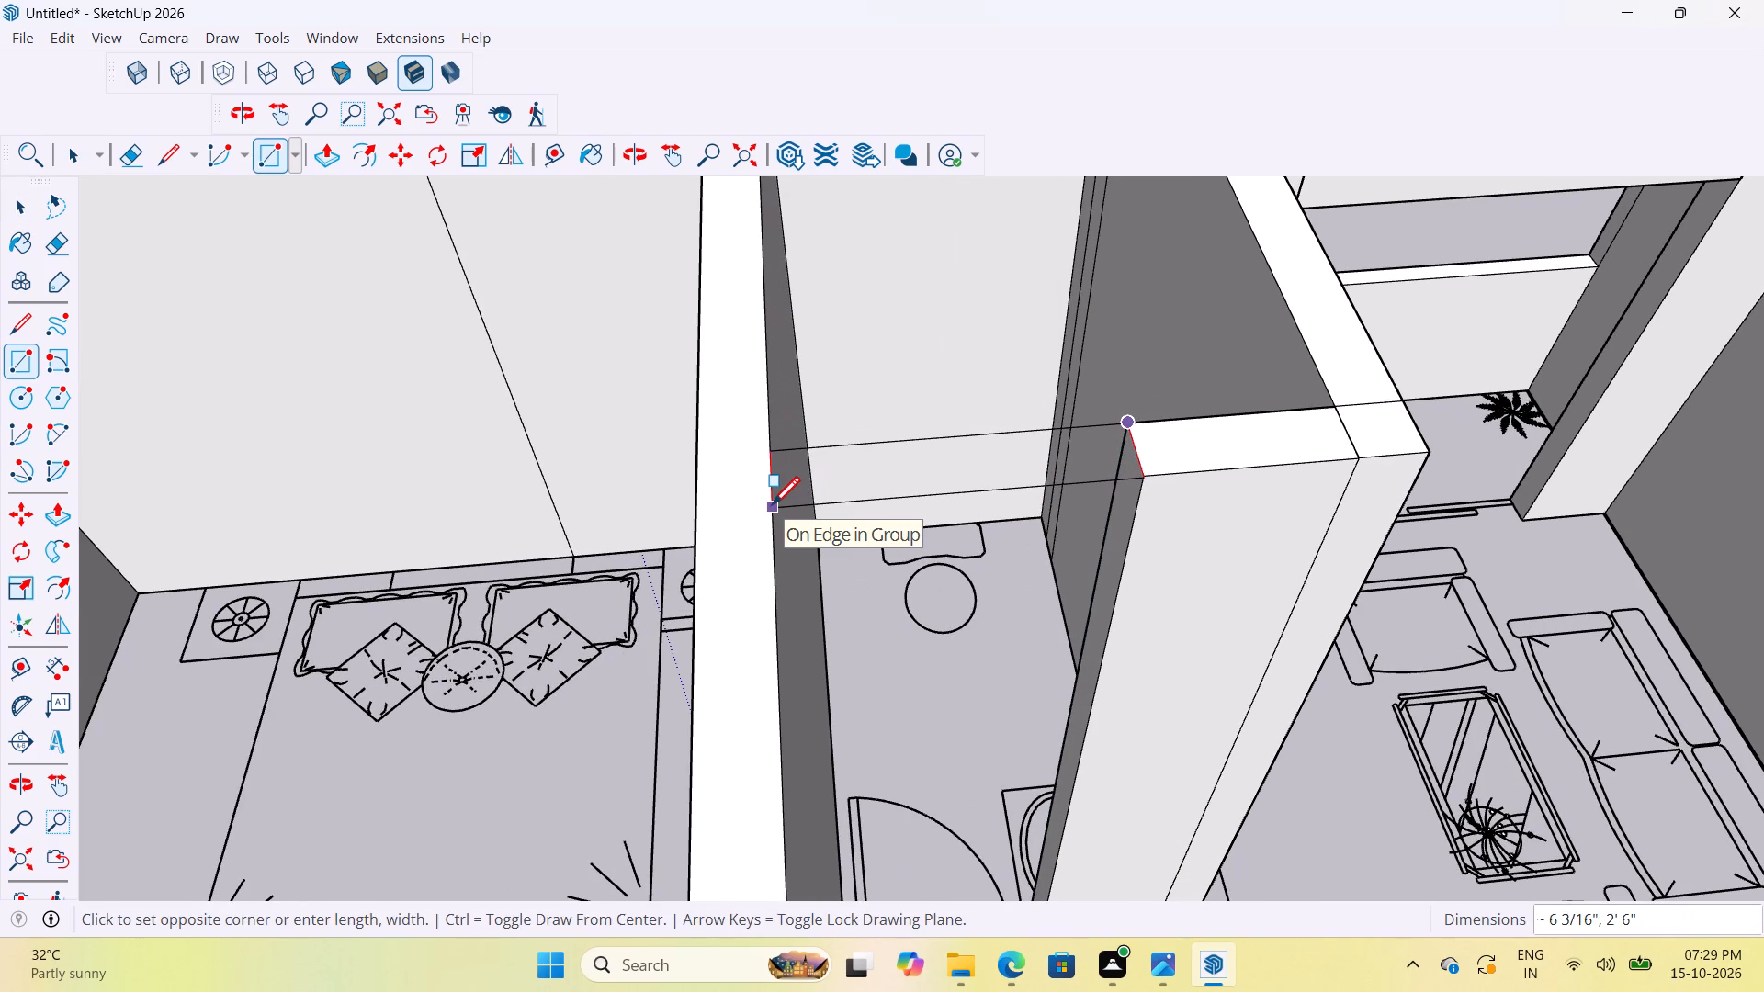
key("Up")
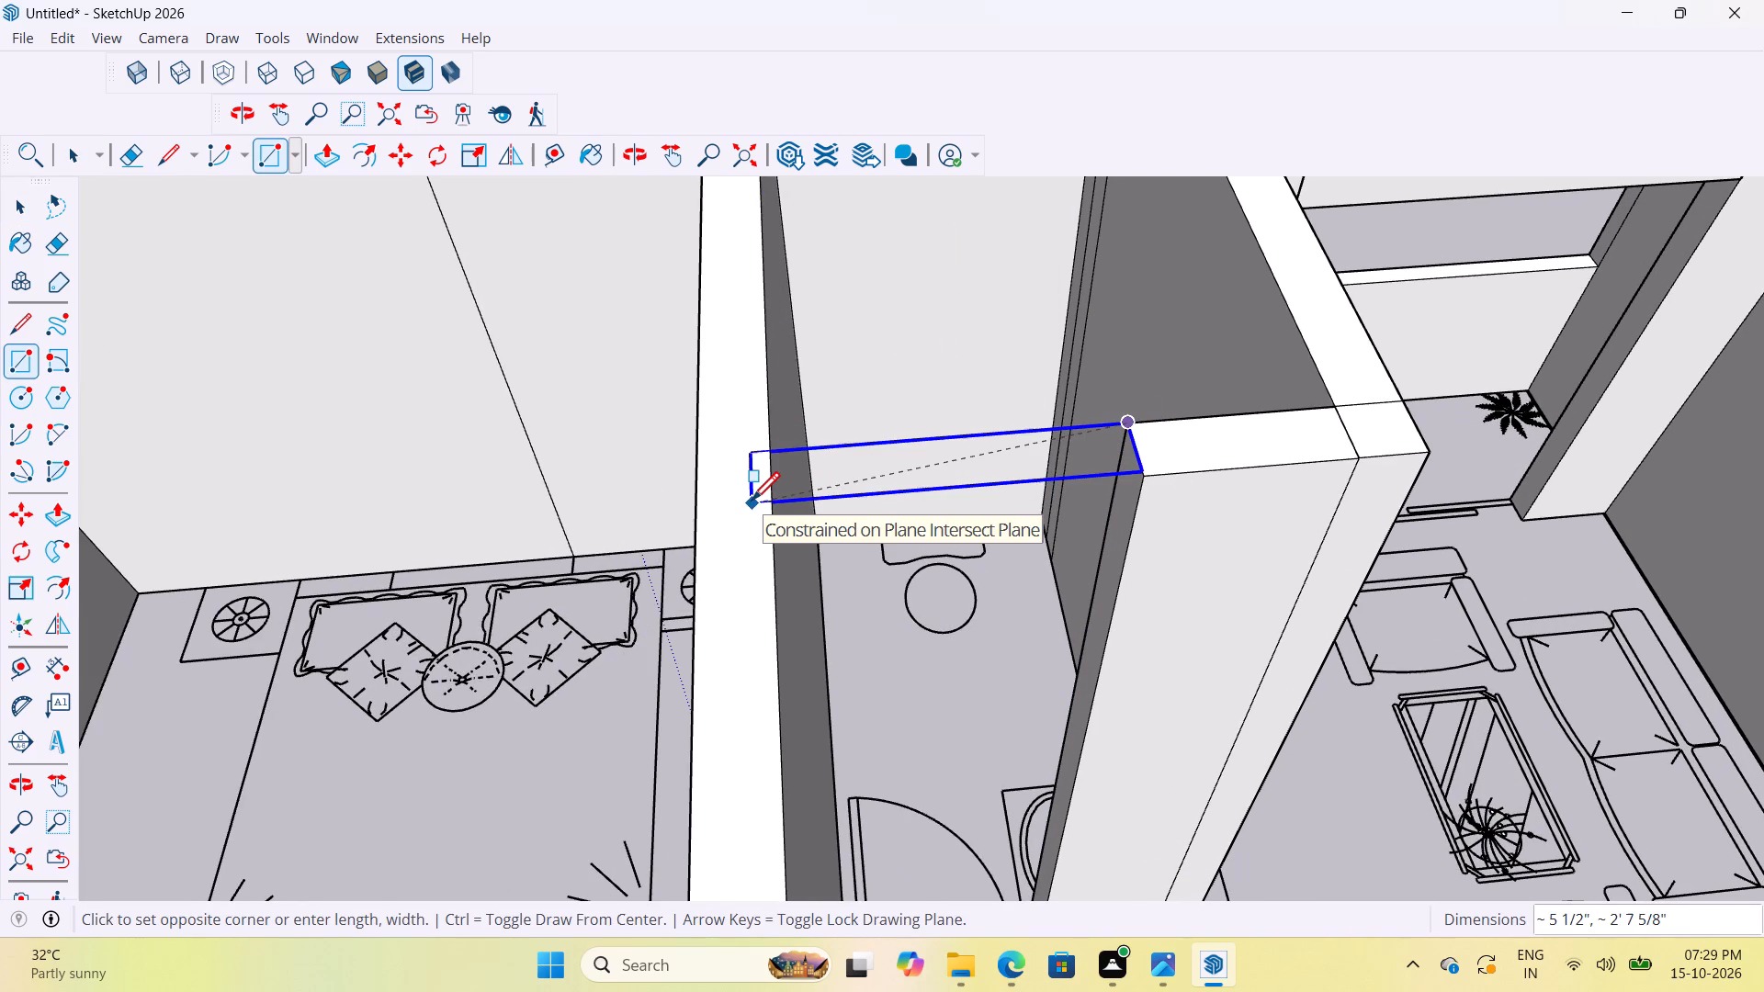
scroll(762, 502, "up", 3)
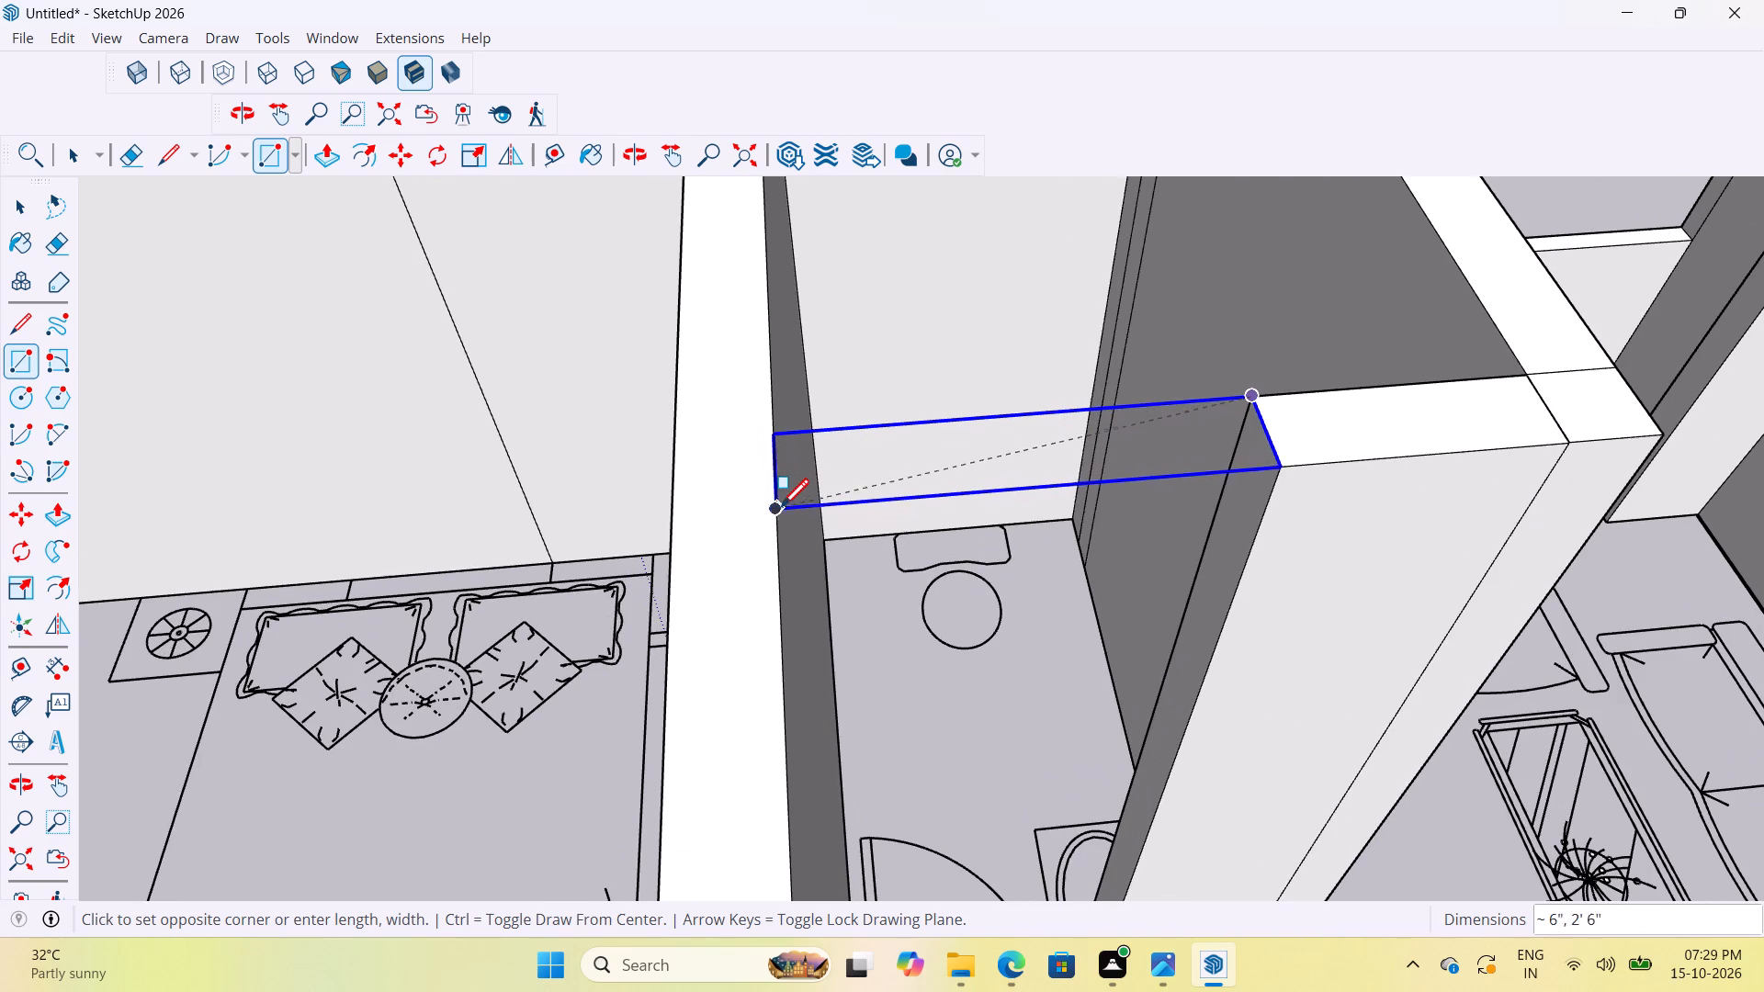
left_click(781, 510)
scroll(1163, 502, "up", 3)
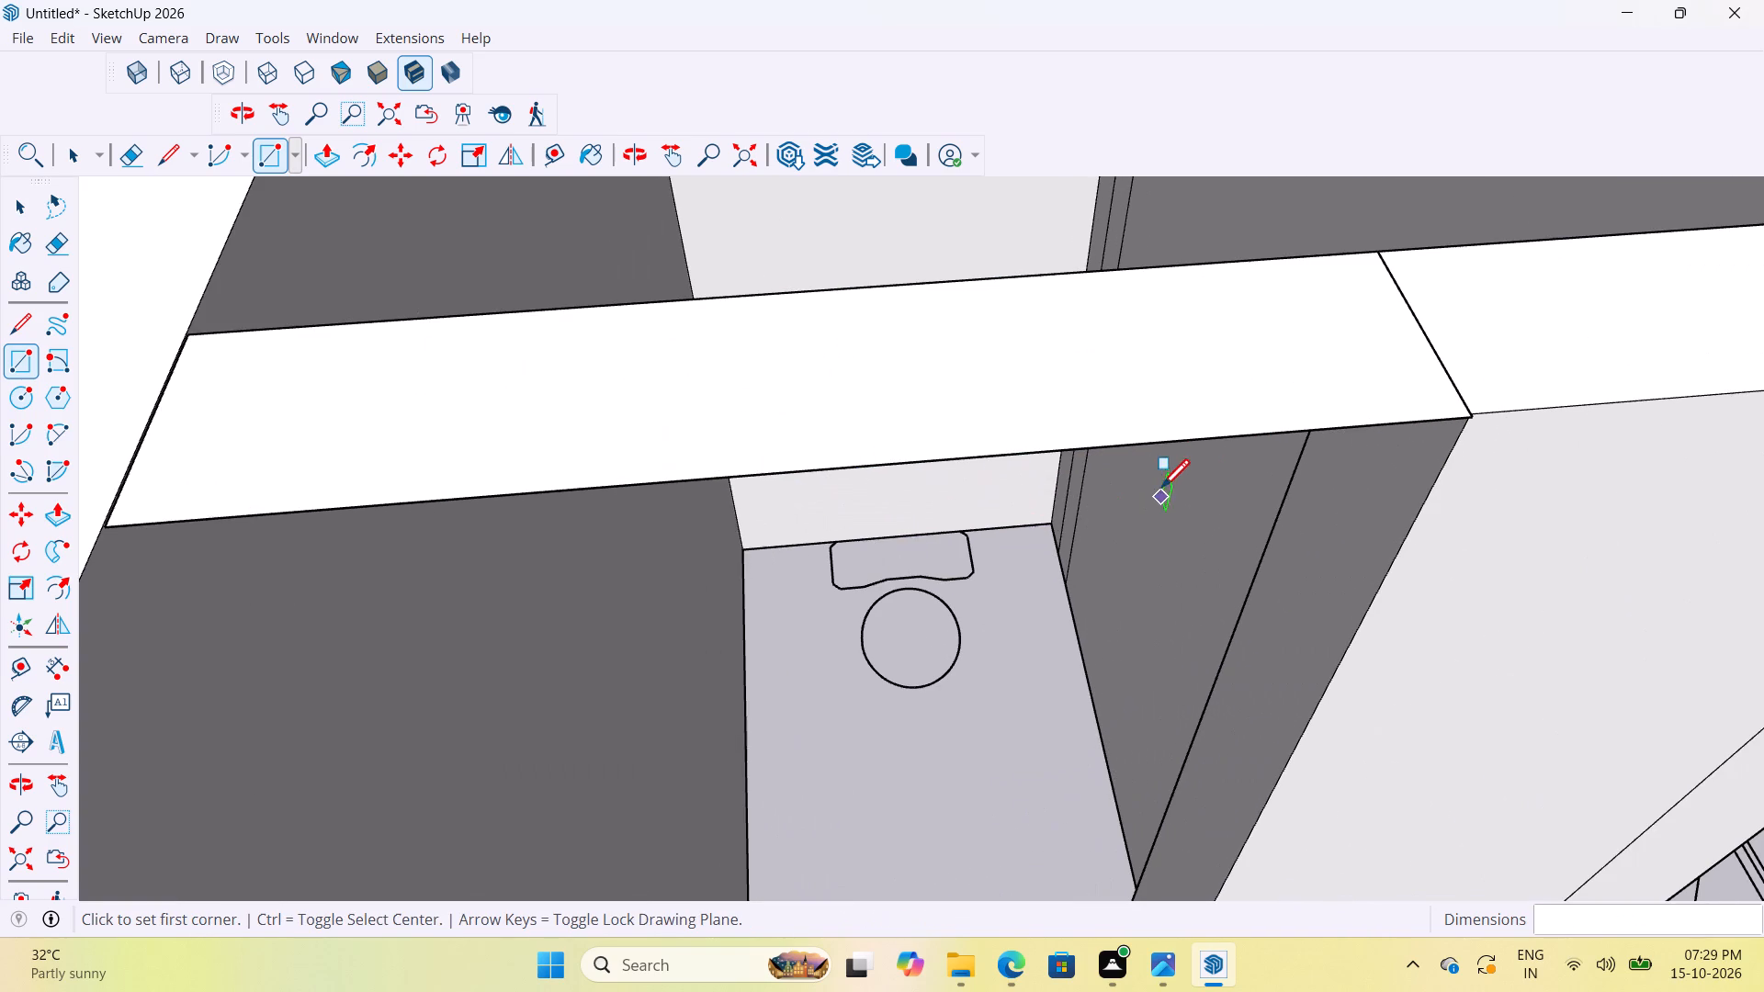
Push/Pull the redrawn bathroom doorway rectangle down 3' to form the over-door wall piece.
key("p")
left_click(1227, 400)
type("3'")
key("Return")
Push/Pull the over-door piece's other side face about 1/8" so it sits flush with the adjoining wall.
scroll(1597, 409, "up", 10)
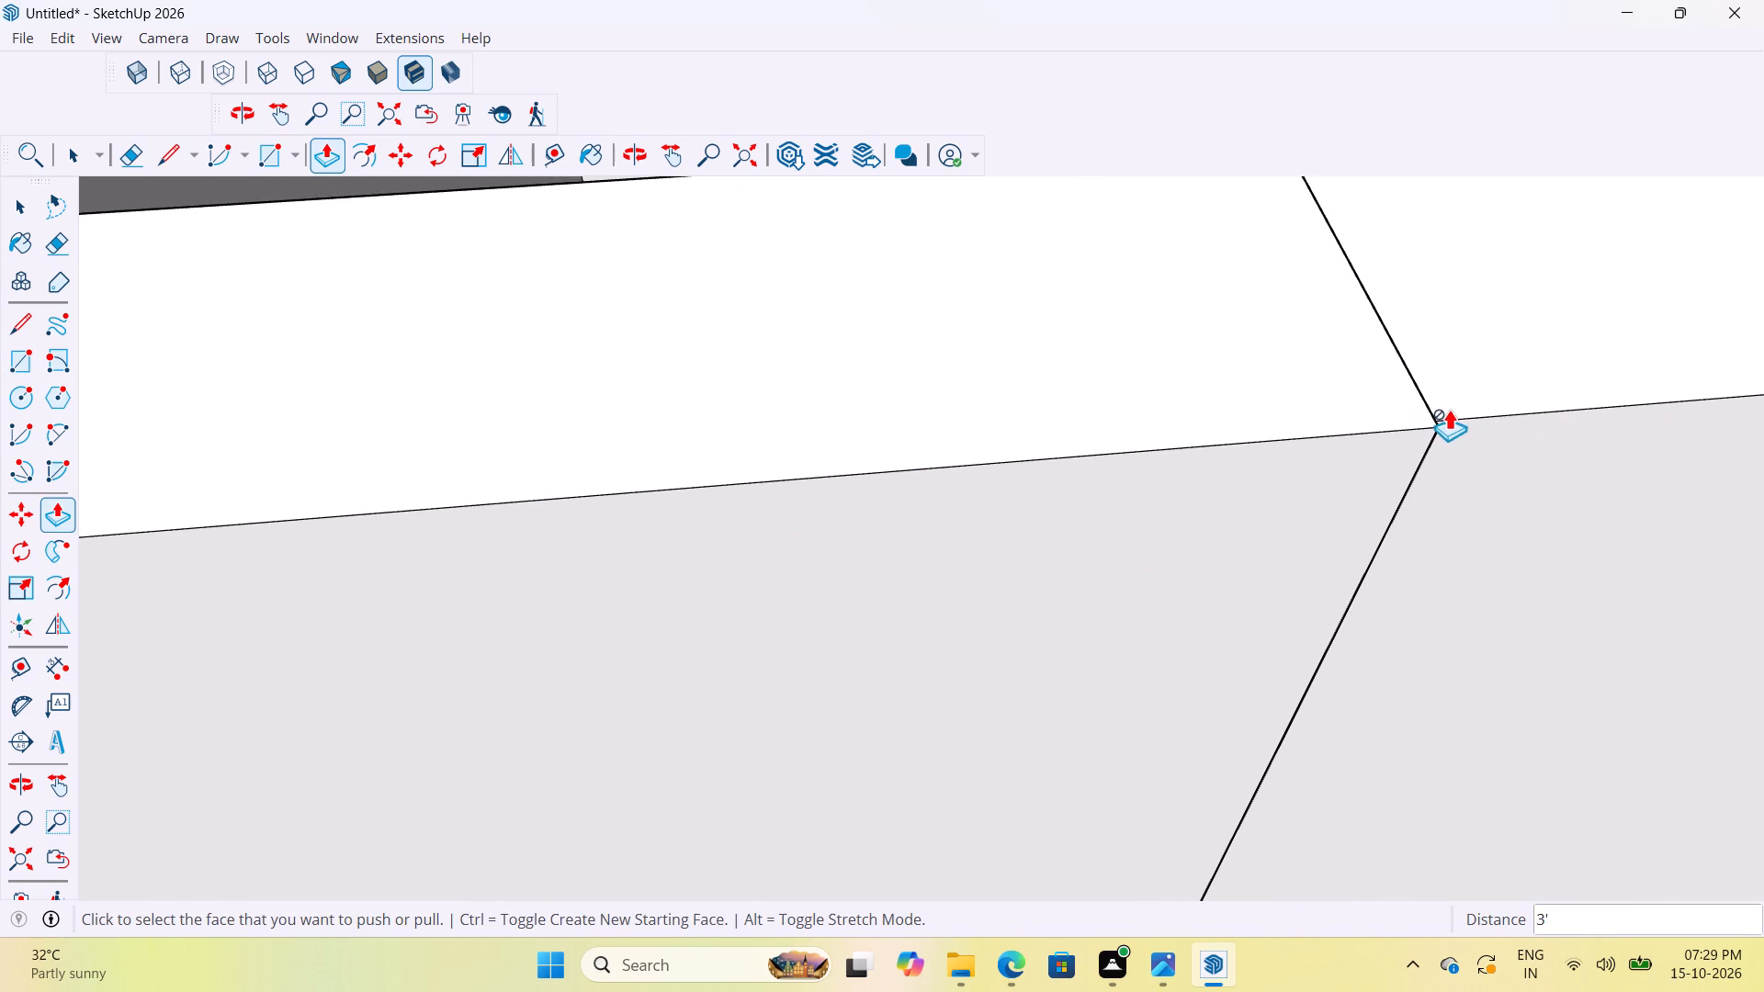
scroll(1449, 409, "up", 9)
middle_click_drag(1498, 436, 1300, 357)
scroll(1188, 380, "down", 10)
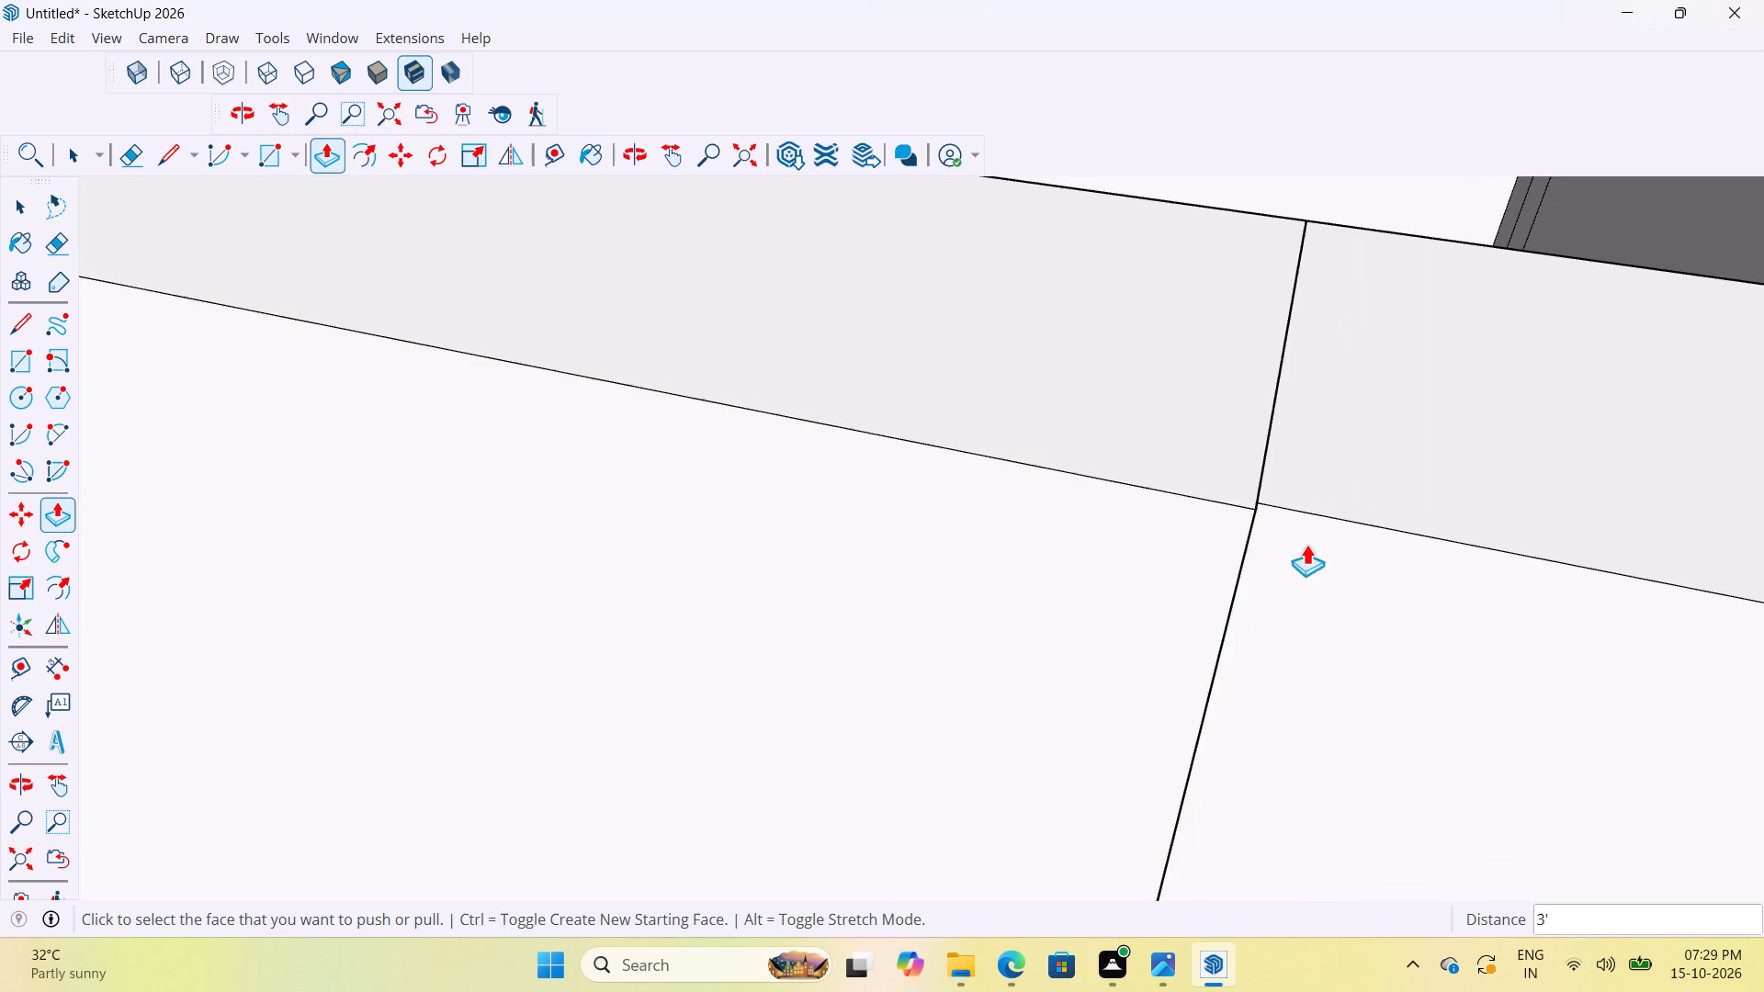
scroll(1299, 543, "up", 6)
scroll(1356, 508, "down", 6)
middle_click_drag(1456, 565, 1236, 502)
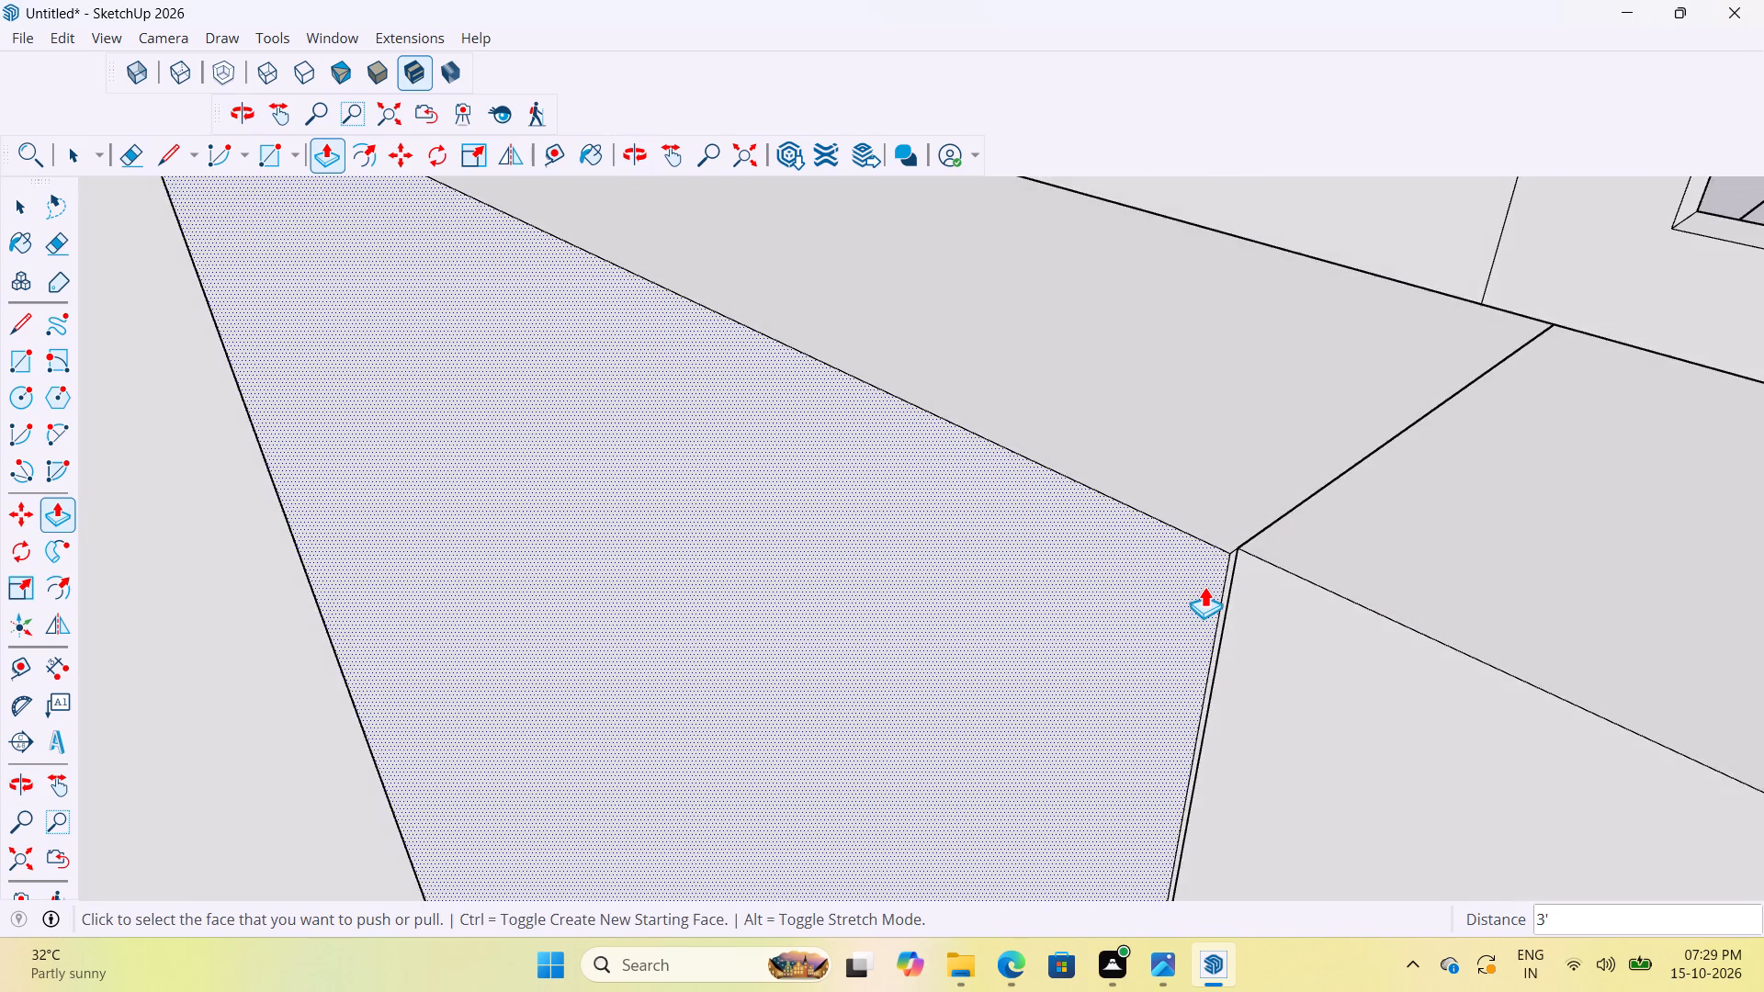
scroll(1204, 586, "up", 3)
left_click(1205, 586)
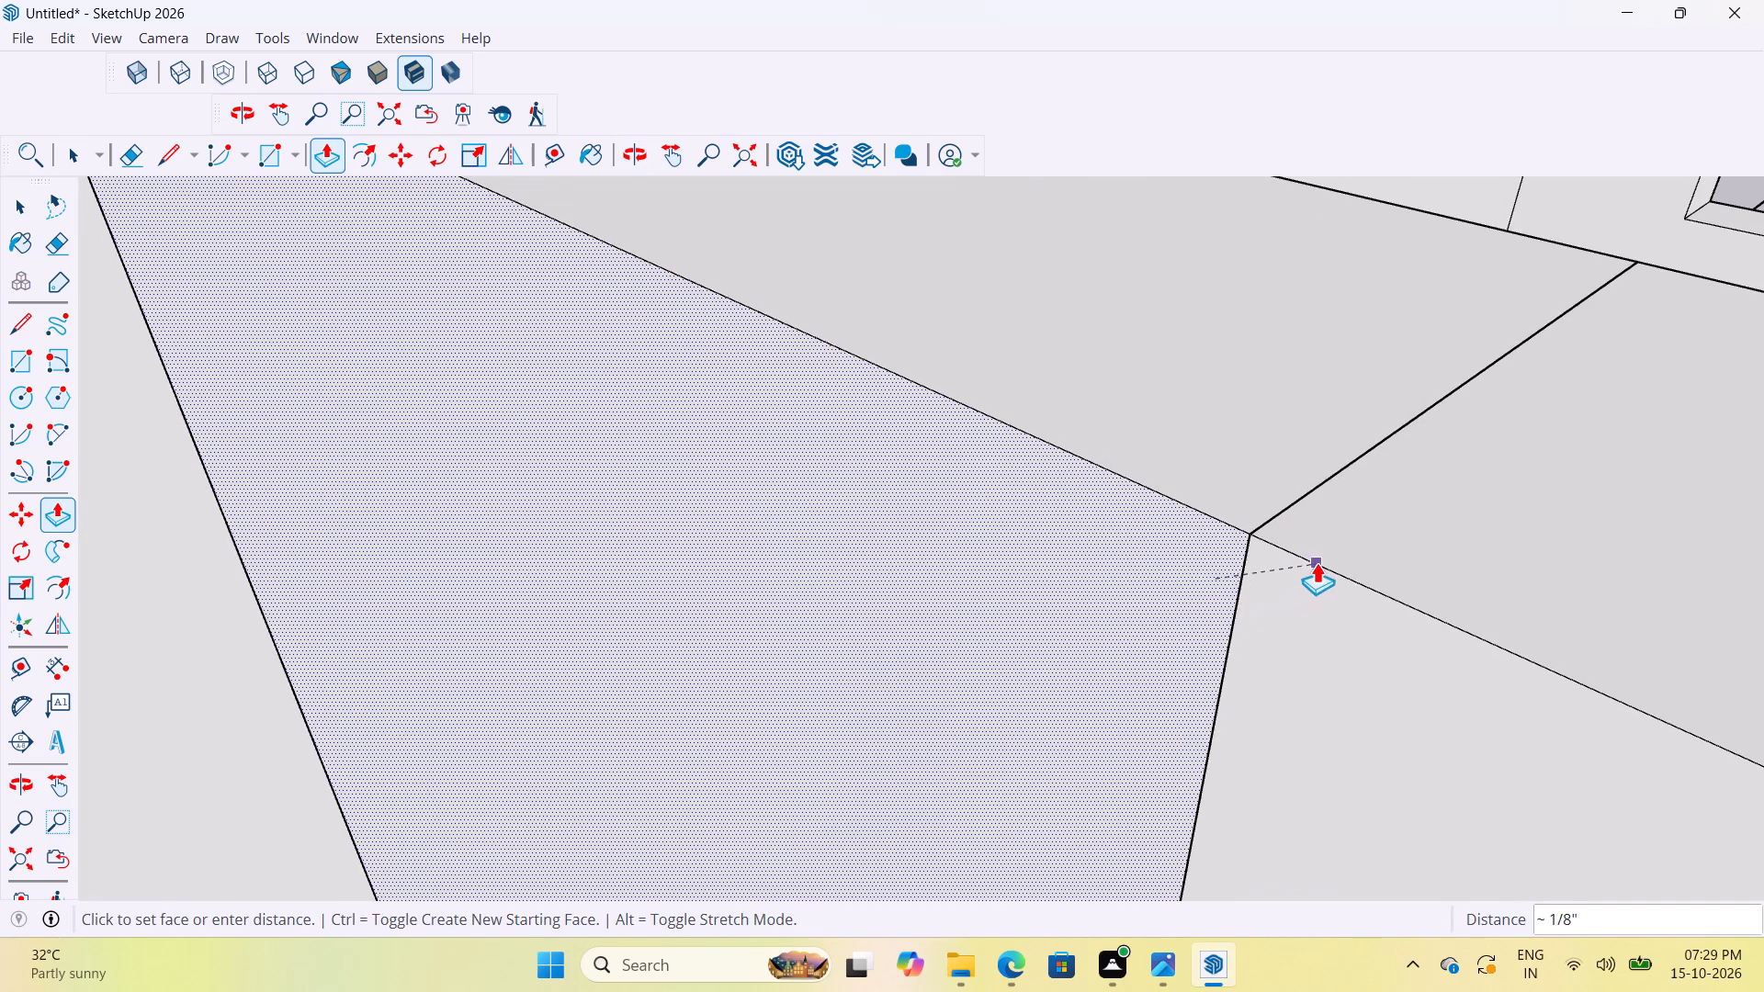
left_click(1317, 562)
View the whole layout and inspect the over-door pieces and joints at both flats' bathroom doorways beside the living rooms.
scroll(1311, 503, "down", 11)
middle_click_drag(1497, 510, 792, 608)
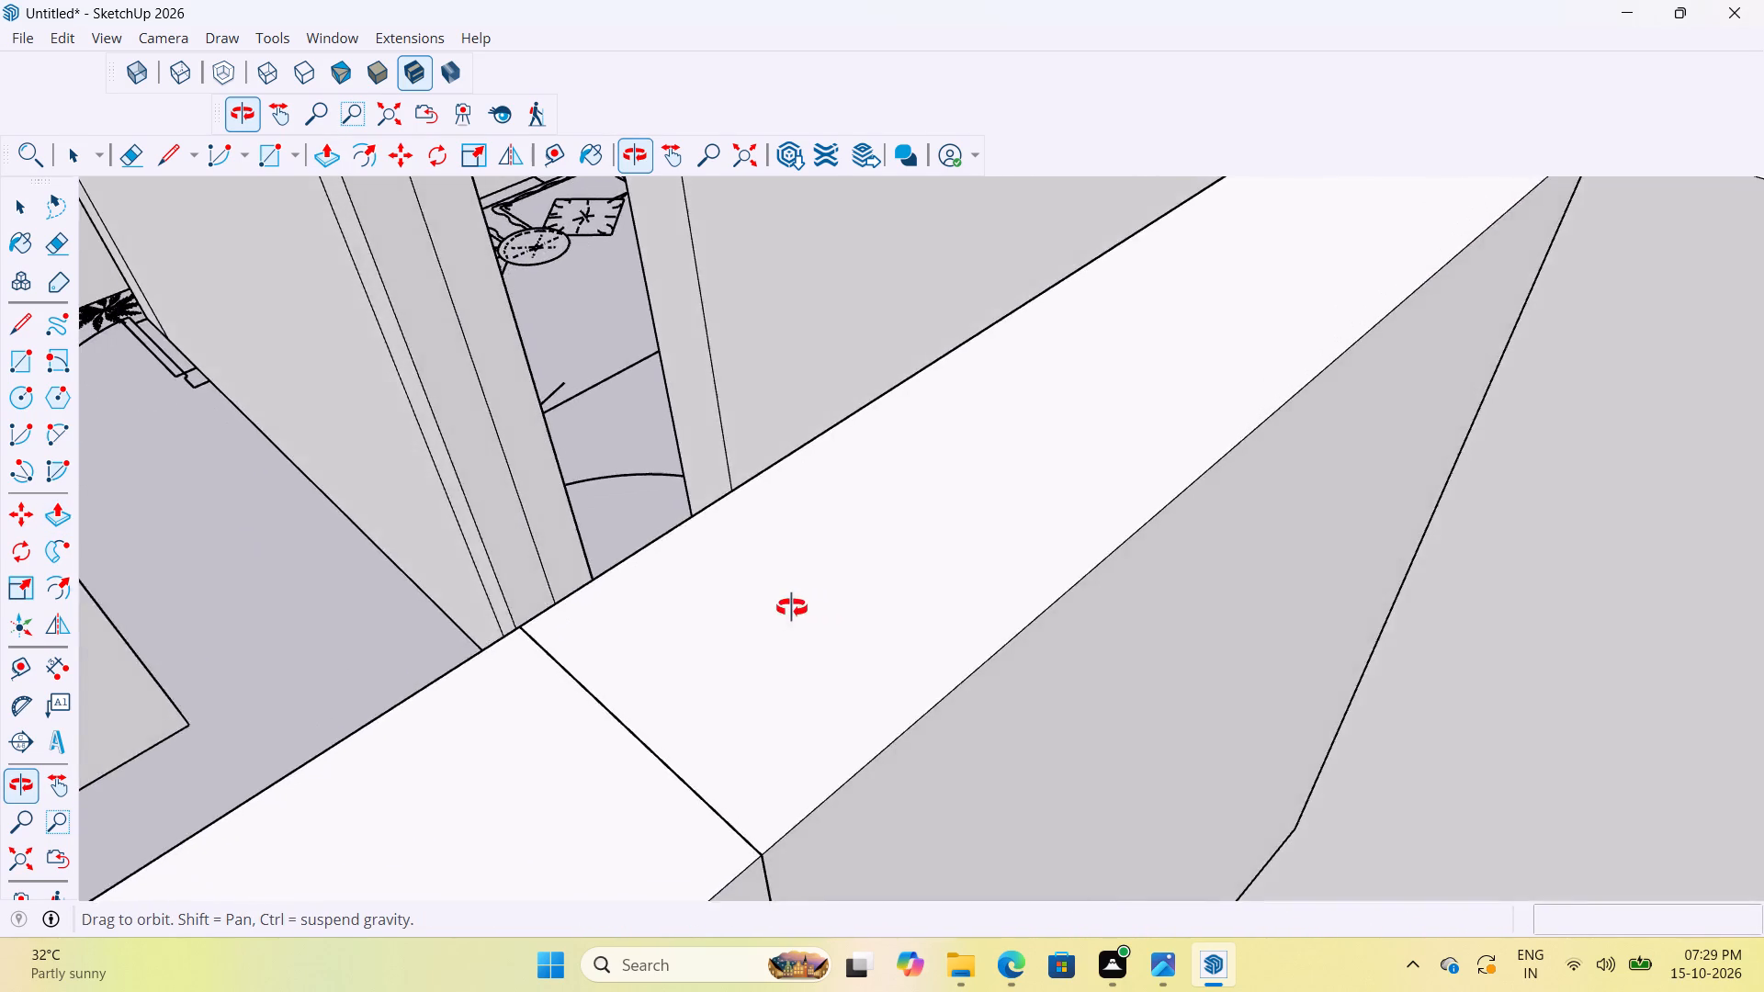
middle_click_drag(792, 608, 1337, 657)
scroll(1163, 615, "down", 20)
scroll(1163, 615, "down", 9)
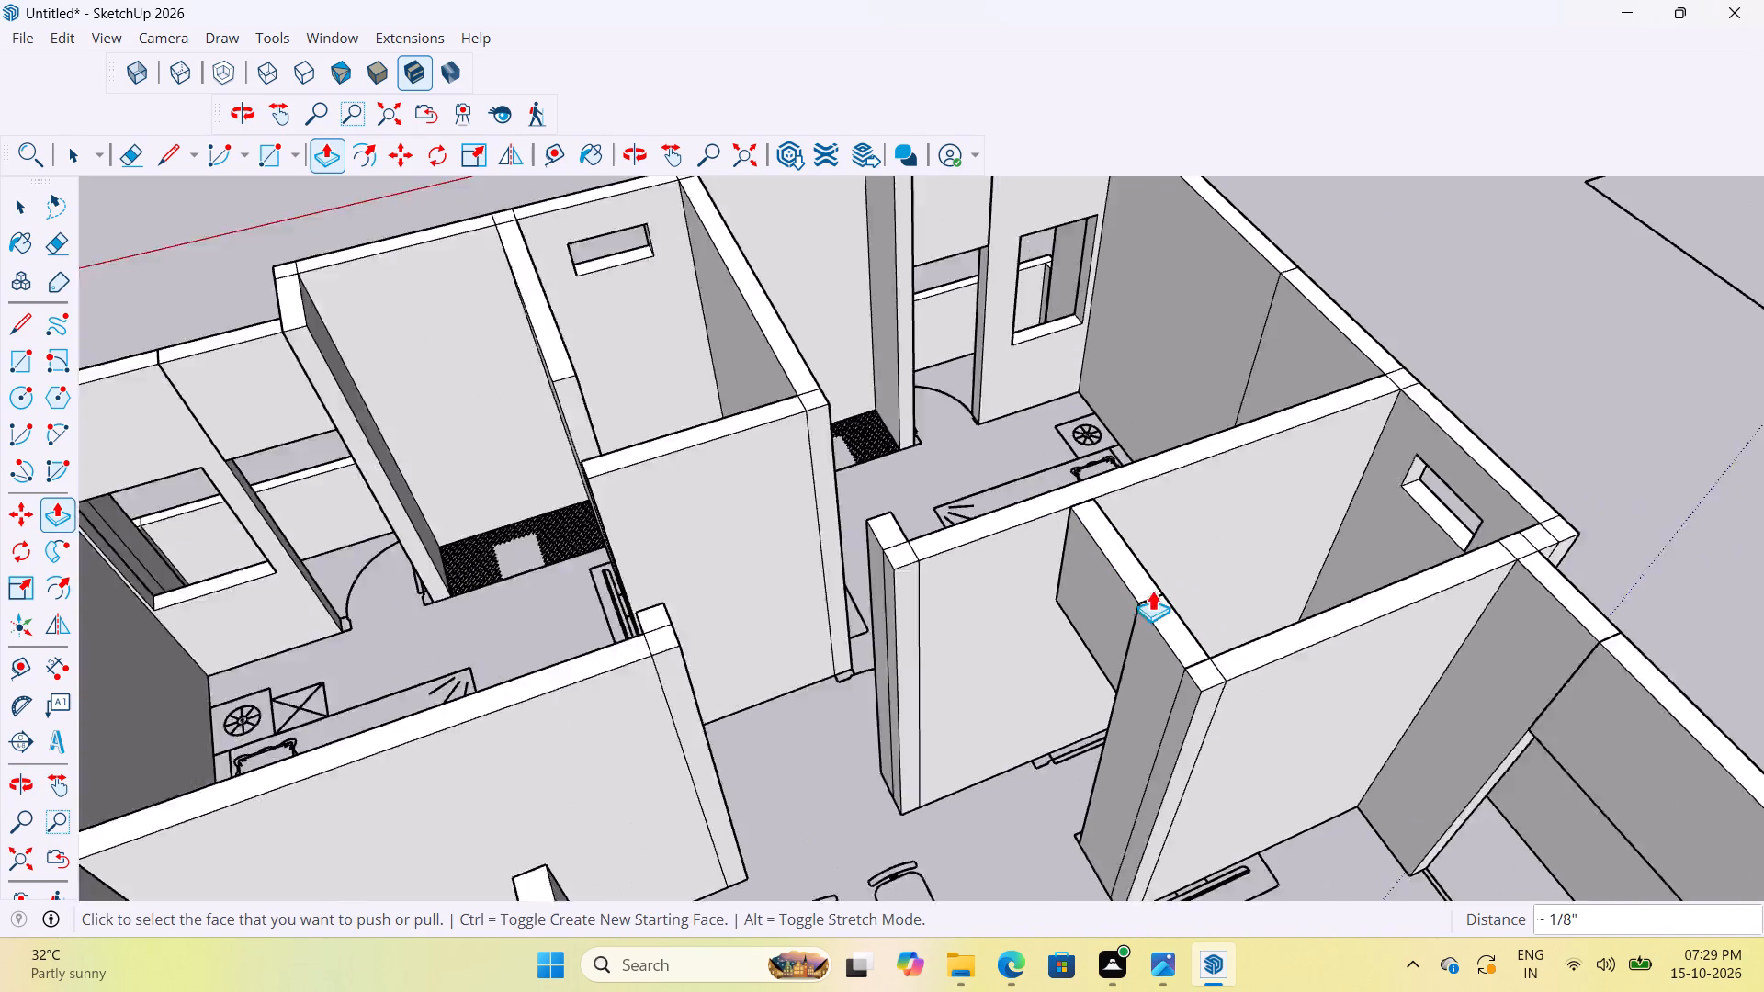
scroll(1152, 590, "down", 13)
key("space")
key("space")
scroll(1113, 640, "up", 5)
middle_click_drag(1122, 627, 1599, 583)
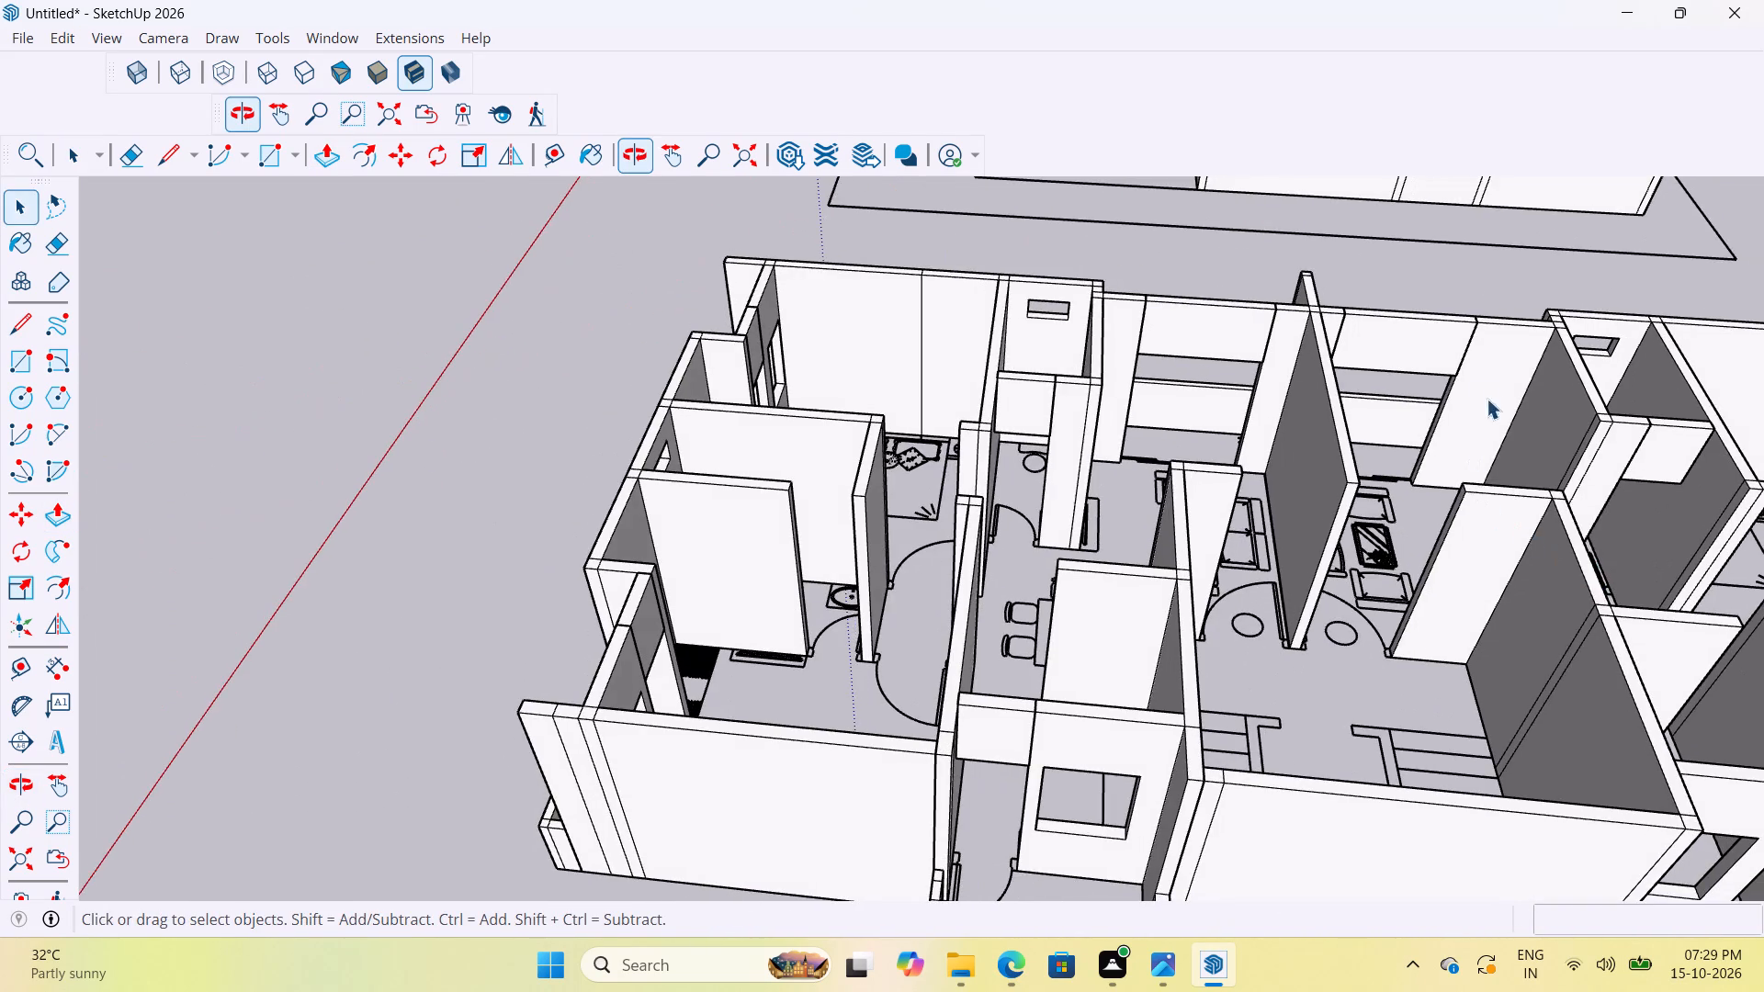
scroll(1375, 372, "up", 3)
scroll(1075, 522, "up", 4)
scroll(958, 641, "down", 5)
scroll(1114, 417, "up", 2)
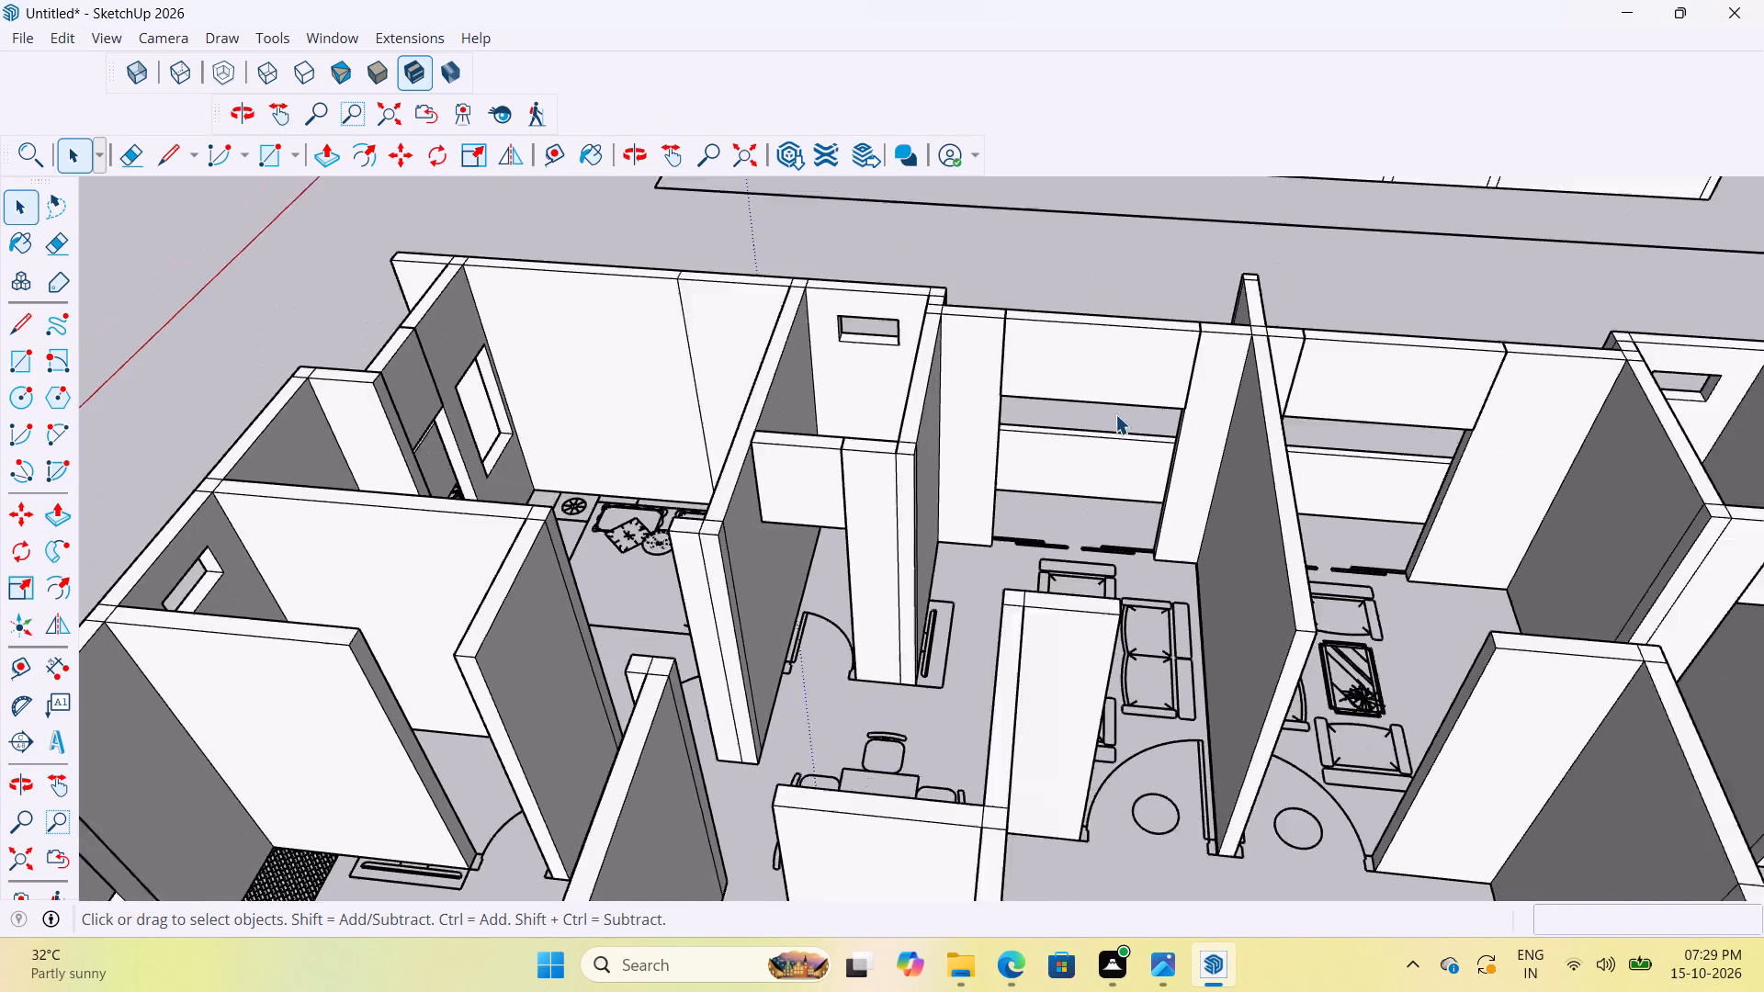
scroll(1115, 414, "up", 2)
scroll(1081, 440, "down", 4)
scroll(1367, 416, "down", 5)
scroll(1464, 485, "up", 4)
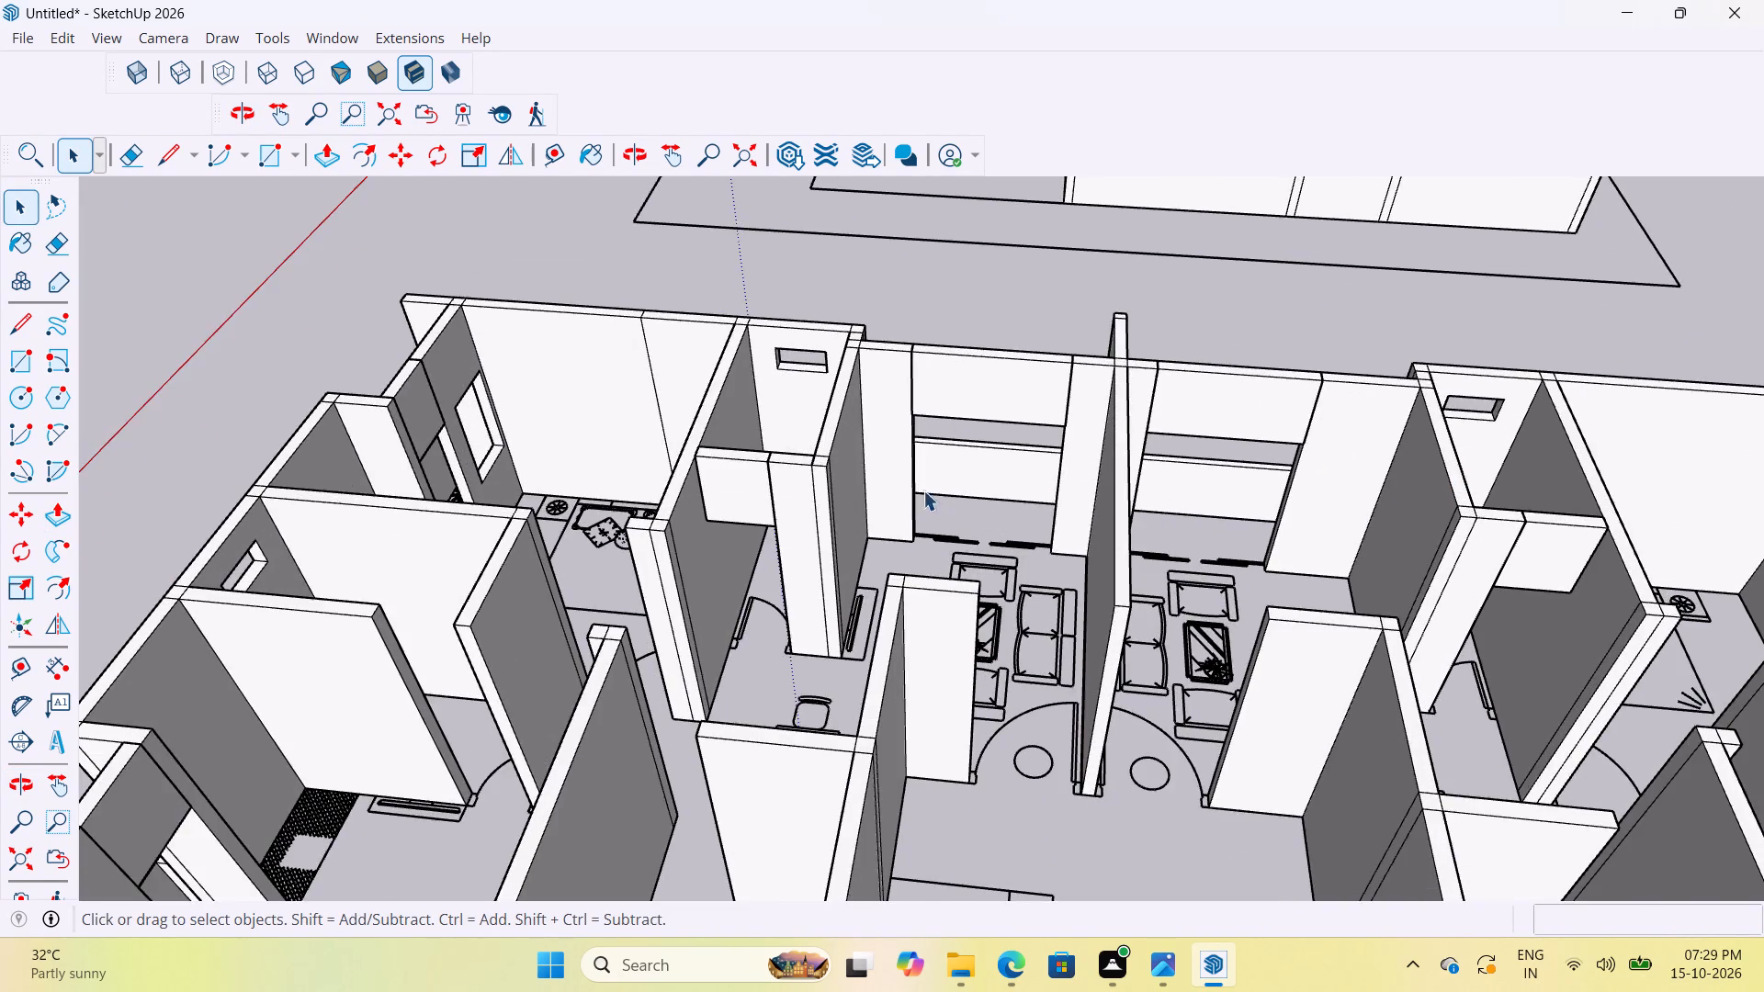
scroll(914, 494, "down", 5)
scroll(1173, 586, "up", 4)
scroll(1486, 514, "up", 8)
middle_click_drag(1280, 514, 1280, 513)
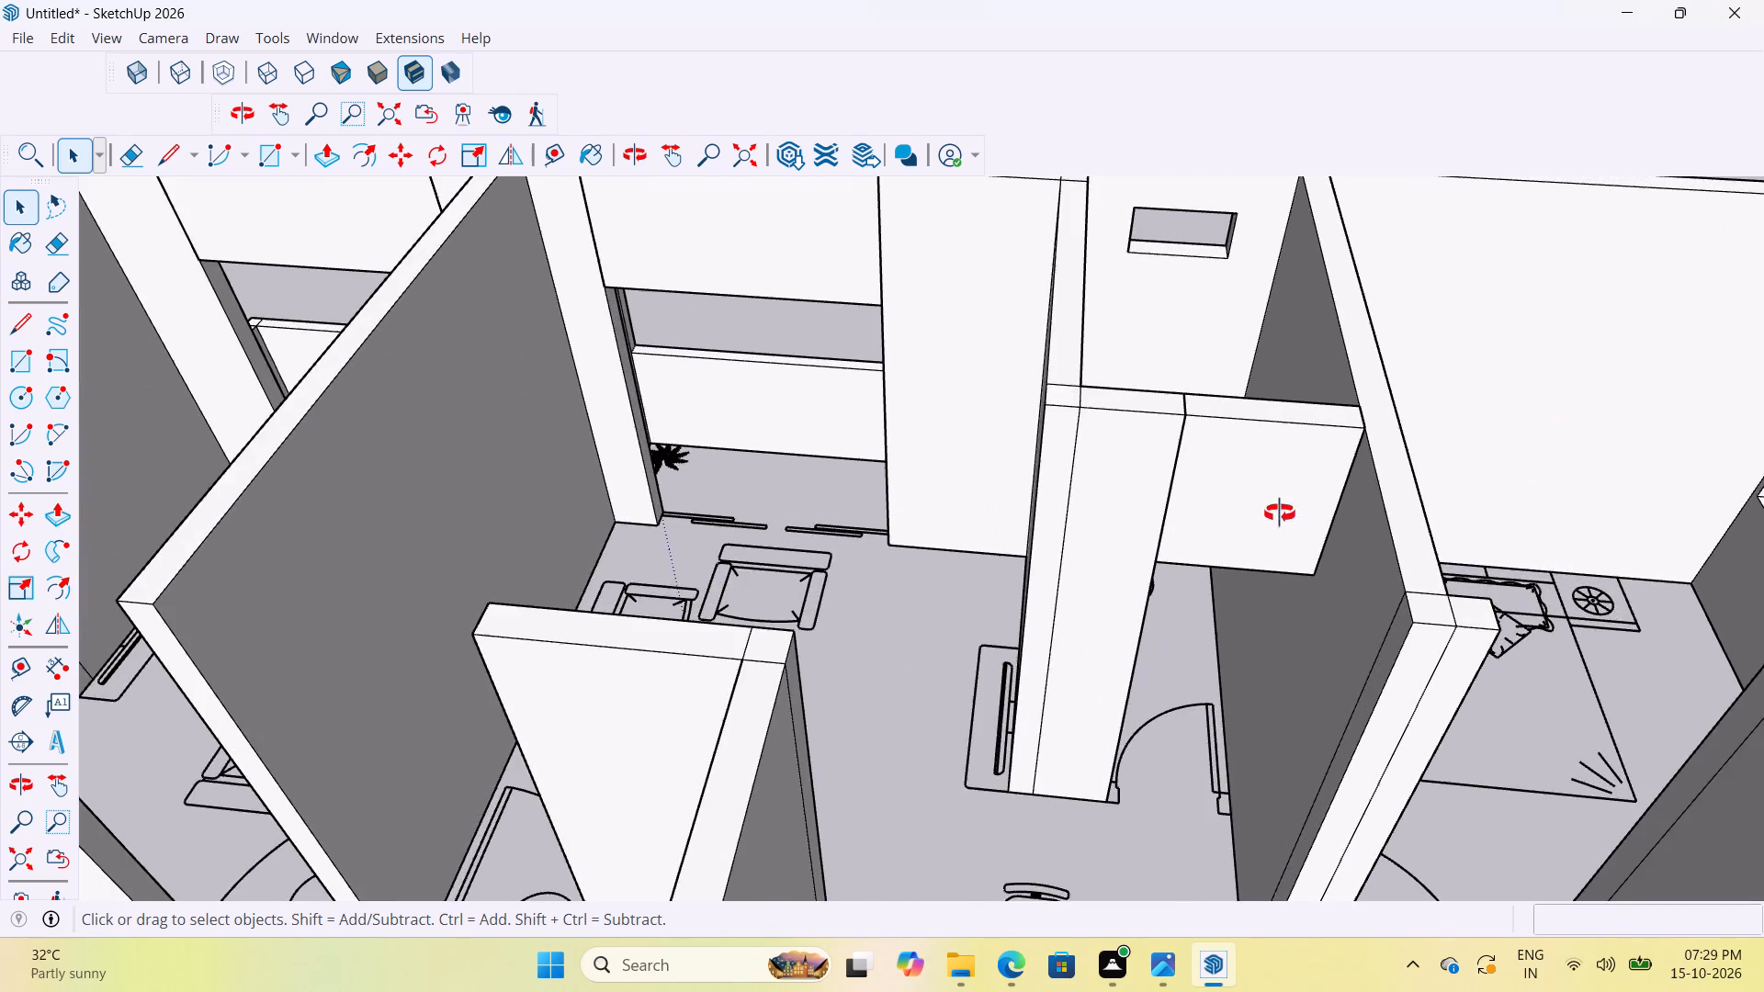
middle_click_drag(1280, 513, 1056, 493)
scroll(1116, 479, "up", 20)
scroll(1116, 479, "up", 2)
scroll(1058, 480, "down", 7)
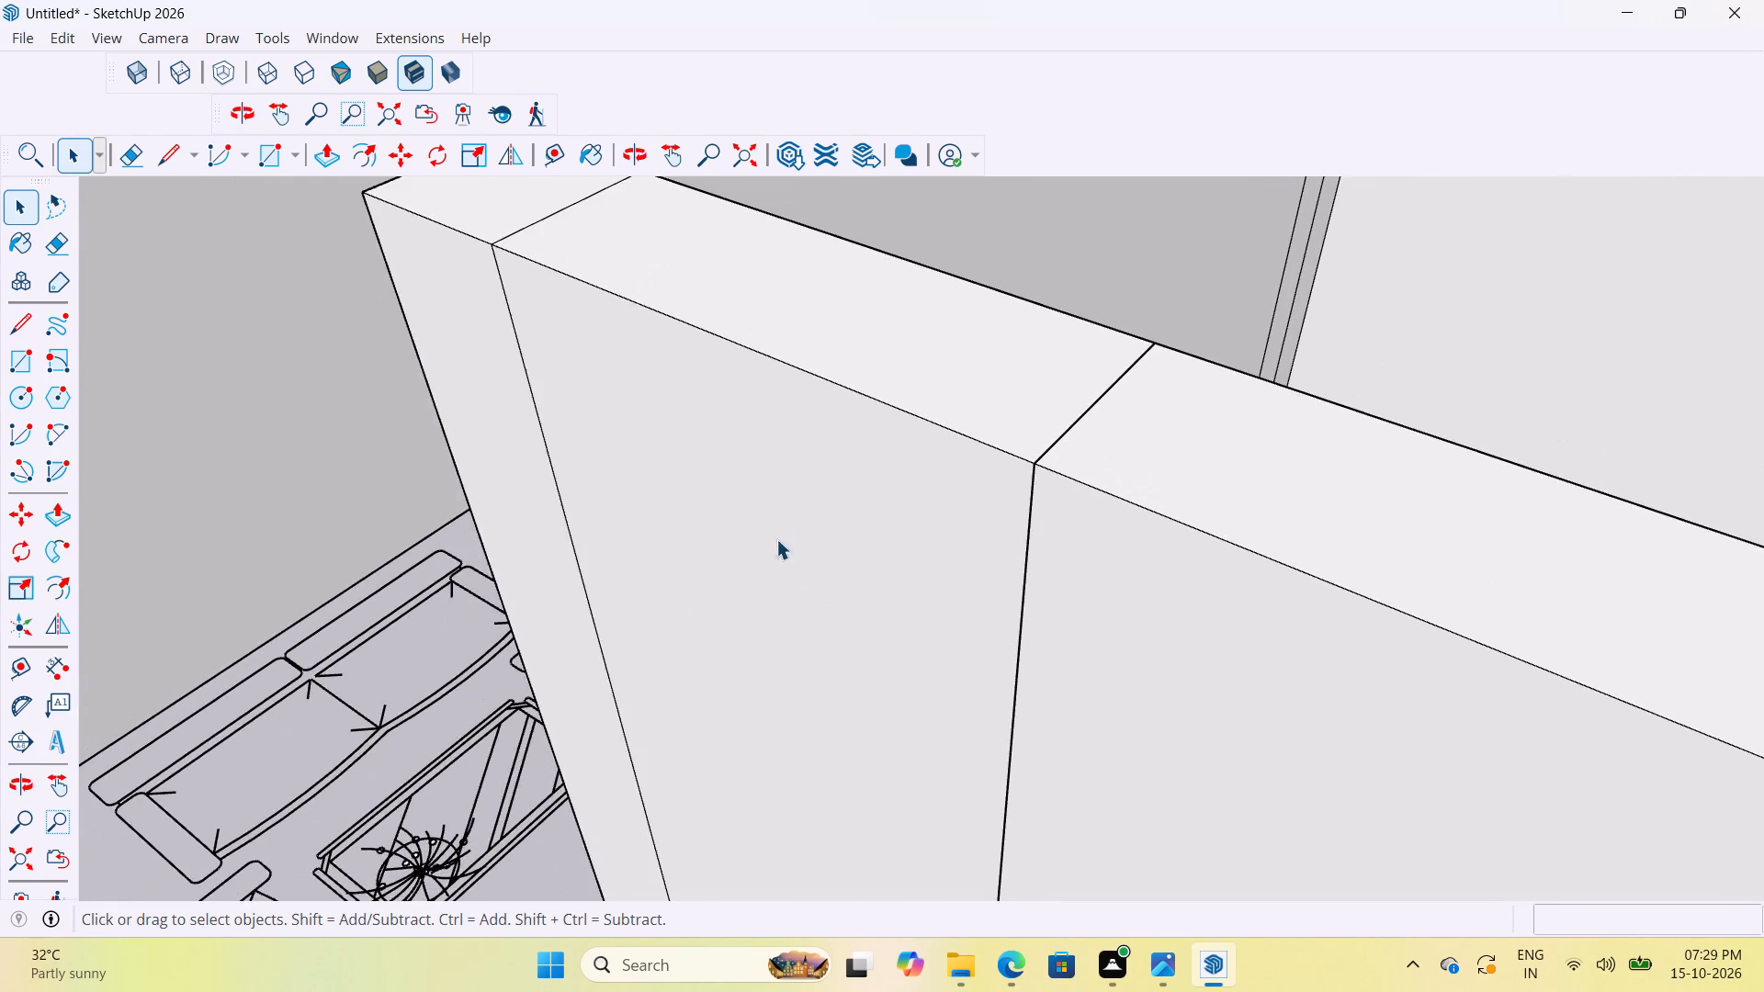
scroll(714, 531, "down", 20)
scroll(714, 531, "down", 10)
Draw a 2' 6" by 6" wall-top rectangle across the doorway of the bathroom with the washbasin.
middle_click_drag(930, 546, 1149, 587)
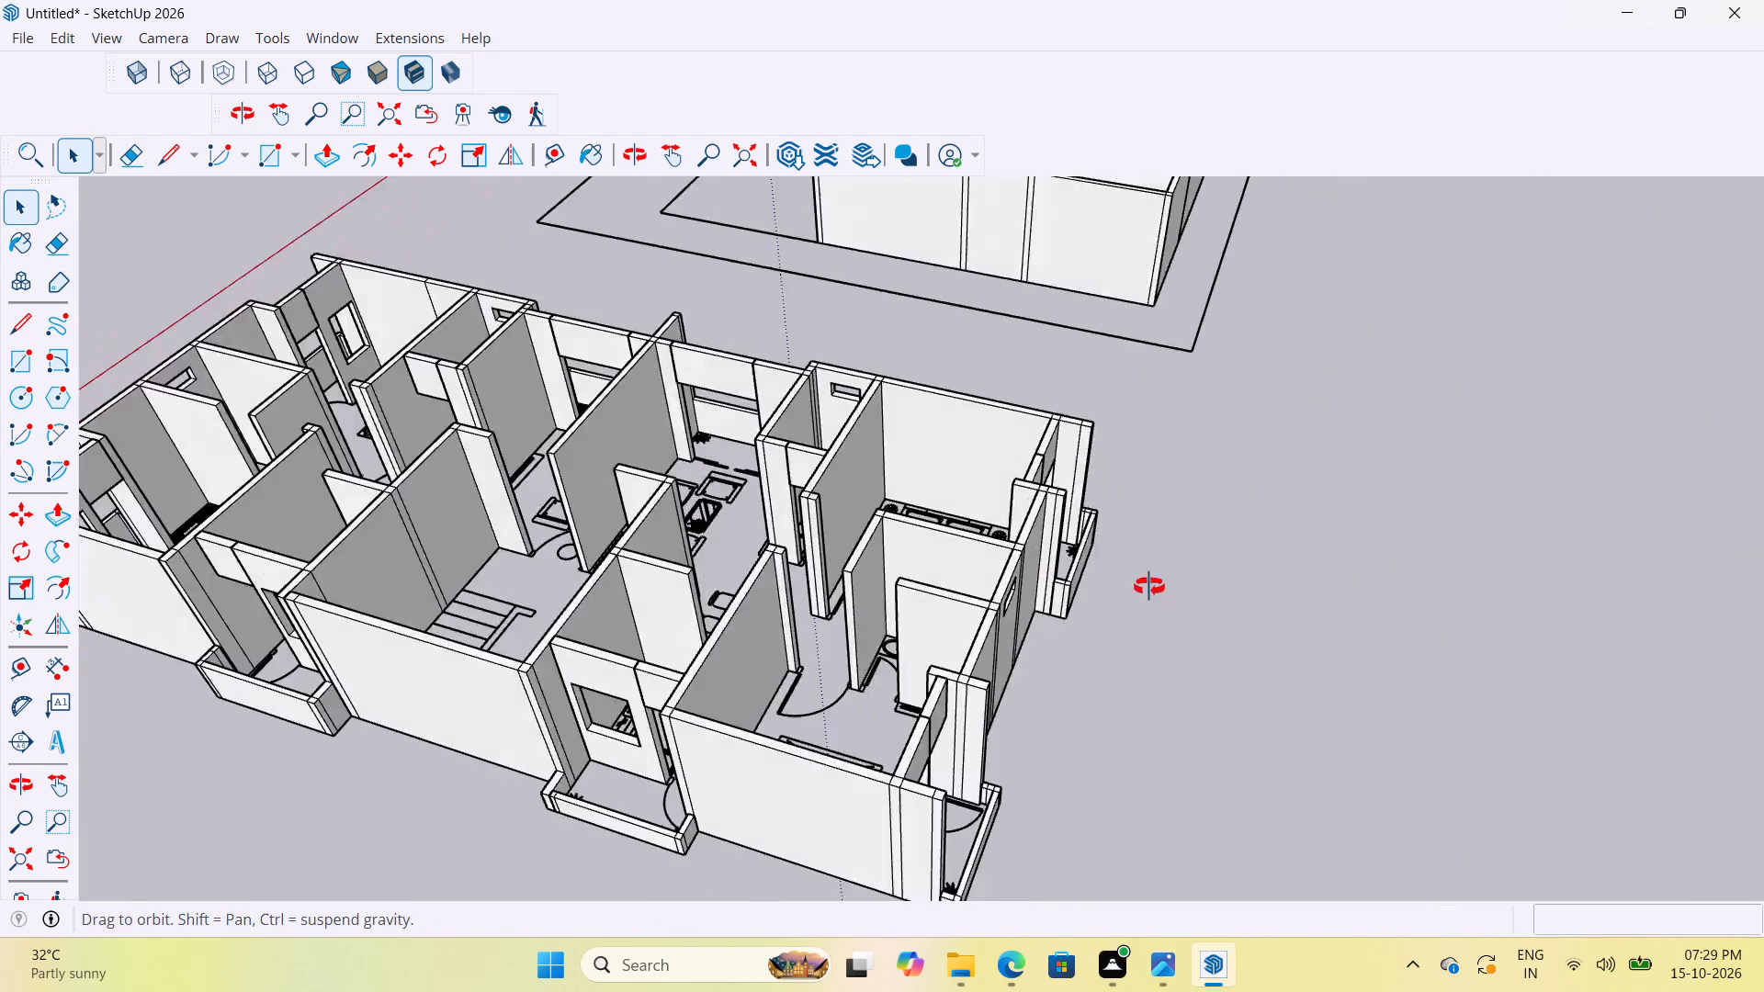
middle_click_drag(1149, 587, 1335, 625)
scroll(1025, 605, "up", 9)
middle_click_drag(1066, 609, 916, 653)
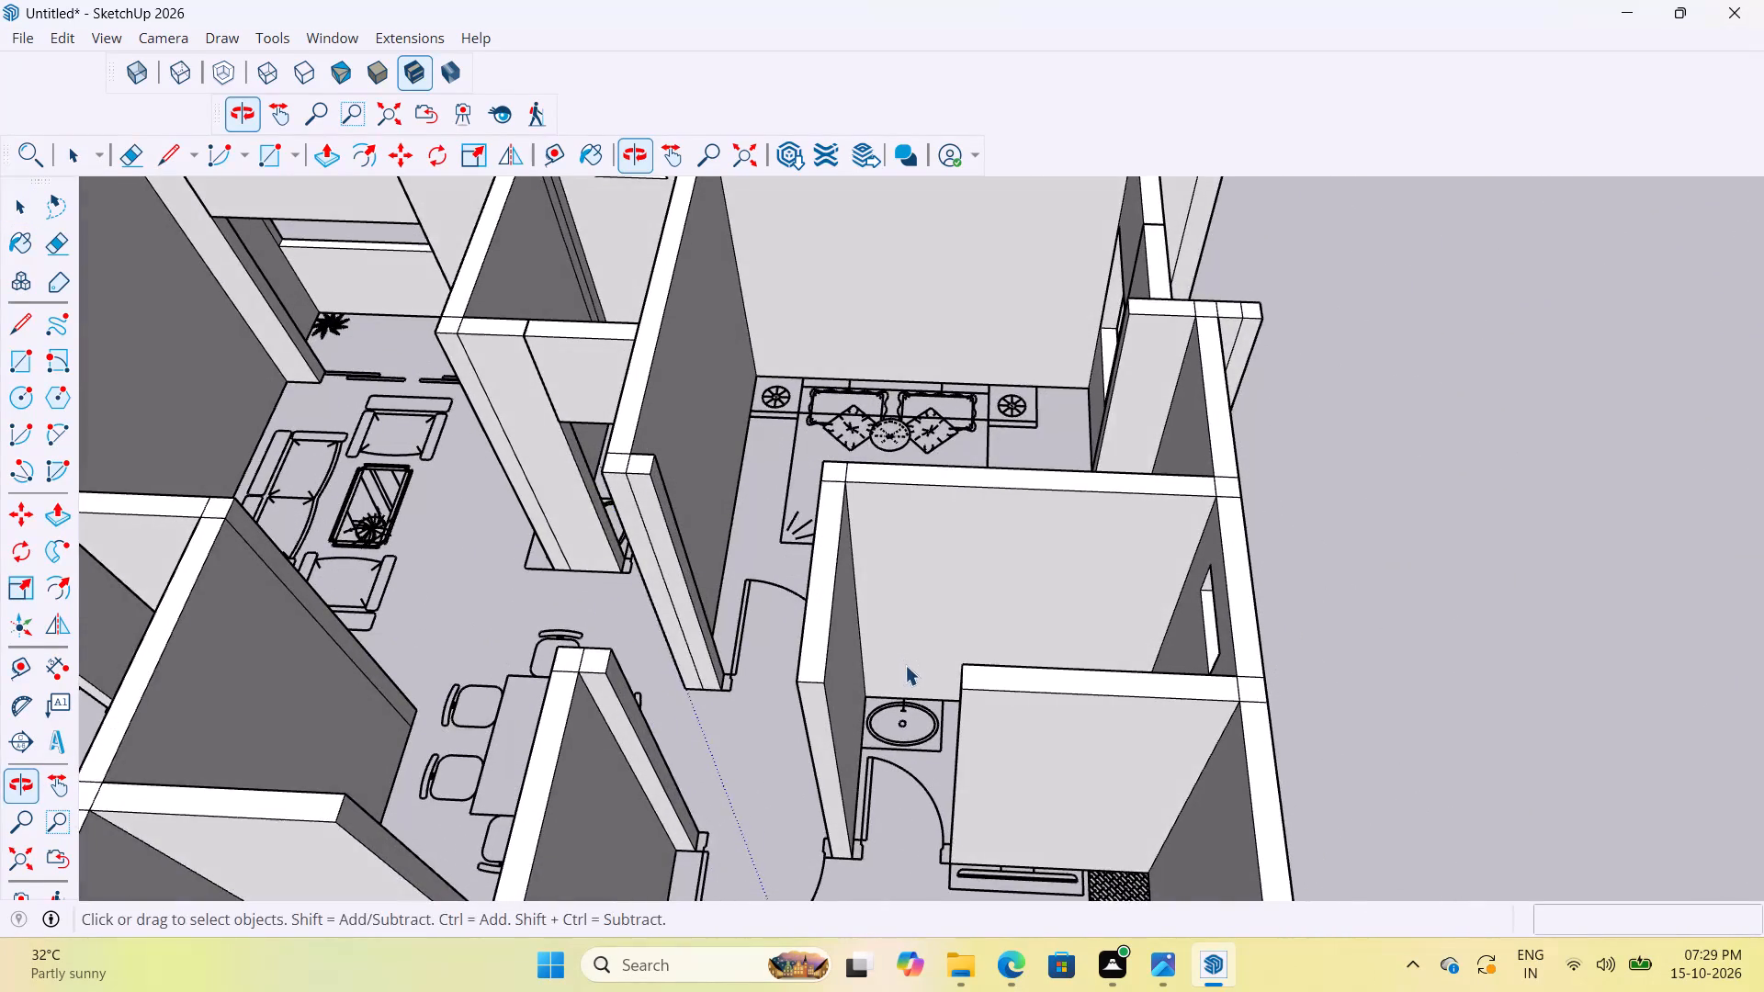
scroll(905, 665, "up", 1)
key("r")
scroll(917, 709, "up", 4)
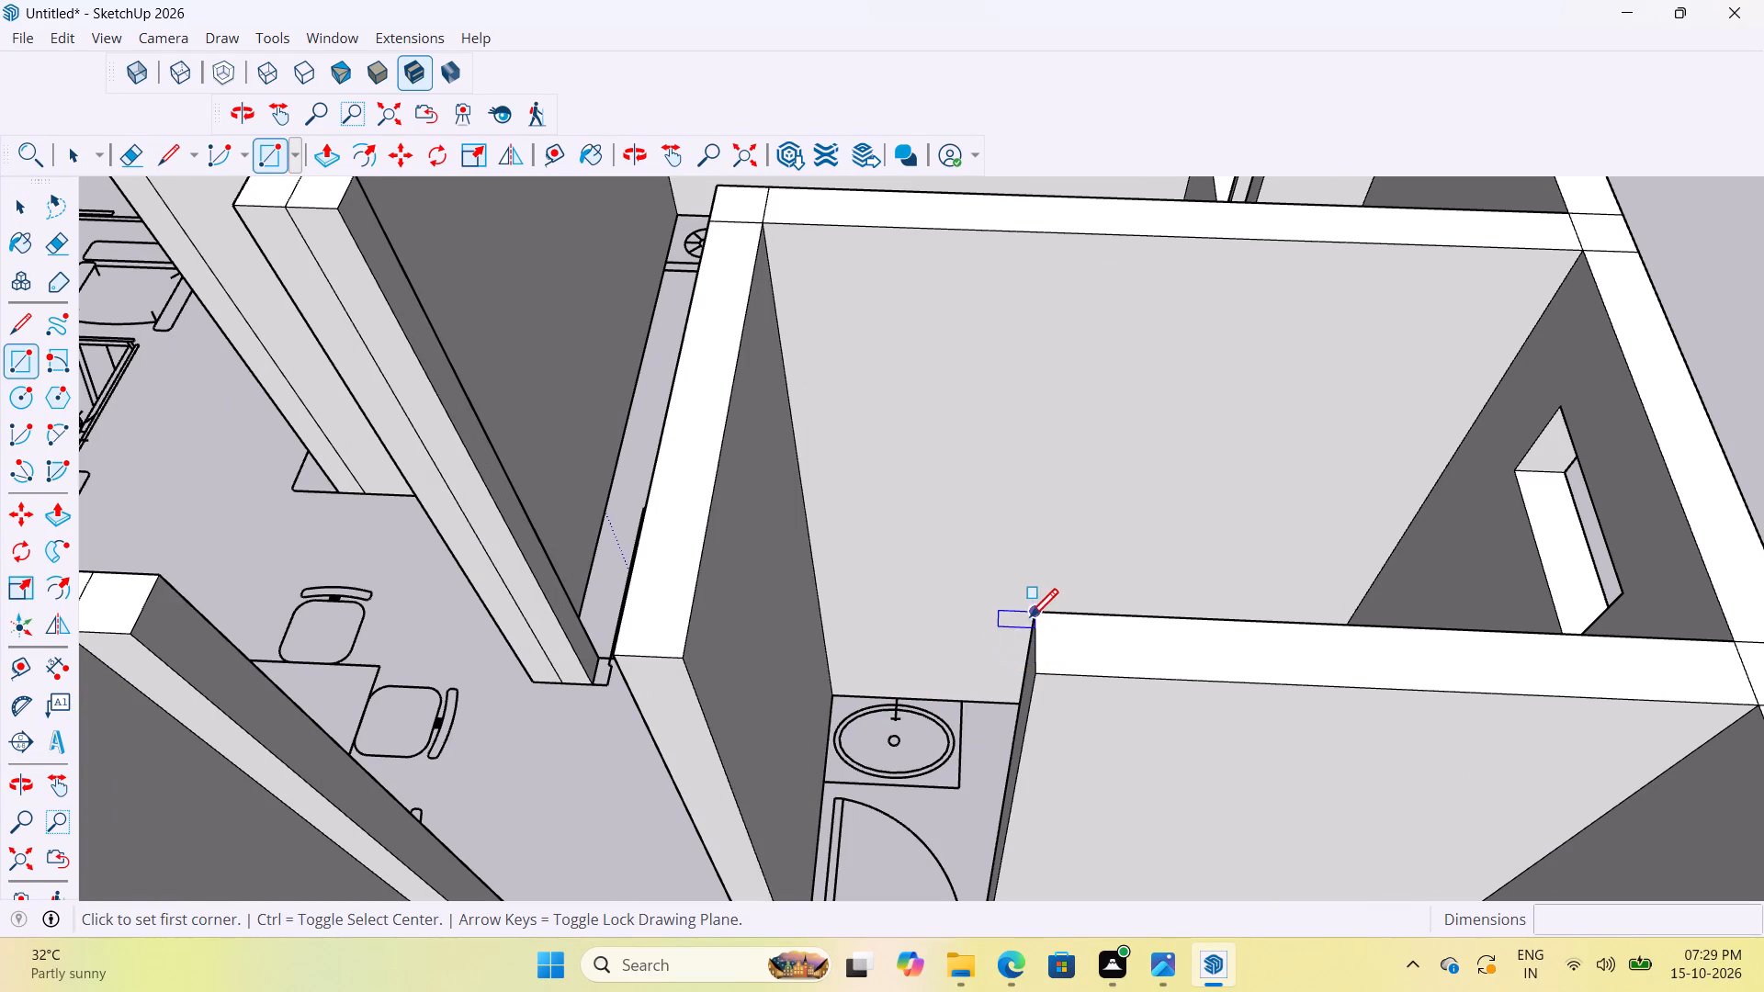
left_click(1030, 620)
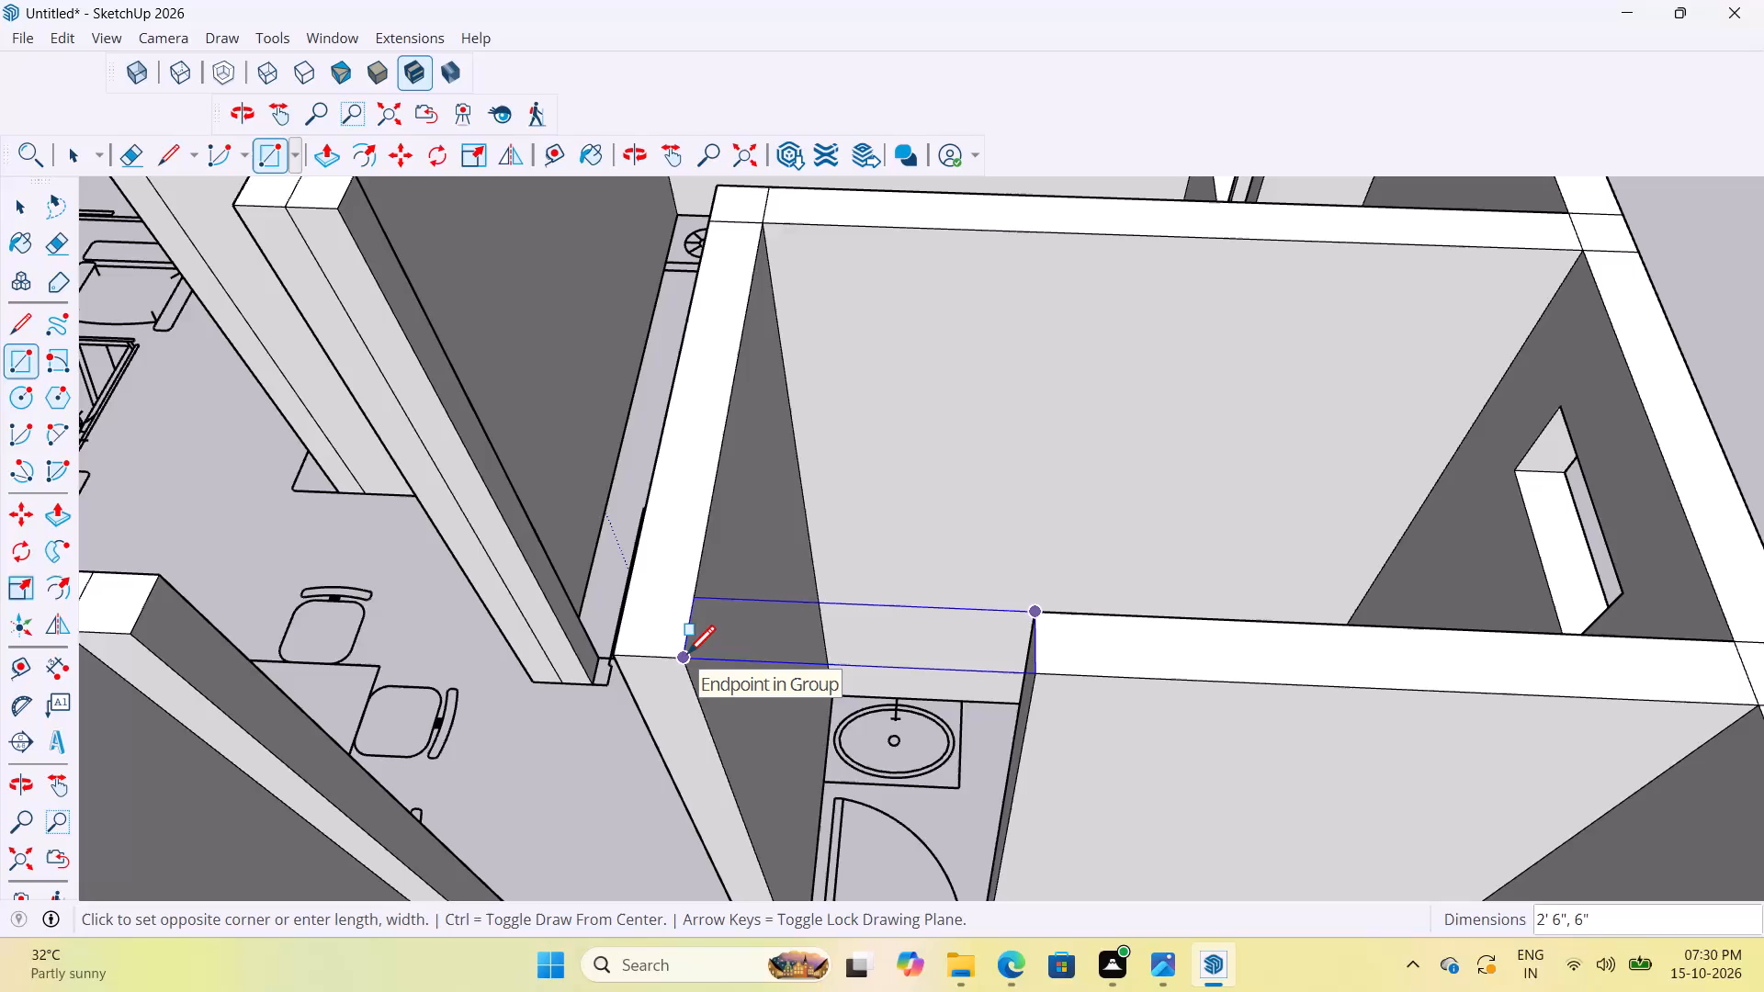
left_click(687, 657)
scroll(935, 687, "up", 7)
scroll(915, 677, "down", 5)
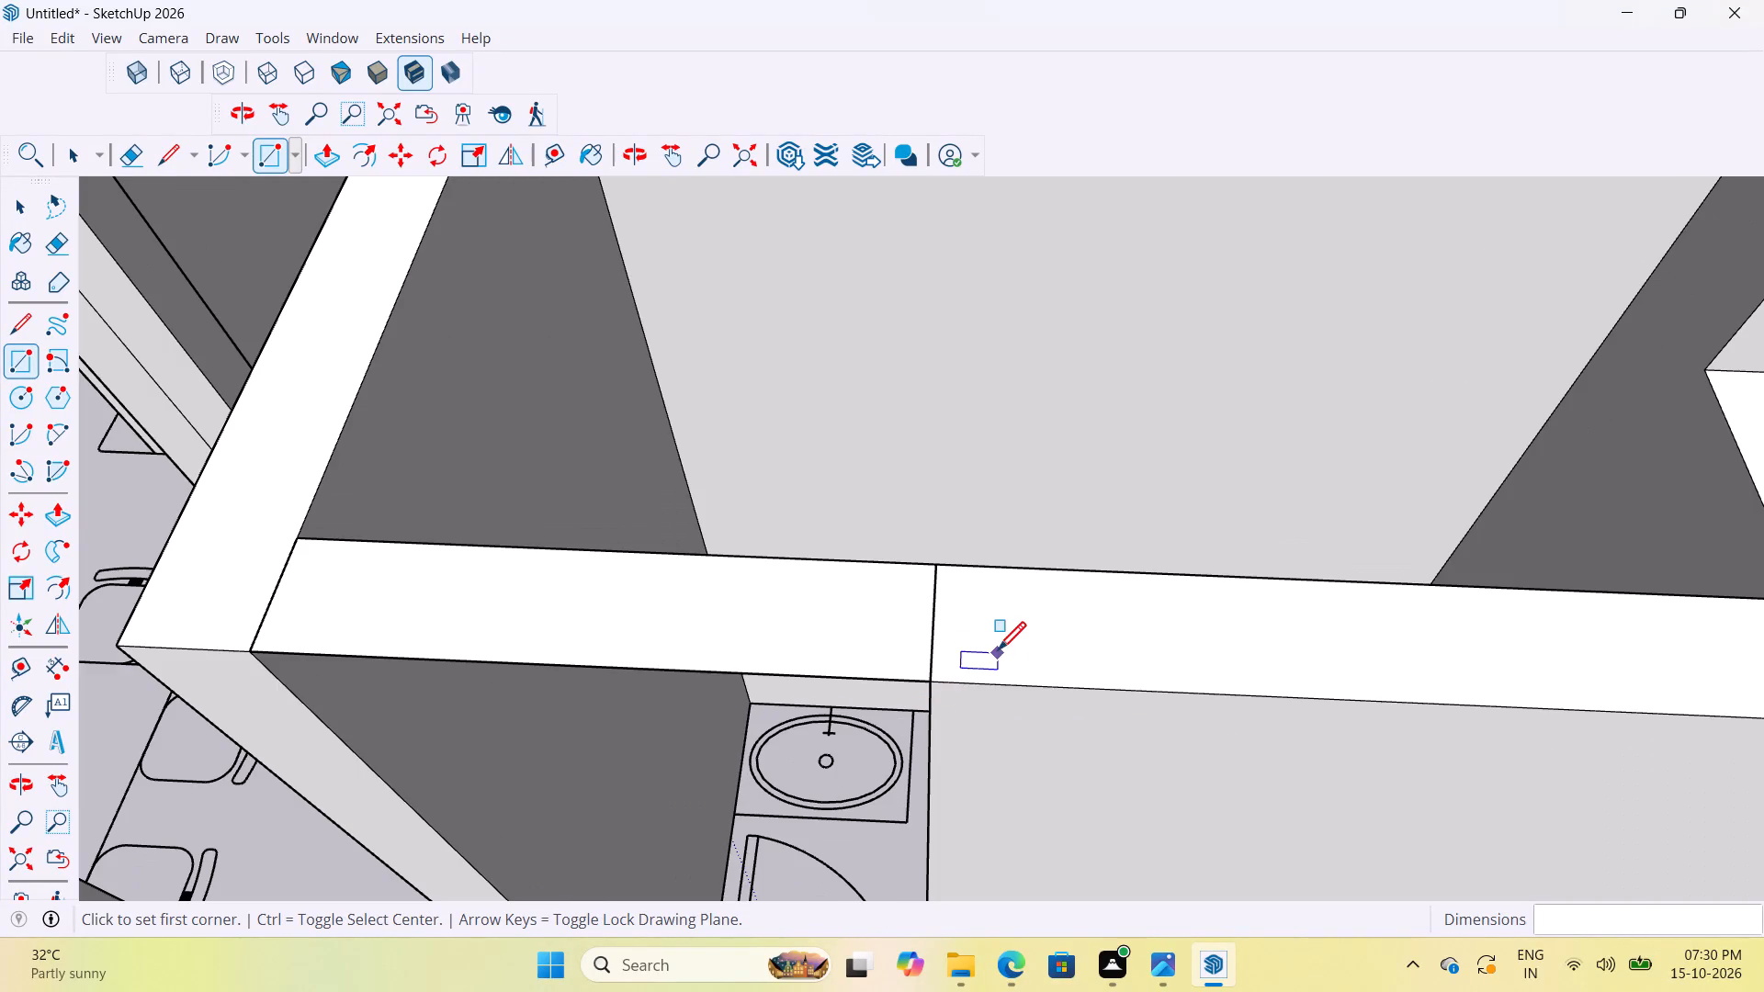
Push/Pull the washbasin bathroom's bridging rectangle down 3' to form its over-door wall piece.
key("p")
left_click(889, 648)
type("3'")
key("Return")
Inspect the joint between the new over-door piece and the washbasin bathroom's walls.
scroll(918, 693, "up", 8)
middle_click_drag(933, 671, 979, 626)
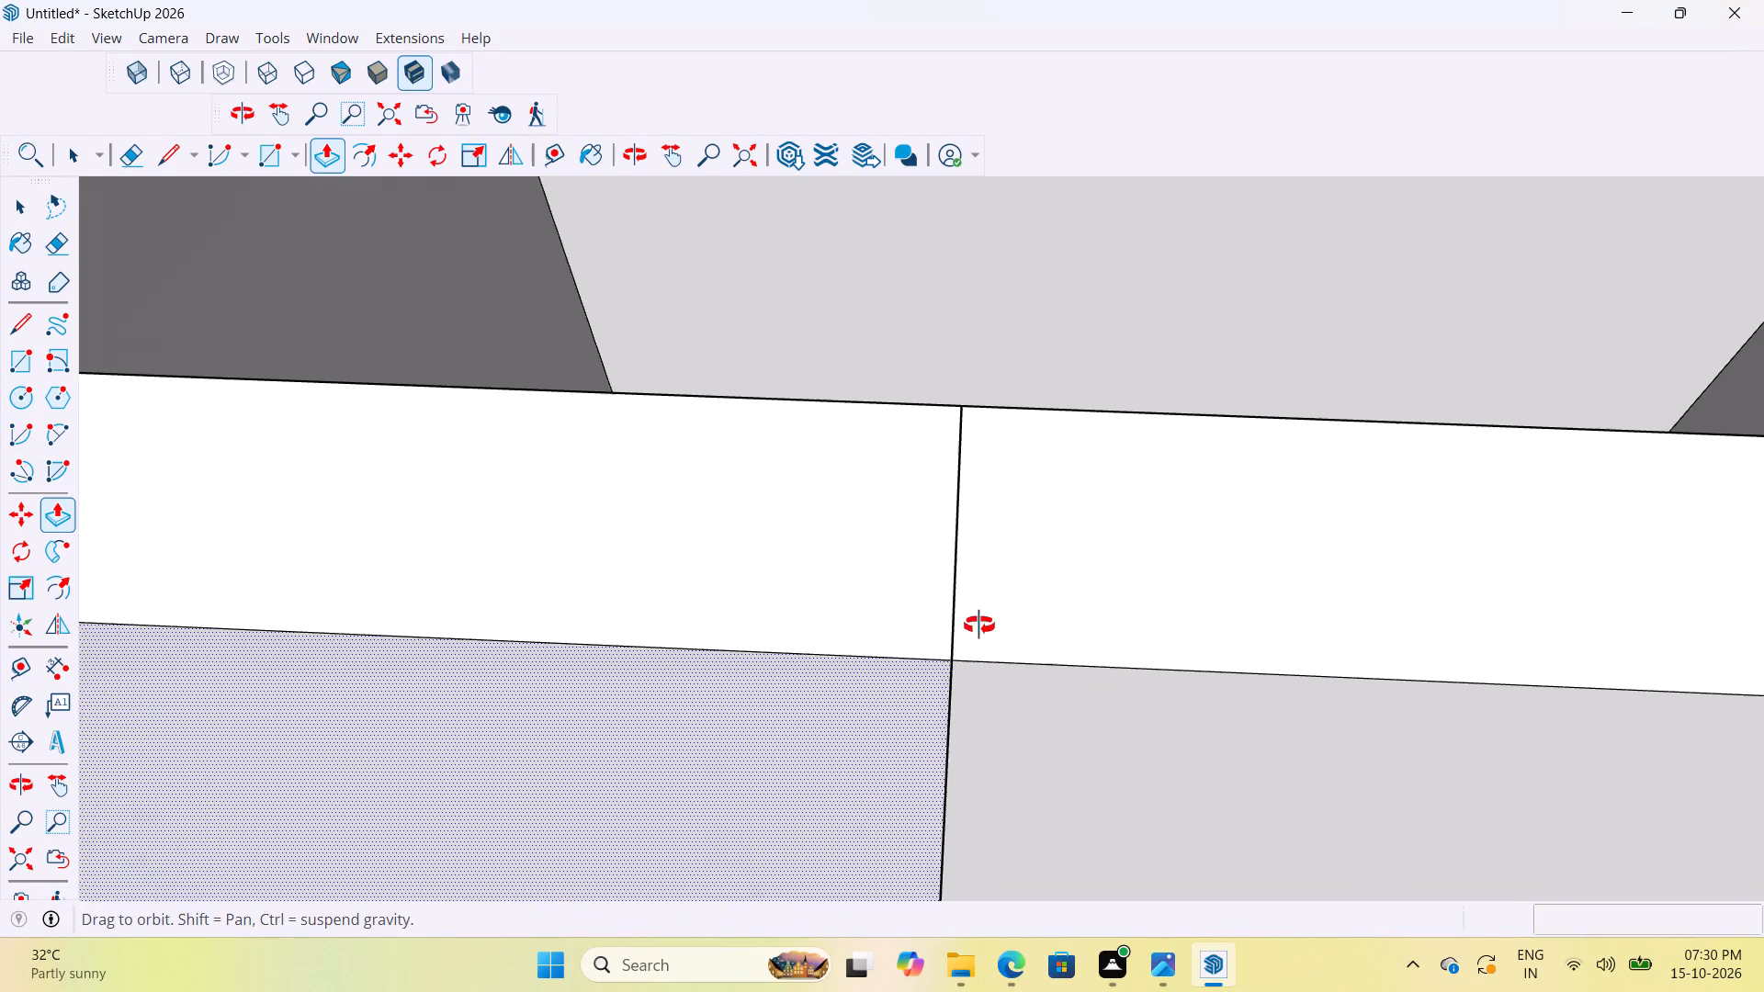
middle_click_drag(979, 626, 1036, 528)
scroll(979, 656, "up", 20)
scroll(979, 656, "up", 10)
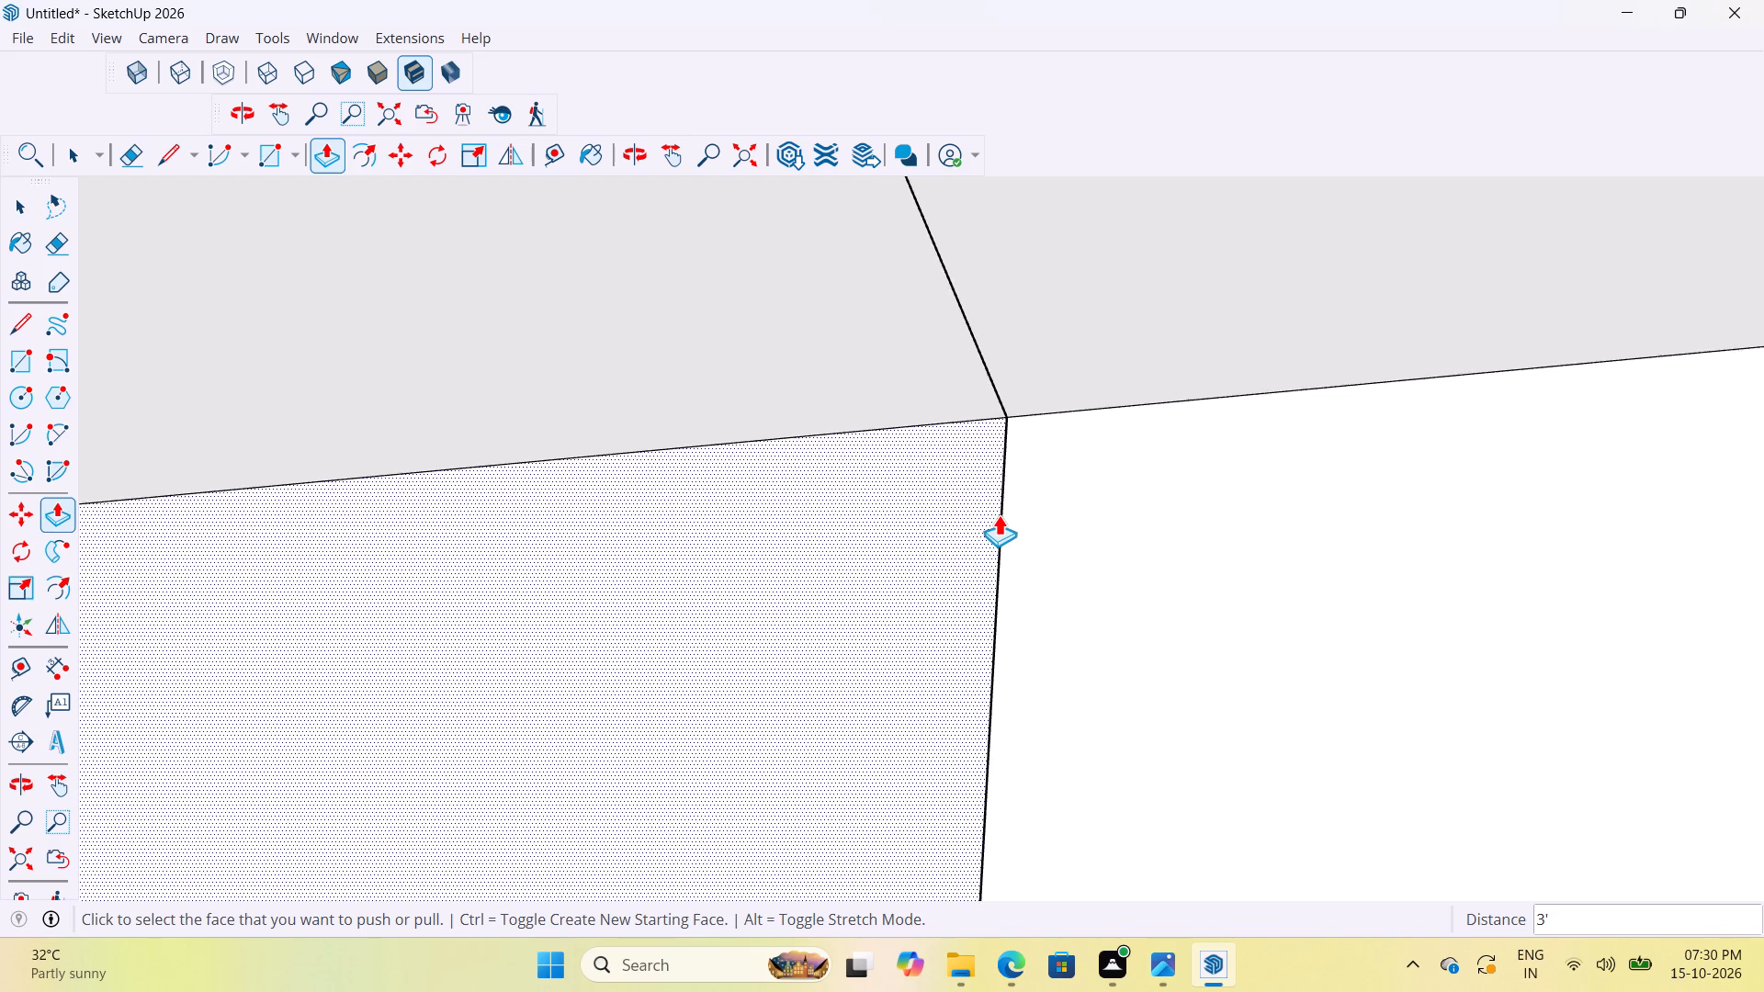
scroll(999, 514, "up", 6)
scroll(1001, 504, "down", 20)
scroll(1001, 504, "down", 5)
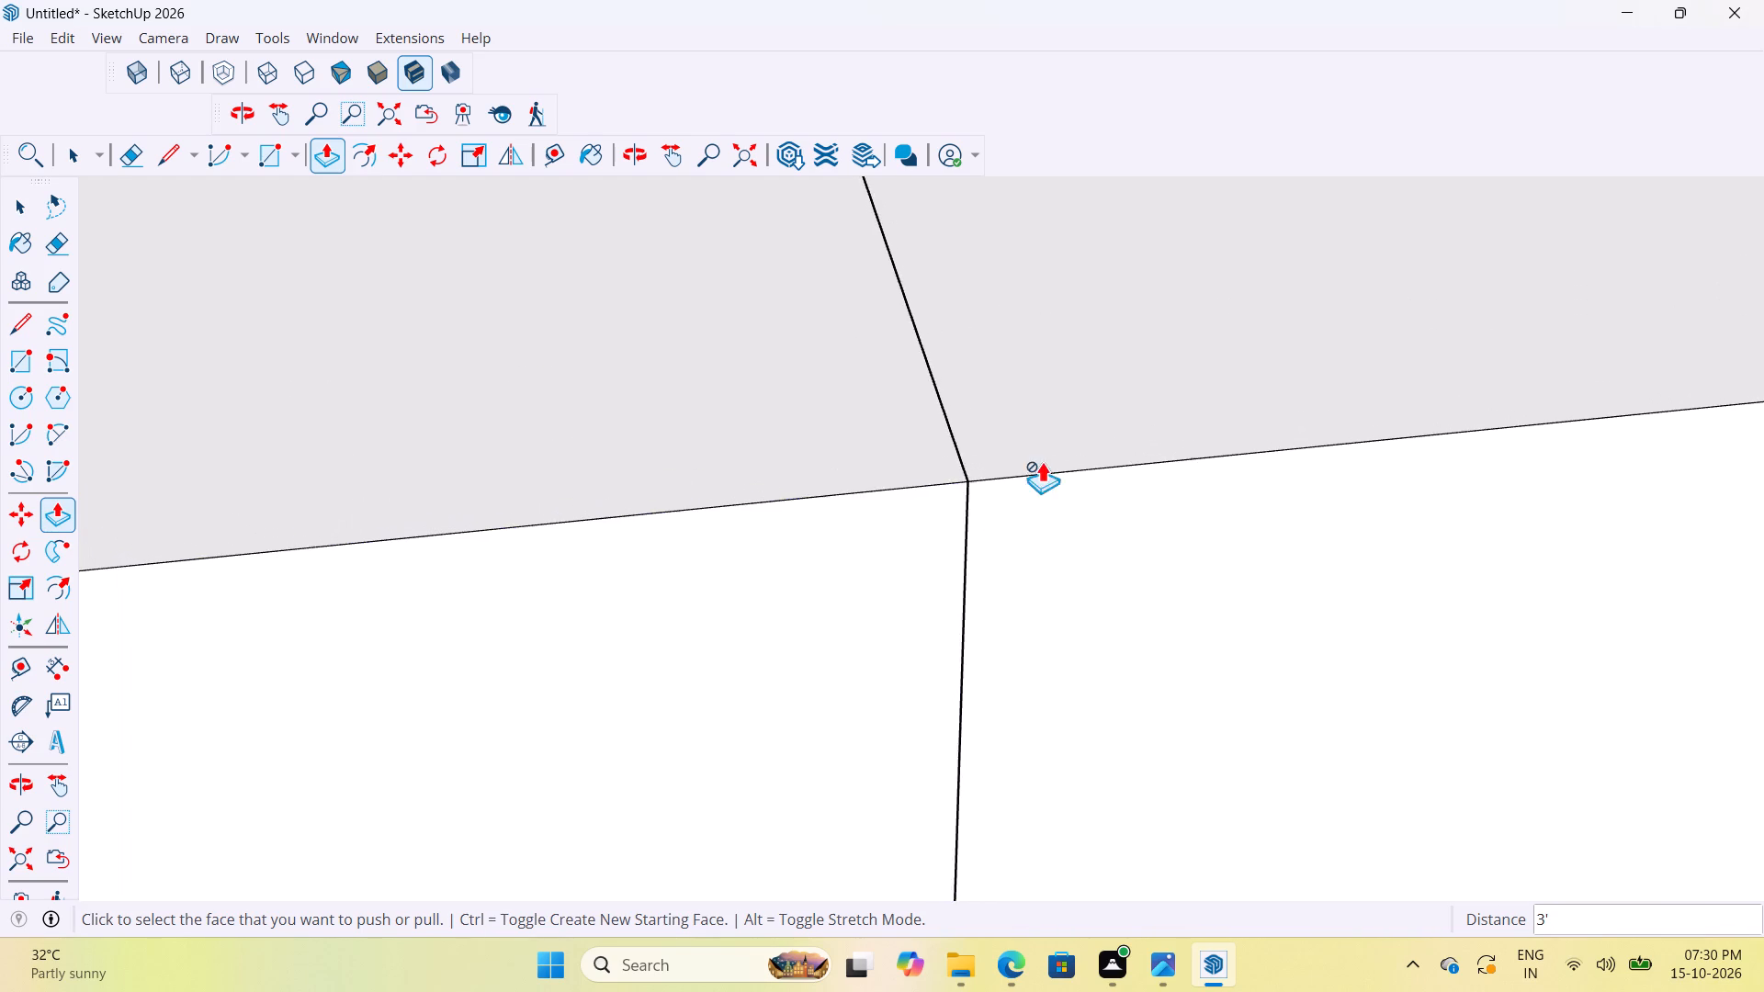
scroll(1042, 461, "down", 20)
scroll(1042, 461, "down", 20)
scroll(1042, 461, "down", 2)
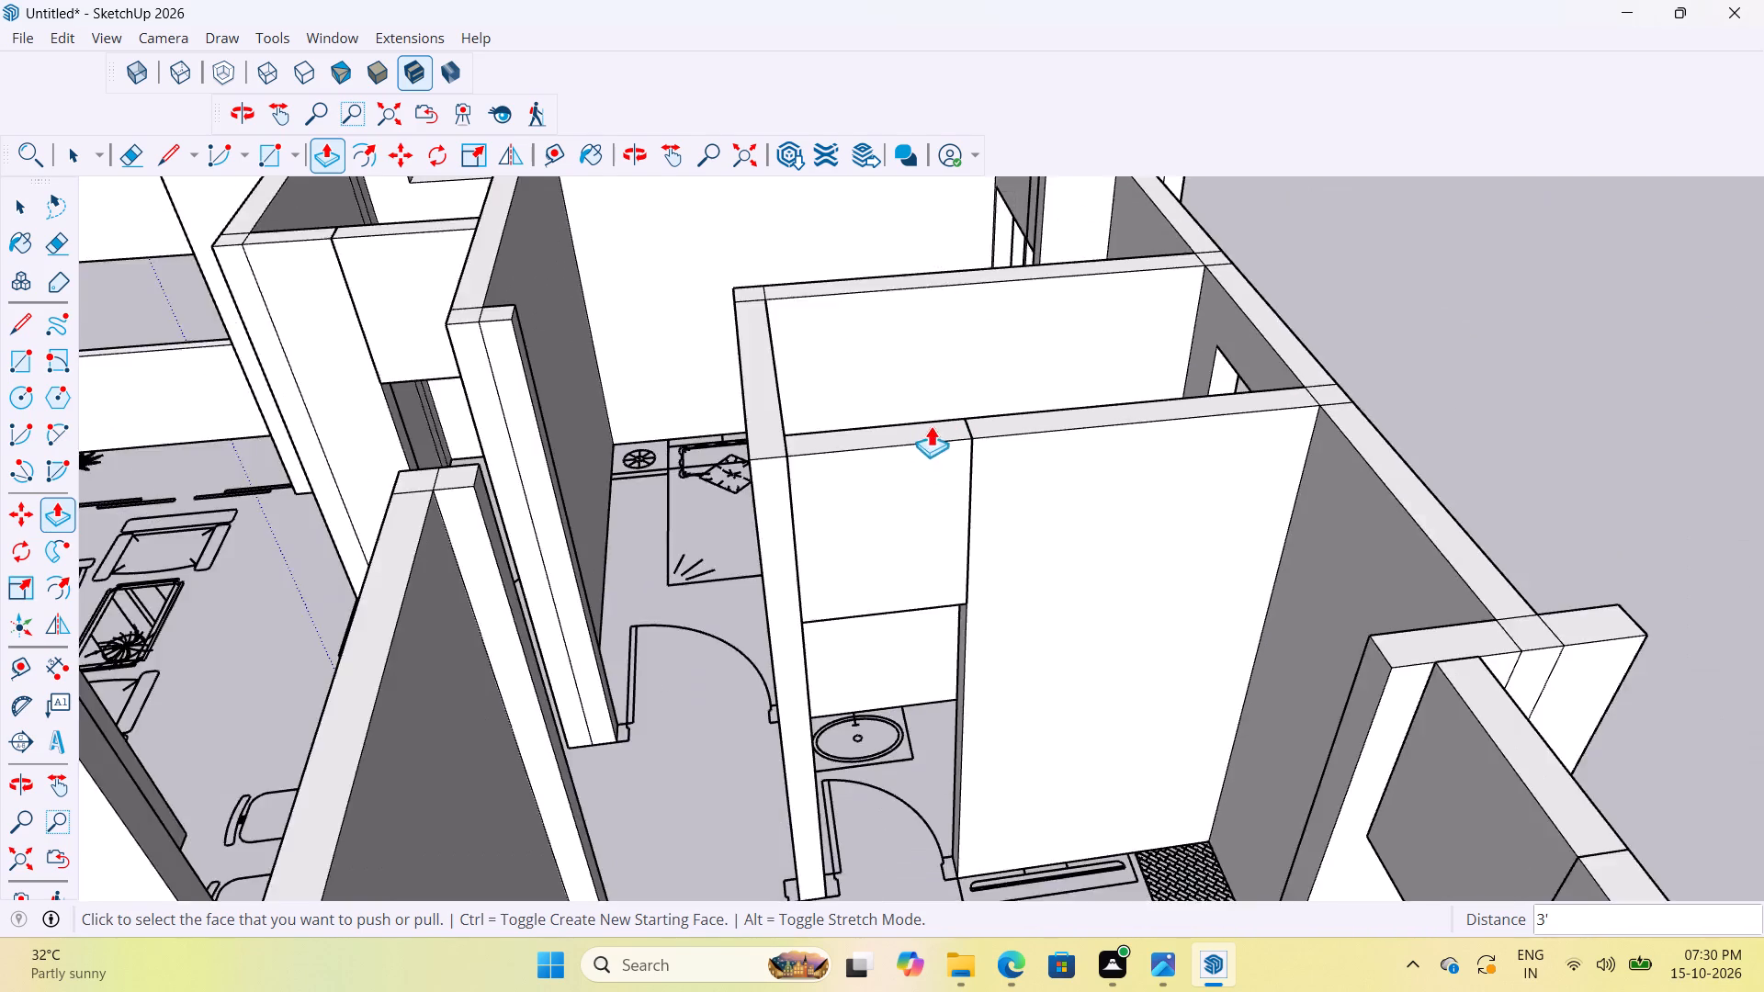
scroll(931, 425, "down", 10)
key("space")
left_click(1165, 384)
View the whole model and examine the bedrooms, staircase and entrance areas for doorways still lacking wall pieces above them.
scroll(896, 621, "up", 1)
middle_click_drag(970, 651, 1374, 762)
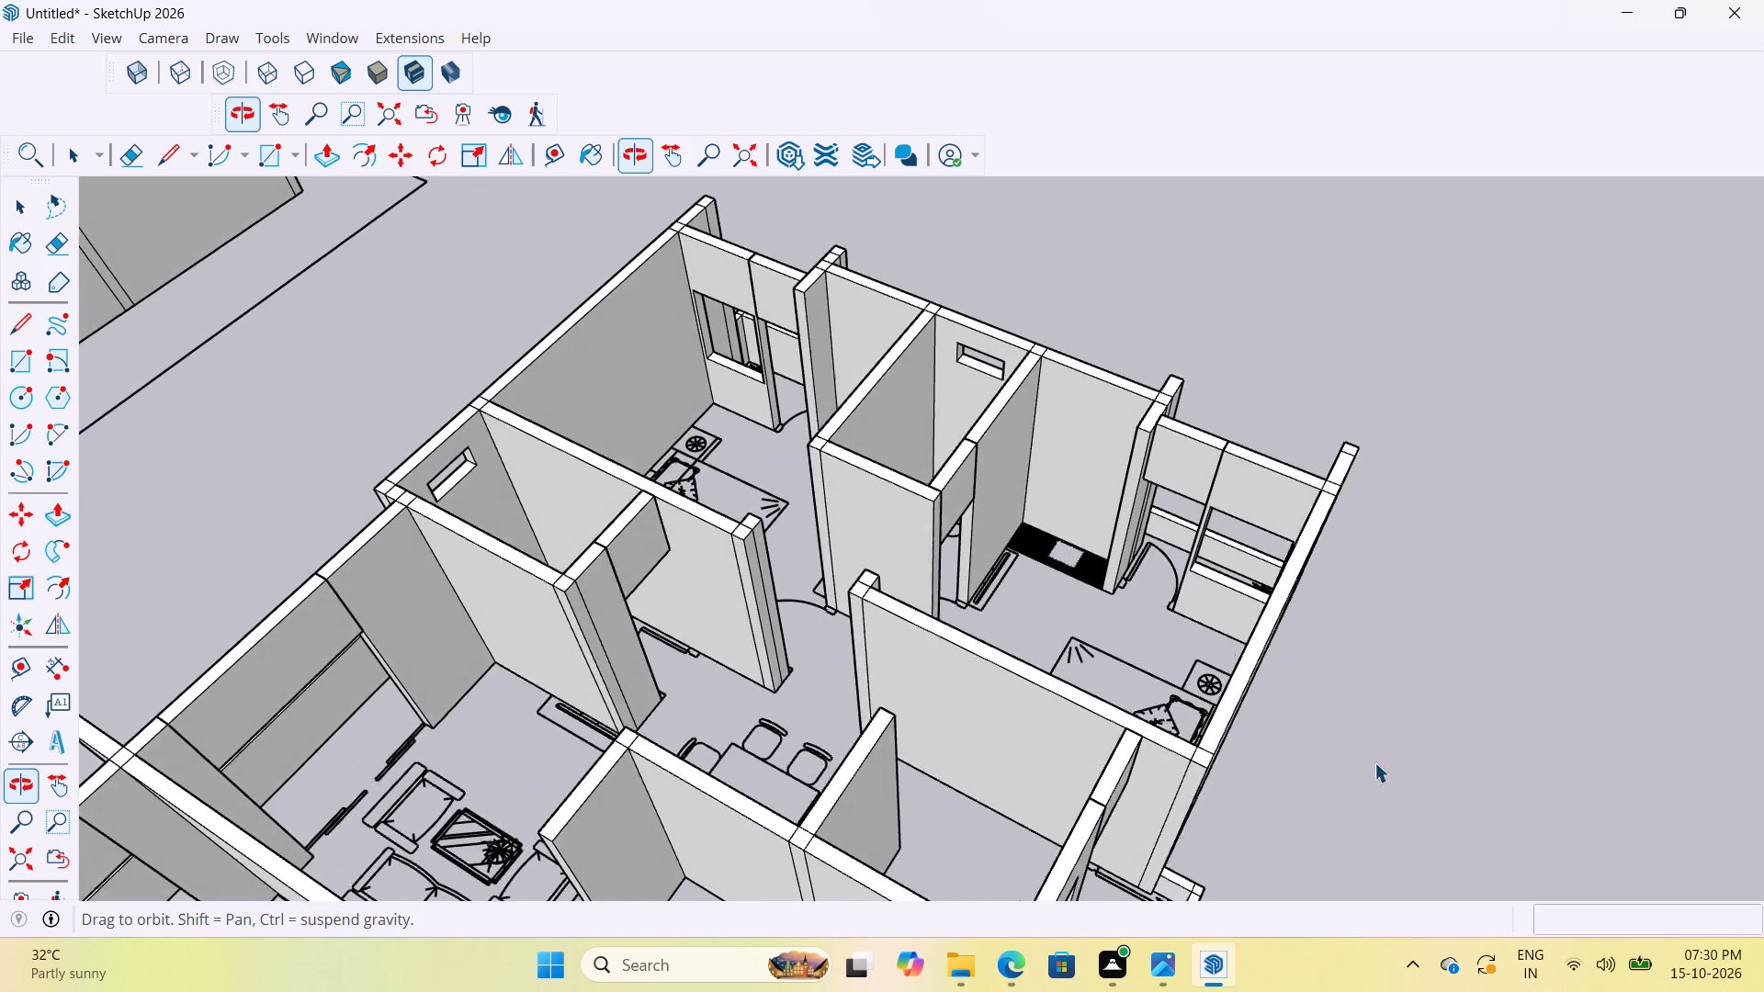
middle_click_drag(1374, 762, 1374, 768)
scroll(1310, 507, "up", 3)
scroll(1206, 472, "down", 11)
middle_click_drag(1000, 605, 1104, 553)
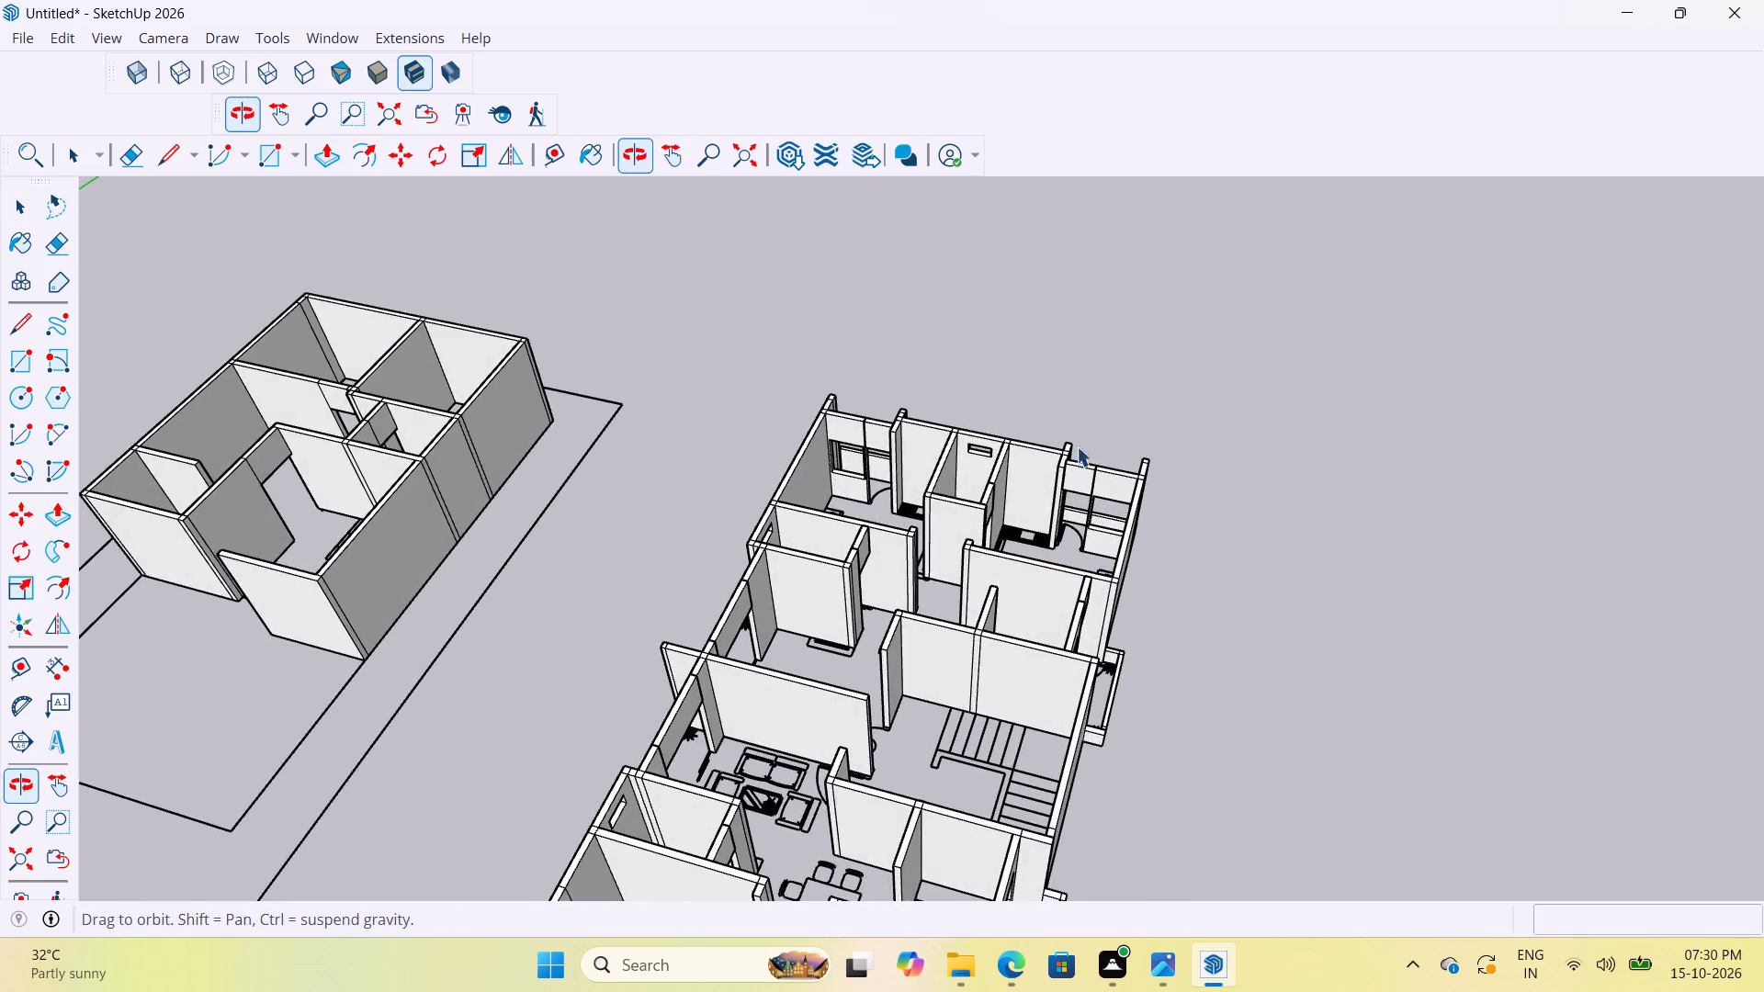
scroll(1066, 445, "down", 5)
scroll(981, 603, "up", 18)
middle_click_drag(997, 603, 719, 663)
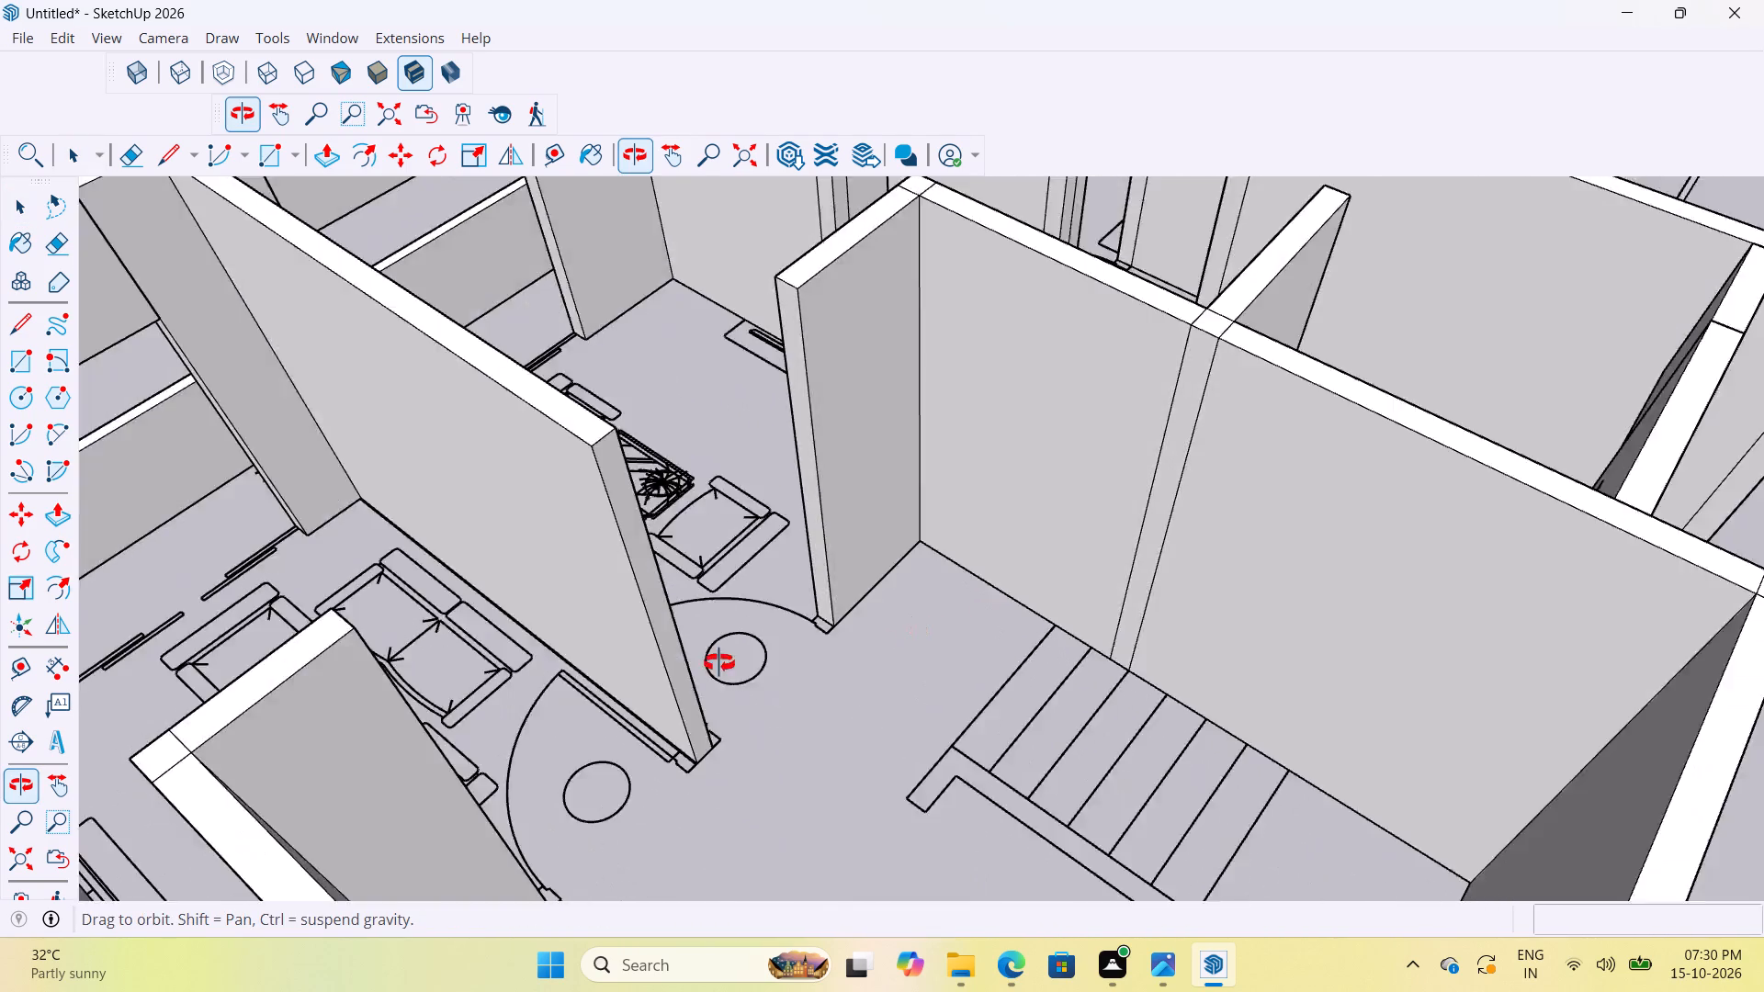
middle_click_drag(719, 663, 531, 672)
scroll(698, 668, "down", 10)
scroll(722, 580, "up", 8)
middle_click_drag(778, 671, 661, 663)
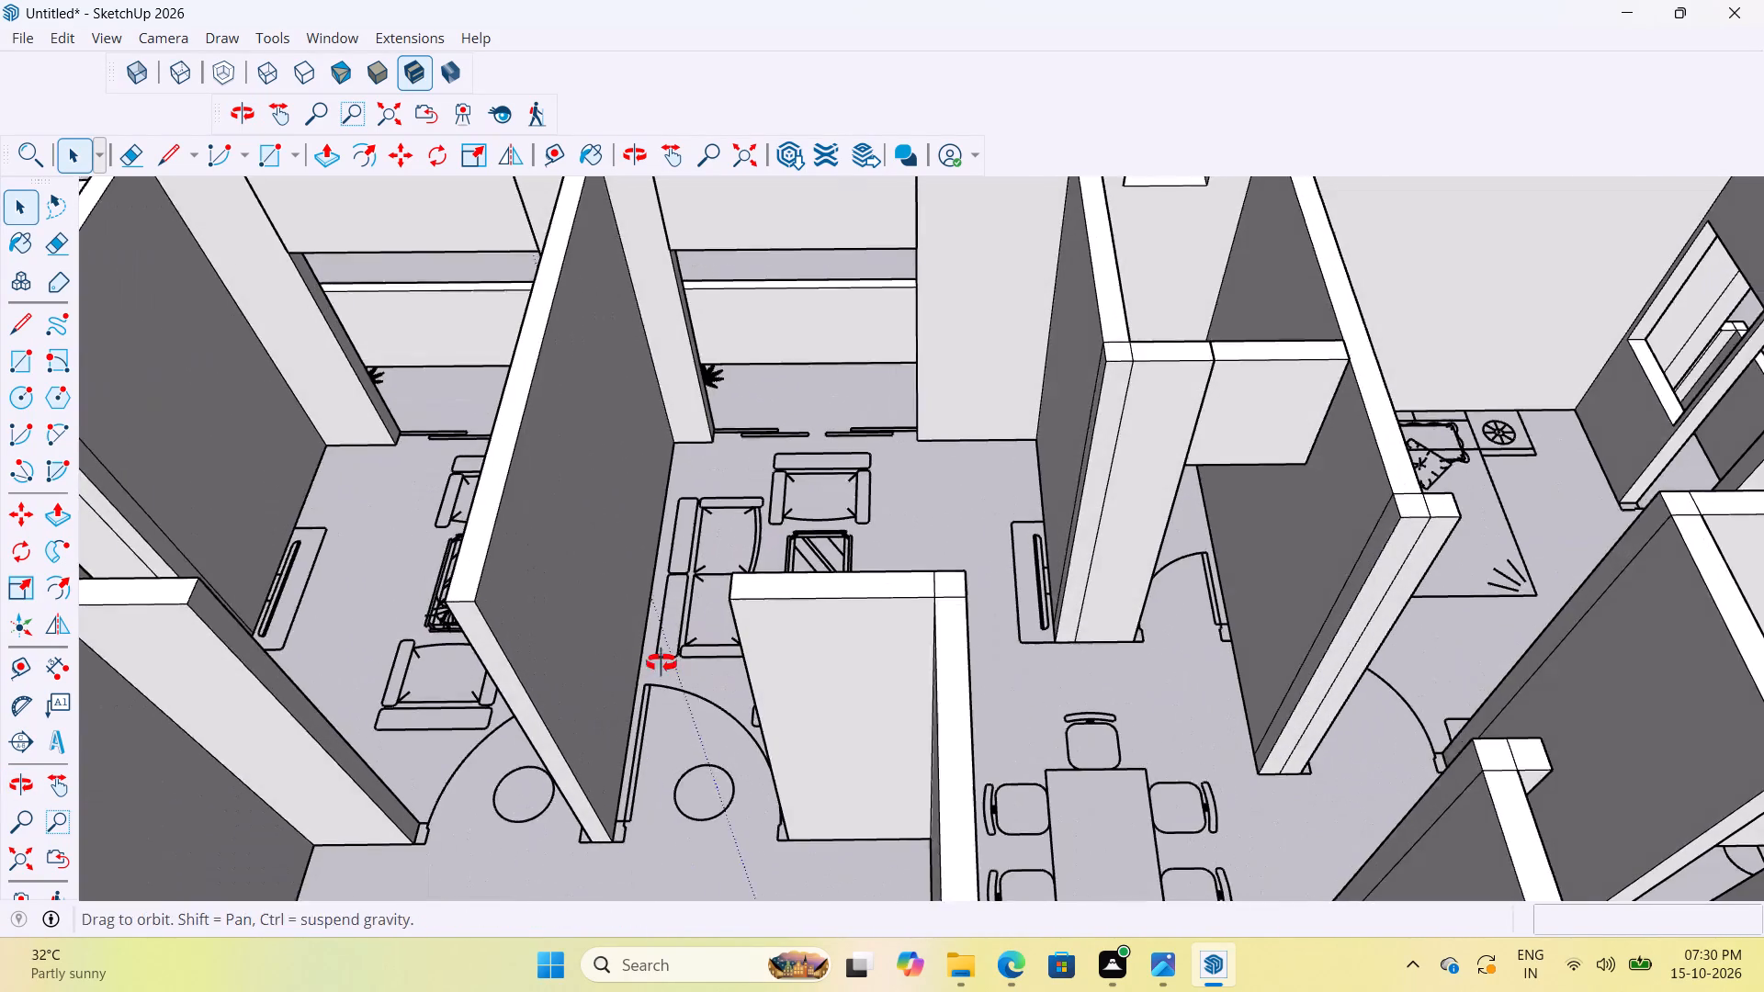
middle_click_drag(661, 663, 655, 659)
scroll(887, 655, "down", 11)
Draw a wall-top rectangle about 4' by 5 9/16" across one flat's entrance doorway, from the staircase-side wall end to the central dividing wall.
key("r")
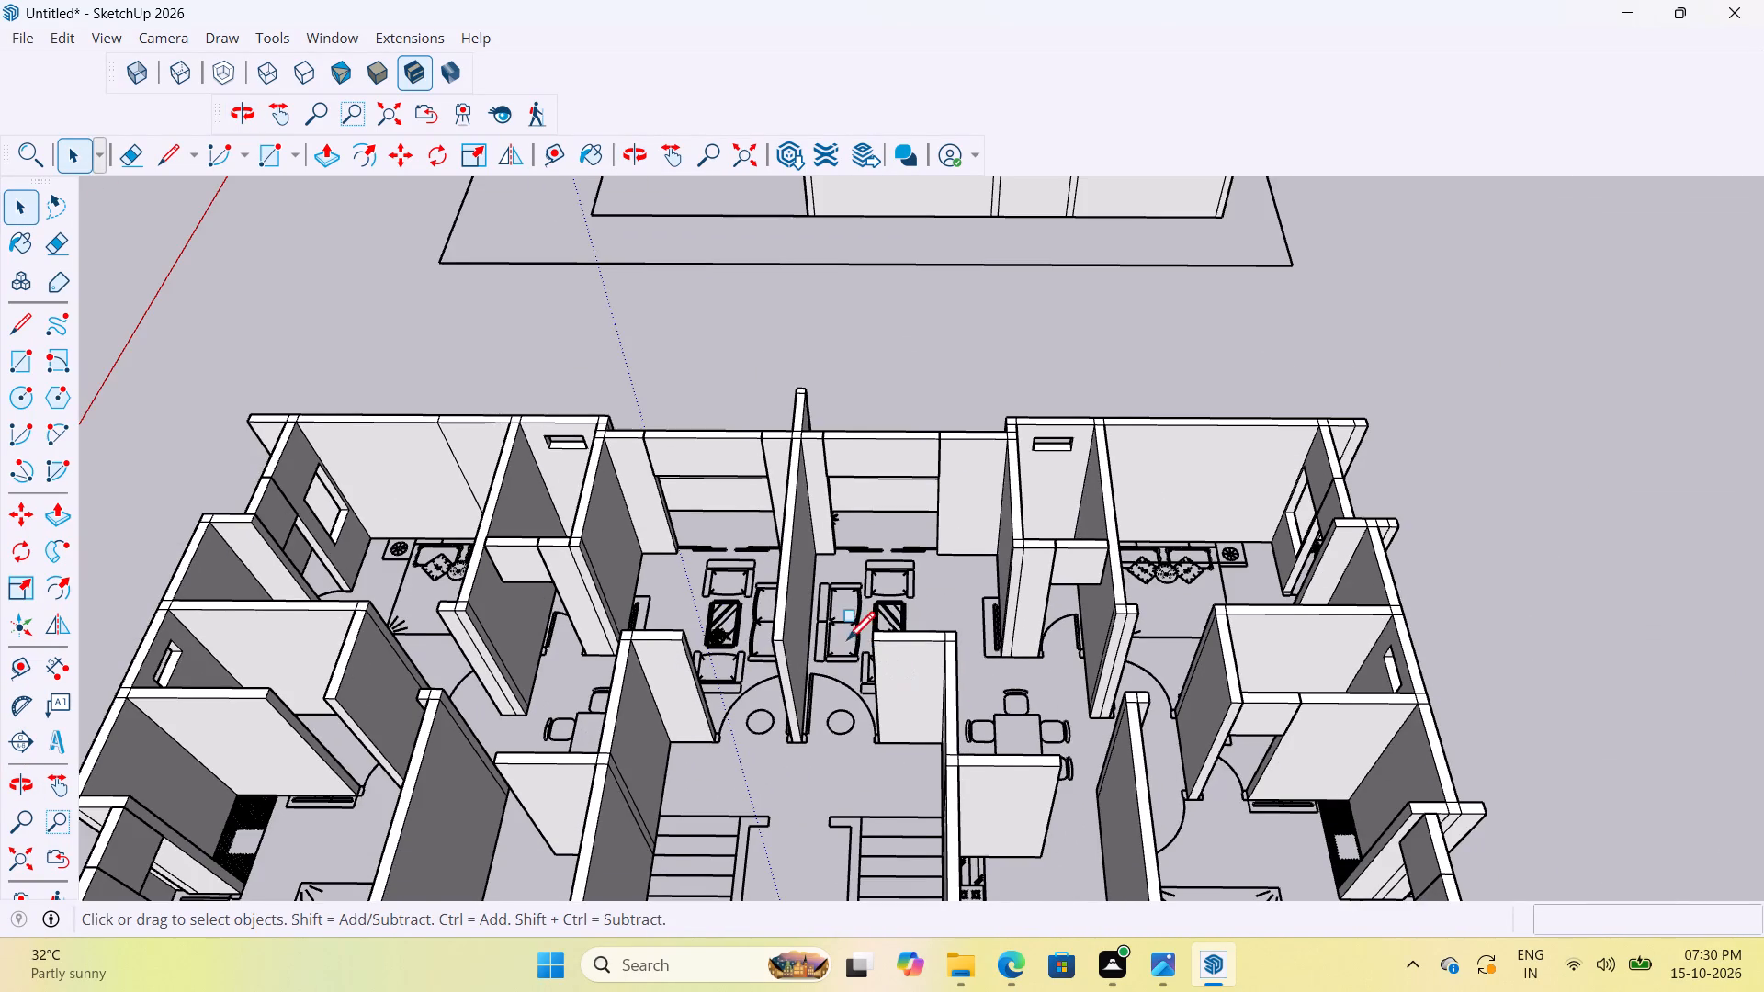
scroll(807, 648, "up", 8)
left_click(973, 616)
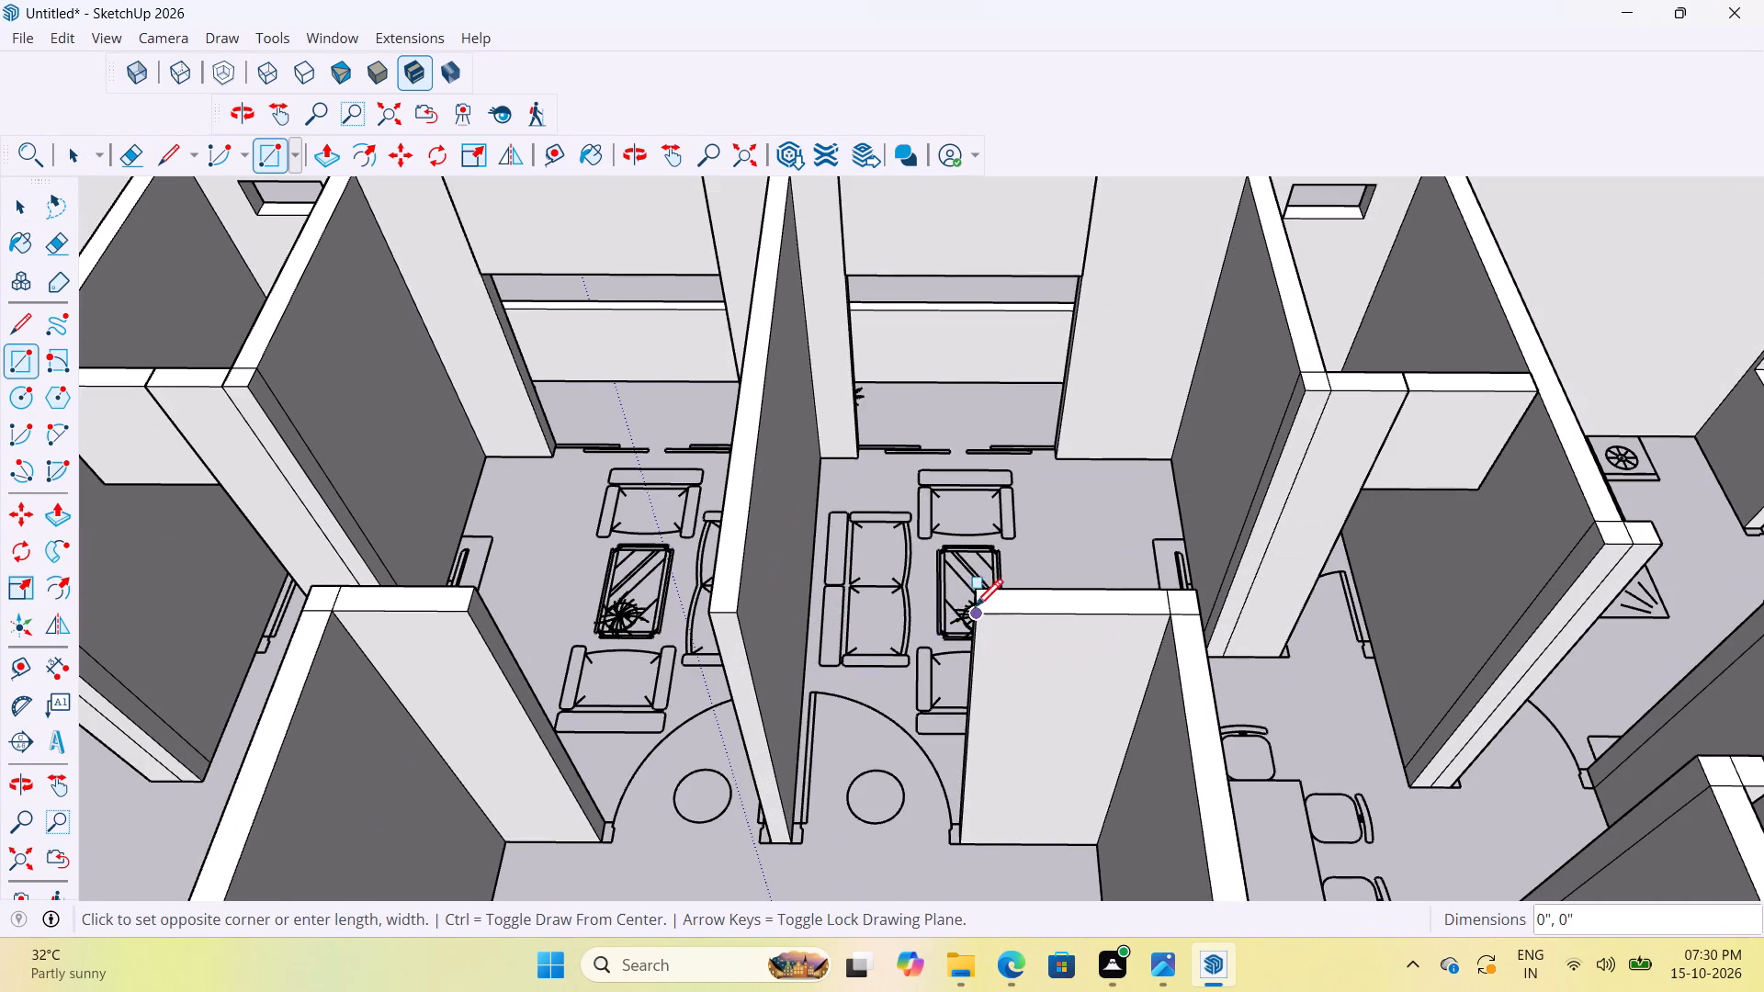
scroll(980, 618, "up", 6)
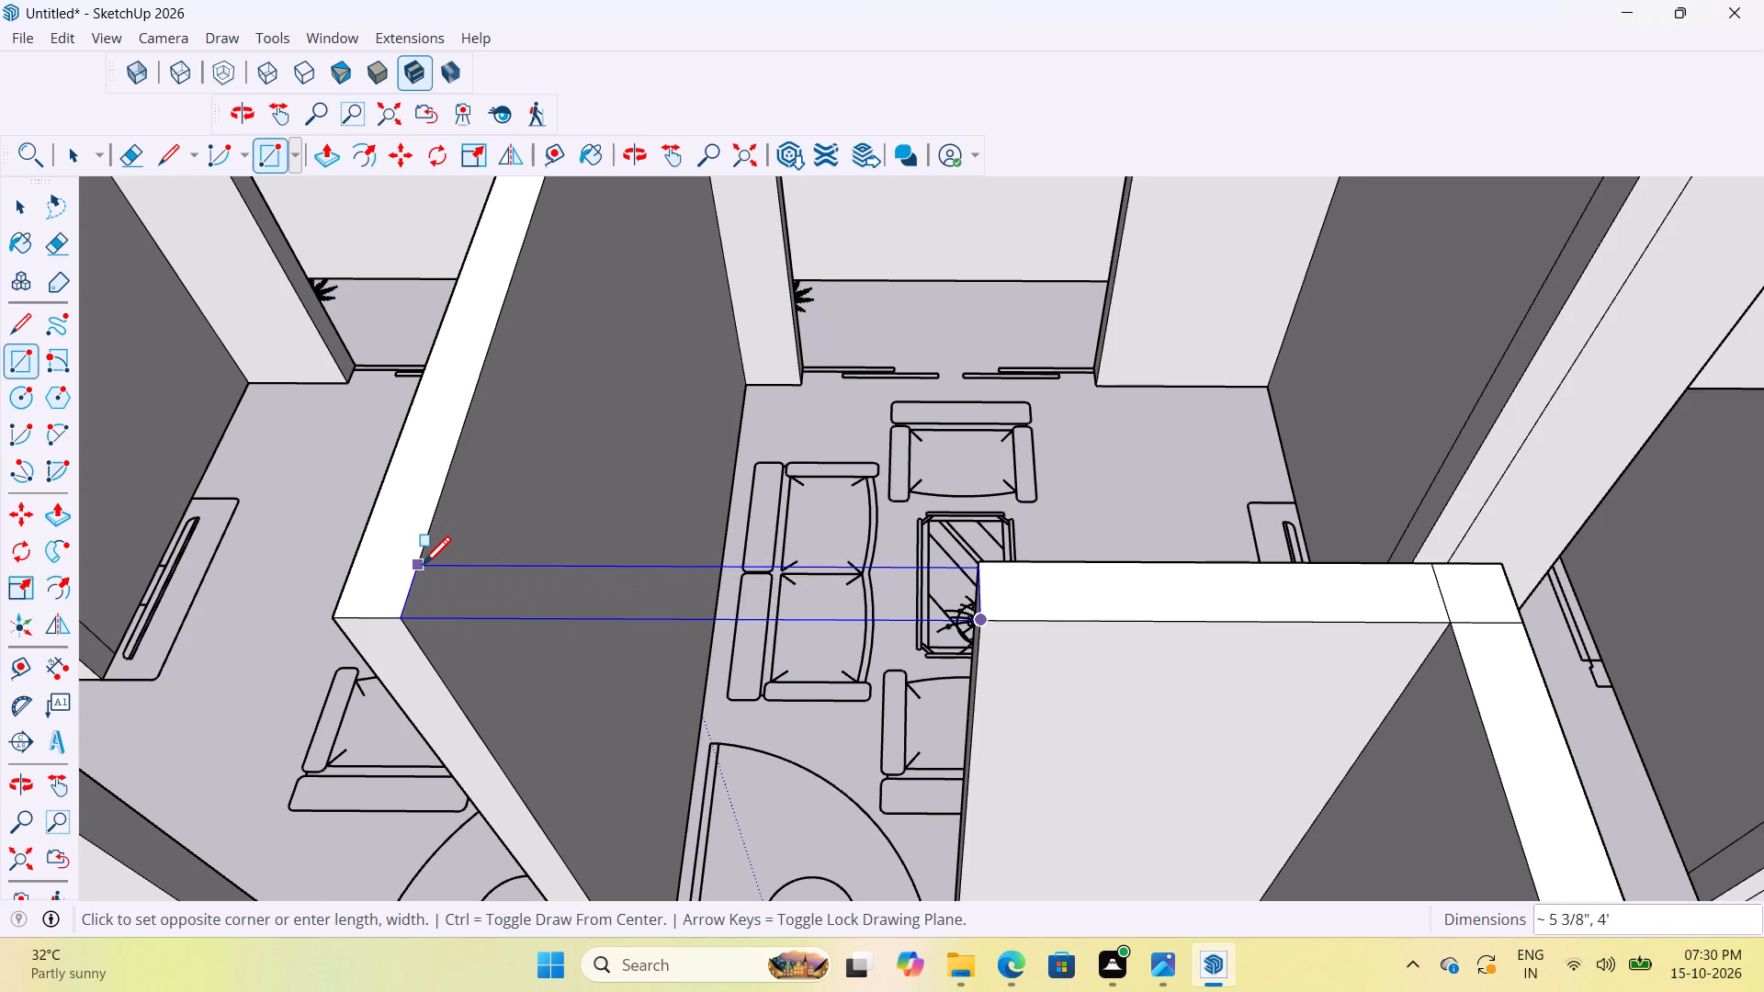
scroll(432, 566, "up", 3)
middle_click_drag(491, 605, 575, 636)
scroll(449, 647, "up", 2)
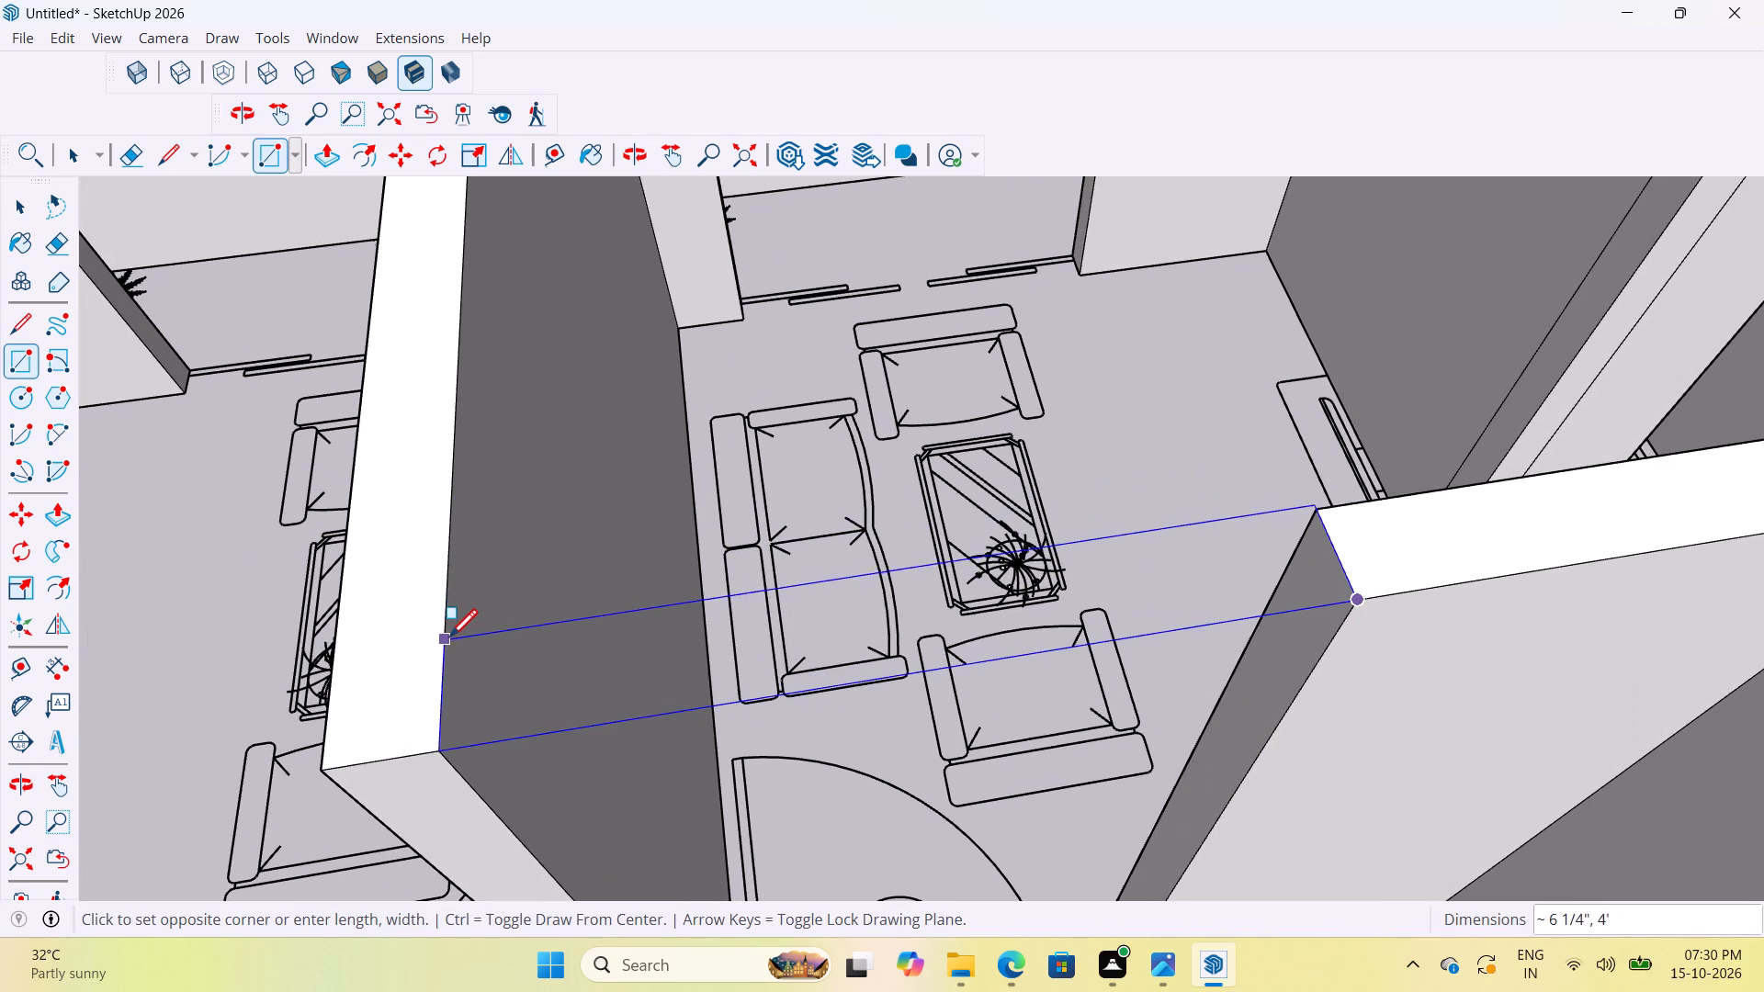
left_click(442, 652)
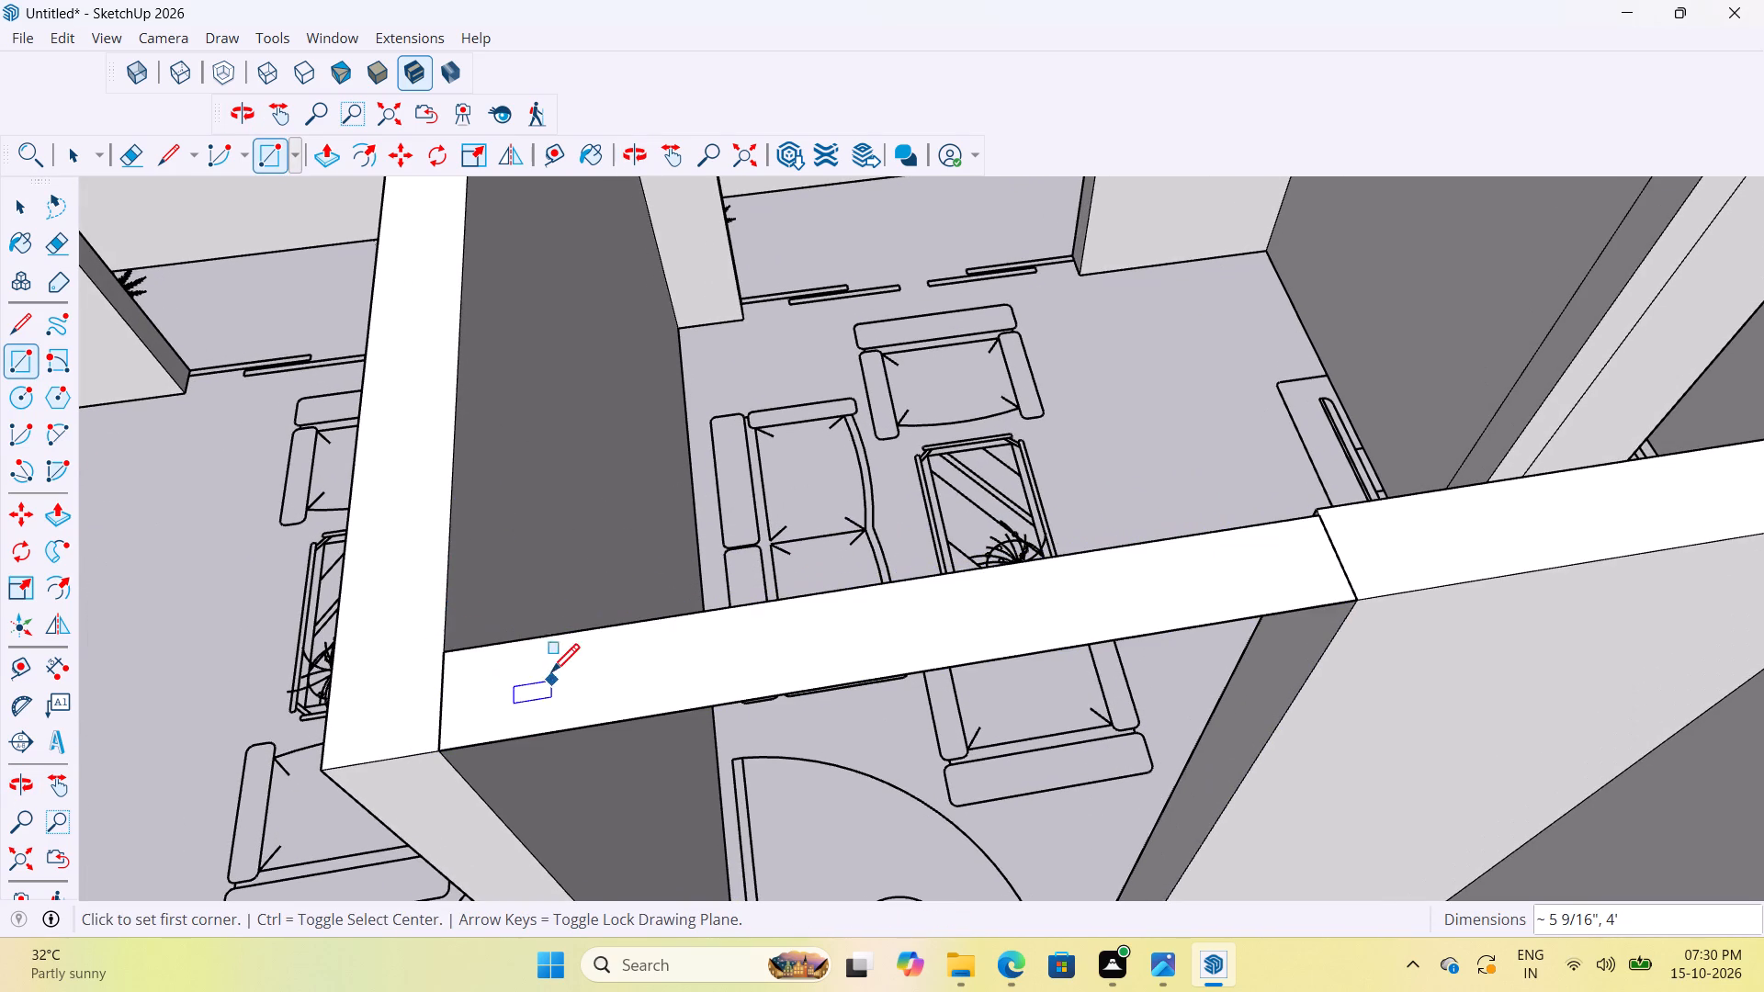
Push/Pull the entrance doorway's bridging rectangle down 3' to form its over-door wall piece.
key("p")
left_click(1004, 641)
type("3'")
key("Return")
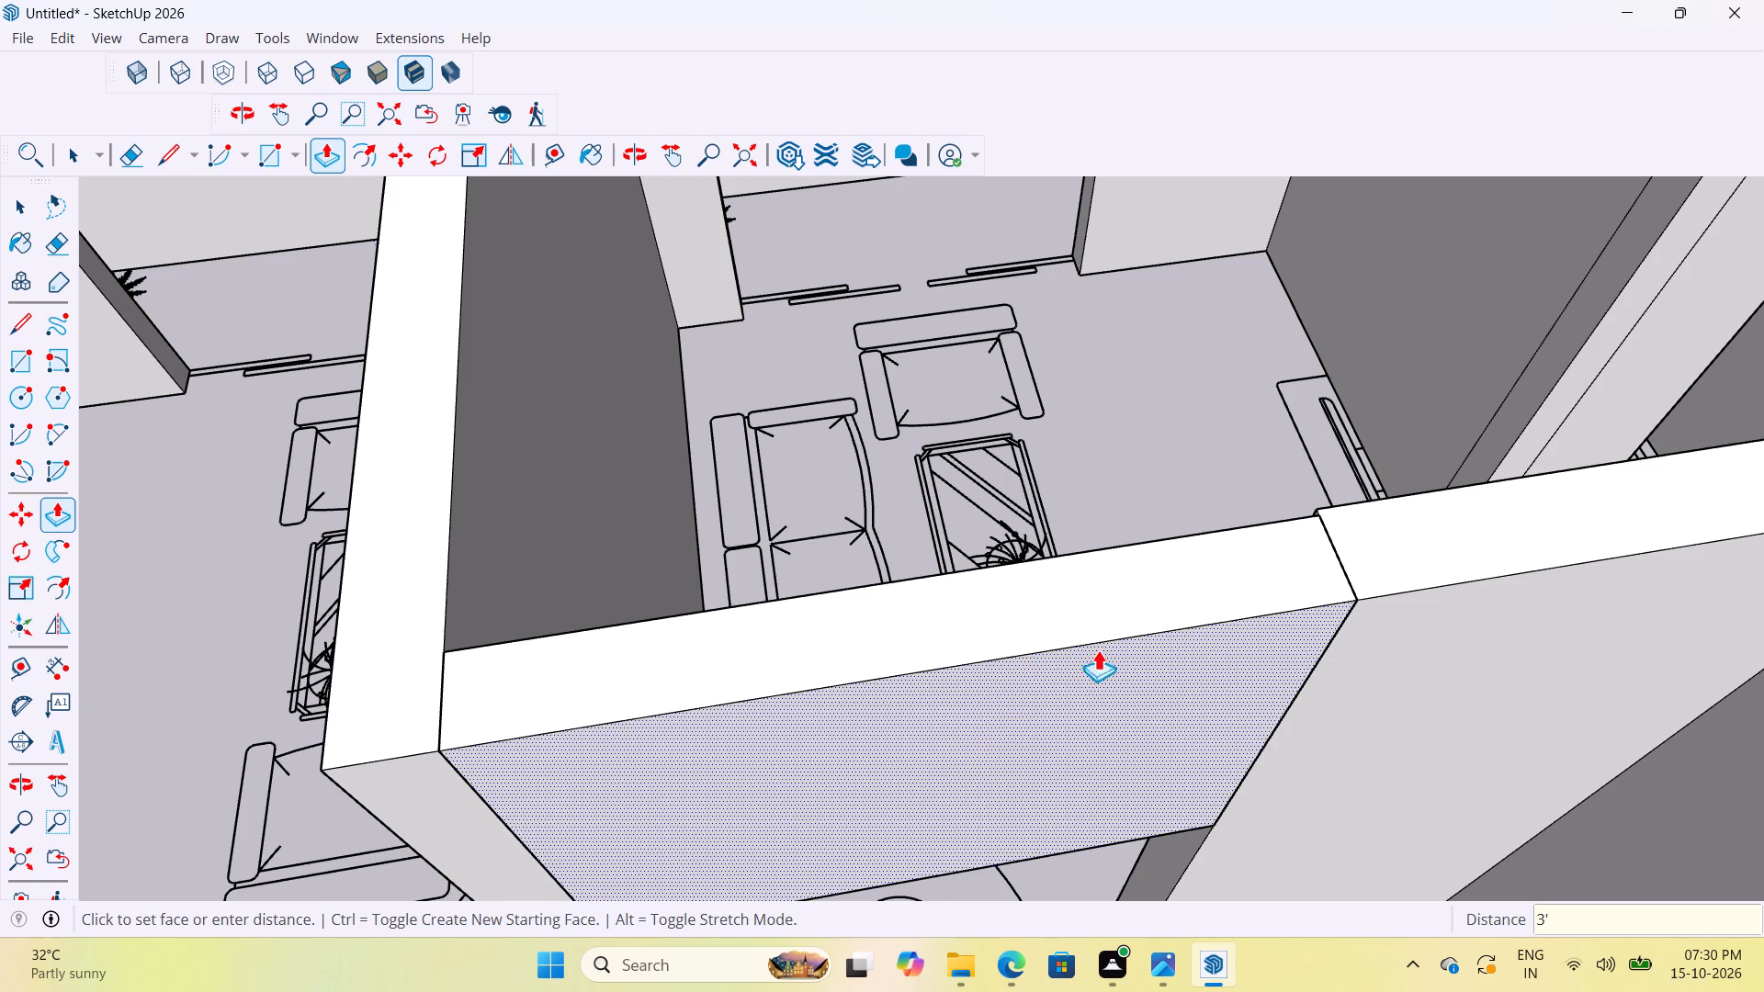
Push/Pull the living-room face of the over-door piece about 7/16" so it sits flush with the adjoining wall.
scroll(1178, 599, "up", 3)
middle_click_drag(1204, 583, 1740, 612)
scroll(1206, 498, "down", 4)
scroll(1169, 449, "up", 5)
middle_click_drag(1144, 367, 1313, 368)
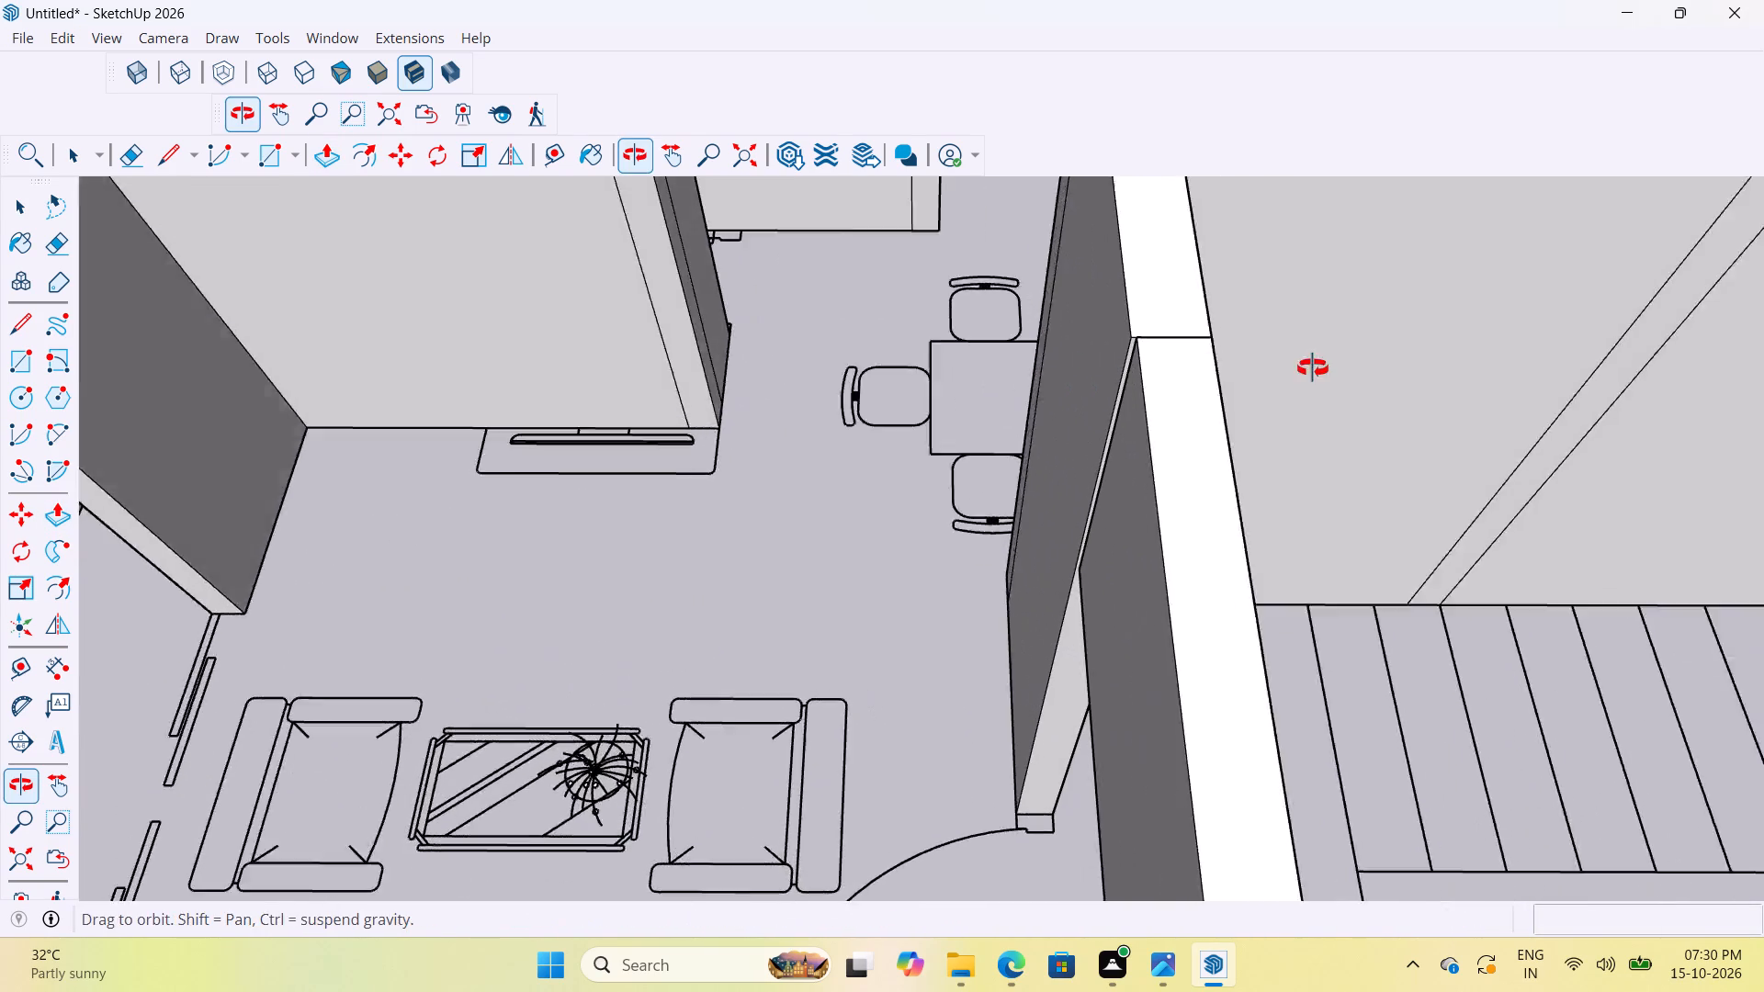
middle_click_drag(1313, 368, 1330, 365)
scroll(1136, 394, "up", 9)
left_click(1115, 372)
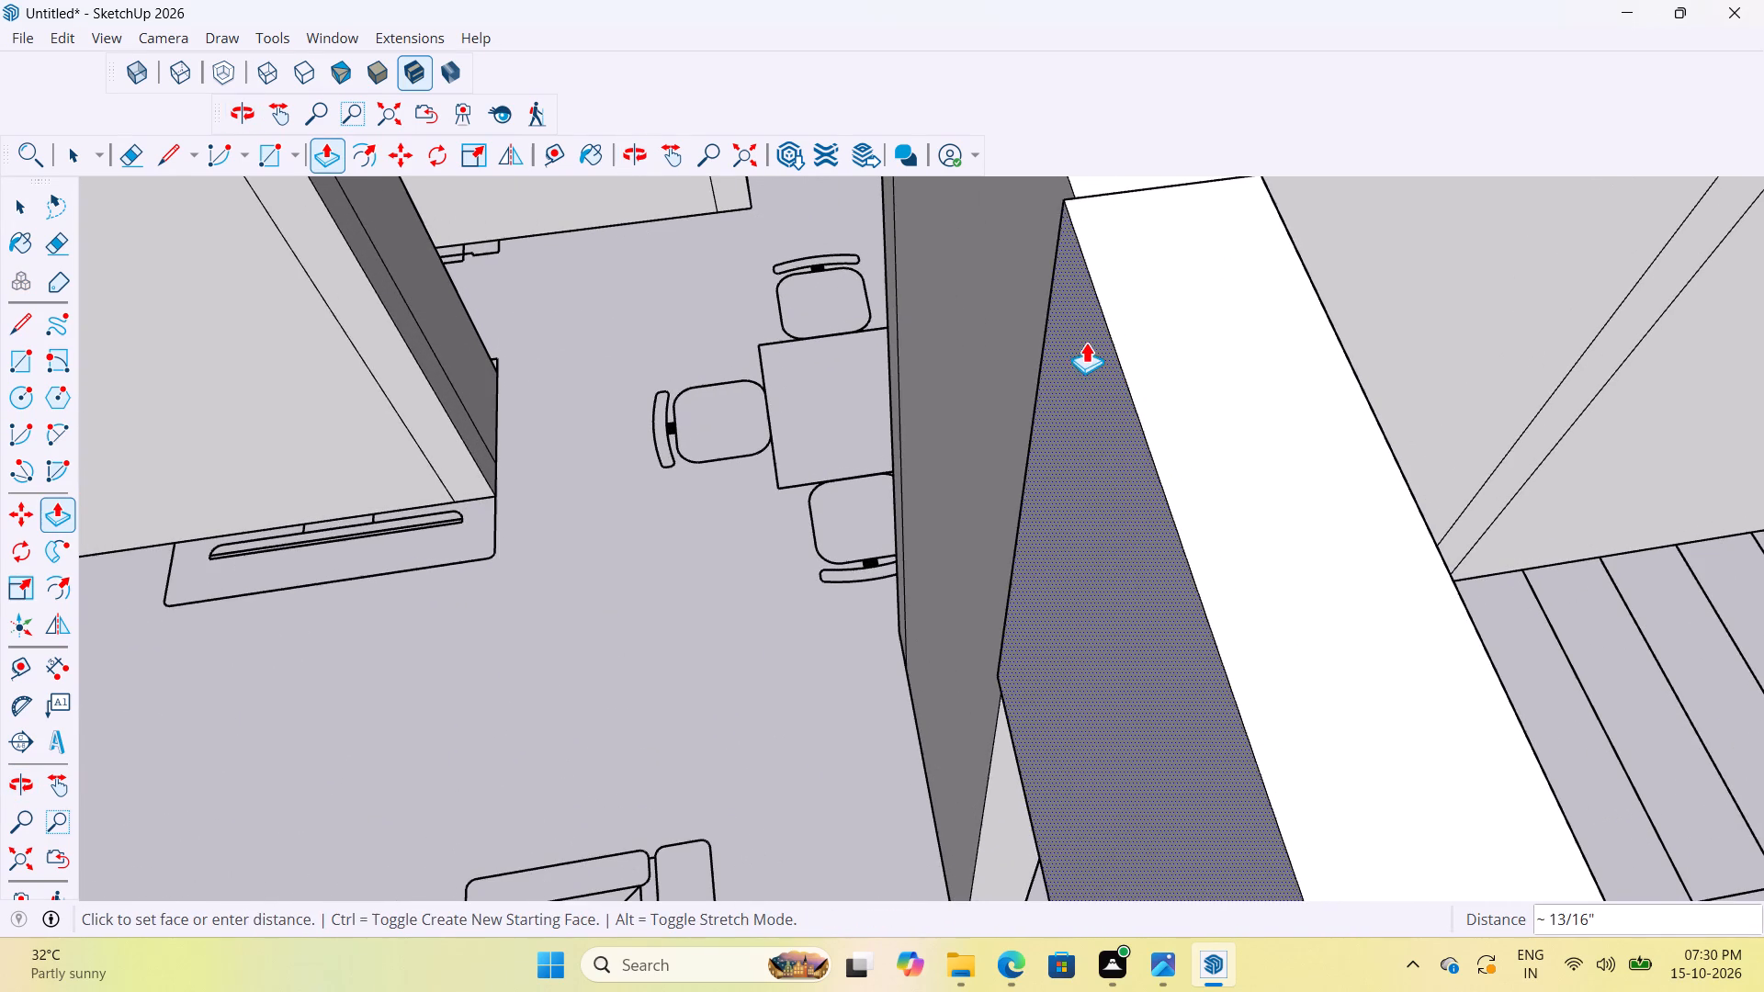
scroll(1131, 452, "down", 7)
scroll(1092, 371, "up", 3)
left_click(1101, 283)
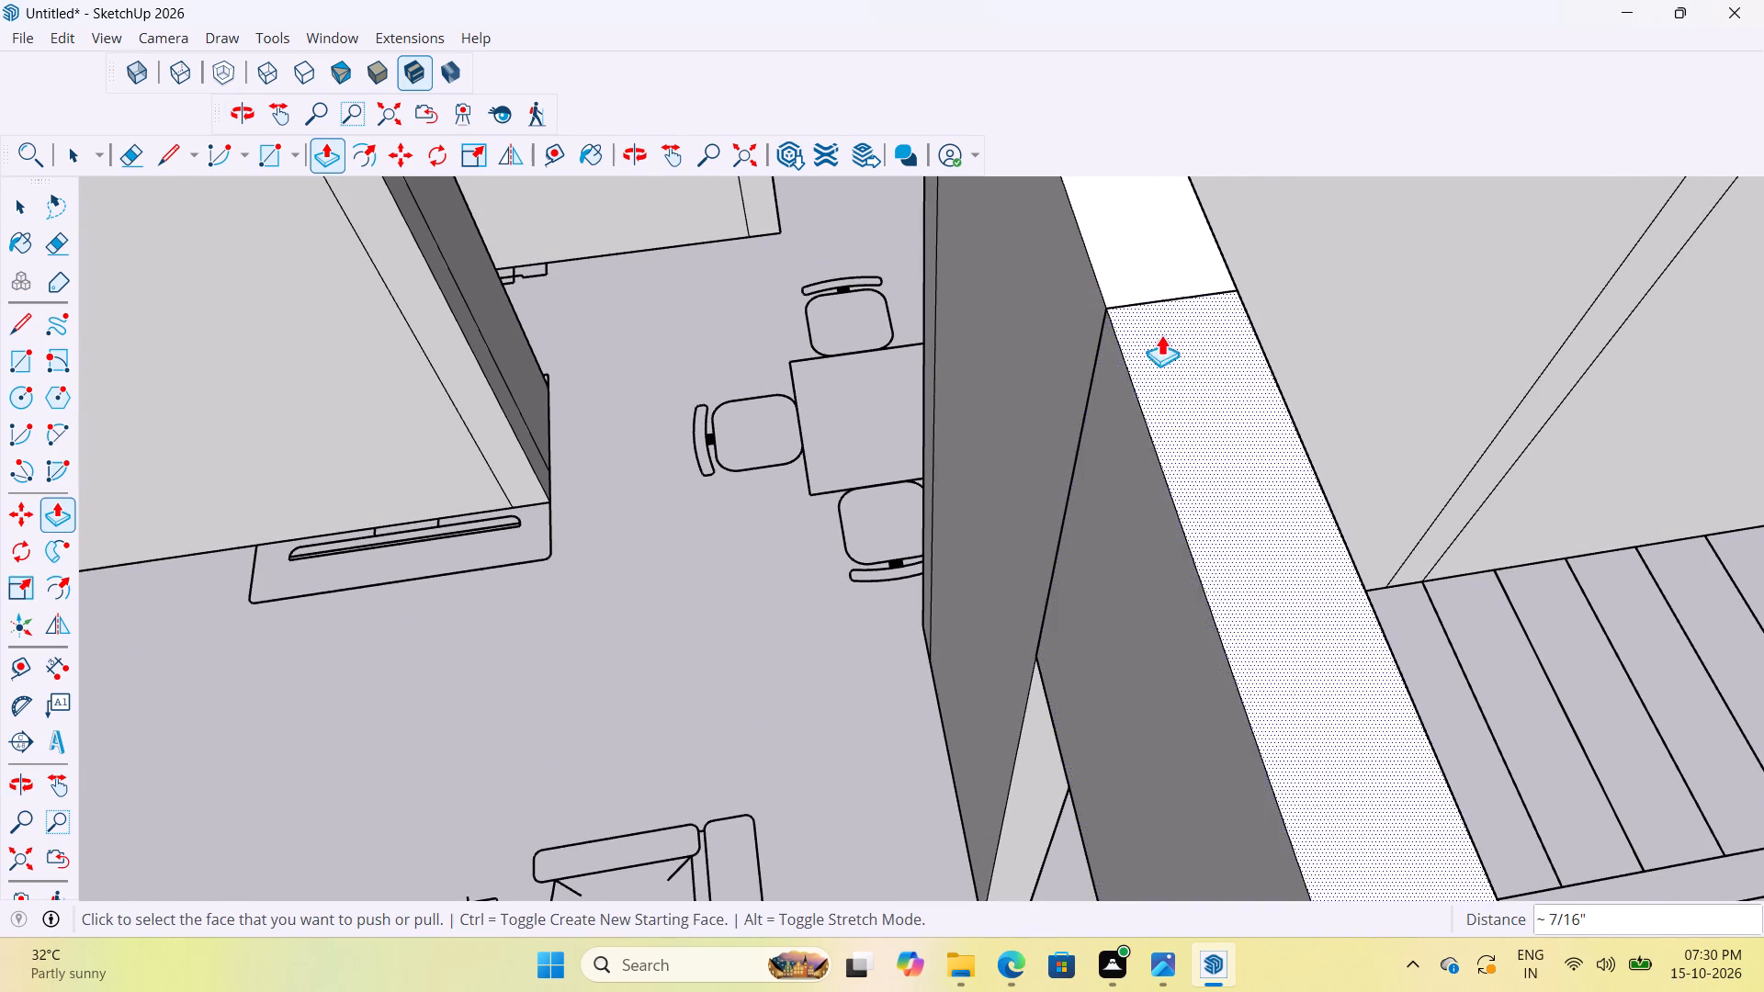
View the whole model and inspect the first entrance's over-door piece and its joints with the adjoining walls.
scroll(1131, 385, "down", 9)
middle_click_drag(1295, 513, 849, 499)
scroll(838, 499, "down", 9)
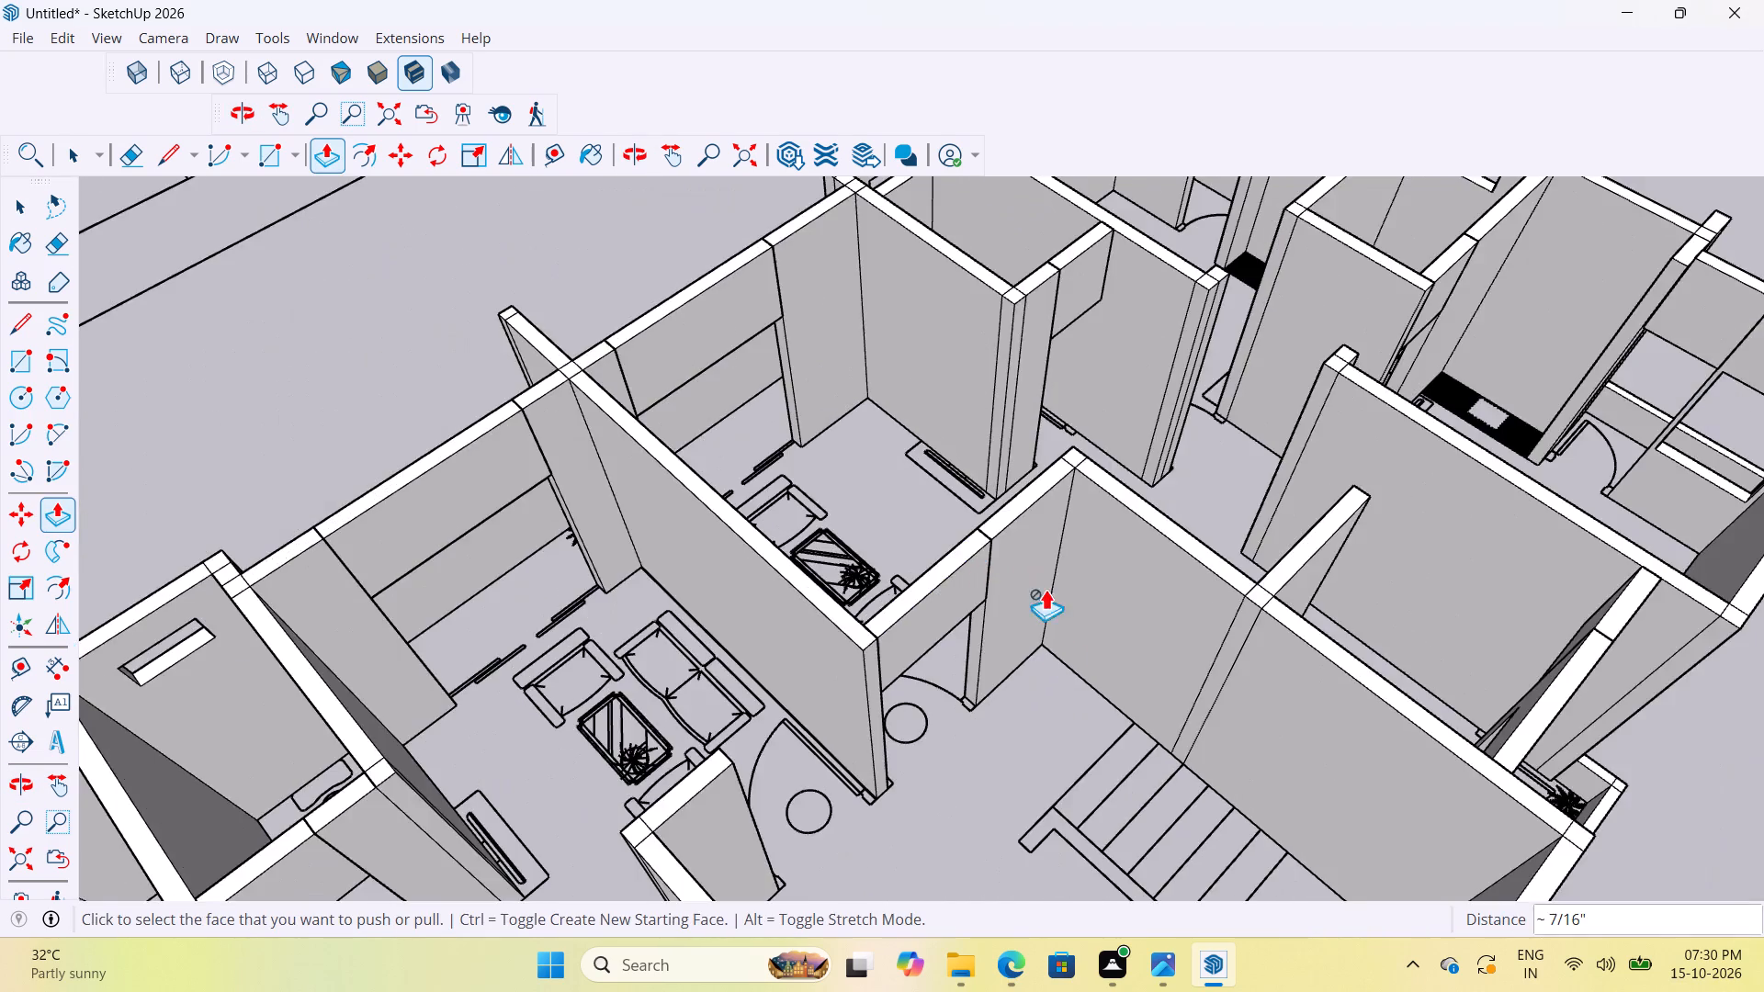
scroll(1046, 589, "down", 1)
middle_click_drag(1083, 704, 782, 610)
scroll(1101, 559, "down", 11)
key("space")
key("space")
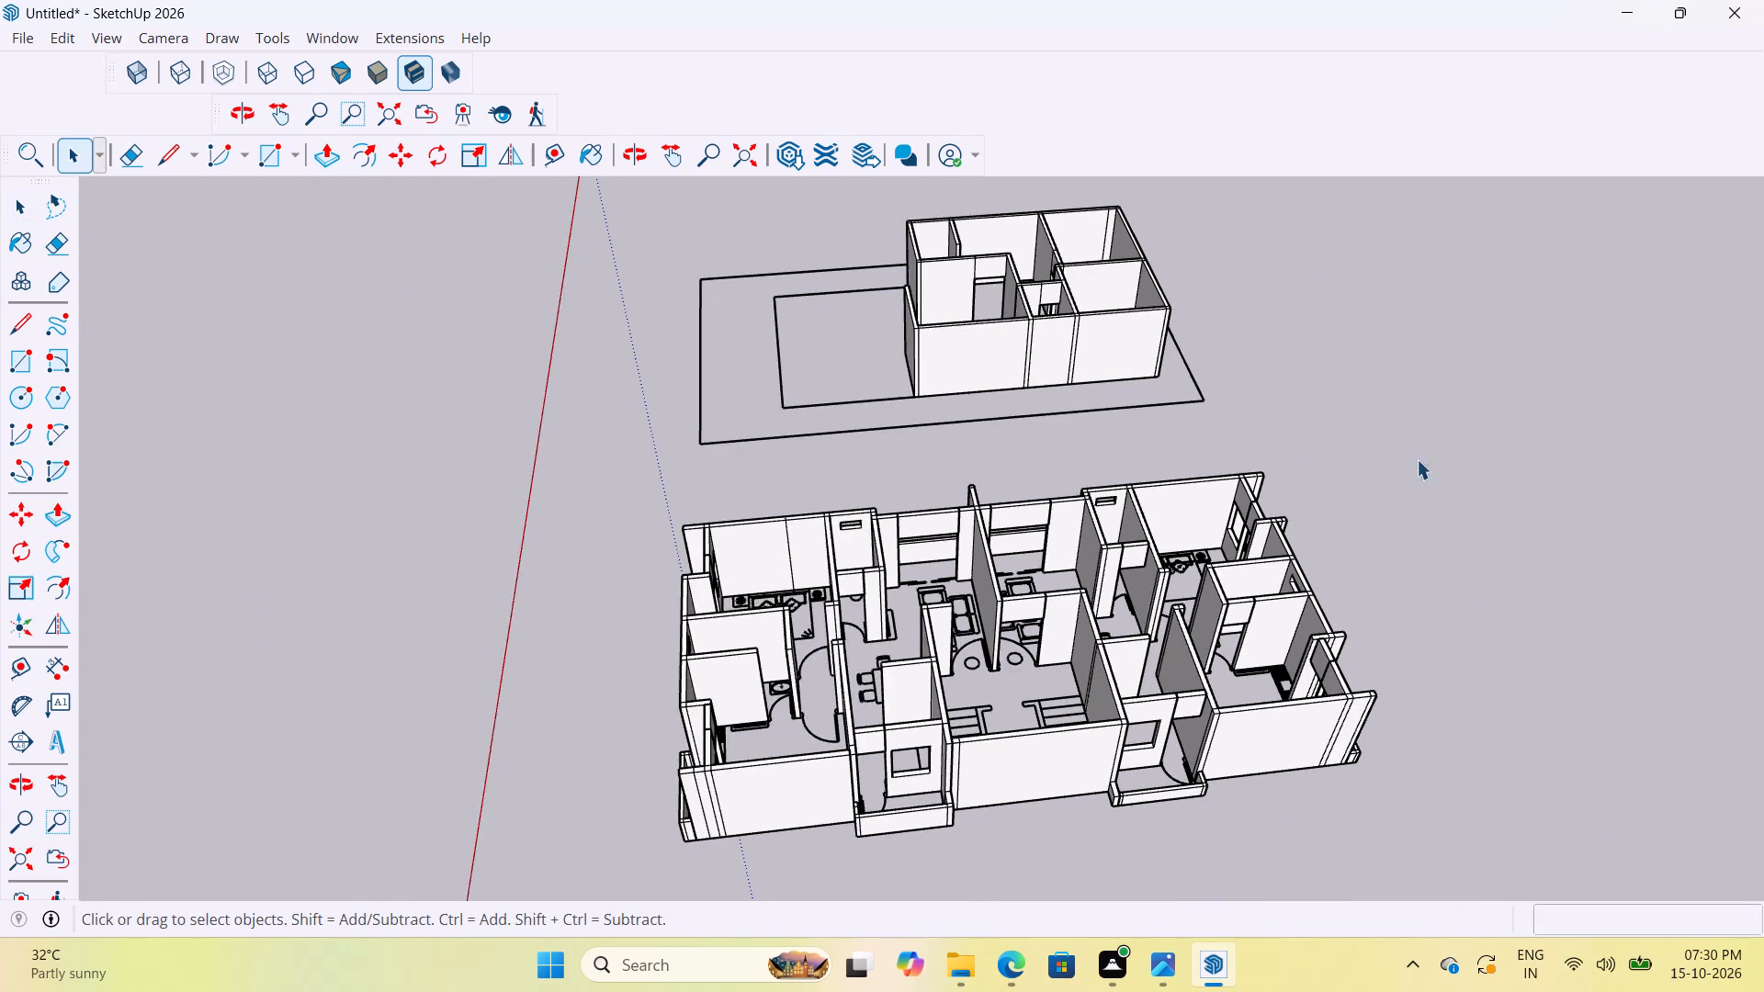
left_click(1419, 459)
scroll(910, 617, "up", 17)
middle_click_drag(1145, 664, 1000, 640)
scroll(994, 666, "up", 1)
scroll(1000, 684, "down", 3)
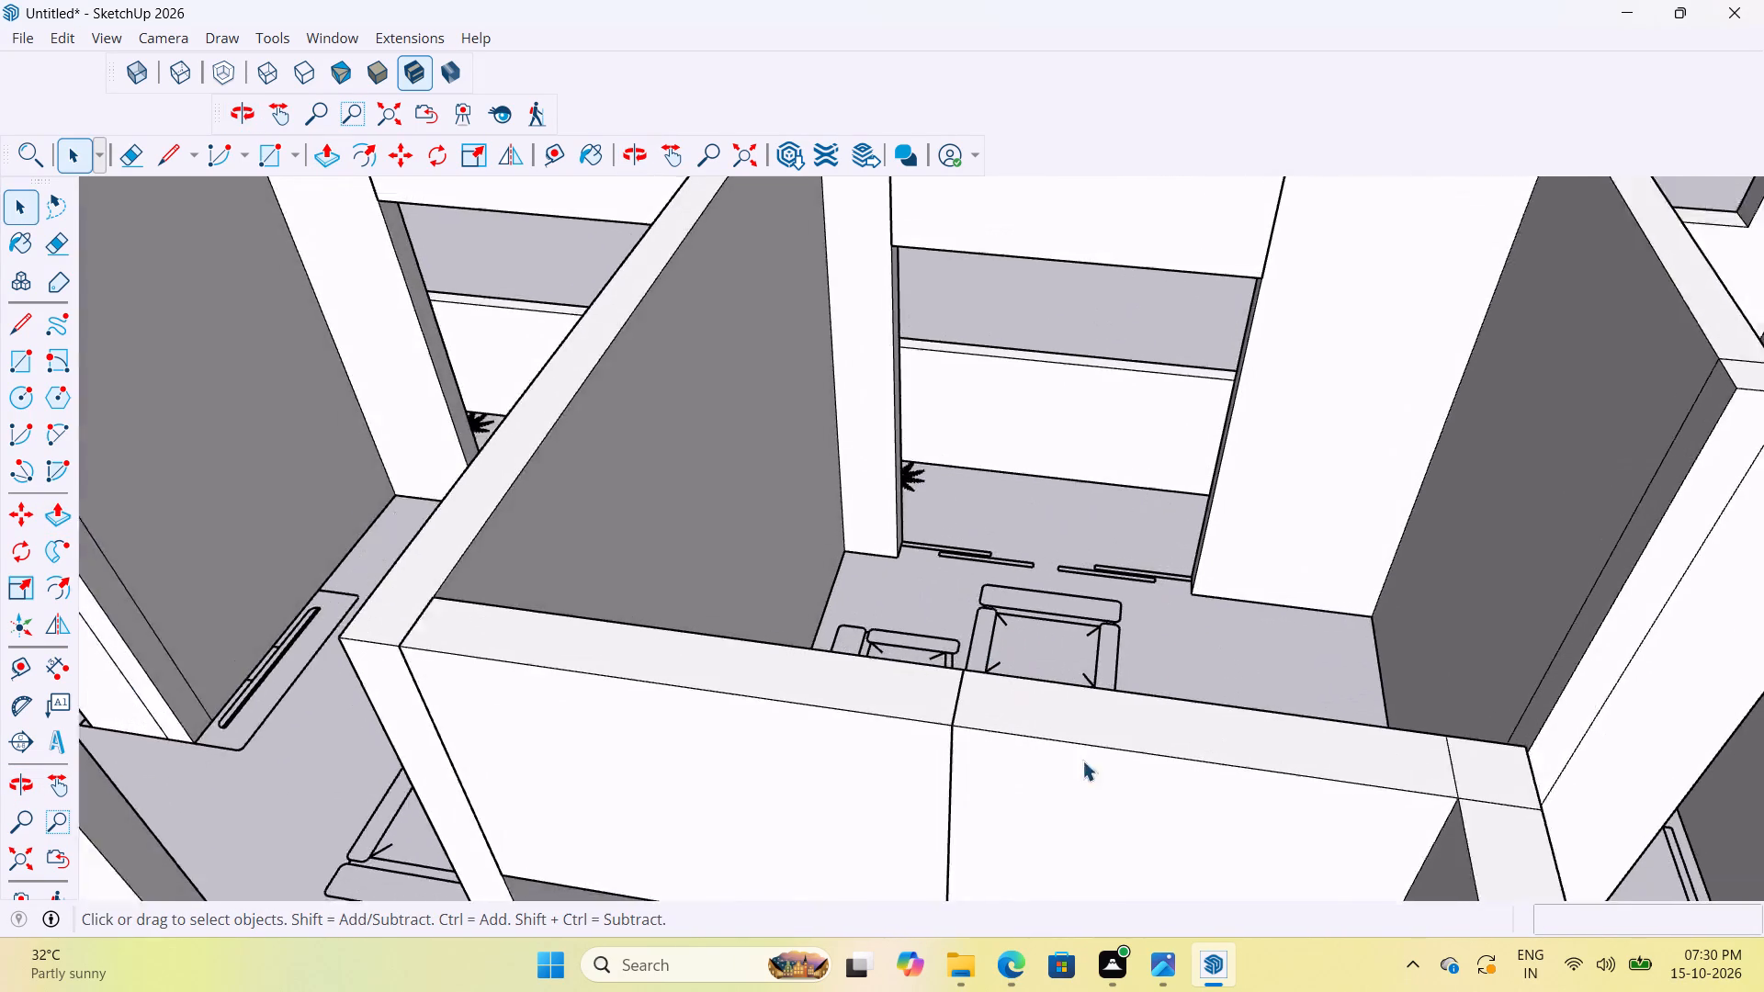
scroll(1082, 761, "down", 14)
Draw a wall-top rectangle about 4' 3/8" by 5 1/8" across the mirrored flat's entrance doorway, ending at the central dividing wall.
scroll(983, 707, "up", 6)
middle_click_drag(1085, 653, 1069, 698)
scroll(1303, 756, "up", 2)
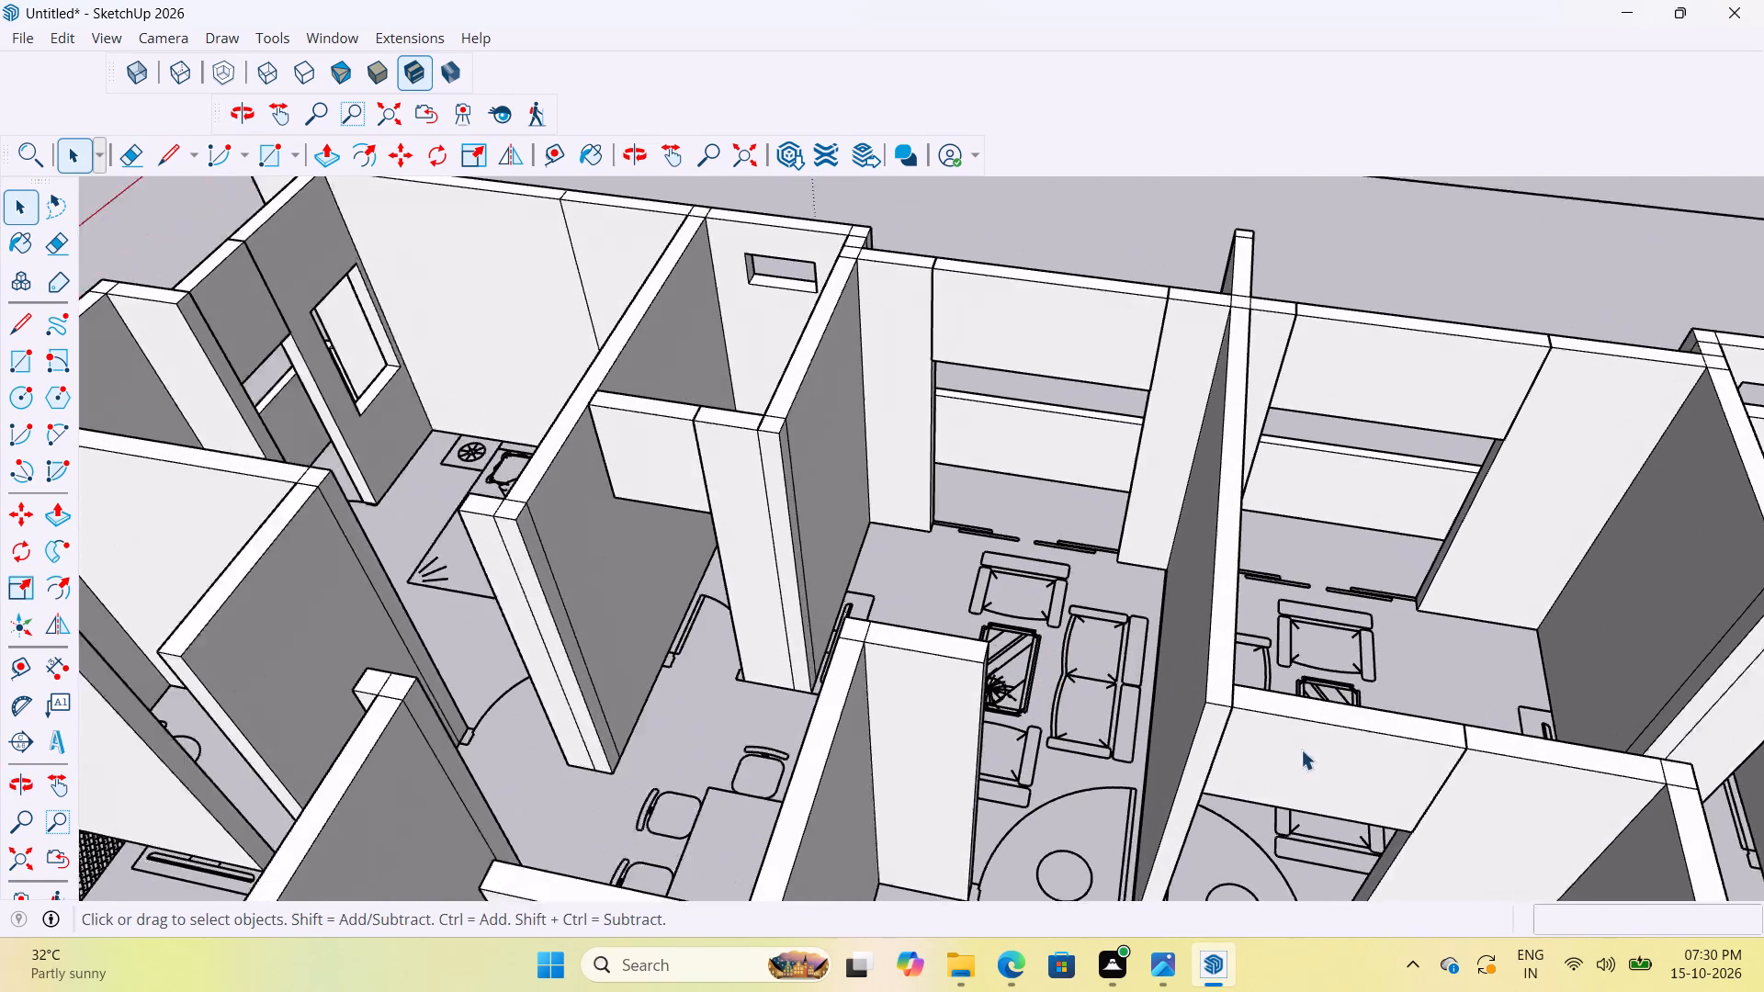
scroll(1301, 750, "up", 1)
middle_click_drag(1174, 669, 1264, 726)
key("r")
scroll(1011, 686, "up", 4)
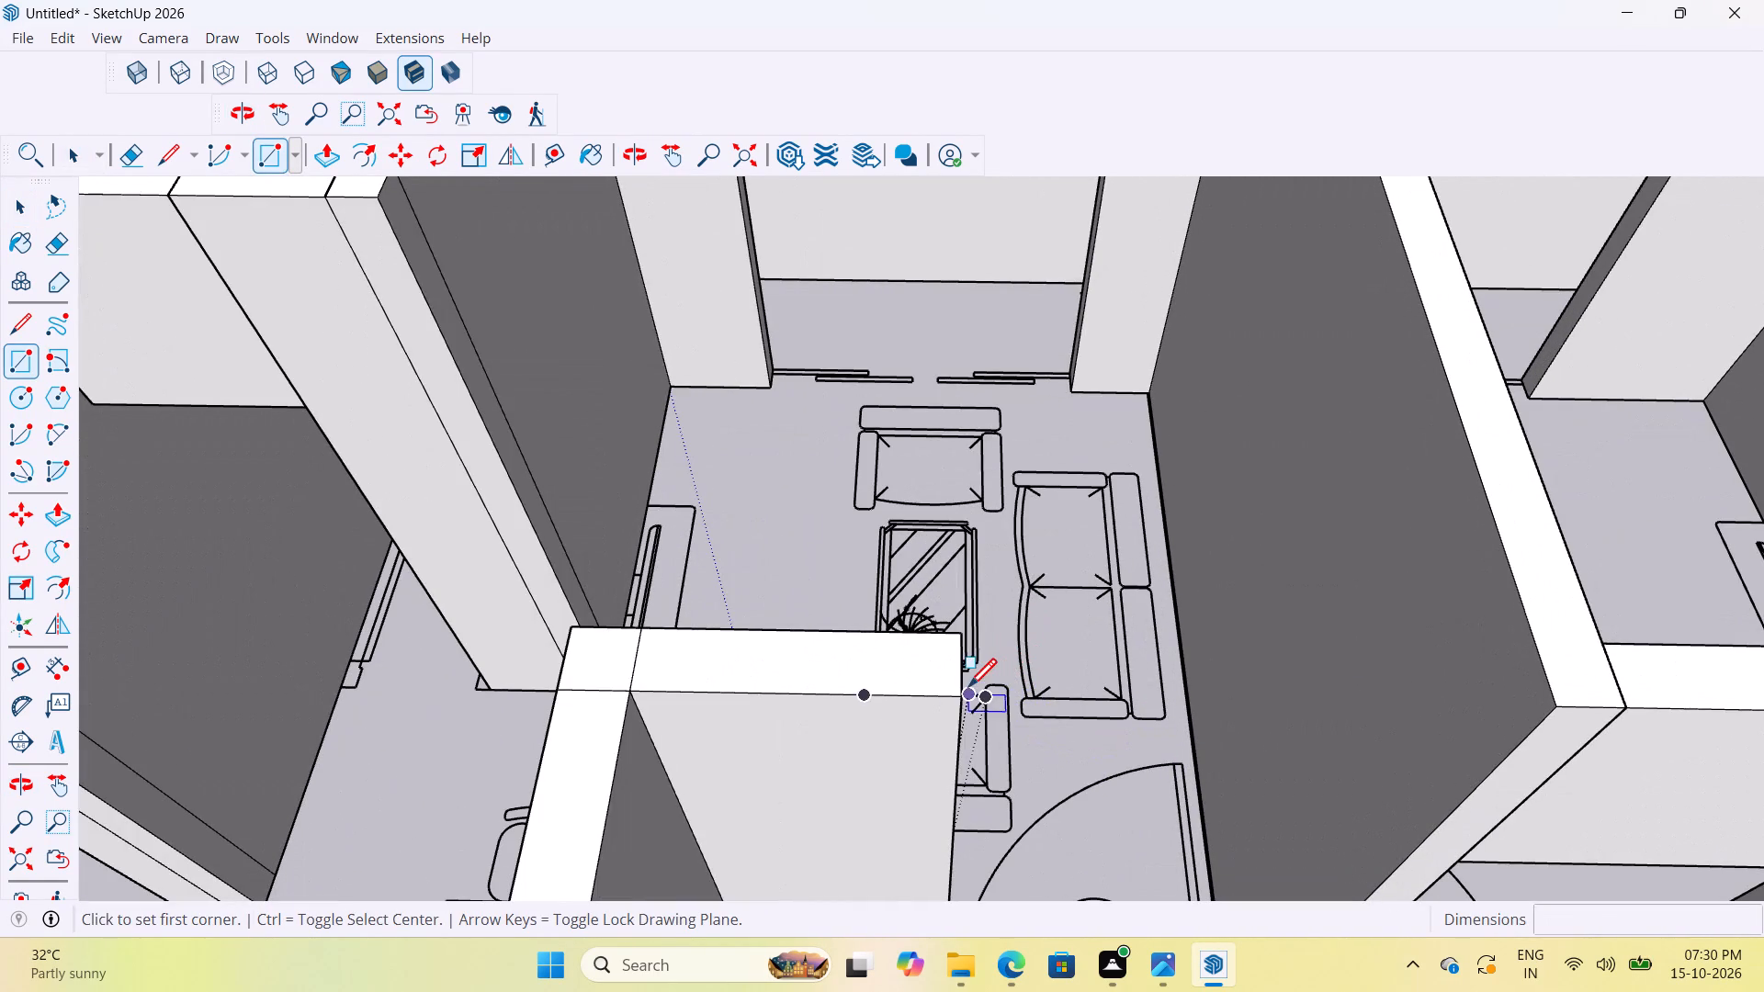
left_click(956, 699)
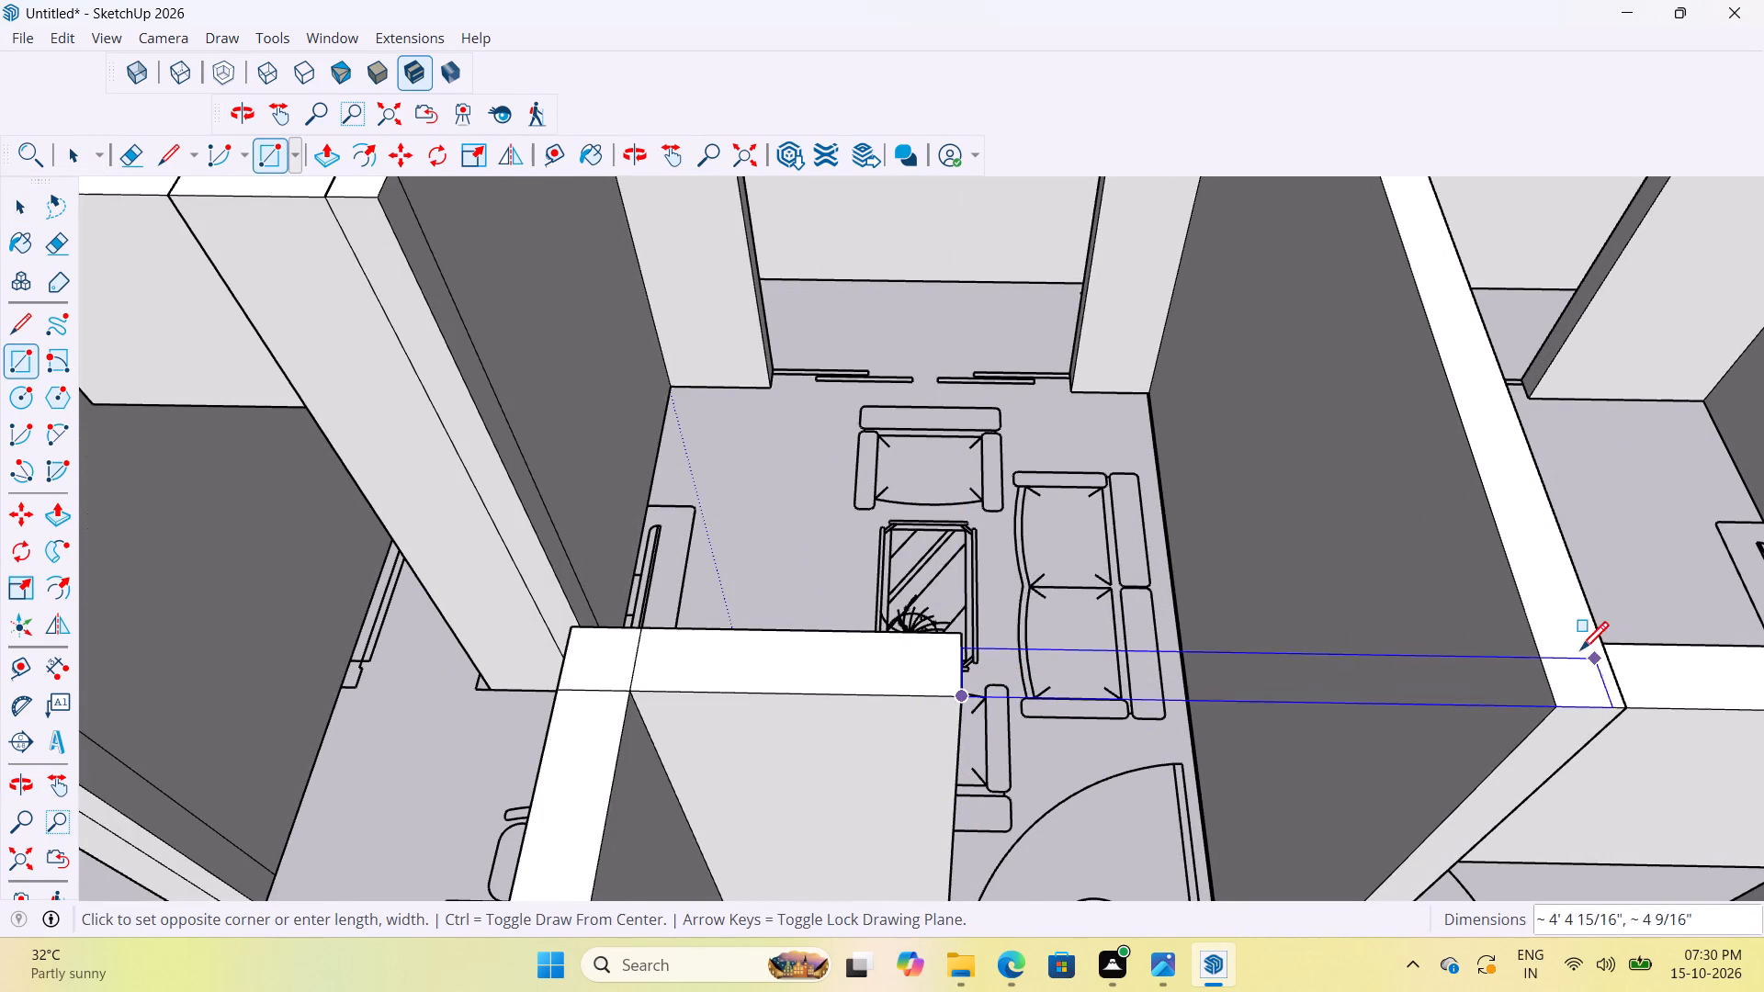
scroll(1531, 650, "up", 3)
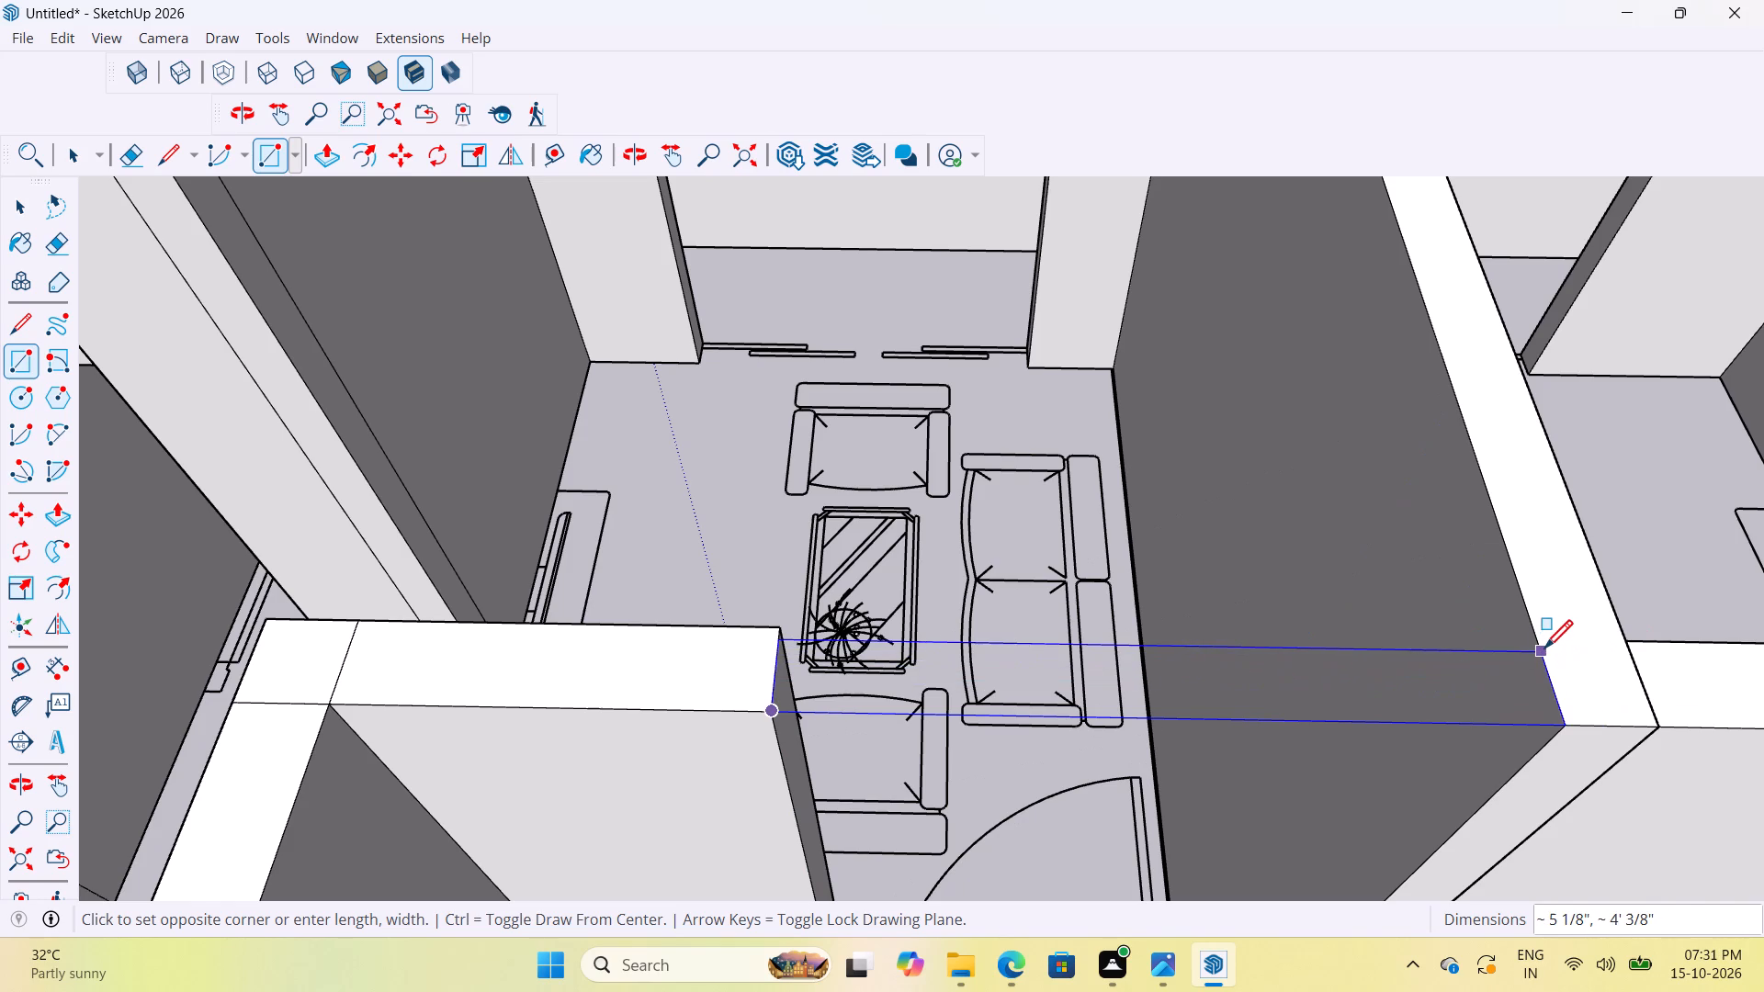
left_click(1544, 651)
Push/Pull the mirrored entrance's bridging rectangle down 3' to form its over-door wall piece.
scroll(1221, 662, "down", 5)
key("p")
left_click(1240, 671)
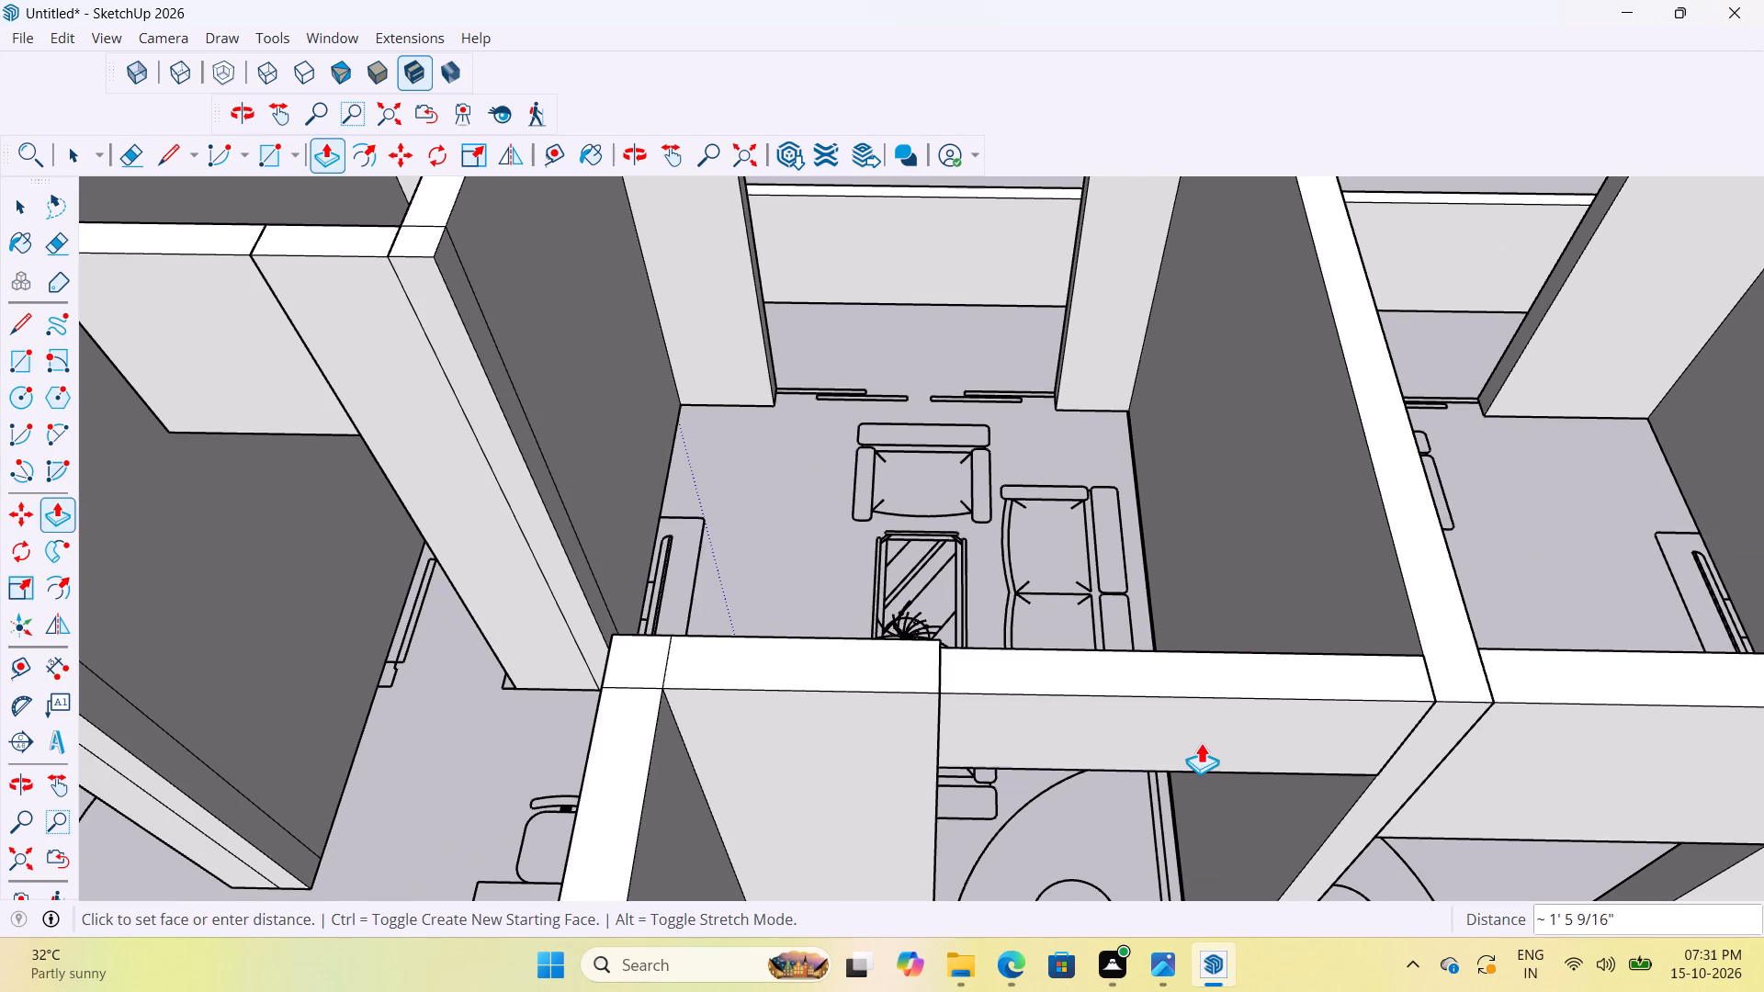
type("3'")
key("Return")
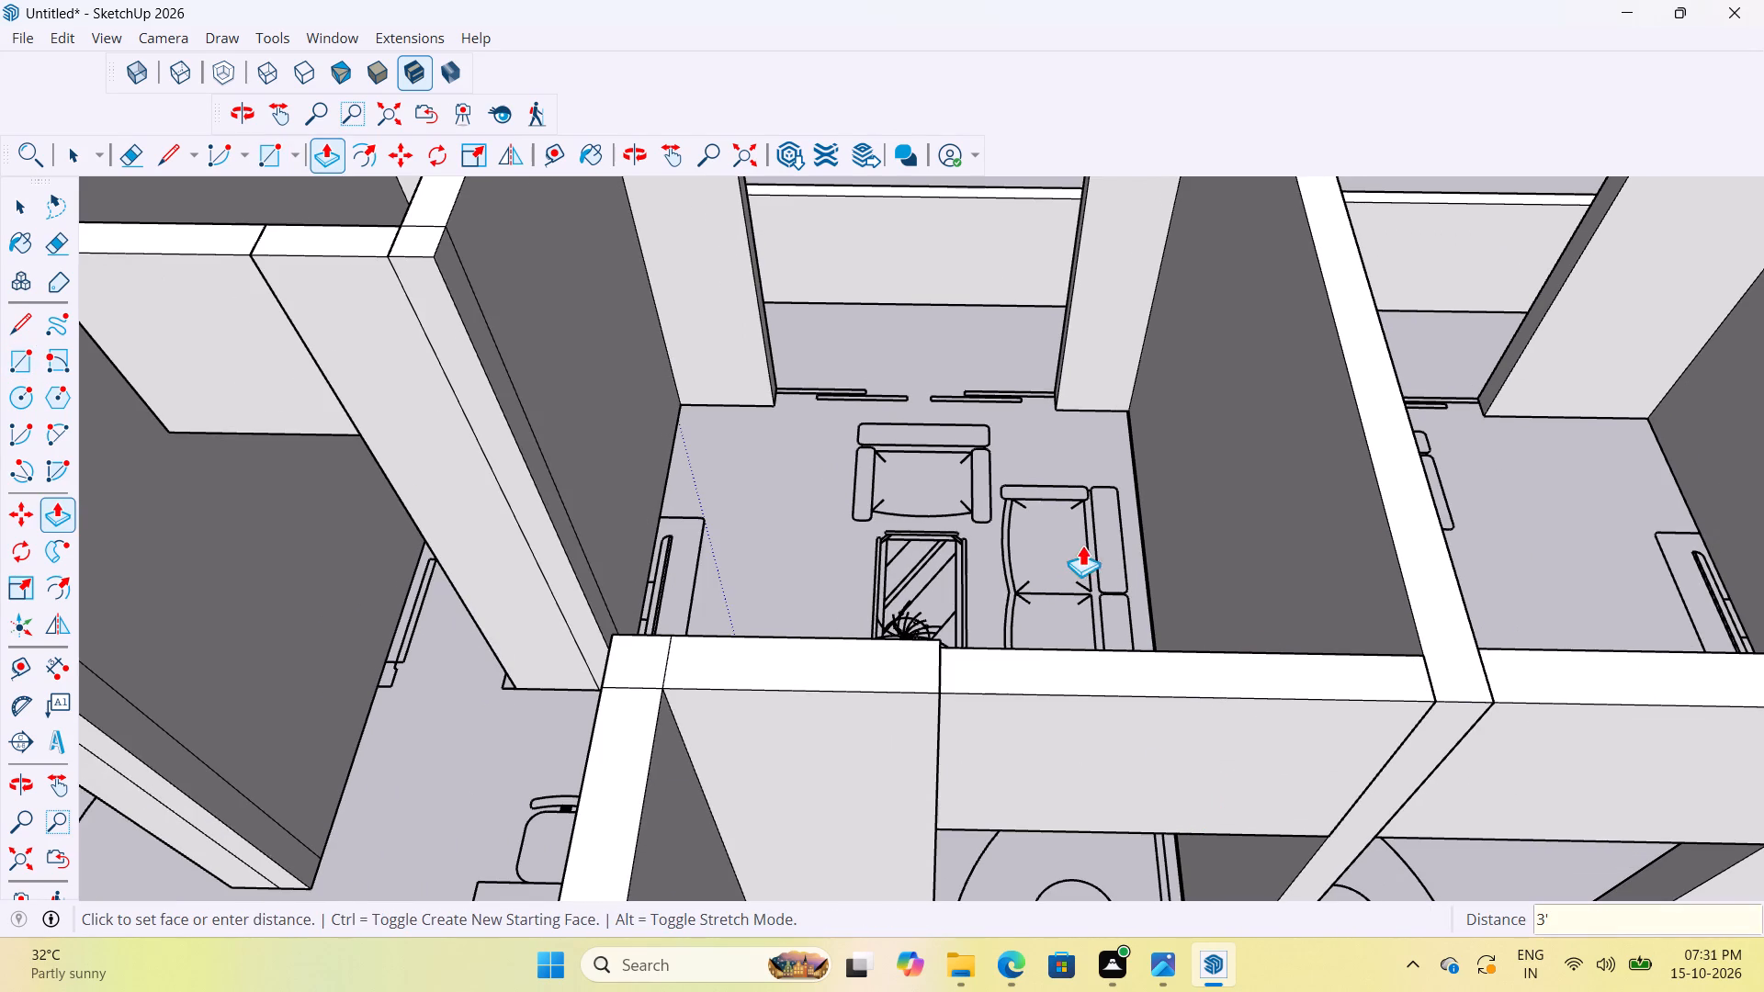
Push/Pull the living-room face of the mirrored entrance's over-door piece about 7/8" so it sits flush with the adjoining wall.
scroll(1082, 545, "up", 4)
middle_click_drag(1060, 653, 1337, 606)
scroll(942, 527, "down", 19)
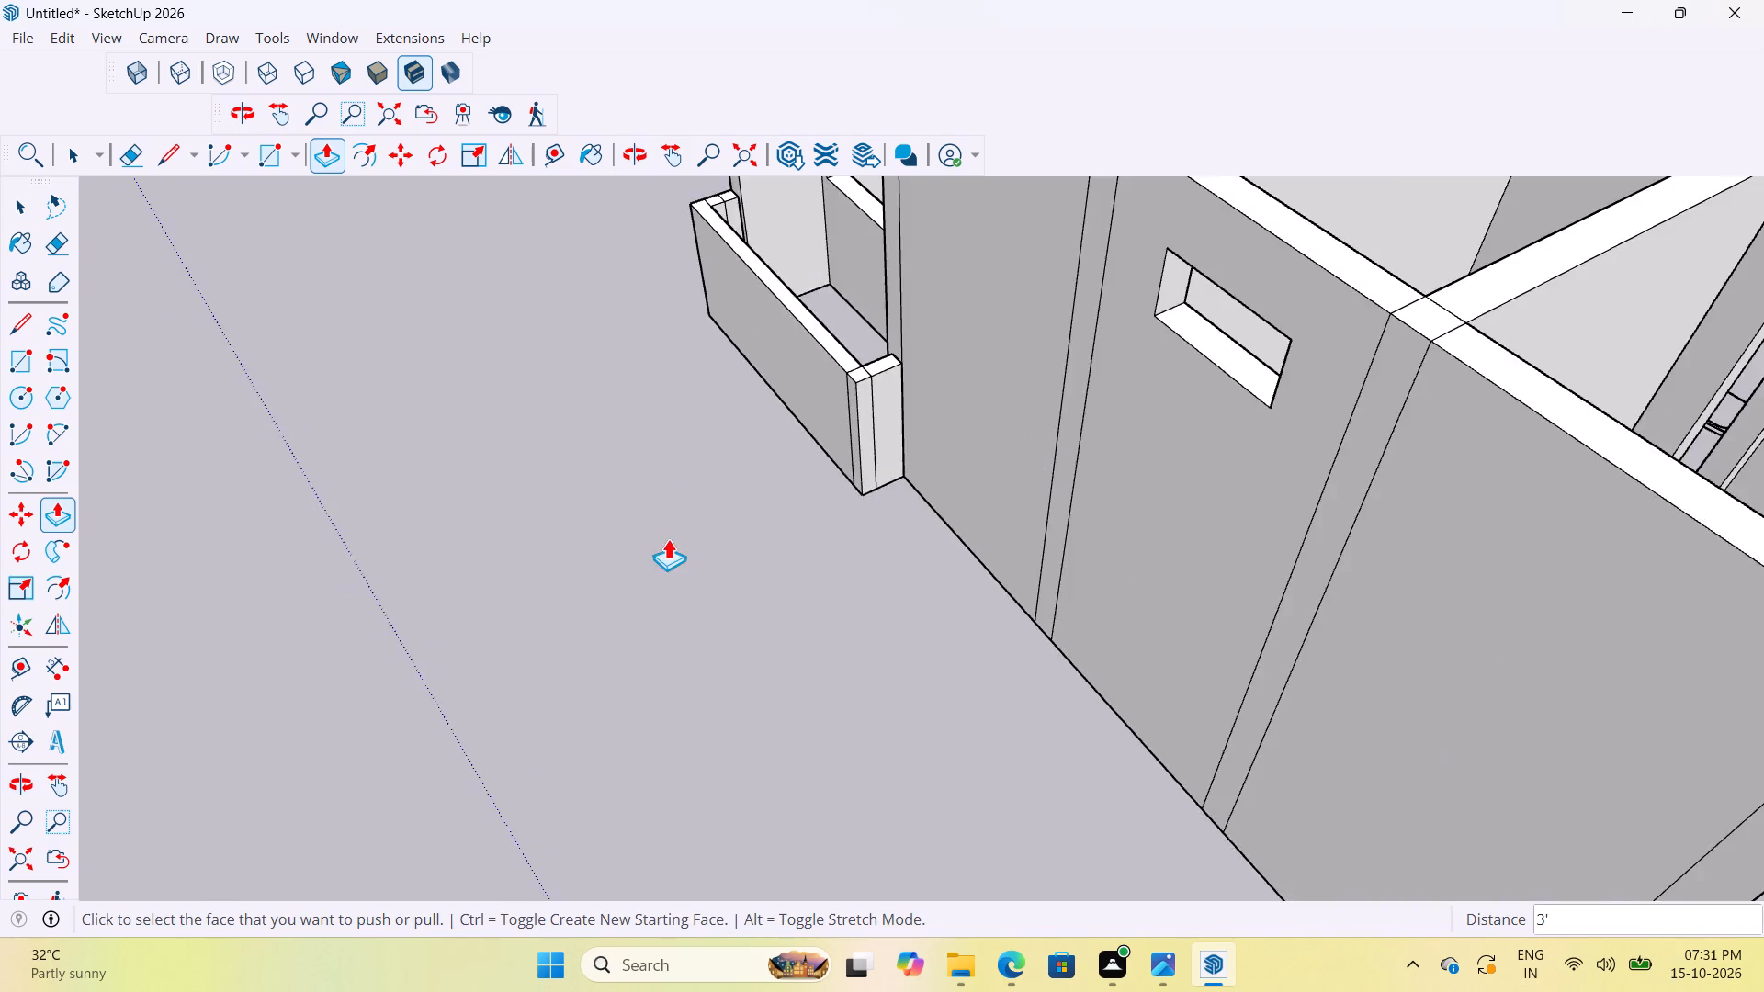
scroll(668, 538, "down", 4)
scroll(738, 726, "down", 6)
scroll(888, 711, "down", 5)
middle_click_drag(995, 628, 1269, 647)
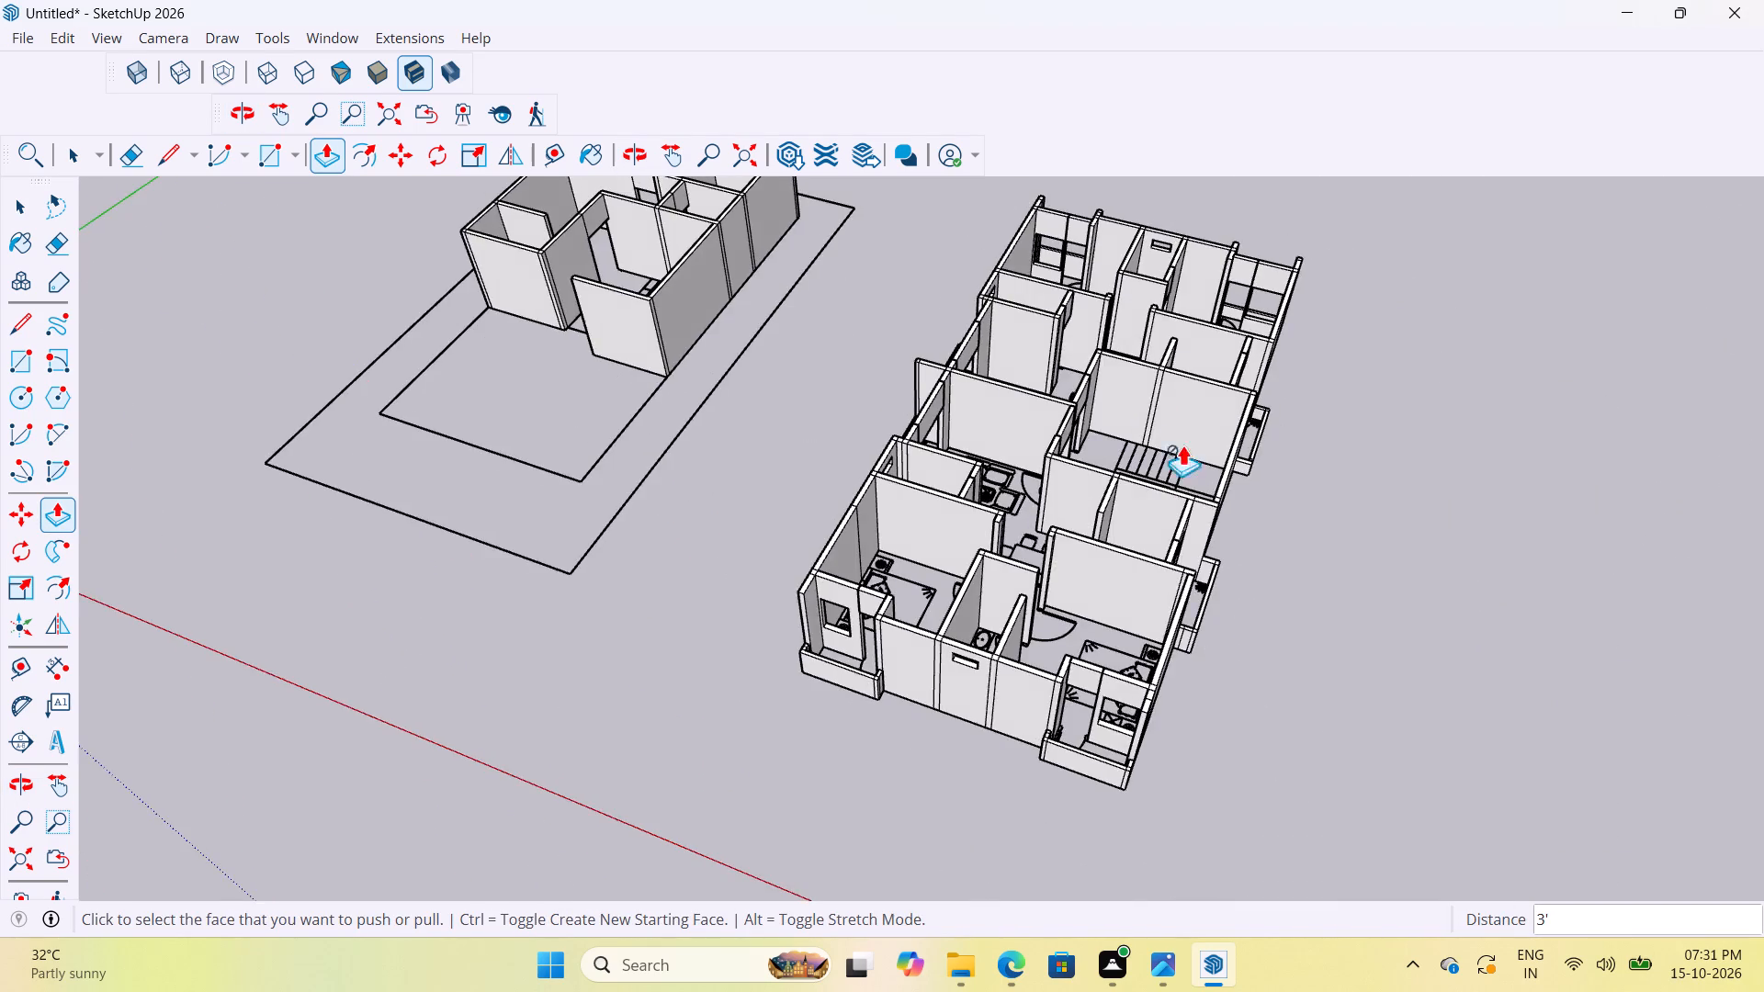
scroll(1160, 404, "up", 9)
scroll(936, 601, "down", 11)
scroll(958, 560, "up", 11)
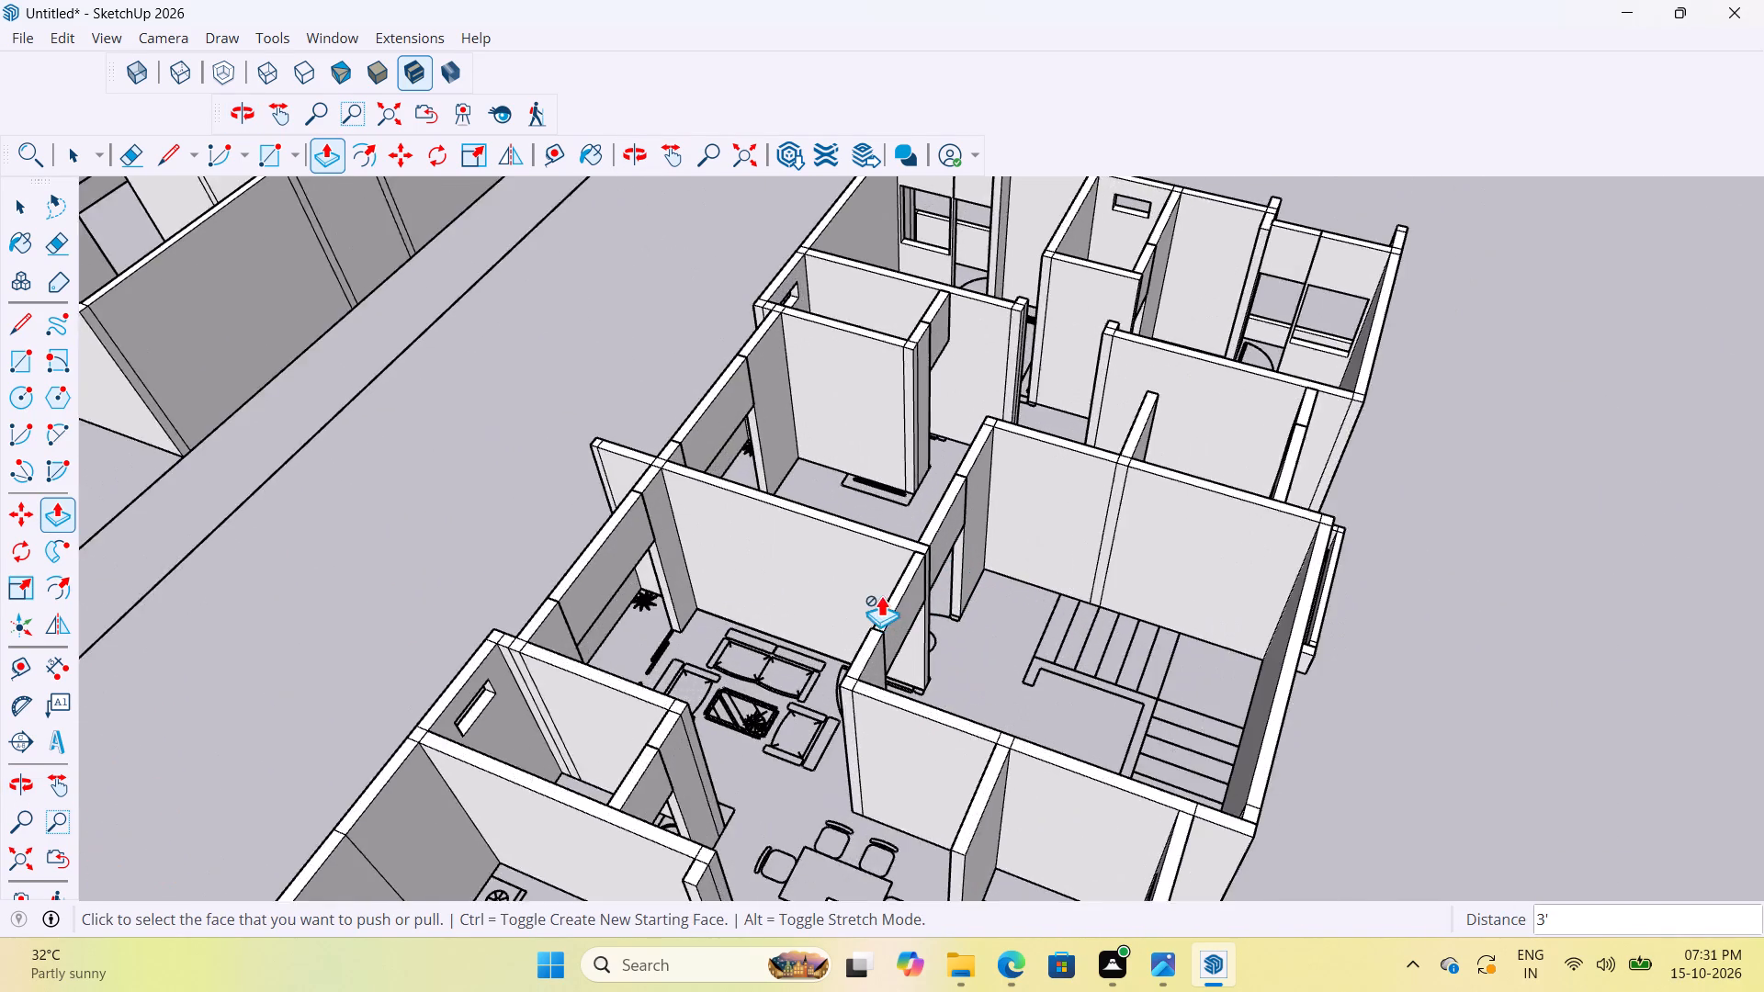
scroll(881, 595, "up", 3)
middle_click_drag(918, 596, 1332, 513)
scroll(1054, 467, "up", 11)
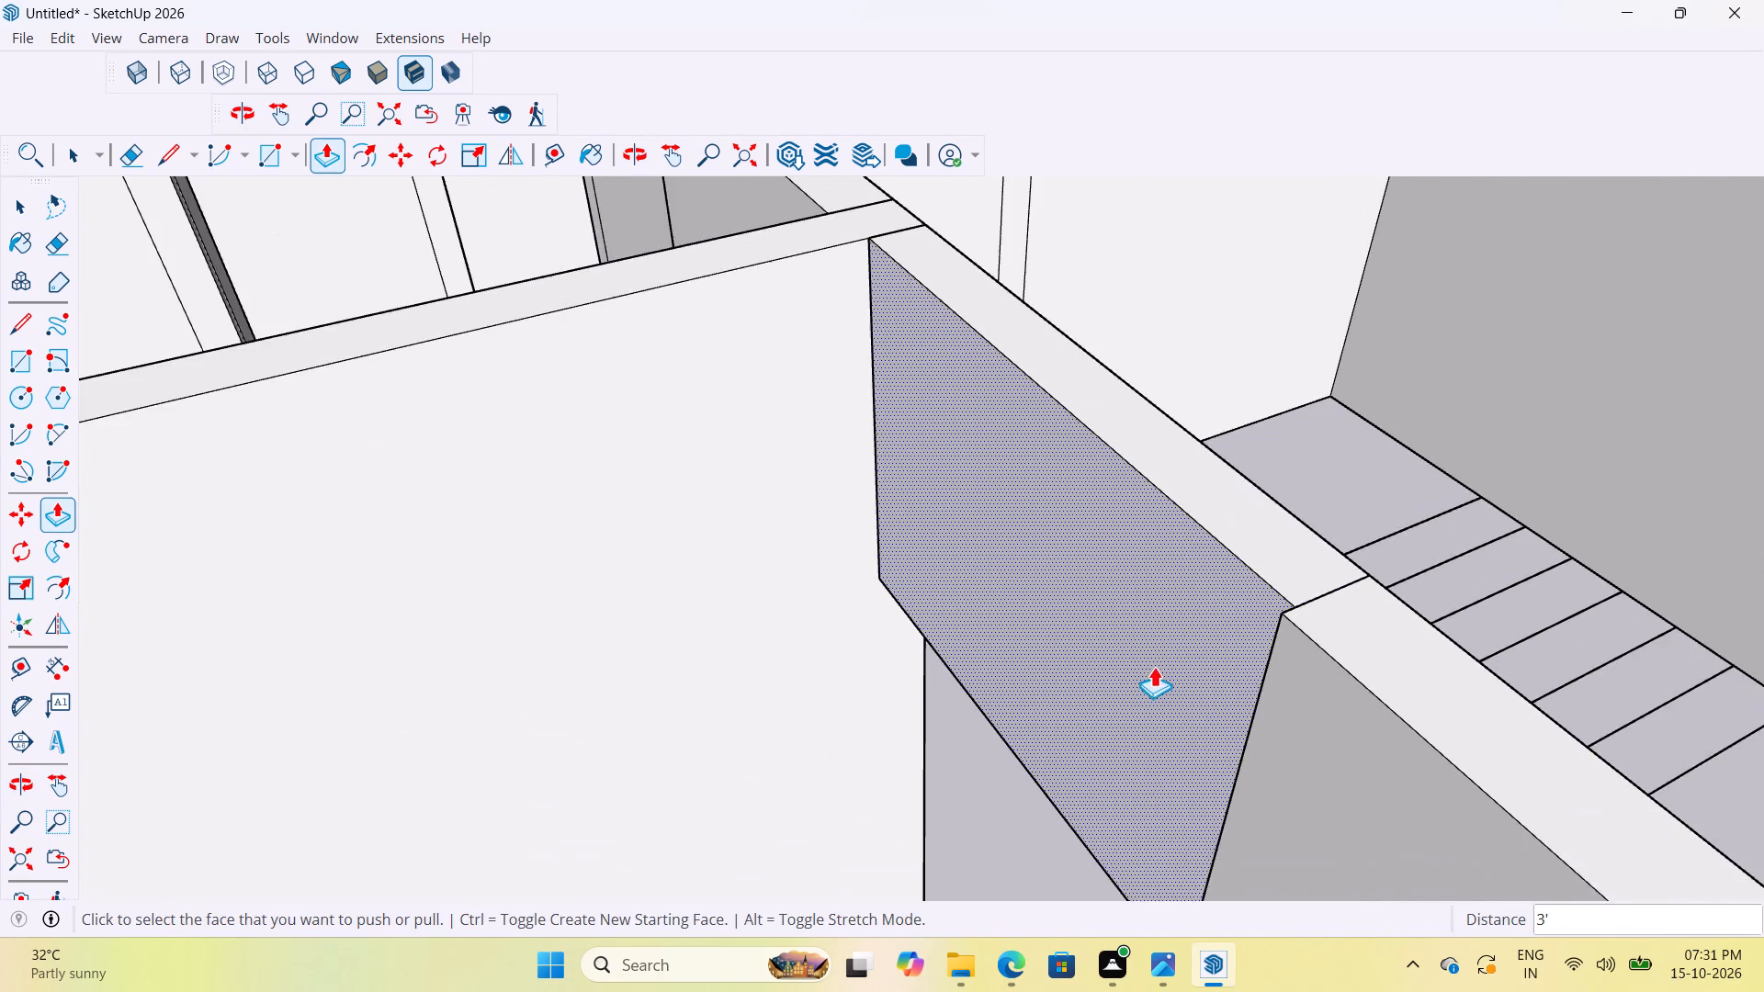
scroll(1152, 588, "down", 4)
middle_click_drag(1204, 694, 1491, 728)
scroll(1509, 702, "up", 8)
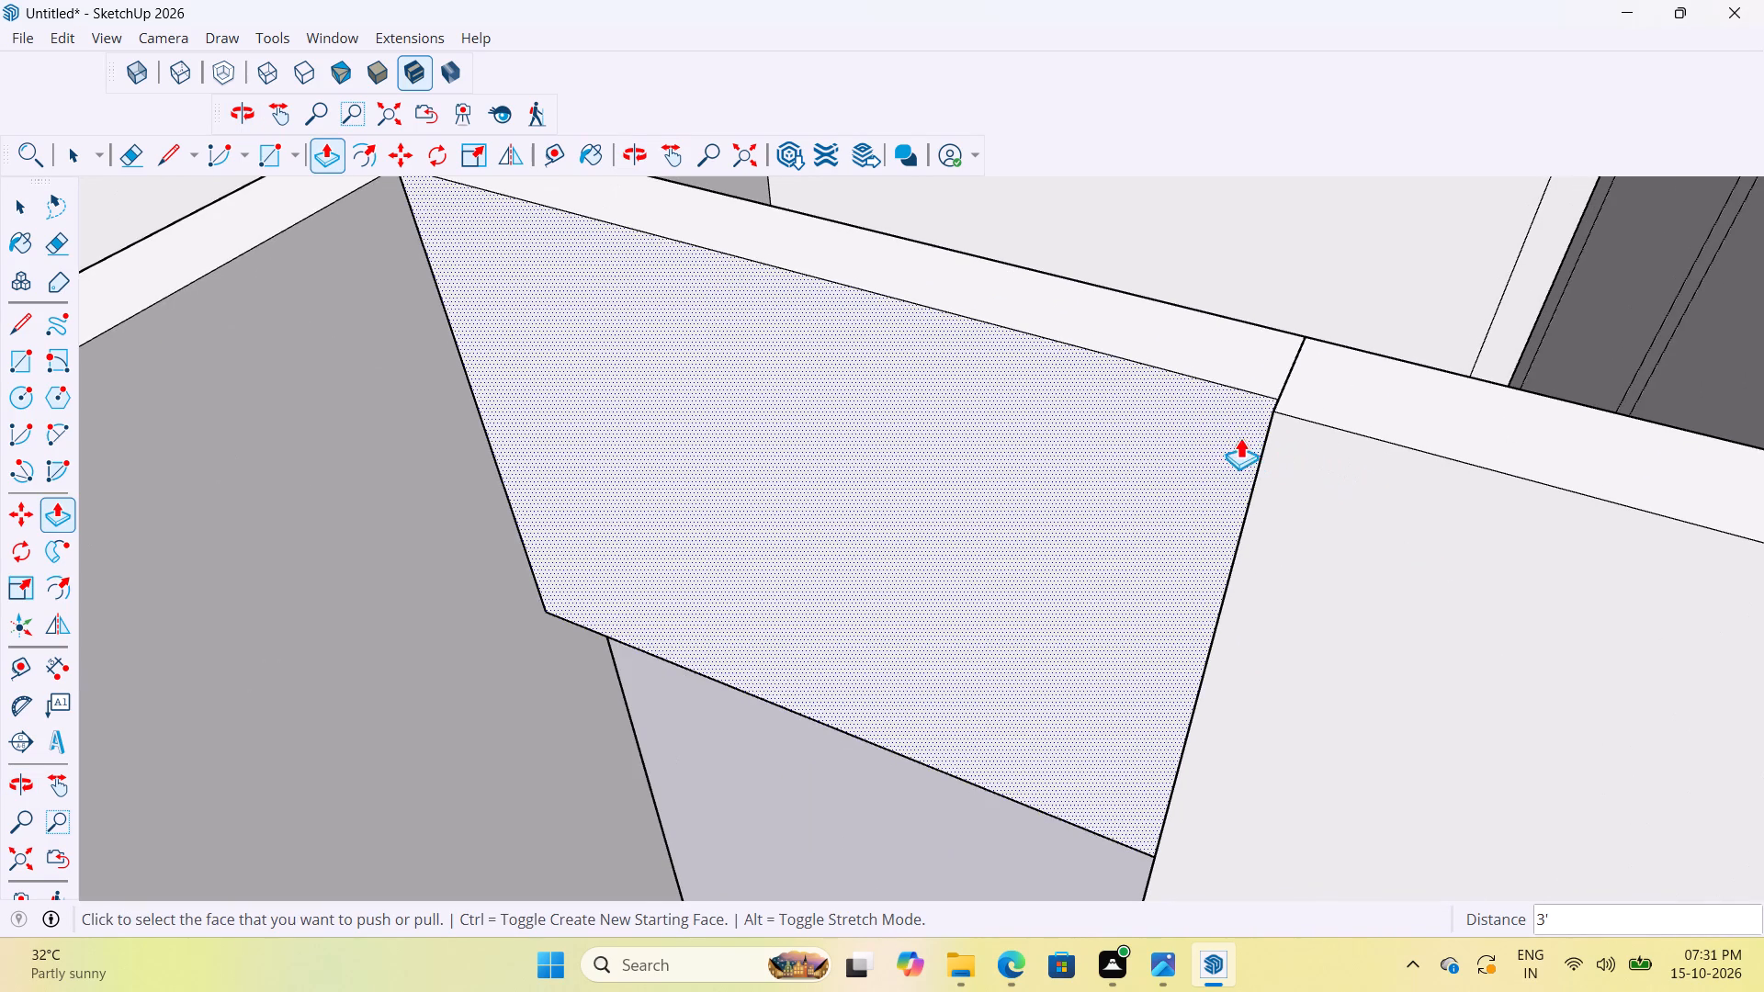
left_click(1232, 427)
left_click(1356, 436)
Examine both entrance over-door pieces, the staircase area and the balcony side of the model from several angles.
scroll(1182, 505, "down", 3)
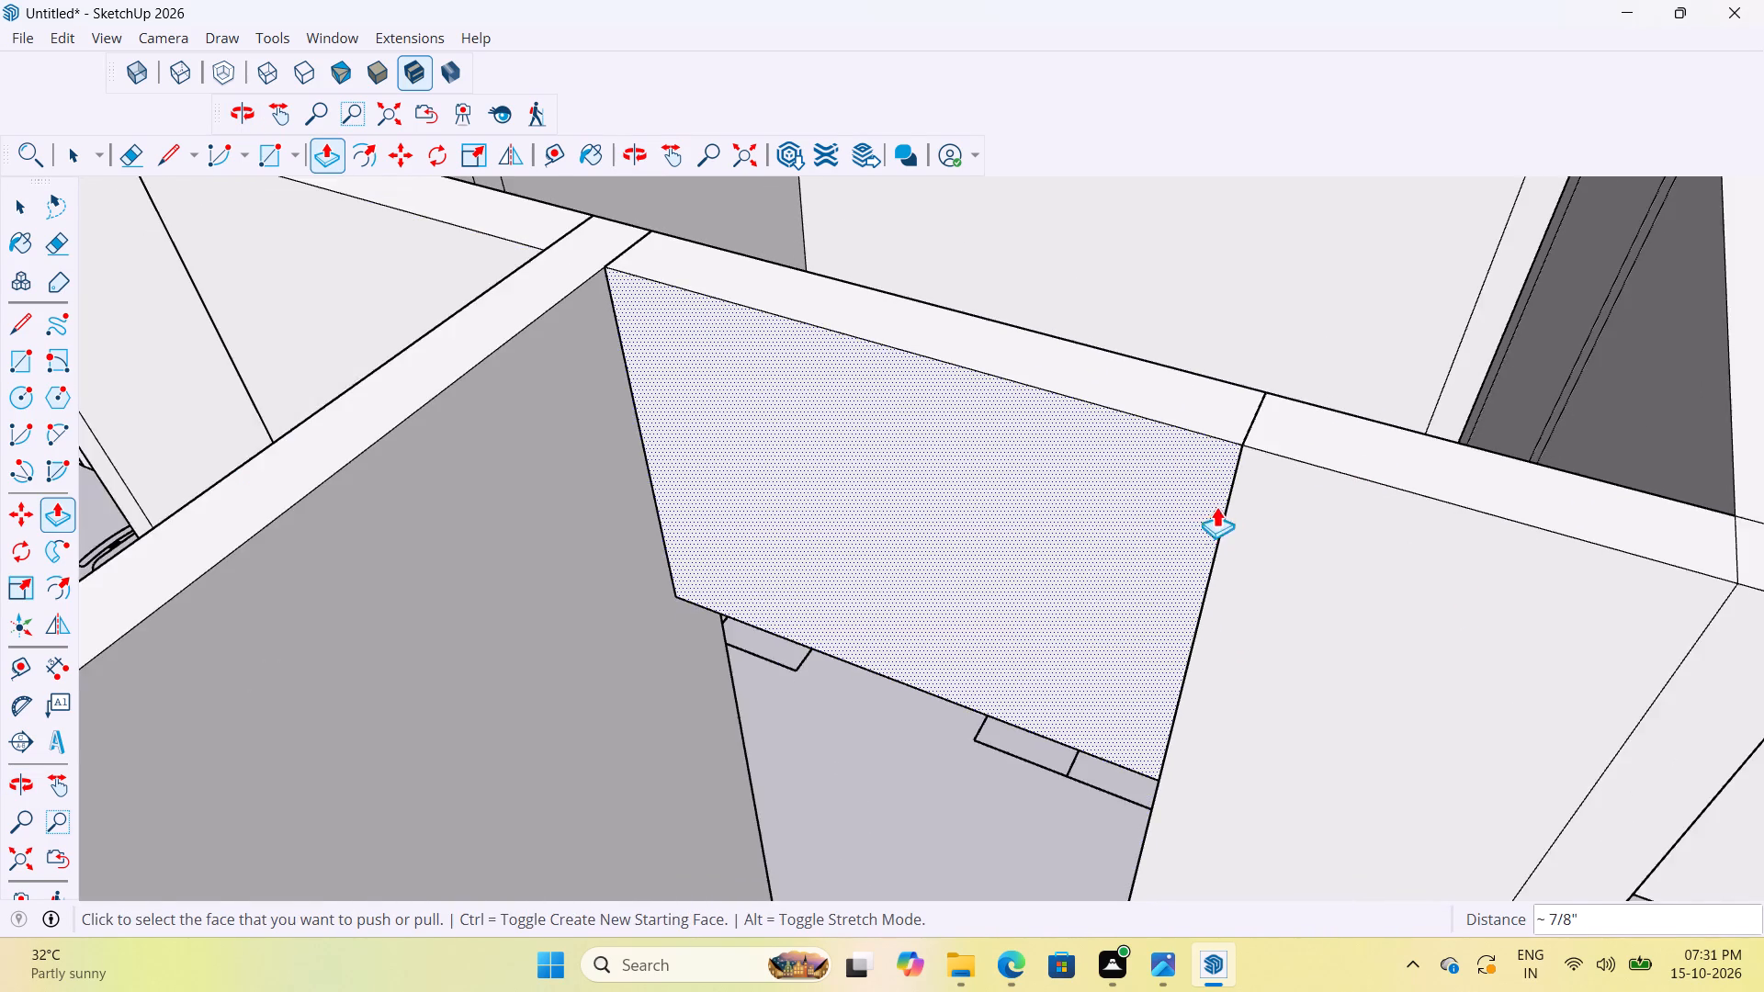
scroll(1216, 506, "down", 18)
scroll(1261, 627, "down", 5)
middle_click_drag(1325, 704, 1050, 717)
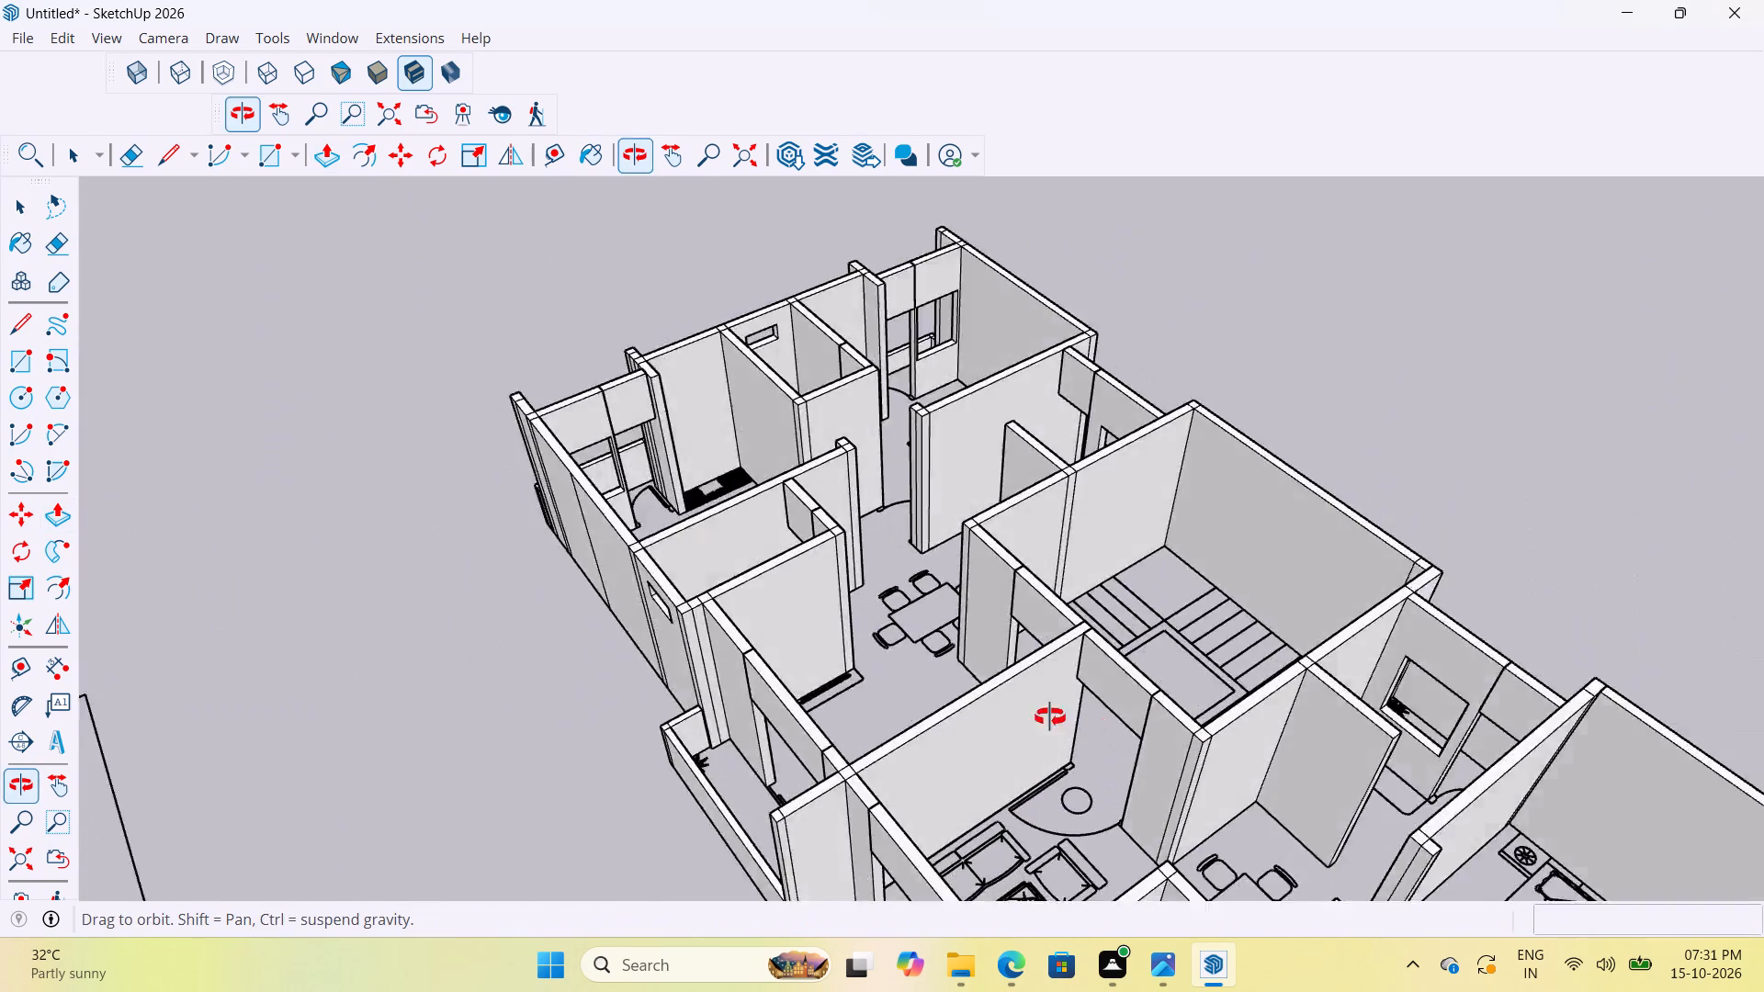
middle_click_drag(1050, 717, 718, 716)
scroll(992, 549, "down", 5)
key("space")
left_click(1321, 649)
scroll(1024, 541, "up", 4)
middle_click_drag(1140, 614, 1057, 602)
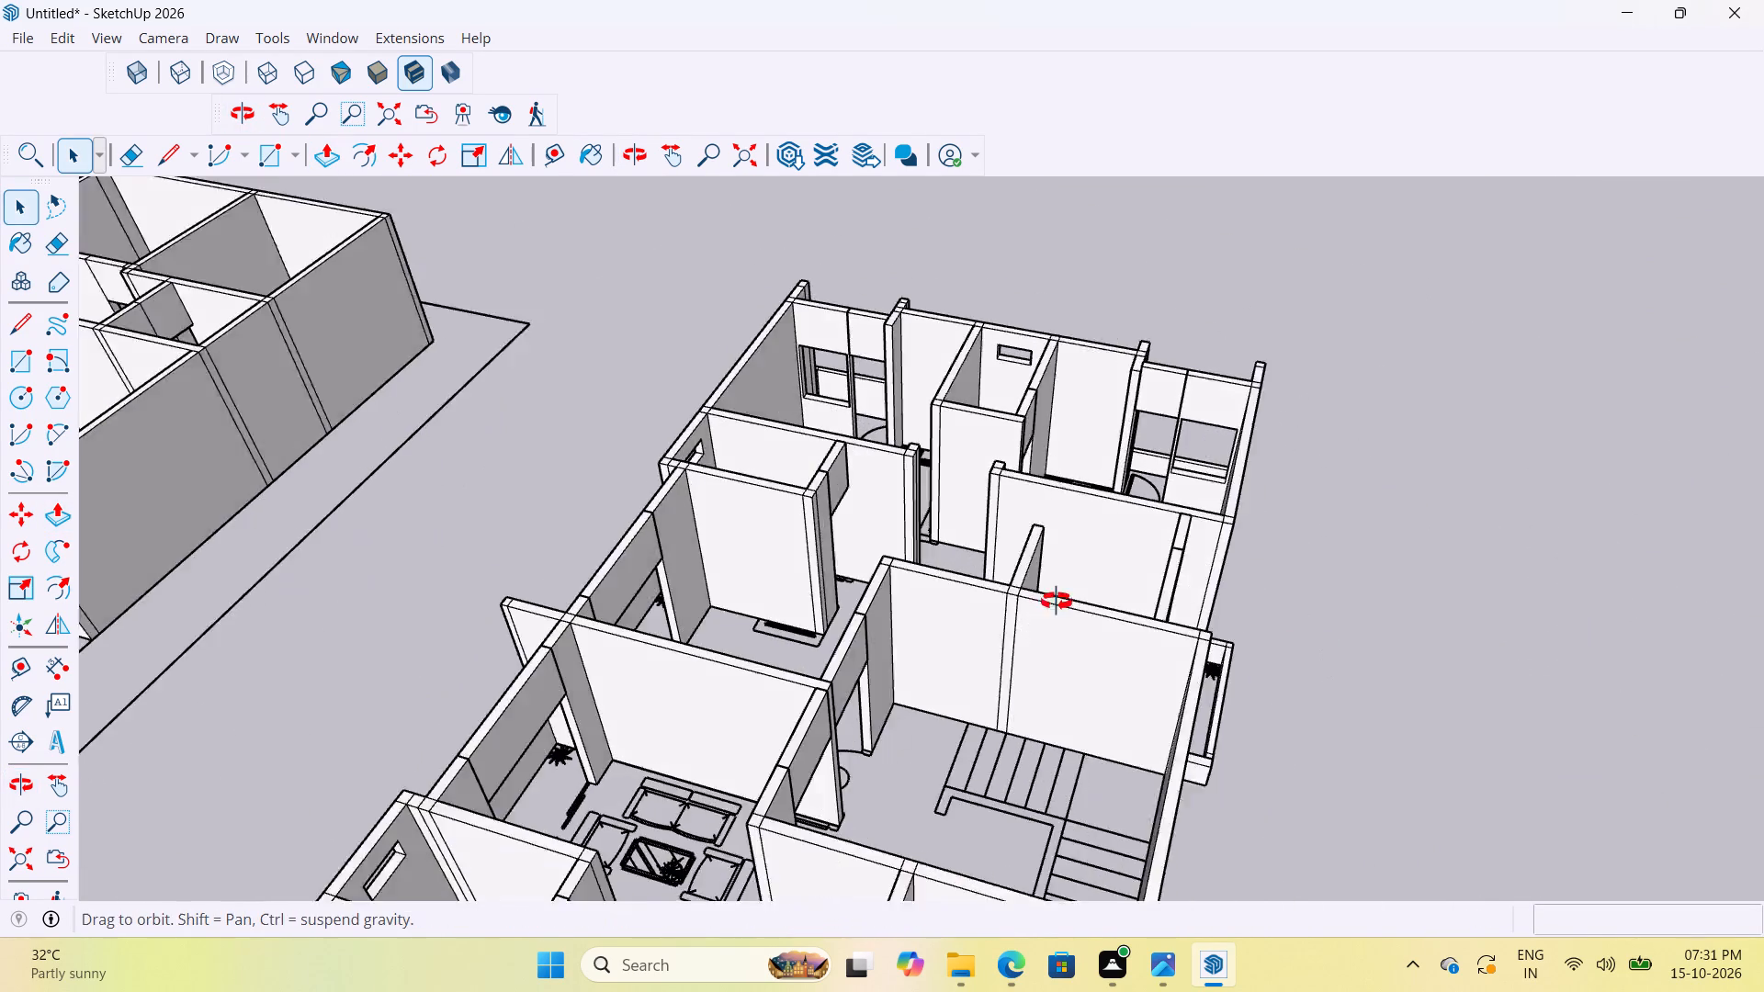
middle_click_drag(1057, 602, 702, 562)
scroll(777, 336, "up", 7)
scroll(915, 498, "down", 2)
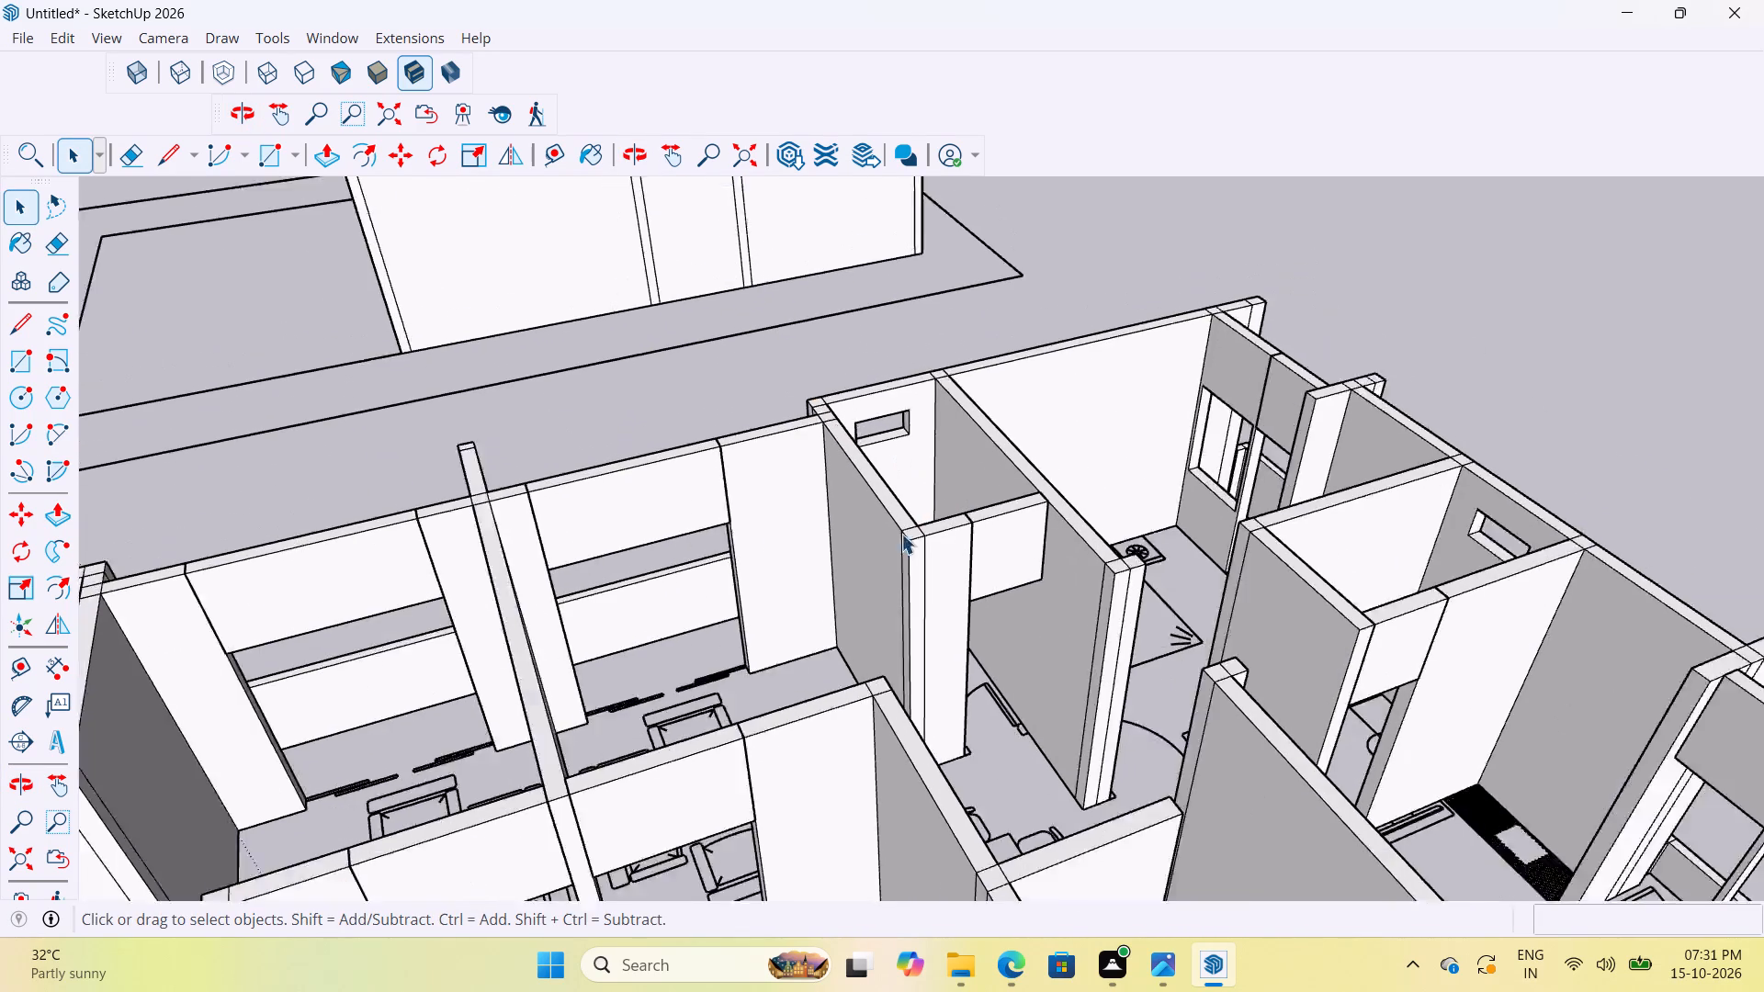
scroll(901, 534, "down", 7)
scroll(732, 564, "up", 6)
middle_click_drag(657, 511, 699, 432)
scroll(865, 555, "down", 4)
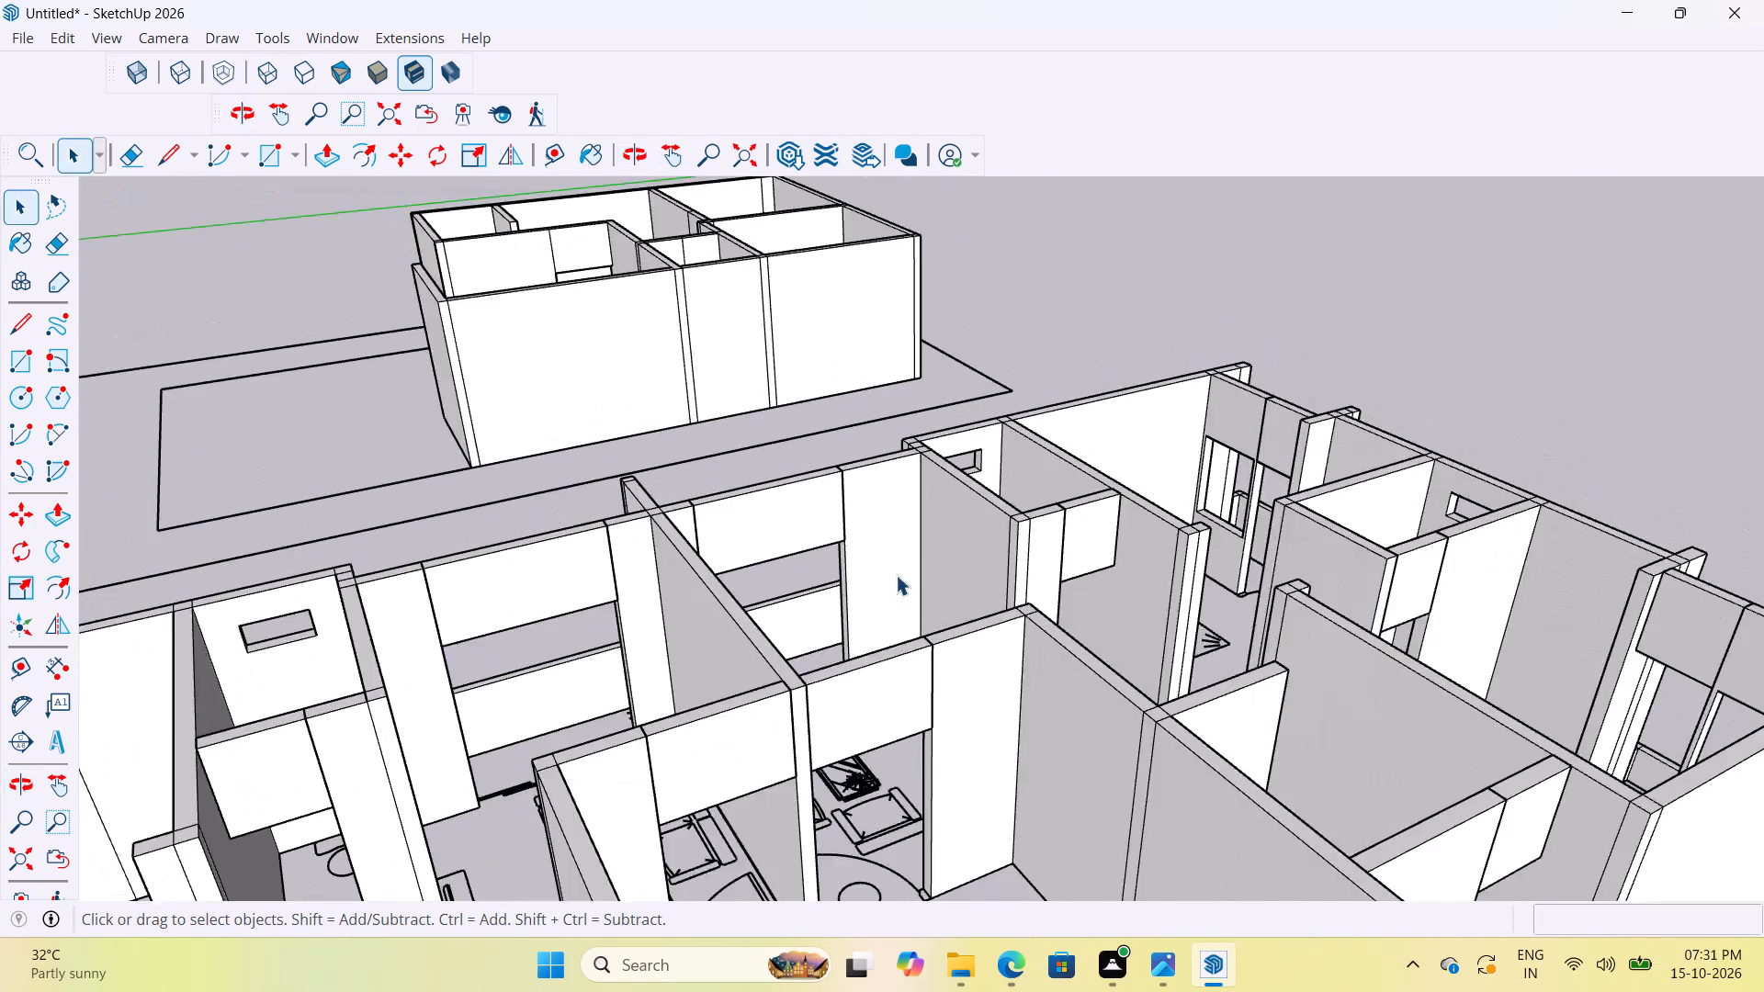
scroll(896, 575, "down", 4)
scroll(695, 577, "up", 3)
middle_click_drag(718, 552, 1619, 395)
scroll(724, 550, "up", 1)
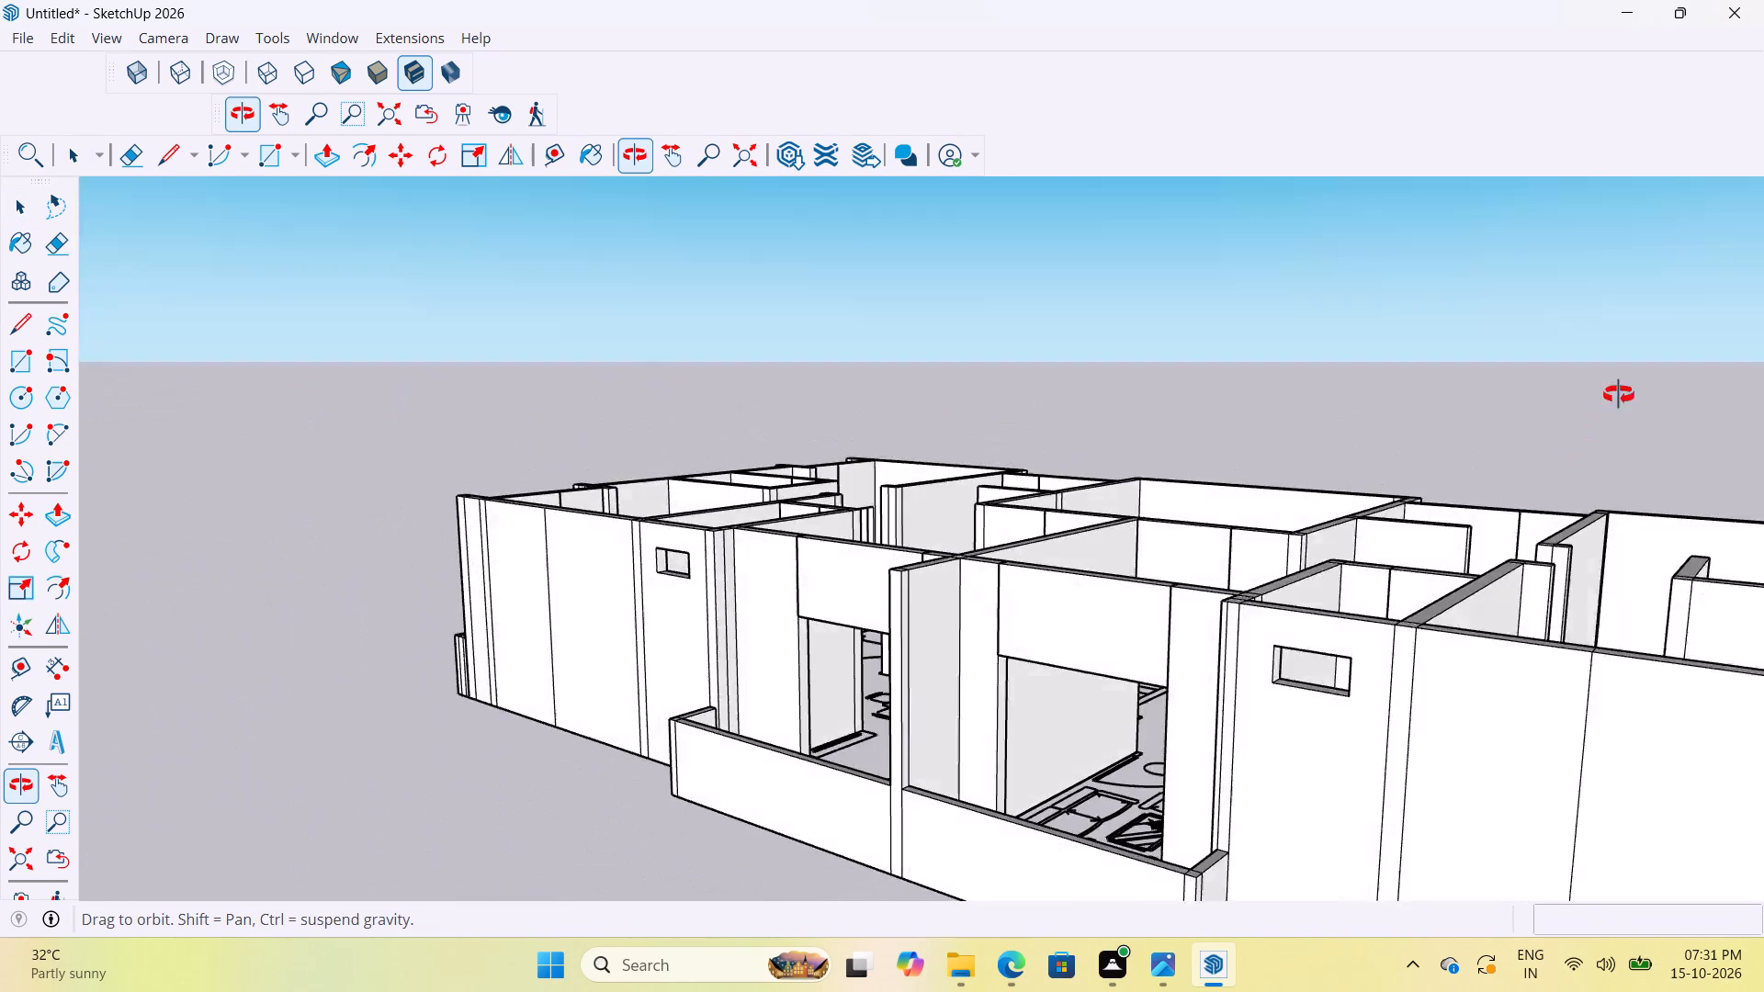
middle_click_drag(1619, 395, 940, 600)
Examine the bedroom, bathroom and dining areas for doorways still lacking wall pieces above them.
scroll(1712, 388, "down", 1)
scroll(926, 528, "down", 5)
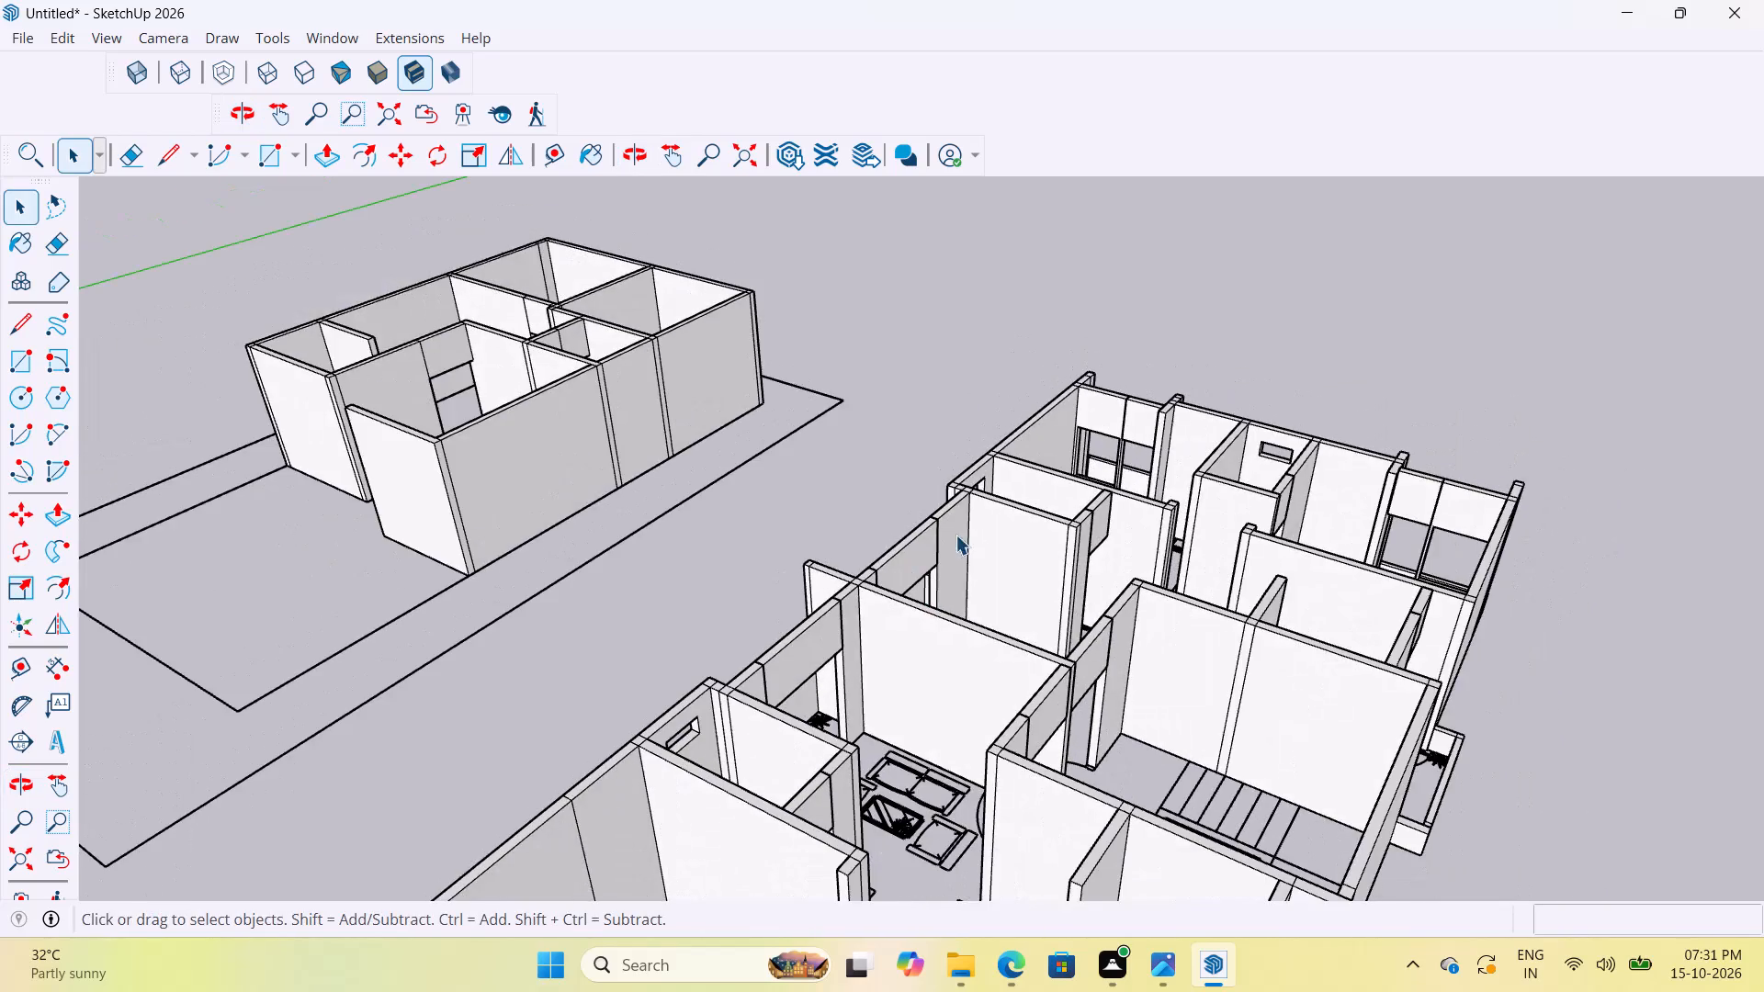
scroll(967, 530, "down", 6)
scroll(929, 609, "down", 6)
scroll(908, 685, "up", 18)
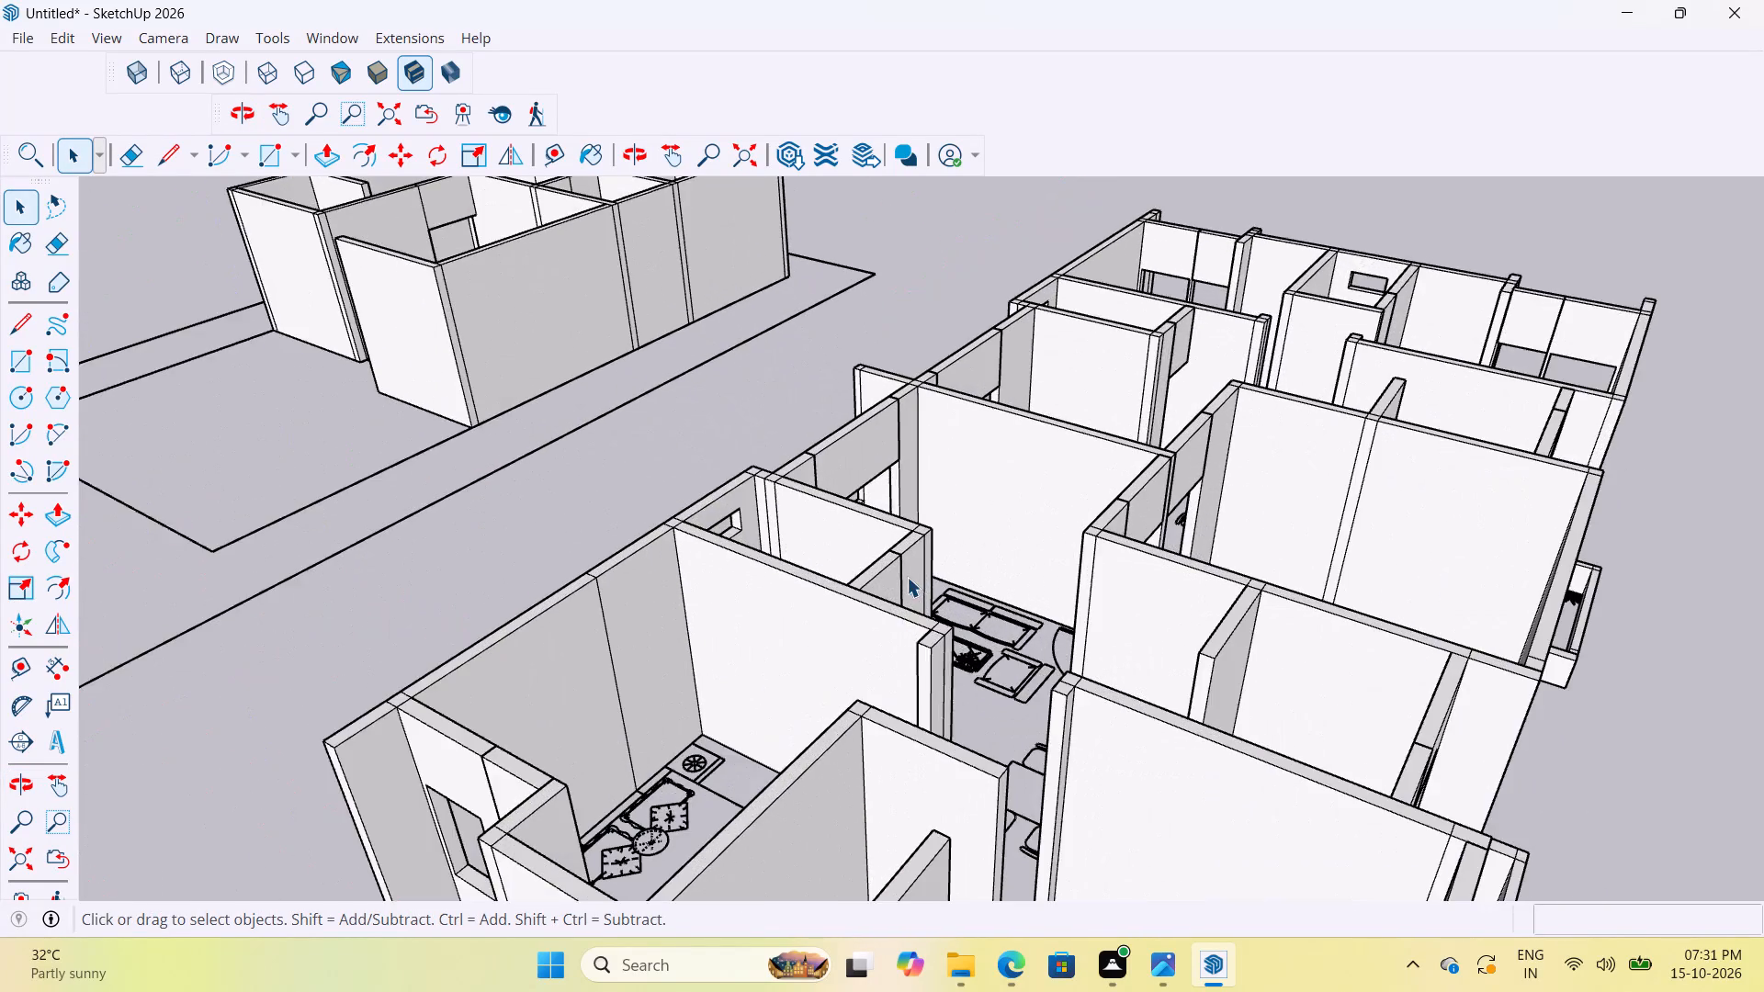
scroll(904, 562, "down", 6)
middle_click_drag(813, 660, 468, 807)
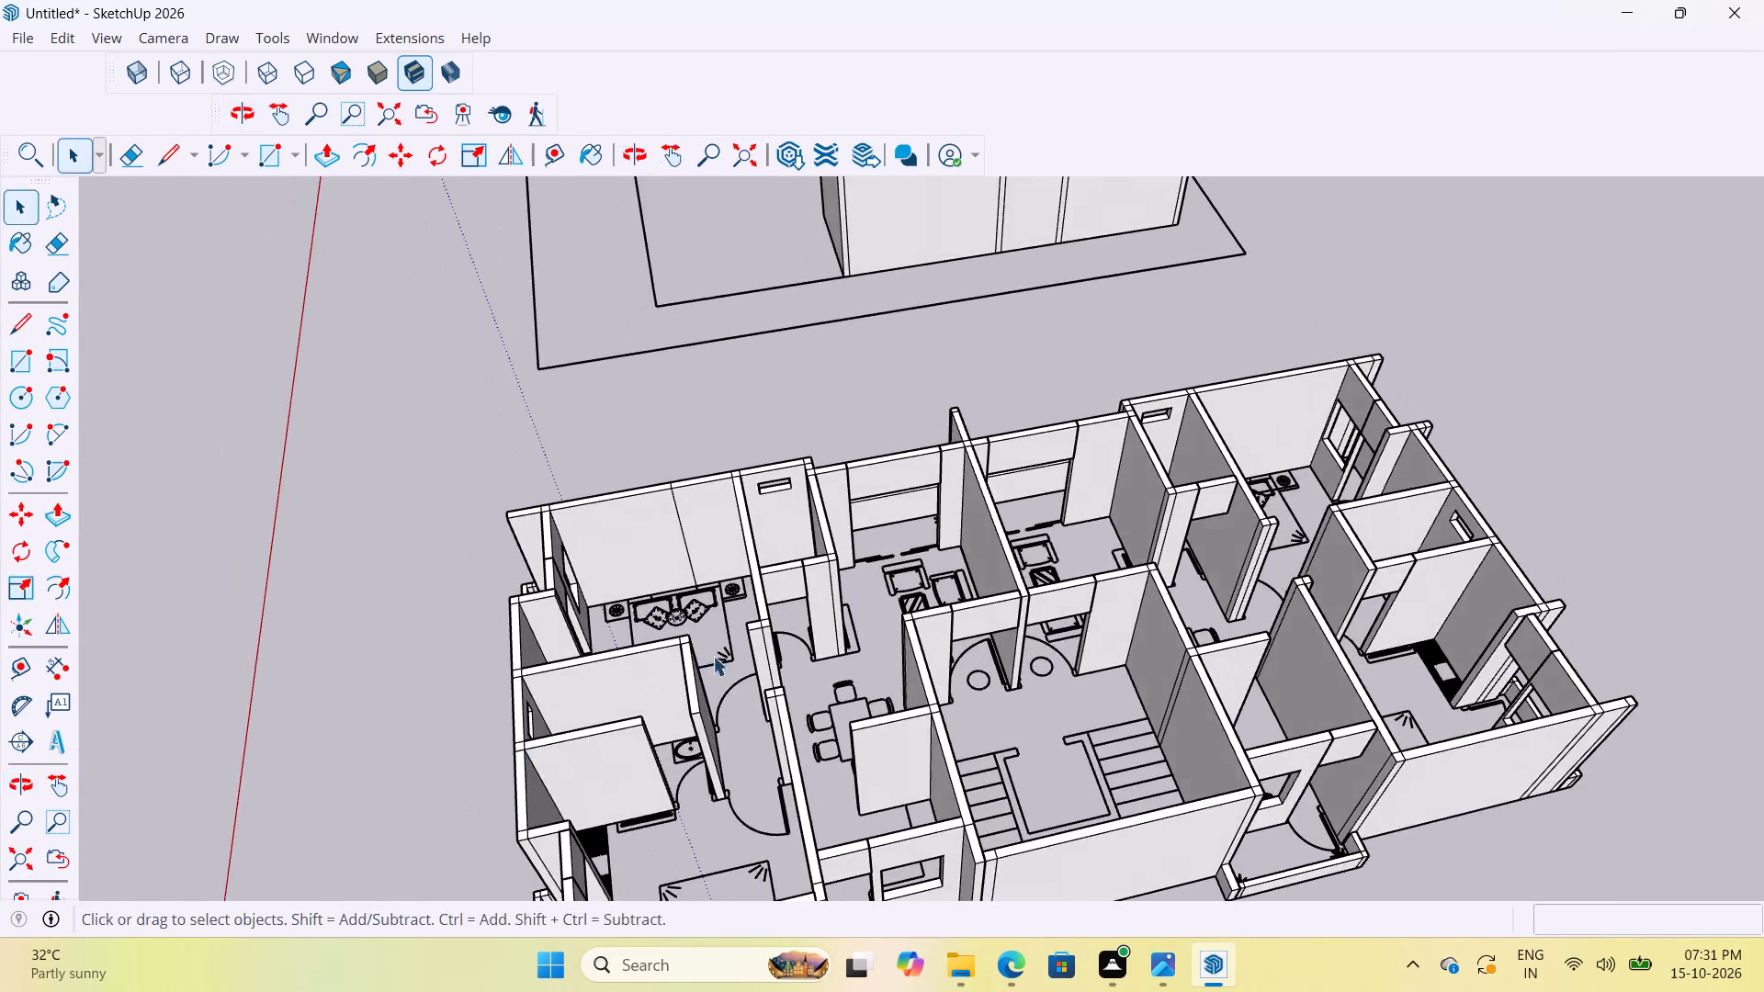
scroll(716, 648, "up", 5)
scroll(564, 674, "up", 3)
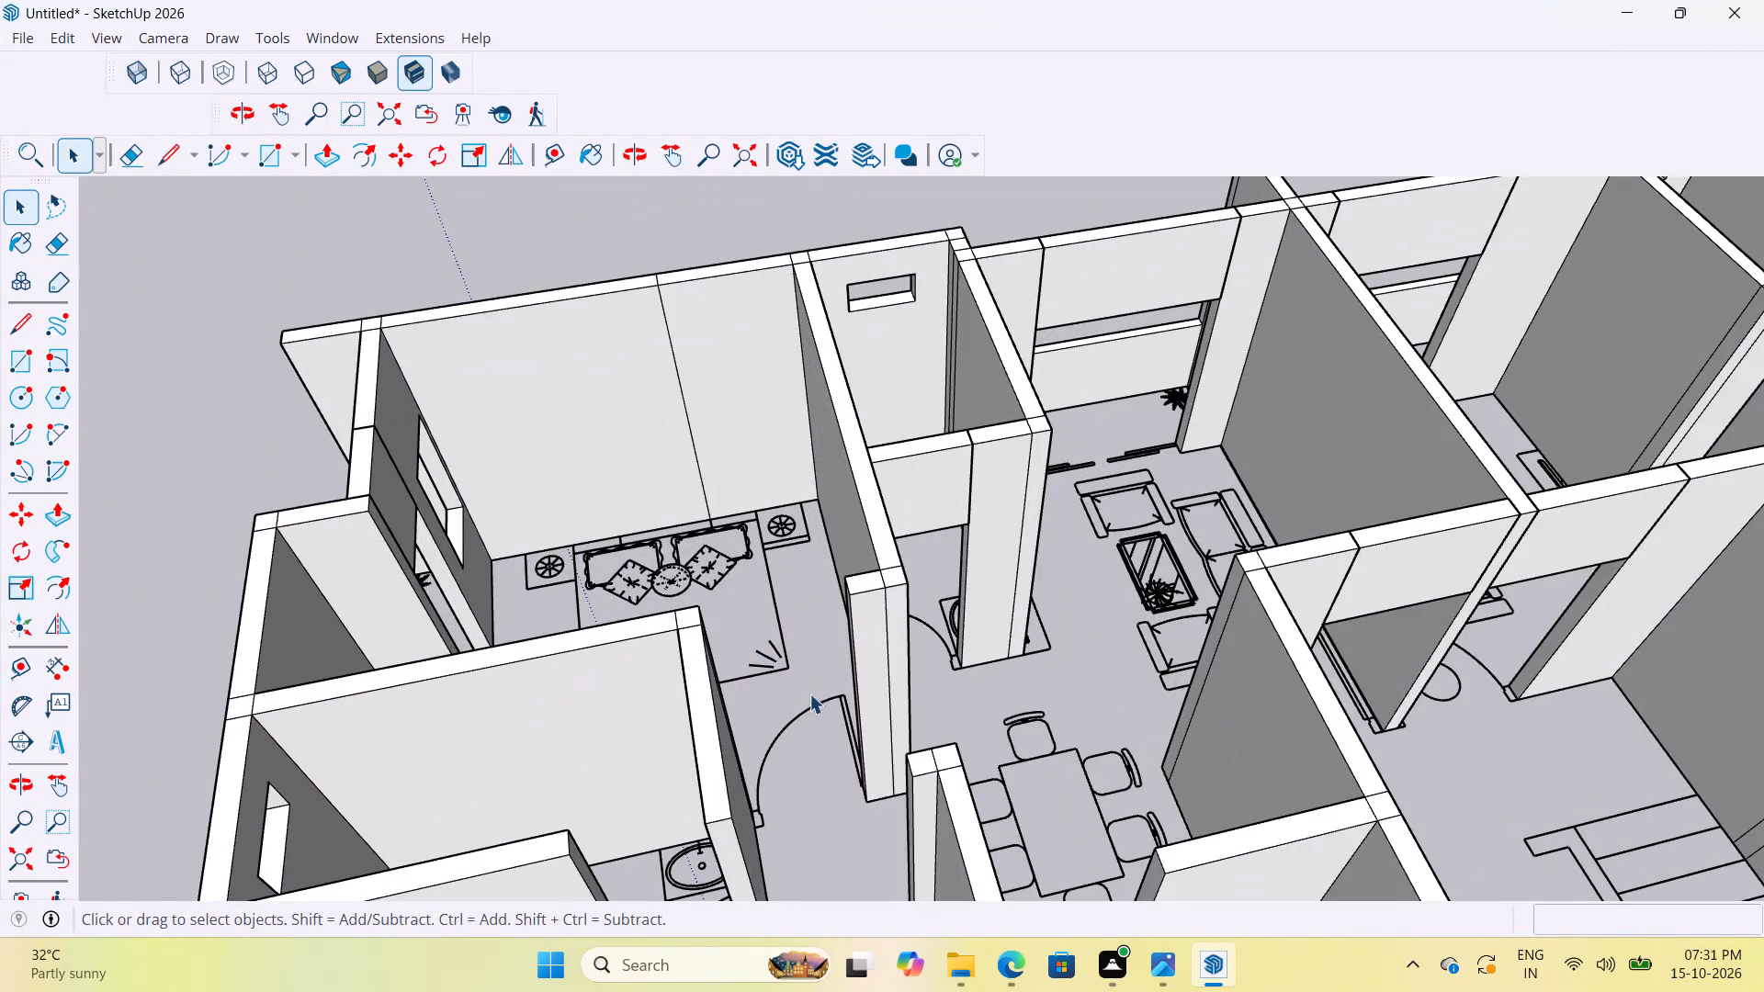
middle_click_drag(763, 742, 650, 736)
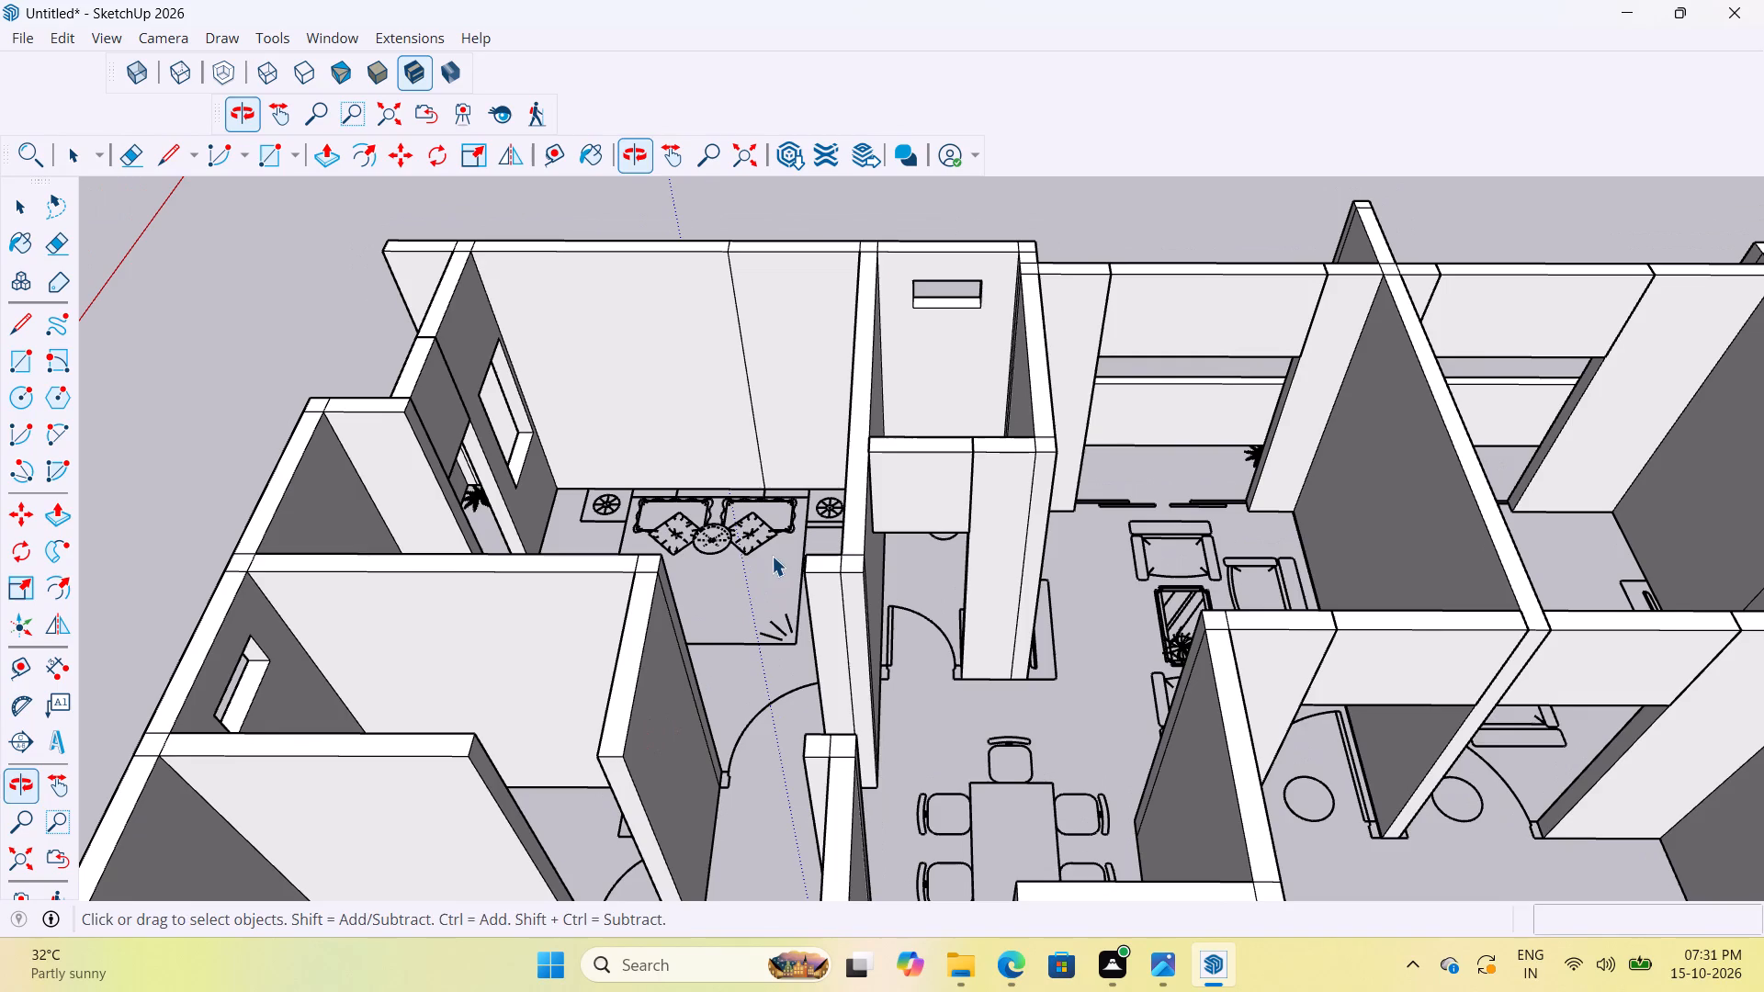
Bridge the bedroom doorway's wall tops with a rectangle about 3' 2 1/2" by 6" and Push/Pull it 3' into an over-door wall piece.
key("r")
scroll(698, 559, "up", 4)
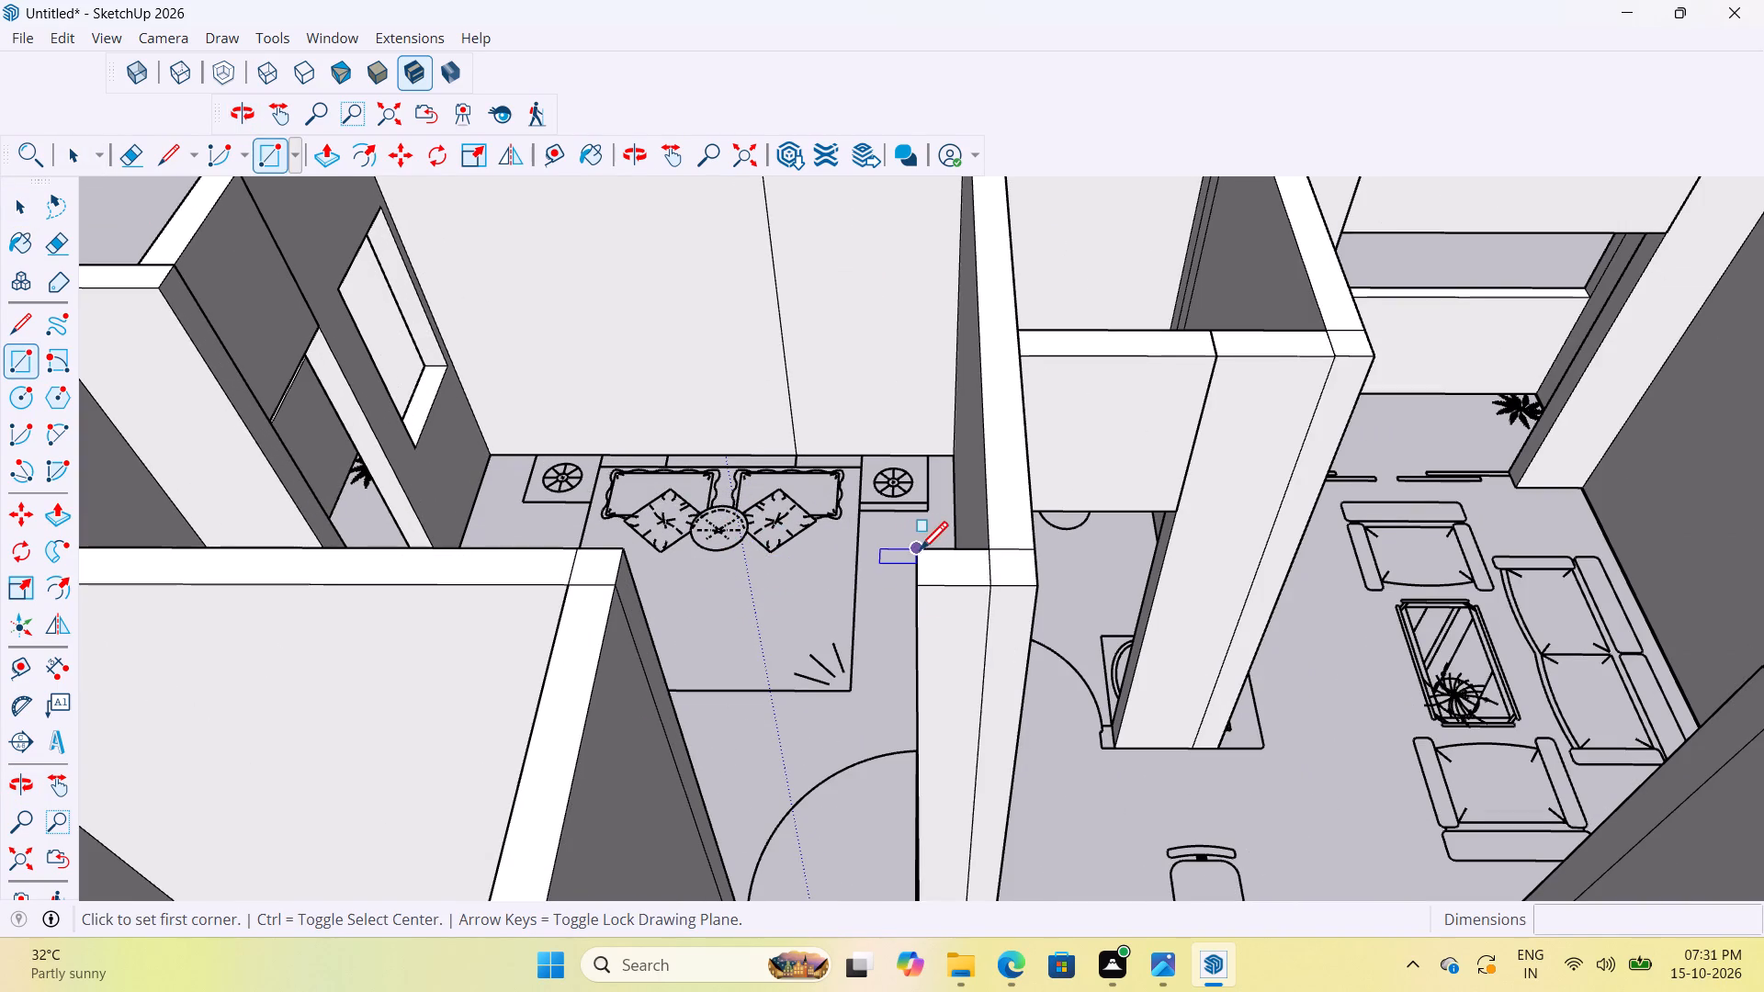
left_click(920, 553)
left_click(622, 592)
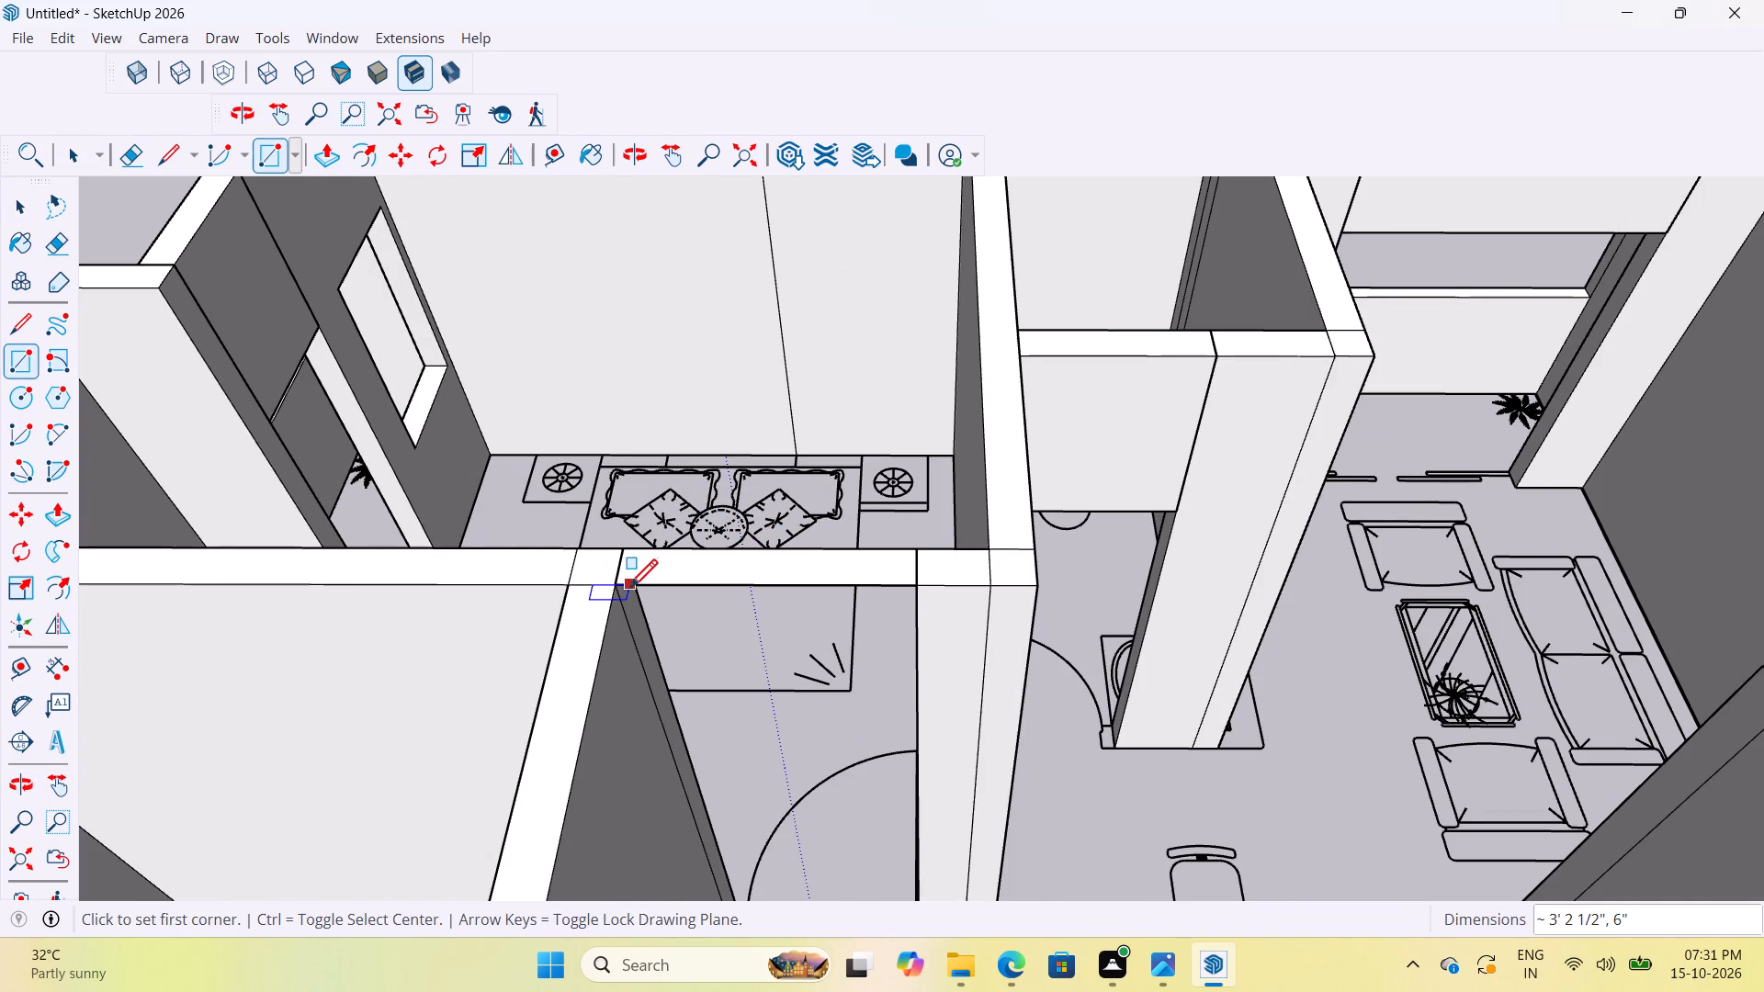
key("p")
left_click(840, 559)
type("3'")
key("Return")
Draw a rectangle about 6" by 2' 6" bridging the wall tops over the bathroom doorway near the washbasin.
scroll(908, 569, "down", 10)
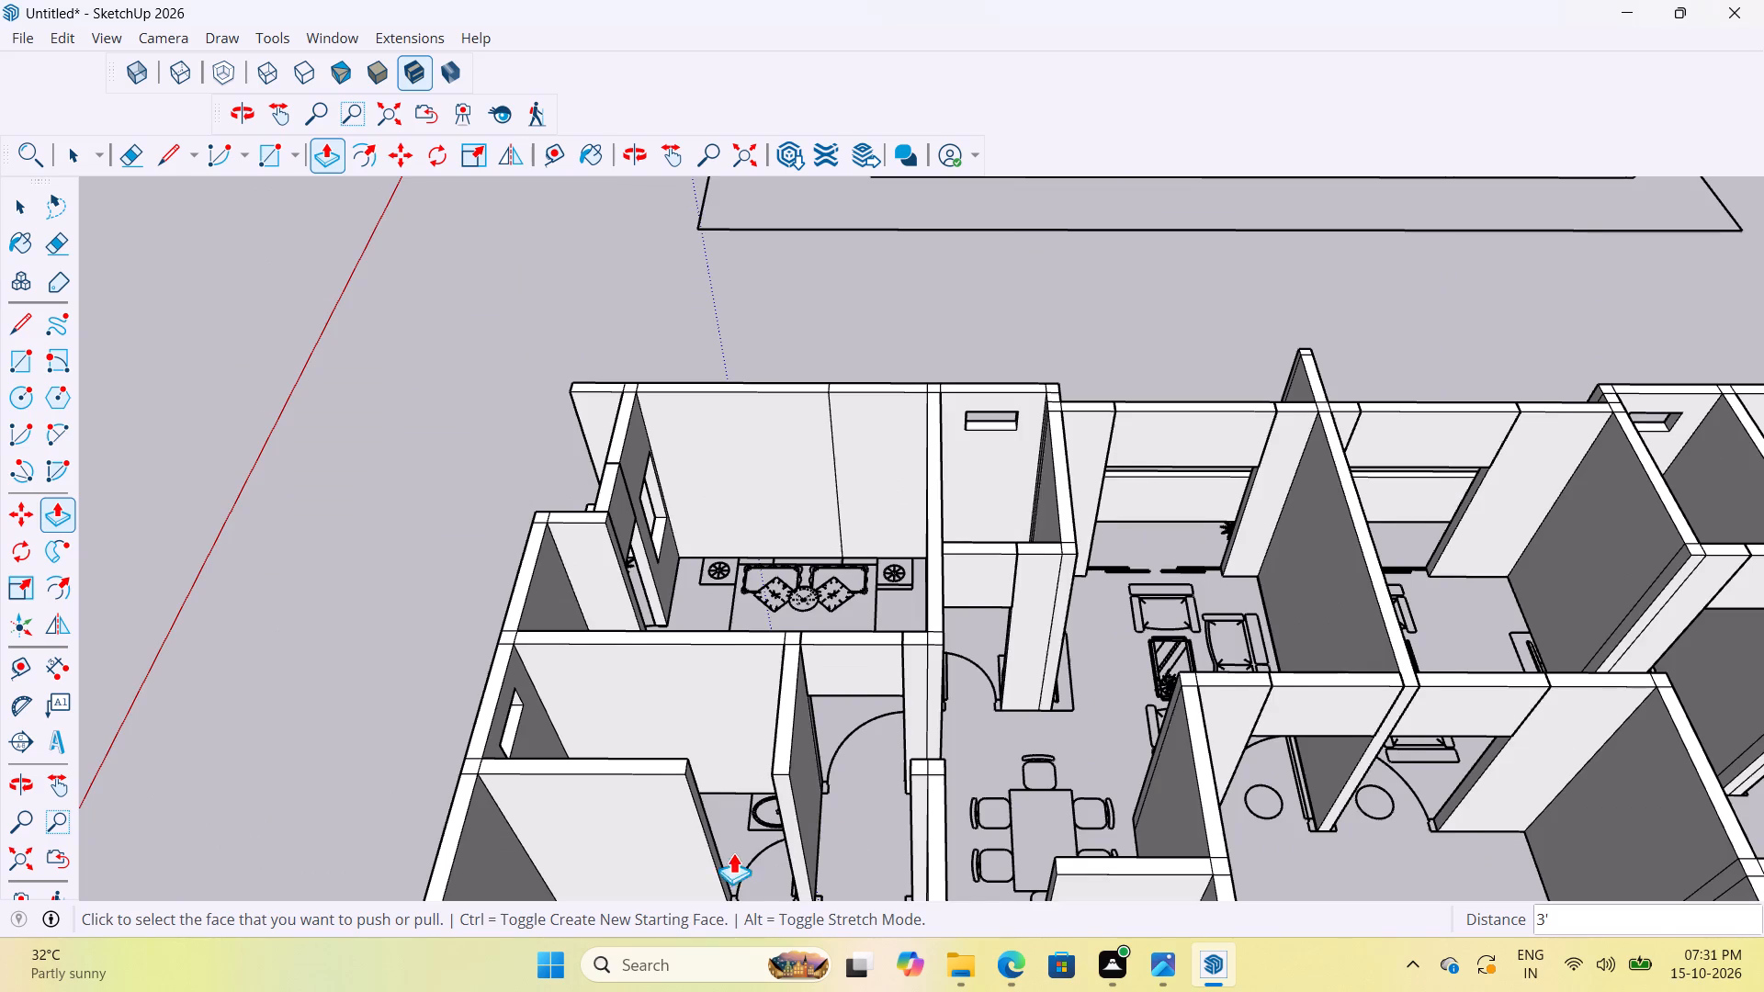
scroll(798, 839, "up", 3)
scroll(1079, 642, "down", 10)
scroll(955, 687, "up", 7)
key("r")
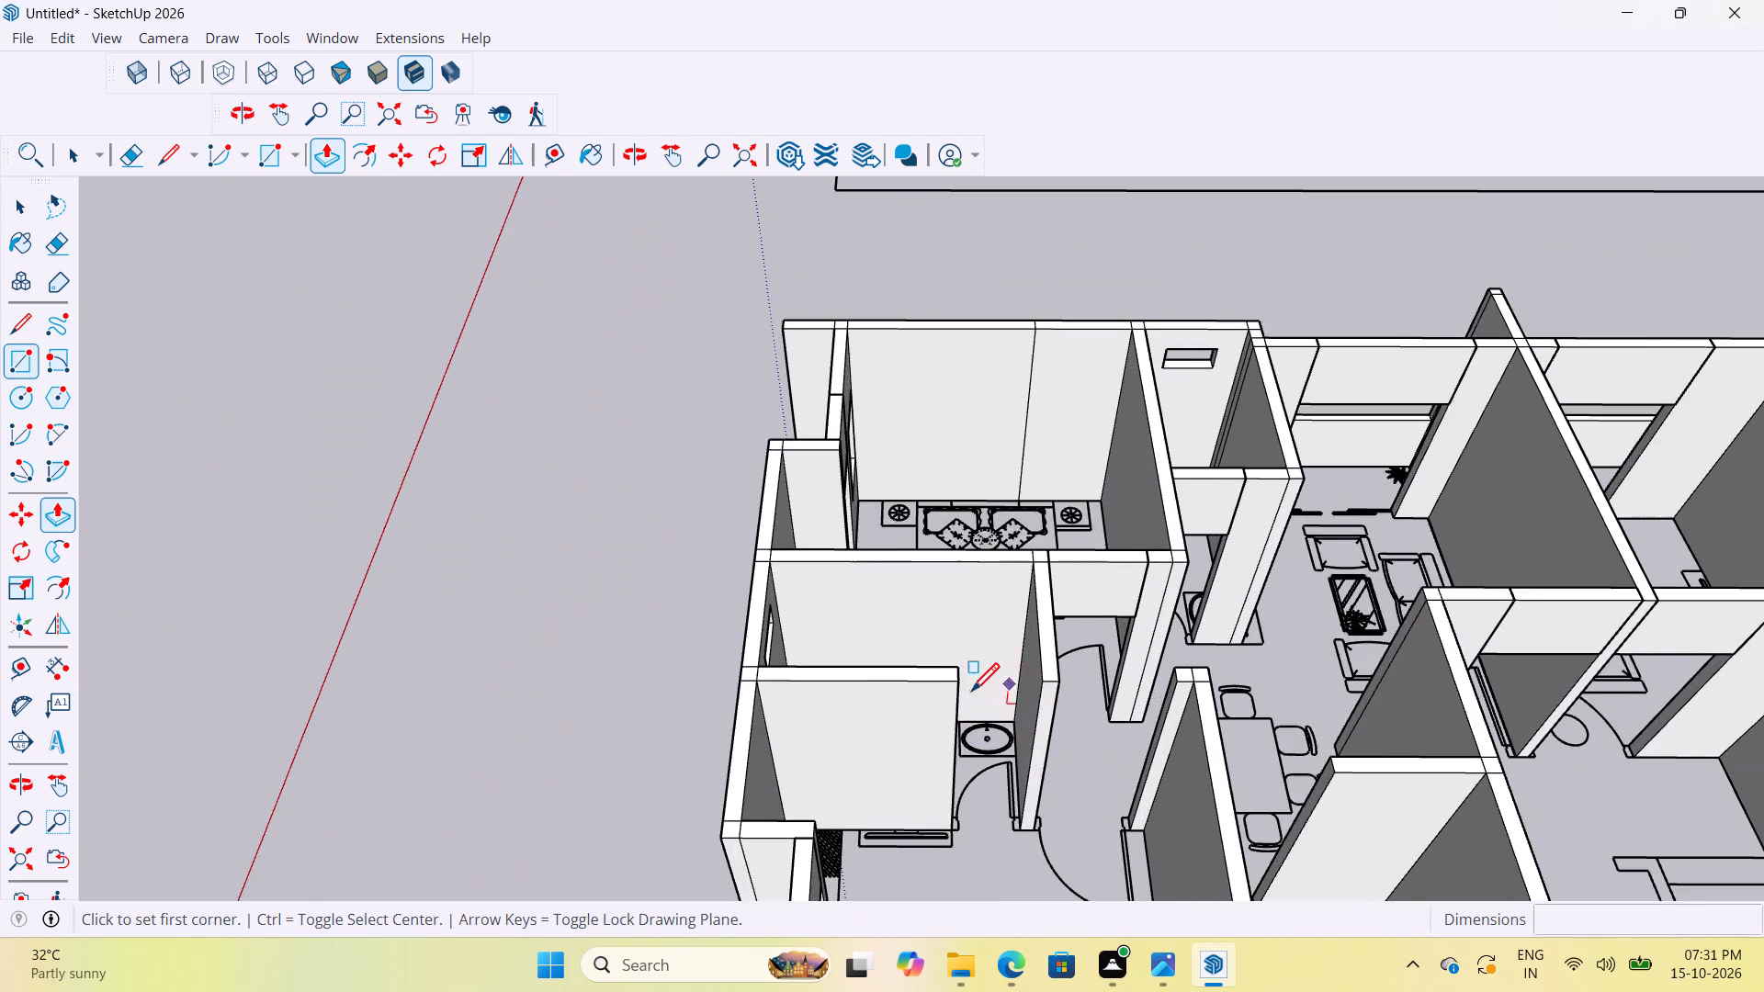
scroll(969, 694, "up", 7)
left_click(935, 660)
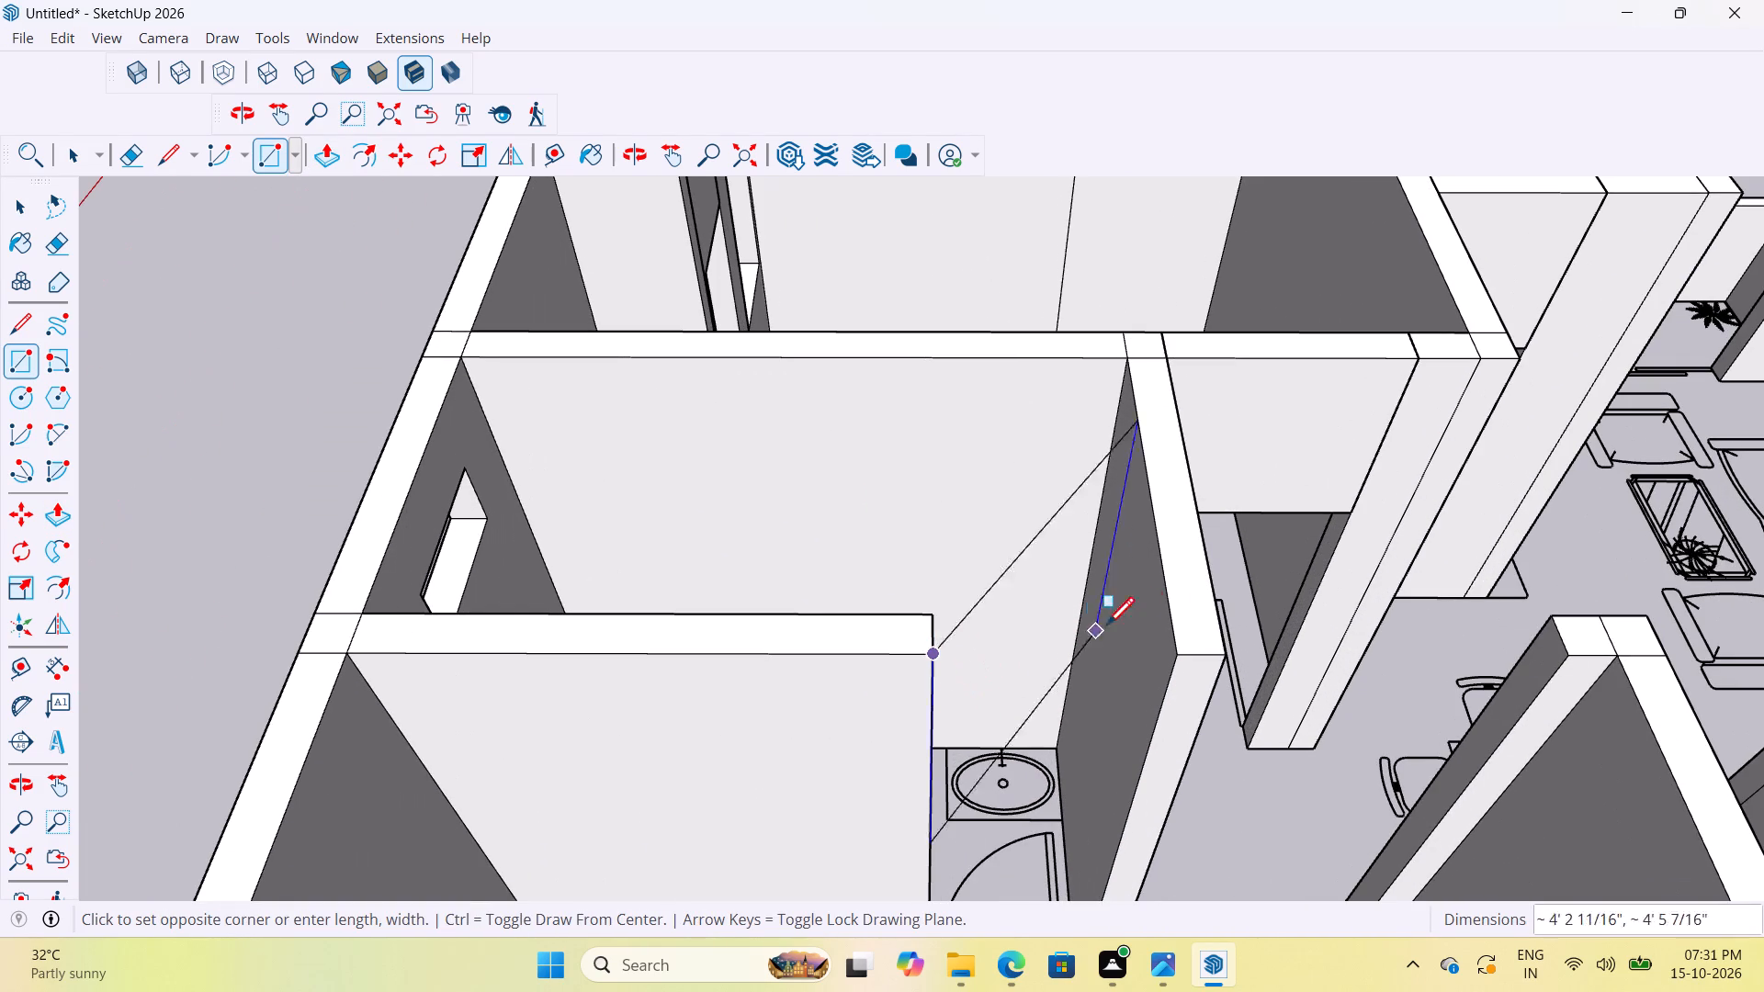
left_click(1173, 614)
Push/Pull the bathroom doorway's bridging rectangle down 3' to form its over-door wall piece.
scroll(1075, 643, "up", 4)
scroll(933, 628, "up", 12)
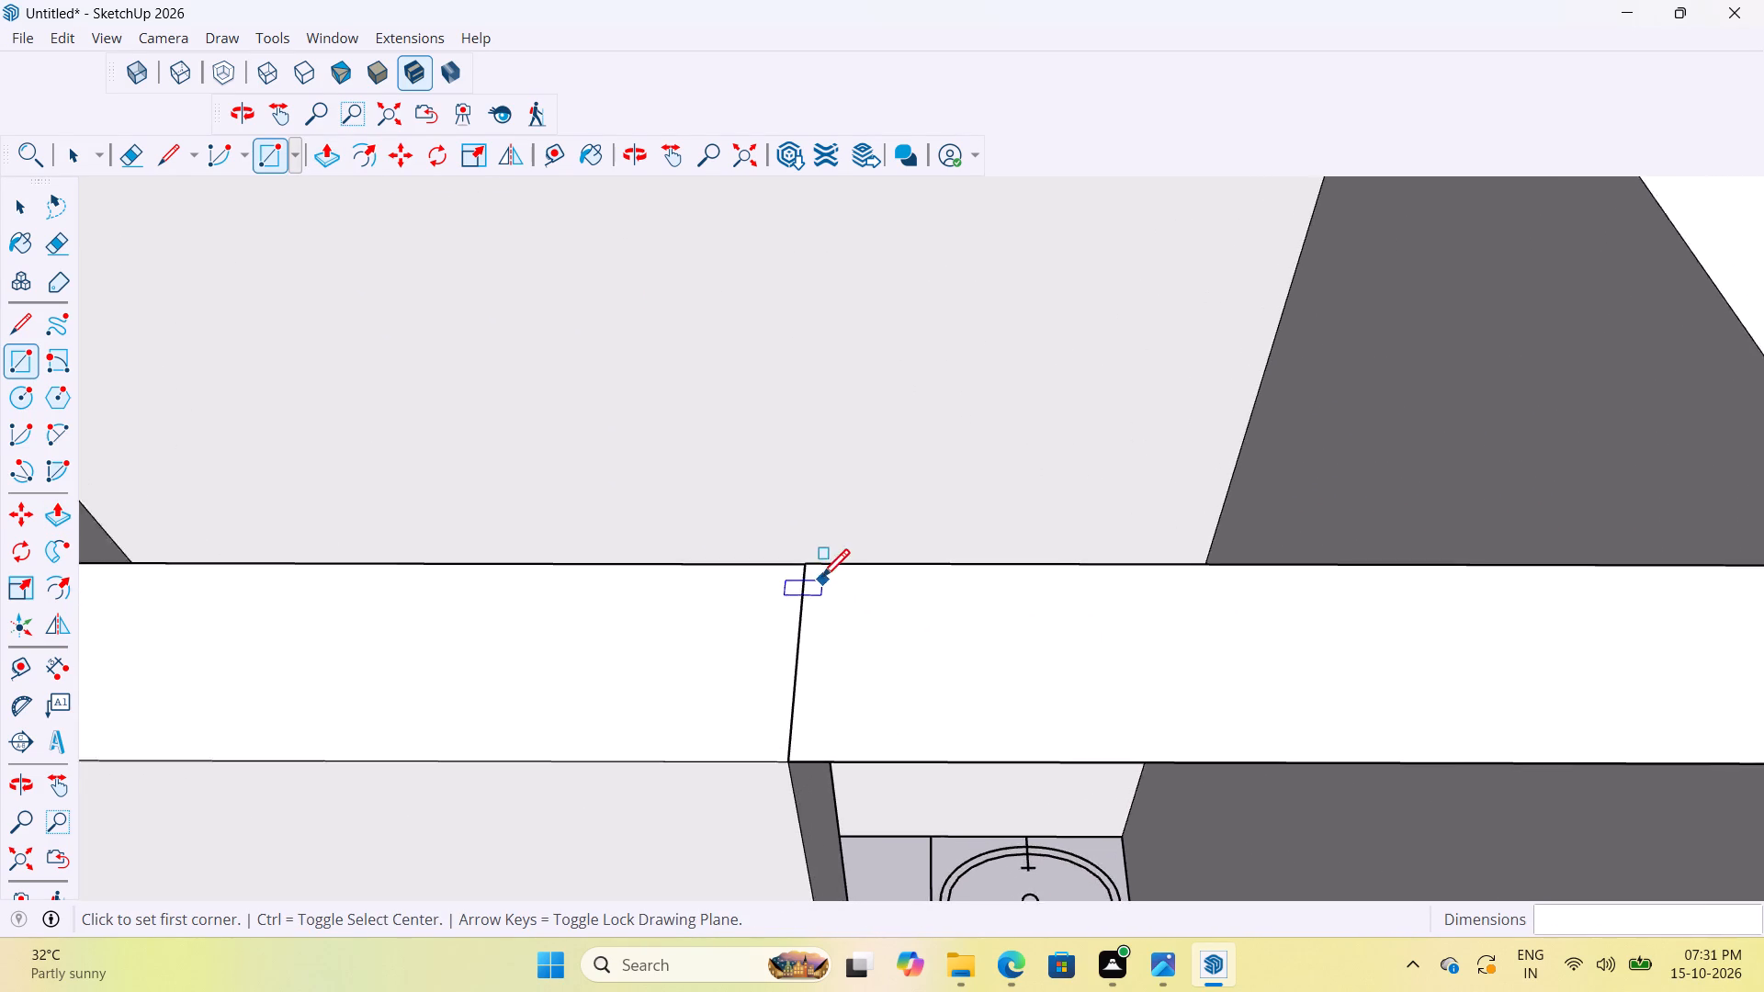
middle_click_drag(899, 649, 1682, 336)
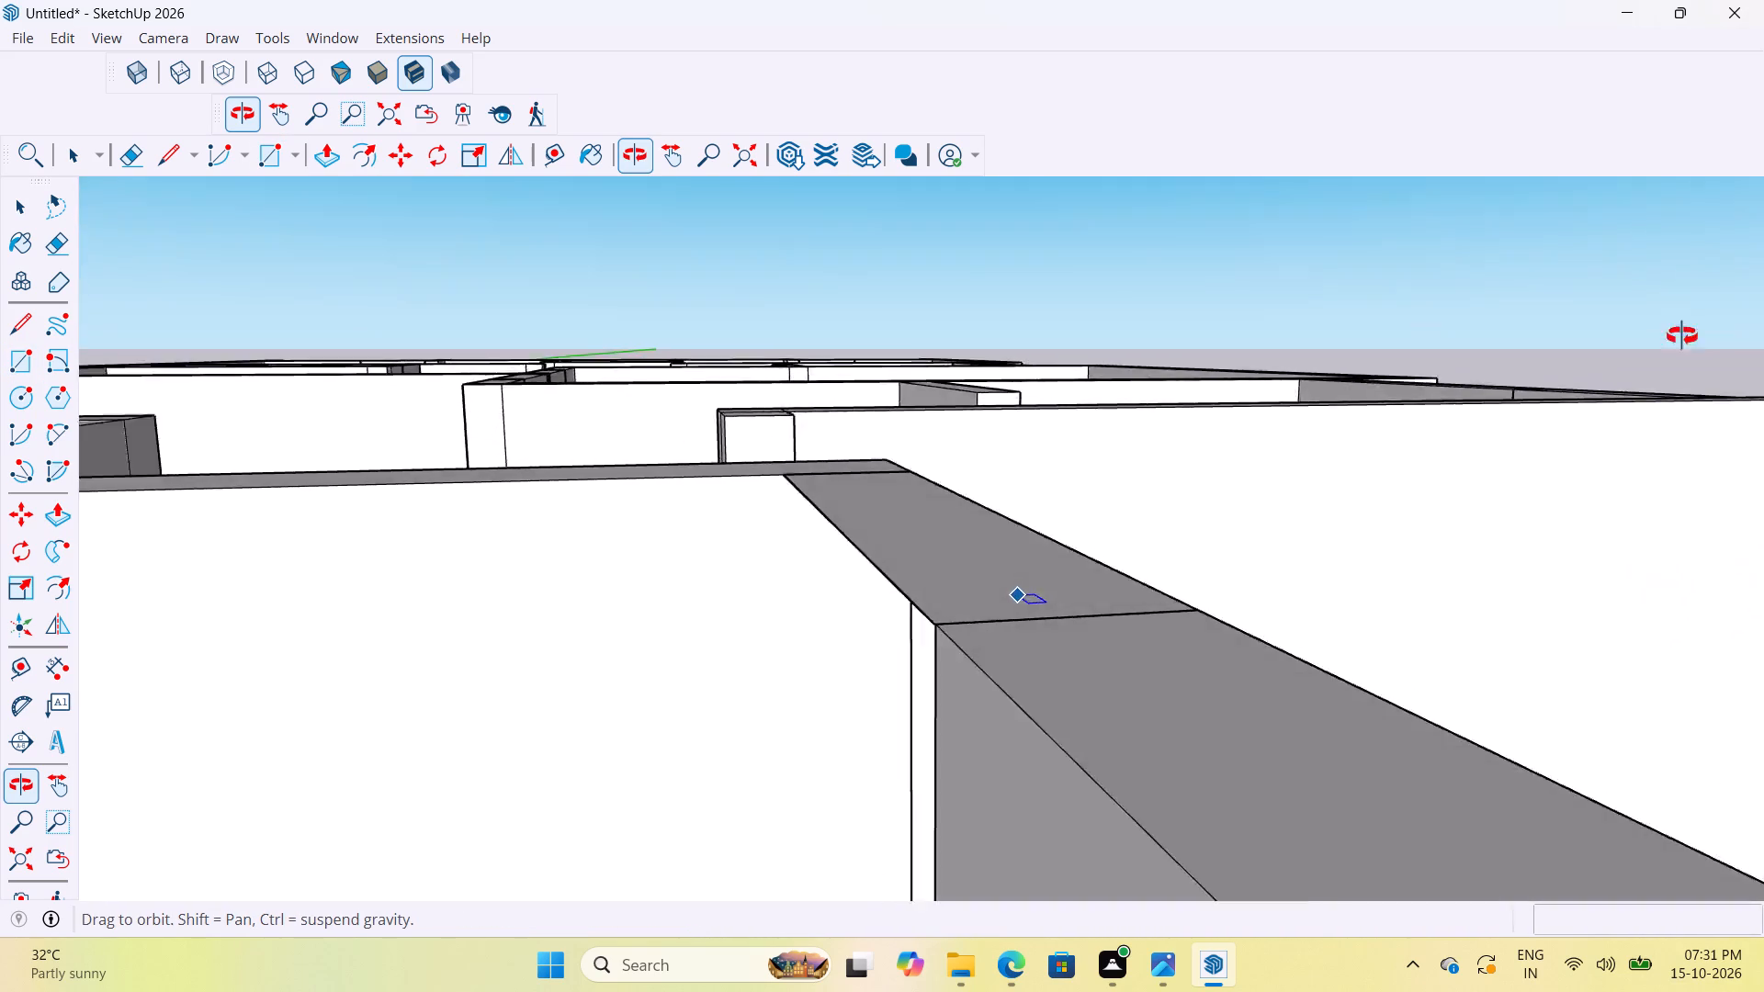
middle_click_drag(1682, 336, 786, 568)
scroll(1057, 621, "down", 9)
key("p")
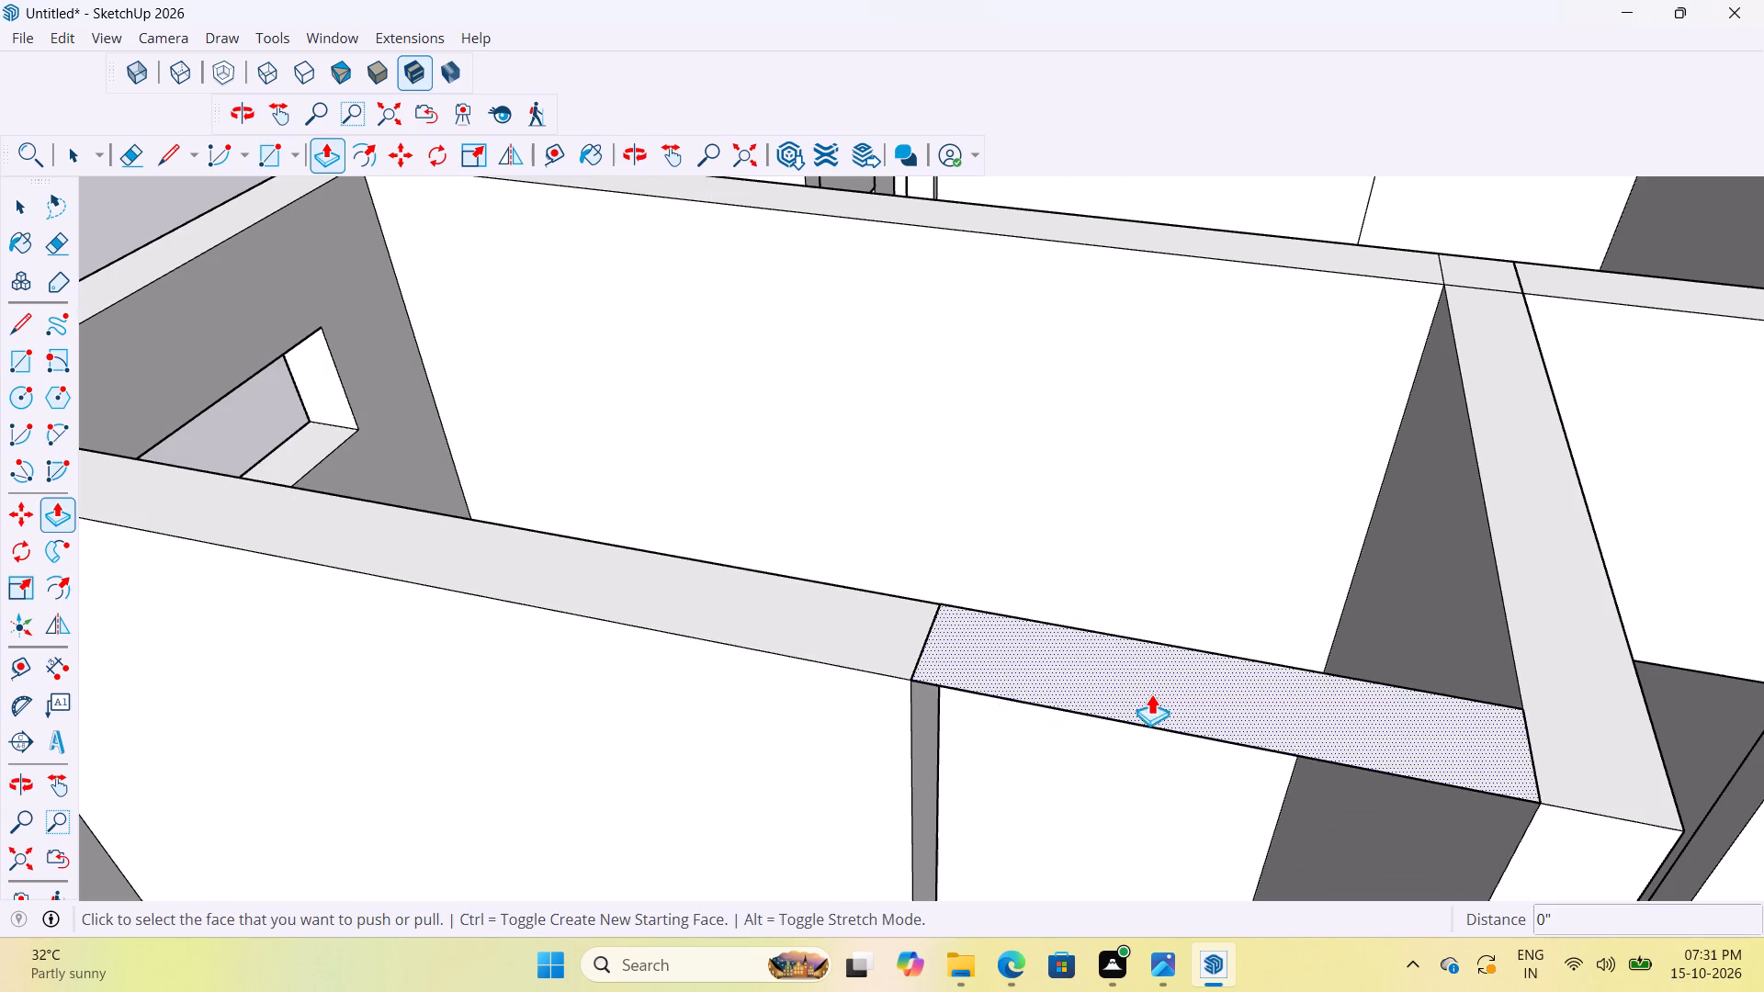
left_click(1150, 684)
type("3'")
key("Return")
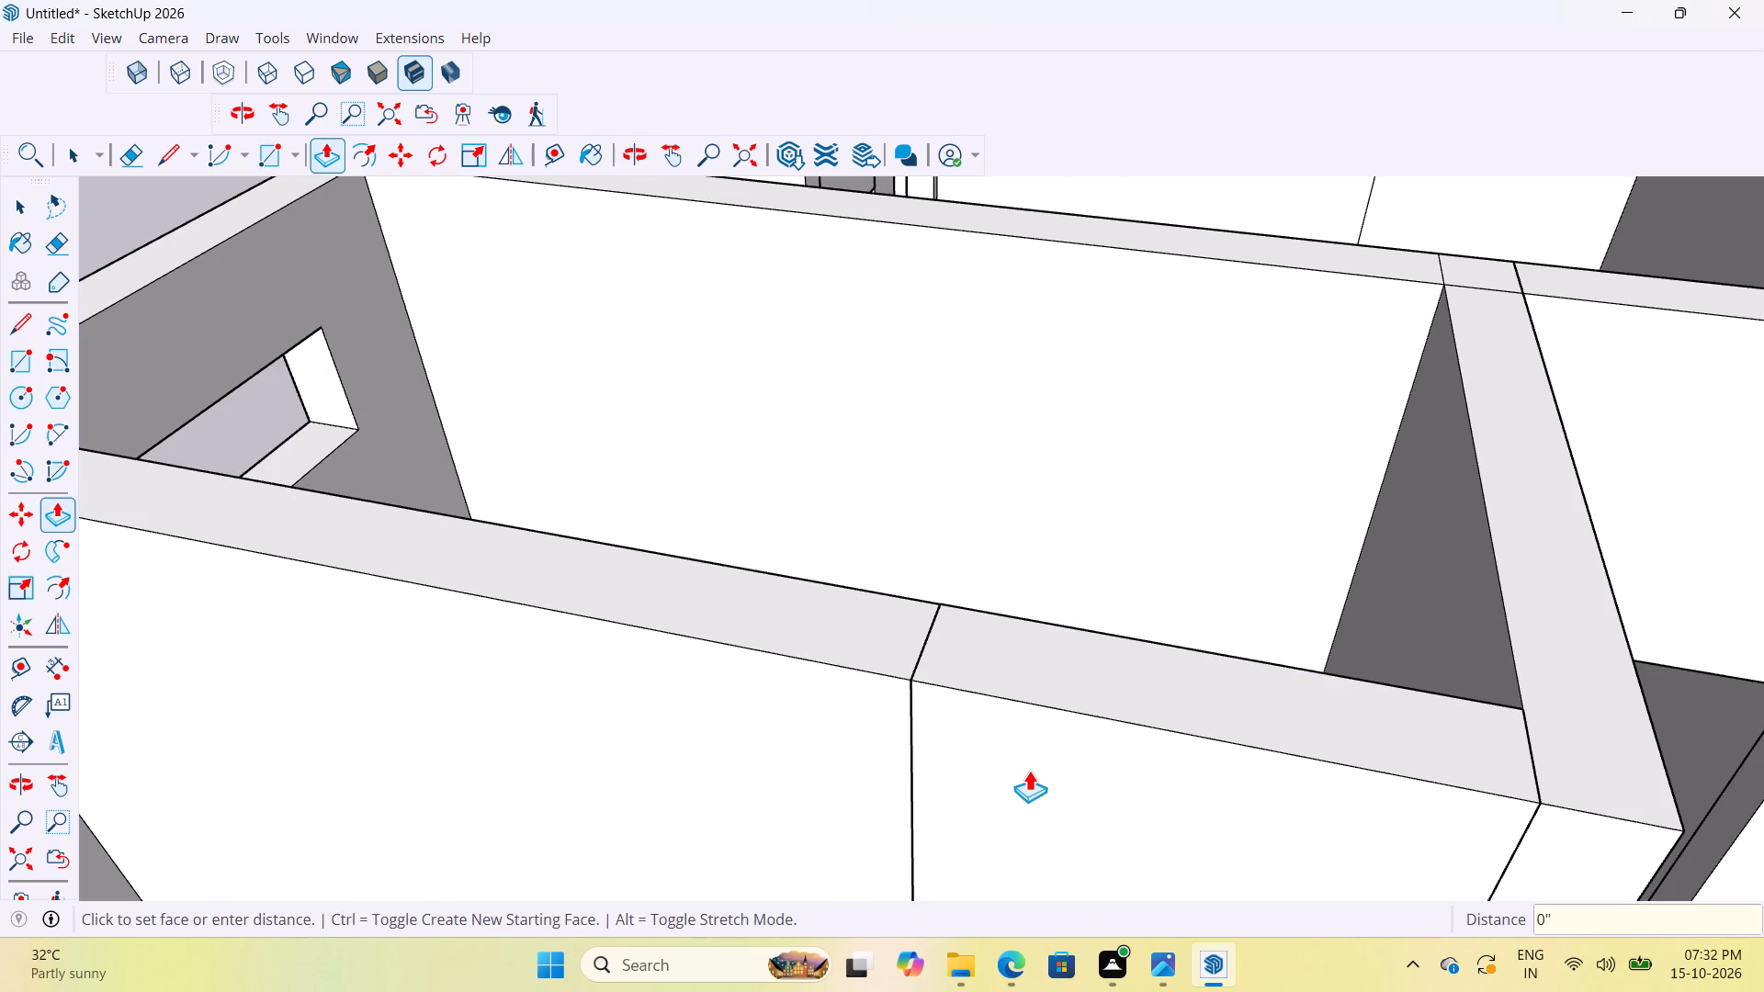
Push/Pull the bathroom-side face at the over-door piece's joint so it sits flush with the adjoining wall.
middle_click_drag(1018, 579, 1763, 750)
scroll(1464, 264, "up", 10)
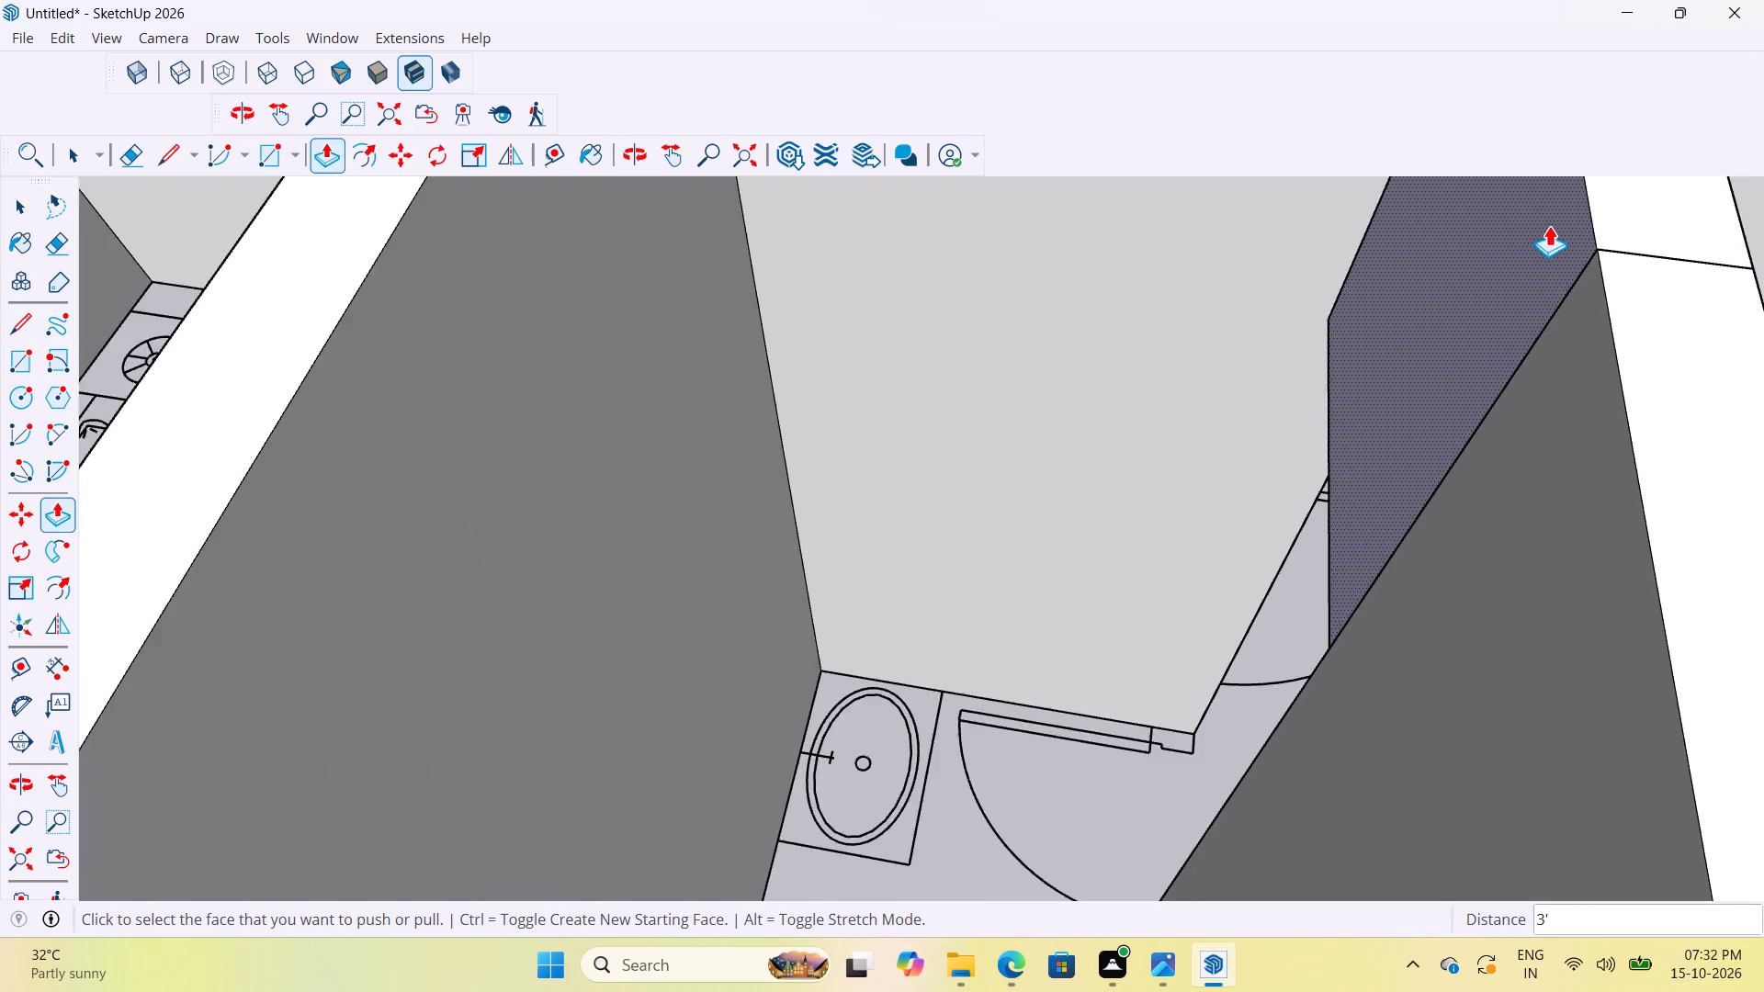
scroll(1549, 225, "up", 4)
scroll(864, 730, "down", 10)
middle_click_drag(899, 761, 1337, 644)
scroll(1136, 603, "up", 4)
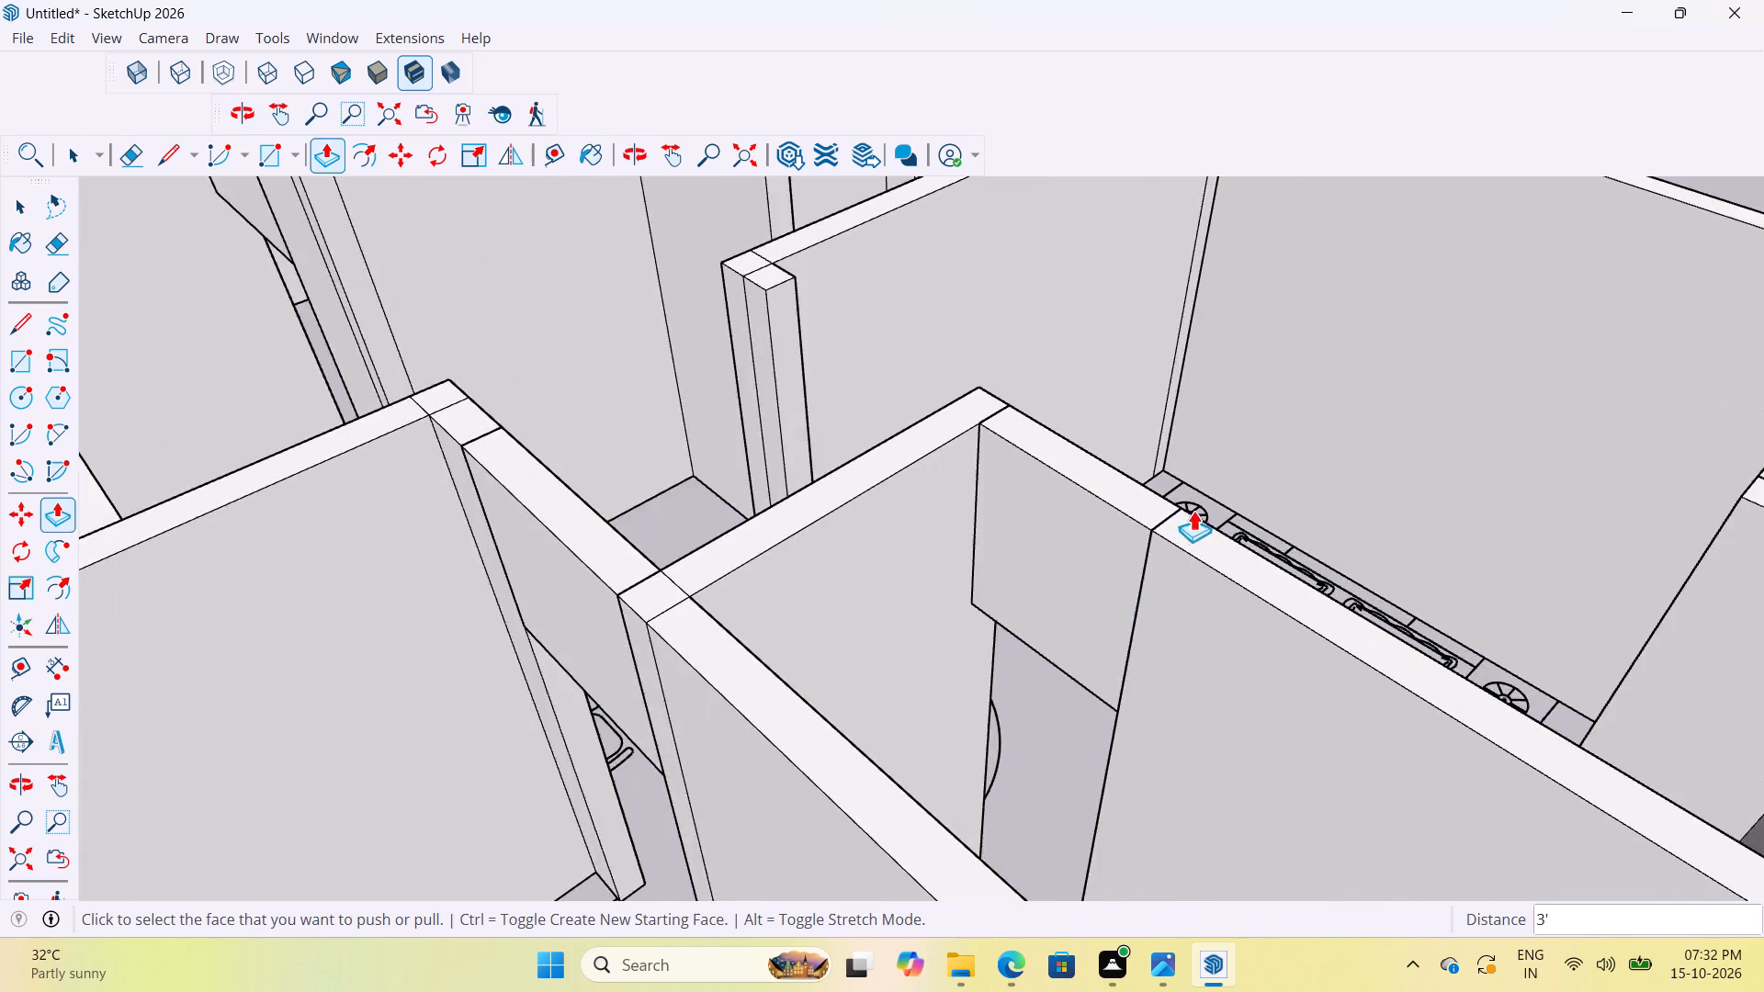
scroll(1193, 510, "up", 20)
scroll(1193, 510, "up", 5)
middle_click_drag(1248, 491, 1565, 404)
scroll(1210, 437, "up", 2)
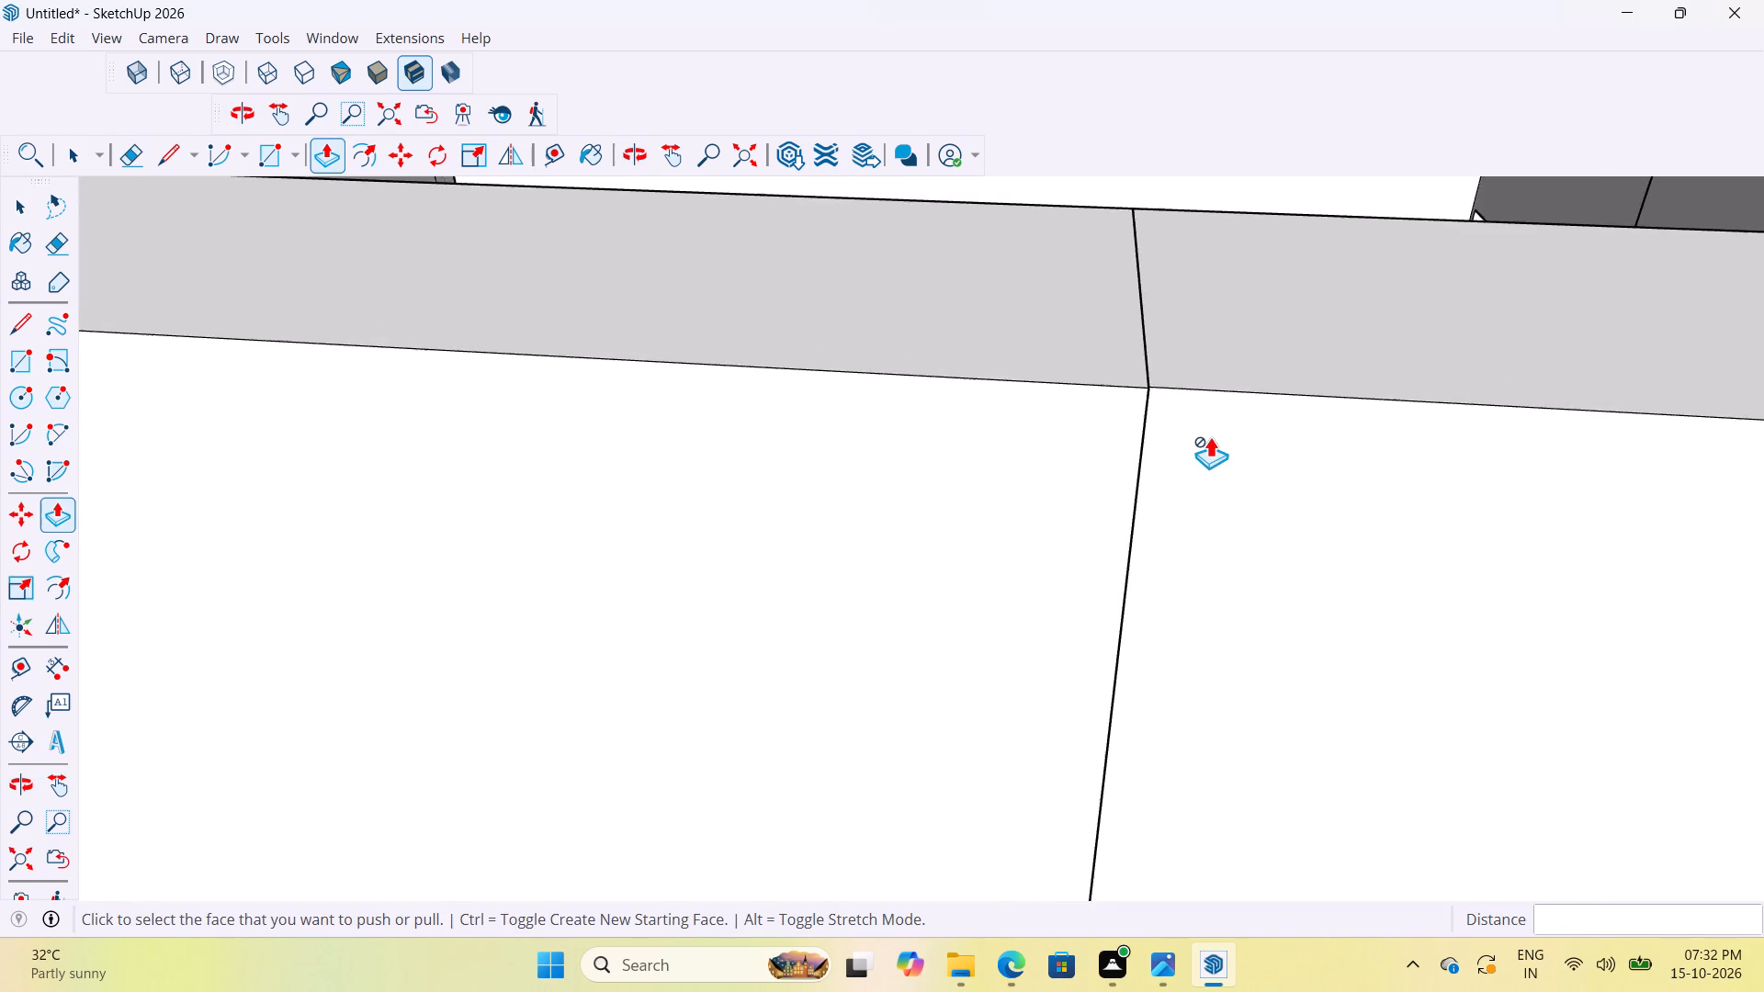
scroll(1210, 436, "up", 20)
scroll(1210, 436, "up", 3)
middle_click_drag(1206, 388, 965, 373)
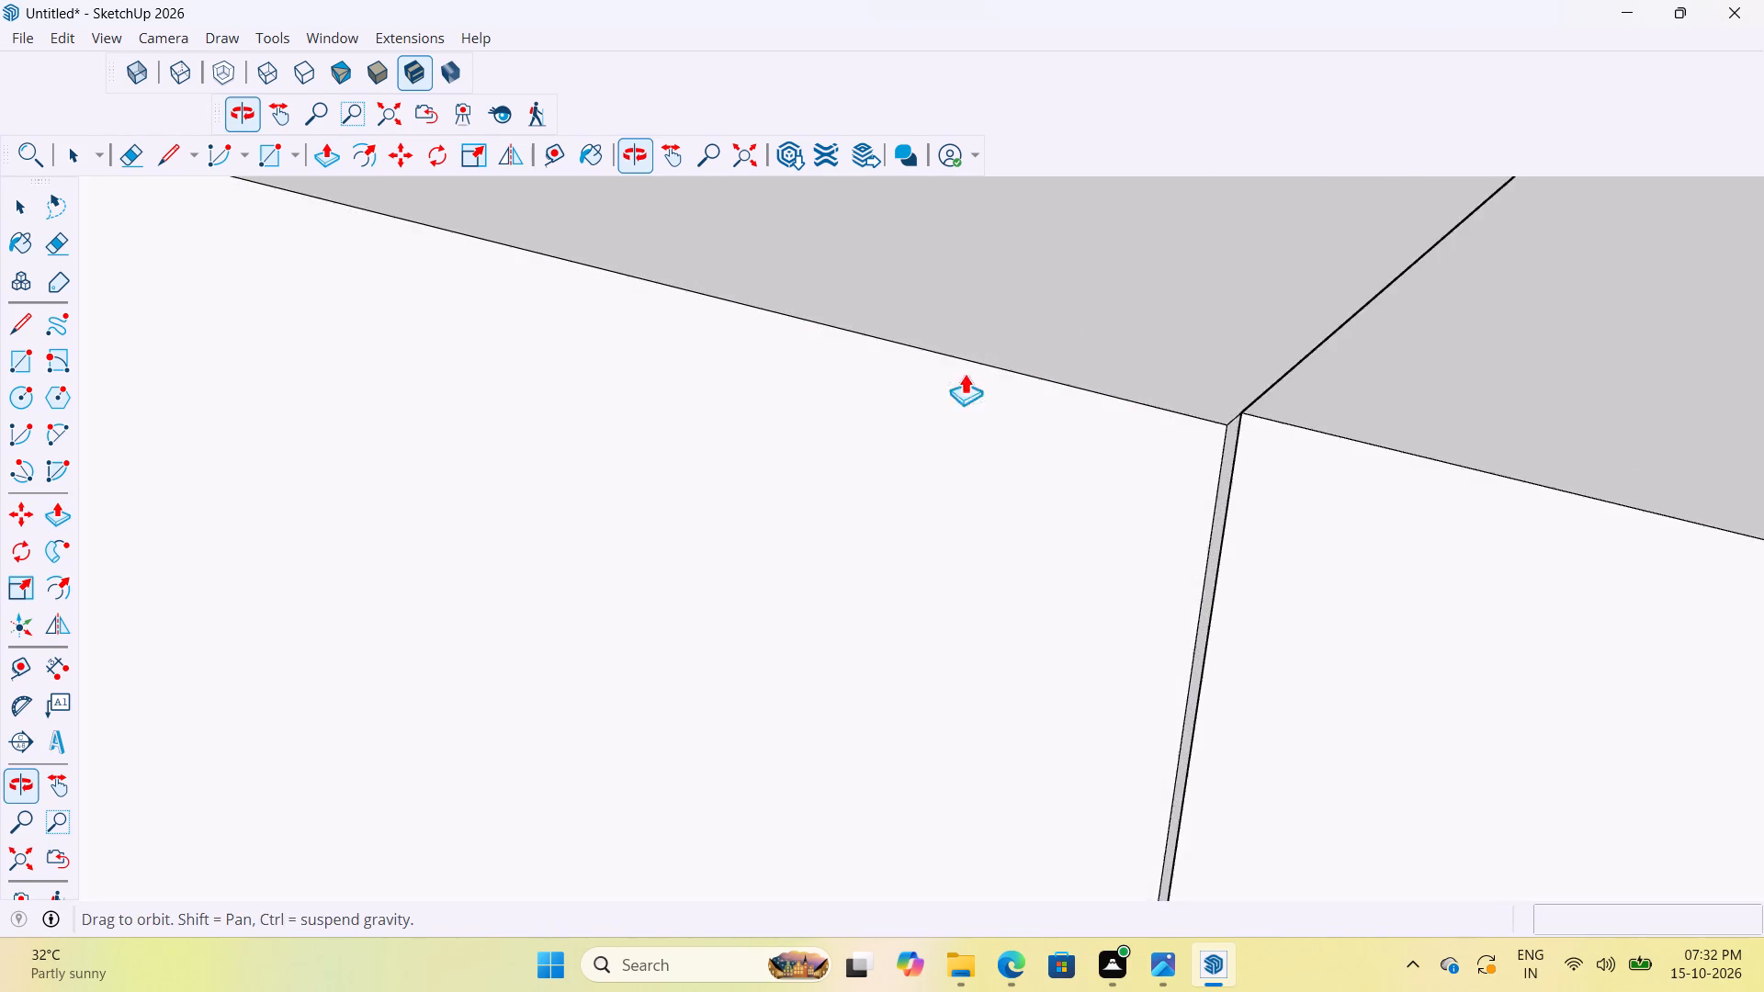
middle_click_drag(965, 373, 978, 370)
scroll(1234, 513, "up", 4)
scroll(1092, 506, "down", 3)
left_click(1132, 518)
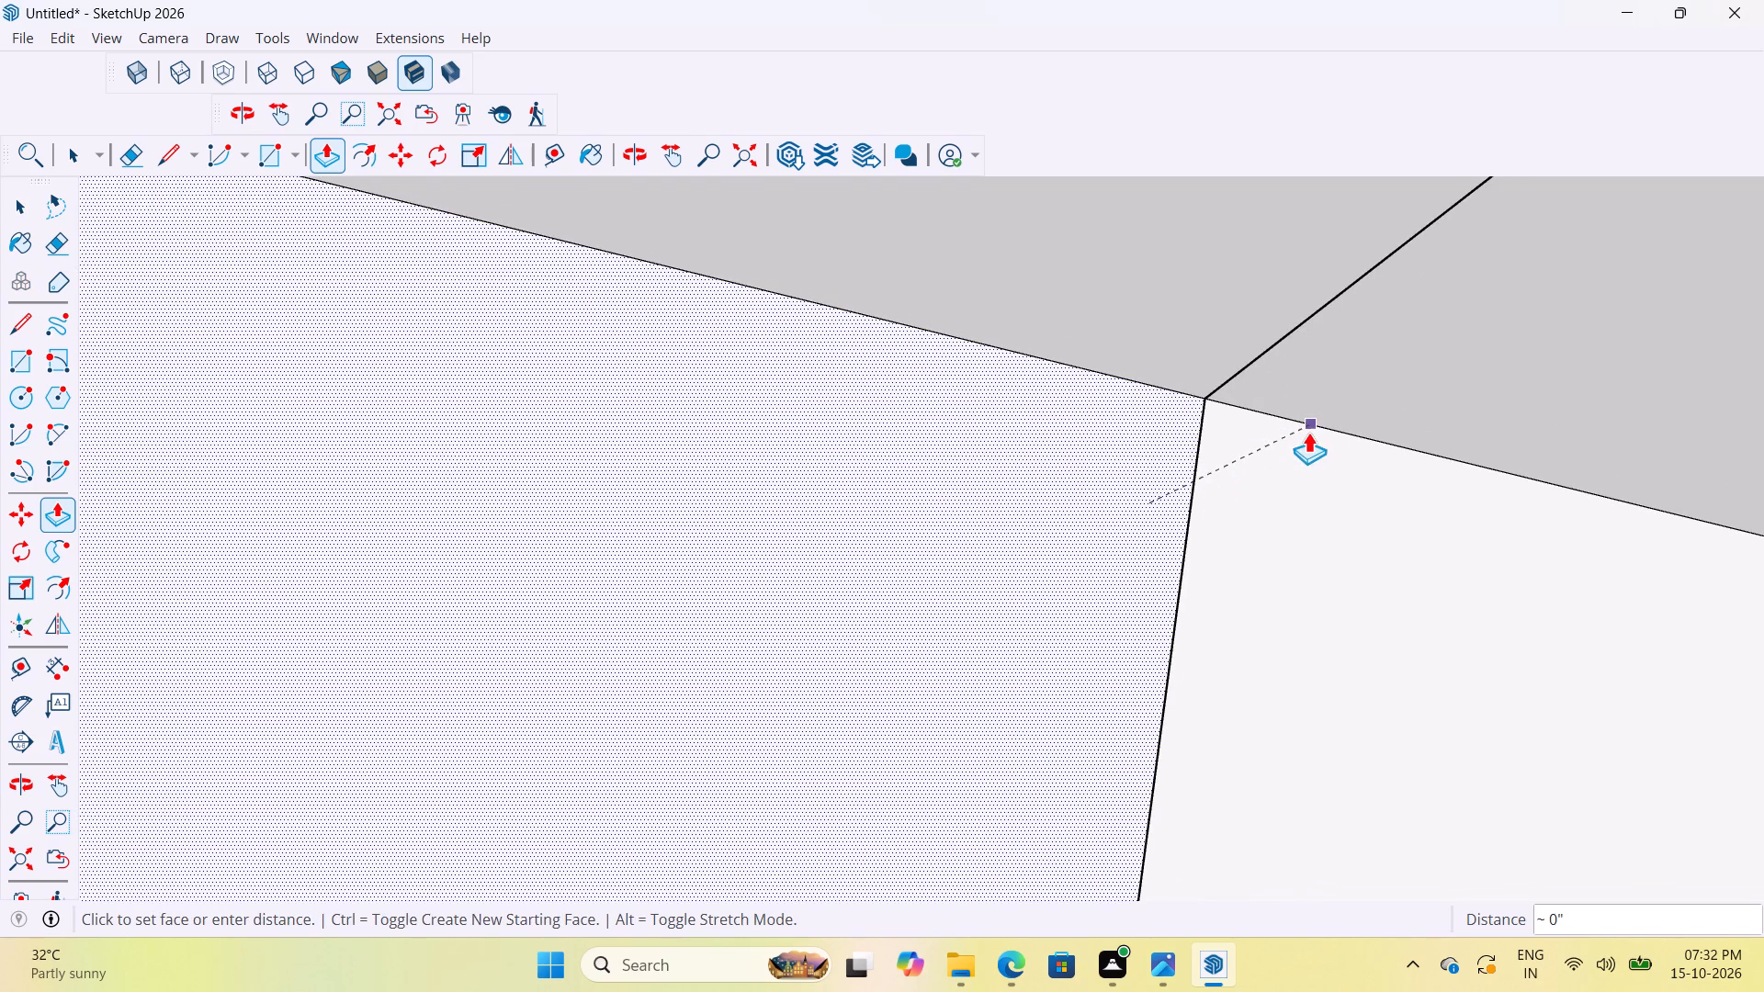
left_click(1308, 432)
scroll(1123, 431, "down", 20)
scroll(1123, 431, "down", 7)
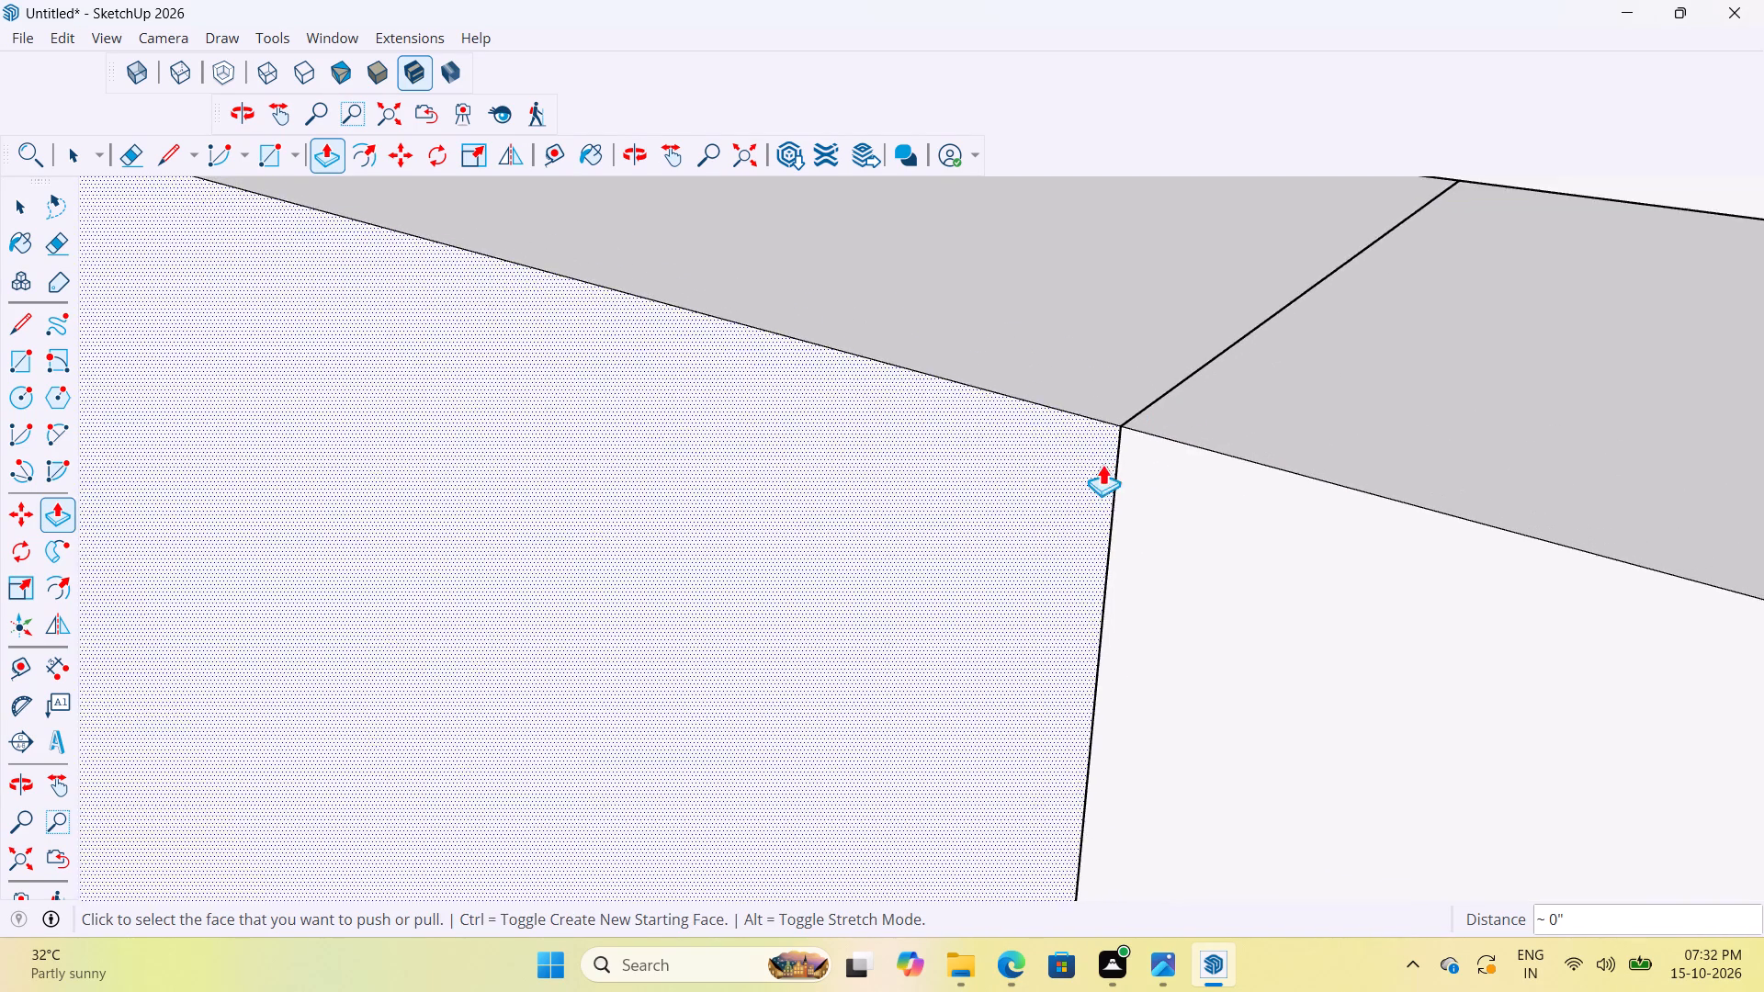
scroll(1102, 464, "down", 20)
scroll(1102, 464, "down", 19)
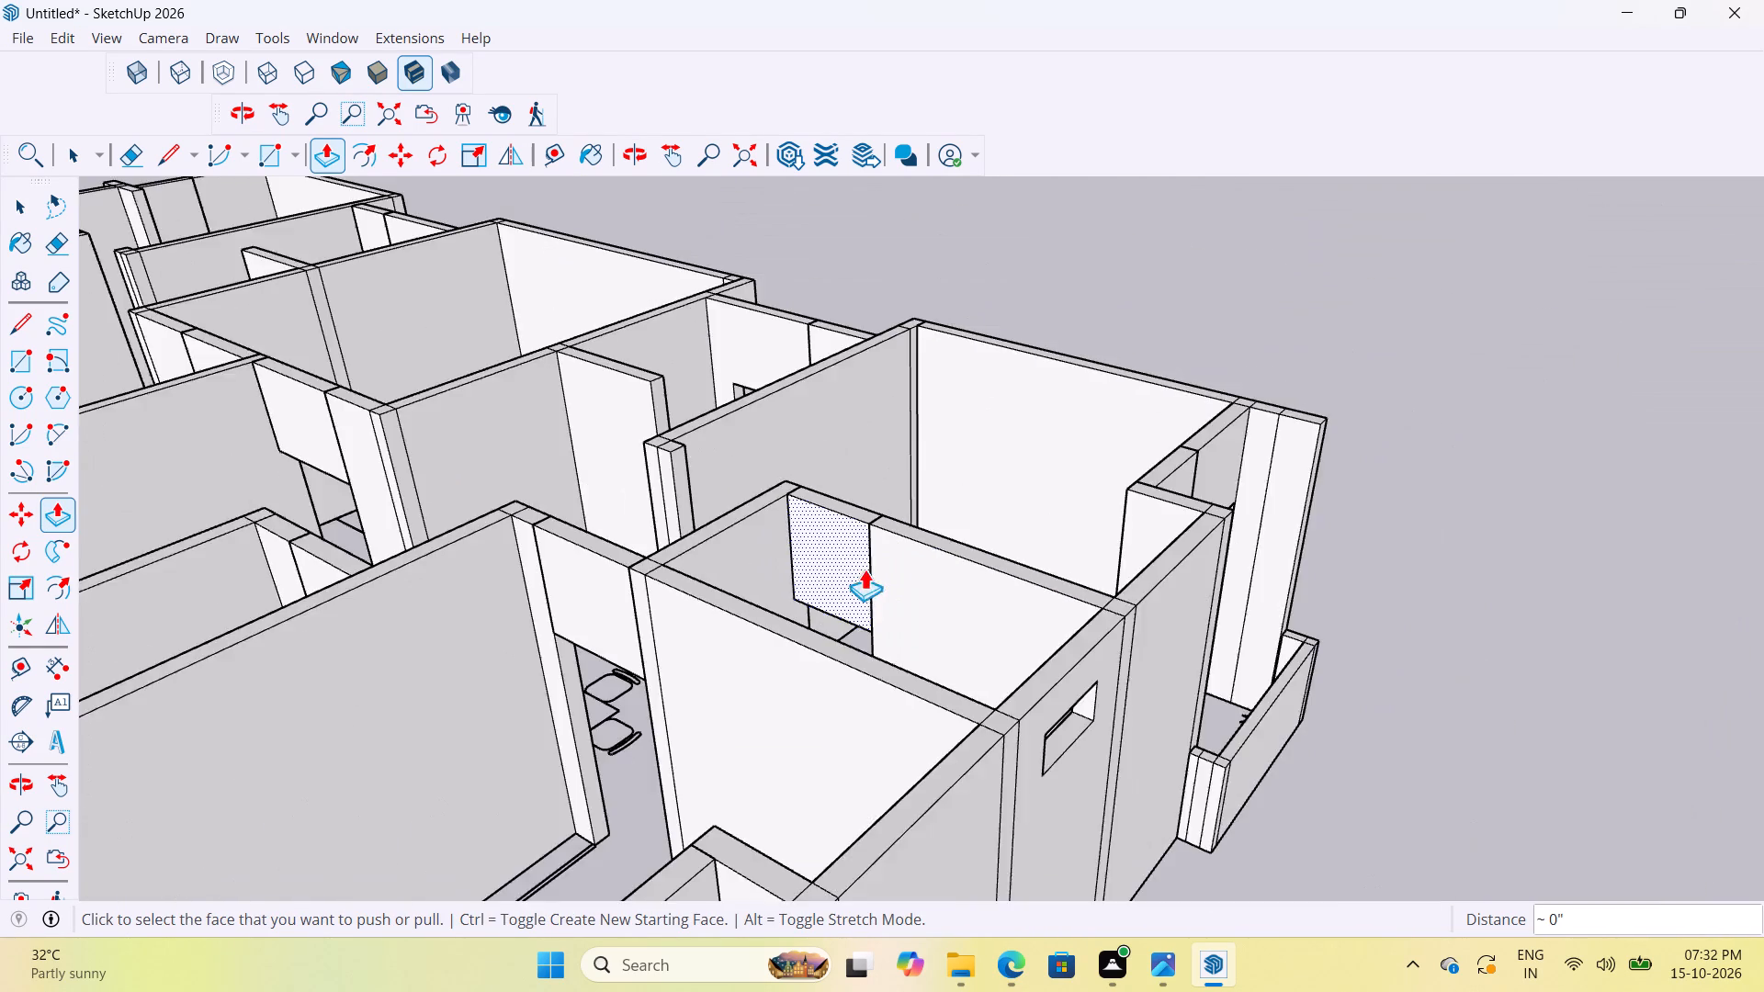
scroll(865, 569, "down", 4)
key("space")
left_click(1232, 567)
Examine the joints between the over-door wall piece and its adjoining walls up close from several angles.
scroll(966, 664, "up", 8)
middle_click_drag(888, 497, 795, 499)
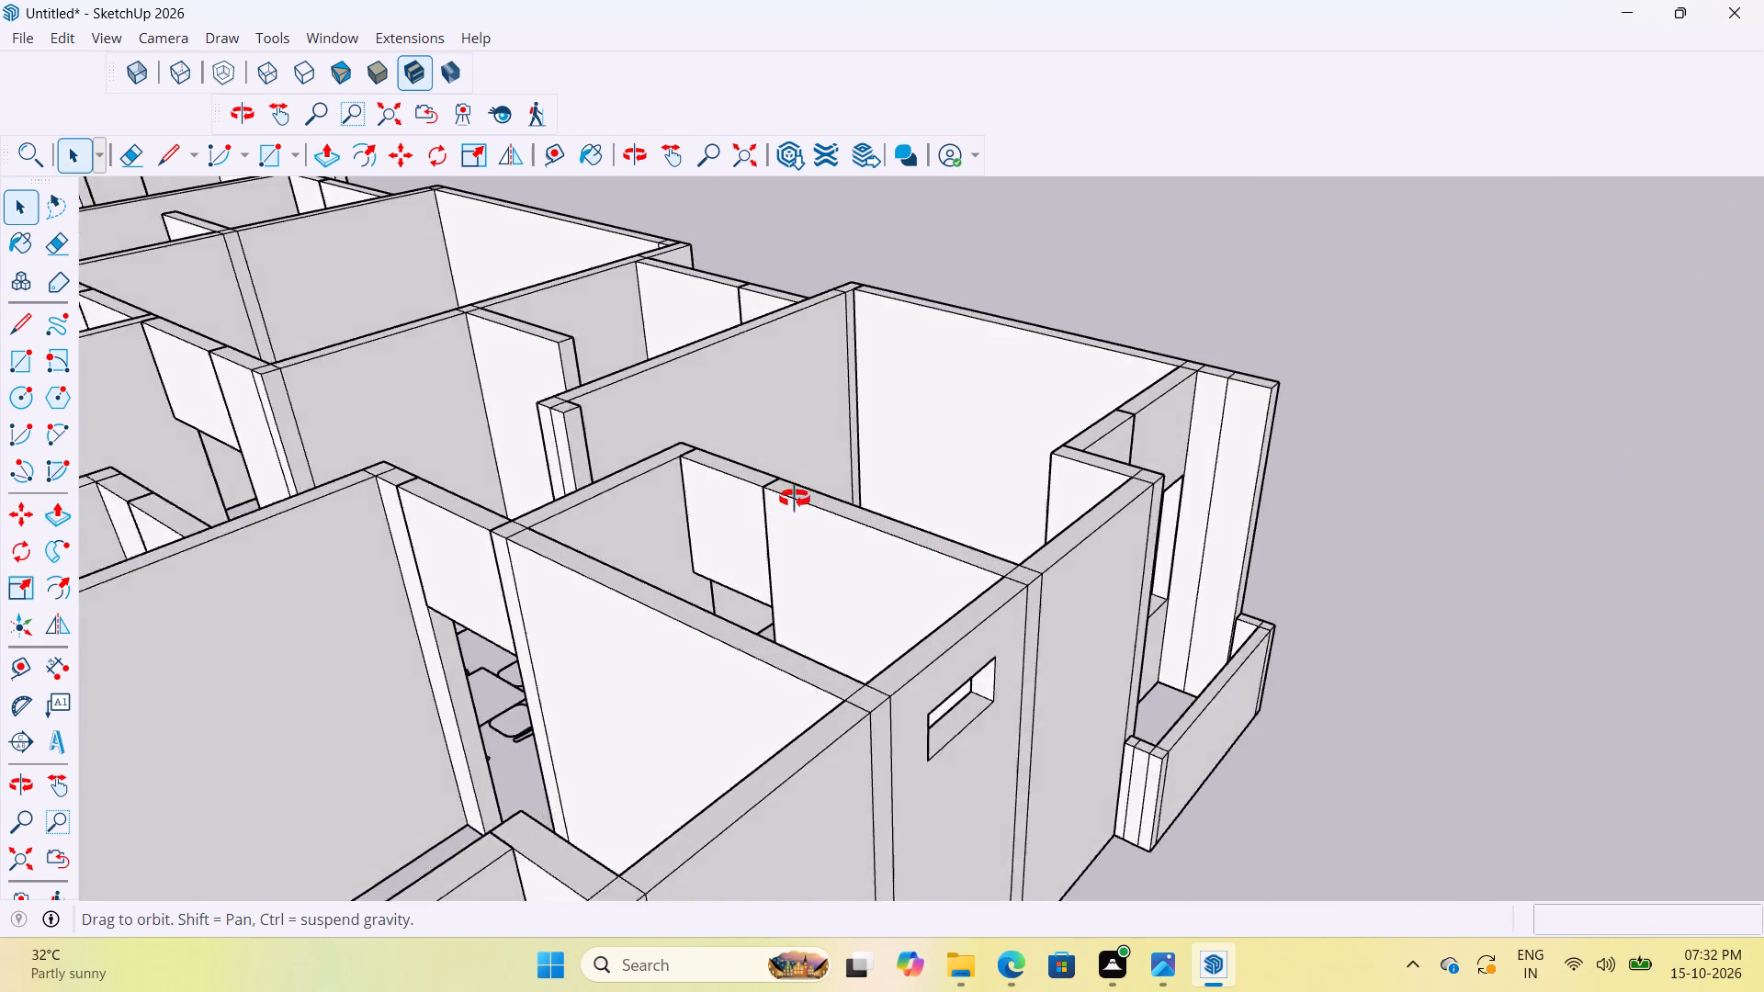
middle_click_drag(795, 499, 204, 693)
scroll(501, 651, "up", 14)
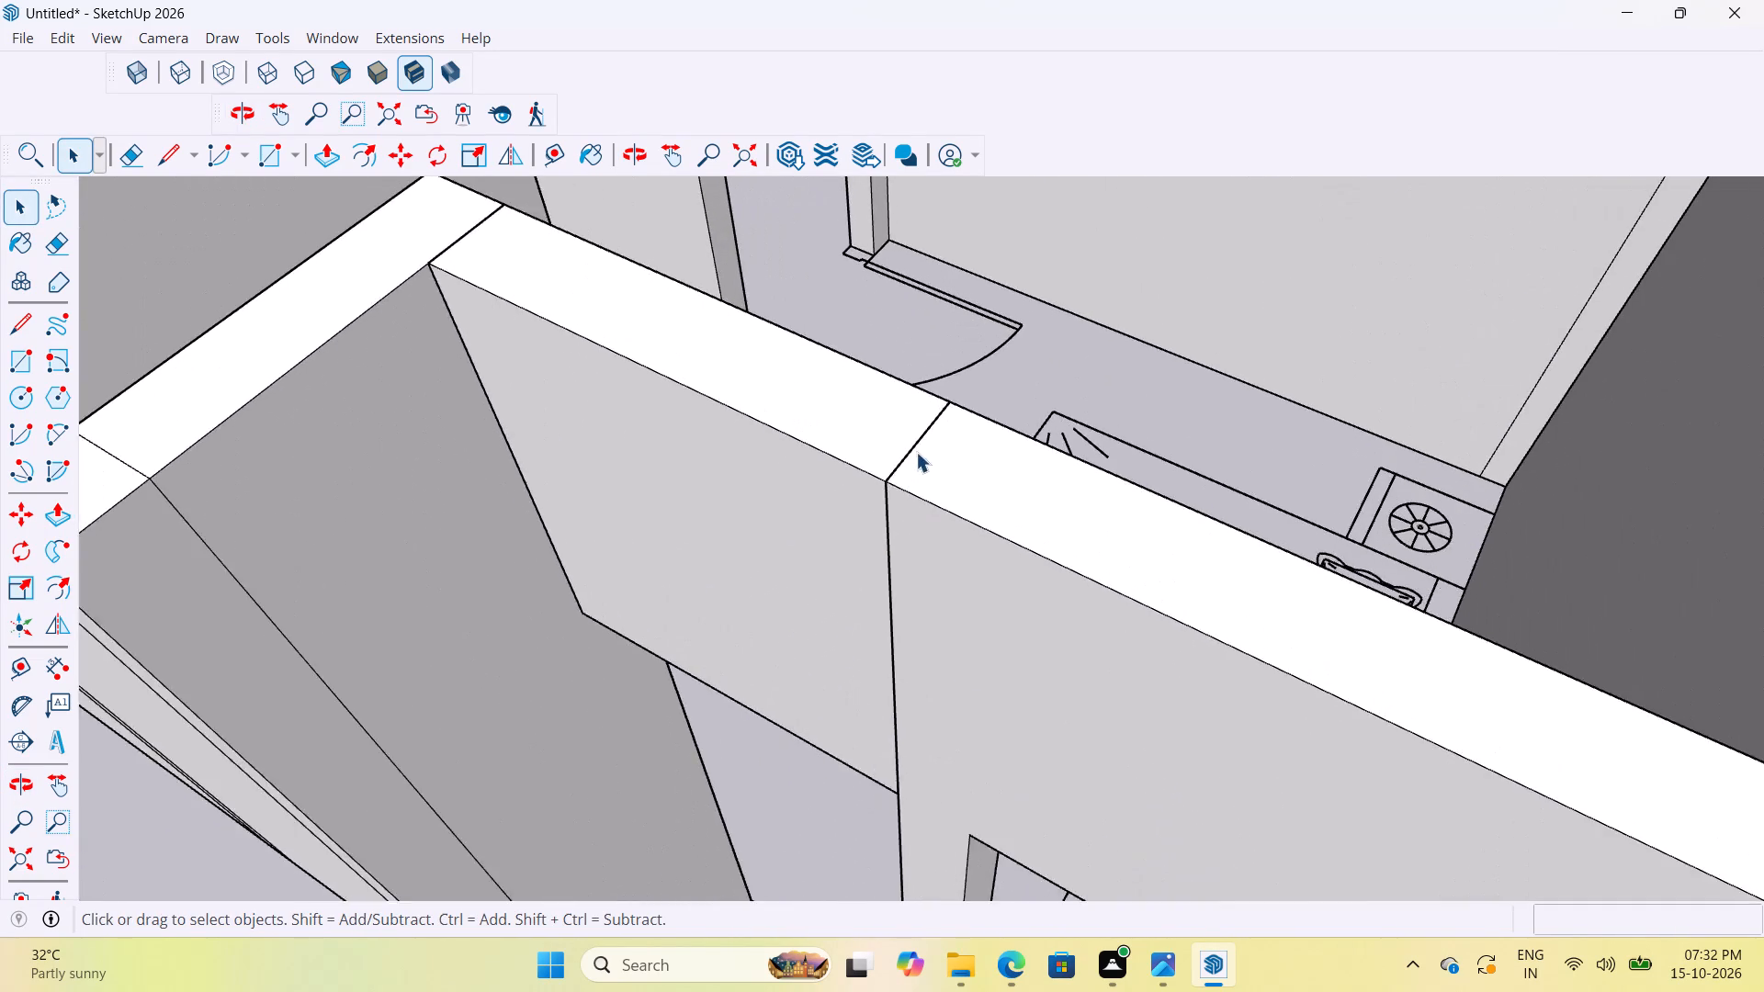
scroll(916, 452, "up", 3)
middle_click_drag(924, 455, 1125, 317)
scroll(967, 367, "up", 20)
scroll(967, 367, "up", 4)
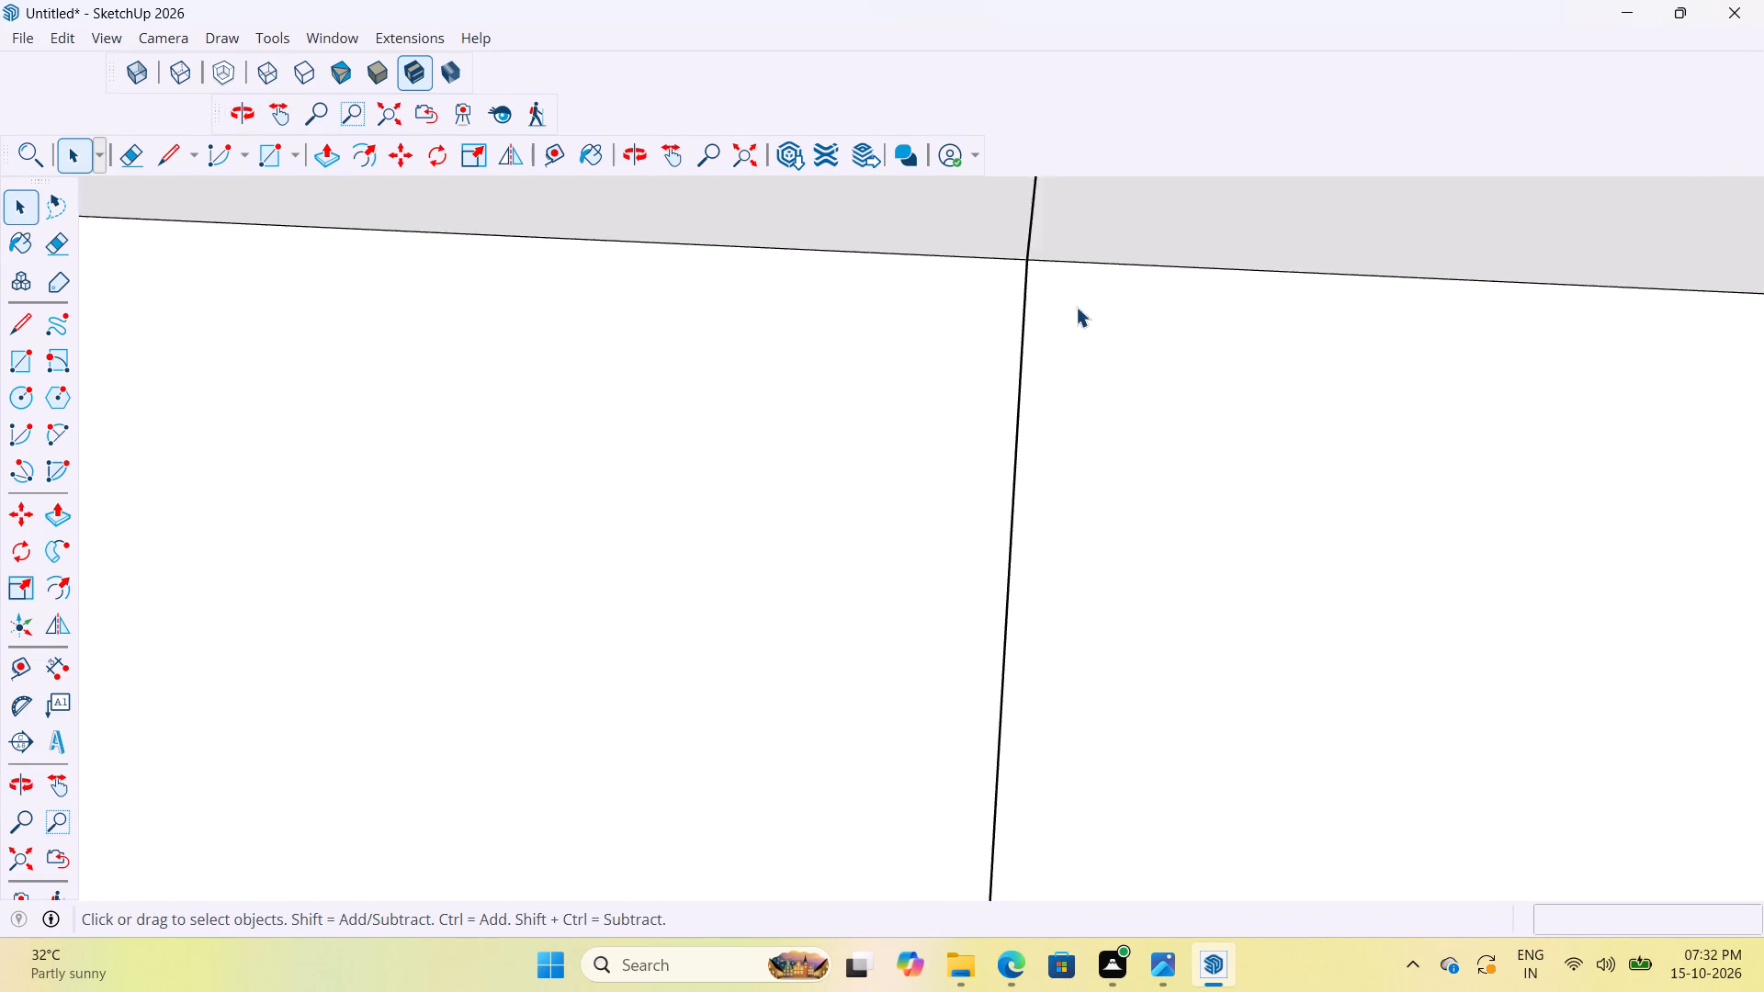
middle_click_drag(1108, 296, 1732, 253)
scroll(792, 280, "up", 5)
scroll(770, 261, "down", 11)
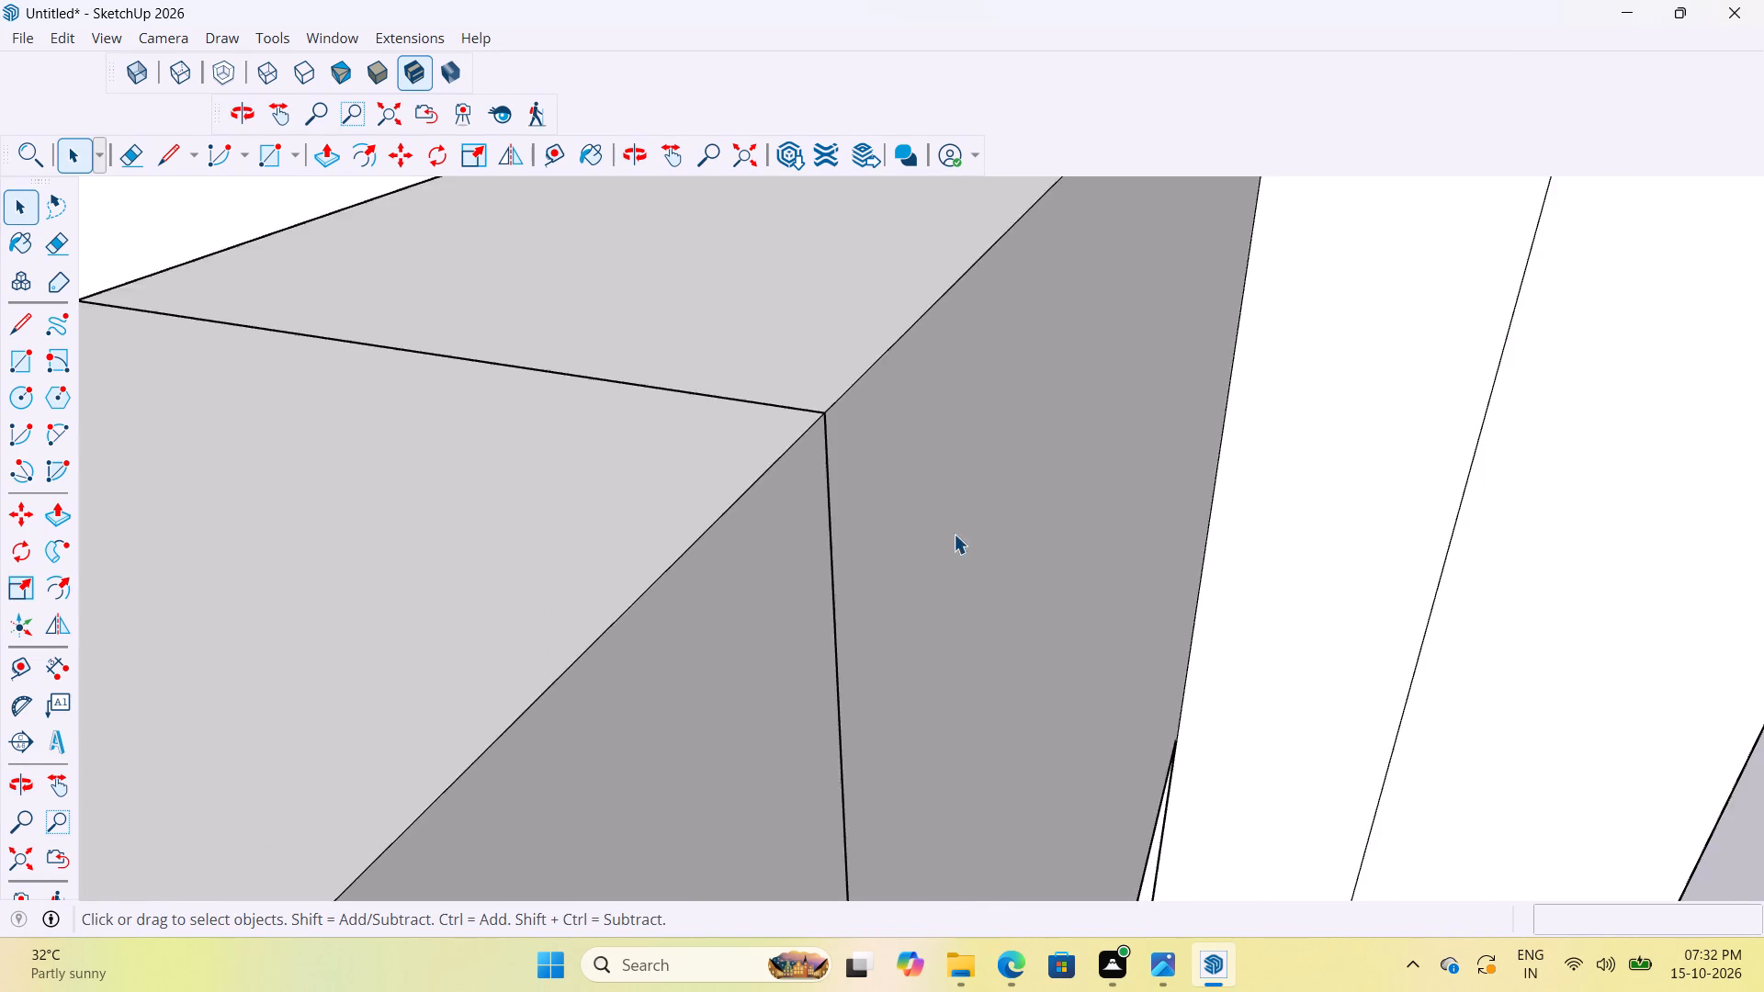
scroll(954, 534, "down", 20)
scroll(954, 534, "down", 19)
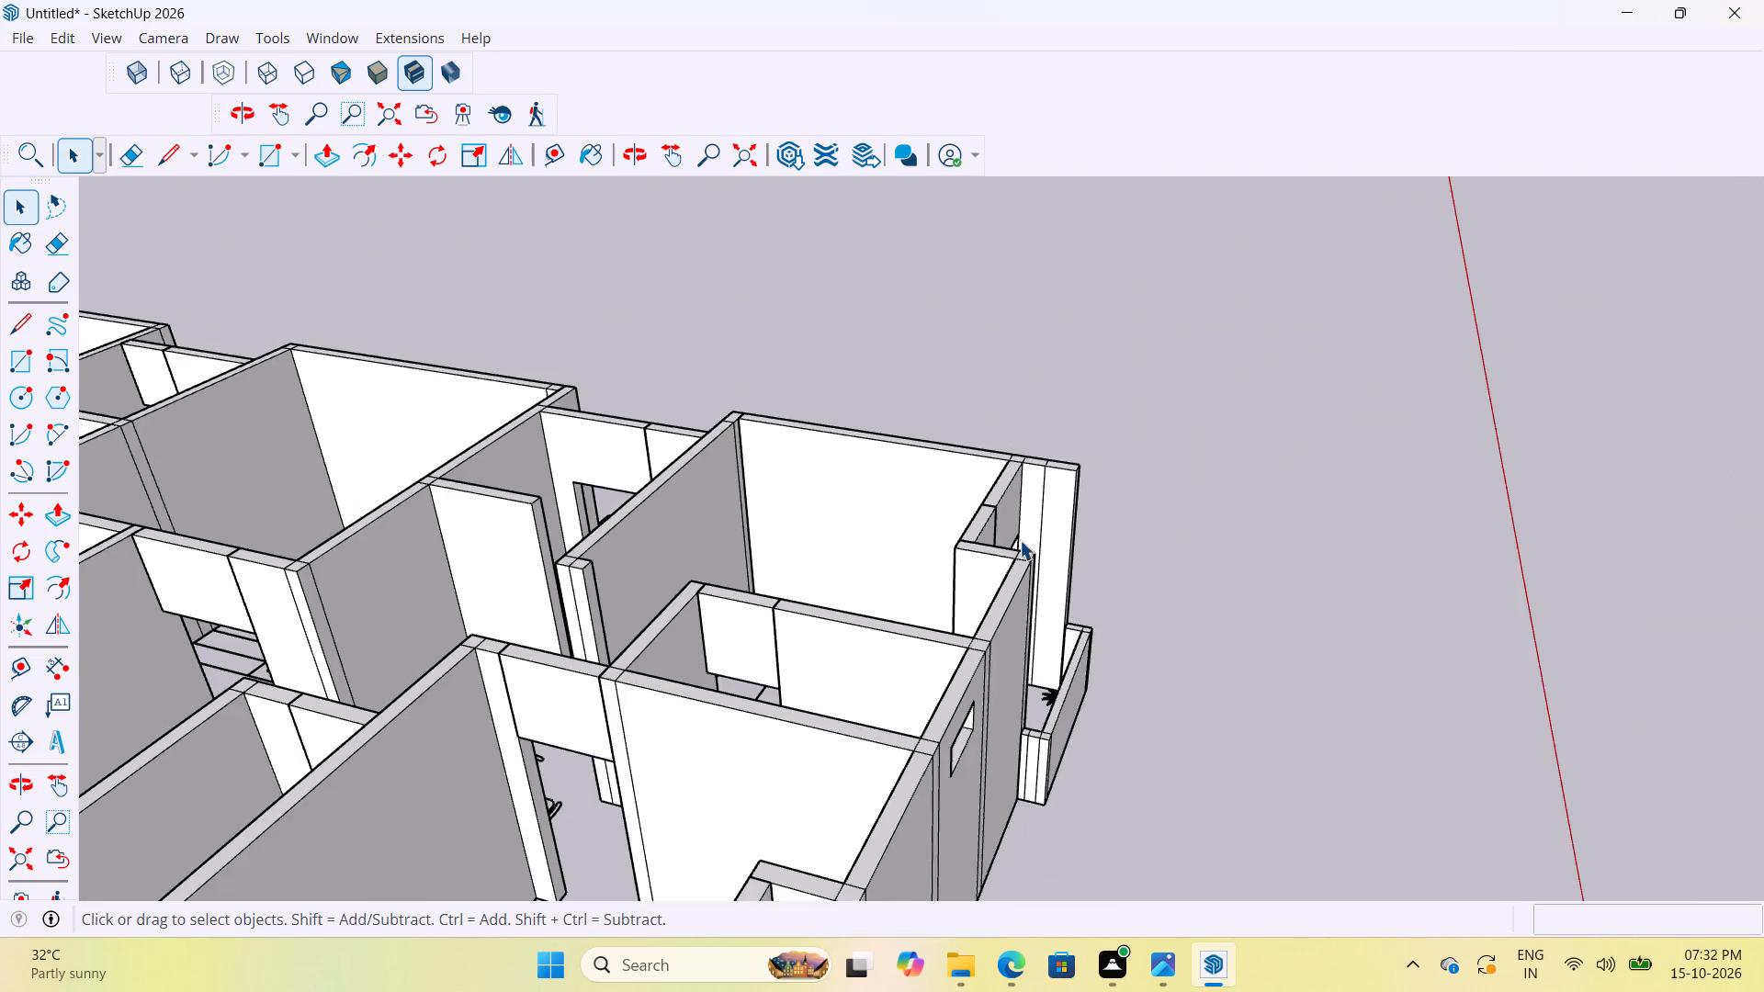
Examine the whole floor-plan model from all sides for doorways still lacking wall pieces above them.
scroll(1020, 540, "down", 18)
middle_click_drag(882, 615, 1629, 557)
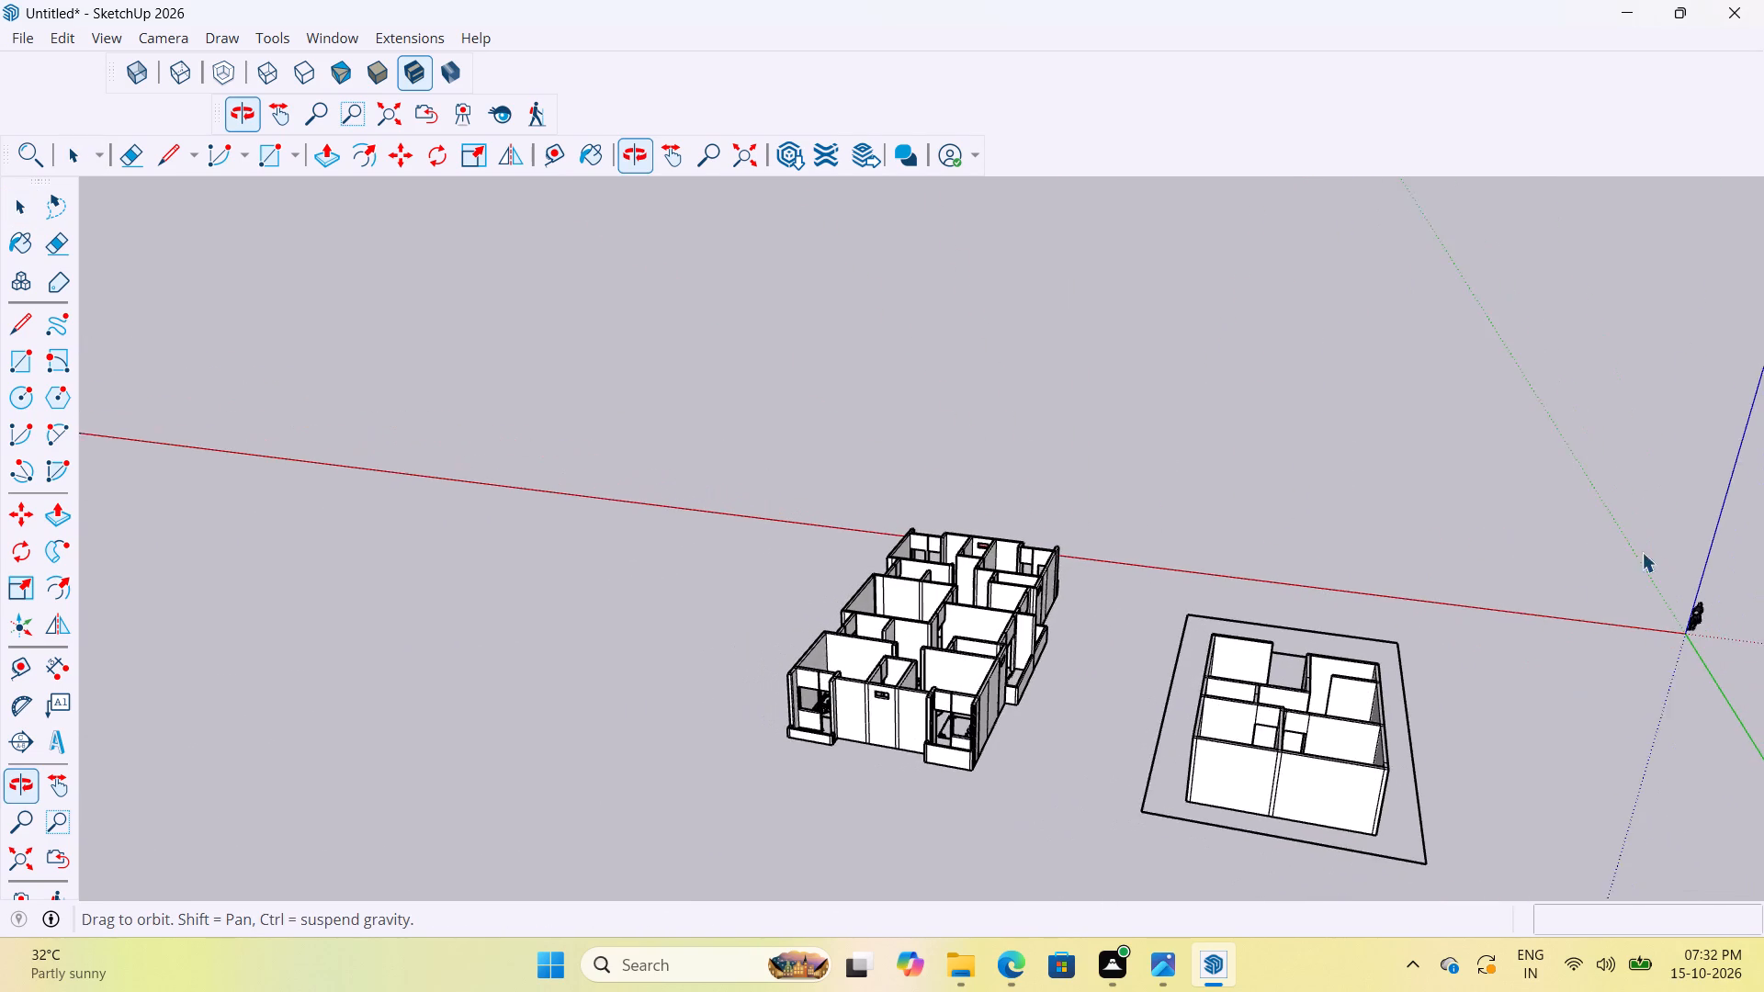
left_click(1132, 781)
scroll(934, 681, "up", 5)
middle_click_drag(1214, 455, 216, 693)
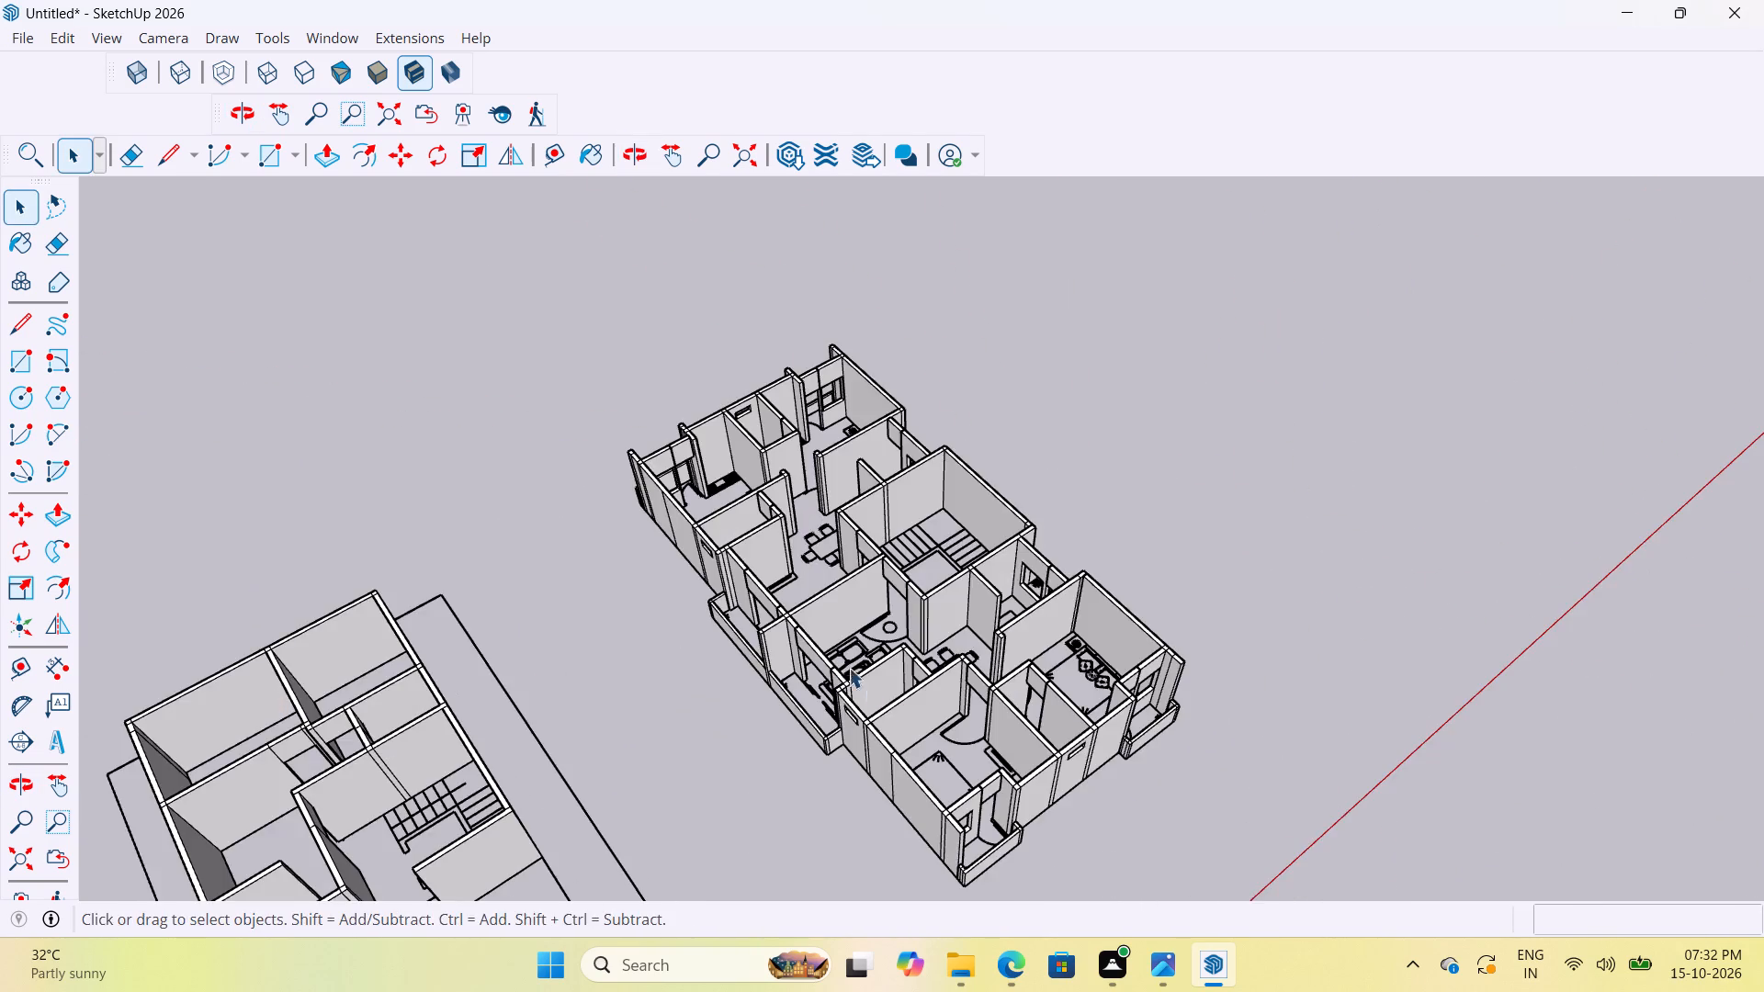
middle_click_drag(869, 696, 422, 626)
scroll(911, 601, "down", 9)
scroll(954, 614, "up", 9)
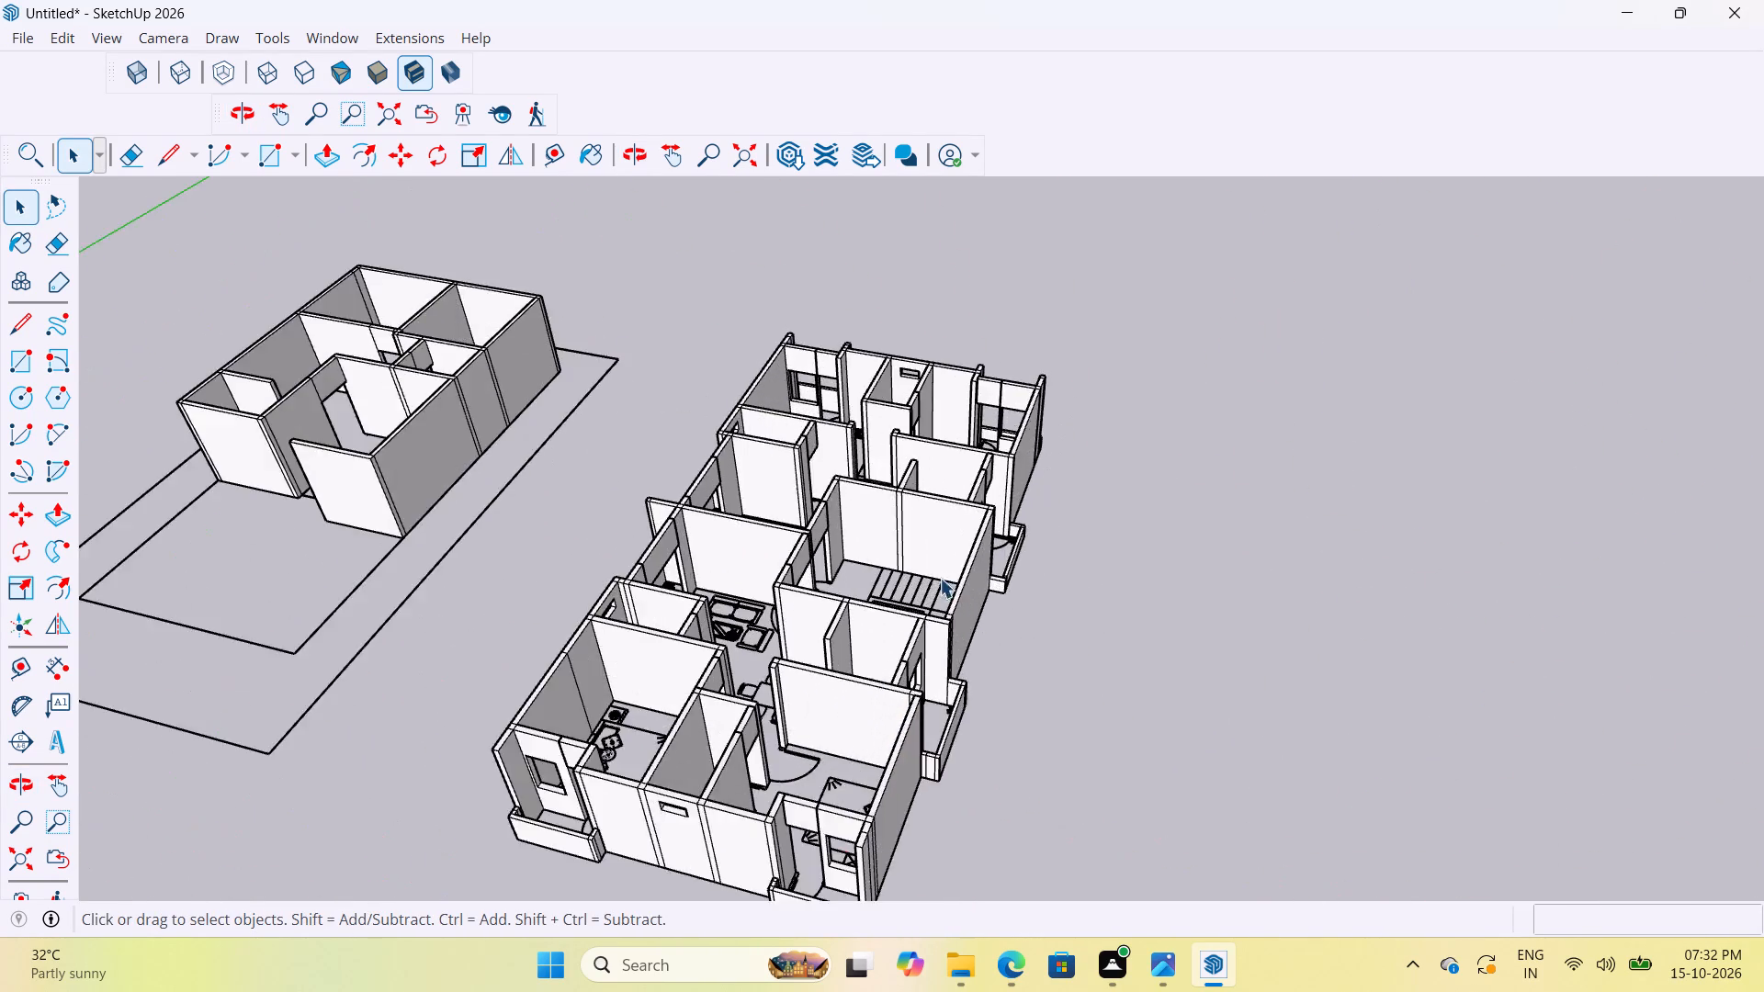
scroll(940, 578, "up", 10)
scroll(933, 589, "down", 6)
scroll(986, 795, "up", 7)
middle_click_drag(904, 790, 669, 782)
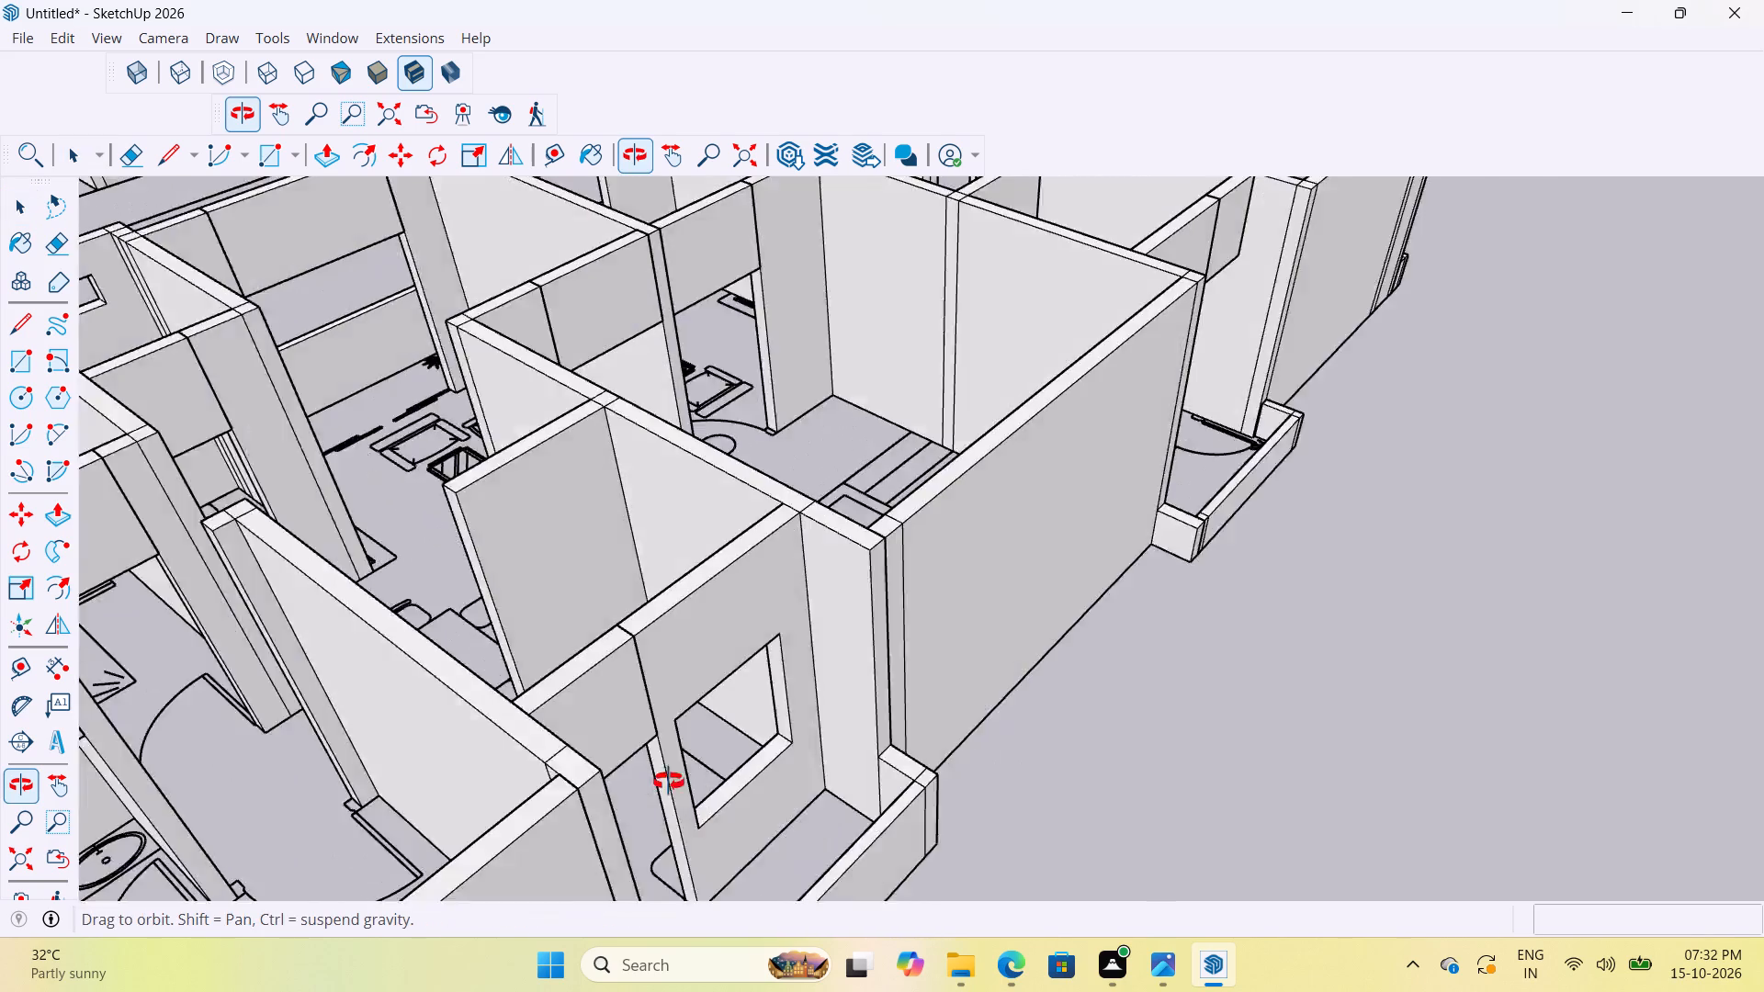
middle_click_drag(669, 782, 1586, 788)
scroll(1180, 728, "down", 4)
scroll(1110, 753, "down", 6)
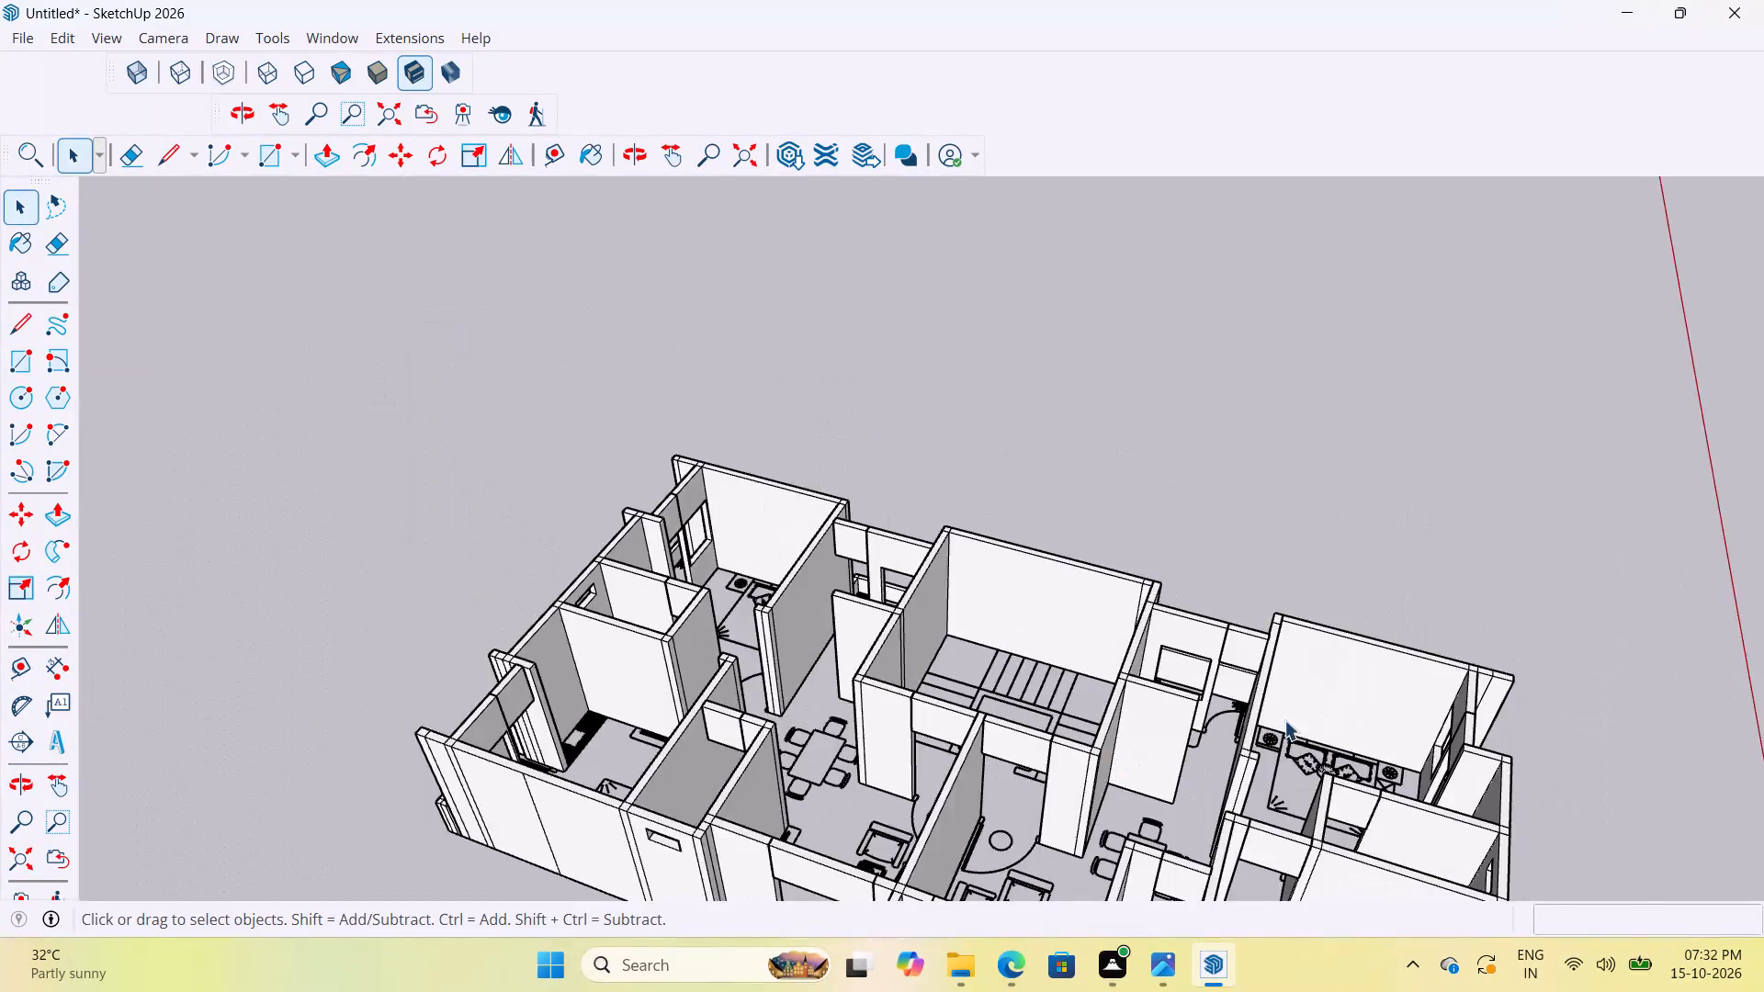
scroll(1298, 700, "up", 13)
scroll(1052, 688, "down", 5)
scroll(934, 693, "down", 12)
middle_click_drag(987, 678, 967, 687)
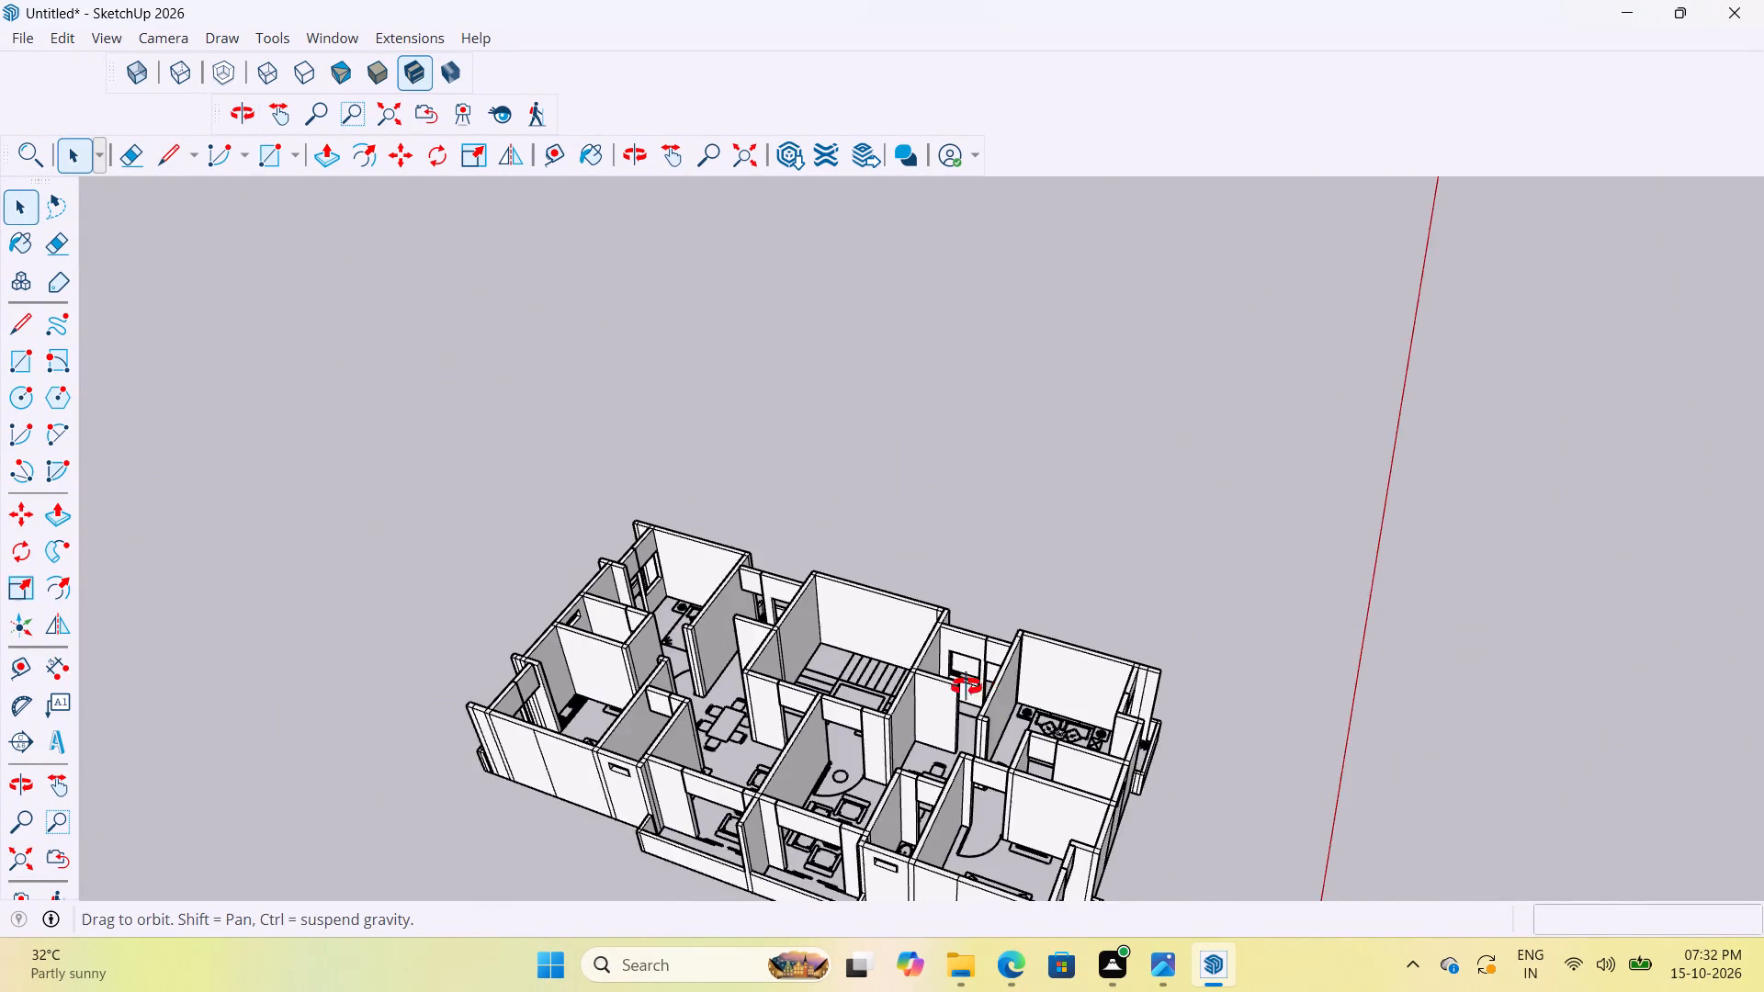
middle_click_drag(967, 687, 796, 716)
scroll(821, 553, "up", 8)
Examine the kitchens, dining areas, staircase and bedroom passages of both mirrored units for missing over-door pieces.
middle_click_drag(912, 514, 1397, 483)
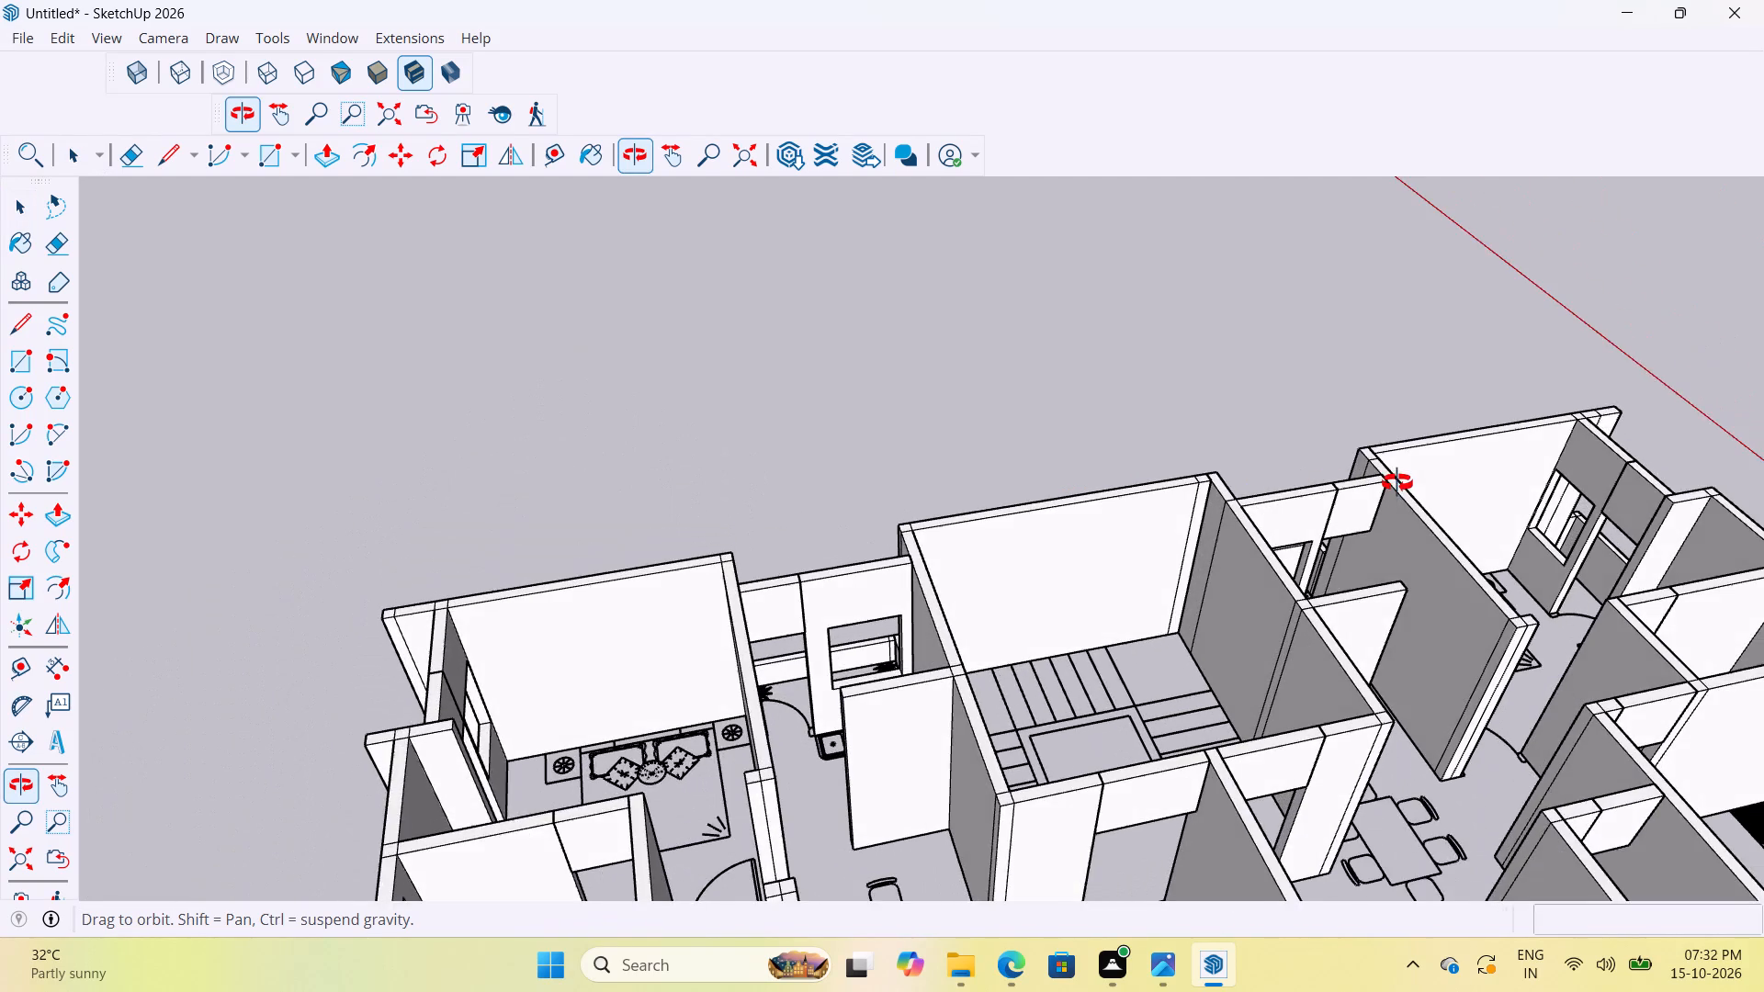
middle_click_drag(1397, 483, 653, 620)
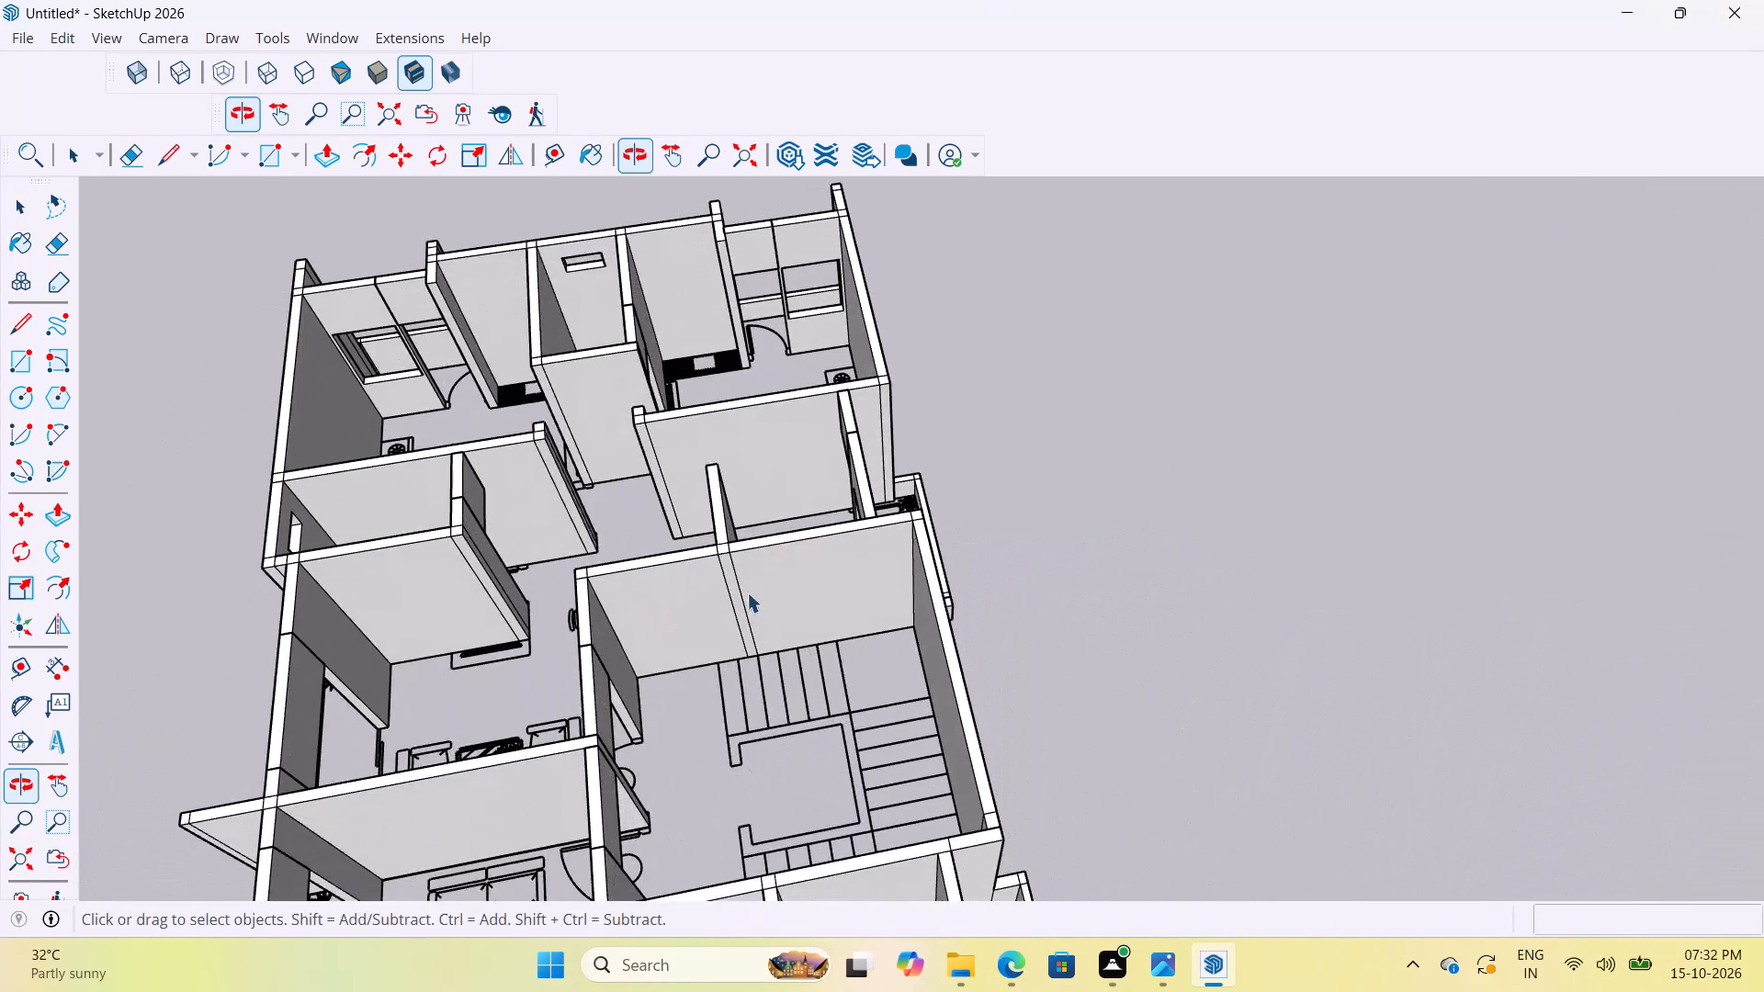
scroll(775, 545, "up", 5)
middle_click_drag(694, 515, 1763, 651)
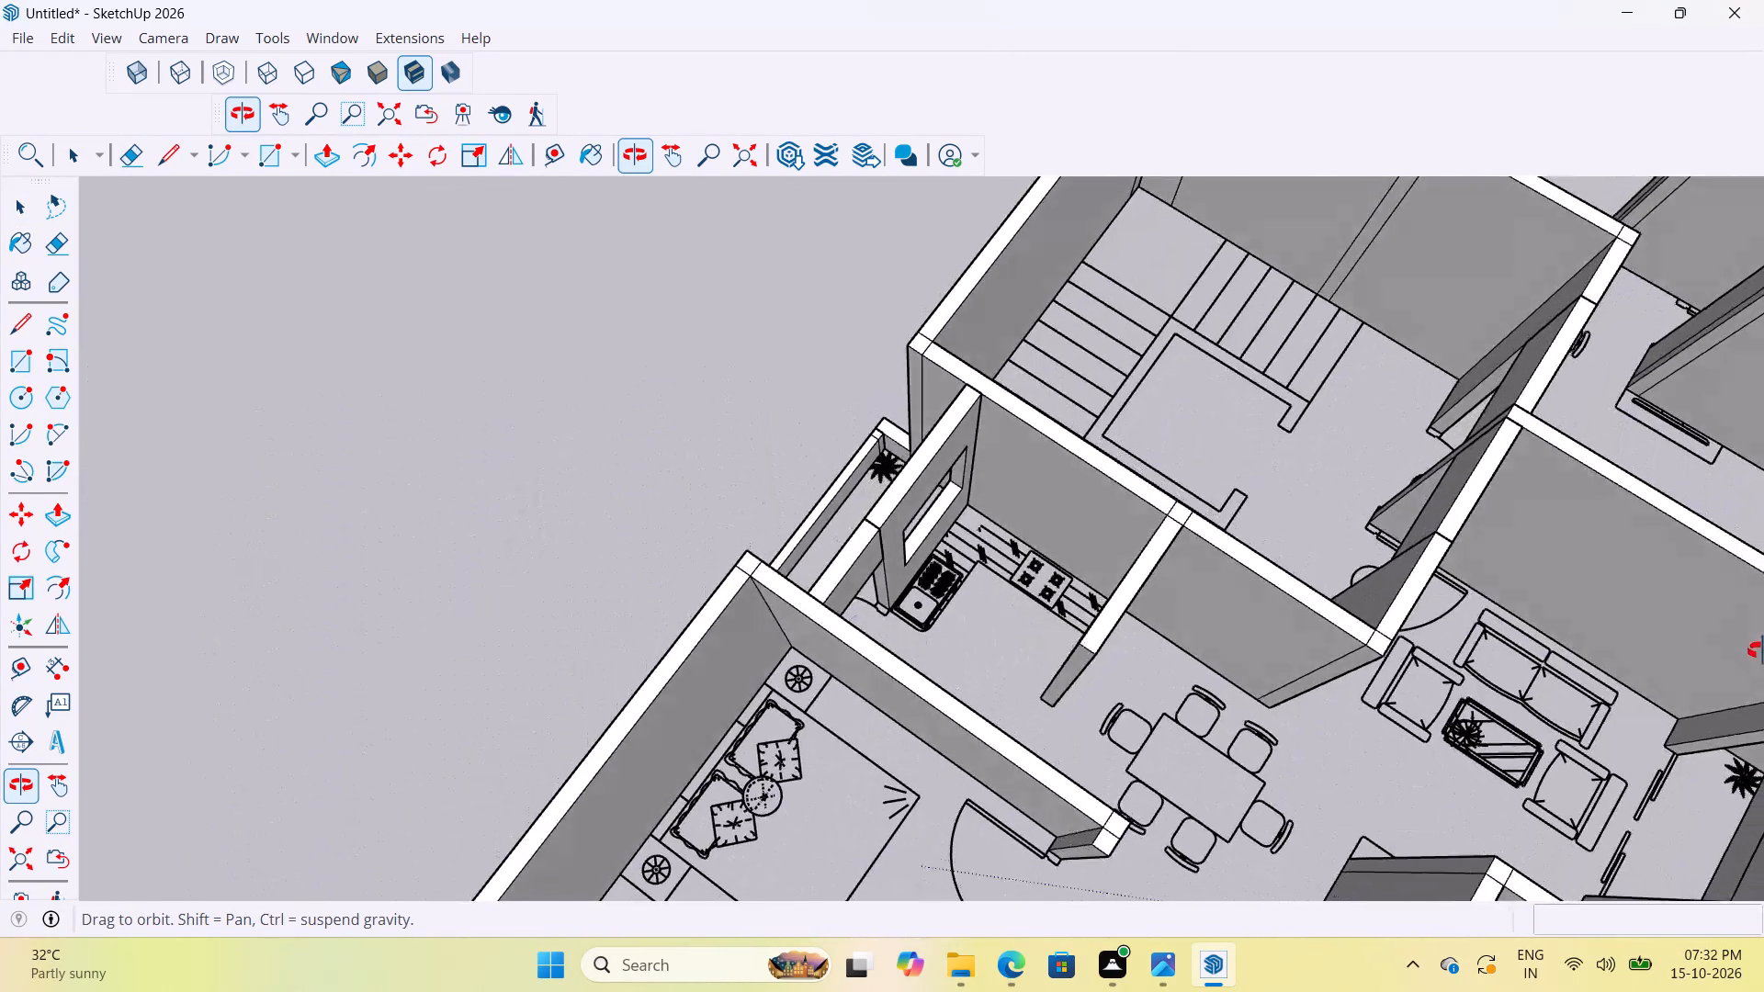
middle_click_drag(1763, 651, 1057, 578)
scroll(1032, 587, "down", 1)
scroll(786, 703, "up", 9)
scroll(987, 559, "down", 3)
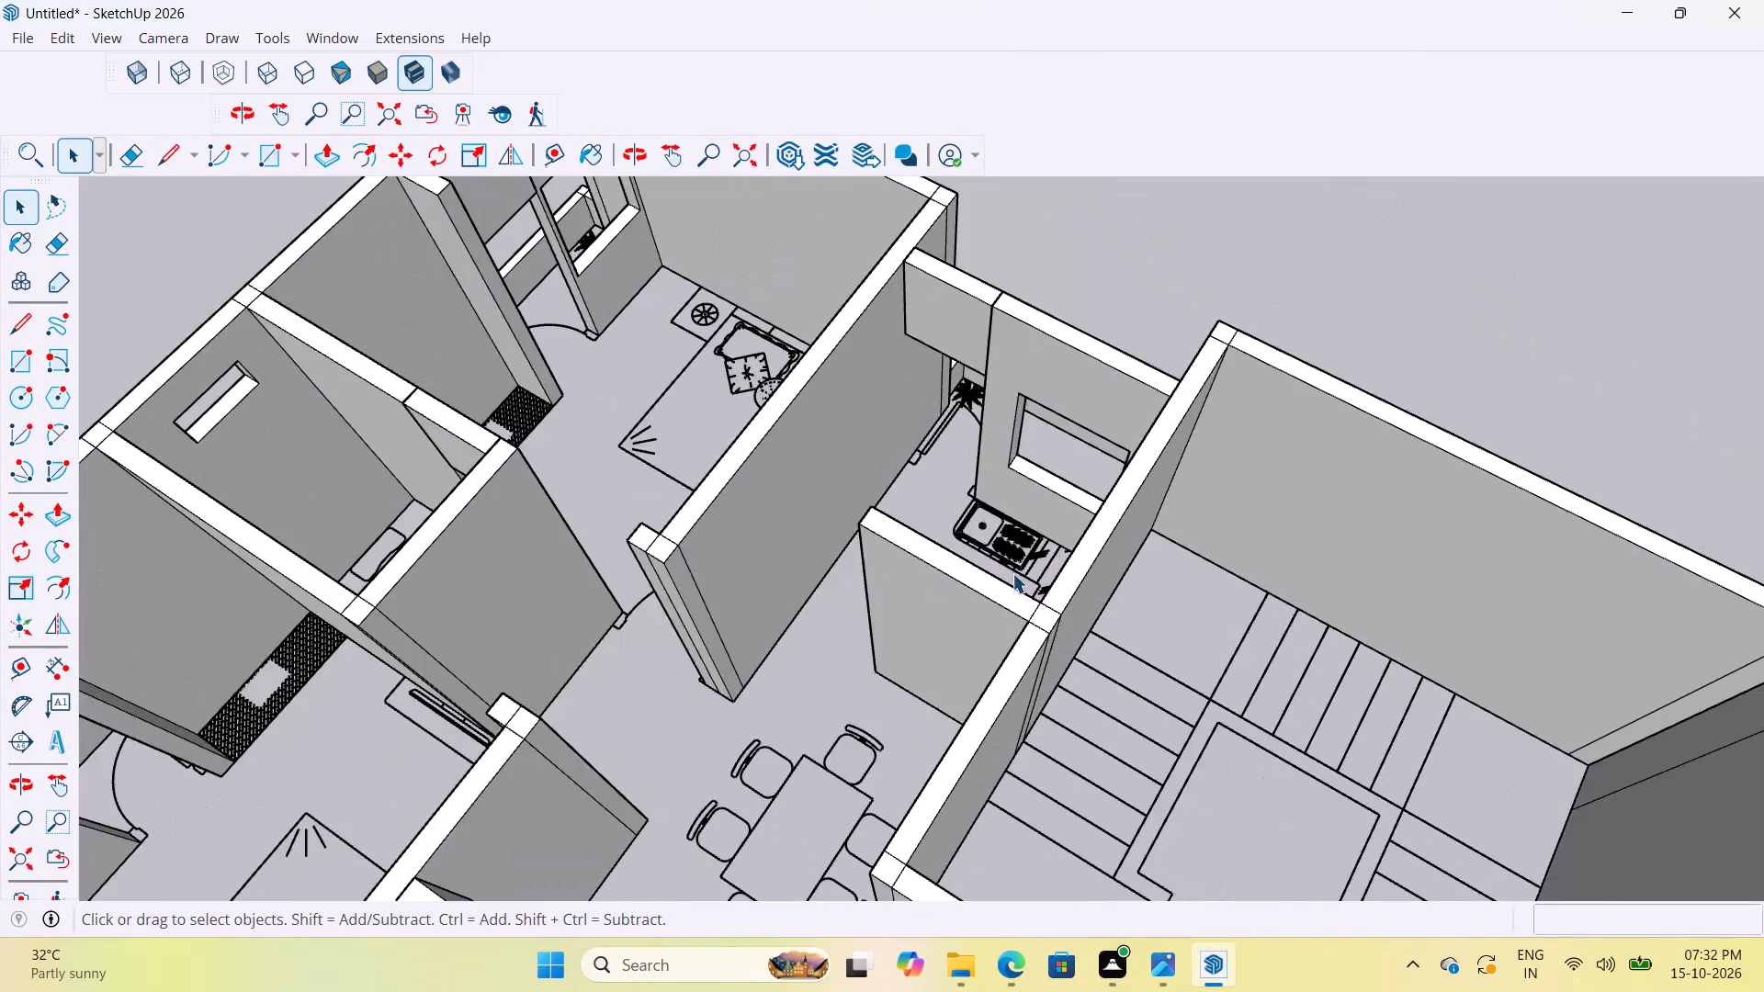
scroll(1012, 573, "down", 9)
scroll(906, 628, "up", 5)
scroll(790, 525, "down", 10)
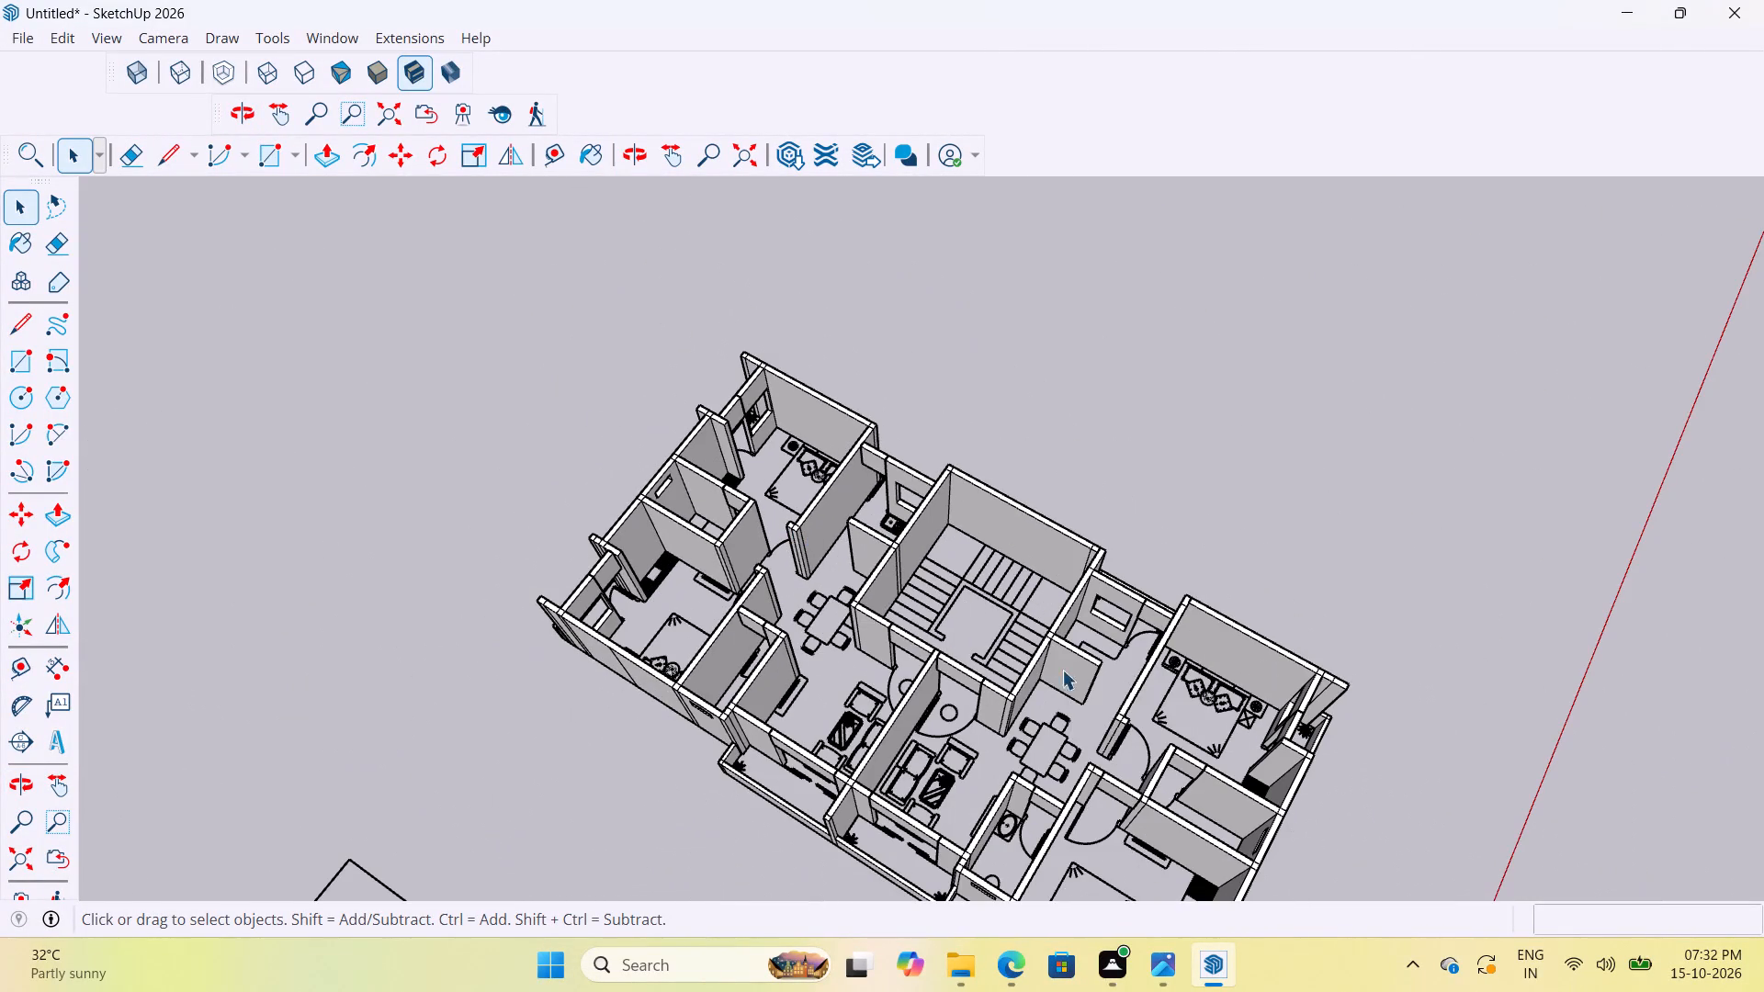
middle_click_drag(1090, 647, 753, 650)
scroll(905, 769, "up", 8)
middle_click_drag(917, 700, 792, 705)
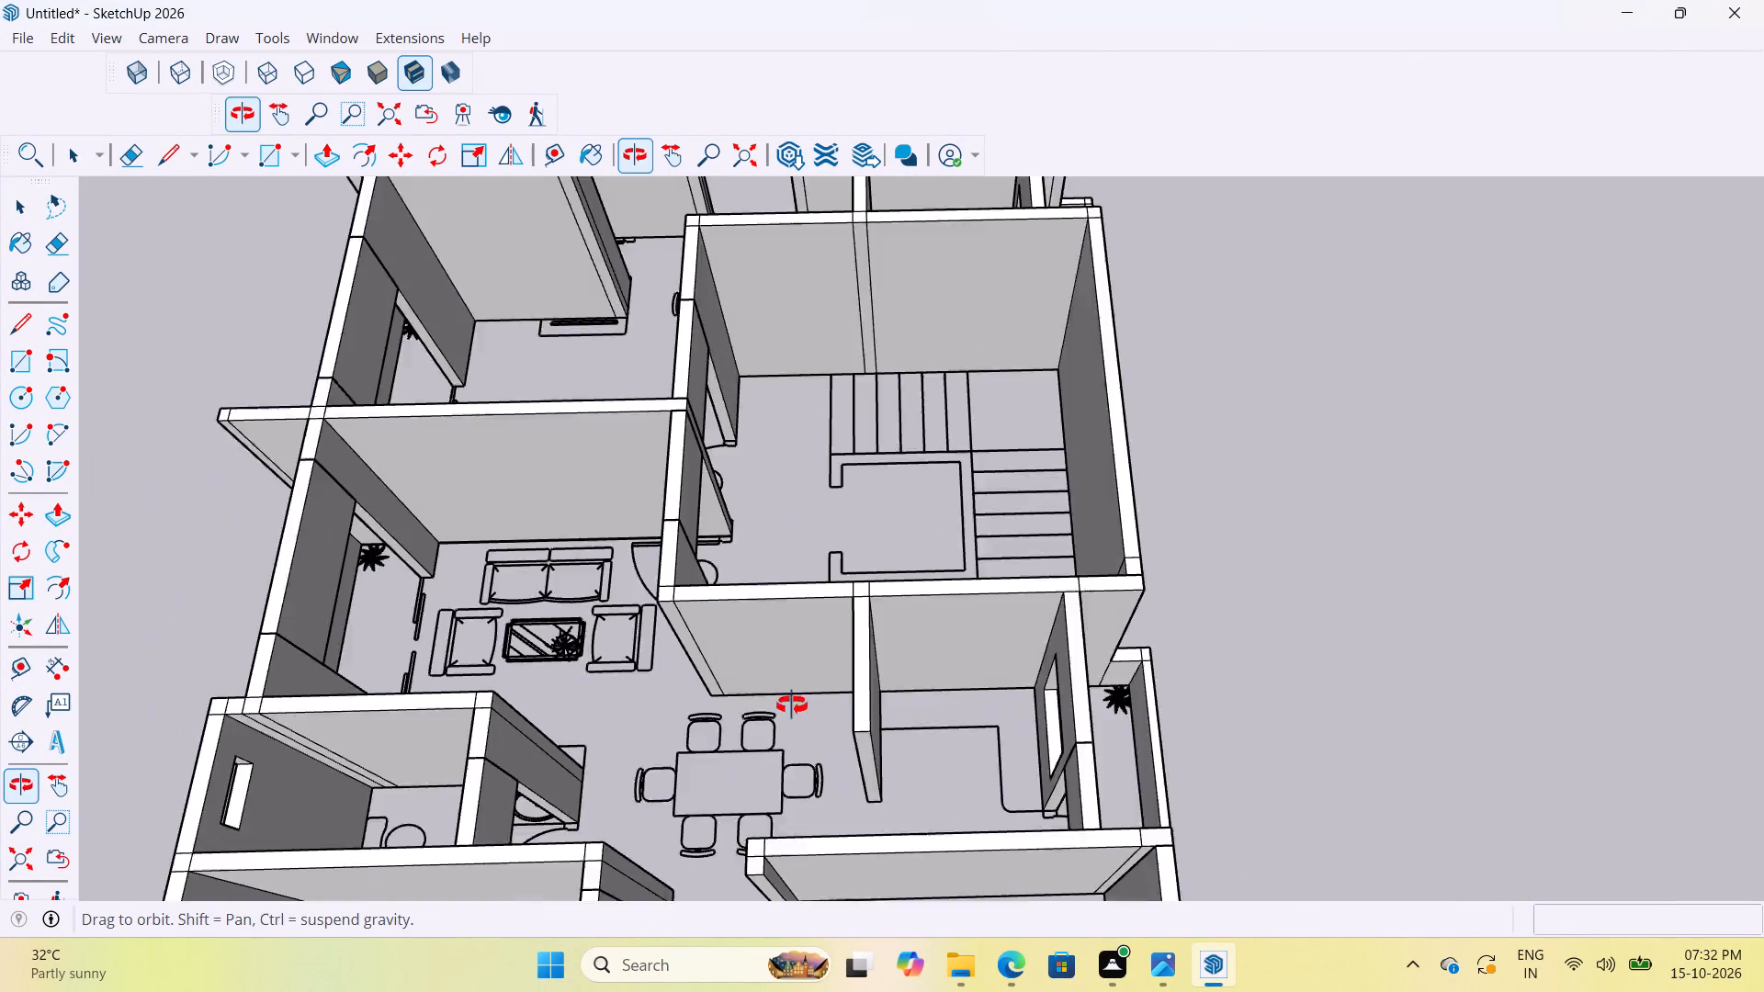
middle_click_drag(792, 705, 675, 706)
scroll(949, 742, "up", 3)
scroll(973, 732, "down", 9)
middle_click_drag(915, 617, 1157, 610)
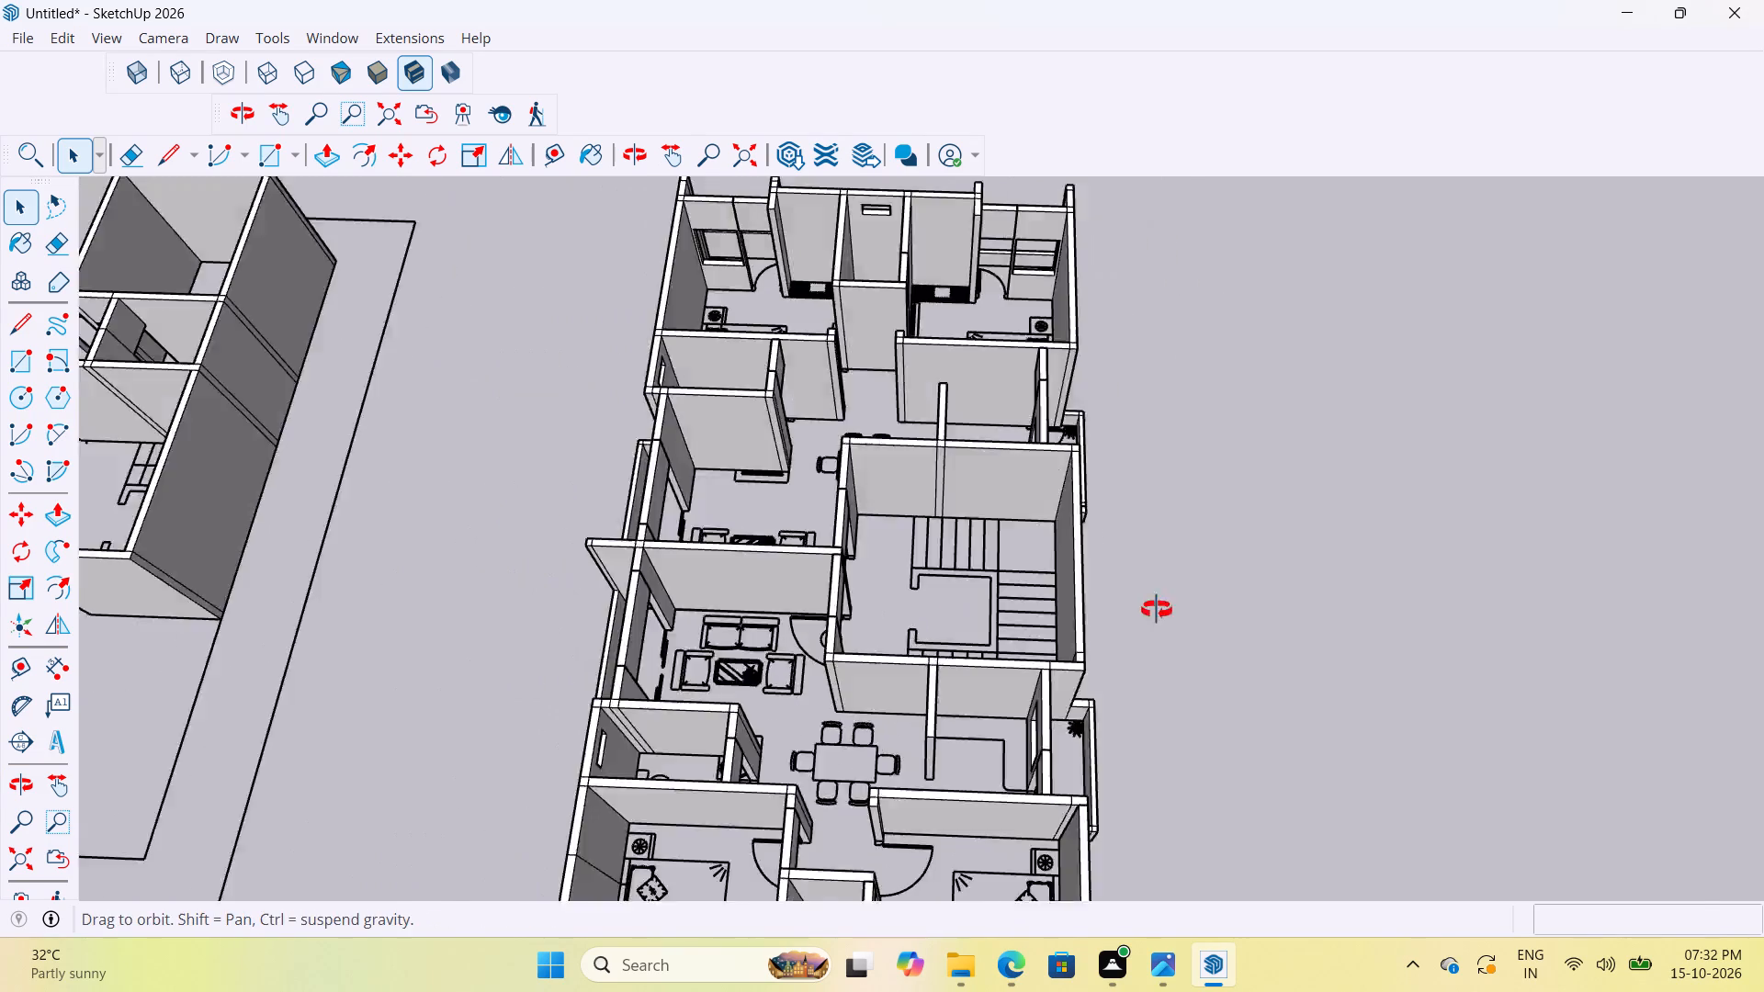
middle_click_drag(1157, 610, 1656, 607)
scroll(1047, 575, "up", 5)
scroll(1206, 648, "down", 5)
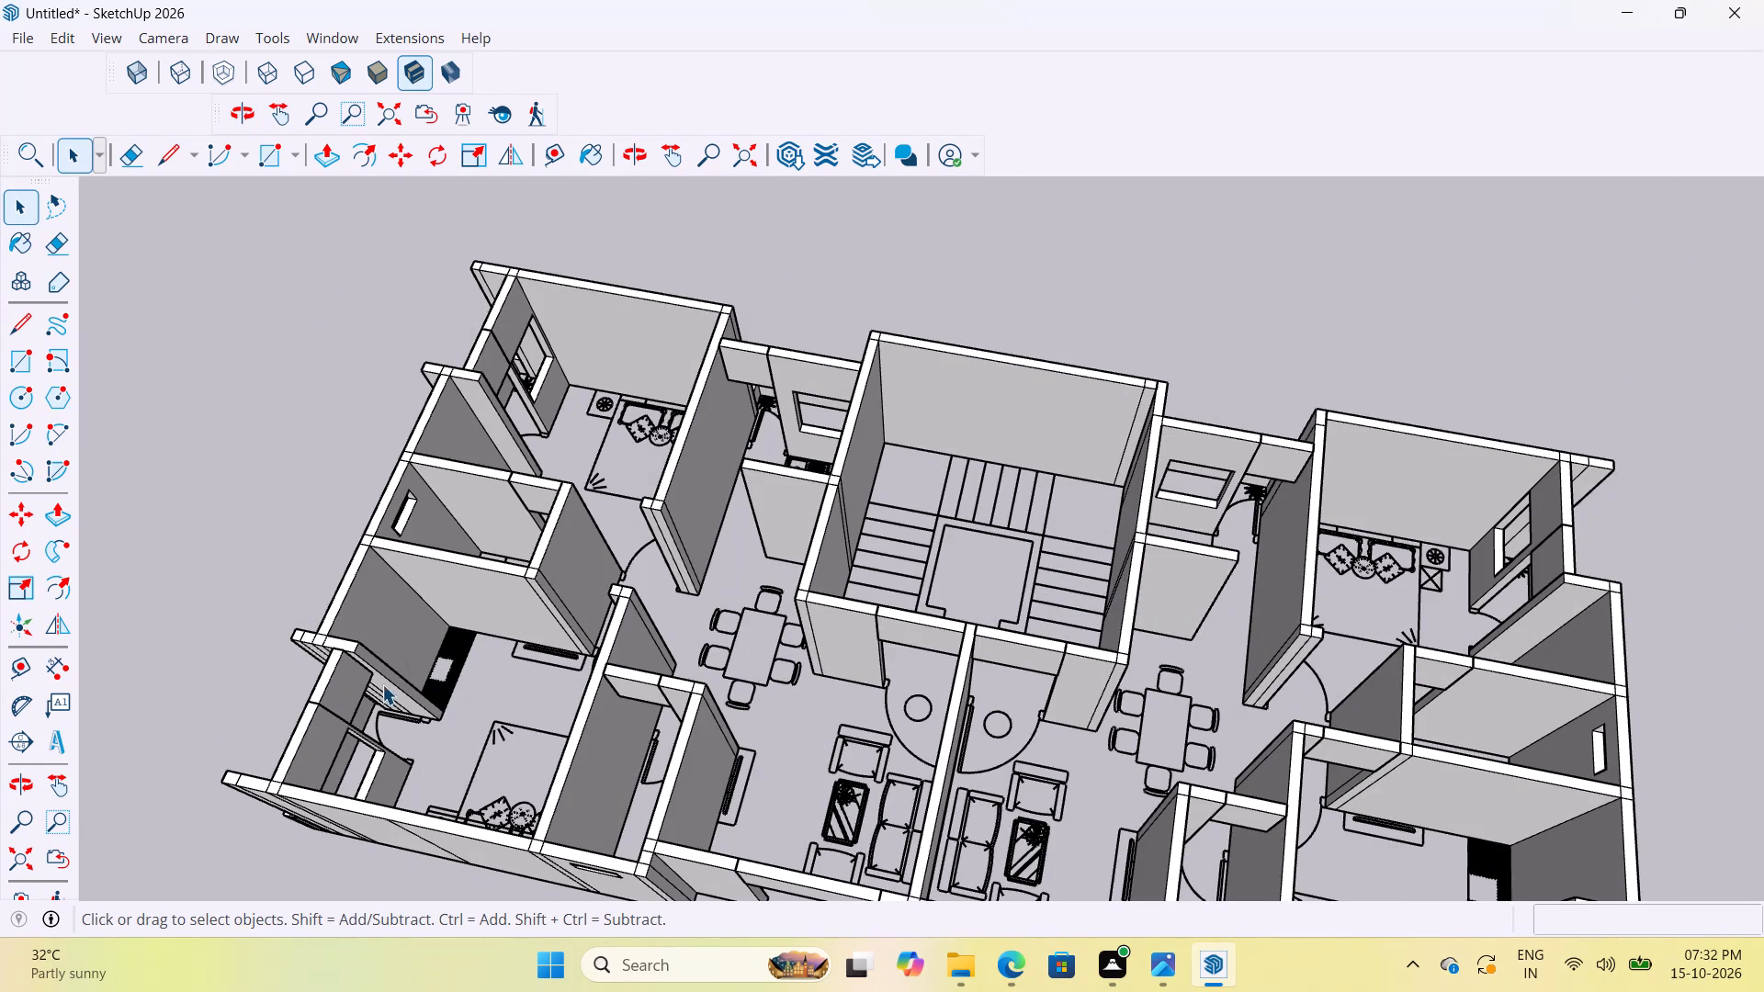
Examine the living, dining, kitchen and bedroom areas from several angles for doorways still lacking wall pieces above them.
scroll(746, 671, "up", 3)
middle_click_drag(991, 662, 595, 750)
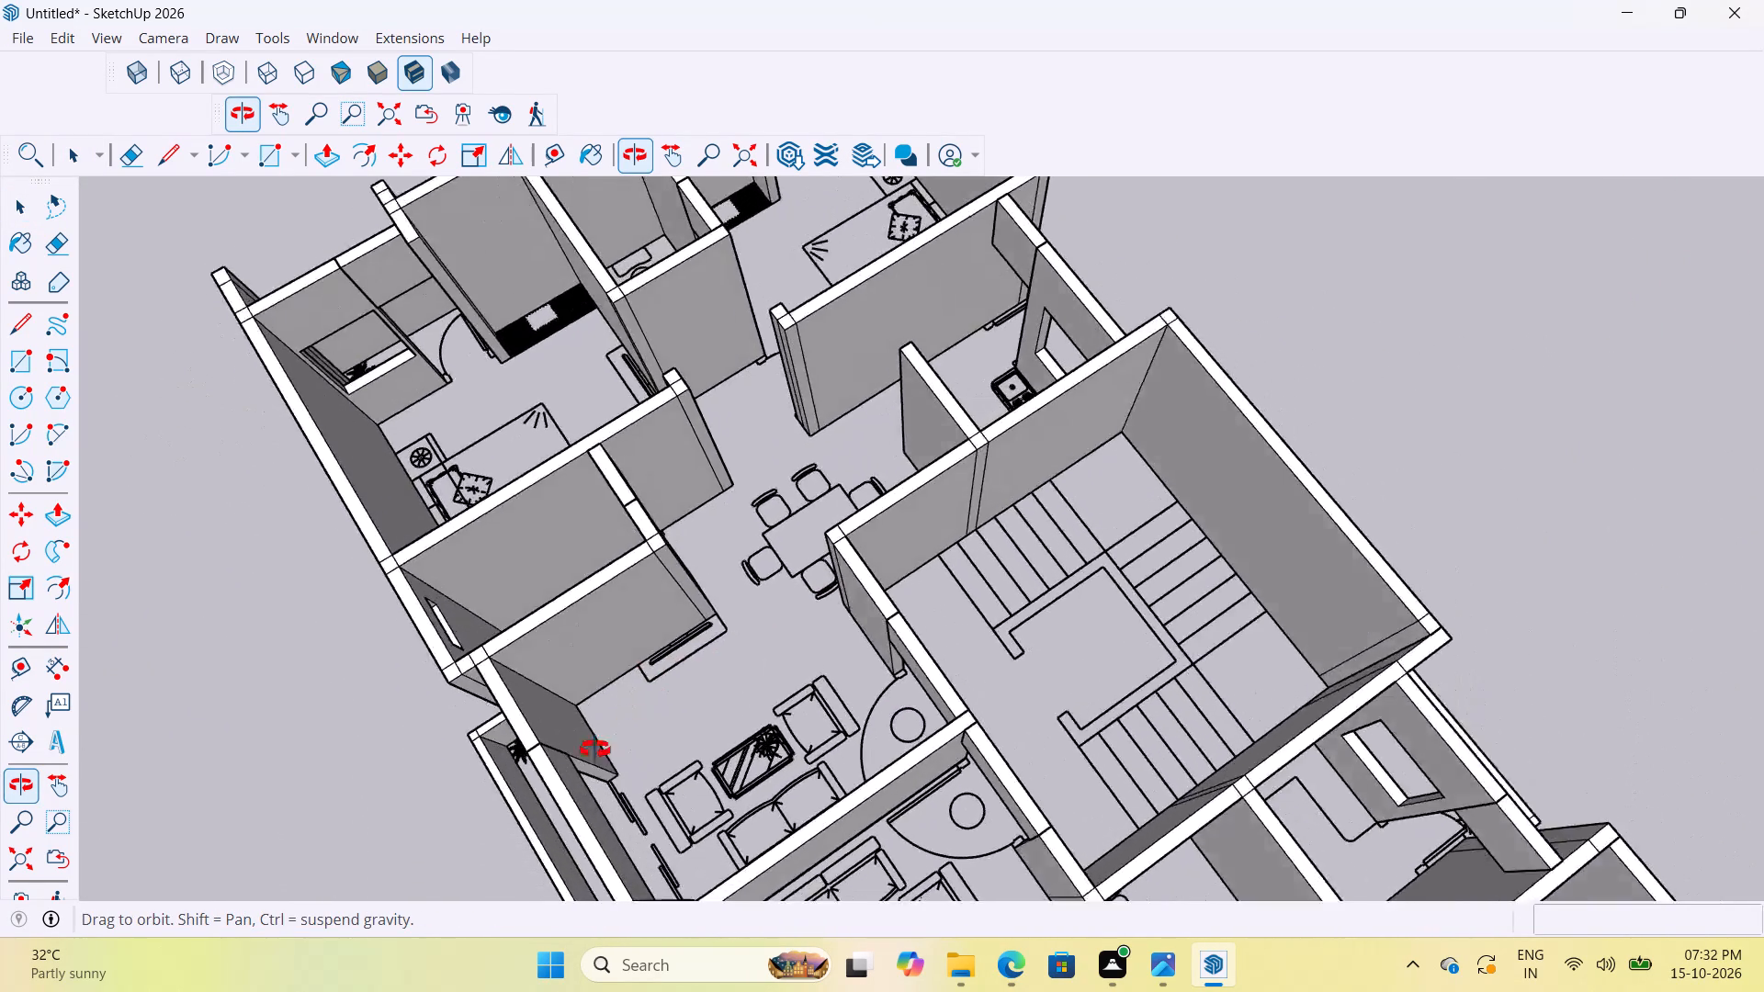
middle_click_drag(595, 750, 200, 770)
scroll(620, 388, "up", 5)
scroll(753, 446, "down", 2)
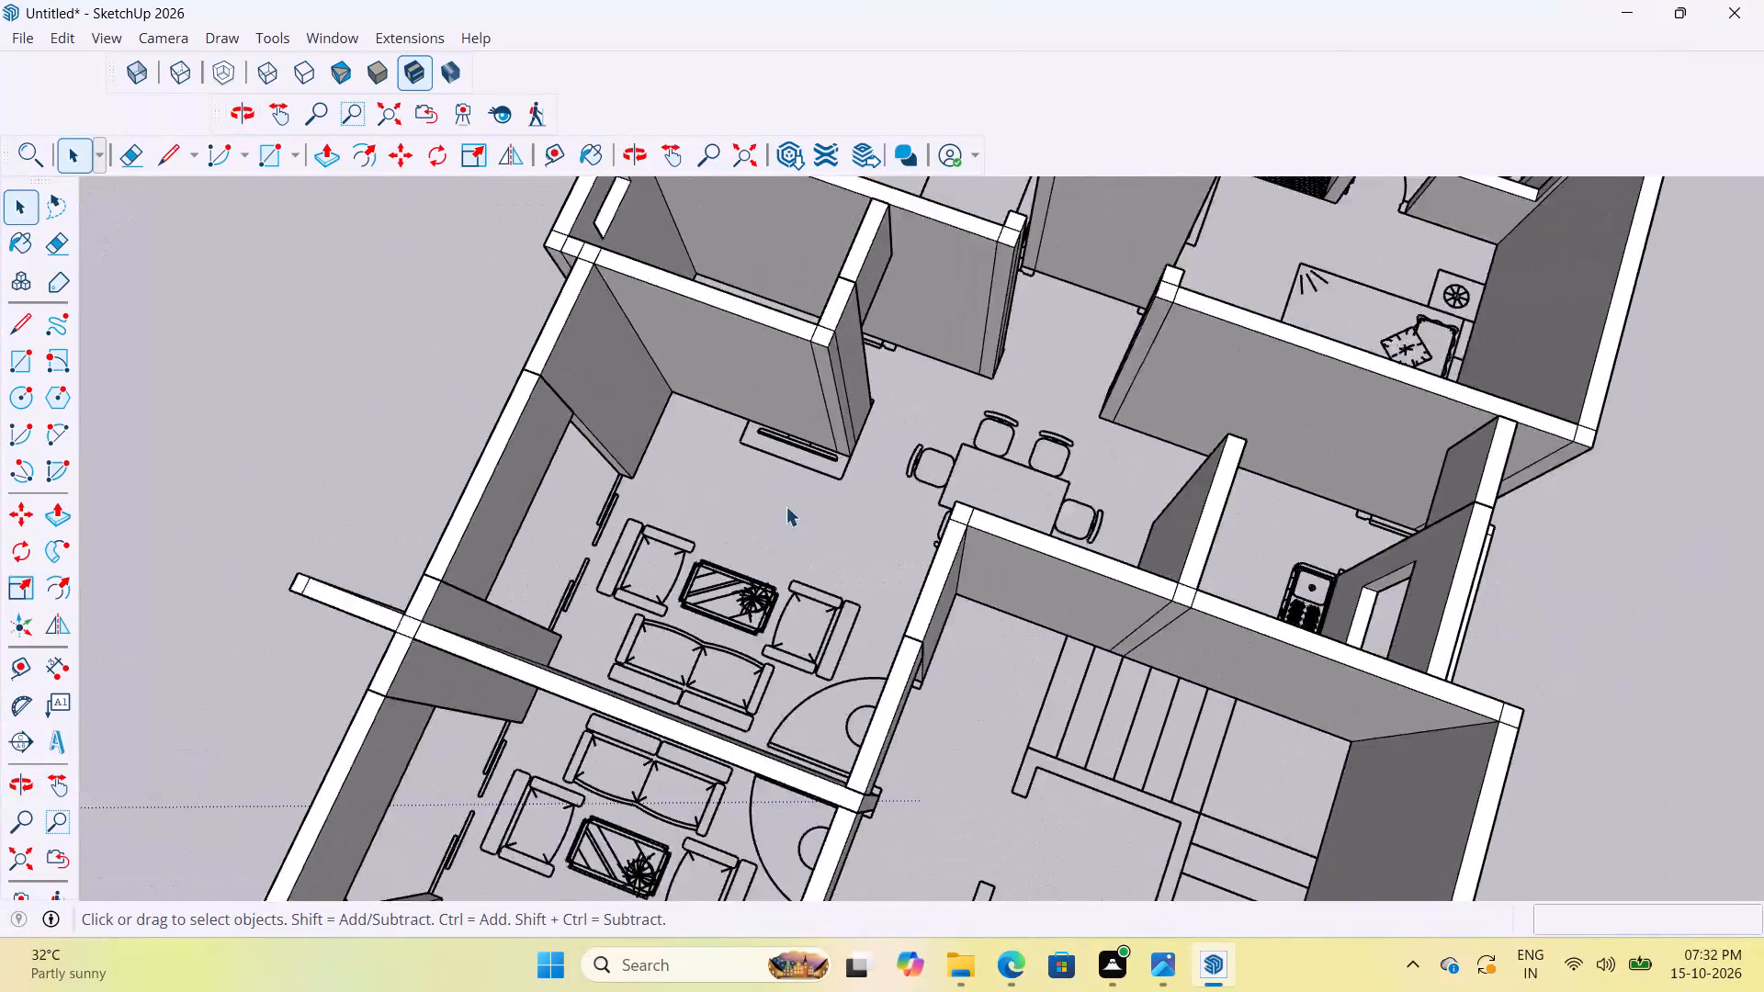
scroll(786, 506, "down", 8)
scroll(975, 475, "up", 4)
scroll(930, 454, "down", 1)
scroll(912, 480, "up", 4)
scroll(930, 561, "down", 6)
scroll(925, 663, "down", 6)
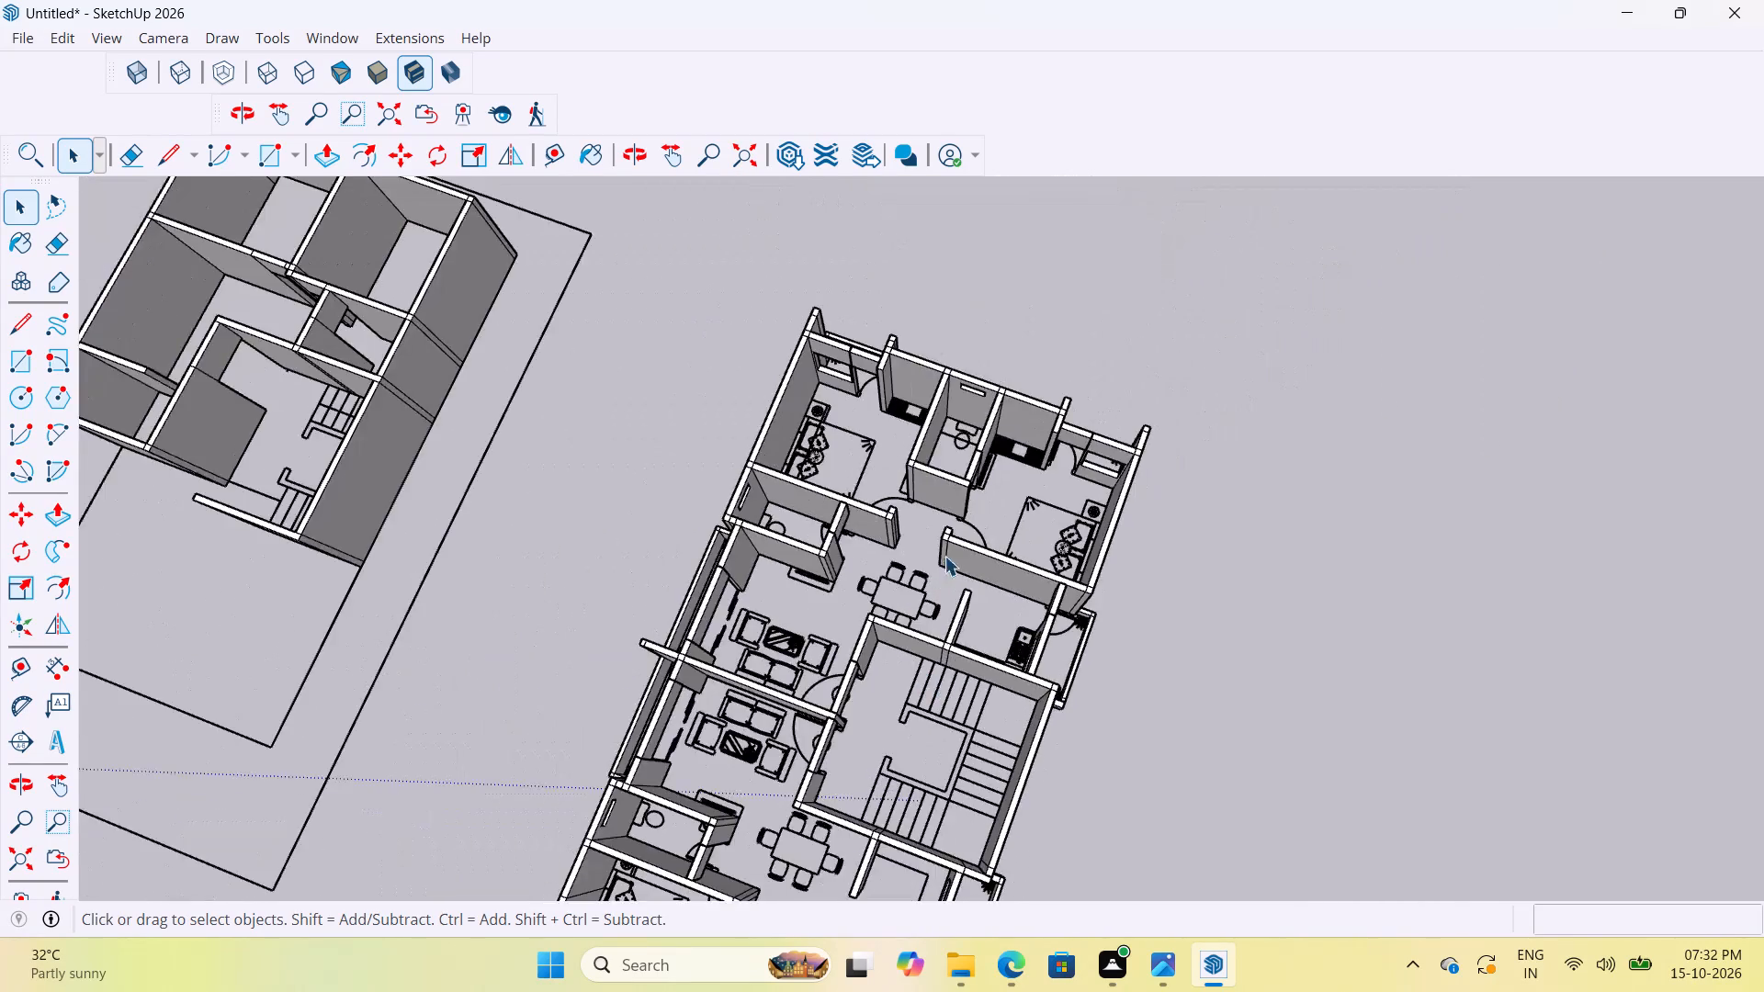
scroll(876, 434, "up", 14)
middle_click_drag(912, 497, 1006, 441)
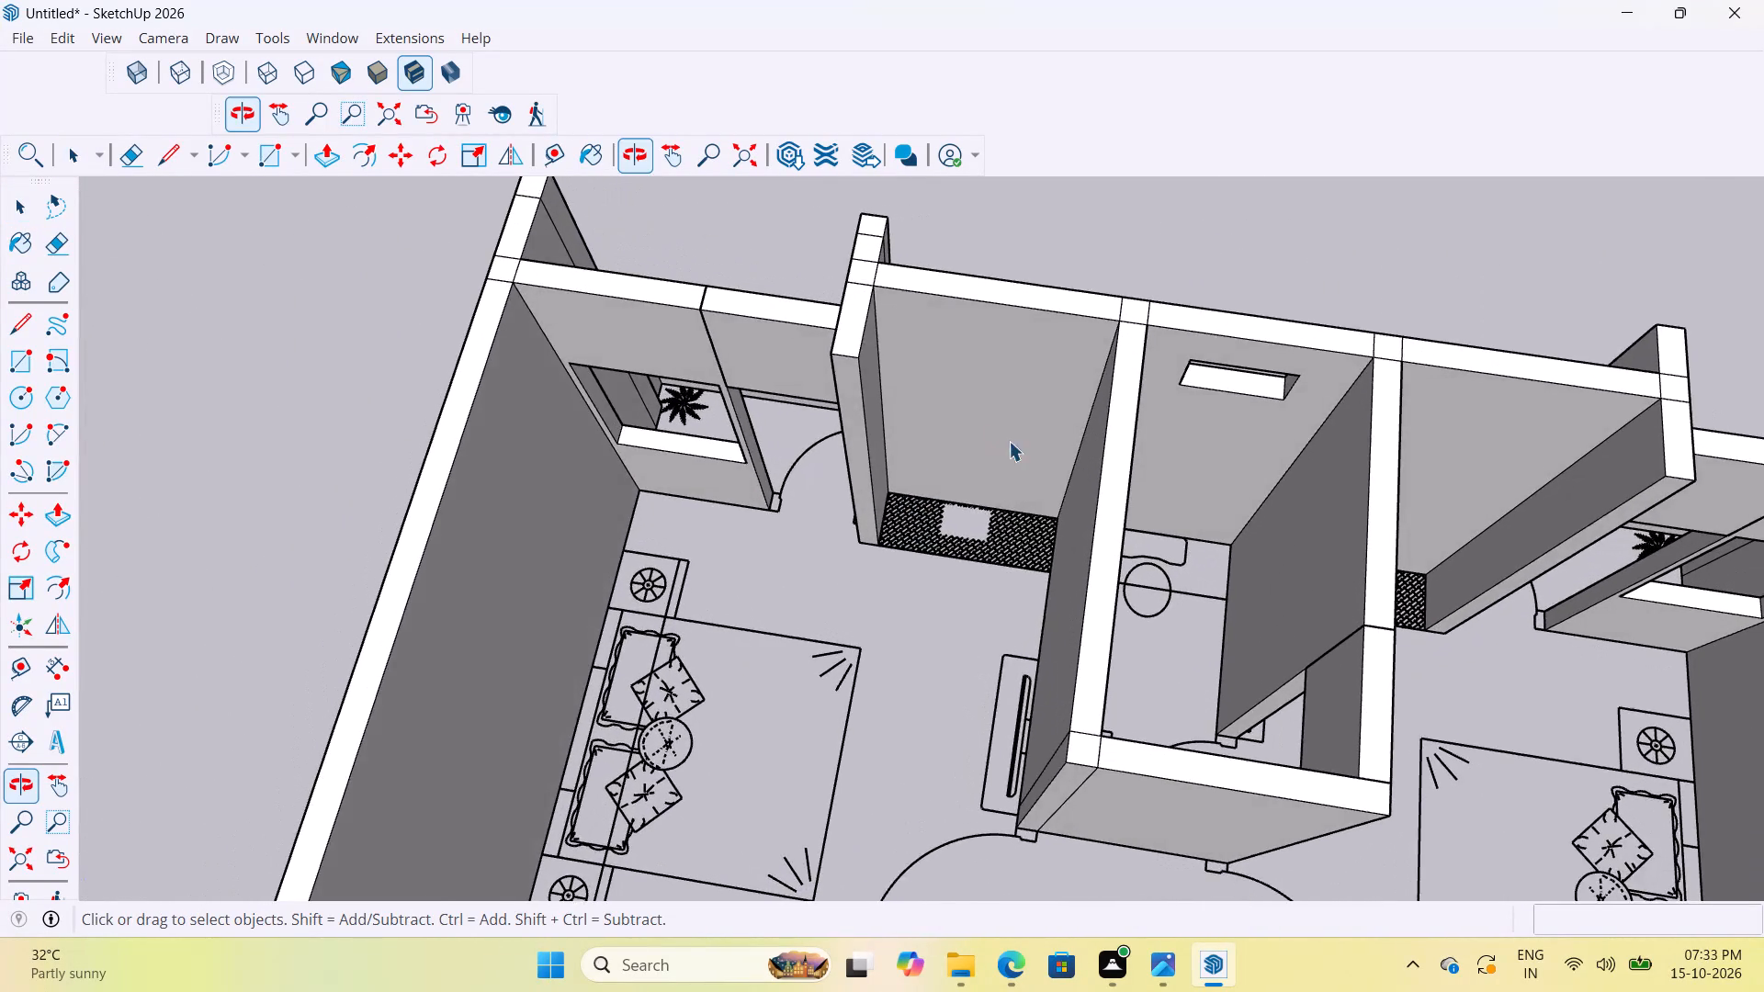
scroll(843, 547, "down", 4)
scroll(919, 468, "down", 5)
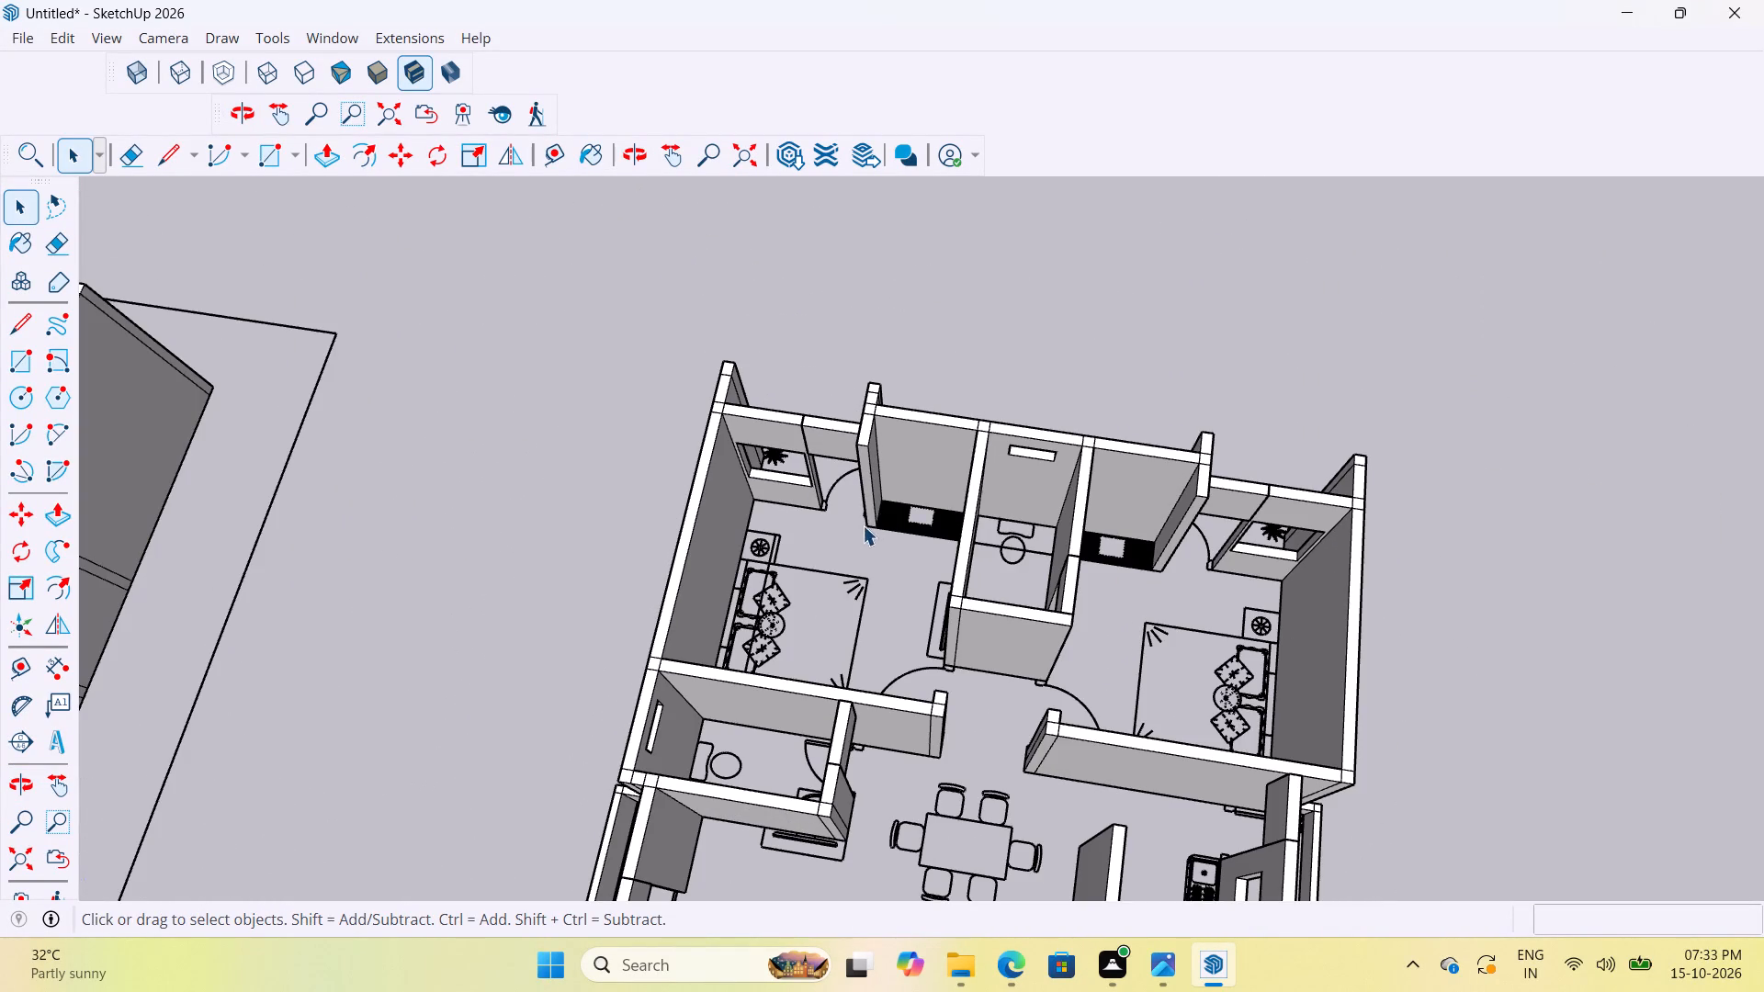
scroll(1258, 543, "up", 4)
scroll(937, 507, "down", 4)
scroll(1046, 682, "up", 3)
middle_click_drag(976, 694, 1342, 683)
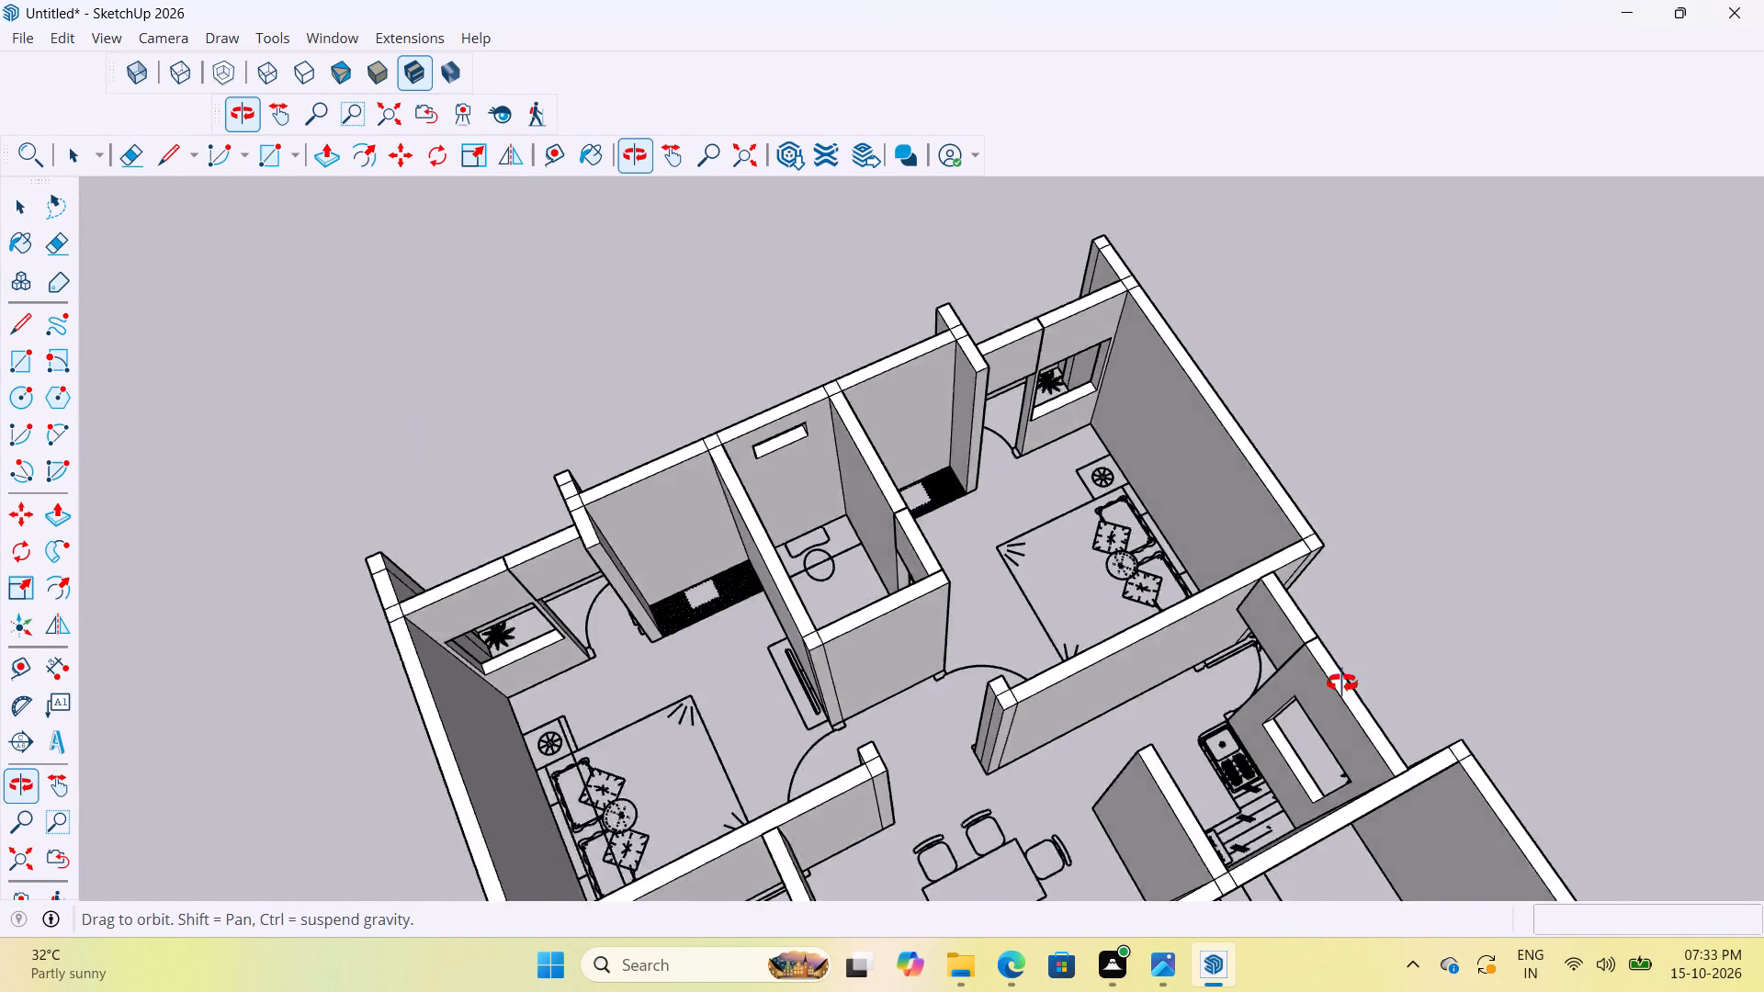
middle_click_drag(1342, 683, 1655, 706)
scroll(1212, 513, "up", 7)
scroll(894, 780, "down", 4)
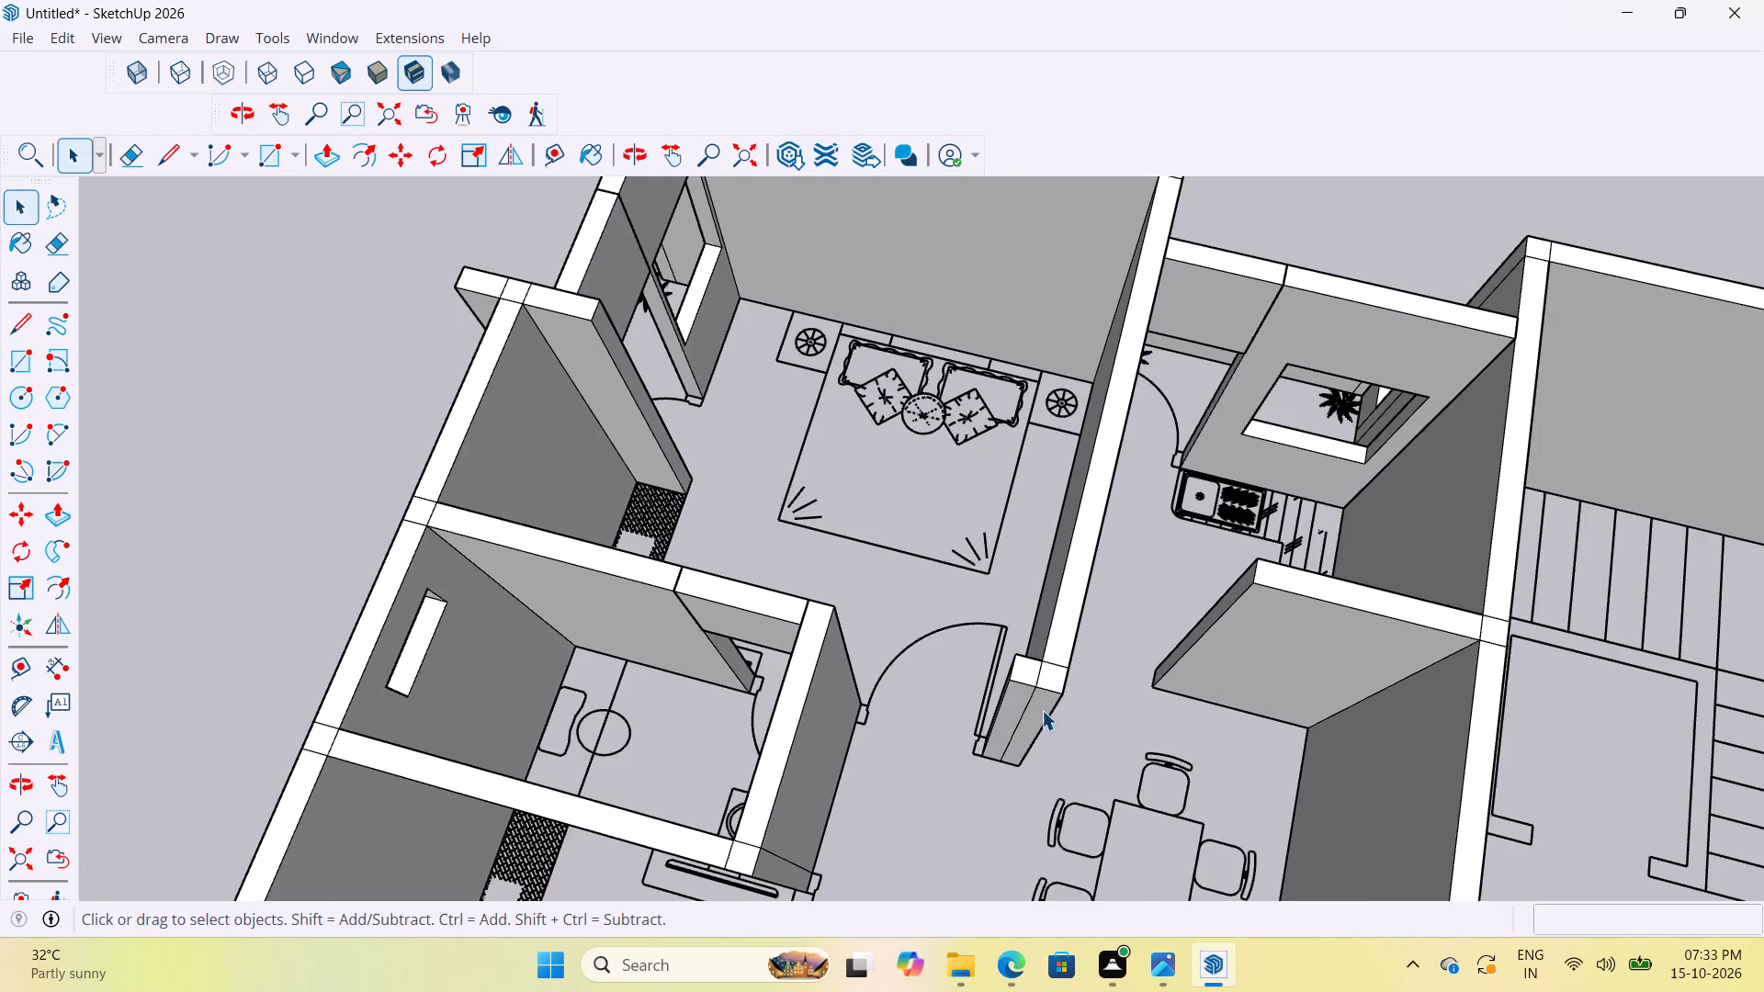
middle_click_drag(1090, 682, 1161, 650)
scroll(1041, 634, "up", 6)
middle_click_drag(1106, 646, 1233, 633)
scroll(896, 712, "down", 4)
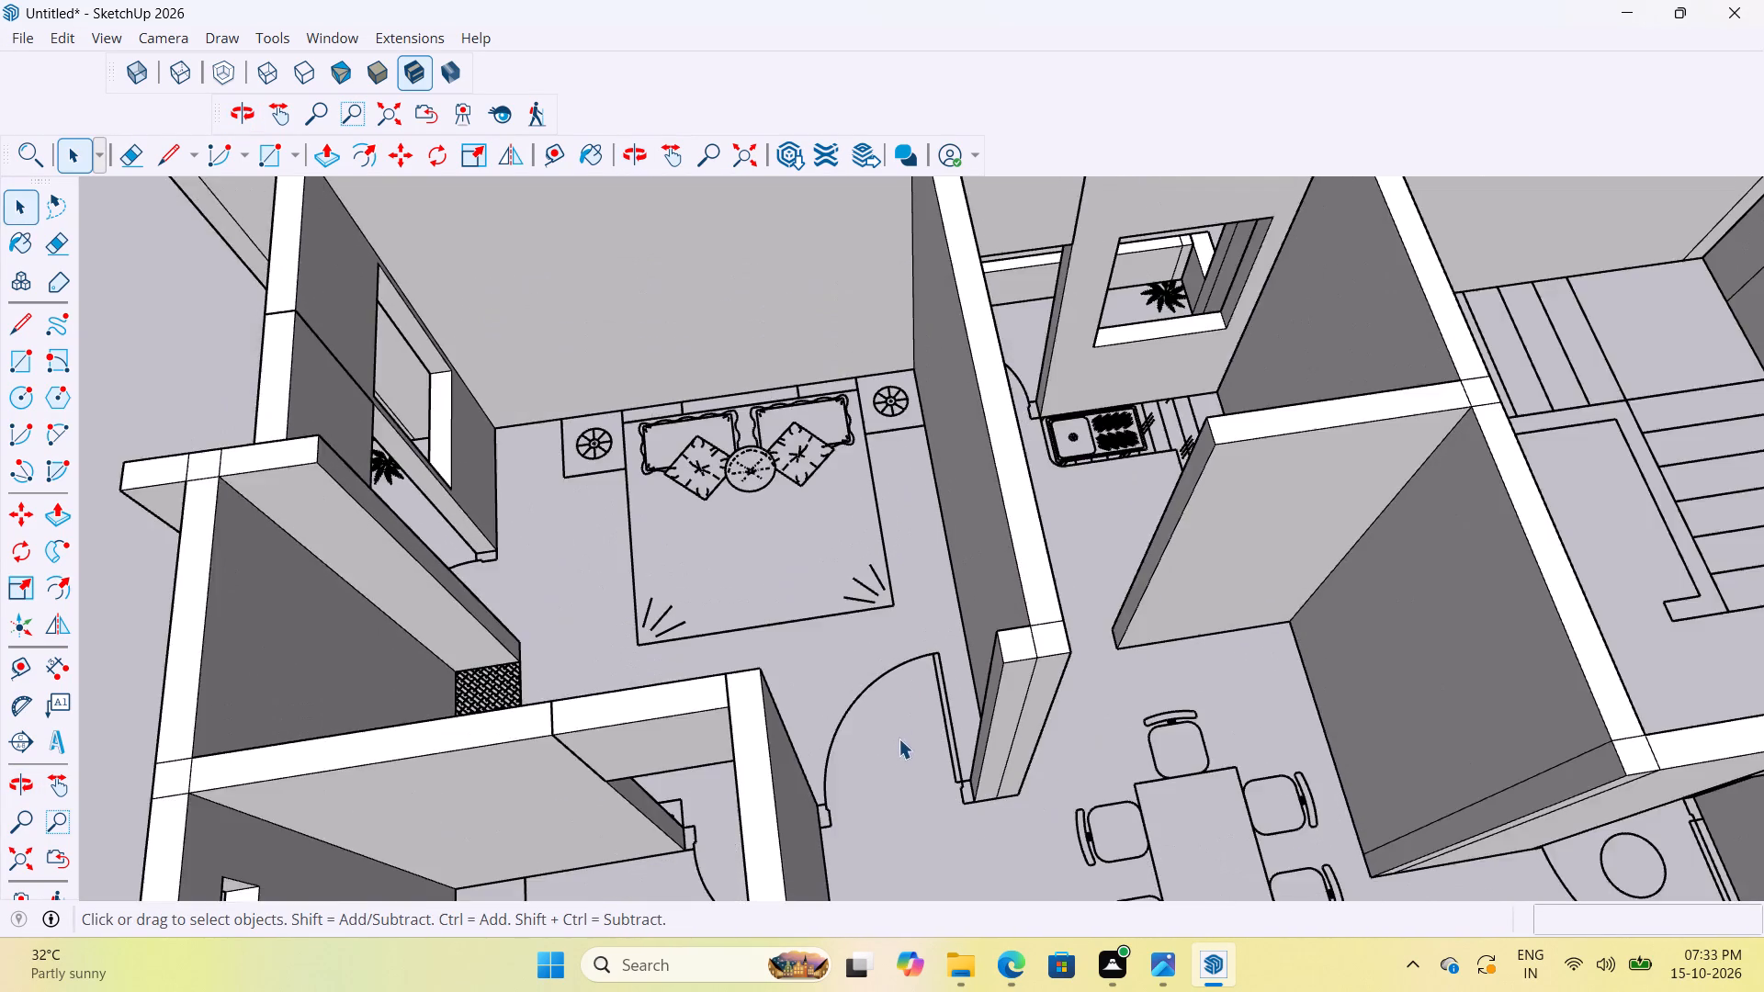
scroll(899, 738, "down", 4)
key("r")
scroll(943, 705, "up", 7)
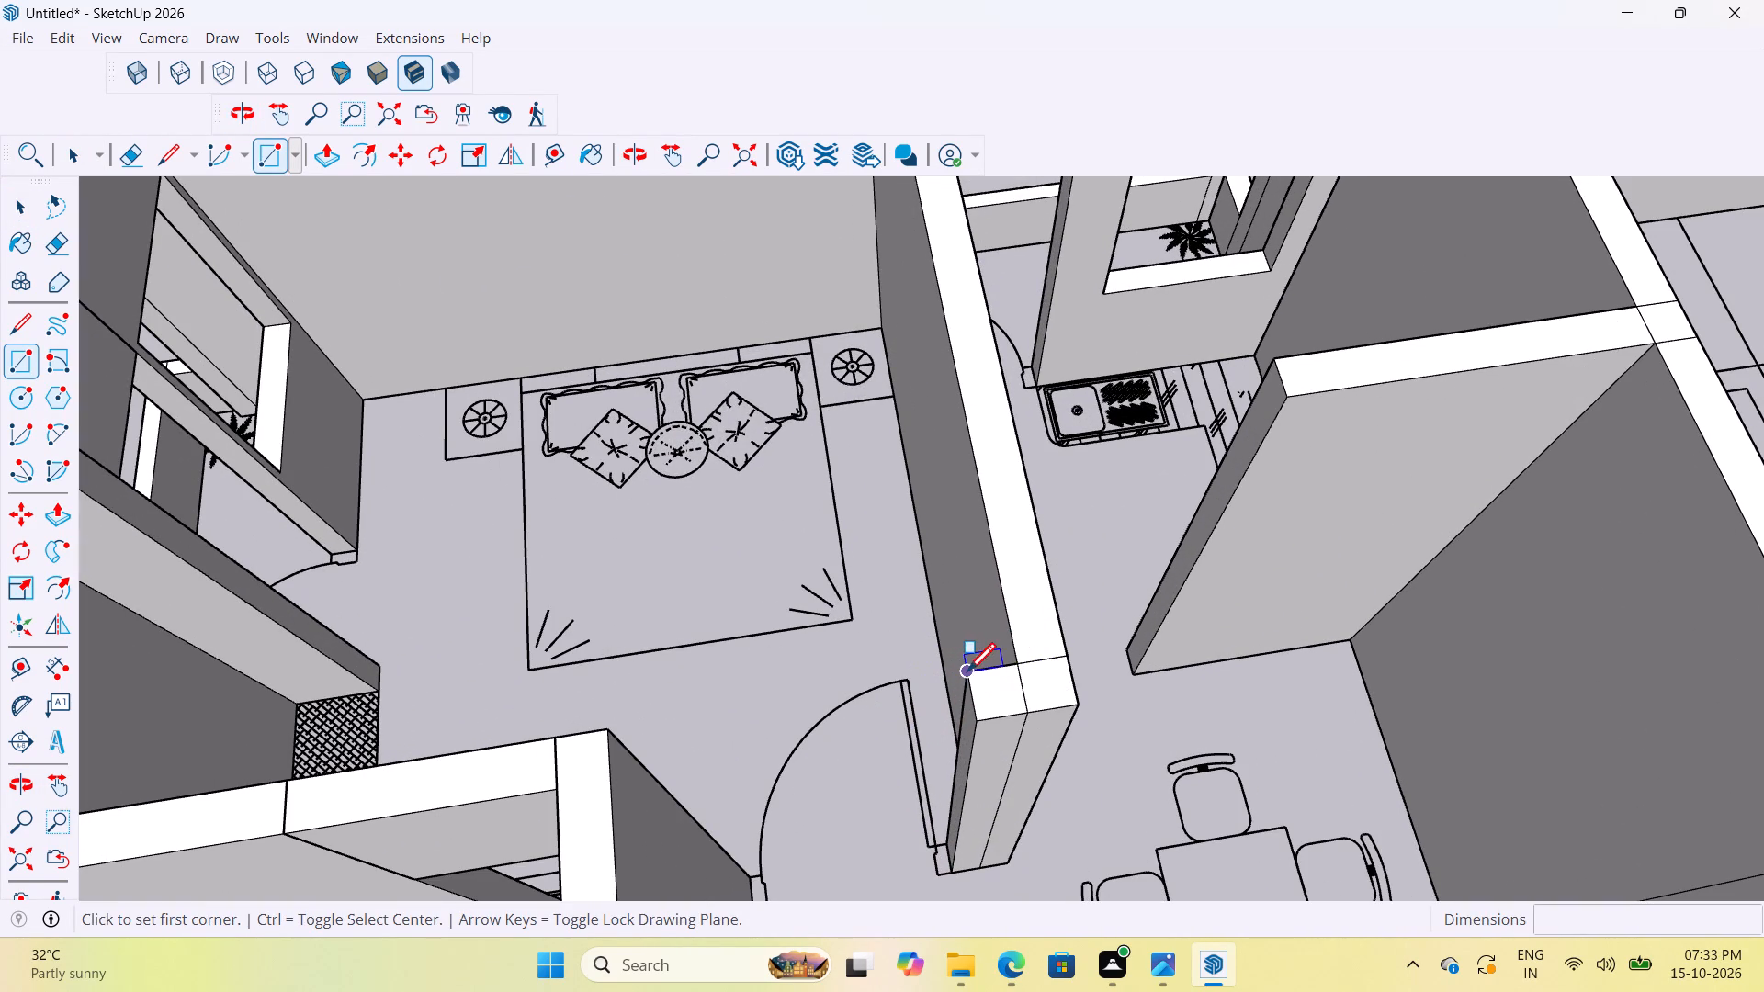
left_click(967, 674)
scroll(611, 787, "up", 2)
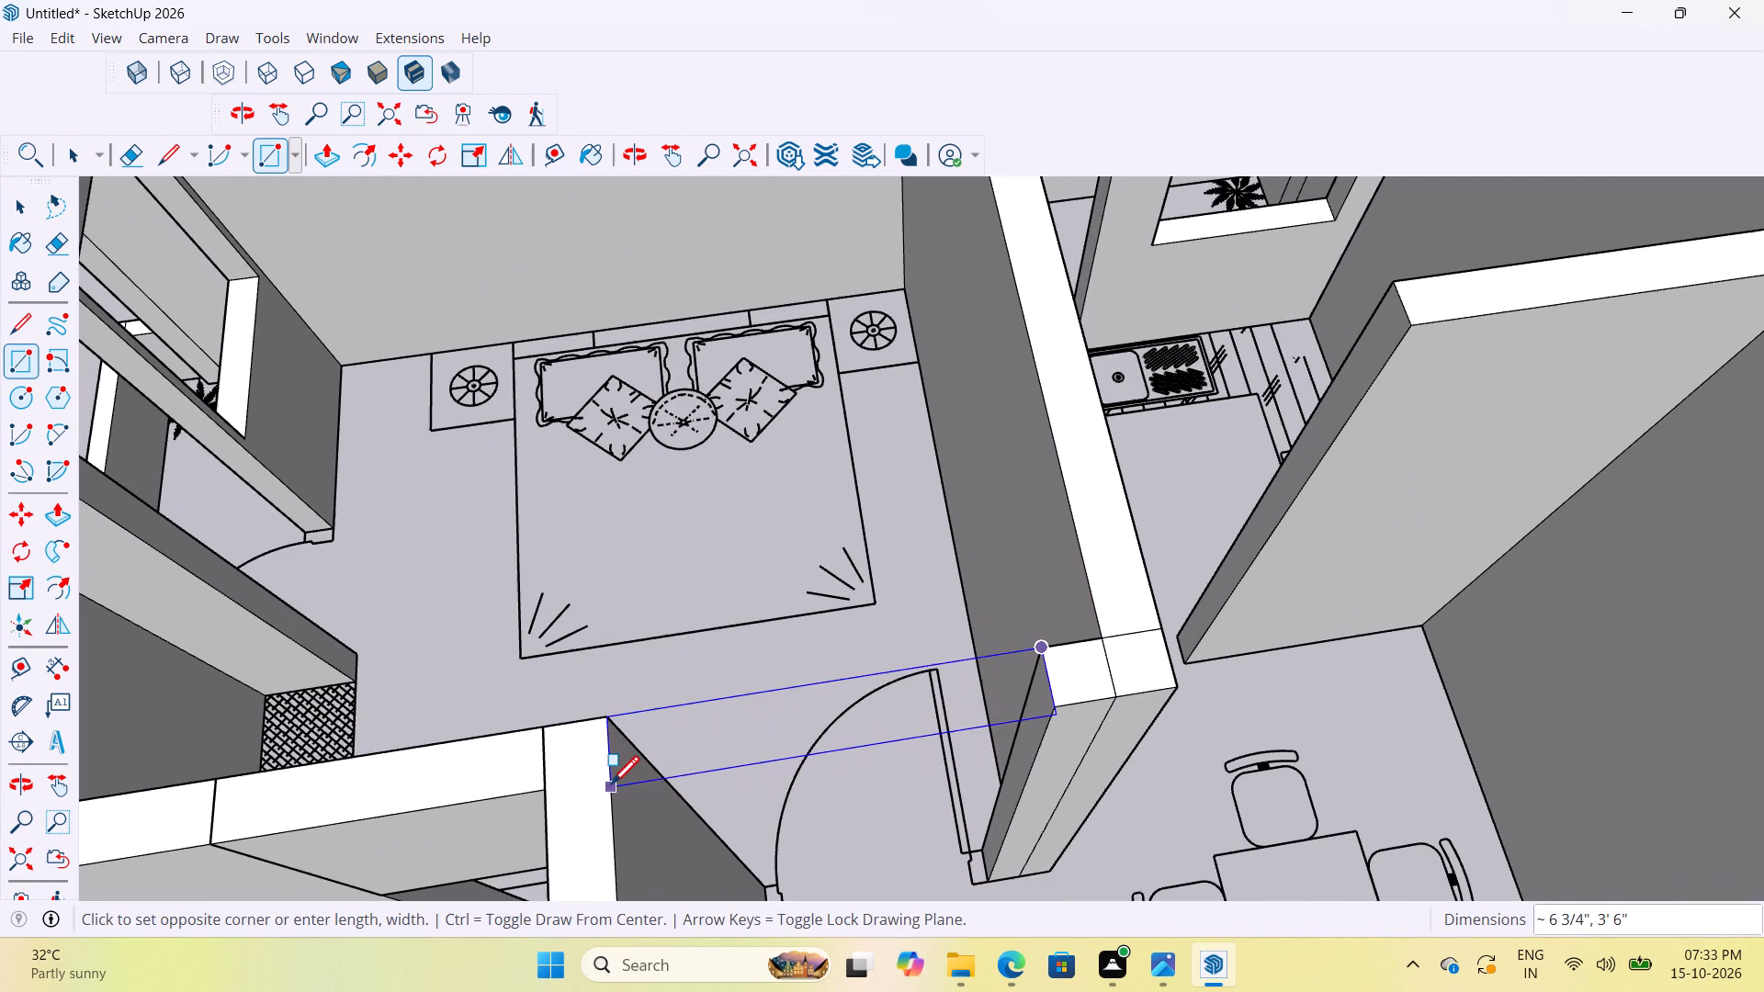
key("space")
Draw a rectangle about 5" by 3'6" at wall-top level across the doorway of the bedroom beside the kitchen.
scroll(629, 806, "up", 2)
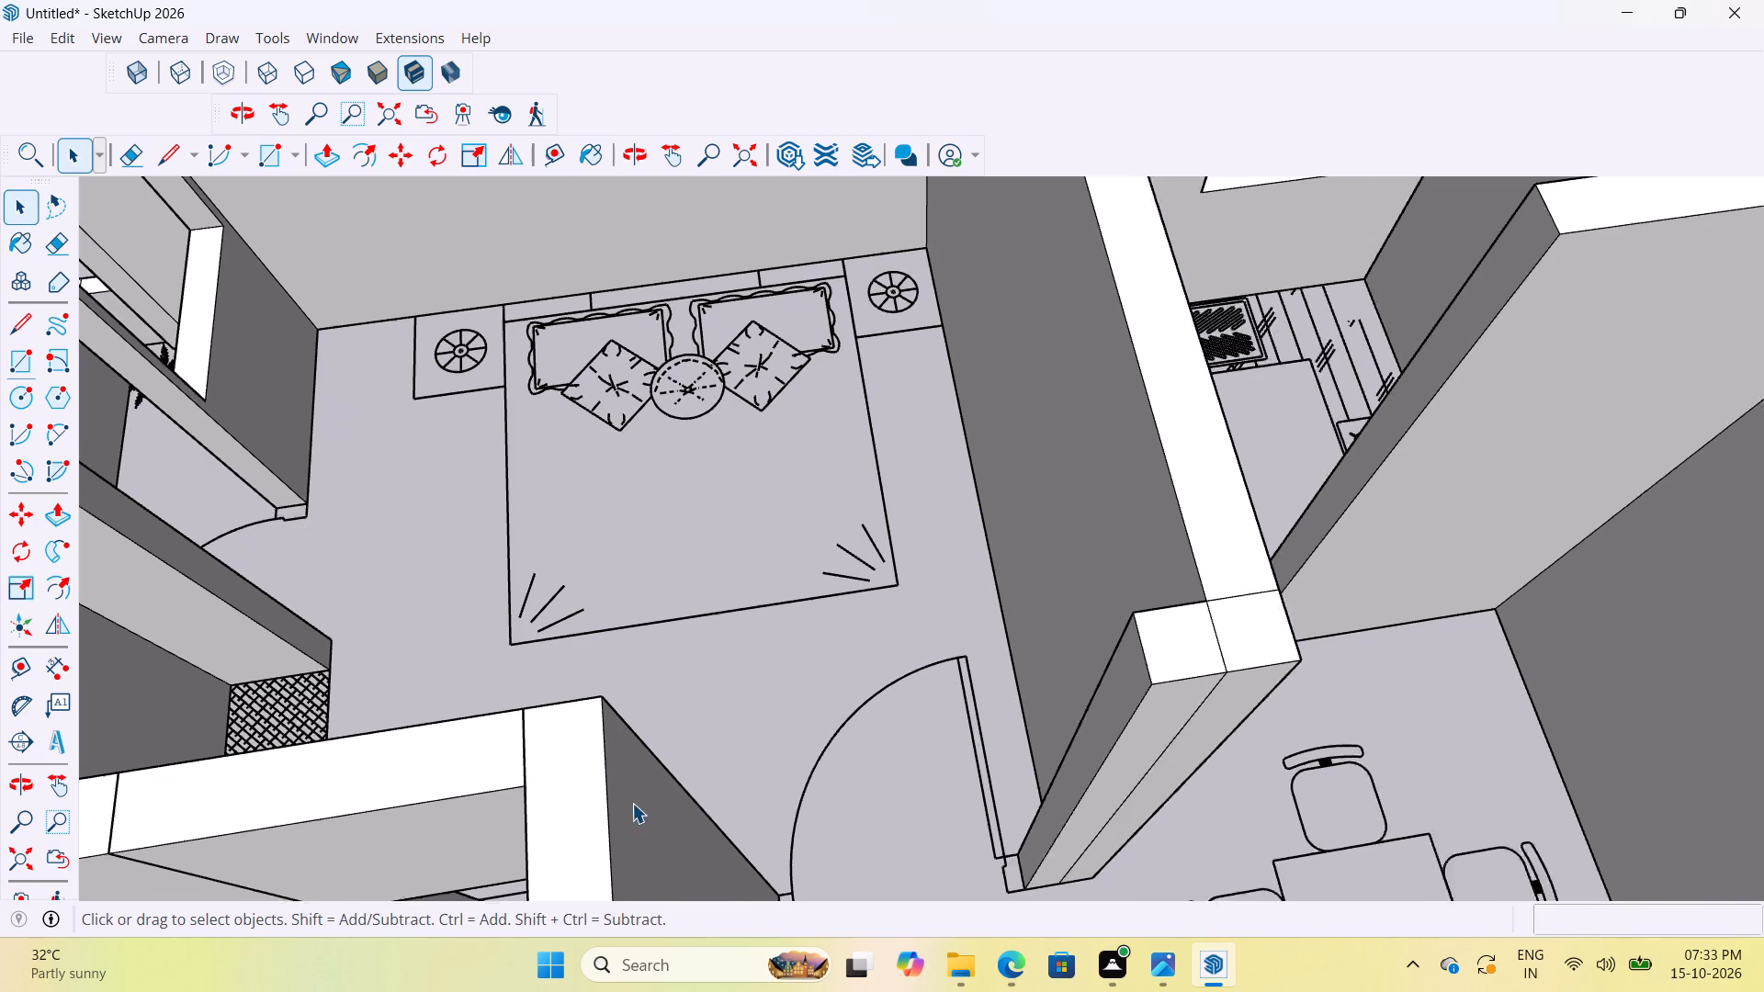
scroll(632, 803, "up", 1)
key("r")
left_click(1208, 678)
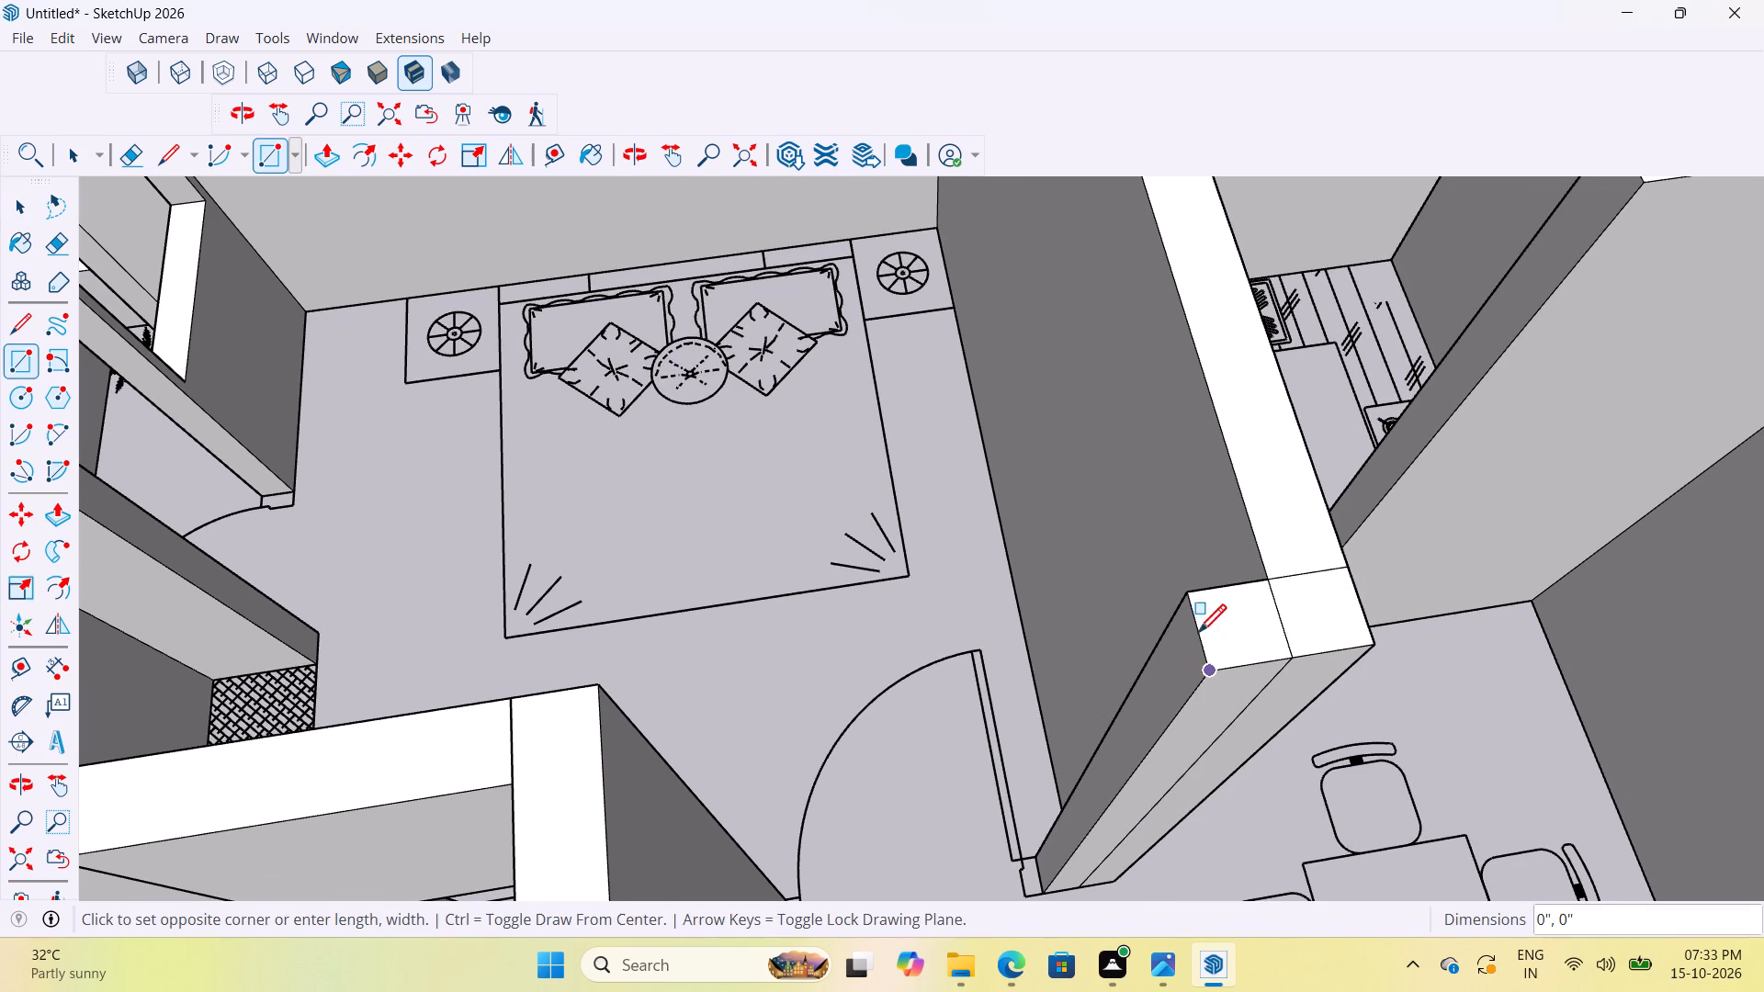
left_click(602, 698)
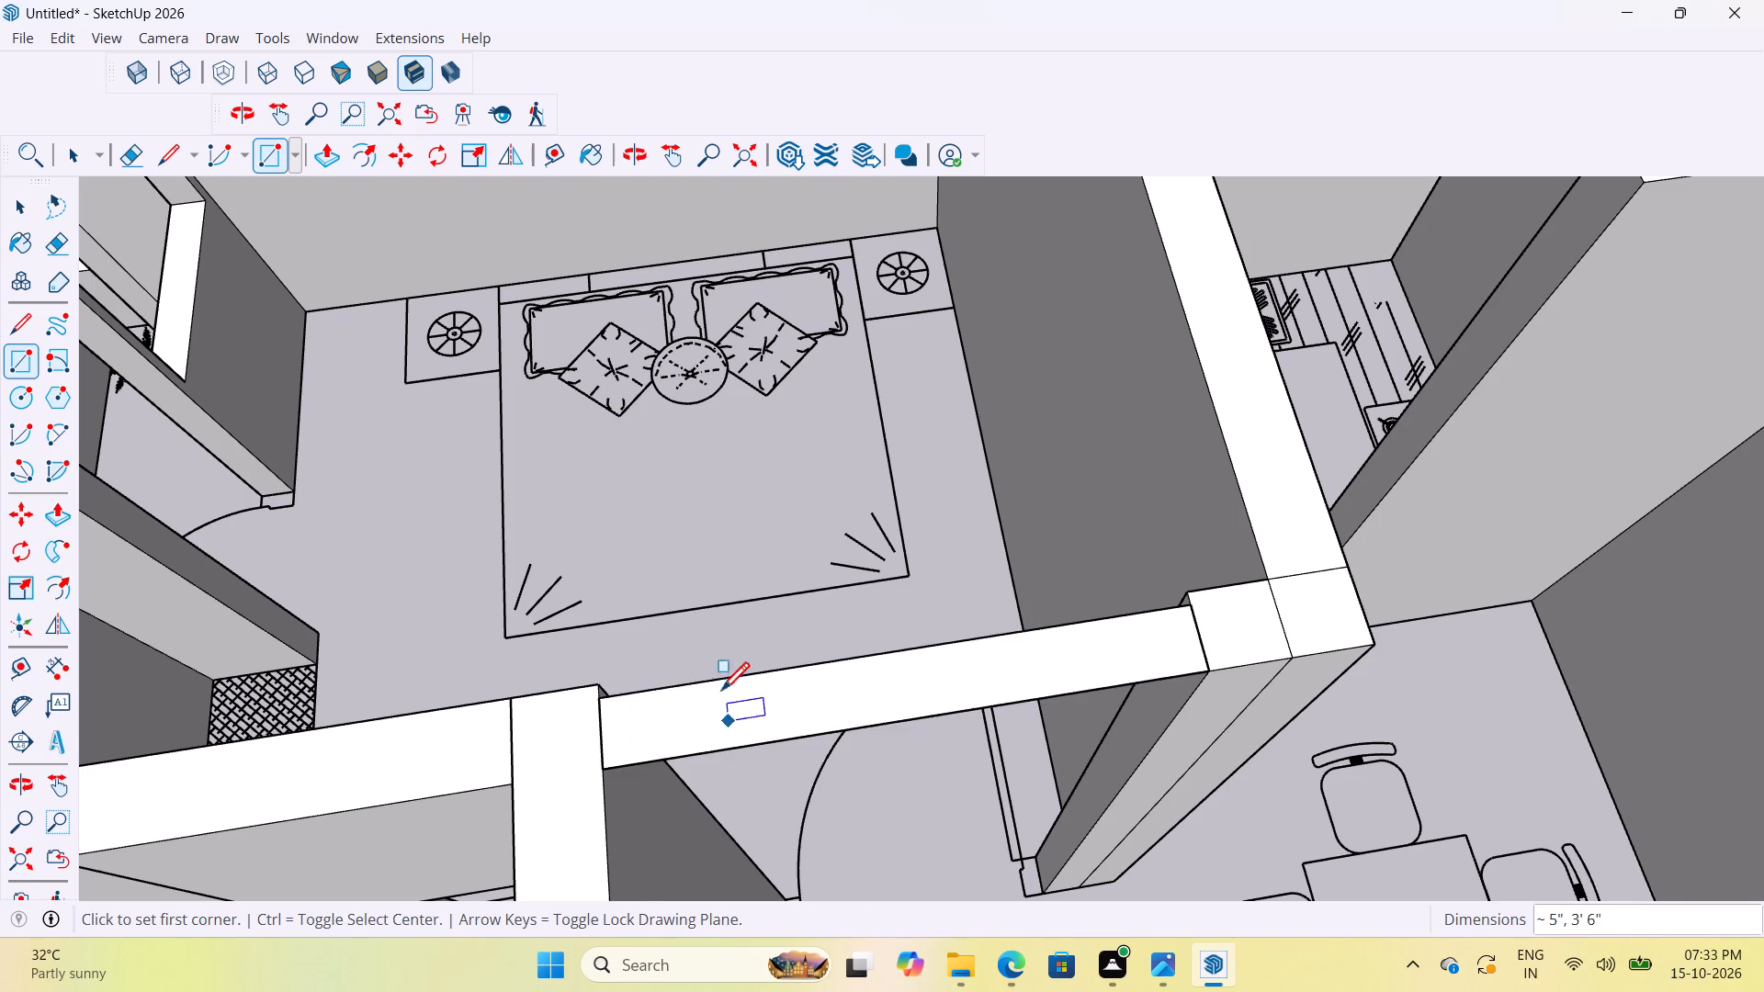
Push/Pull the rectangle 3' downward to form the wall piece above the bedroom door.
scroll(705, 680, "down", 5)
scroll(811, 761, "up", 4)
key("p")
left_click(882, 623)
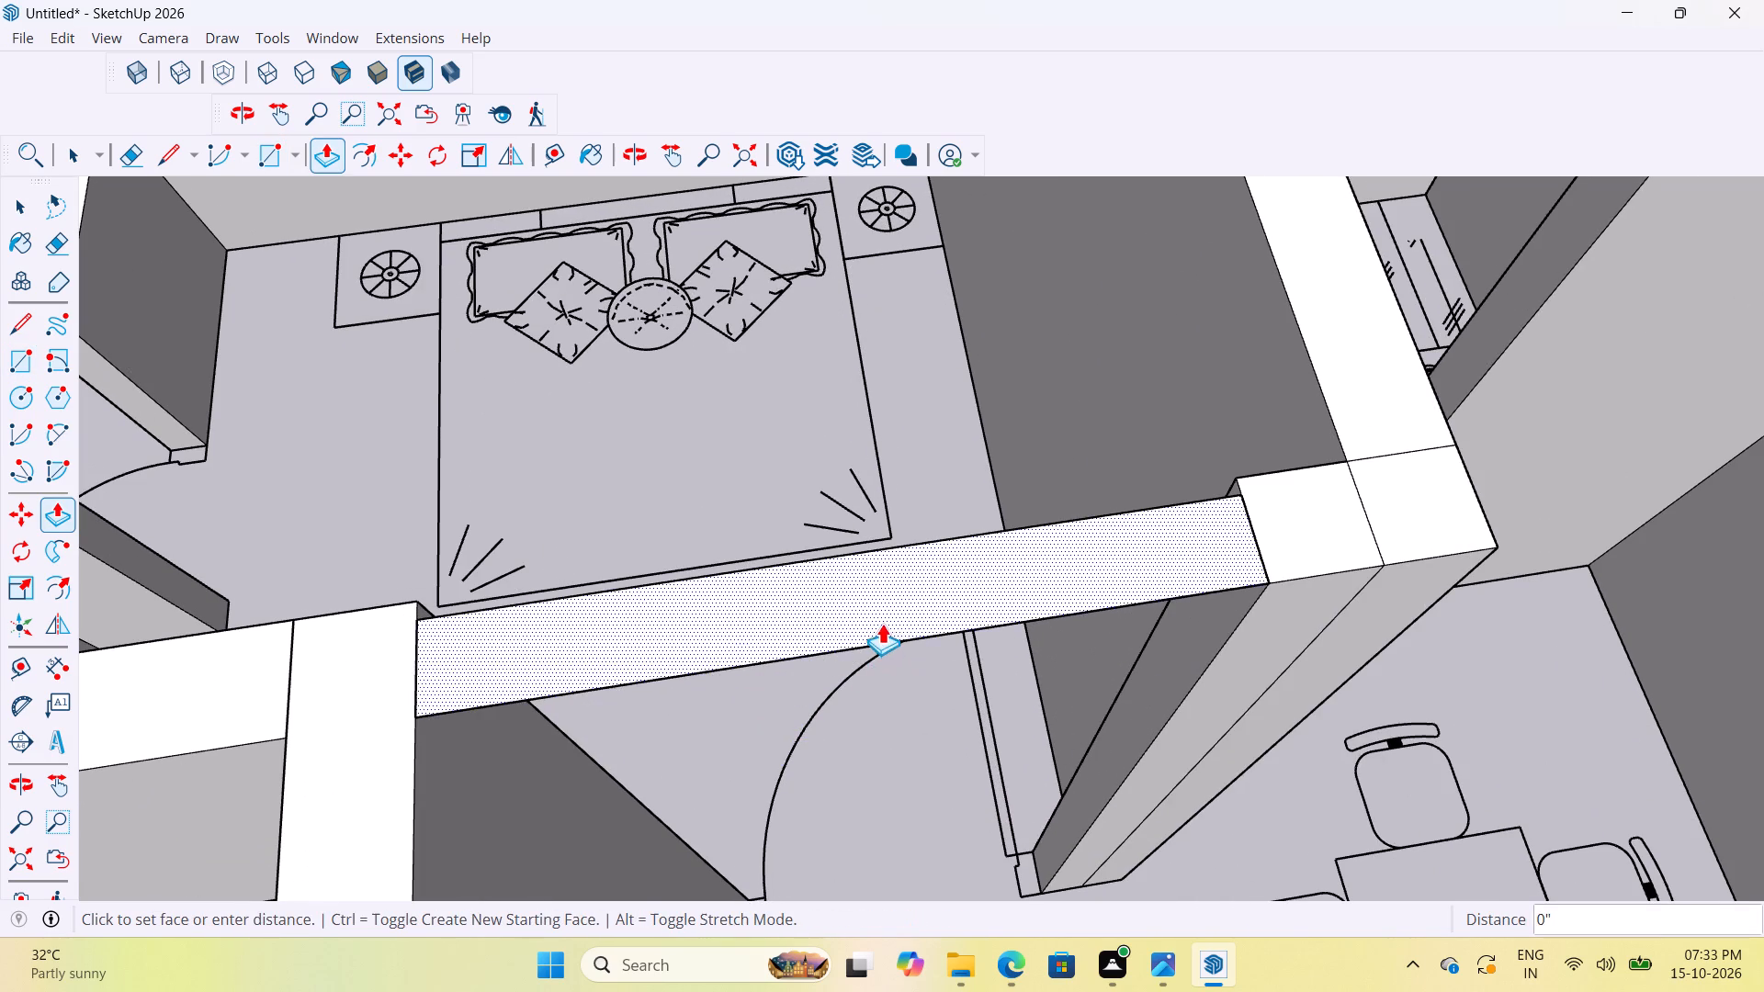
type("3'")
key("Return")
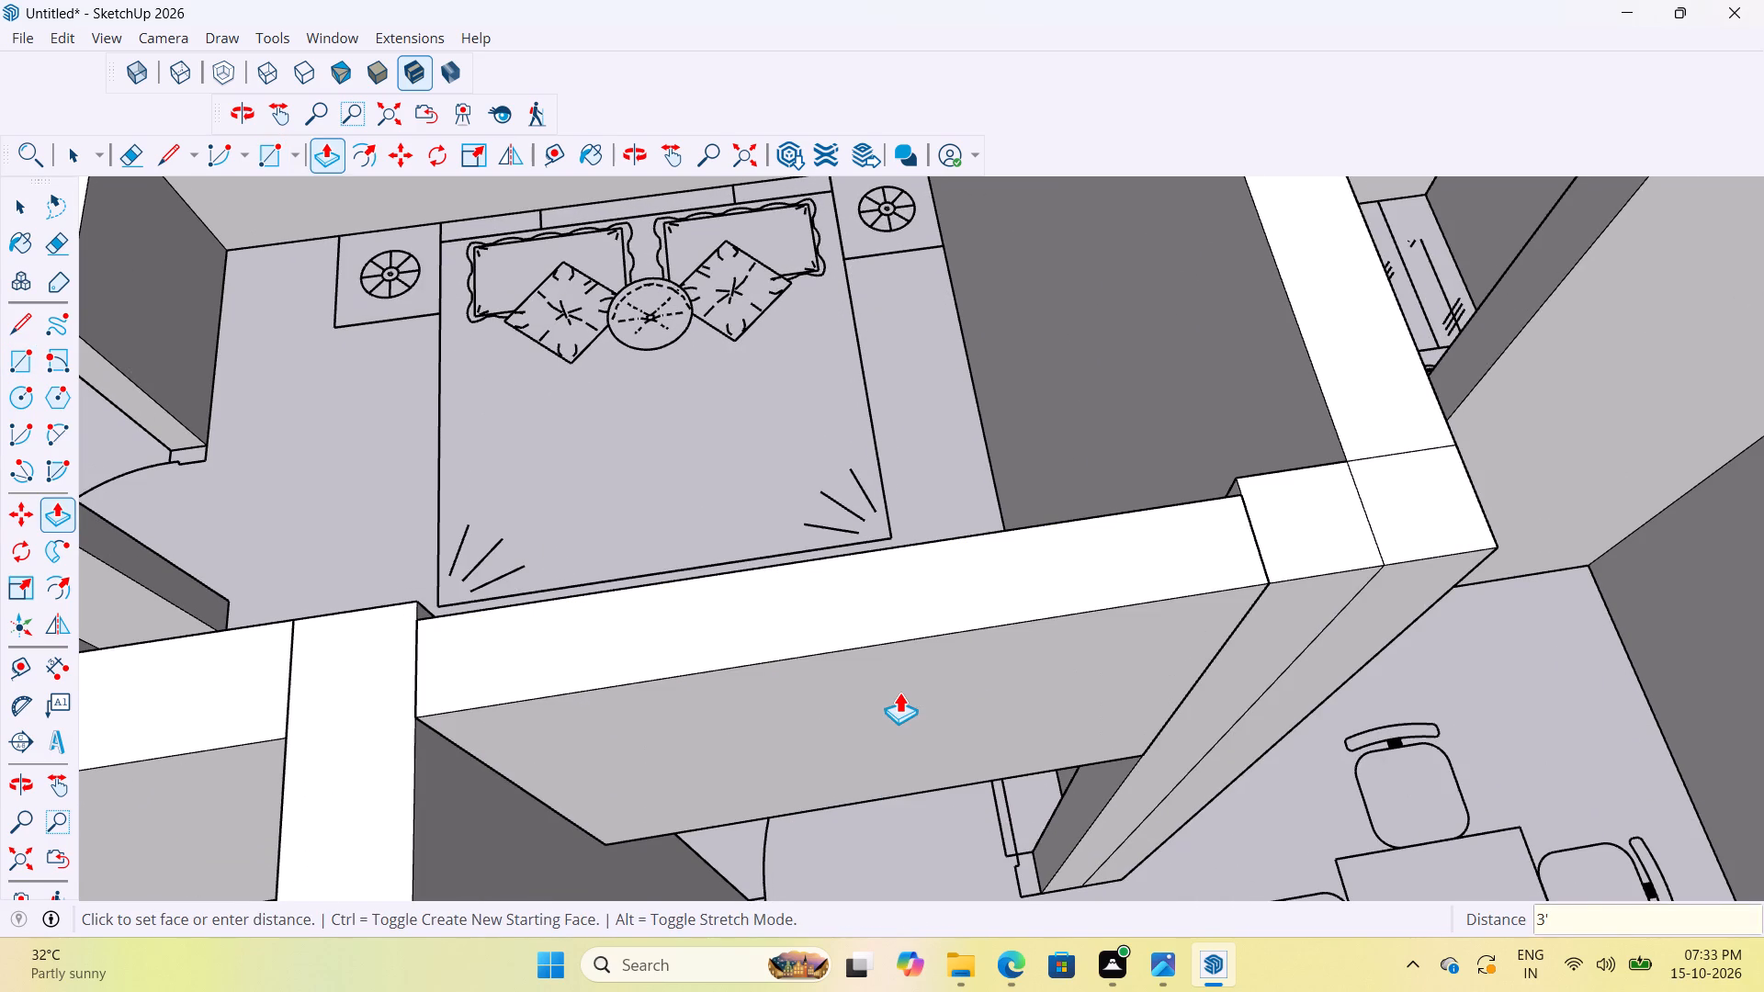
Push/Pull the bedroom-side face of the over-door piece about 1" so it sits flush with the adjoining wall corner.
scroll(899, 746, "down", 2)
middle_click_drag(882, 680, 1763, 708)
scroll(1010, 413, "up", 3)
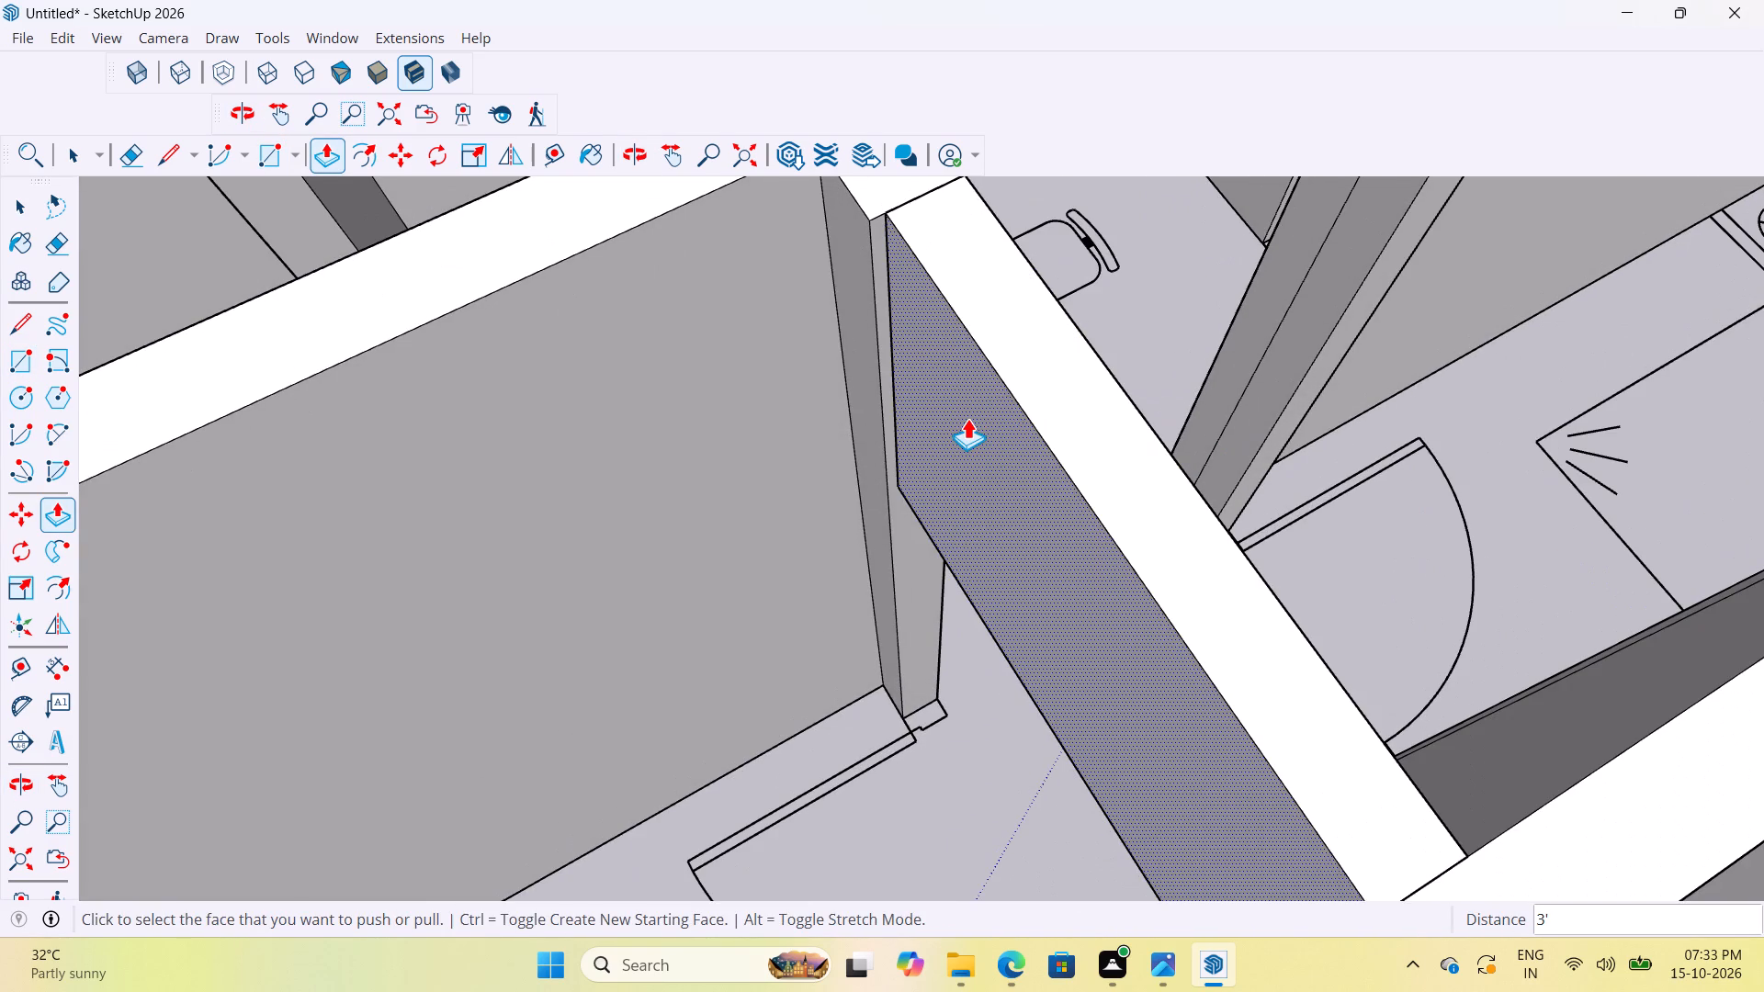
left_click(967, 418)
left_click(863, 220)
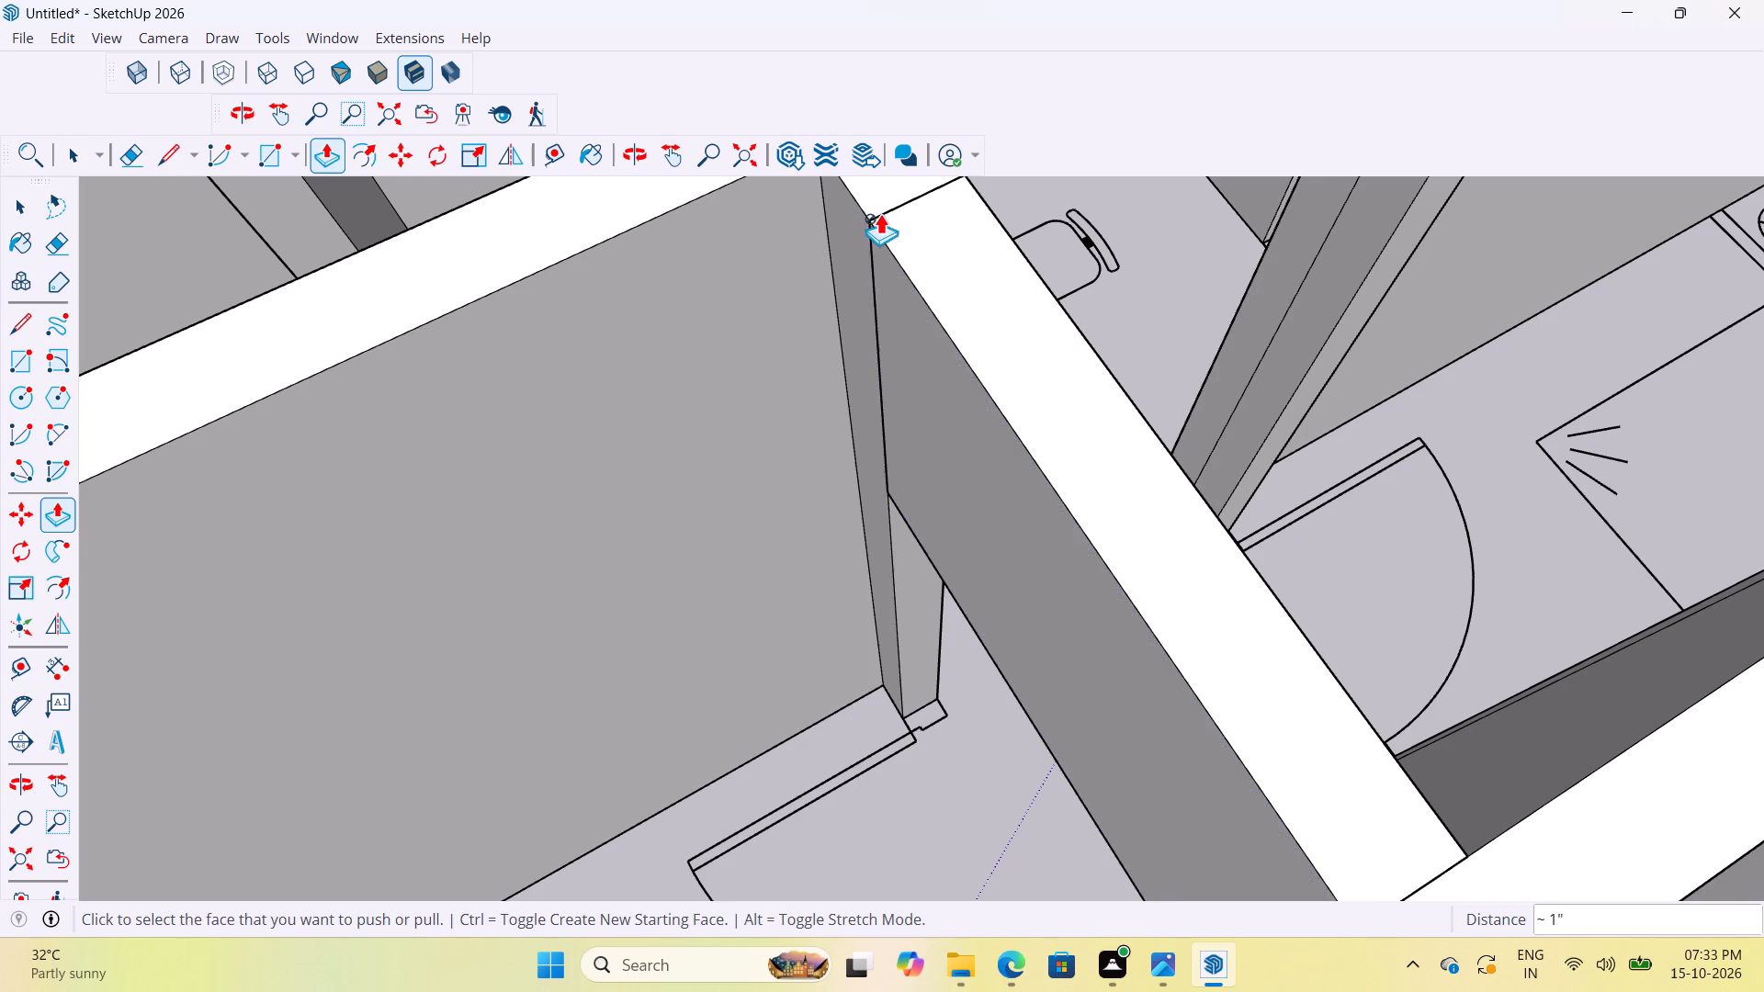
Draw a rectangle about 6" by 3'6" at wall-top level across the same unit's other bedroom doorway, beside the bathroom corner.
scroll(885, 281, "down", 9)
middle_click_drag(1292, 553, 670, 520)
scroll(947, 455, "down", 6)
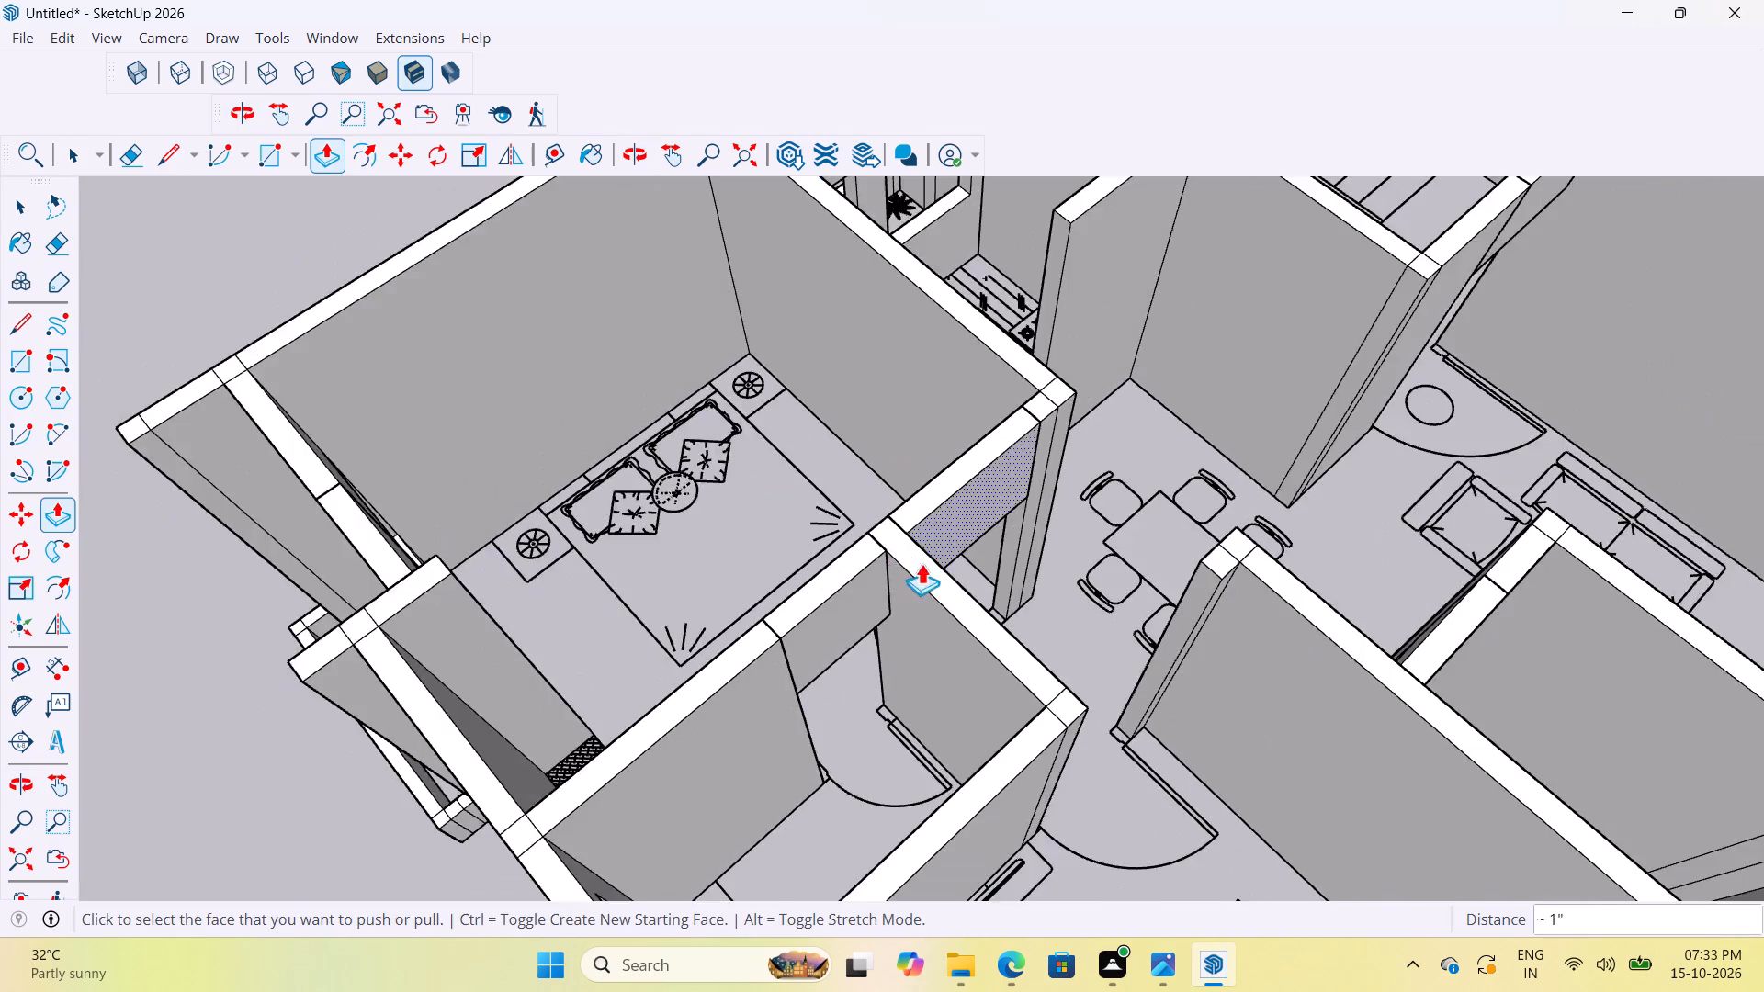
scroll(922, 563, "down", 4)
middle_click_drag(1139, 673, 522, 671)
scroll(910, 489, "up", 4)
middle_click_drag(904, 477, 1266, 455)
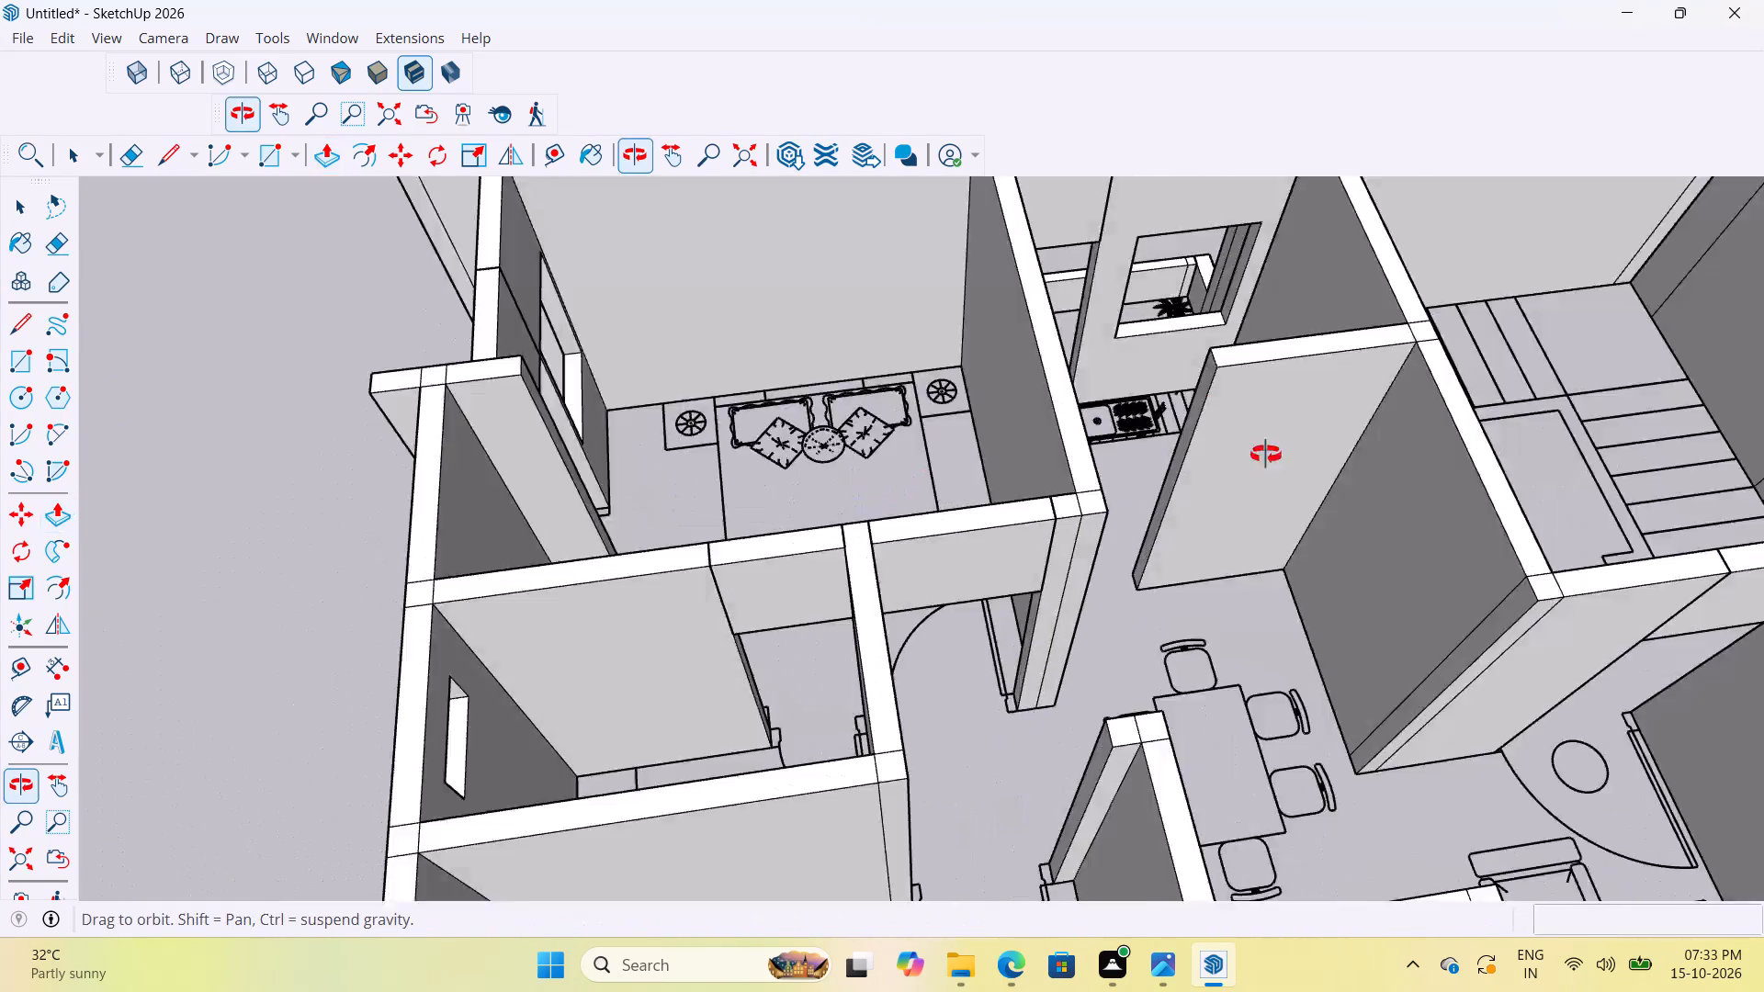
middle_click_drag(1266, 455, 855, 461)
scroll(902, 517, "down", 5)
middle_click_drag(1048, 664, 311, 680)
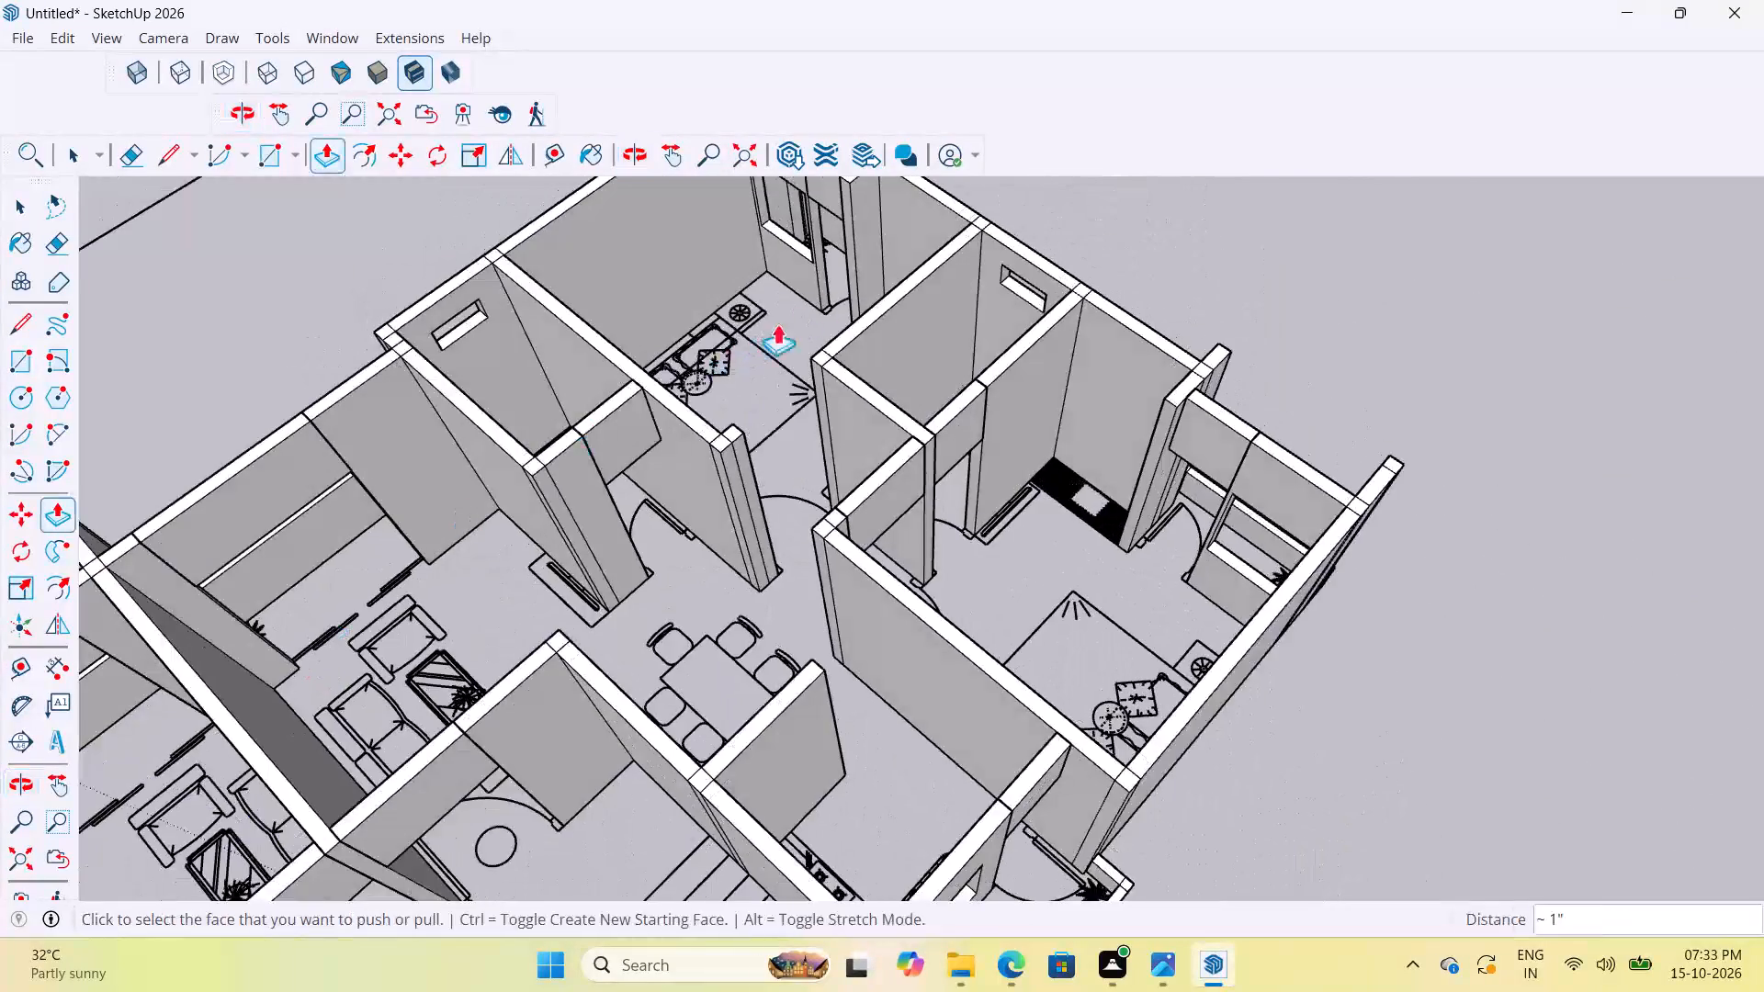
scroll(815, 297, "up", 3)
middle_click_drag(967, 479, 580, 575)
scroll(897, 356, "up", 3)
key("r")
scroll(729, 426, "up", 2)
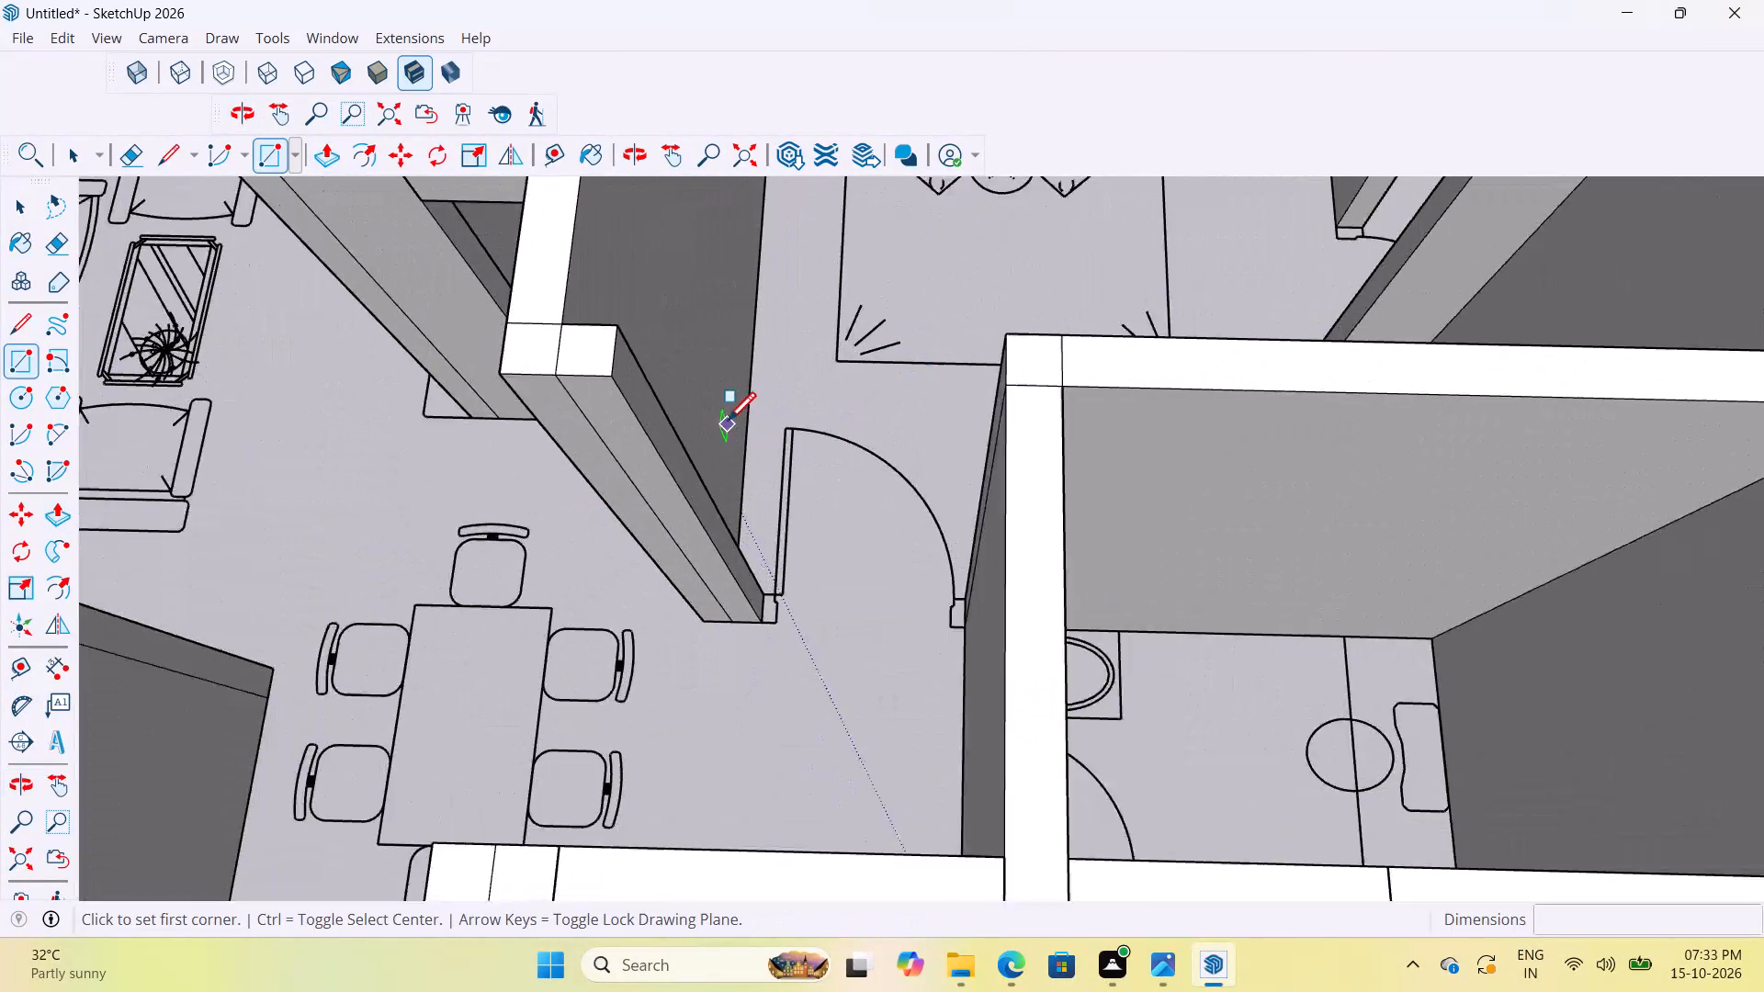
scroll(728, 423, "up", 1)
scroll(989, 560, "down", 4)
scroll(1045, 449, "up", 7)
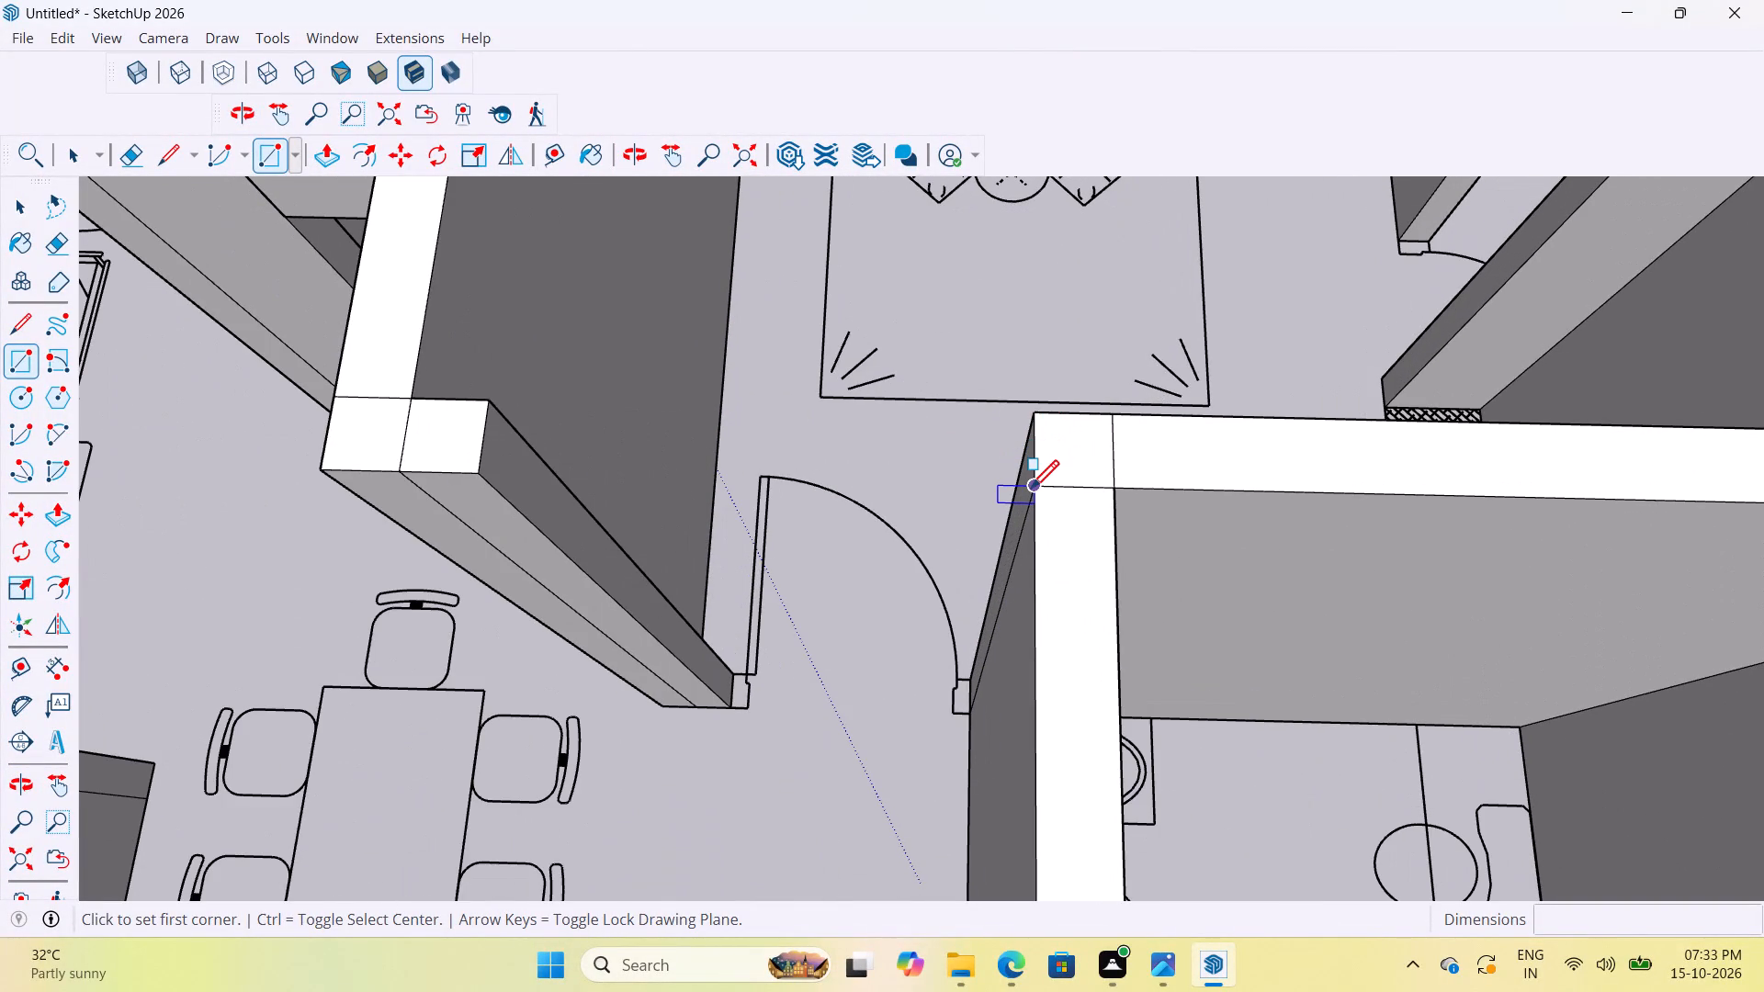
left_click(472, 475)
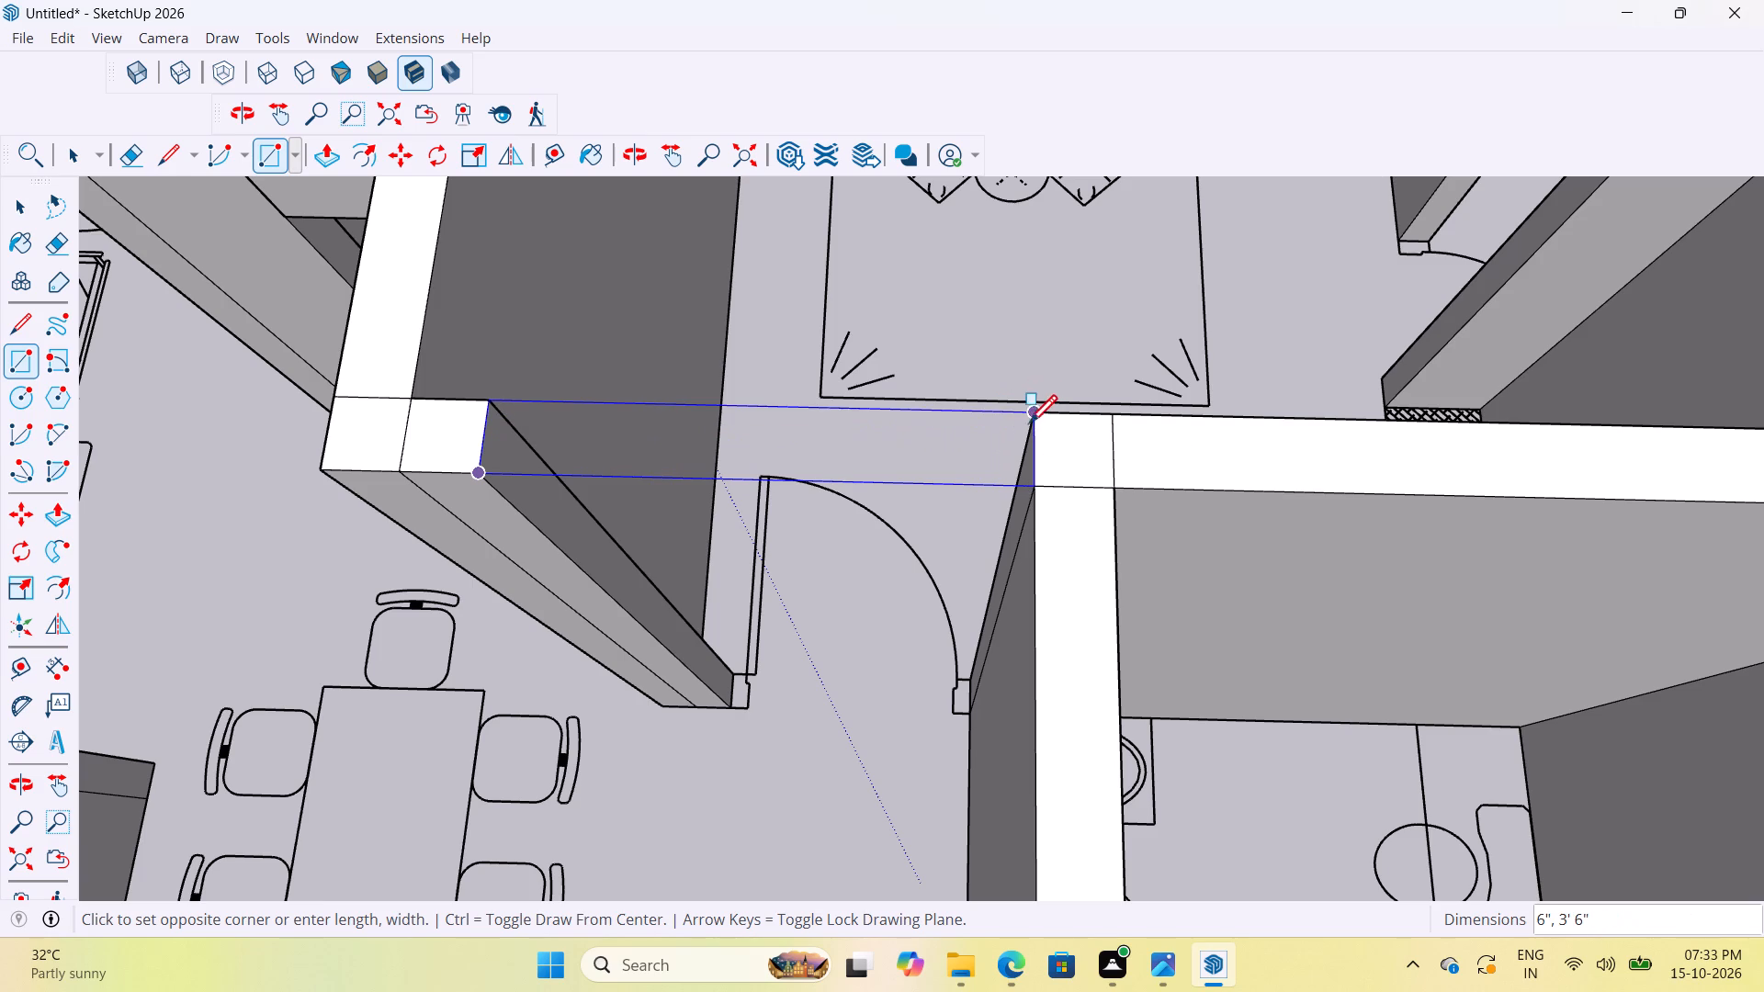
scroll(496, 404, "up", 3)
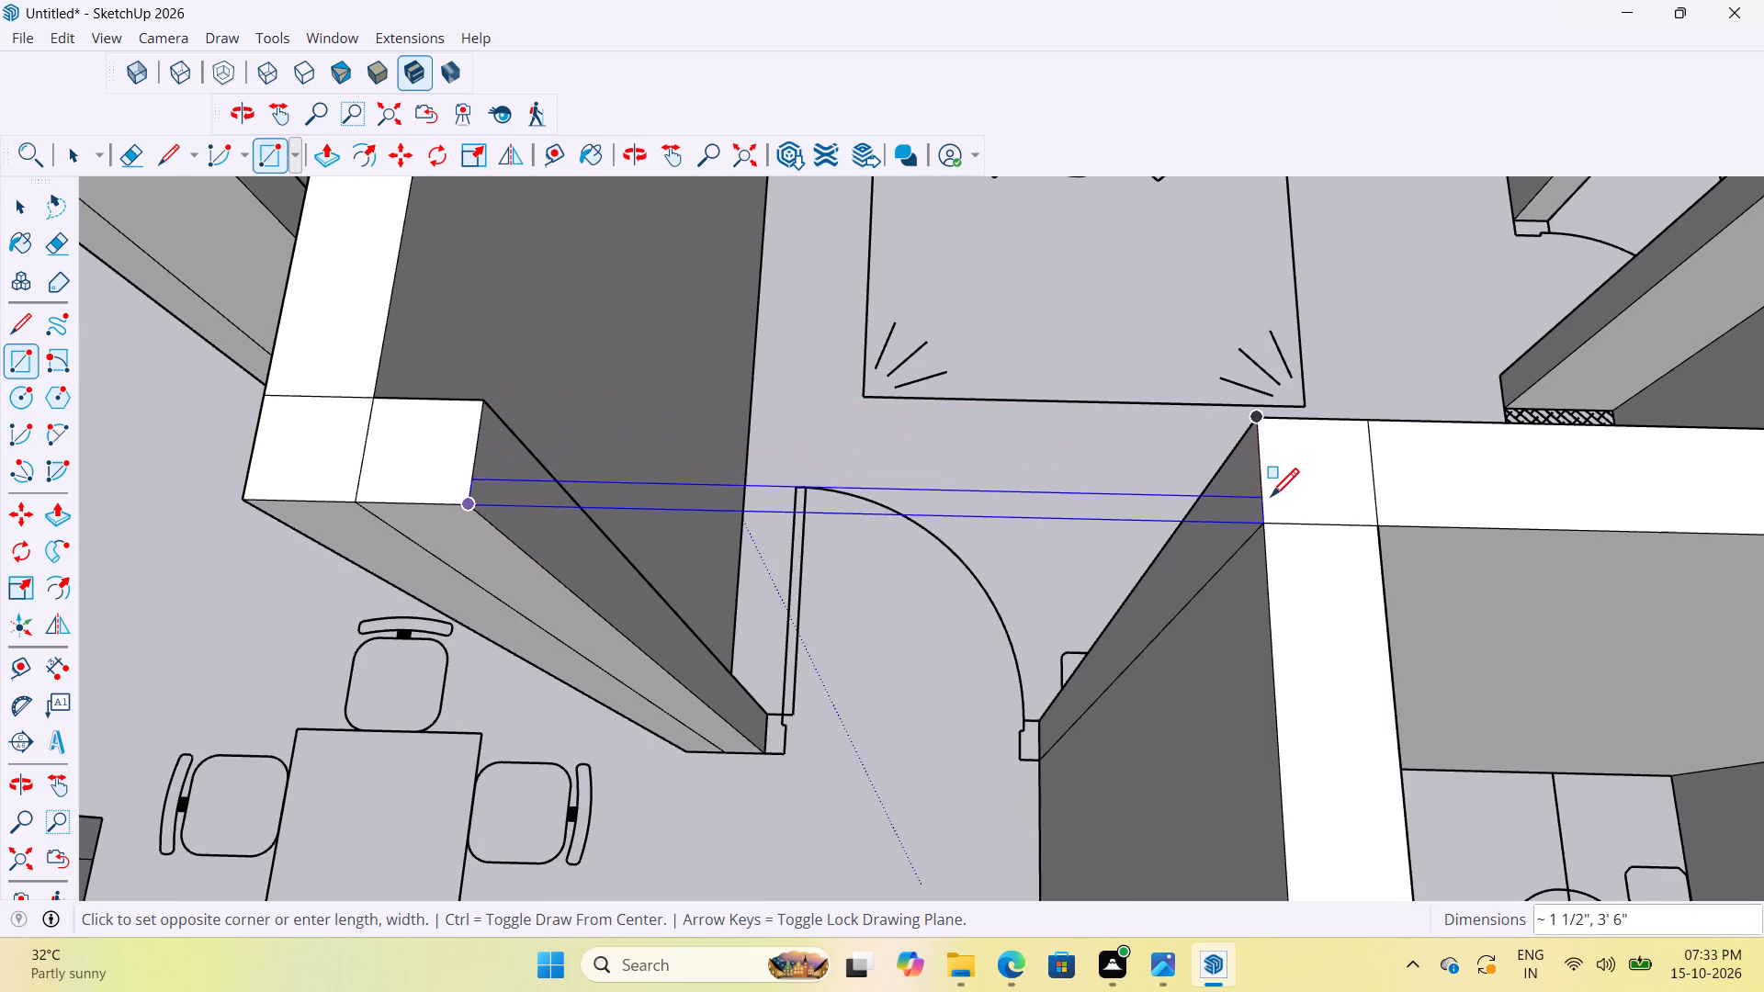
left_click(1259, 428)
Push/Pull the second bedroom doorway's rectangle 3' downward to form the wall piece above the door.
scroll(1092, 517, "down", 4)
middle_click_drag(1118, 477, 1120, 385)
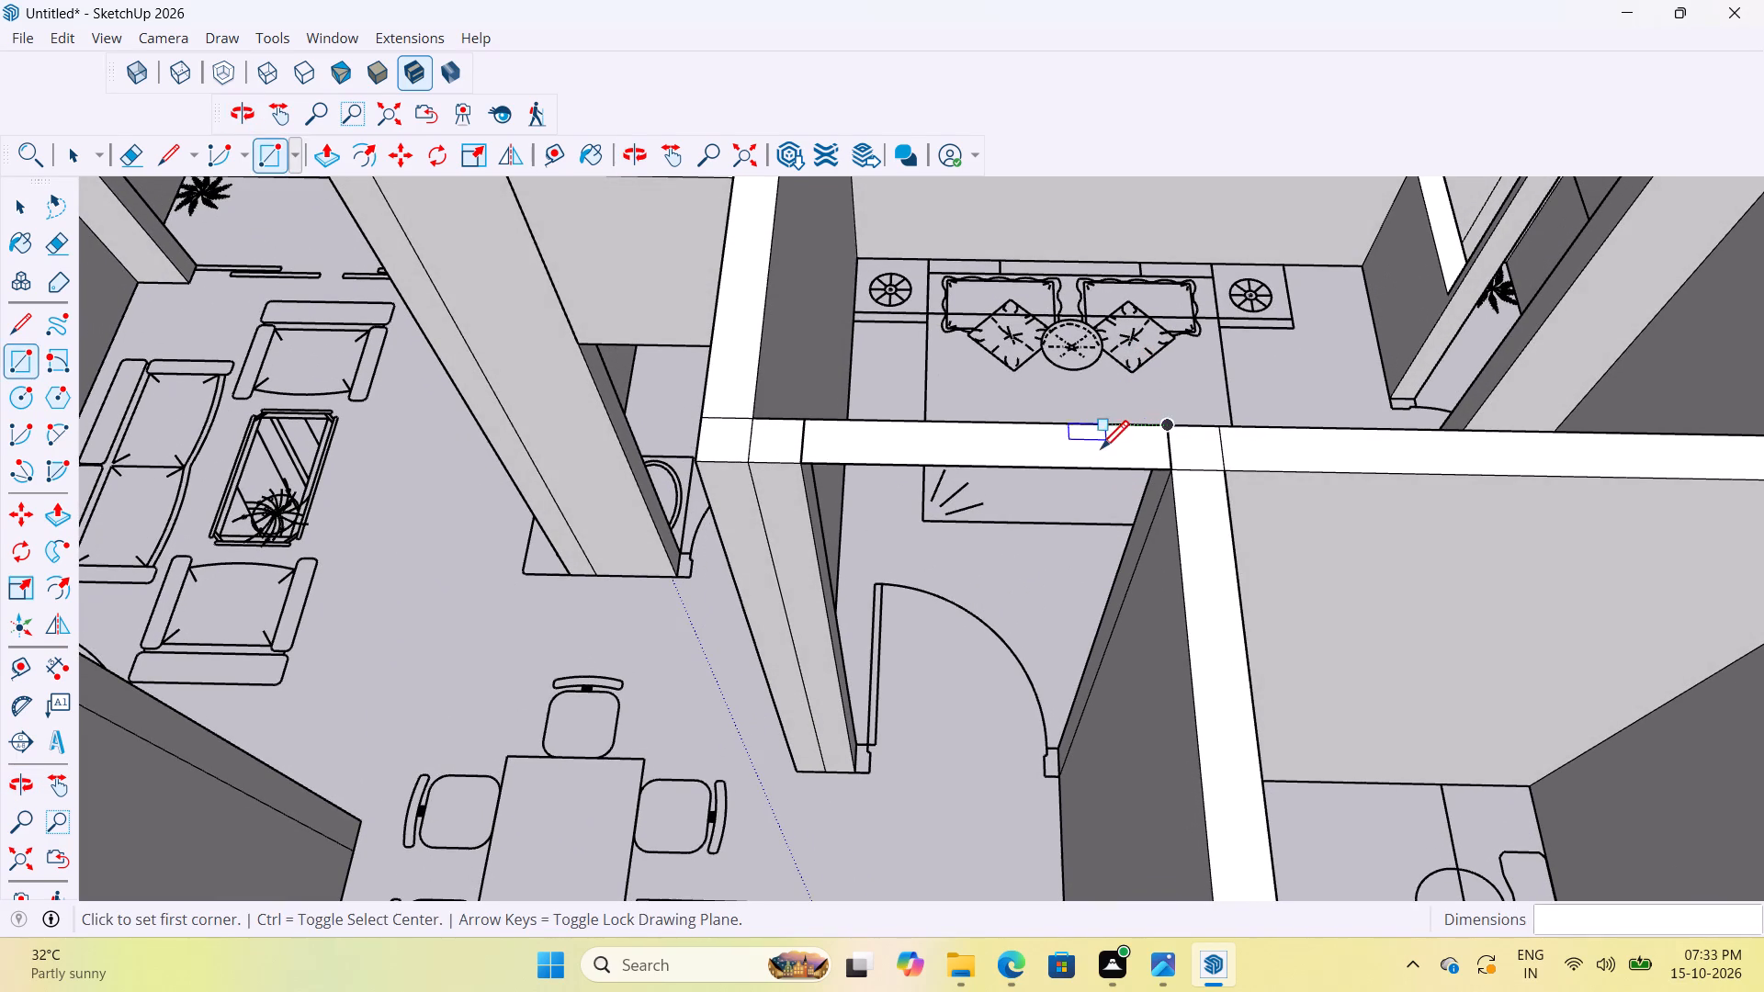
key("p")
left_click(1080, 444)
scroll(1074, 445, "up", 3)
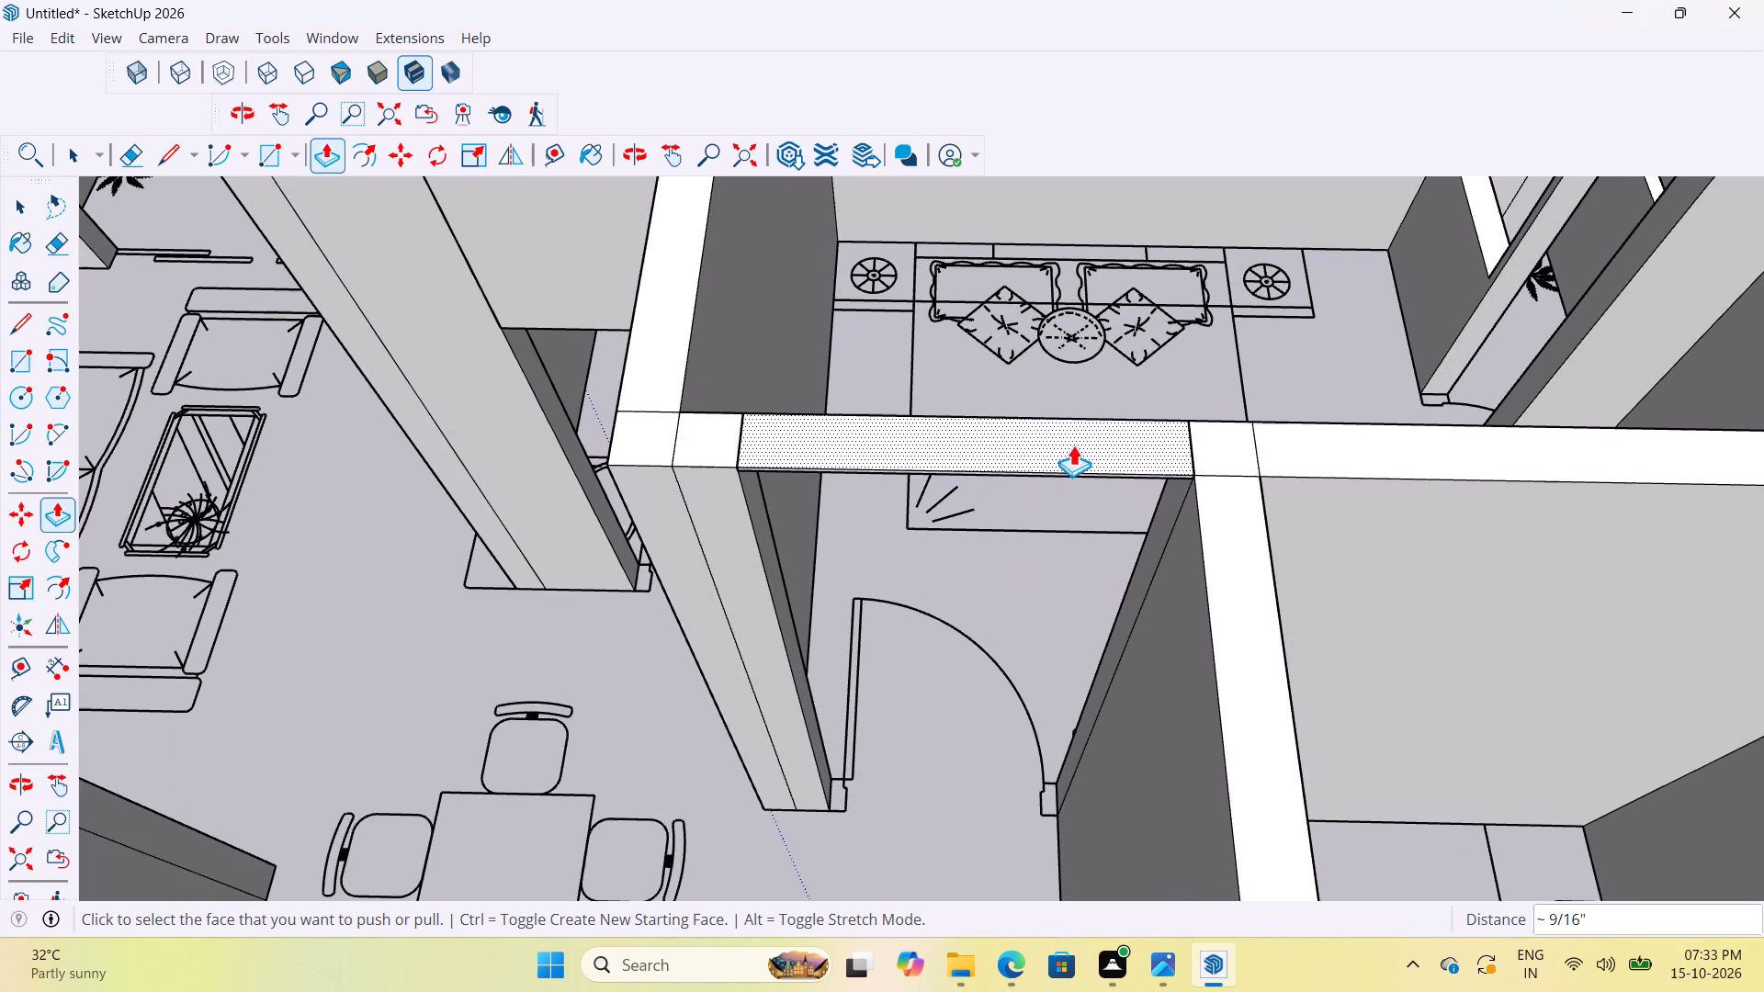
key("ctrl+z")
left_click(1085, 448)
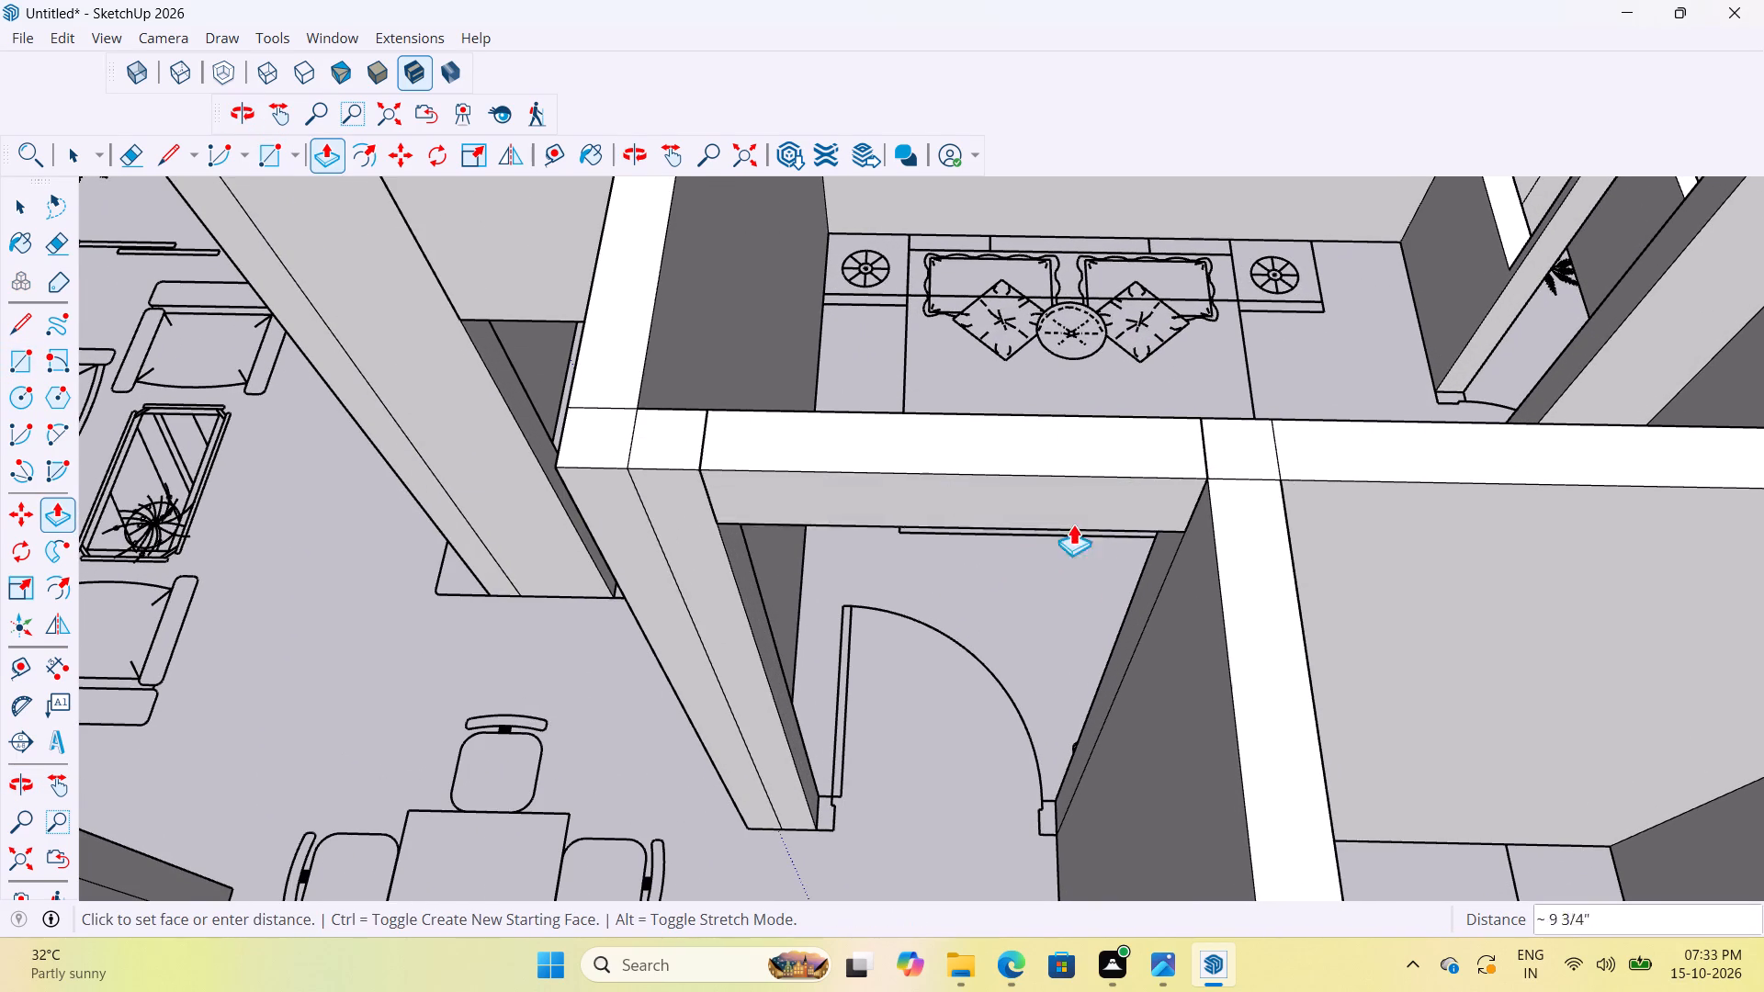
scroll(1067, 536, "up", 3)
type("3'")
key("Return")
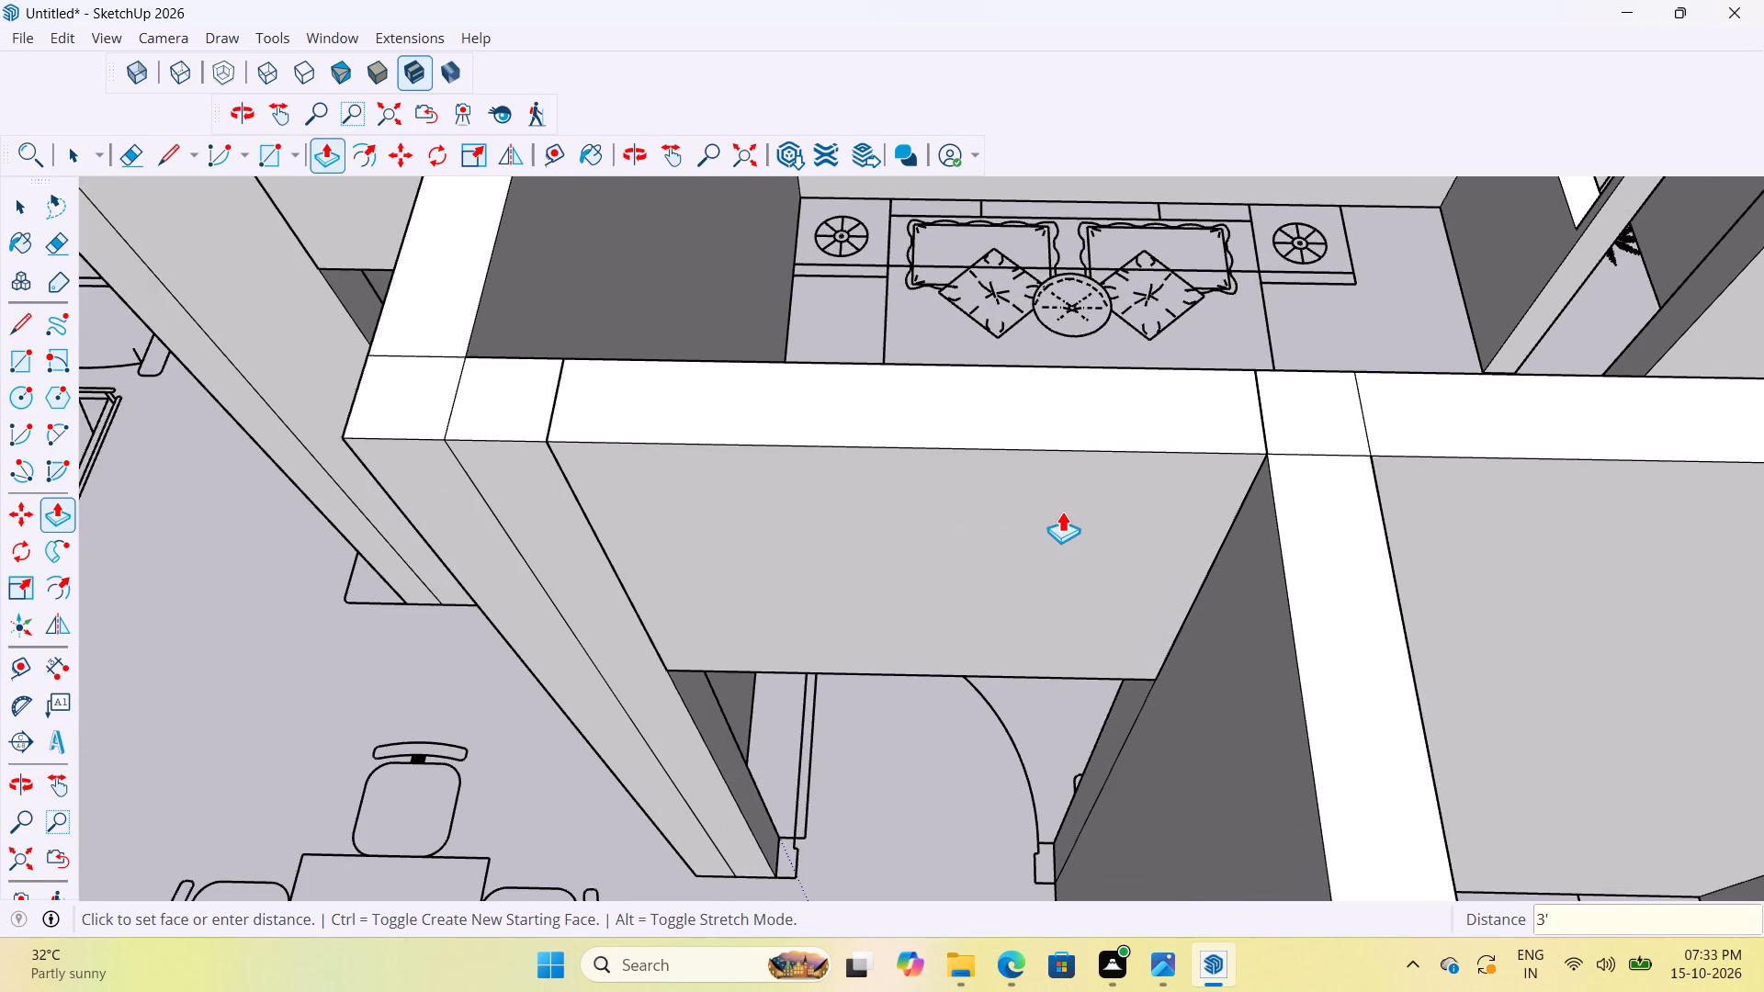
Examine the joints between the second bedroom's over-door piece and its adjoining walls up close from several angles.
middle_click_drag(962, 400, 1763, 443)
scroll(973, 464, "up", 4)
scroll(1096, 552, "down", 6)
middle_click_drag(1054, 724, 1418, 626)
scroll(1191, 517, "up", 17)
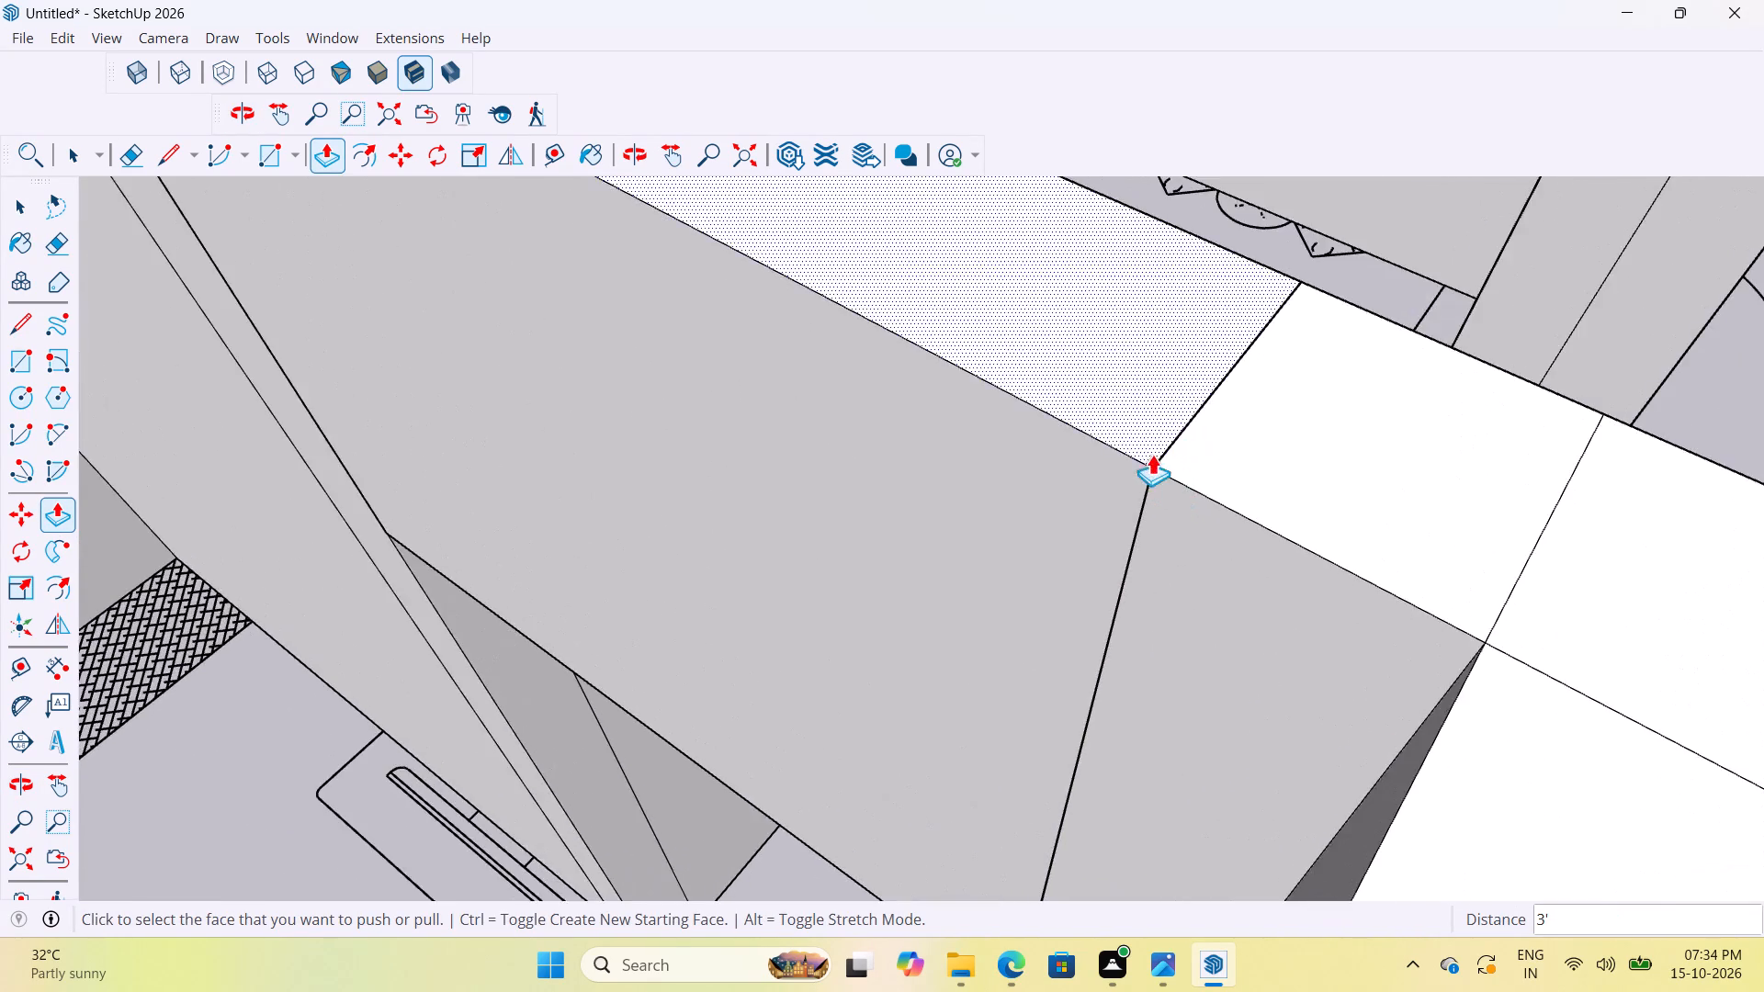
middle_click_drag(1189, 455, 1719, 353)
scroll(970, 482, "down", 15)
scroll(570, 661, "up", 3)
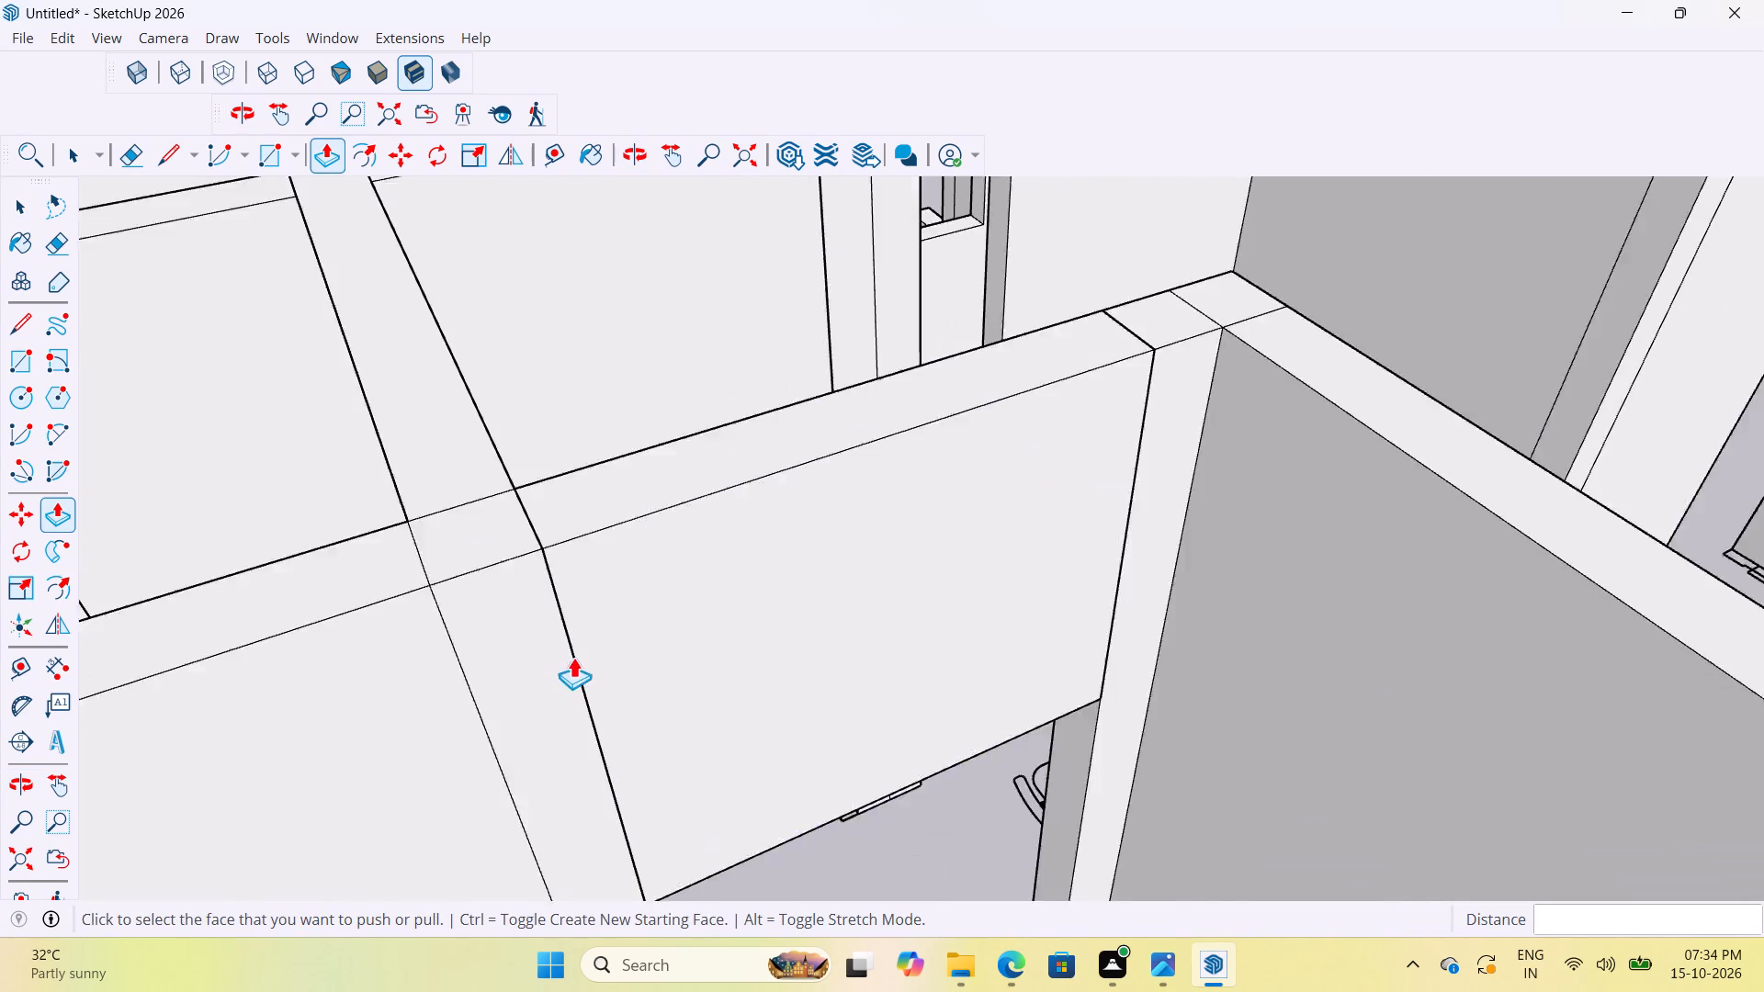
scroll(573, 657, "up", 8)
scroll(653, 622, "down", 20)
scroll(653, 622, "down", 7)
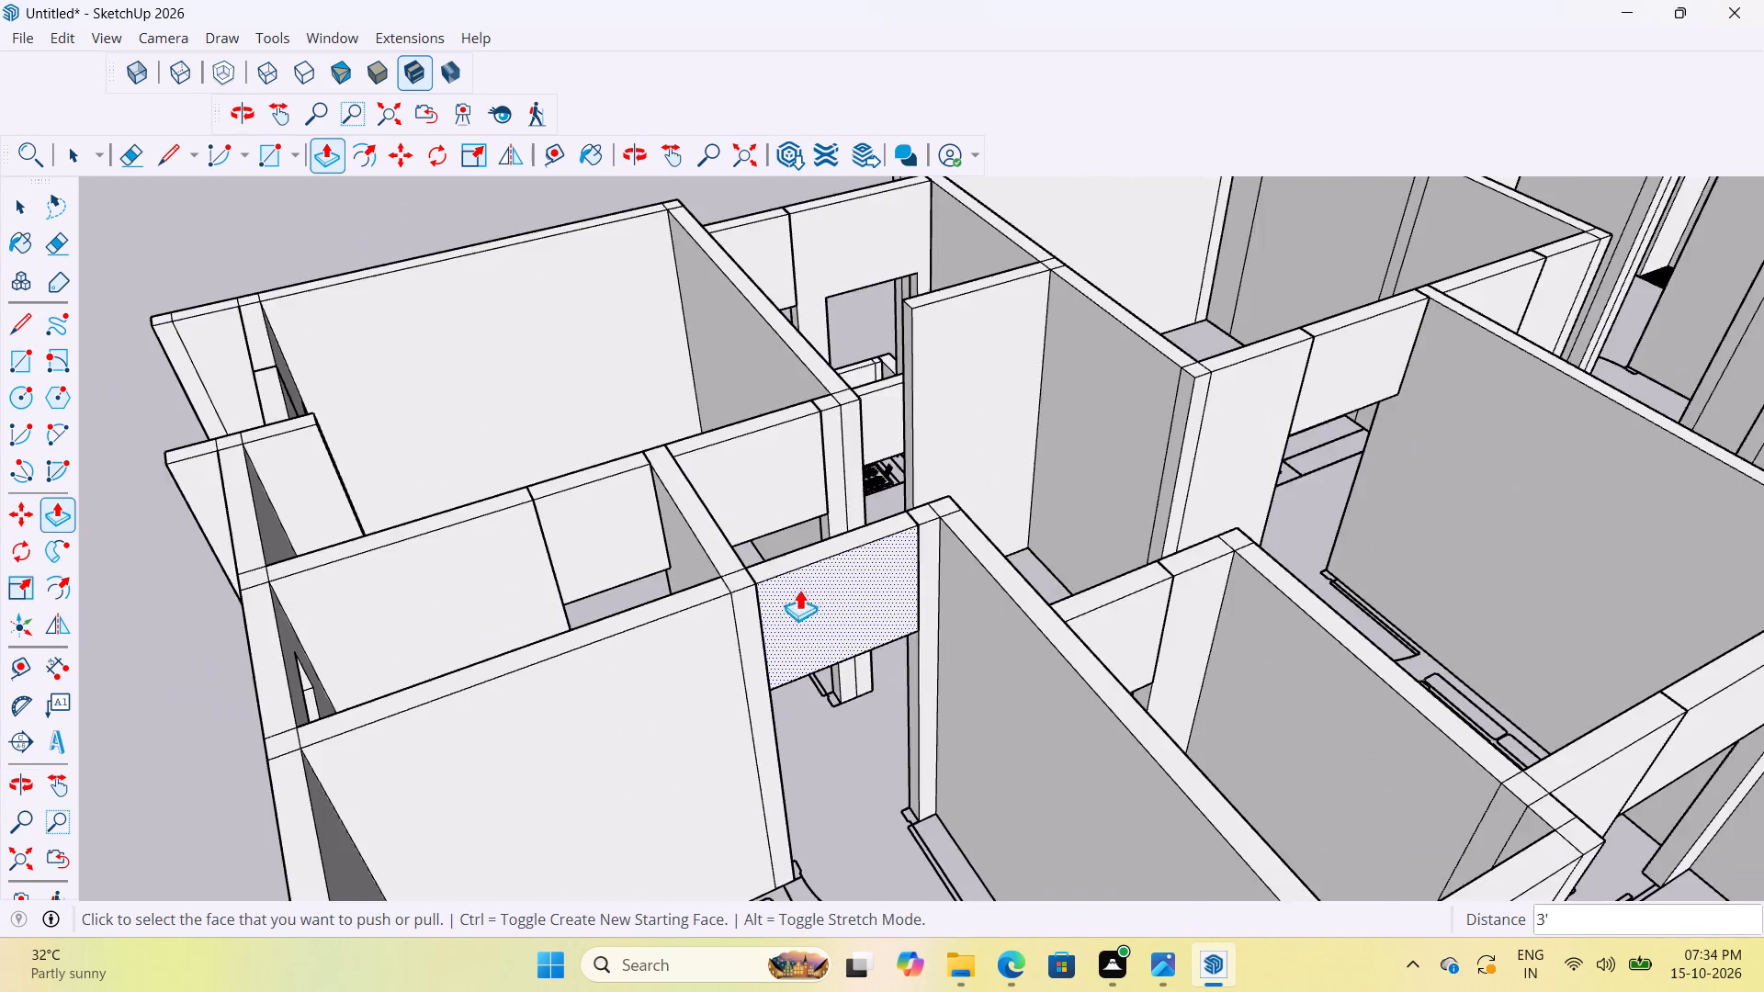
Clear the selection and examine the whole floor-plan model from all sides for missing over-door pieces.
scroll(799, 589, "down", 4)
middle_click_drag(1069, 628, 323, 667)
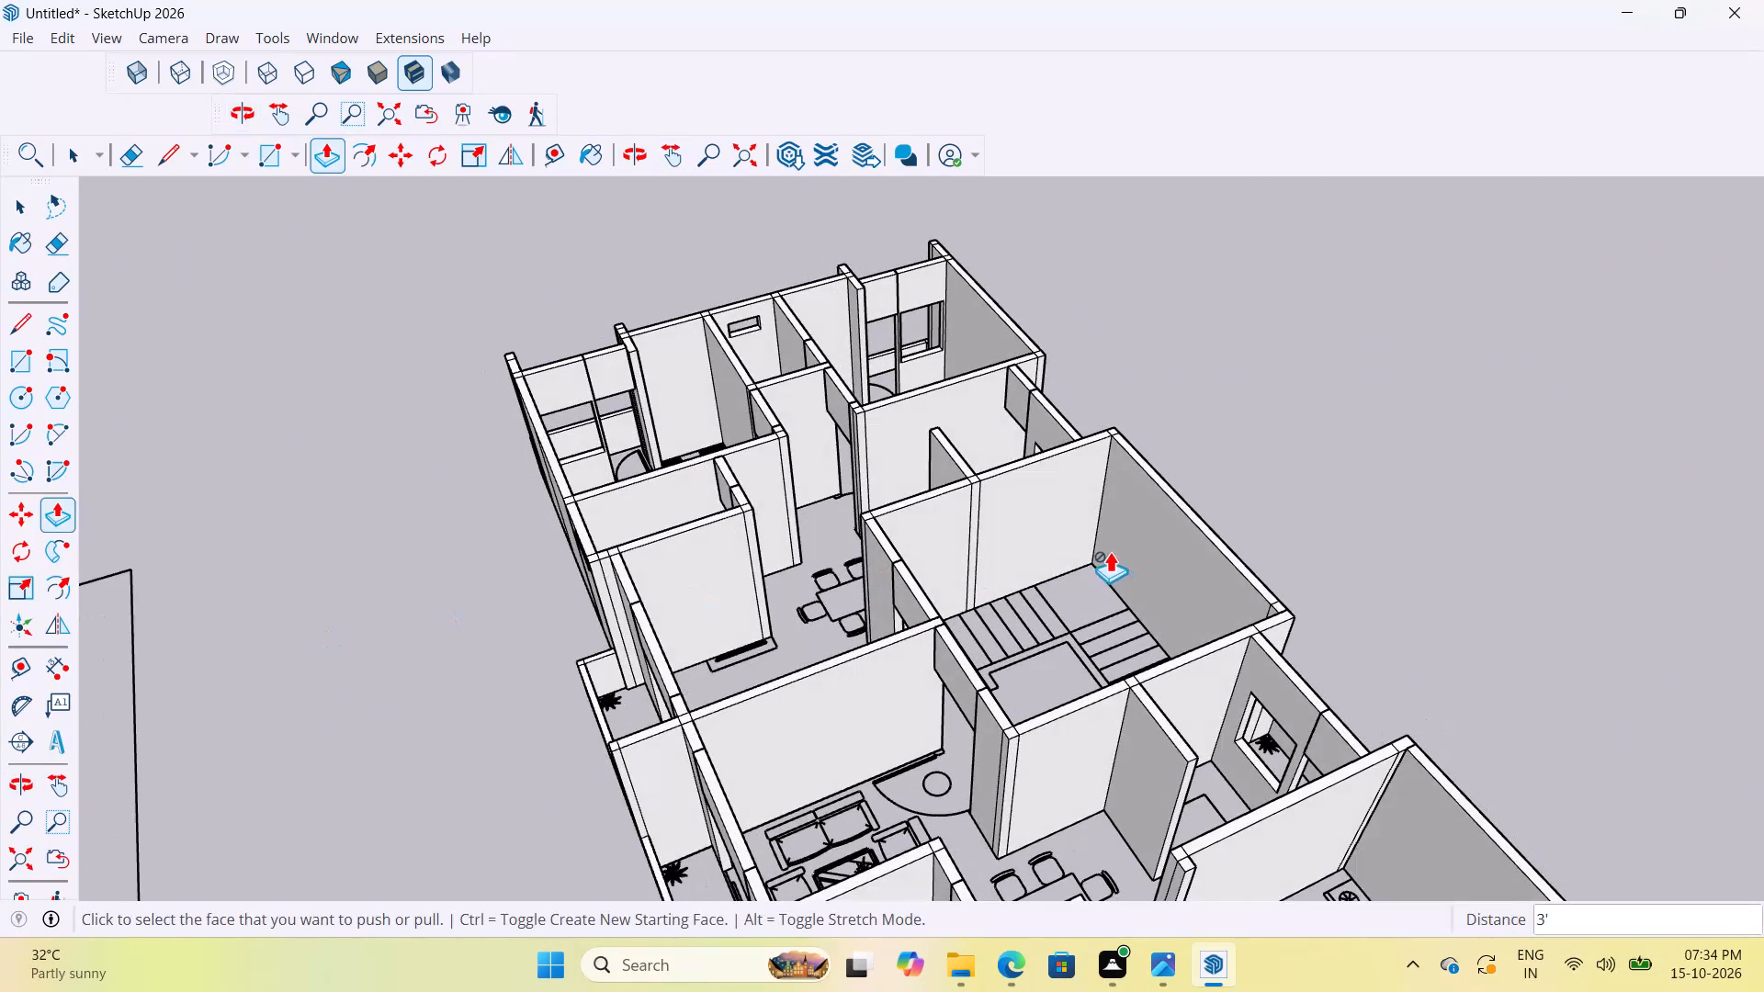
key("space")
key("space")
left_click(1268, 397)
middle_click_drag(1298, 566, 617, 546)
scroll(988, 428, "down", 10)
middle_click_drag(757, 603, 1126, 568)
scroll(912, 604, "up", 8)
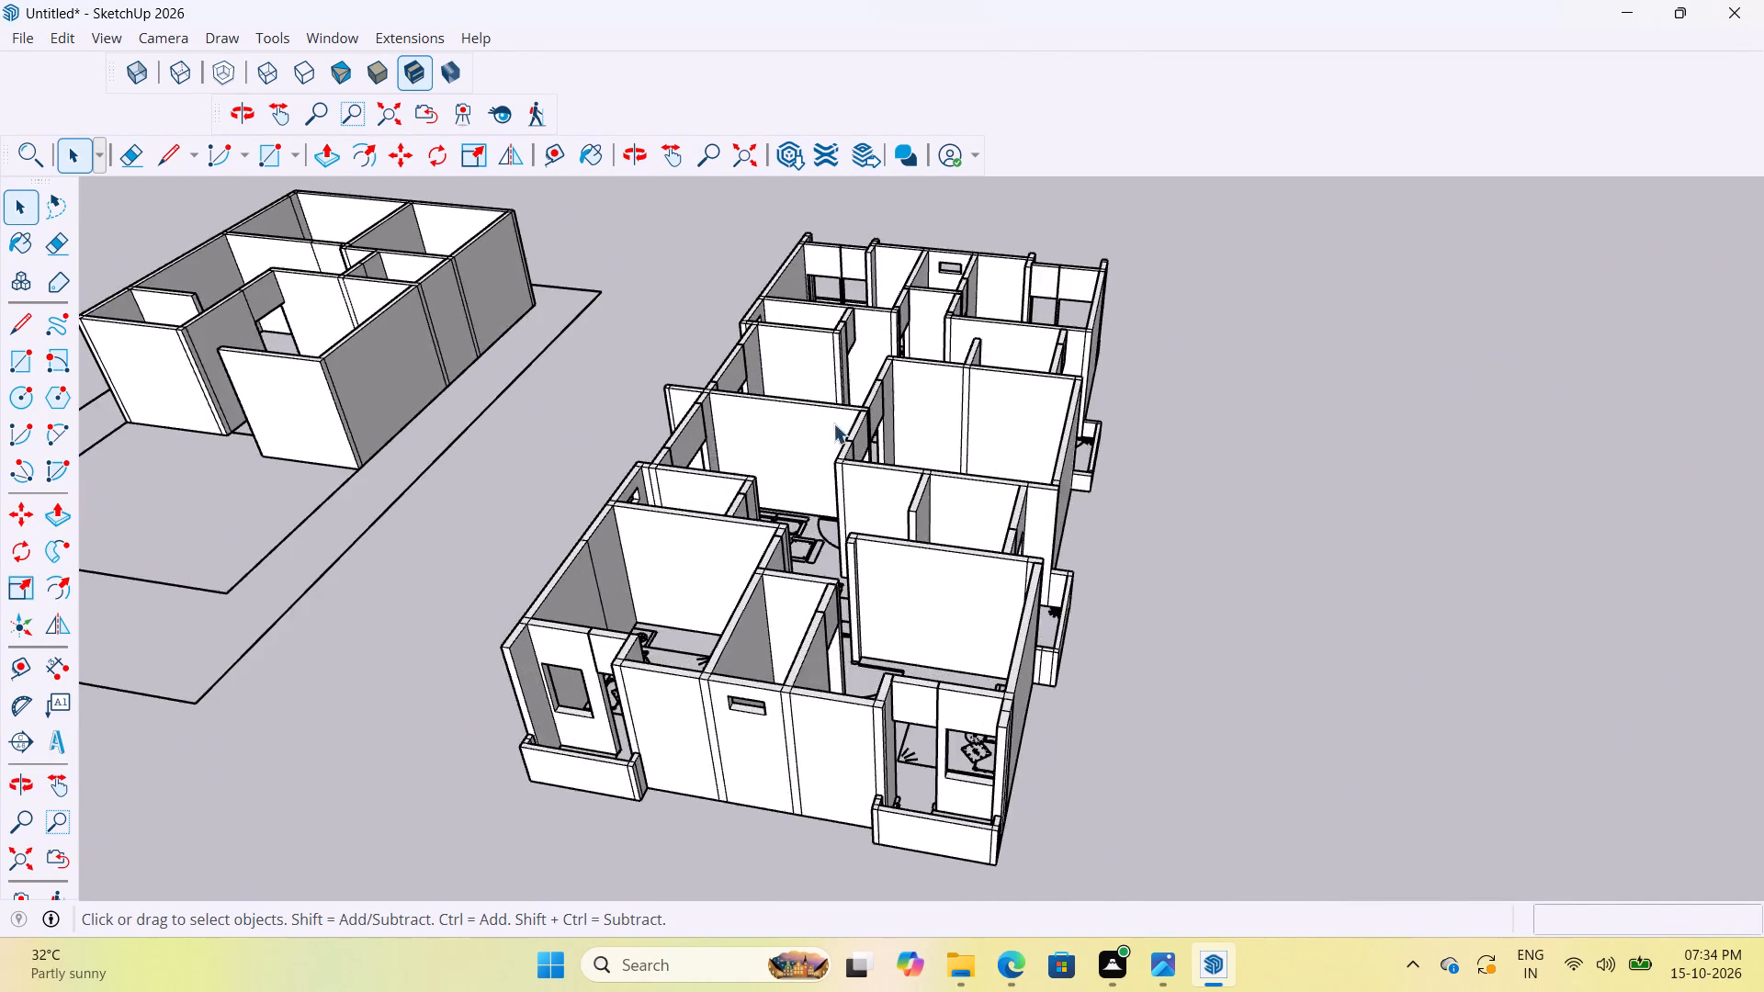
scroll(833, 423, "up", 10)
middle_click_drag(992, 589, 994, 639)
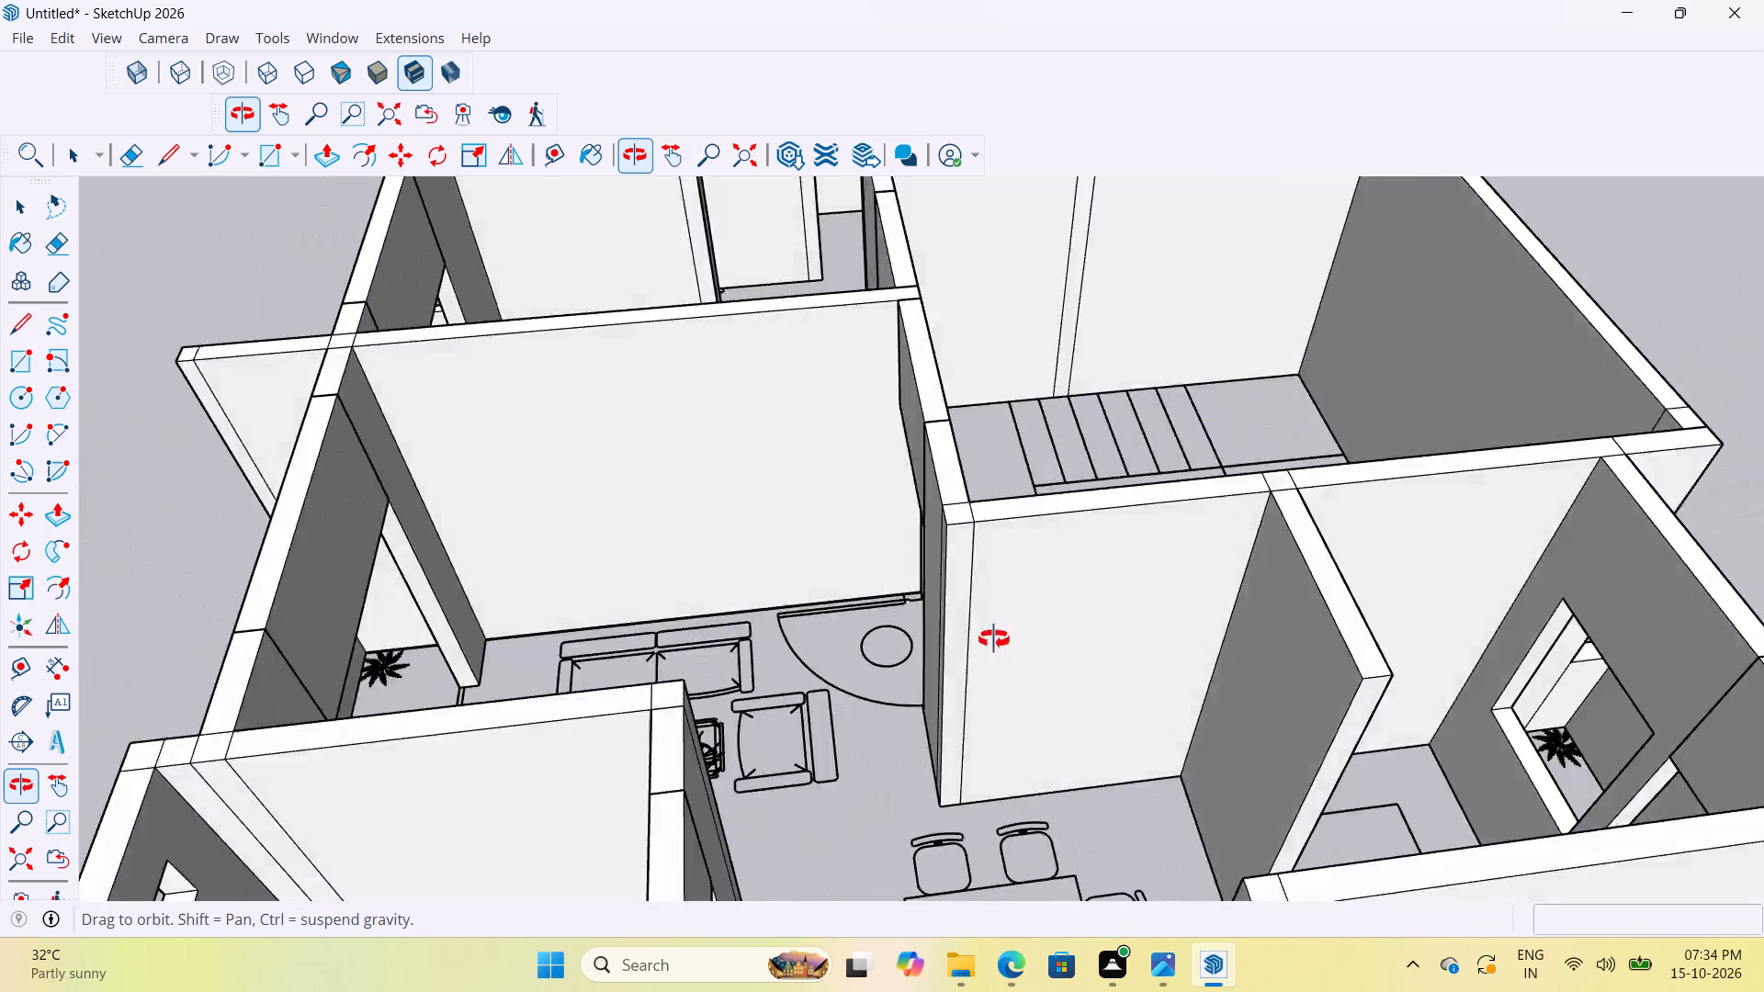
middle_click_drag(994, 639, 791, 771)
scroll(1121, 471, "down", 18)
scroll(1033, 547, "down", 4)
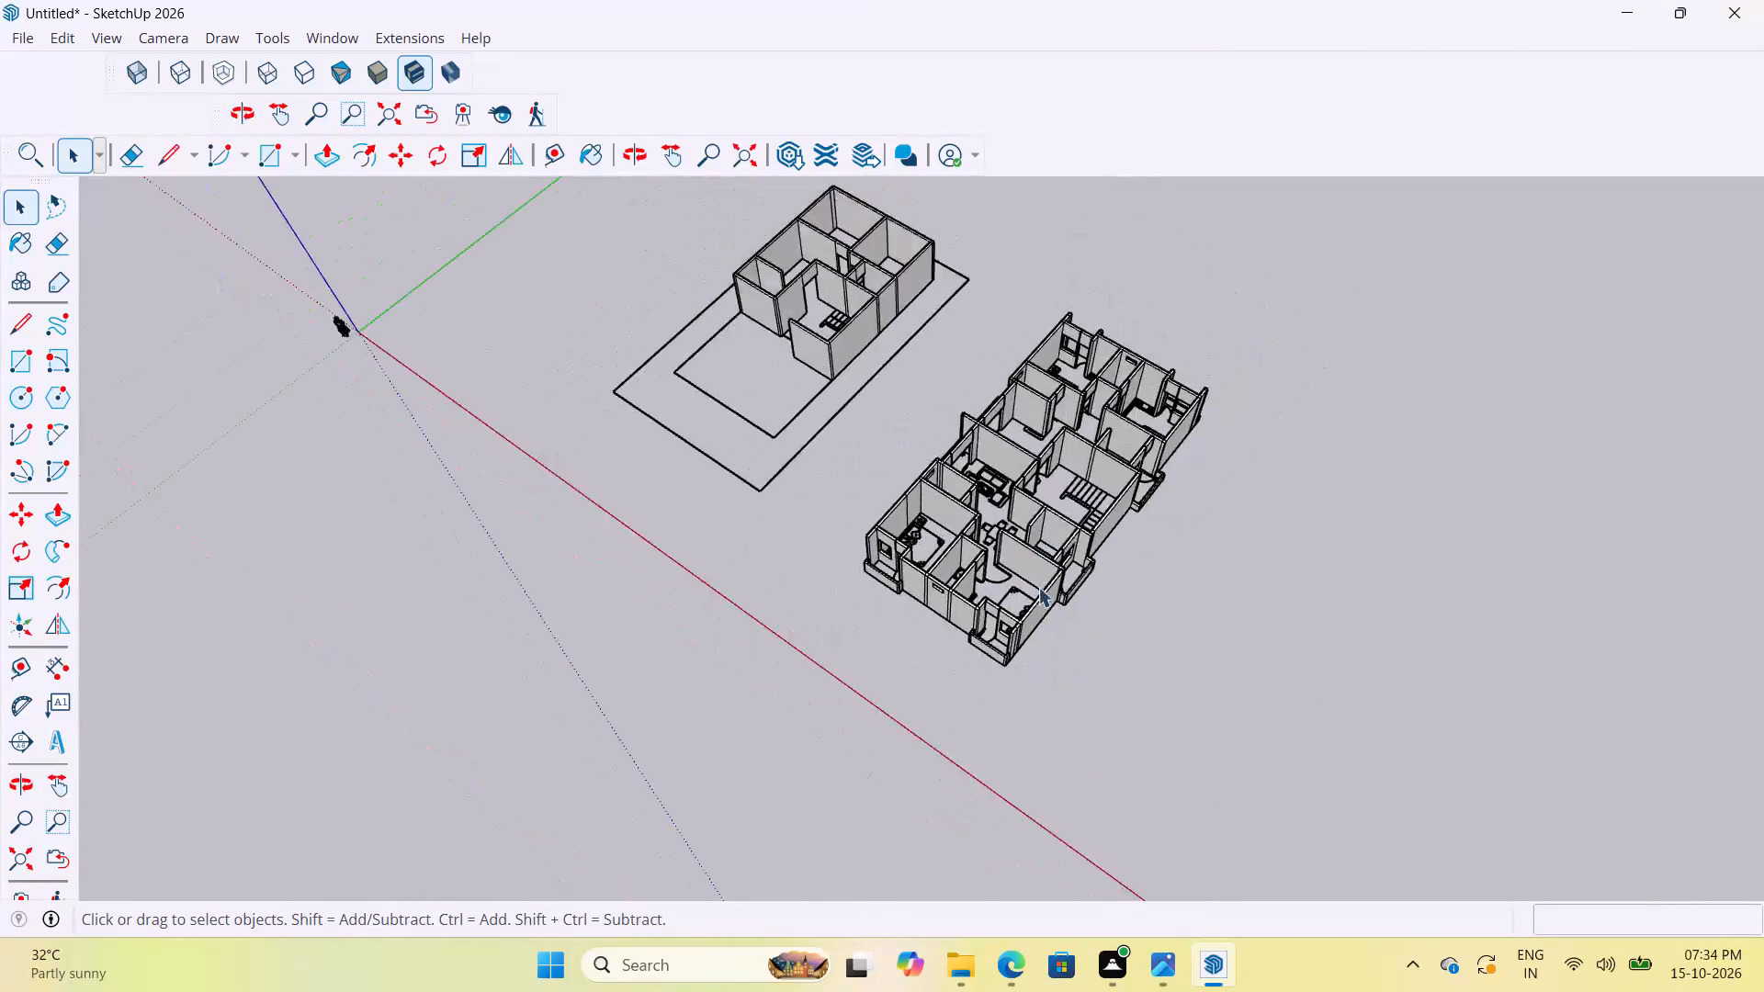
Draw a rectangle about 3'6" by 6" at wall-top level across the remaining bedroom doorway near the dining table, between the bathroom corner and bedroom wall end.
scroll(1038, 587, "down", 2)
scroll(1095, 541, "up", 4)
scroll(970, 545, "down", 4)
scroll(841, 627, "up", 14)
middle_click_drag(1044, 509, 1305, 380)
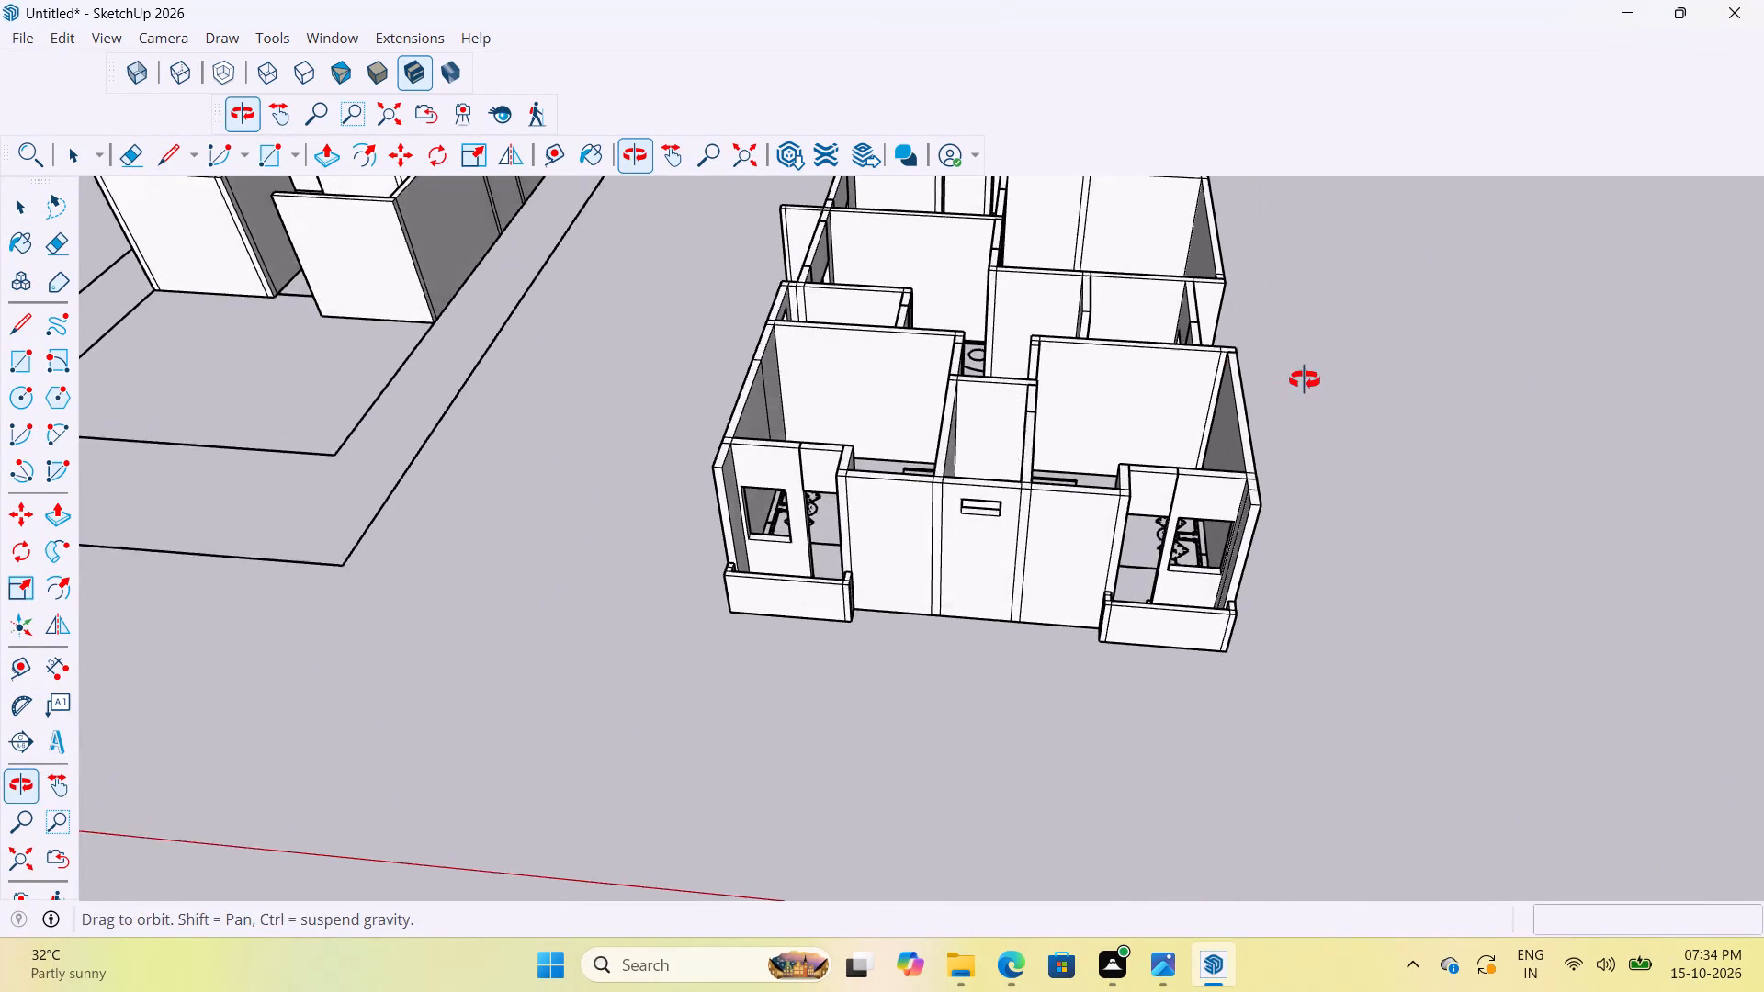
middle_click_drag(1305, 380, 1311, 382)
scroll(1161, 447, "up", 9)
middle_click_drag(1156, 524, 1181, 590)
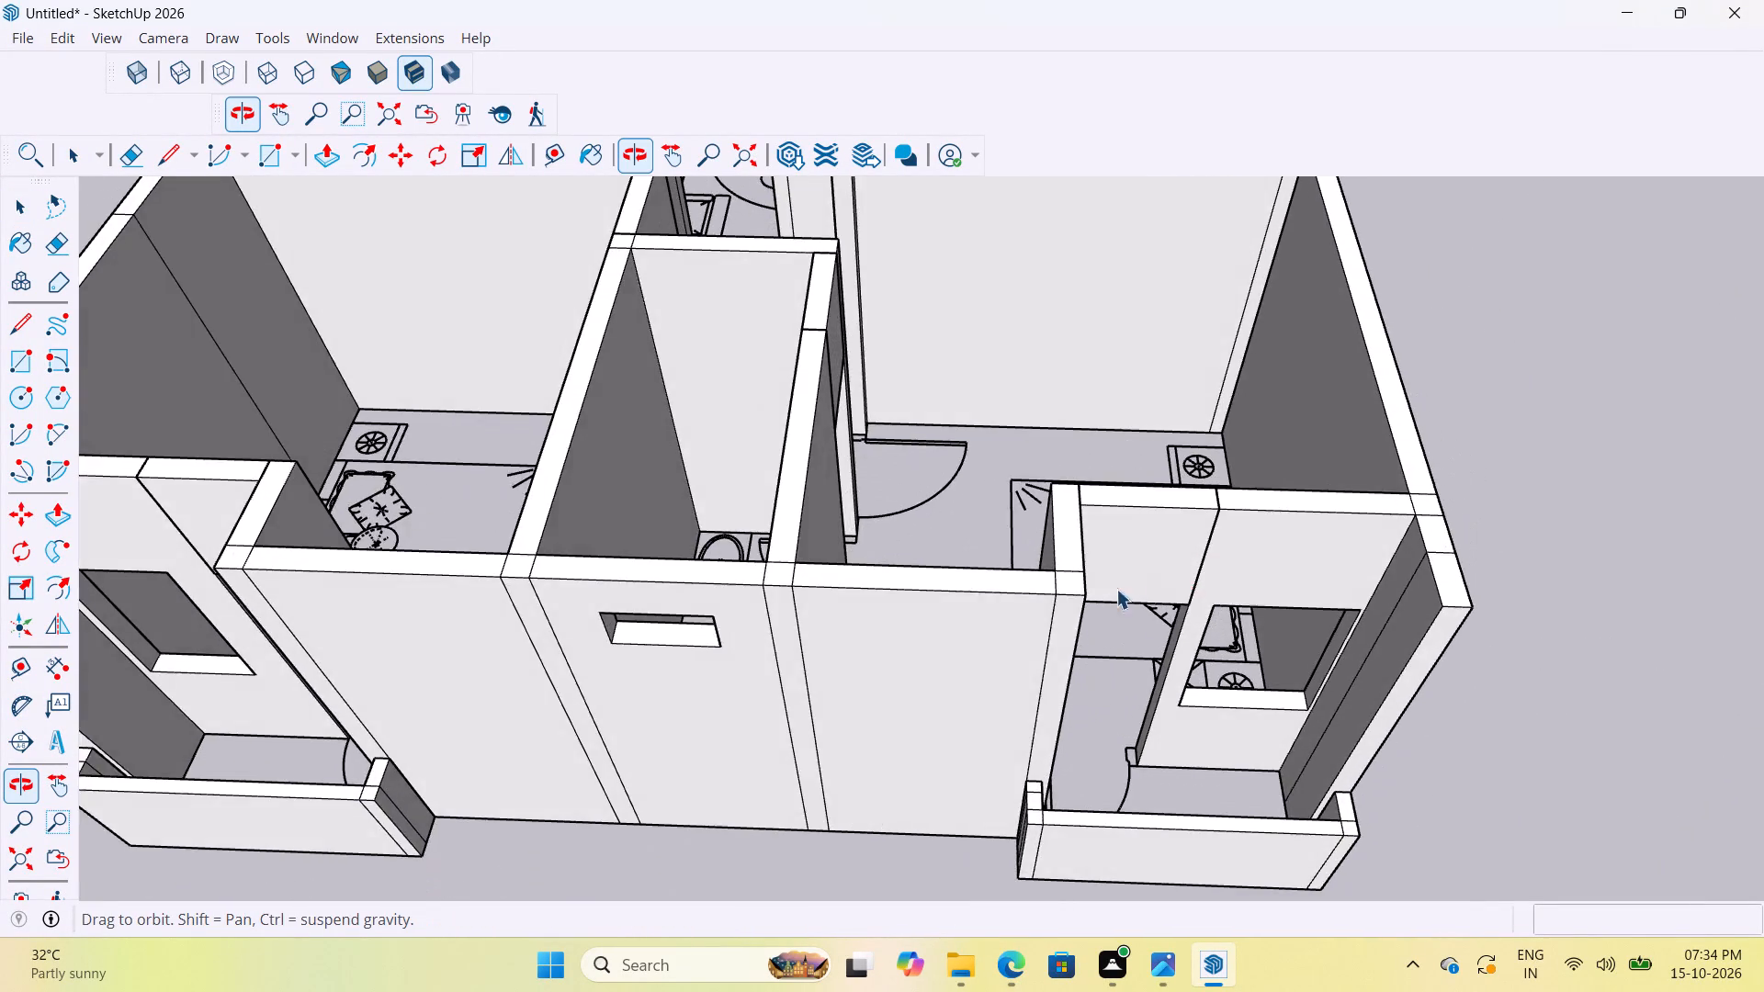
scroll(963, 693, "down", 8)
middle_click_drag(972, 422, 480, 426)
scroll(887, 360, "up", 4)
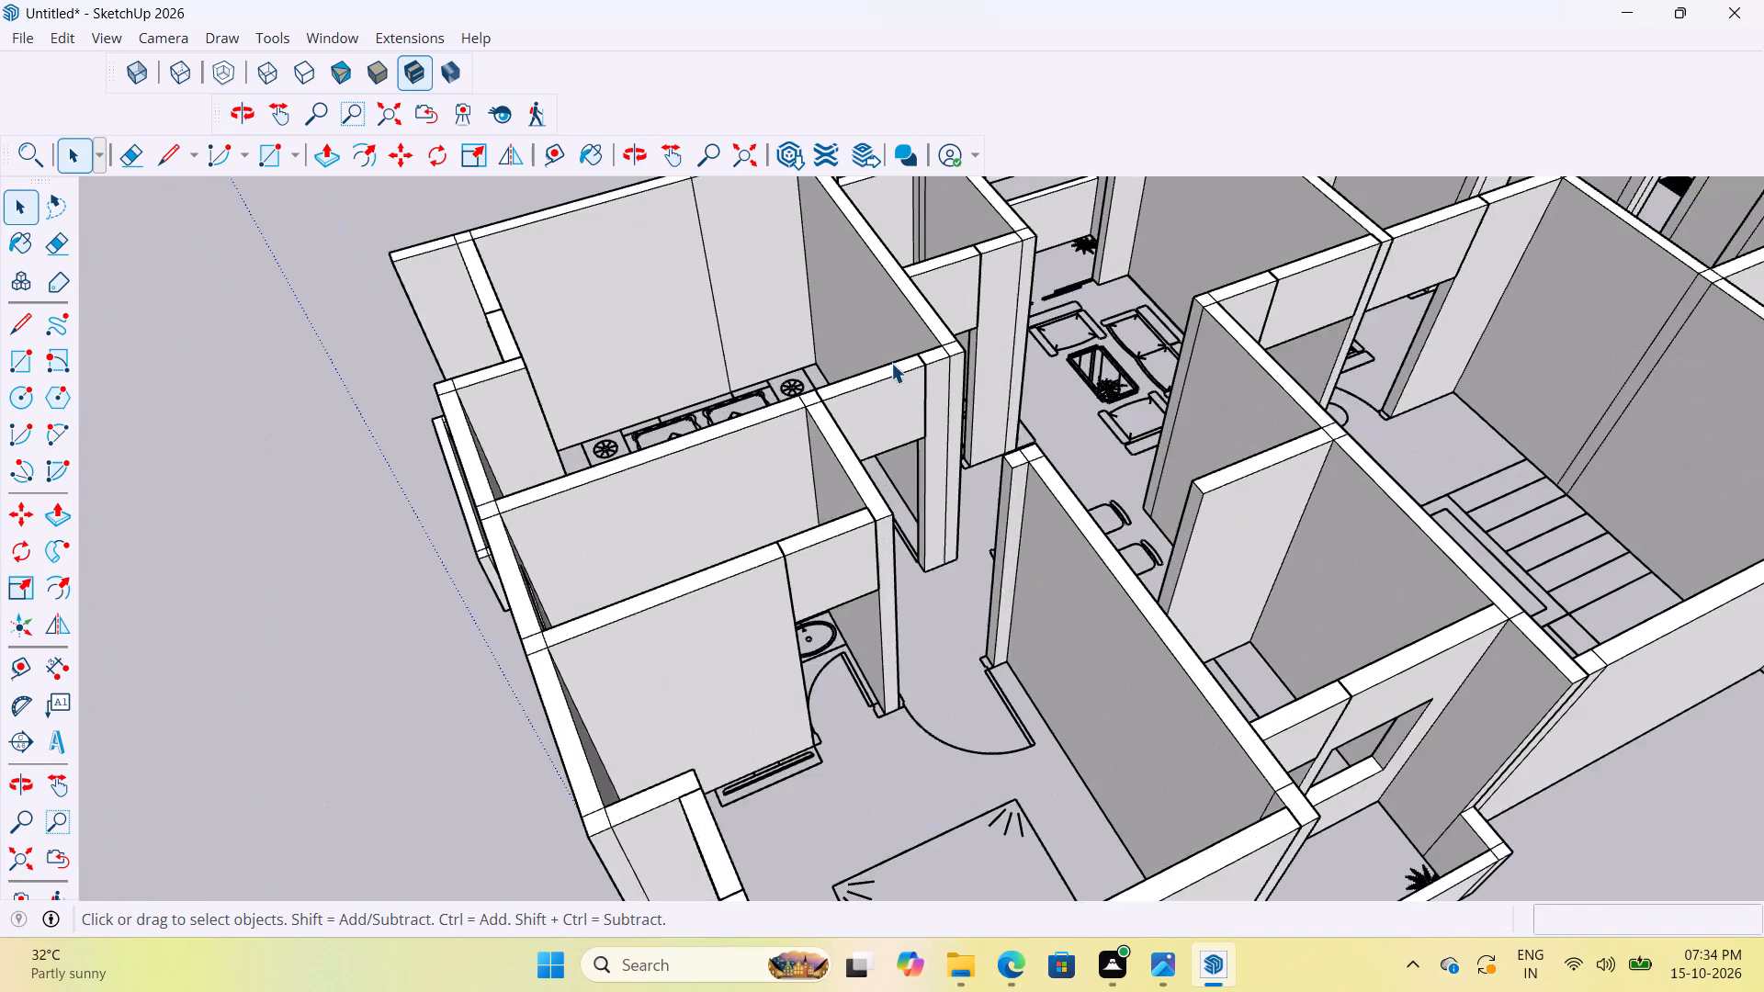
scroll(891, 363, "up", 5)
middle_click_drag(989, 467, 809, 478)
scroll(824, 688, "down", 4)
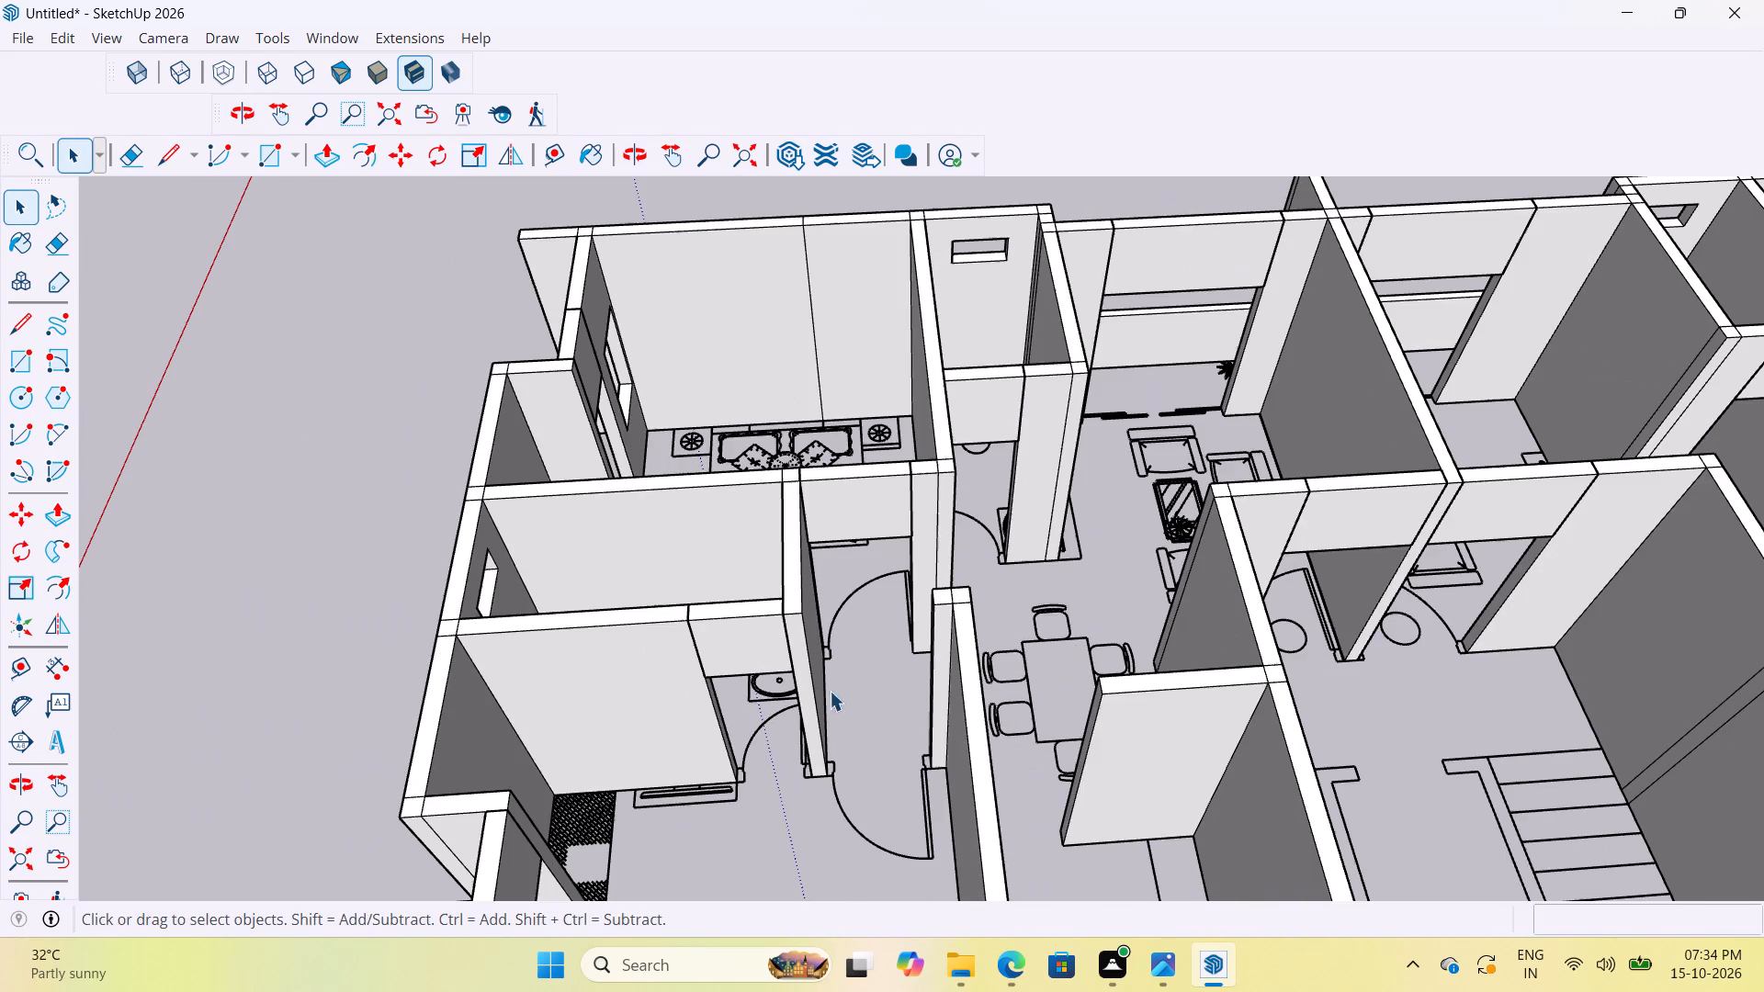
scroll(905, 721, "down", 5)
scroll(878, 636, "up", 5)
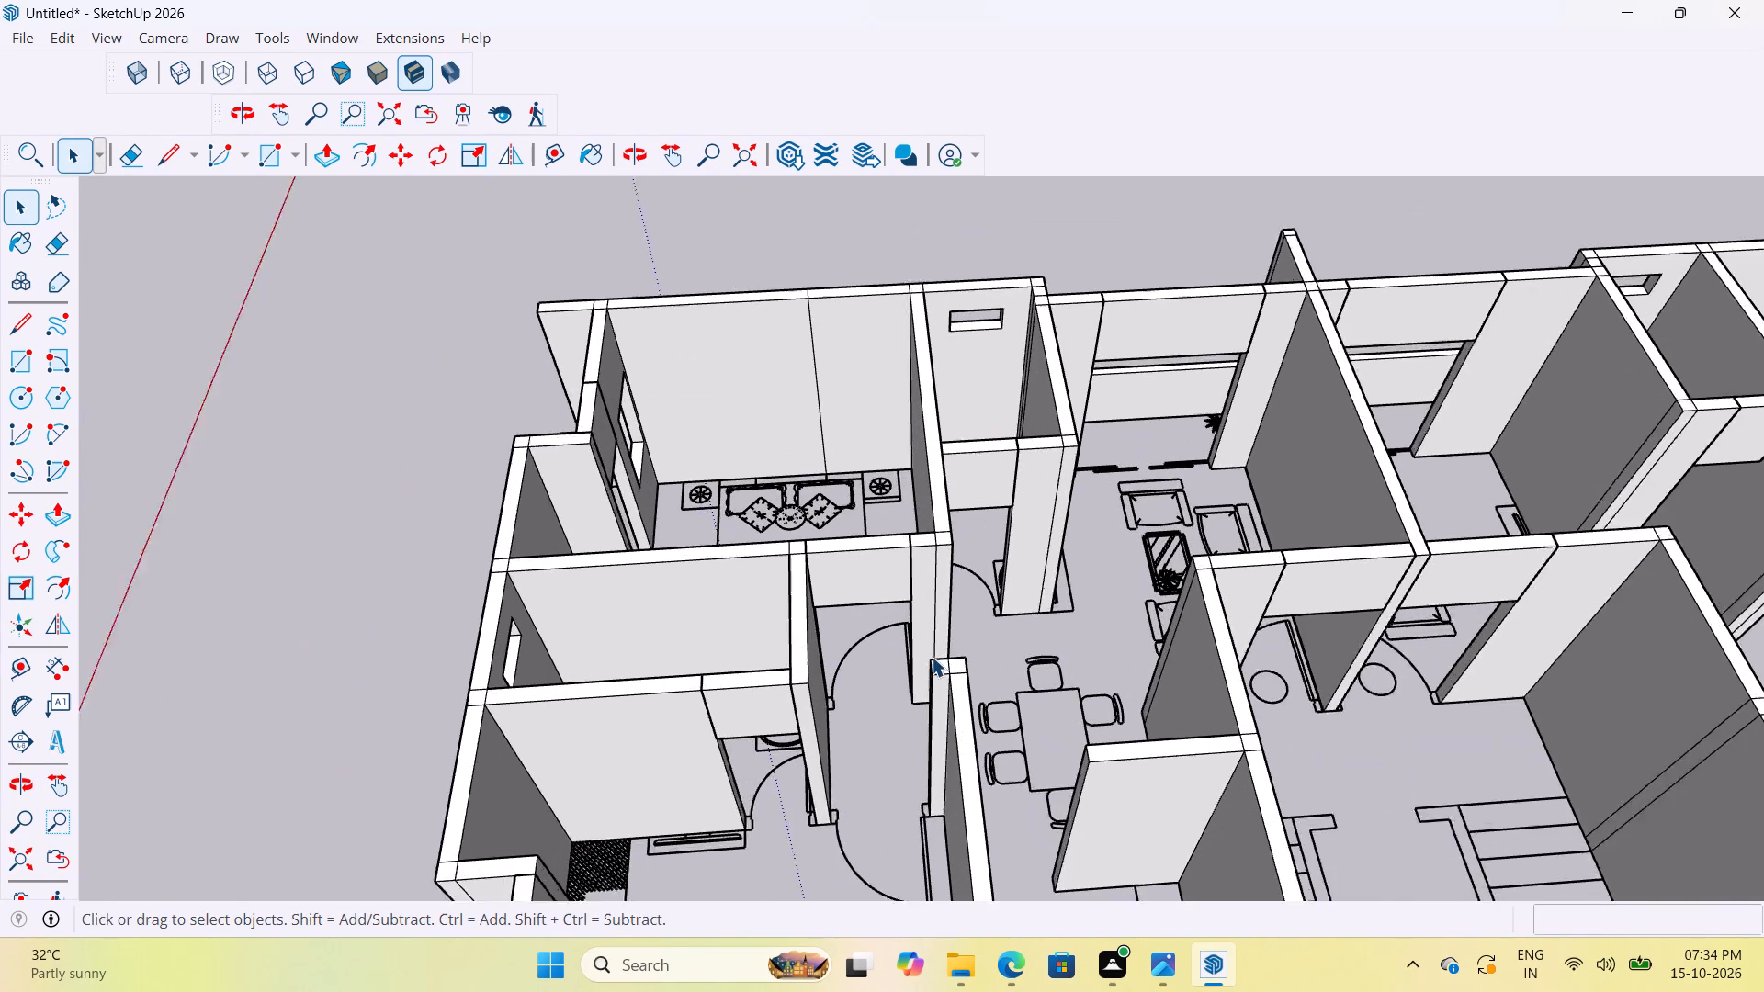
scroll(932, 657, "up", 1)
key("r")
scroll(961, 694, "up", 6)
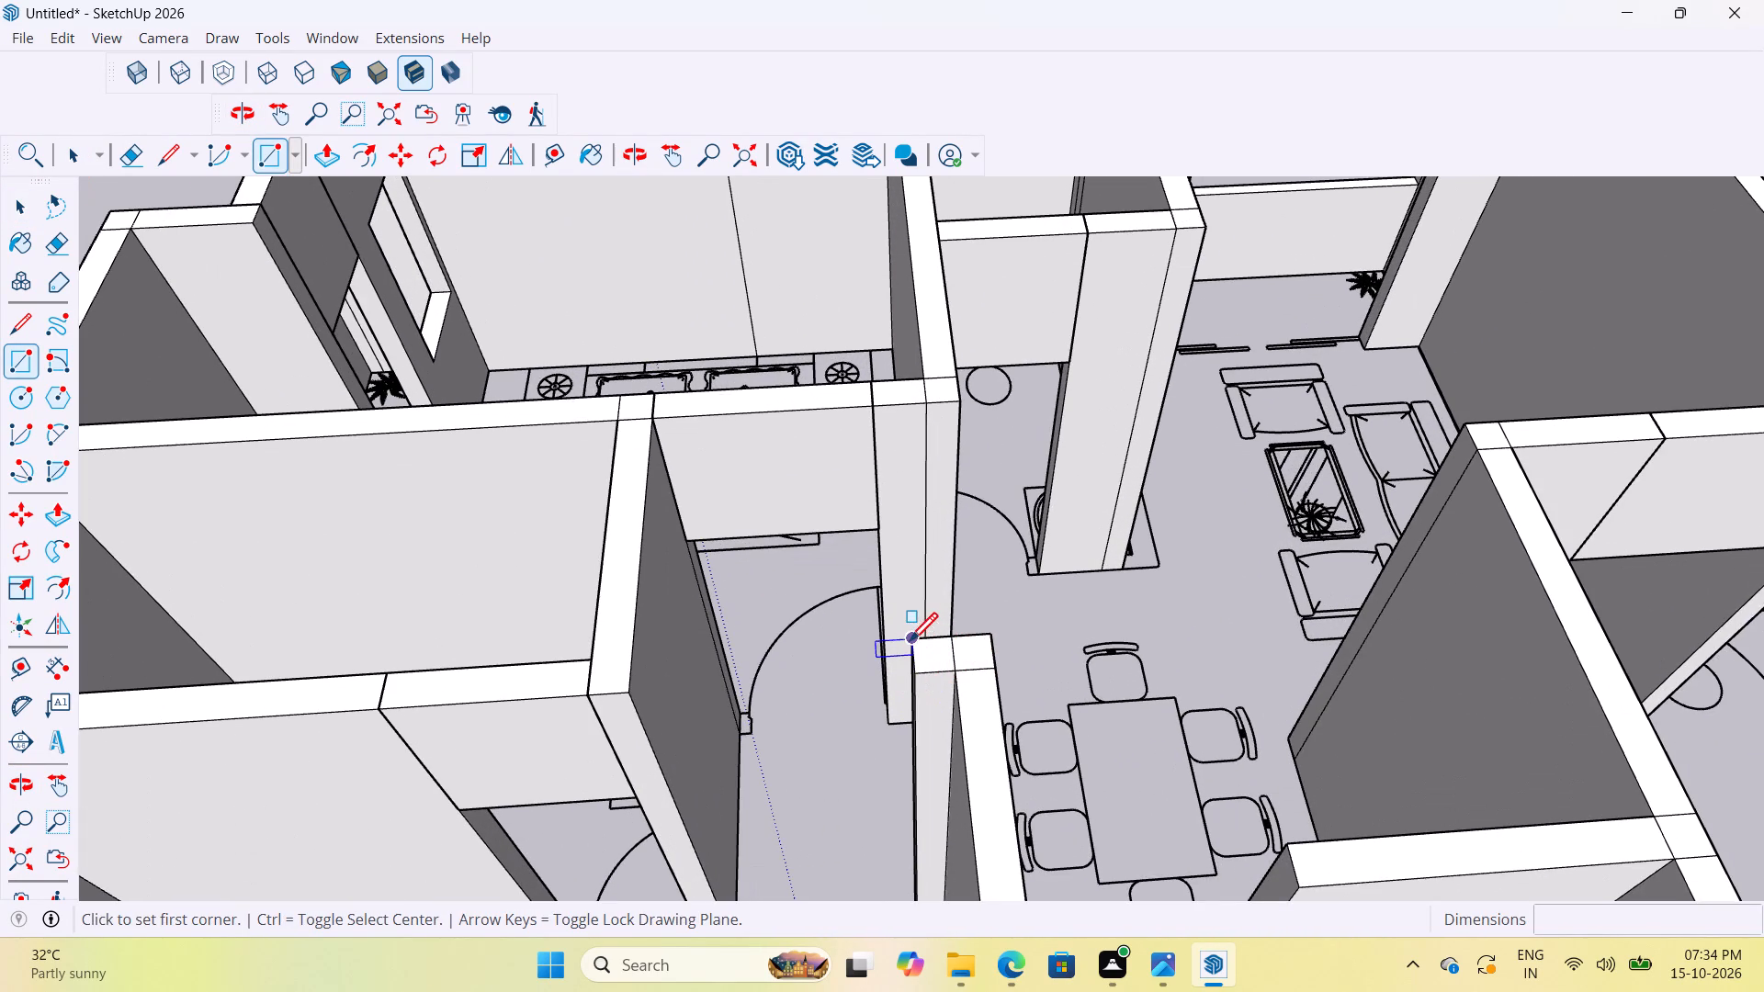
scroll(915, 649, "up", 3)
left_click_drag(914, 637, 918, 648)
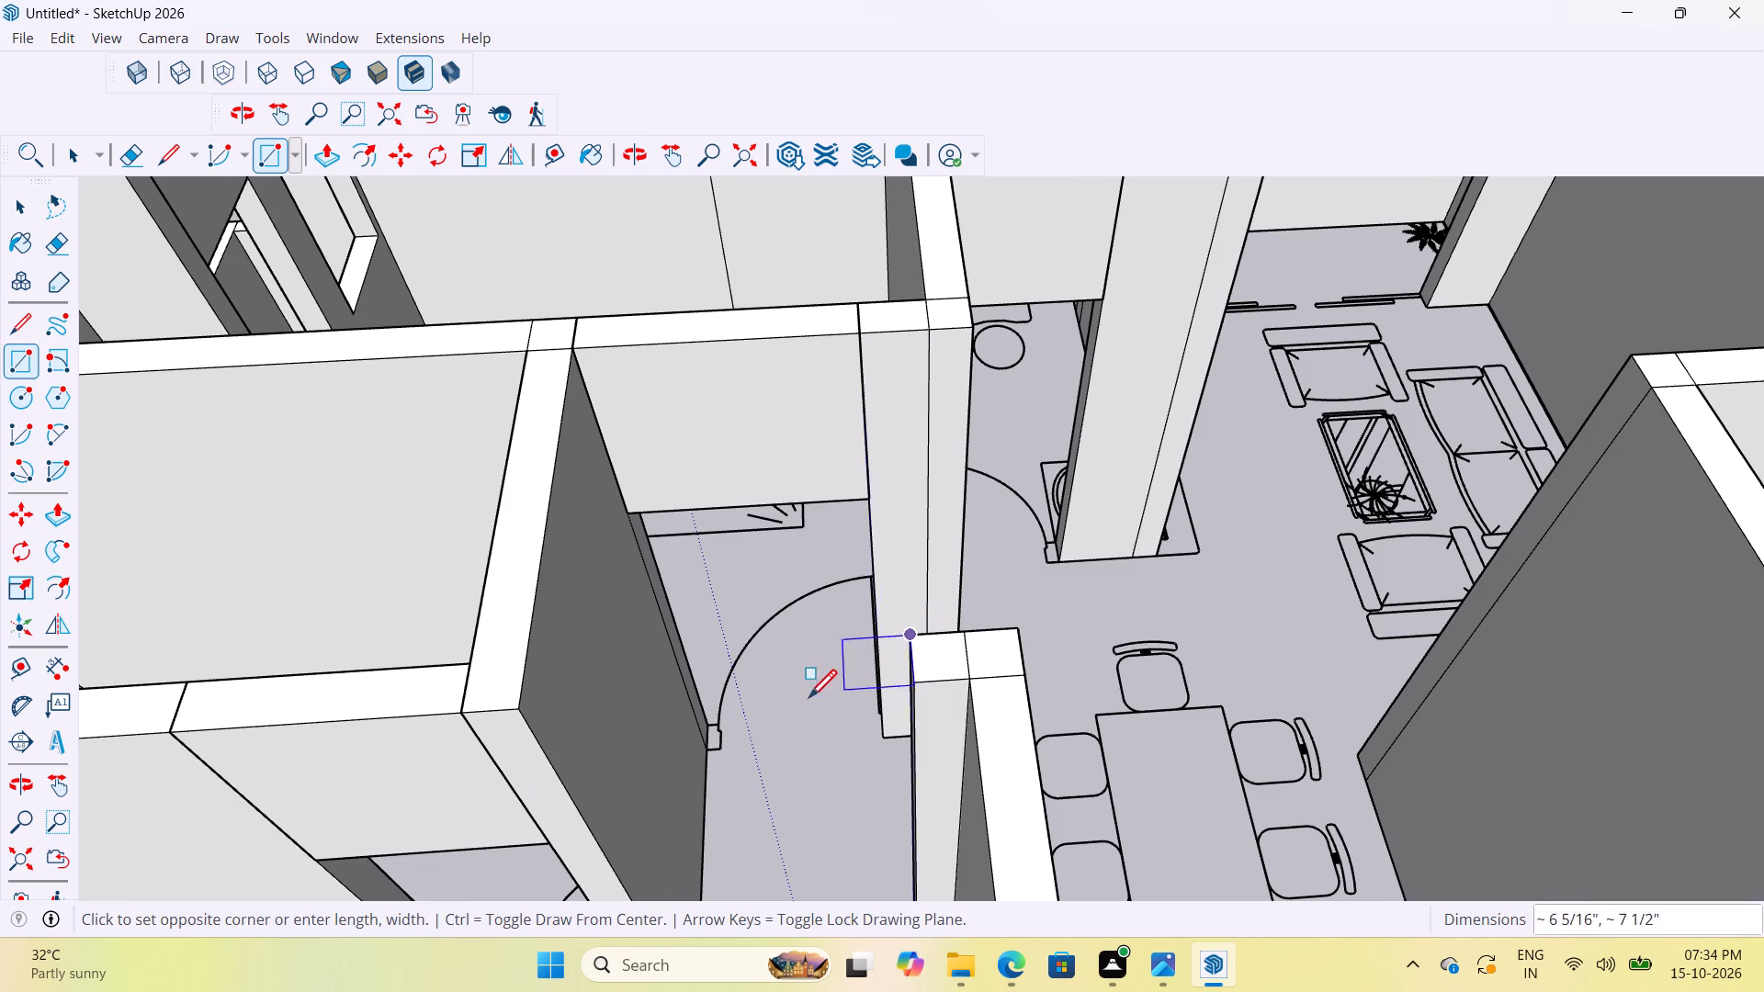
left_click(518, 705)
Push/Pull this doorway's rectangle 3' downward to form the wall piece above the door.
scroll(757, 677, "up", 7)
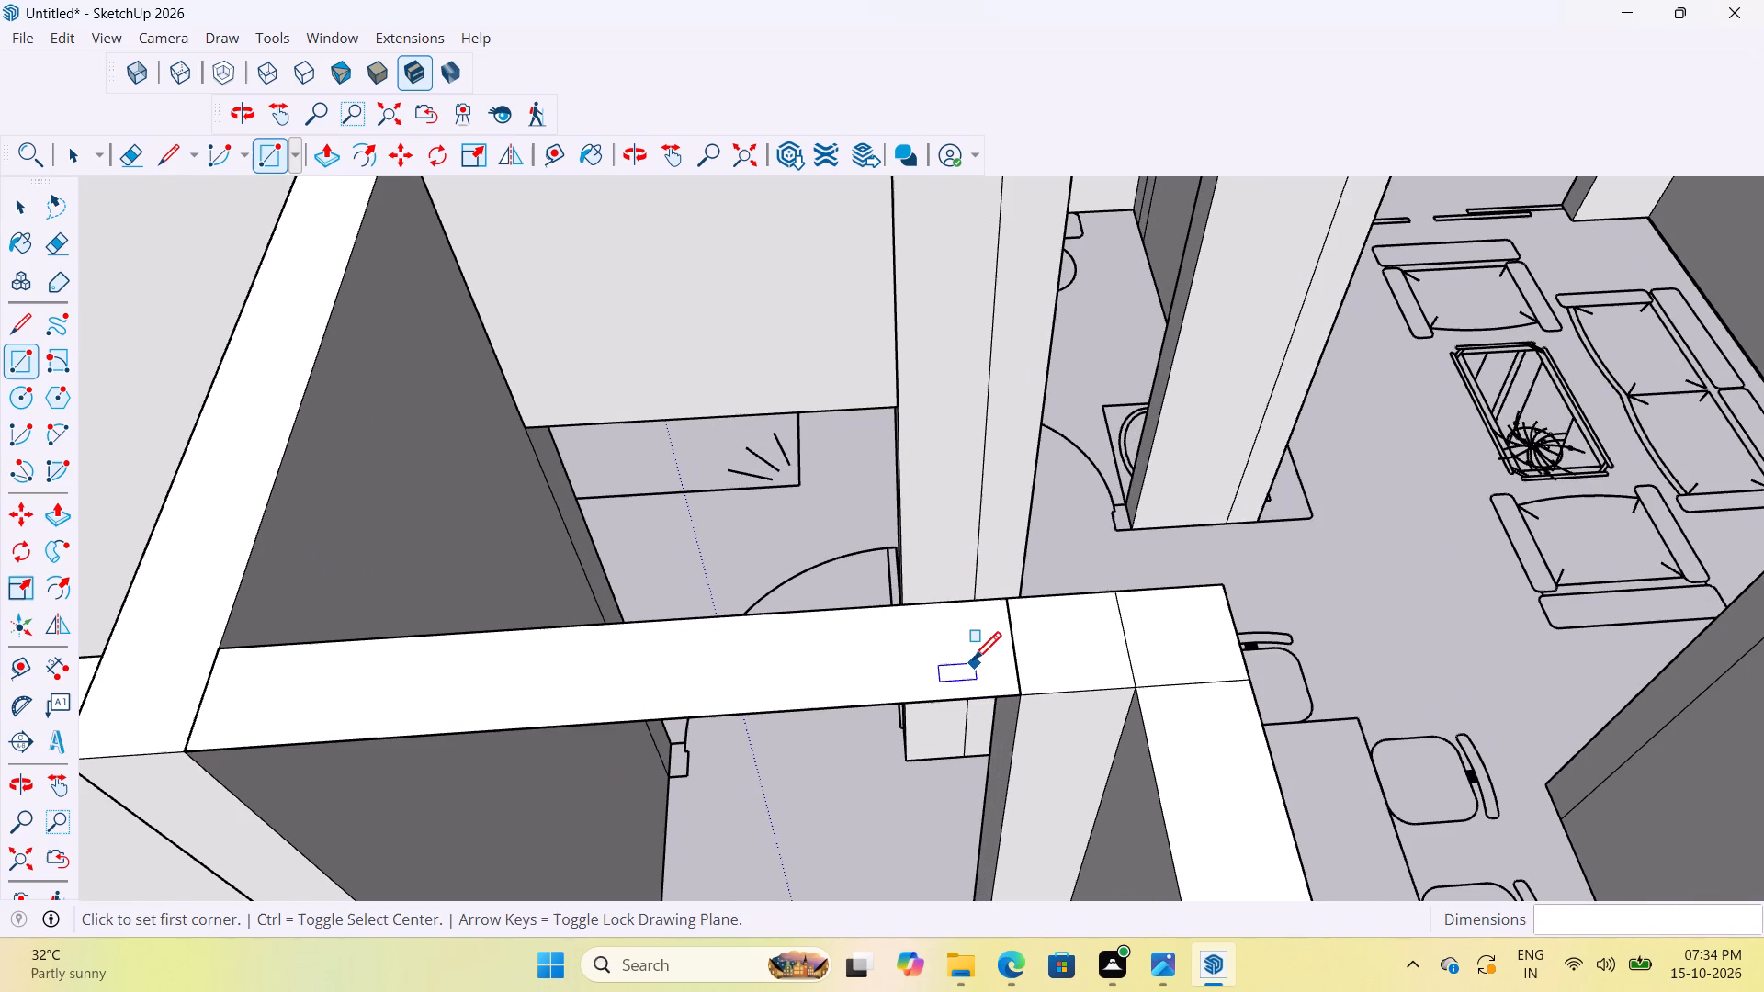
key("p")
left_click(899, 658)
key("3")
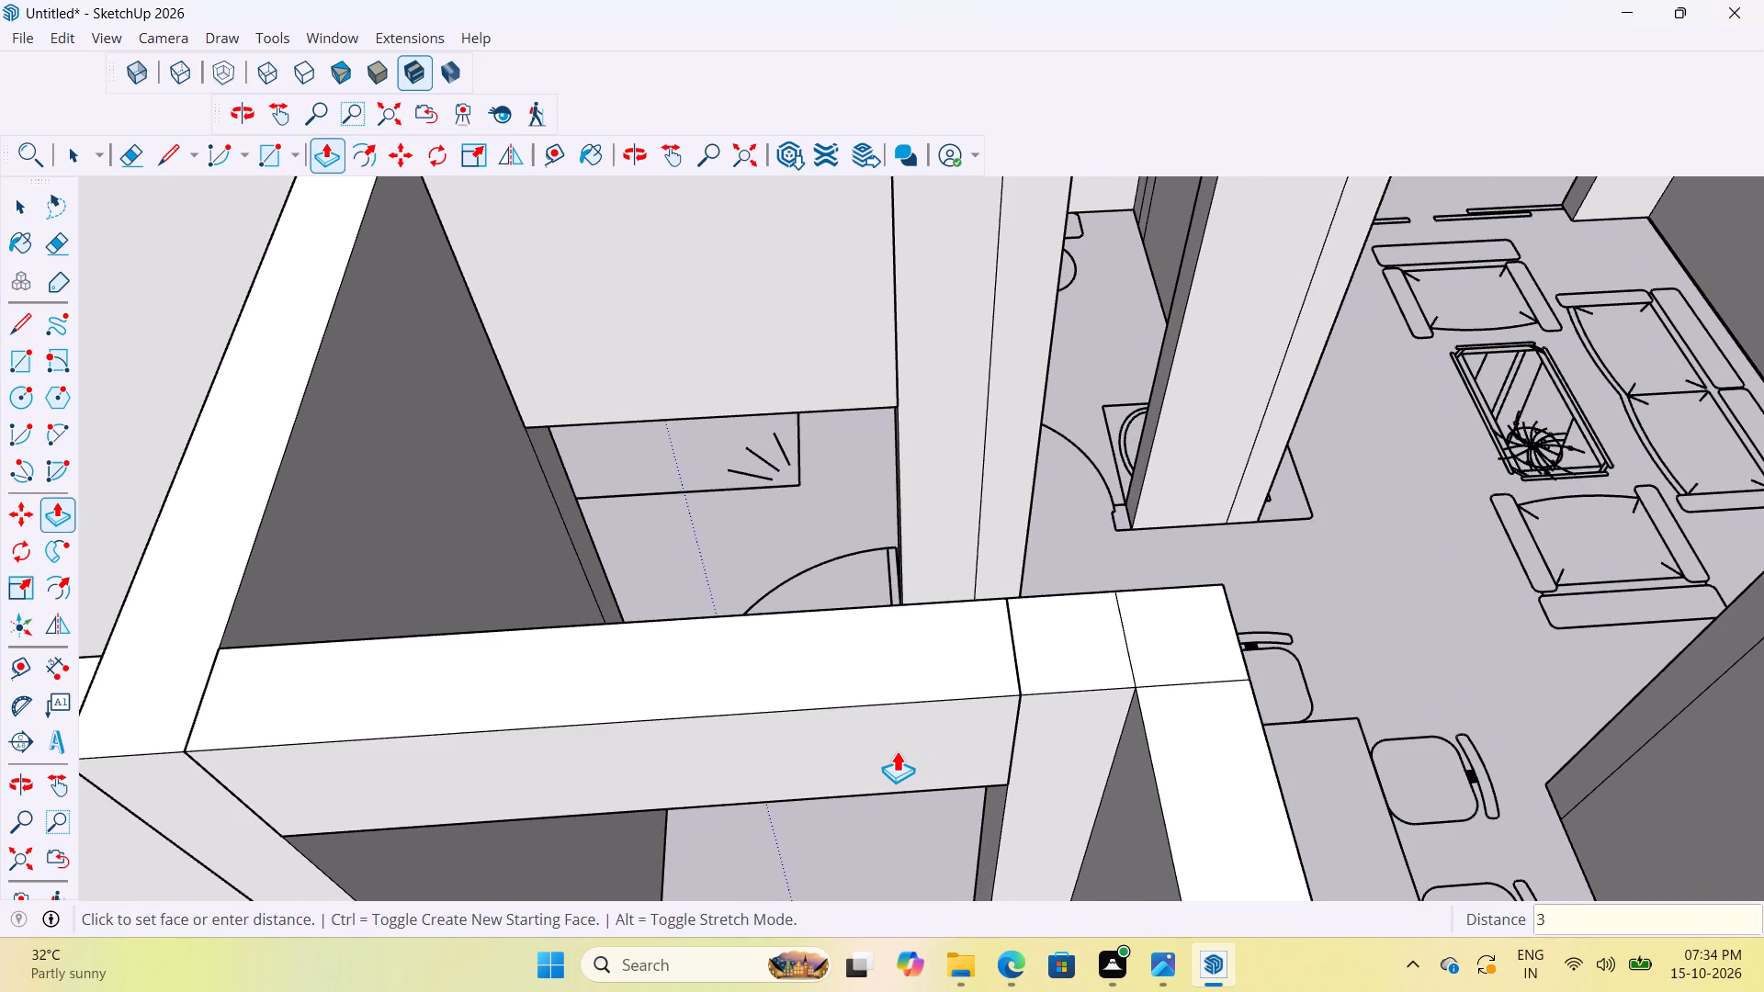
key("apostrophe")
key("Return")
Examine the new over-door piece's surroundings from the opposite side and clear the selection.
scroll(888, 720, "down", 3)
middle_click_drag(820, 614, 1573, 615)
scroll(1426, 209, "up", 11)
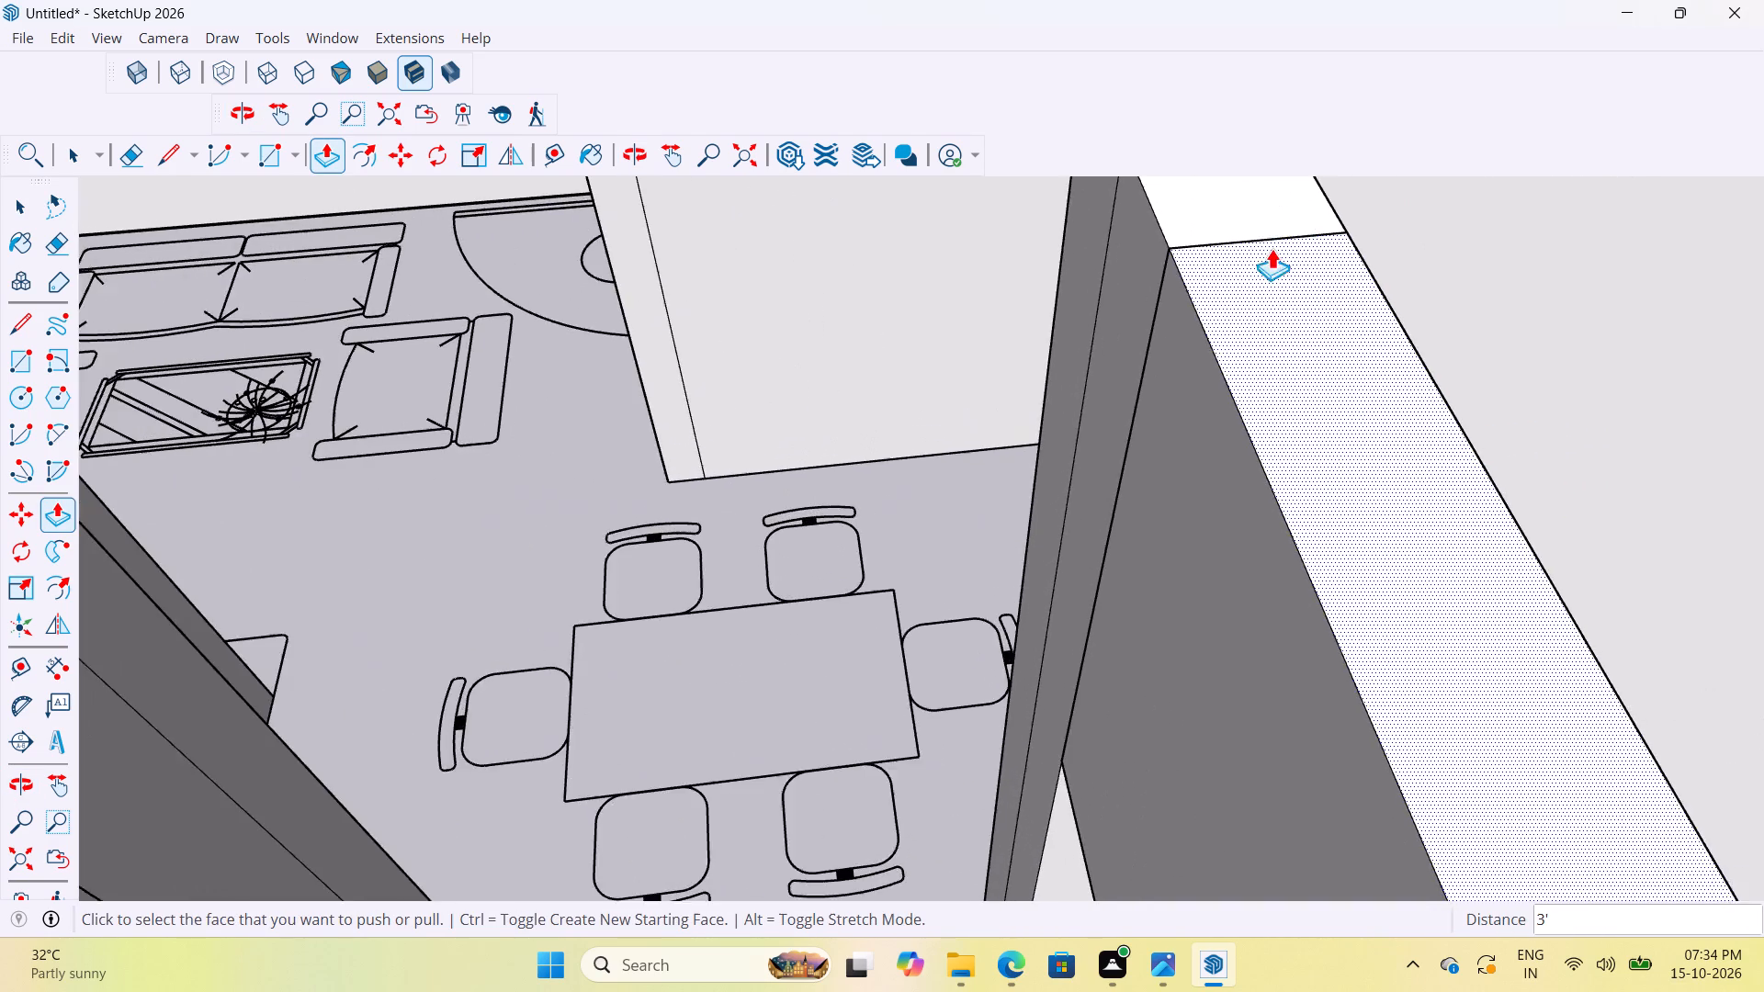
scroll(1272, 248, "up", 10)
scroll(1053, 355, "down", 20)
scroll(1053, 355, "down", 4)
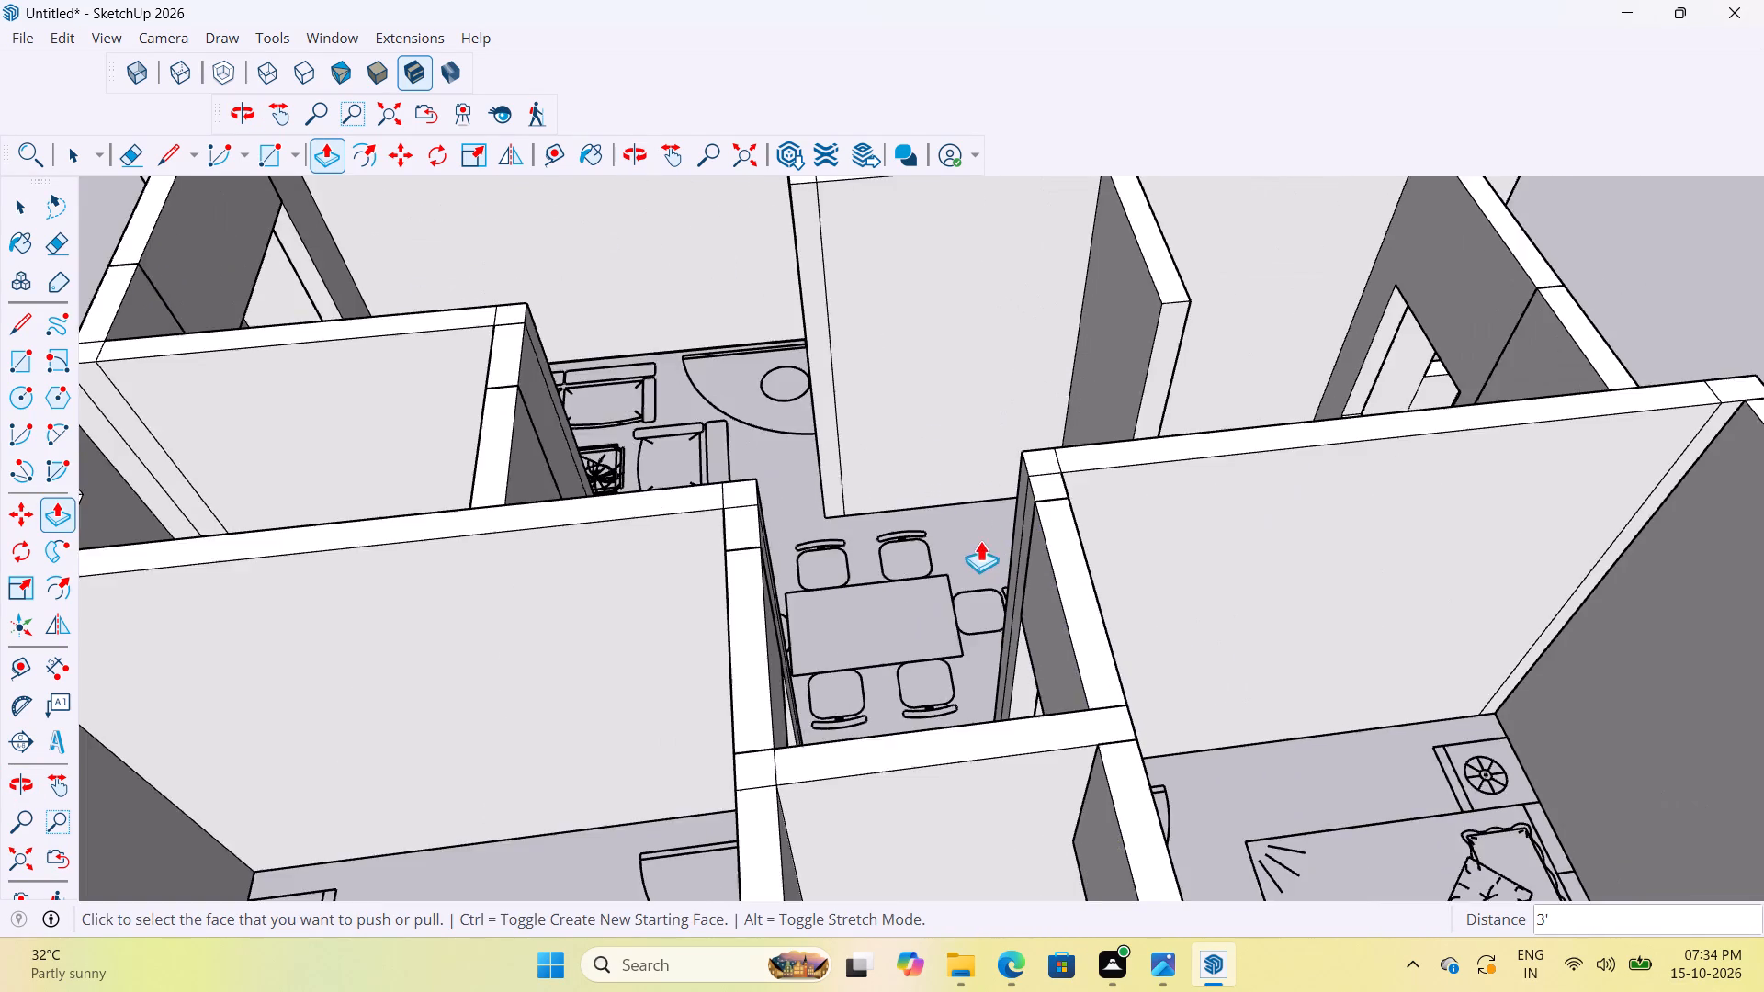
scroll(980, 540, "down", 8)
key("space")
scroll(904, 569, "down", 6)
key("space")
left_click_drag(1197, 465, 1208, 467)
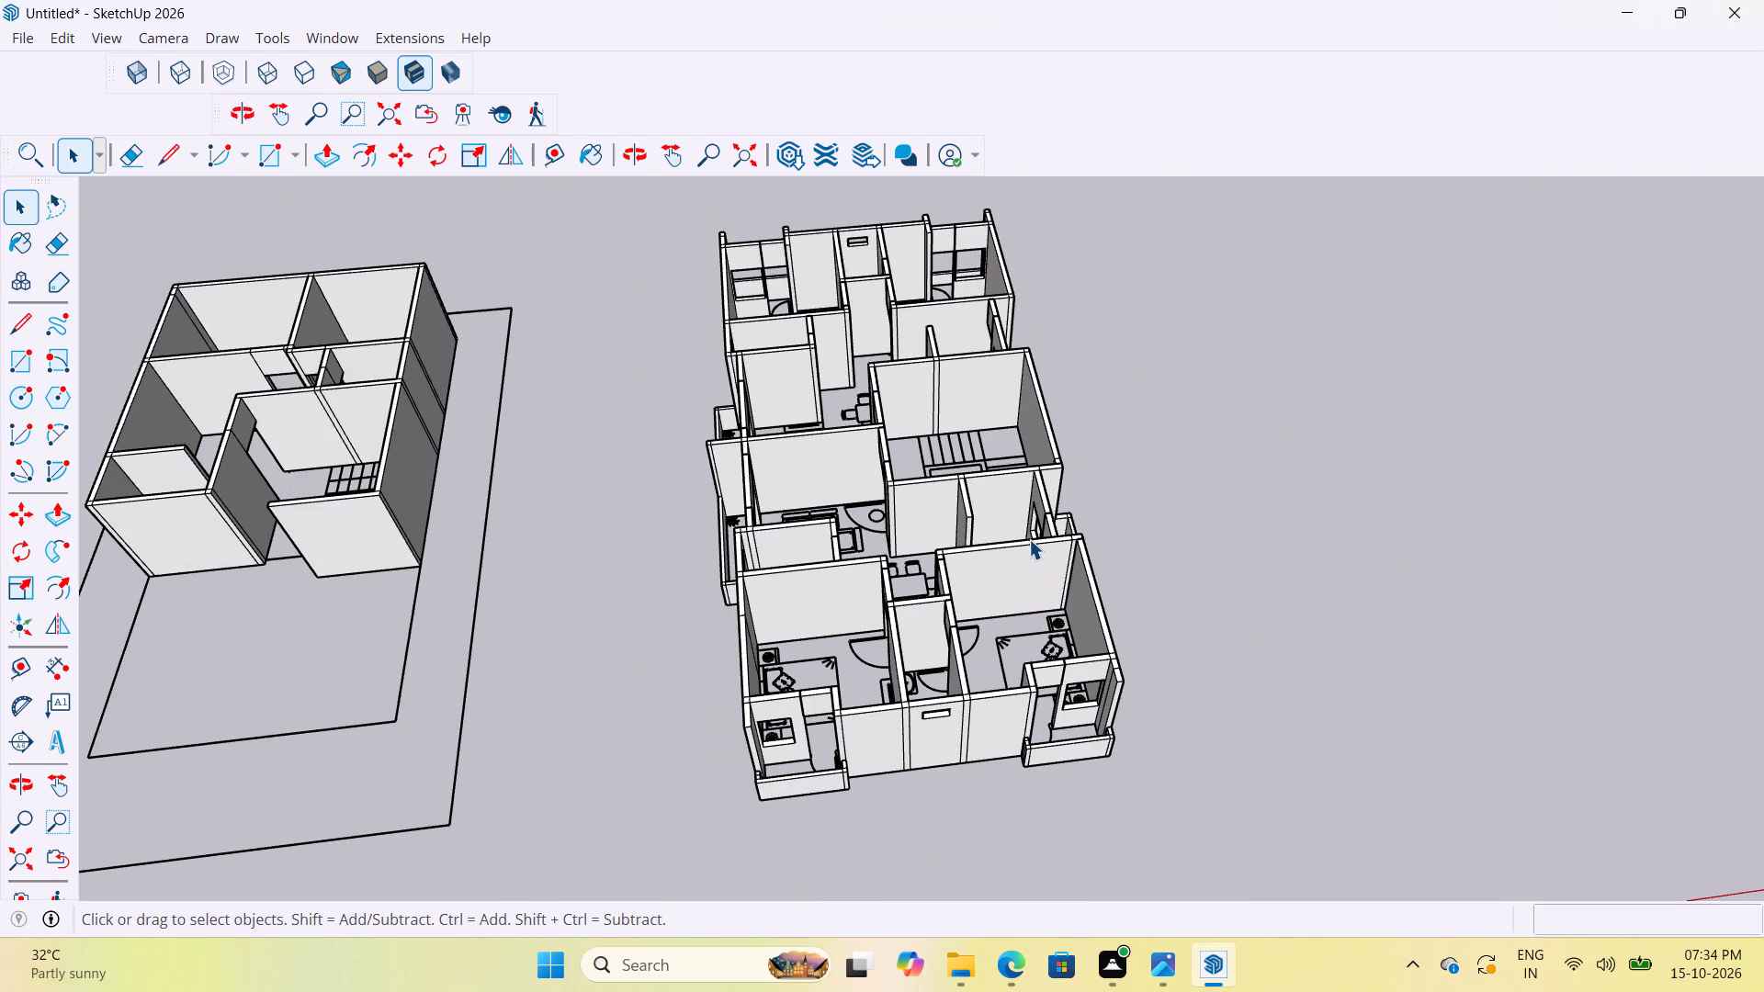
left_click(1409, 397)
Examine the far unit's bedroom and bathroom doorways for missing over-door wall pieces.
scroll(963, 404, "up", 2)
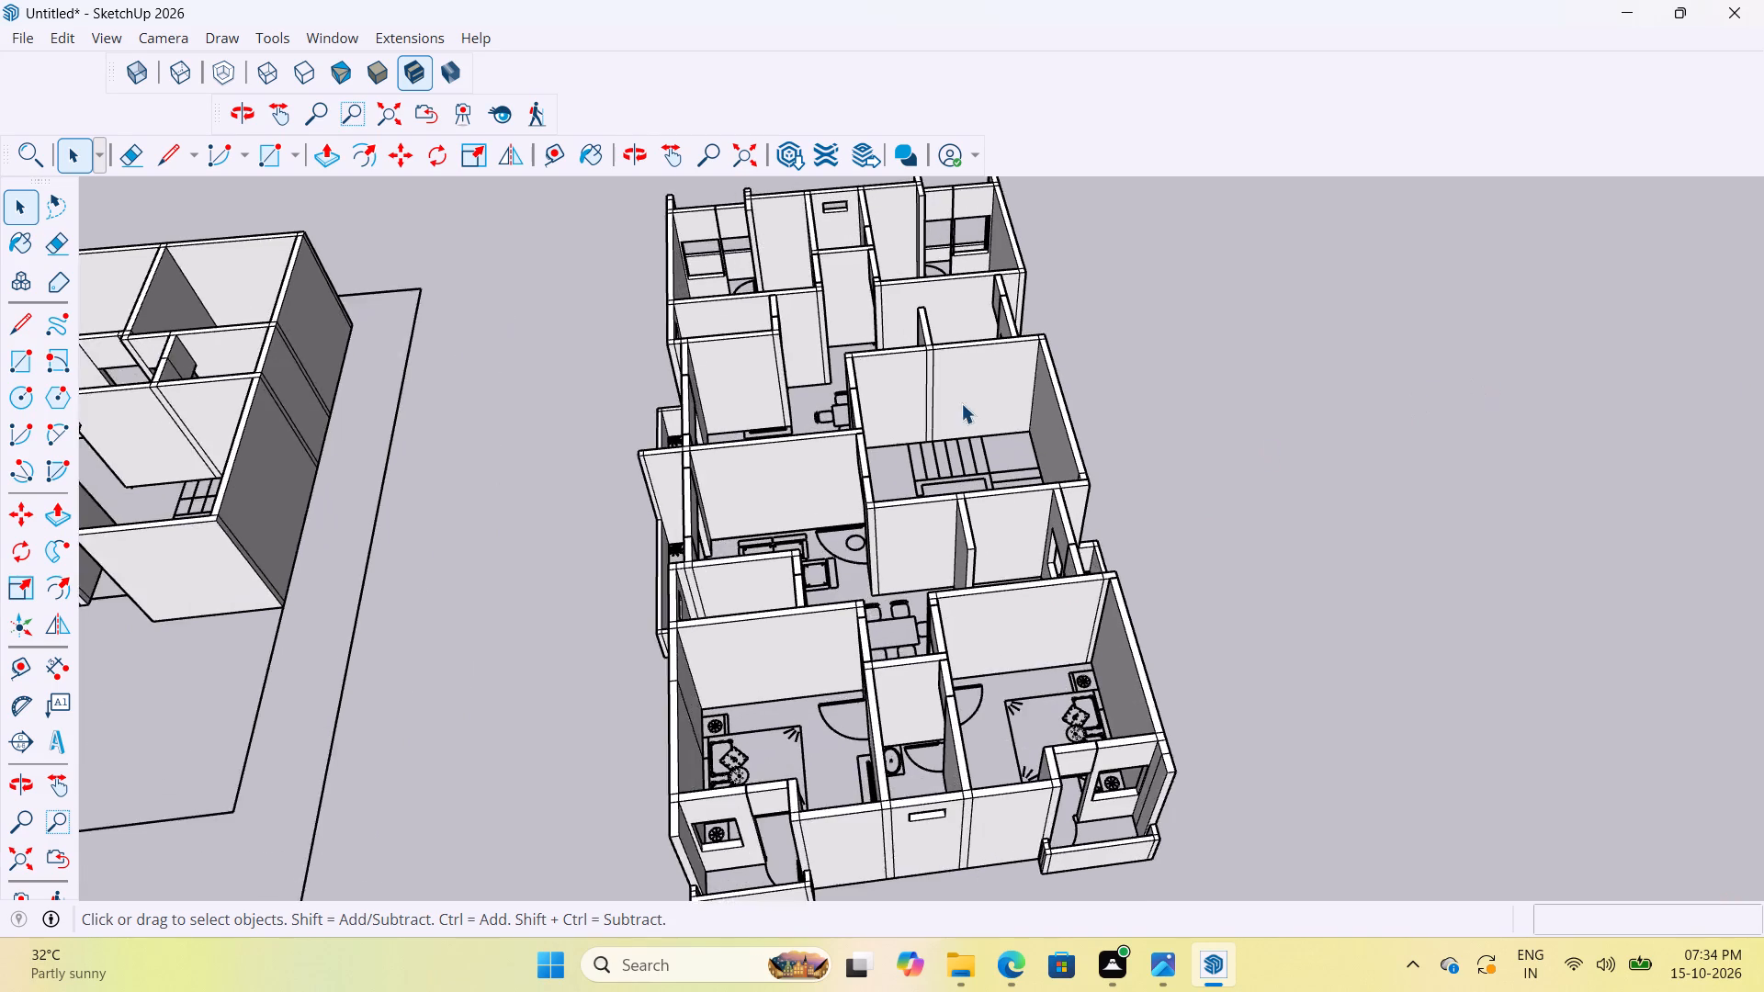
scroll(961, 403, "up", 5)
scroll(1012, 682, "down", 14)
scroll(962, 490, "up", 4)
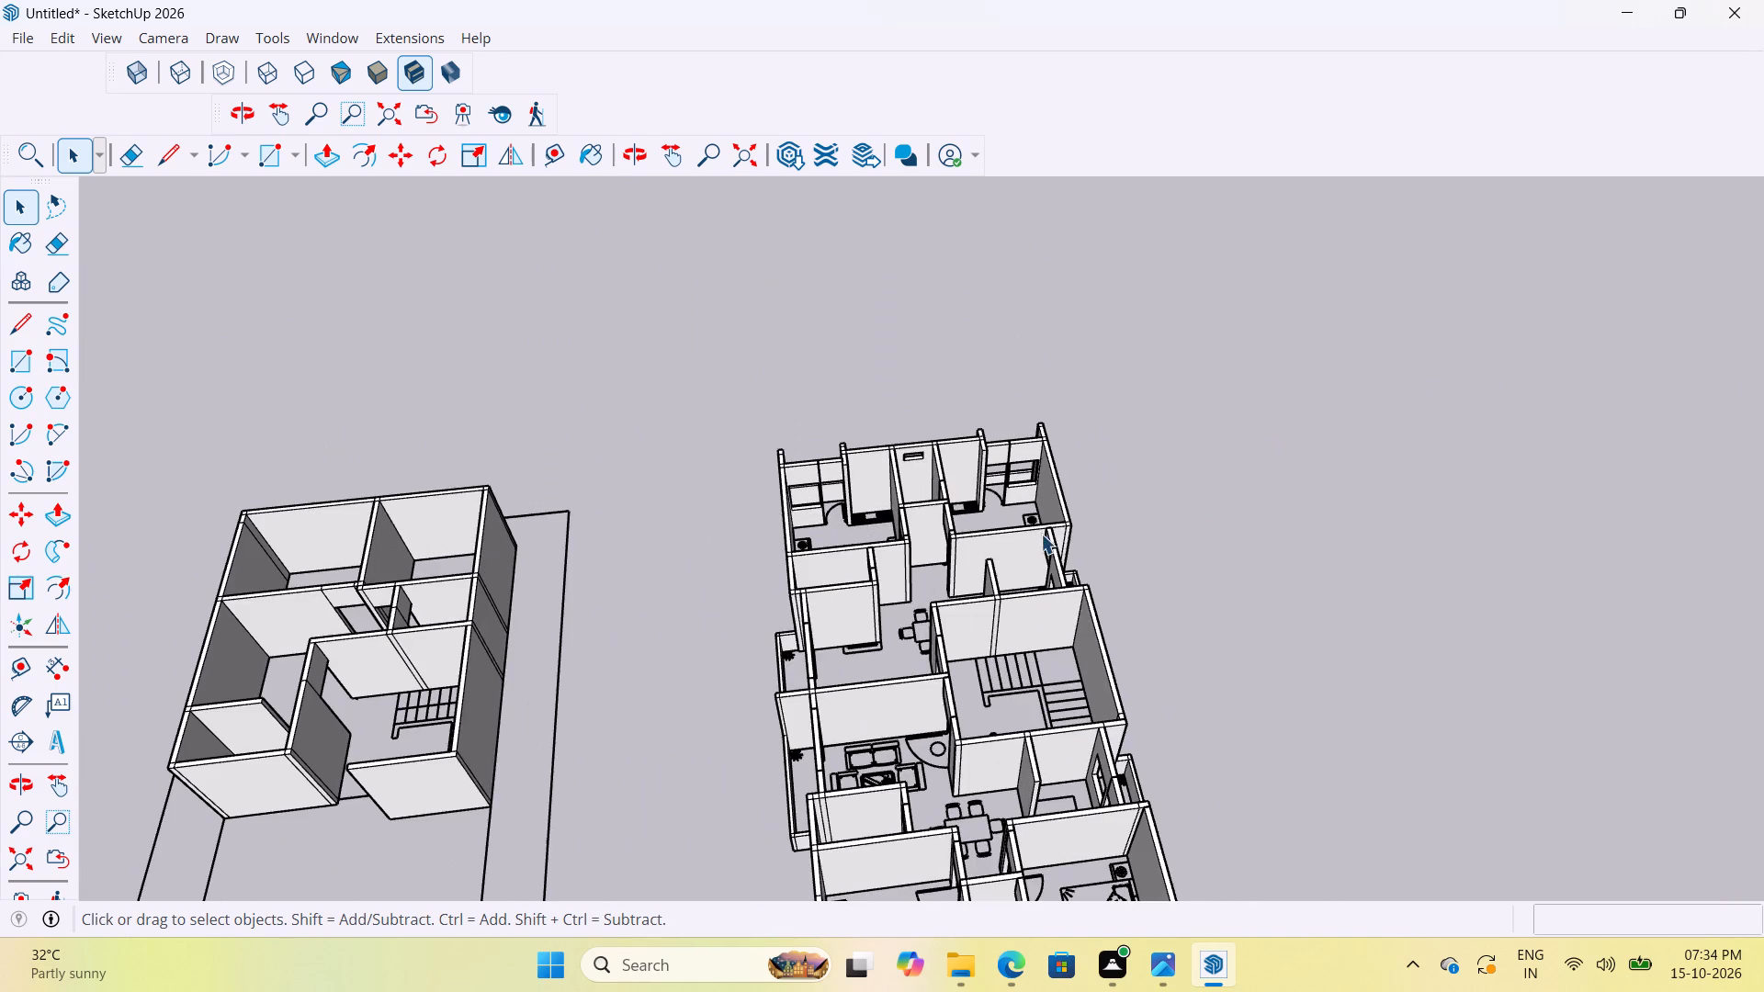
middle_click_drag(1070, 517, 895, 446)
scroll(1001, 578, "up", 12)
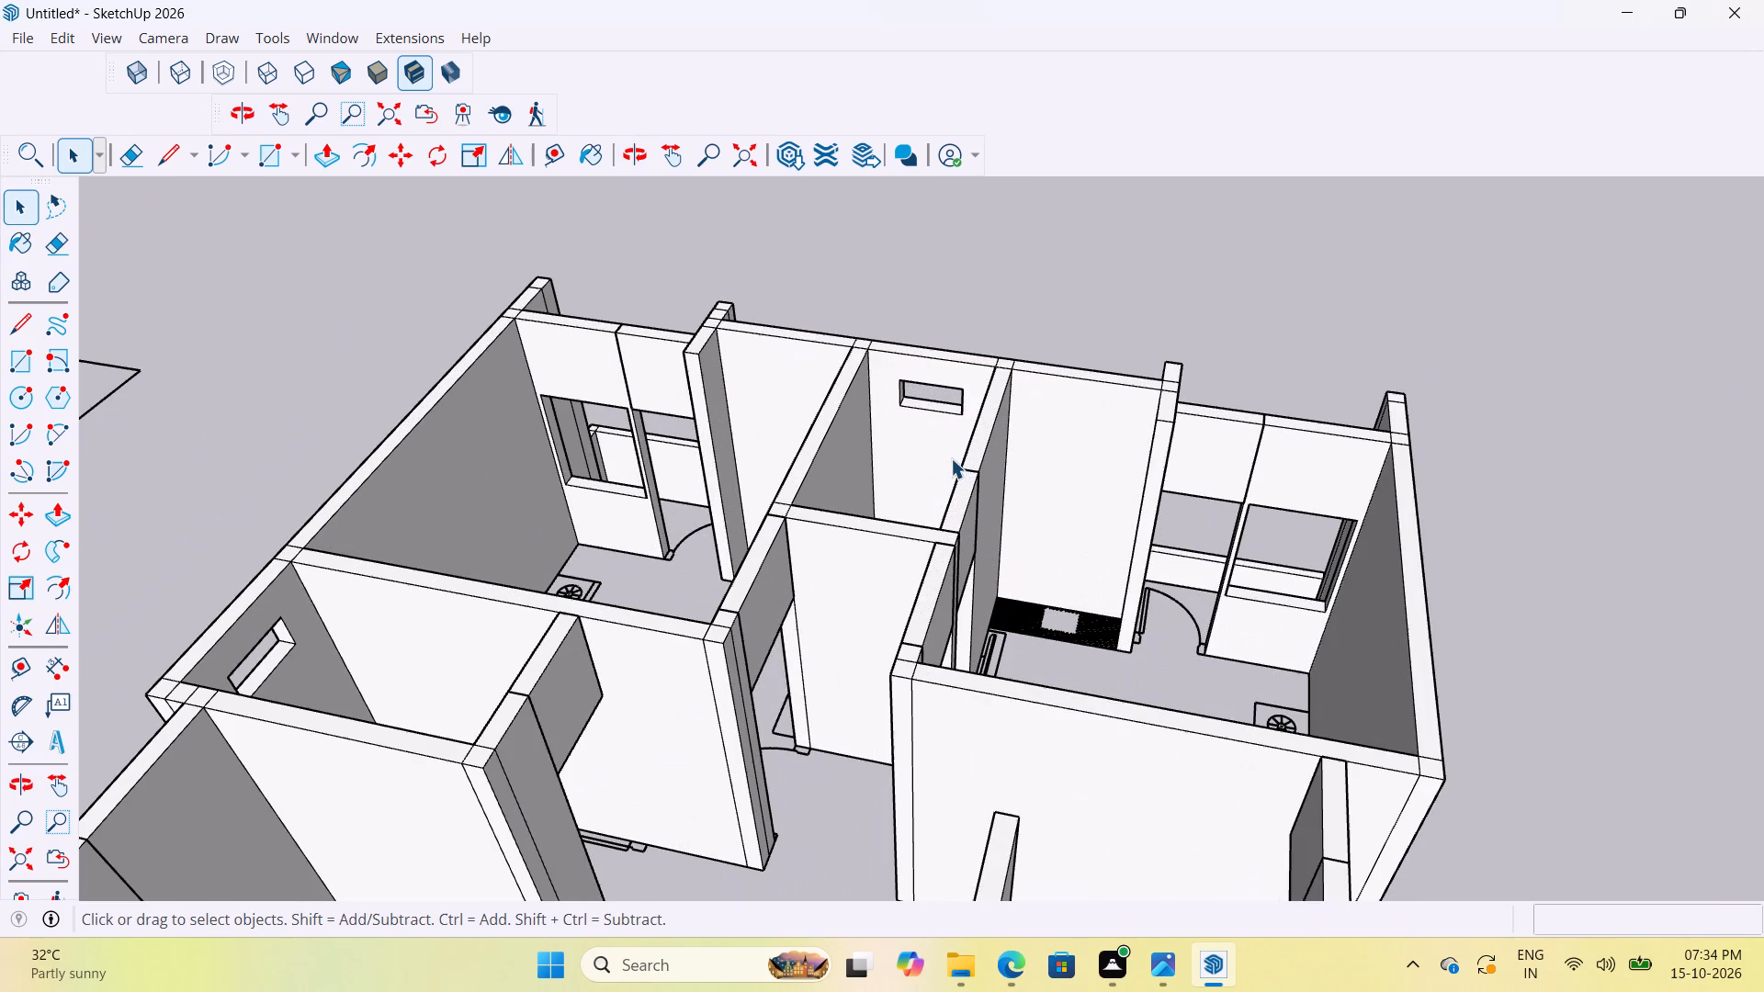
scroll(951, 458, "down", 12)
left_click(1271, 519)
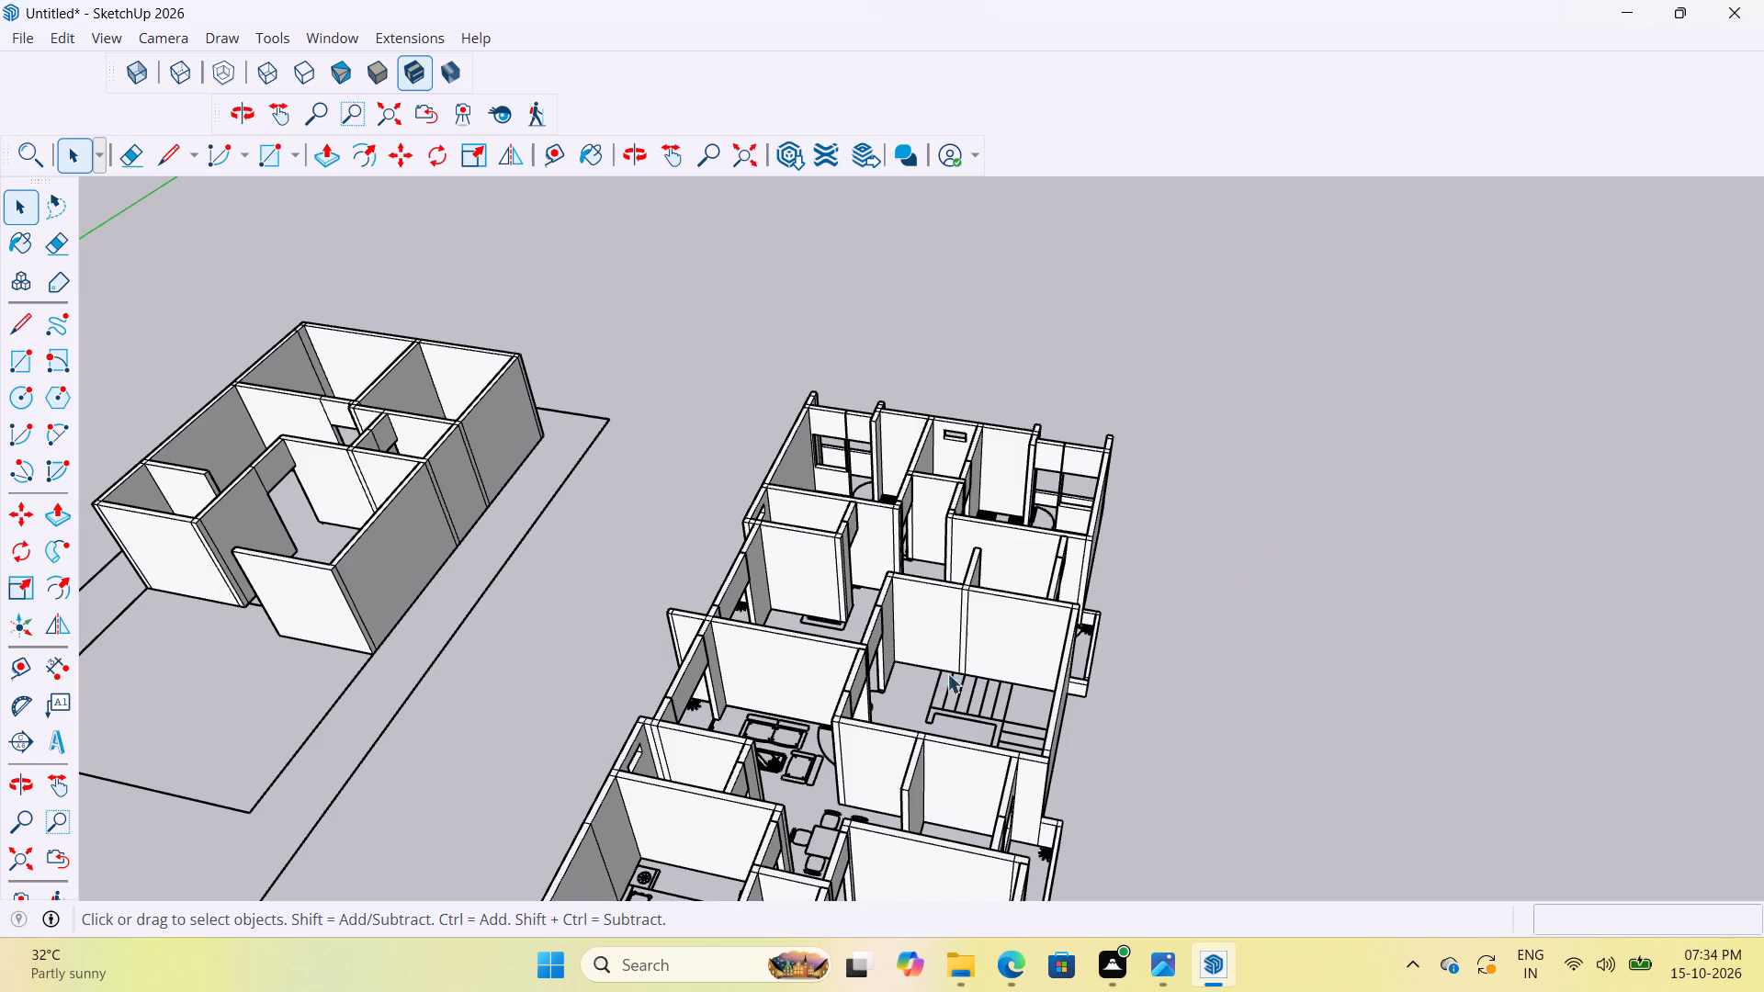
scroll(1173, 438, "down", 5)
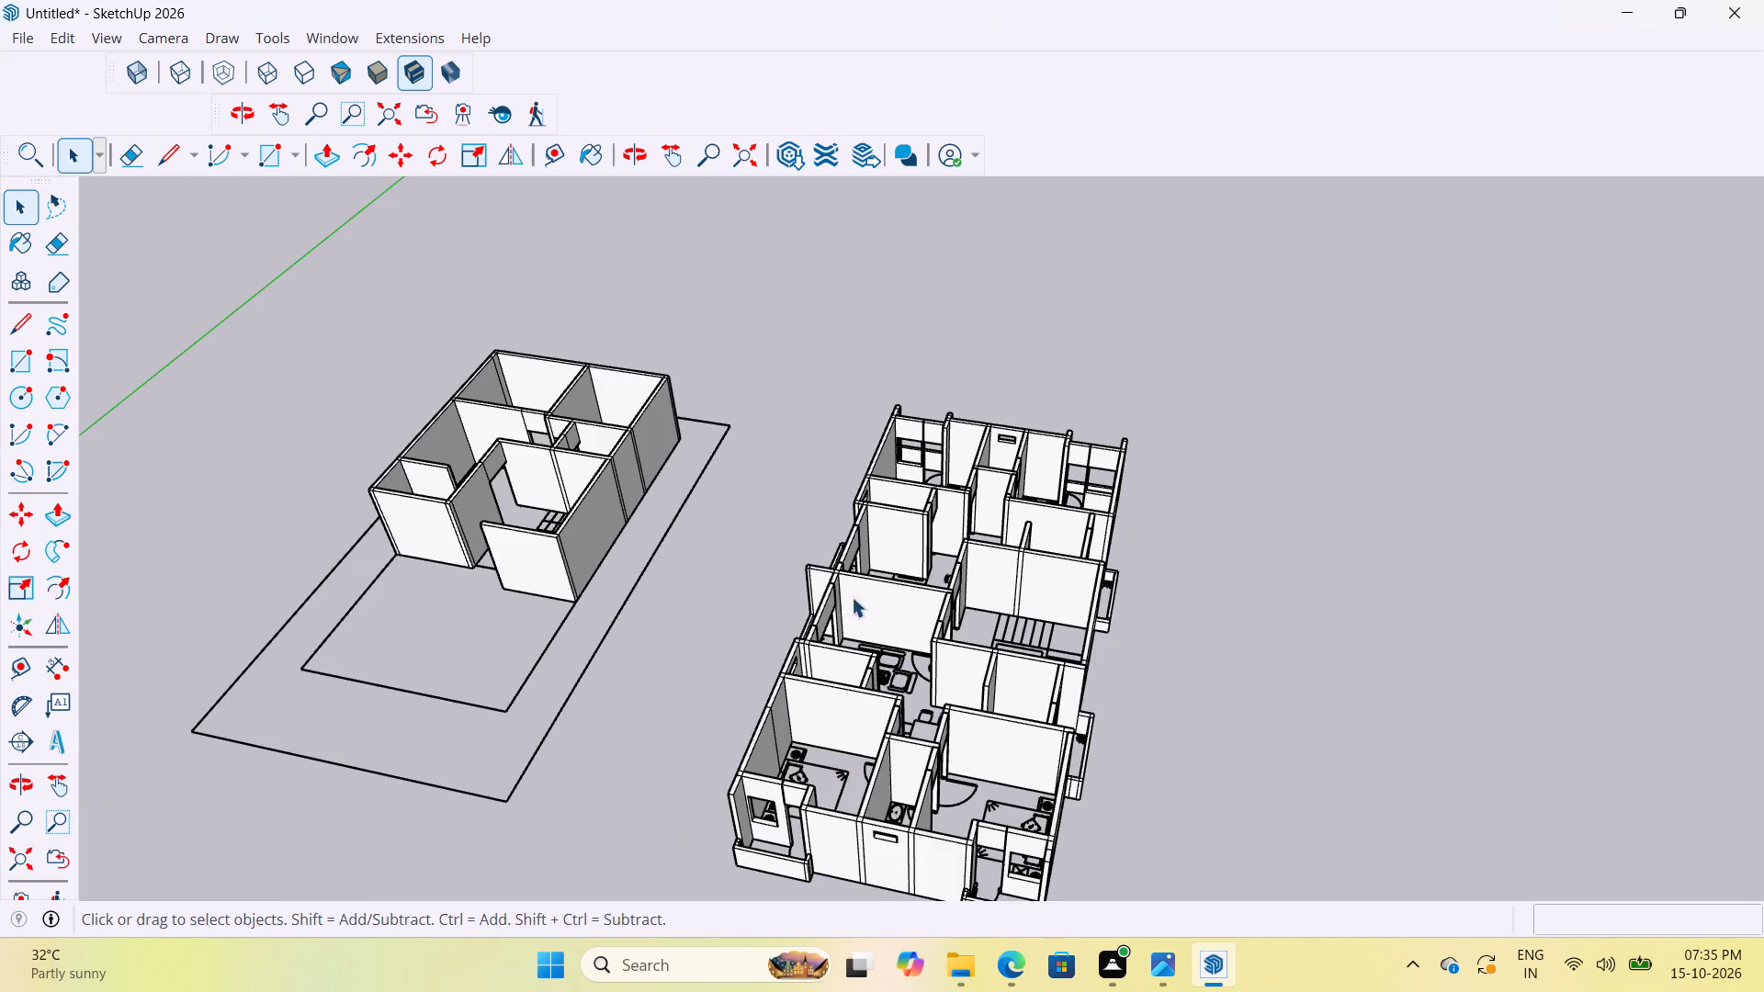
Examine the doorways around the staircase, living rooms and far unit's bedrooms from several angles for missing wall pieces.
scroll(1119, 747, "up", 2)
scroll(764, 603, "up", 3)
scroll(921, 563, "up", 6)
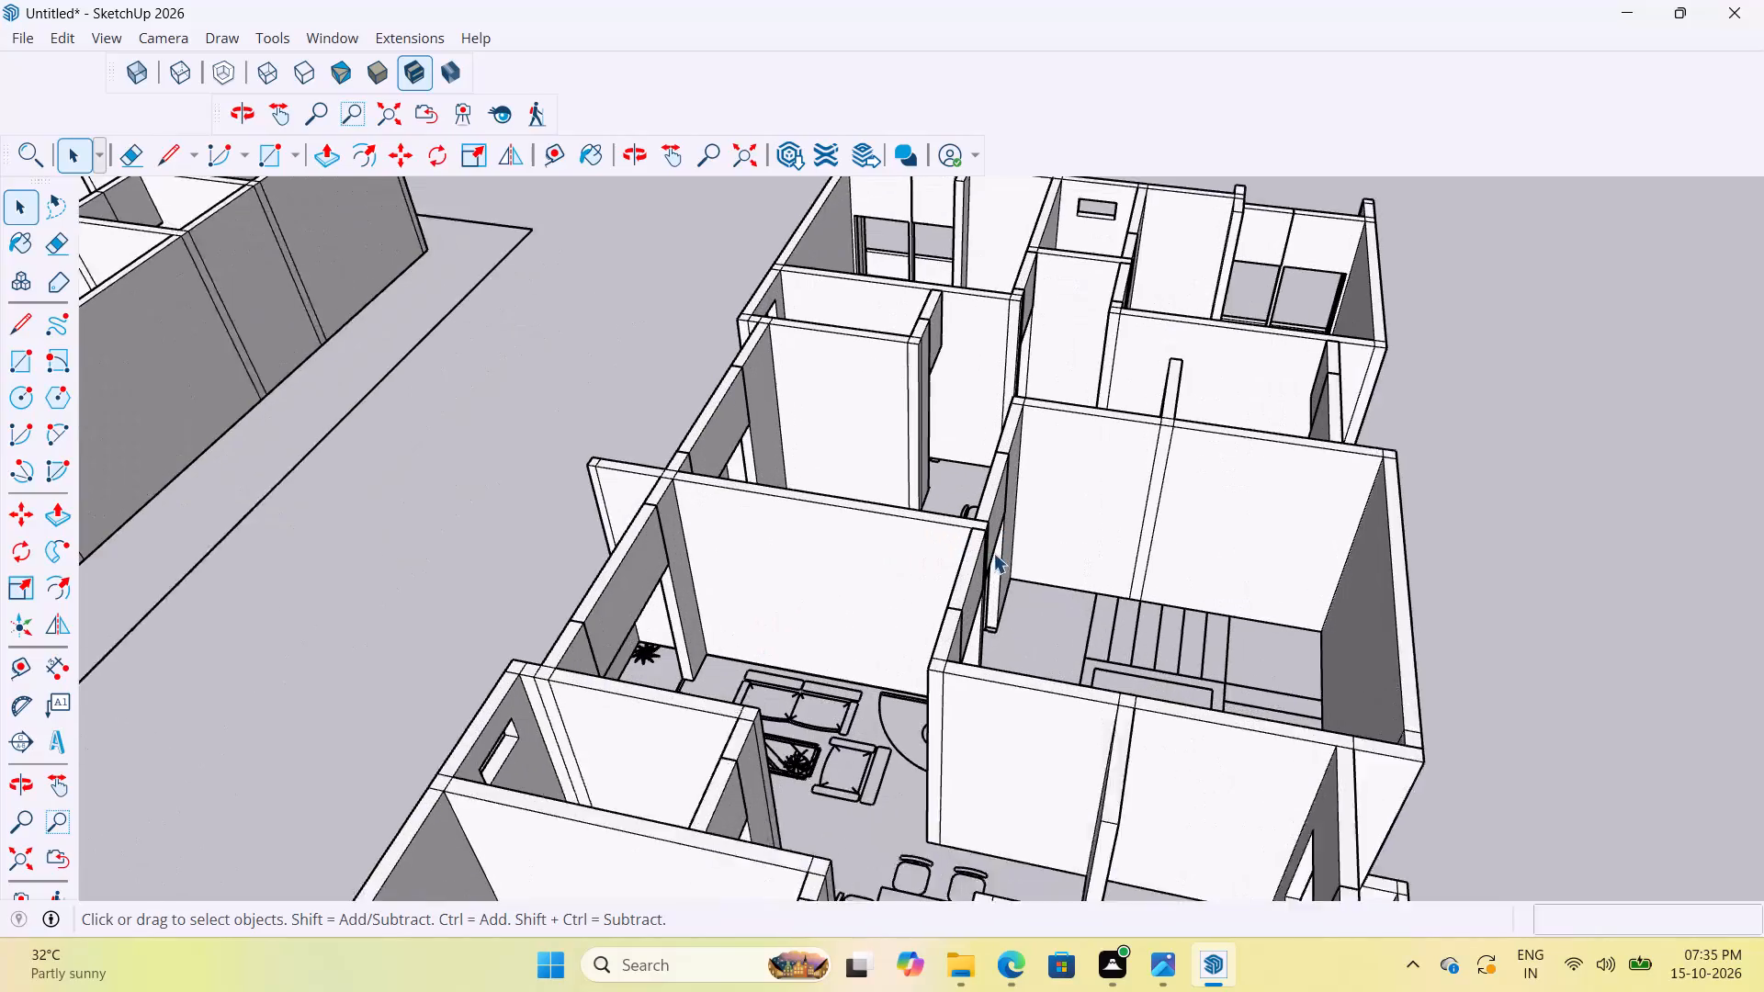
scroll(993, 553, "up", 1)
scroll(1091, 630, "up", 1)
middle_click_drag(1073, 630, 673, 754)
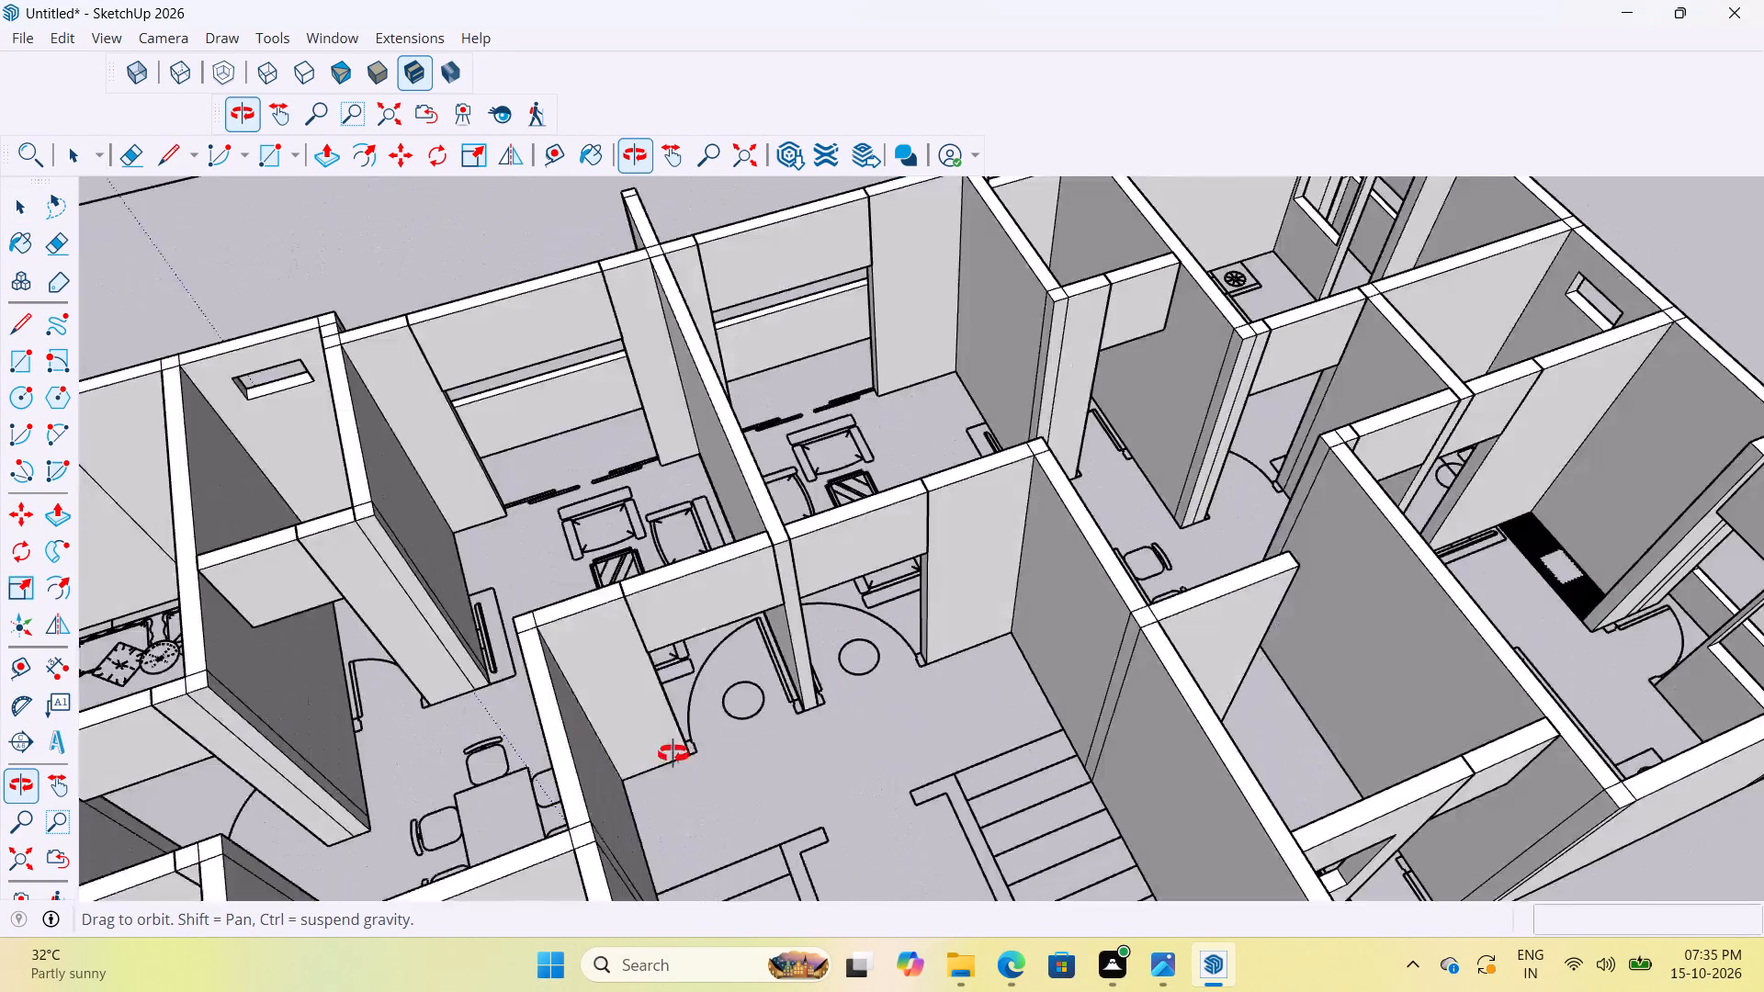
middle_click_drag(673, 754, 678, 758)
scroll(707, 824, "down", 5)
scroll(949, 499, "up", 9)
scroll(794, 600, "down", 9)
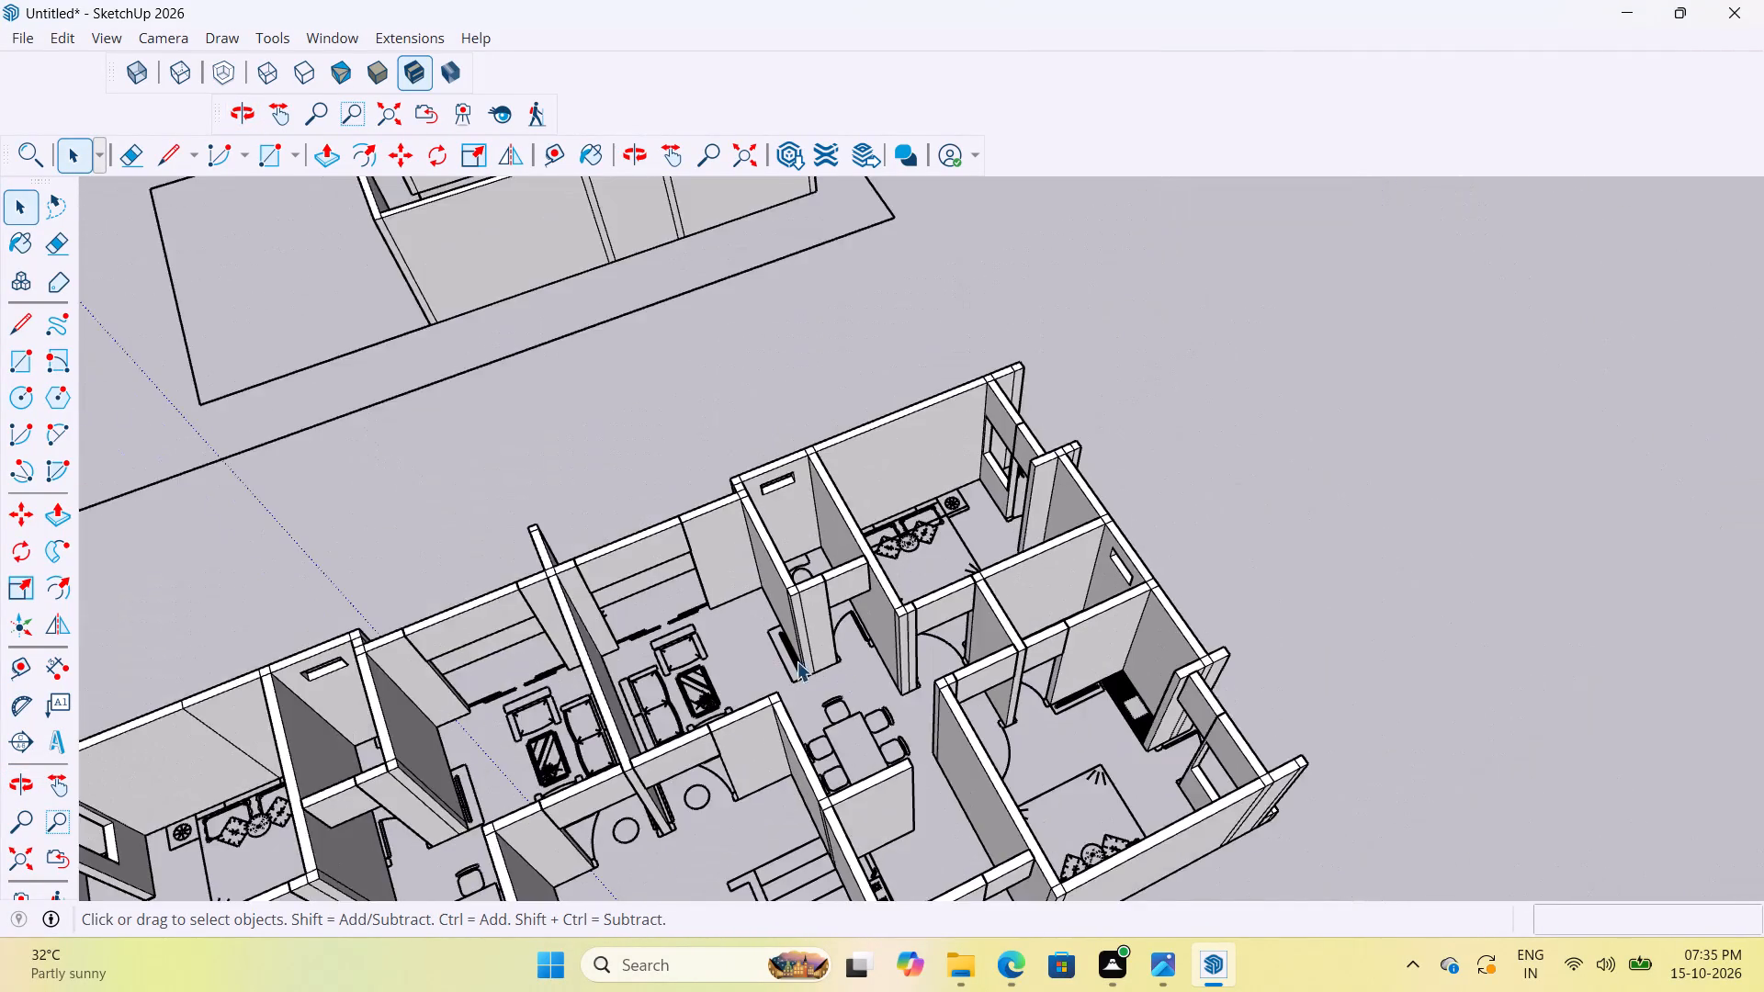
scroll(1033, 676, "up", 8)
scroll(931, 723, "down", 4)
middle_click_drag(956, 390, 1069, 399)
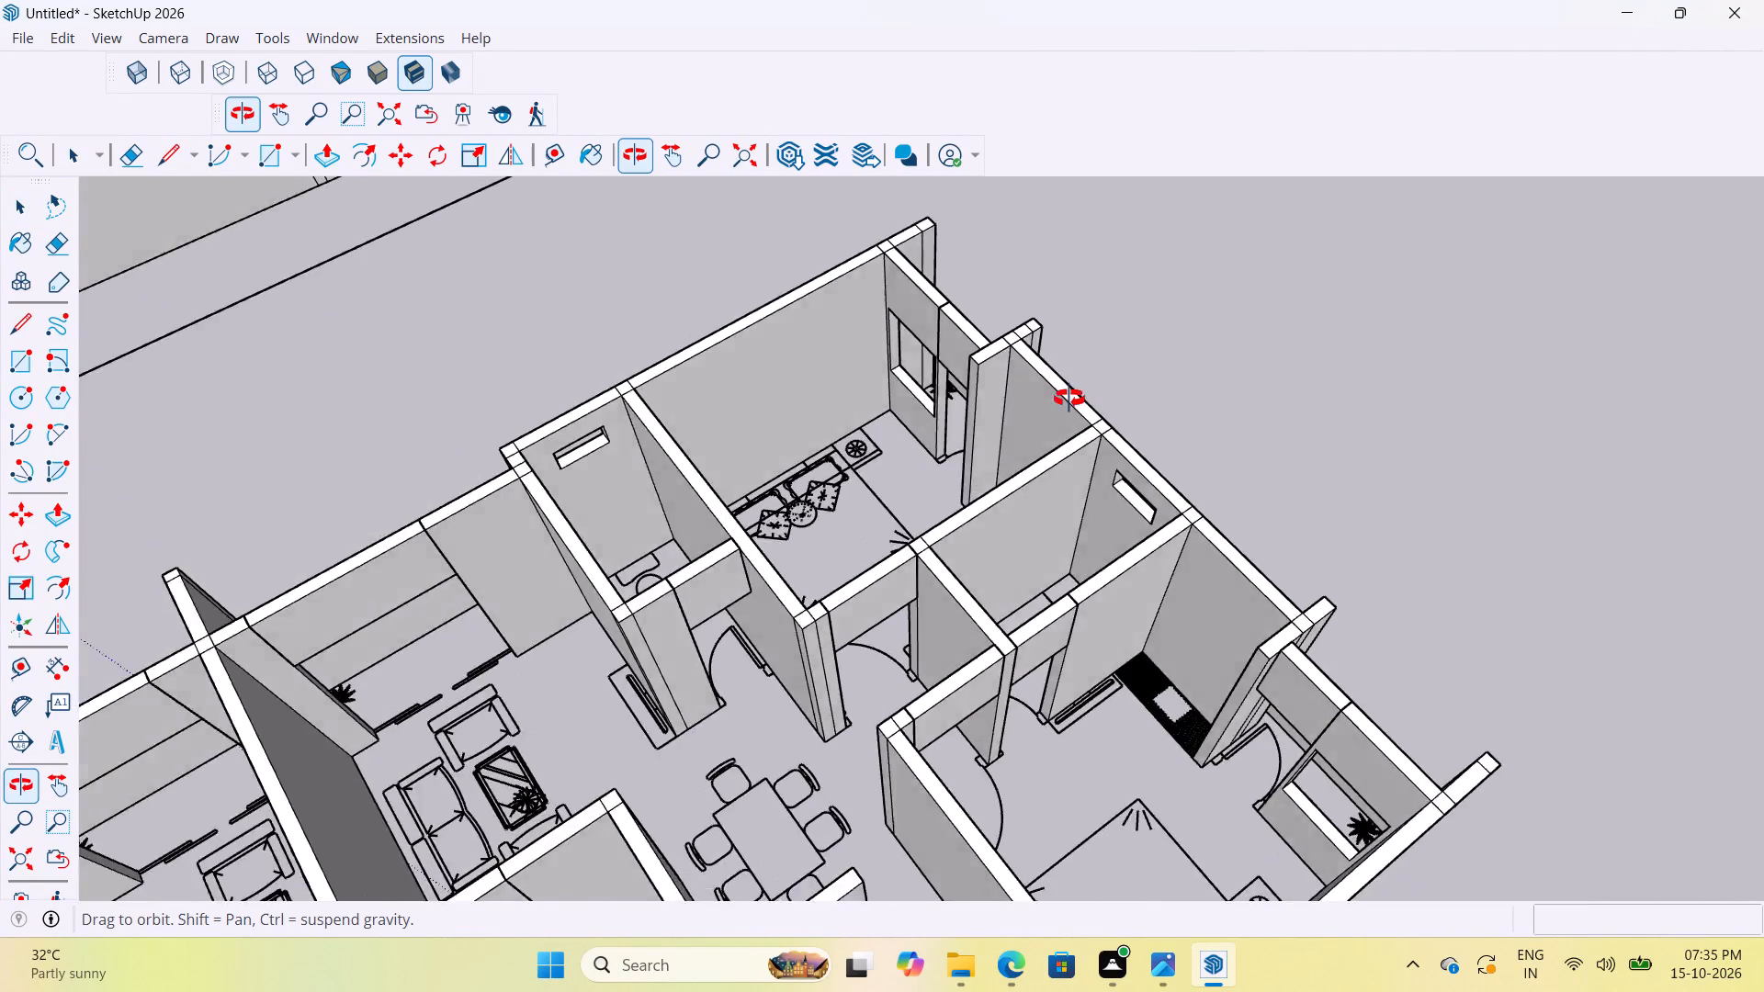
middle_click_drag(1069, 399, 1374, 343)
scroll(1371, 621, "up", 2)
middle_click_drag(1400, 637, 1457, 637)
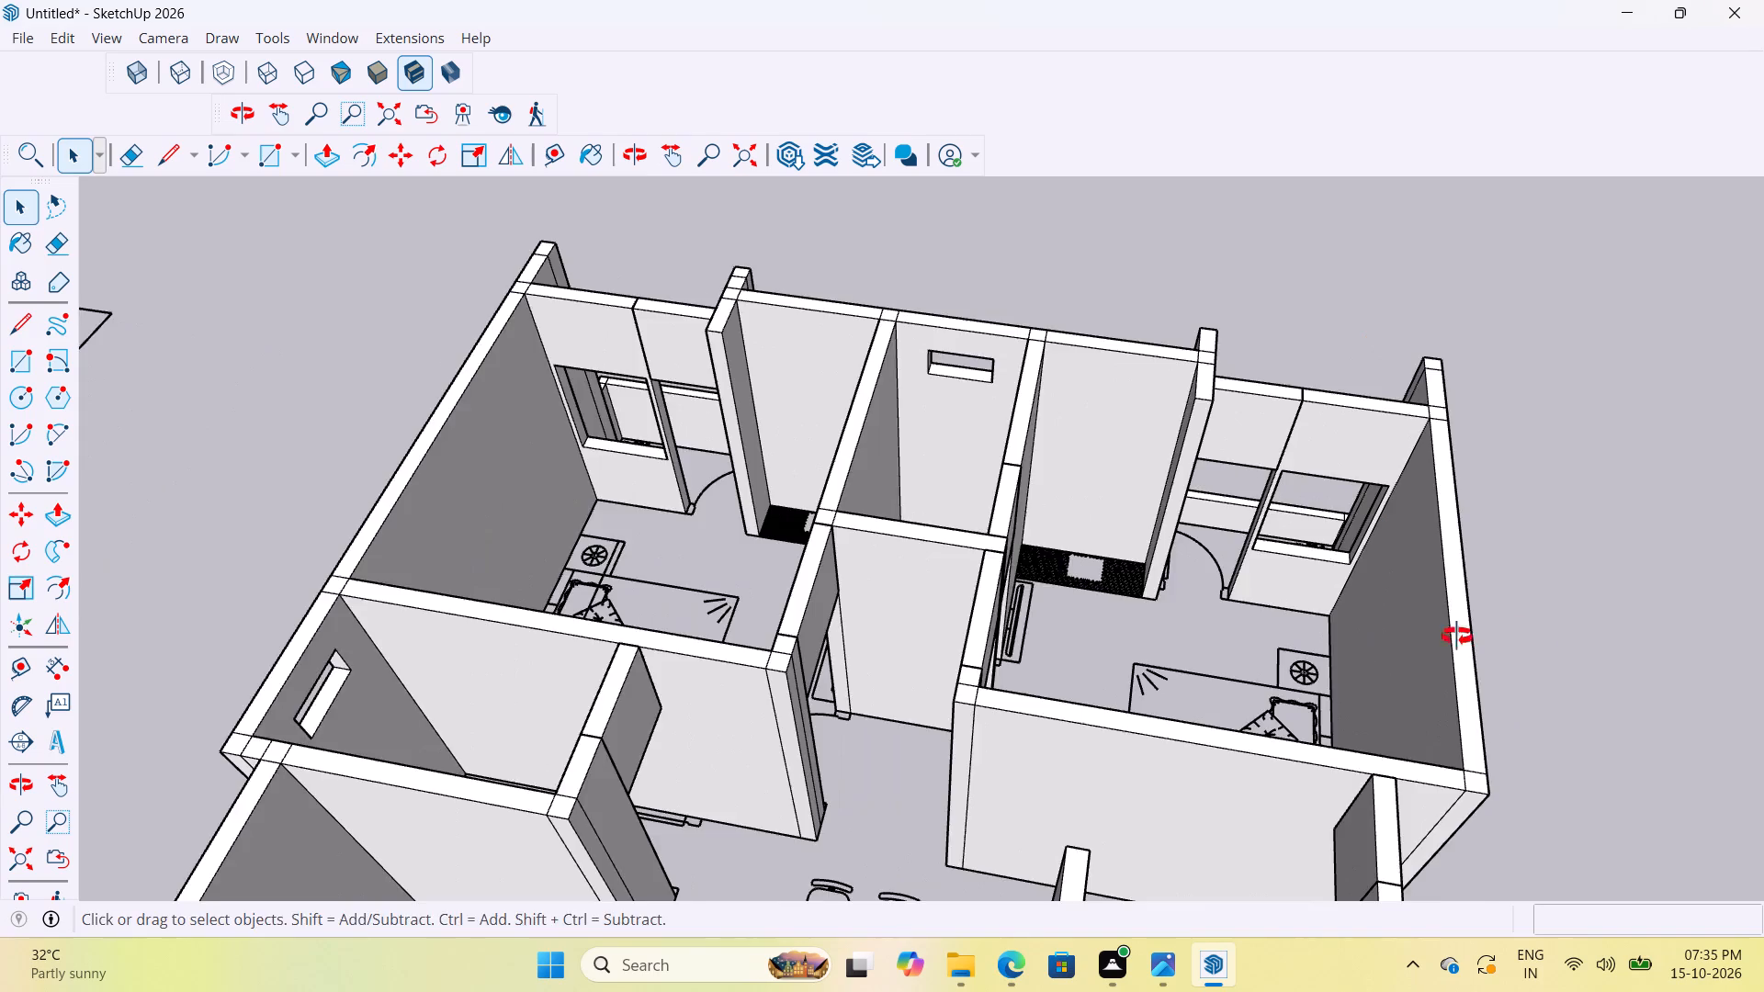
middle_click_drag(1457, 637, 1763, 613)
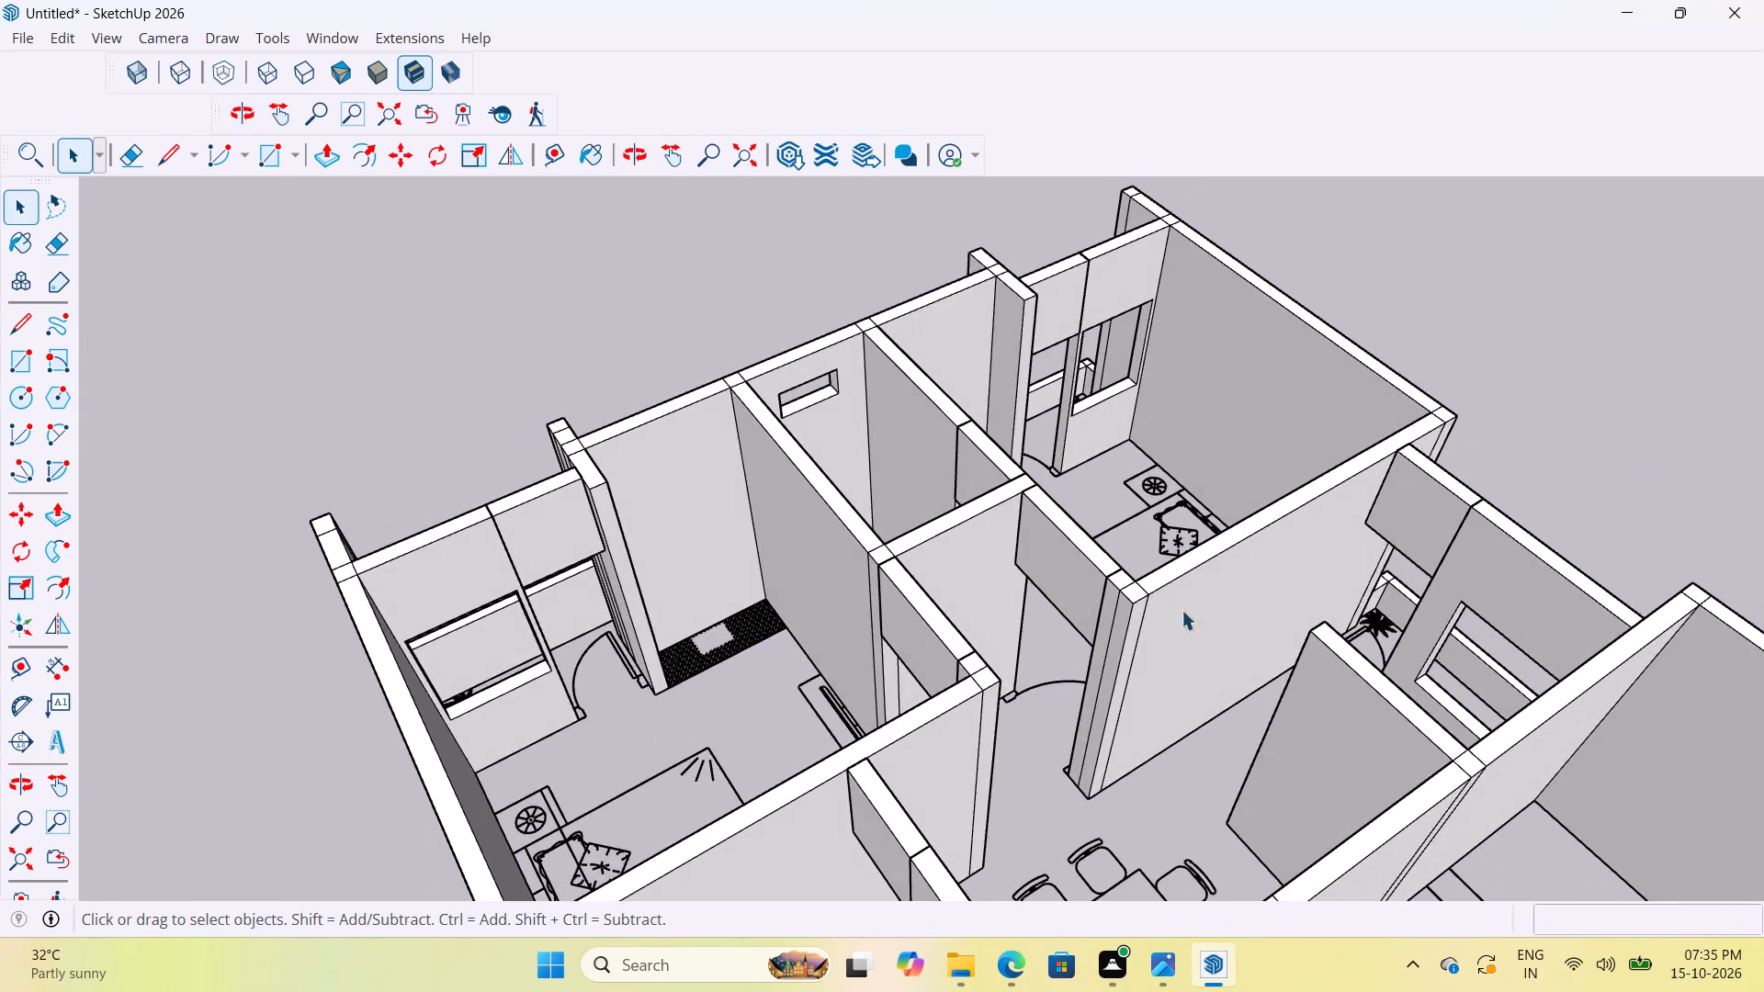
Examine the near unit's bedroom and bathroom doorways up close to check their over-door wall pieces.
scroll(1056, 648, "down", 14)
middle_click_drag(1199, 785, 969, 740)
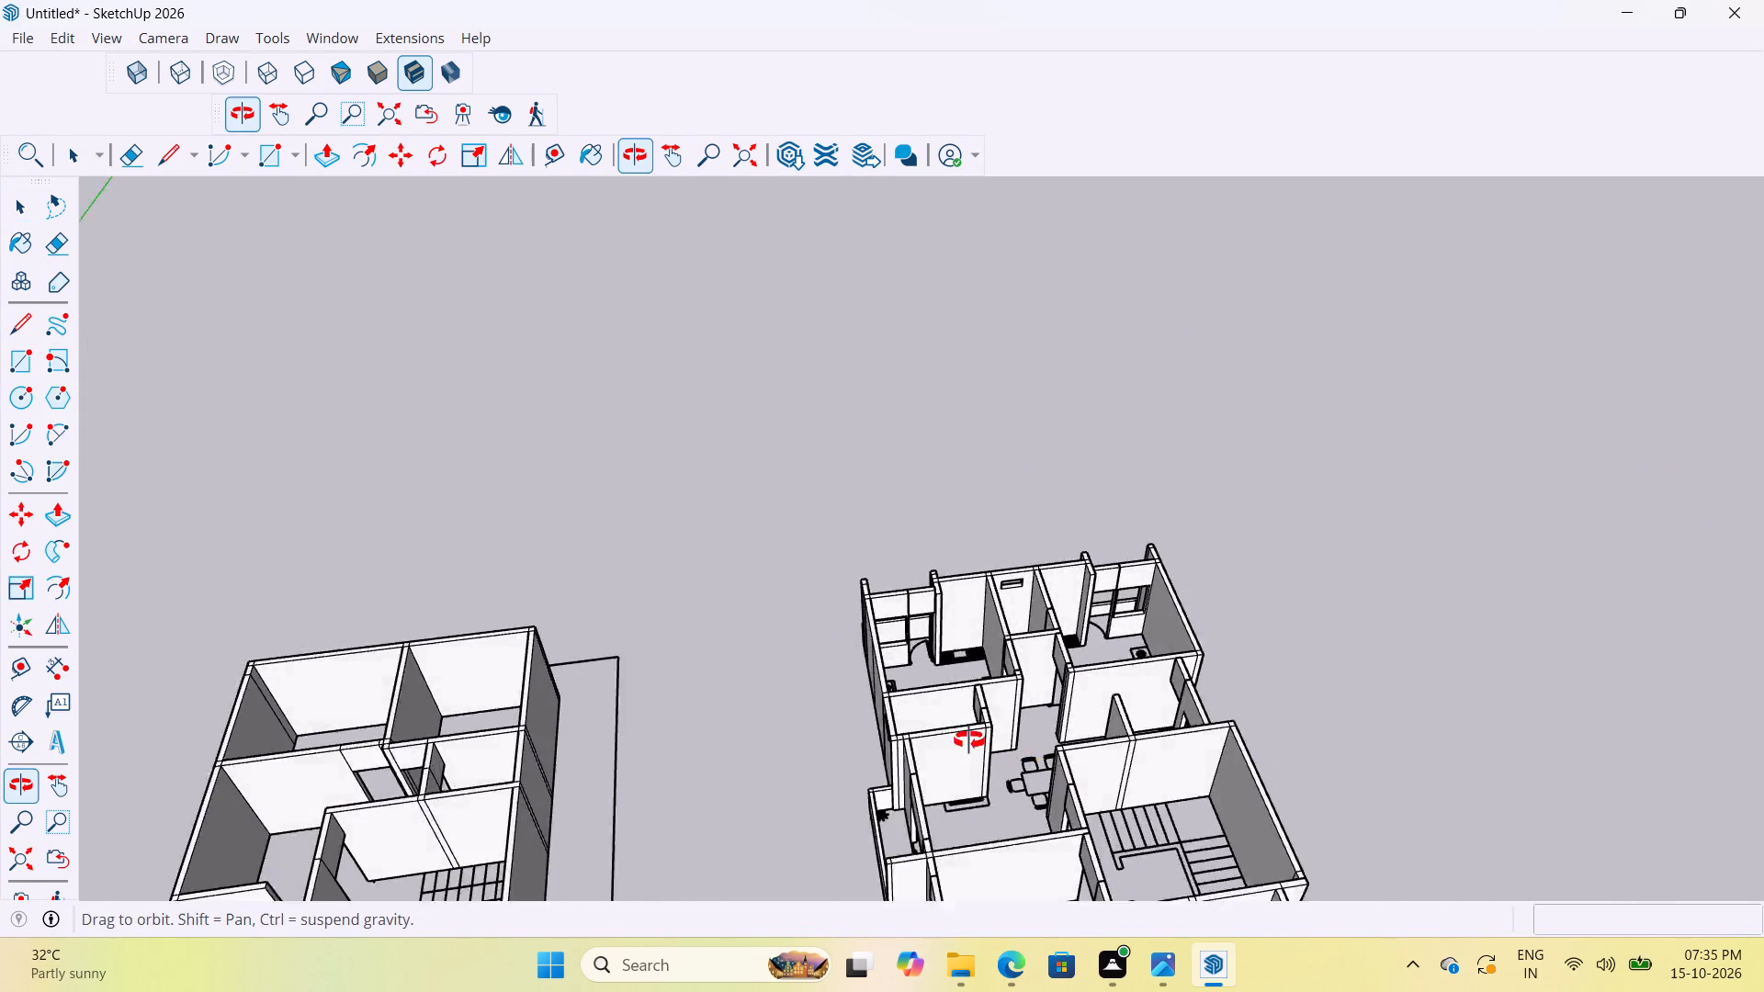
middle_click_drag(969, 740, 947, 737)
scroll(882, 637, "up", 1)
scroll(846, 634, "down", 15)
scroll(988, 811, "up", 13)
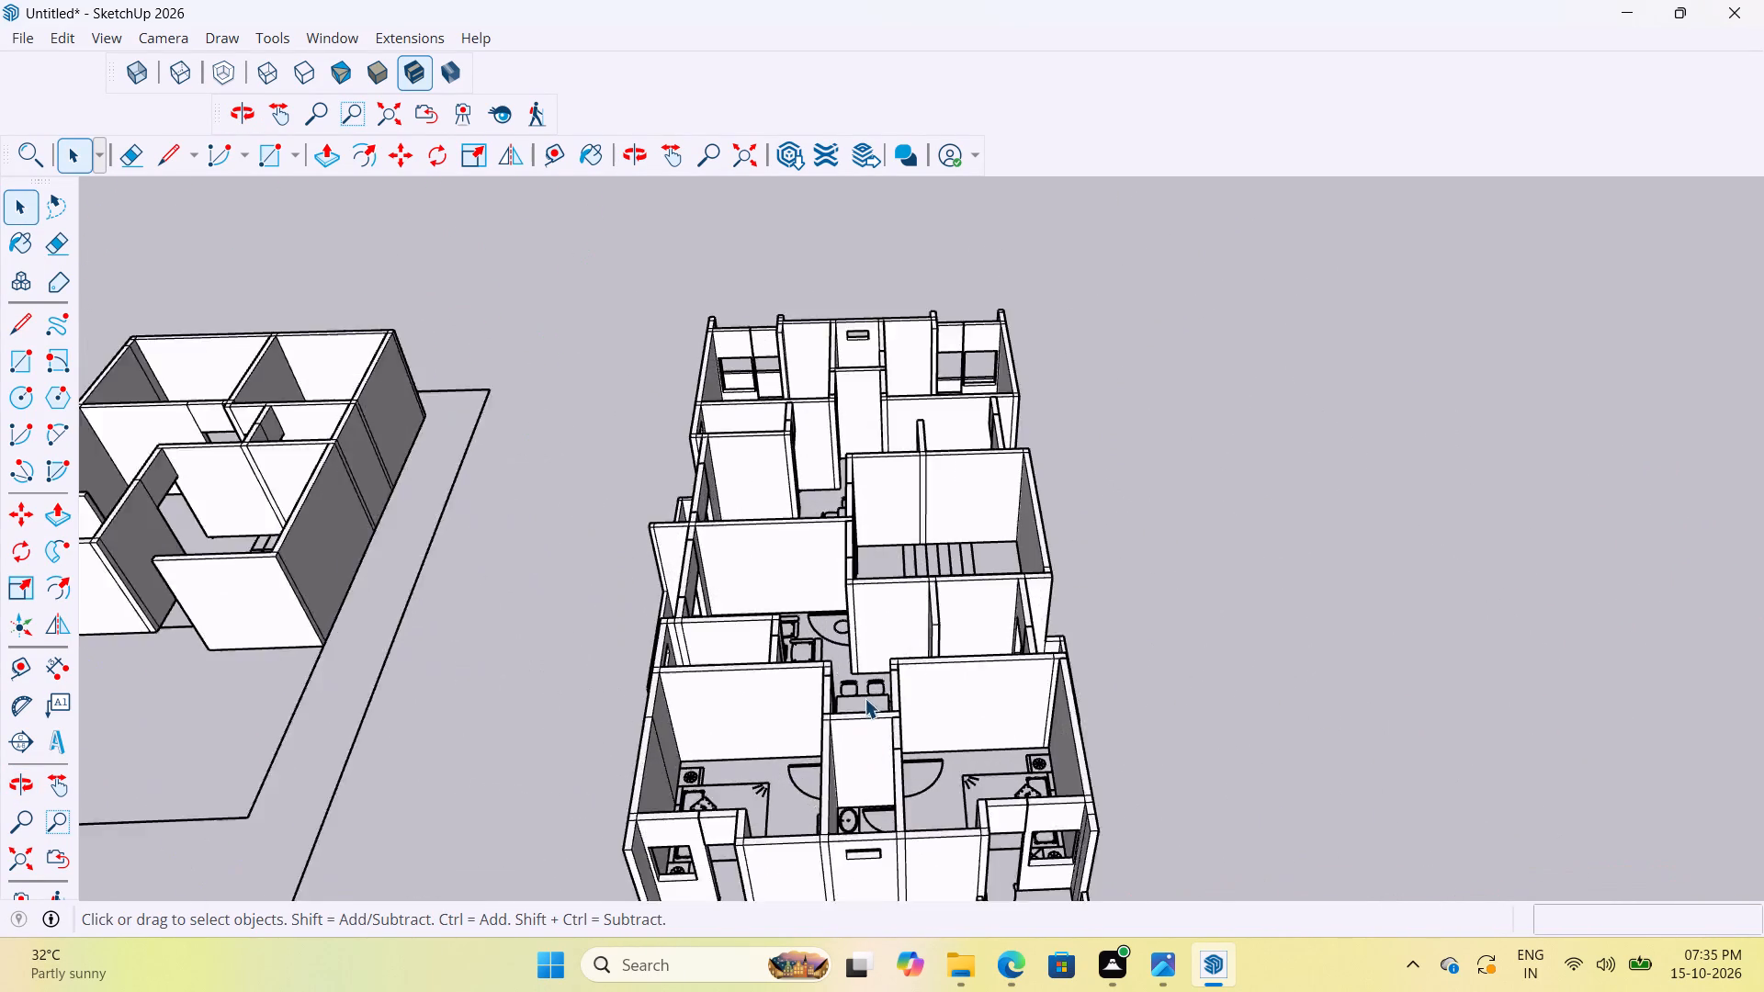
scroll(865, 698, "up", 9)
middle_click_drag(940, 674, 257, 852)
scroll(604, 565, "up", 3)
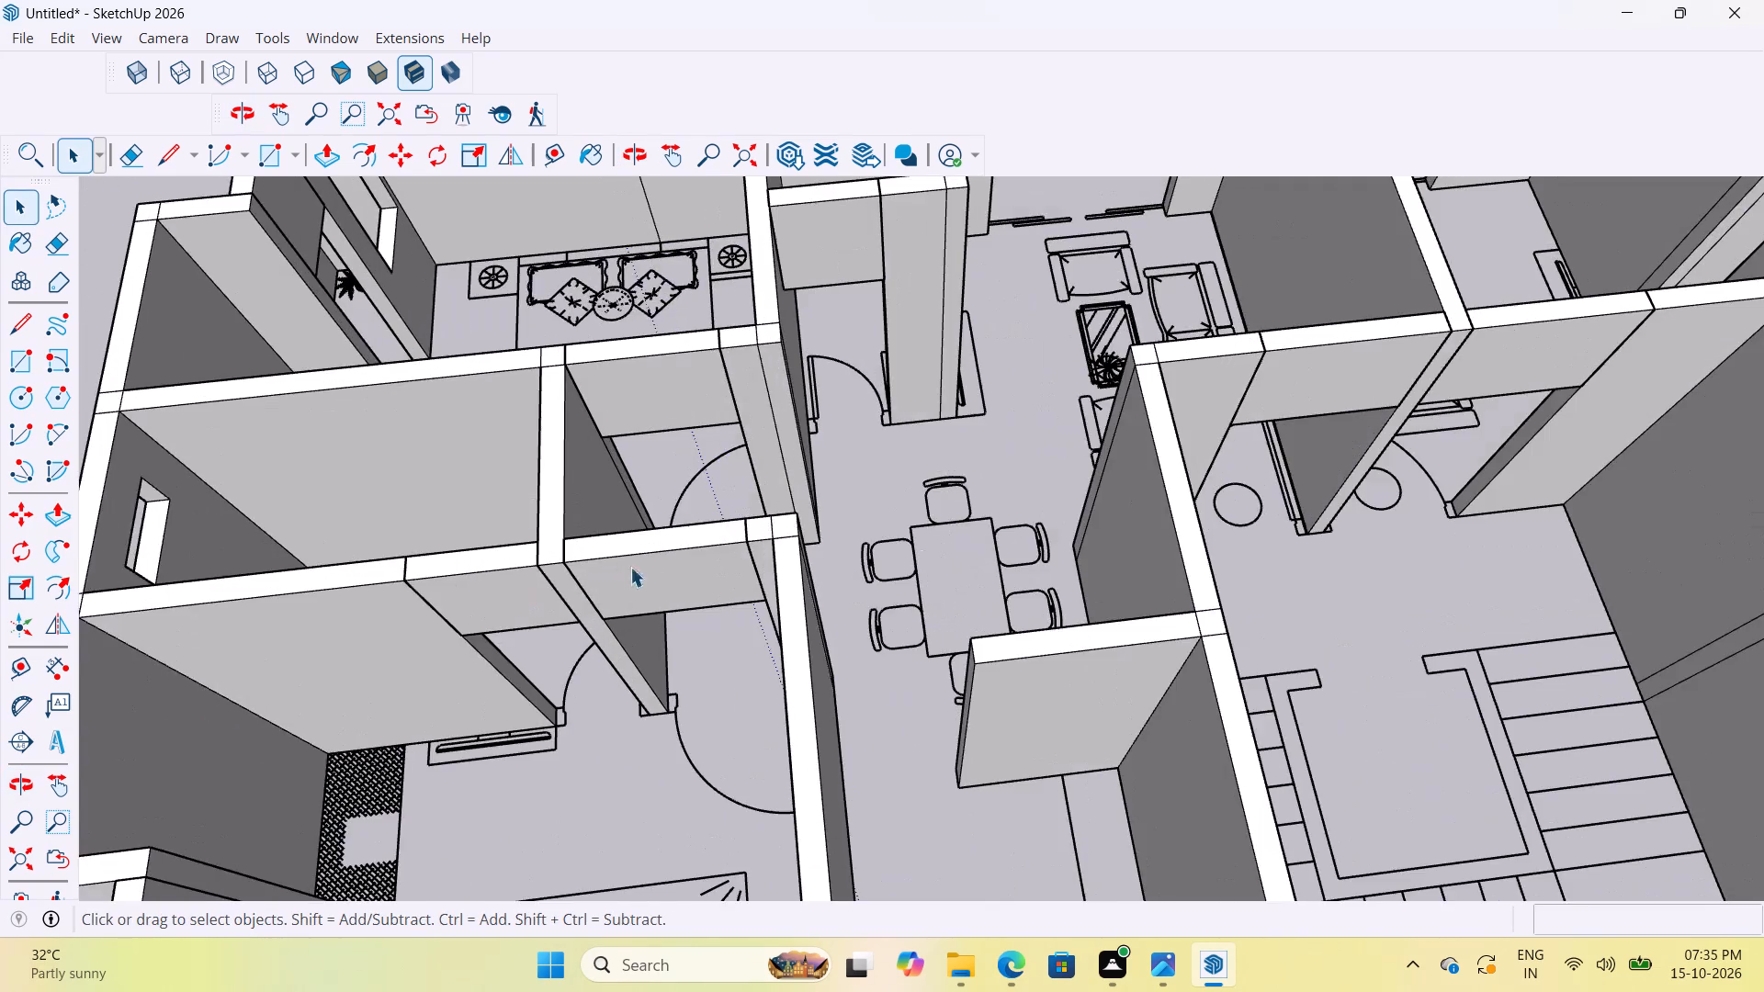
scroll(681, 584, "down", 6)
middle_click_drag(699, 676, 1229, 625)
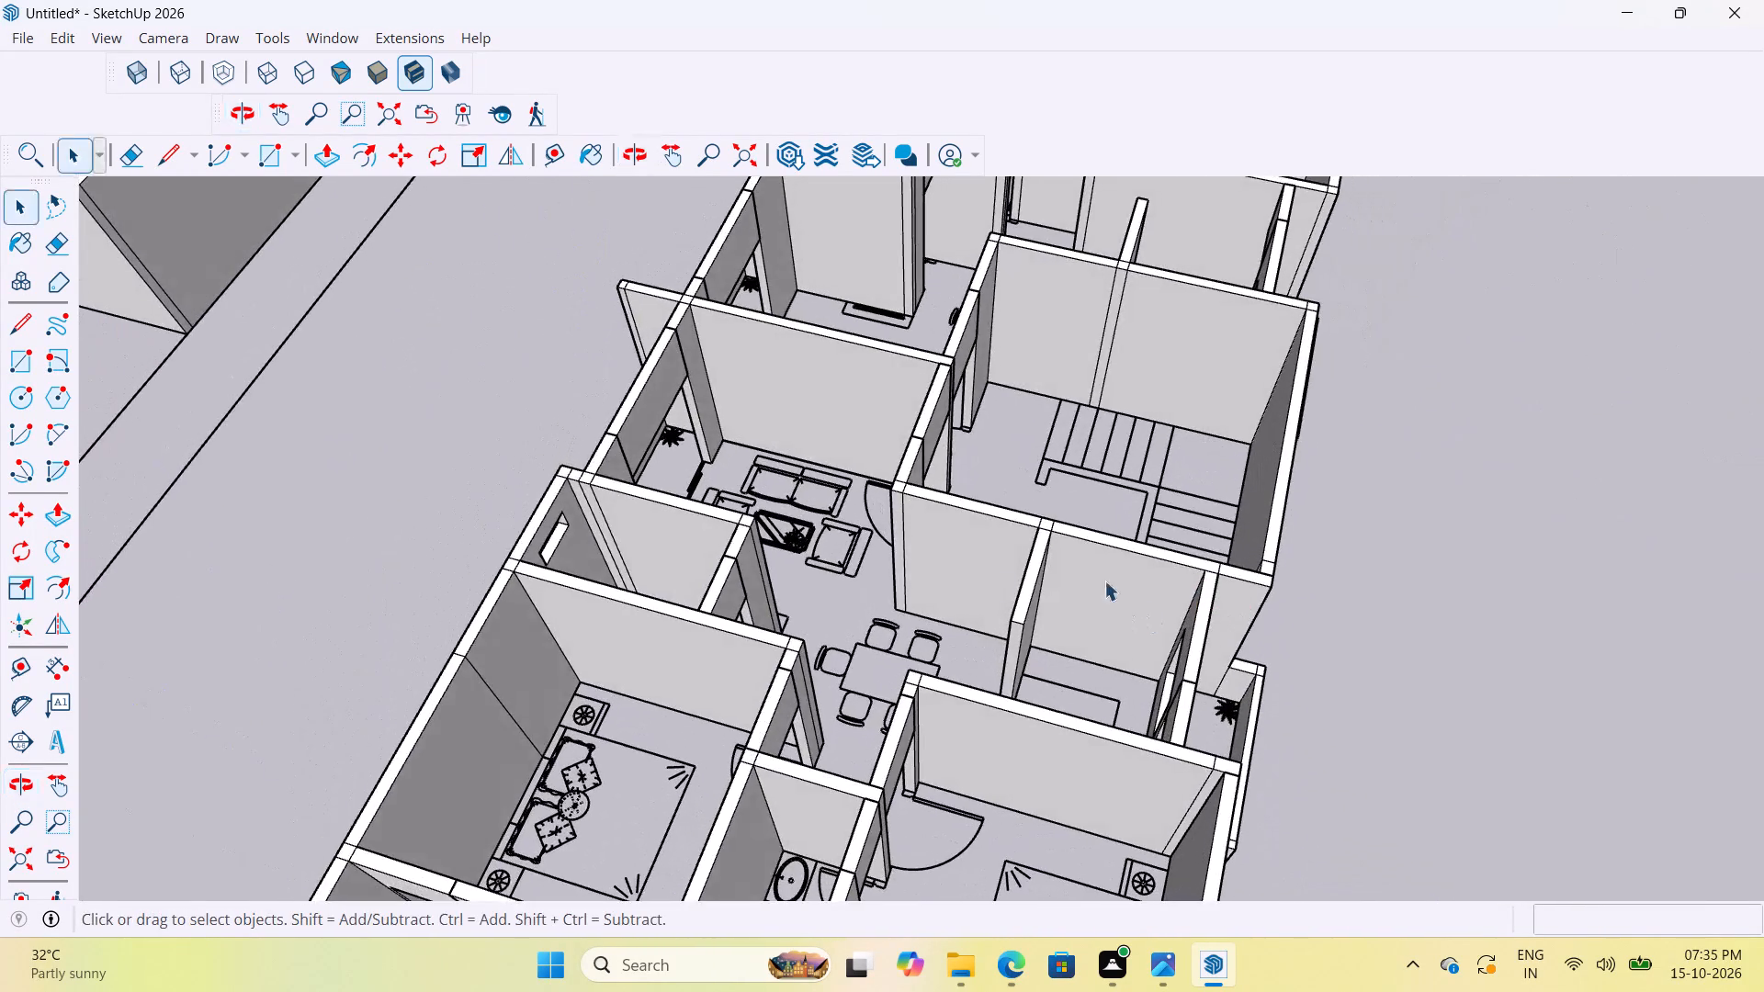
Examine the far unit's balcony-side bedroom openings and the whole floor-plan model from a lower angle for completeness.
scroll(944, 596, "down", 11)
scroll(911, 692, "up", 1)
middle_click_drag(914, 688, 981, 566)
scroll(983, 545, "down", 5)
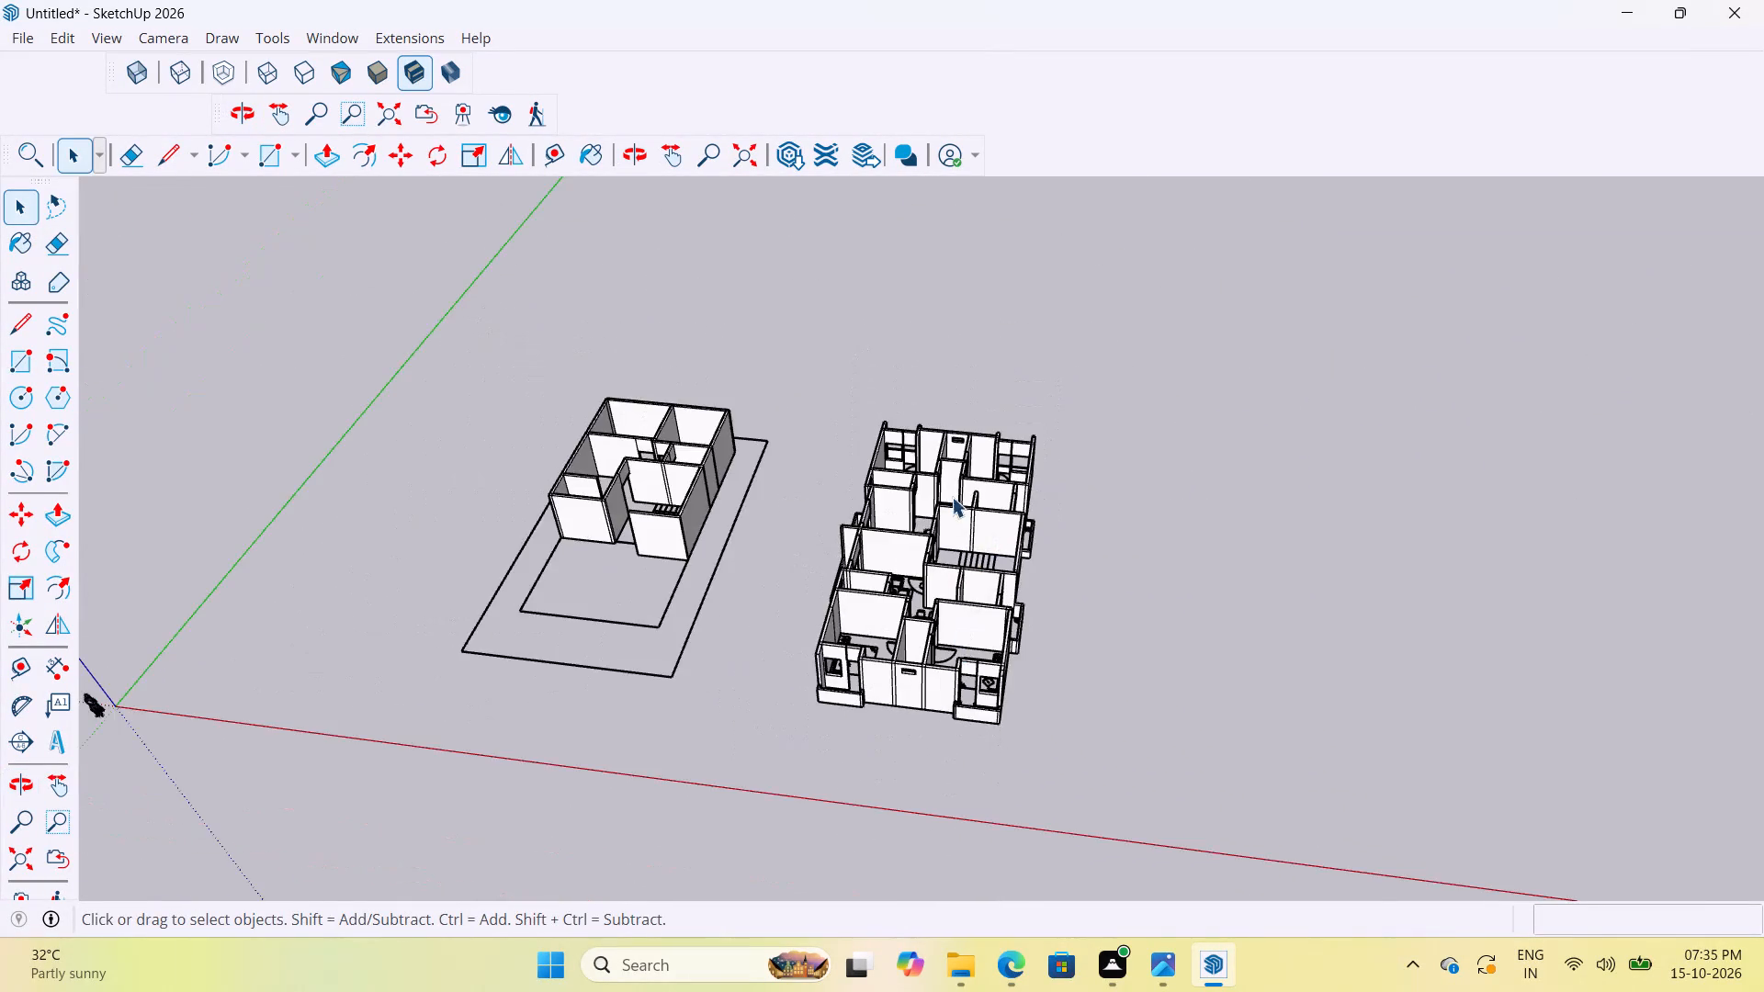
scroll(944, 493, "up", 11)
scroll(840, 253, "up", 12)
scroll(777, 389, "down", 4)
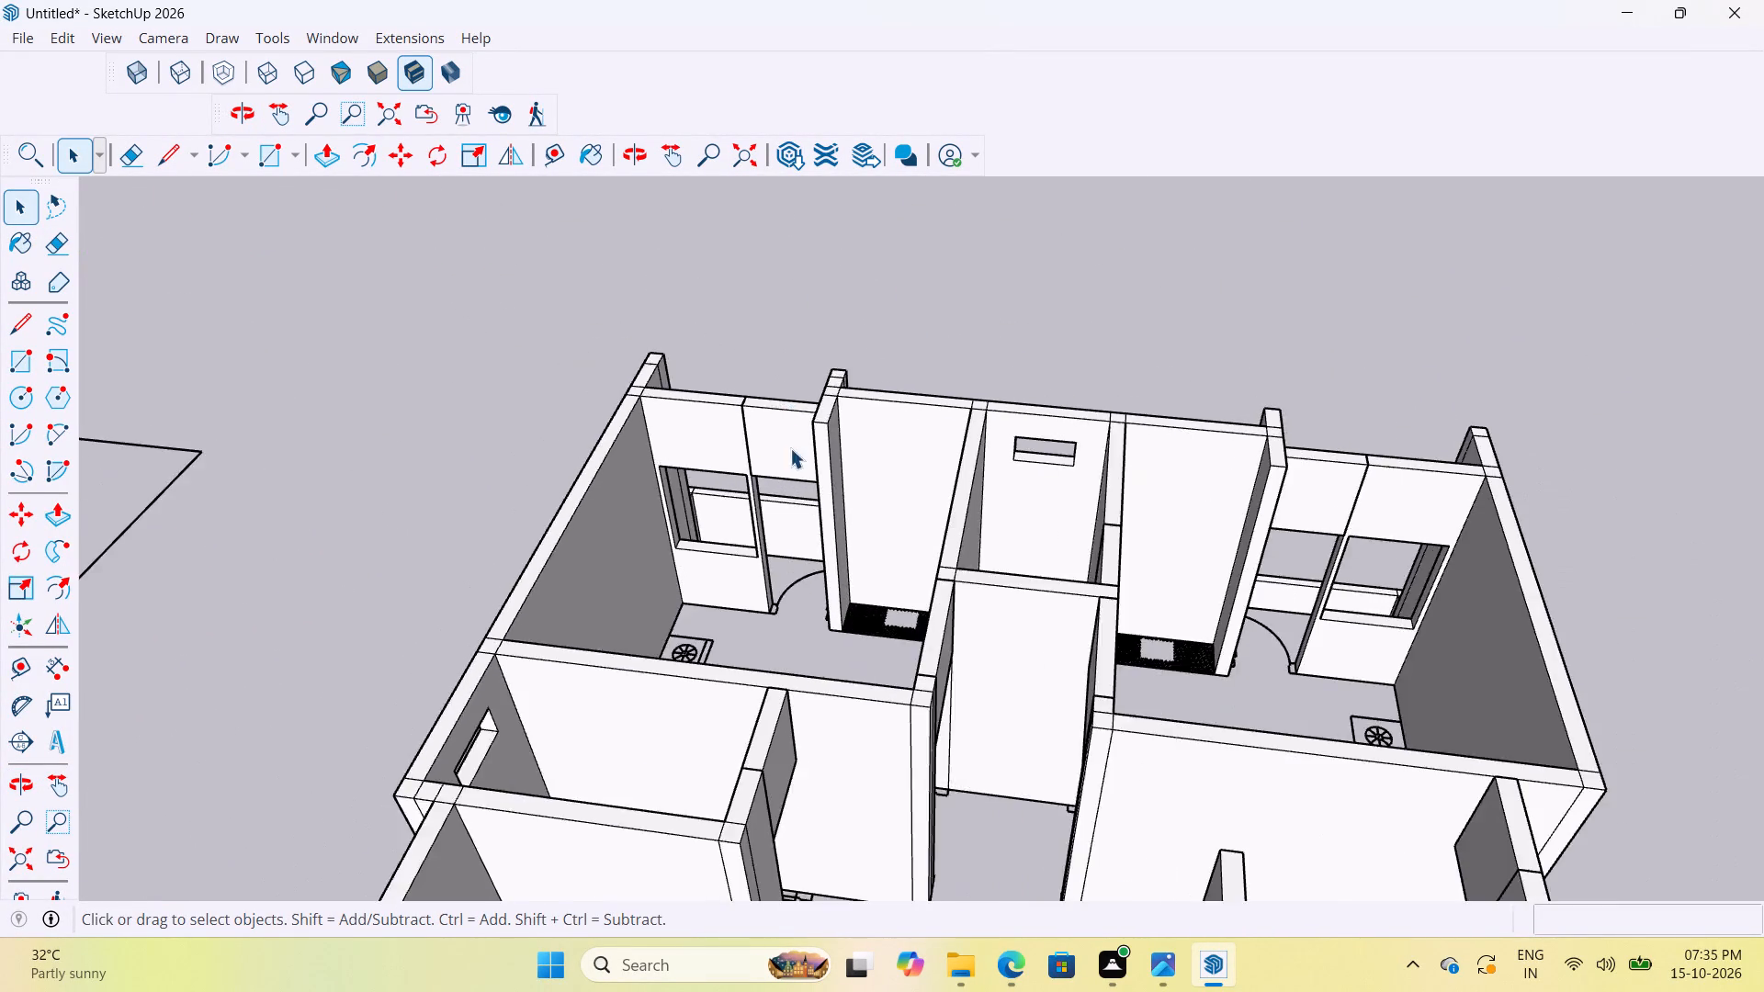
scroll(790, 448, "down", 7)
scroll(792, 490, "up", 19)
scroll(620, 645, "down", 6)
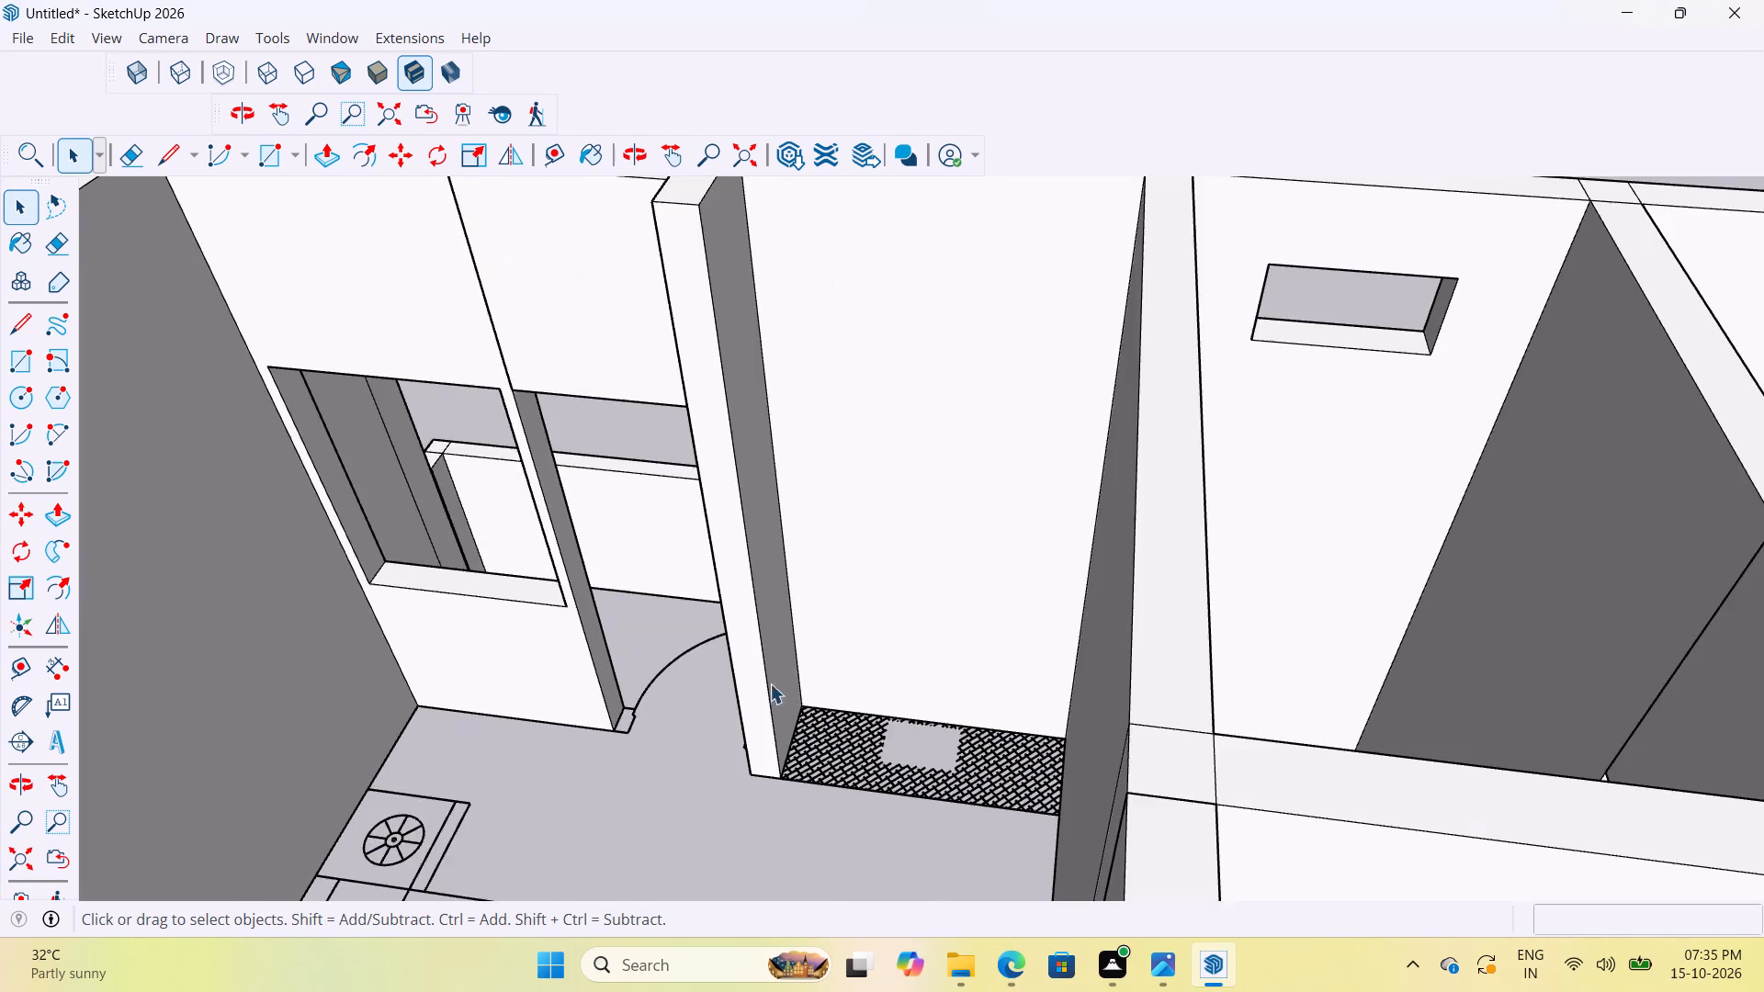
scroll(770, 683, "down", 16)
scroll(851, 648, "down", 11)
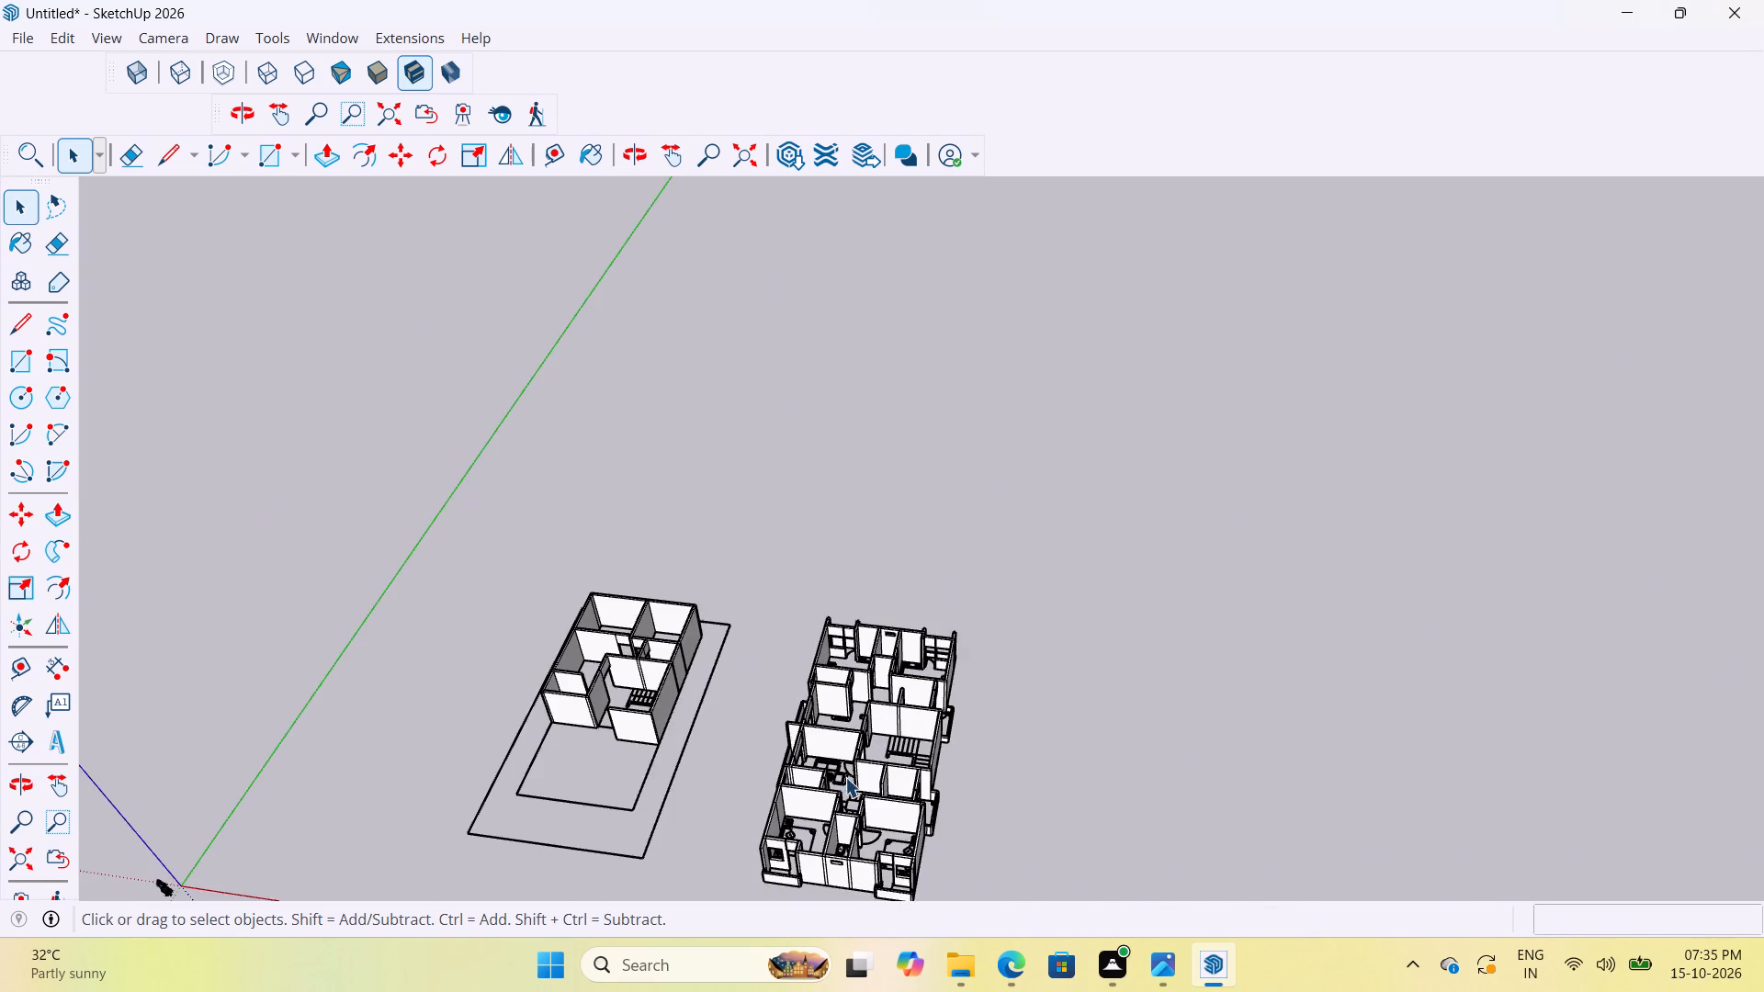
middle_click_drag(844, 760, 888, 618)
scroll(881, 874, "up", 13)
scroll(1009, 504, "down", 5)
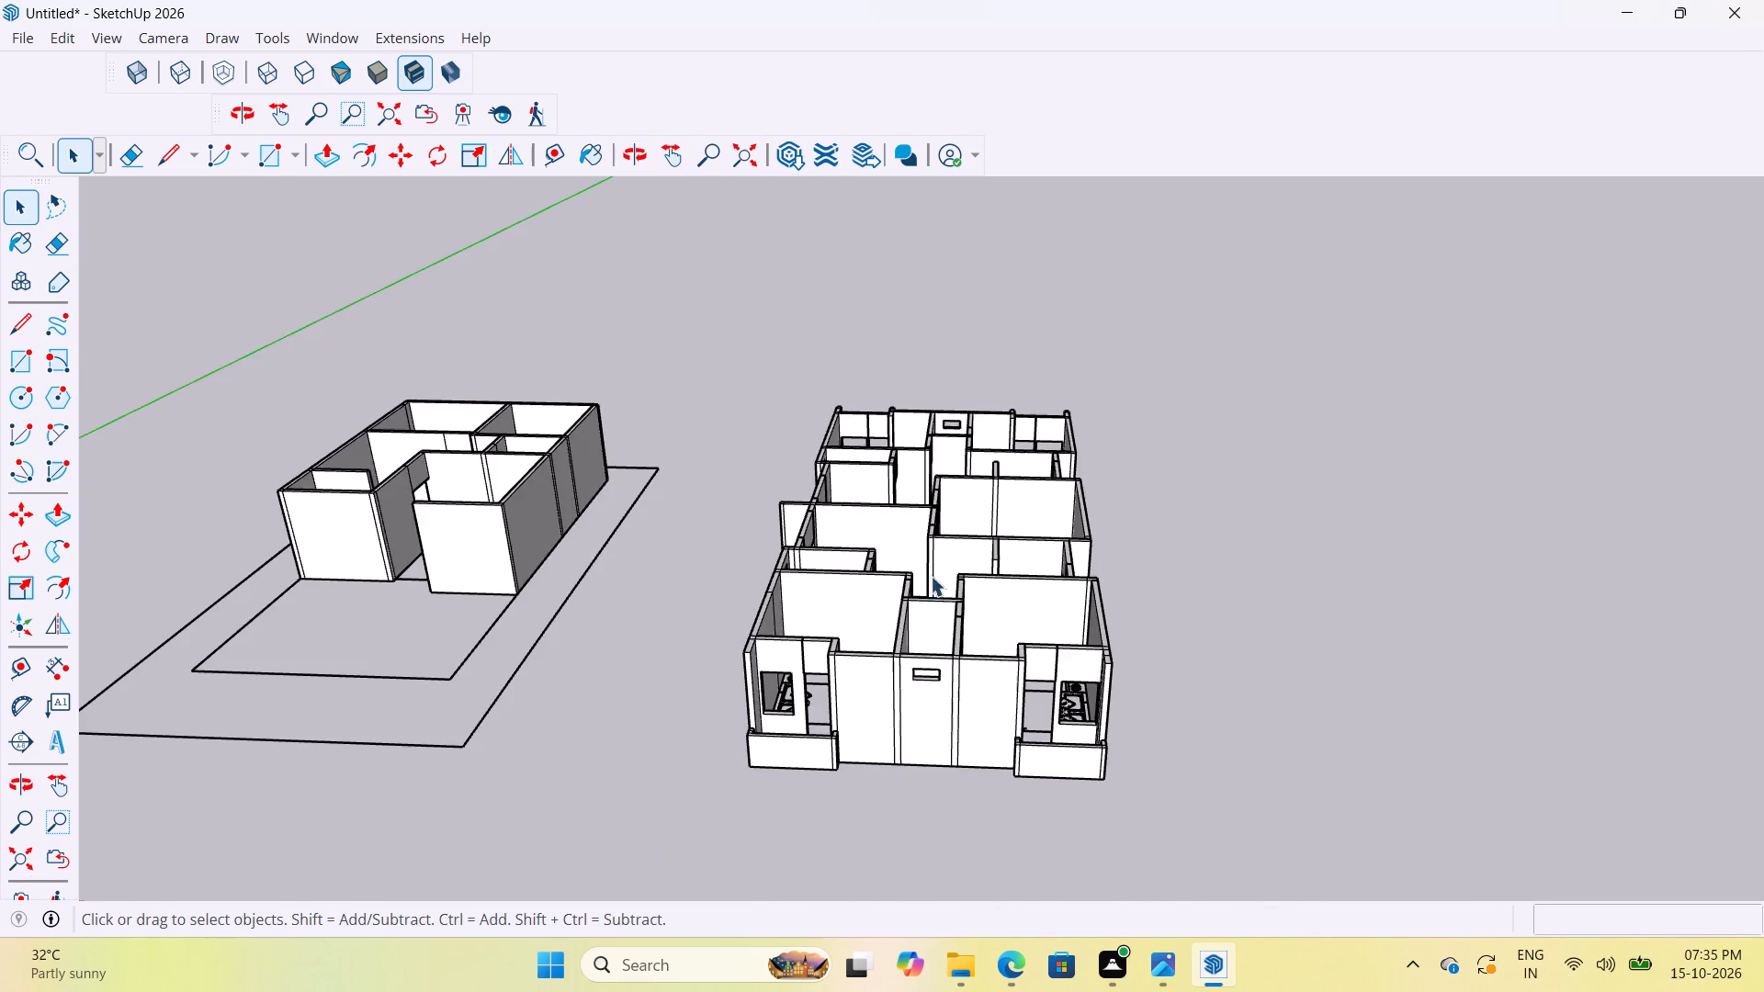
scroll(817, 616, "up", 8)
scroll(899, 496, "down", 9)
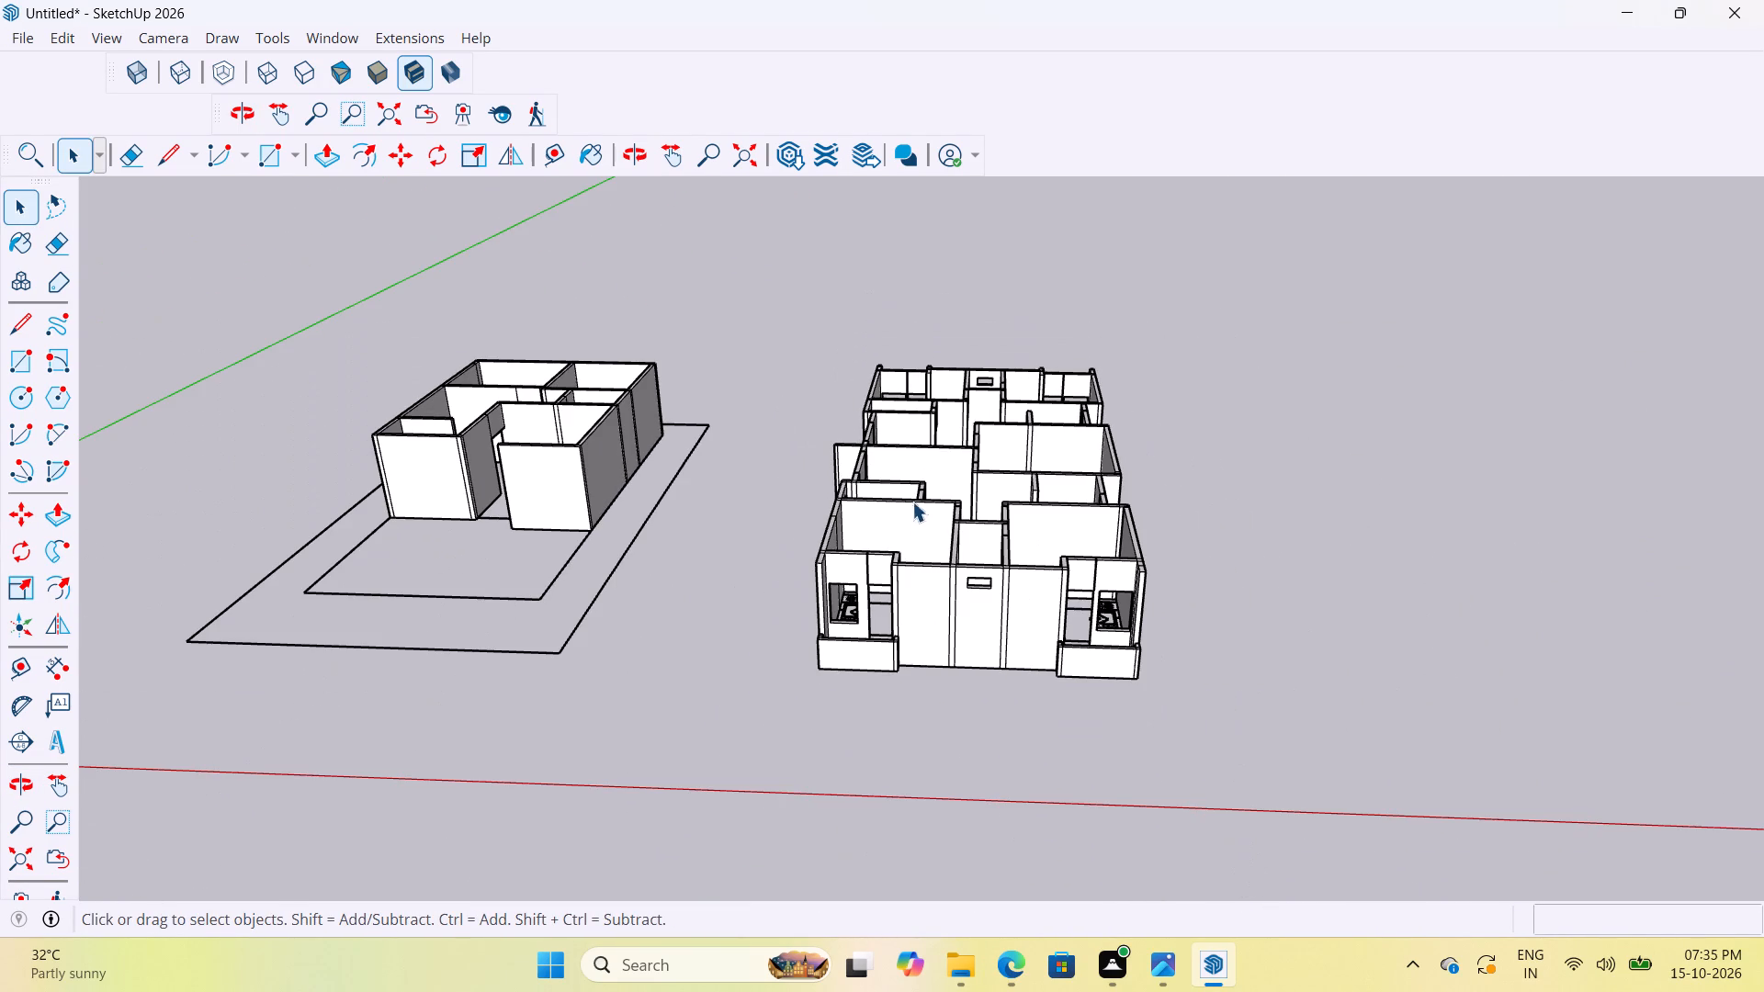